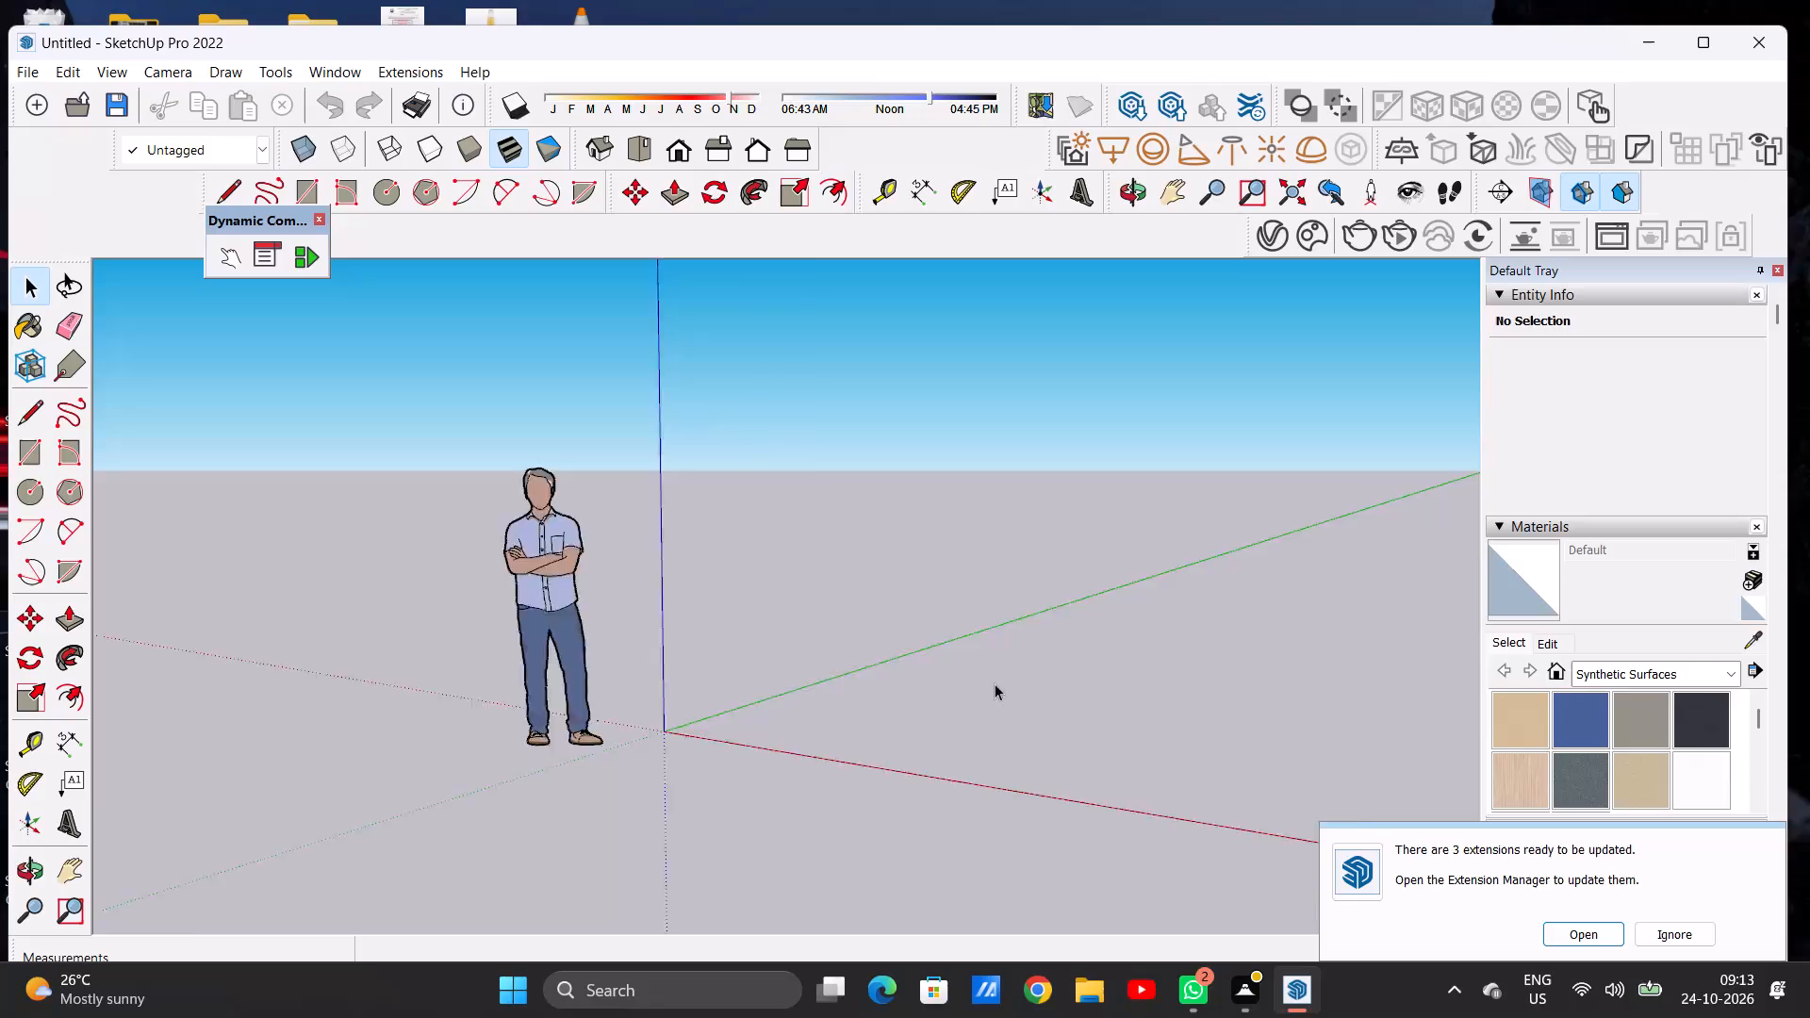
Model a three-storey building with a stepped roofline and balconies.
Set the camera to the standard top view, looking straight down on the ground plane.
scroll(1099, 563, up, 4)
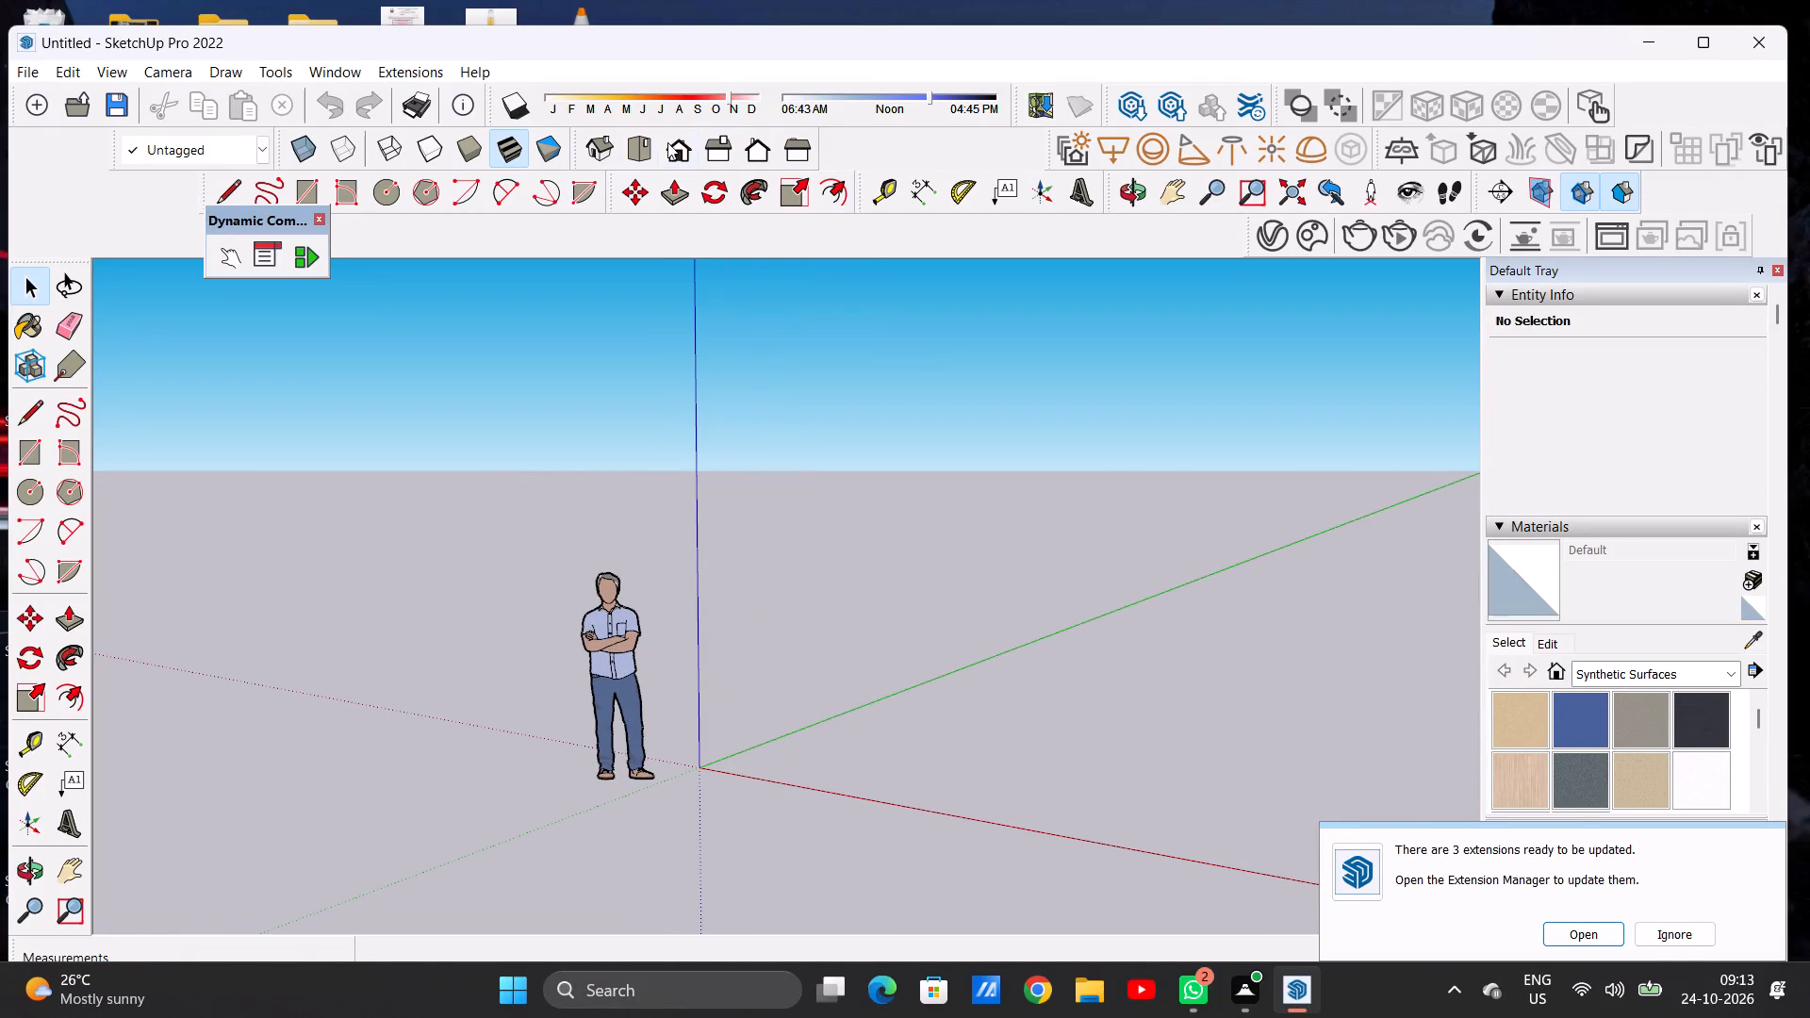
click(632, 140)
scroll(1357, 450, up, 4)
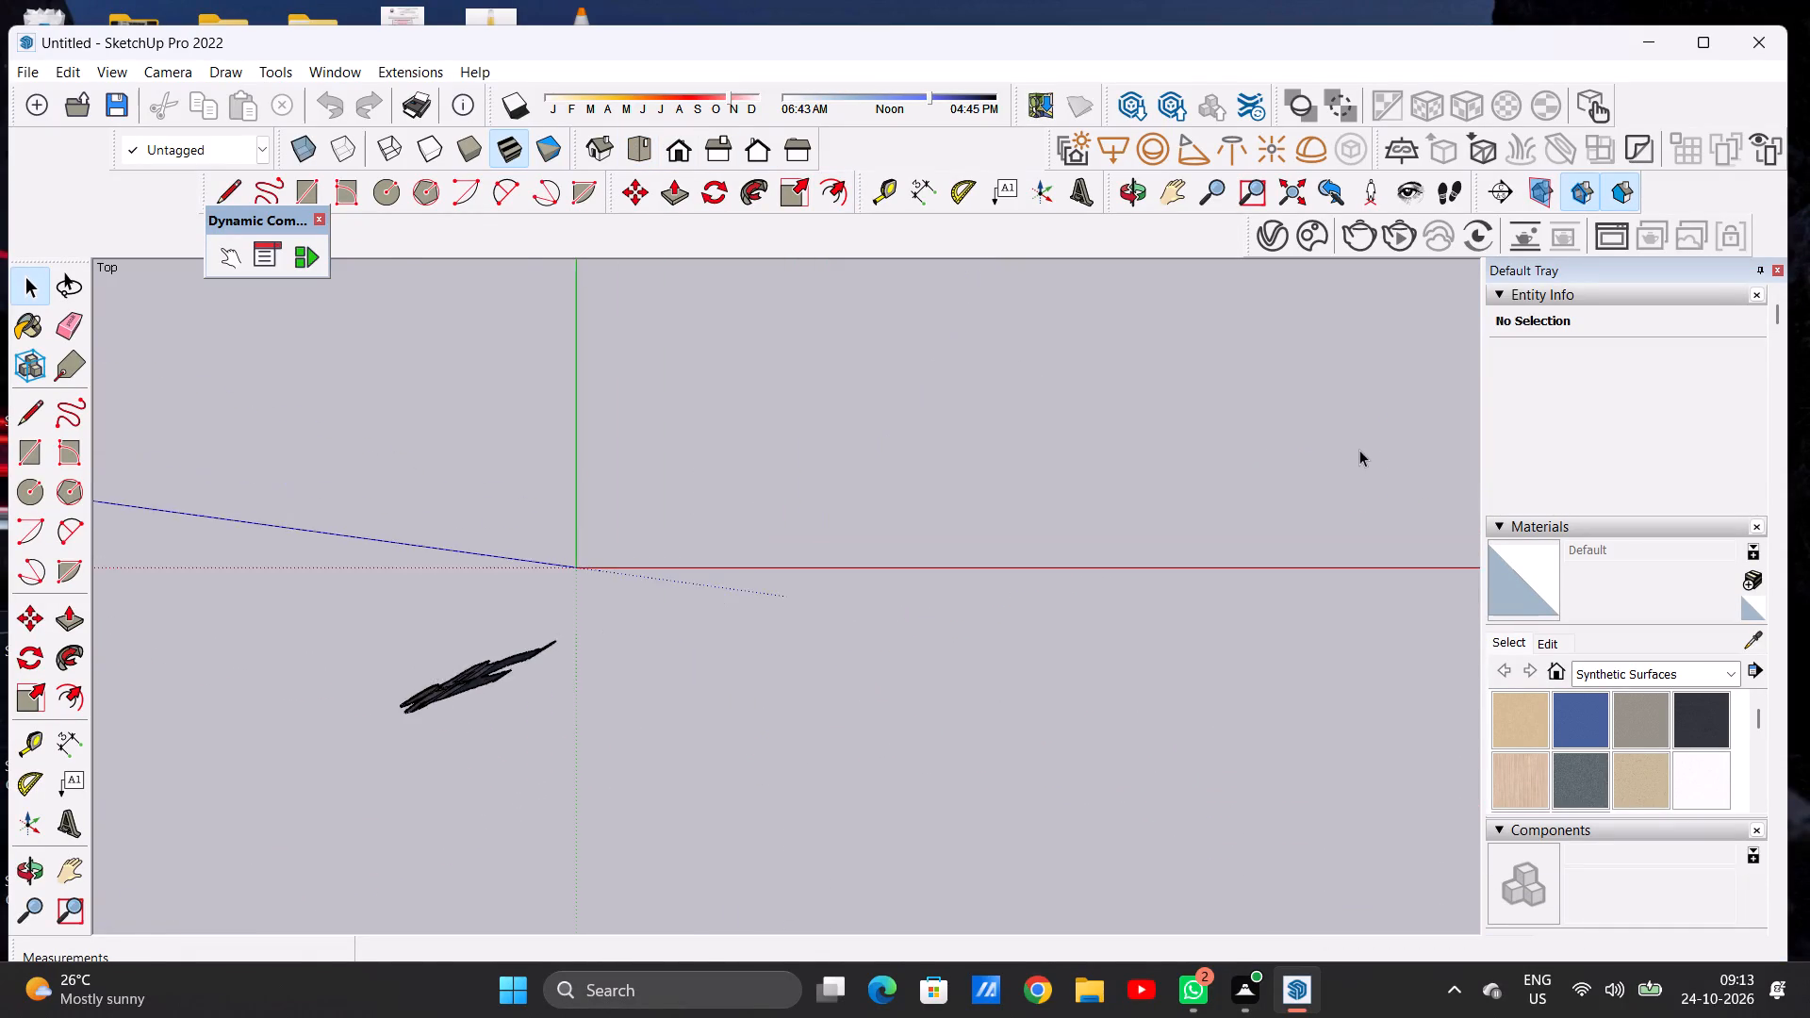
scroll(1359, 450, up, 9)
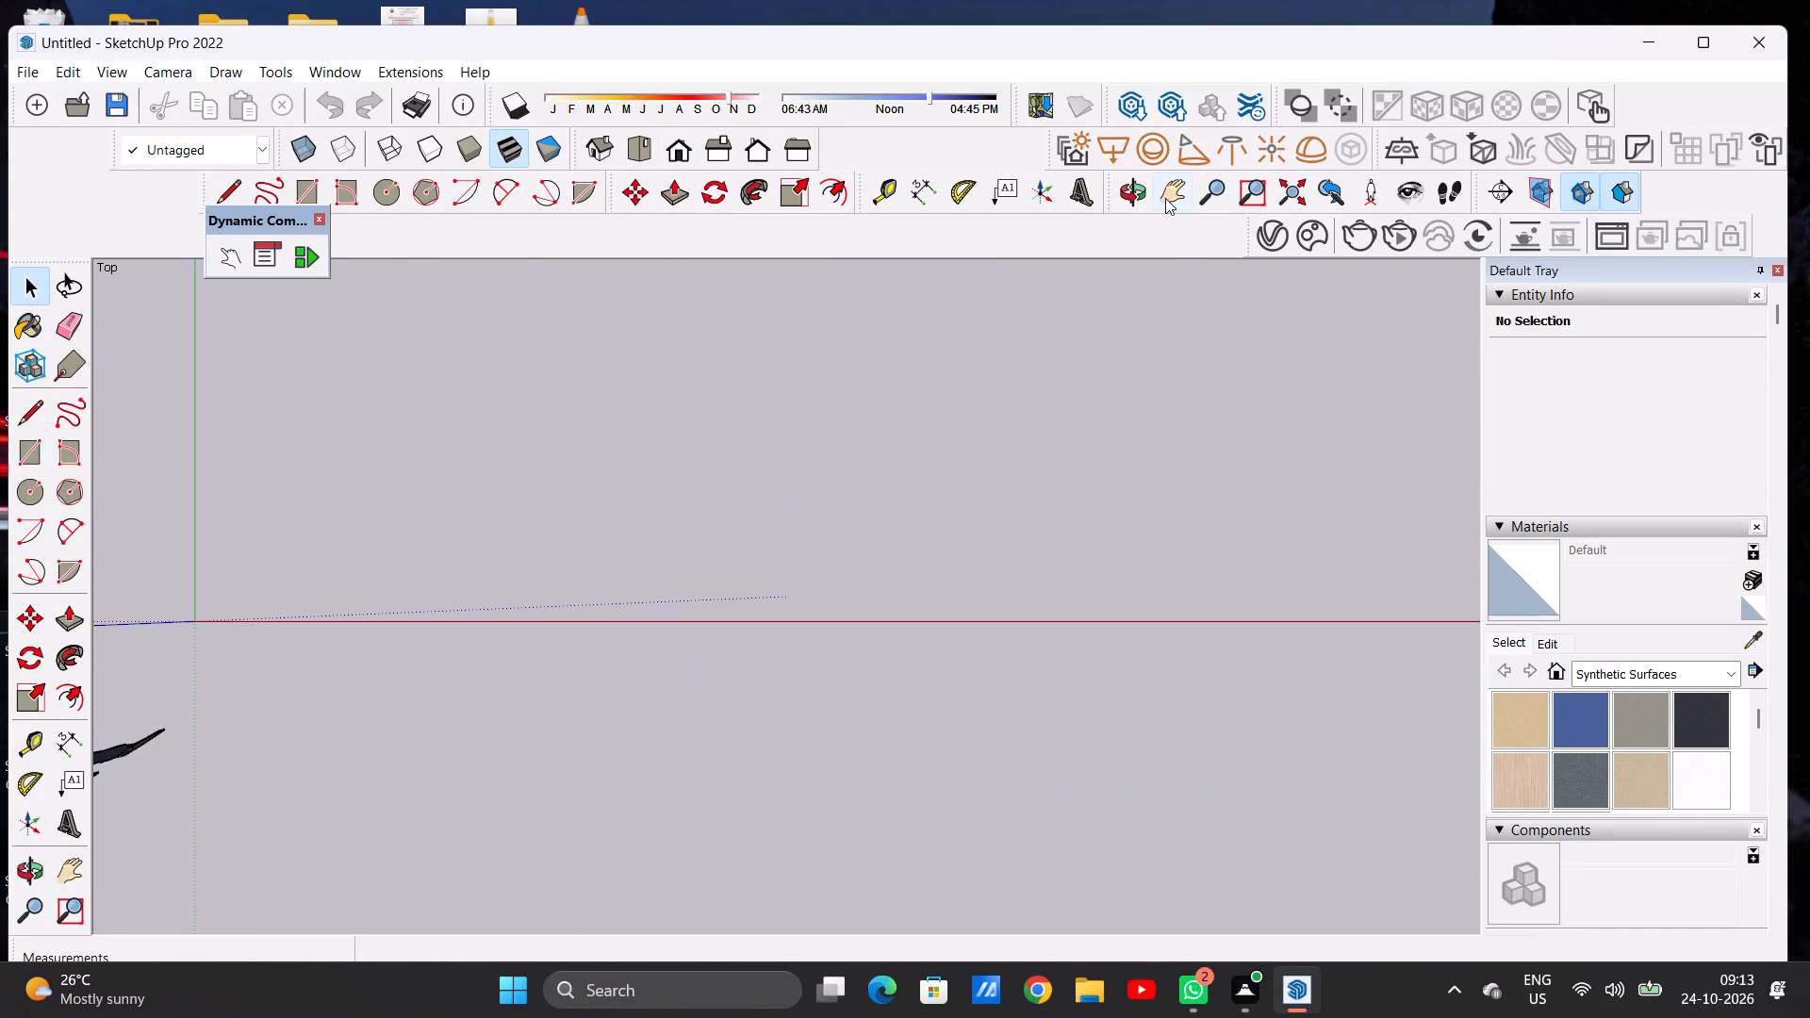
click(1165, 198)
drag(228, 588, 166, 813)
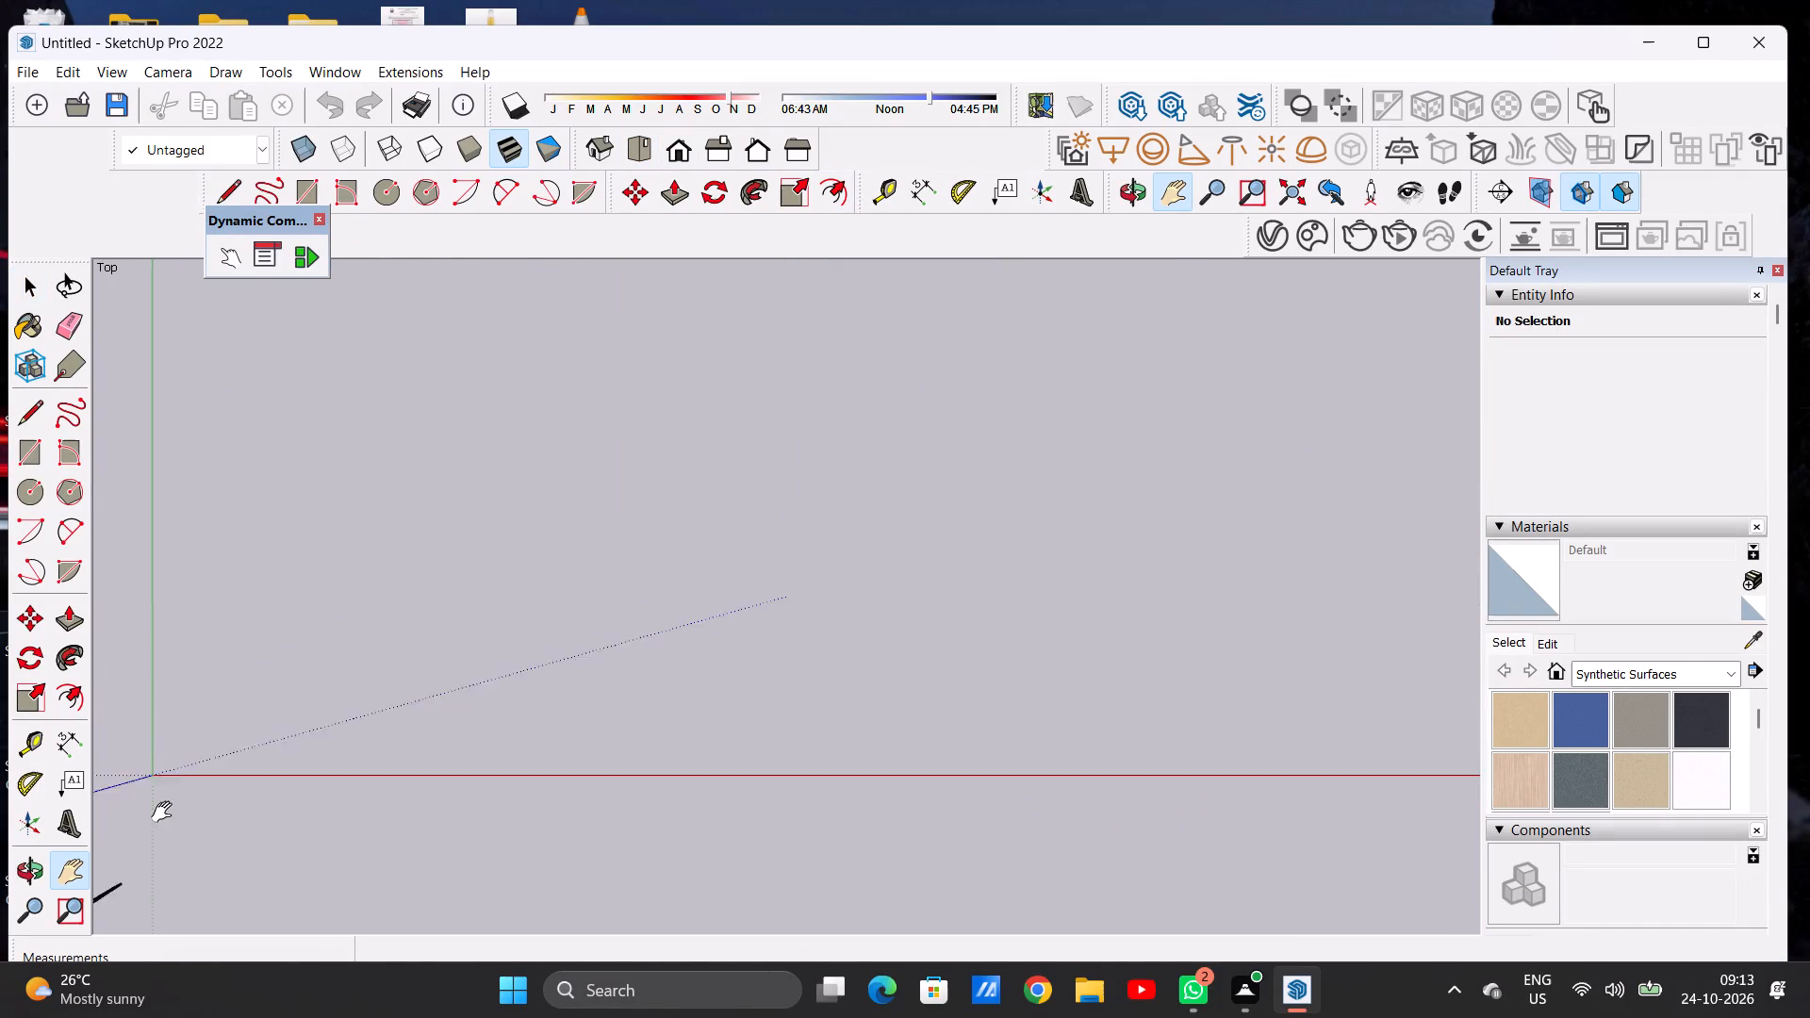
drag(166, 813, 163, 822)
drag(214, 694, 186, 798)
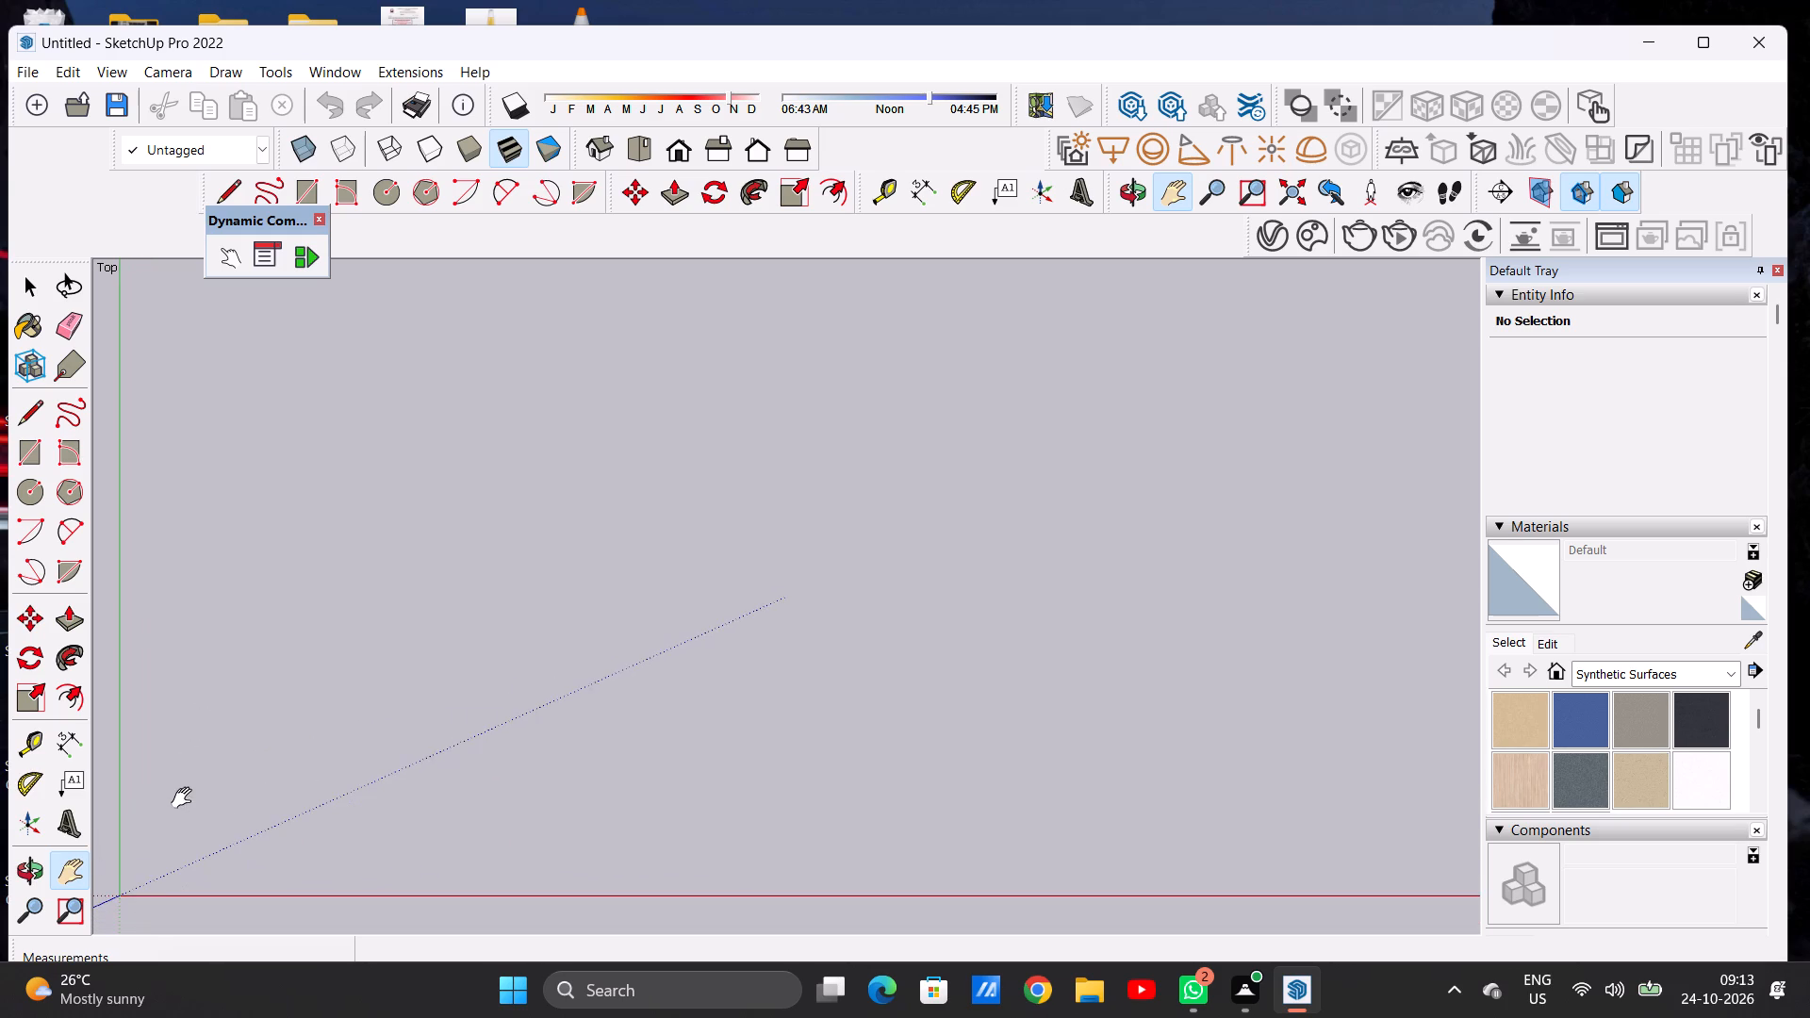
drag(186, 798, 177, 804)
key(space)
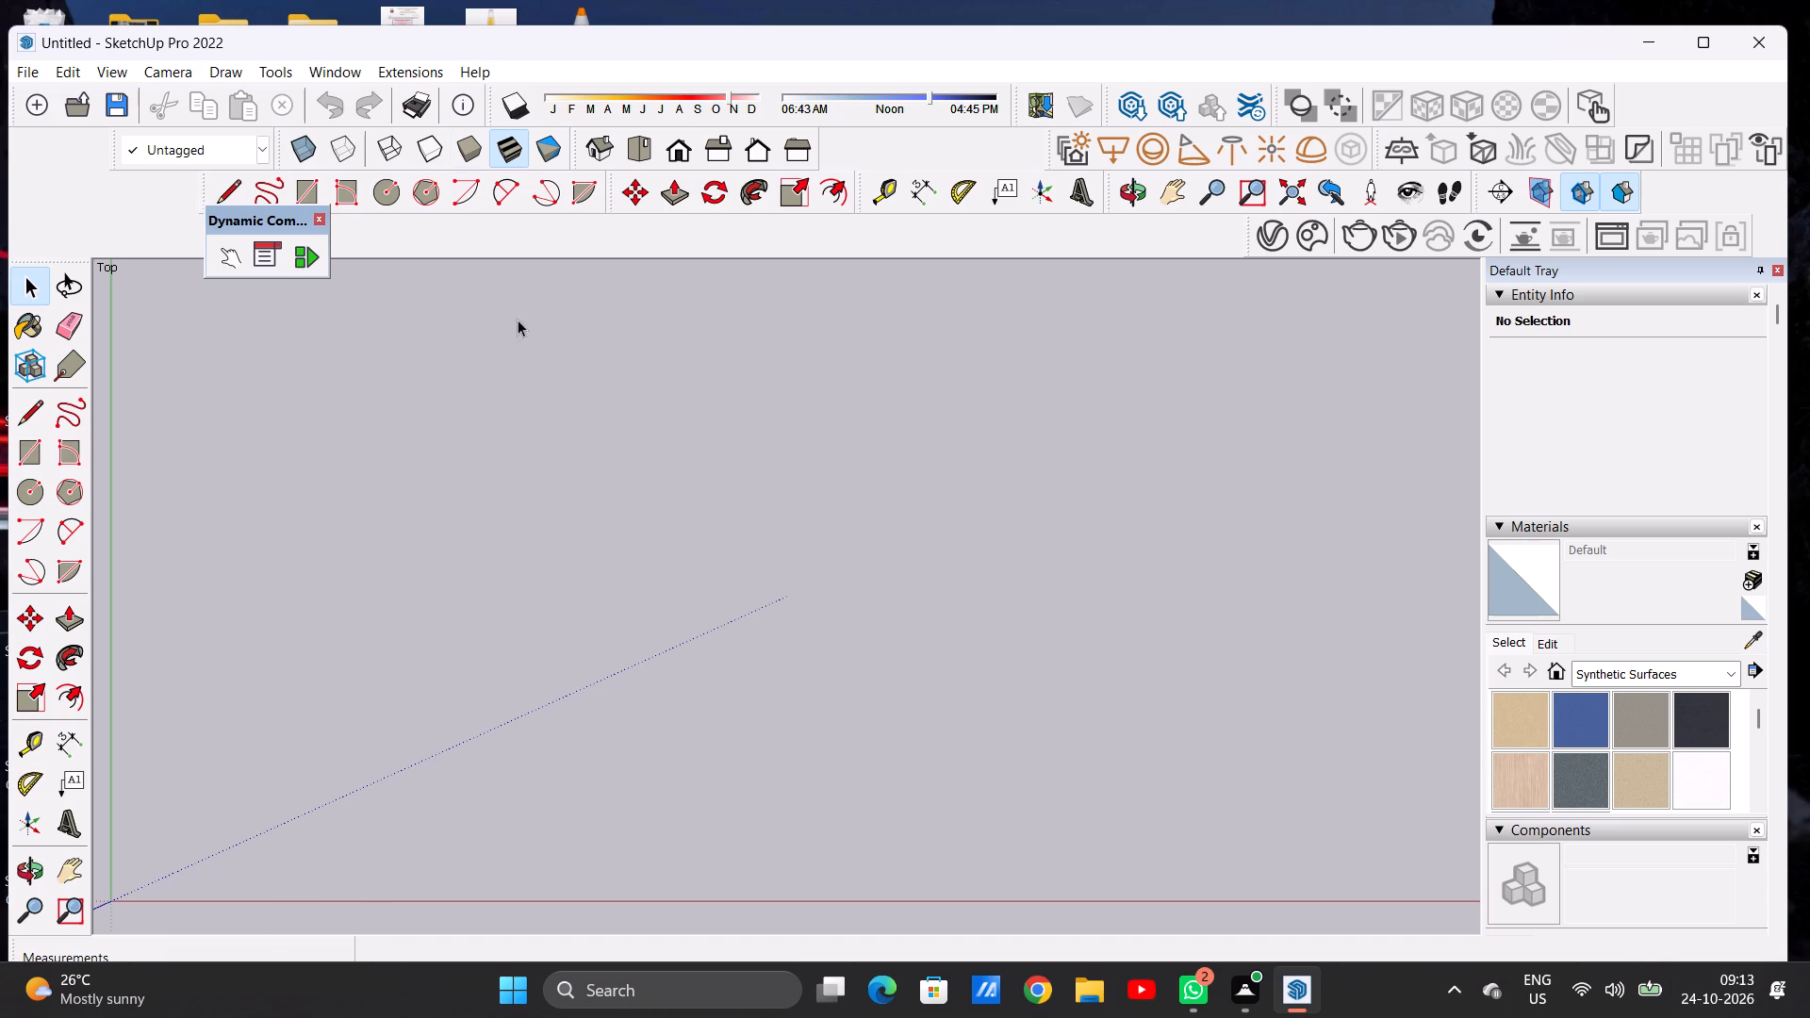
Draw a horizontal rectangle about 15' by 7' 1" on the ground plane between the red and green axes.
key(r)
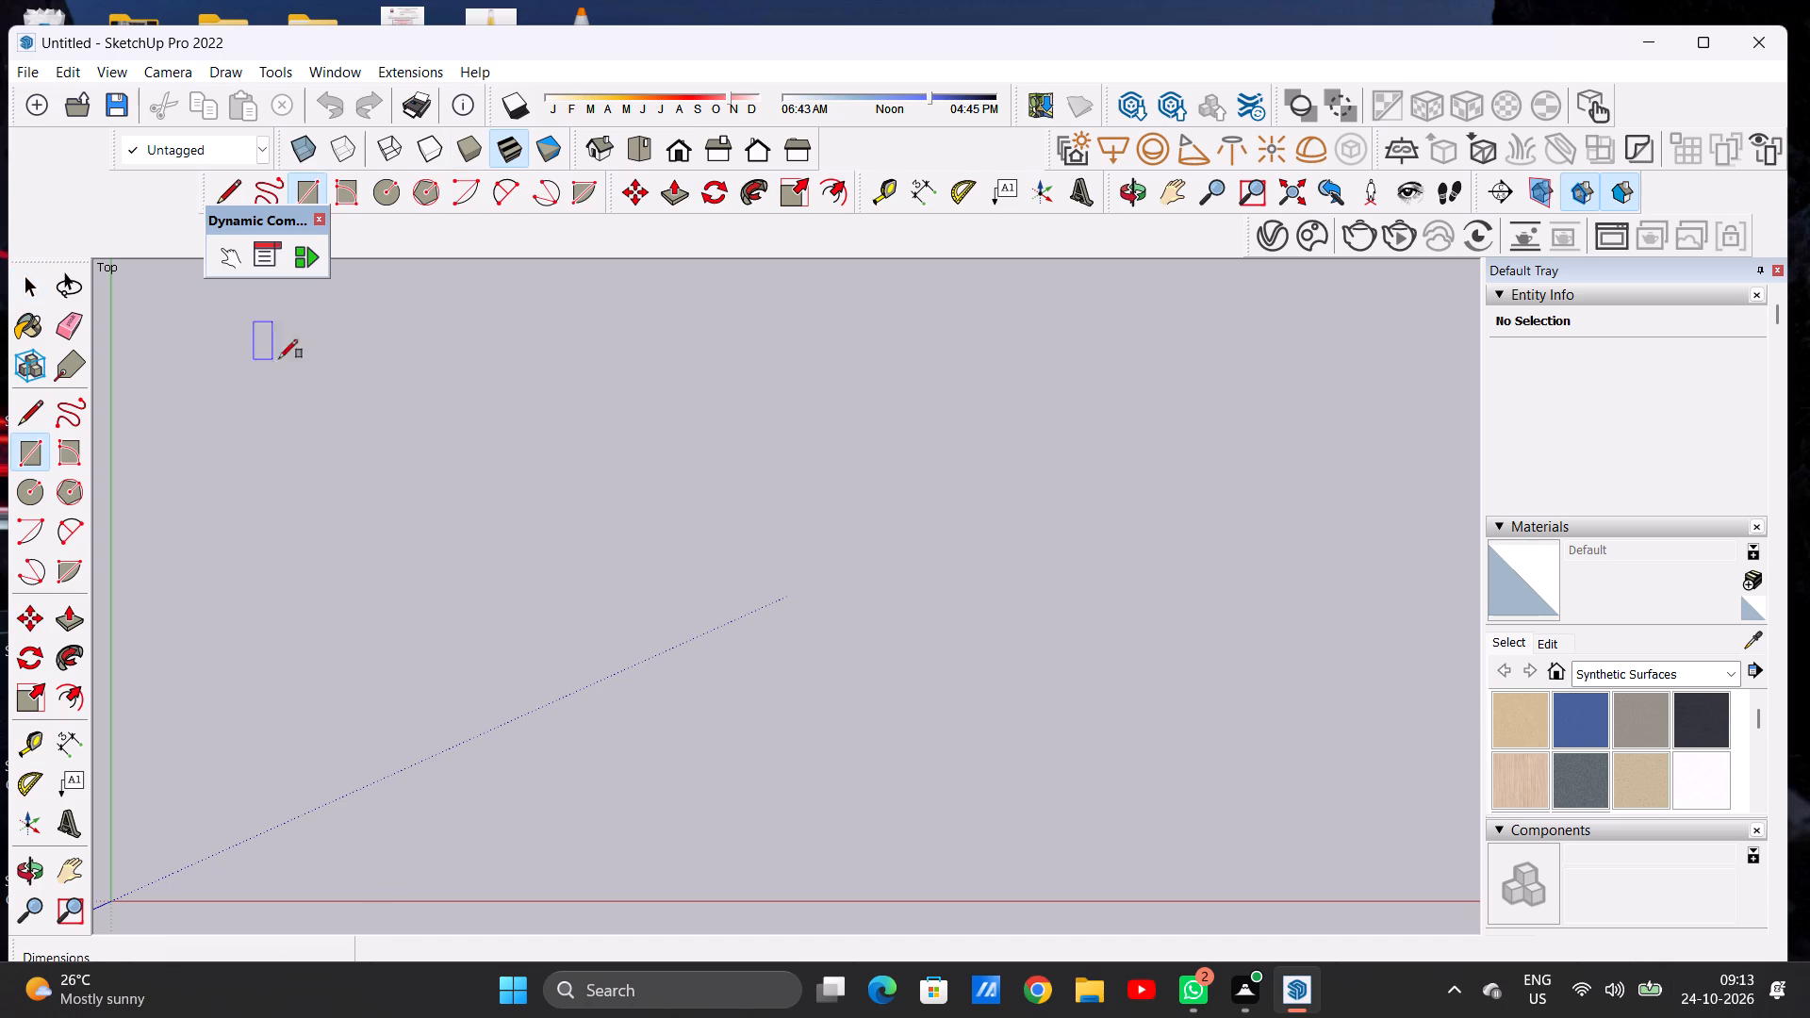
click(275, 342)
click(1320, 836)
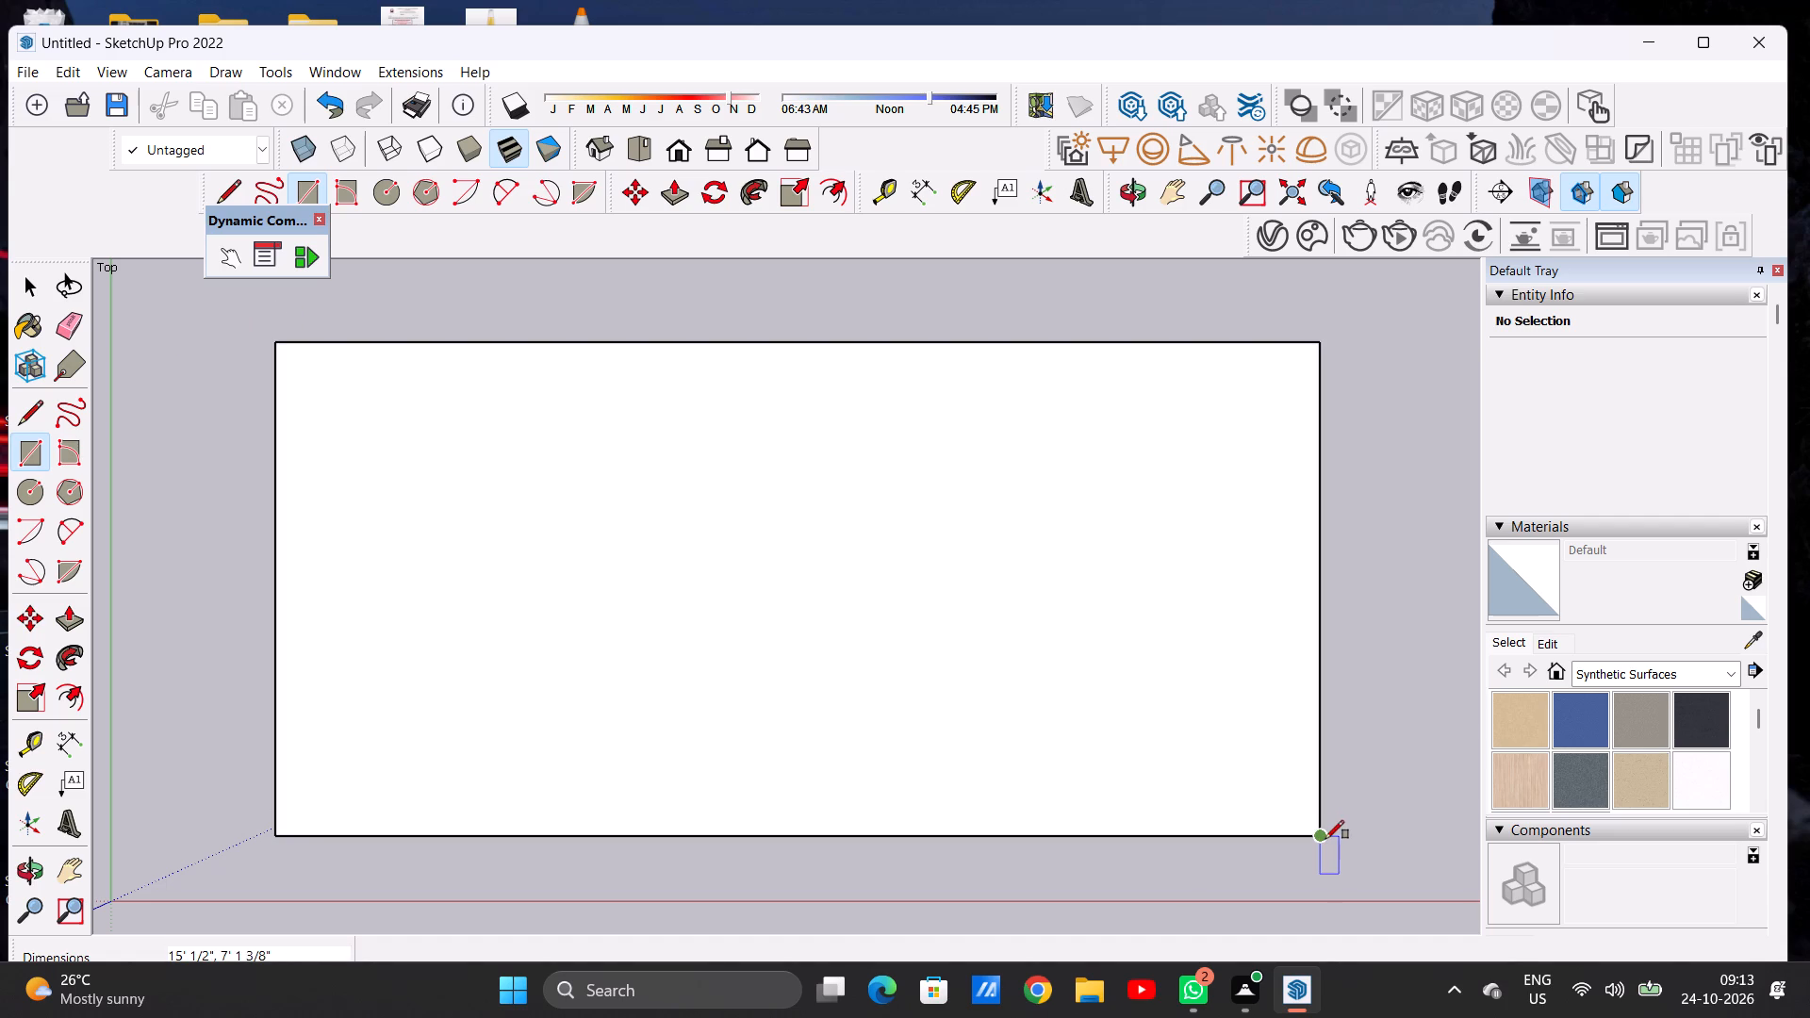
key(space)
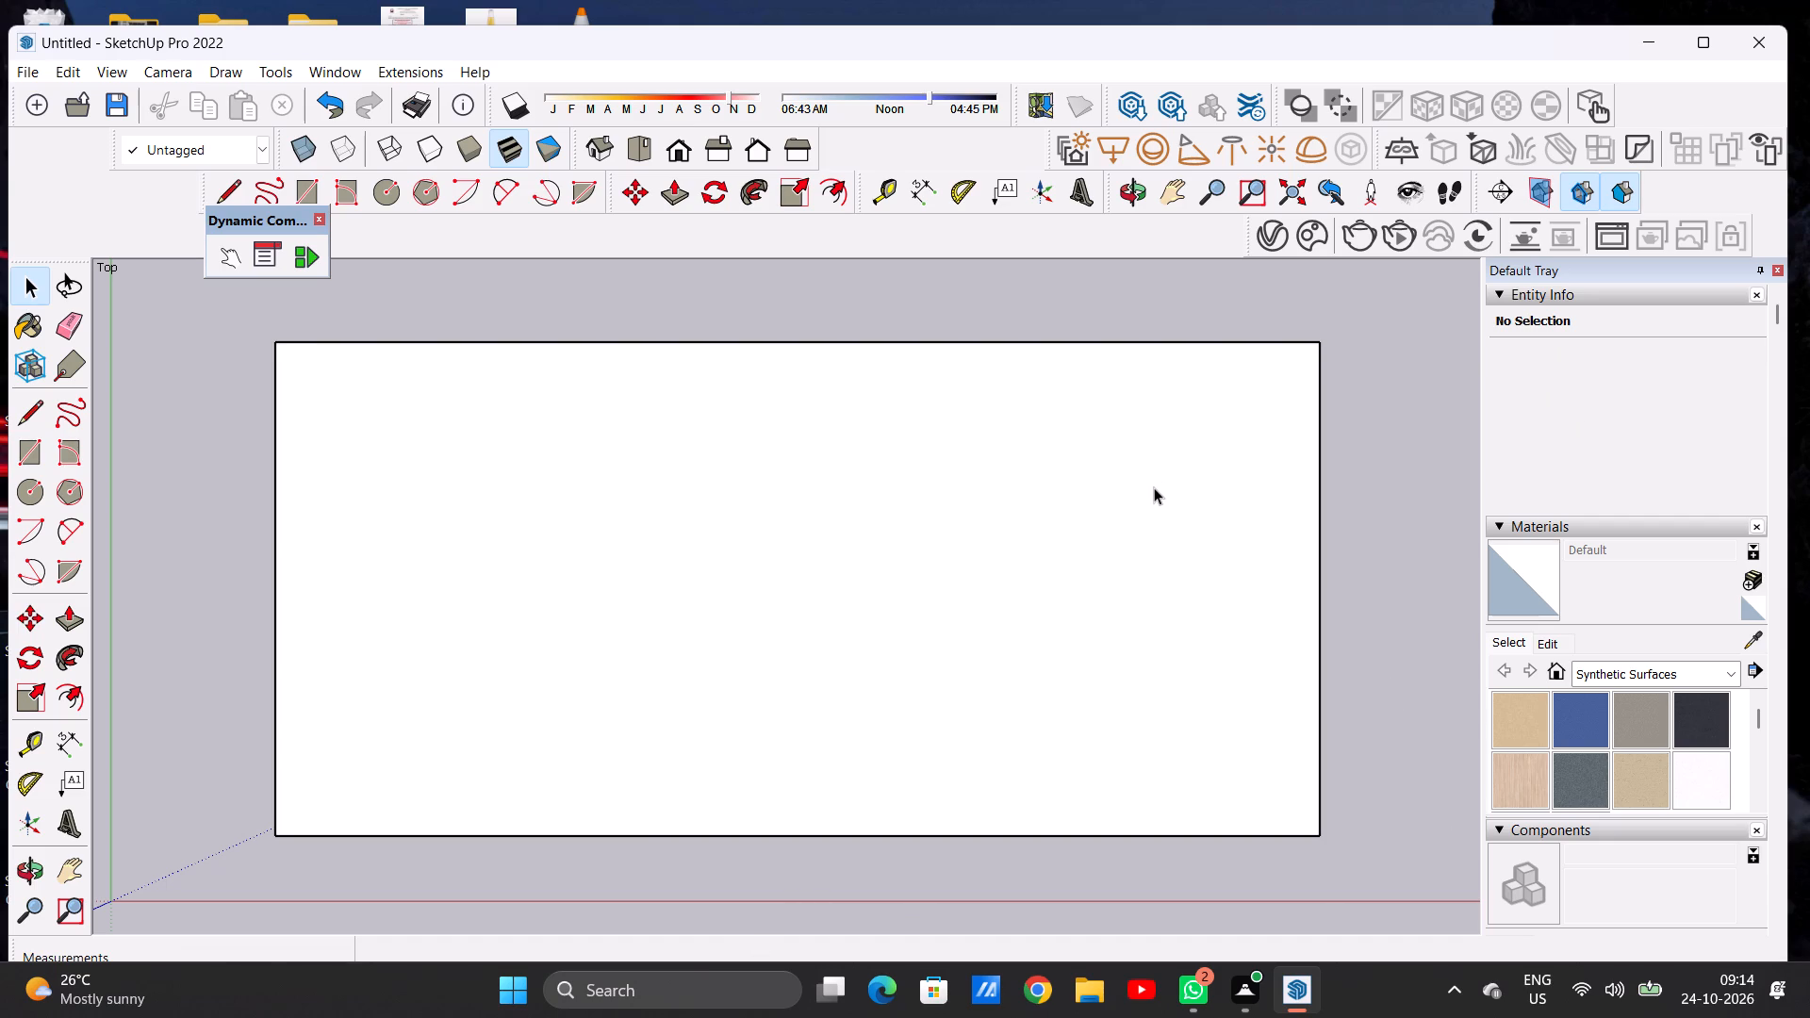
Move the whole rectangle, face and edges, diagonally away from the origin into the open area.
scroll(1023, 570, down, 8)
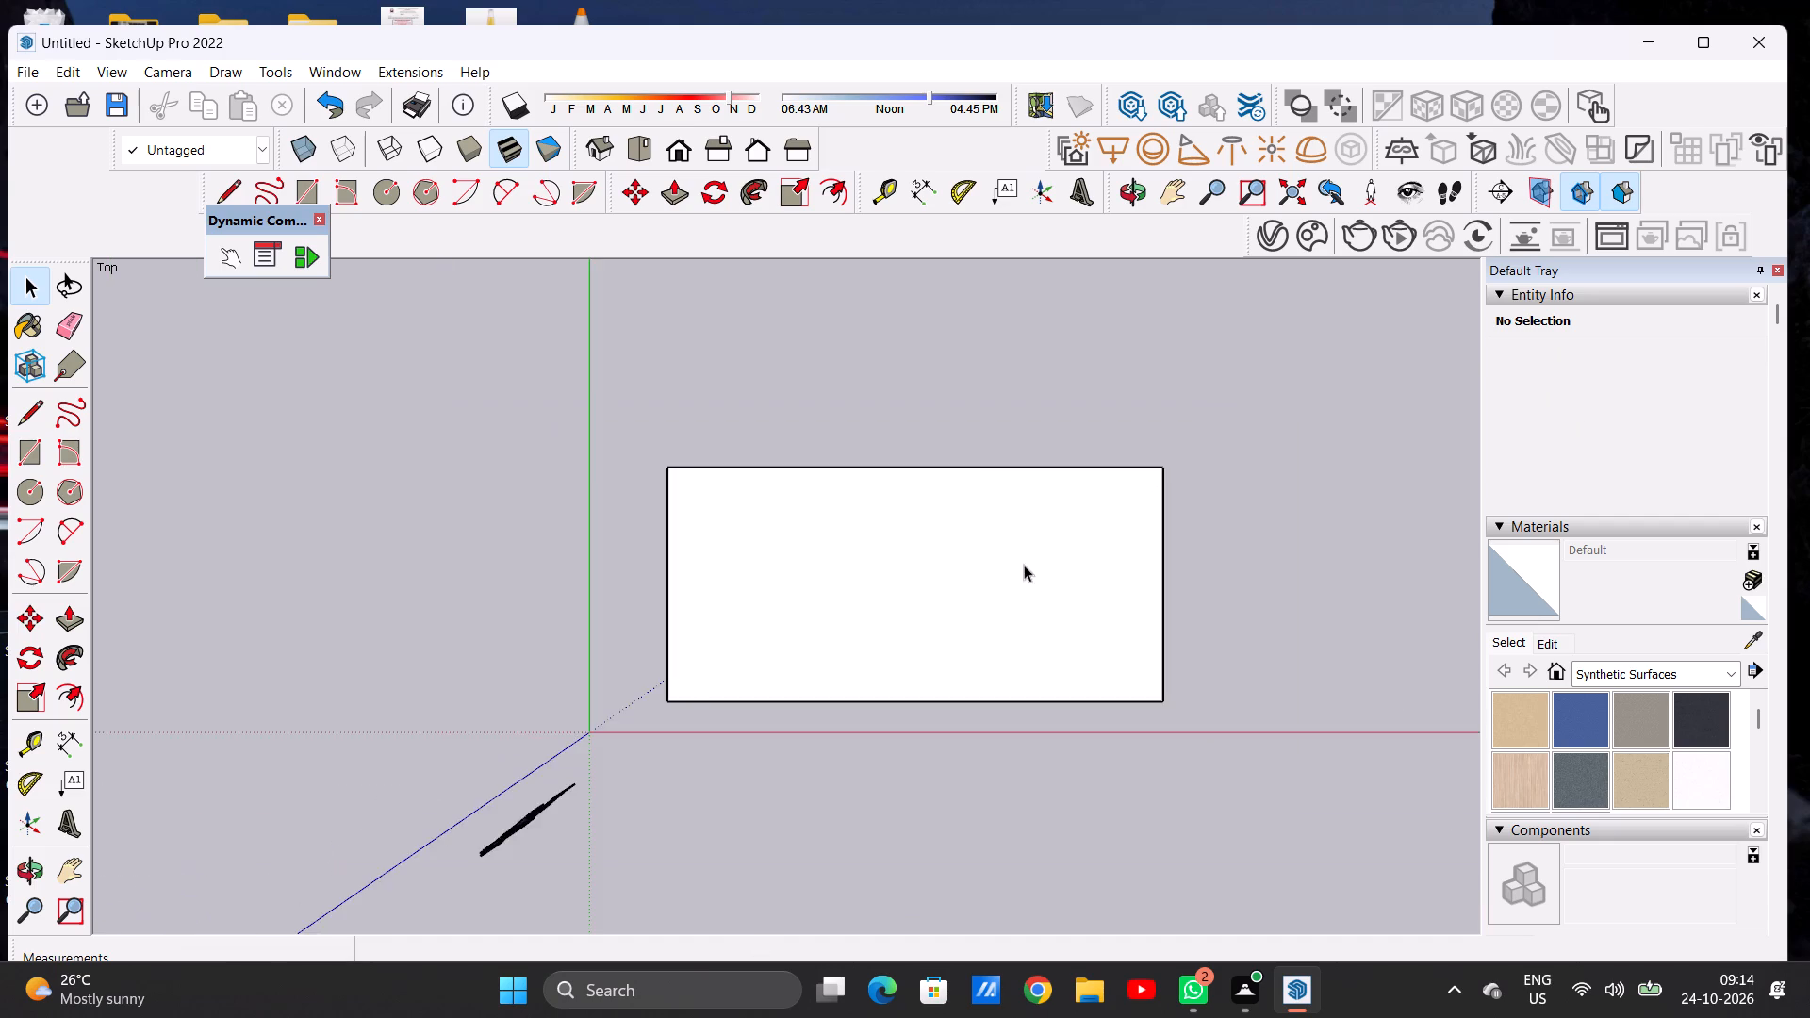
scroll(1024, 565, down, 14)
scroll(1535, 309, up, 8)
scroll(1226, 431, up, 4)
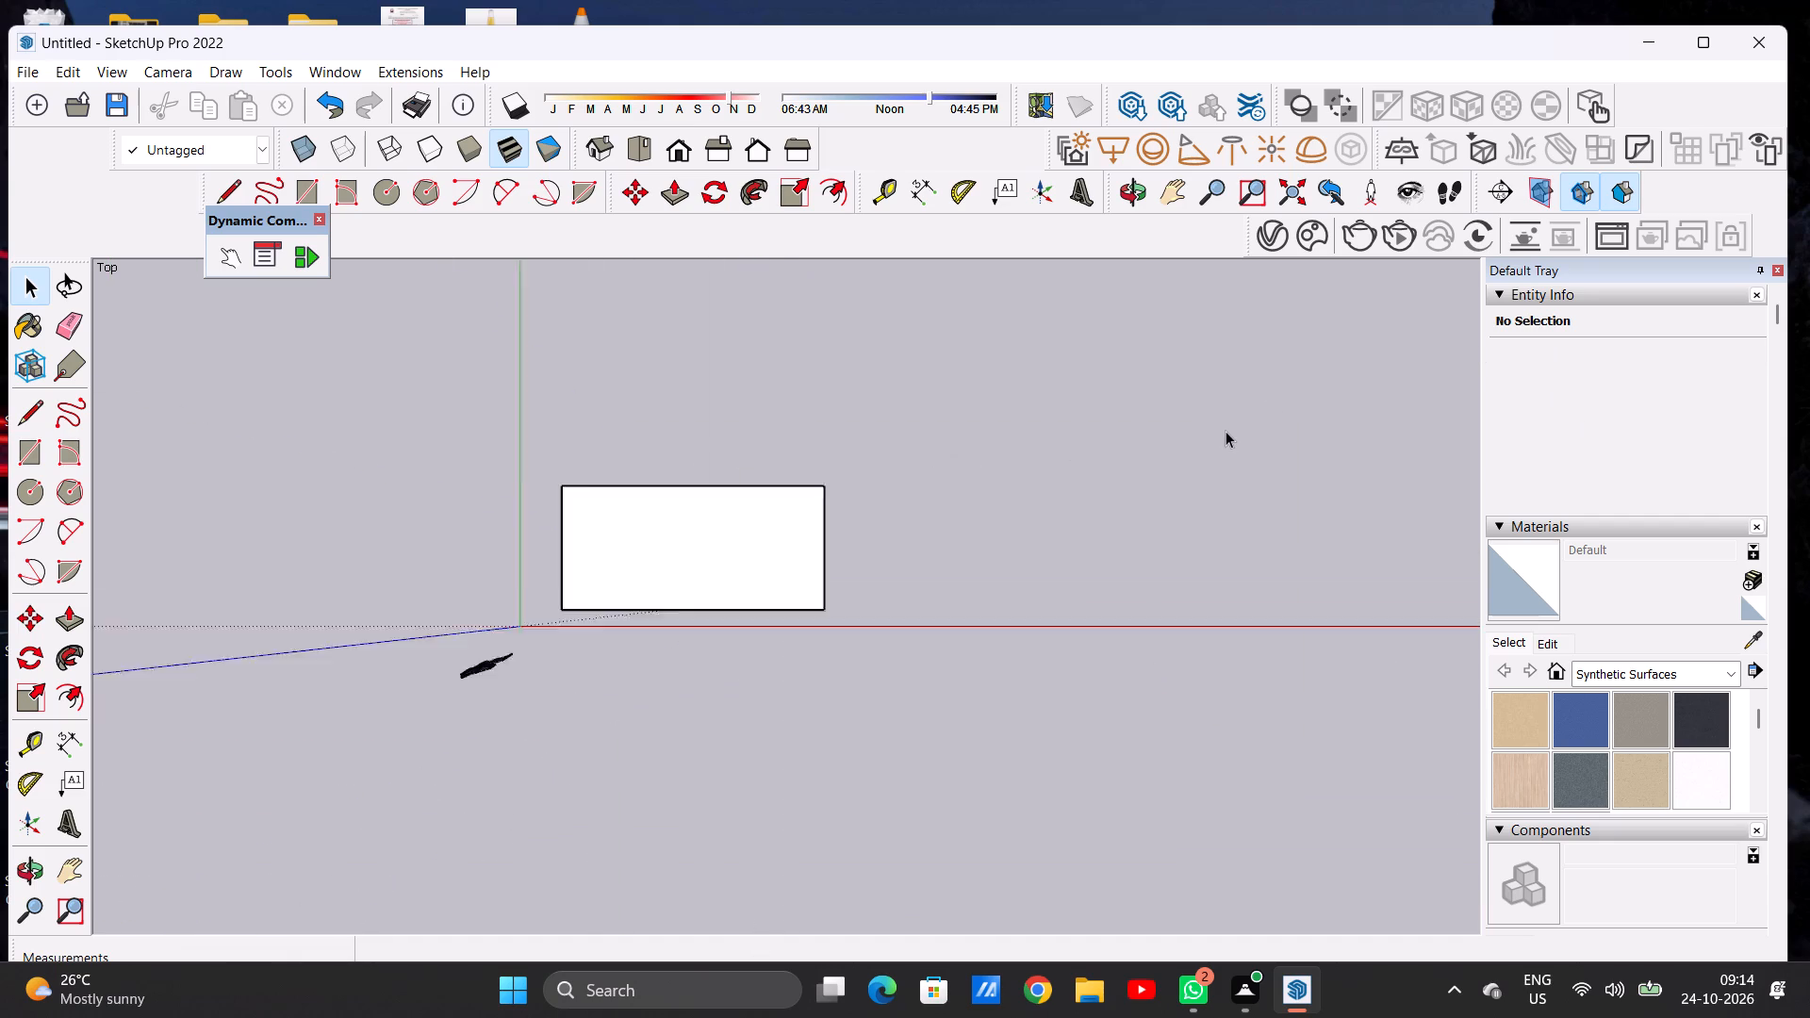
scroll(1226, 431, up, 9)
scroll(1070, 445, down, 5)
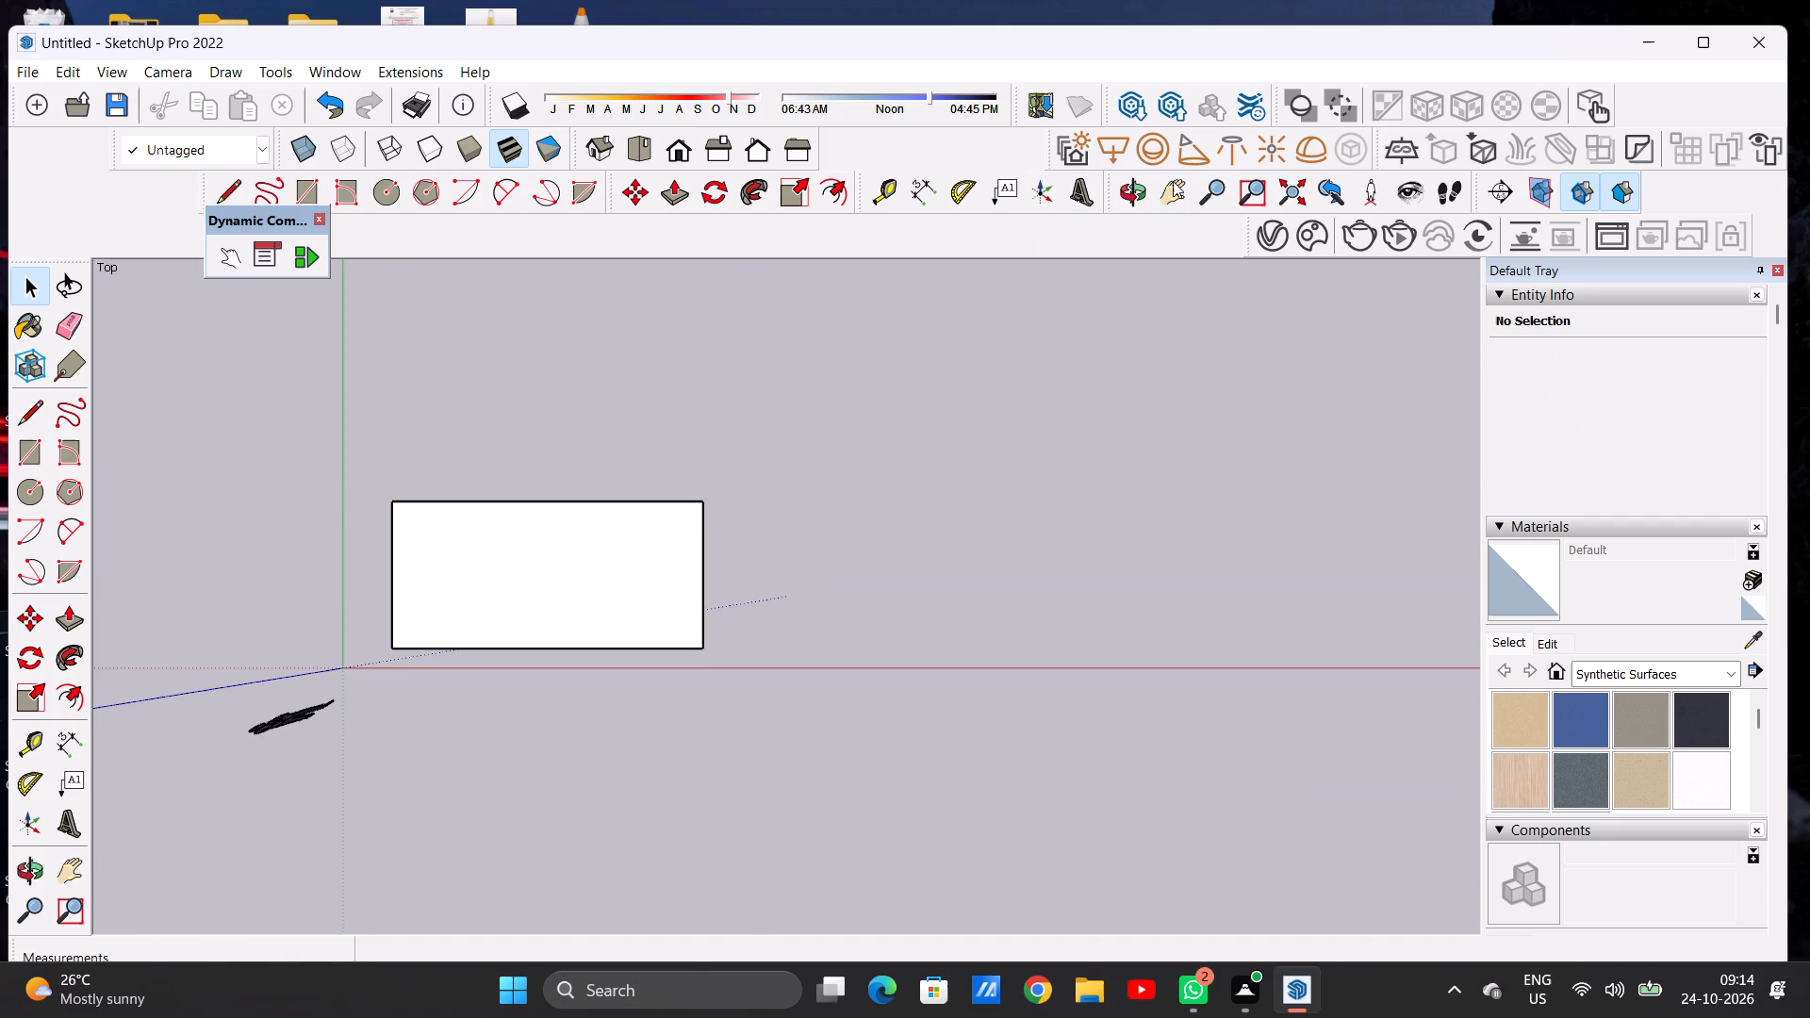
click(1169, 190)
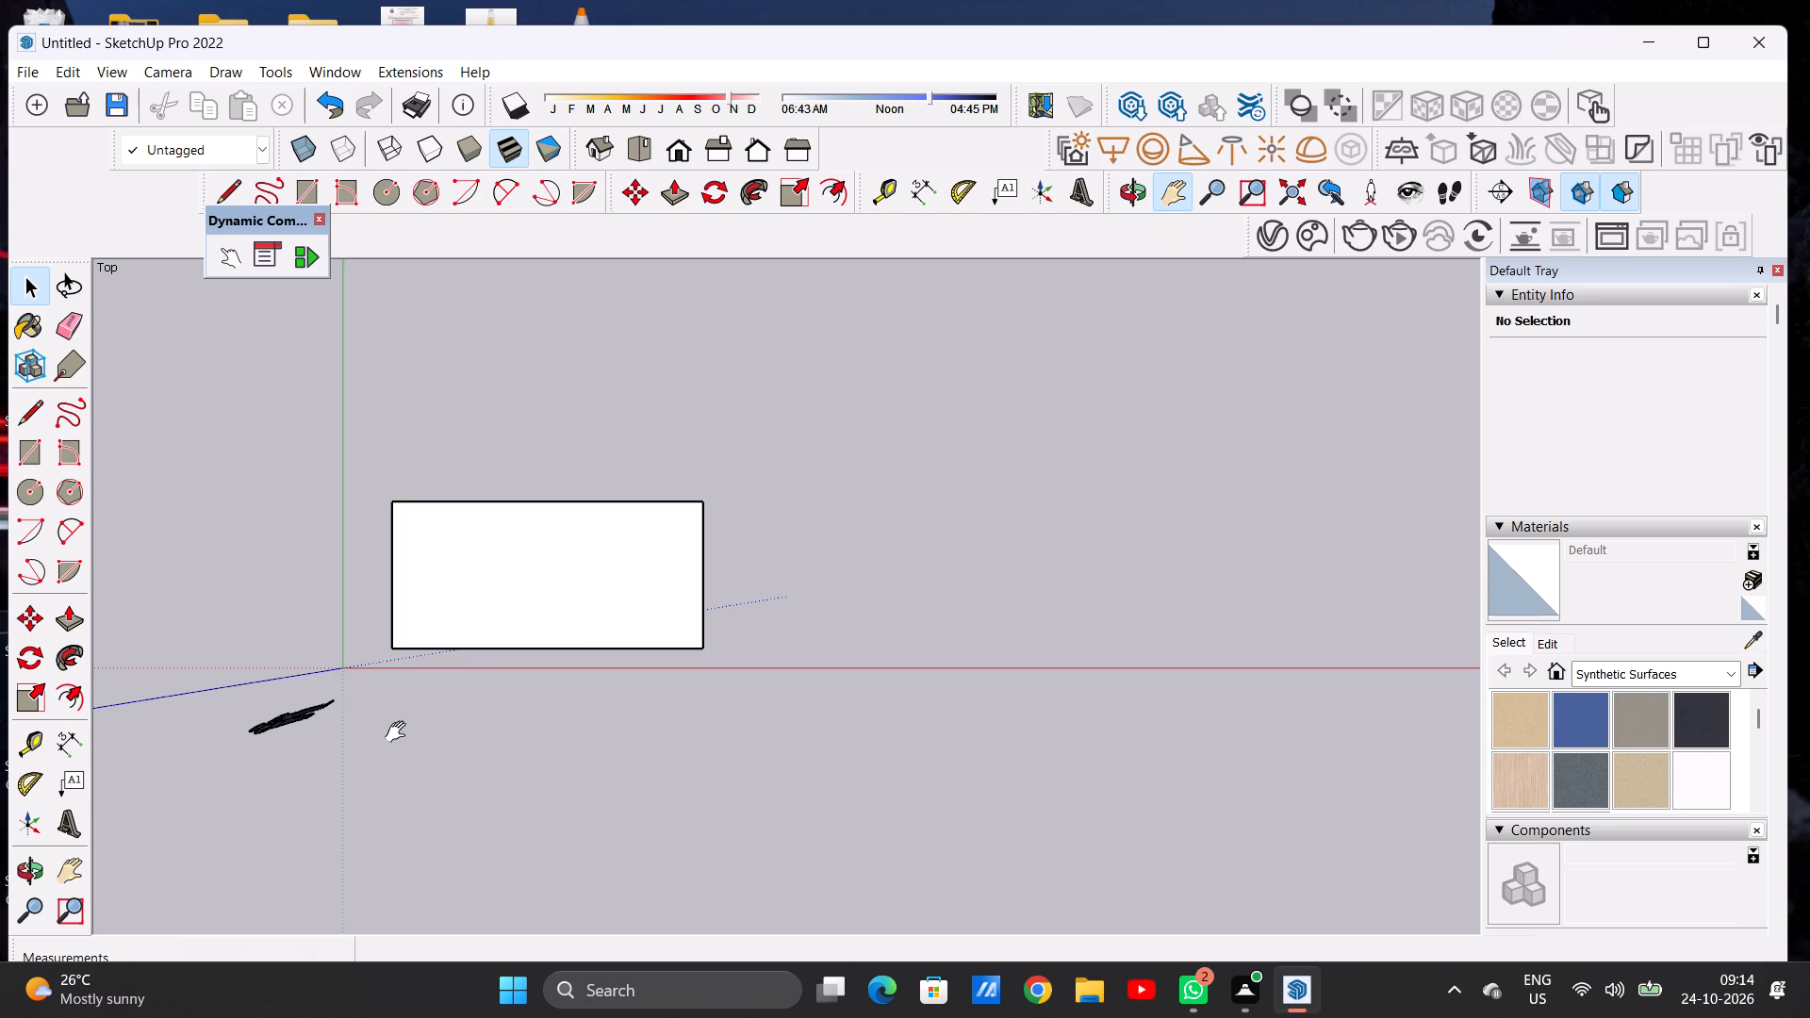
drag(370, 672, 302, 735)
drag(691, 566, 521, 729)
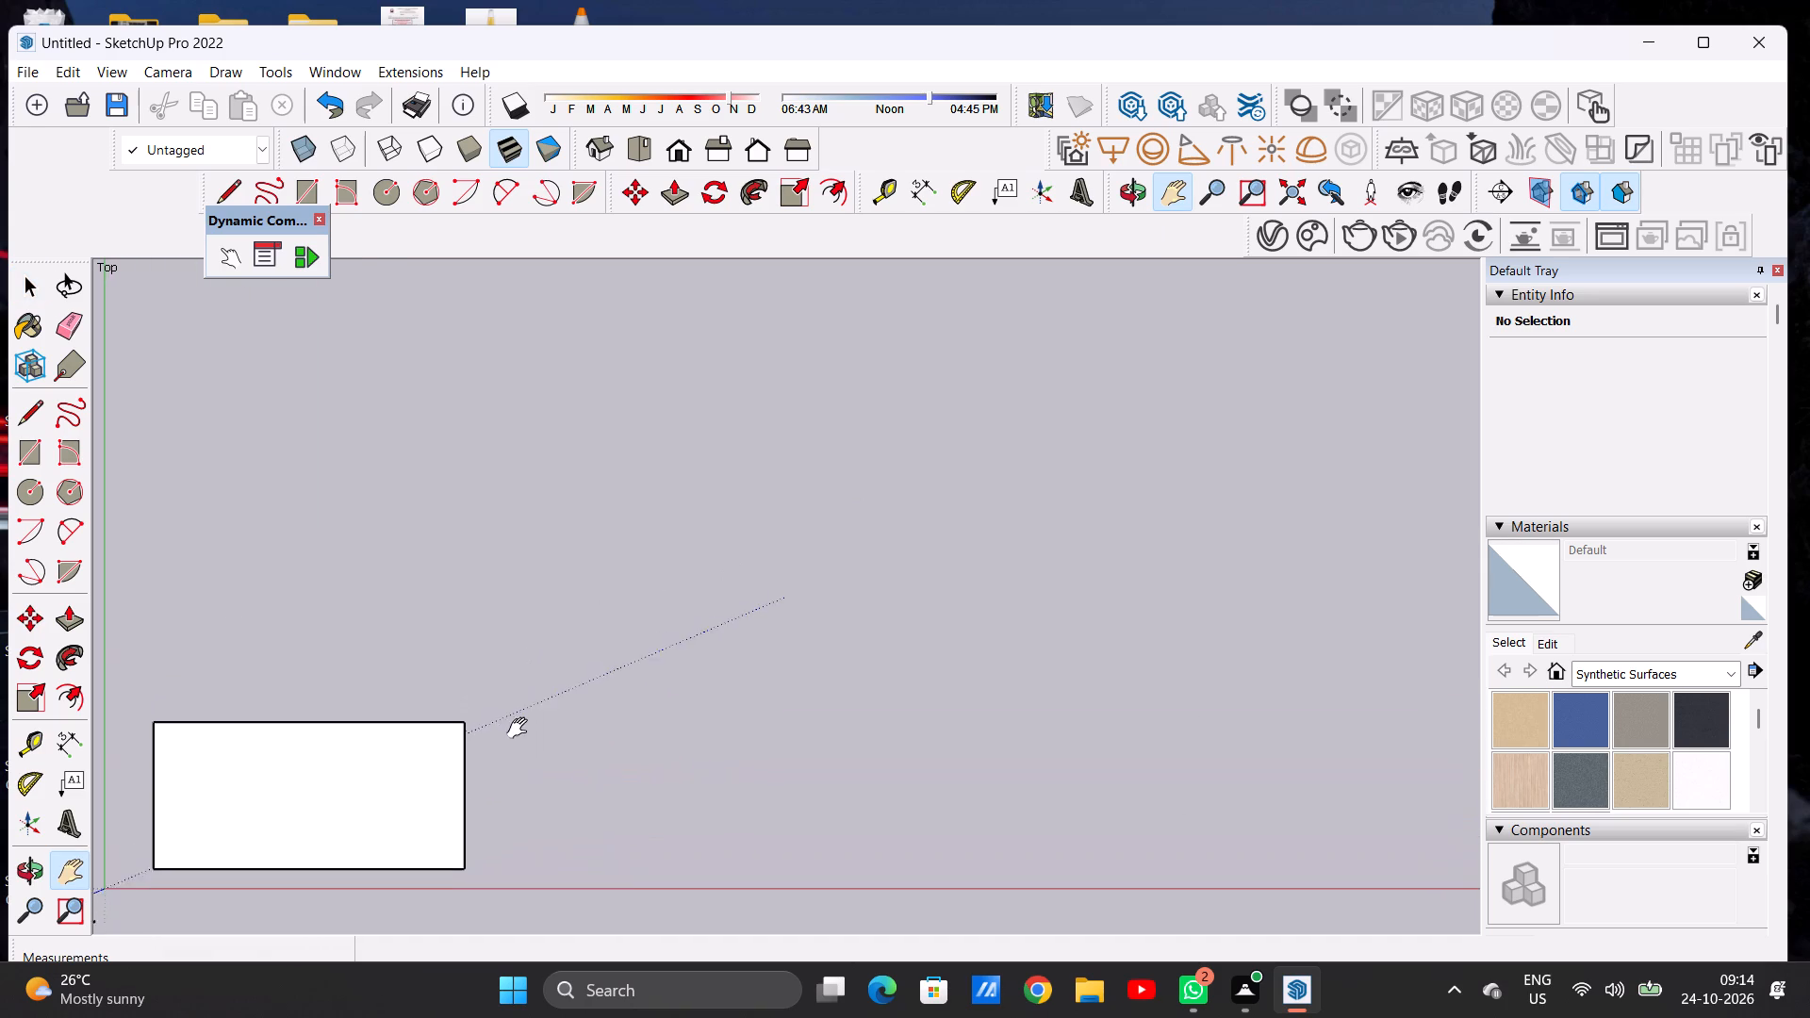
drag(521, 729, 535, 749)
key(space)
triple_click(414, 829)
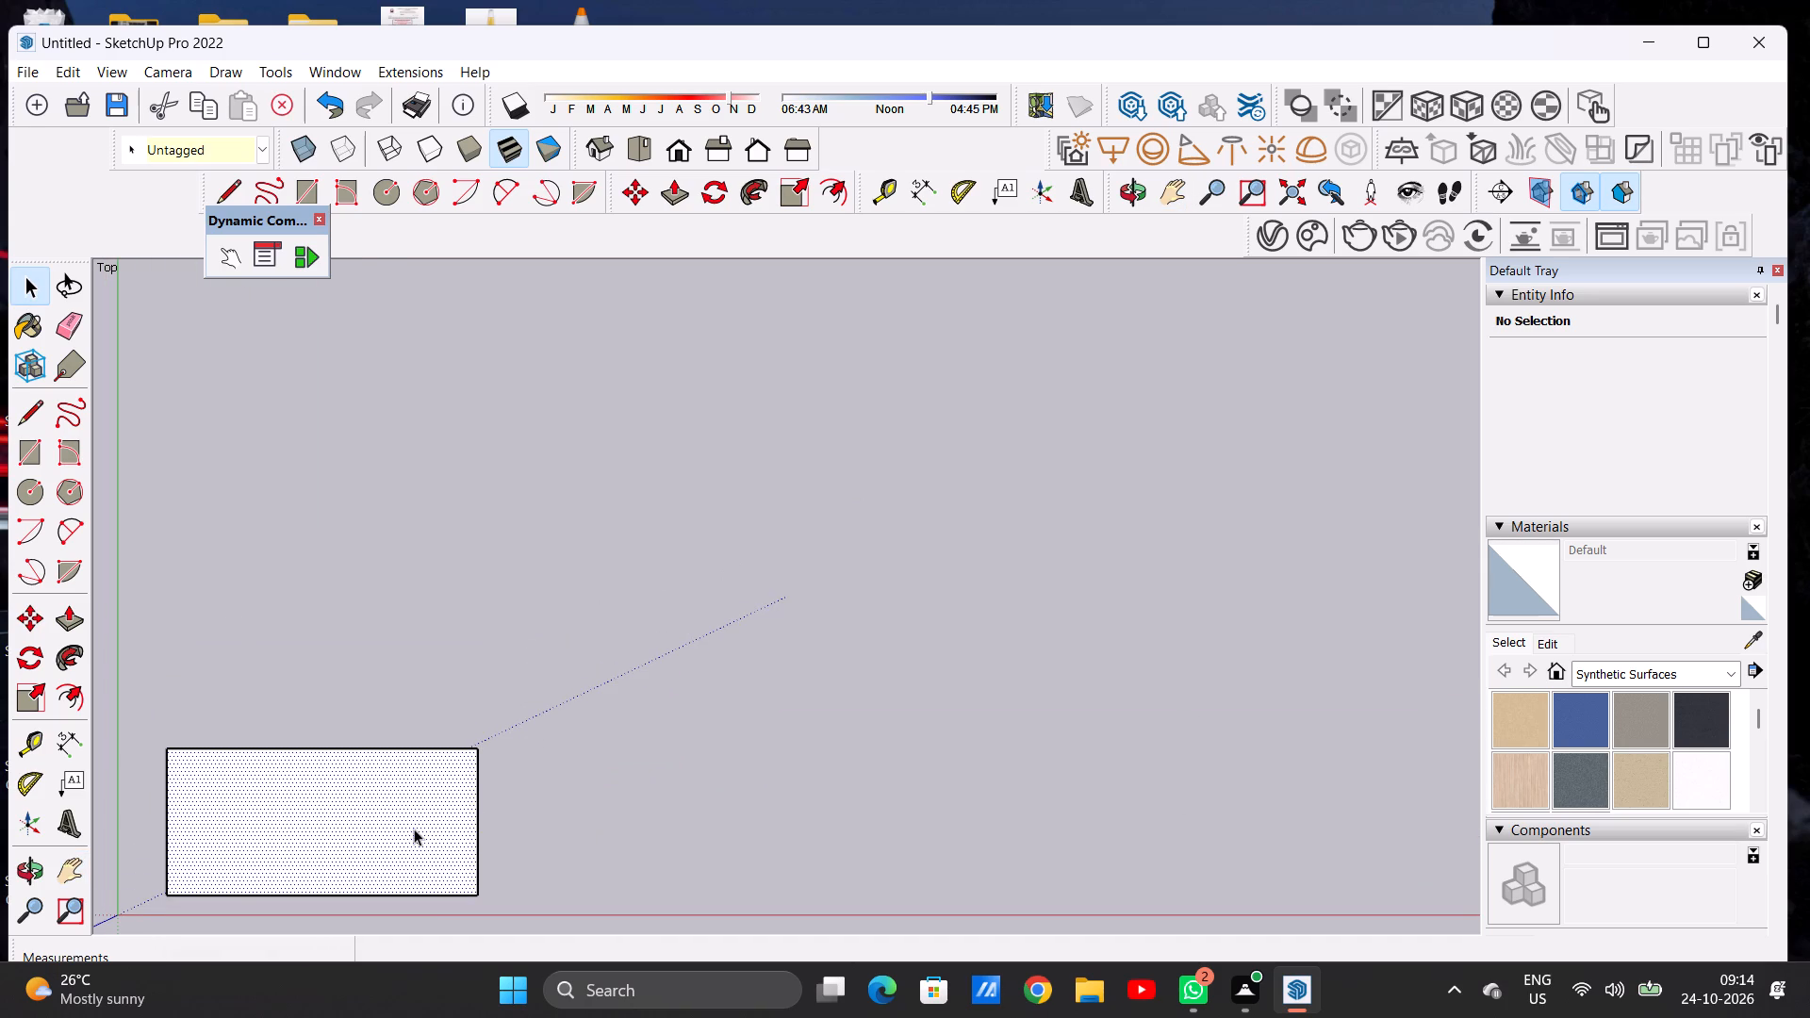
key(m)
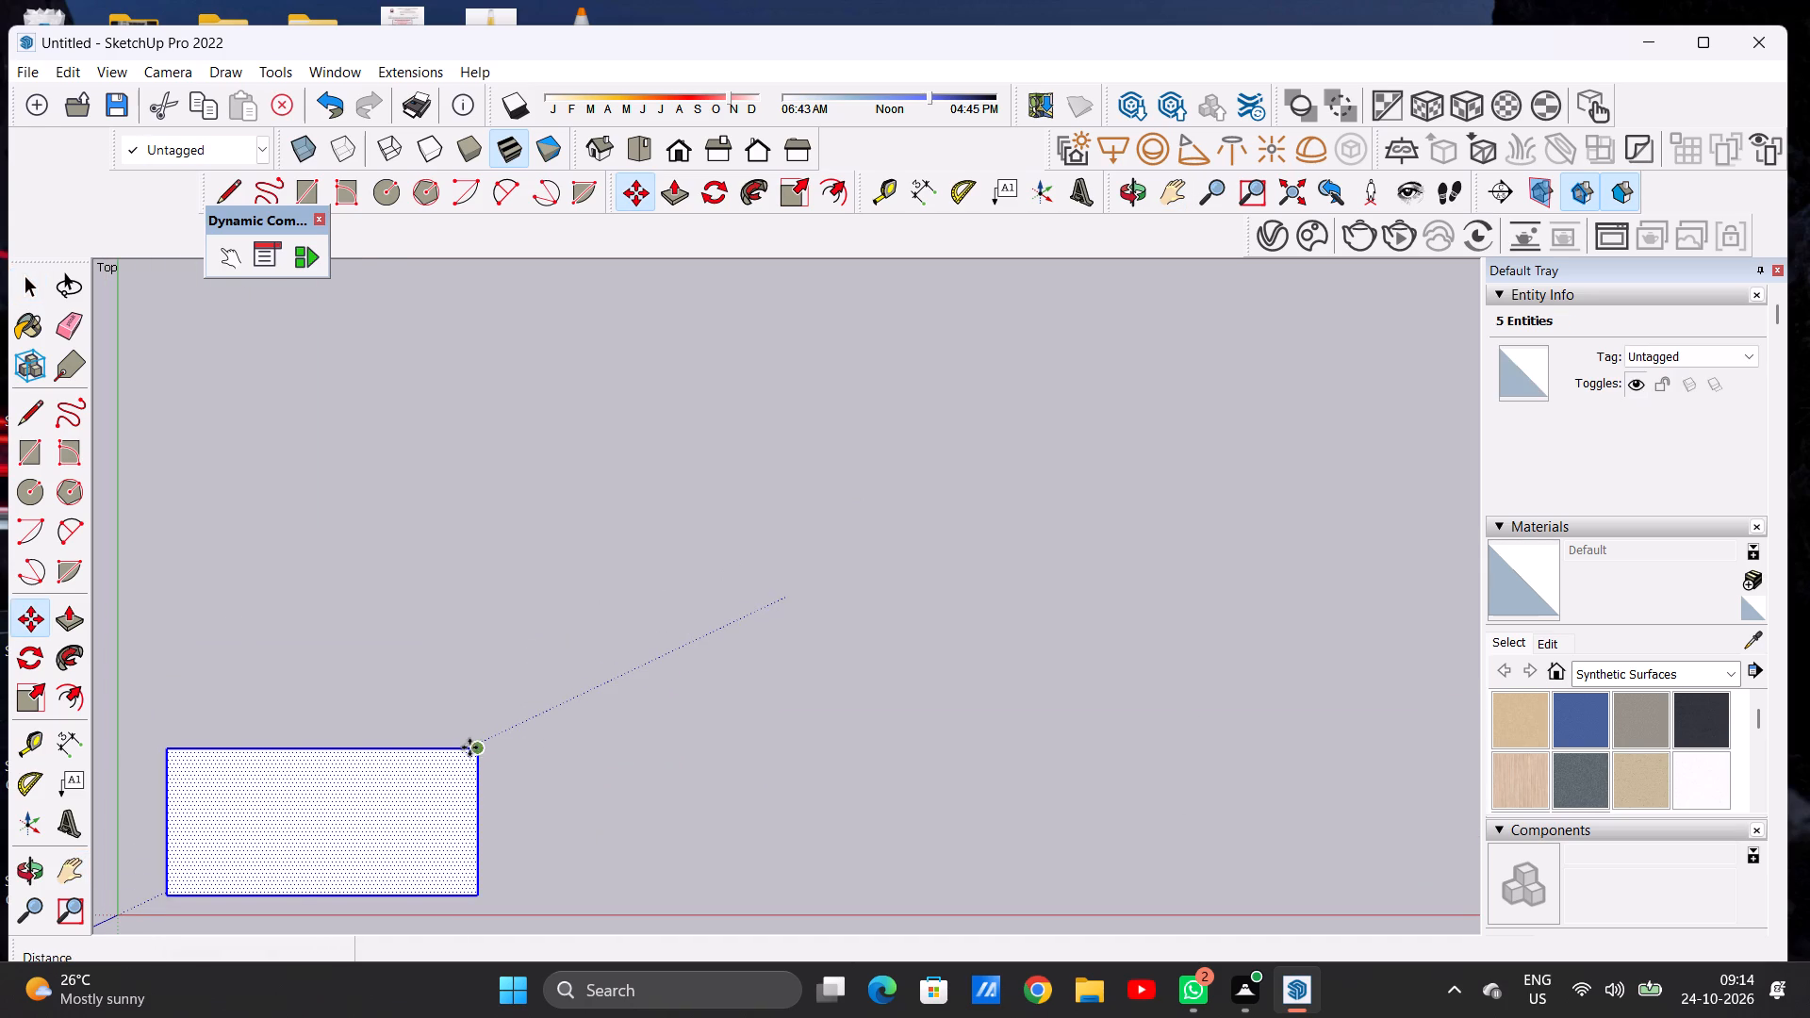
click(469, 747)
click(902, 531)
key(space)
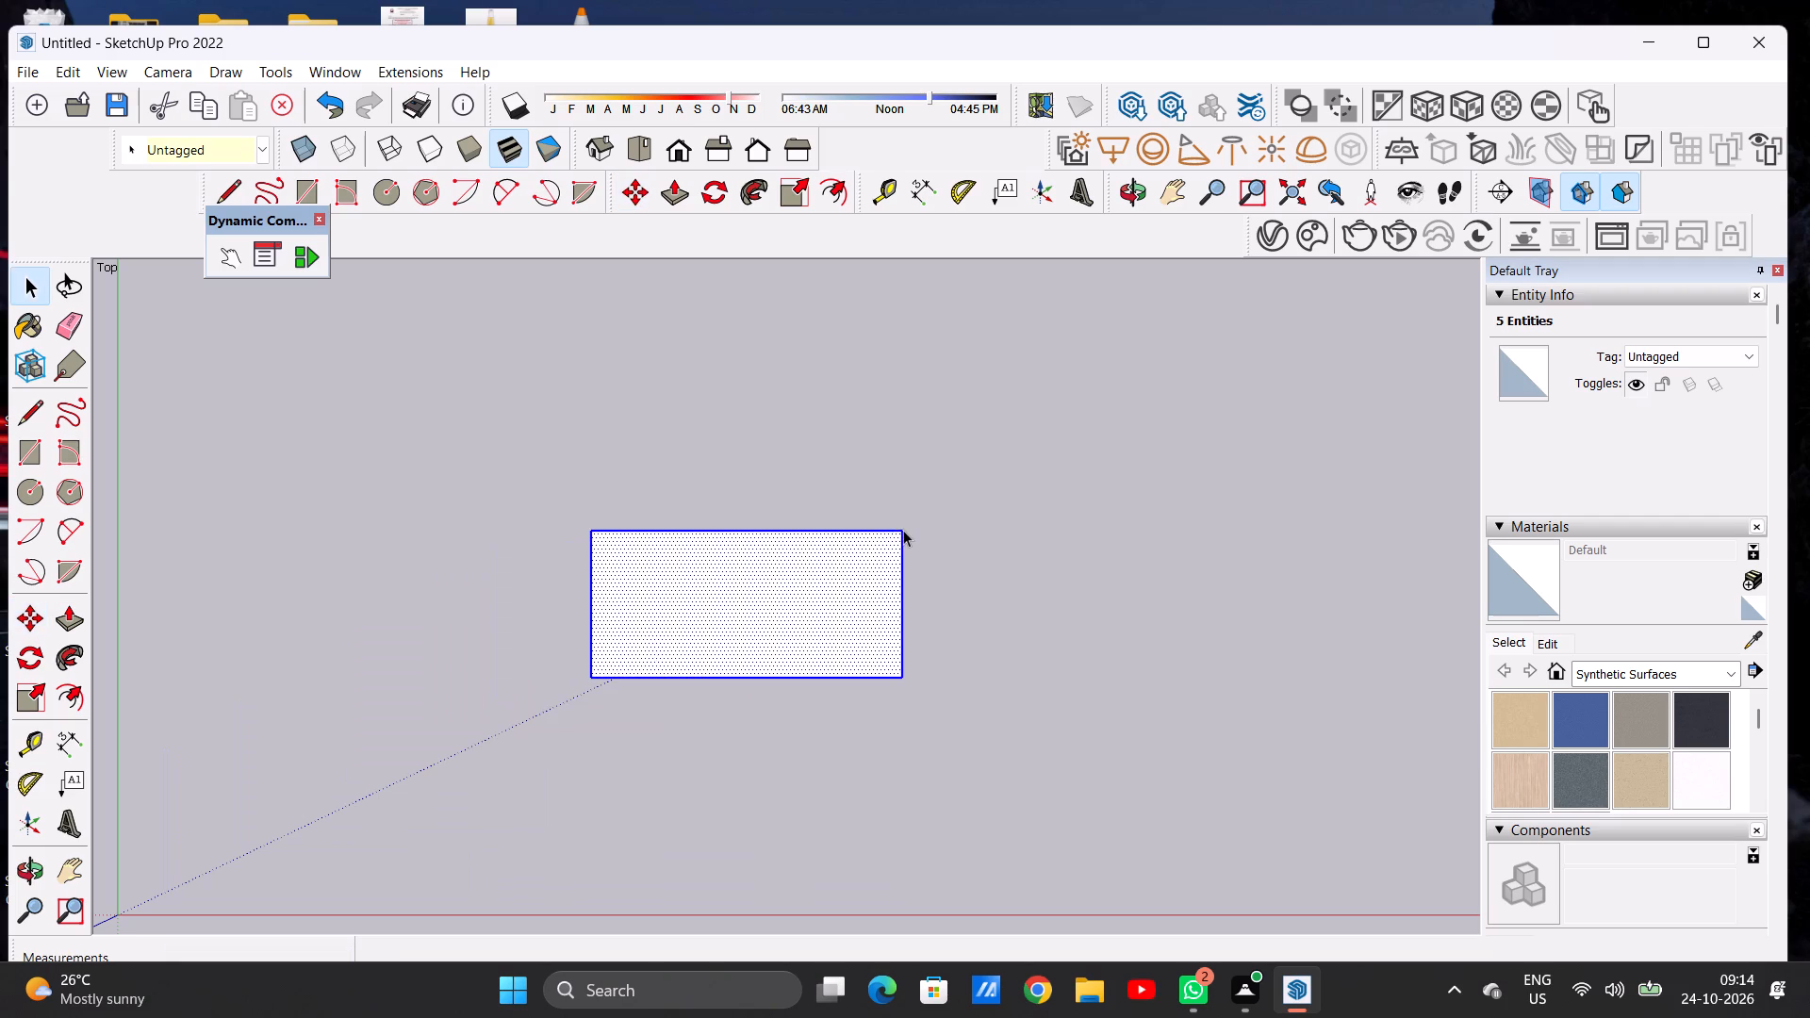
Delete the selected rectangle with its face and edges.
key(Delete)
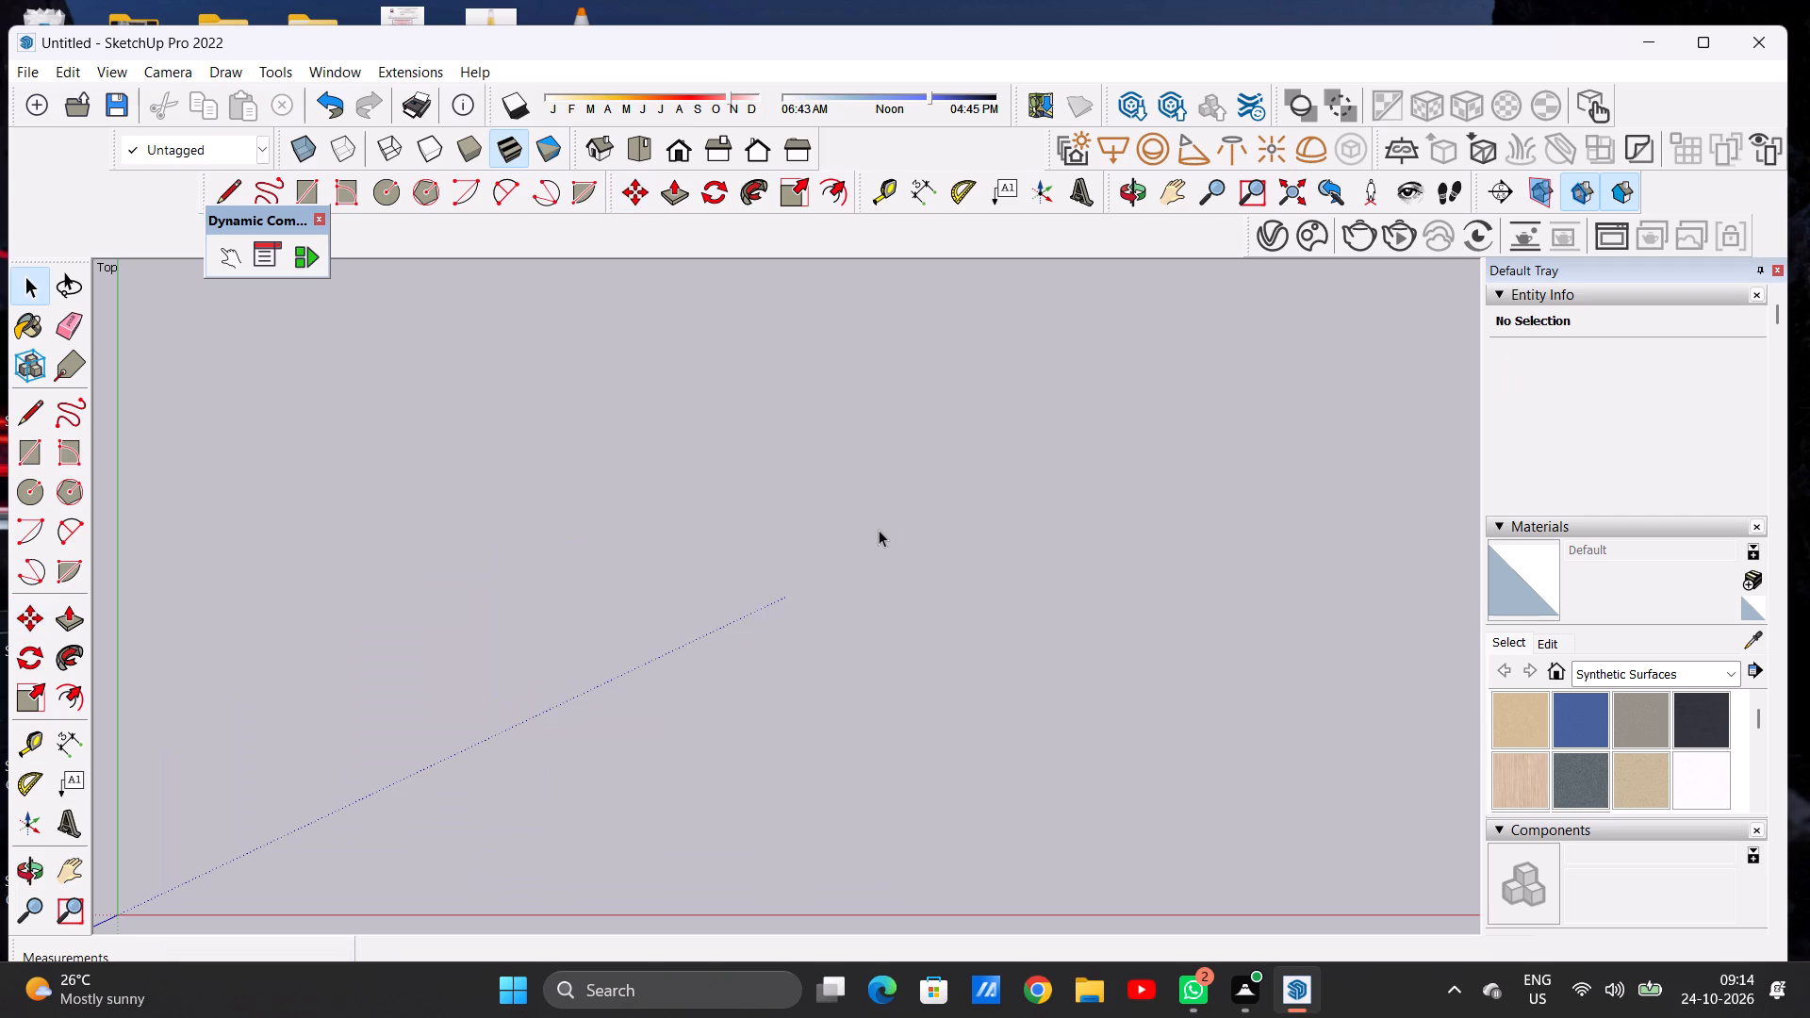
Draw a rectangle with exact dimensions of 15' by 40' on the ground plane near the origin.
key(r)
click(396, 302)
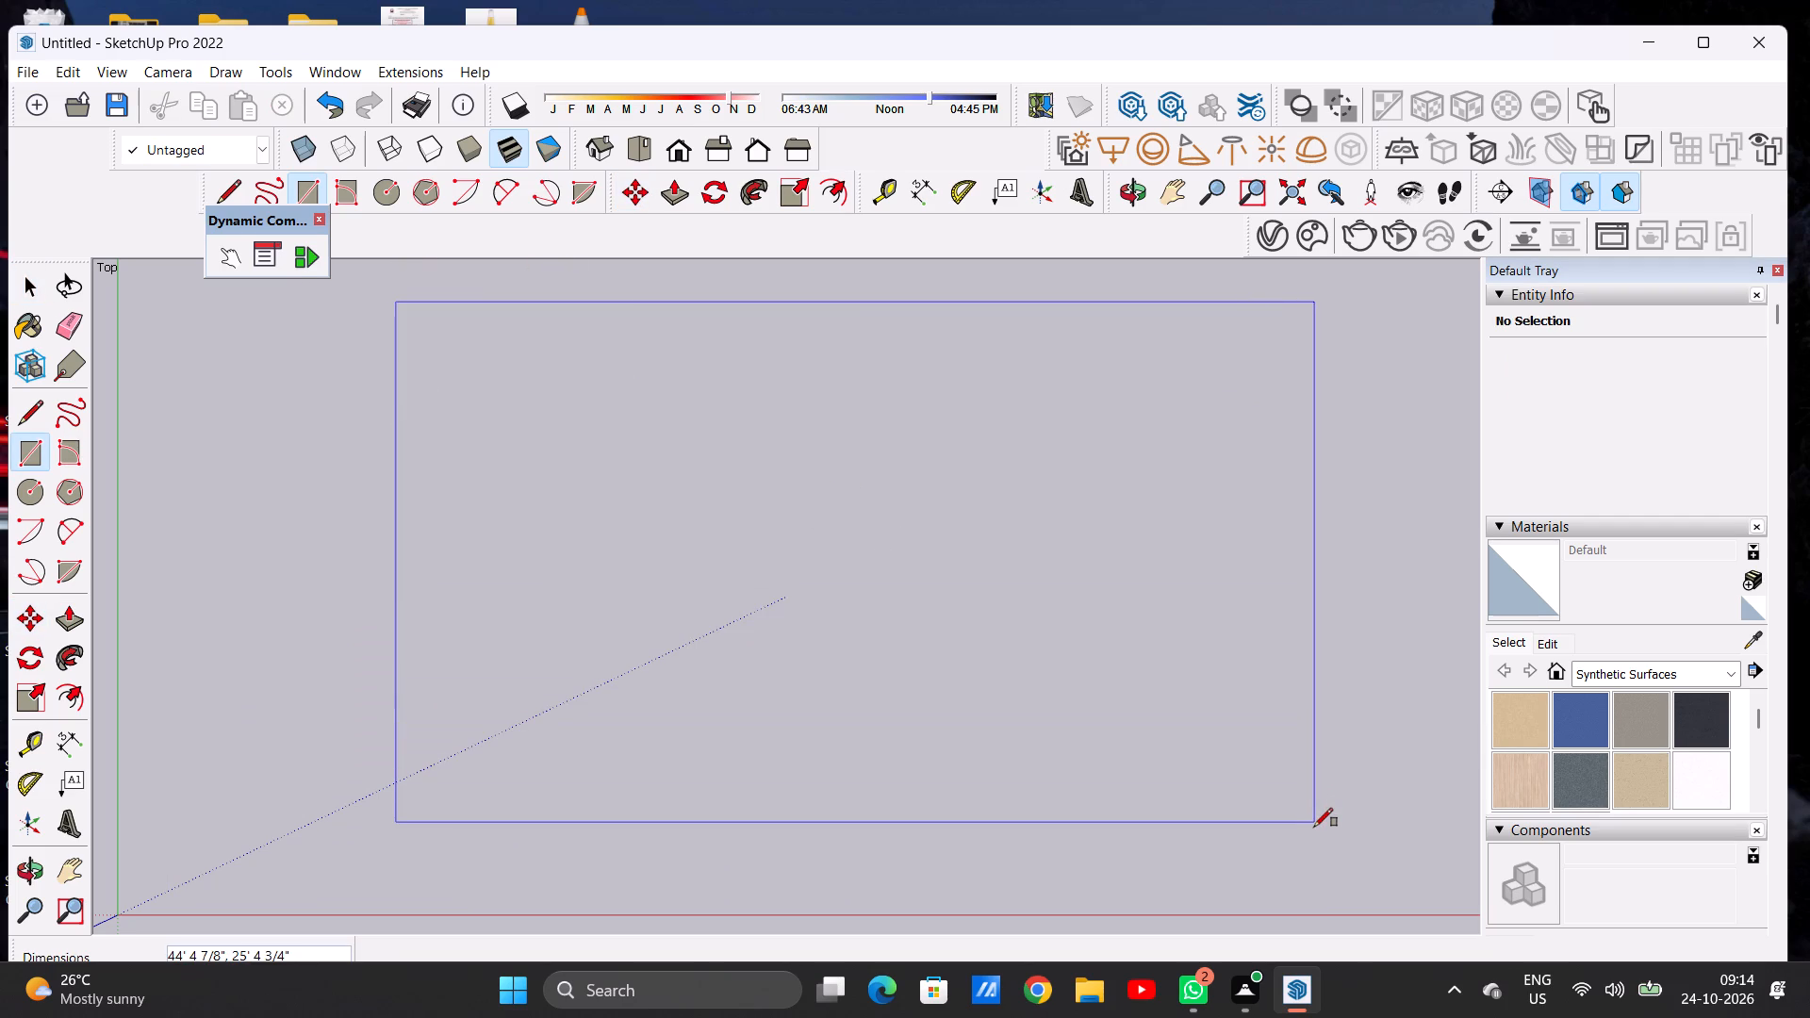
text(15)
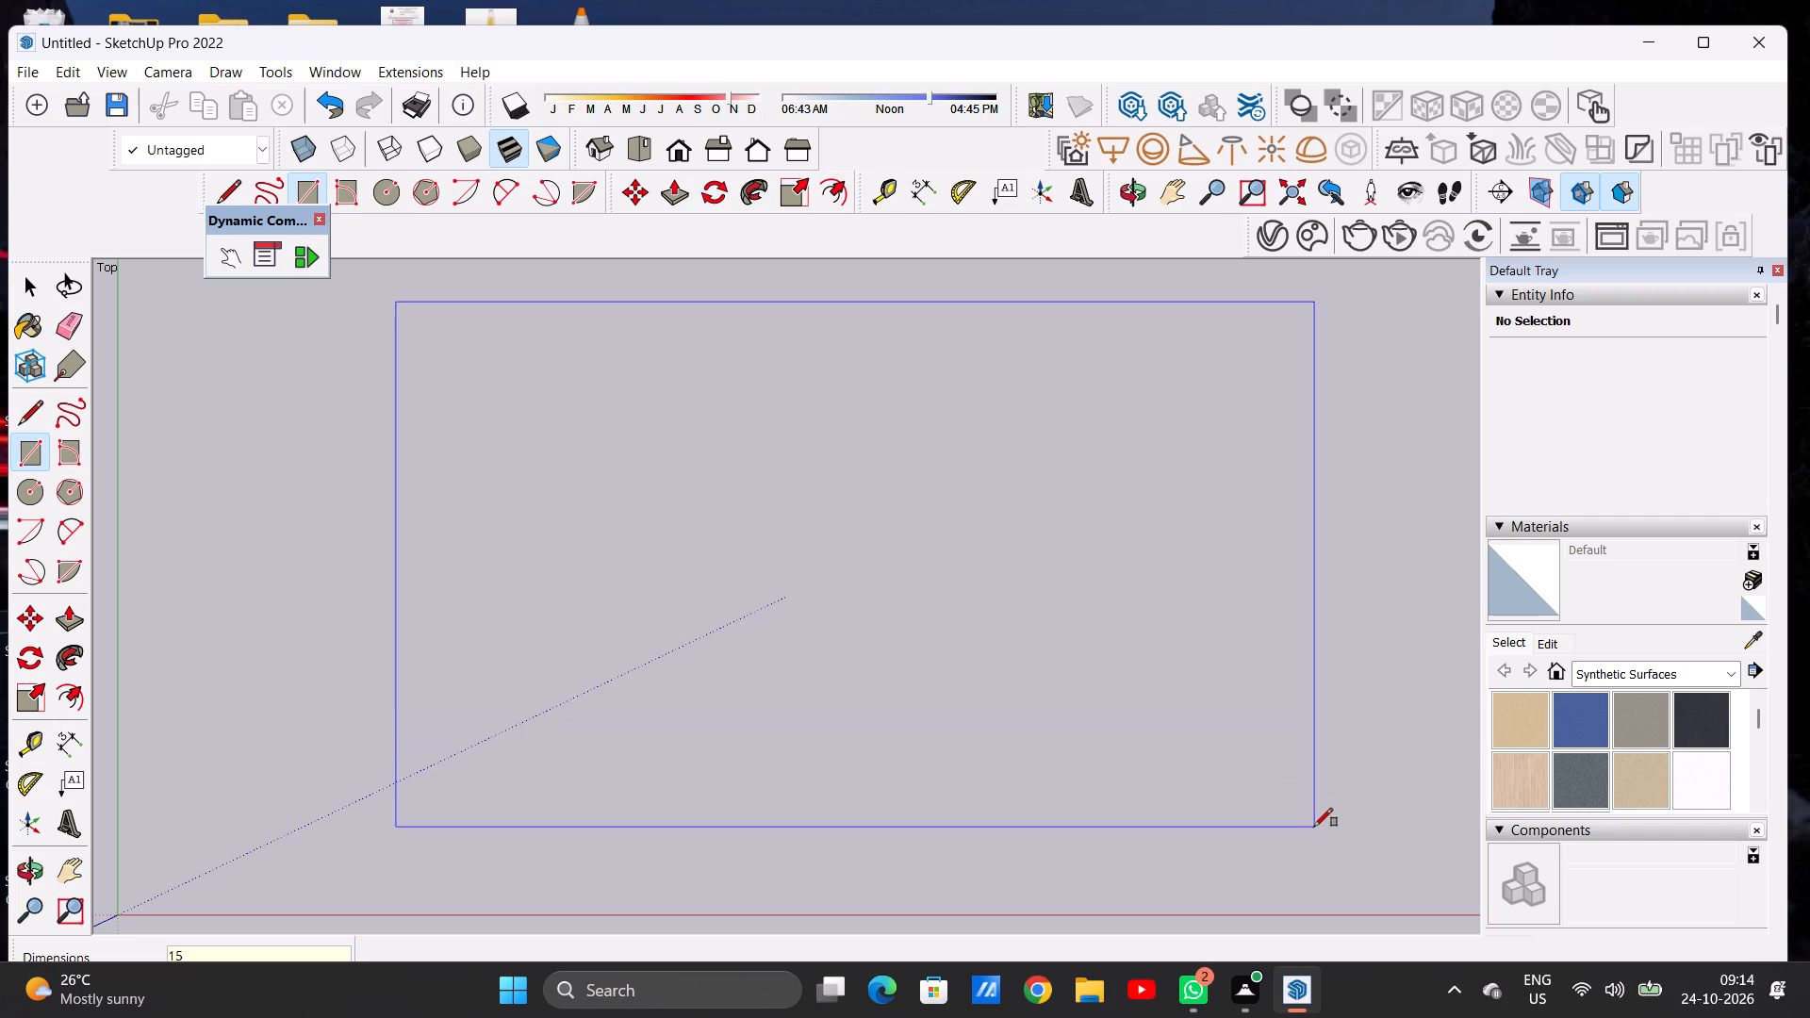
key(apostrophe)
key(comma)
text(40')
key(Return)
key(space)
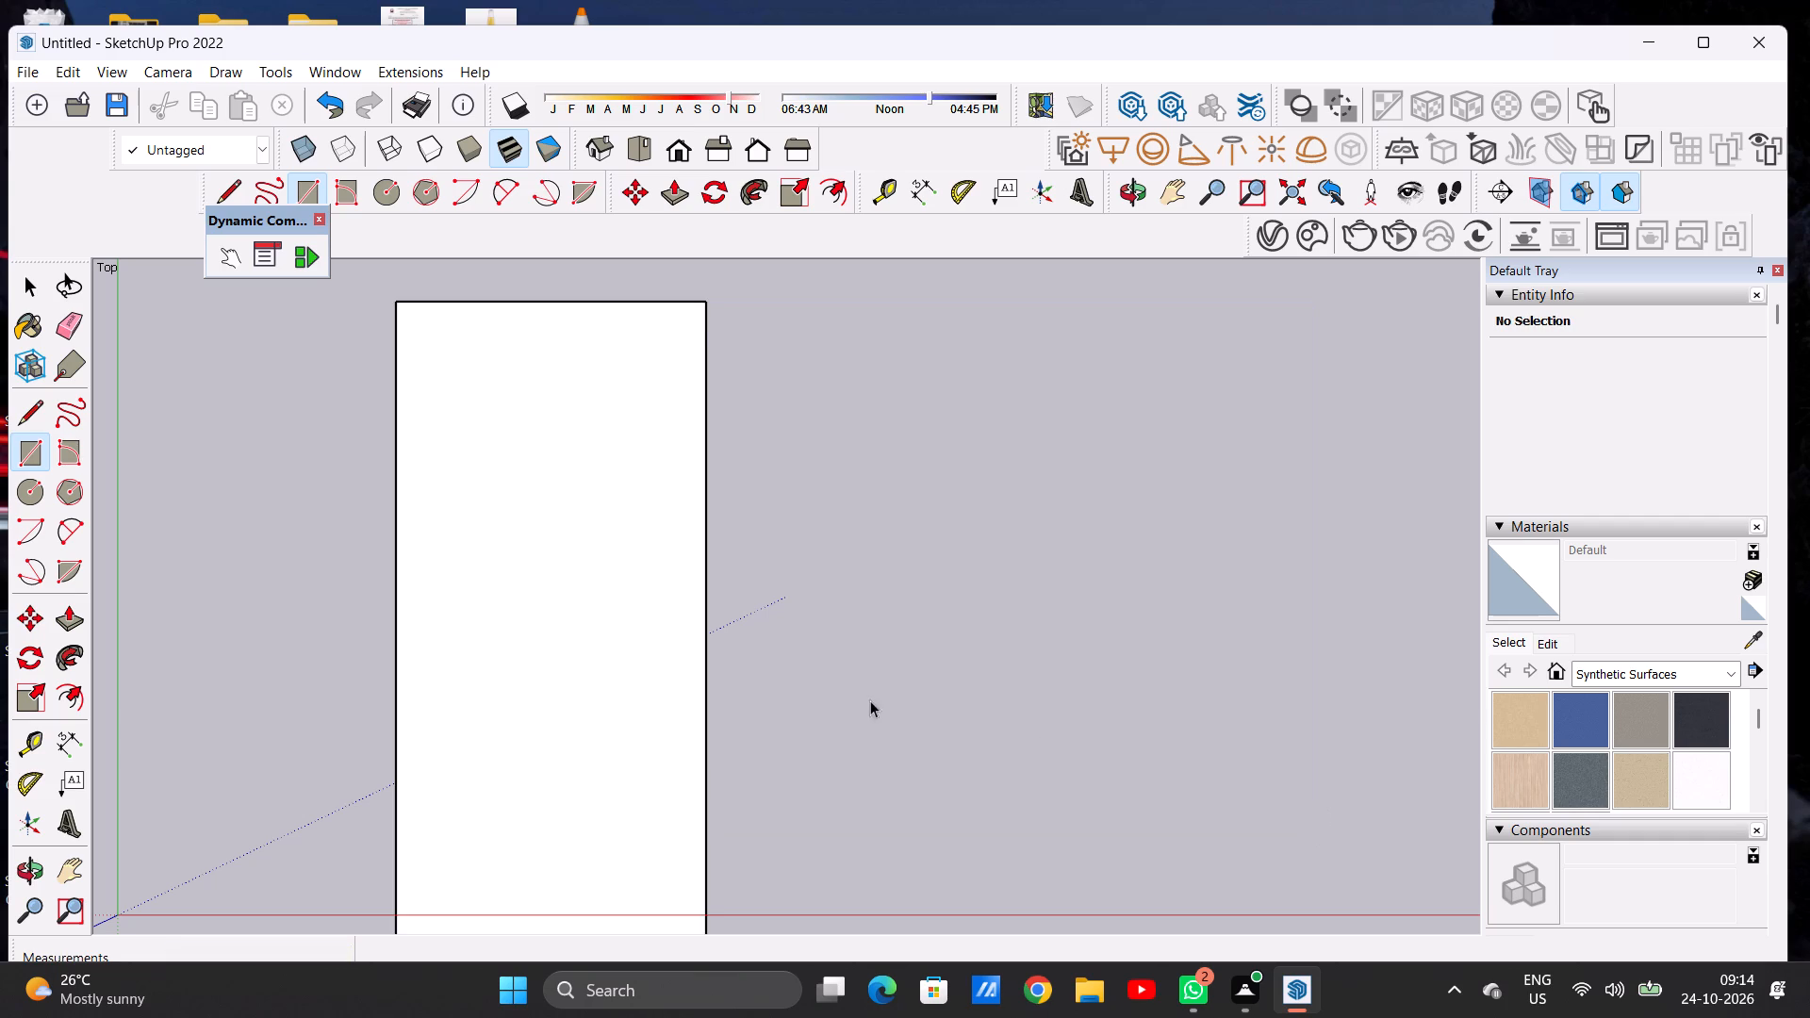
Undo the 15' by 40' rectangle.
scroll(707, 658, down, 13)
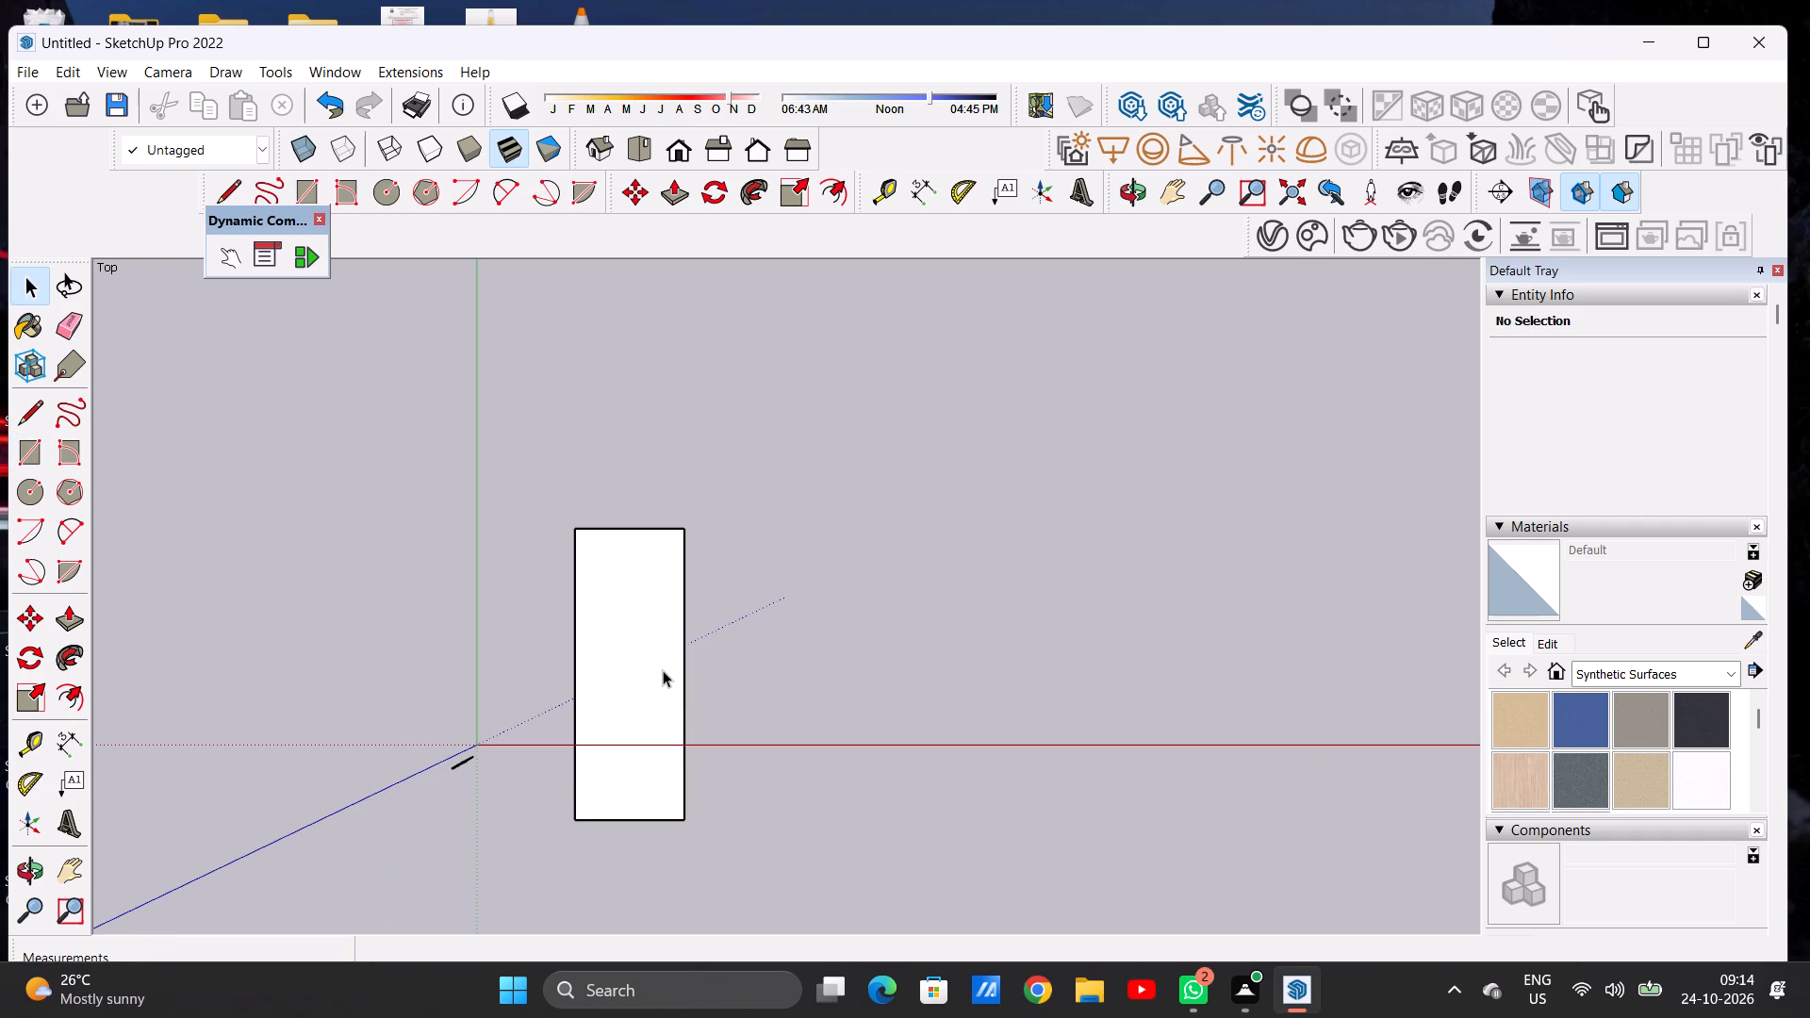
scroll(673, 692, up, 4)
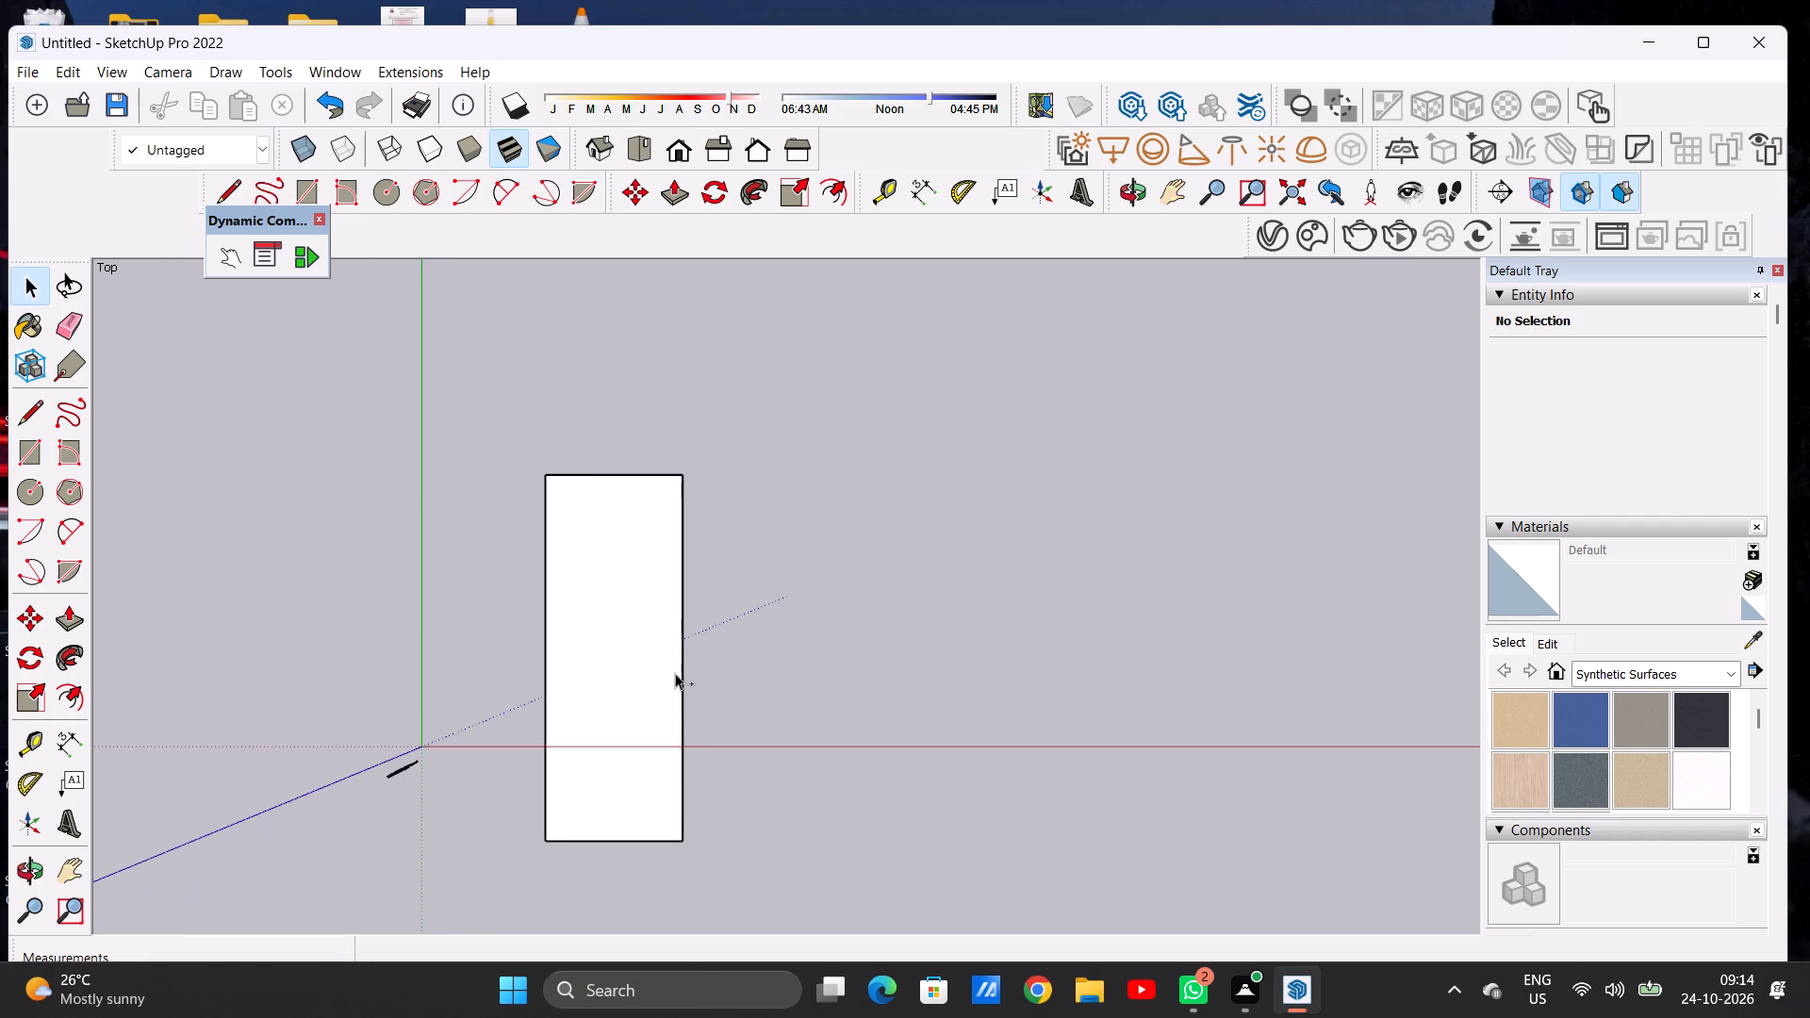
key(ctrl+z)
Draw a large horizontal rectangle about 83' wide on the ground plane, just above the red axis.
scroll(1226, 543, up, 4)
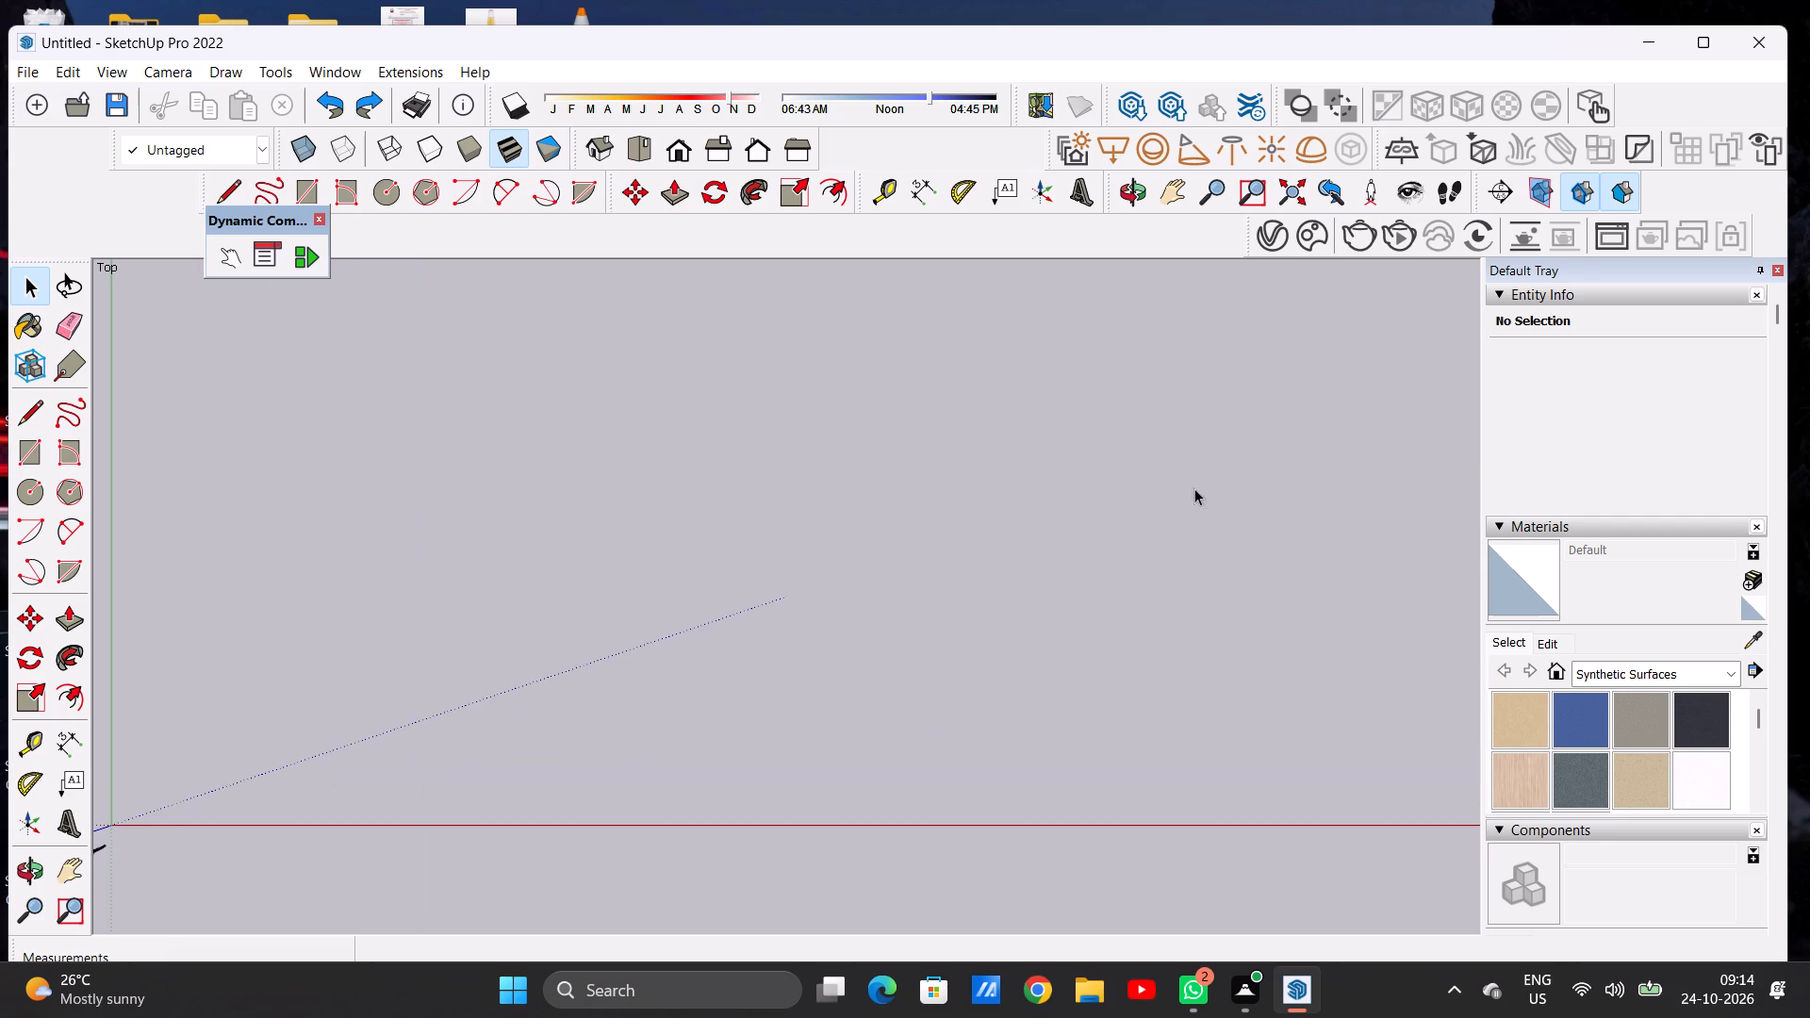
scroll(1143, 523, down, 5)
scroll(1261, 385, up, 4)
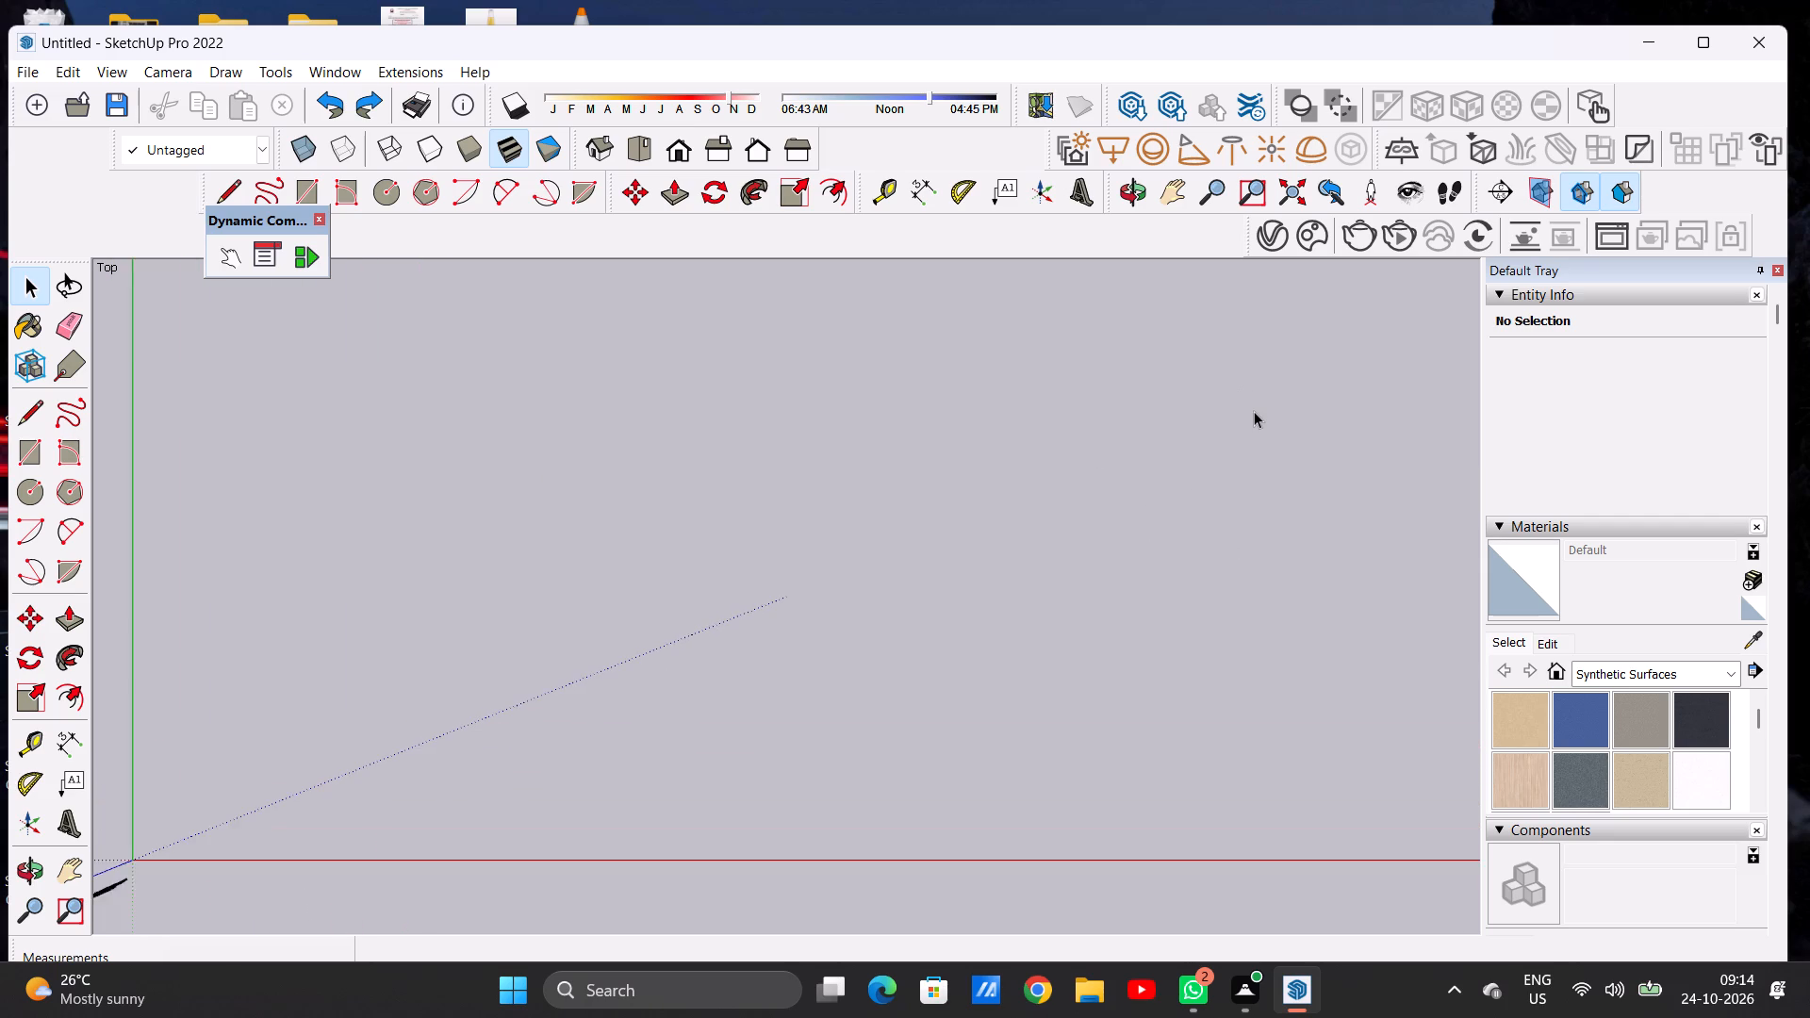
scroll(1254, 411, up, 1)
scroll(1254, 411, down, 1)
key(r)
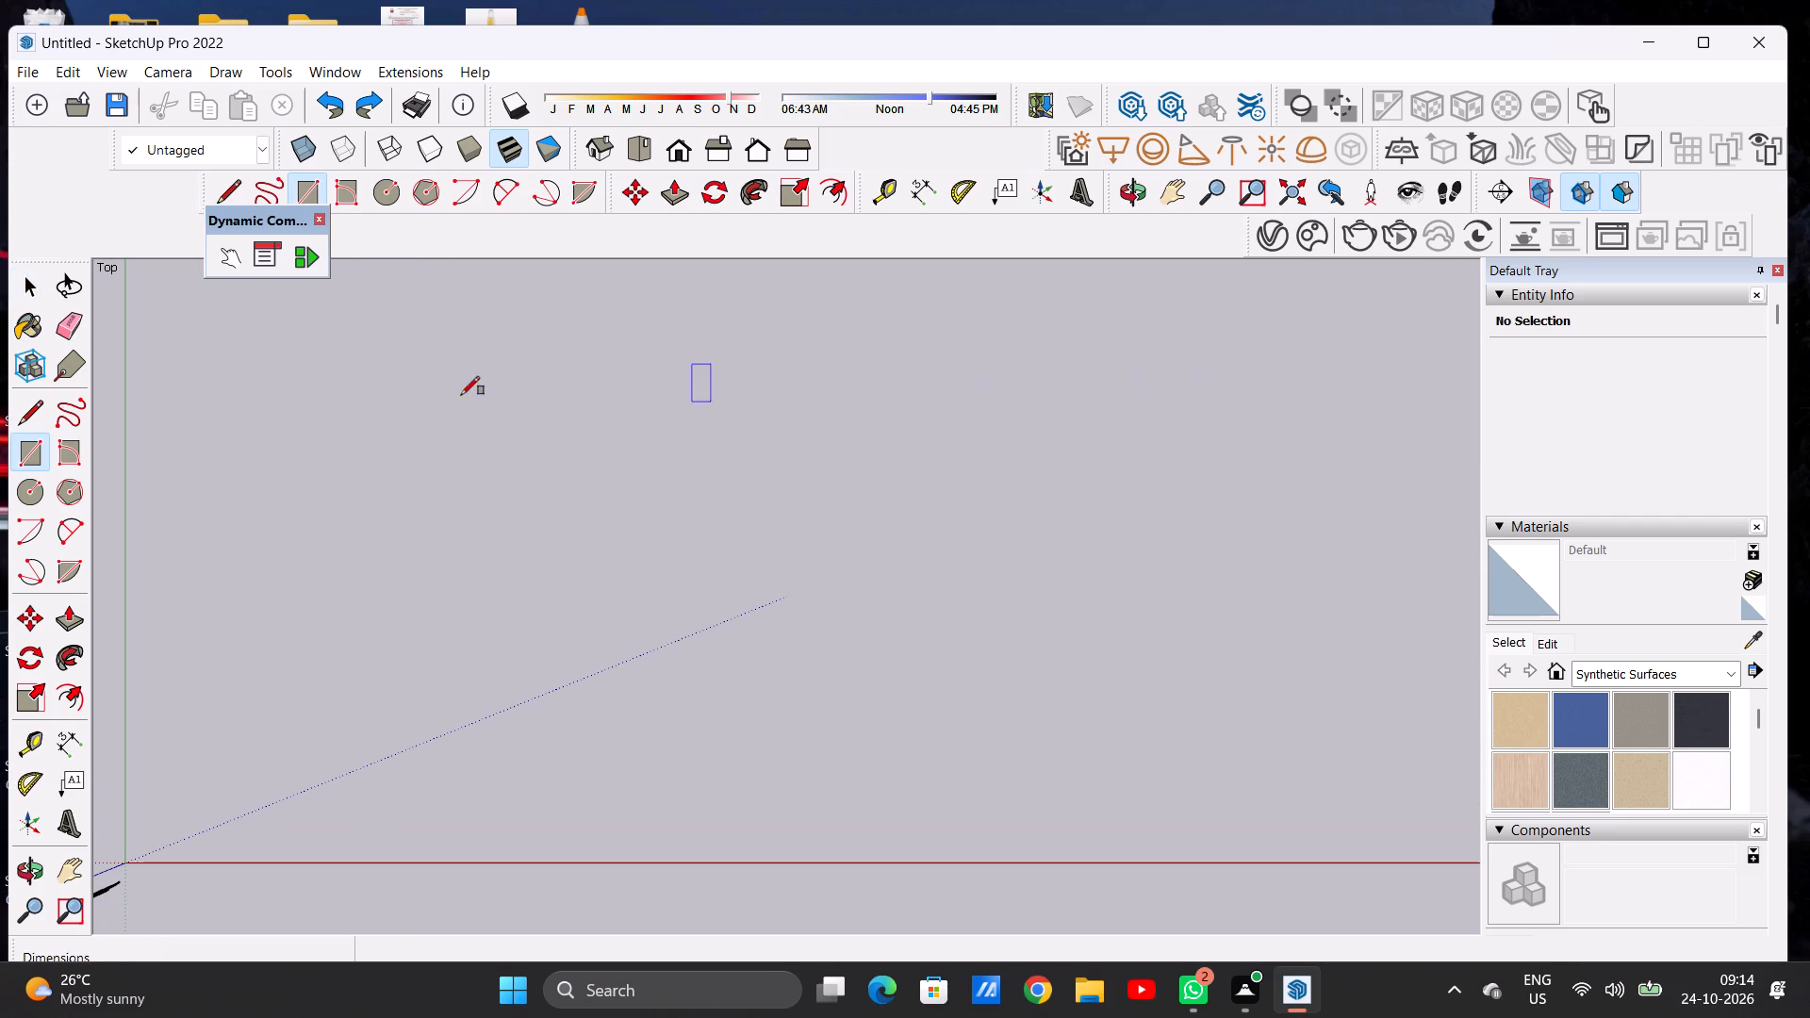
click(331, 303)
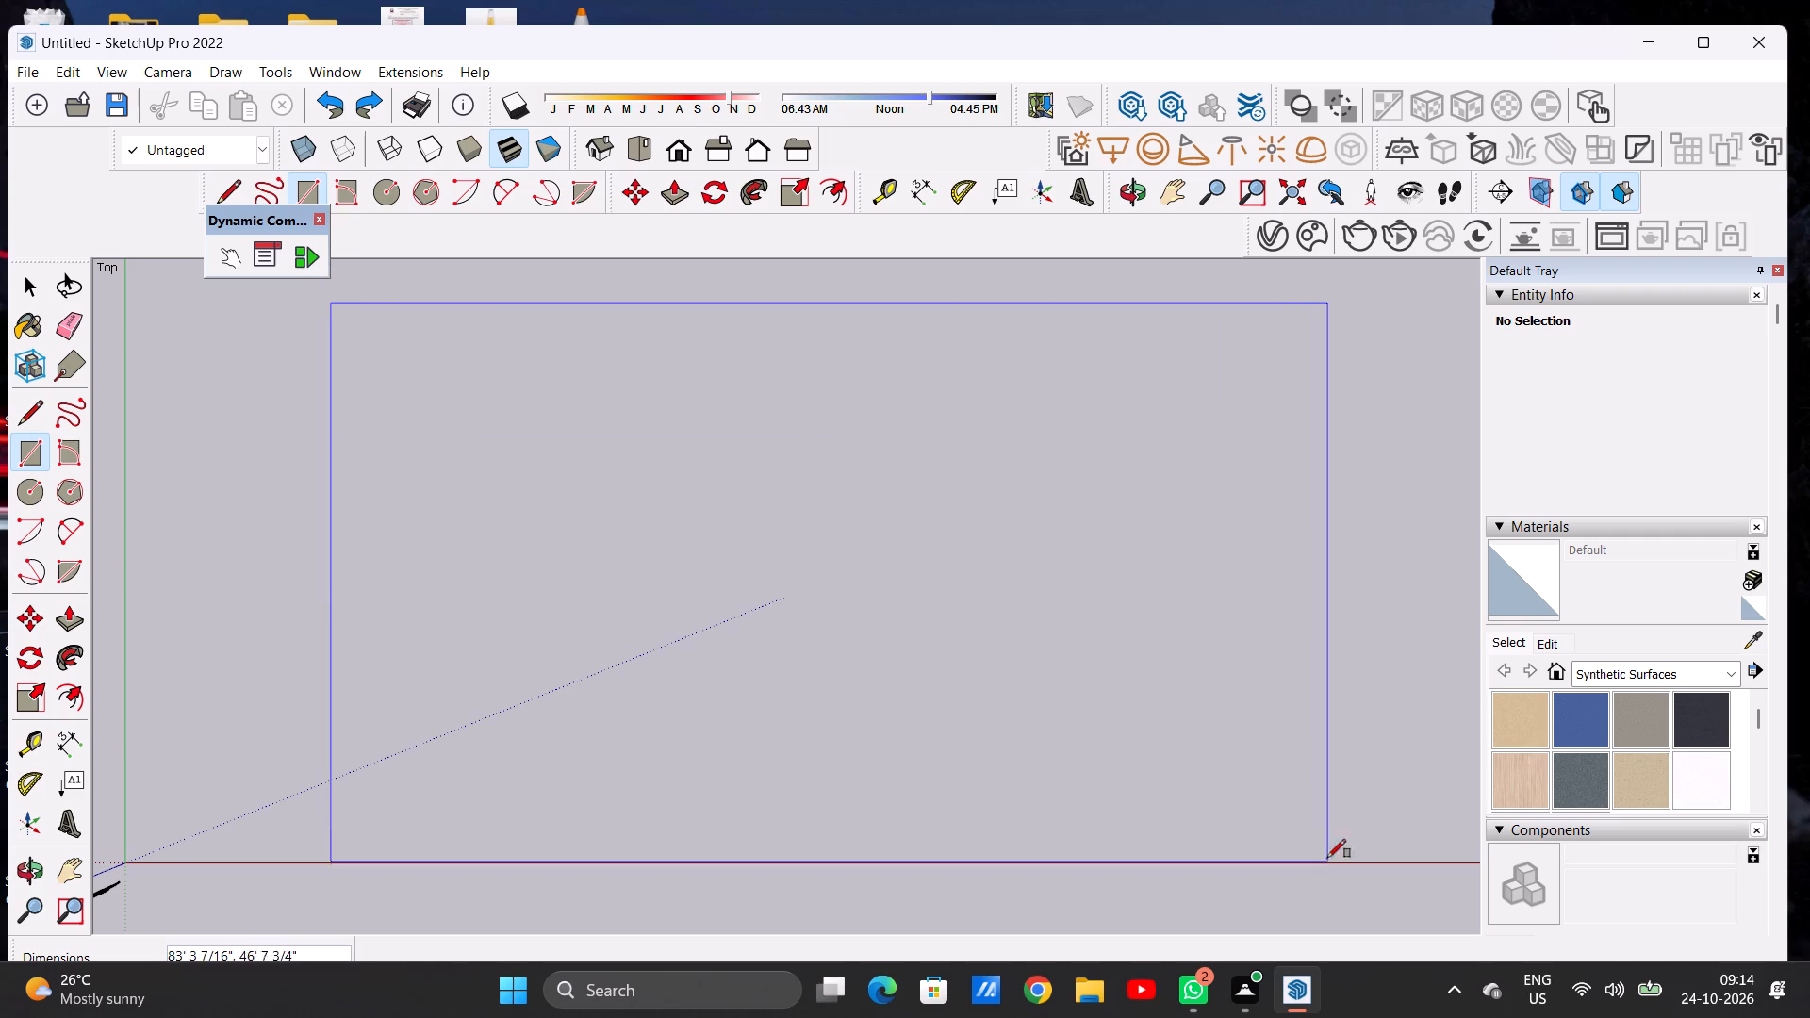
click(1325, 835)
key(space)
Move the whole rectangle, face and edges, about 107' 6" diagonally away from the origin.
scroll(281, 753, down, 4)
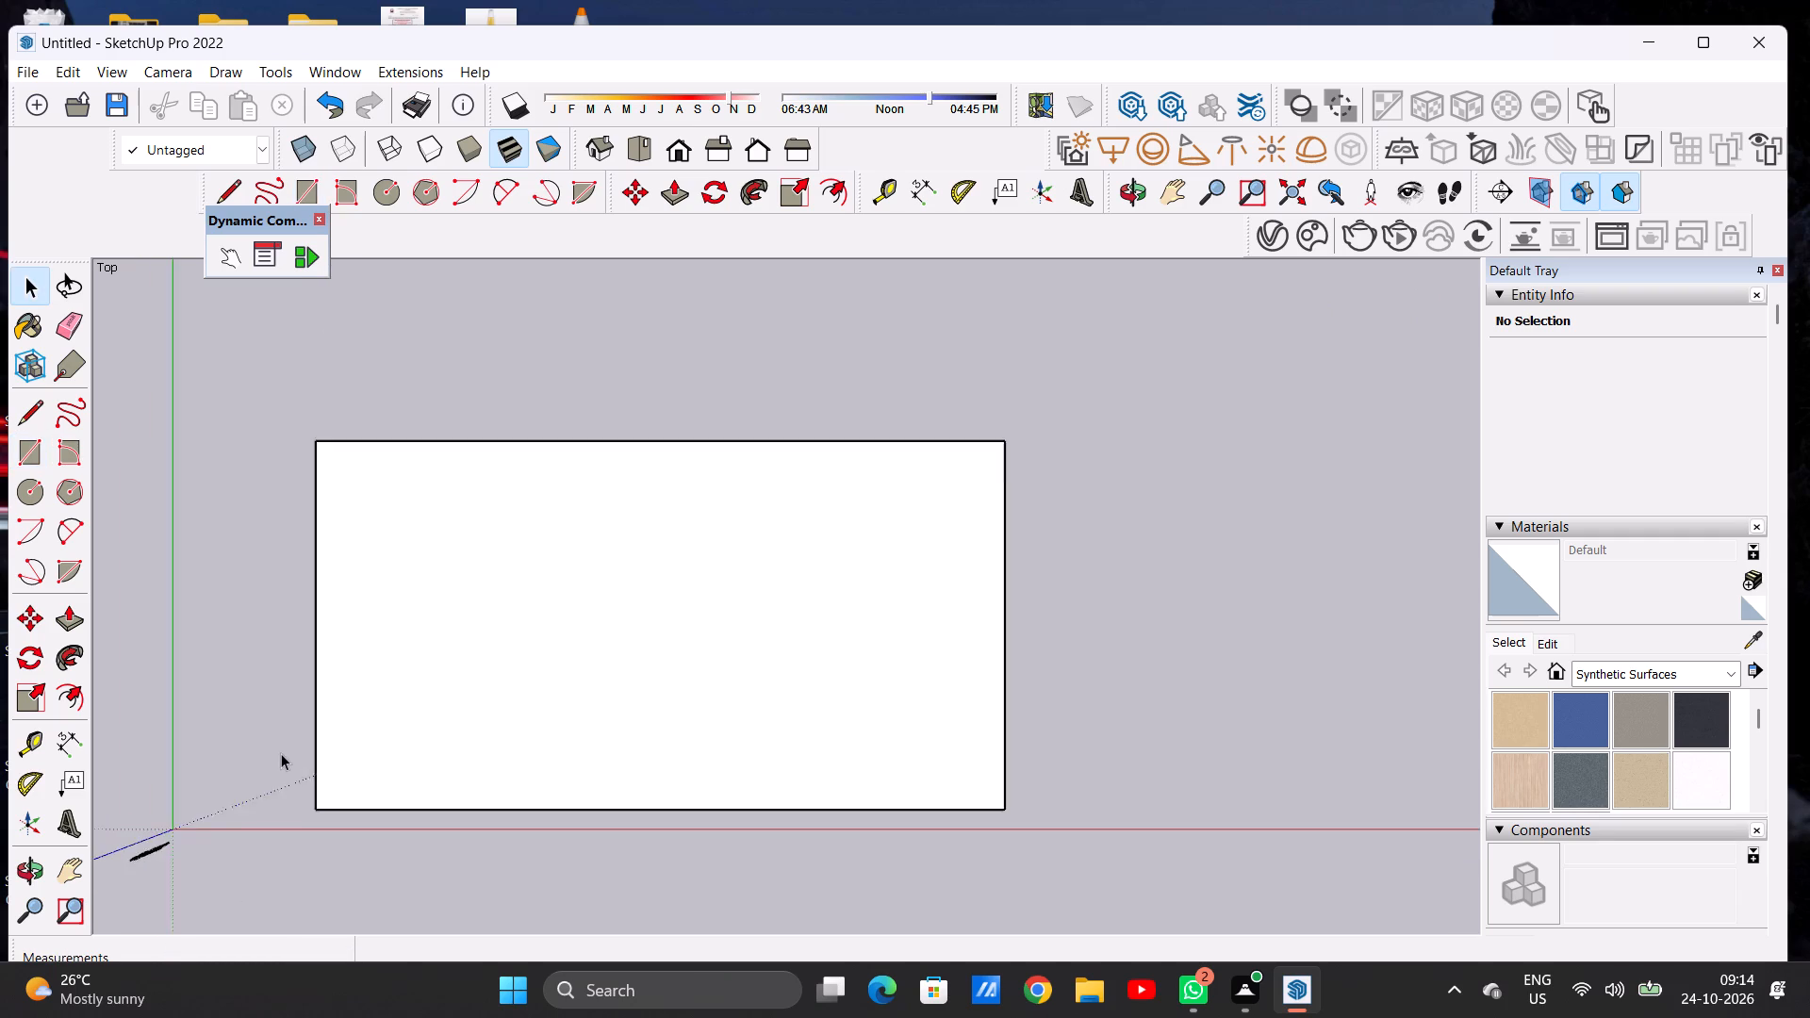
scroll(281, 753, down, 3)
scroll(281, 753, up, 1)
scroll(285, 749, down, 13)
scroll(767, 501, up, 5)
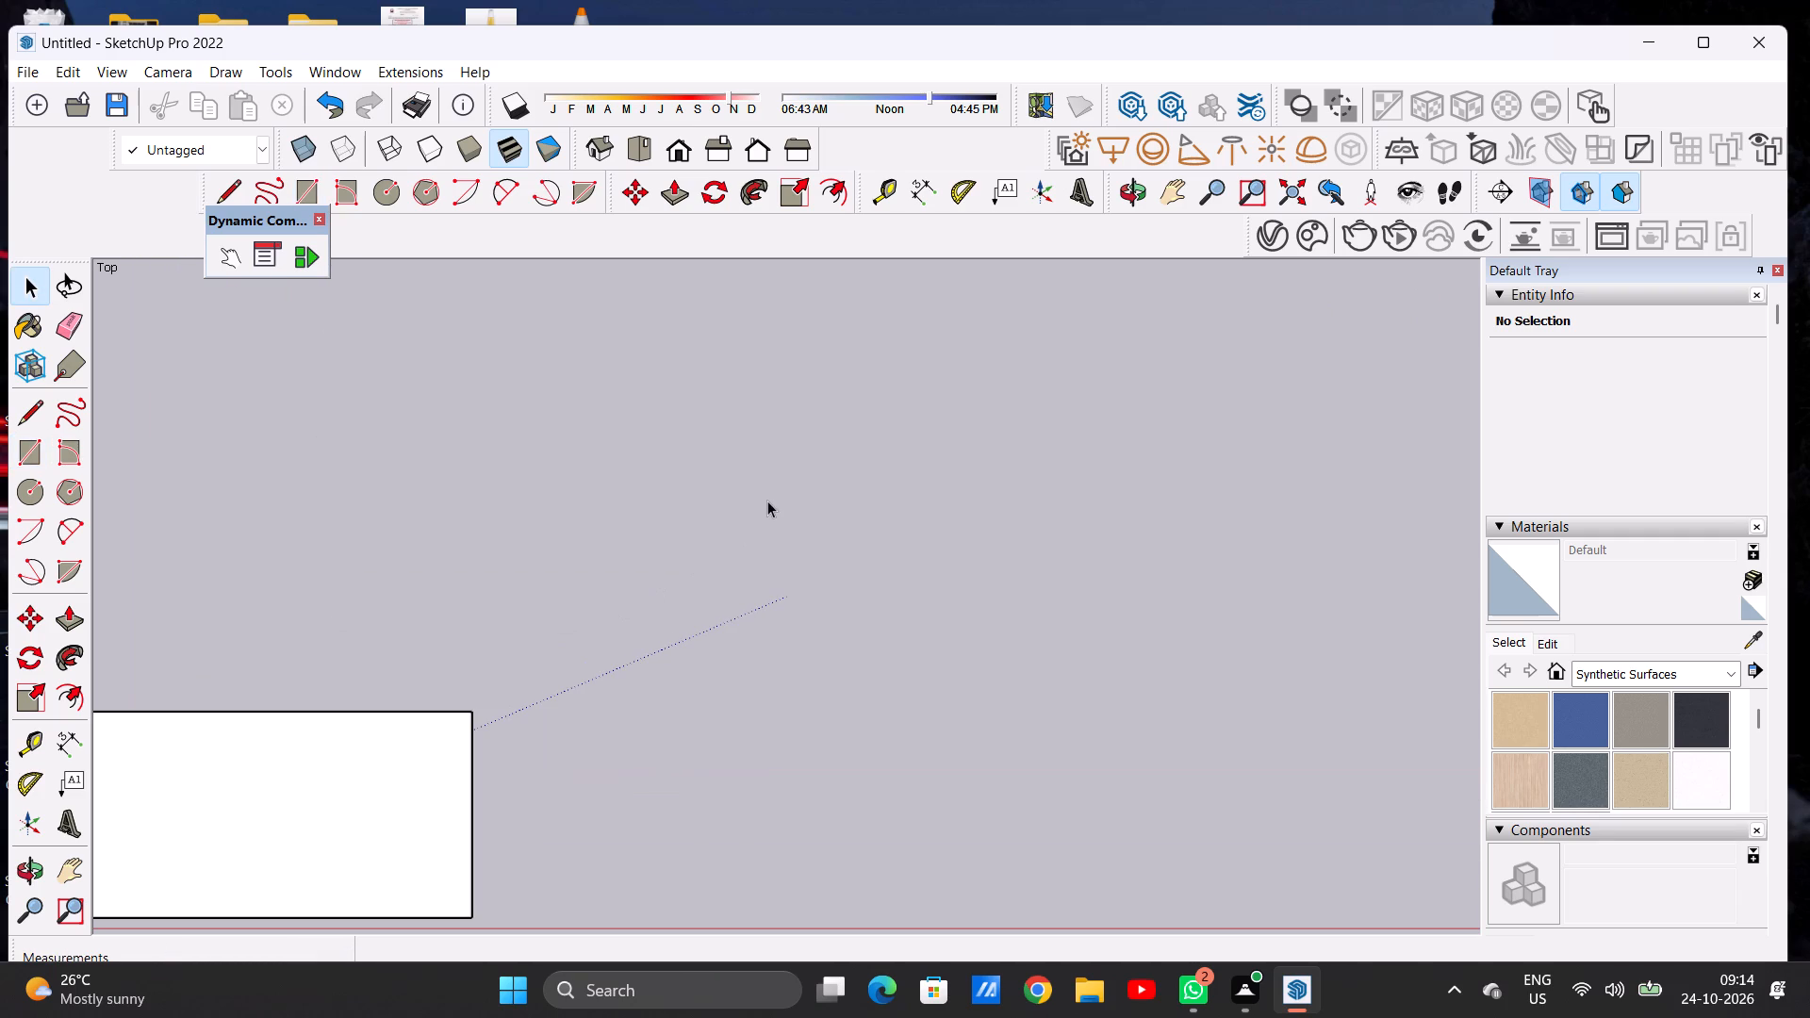
triple_click(346, 795)
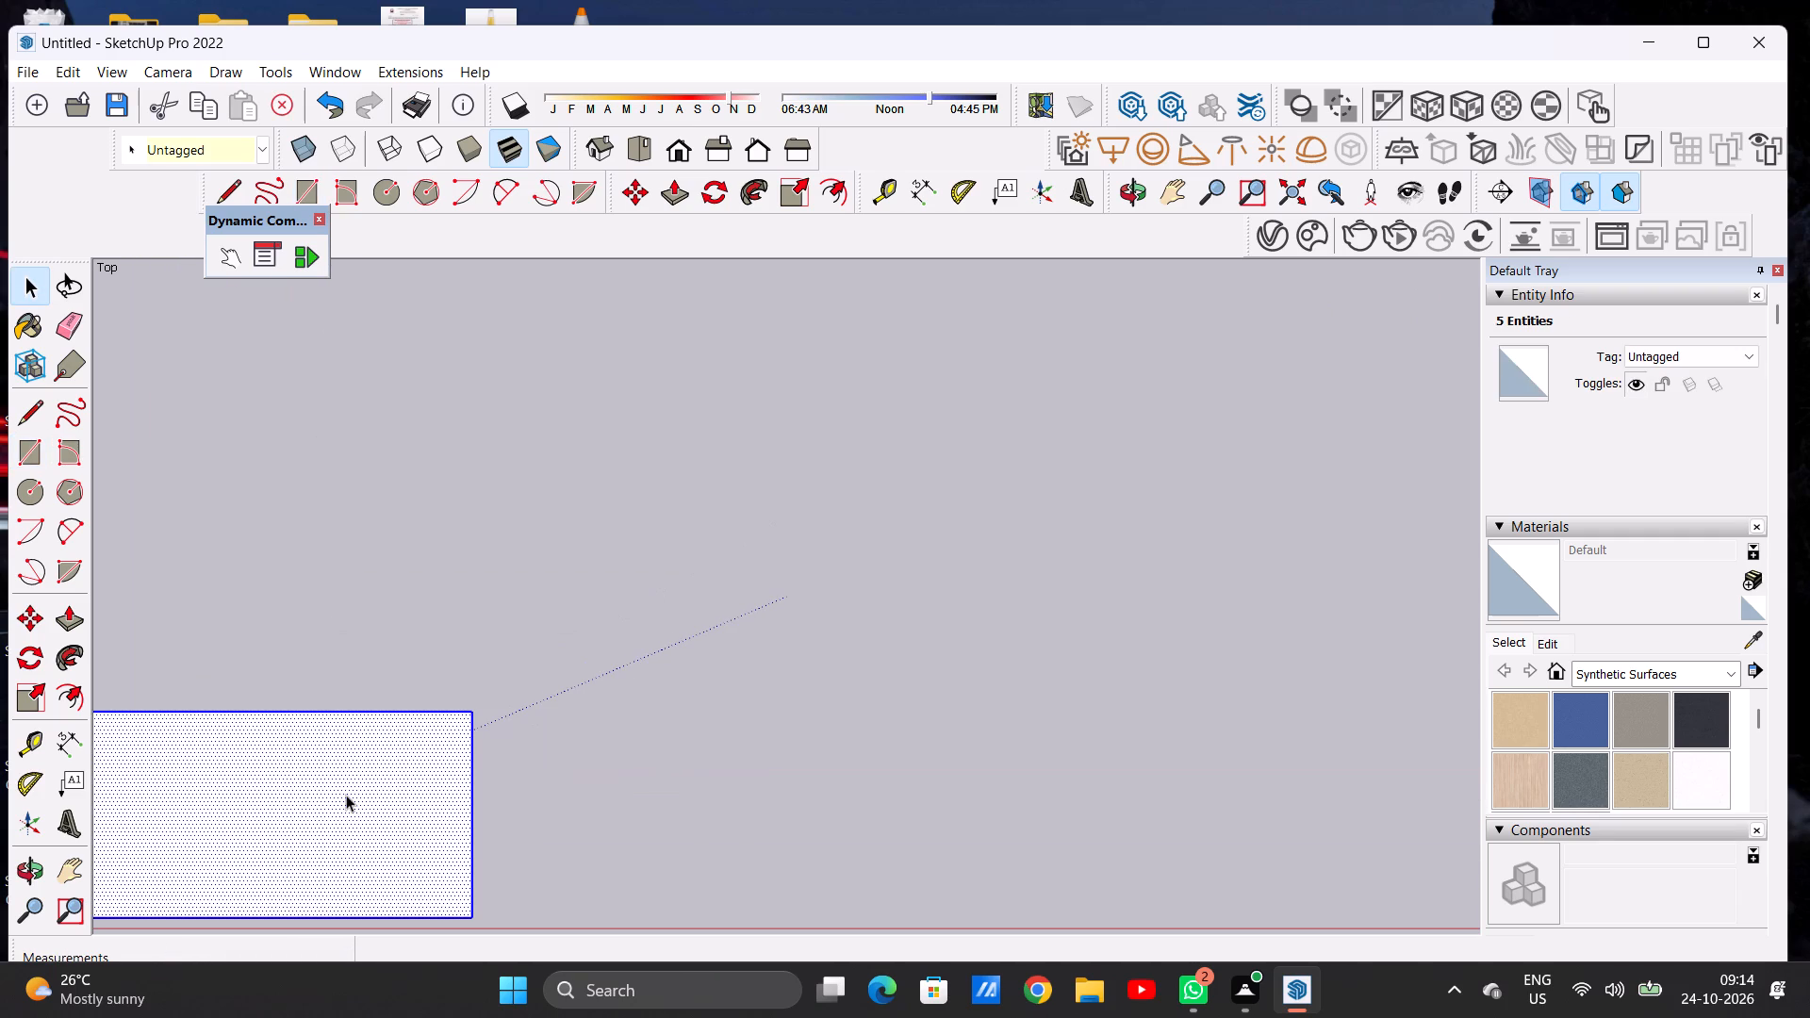
key(m)
click(465, 723)
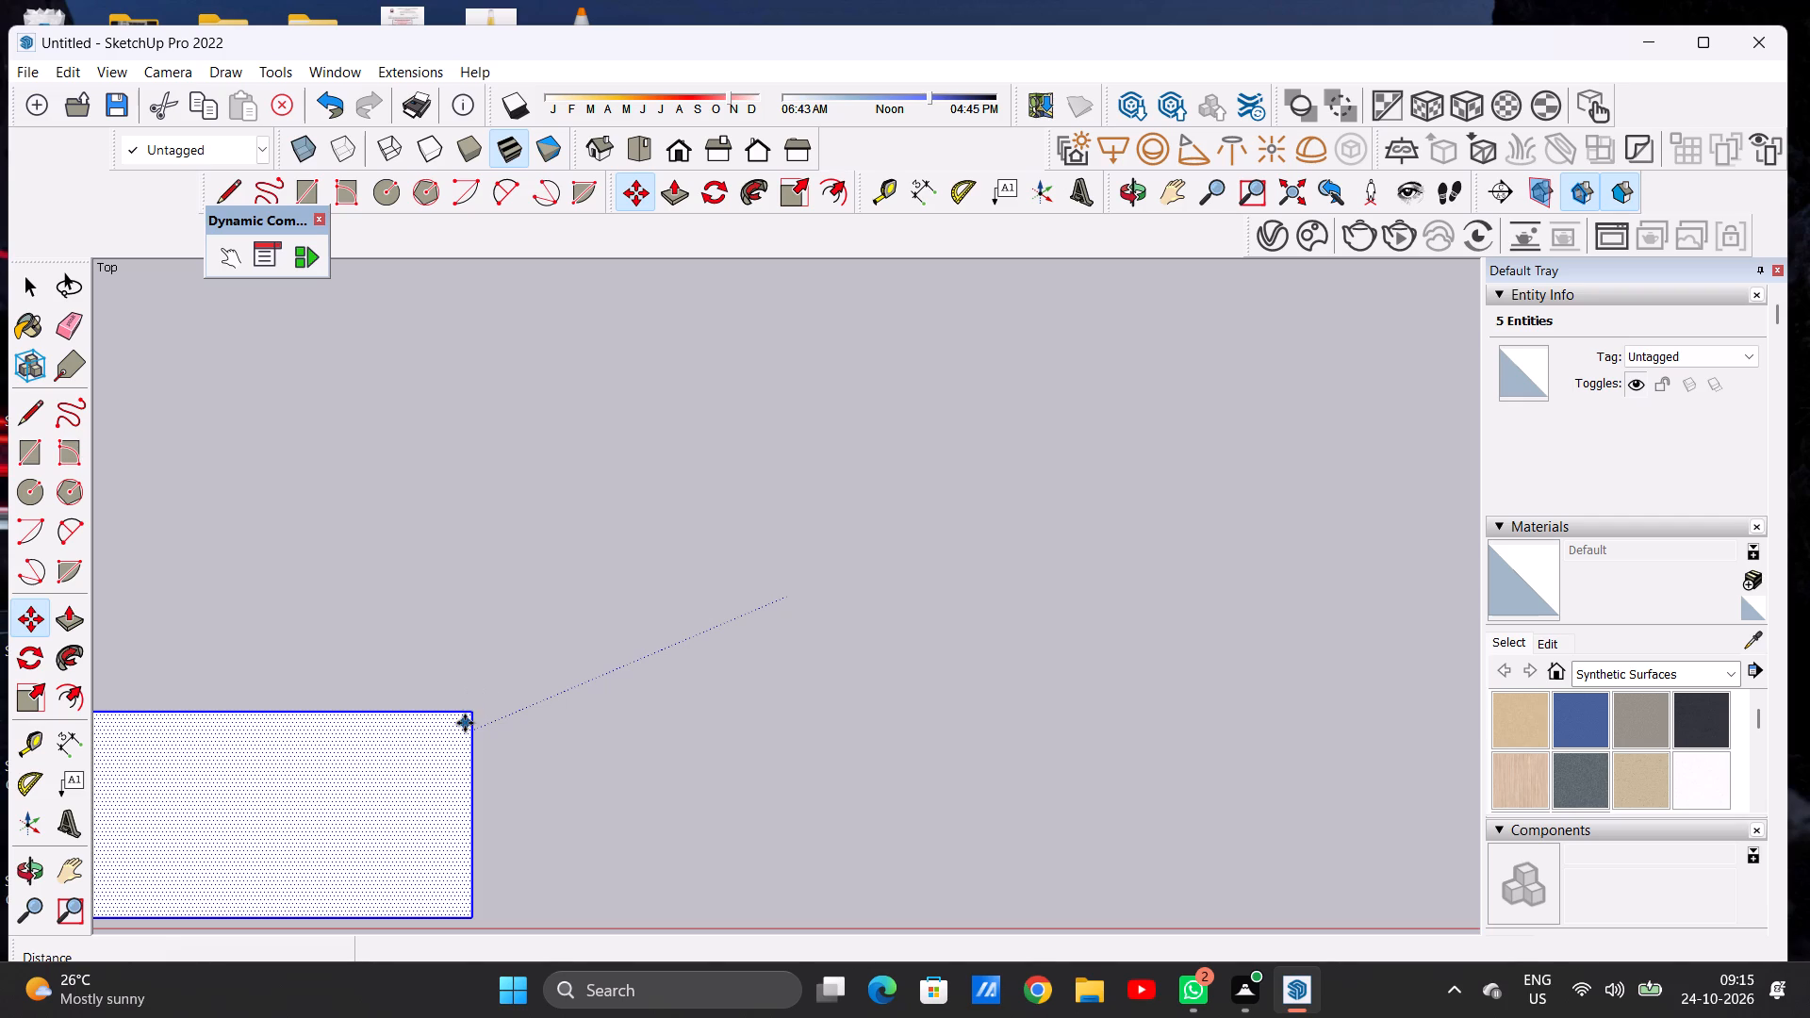
click(907, 495)
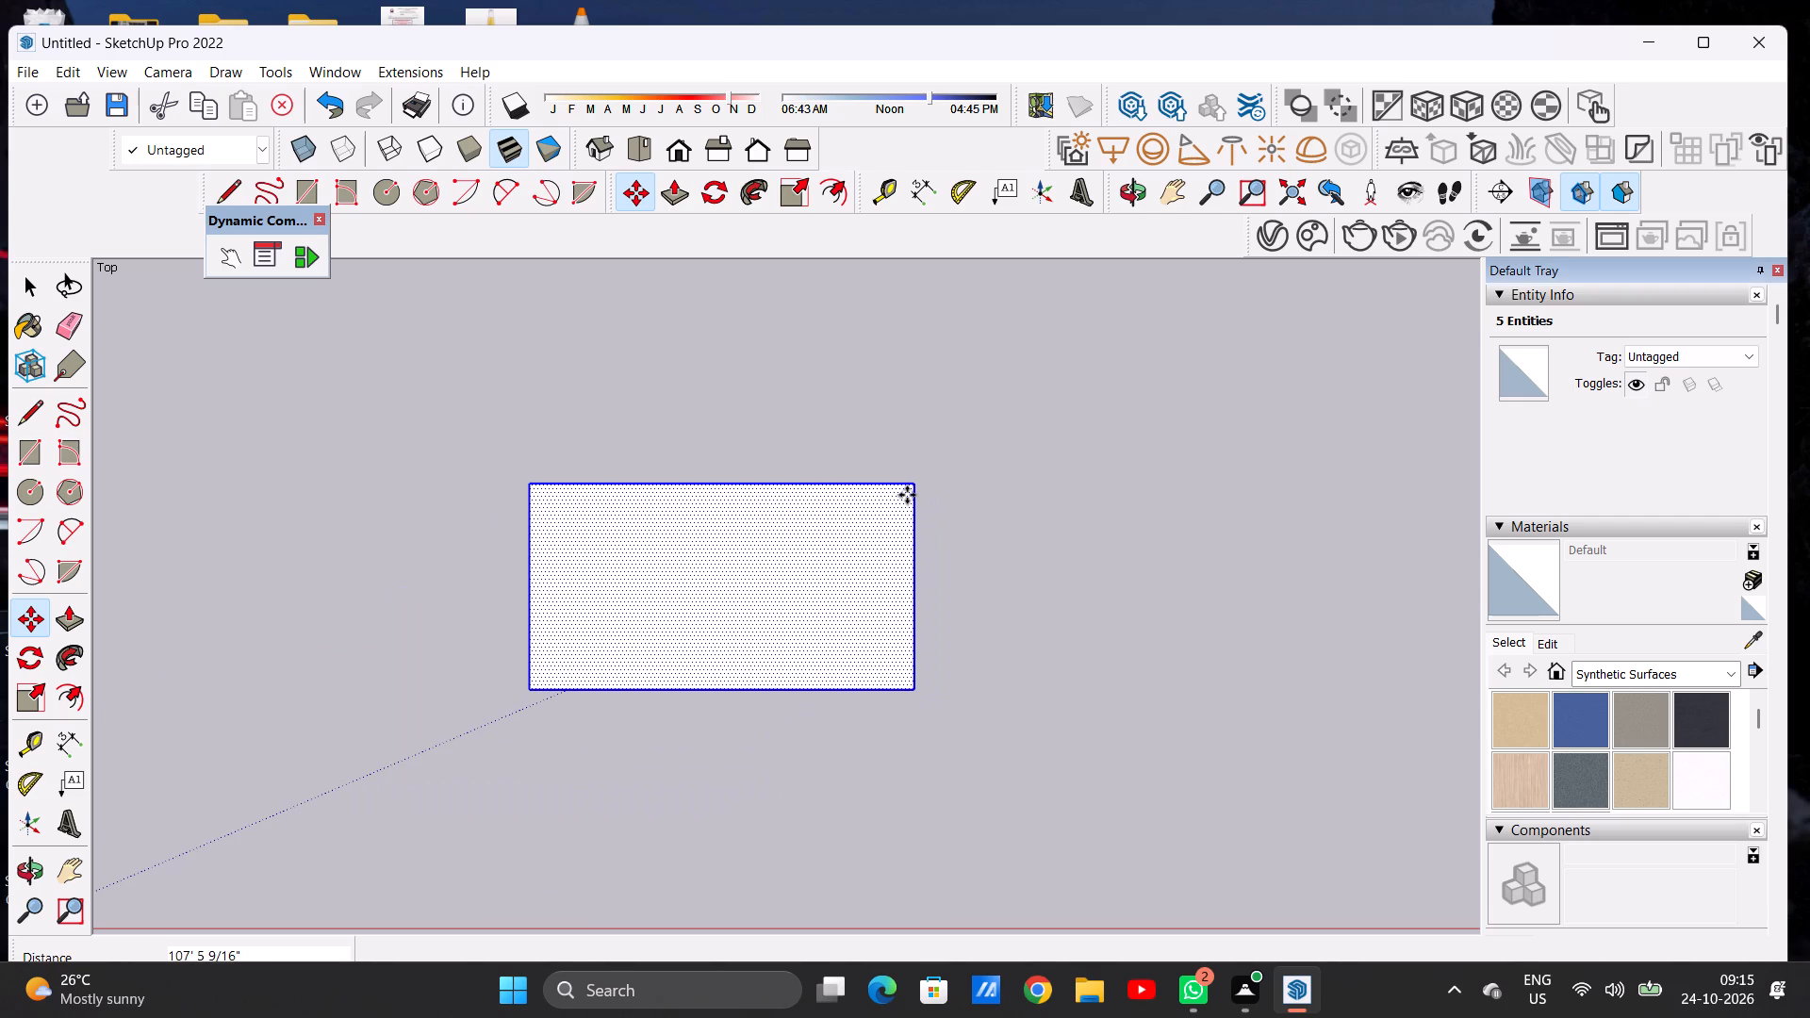
Draw an adjoining rectangle about 18' 9" wide and 44' 6" deep along the base rectangle's full right edge.
key(space)
click(999, 488)
scroll(786, 566, down, 6)
scroll(788, 535, up, 3)
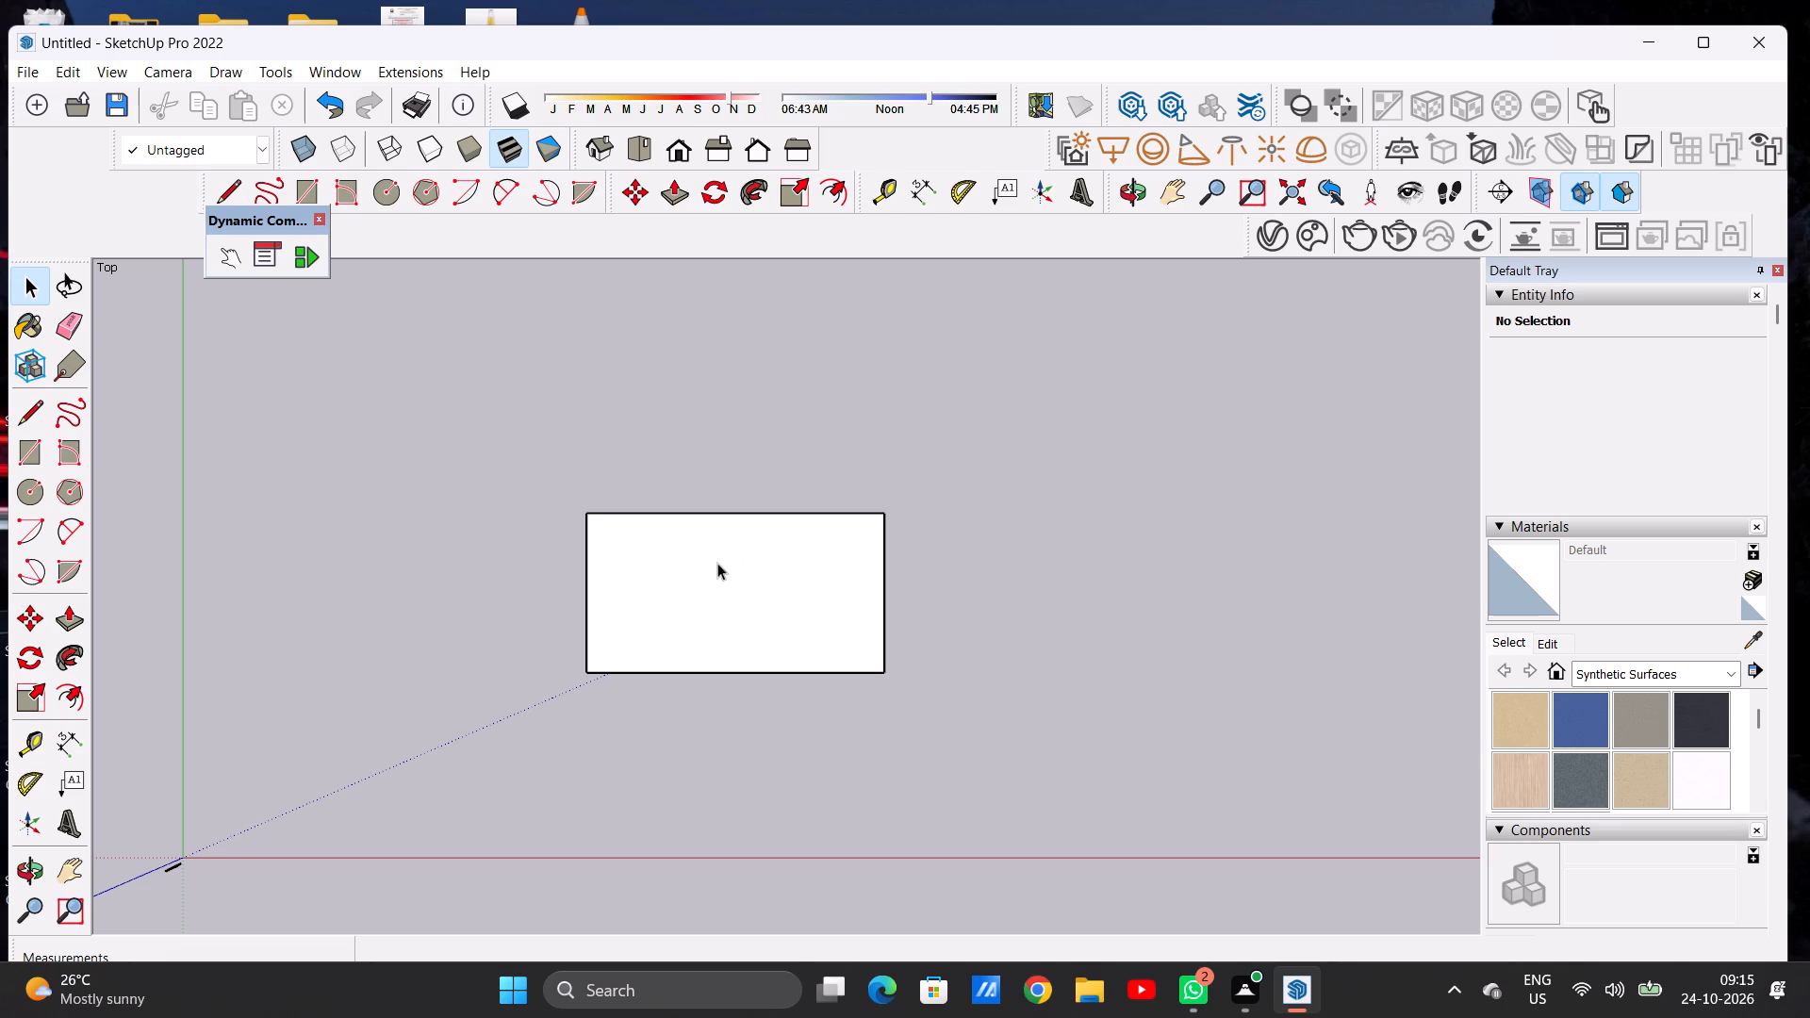
scroll(714, 564, down, 3)
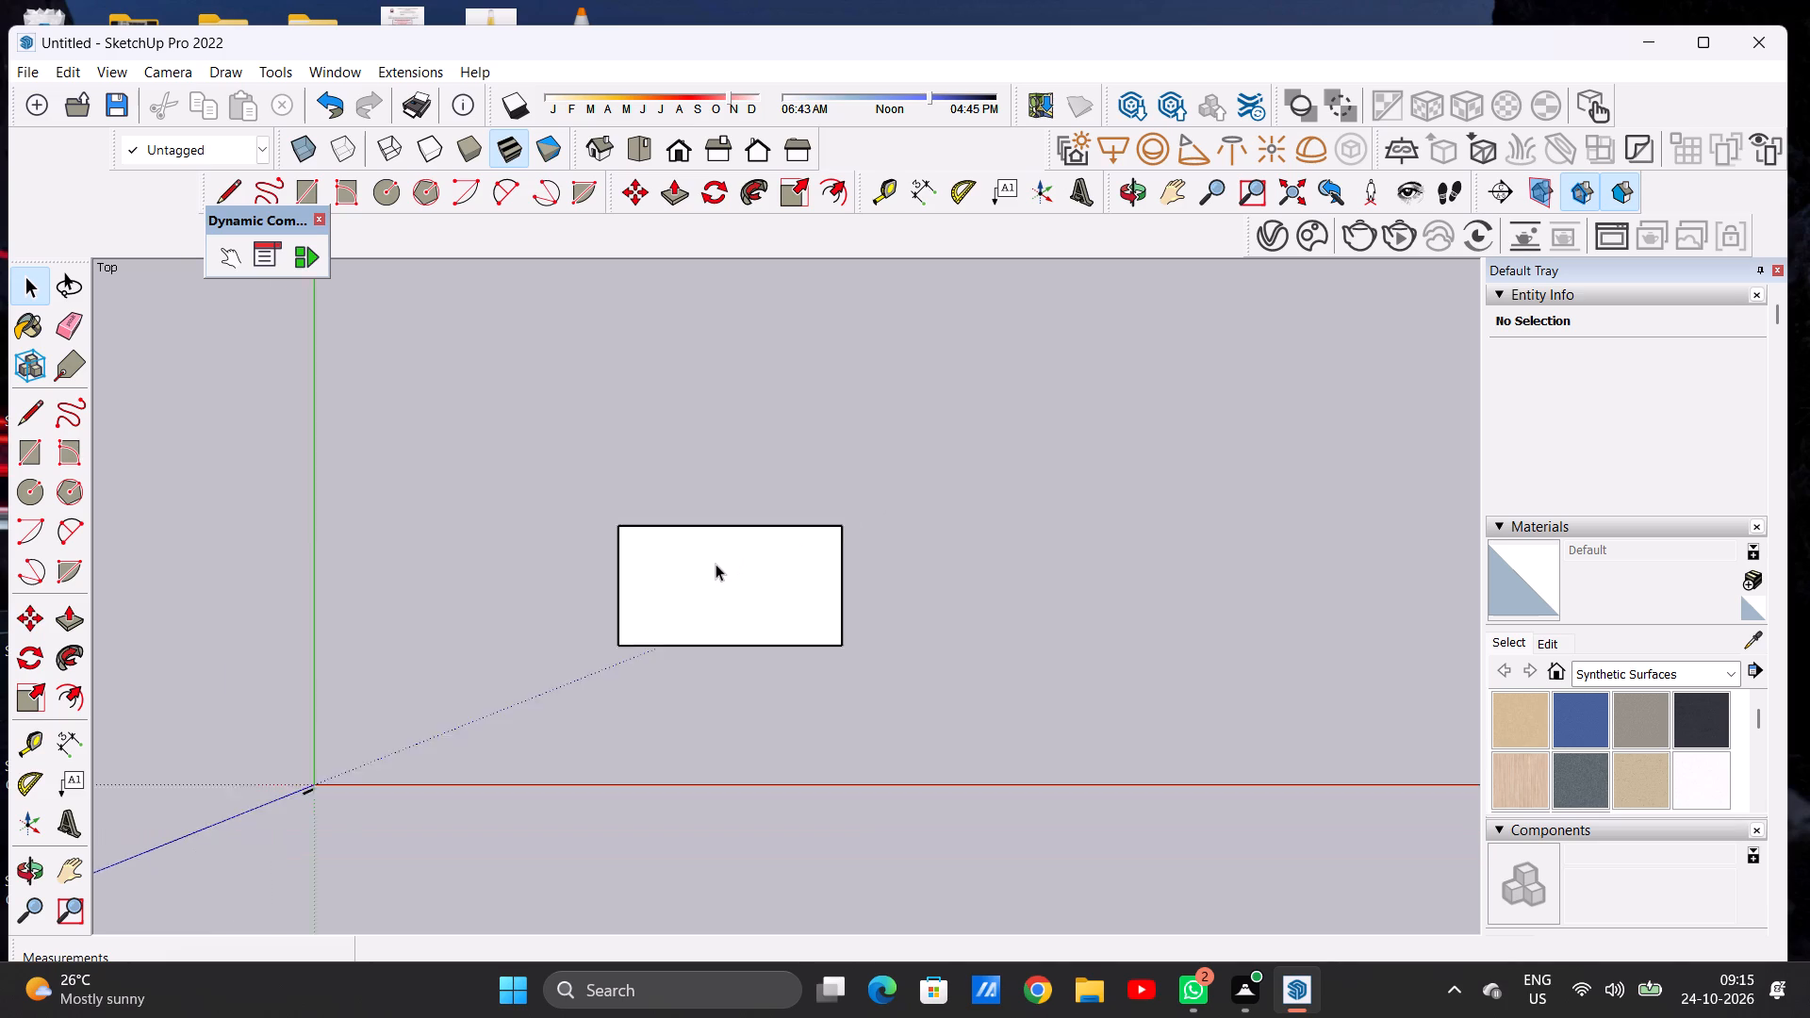
scroll(716, 564, down, 1)
scroll(737, 583, up, 8)
scroll(728, 583, down, 8)
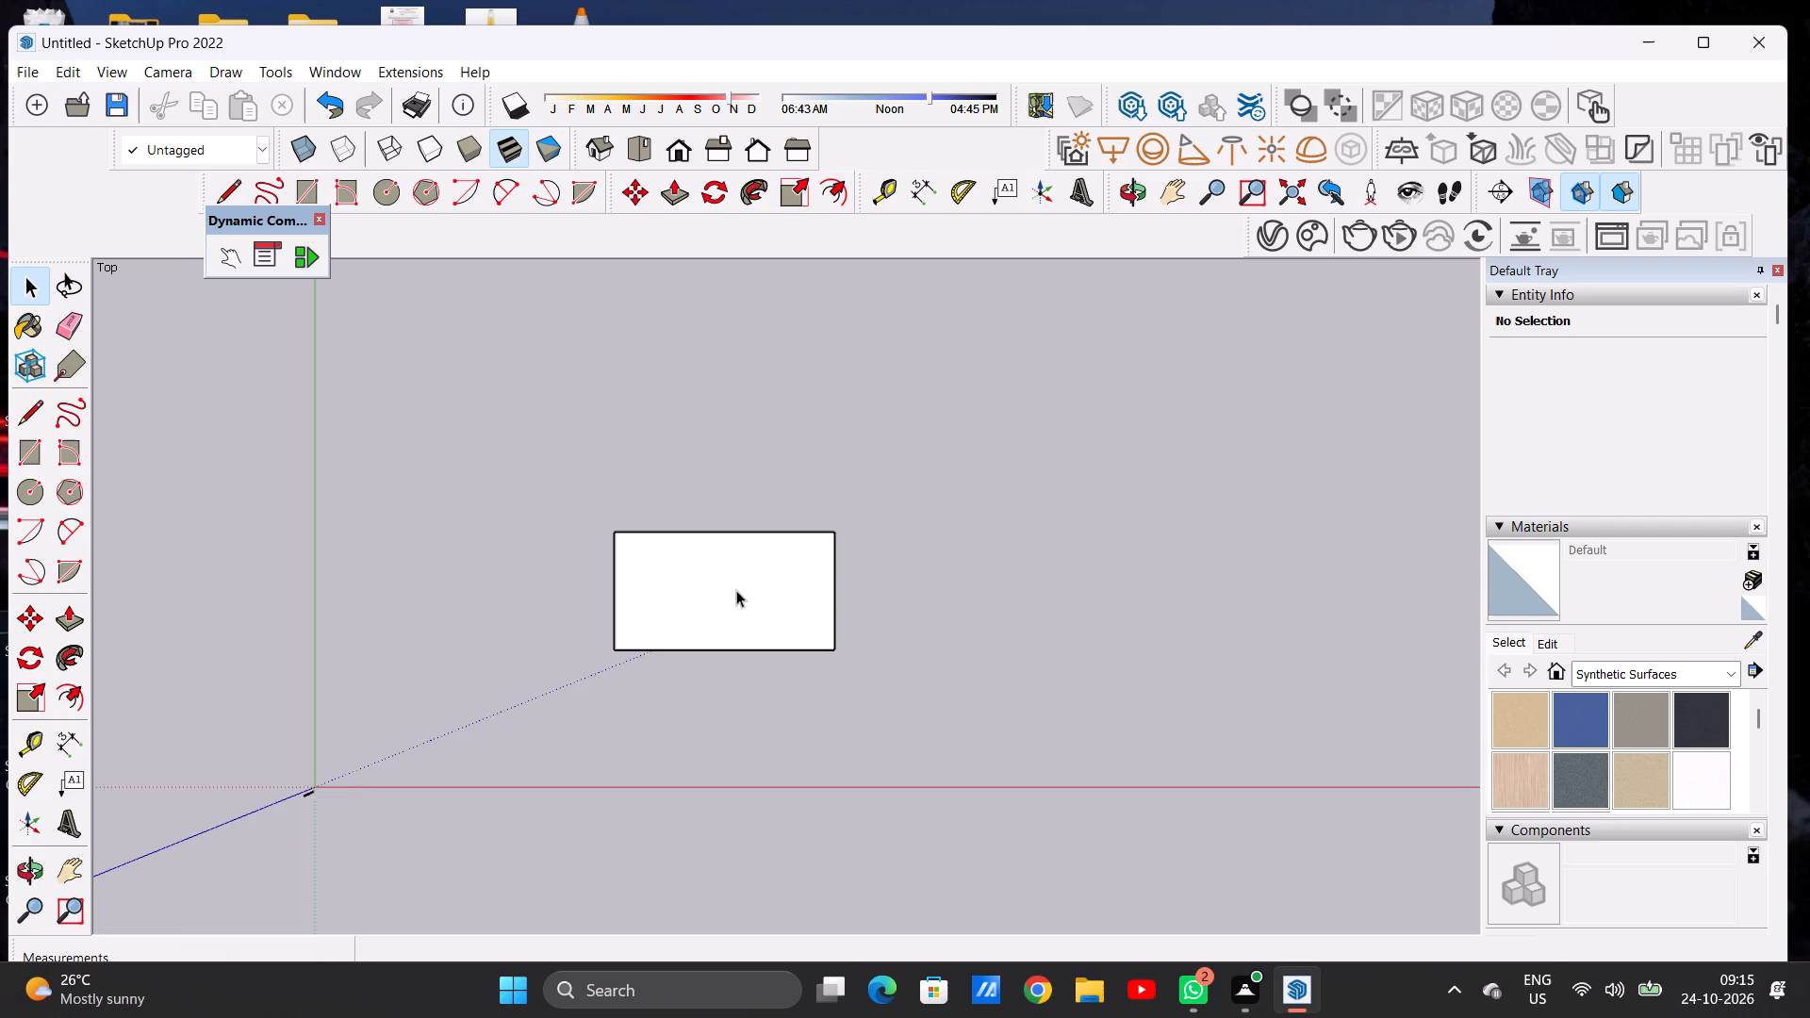
scroll(769, 584, up, 3)
key(r)
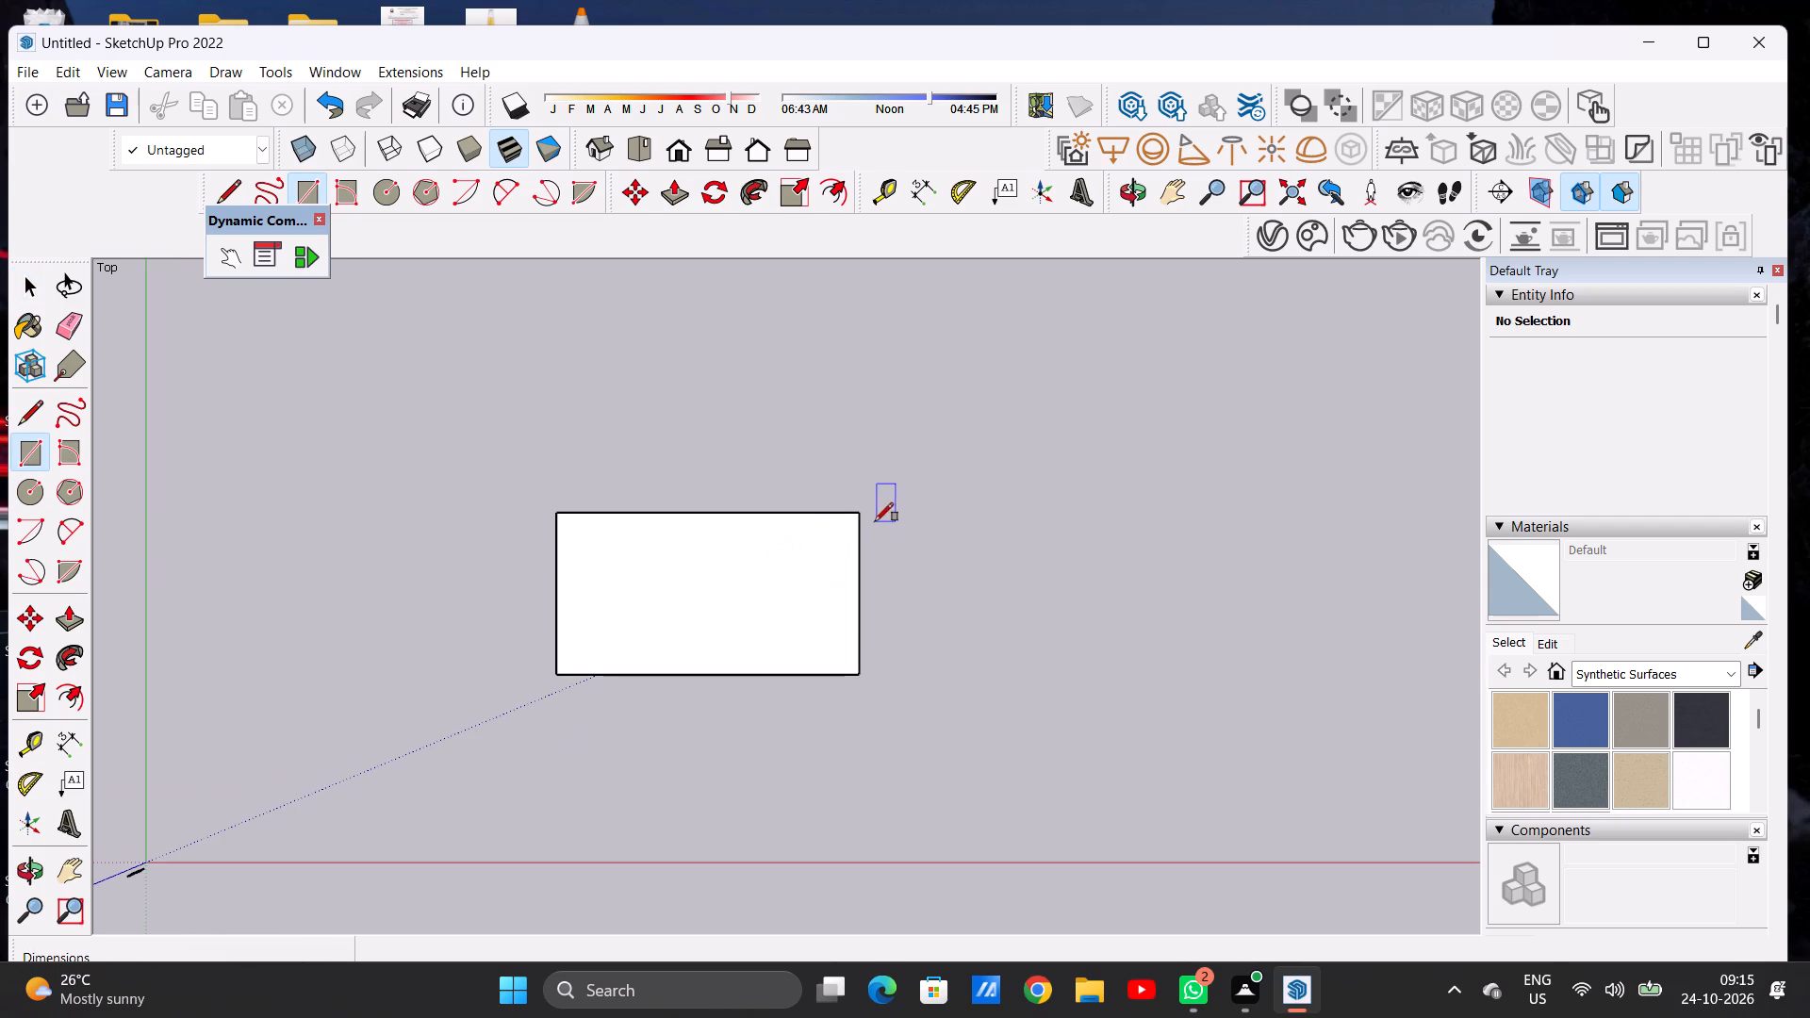
click(858, 513)
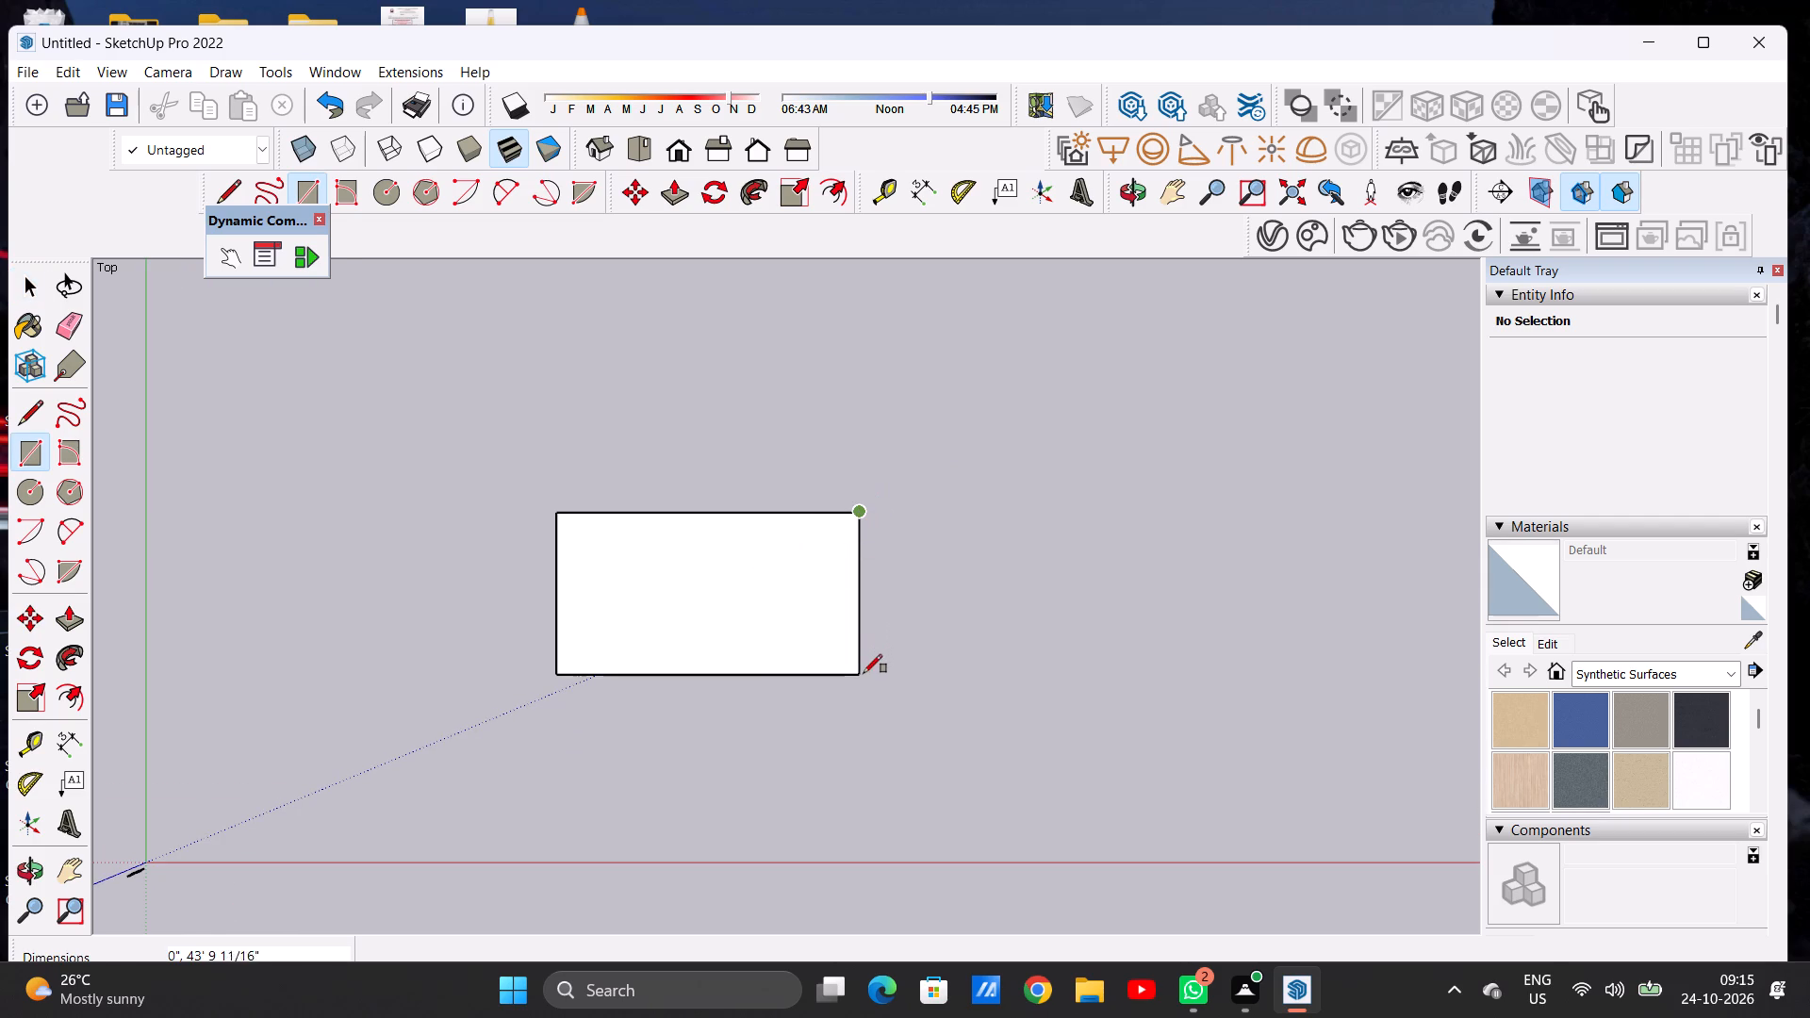
click(862, 675)
click(928, 673)
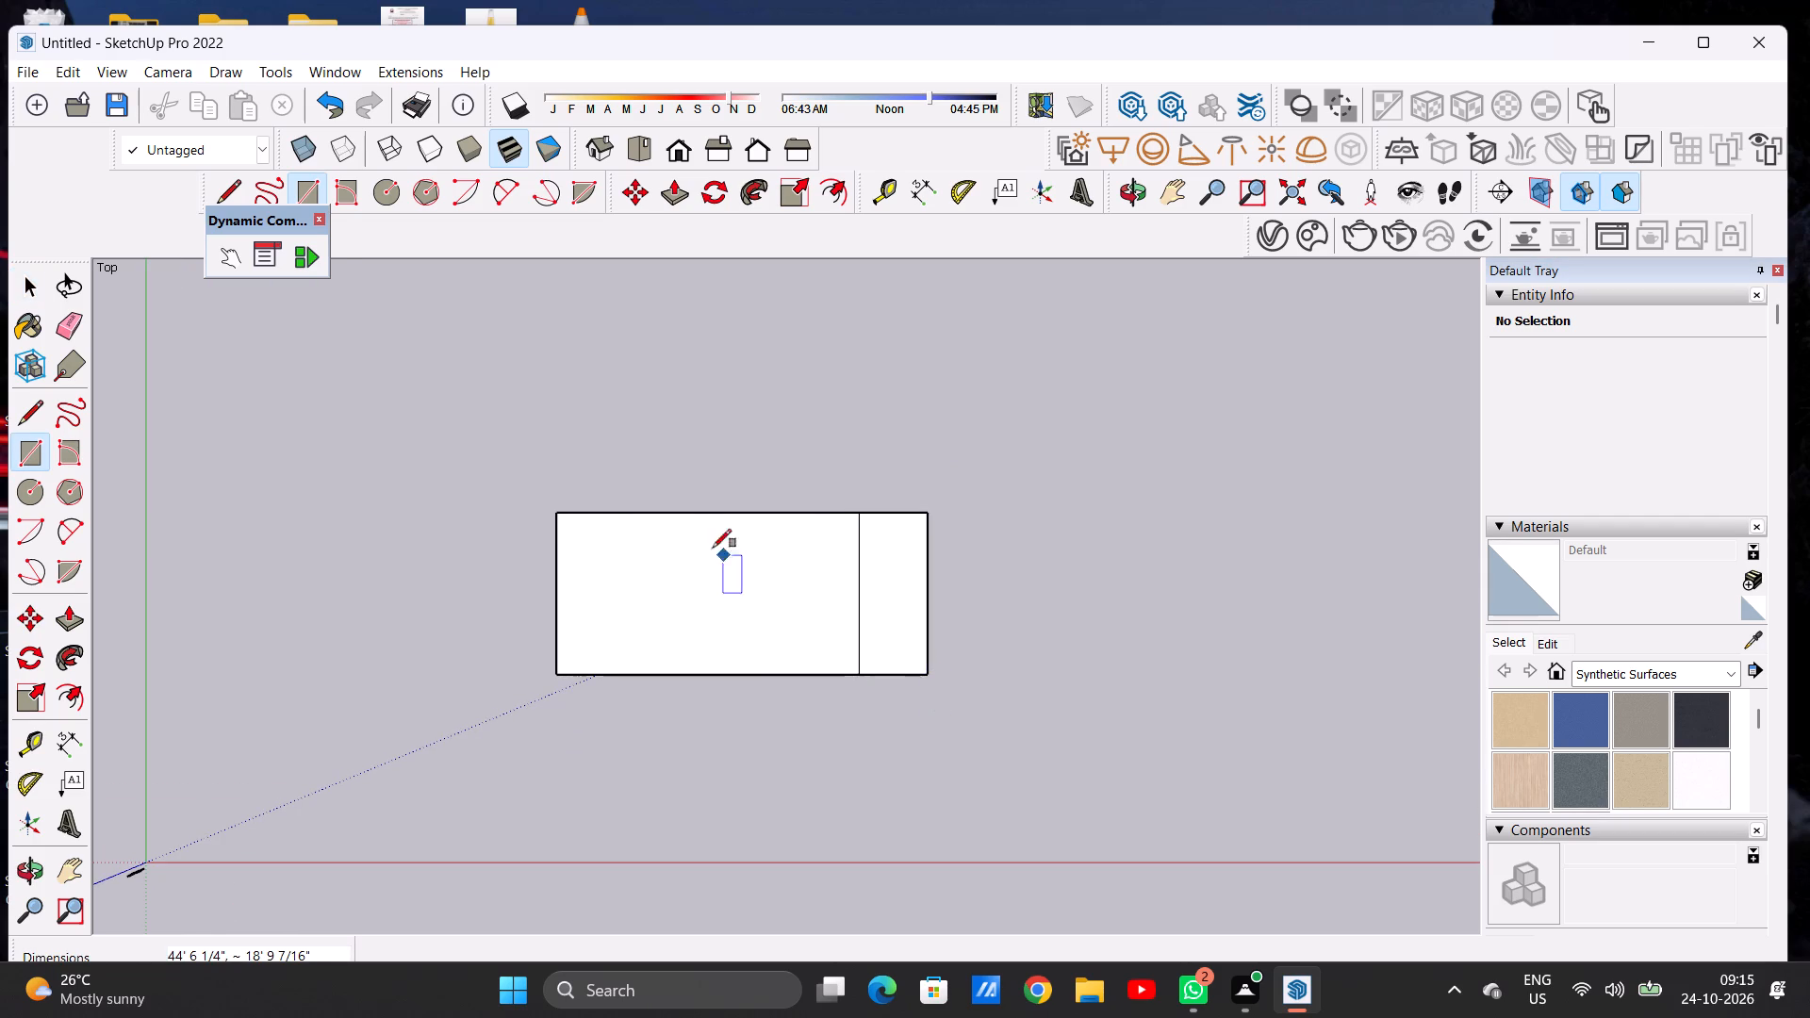
Draw a rectangle about 101' 11" by 16' 1" along the combined upper edge of both rectangles.
click(560, 516)
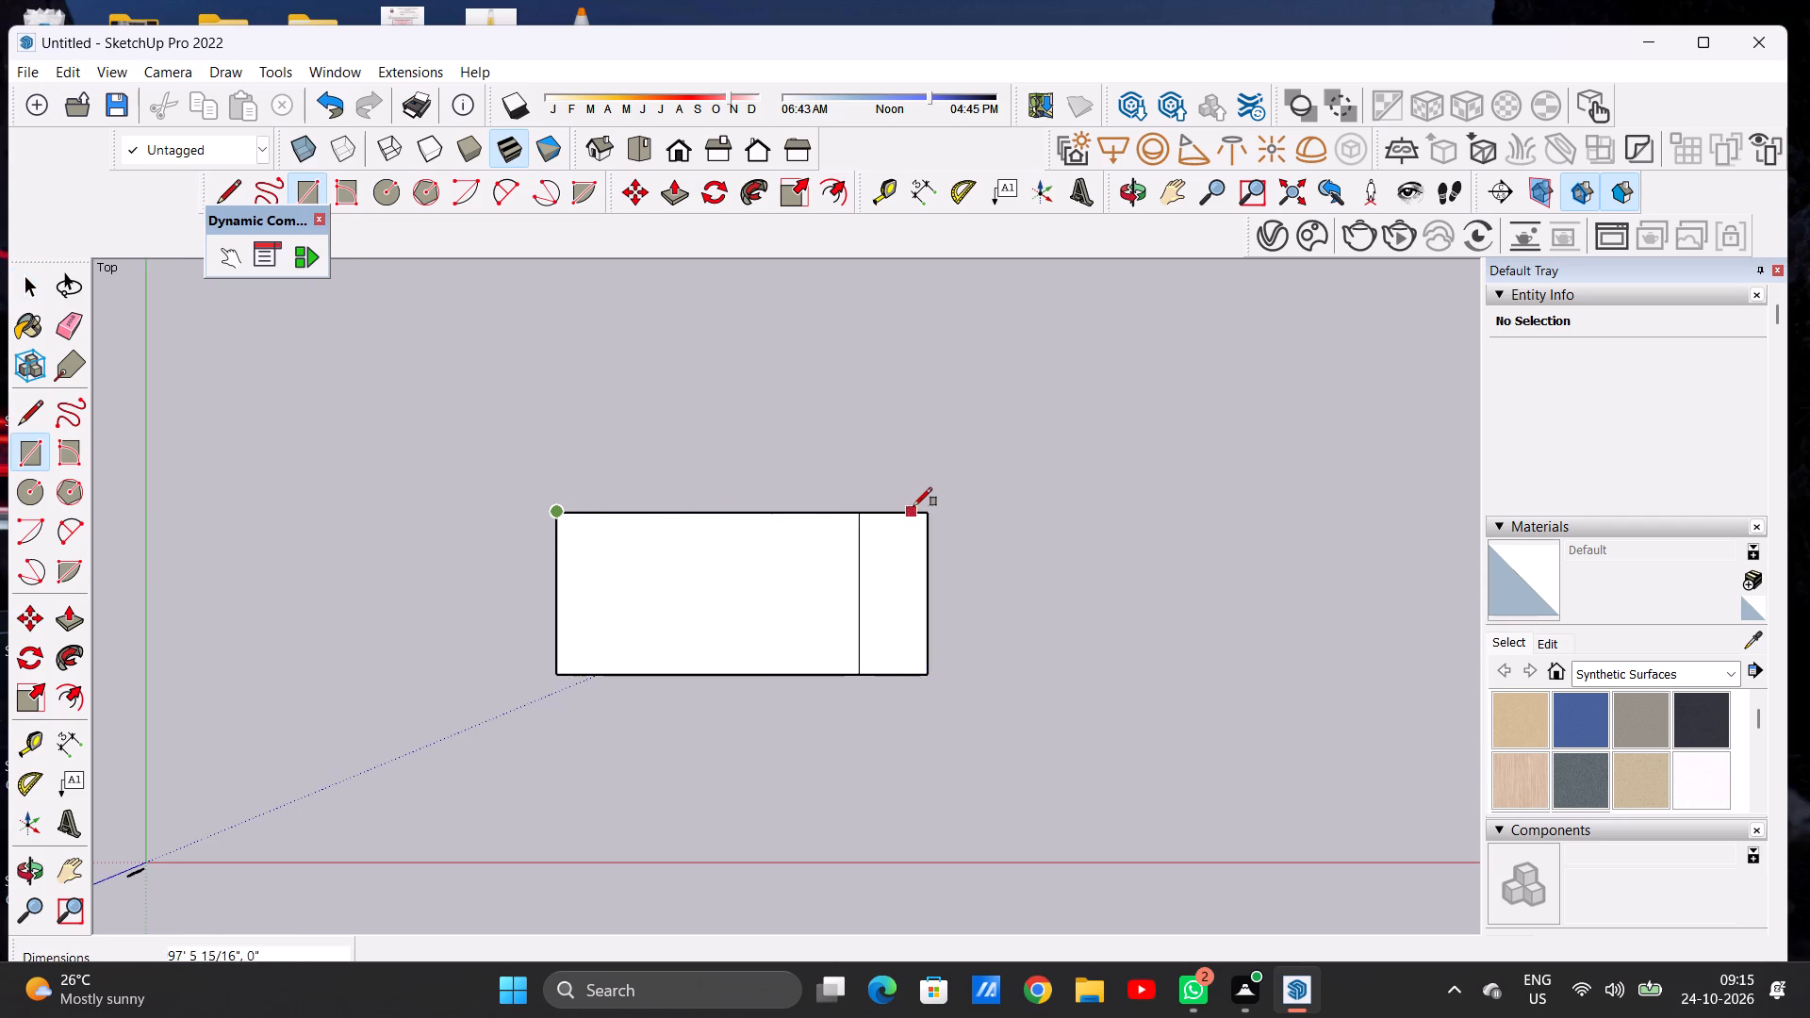
click(930, 511)
click(949, 453)
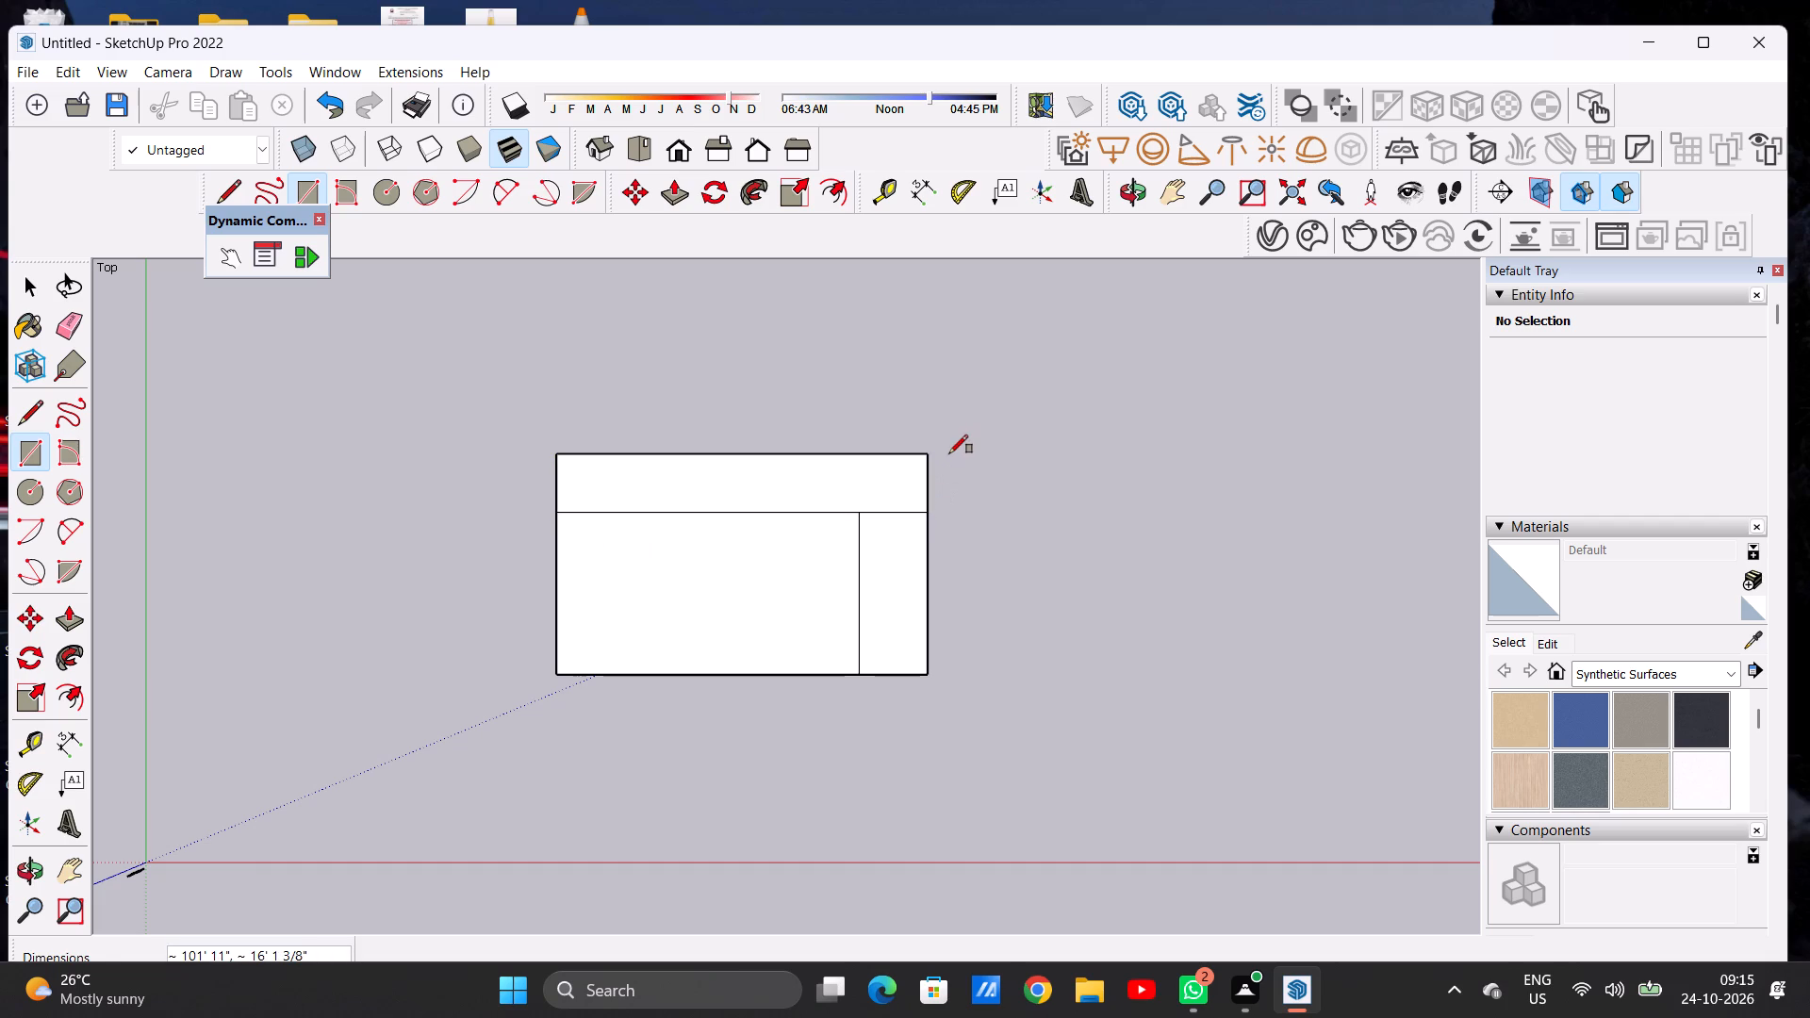
Erase the interior dividing edges so the three adjoining rectangles merge into one face.
key(space)
key(e)
drag(880, 505, 880, 542)
drag(880, 542, 847, 567)
drag(833, 508, 834, 523)
key(space)
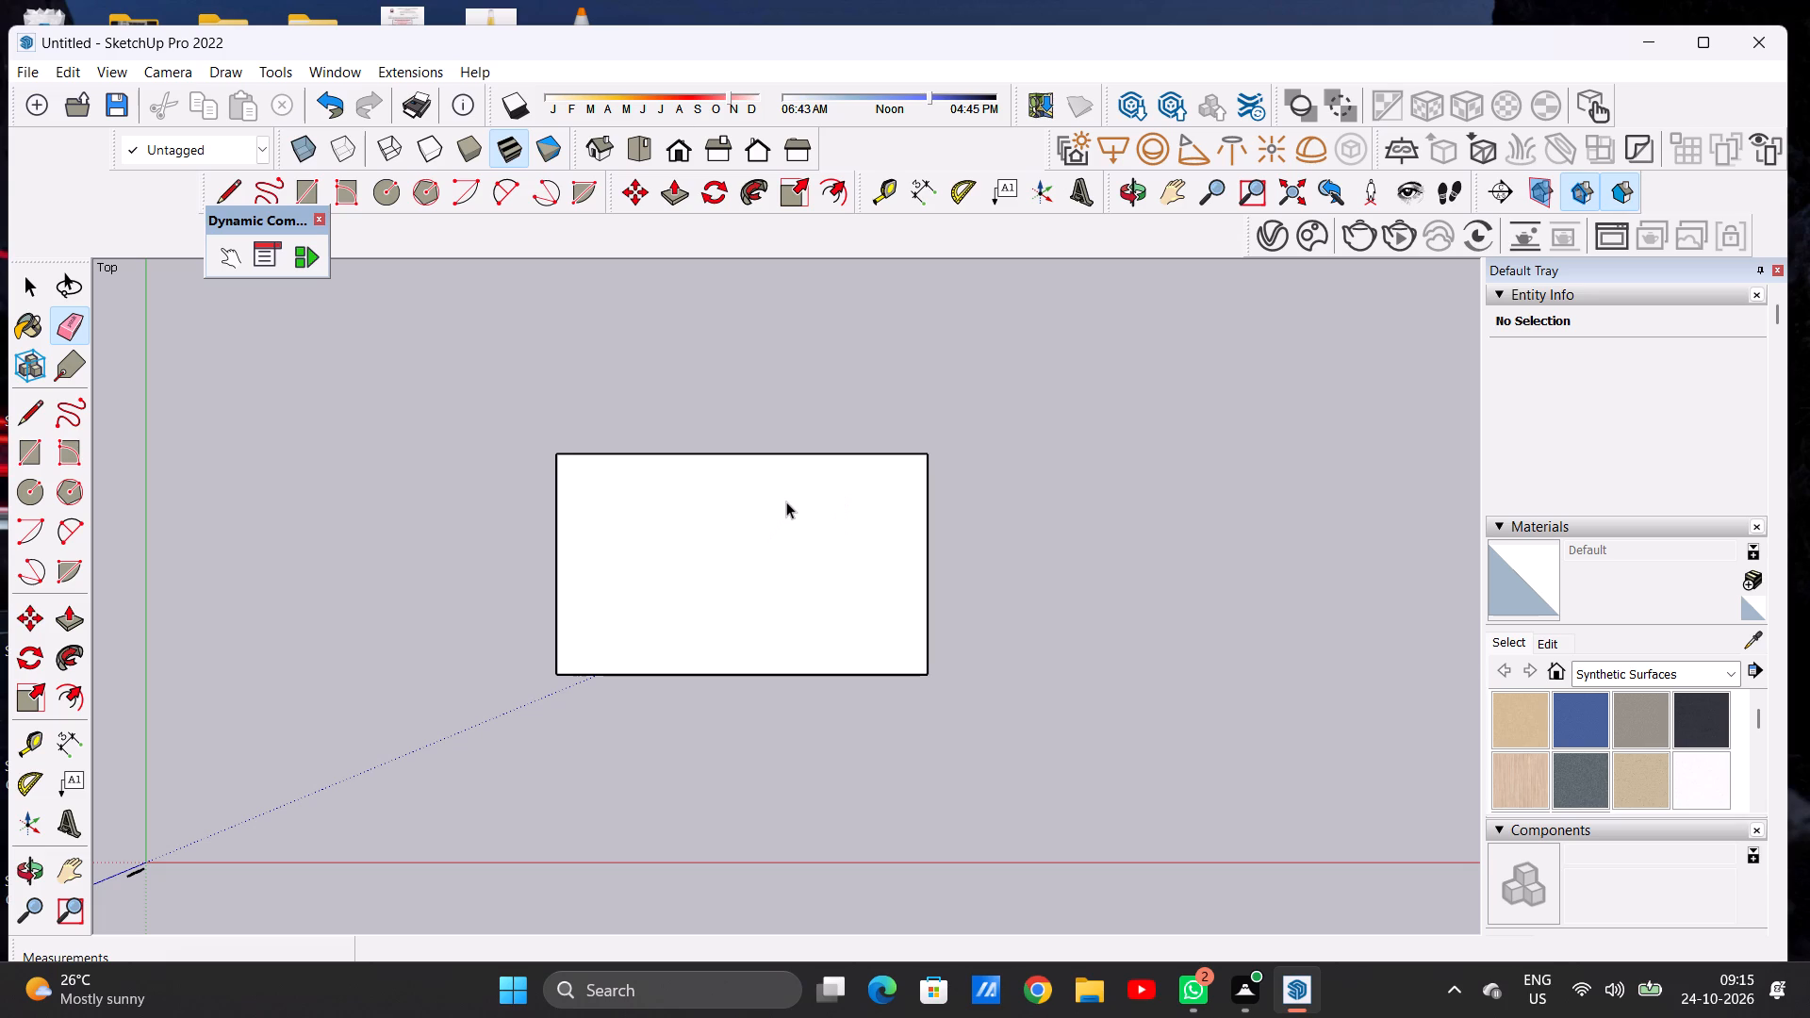
Extend the footprint about 33' along the red axis with a full-depth rectangle on its right edge, erasing the shared edge.
scroll(761, 500, down, 7)
scroll(669, 551, down, 4)
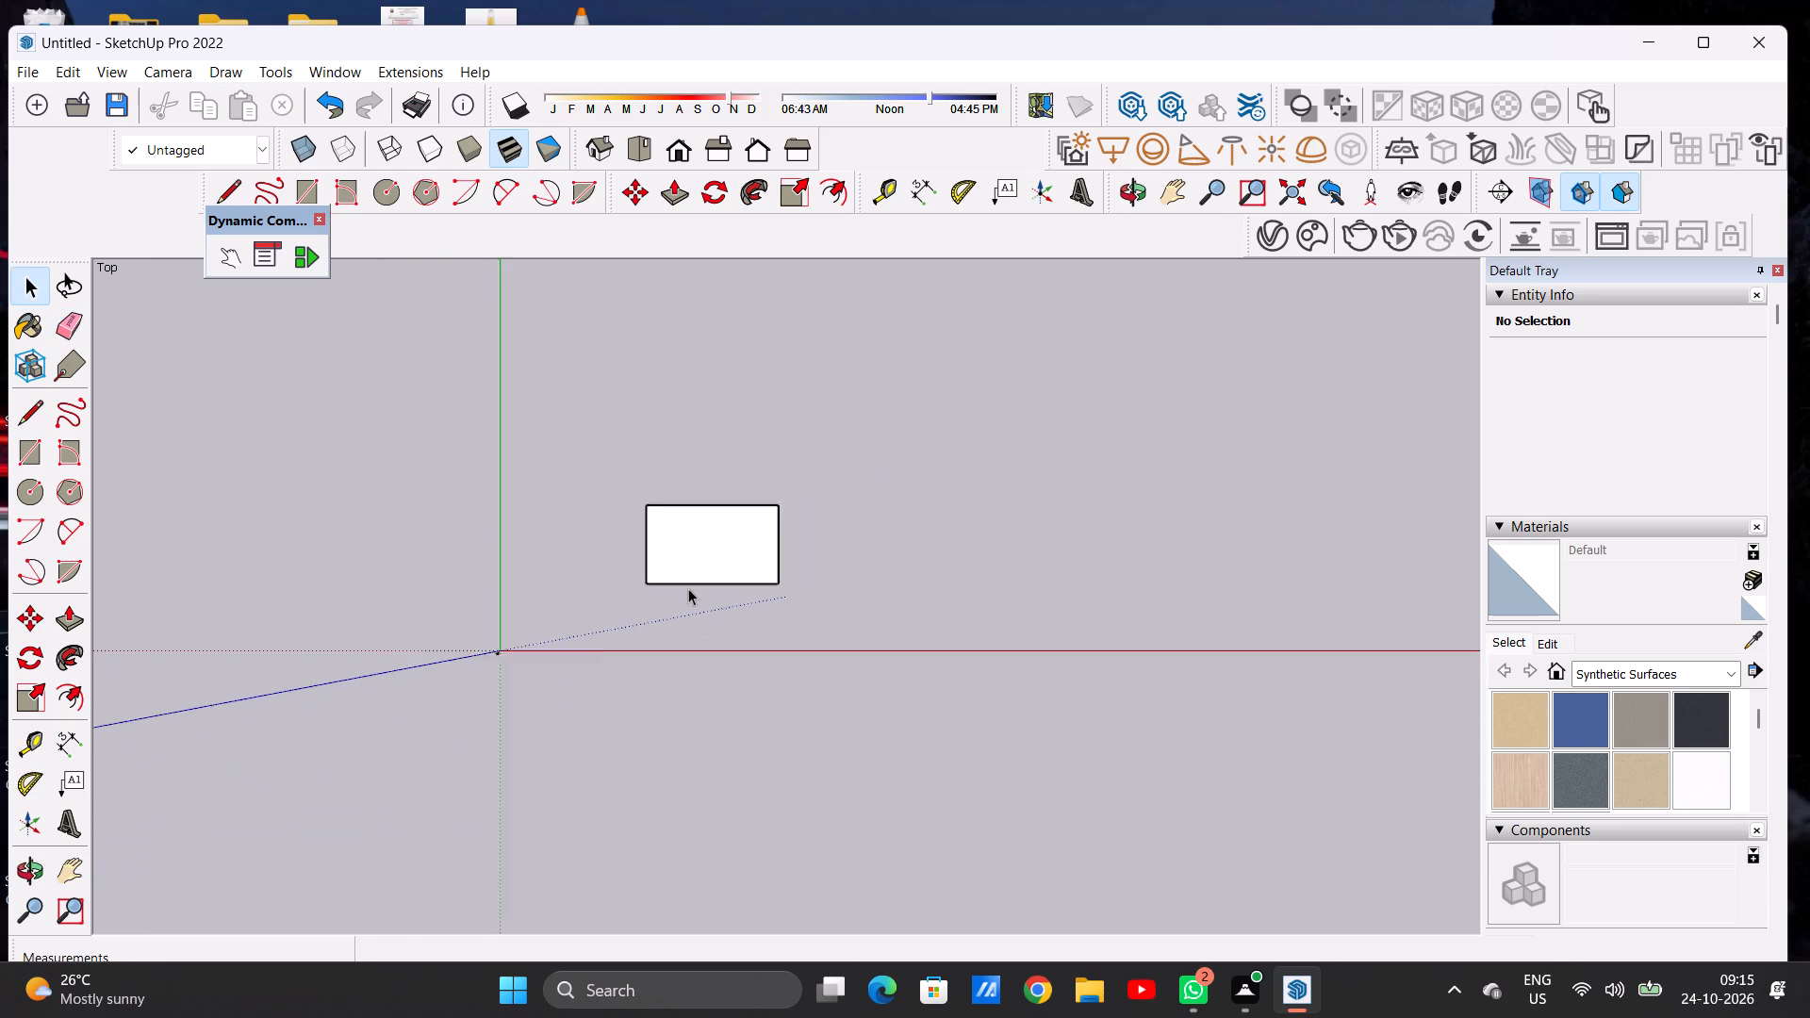
scroll(688, 588, up, 6)
scroll(814, 483, up, 5)
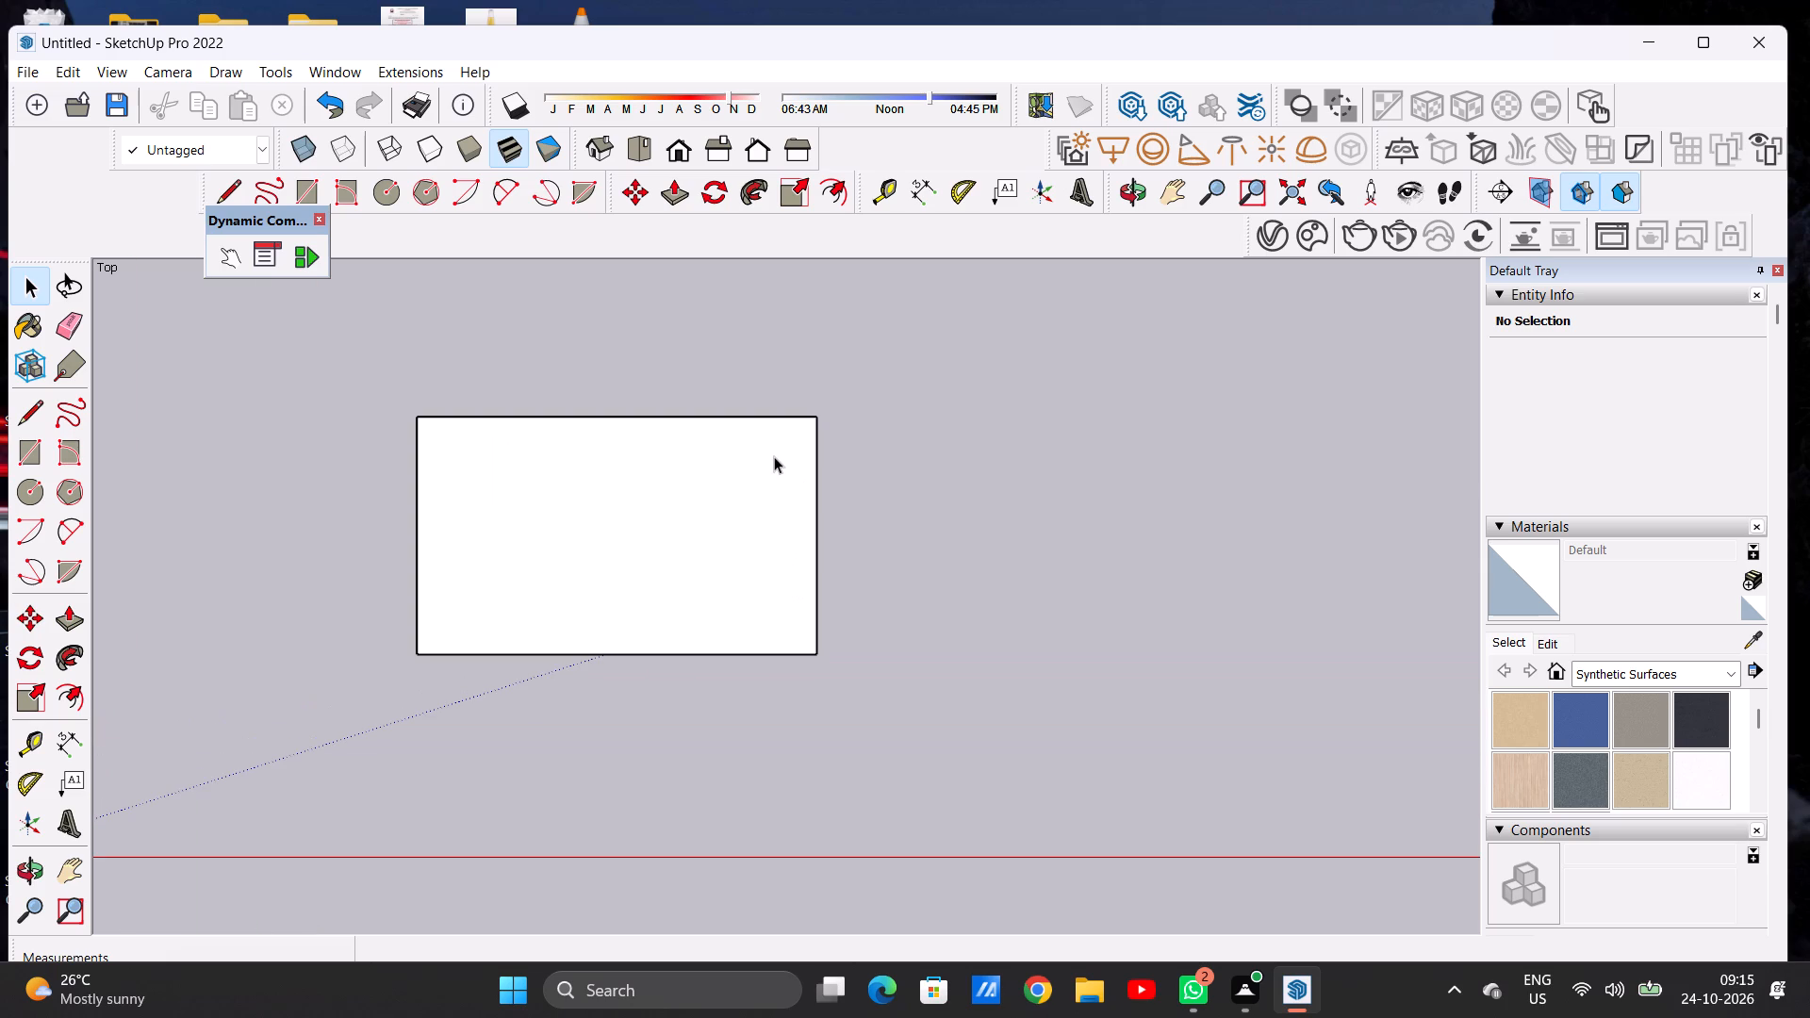
key(r)
click(815, 418)
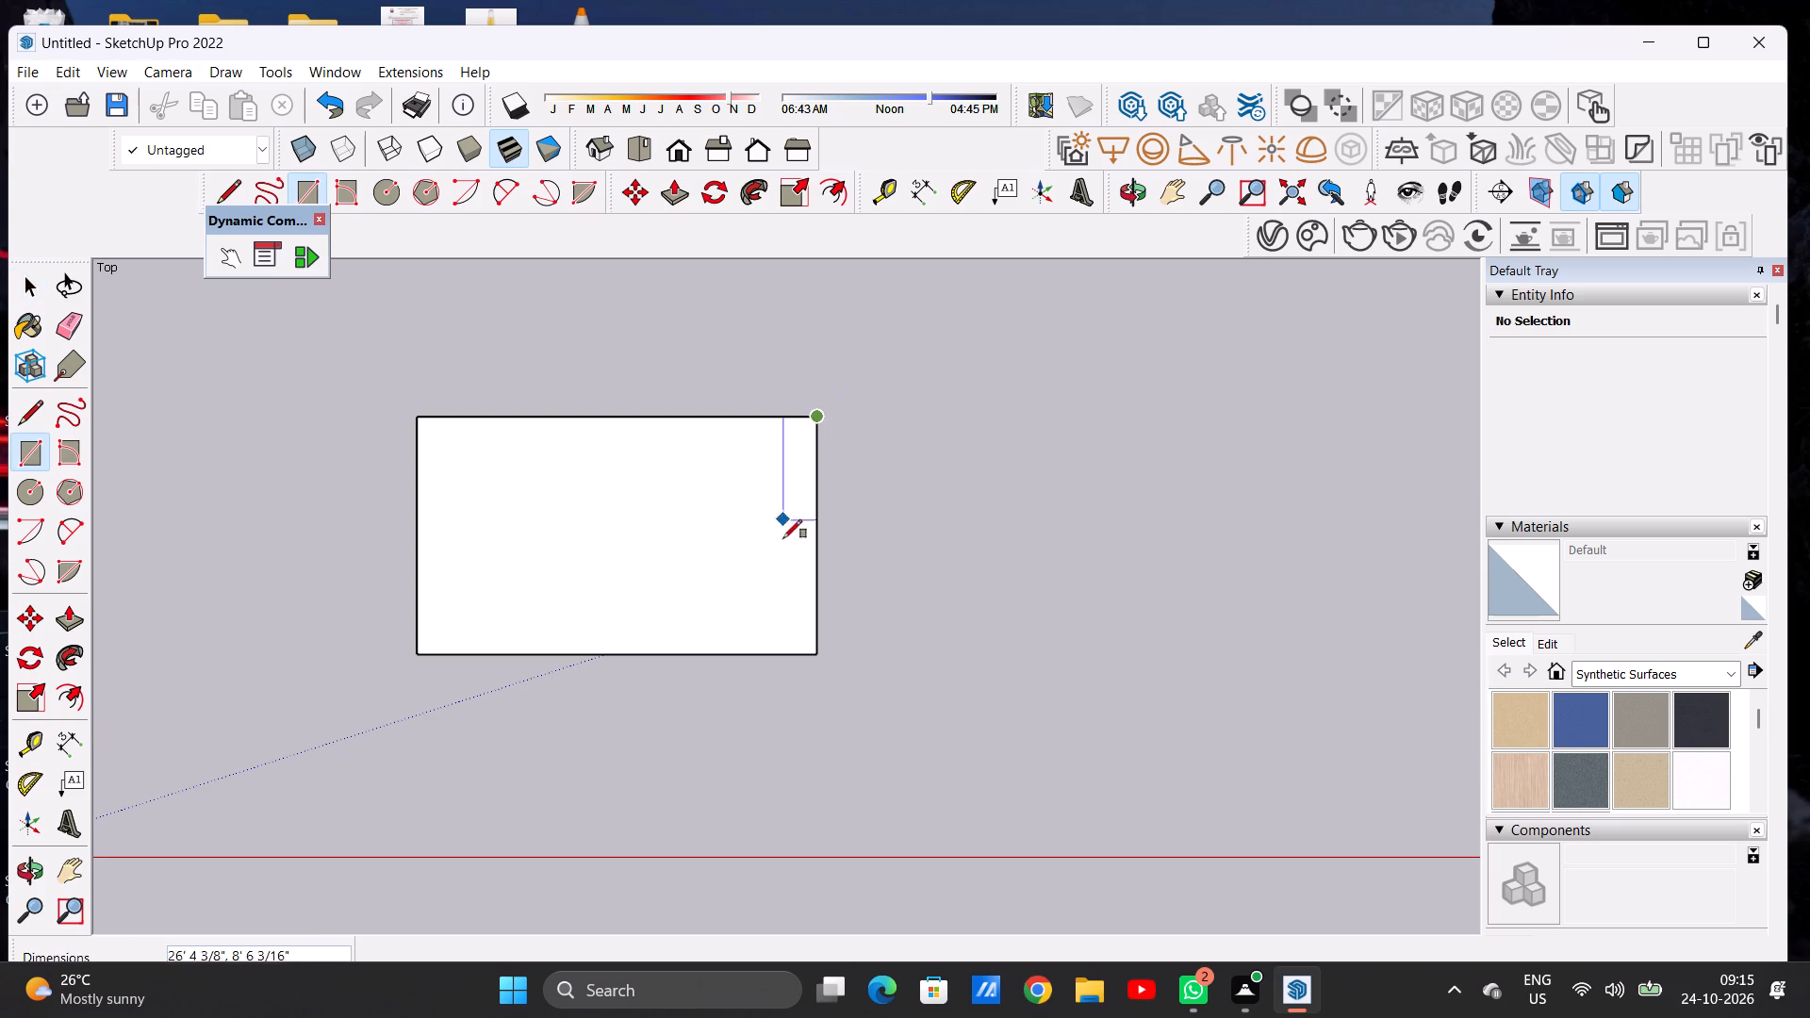
click(818, 657)
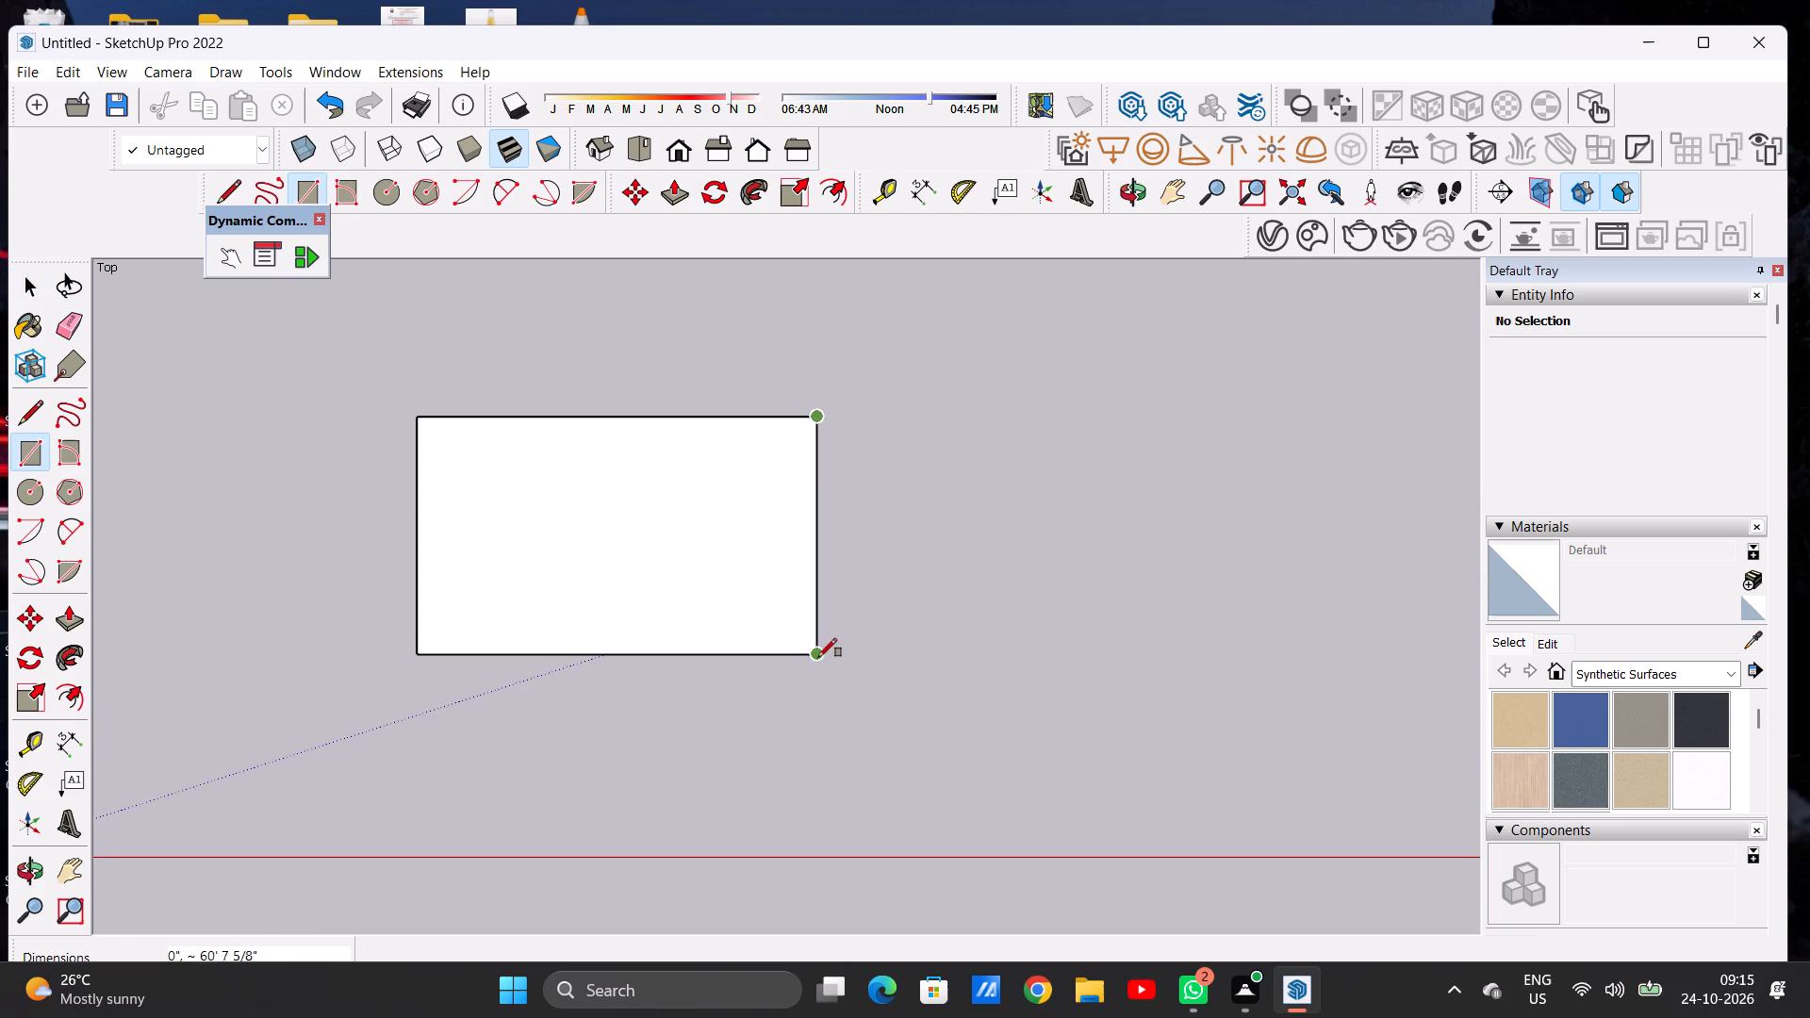
click(946, 655)
key(space)
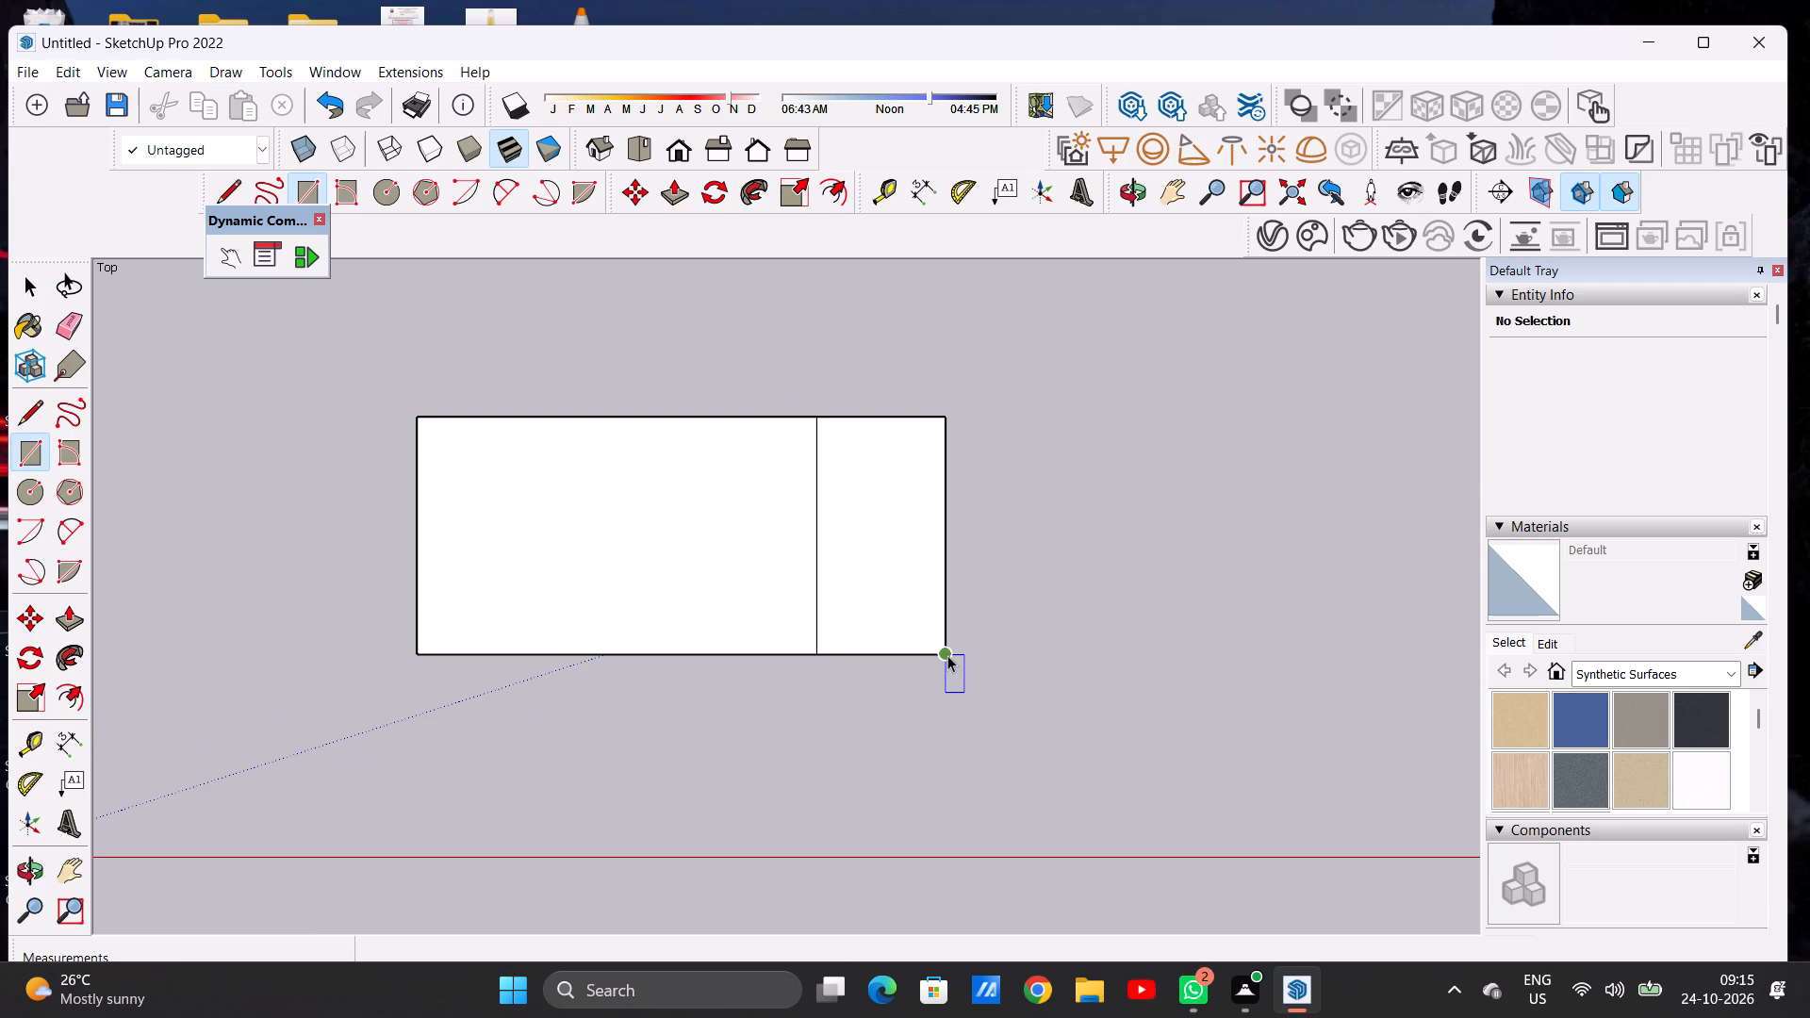
key(e)
drag(834, 605, 770, 606)
key(space)
Extend the footprint about 15' beyond its upper edge with a full-width adjoining rectangle and erase the dividing edge.
scroll(765, 619, down, 7)
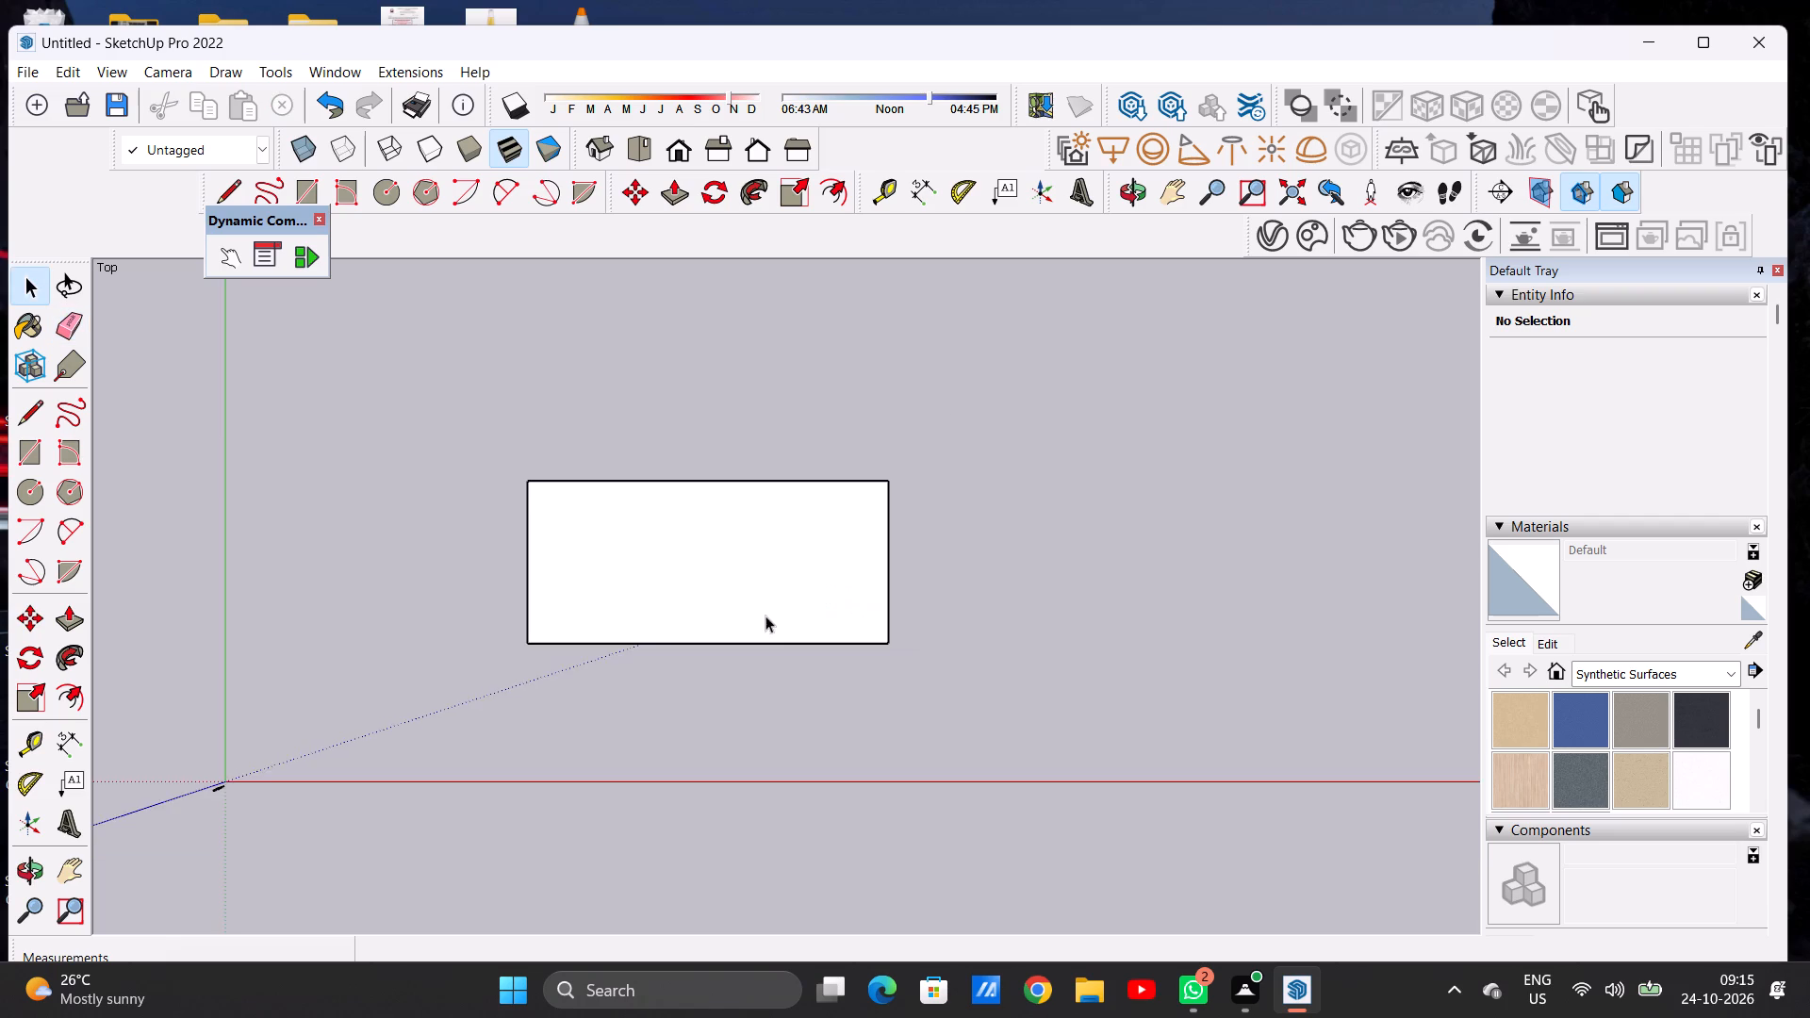
scroll(773, 570, up, 4)
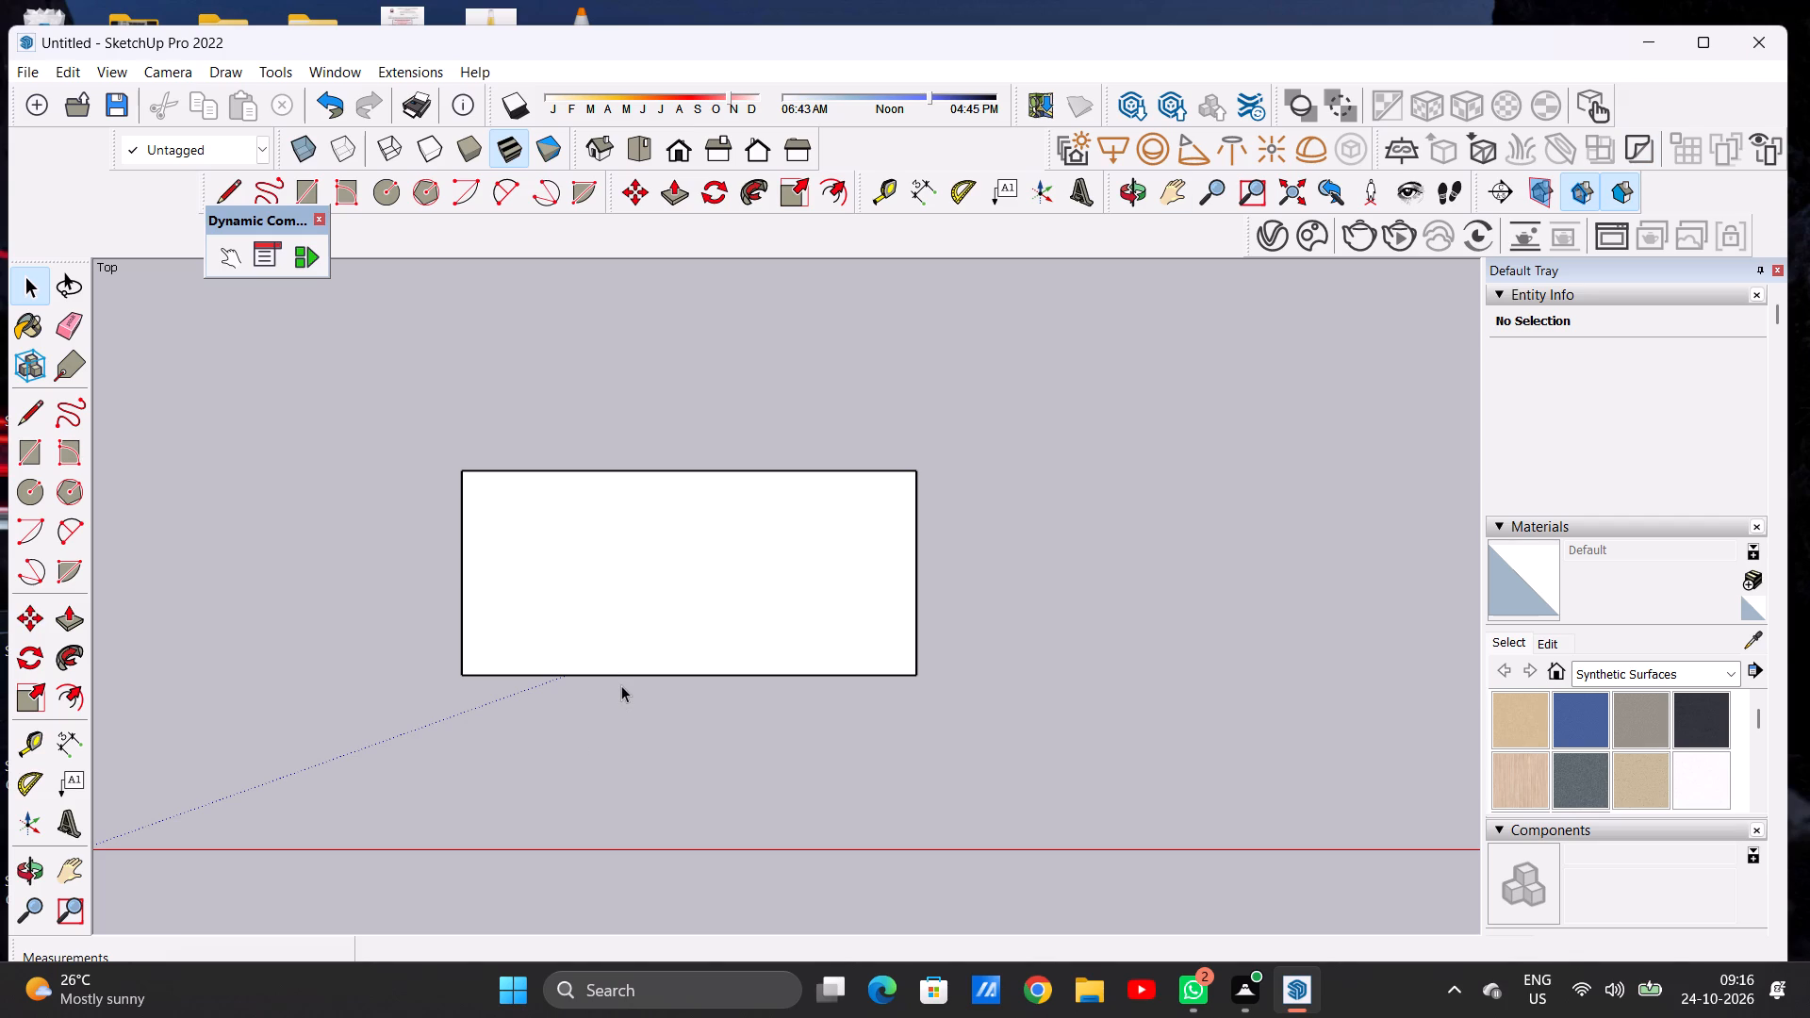
scroll(605, 684, down, 3)
scroll(625, 630, up, 5)
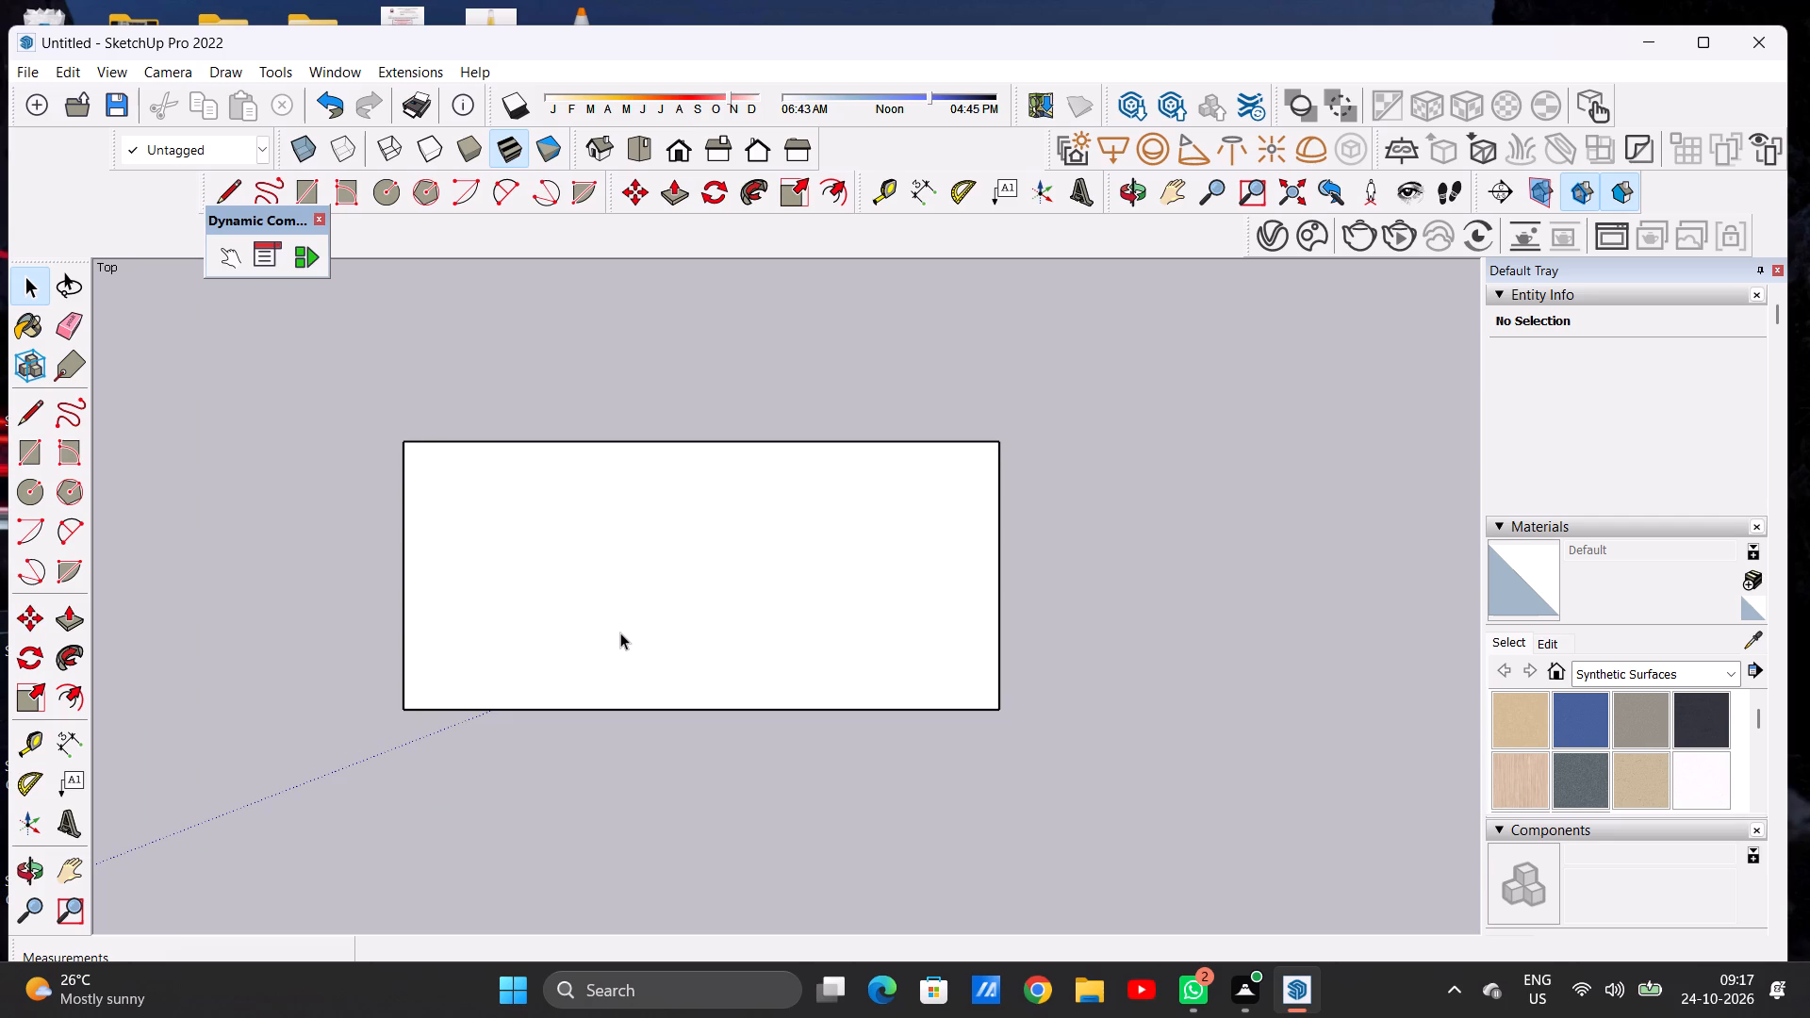
scroll(662, 631, down, 7)
scroll(685, 554, up, 6)
key(r)
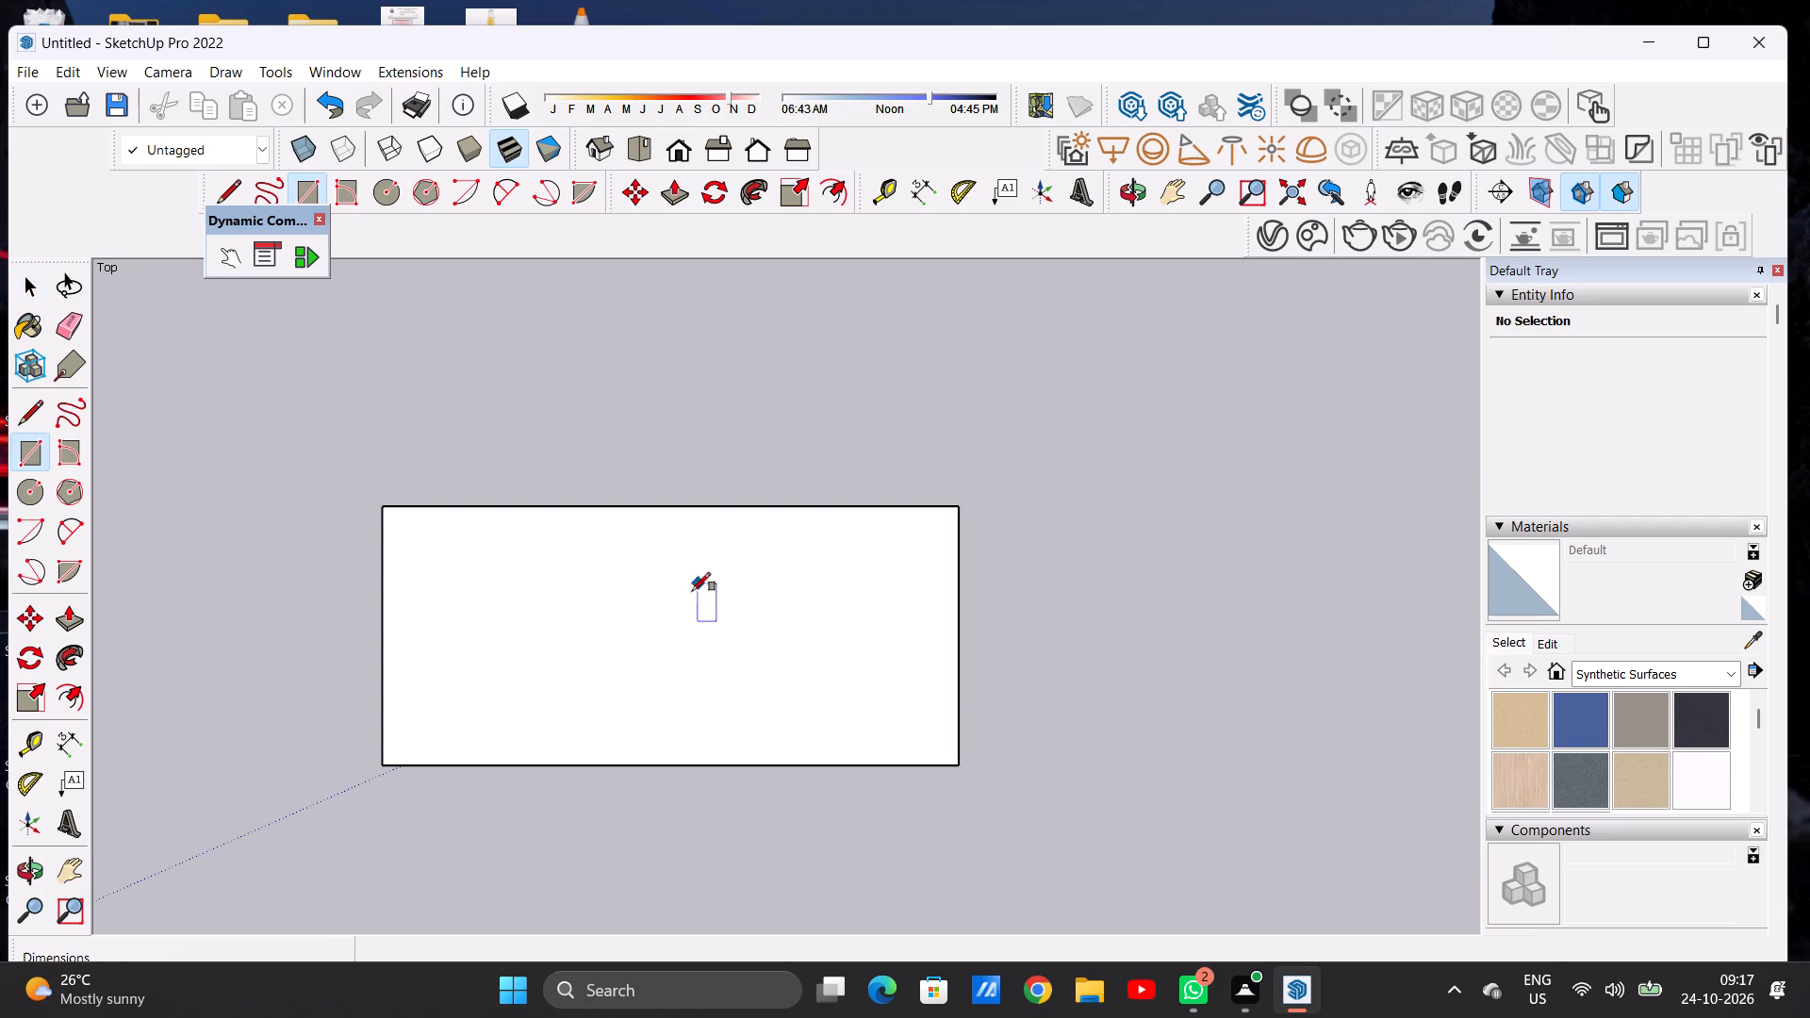
click(387, 517)
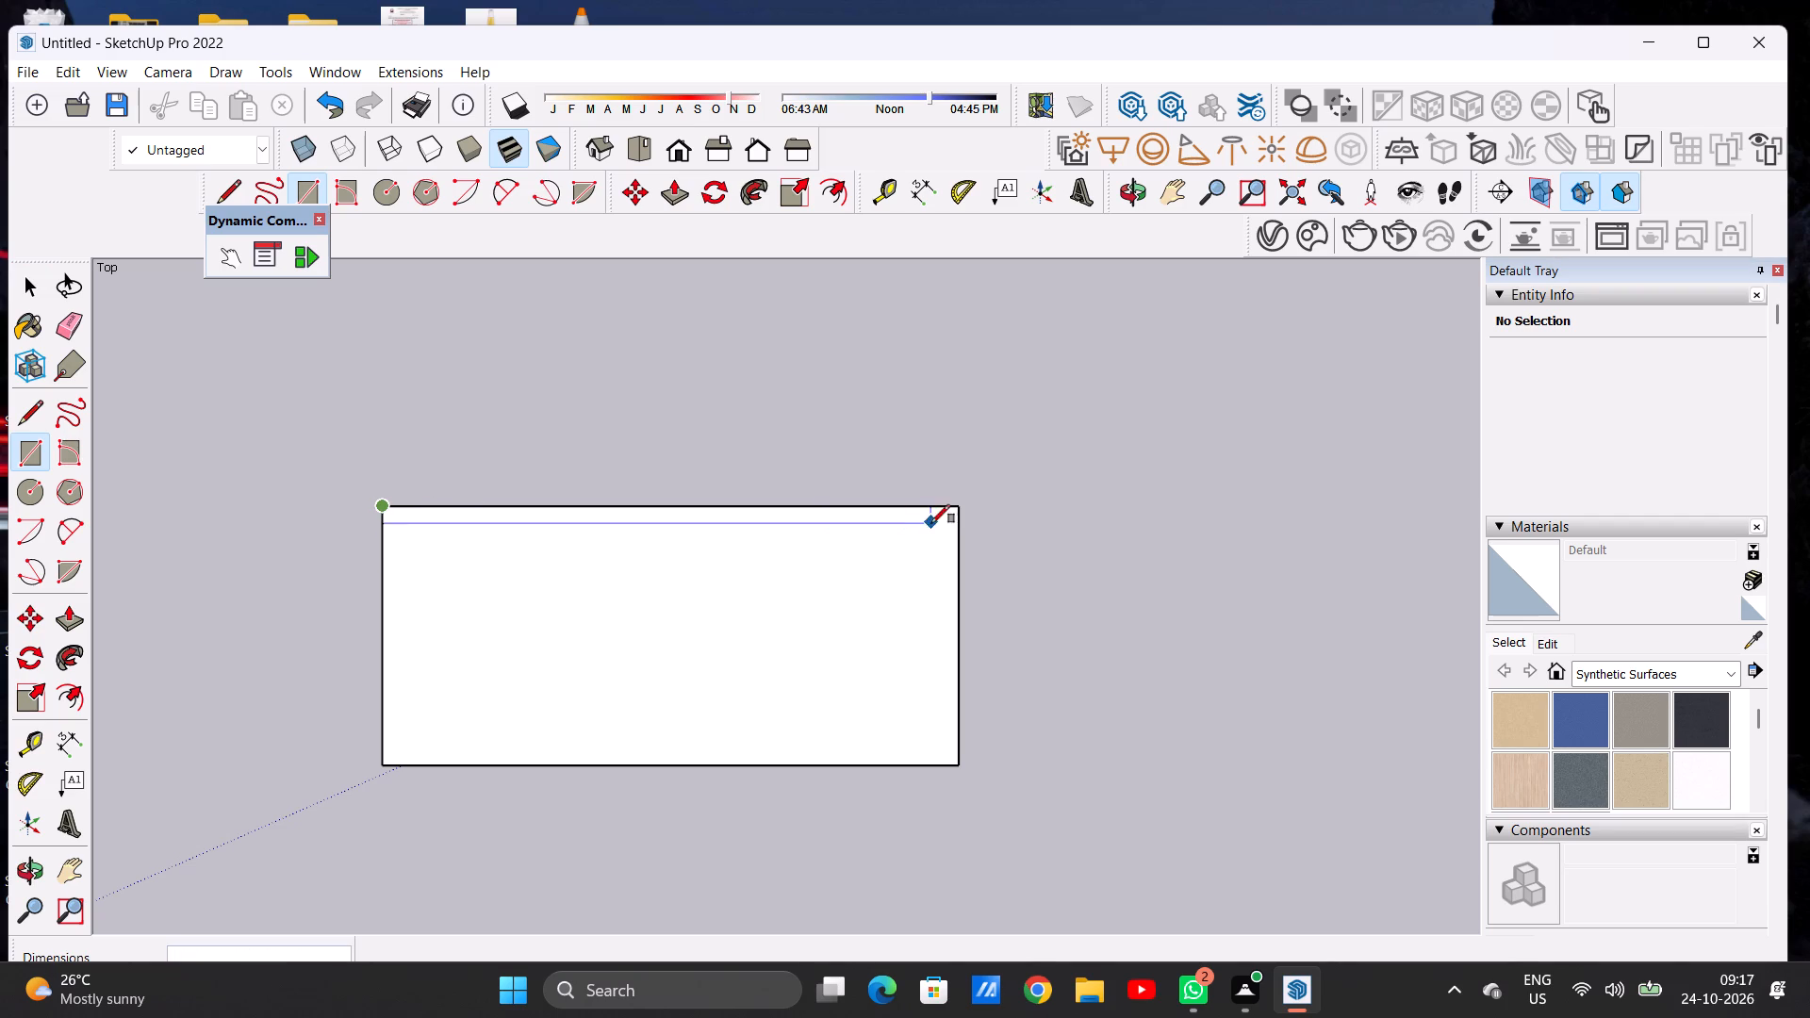
click(963, 514)
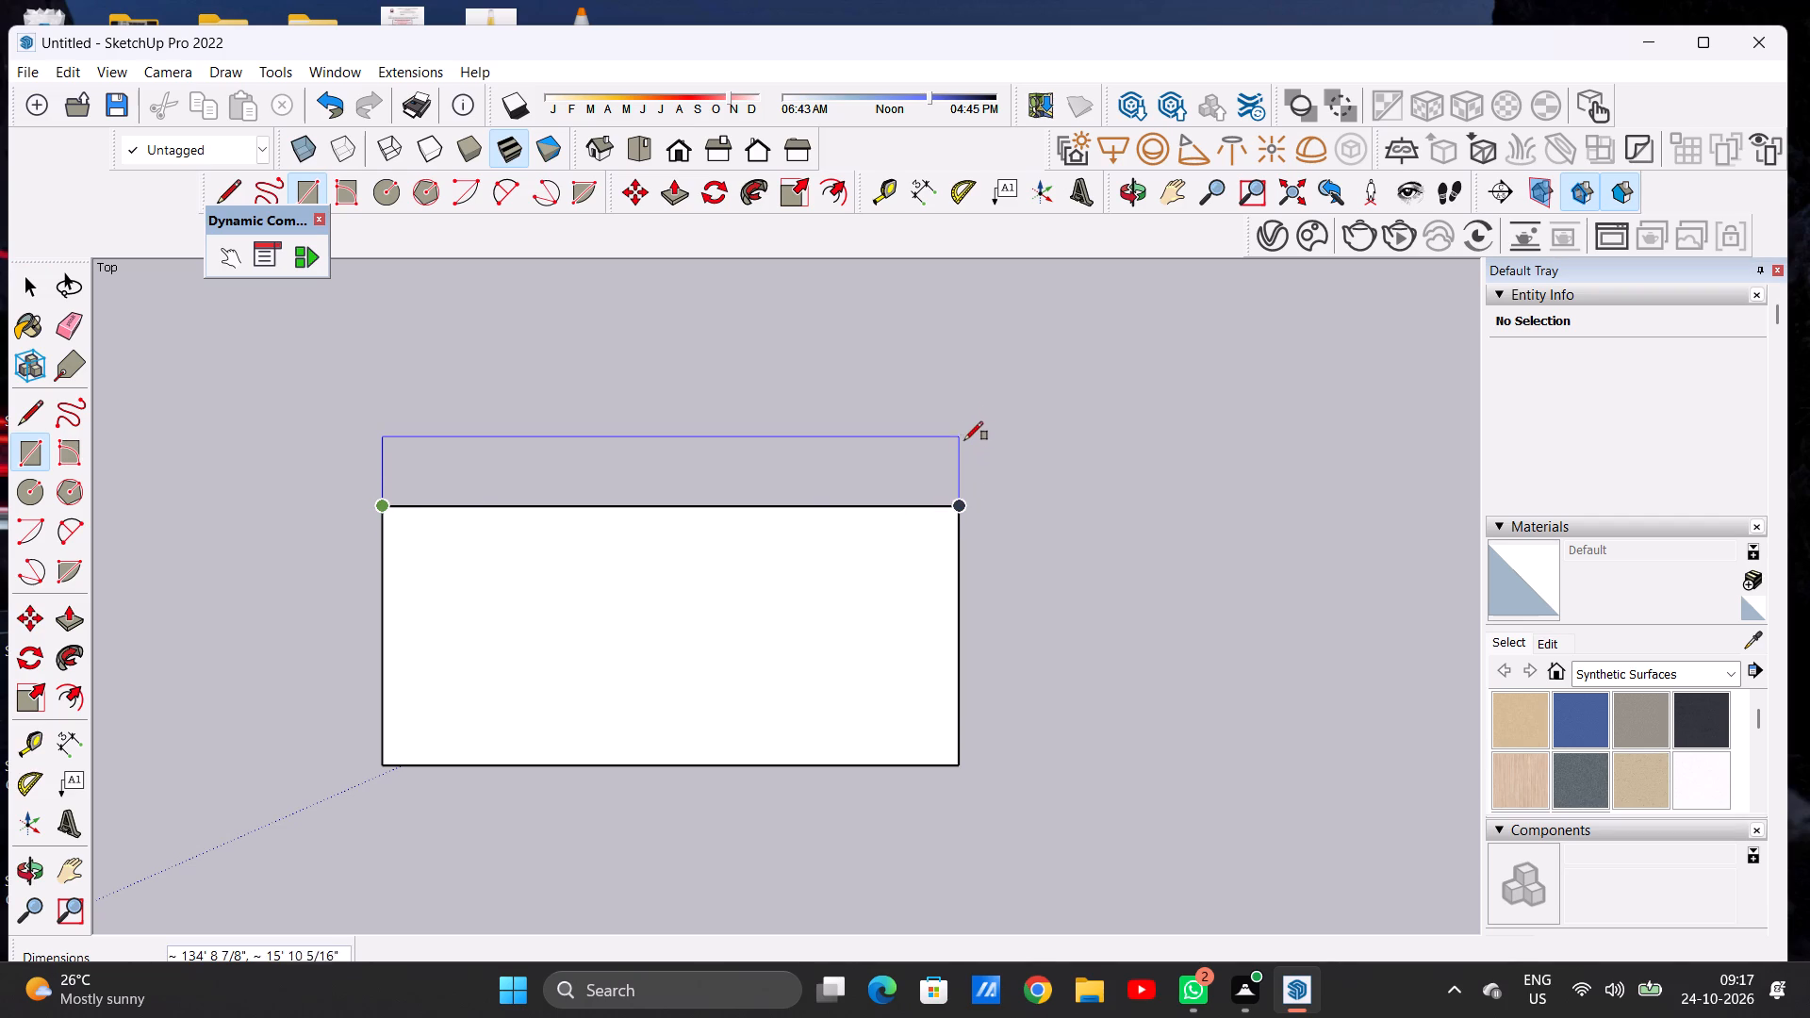
click(963, 441)
key(space)
key(e)
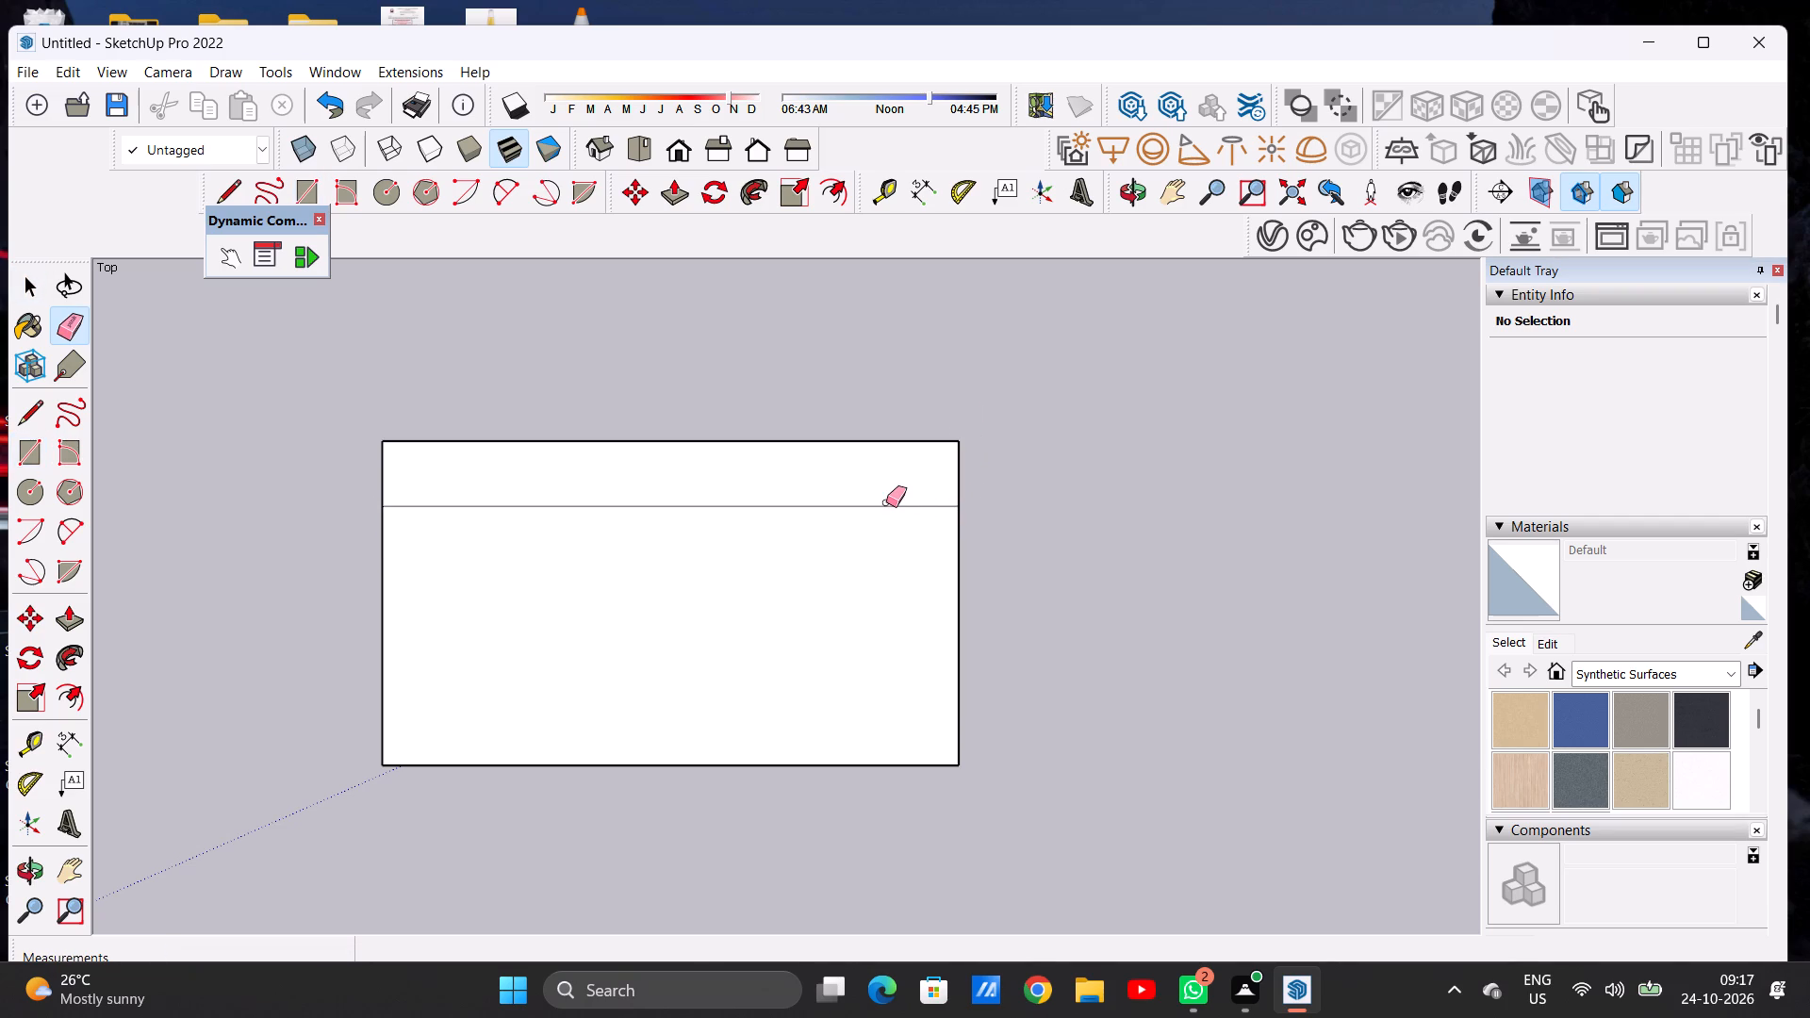
drag(886, 502, 886, 518)
key(space)
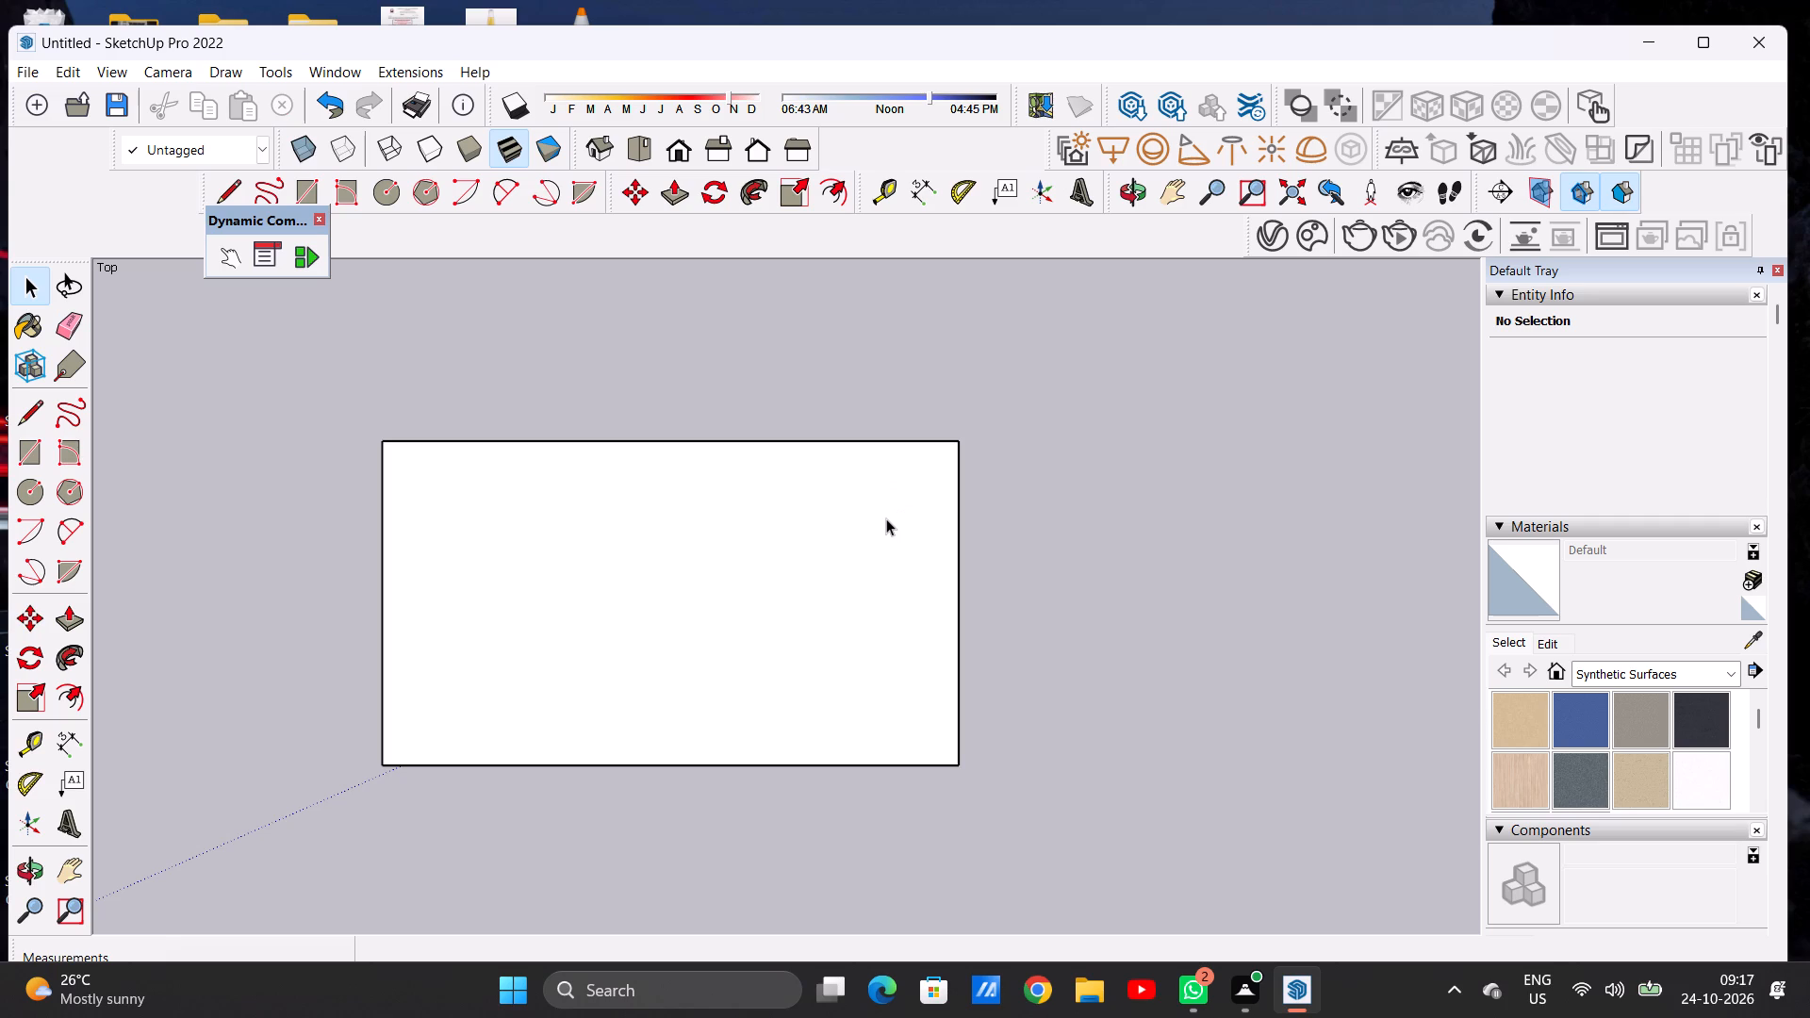
Extend the footprint about 27' 3" beyond its right edge with a full-depth adjoining rectangle and erase the dividing edge.
scroll(817, 575, down, 6)
scroll(820, 582, up, 2)
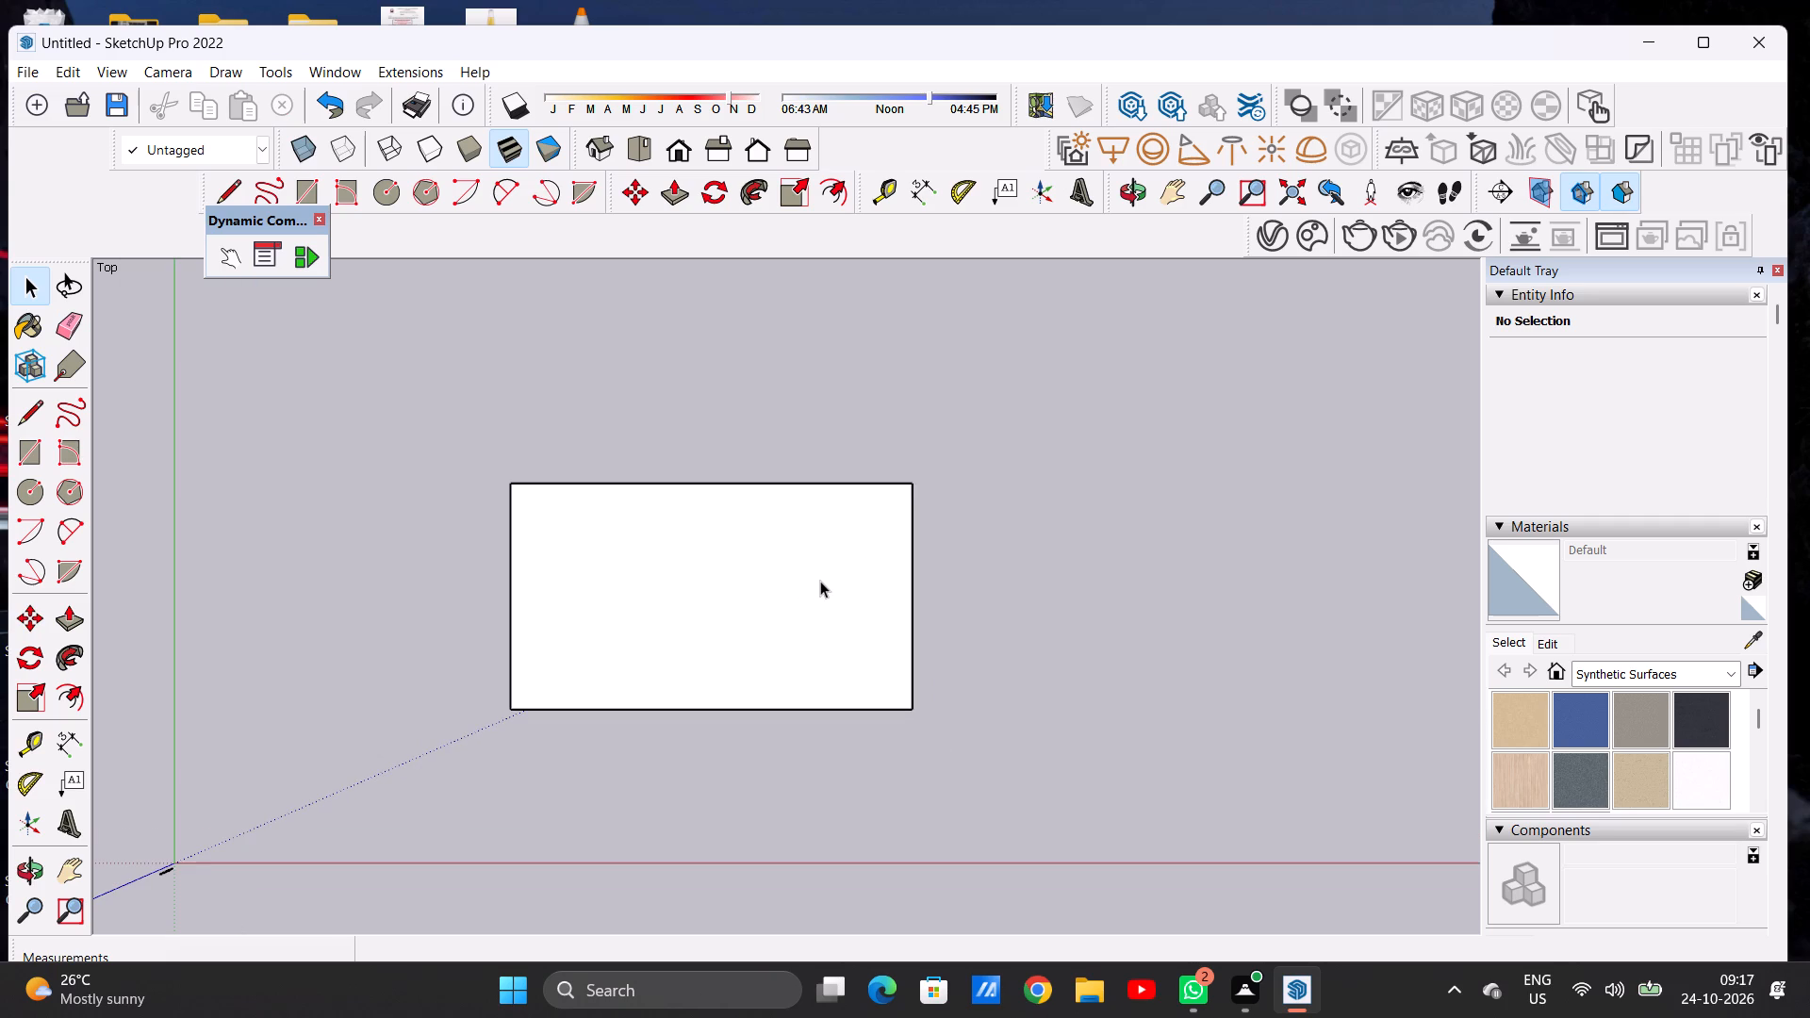
scroll(820, 581, down, 6)
scroll(832, 600, up, 6)
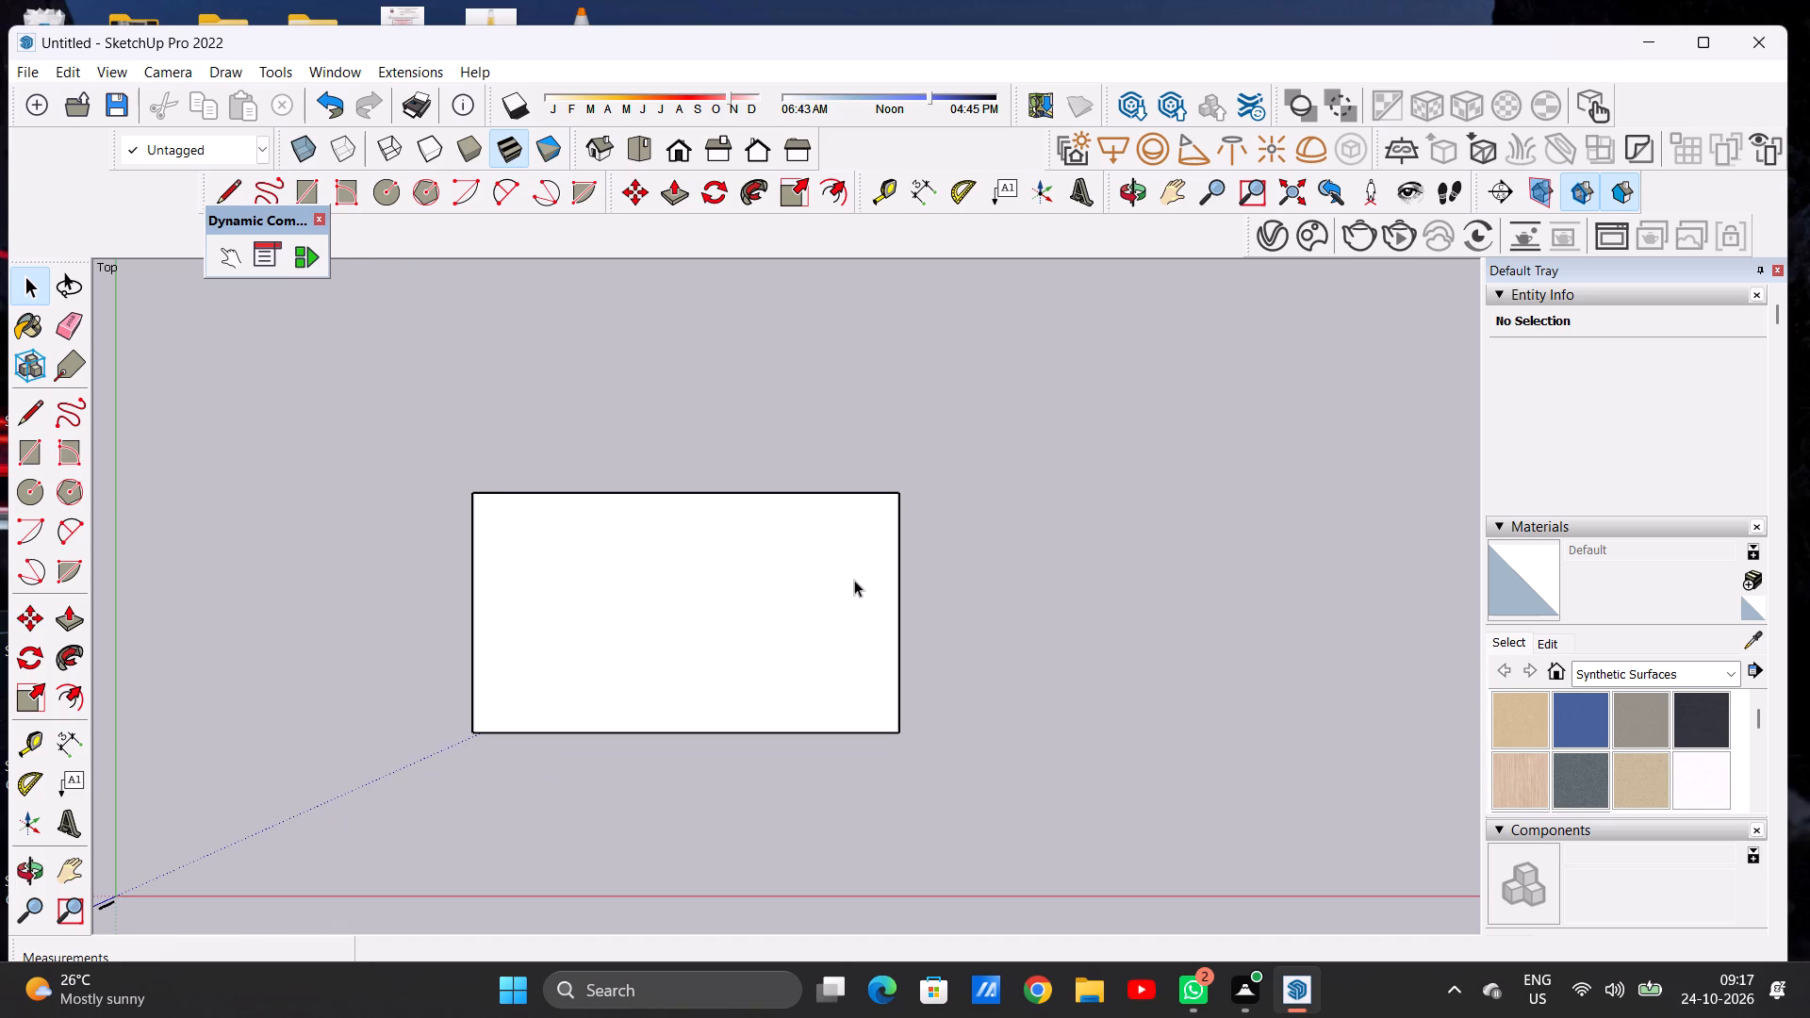
scroll(862, 581, up, 1)
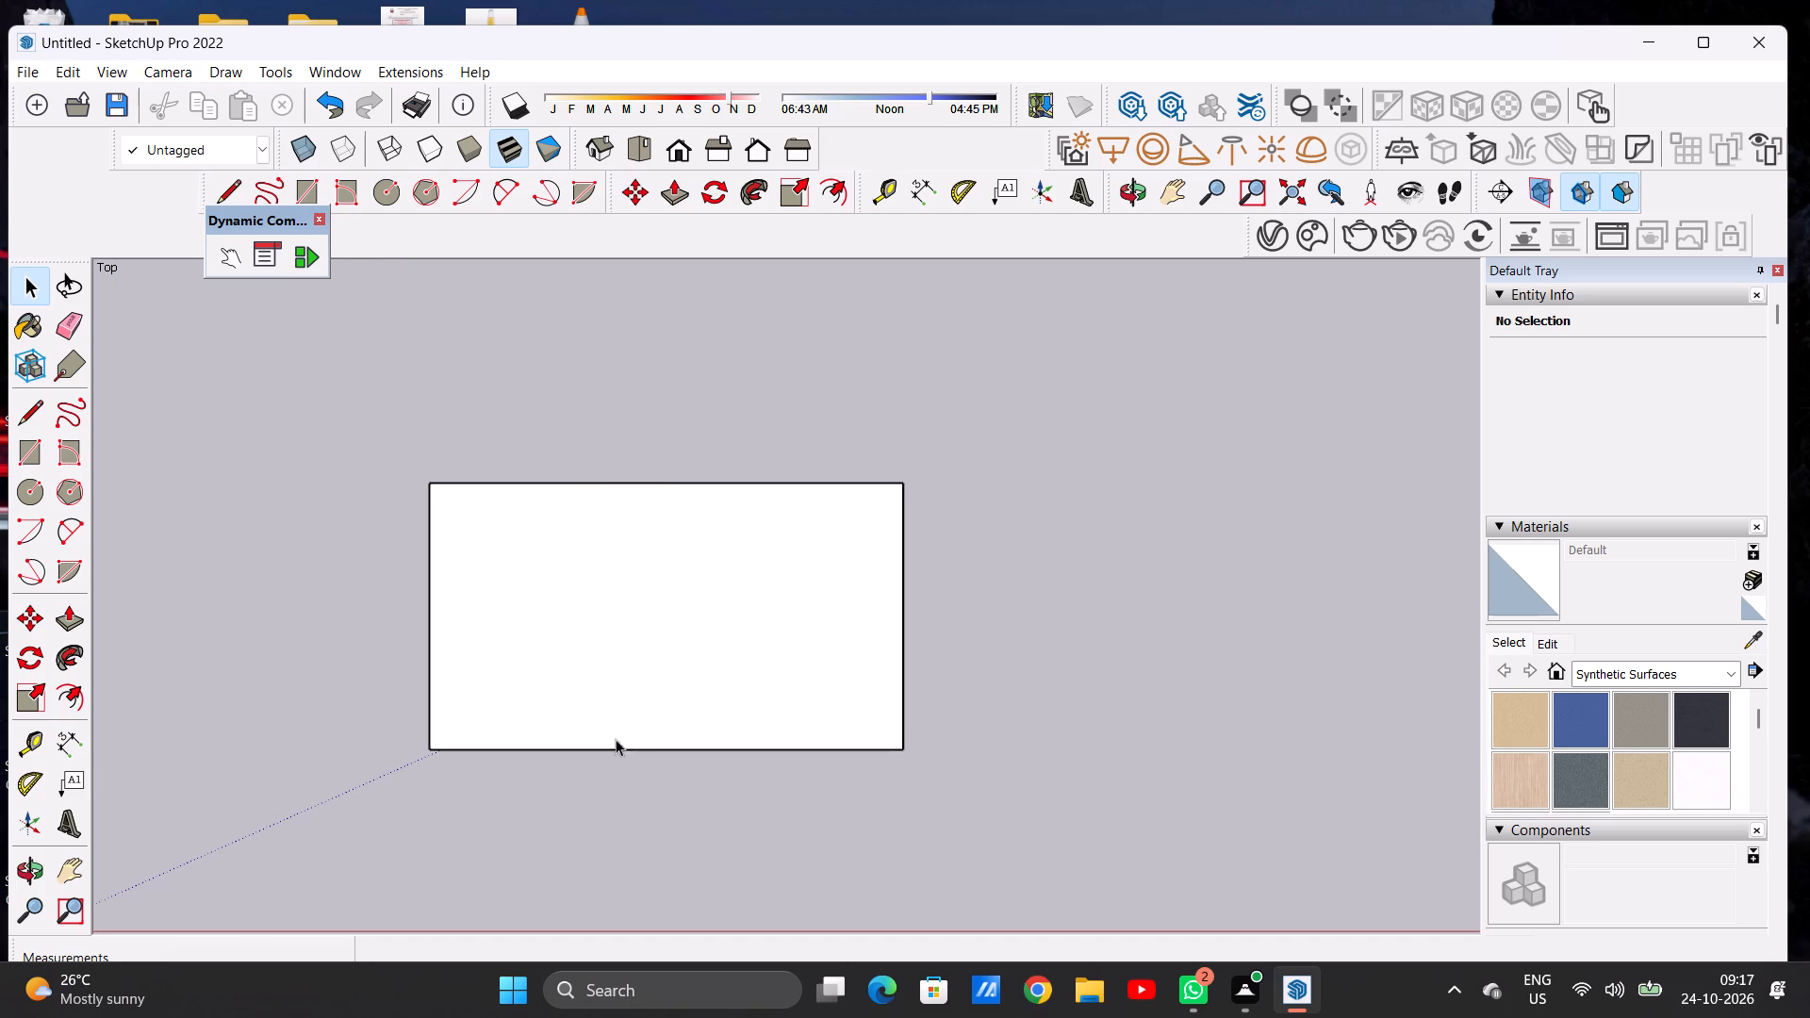
key(r)
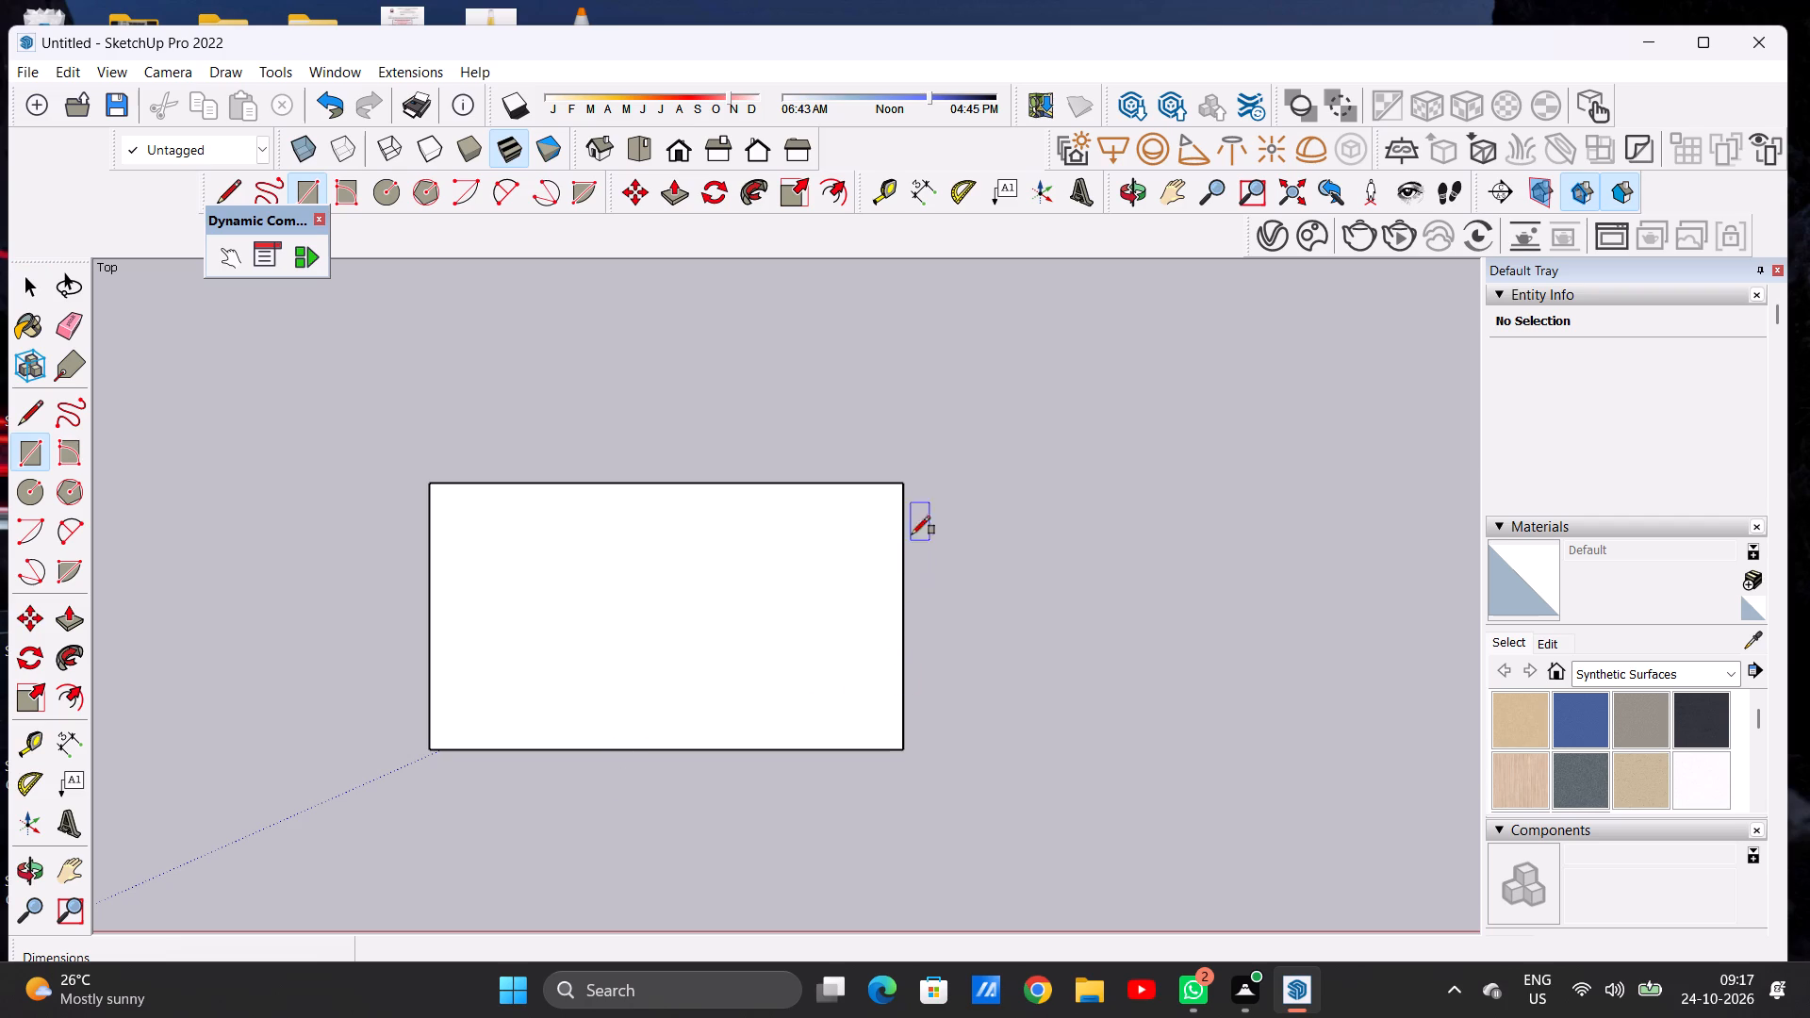
click(900, 486)
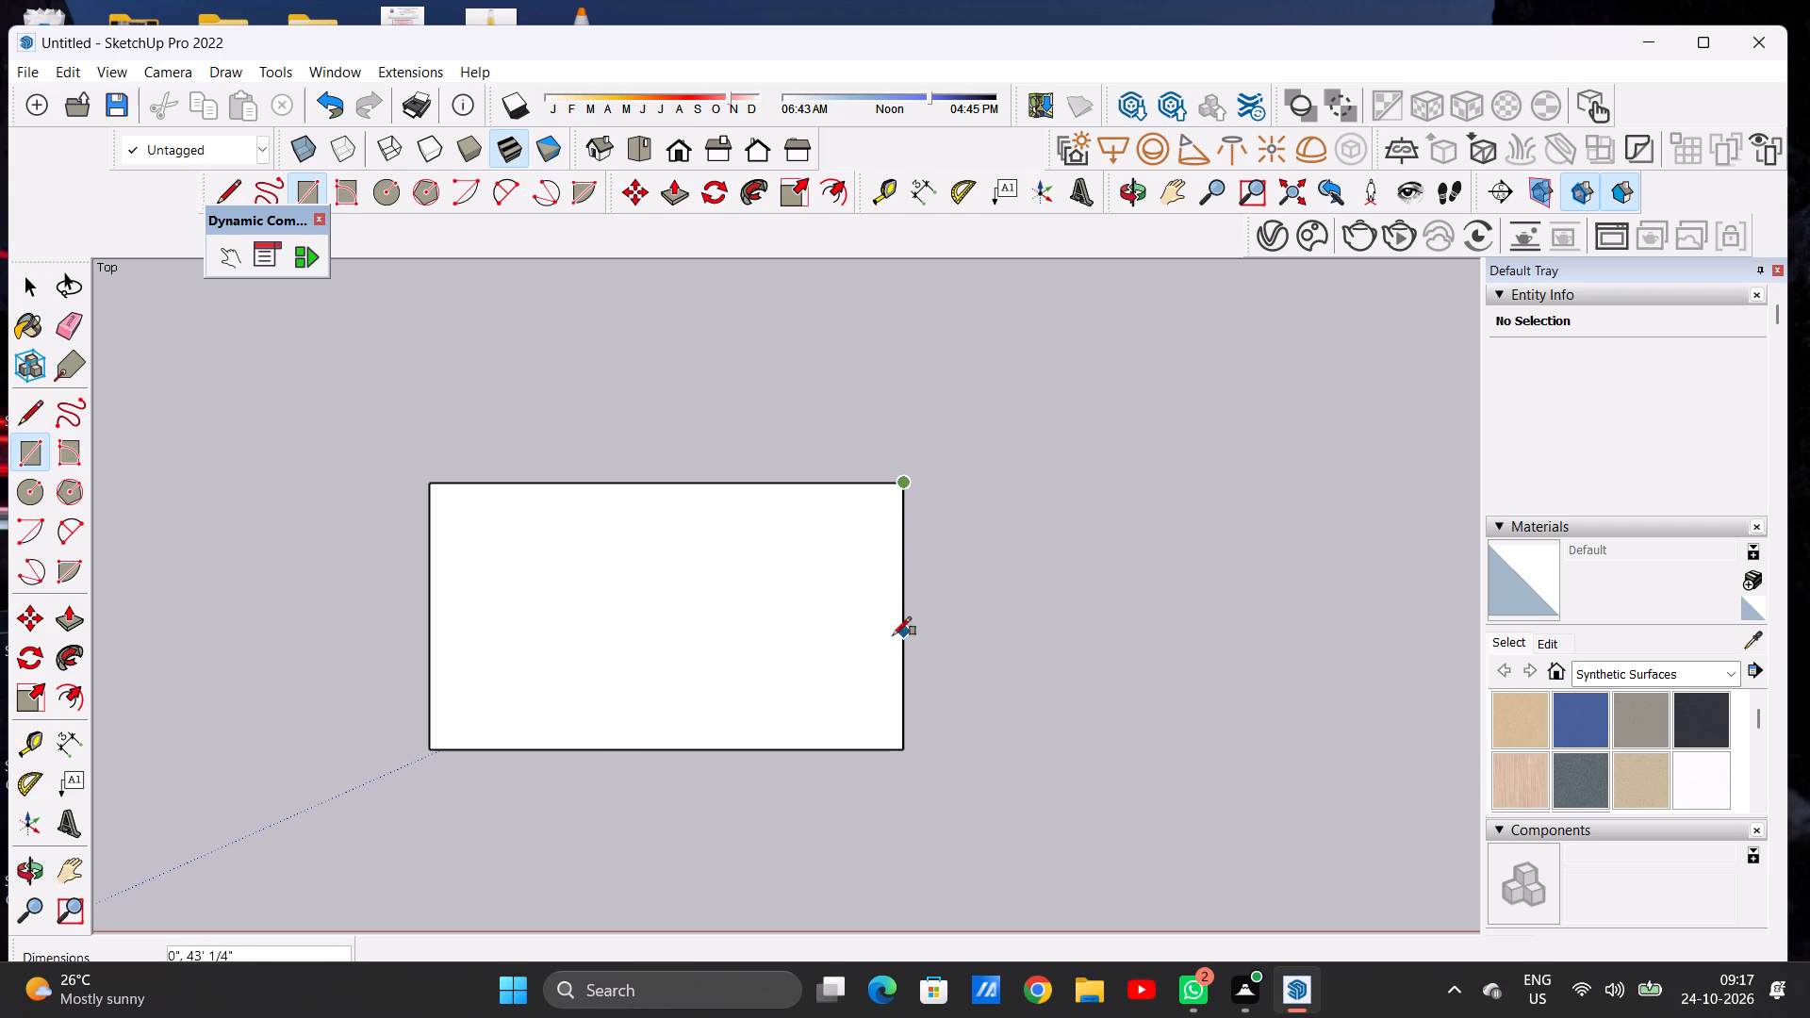
click(906, 743)
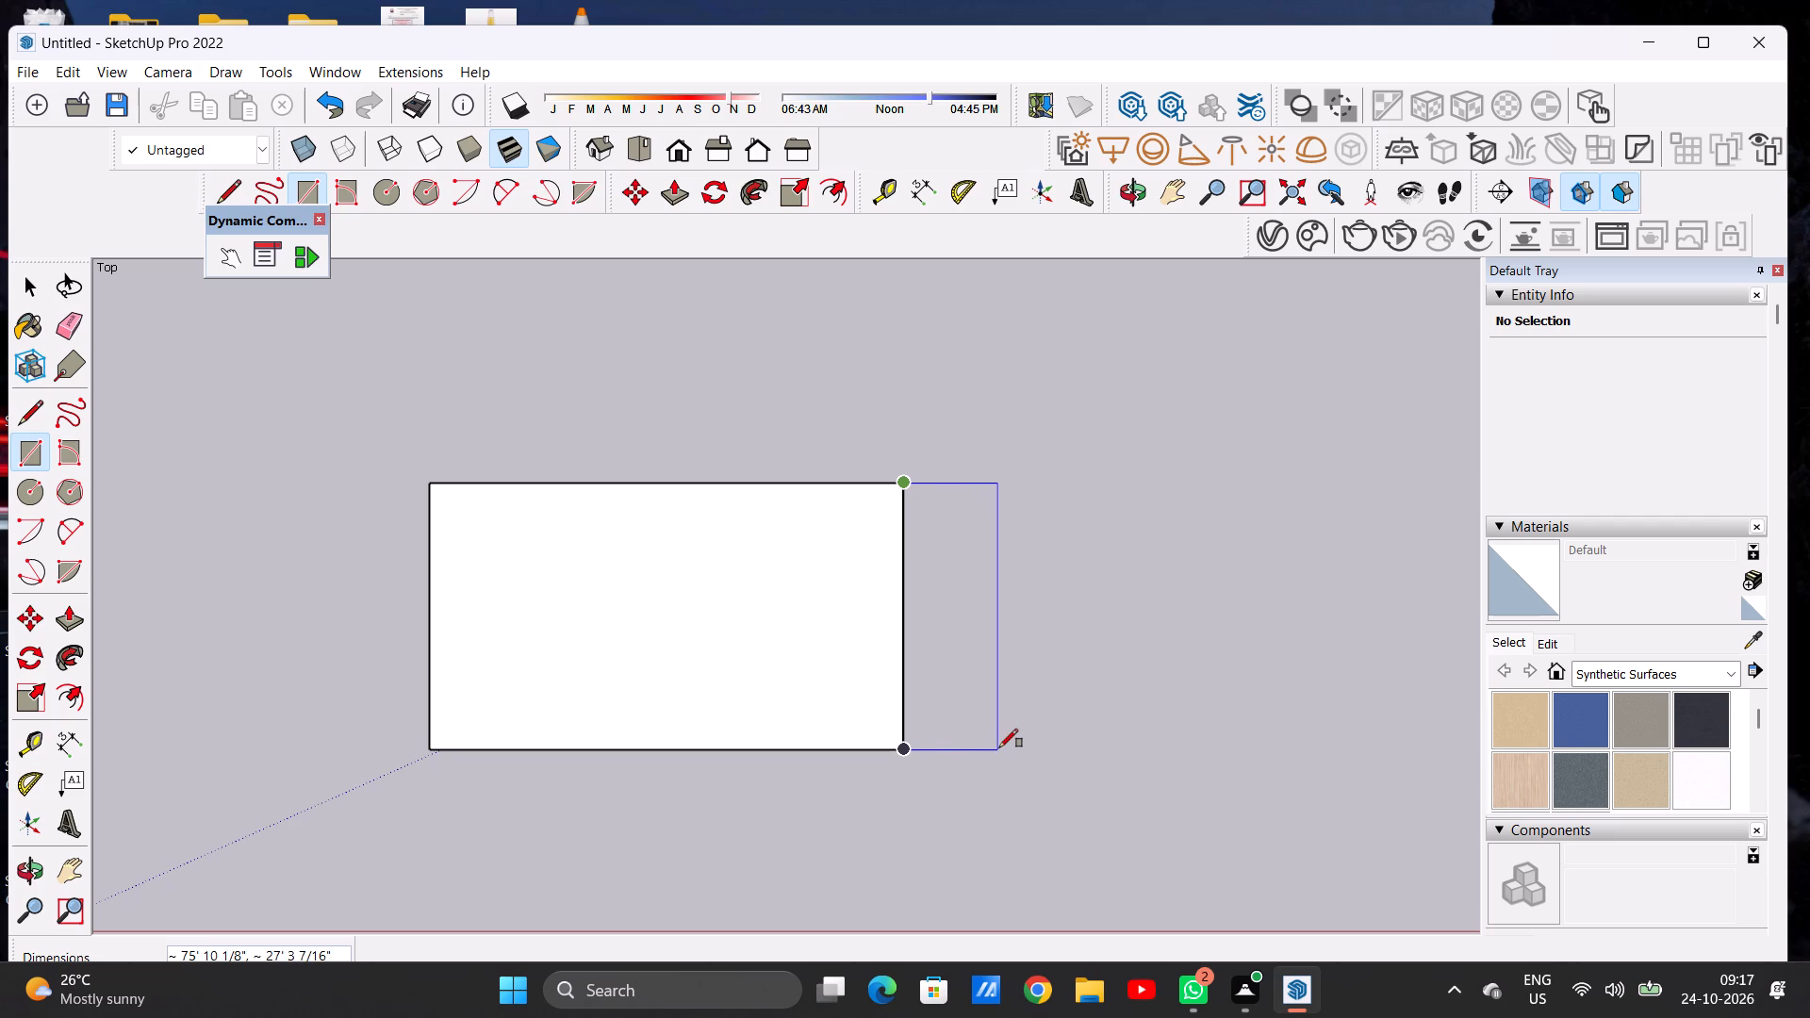
click(999, 747)
key(space)
key(e)
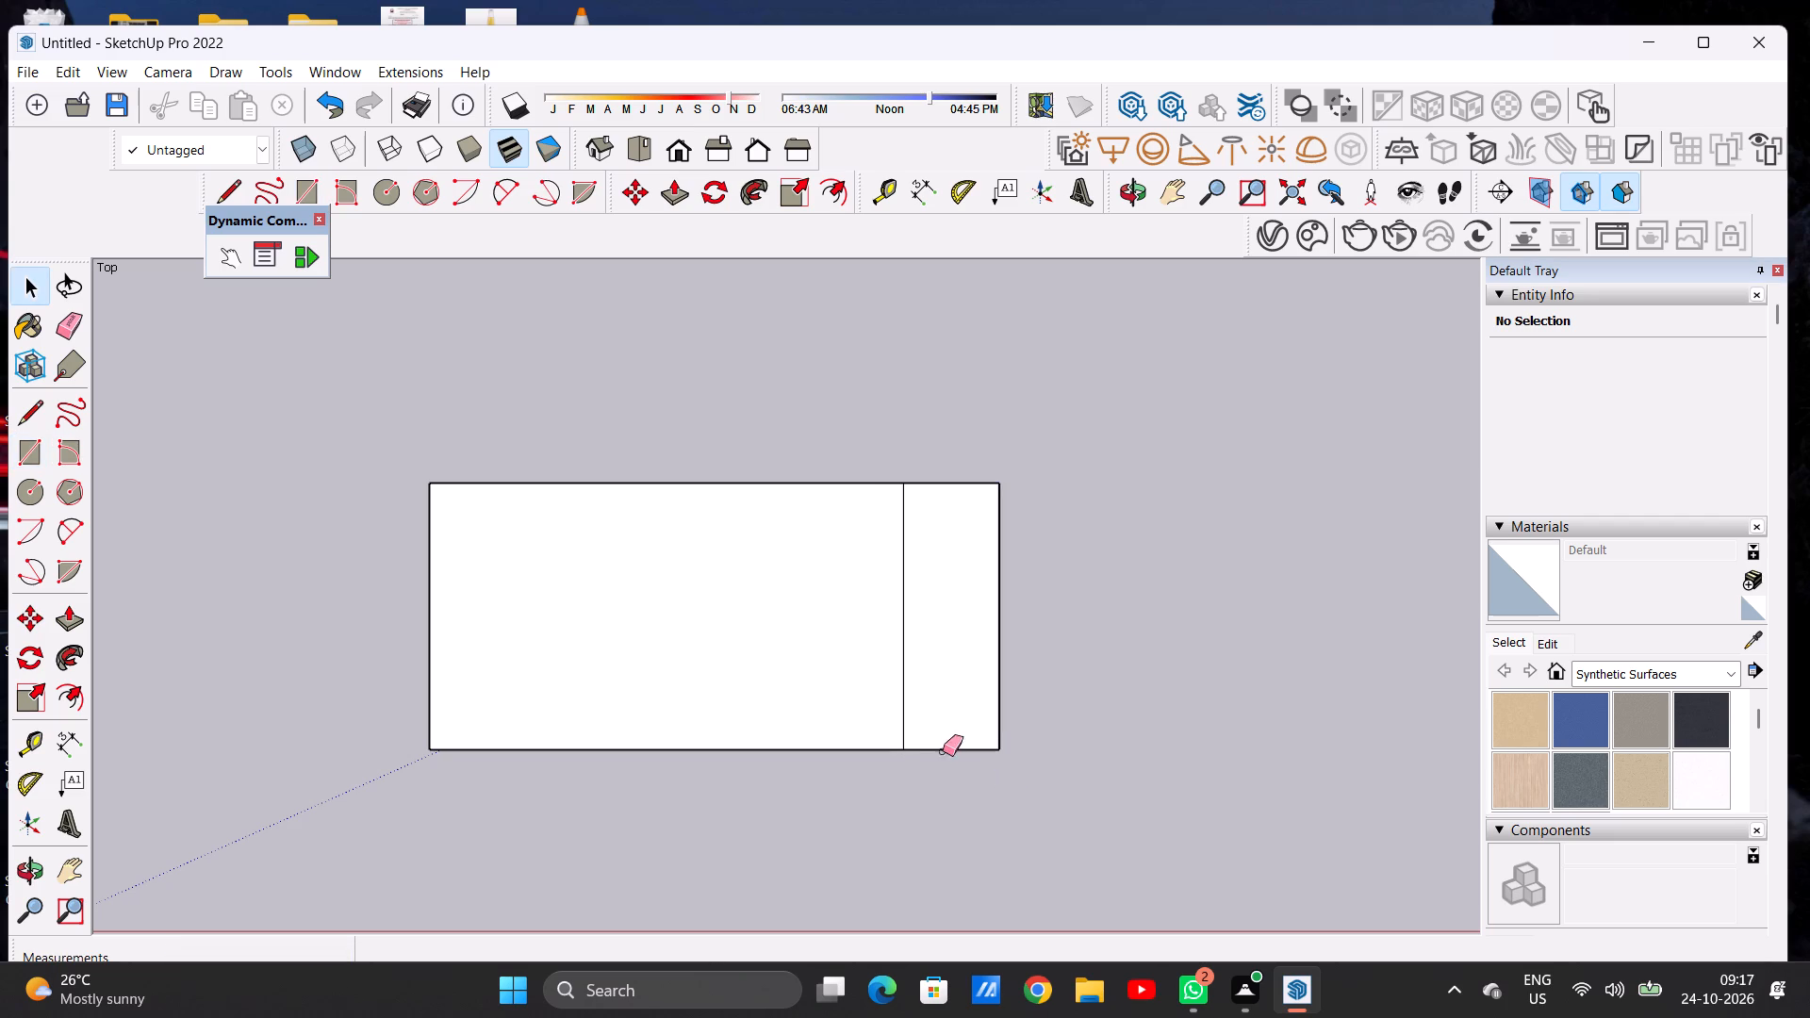
drag(916, 706, 887, 701)
key(space)
Extend the footprint about 21' beyond its upper edge with a full-width adjoining rectangle and erase the dividing edge.
scroll(800, 713, down, 2)
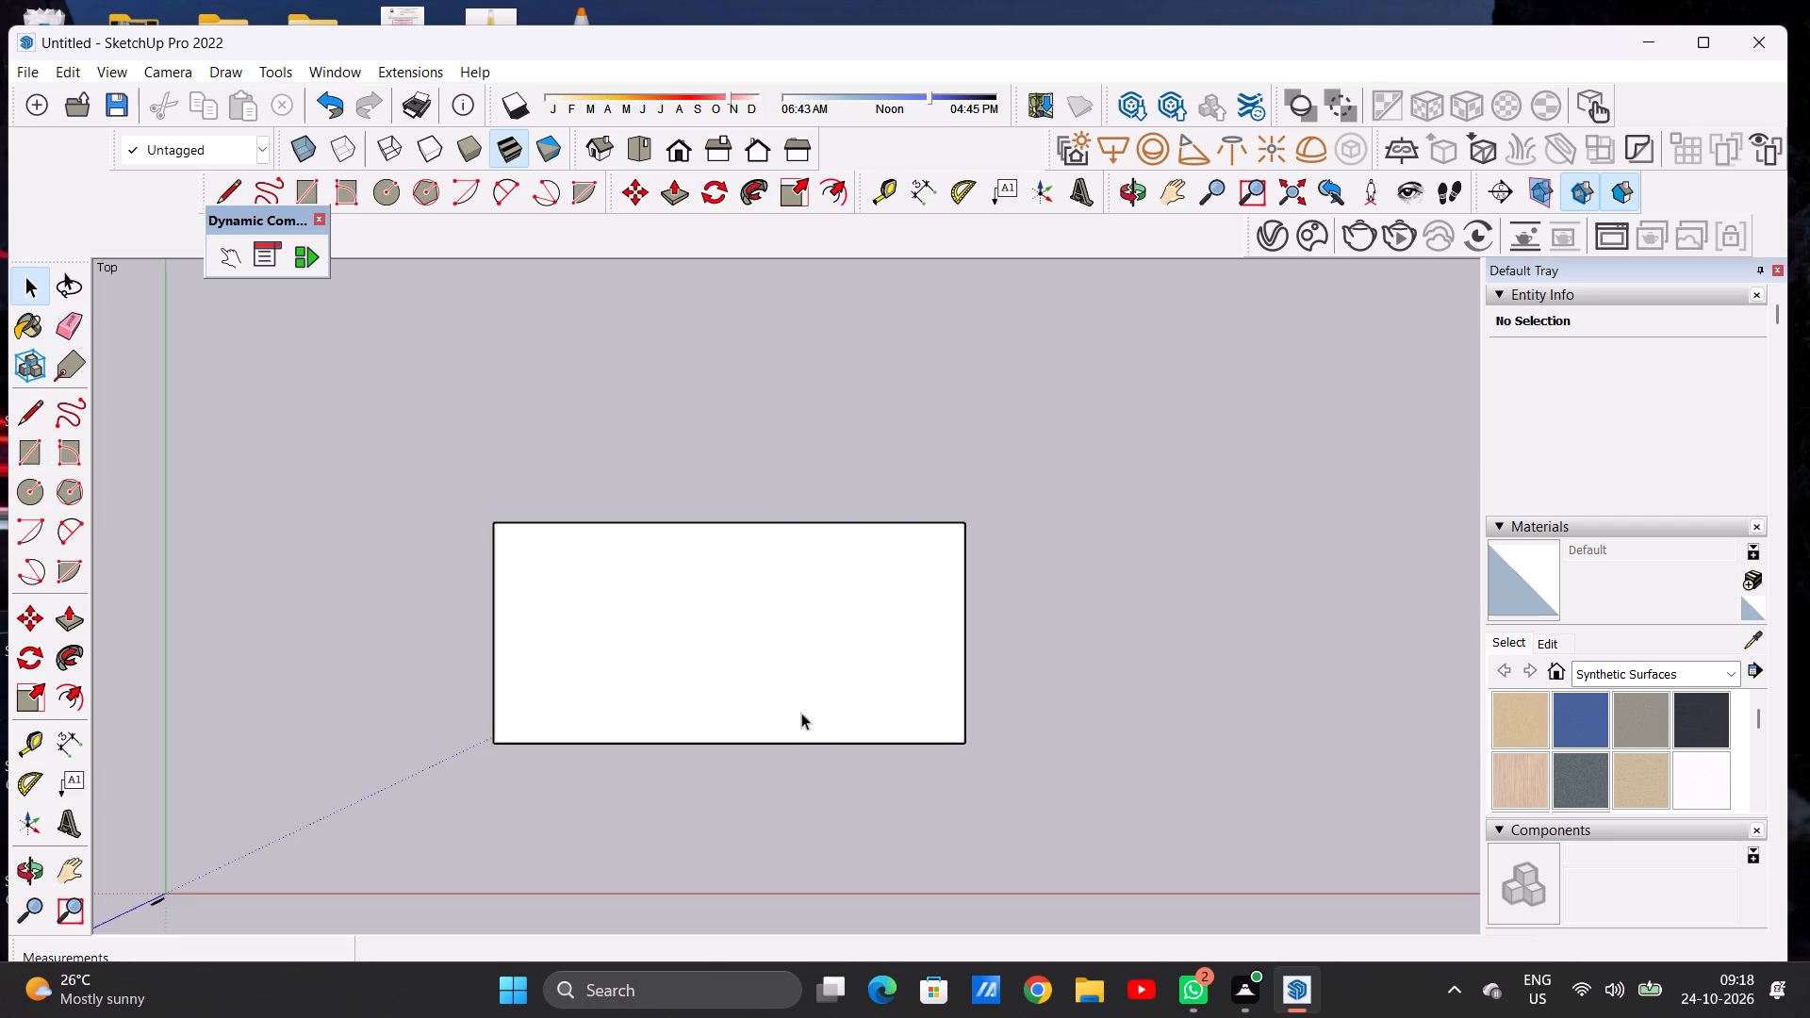
scroll(780, 699, up, 1)
scroll(780, 699, down, 1)
key(r)
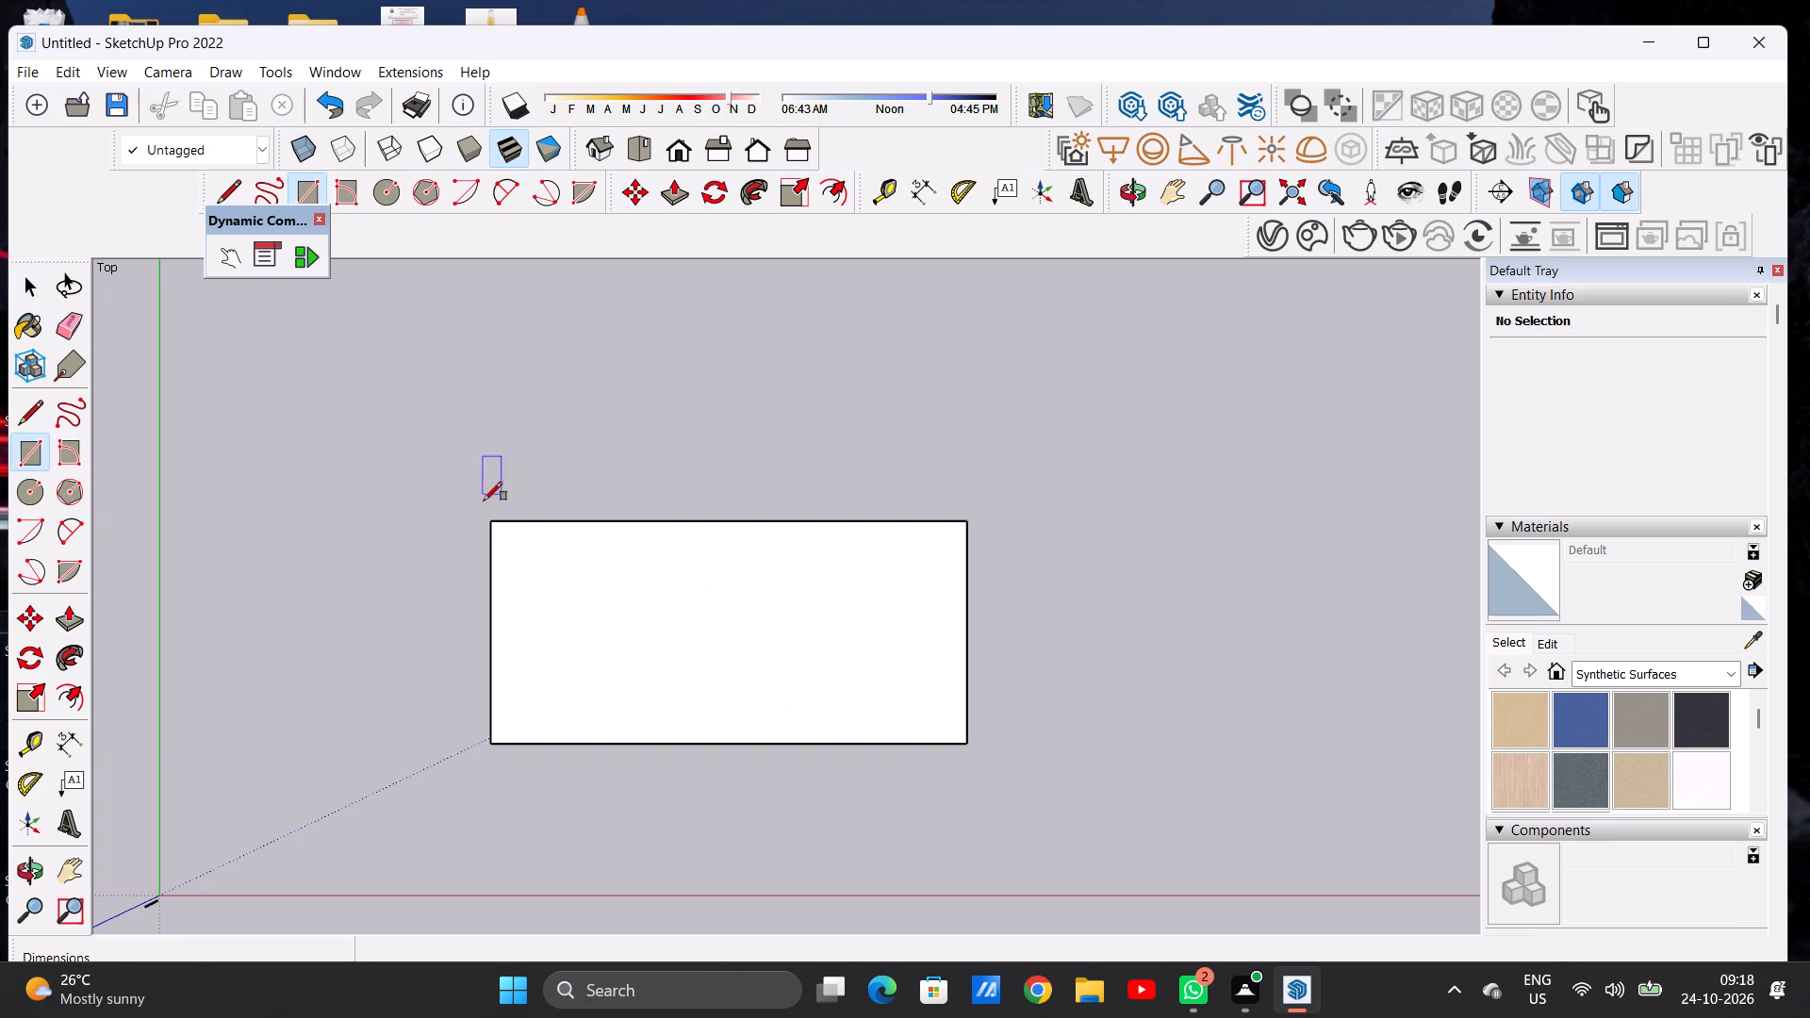
click(493, 515)
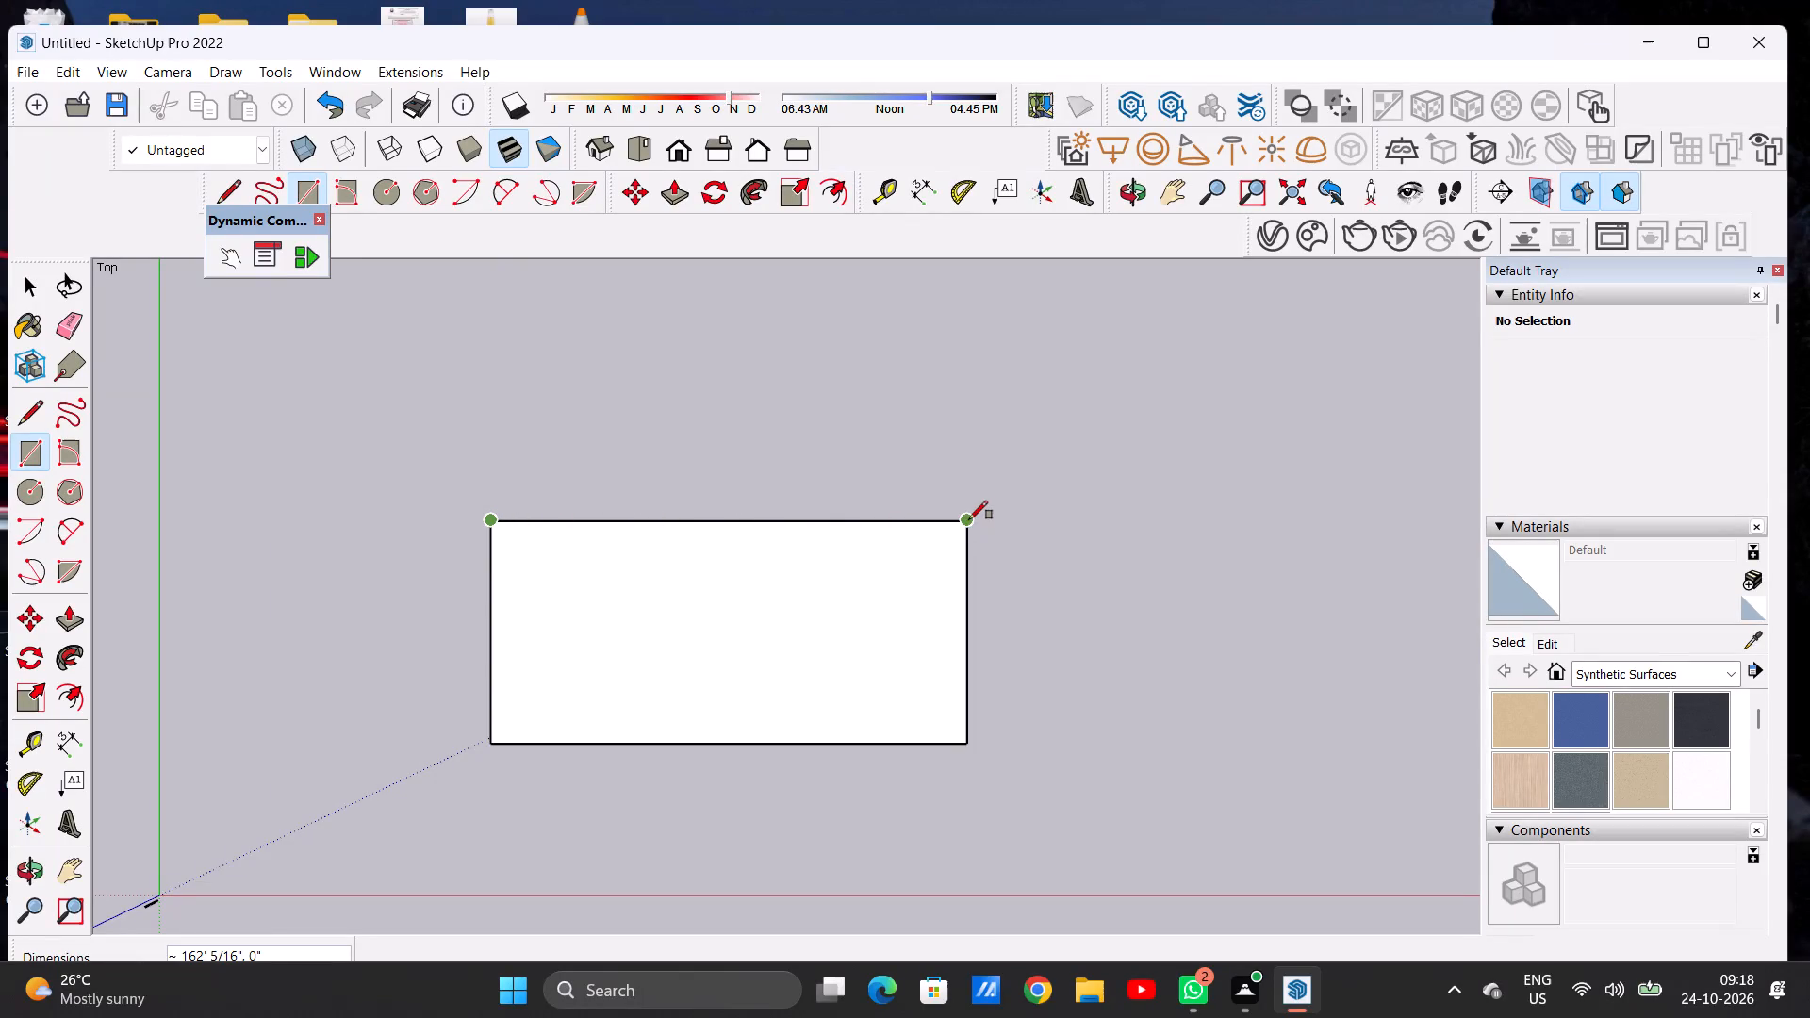
click(963, 519)
click(976, 459)
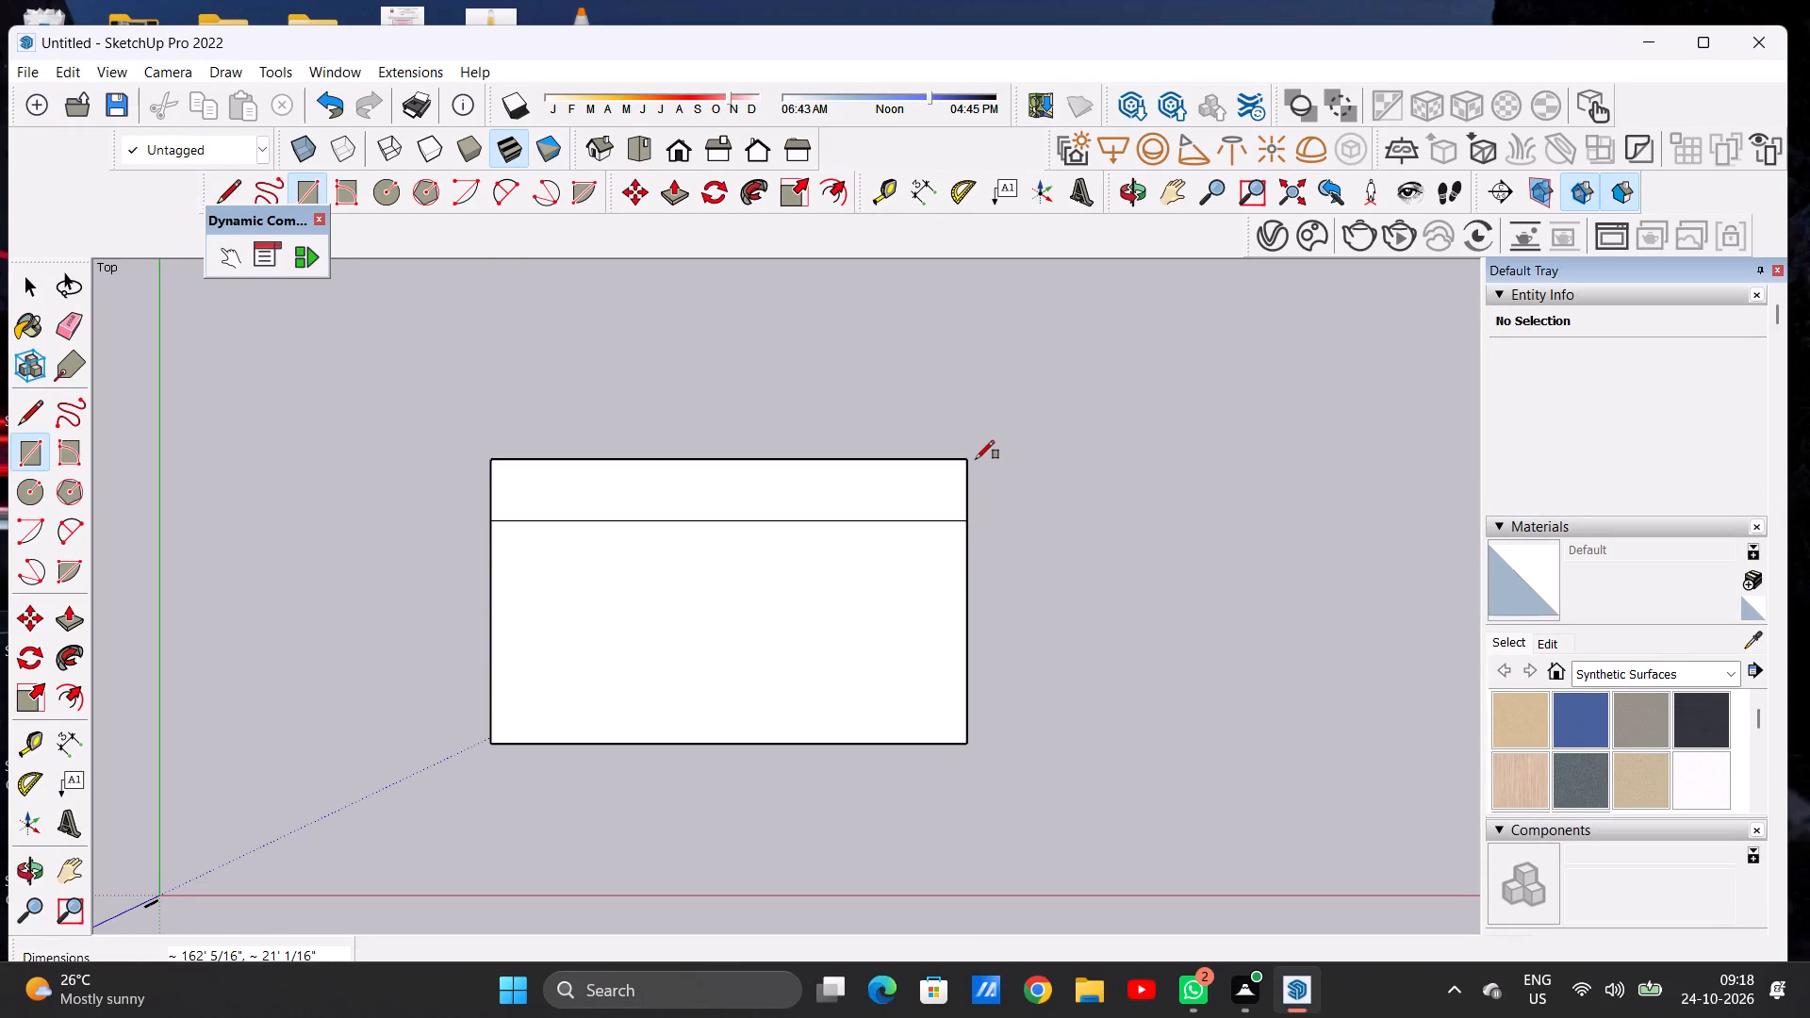
key(space)
key(e)
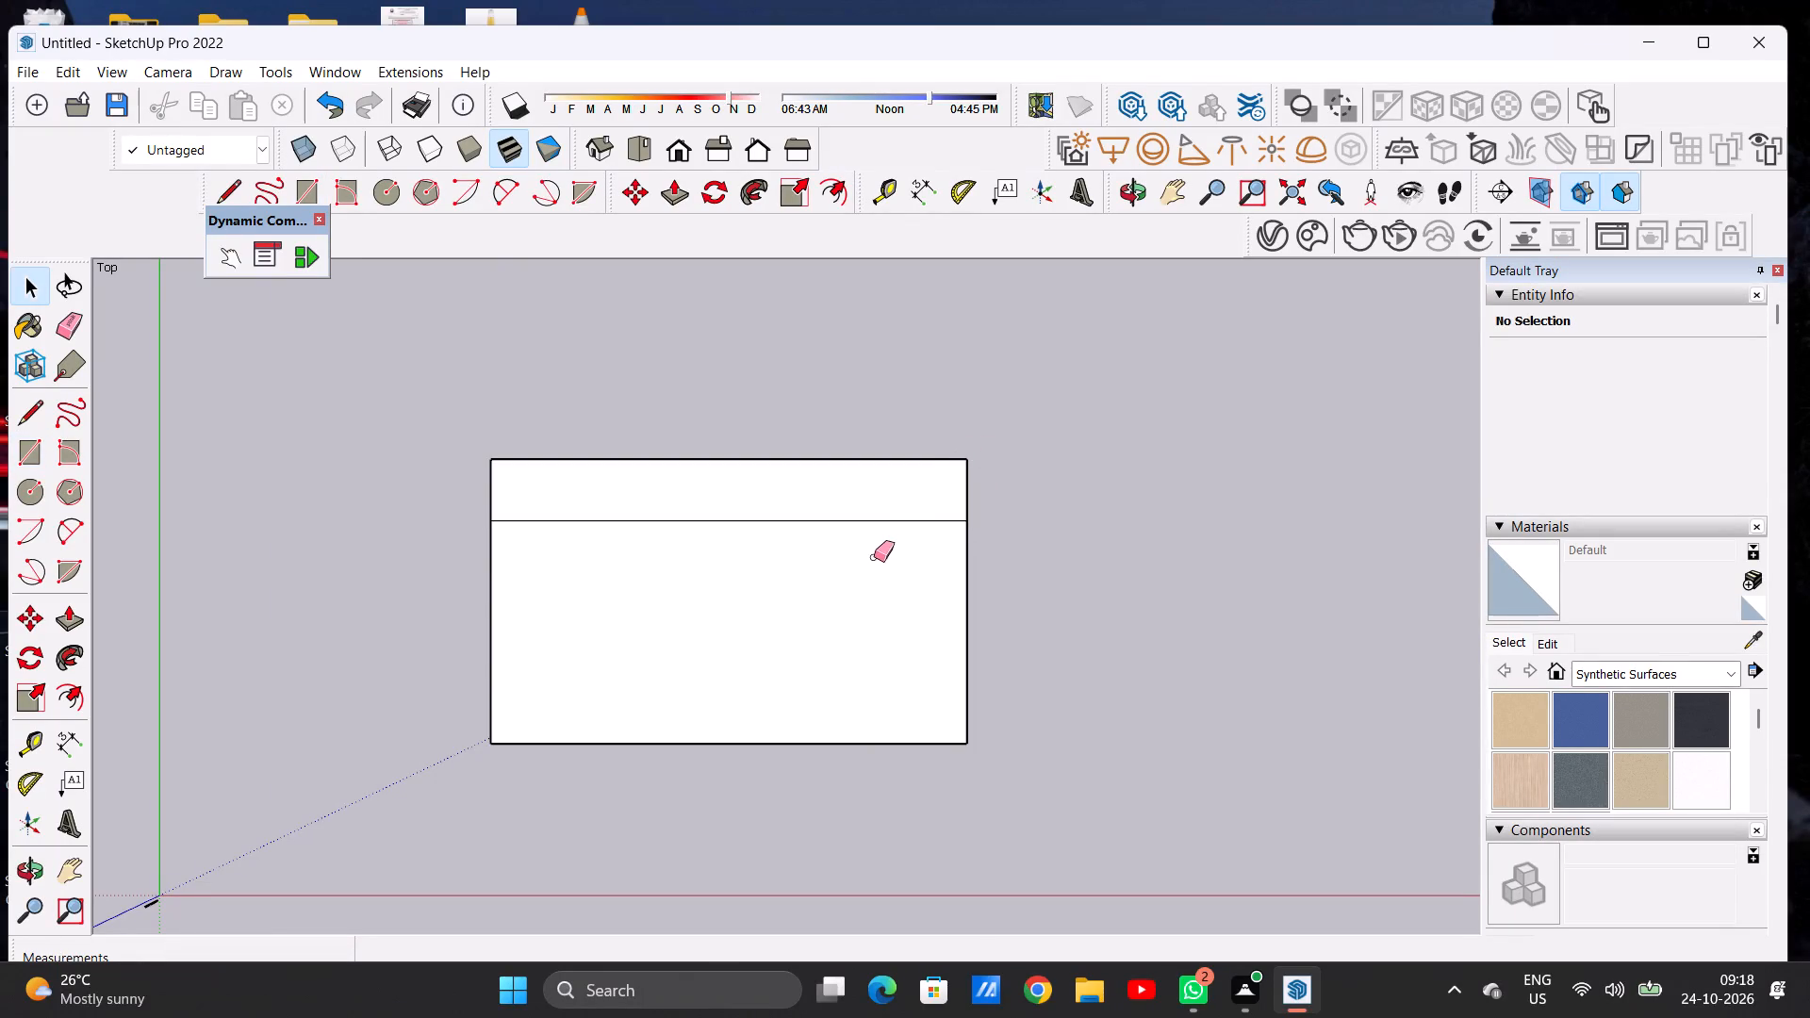
drag(861, 517, 862, 531)
key(space)
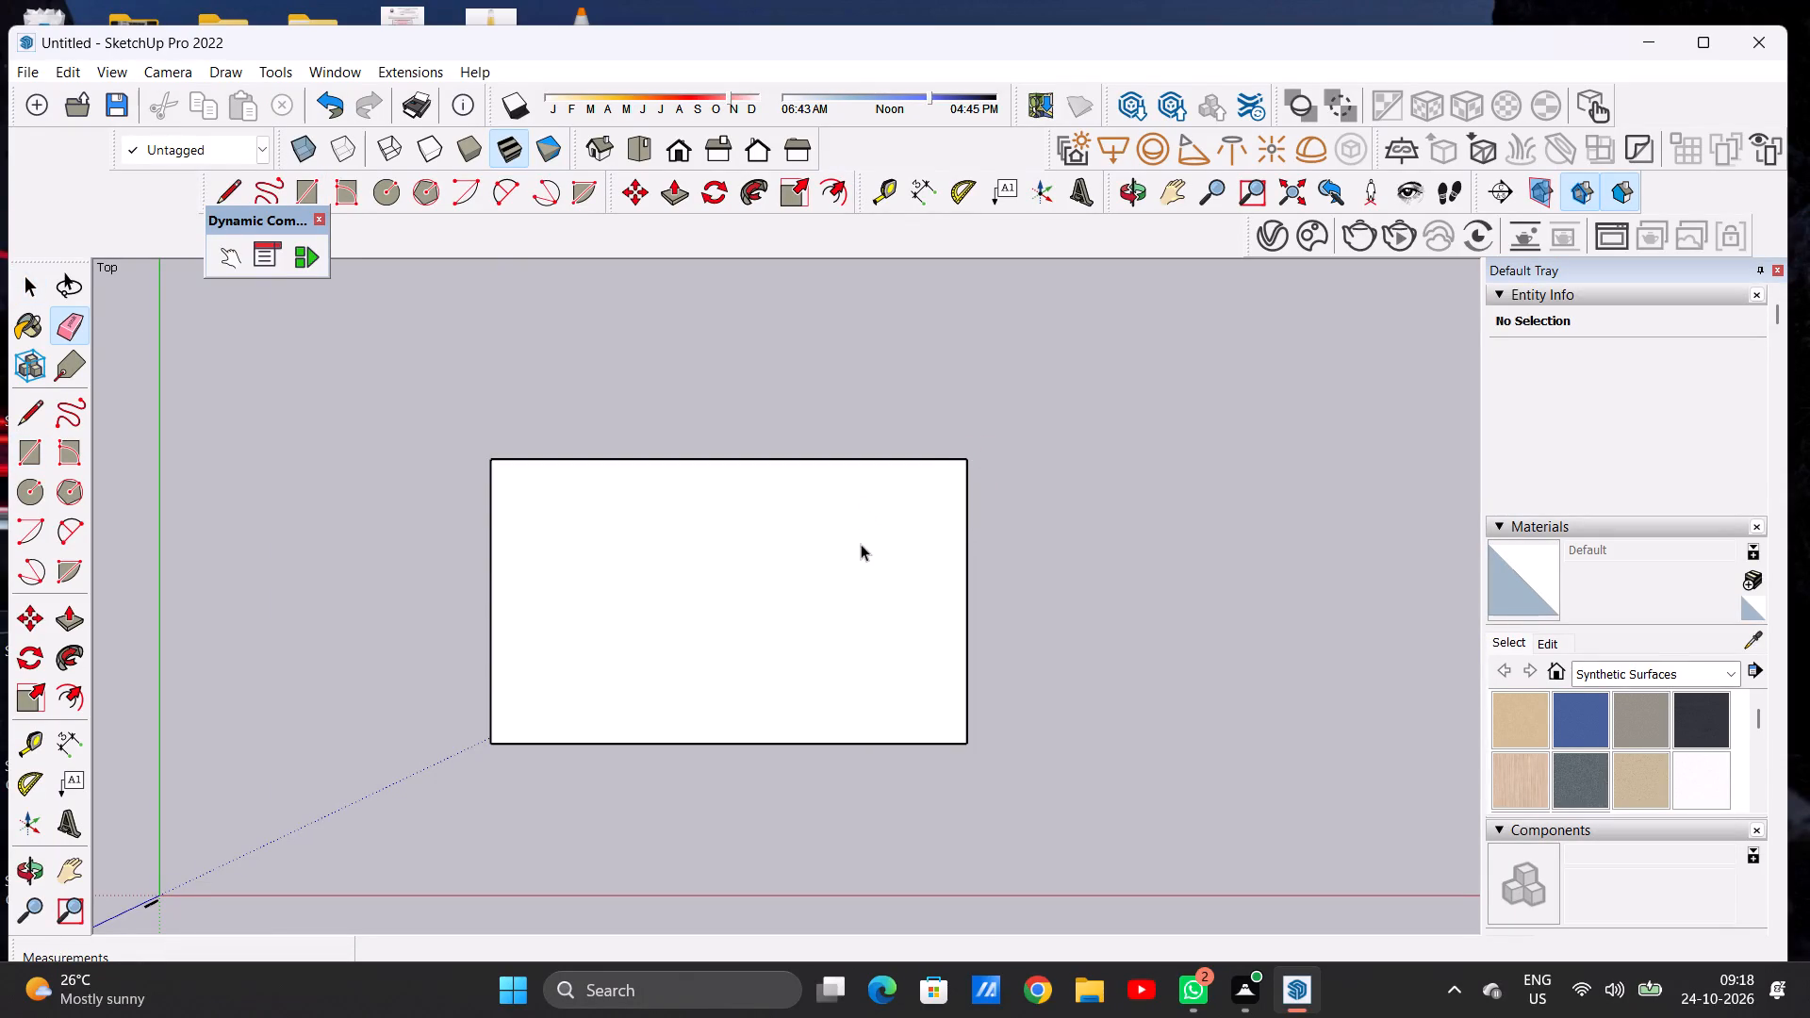
Push/Pull the rectangular footprint face upward by 9" to turn it into a thin base slab.
scroll(863, 565, down, 5)
middle_drag(887, 716, 899, 604)
middle_drag(901, 586, 913, 498)
middle_drag(853, 691, 734, 643)
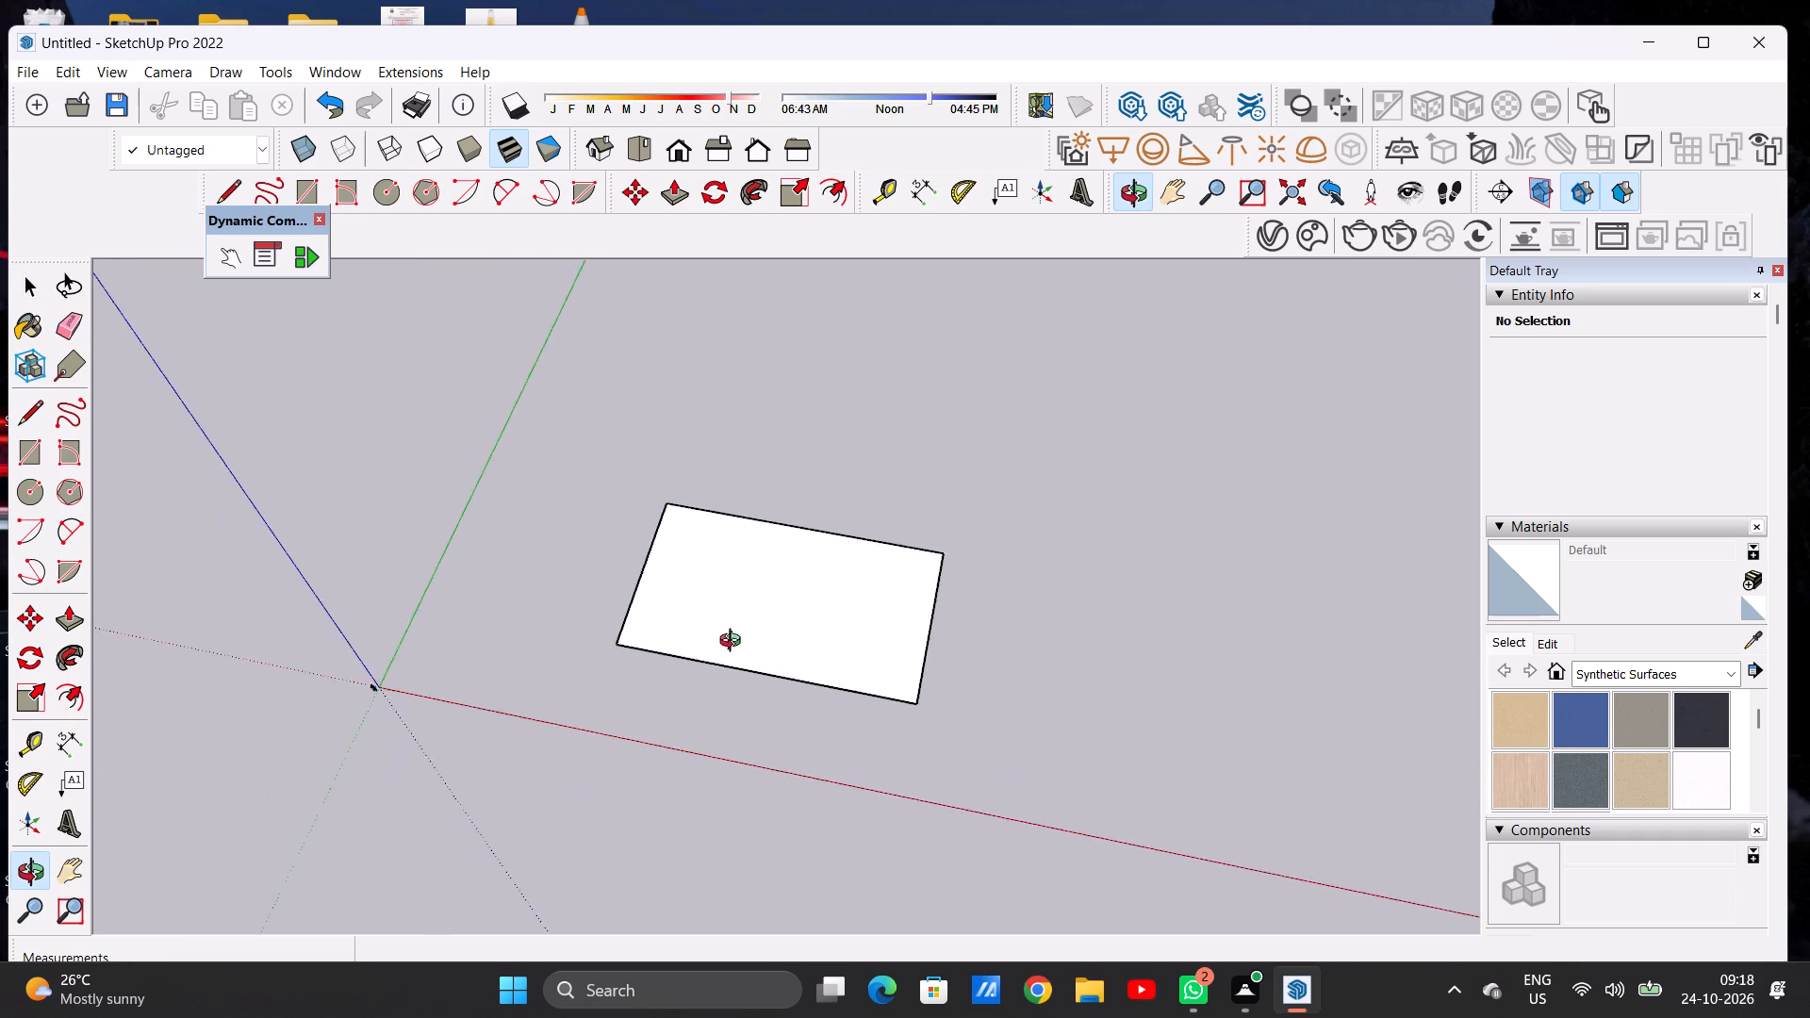
middle_drag(734, 643, 837, 570)
scroll(897, 654, up, 5)
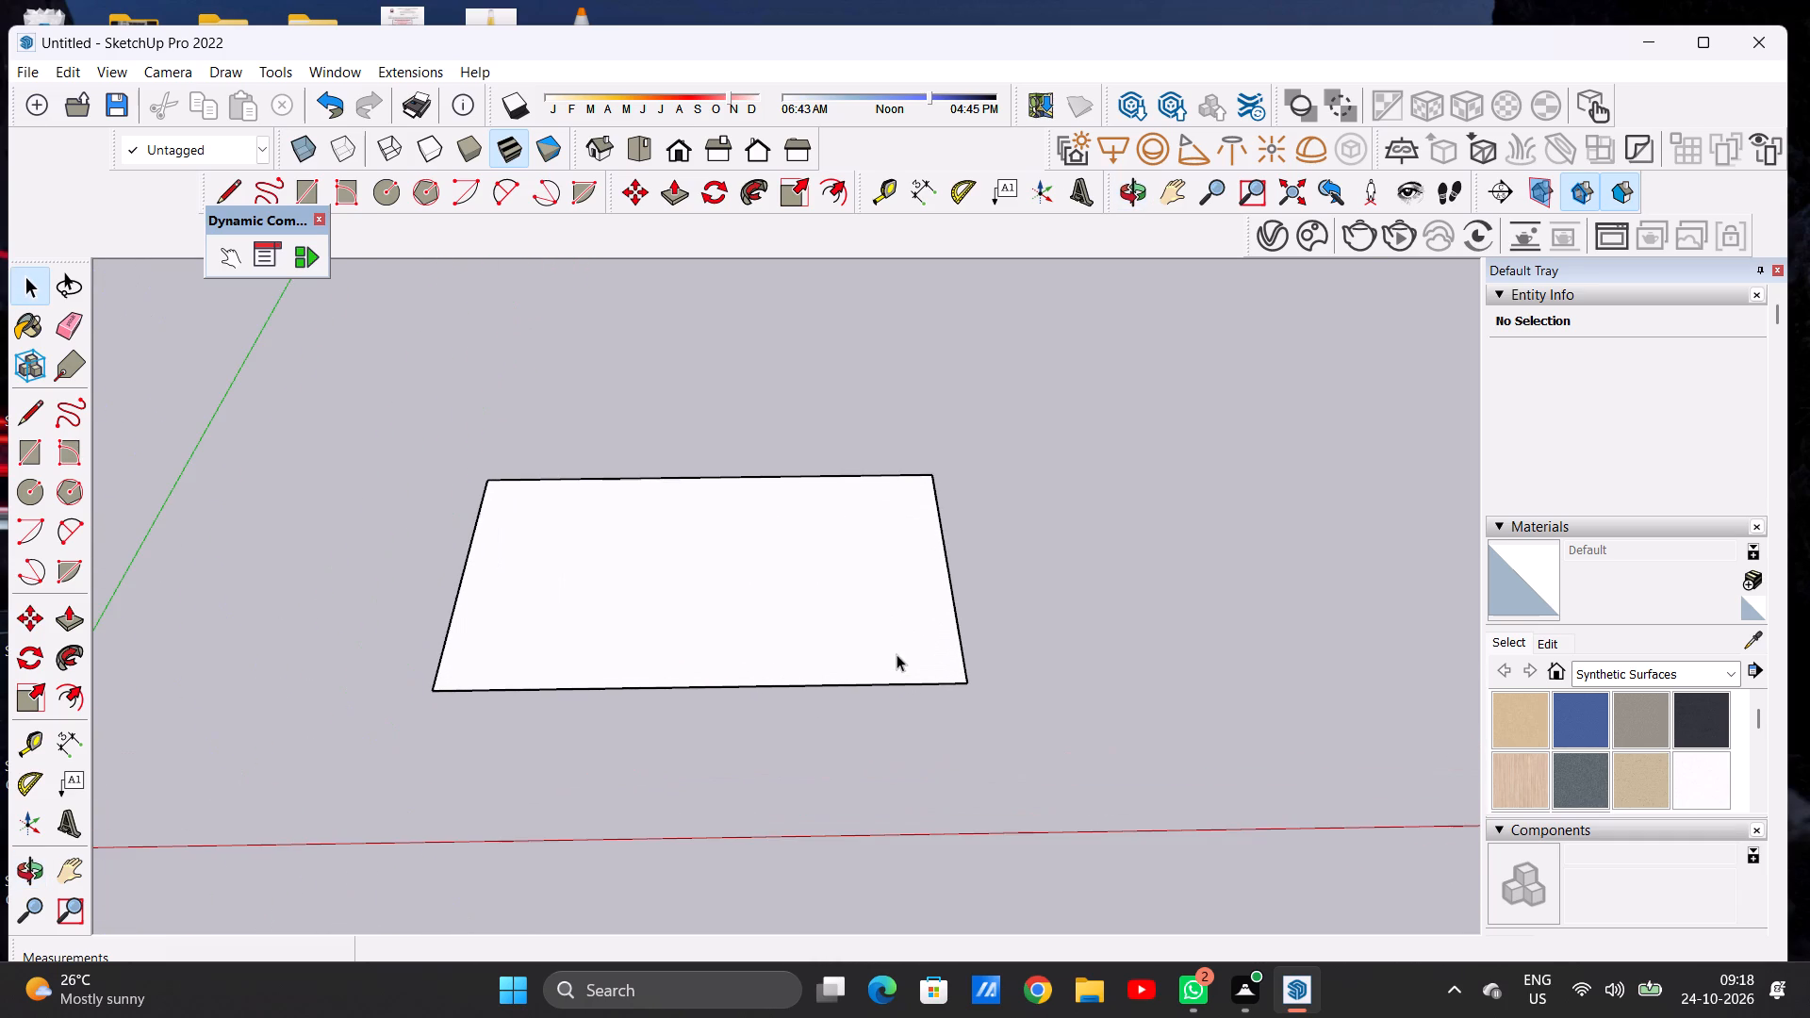
key(p)
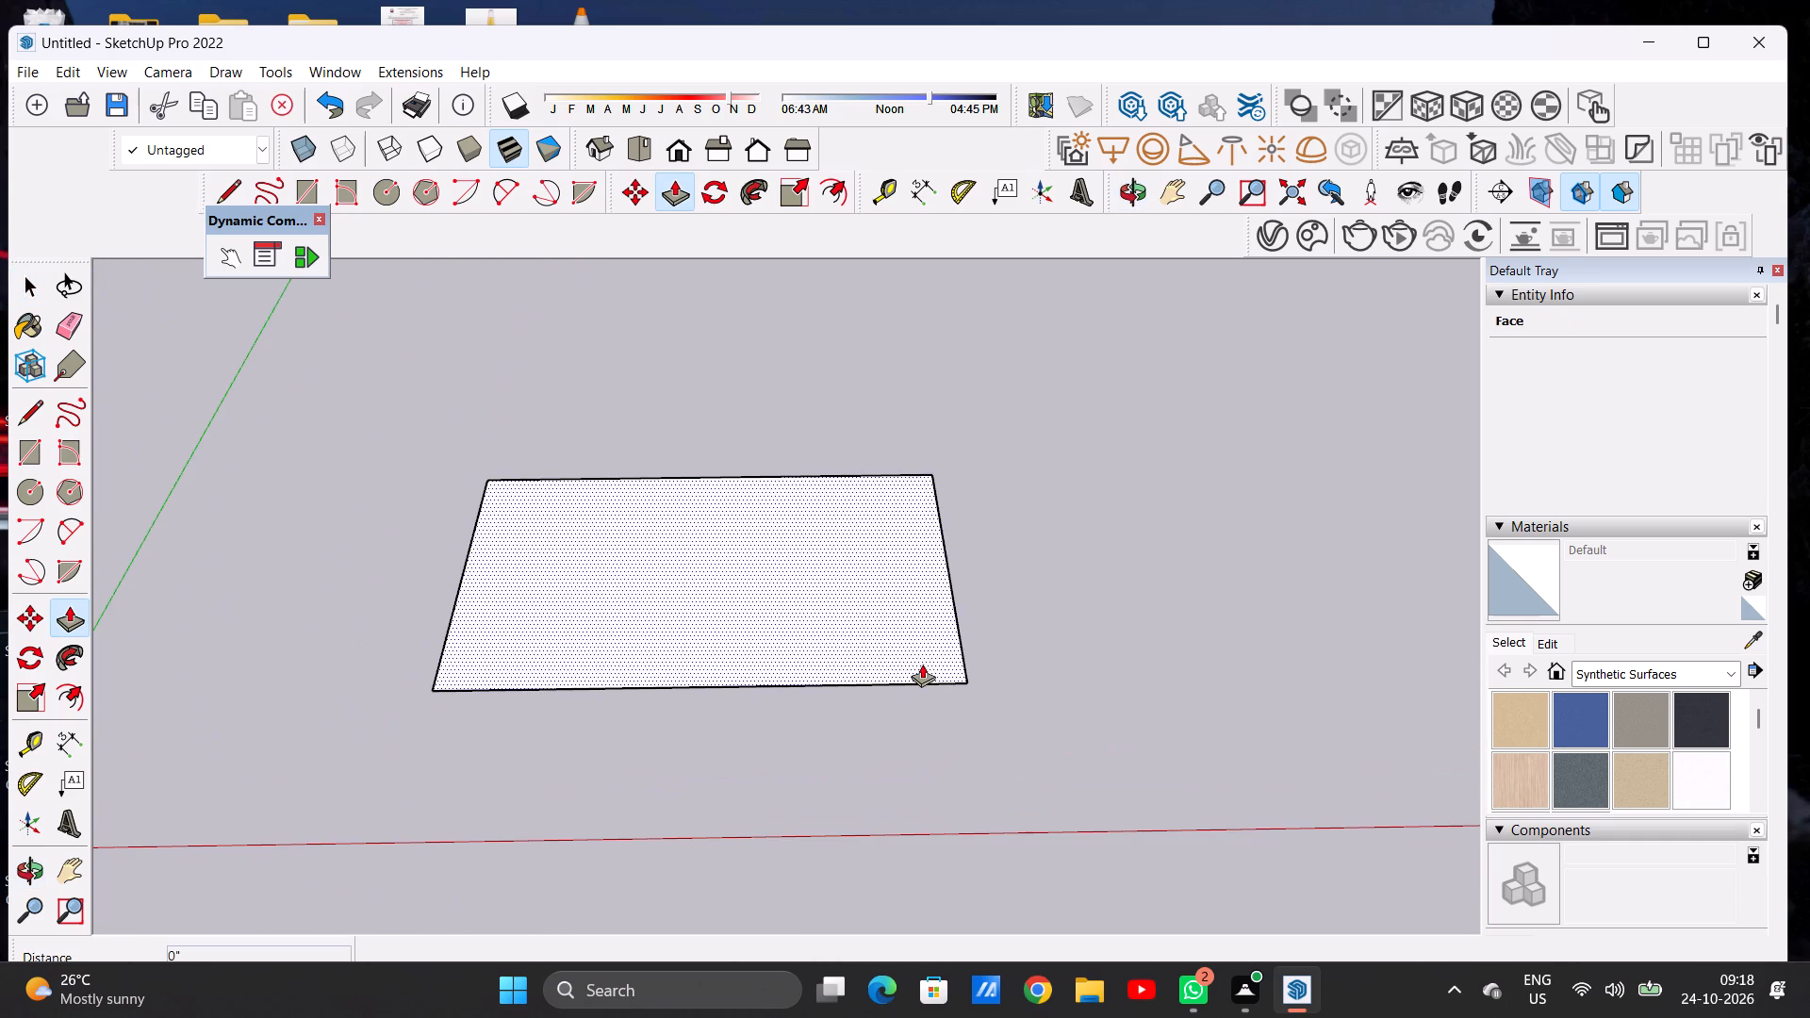
click(922, 664)
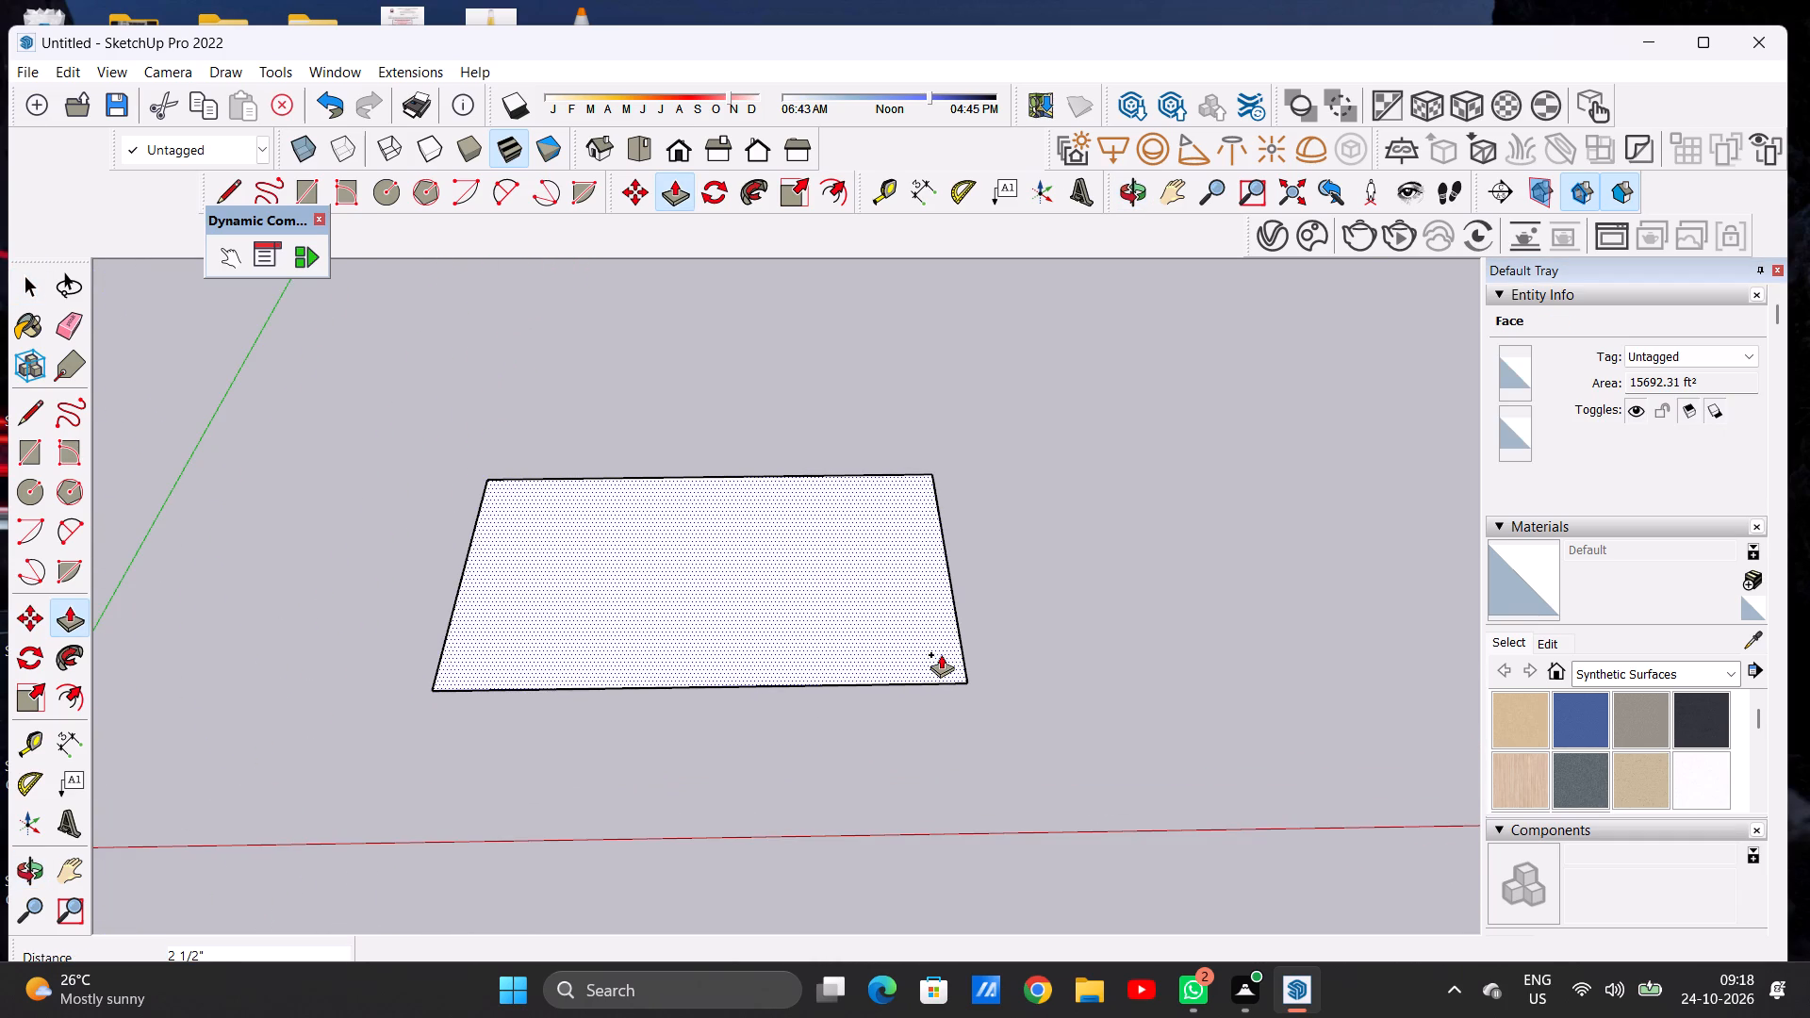
click(941, 654)
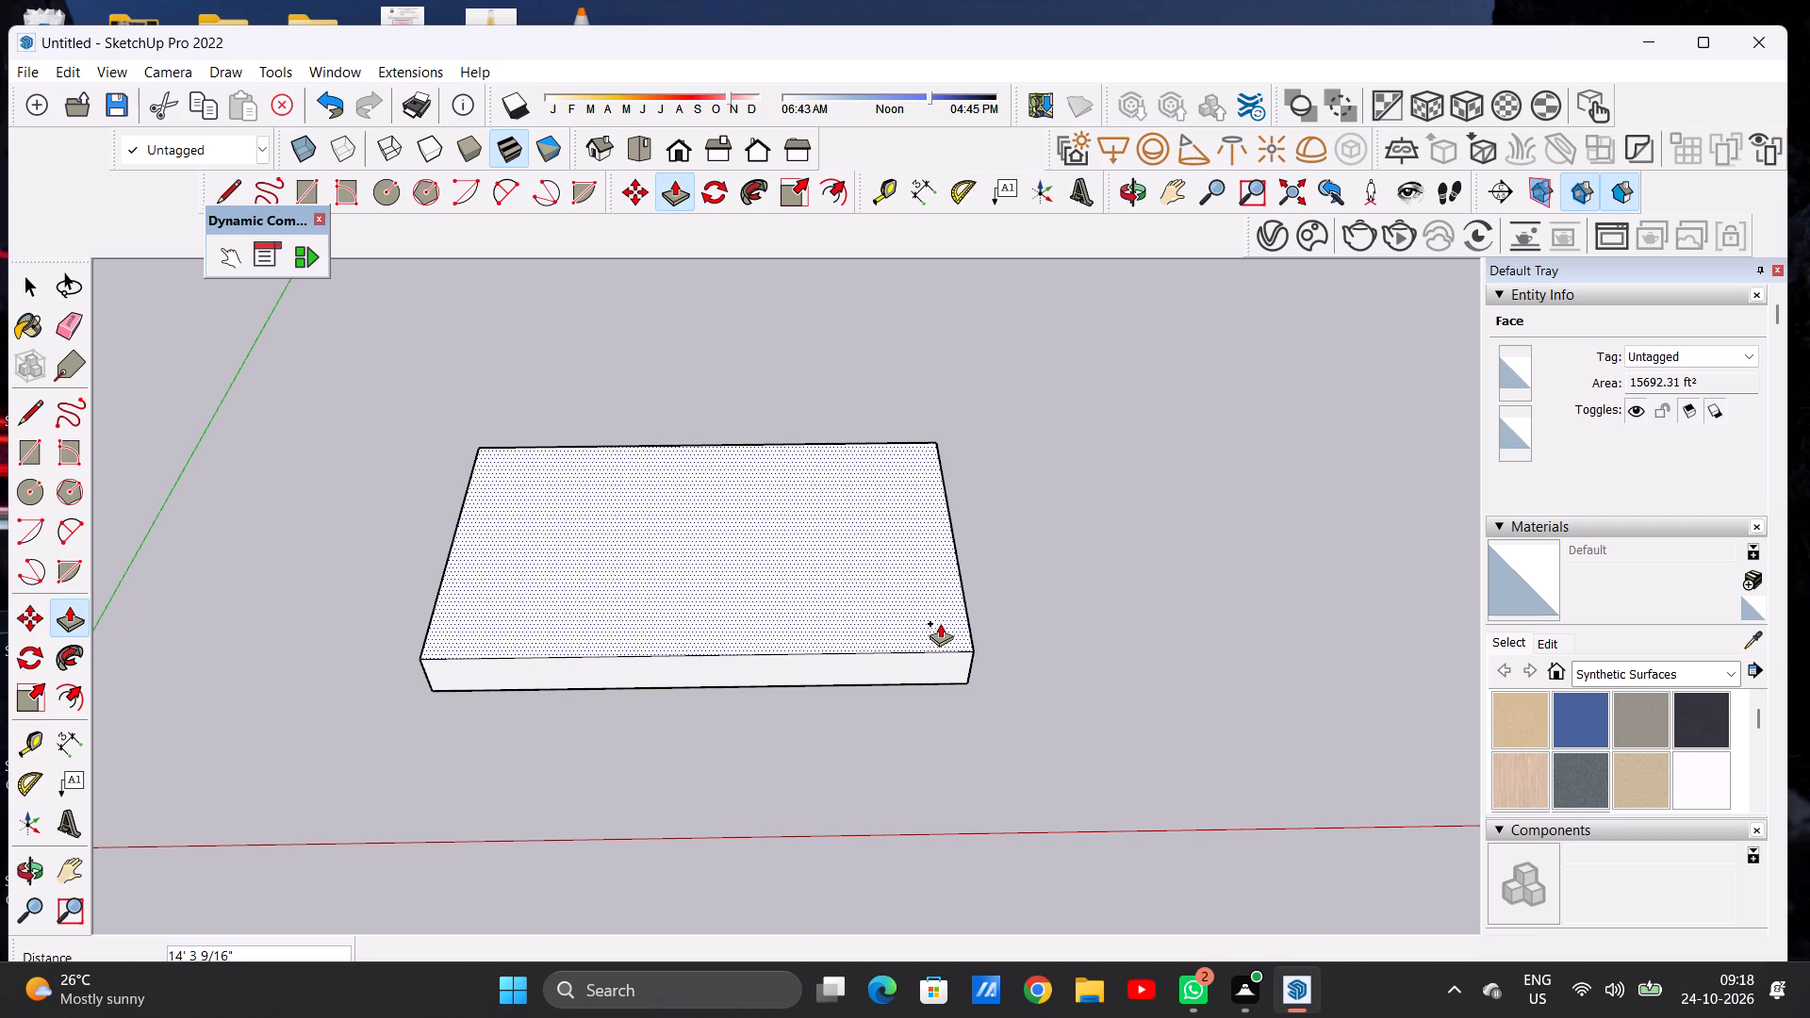
key(9)
key(shift+quotedbl)
key(Return)
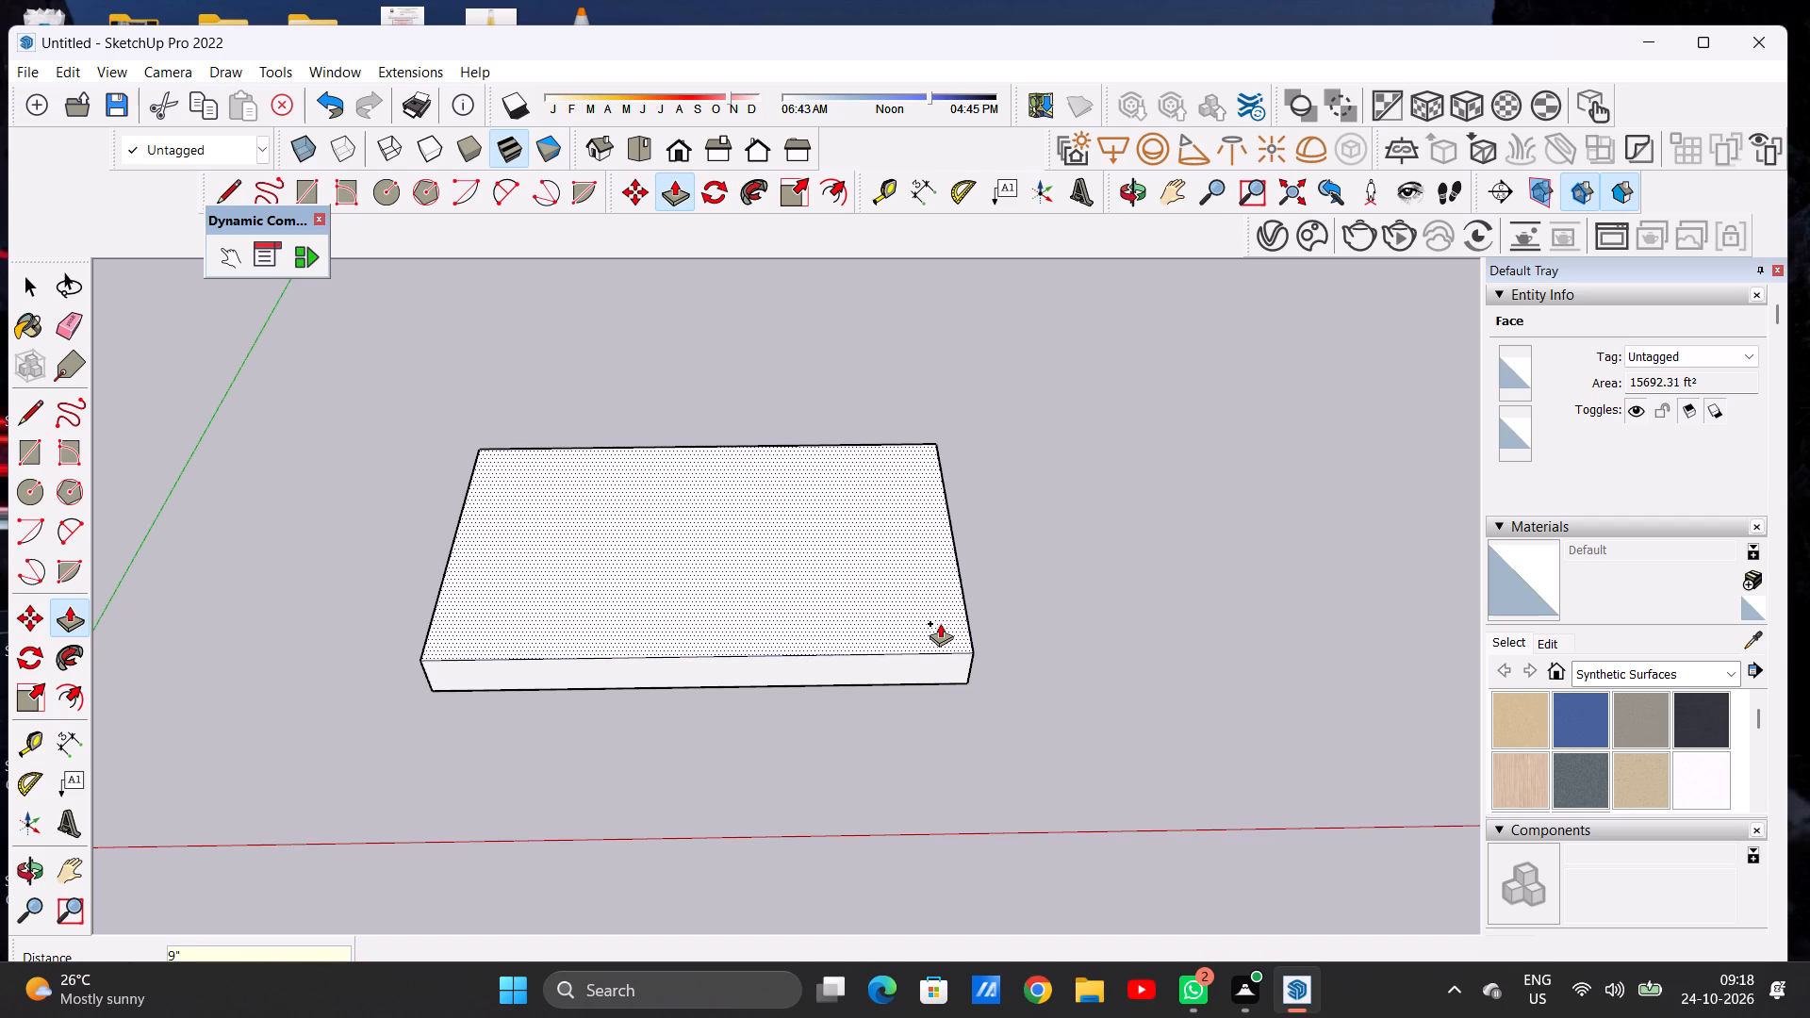
key(space)
Examine the thickness of the base slab at its front corner.
scroll(949, 732, up, 7)
scroll(988, 648, up, 5)
middle_drag(981, 653, 979, 611)
scroll(981, 649, up, 1)
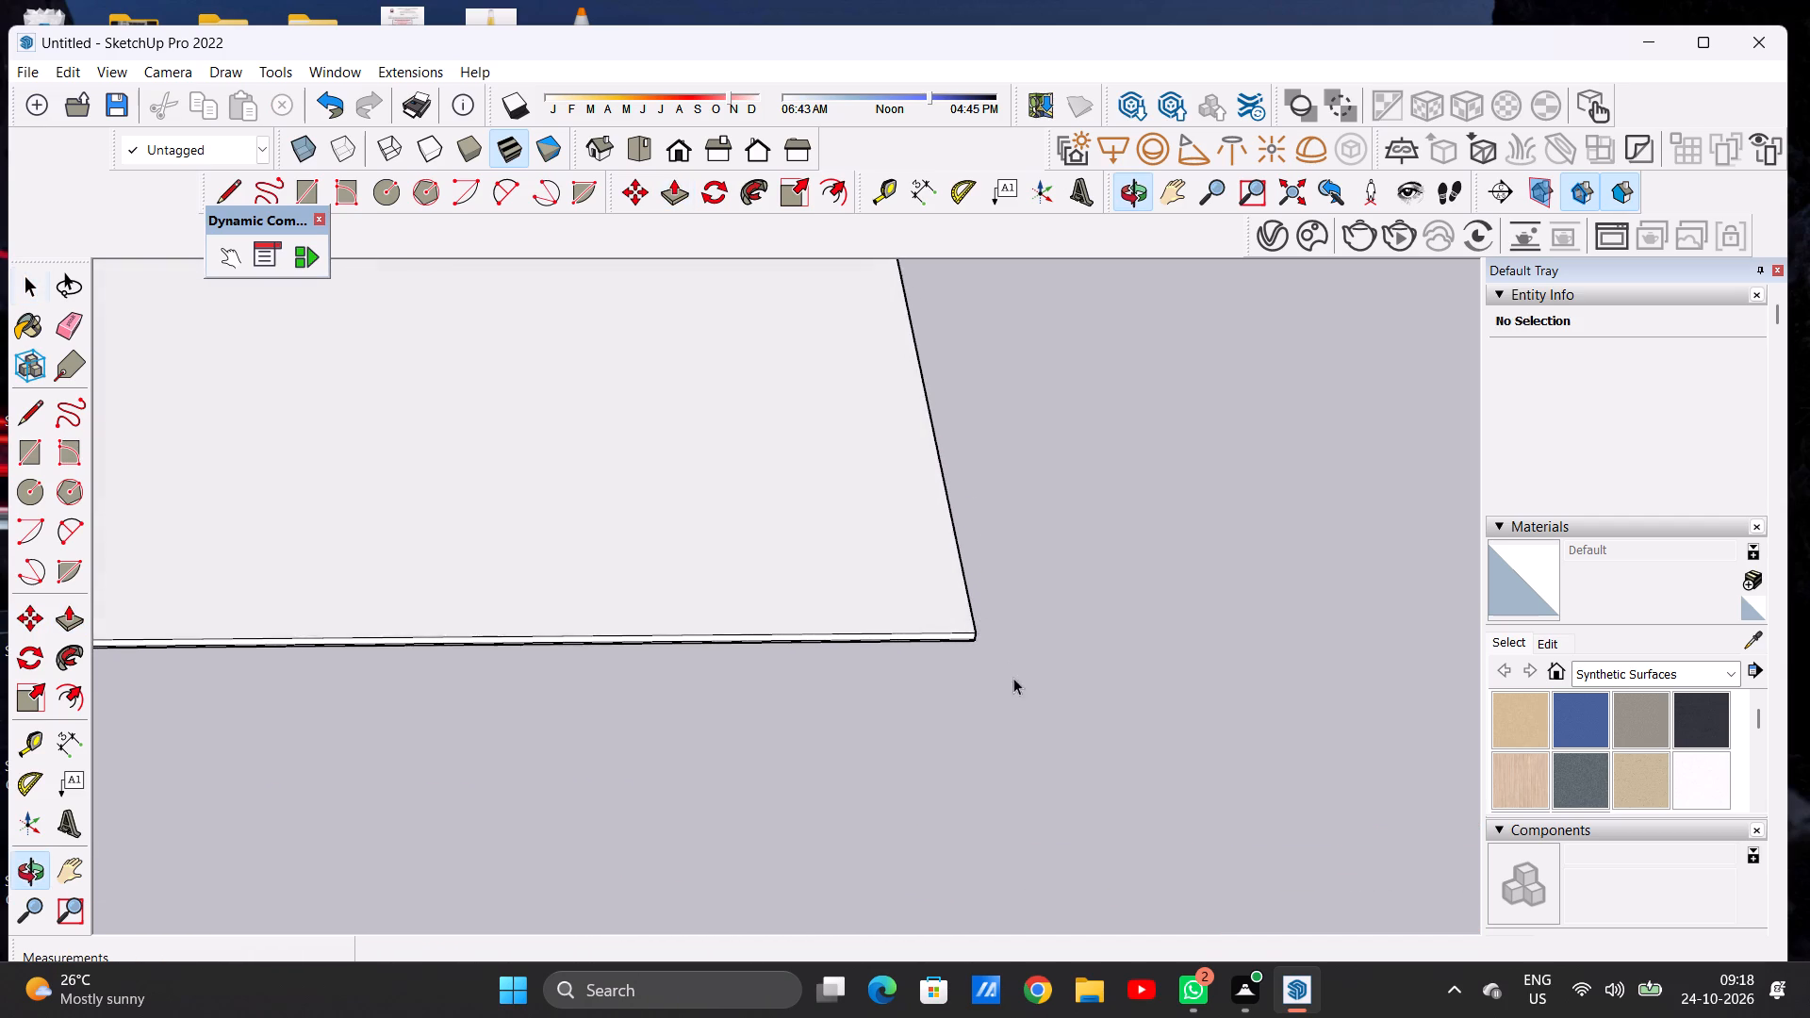
scroll(1020, 684, down, 8)
scroll(1058, 697, up, 1)
scroll(1076, 696, down, 7)
scroll(851, 665, up, 1)
scroll(851, 665, down, 2)
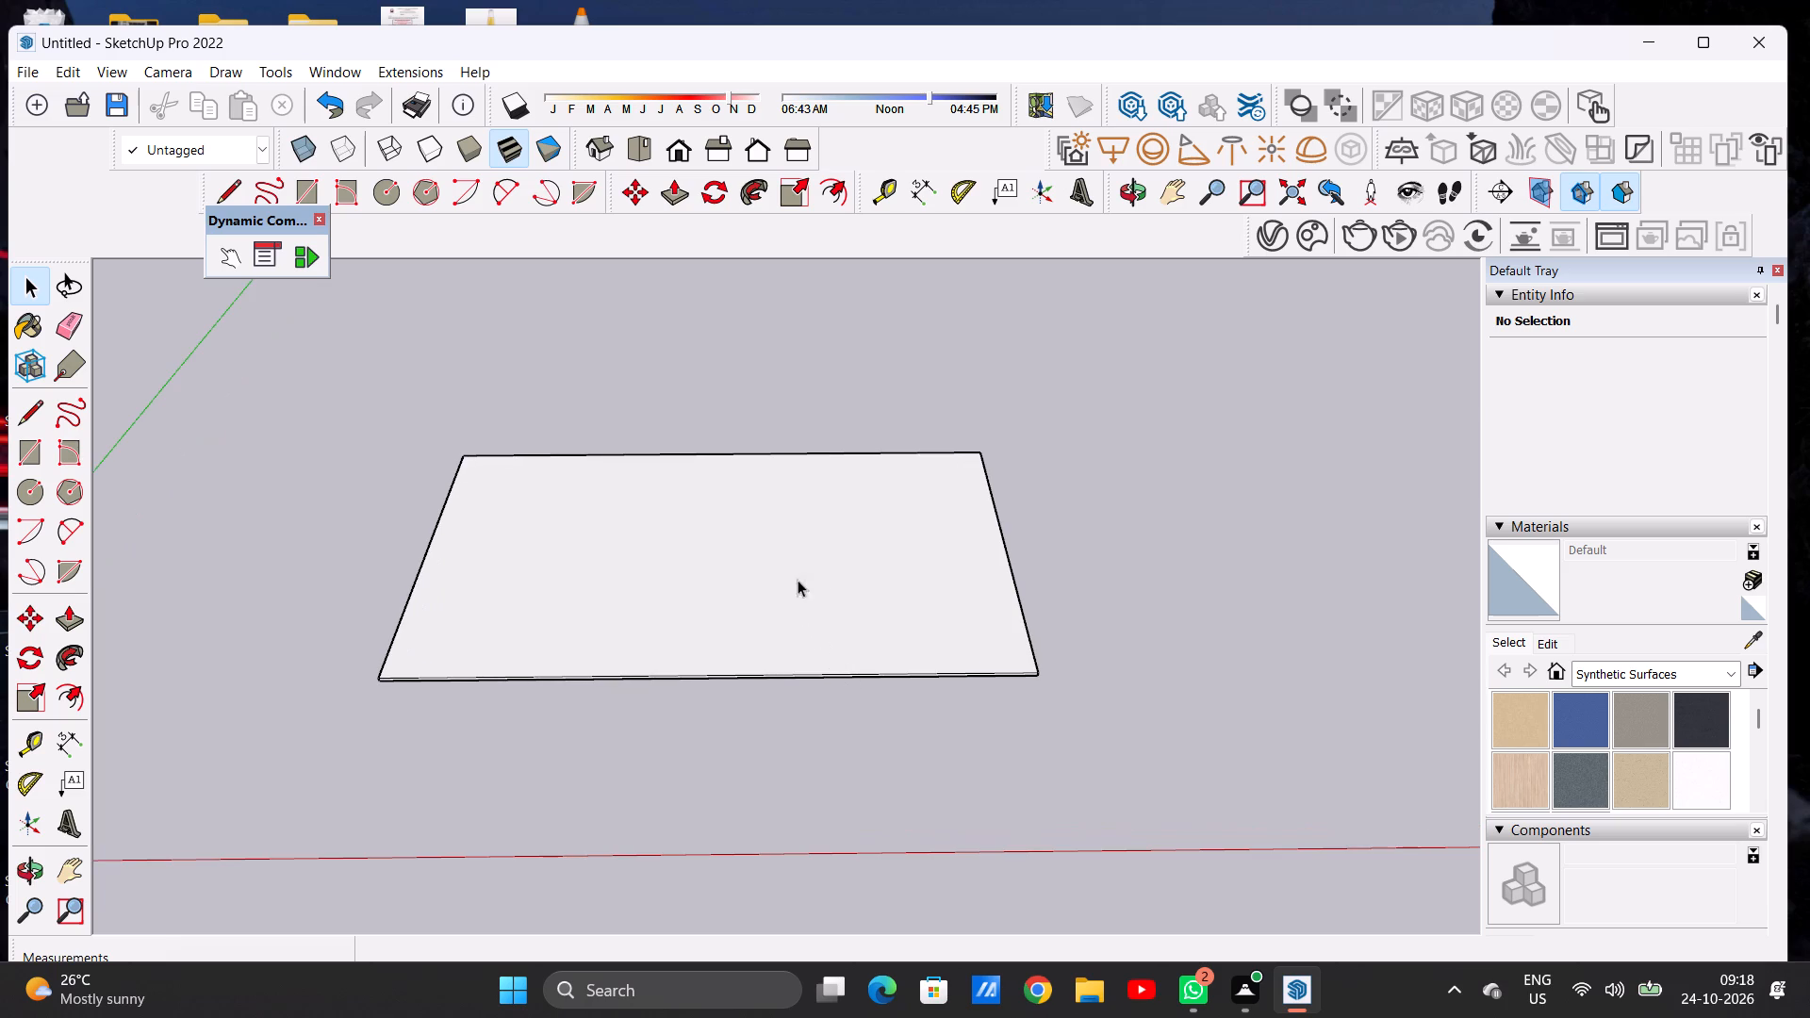
Offset the slab's top outline inward by about 7' 9" to form an inner rectangle.
middle_drag(799, 558, 795, 681)
middle_drag(785, 538, 804, 657)
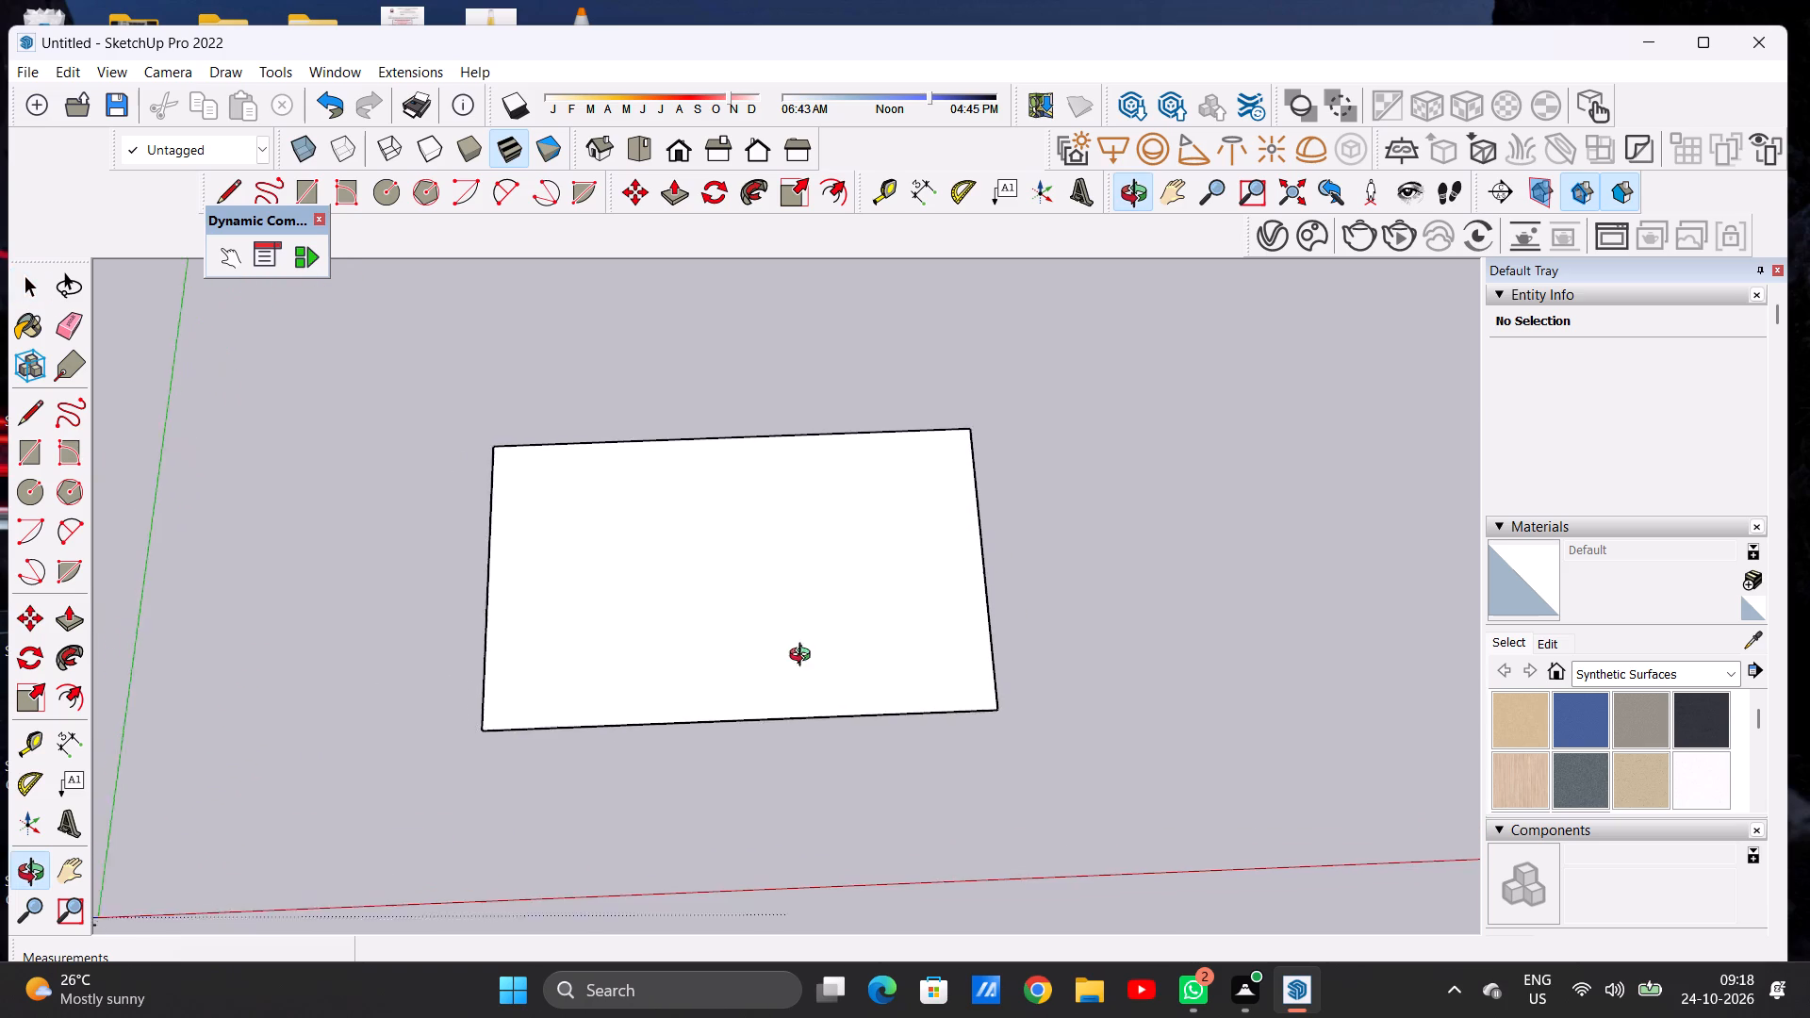
middle_drag(804, 657, 794, 683)
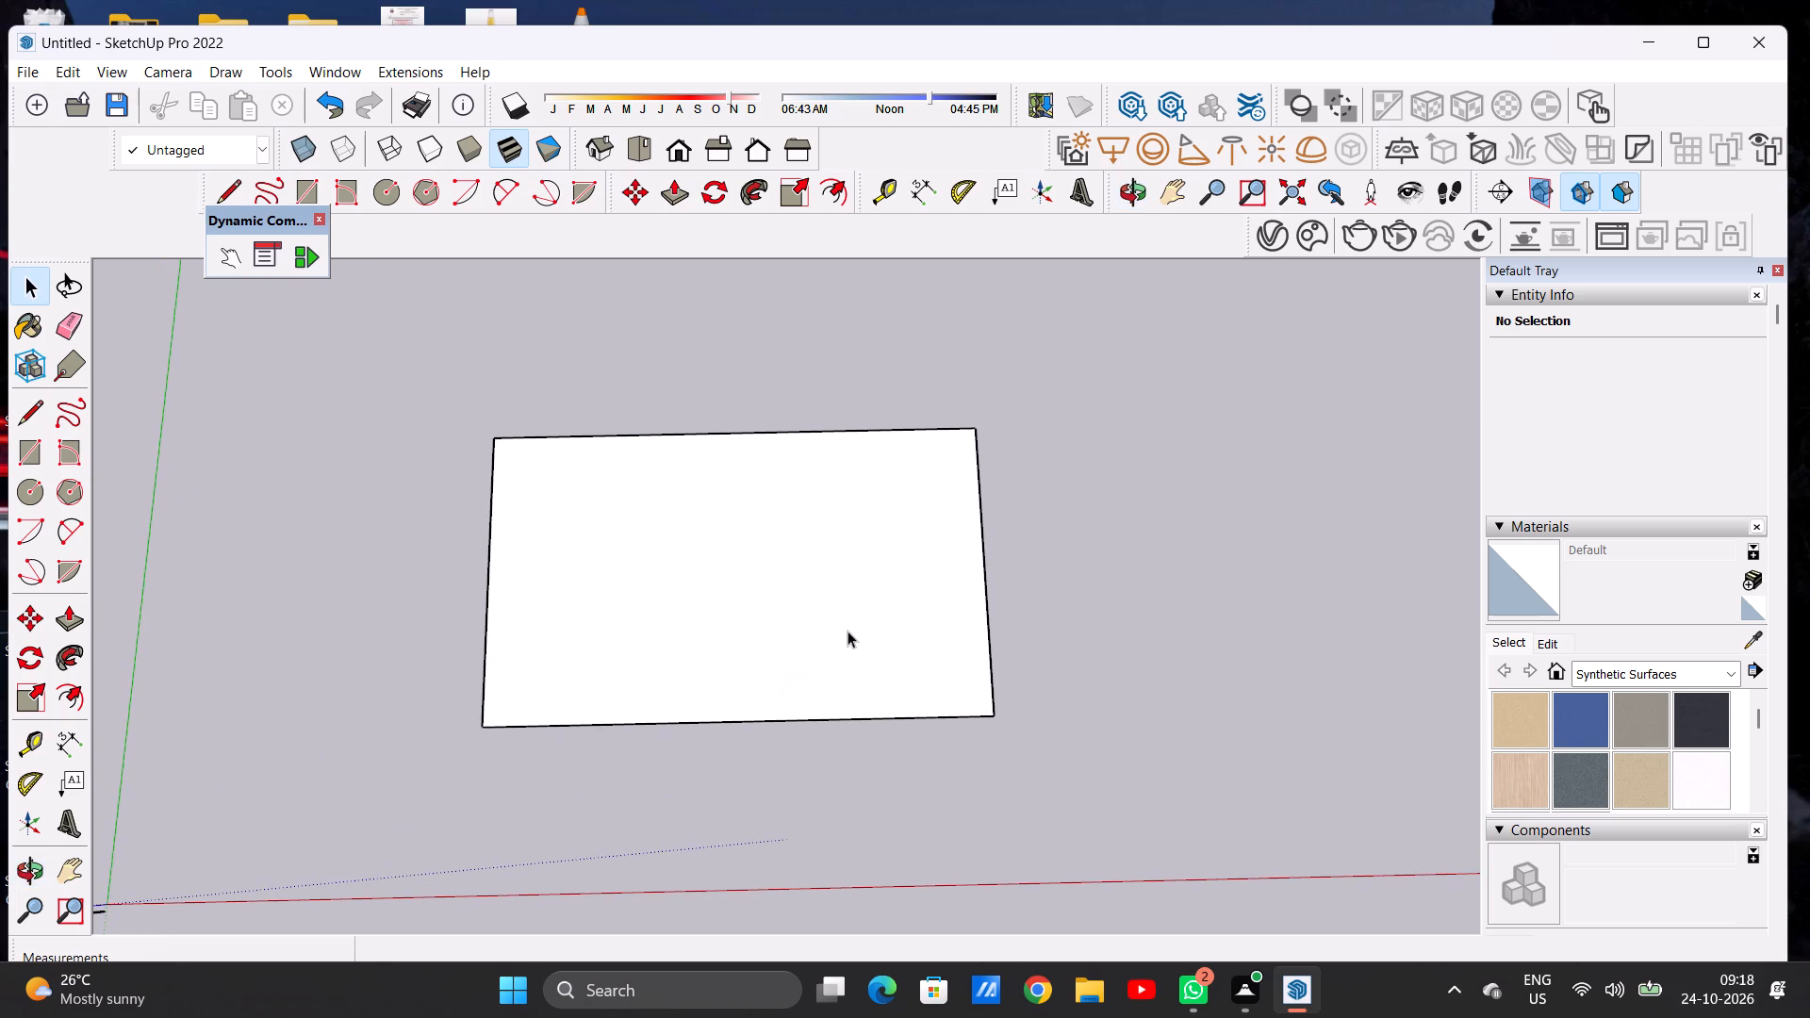
scroll(847, 631, up, 2)
scroll(832, 648, down, 1)
text(OF)
click(723, 443)
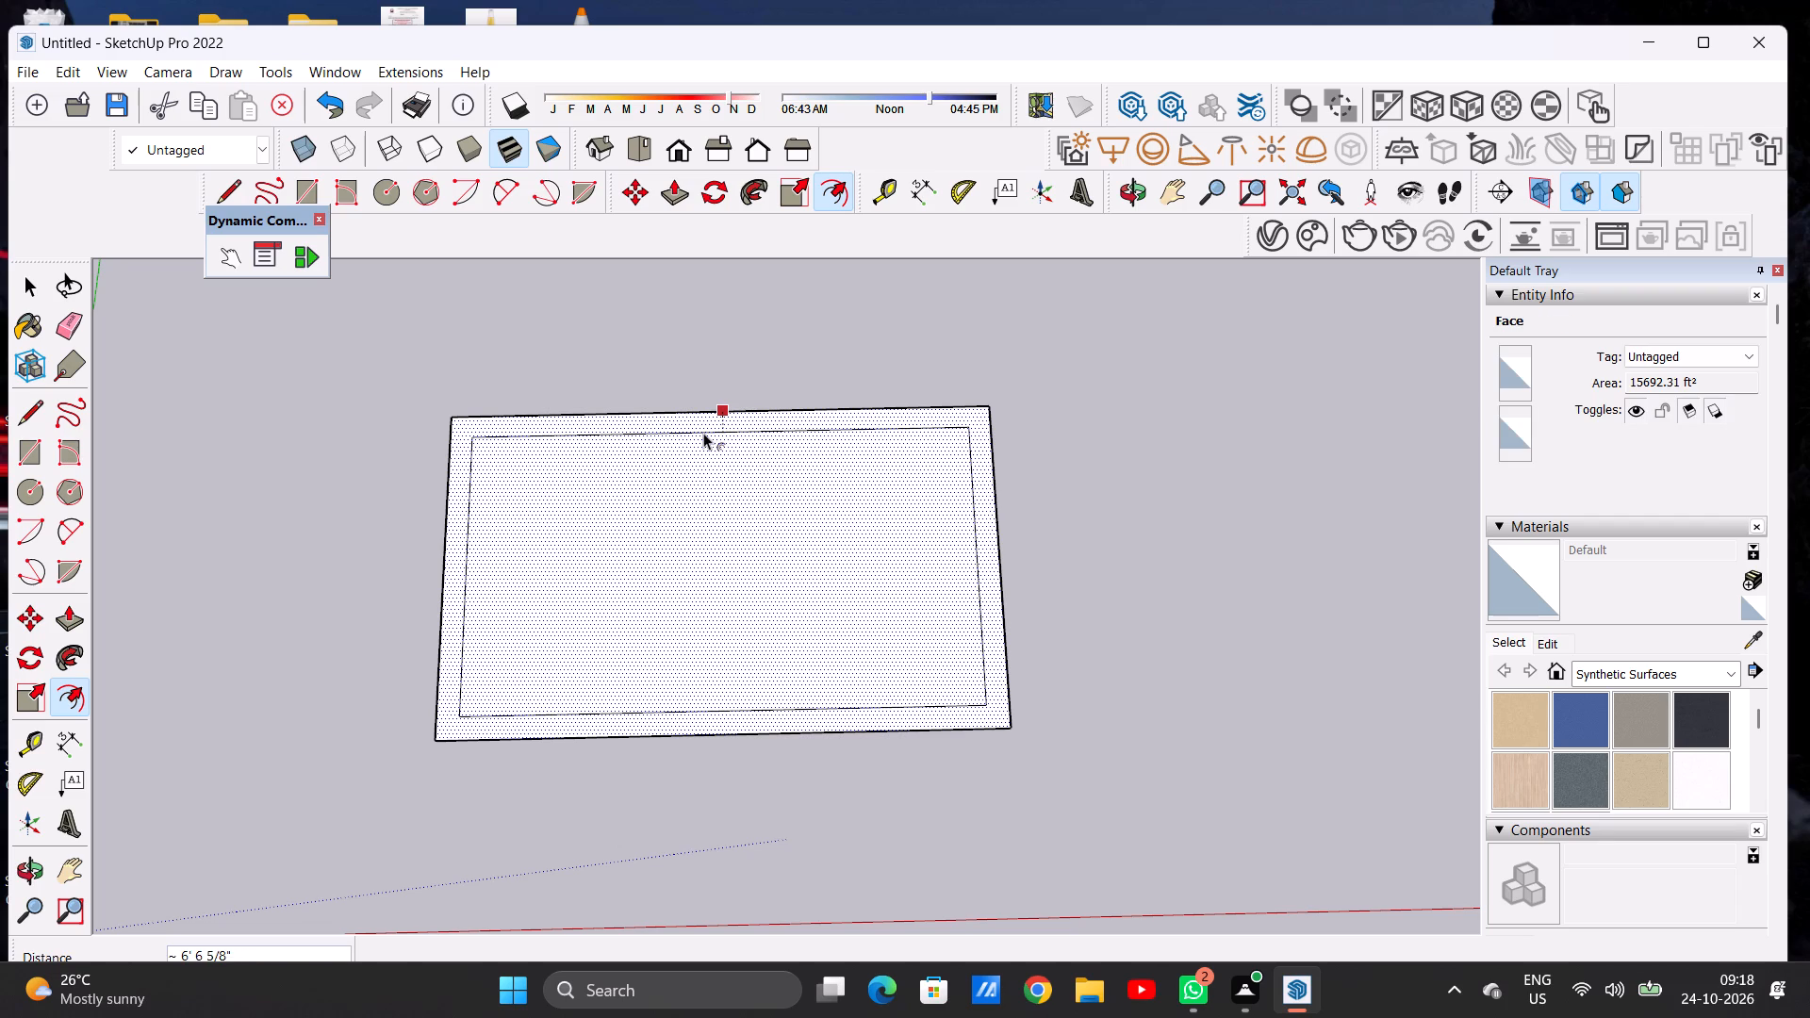
click(706, 436)
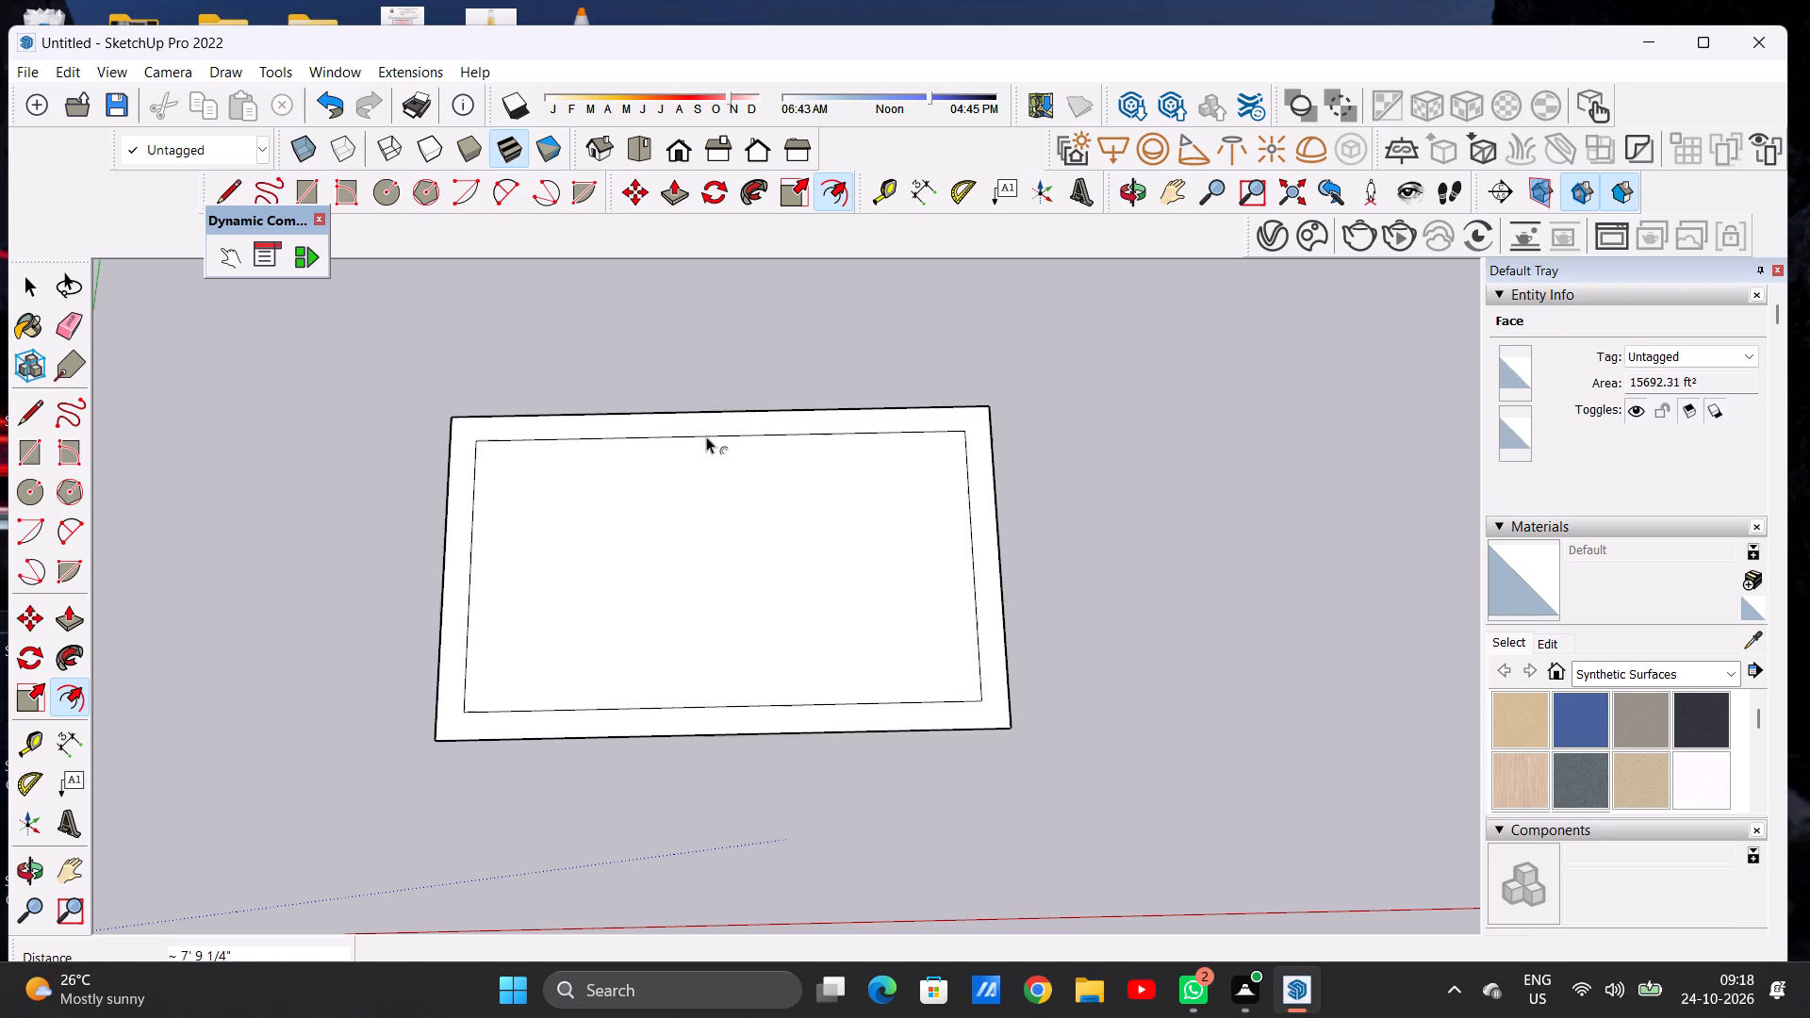
key(space)
Draw lines about 7' 9" long from the inner rectangle's two front corners straight out to the slab's side edges.
scroll(882, 481, down, 4)
scroll(700, 643, down, 1)
scroll(700, 643, up, 1)
scroll(700, 643, down, 1)
scroll(700, 643, up, 1)
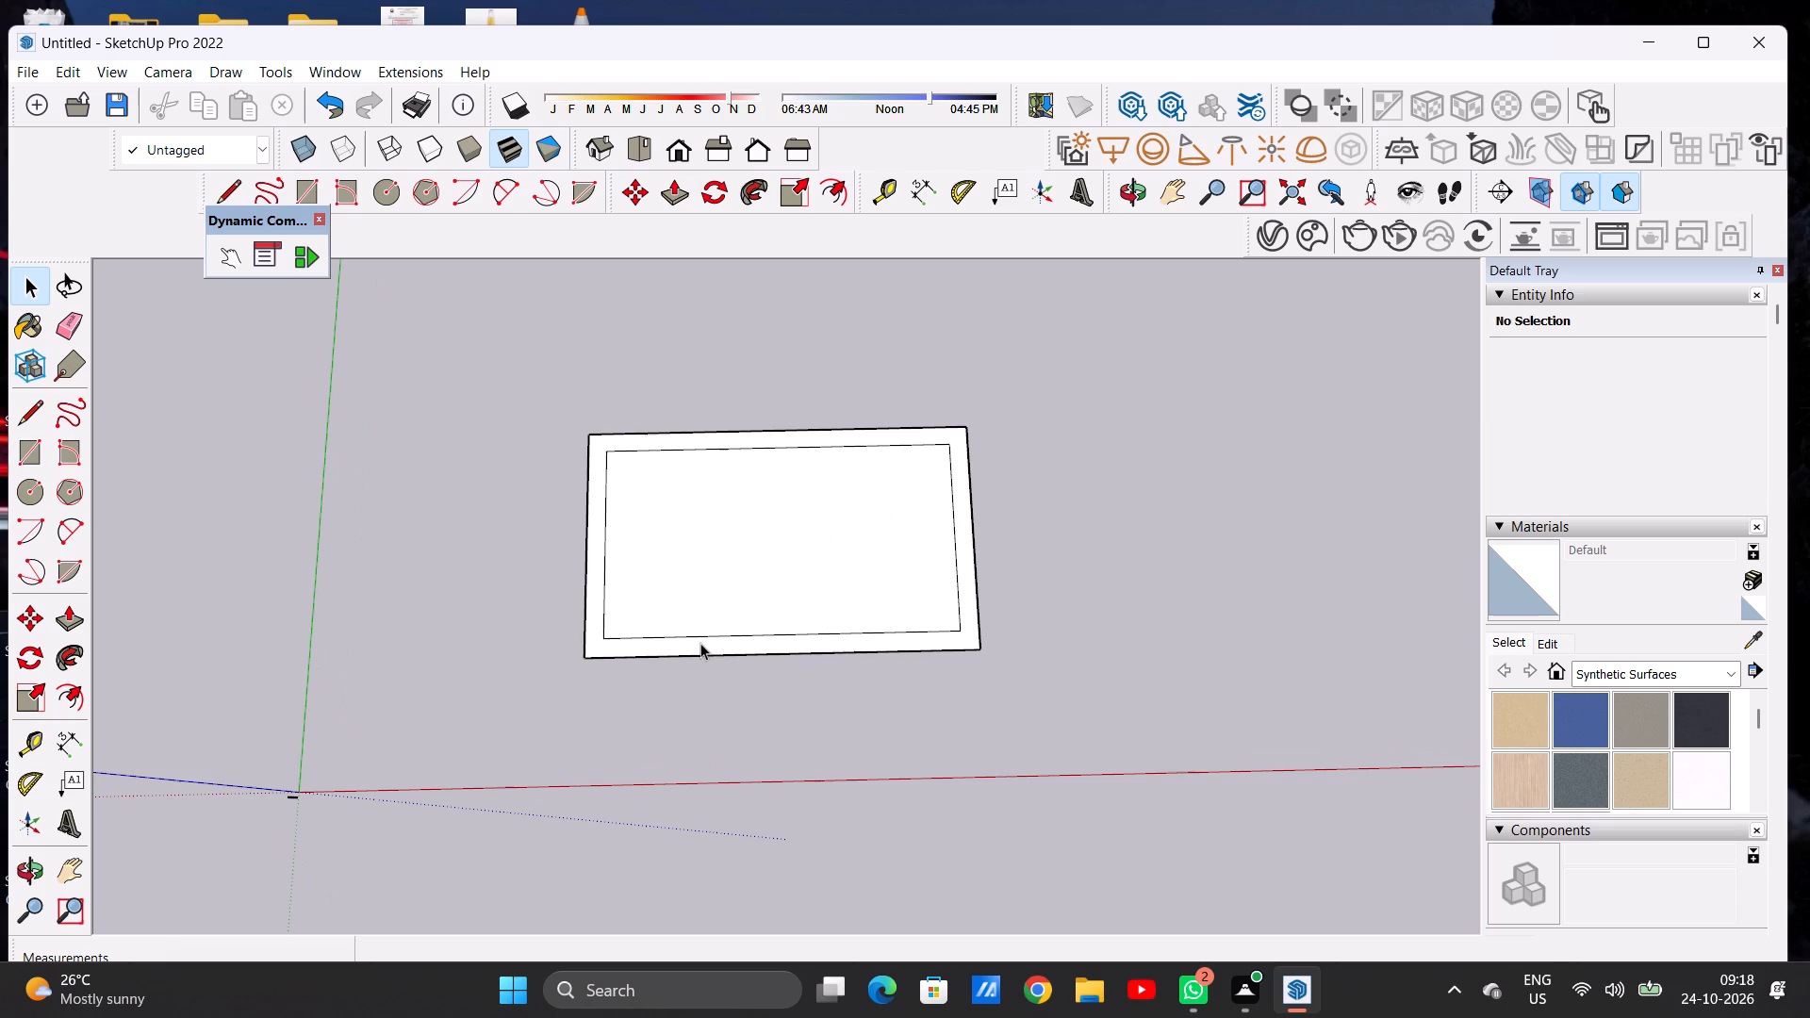
scroll(863, 574, up, 2)
key(l)
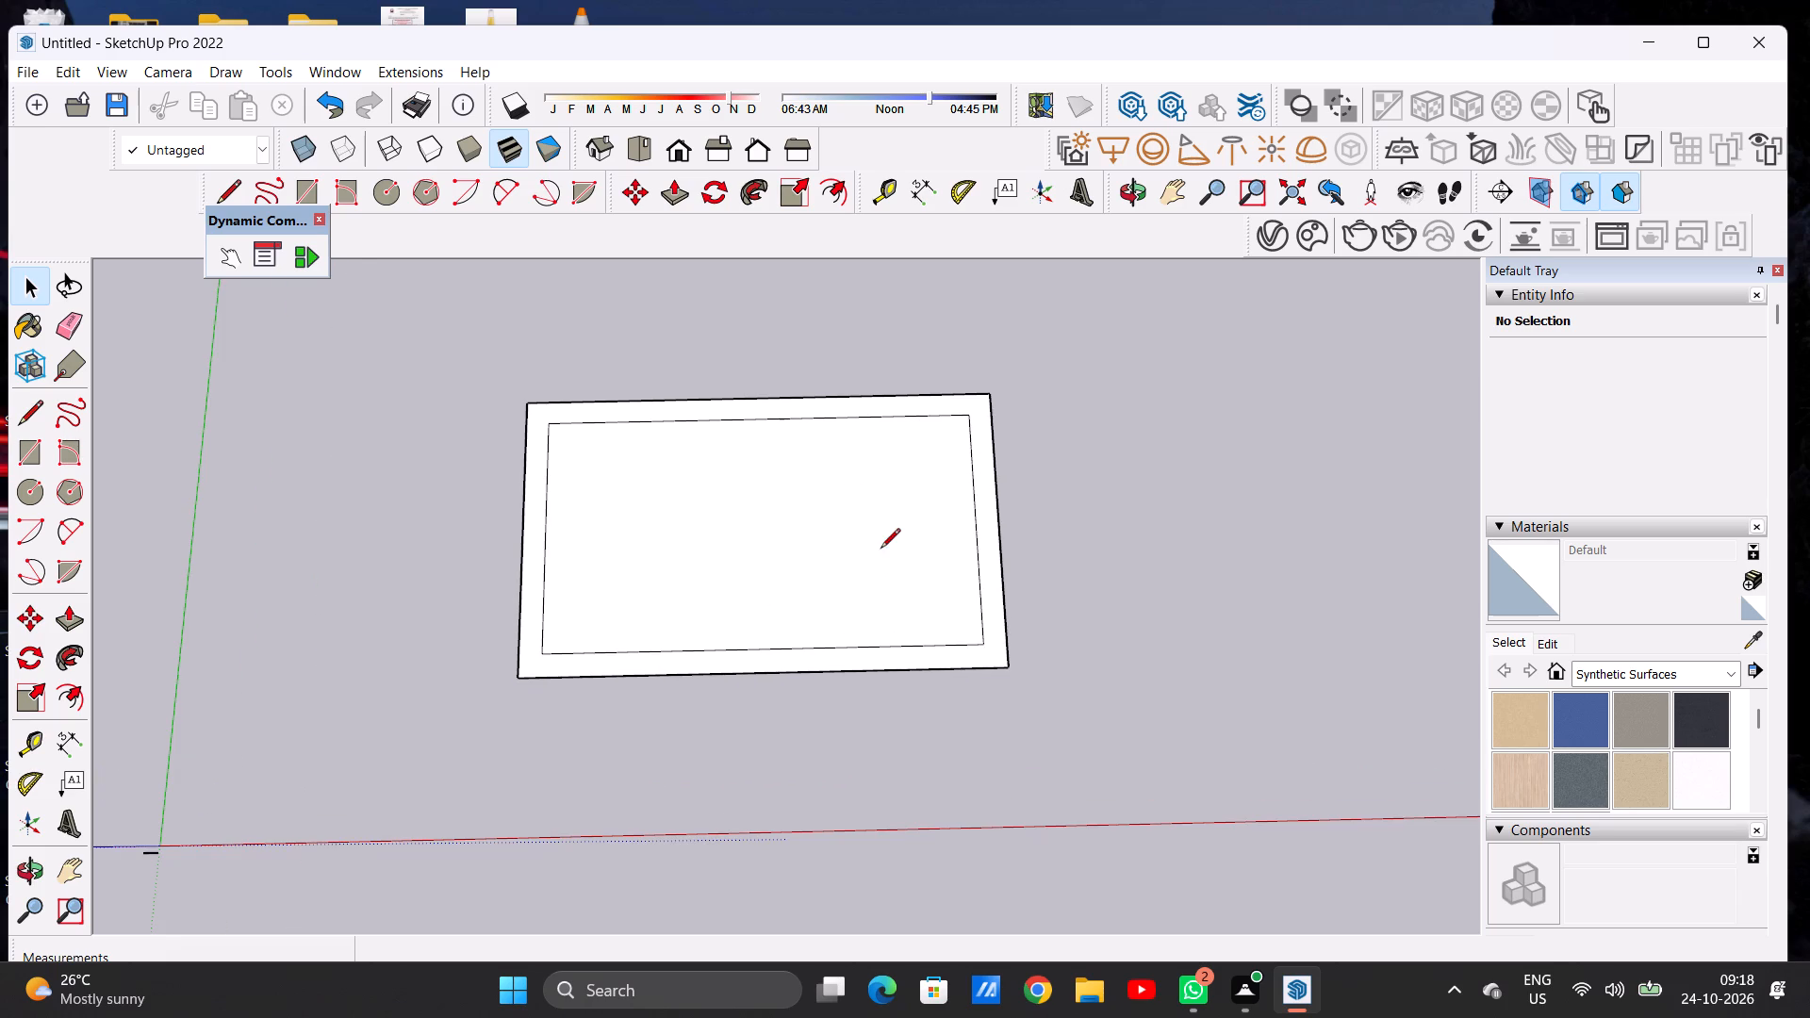
scroll(934, 602, up, 4)
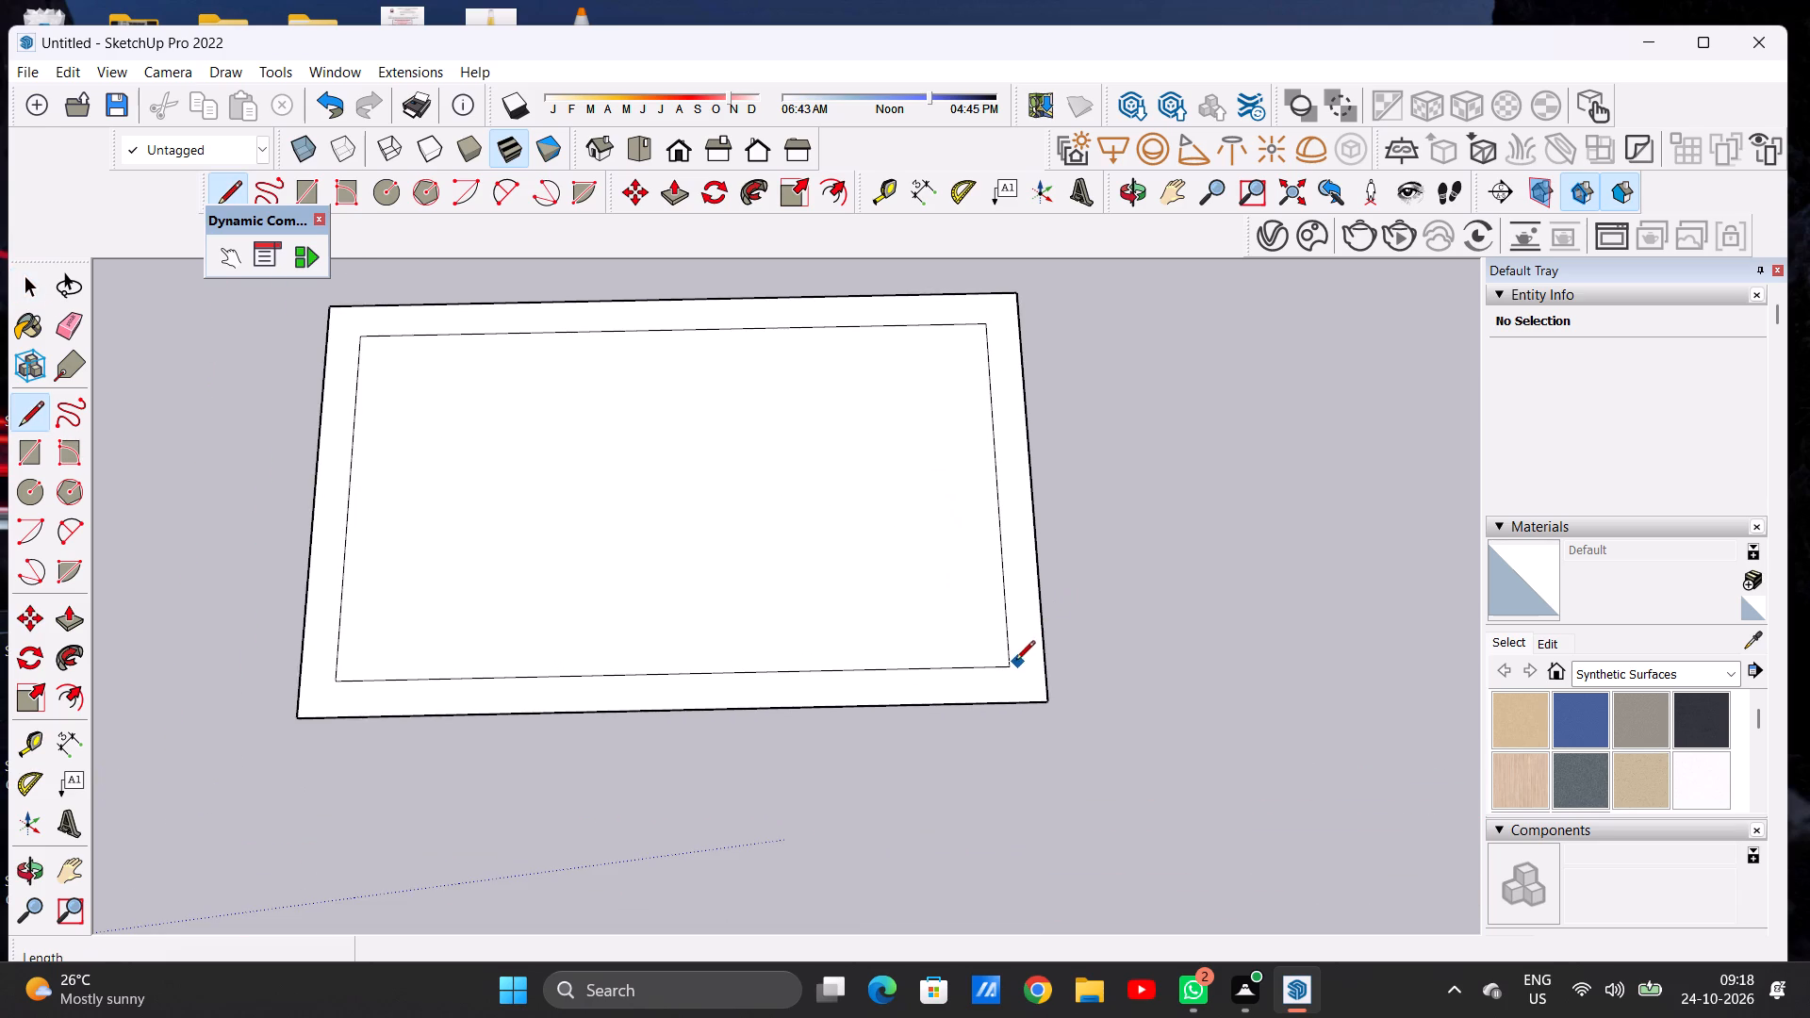
click(1012, 666)
click(1047, 665)
scroll(1080, 564, down, 6)
scroll(652, 619, up, 12)
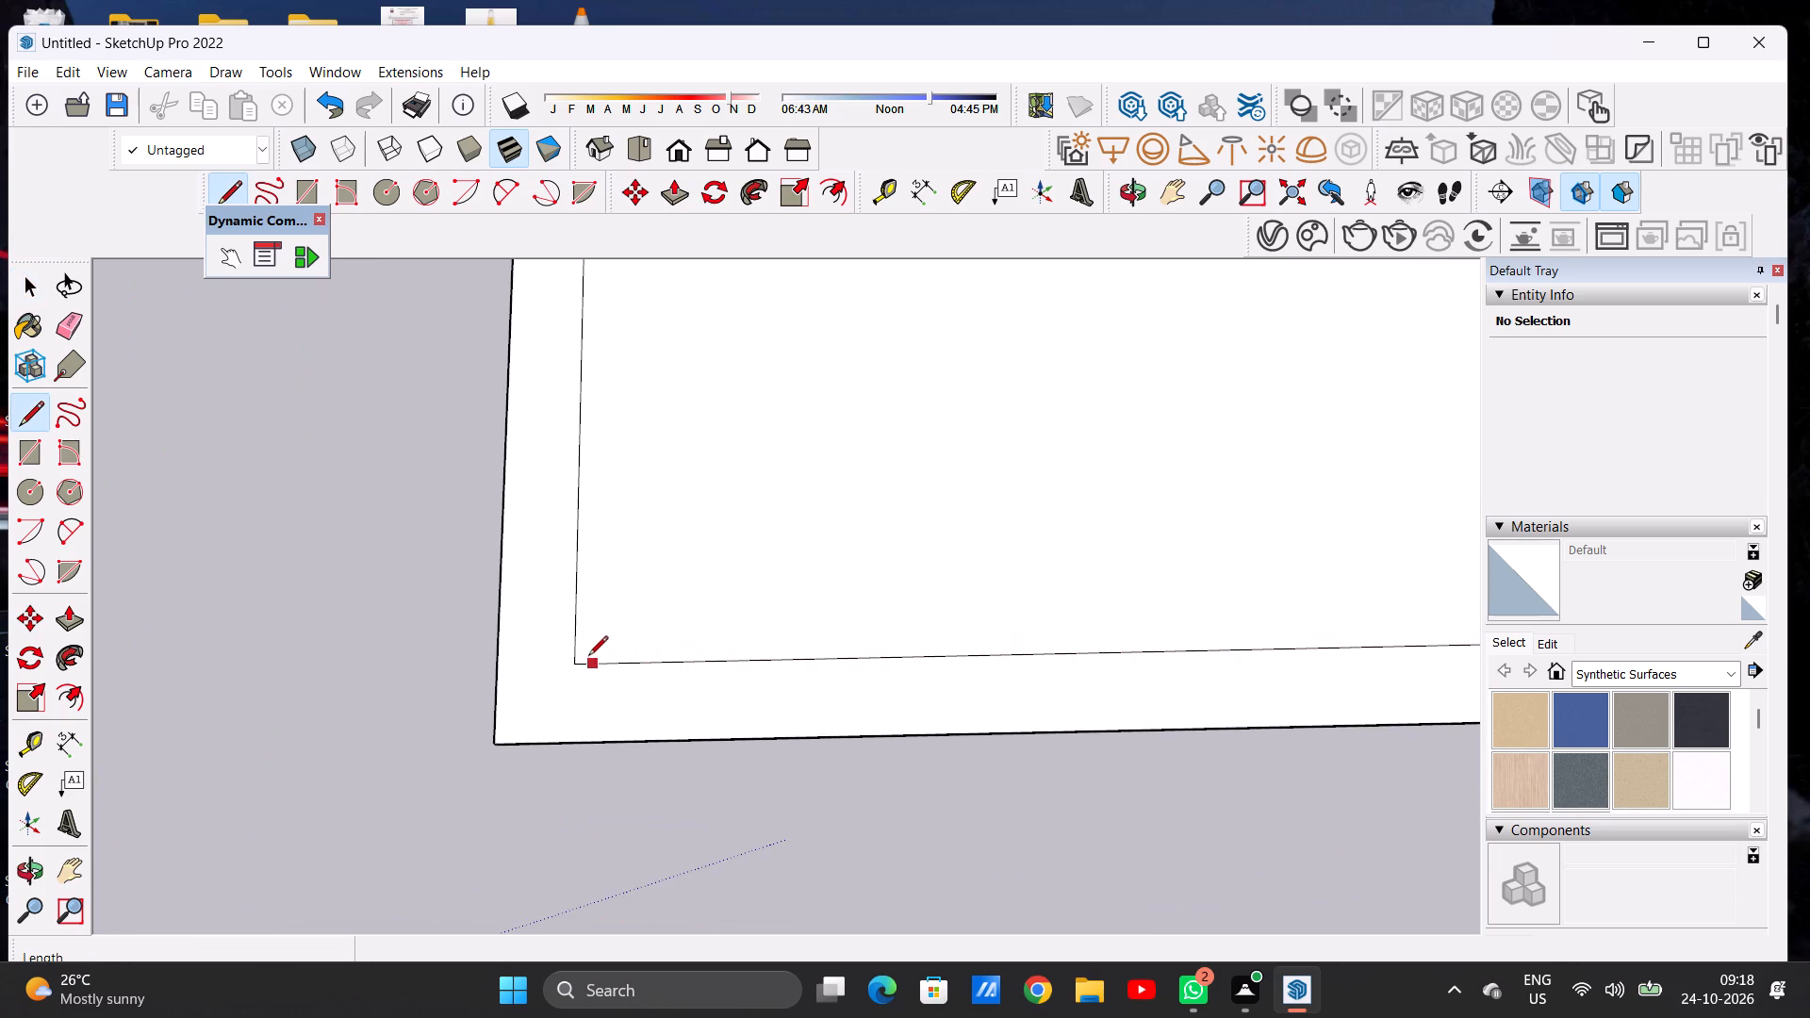
click(573, 662)
click(502, 660)
key(space)
Examine where the inner rectangle and connecting line meet near the slab's front-left corner.
scroll(446, 671, down, 1)
scroll(446, 671, up, 1)
scroll(446, 671, down, 7)
scroll(446, 678, up, 1)
scroll(446, 678, down, 6)
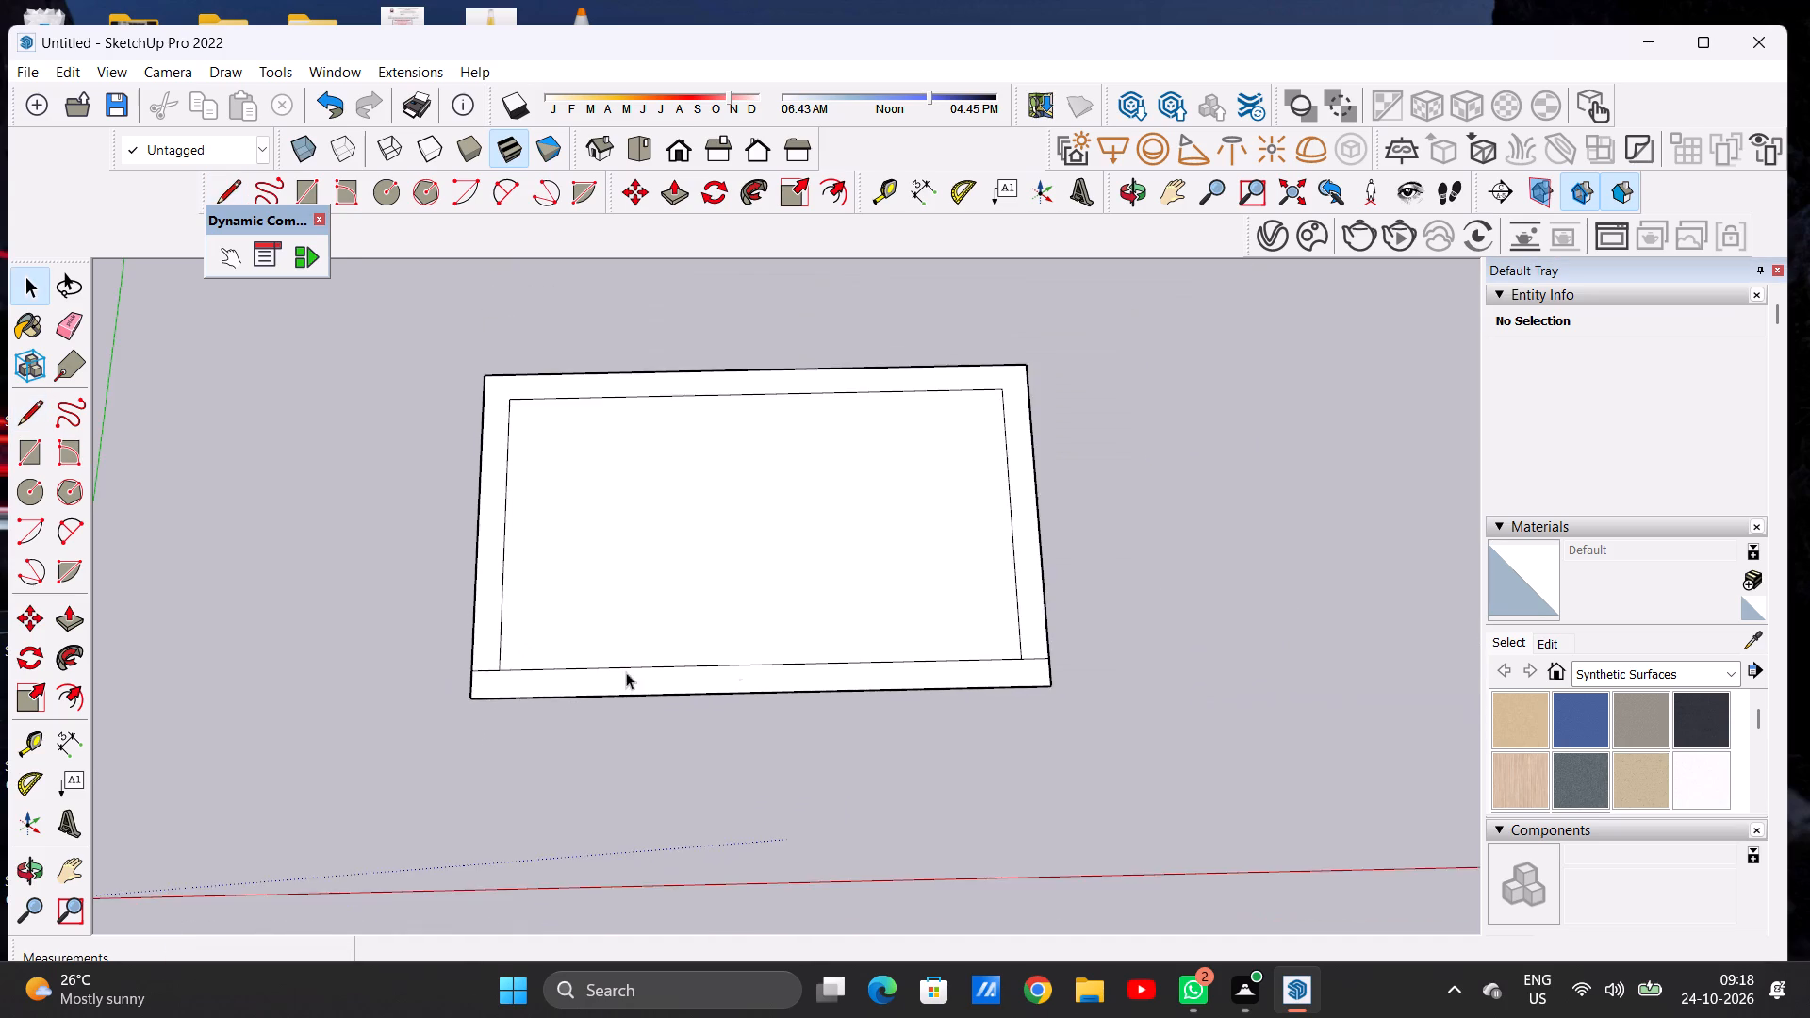
scroll(626, 672, down, 6)
scroll(952, 533, up, 5)
scroll(724, 593, down, 2)
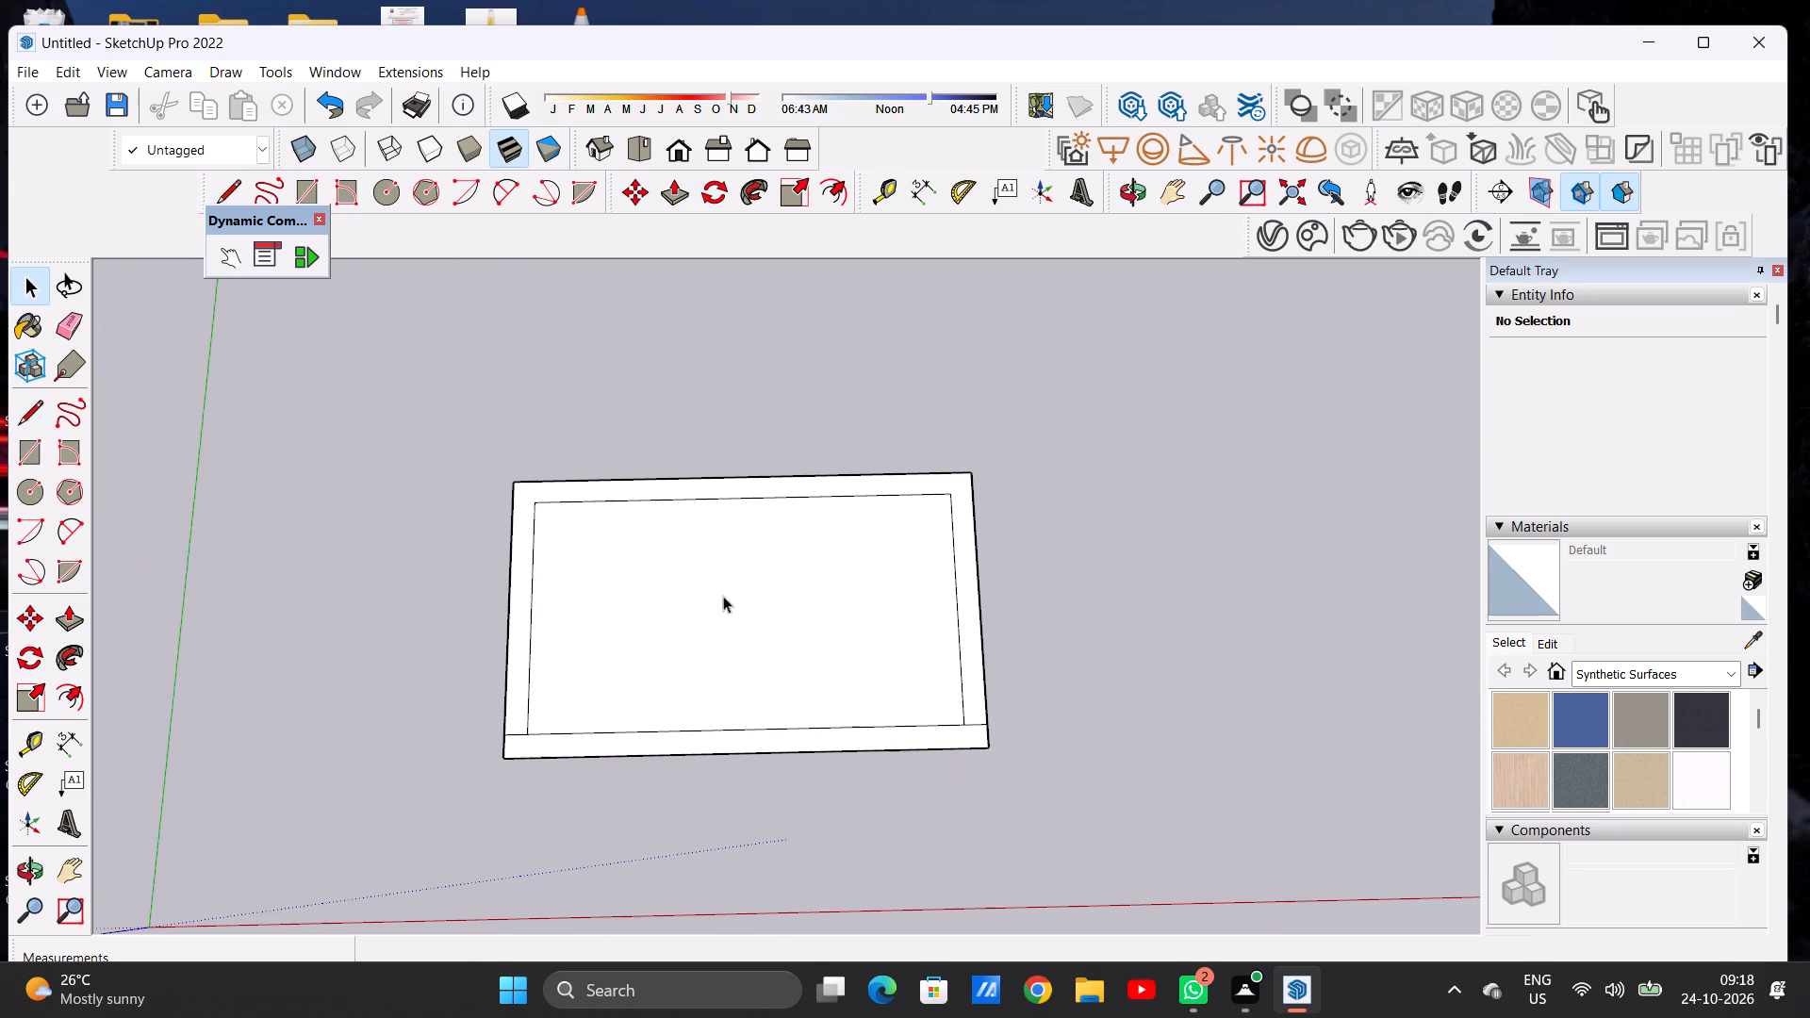
scroll(856, 589, up, 2)
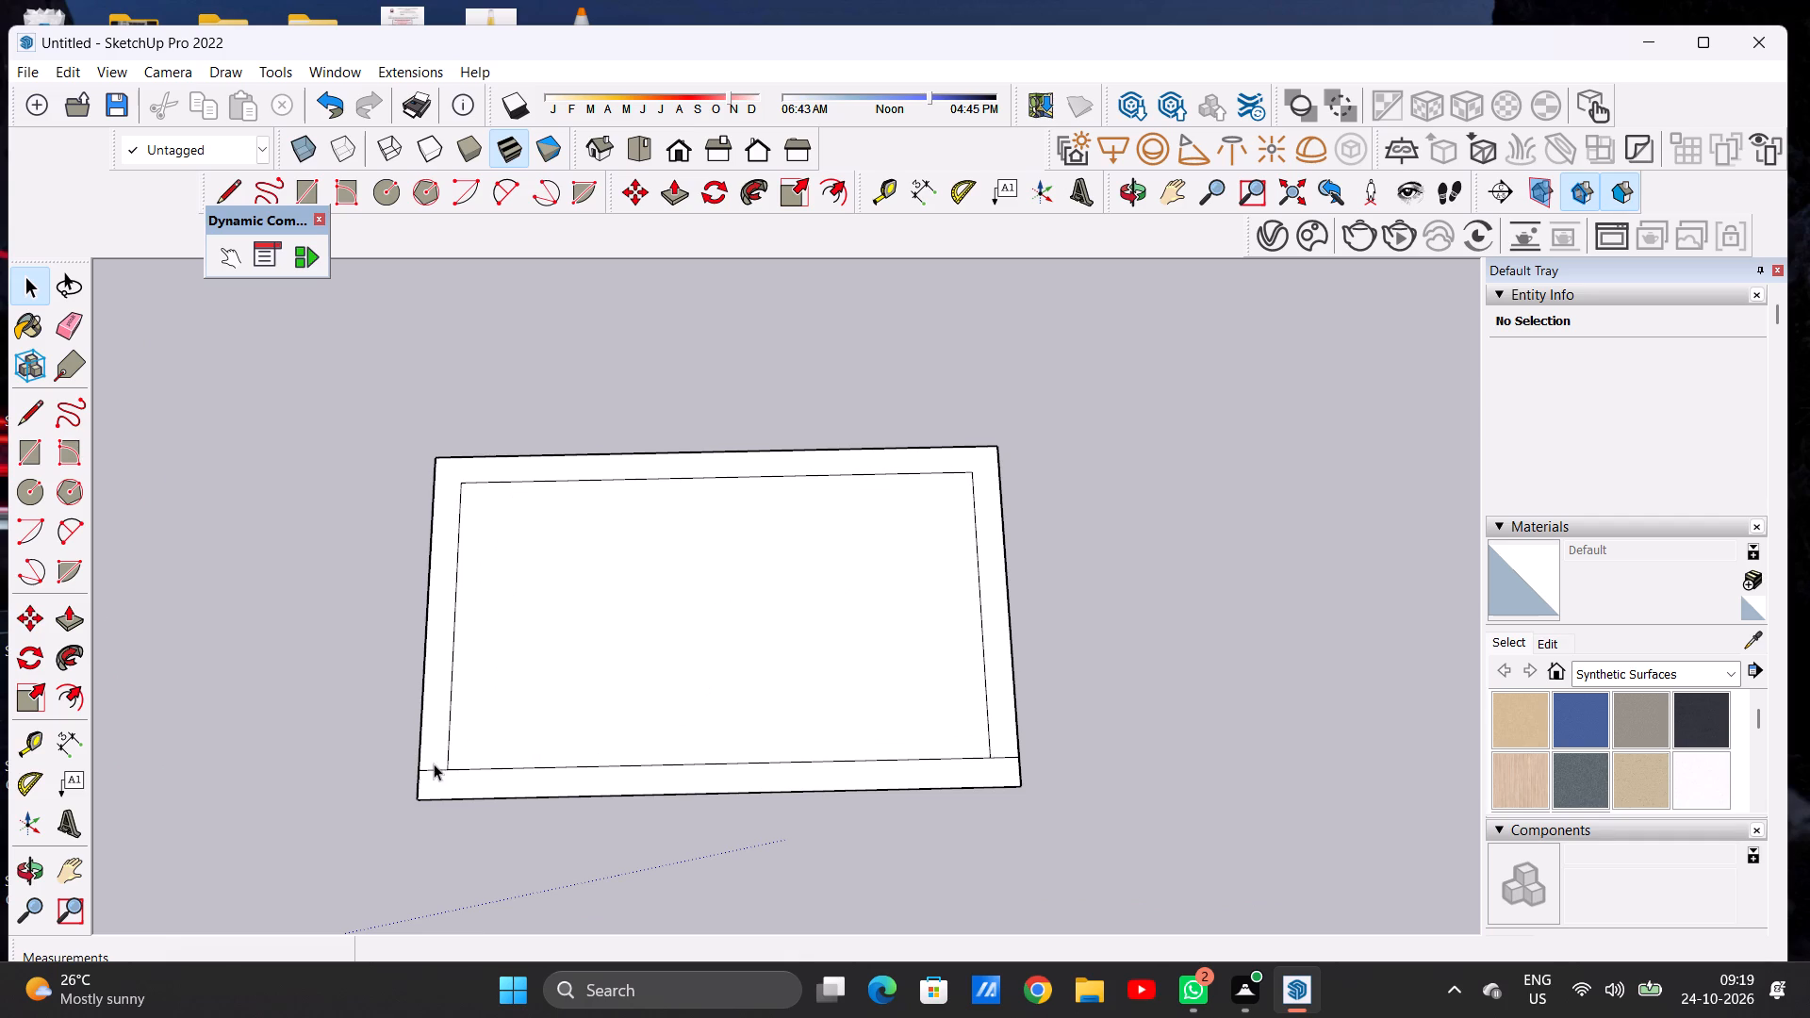
scroll(437, 771, up, 14)
scroll(470, 790, up, 7)
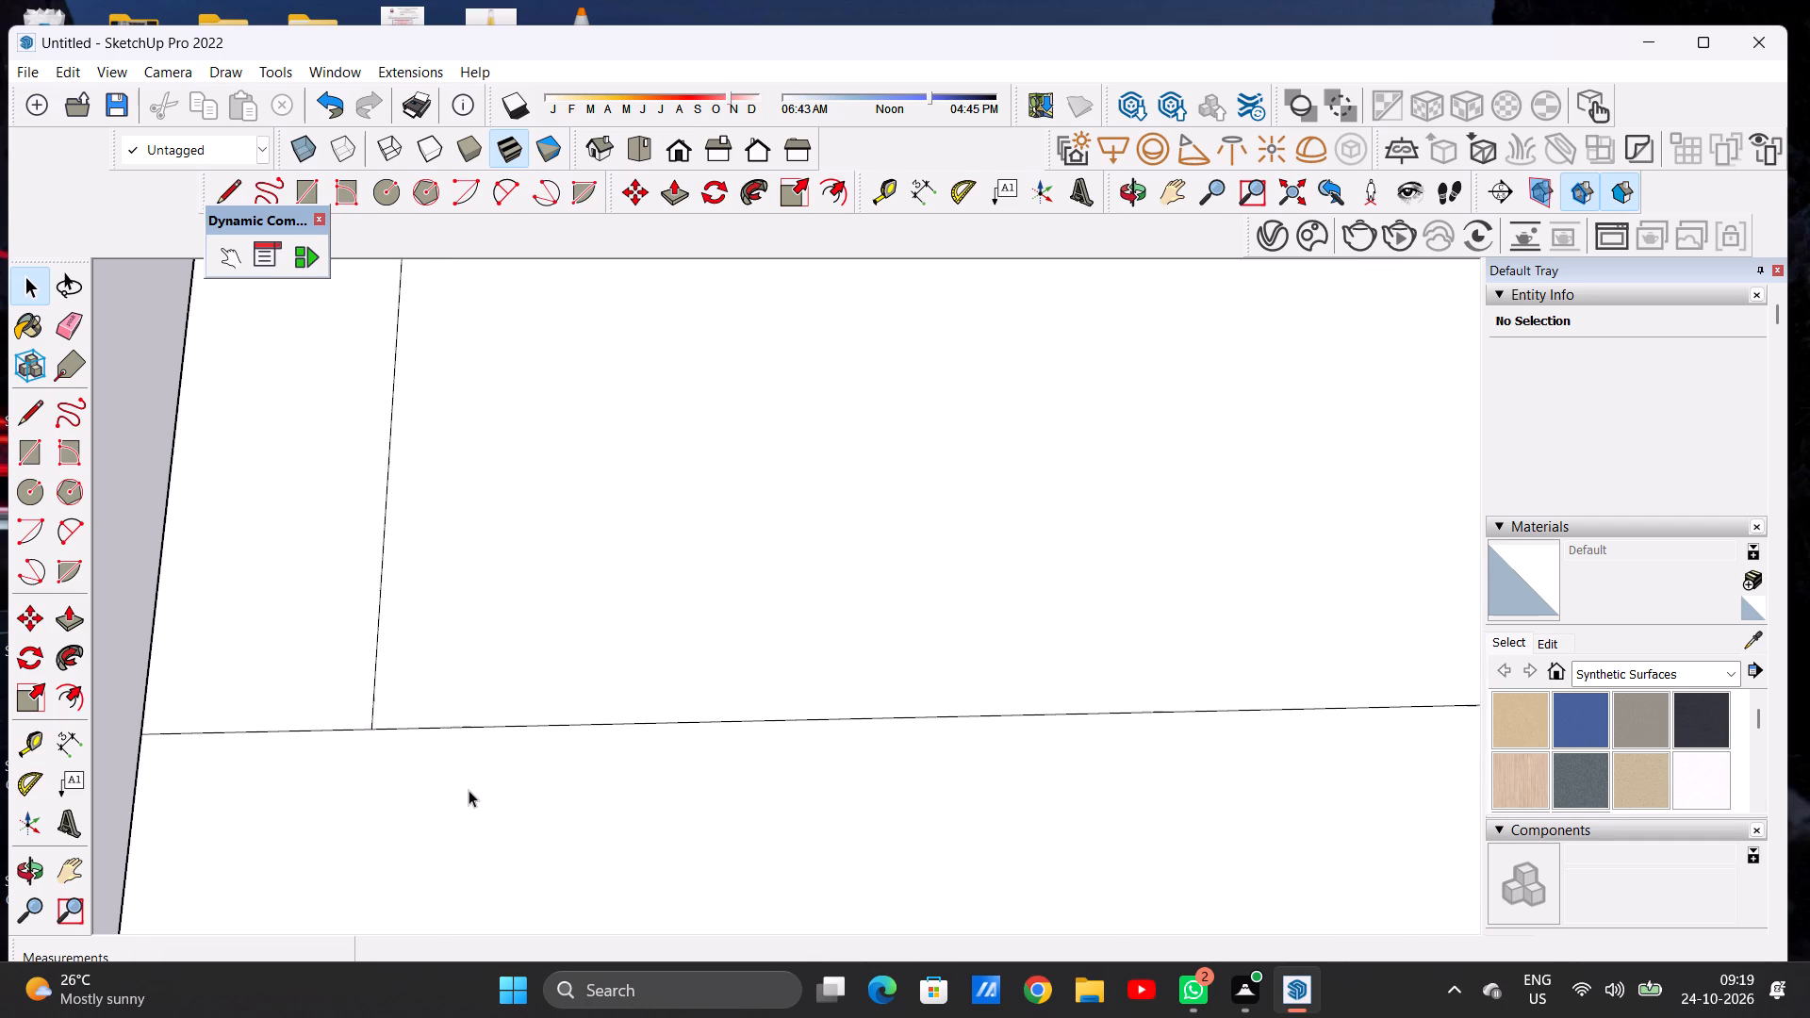
scroll(401, 744, up, 13)
scroll(418, 764, down, 2)
scroll(420, 772, up, 1)
scroll(420, 772, down, 4)
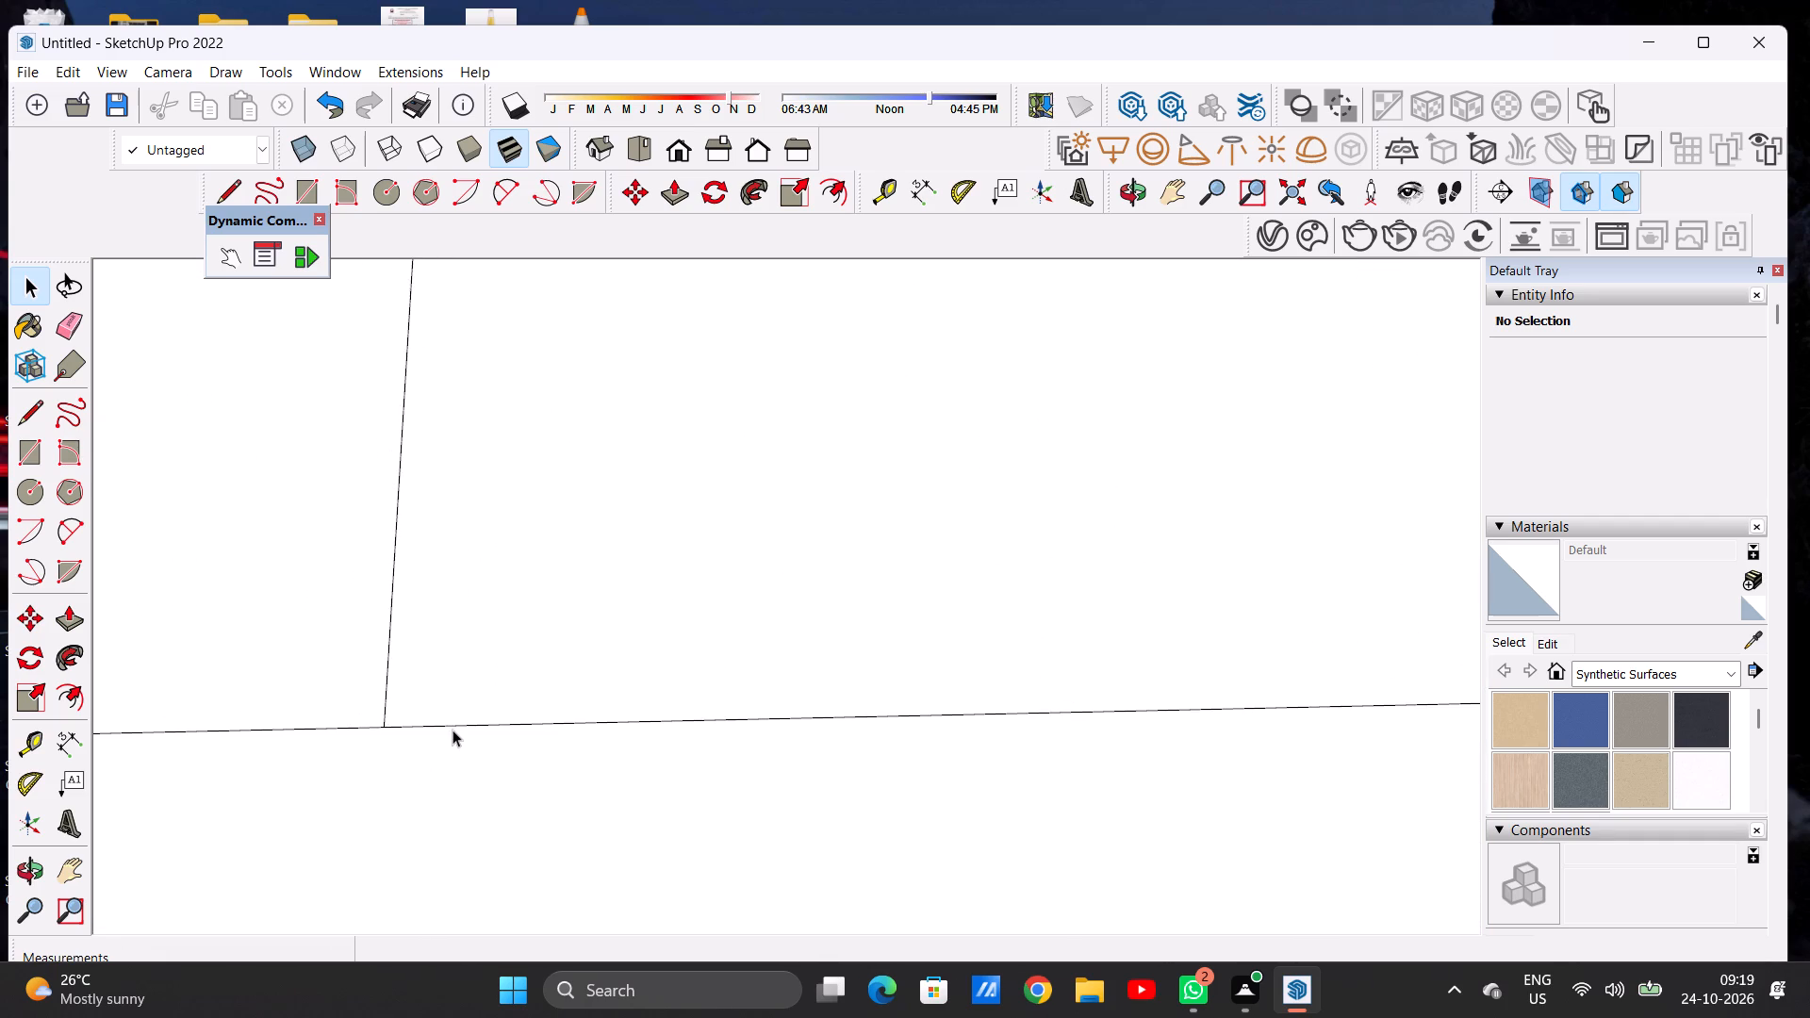
scroll(452, 730, down, 16)
scroll(441, 733, down, 17)
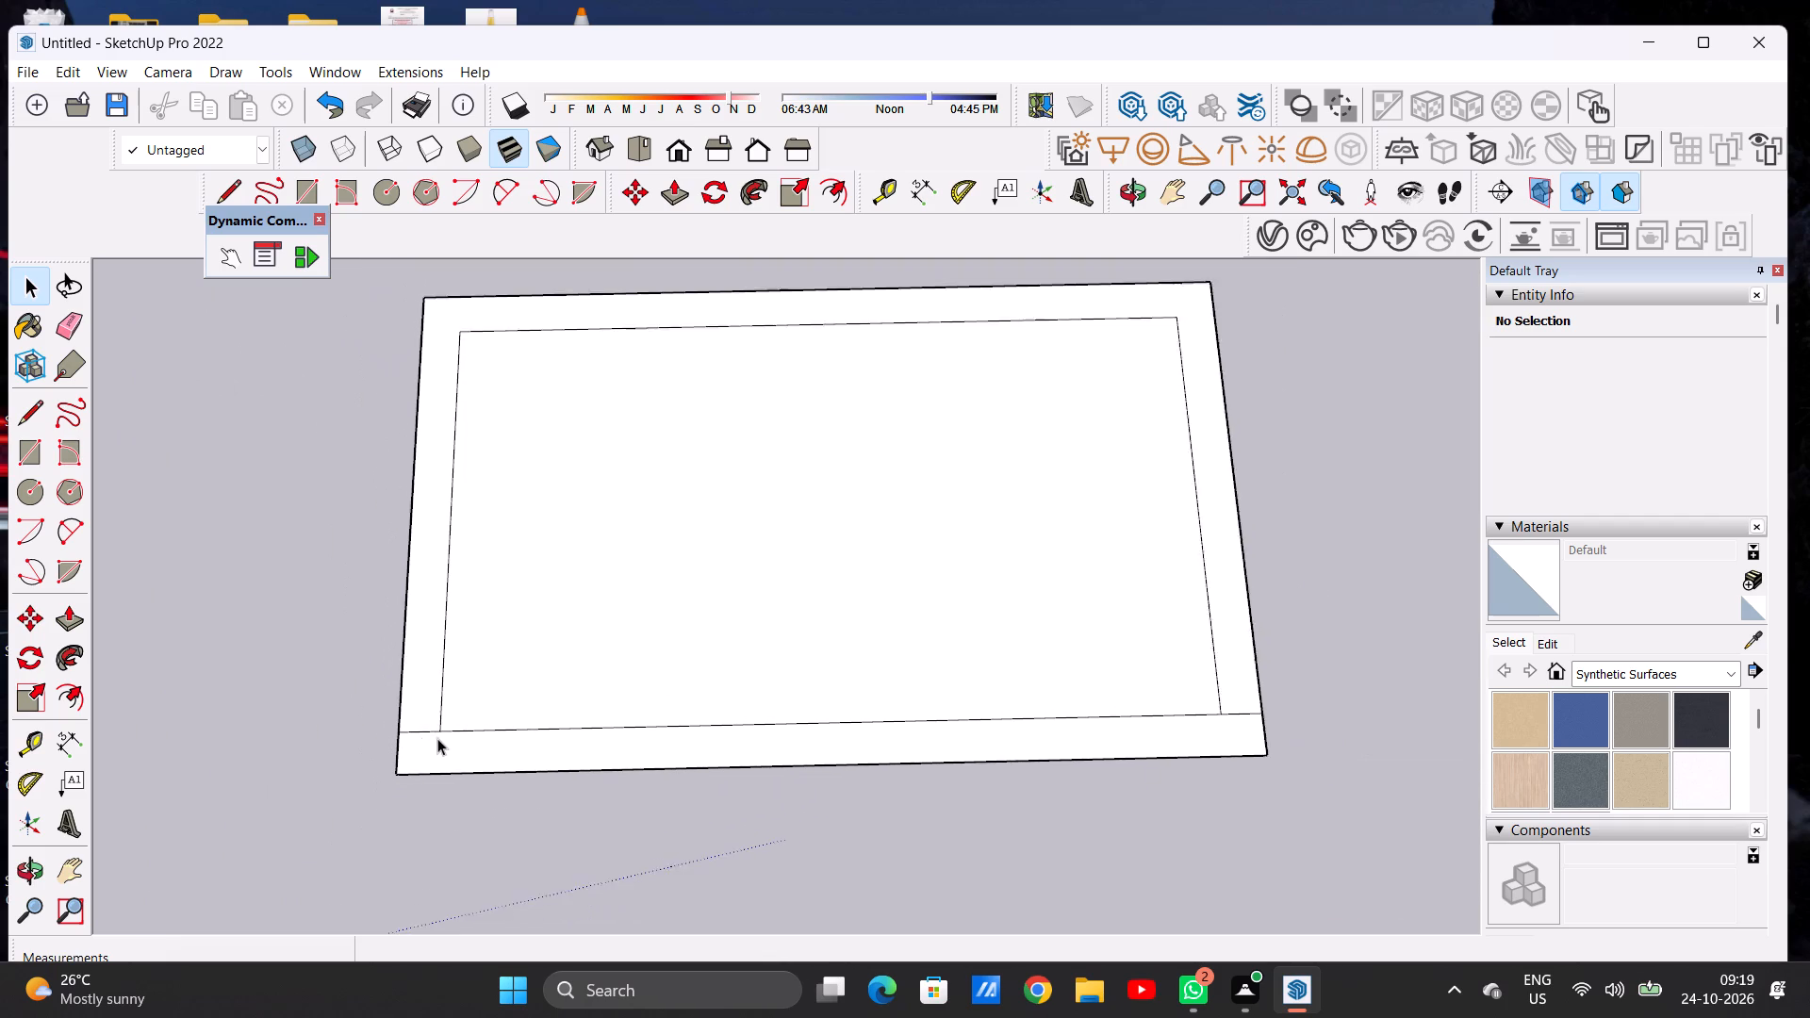
scroll(437, 738, down, 2)
scroll(606, 646, up, 2)
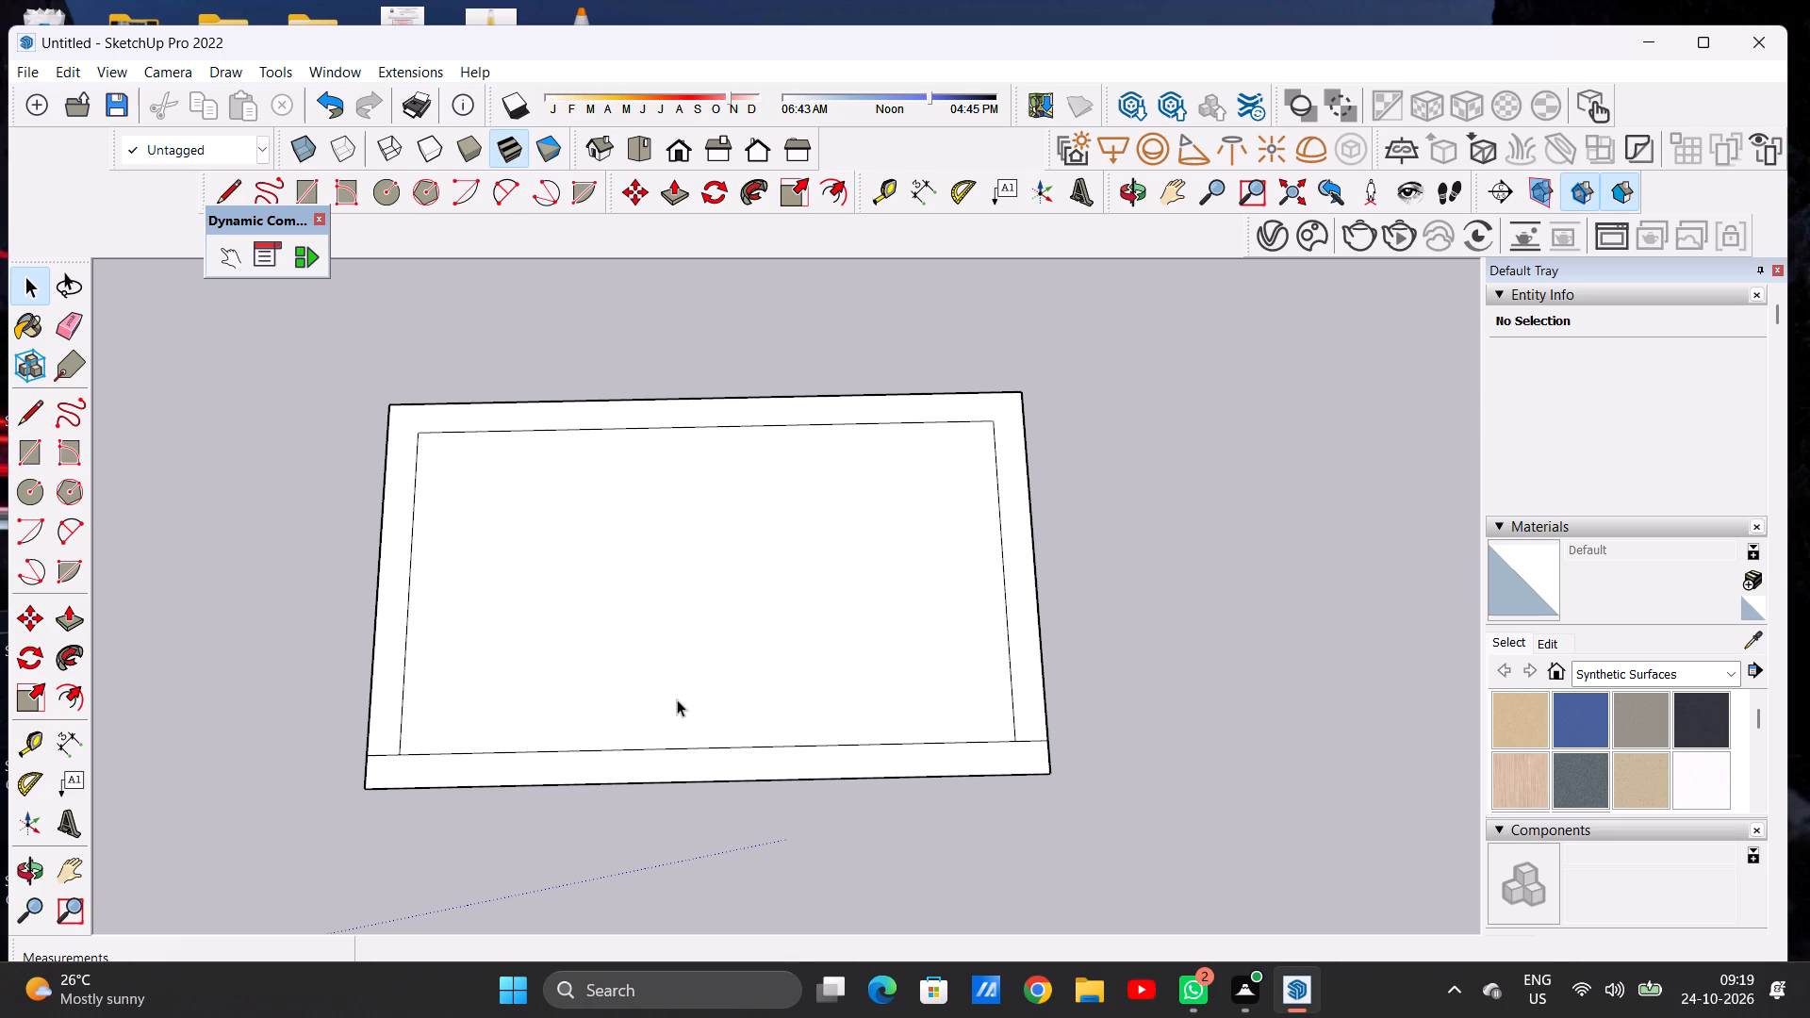
key(l)
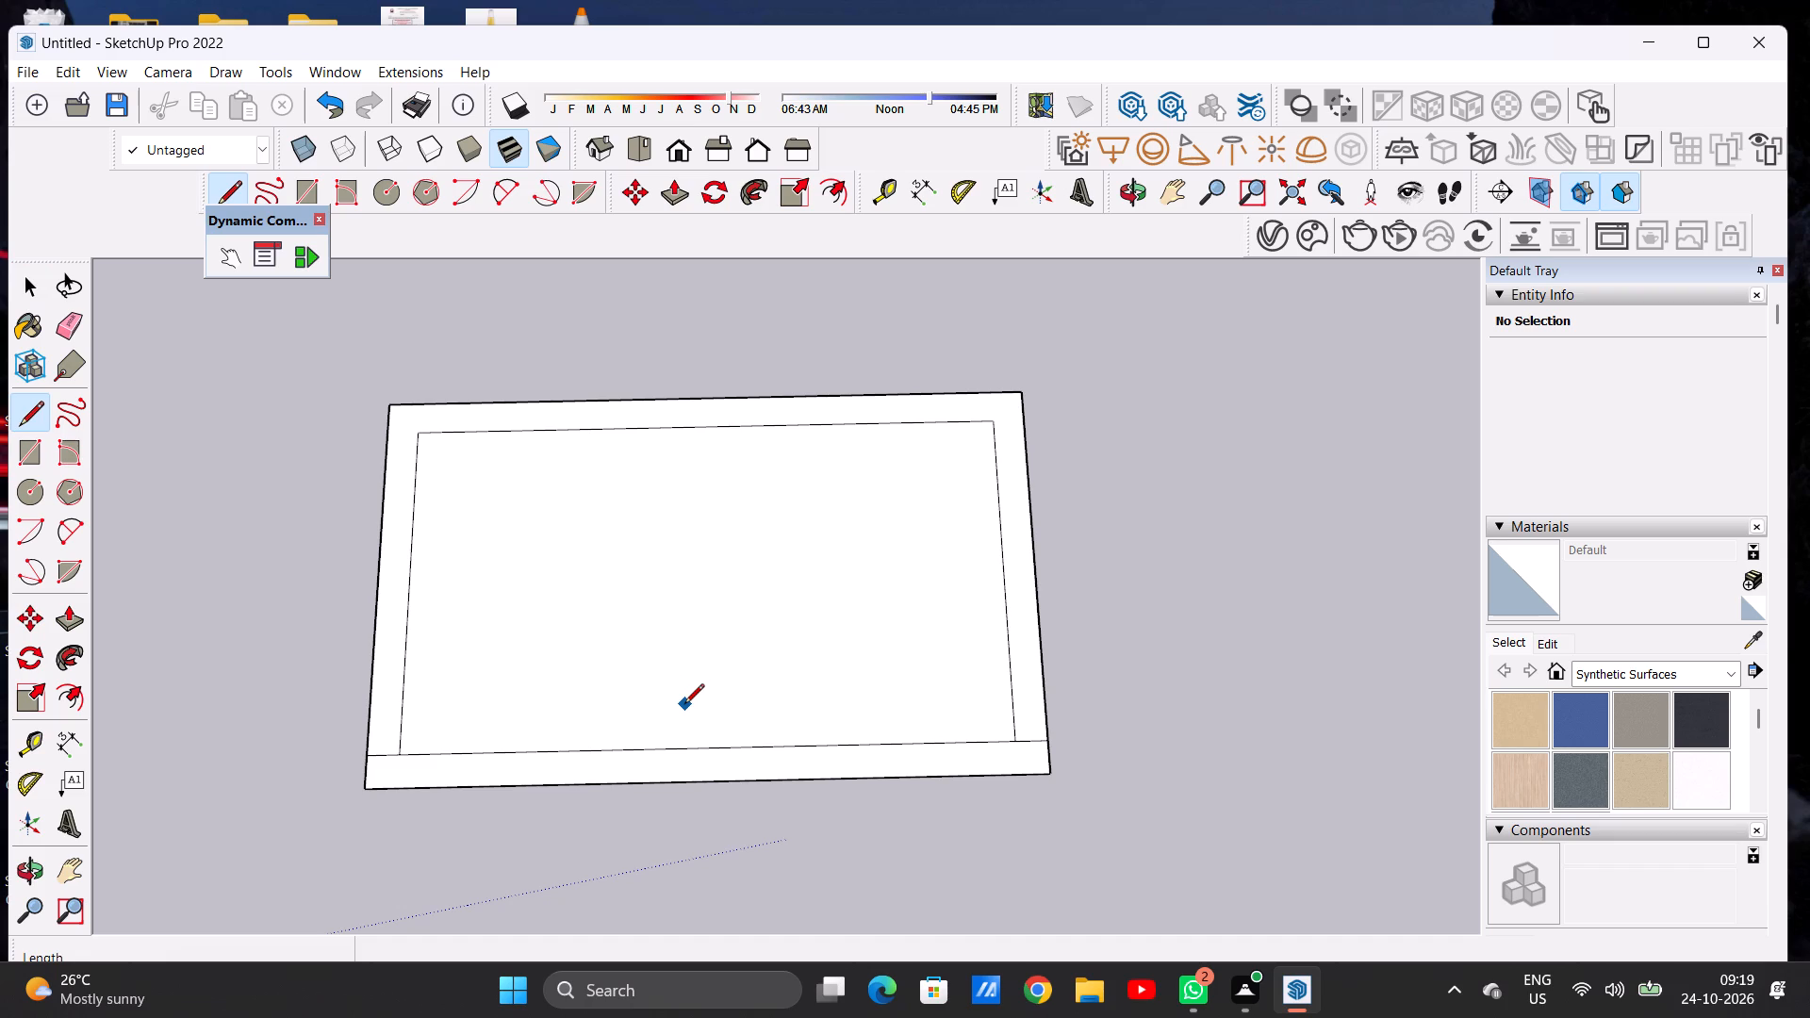
key(space)
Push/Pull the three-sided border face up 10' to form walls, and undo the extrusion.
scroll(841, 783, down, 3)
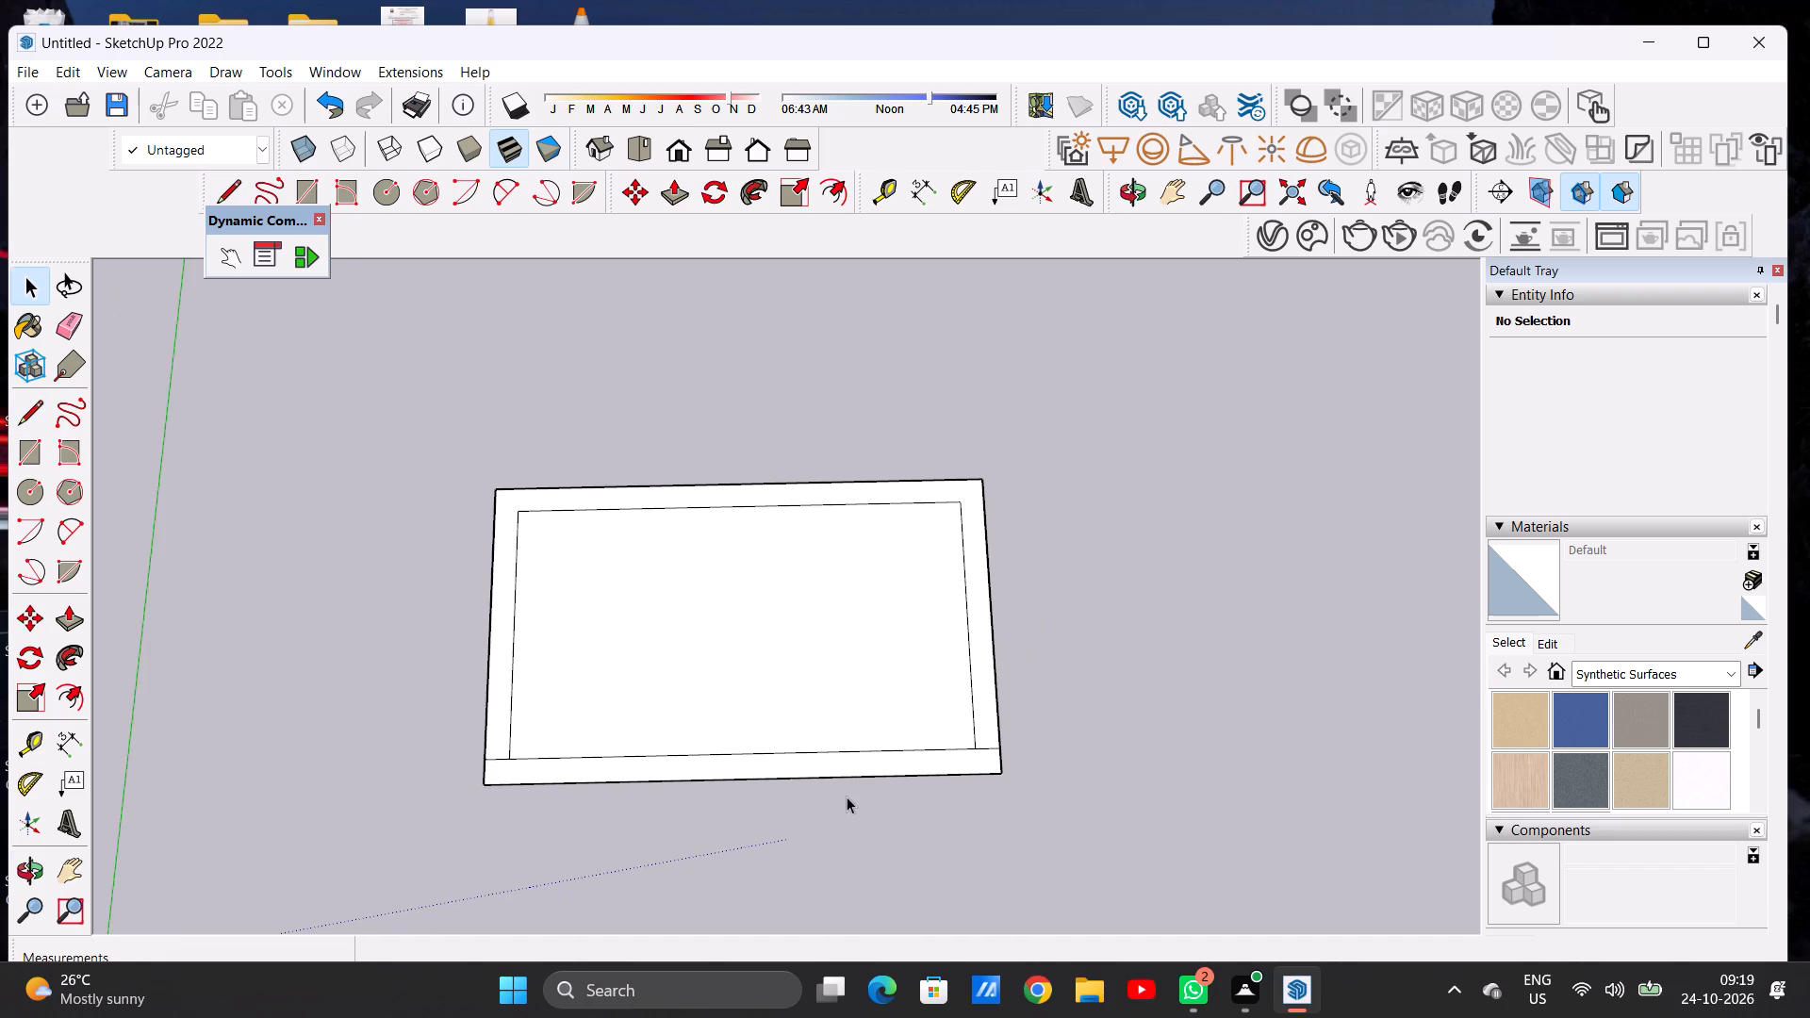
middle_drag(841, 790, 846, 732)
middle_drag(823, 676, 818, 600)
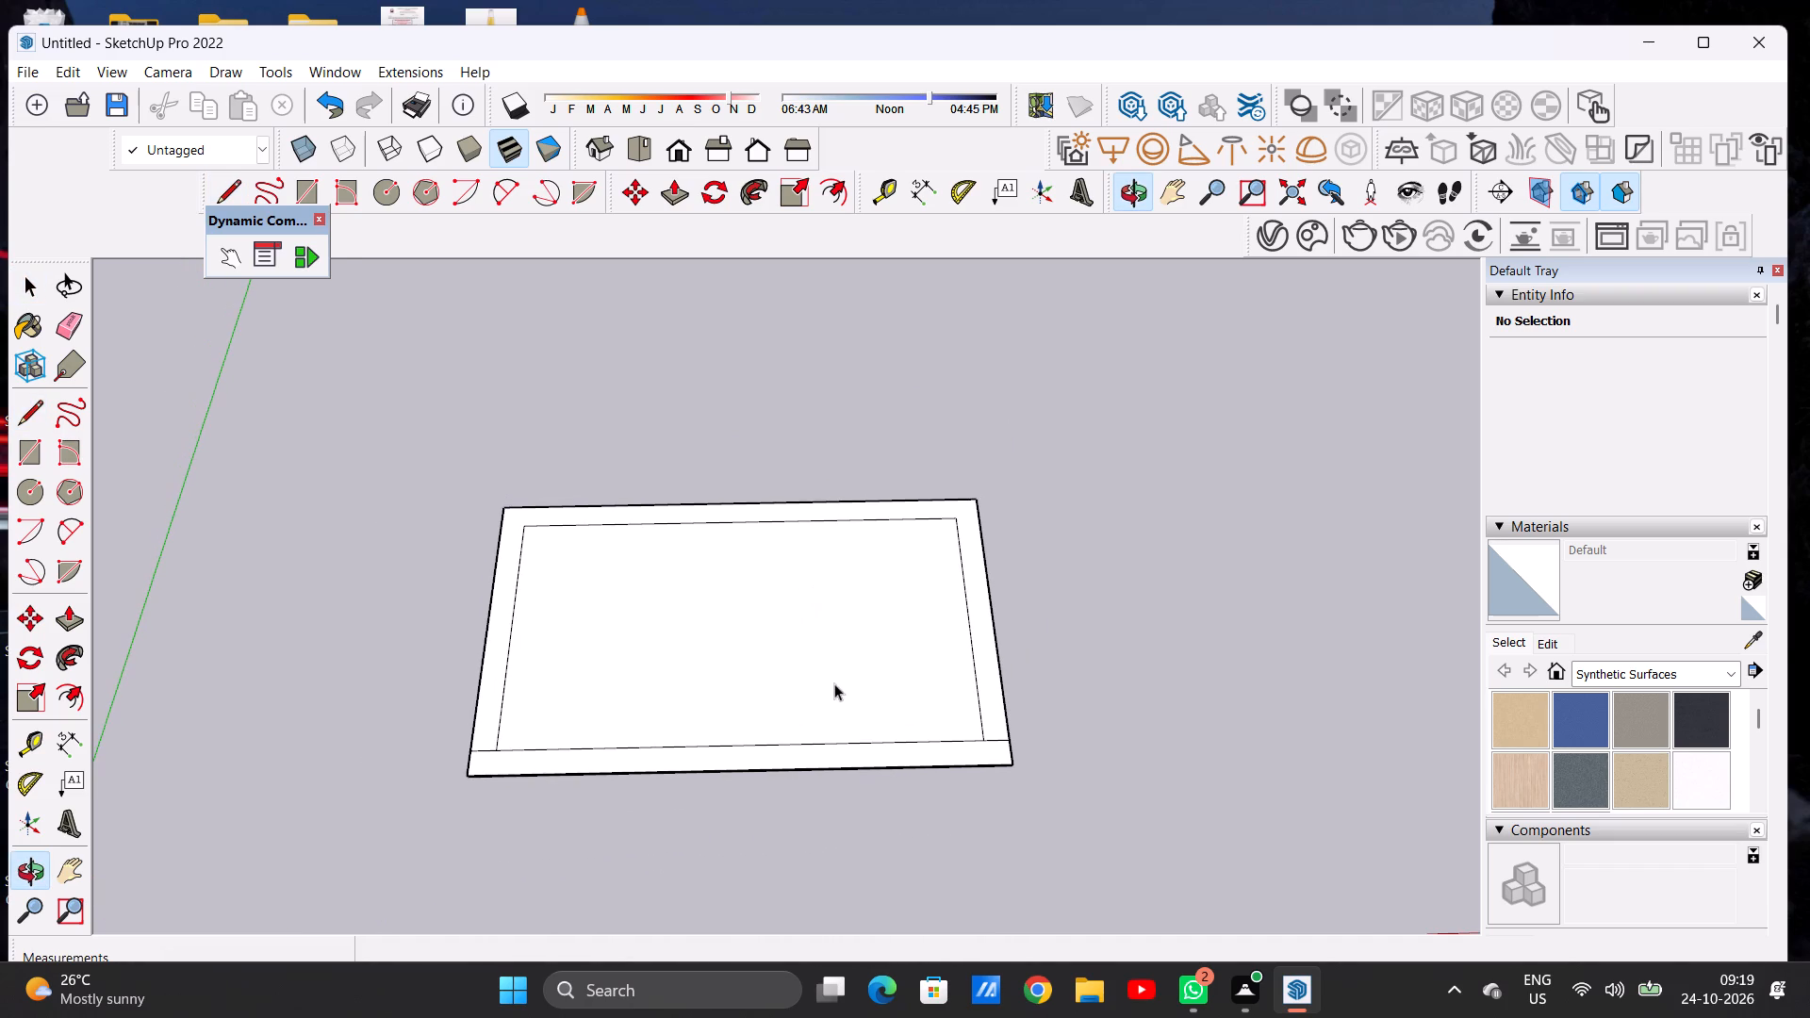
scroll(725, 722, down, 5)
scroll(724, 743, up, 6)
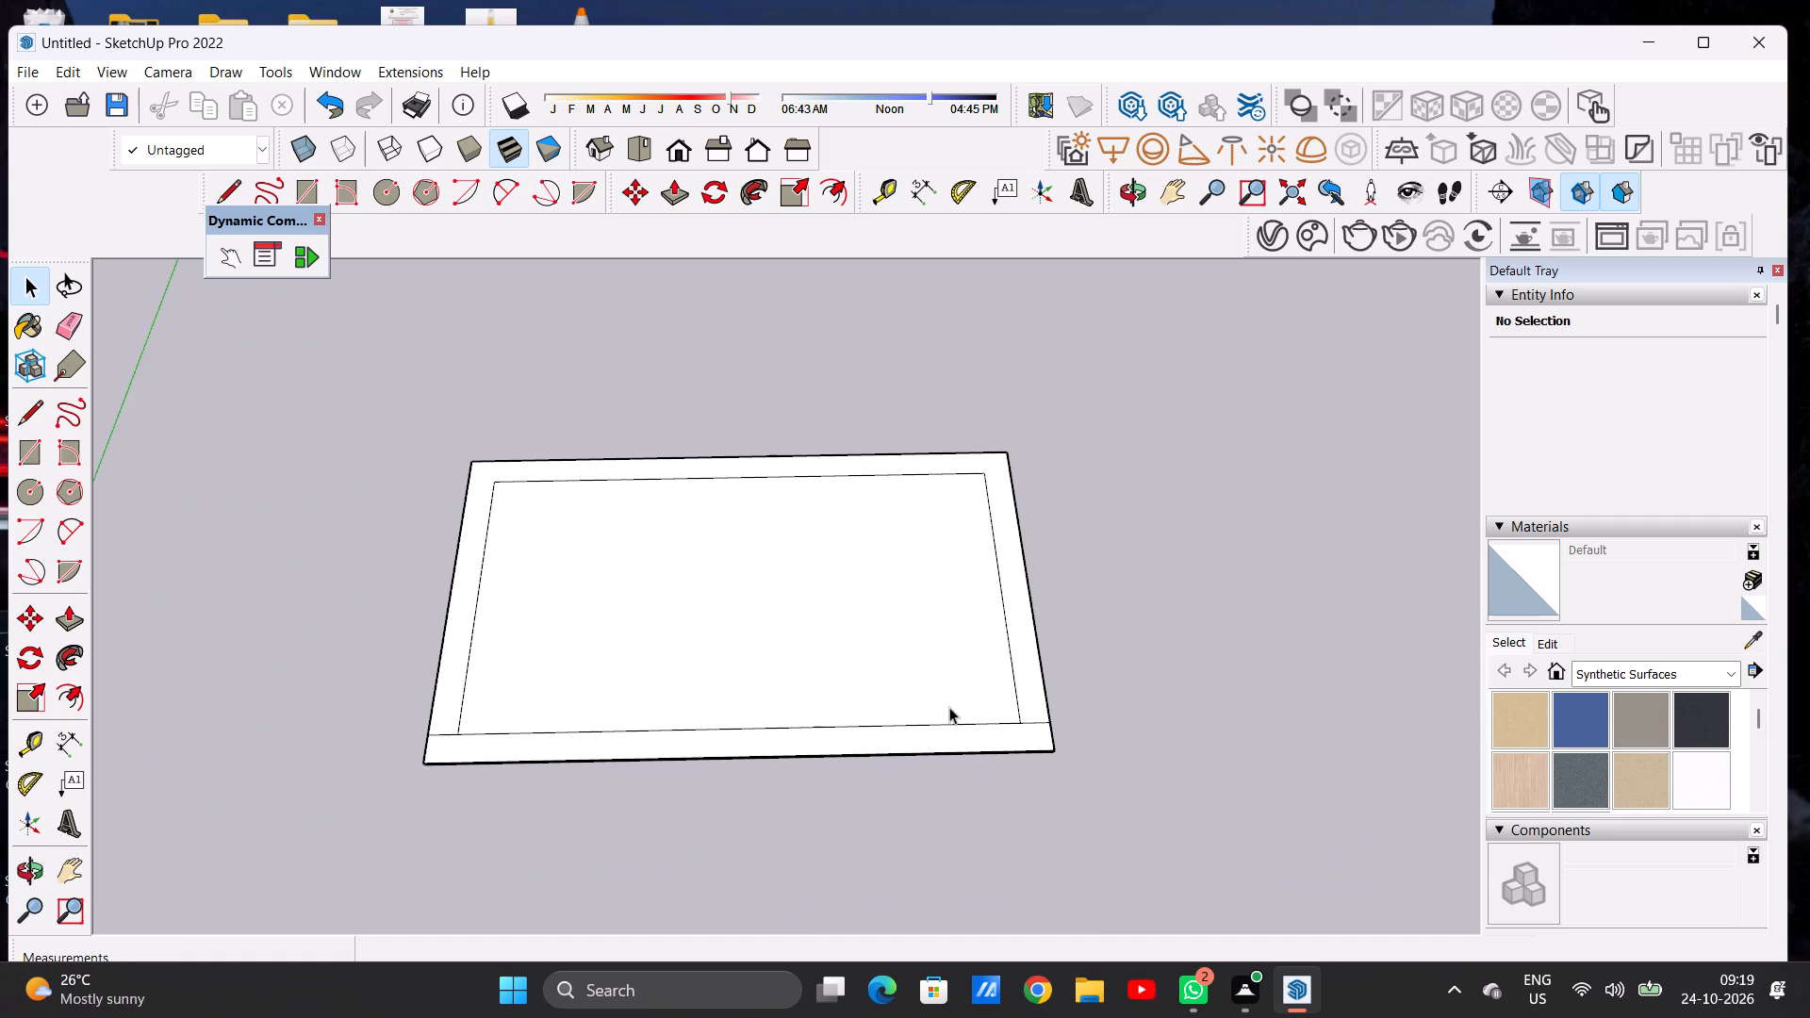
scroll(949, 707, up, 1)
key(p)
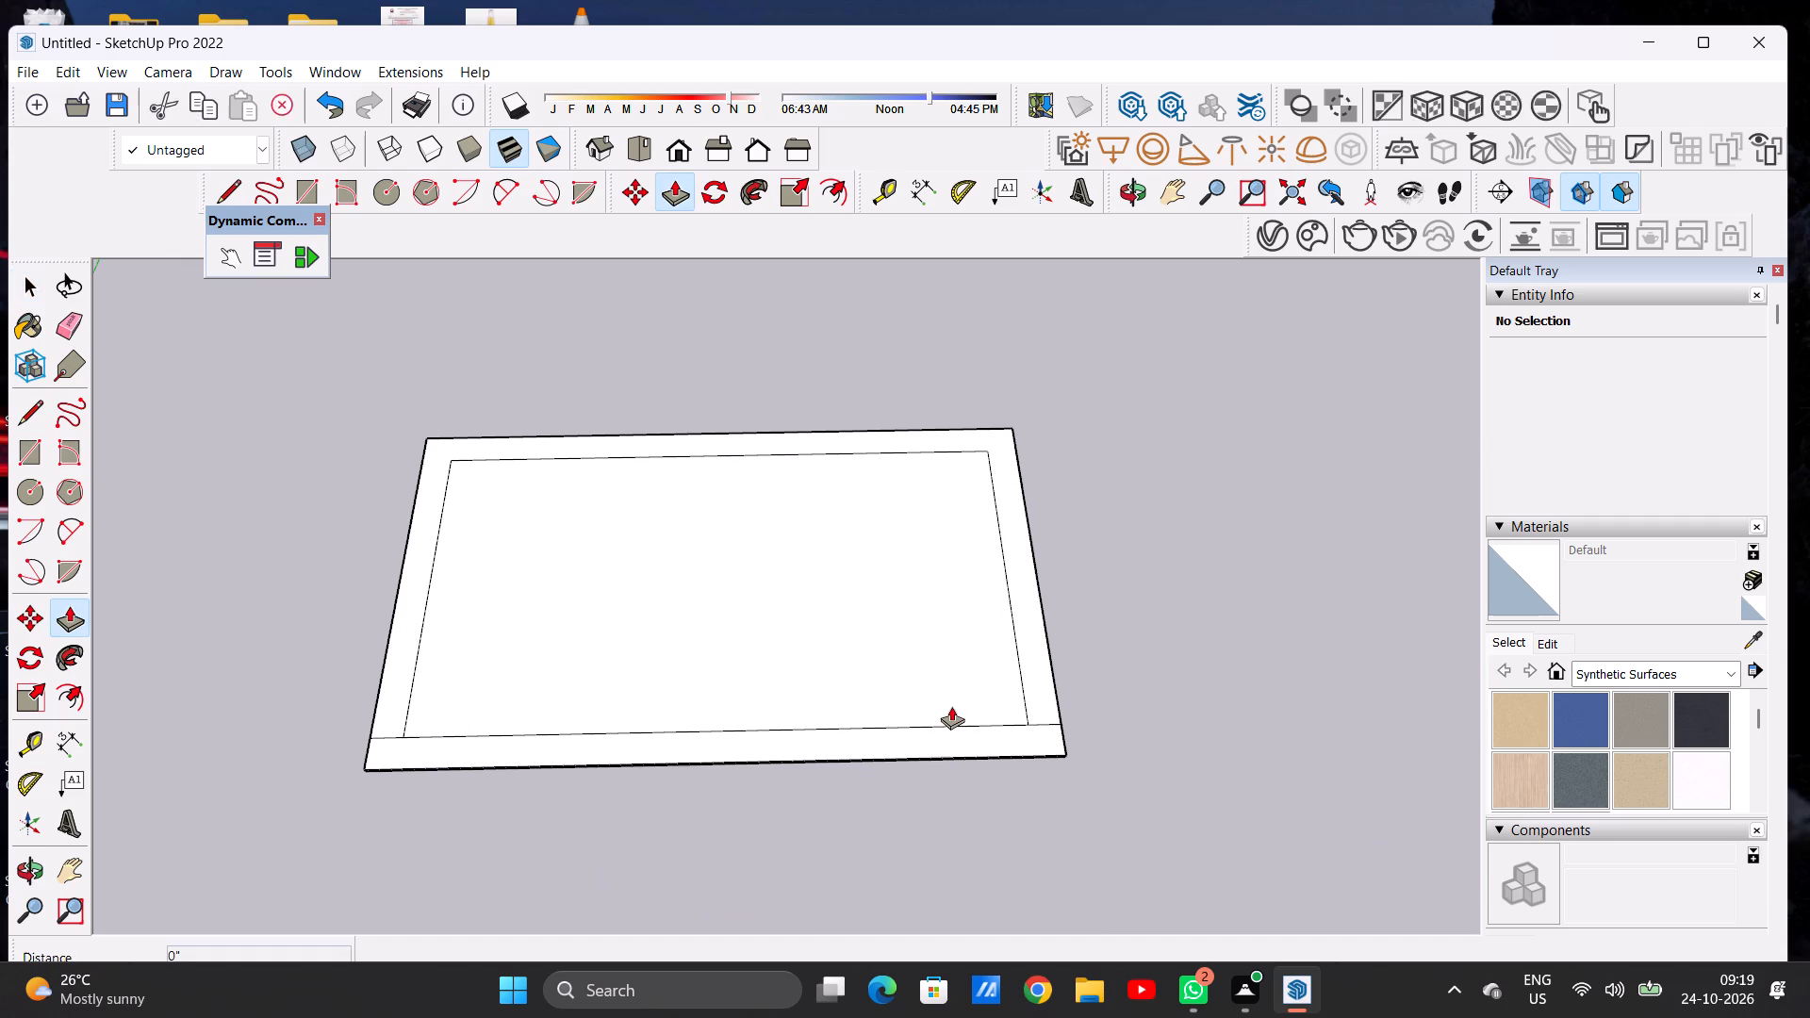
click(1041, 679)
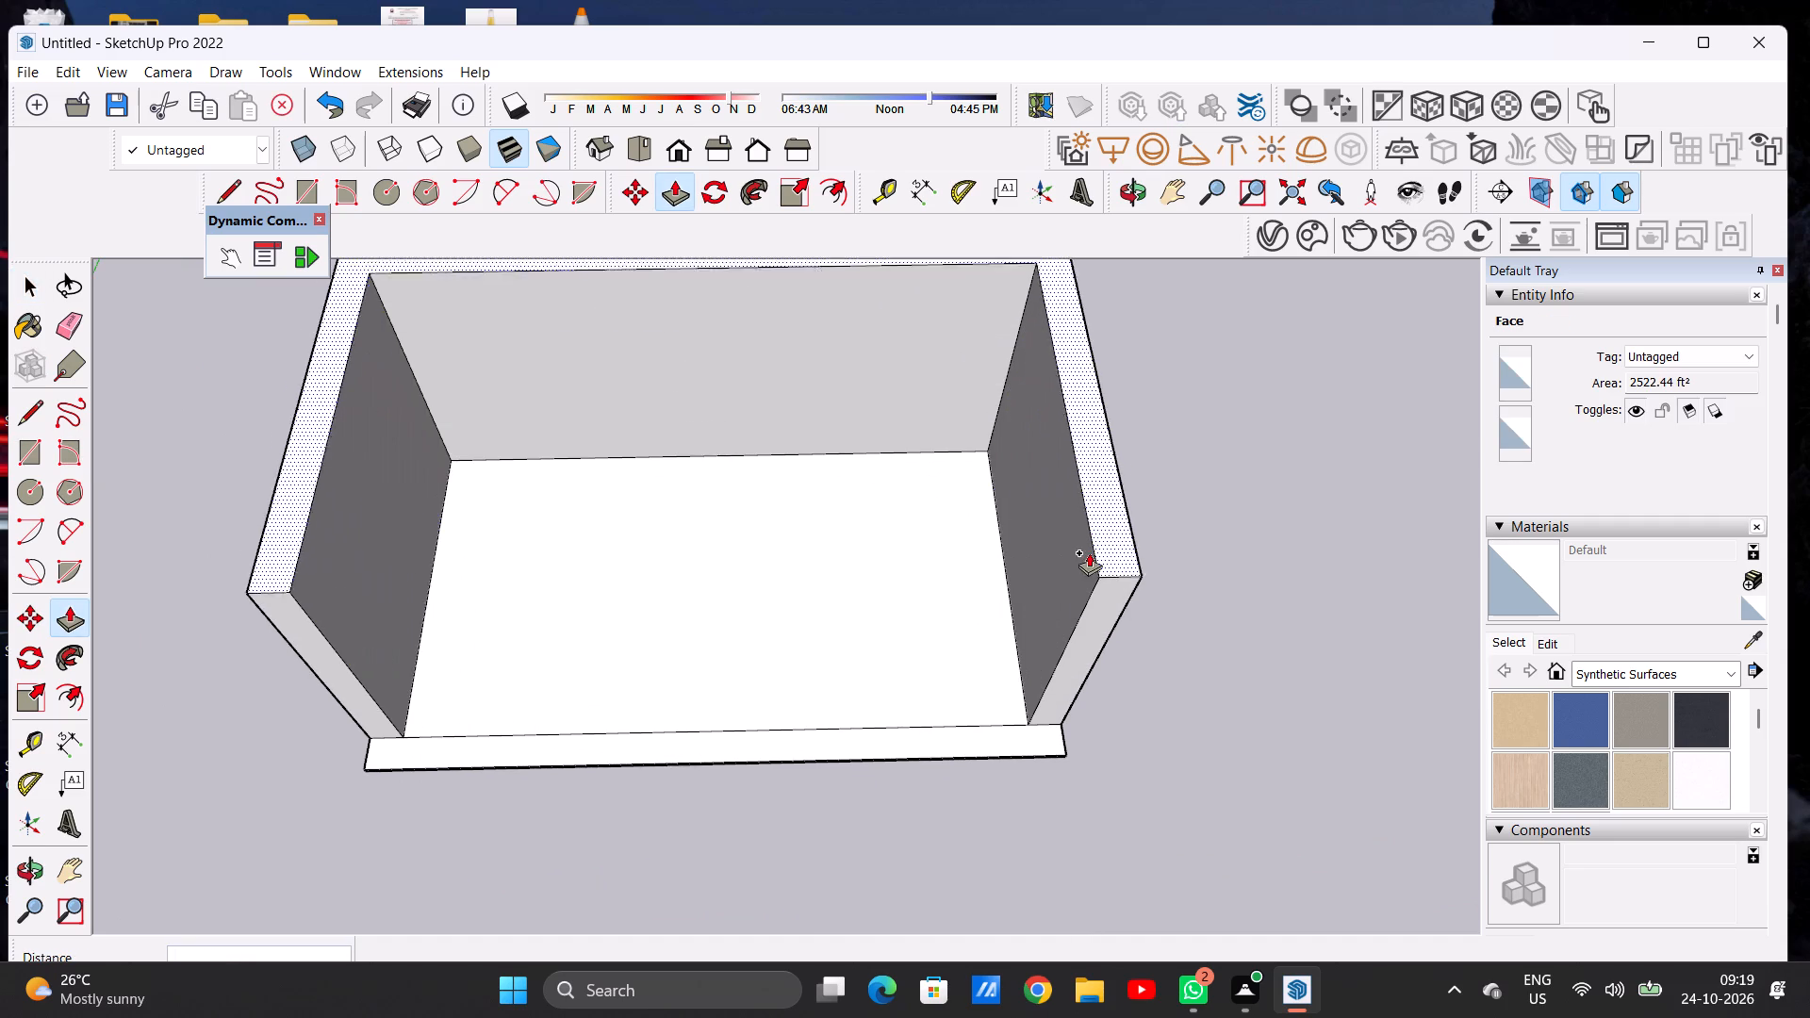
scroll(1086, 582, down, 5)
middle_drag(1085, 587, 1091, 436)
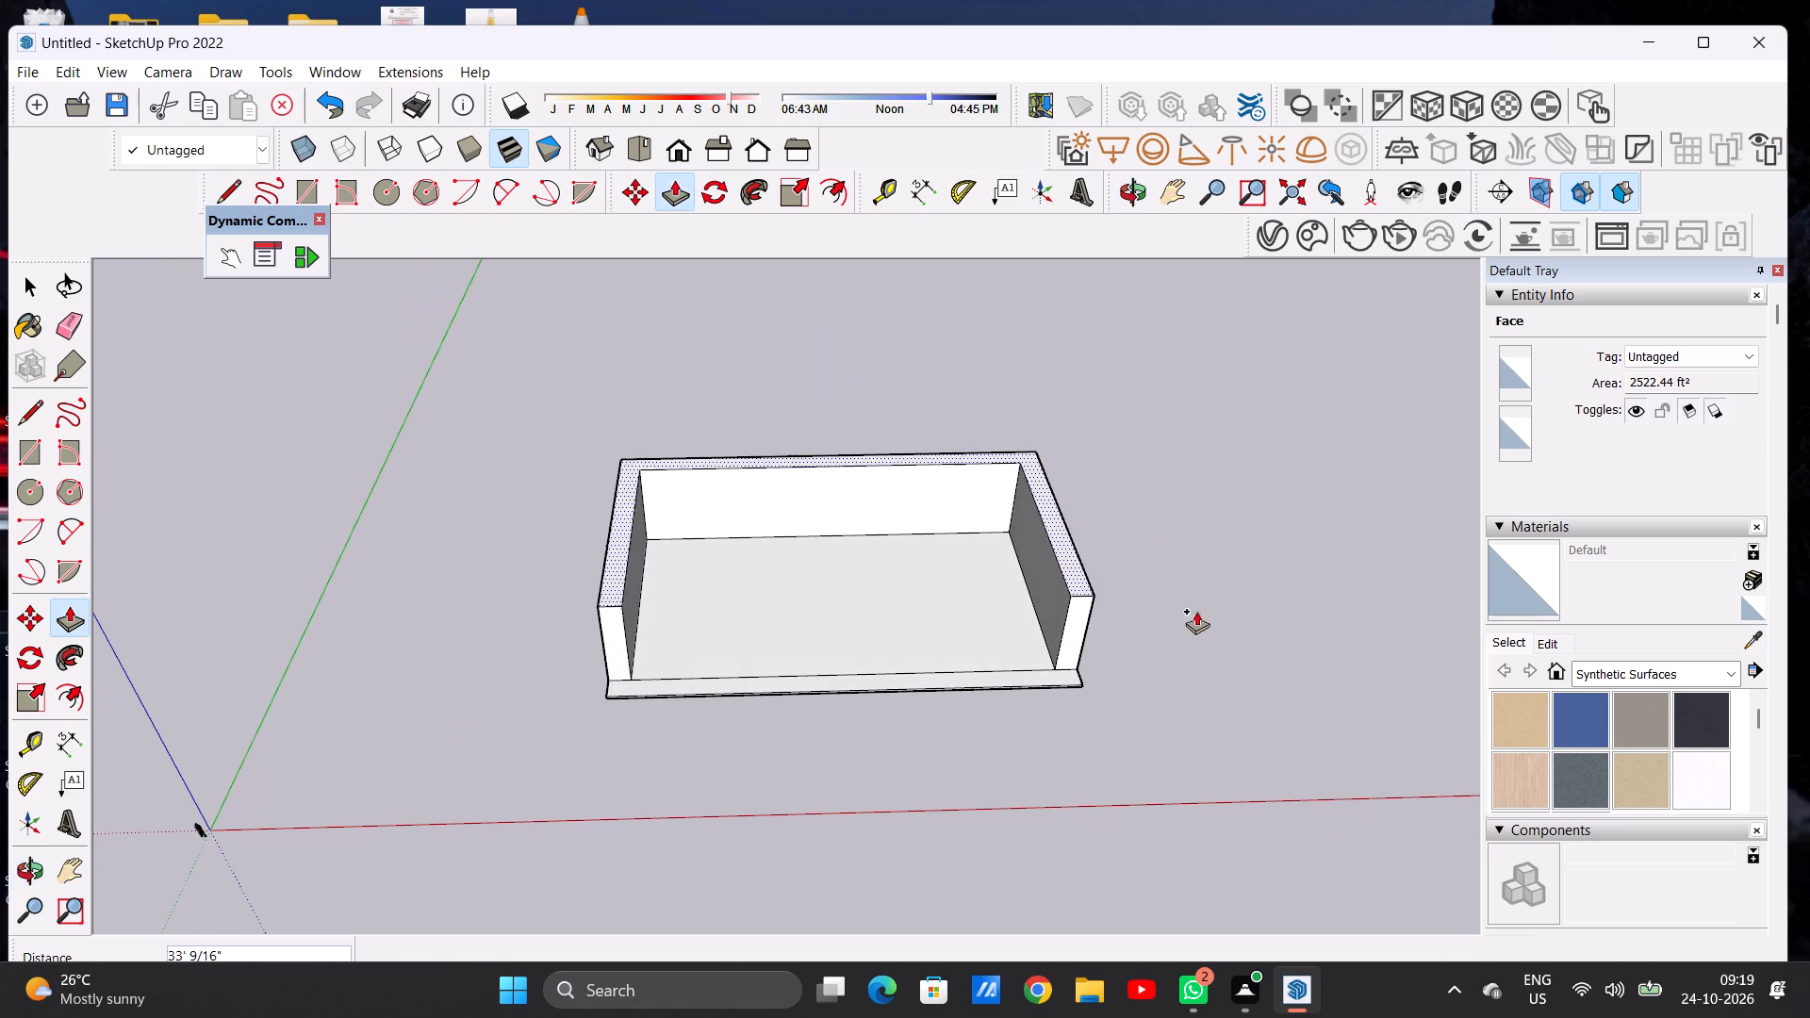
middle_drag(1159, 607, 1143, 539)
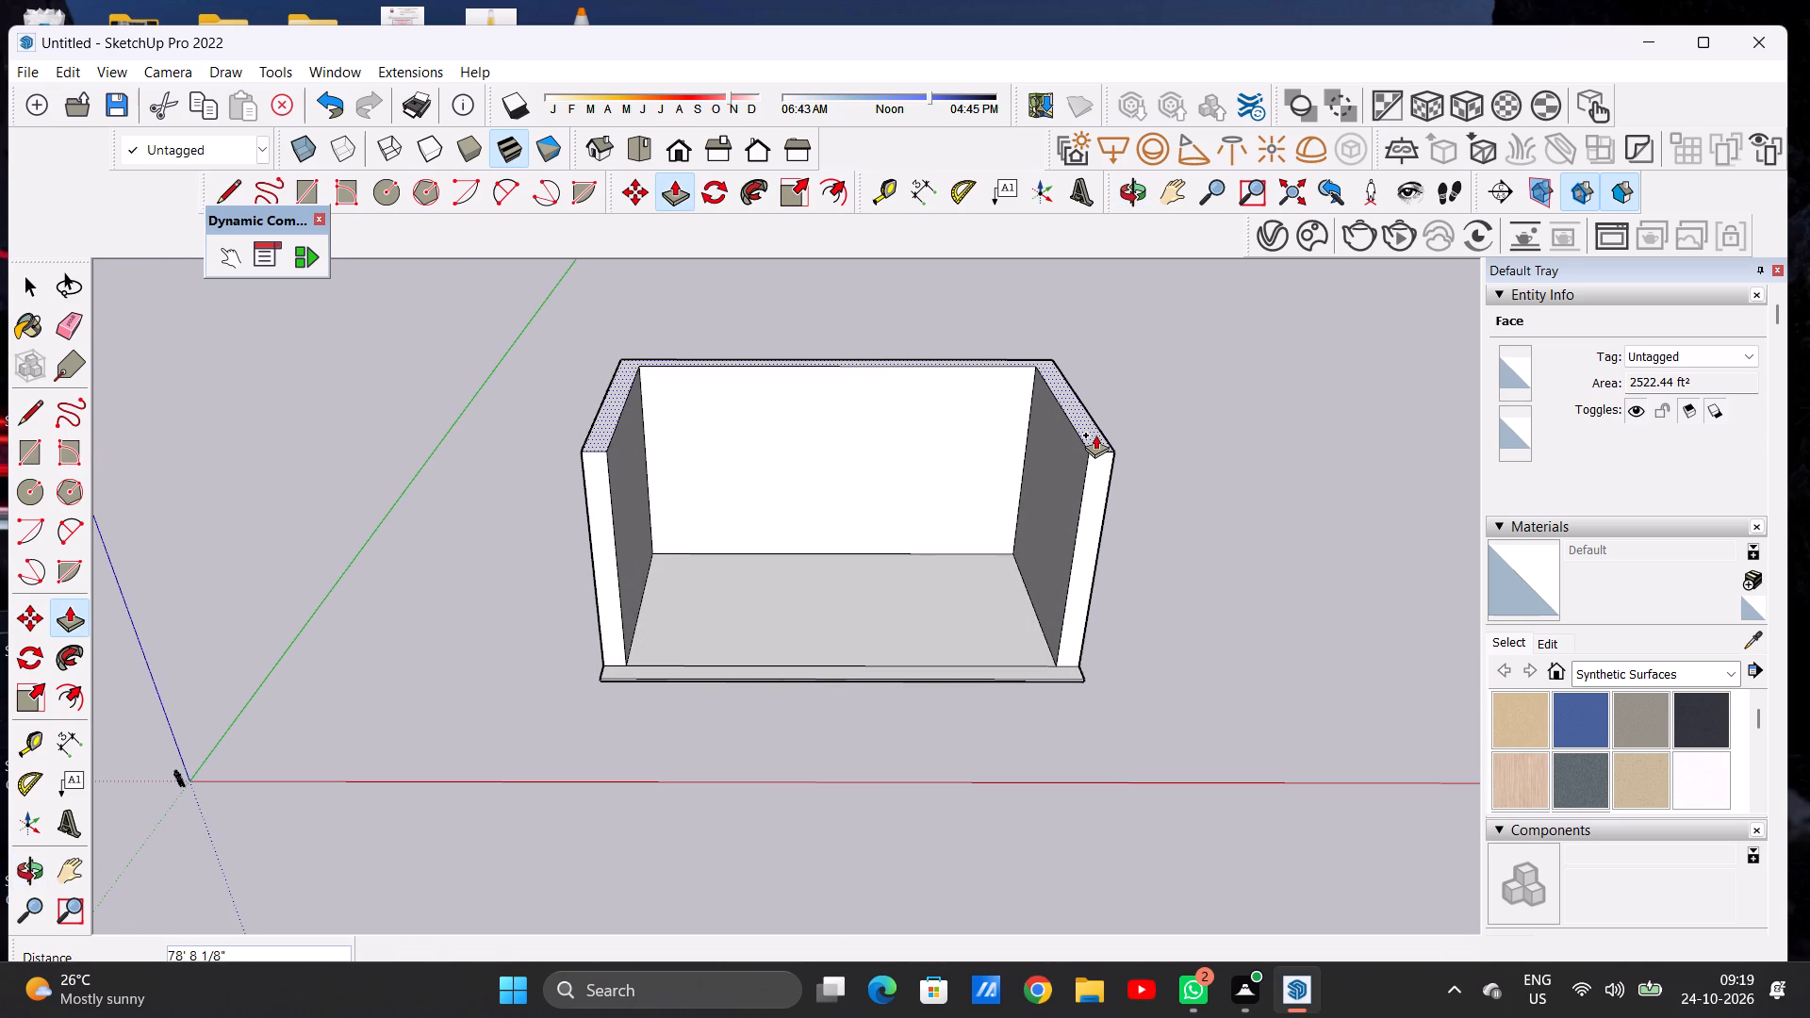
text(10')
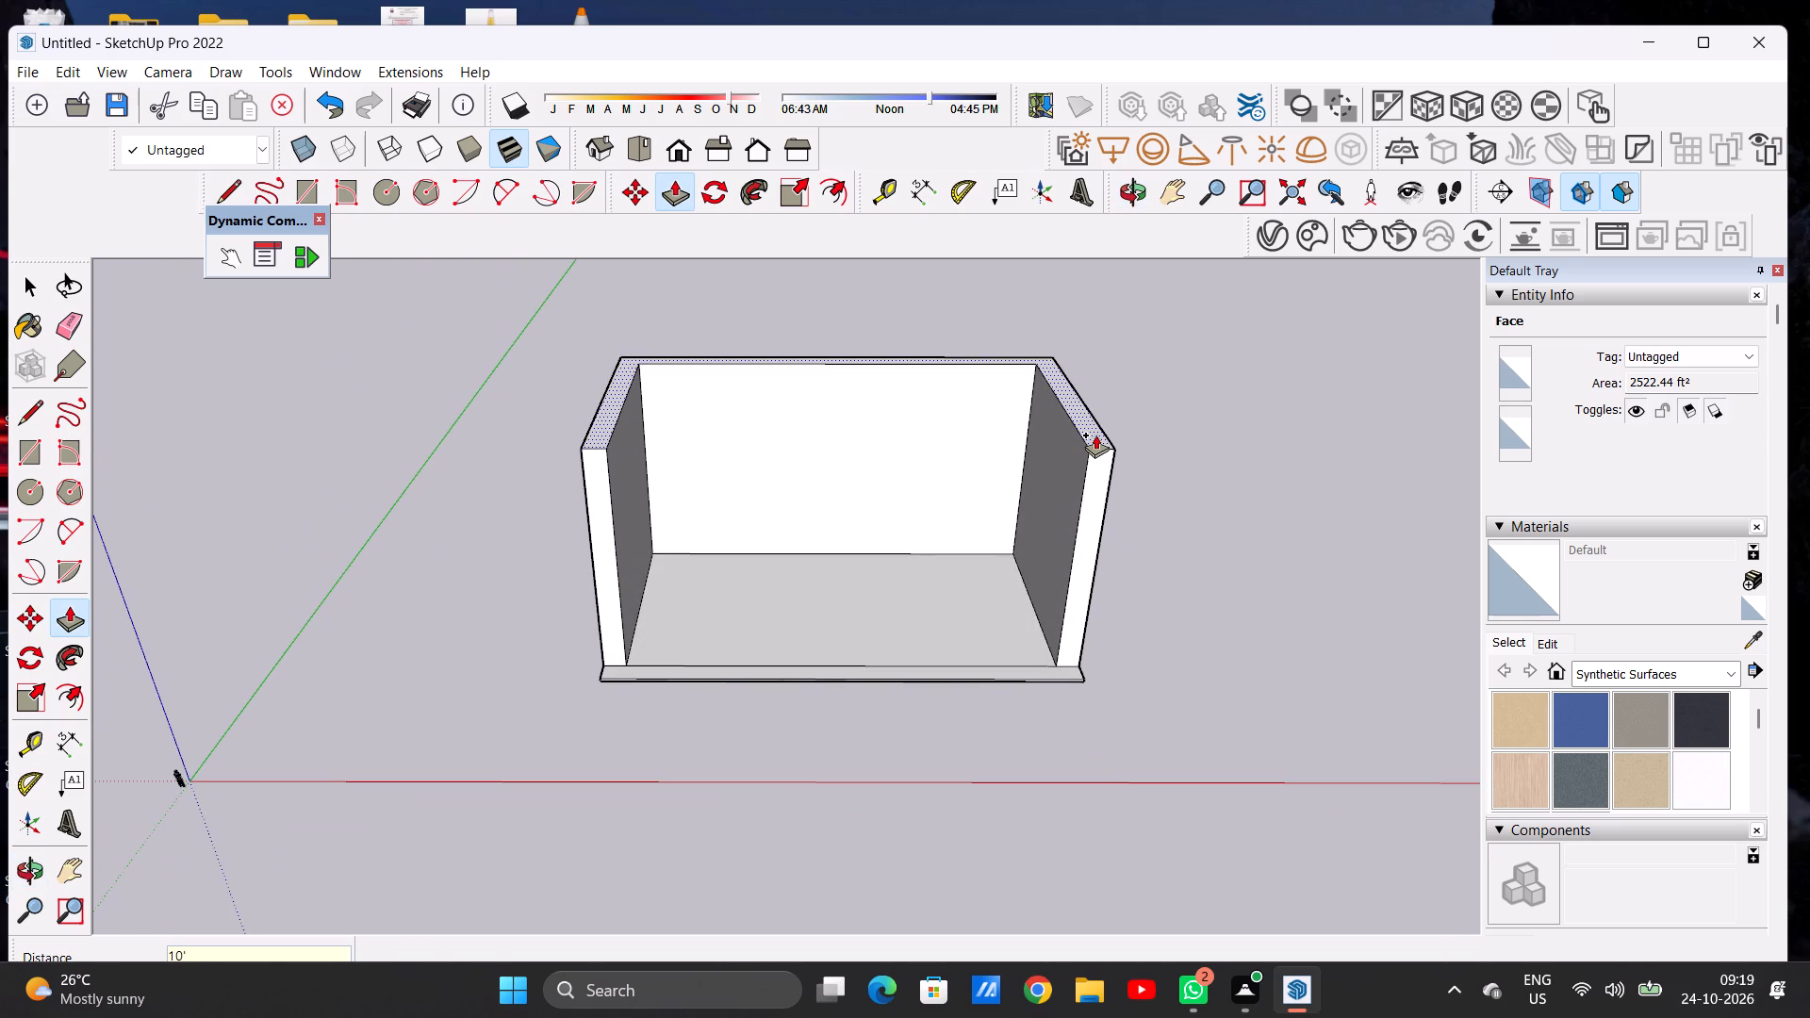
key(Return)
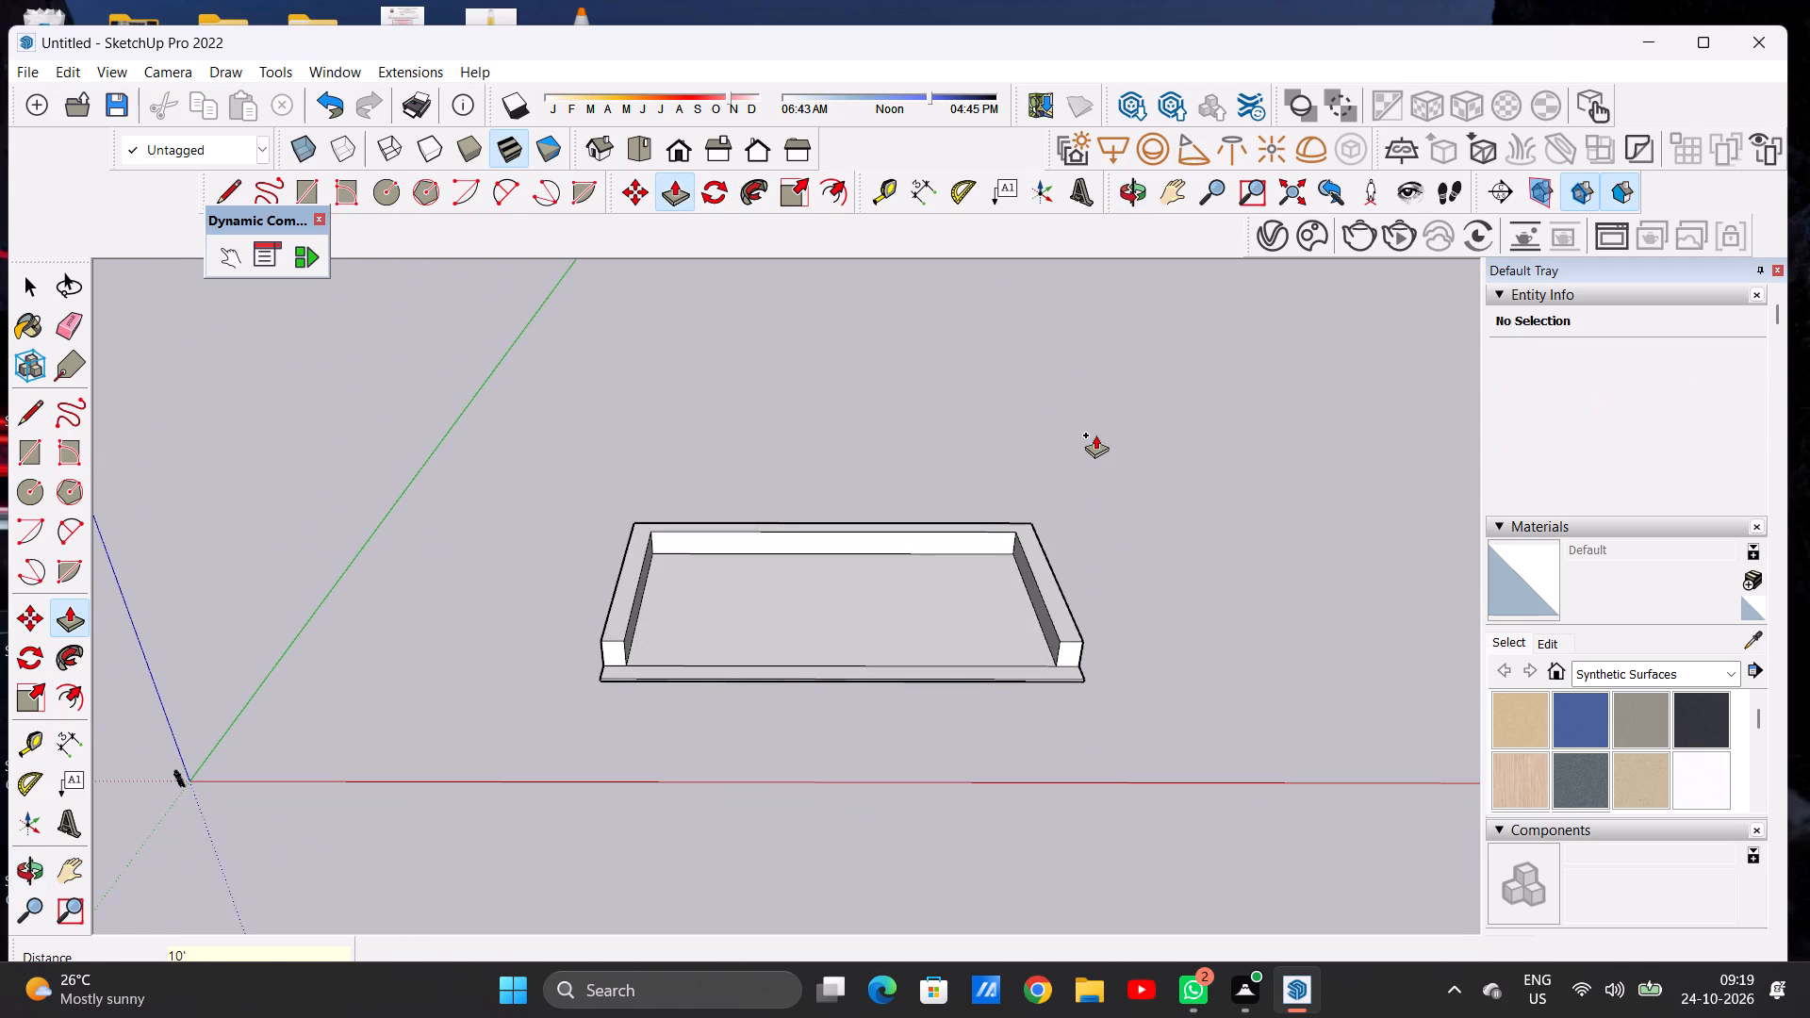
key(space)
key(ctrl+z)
Undo the two connecting lines and the inner offset rectangle on the slab's top face.
key(p)
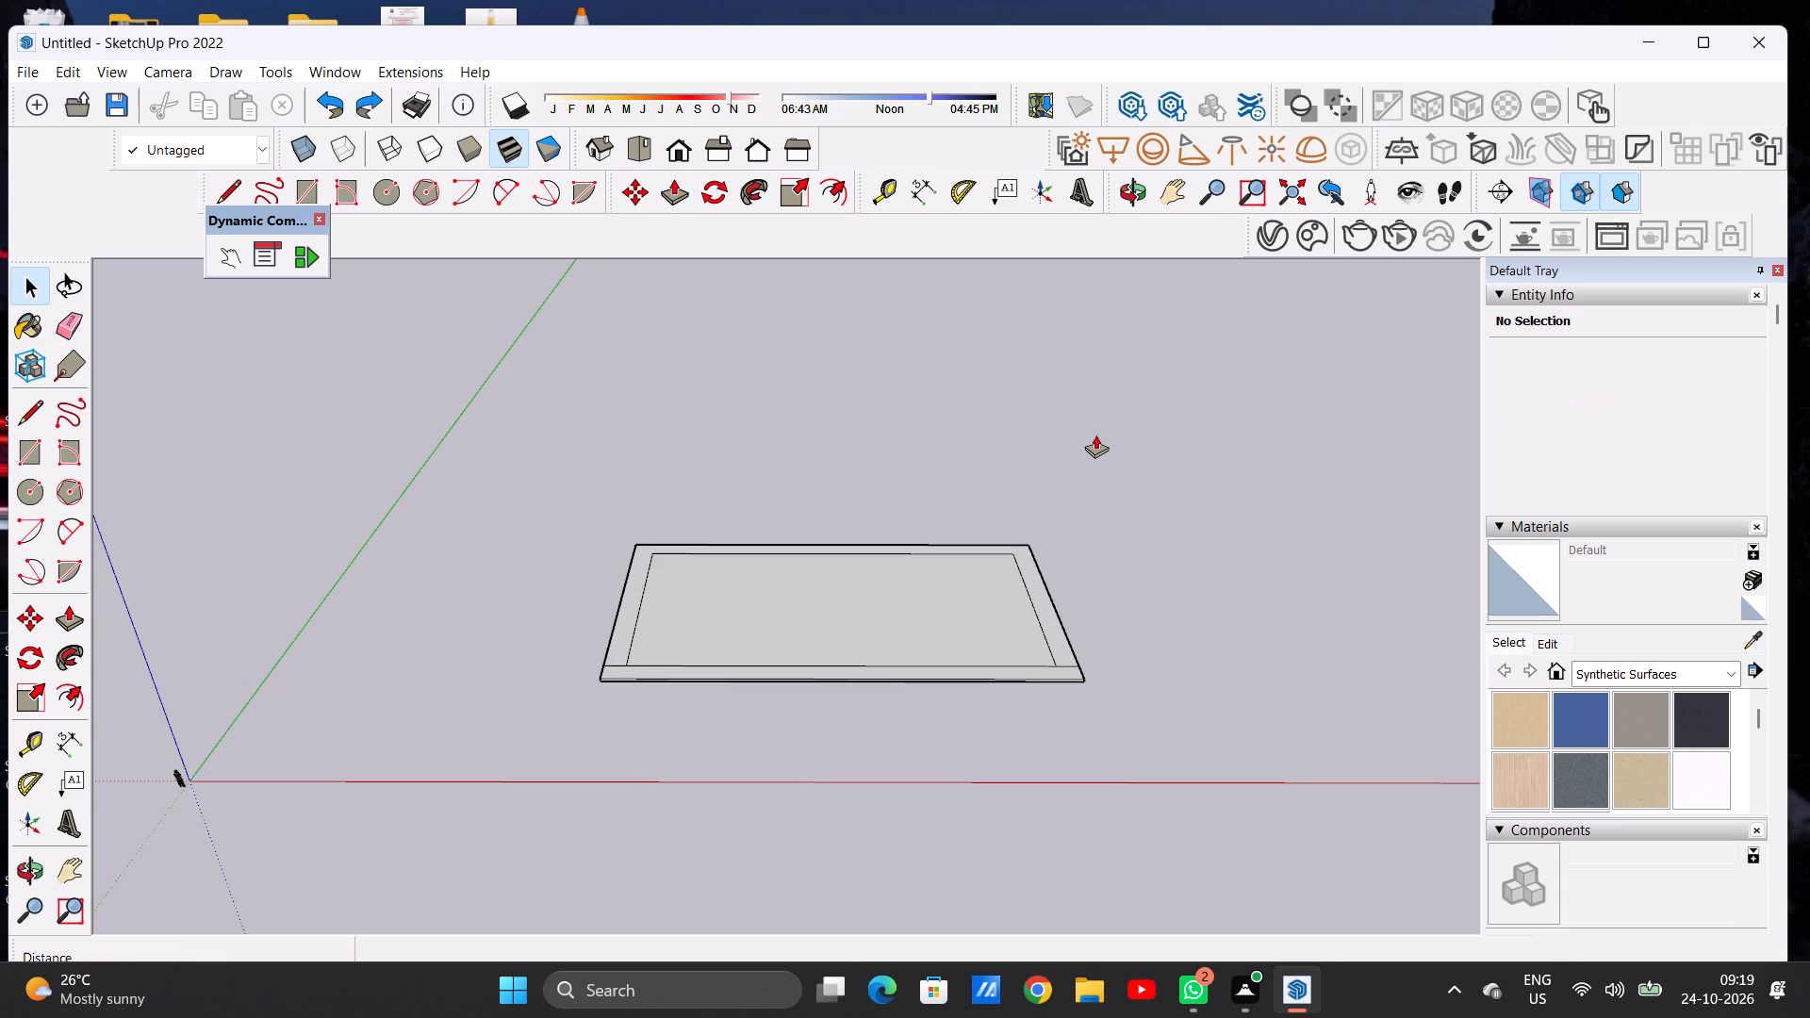
scroll(1078, 635, up, 6)
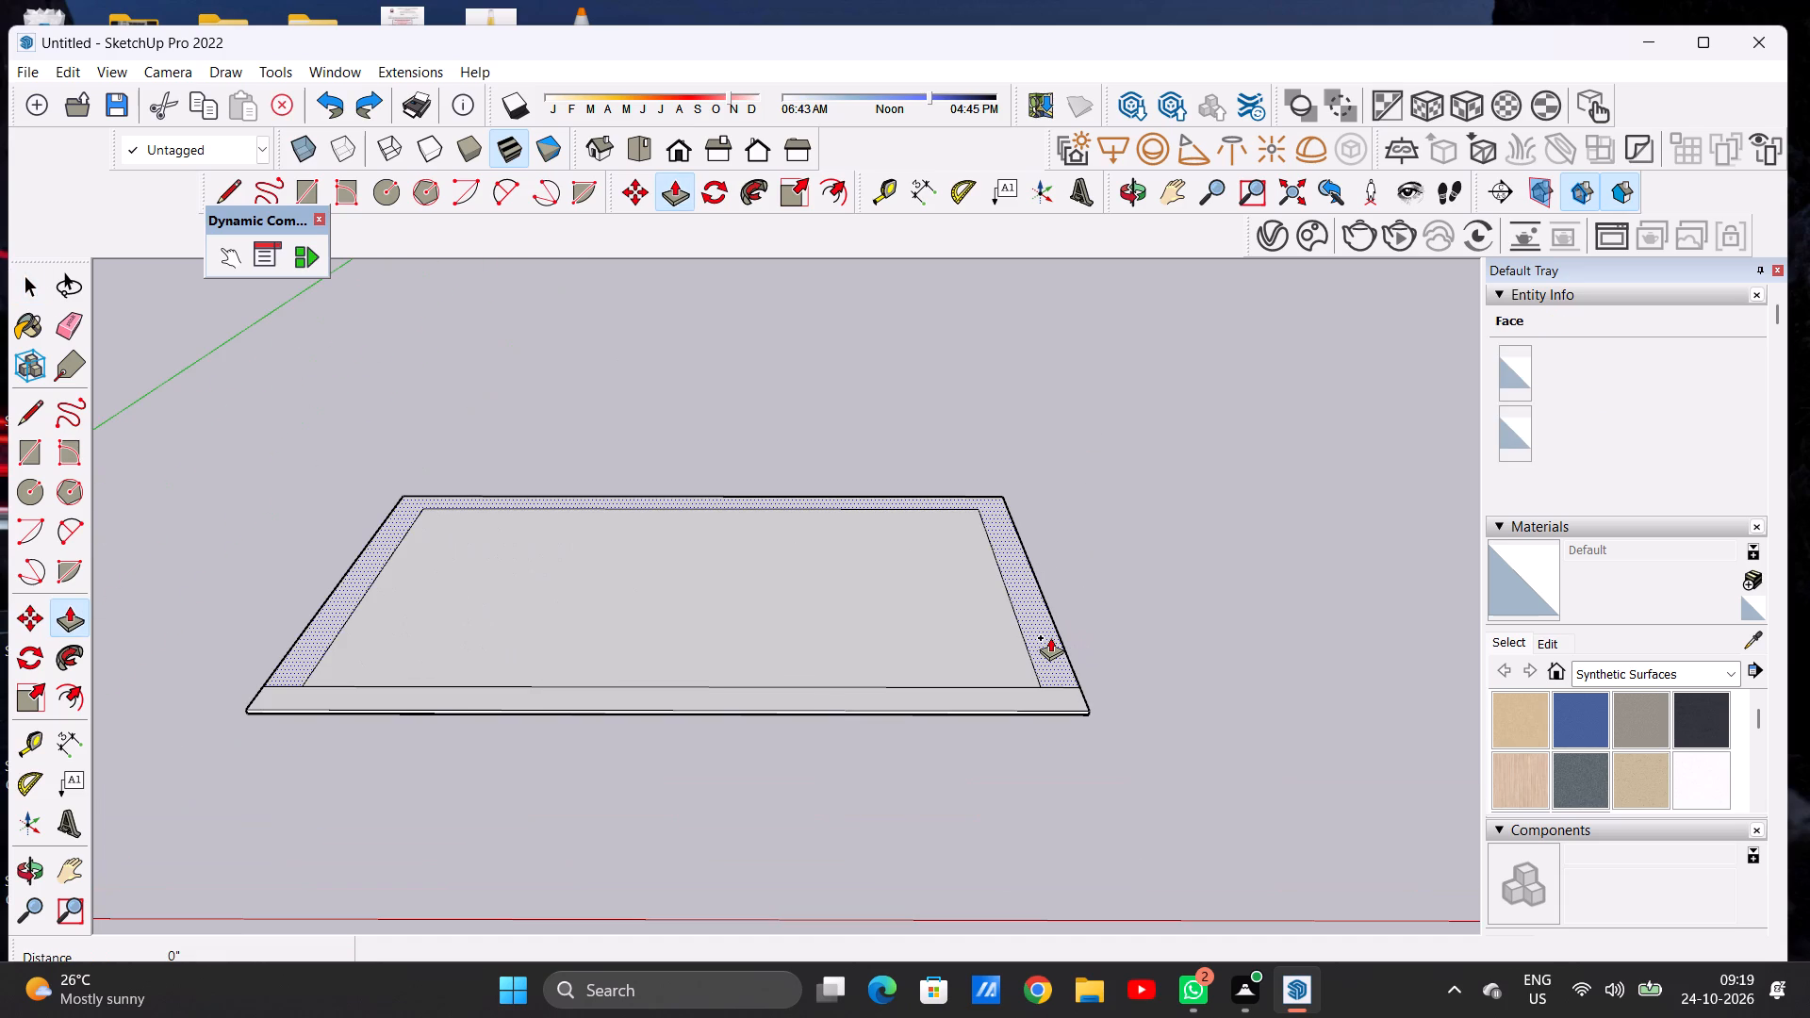
key(space)
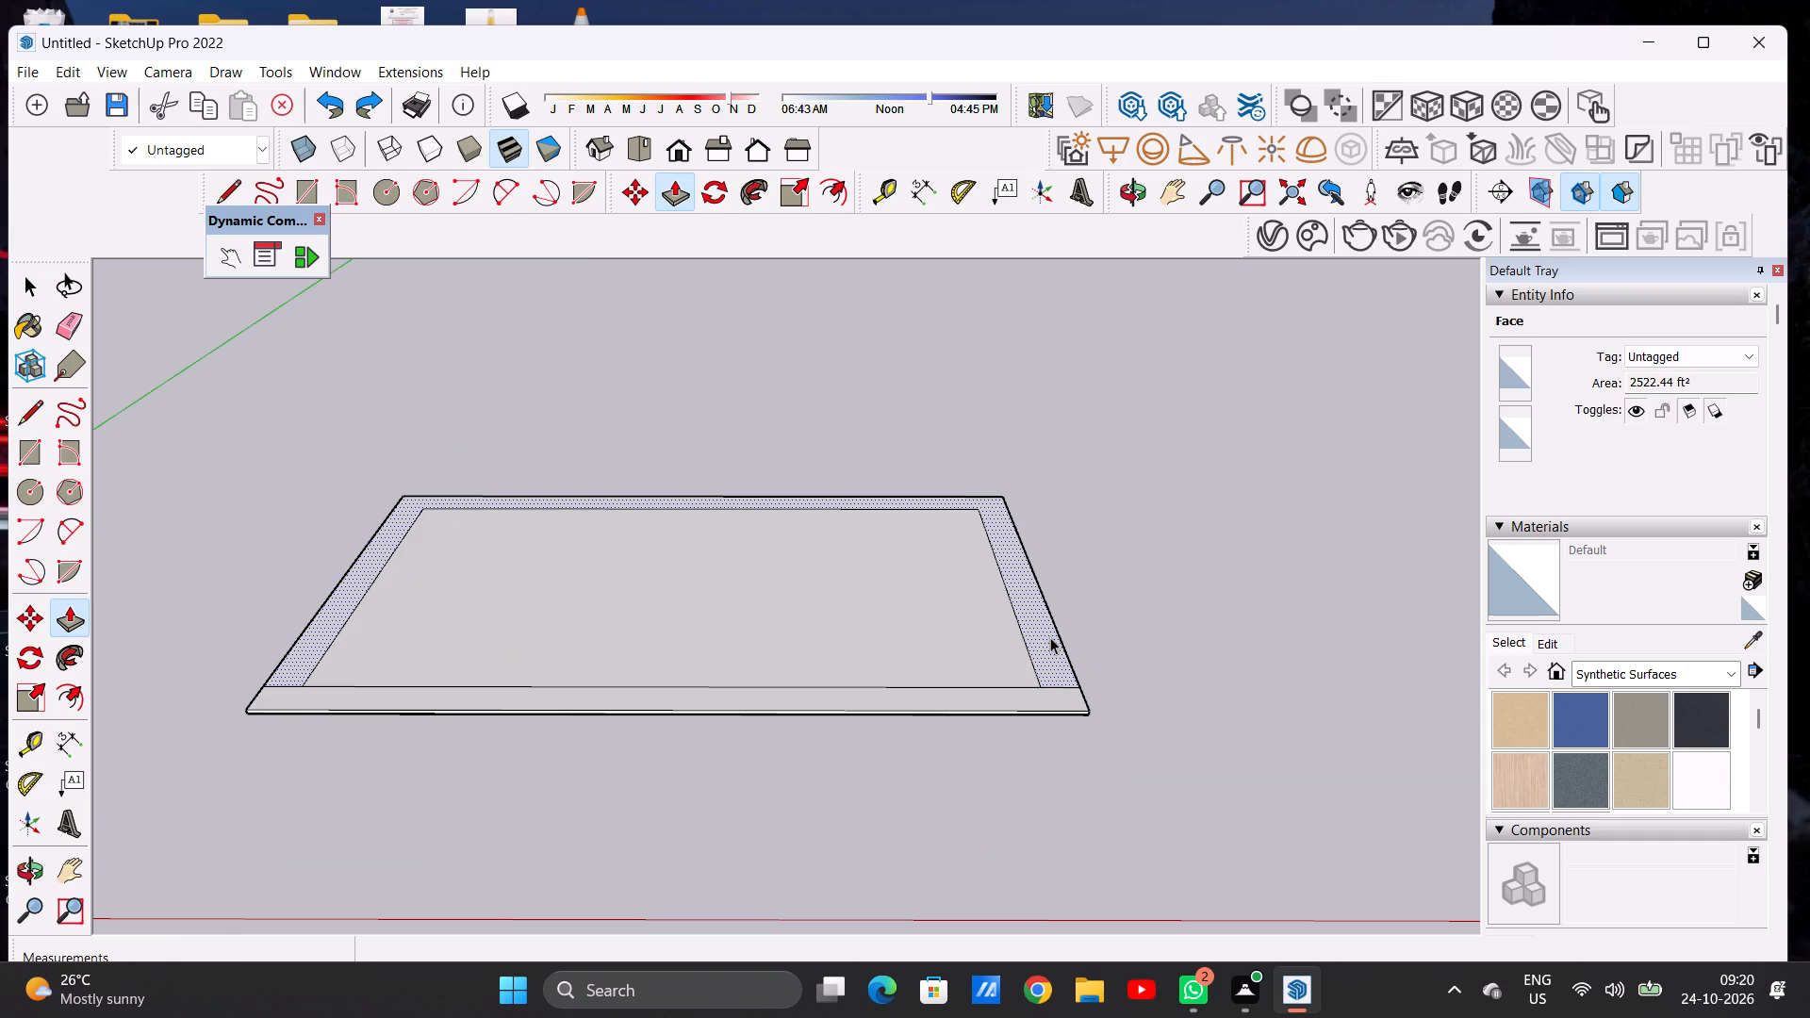
key(ctrl+z)
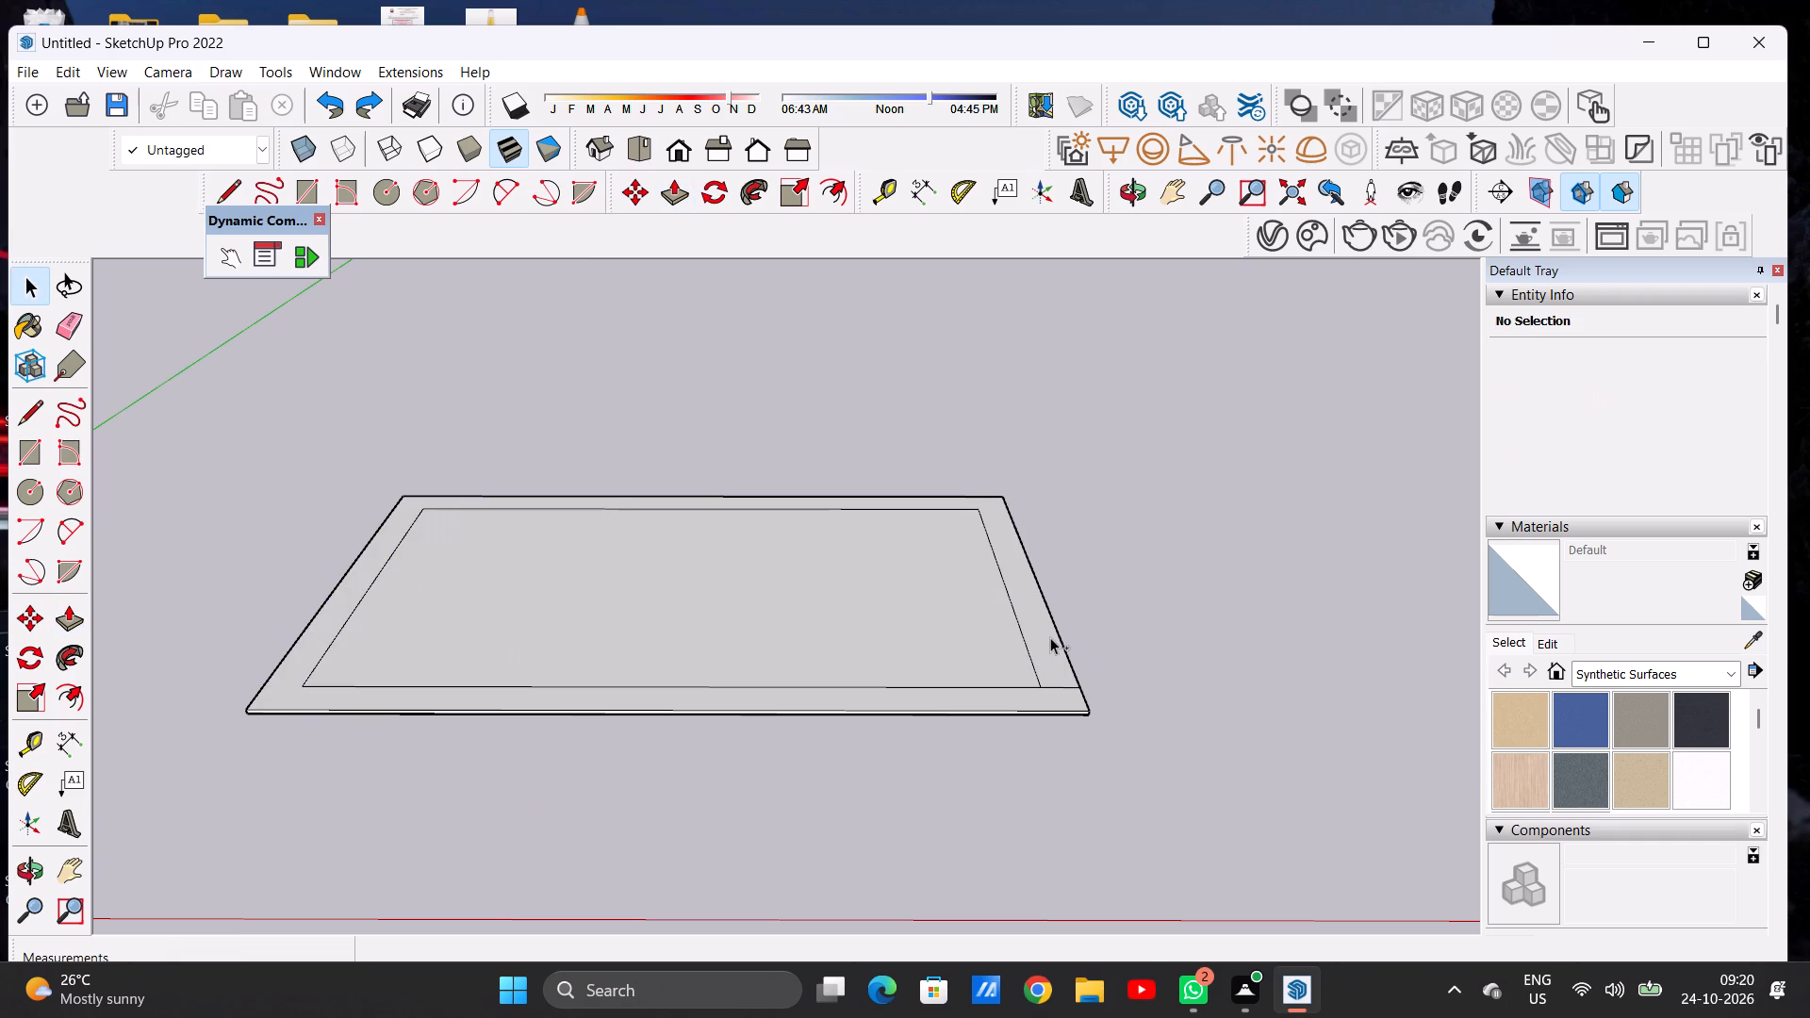
key(ctrl+z)
key(ctrl+z)
Push/Pull the slab's plain top face upward freehand to make the base visibly thicker.
key(p)
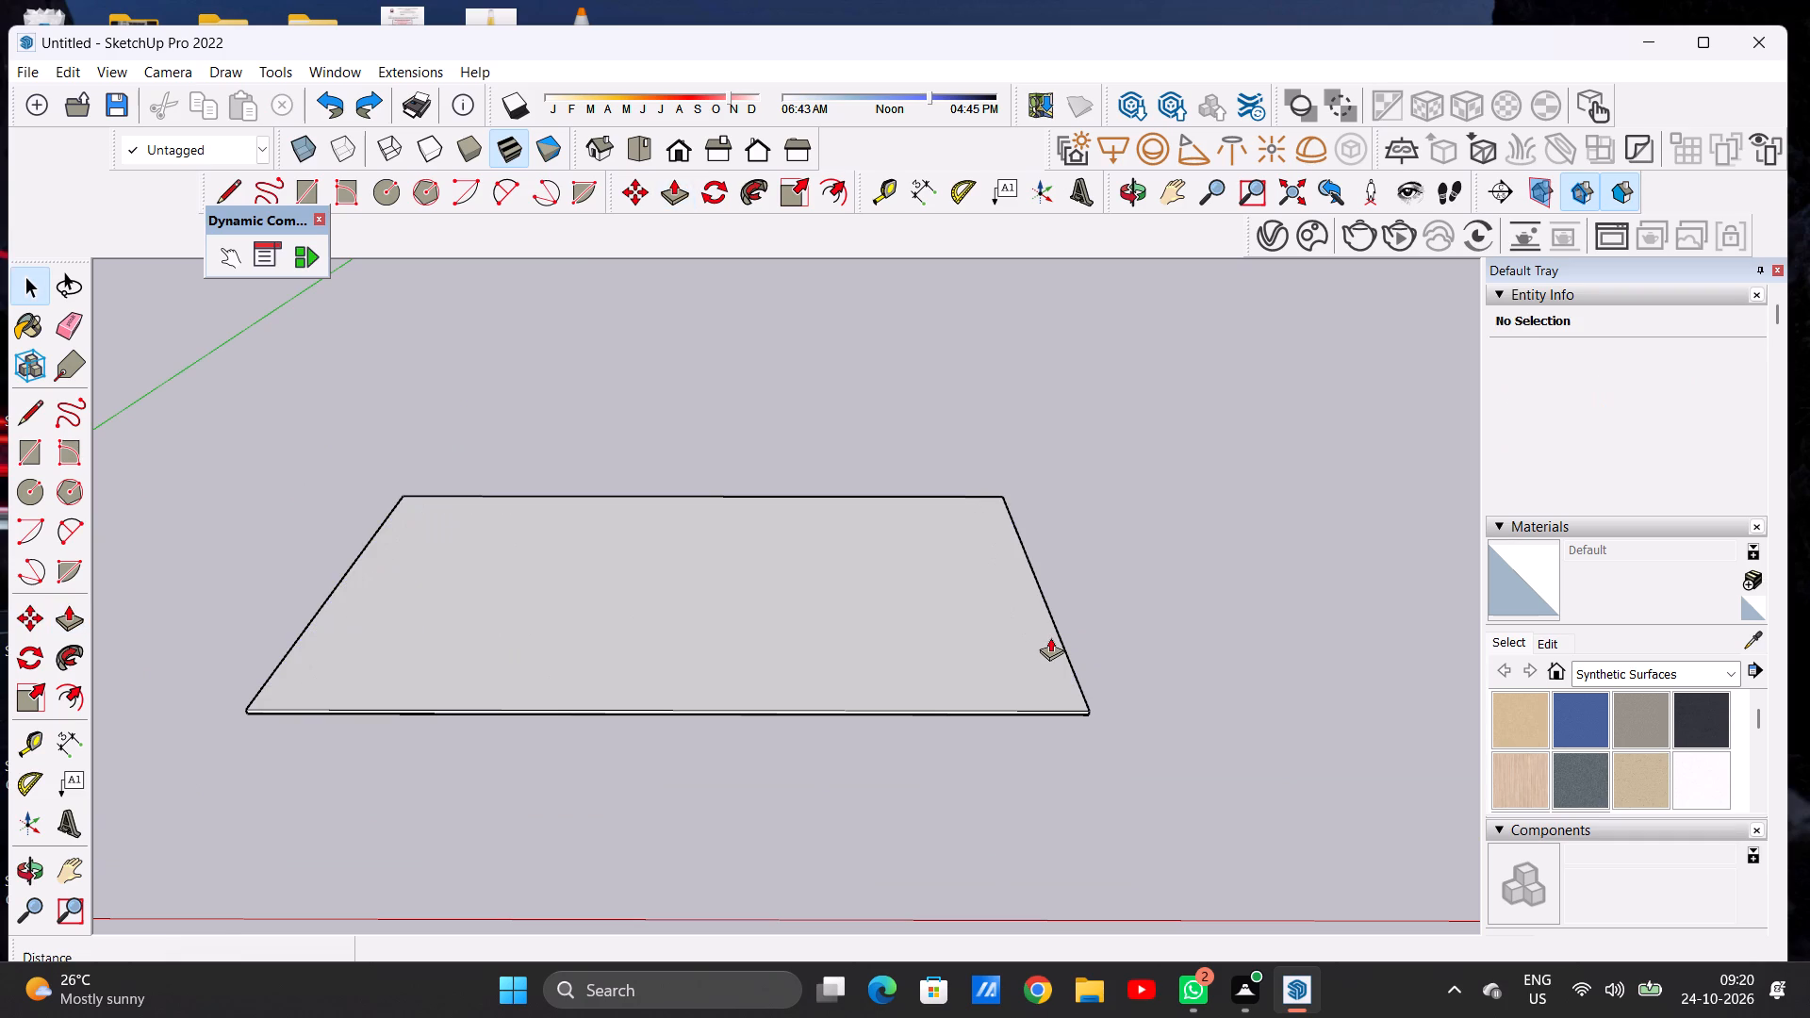
click(1044, 687)
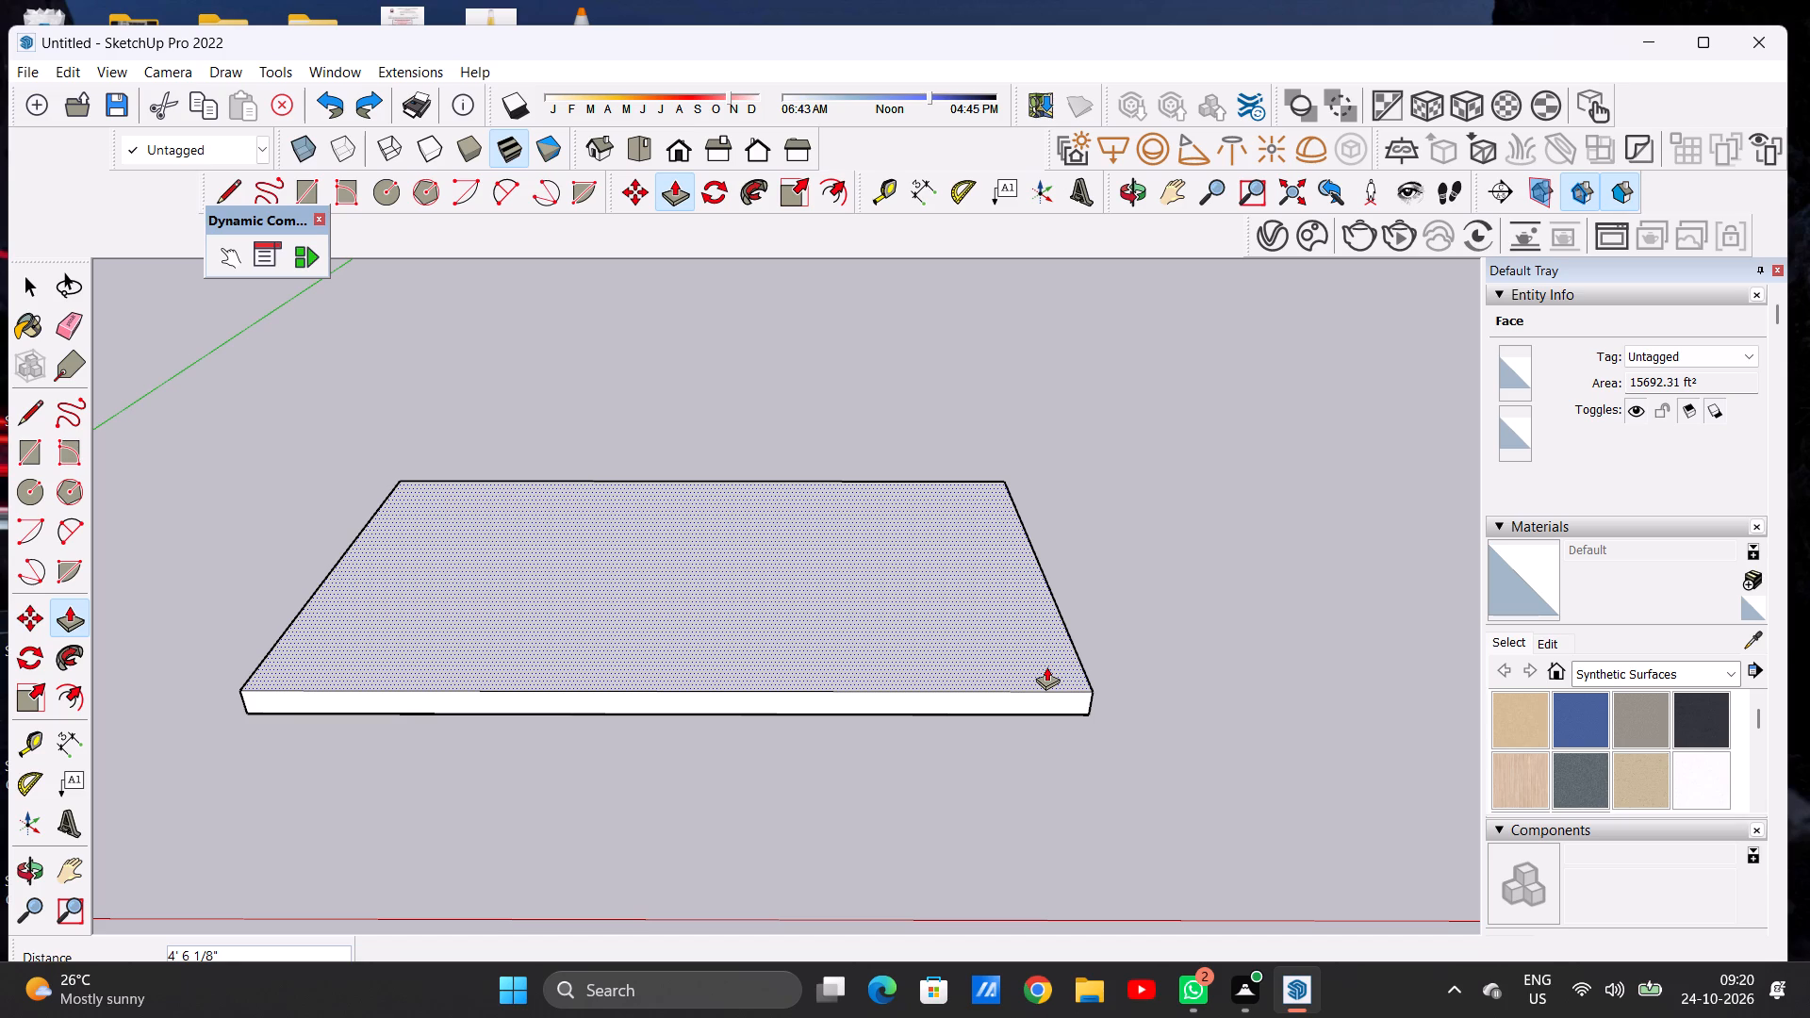
click(1050, 664)
key(space)
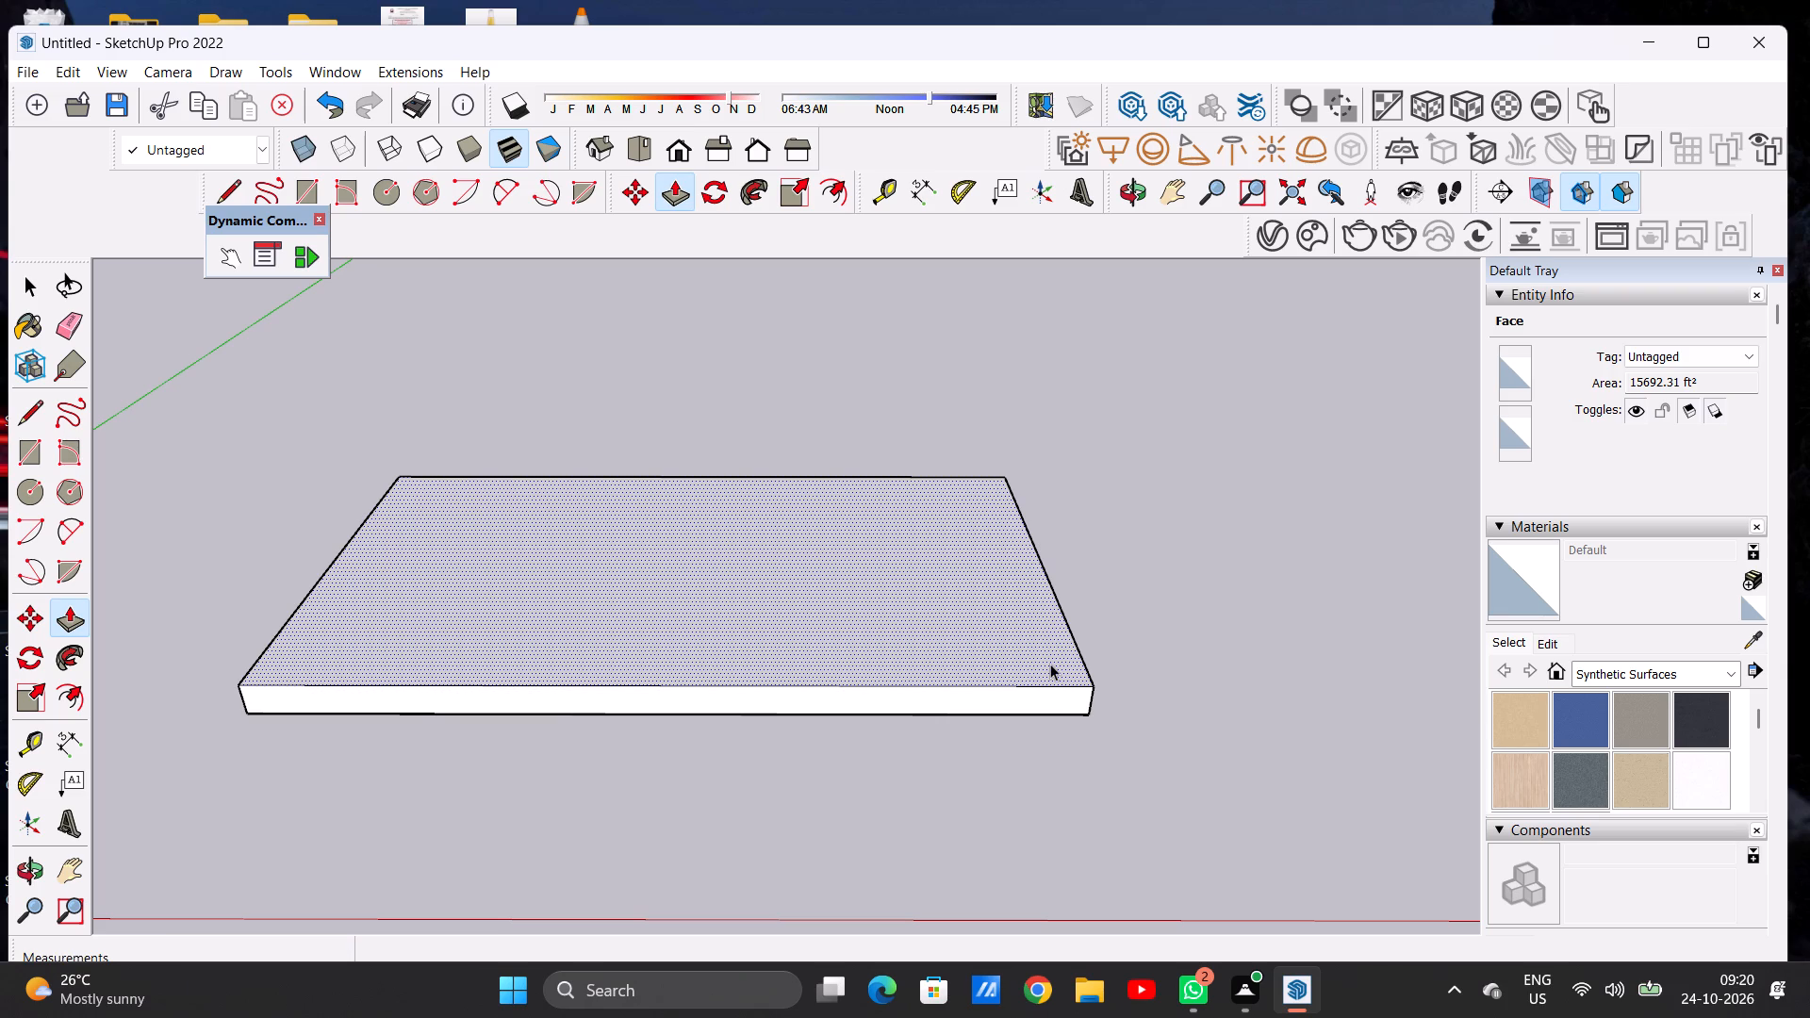
Offset the thickened slab's top outline inward by about 6' 2" to form an inner rectangle.
scroll(632, 656, down, 5)
middle_drag(765, 569, 765, 688)
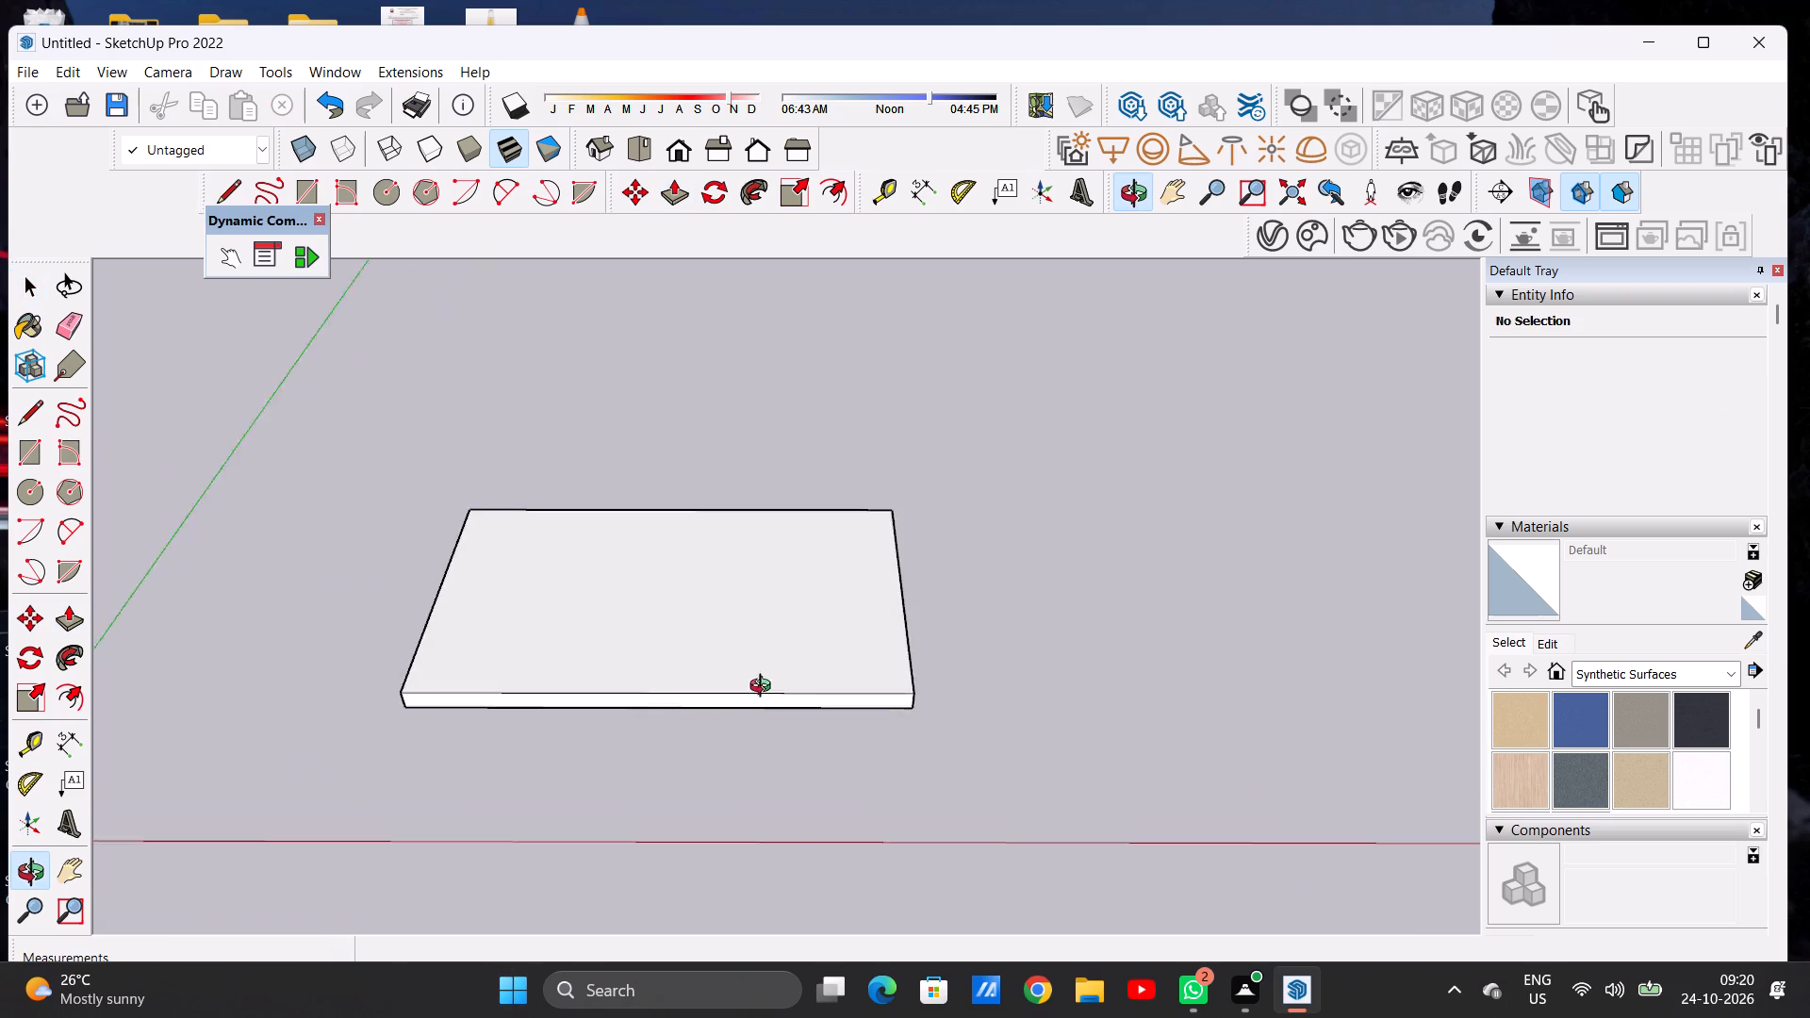
middle_drag(765, 688, 768, 731)
middle_drag(812, 560, 804, 641)
scroll(813, 630, up, 2)
text(OF)
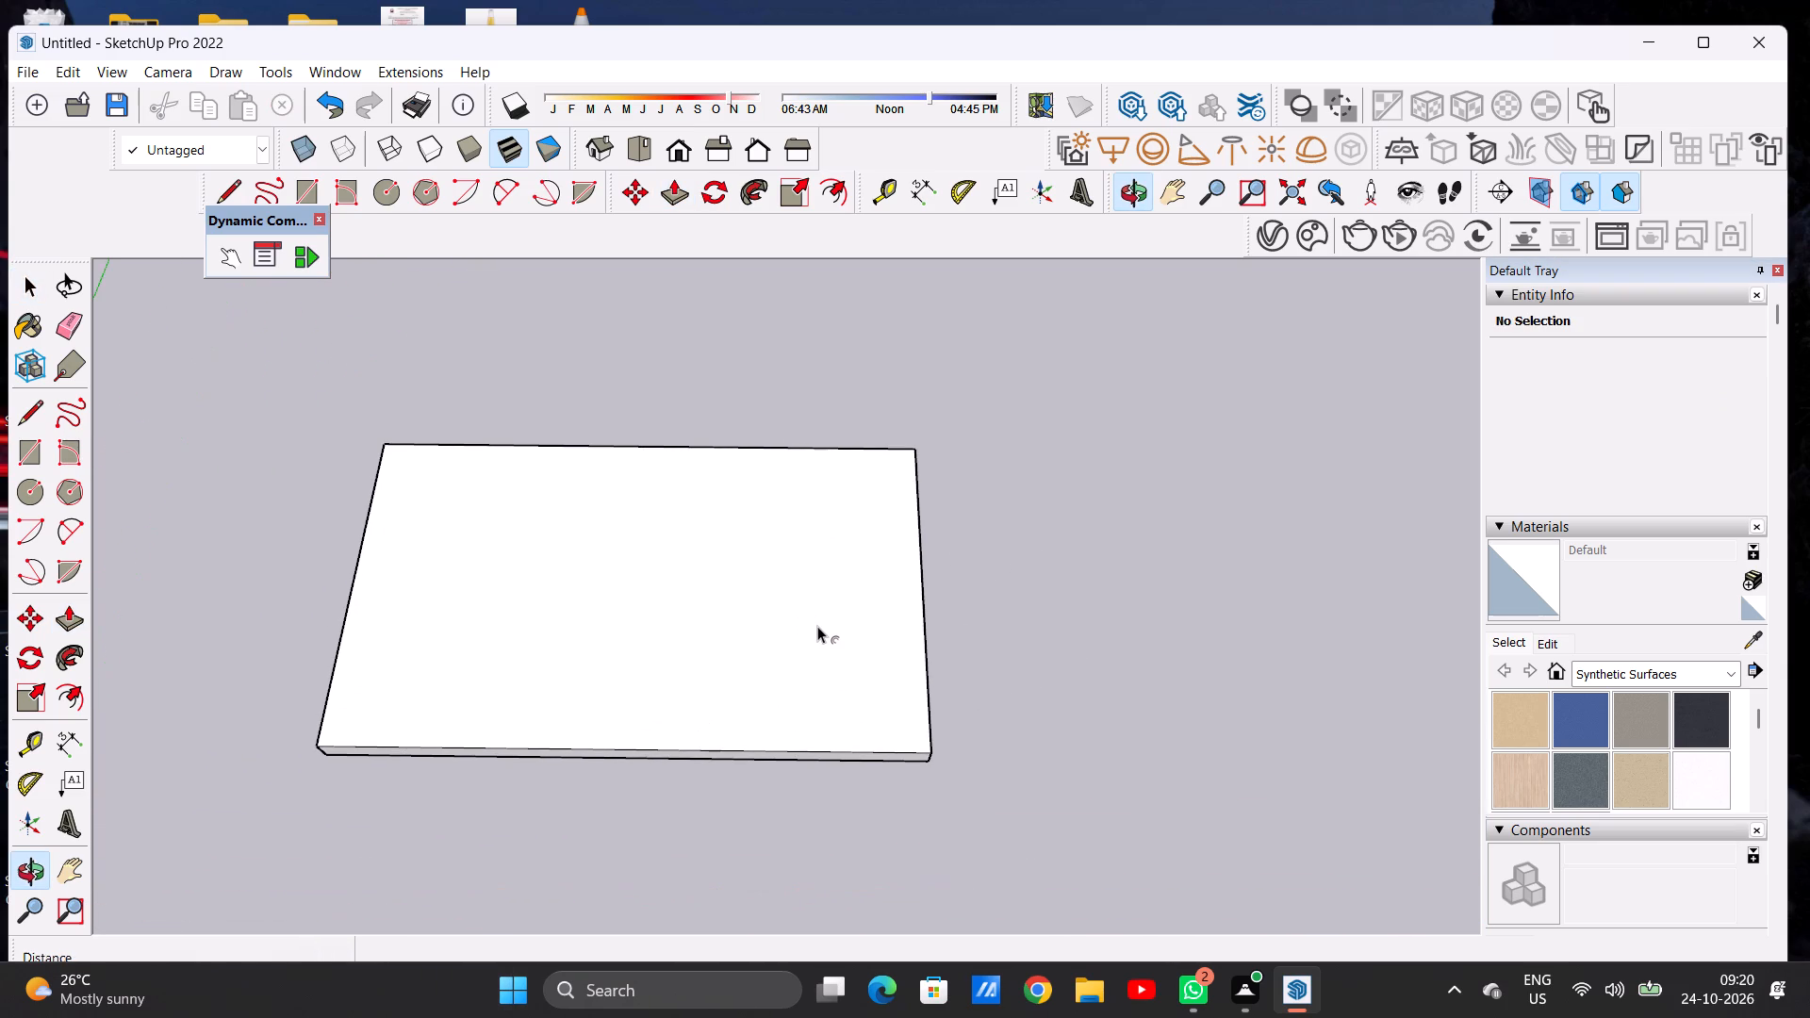
click(666, 483)
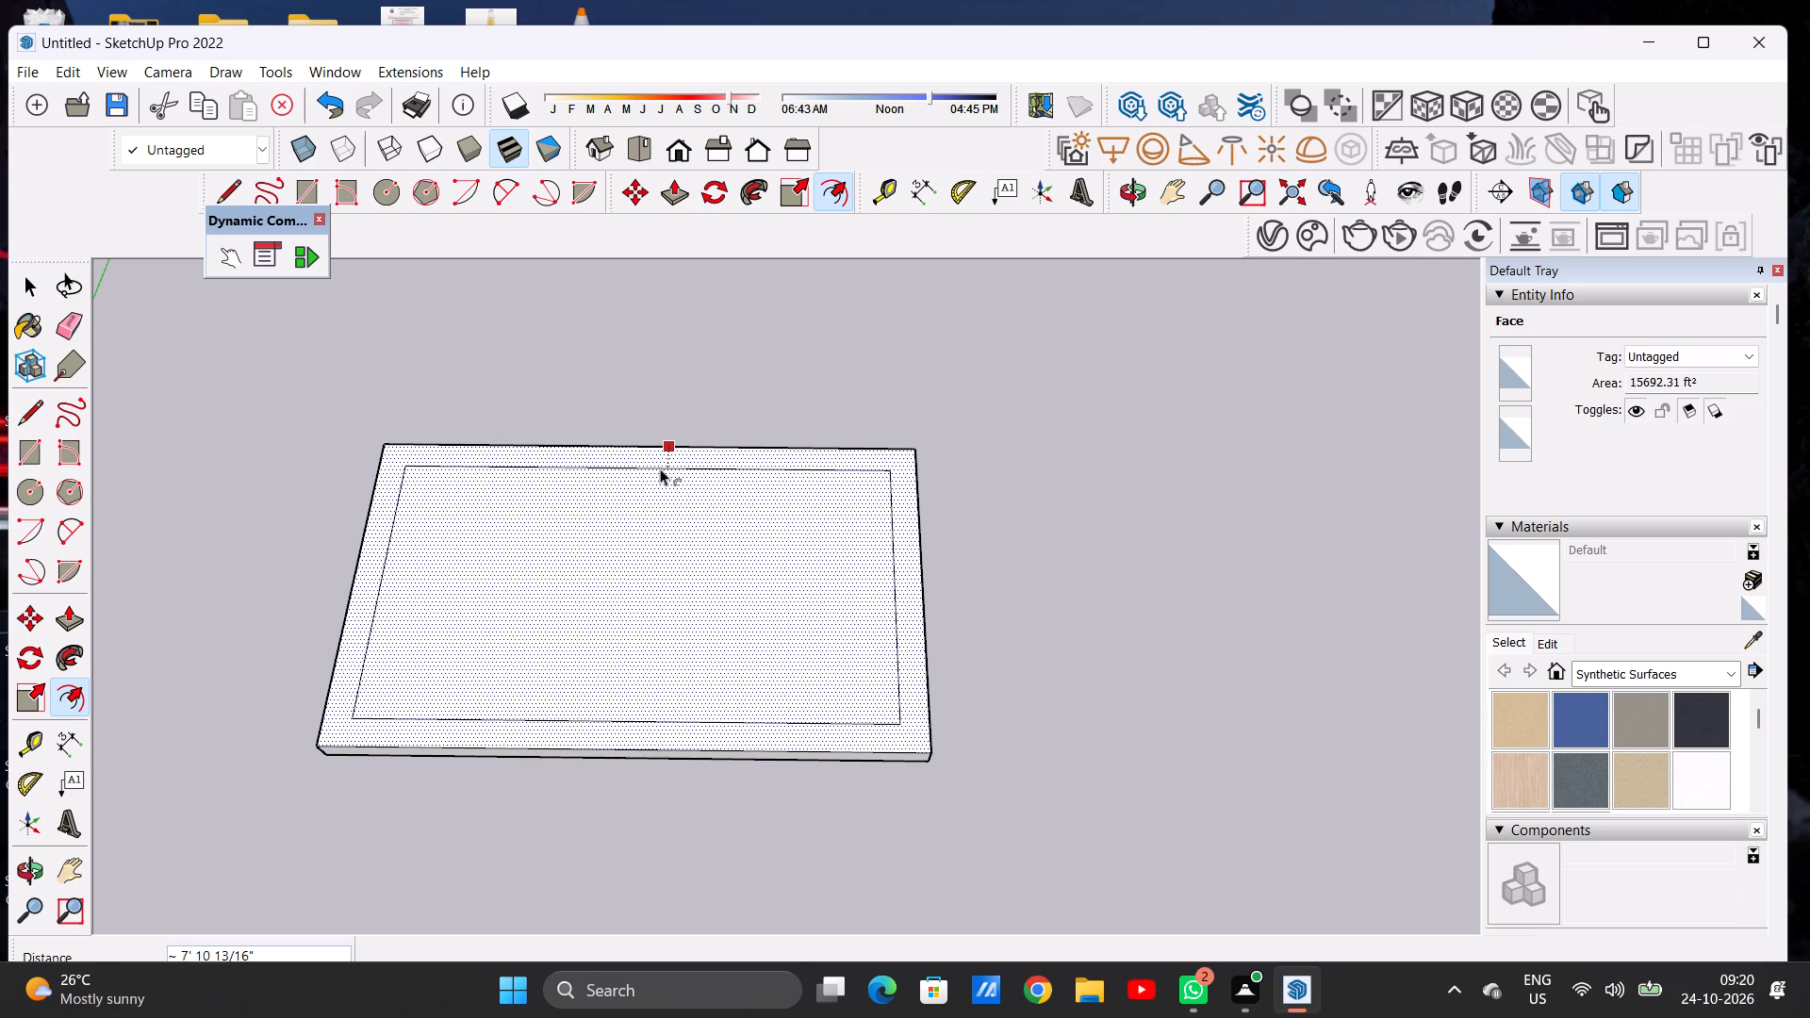
click(664, 464)
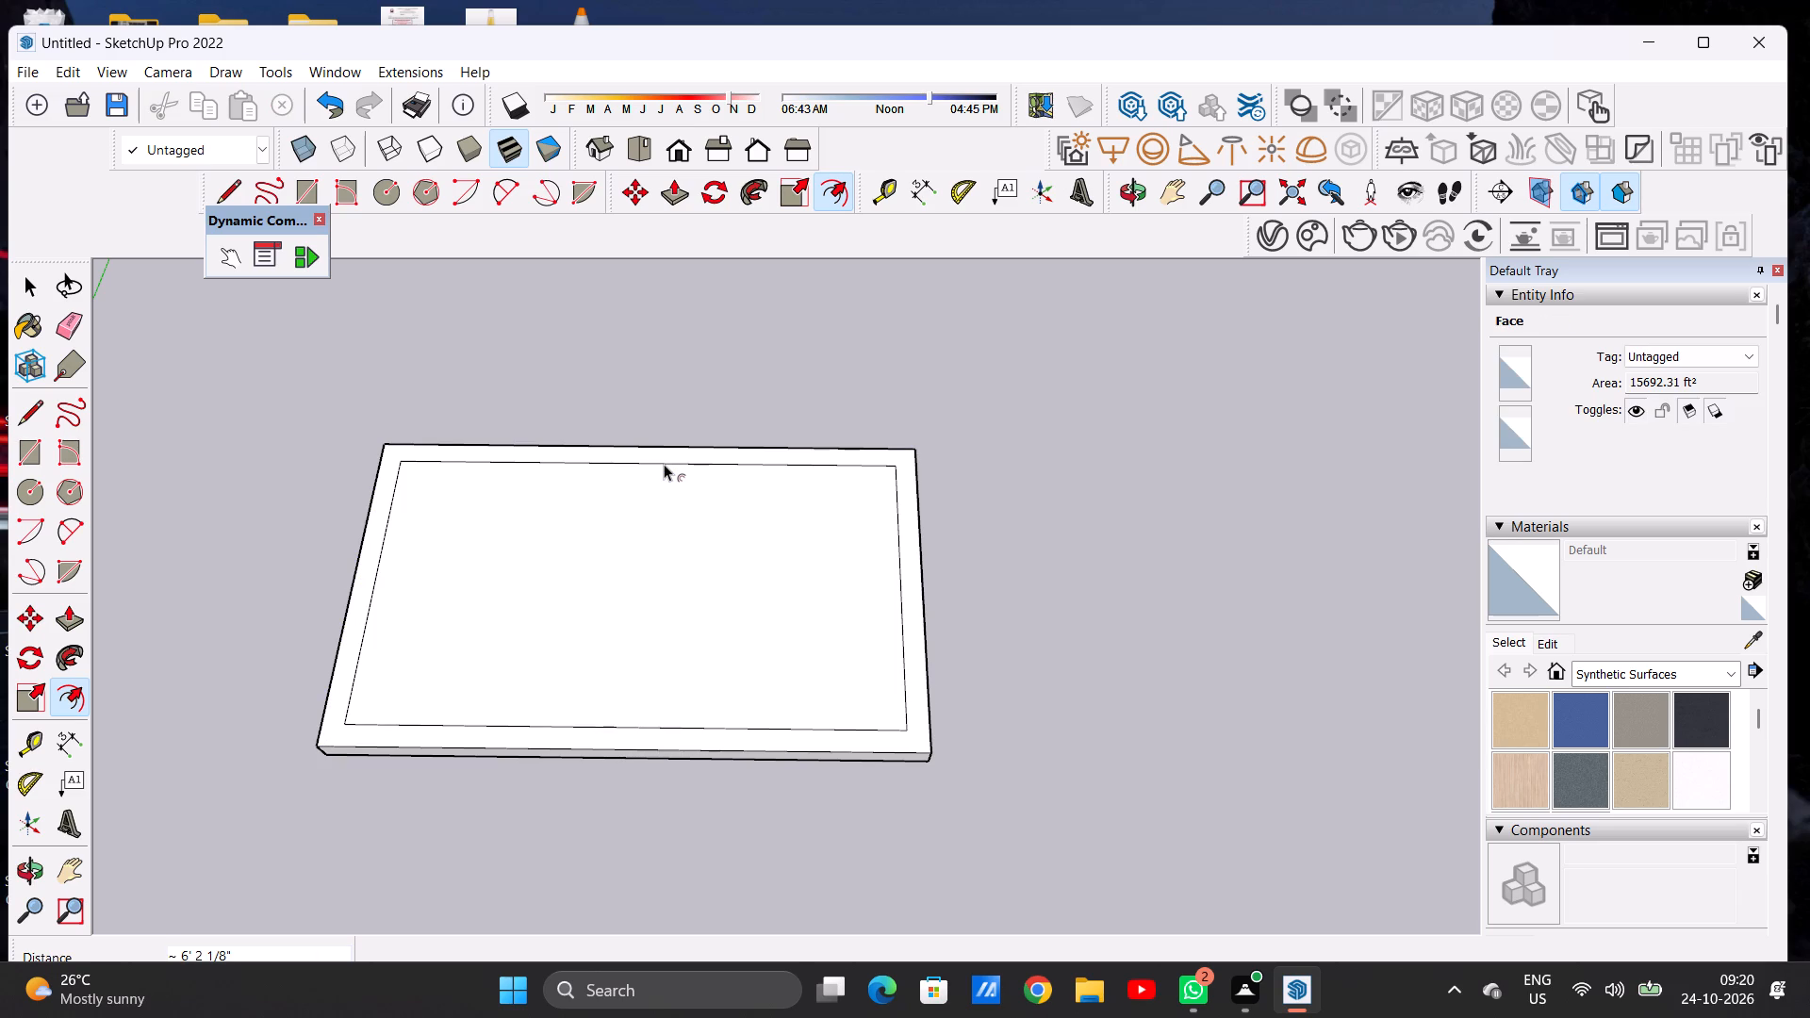
key(space)
Draw lines from the inner rectangle's two front corners straight out to the slab's side edges.
text(L)
scroll(714, 439, down, 4)
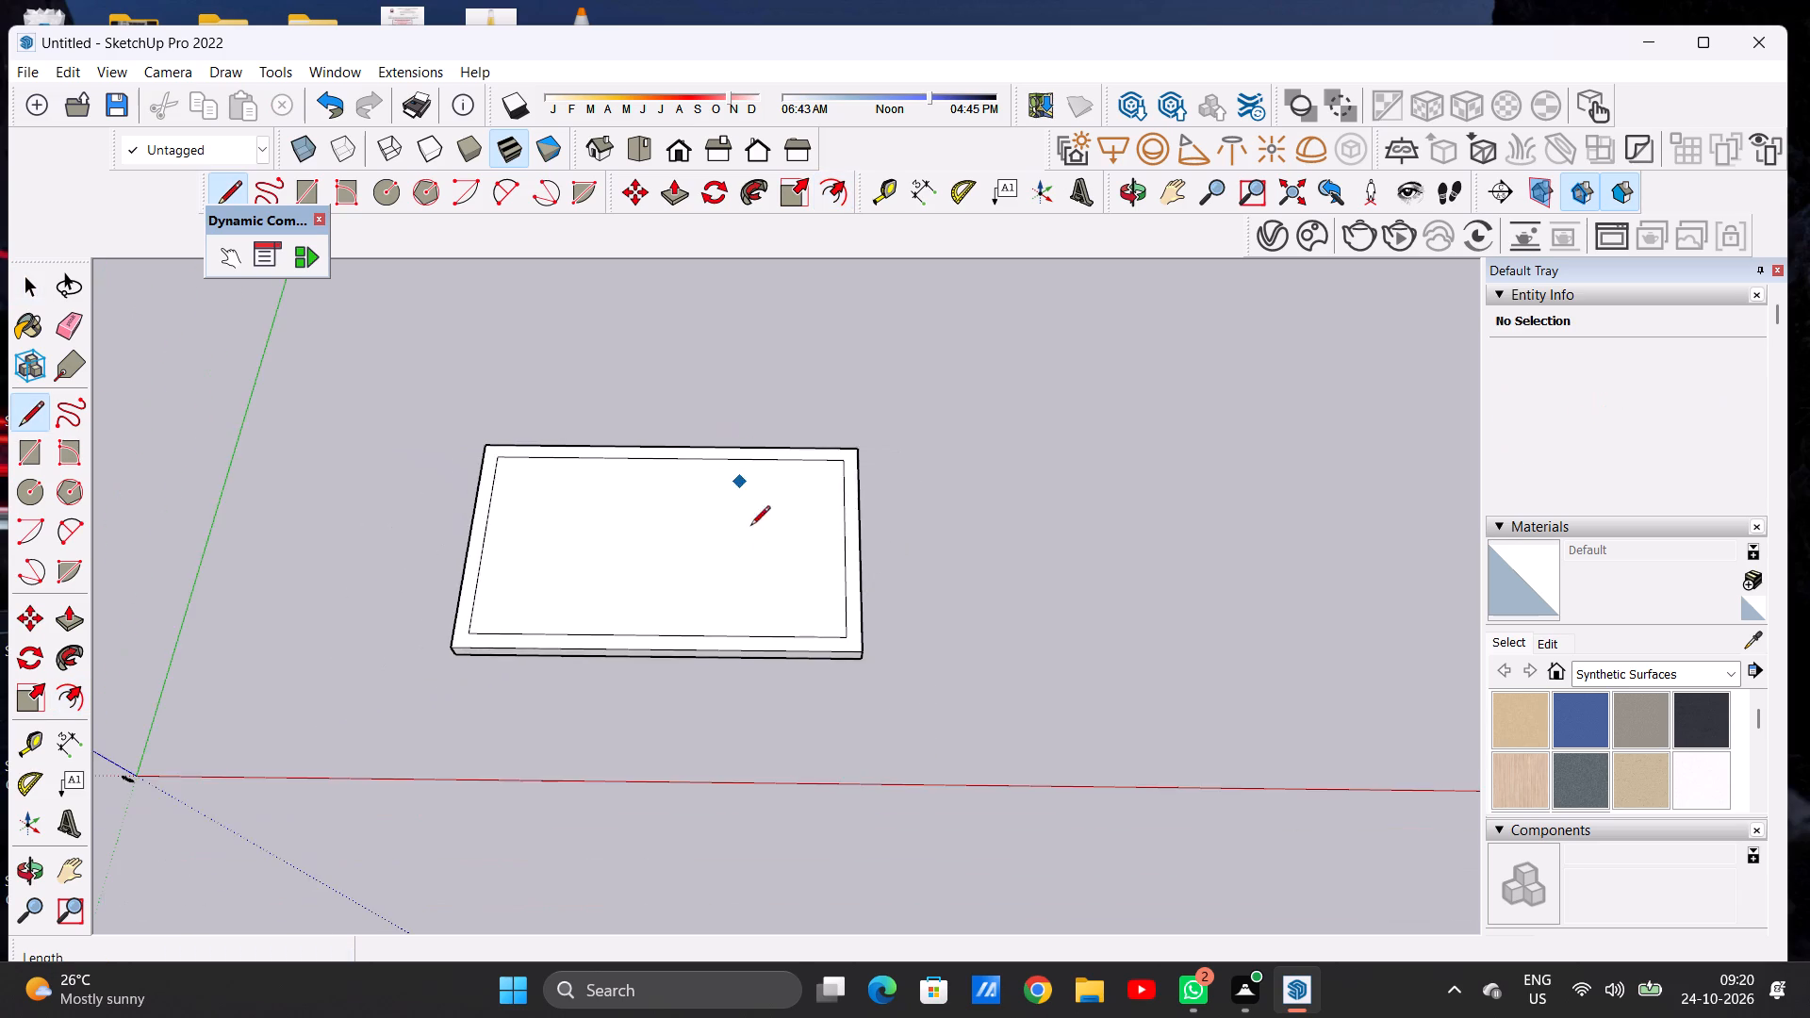
scroll(766, 696, up, 6)
scroll(892, 583, up, 2)
scroll(891, 583, down, 1)
scroll(891, 583, up, 3)
scroll(891, 585, down, 1)
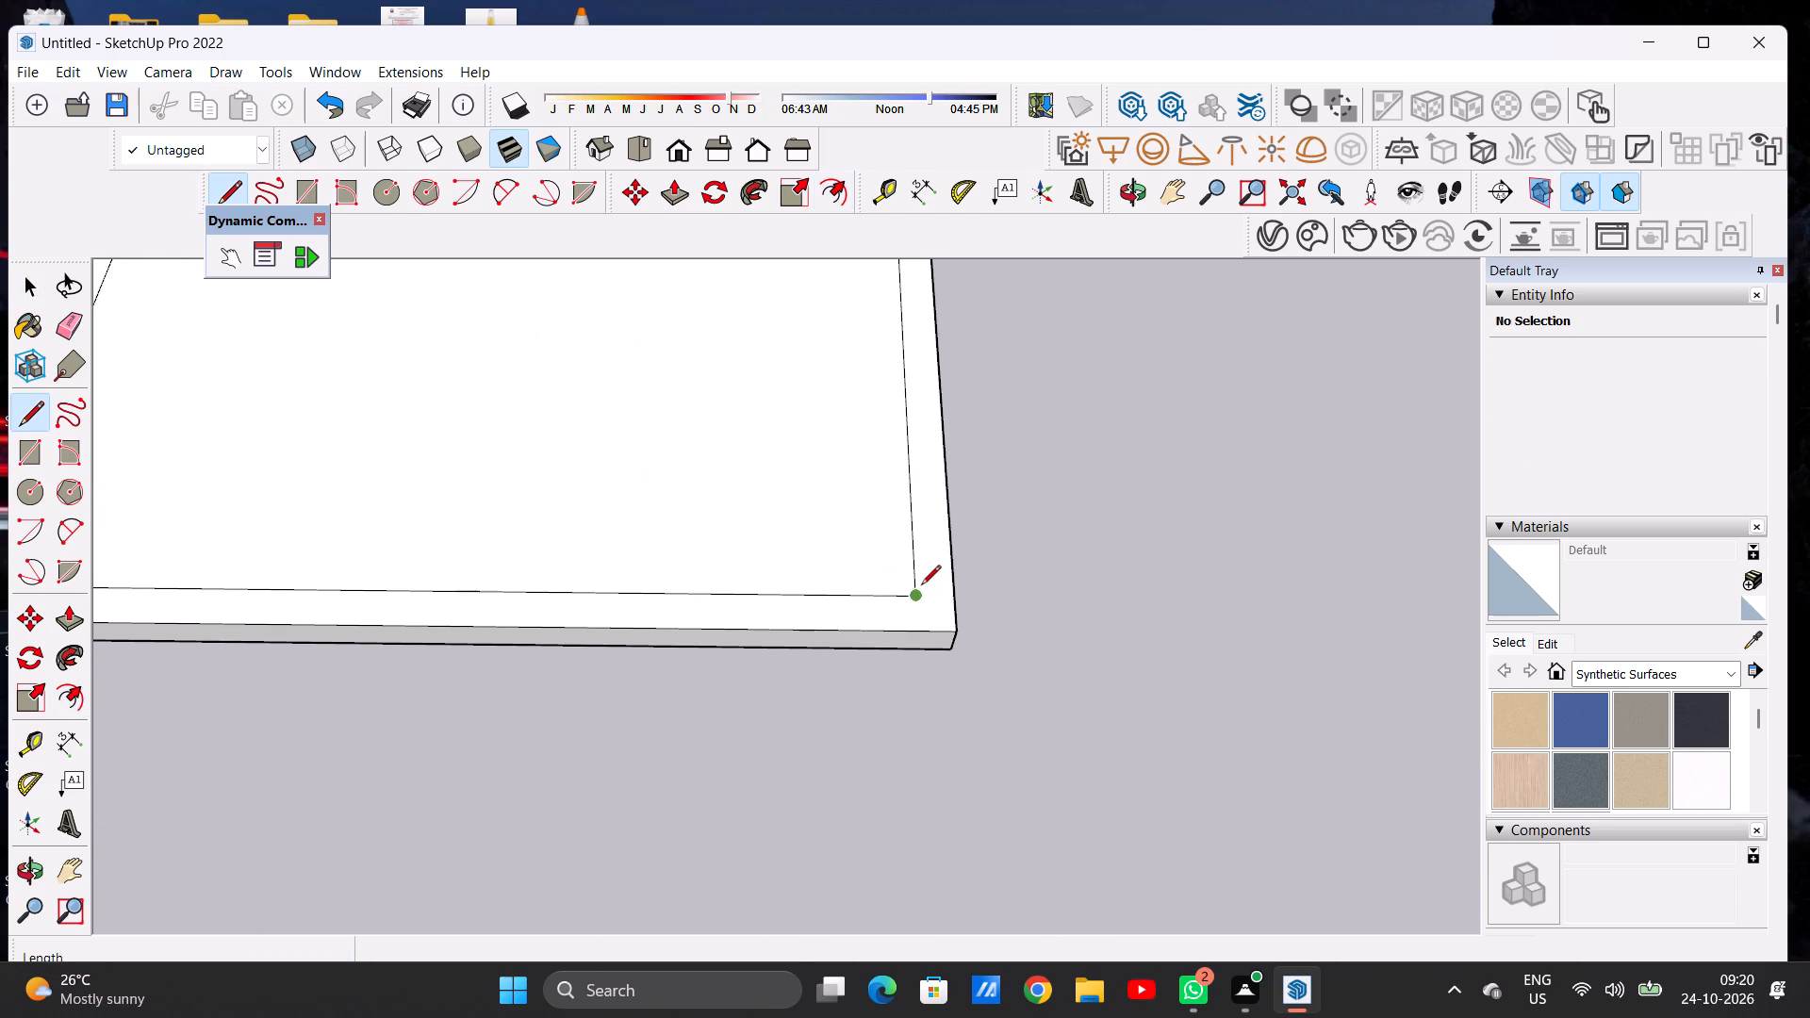
scroll(921, 586, up, 6)
click(906, 602)
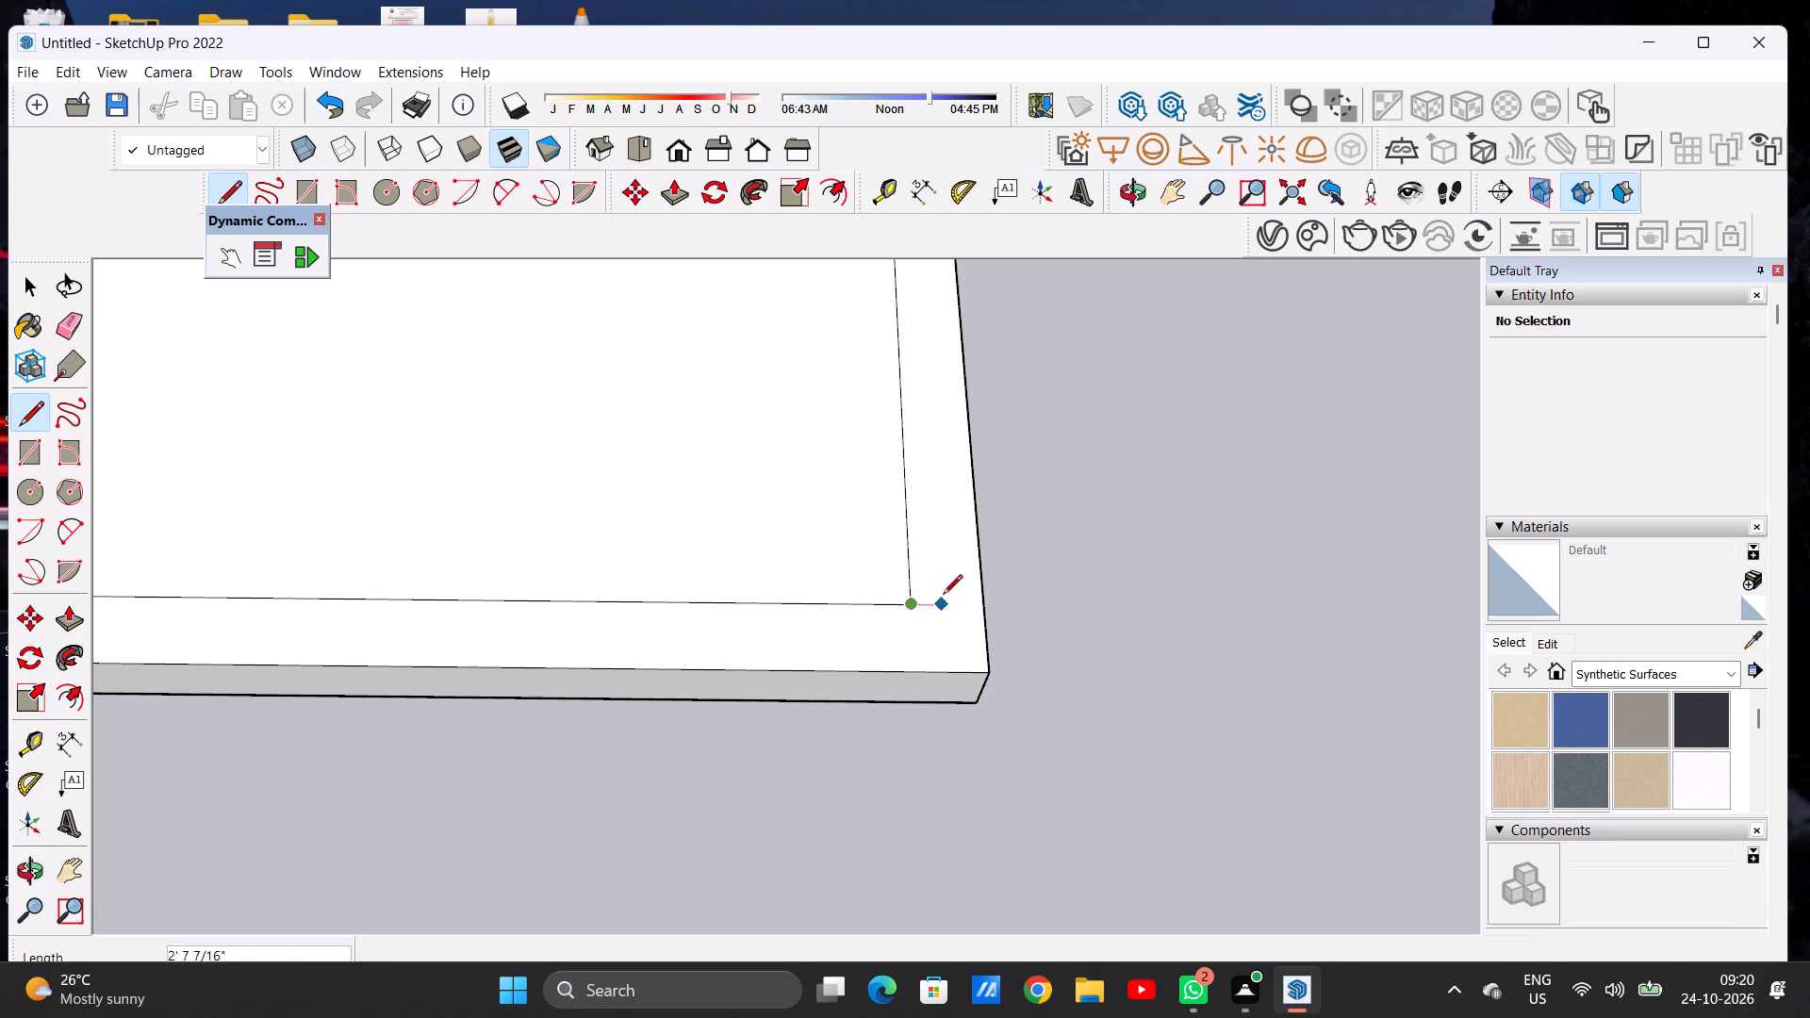
click(986, 600)
scroll(1125, 574, down, 16)
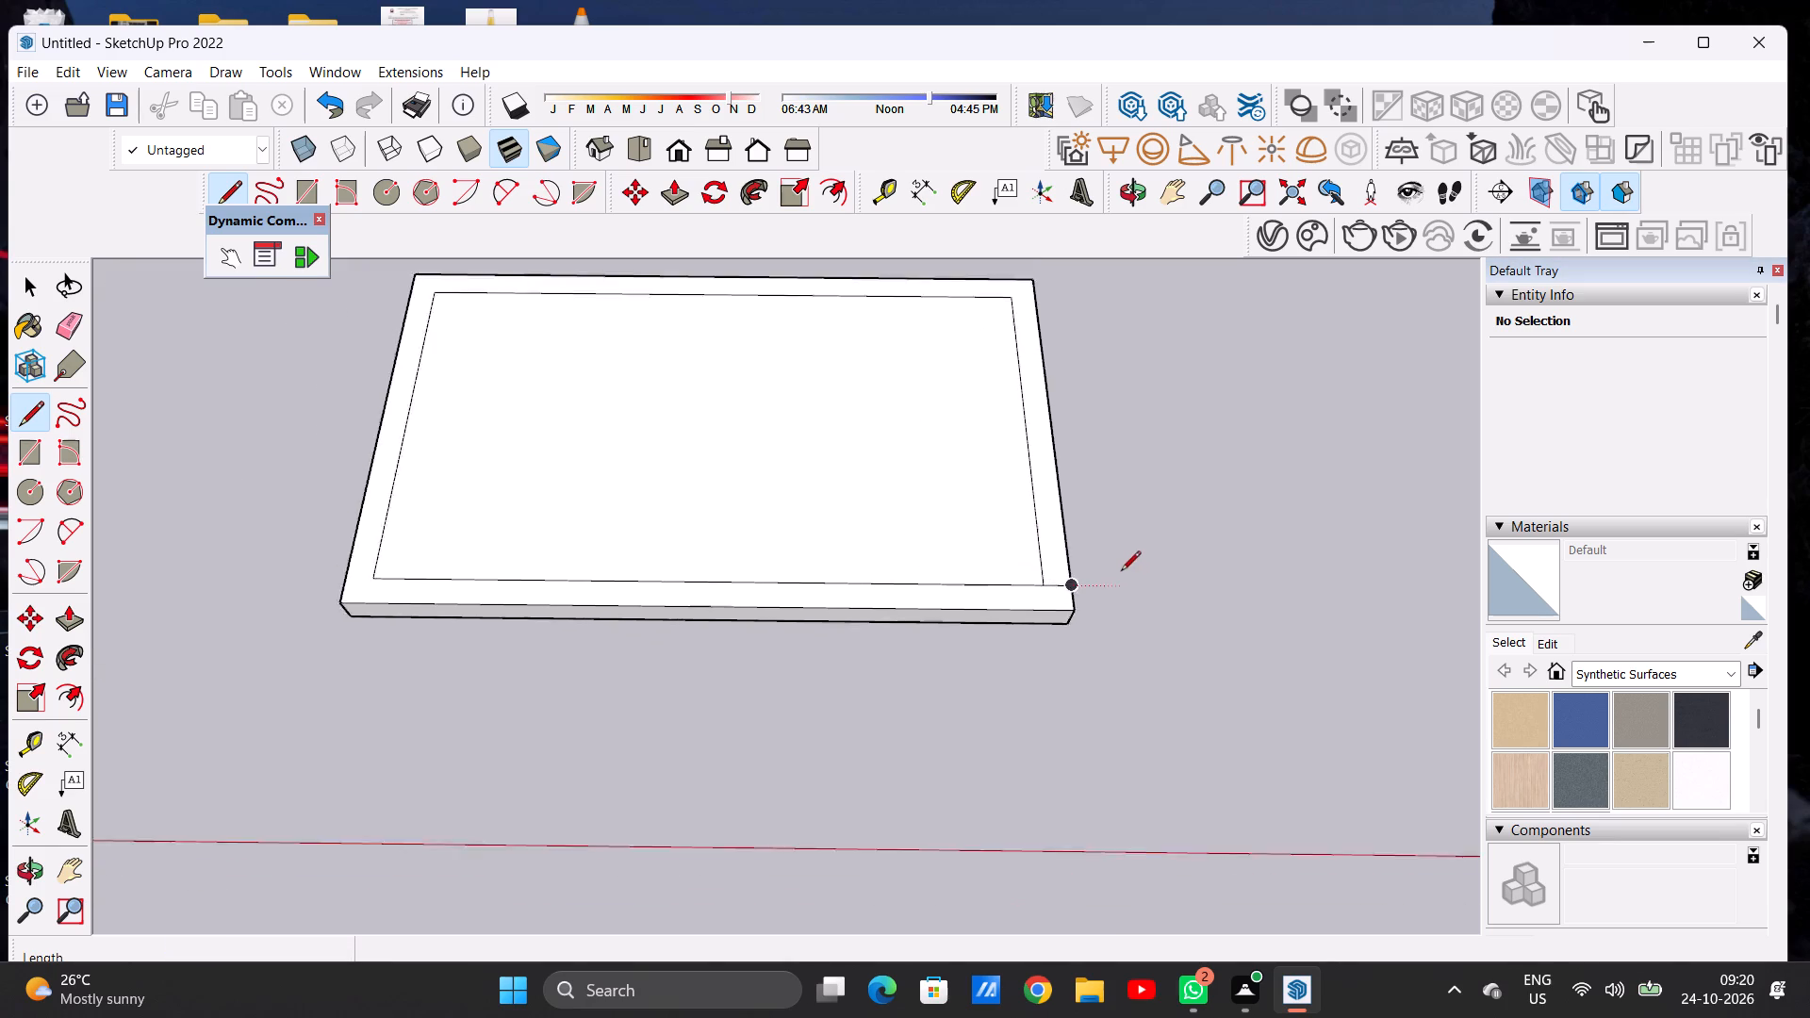
scroll(1121, 572, down, 4)
scroll(650, 589, up, 20)
scroll(650, 589, up, 1)
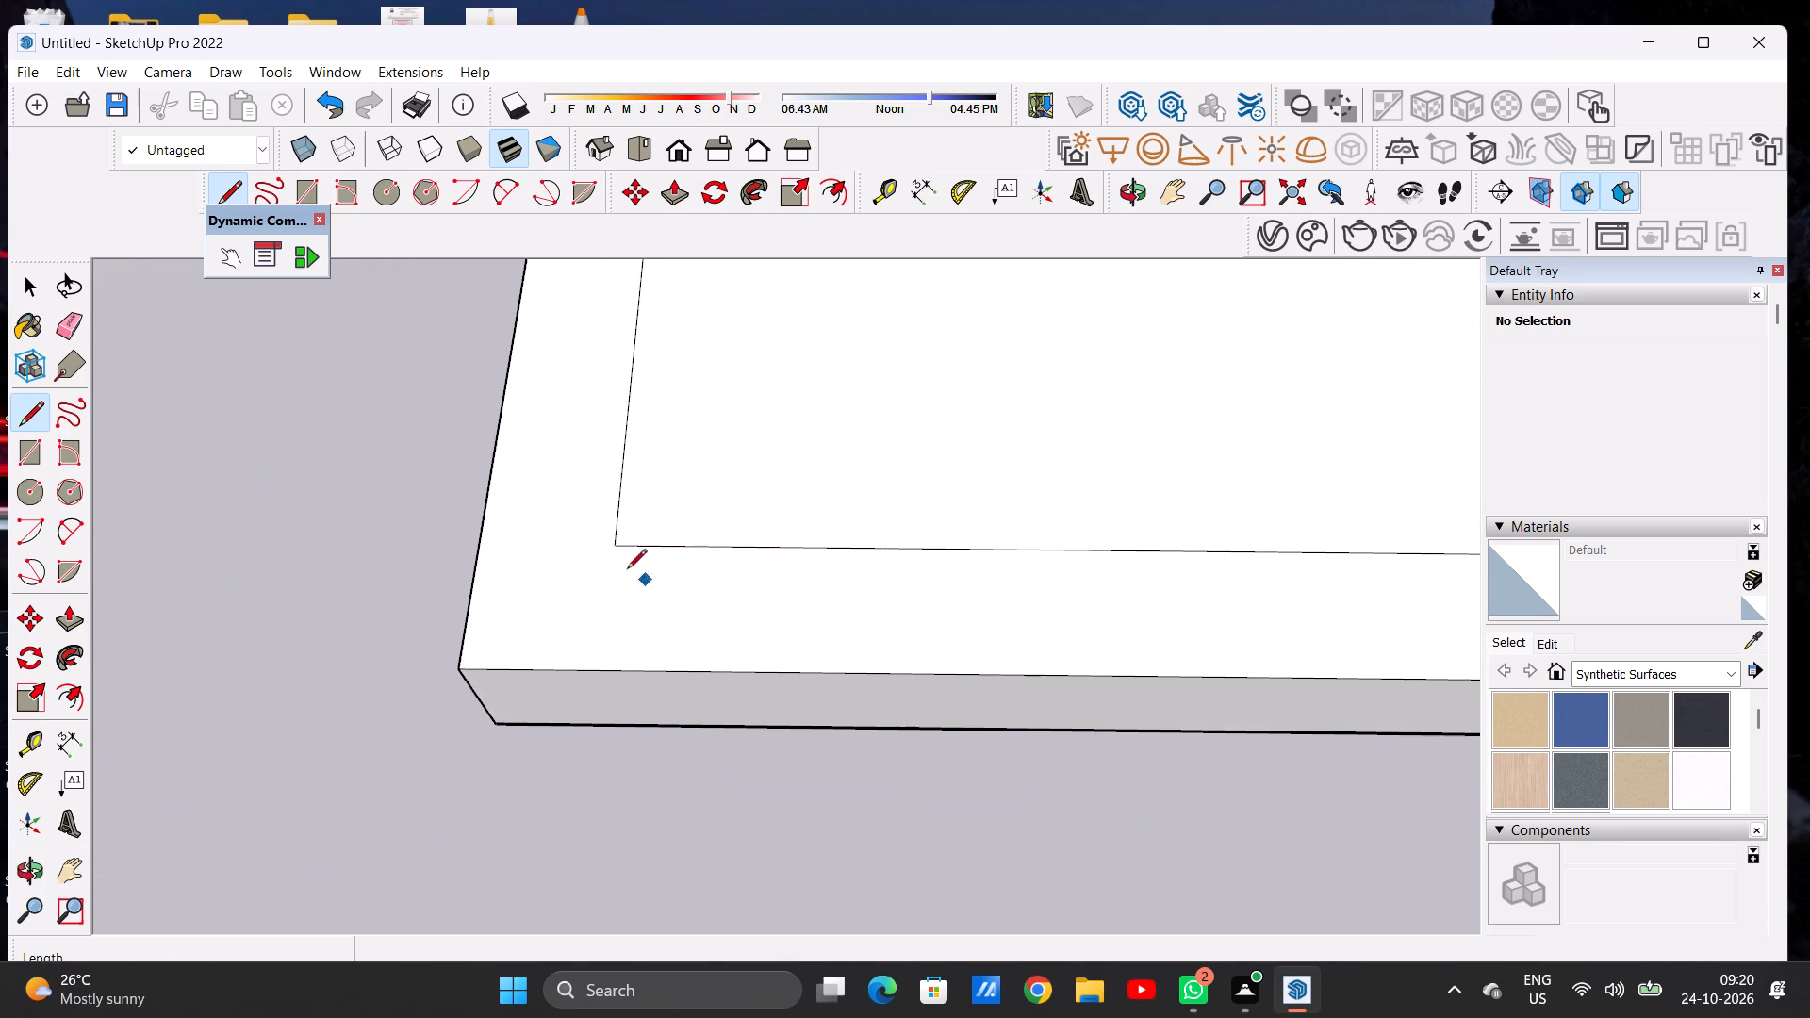
click(612, 546)
click(485, 542)
scroll(471, 584, down, 15)
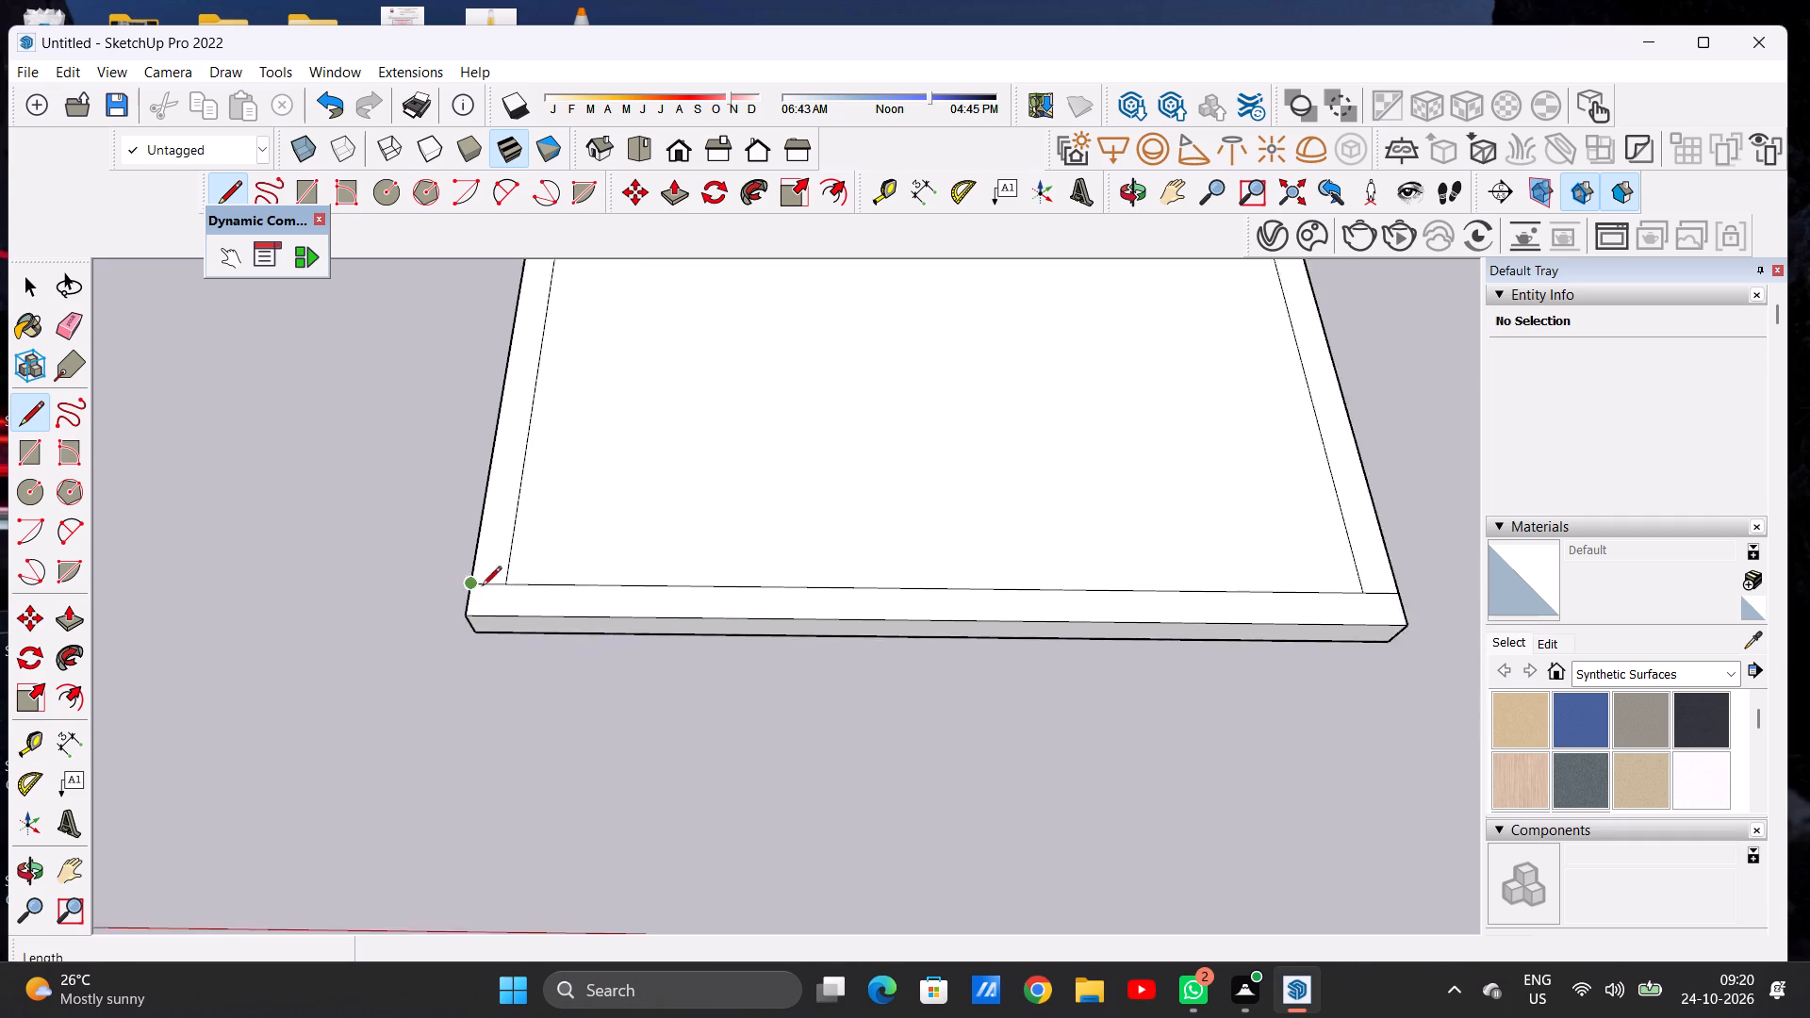
scroll(482, 587, down, 4)
key(space)
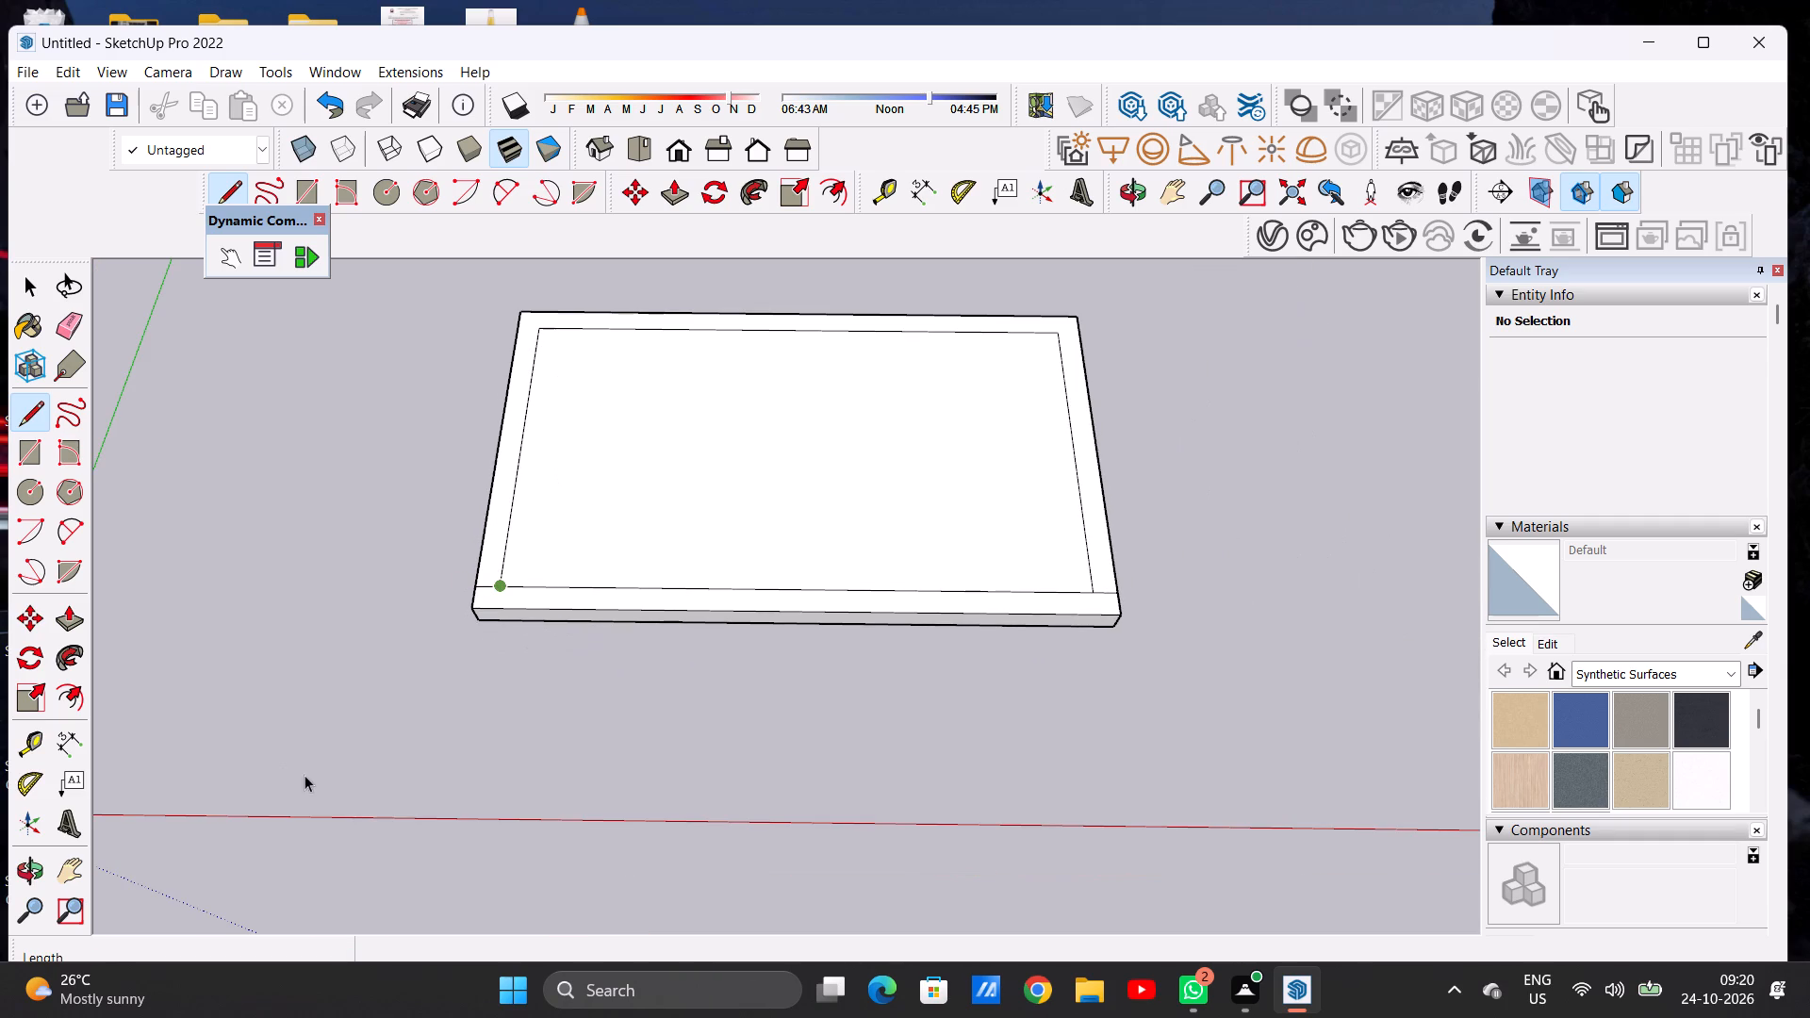
Push/Pull the U-shaped border face on the slab upward about 81' 8" to raise the back and side walls.
scroll(427, 775, down, 3)
middle_drag(516, 746, 514, 703)
middle_click(518, 696)
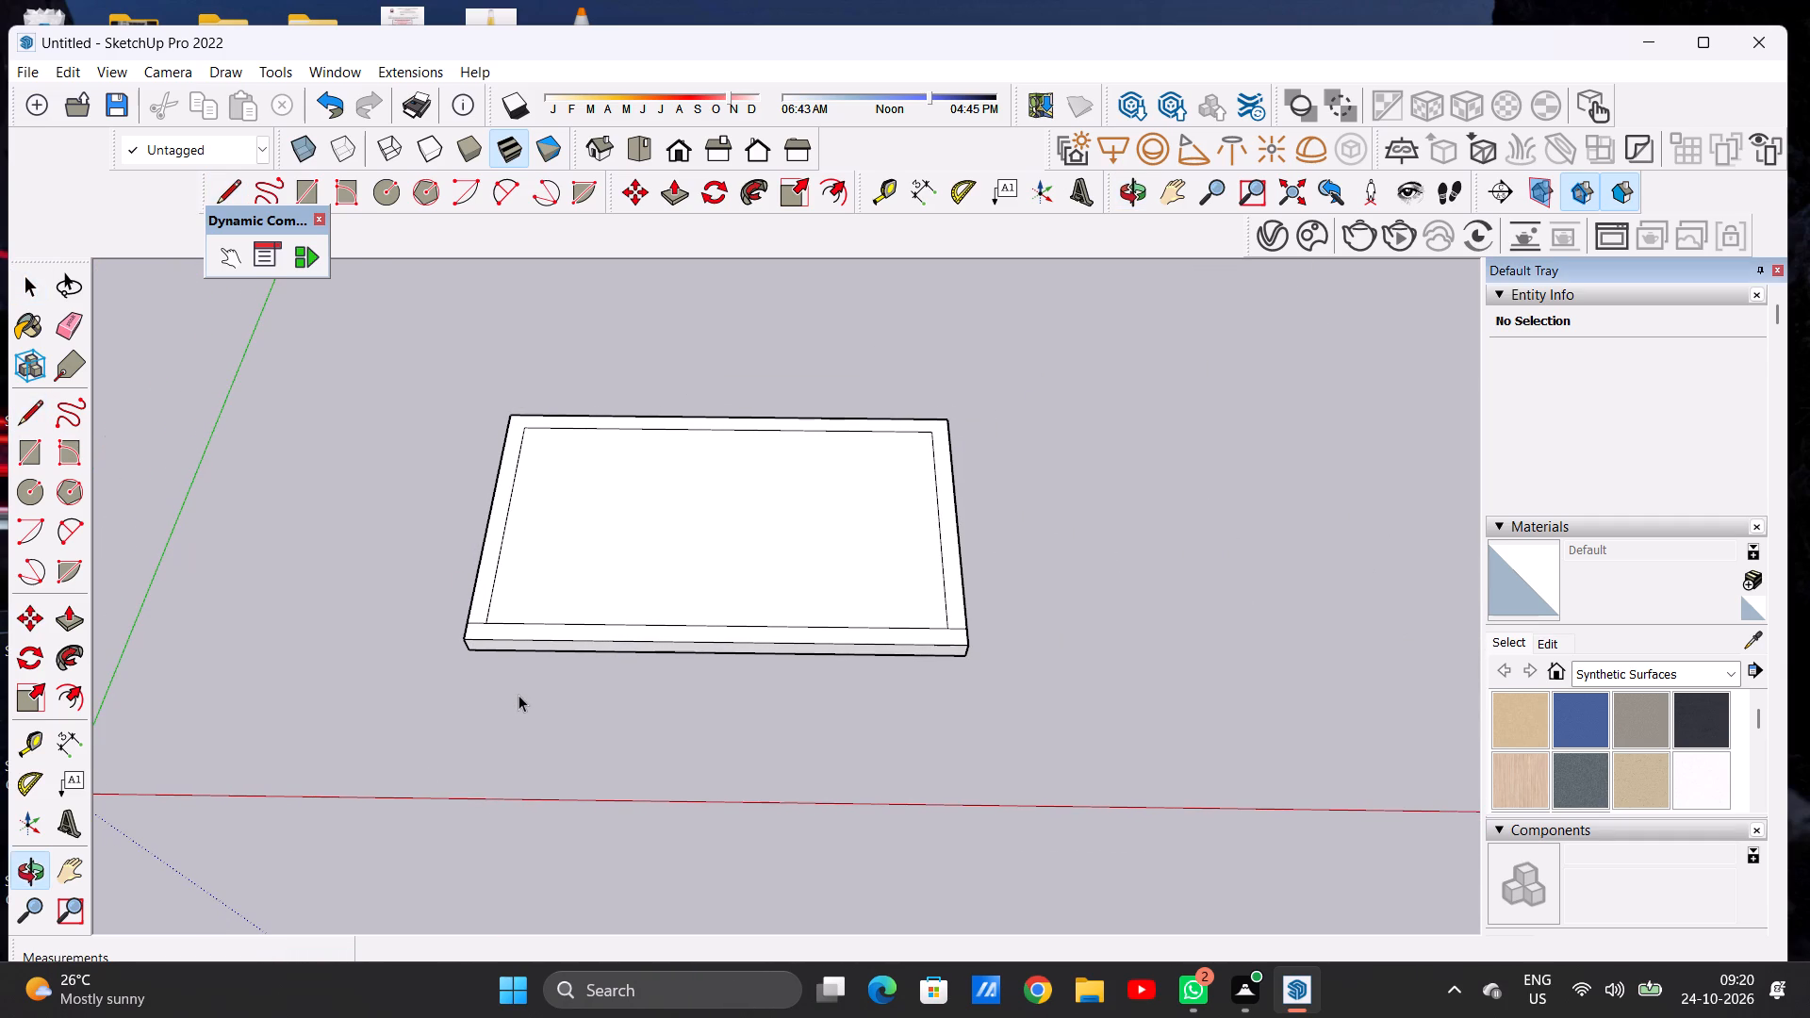
scroll(547, 630, up, 3)
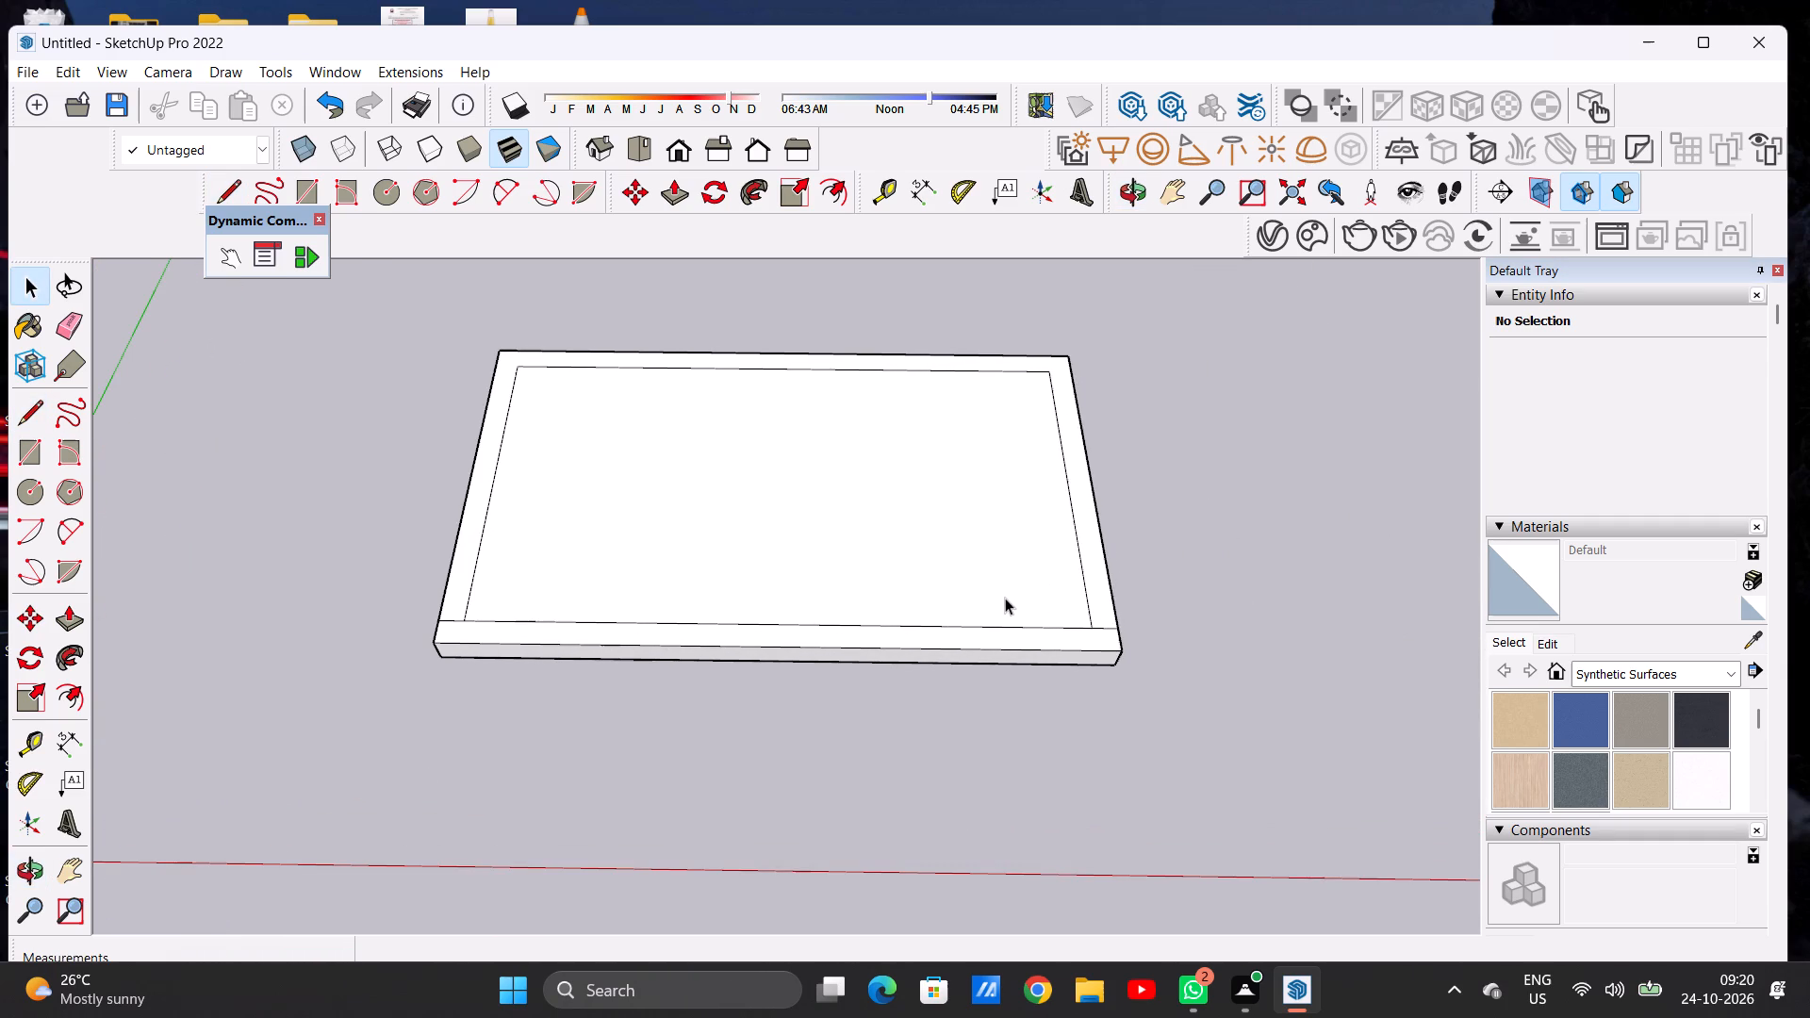
key(p)
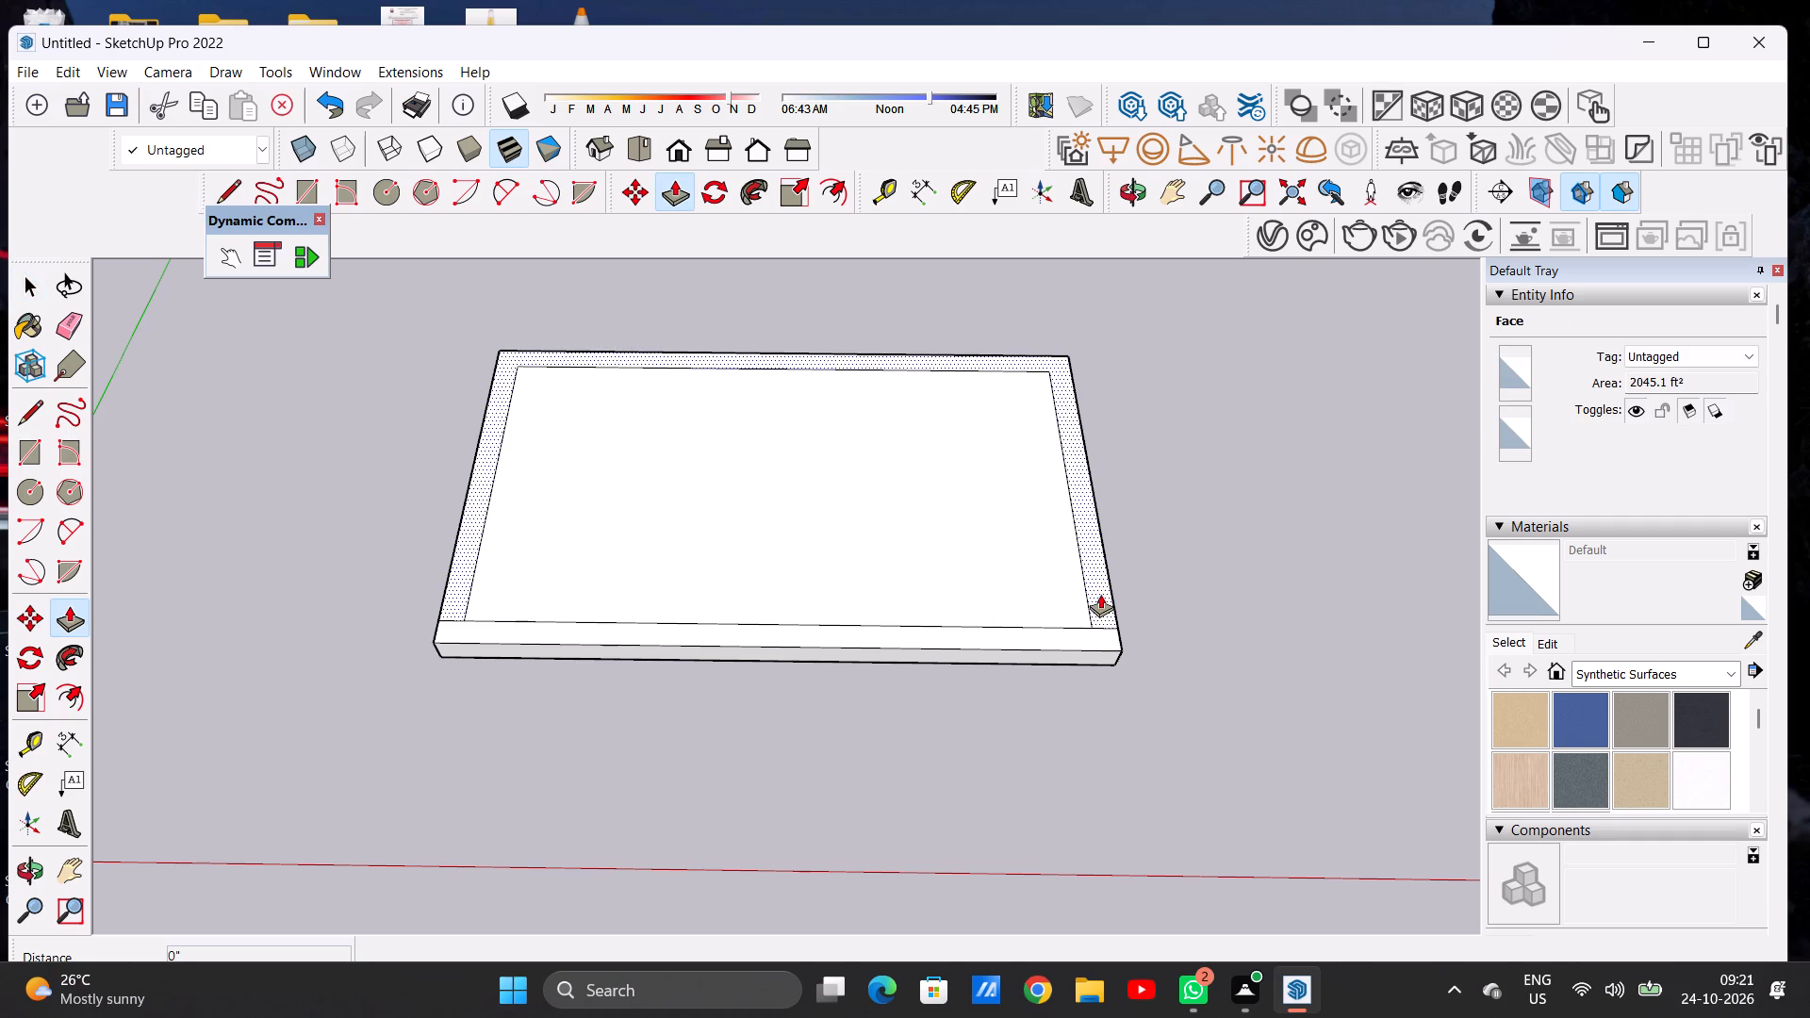
click(1100, 594)
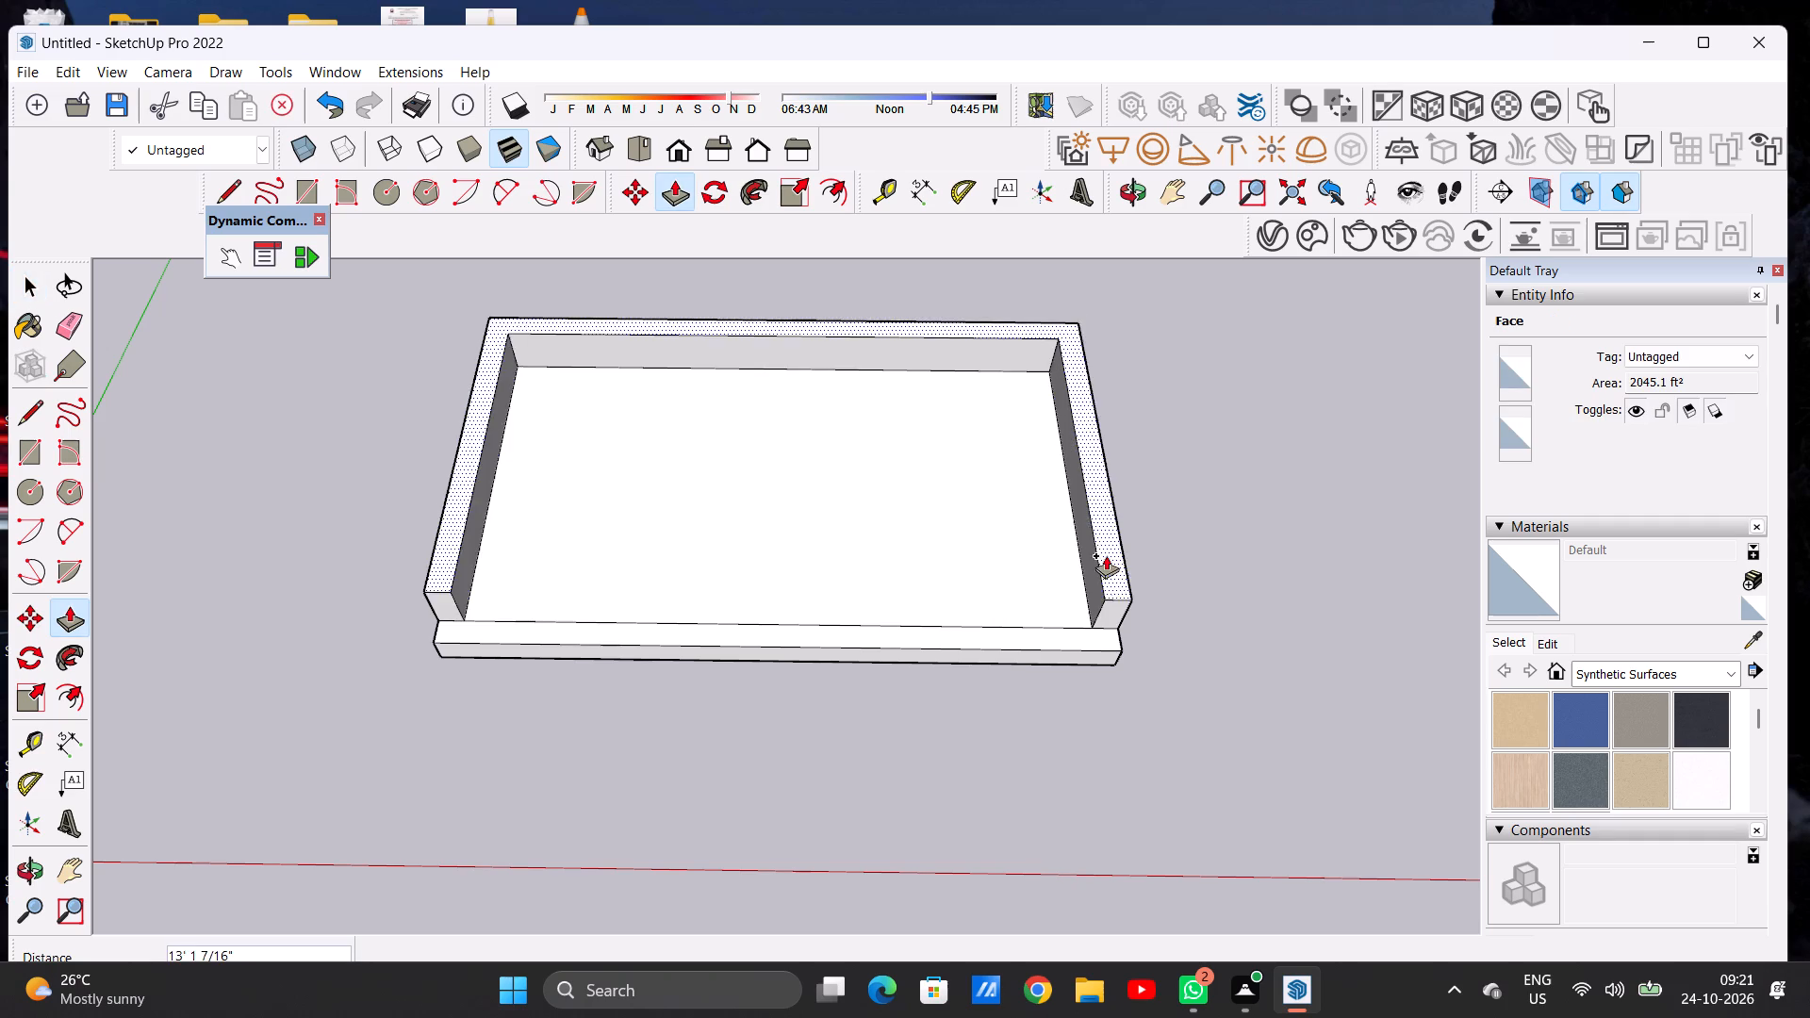
scroll(1102, 563, down, 6)
middle_drag(1130, 513, 1139, 384)
scroll(1162, 461, up, 2)
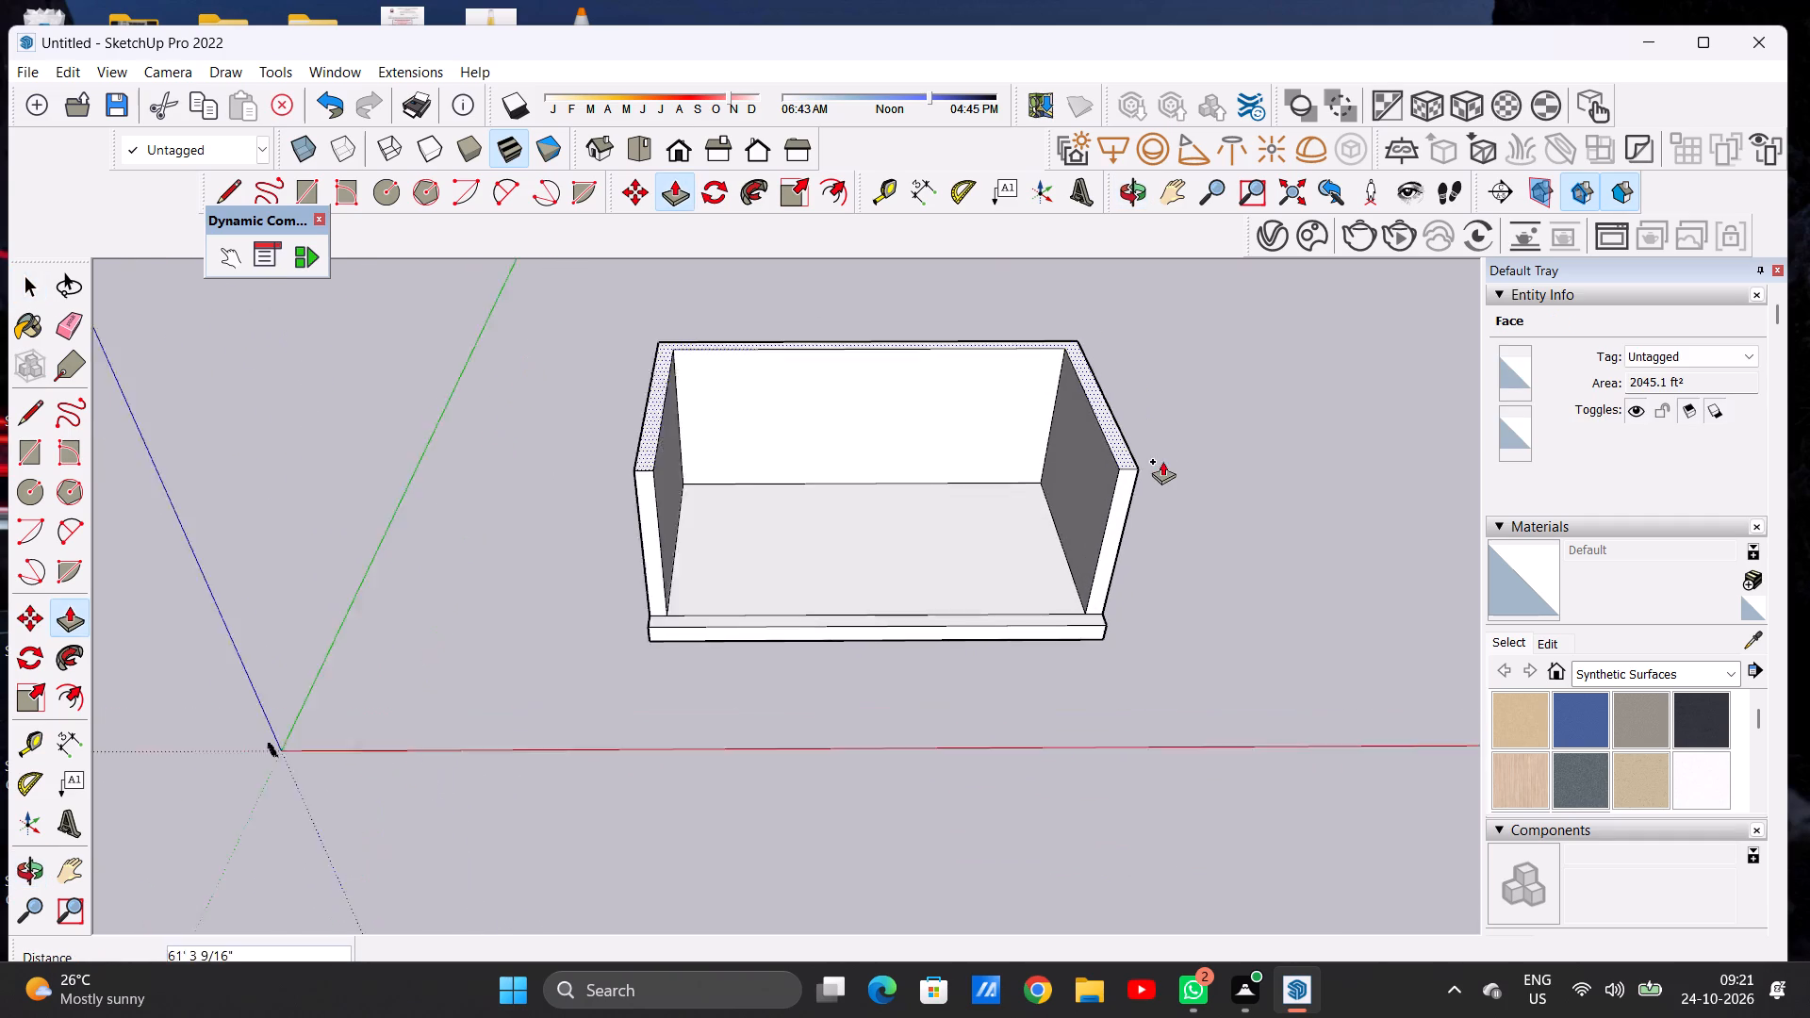
scroll(1162, 461, up, 1)
middle_drag(1123, 564, 1086, 439)
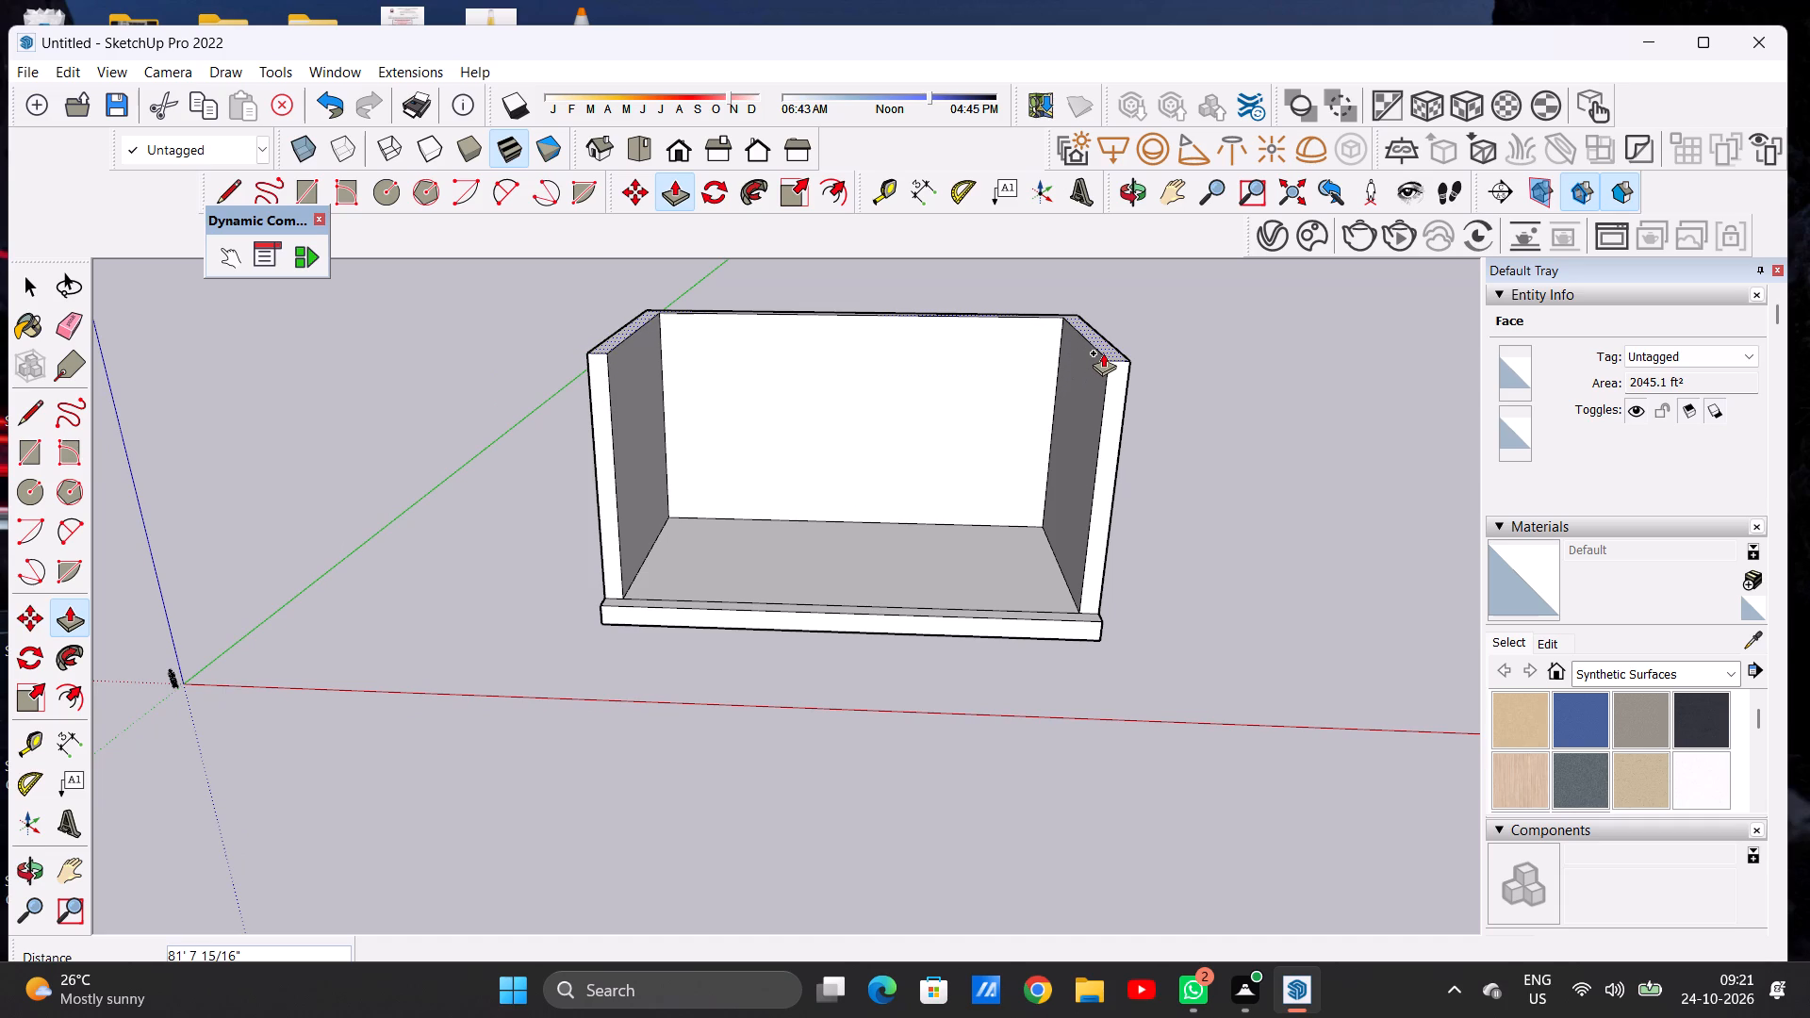
click(1103, 353)
key(space)
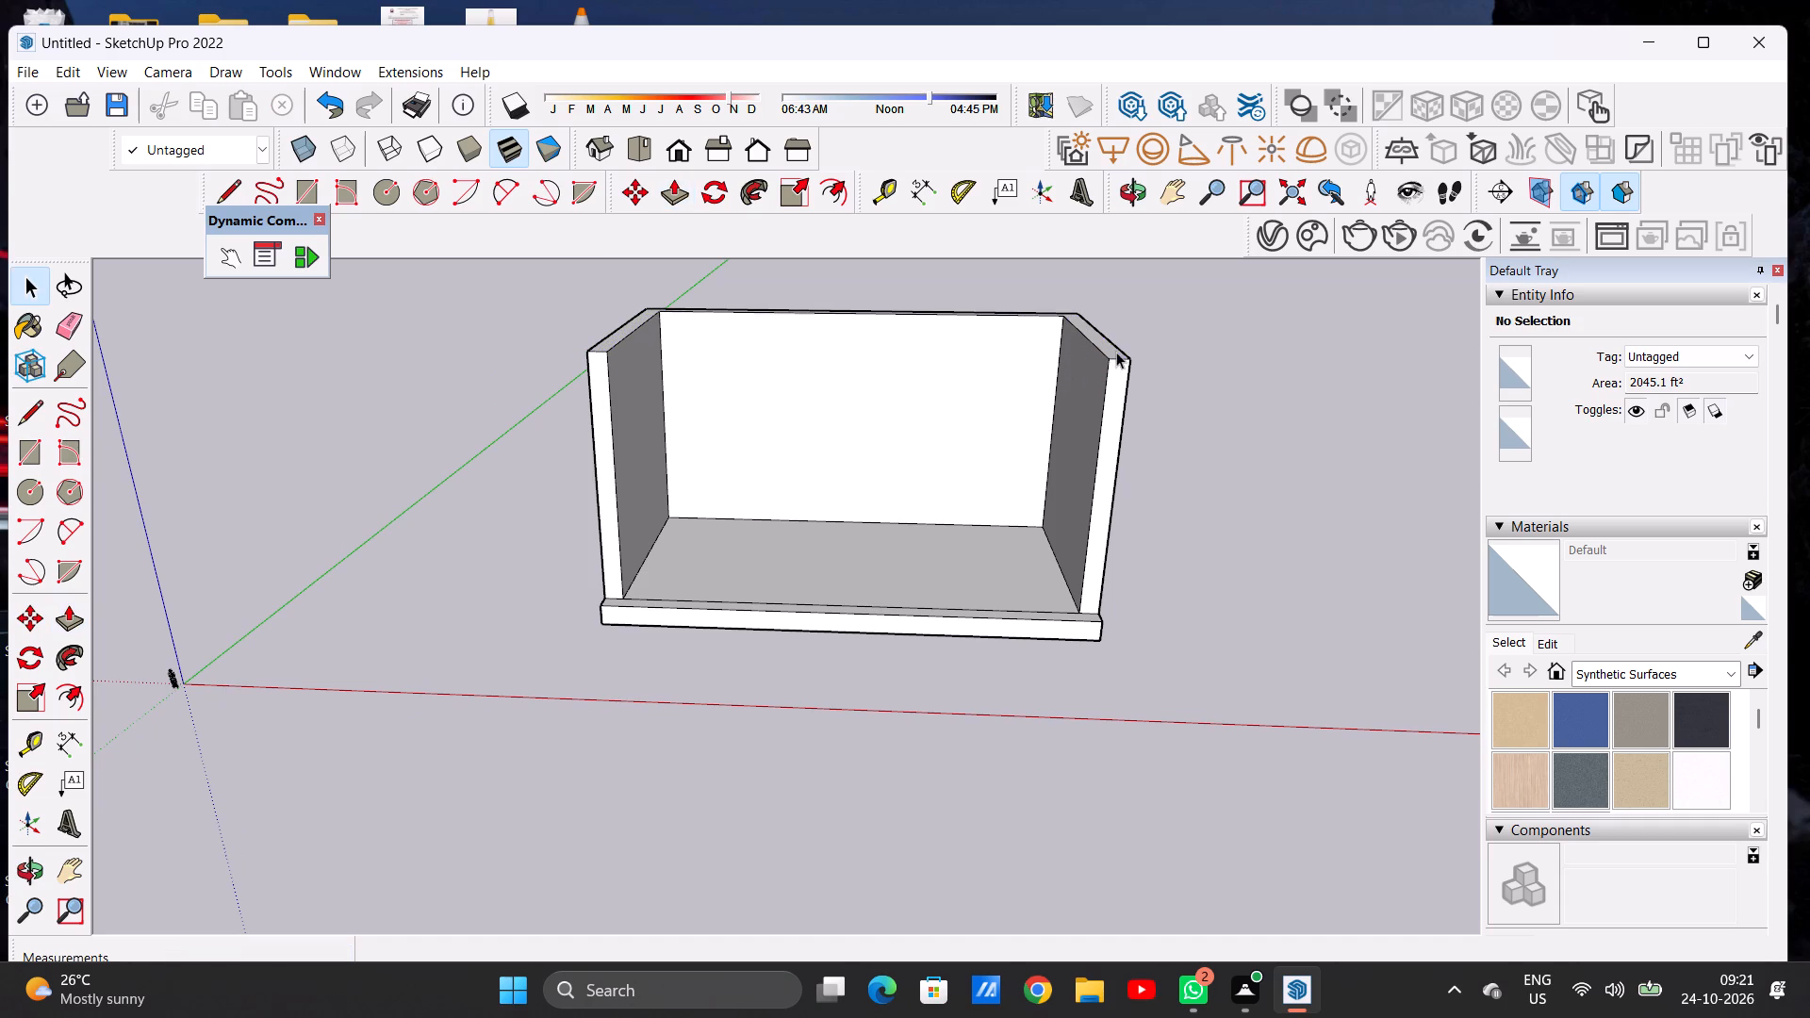
Examine the three raised walls, floor and open front of the model from different angles and distances.
scroll(470, 563, down, 6)
middle_drag(711, 543, 715, 569)
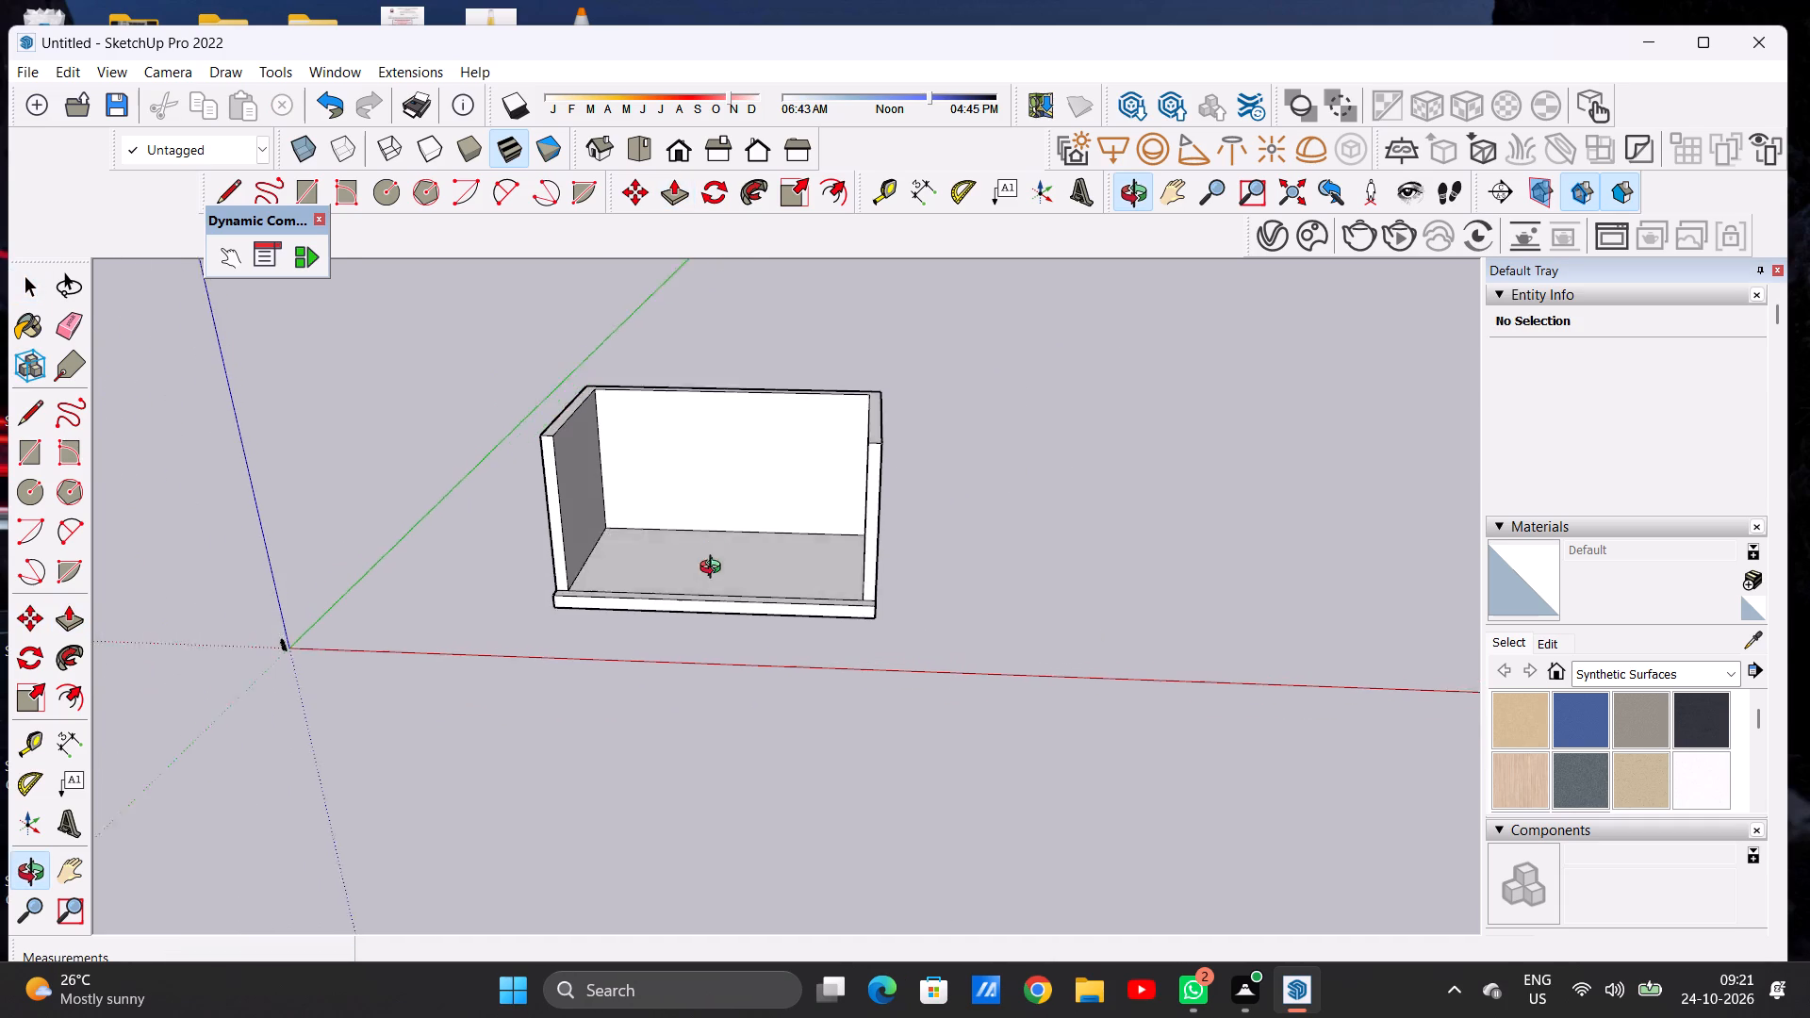
middle_drag(715, 569, 723, 643)
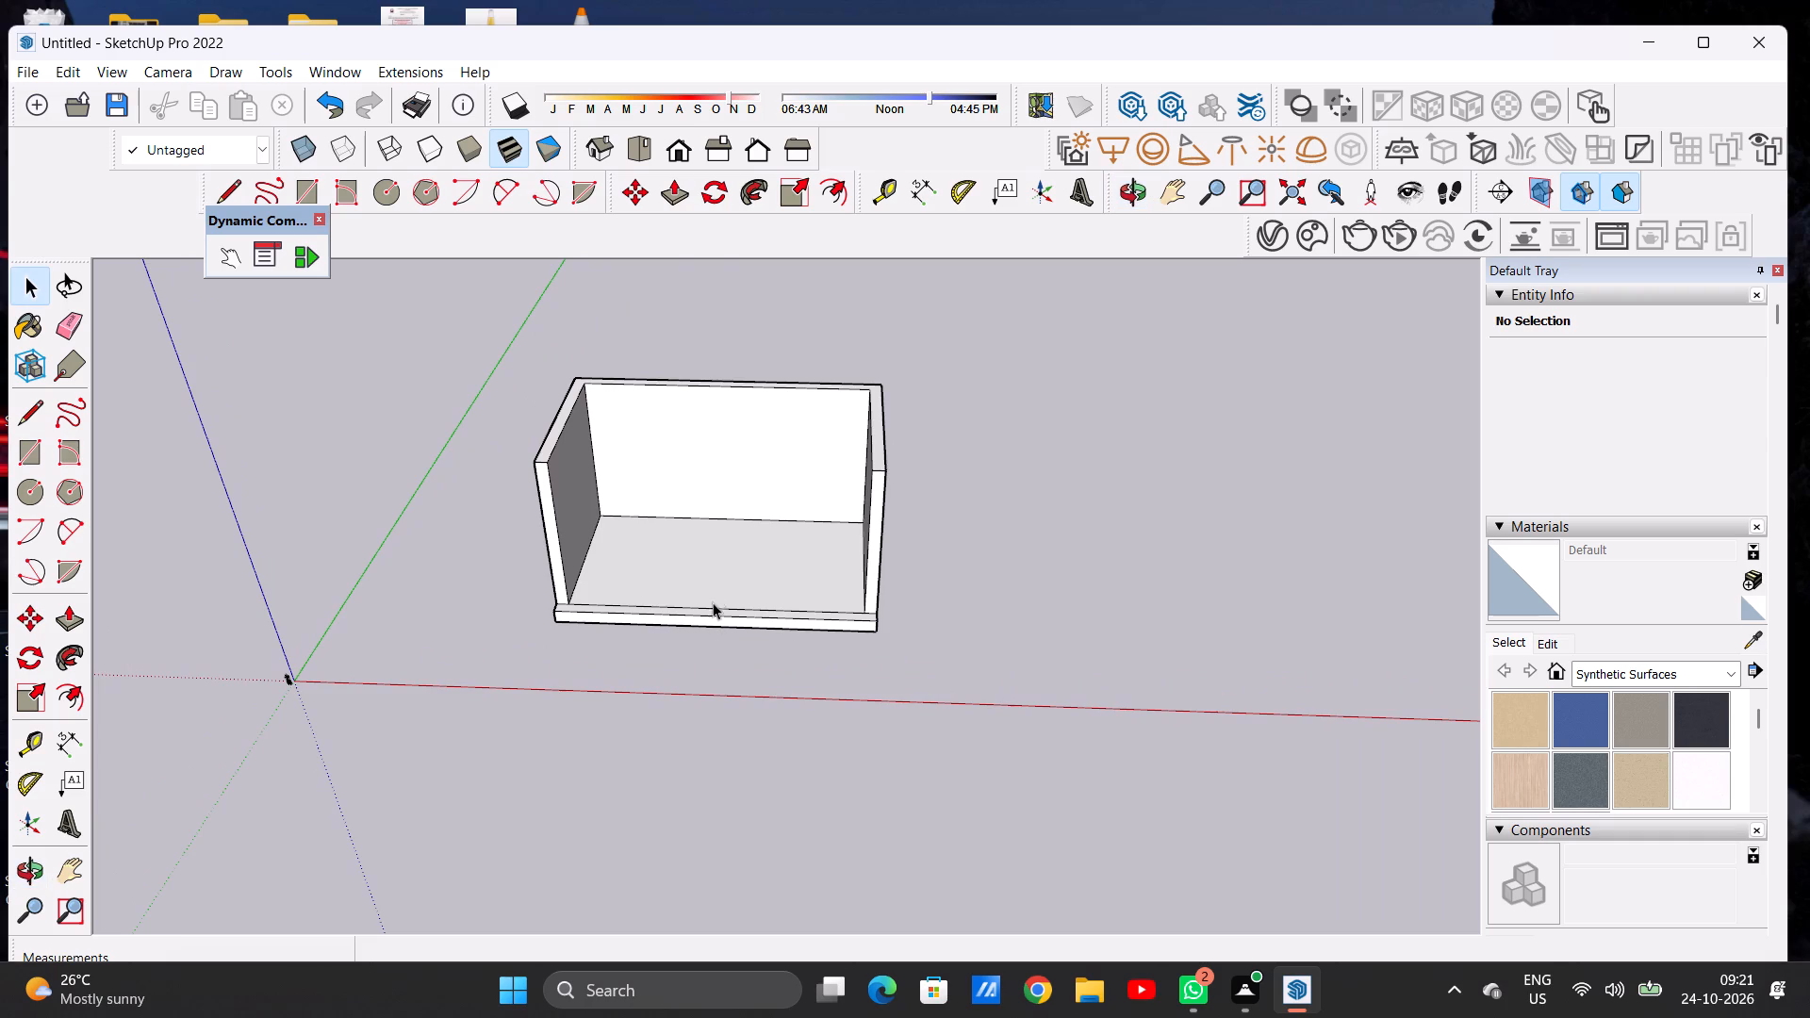
scroll(725, 548, up, 5)
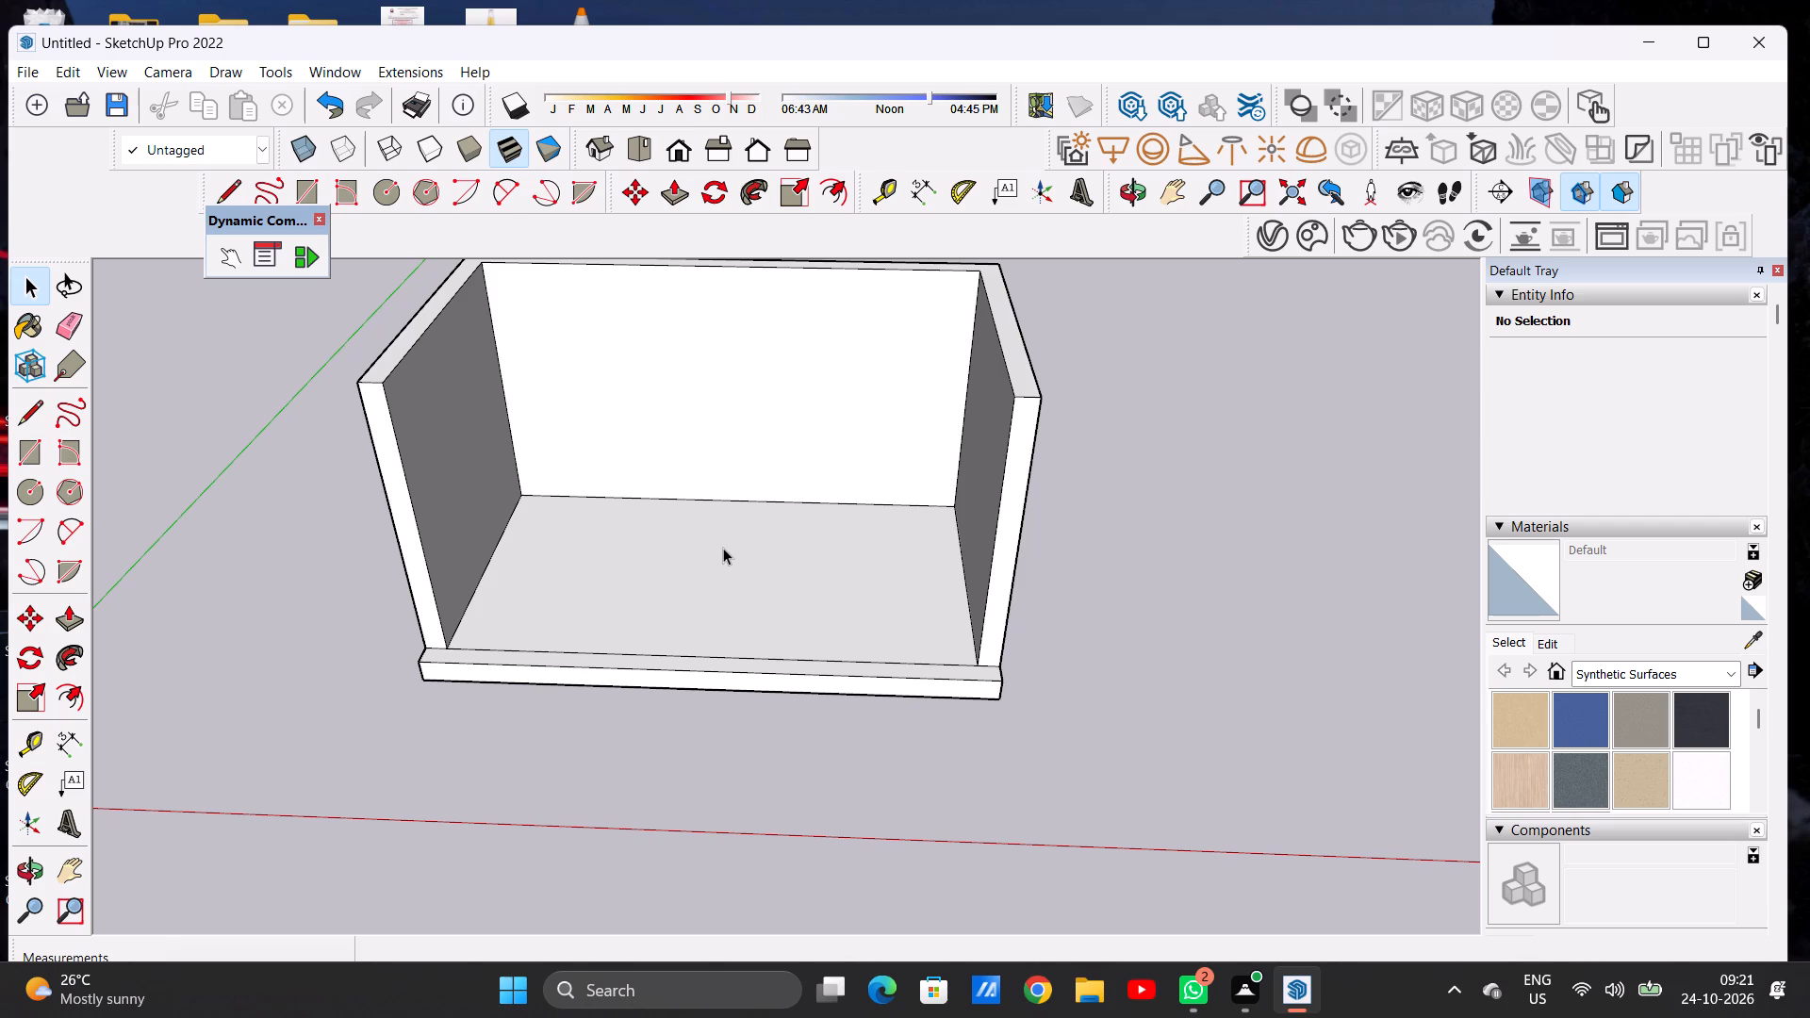
scroll(769, 528, down, 3)
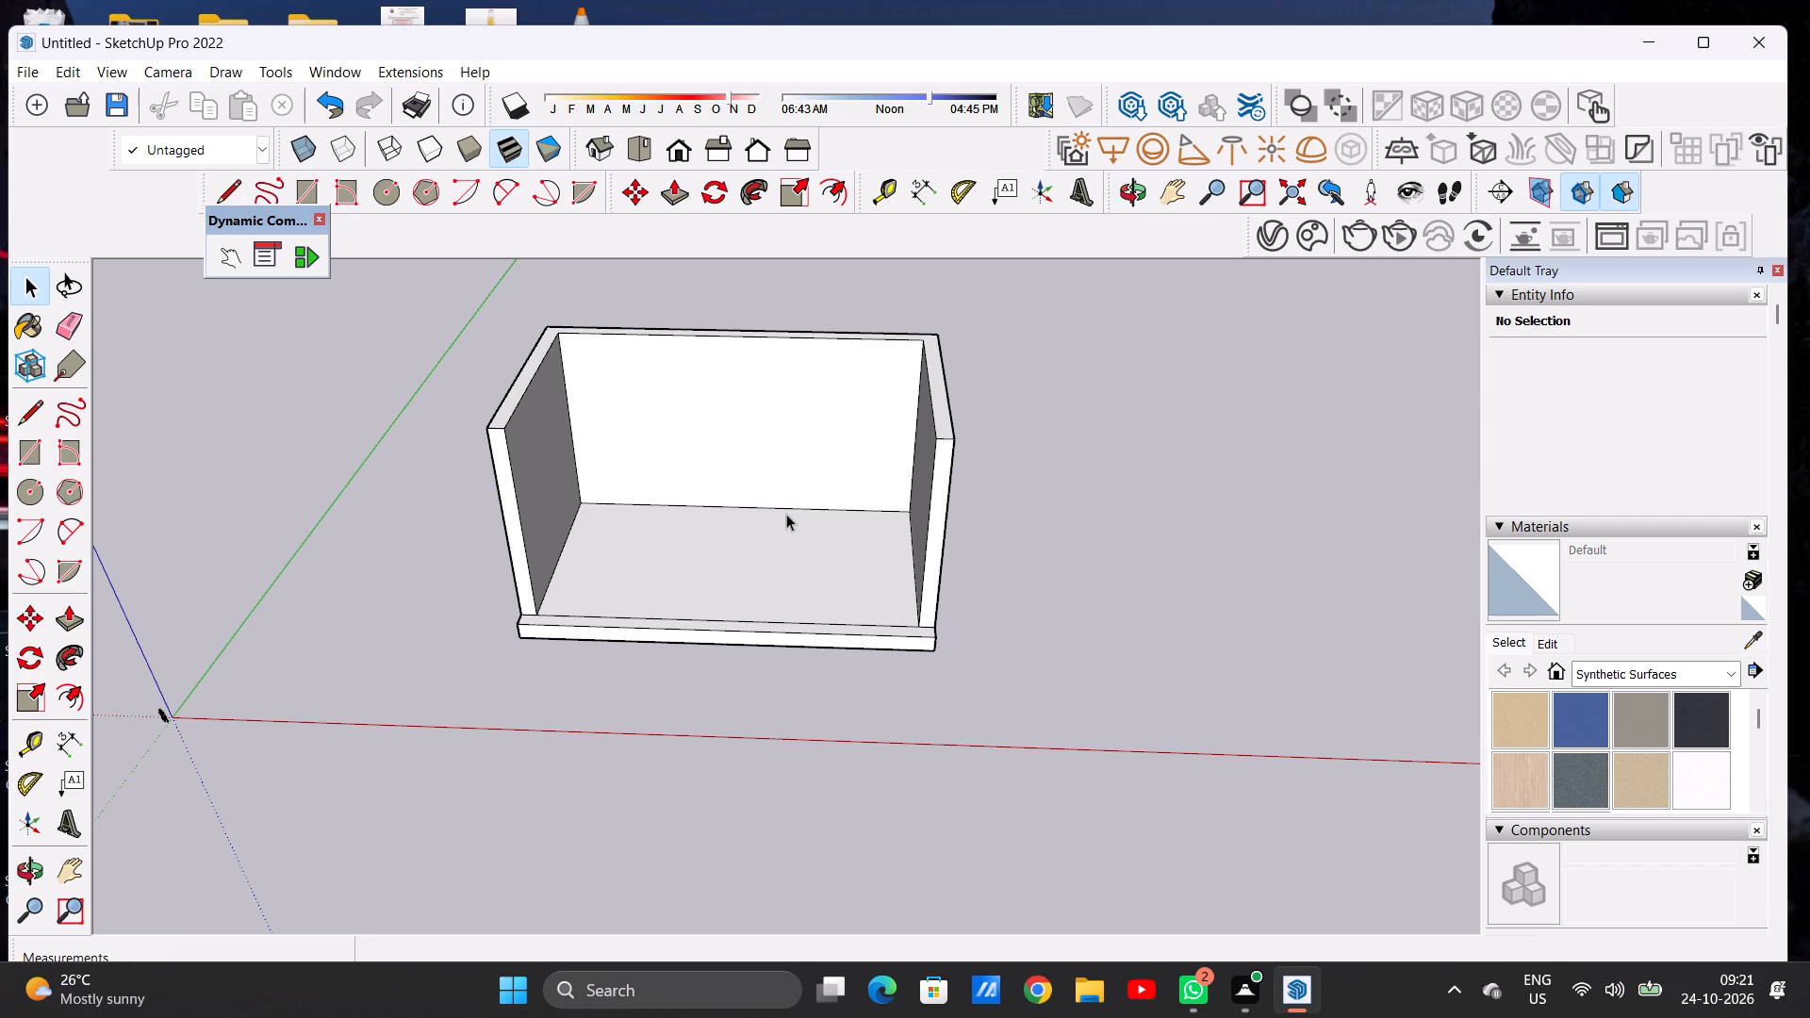
scroll(786, 517, down, 3)
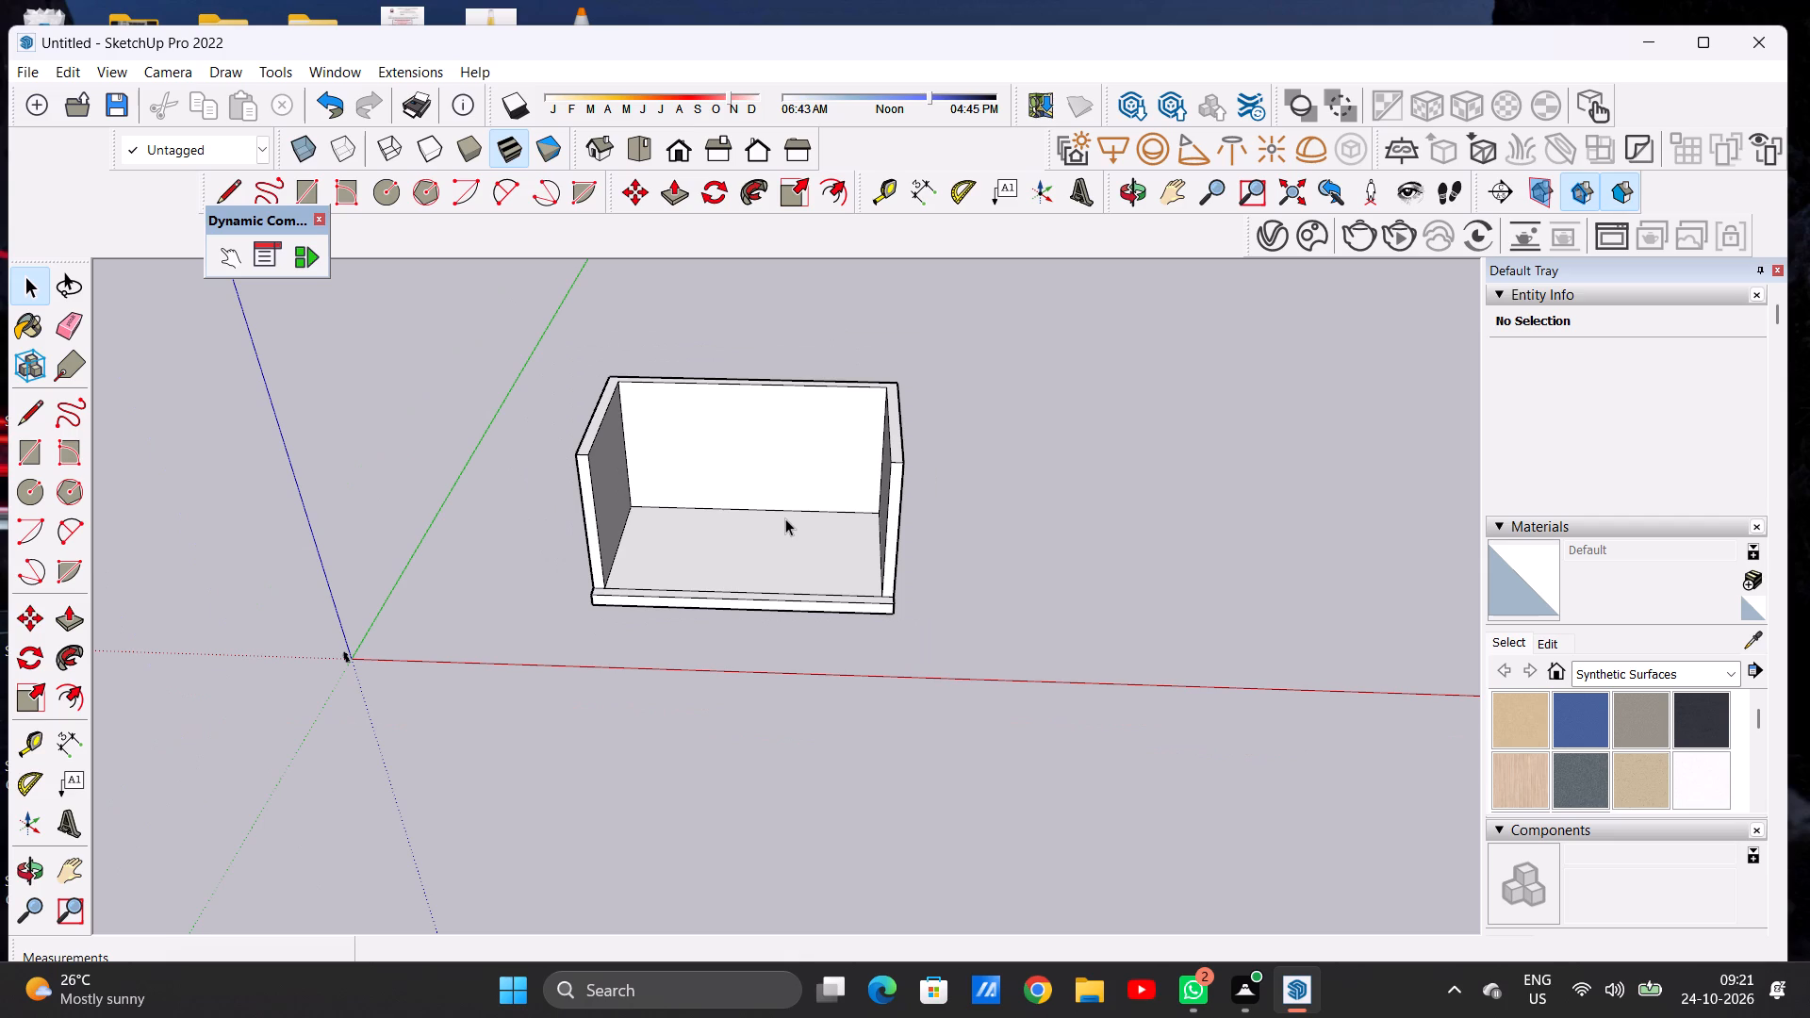
scroll(796, 564, down, 2)
middle_drag(749, 562, 747, 521)
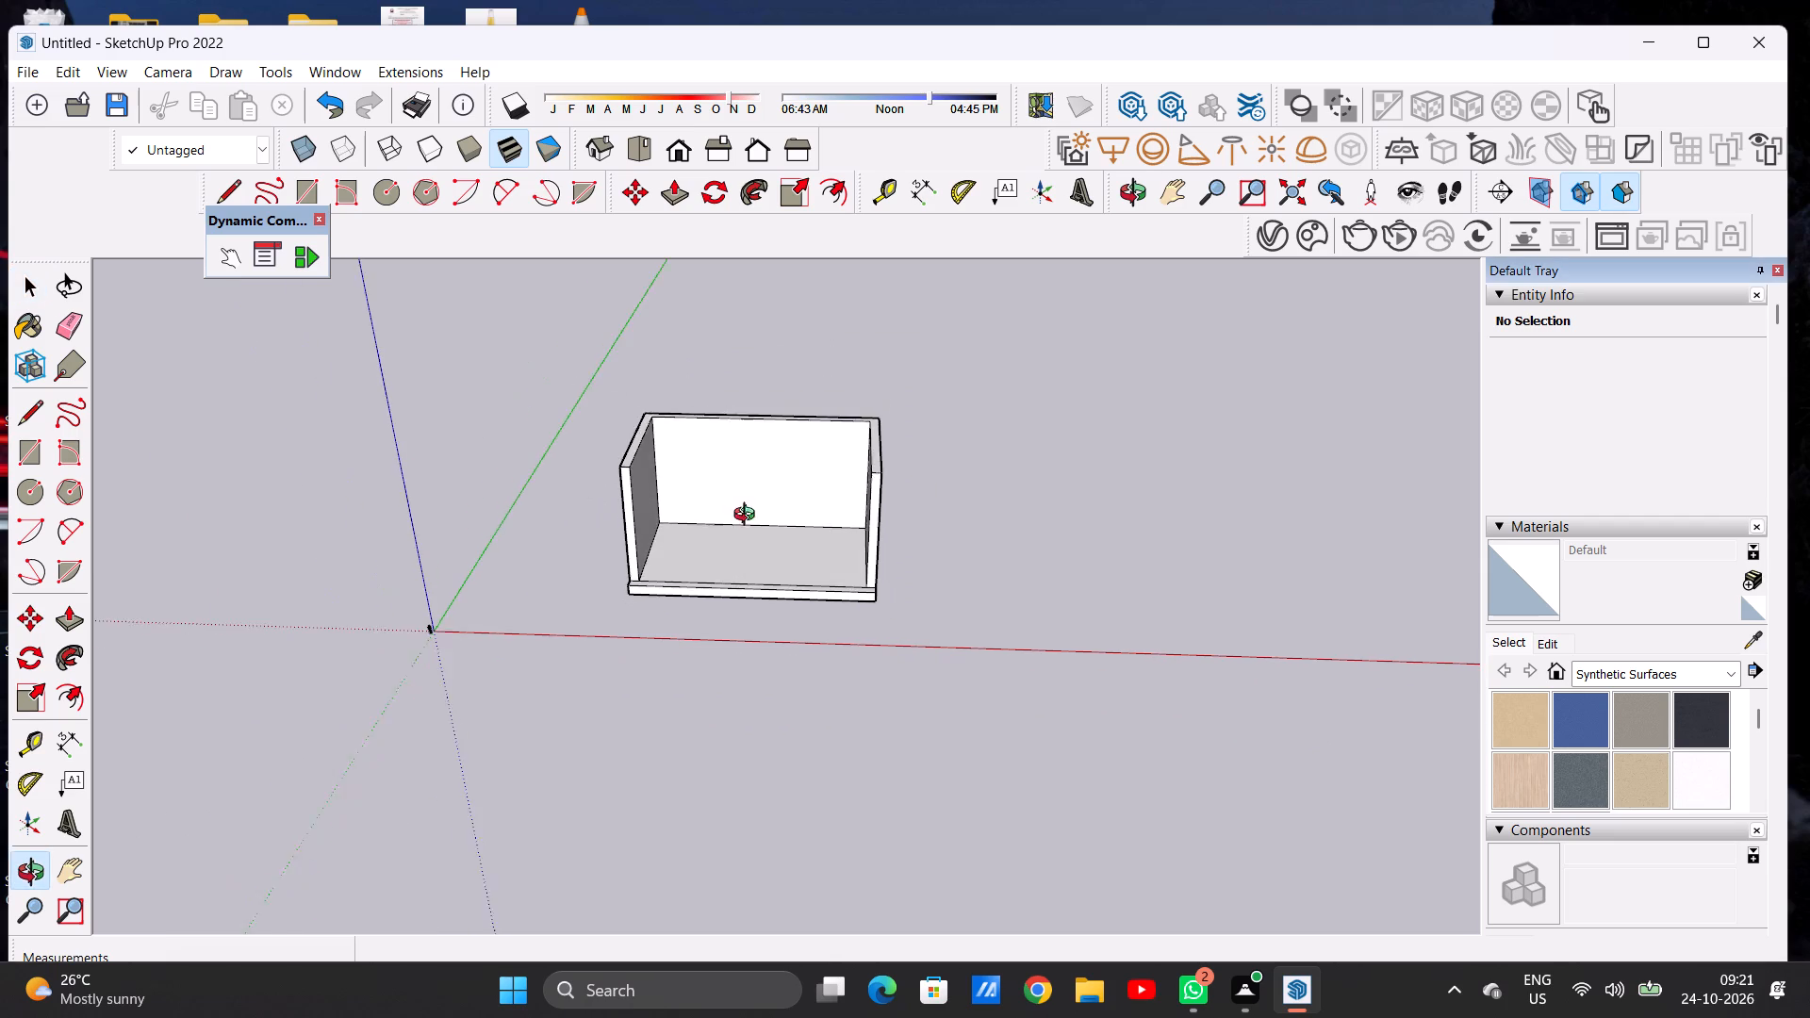
middle_click(749, 517)
middle_drag(750, 510, 749, 481)
middle_click(749, 481)
scroll(761, 512, up, 6)
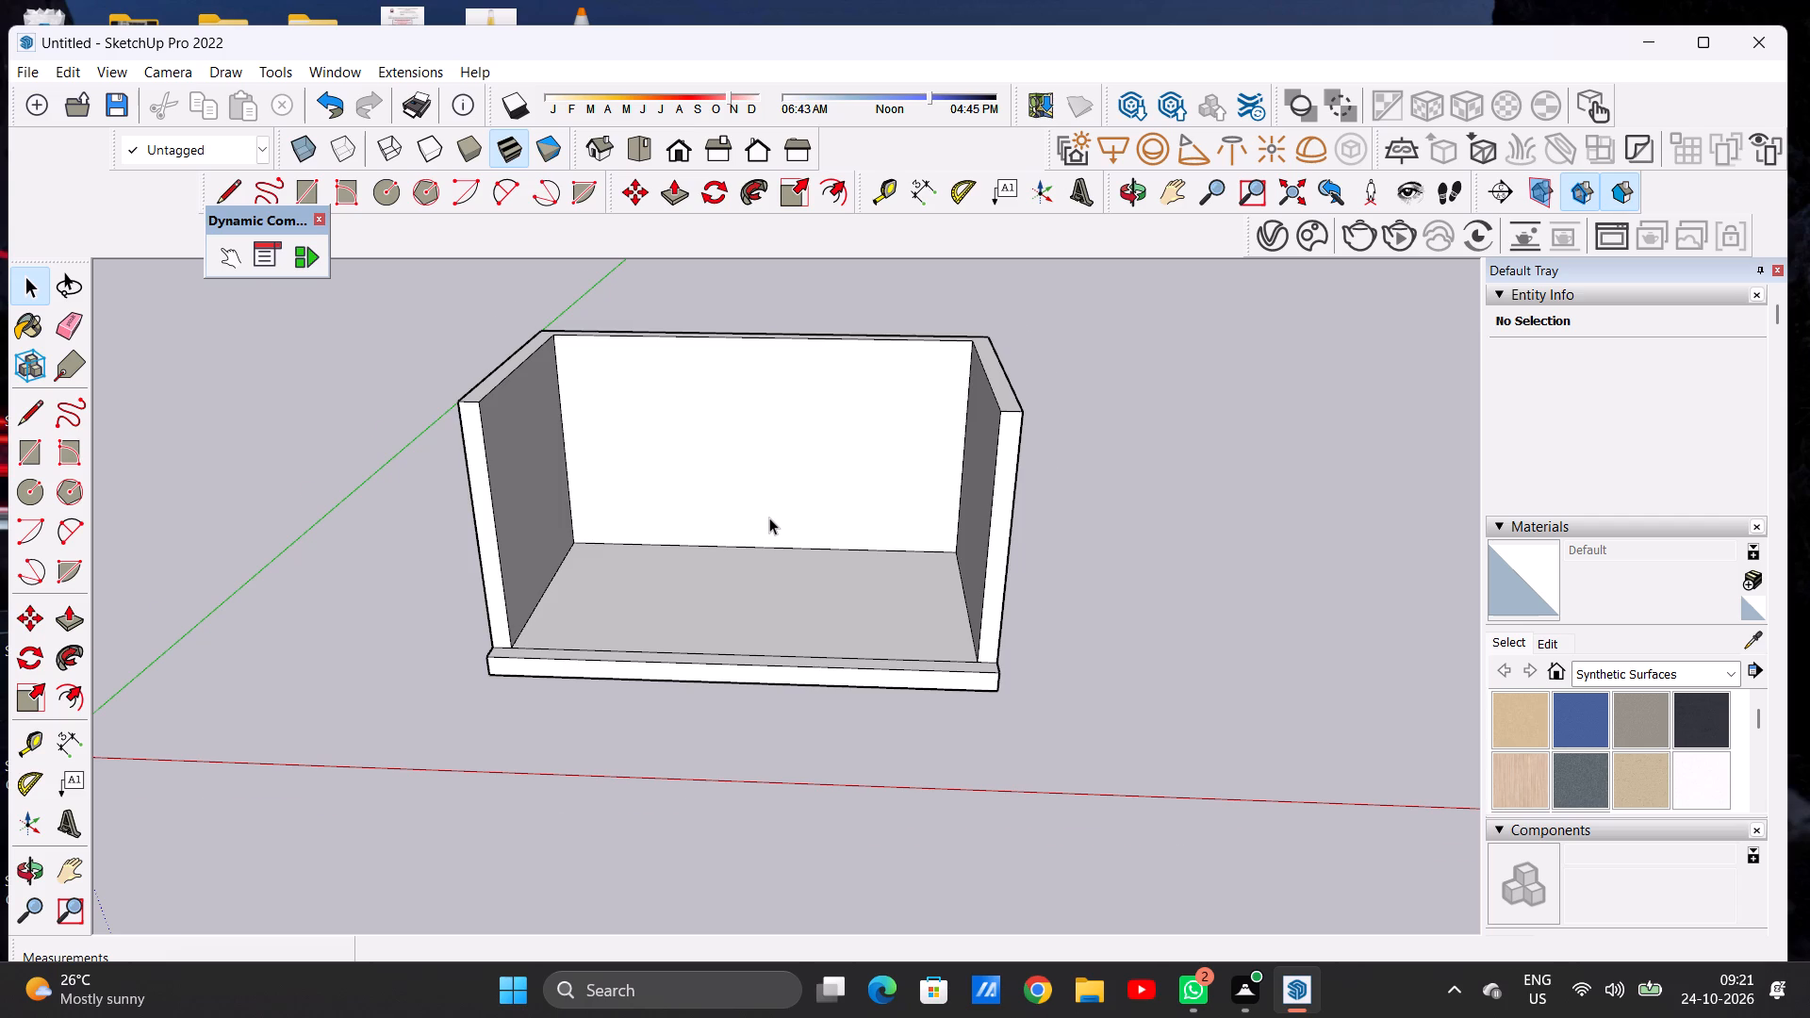
scroll(770, 517, up, 5)
scroll(782, 543, down, 7)
middle_click(811, 548)
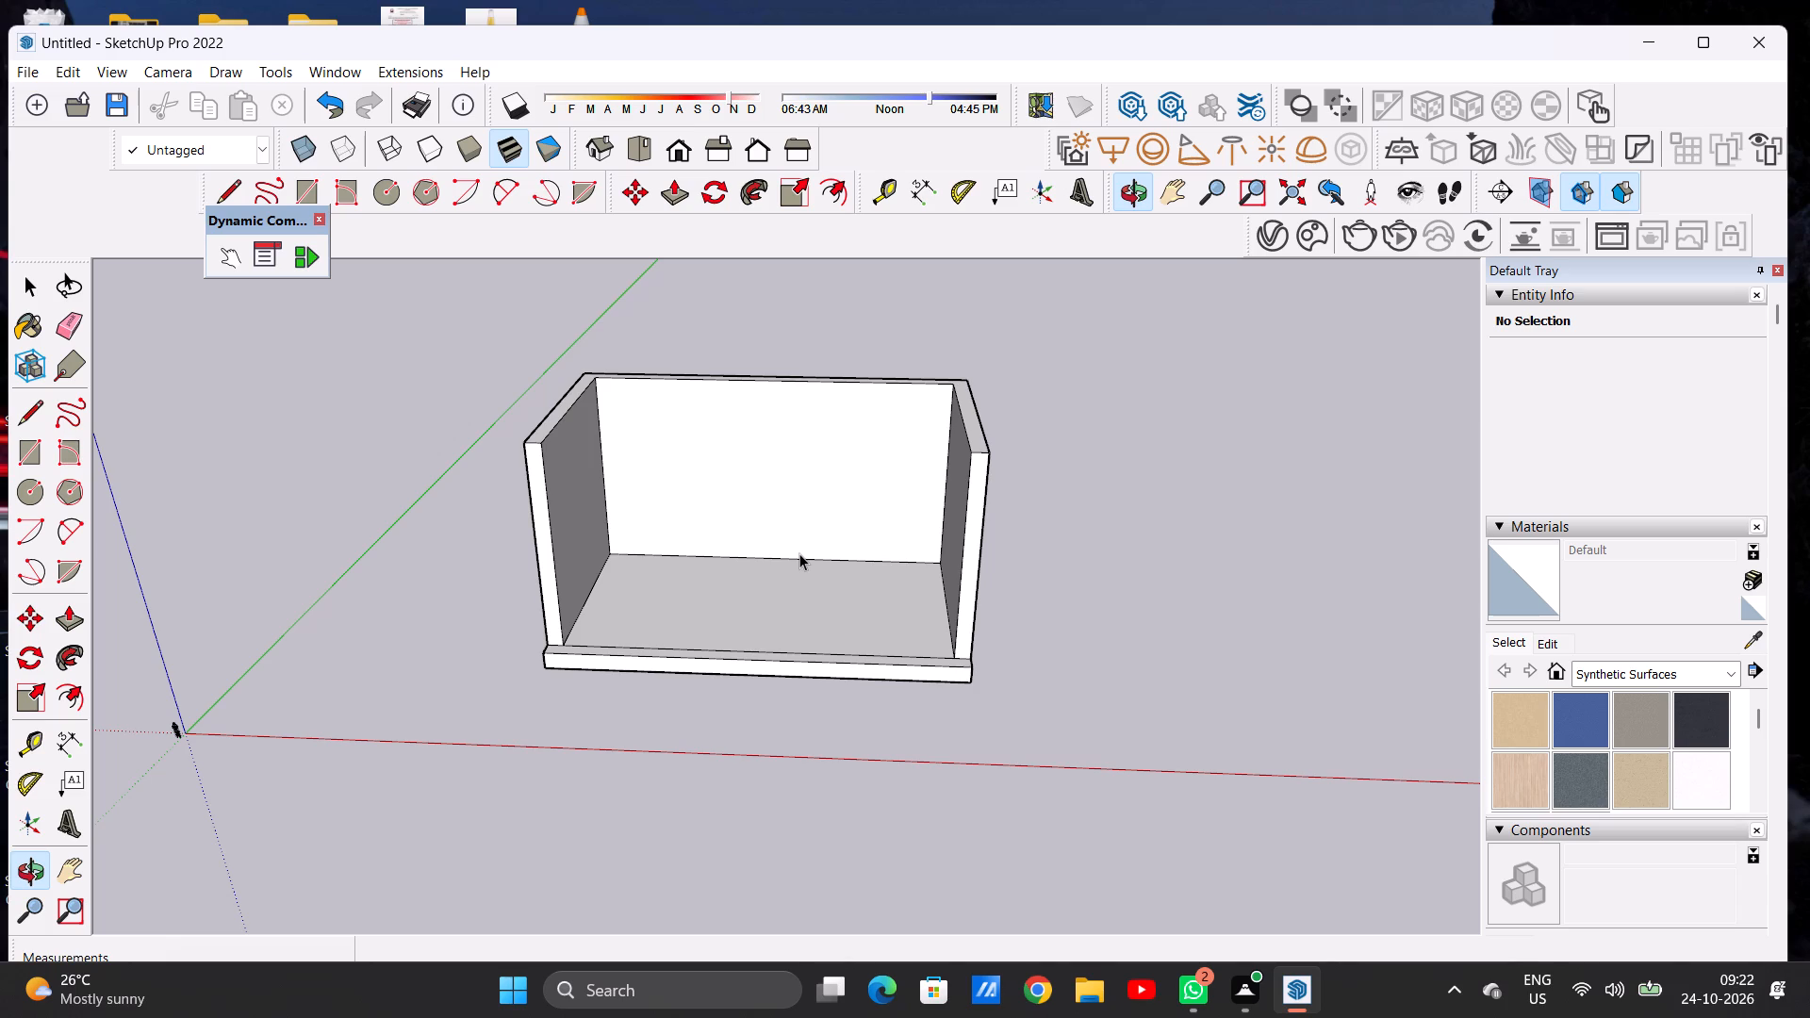
Draw two closely spaced parallel lines about 149' 8" long across the middle of the floor, from one side wall to the other.
scroll(704, 585, down, 2)
middle_drag(784, 539, 784, 575)
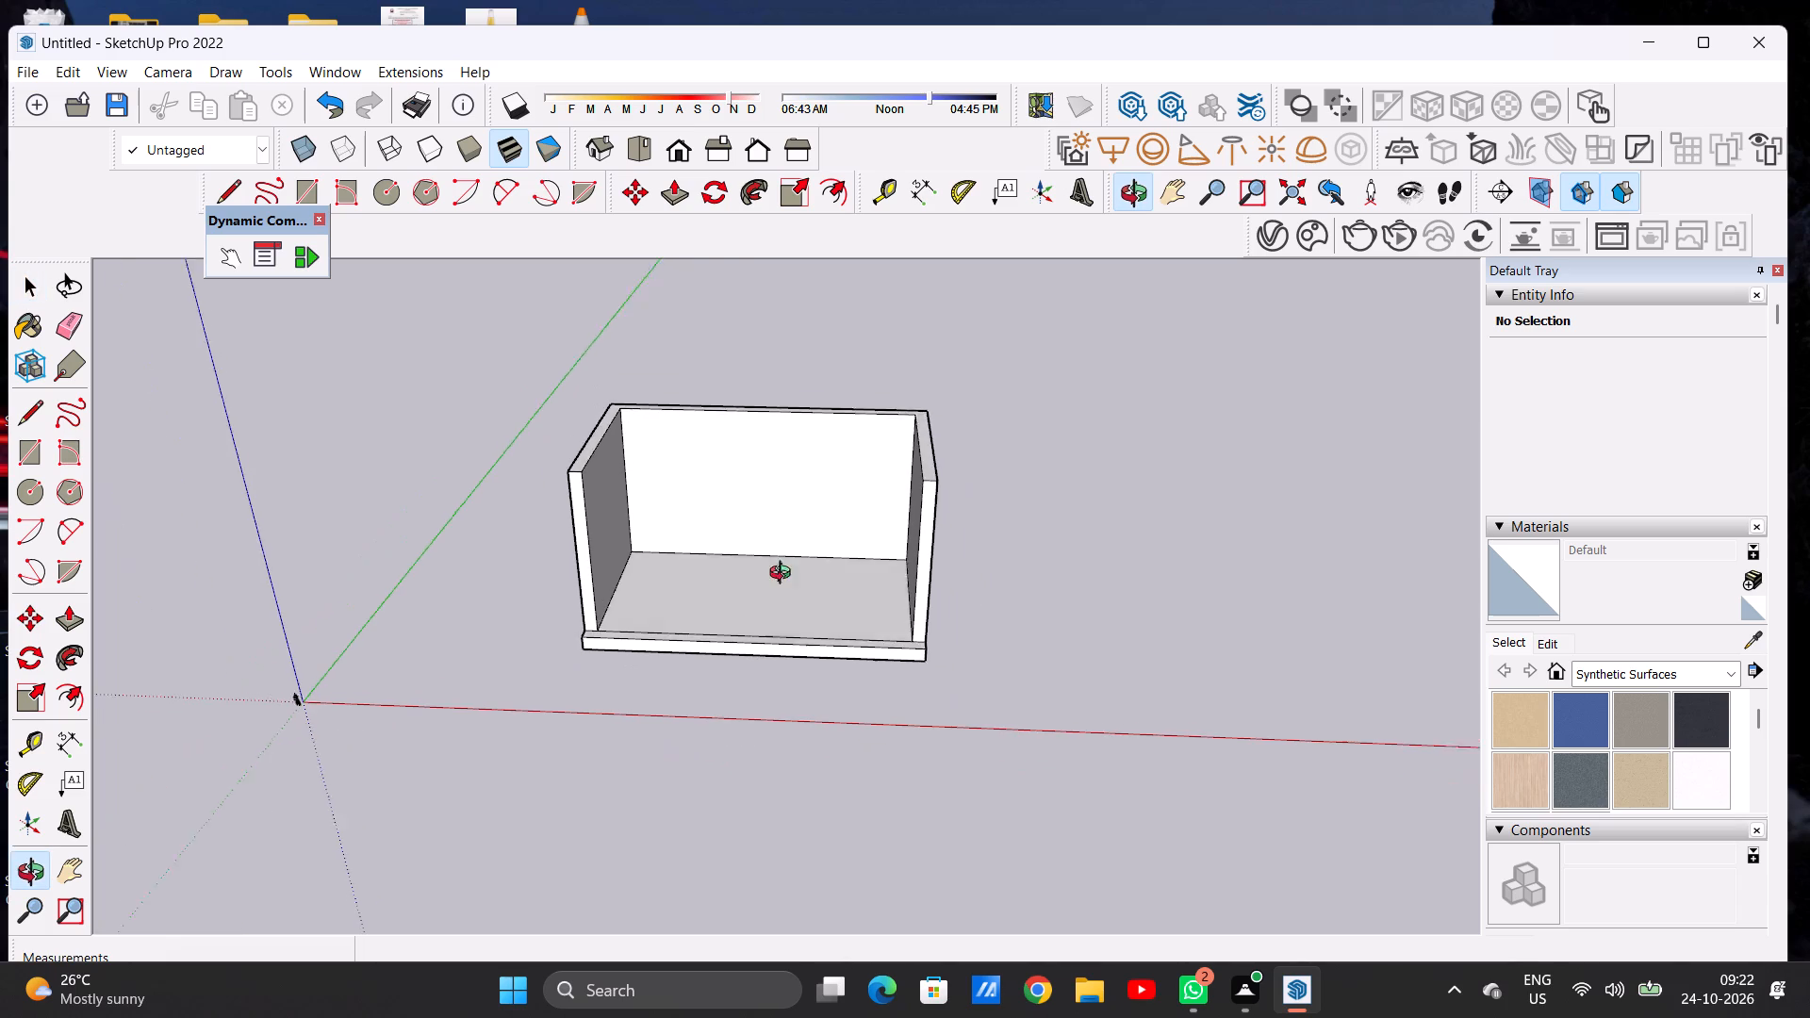
middle_drag(784, 575, 782, 682)
scroll(854, 583, up, 3)
key(l)
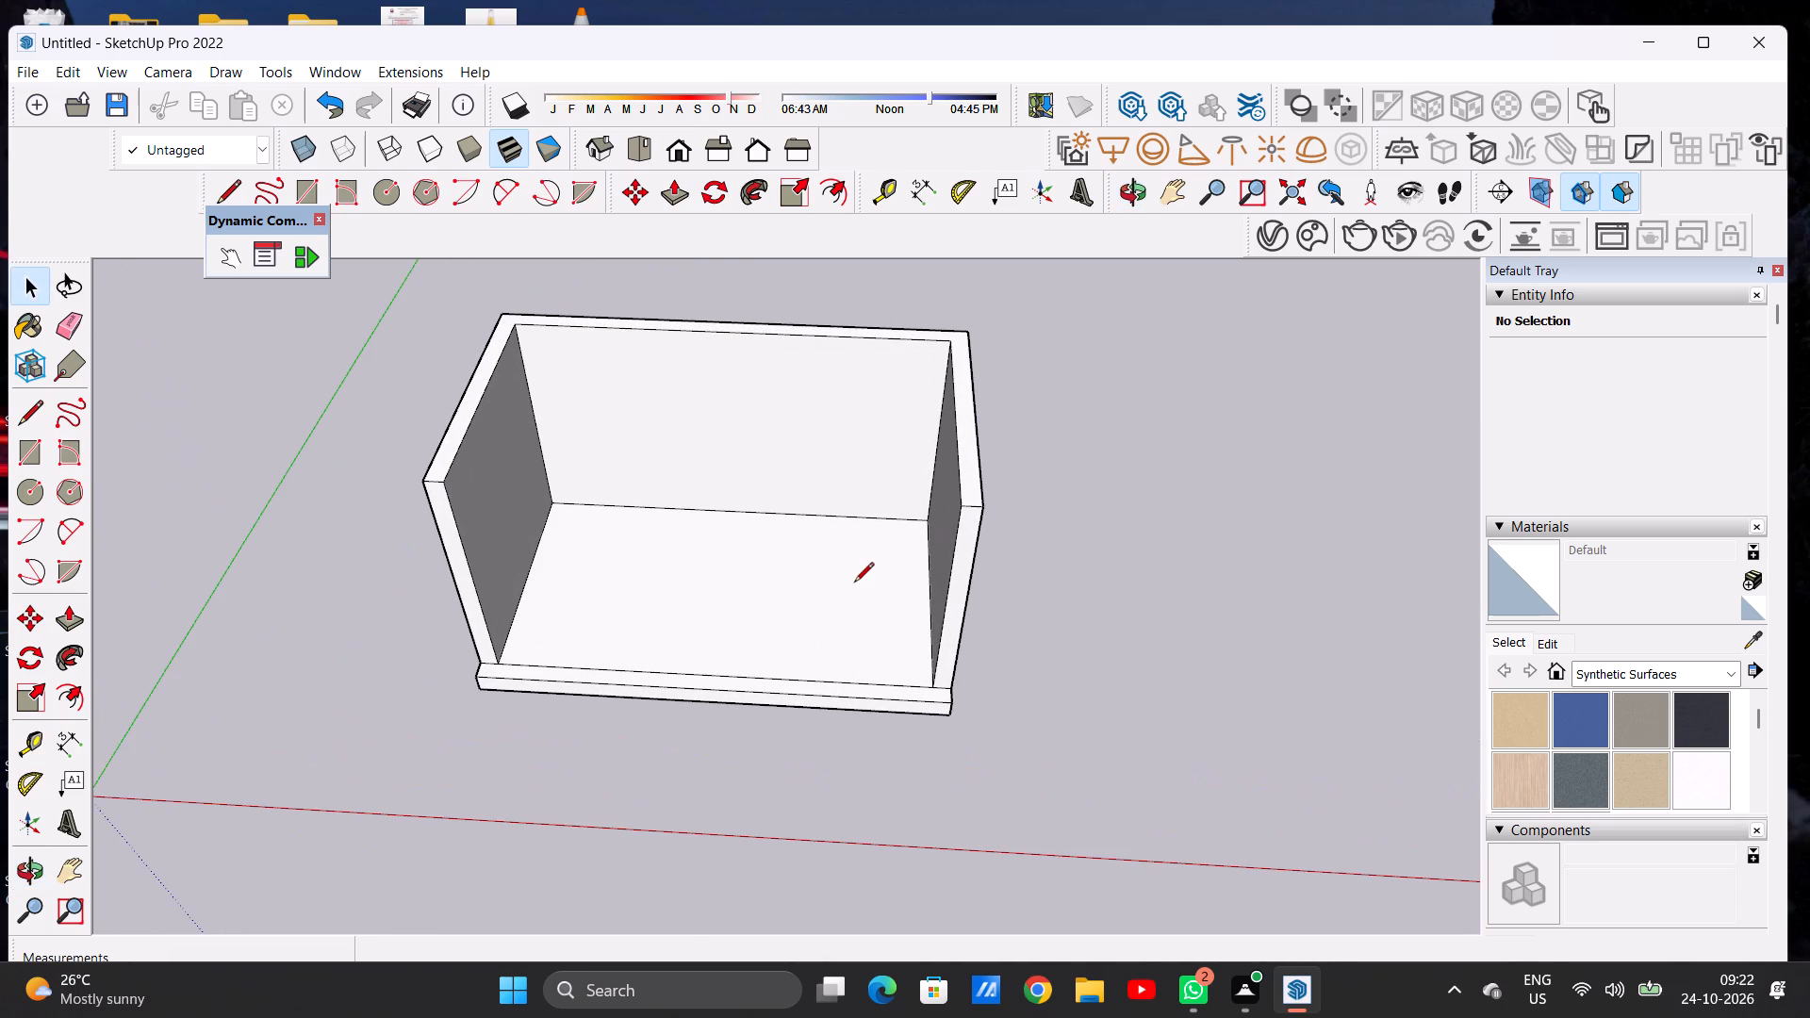
scroll(854, 583, up, 4)
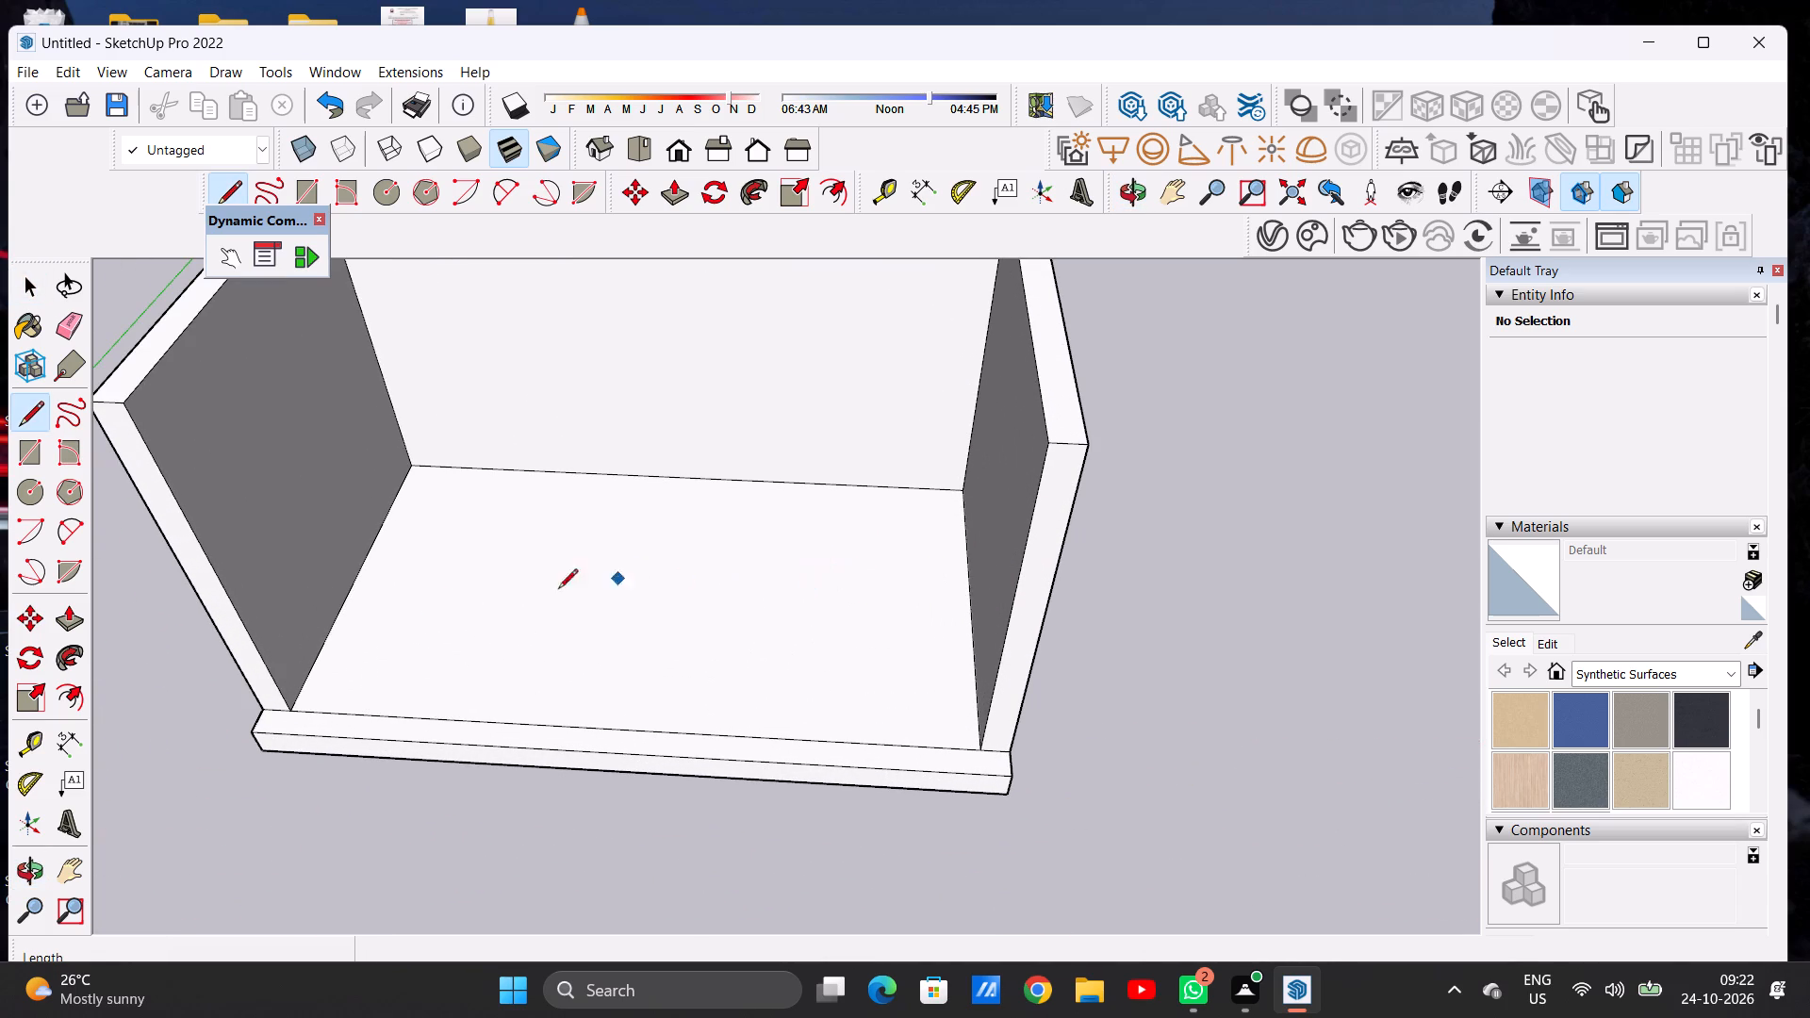
click(357, 571)
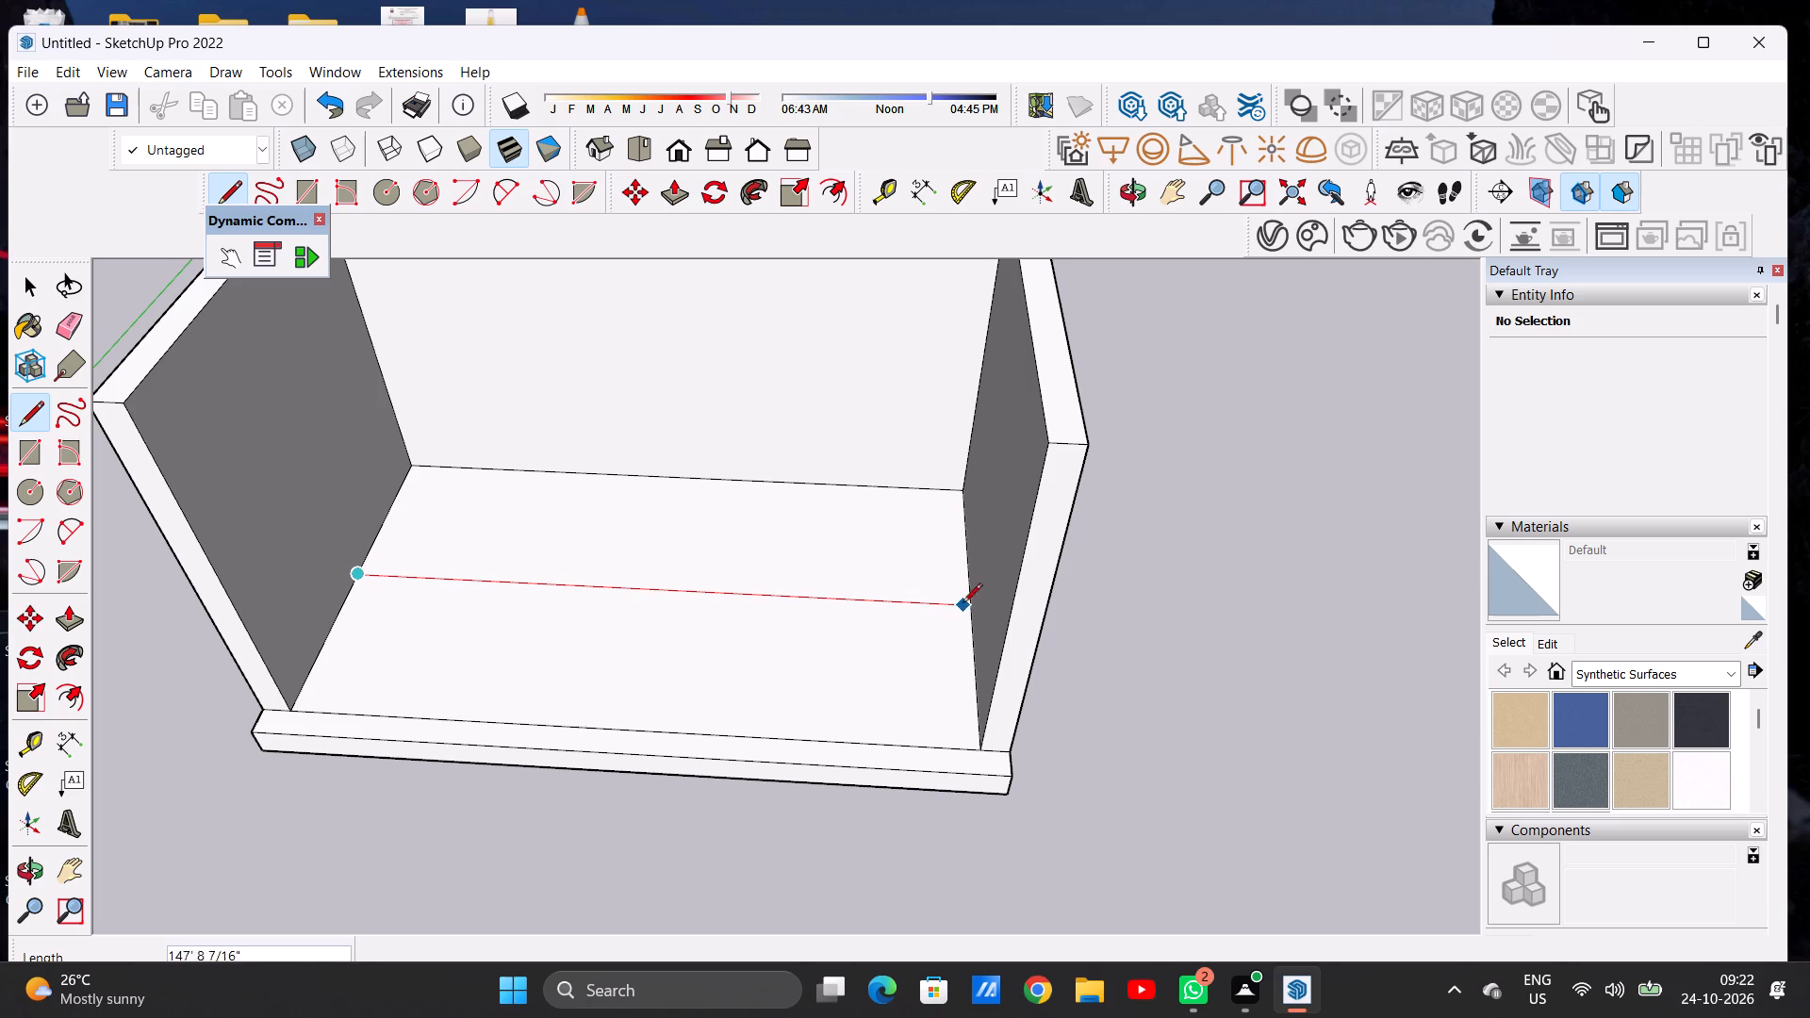
click(965, 611)
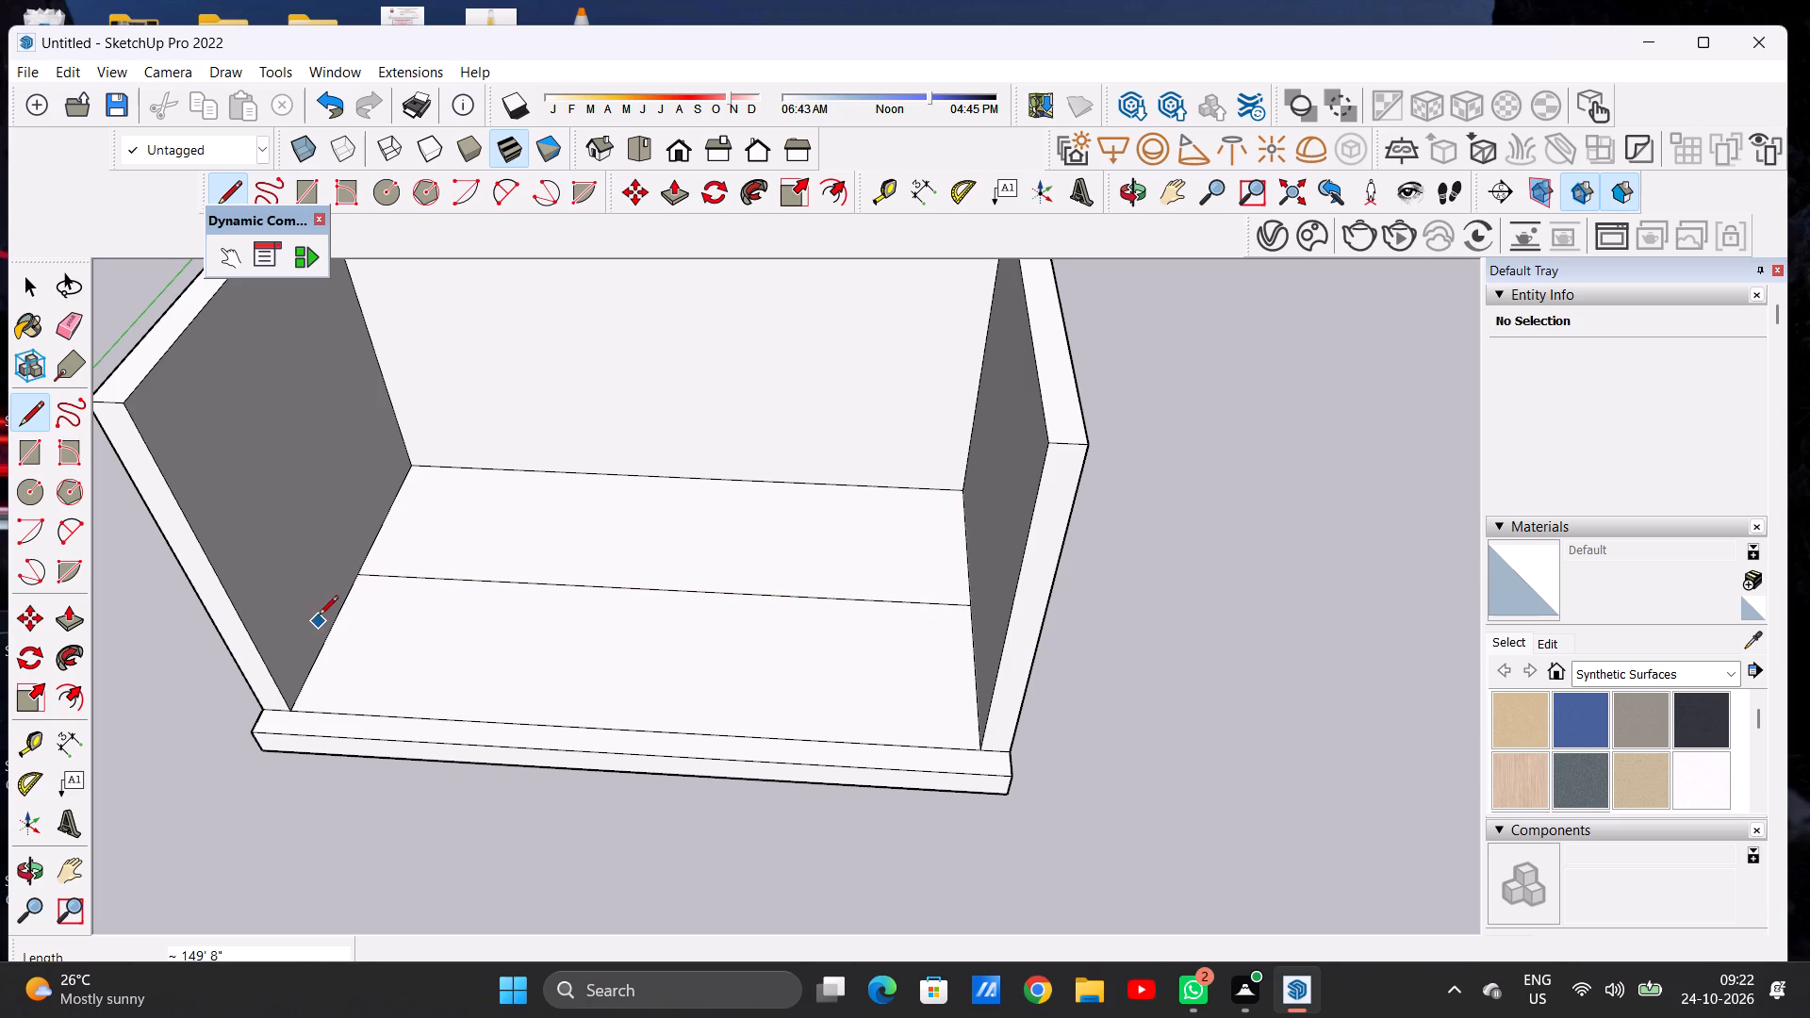
scroll(388, 586, up, 4)
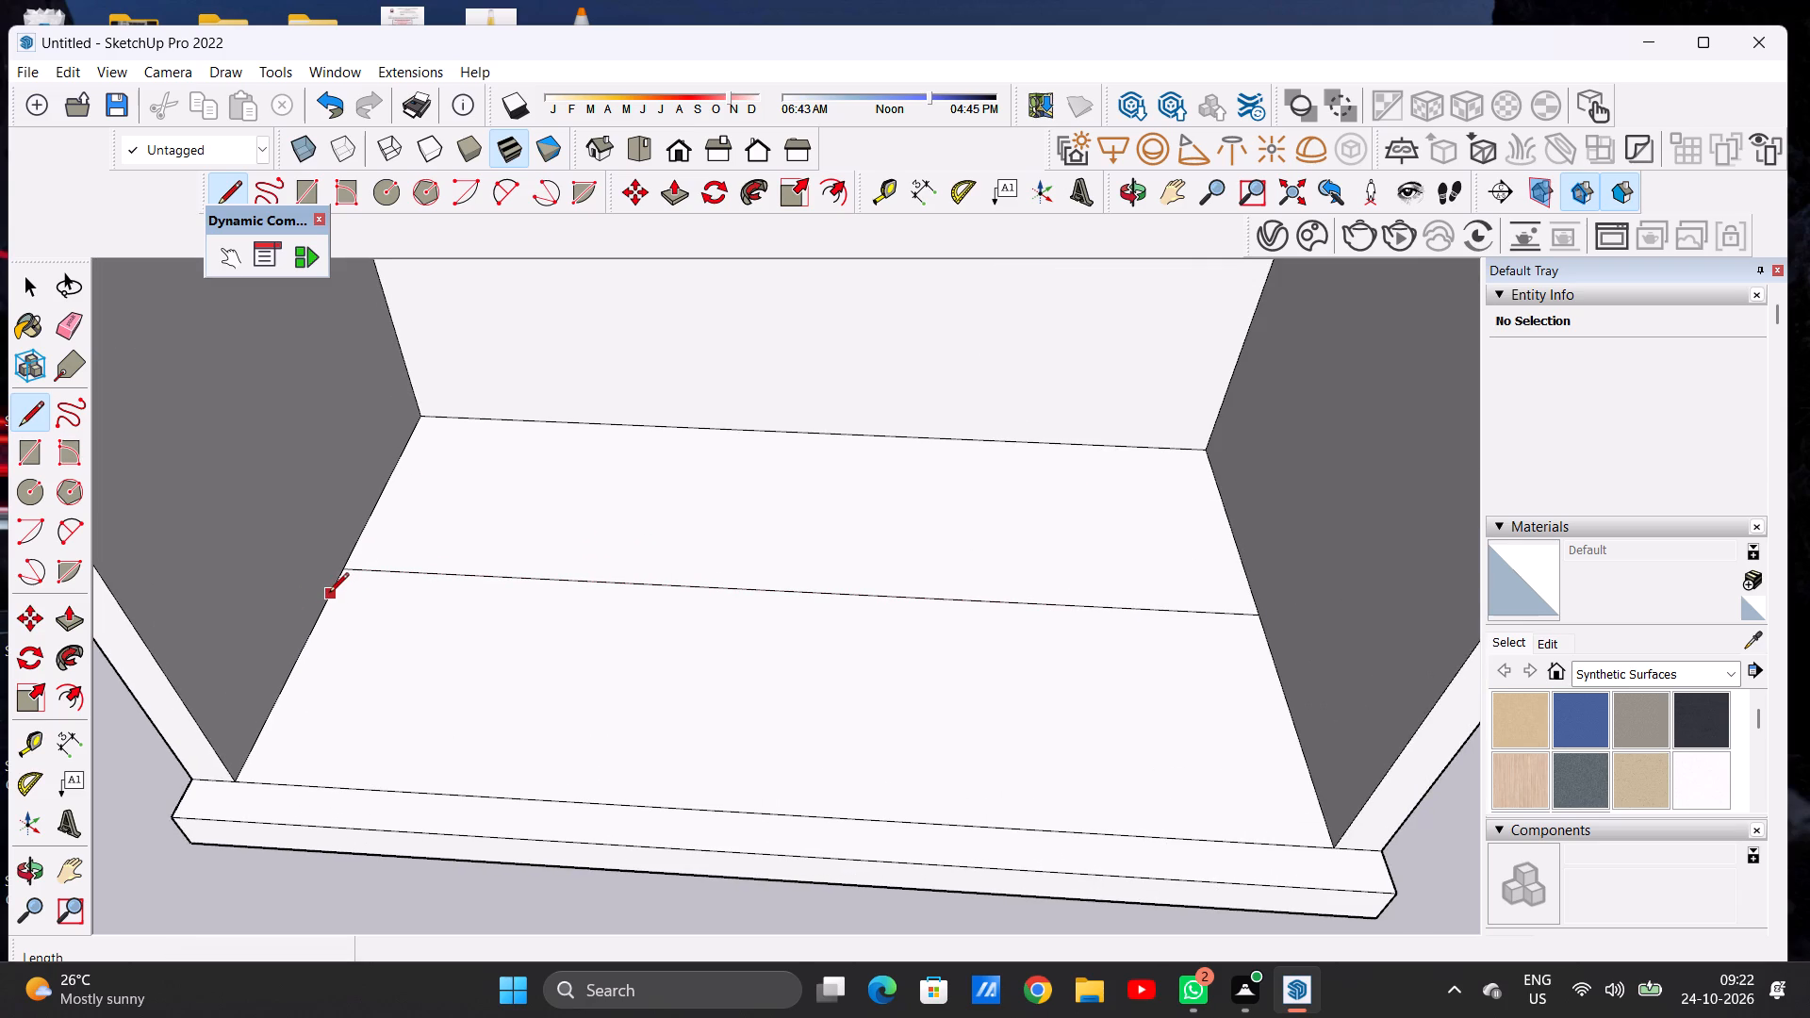
click(329, 594)
click(1276, 639)
key(space)
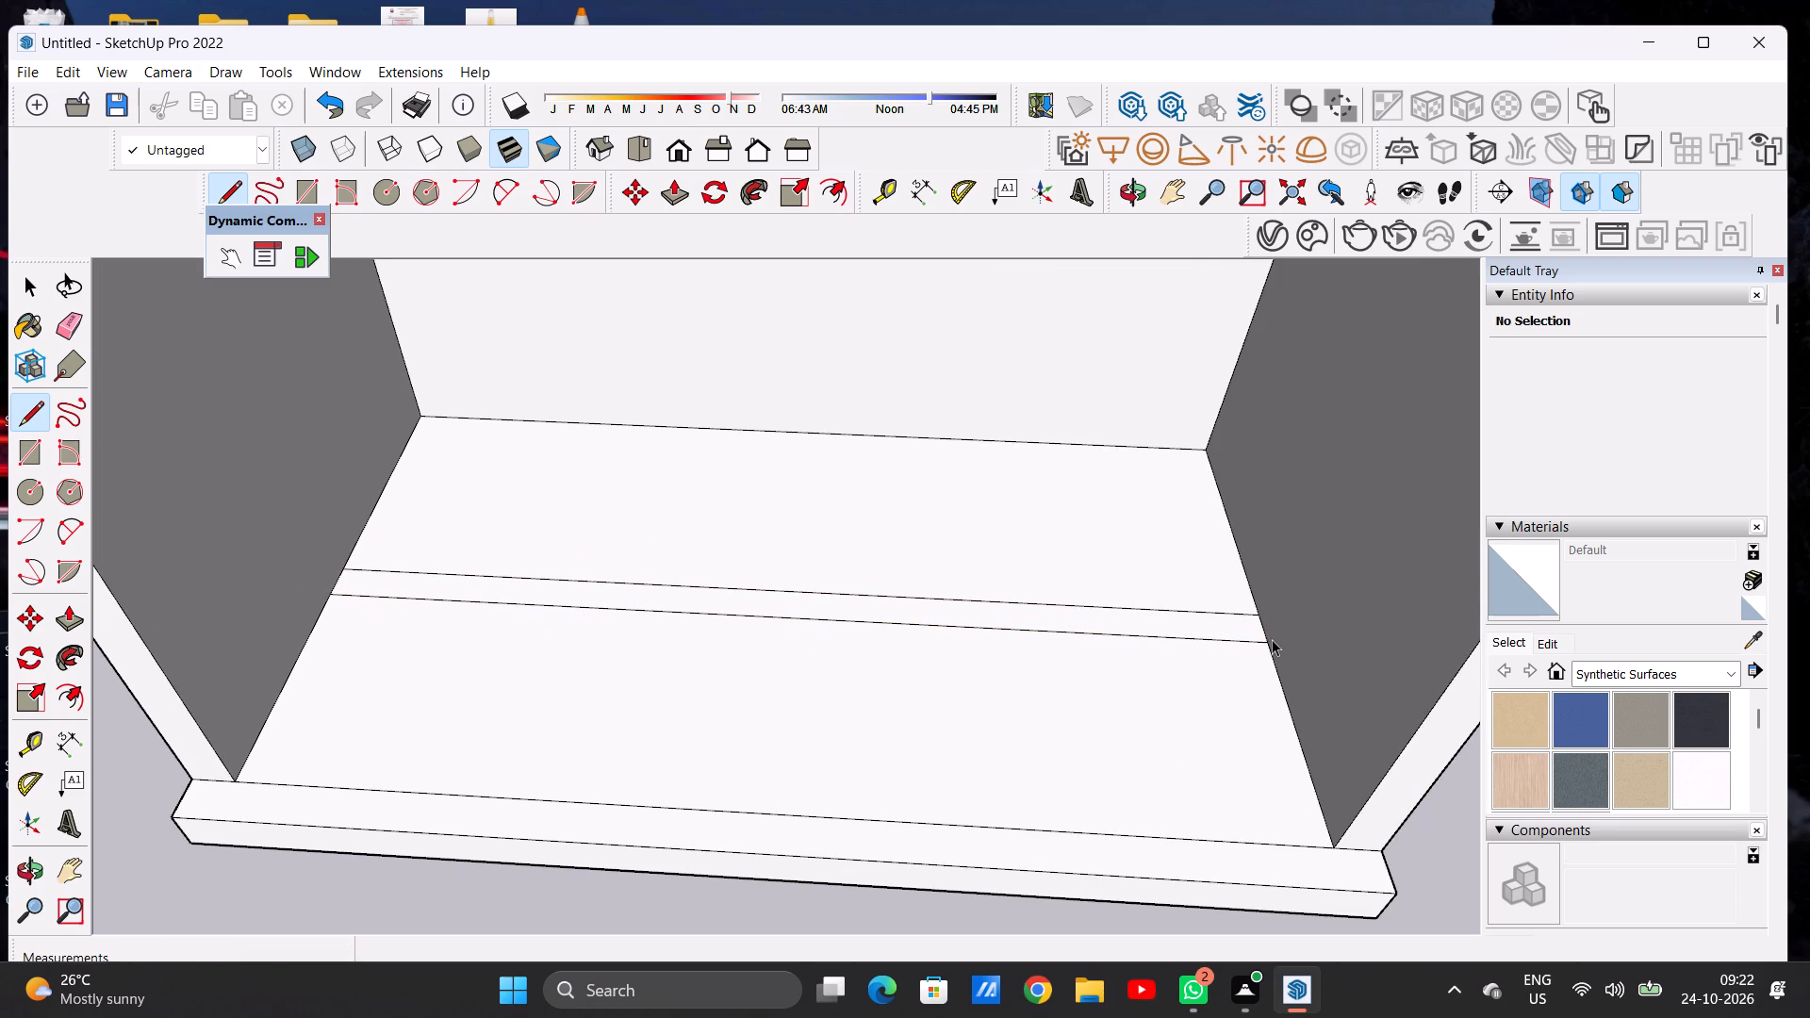
Push/Pull the narrow floor strip up about 81' 8", level with the wall tops, to form an inner partition wall.
scroll(587, 596, down, 7)
scroll(1130, 517, down, 3)
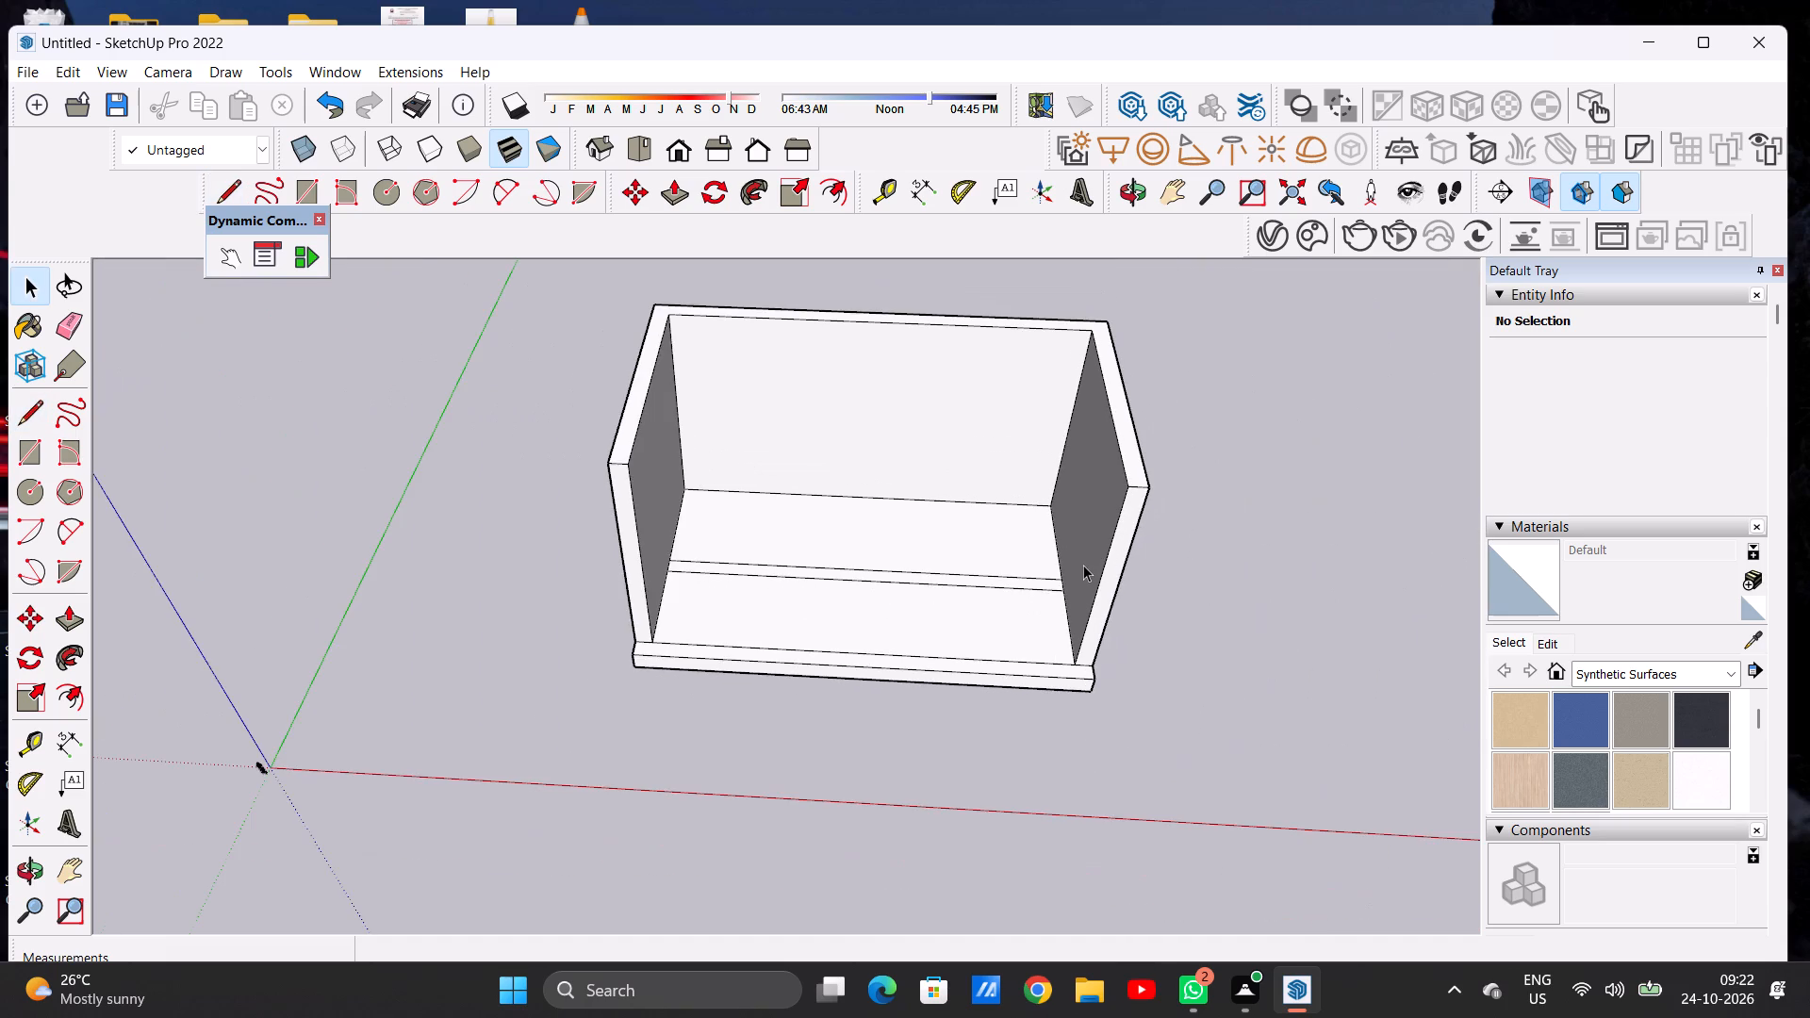
scroll(1082, 565, up, 5)
key(p)
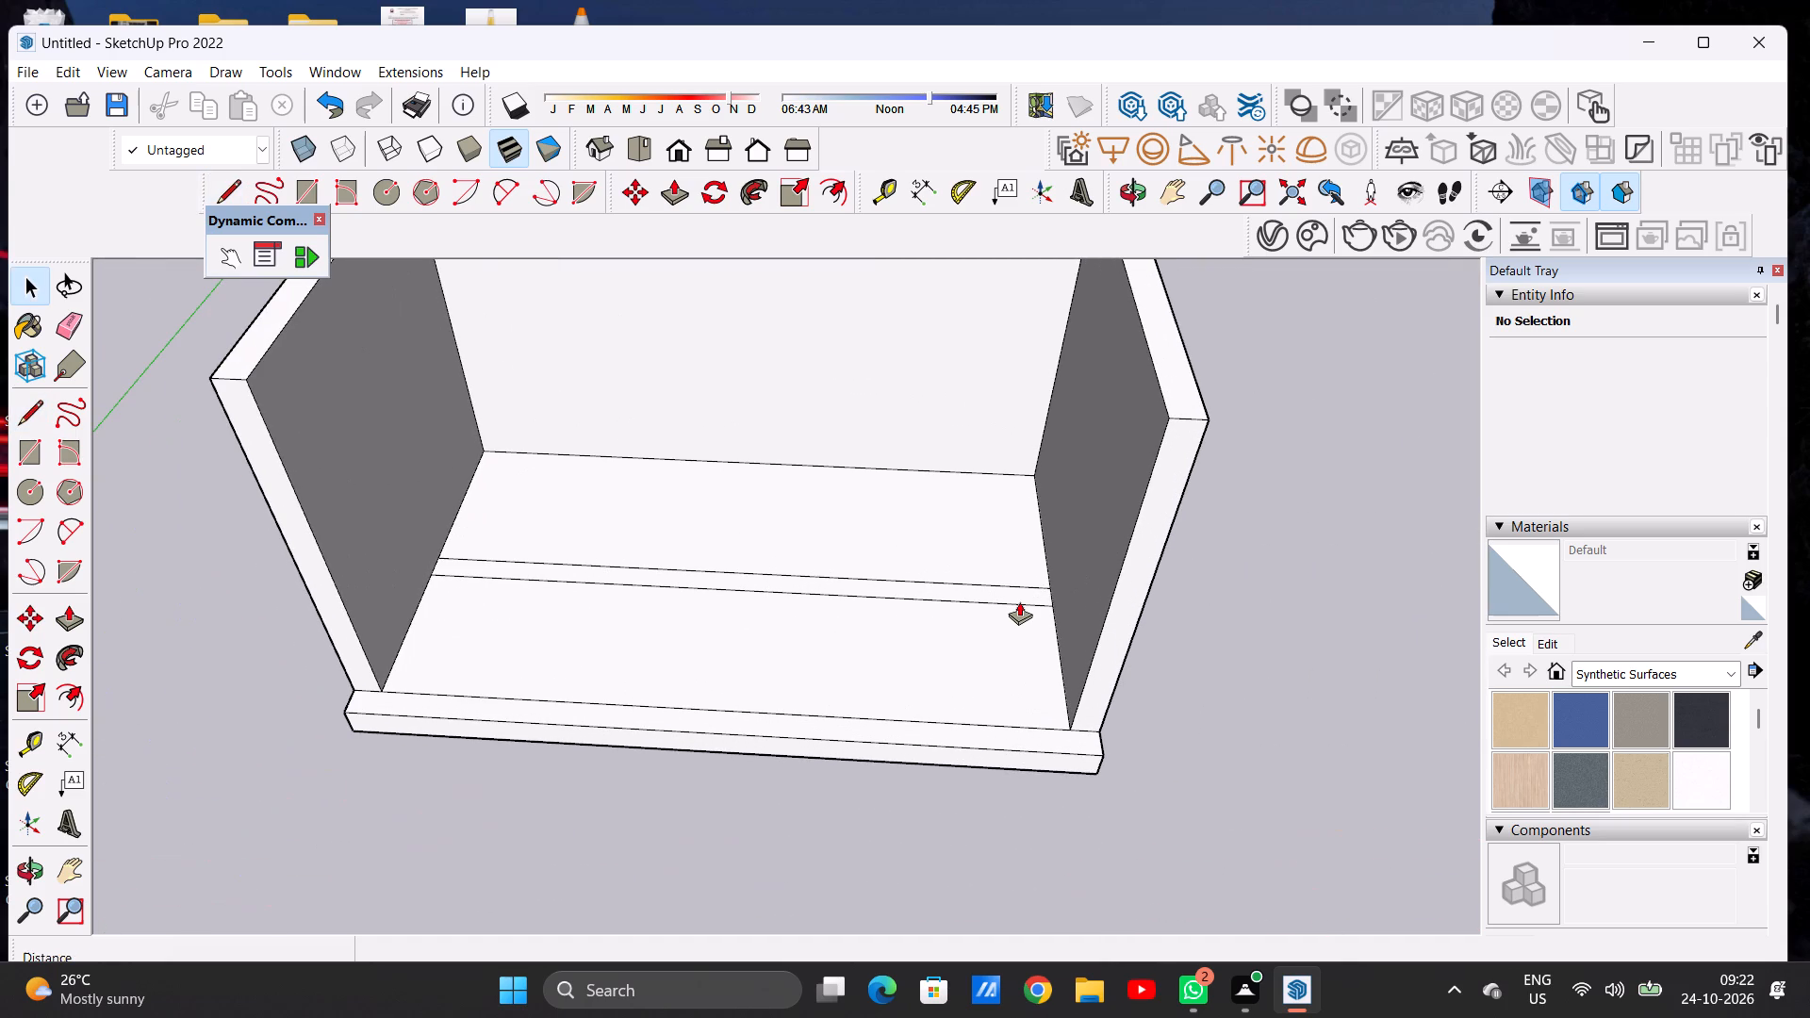
scroll(1062, 577, up, 5)
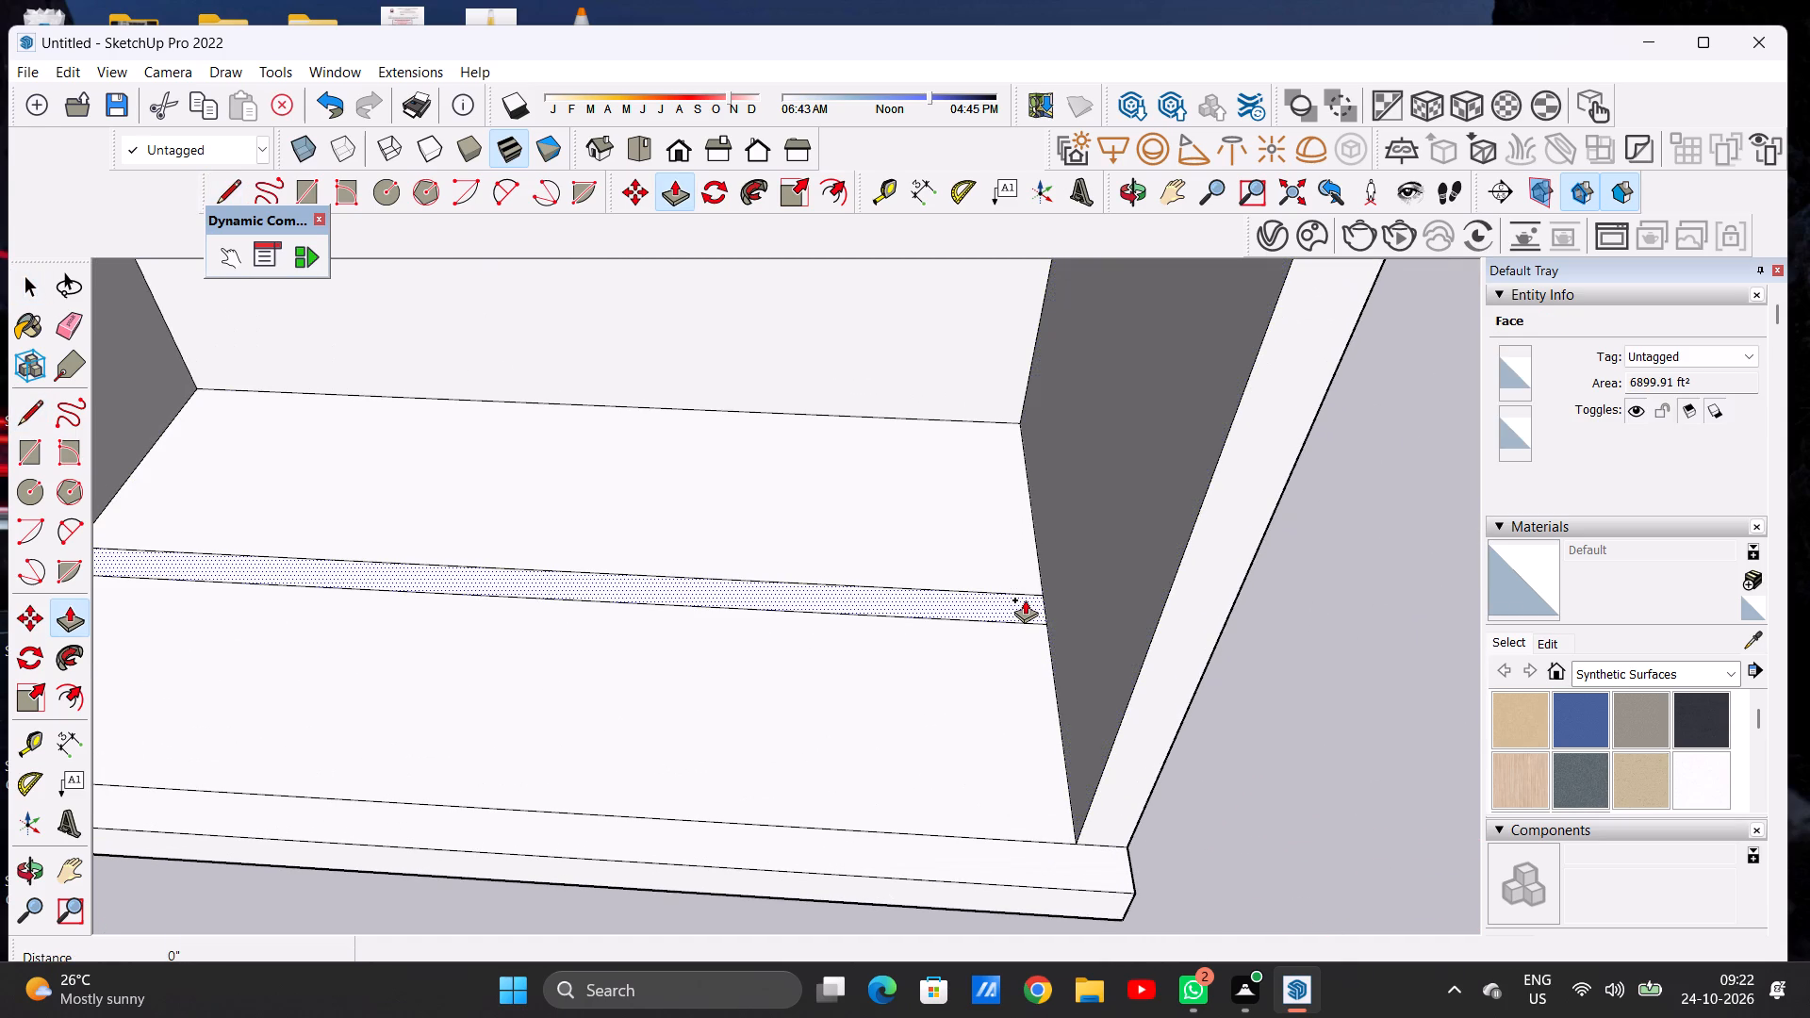
click(1025, 599)
scroll(1080, 587, down, 13)
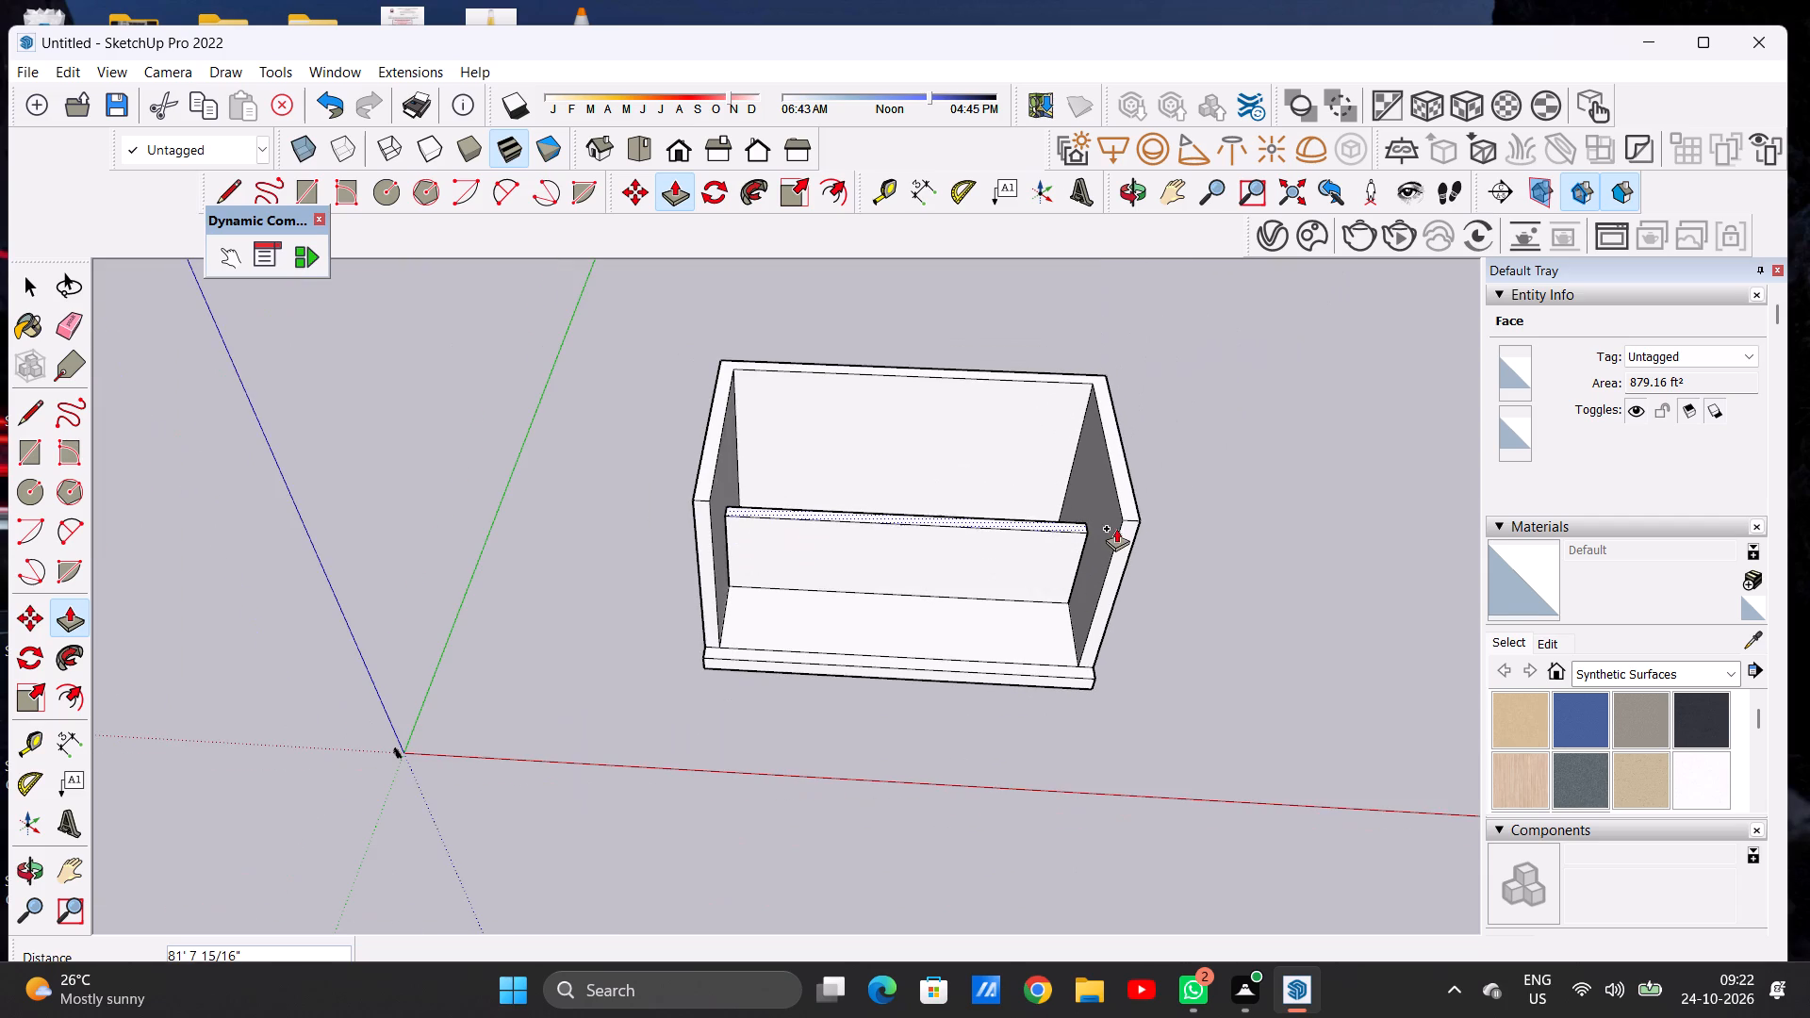
scroll(1119, 465, up, 13)
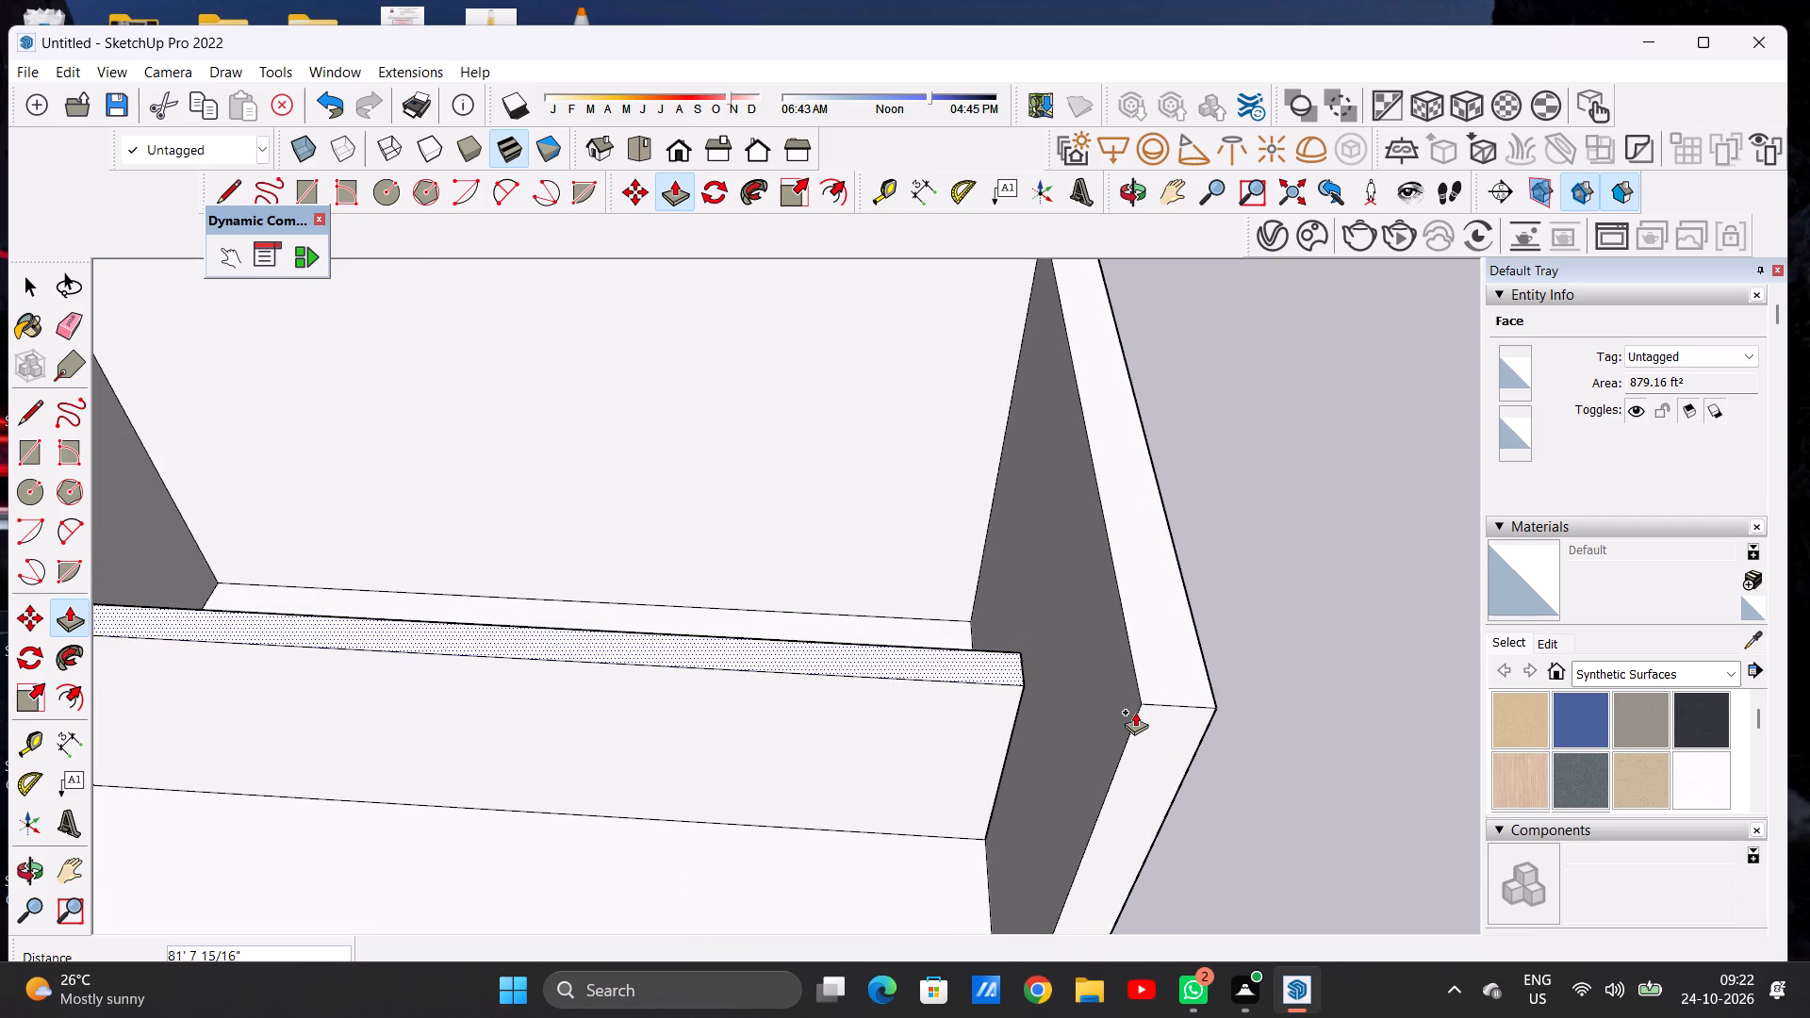
click(1150, 706)
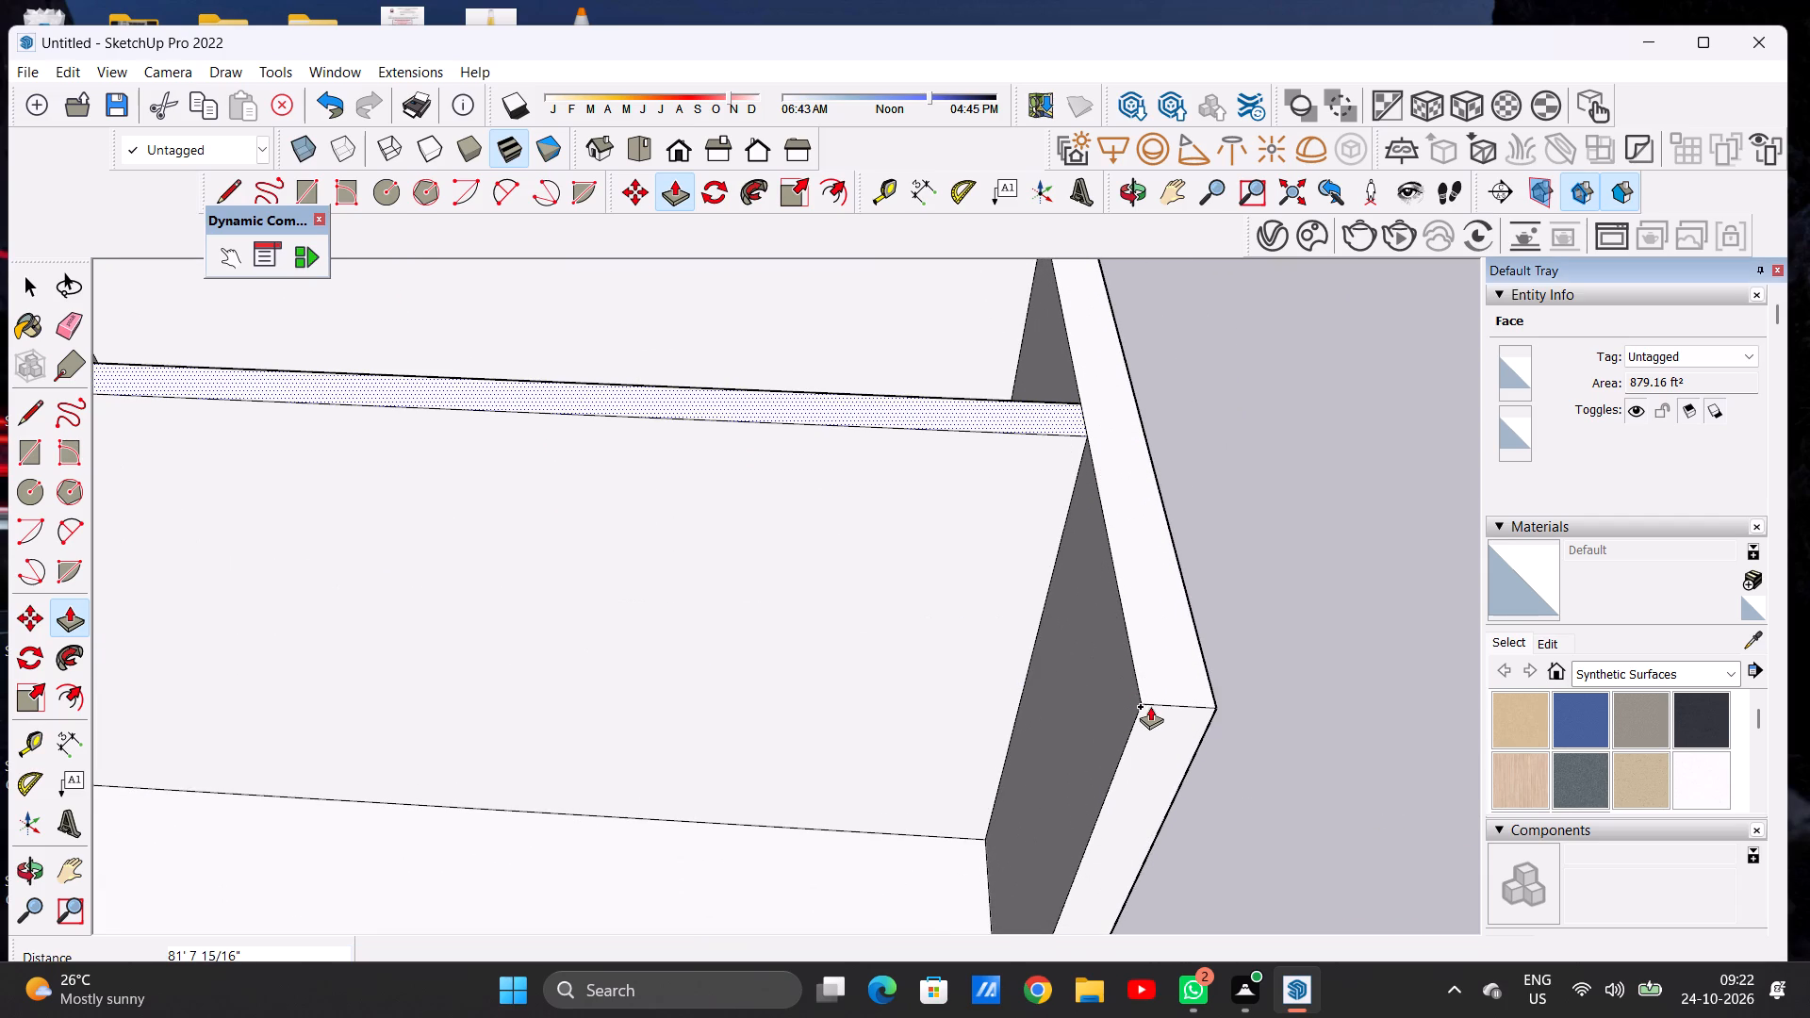
key(space)
Examine the new partition wall and the front floor area from different angles and up close.
scroll(1046, 599, down, 3)
scroll(966, 451, down, 14)
middle_drag(892, 550, 889, 391)
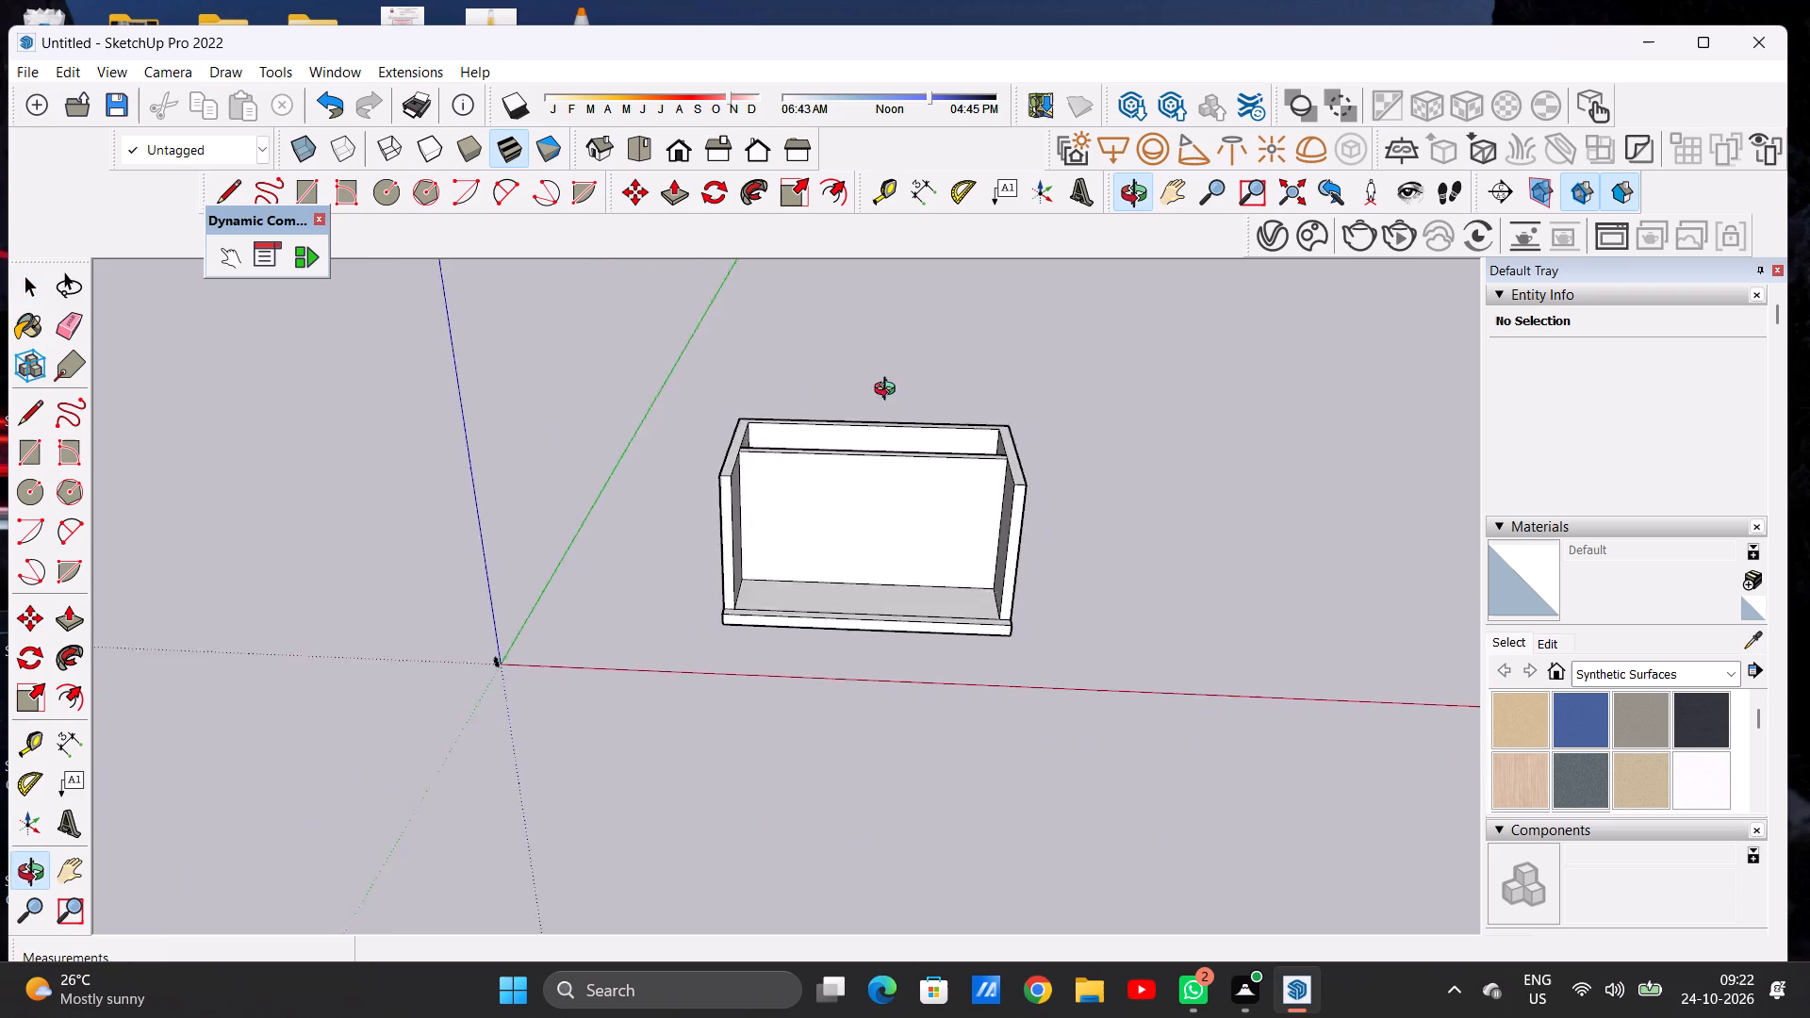
middle_drag(889, 391, 887, 320)
middle_drag(891, 555, 892, 655)
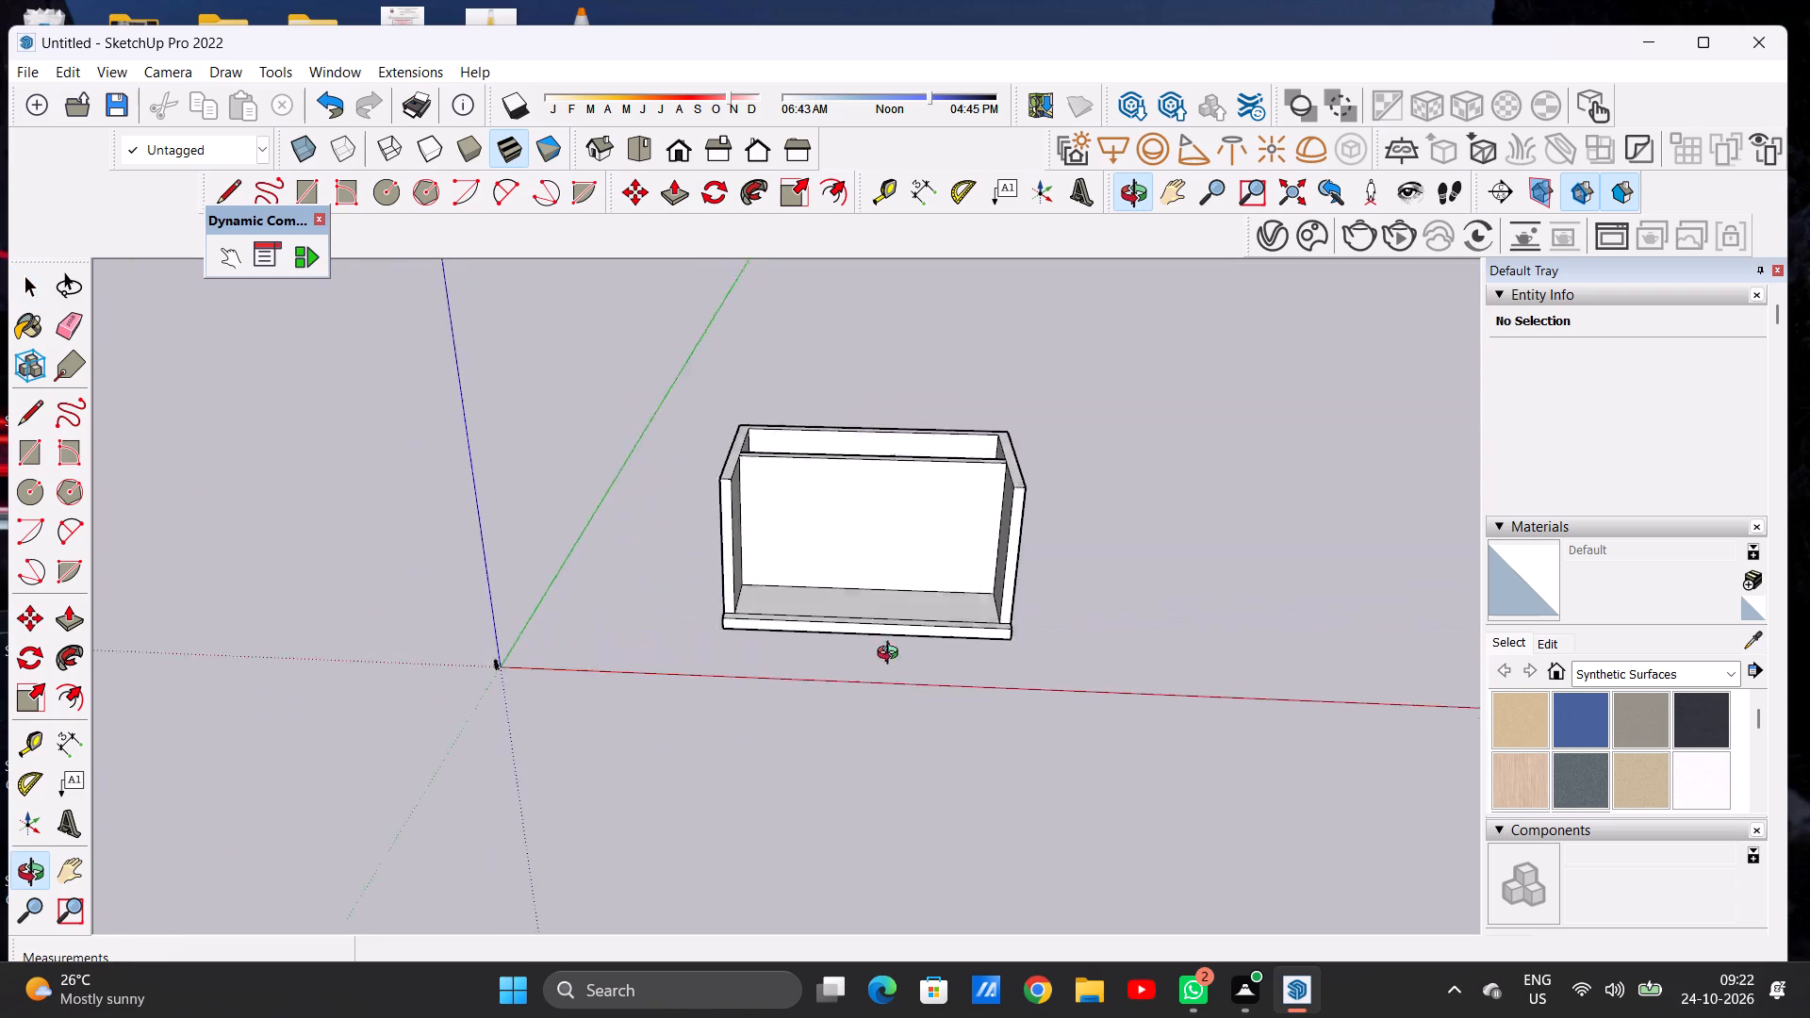
middle_drag(892, 655, 883, 758)
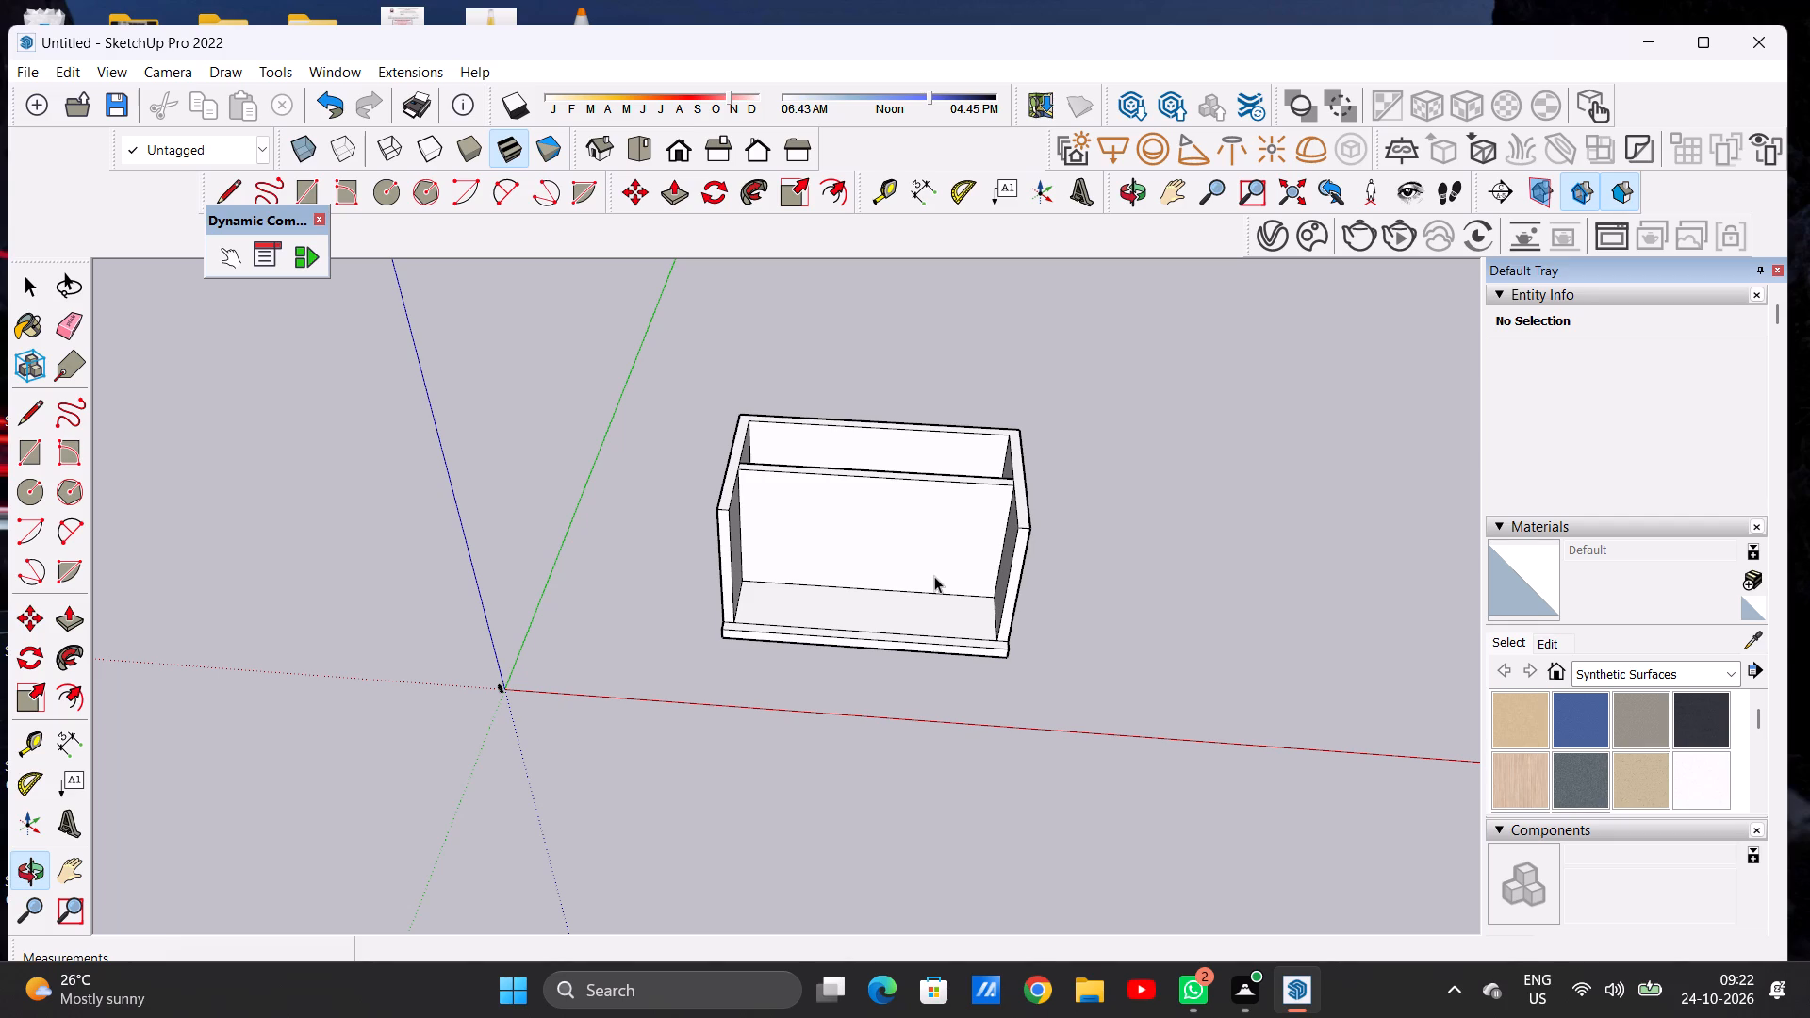
scroll(1034, 656, up, 6)
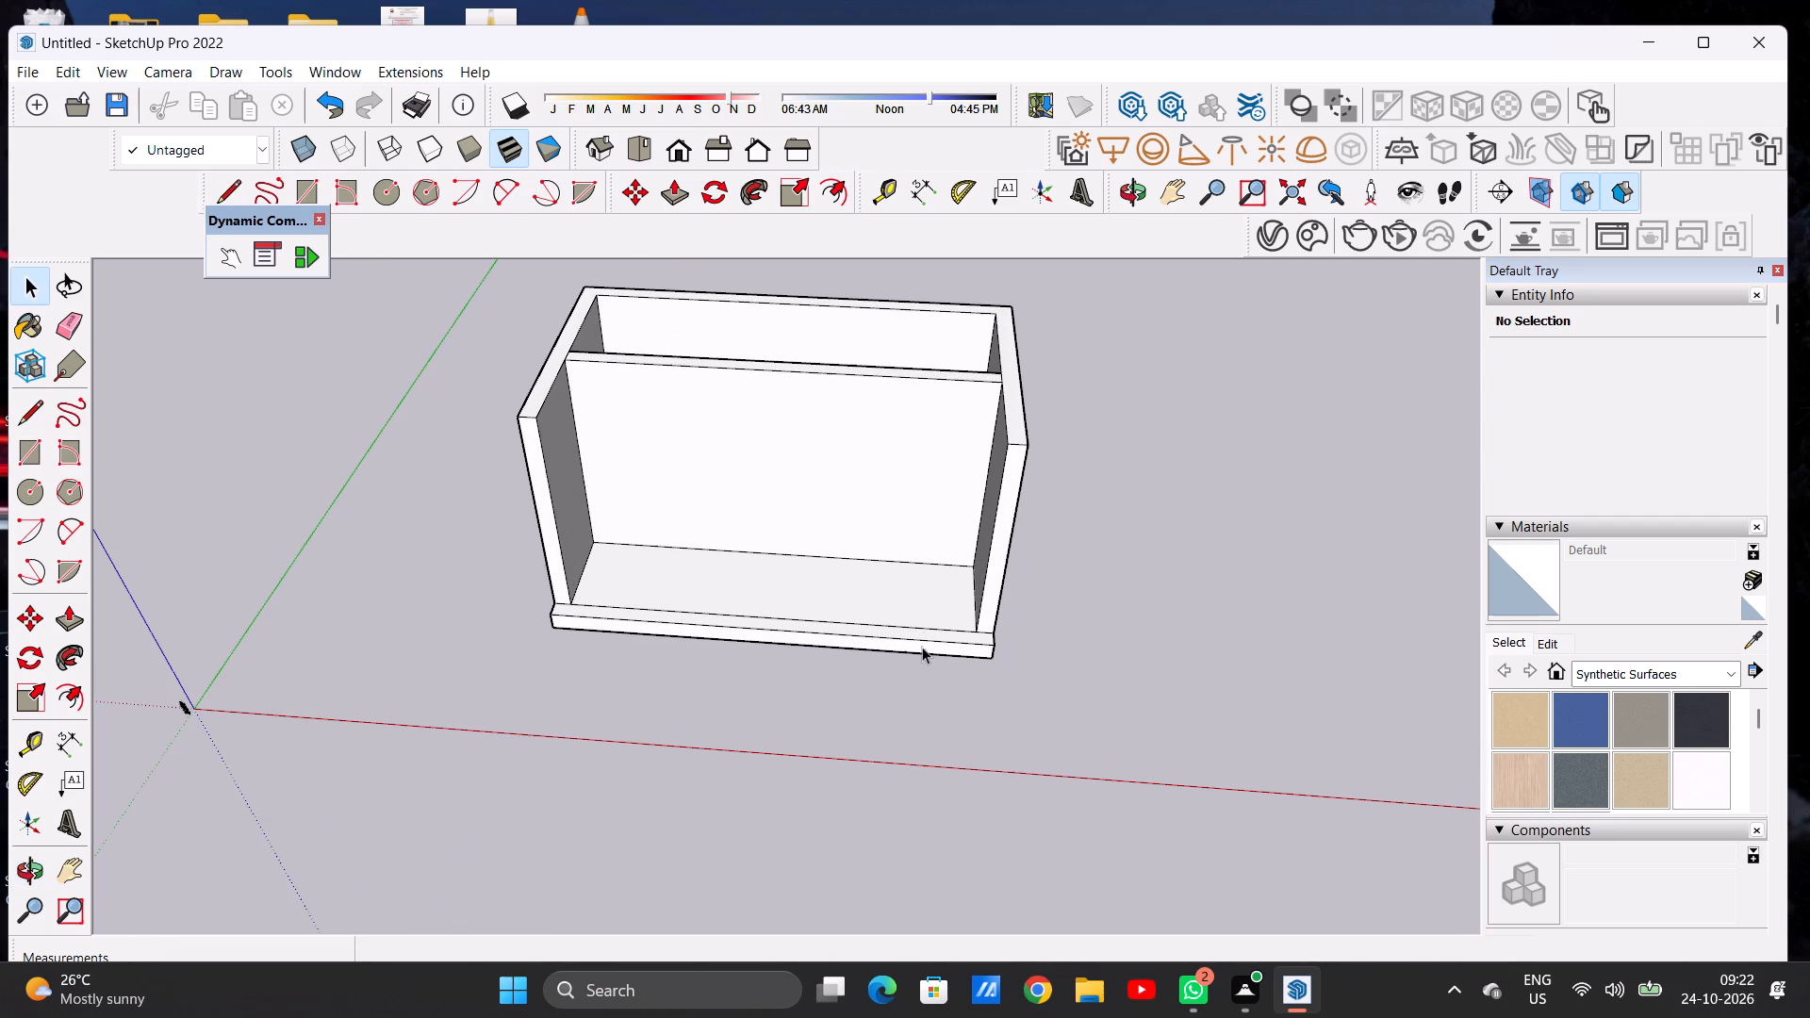
scroll(928, 621, up, 4)
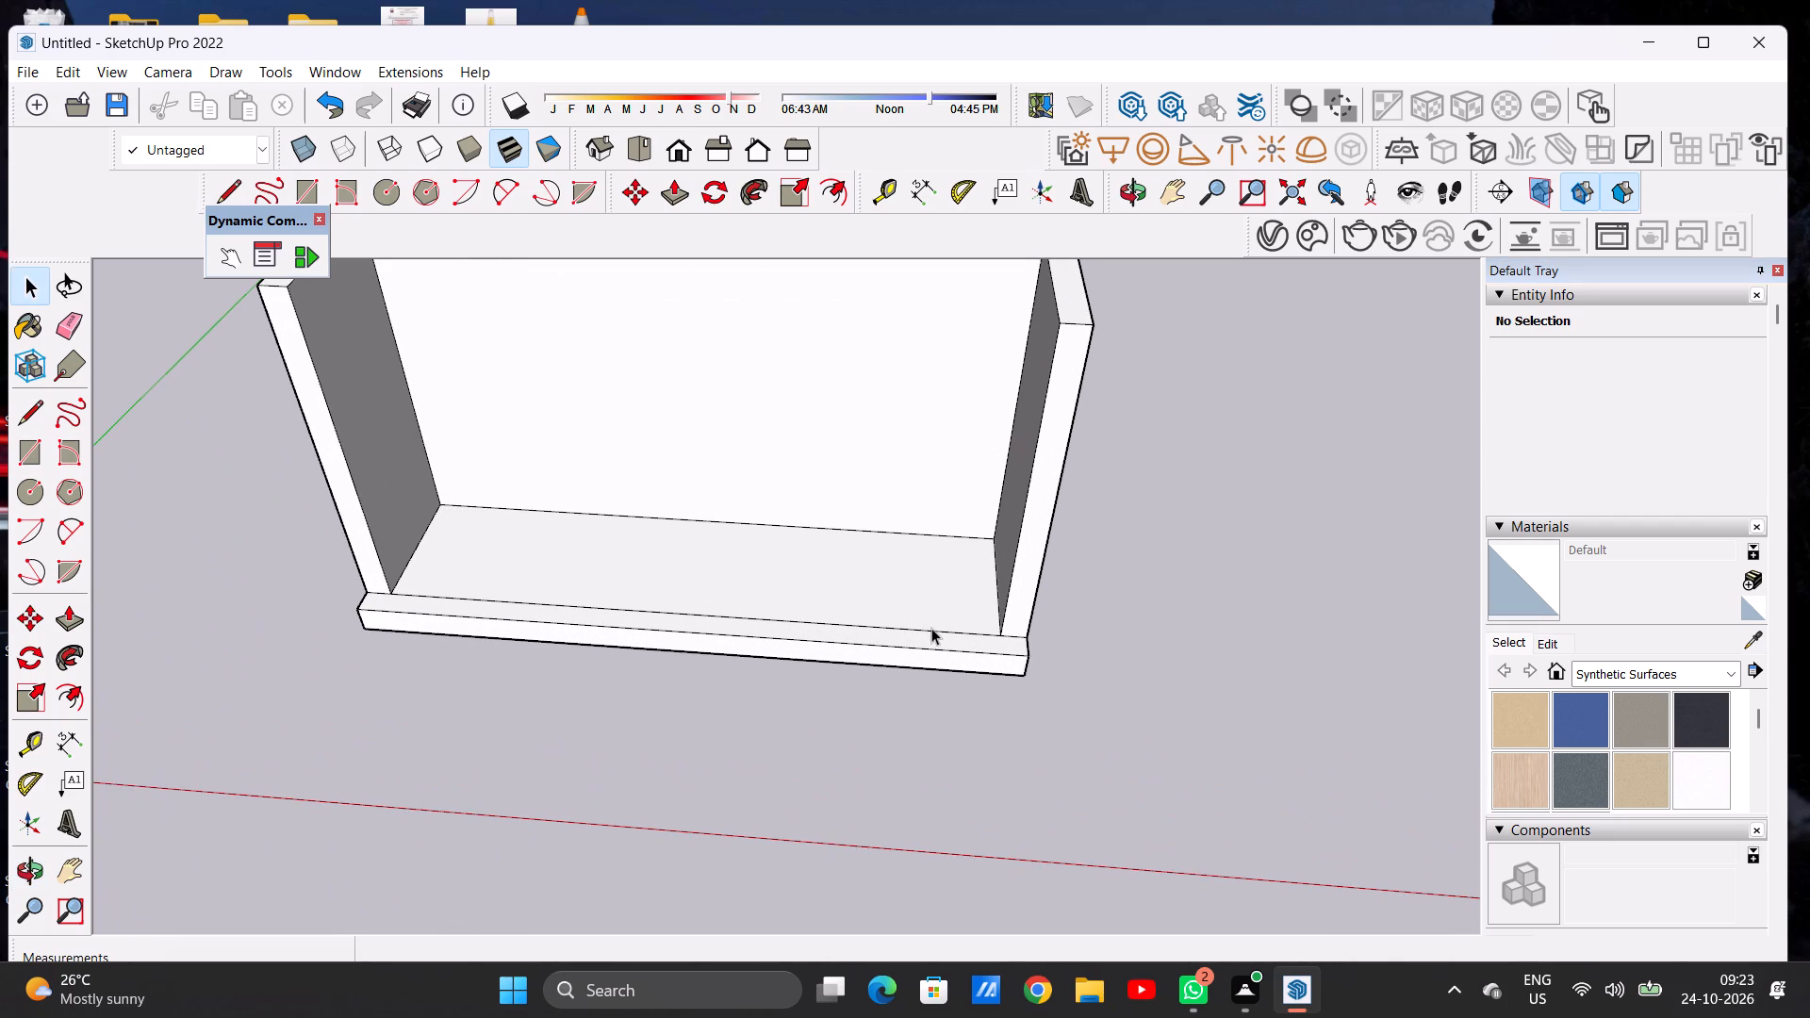
middle_drag(933, 632, 948, 716)
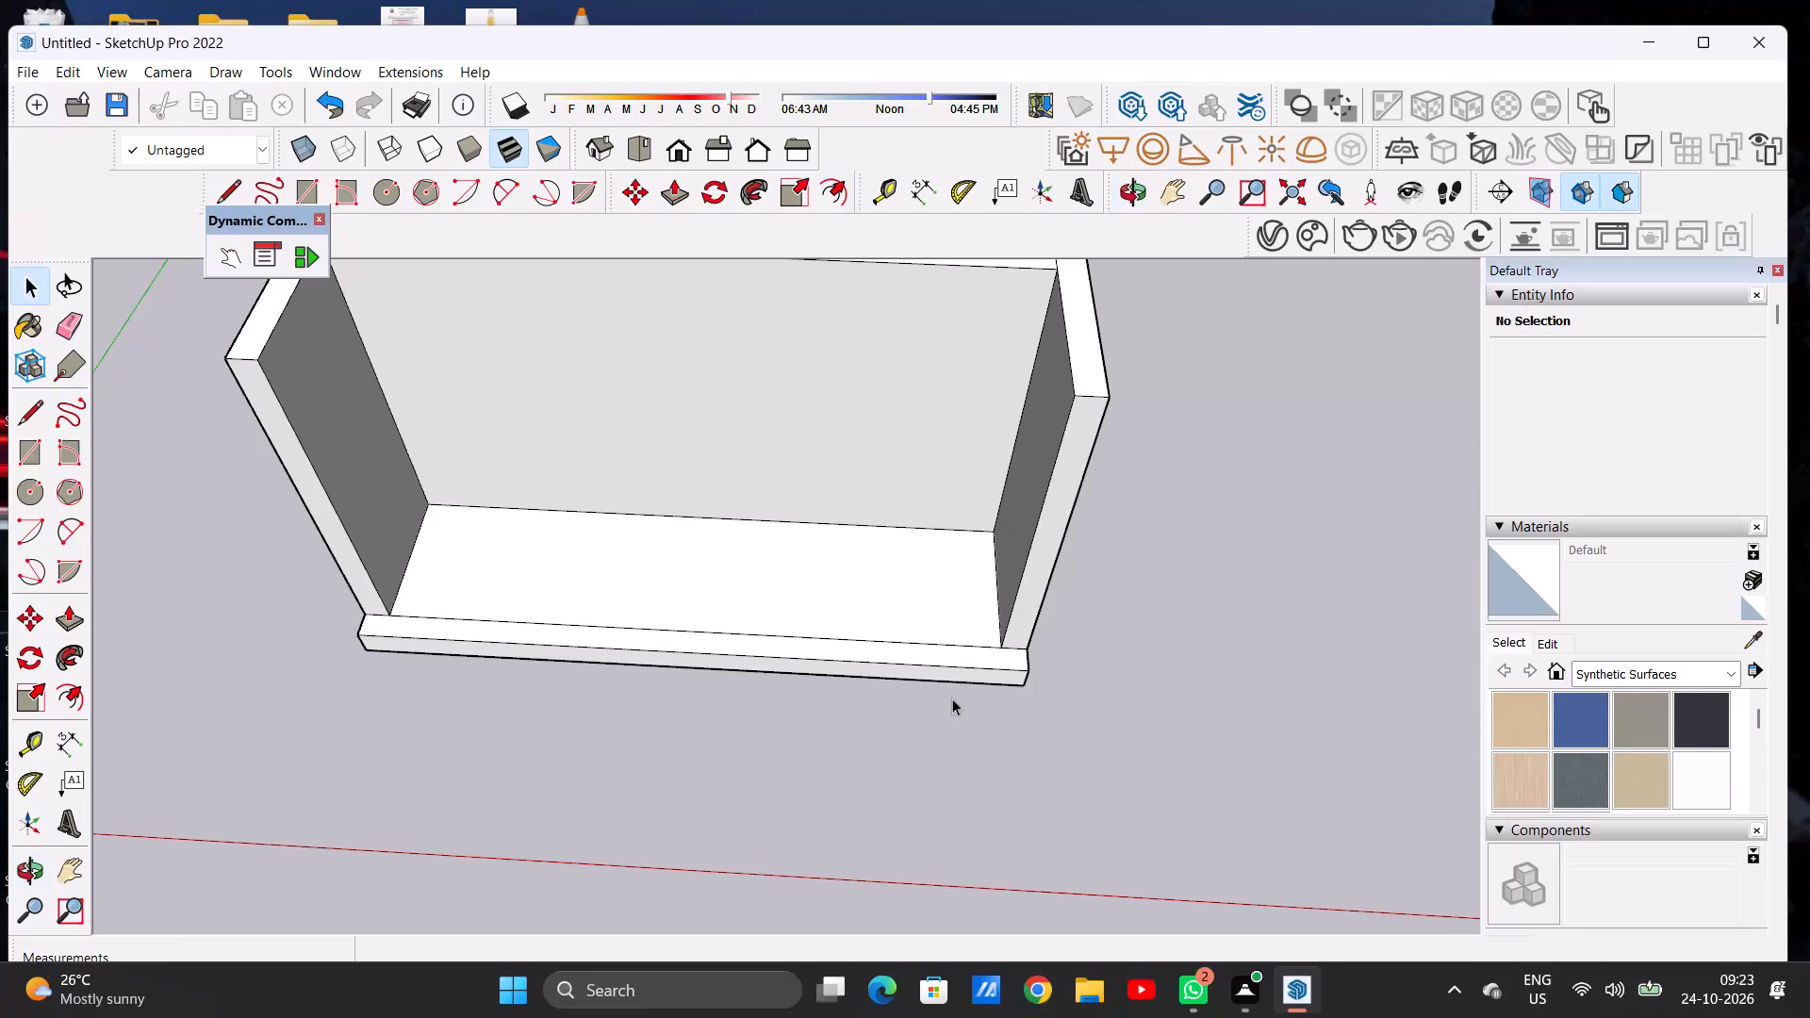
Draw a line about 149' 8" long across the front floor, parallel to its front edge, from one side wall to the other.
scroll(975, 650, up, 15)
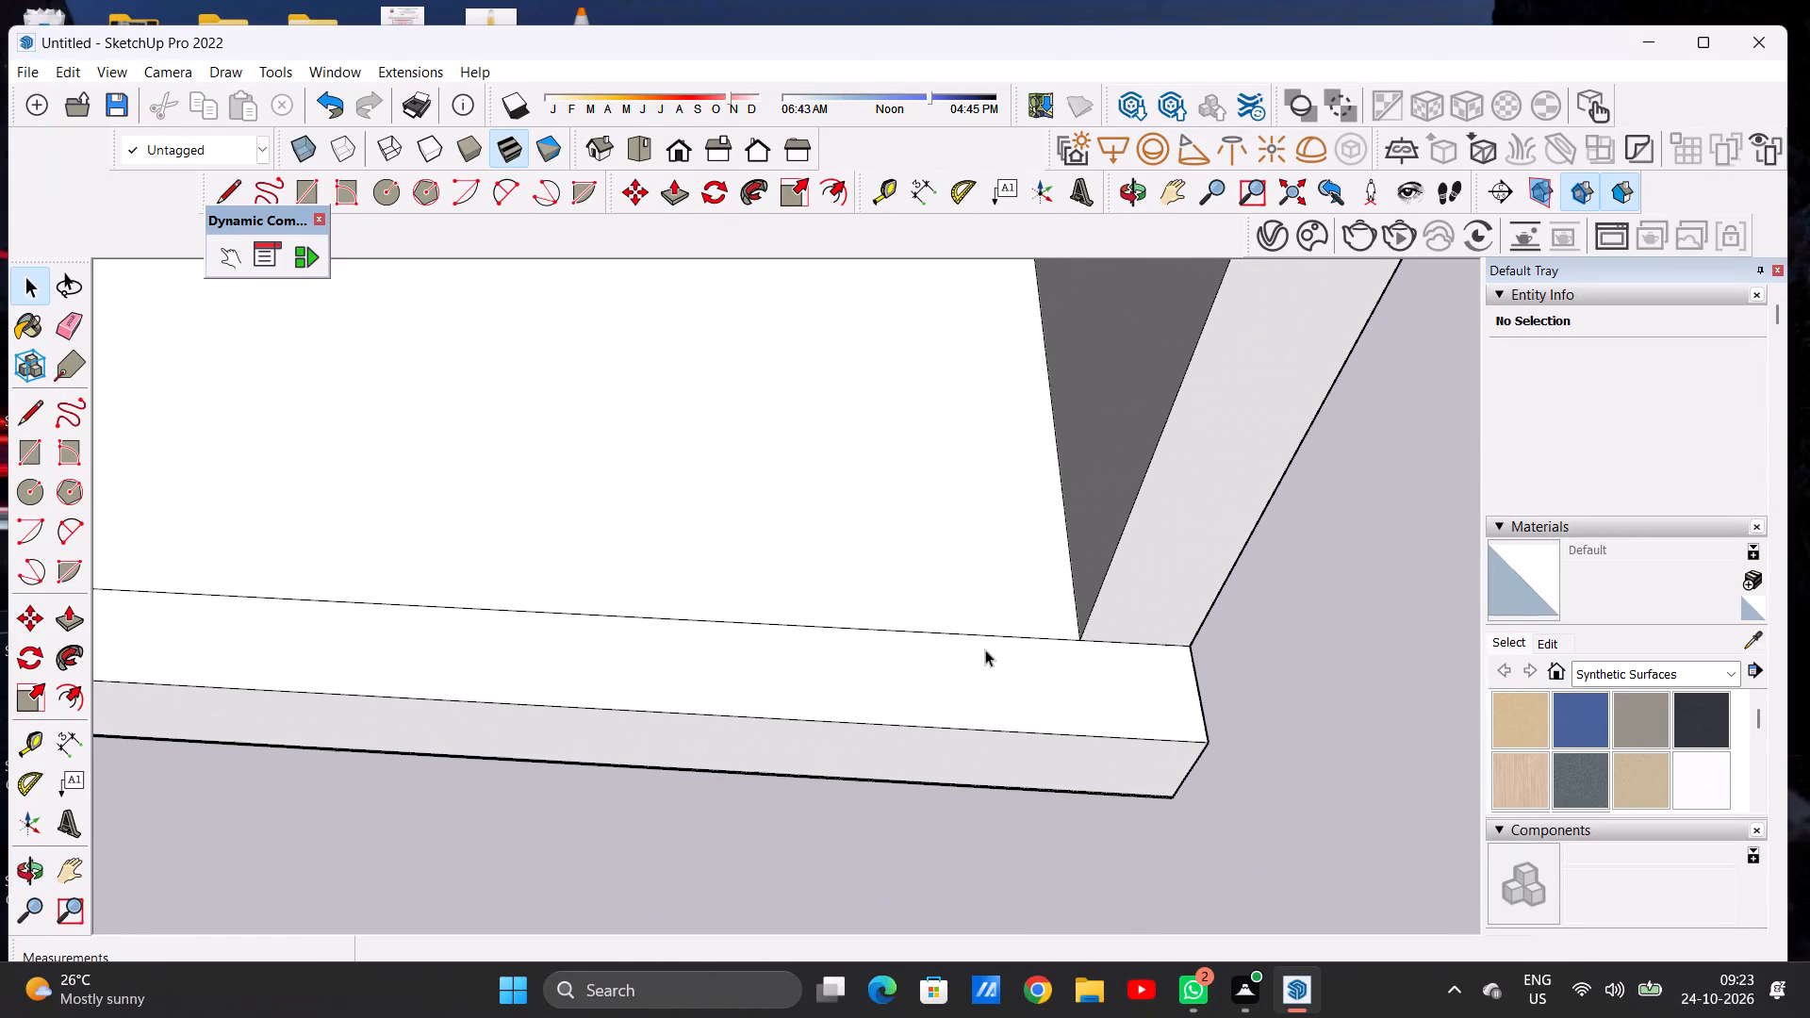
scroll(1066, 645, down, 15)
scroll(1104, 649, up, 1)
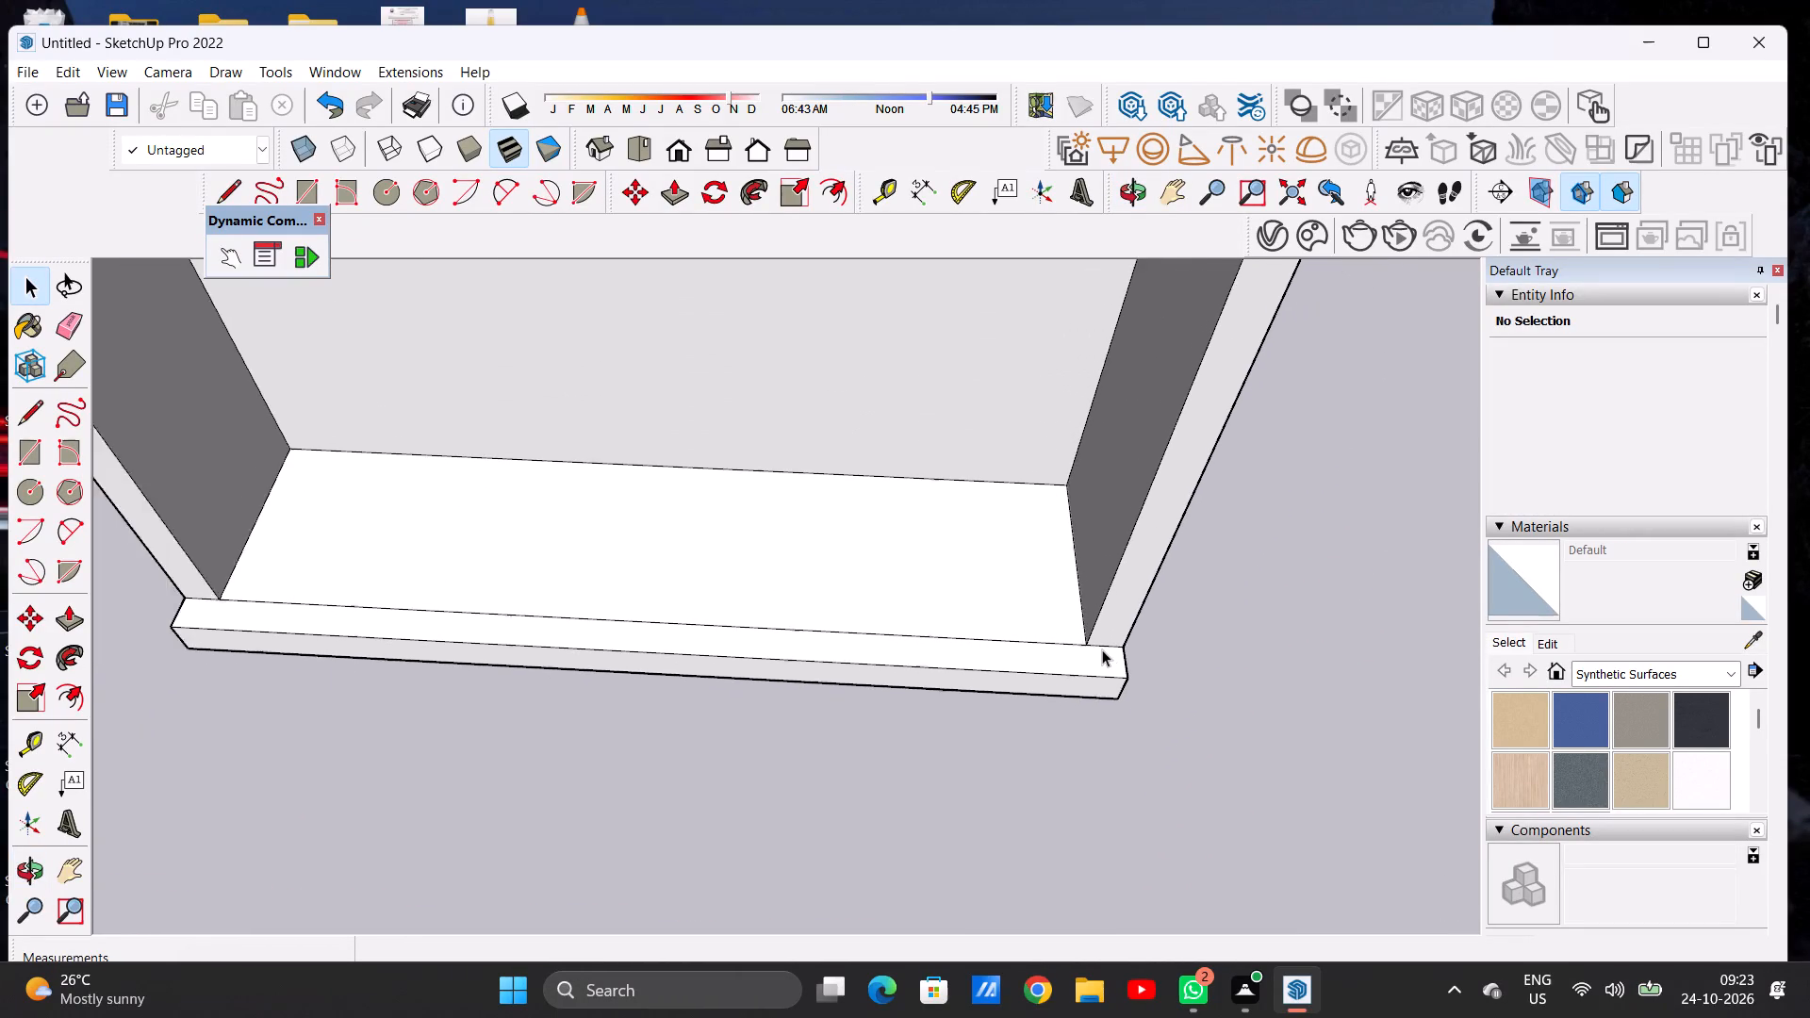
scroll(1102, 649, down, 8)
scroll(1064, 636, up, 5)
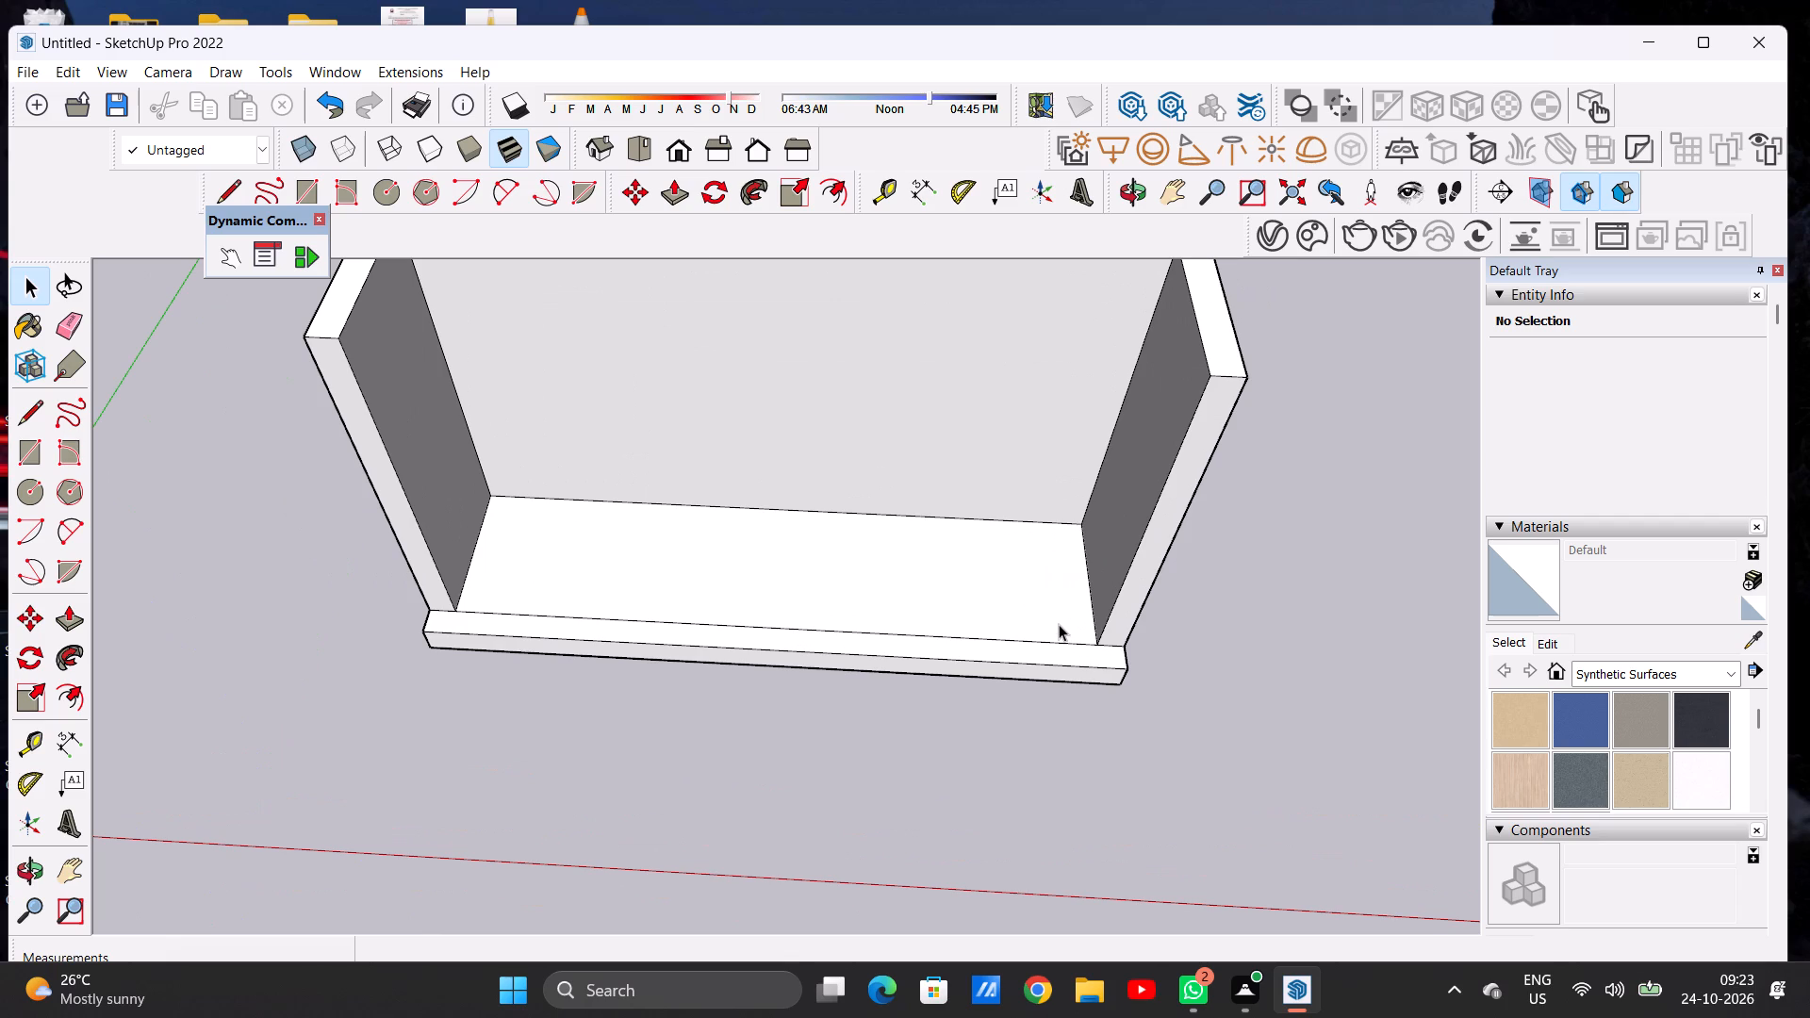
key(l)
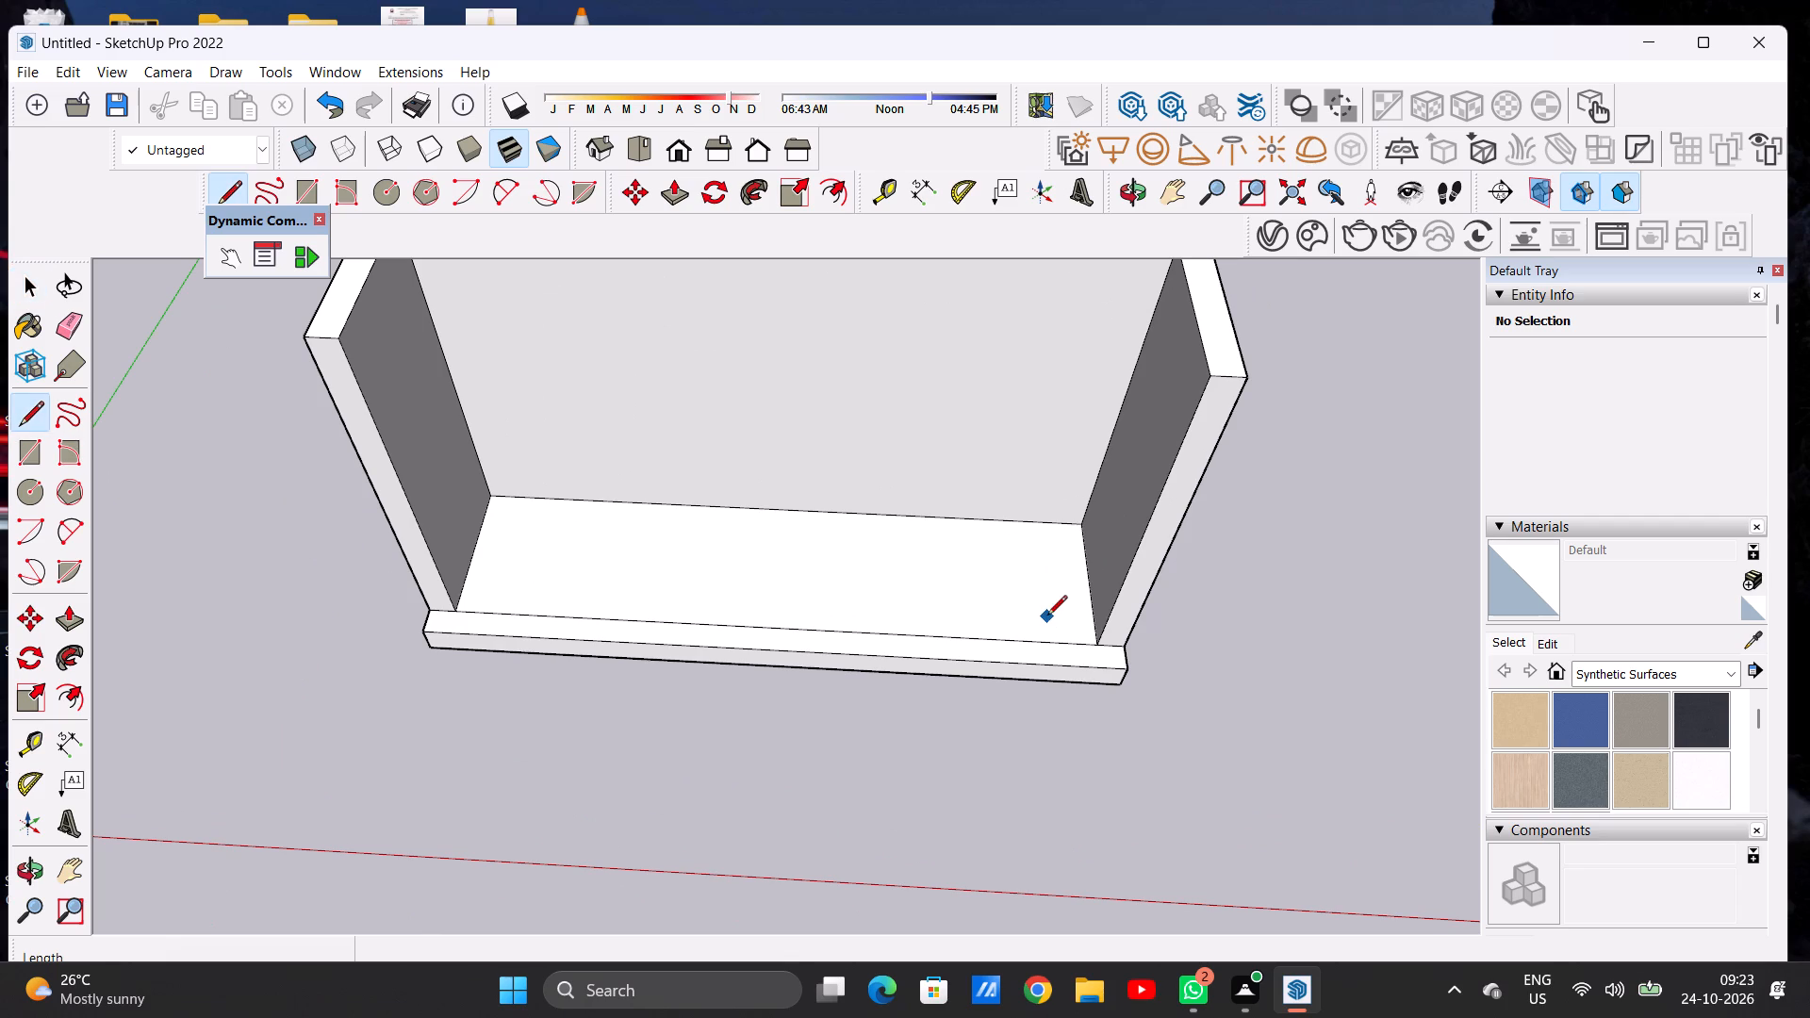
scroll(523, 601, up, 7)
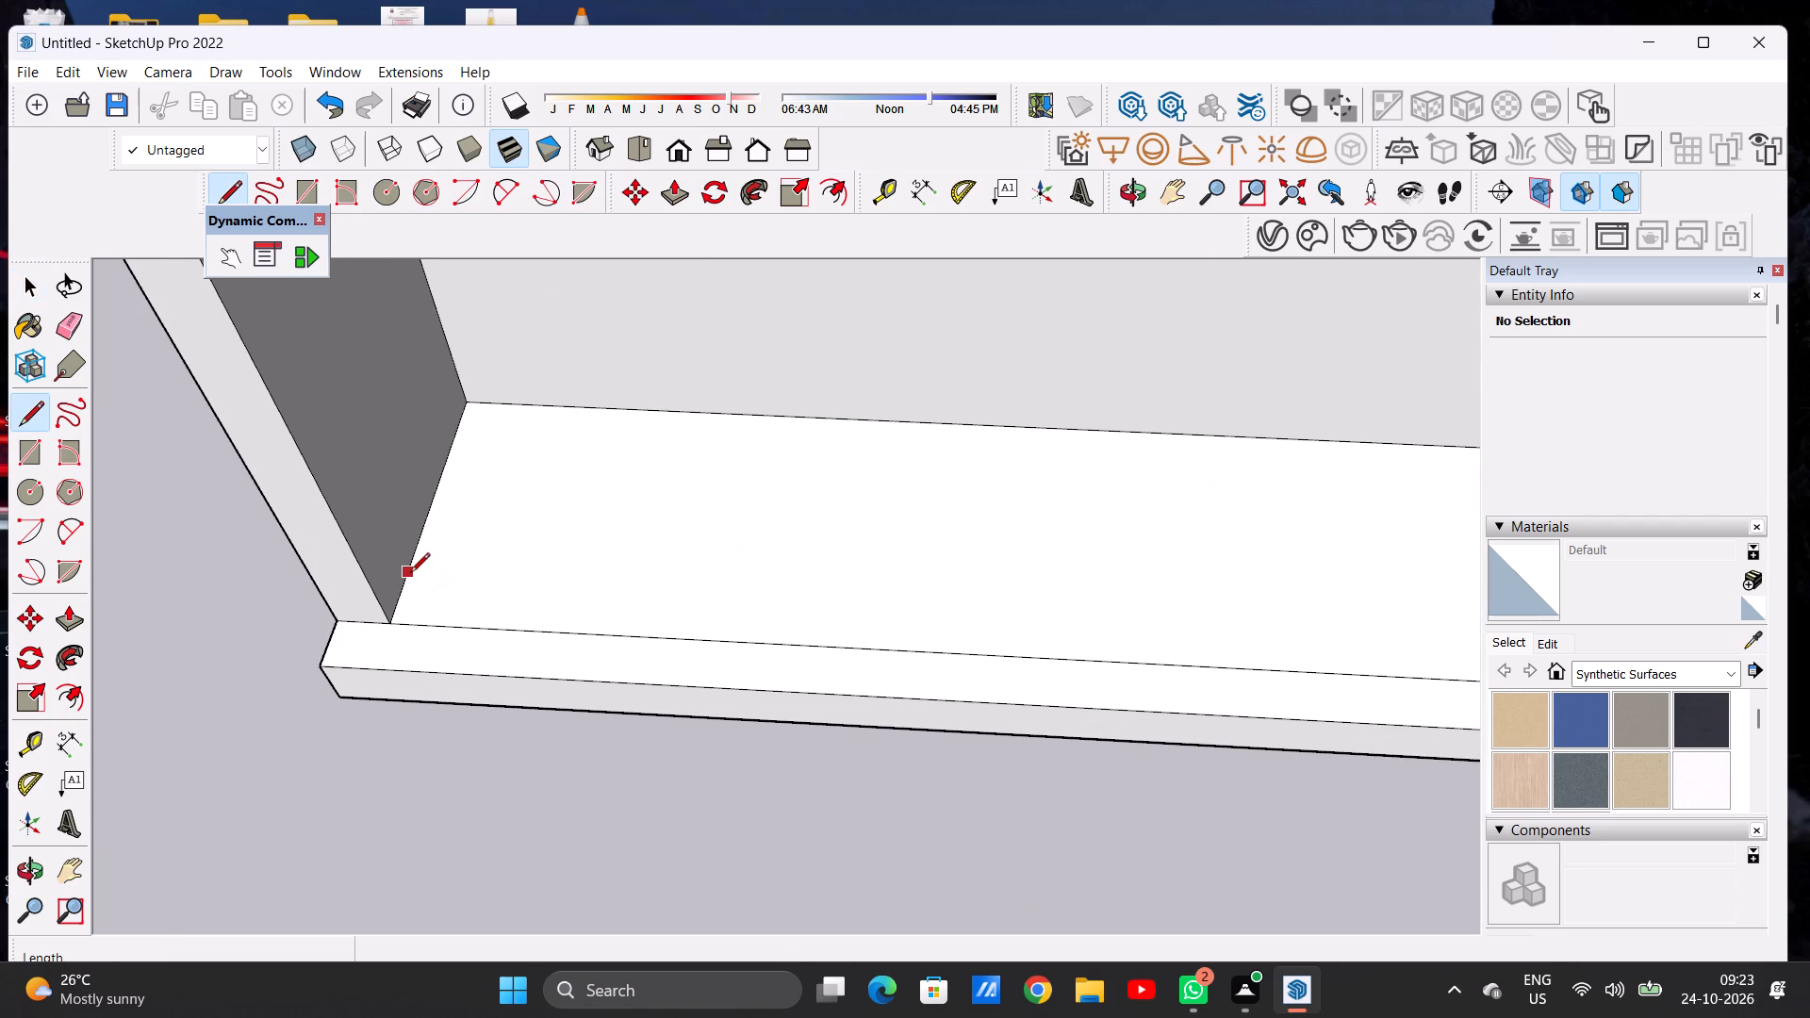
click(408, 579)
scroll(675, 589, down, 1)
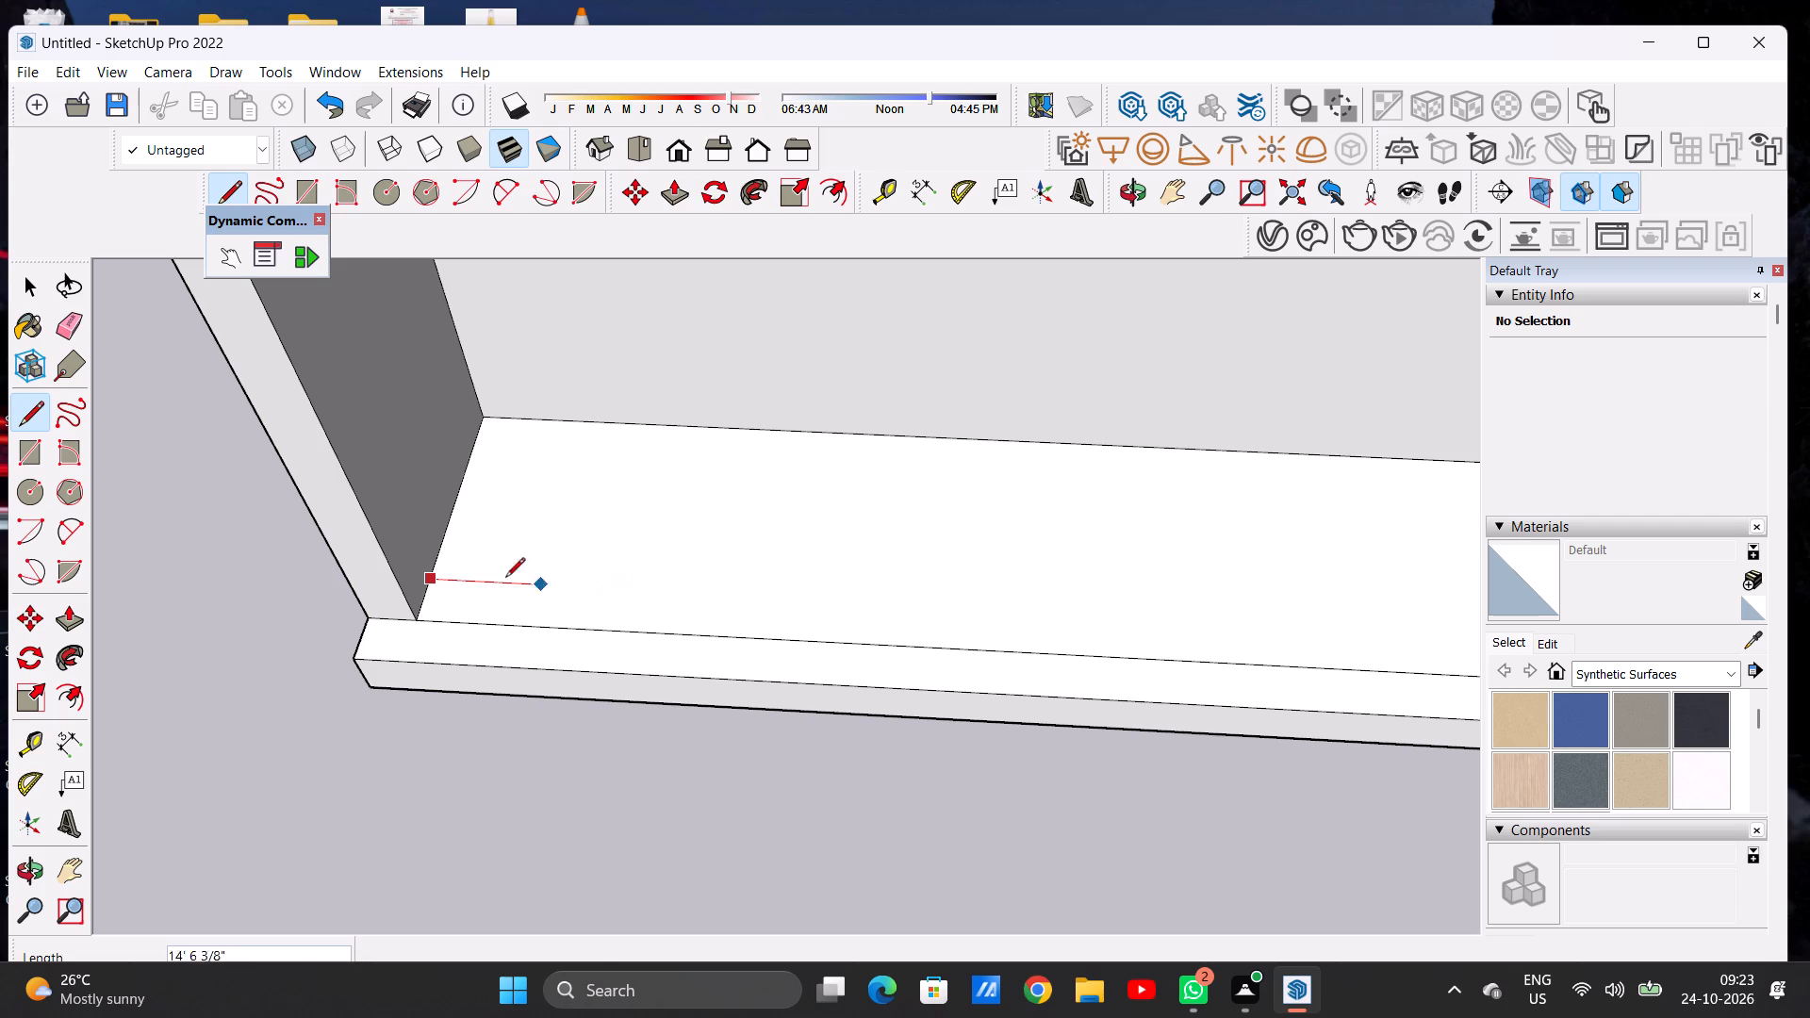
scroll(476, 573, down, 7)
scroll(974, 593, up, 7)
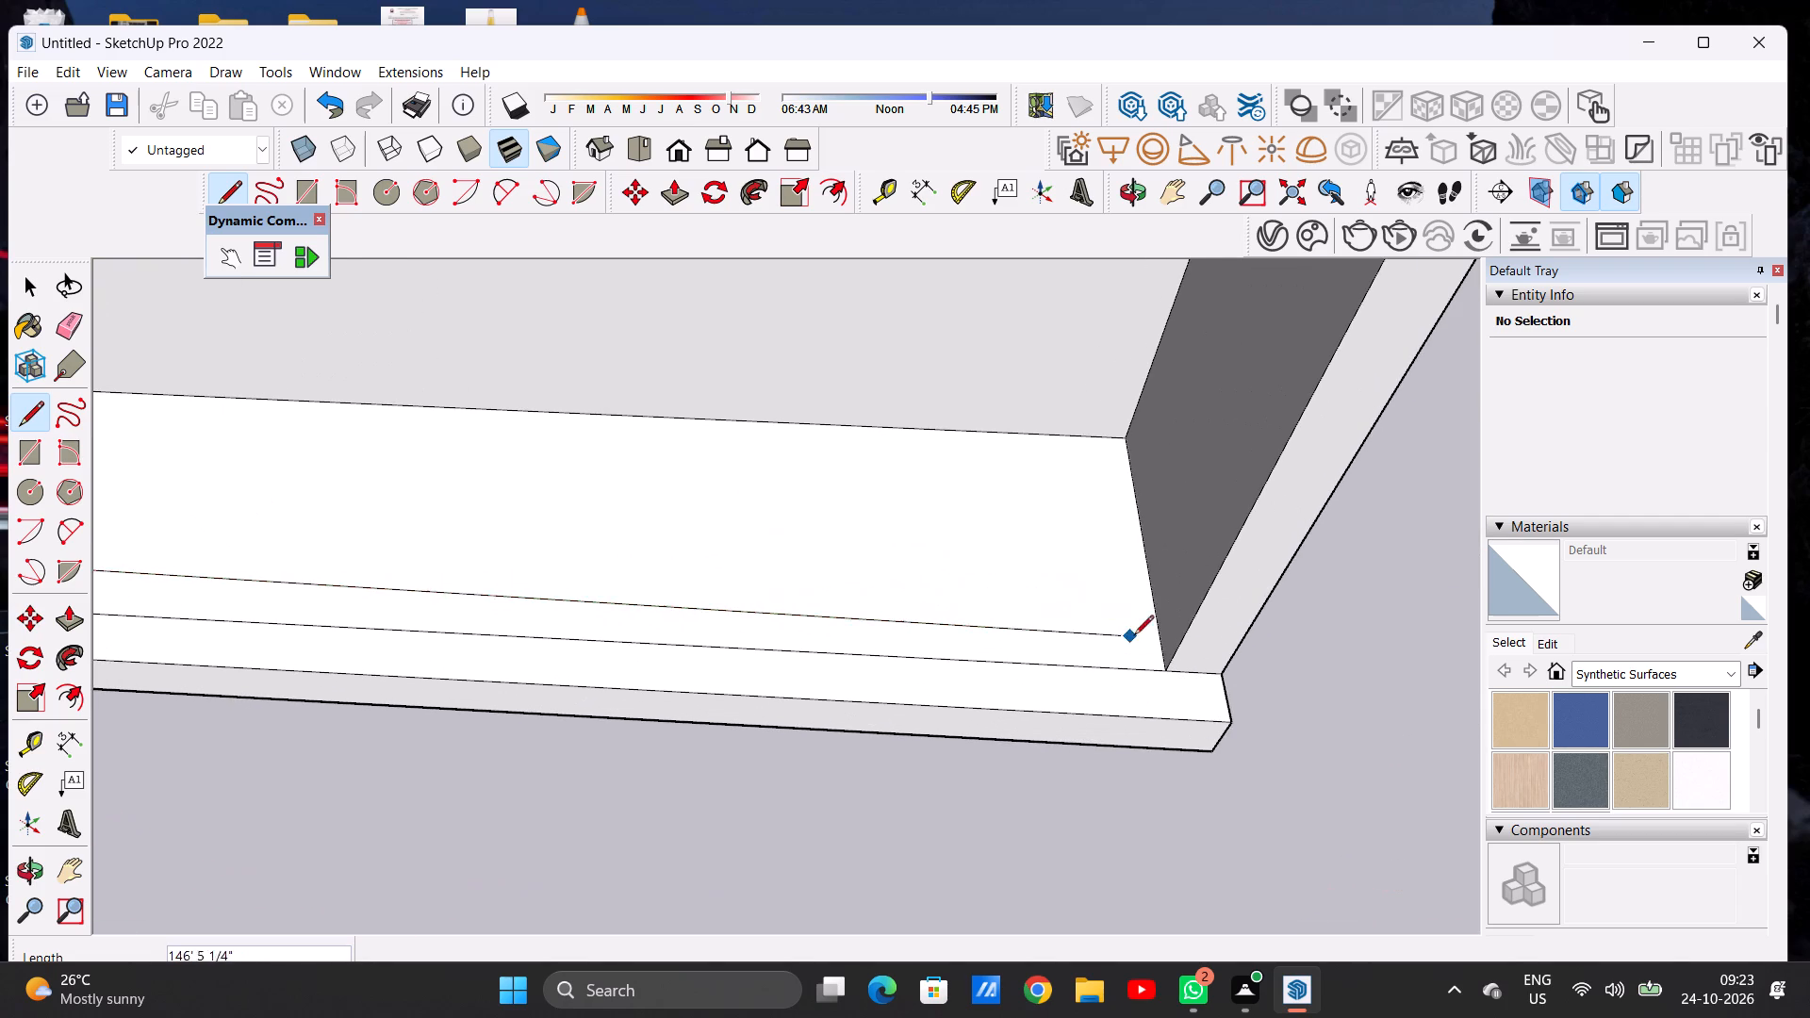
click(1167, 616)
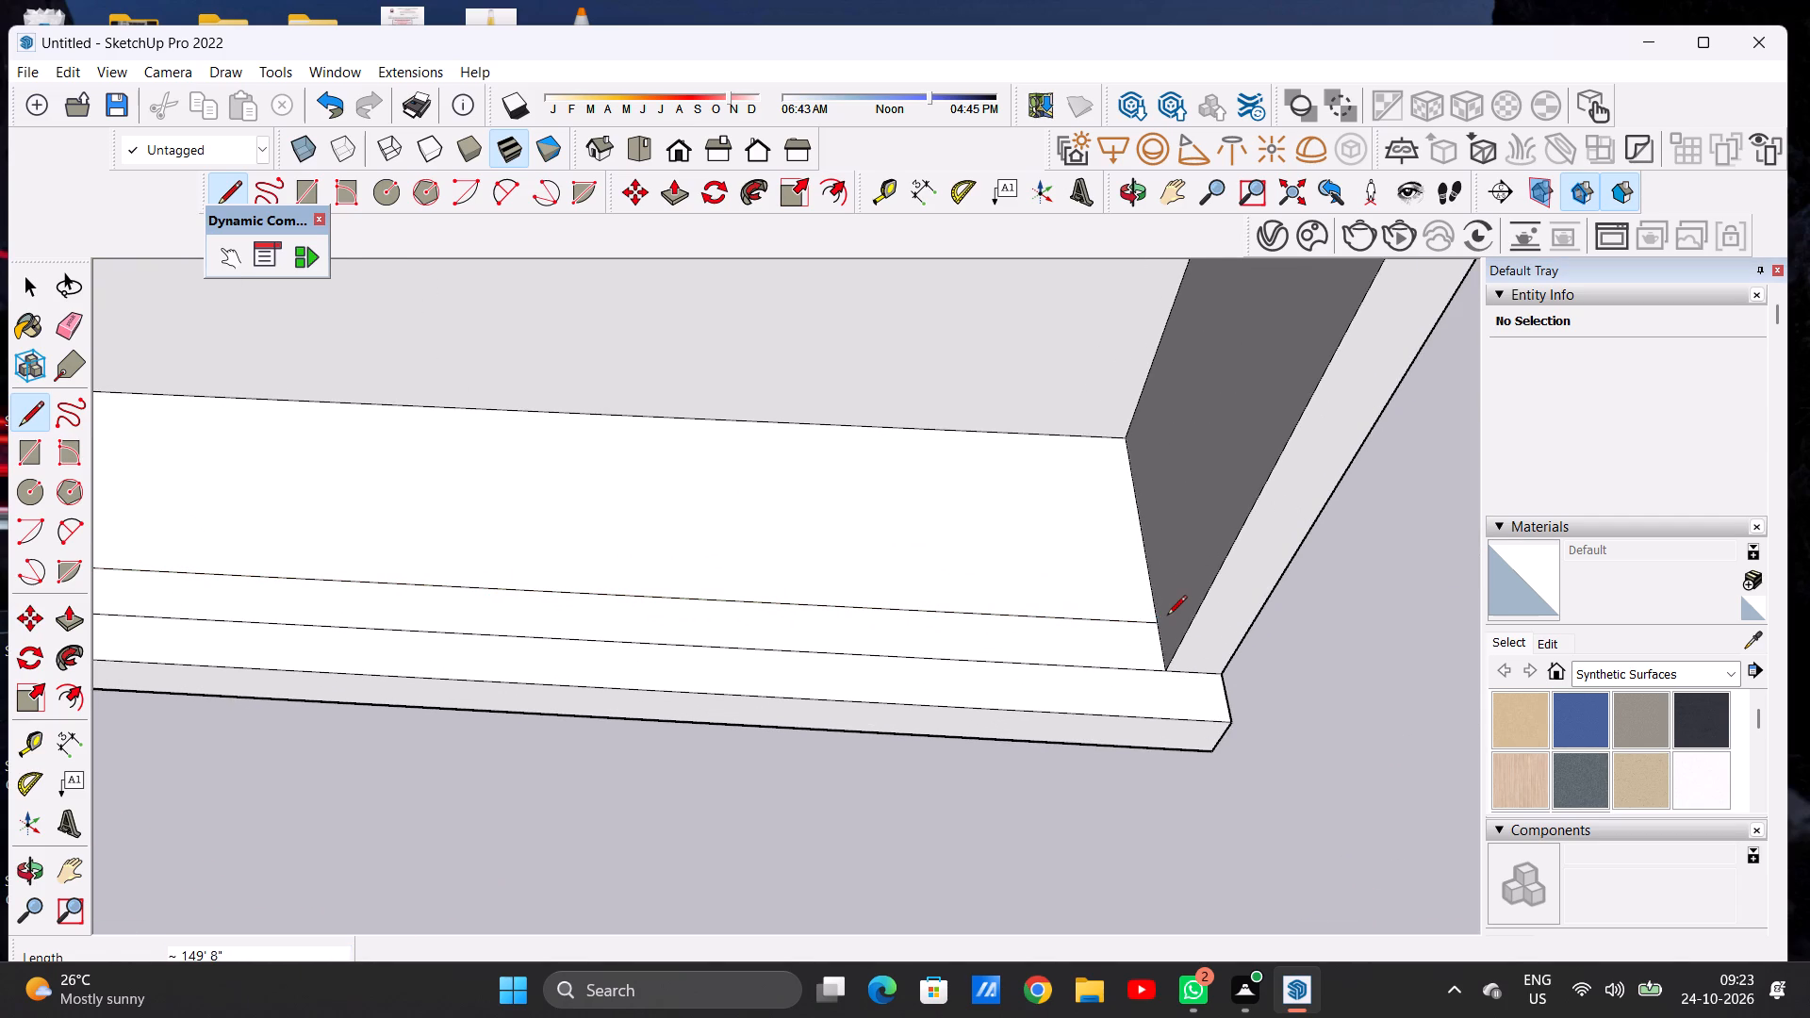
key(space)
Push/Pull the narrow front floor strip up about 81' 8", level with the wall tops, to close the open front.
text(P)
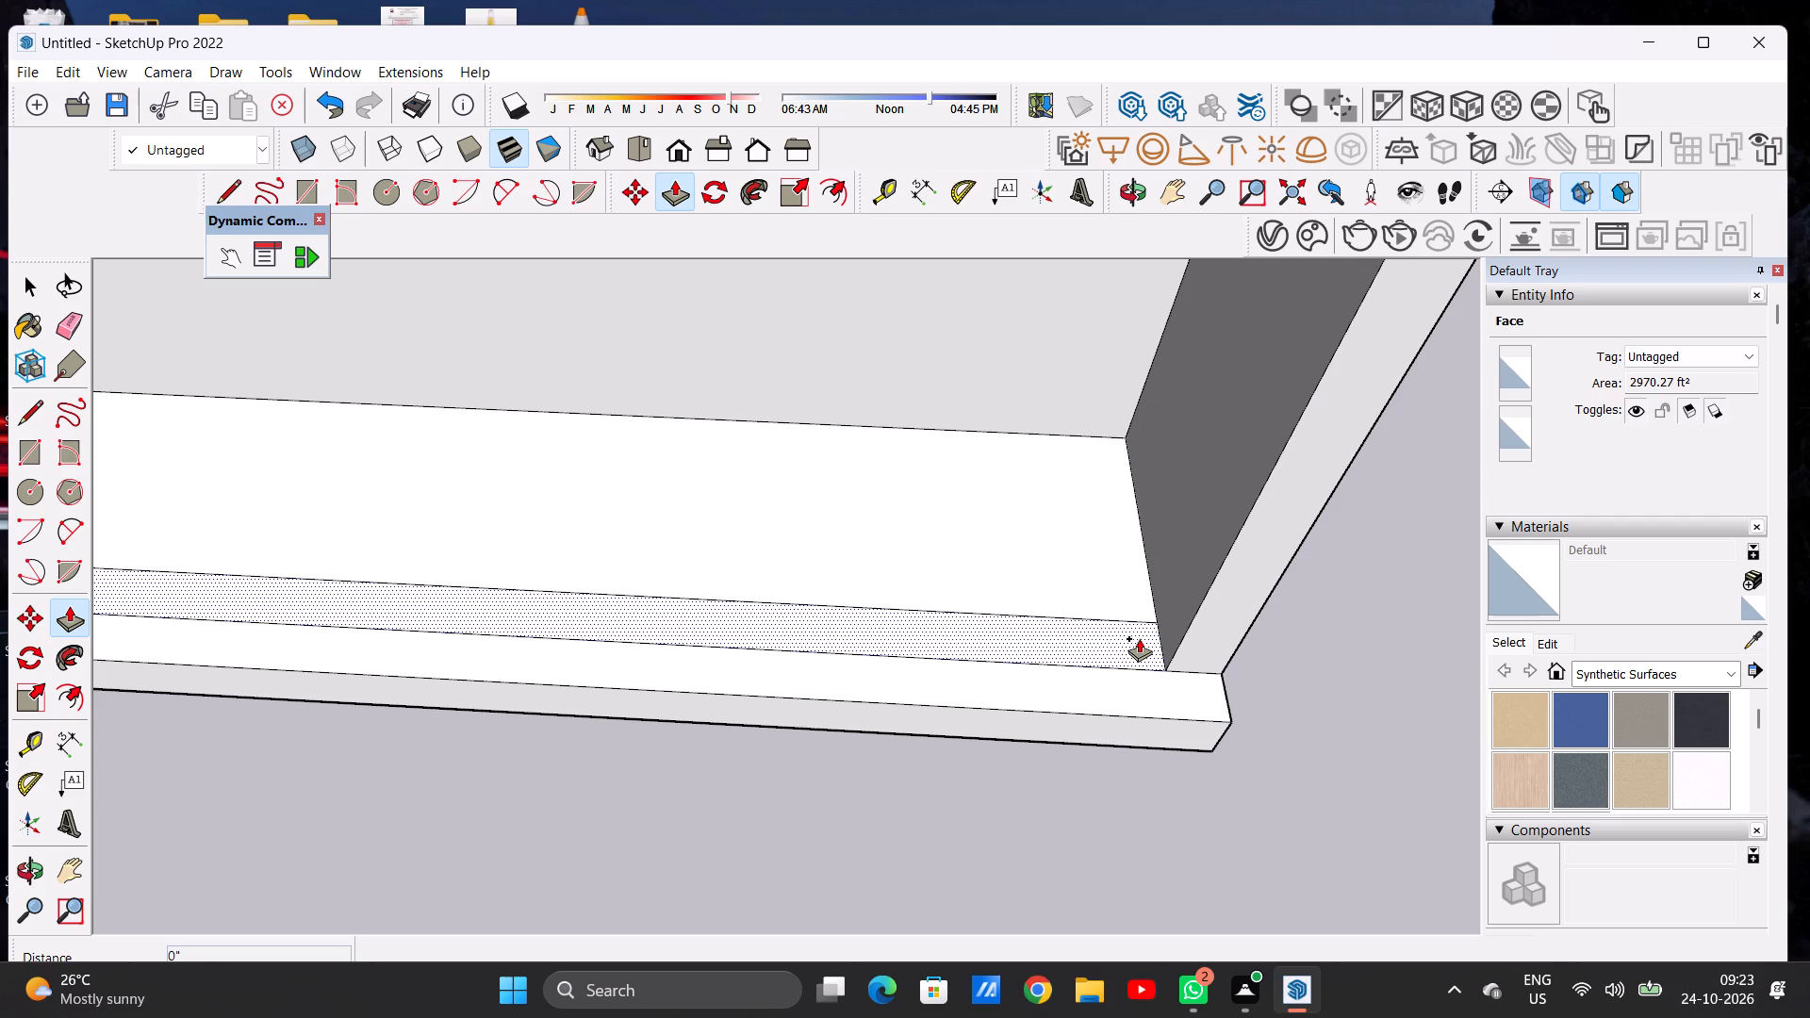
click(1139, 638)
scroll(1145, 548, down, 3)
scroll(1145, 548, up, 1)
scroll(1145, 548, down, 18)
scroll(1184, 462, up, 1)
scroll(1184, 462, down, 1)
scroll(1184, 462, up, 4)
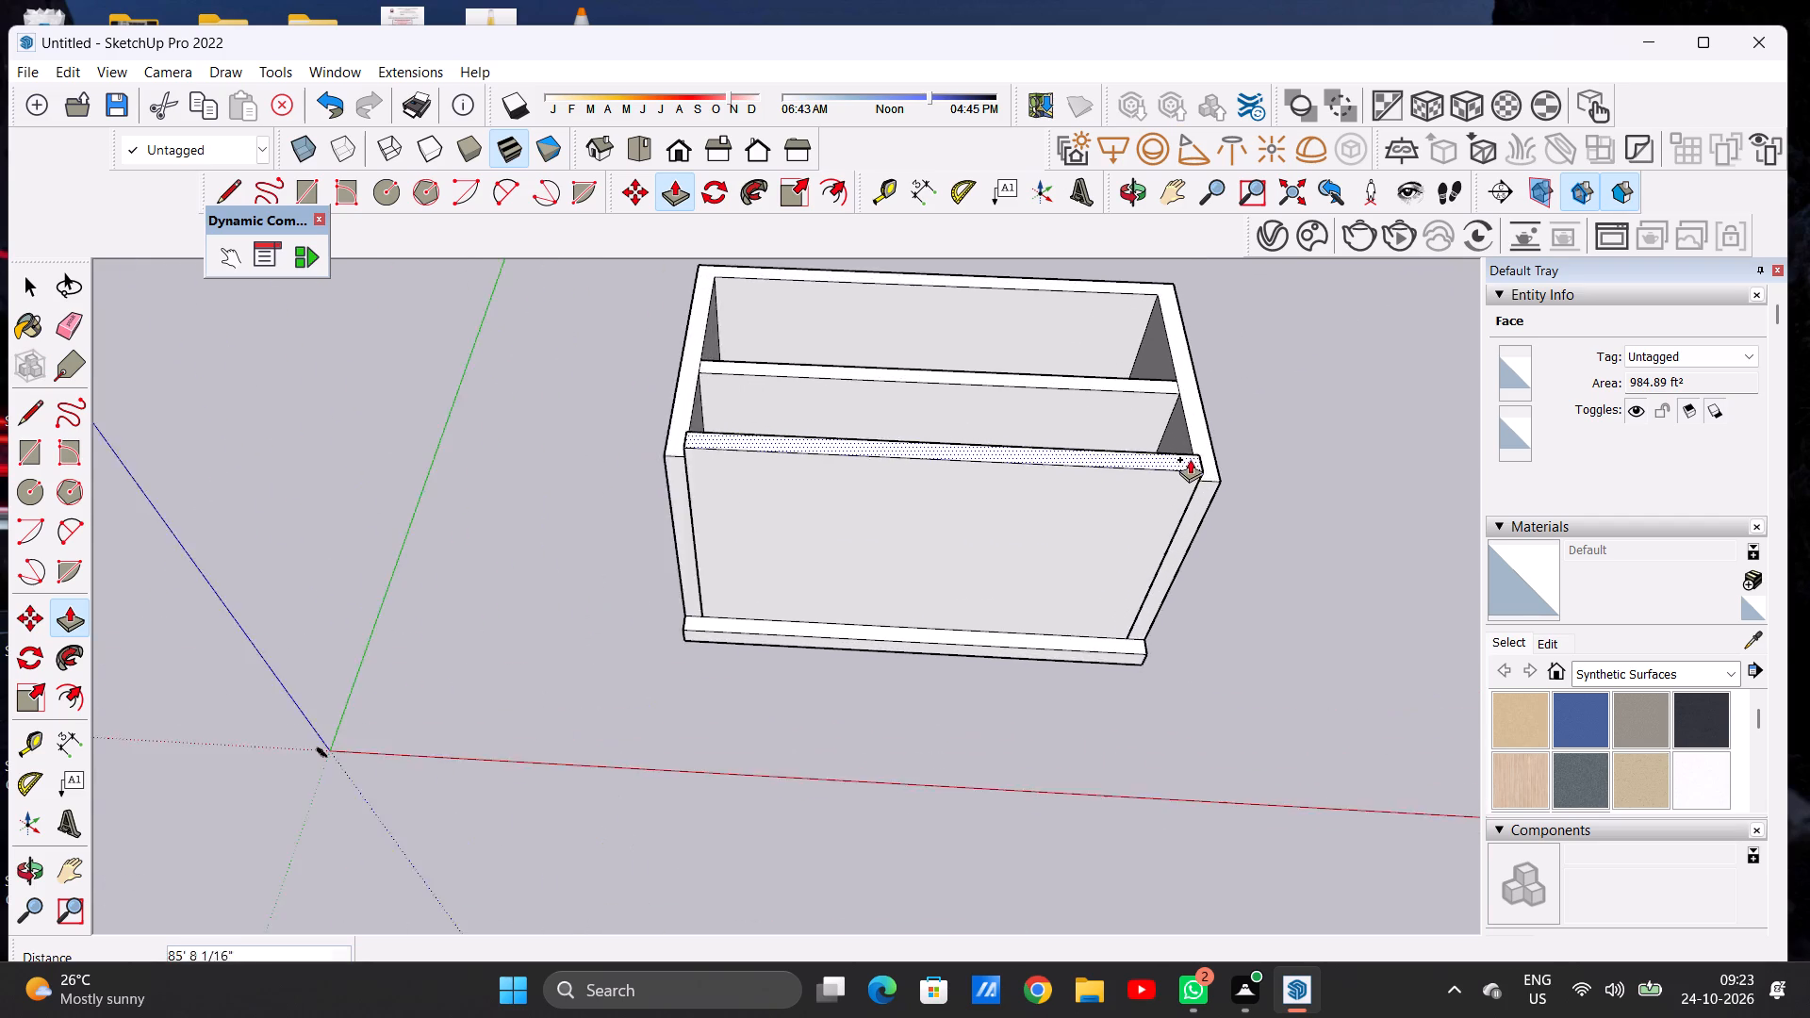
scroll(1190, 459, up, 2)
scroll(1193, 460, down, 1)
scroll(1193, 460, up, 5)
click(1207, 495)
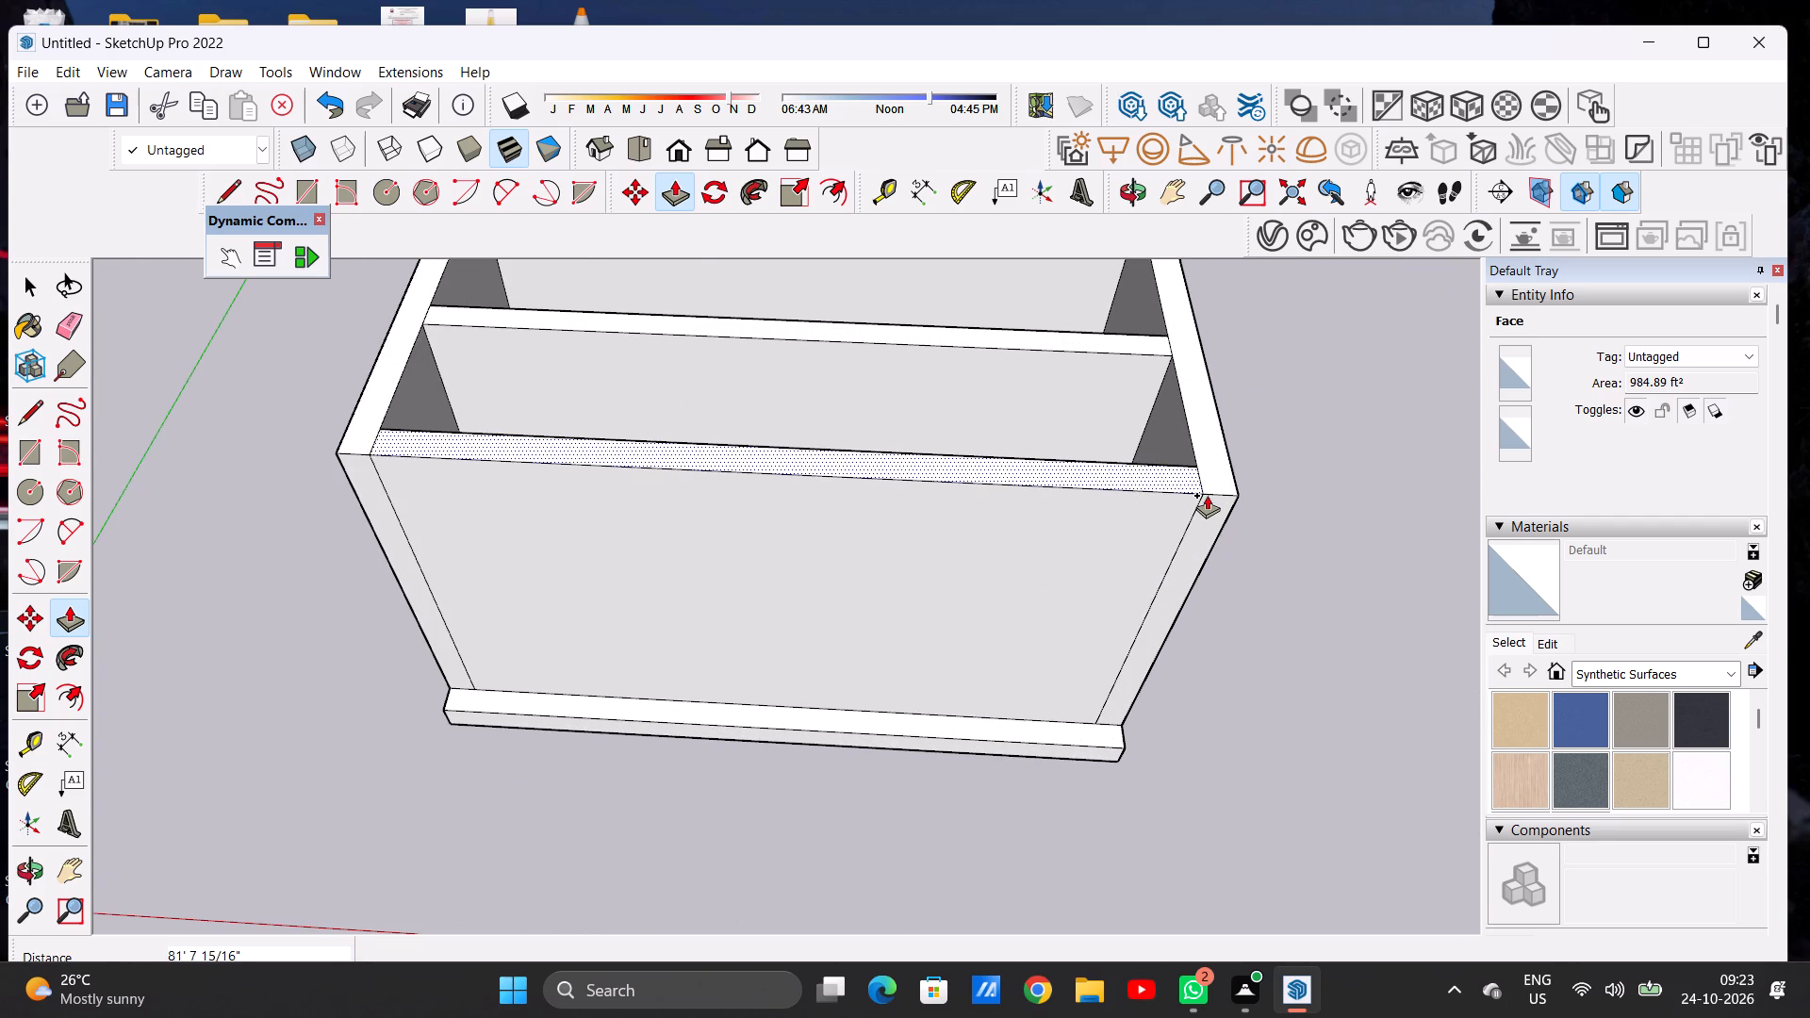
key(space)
Examine the new front wall and the base ledge projecting in front of it from different angles and distances.
middle_drag(813, 678, 865, 510)
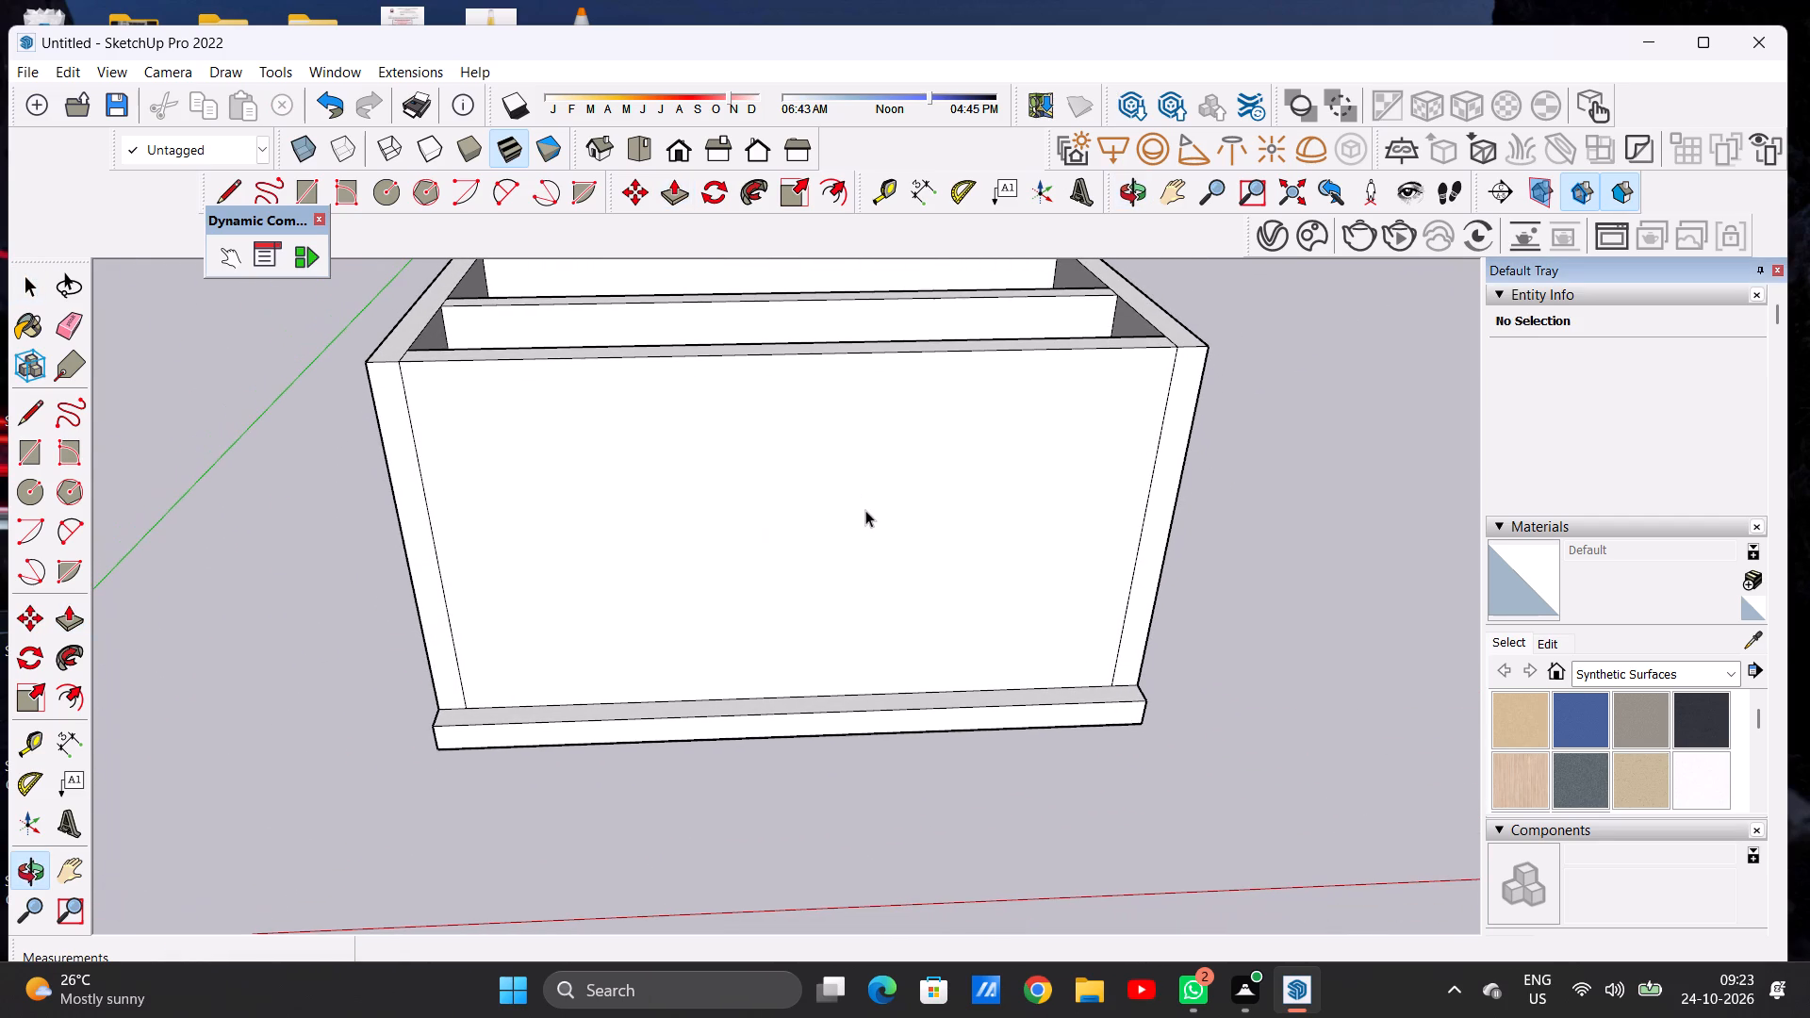
scroll(794, 618, down, 7)
scroll(796, 625, up, 1)
scroll(796, 625, down, 3)
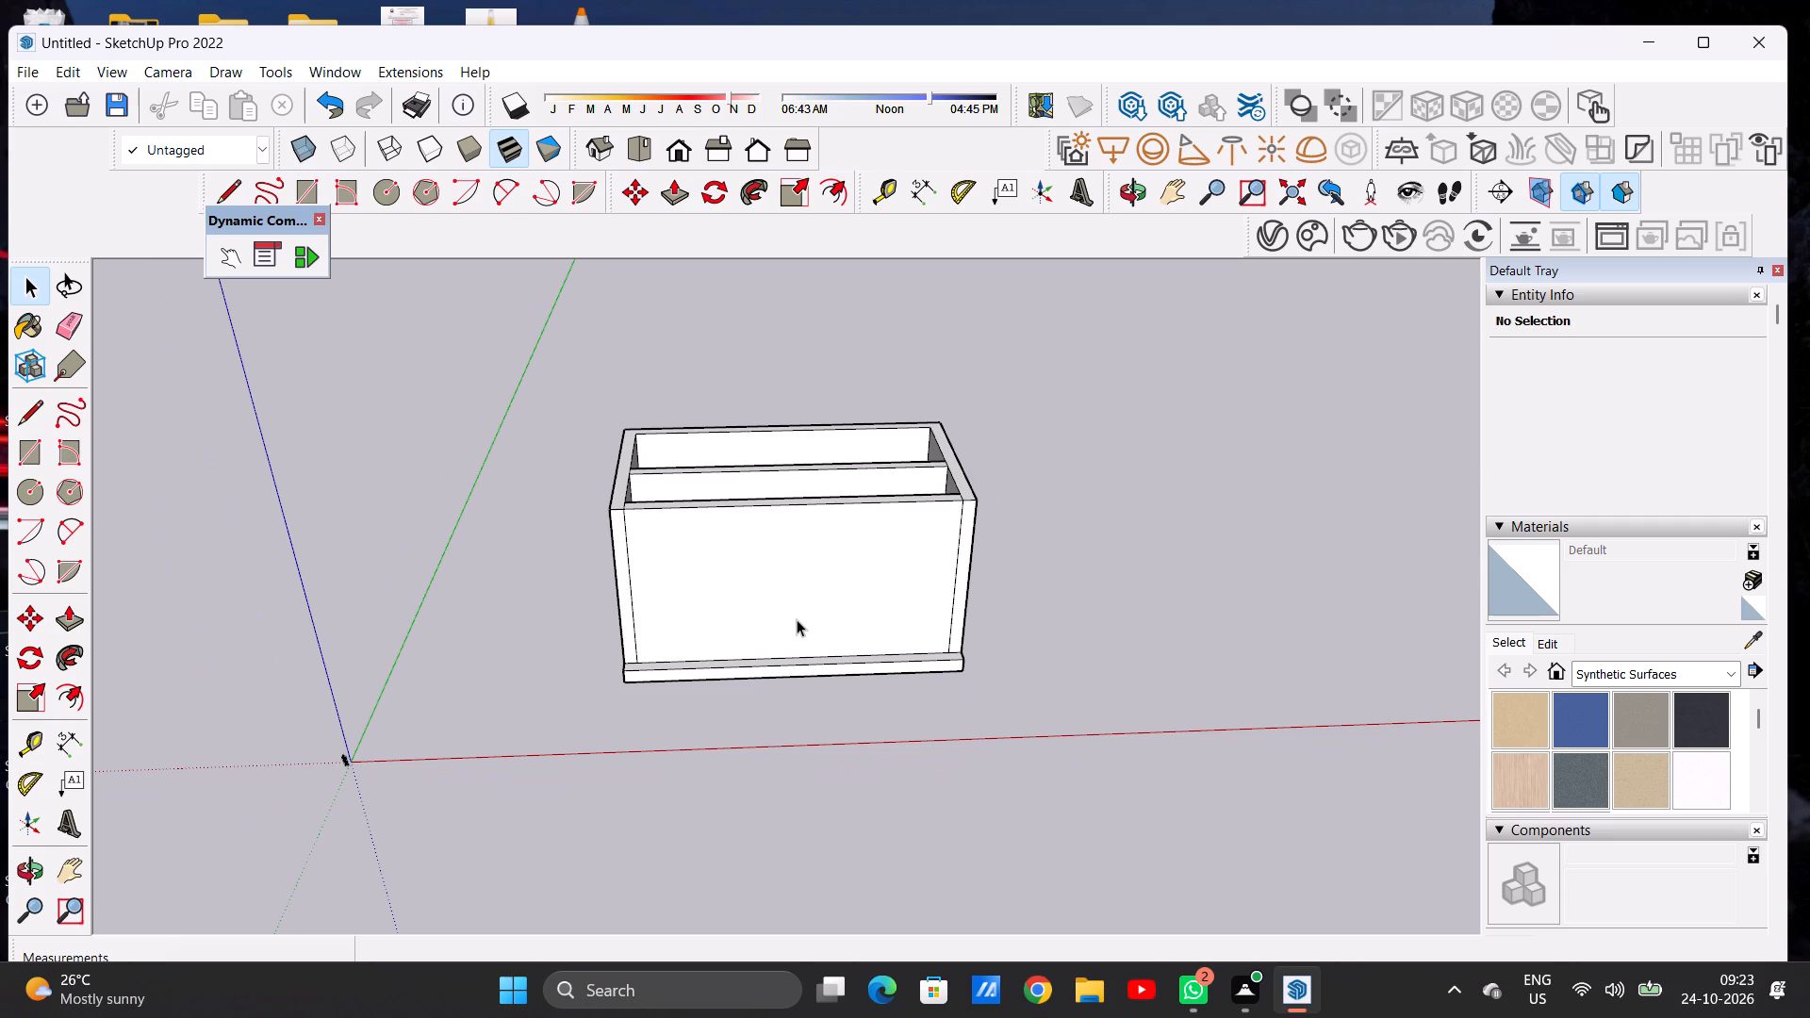
middle_drag(774, 606, 773, 471)
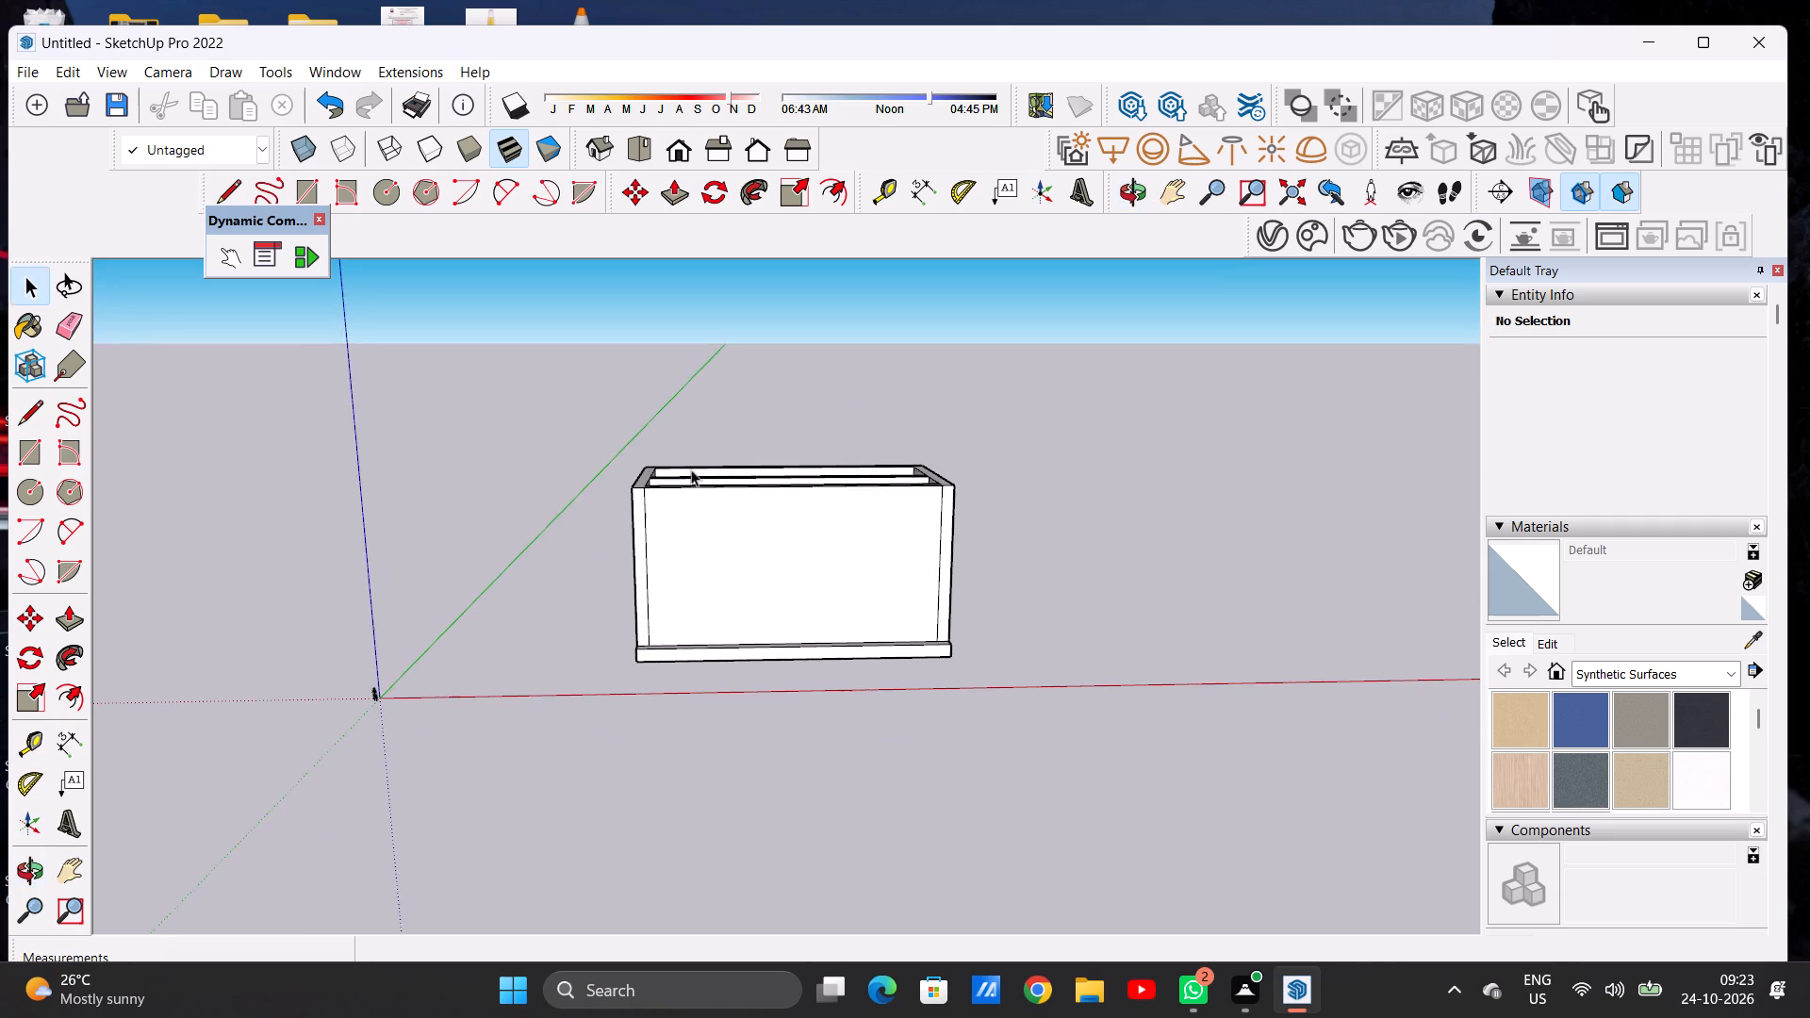
middle_drag(692, 462, 686, 447)
middle_drag(802, 593, 732, 560)
scroll(740, 558, up, 4)
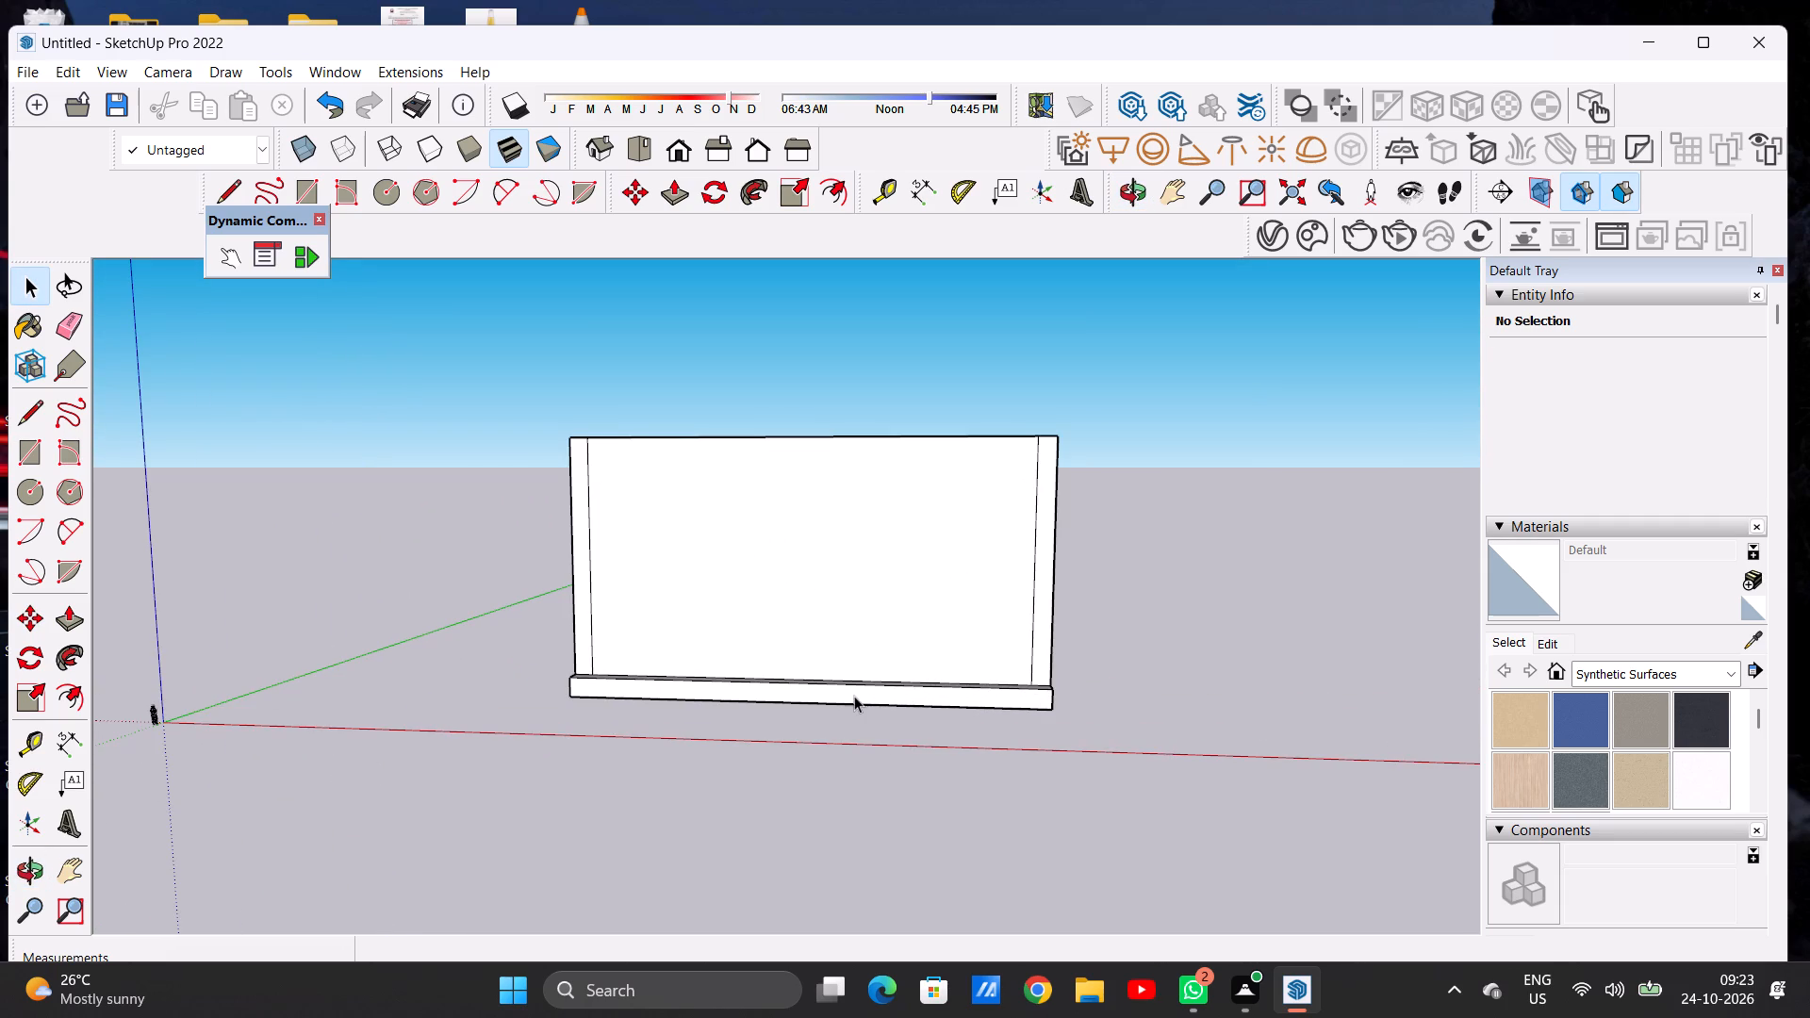
scroll(870, 666, down, 2)
middle_drag(851, 587, 835, 873)
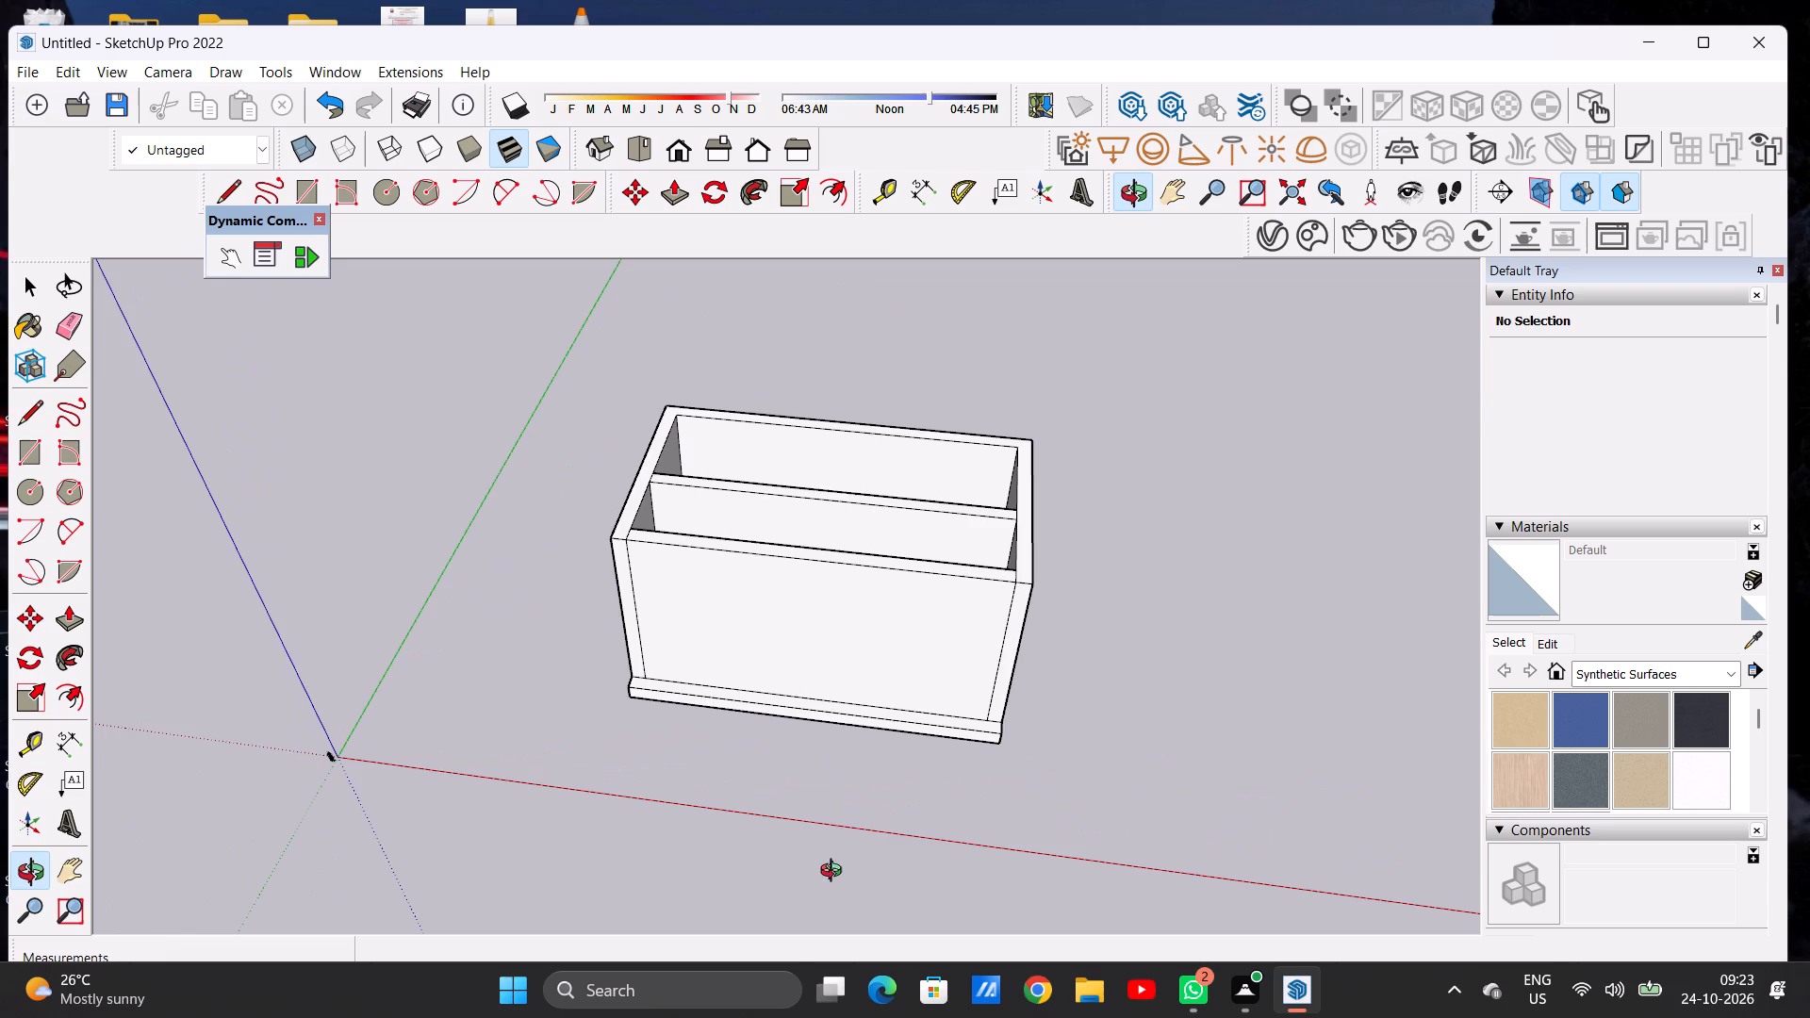
middle_drag(835, 873, 835, 870)
middle_drag(798, 623, 842, 694)
scroll(818, 713, up, 4)
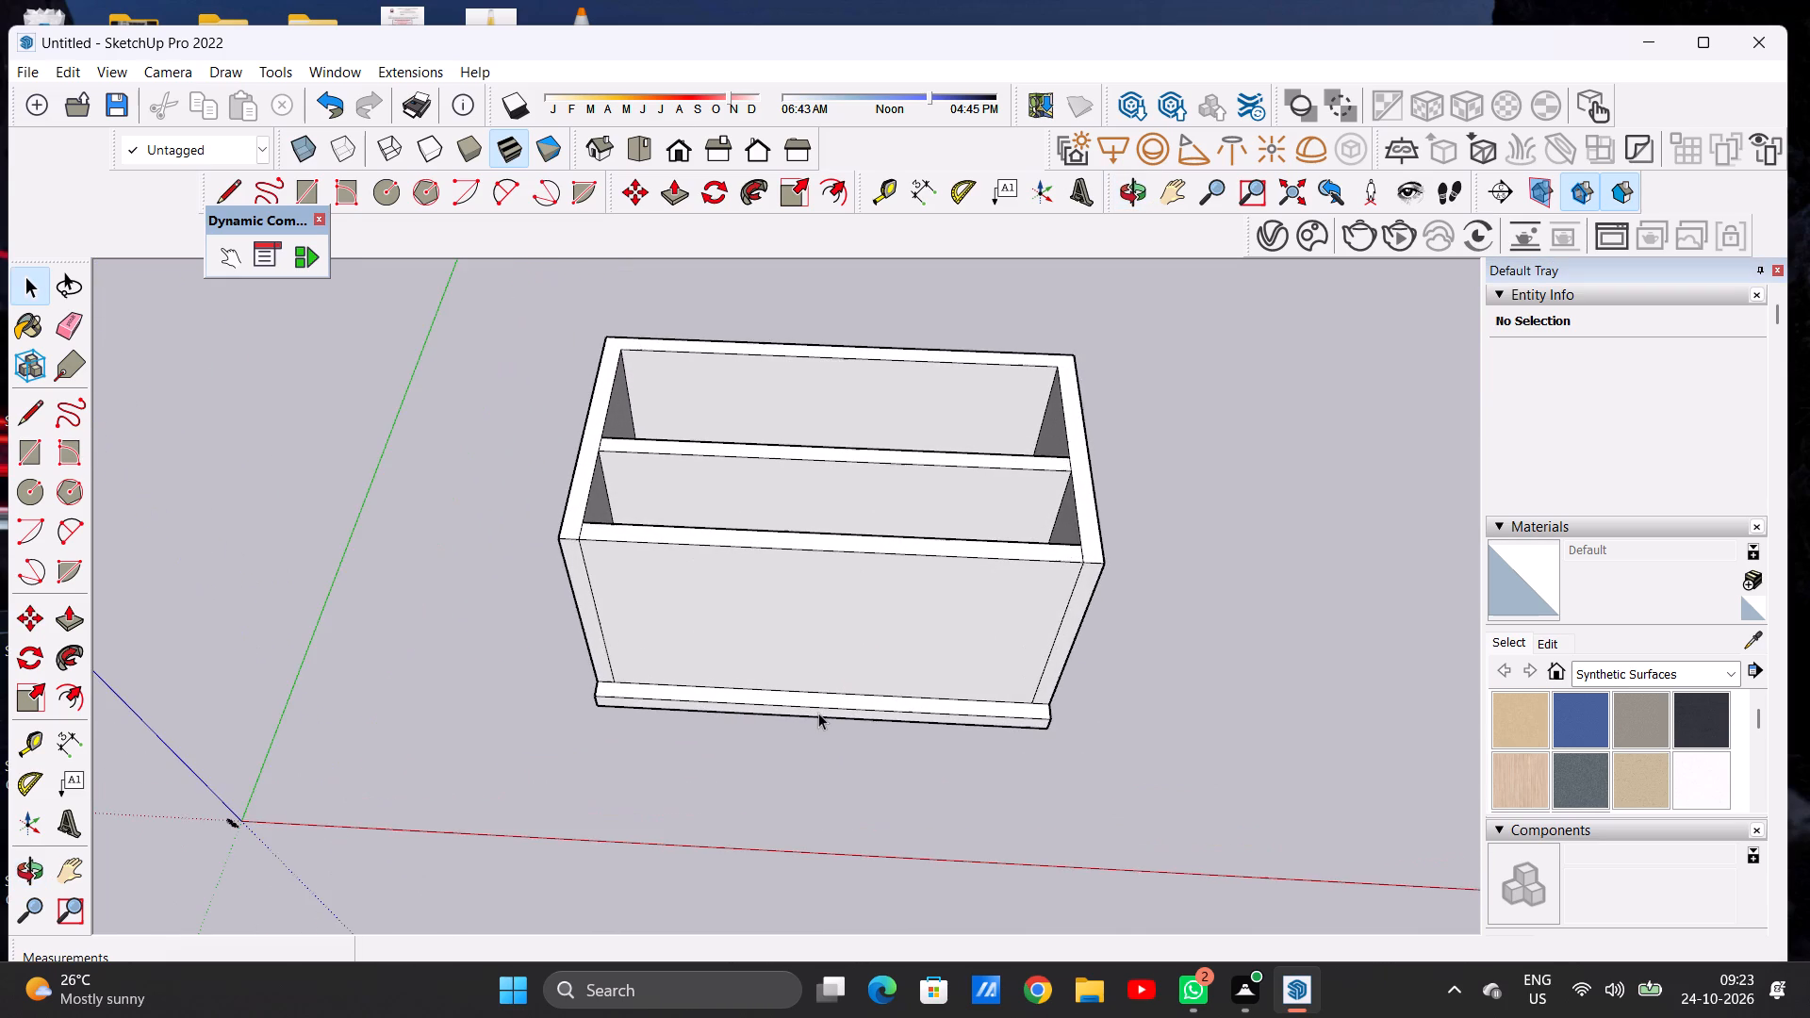
scroll(818, 713, up, 4)
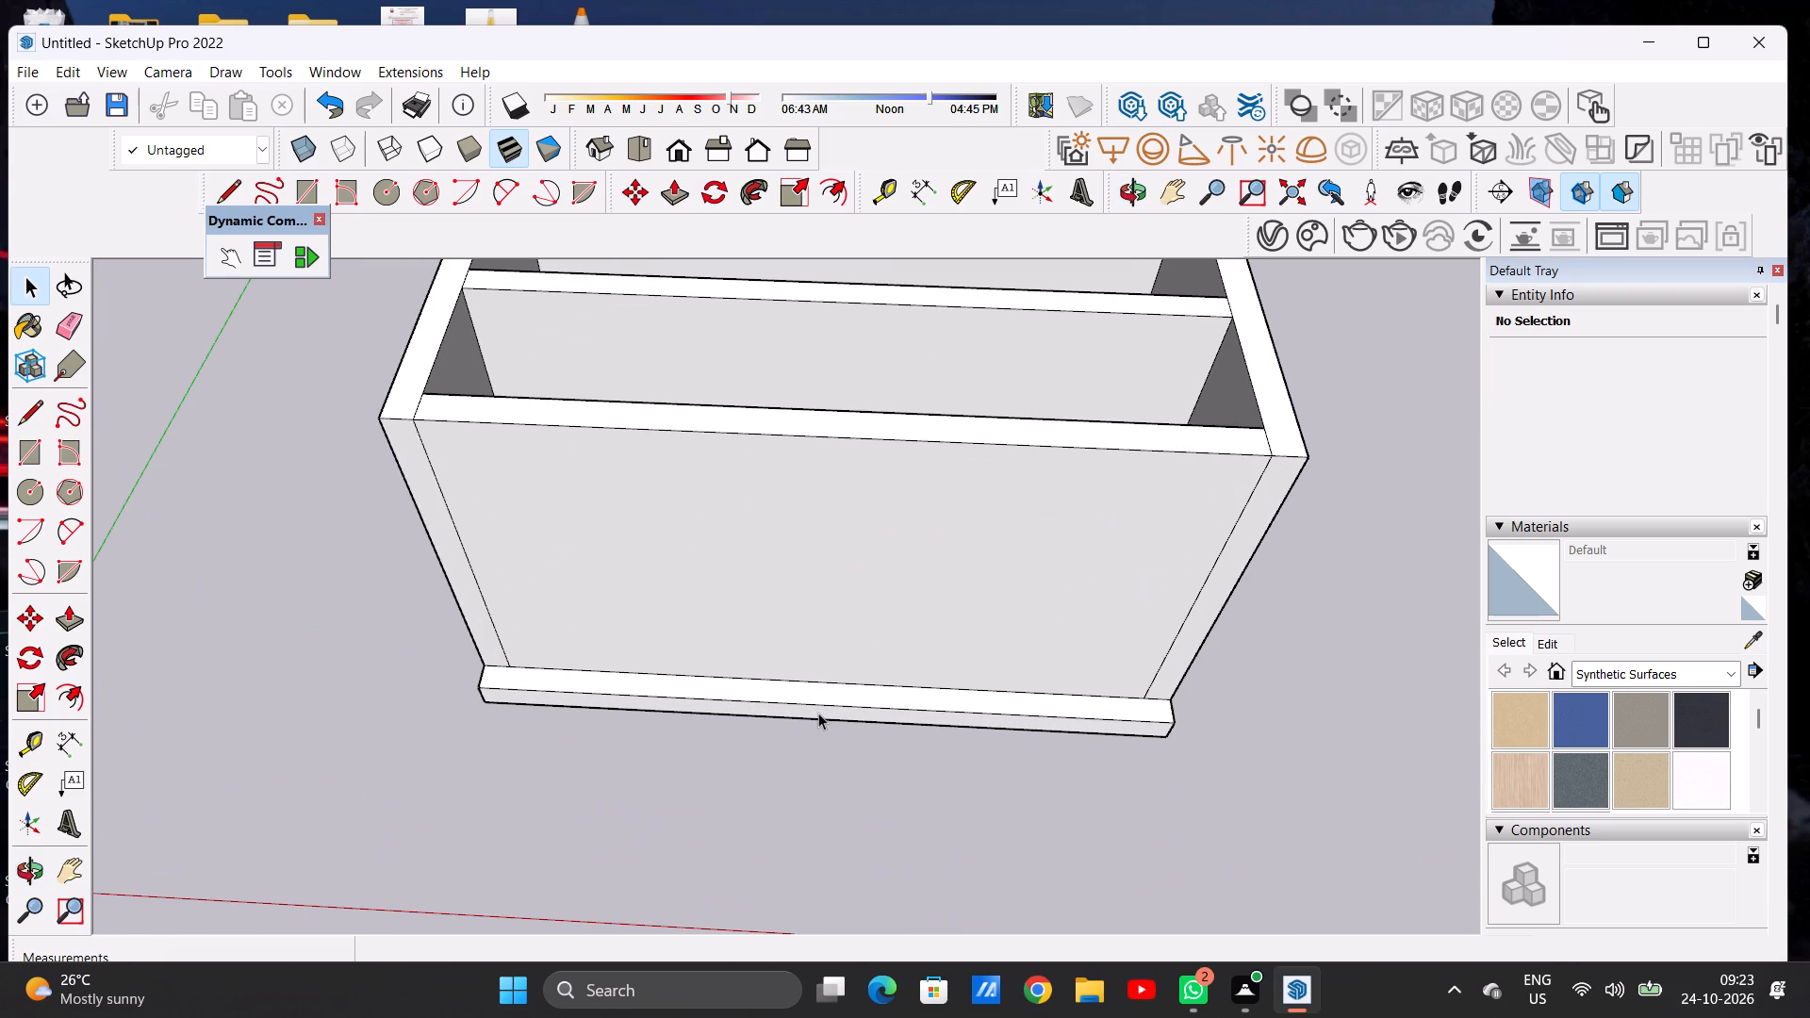
scroll(822, 701, down, 3)
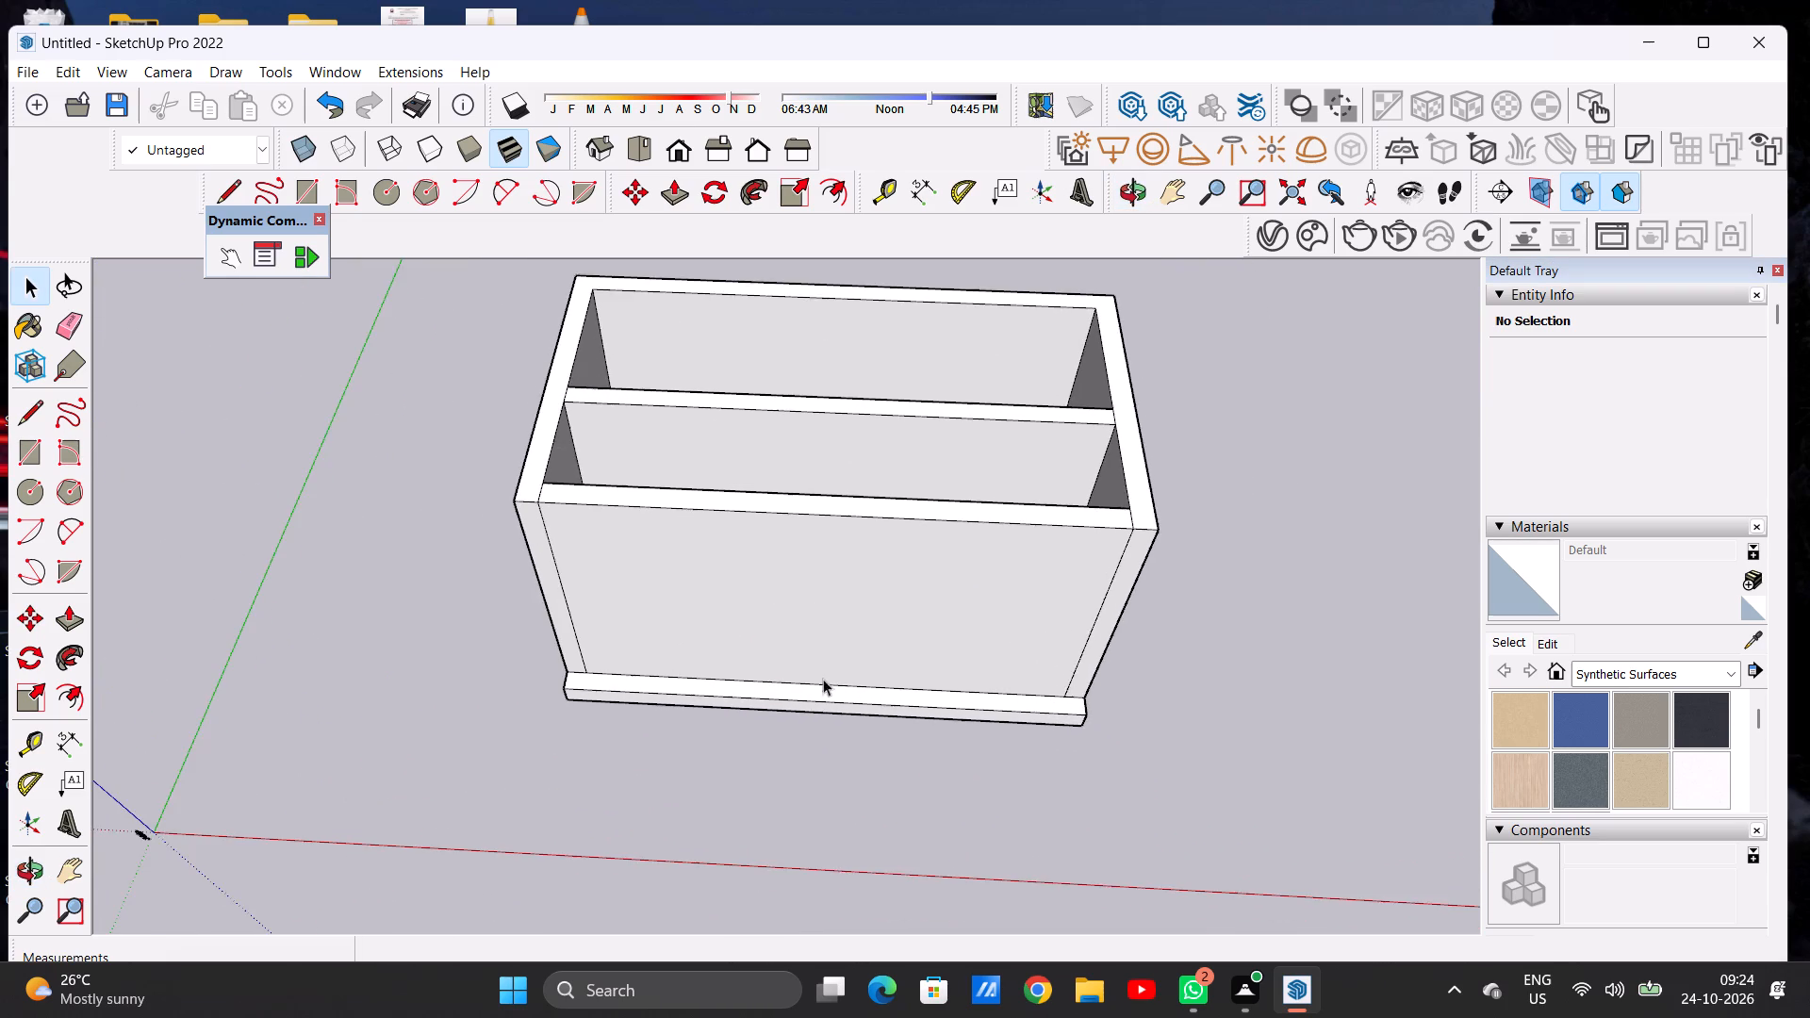
middle_drag(825, 674, 834, 594)
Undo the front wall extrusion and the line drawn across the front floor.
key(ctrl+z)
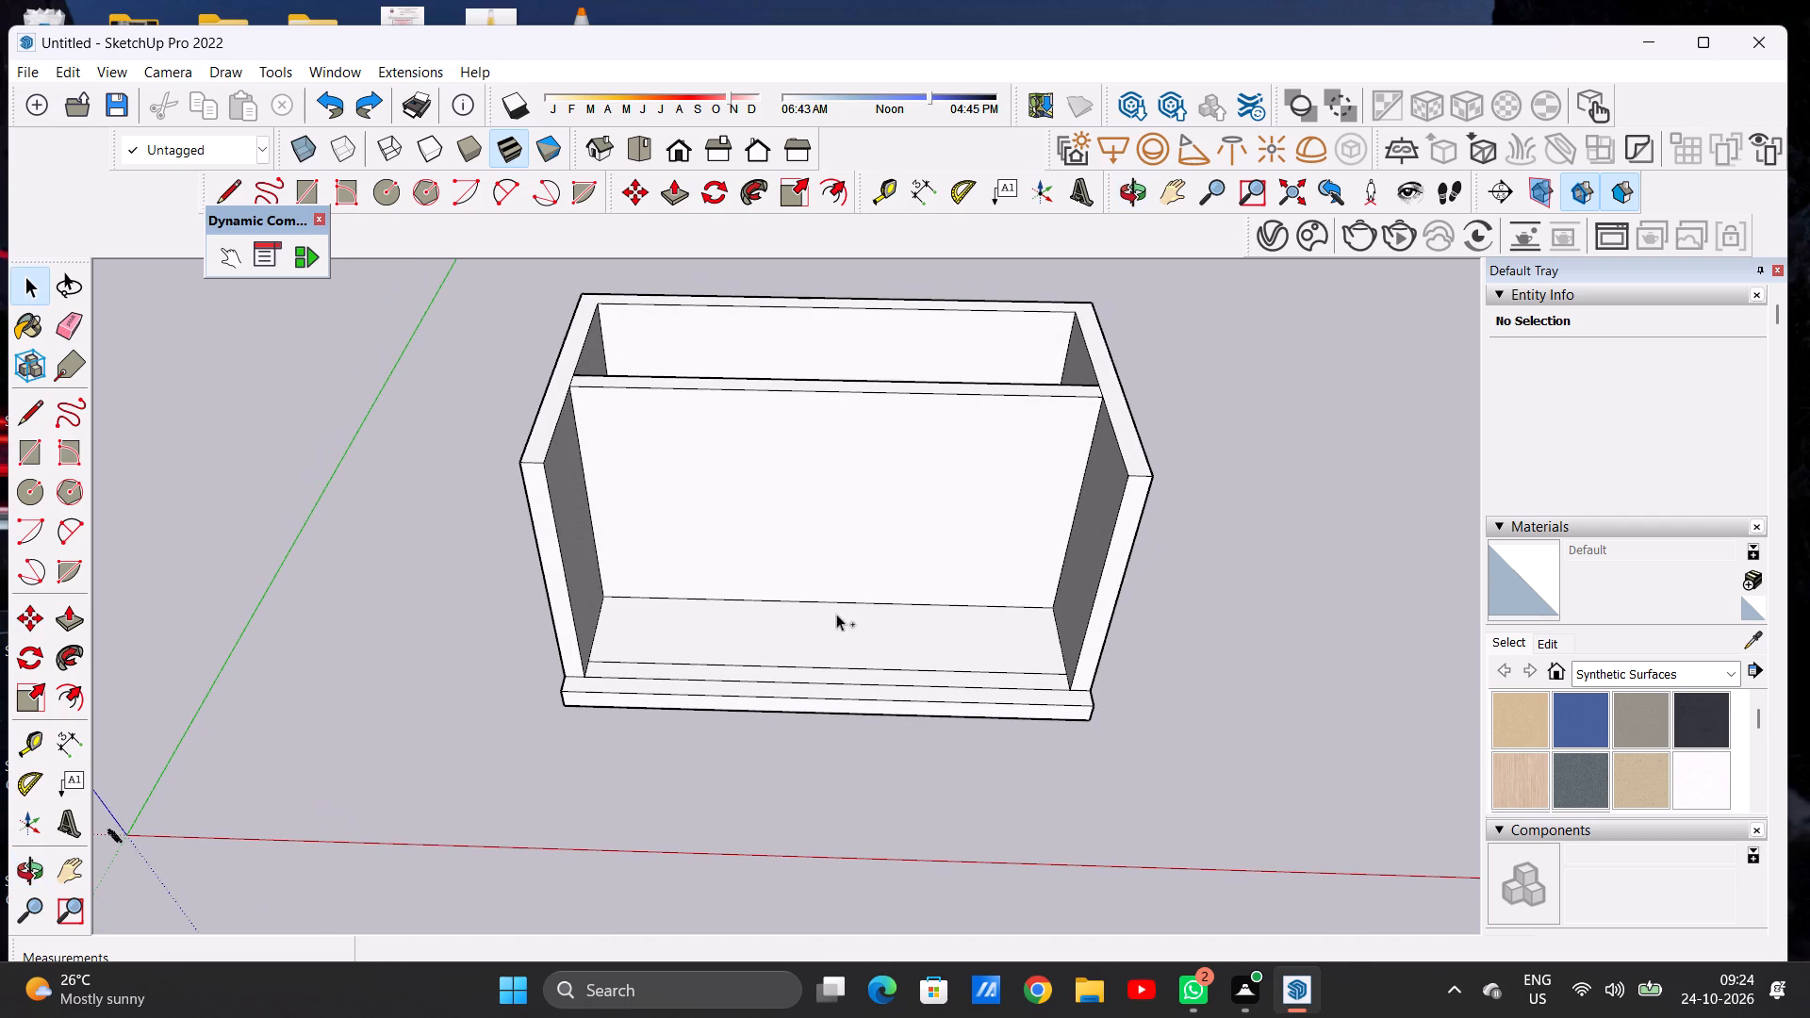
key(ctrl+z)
Push/Pull the front face of the base slab outward about 1' 11" to deepen the front ledge.
middle_drag(1042, 659, 1034, 698)
scroll(1101, 725, up, 4)
key(p)
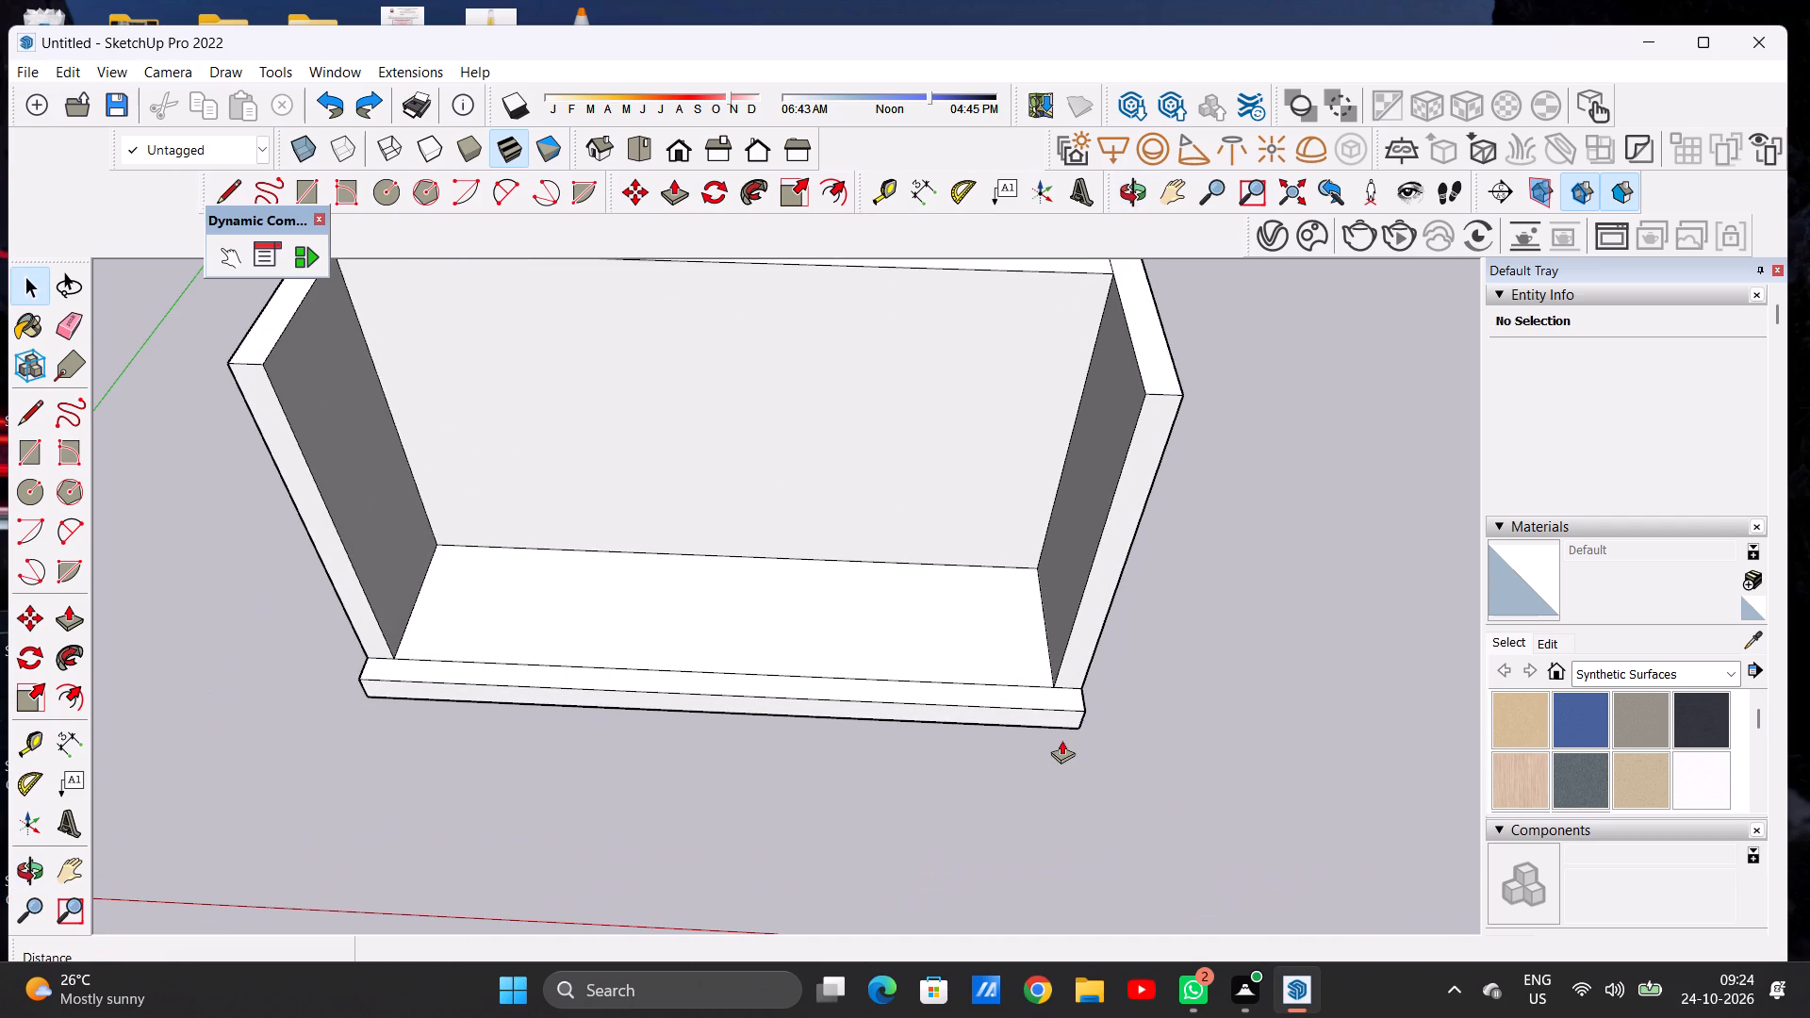
scroll(1054, 725, up, 9)
click(1080, 698)
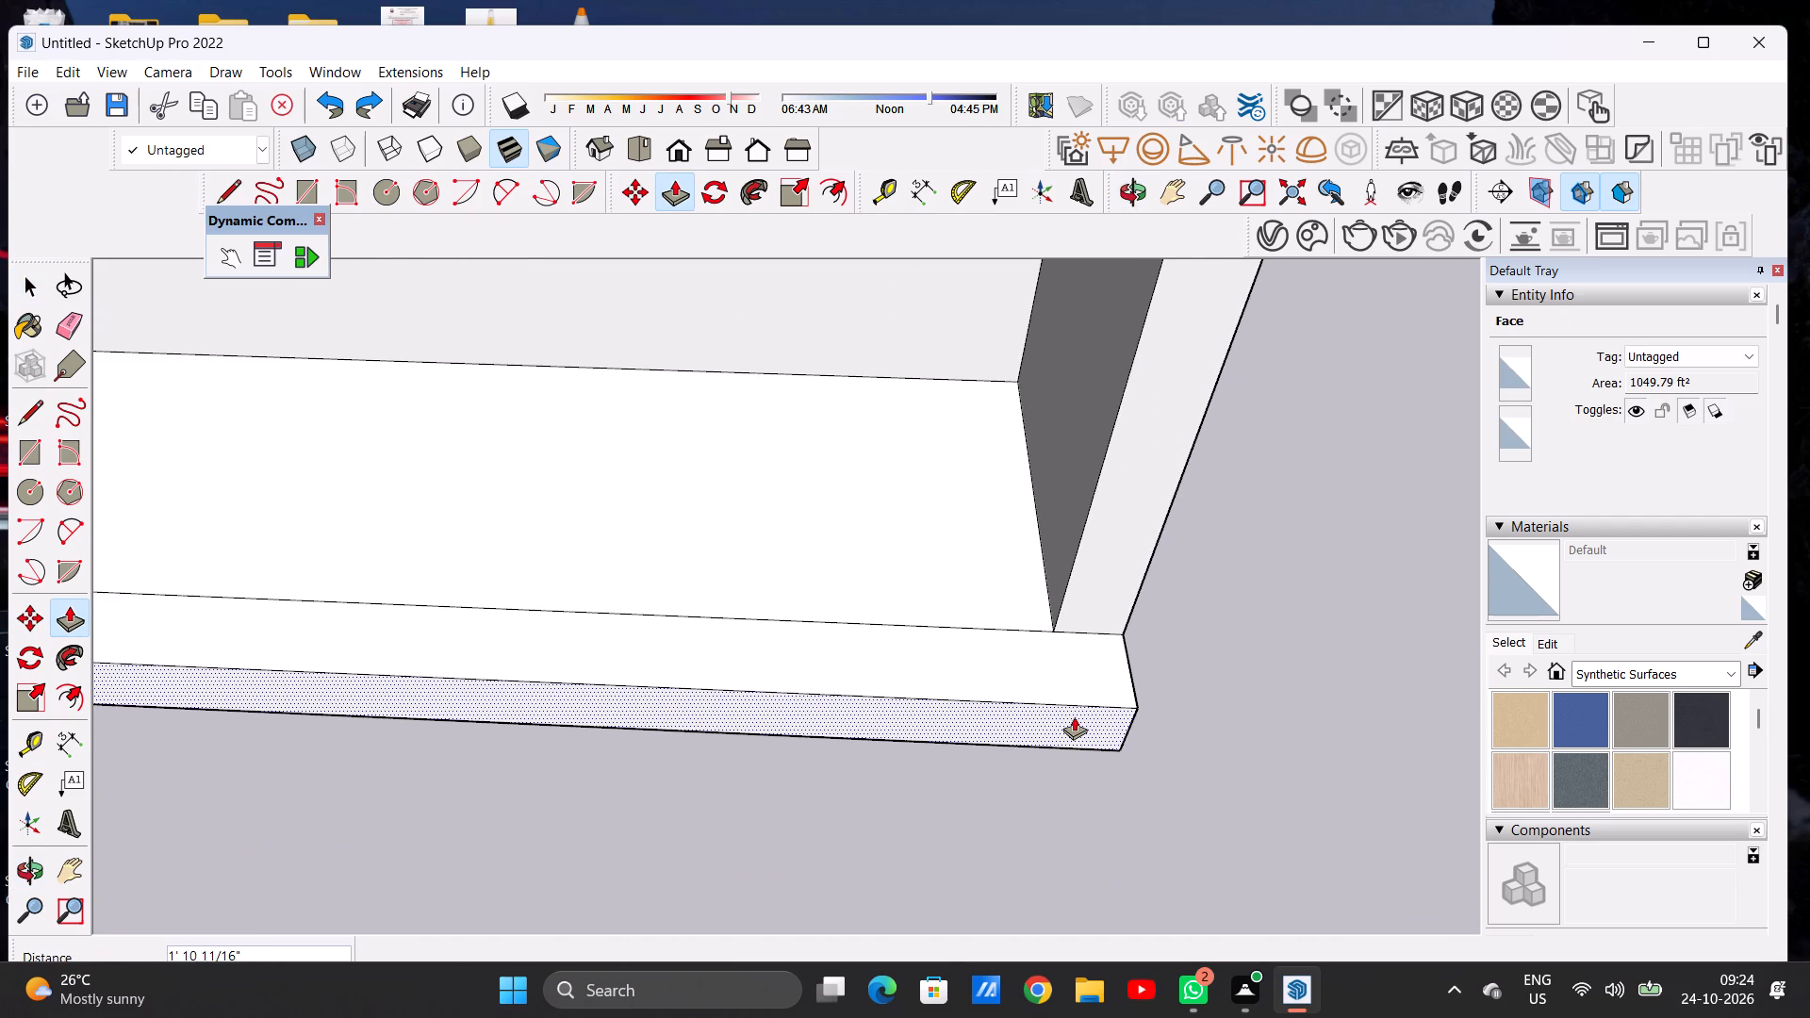
click(1074, 716)
key(space)
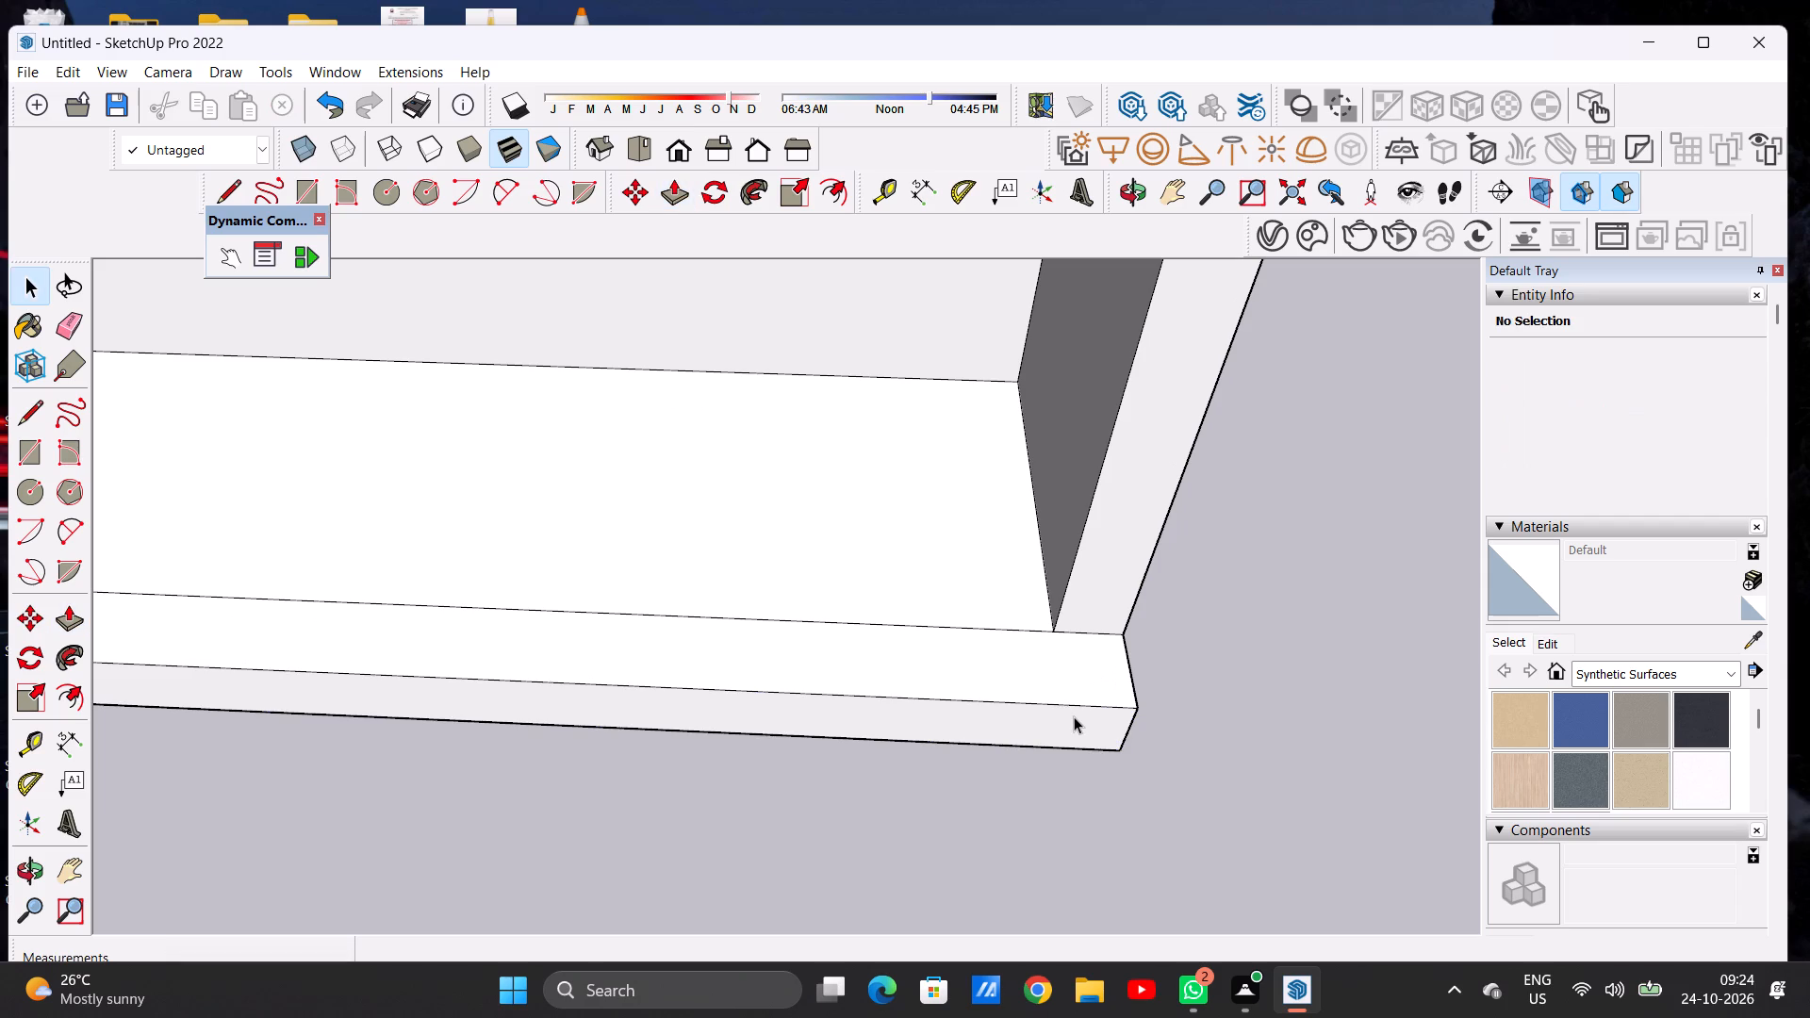
Push/Pull the base slab's front ledge up about 81' 8", level with the side wall tops, to form the front wall.
scroll(1074, 716, down, 6)
key(p)
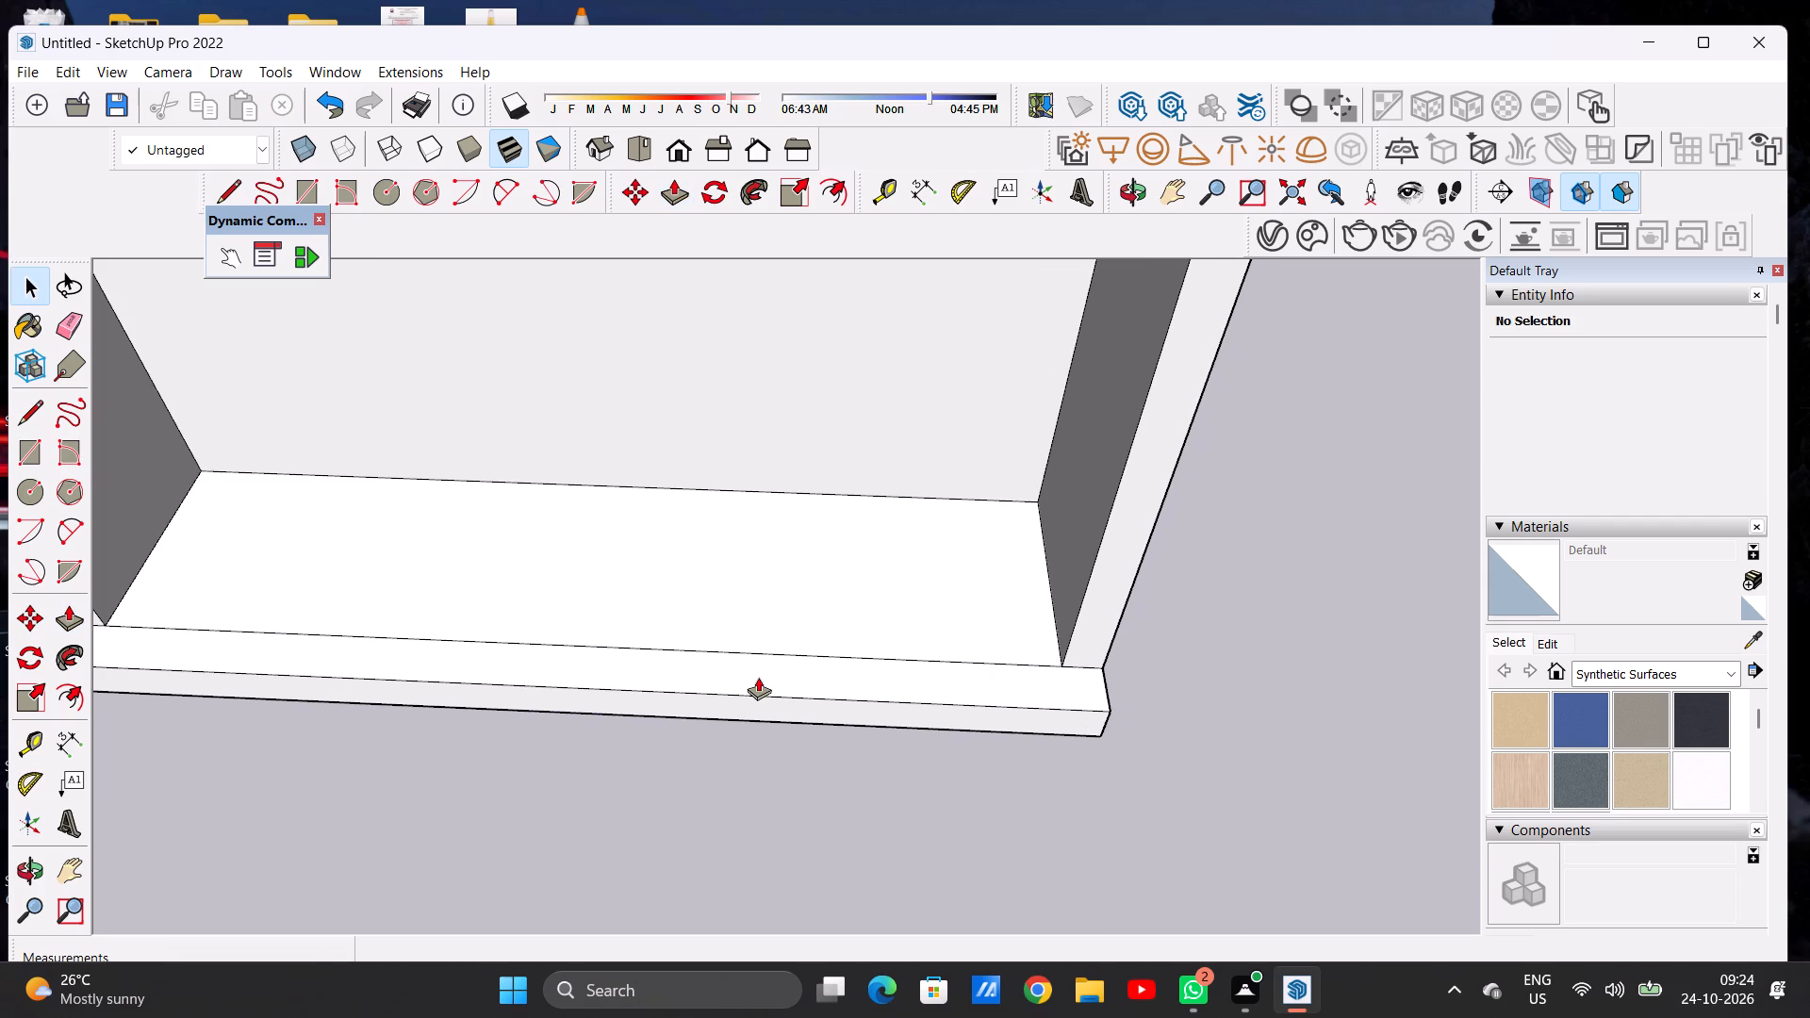
scroll(1014, 678, up, 2)
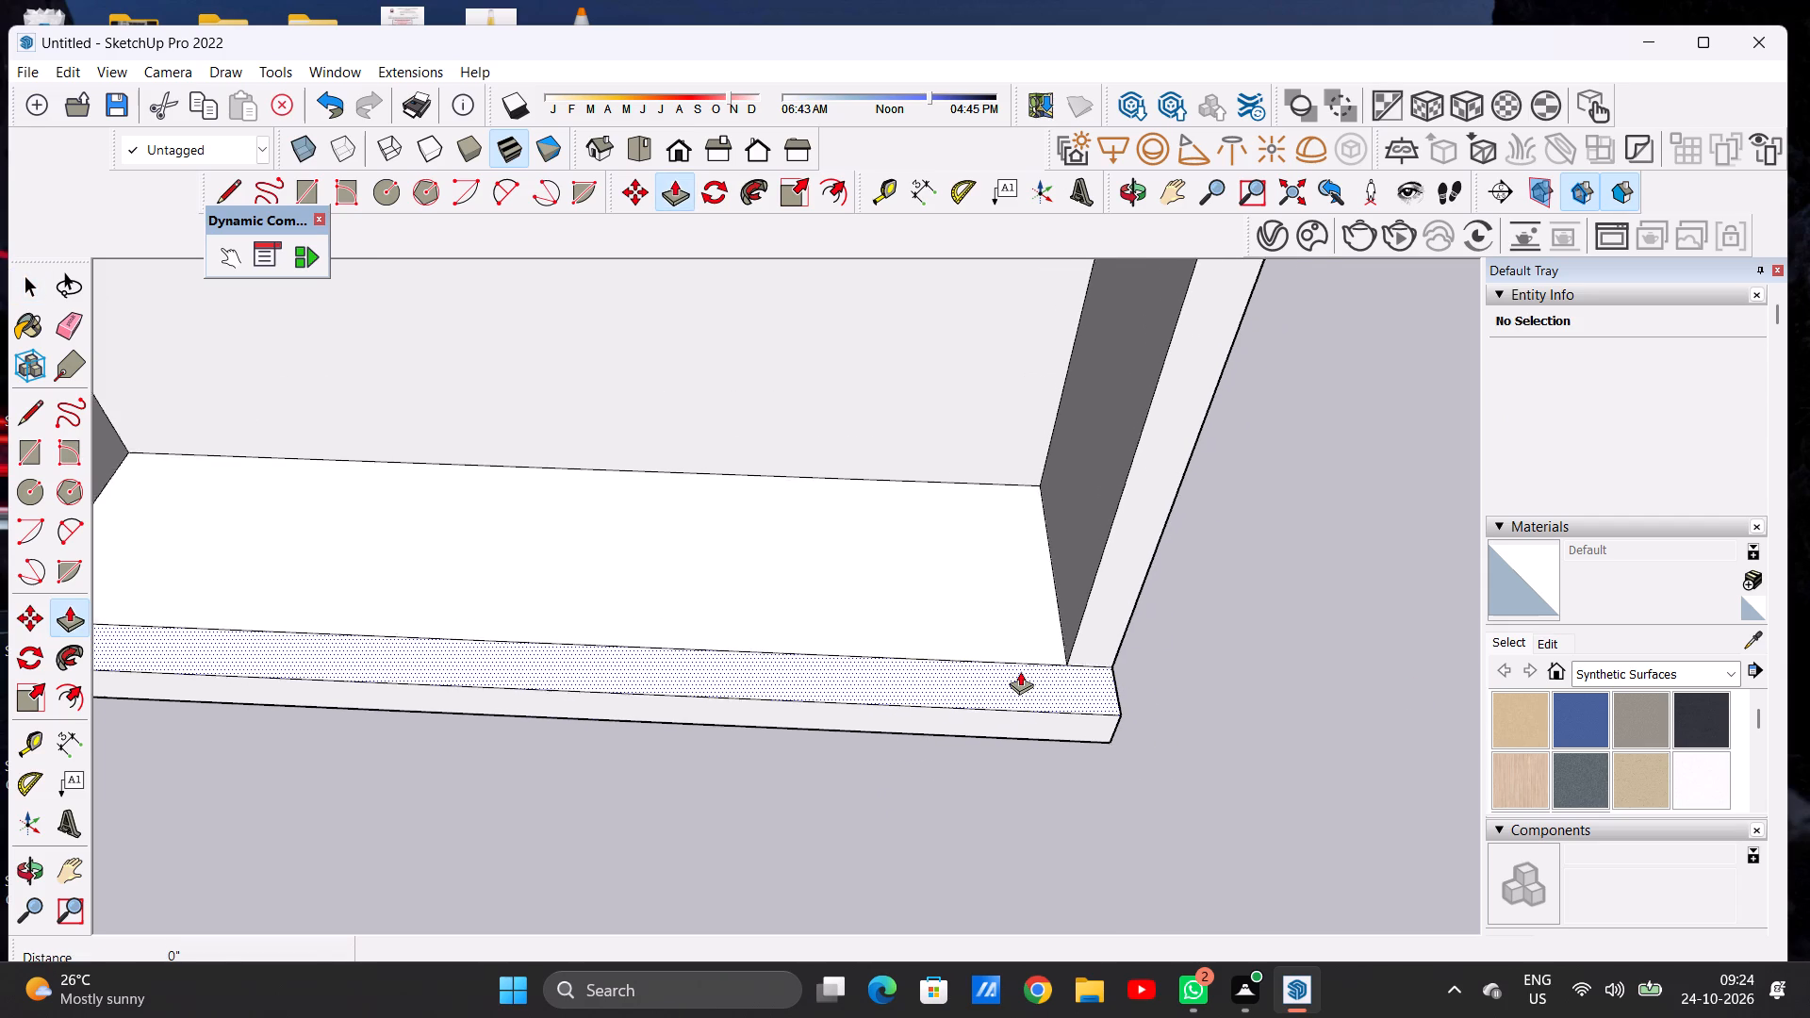
scroll(1020, 671, up, 4)
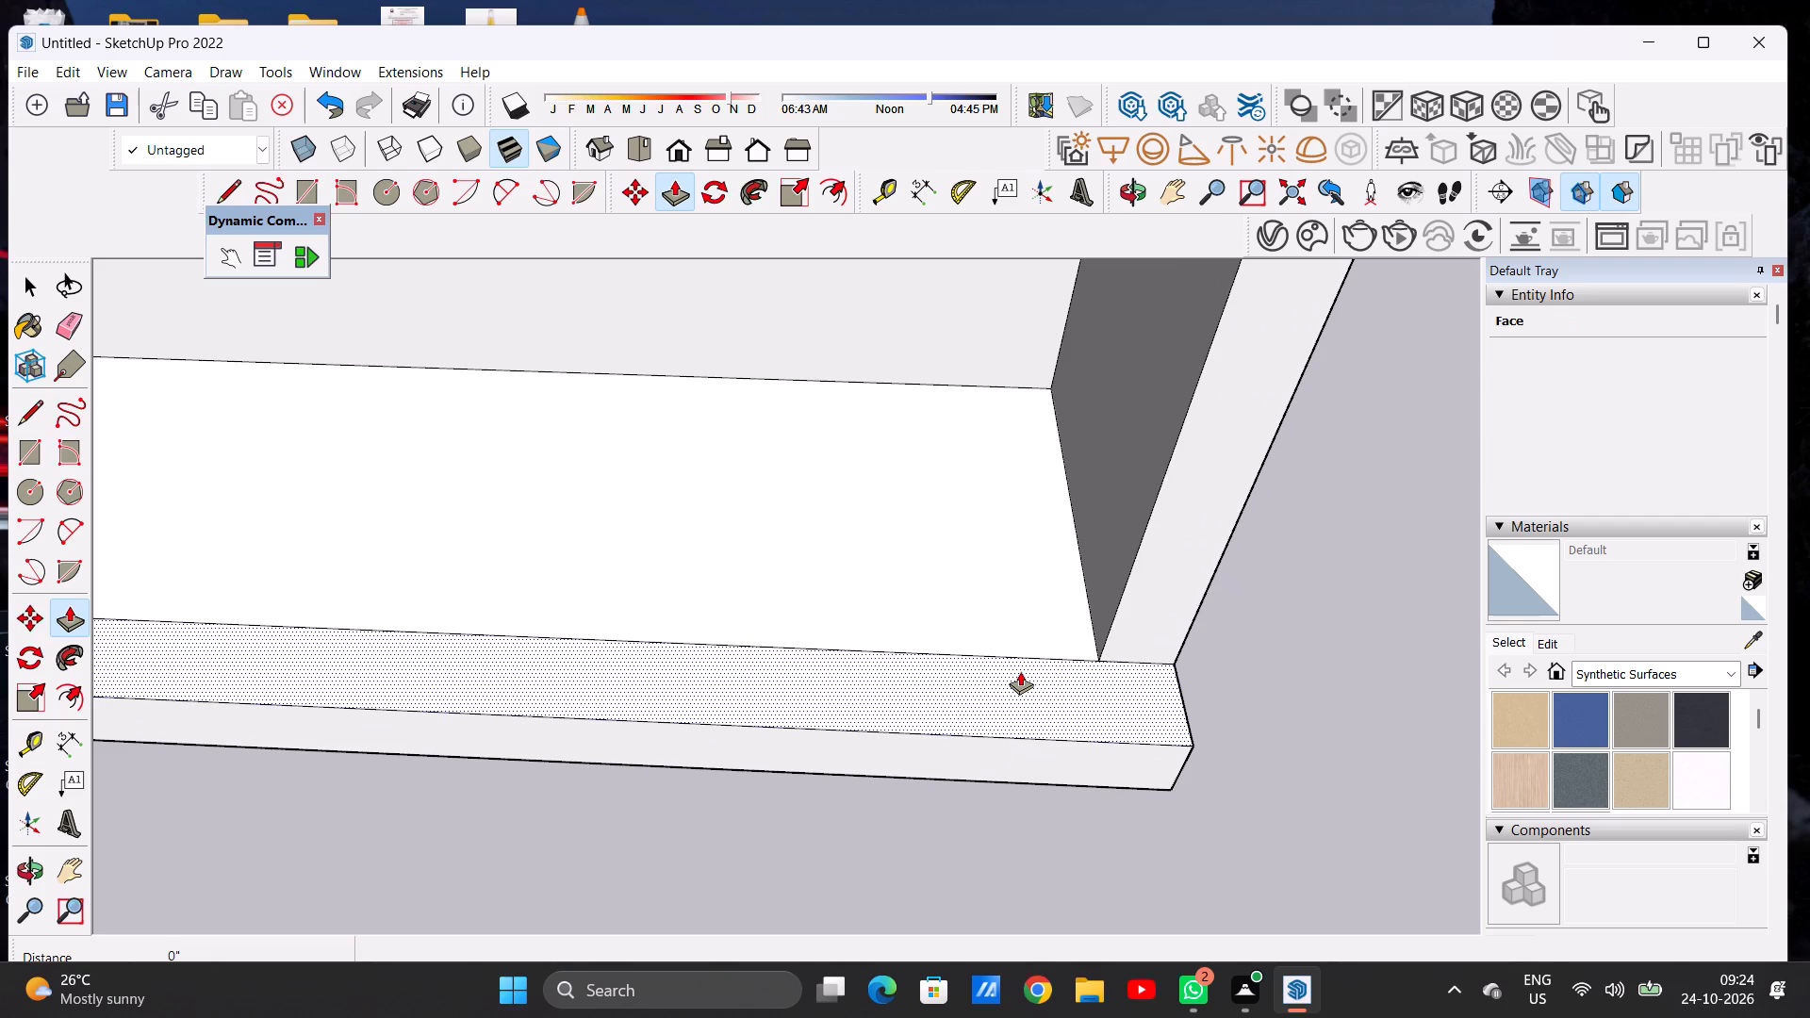
click(1020, 671)
scroll(904, 718, down, 12)
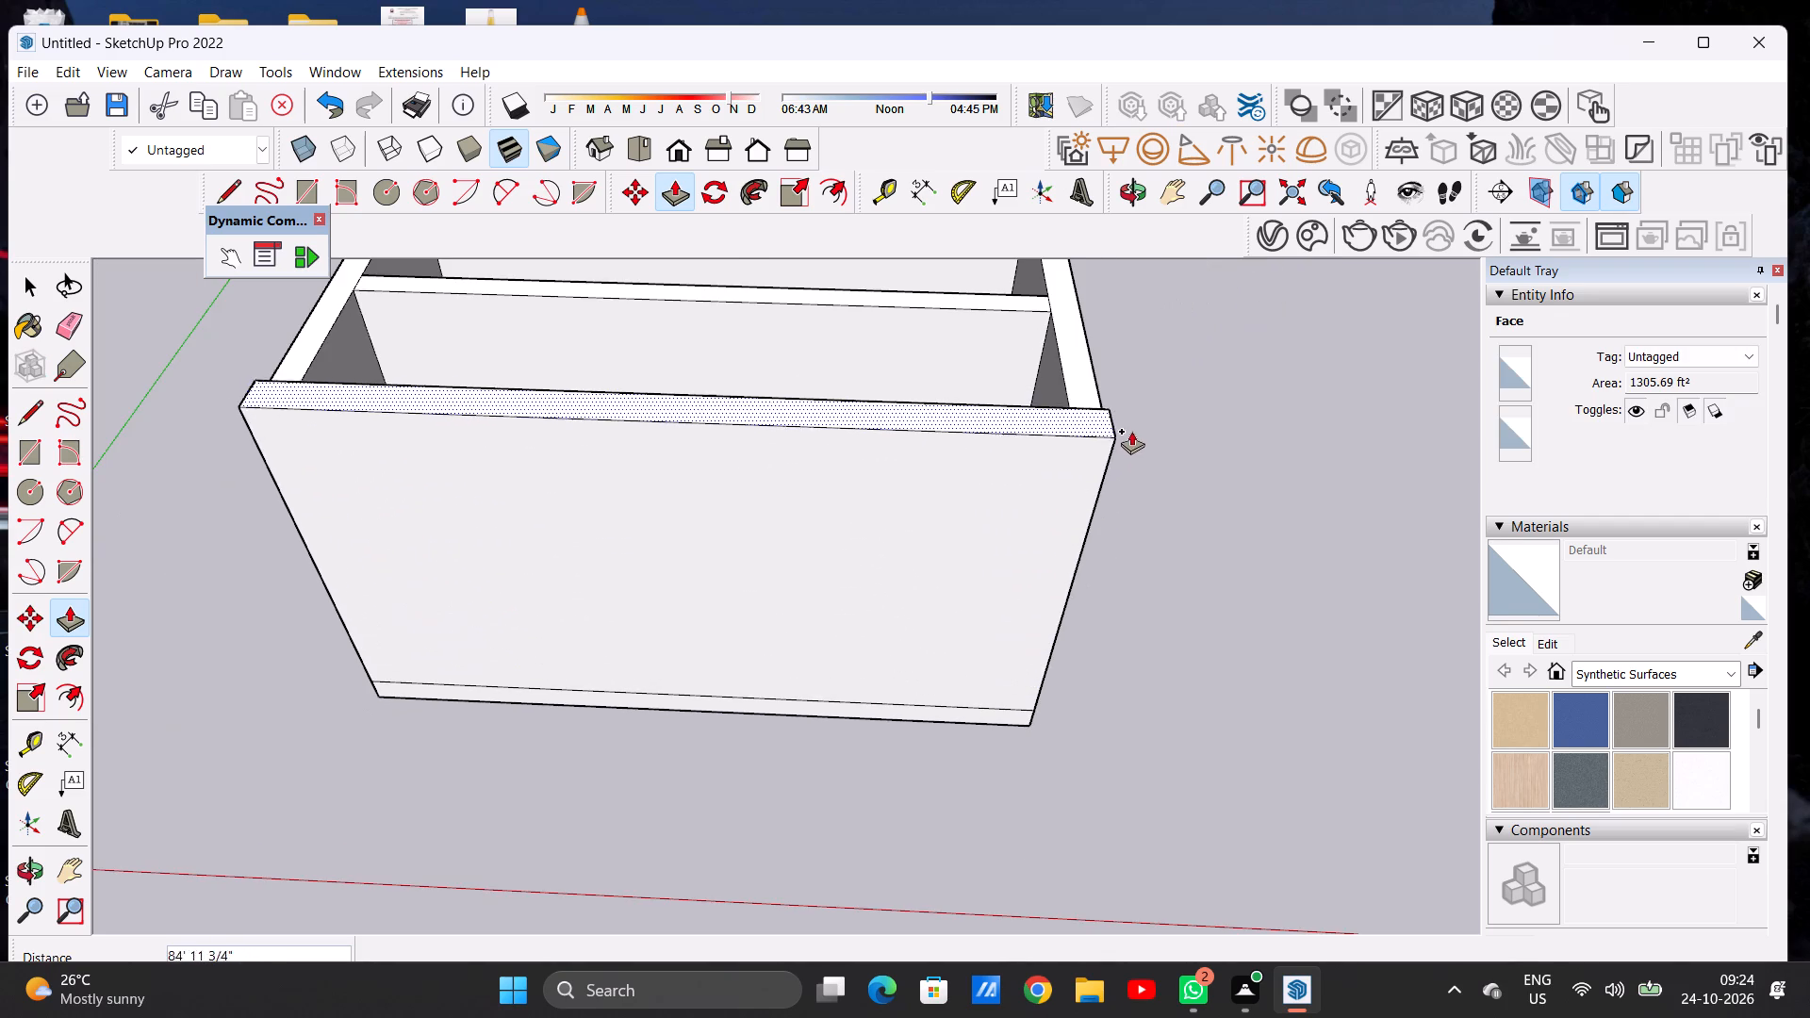
scroll(1131, 423, up, 9)
middle_drag(1078, 470, 850, 424)
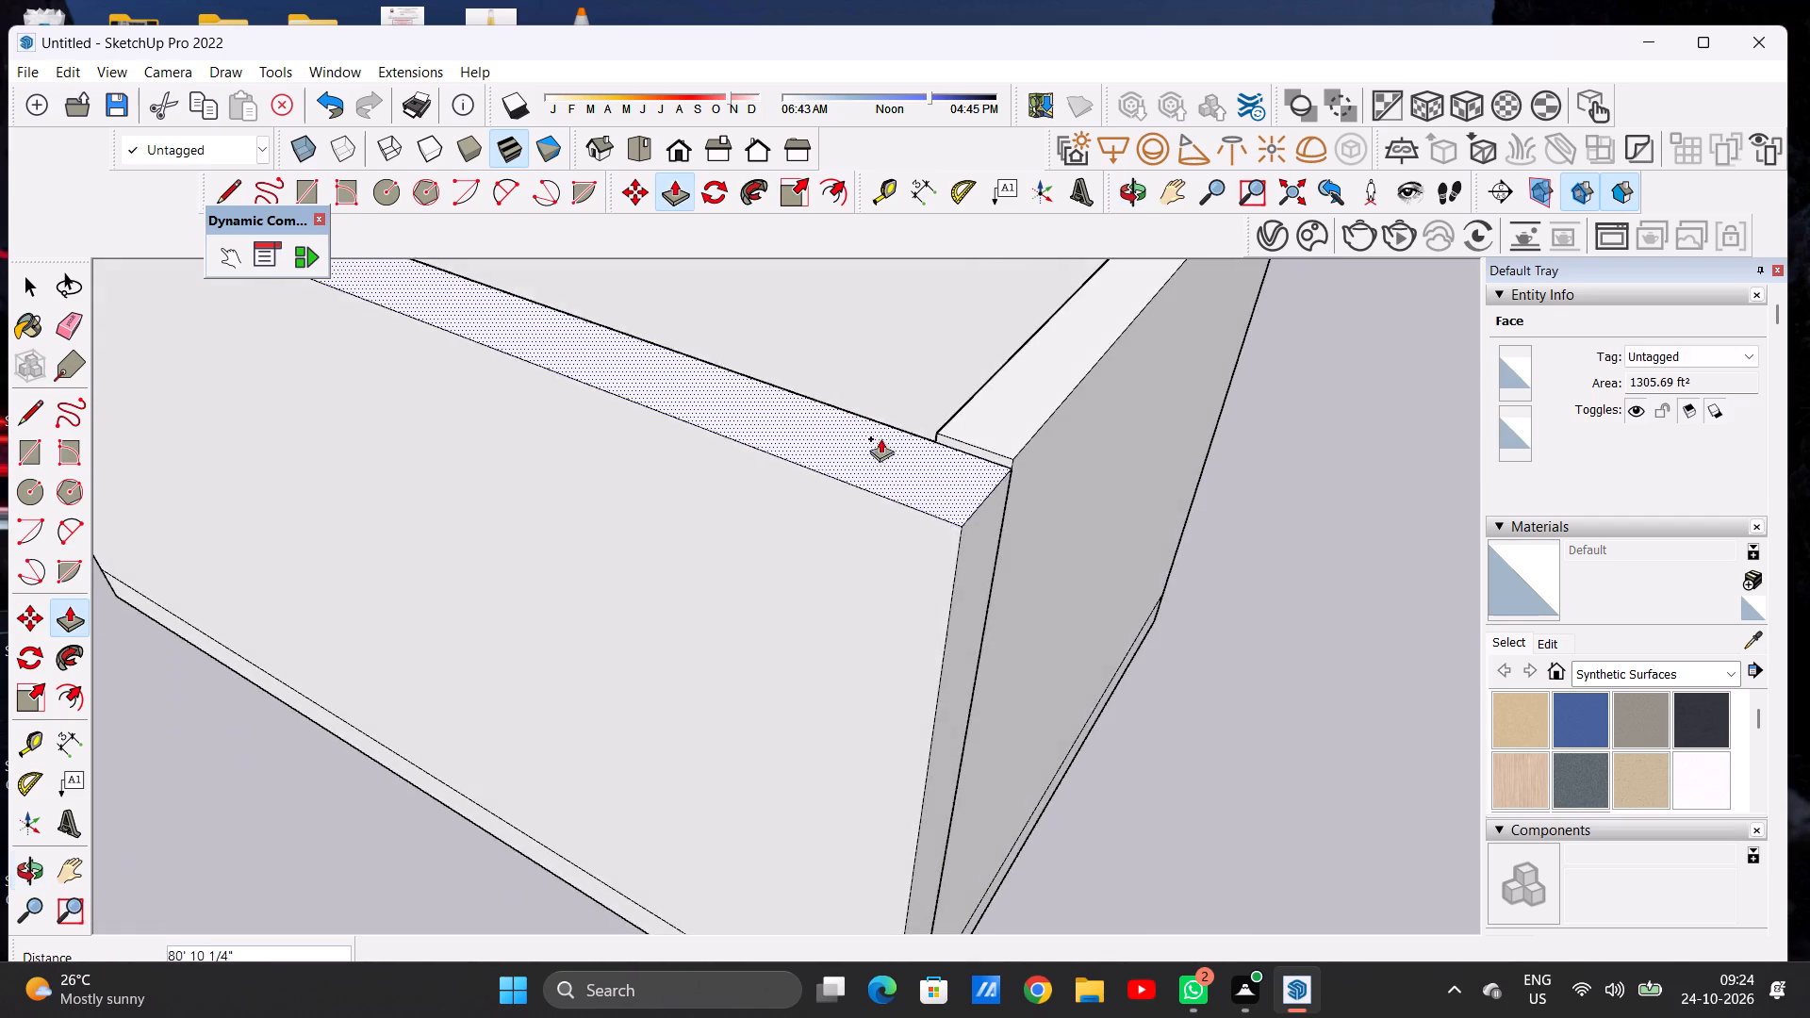
scroll(931, 454, up, 7)
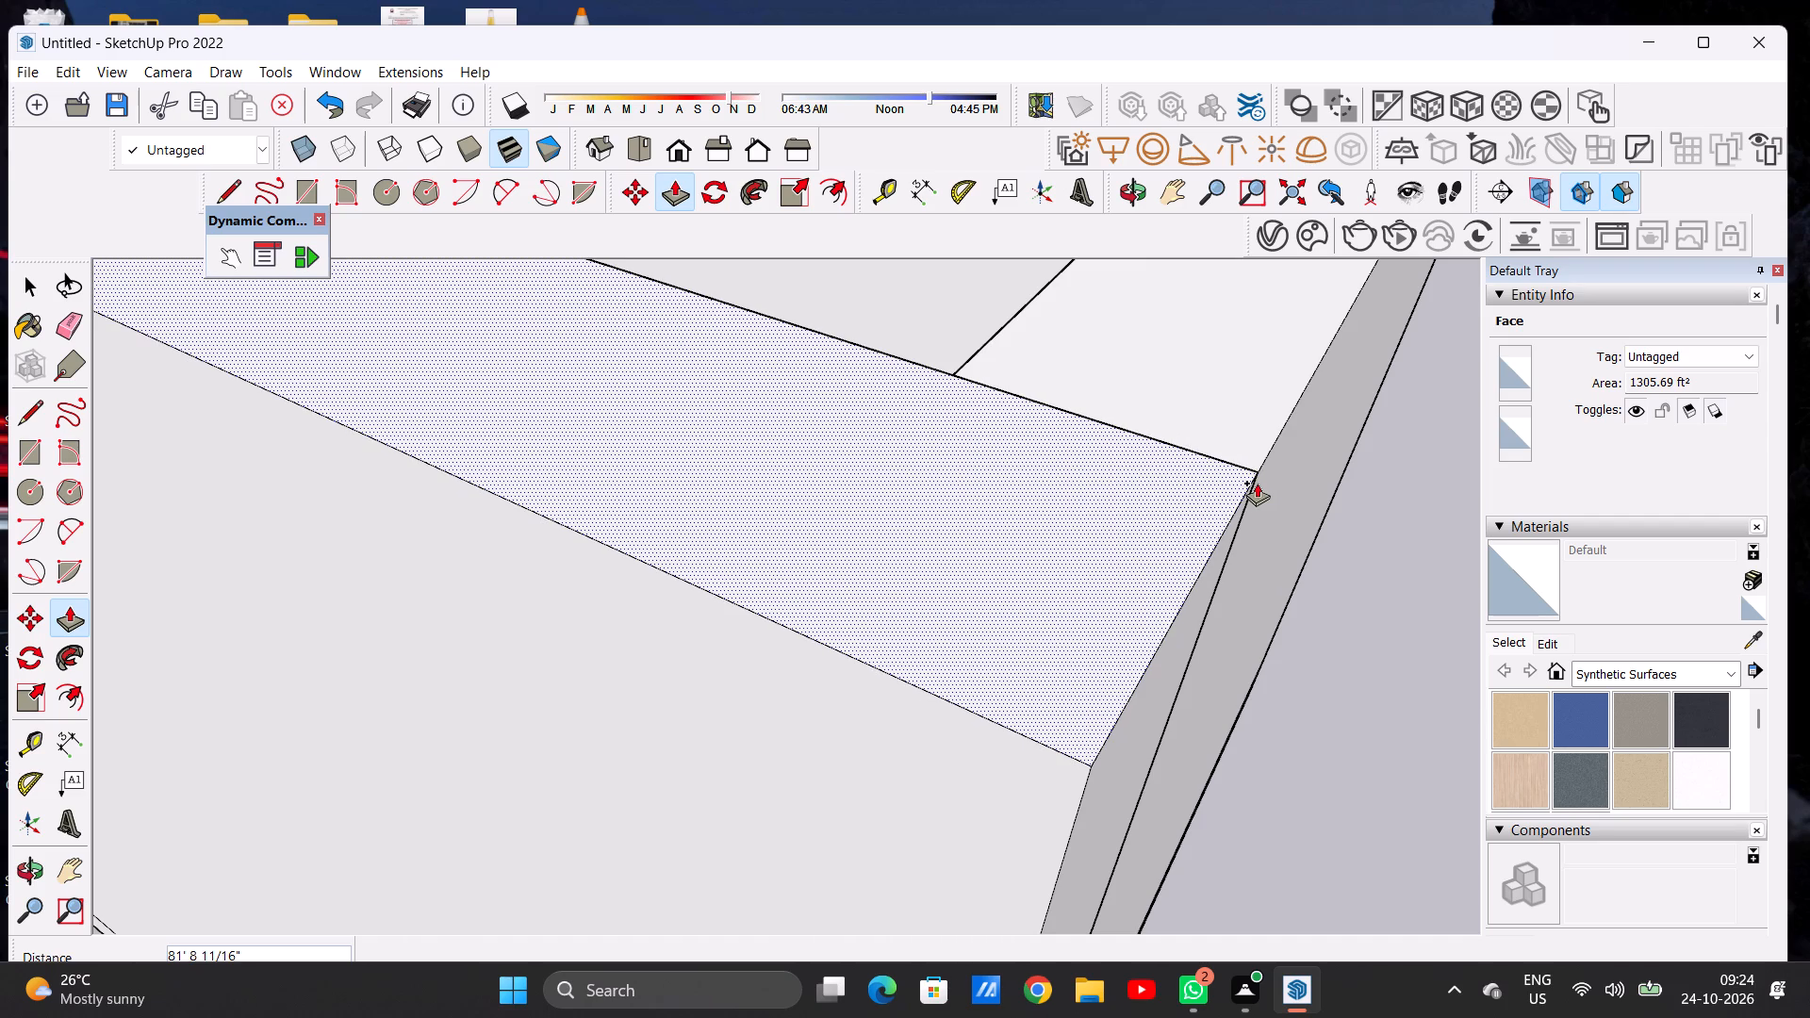
click(1256, 473)
key(space)
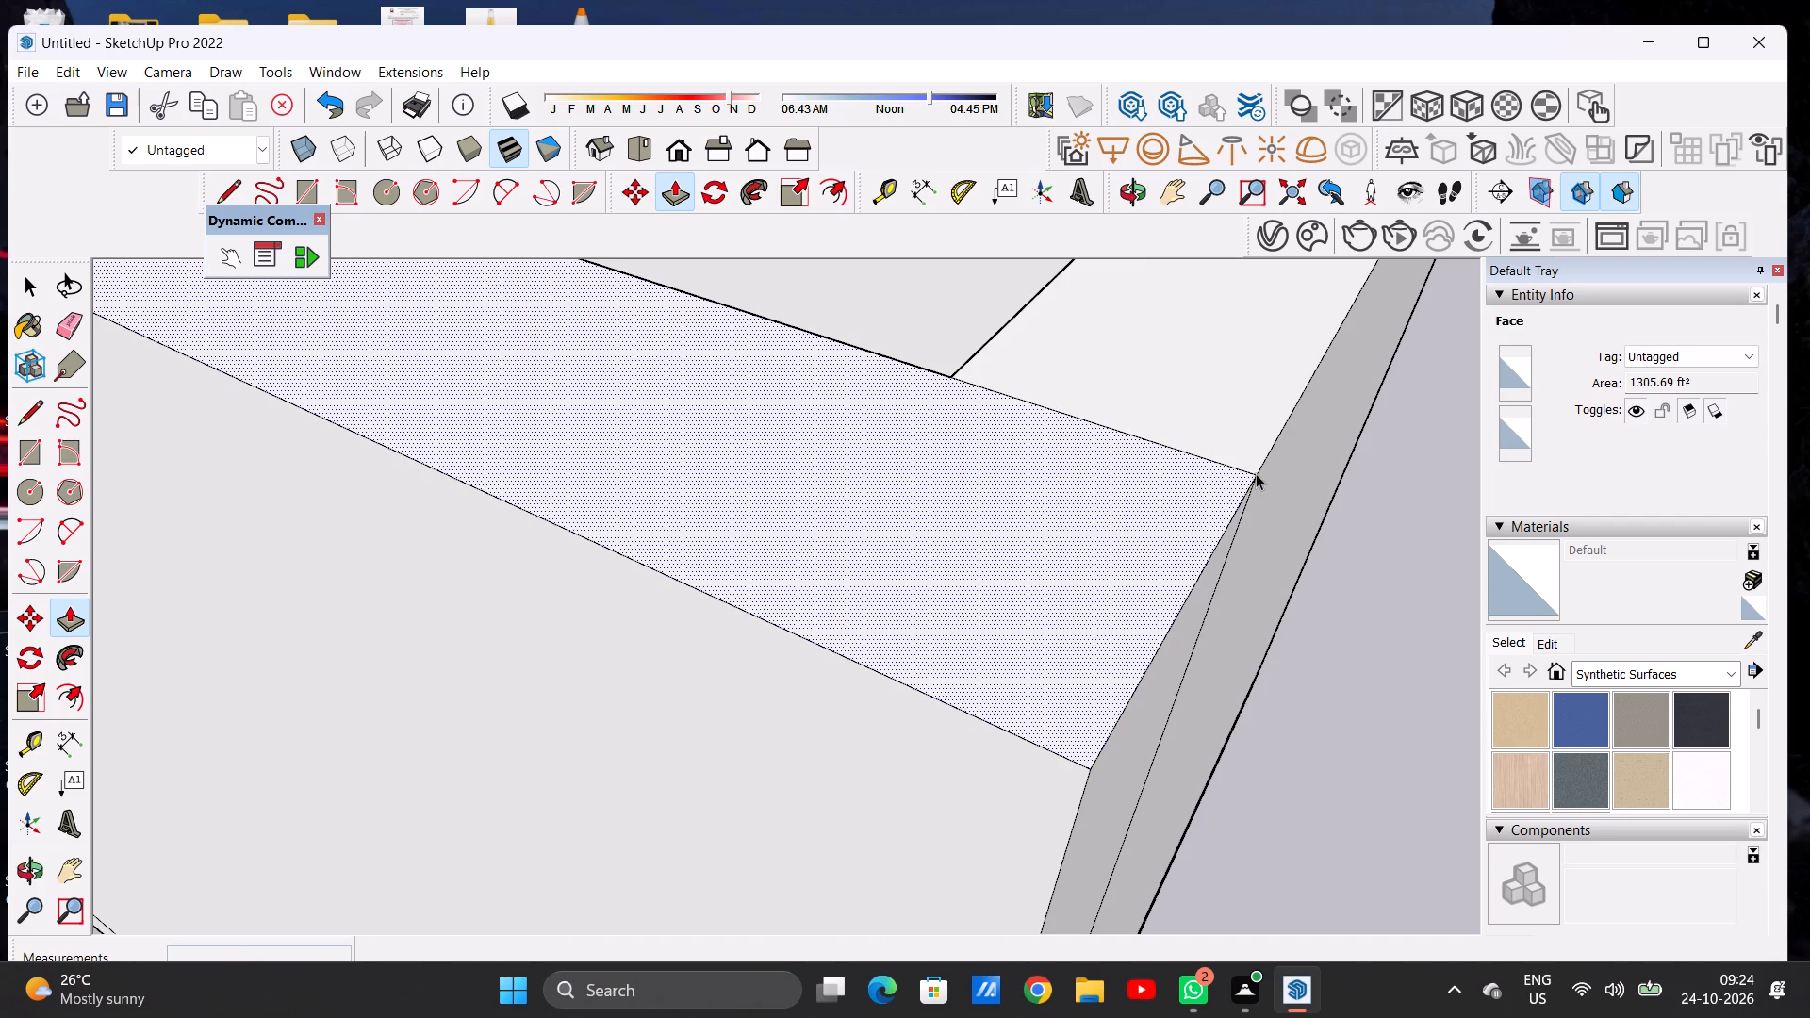
Examine the top corner joints between the new front wall and the side walls, and the whole model.
scroll(1314, 488, up, 1)
scroll(1314, 488, down, 1)
scroll(1307, 498, up, 1)
middle_drag(1226, 540, 946, 565)
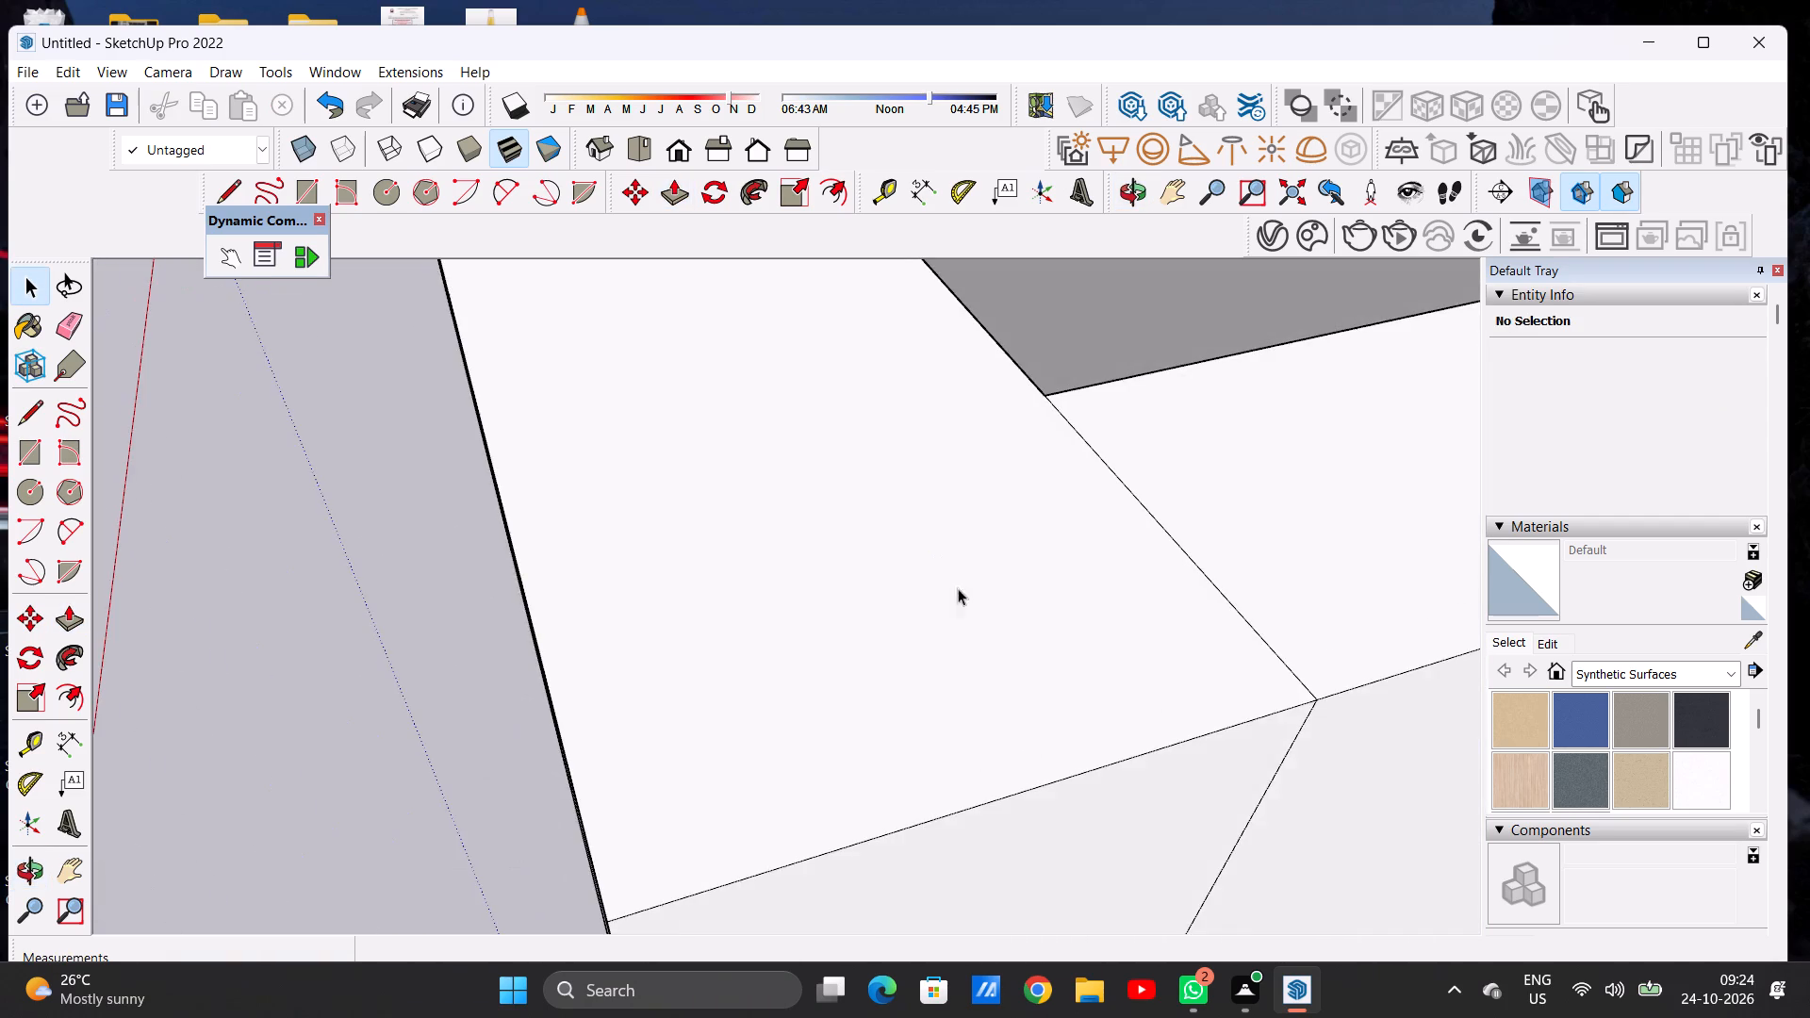
scroll(1242, 626, up, 8)
scroll(958, 663, down, 18)
scroll(980, 607, up, 1)
scroll(986, 562, down, 7)
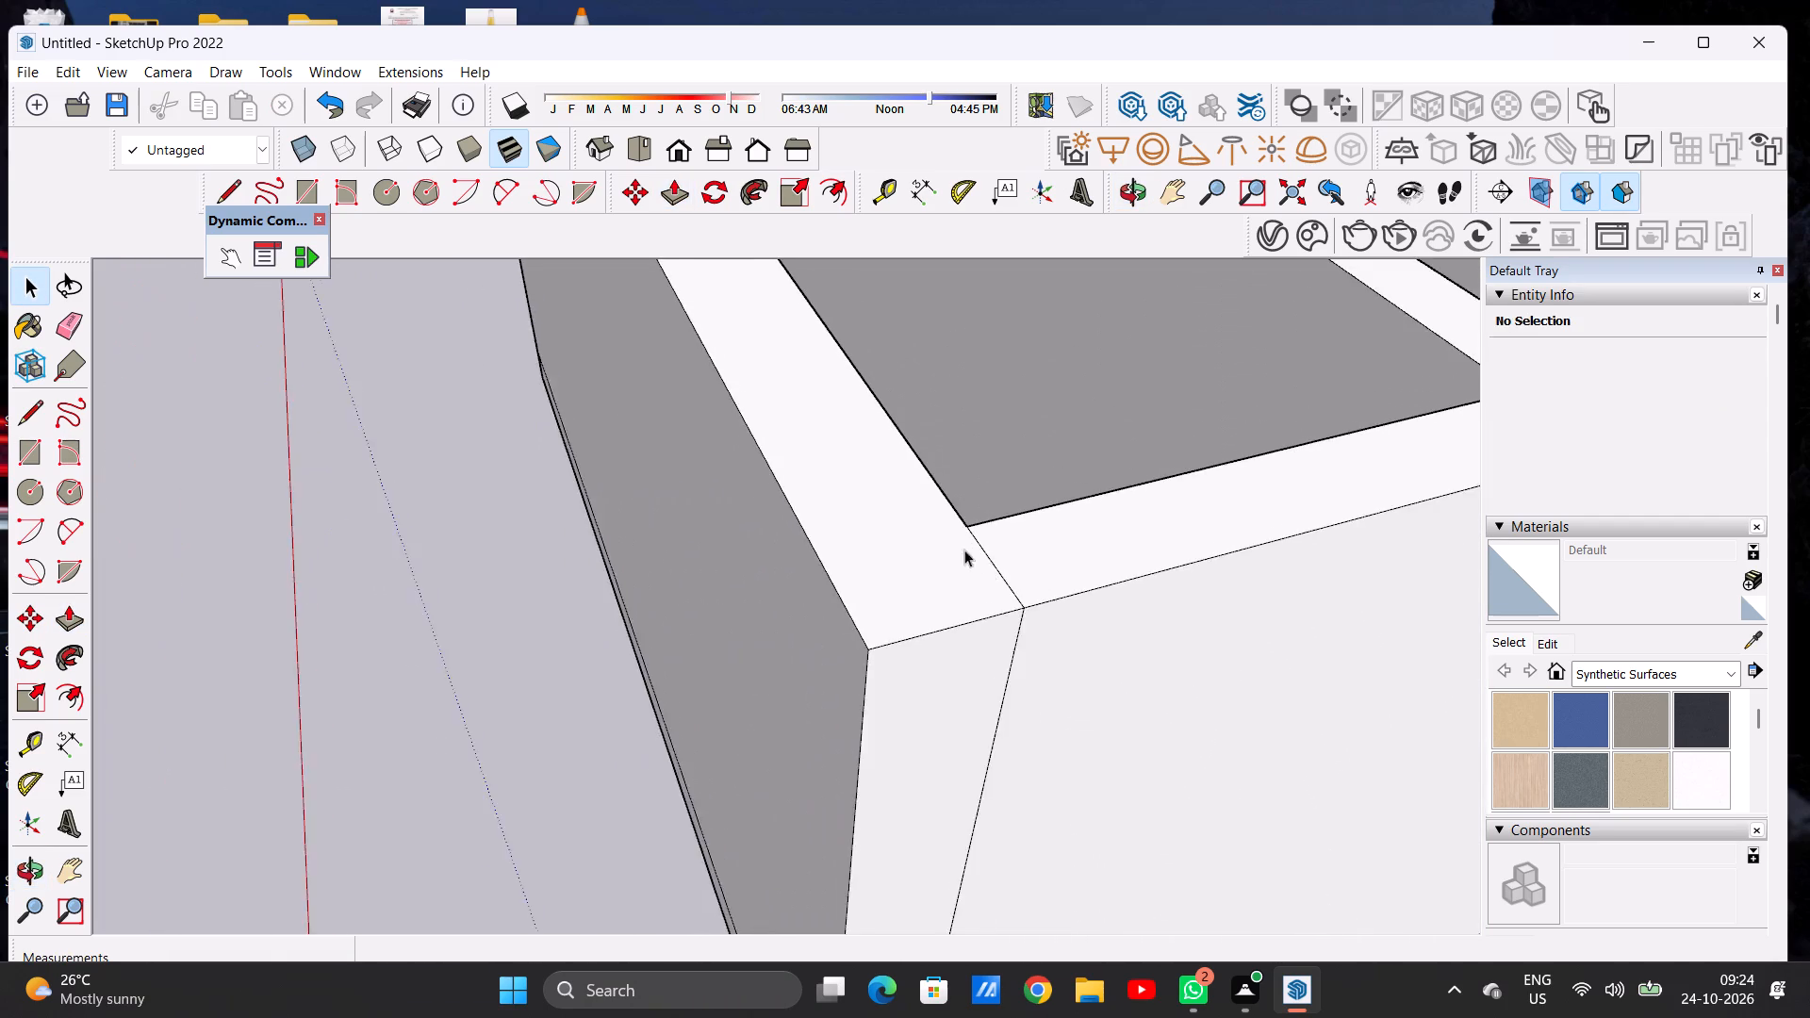
scroll(964, 550, down, 19)
scroll(944, 532, up, 1)
scroll(945, 533, down, 6)
middle_drag(684, 556, 1236, 491)
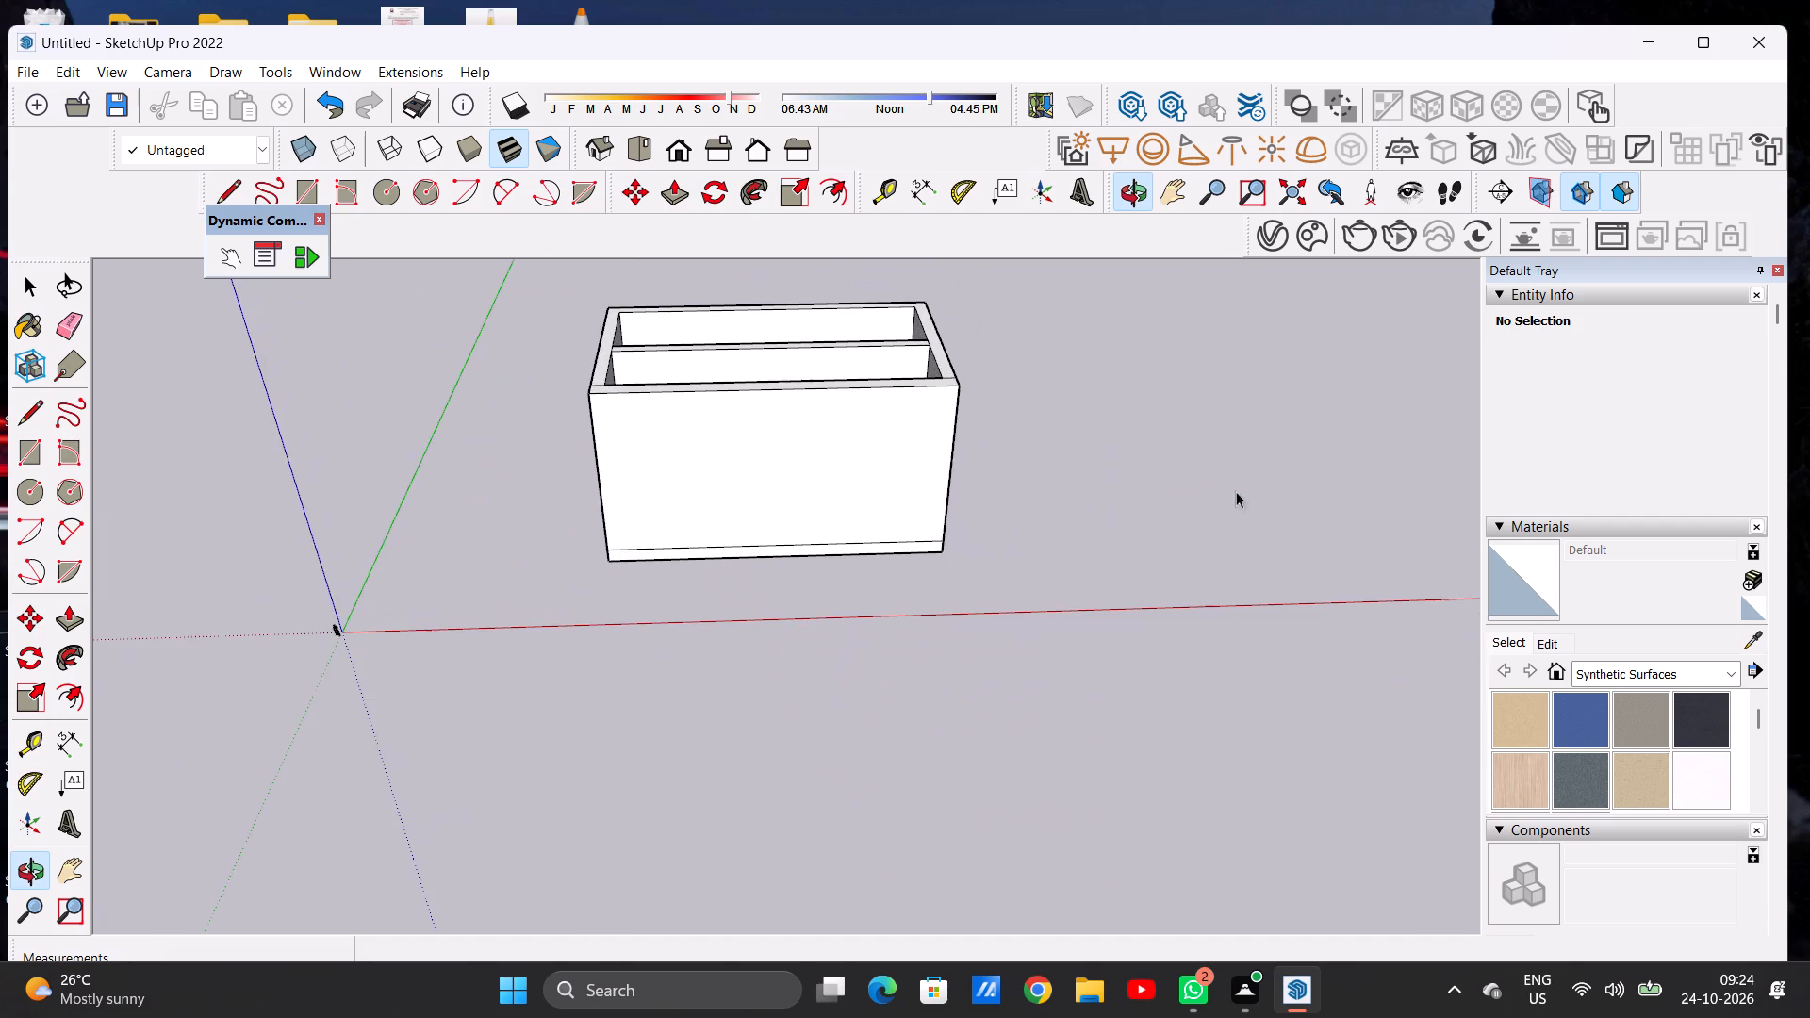
Draw a vertical line about 81' 8" long on the front wall, from the base line to the top edge, left of centre.
scroll(866, 589, down, 3)
middle_drag(810, 557, 794, 435)
middle_click(794, 435)
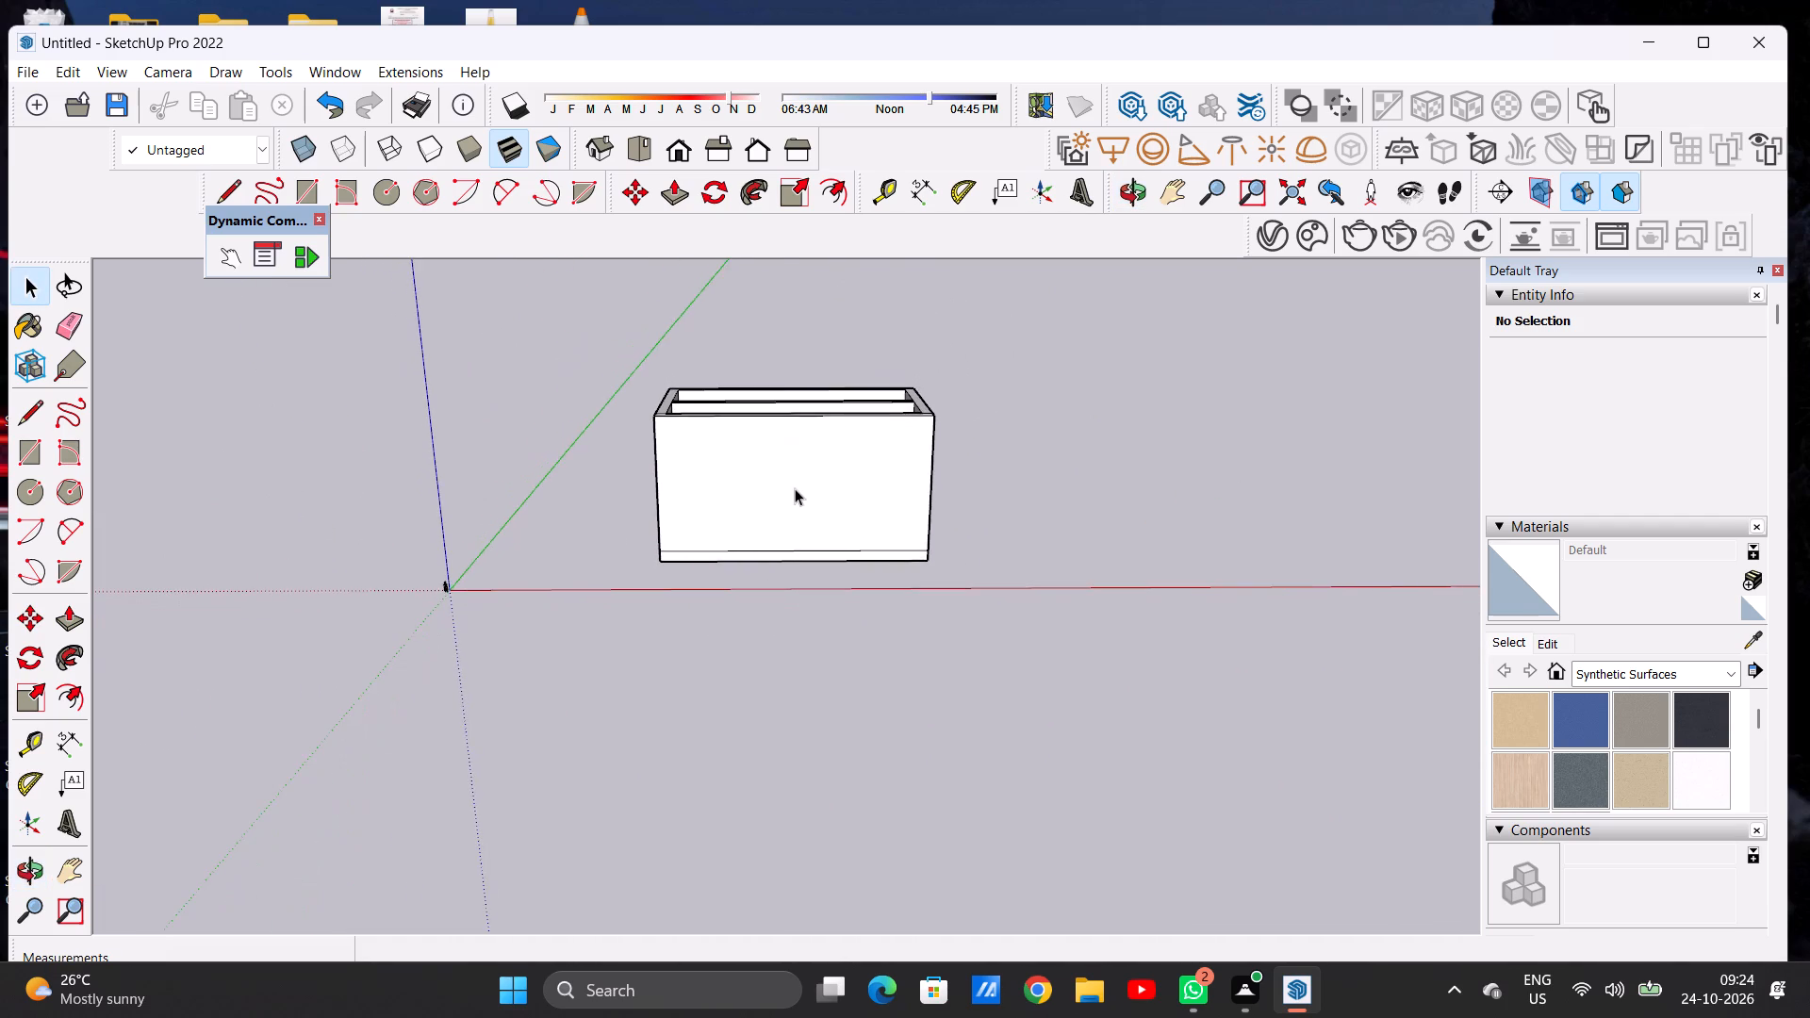
scroll(804, 508, up, 6)
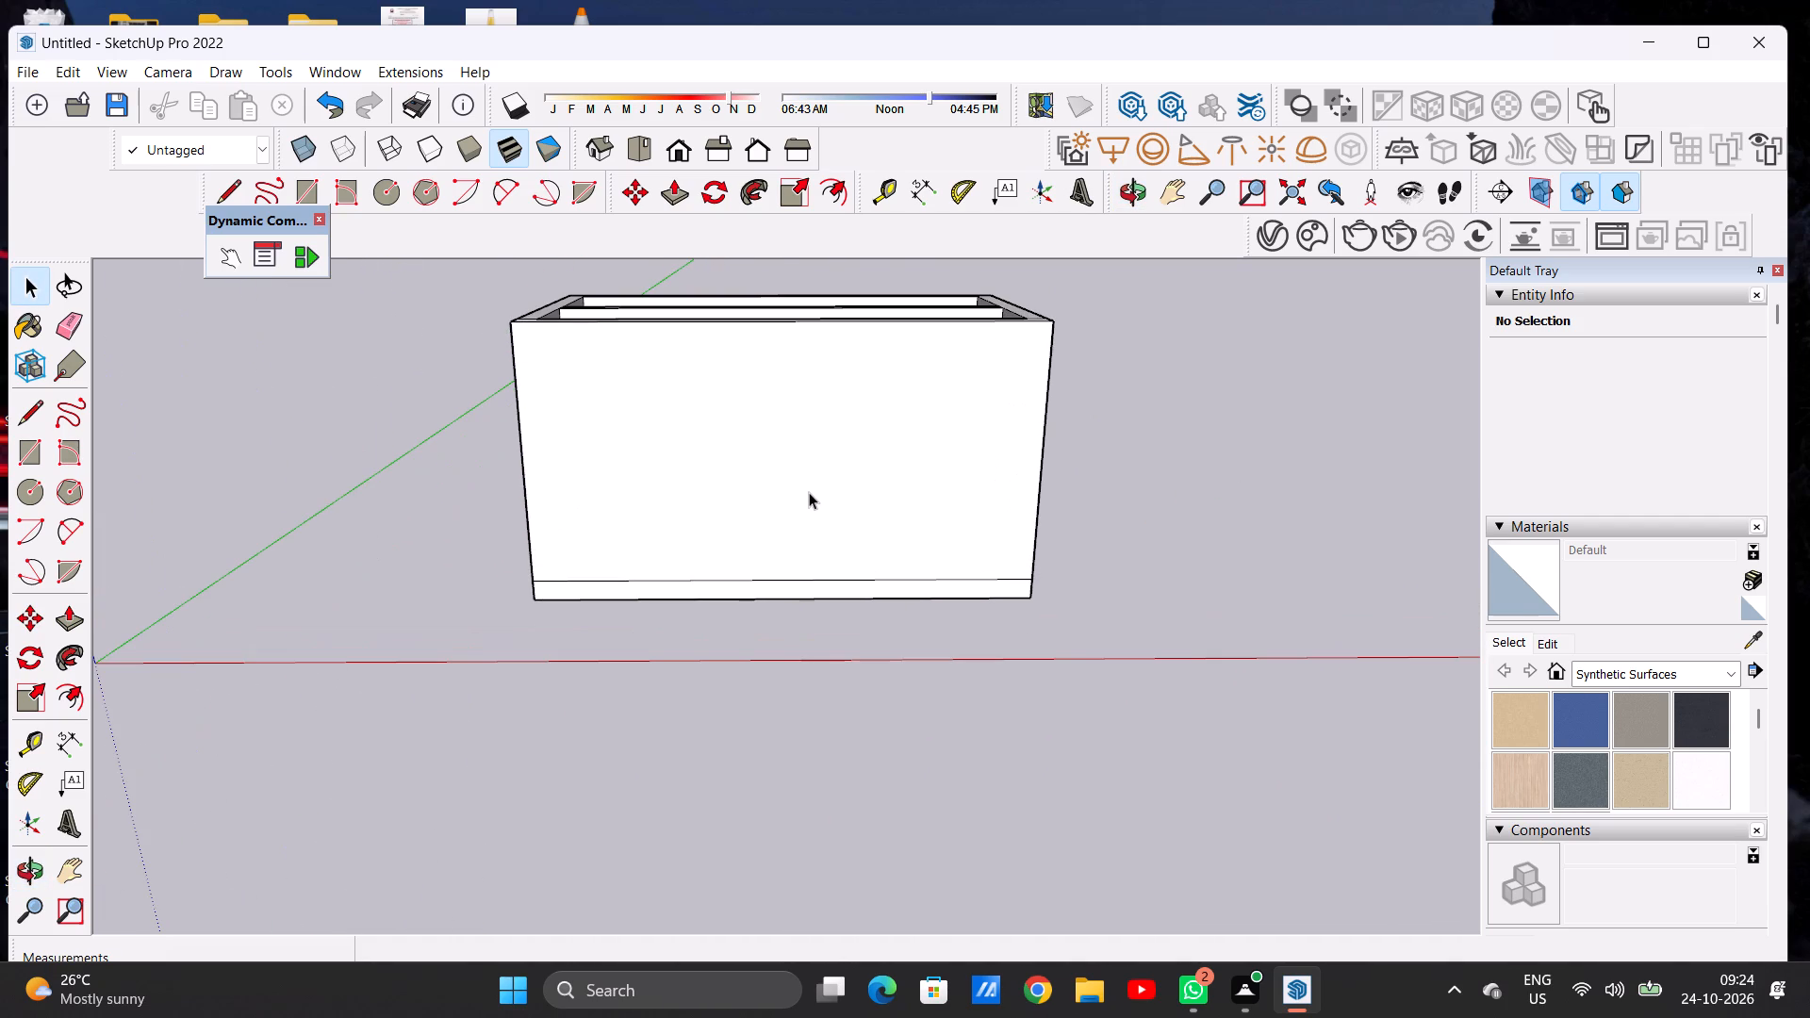
scroll(812, 507, down, 4)
middle_drag(819, 538, 811, 484)
middle_drag(812, 482, 812, 453)
scroll(818, 448, up, 5)
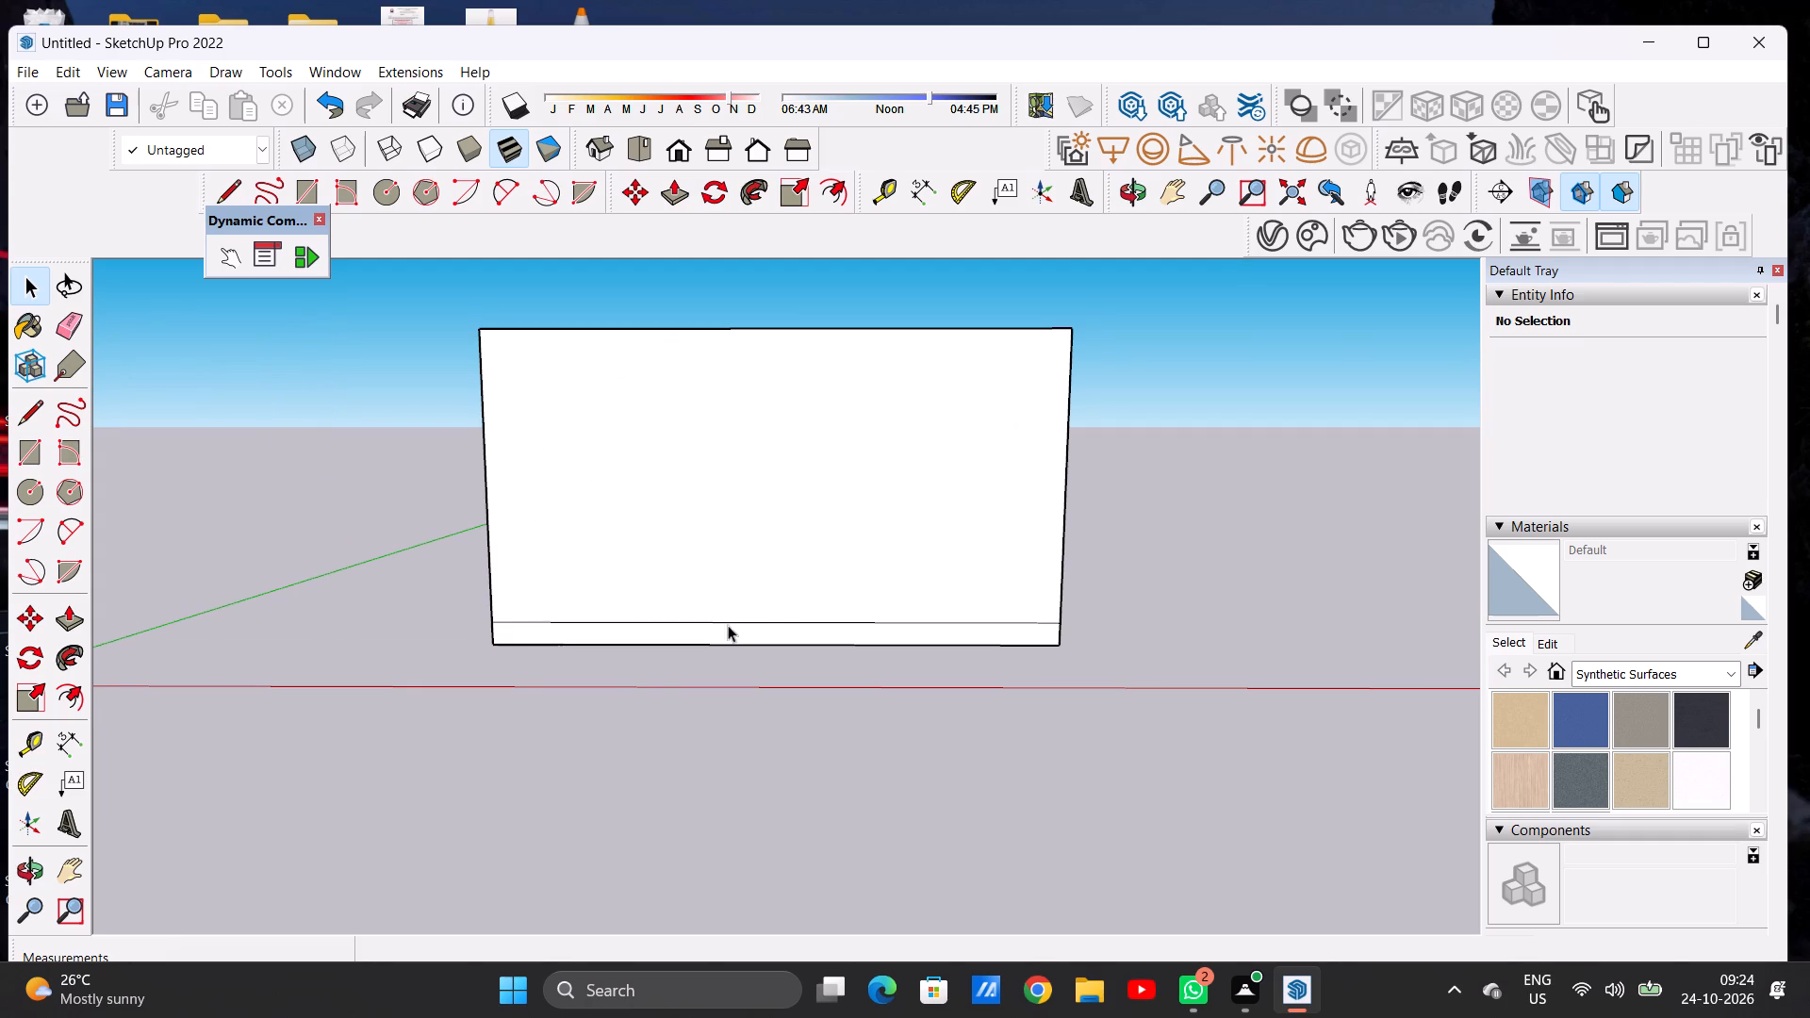
scroll(705, 640, down, 2)
scroll(588, 644, down, 1)
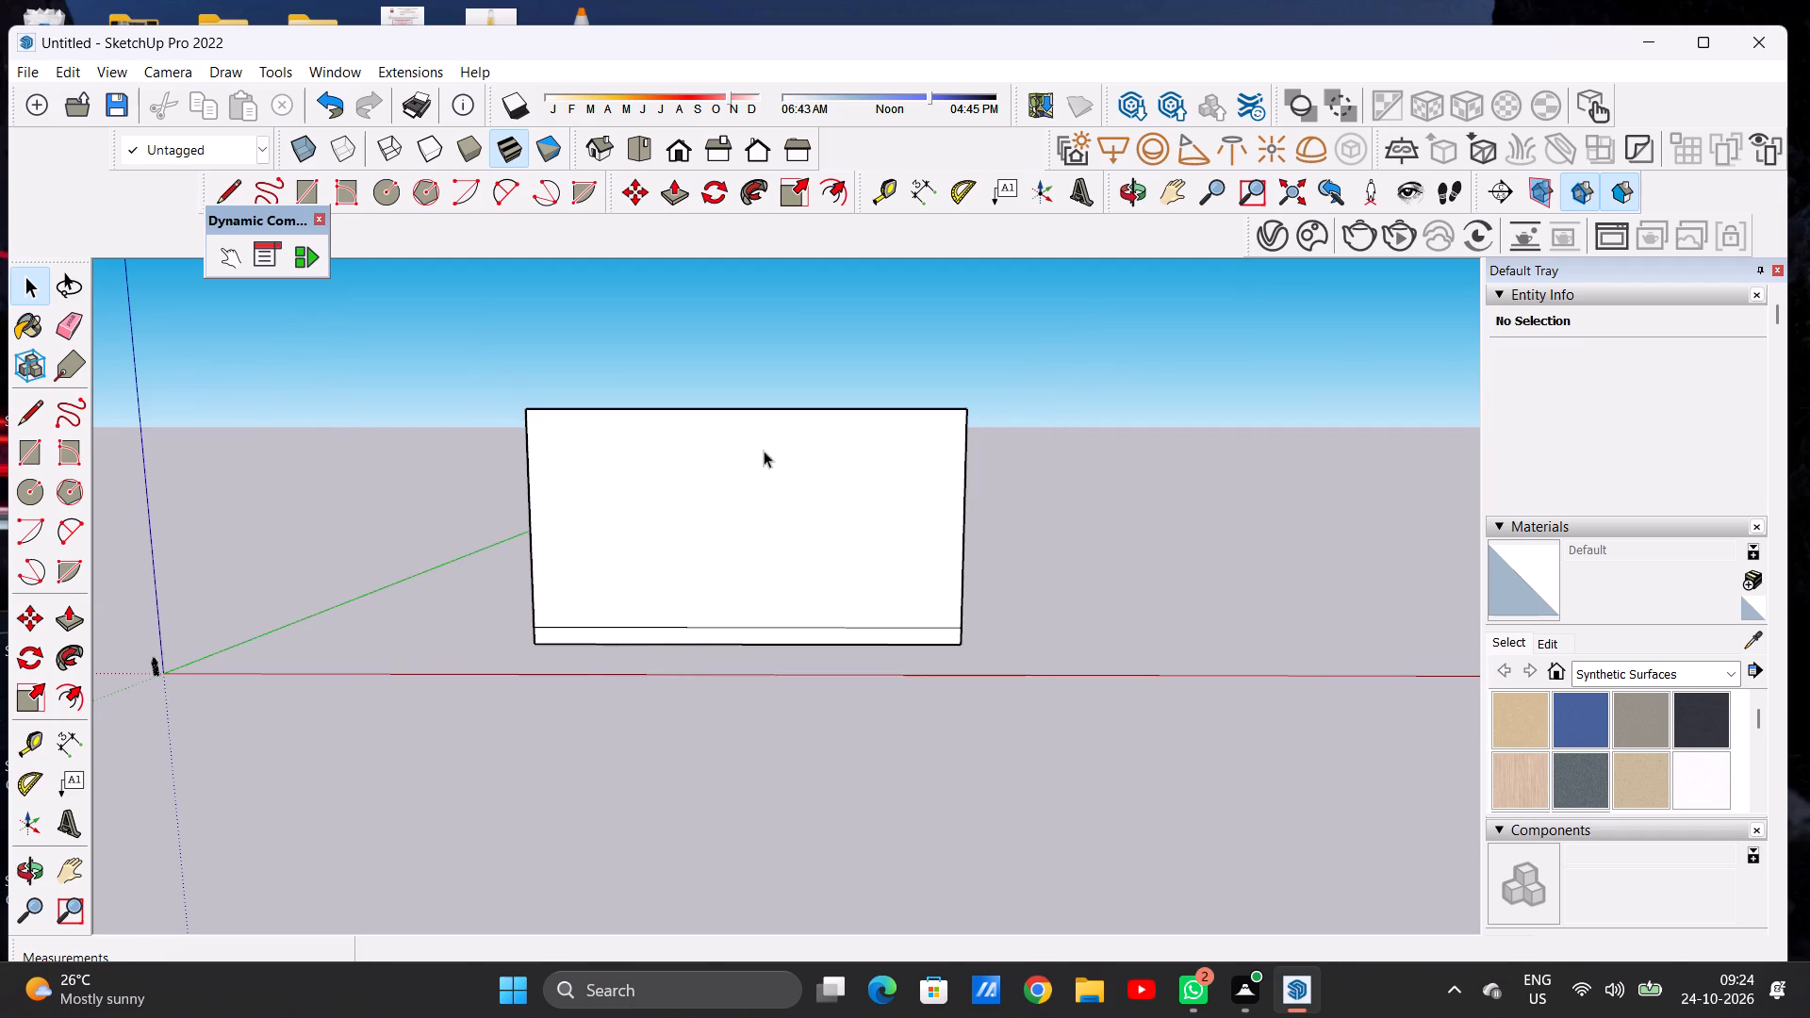
middle_drag(764, 451, 761, 479)
middle_click(761, 477)
middle_click(761, 476)
middle_drag(761, 476, 765, 461)
middle_drag(727, 694, 721, 649)
scroll(847, 661, up, 1)
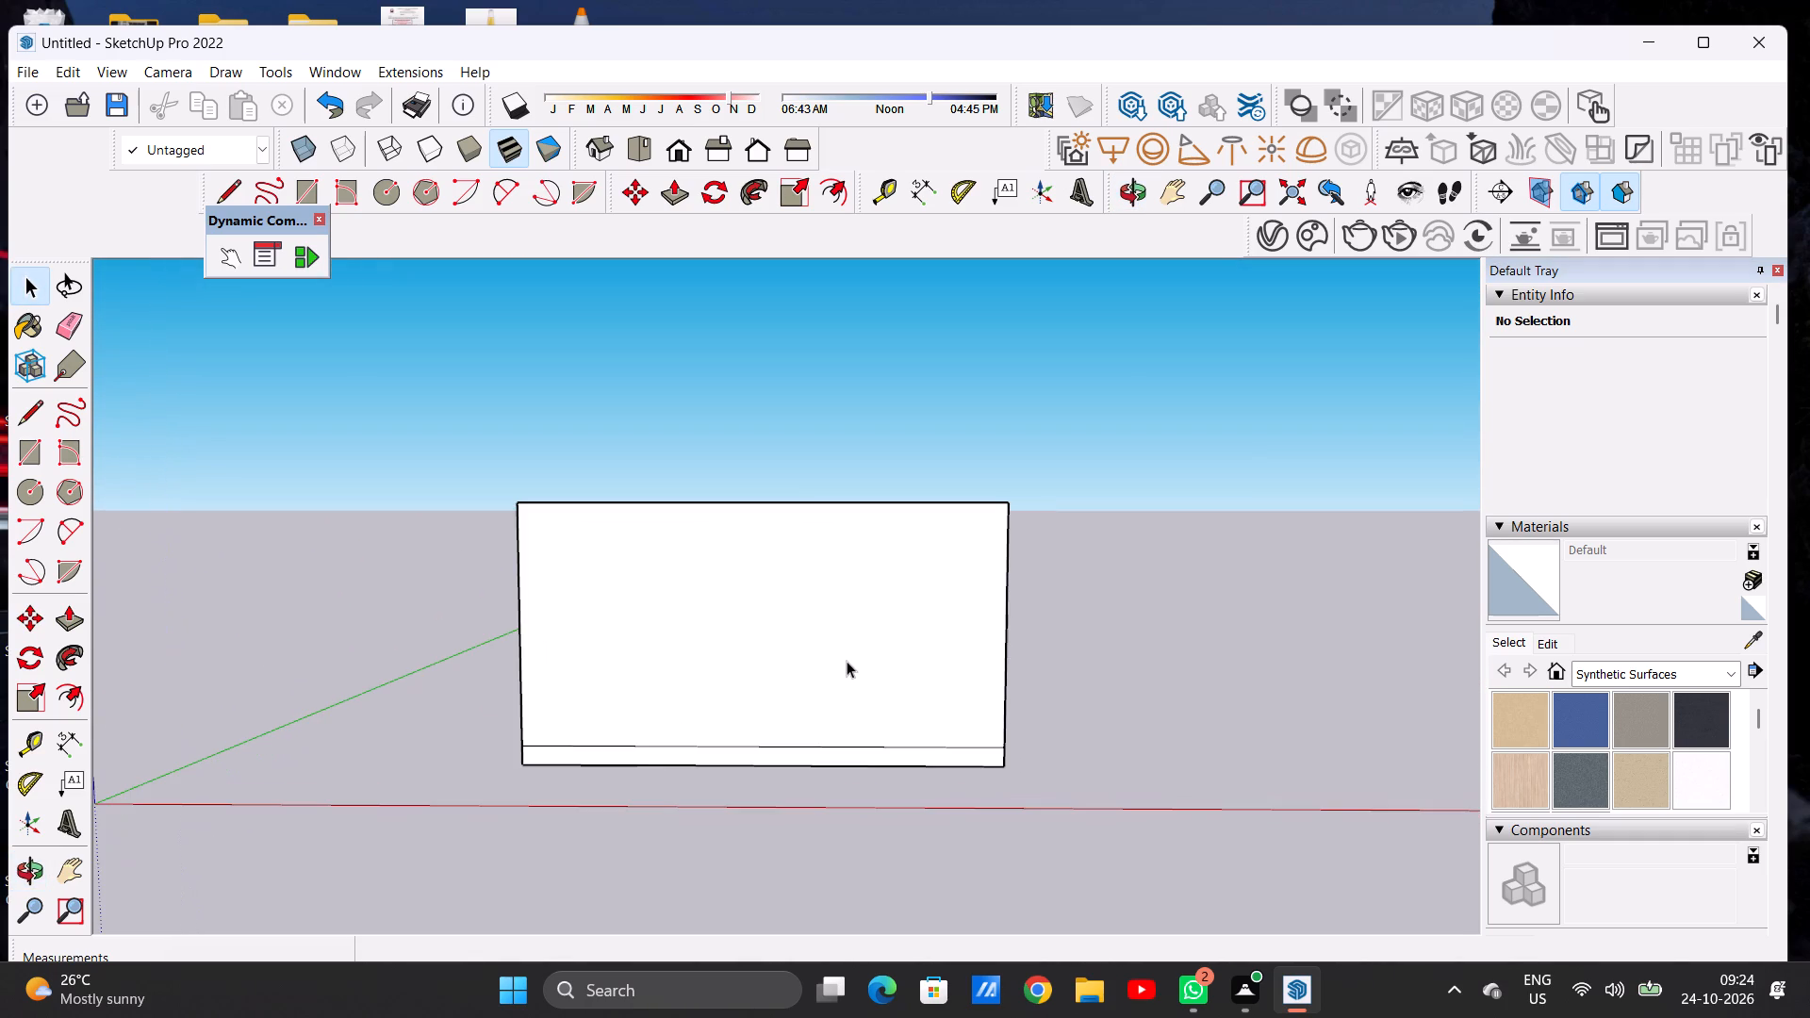
scroll(847, 661, up, 1)
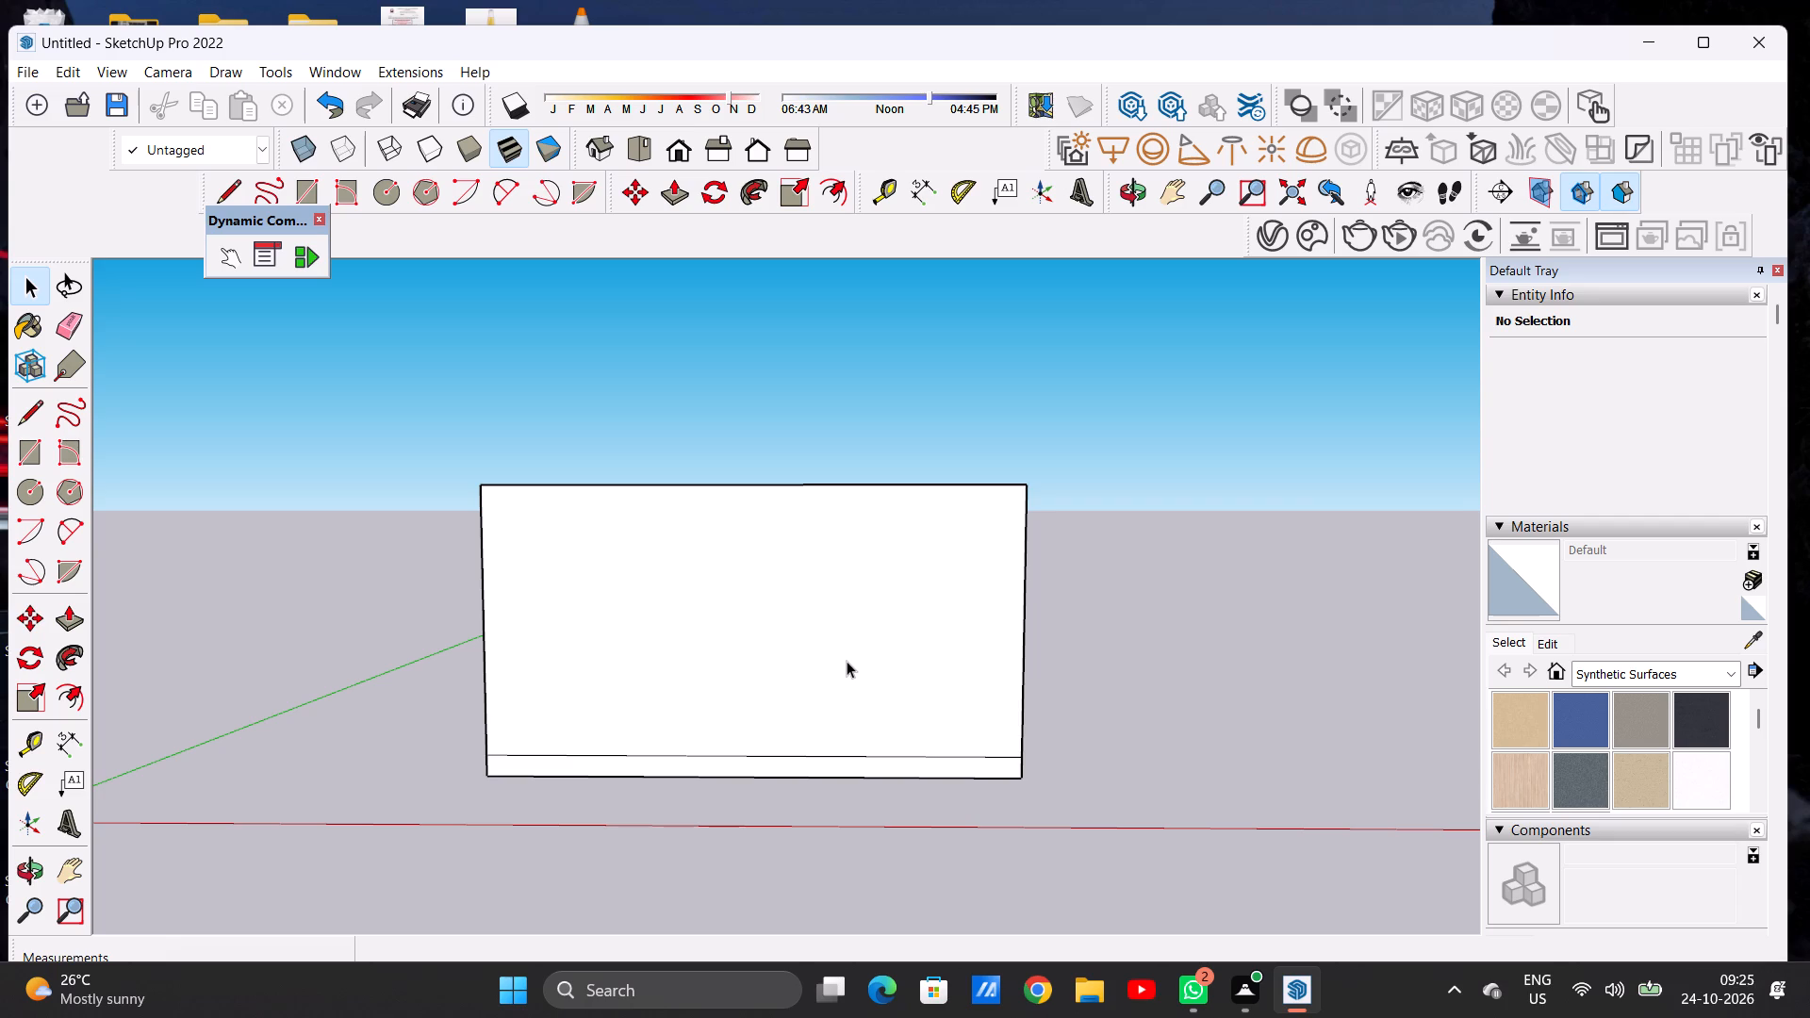
key(l)
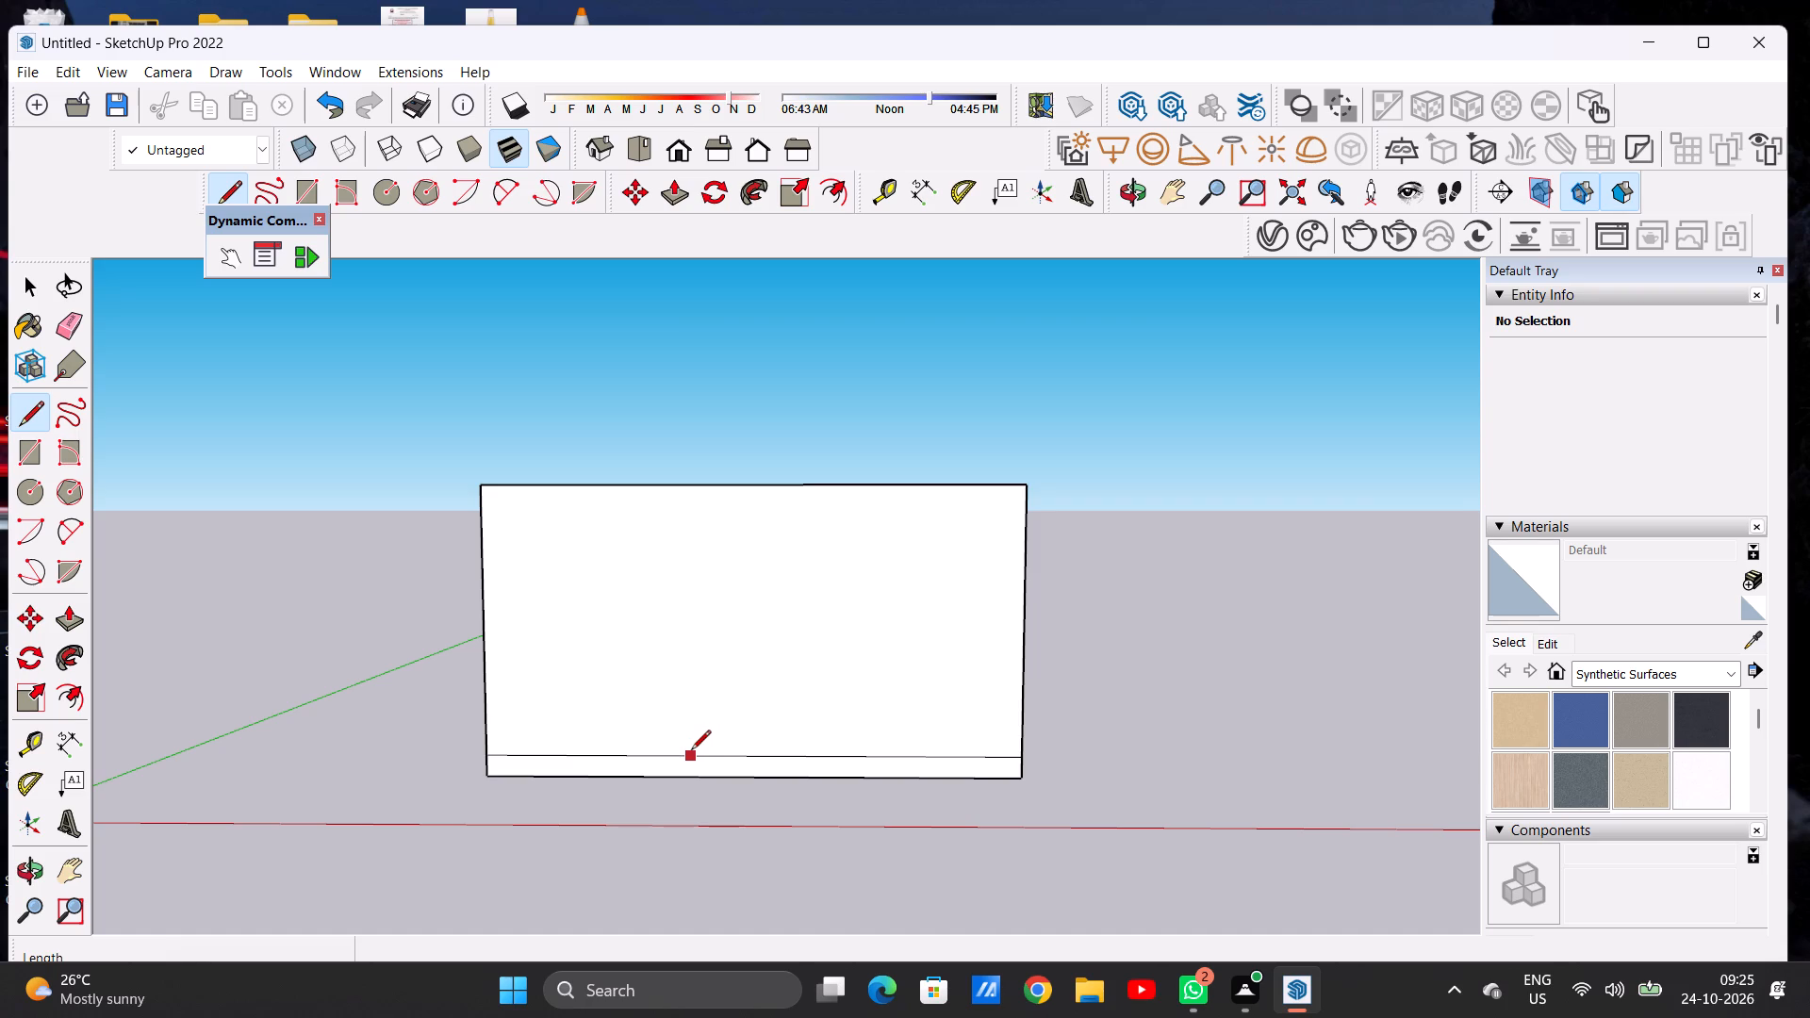
click(691, 751)
click(688, 485)
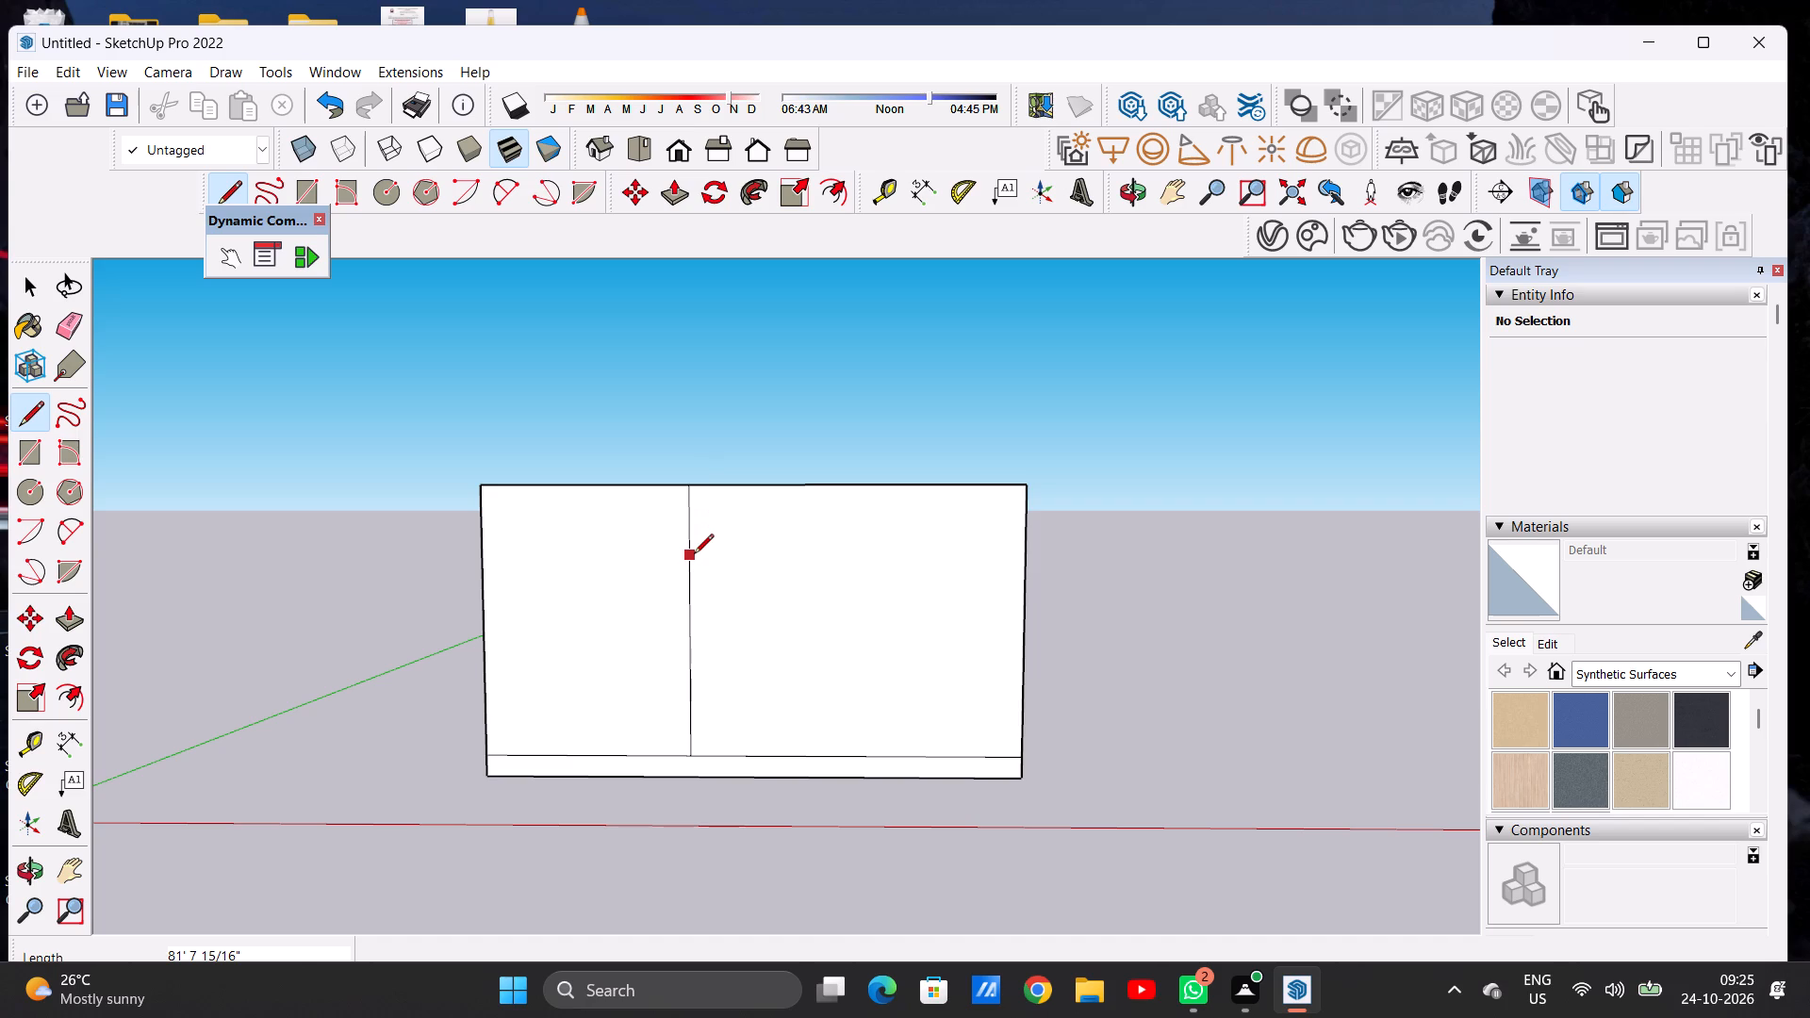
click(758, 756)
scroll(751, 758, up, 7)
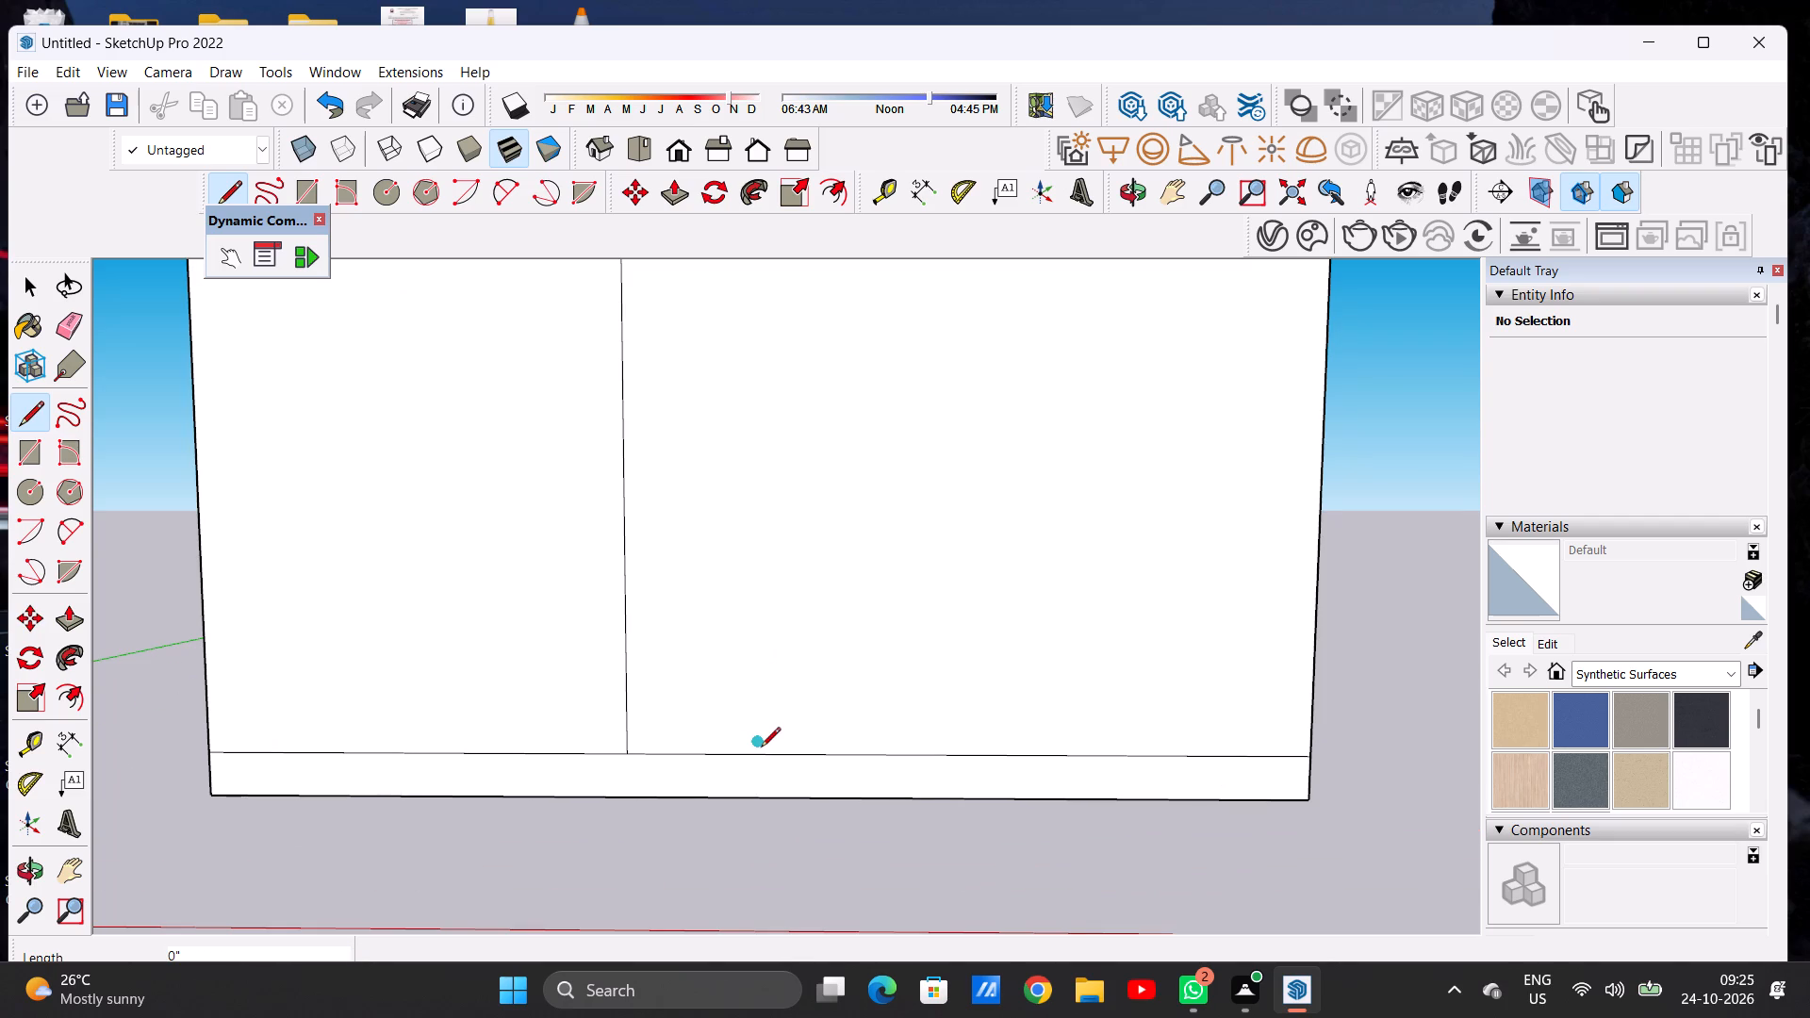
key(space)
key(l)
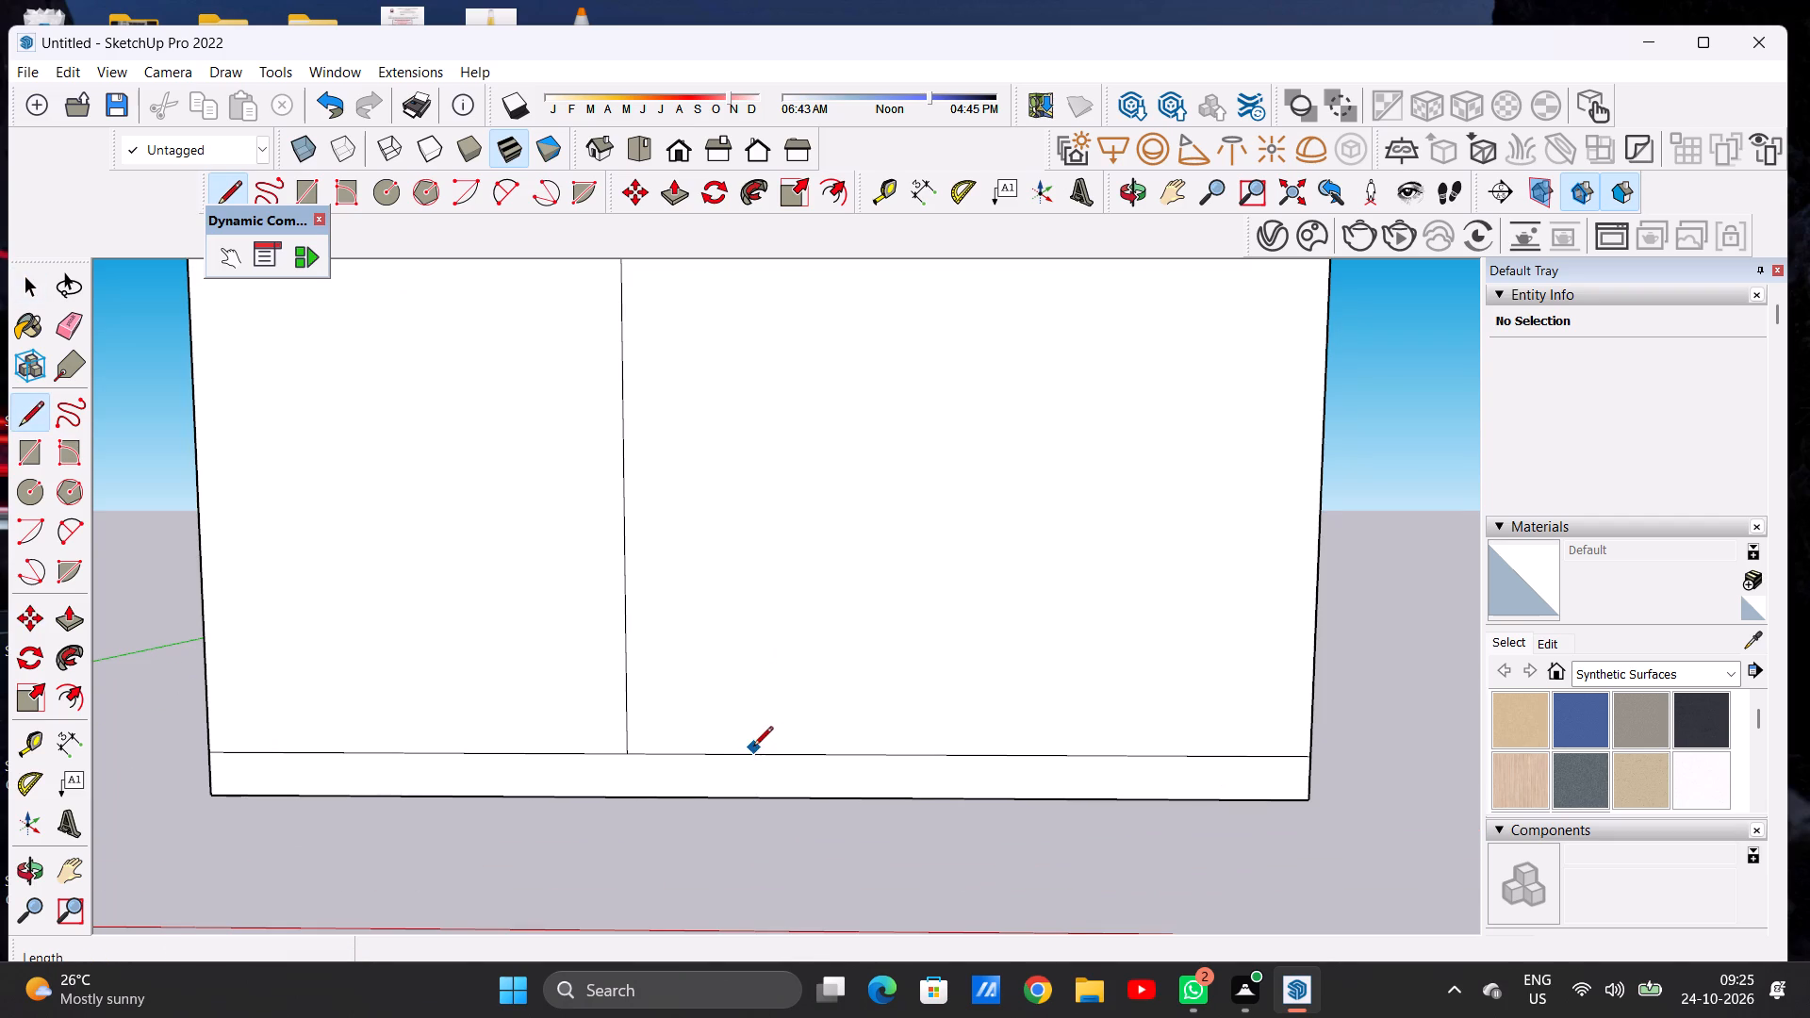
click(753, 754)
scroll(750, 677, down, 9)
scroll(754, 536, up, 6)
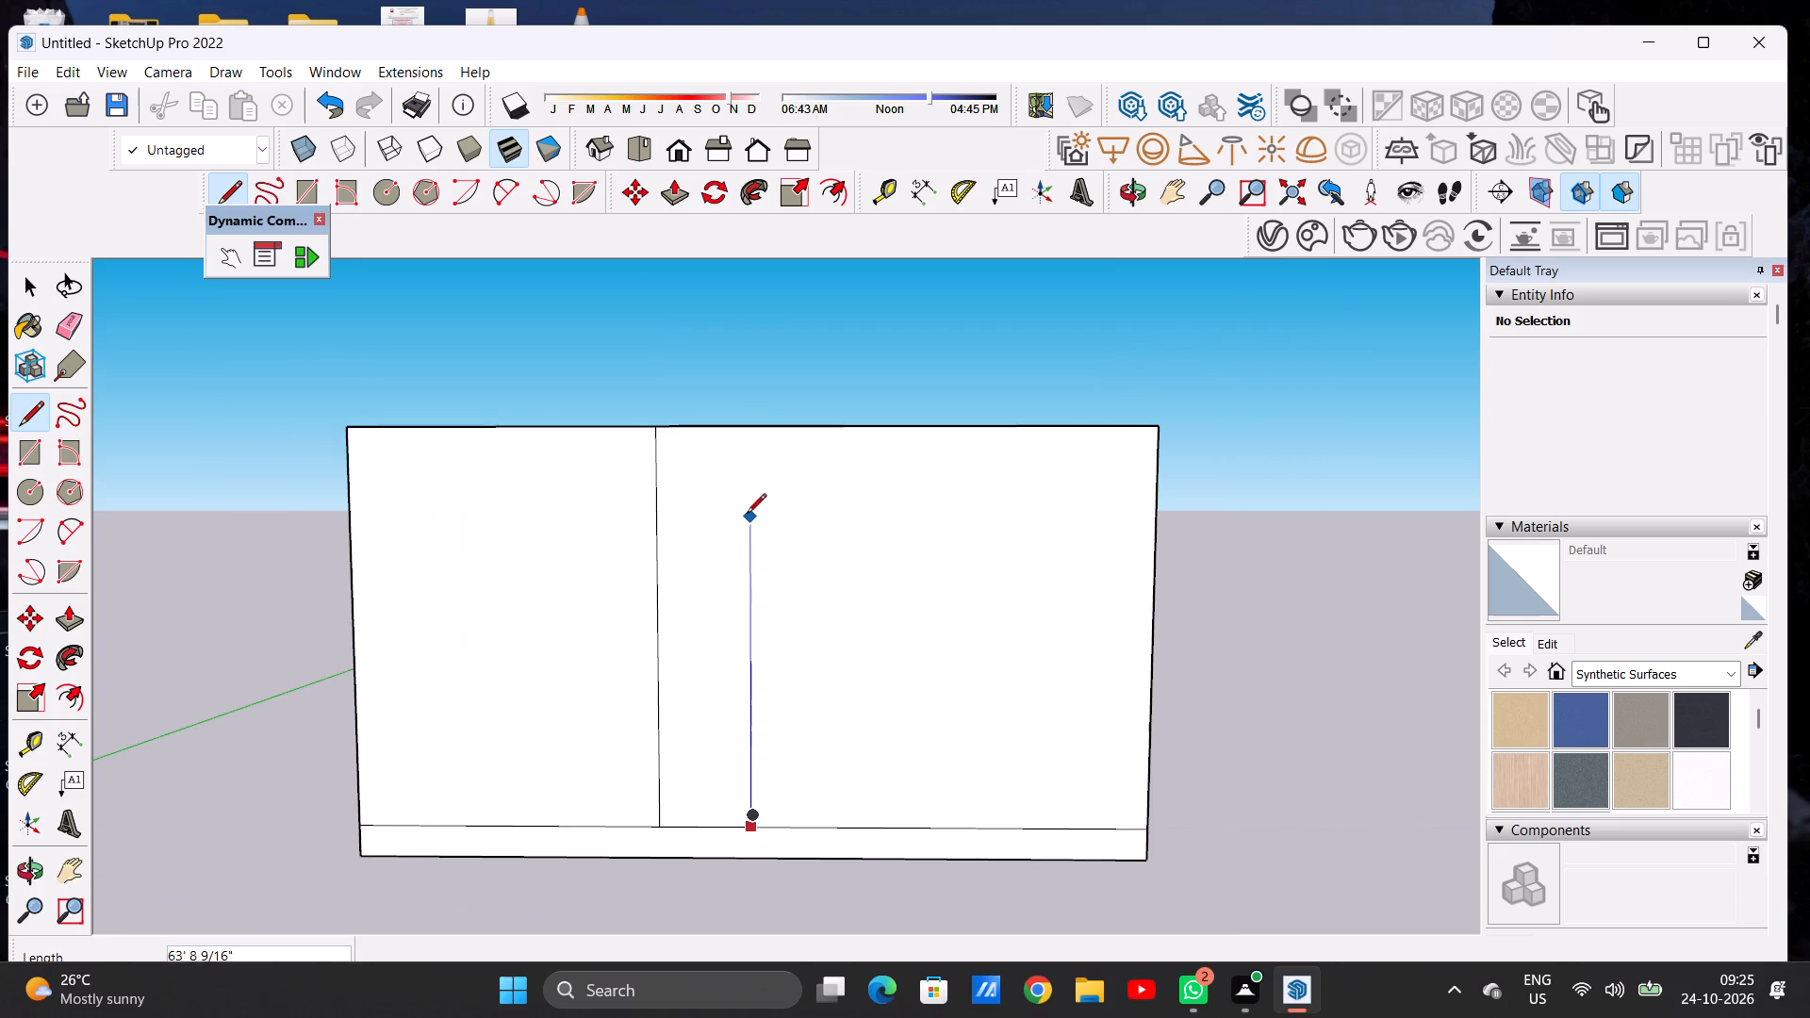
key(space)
Draw a three-sided outline about 71' wide and 71' high rising from the base line, right of the front wall's vertical line.
key(l)
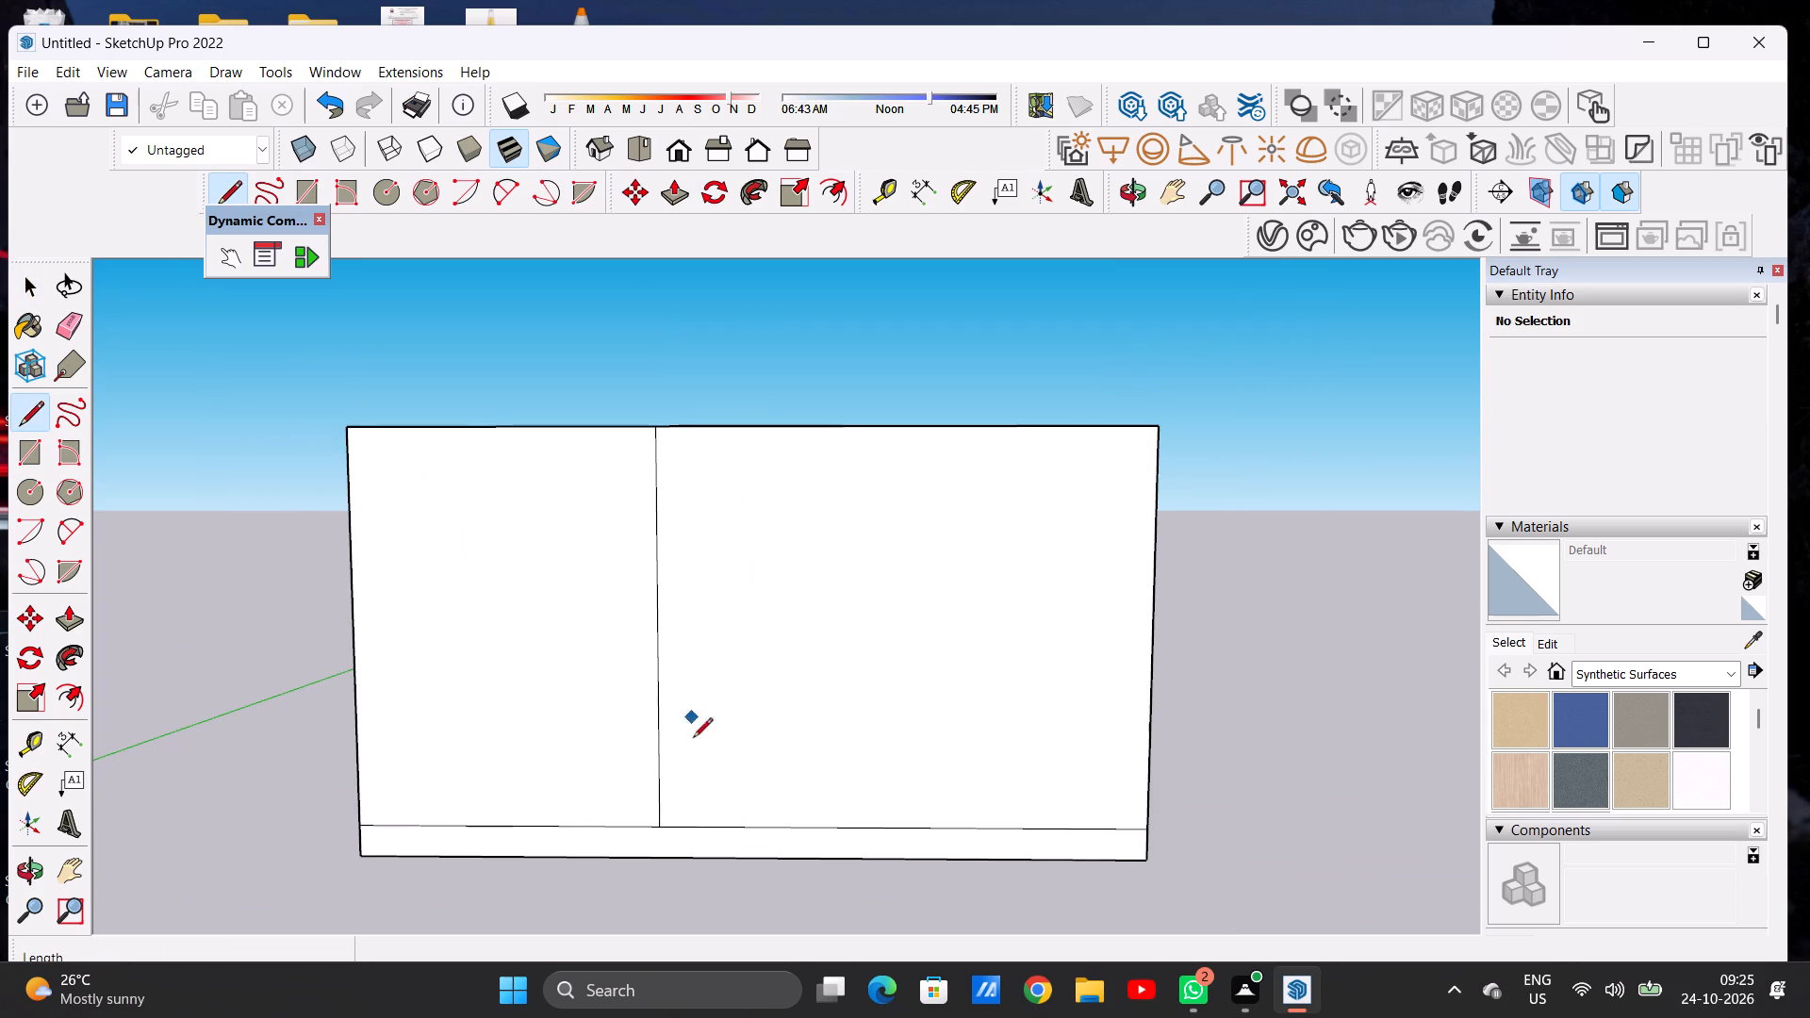
click(736, 828)
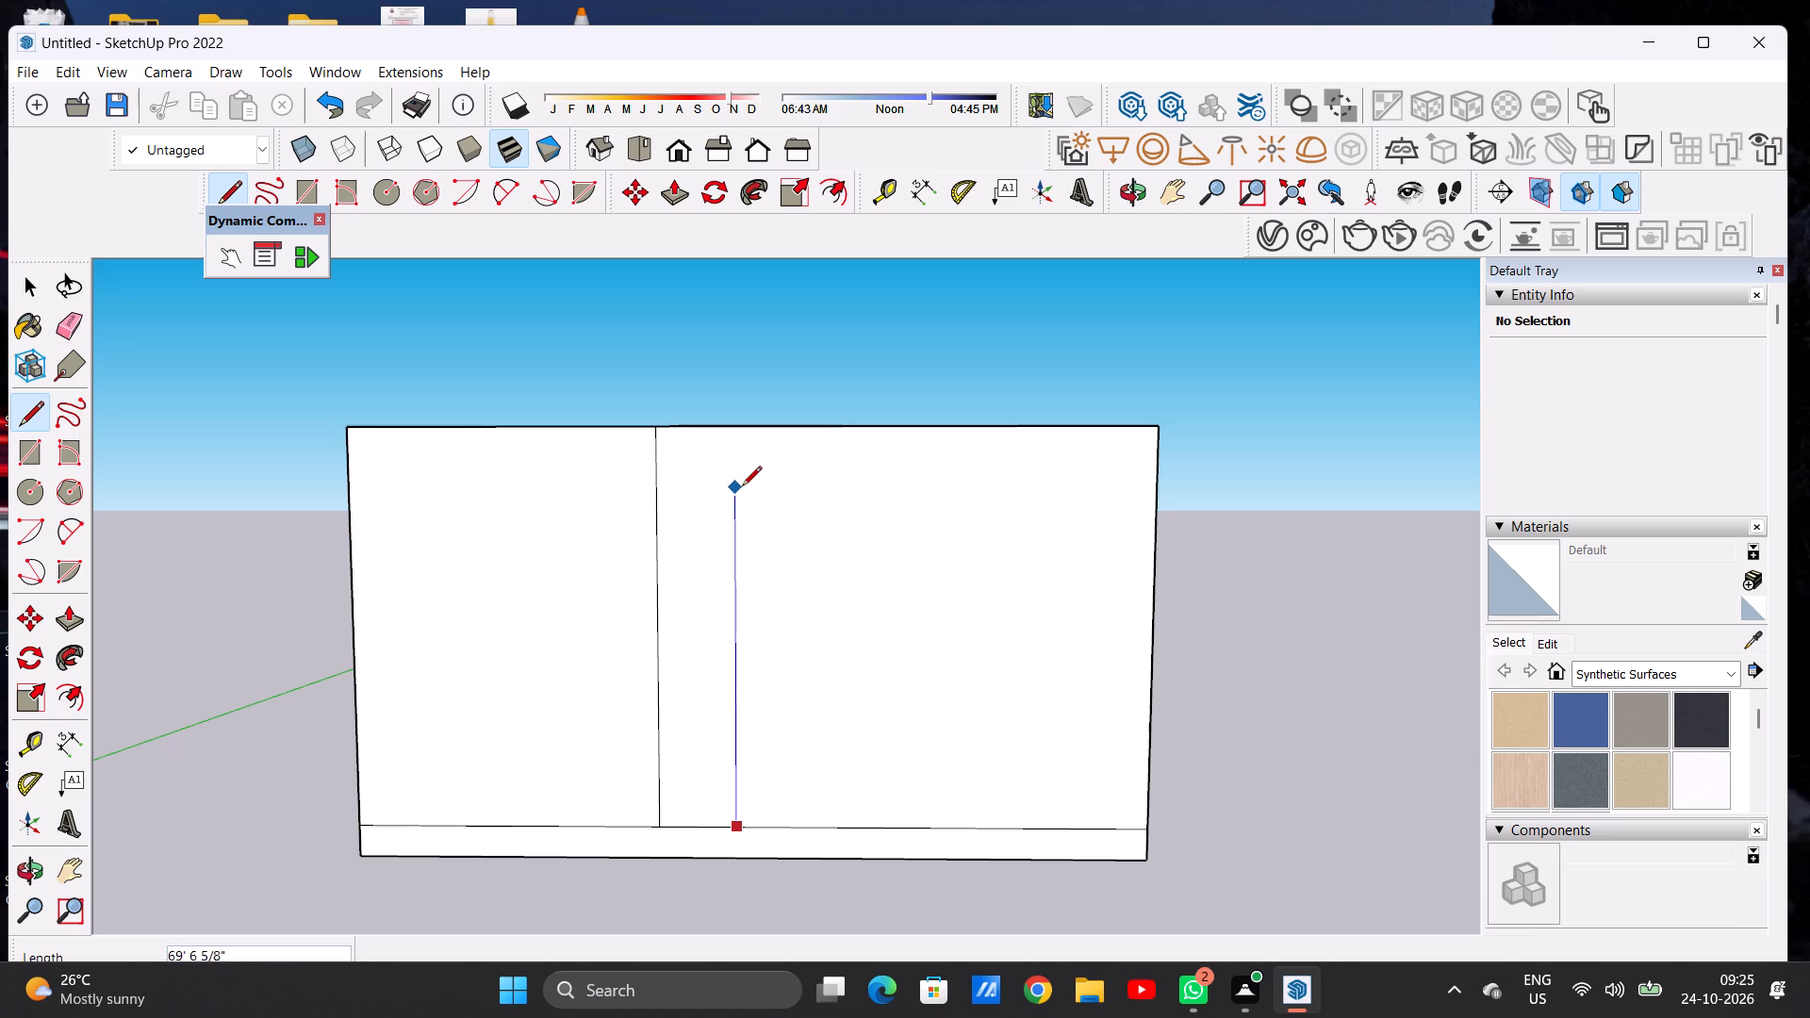
click(741, 479)
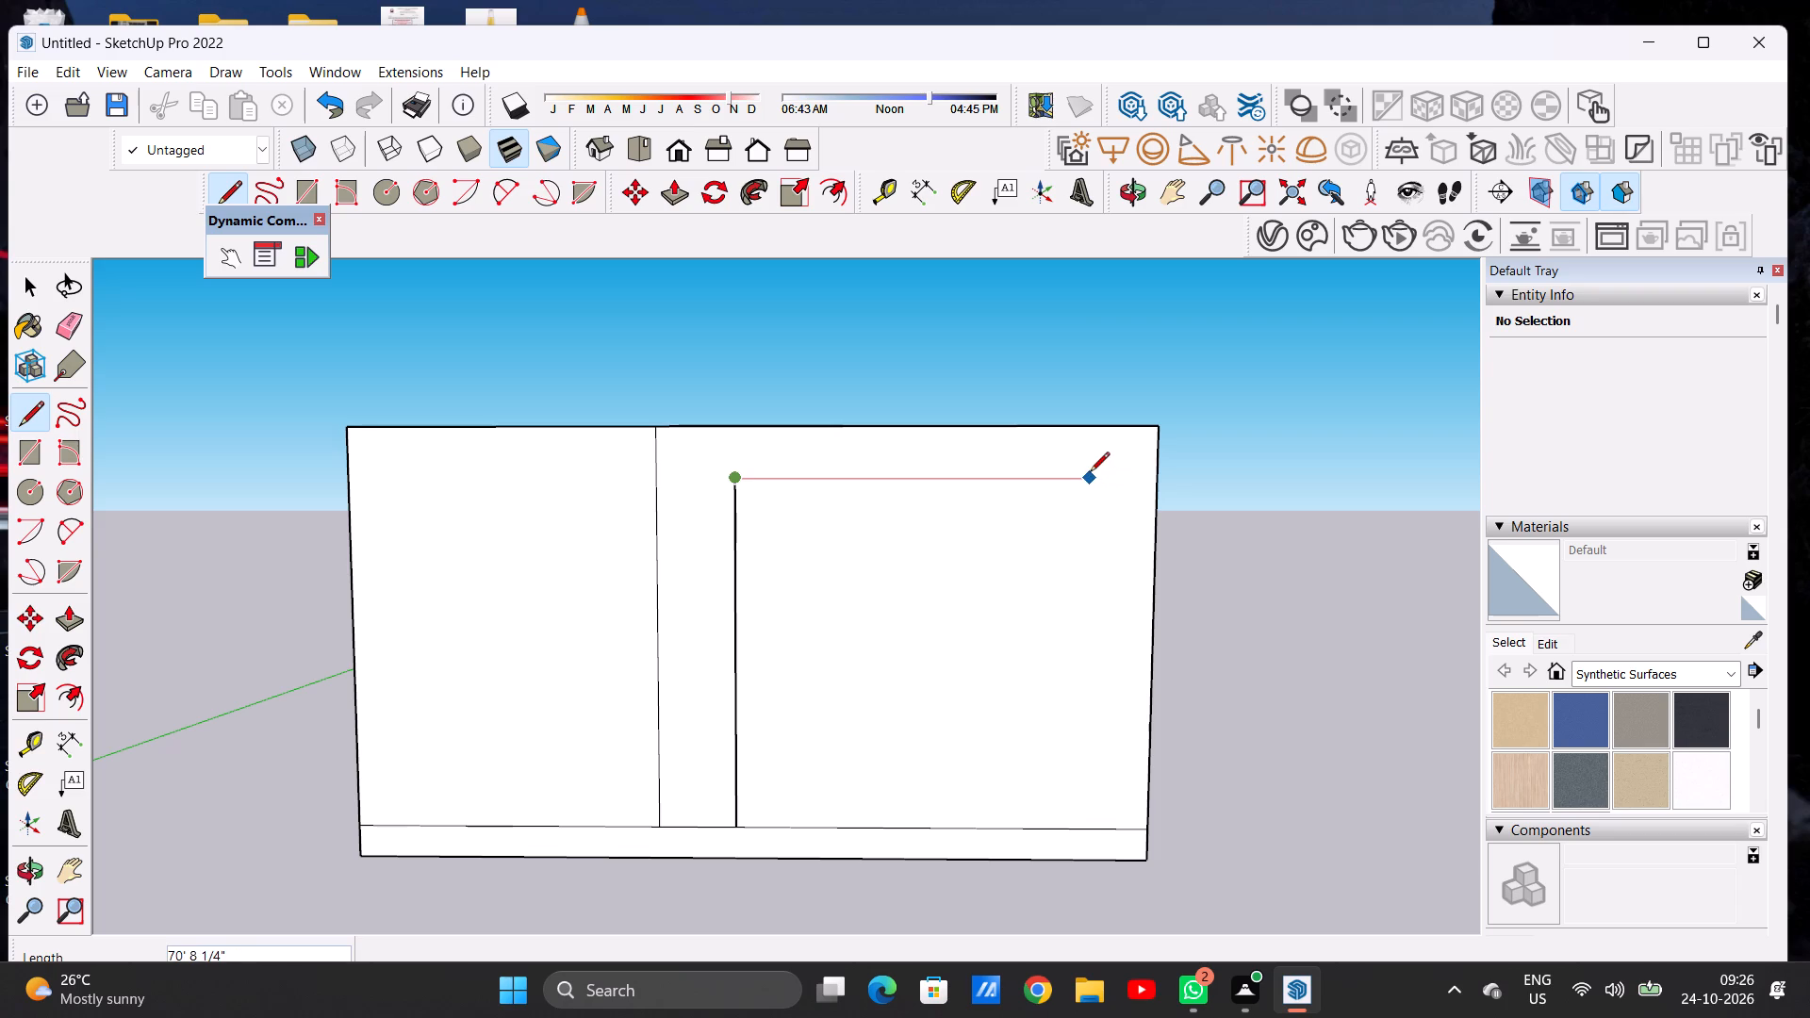
click(1094, 473)
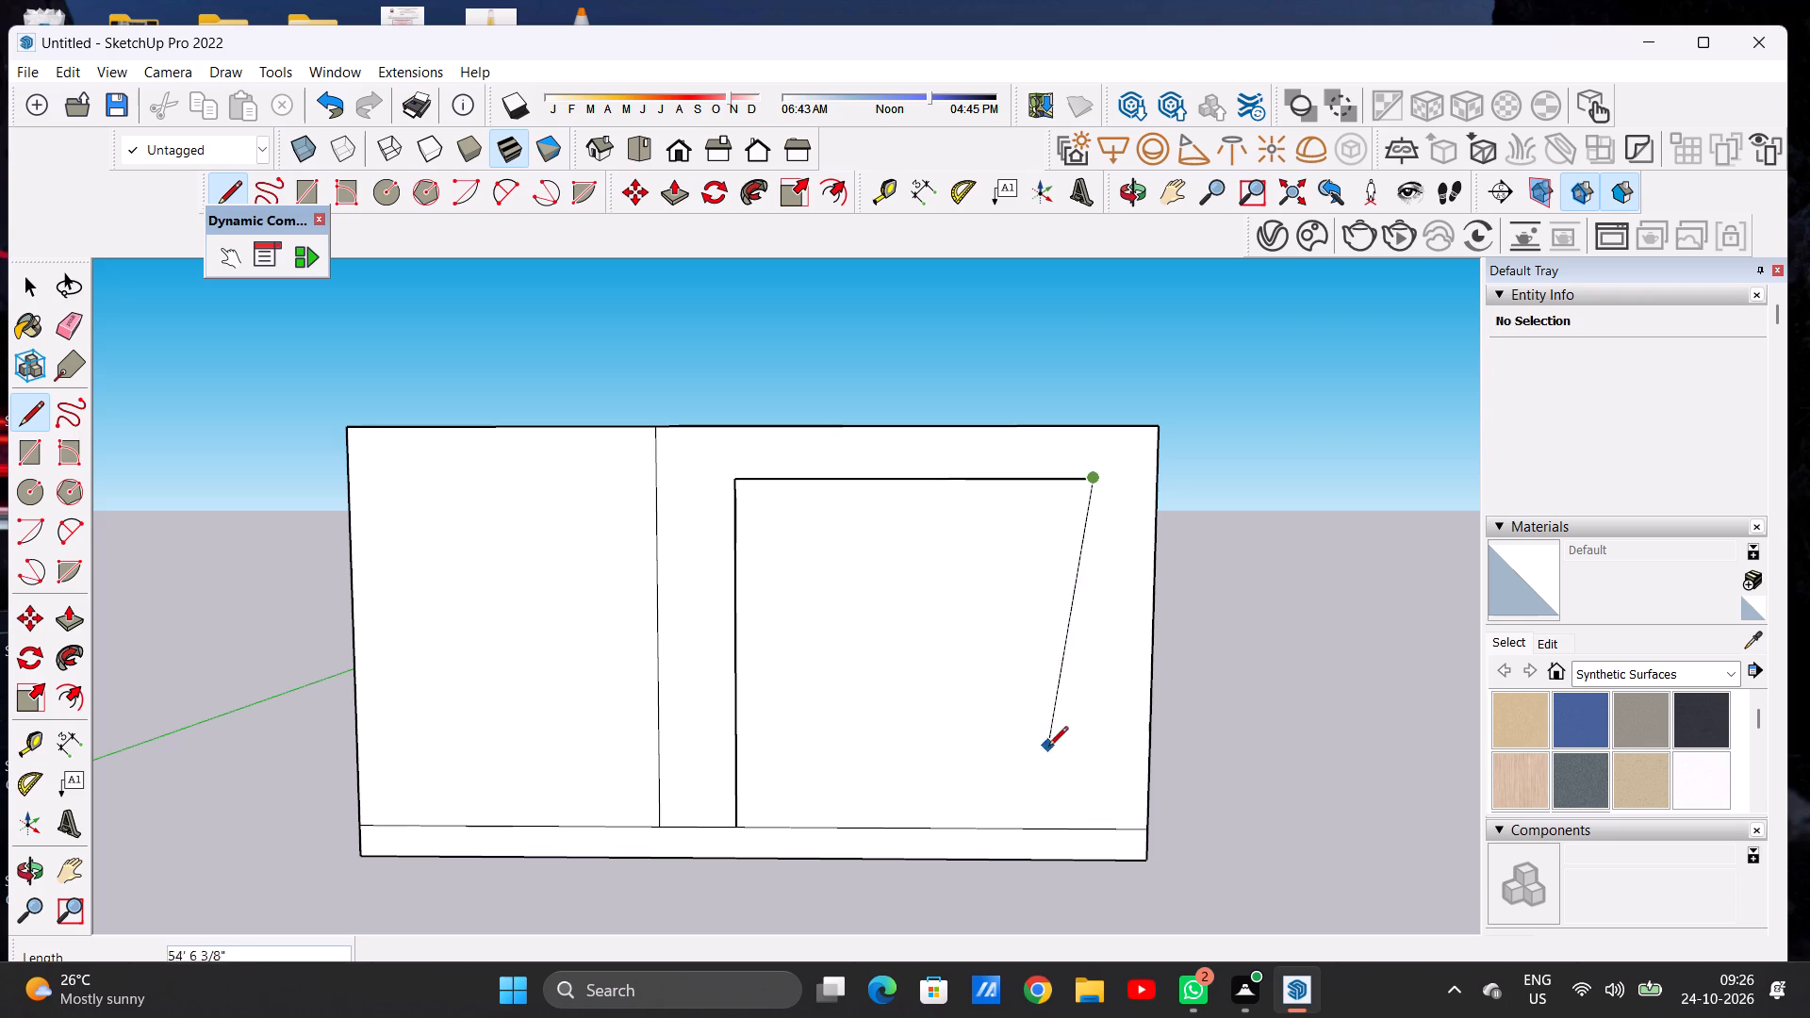
click(1094, 829)
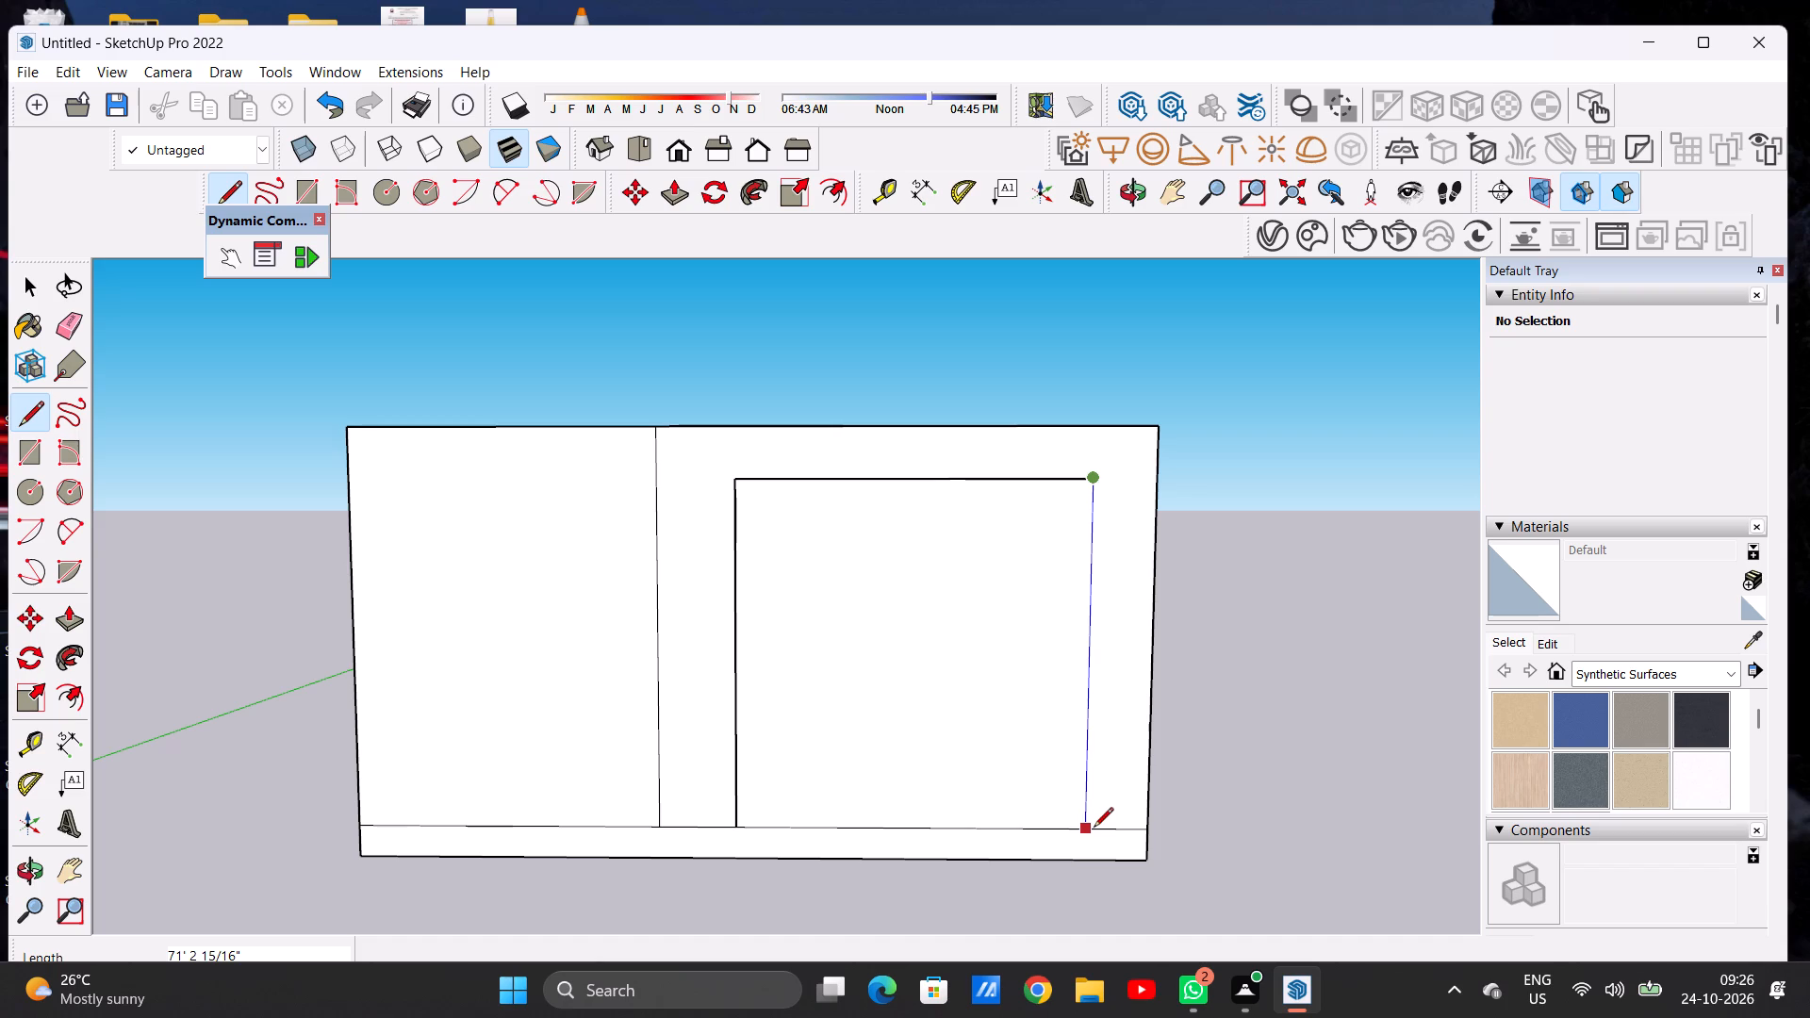
key(space)
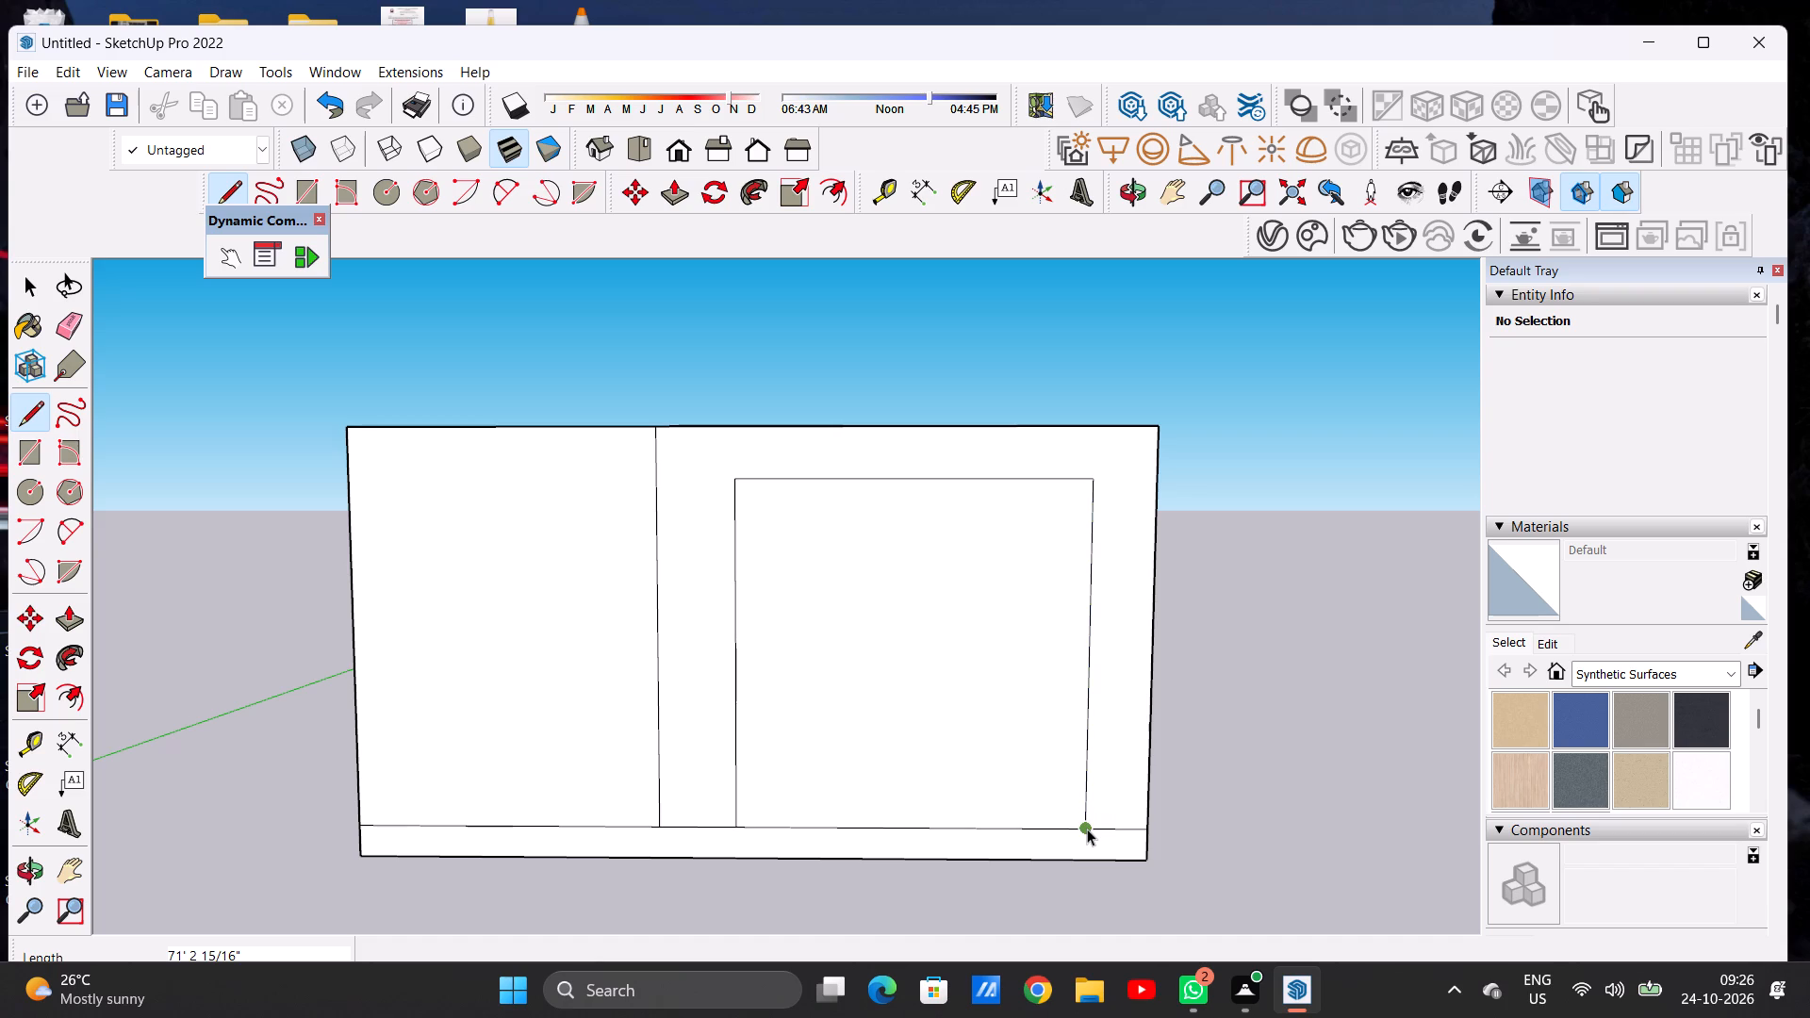
Move the outline's right vertical edge inward along the base line by about 5'.
scroll(887, 725, down, 3)
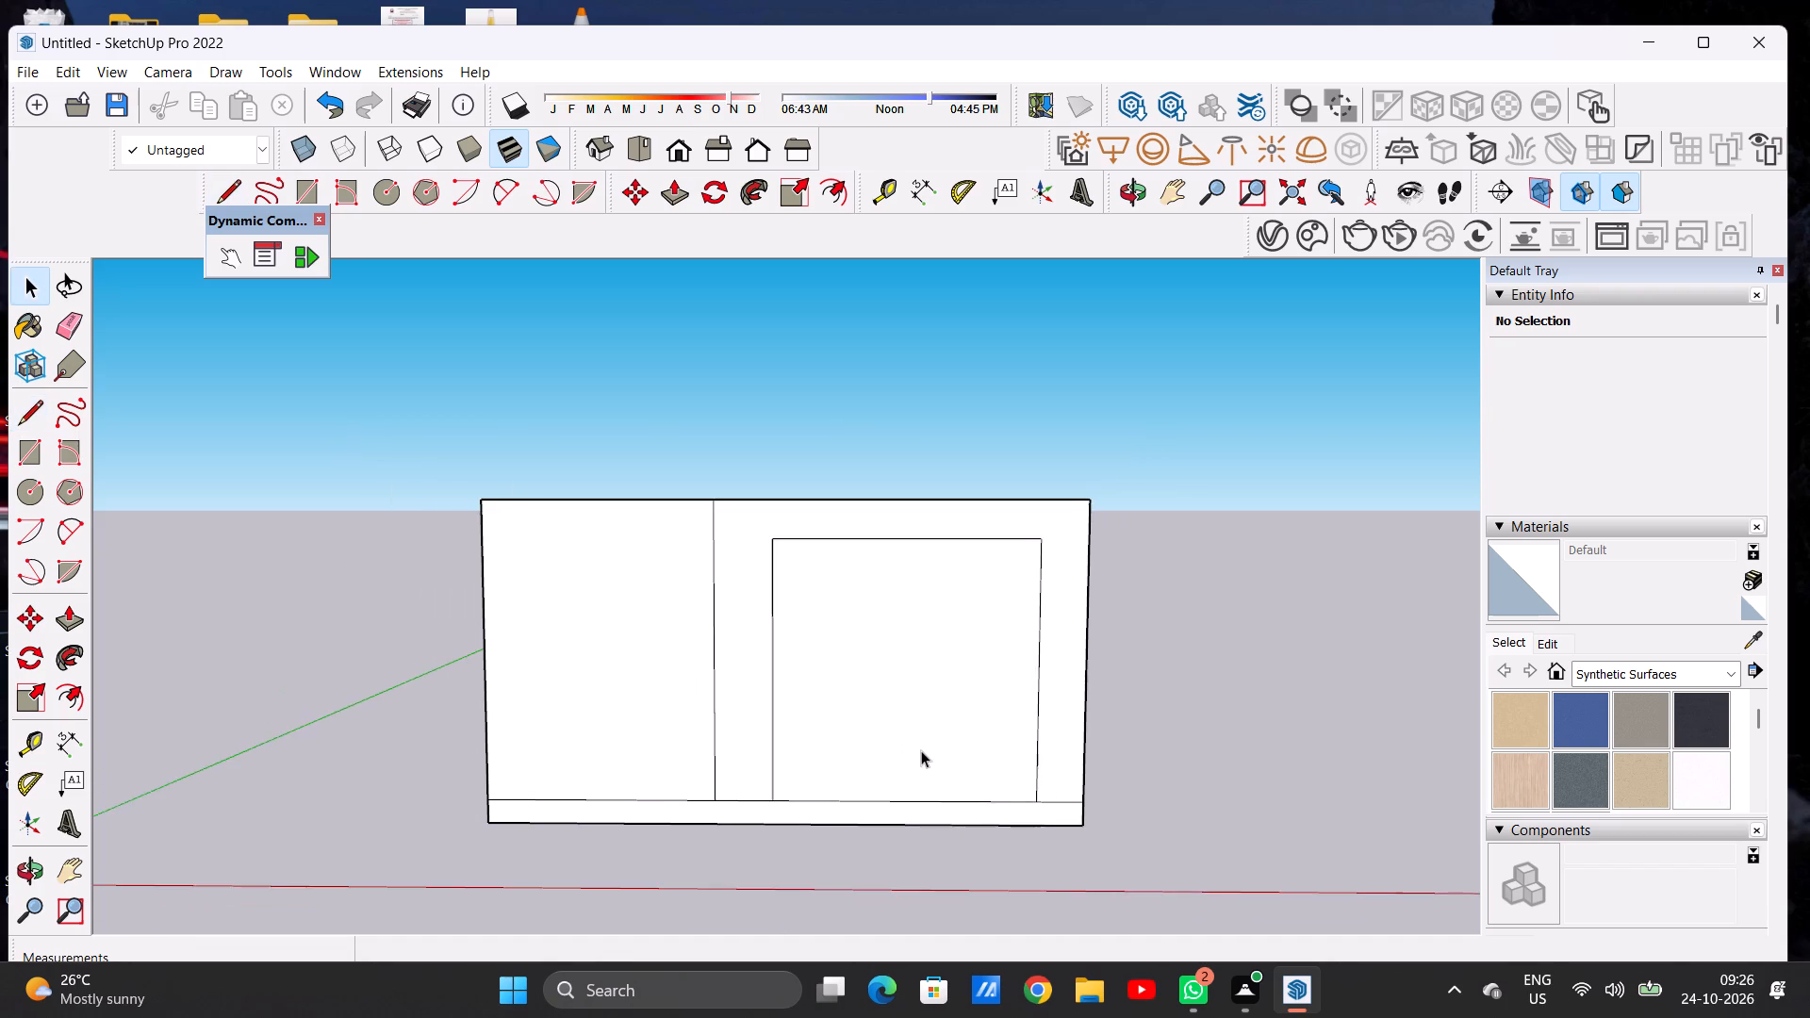
scroll(921, 750, up, 2)
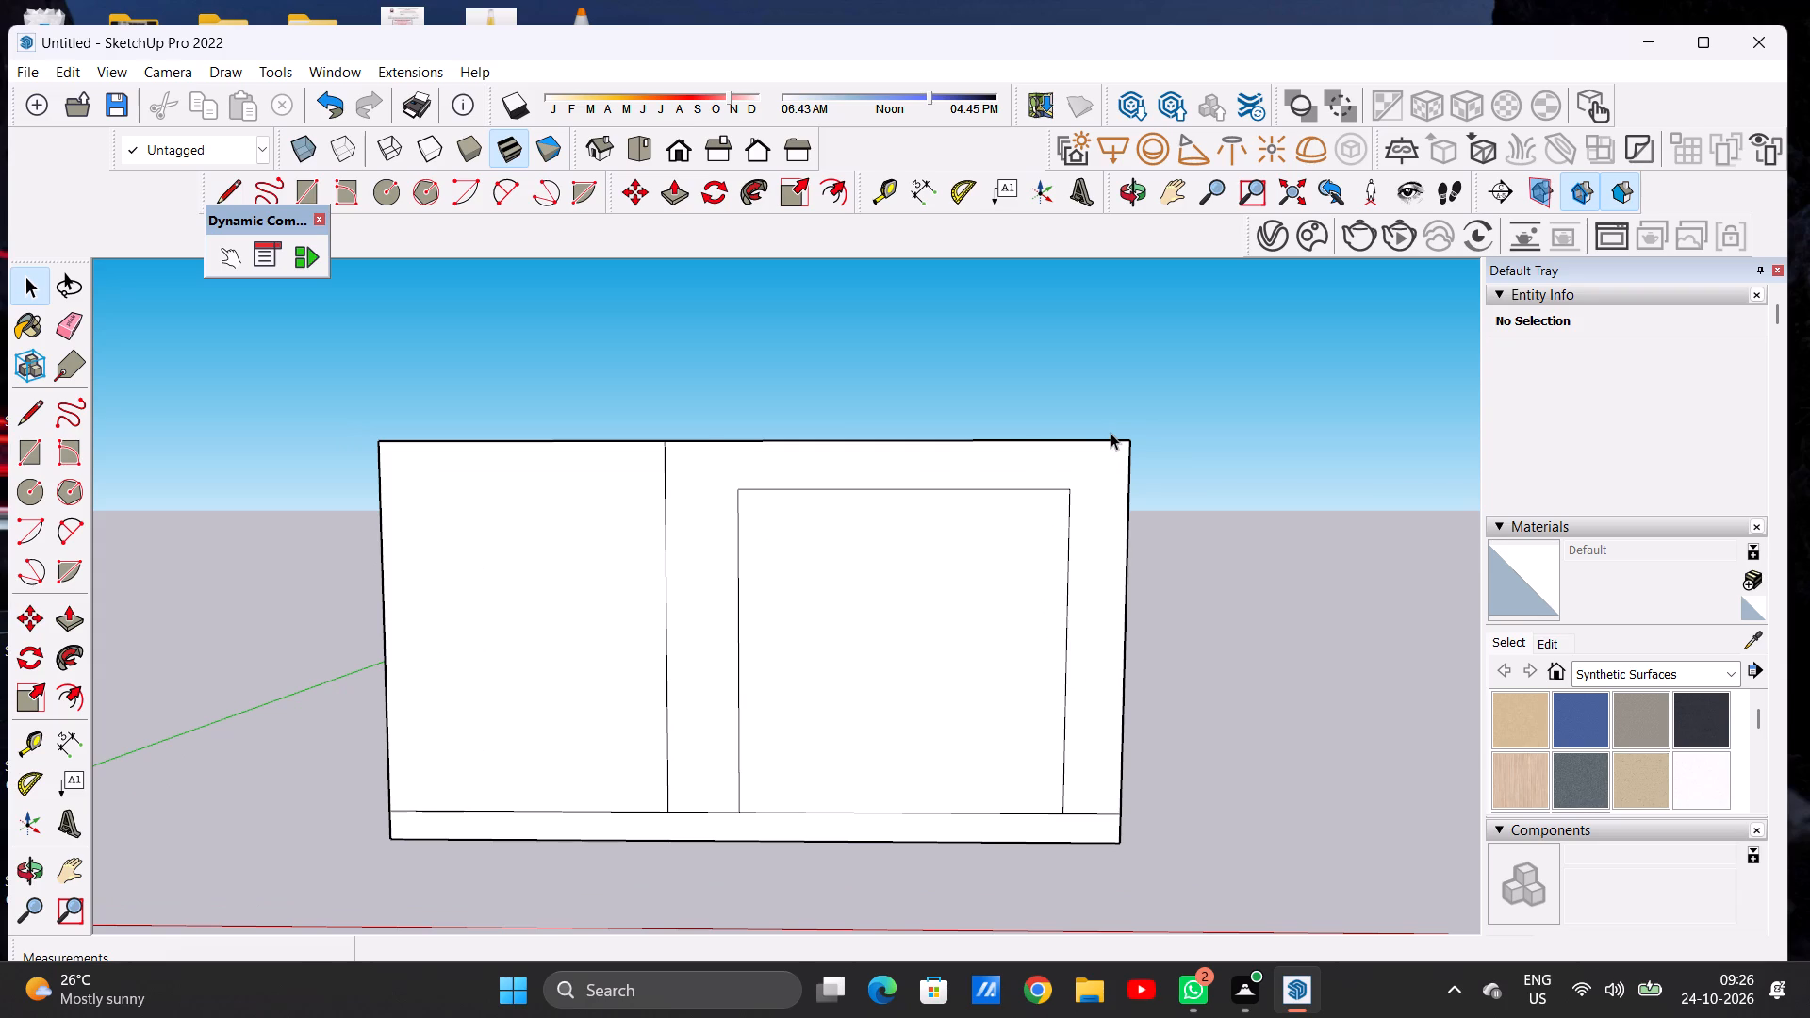
scroll(1097, 755, up, 3)
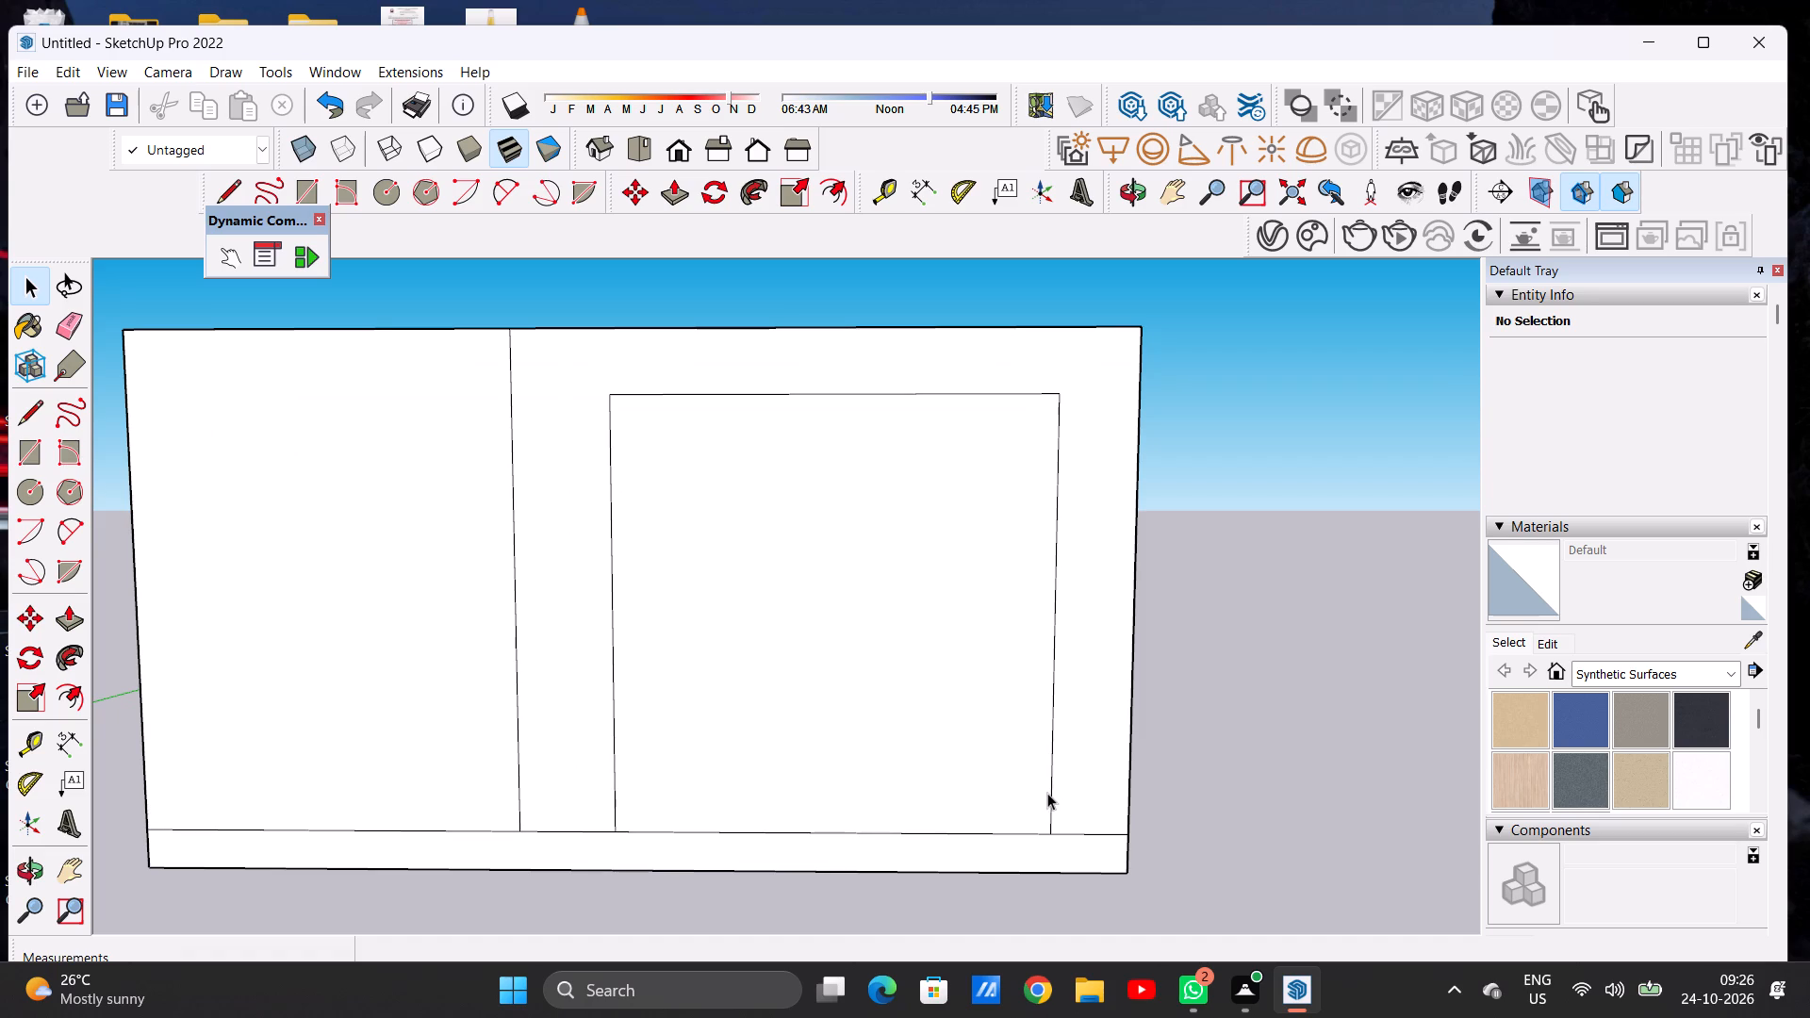
click(1051, 782)
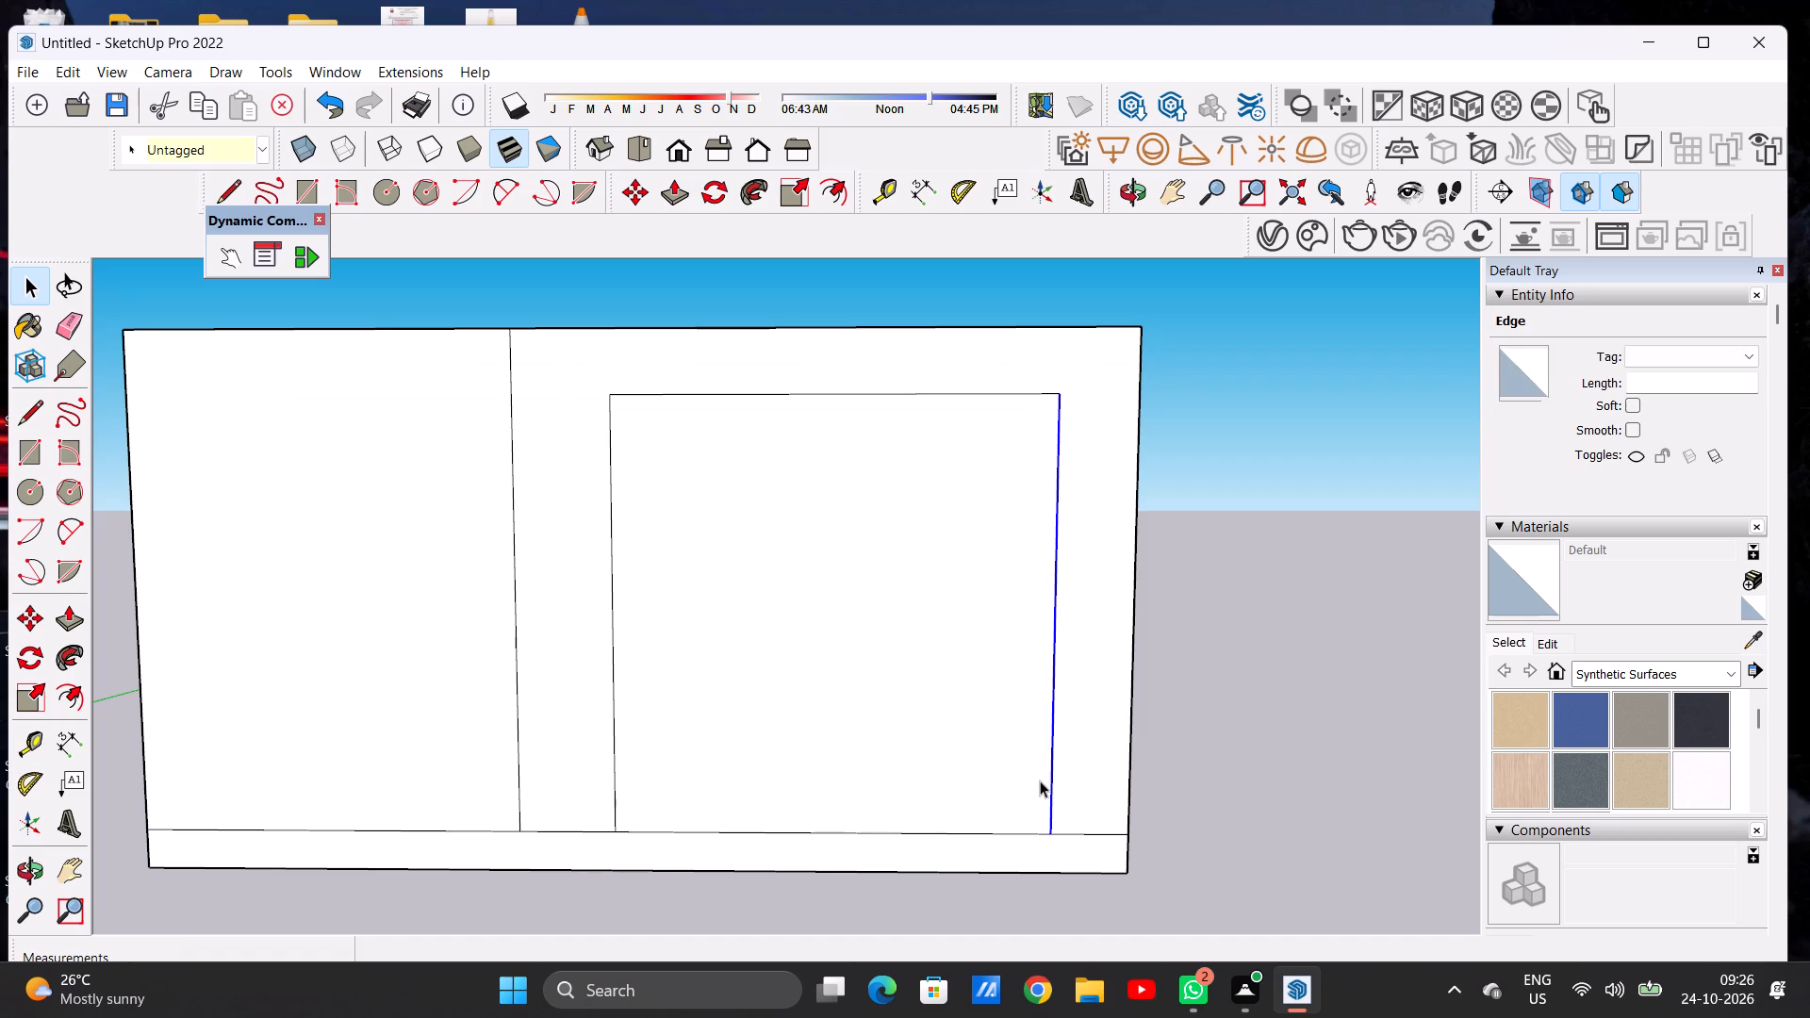
key(m)
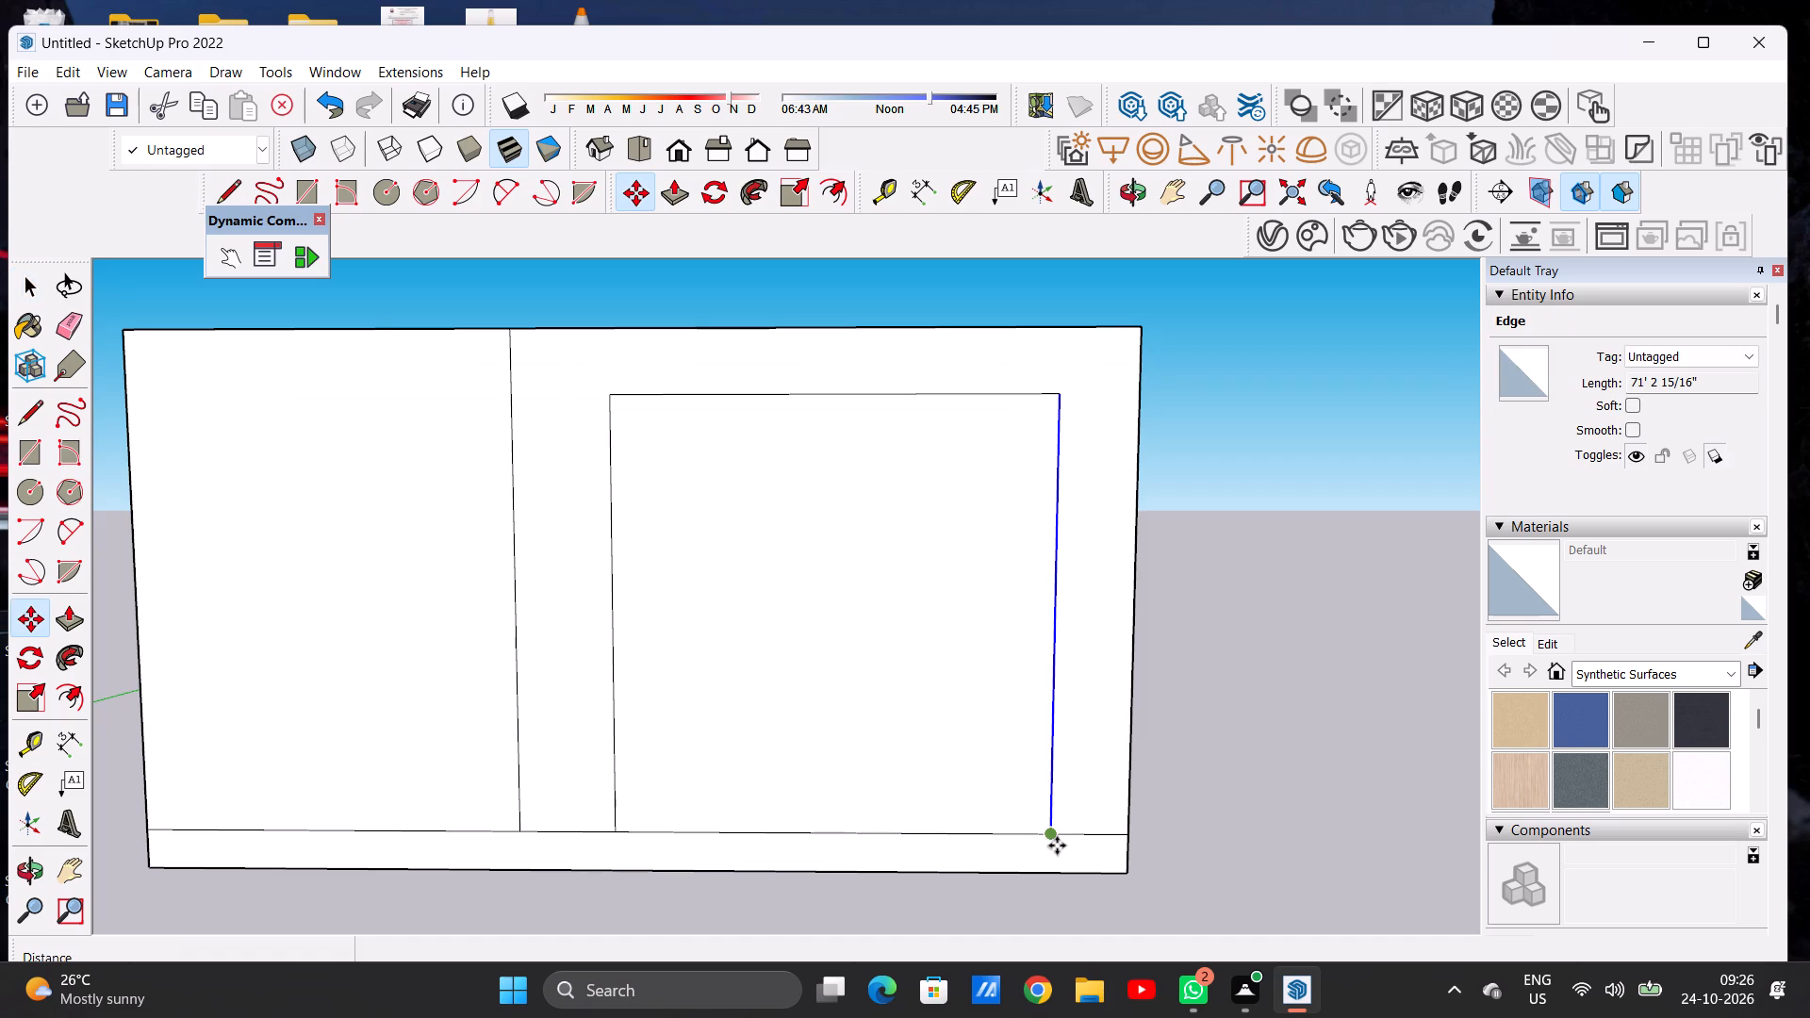
click(1057, 842)
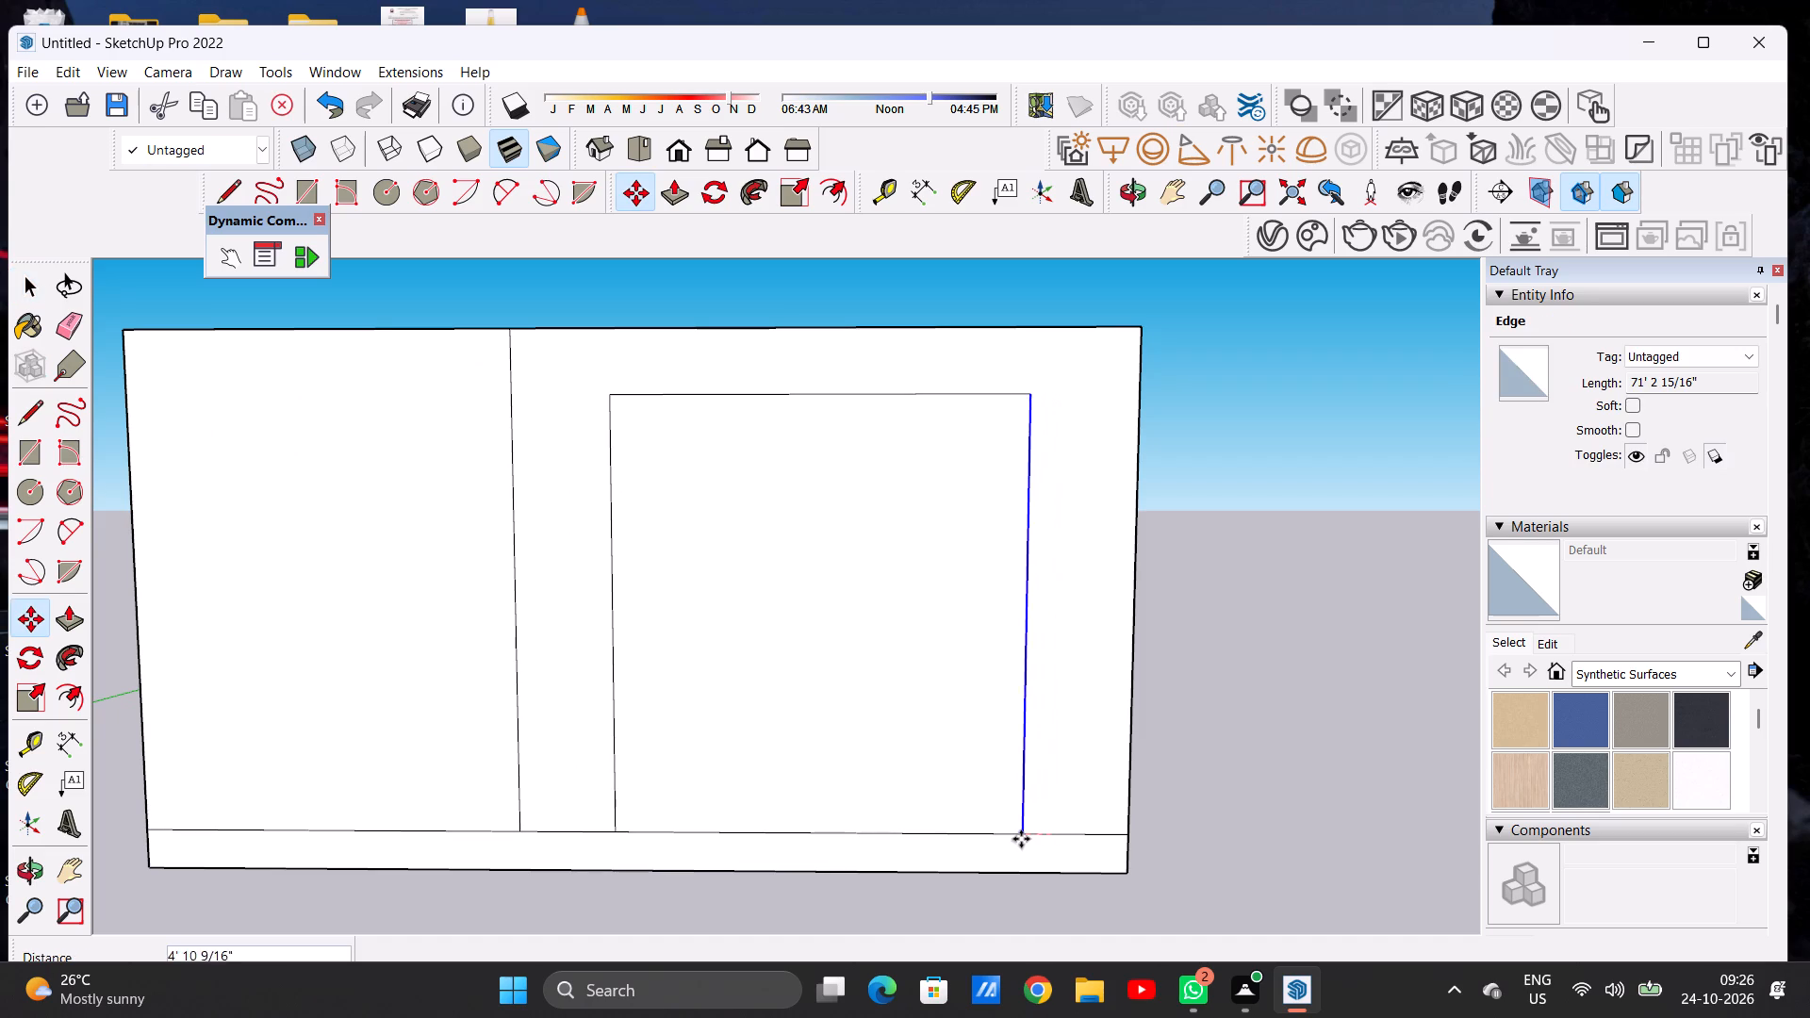
click(1018, 838)
key(space)
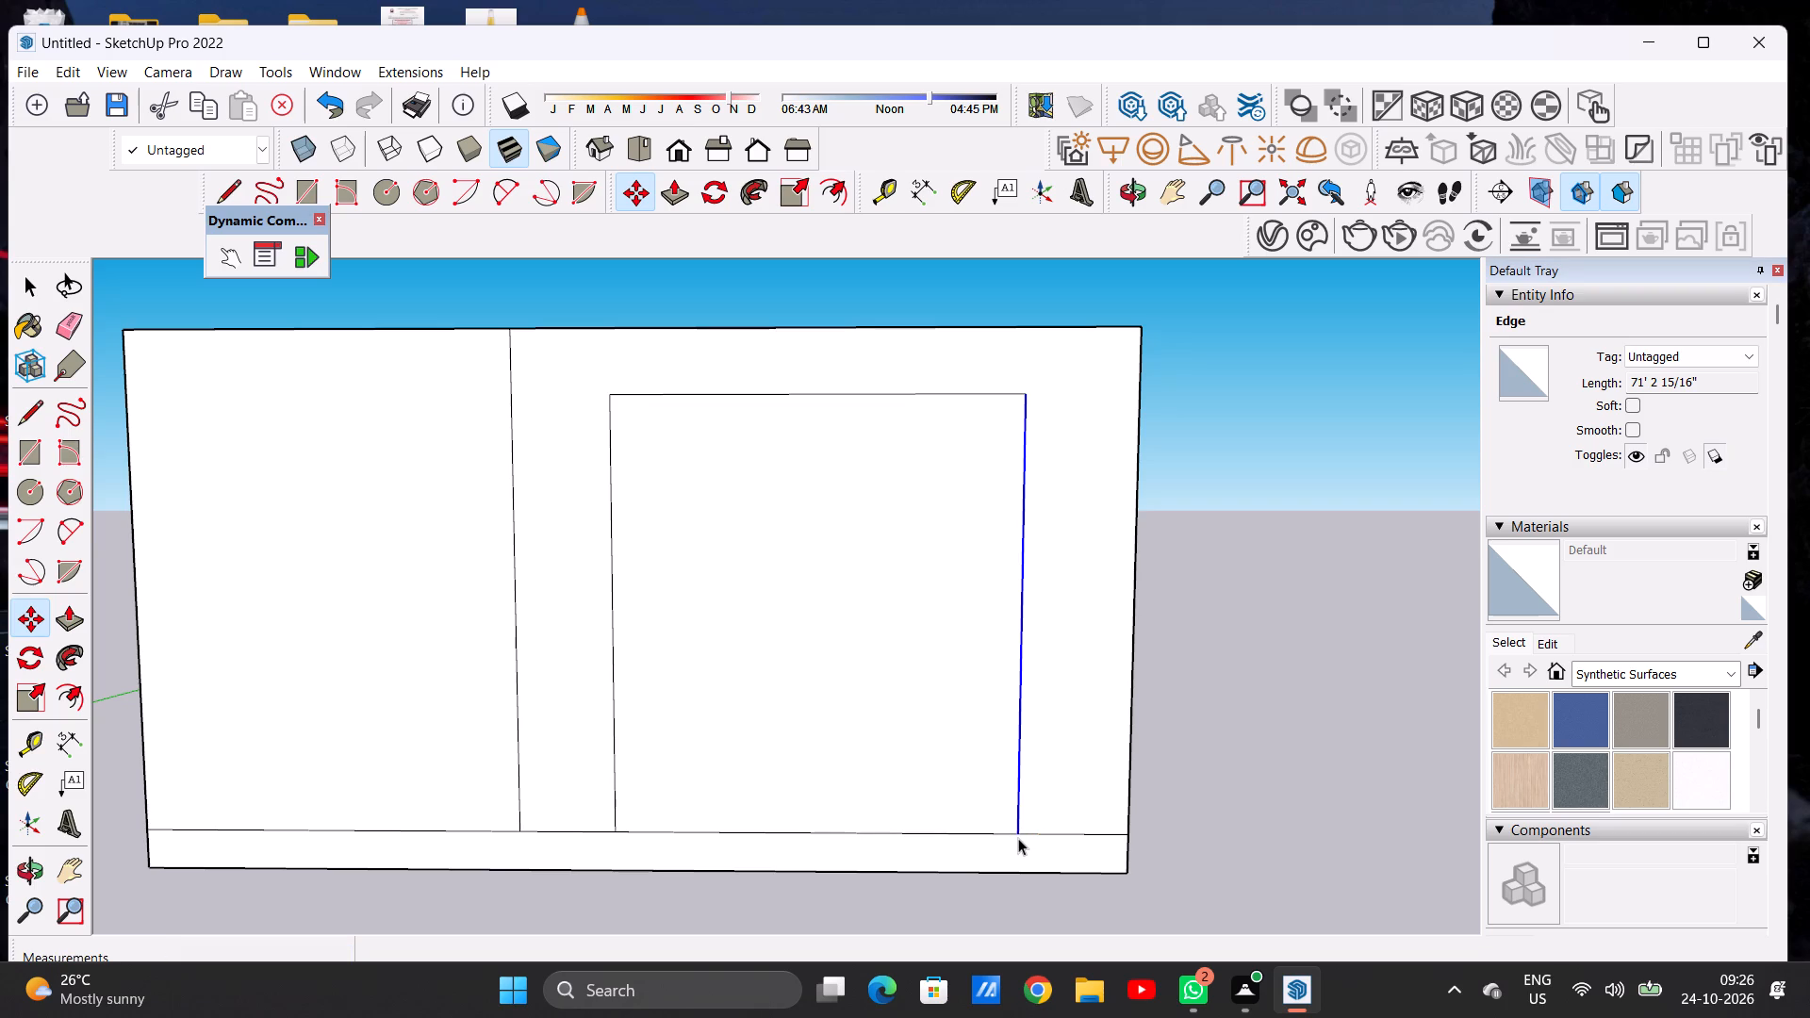
click(1275, 737)
Draw a vertical line about 81' 8" long from the front wall's top edge to the base line, between the outline and the right end.
scroll(908, 705, down, 7)
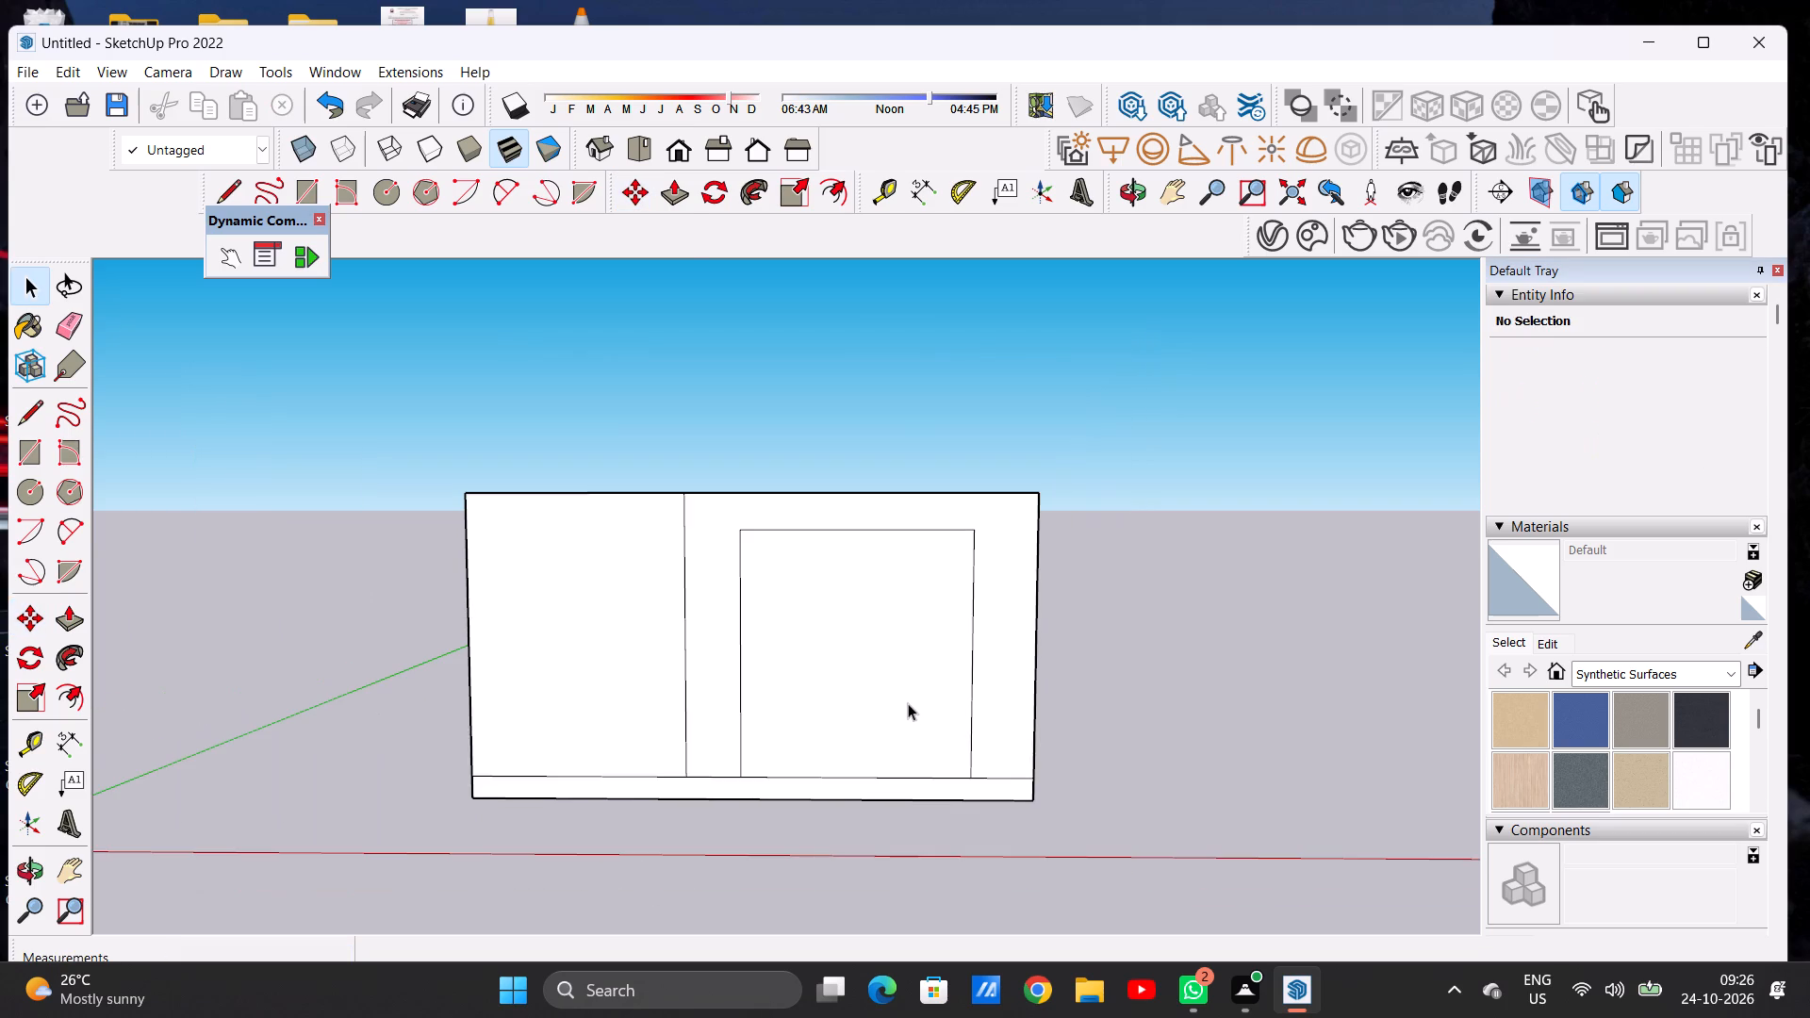
middle_drag(895, 699, 899, 644)
scroll(899, 643, down, 1)
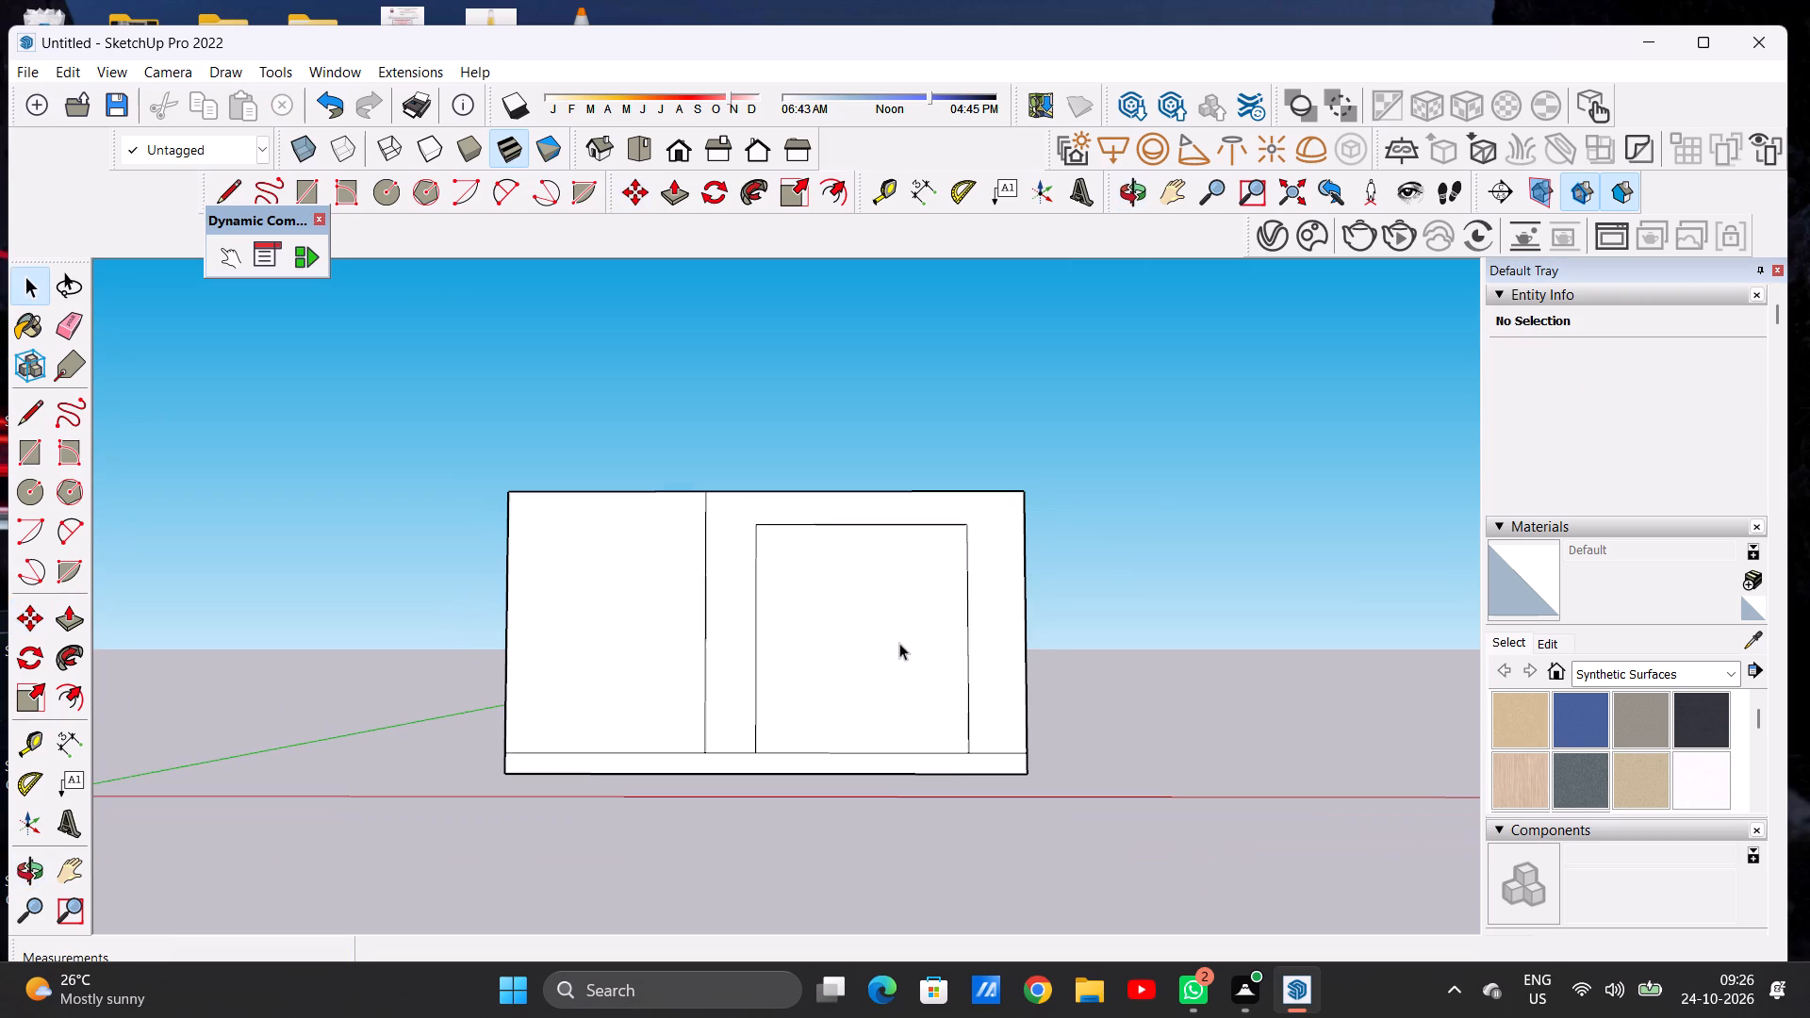
scroll(979, 616, up, 2)
key(l)
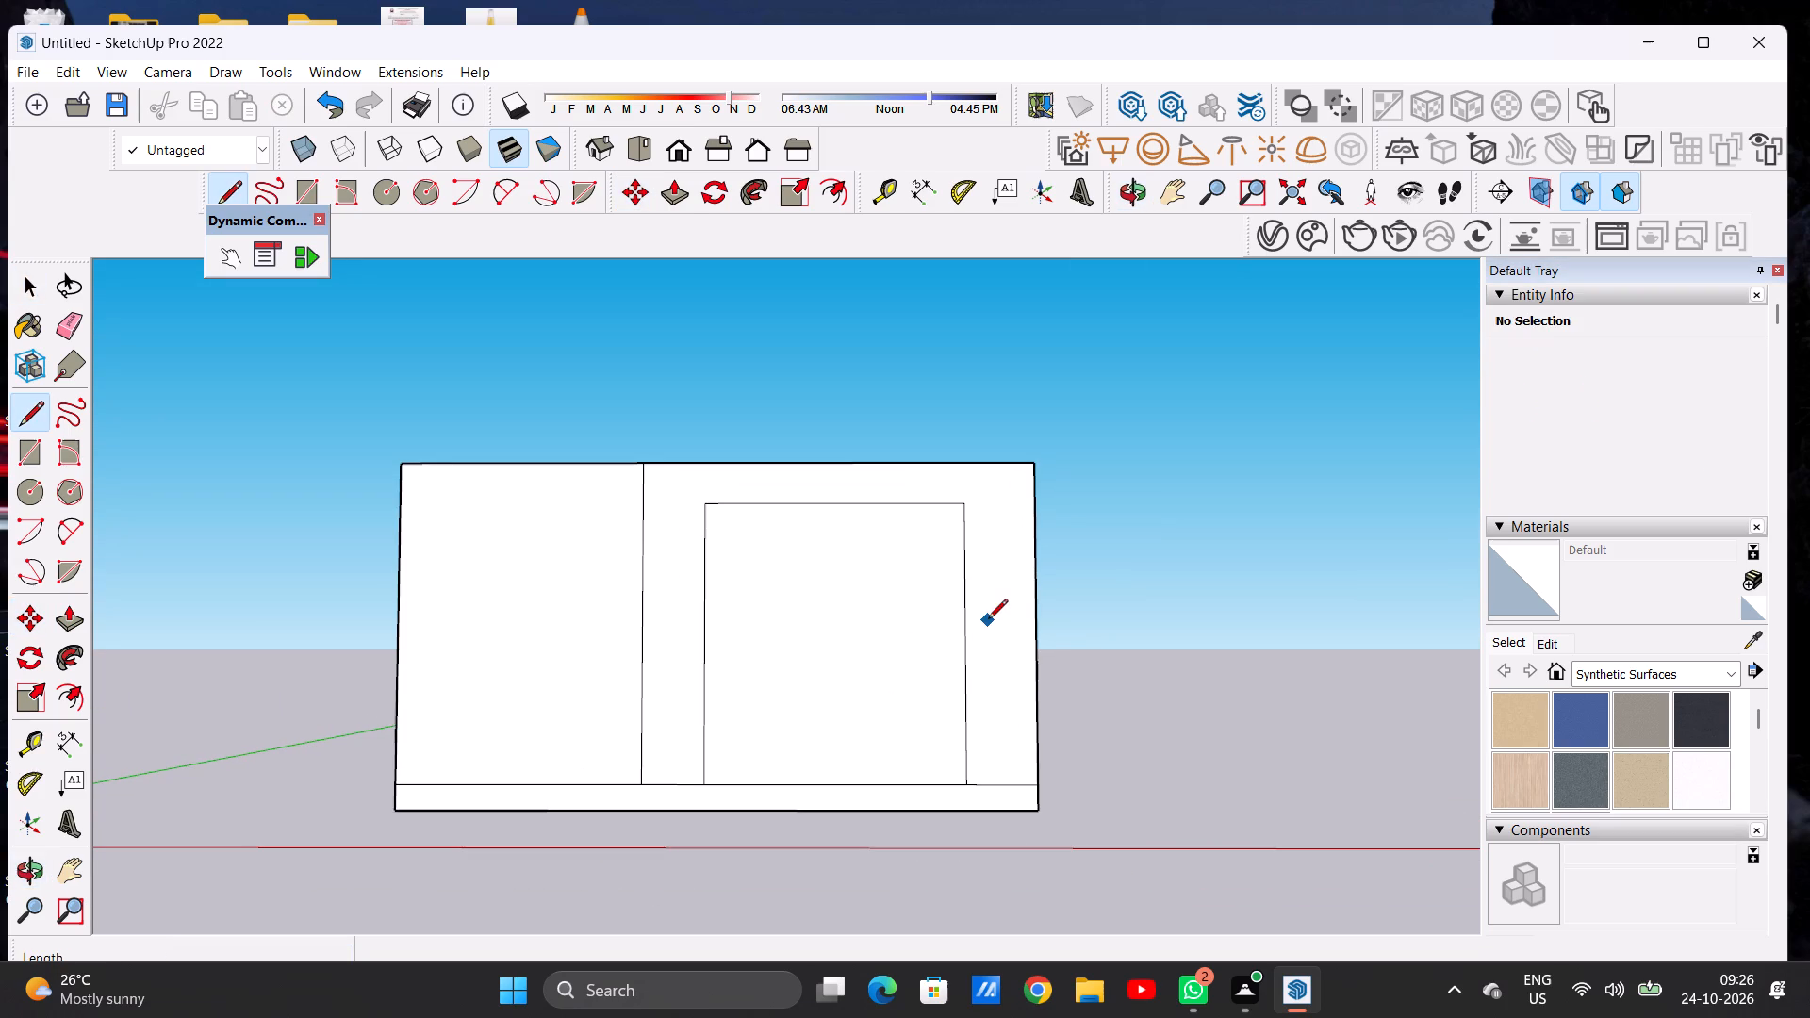
scroll(993, 620, up, 1)
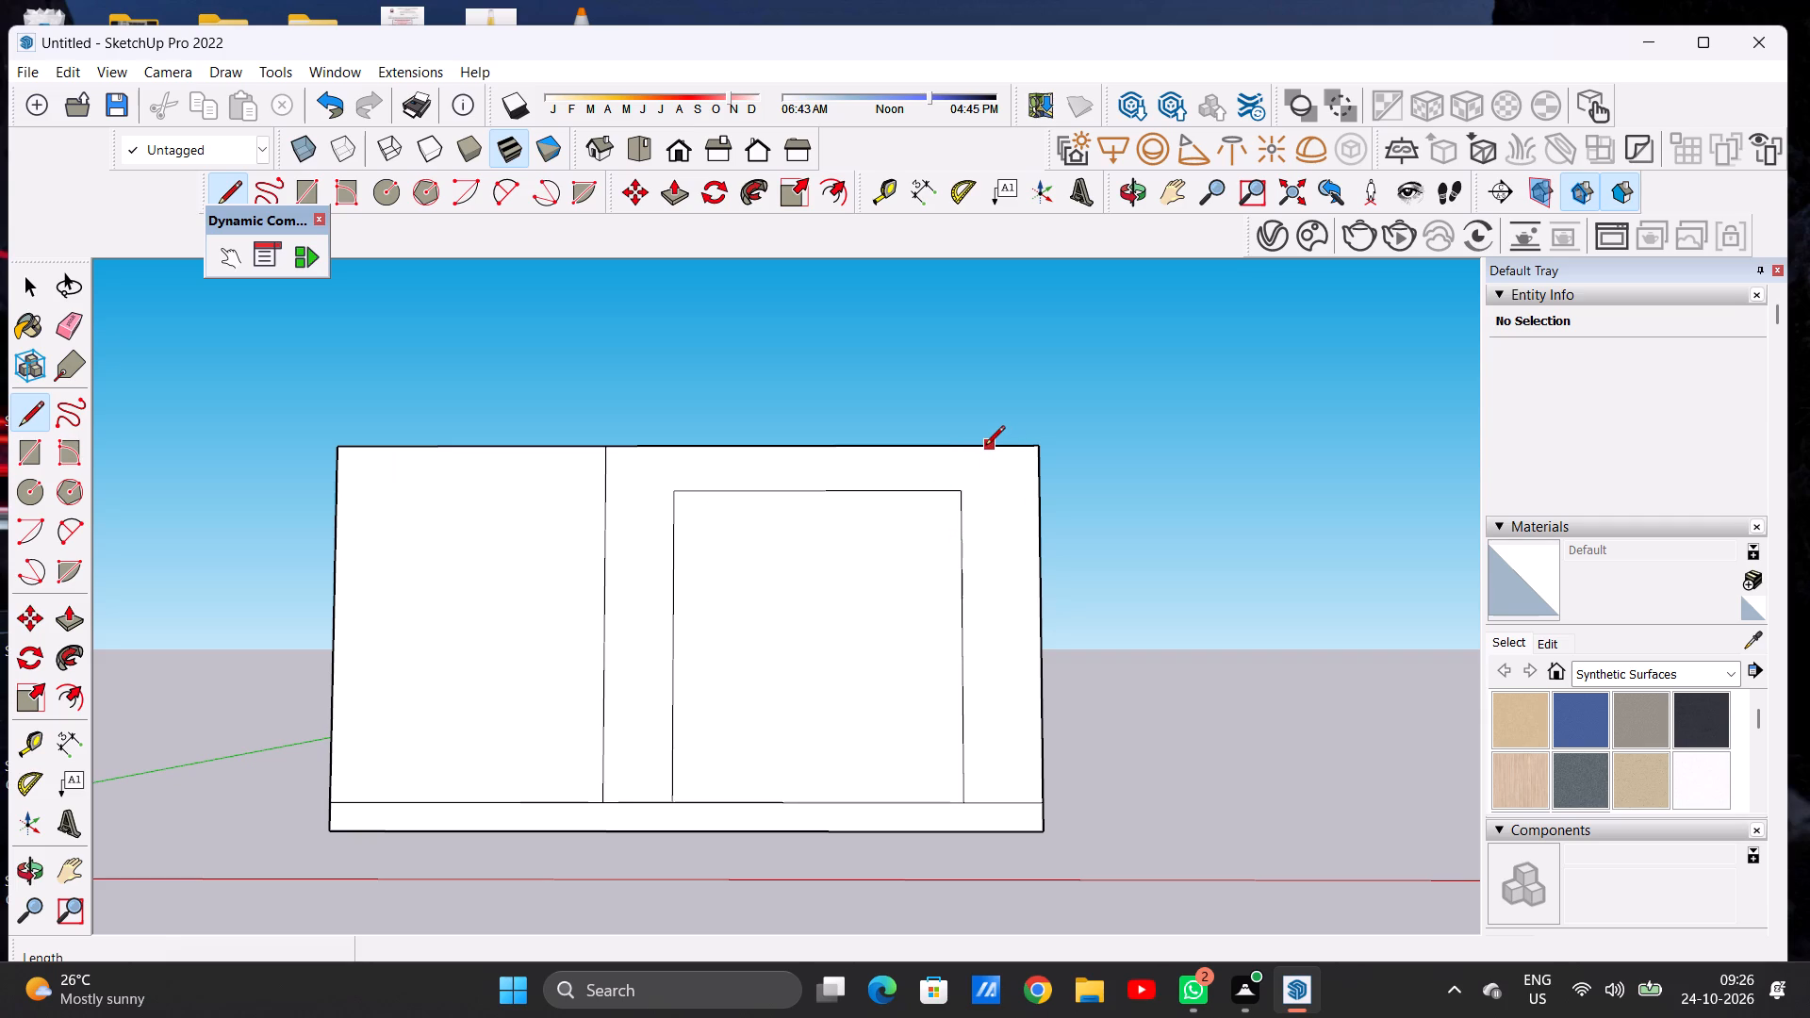
click(989, 449)
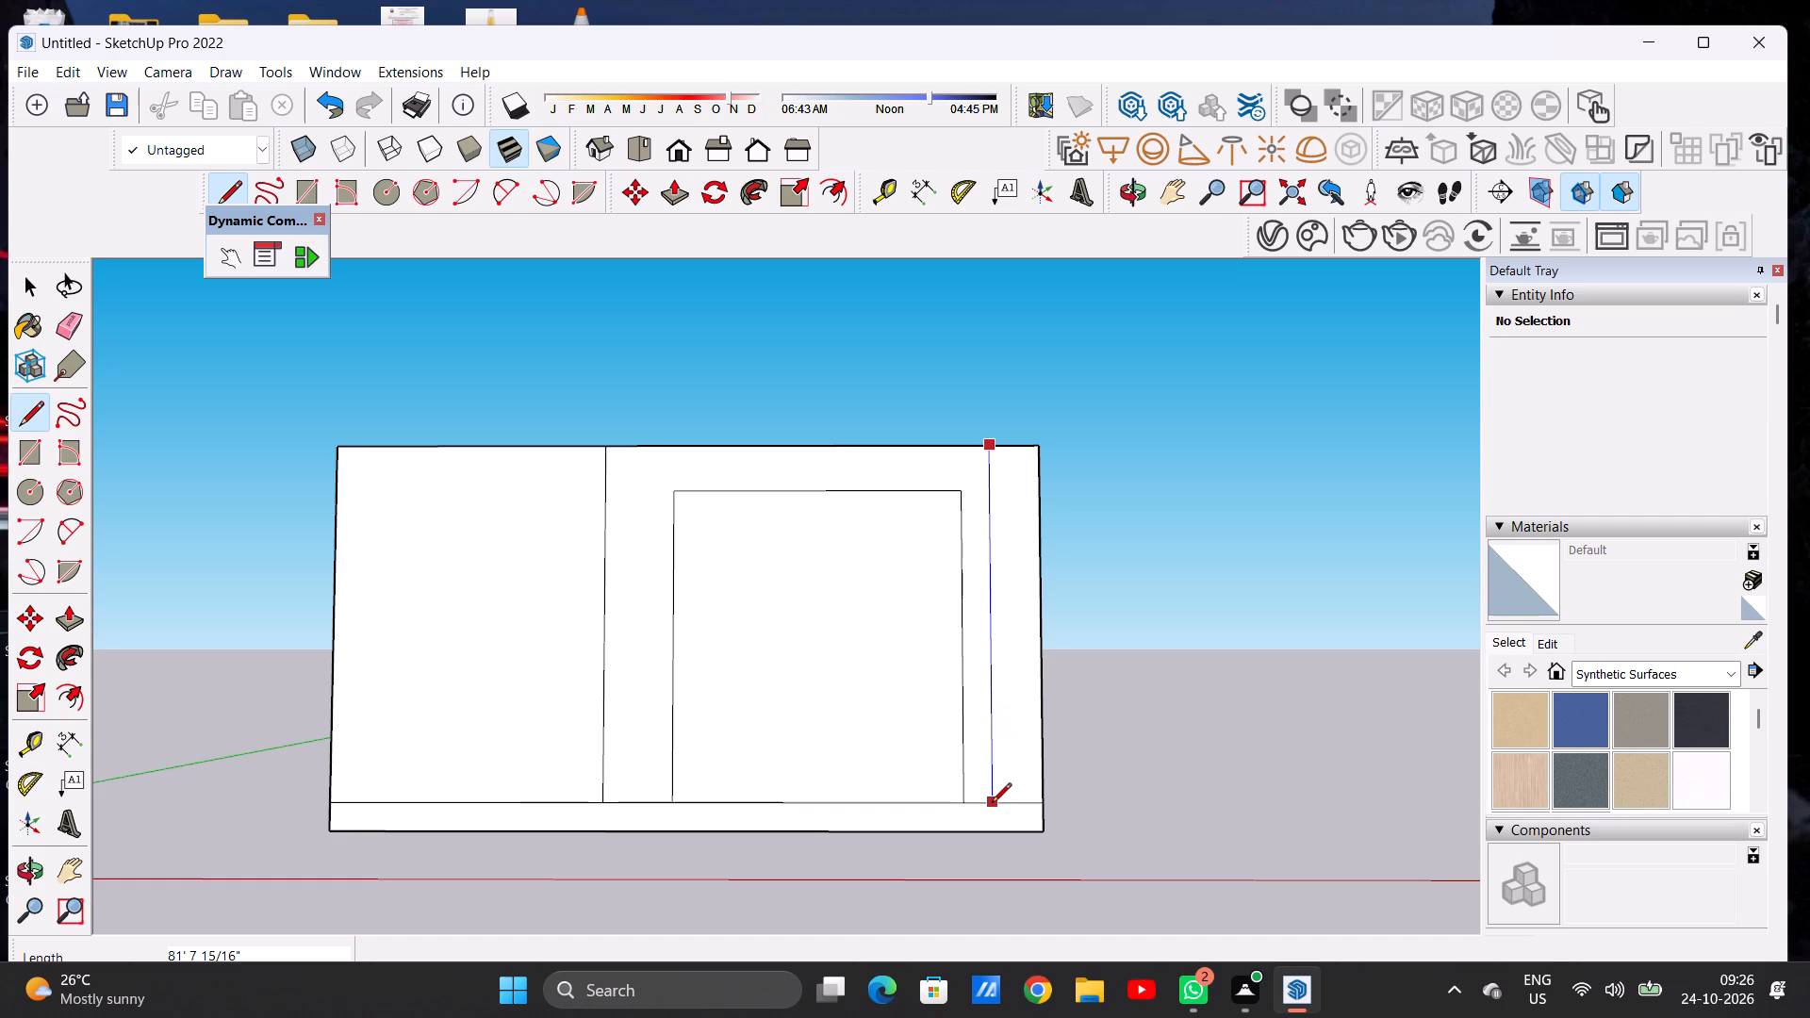
click(992, 804)
key(space)
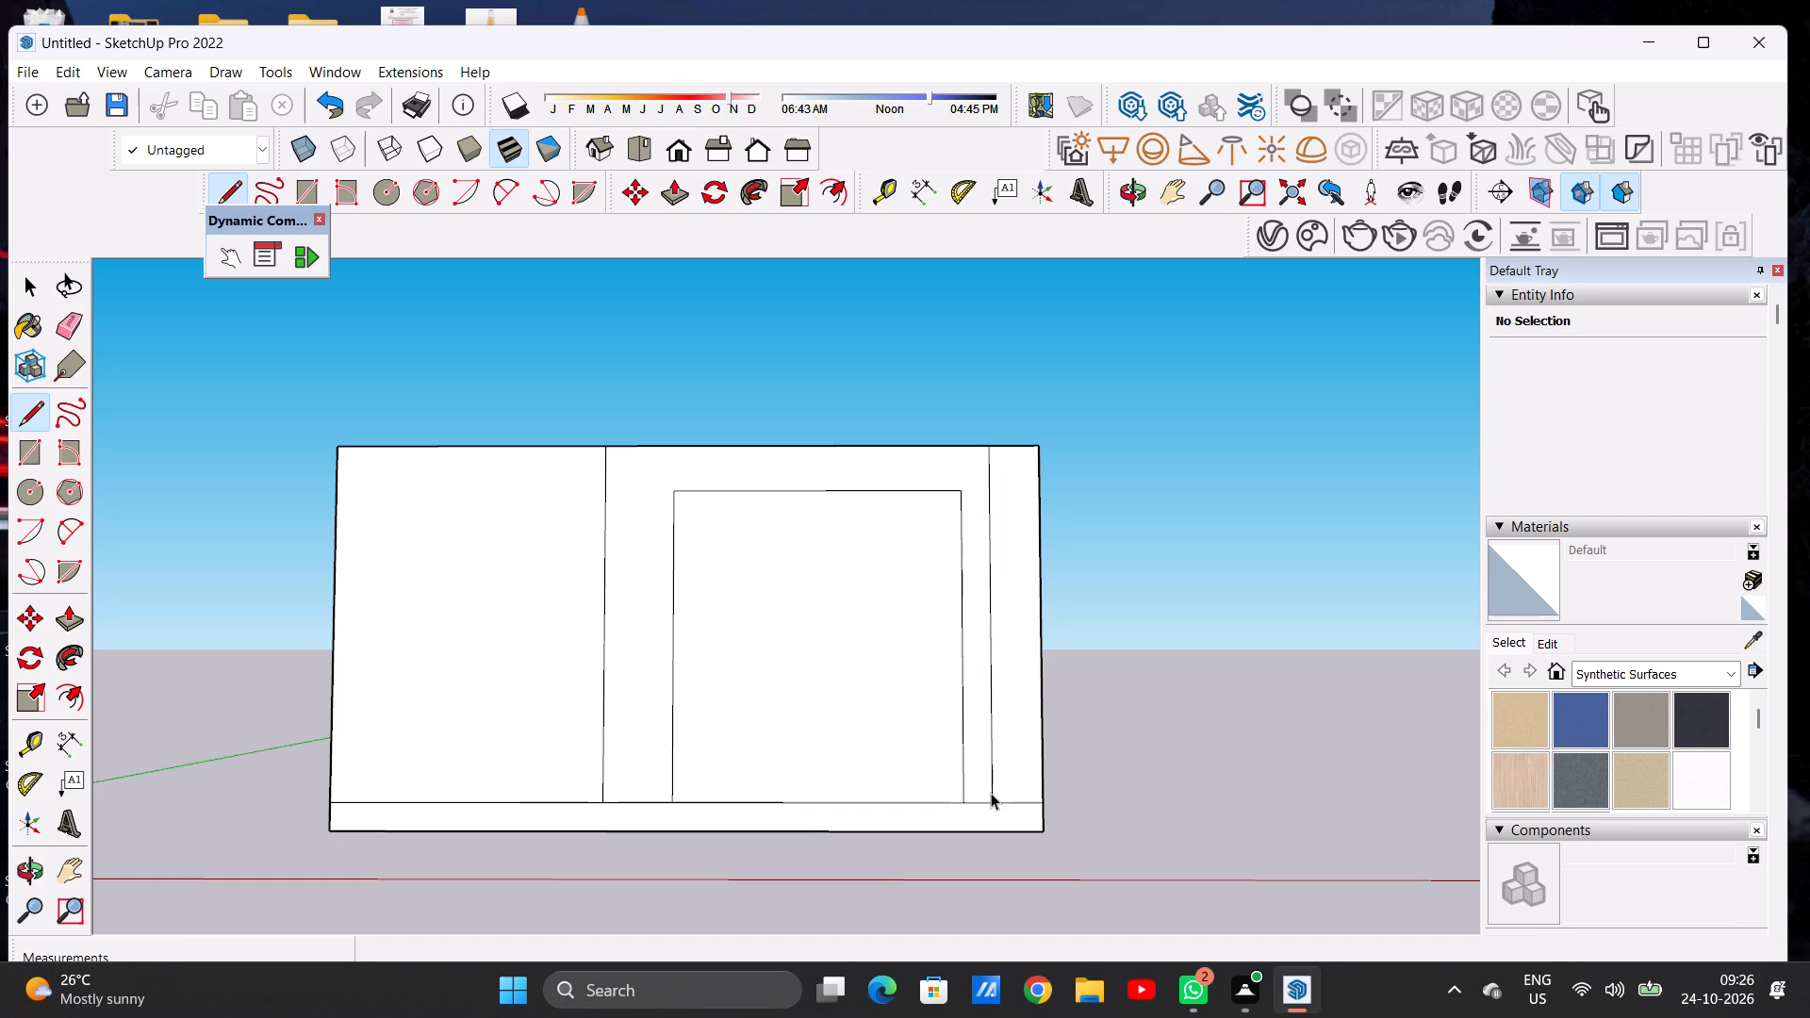
Move the front wall's vertical line beside the outlined opening about 1' 4" along the base line toward the wall's right end.
click(991, 793)
key(m)
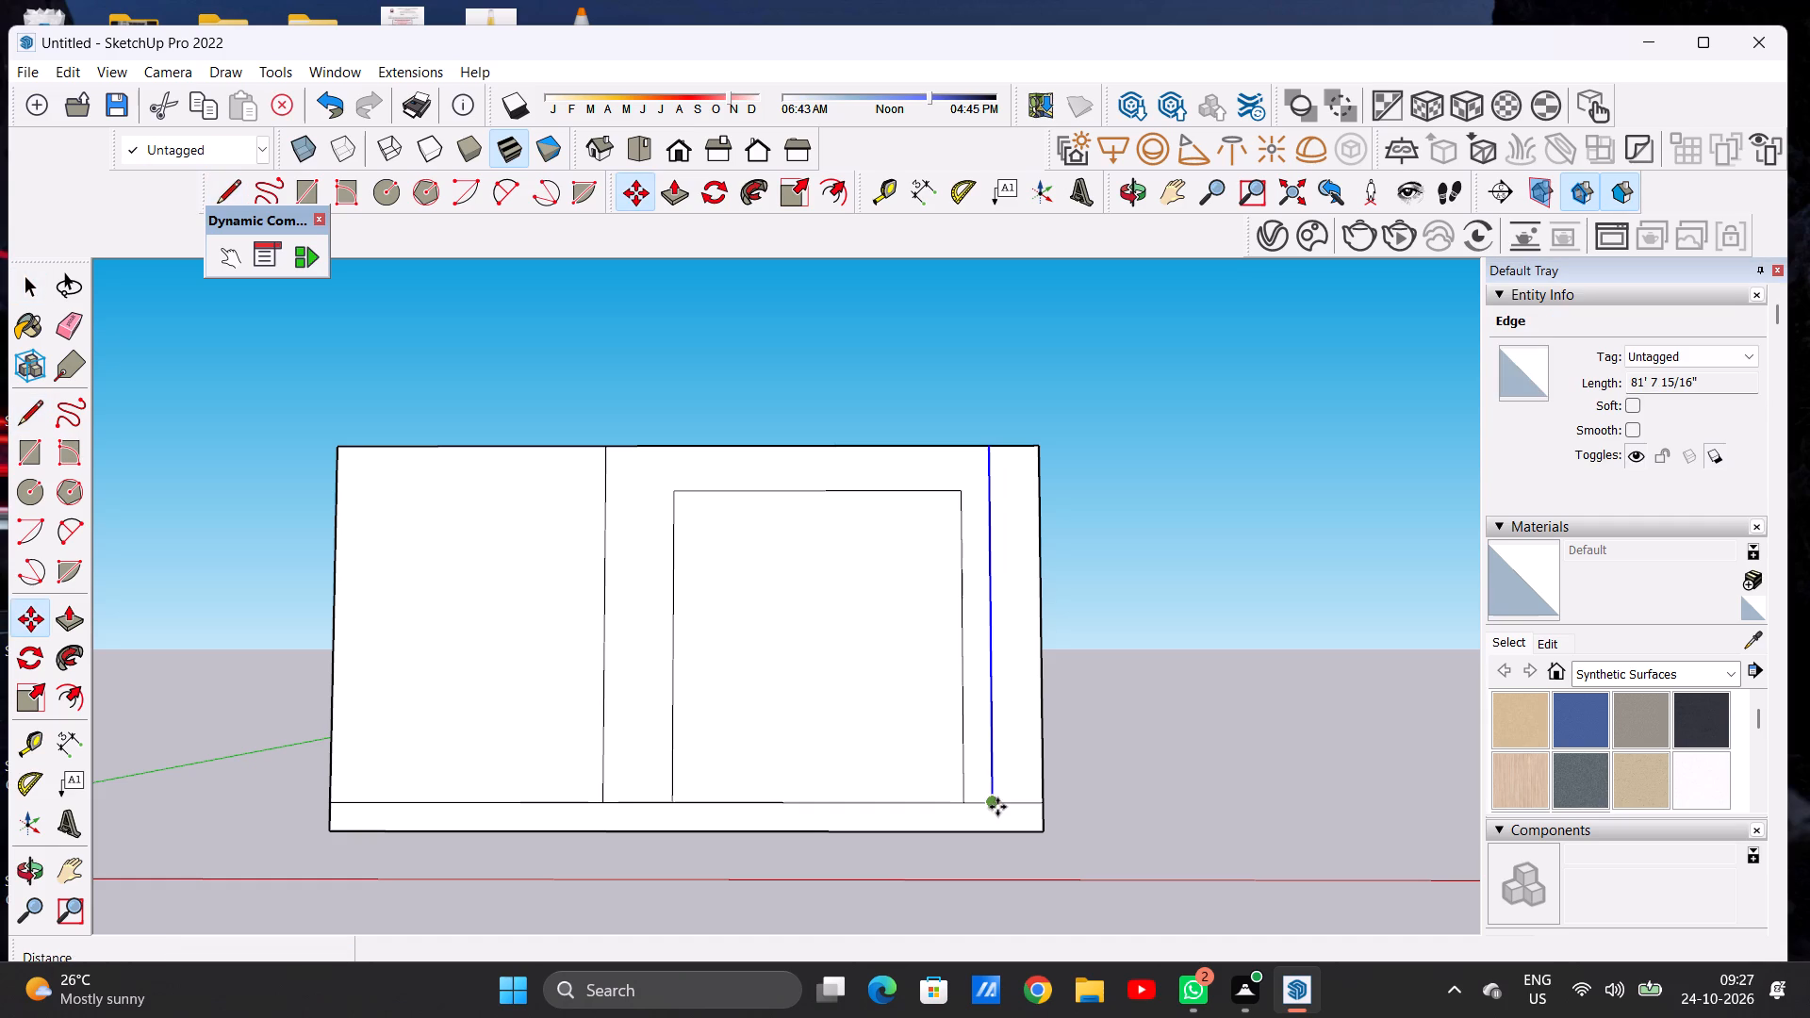
click(997, 806)
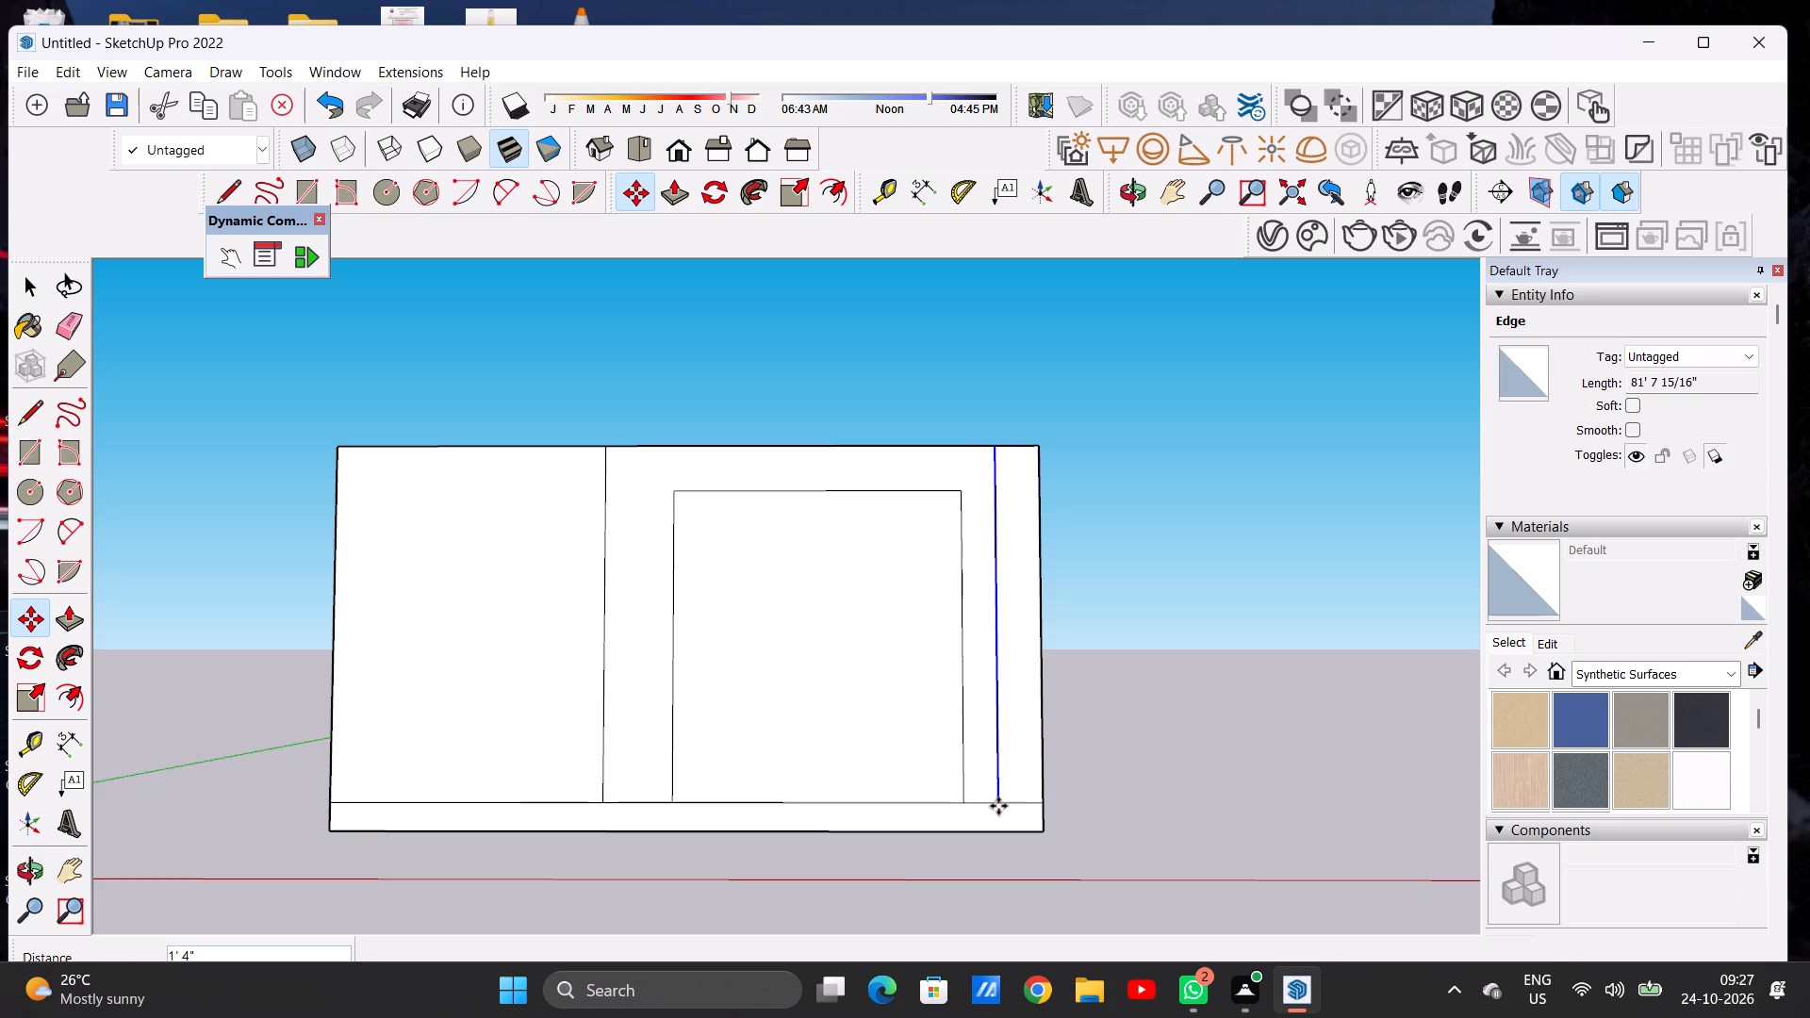
click(998, 806)
key(space)
click(1135, 773)
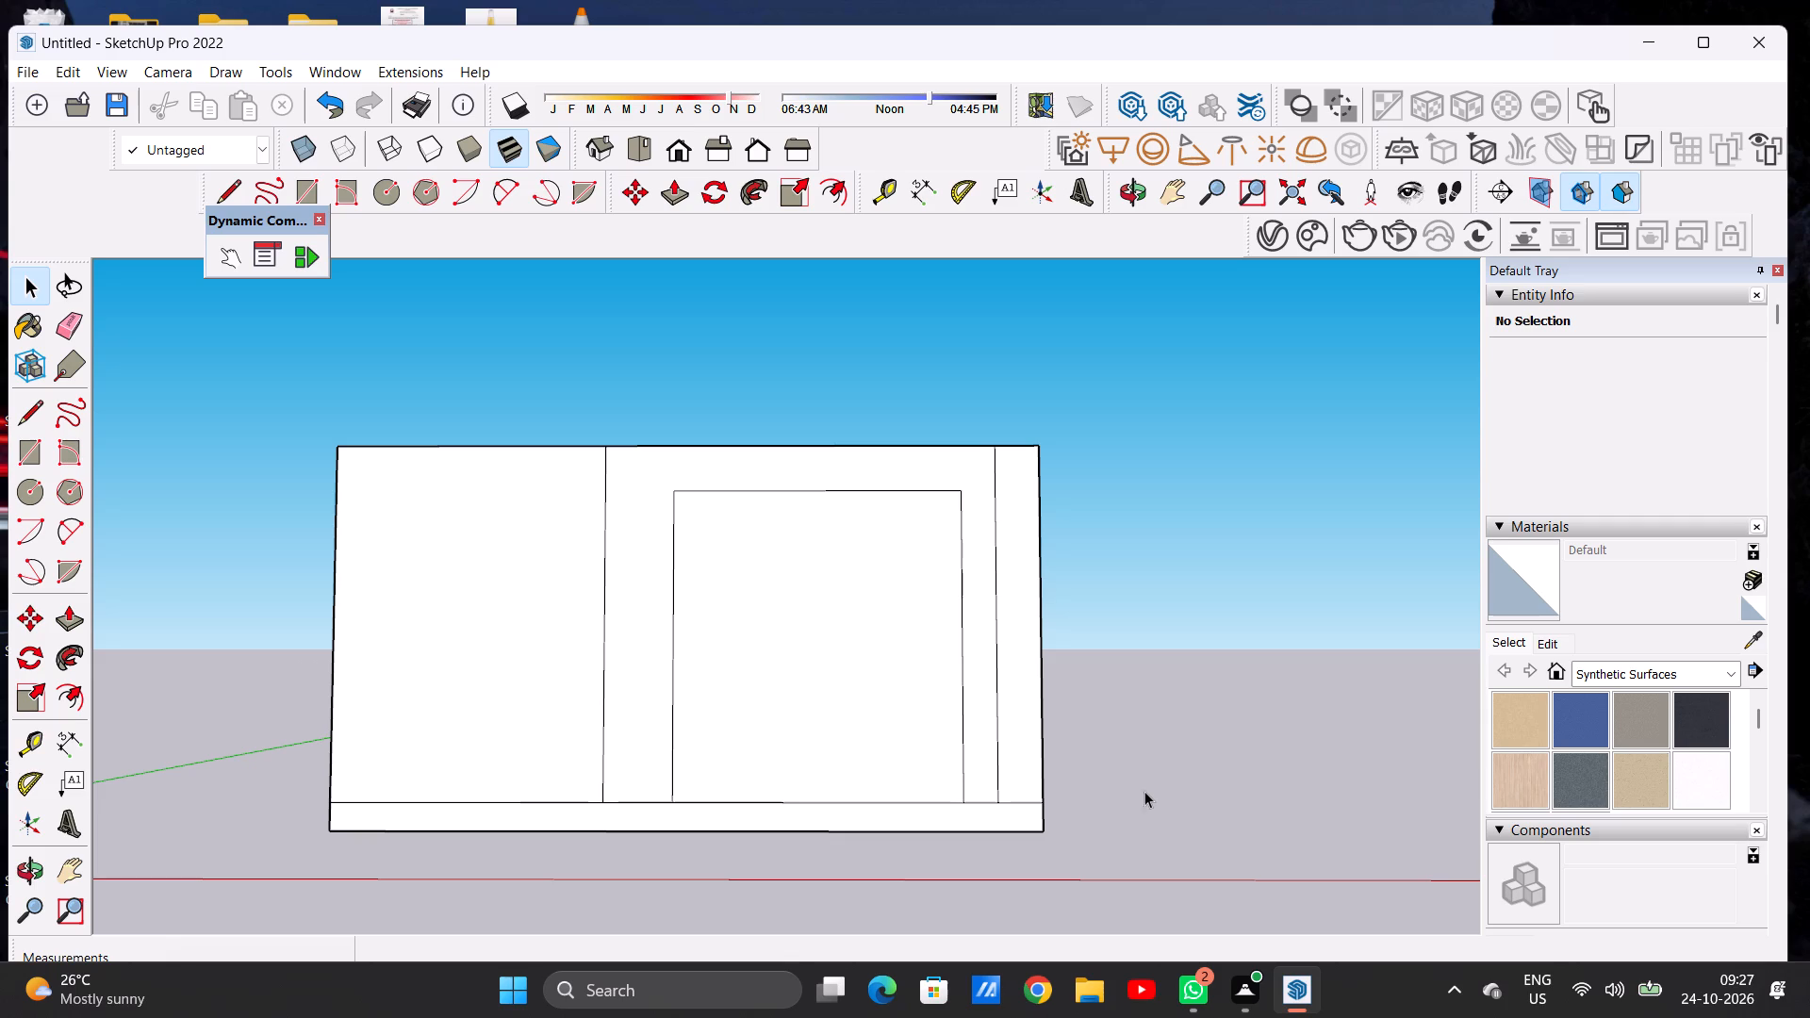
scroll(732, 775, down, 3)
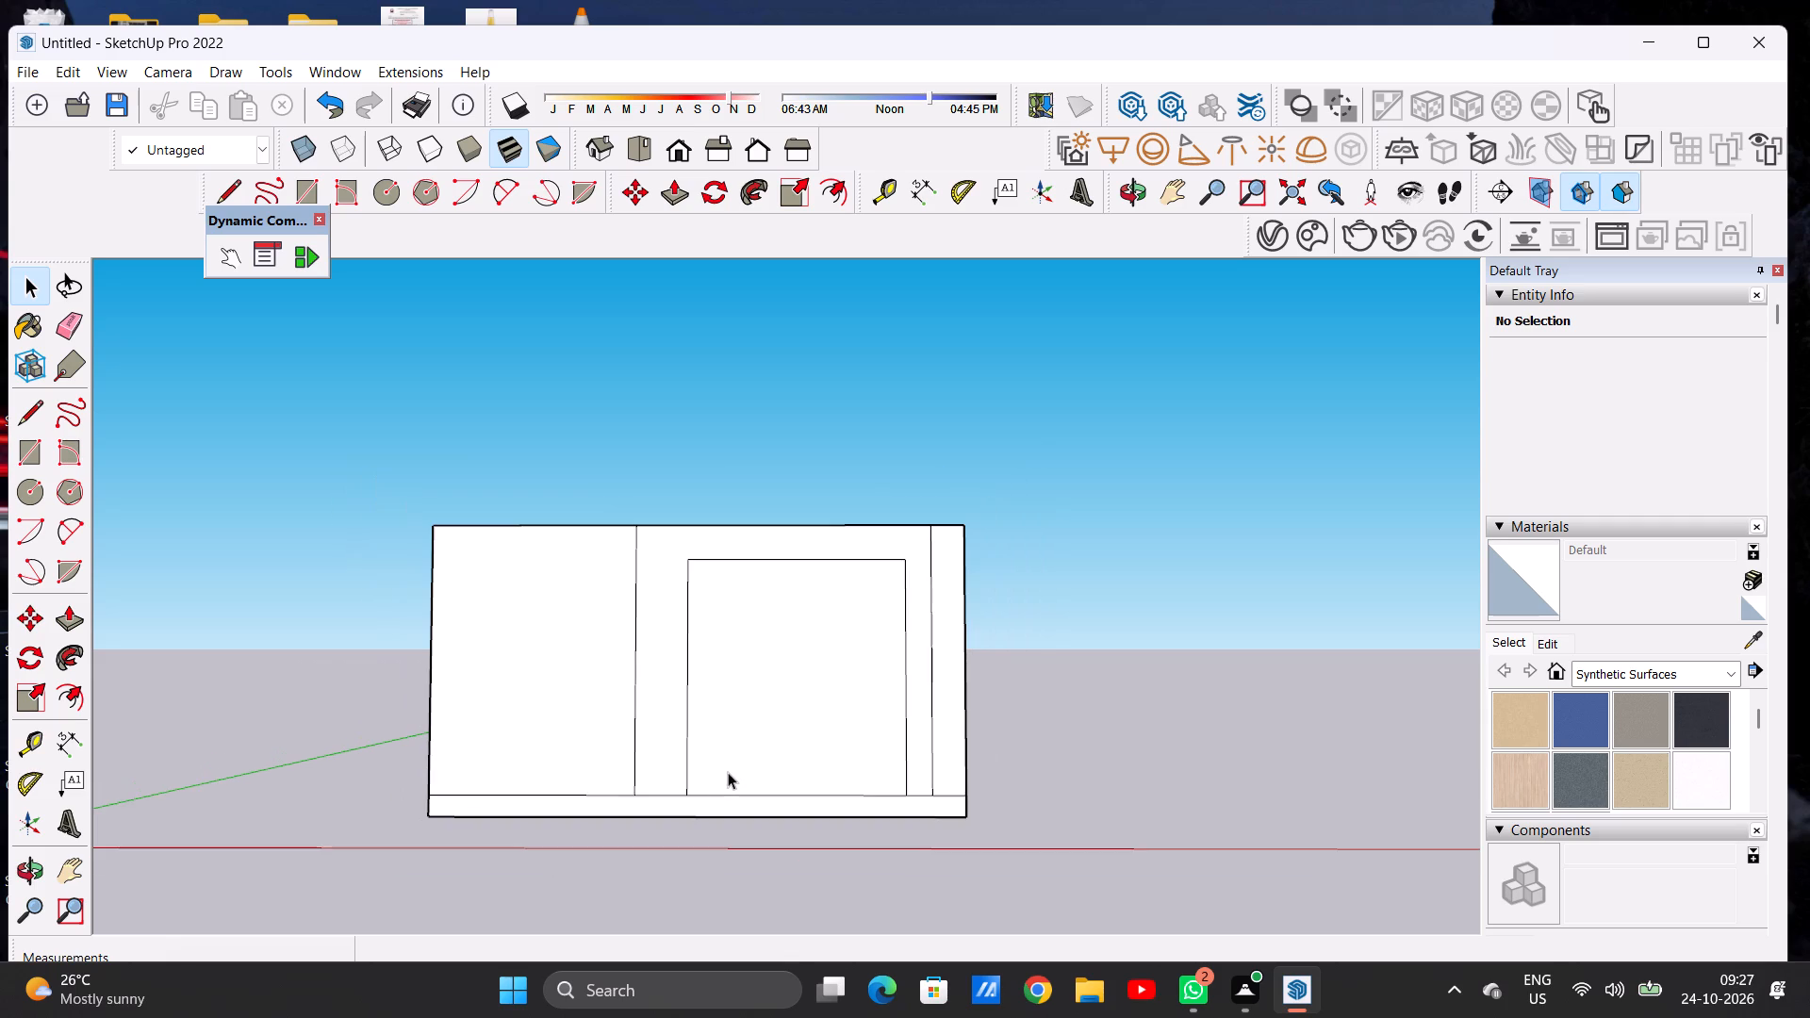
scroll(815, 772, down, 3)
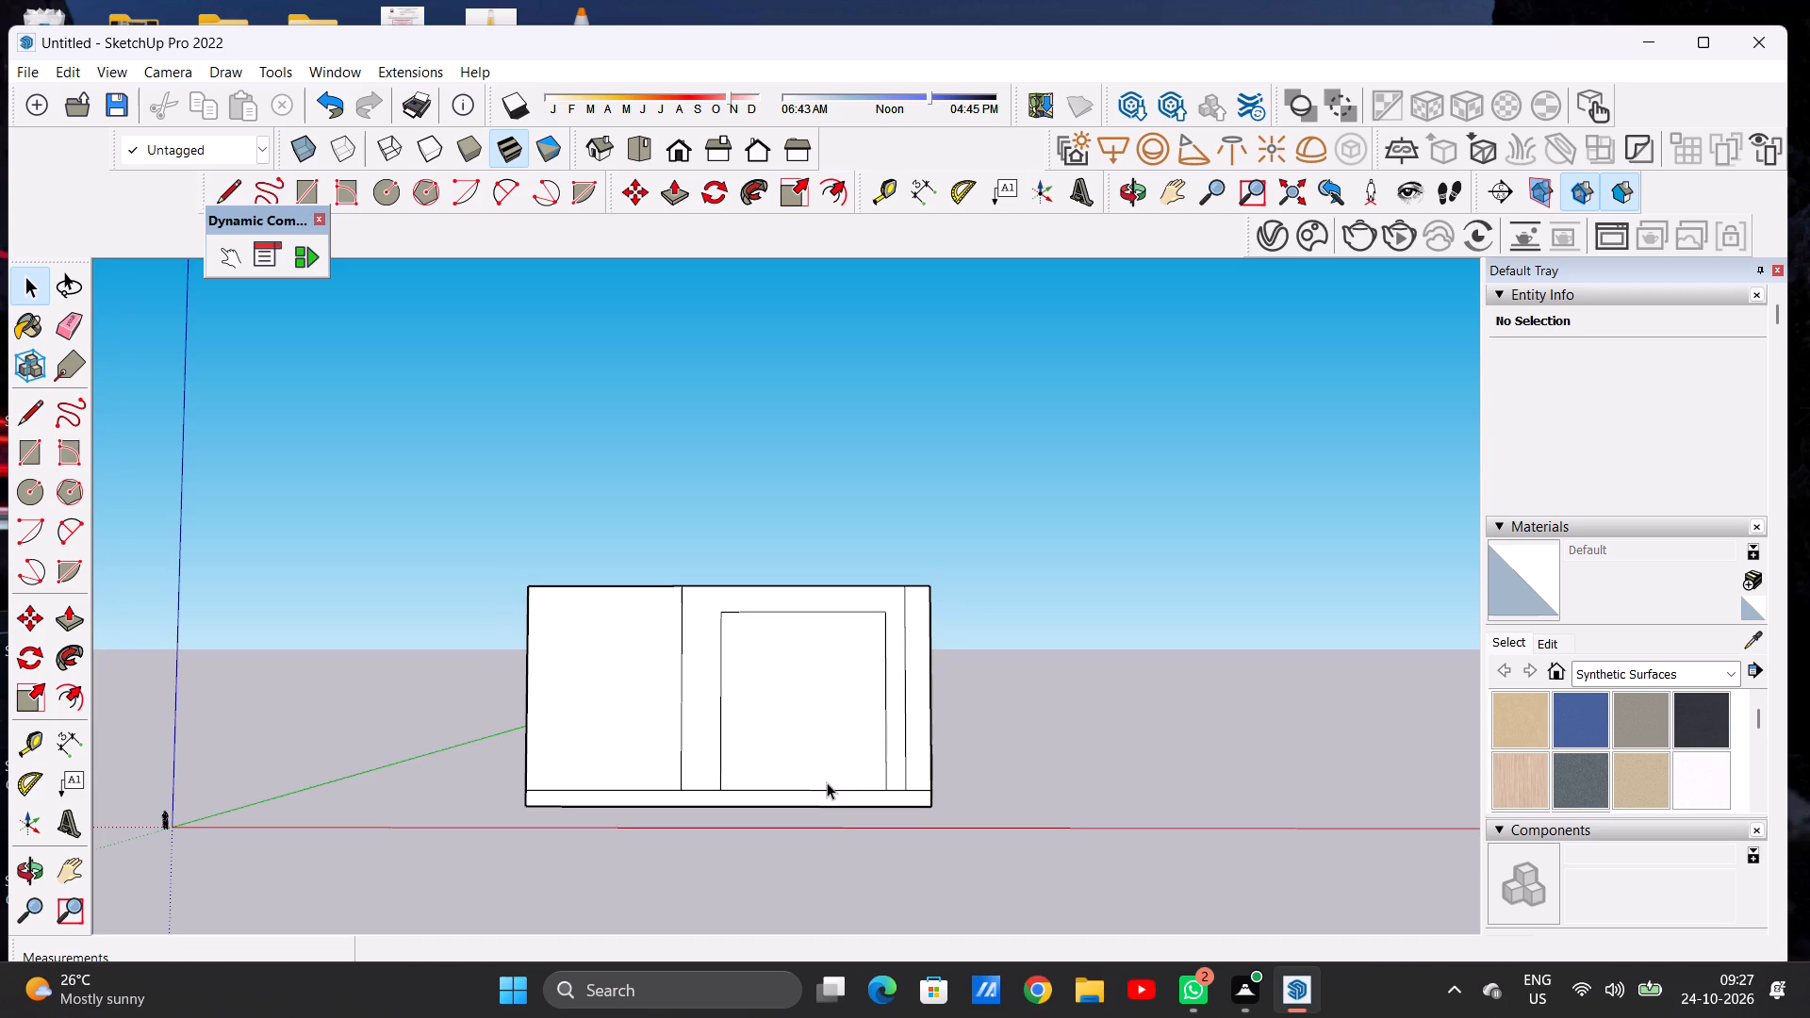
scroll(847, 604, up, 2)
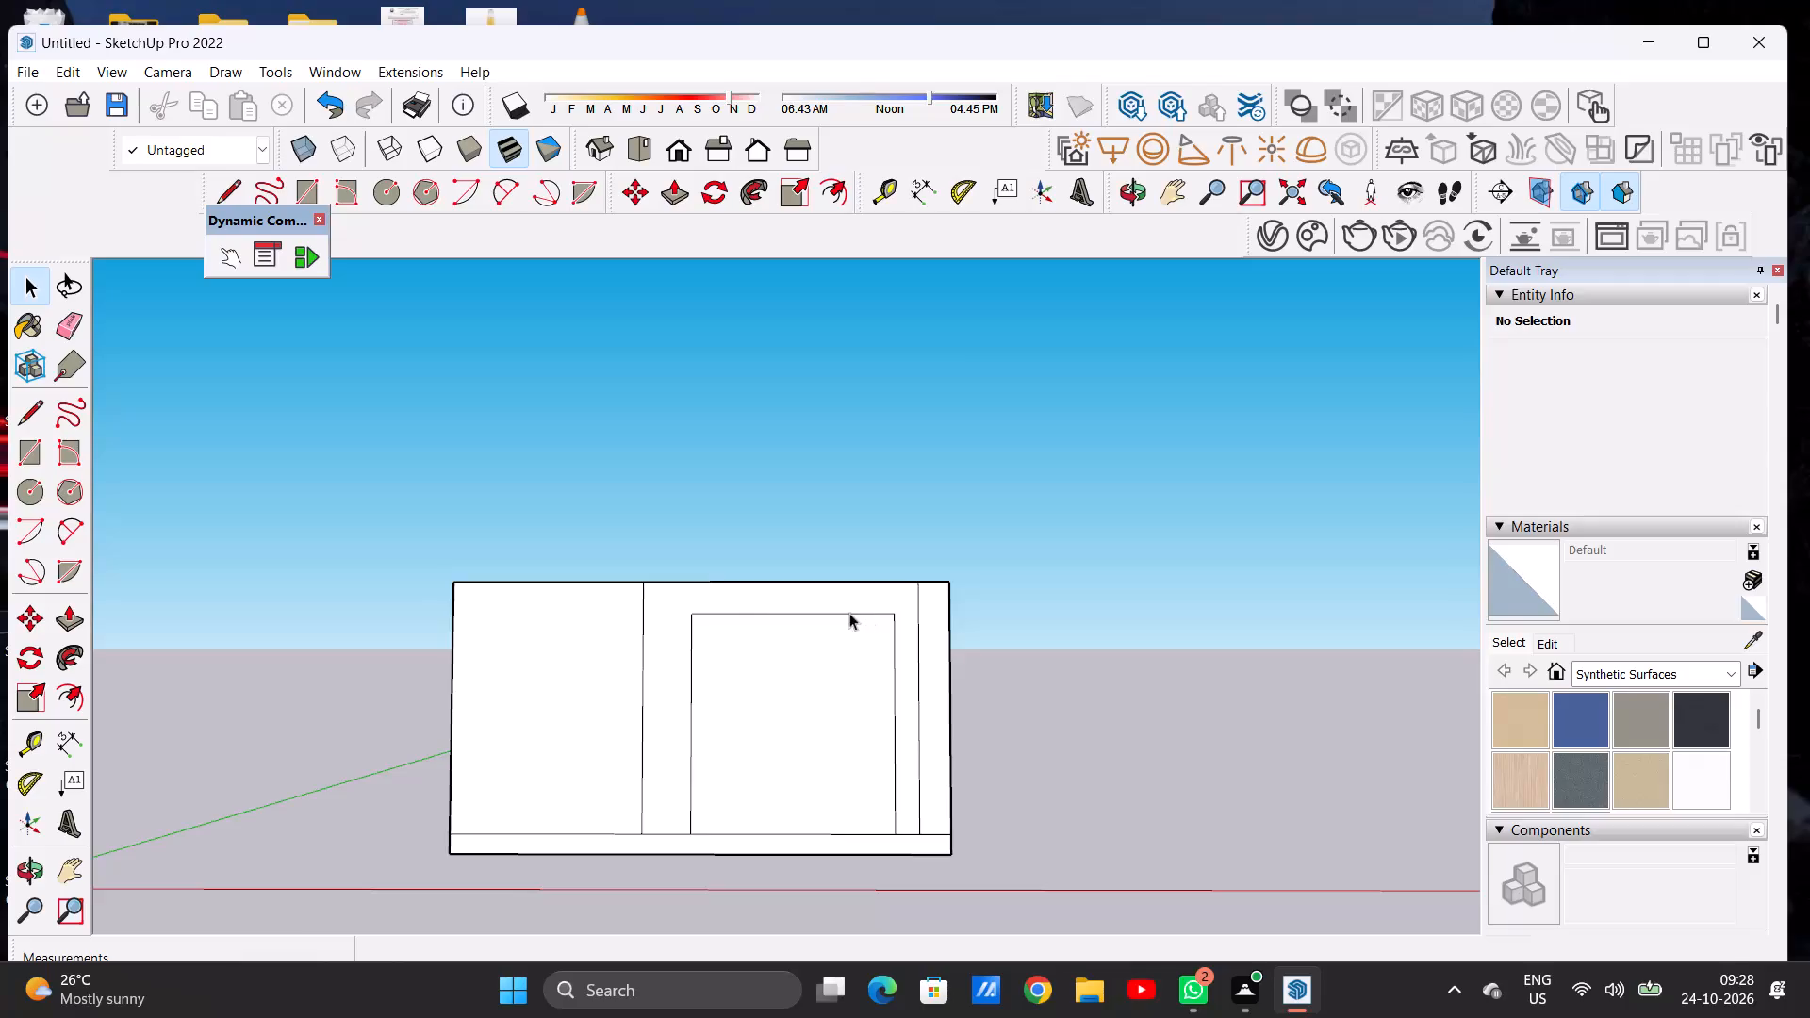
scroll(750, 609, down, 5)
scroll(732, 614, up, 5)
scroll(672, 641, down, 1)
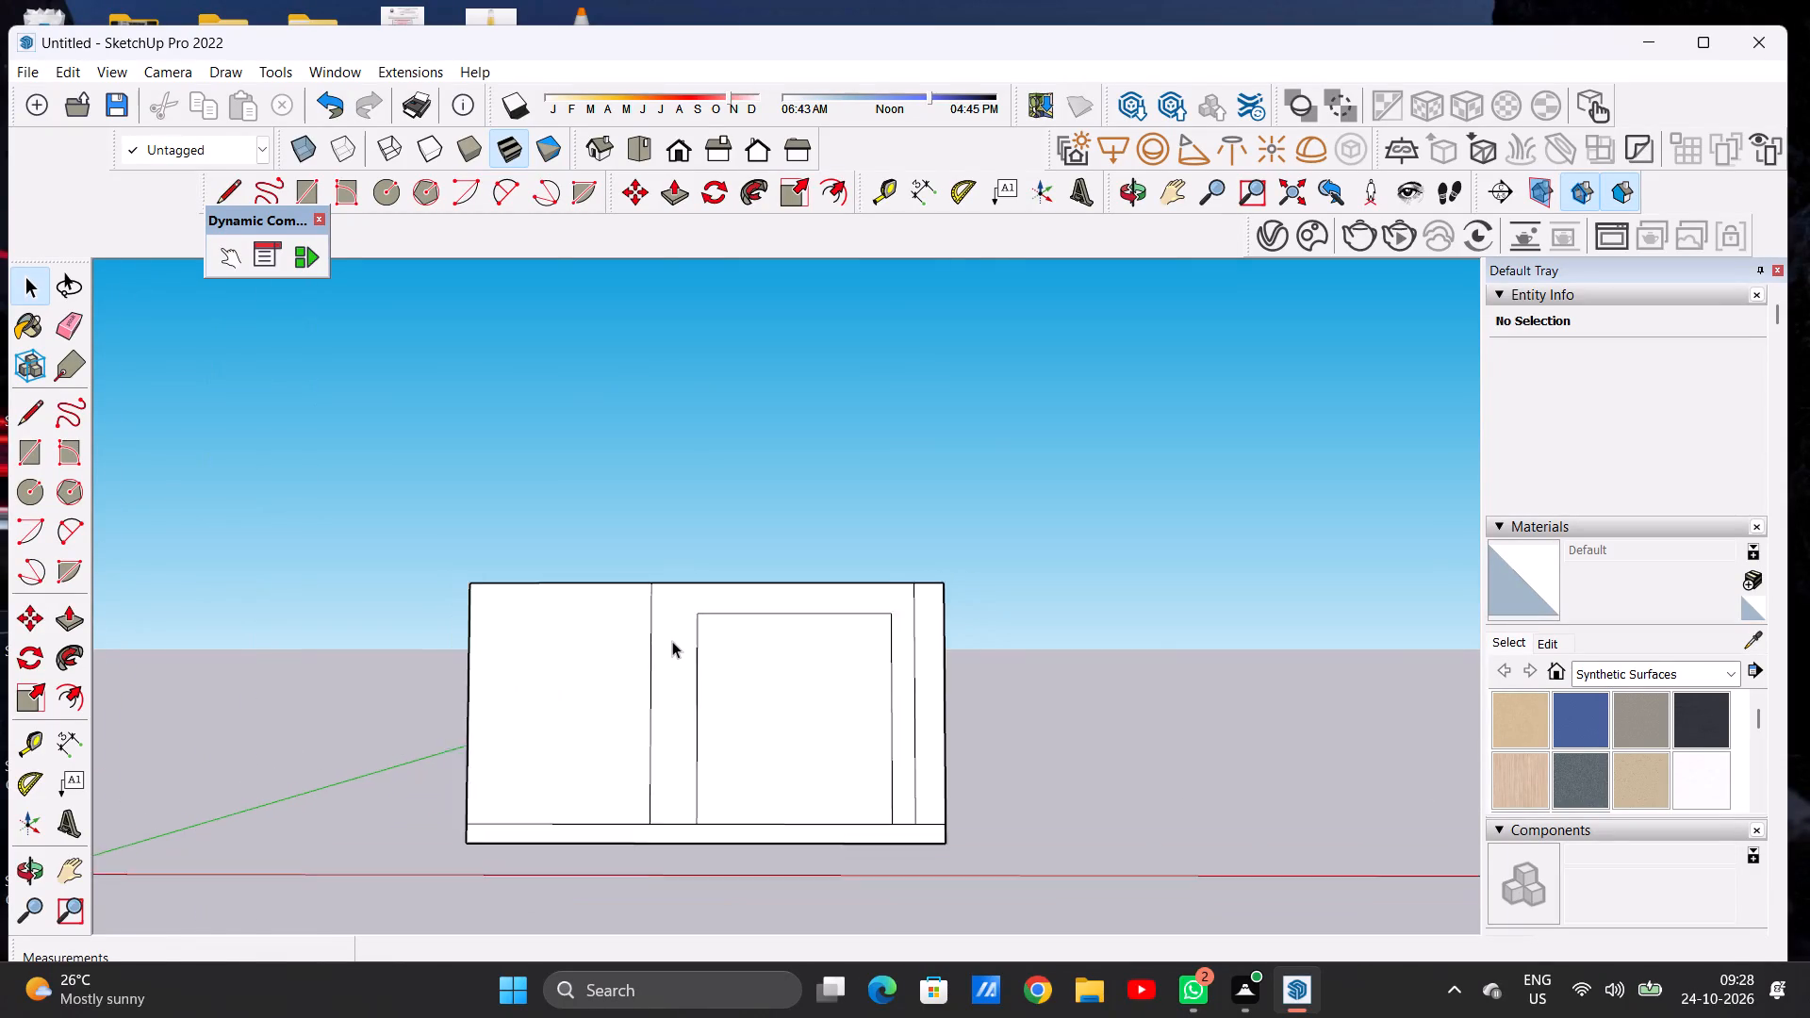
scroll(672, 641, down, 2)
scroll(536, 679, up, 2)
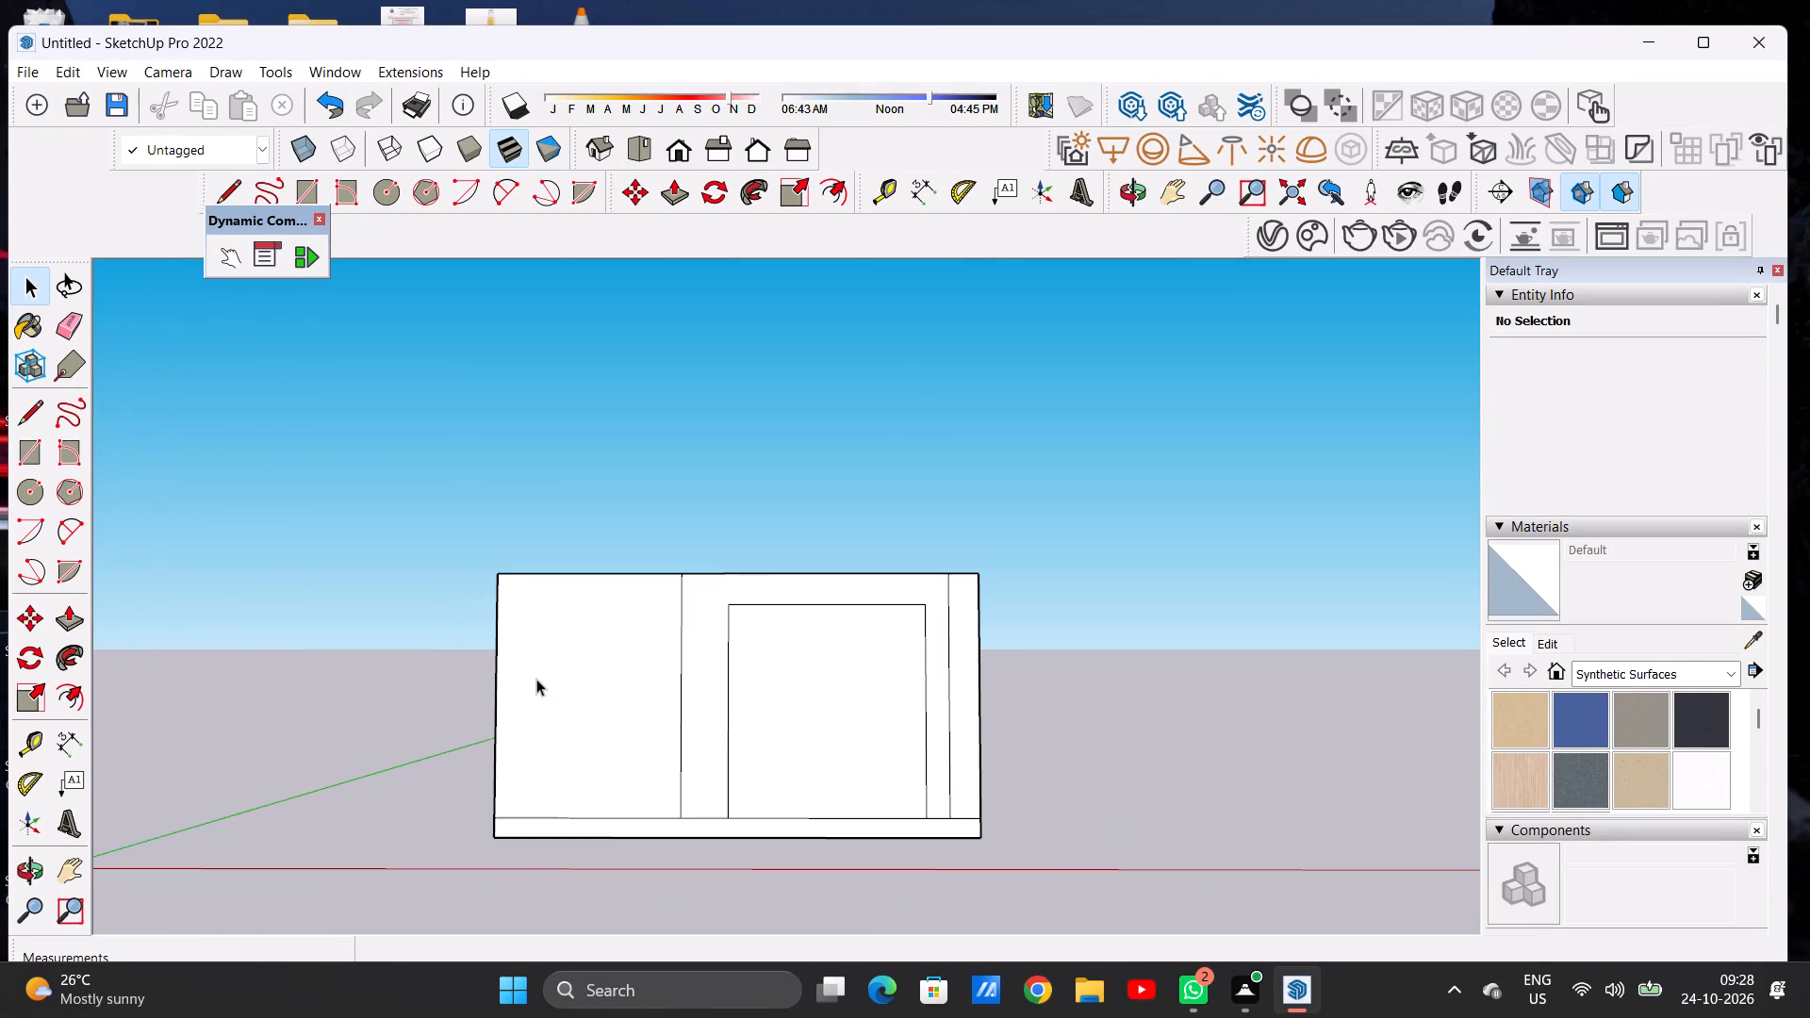
Draw a rectangle on the front wall's left panel, between the wall's left end and the first vertical line.
key(r)
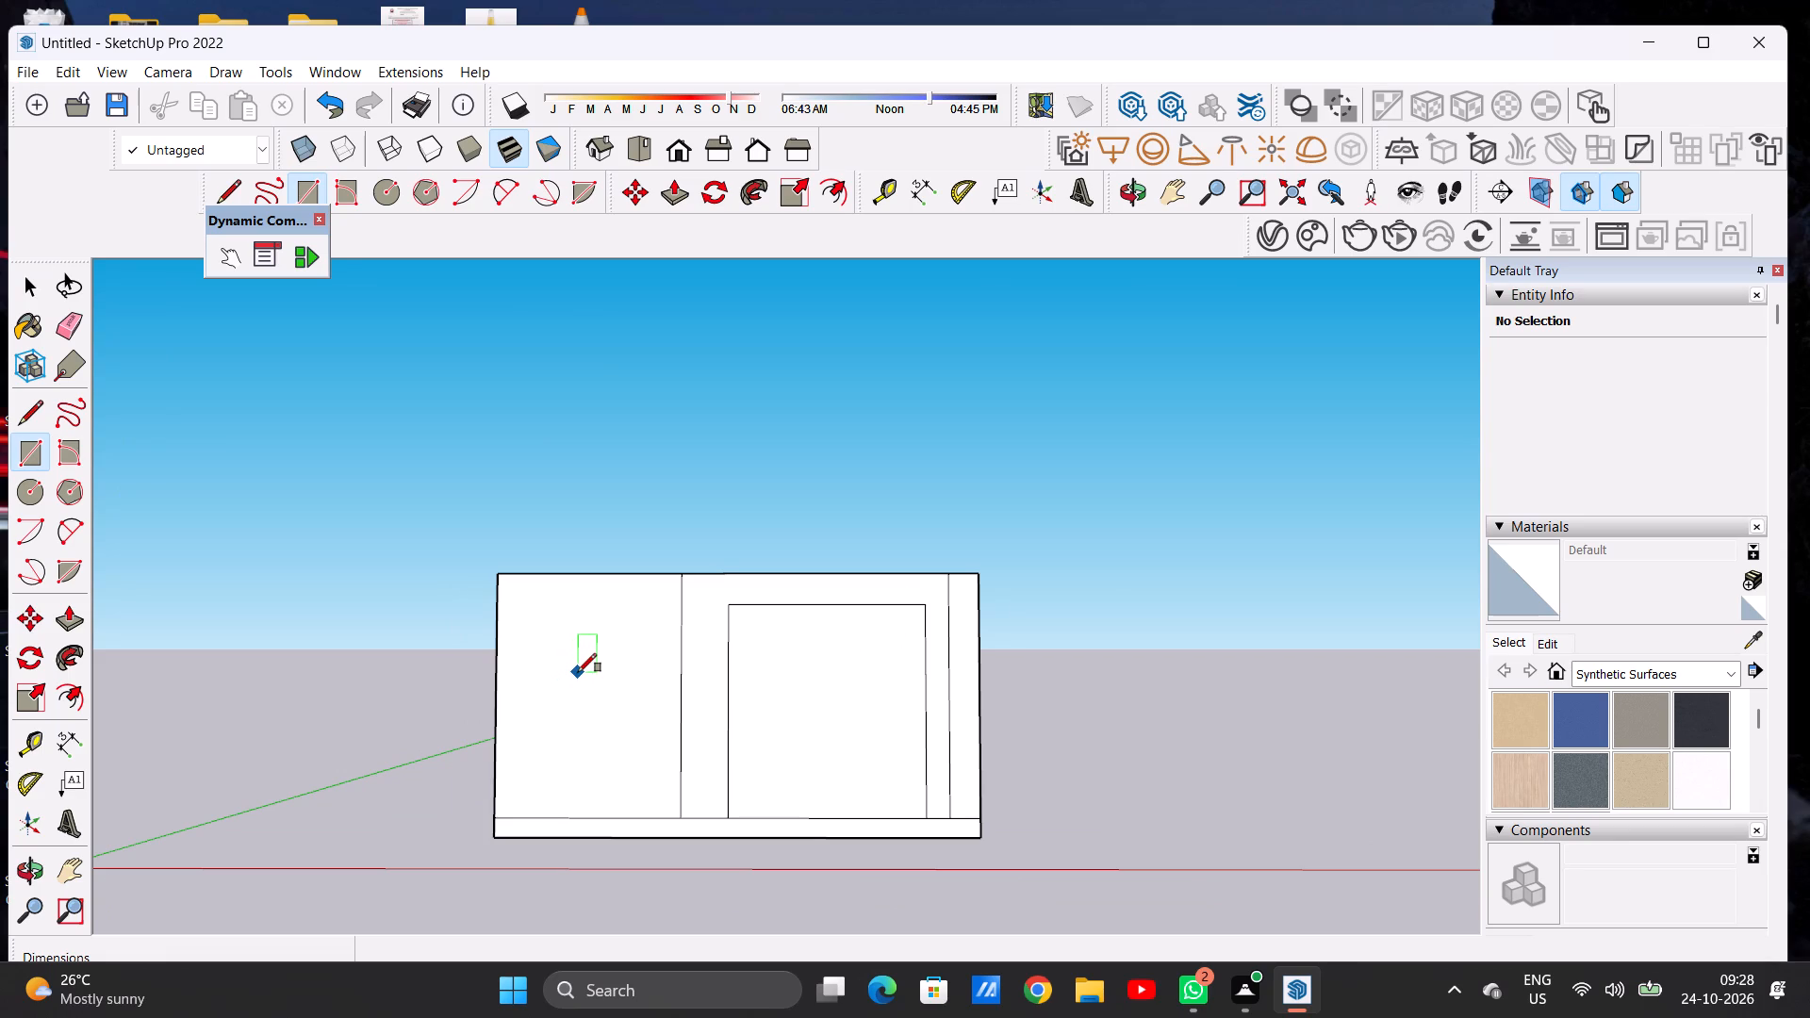
scroll(578, 672, down, 2)
scroll(571, 796, up, 7)
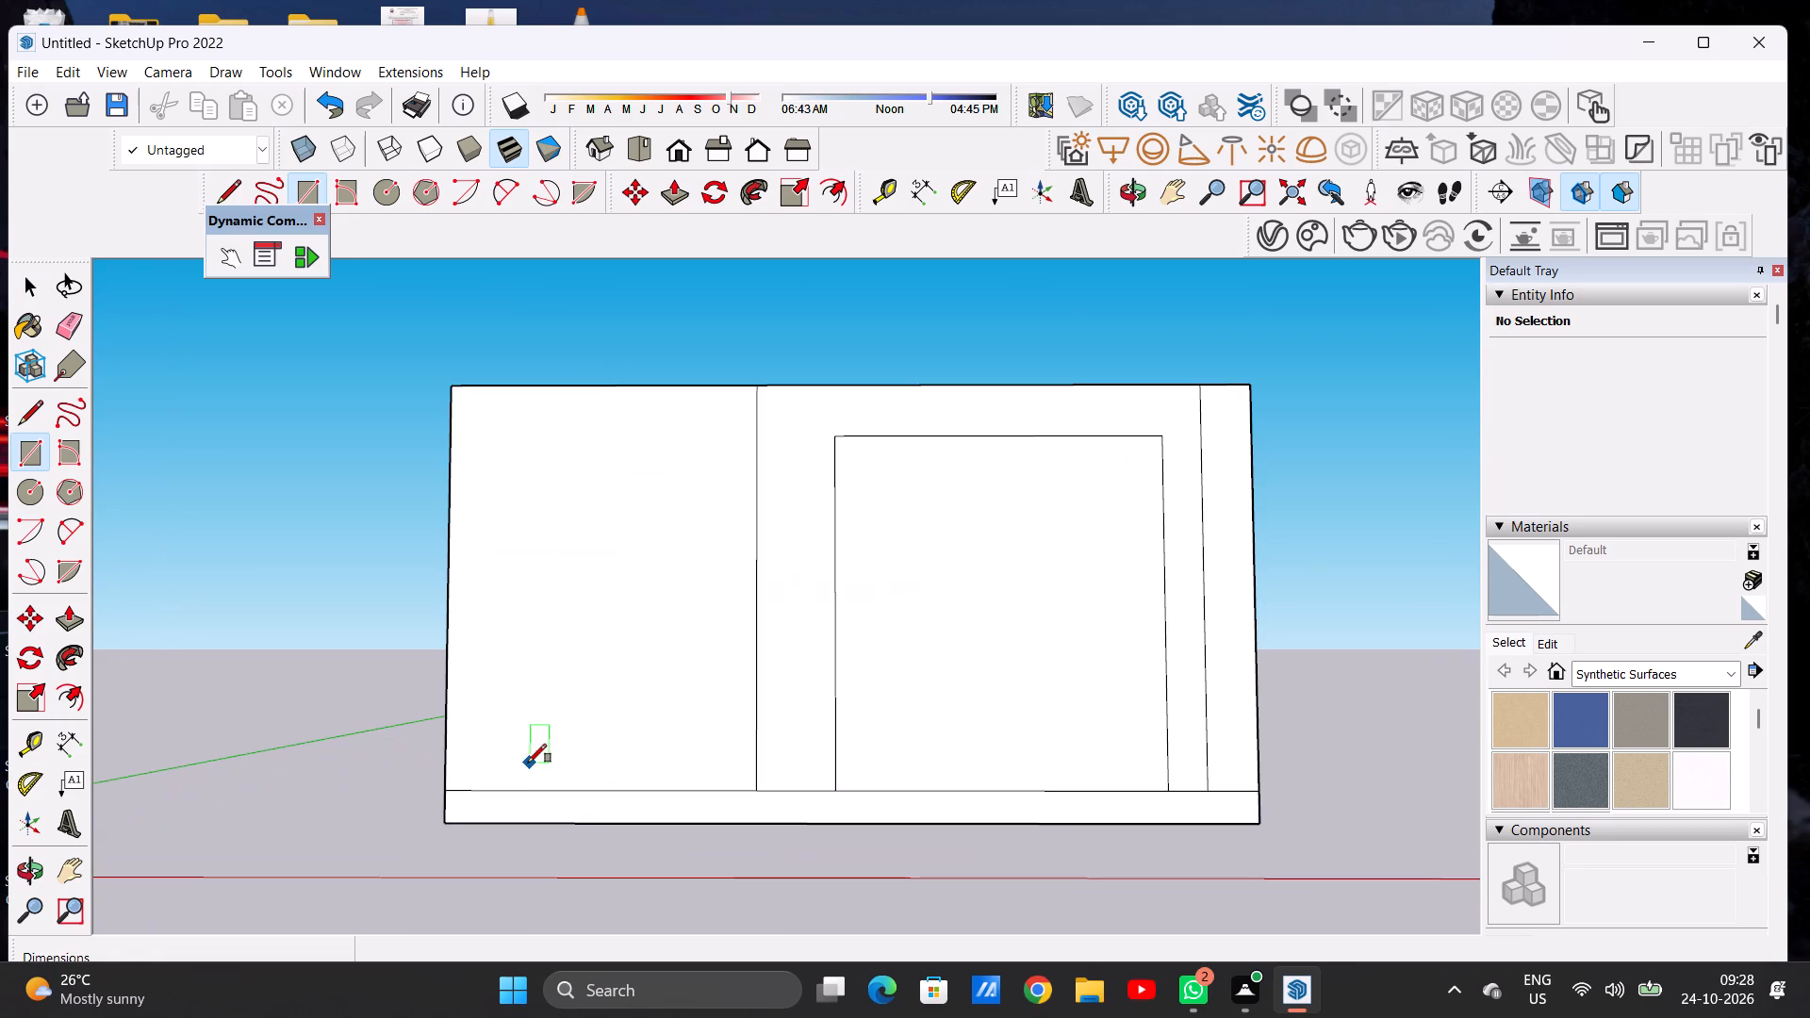
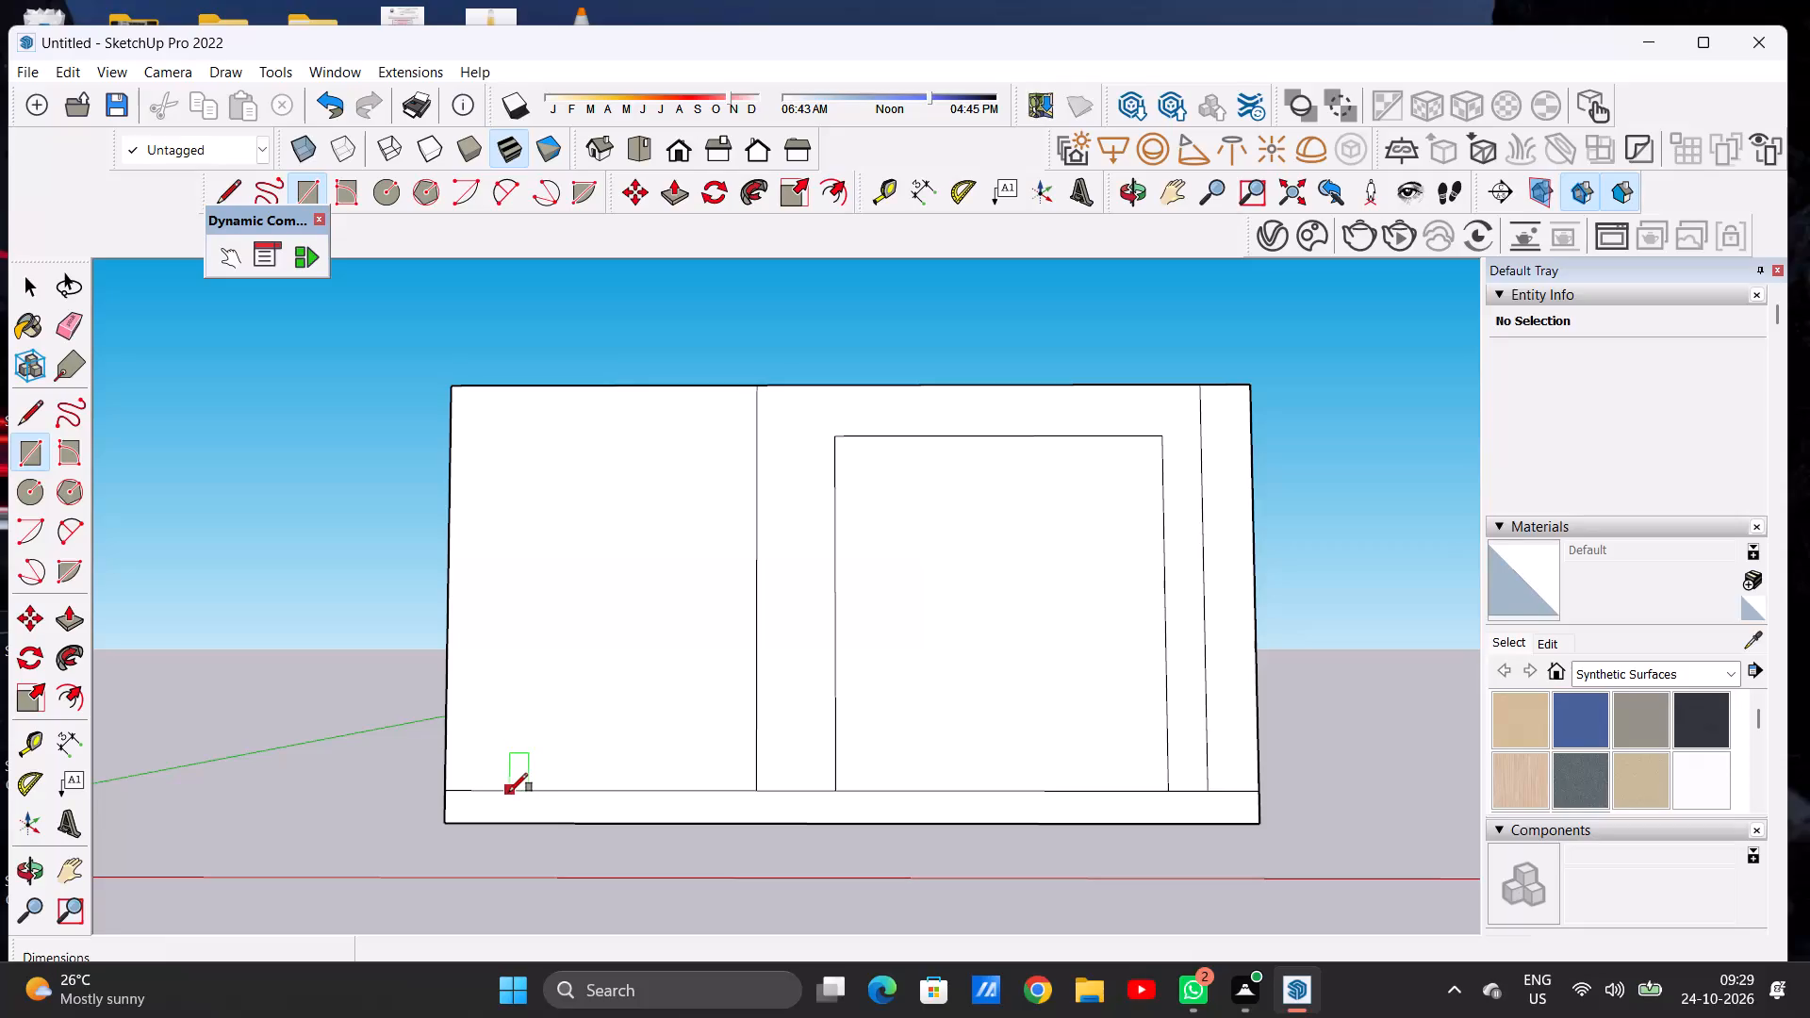
Draw a door rectangle about 44' 5" by 61' 10" on the front wall's left panel, standing on the base line.
click(509, 792)
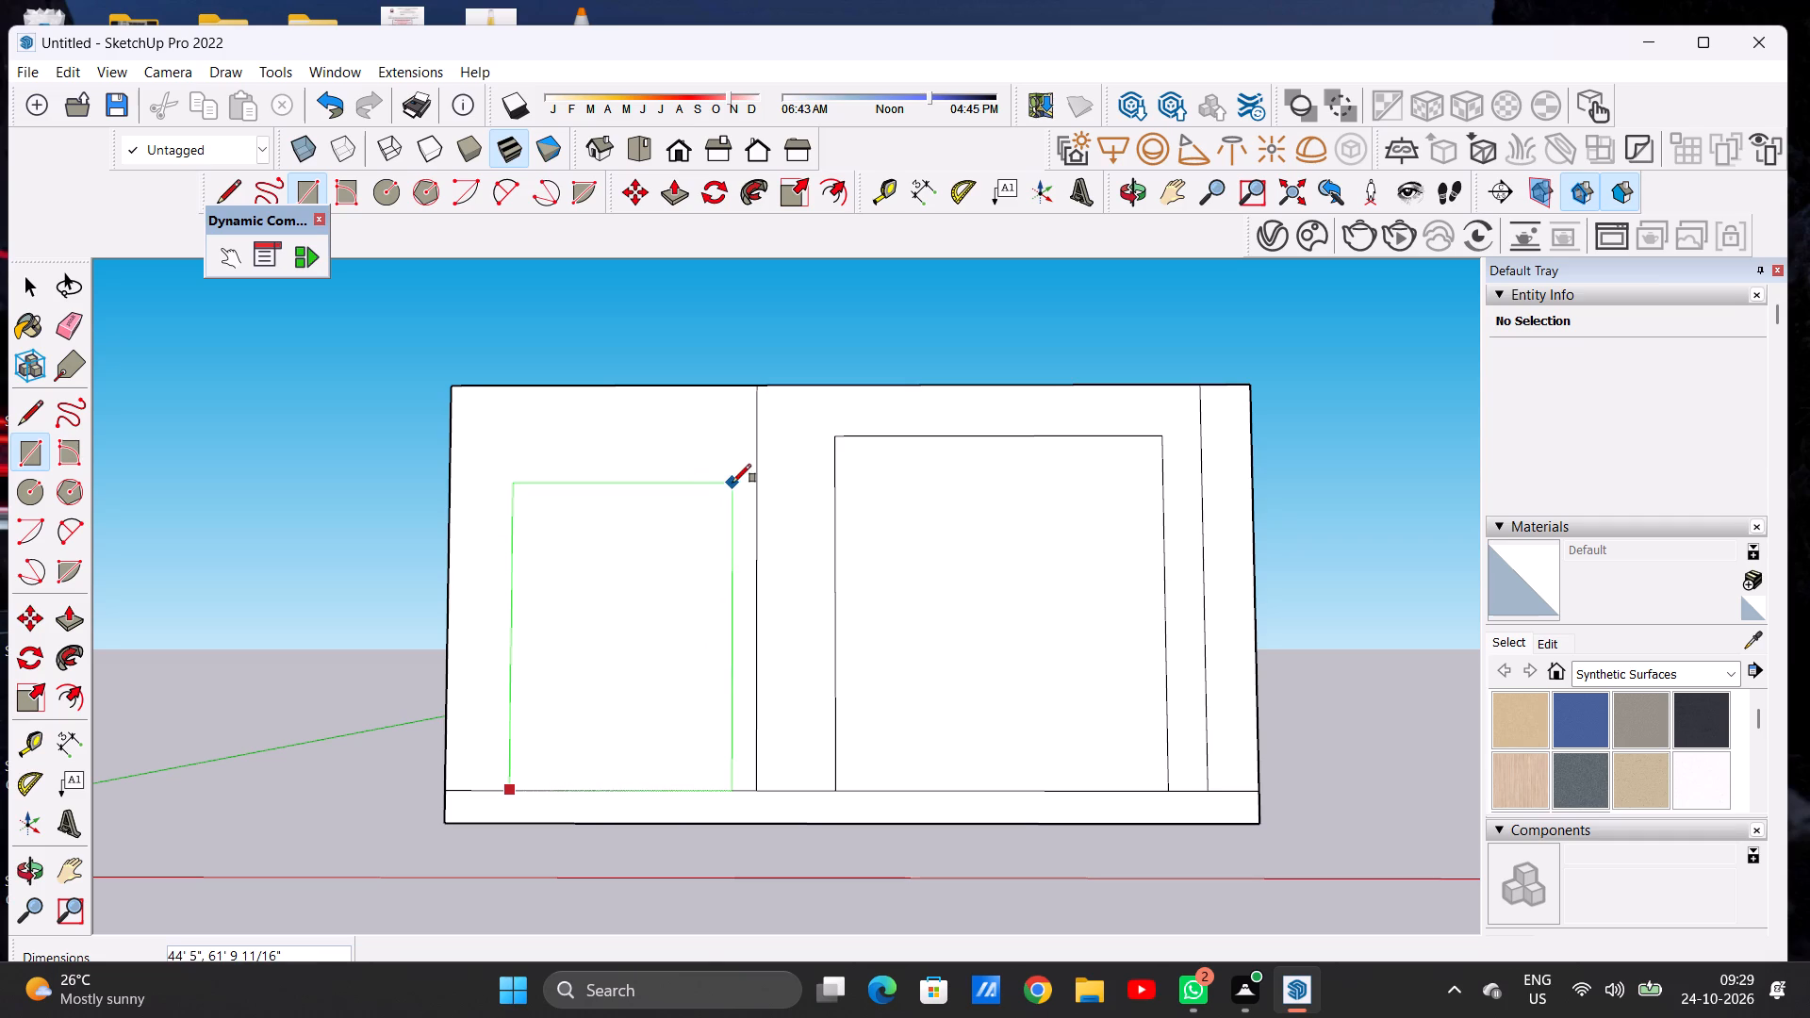
click(732, 483)
key(space)
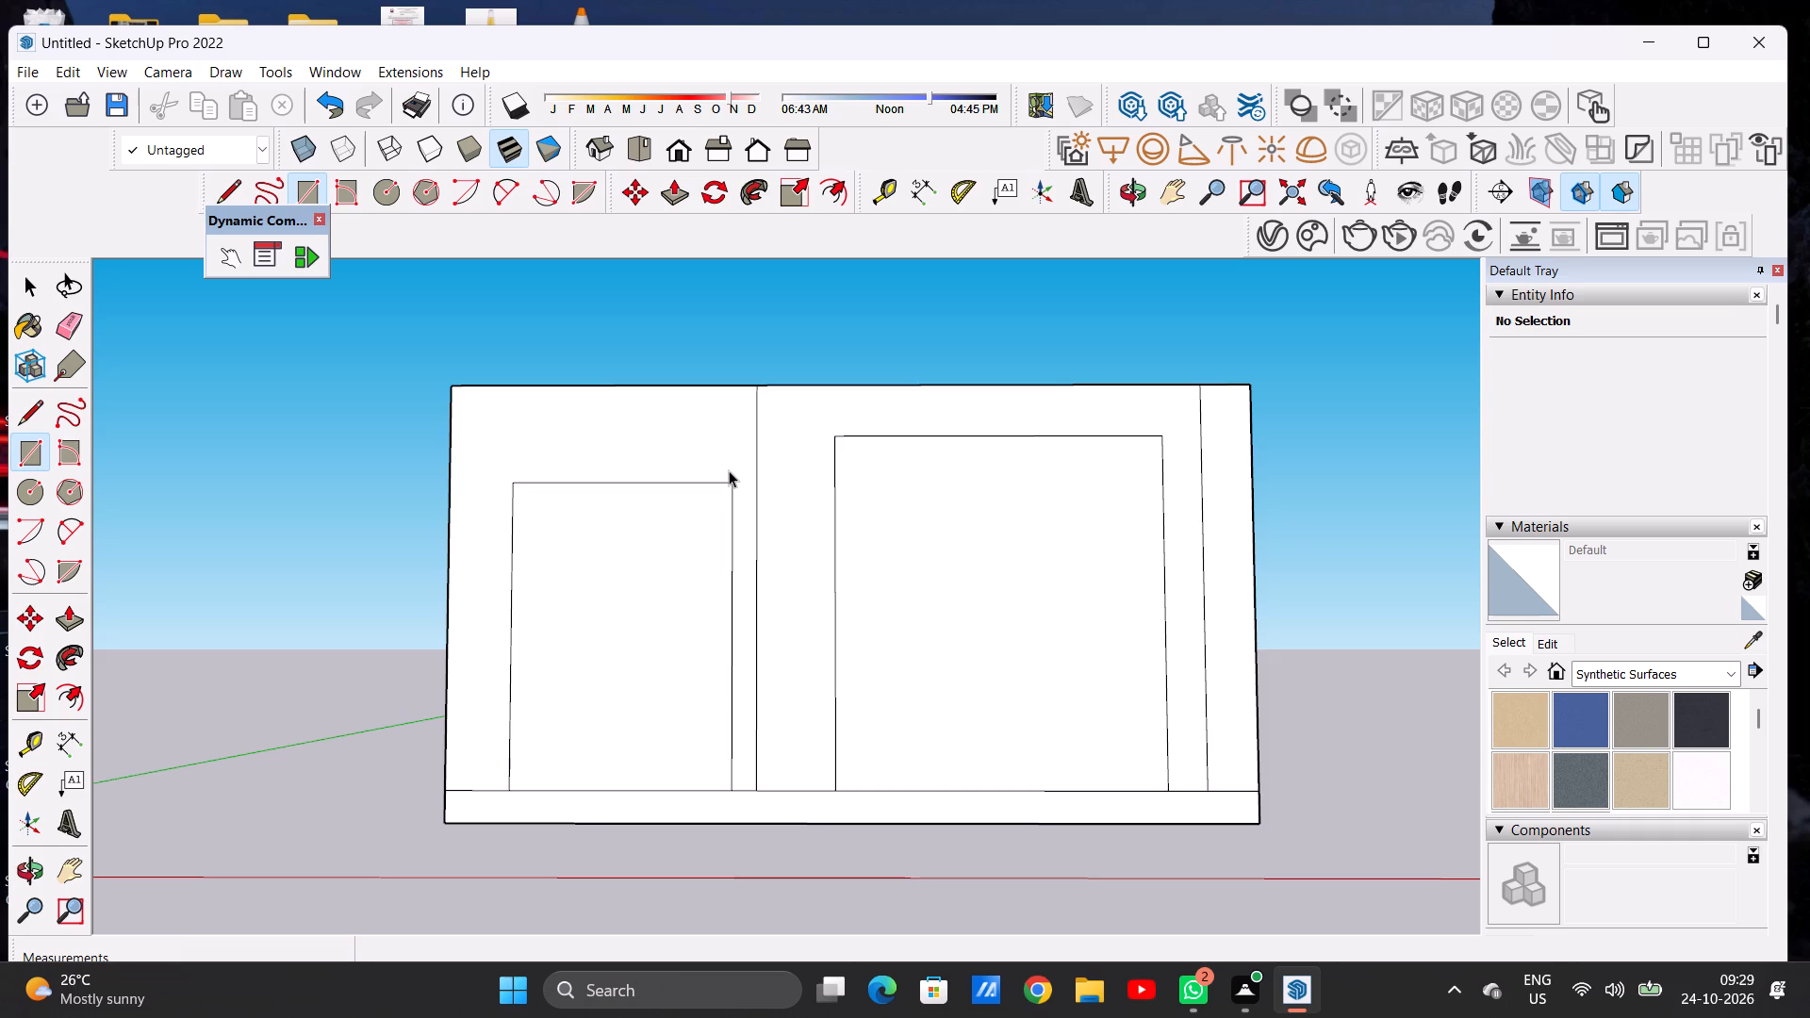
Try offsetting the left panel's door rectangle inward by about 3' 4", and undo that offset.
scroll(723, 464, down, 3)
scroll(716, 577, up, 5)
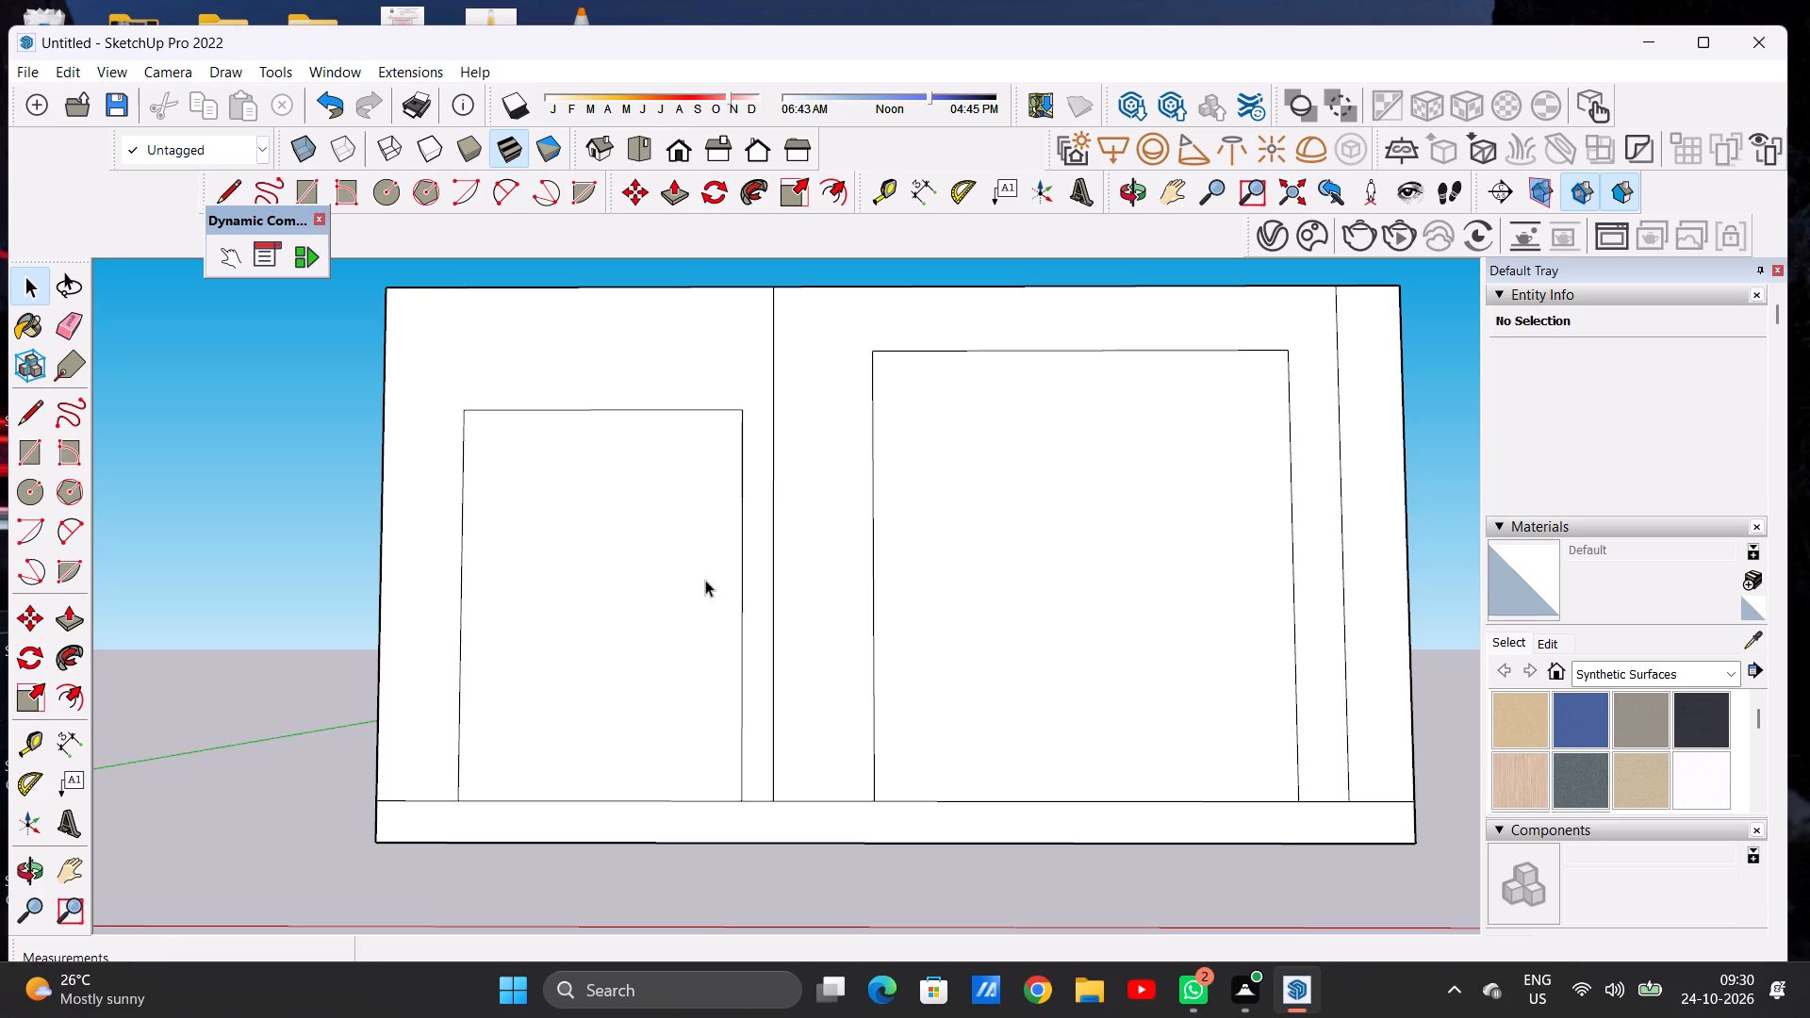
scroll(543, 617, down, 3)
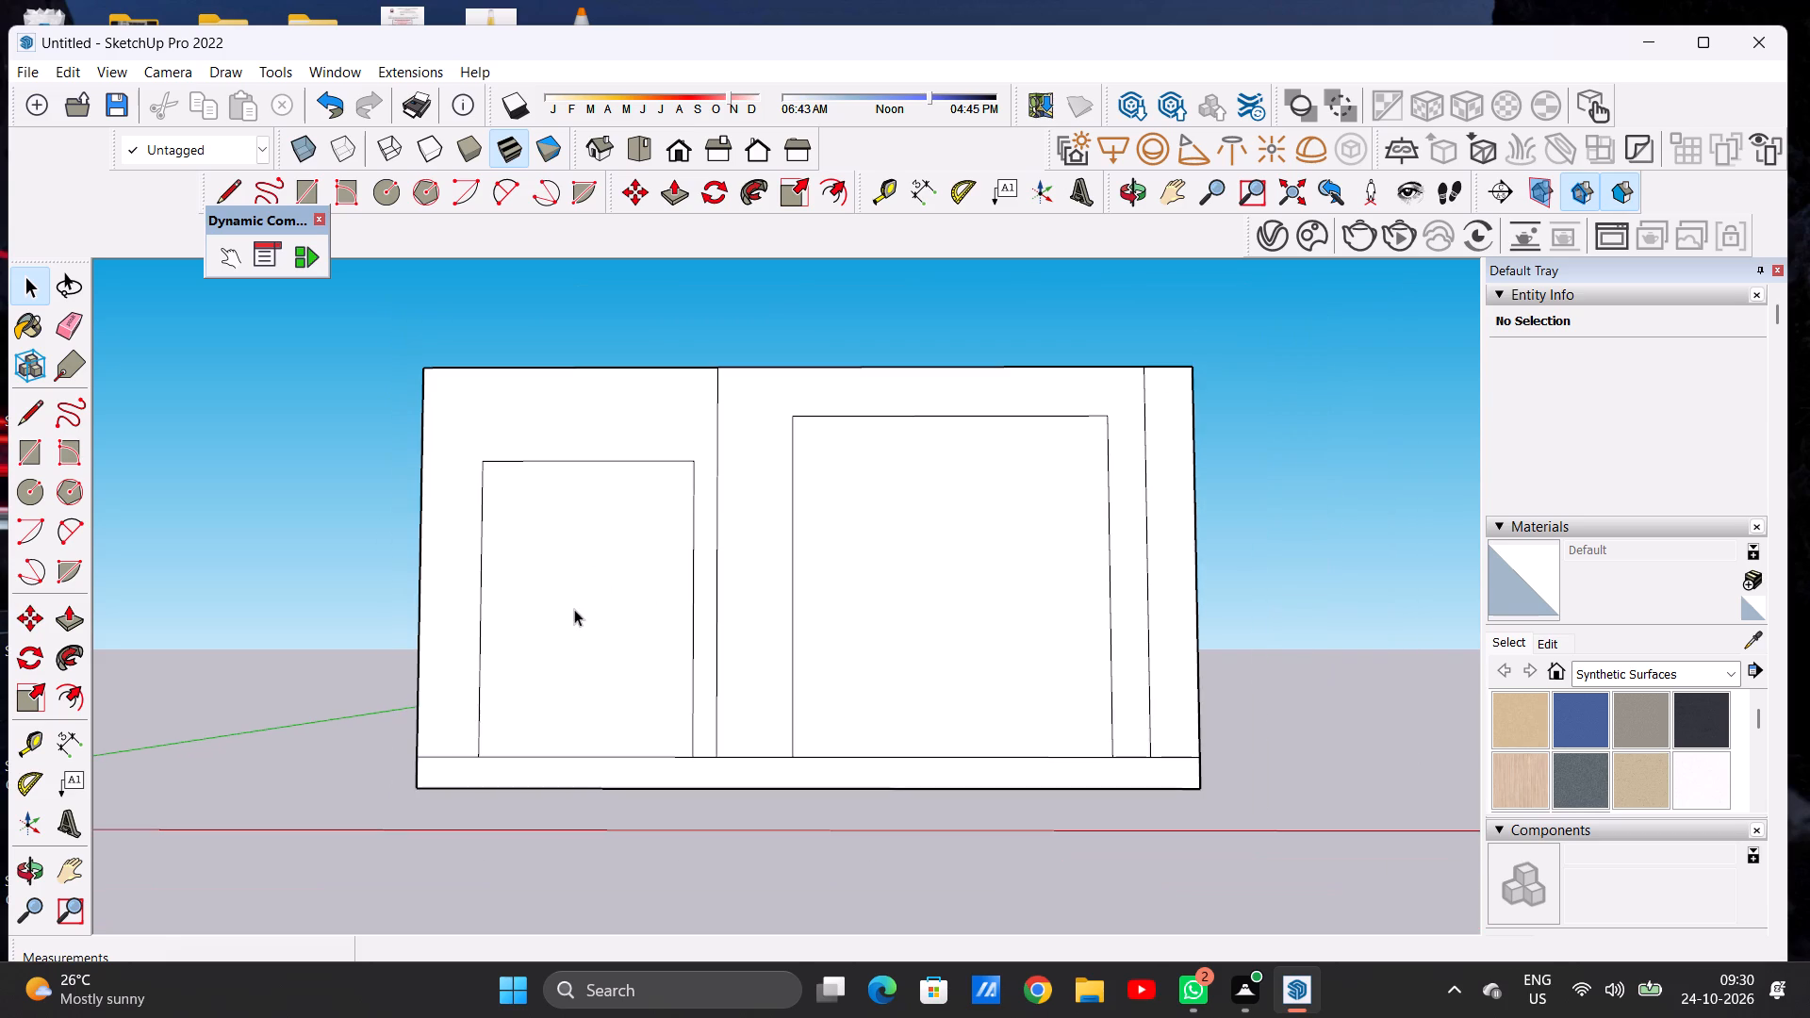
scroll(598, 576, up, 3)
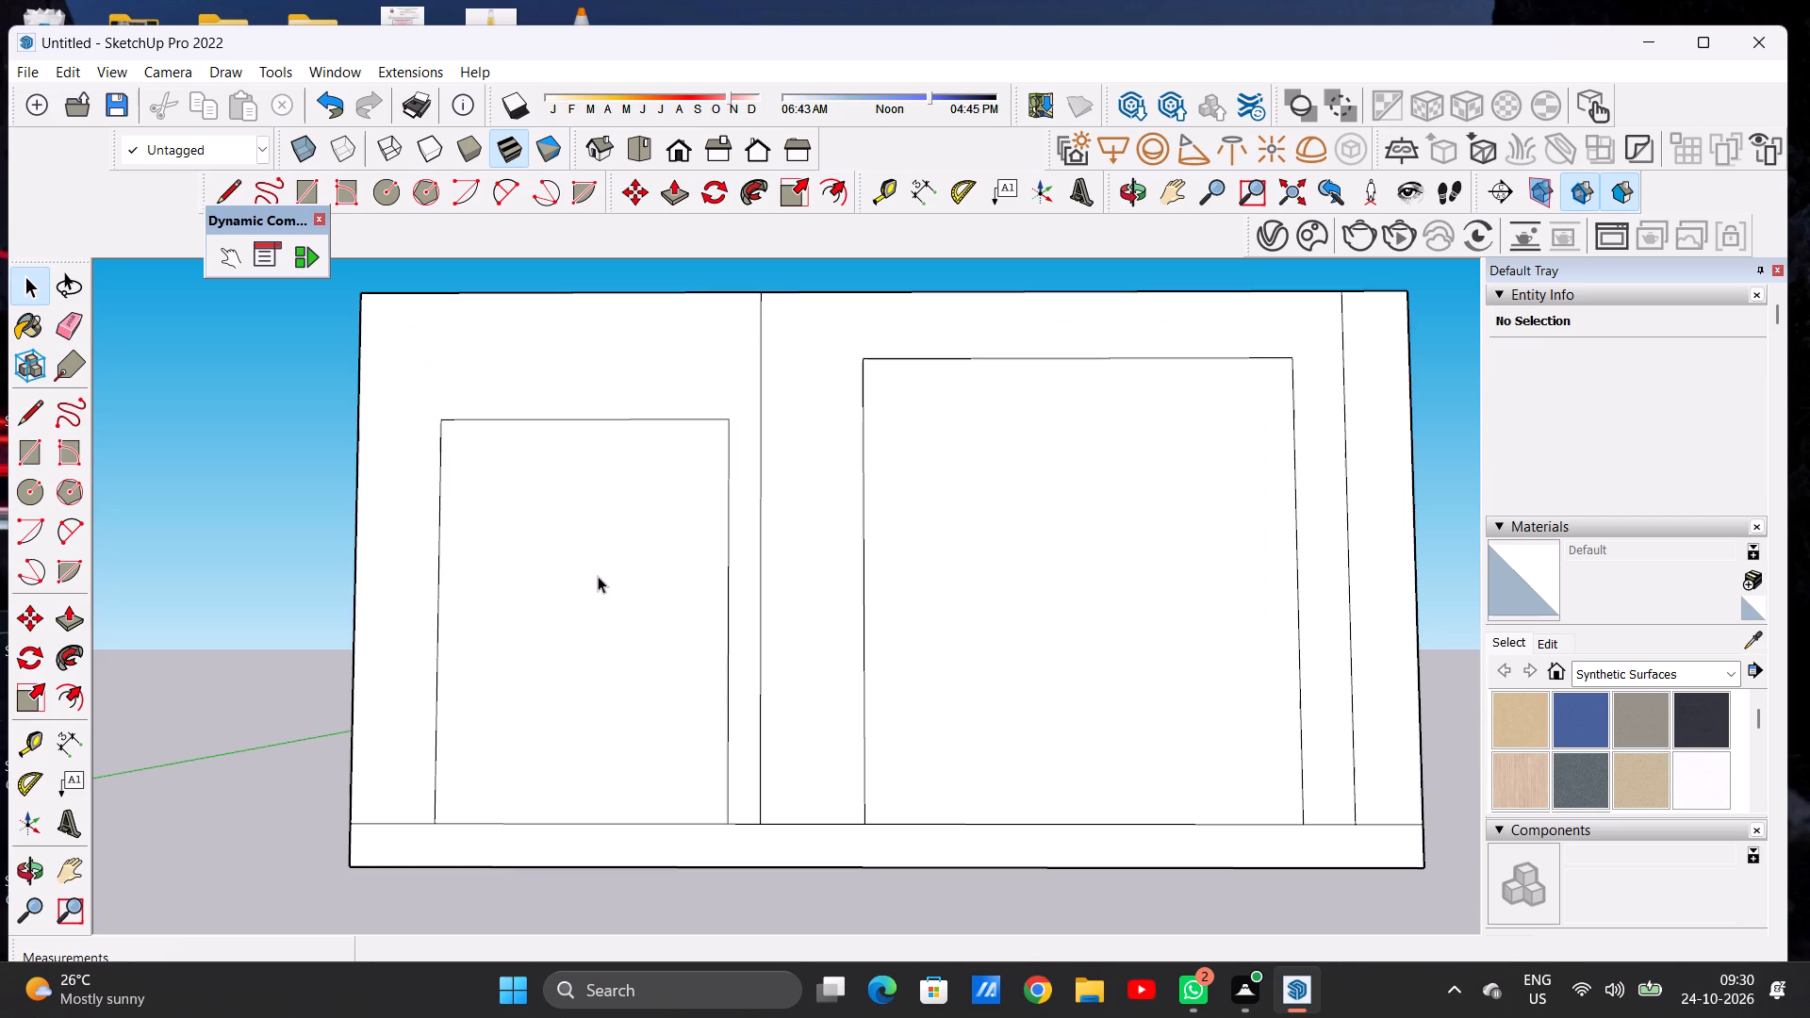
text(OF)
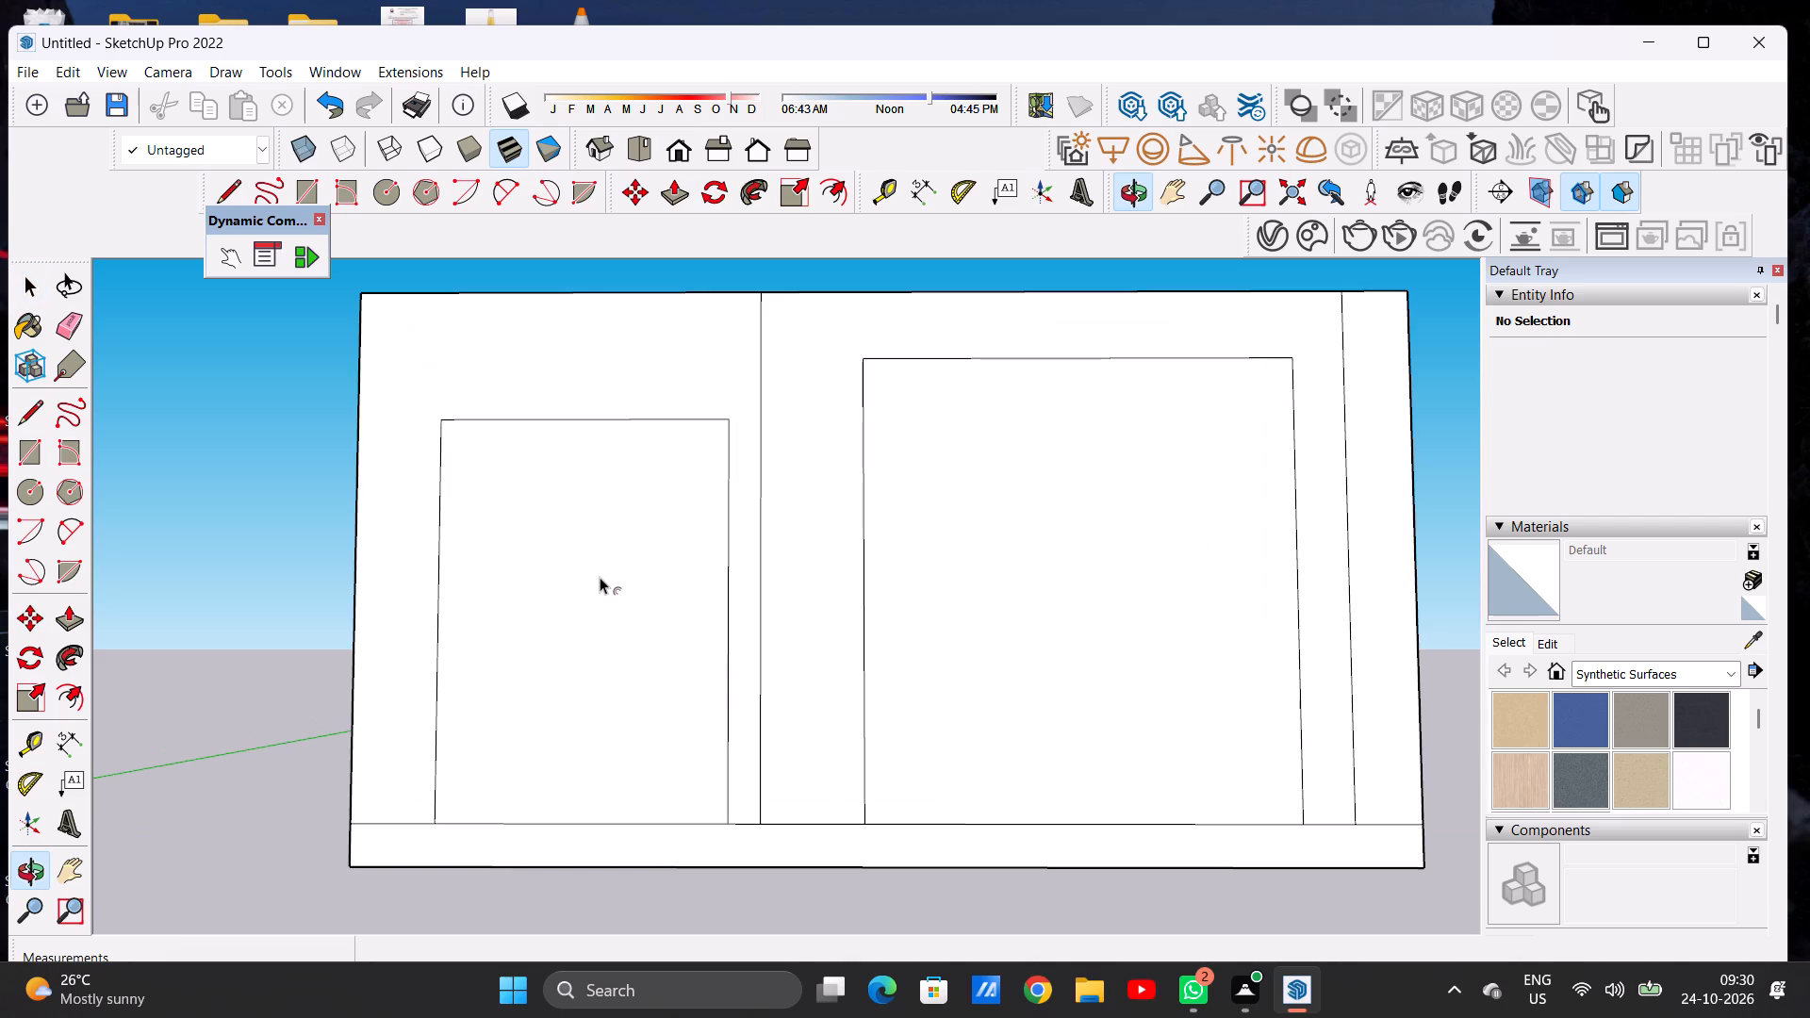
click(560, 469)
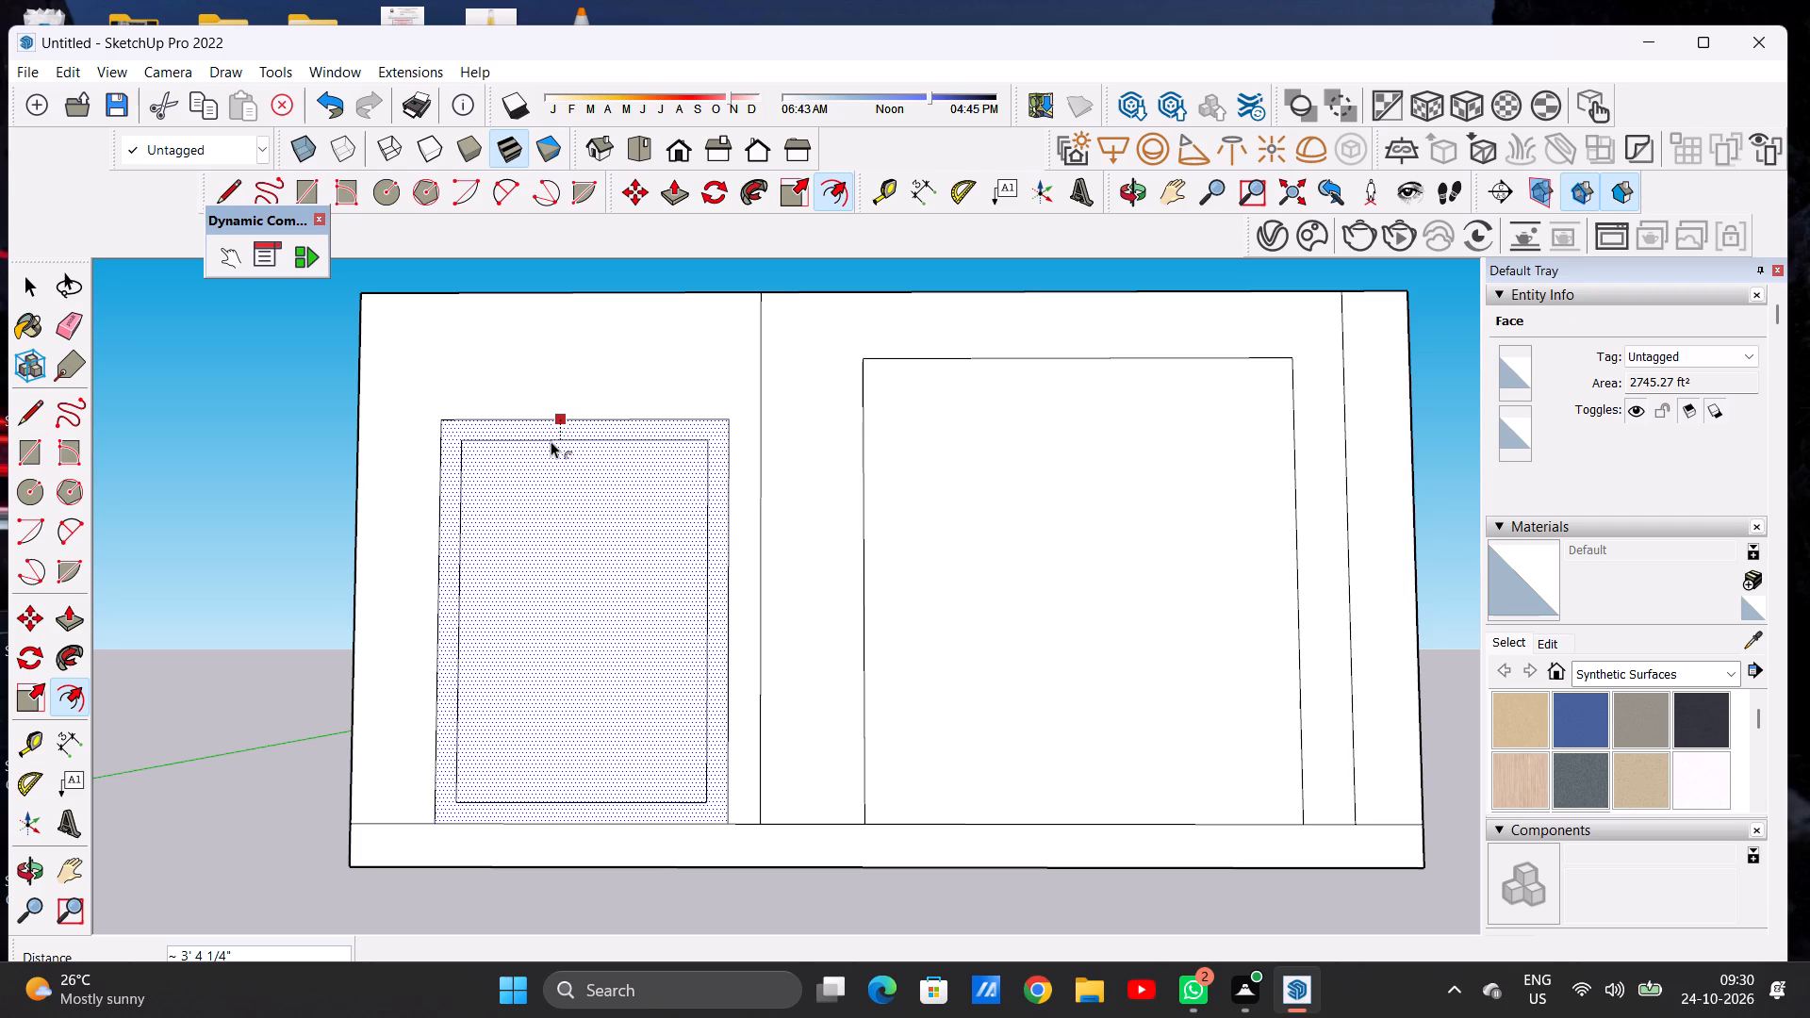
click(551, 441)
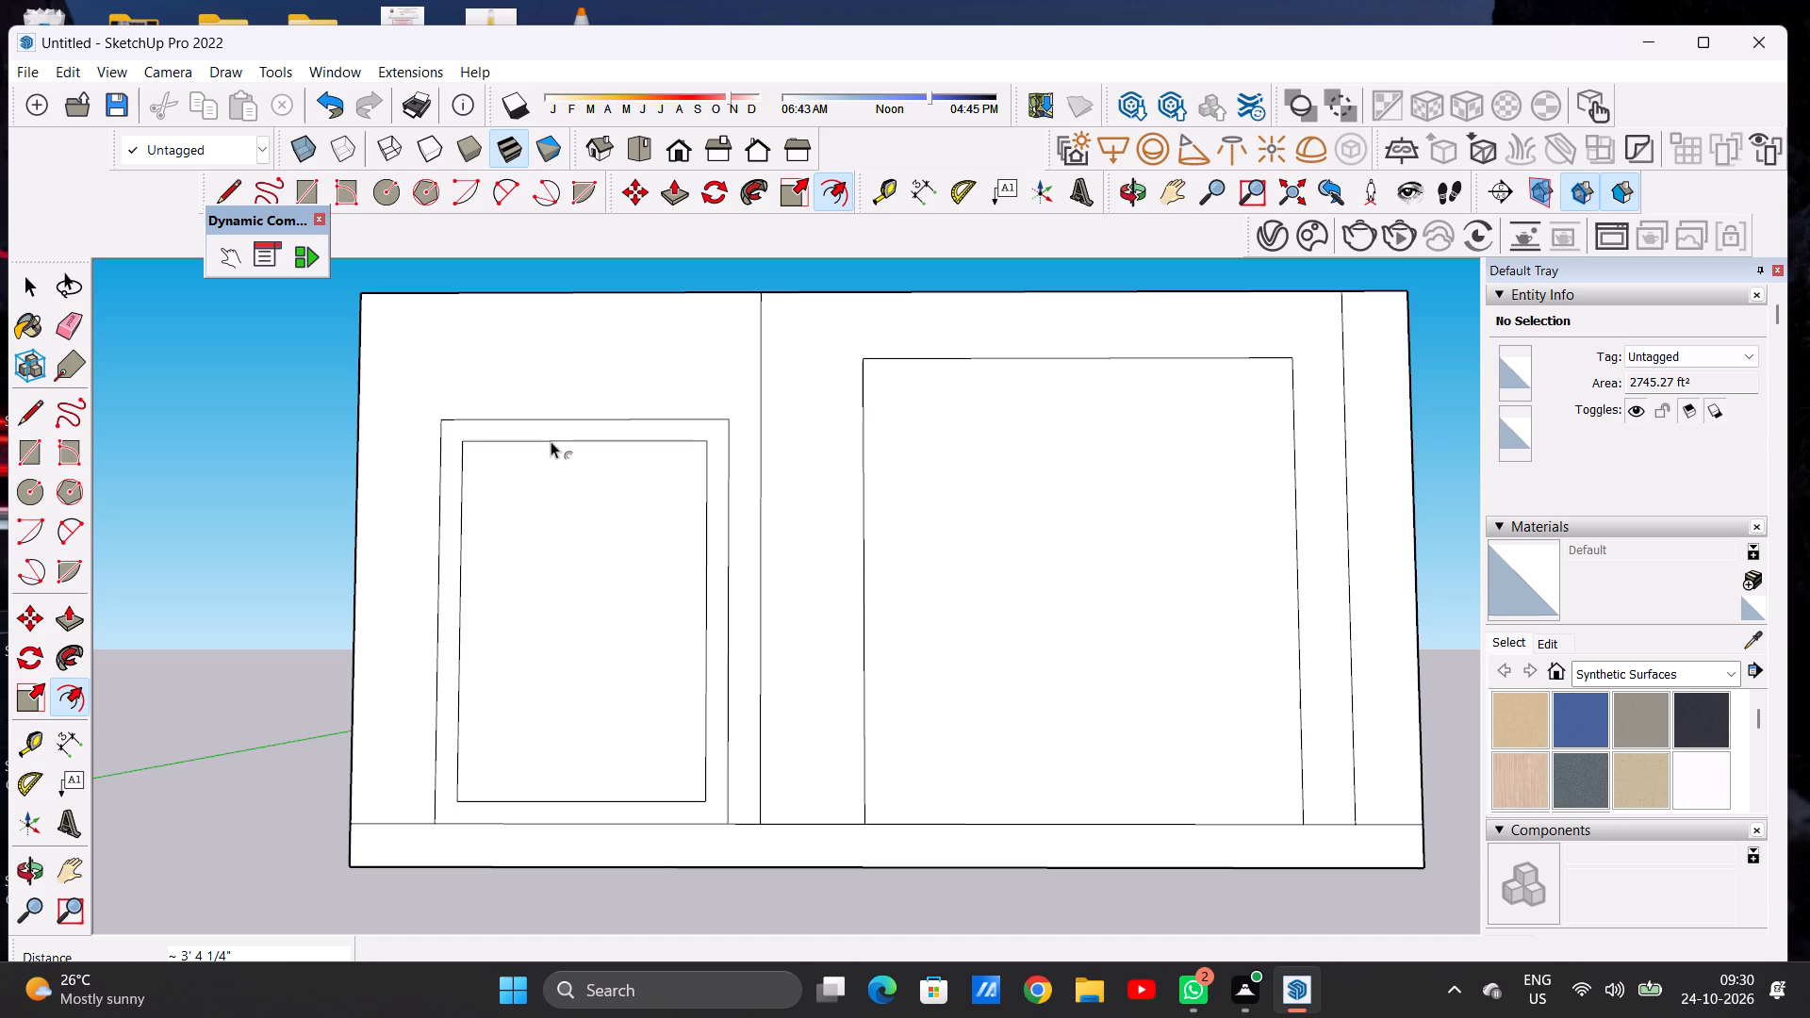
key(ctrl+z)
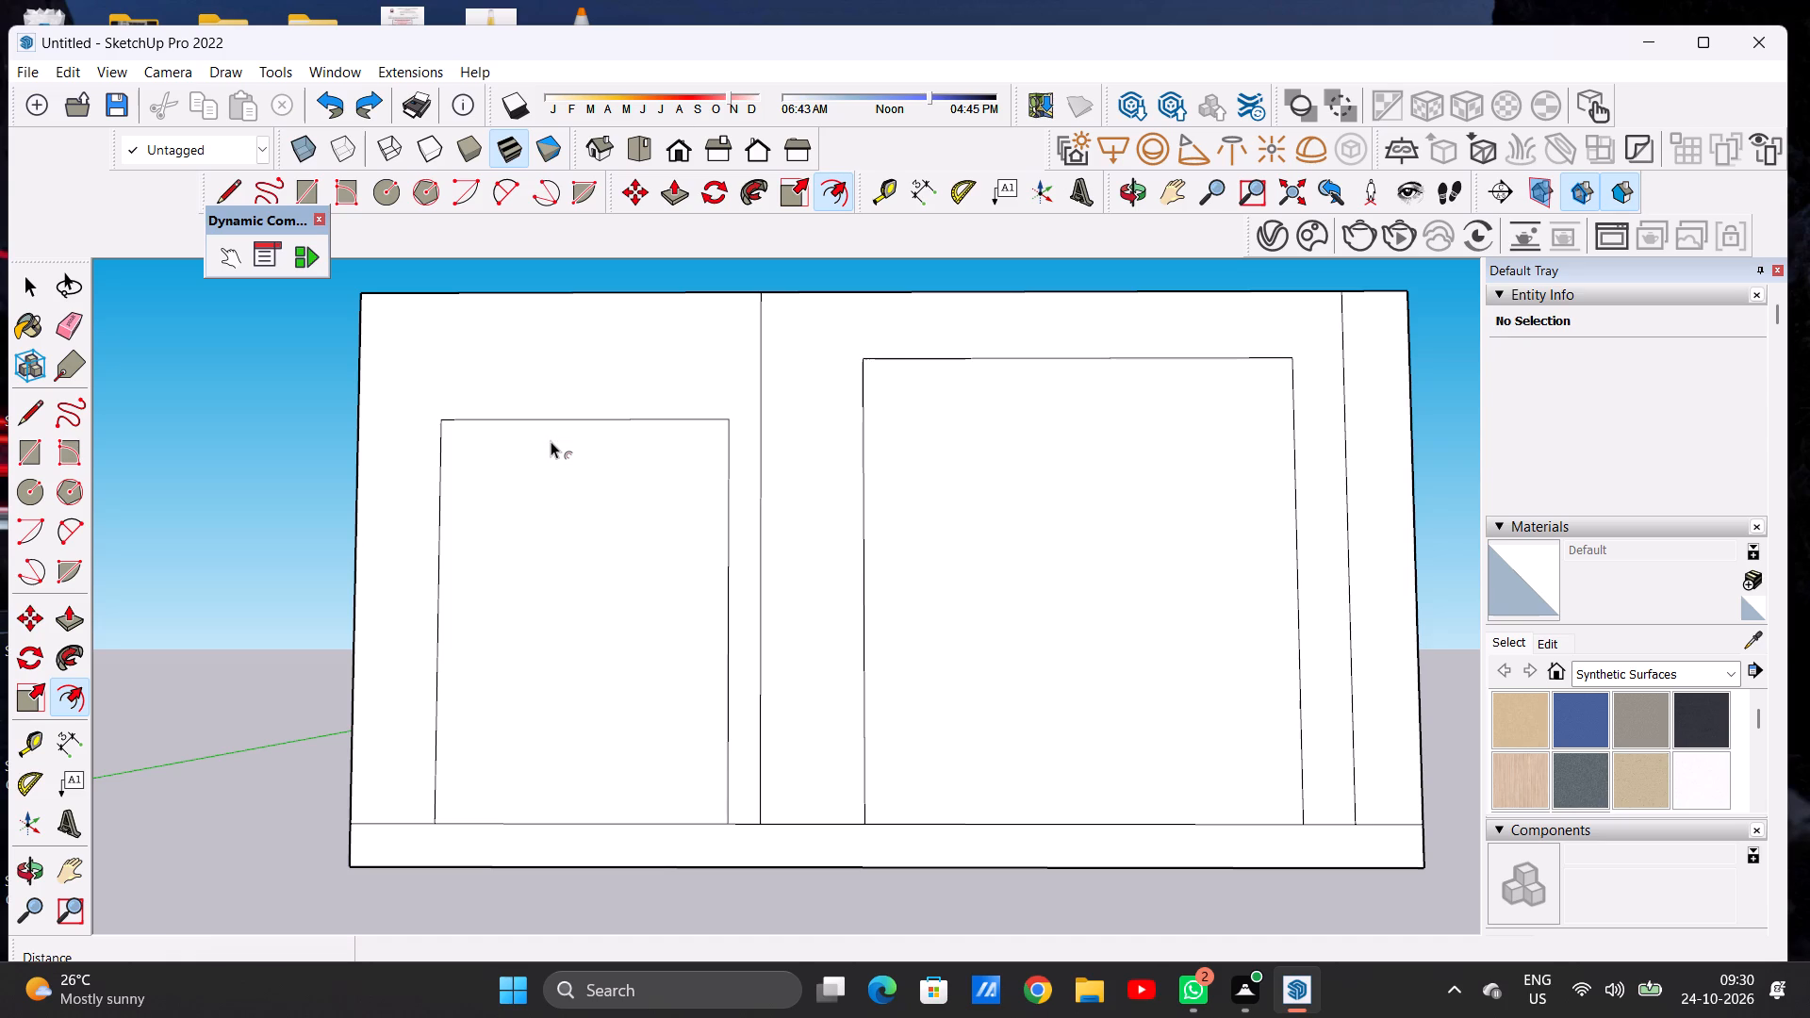
Offset the left panel's door rectangle inward by about 2' 6" to form a frame.
click(530, 421)
text(OF)
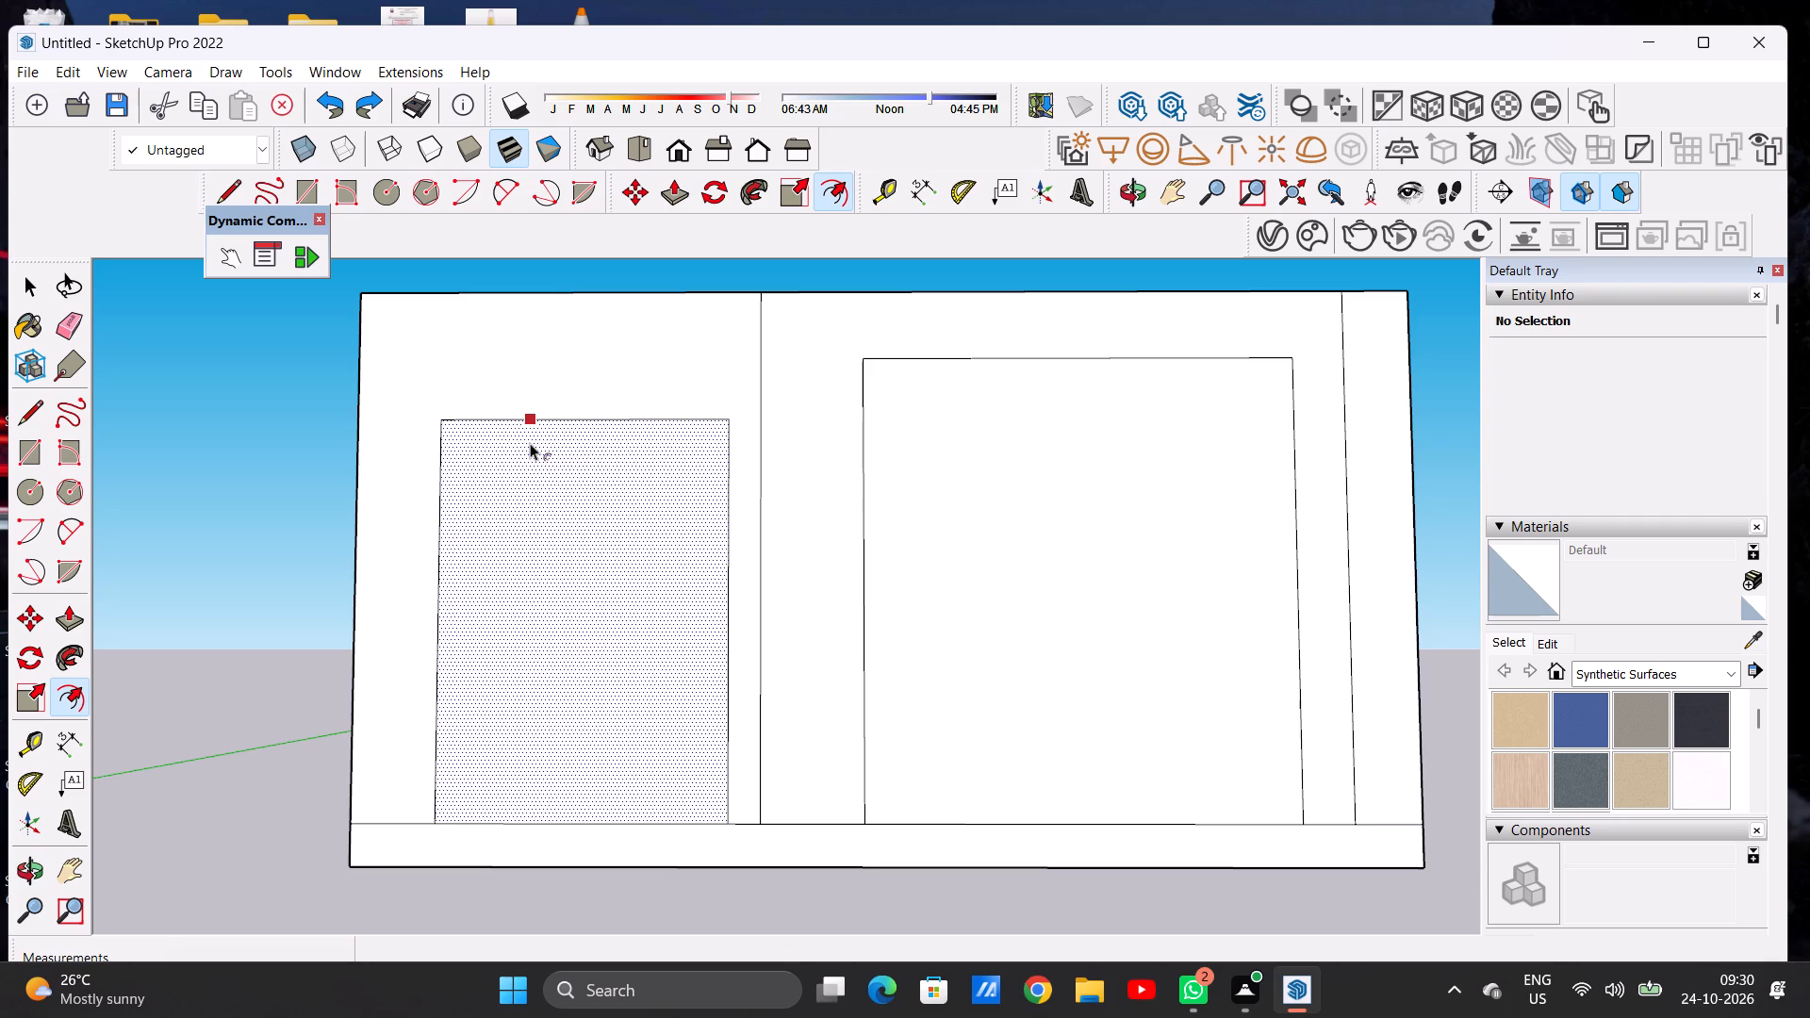
click(522, 423)
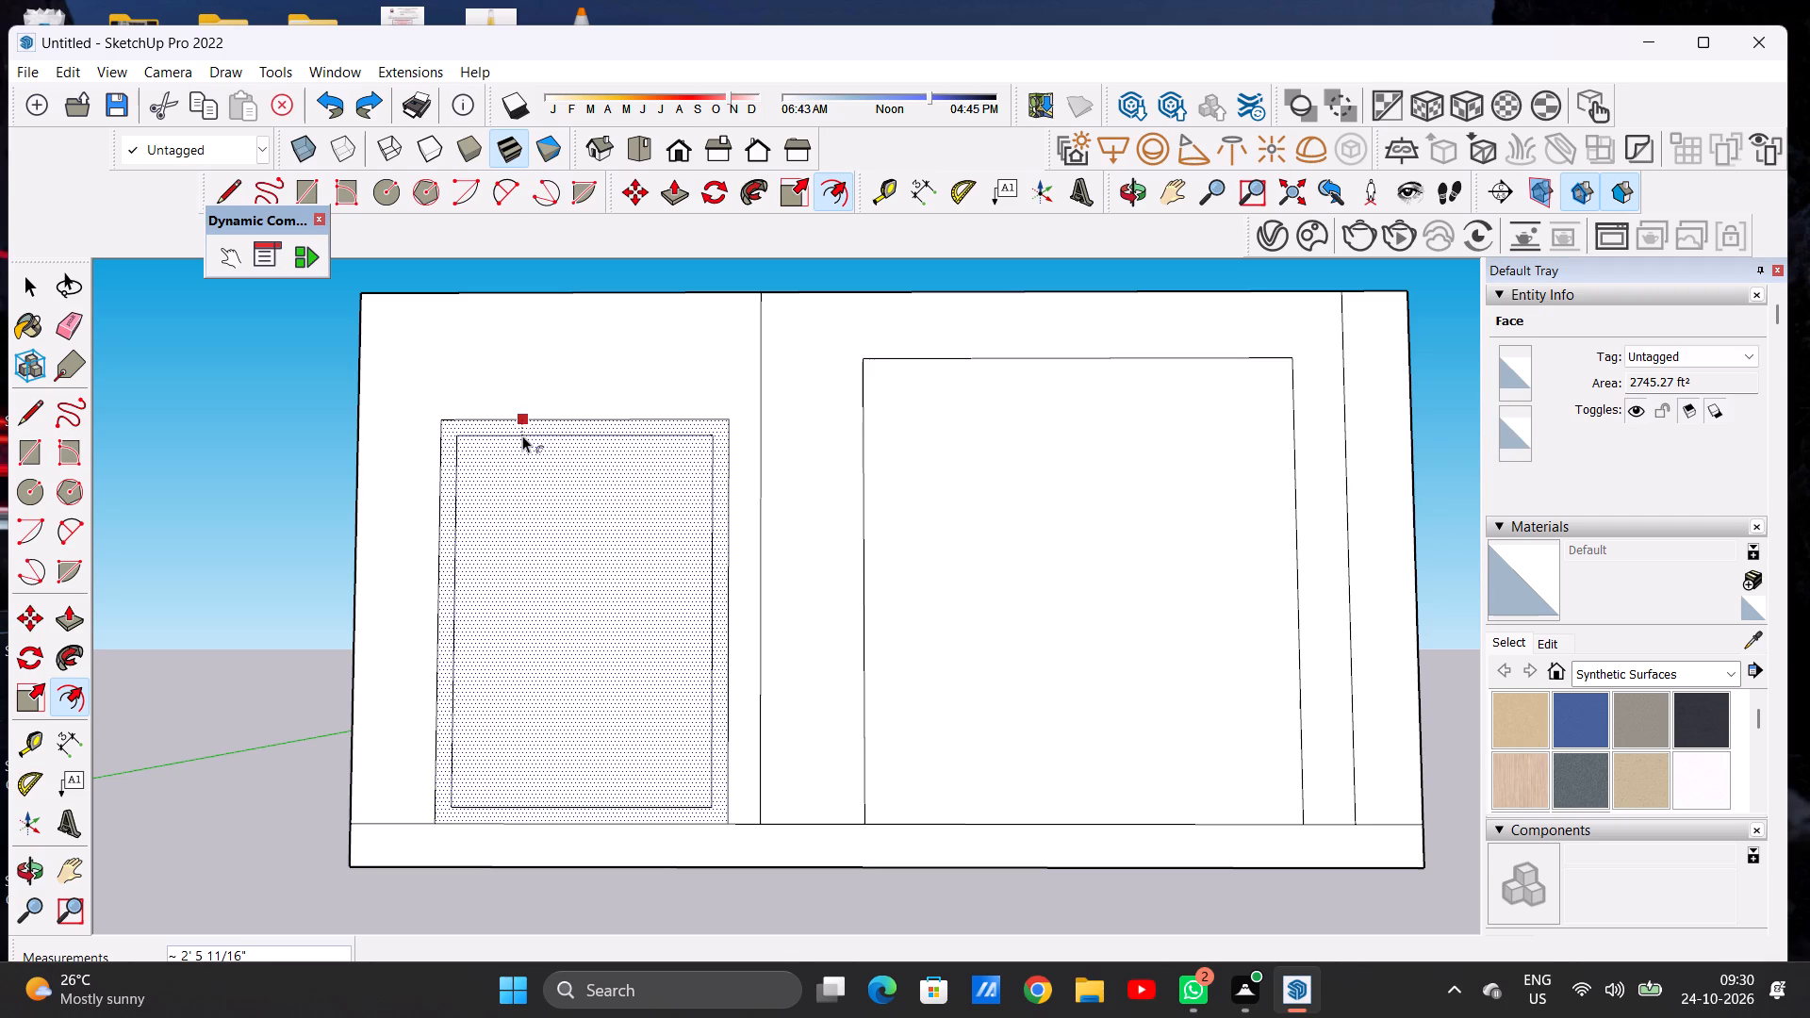
click(522, 435)
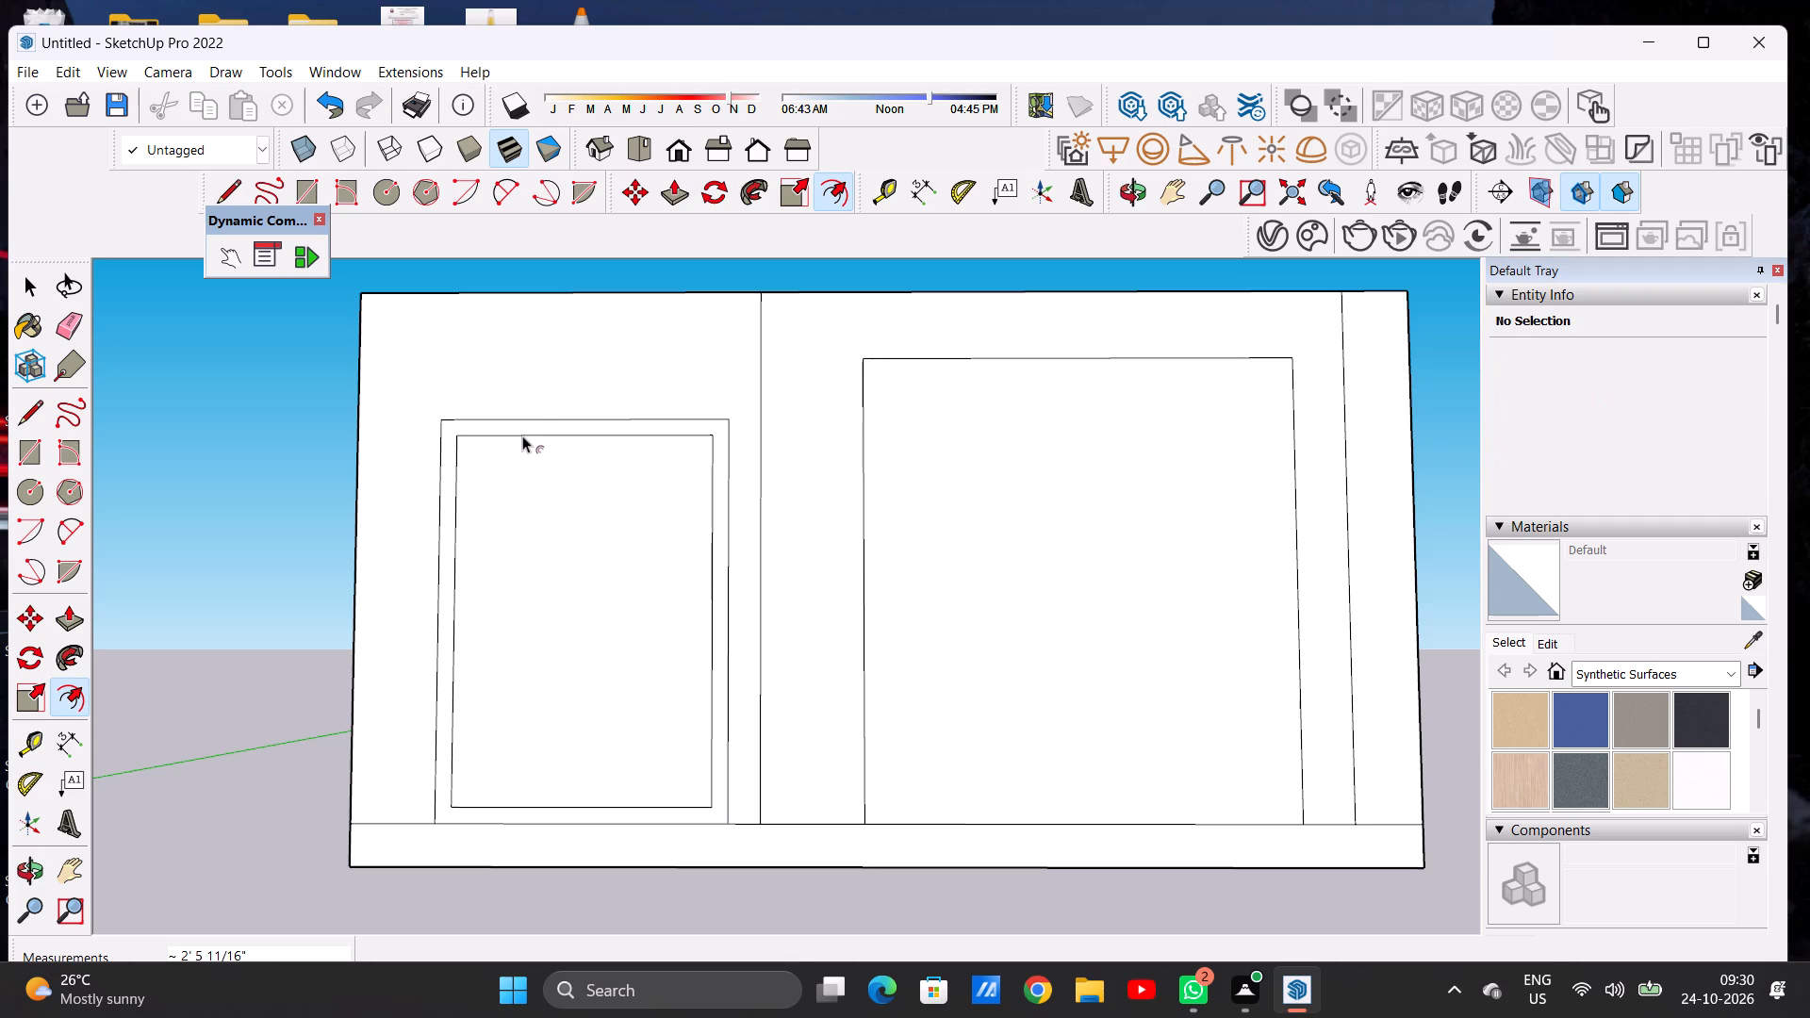
key(space)
Draw two closely spaced vertical lines about 56' 10" long down the middle of the door's inner rectangle, from top to bottom edge.
text(L)
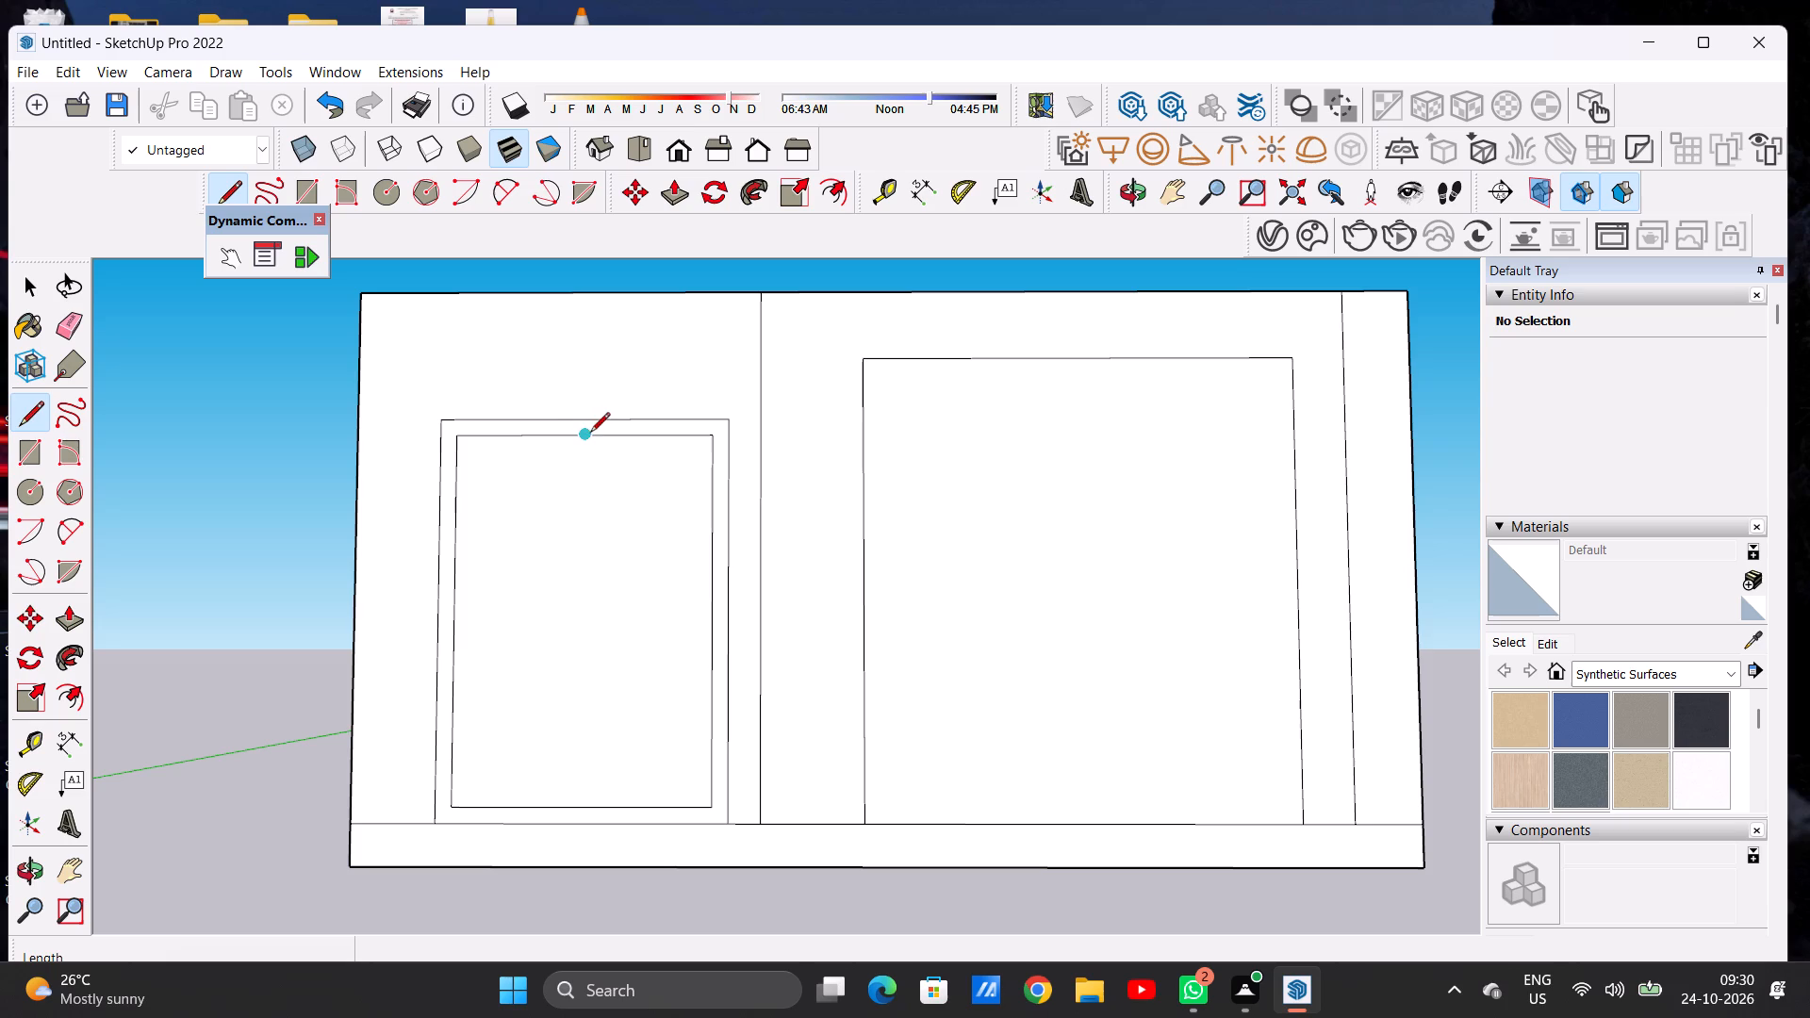
click(571, 435)
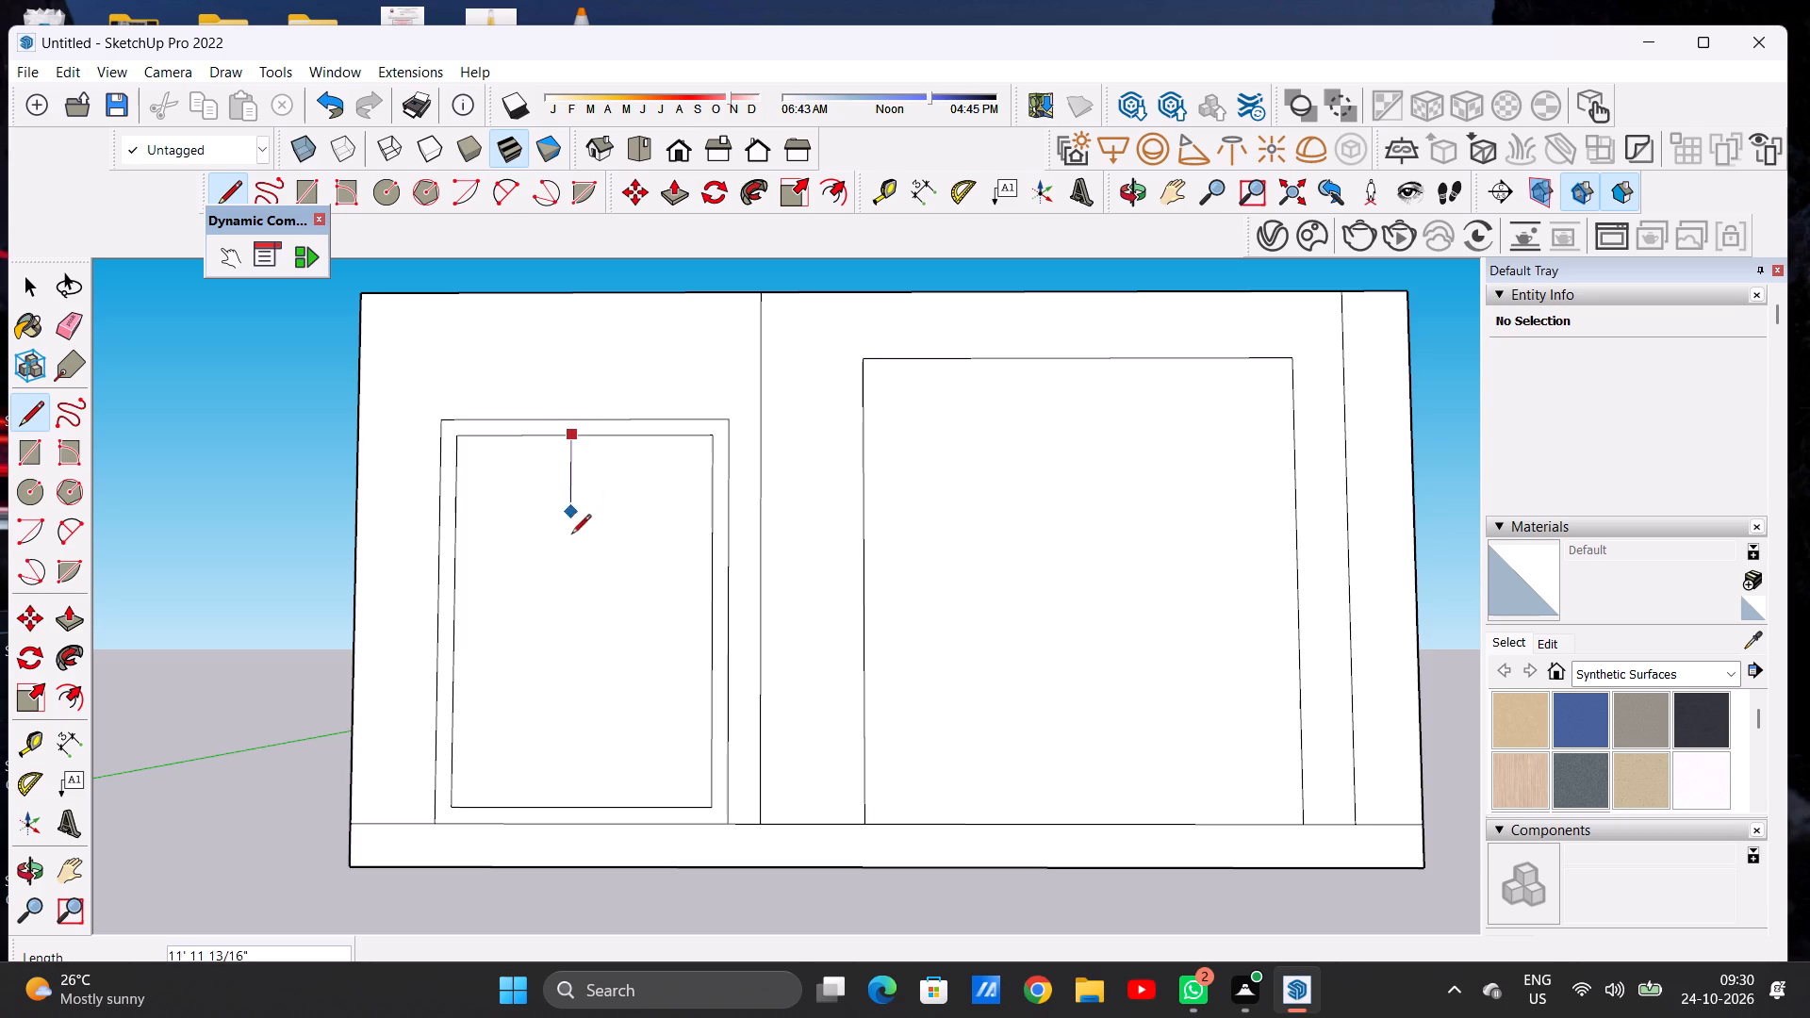
click(572, 805)
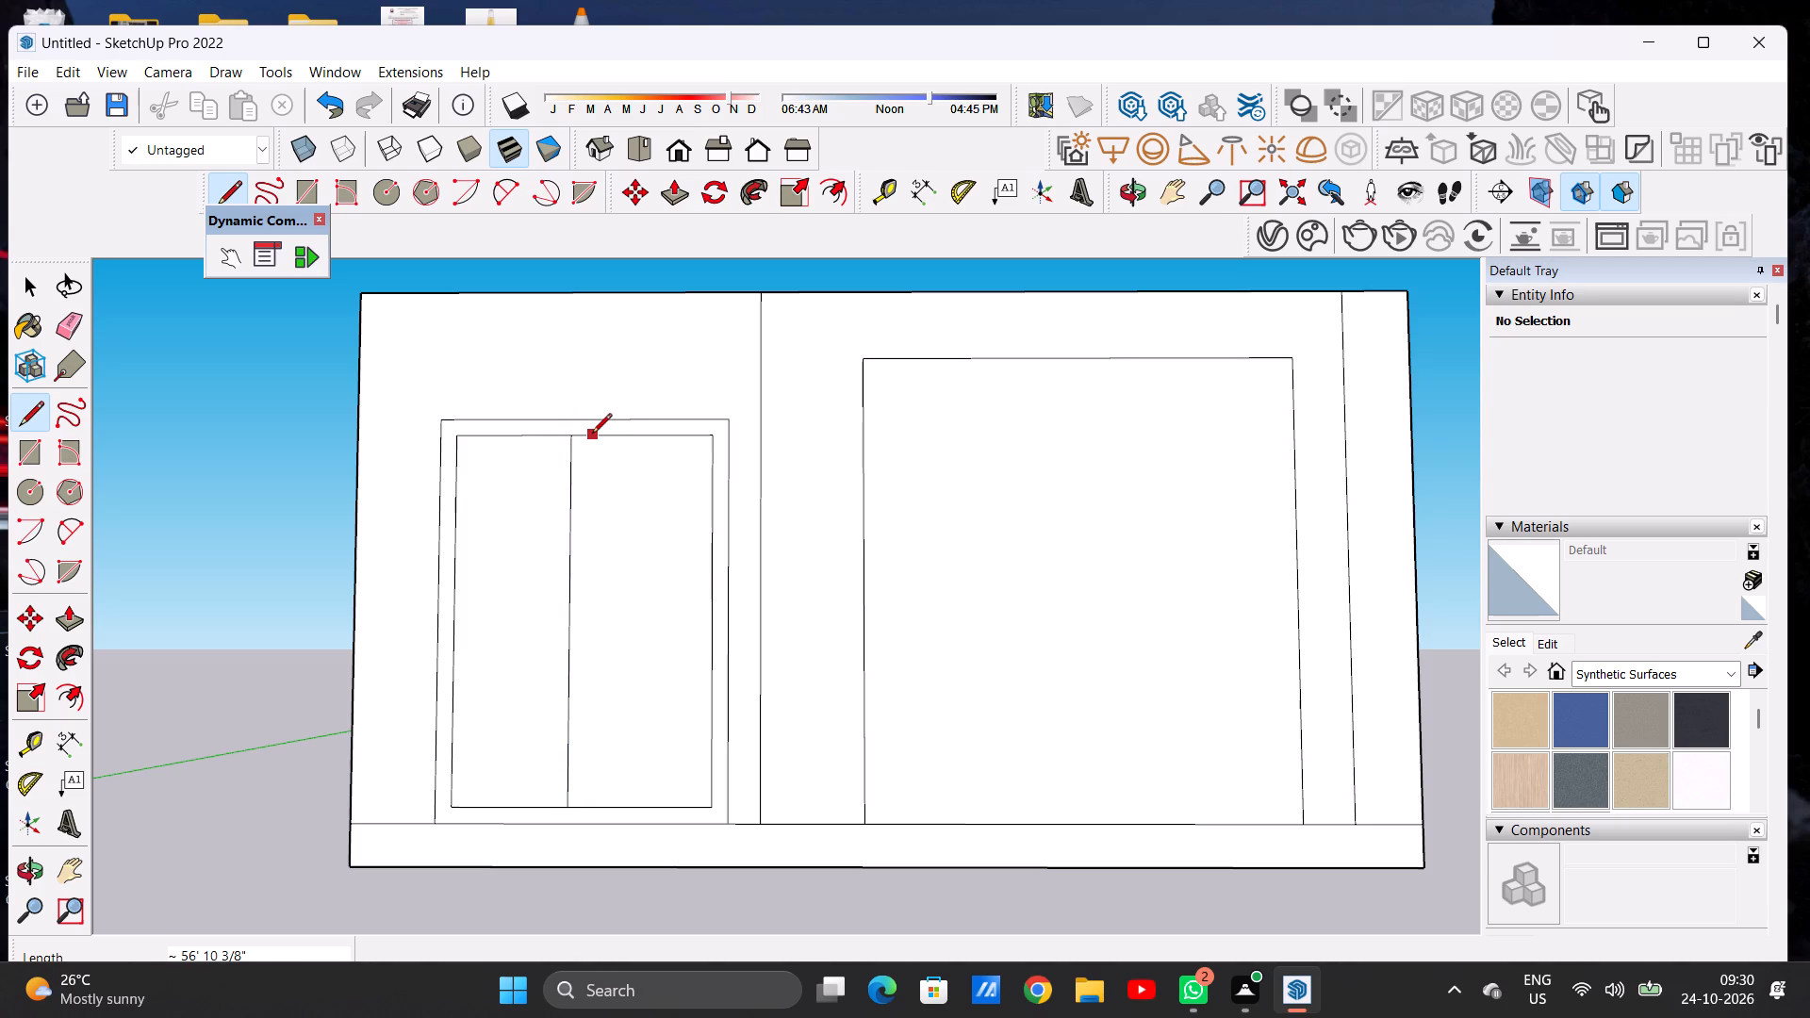
click(596, 435)
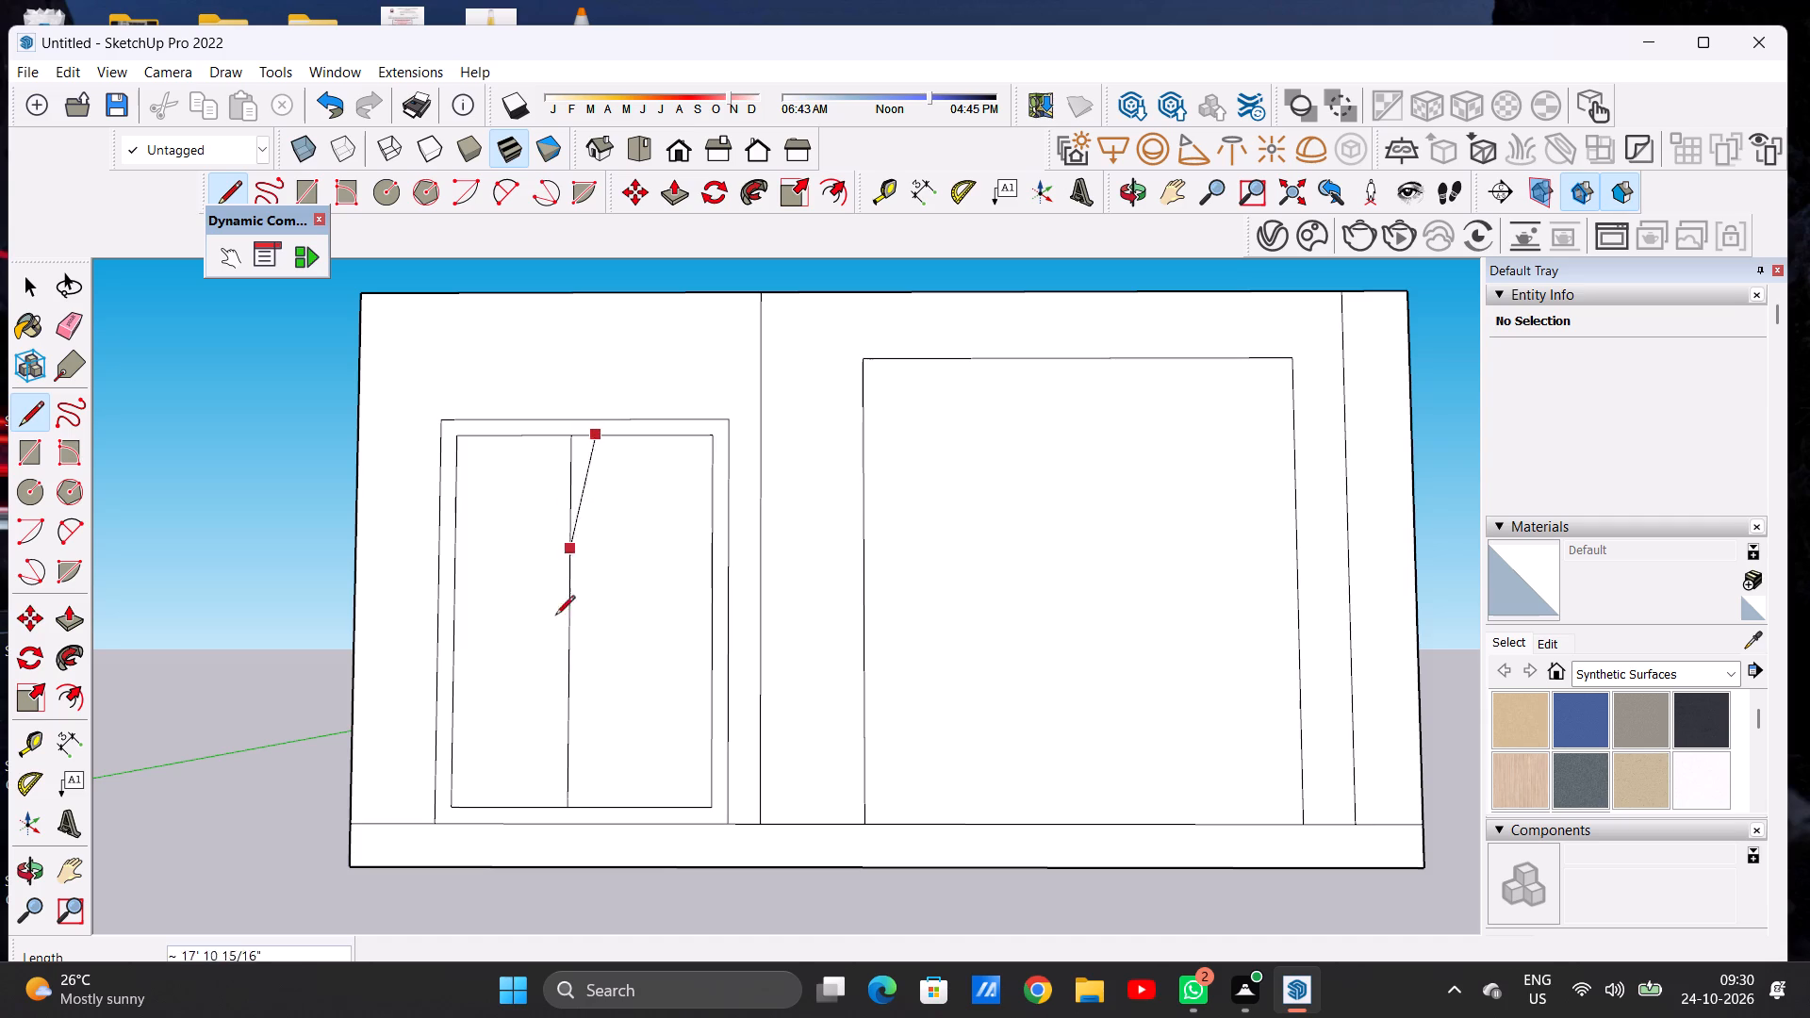
click(600, 799)
key(space)
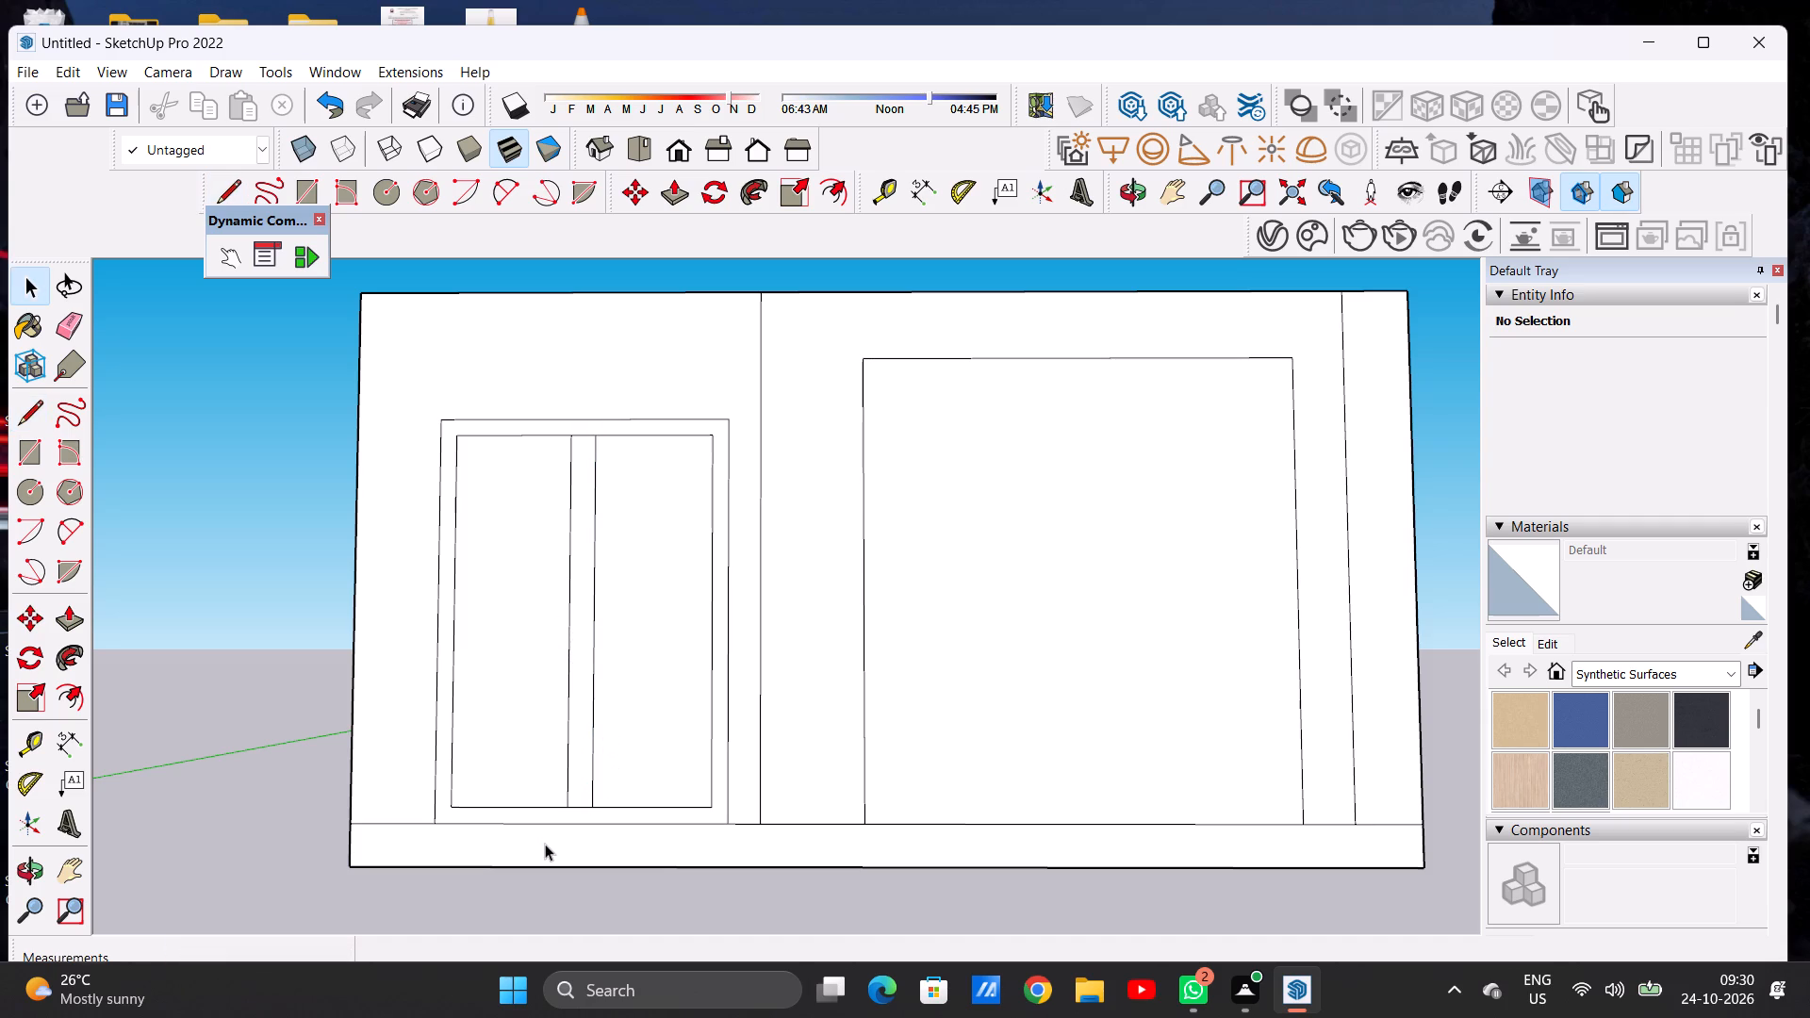
Extend the vertical line dividing the front wall's two panels down across the base band with a line about 6' 6" long.
scroll(527, 683, down, 5)
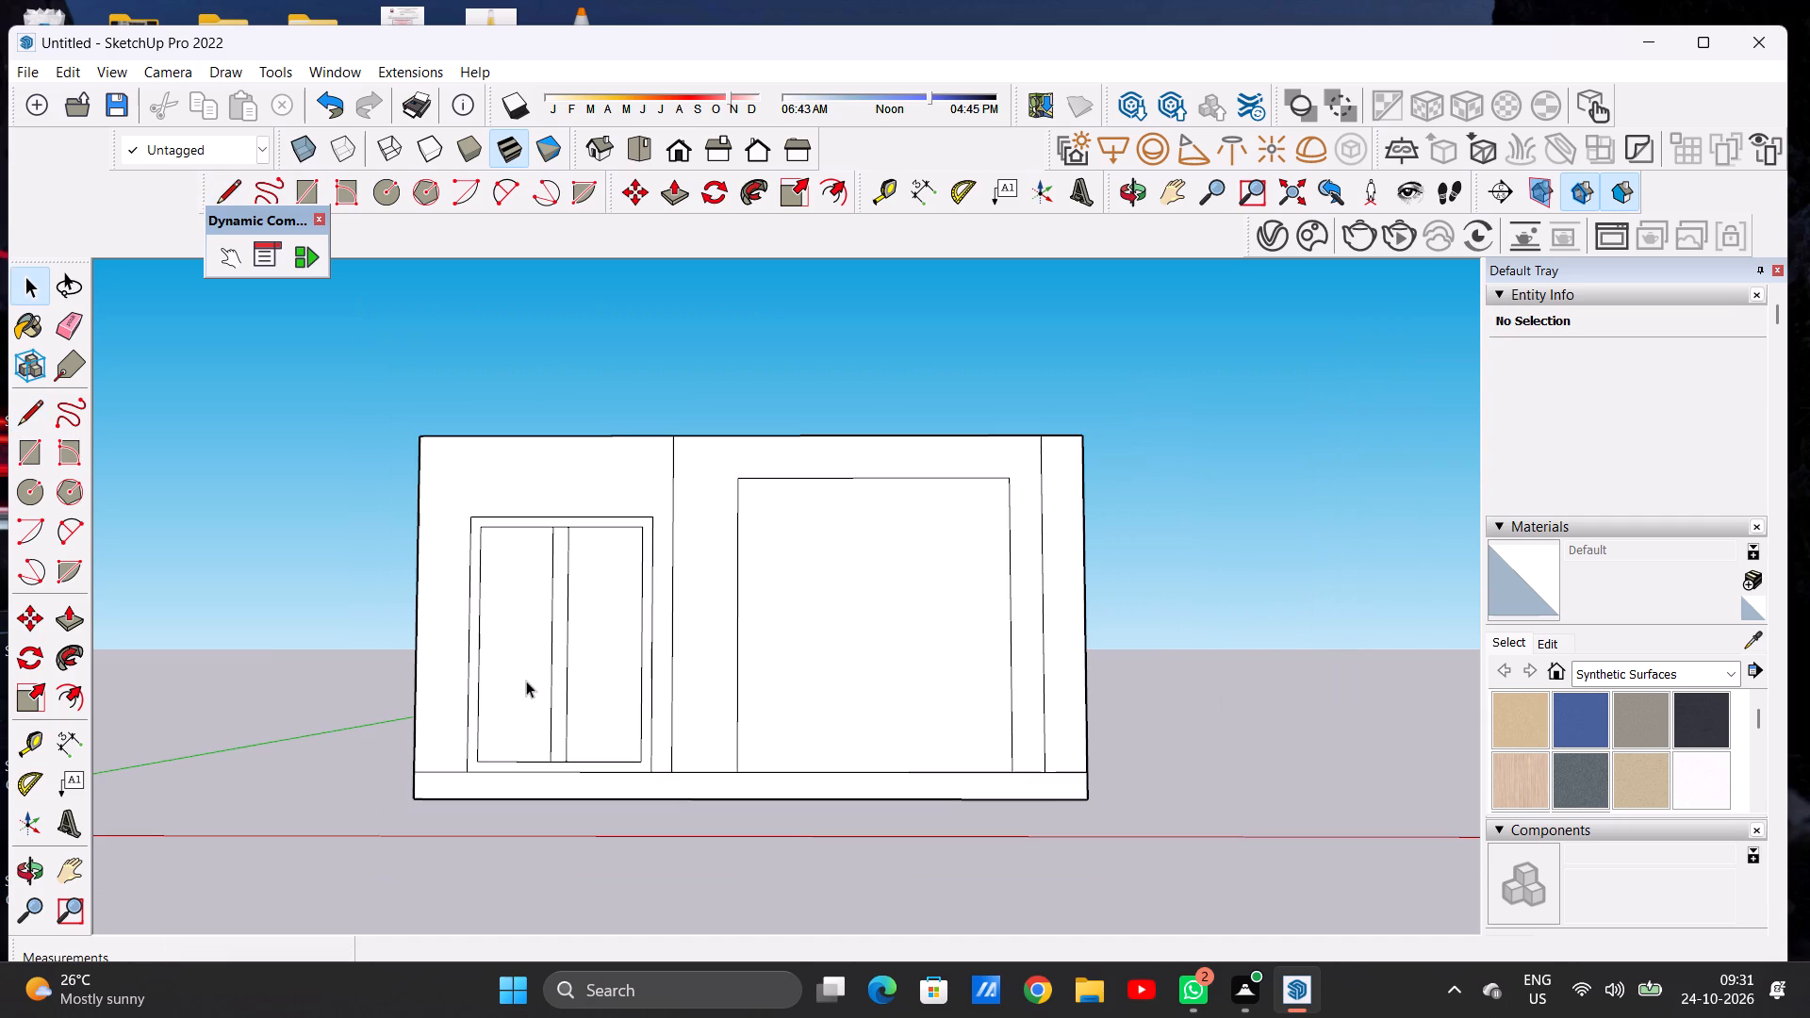
scroll(568, 607, down, 4)
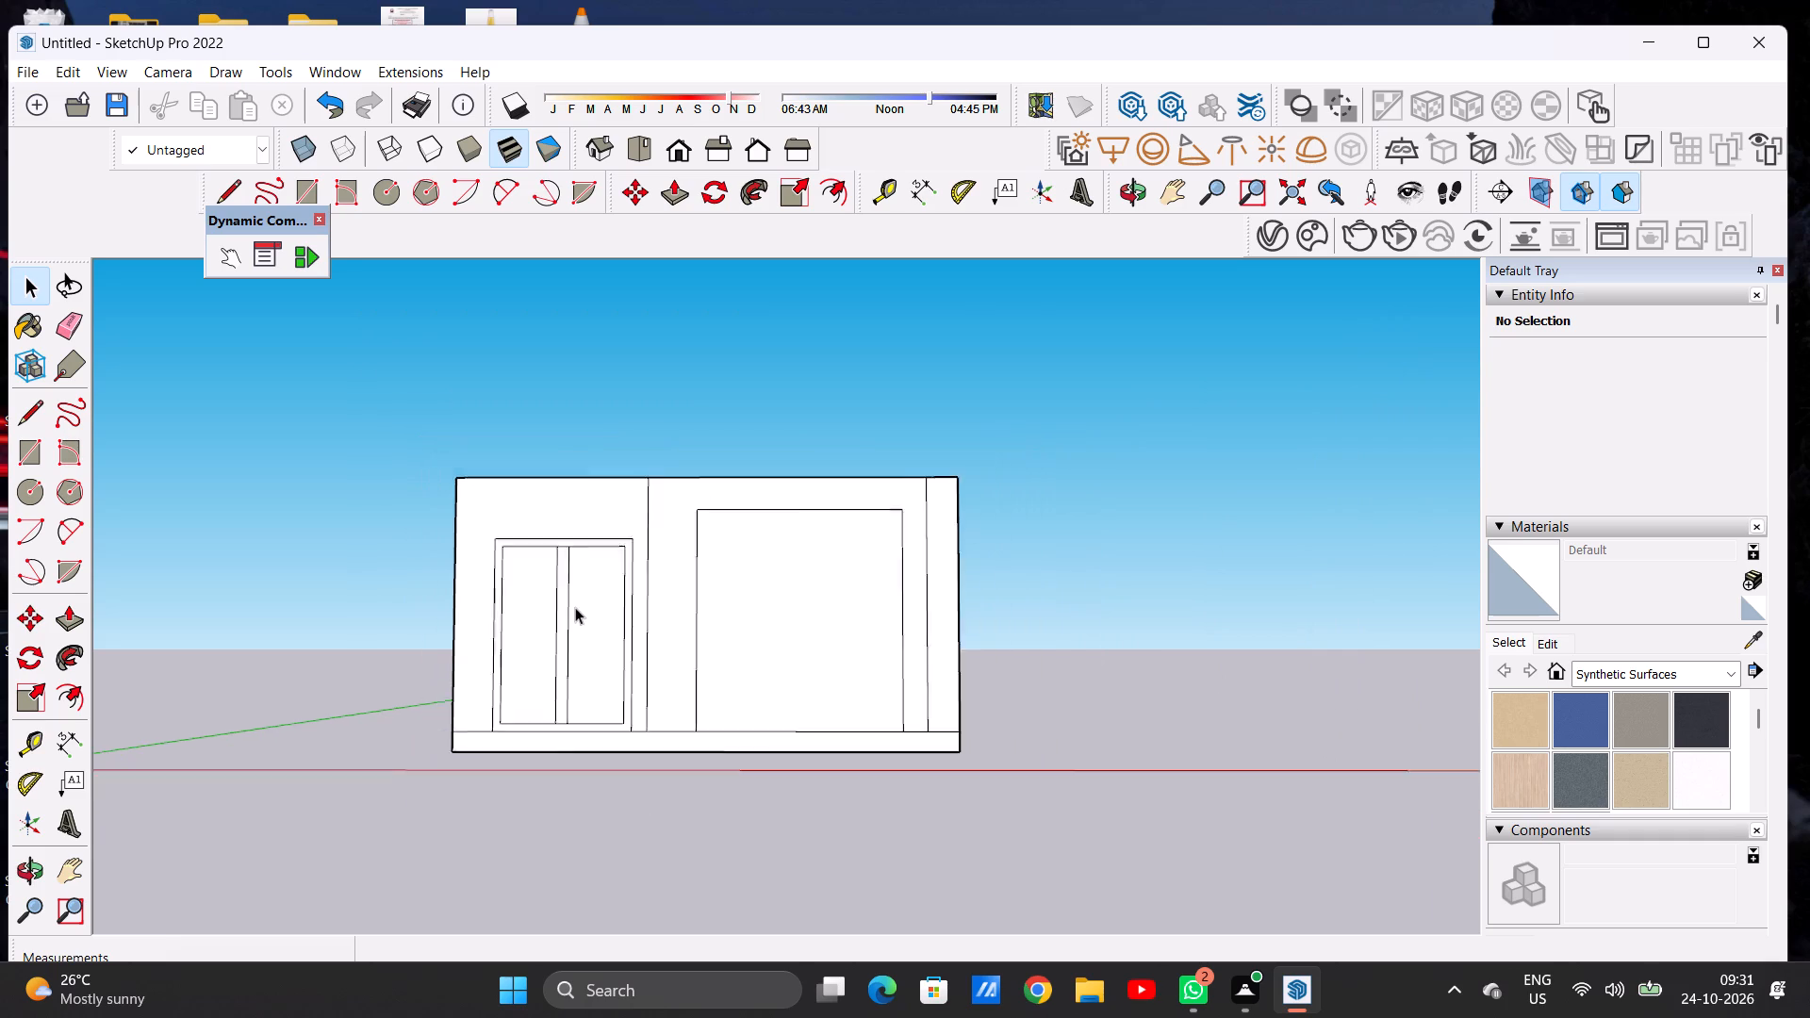
scroll(575, 607, down, 1)
scroll(616, 711, up, 12)
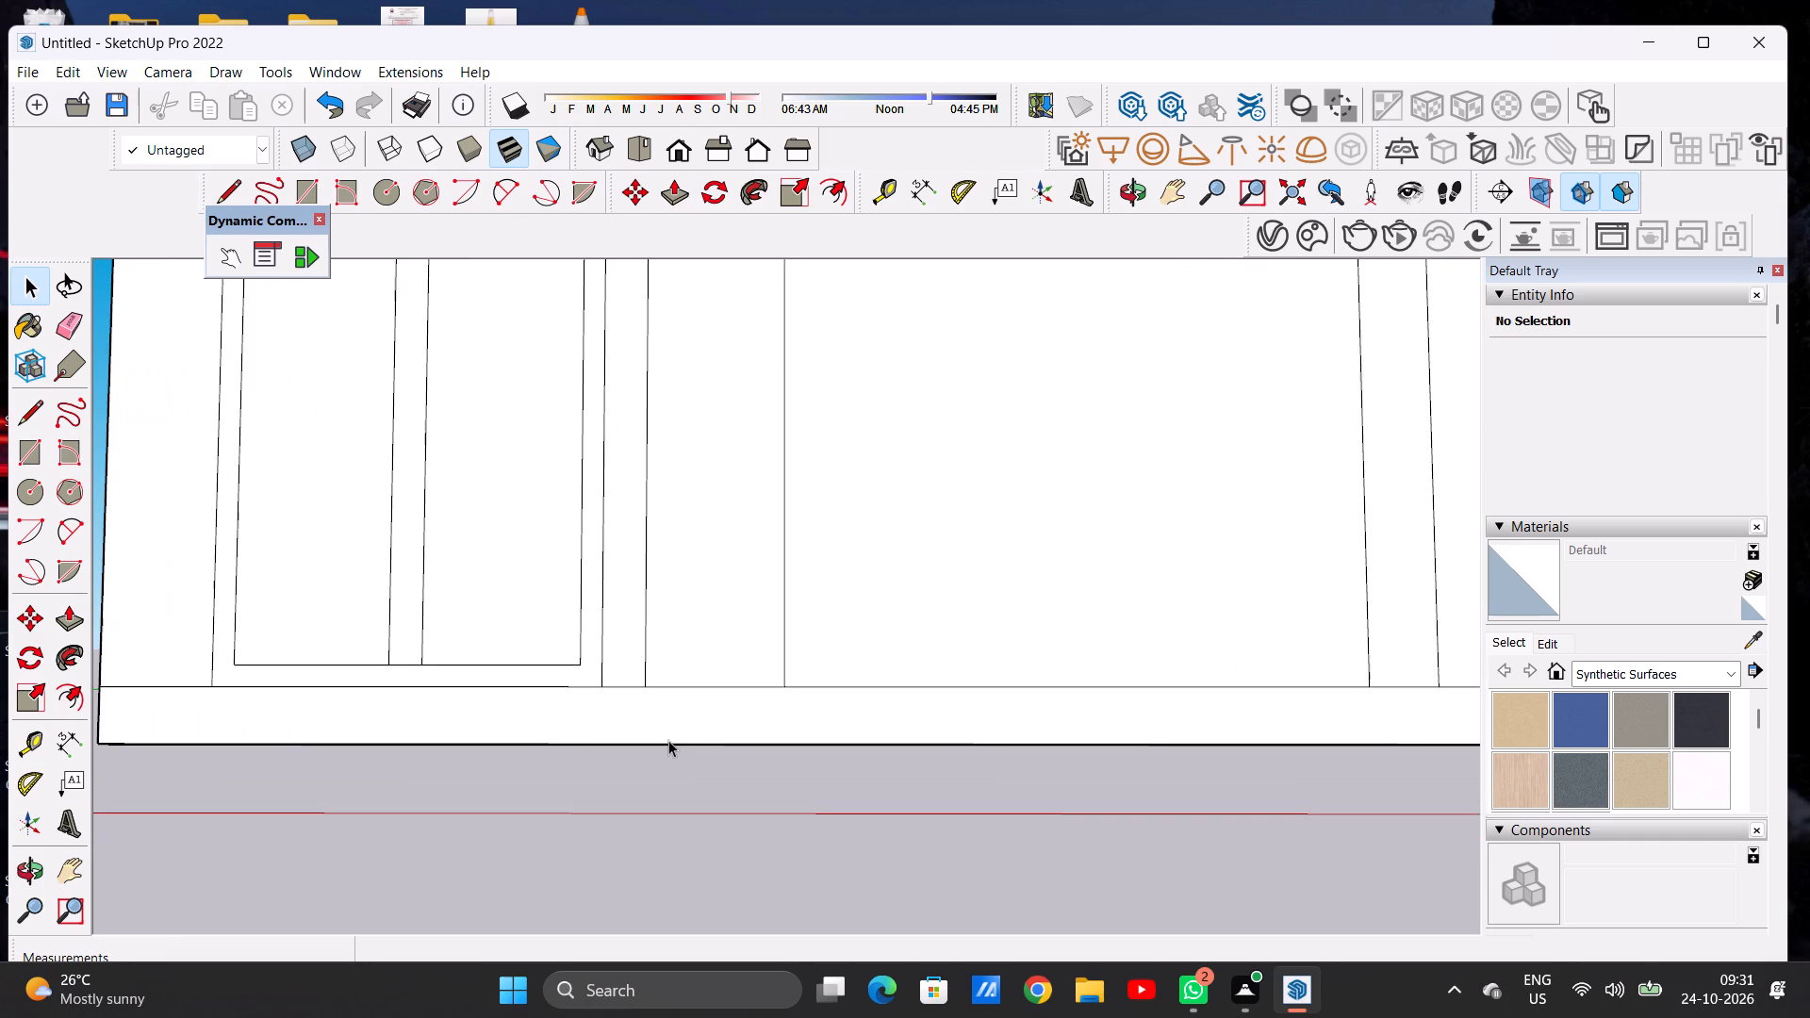
scroll(625, 675, down, 4)
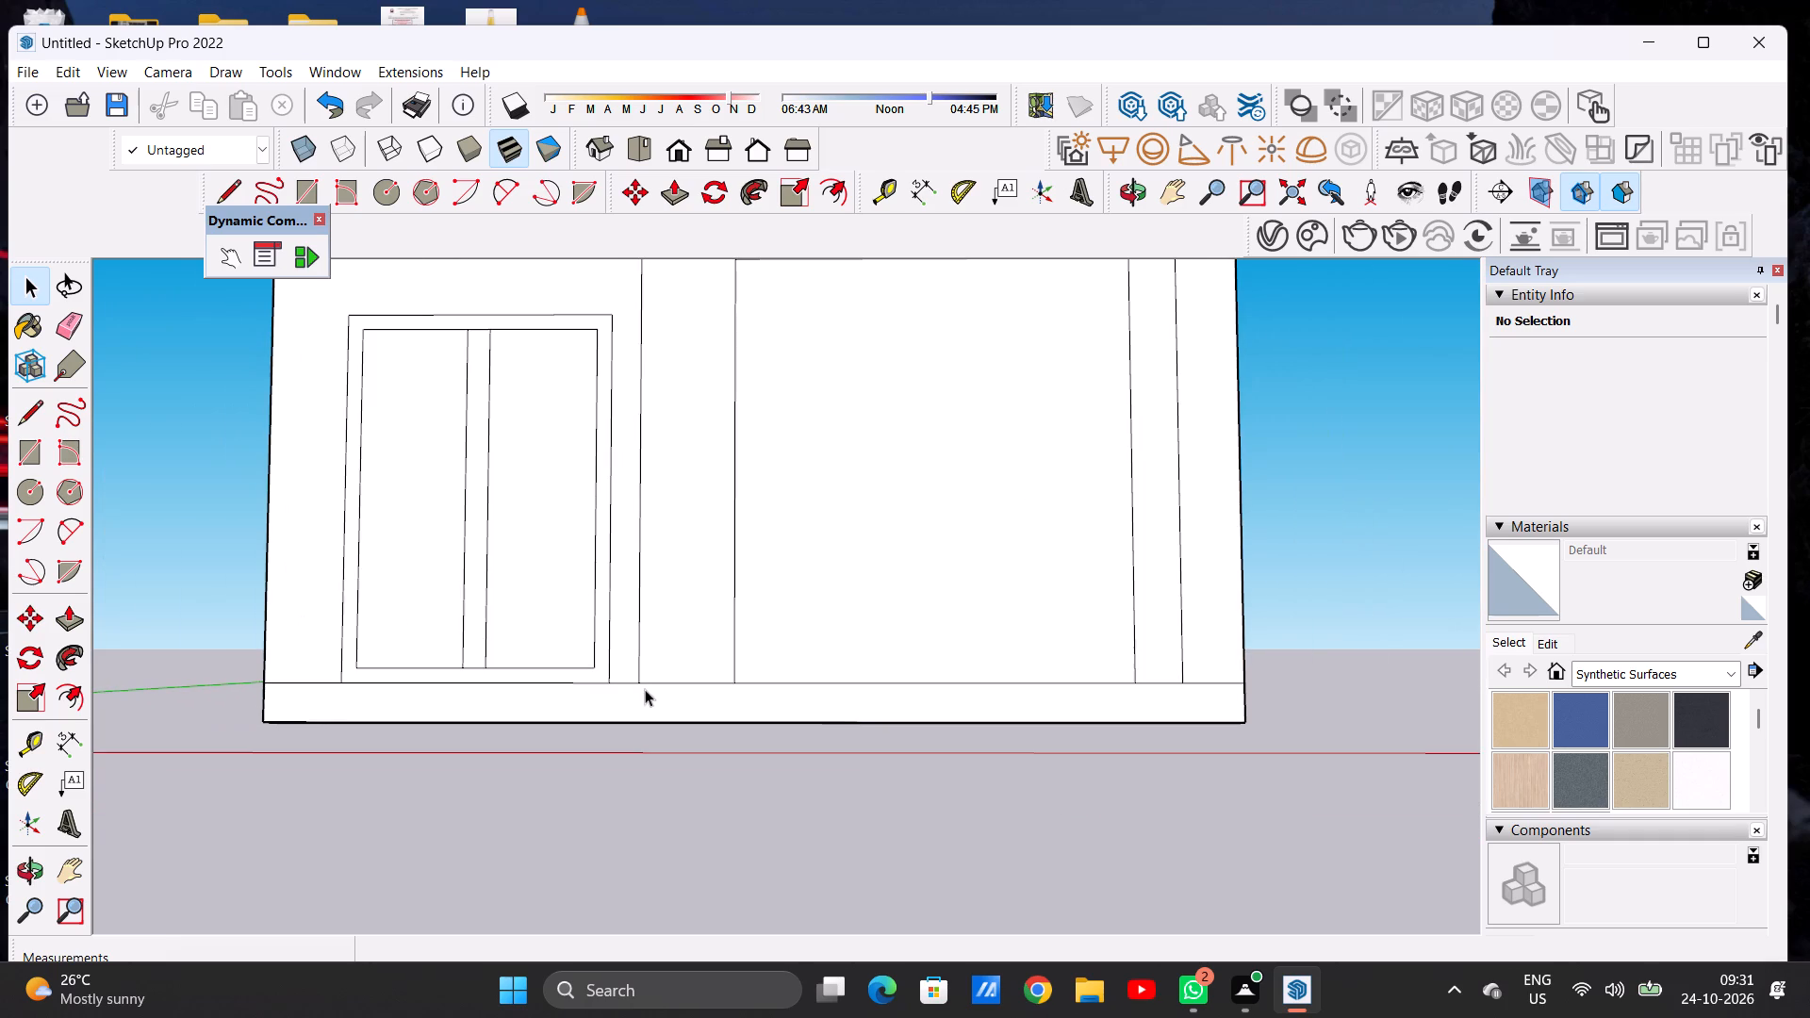
scroll(649, 690, up, 5)
scroll(600, 695, down, 5)
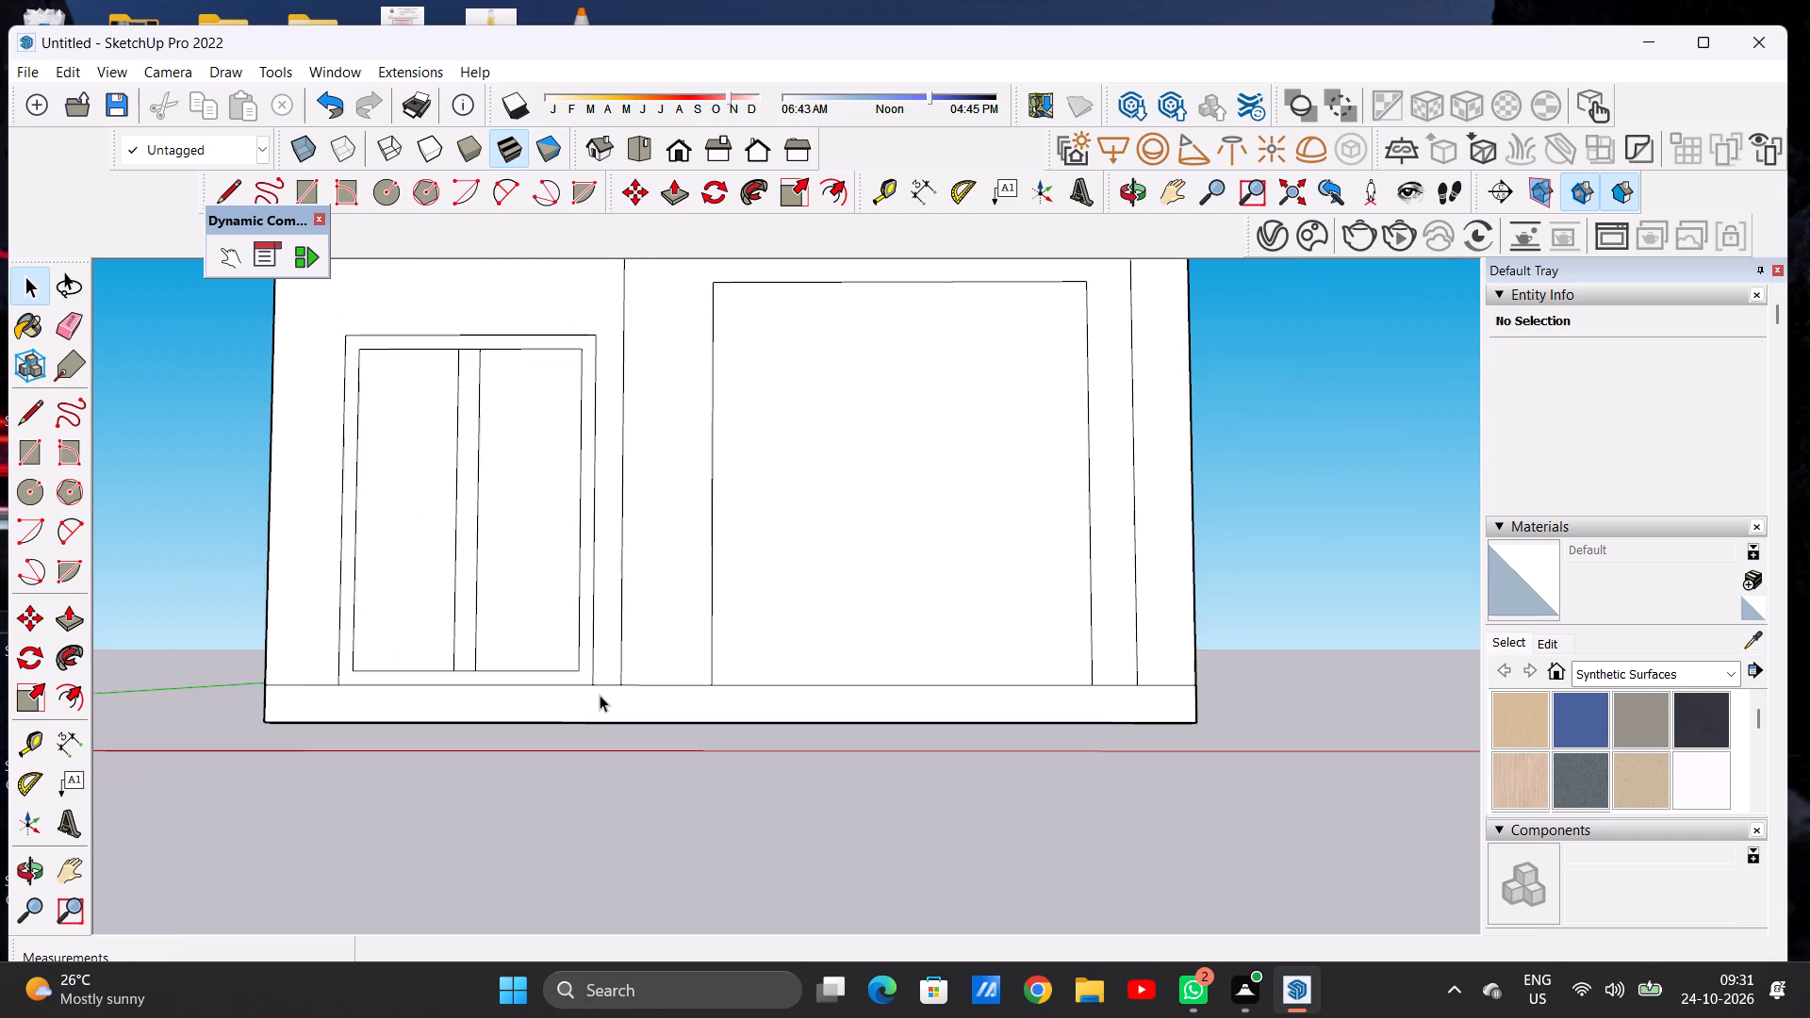
key(l)
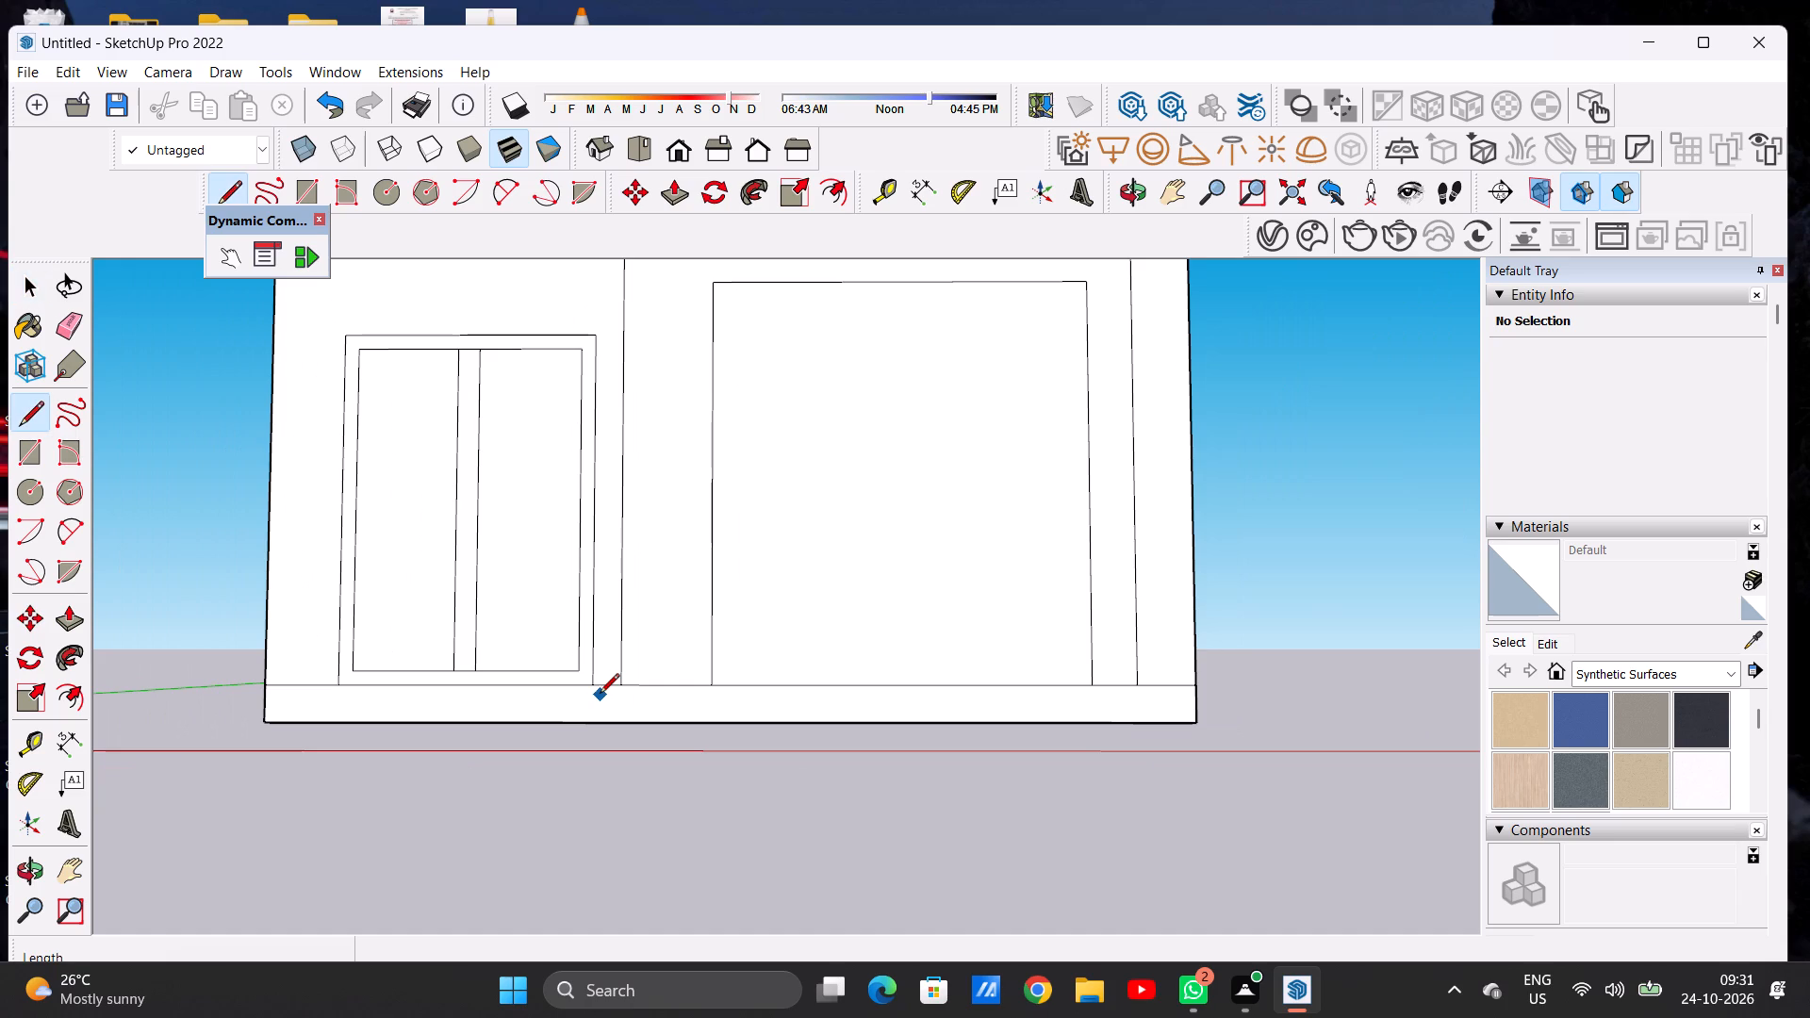
click(629, 687)
click(618, 718)
key(space)
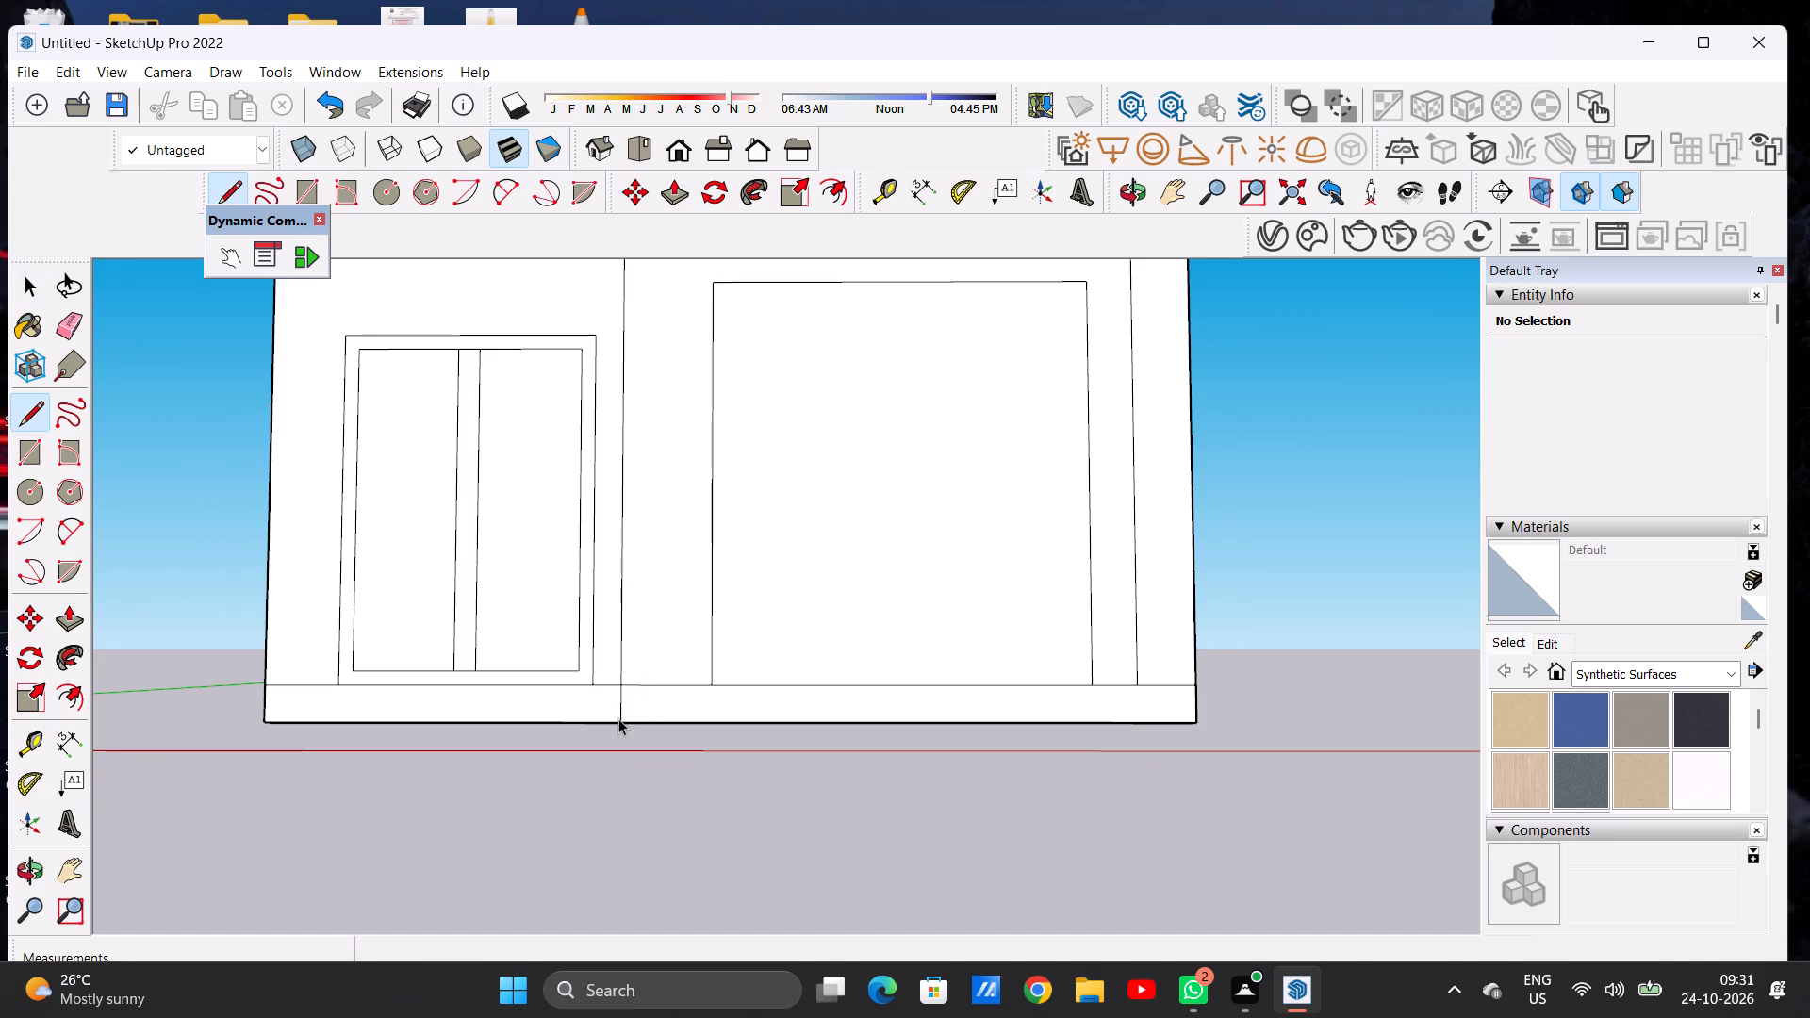
Extend the large opening's two side edges and the vertical line near the right end across the base band with lines about 6' 6" long.
scroll(618, 718, down, 6)
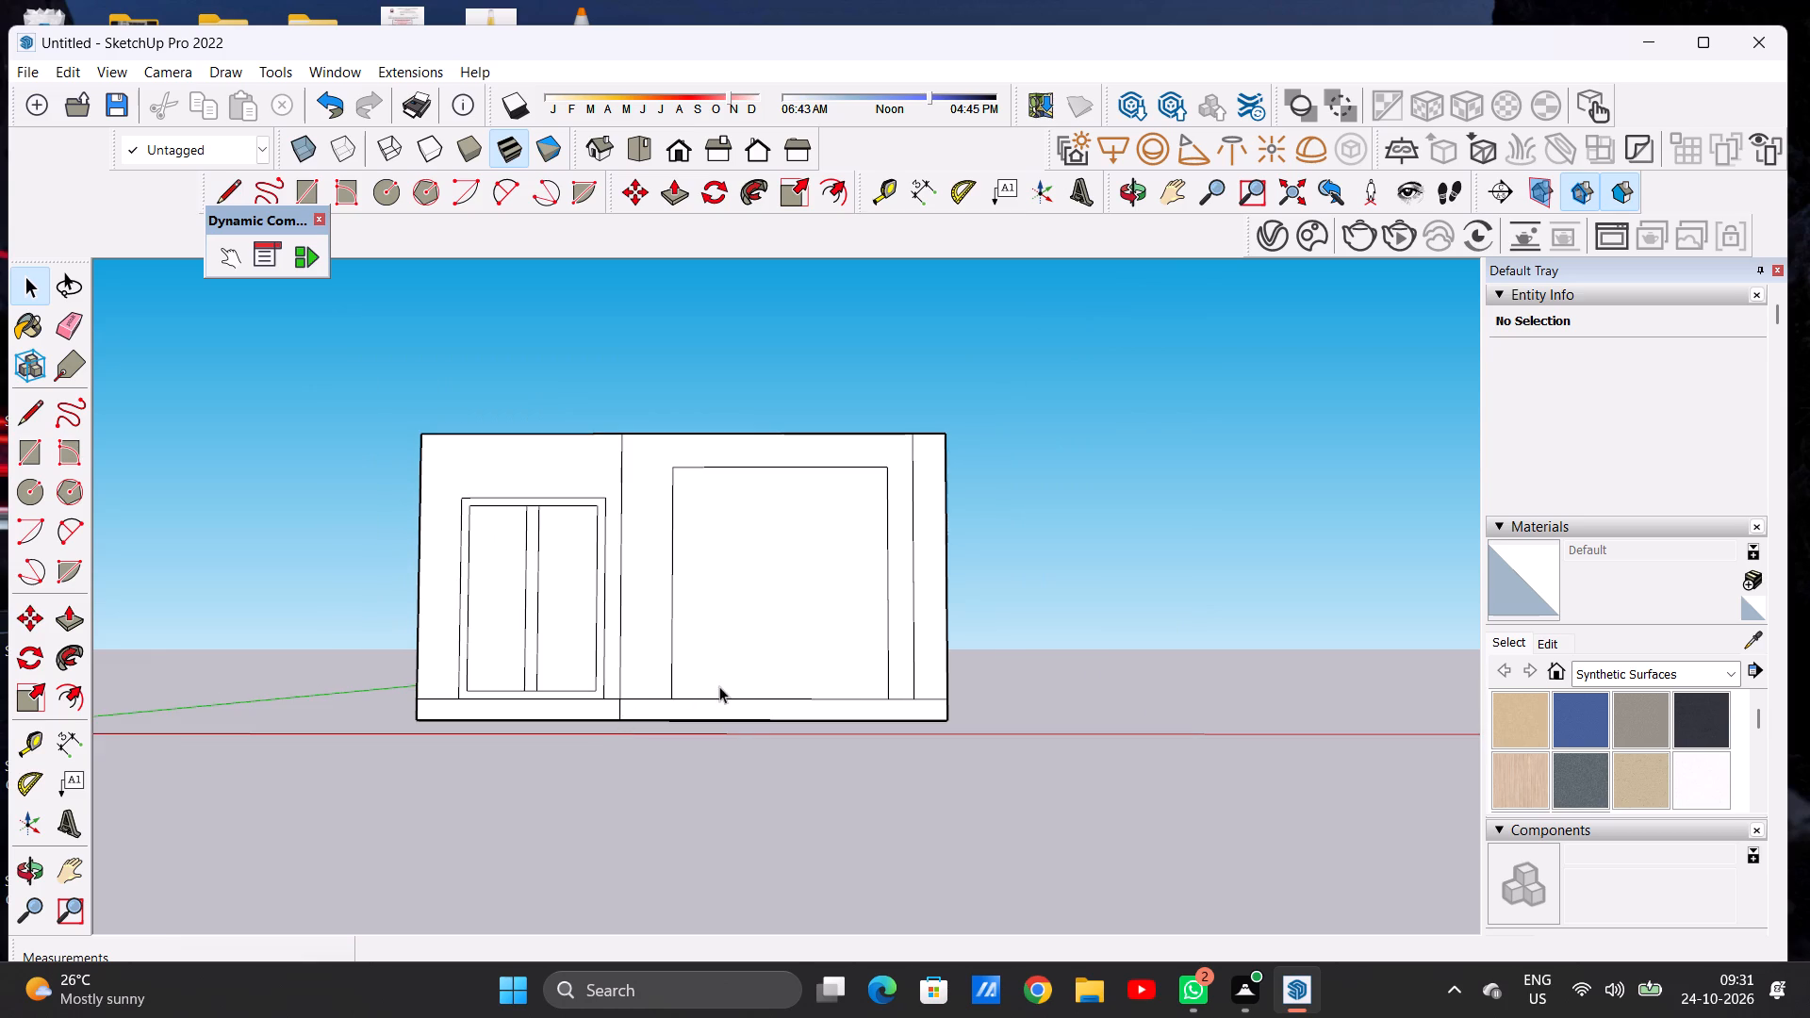
scroll(745, 739, up, 5)
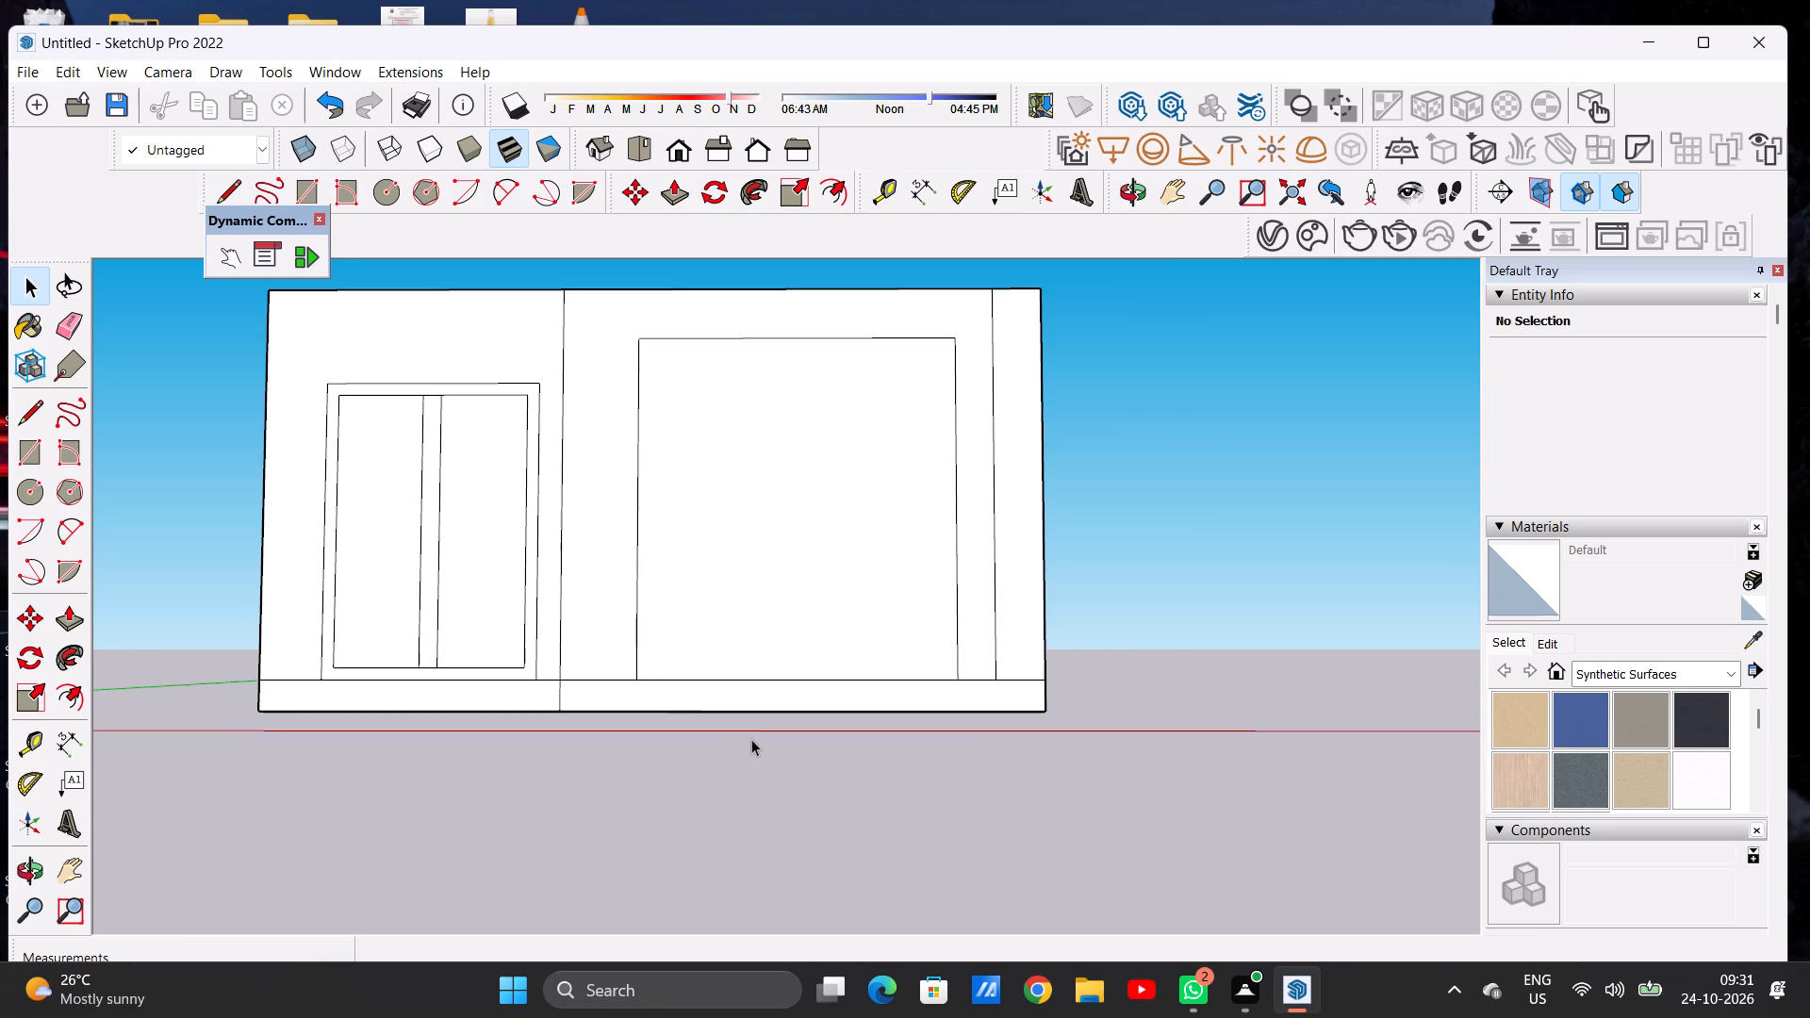
key(l)
click(641, 684)
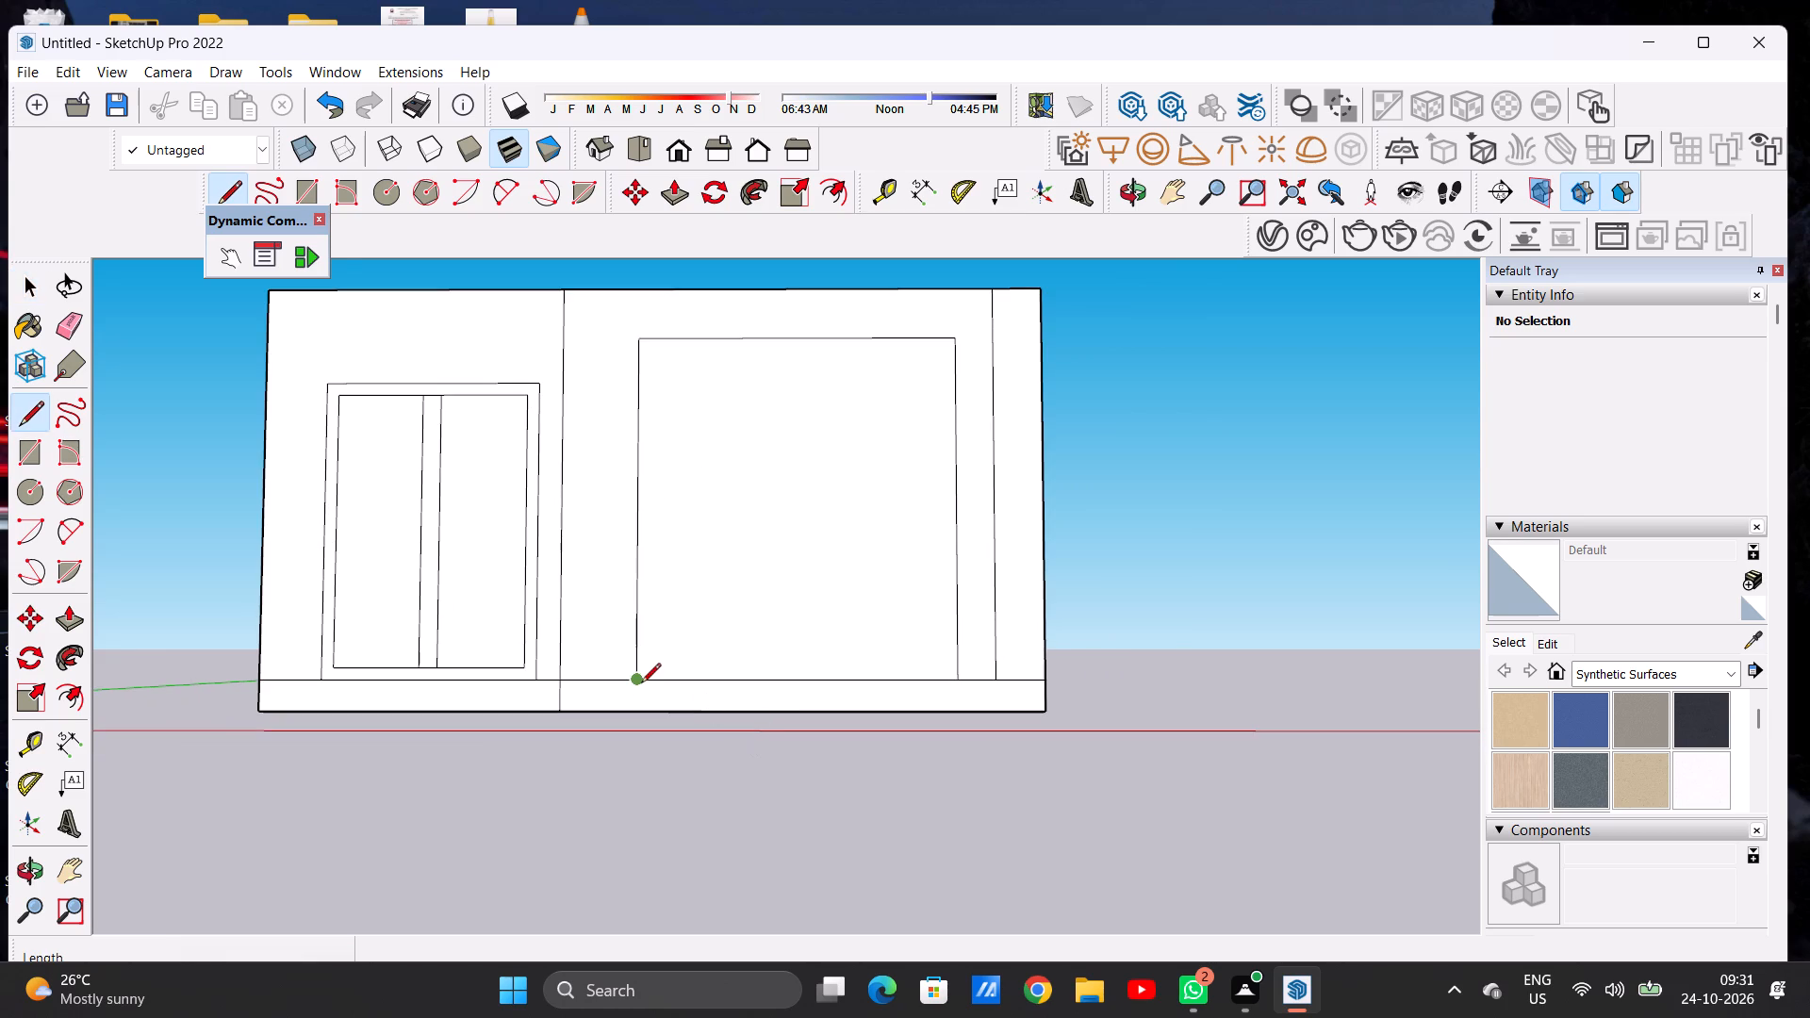
click(634, 708)
scroll(744, 709, down, 1)
scroll(954, 724, up, 7)
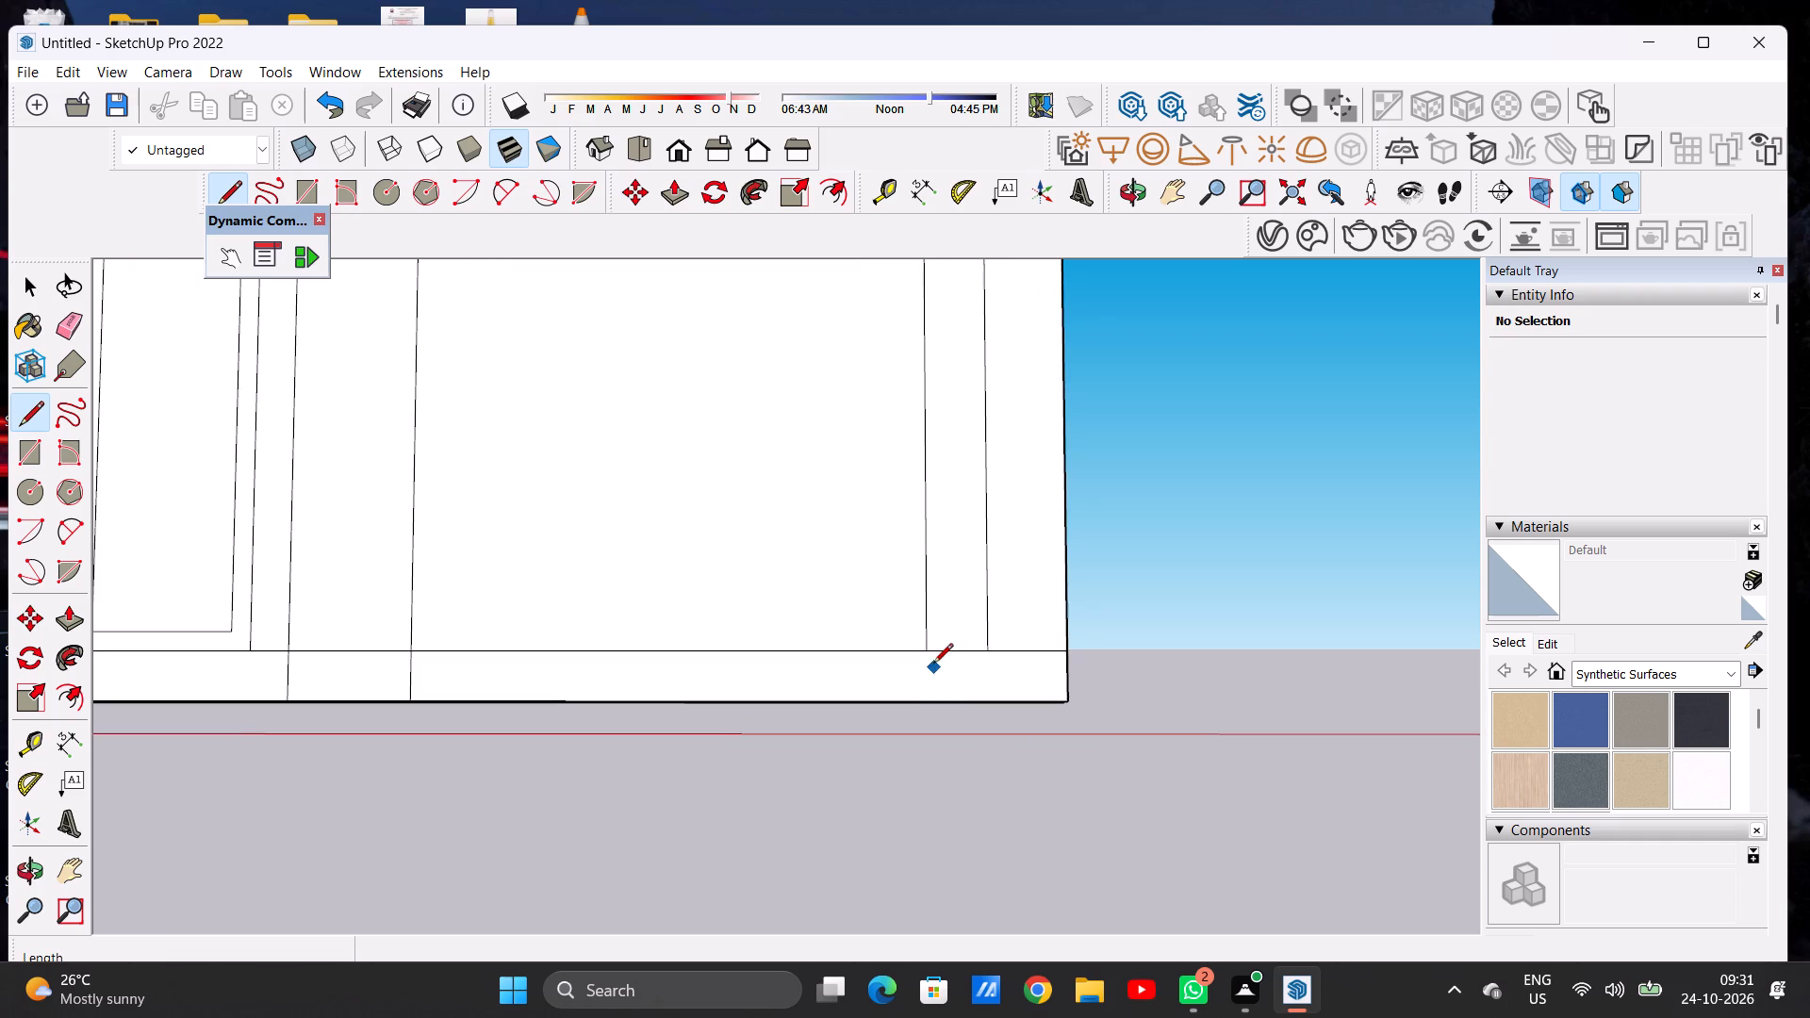
click(933, 654)
click(921, 700)
click(992, 656)
click(983, 702)
Erase the base band's horizontal line along the right panel, from the panel divider across the large opening to the wall's right end.
key(space)
text(E)
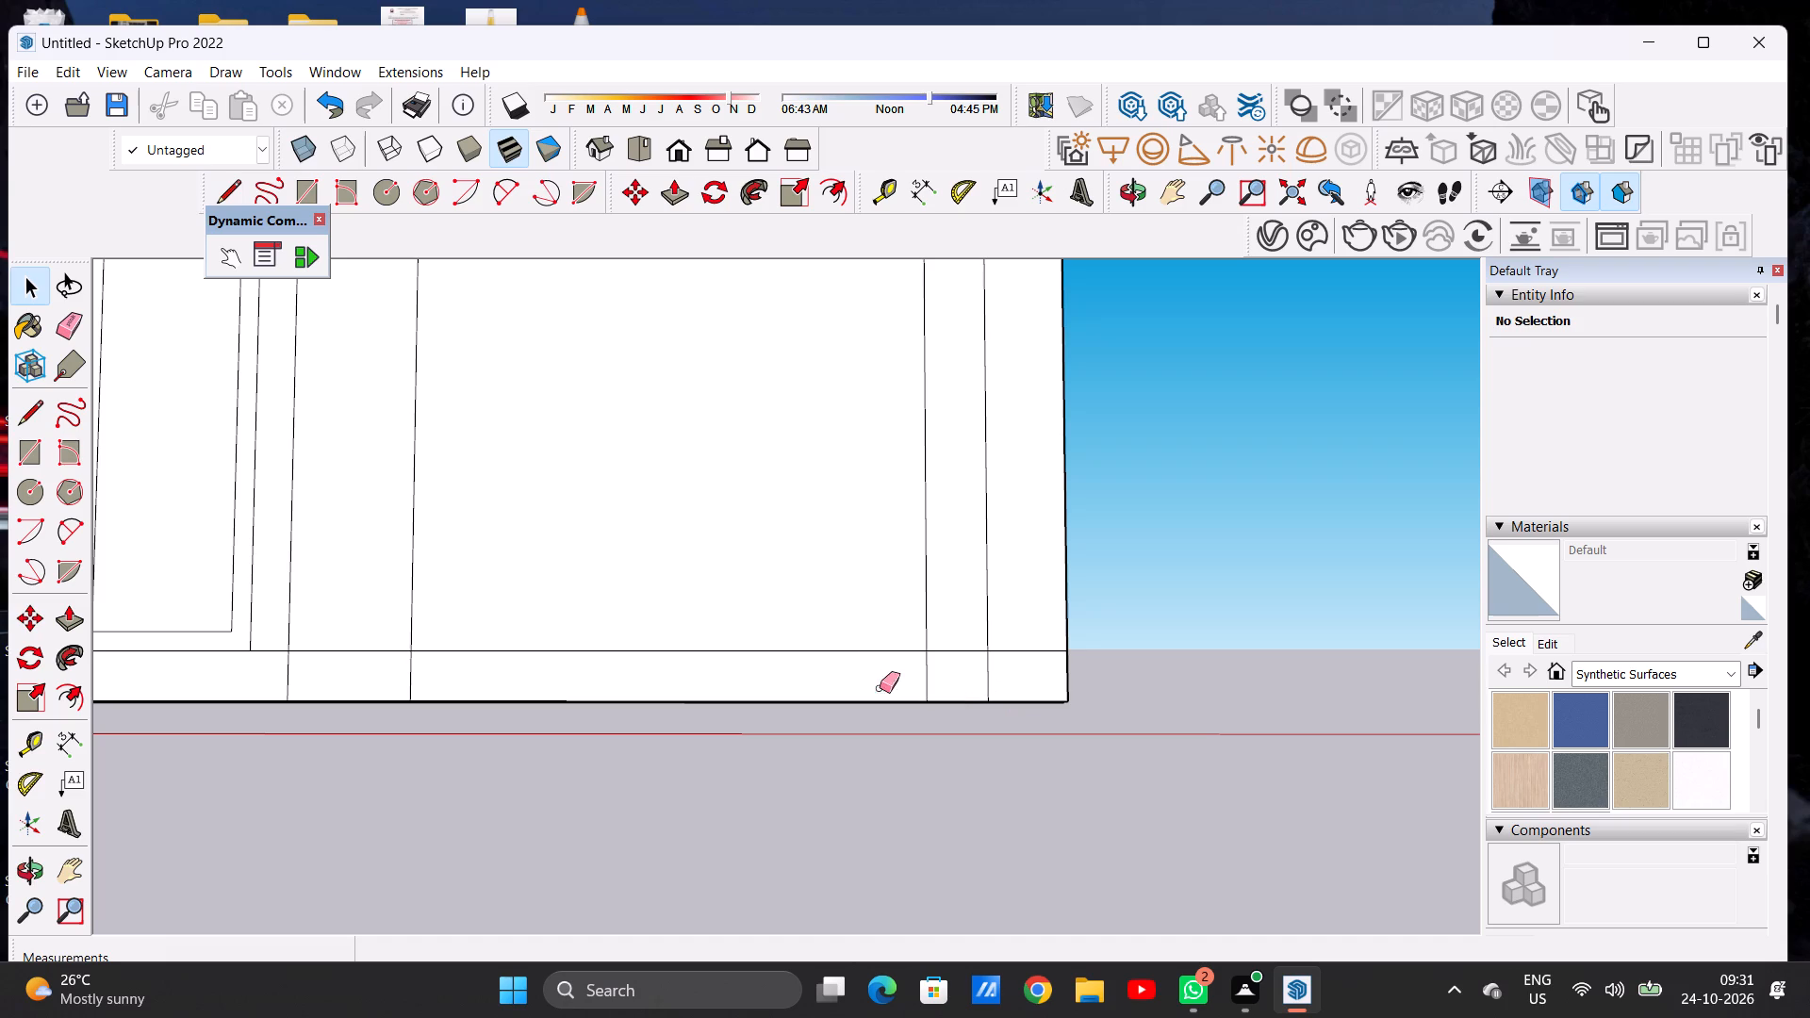
drag(835, 647, 834, 665)
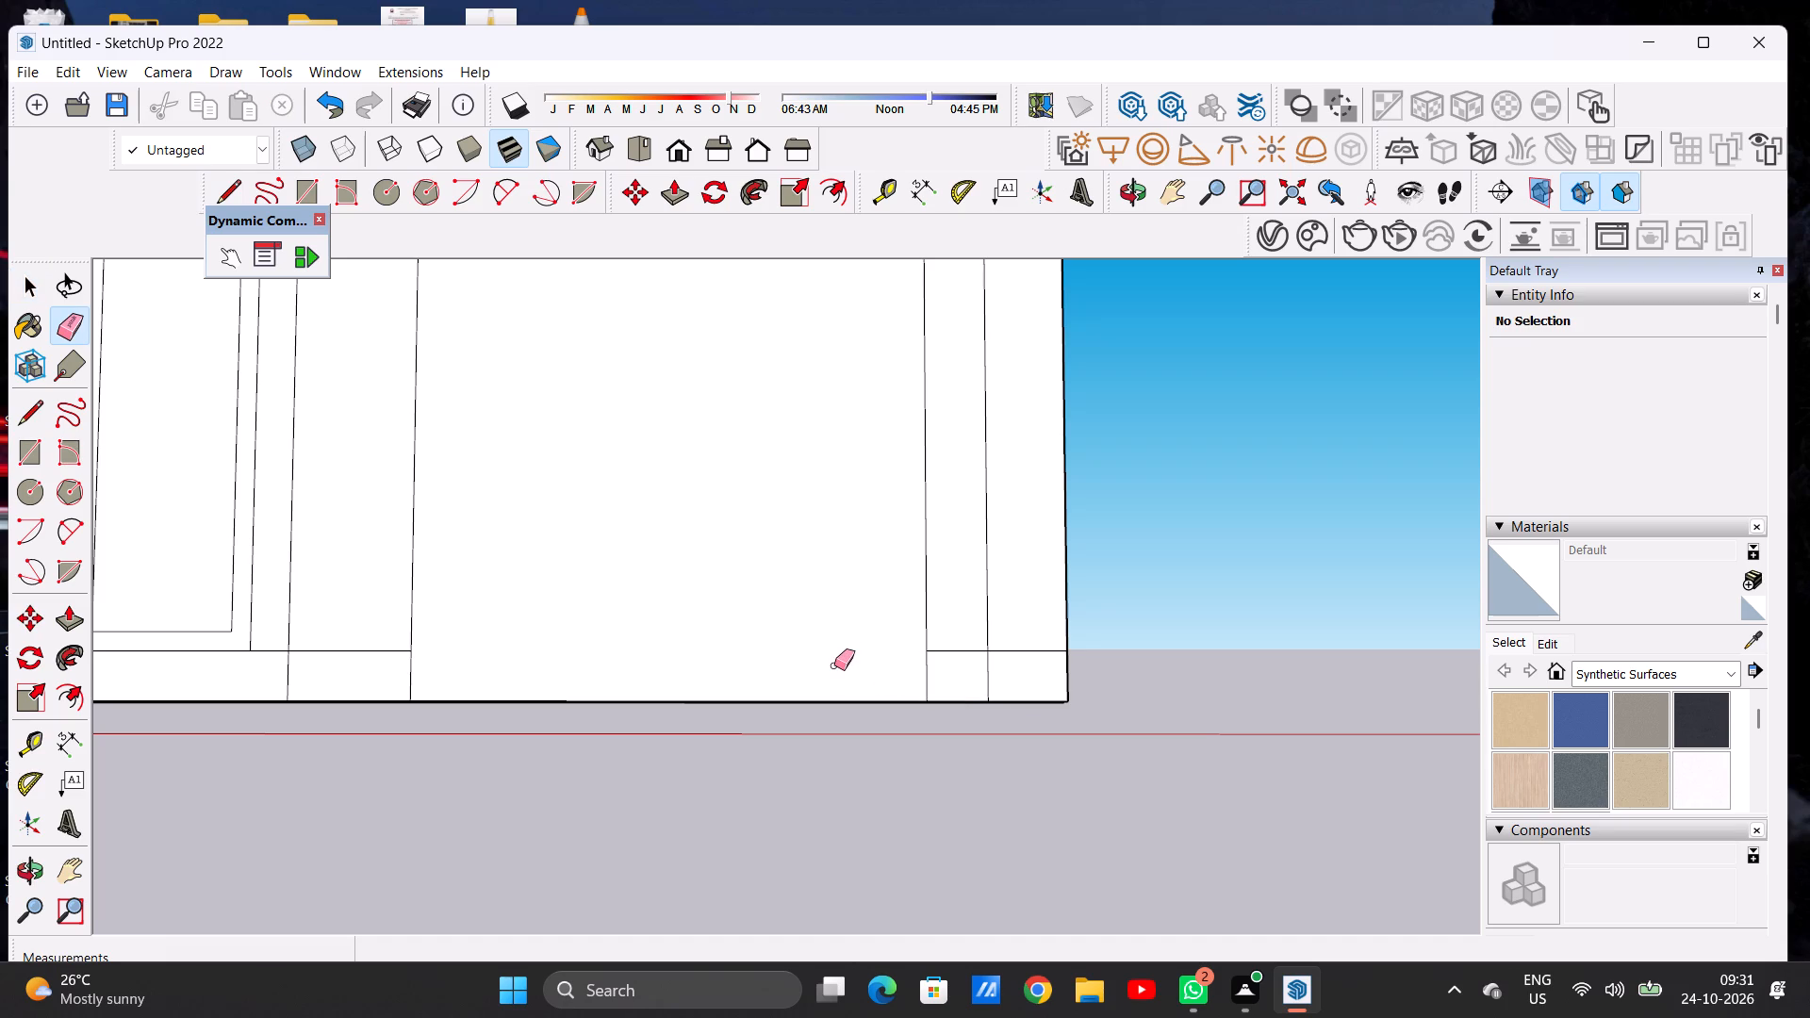
scroll(666, 543, down, 2)
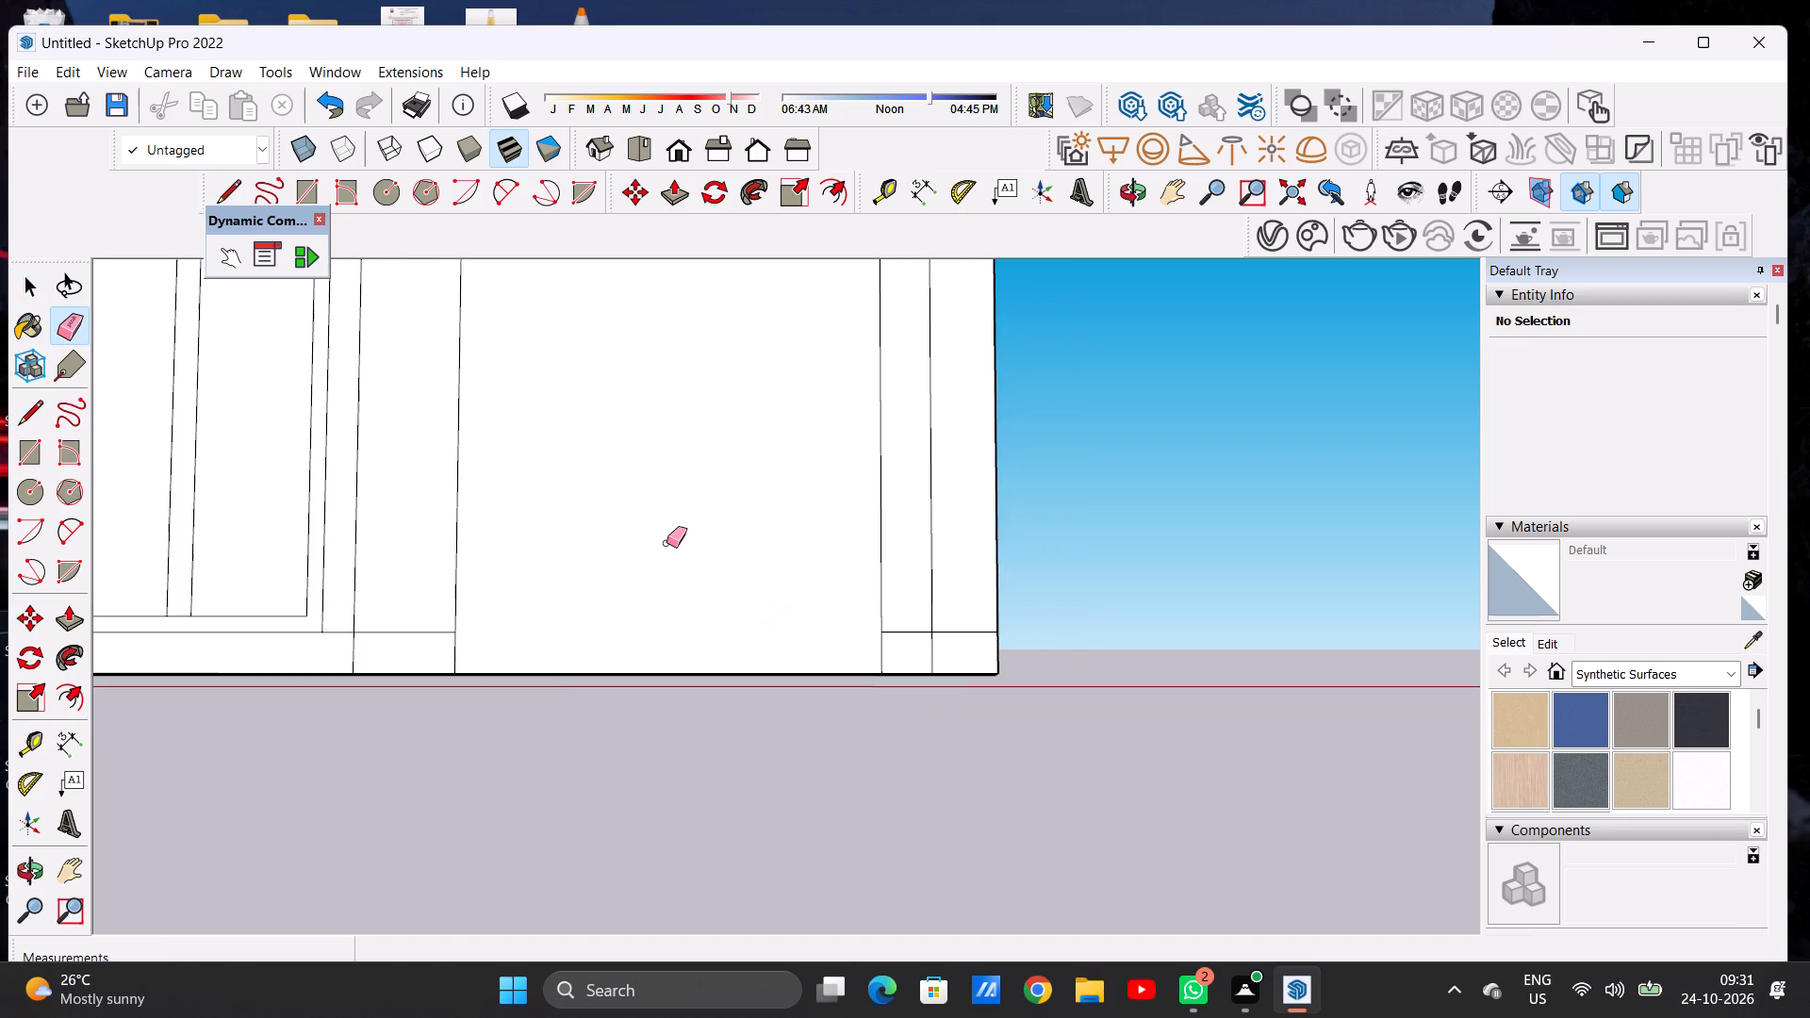
scroll(666, 543, down, 2)
scroll(638, 619, down, 4)
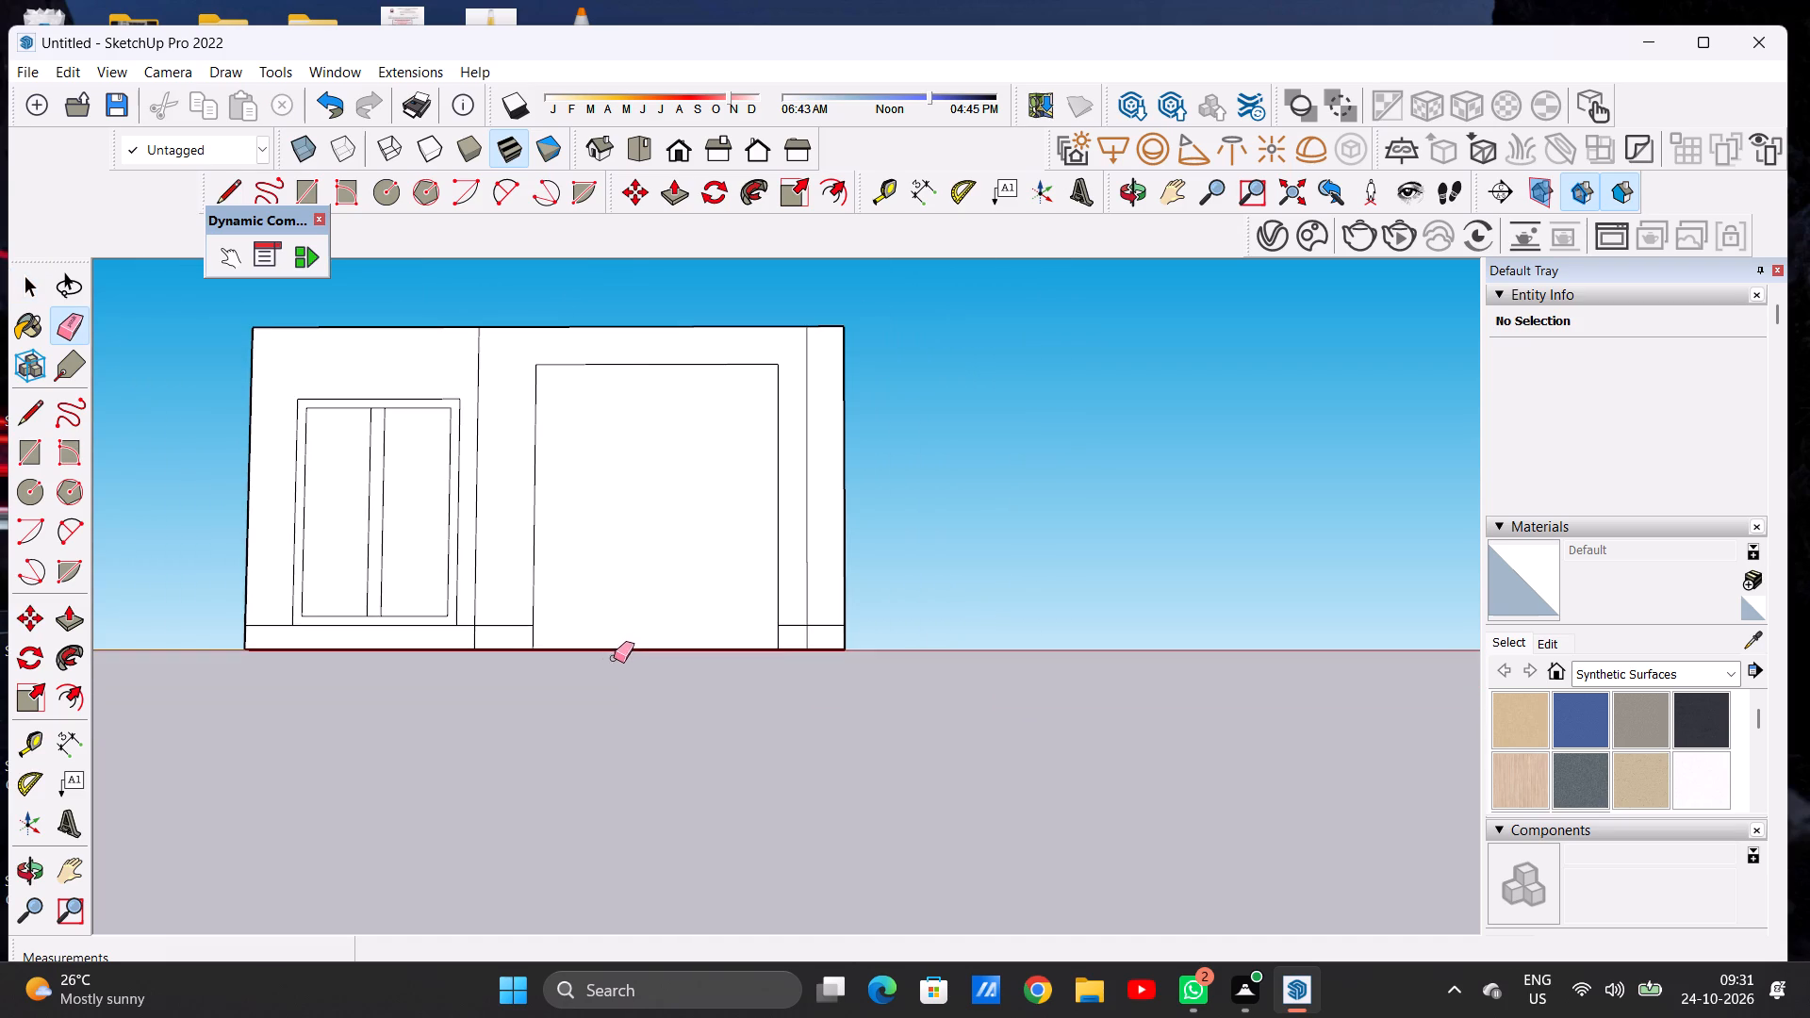
scroll(519, 627, up, 8)
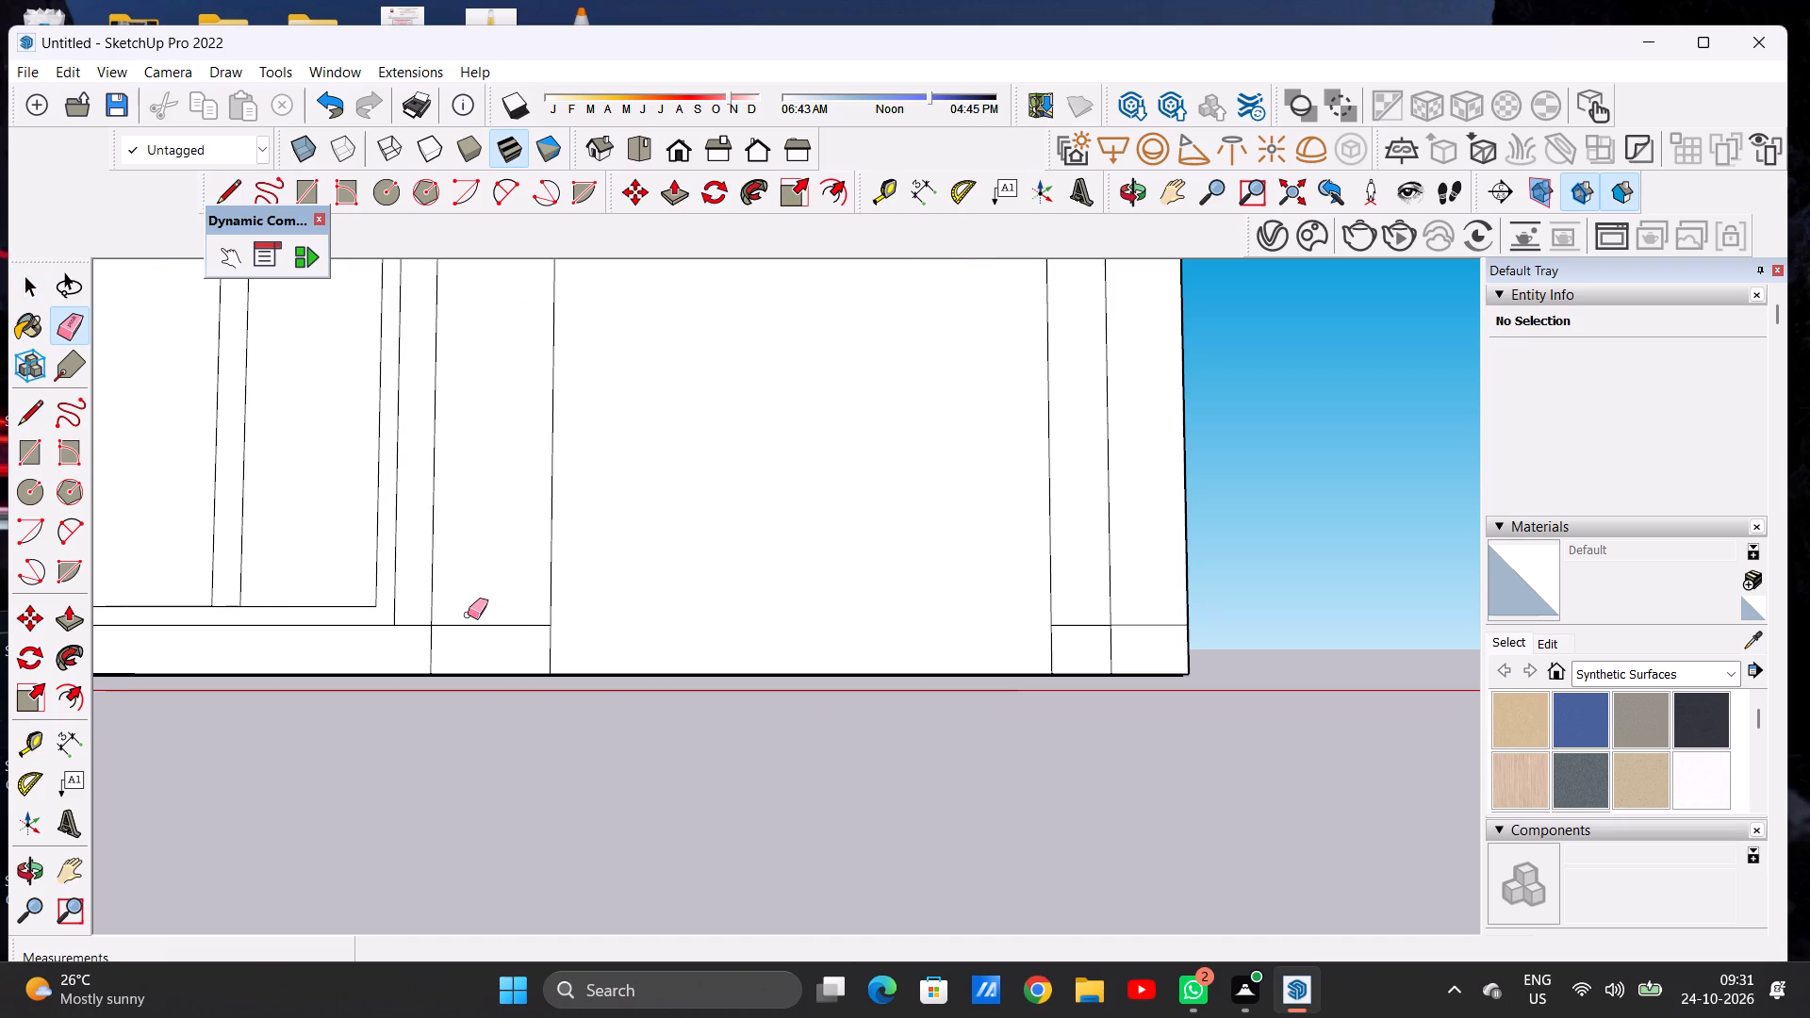
drag(468, 615, 454, 634)
scroll(544, 622, down, 1)
scroll(544, 622, up, 1)
scroll(544, 622, down, 5)
scroll(921, 594, up, 8)
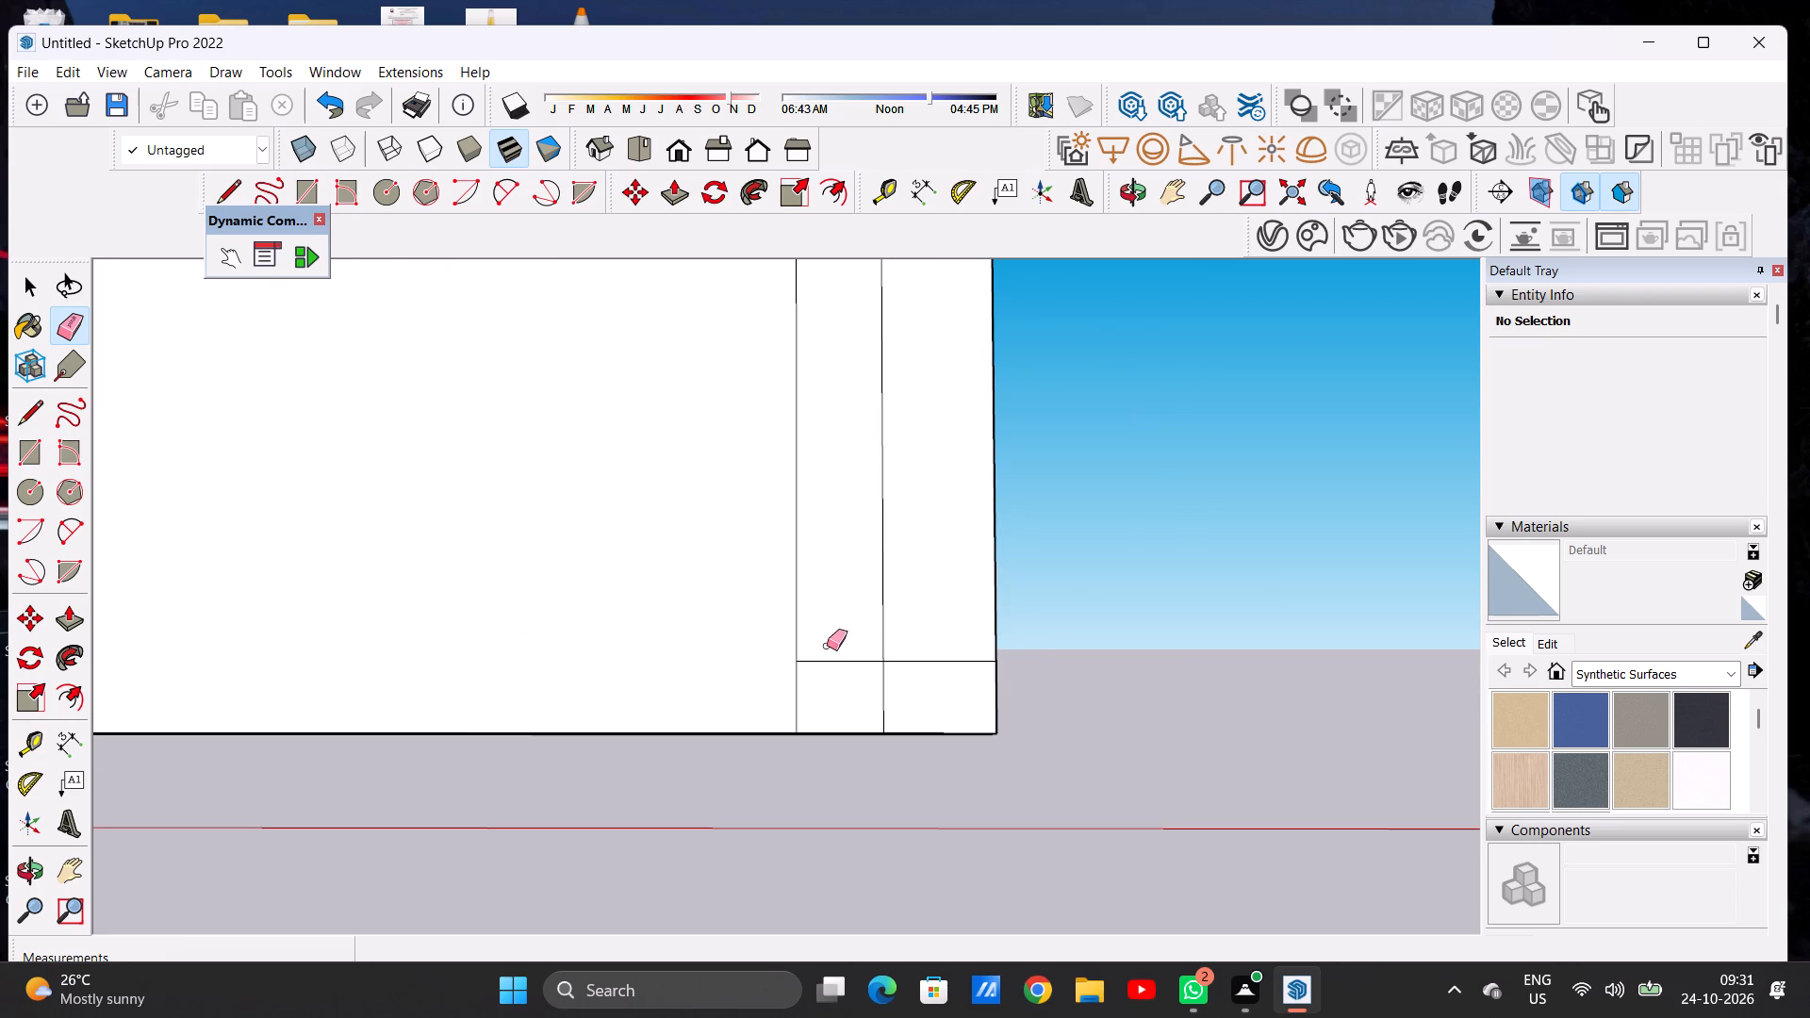
drag(827, 646, 834, 677)
drag(951, 652, 951, 672)
key(space)
Draw a vertical rectangle about 29' 9" tall and 9' wide inside the double door's left leaf.
scroll(711, 733, down, 11)
scroll(705, 738, up, 1)
scroll(707, 738, down, 9)
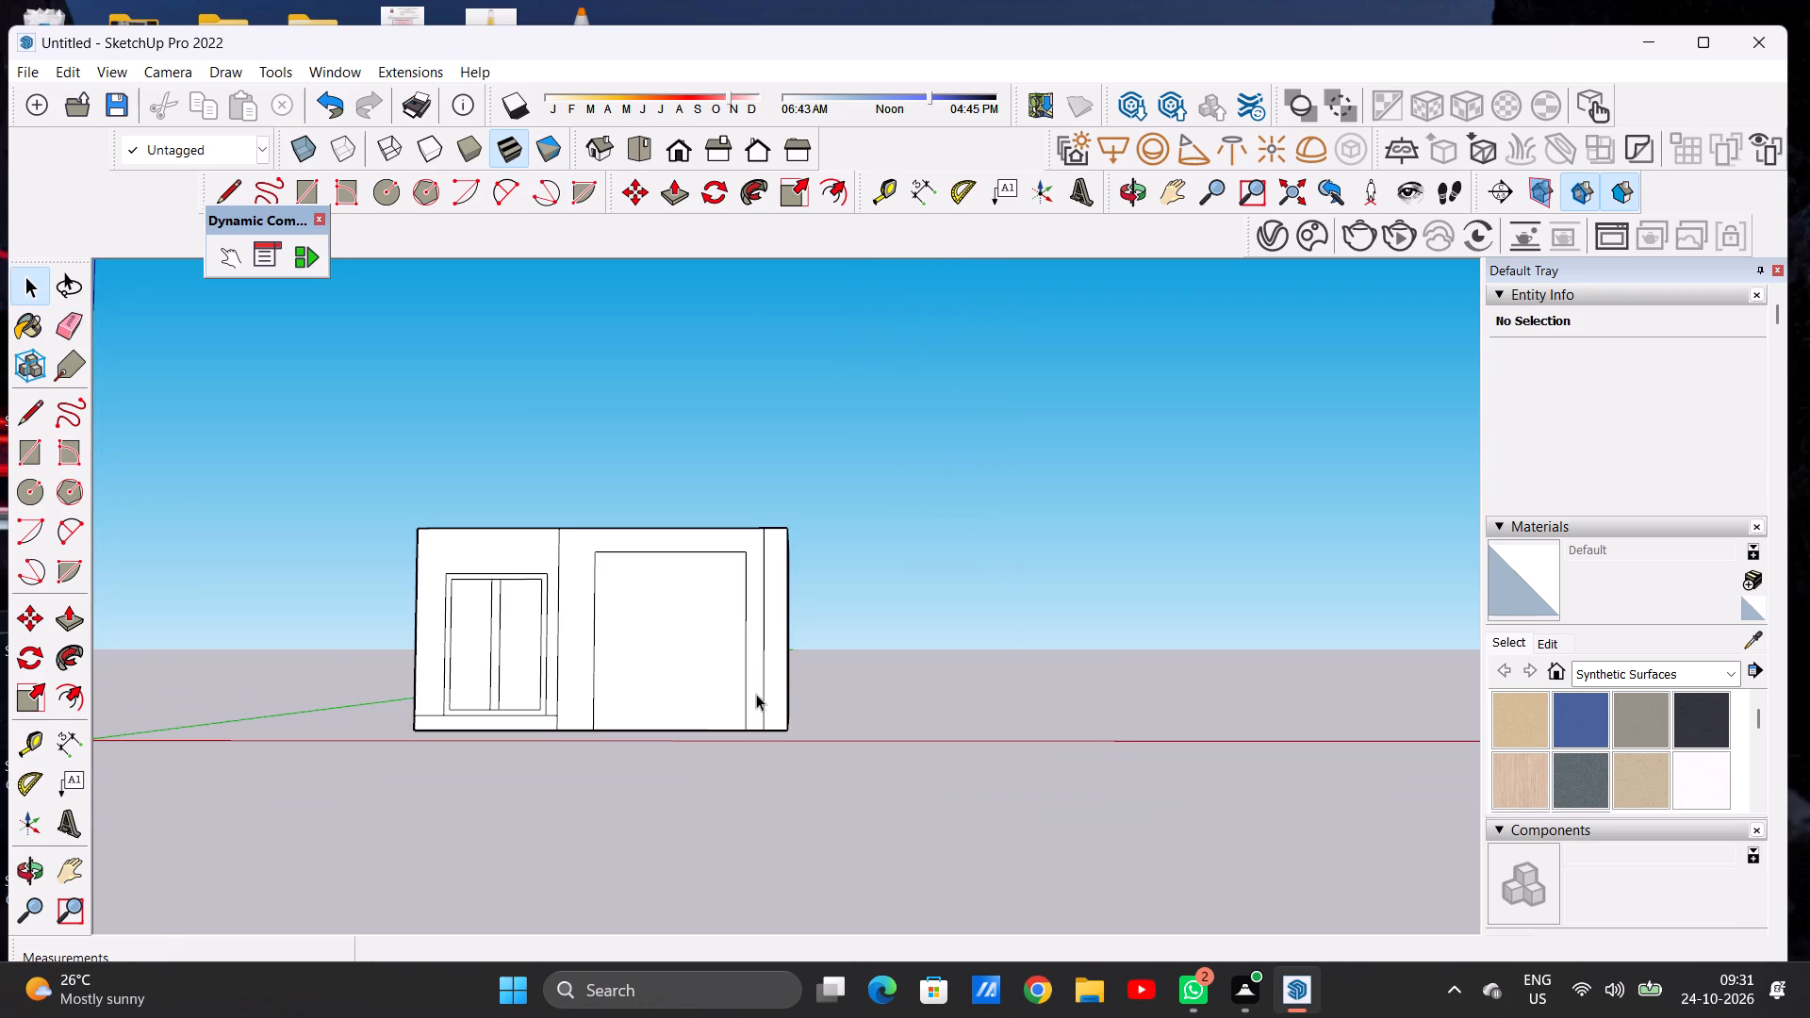
scroll(535, 651, up, 2)
scroll(535, 645, down, 1)
scroll(535, 645, up, 1)
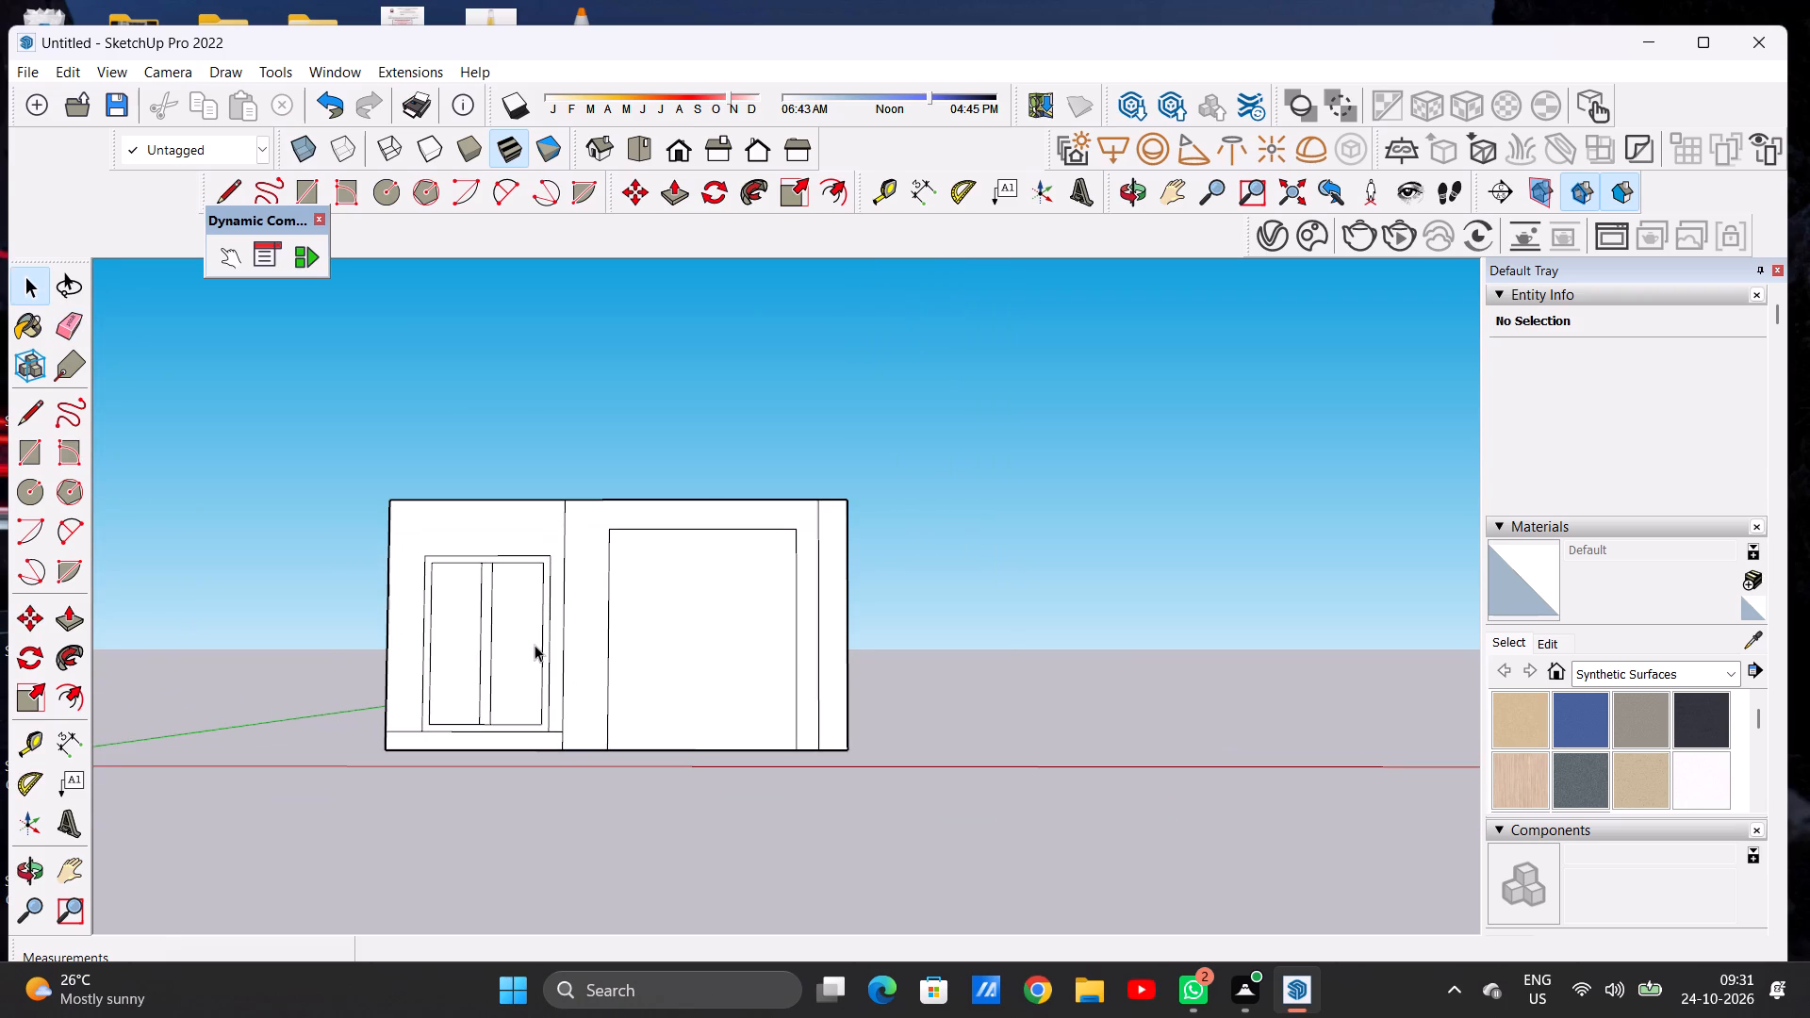
scroll(493, 641, up, 3)
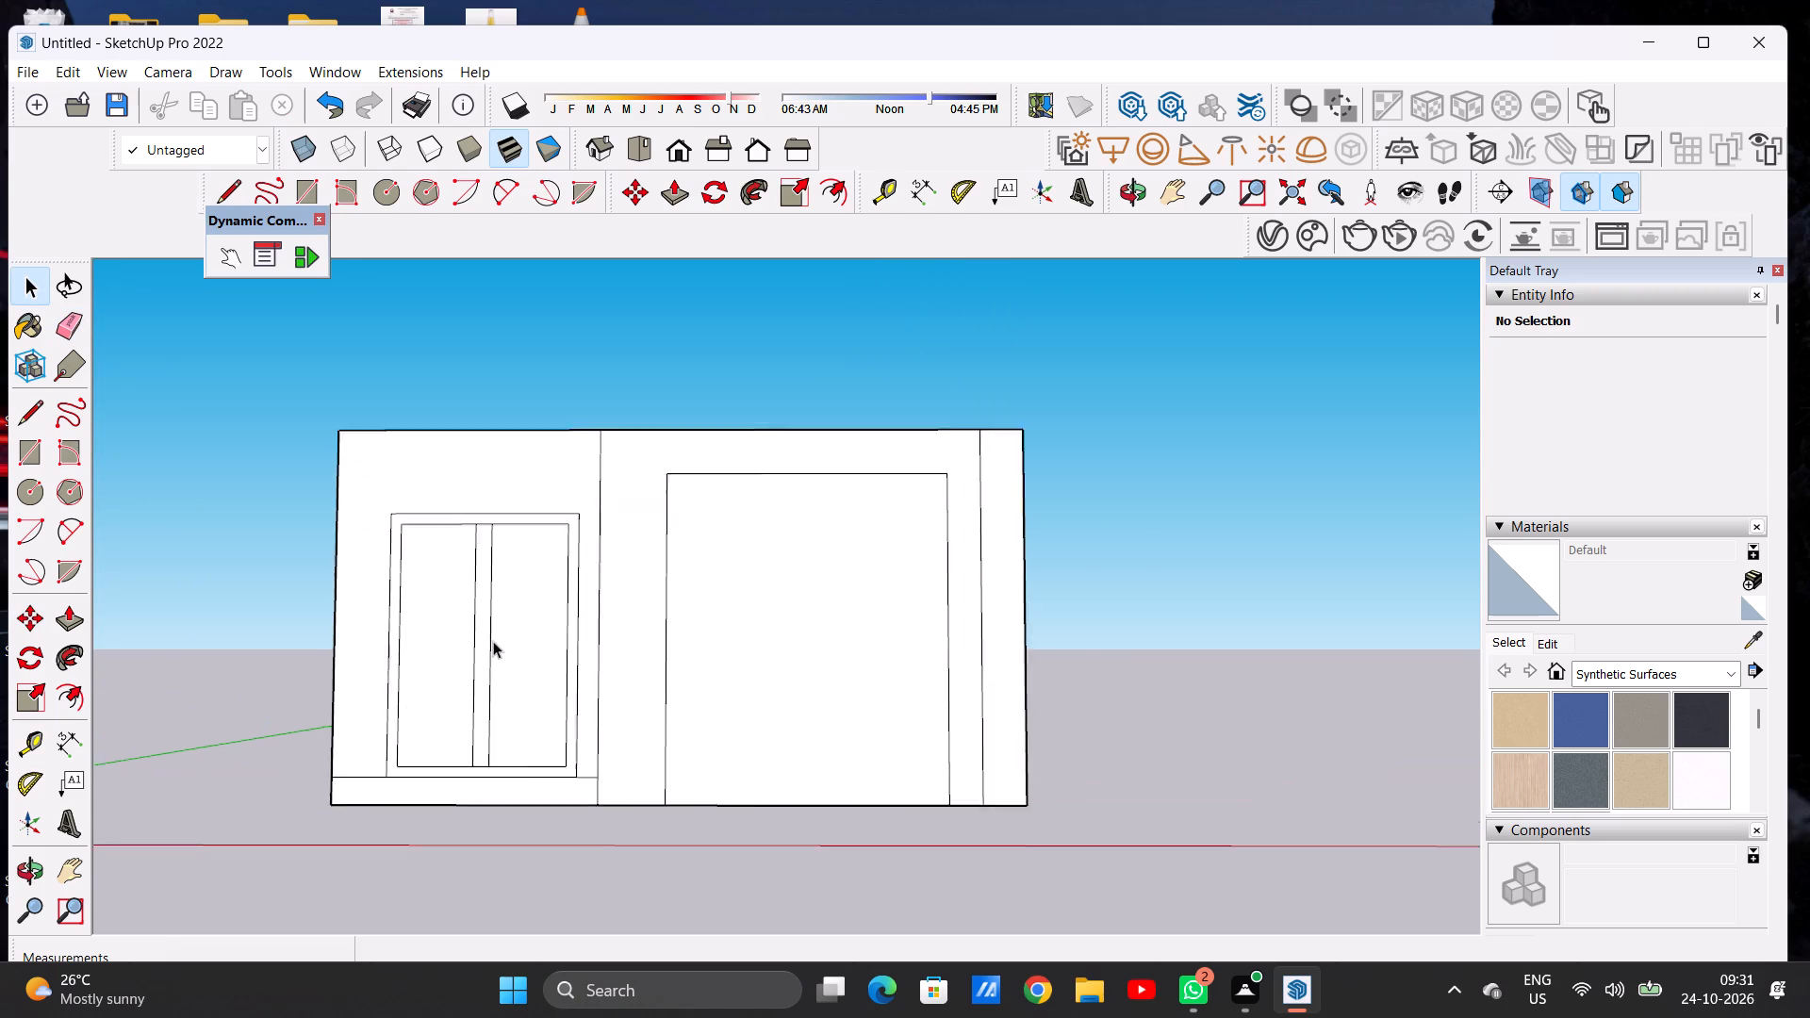
scroll(493, 641, up, 3)
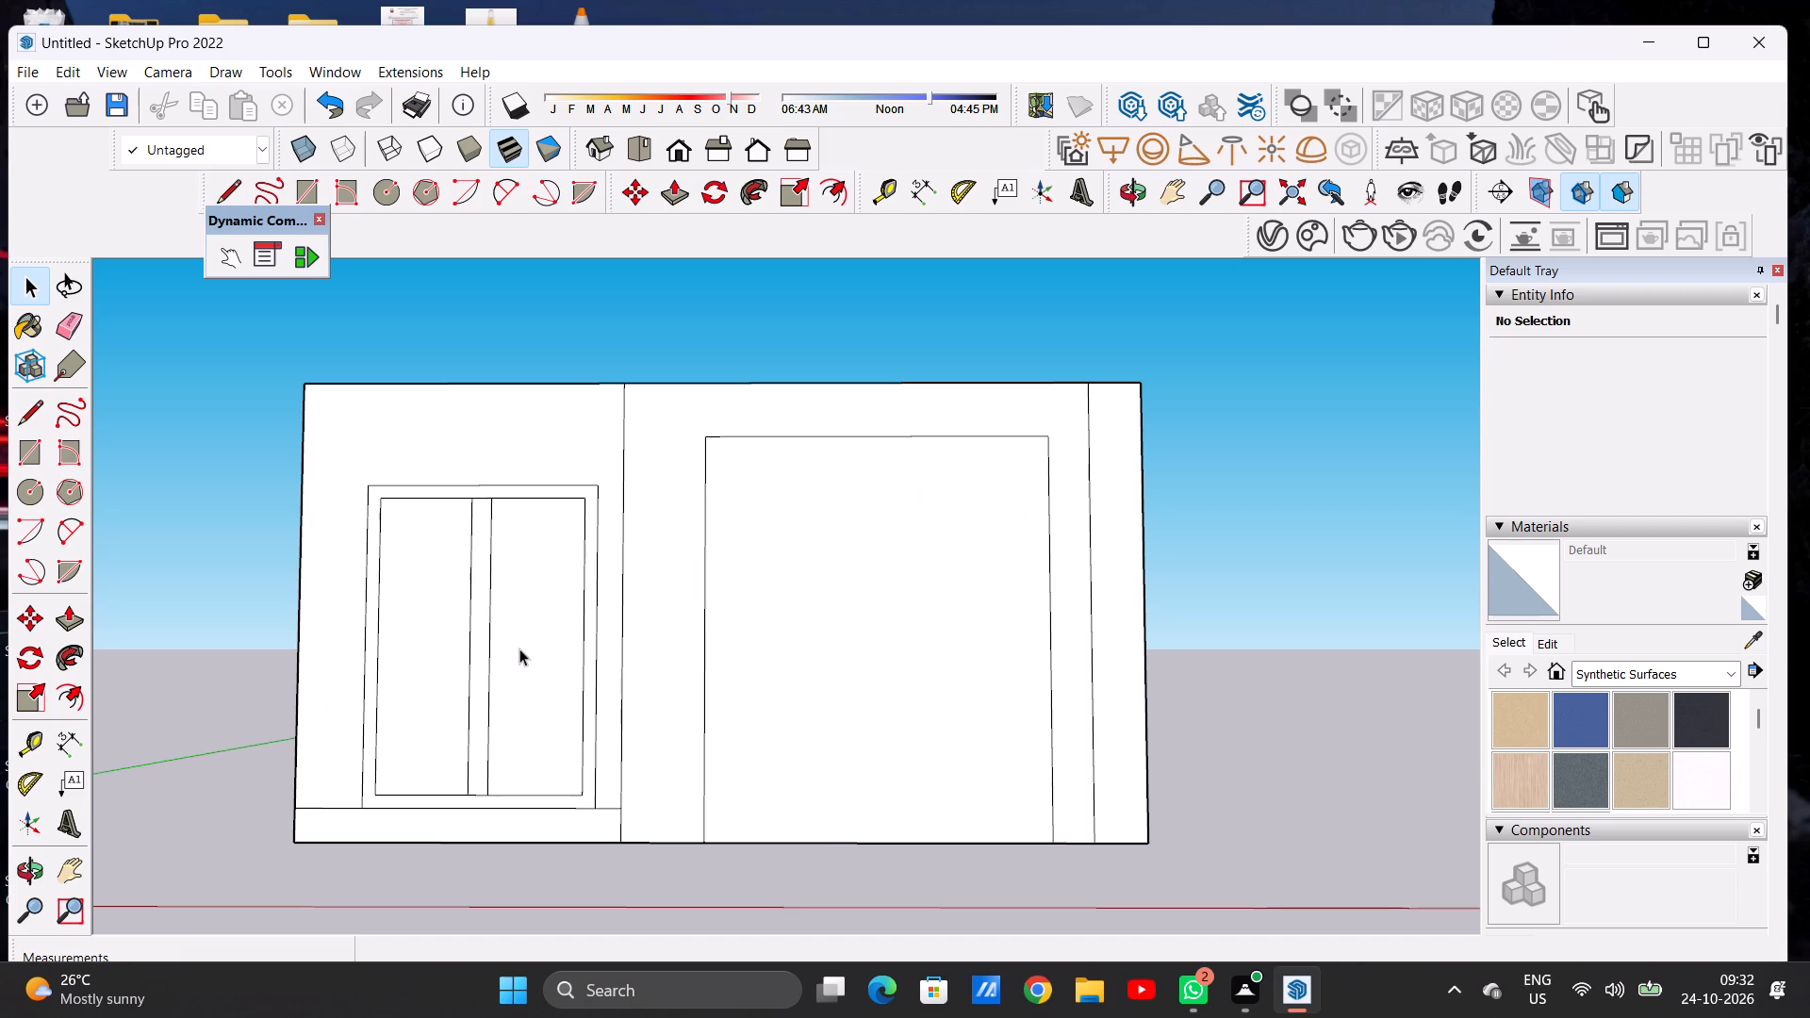
key(r)
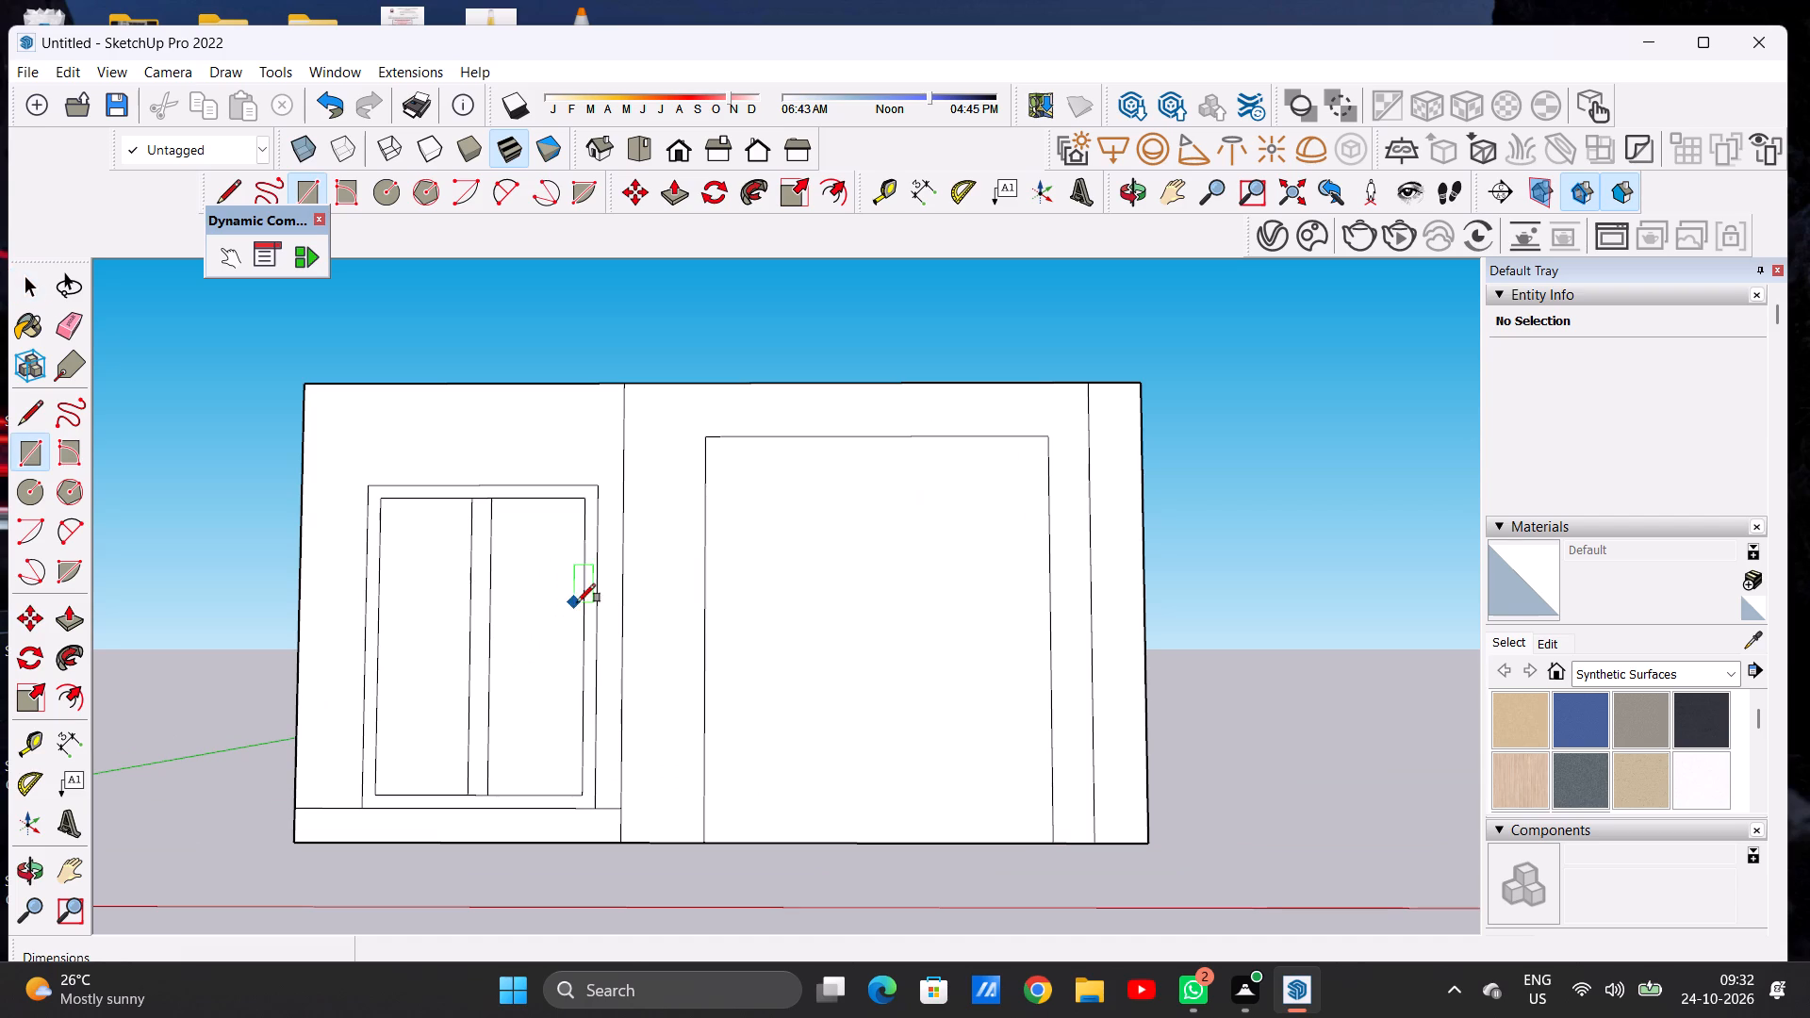
scroll(389, 583, up, 5)
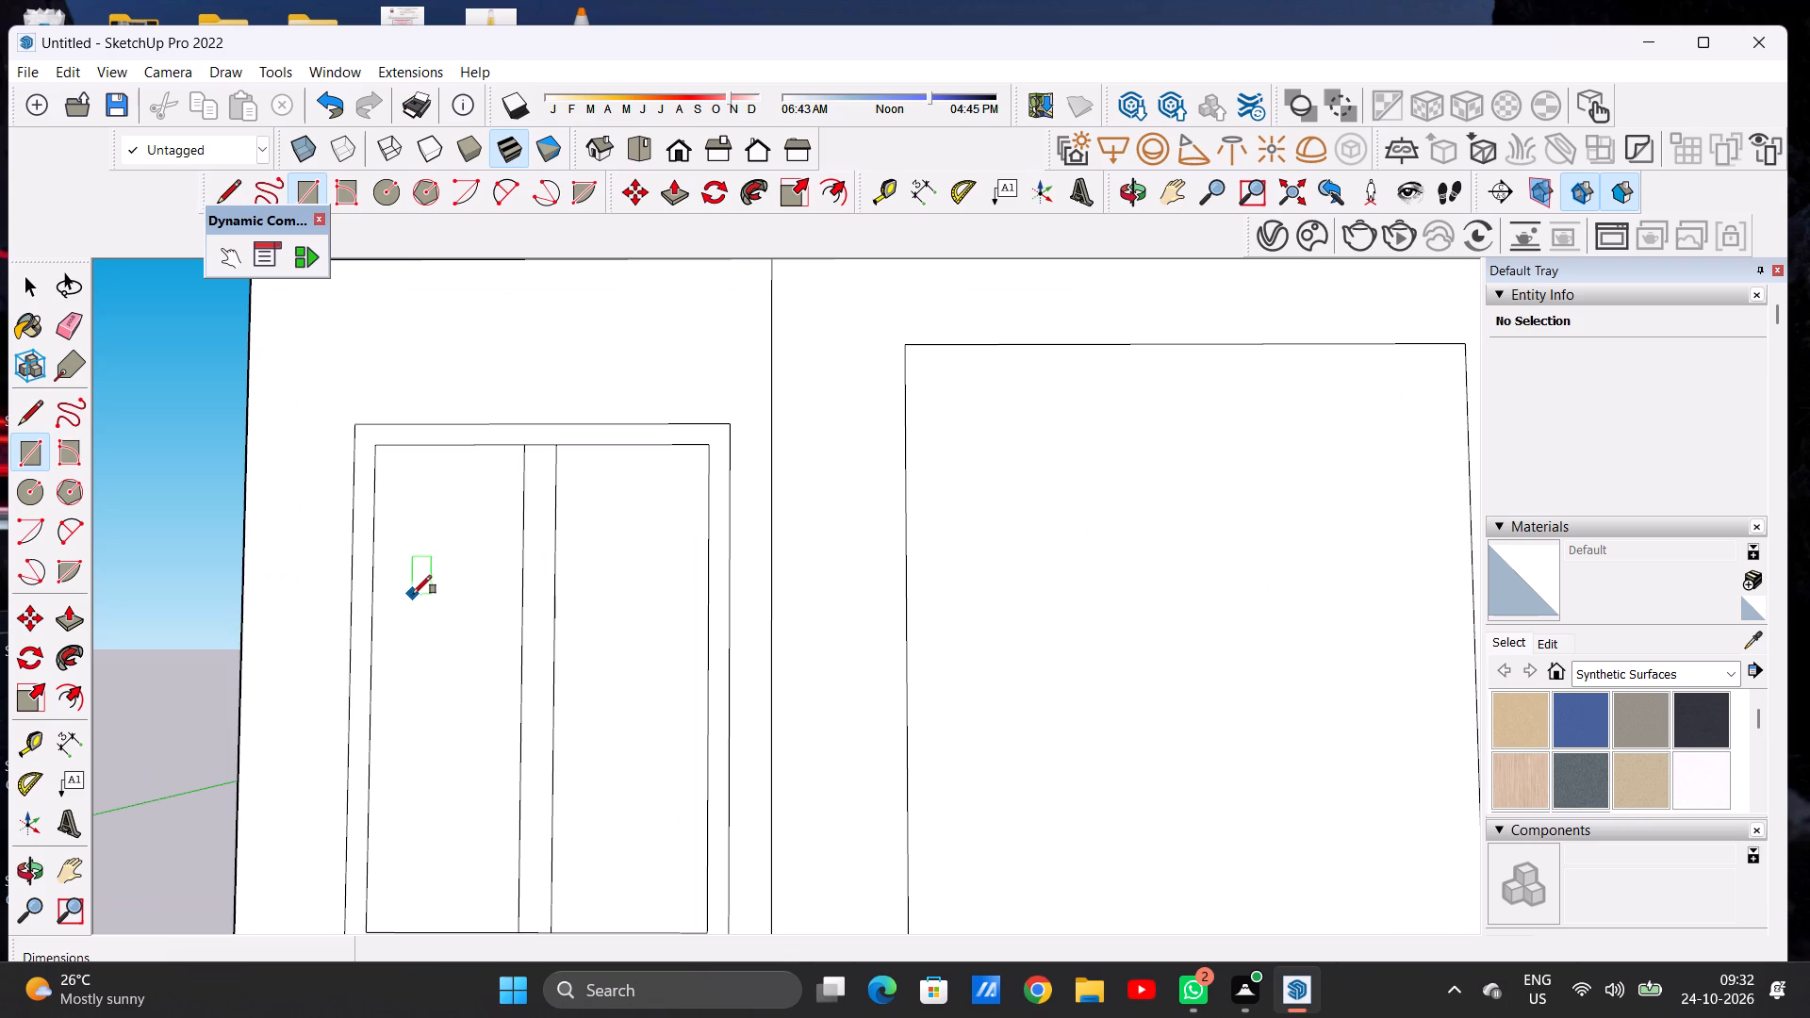
scroll(418, 587, down, 4)
scroll(407, 581, up, 3)
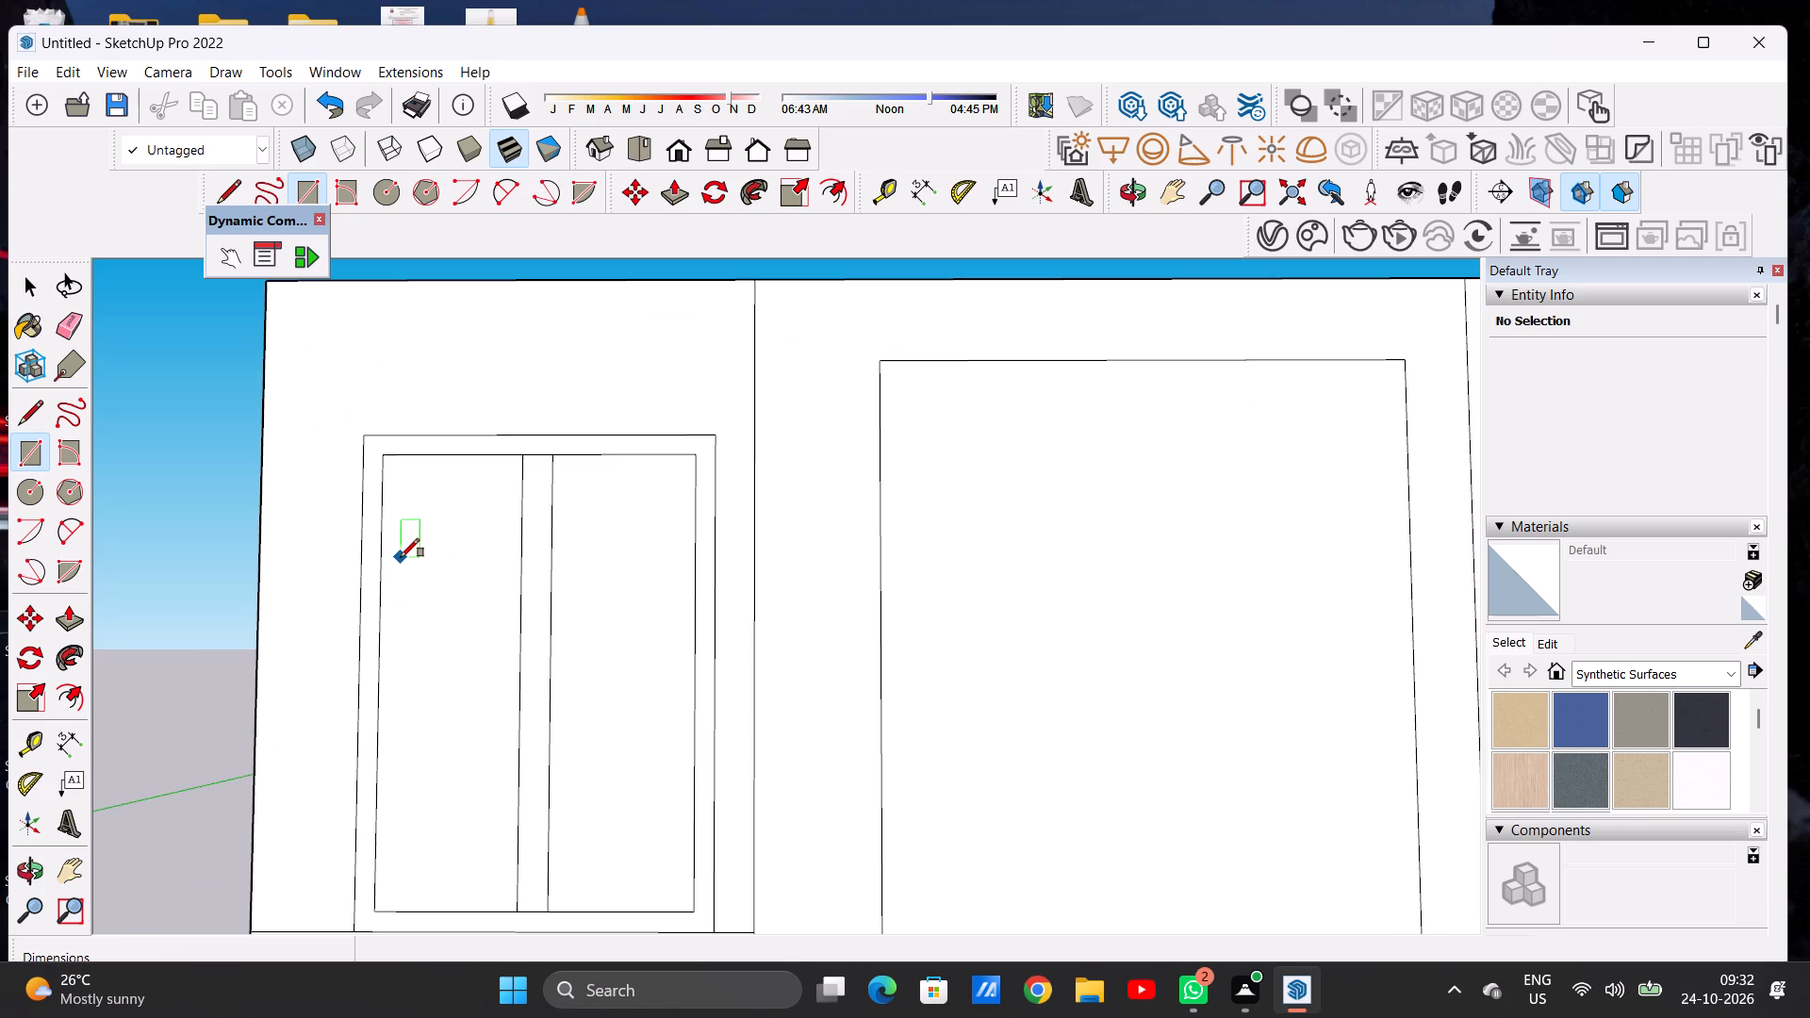
click(410, 548)
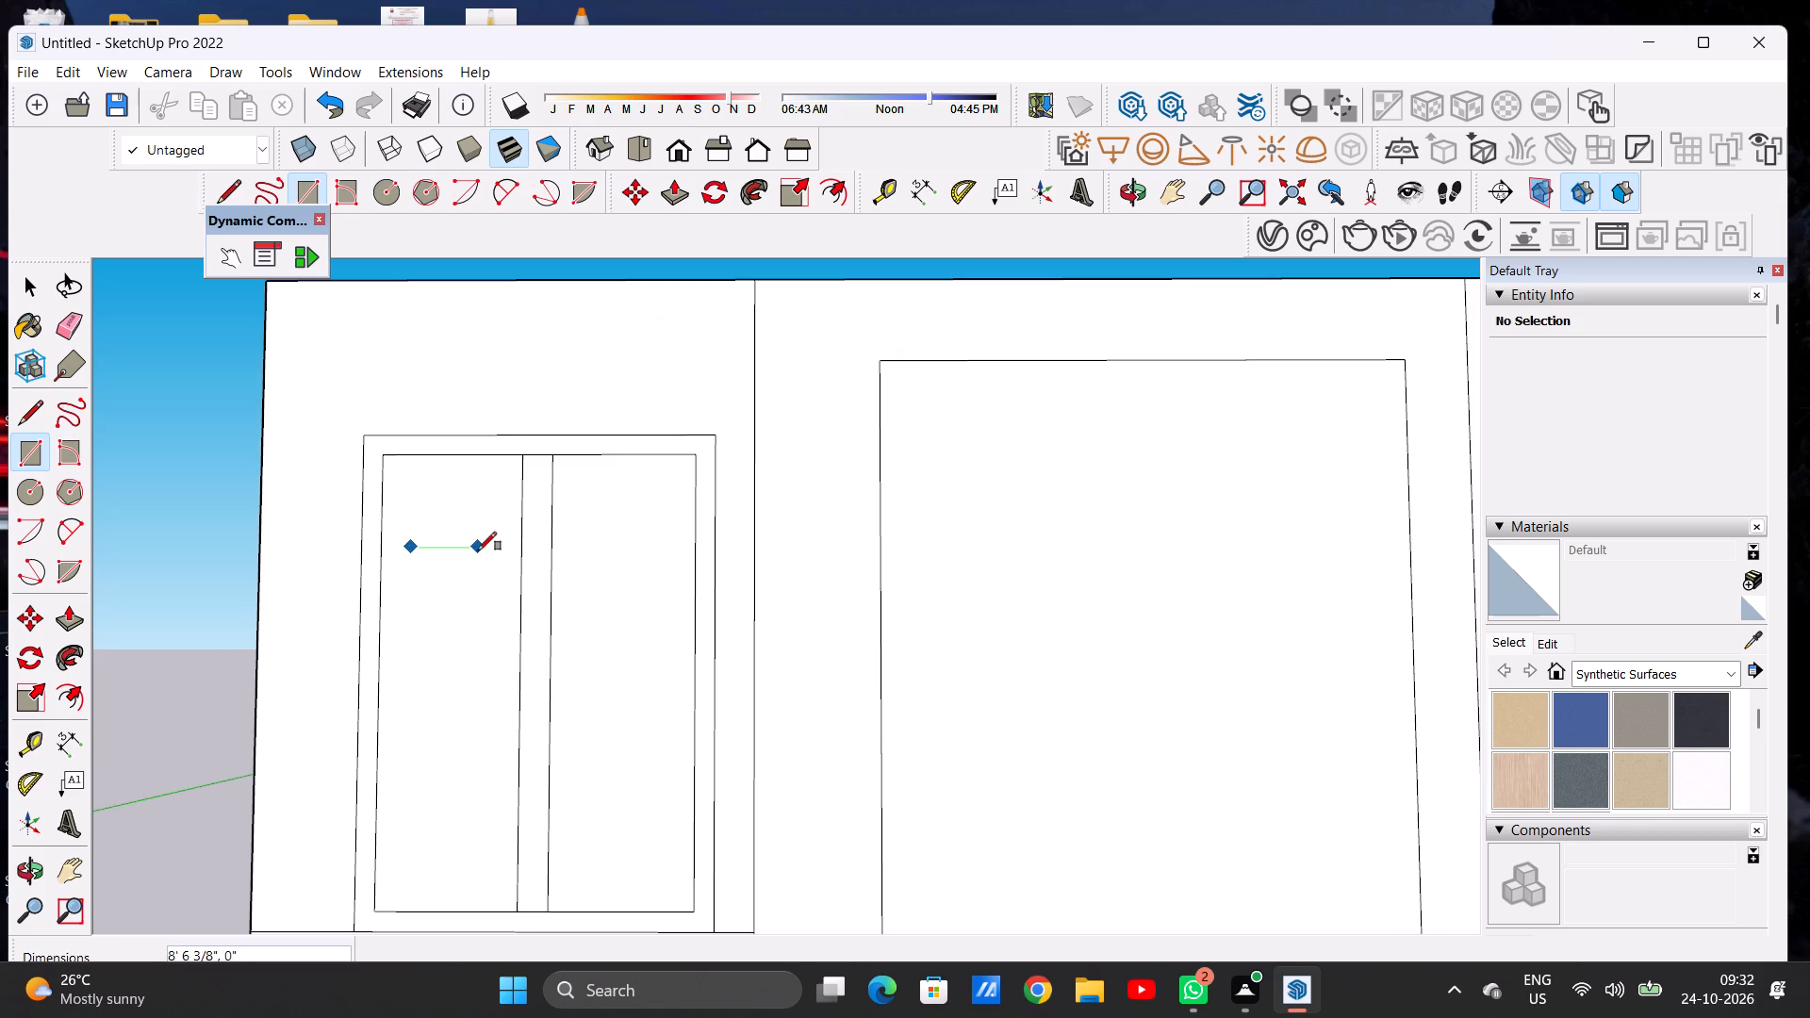
click(478, 550)
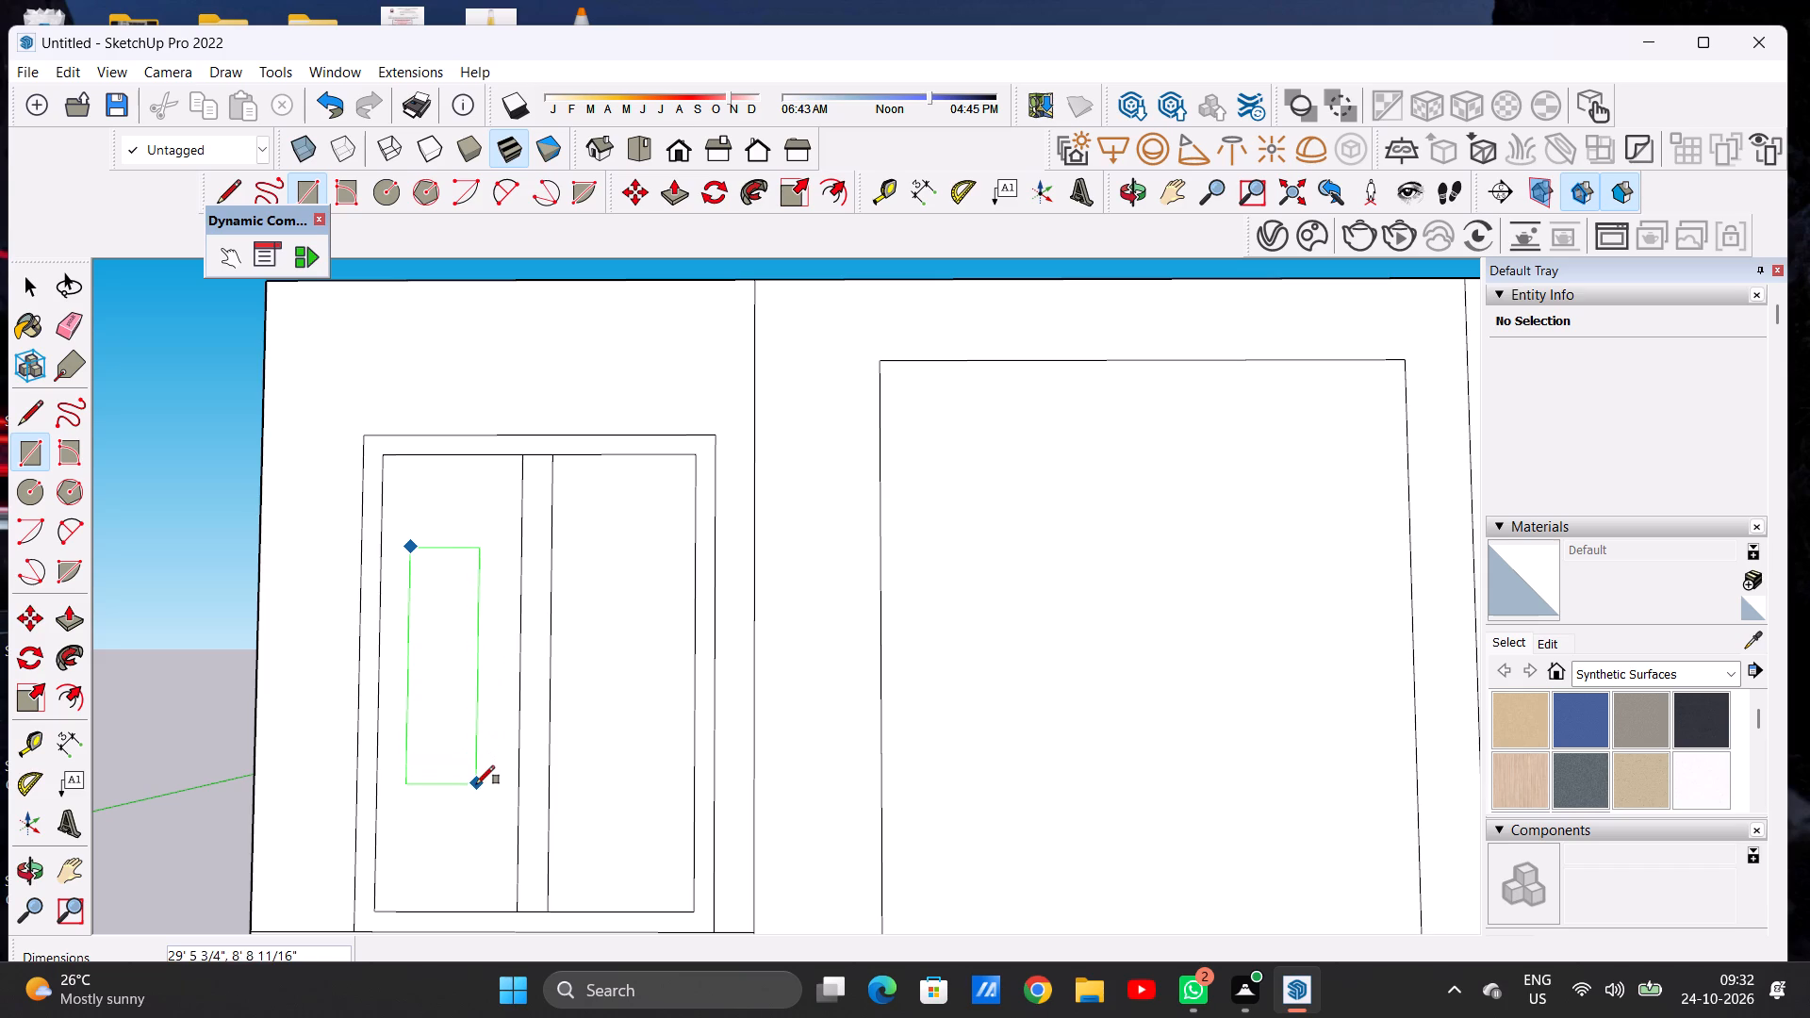
click(478, 786)
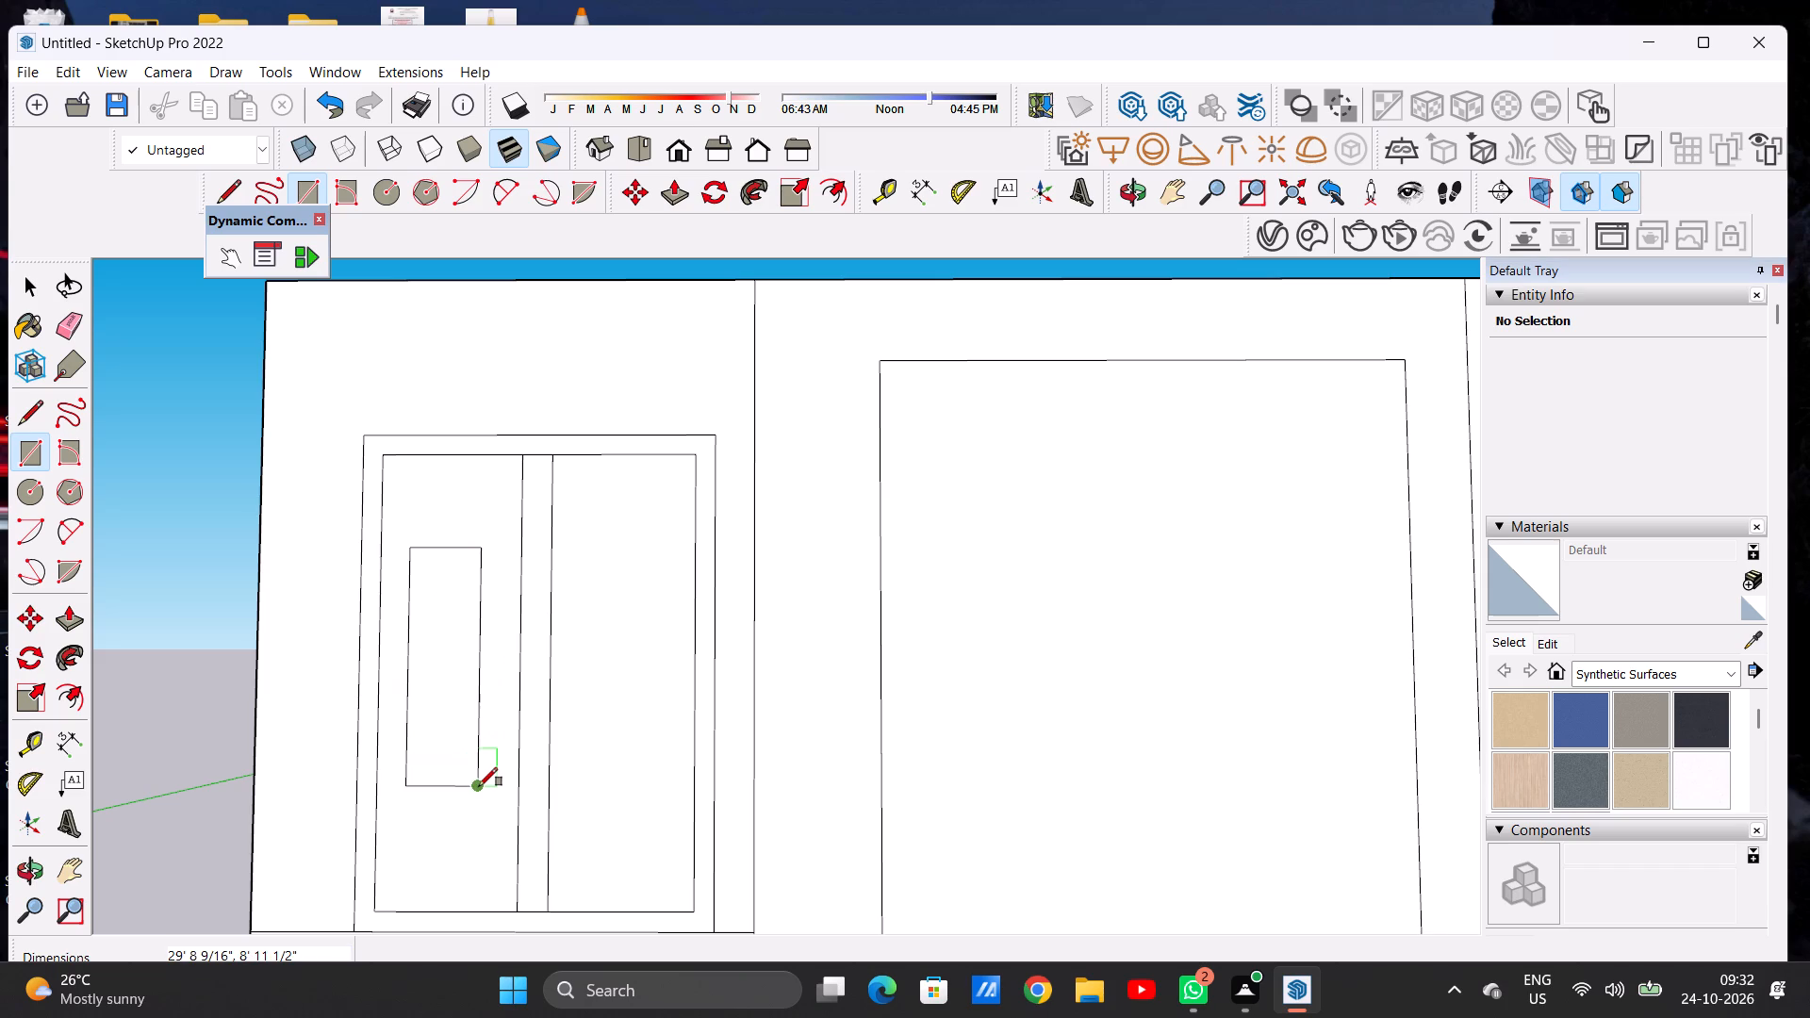
key(space)
Copy the left leaf's rectangle with its face about 22' 4" horizontally onto the right door leaf.
double_click(454, 756)
key(m)
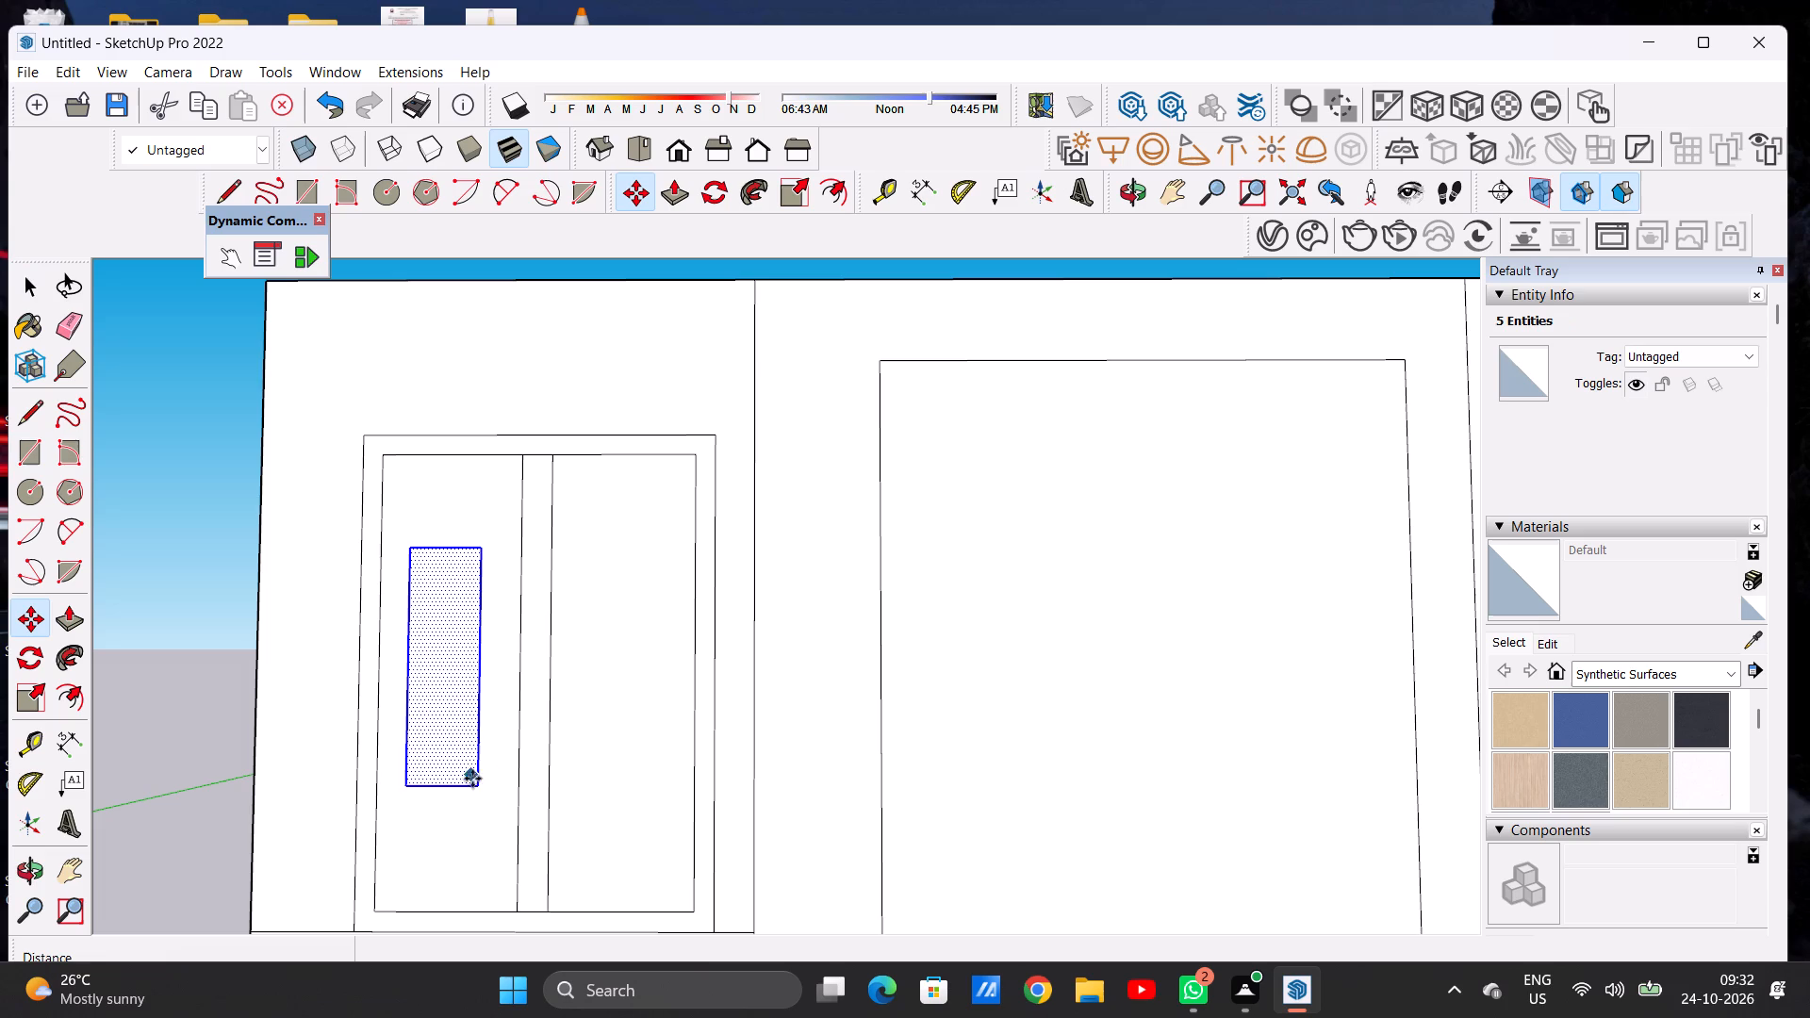
click(483, 788)
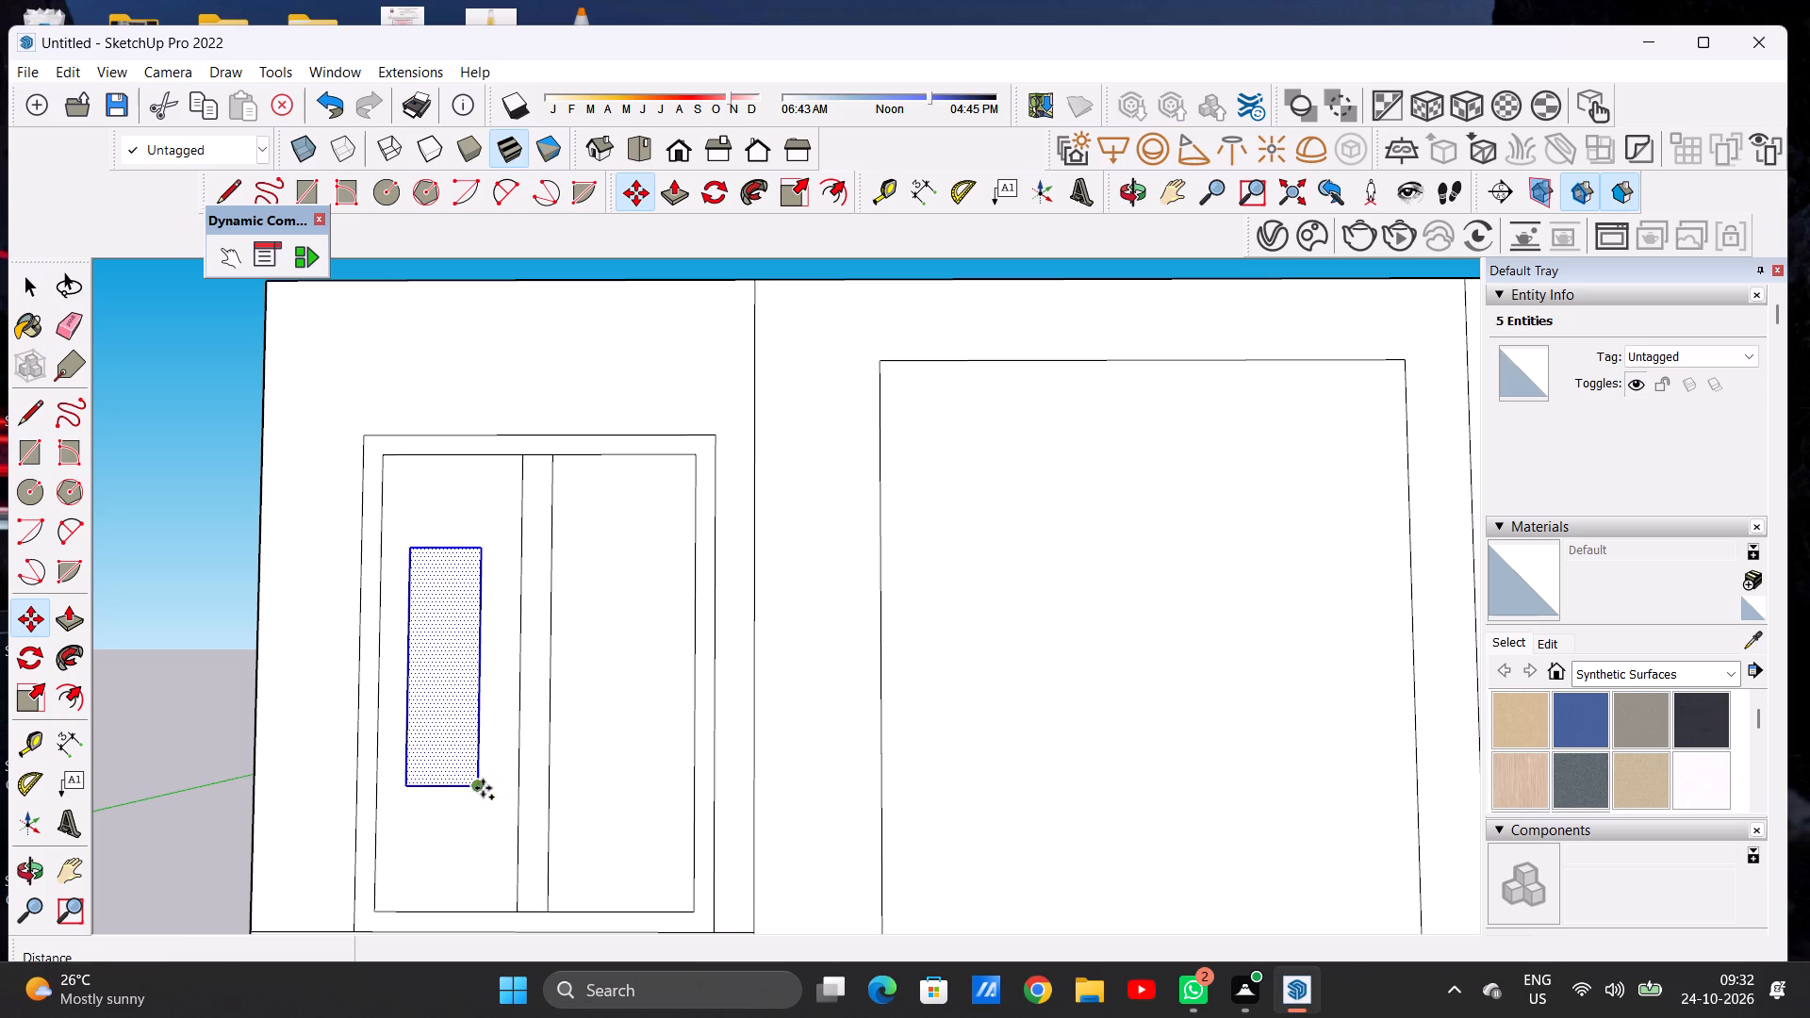
click(658, 786)
key(space)
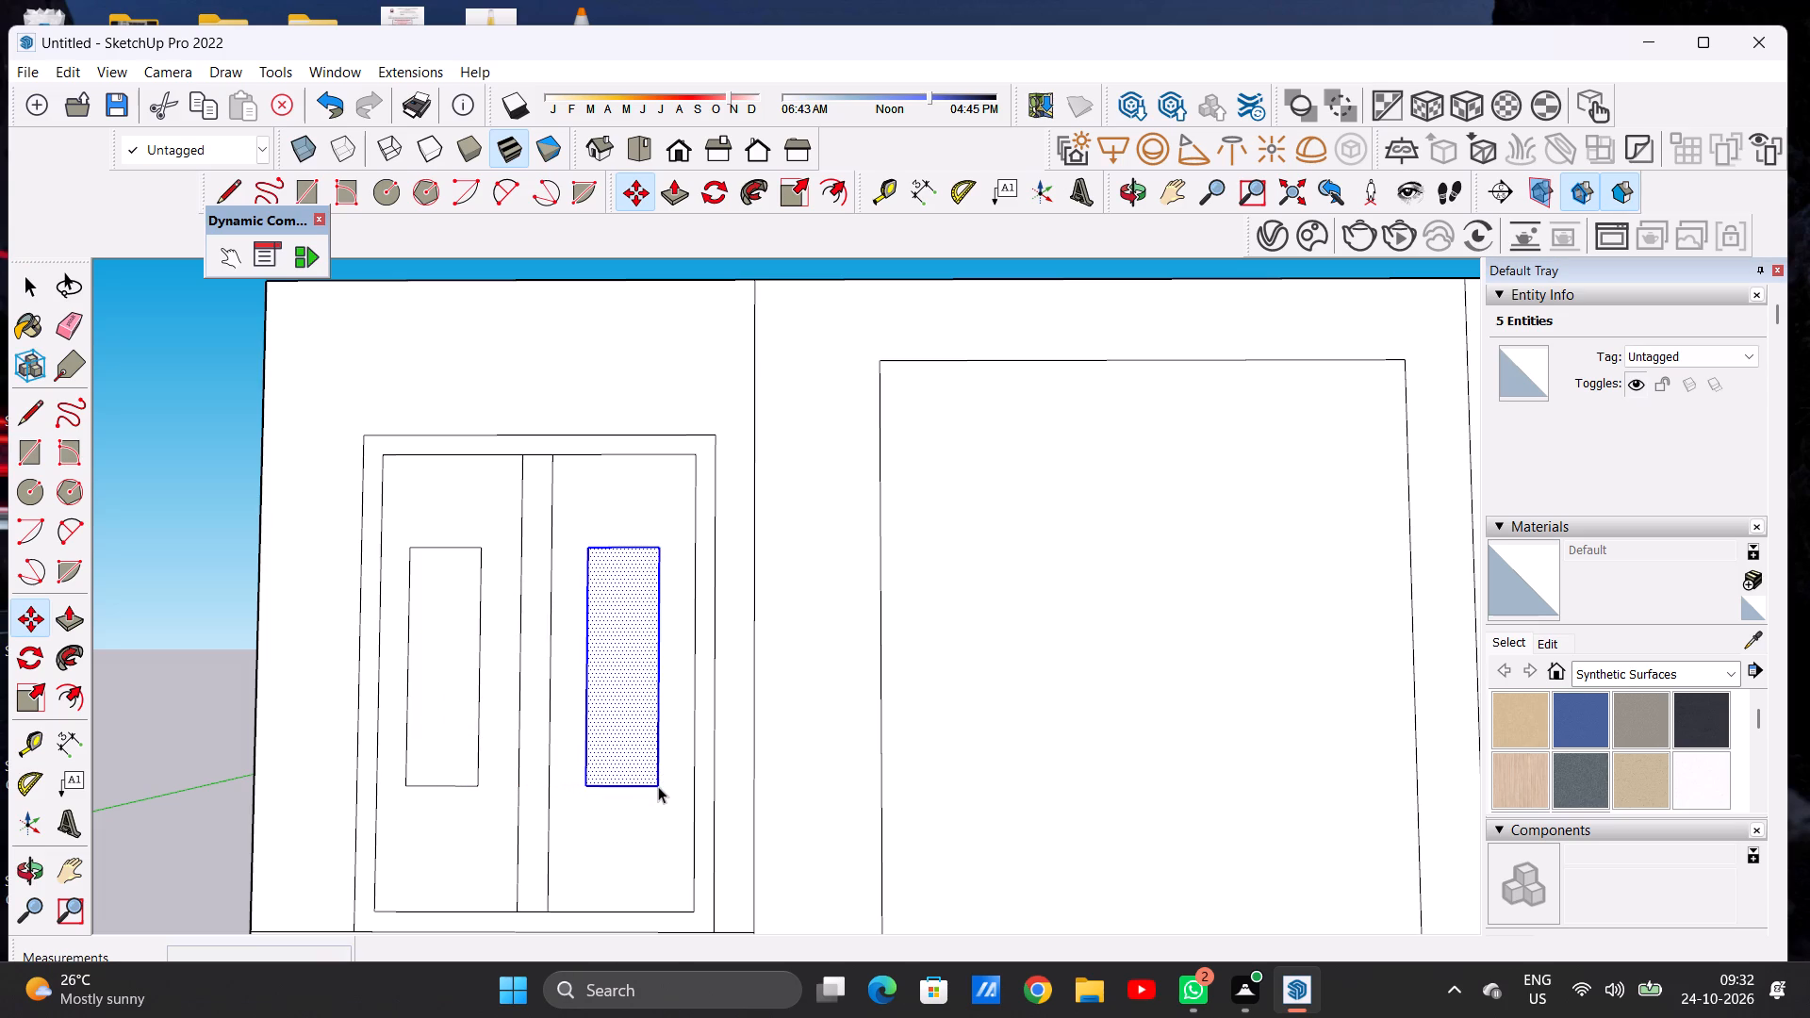
scroll(659, 786, down, 8)
click(700, 493)
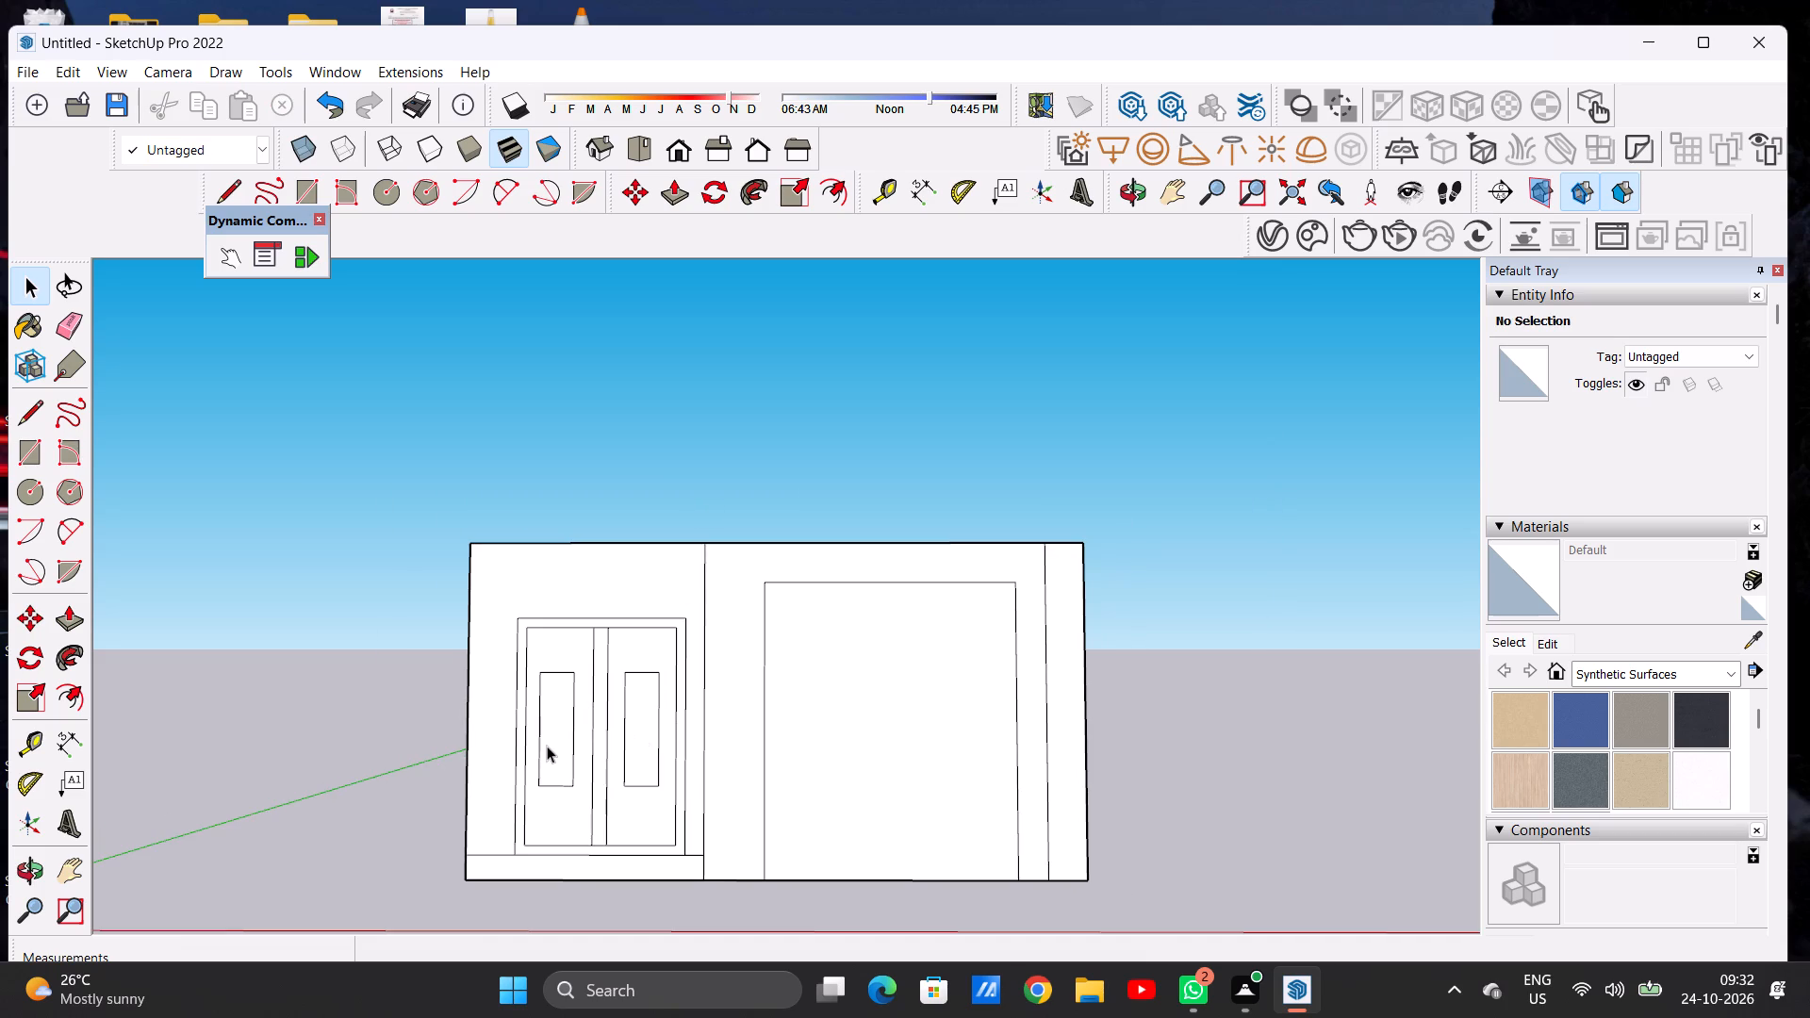
Offset the rectangles on both door leaves inward by about 1' 7" to form narrow frames.
scroll(547, 746, up, 5)
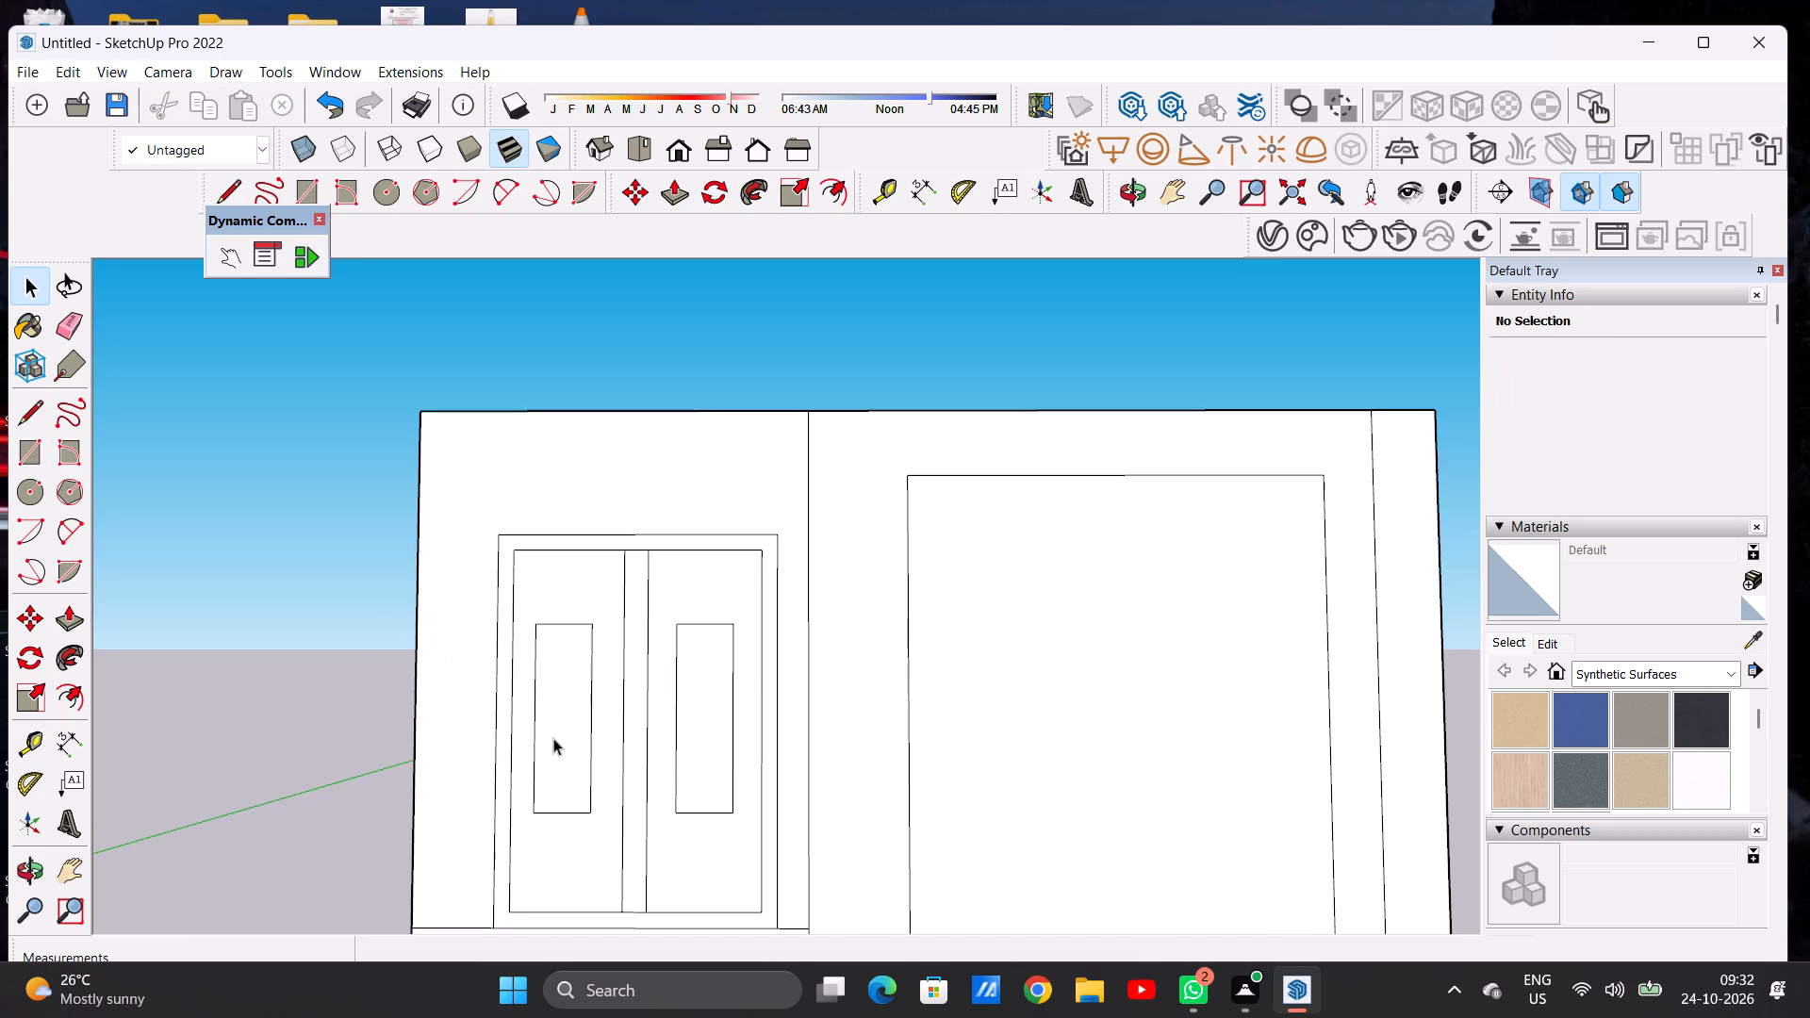
text(OF)
scroll(581, 785, up, 3)
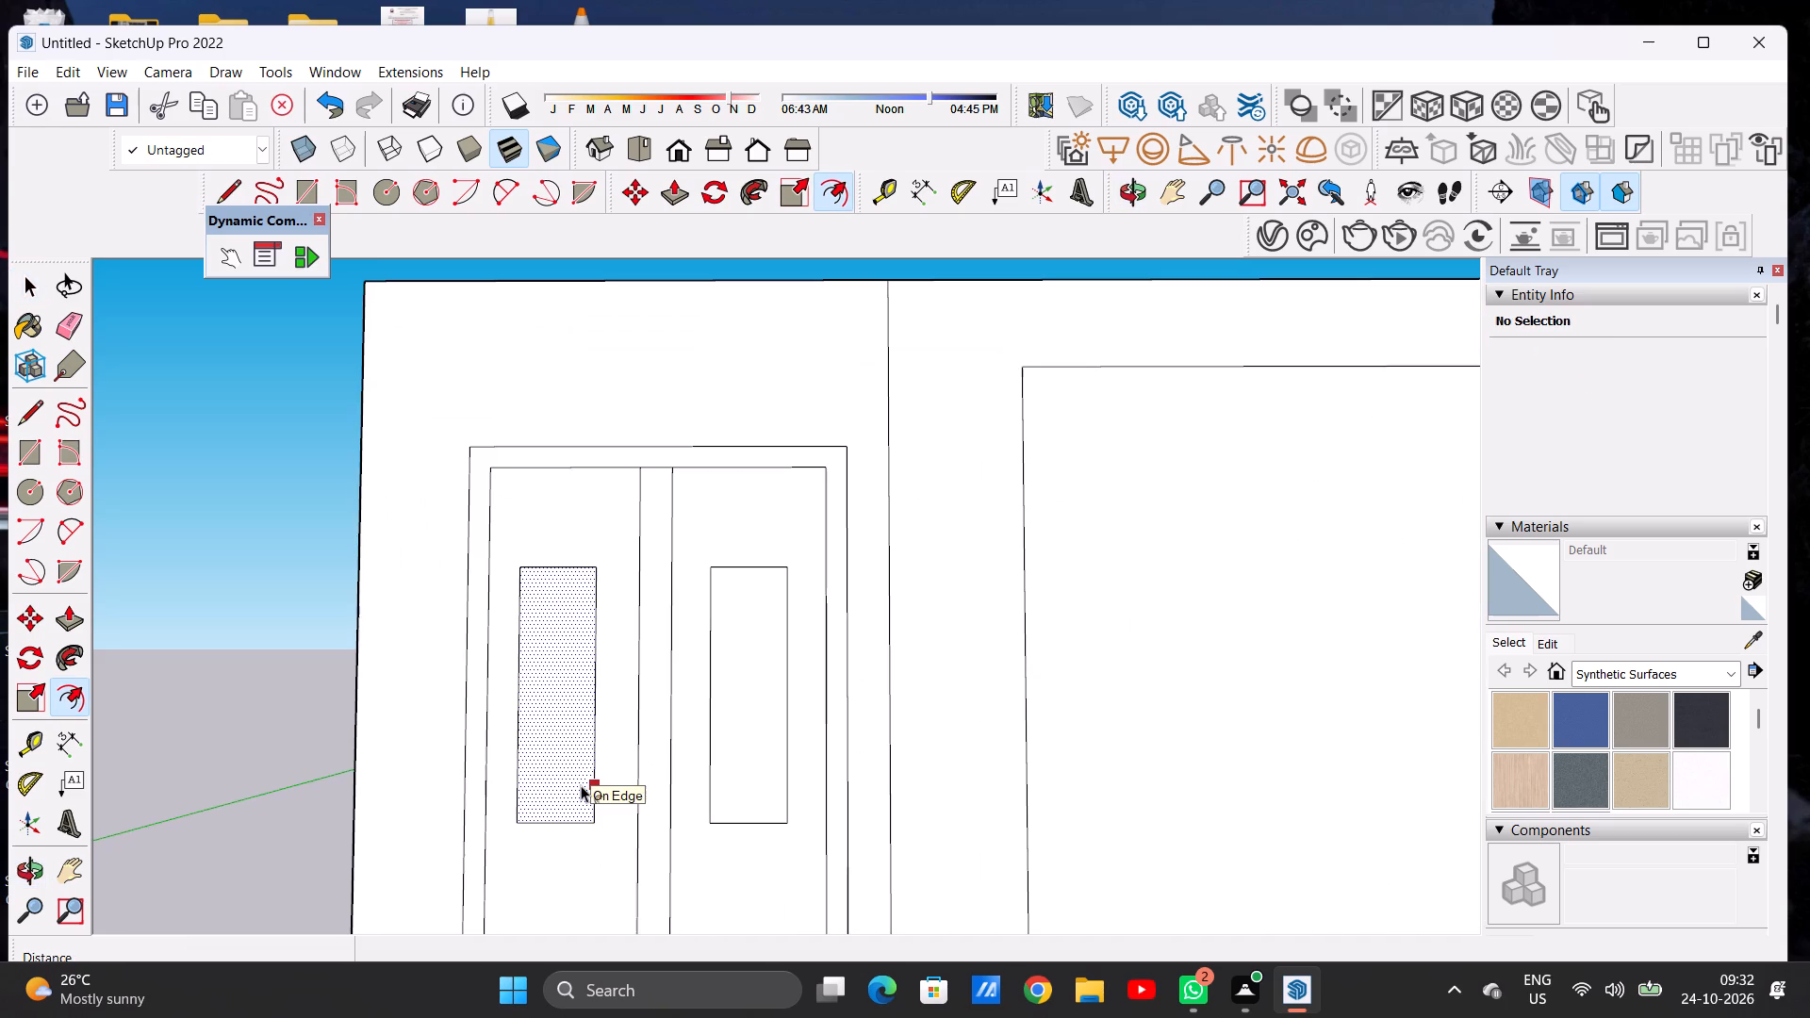
scroll(581, 785, up, 1)
click(583, 802)
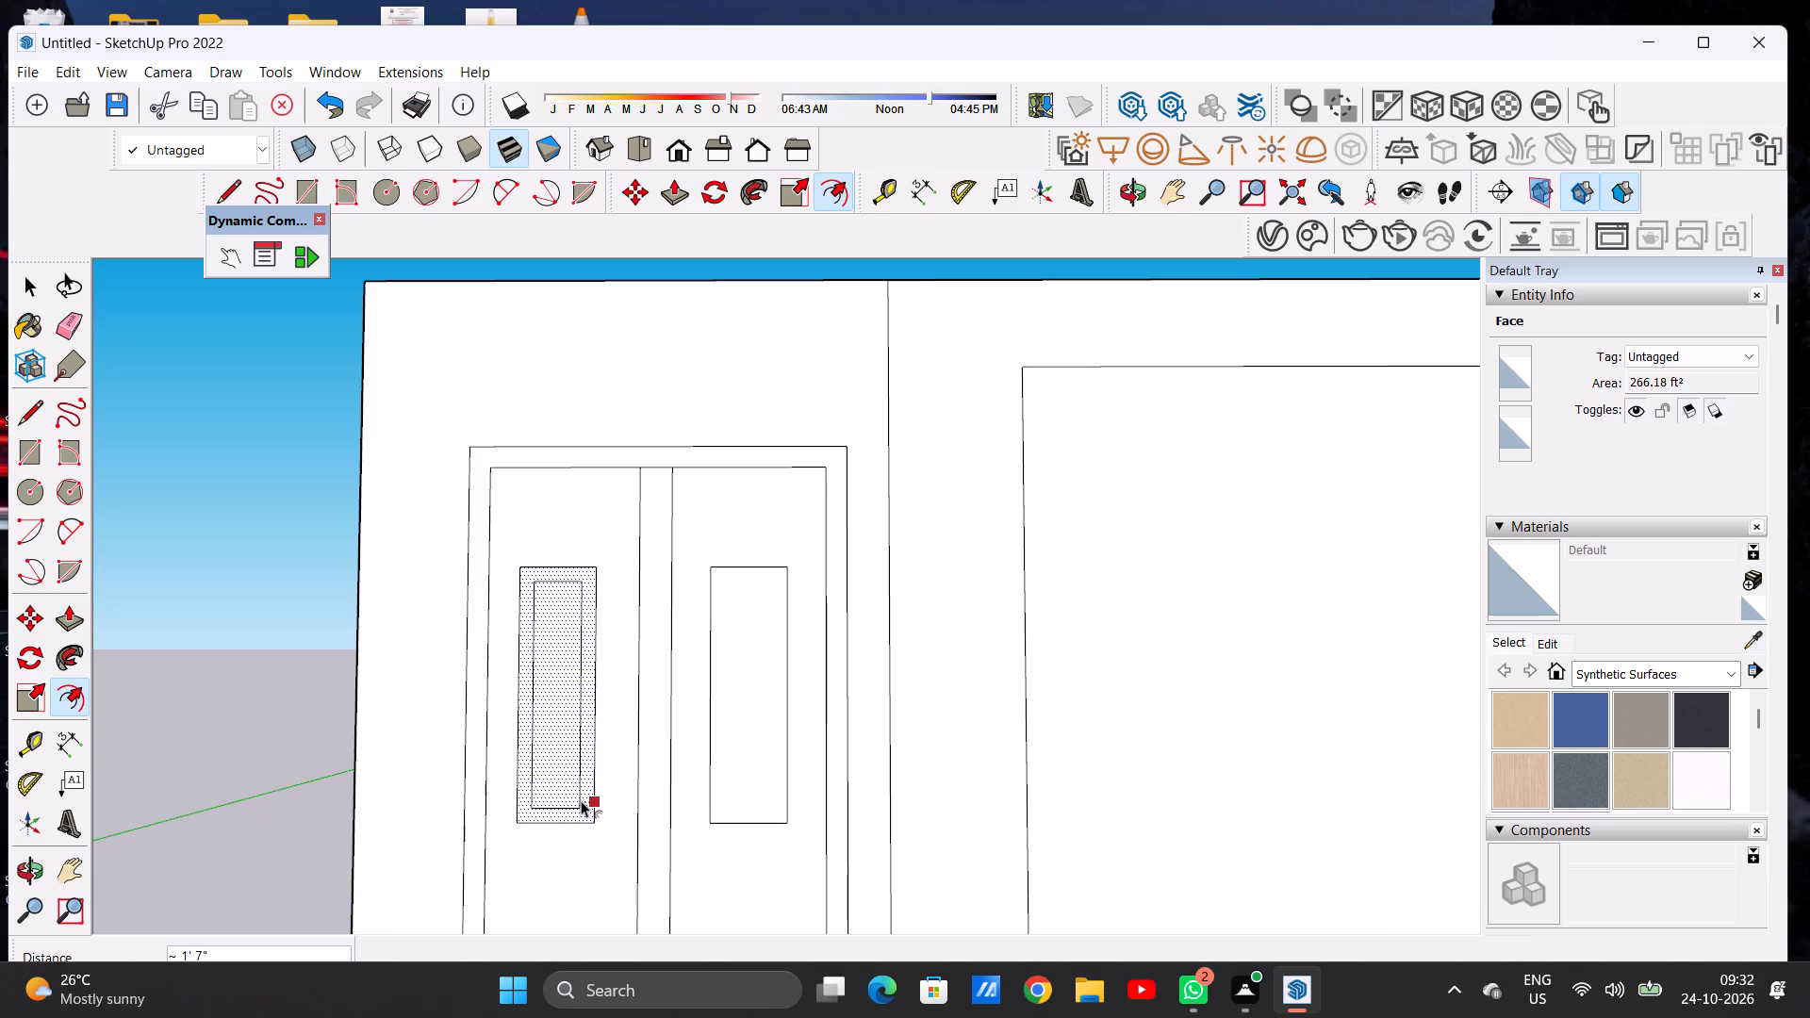
click(581, 800)
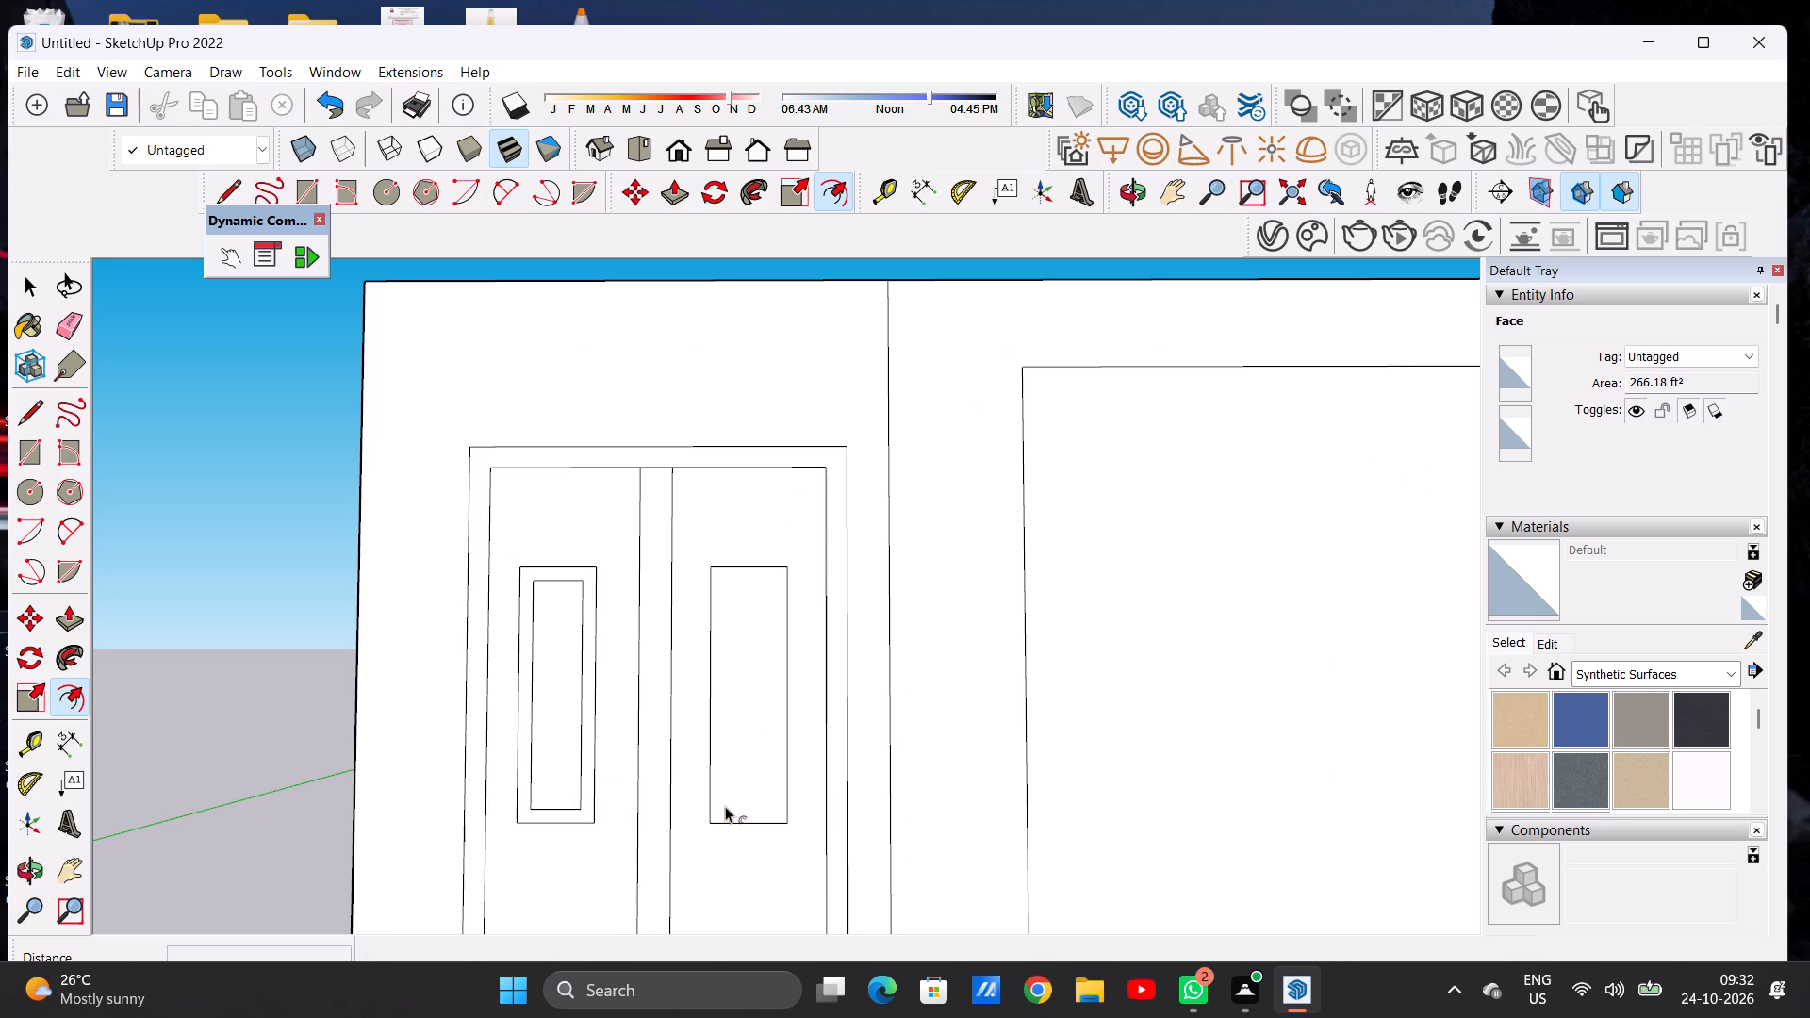
double_click(740, 801)
key(space)
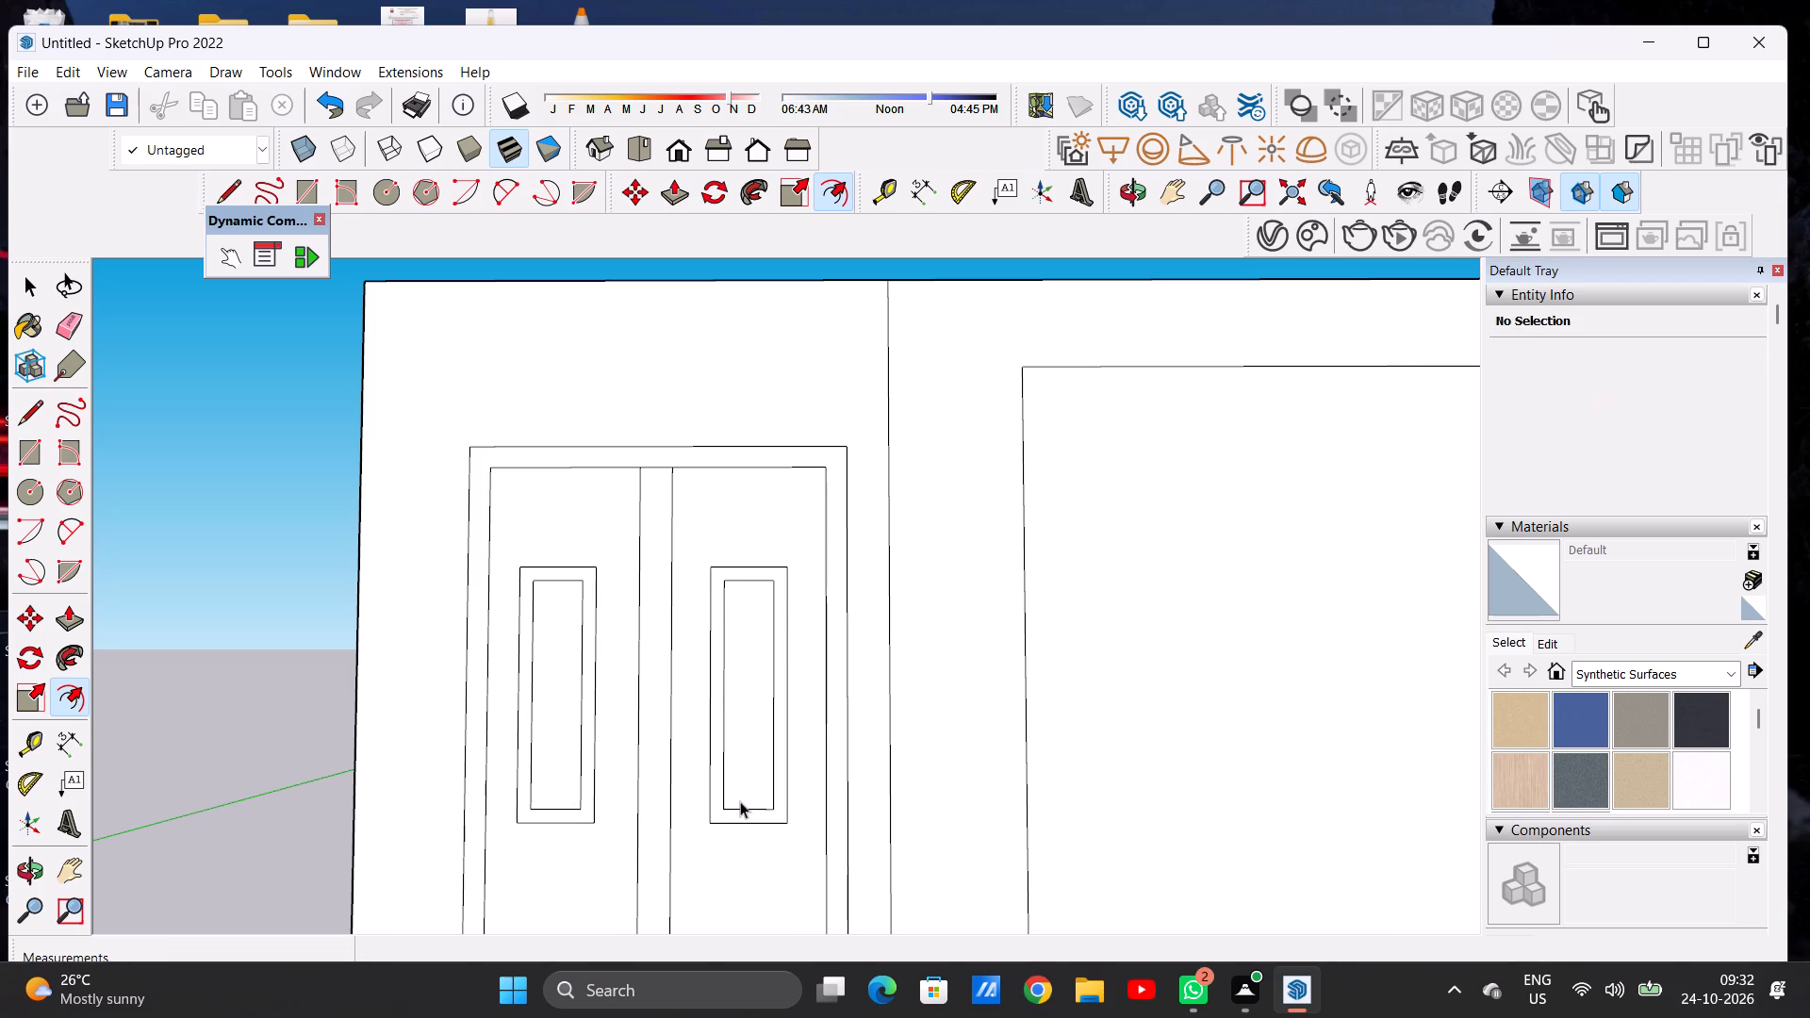
Push/Pull the narrow frame face on the left door leaf outward by about 9 7/16".
scroll(490, 688, down, 6)
middle_drag(628, 662, 613, 666)
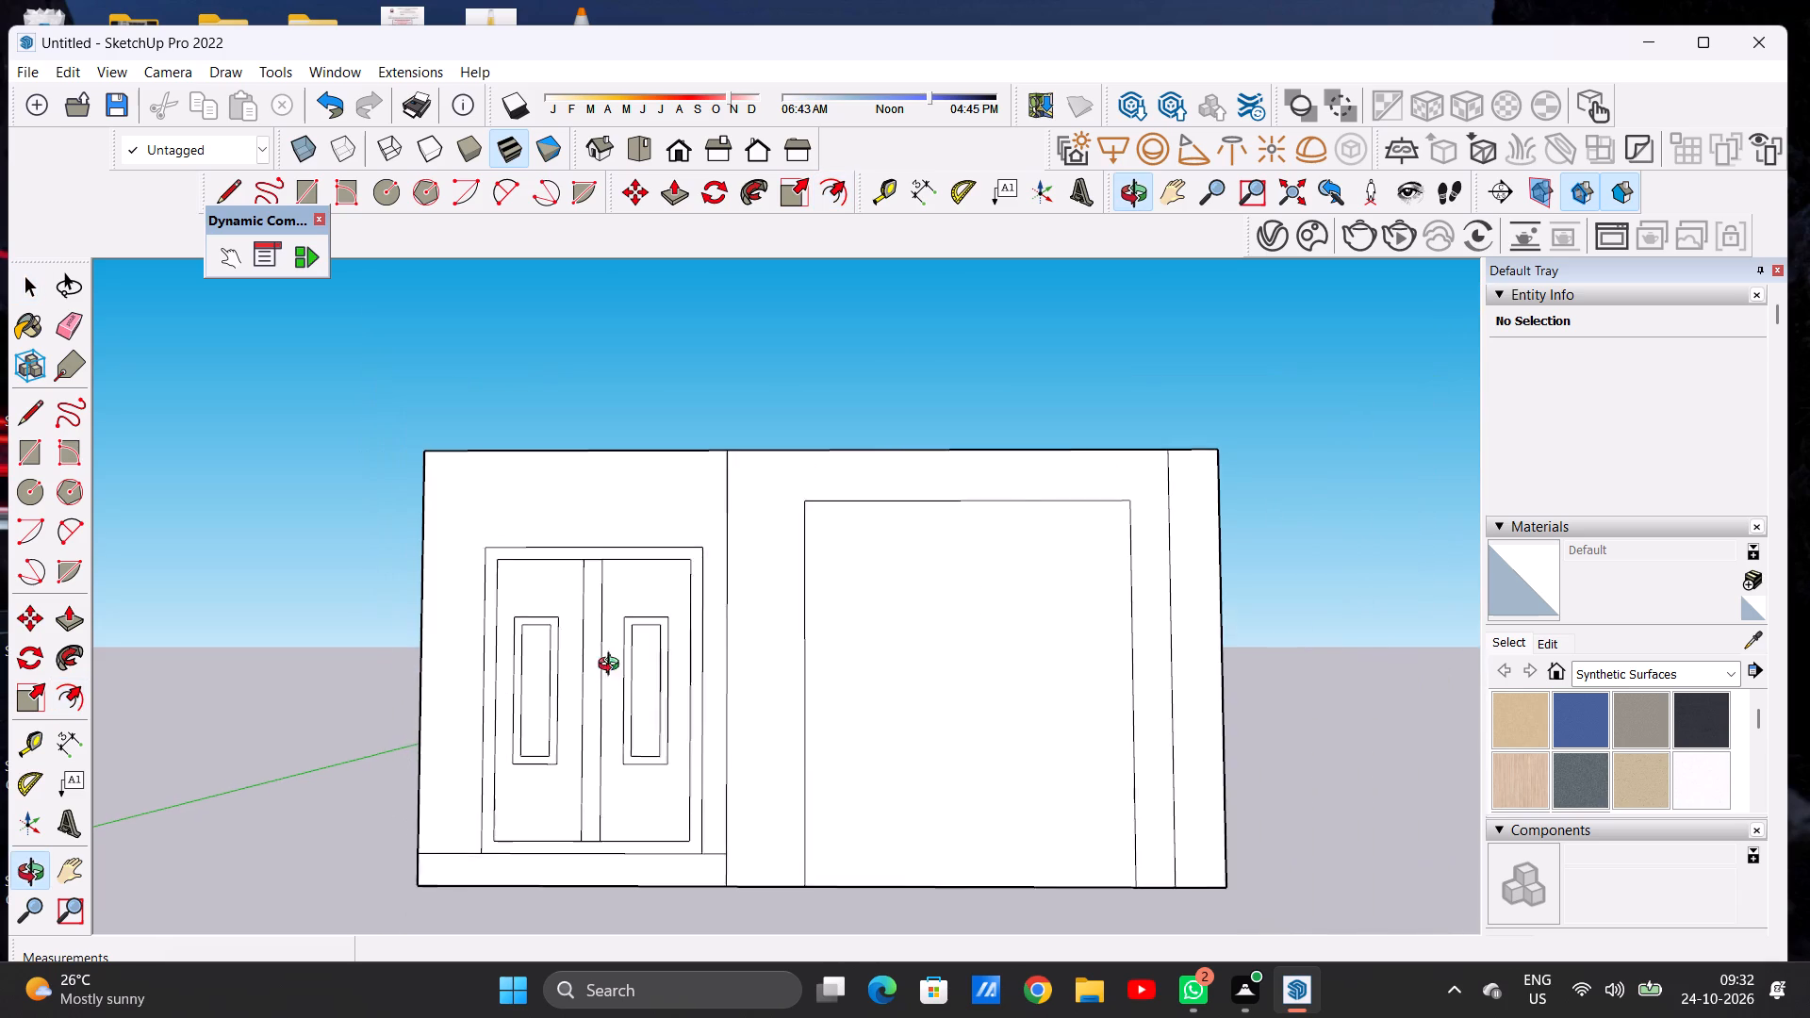
middle_drag(613, 666, 532, 704)
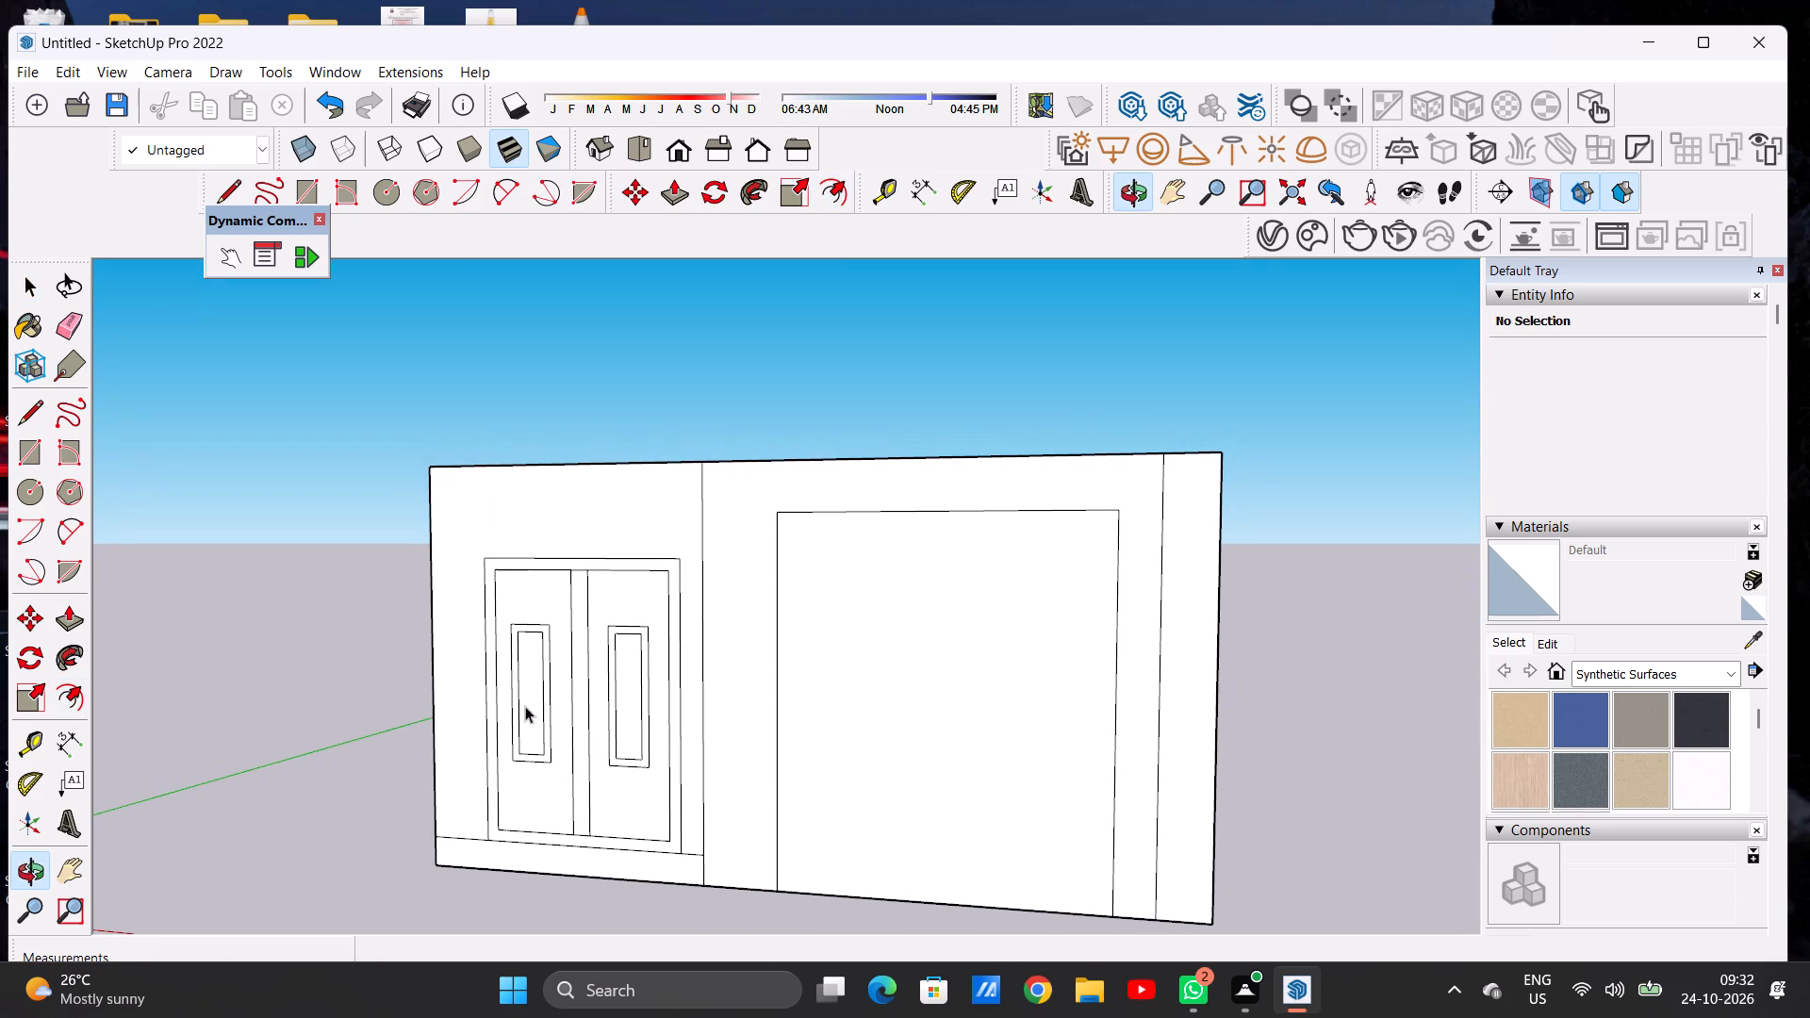
scroll(550, 650, up, 11)
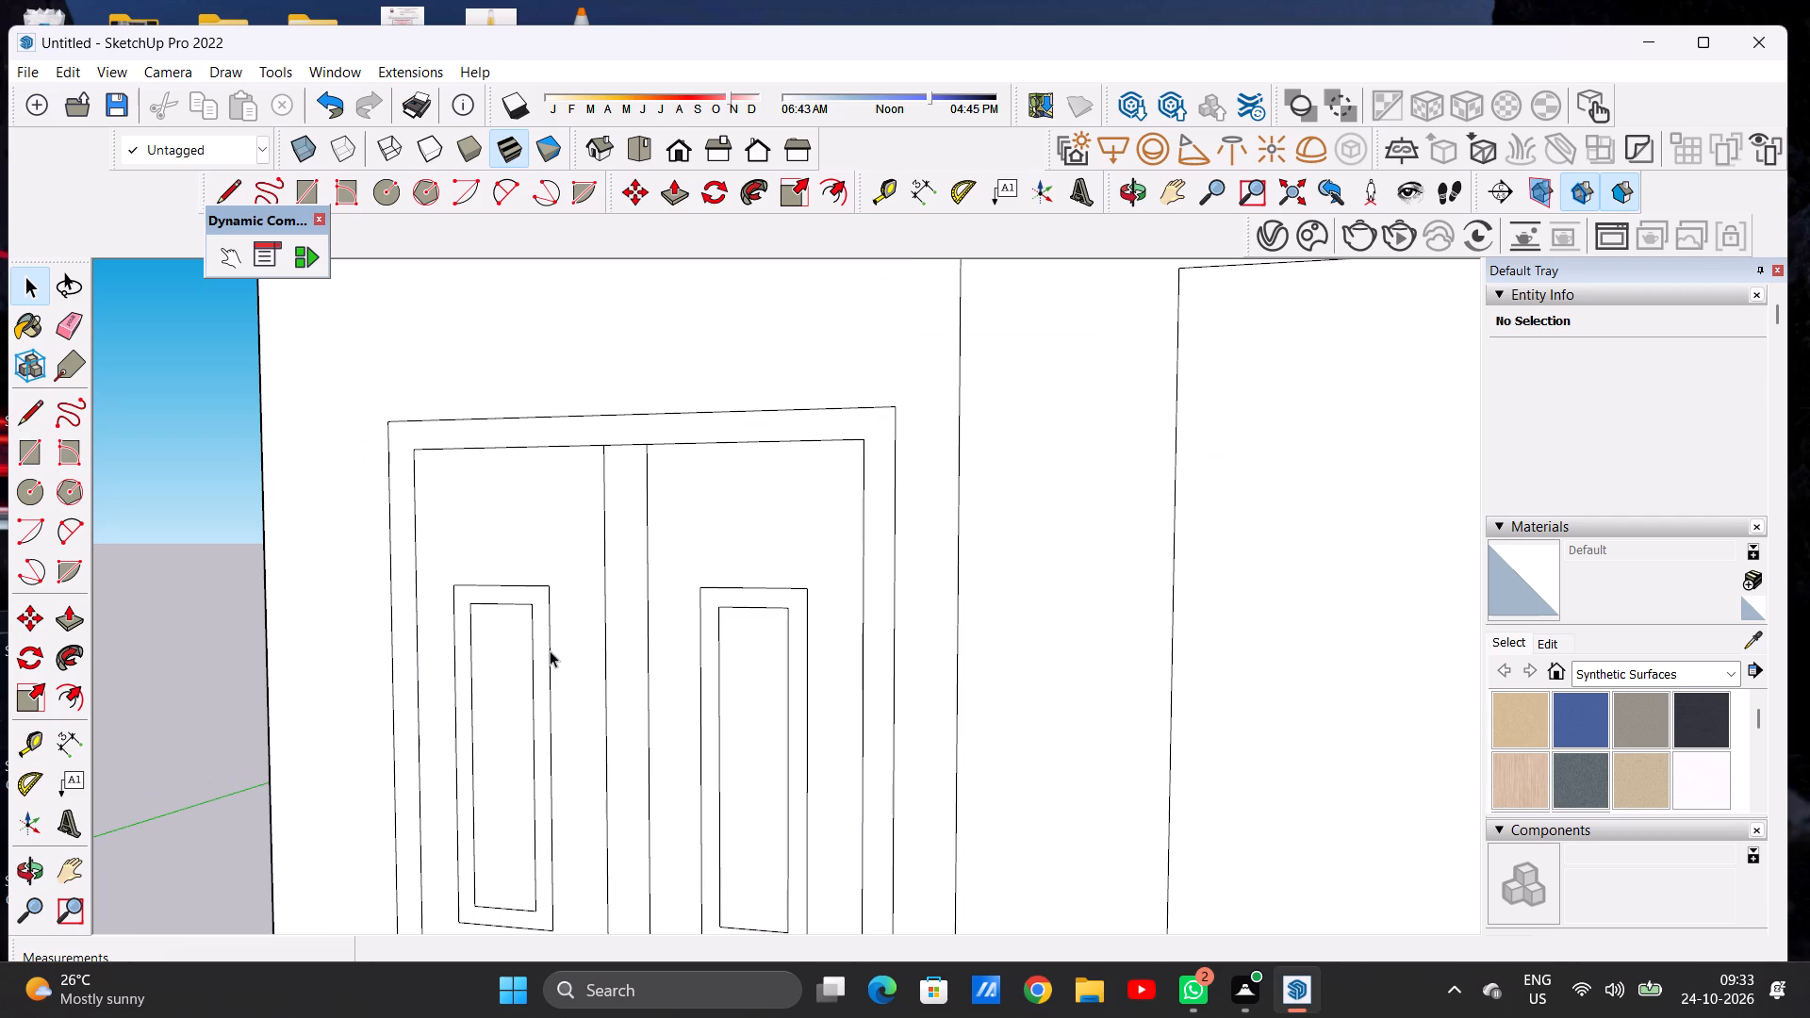
key(p)
scroll(554, 607, down, 5)
middle_drag(566, 634, 447, 646)
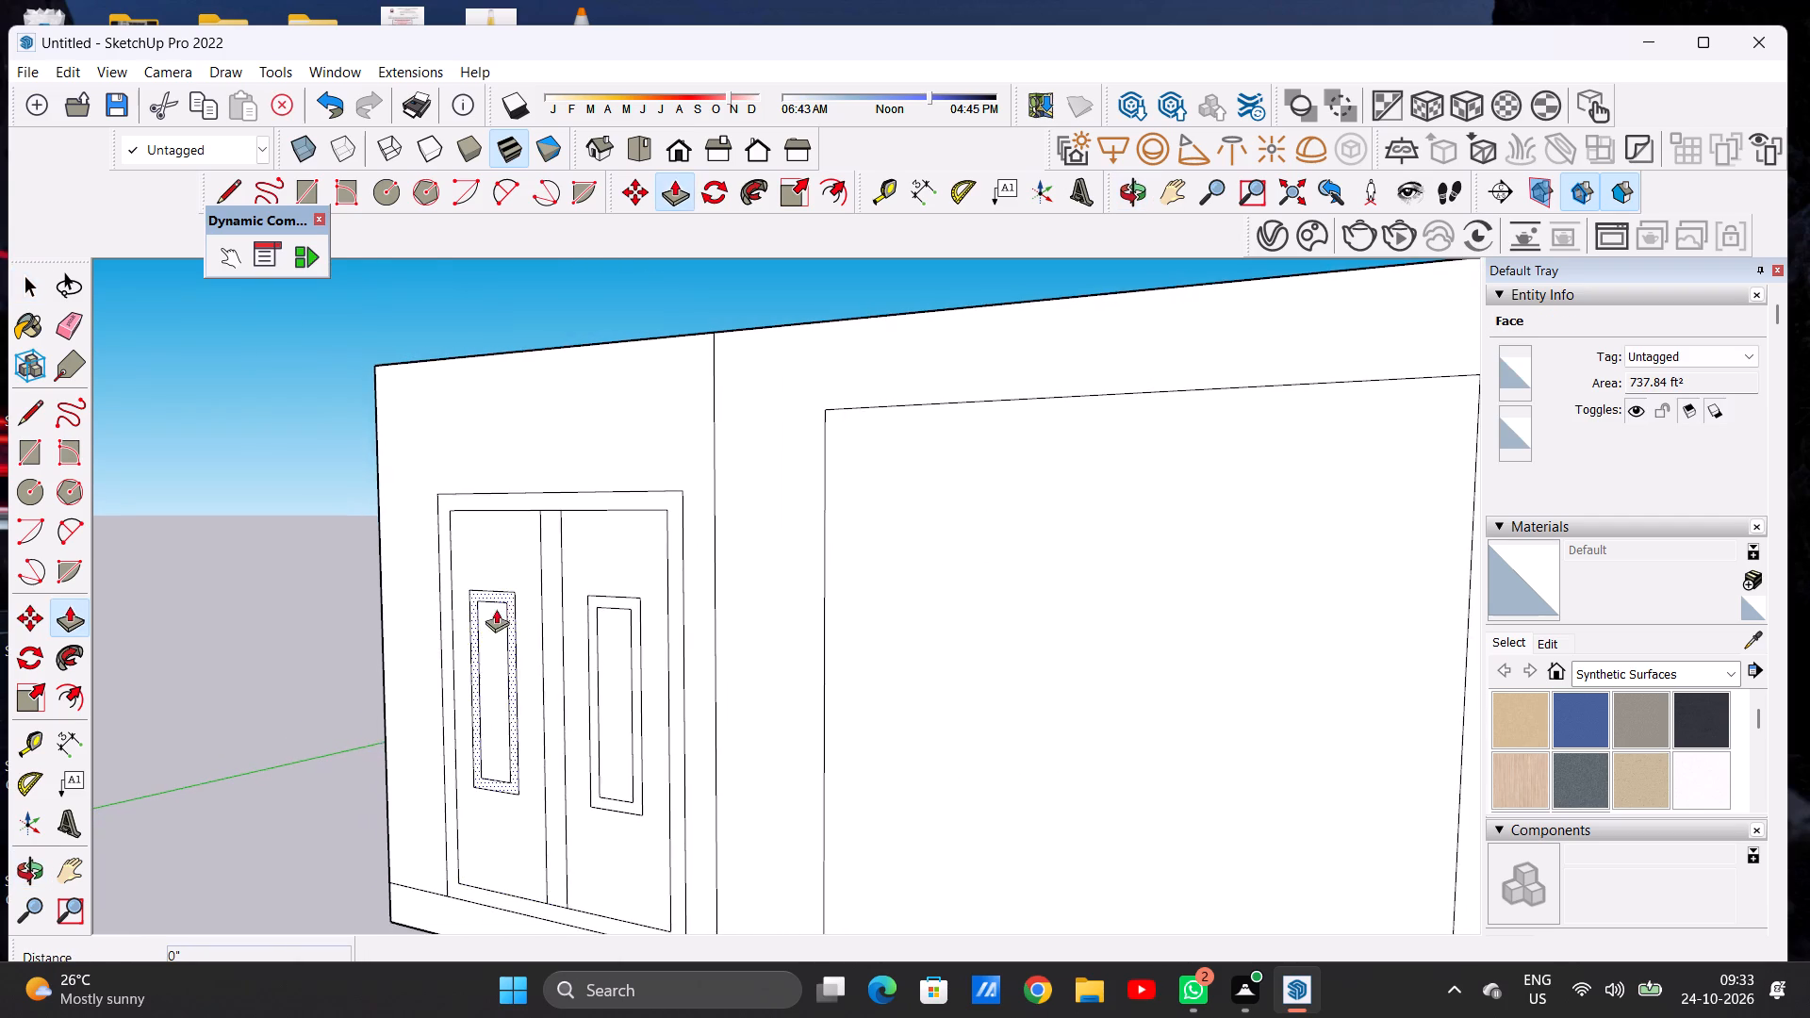
scroll(504, 604, up, 12)
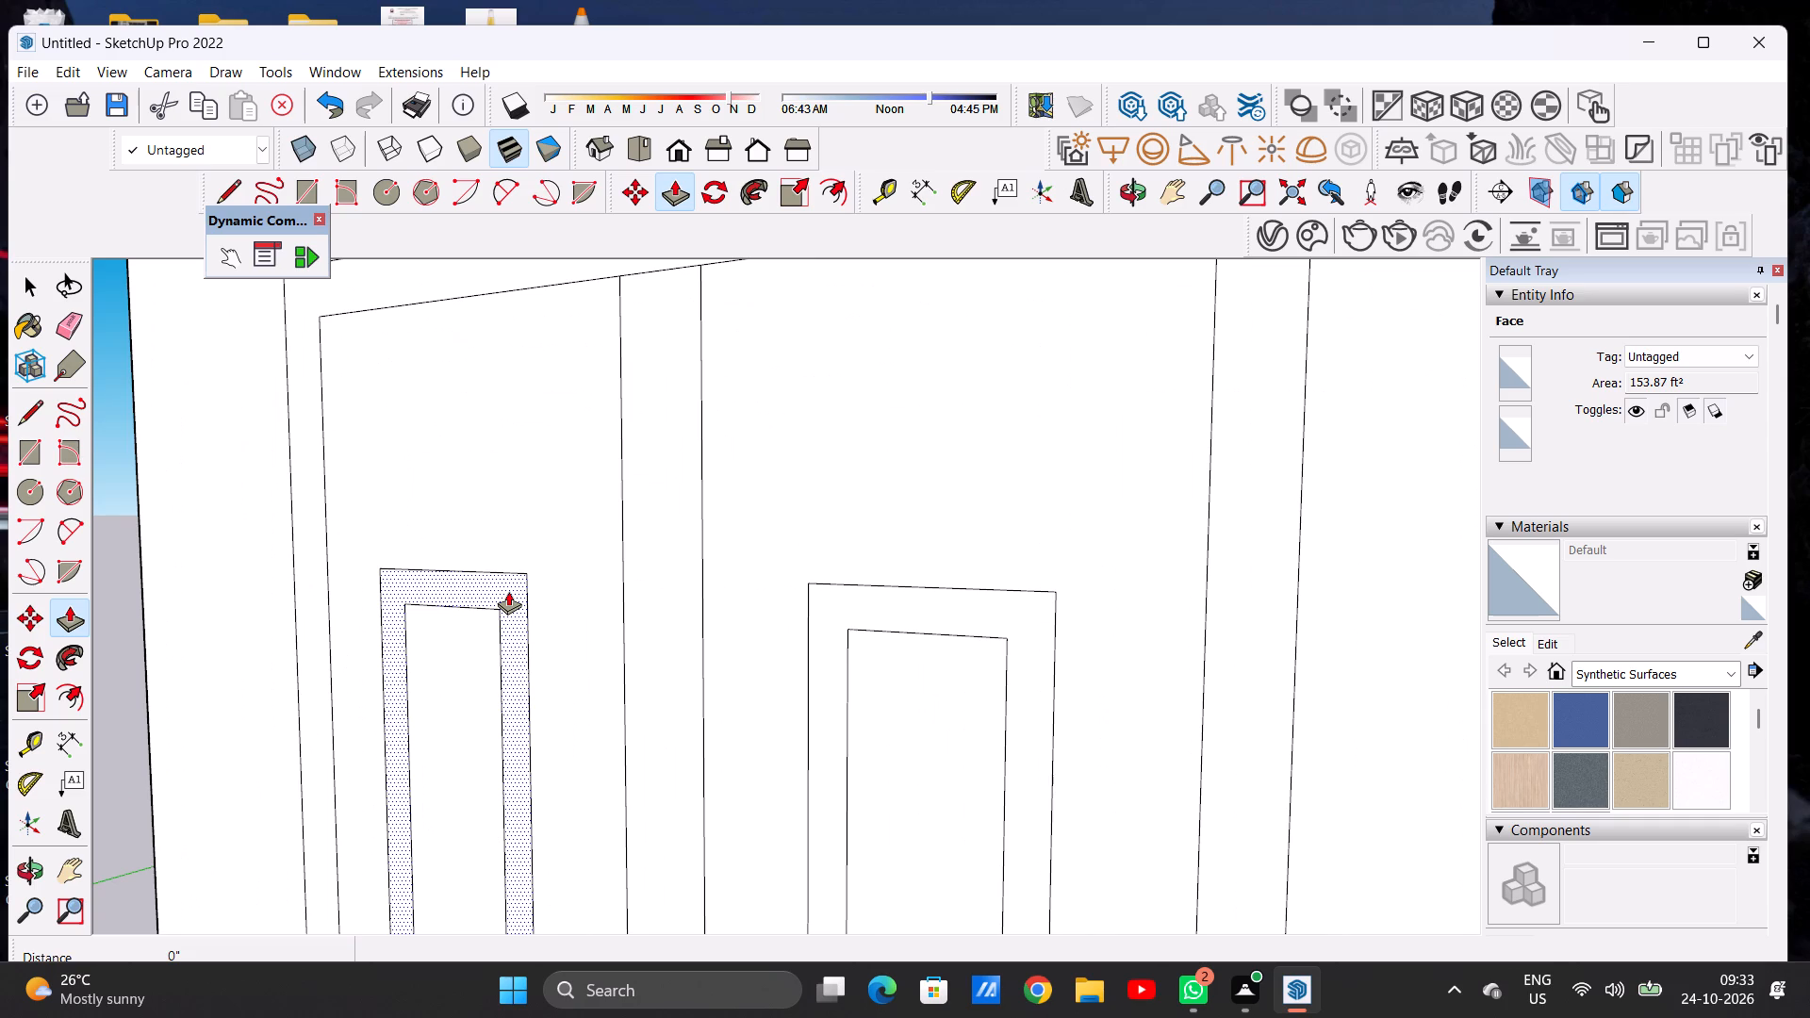
click(509, 591)
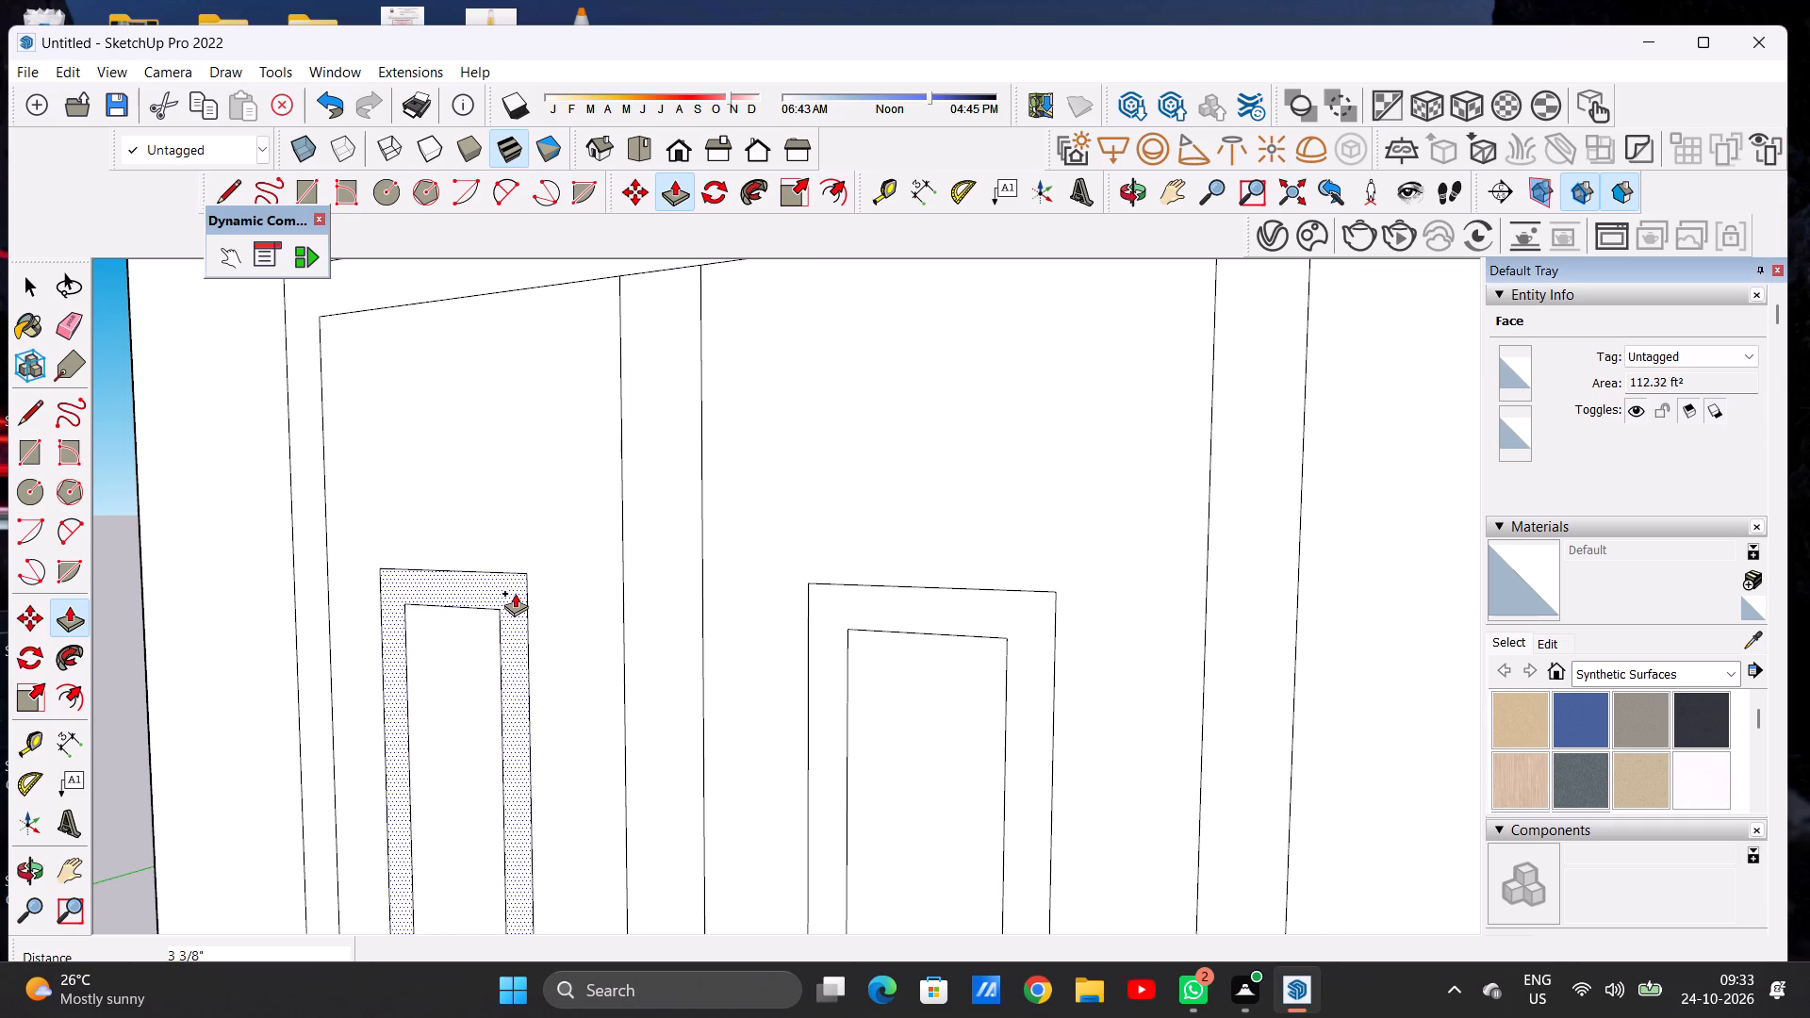
click(502, 589)
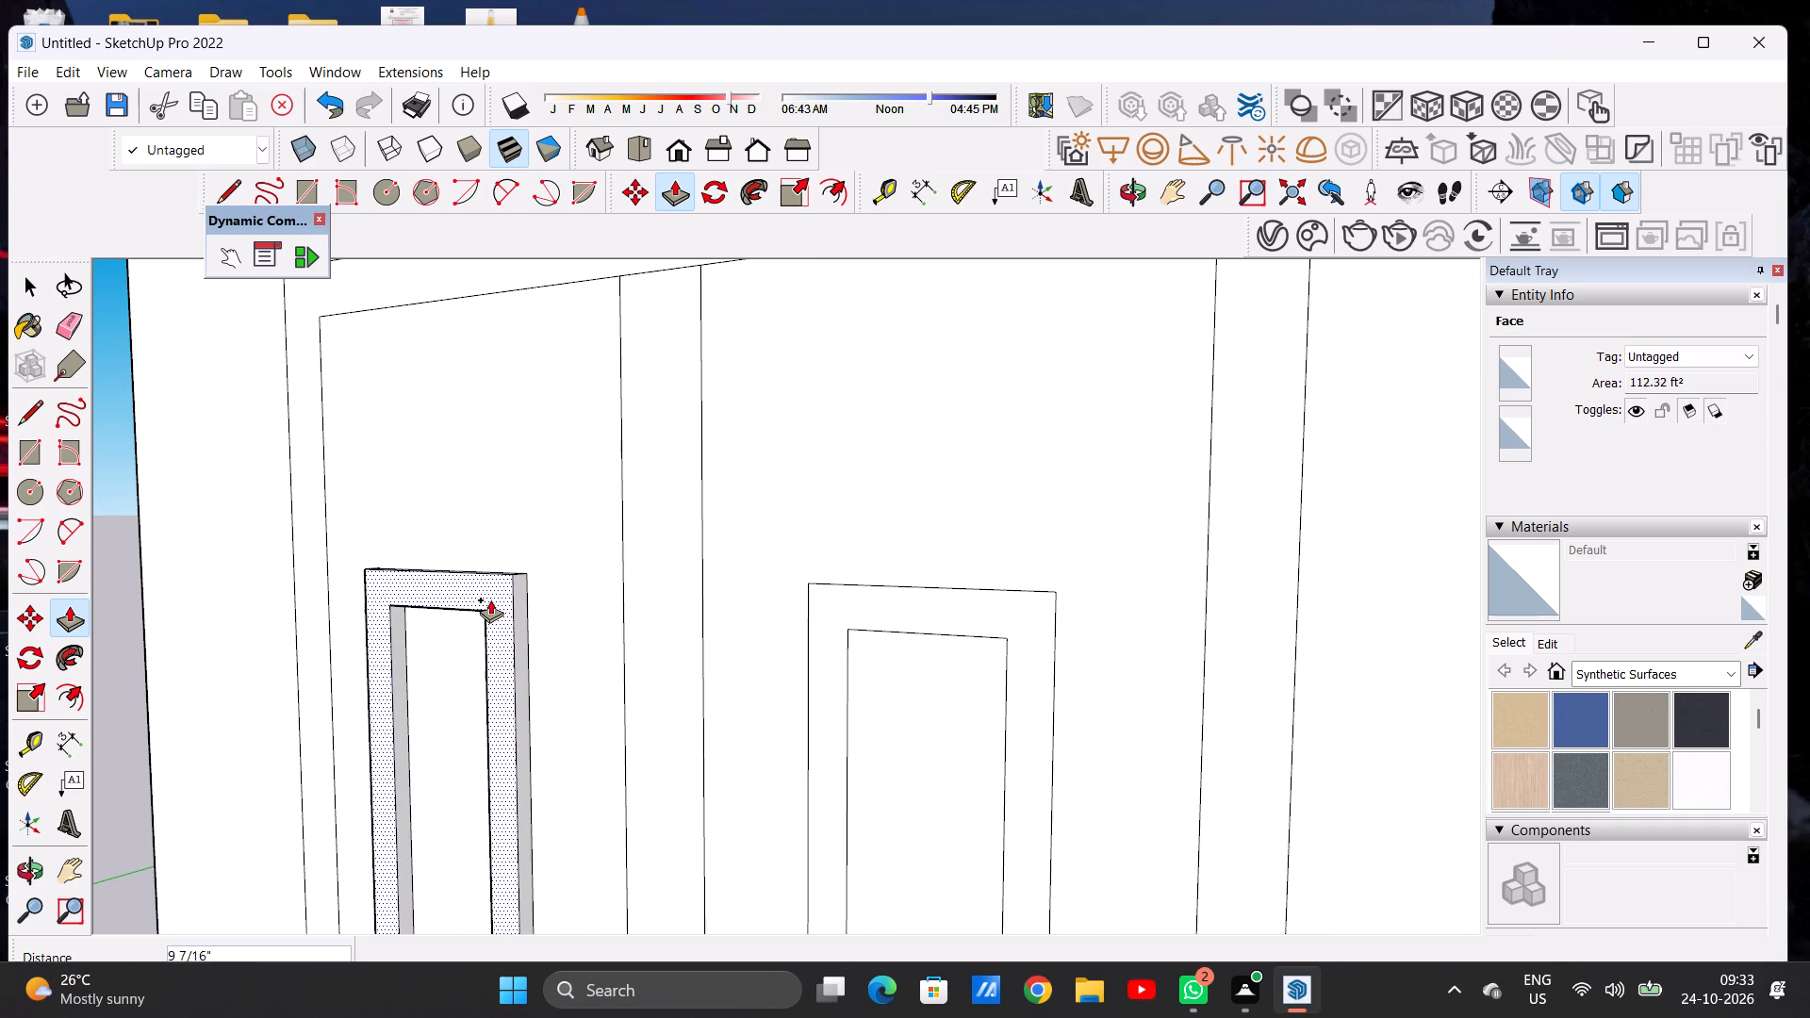
click(490, 599)
Push/Pull the right door leaf's narrow frame face outward about 9 5/16", level with the left leaf's frame.
scroll(502, 591, down, 7)
middle_drag(505, 631, 875, 752)
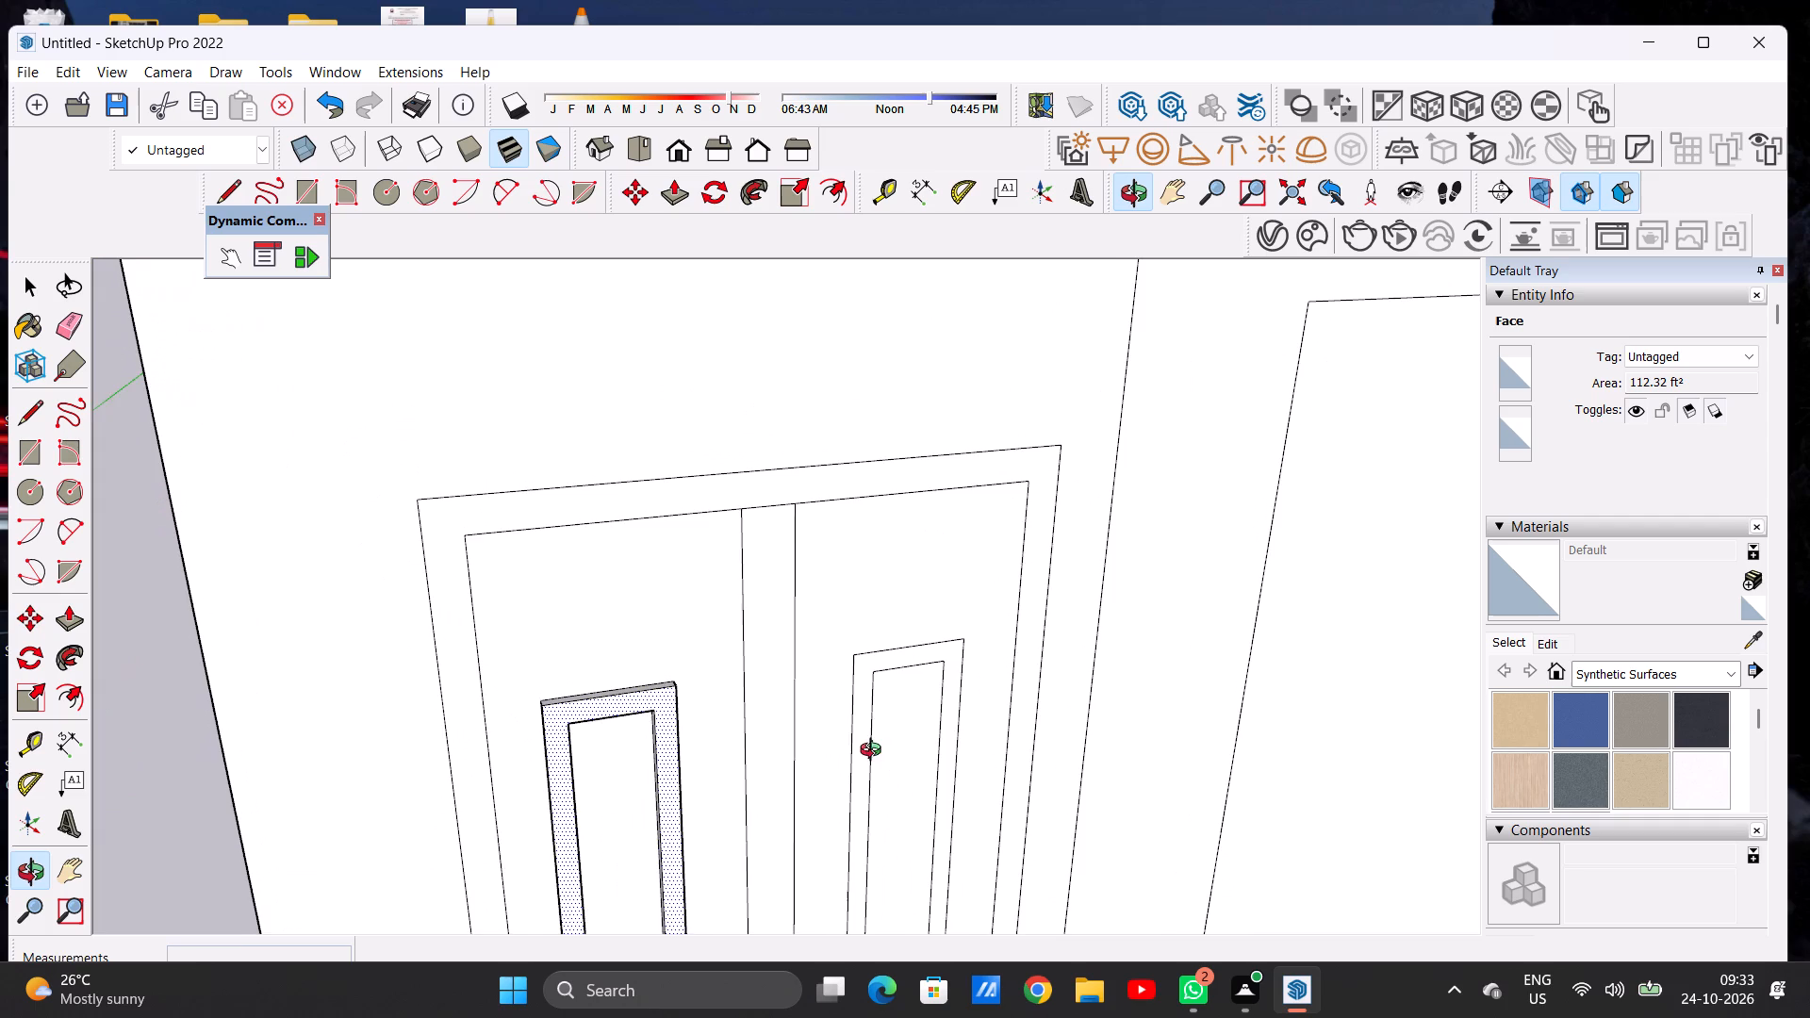
middle_drag(875, 752, 904, 759)
scroll(875, 671, up, 6)
click(886, 658)
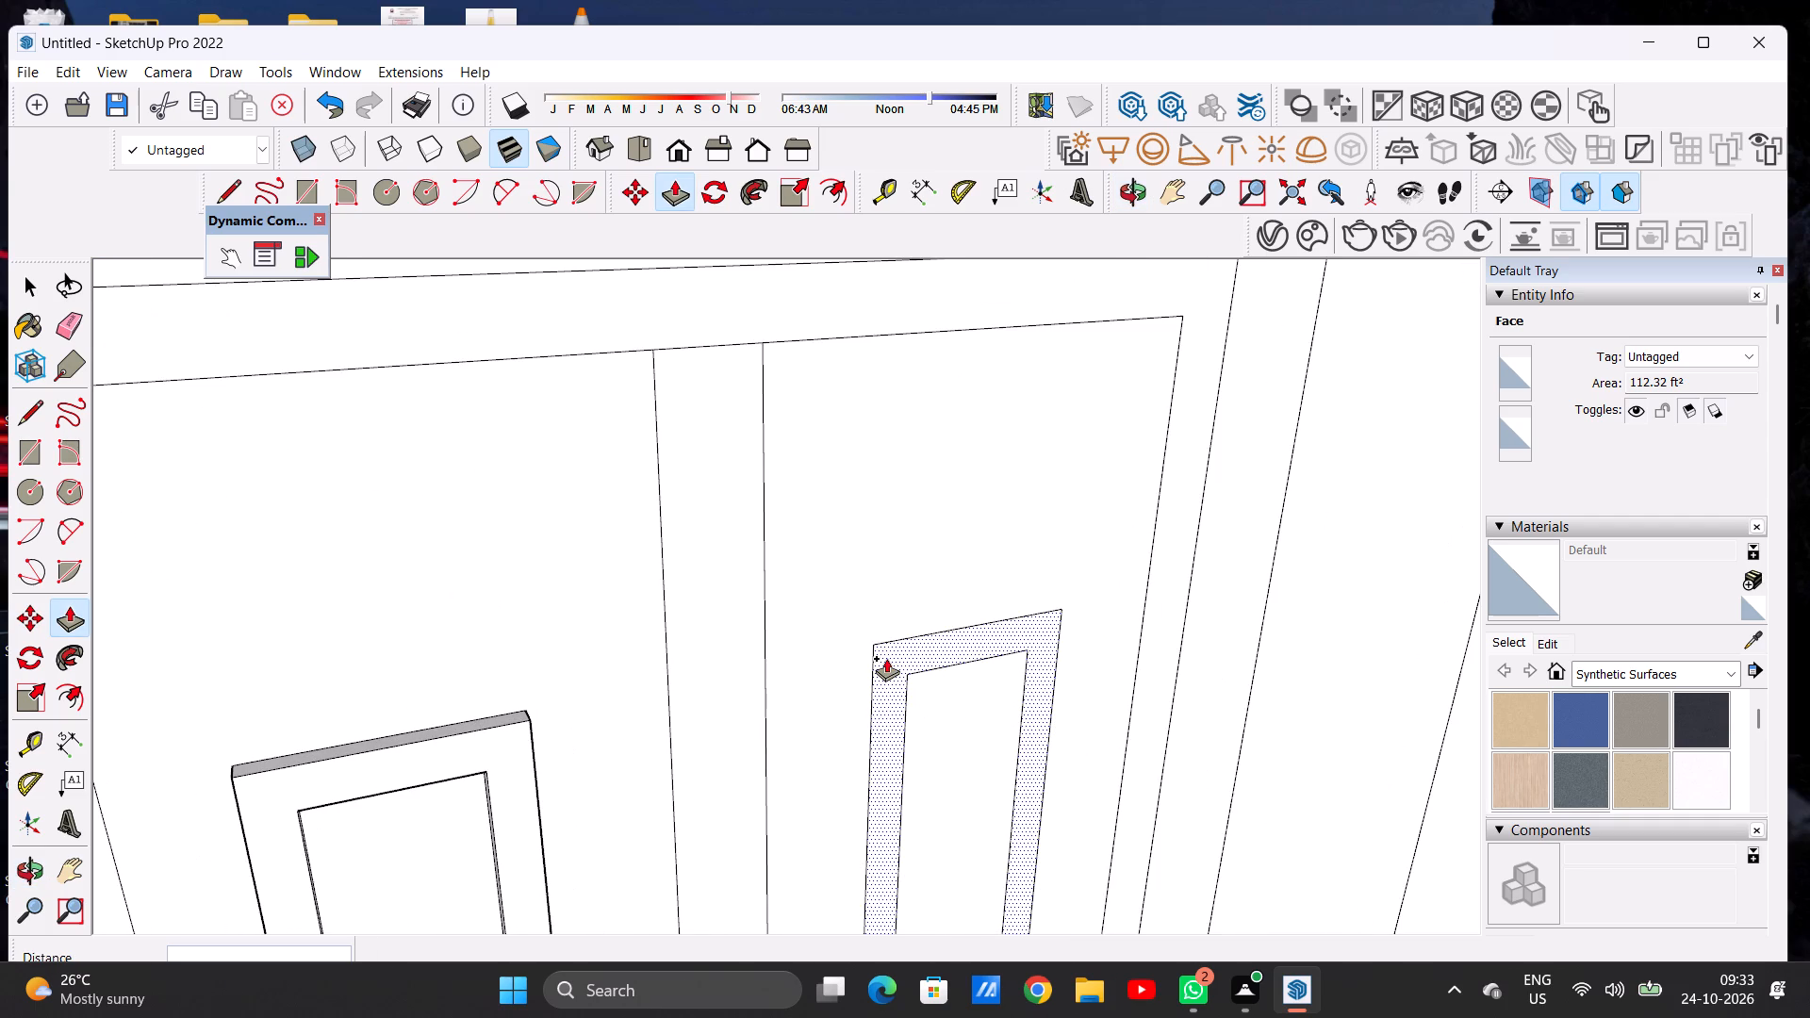
click(525, 727)
key(space)
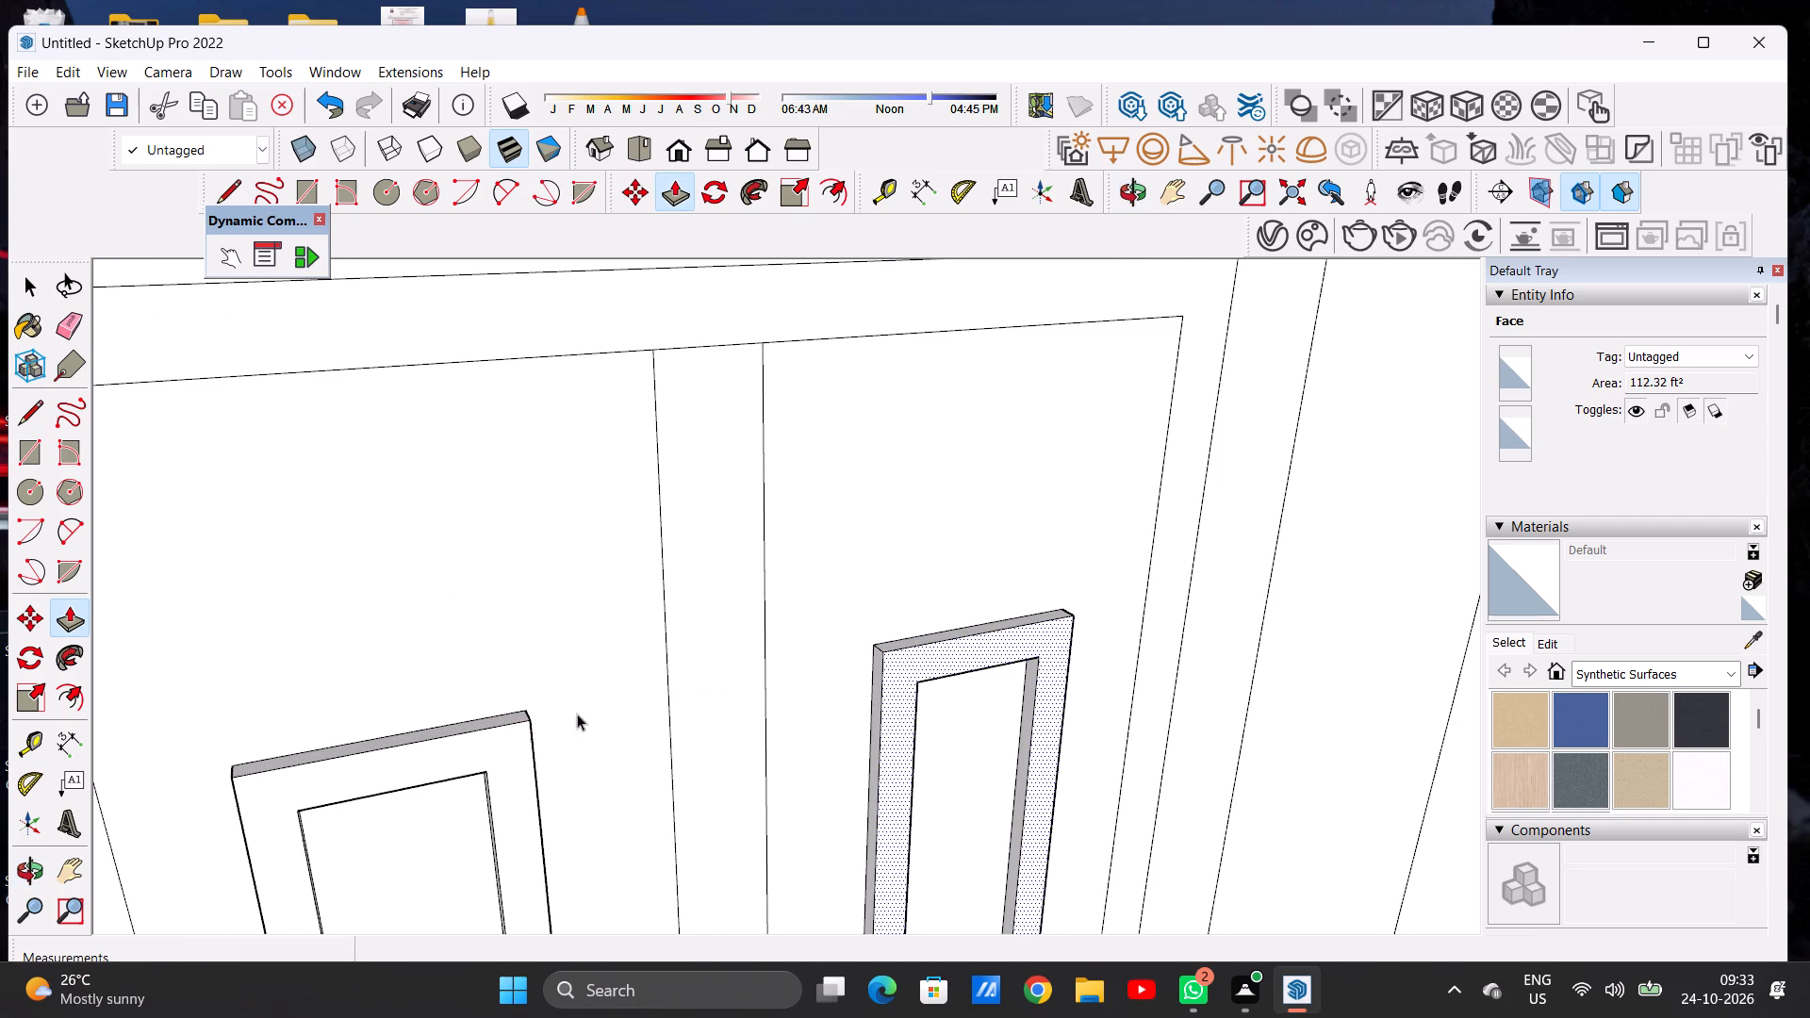
Examine the building's front and the raised frames on the double door from different distances and angles.
scroll(592, 695, down, 18)
scroll(679, 609, up, 1)
scroll(679, 609, down, 2)
middle_drag(688, 696, 531, 582)
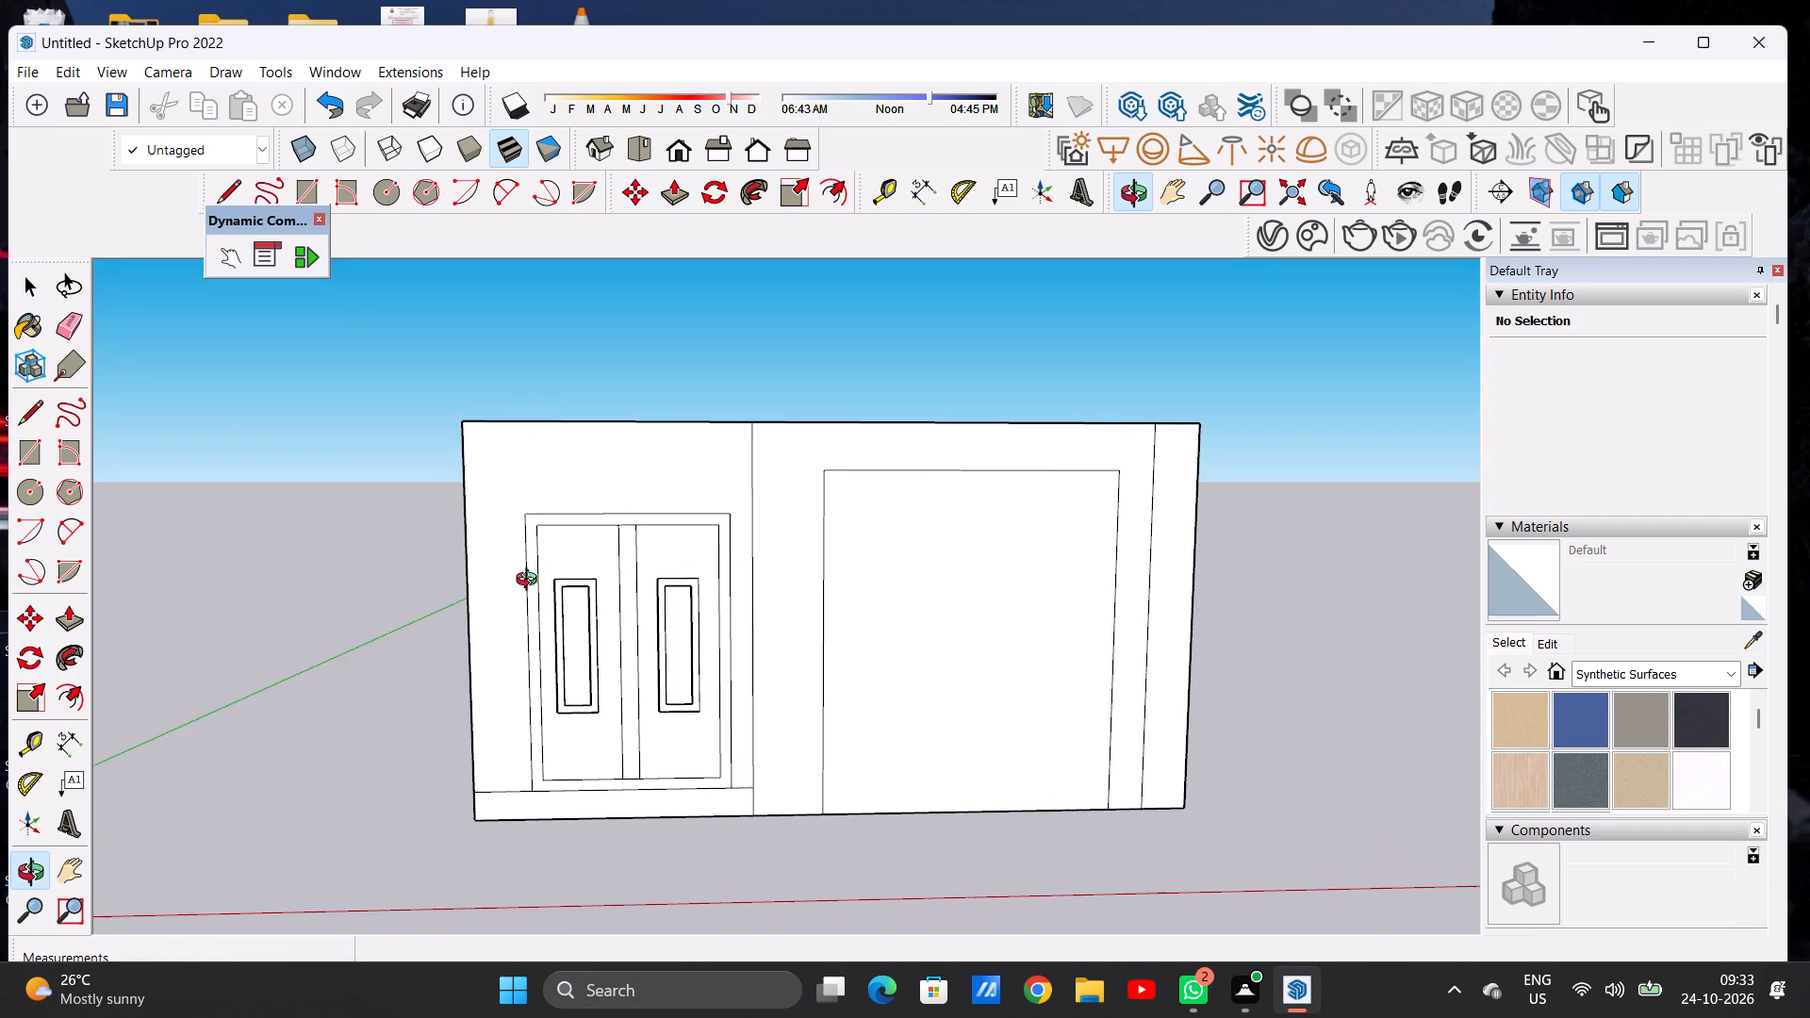
middle_drag(531, 582, 502, 580)
scroll(506, 628, down, 4)
scroll(569, 634, up, 3)
scroll(569, 634, down, 1)
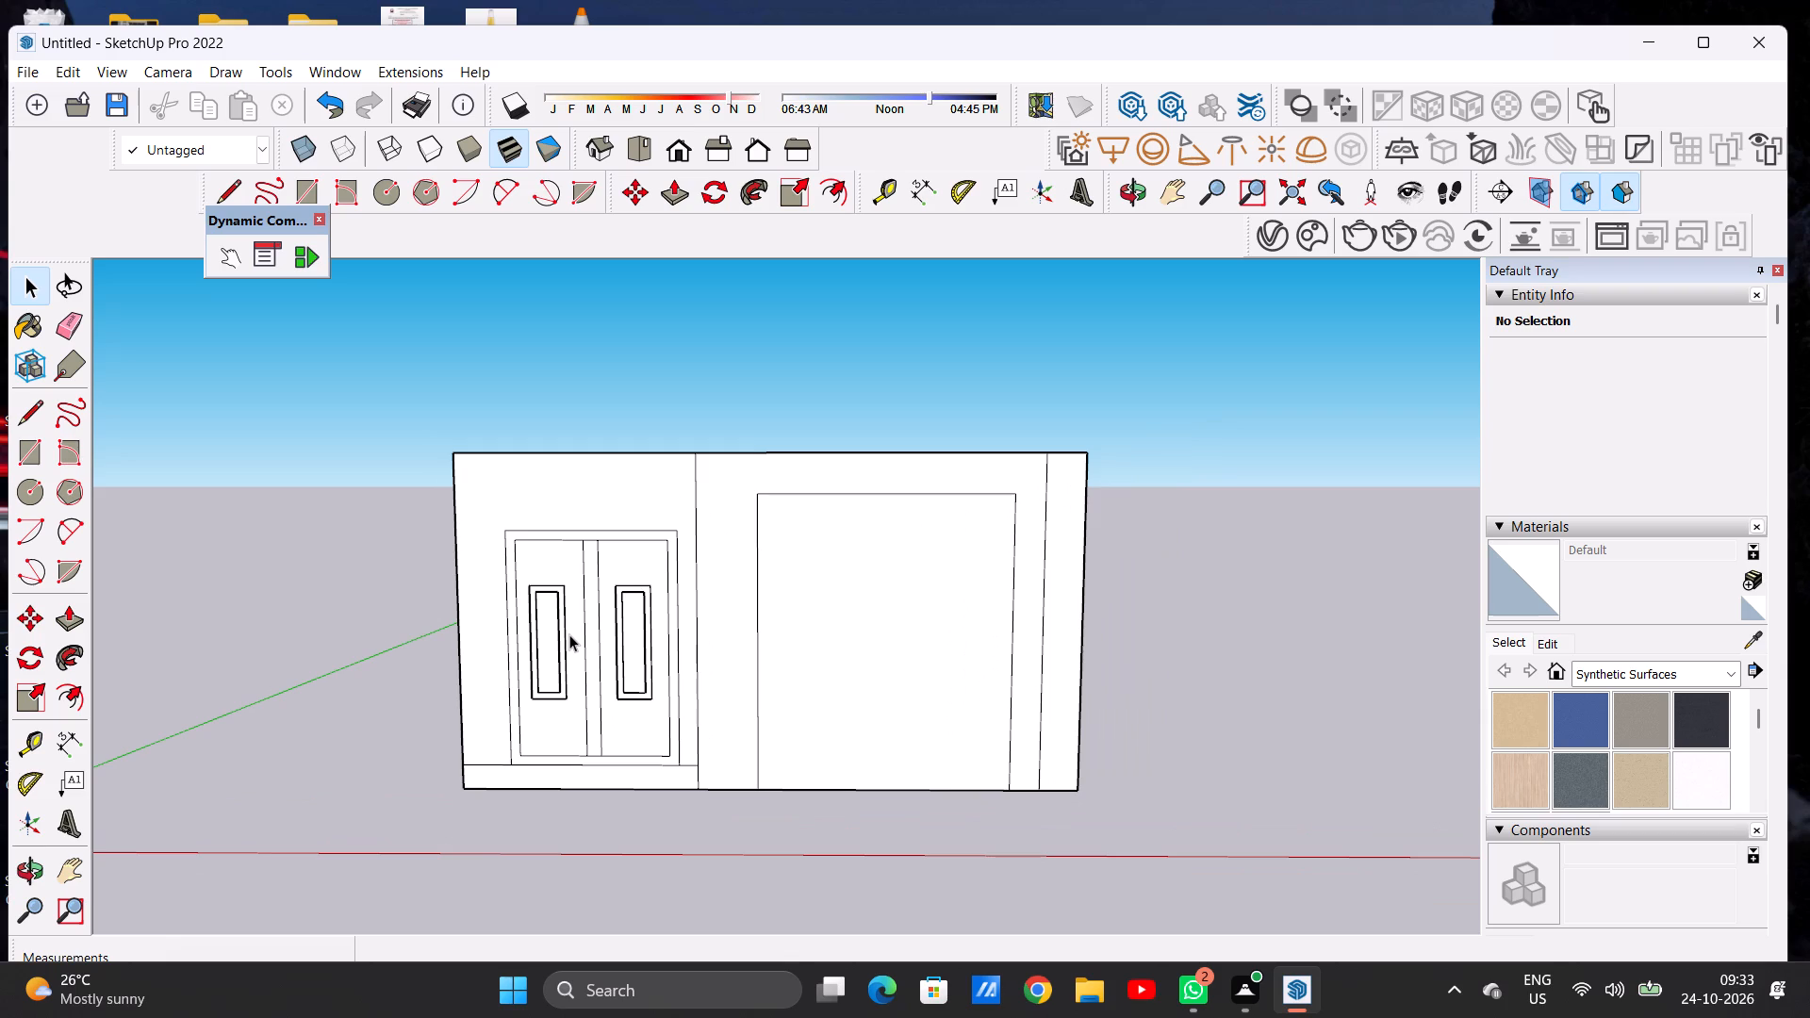
scroll(569, 634, down, 5)
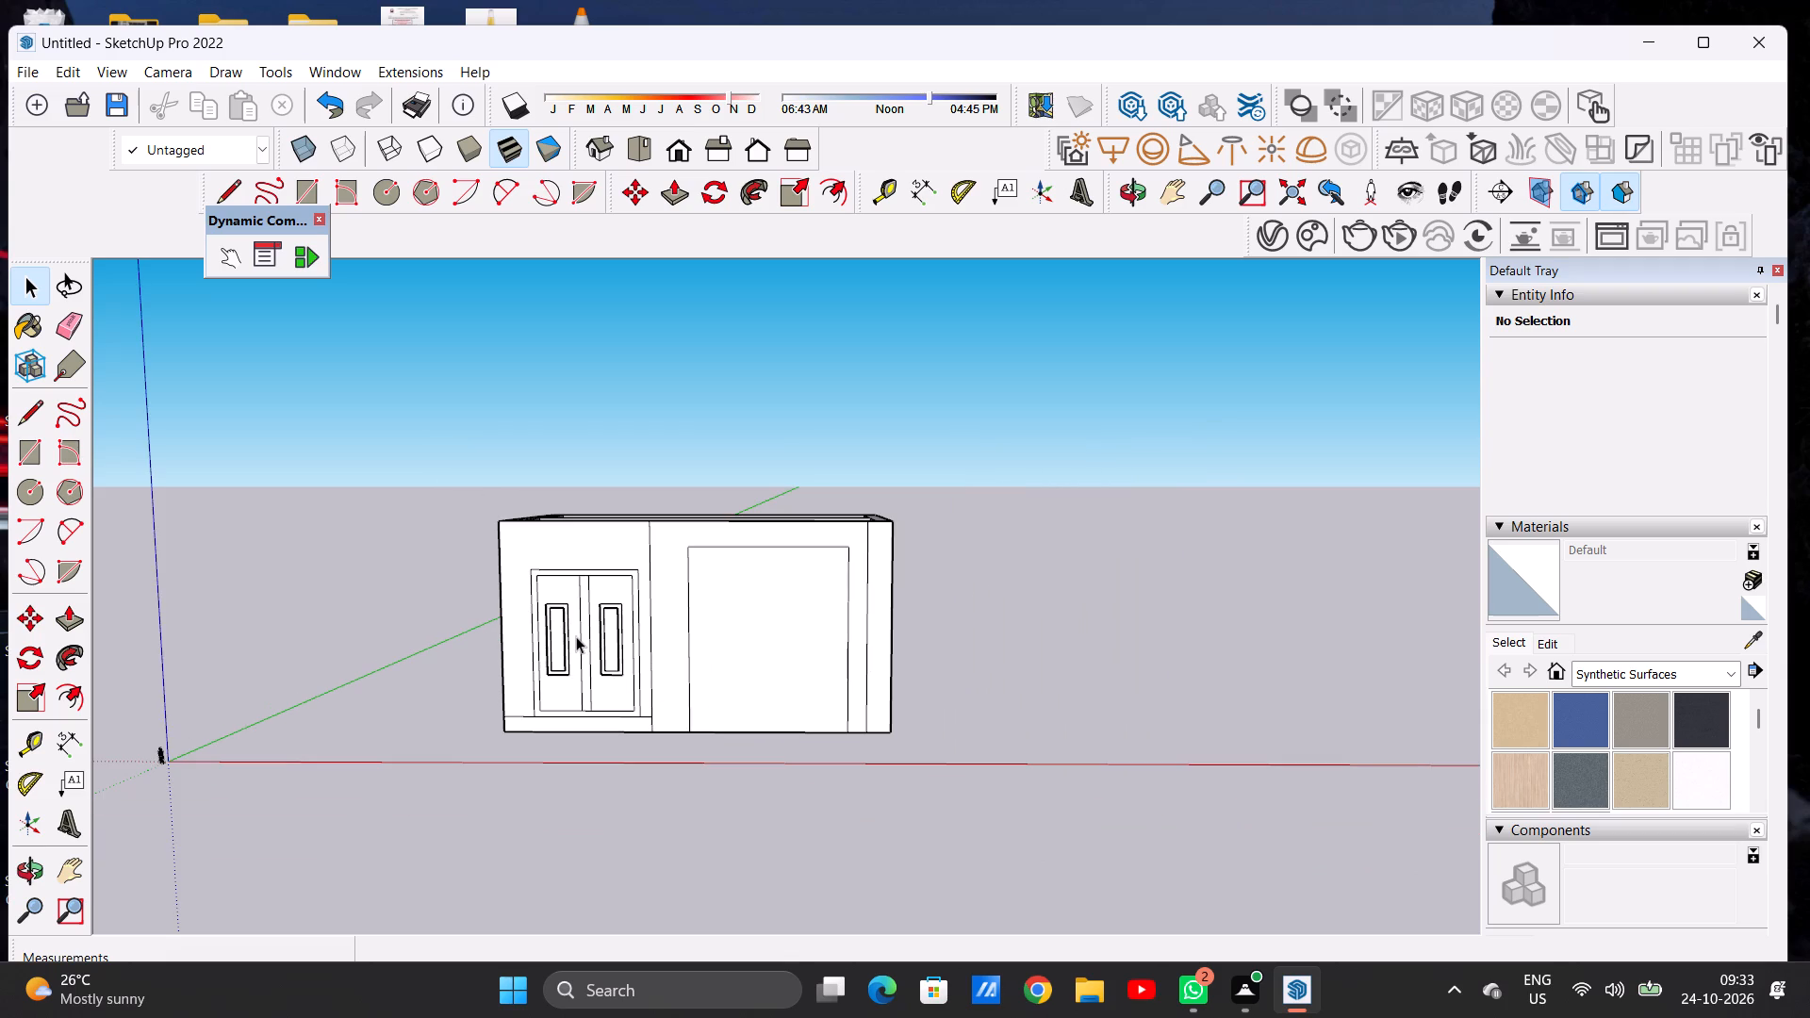
scroll(646, 631, down, 2)
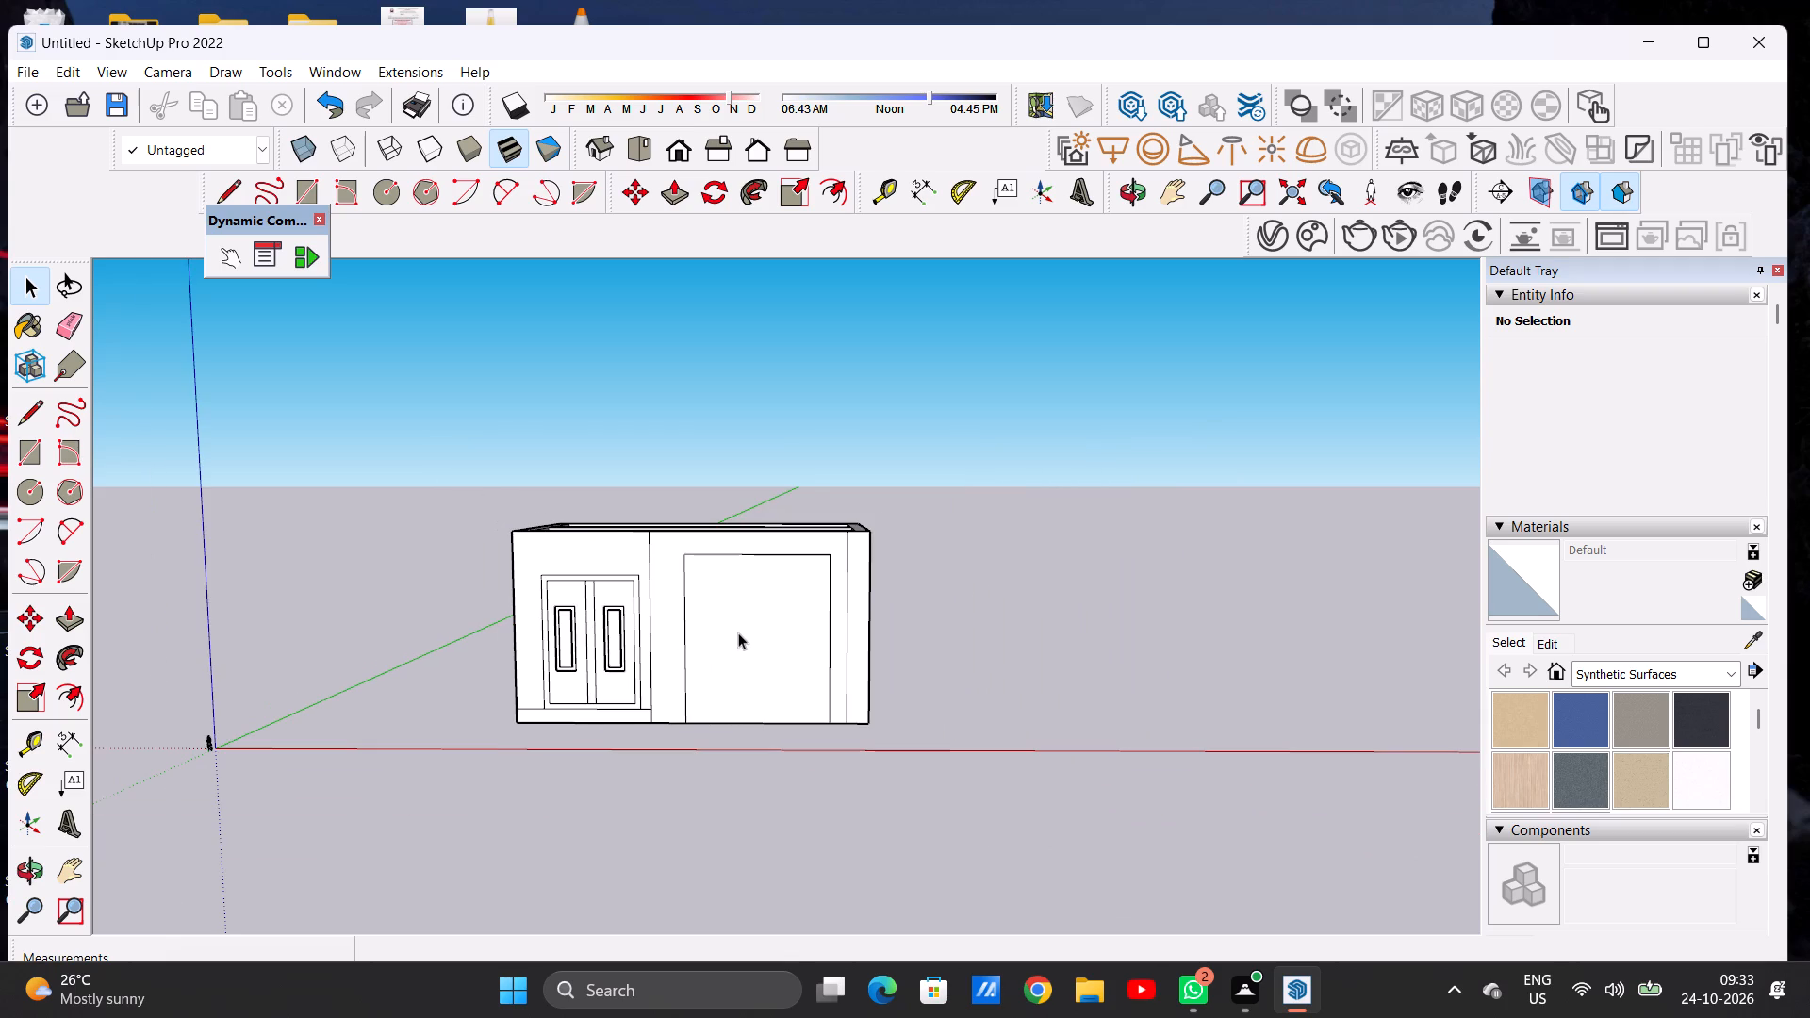
middle_drag(764, 652, 760, 638)
middle_drag(760, 632, 773, 588)
middle_click(774, 584)
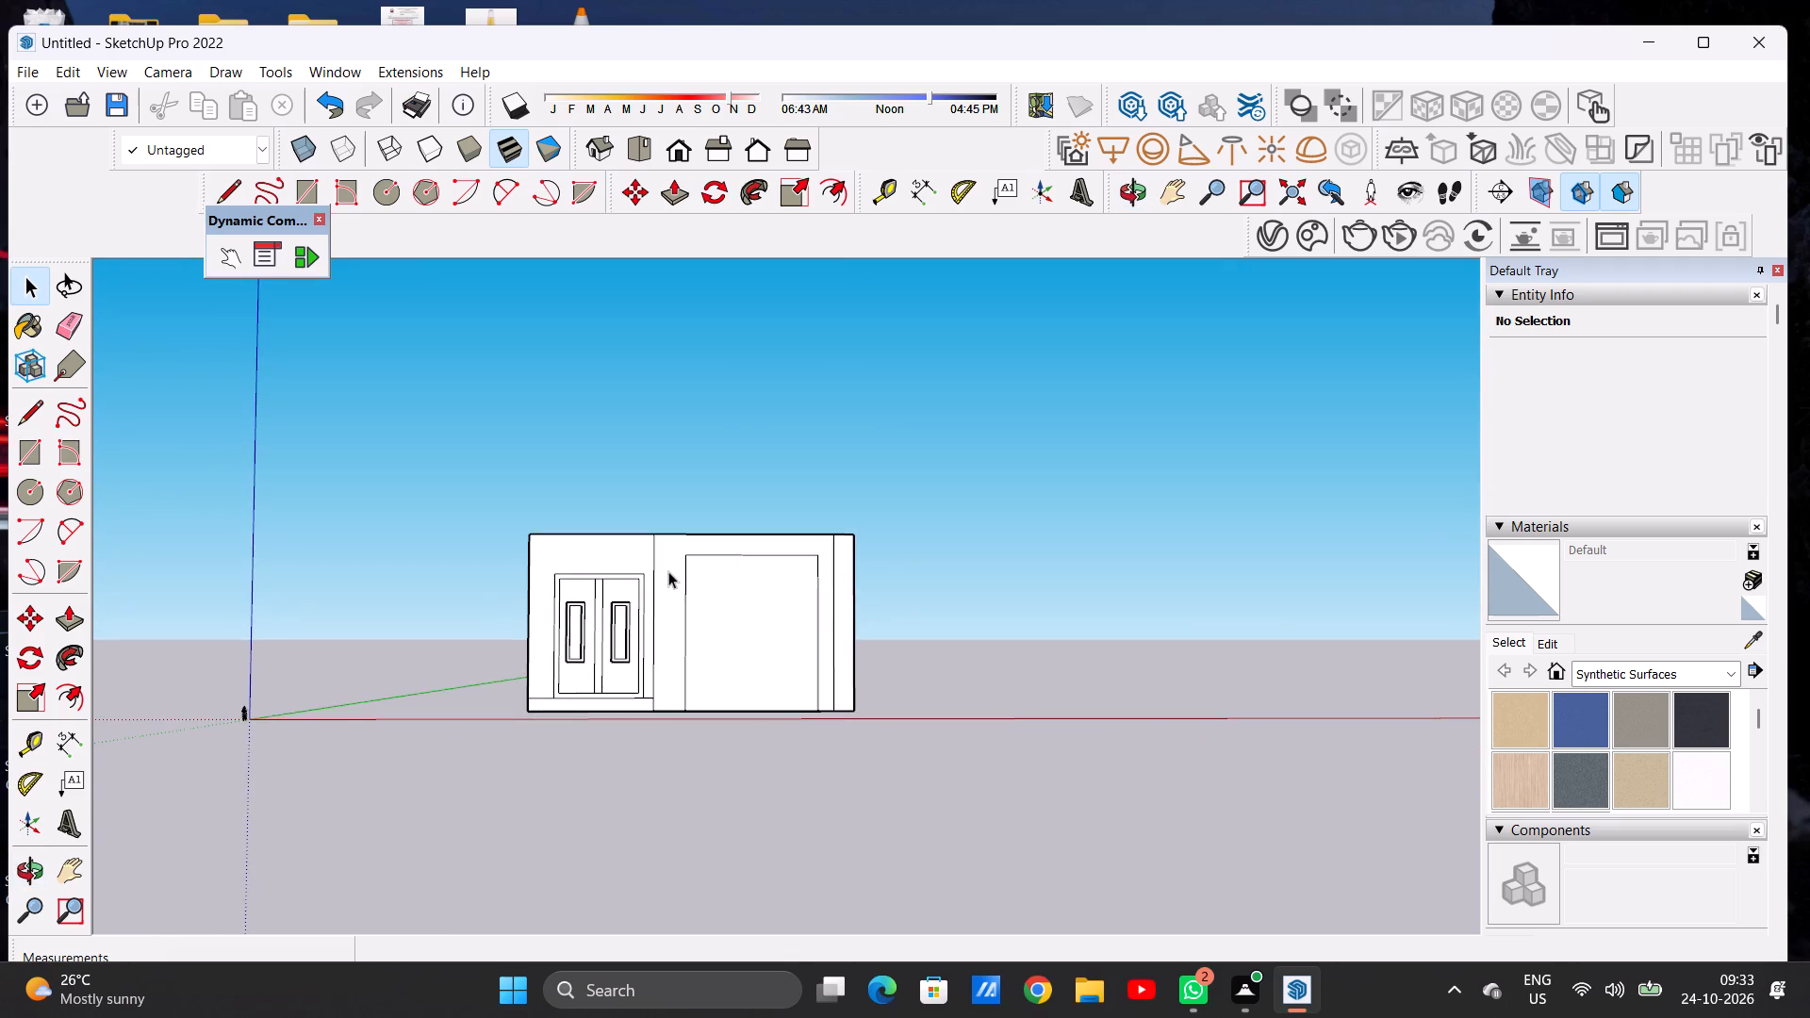
Push/Pull the front wall face surrounding the large opening outward by about 3' 1 7/8".
scroll(668, 571, up, 5)
middle_drag(659, 580, 951, 678)
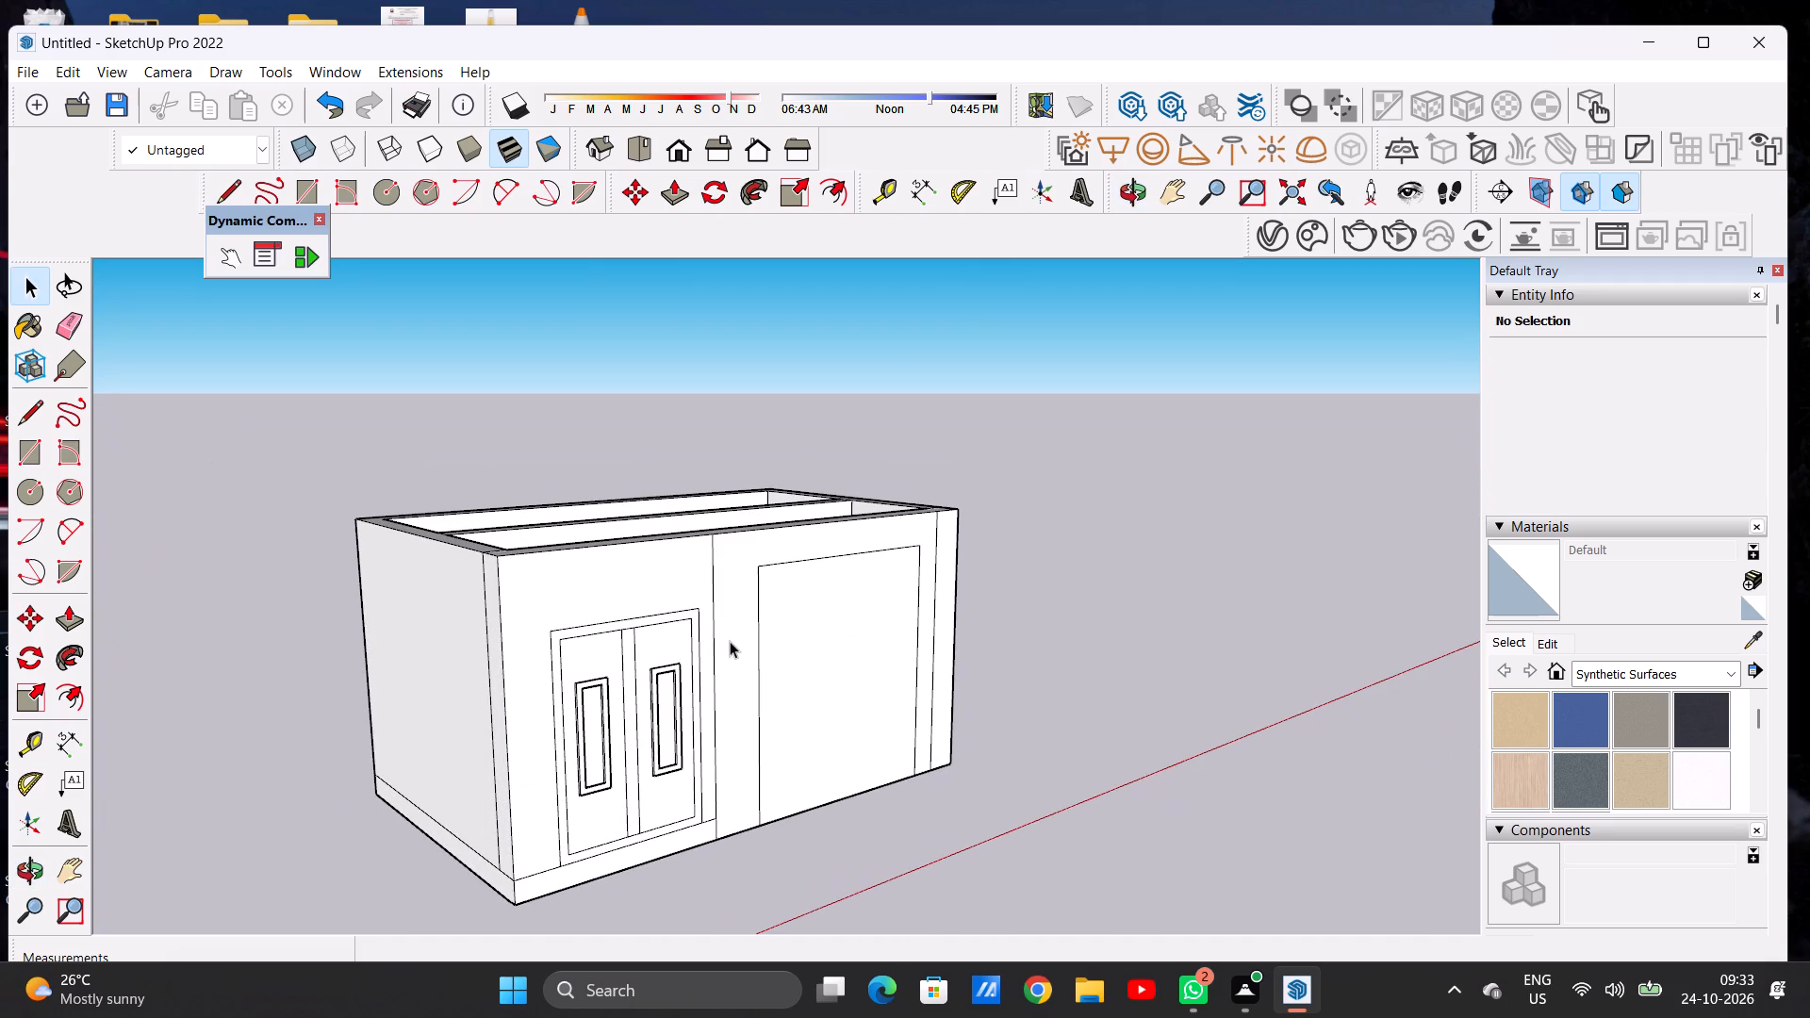
scroll(732, 620, up, 2)
key(p)
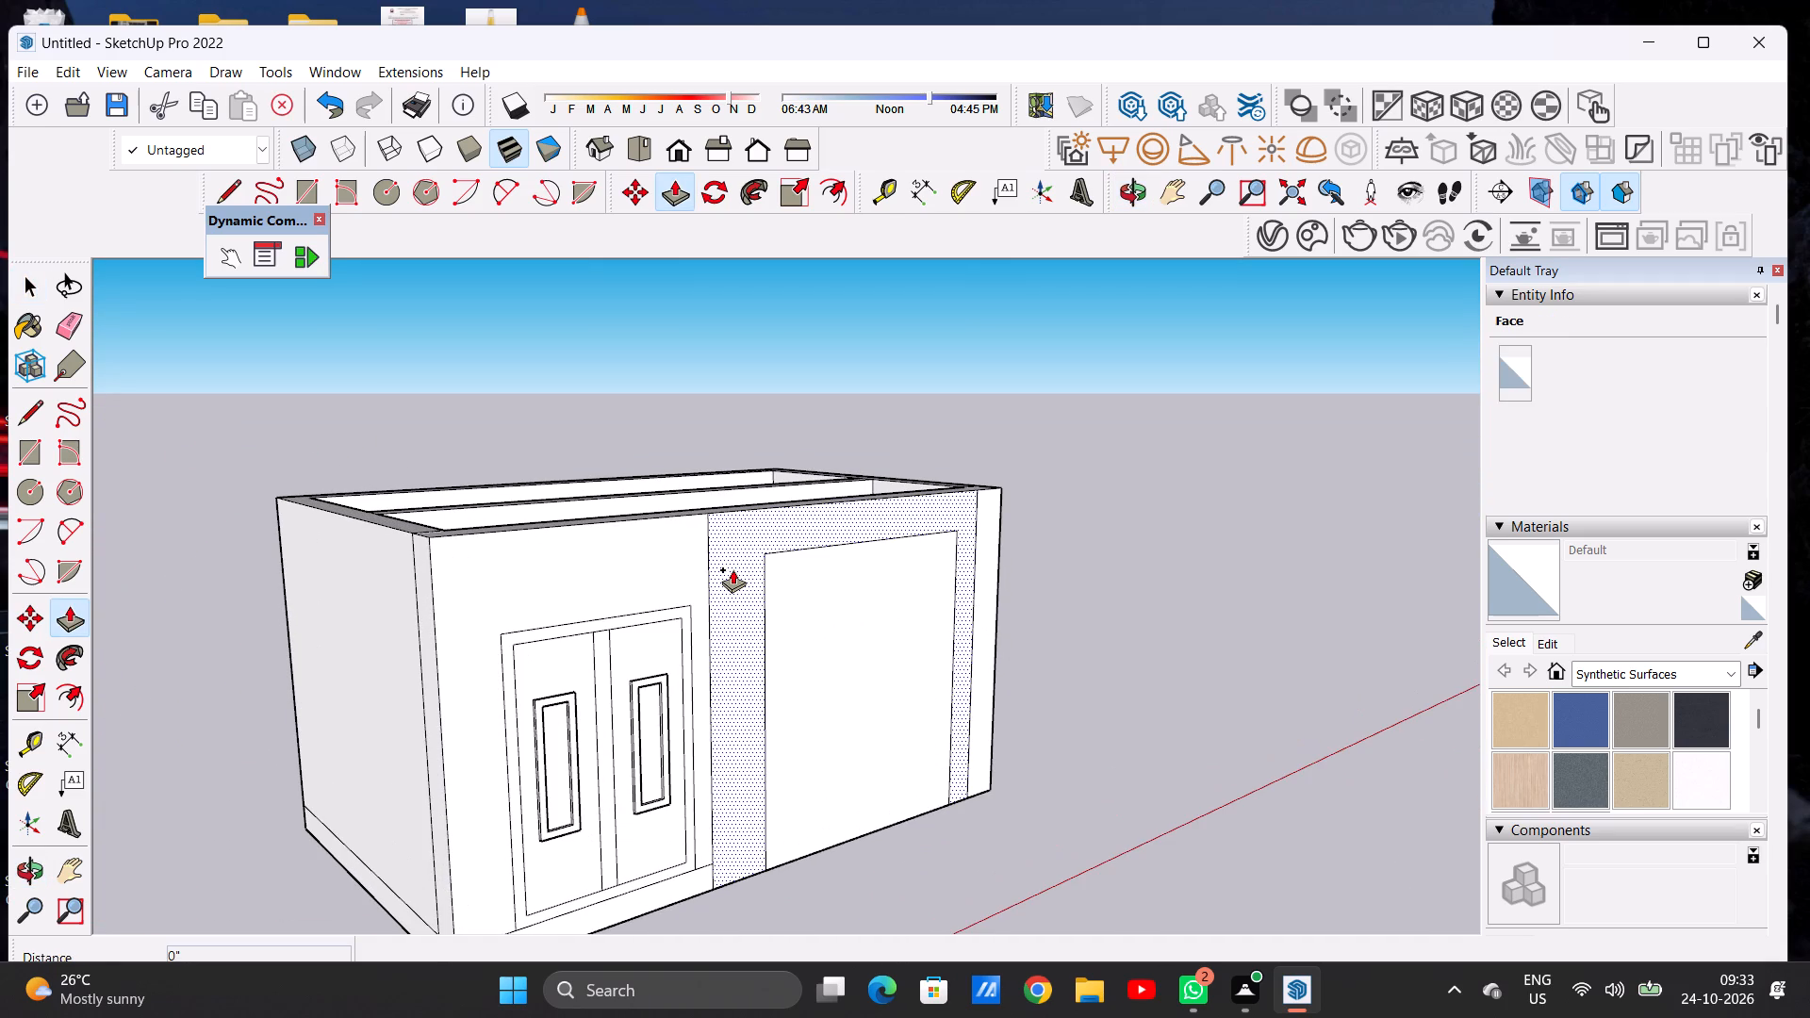
click(732, 569)
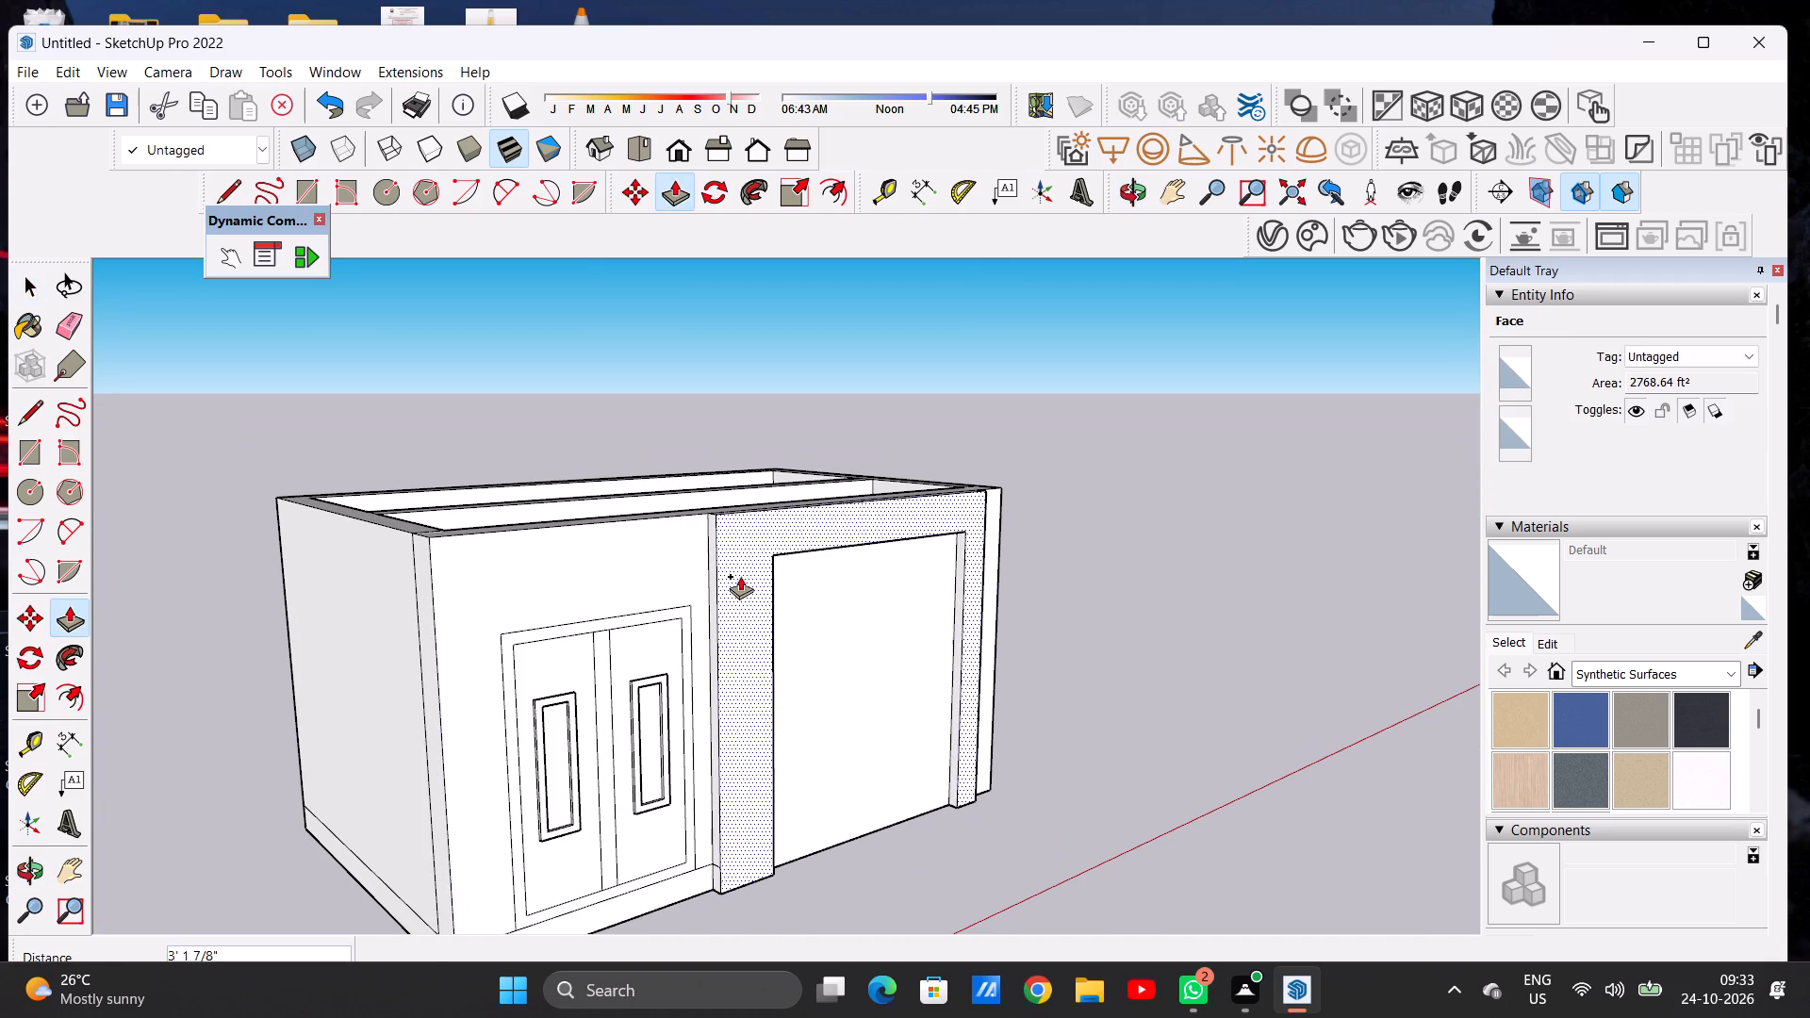
click(740, 576)
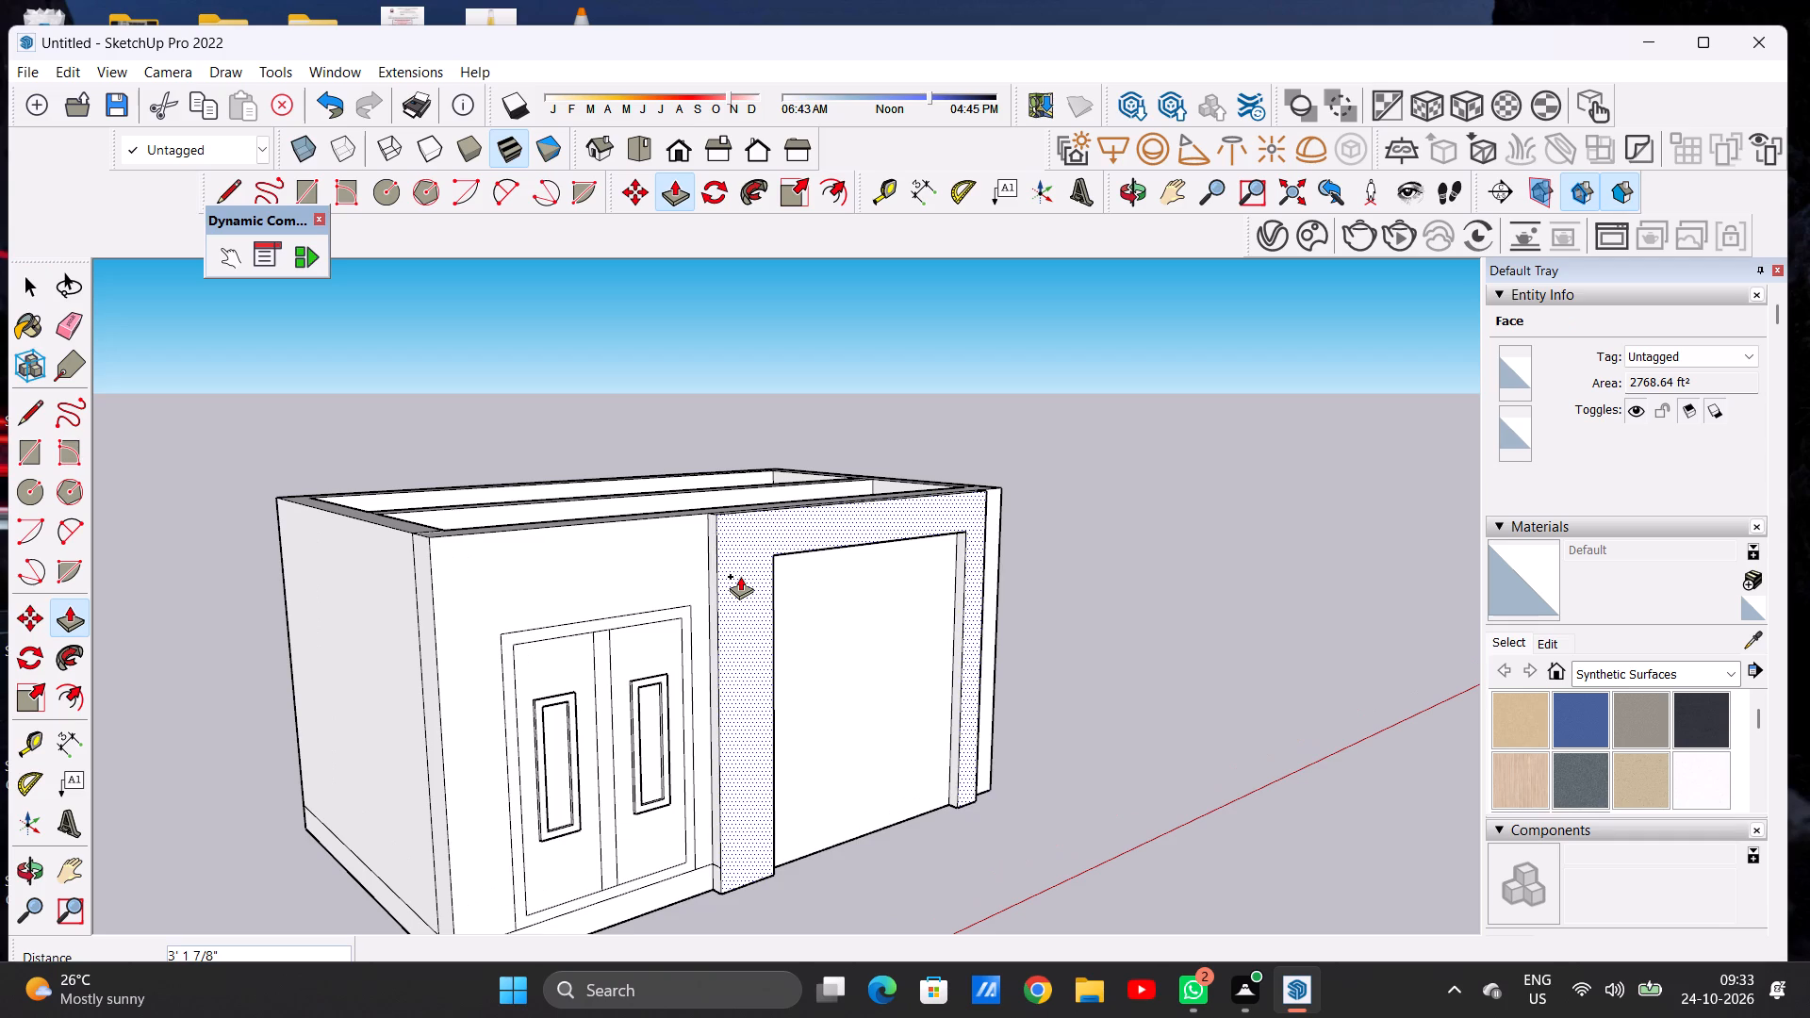
key(space)
Push/Pull the raised surround of the large opening outward by about another 2' 2 3/16".
scroll(756, 624, down, 7)
middle_drag(838, 637, 523, 595)
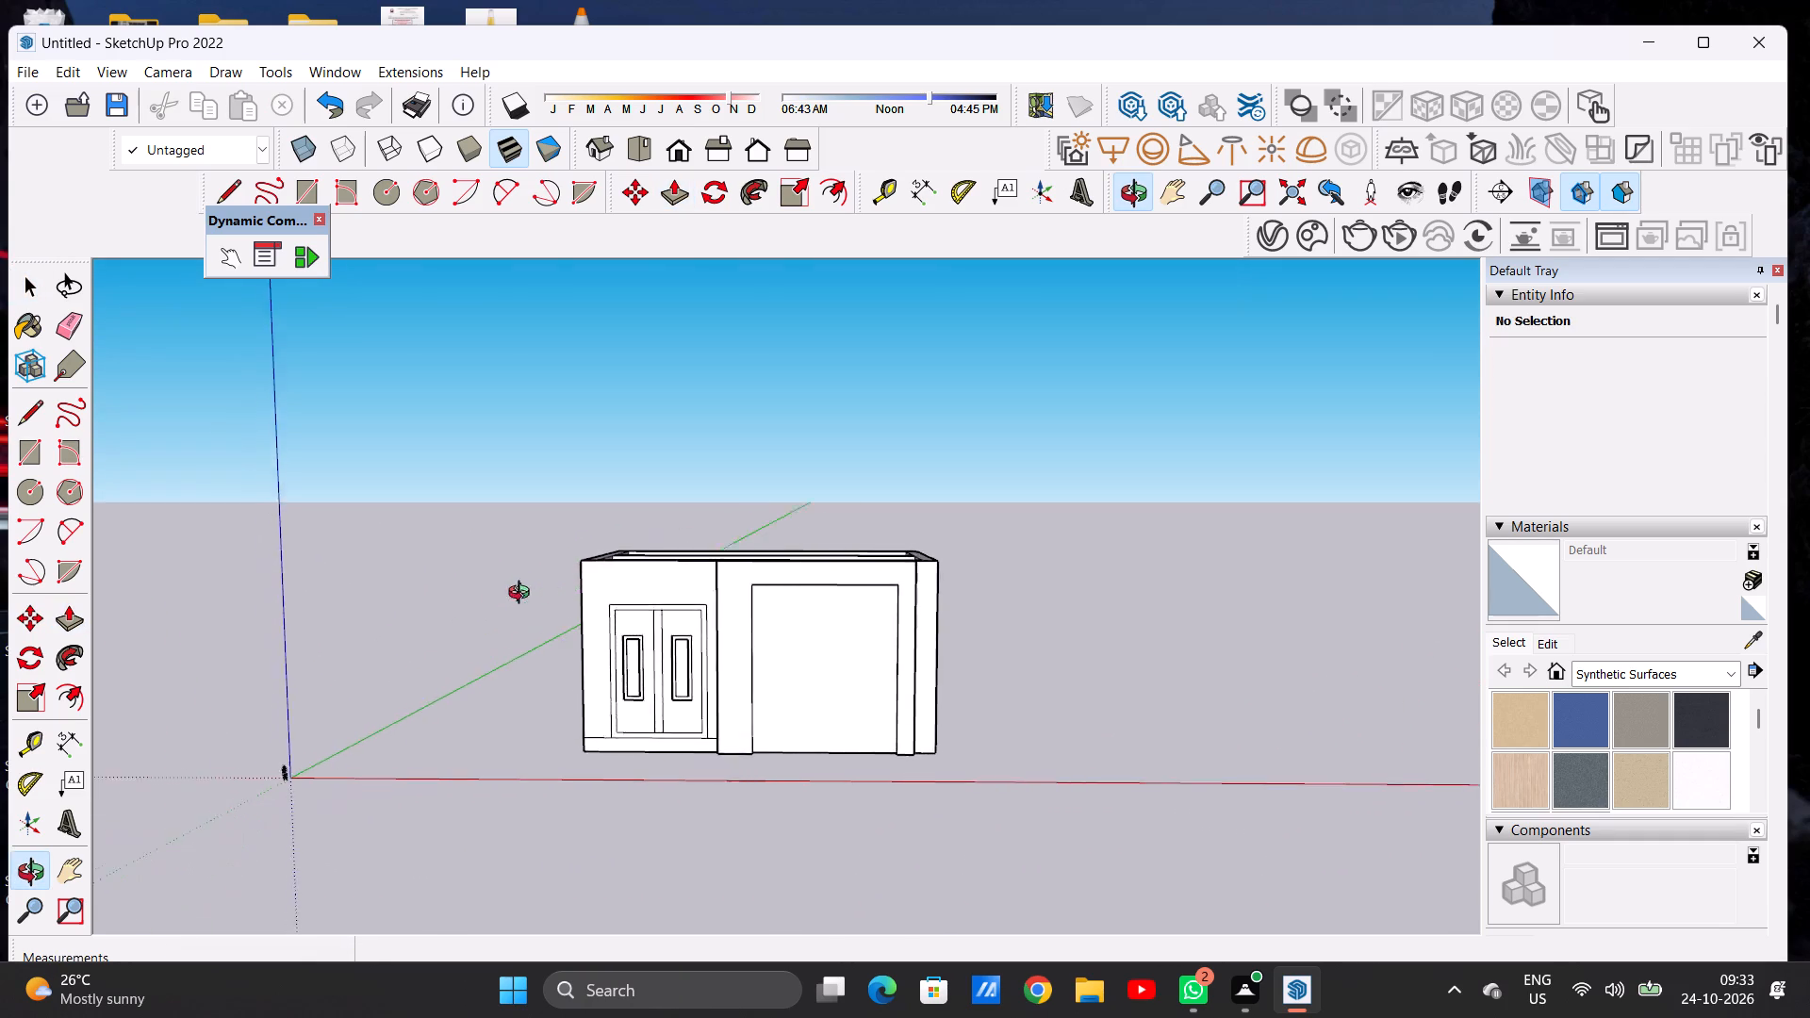
middle_drag(523, 595, 497, 592)
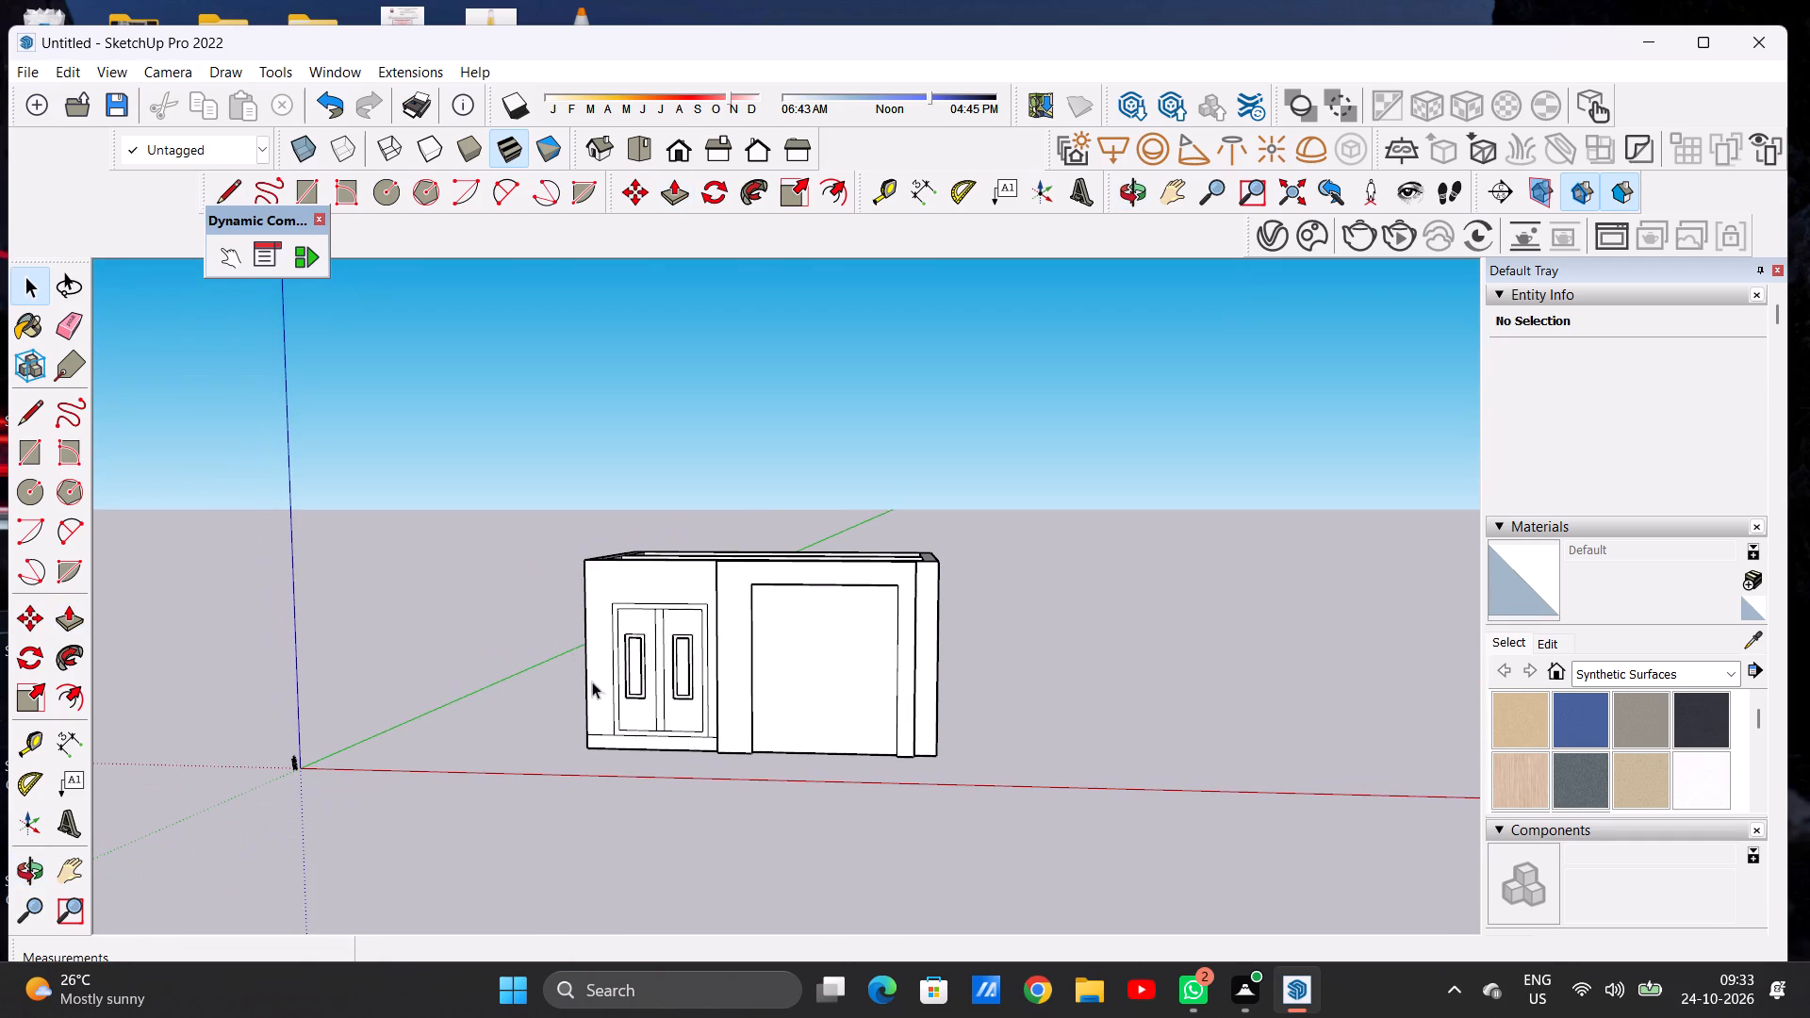
scroll(608, 674, down, 3)
middle_drag(613, 660, 991, 706)
scroll(751, 602, up, 2)
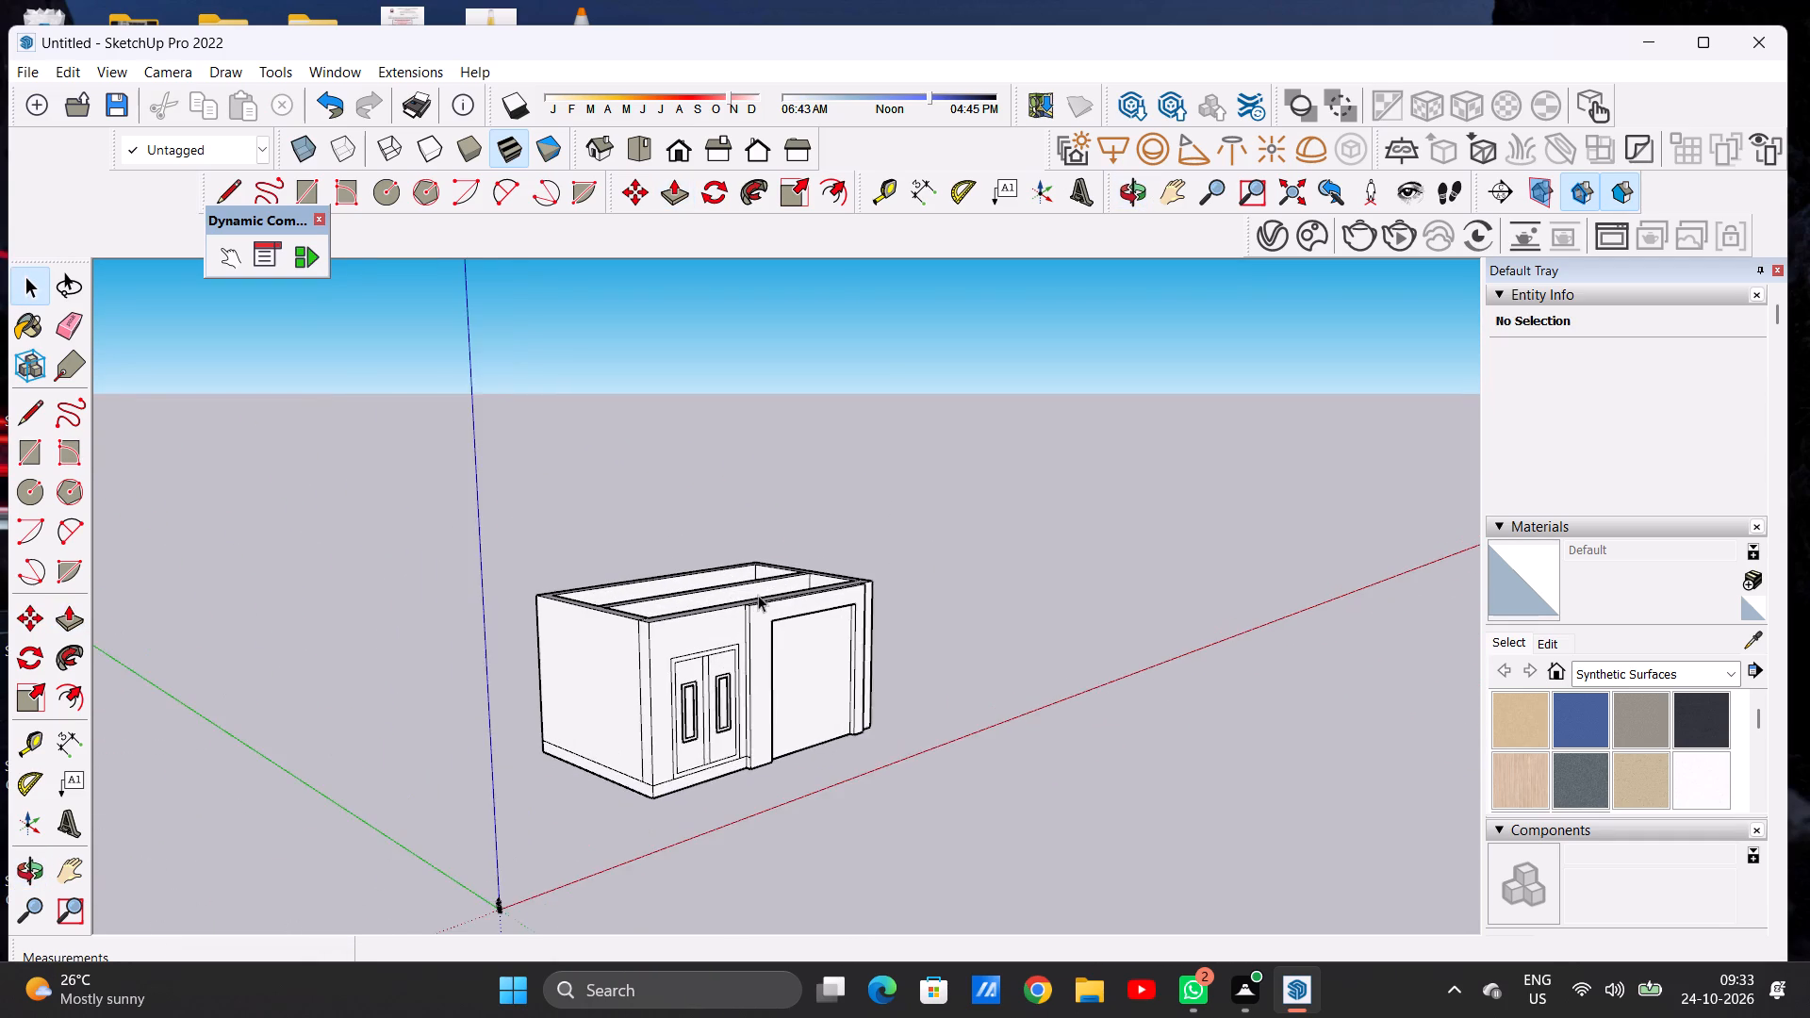
scroll(758, 595, up, 6)
scroll(765, 620, down, 1)
scroll(765, 622, up, 7)
key(p)
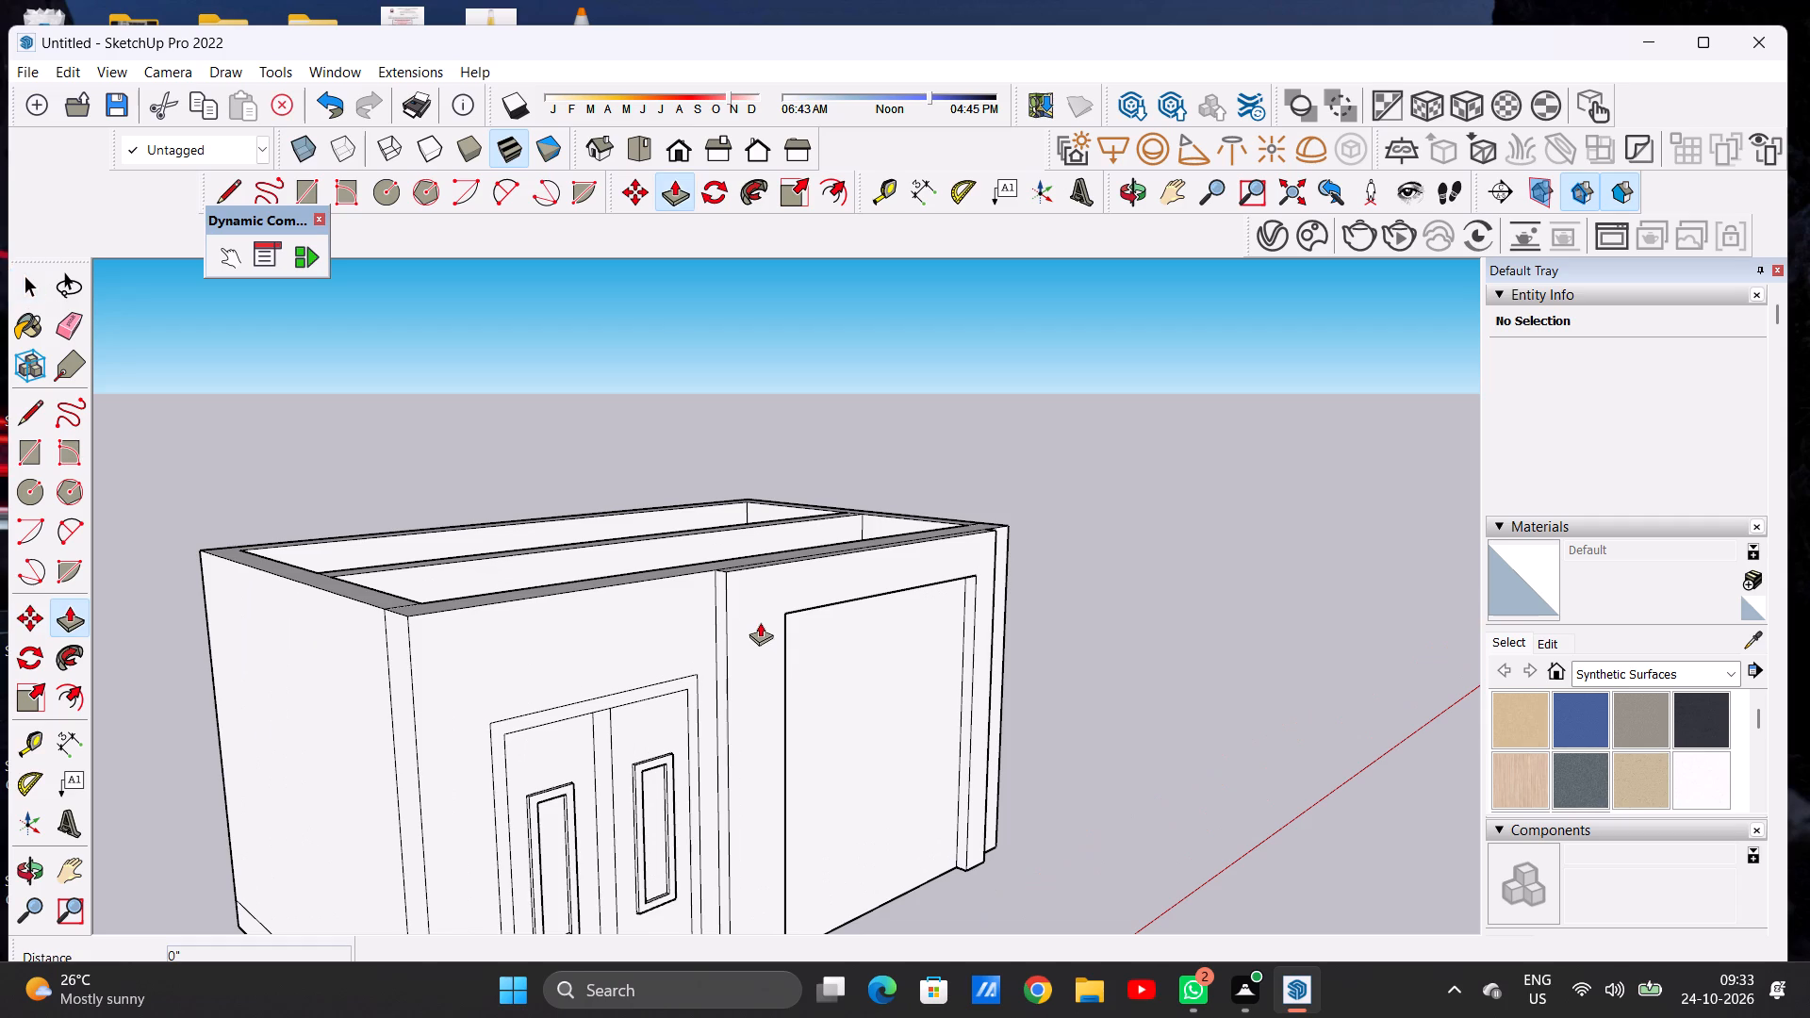
click(758, 617)
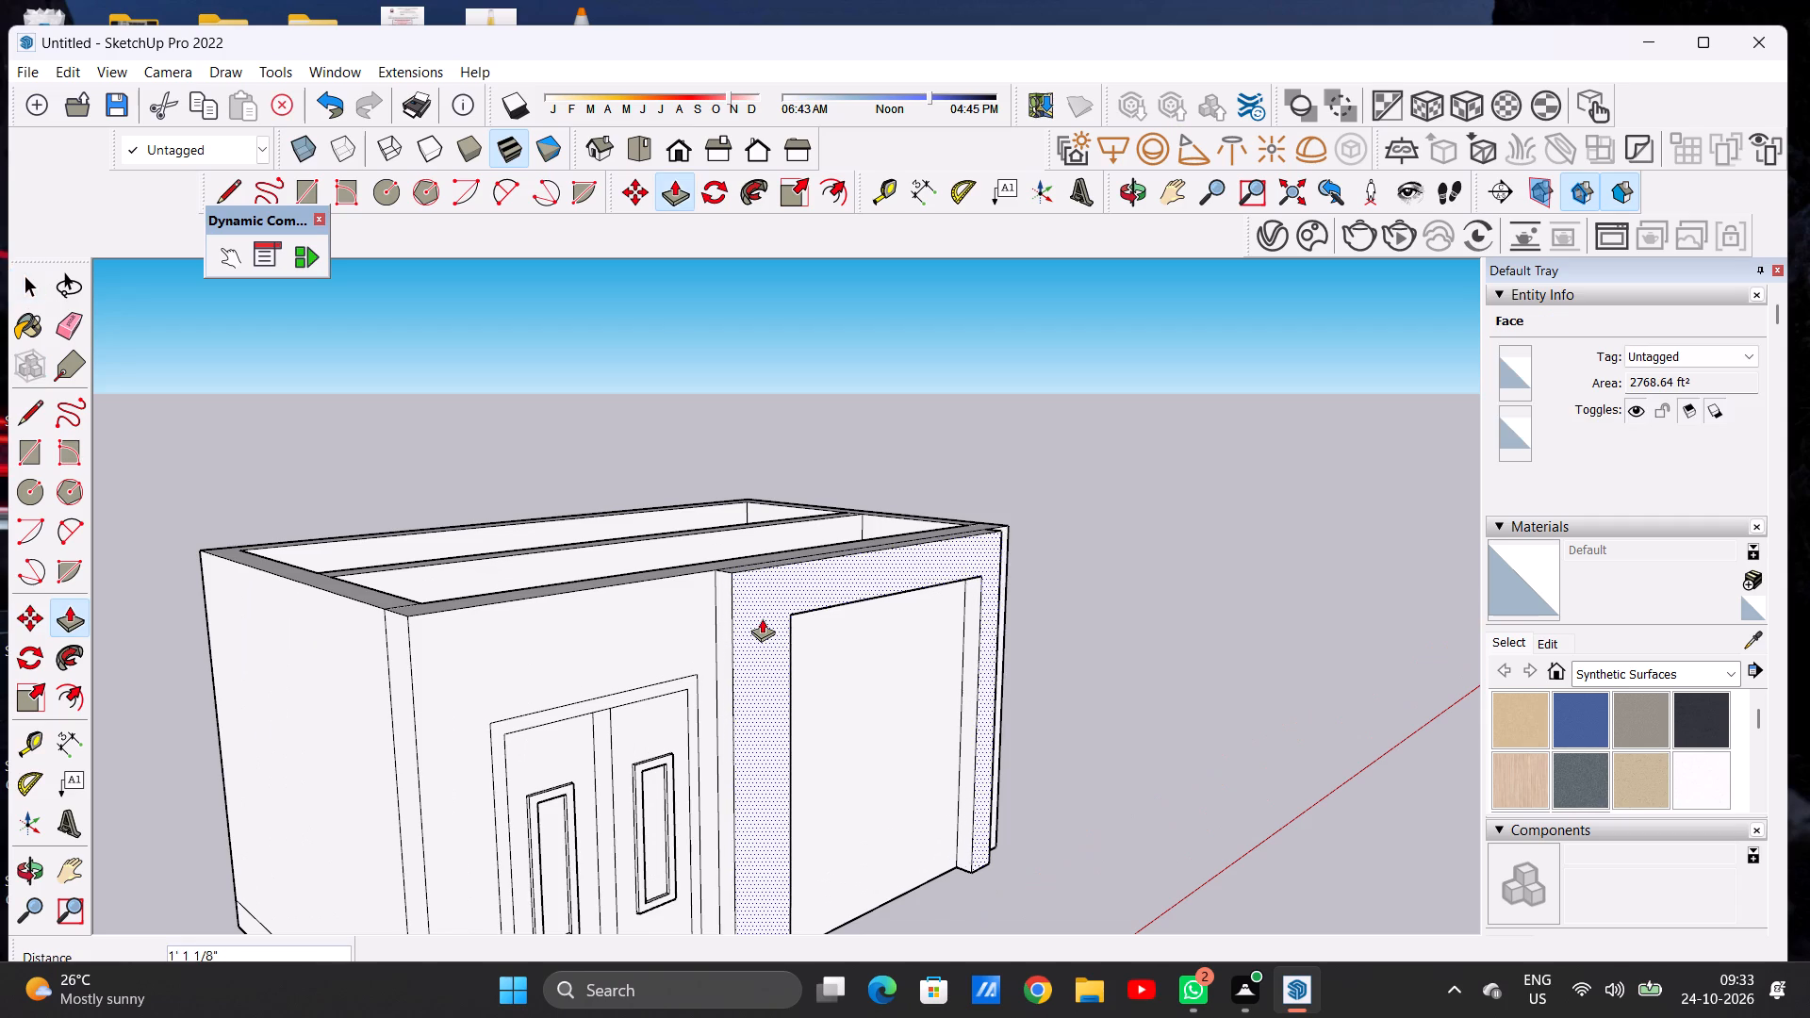
click(765, 619)
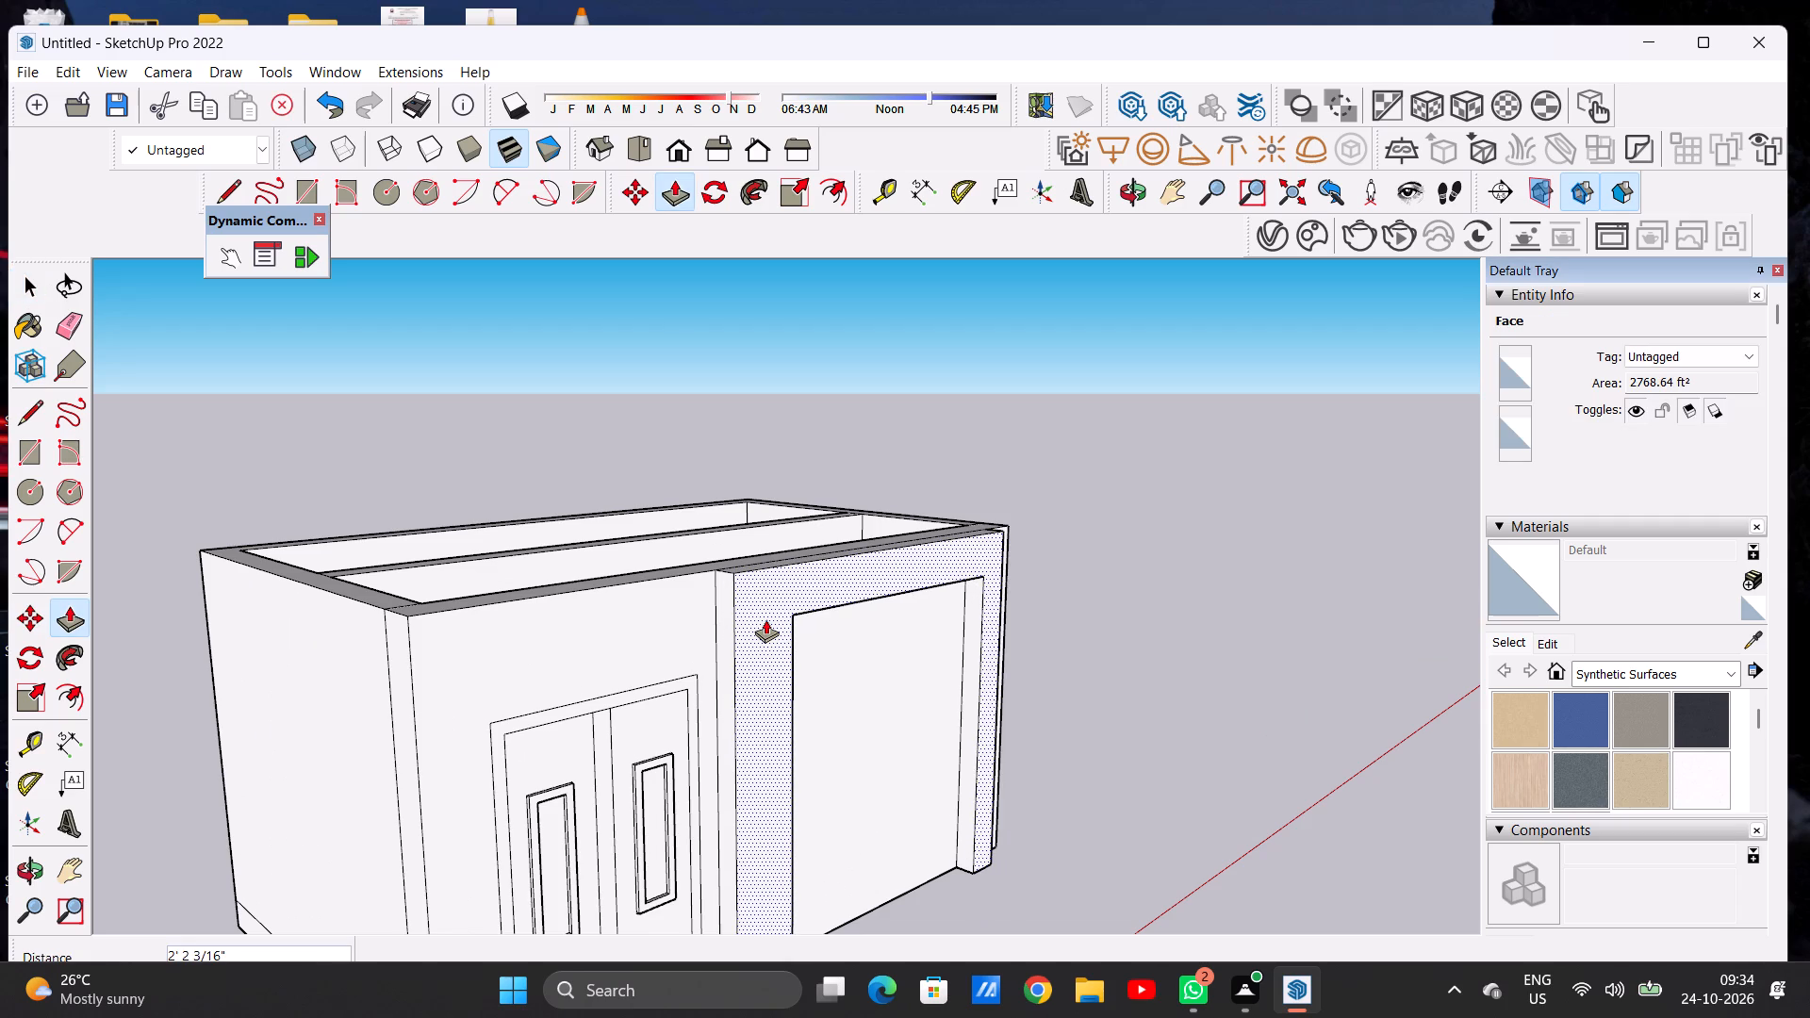
key(space)
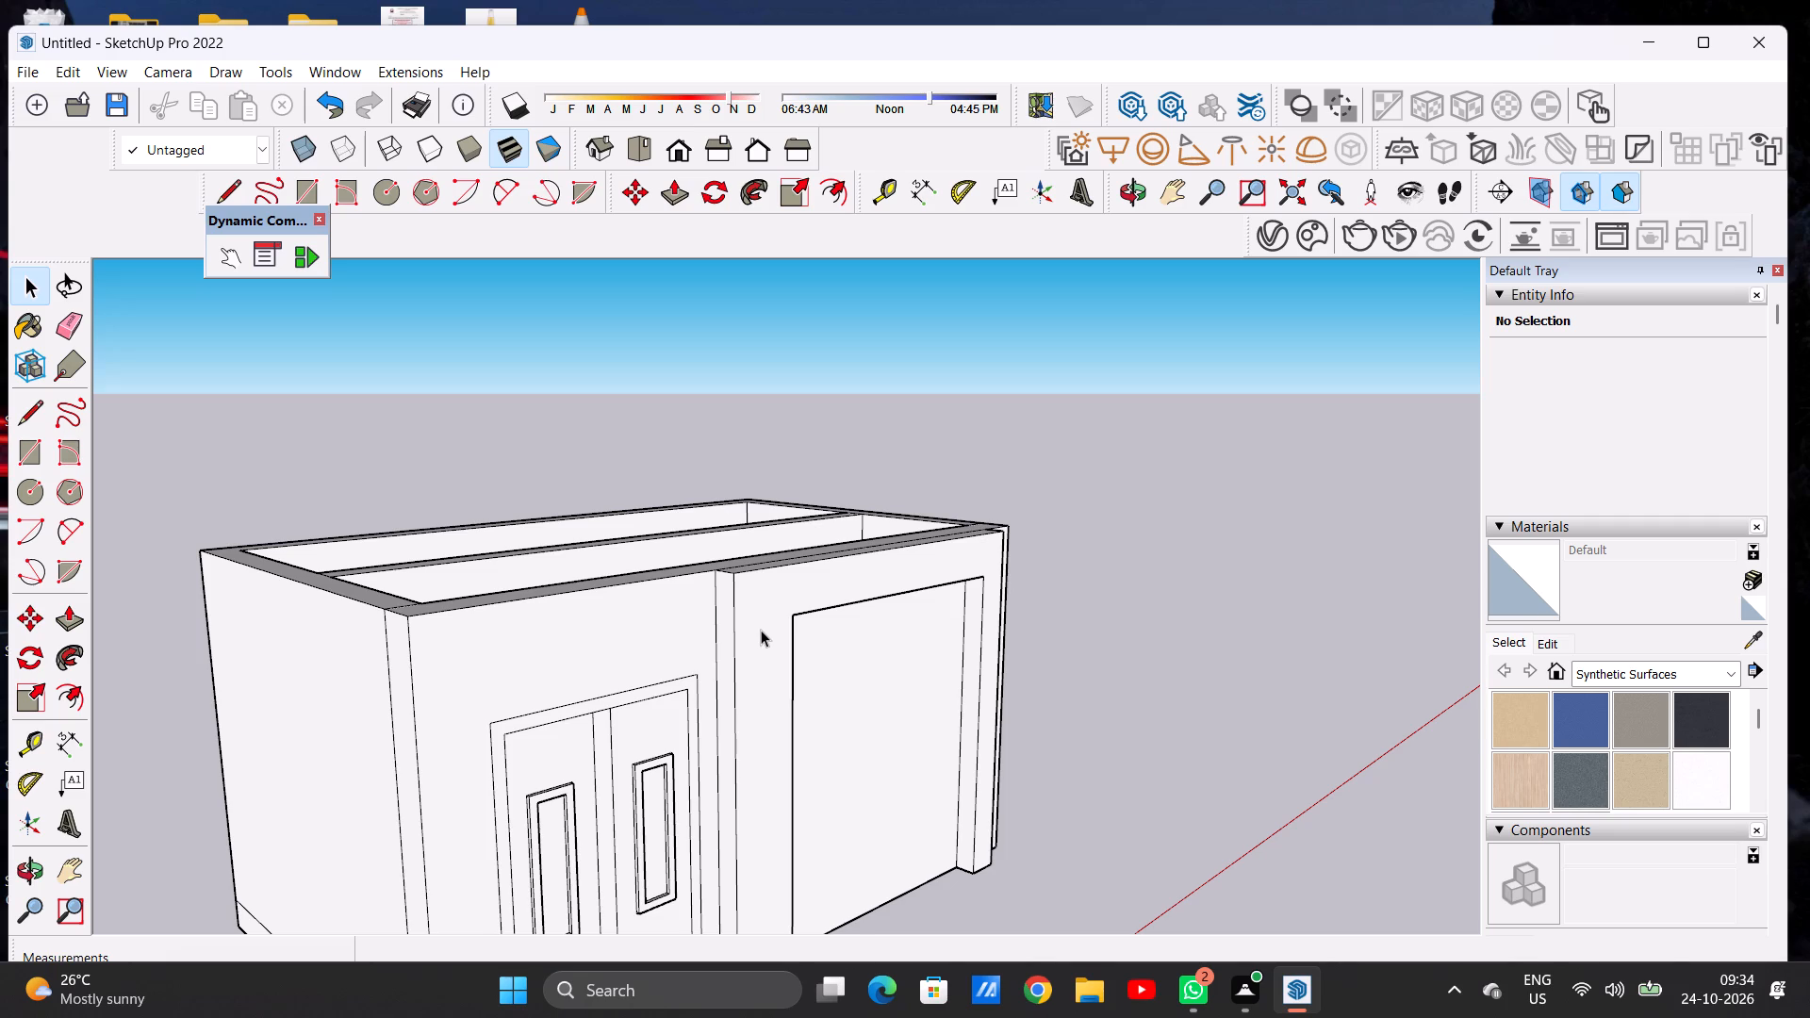
Examine the front with the projecting opening surround and framed double door from several angles and distances.
scroll(743, 630, down, 11)
middle_drag(673, 649, 448, 624)
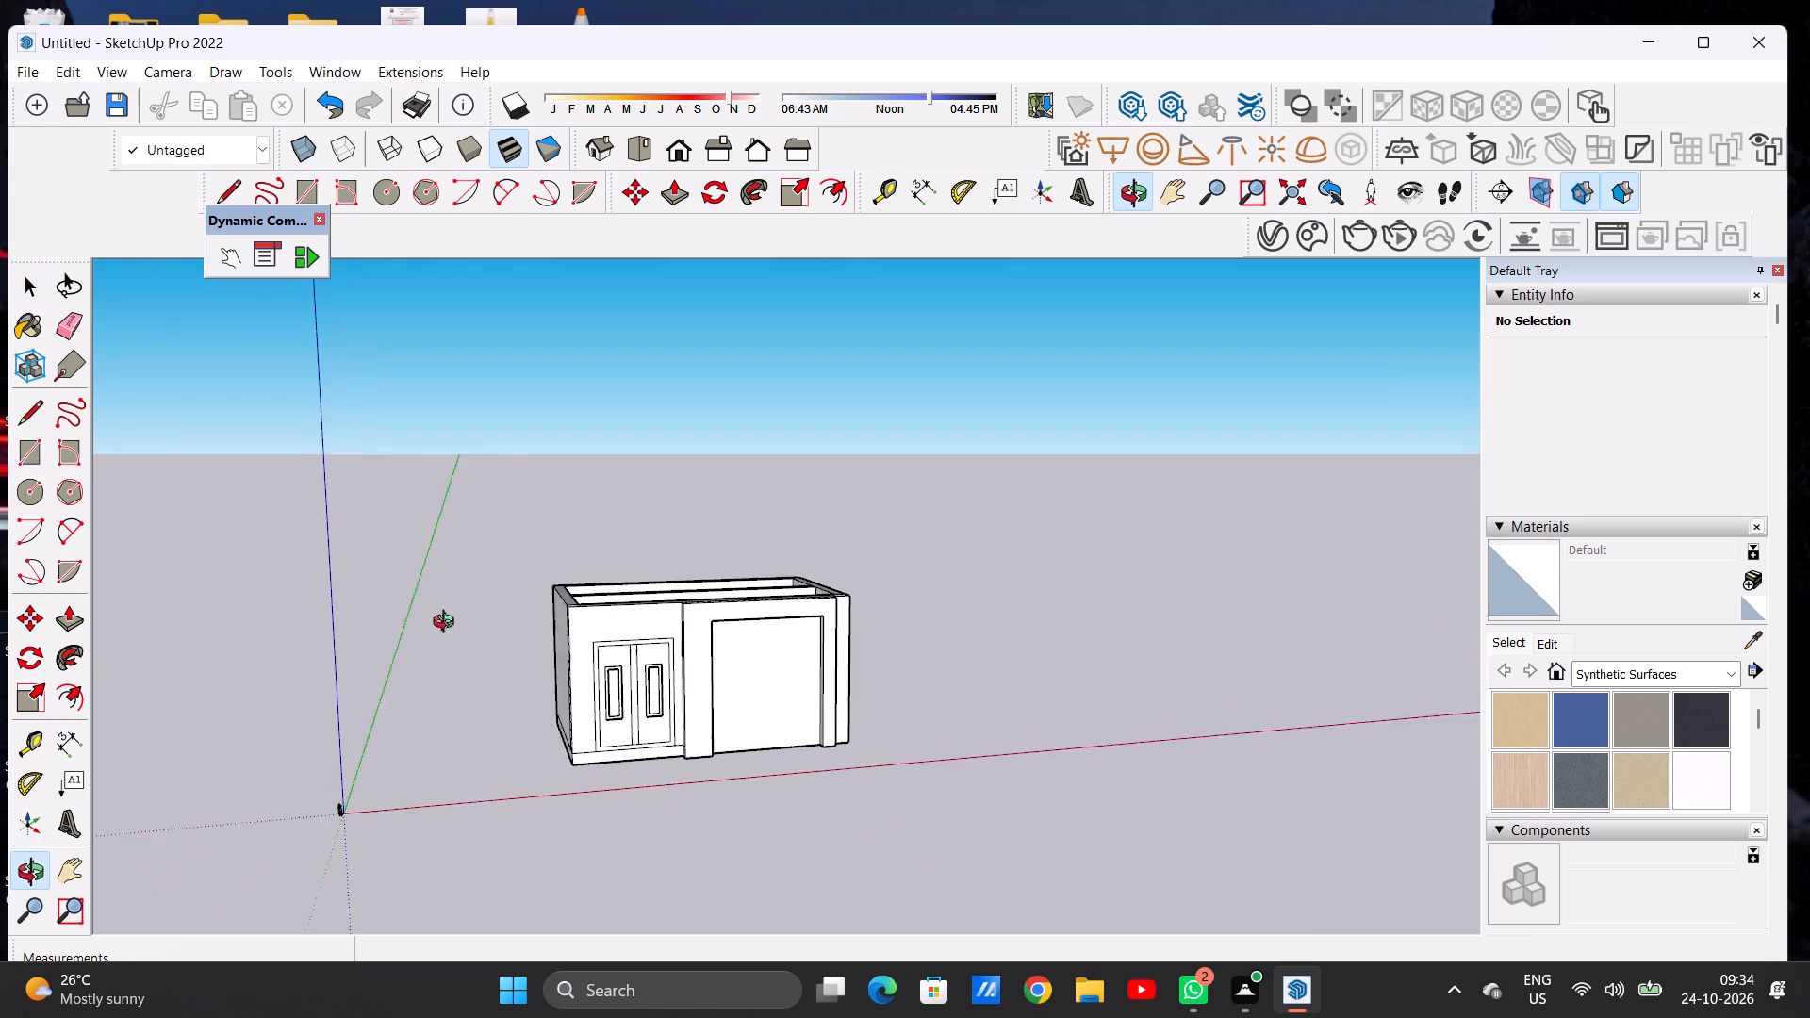
middle_drag(448, 624, 417, 616)
scroll(728, 634, up, 2)
scroll(741, 636, down, 1)
scroll(741, 636, up, 2)
middle_drag(766, 688, 791, 649)
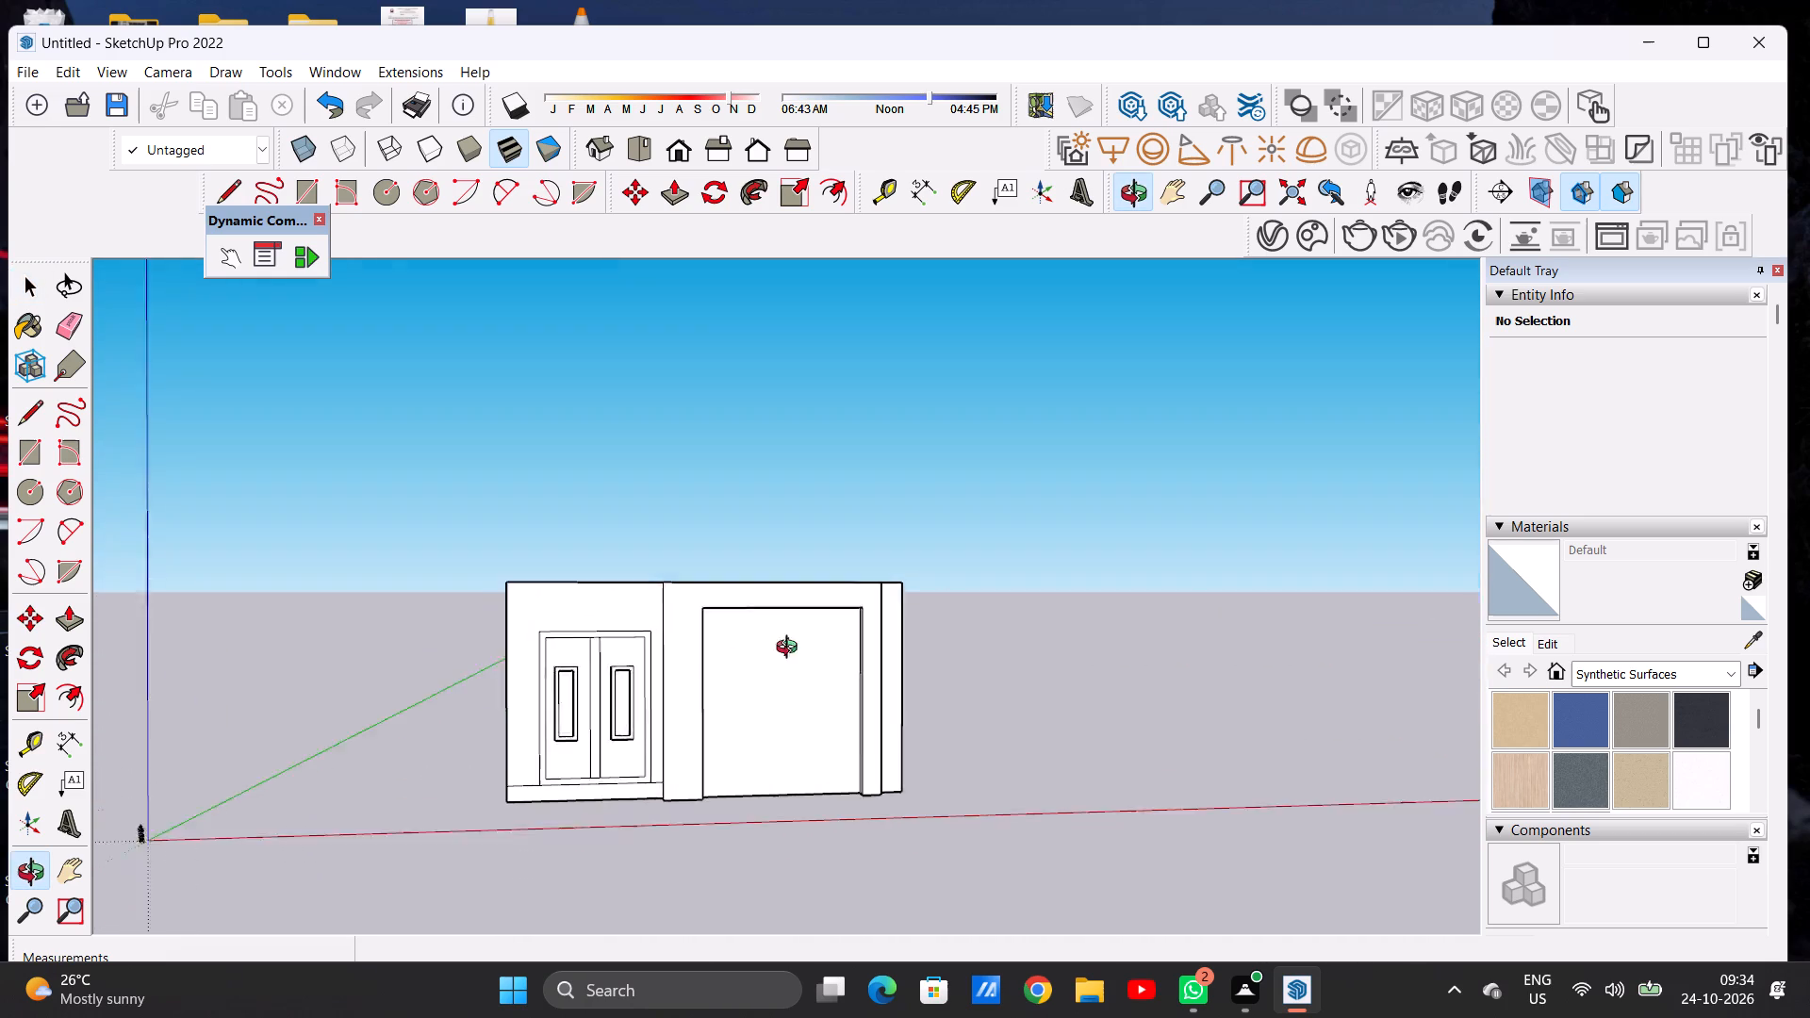
middle_drag(791, 649, 865, 669)
middle_drag(724, 671, 557, 665)
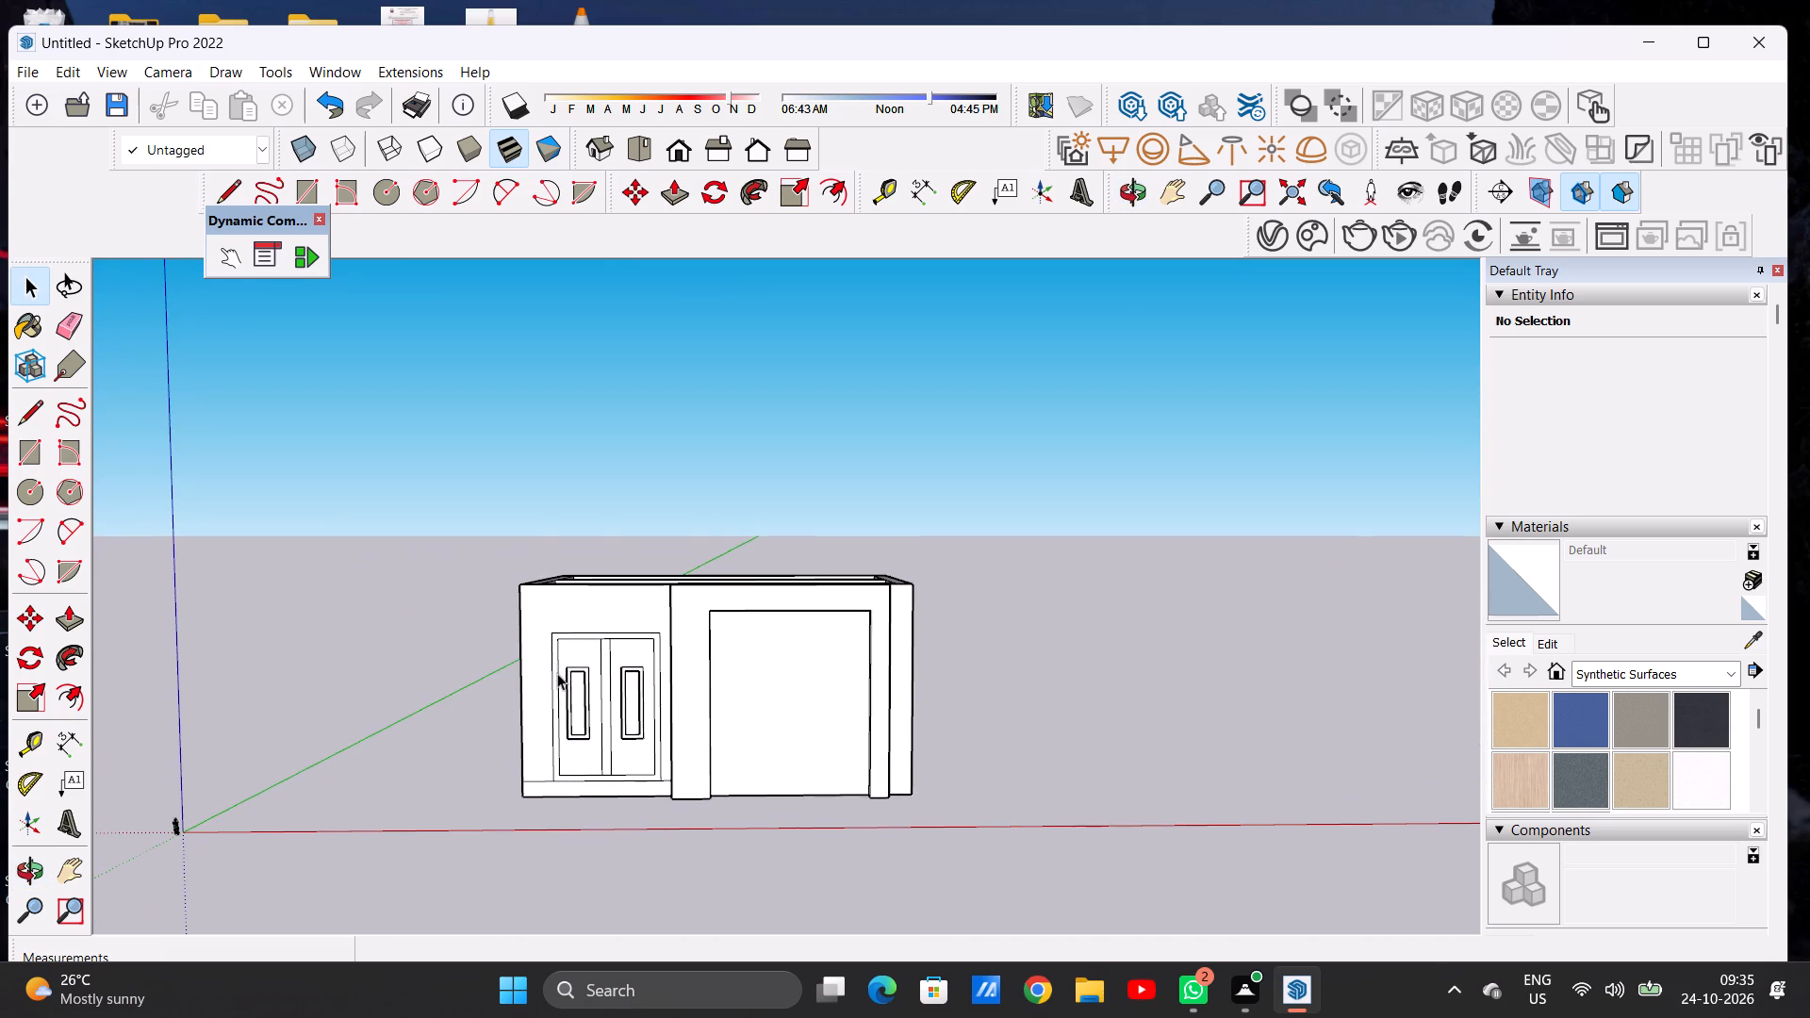
scroll(558, 684, down, 5)
scroll(613, 649, up, 5)
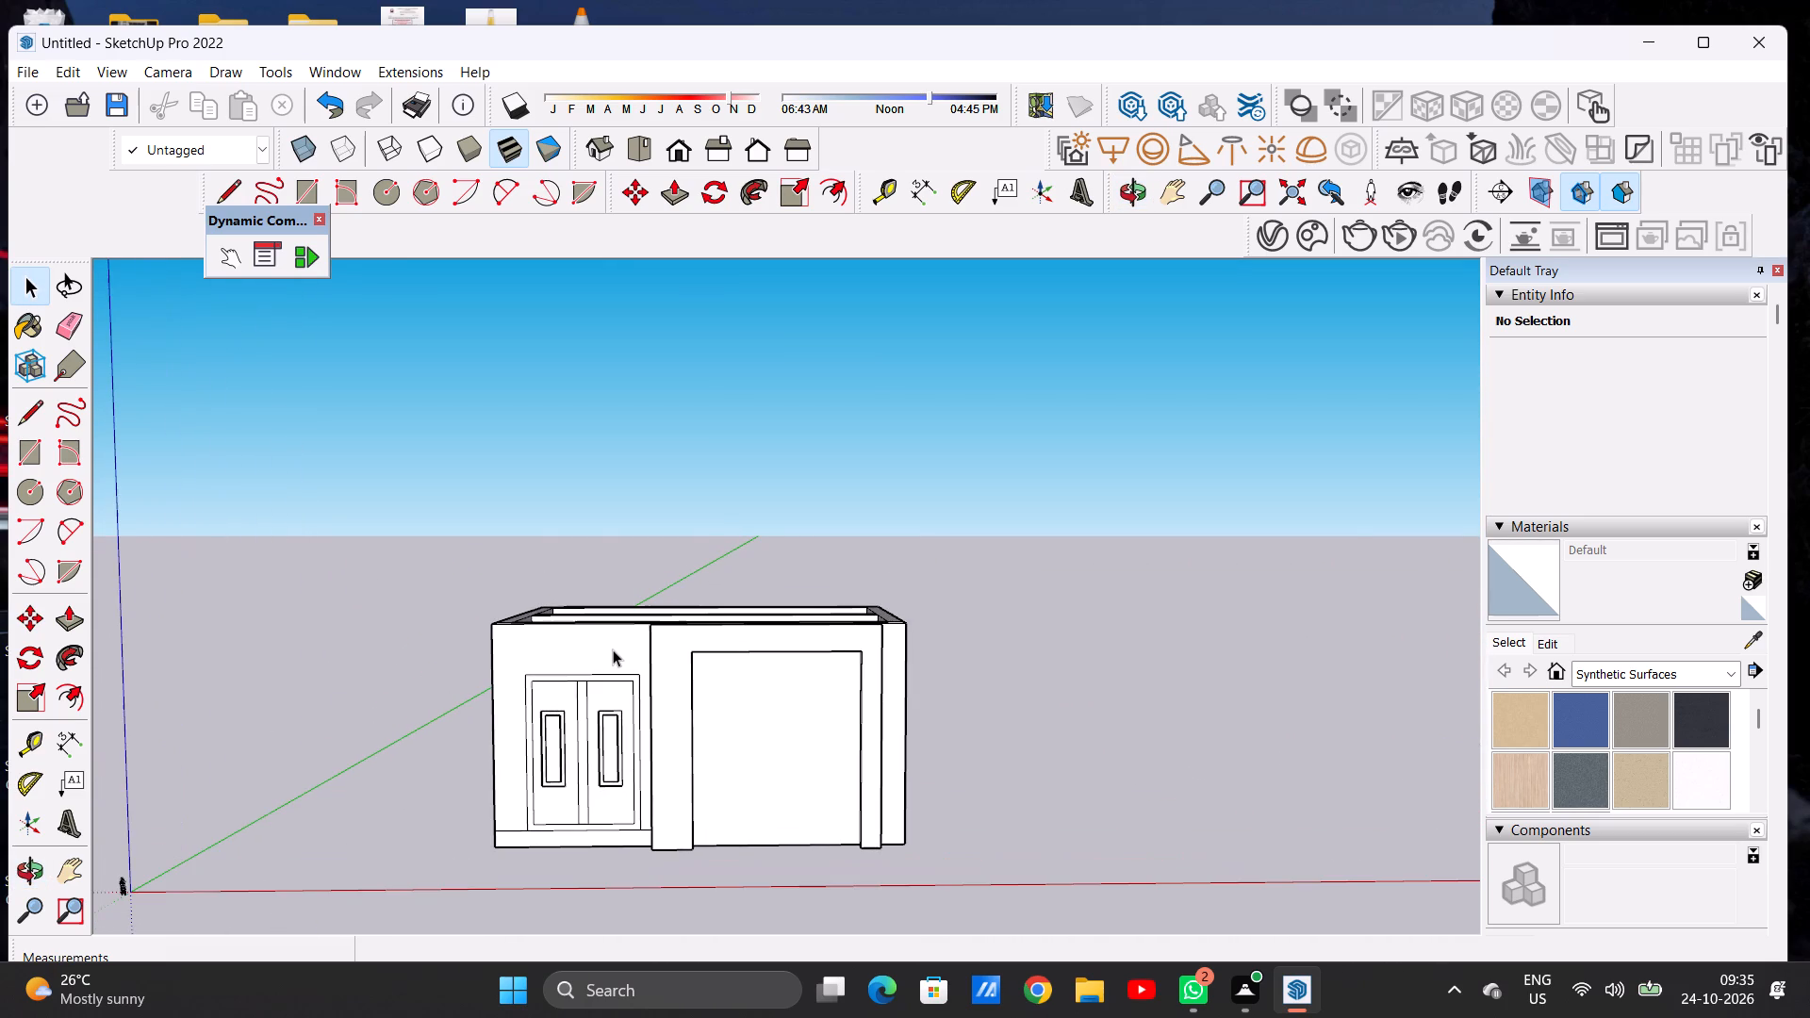
scroll(613, 649, up, 4)
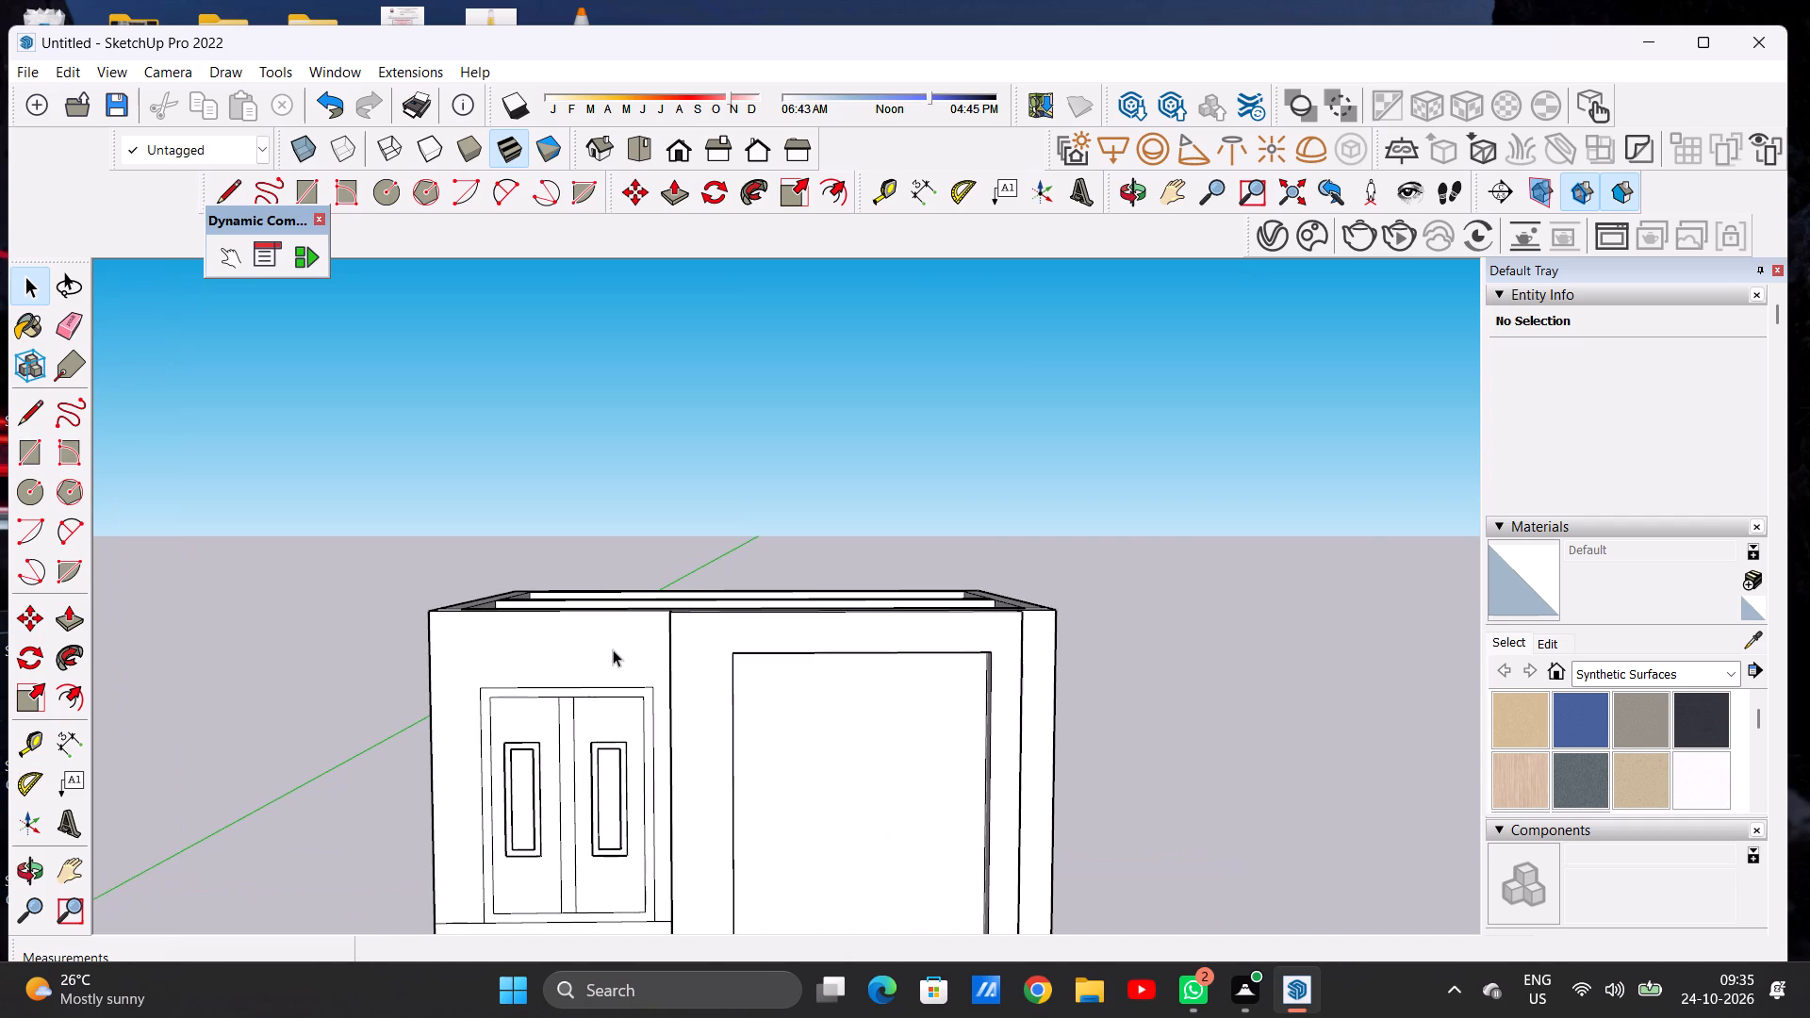
scroll(619, 660, down, 6)
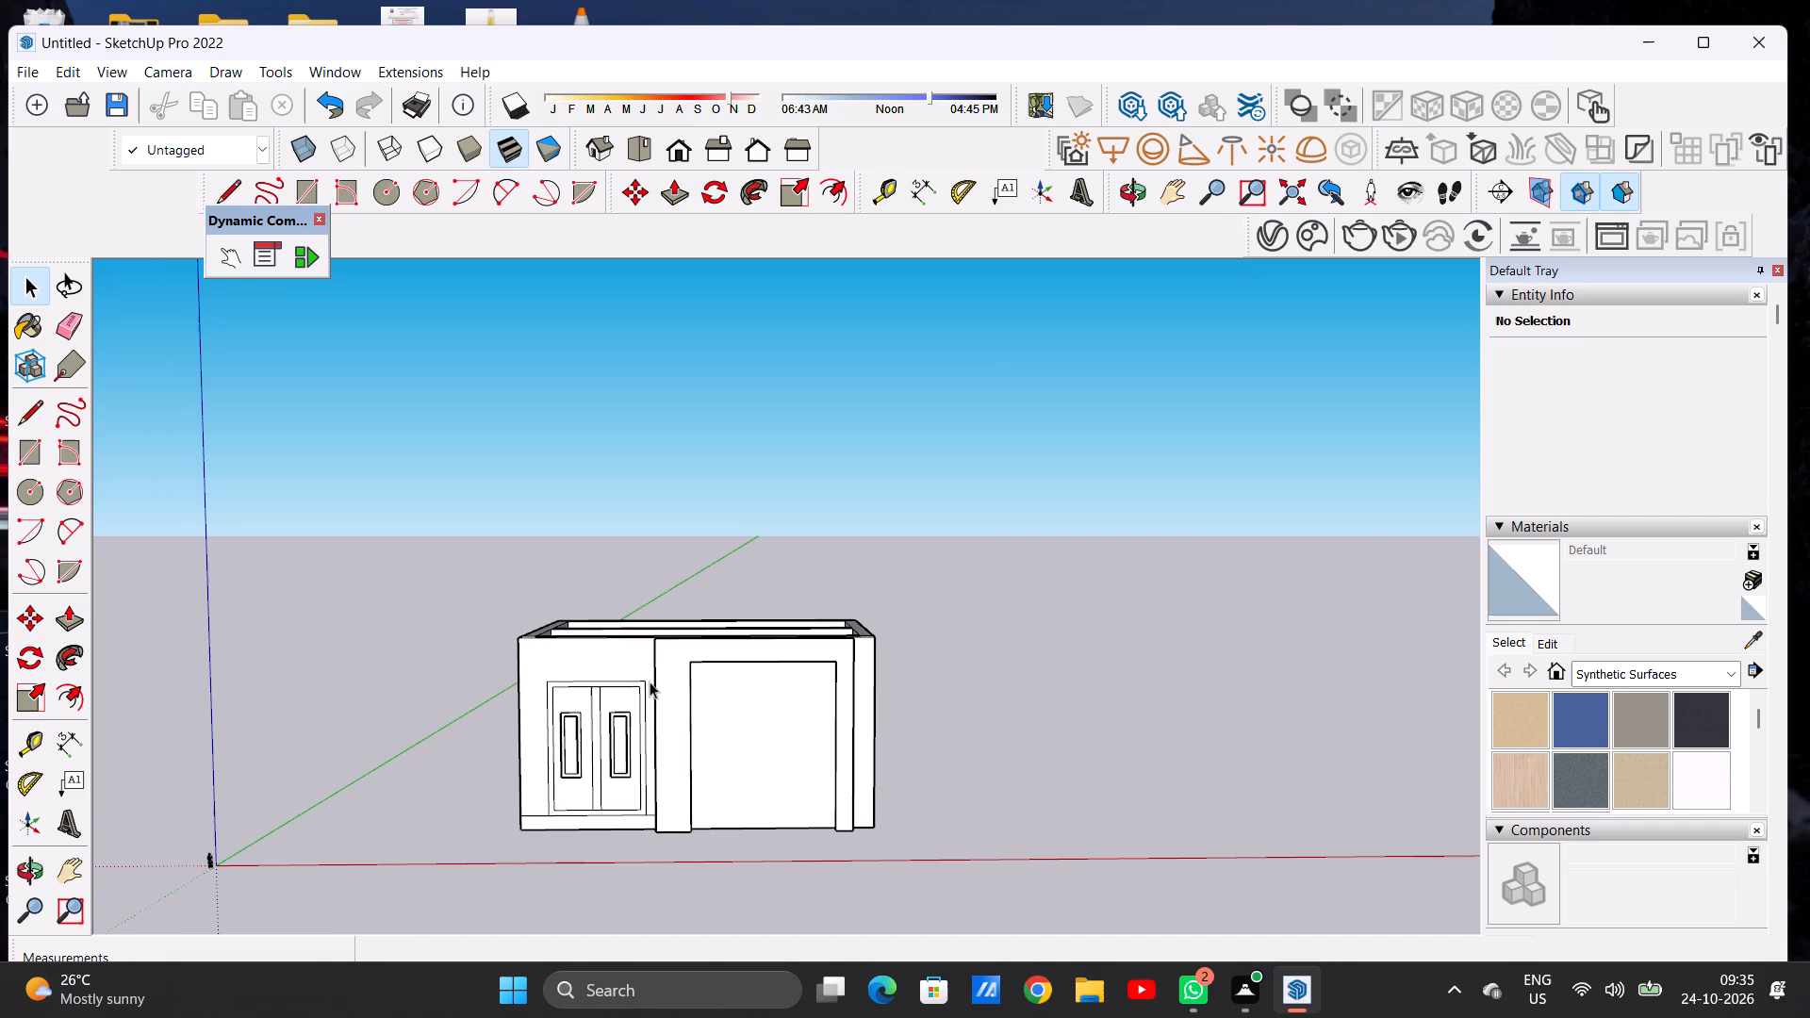
scroll(635, 684, down, 3)
scroll(689, 763, up, 7)
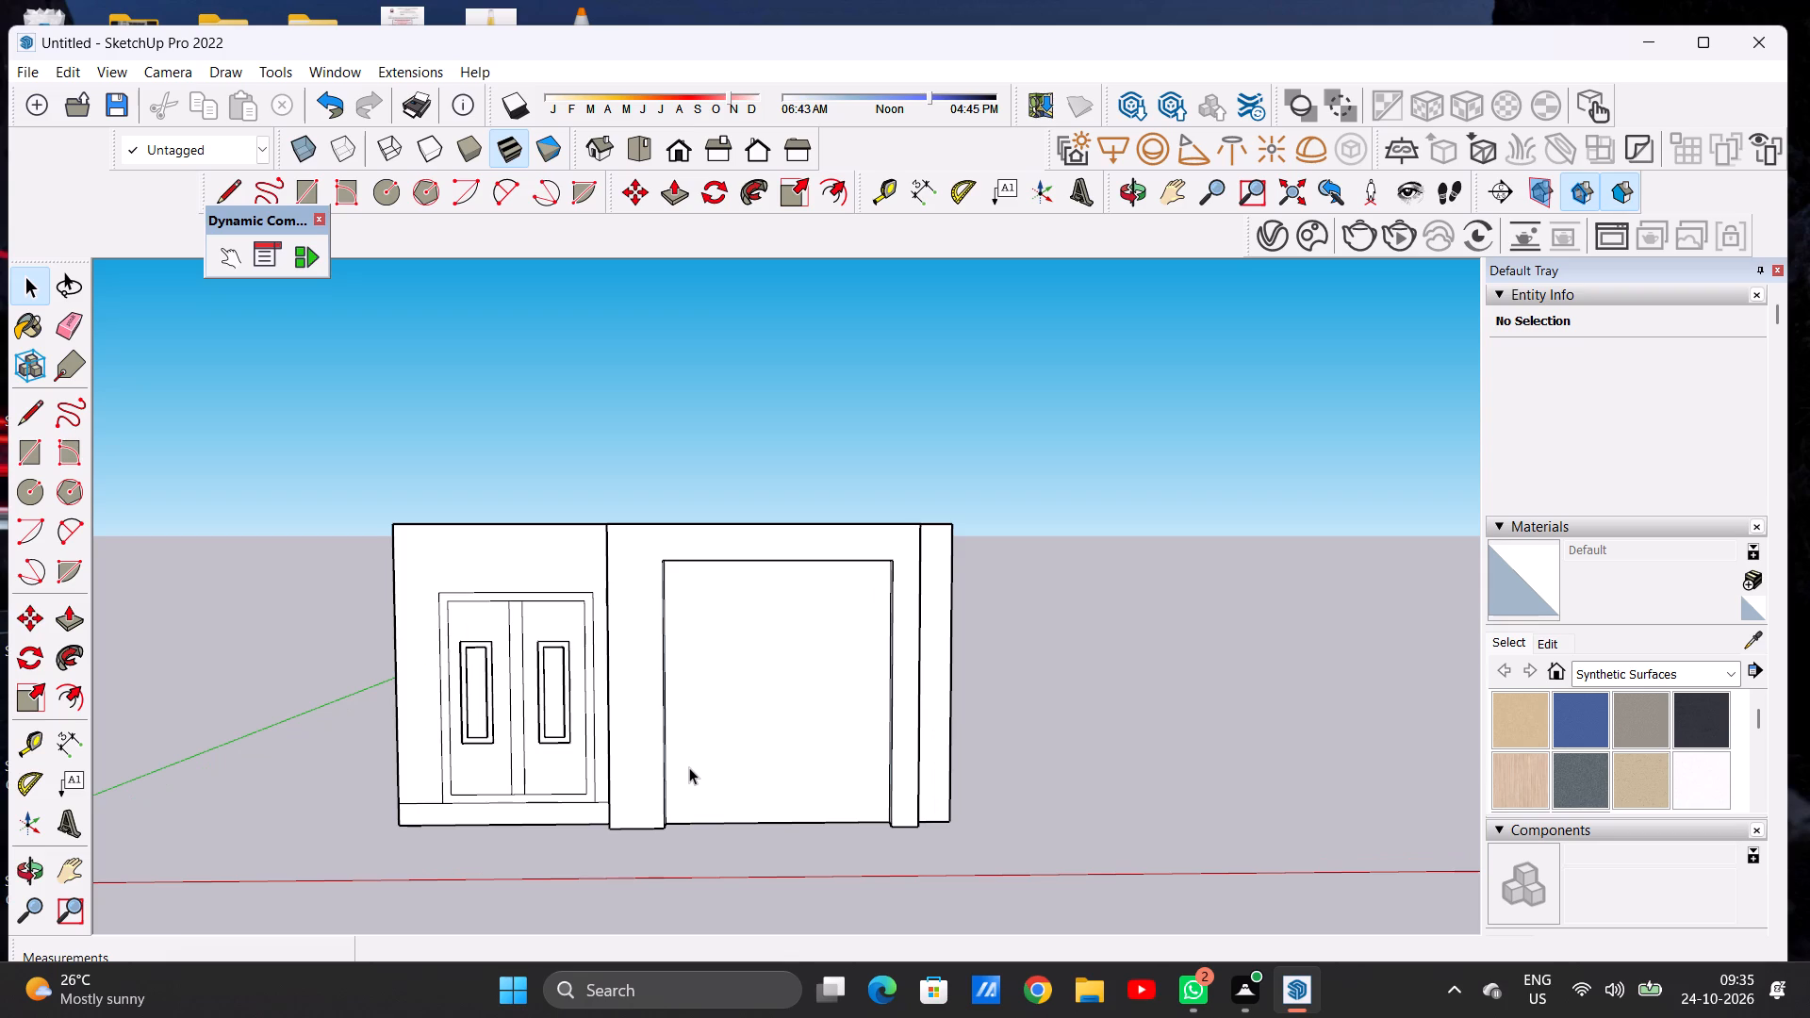
scroll(689, 767, down, 3)
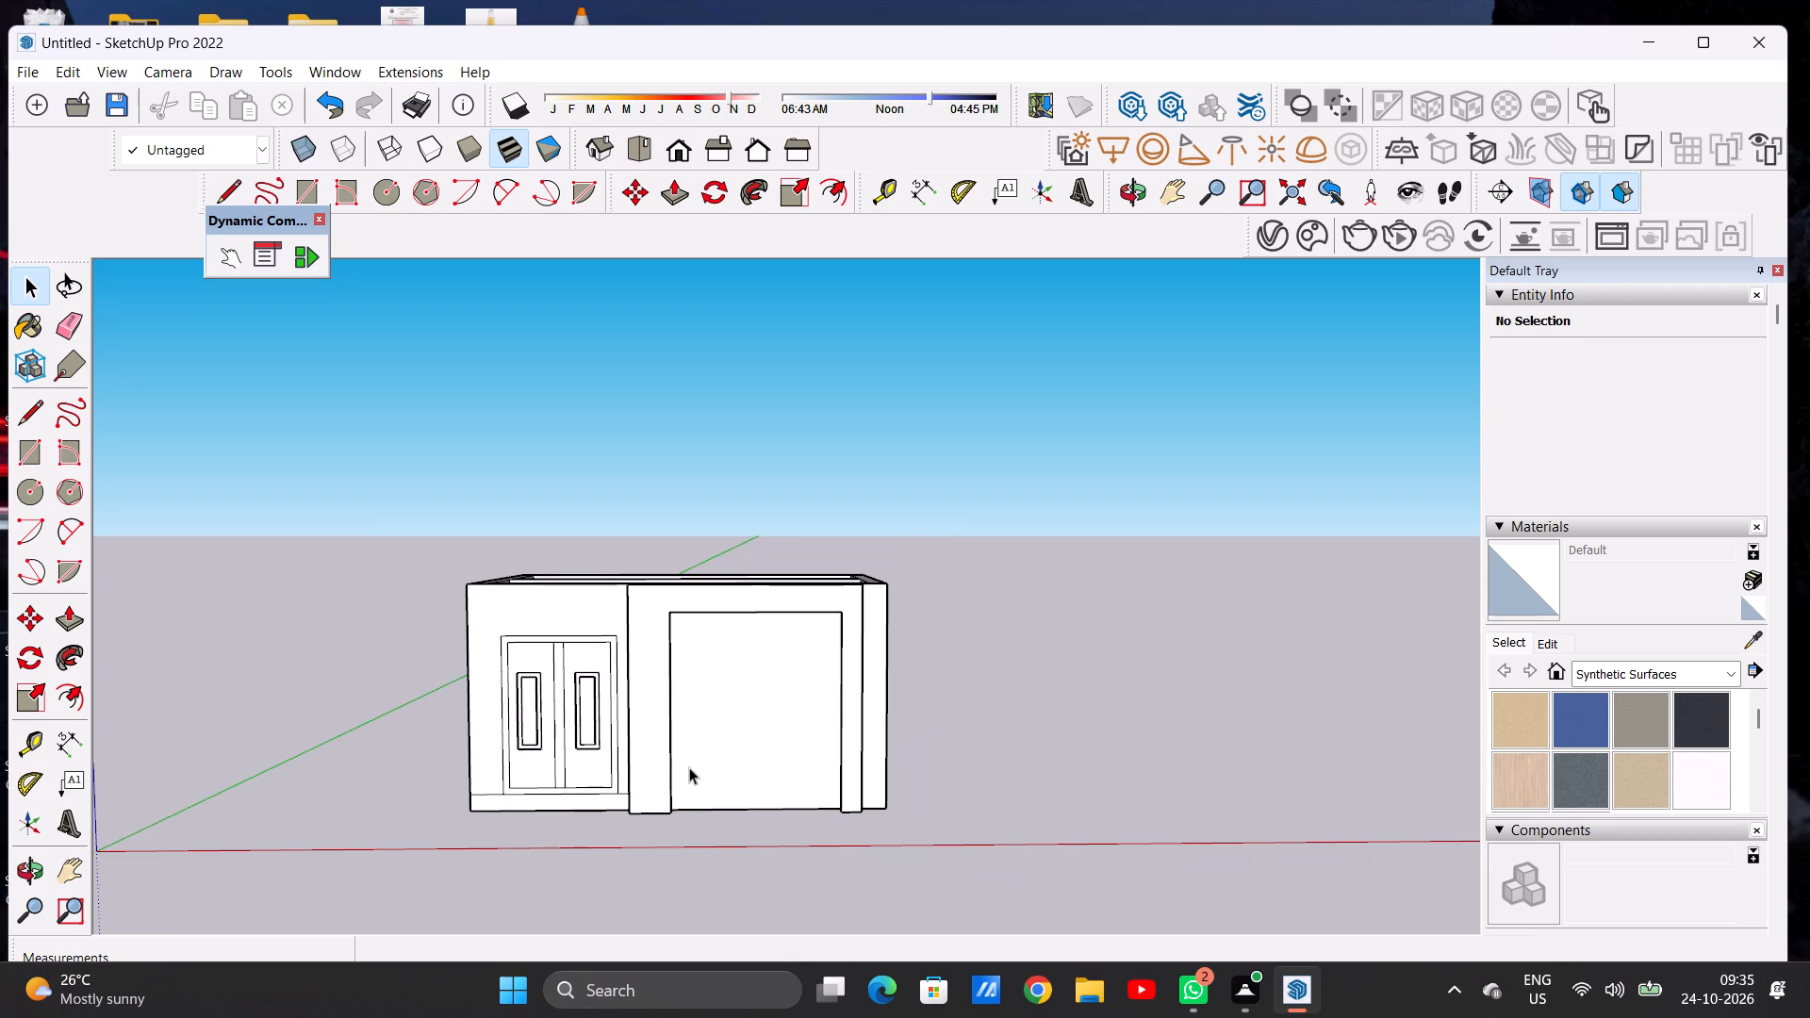
Examine the building's front, side and open interior rooms from several angles and distances.
scroll(660, 778, down, 3)
scroll(681, 760, up, 4)
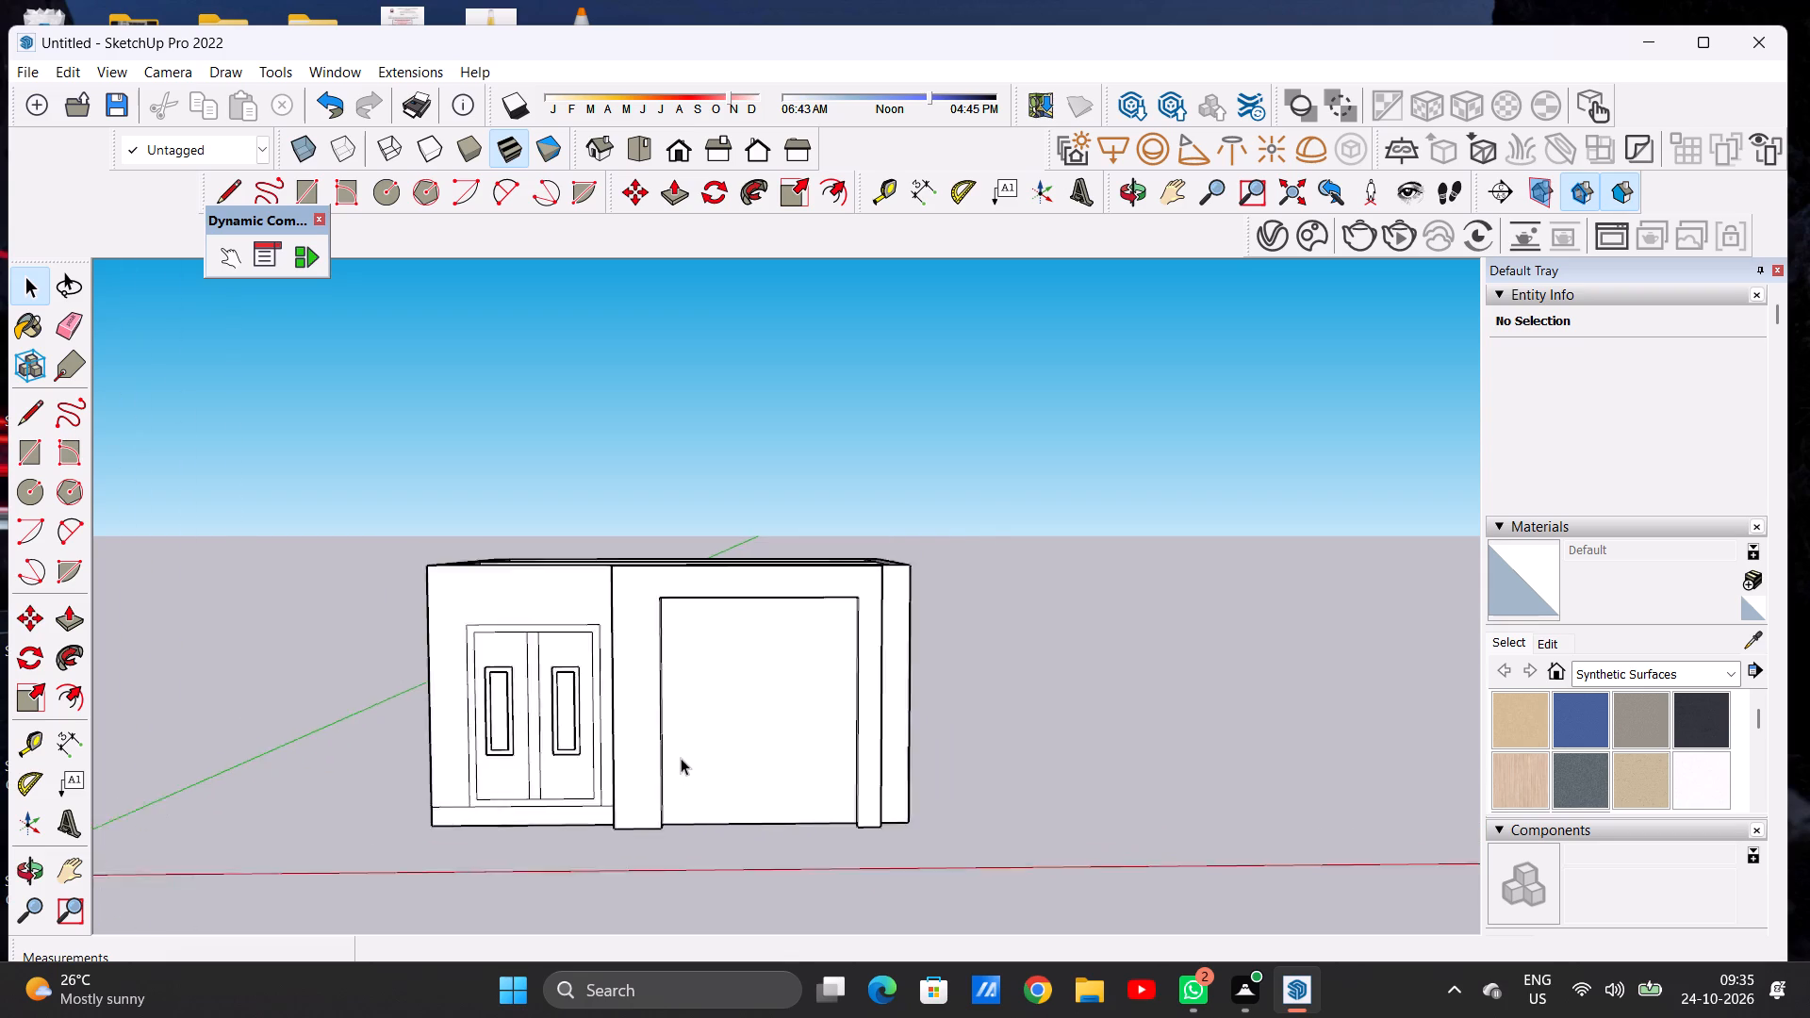
scroll(681, 758, up, 3)
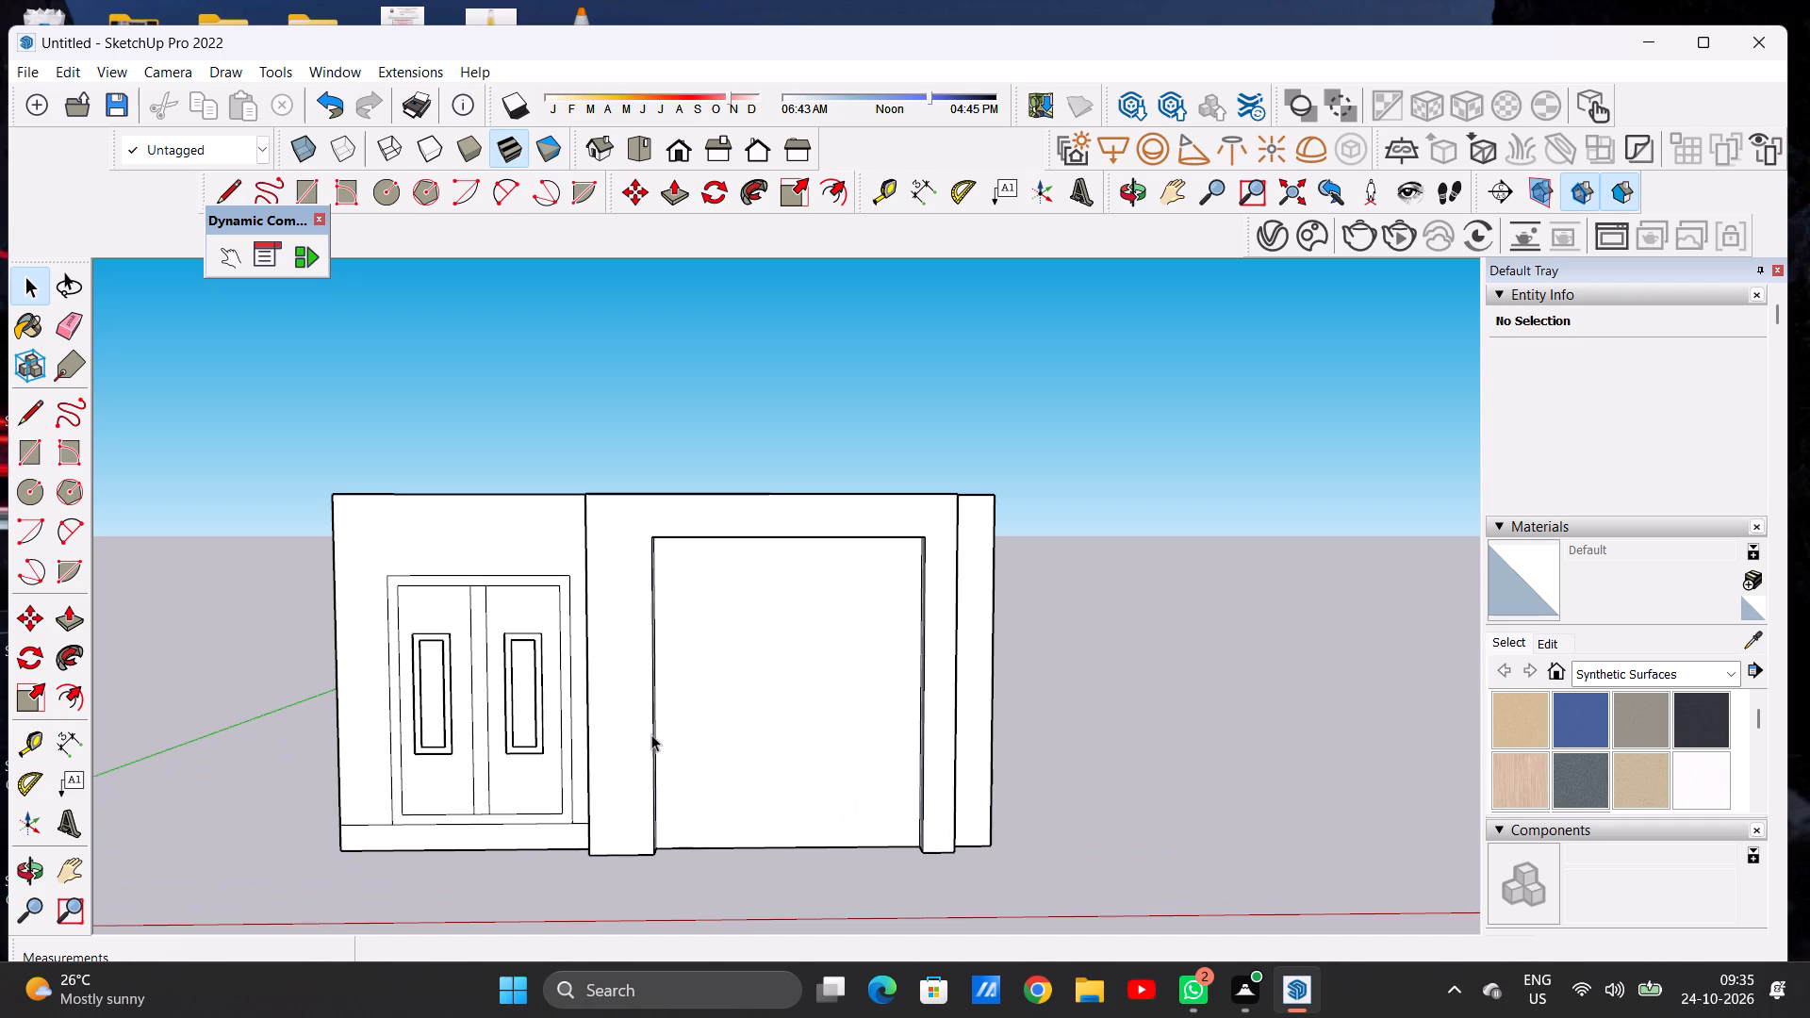
scroll(587, 627, down, 6)
middle_drag(784, 604, 784, 606)
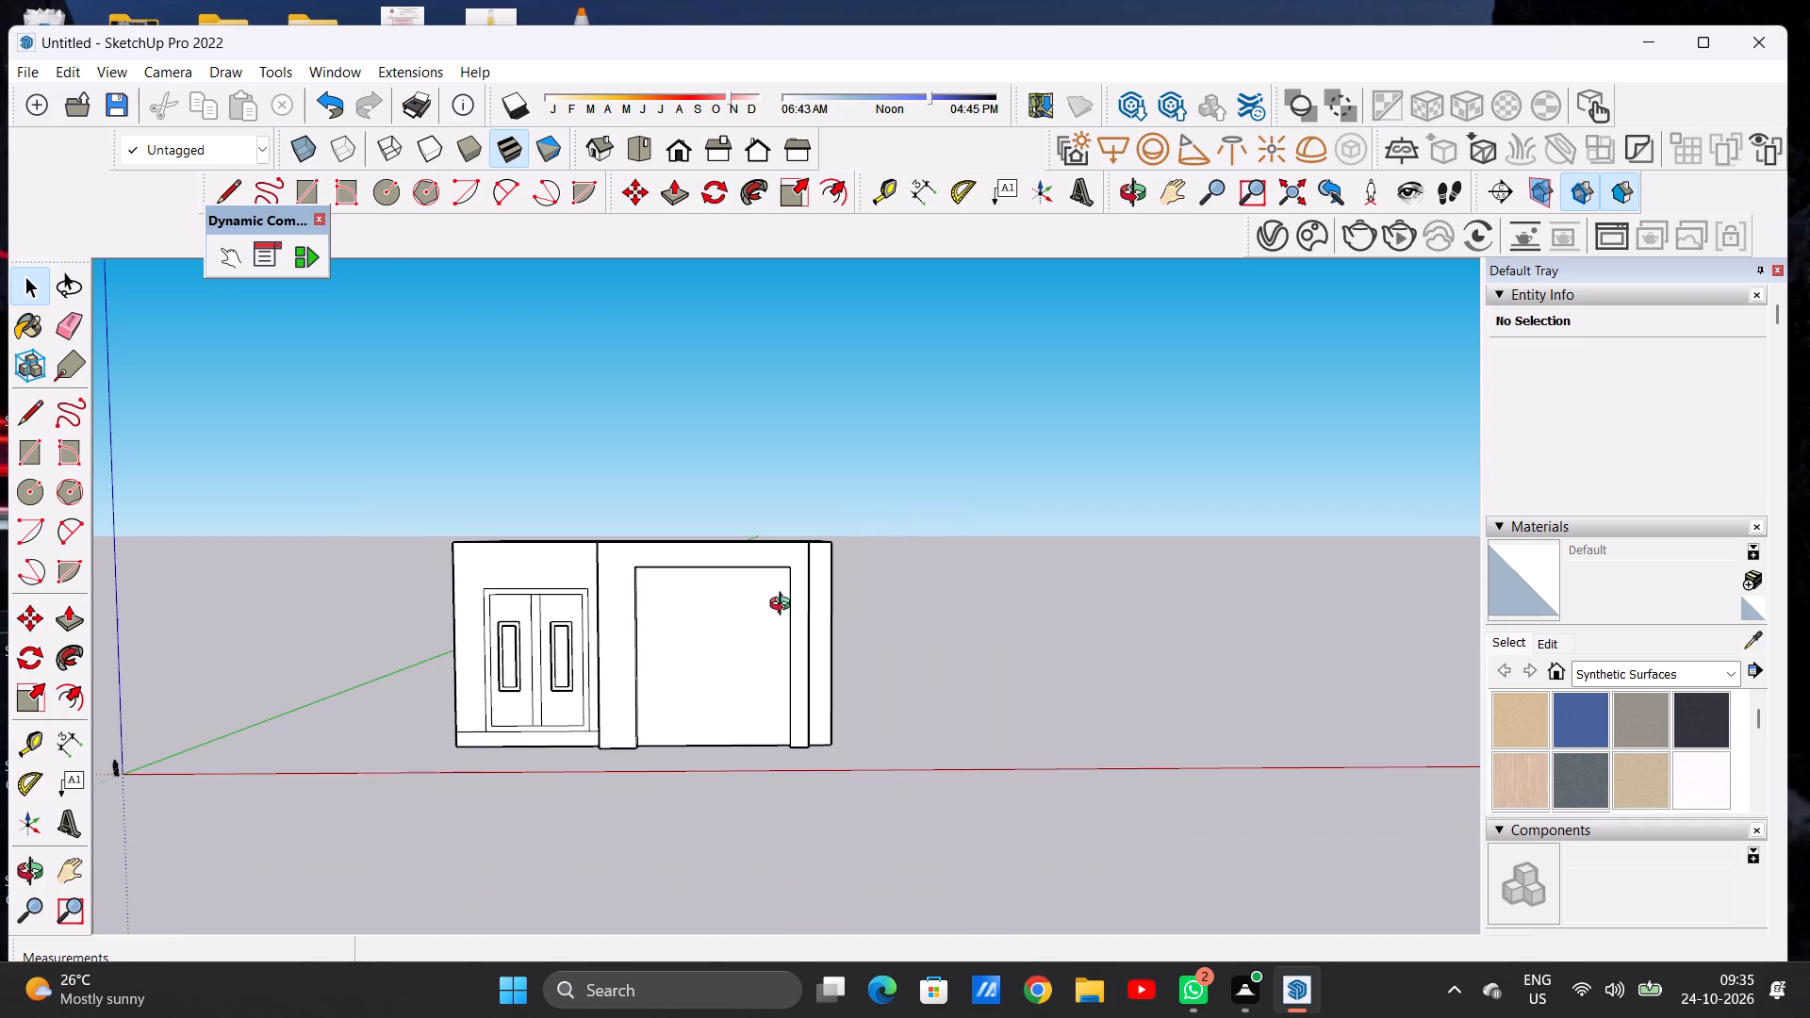
middle_drag(784, 606, 737, 750)
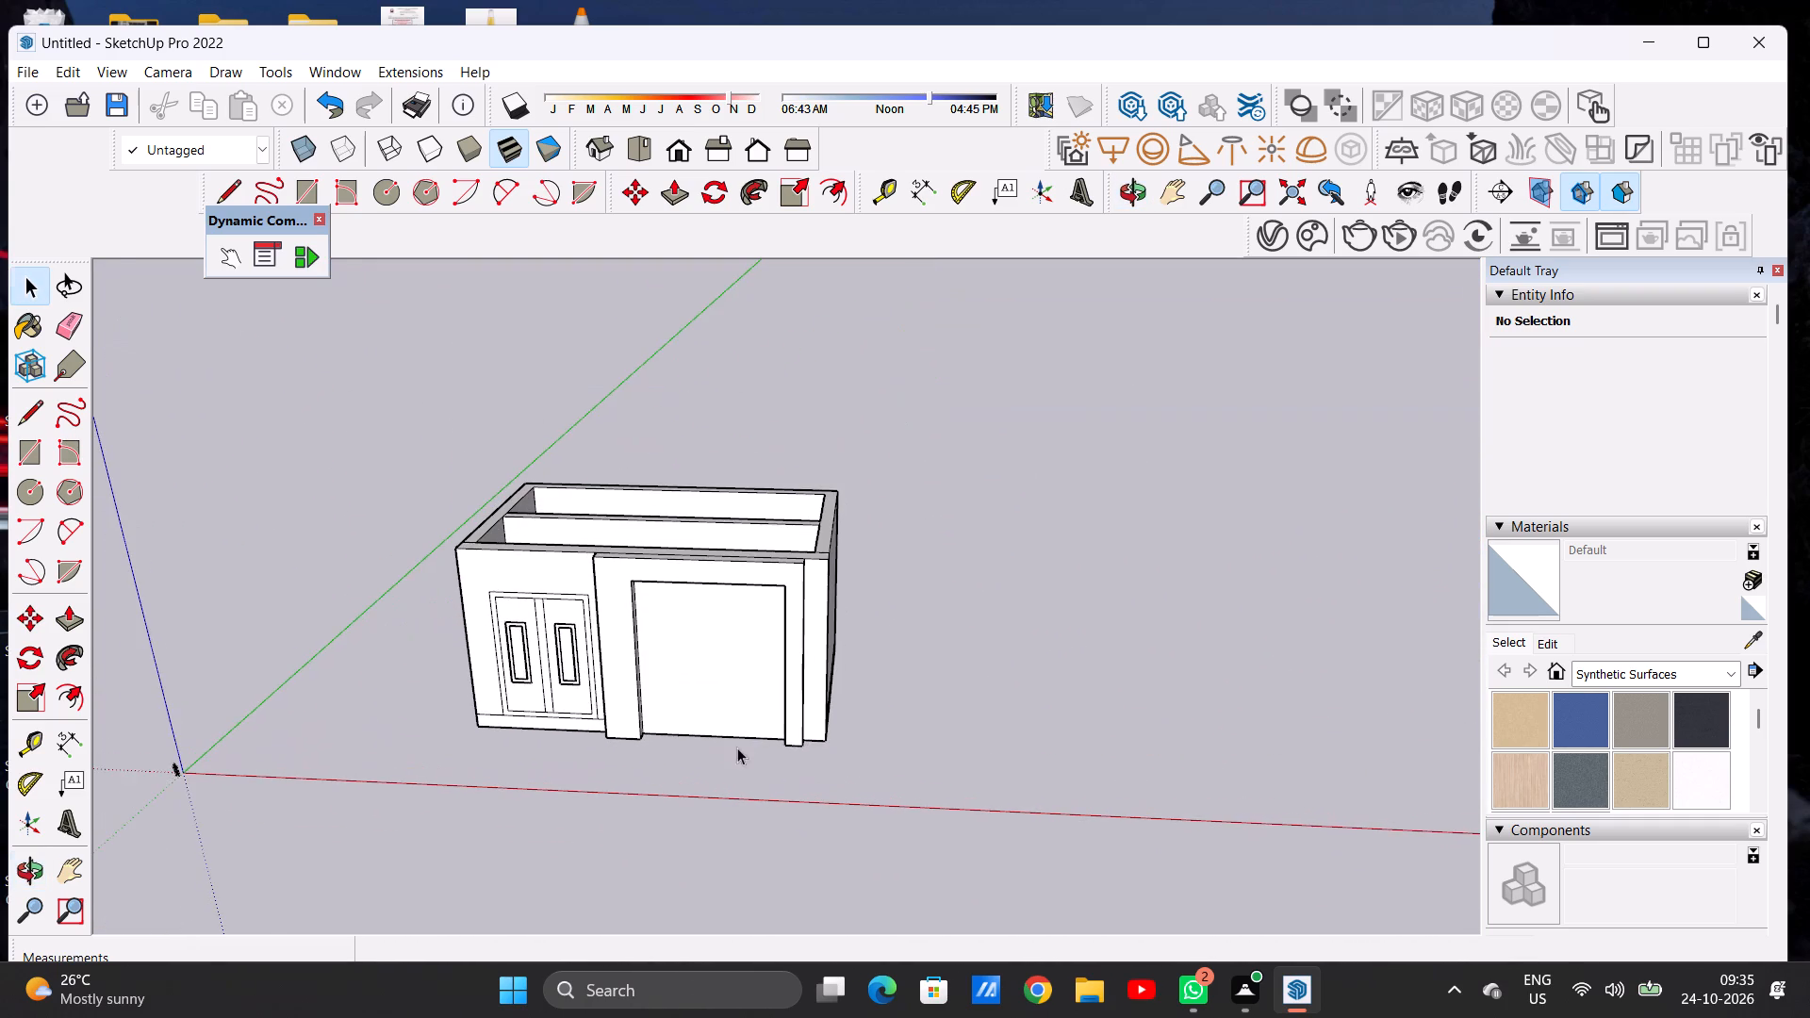
scroll(903, 709, down, 3)
middle_drag(740, 567, 467, 726)
scroll(708, 557, up, 1)
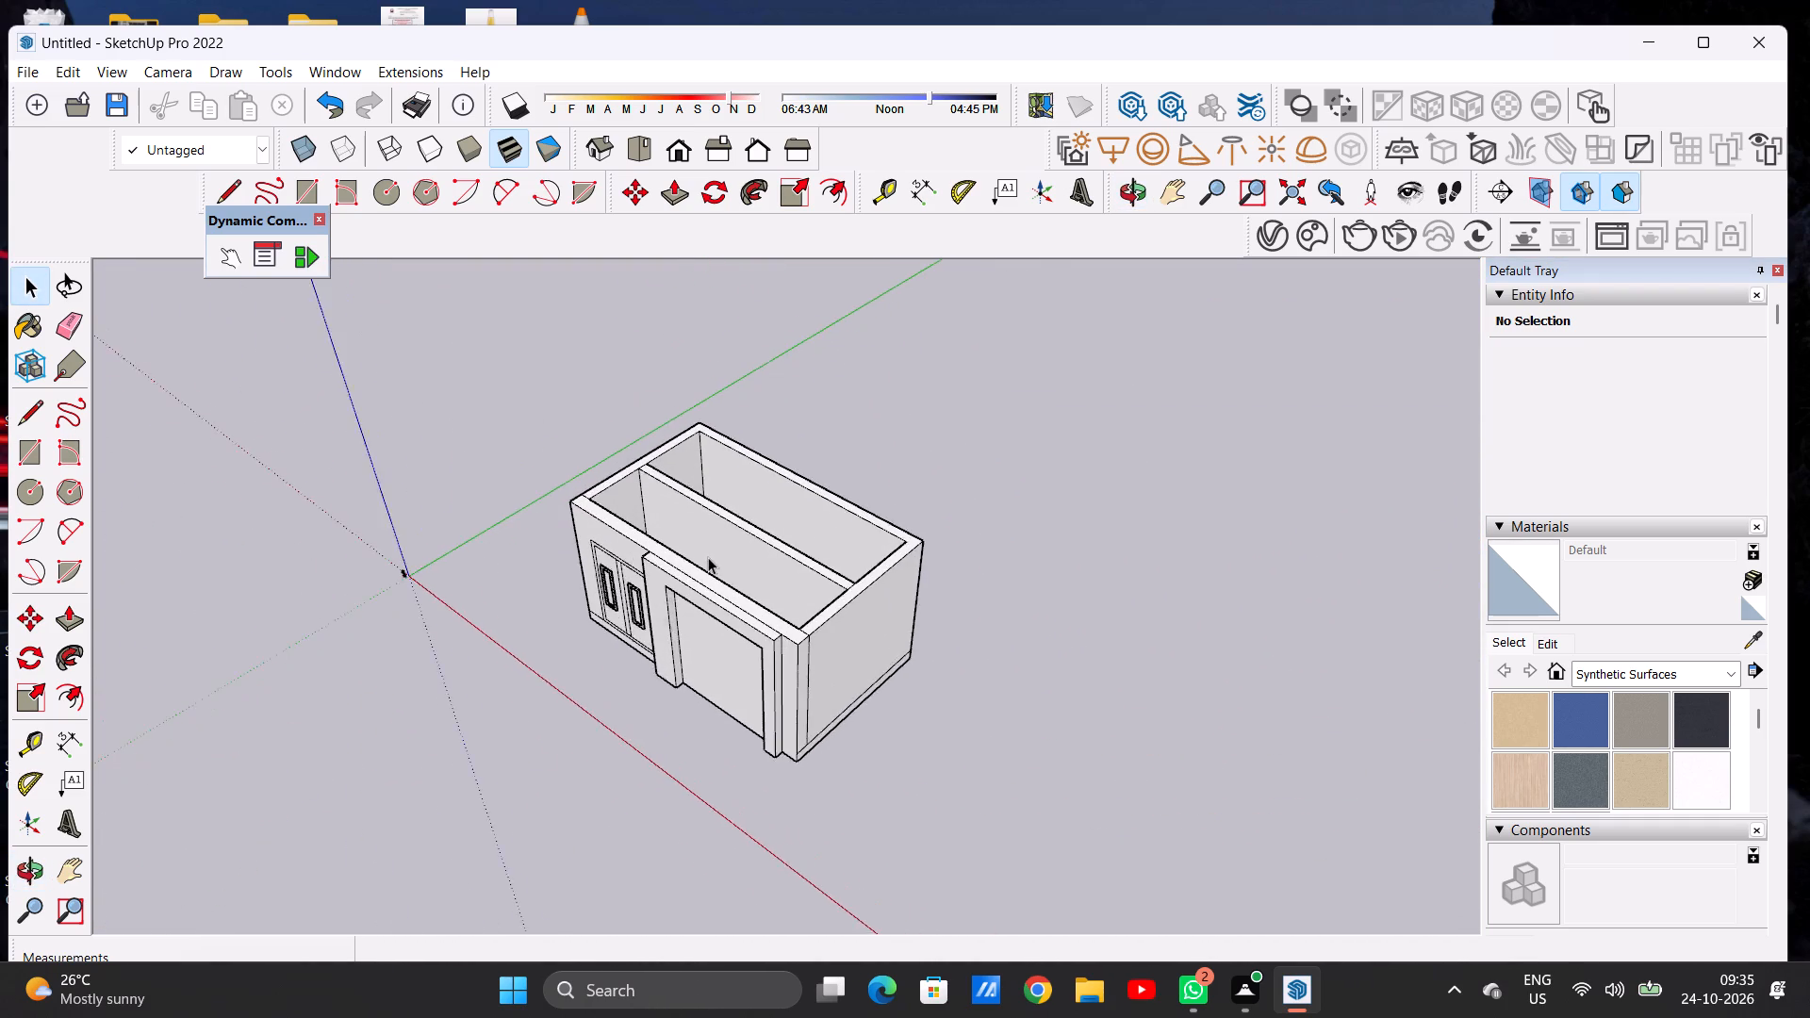
scroll(708, 557, up, 2)
middle_drag(851, 528, 525, 662)
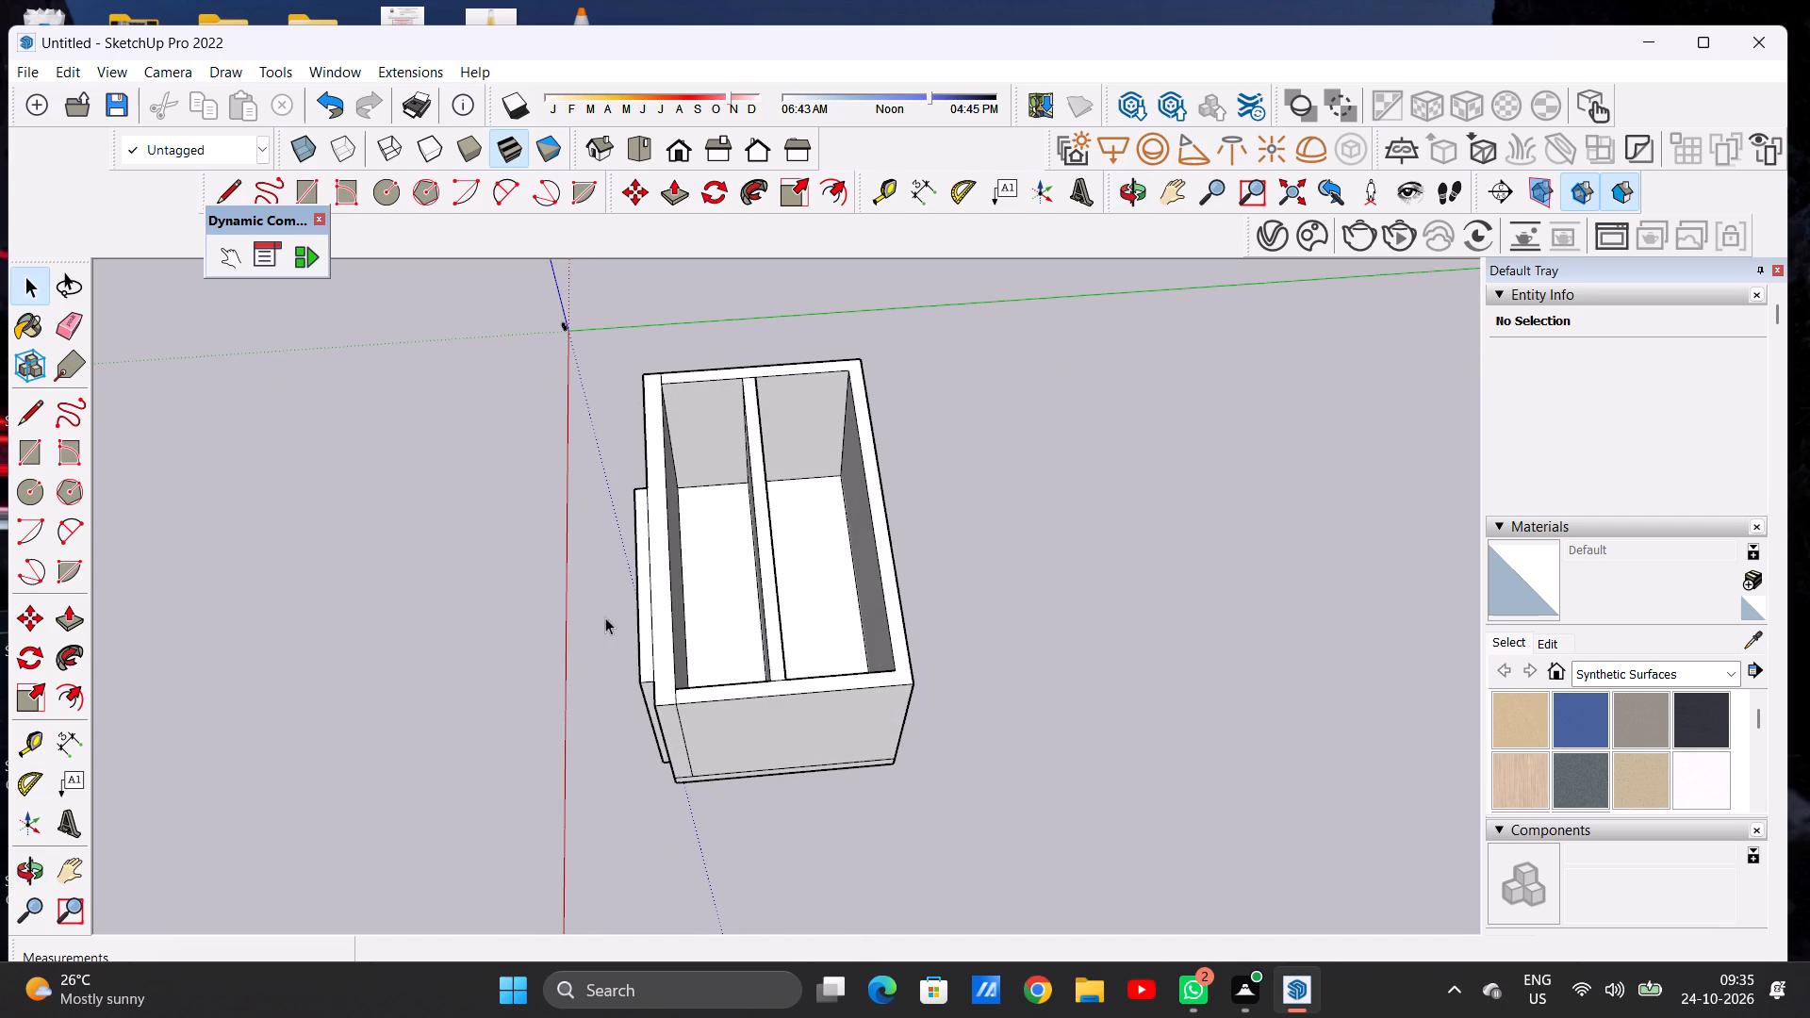
scroll(617, 608, down, 3)
middle_drag(694, 587, 1015, 411)
middle_drag(633, 664, 648, 643)
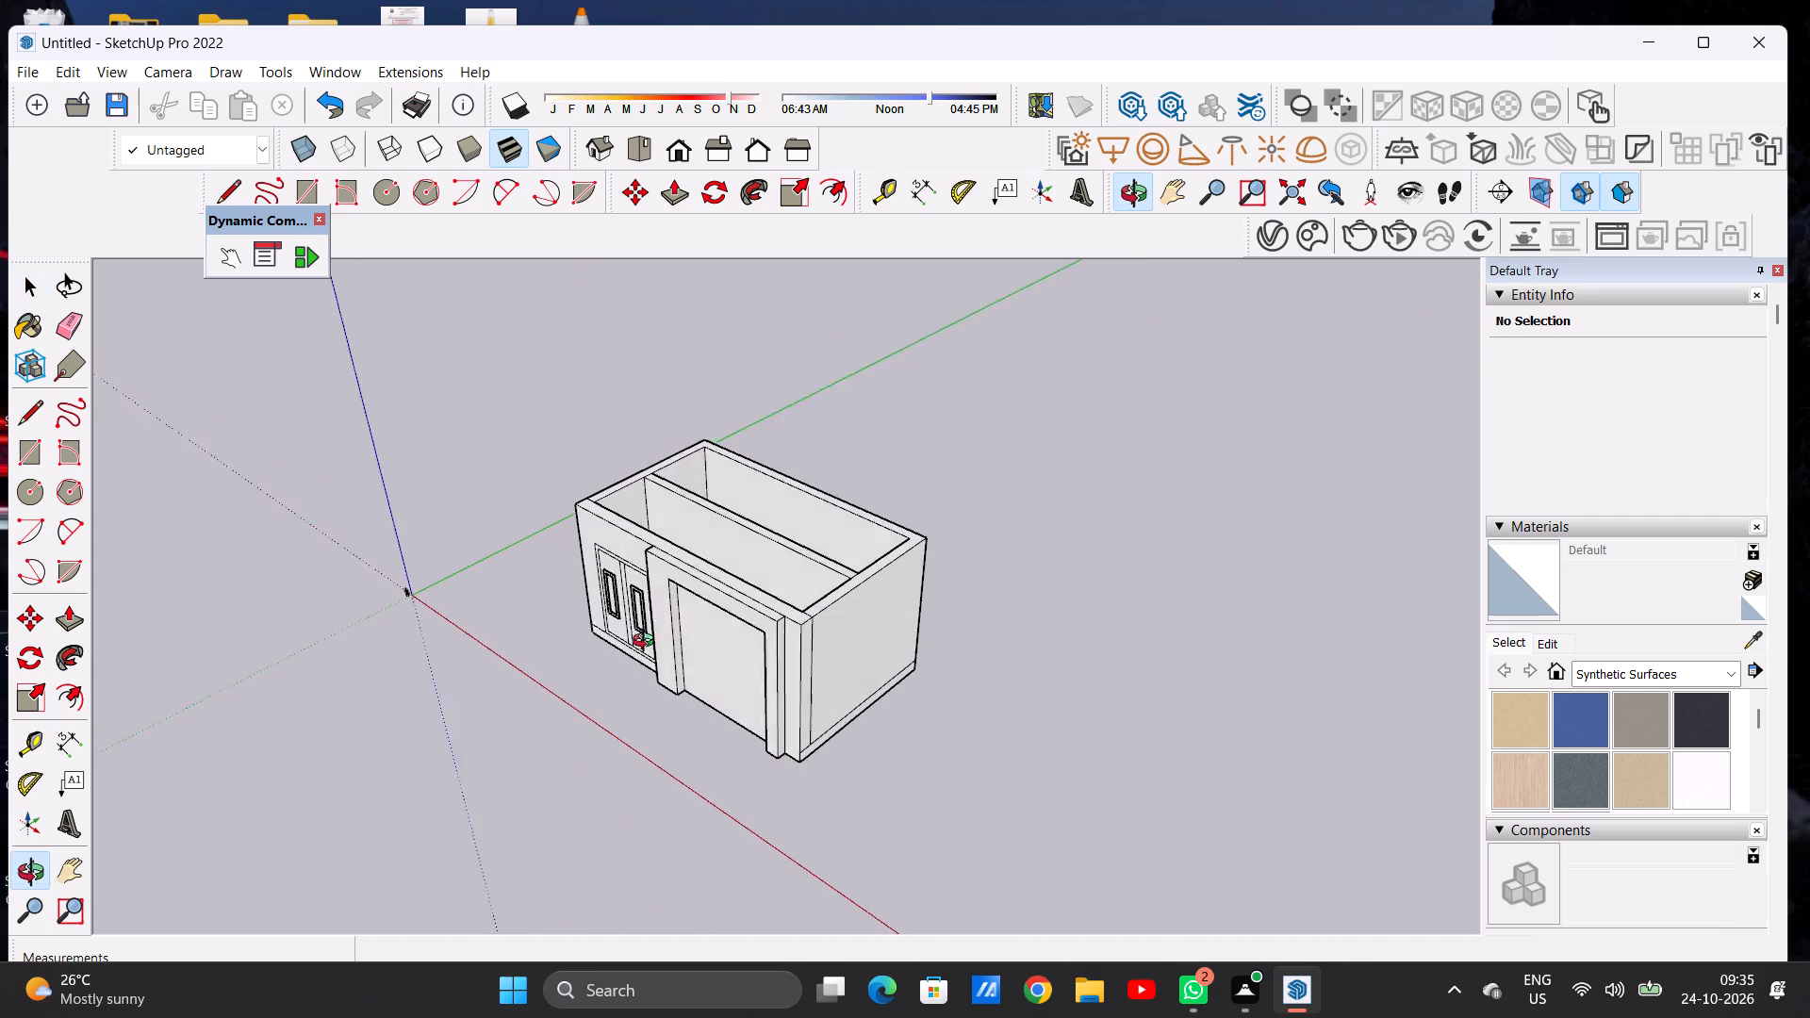
middle_drag(648, 643, 946, 485)
scroll(695, 590, up, 9)
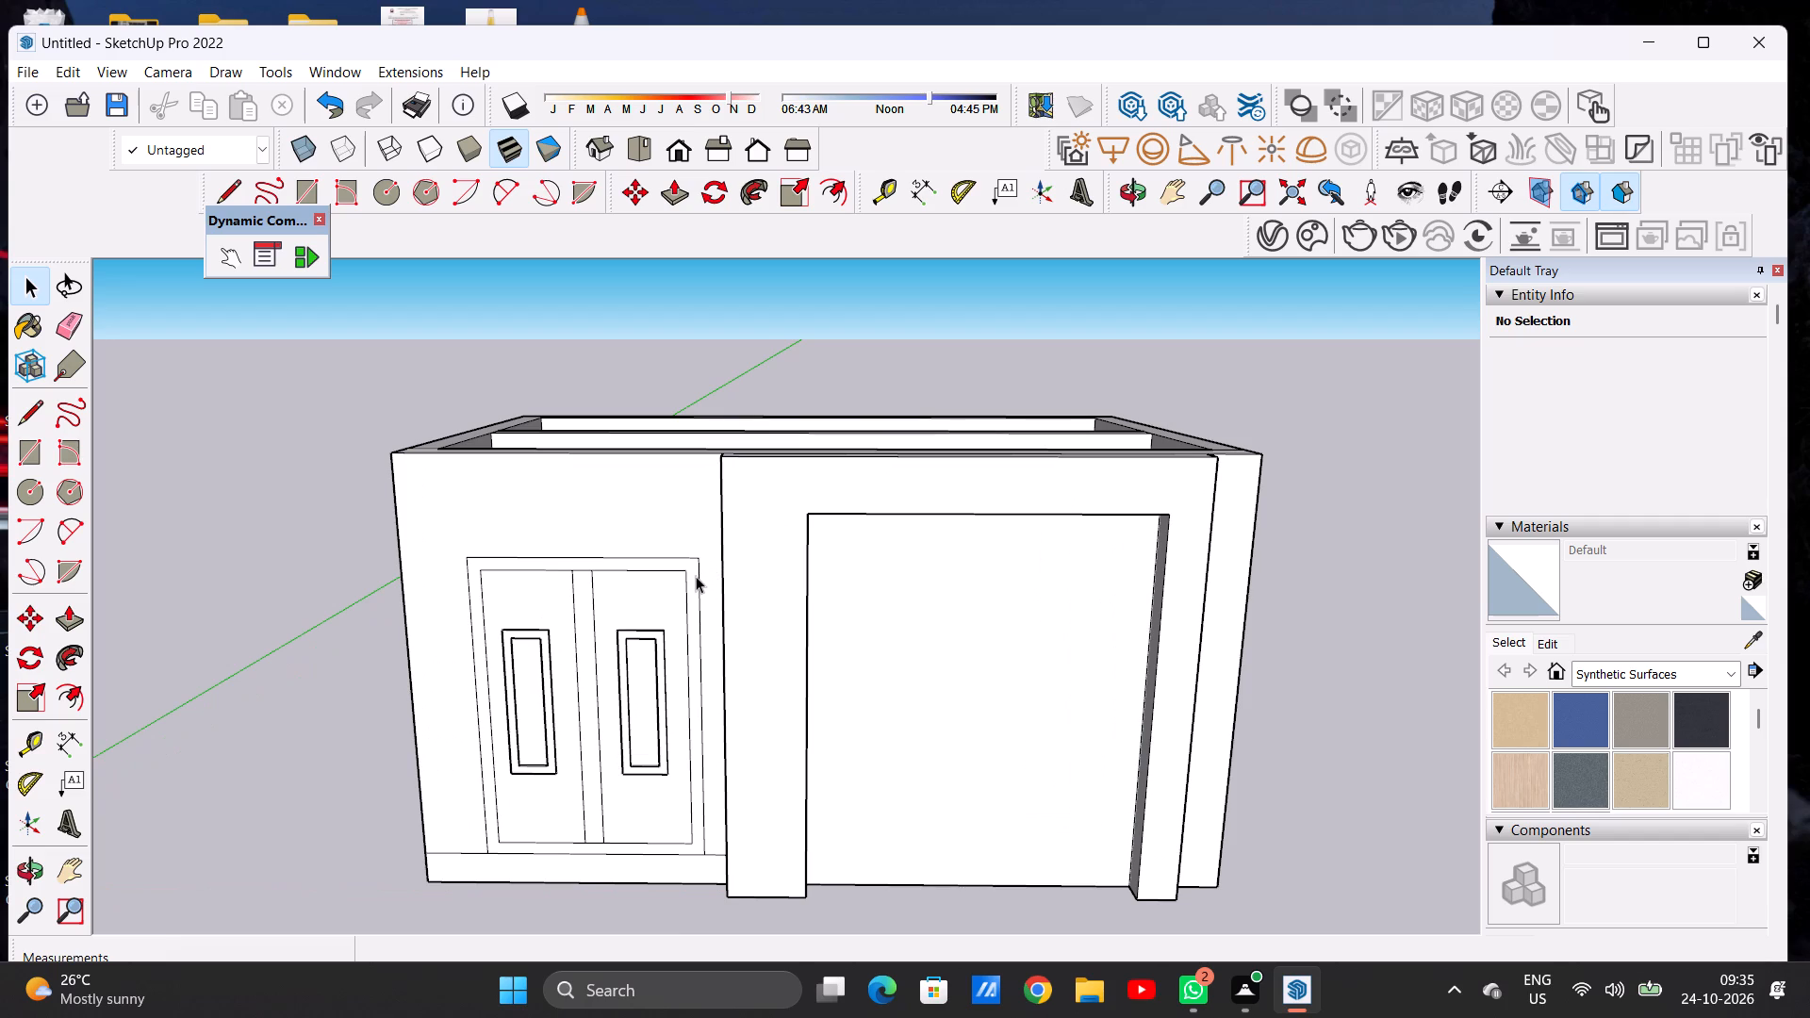
scroll(696, 576, down, 6)
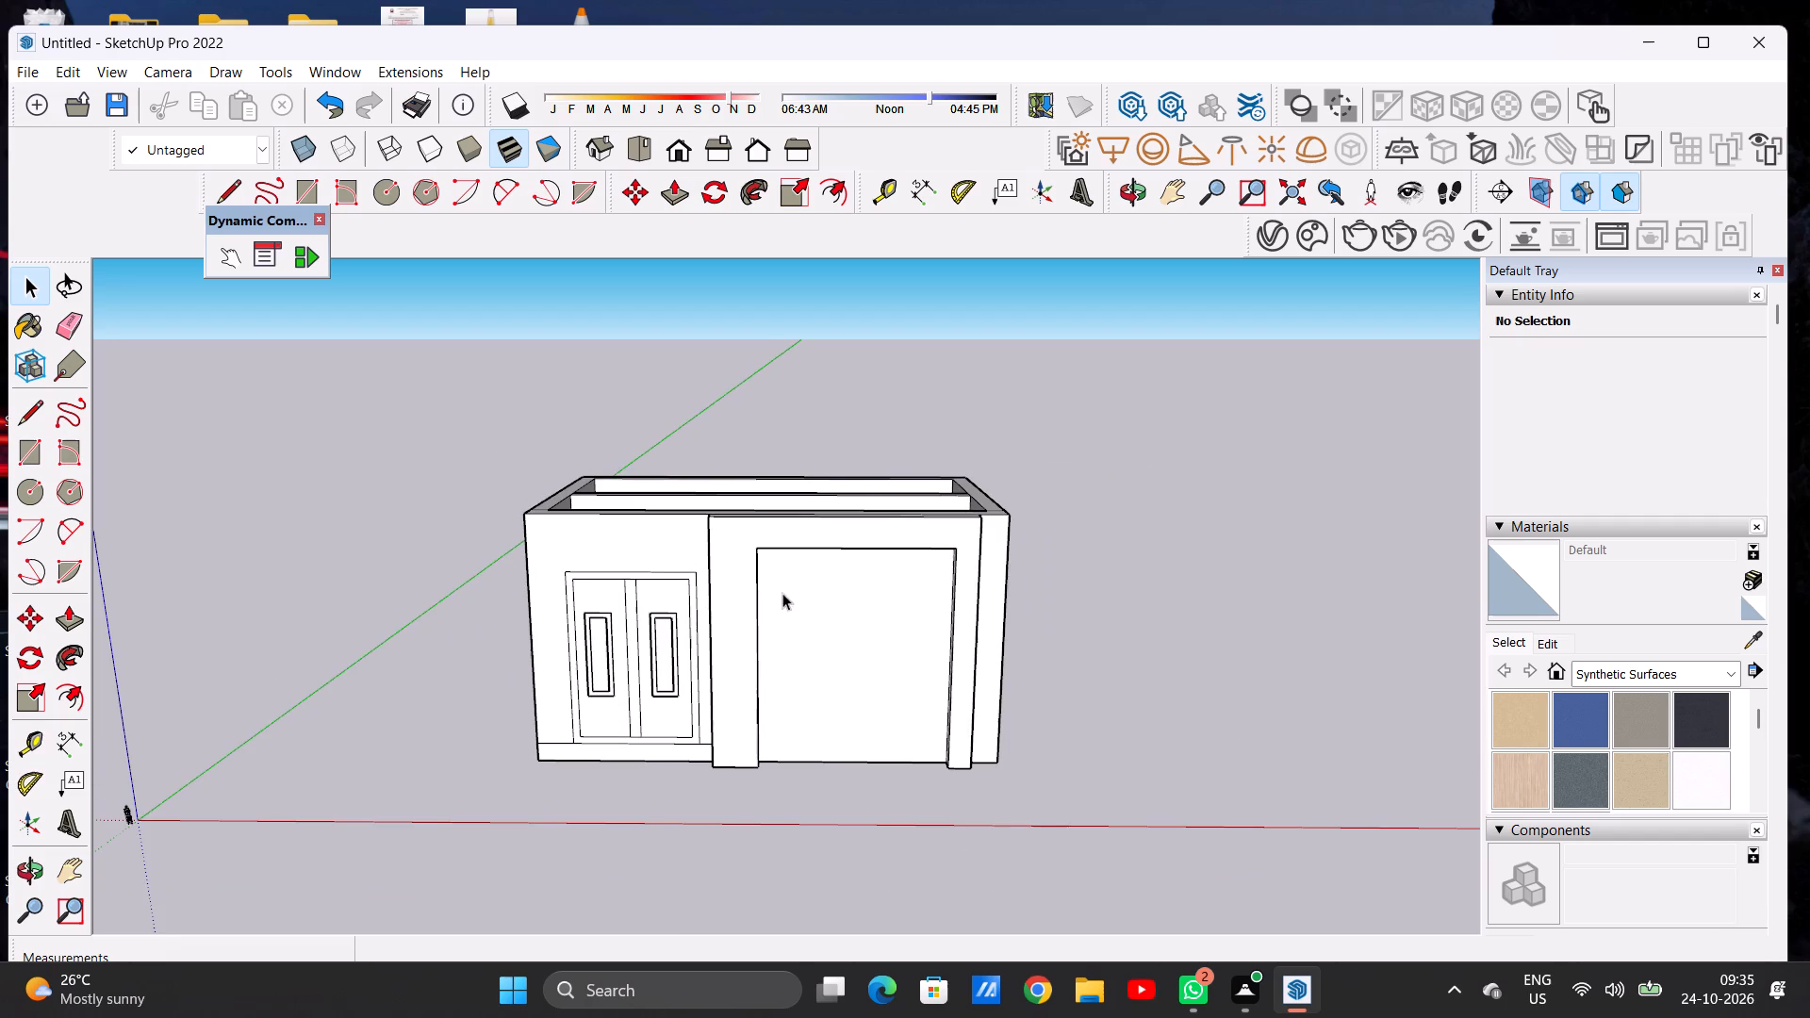
middle_drag(961, 577, 404, 678)
scroll(518, 704, down, 3)
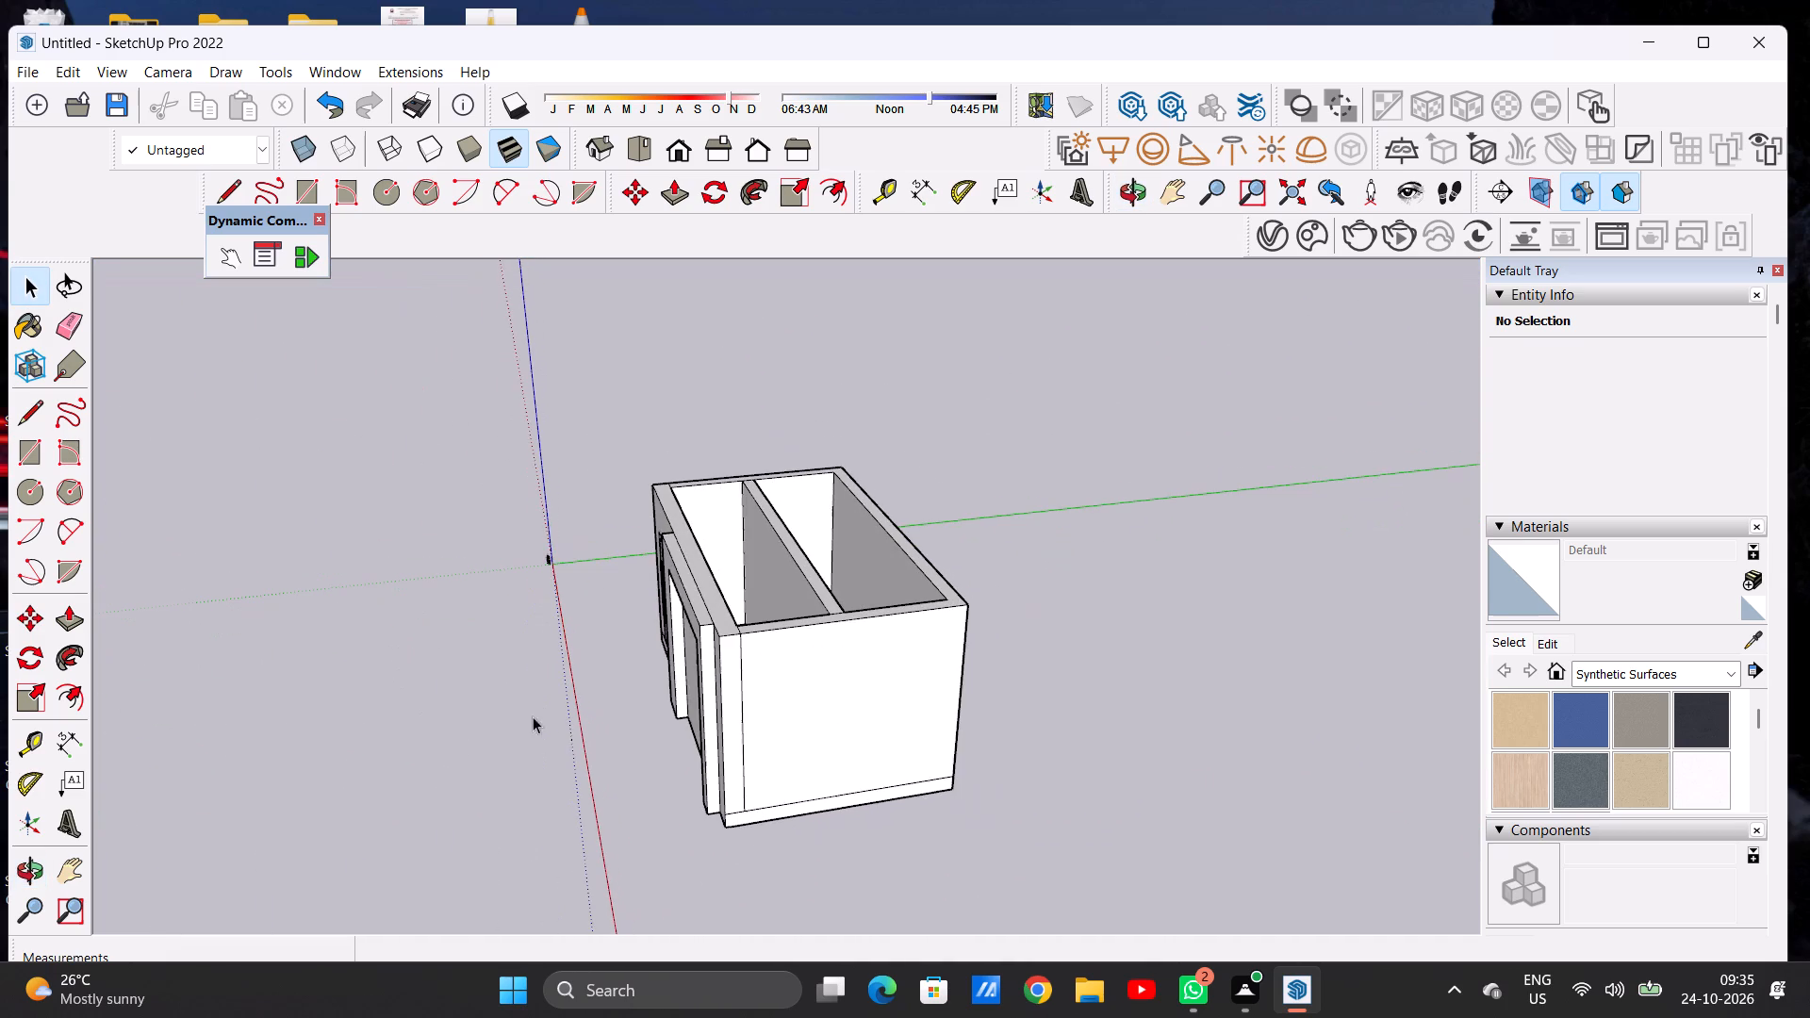
scroll(533, 716, down, 1)
scroll(764, 559, up, 4)
Move the rear room's floor face up about 81' 7 15/16" to the inner top corner of the walls.
middle_drag(757, 554, 714, 764)
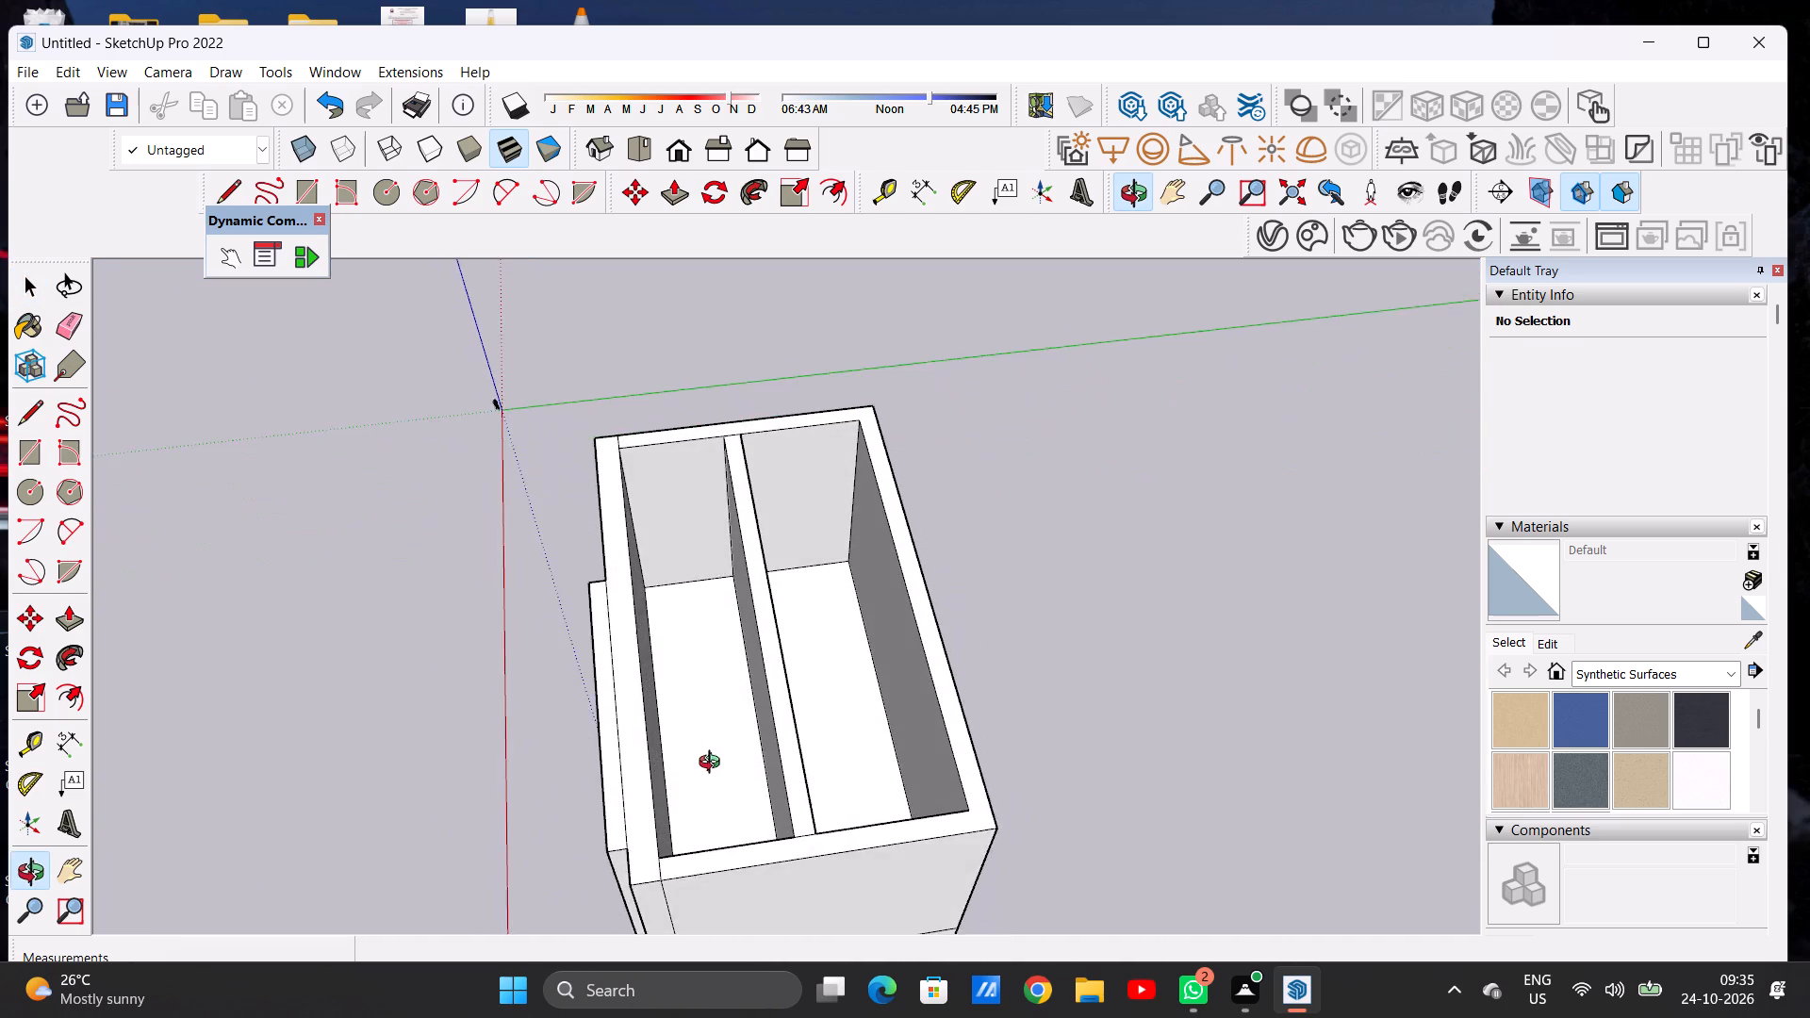
middle_drag(714, 764, 706, 781)
scroll(706, 781, up, 1)
double_click(717, 780)
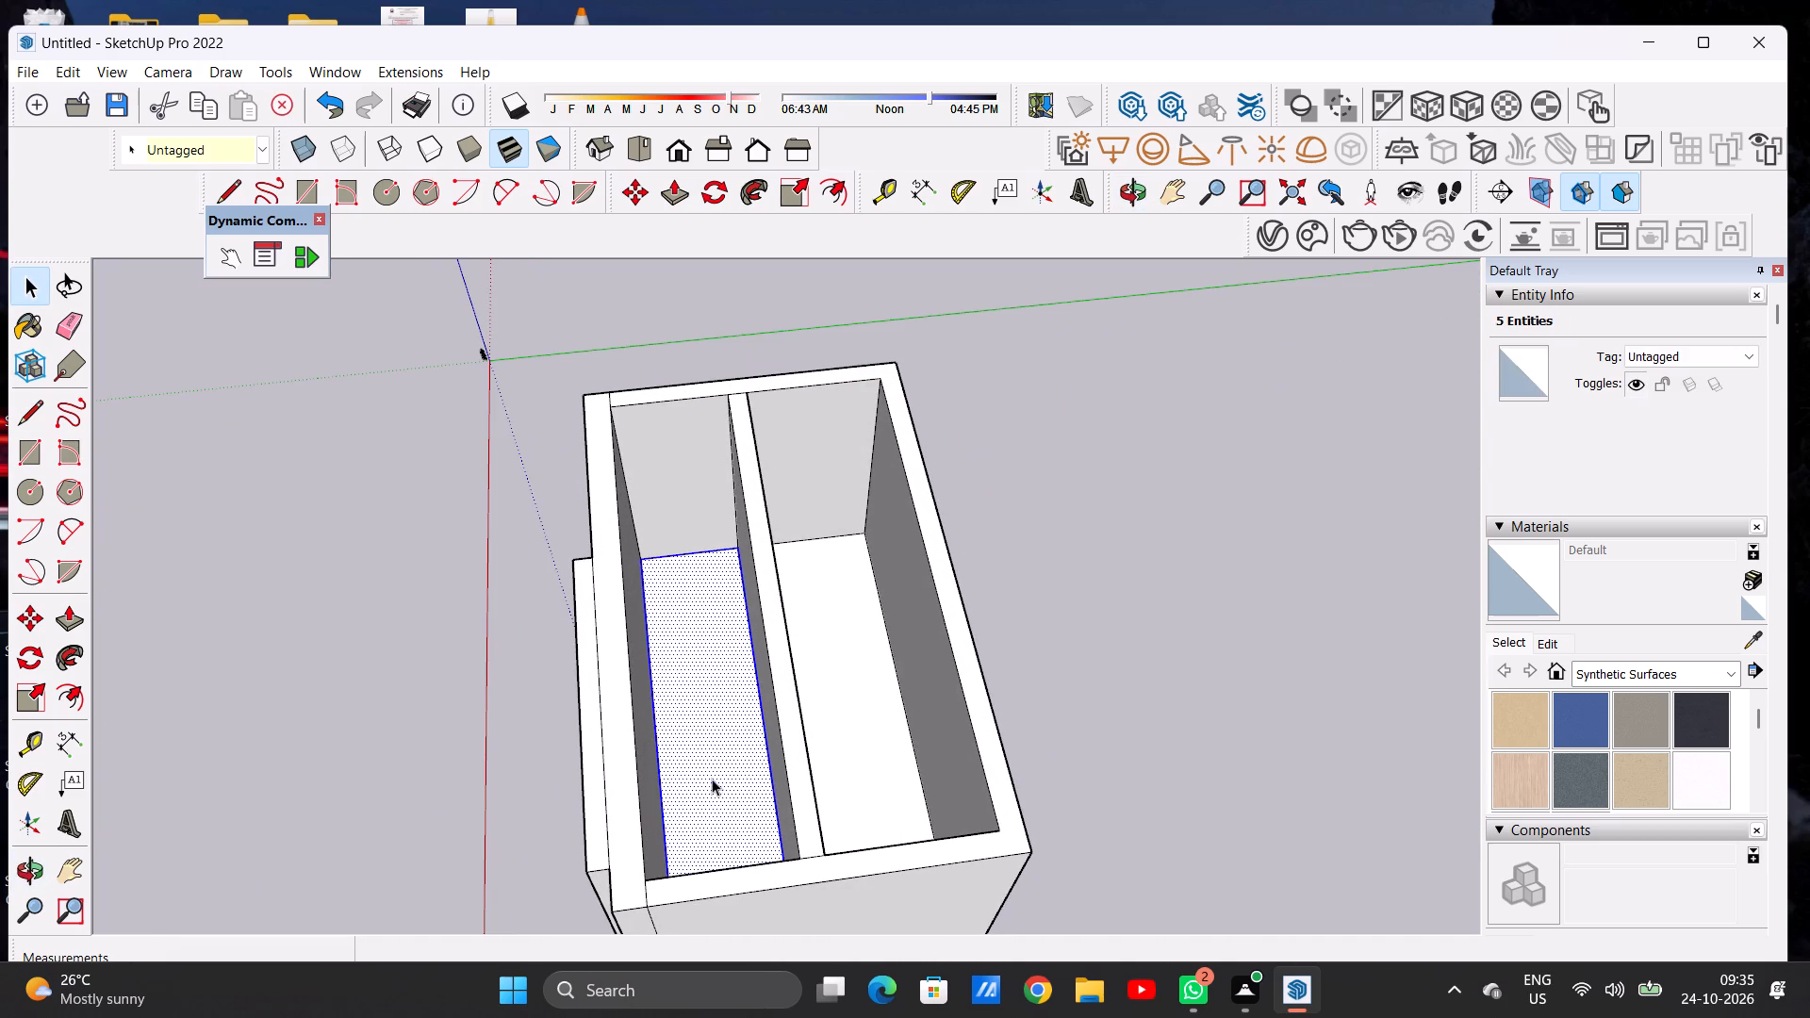
click(1048, 571)
double_click(849, 650)
double_click(843, 654)
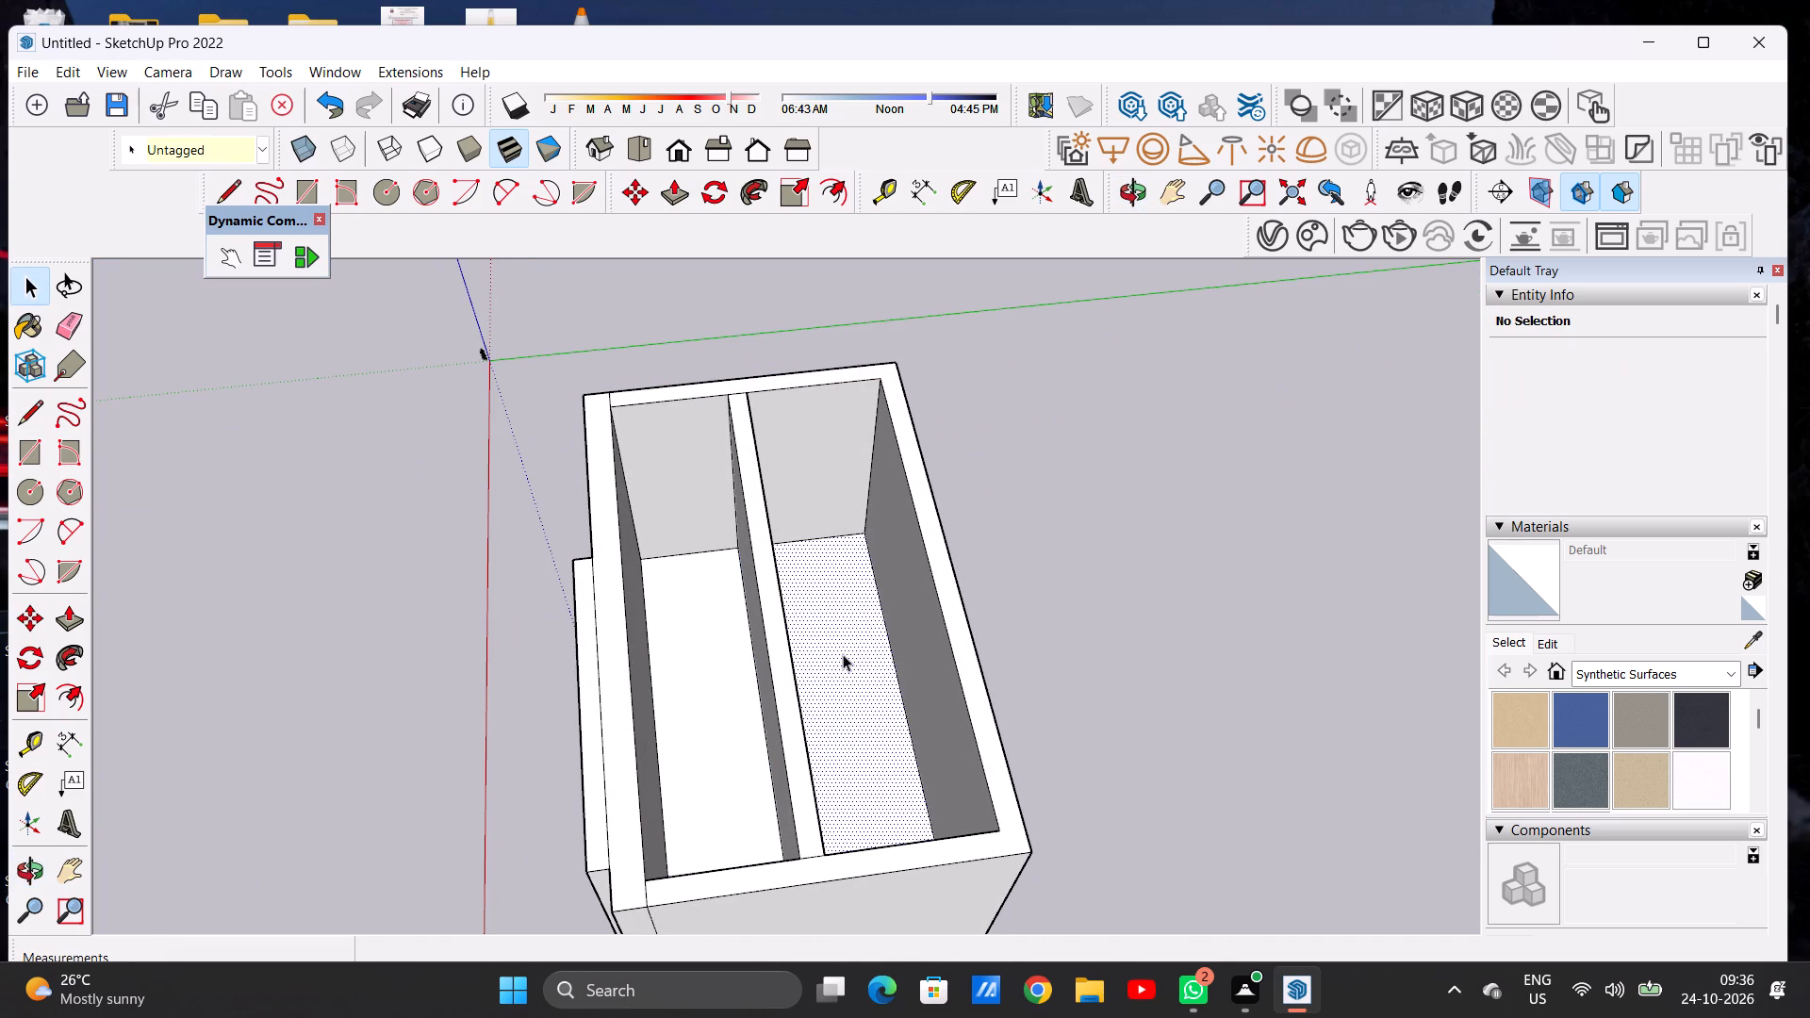
scroll(706, 691, down, 3)
scroll(801, 608, up, 7)
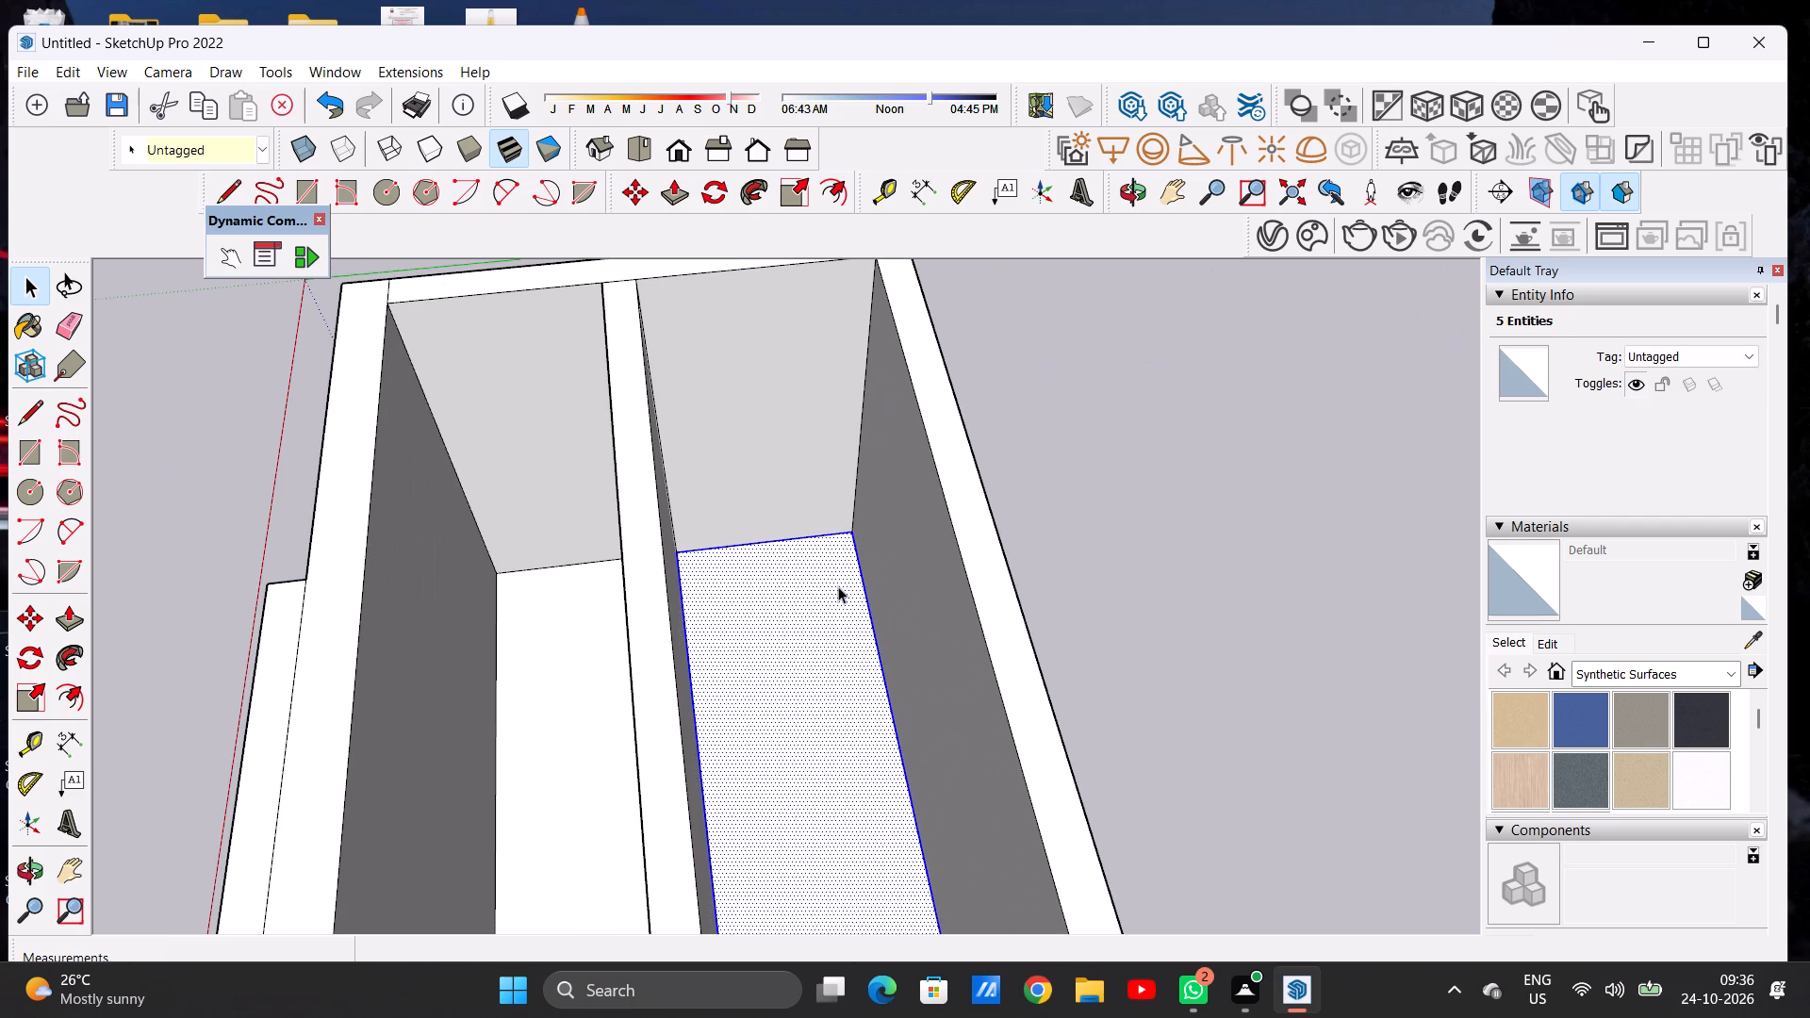
key(m)
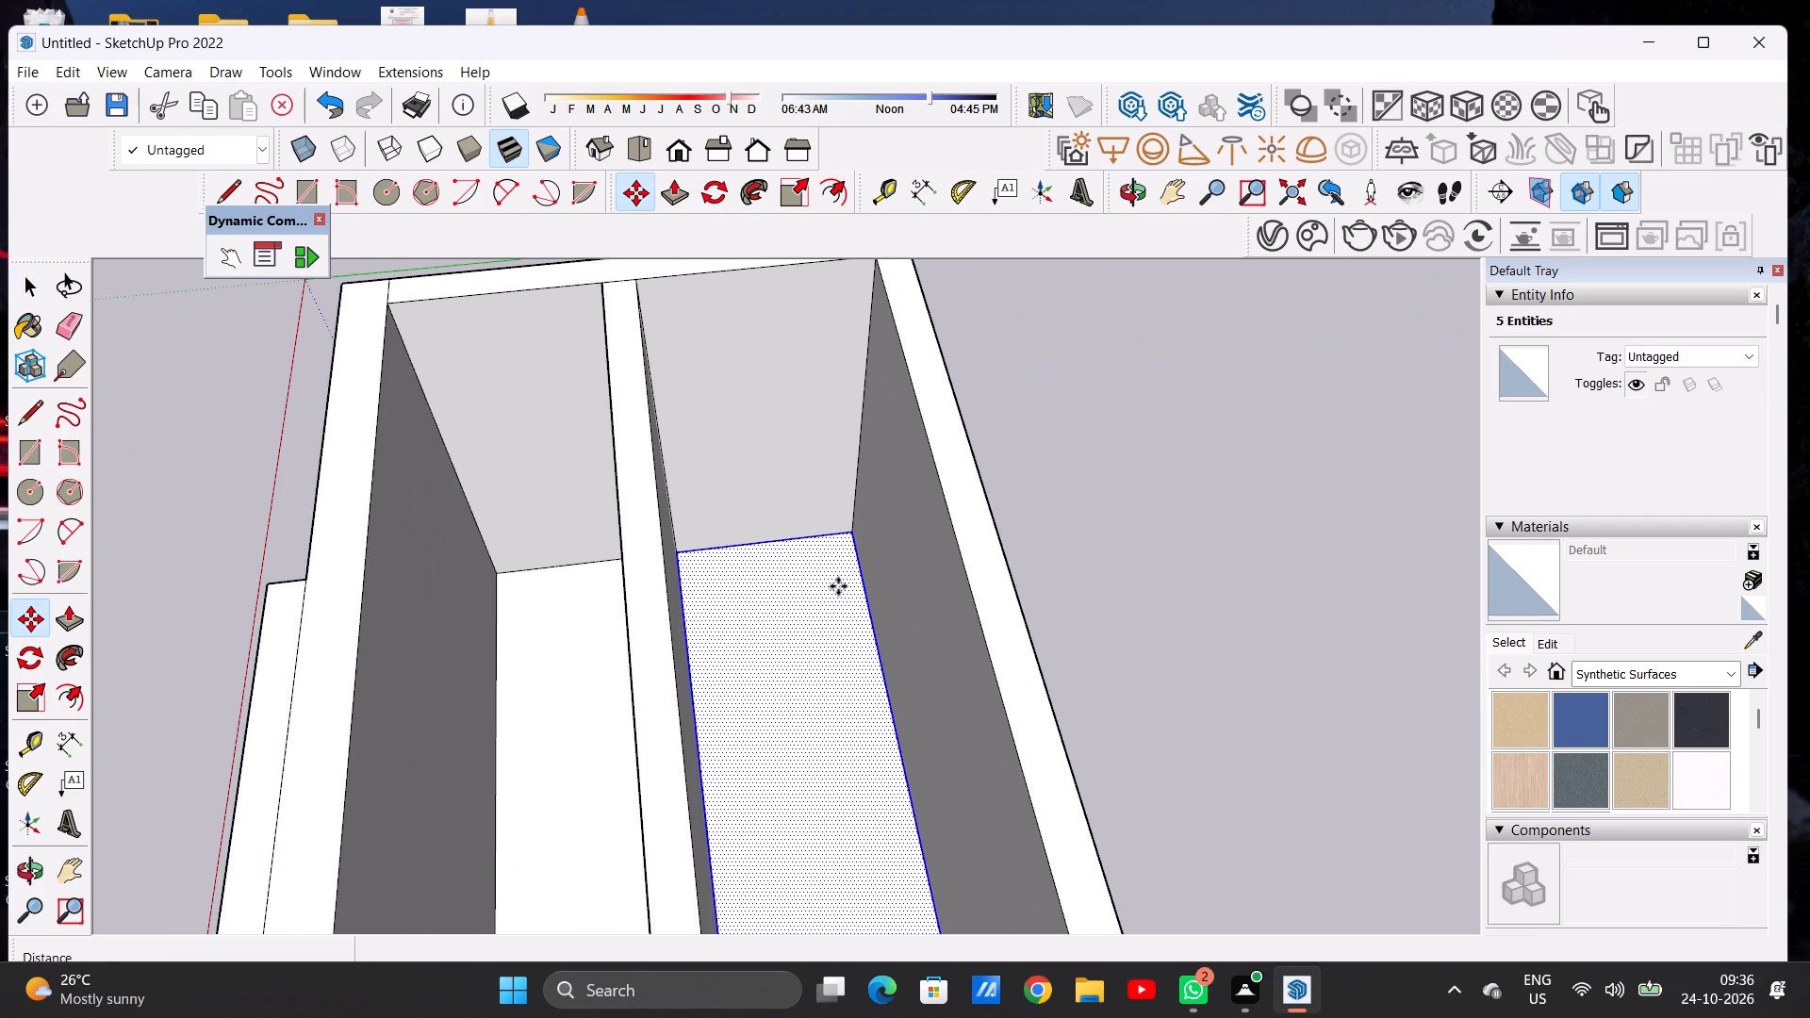
click(853, 530)
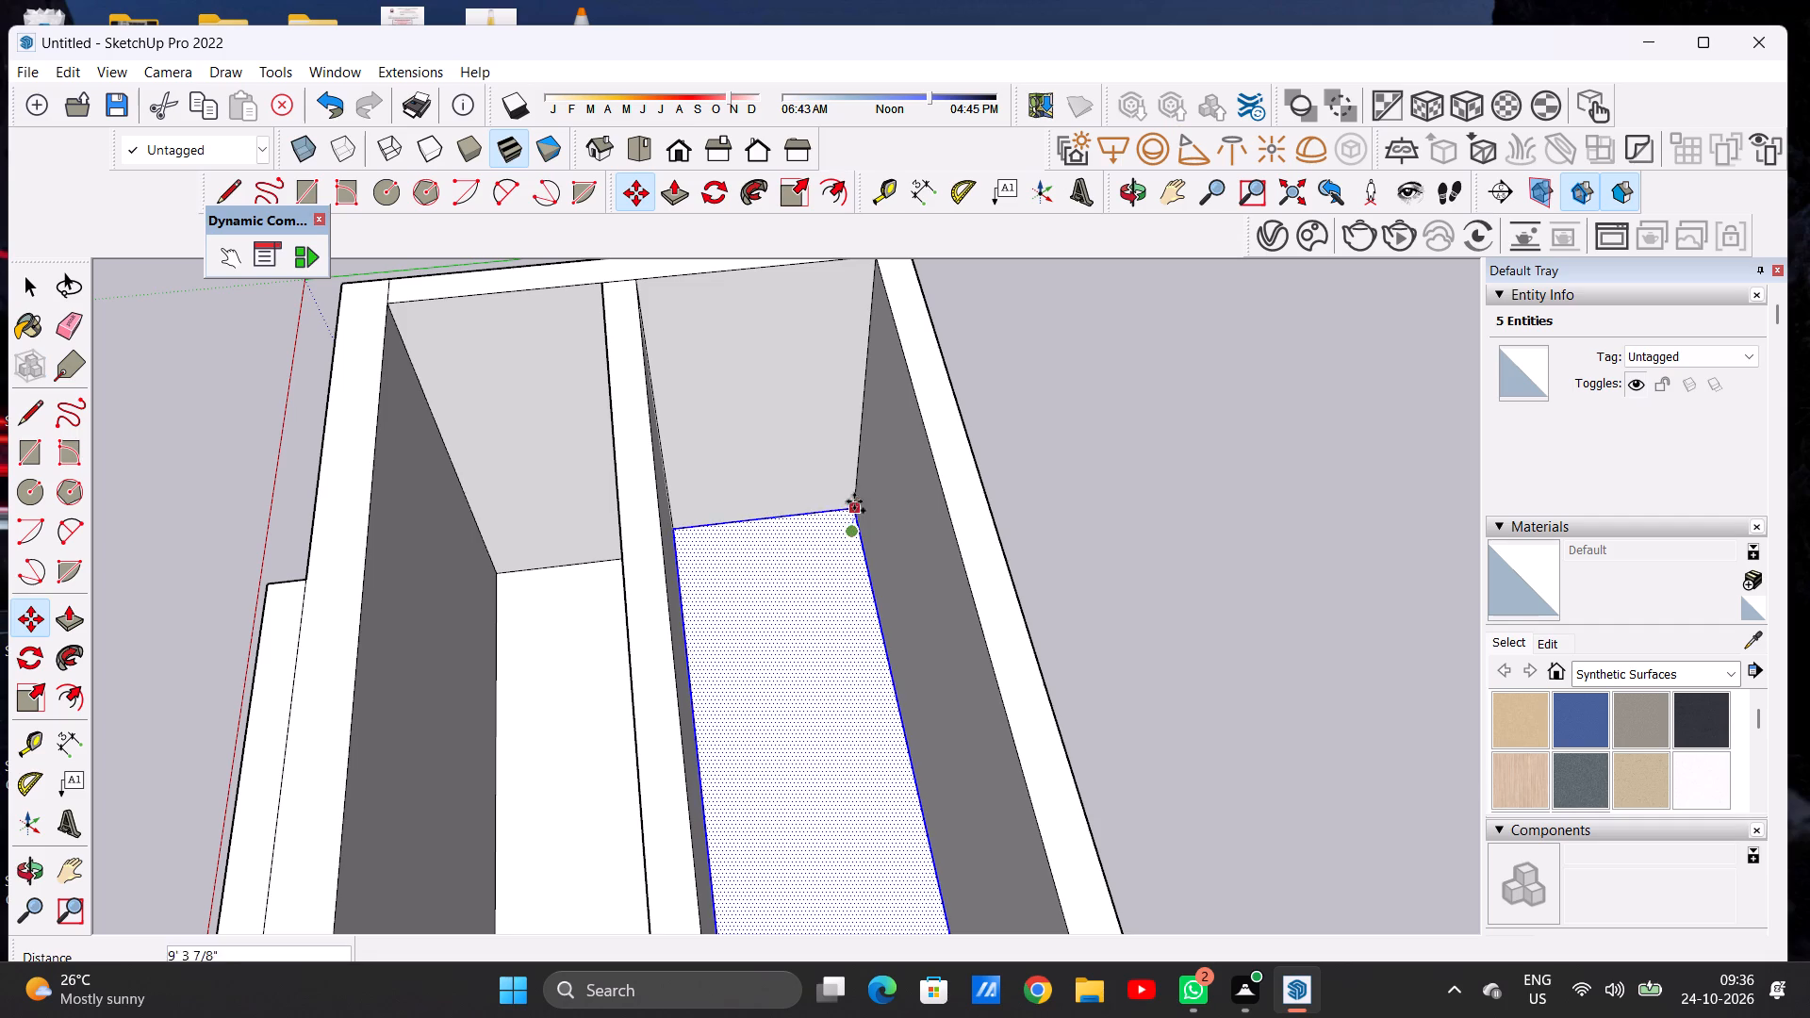
scroll(857, 494, down, 4)
scroll(881, 356, up, 4)
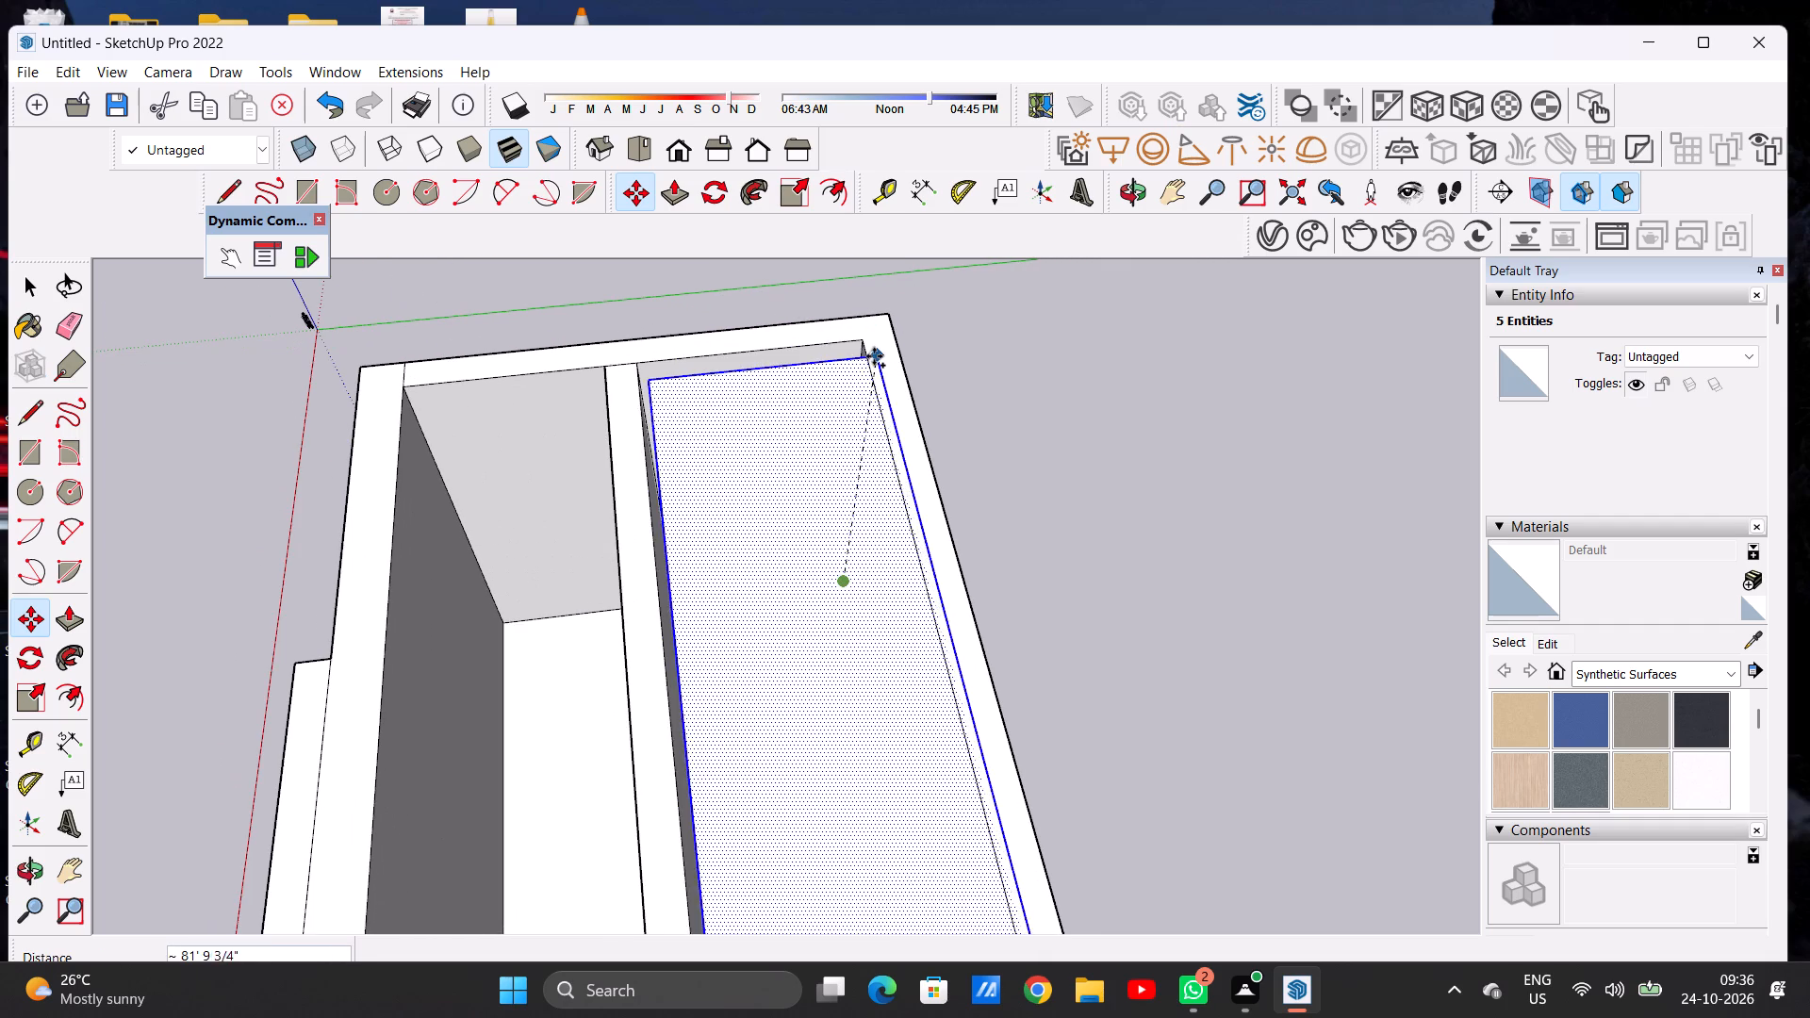
click(861, 340)
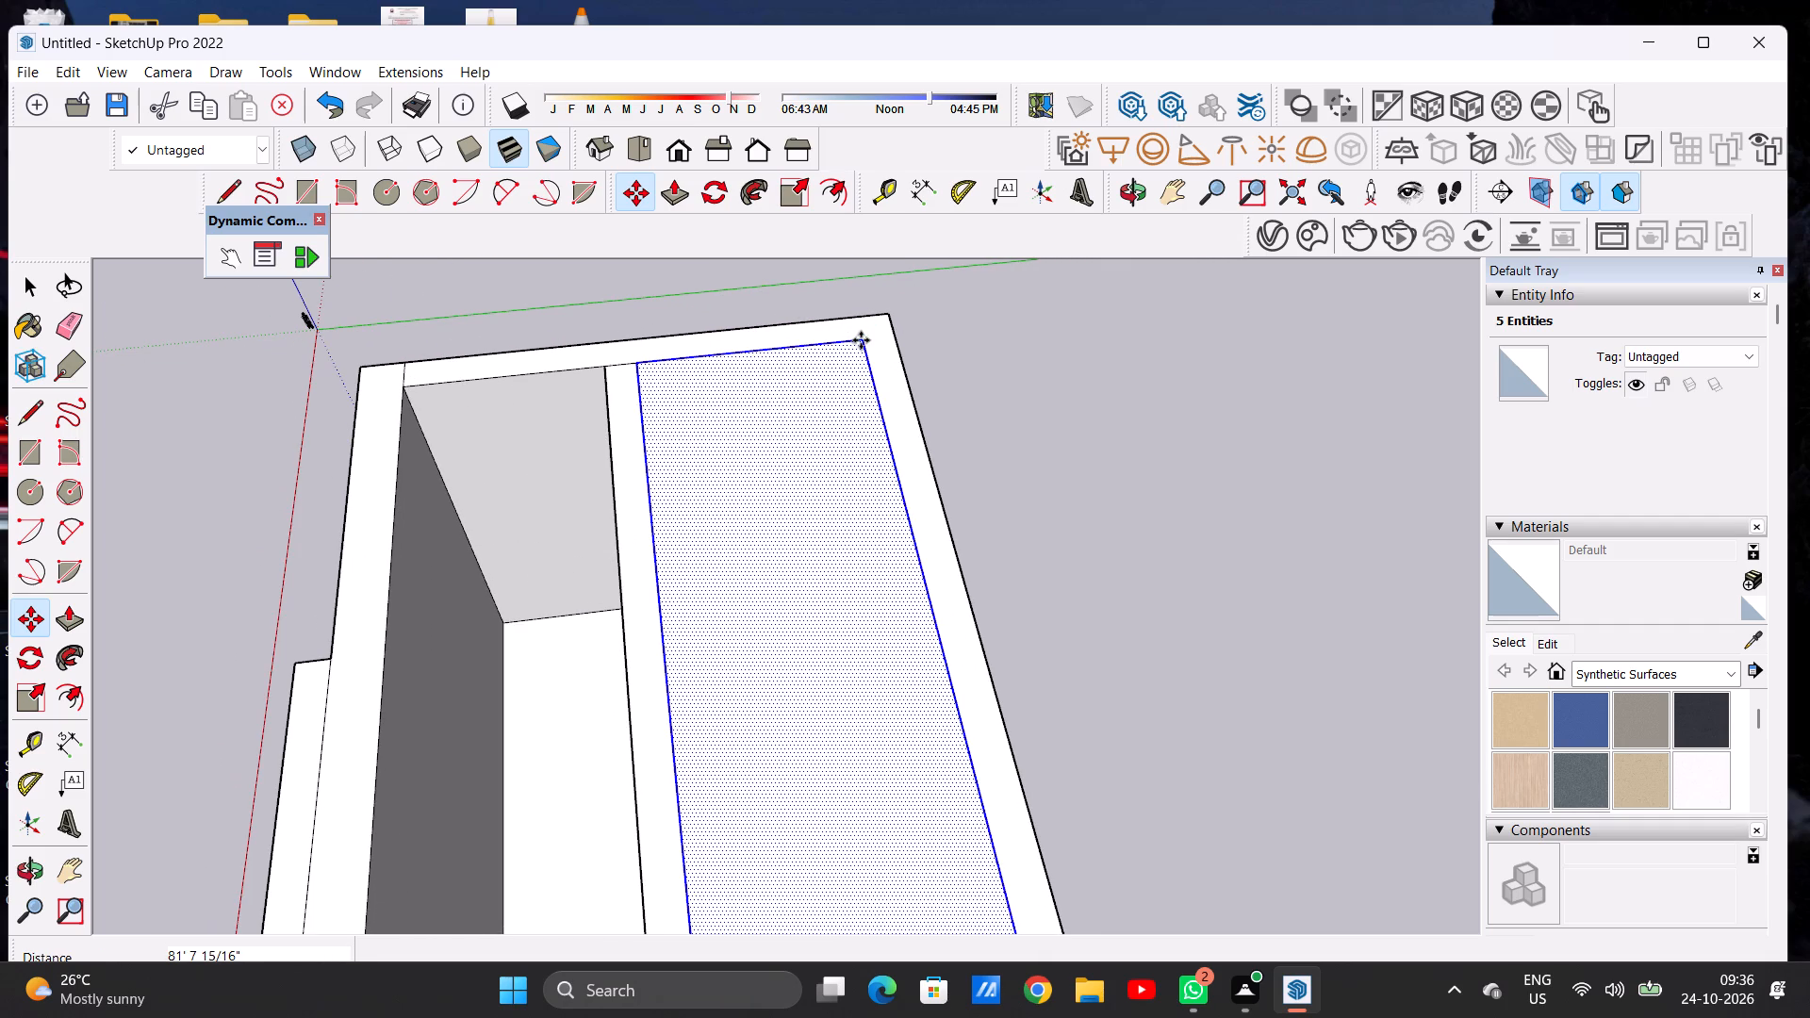
key(space)
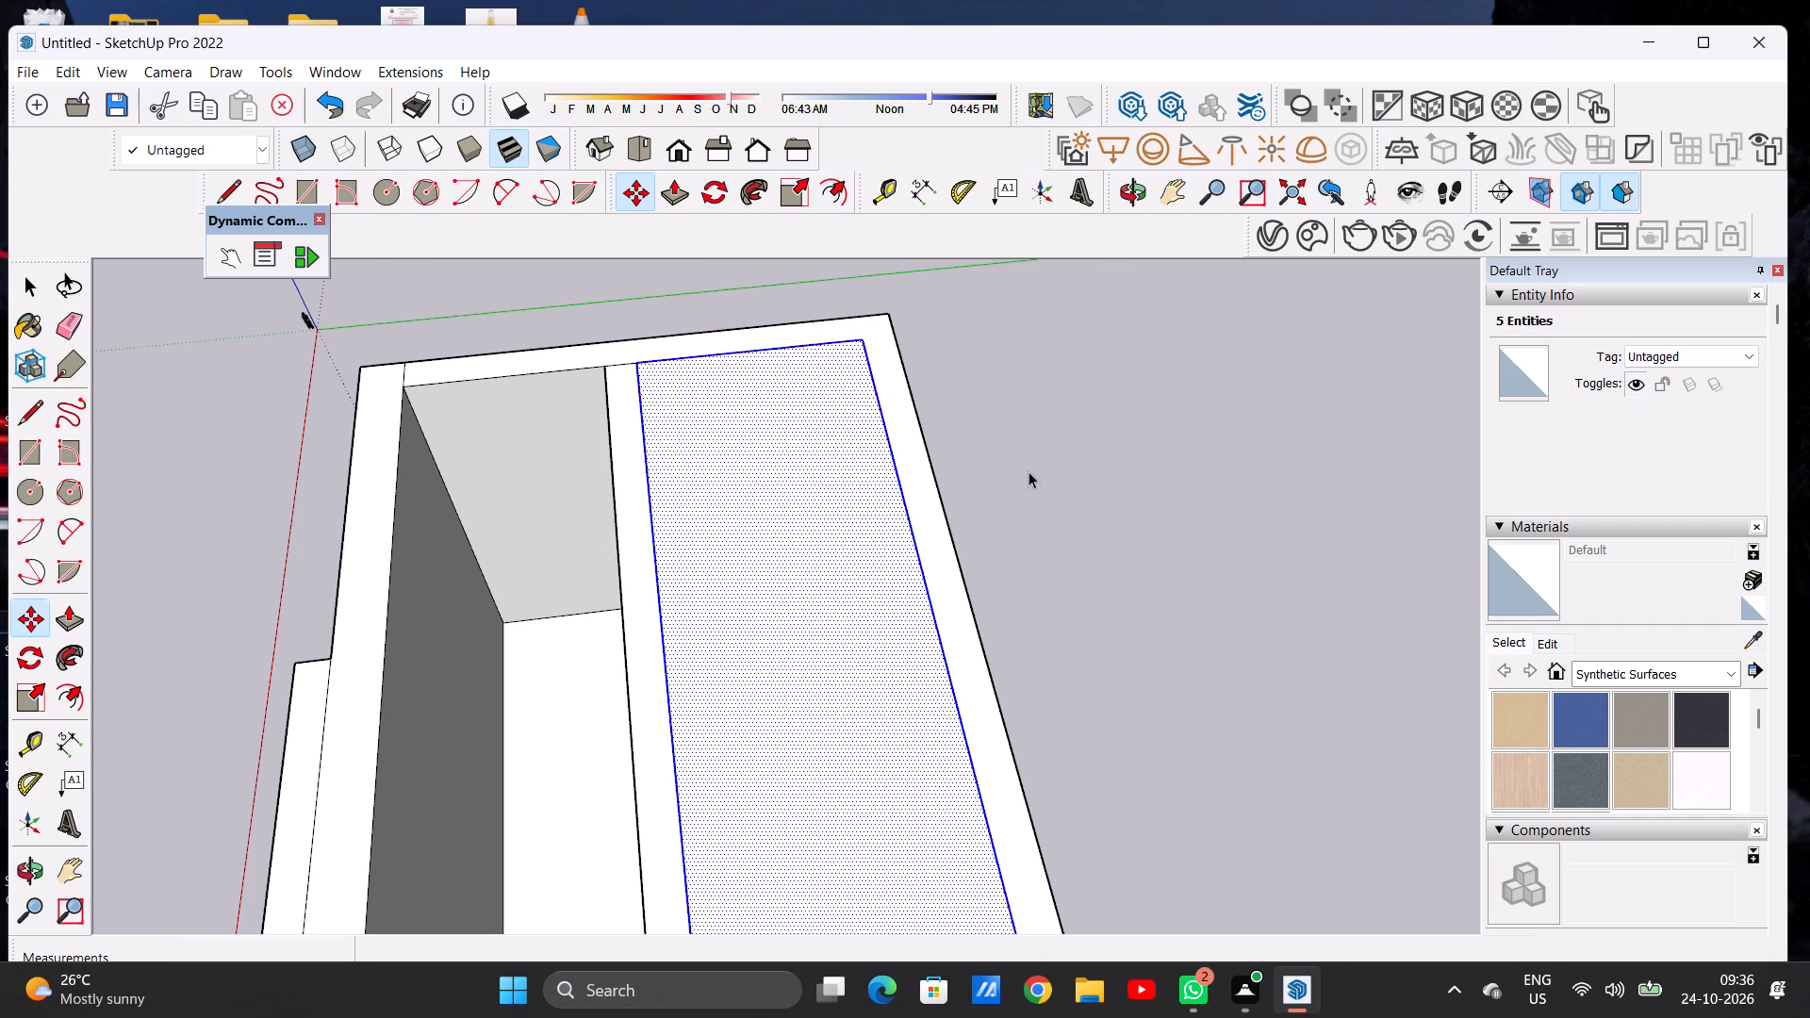
click(1028, 471)
Examine the roof face over the rear room and the open front room from several angles.
scroll(813, 464, down, 11)
middle_drag(722, 639, 734, 563)
middle_drag(740, 521, 739, 488)
scroll(827, 589, up, 13)
middle_drag(910, 621, 359, 653)
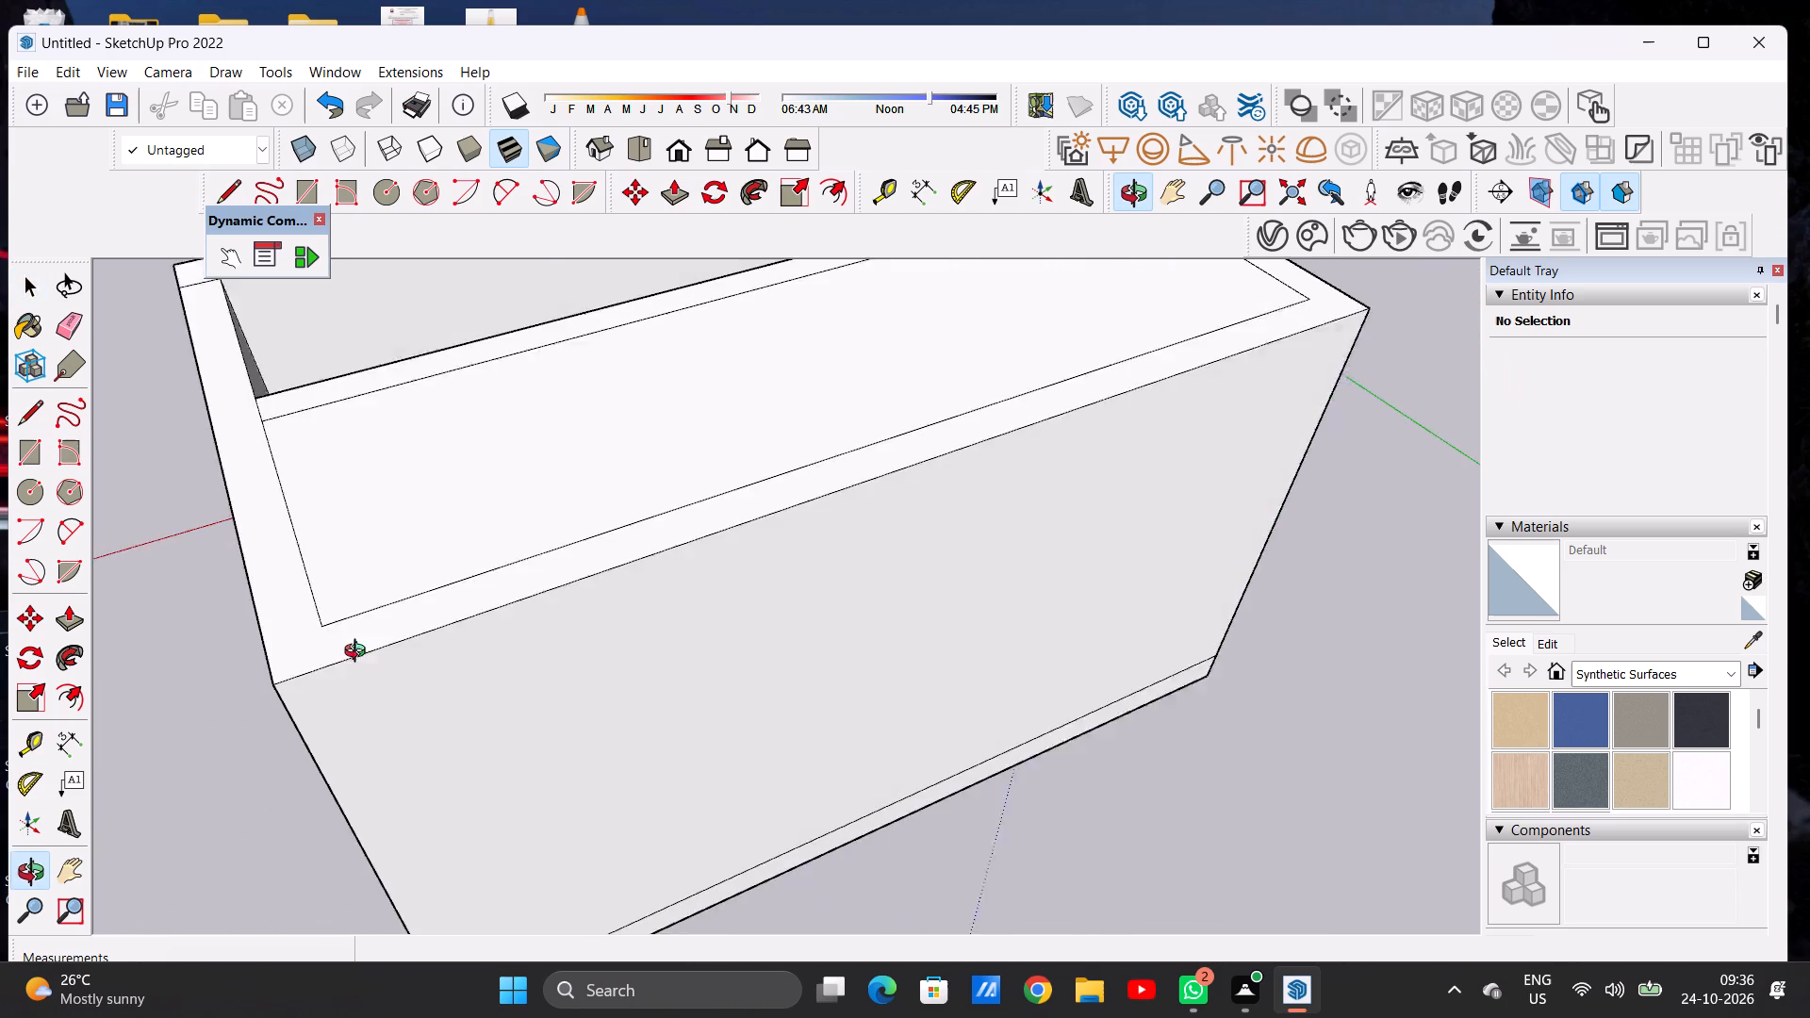
middle_drag(359, 653, 1171, 605)
scroll(581, 612, down, 10)
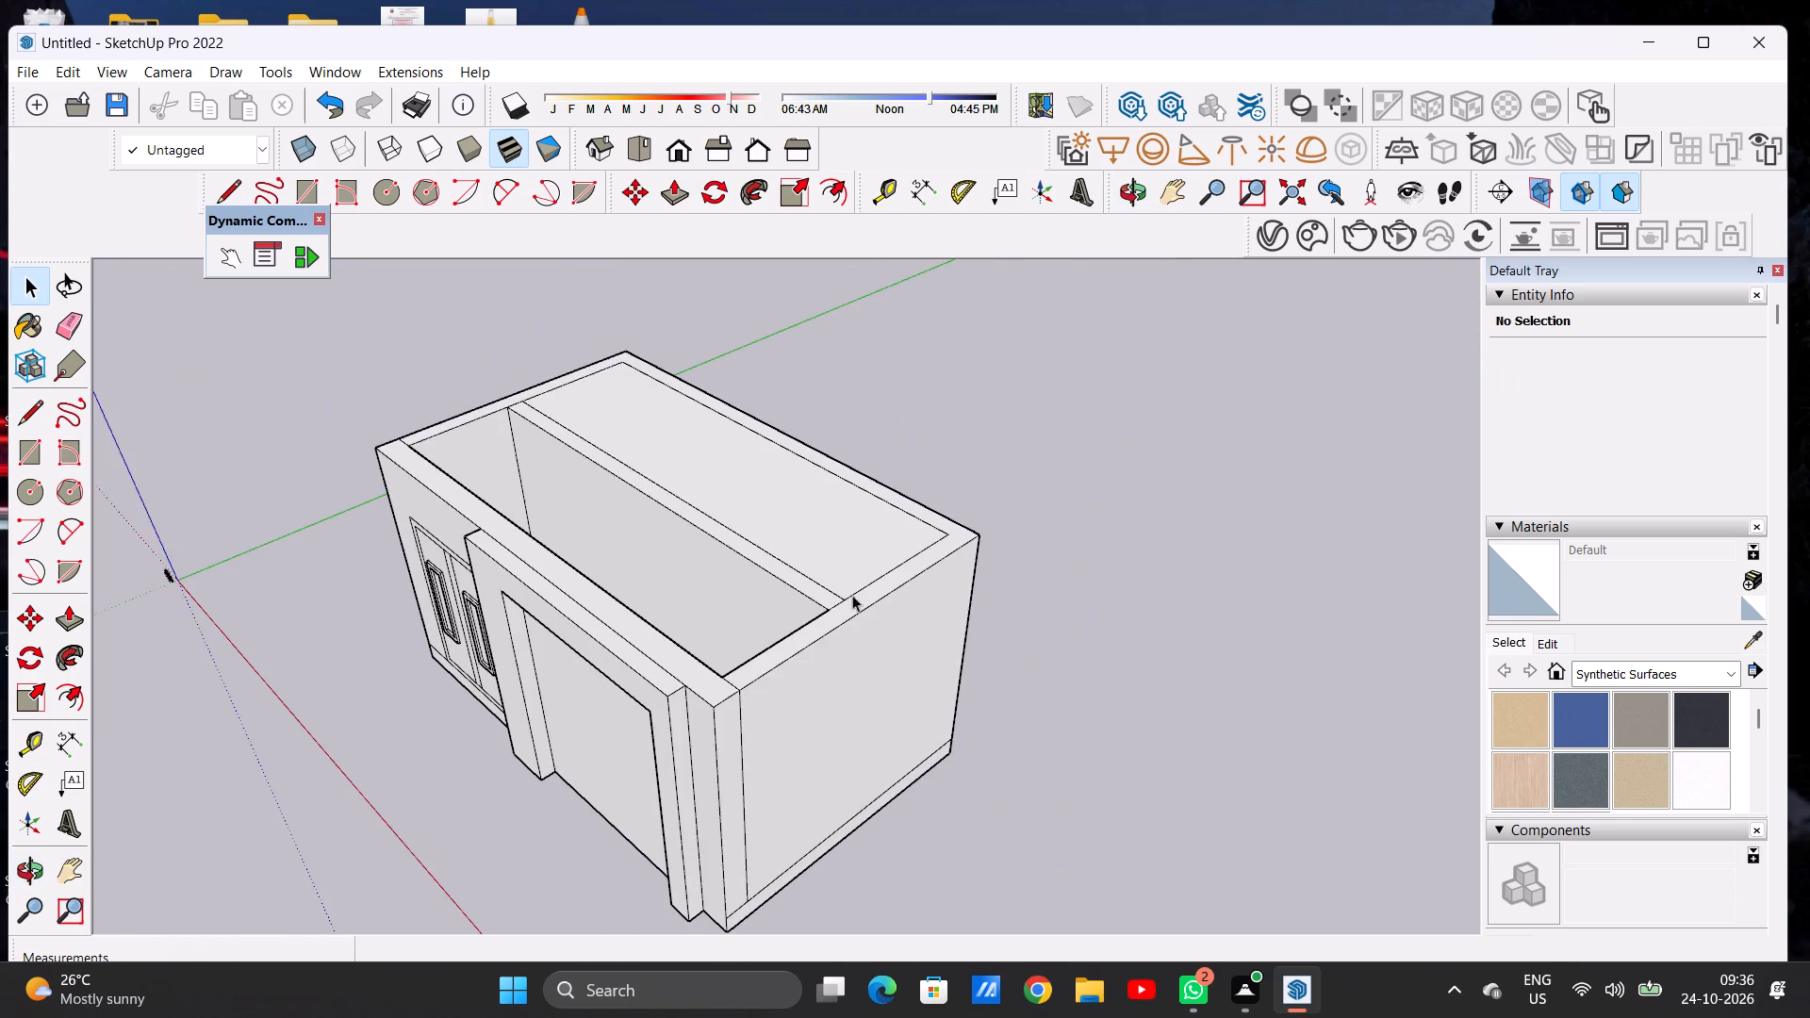
middle_drag(957, 611, 842, 582)
scroll(826, 605, down, 2)
scroll(779, 486, up, 3)
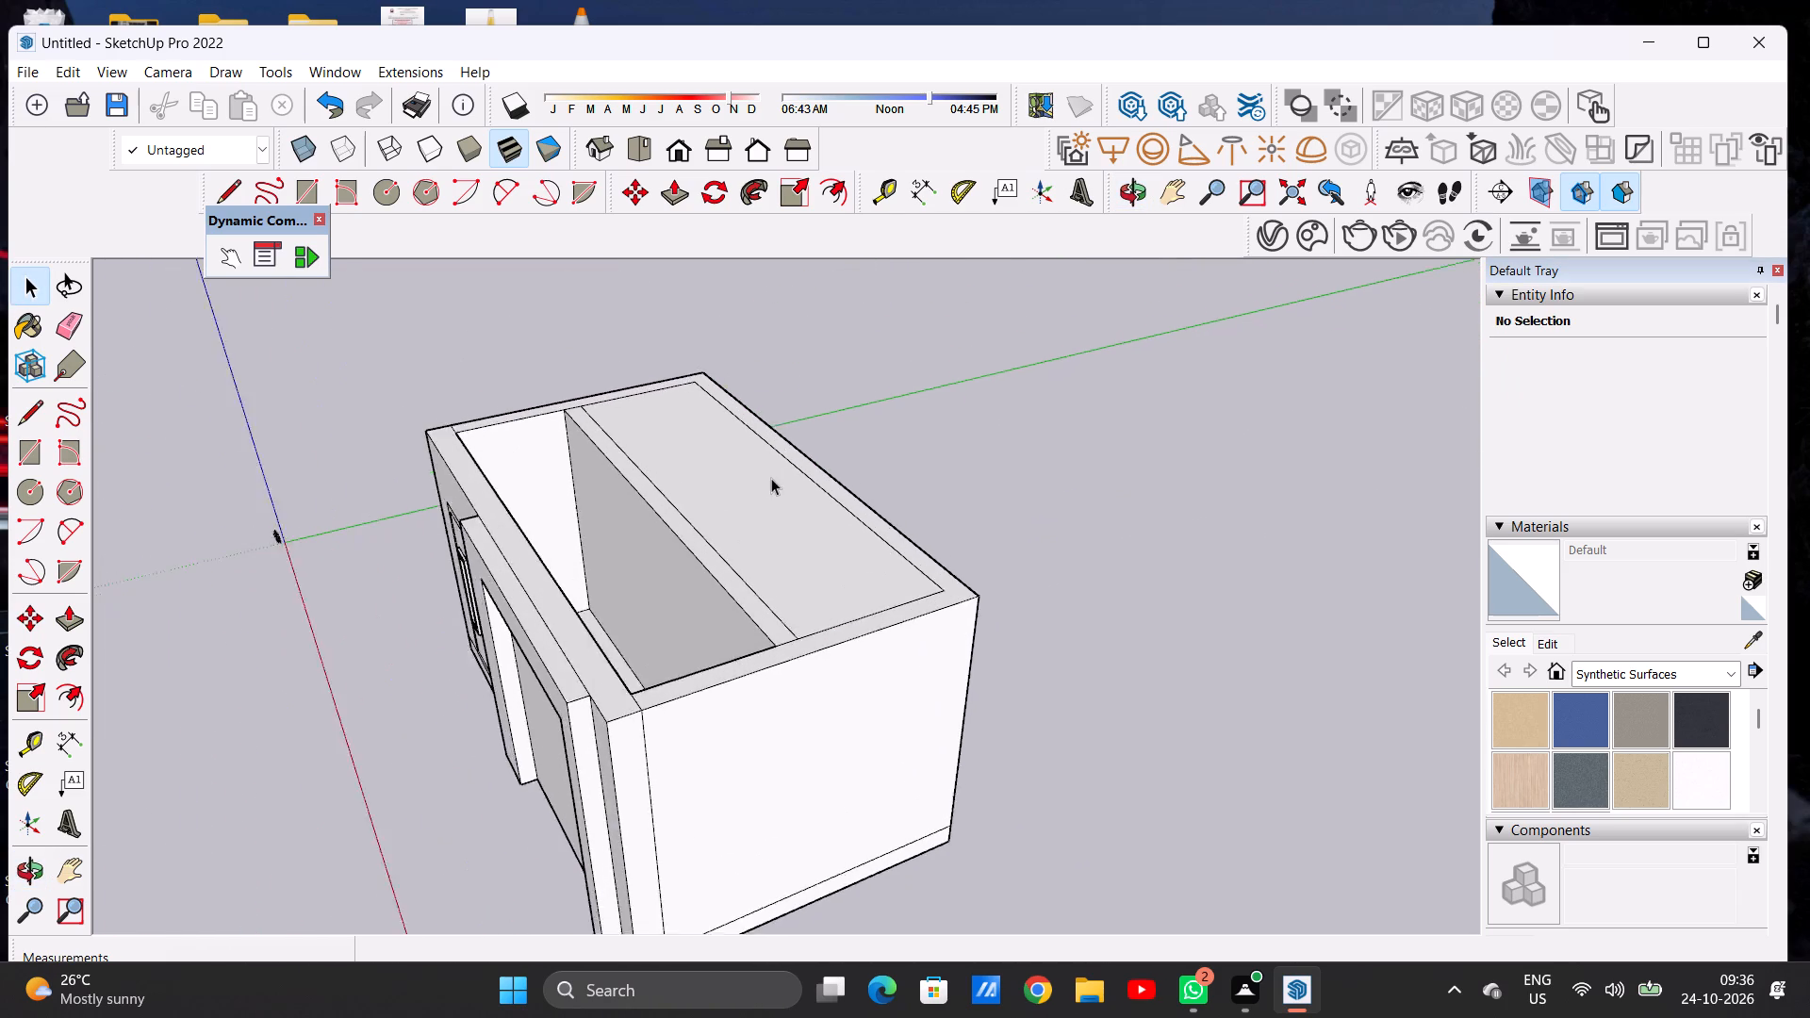
scroll(771, 478, up, 2)
scroll(769, 478, down, 1)
scroll(732, 611, down, 5)
middle_drag(719, 675, 689, 623)
Push/Pull the roof face over the rear room upward by about 5' 10 11/16".
scroll(742, 574, up, 2)
scroll(742, 574, down, 1)
scroll(742, 574, up, 8)
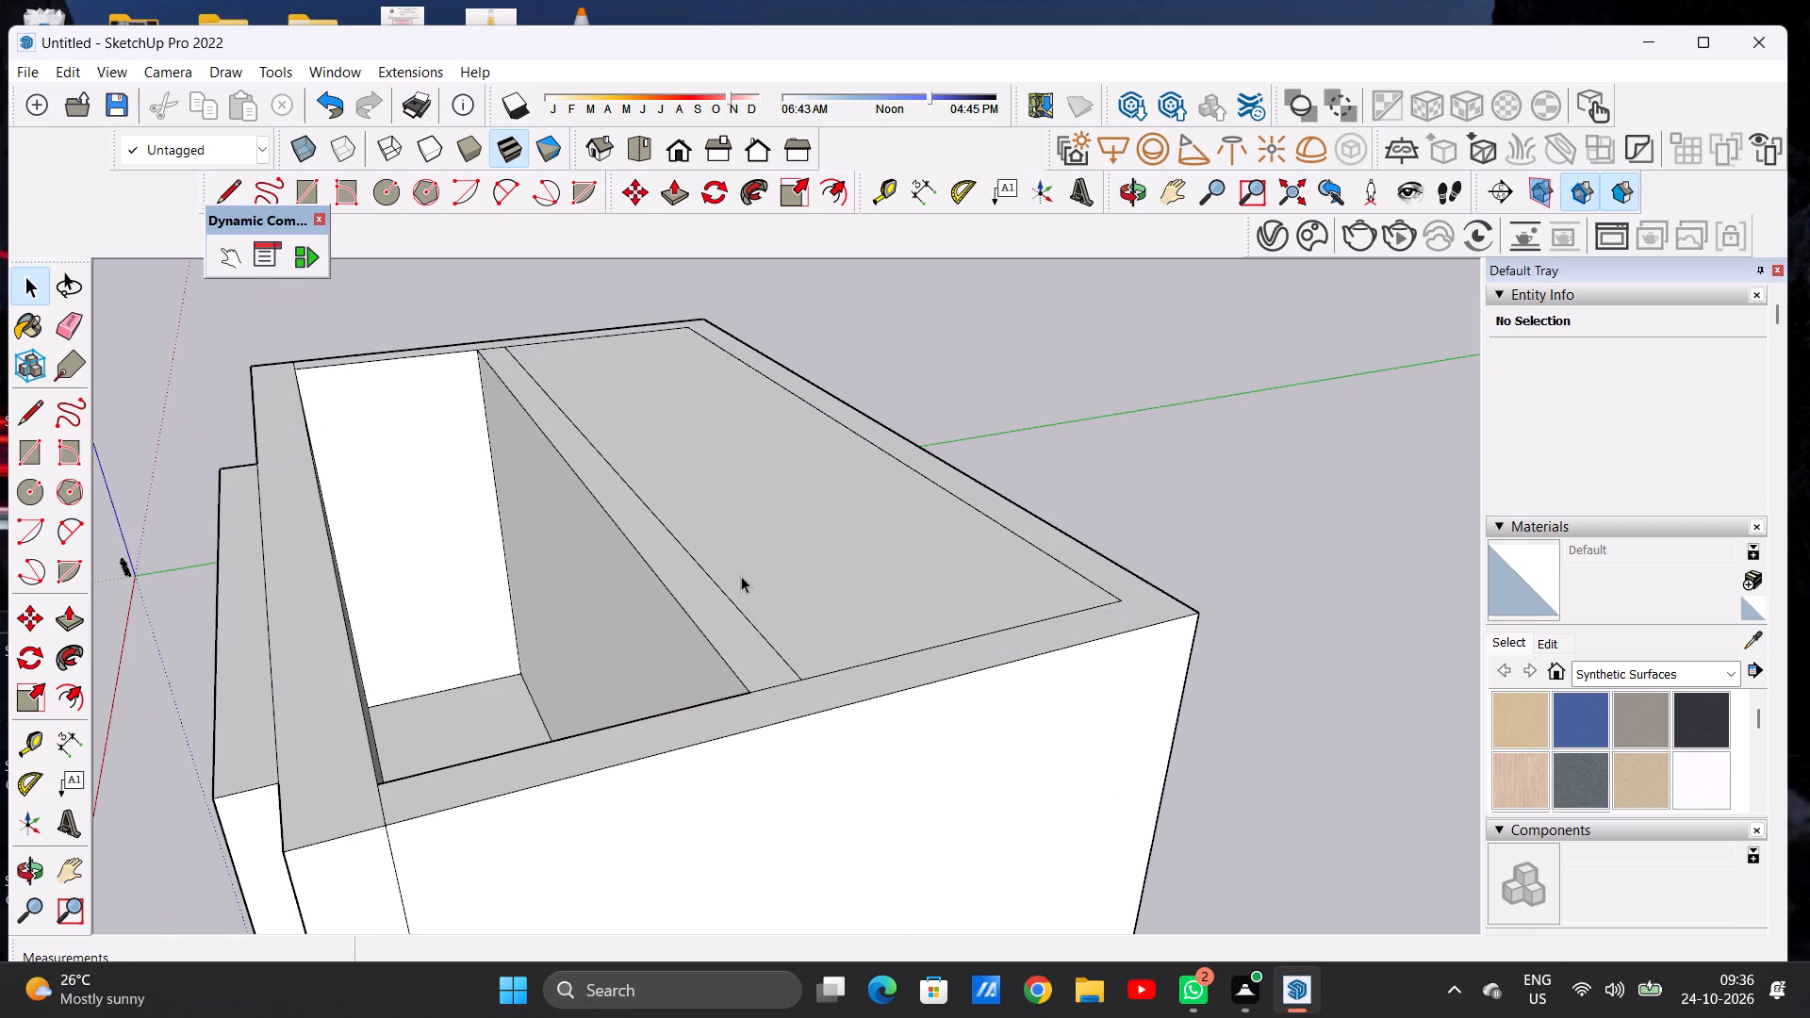
key(p)
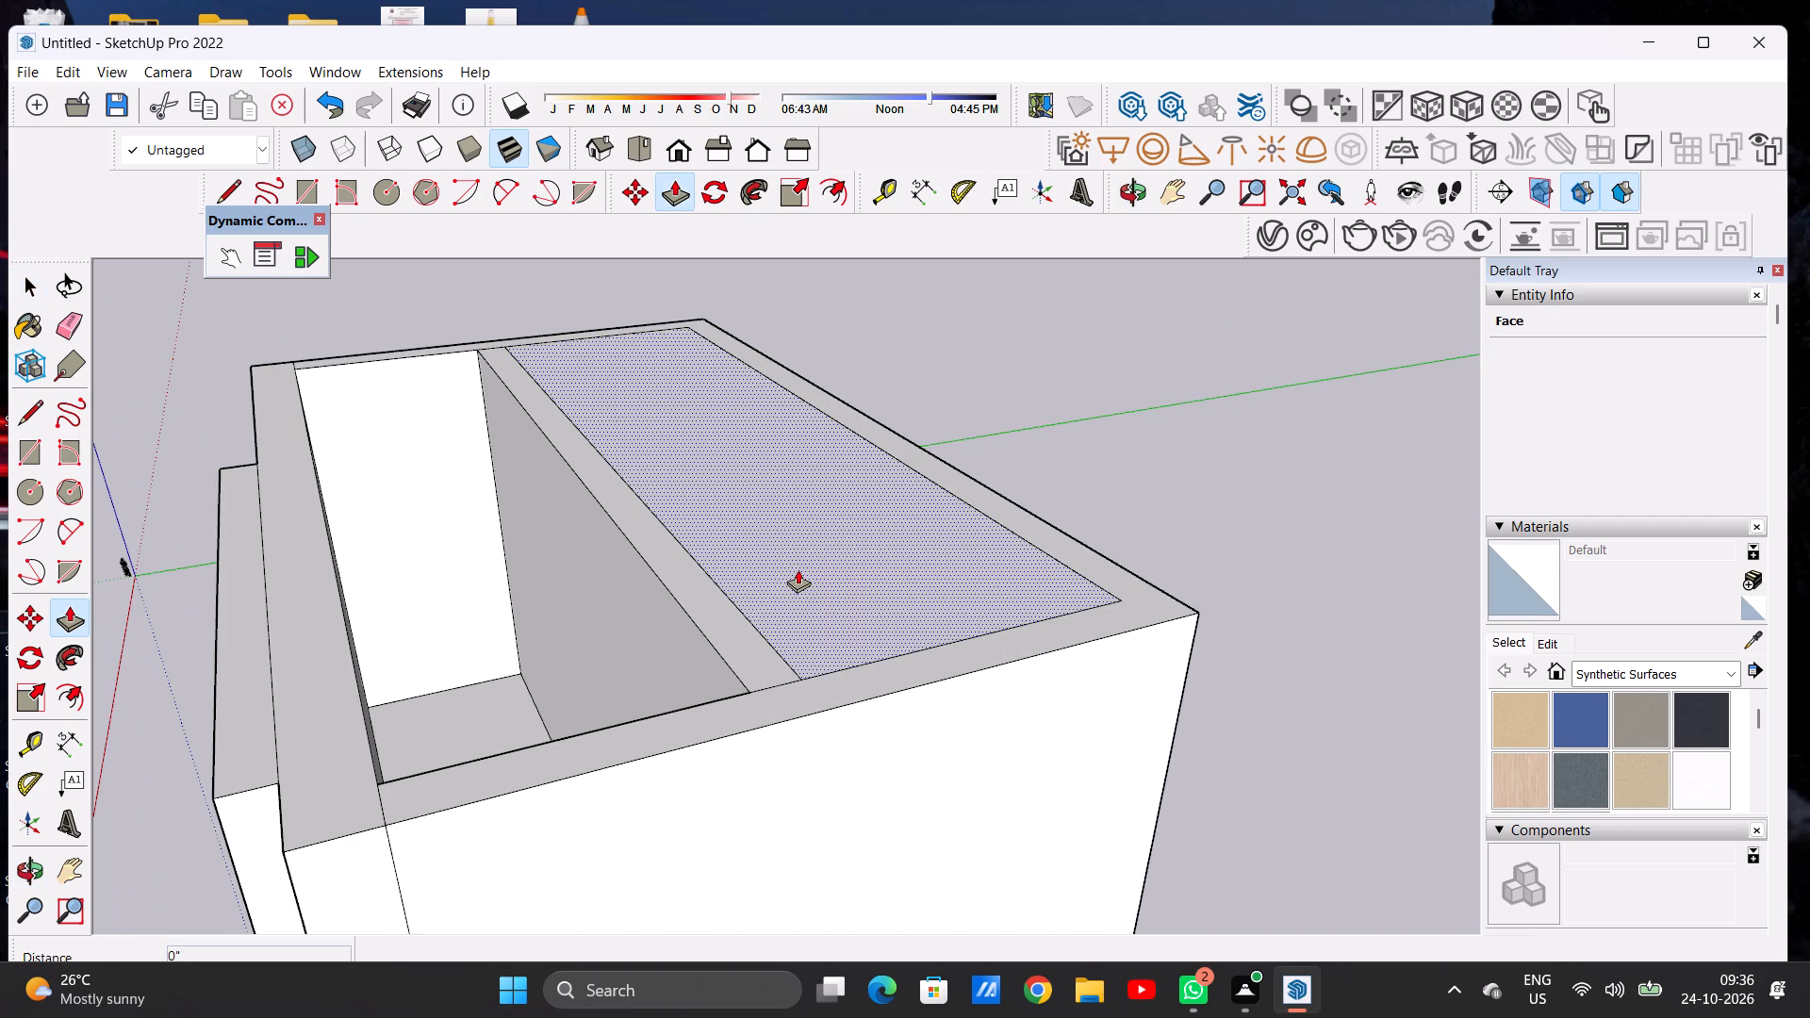
click(798, 569)
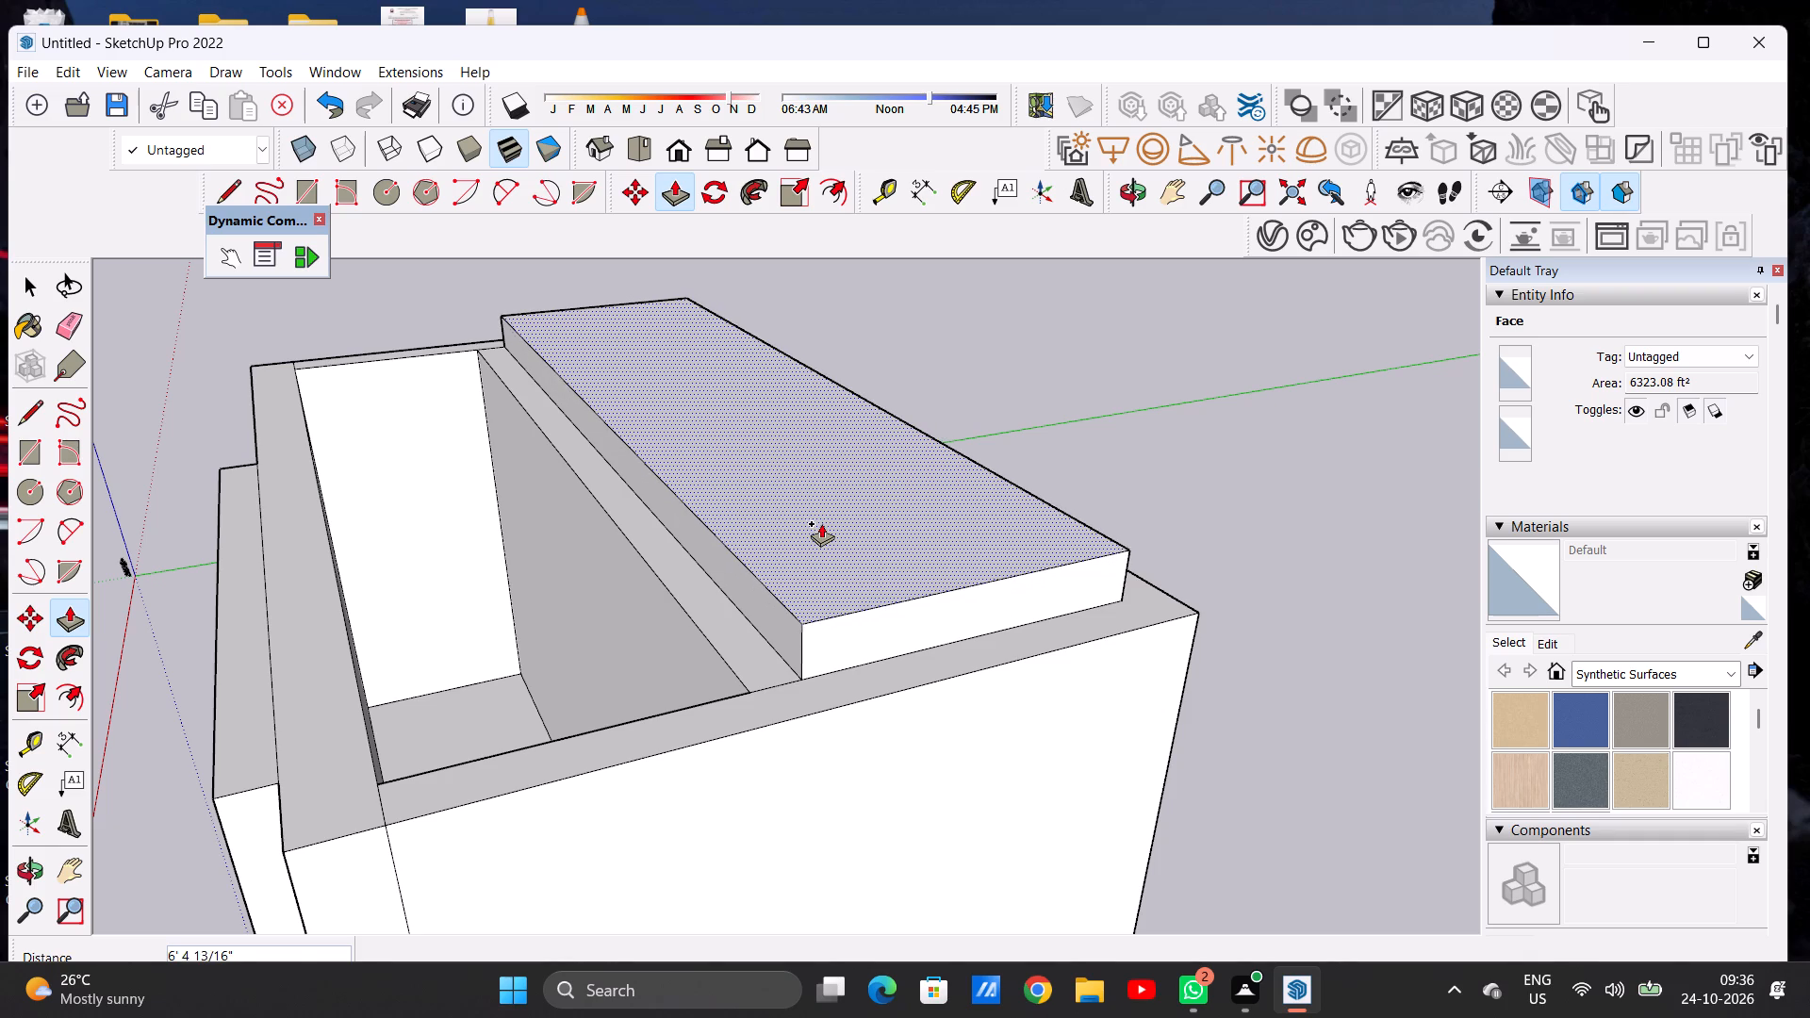
click(821, 527)
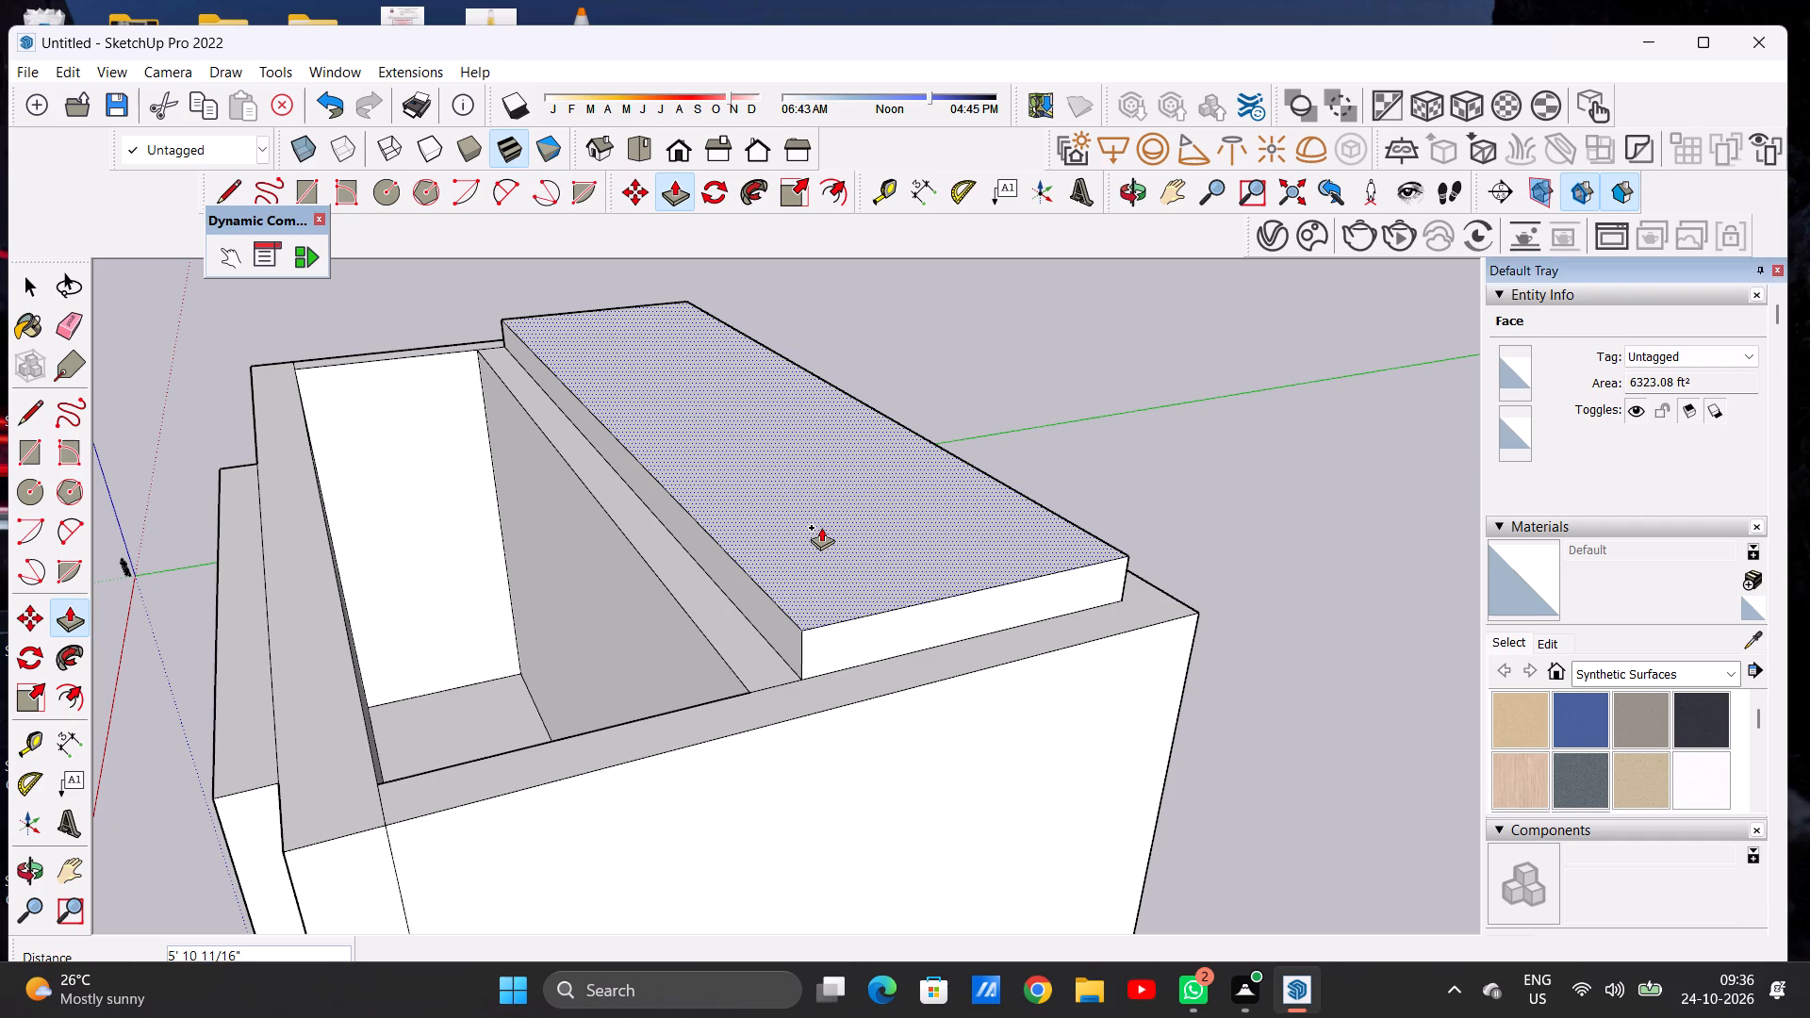
key(space)
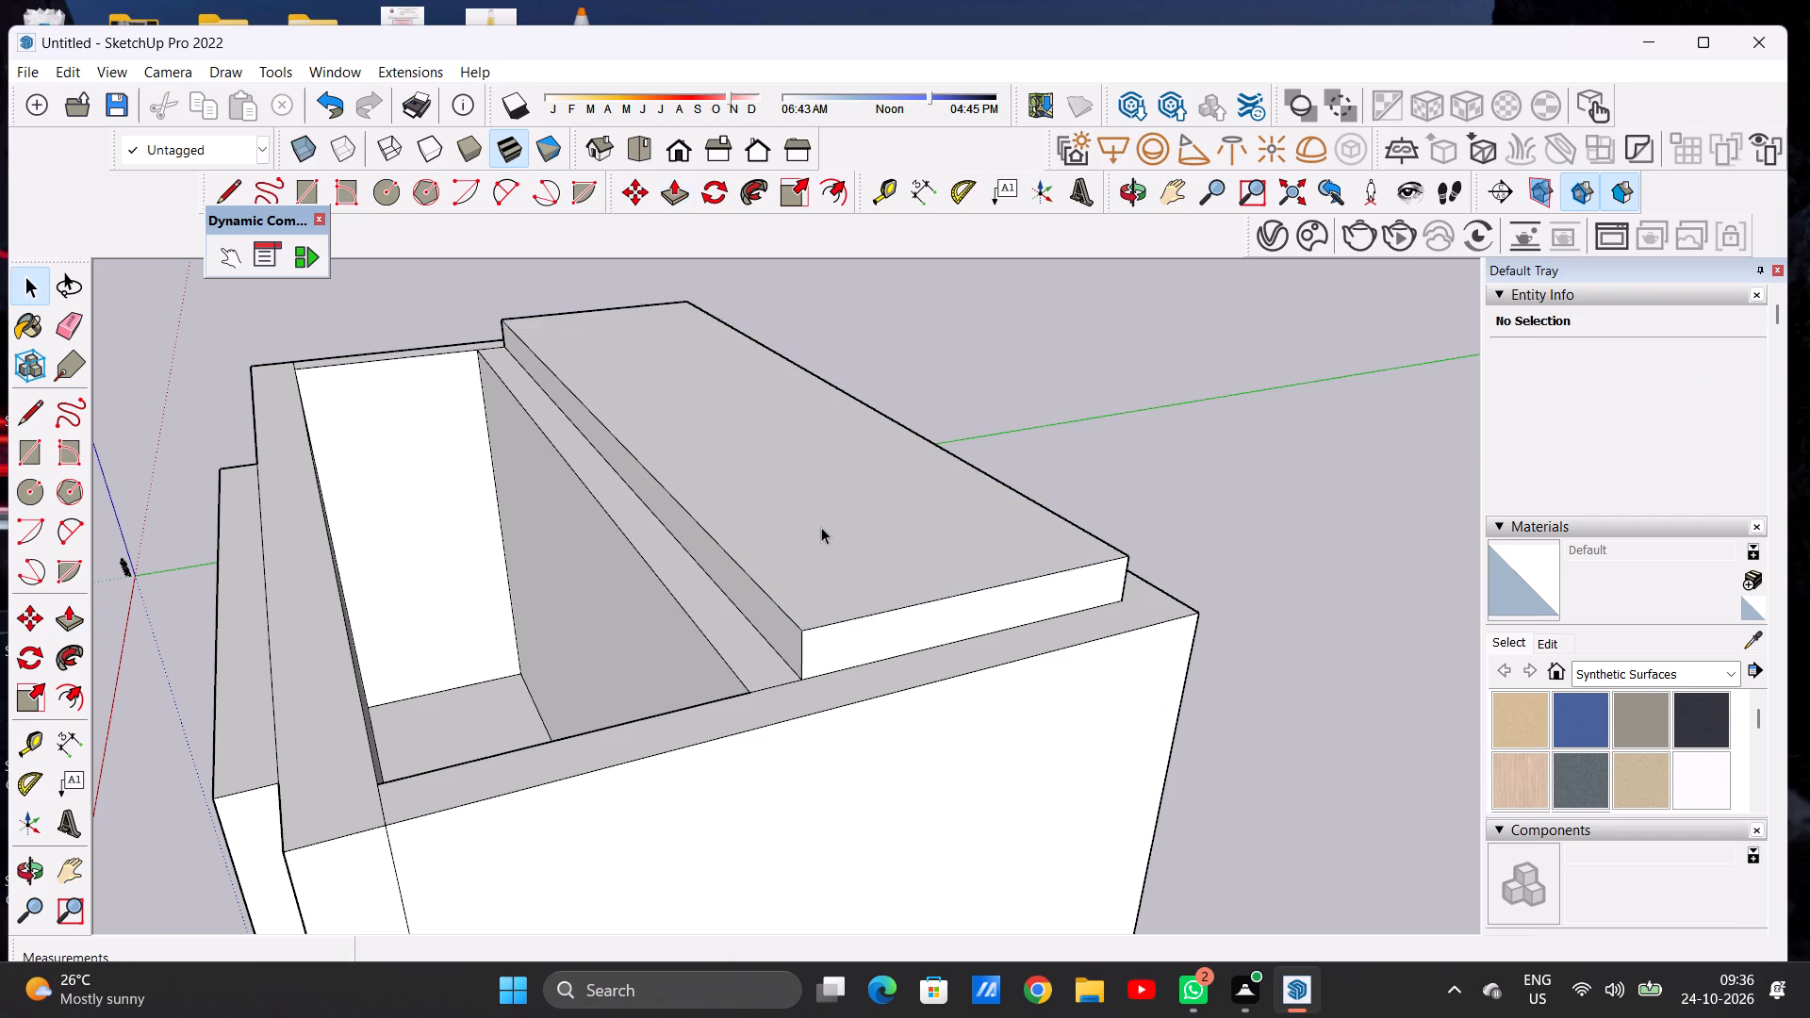
Push/Pull the roof slab's front-facing side about 42' 2 15/16" forward over the partition and the open front room.
scroll(799, 546, down, 5)
middle_drag(652, 516, 809, 459)
middle_drag(810, 458, 732, 465)
scroll(892, 539, up, 4)
key(p)
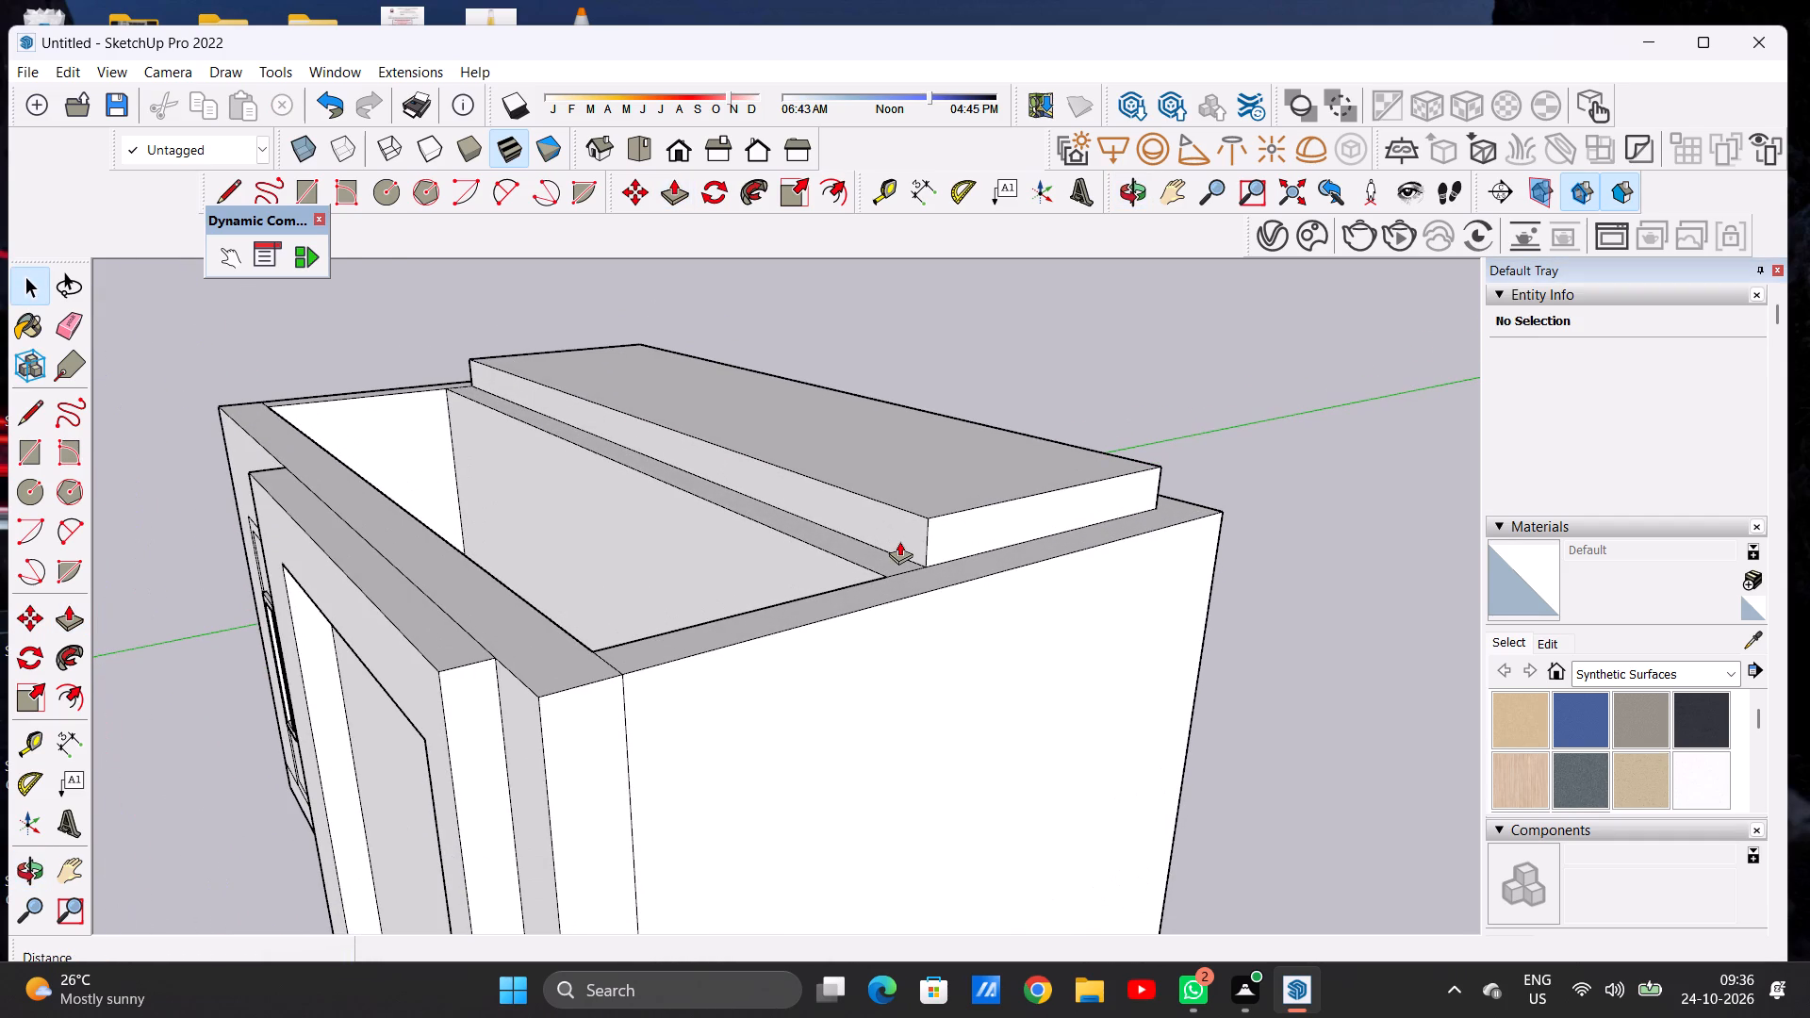
scroll(906, 504, up, 5)
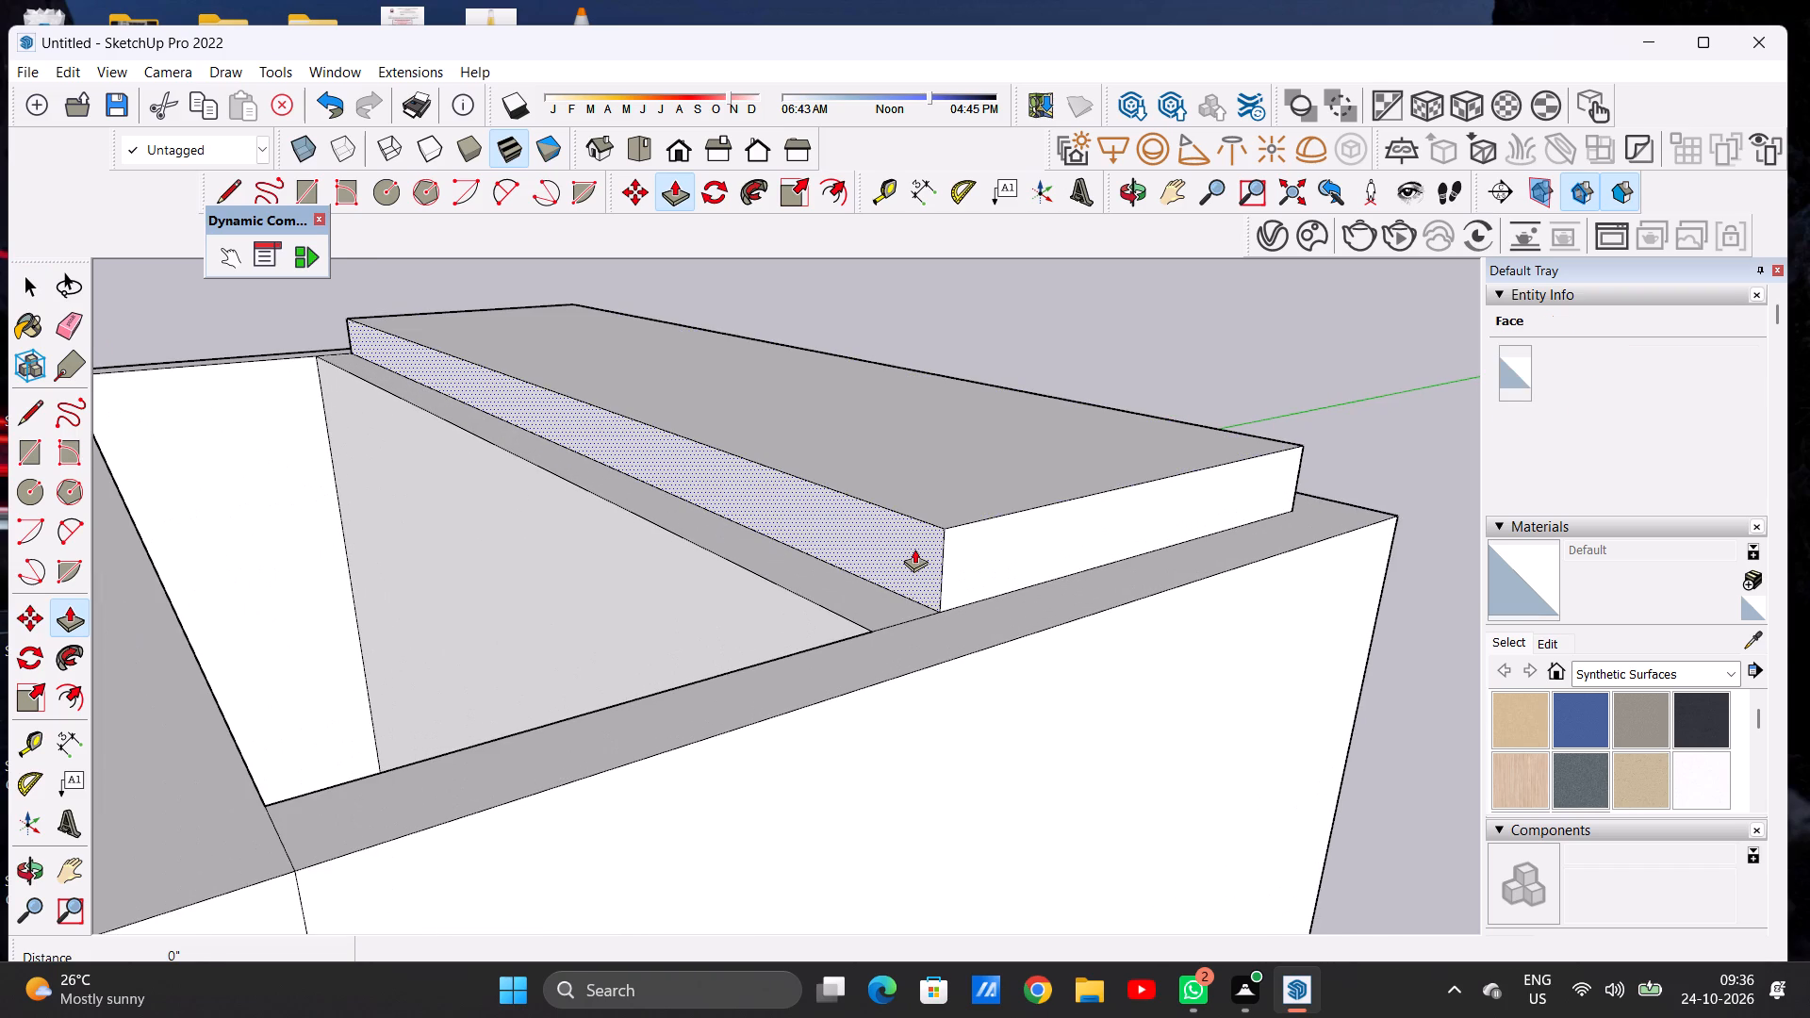
click(914, 549)
scroll(707, 500, down, 7)
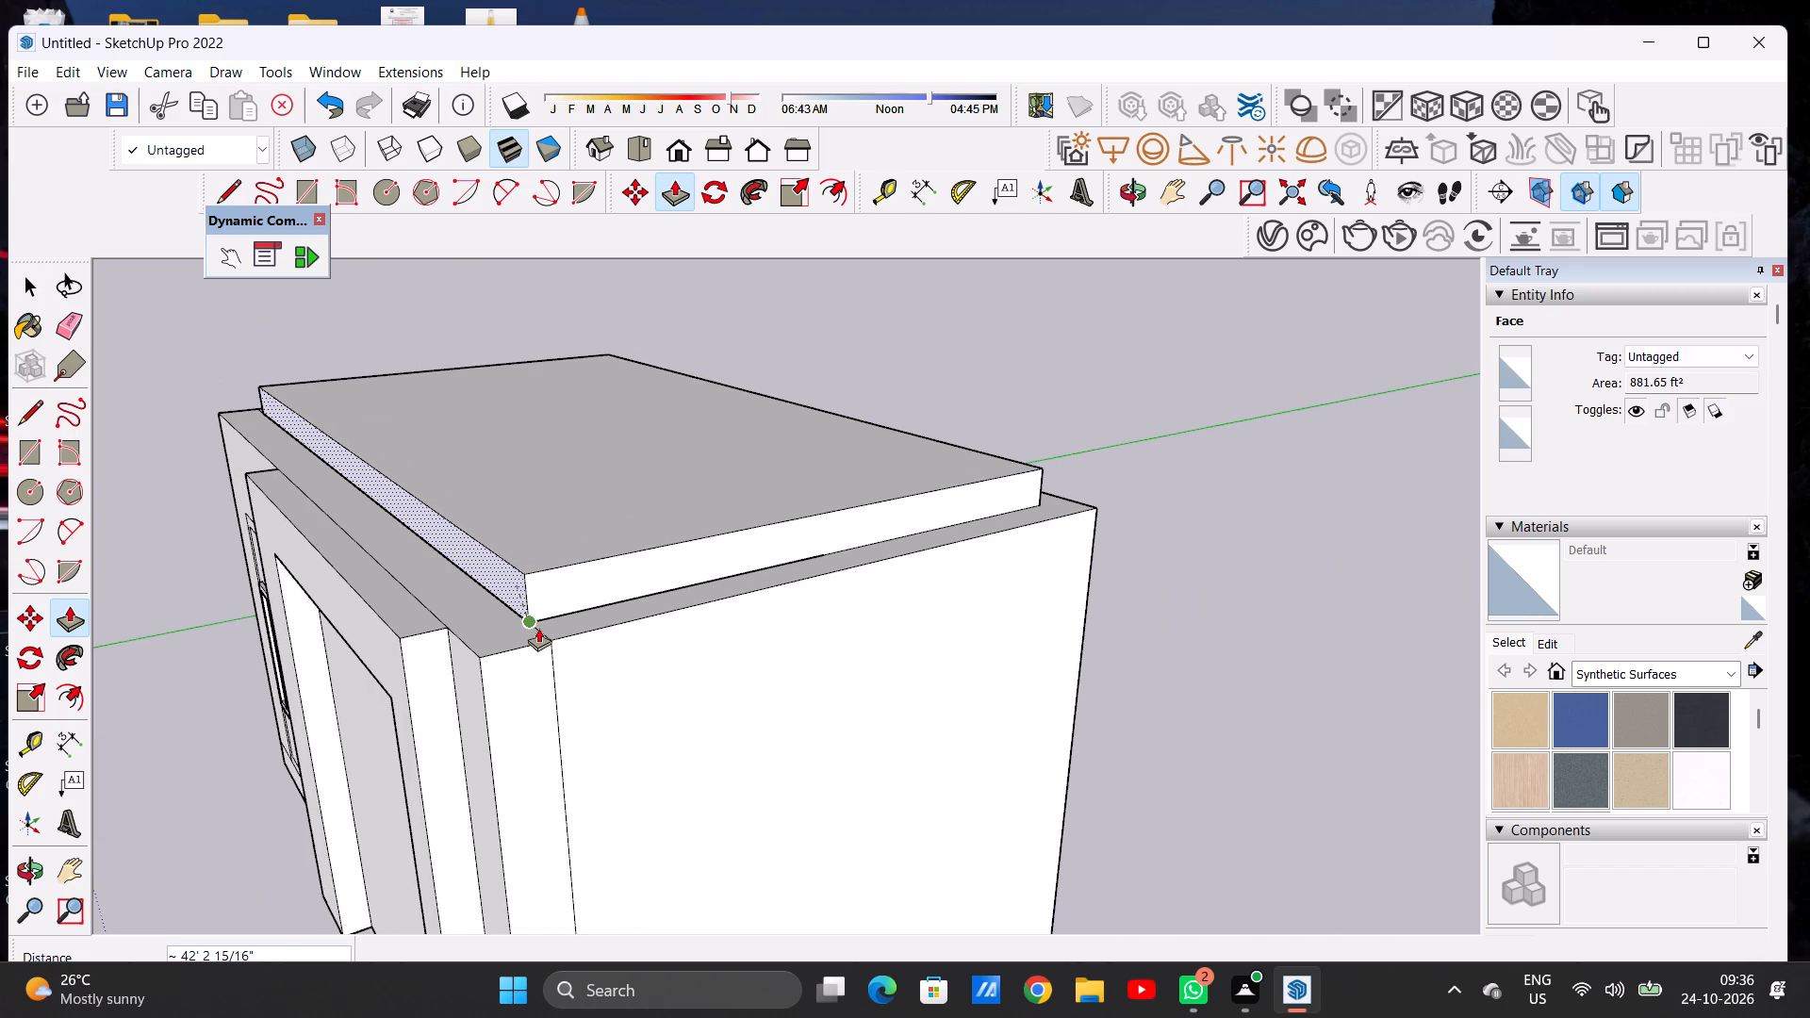
click(538, 628)
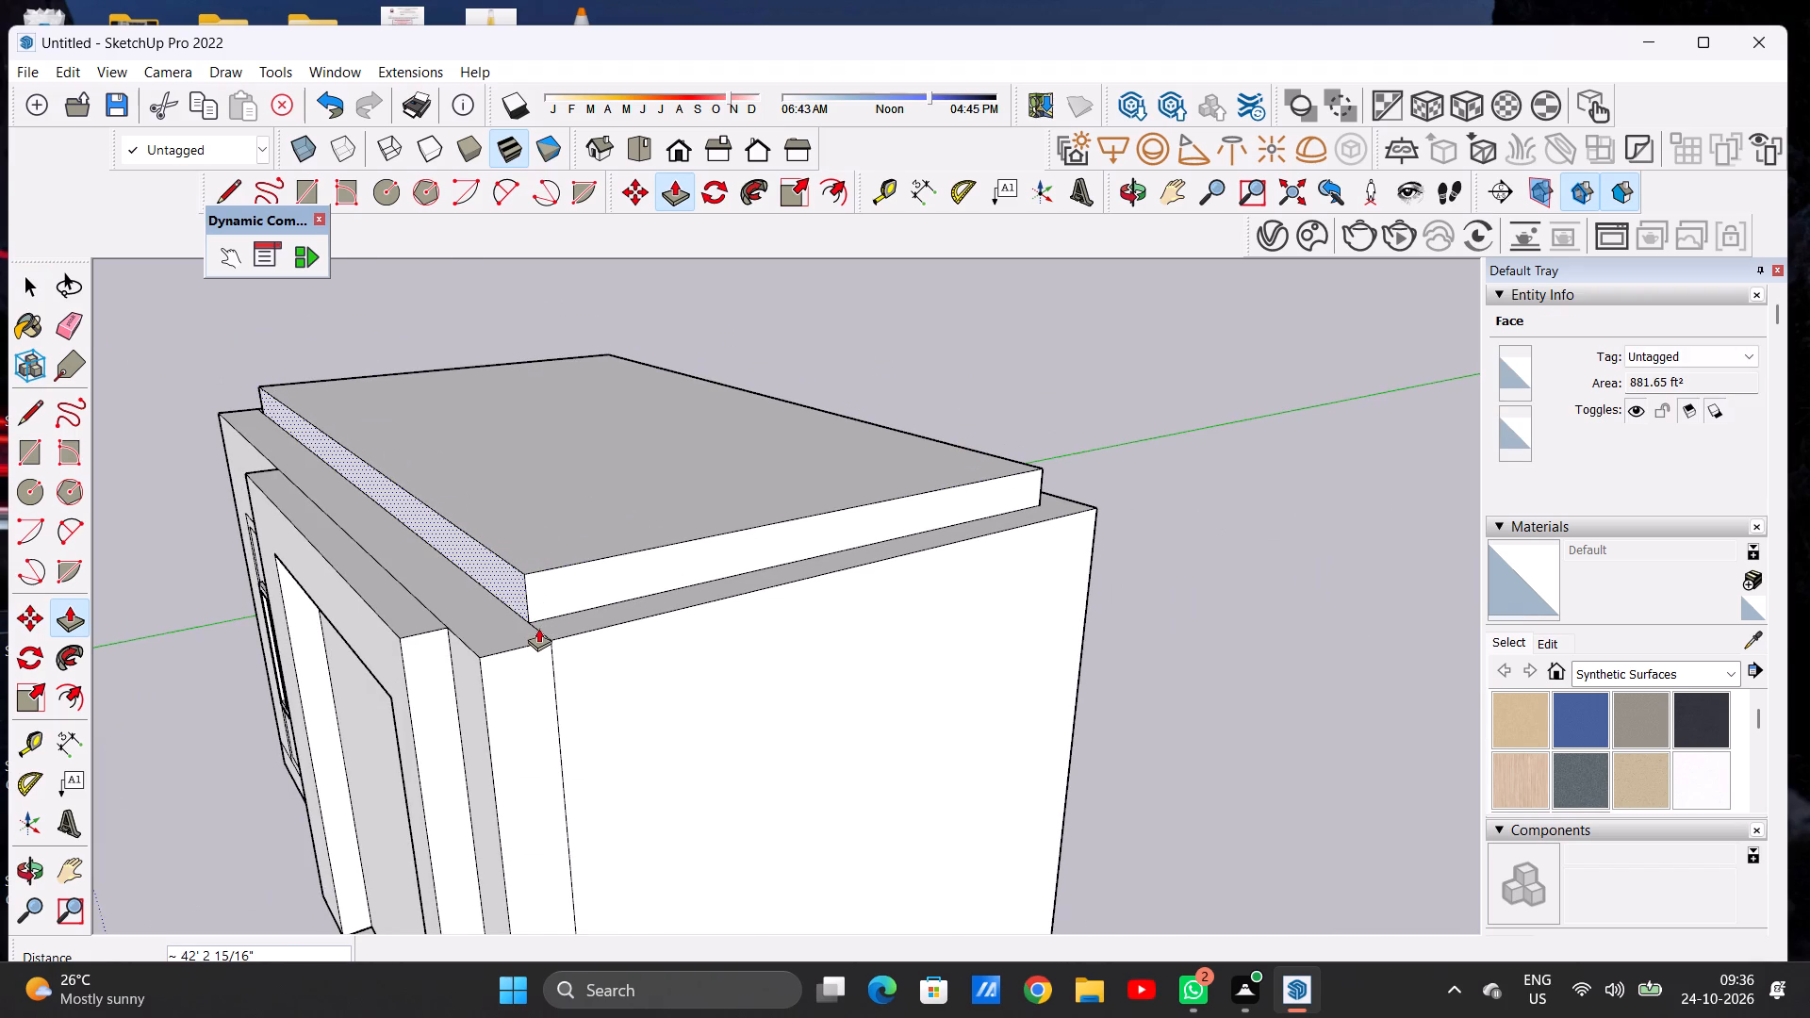
key(space)
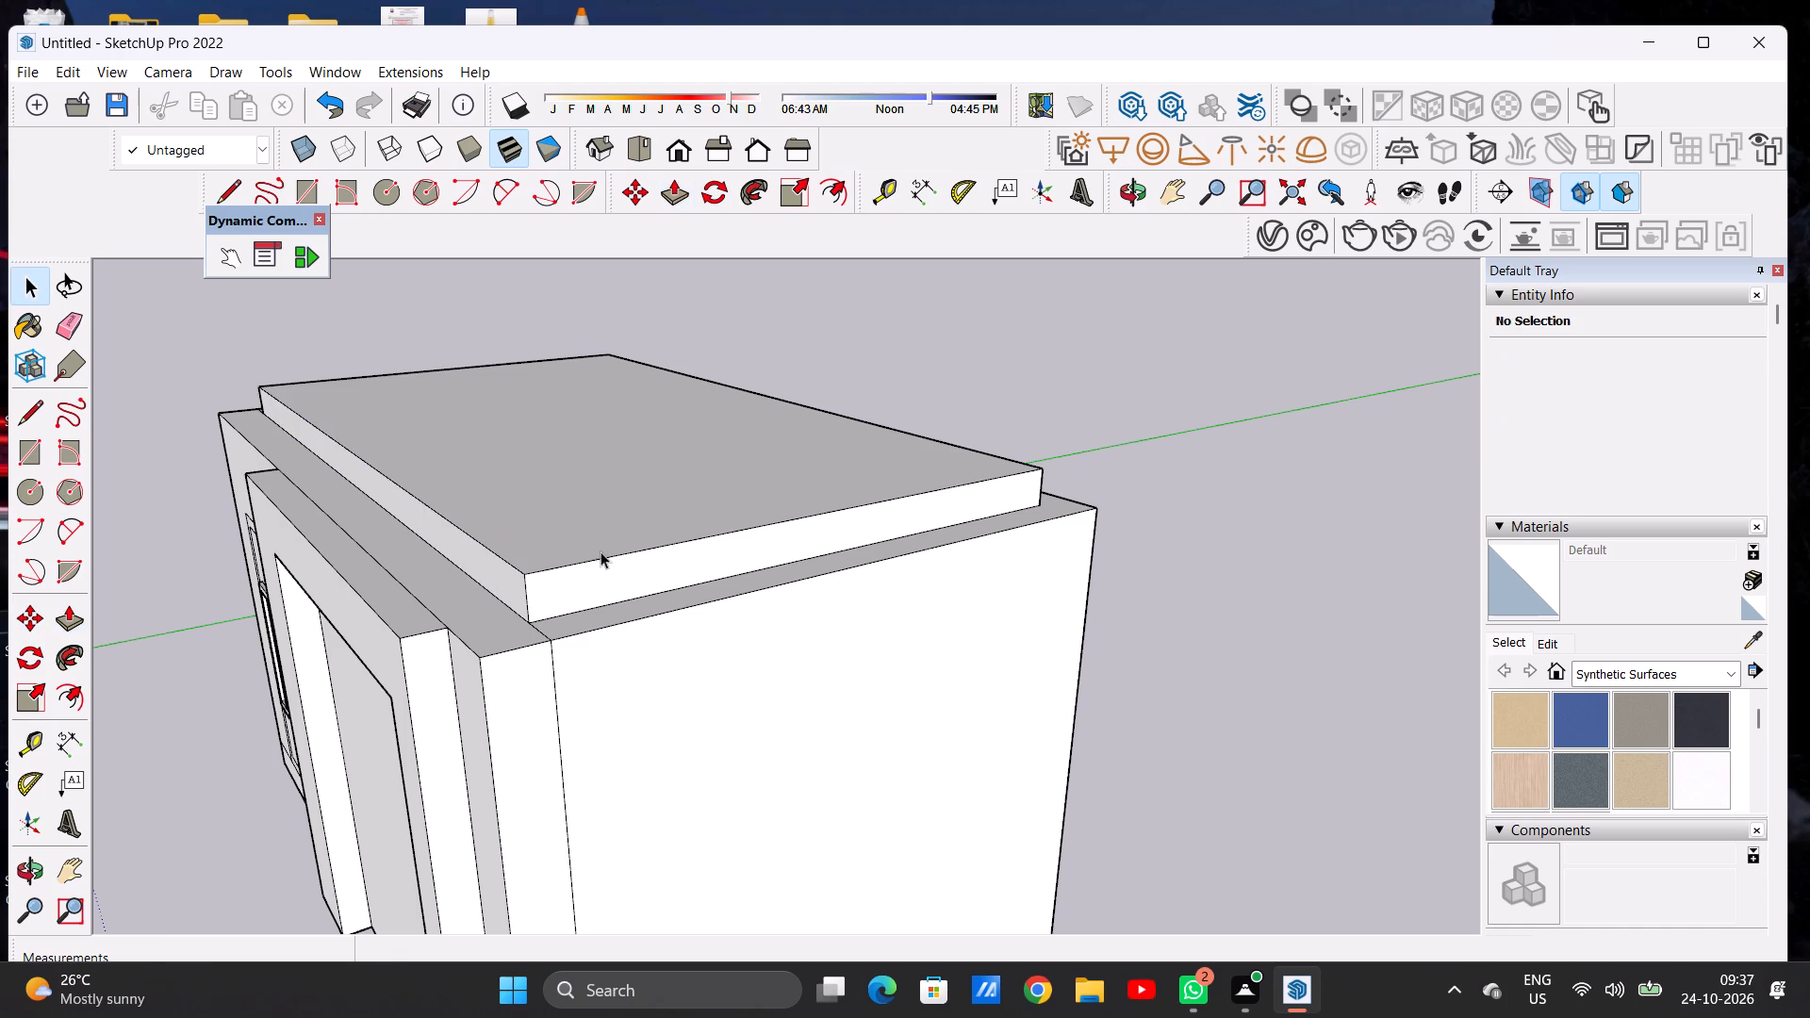
Push/Pull the roof slab's front side about 8' 11/16" forward to the outer corner of the front wall.
scroll(505, 610, up, 5)
key(p)
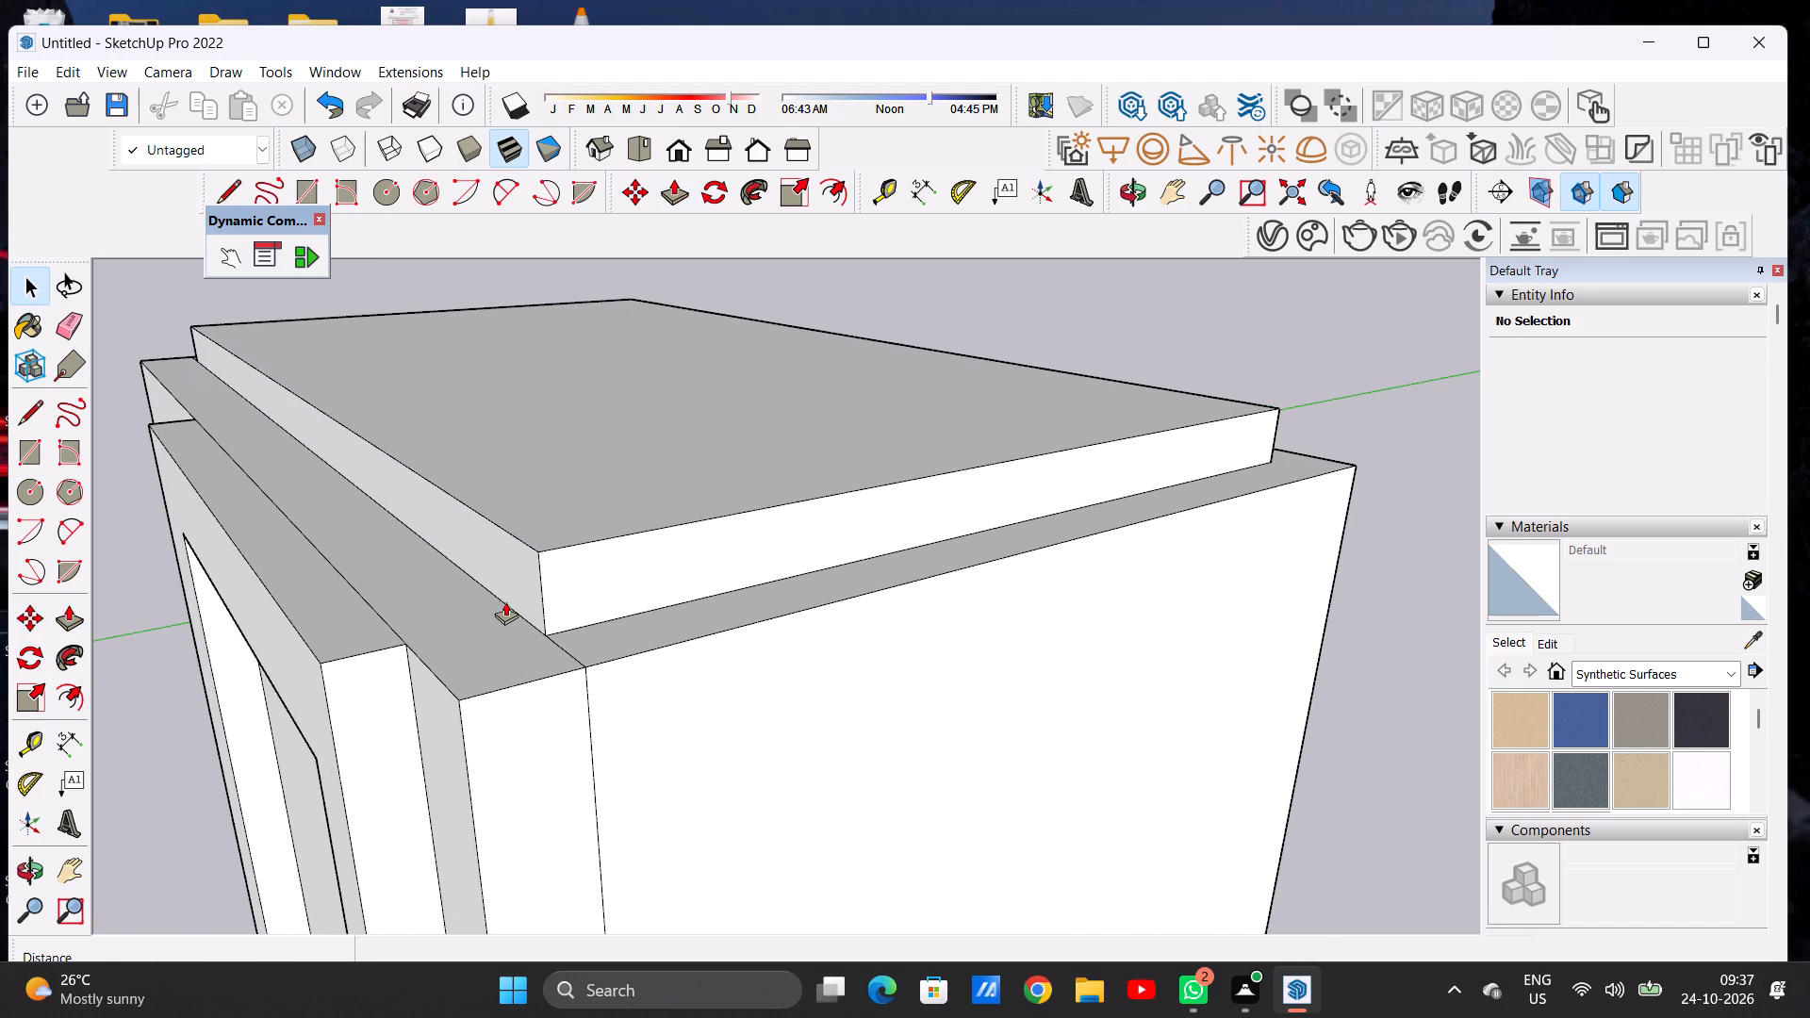
click(518, 586)
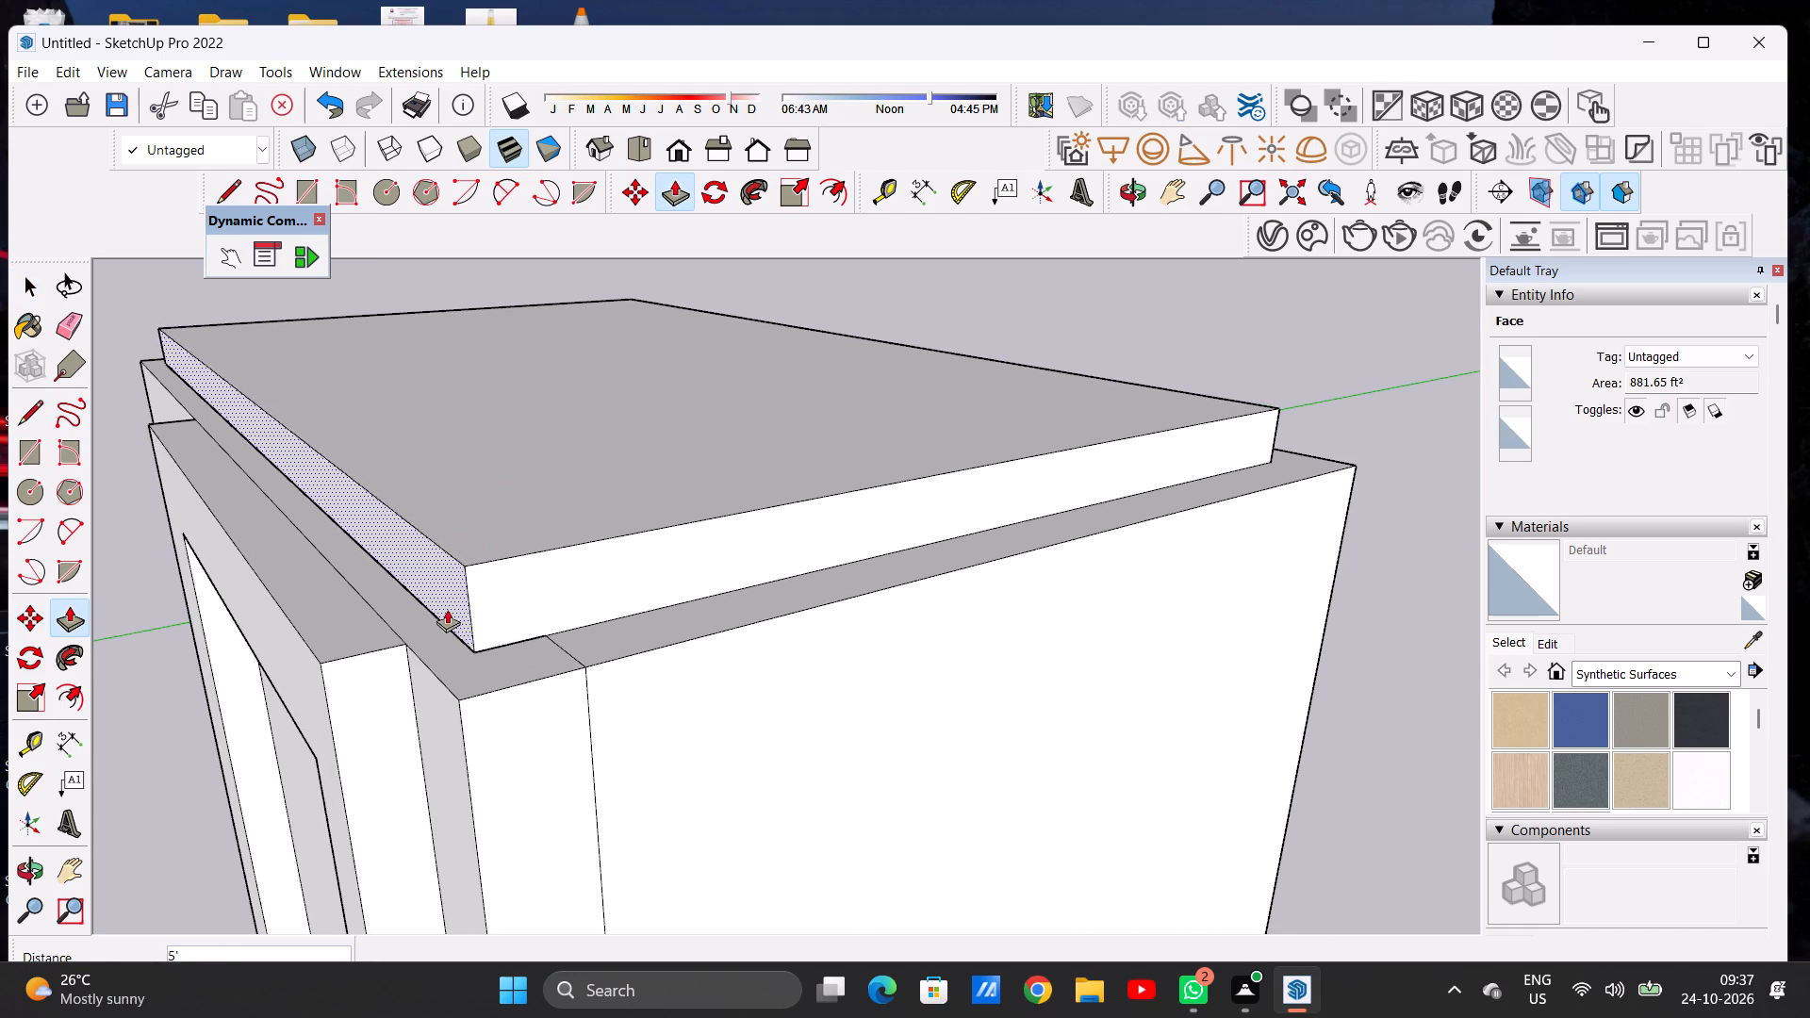
scroll(447, 609, down, 9)
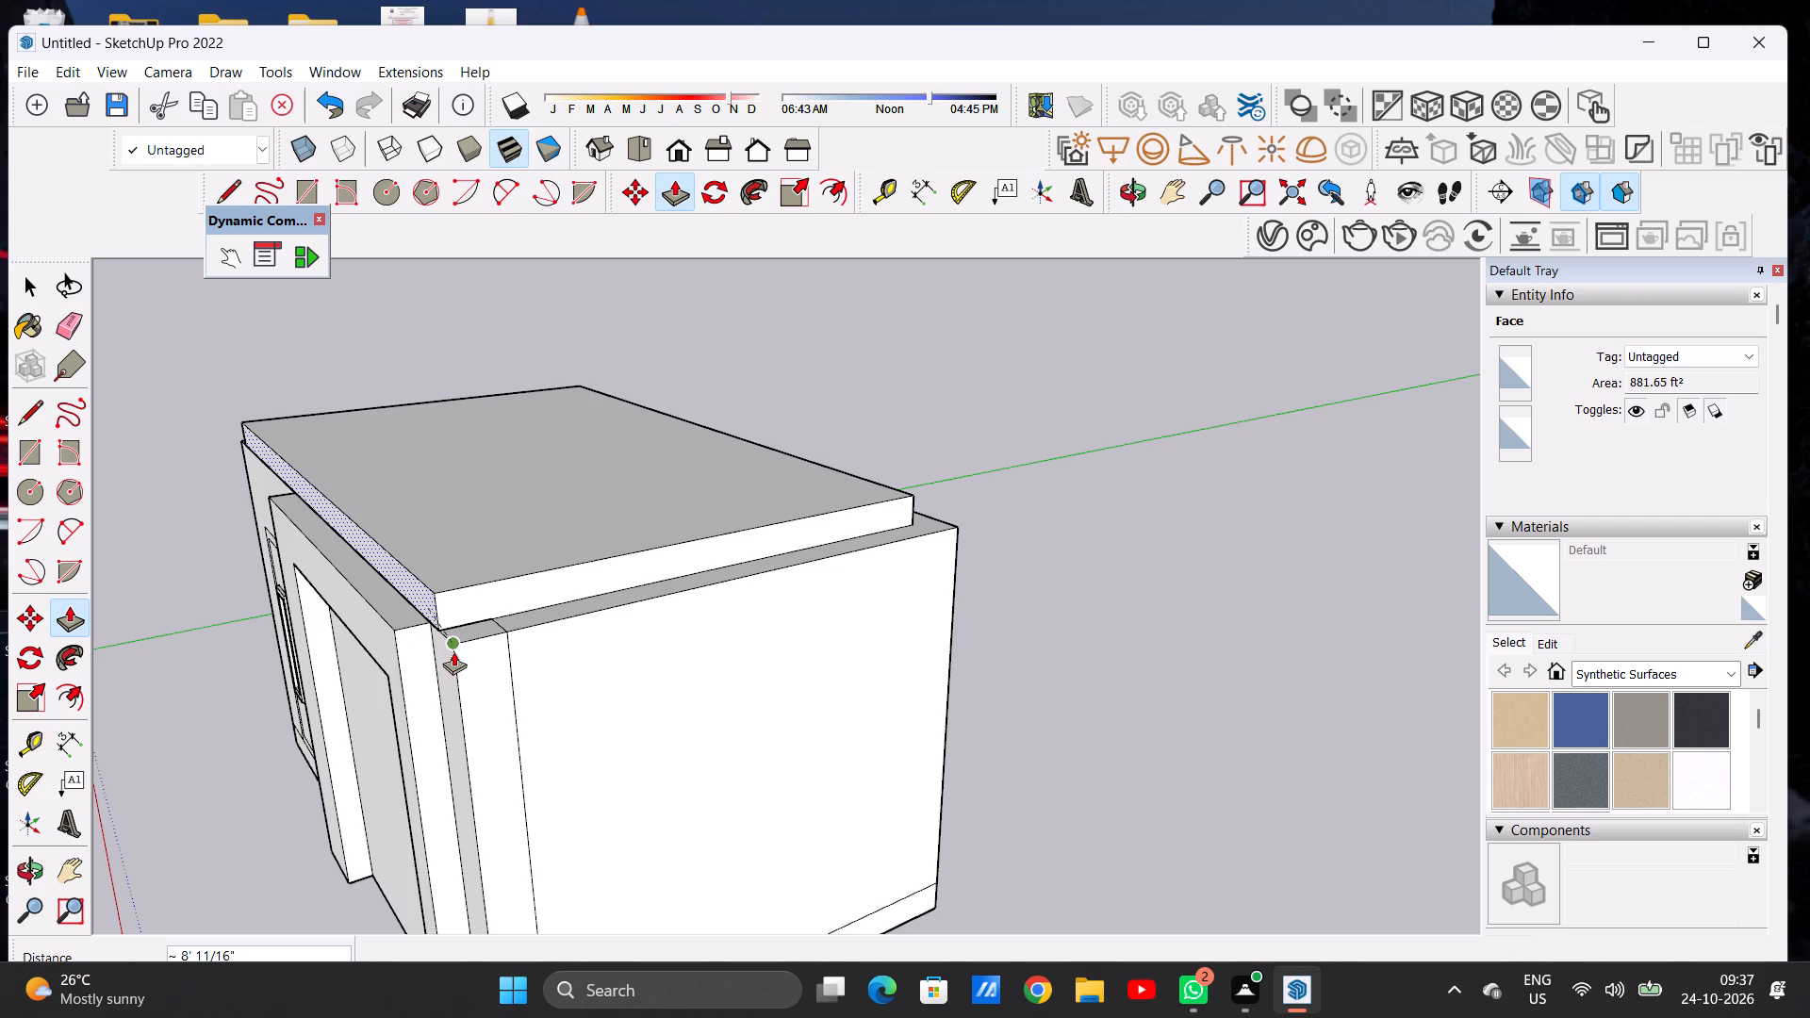
click(453, 651)
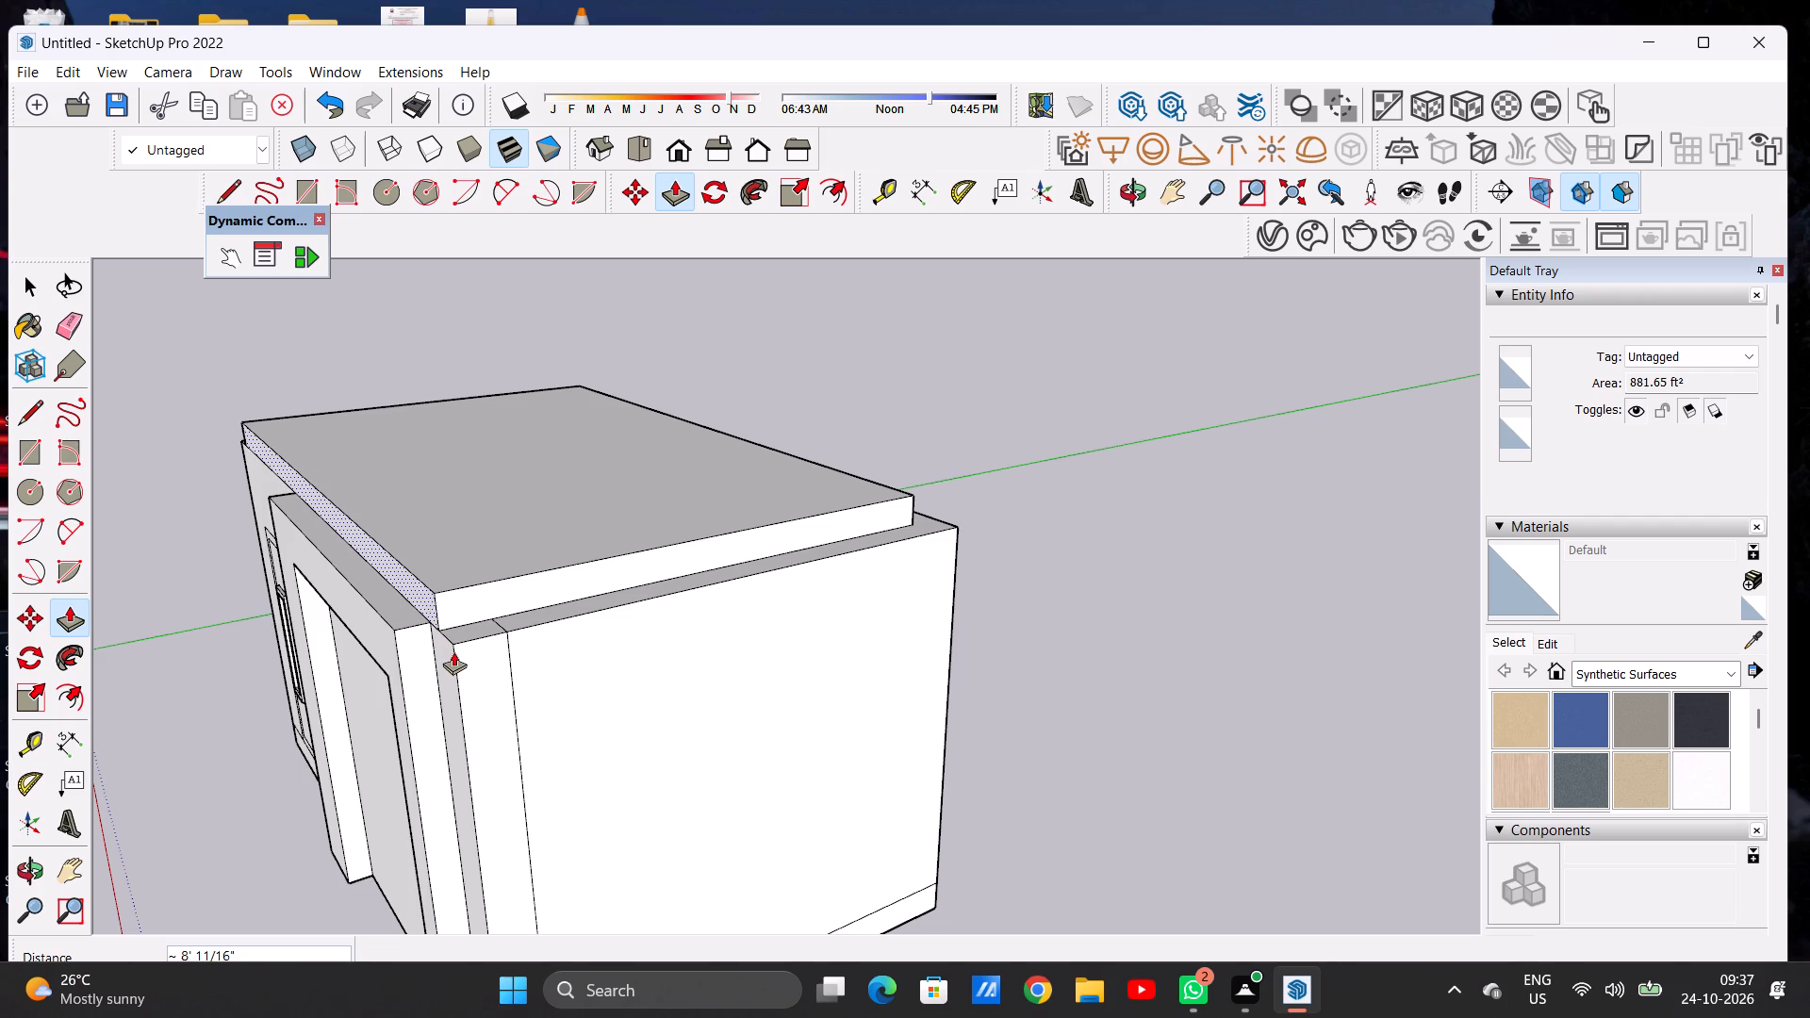
Push/Pull the roof slab's front side about 5' 4 1/16" further forward, over the face of the projecting opening surround.
scroll(429, 585, up, 6)
click(422, 606)
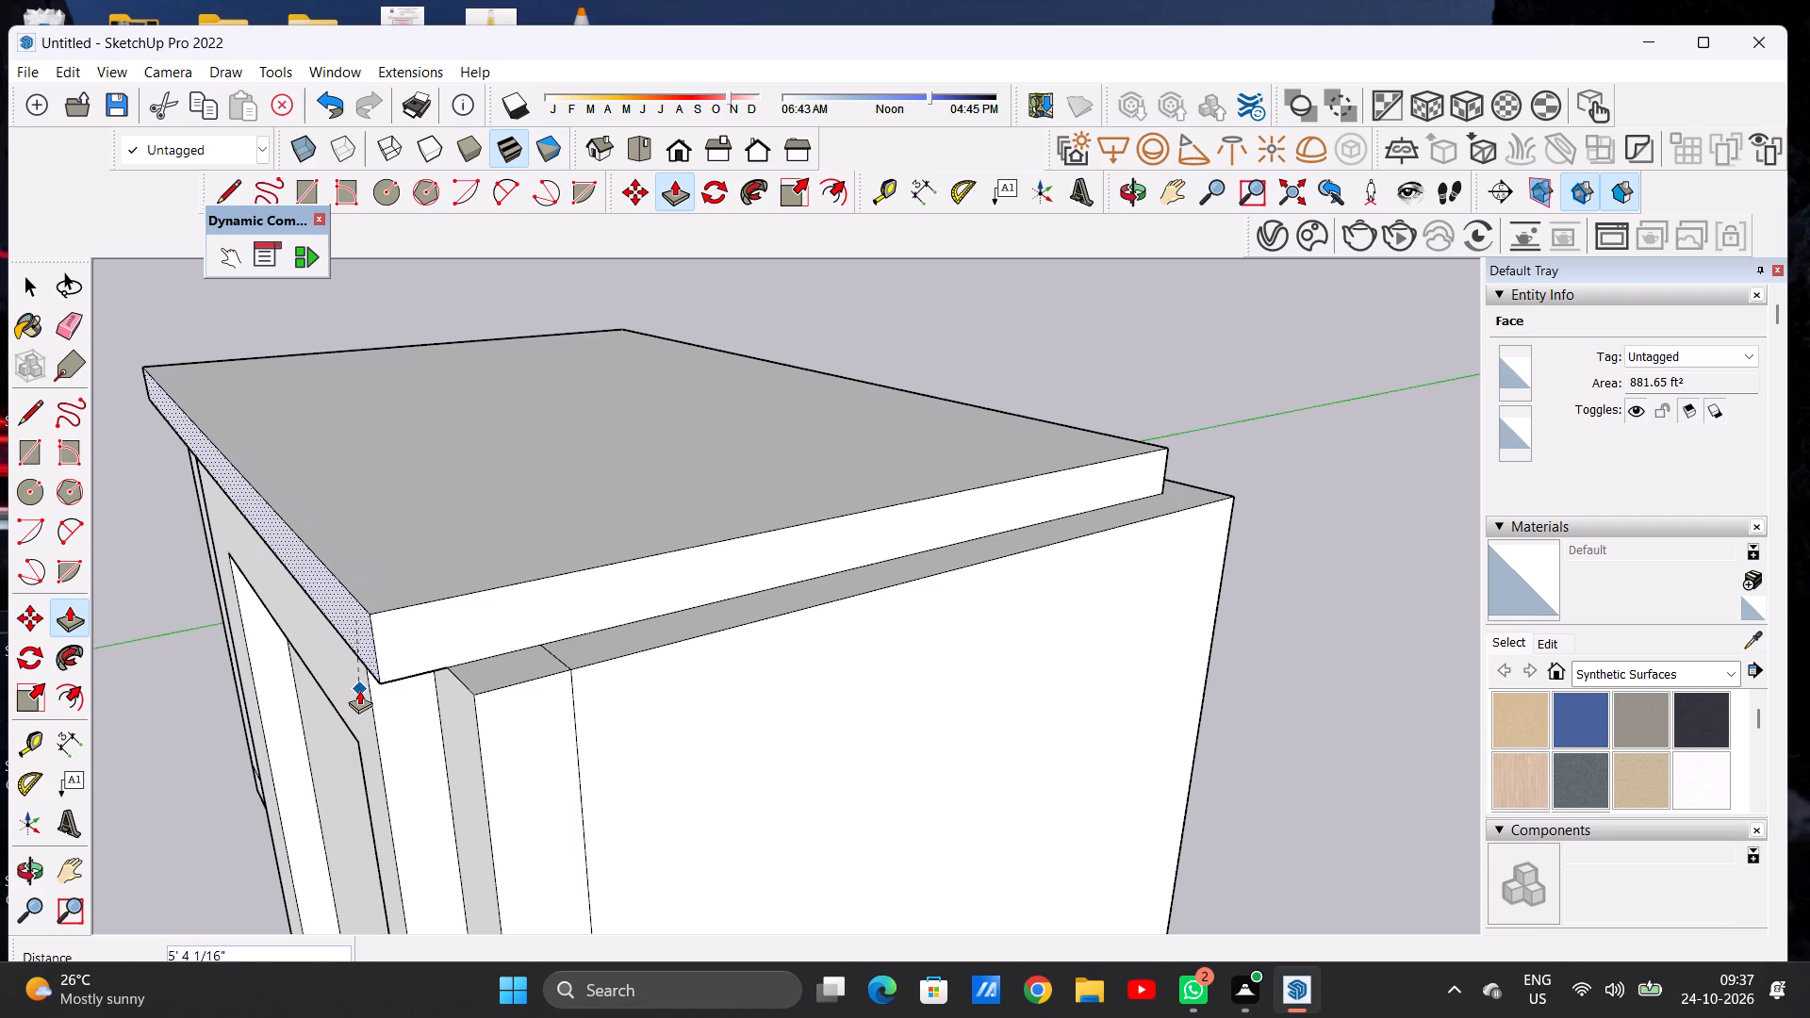
click(359, 690)
key(space)
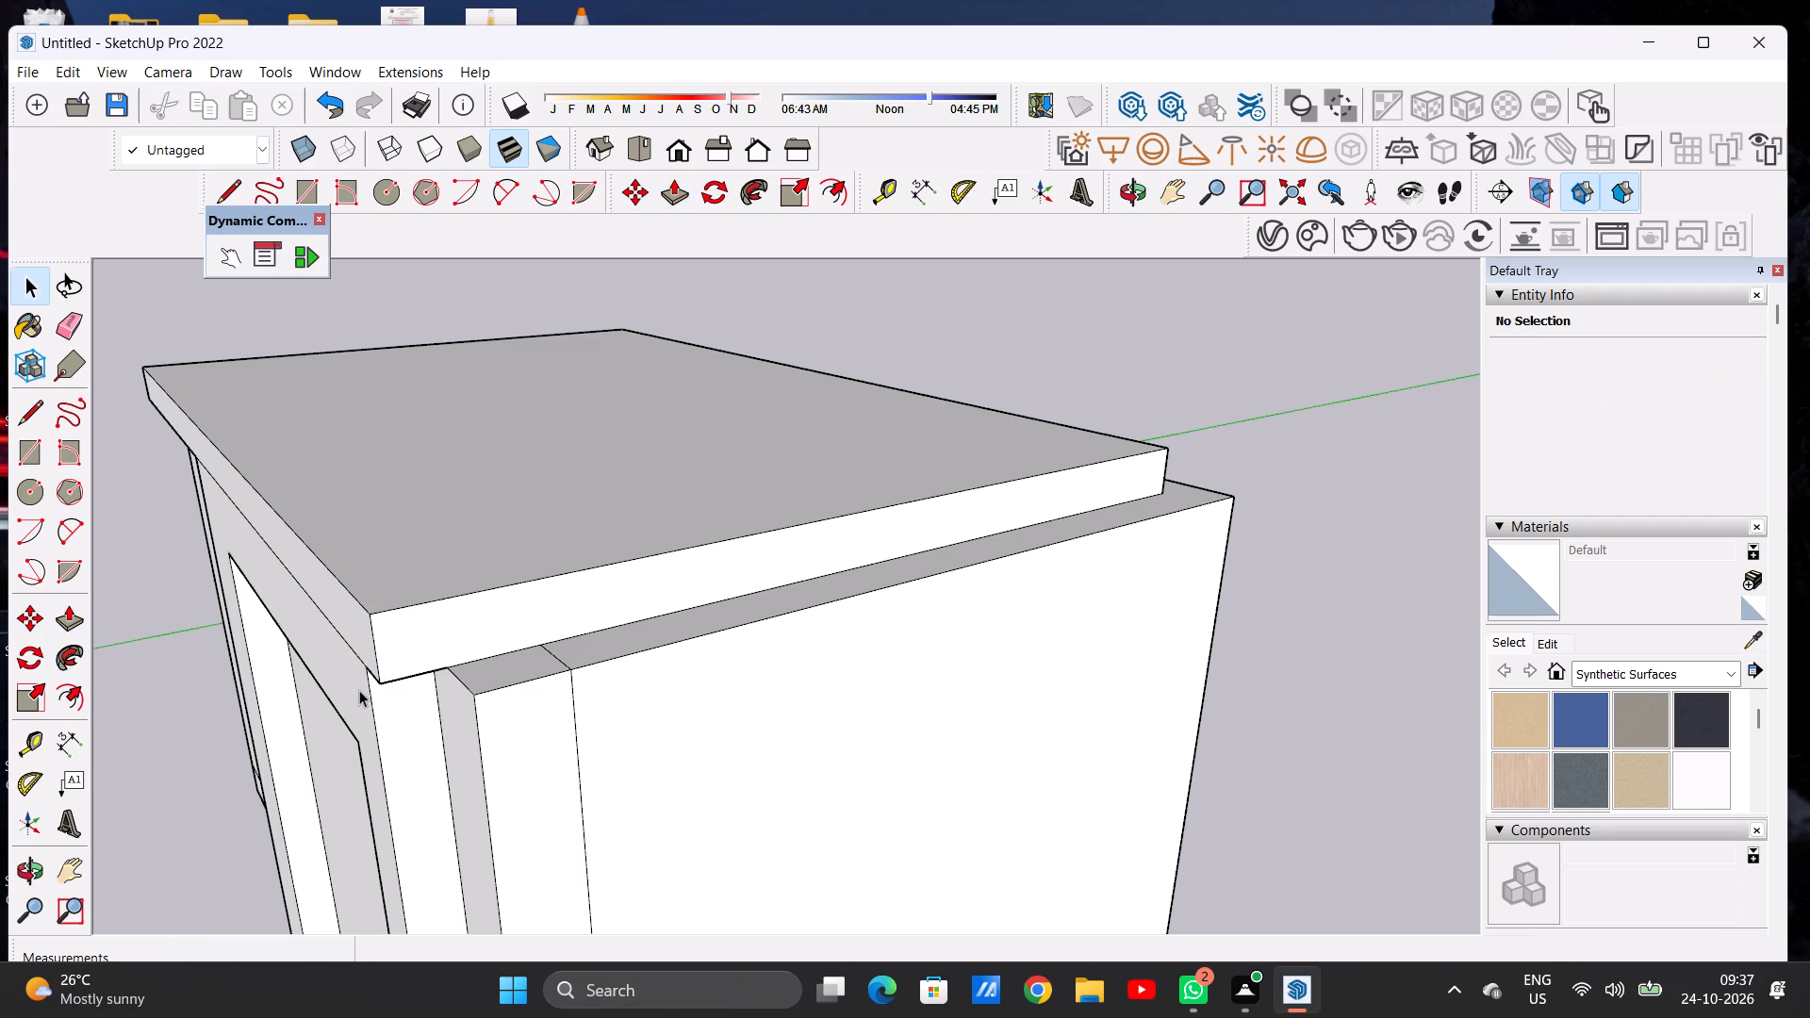
Examine the extended roof slab and its edges against the walls from several angles.
scroll(529, 601, down, 12)
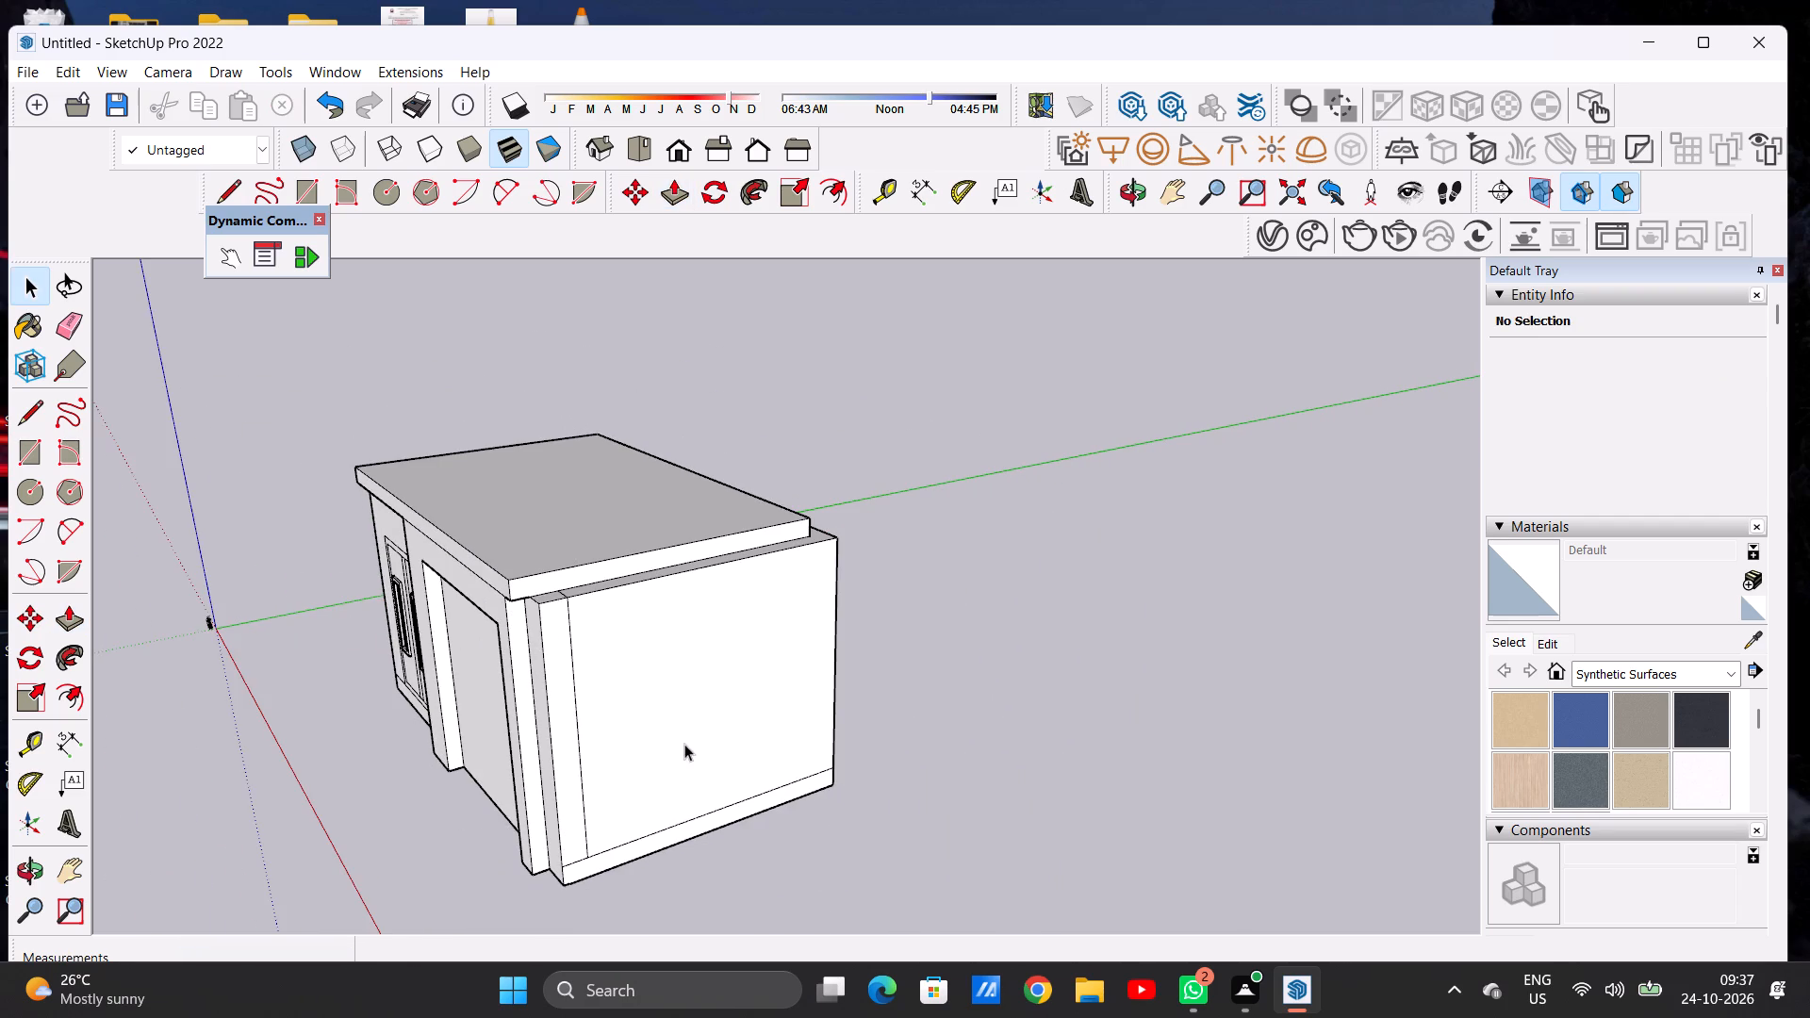
scroll(739, 751, down, 9)
middle_drag(722, 681, 969, 770)
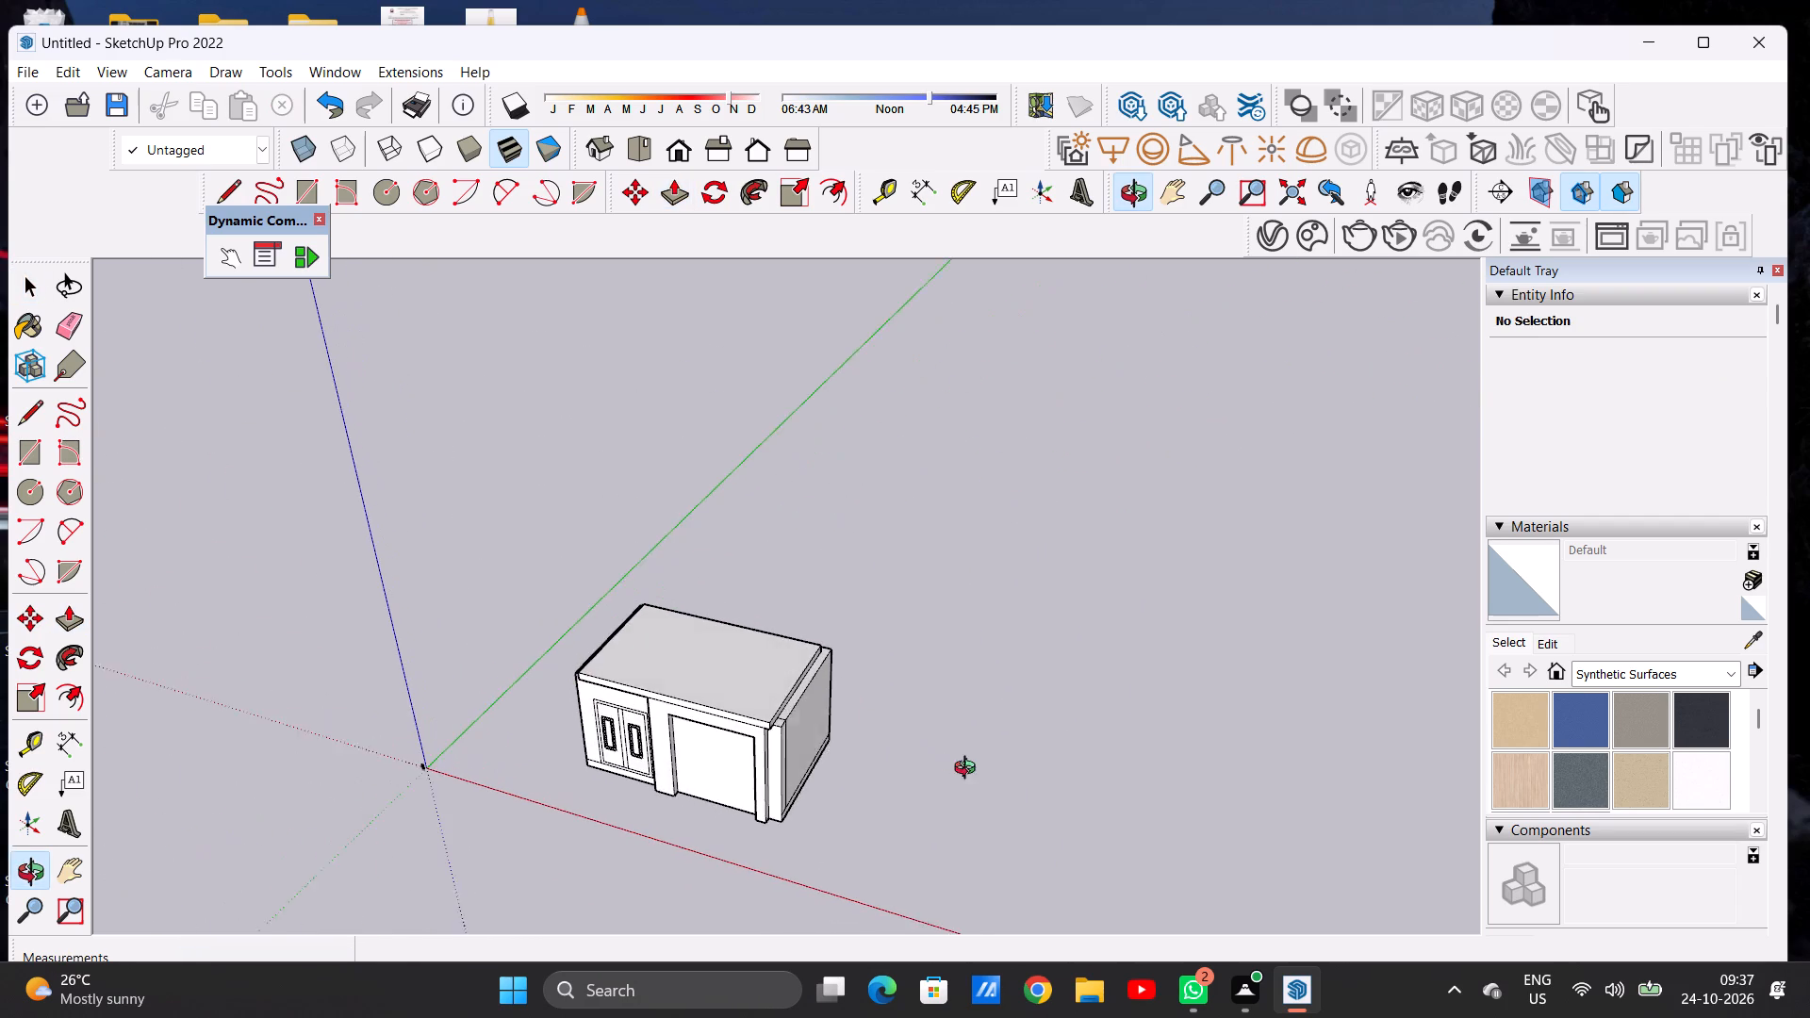
middle_drag(969, 770, 971, 771)
scroll(789, 737, up, 12)
scroll(903, 761, down, 7)
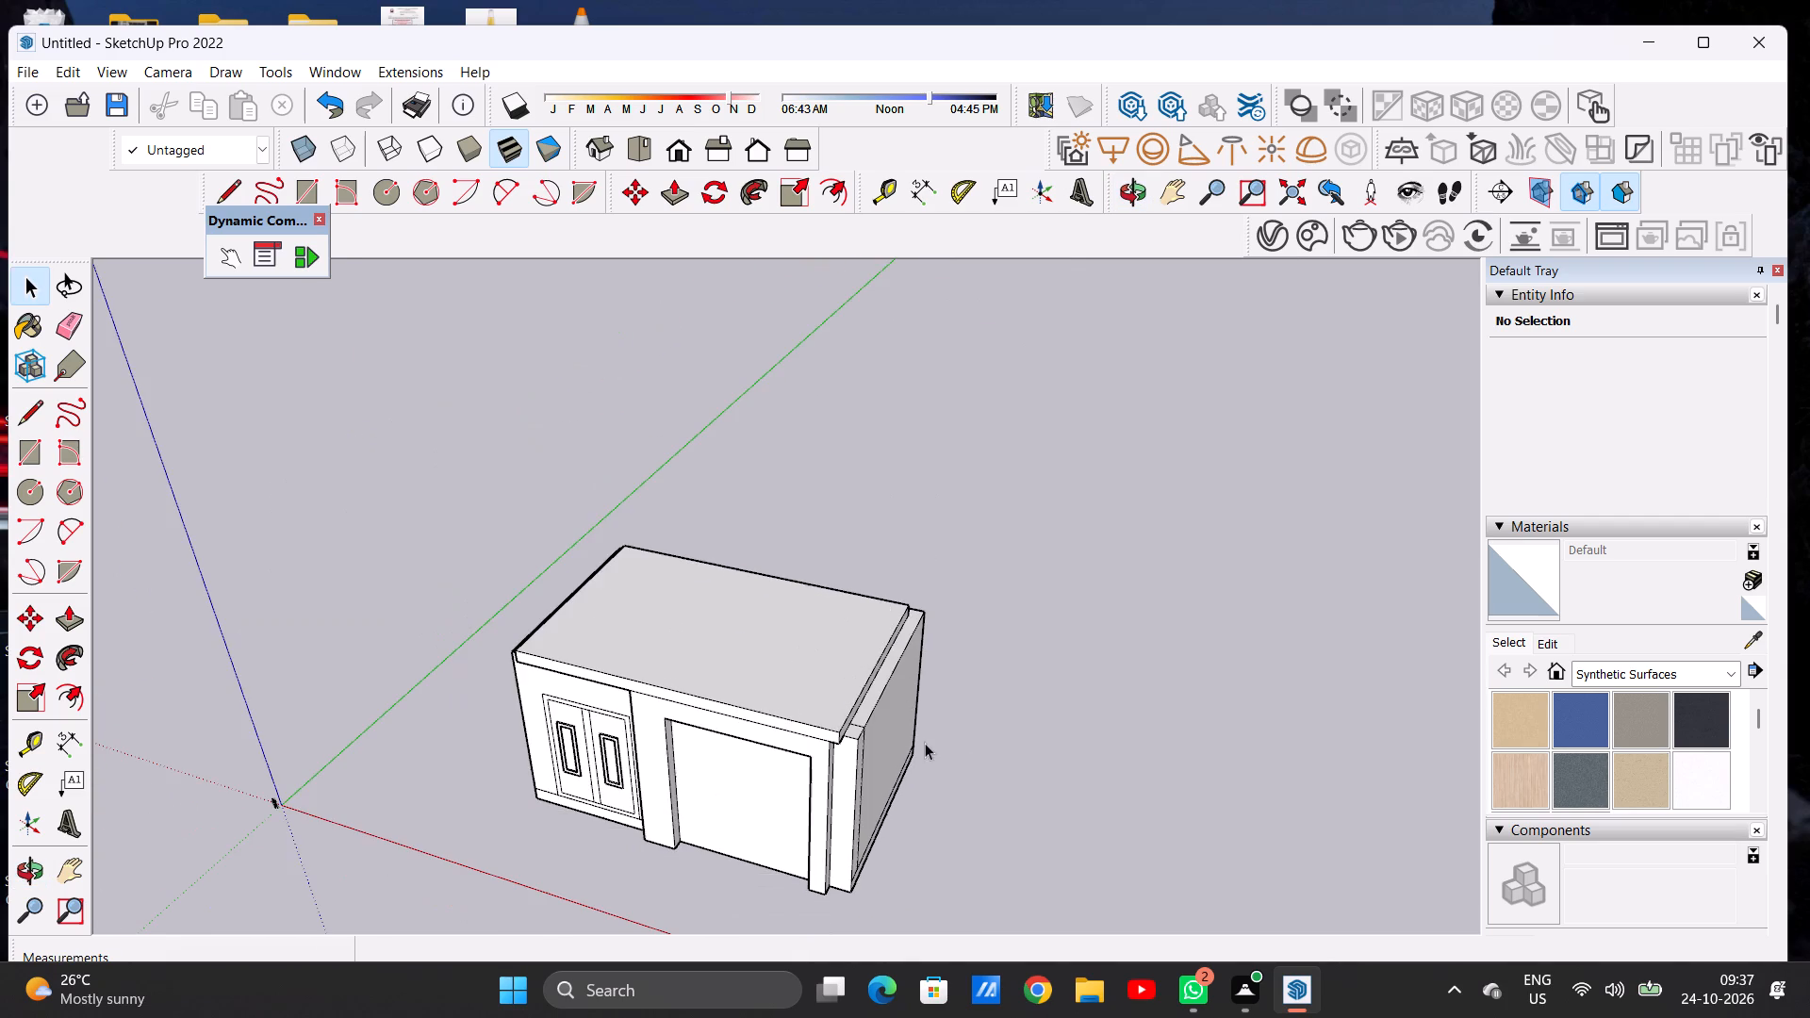
scroll(925, 743, down, 1)
middle_drag(399, 679, 765, 665)
middle_drag(744, 666, 606, 668)
middle_click(606, 668)
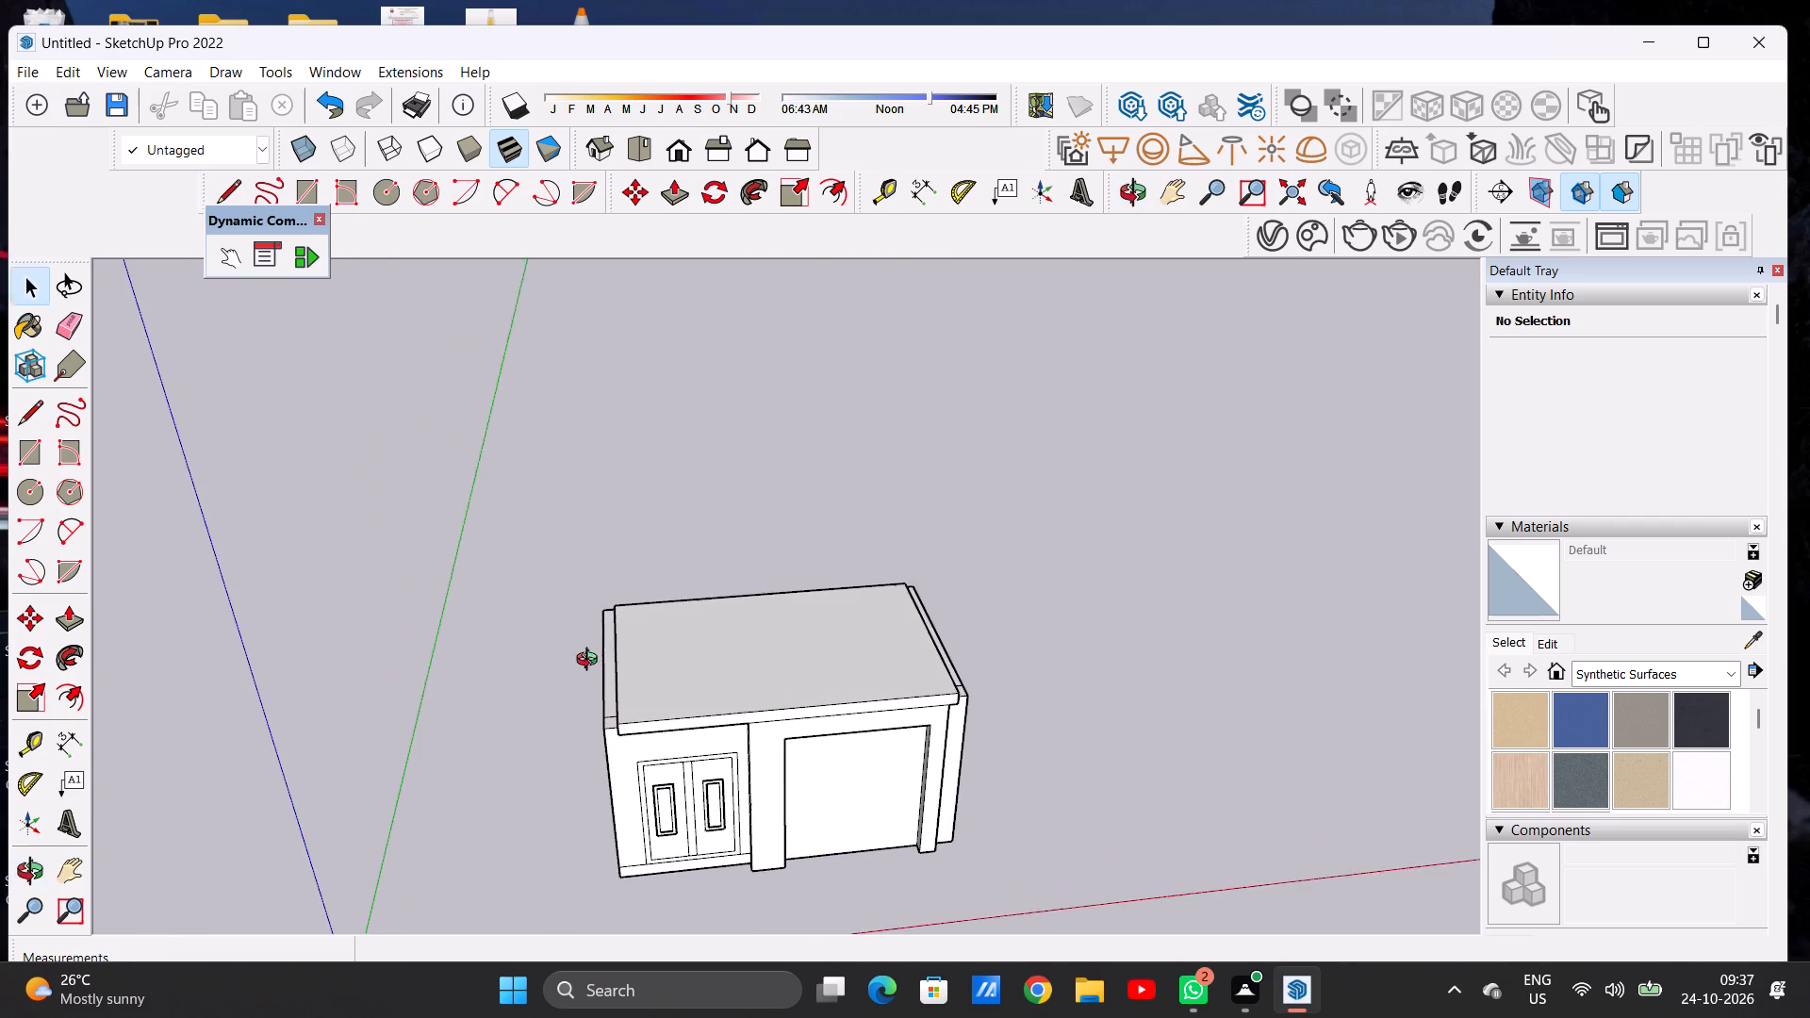
middle_click(595, 662)
middle_drag(586, 660, 573, 655)
scroll(784, 687, up, 6)
middle_drag(895, 660, 249, 641)
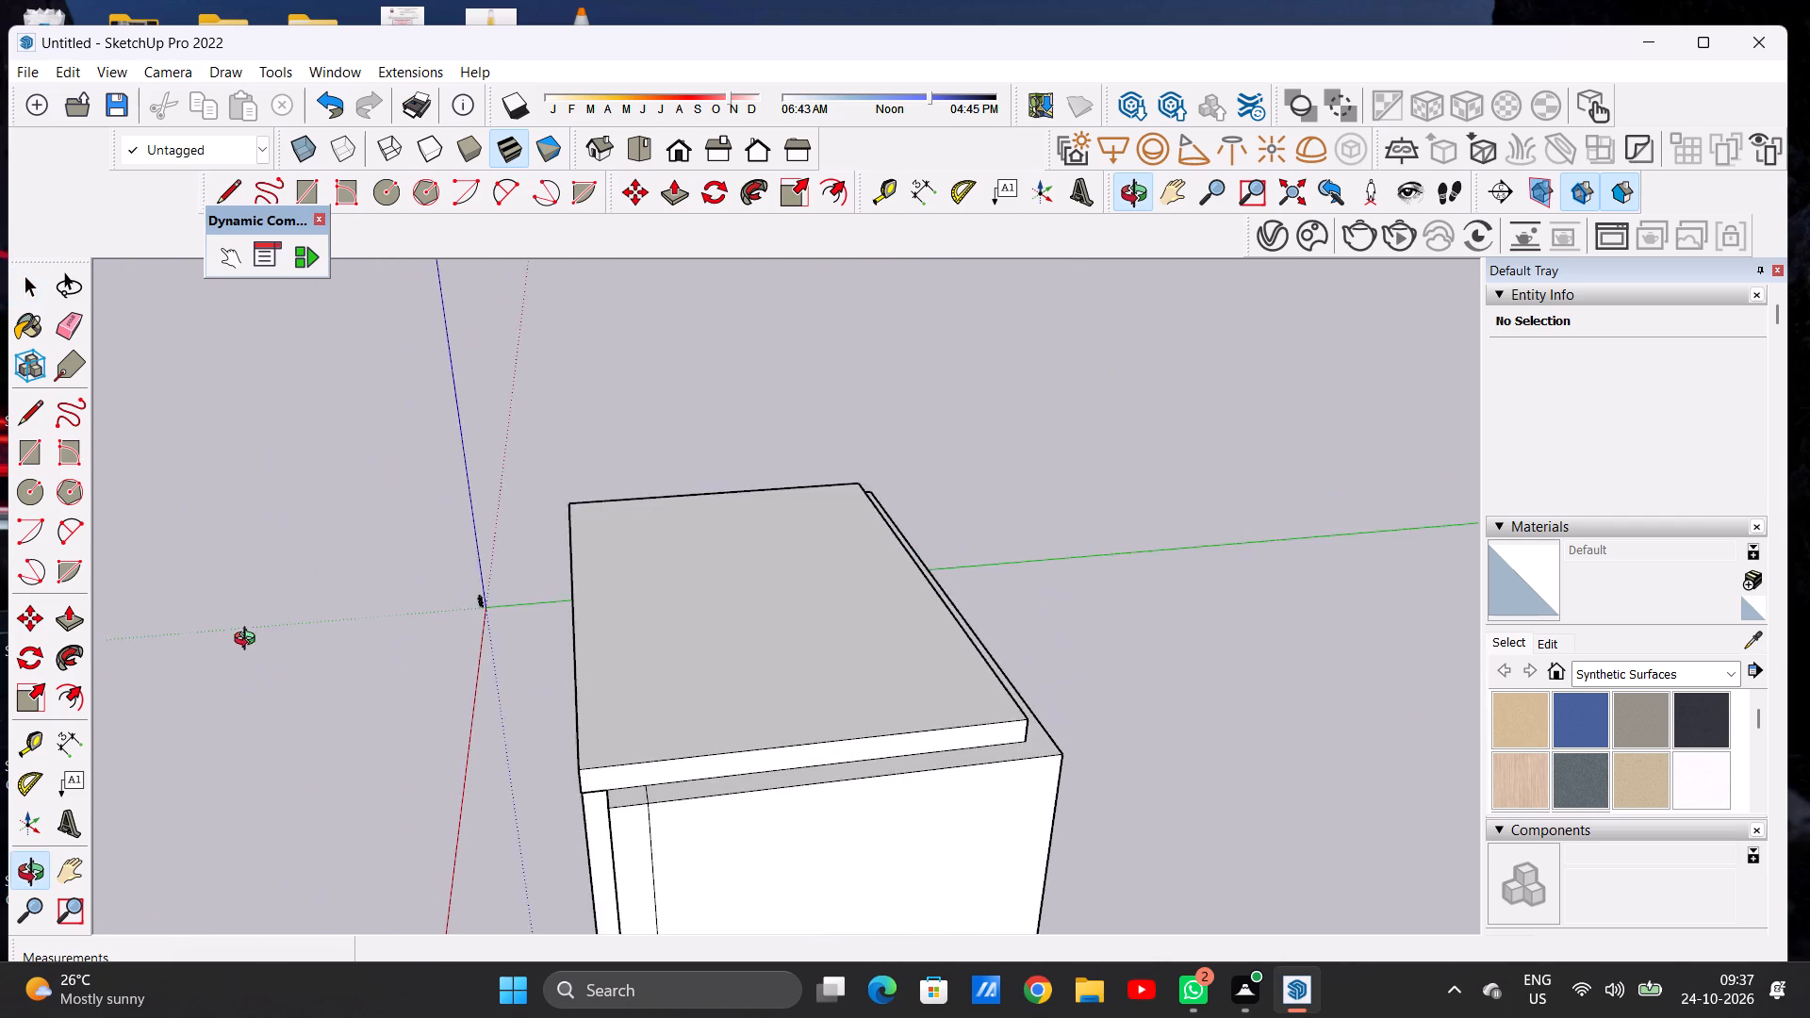
middle_drag(249, 641, 290, 670)
middle_drag(307, 674, 809, 642)
scroll(448, 730, down, 10)
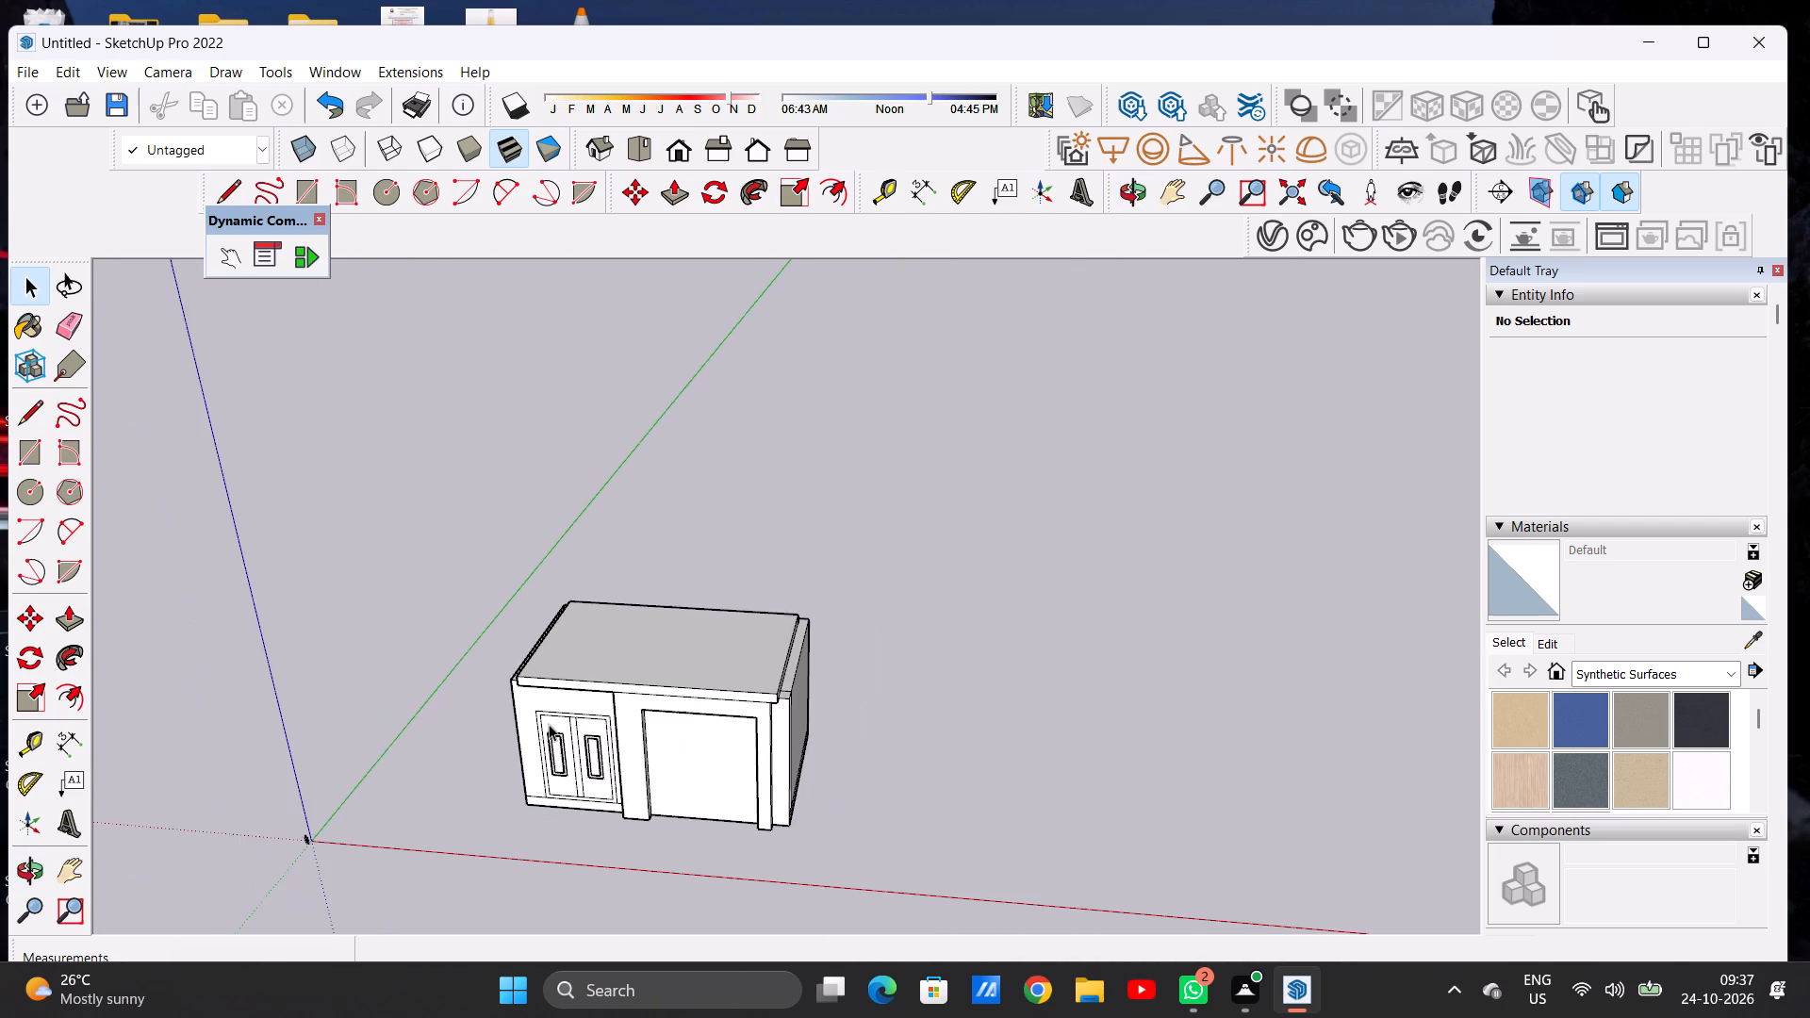
Draw a vertical line about 5' 10 11/16" long across the slab's front face, up from the surround's top corner beside the door wall.
middle_drag(557, 713, 629, 559)
scroll(667, 643, up, 2)
scroll(665, 644, down, 1)
scroll(665, 644, up, 4)
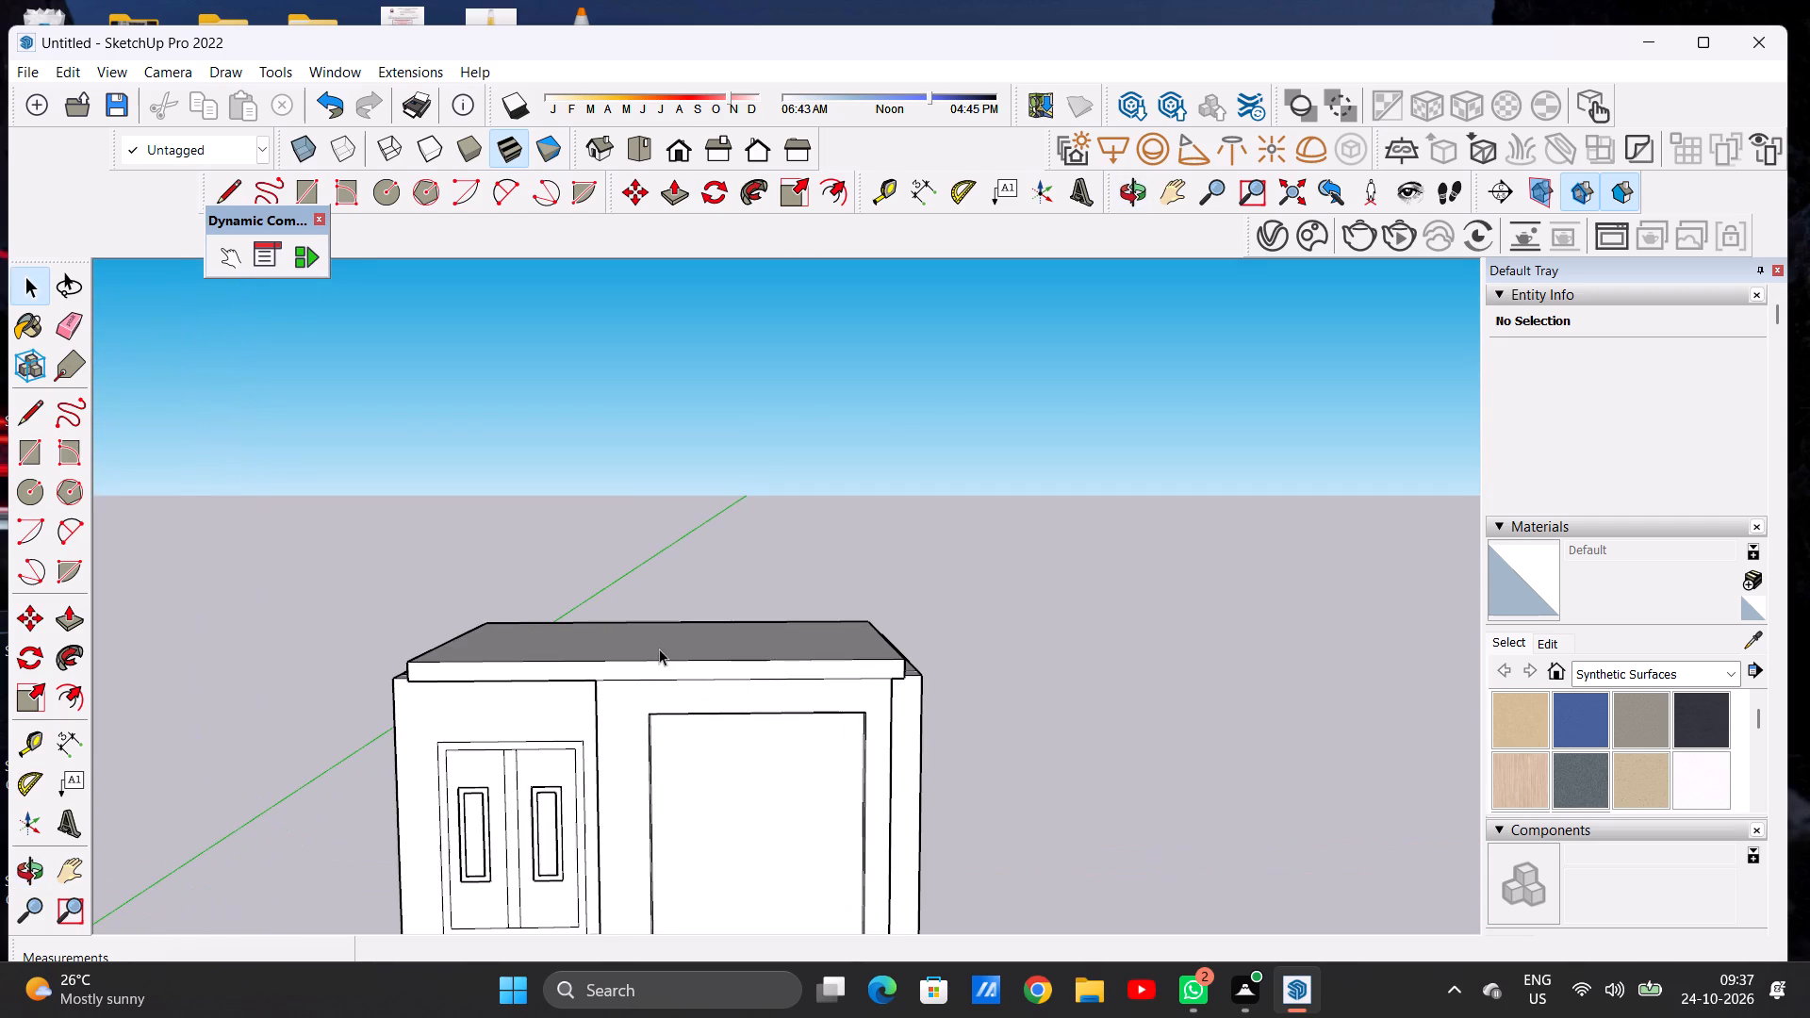
scroll(551, 692, up, 1)
scroll(558, 688, down, 2)
scroll(558, 688, up, 4)
middle_drag(582, 690, 772, 699)
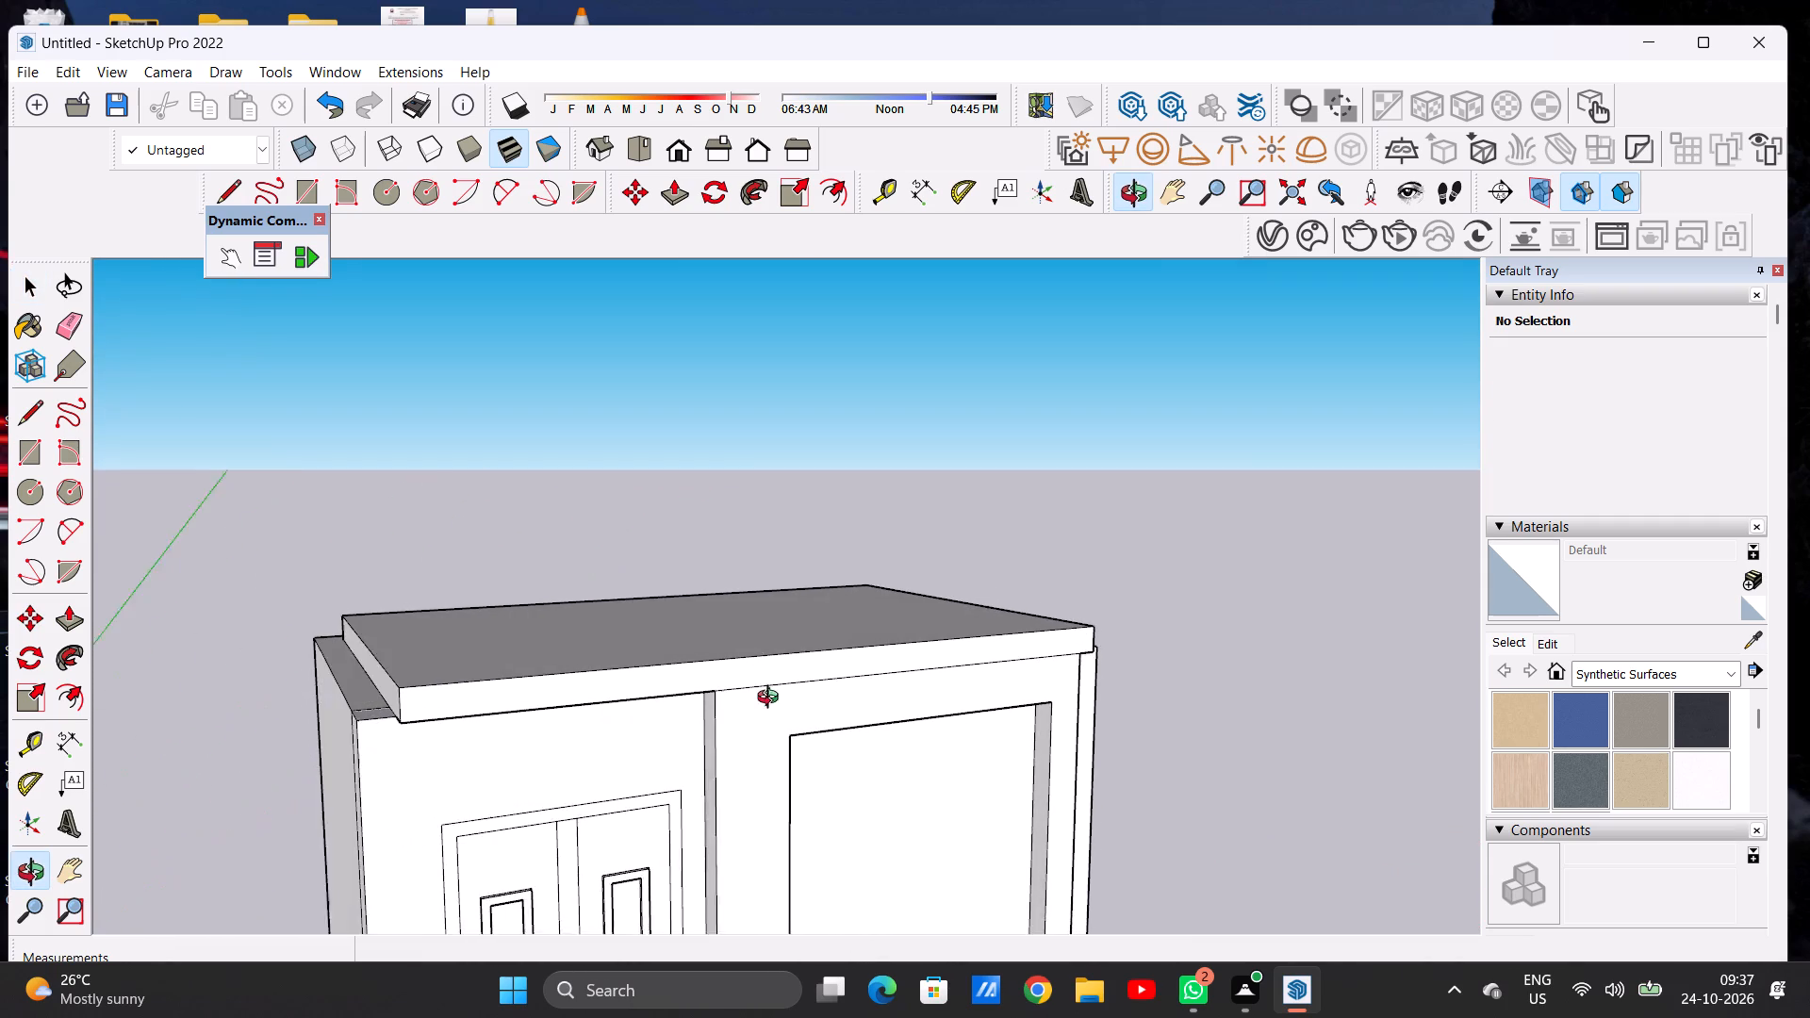
middle_drag(772, 699, 779, 697)
scroll(763, 696, up, 13)
middle_drag(641, 686, 555, 725)
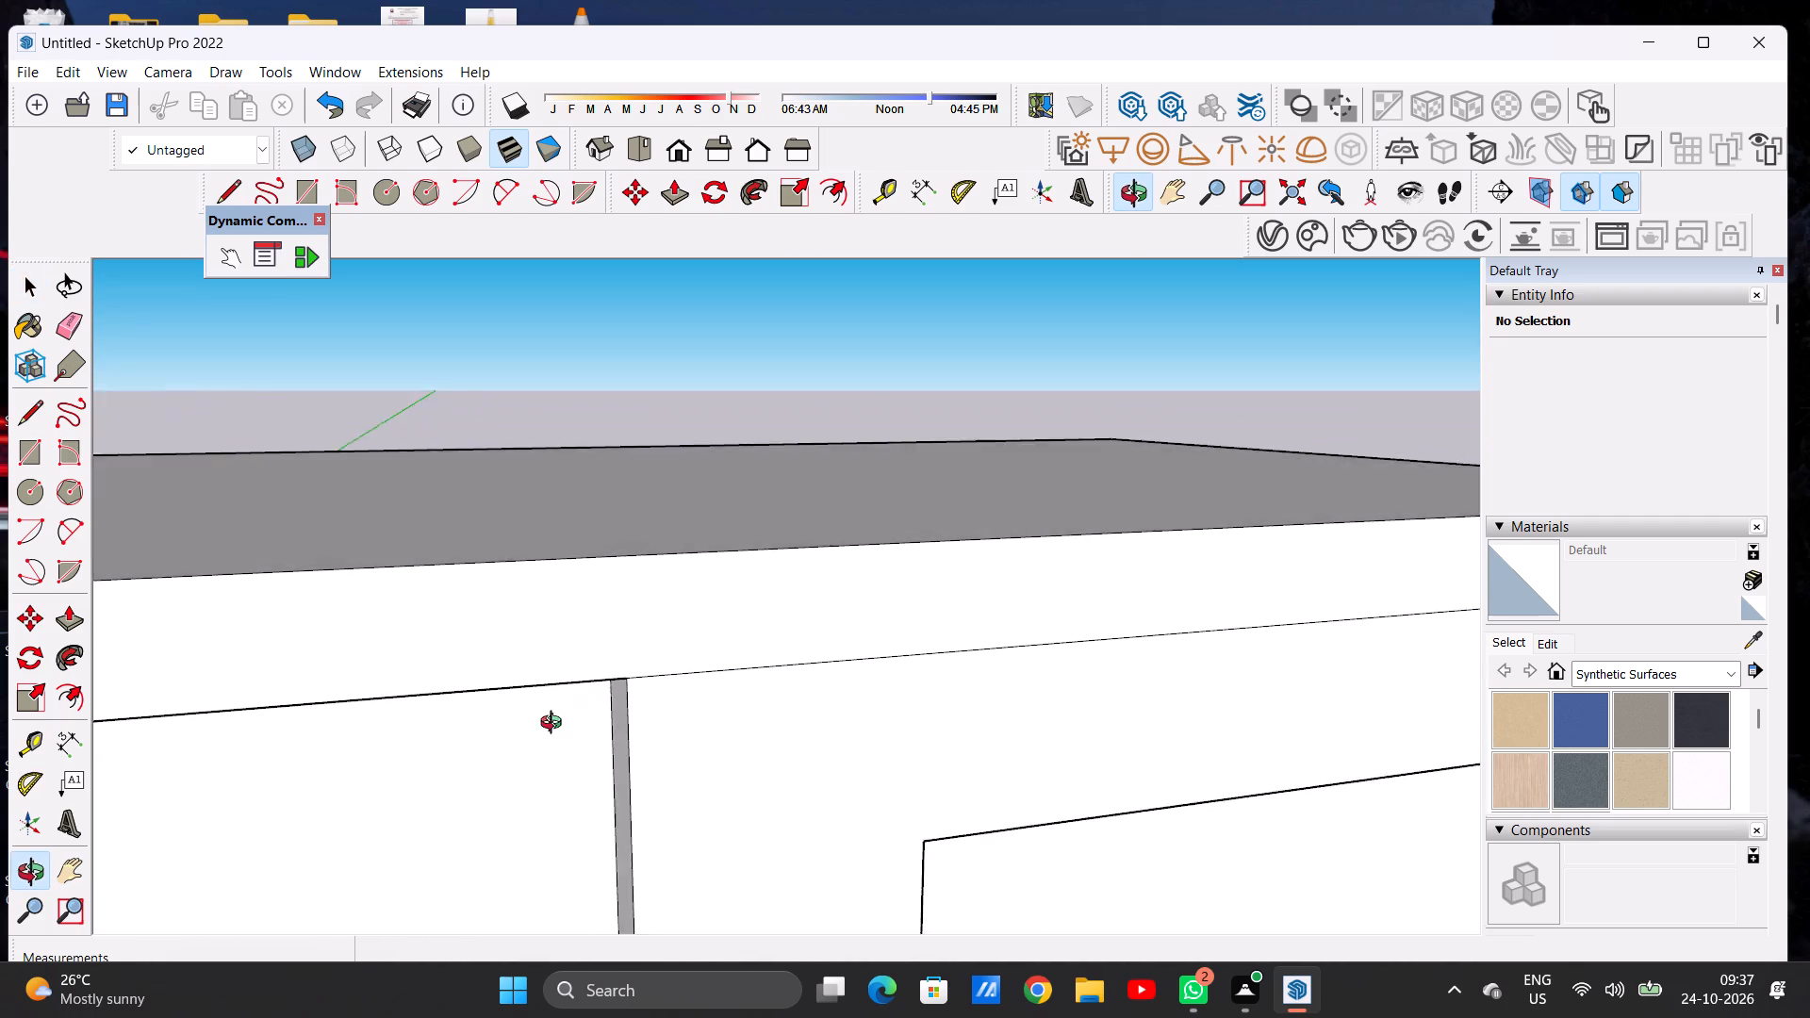
middle_drag(555, 725, 491, 757)
key(l)
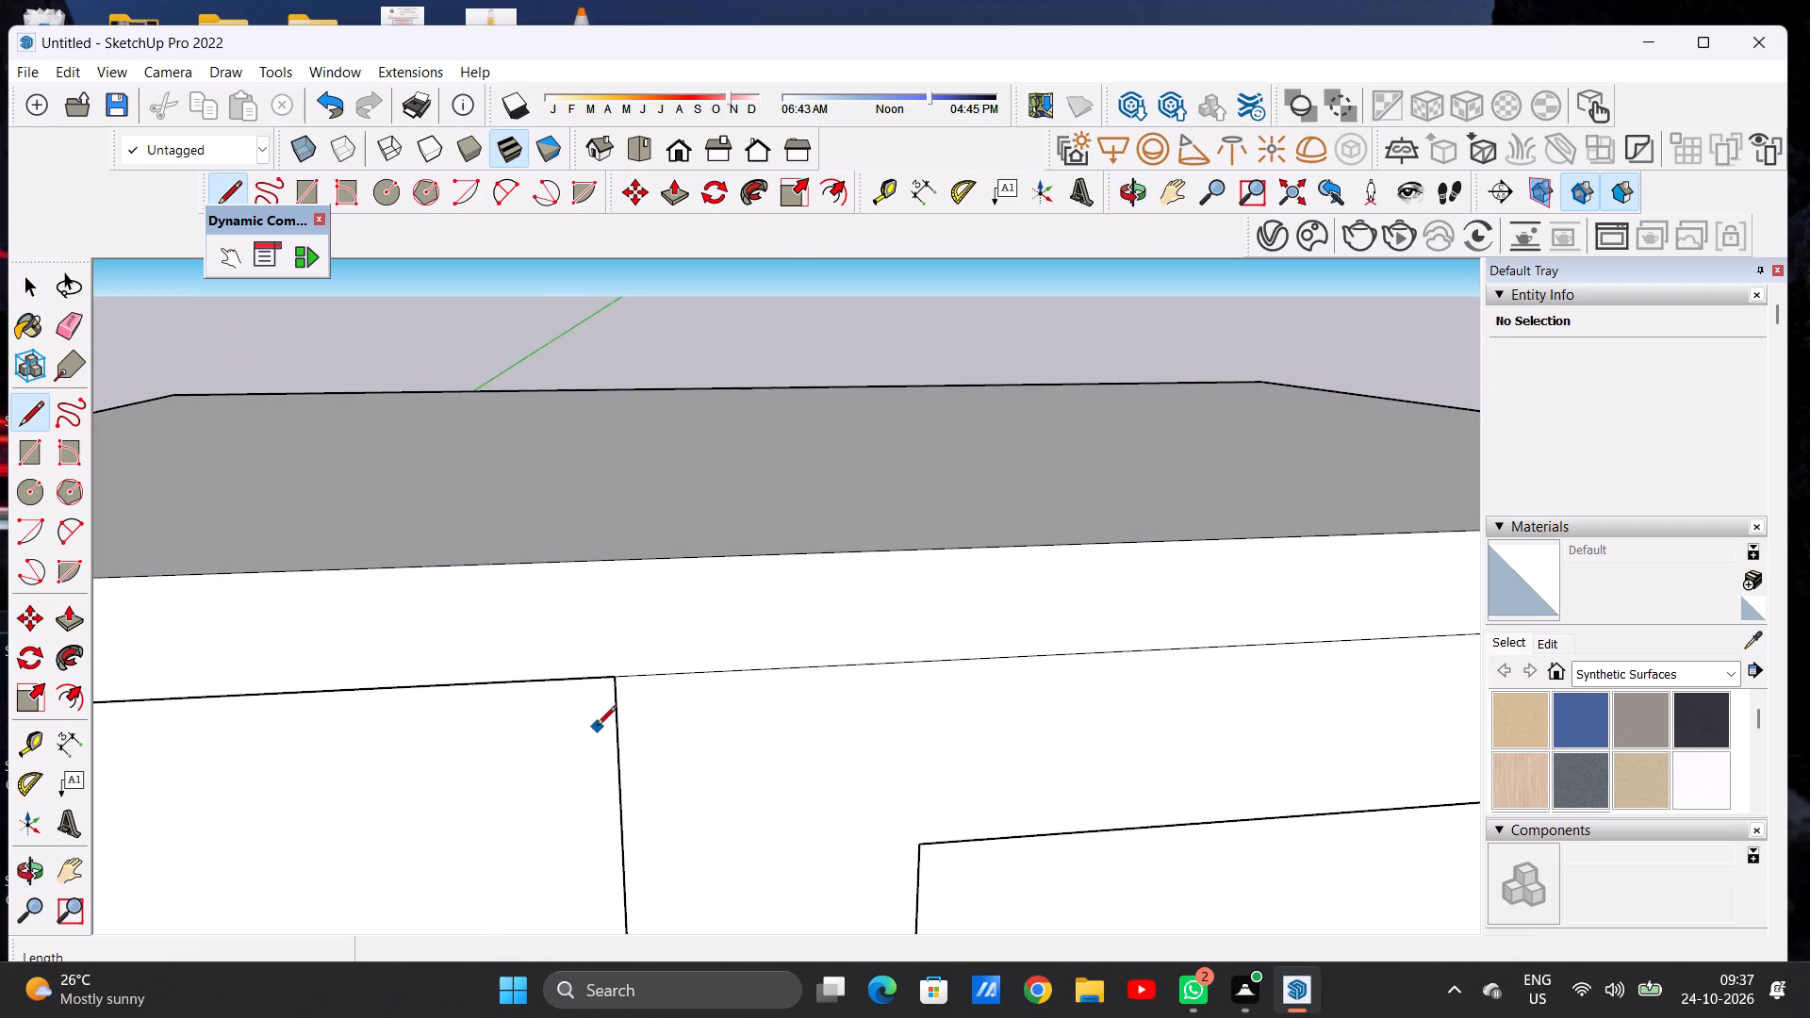
click(615, 679)
click(609, 562)
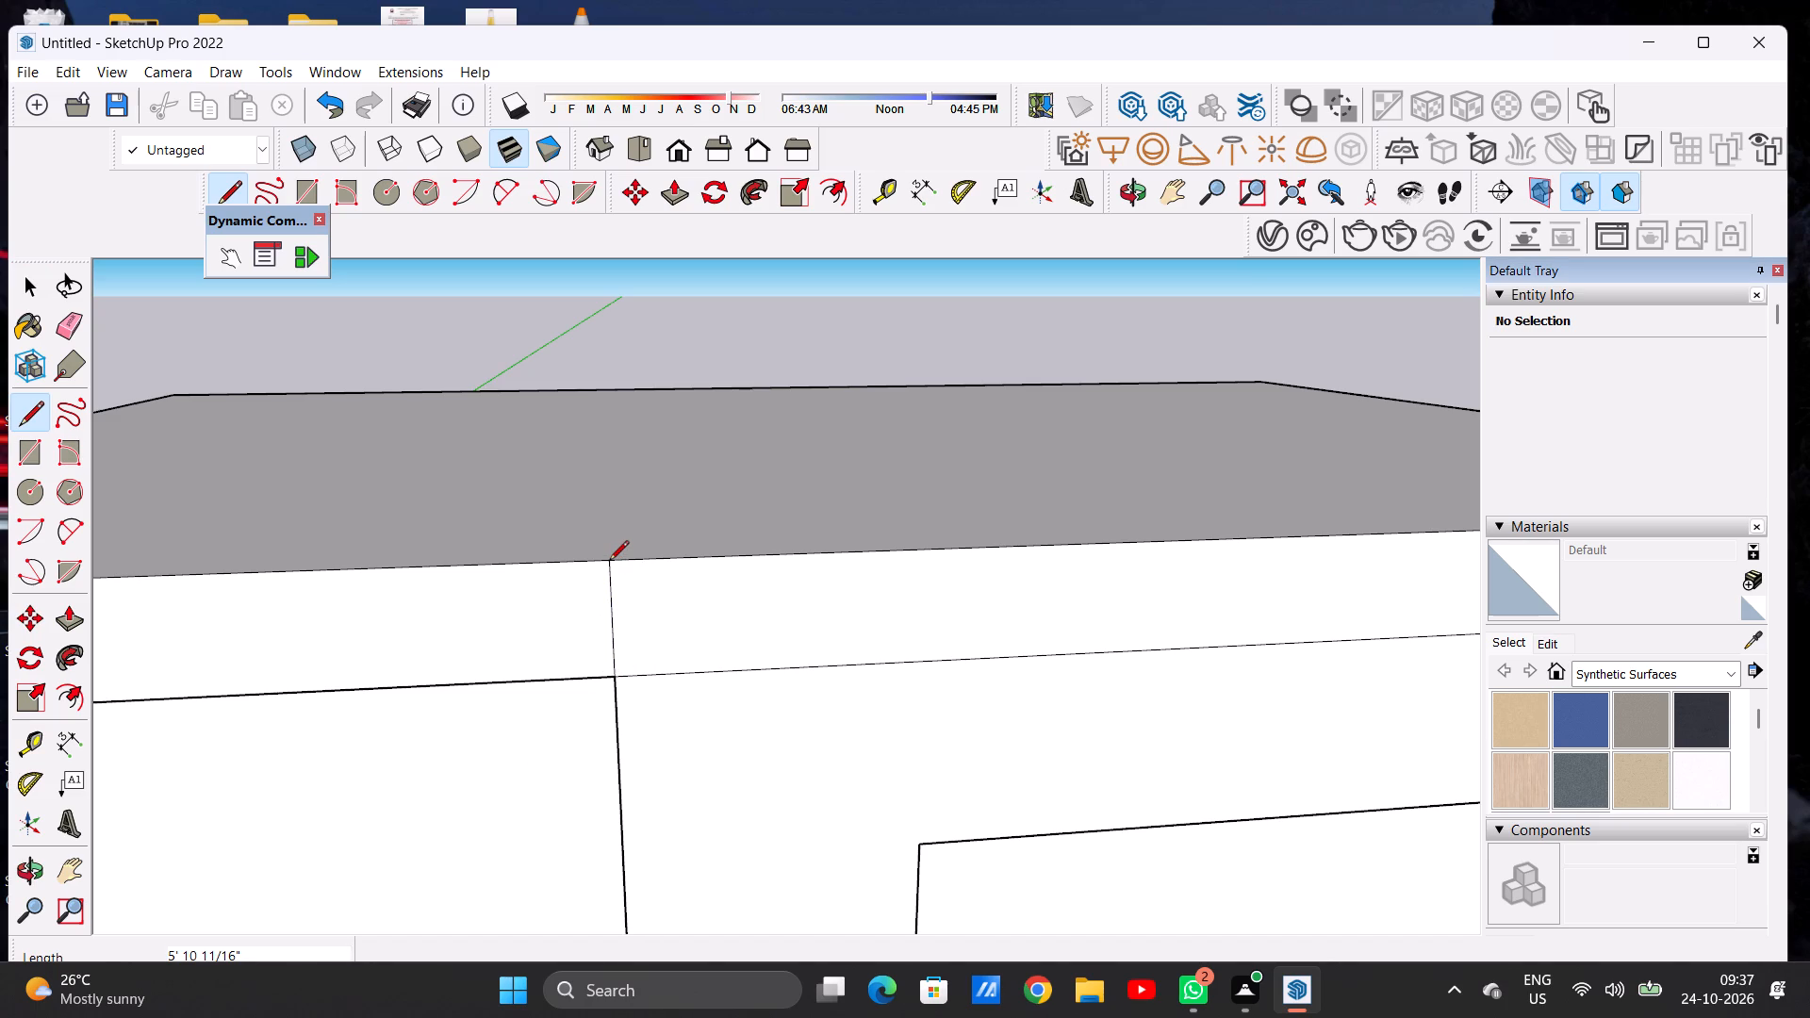
key(space)
Push/Pull the part of the slab's front face above the opening surround about 12' 7 1/4" outward as an overhang.
scroll(565, 741, down, 3)
scroll(606, 772, up, 1)
scroll(609, 772, down, 7)
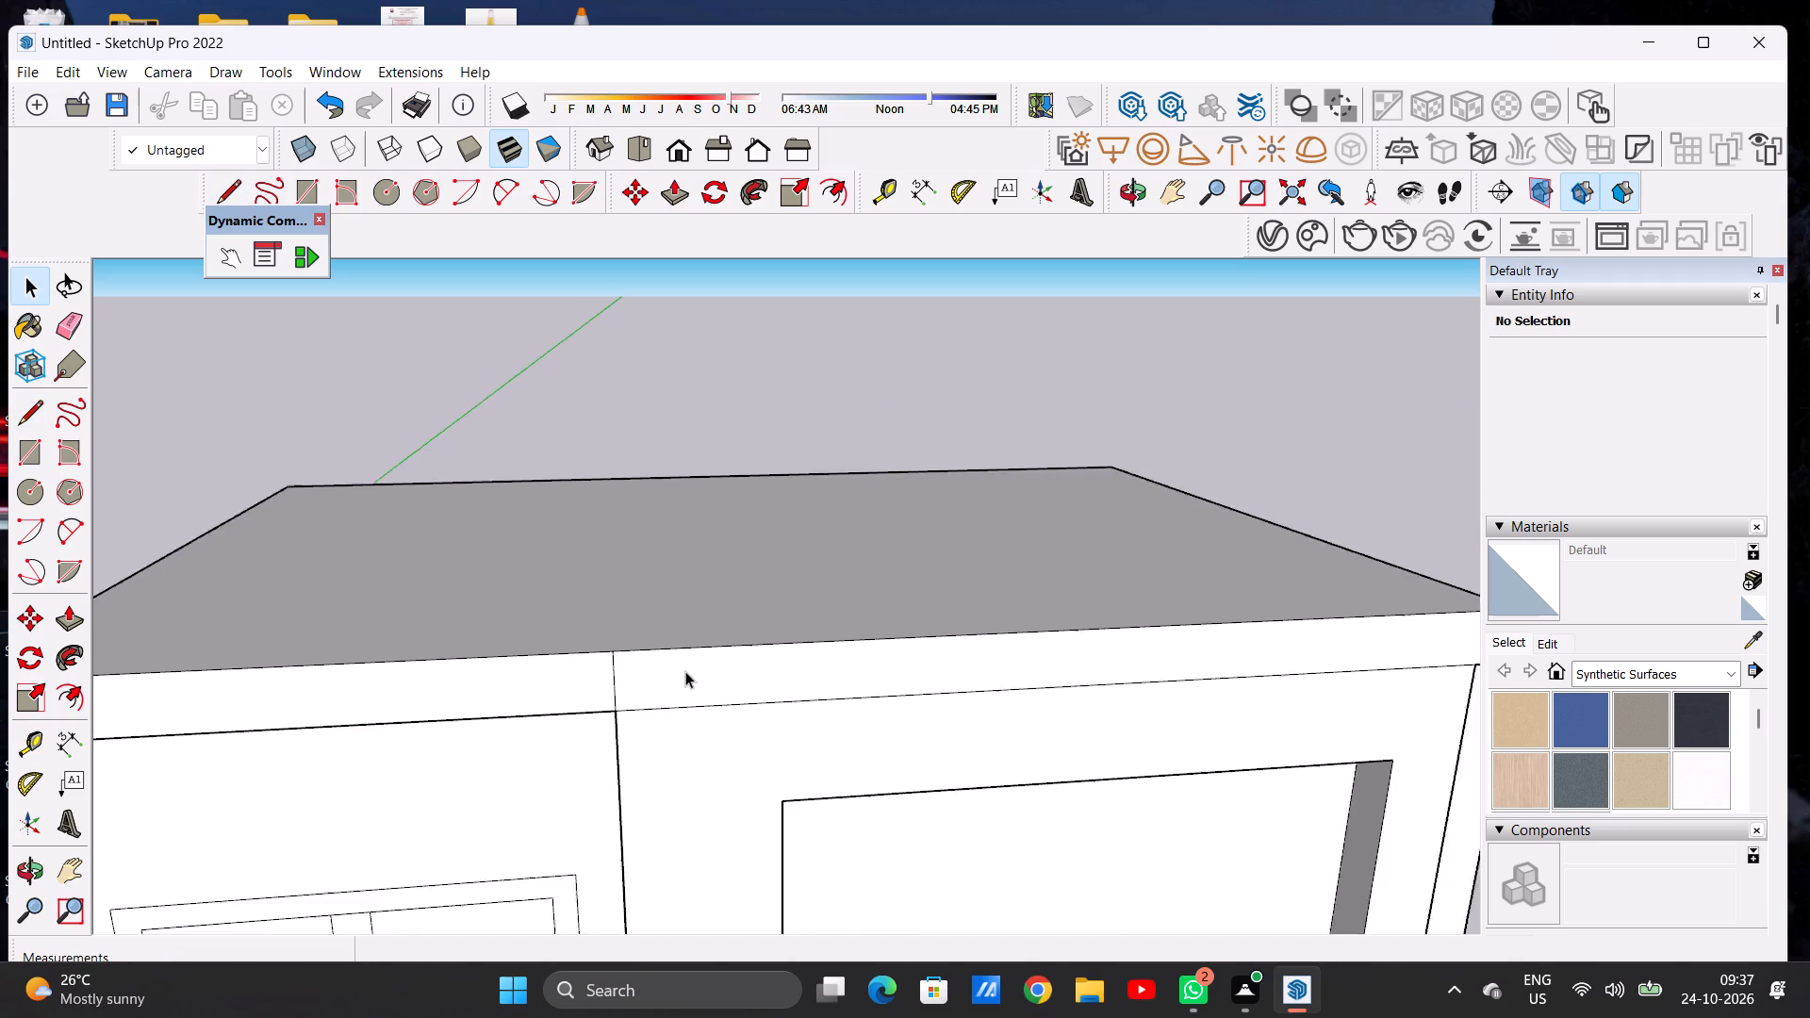
scroll(685, 671, down, 9)
middle_drag(1013, 681, 451, 675)
scroll(849, 660, up, 4)
middle_drag(623, 649, 760, 651)
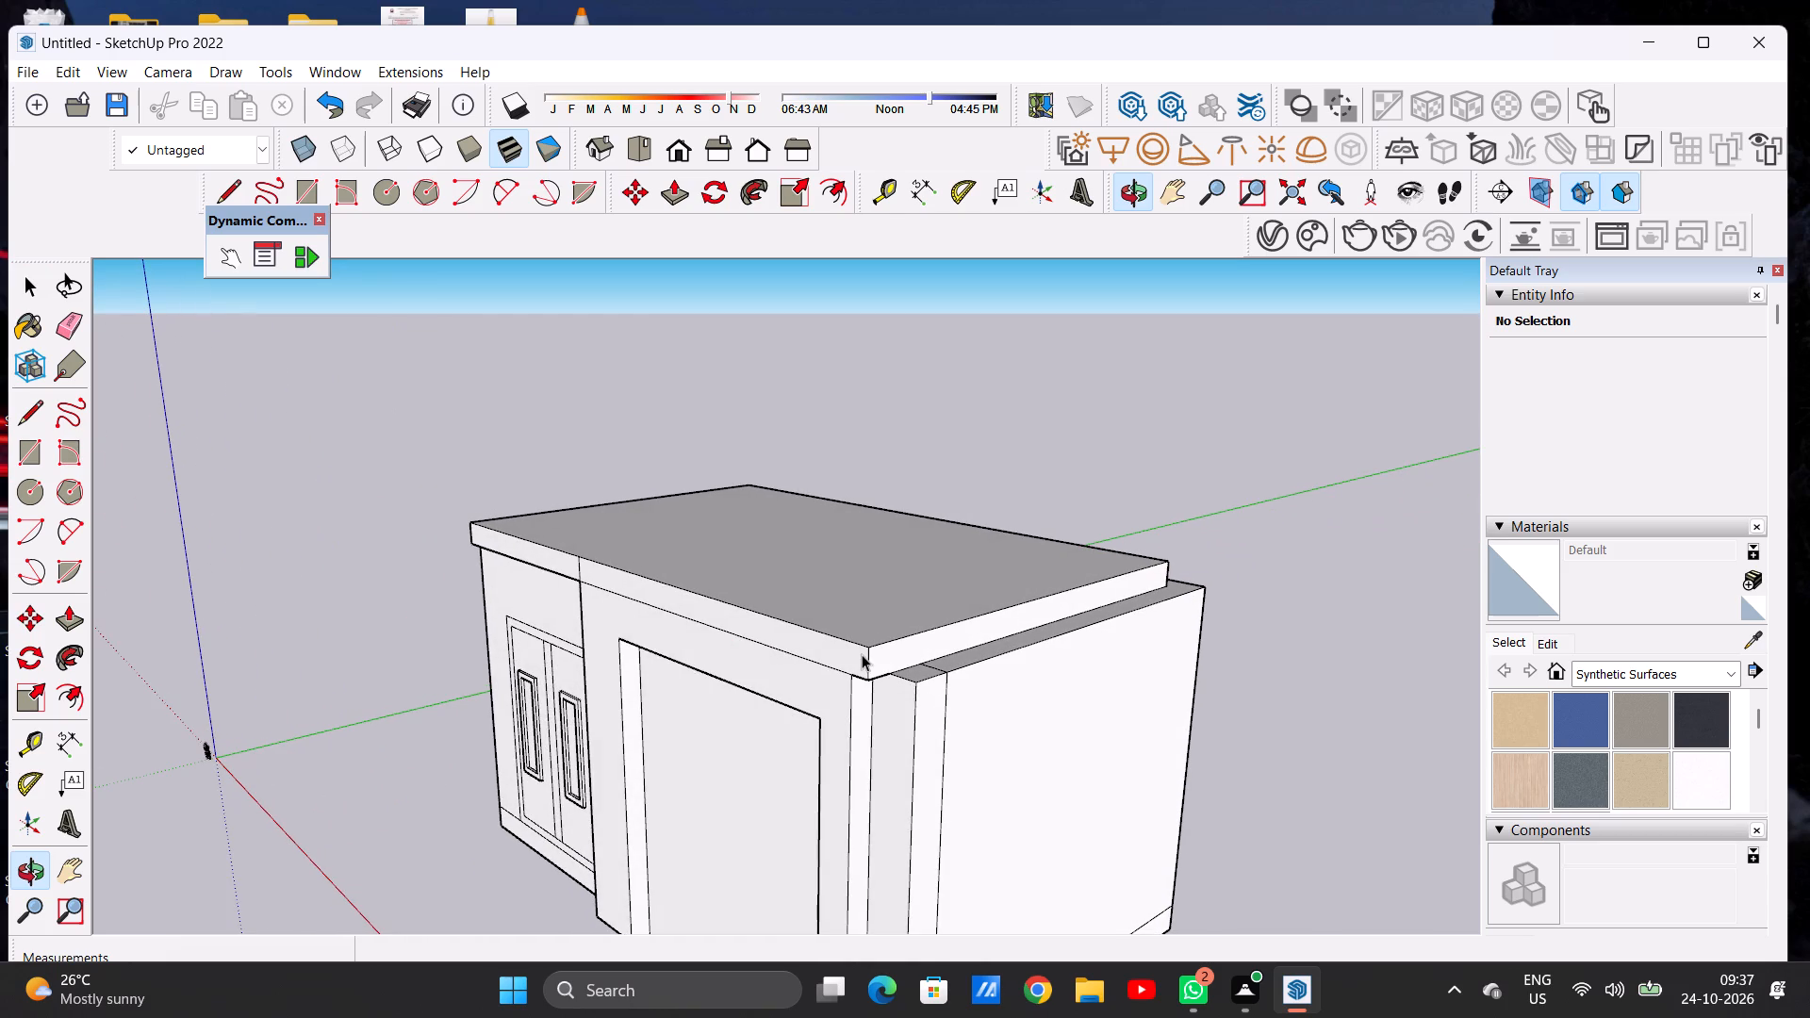
scroll(792, 656, down, 6)
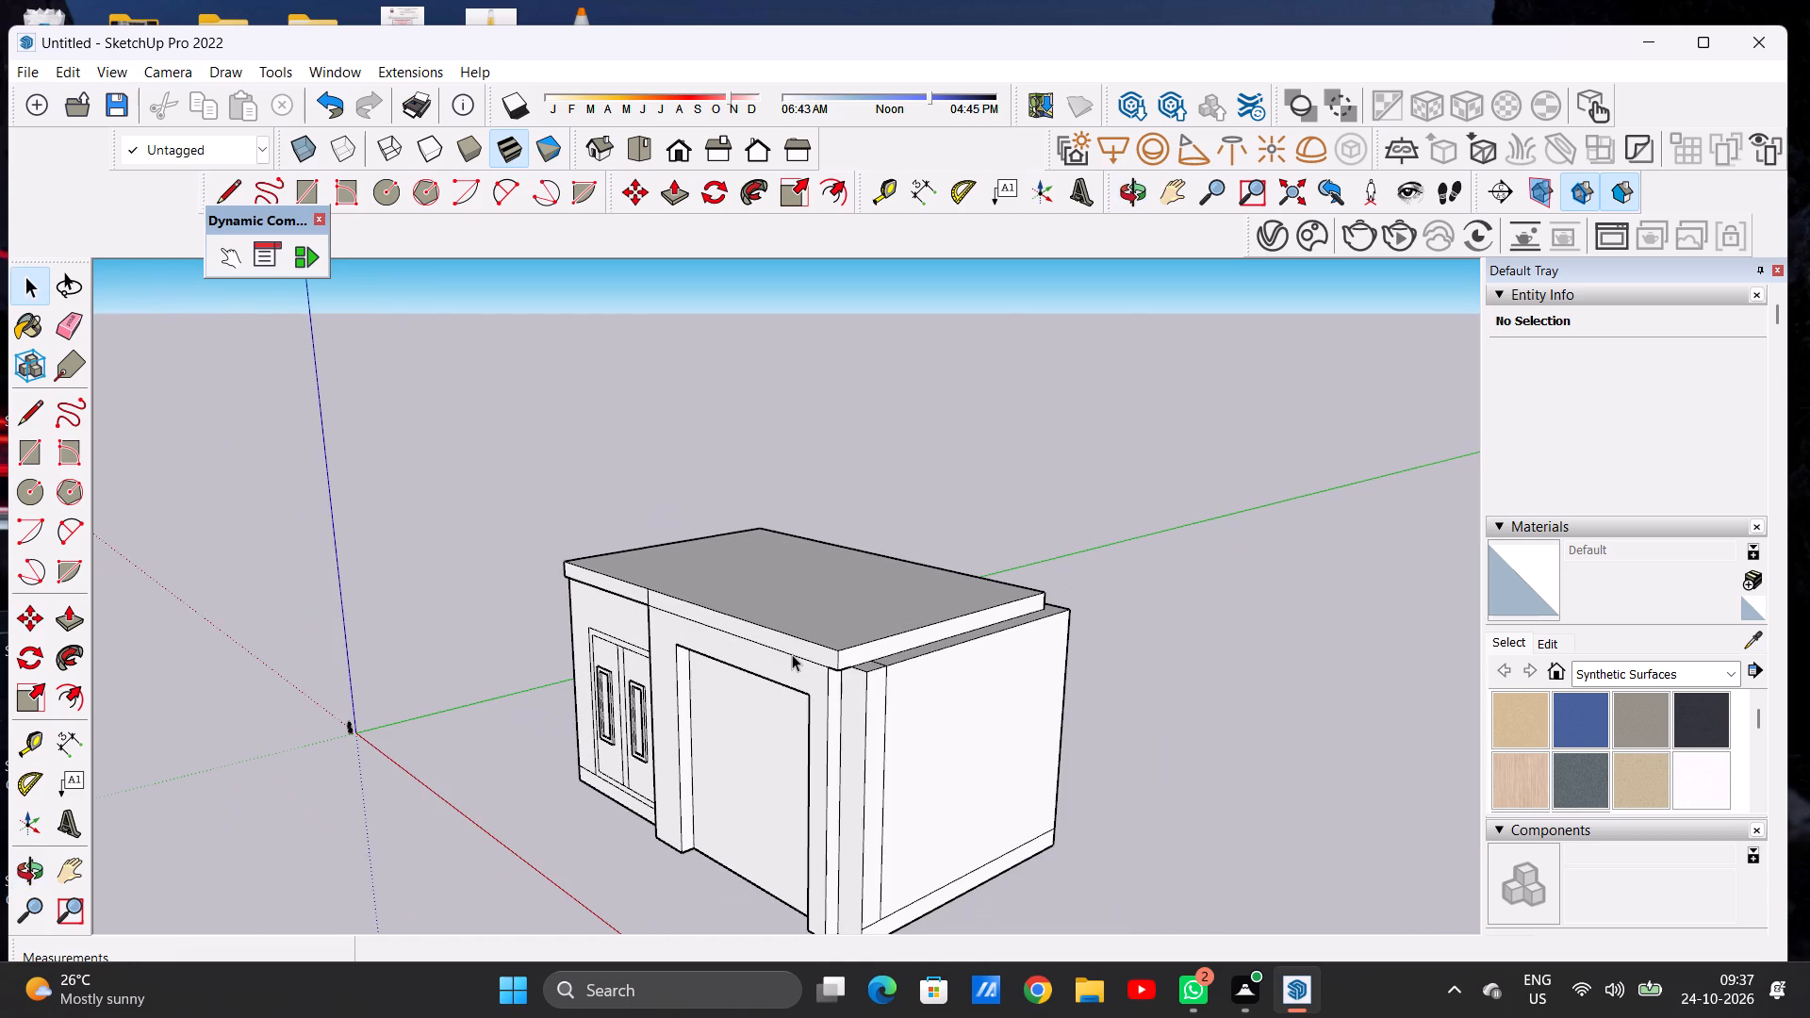
scroll(836, 661, up, 6)
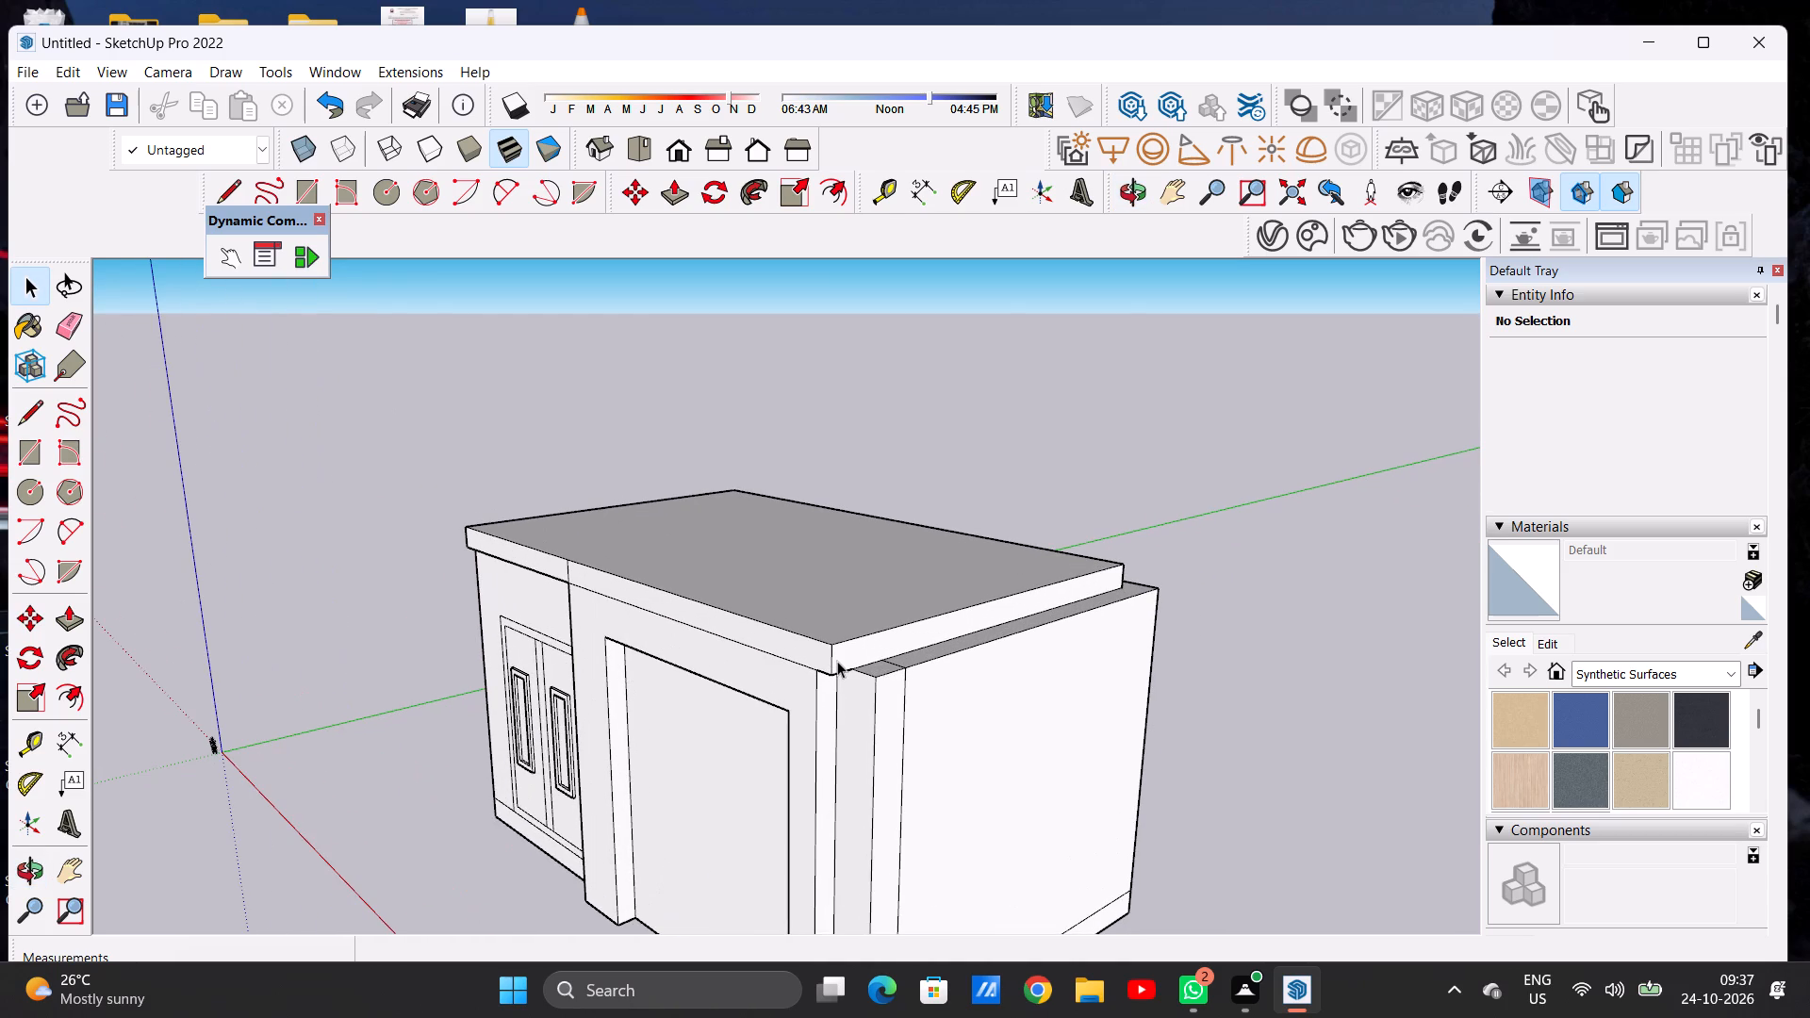
key(p)
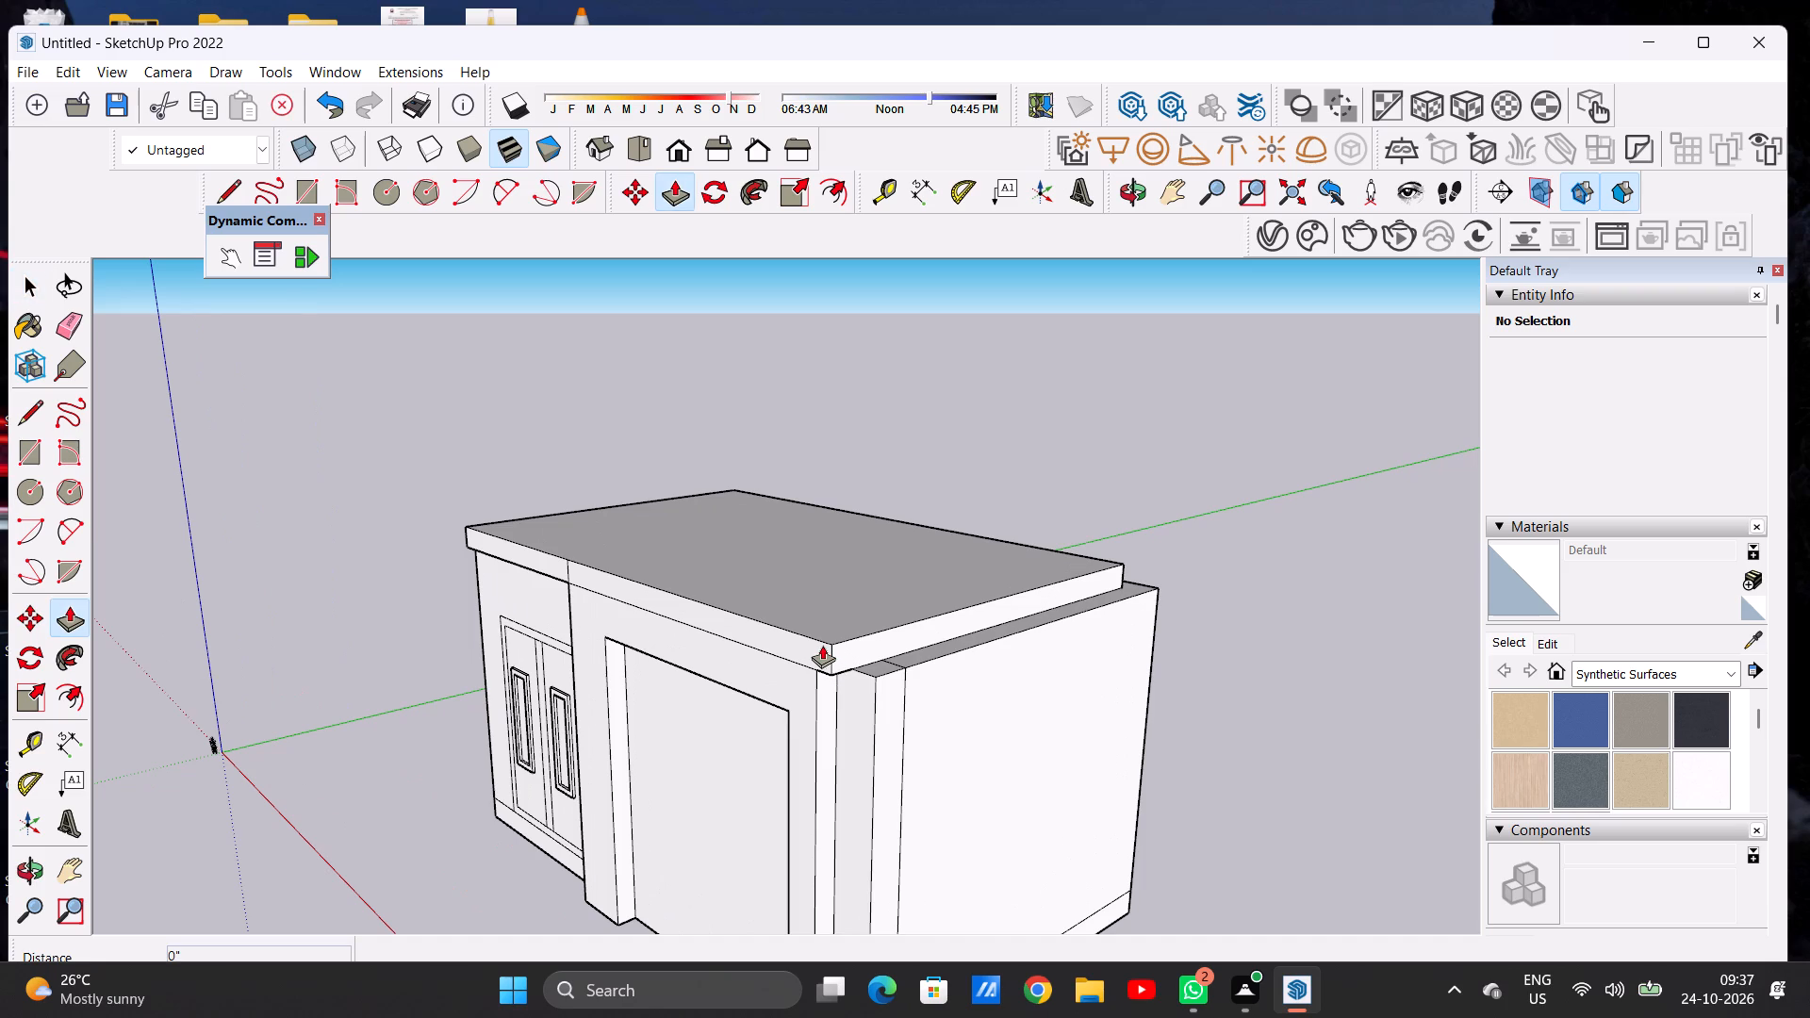
click(822, 645)
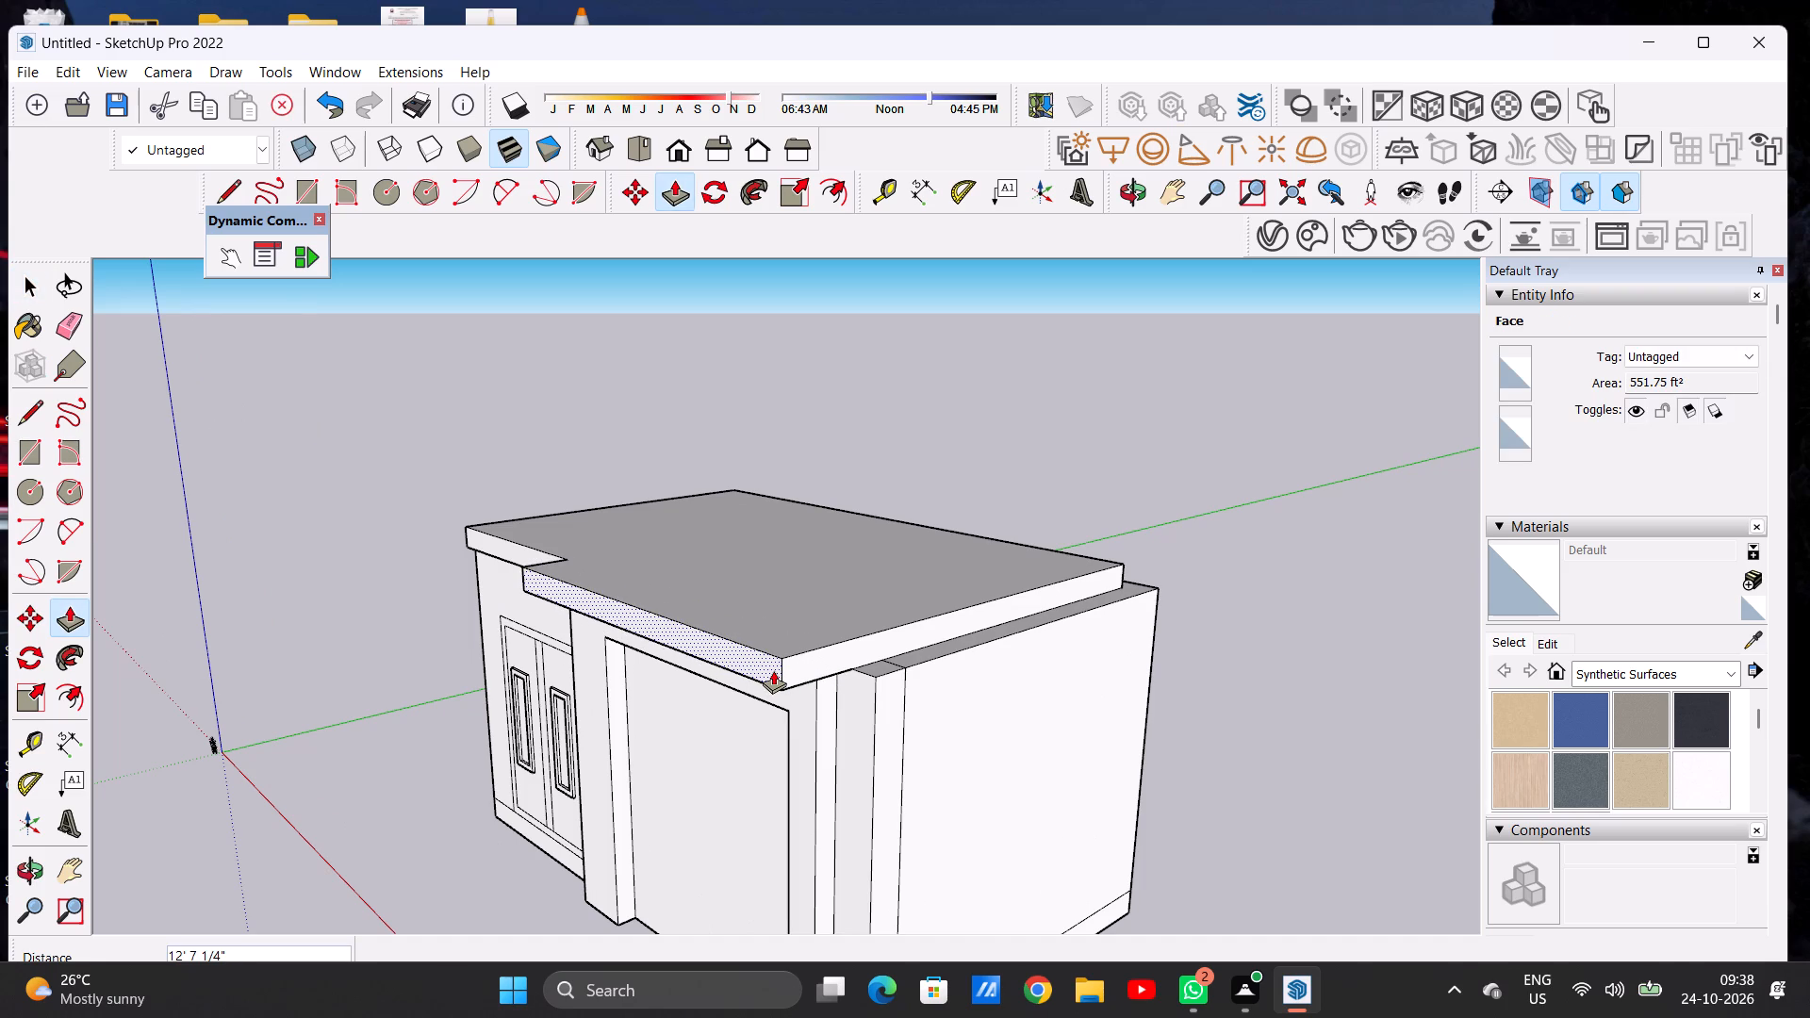
click(773, 670)
key(space)
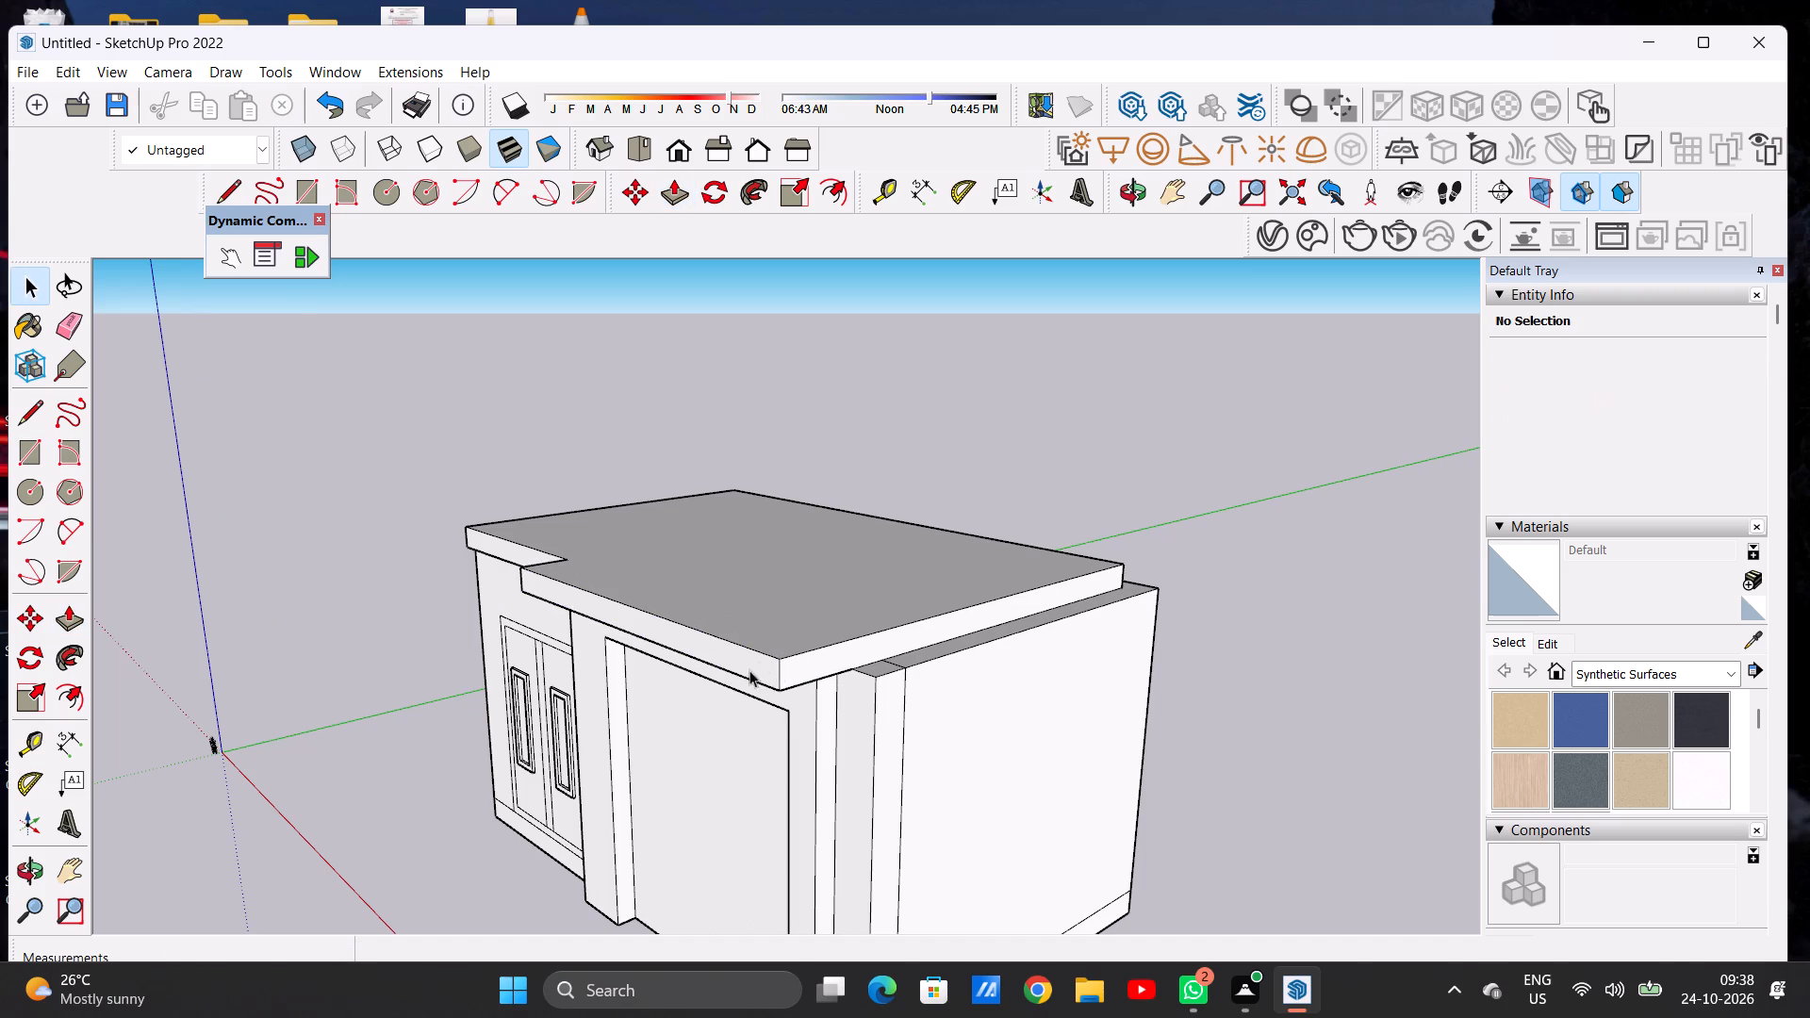
Erase the stray dividing edge on the underside of the roof overhang, near the outer corner of the opening surround.
scroll(759, 657, down, 5)
middle_drag(672, 626, 1092, 663)
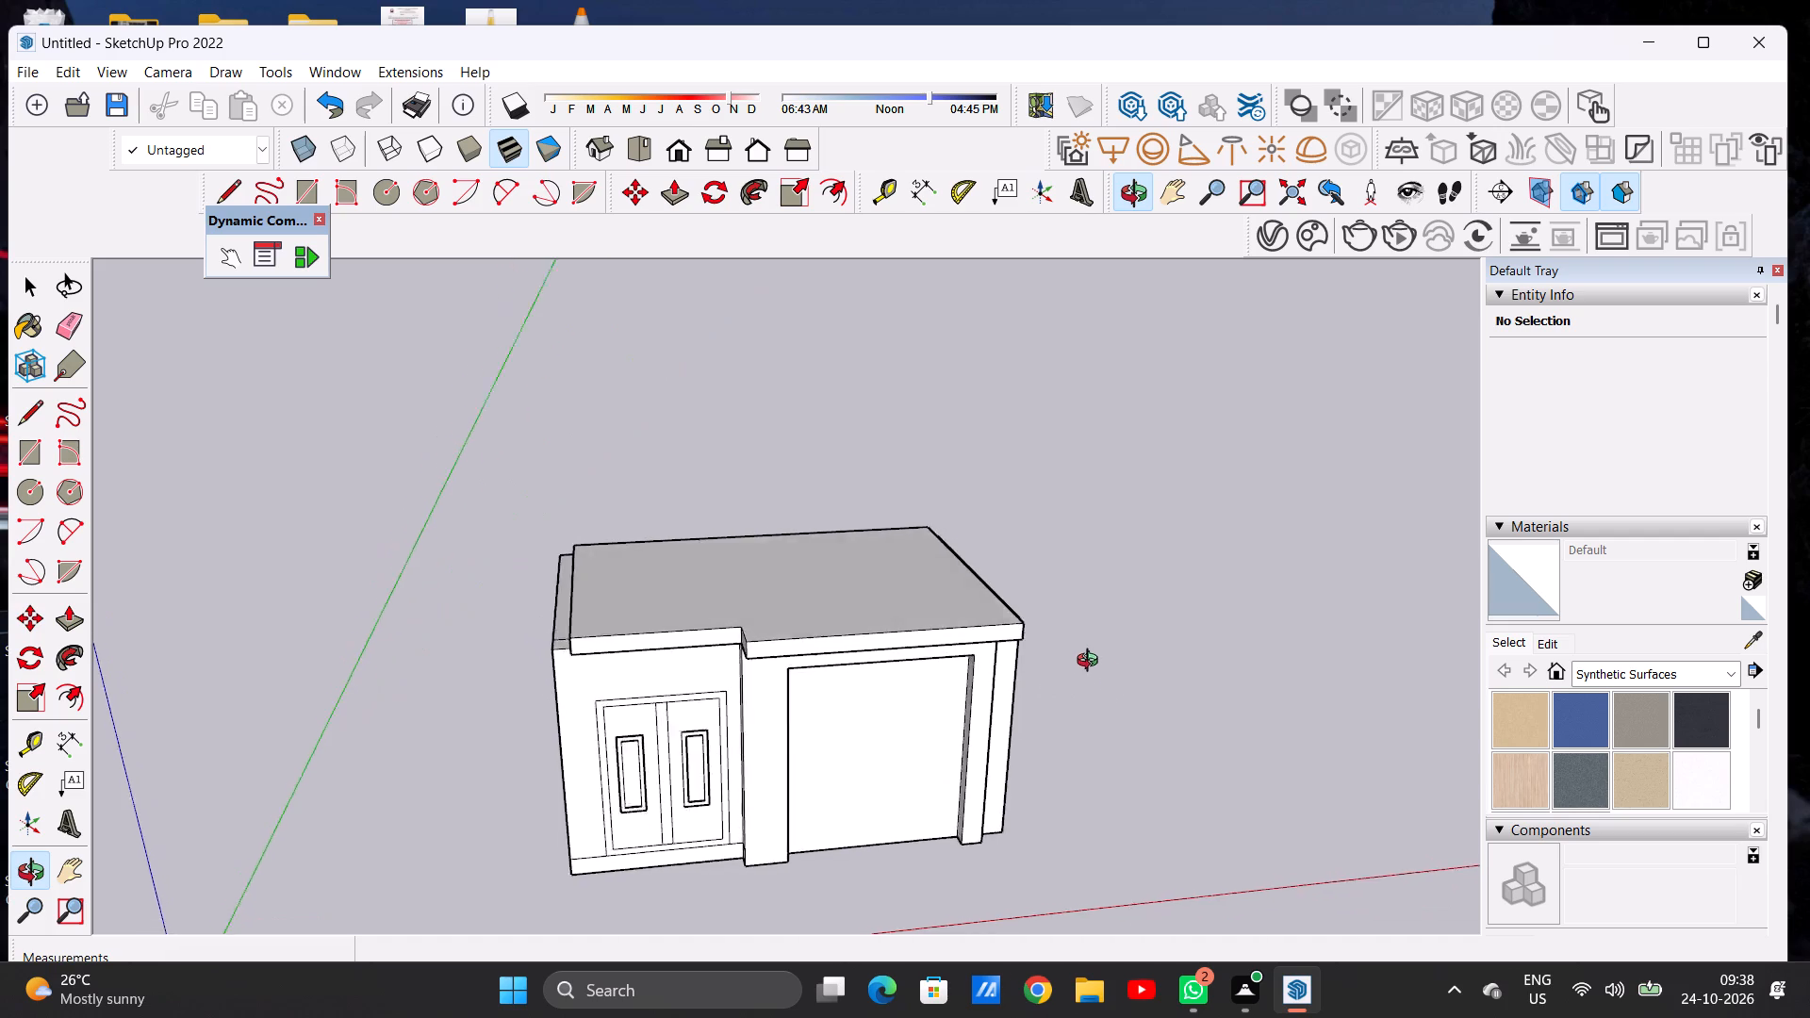
middle_drag(1092, 663, 1008, 495)
middle_drag(901, 630, 742, 752)
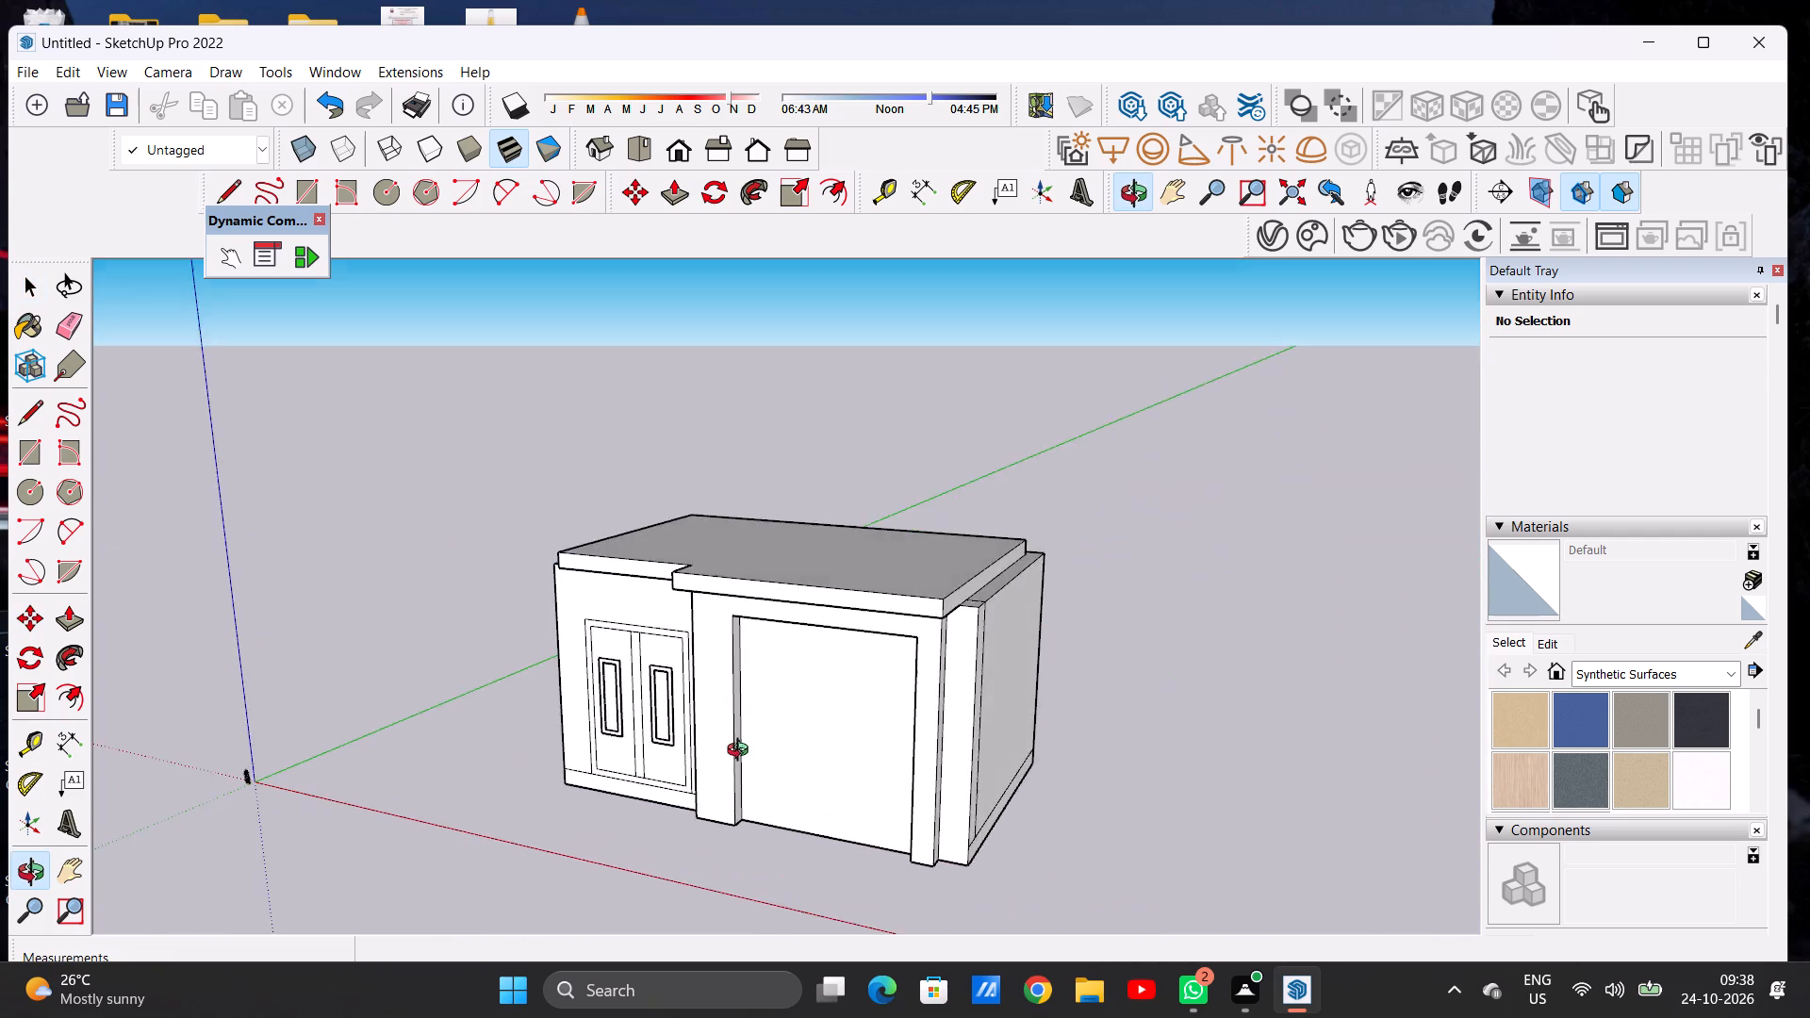
middle_drag(742, 752, 732, 573)
scroll(898, 507, up, 2)
scroll(908, 522, down, 2)
scroll(912, 529, up, 7)
middle_drag(955, 580, 974, 505)
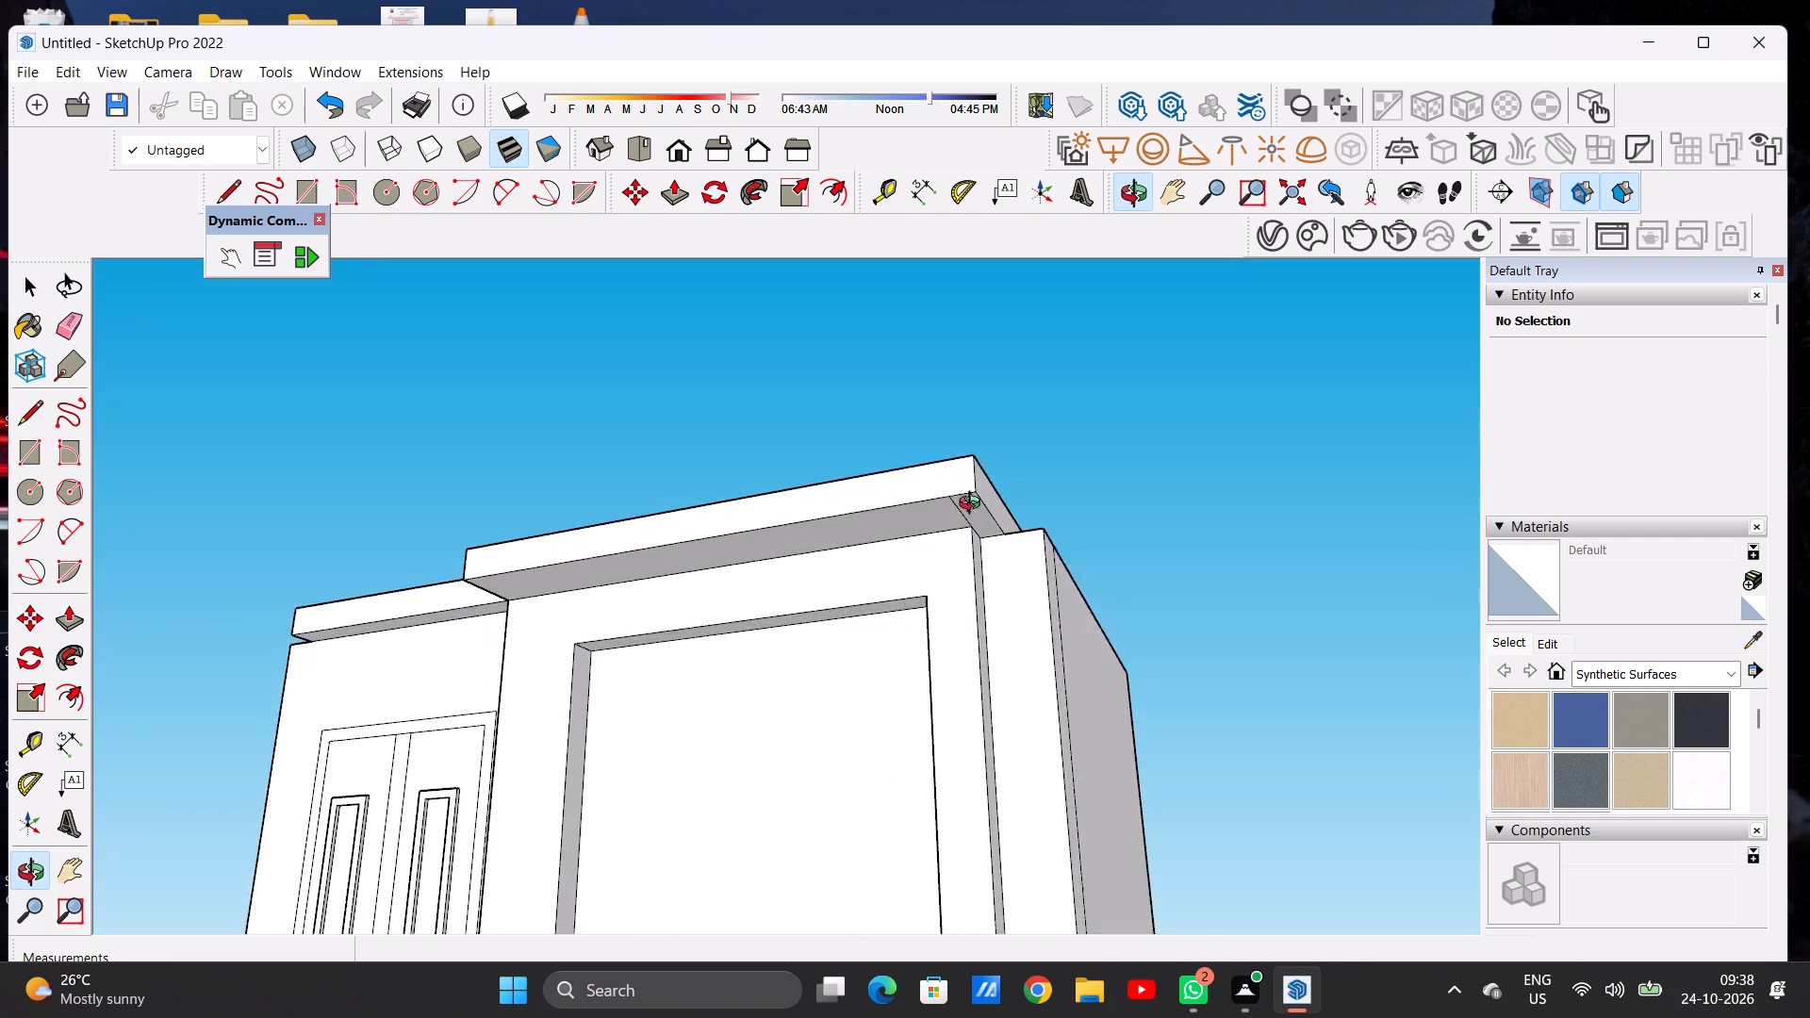
middle_drag(974, 505, 974, 504)
scroll(976, 501, up, 9)
scroll(972, 526, down, 1)
scroll(972, 526, up, 3)
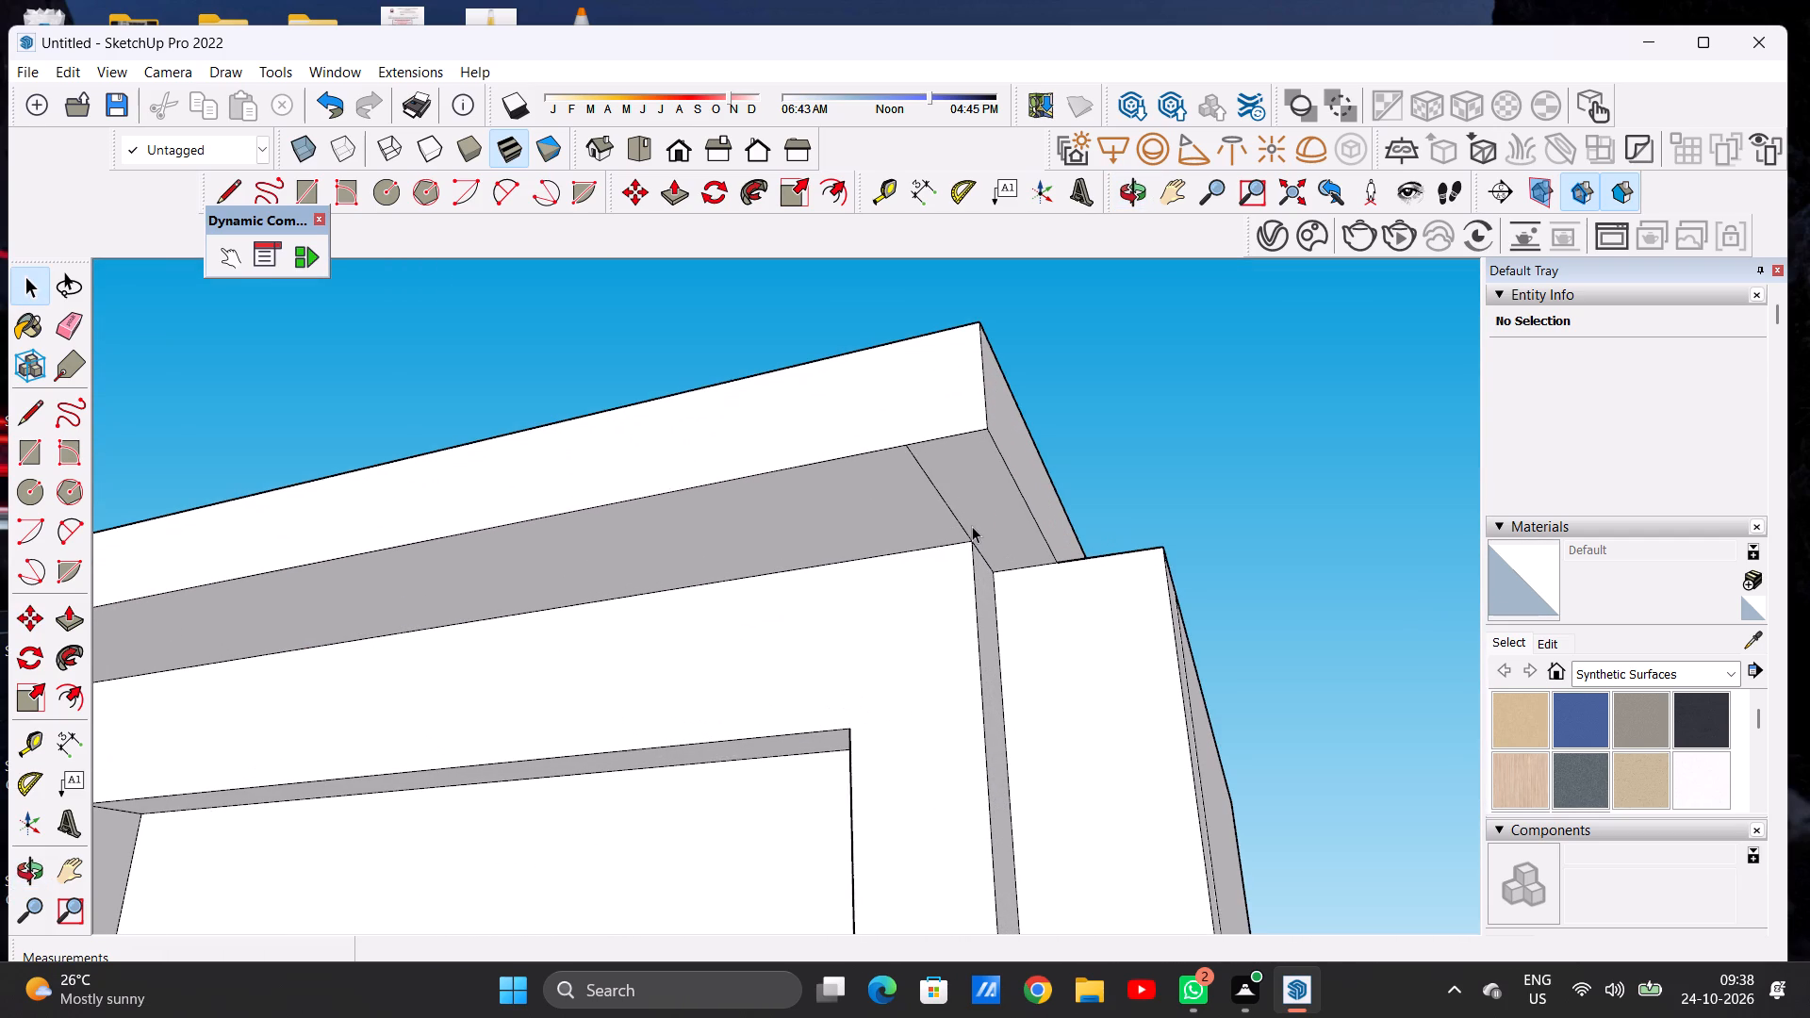
key(e)
click(951, 508)
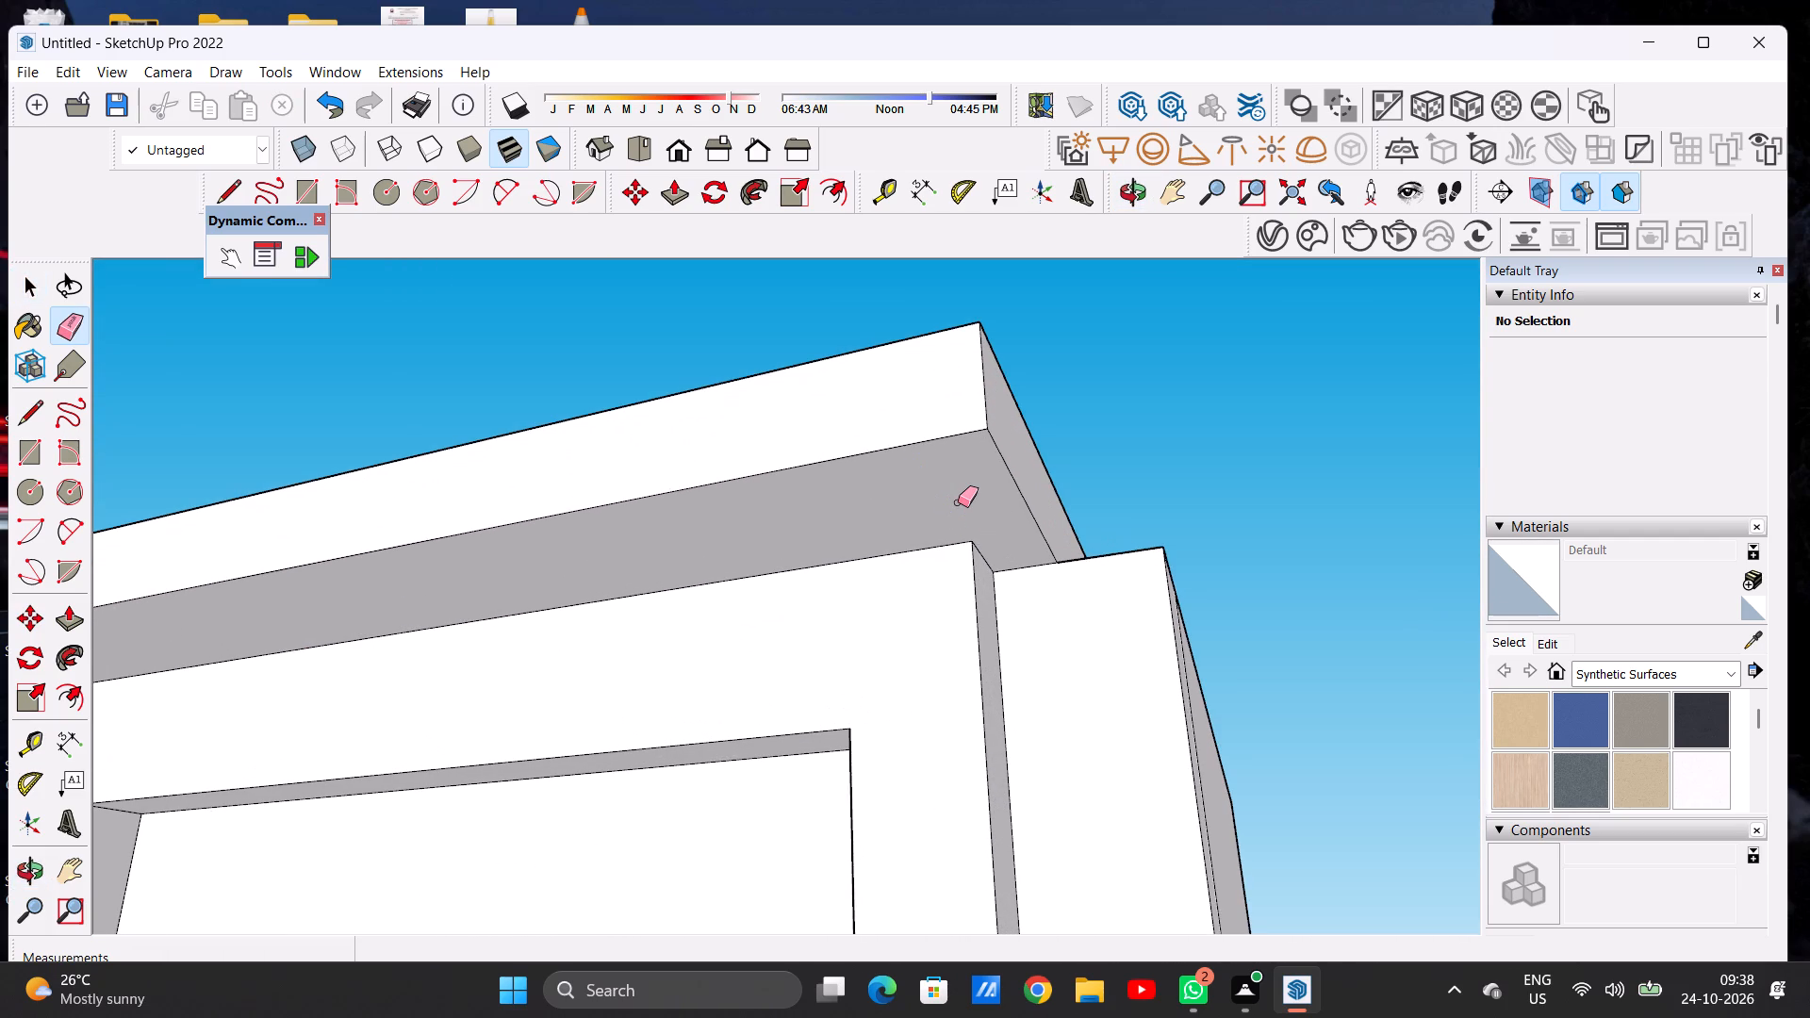
key(space)
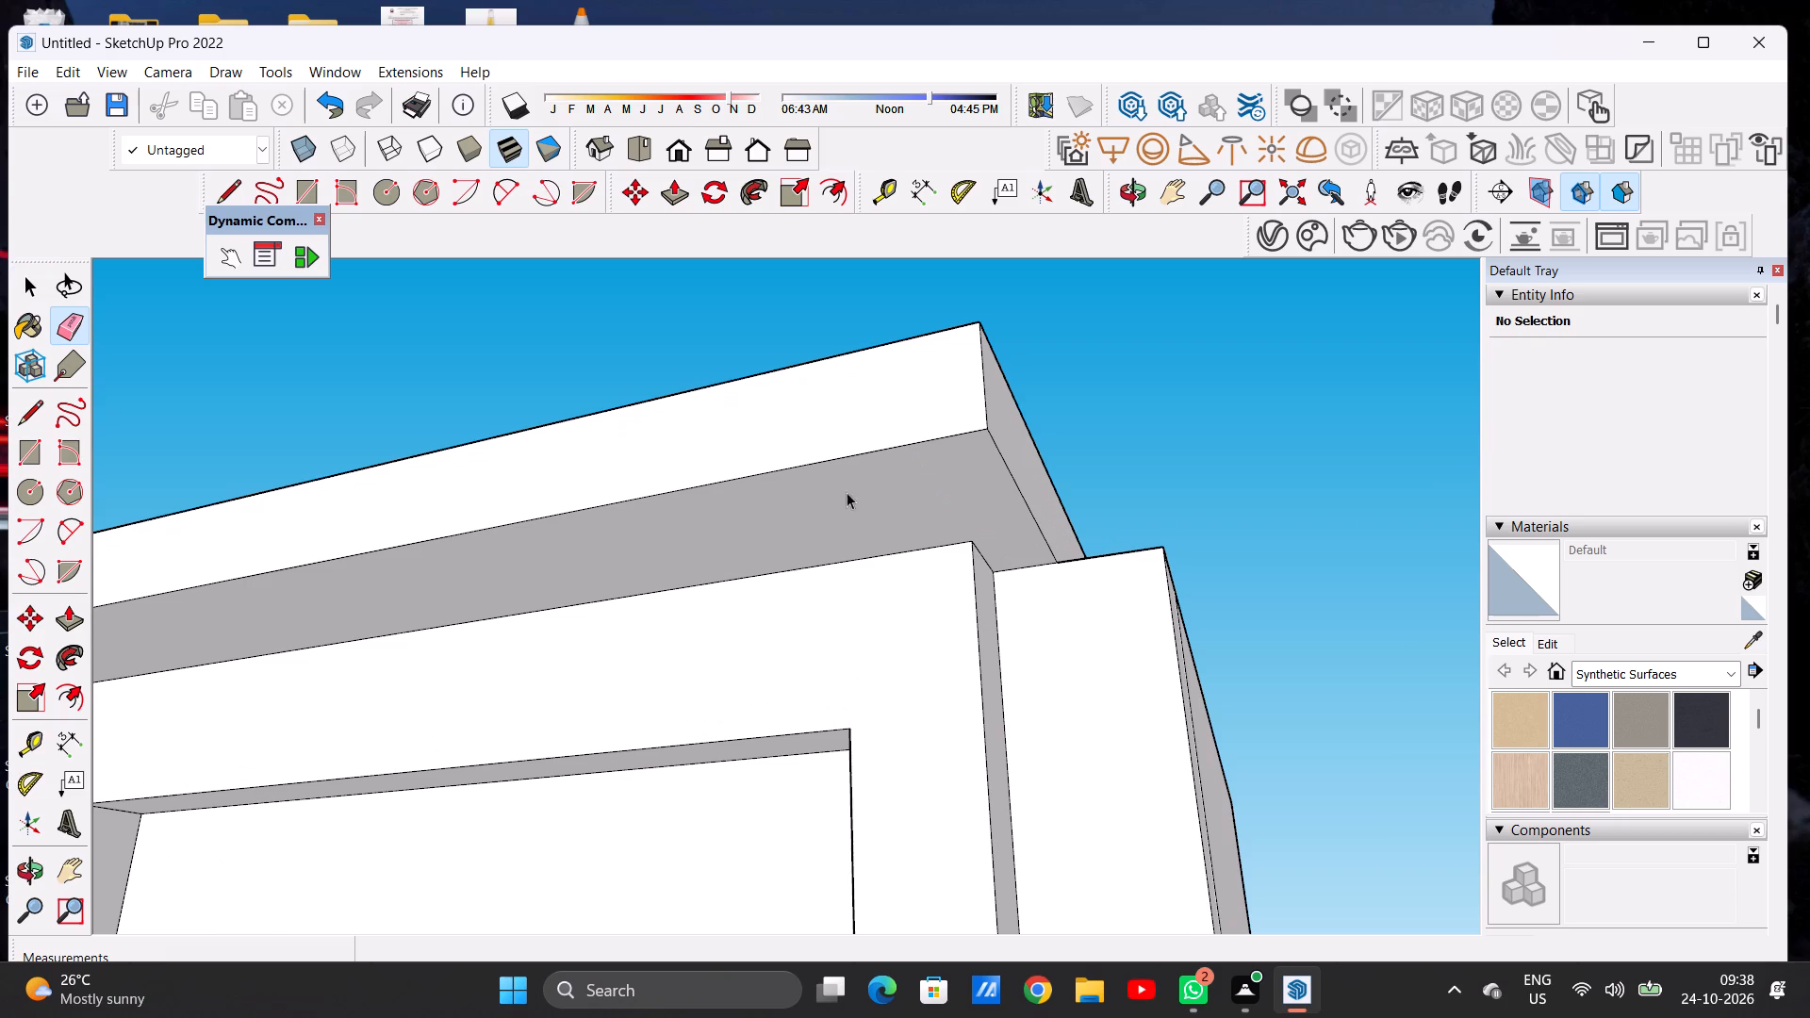
Examine the stepped front overhang and the side edges of the roof slab from several angles.
scroll(853, 487, down, 14)
middle_drag(948, 493, 912, 757)
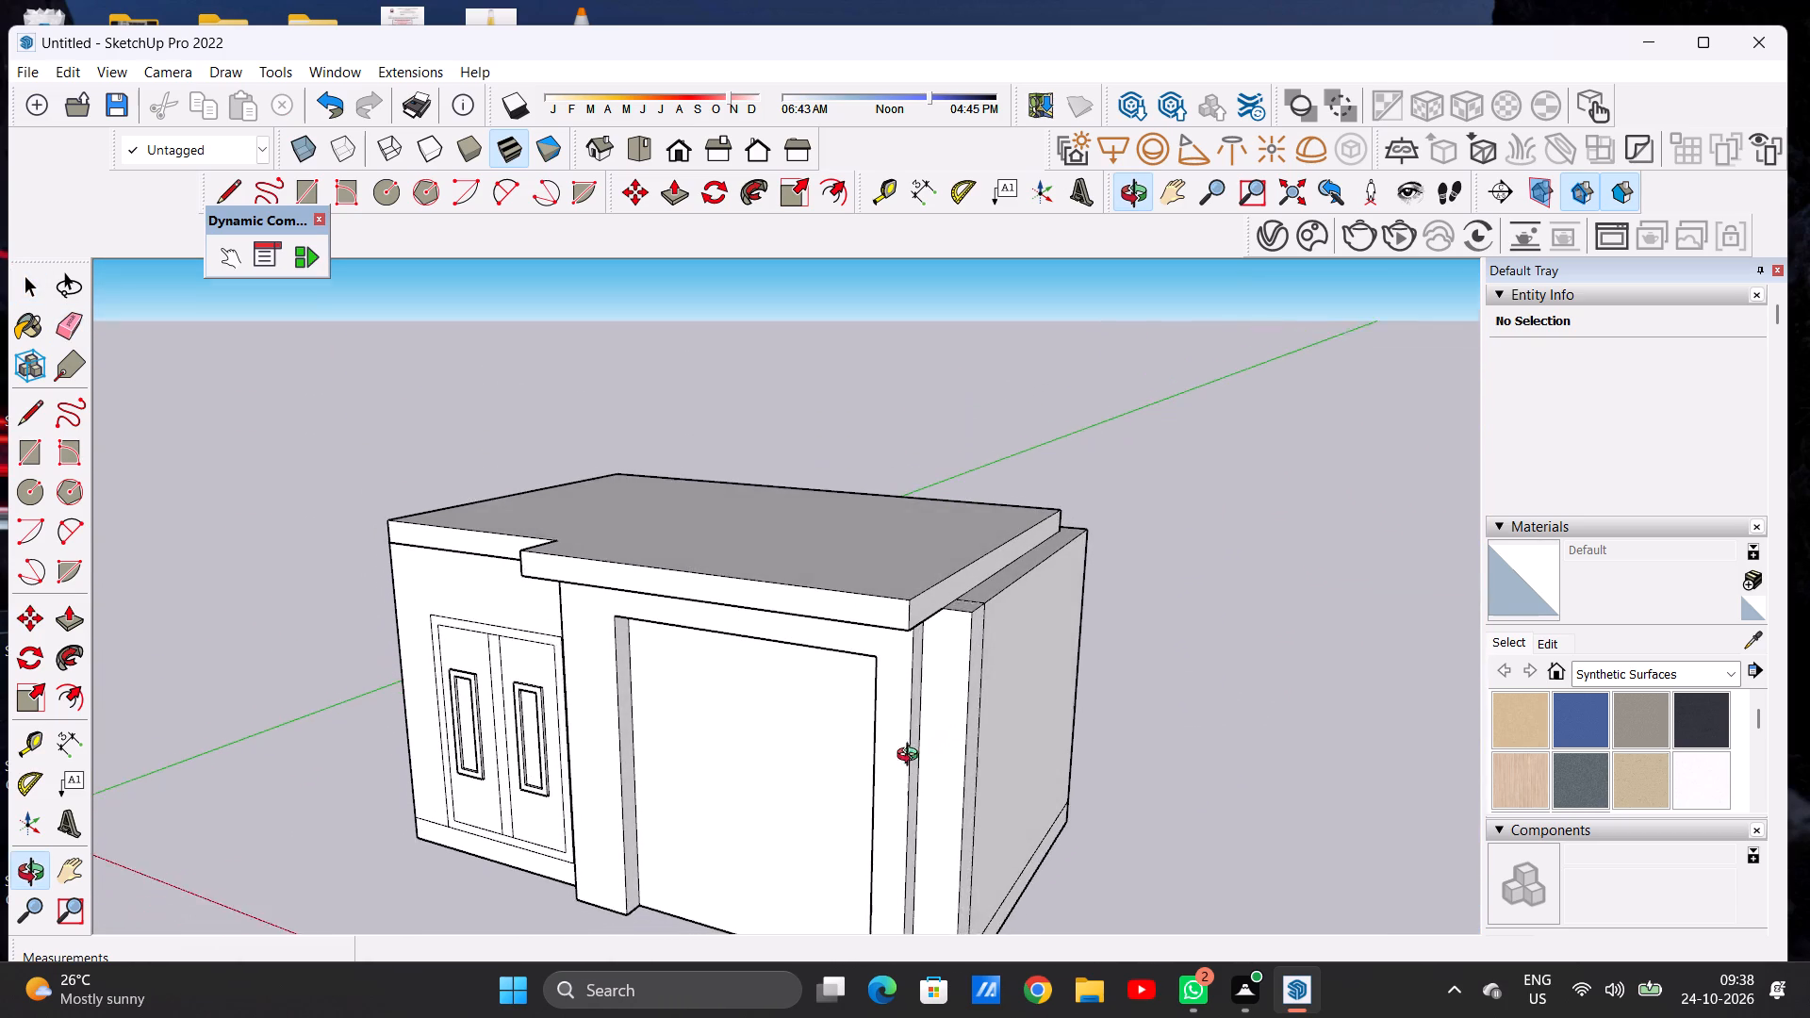
middle_drag(912, 757, 899, 763)
scroll(956, 596, up, 2)
scroll(956, 596, down, 1)
scroll(956, 596, up, 4)
middle_drag(963, 606, 956, 661)
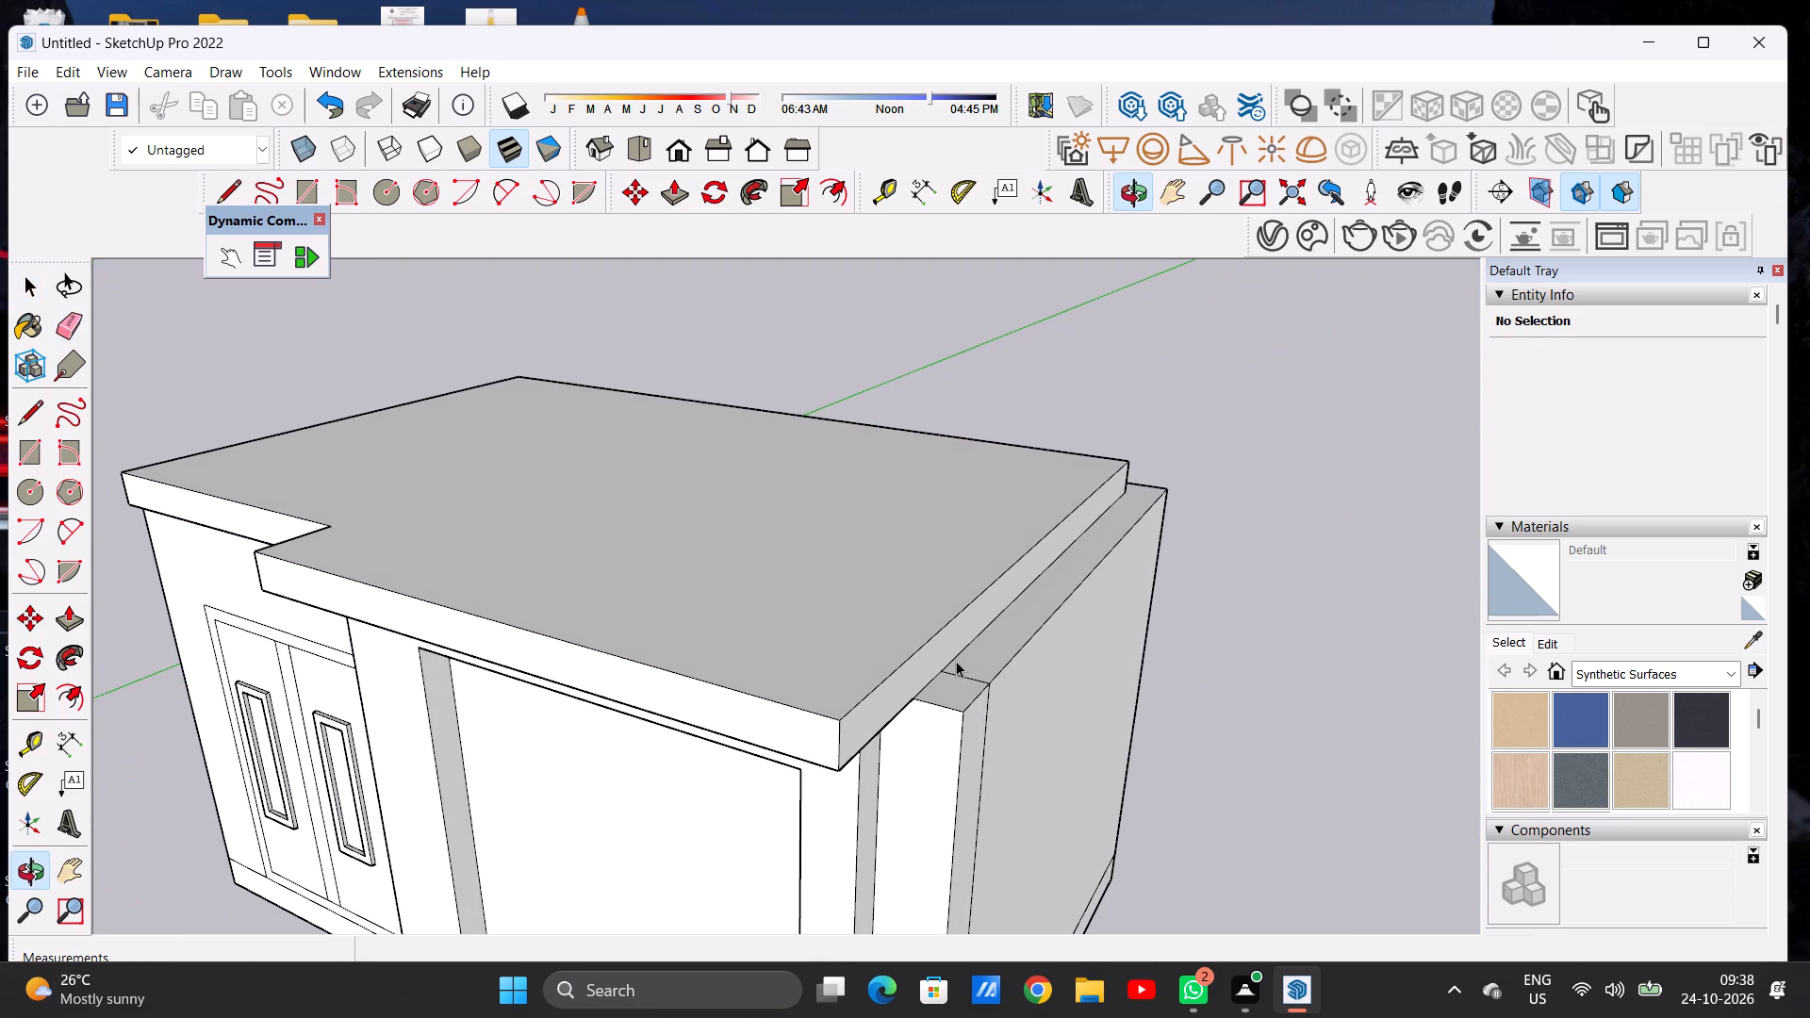
scroll(900, 519, down, 4)
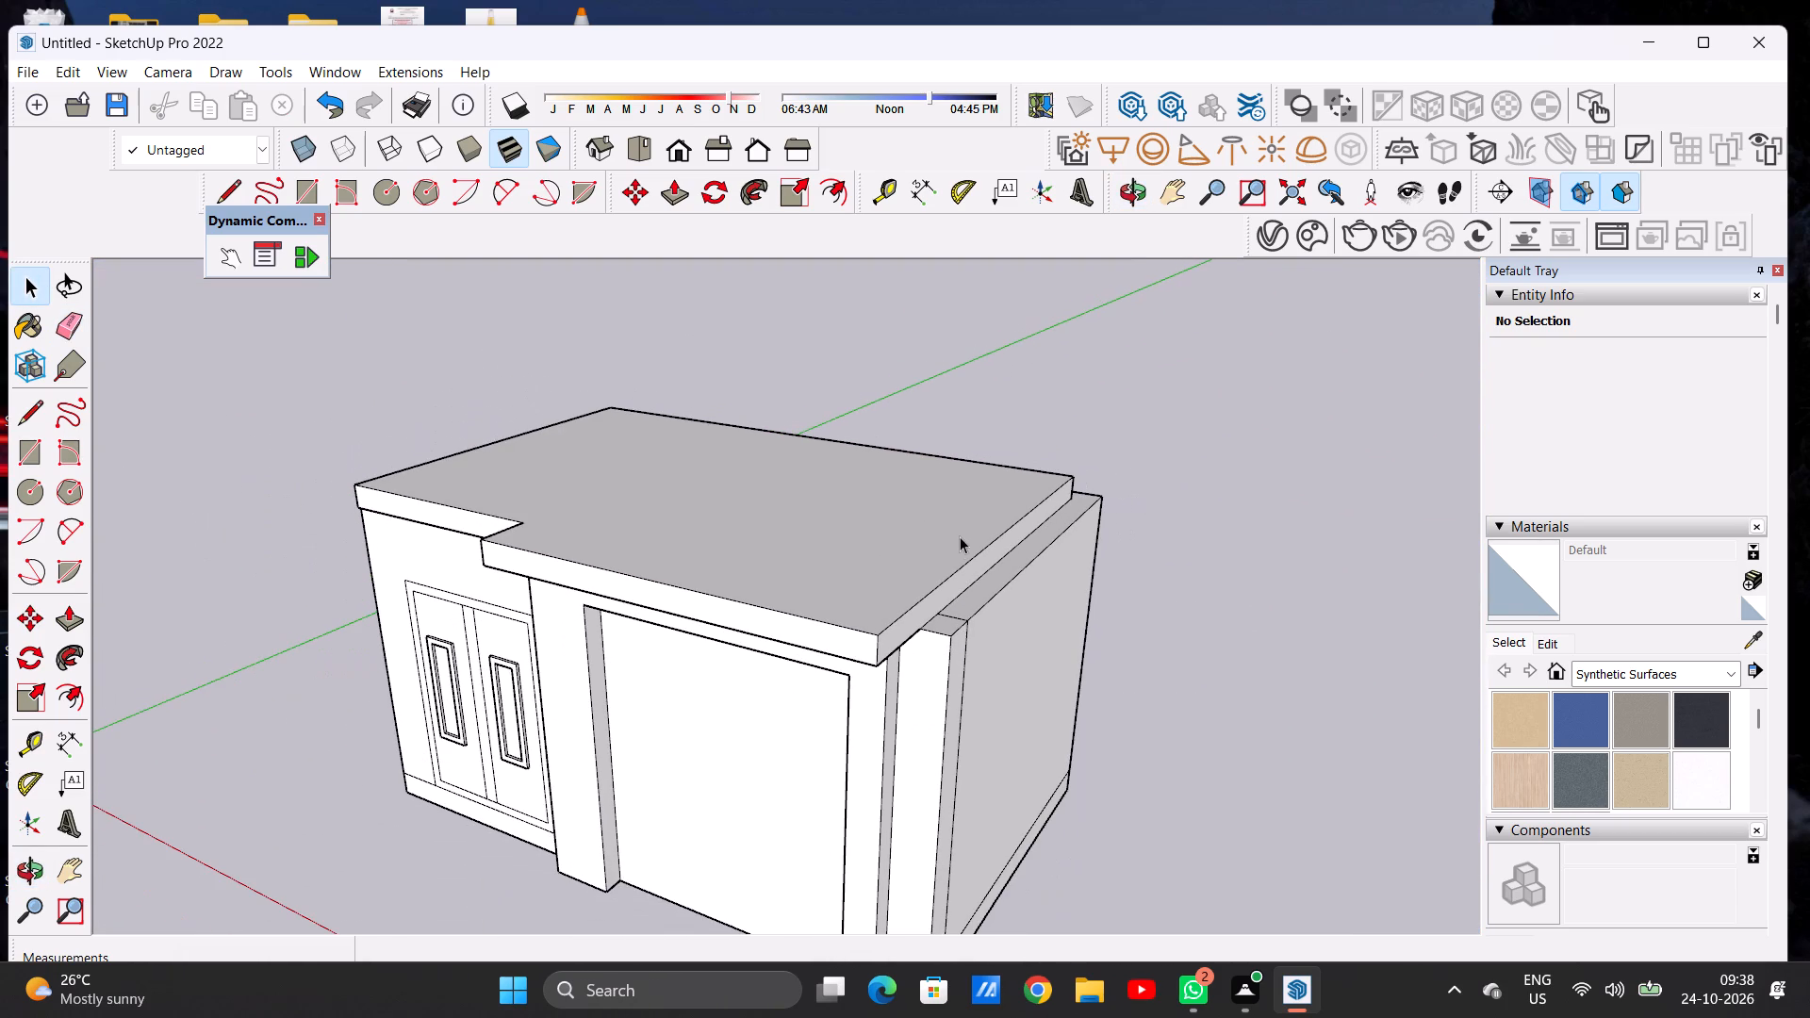
middle_drag(522, 595, 969, 650)
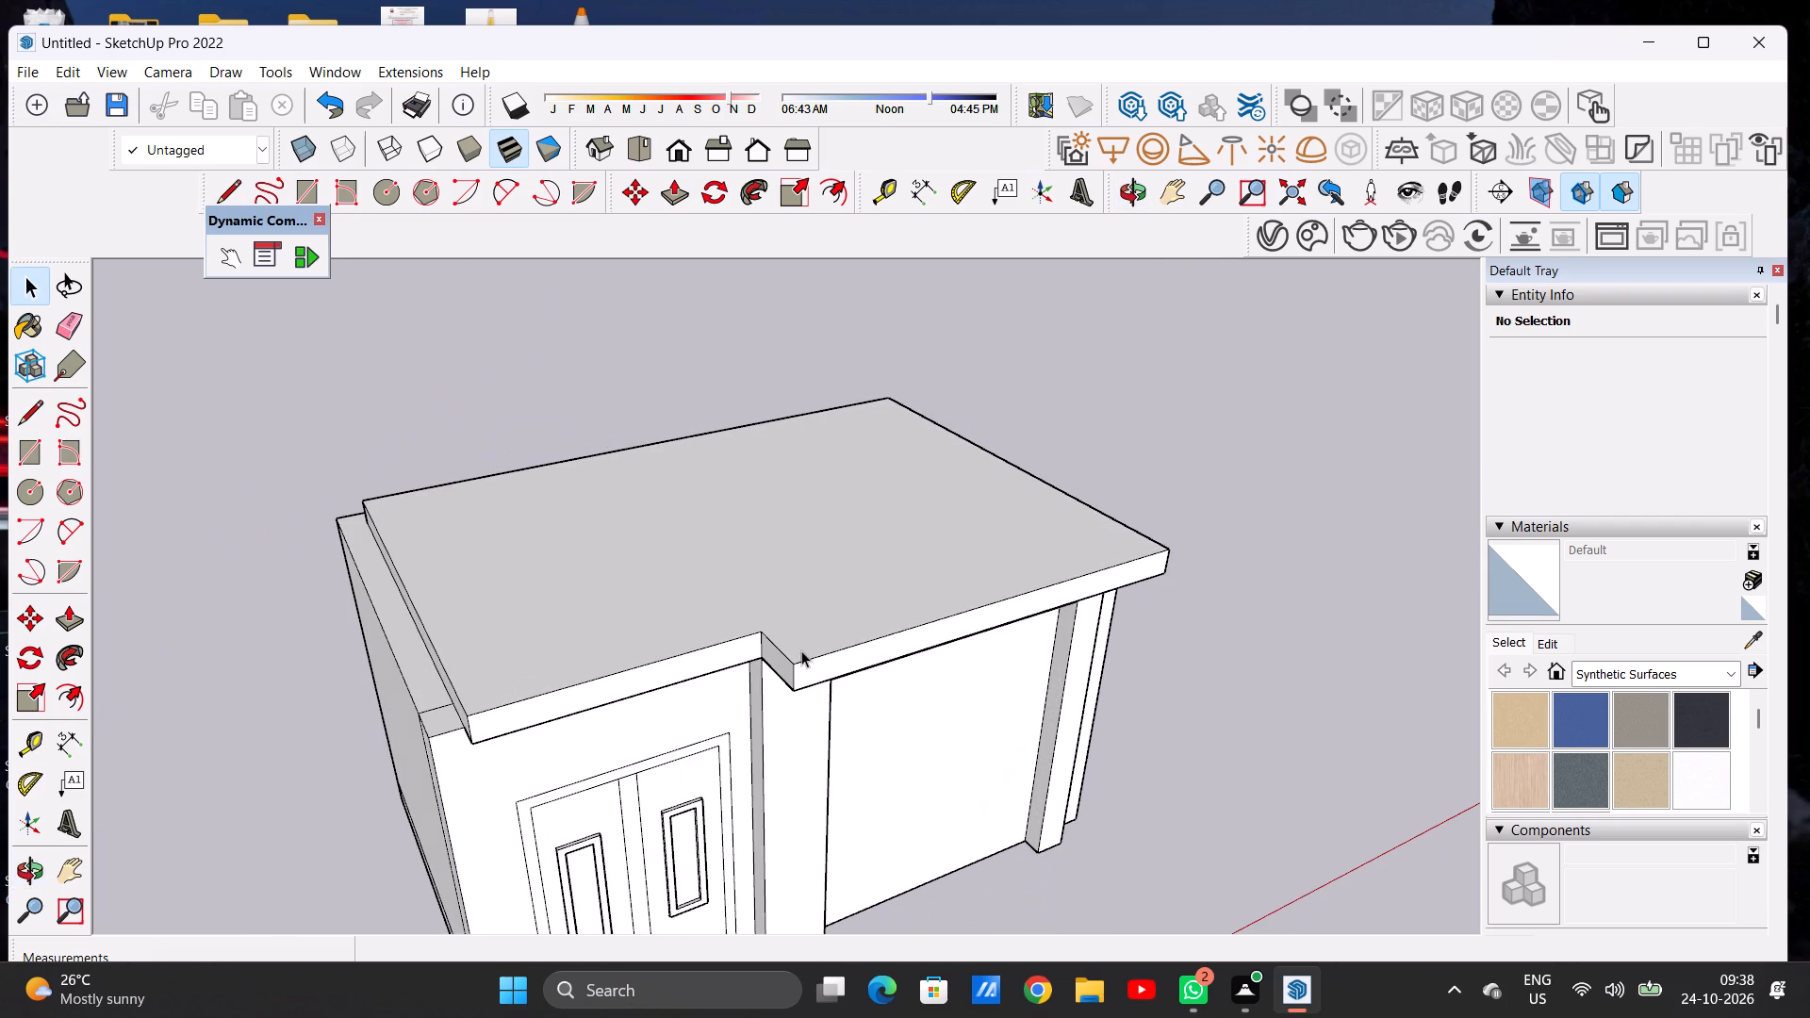
Erase the stray dividing edge across the top of the side wall next to the double door, near its front end.
scroll(411, 702, up, 6)
scroll(442, 724, down, 1)
scroll(442, 724, up, 5)
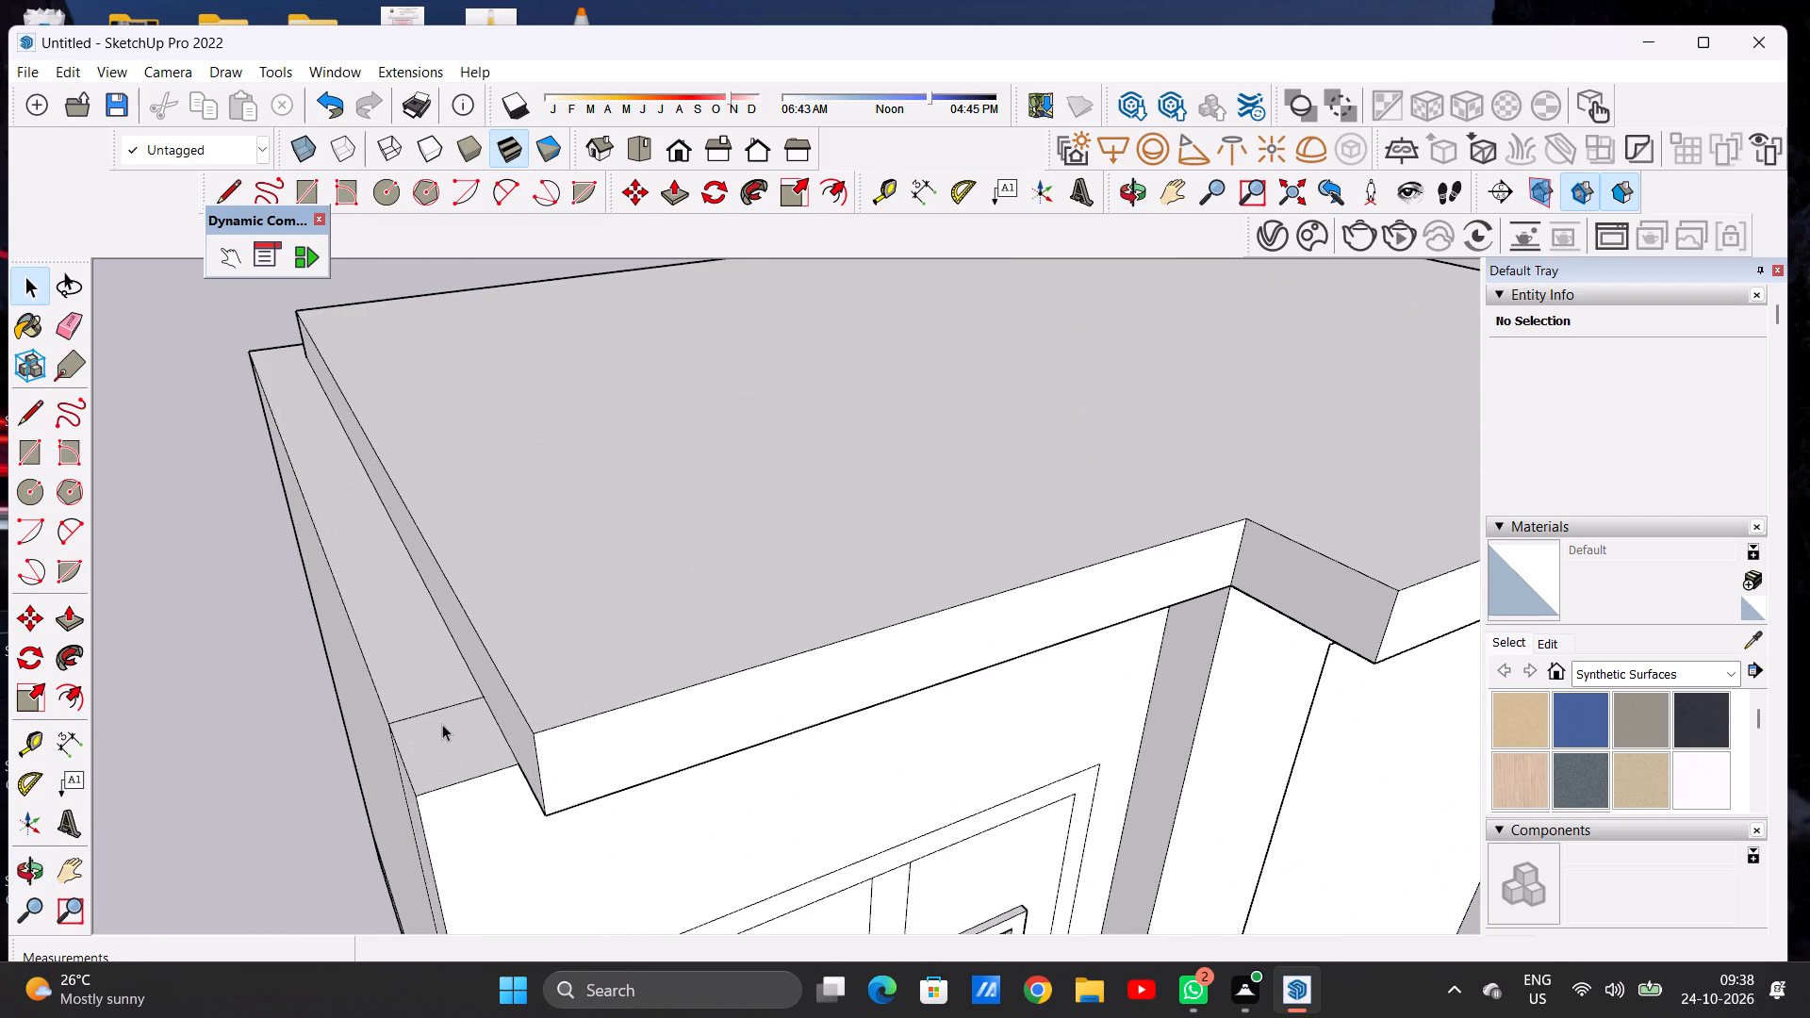
key(e)
scroll(442, 724, up, 3)
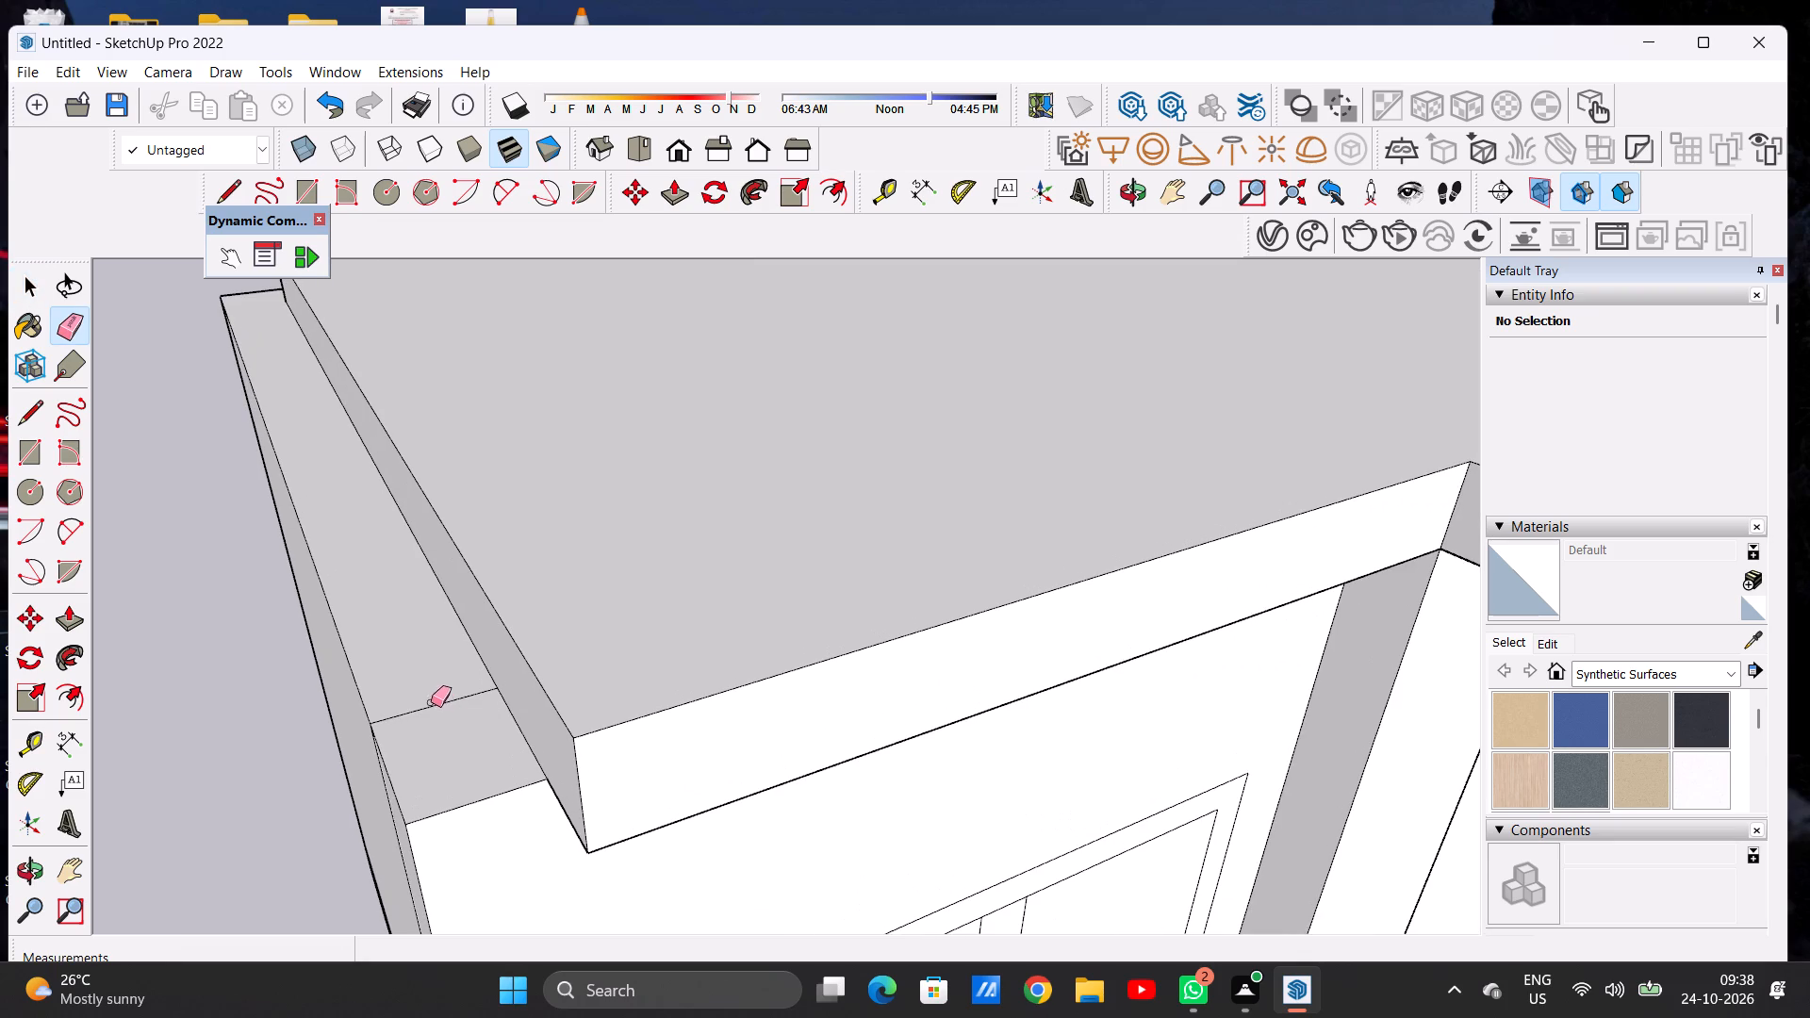
drag(431, 702, 435, 728)
scroll(435, 728, down, 10)
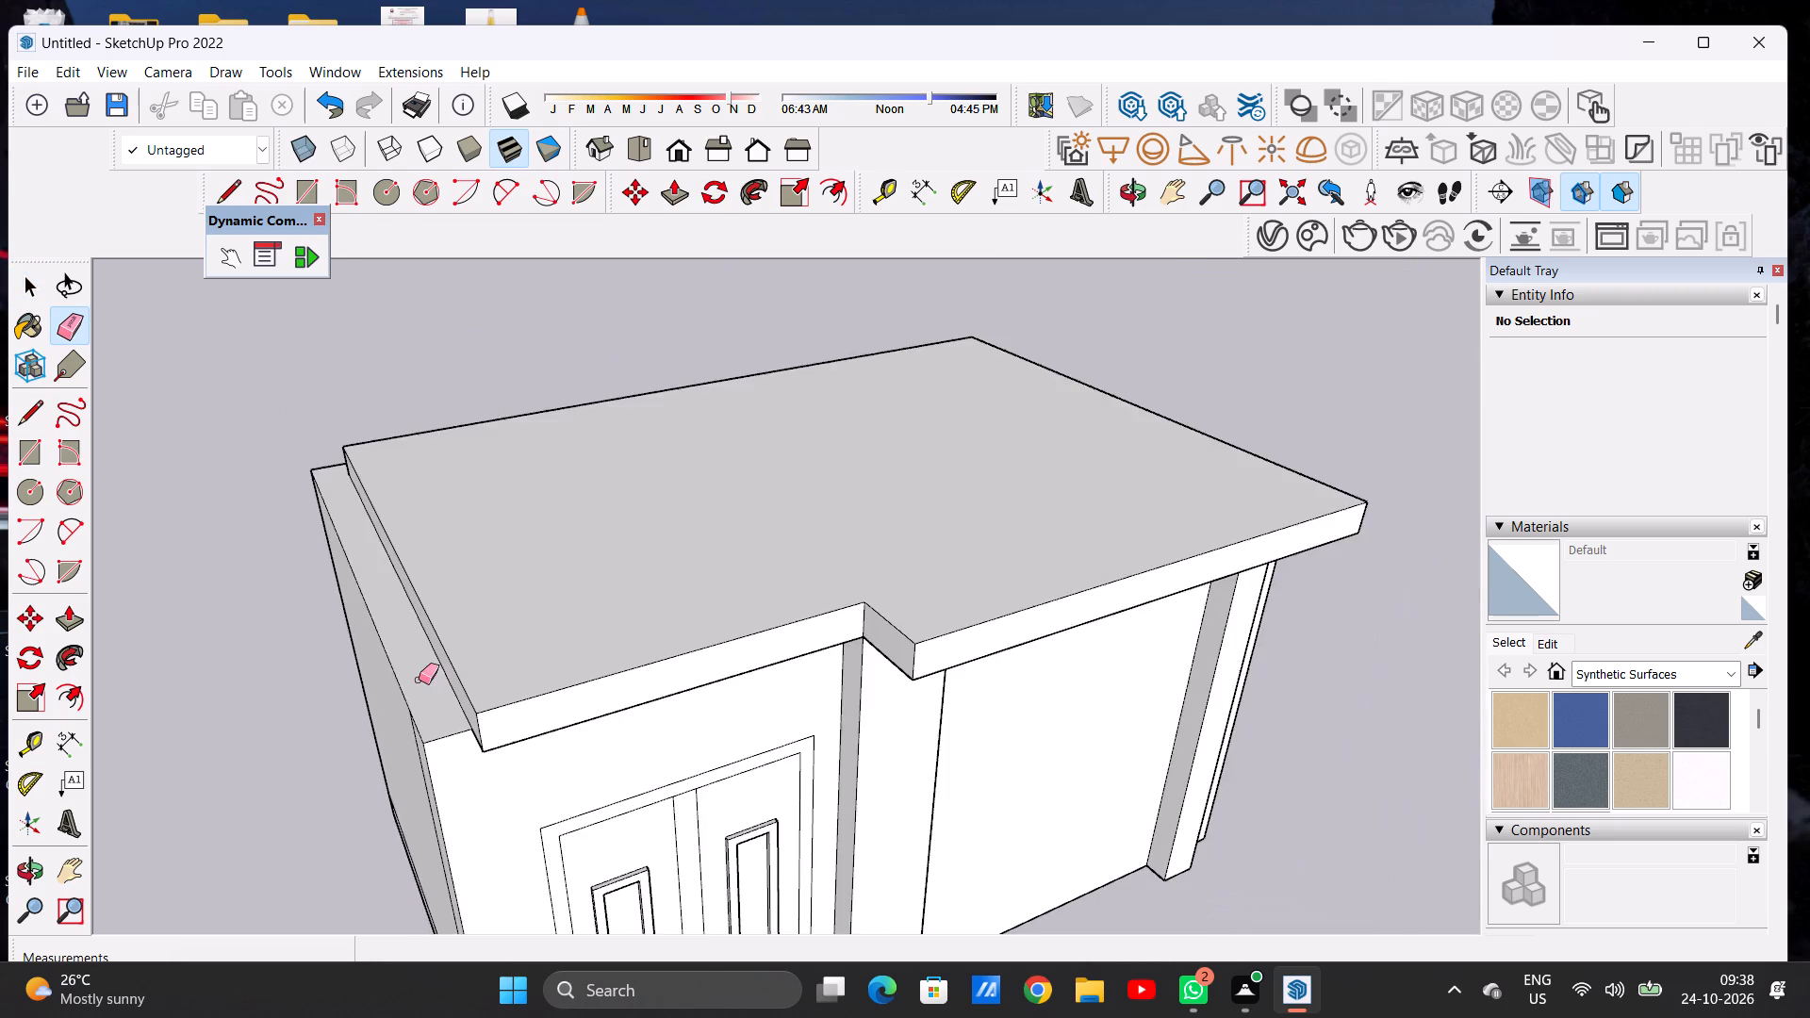
Erase the matching stray edge across the top of the opposite side wall, beside the roof slab near the opening surround.
scroll(419, 680, down, 10)
scroll(884, 599, up, 4)
middle_drag(926, 630, 651, 638)
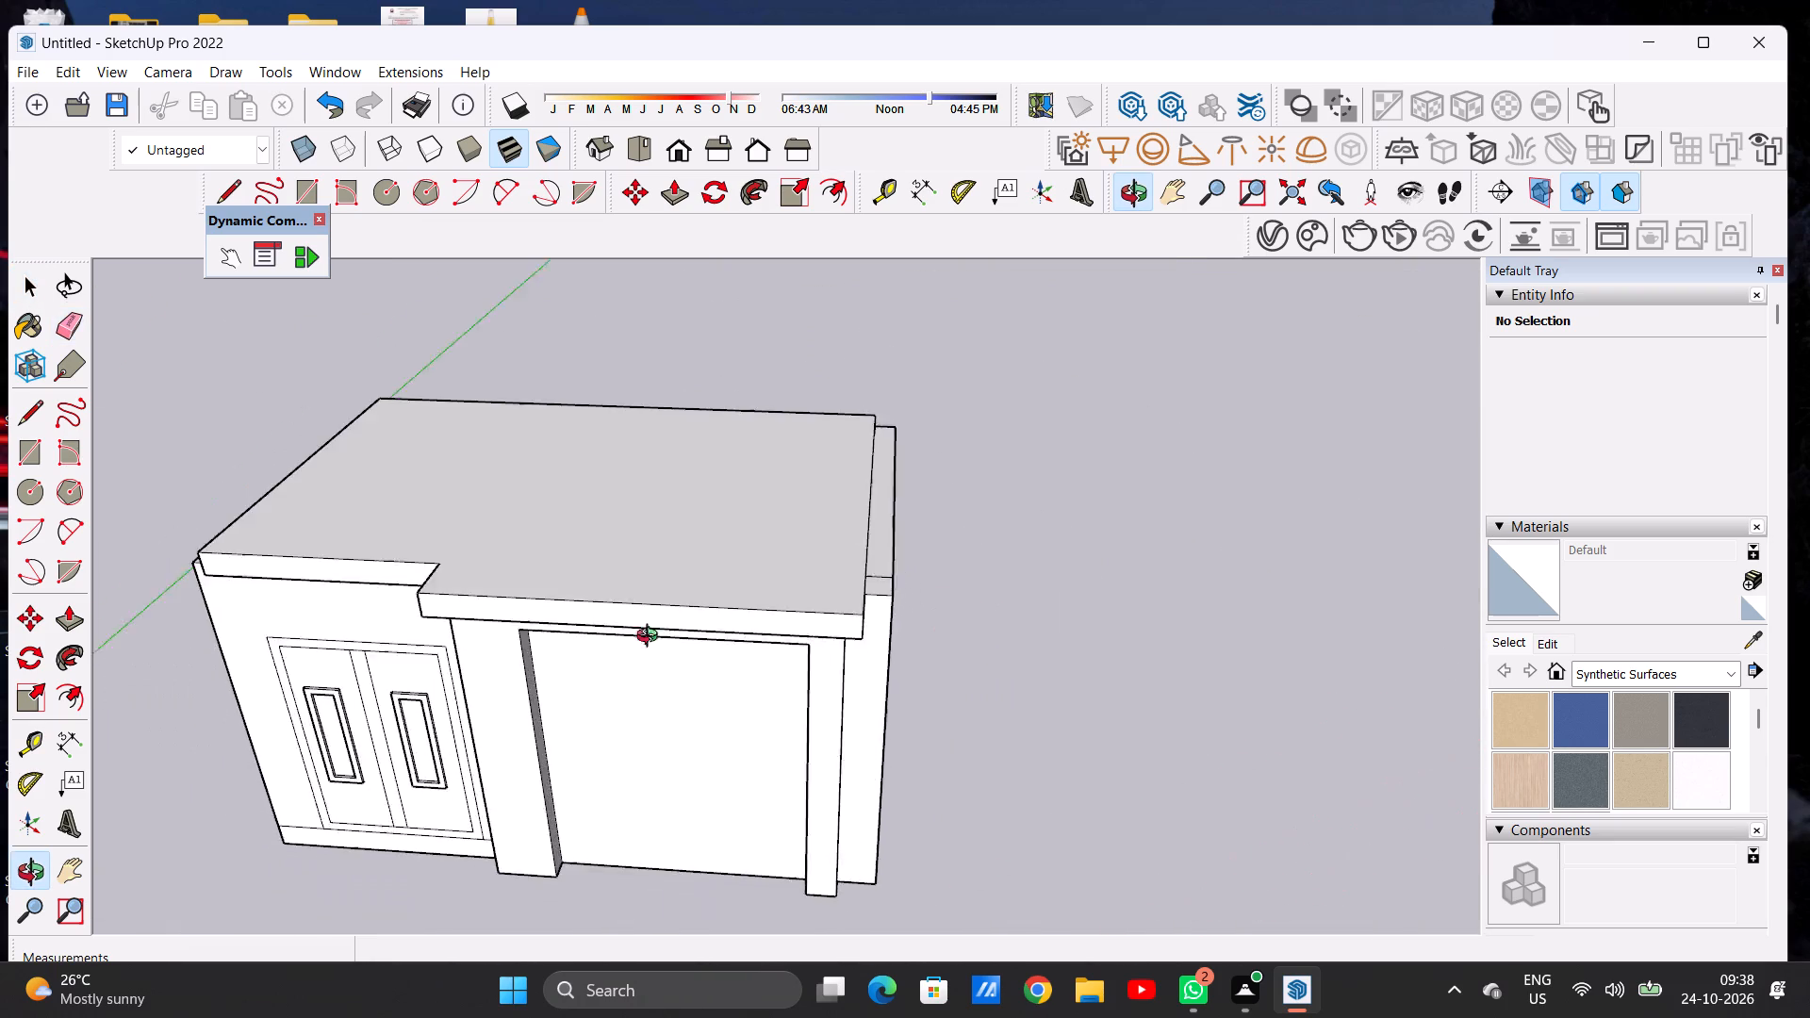
middle_drag(651, 638, 606, 700)
scroll(847, 605, up, 13)
drag(929, 543, 930, 546)
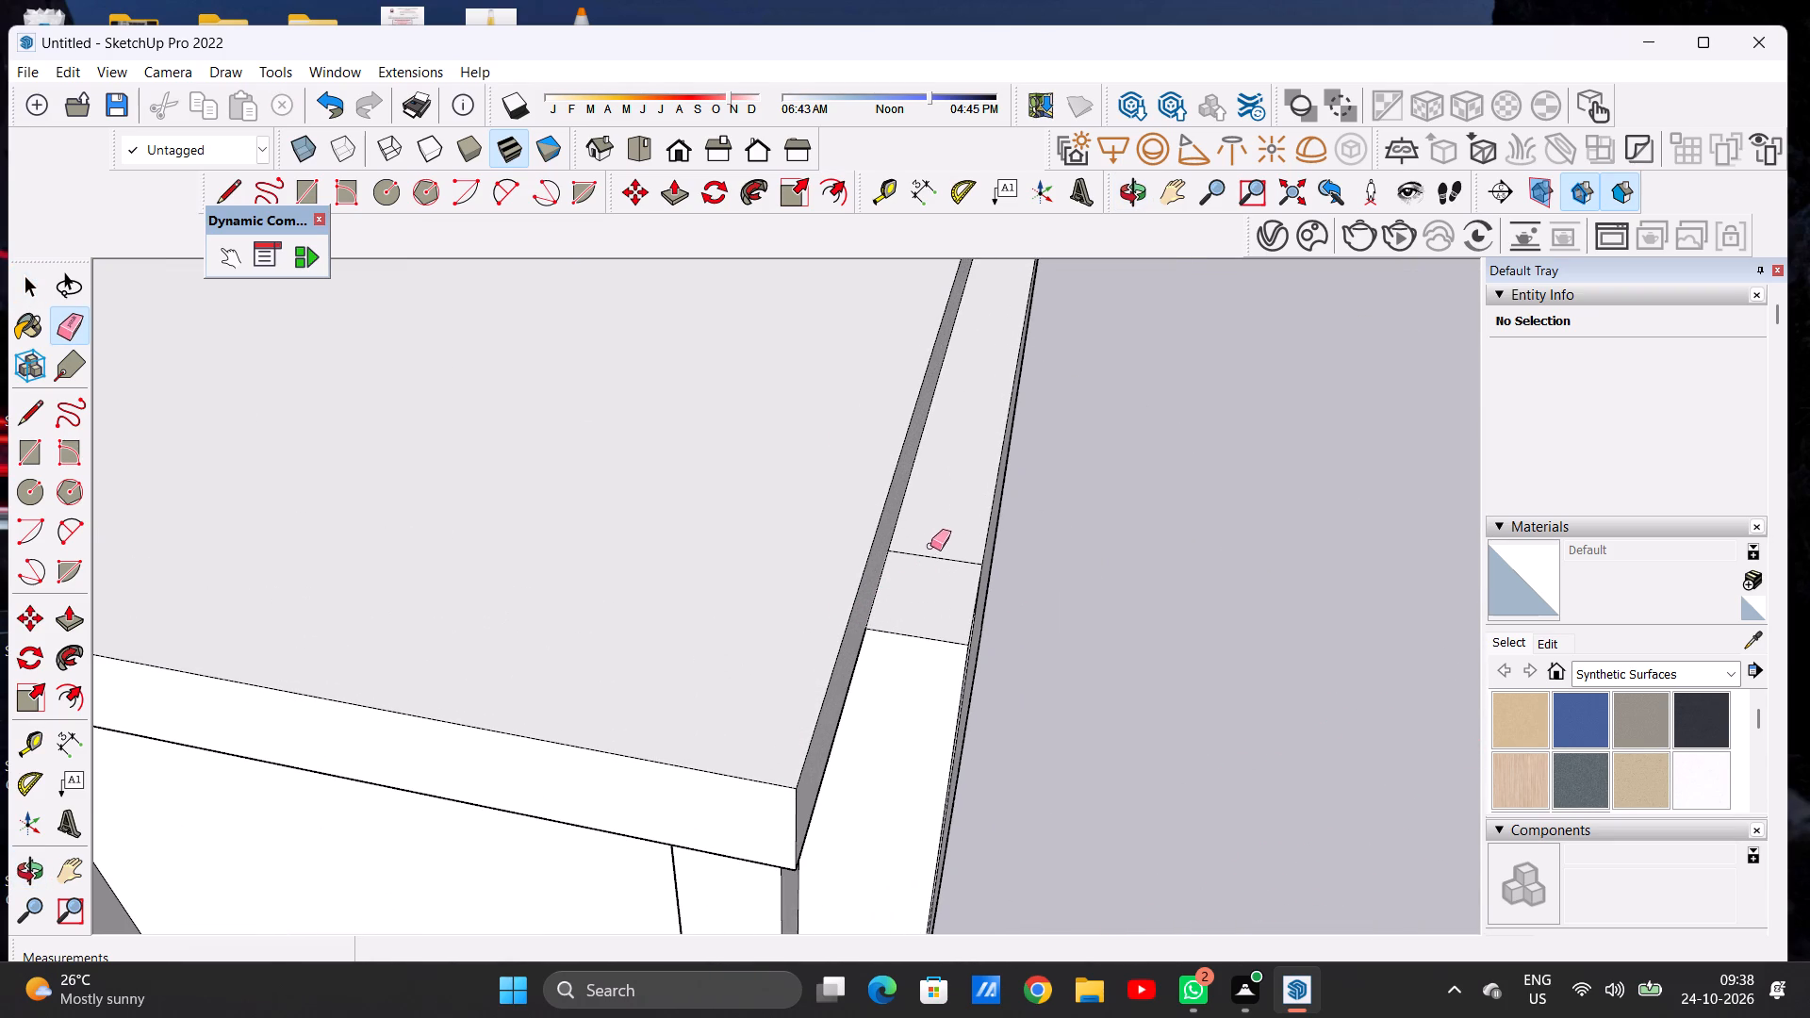
drag(930, 546, 933, 574)
key(space)
Examine the building's front and the side wall's end beside the opening surround from several angles.
scroll(864, 611, down, 19)
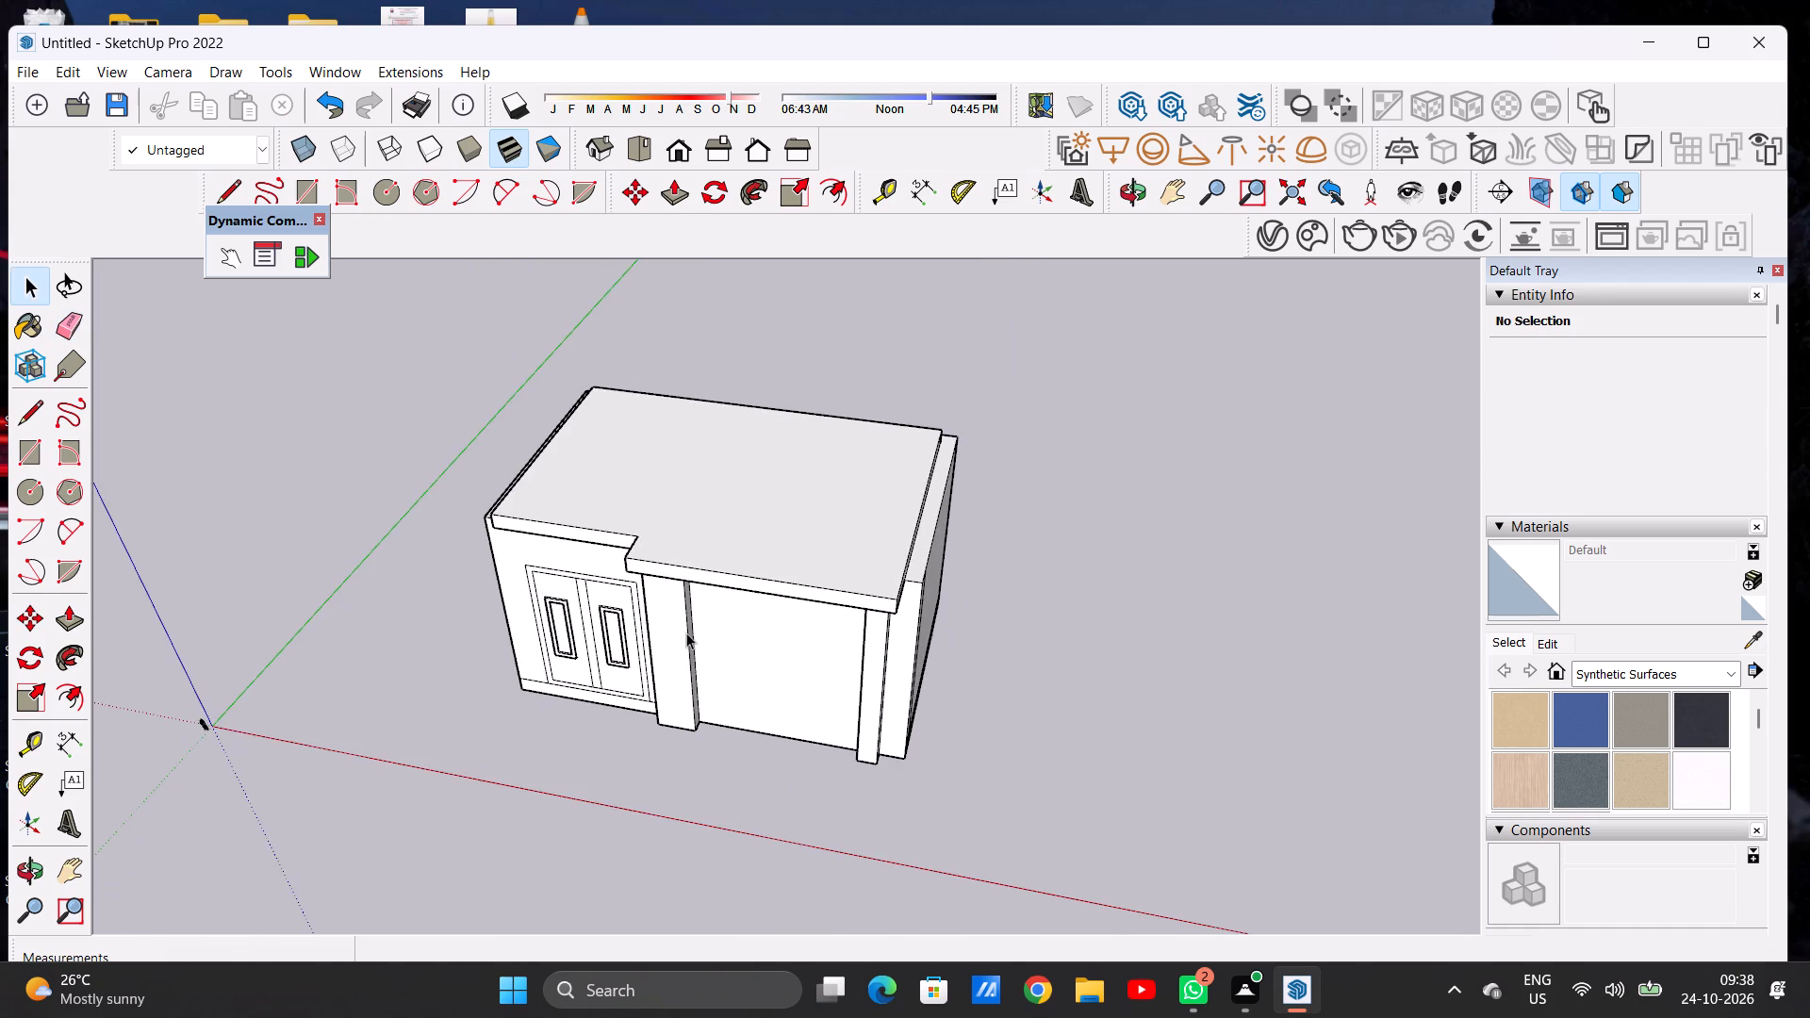
middle_drag(708, 602, 786, 422)
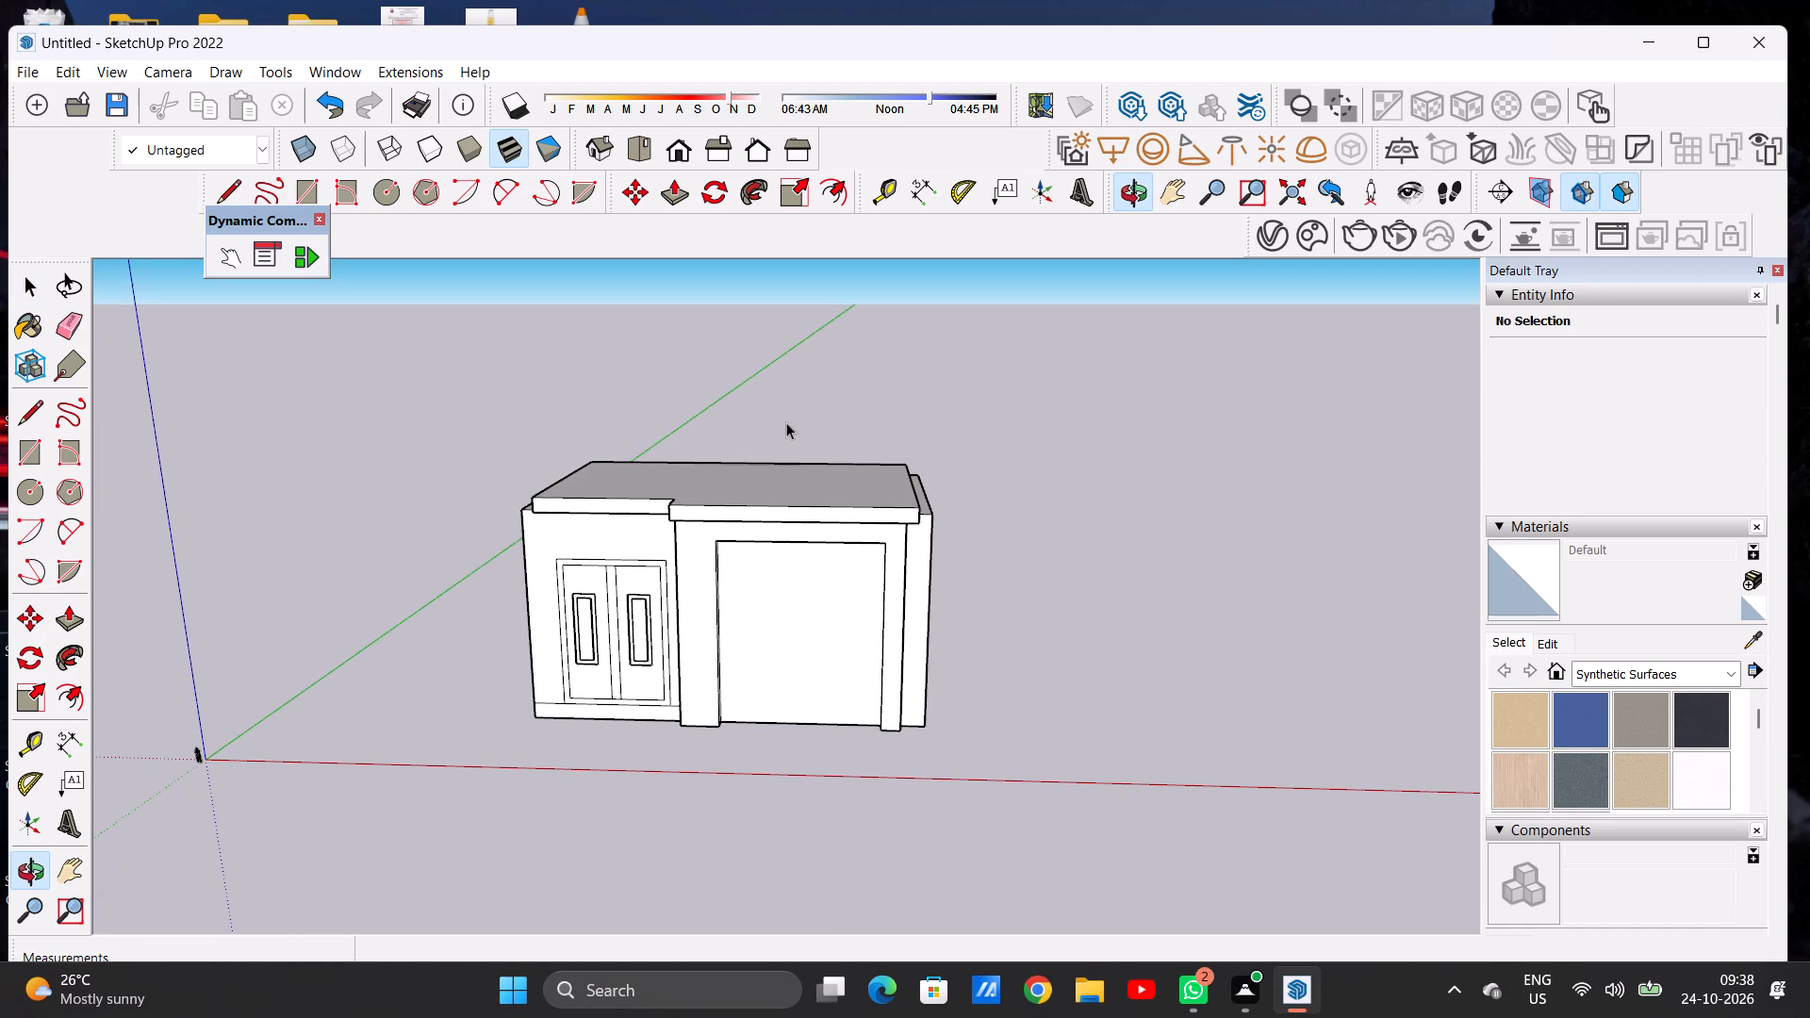
scroll(830, 614, down, 1)
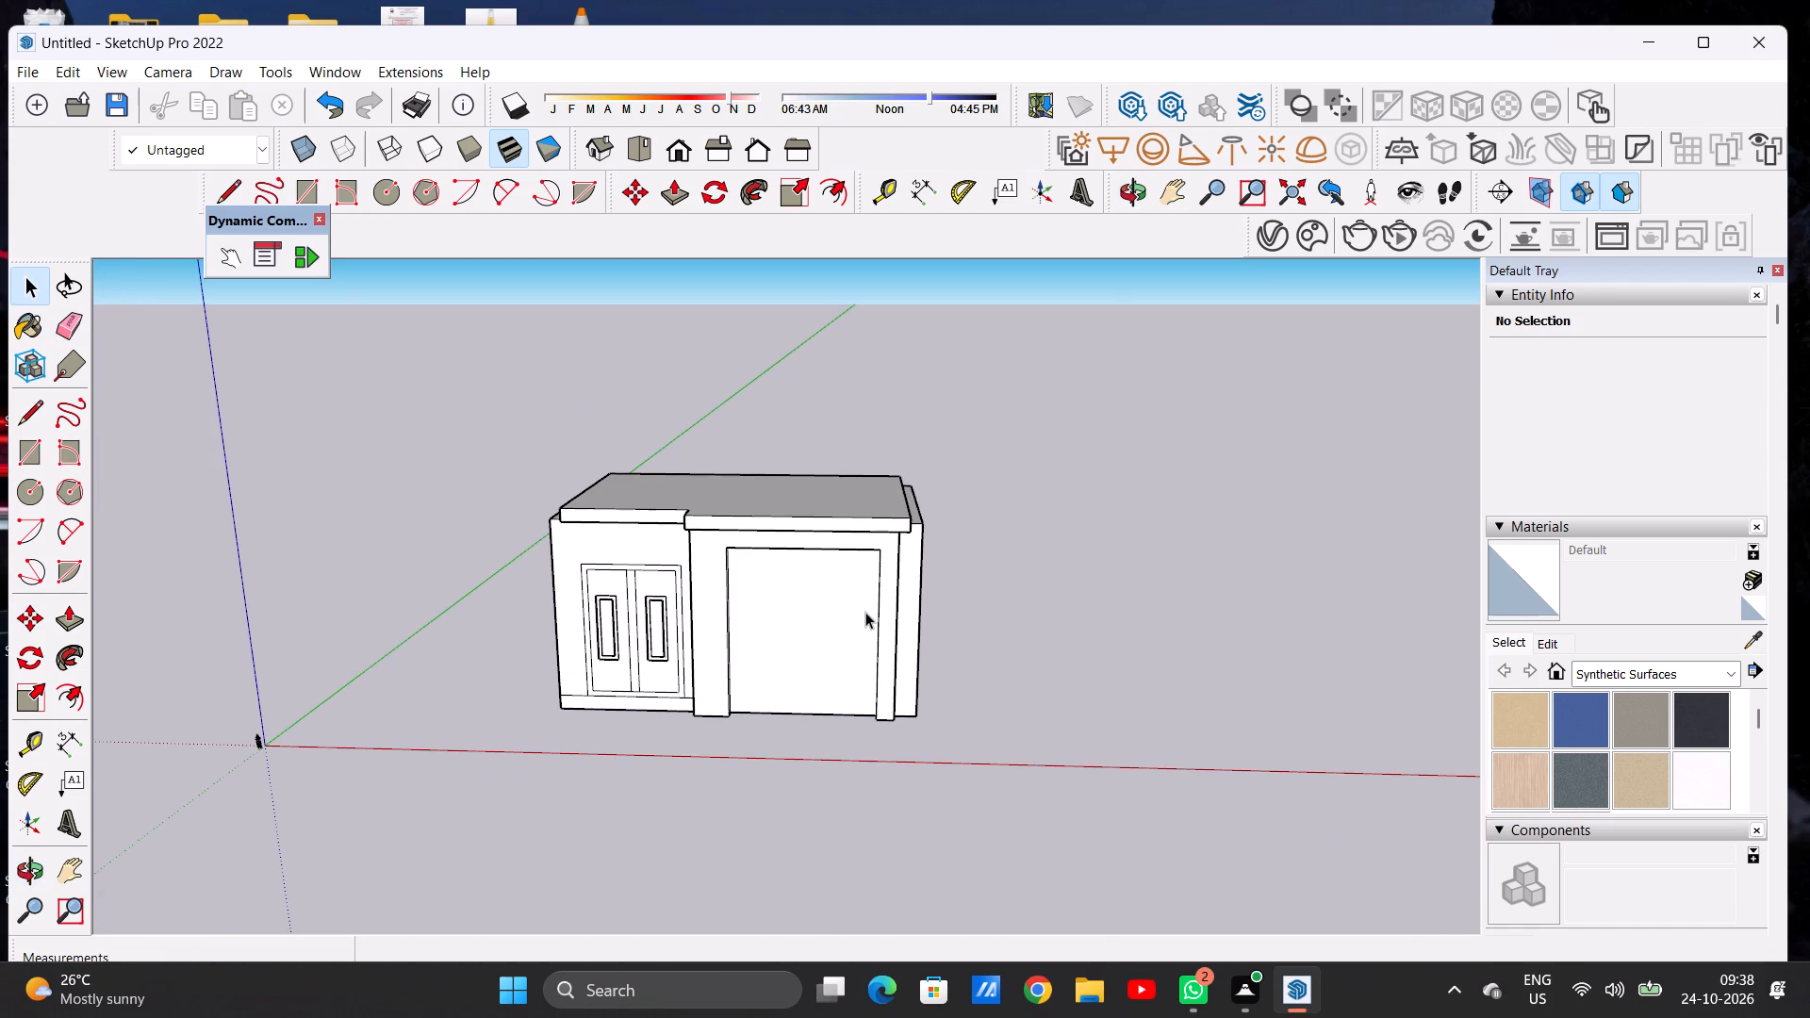
scroll(876, 572, down, 1)
middle_drag(931, 549, 854, 547)
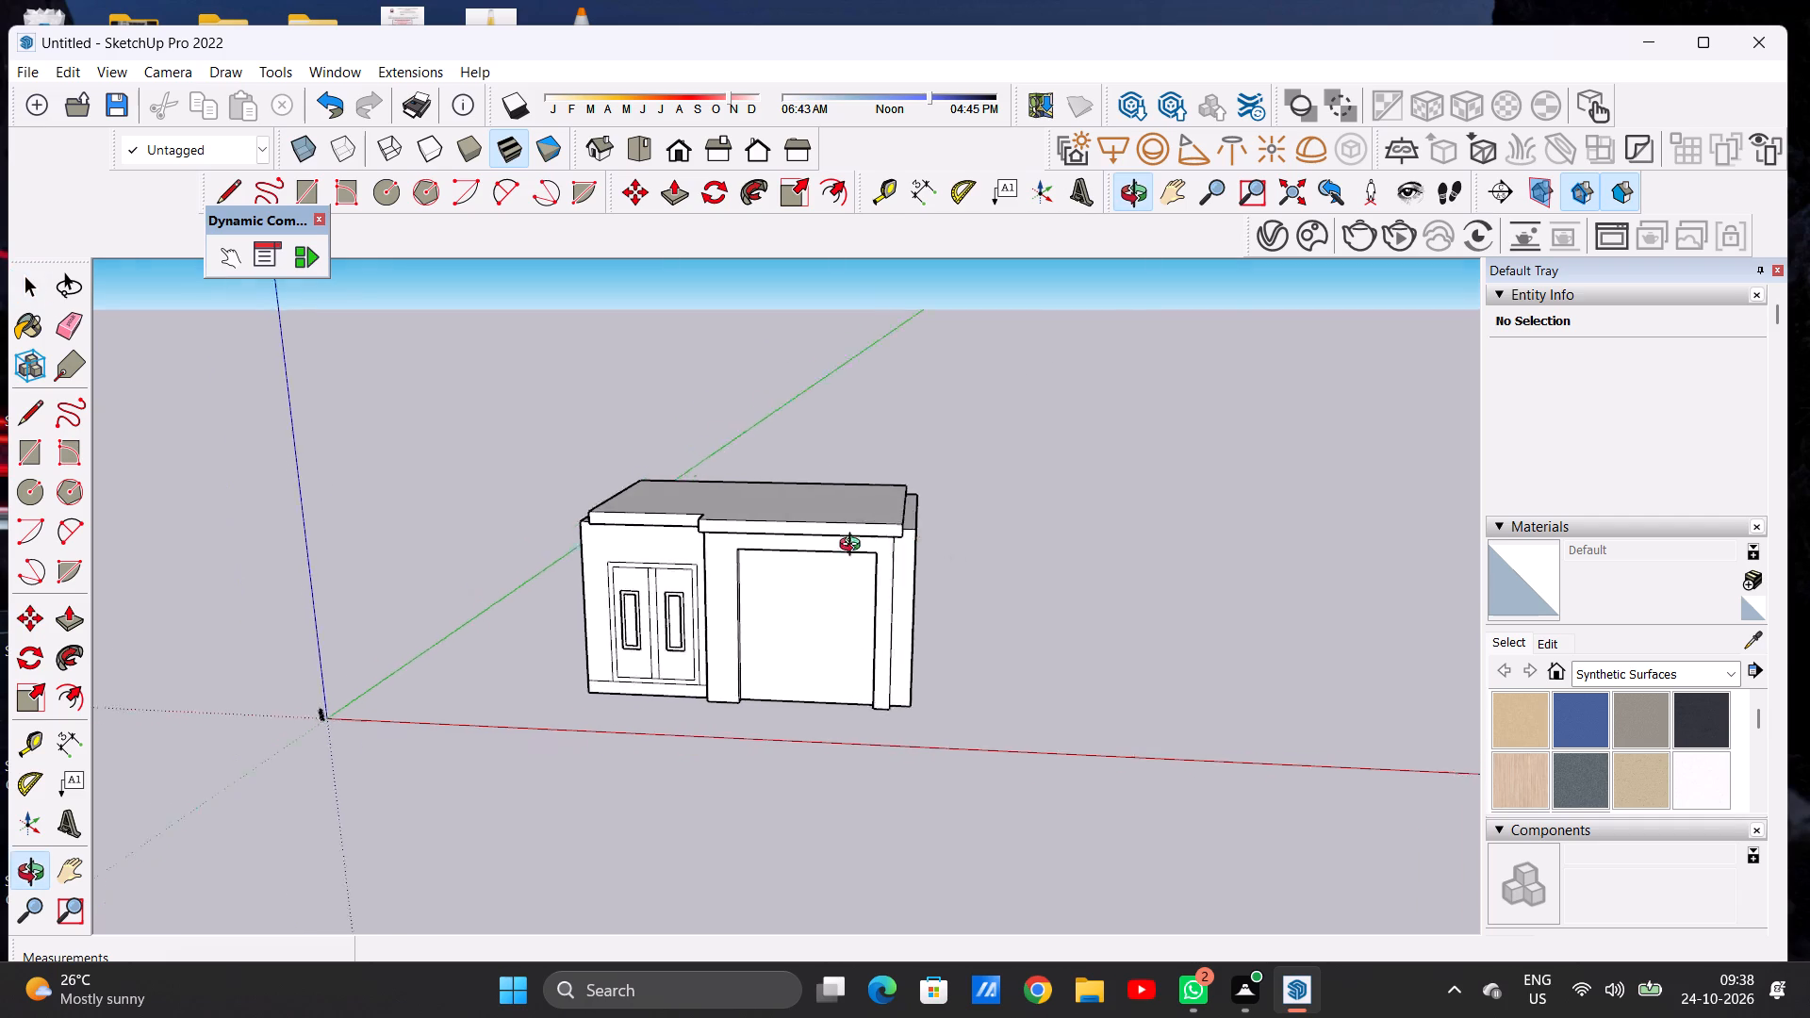
middle_drag(854, 547, 631, 656)
scroll(873, 581, up, 5)
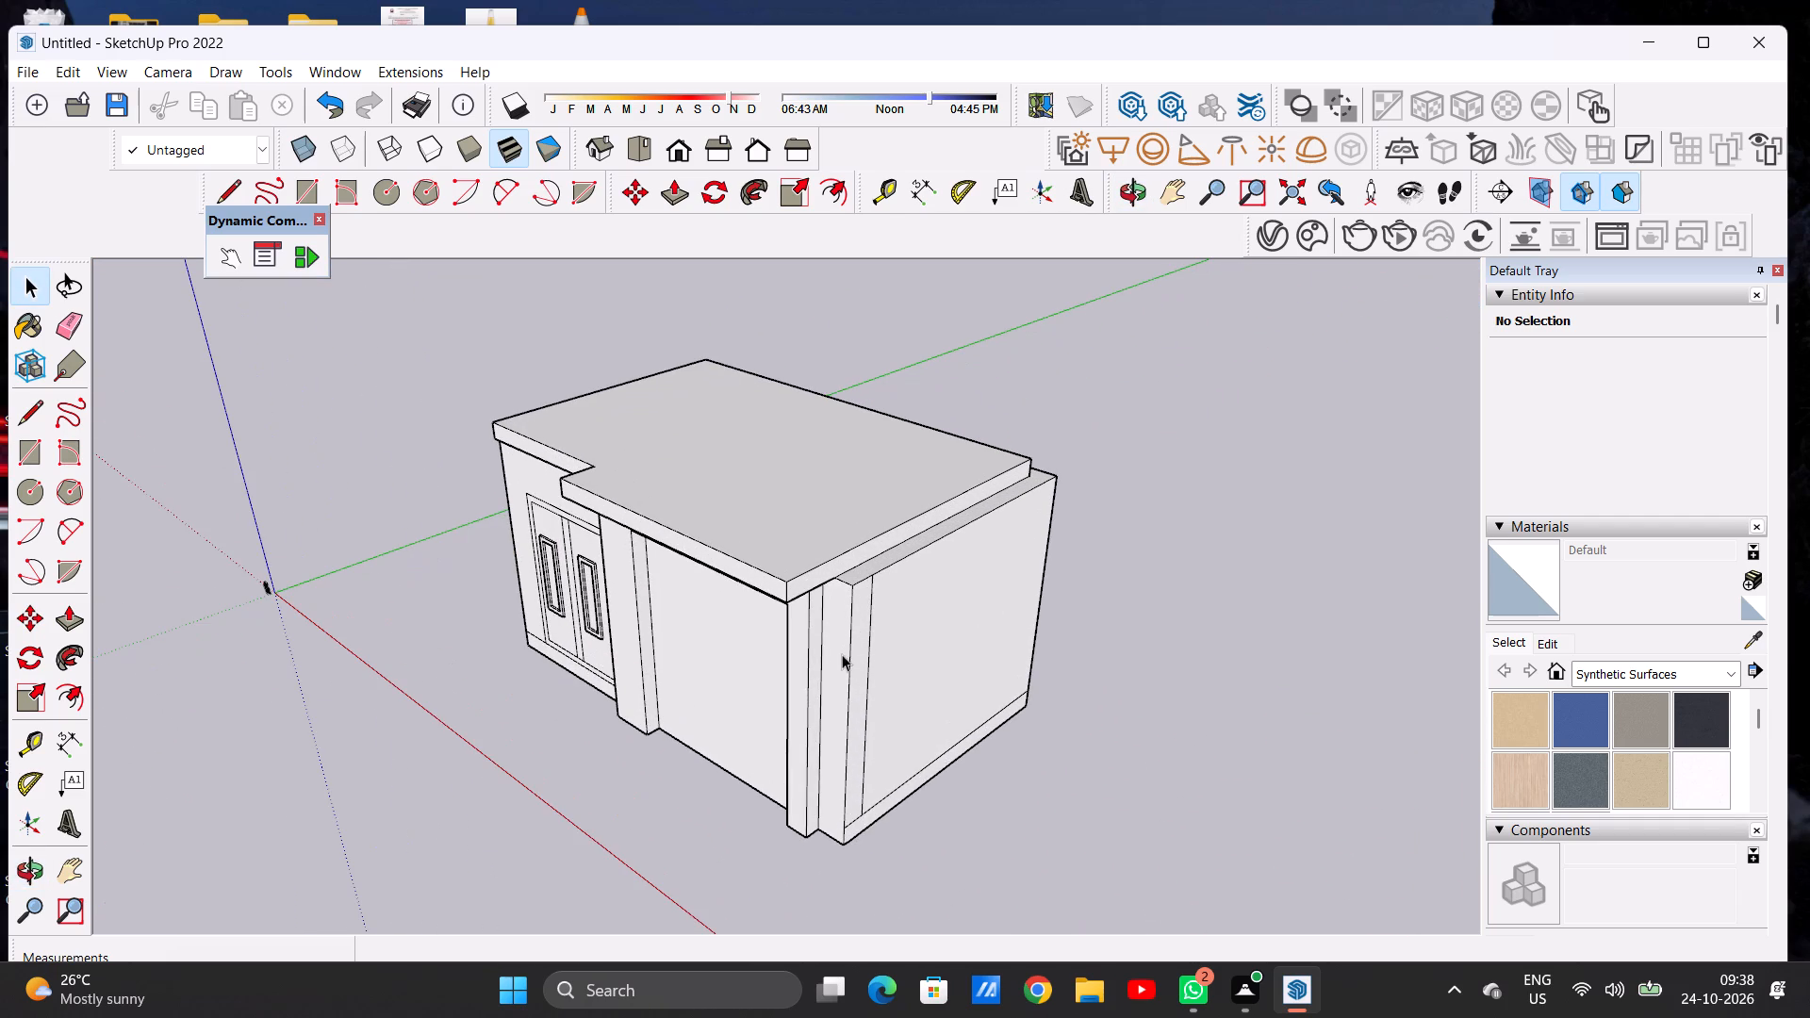
middle_drag(846, 618, 864, 484)
scroll(836, 511, up, 2)
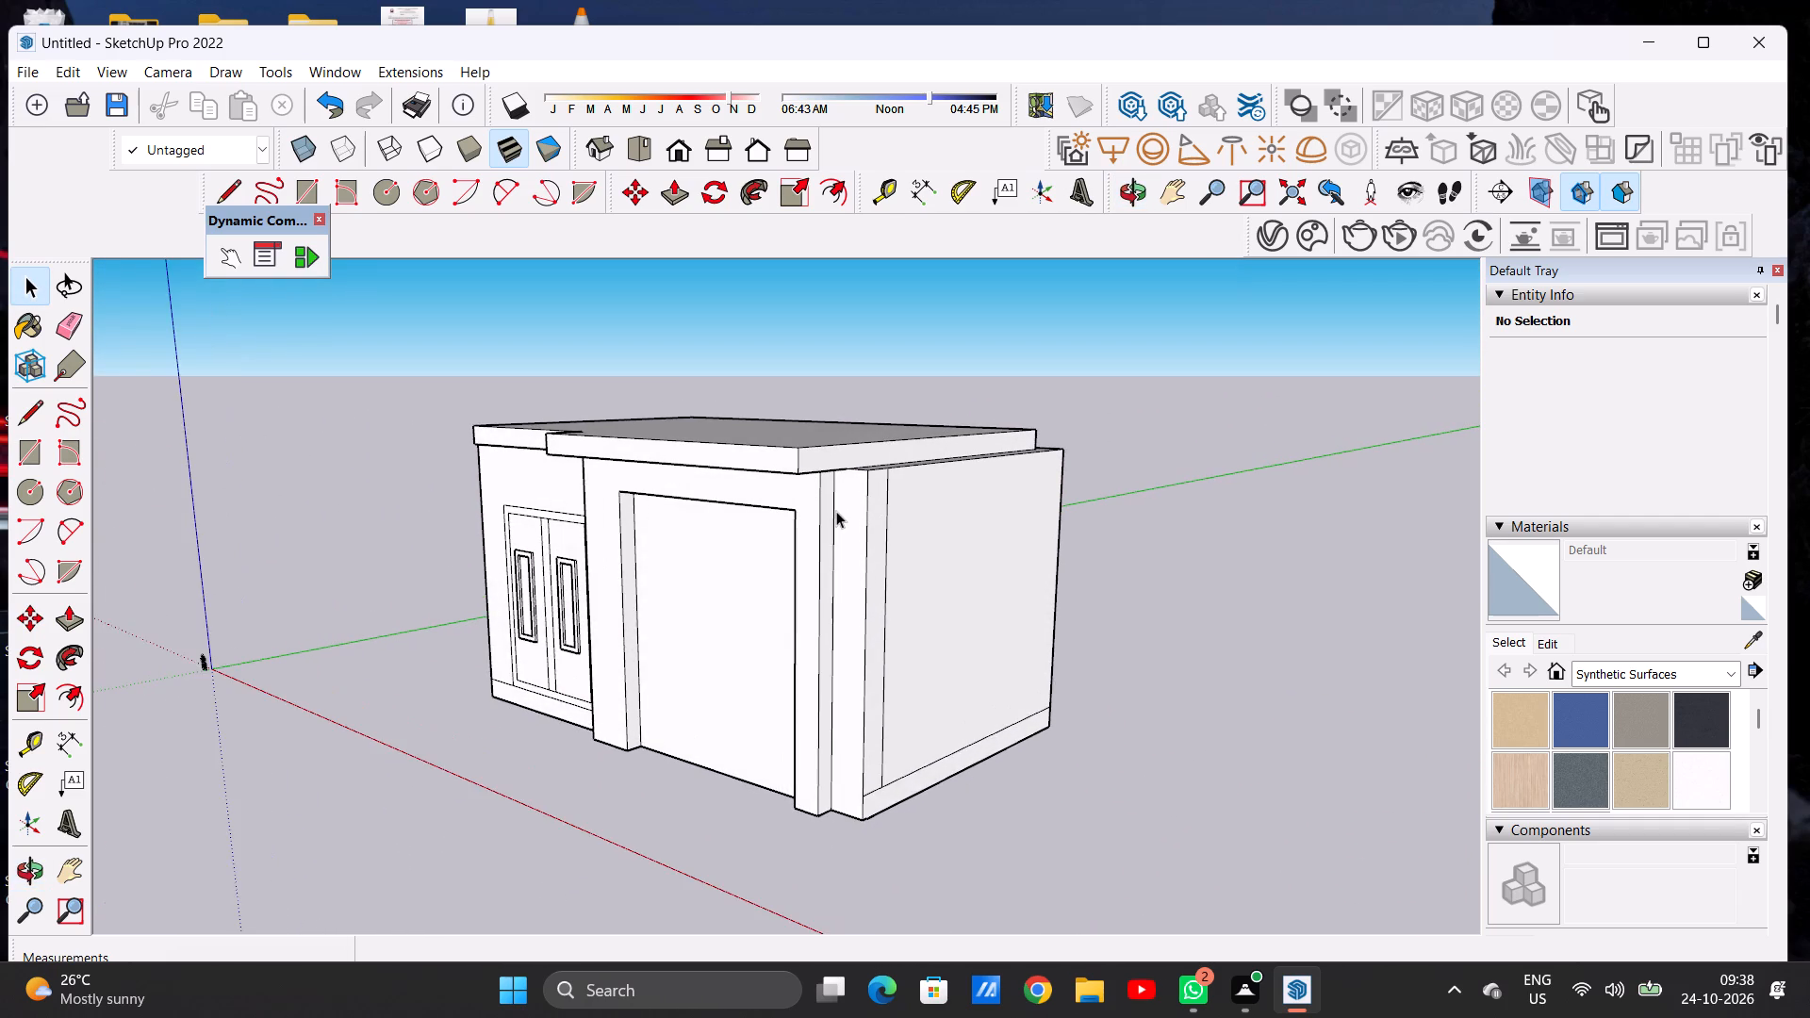
scroll(836, 511, up, 1)
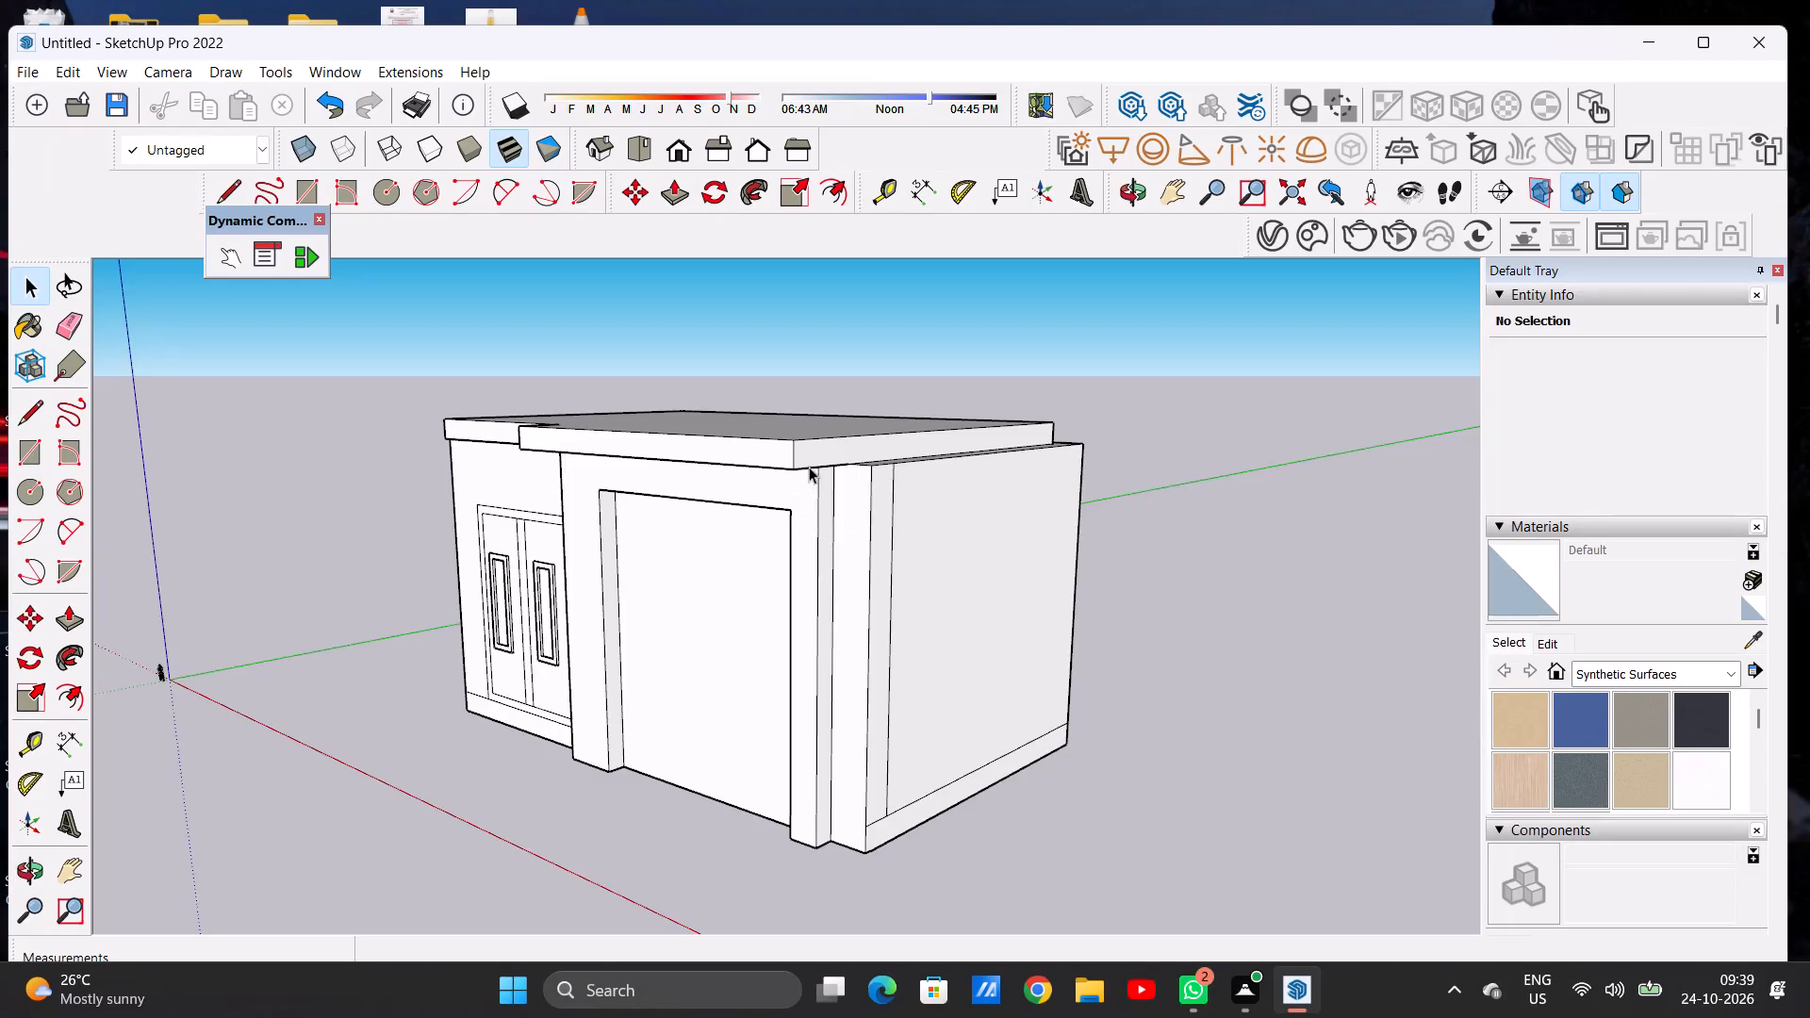
Push/Pull the front end of the side wall beside the opening surround about 18' 3/4" forward, to the roof overhang's front edge.
middle_drag(809, 467, 764, 600)
scroll(764, 600, up, 2)
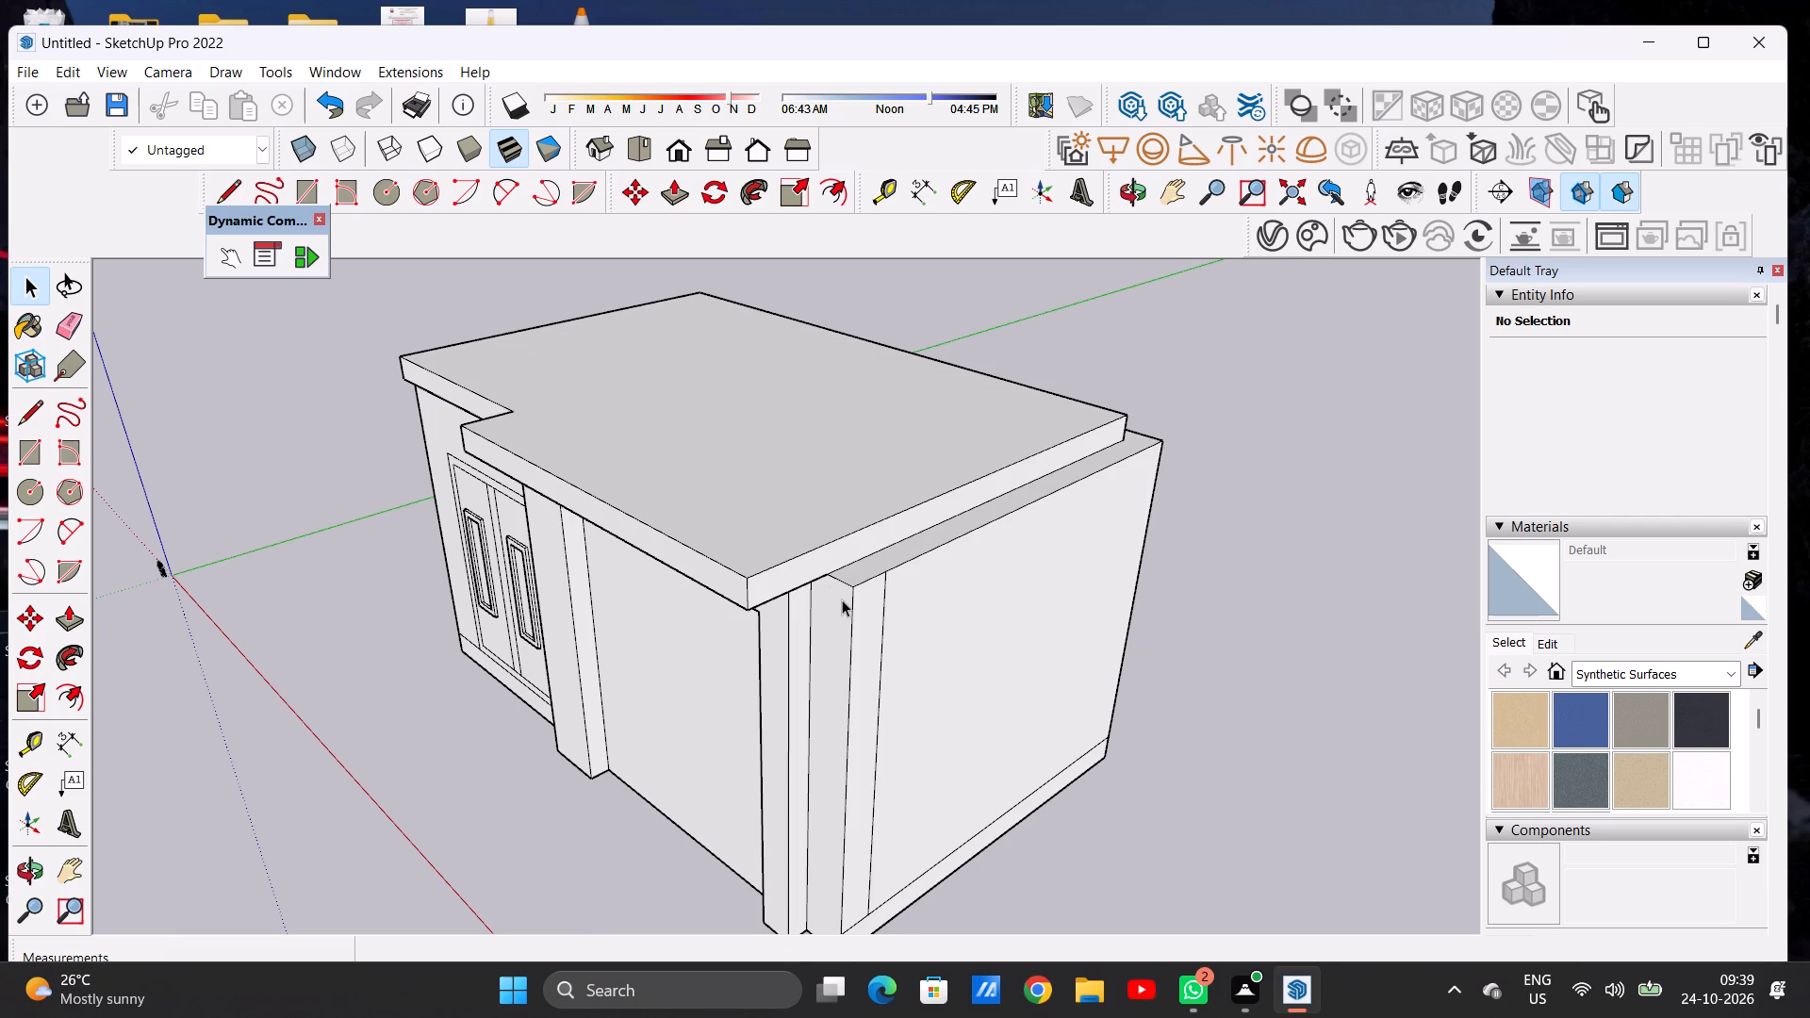
middle_drag(838, 596, 832, 543)
scroll(835, 543, up, 3)
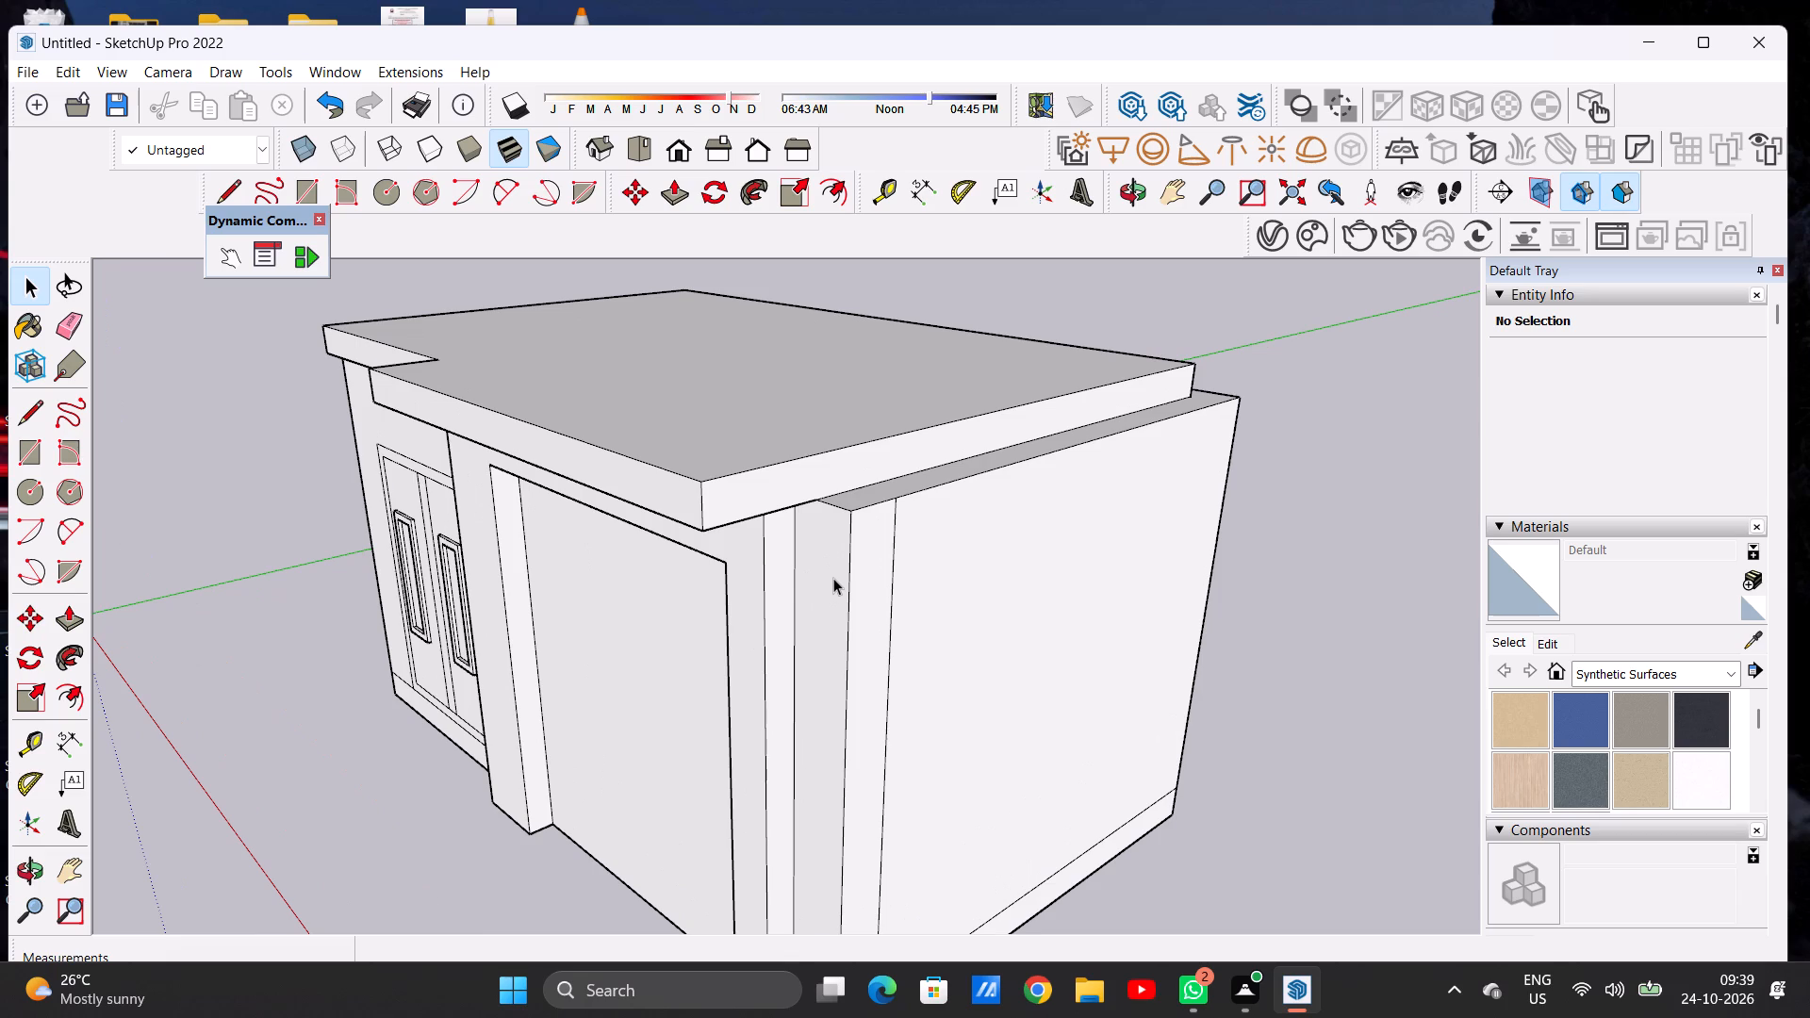
scroll(883, 534, down, 7)
middle_drag(912, 534, 933, 443)
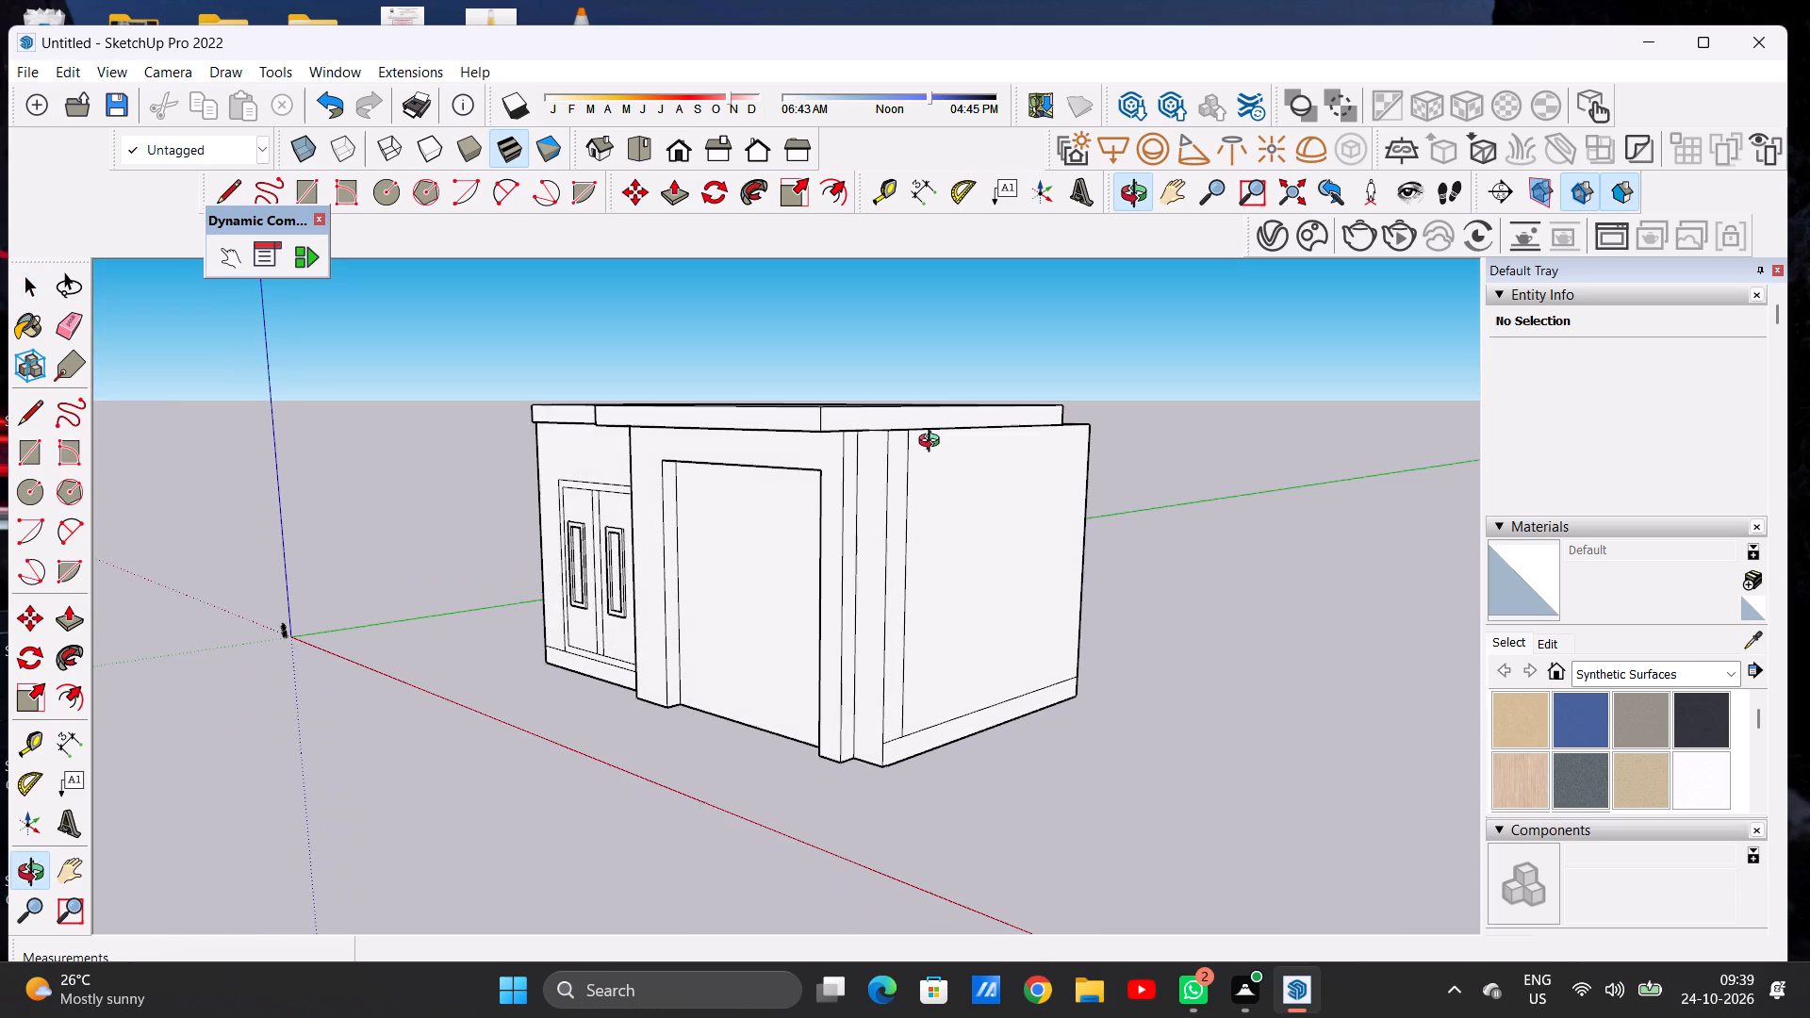
middle_drag(933, 443, 931, 482)
scroll(864, 519, up, 5)
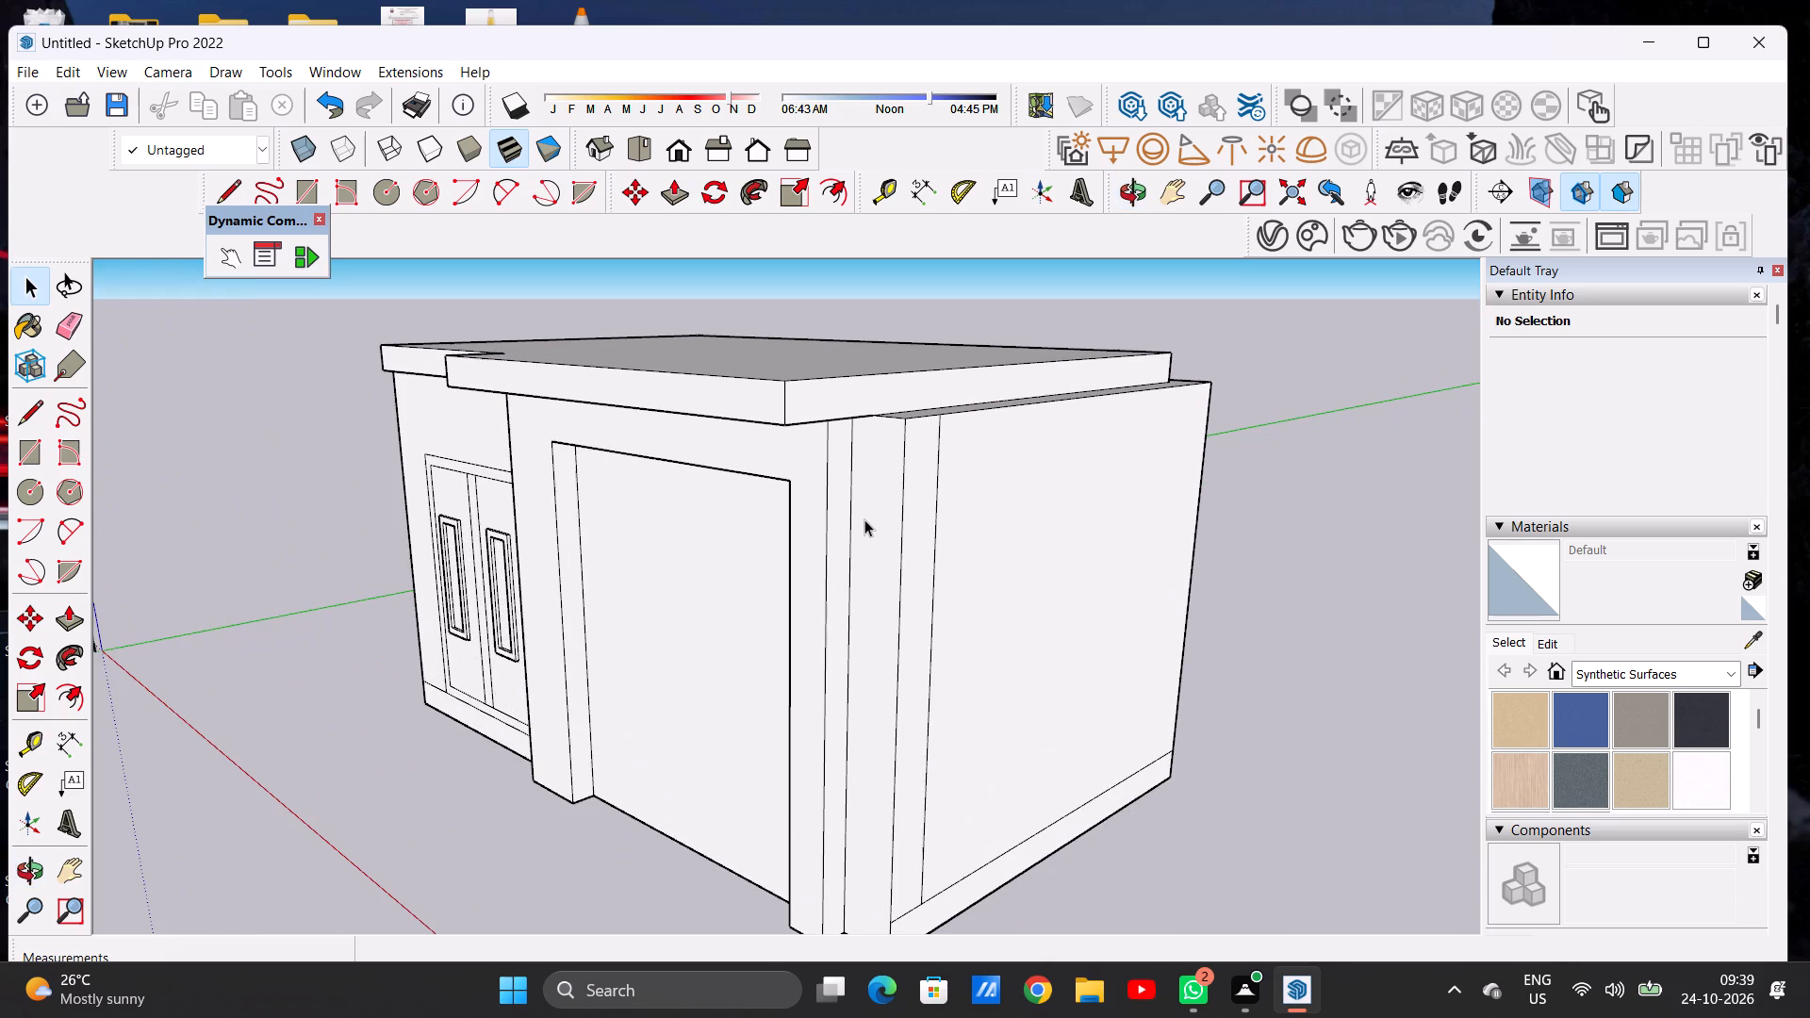
key(p)
click(889, 439)
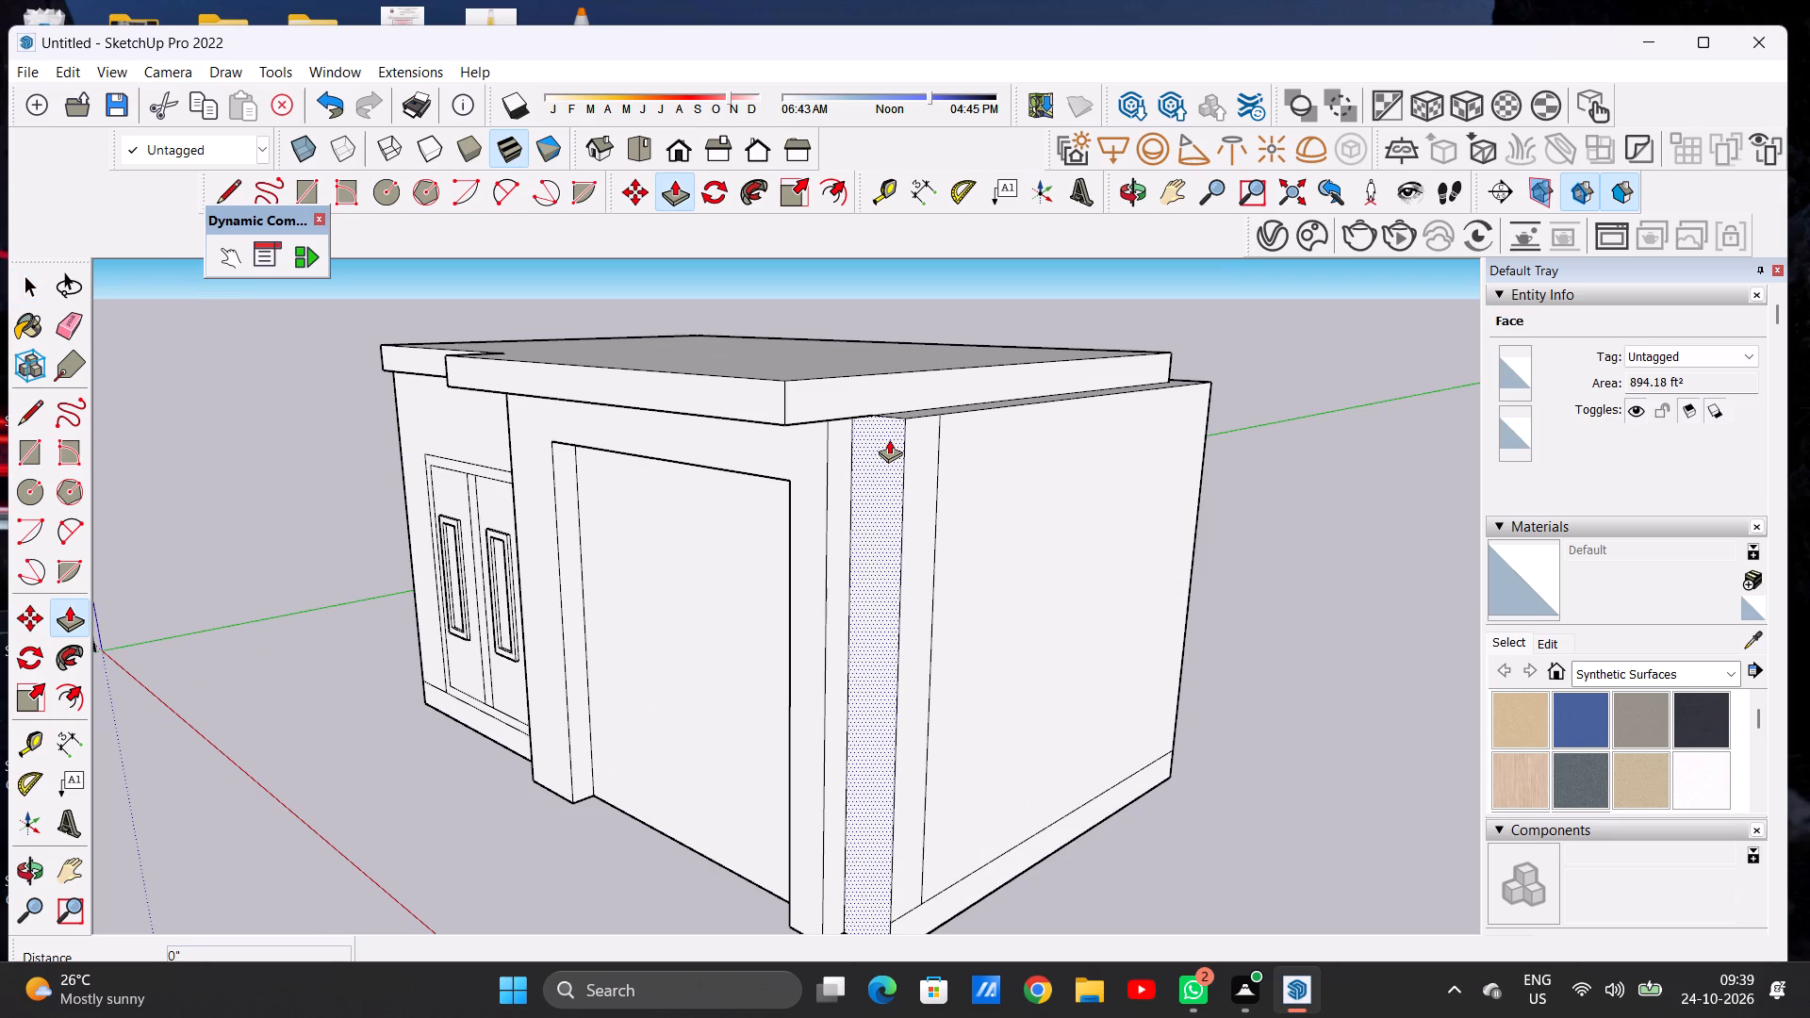
click(784, 426)
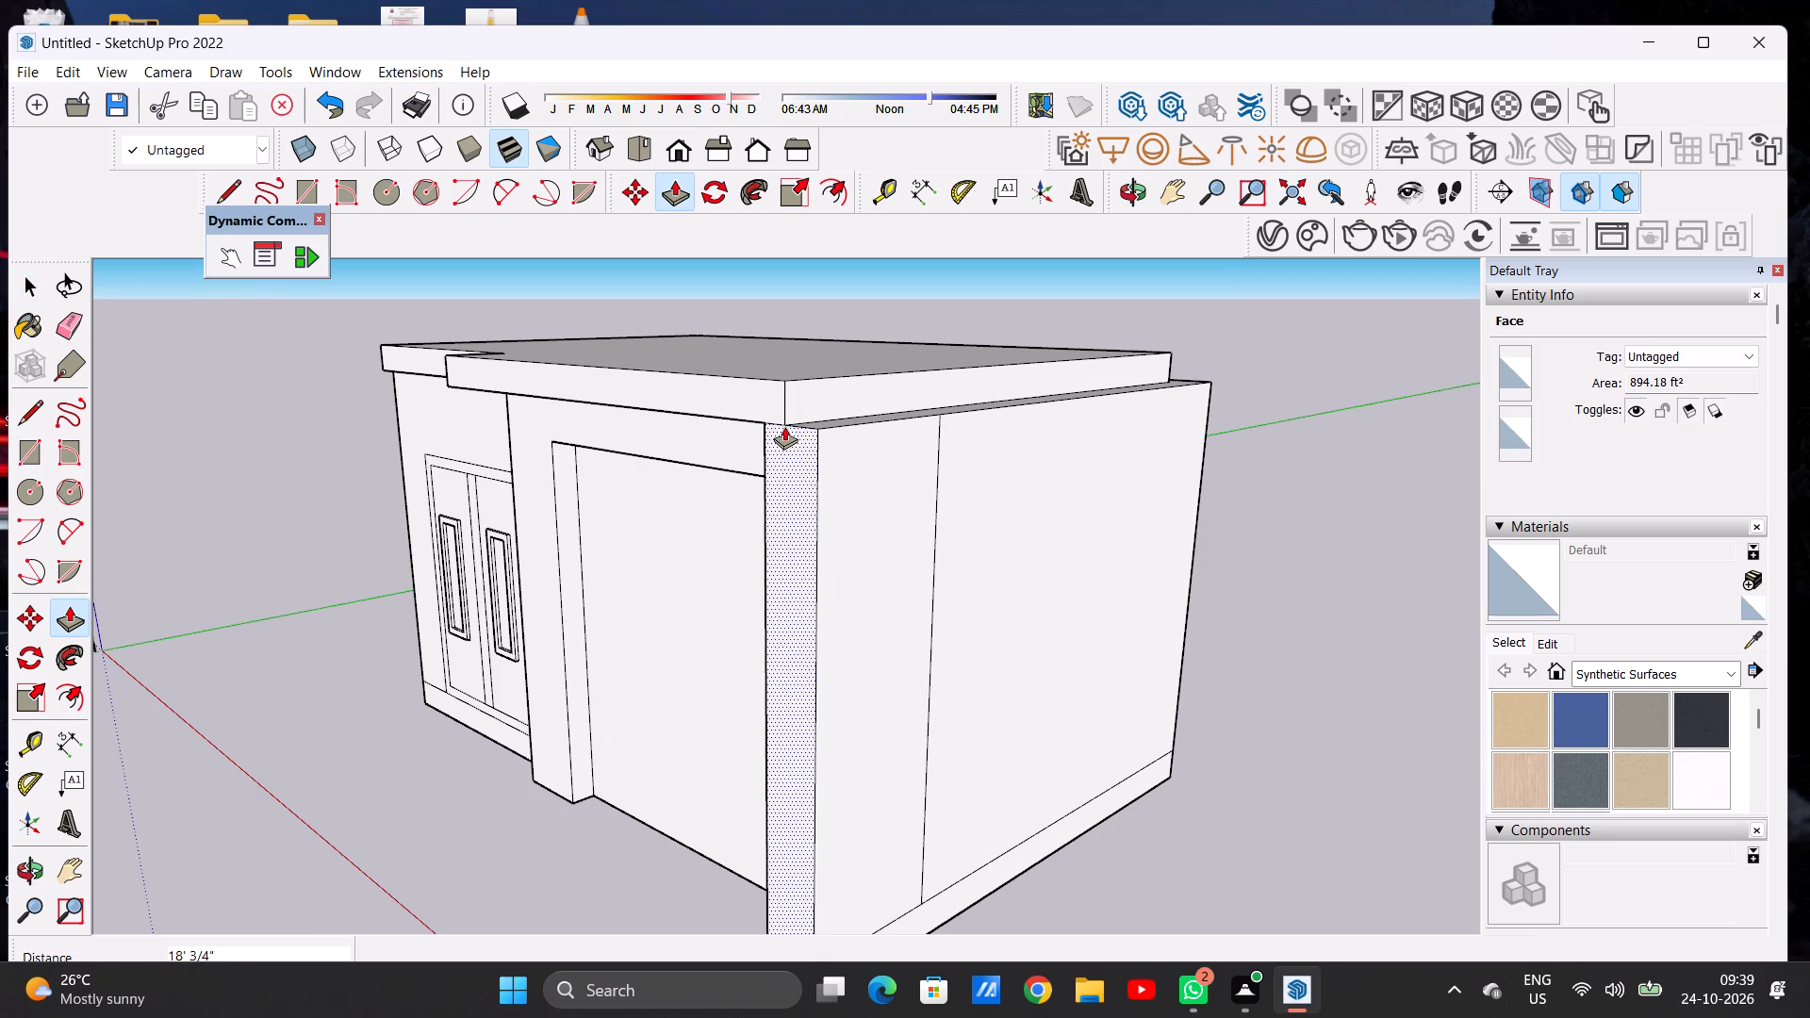
key(space)
Examine the extended side wall, the underside of the roof overhang and the front facade from several angles.
scroll(909, 443, down, 1)
scroll(909, 443, up, 1)
scroll(909, 443, down, 6)
middle_drag(783, 484, 1057, 491)
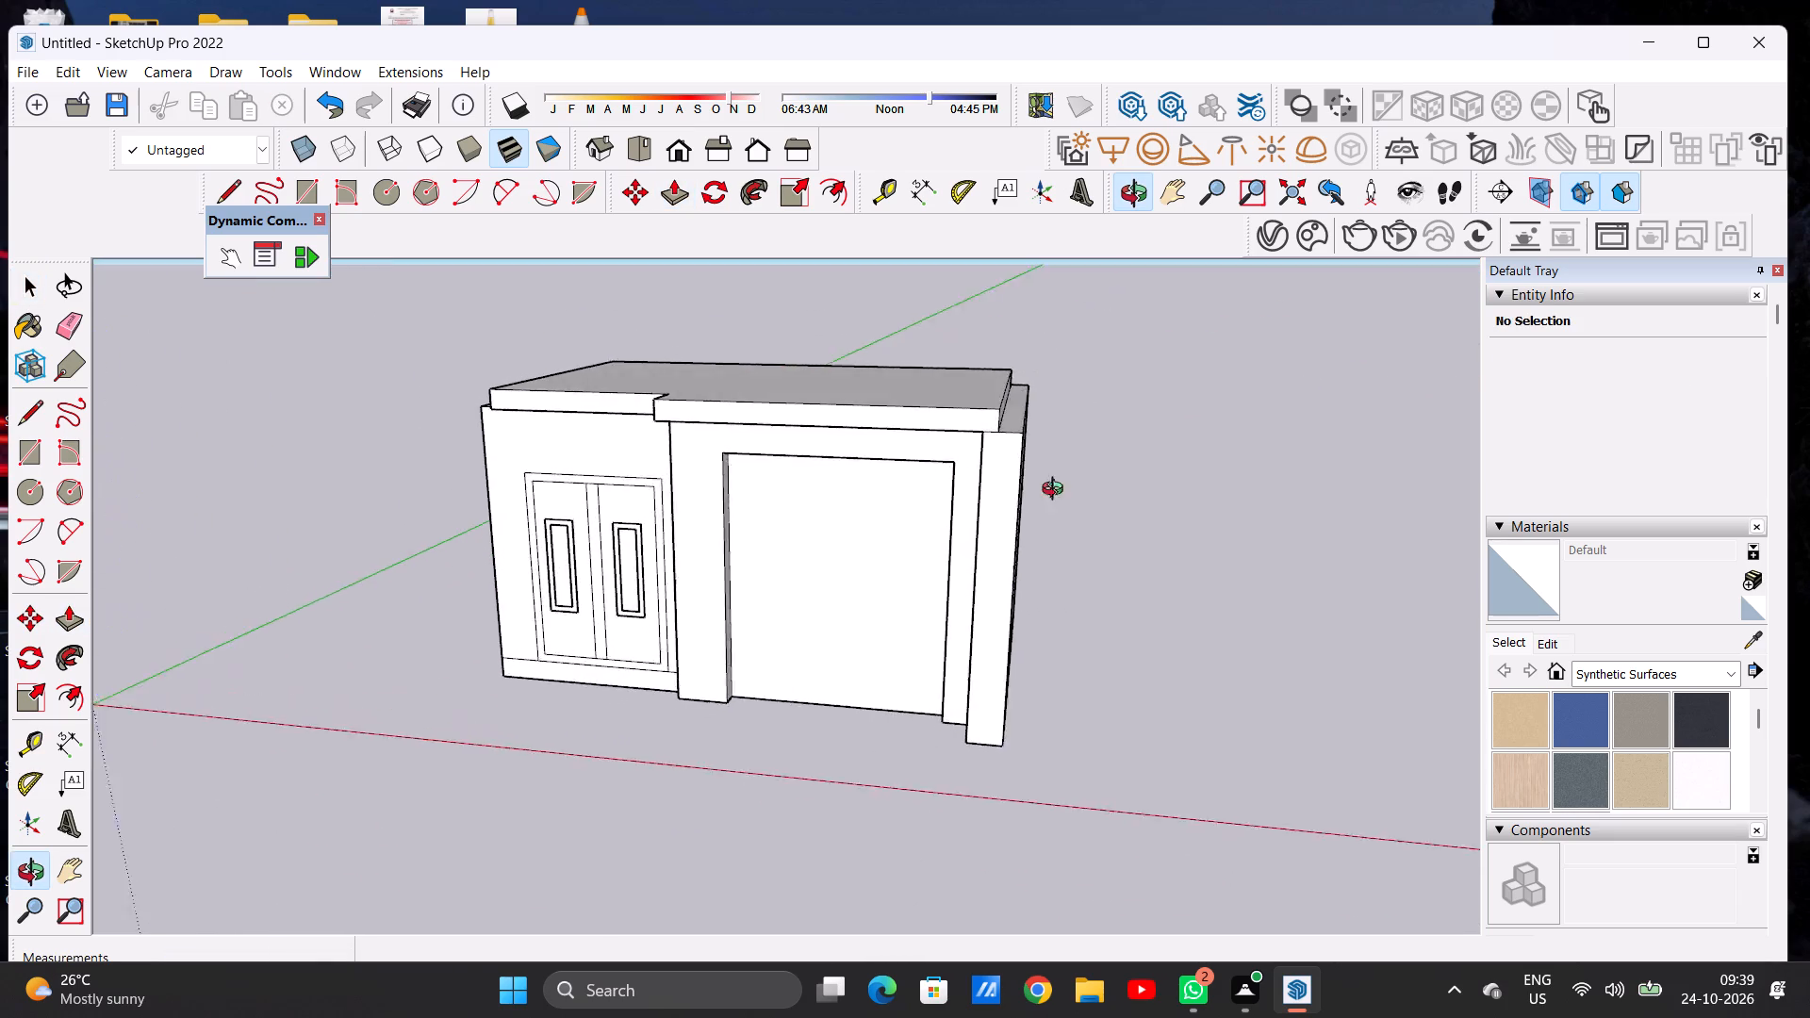
middle_drag(1057, 491, 1029, 549)
middle_click(1029, 553)
middle_click(1028, 579)
middle_click(1028, 583)
middle_drag(1028, 594, 1028, 634)
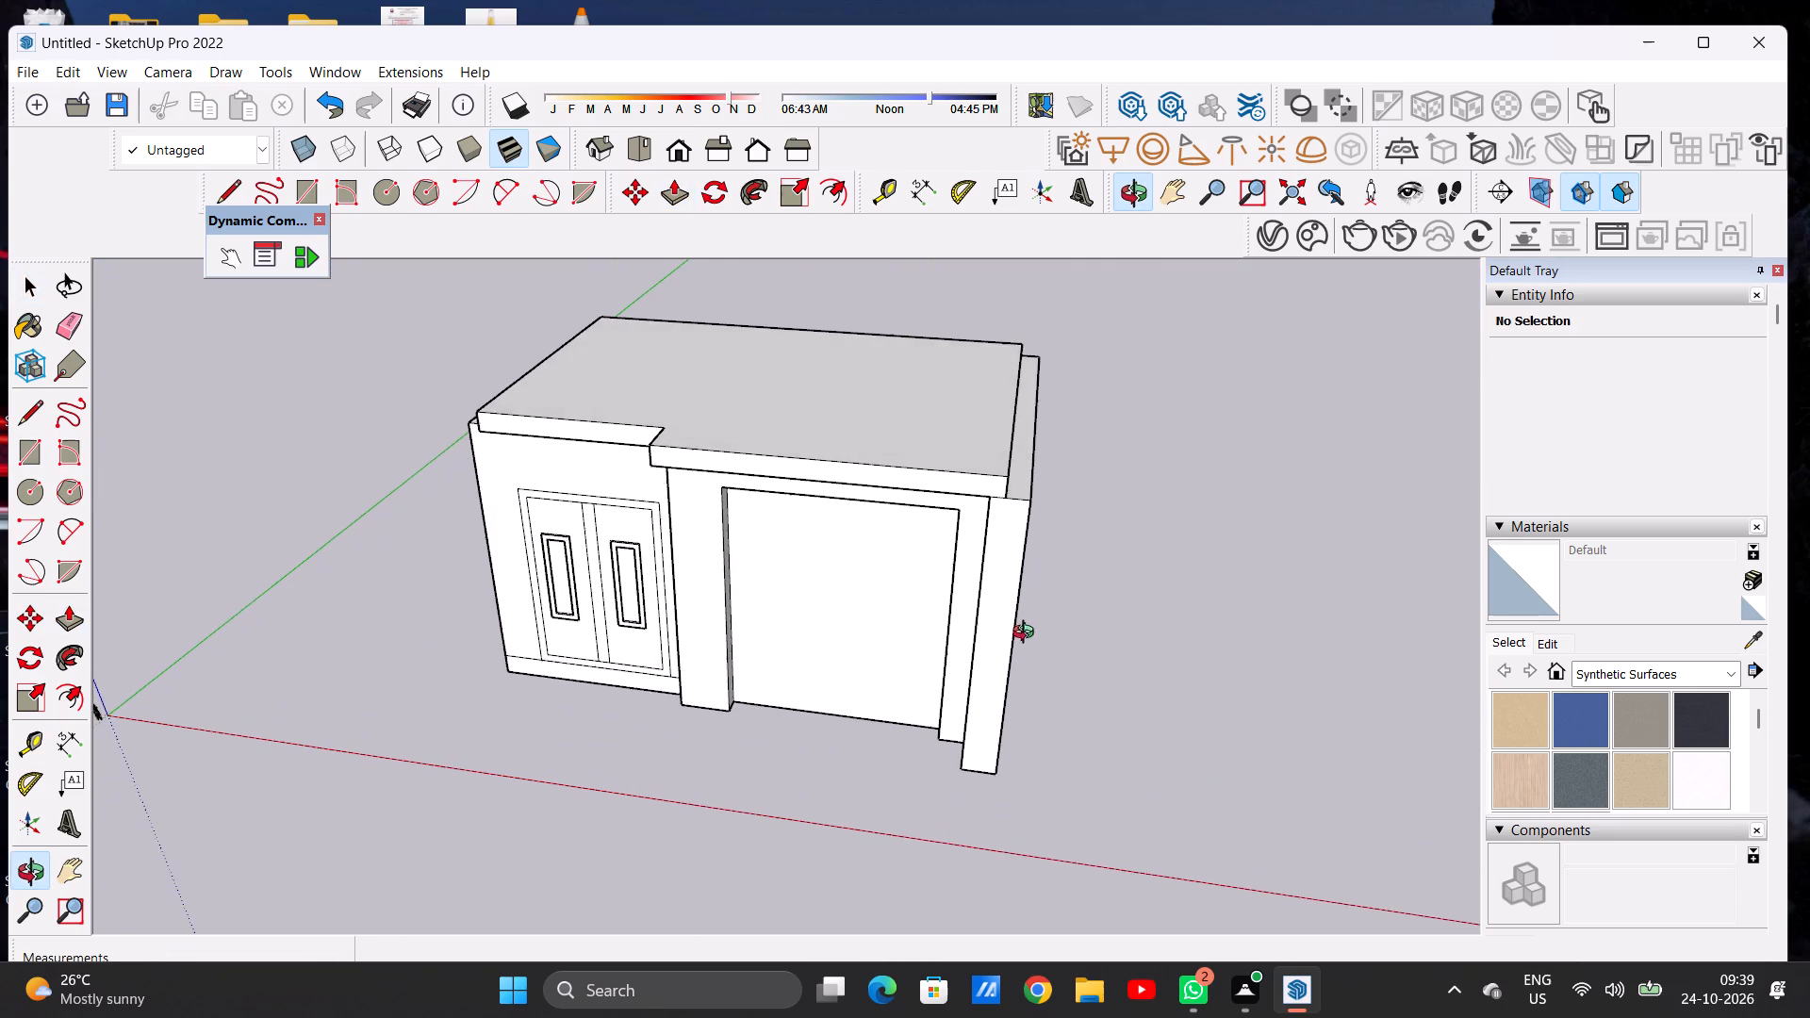
middle_drag(1028, 634, 1028, 638)
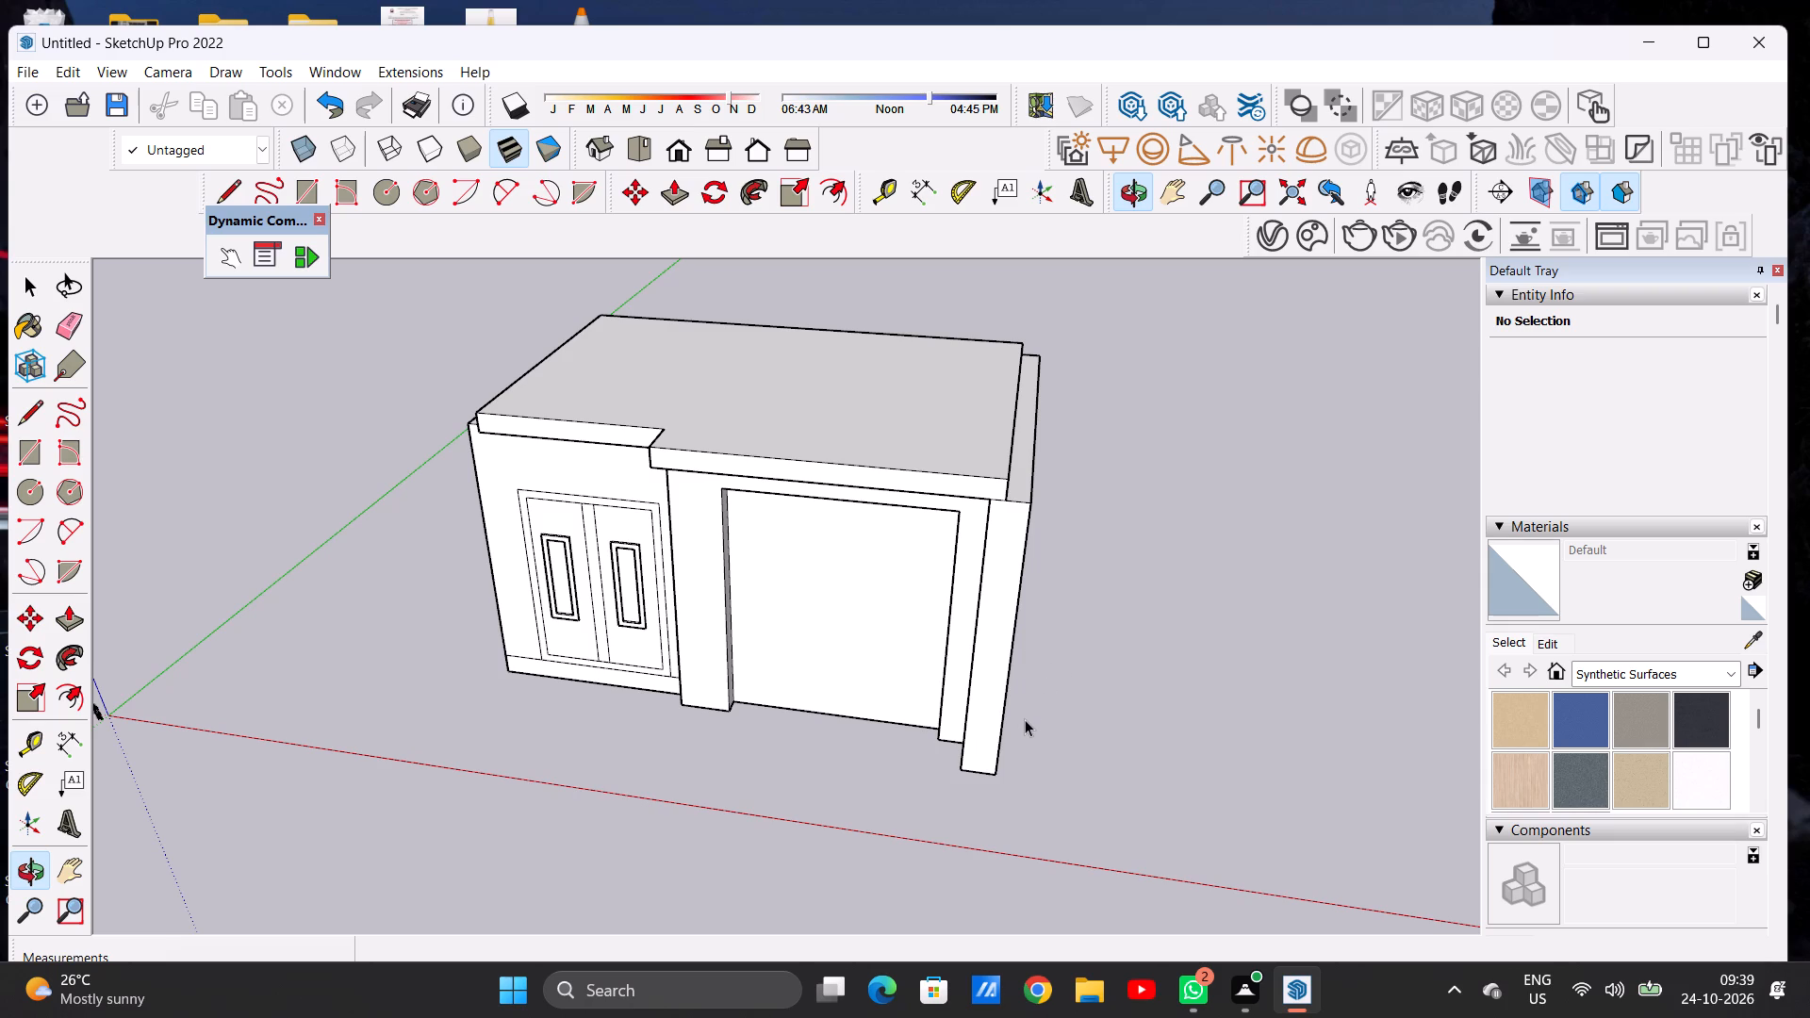
scroll(1045, 713, down, 5)
scroll(1030, 608, up, 5)
middle_drag(1039, 584, 1041, 573)
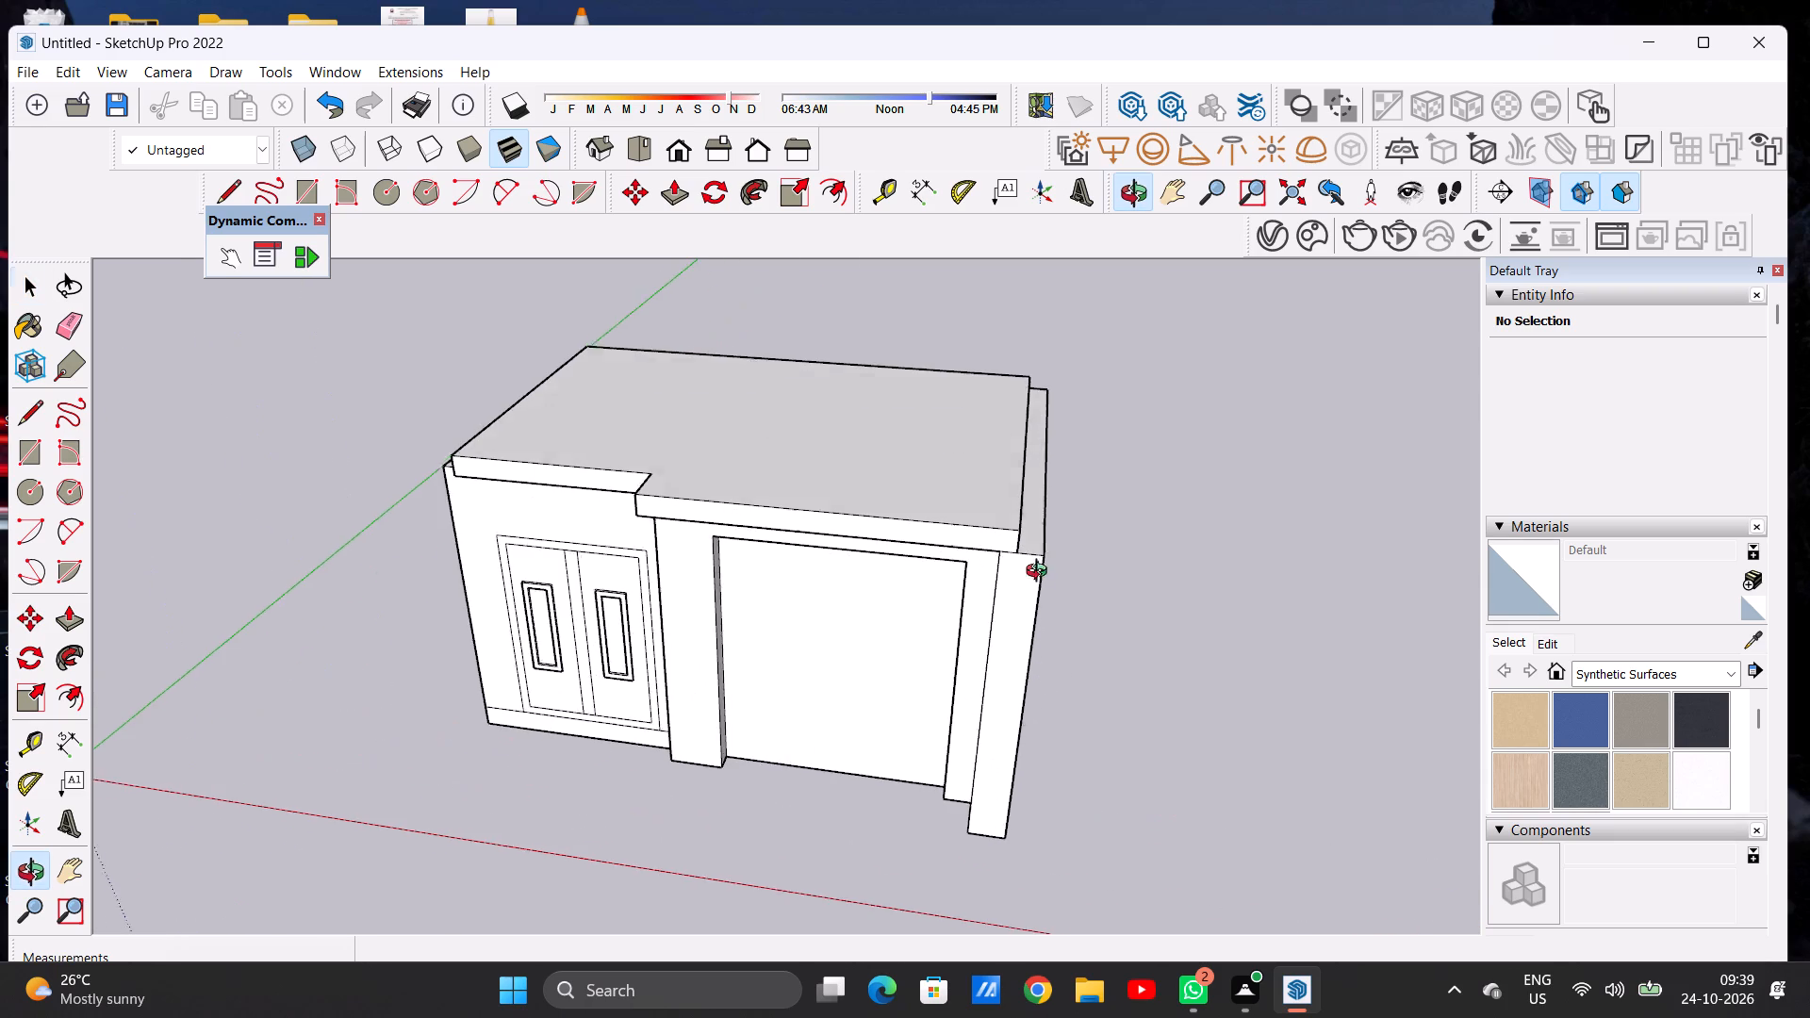
middle_drag(1041, 573, 1057, 406)
middle_drag(991, 729, 1221, 655)
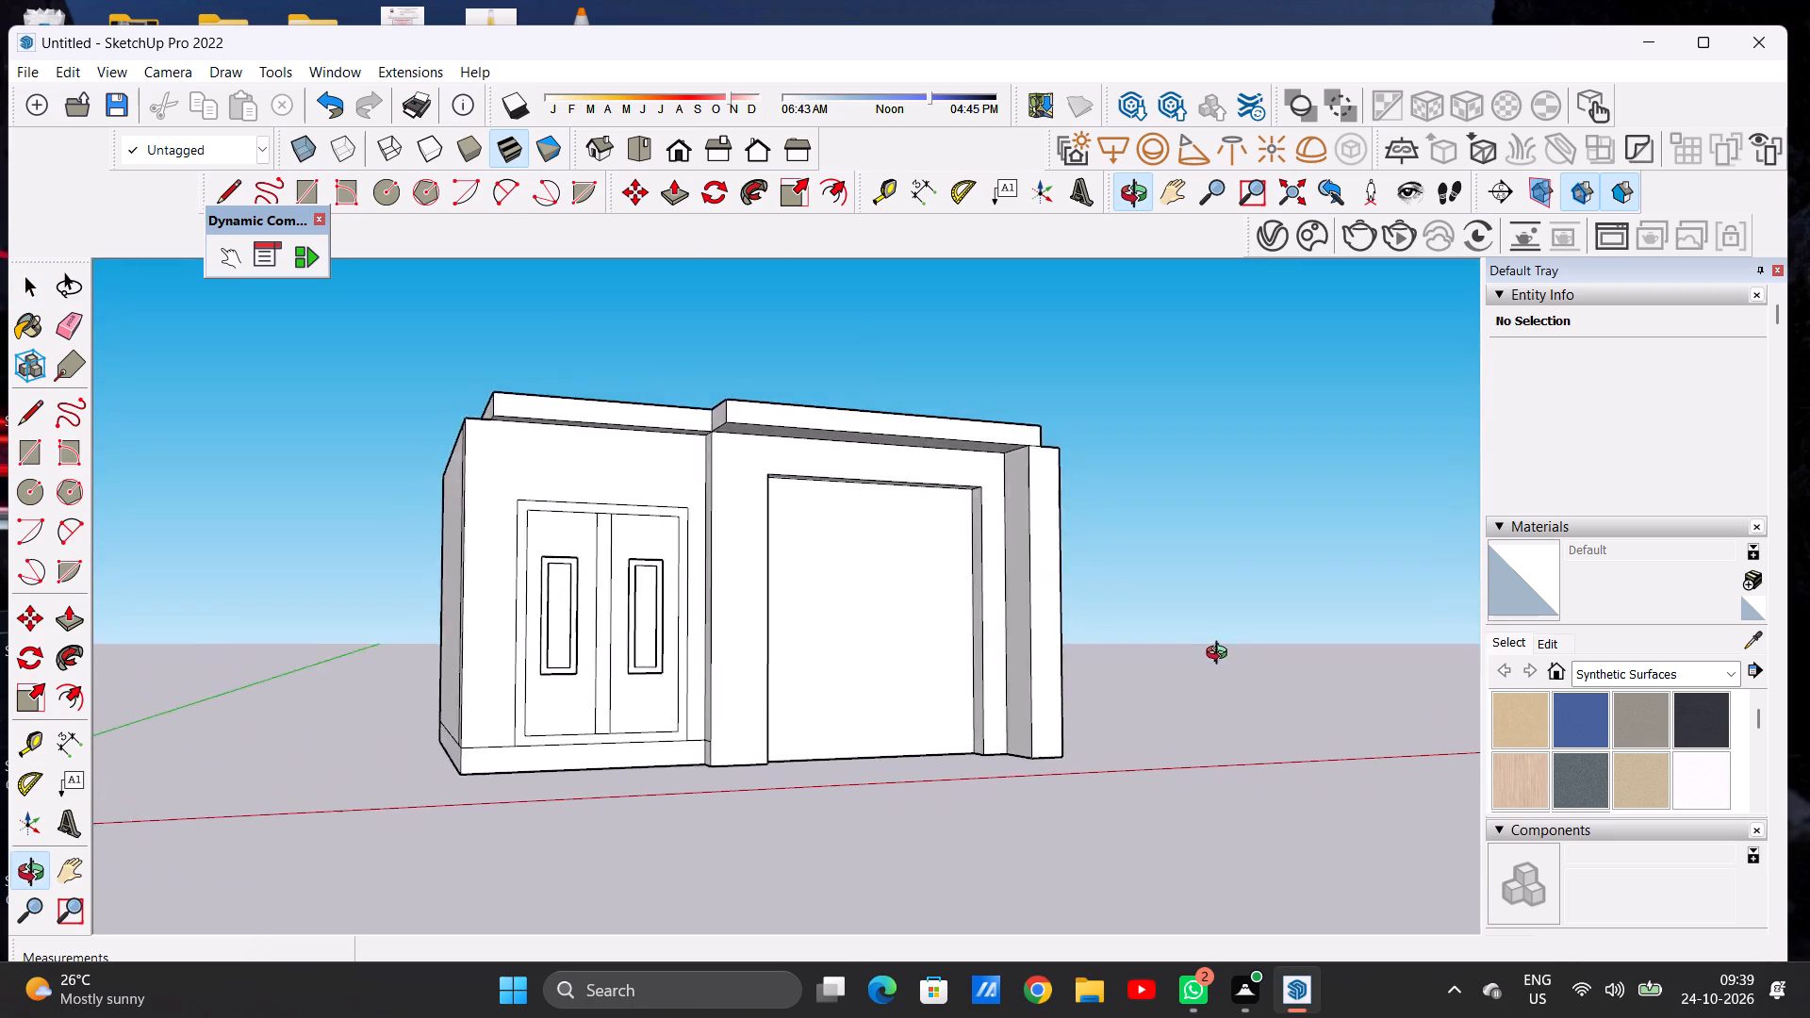
middle_drag(1221, 655, 719, 816)
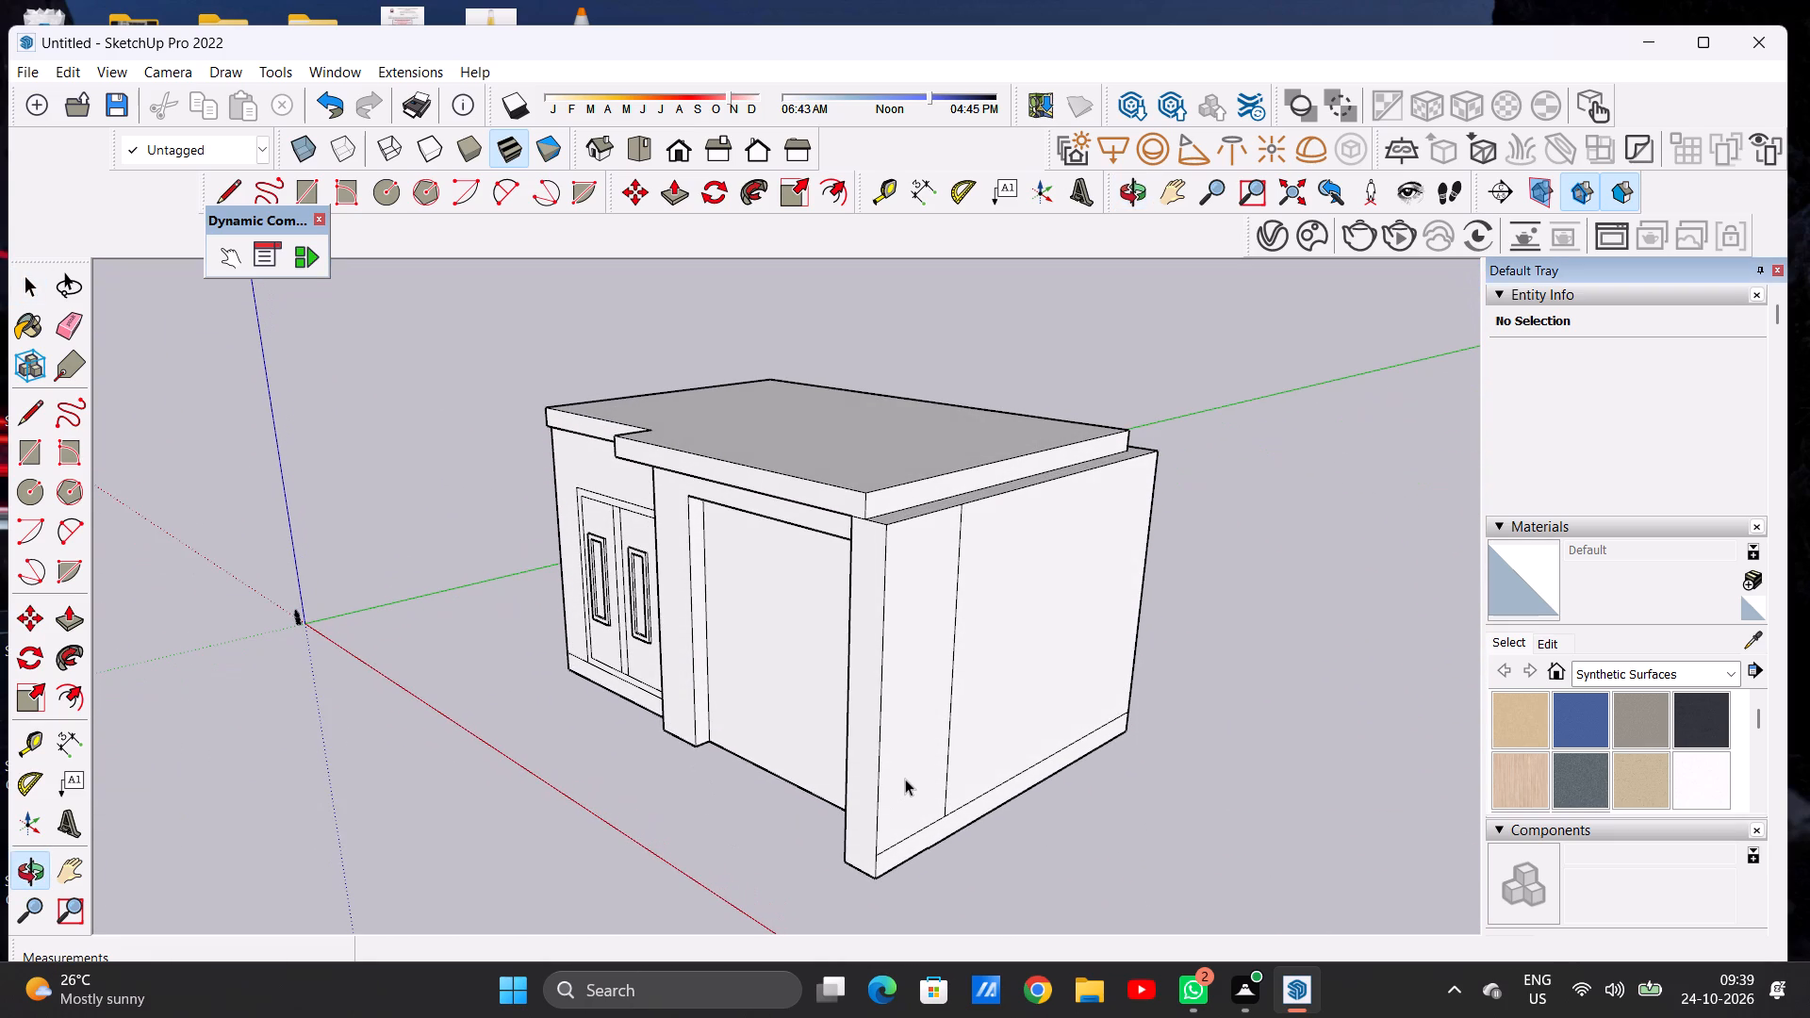
Push/Pull the top face of the side and back walls about 83' upward, enclosing an upper storey above the roof slab.
scroll(916, 709, down, 4)
scroll(908, 553, up, 4)
middle_drag(878, 591, 908, 677)
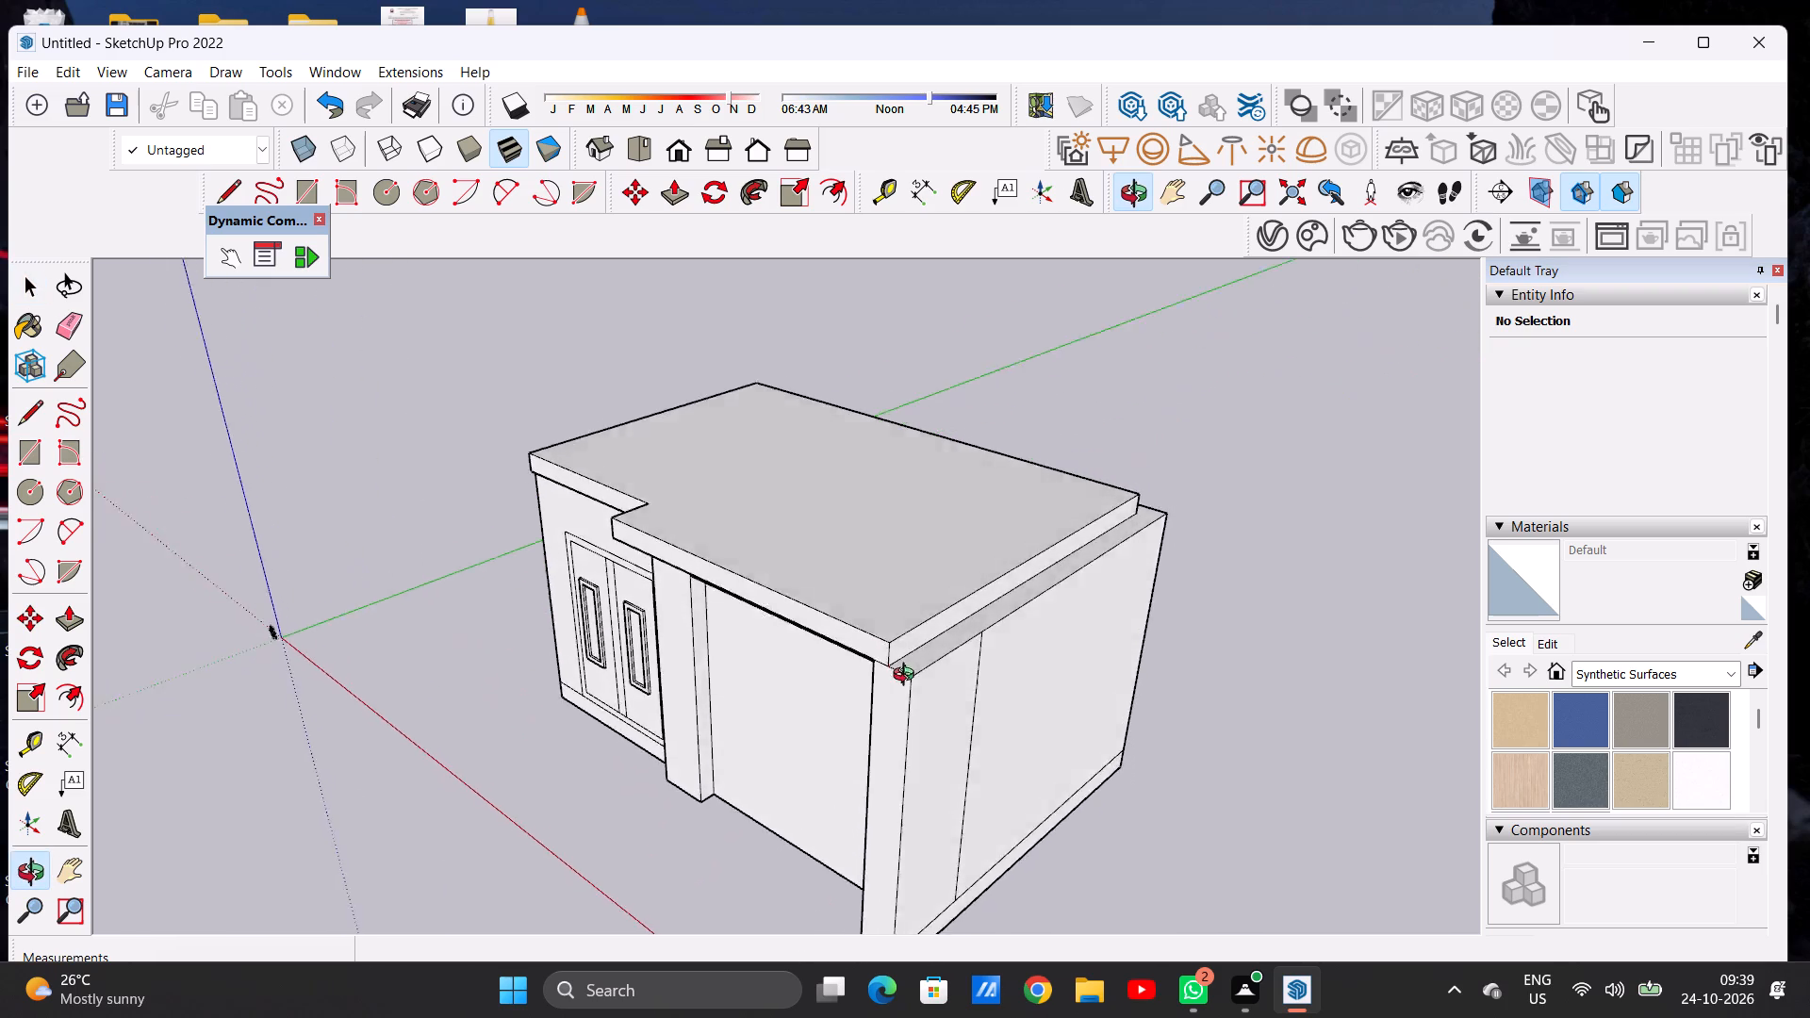
middle_drag(908, 677, 930, 711)
scroll(934, 707, up, 3)
key(p)
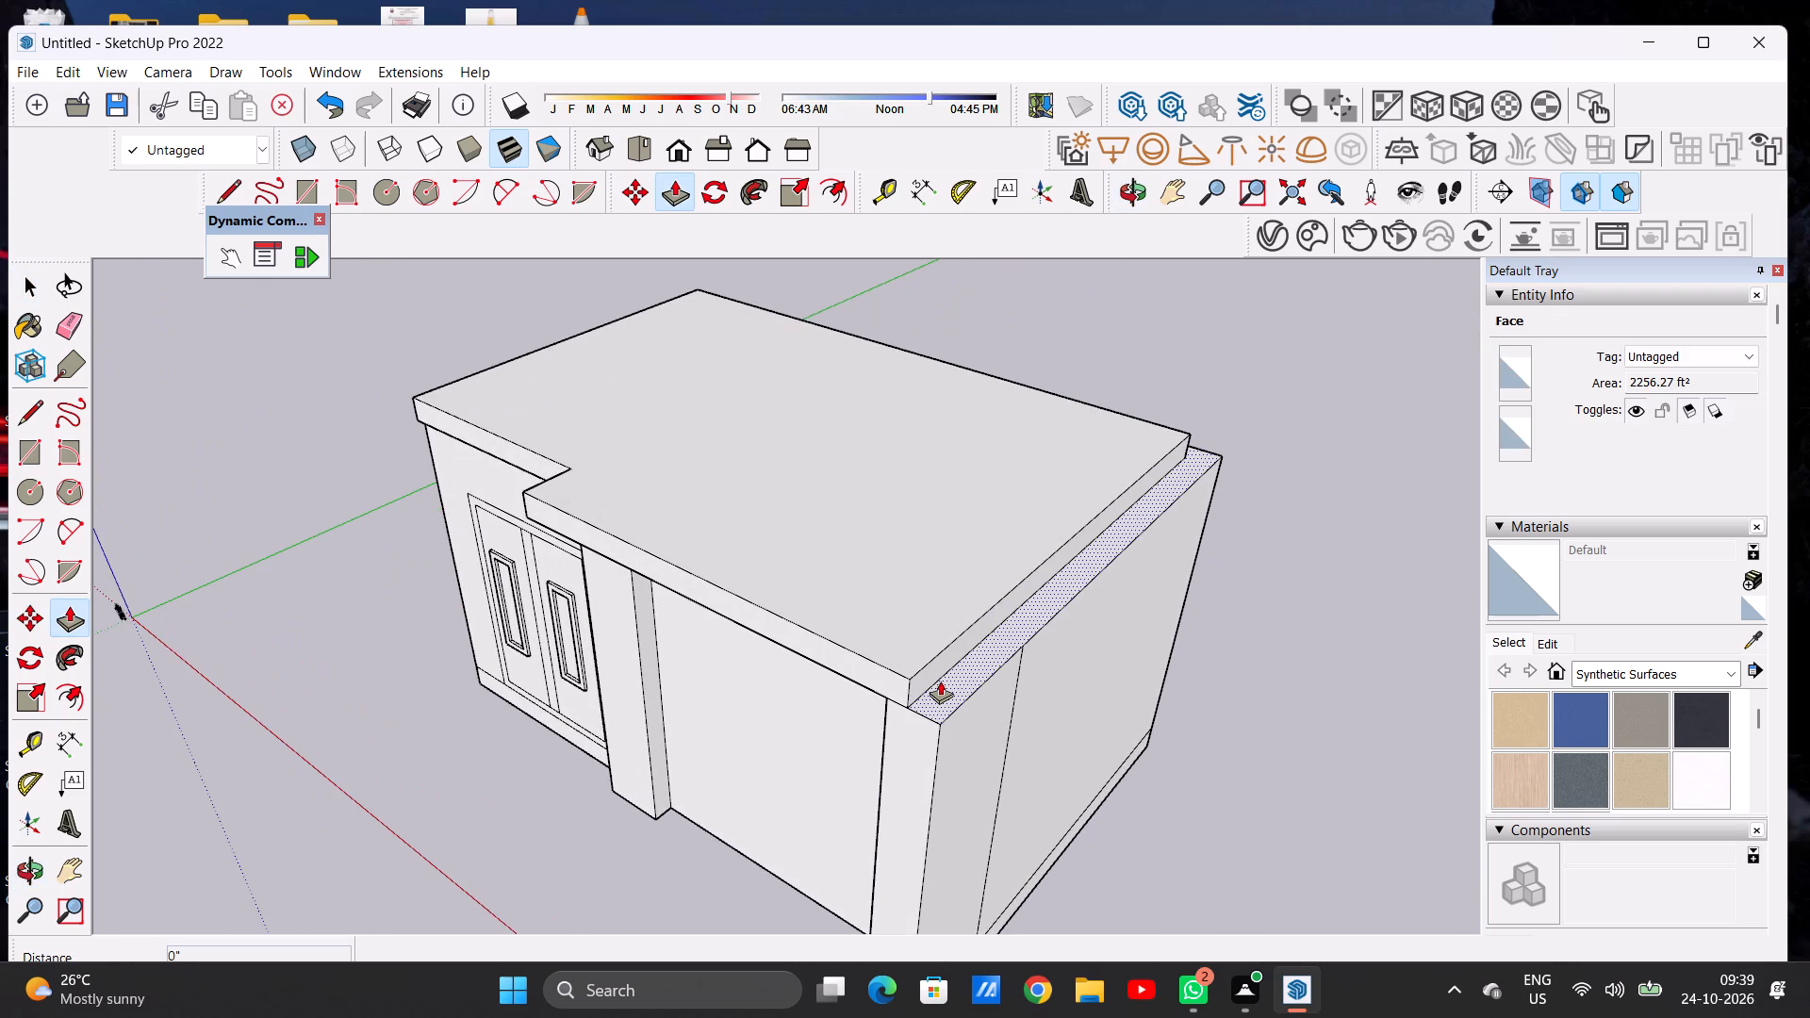
click(940, 681)
scroll(997, 611, down, 8)
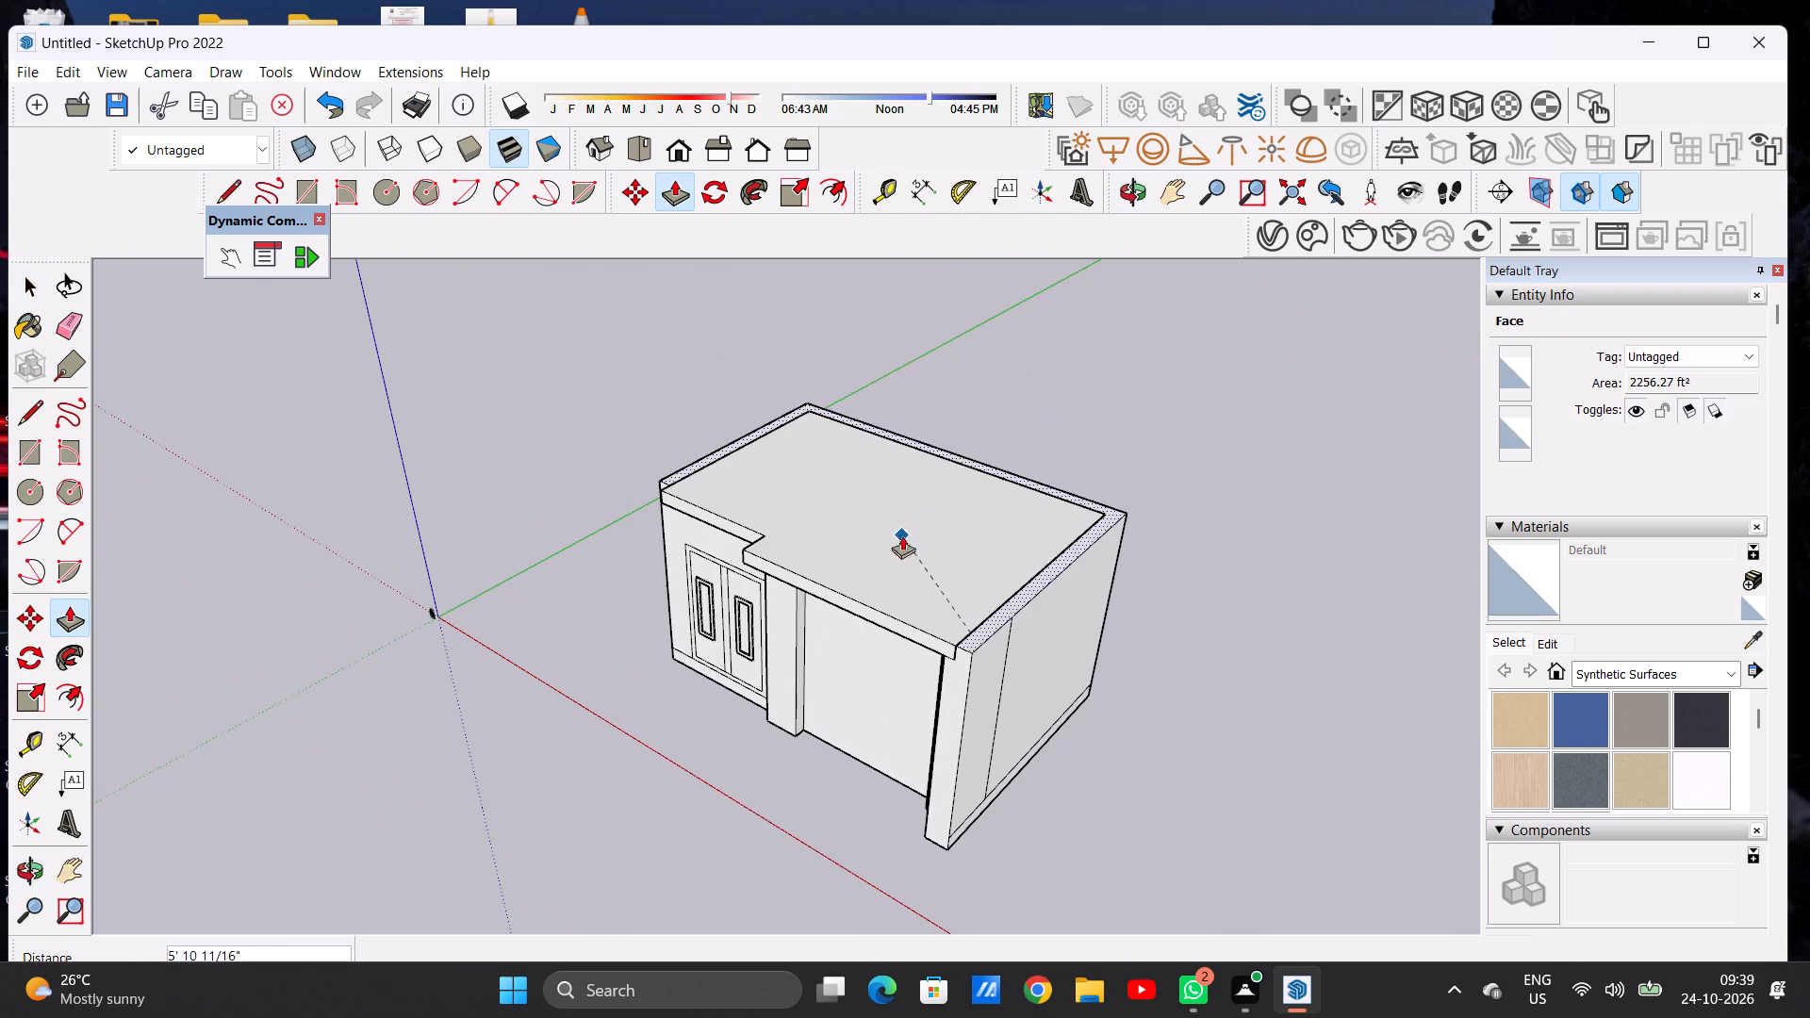
middle_drag(902, 535, 1115, 510)
middle_drag(1047, 510, 1069, 420)
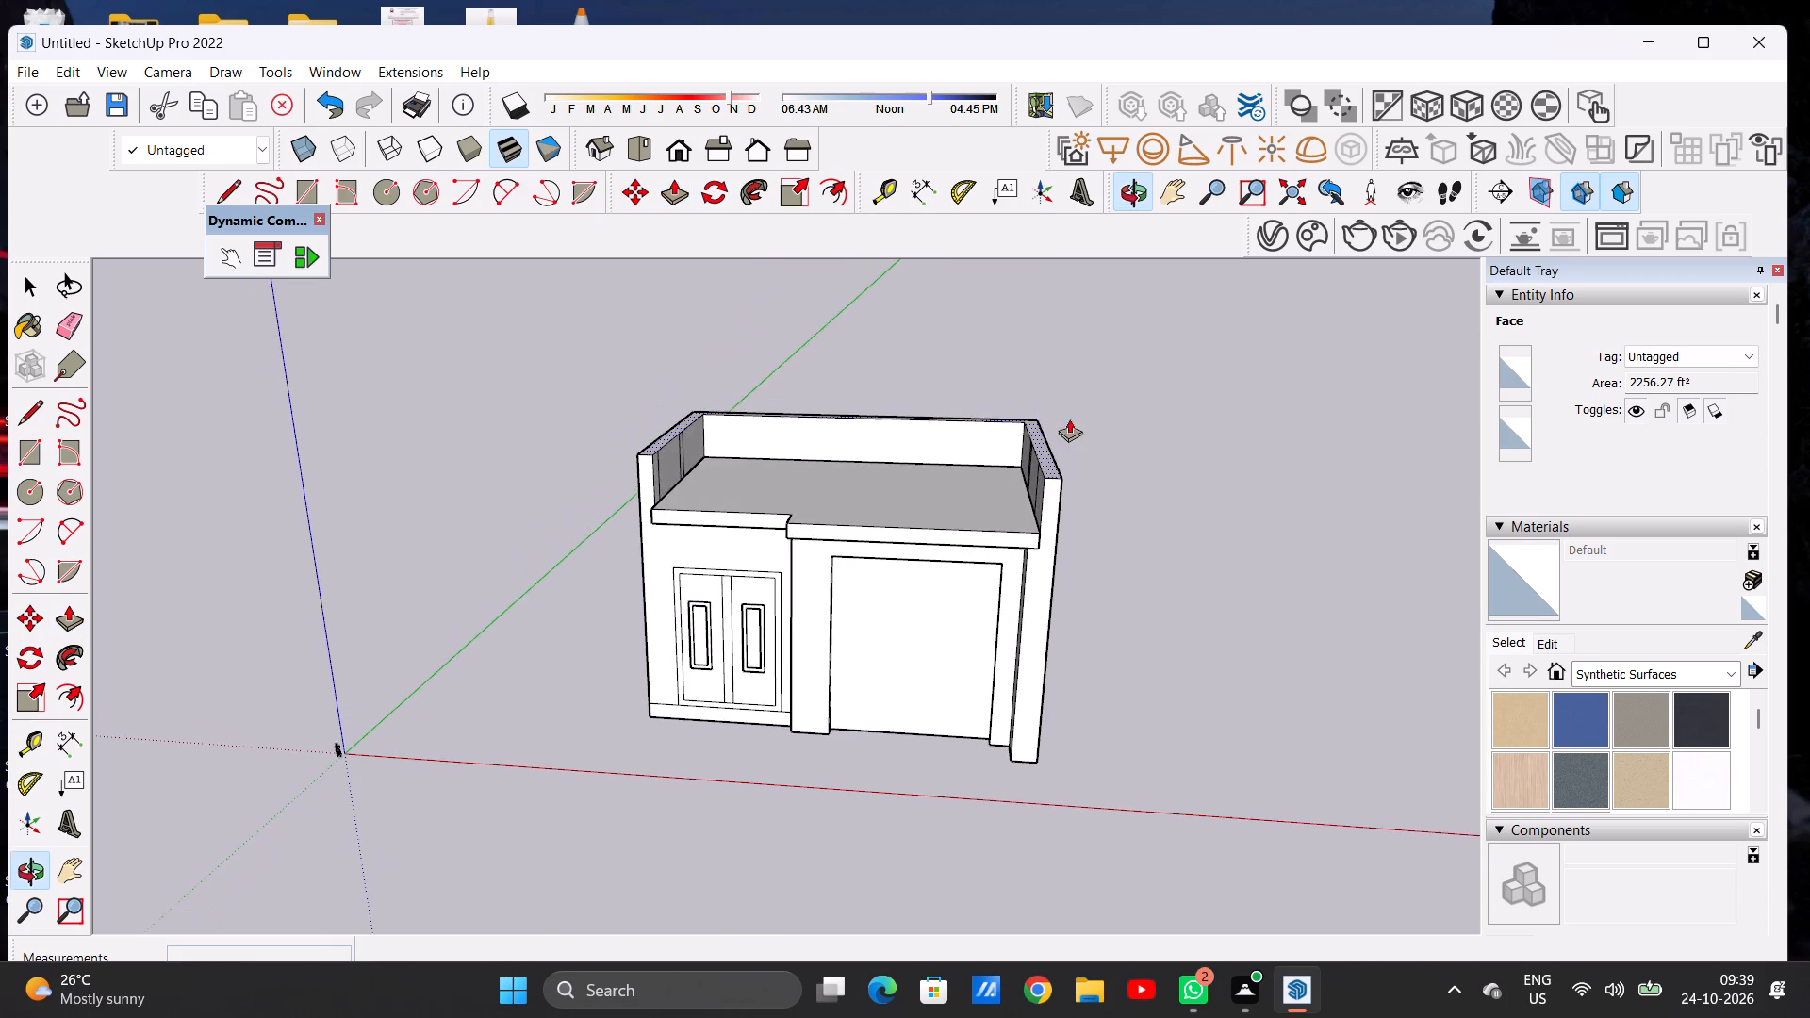
scroll(995, 588, down, 5)
scroll(1032, 426, up, 4)
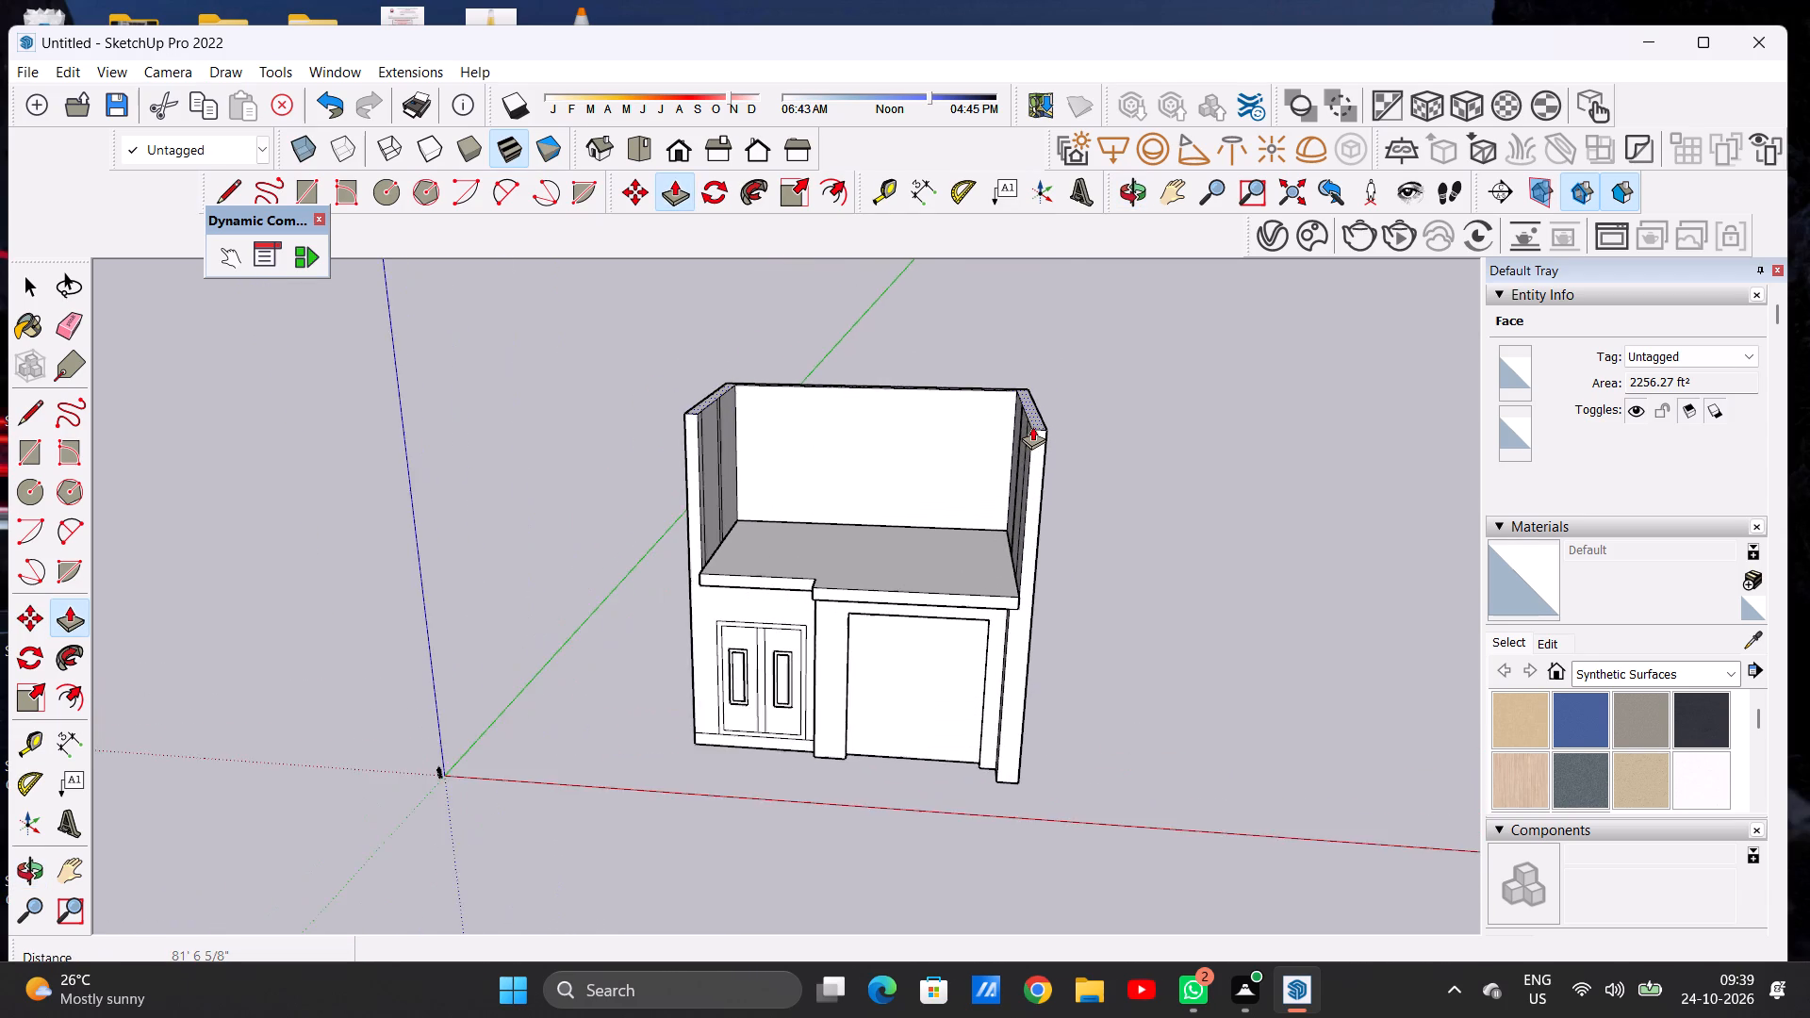
scroll(1032, 426, up, 3)
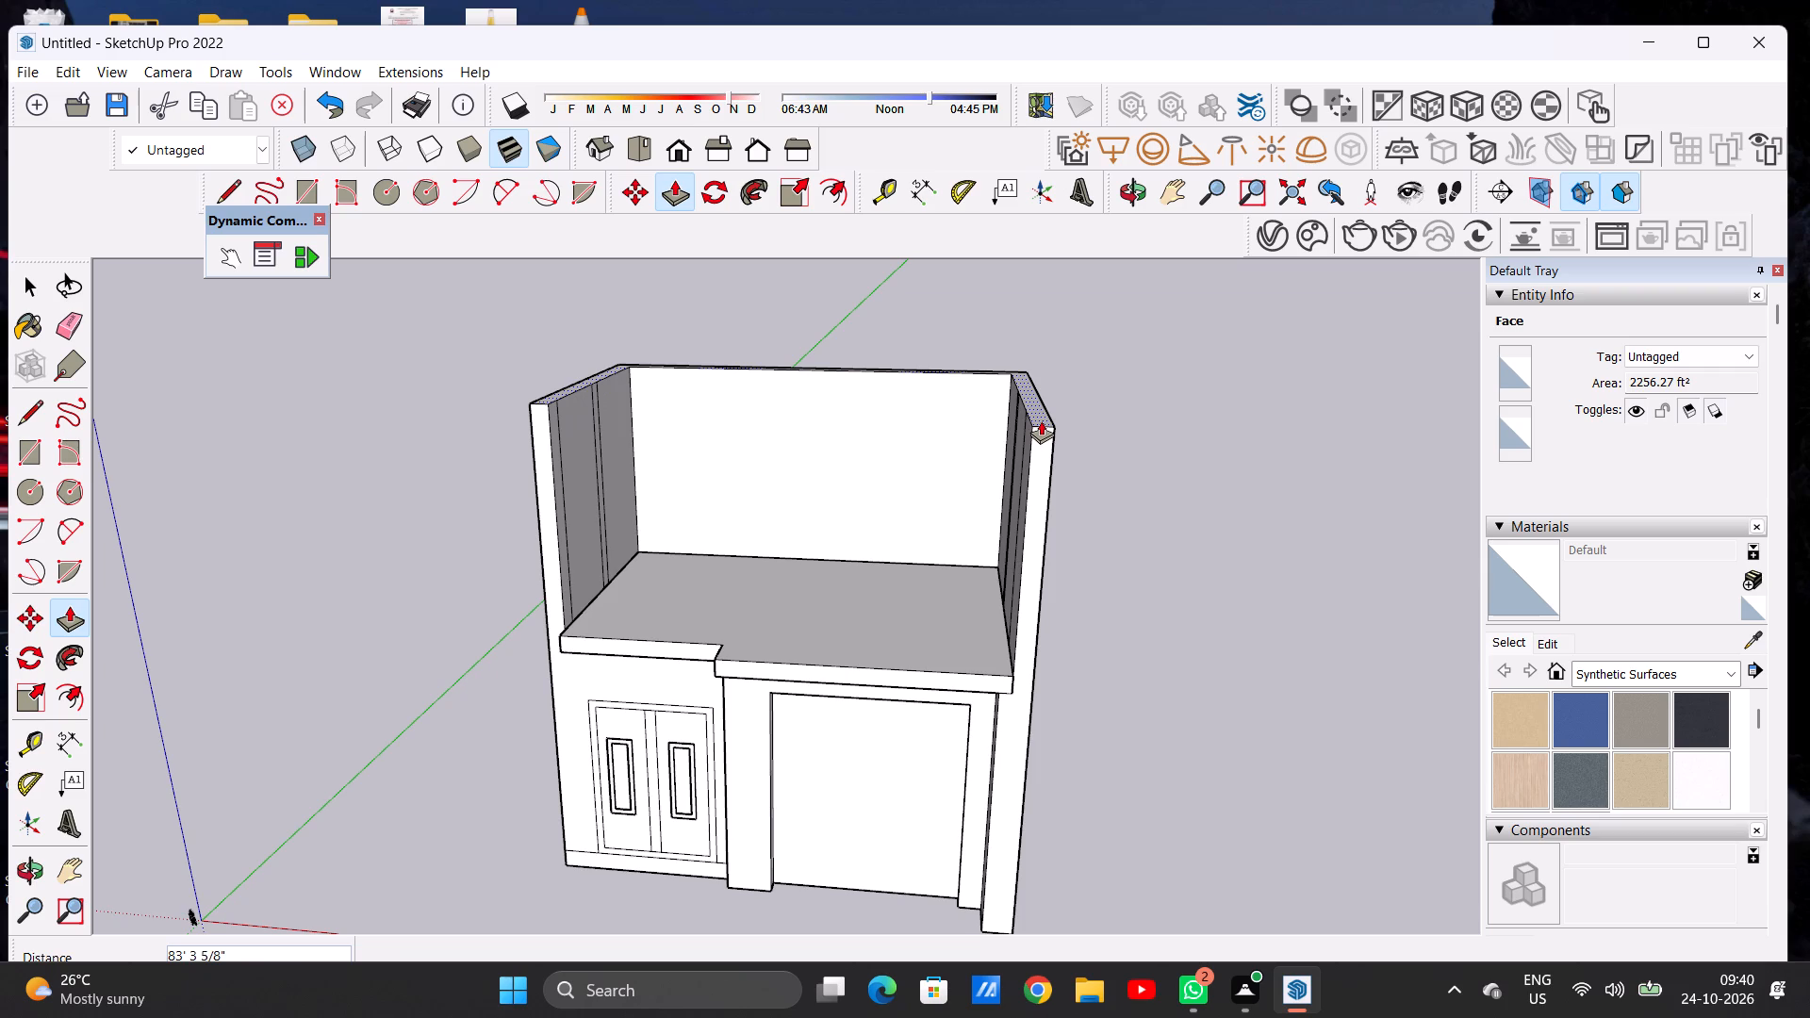
click(1044, 417)
key(space)
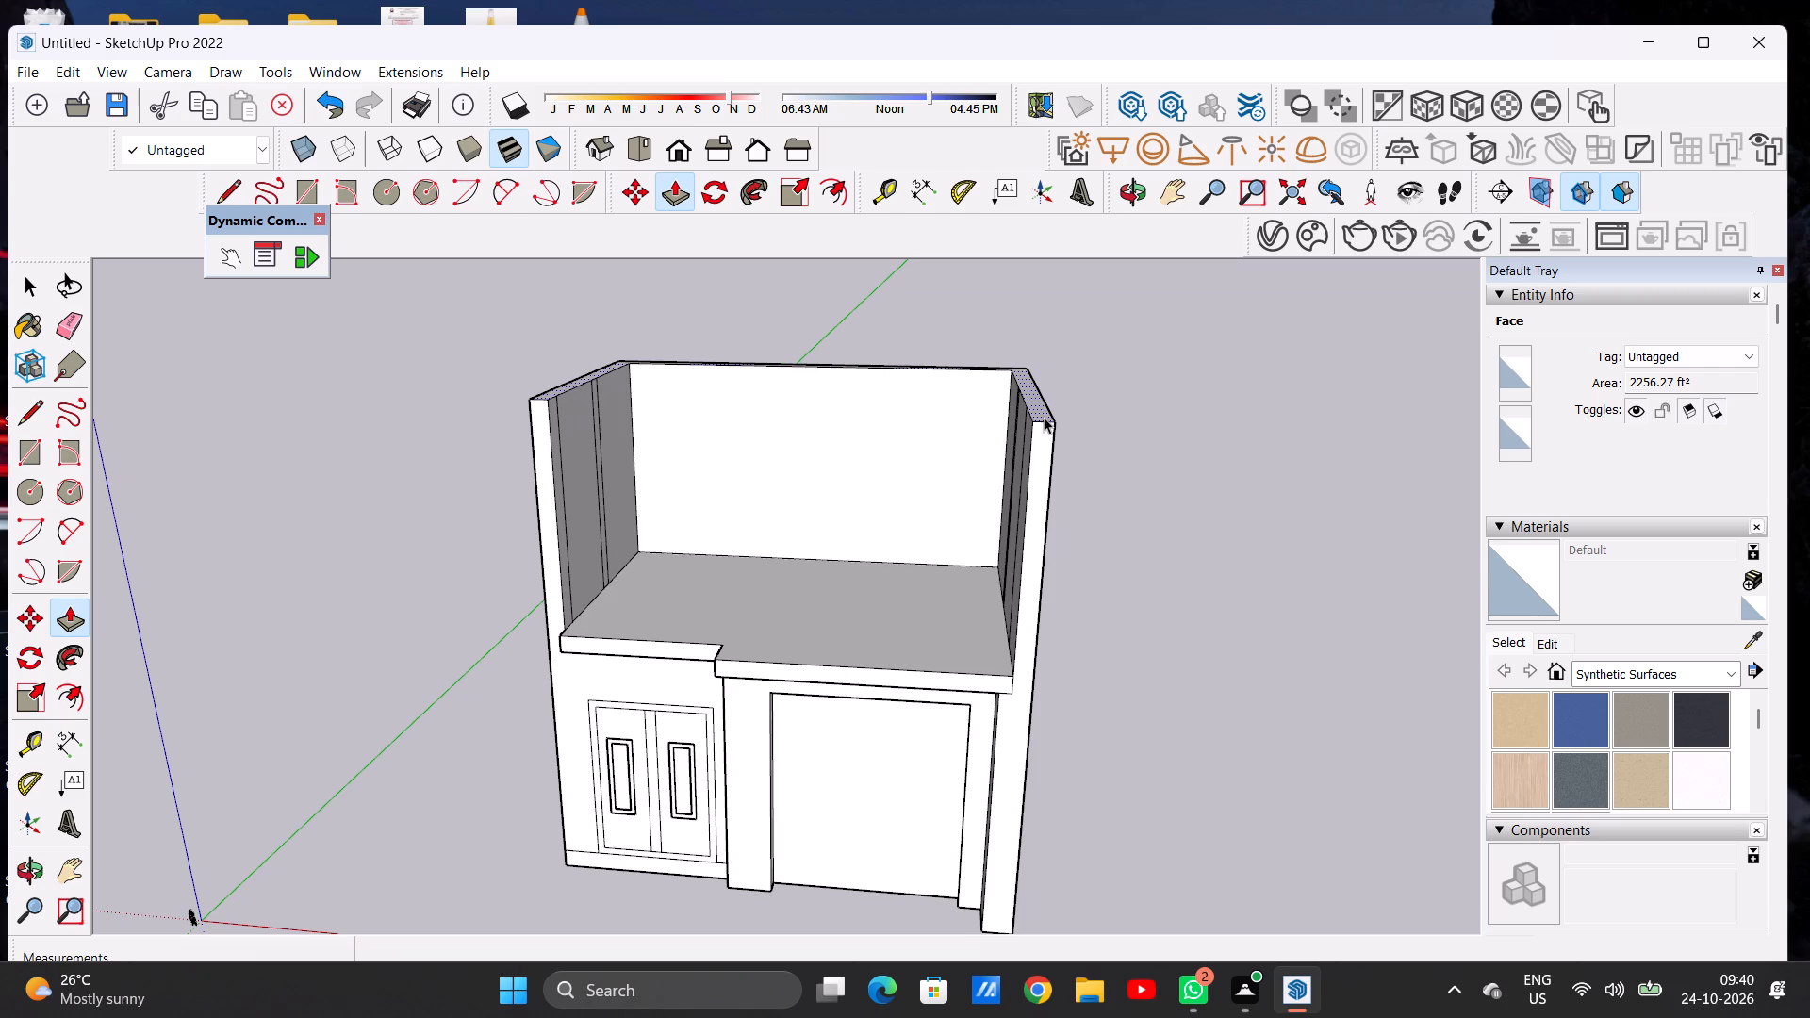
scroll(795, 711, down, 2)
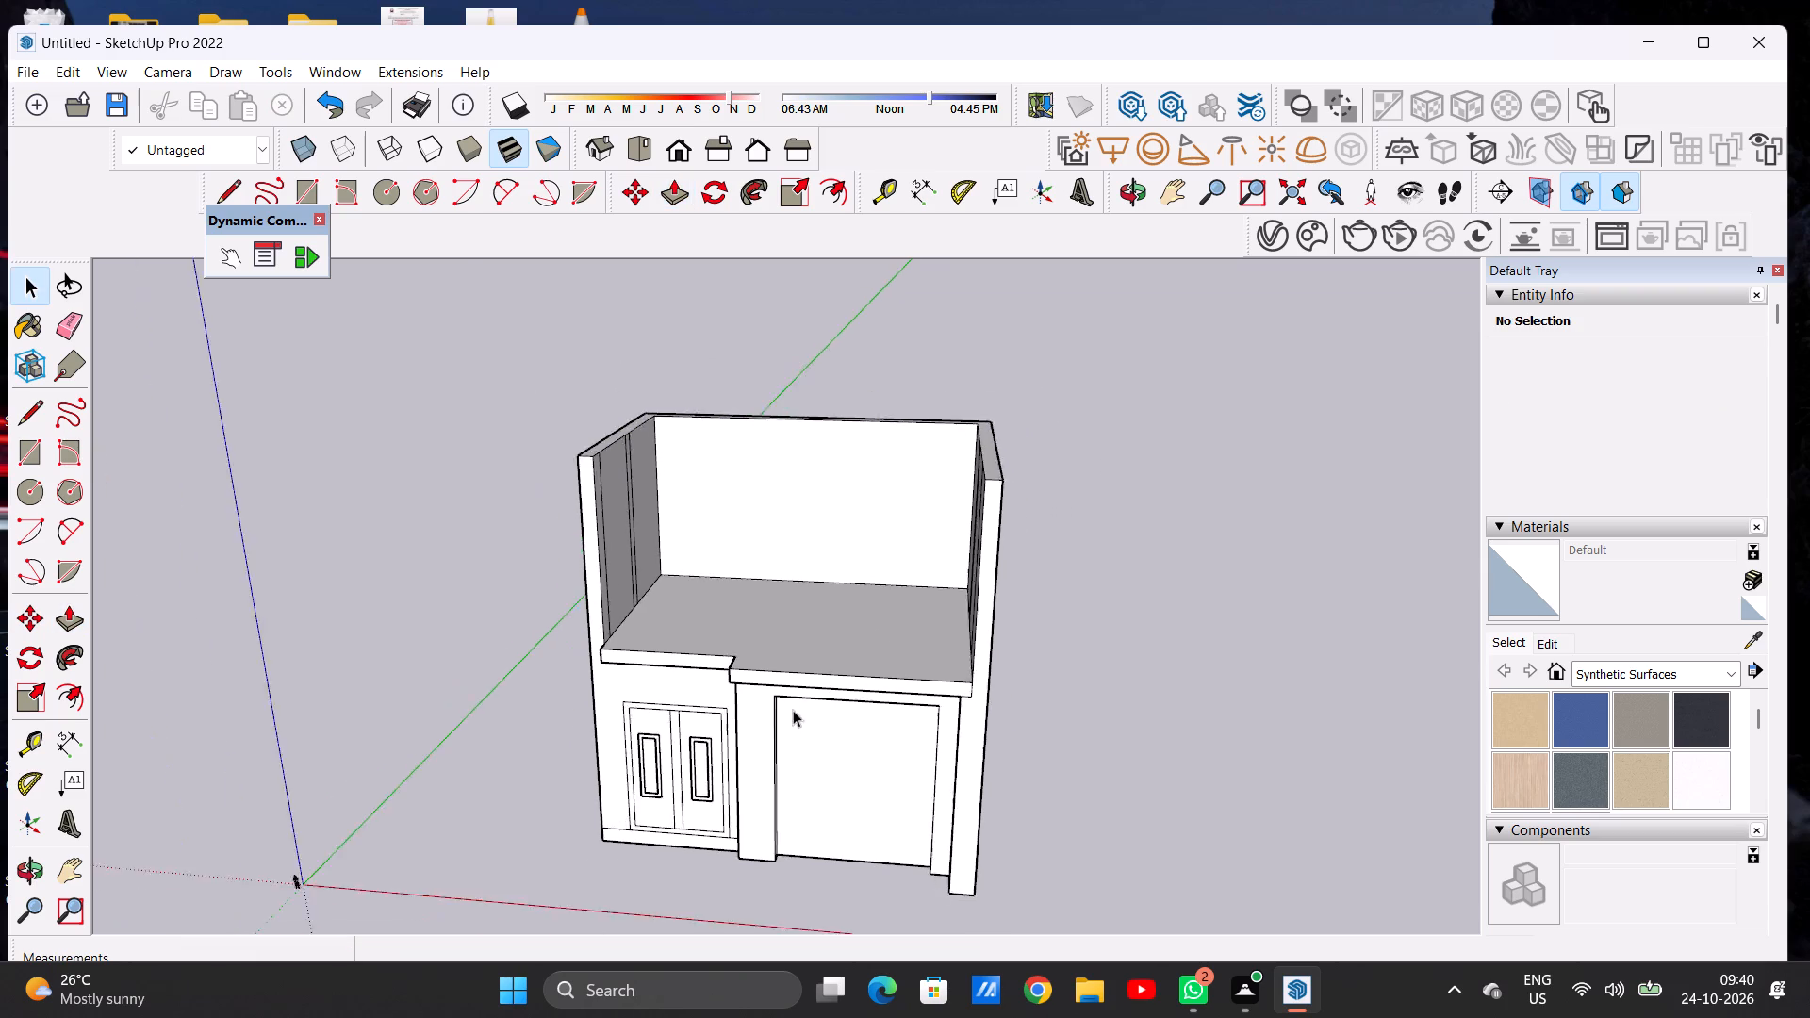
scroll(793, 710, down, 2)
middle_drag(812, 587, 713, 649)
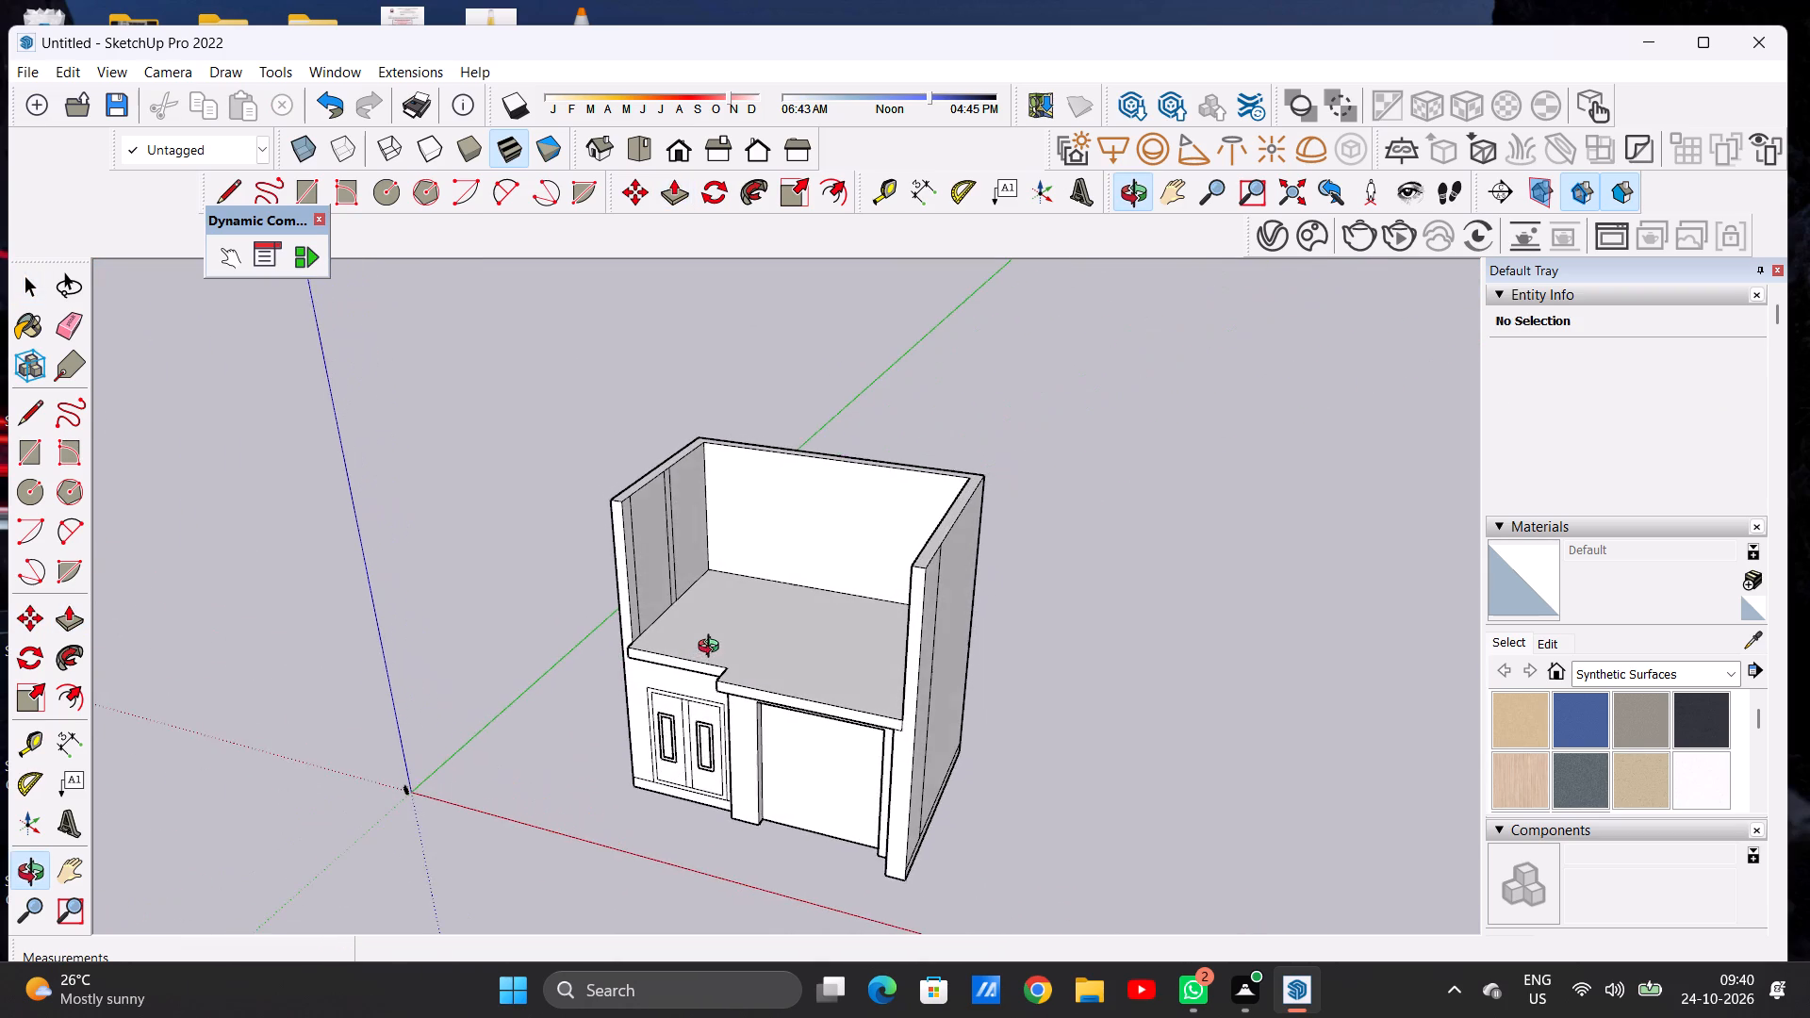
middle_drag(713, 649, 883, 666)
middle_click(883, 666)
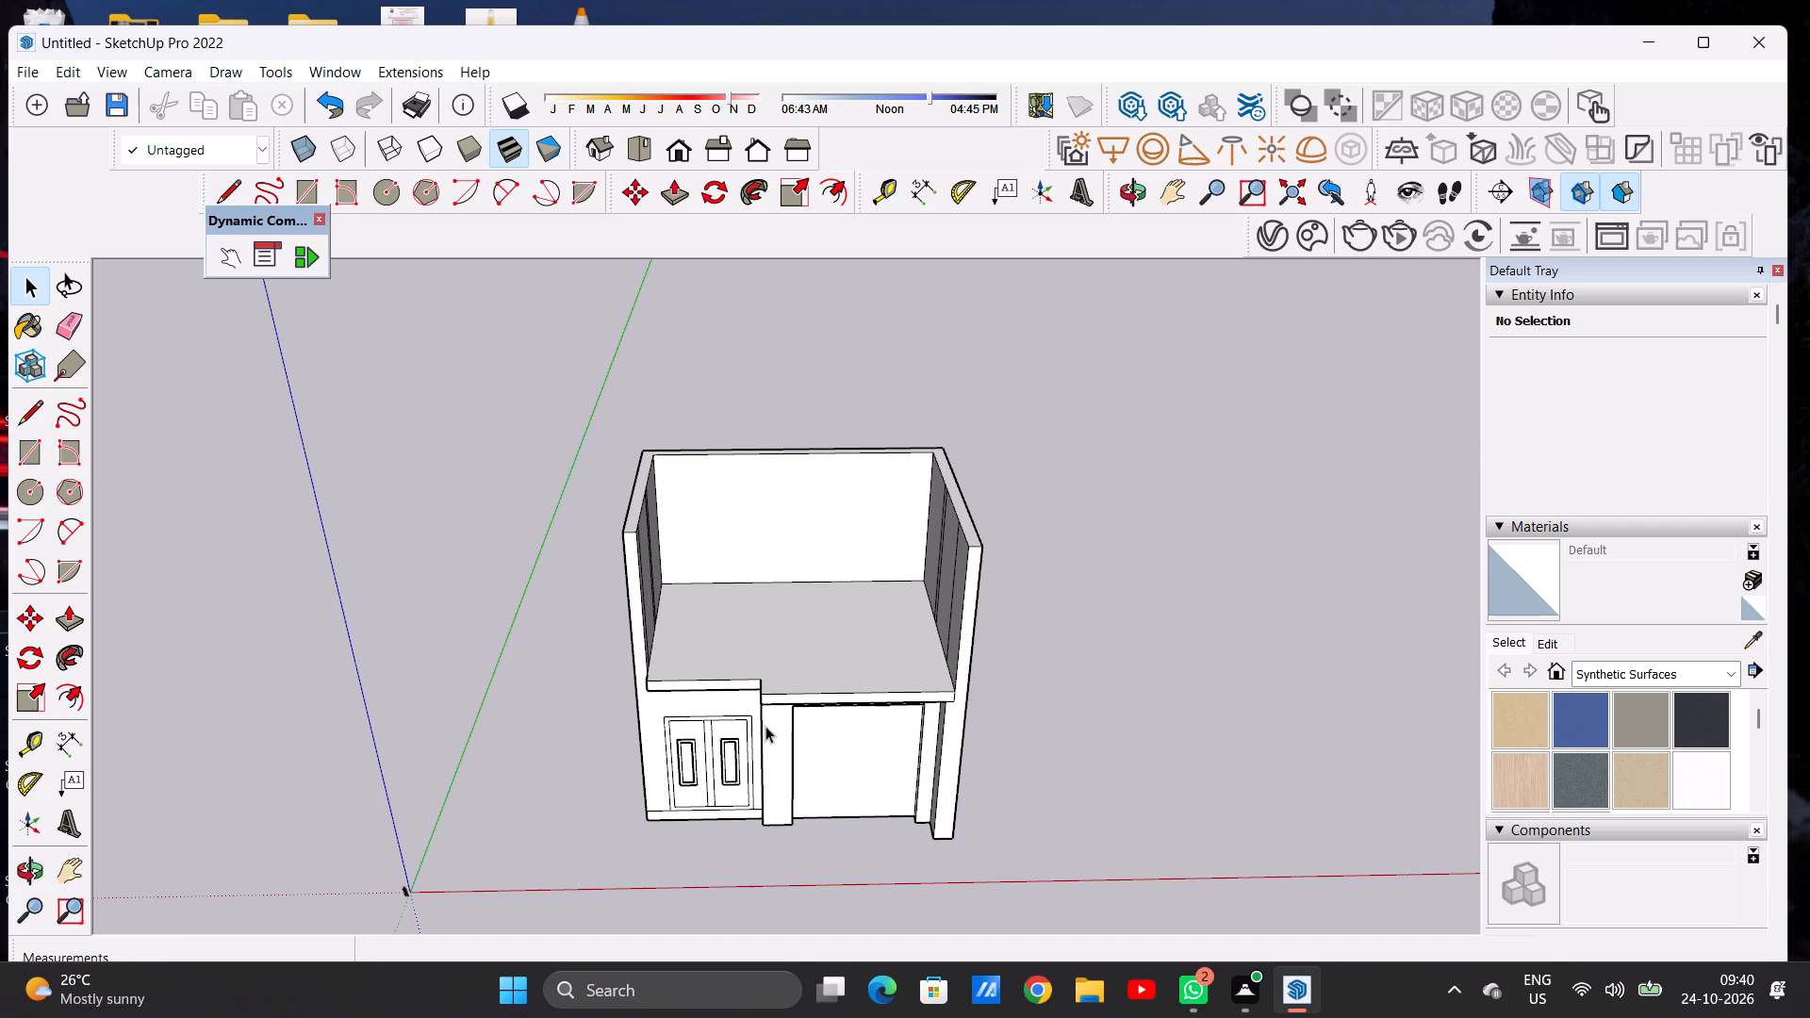
Draw a line about 93' 8" long across the slab's top, from the inner corner of its front step to the side wall.
middle_drag(718, 701, 918, 559)
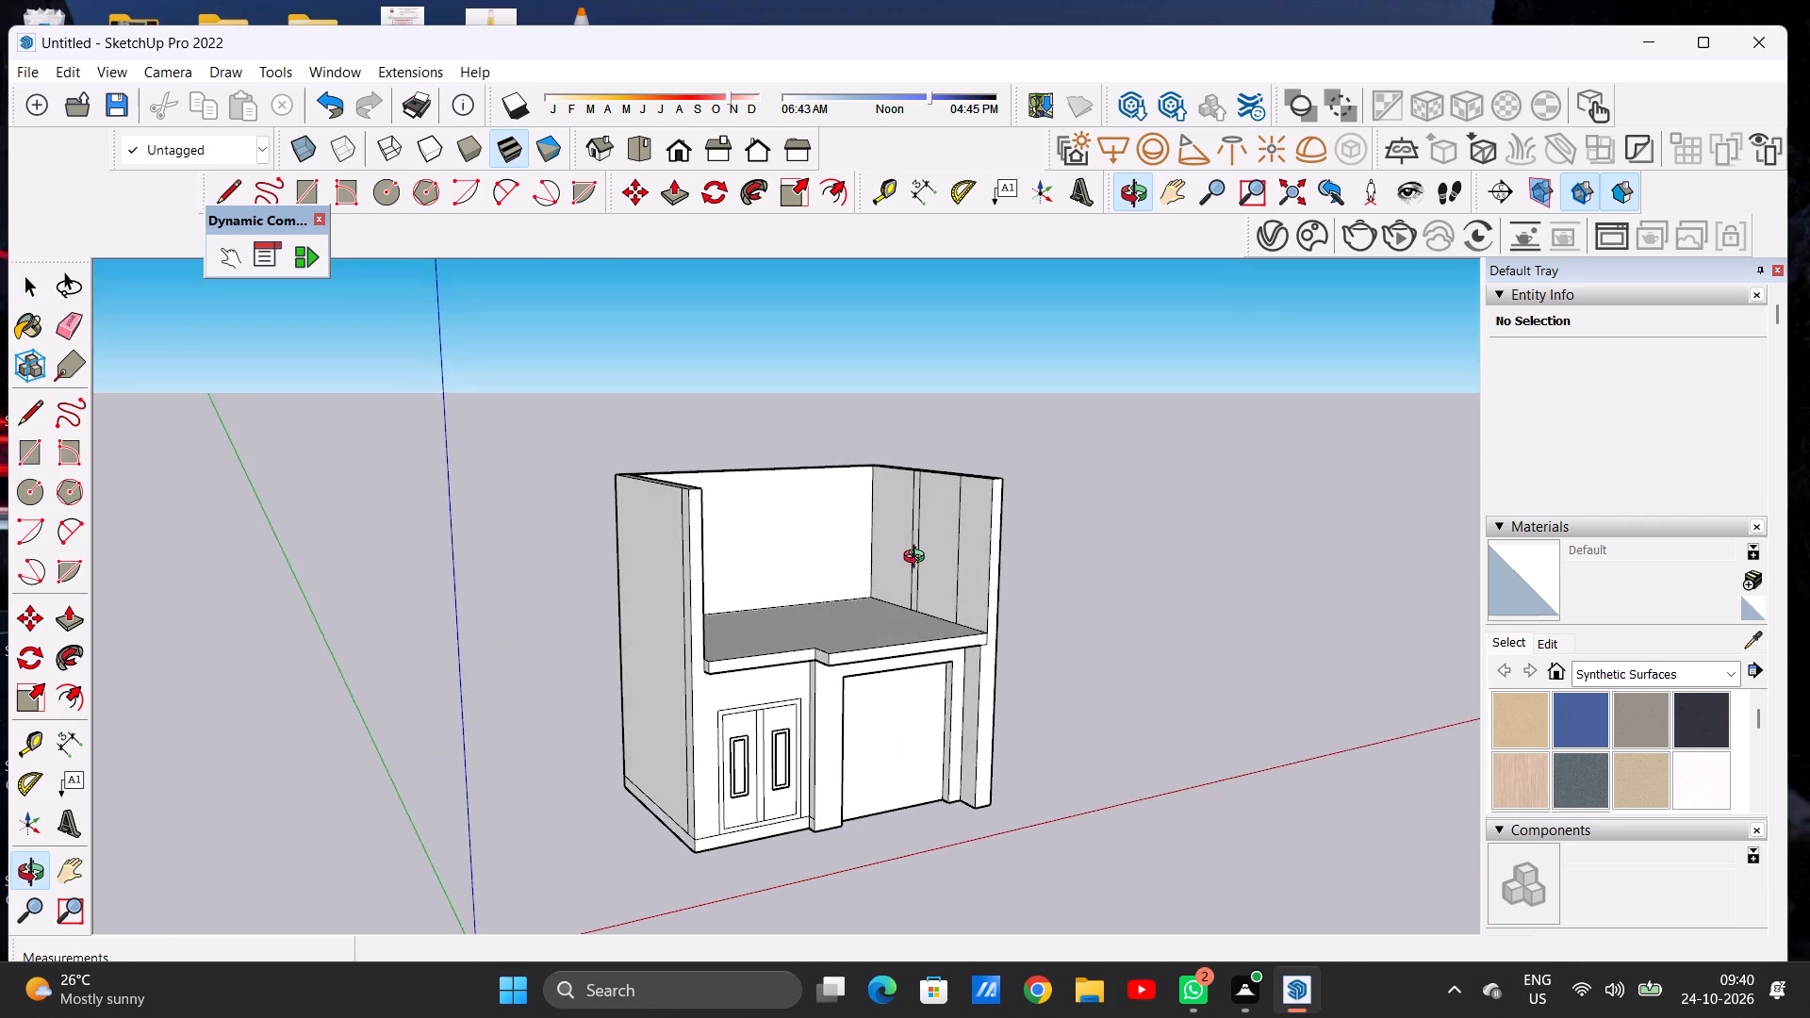
middle_drag(918, 559, 702, 794)
middle_click(702, 794)
scroll(866, 697, up, 6)
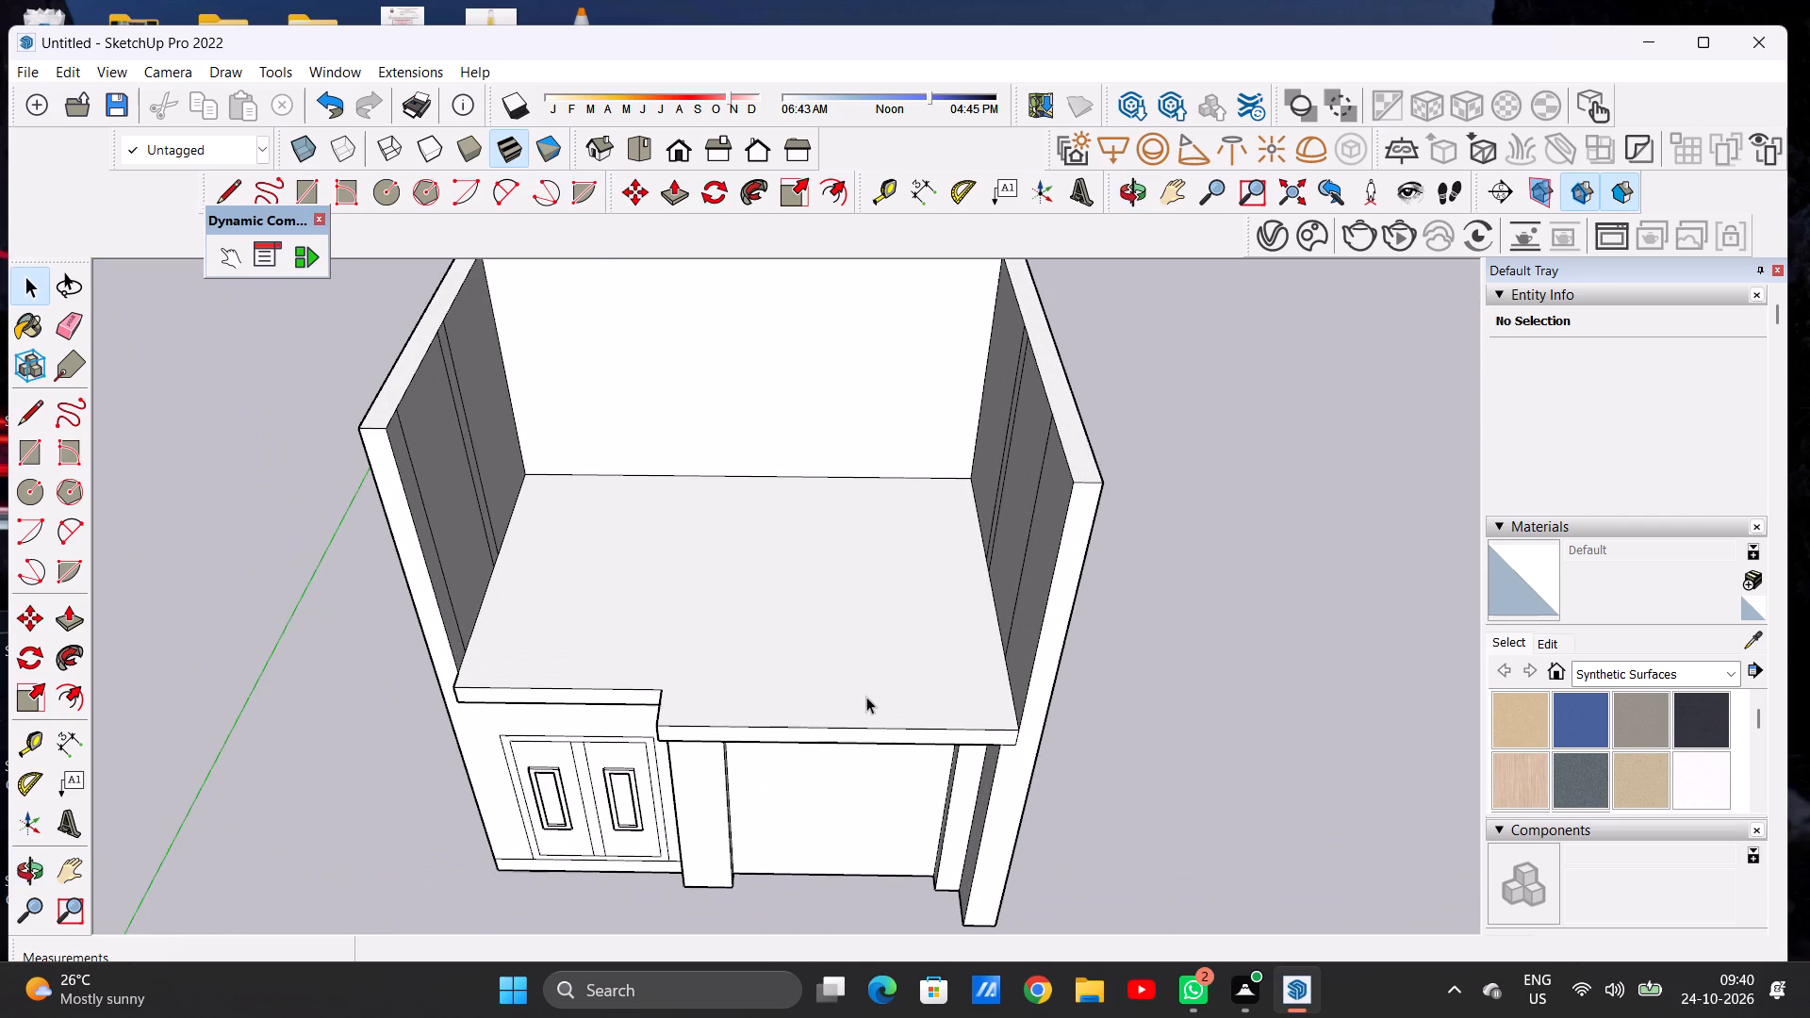
key(l)
scroll(878, 675, up, 4)
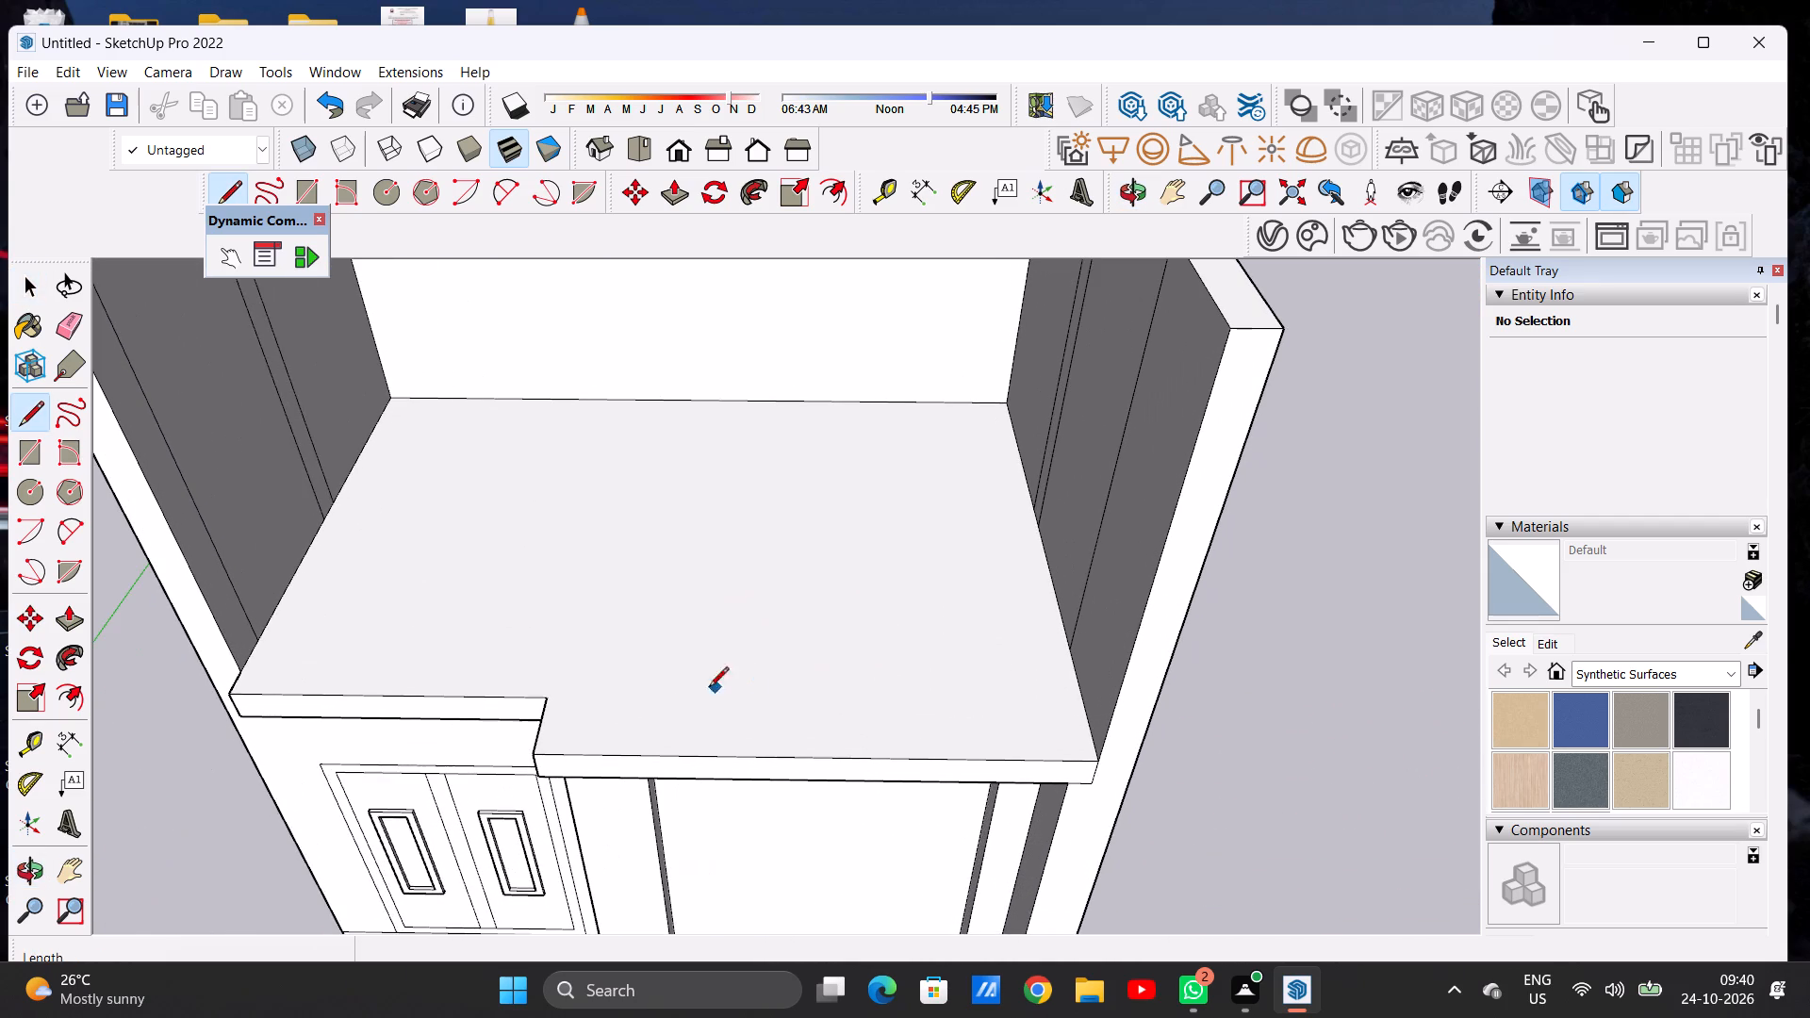
click(542, 698)
click(1091, 694)
key(space)
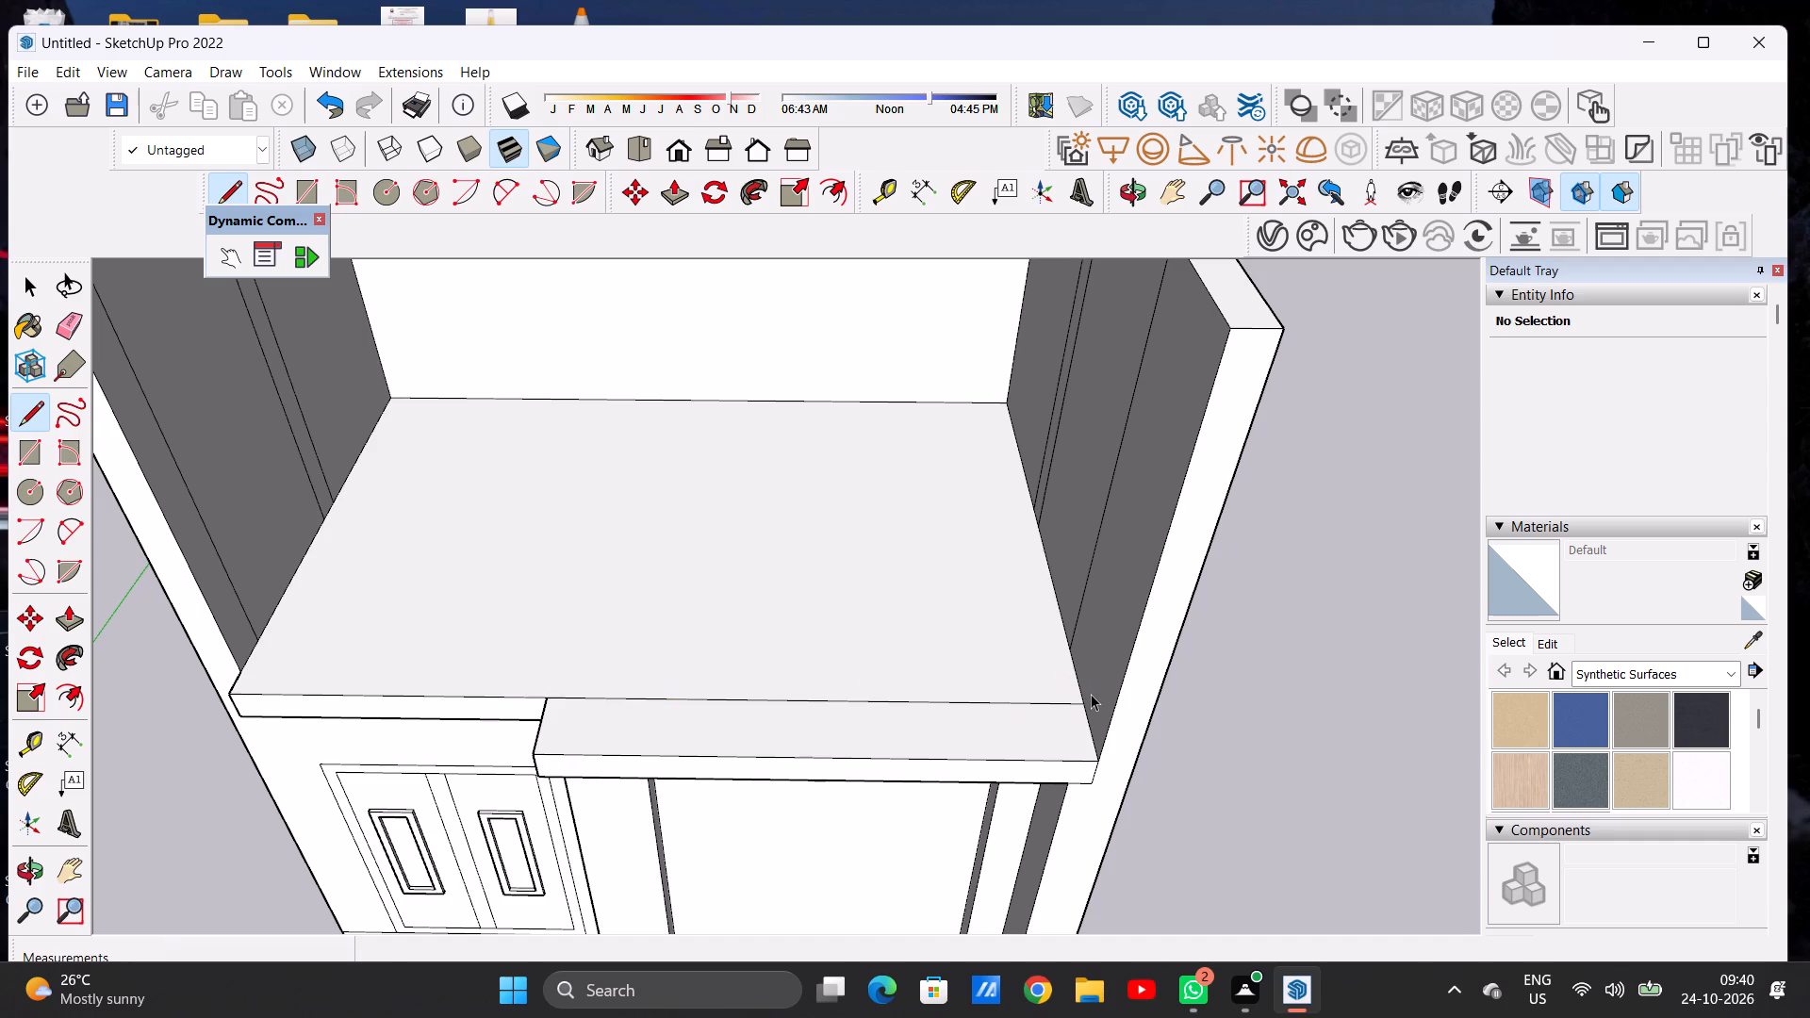
Examine the front facade, the stepped slab edge and the slab's end above the double door from several angles.
scroll(1041, 680, down, 6)
scroll(880, 685, down, 2)
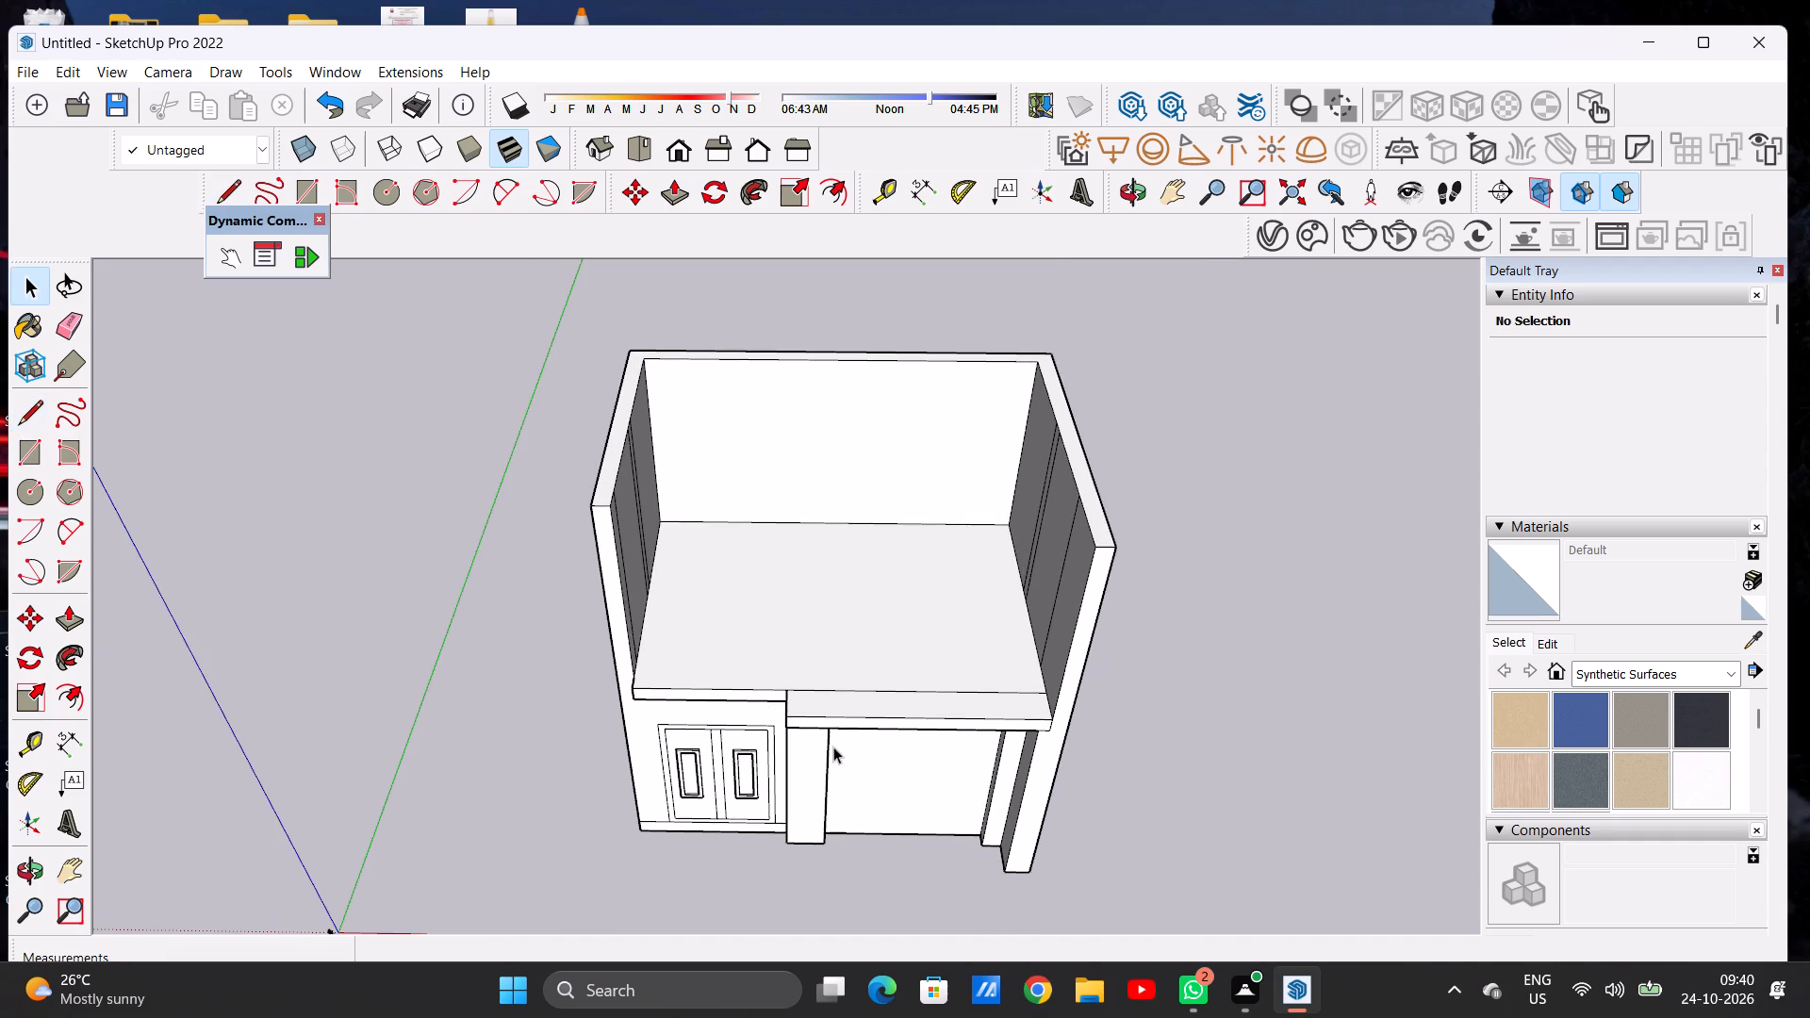
middle_drag(836, 772, 854, 486)
middle_click(854, 486)
middle_drag(853, 702, 807, 476)
middle_drag(798, 436, 798, 425)
middle_drag(798, 413, 887, 744)
middle_drag(887, 744, 861, 763)
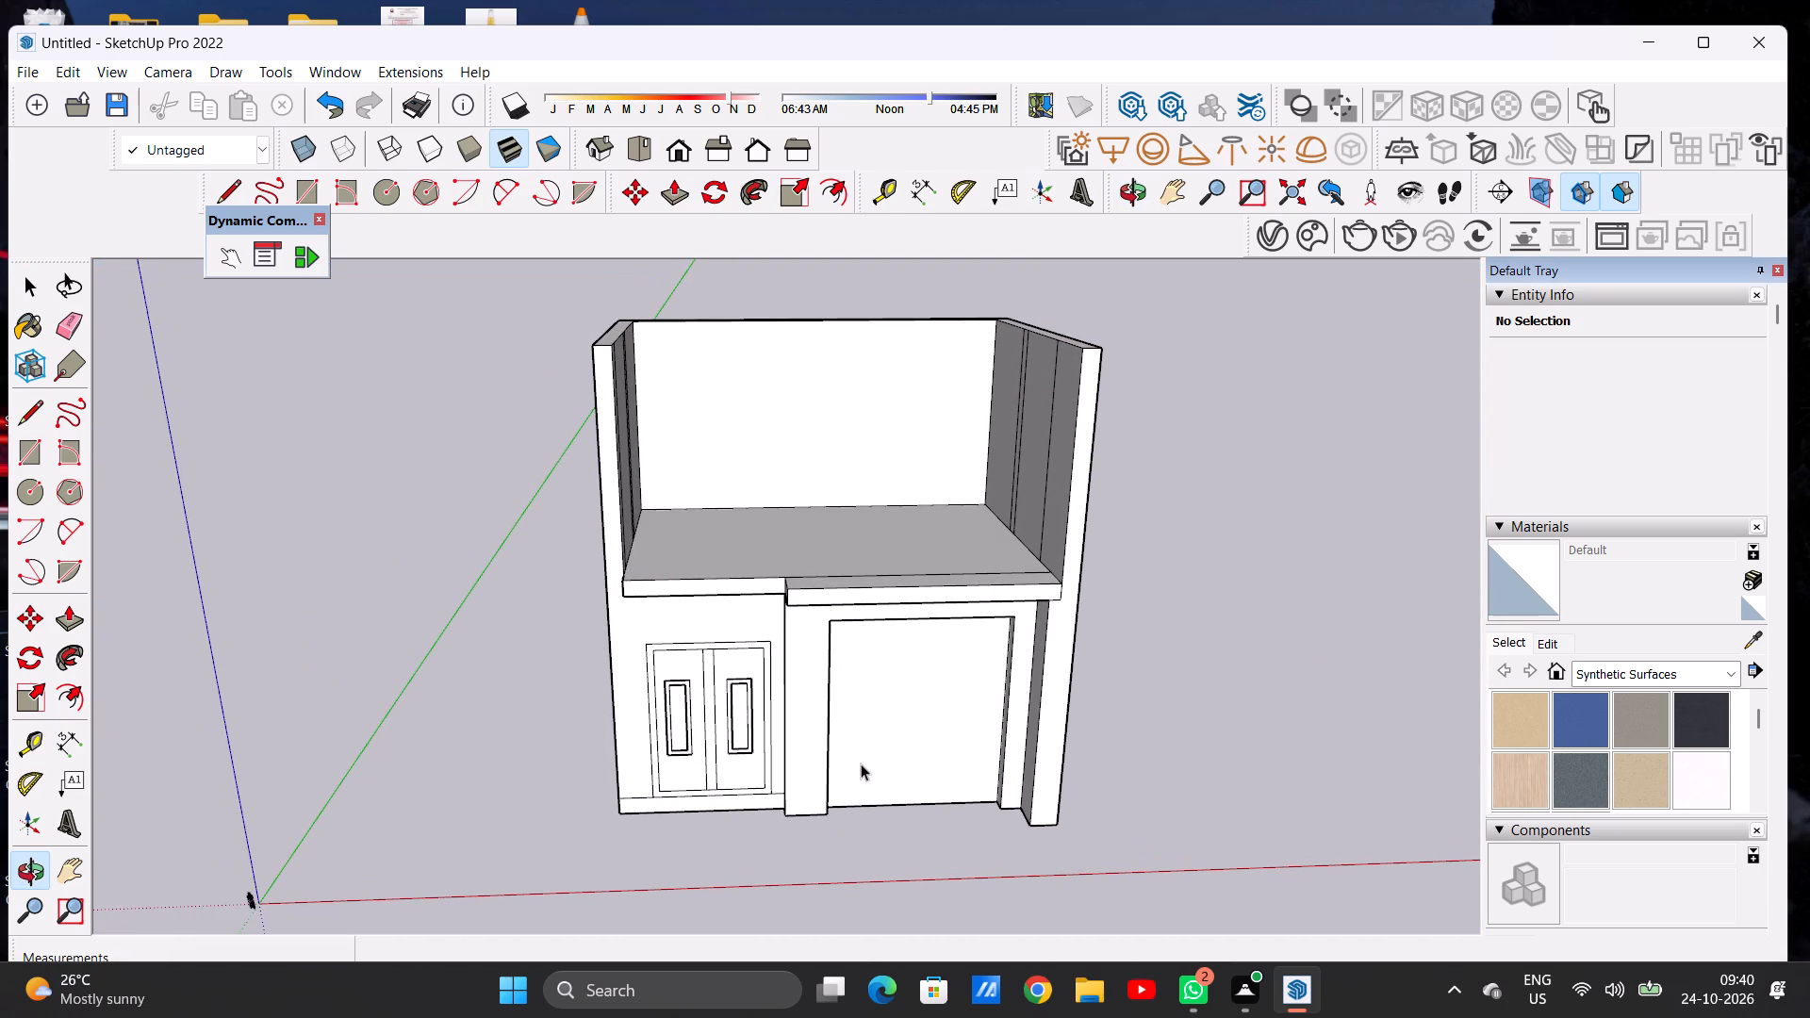
scroll(858, 775, down, 1)
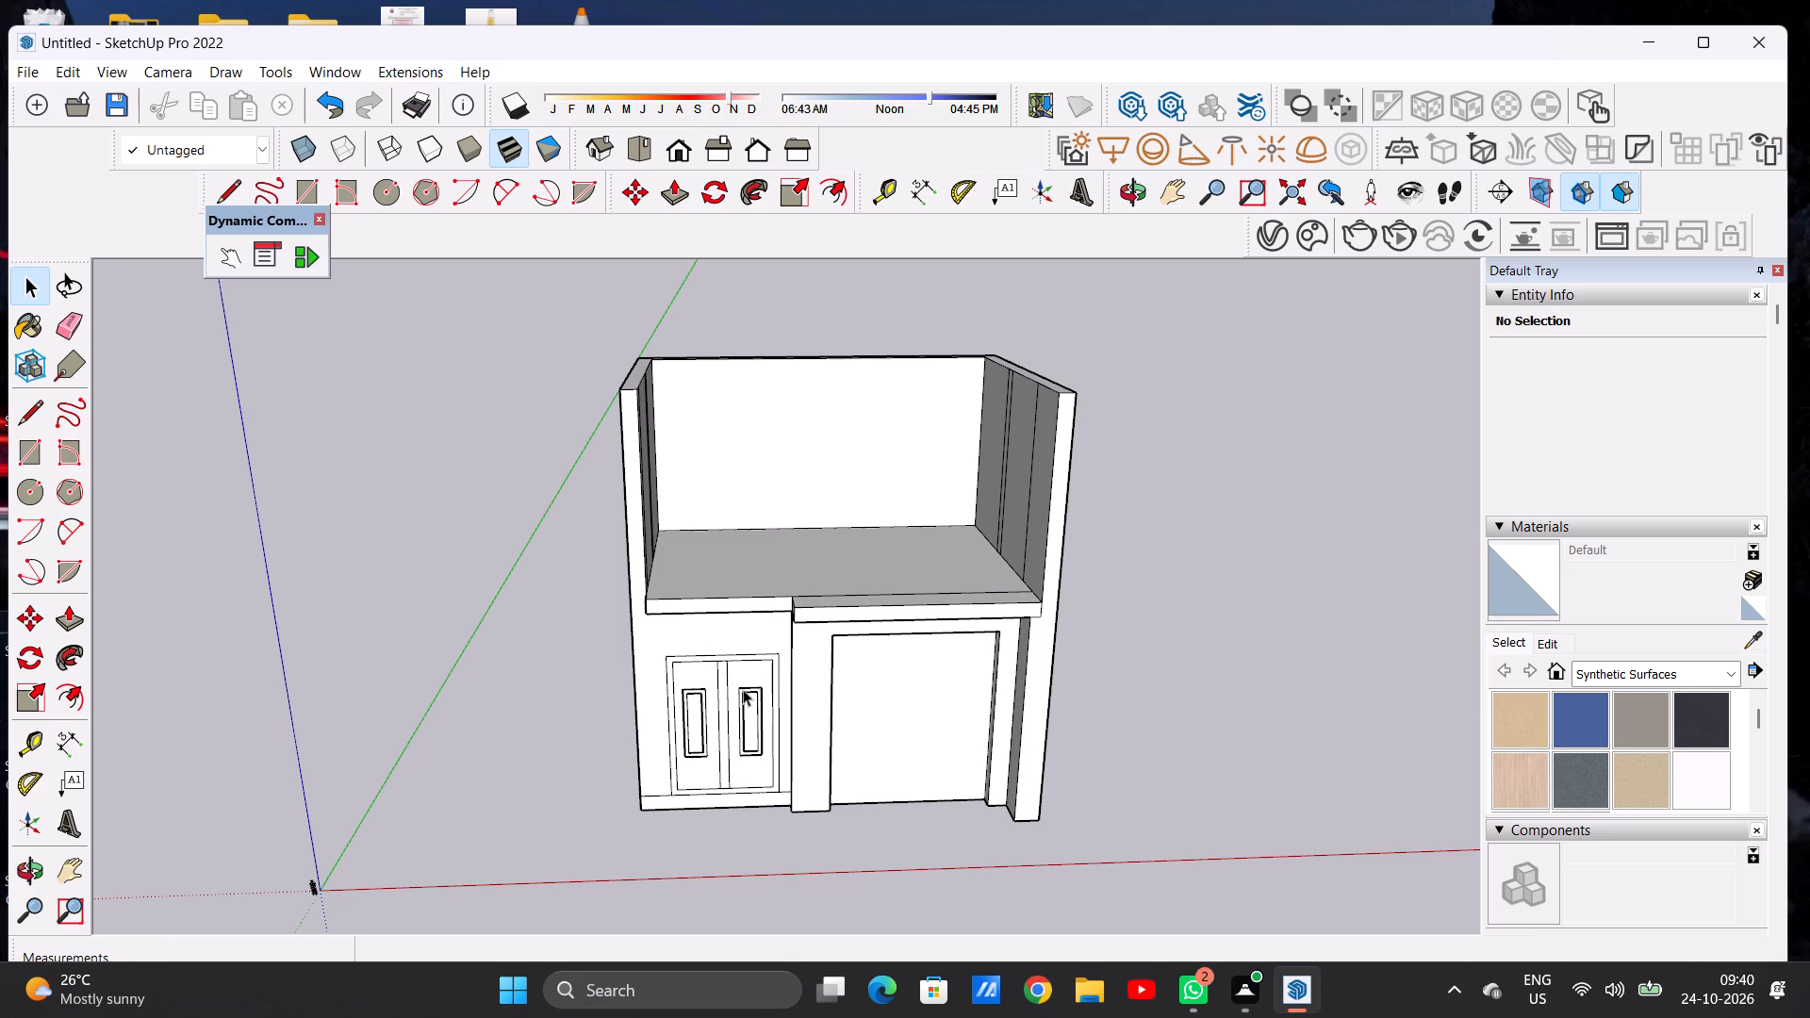
middle_drag(736, 689, 655, 616)
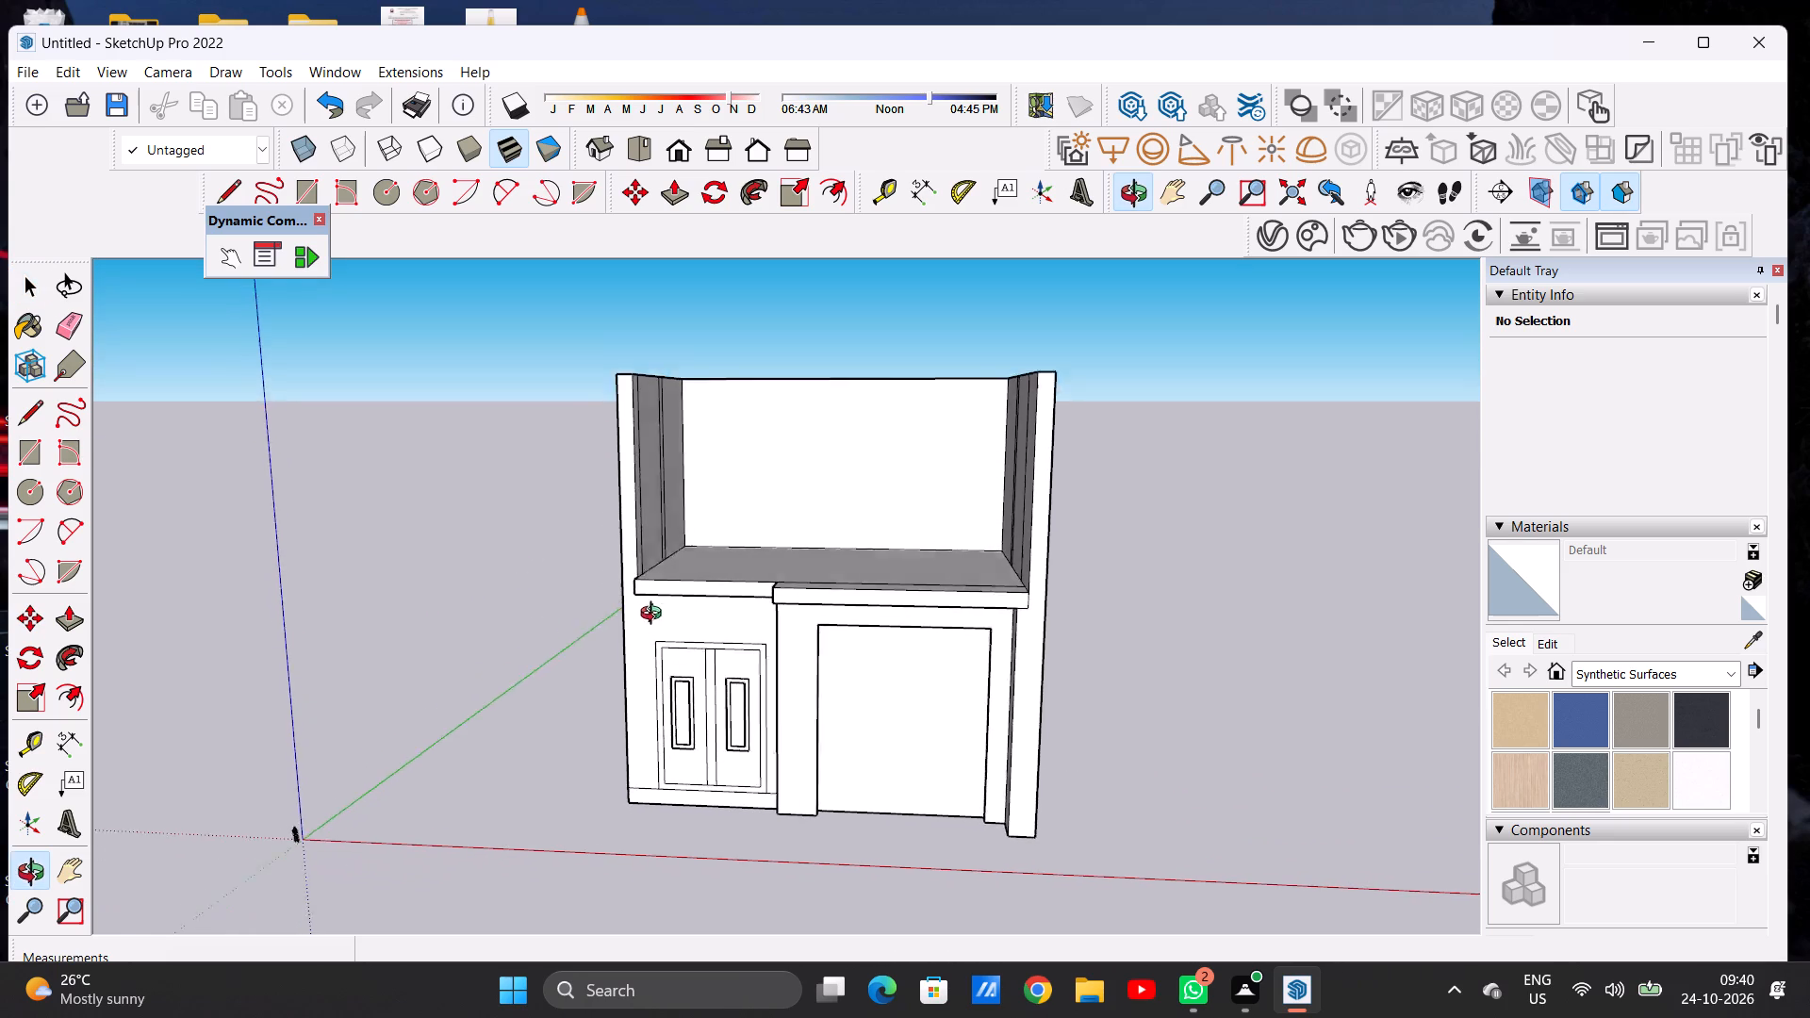
middle_drag(655, 616, 647, 604)
scroll(653, 587, up, 6)
middle_drag(616, 597, 967, 611)
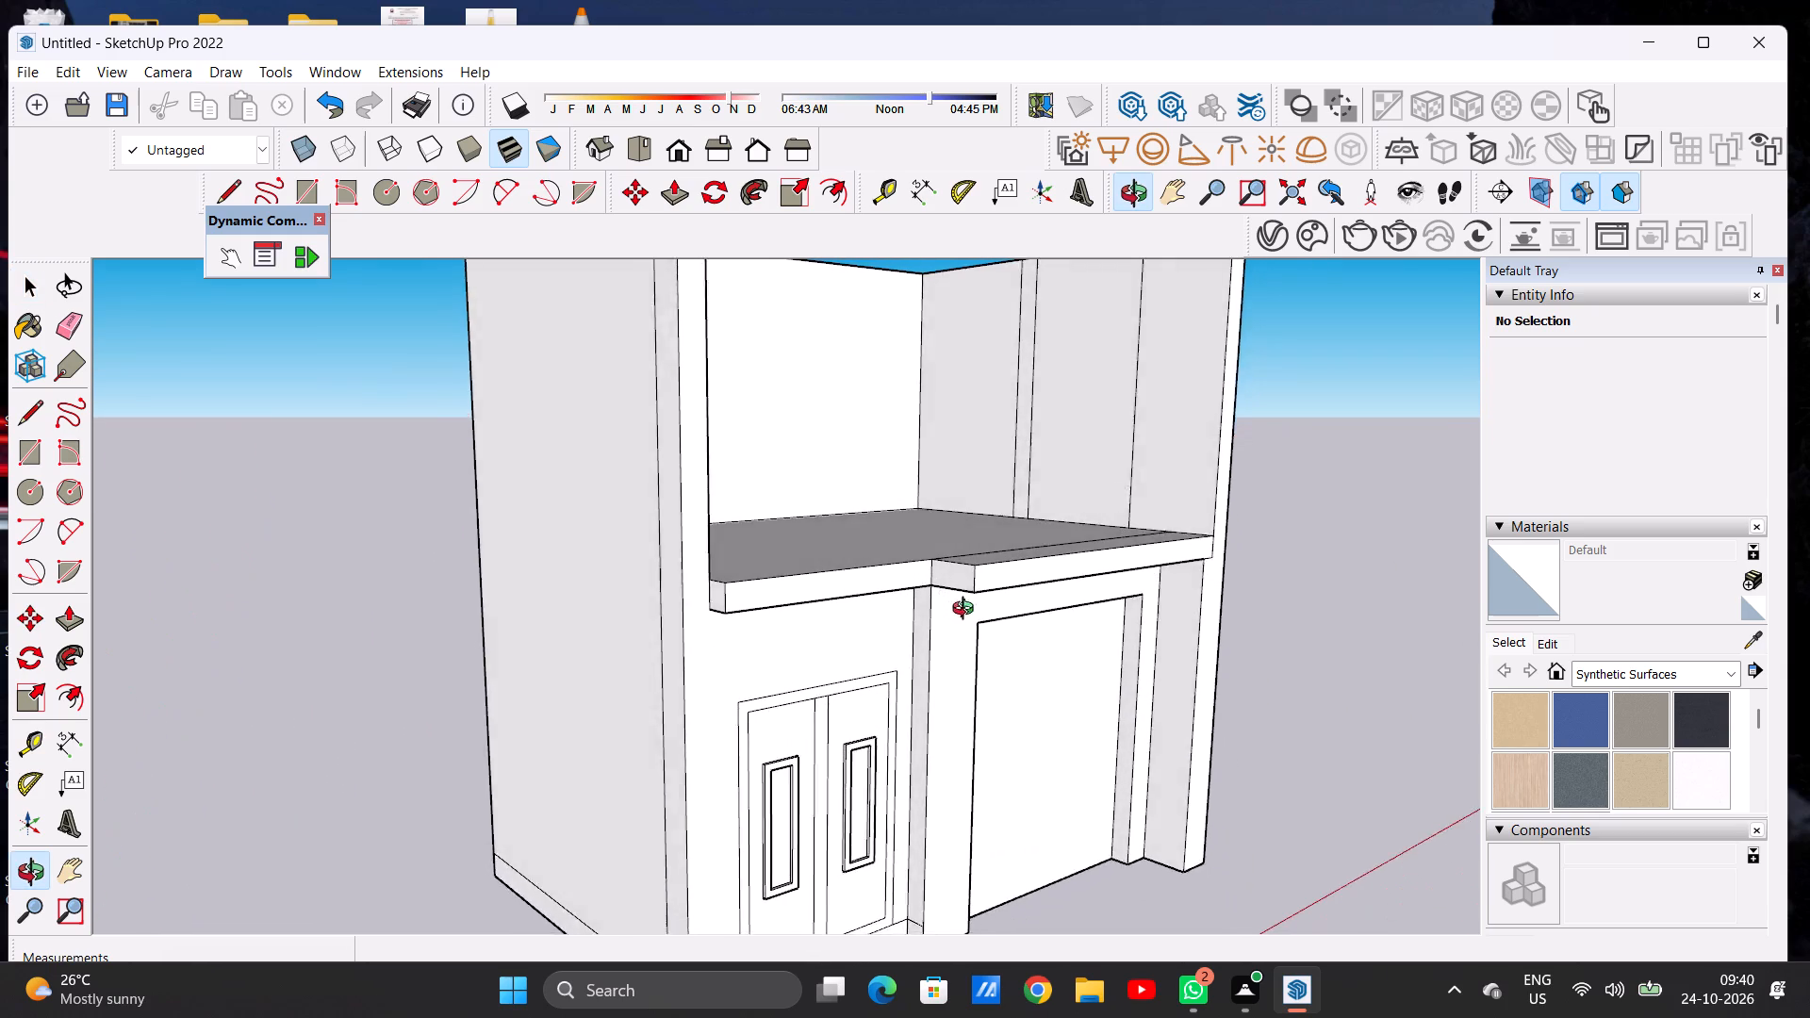
middle_drag(967, 611, 1012, 611)
scroll(949, 602, up, 6)
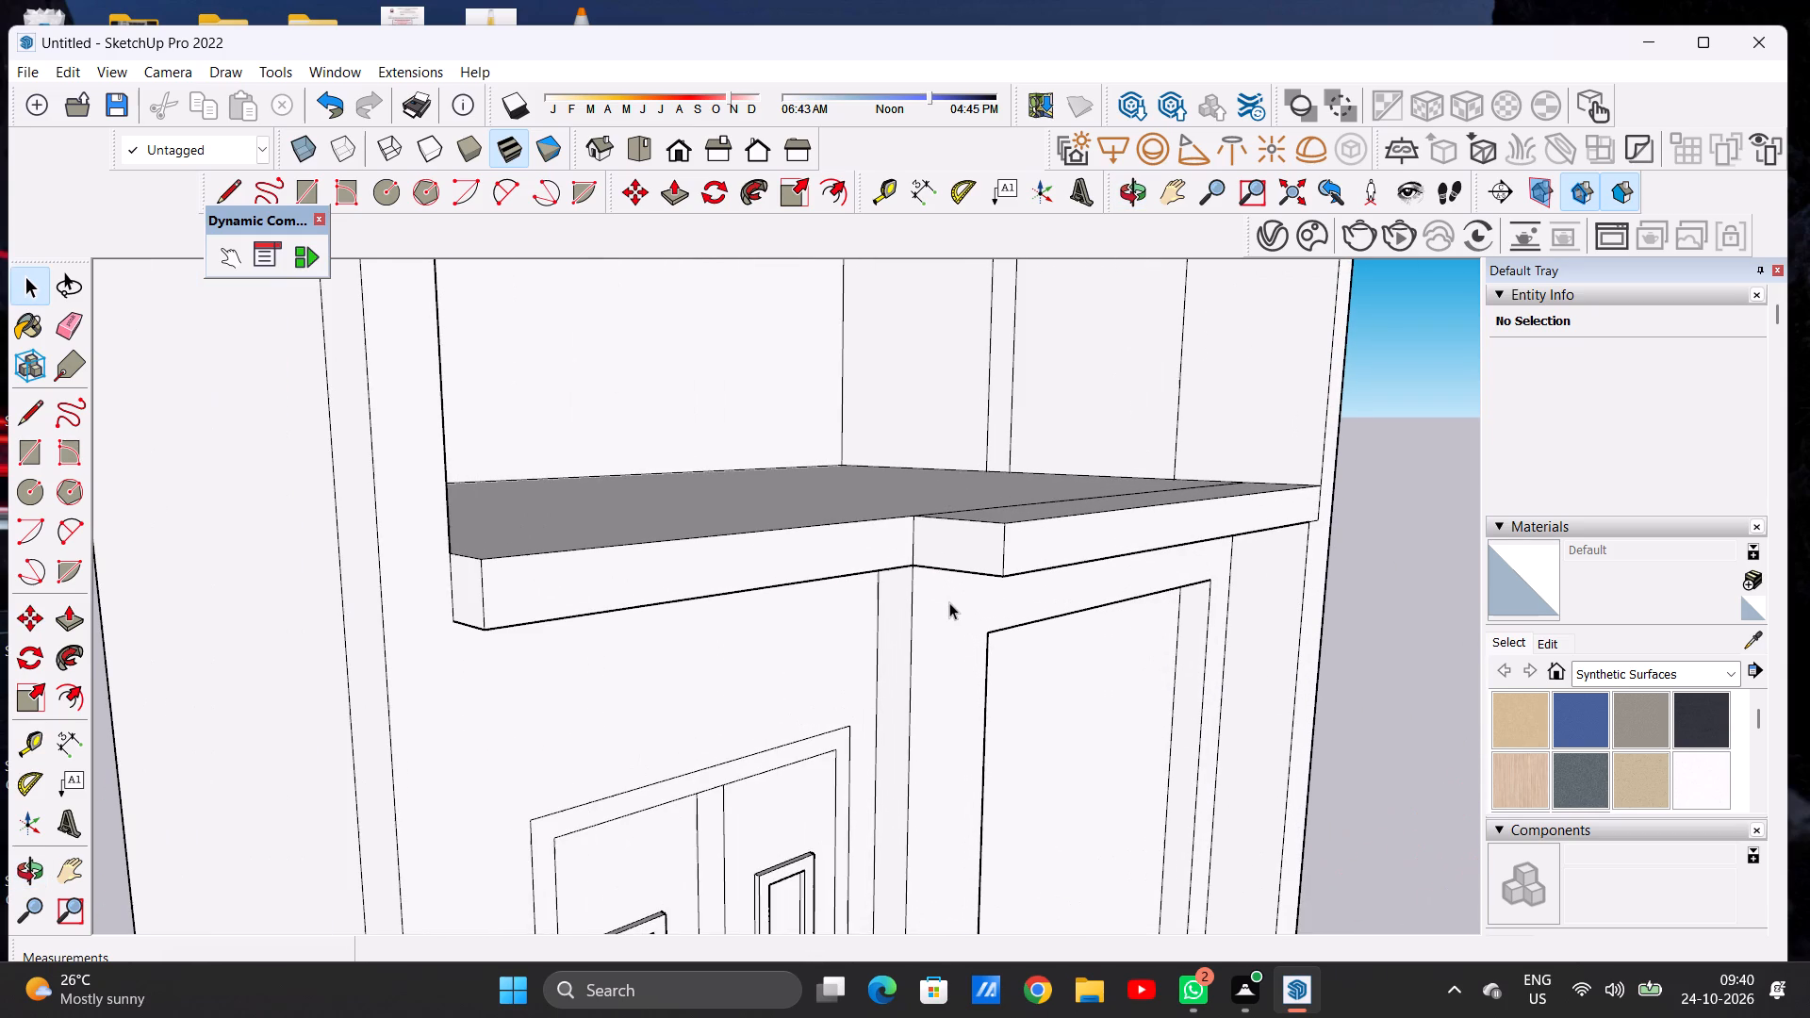
scroll(836, 561, down, 4)
middle_drag(814, 541, 782, 677)
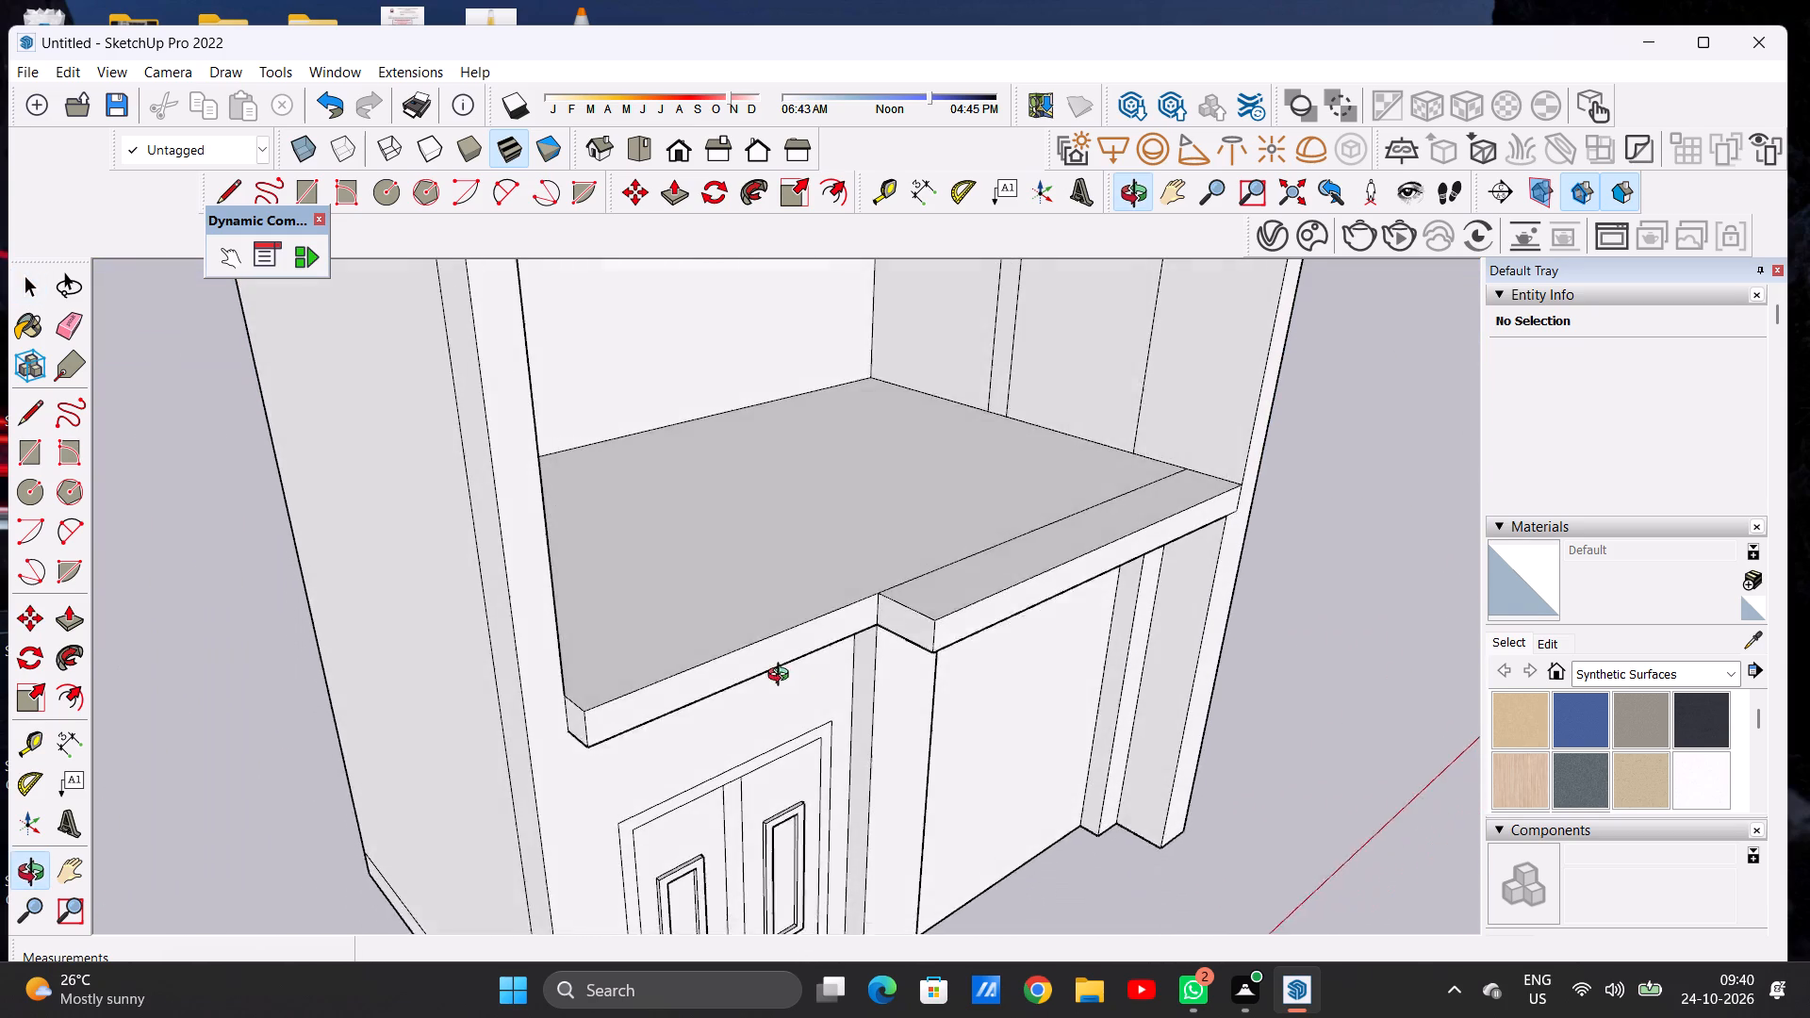
middle_drag(782, 677, 788, 726)
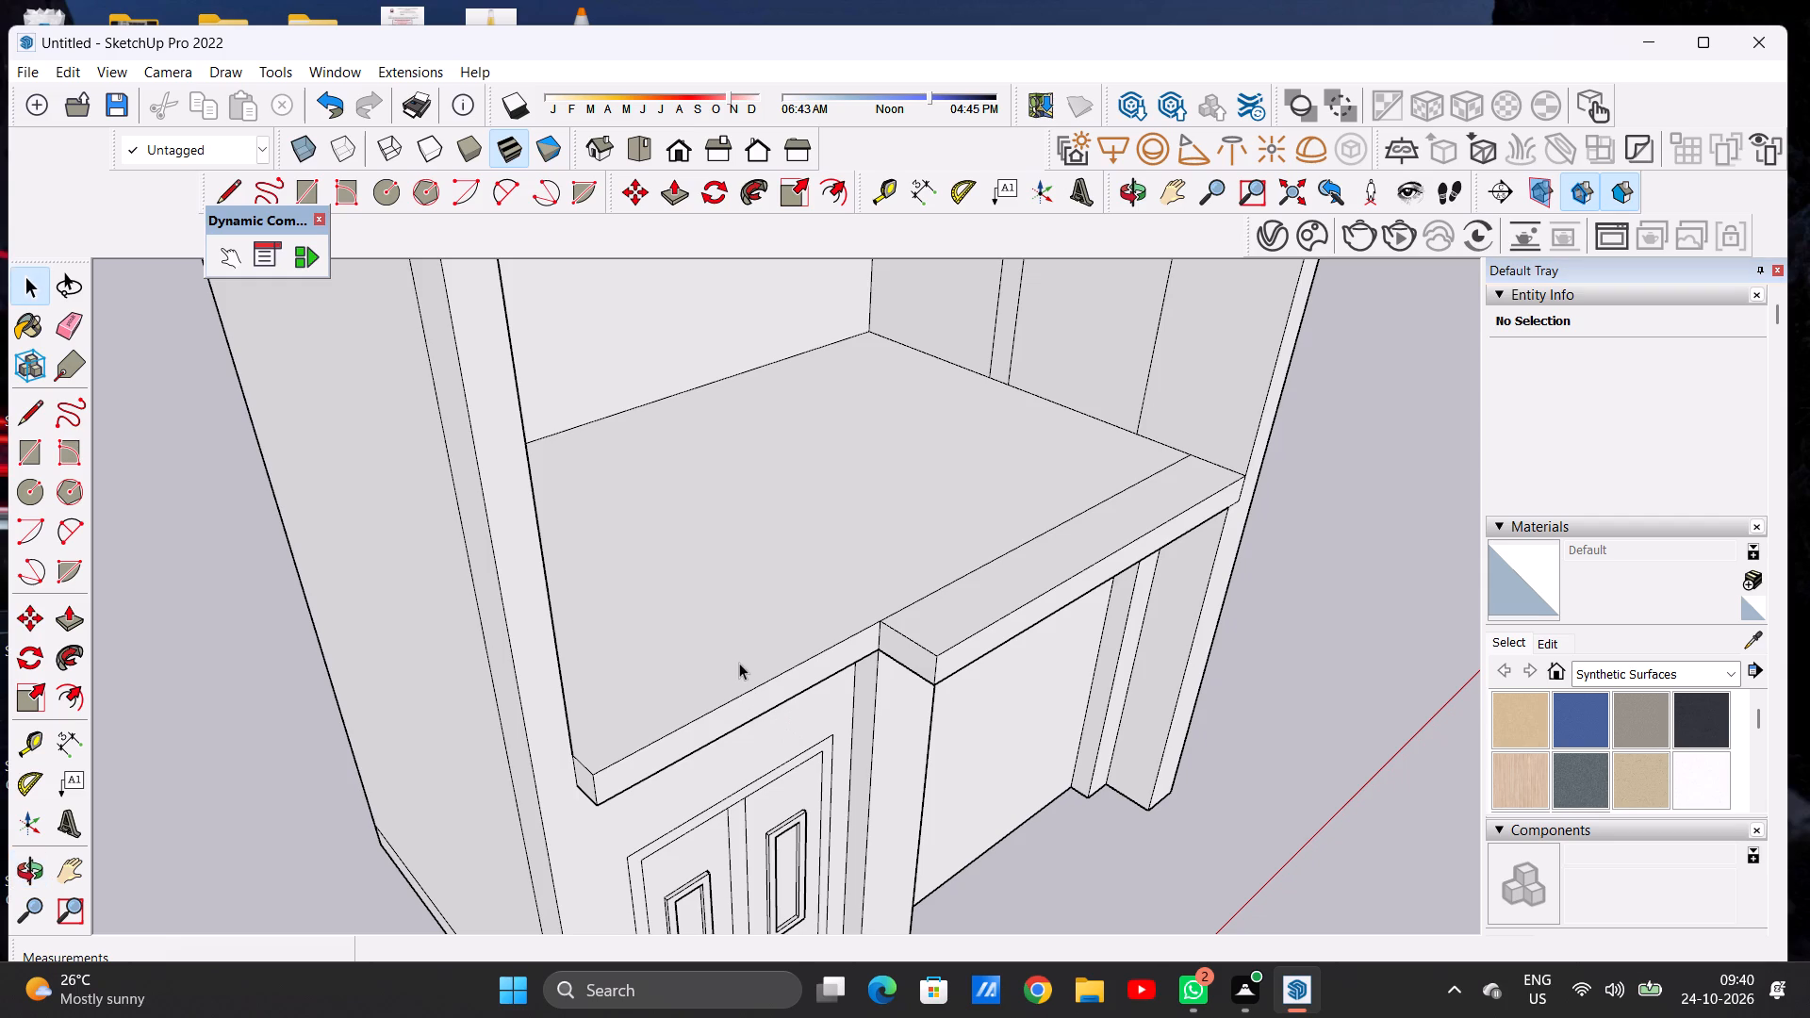
scroll(749, 642, down, 3)
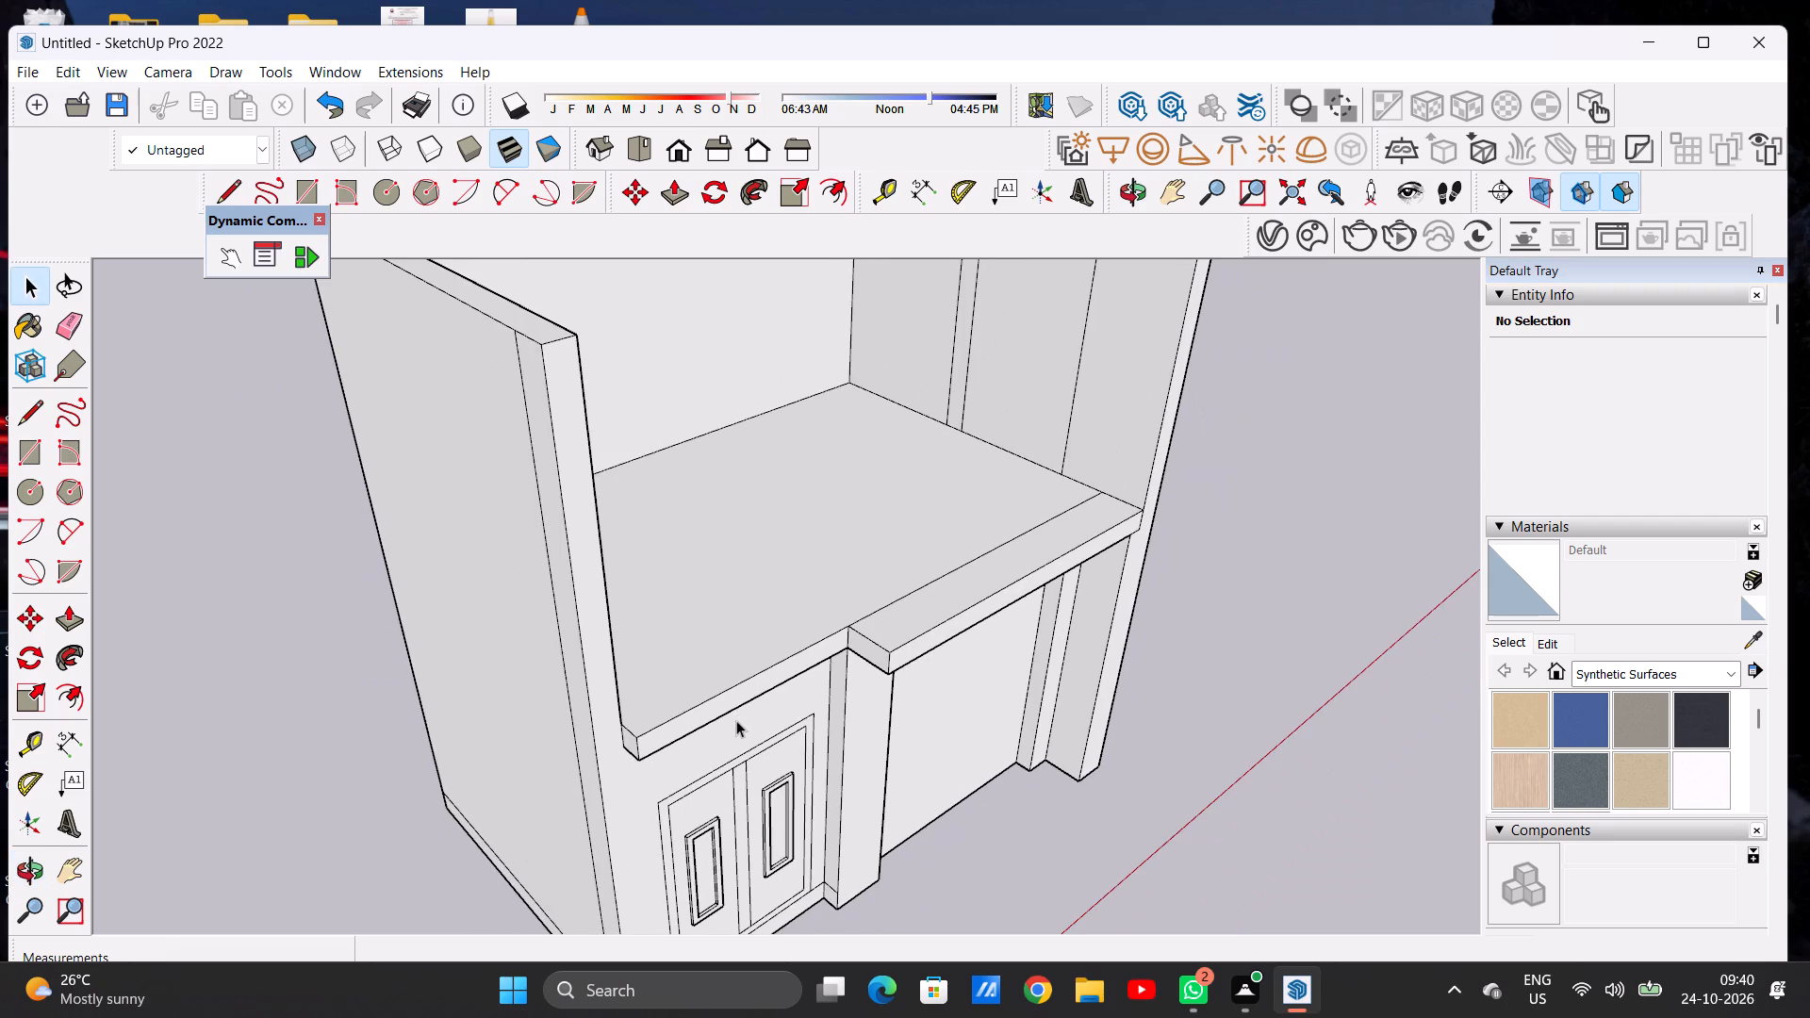
middle_drag(724, 720, 731, 646)
middle_click(731, 646)
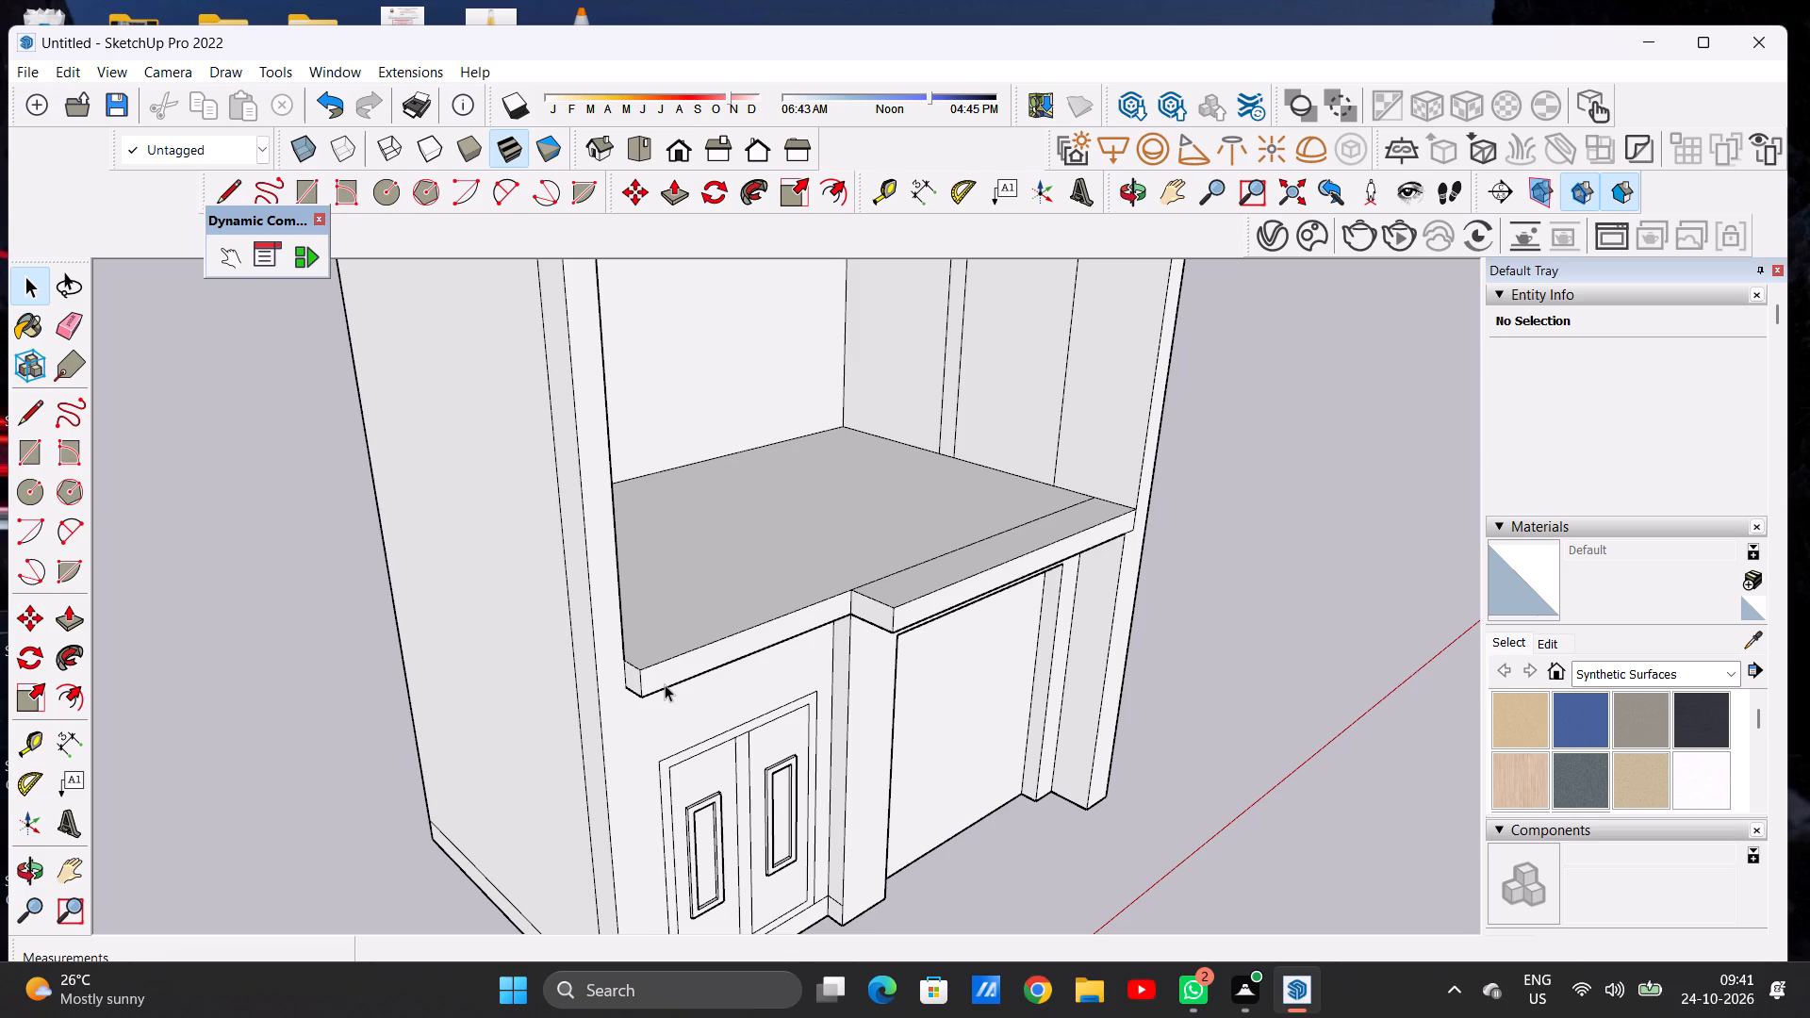
Push/Pull the slab's end face above the double door about 6' 2 1/8" outward, to the side wall's outer front corner.
scroll(634, 668, up, 5)
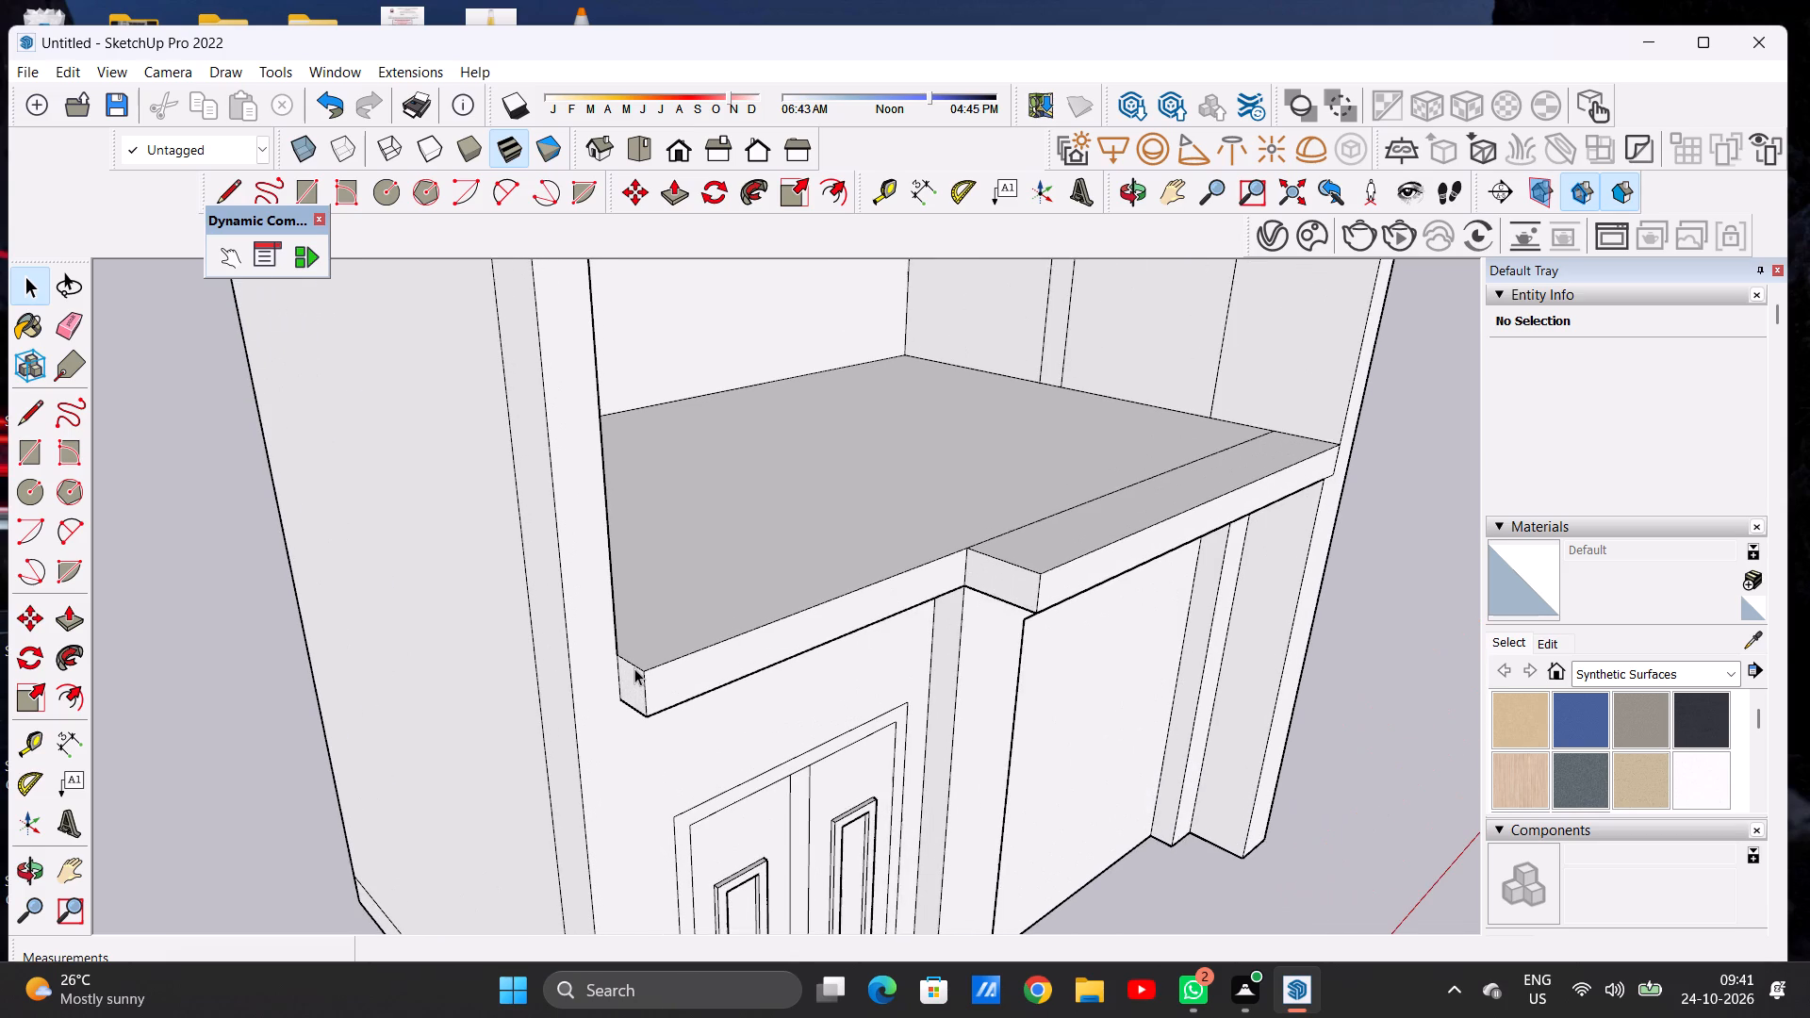
key(p)
scroll(617, 682, up, 6)
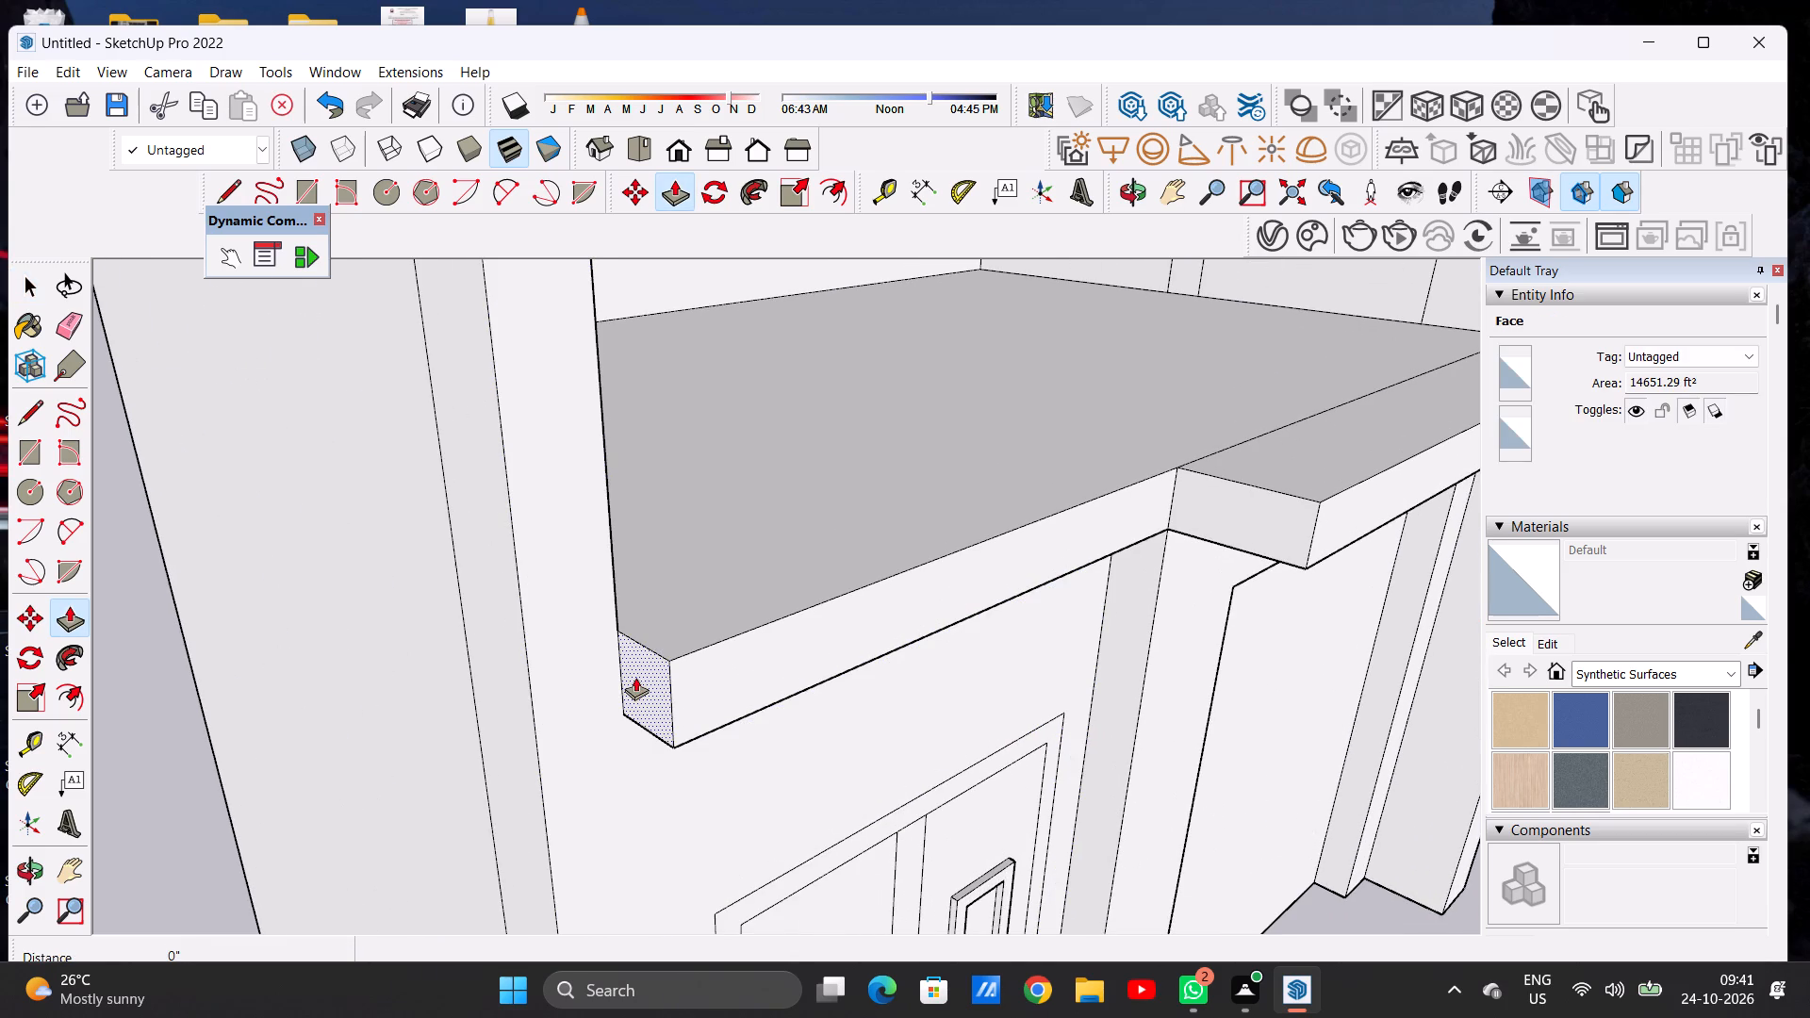
click(635, 677)
click(528, 658)
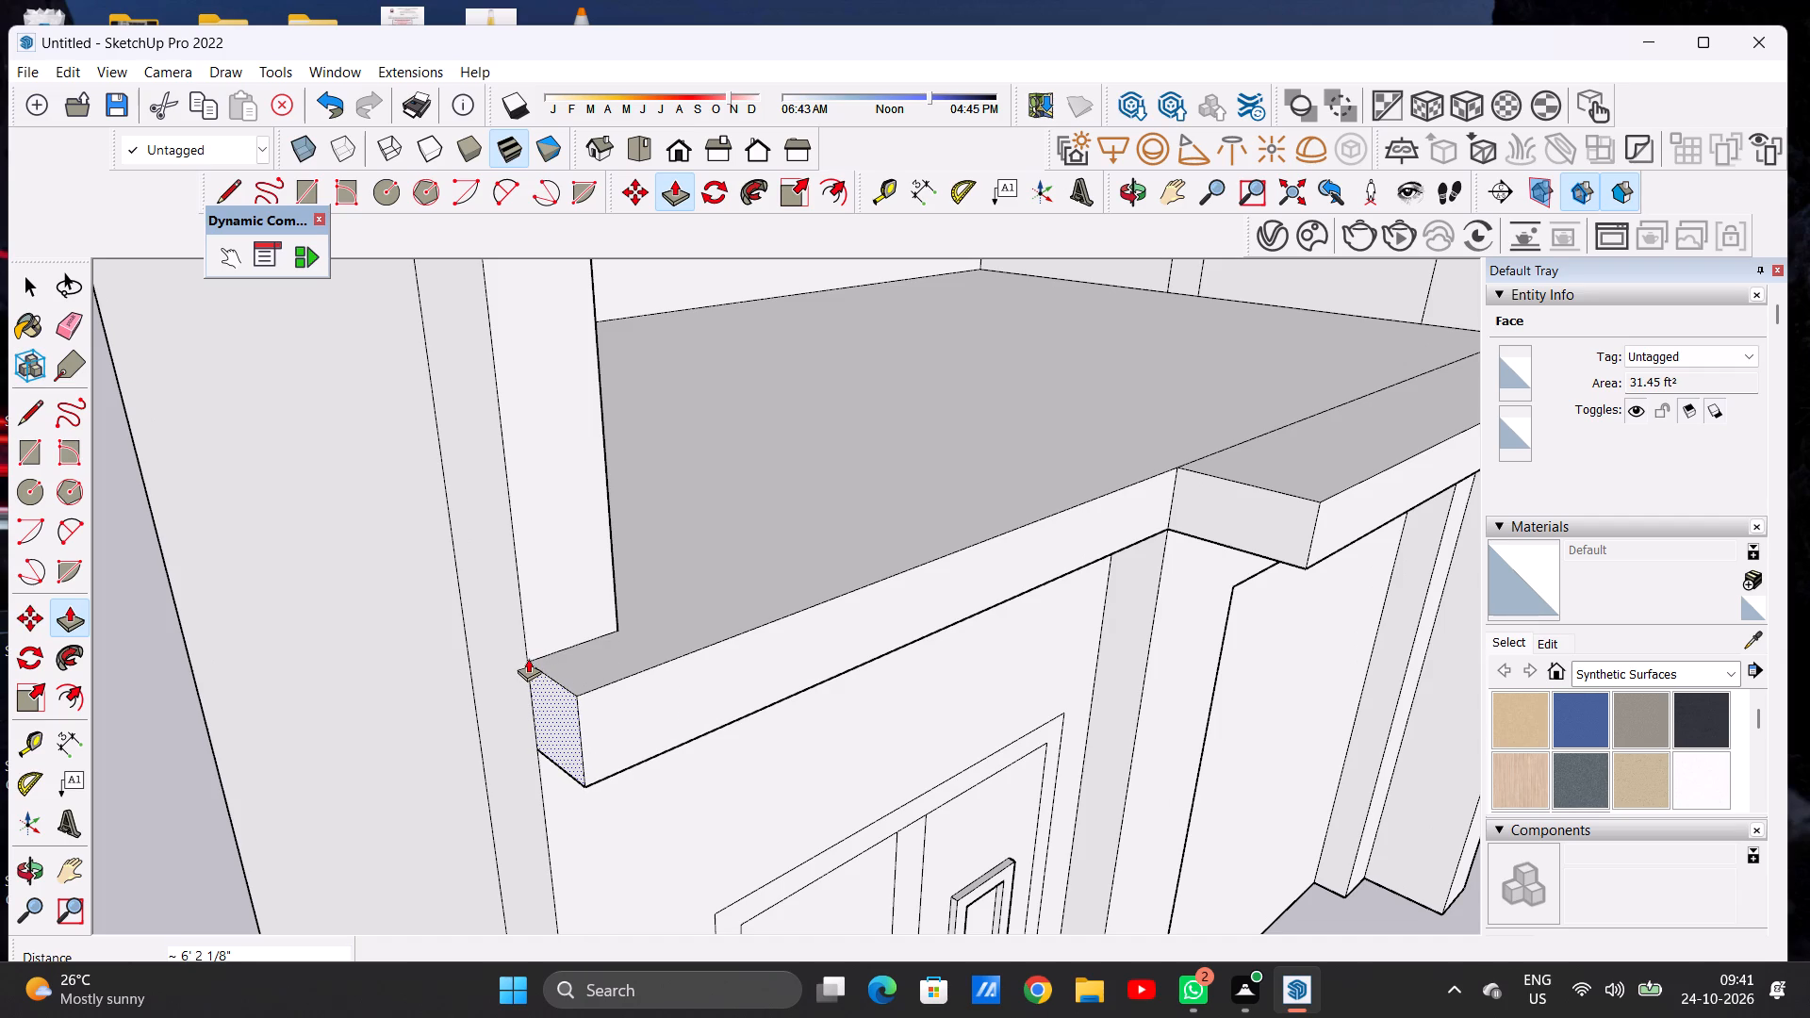
key(space)
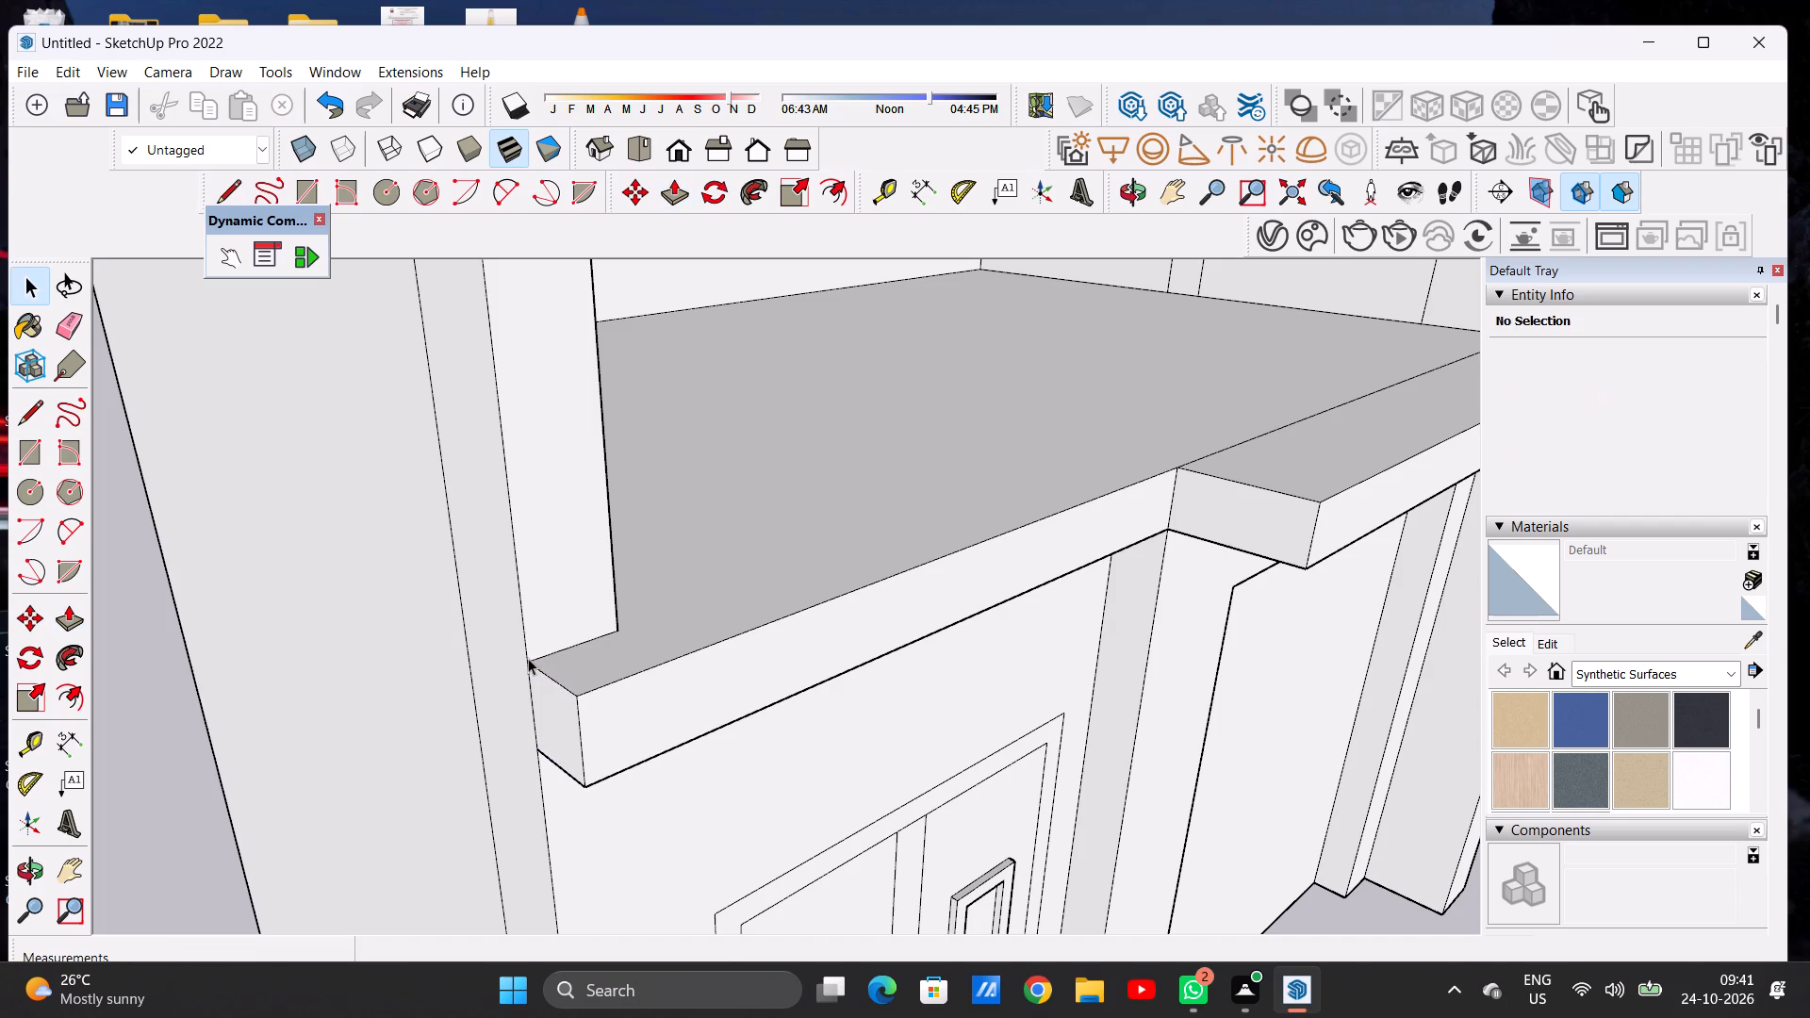
Examine the extended slab edge, the upper floor surface and the whole building from several angles.
scroll(617, 627, down, 18)
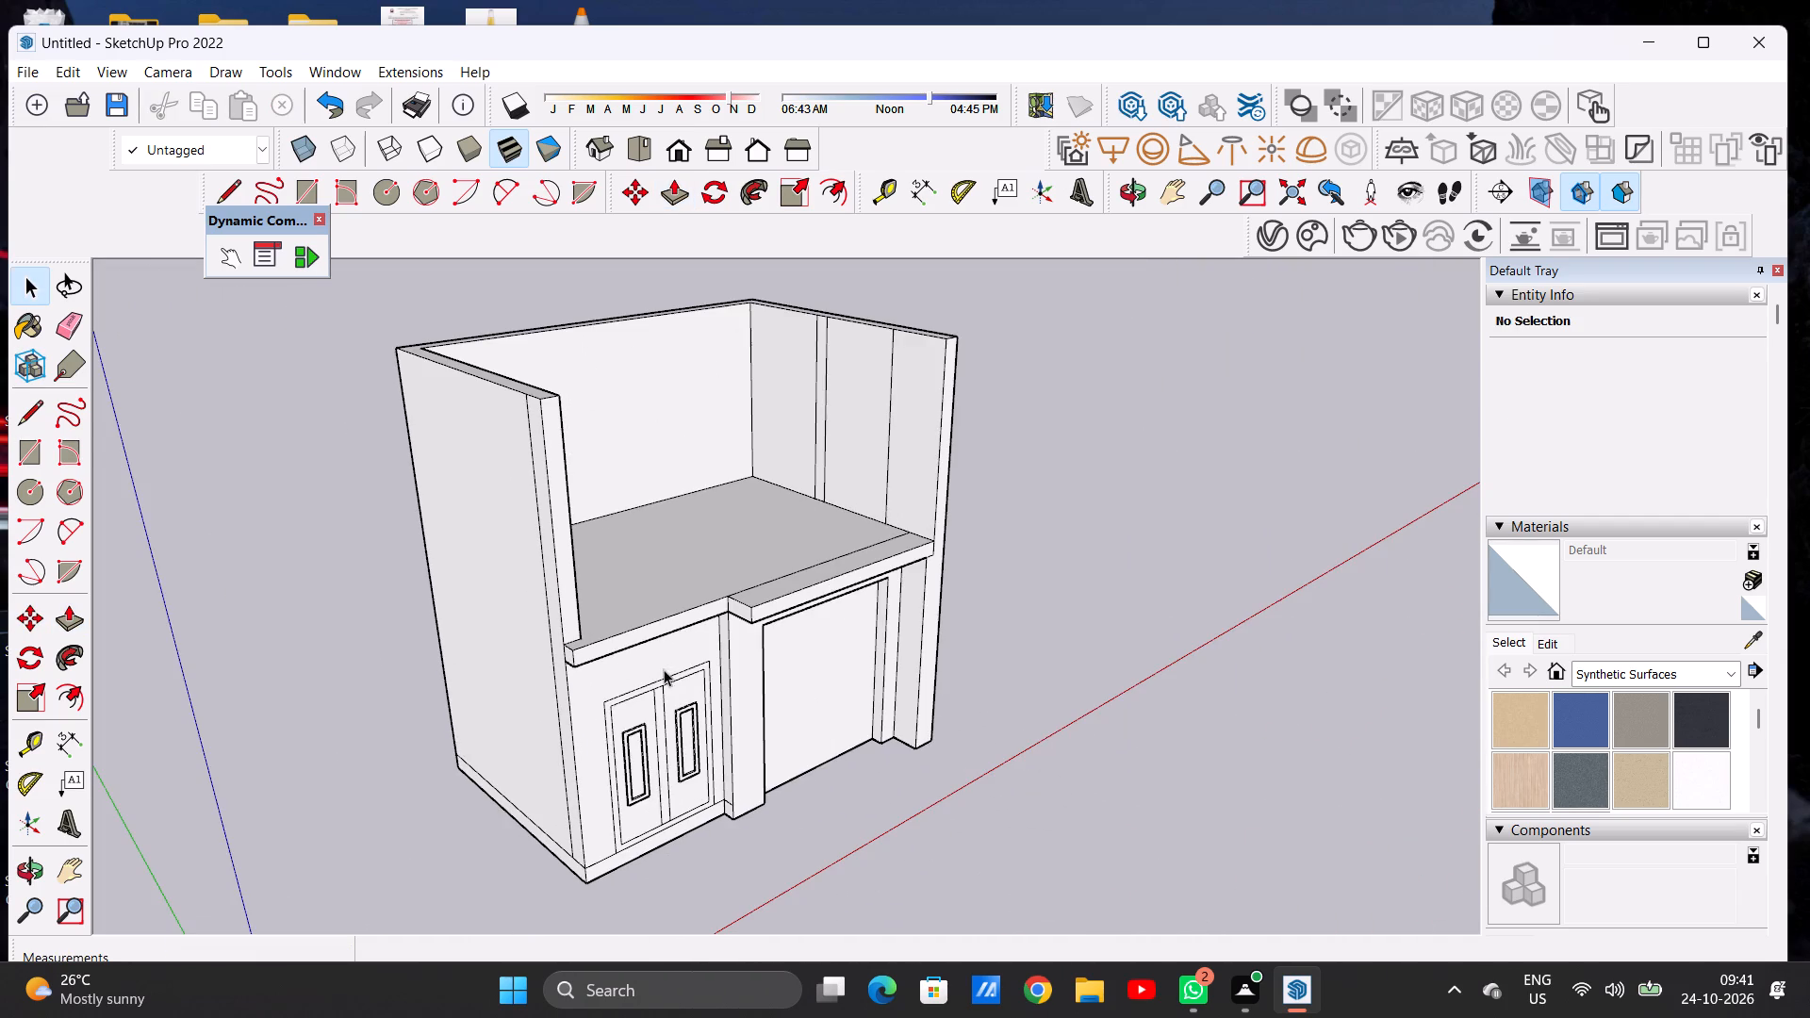
middle_drag(632, 670, 399, 625)
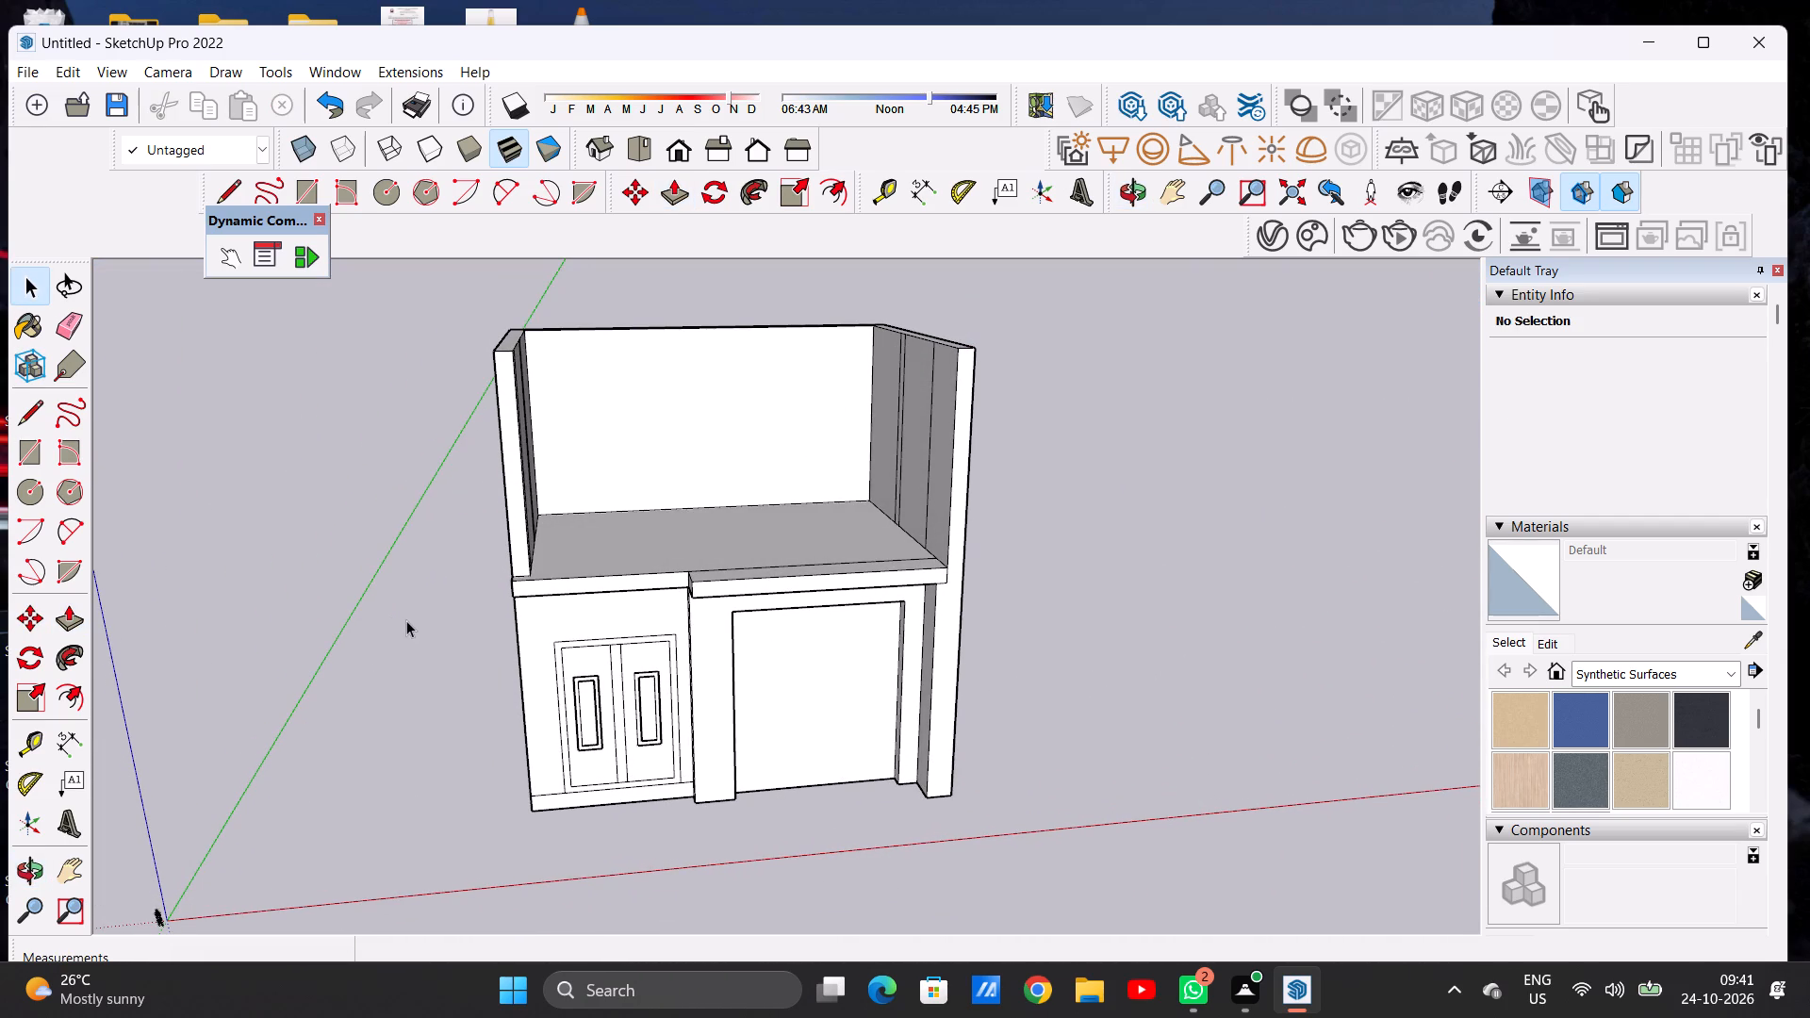
scroll(557, 651, down, 2)
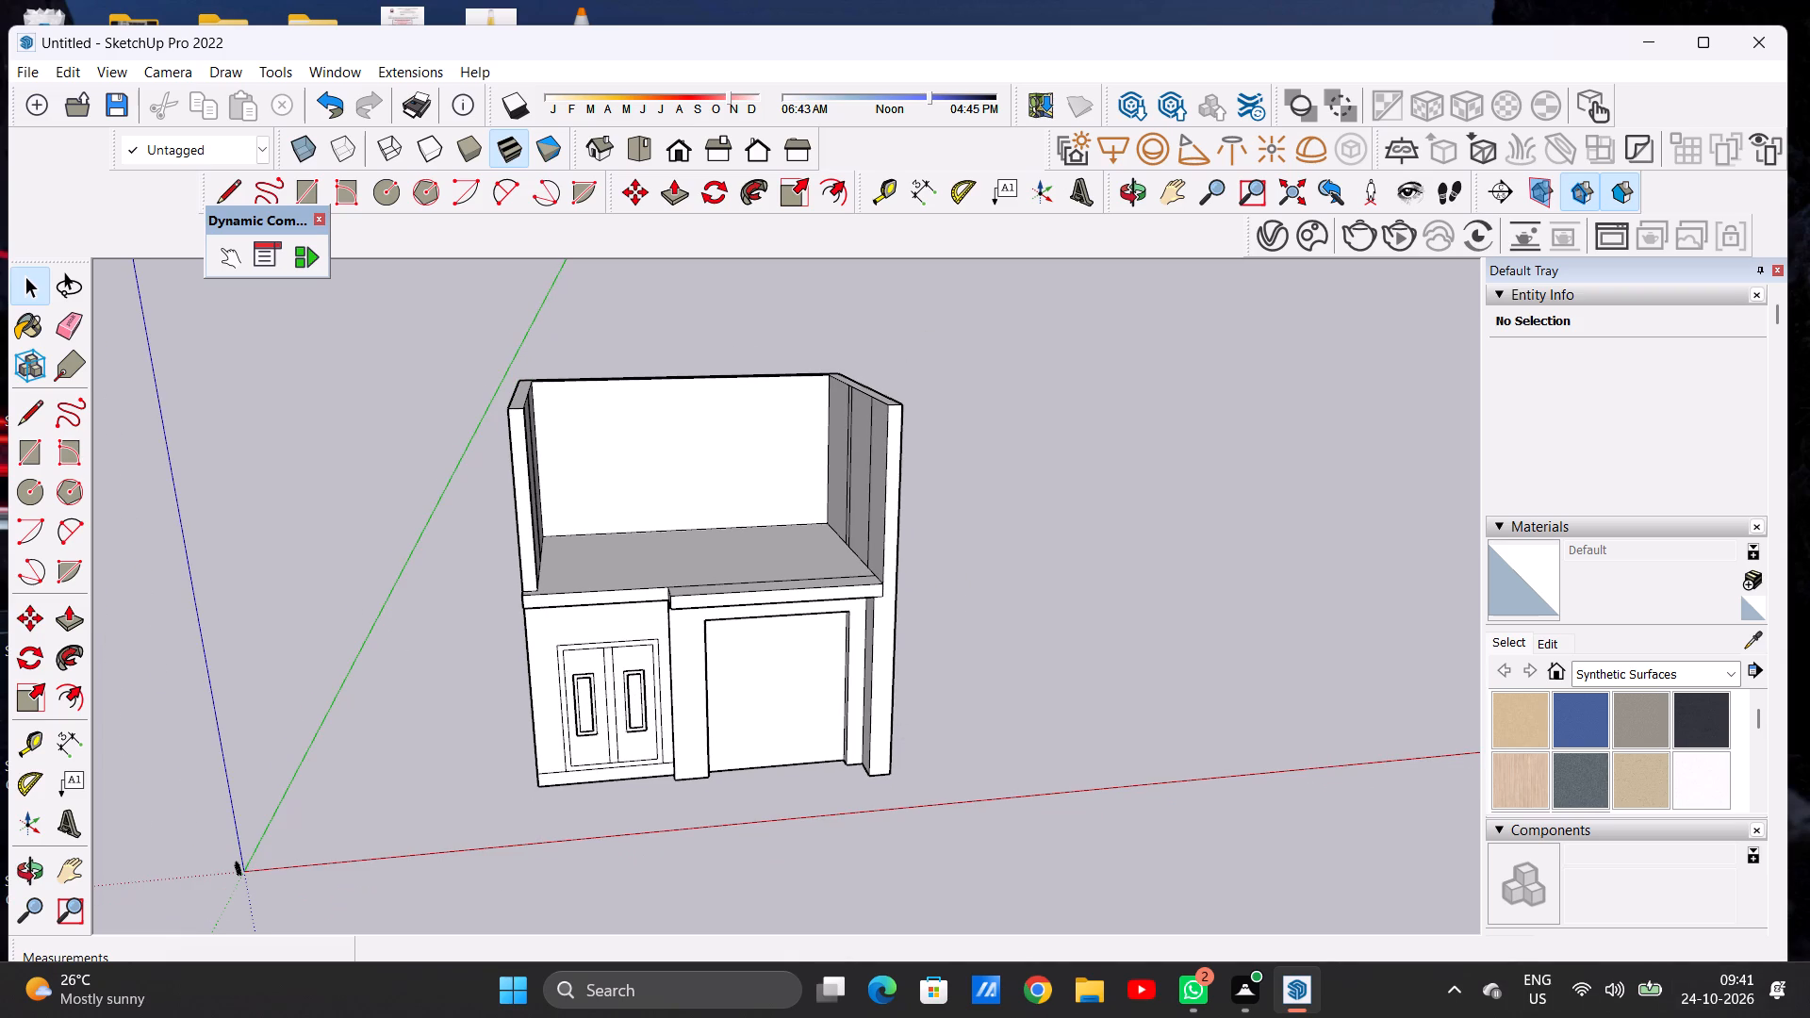
scroll(1134, 1017, down, 3)
scroll(798, 687, down, 5)
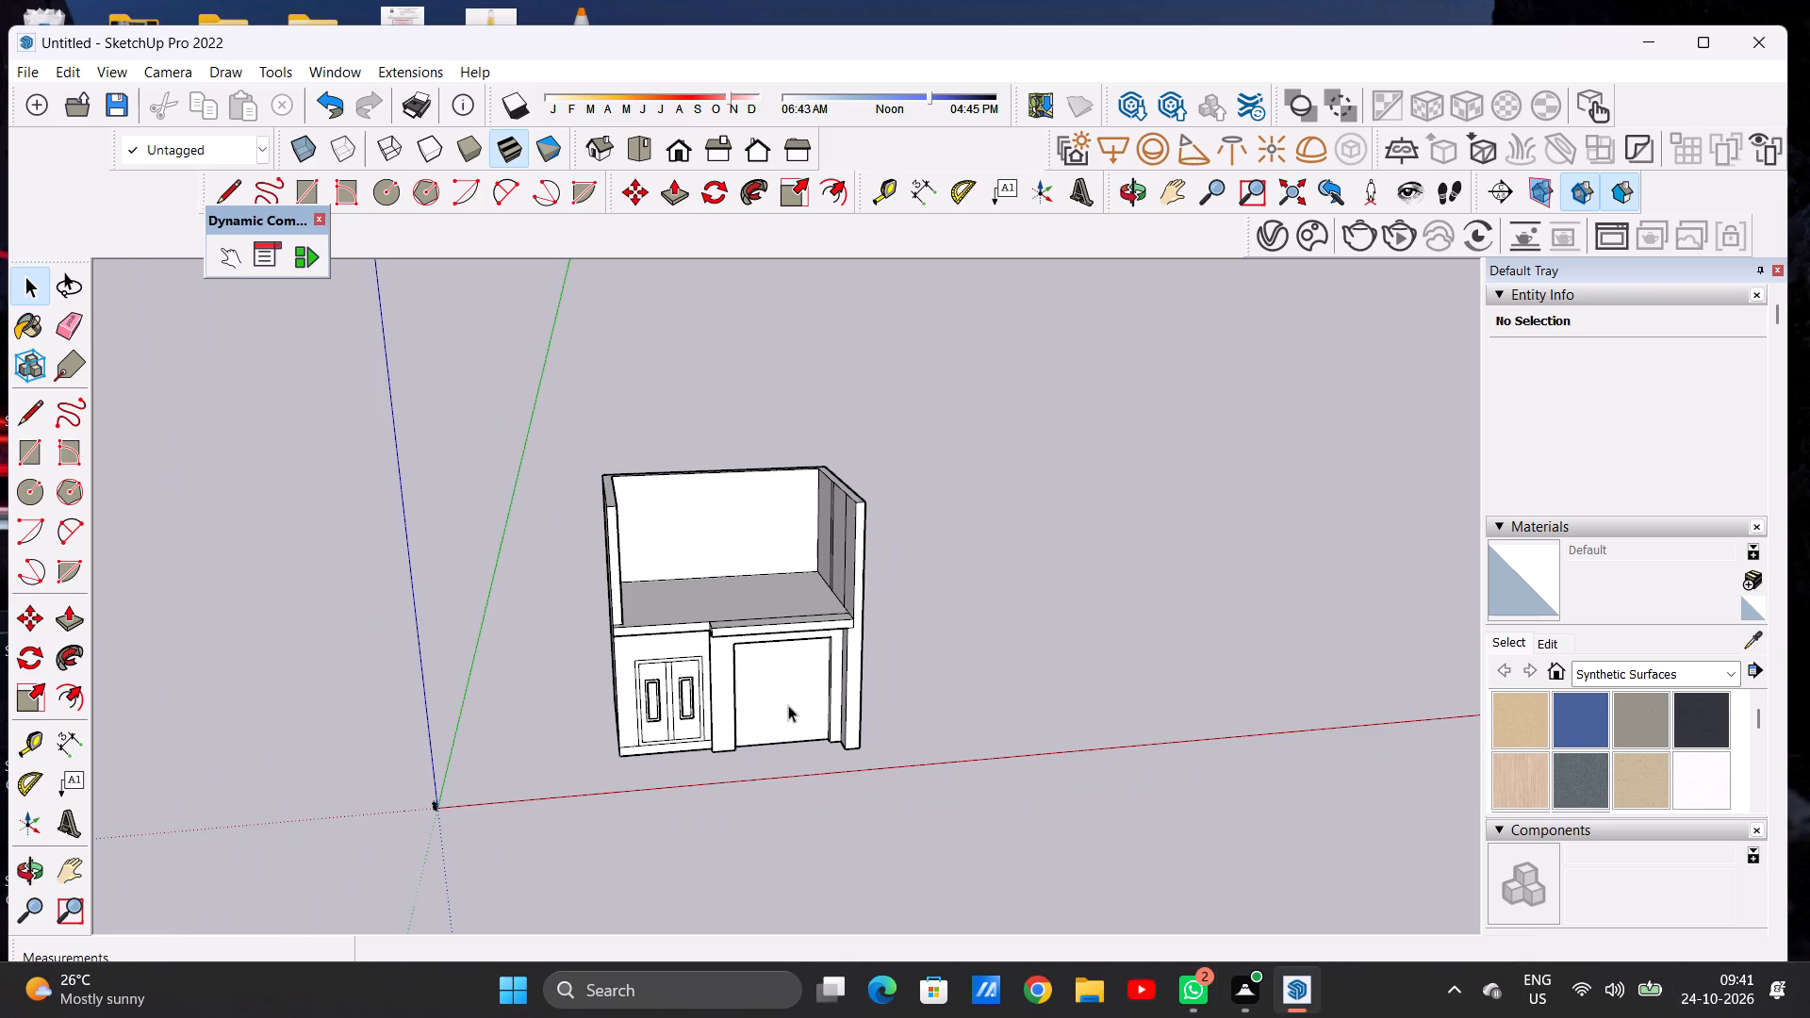
scroll(796, 544, up, 5)
middle_drag(821, 692, 674, 526)
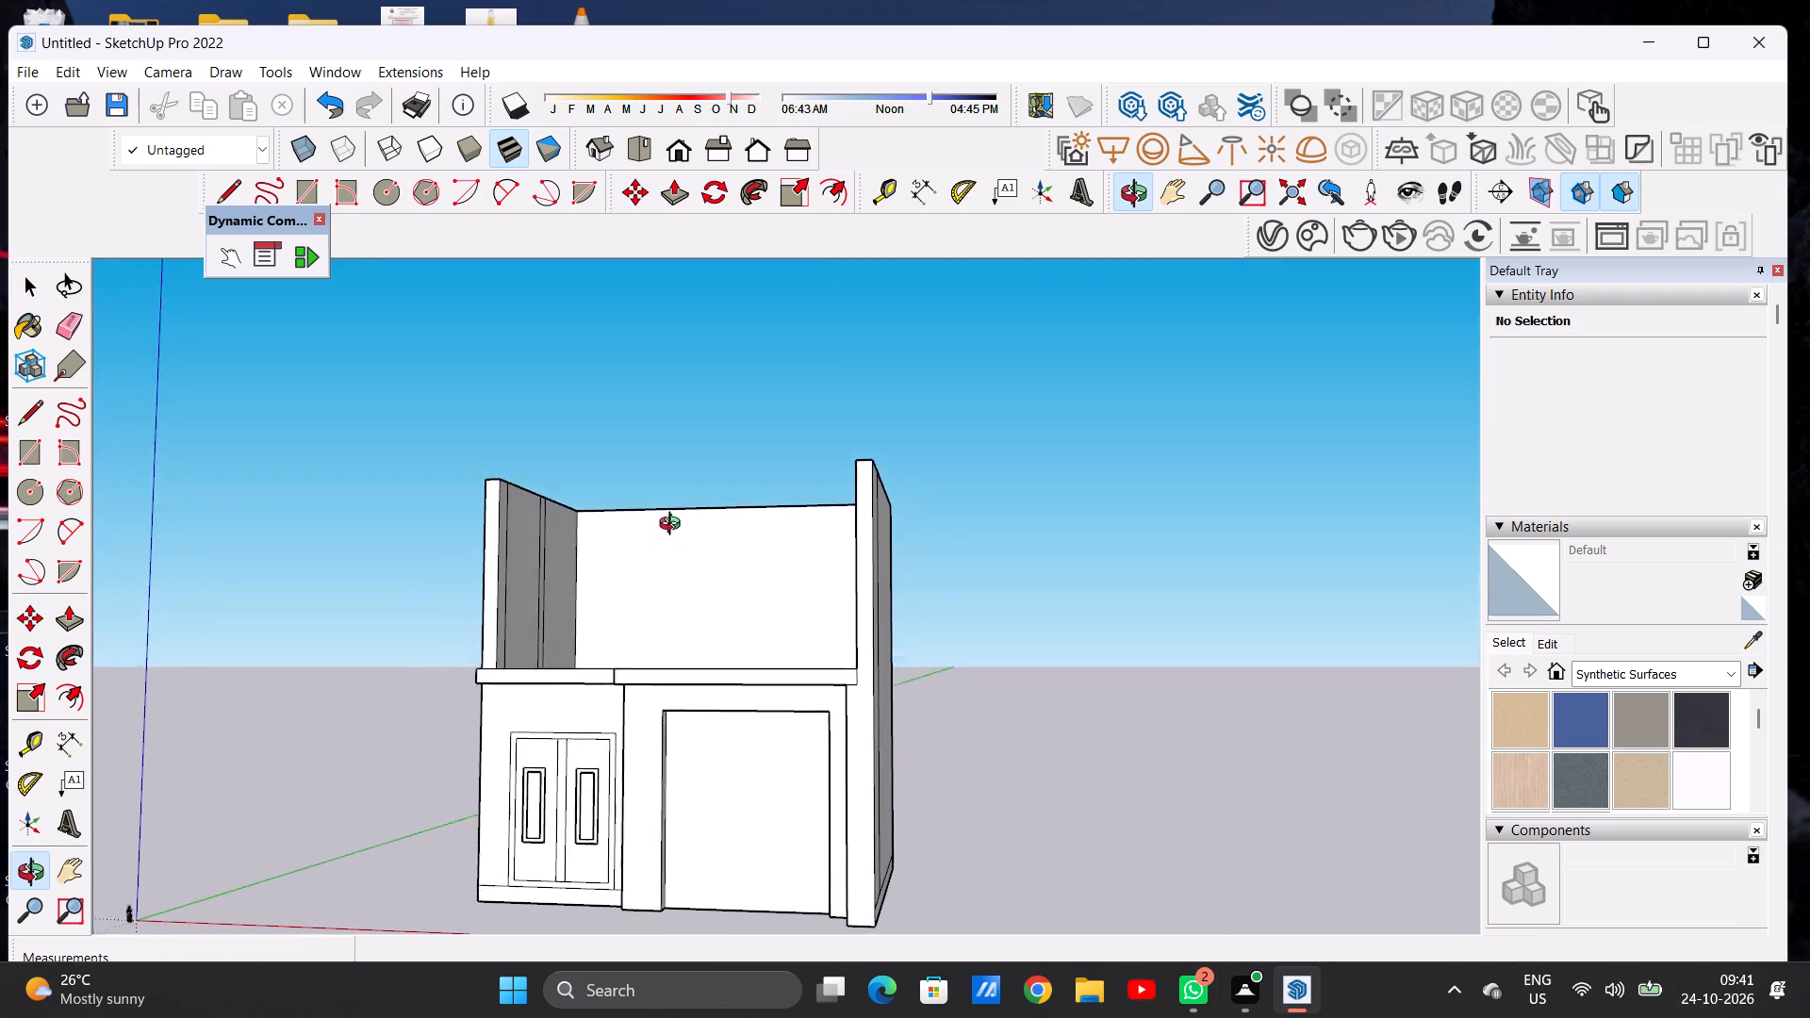
middle_drag(674, 526, 742, 846)
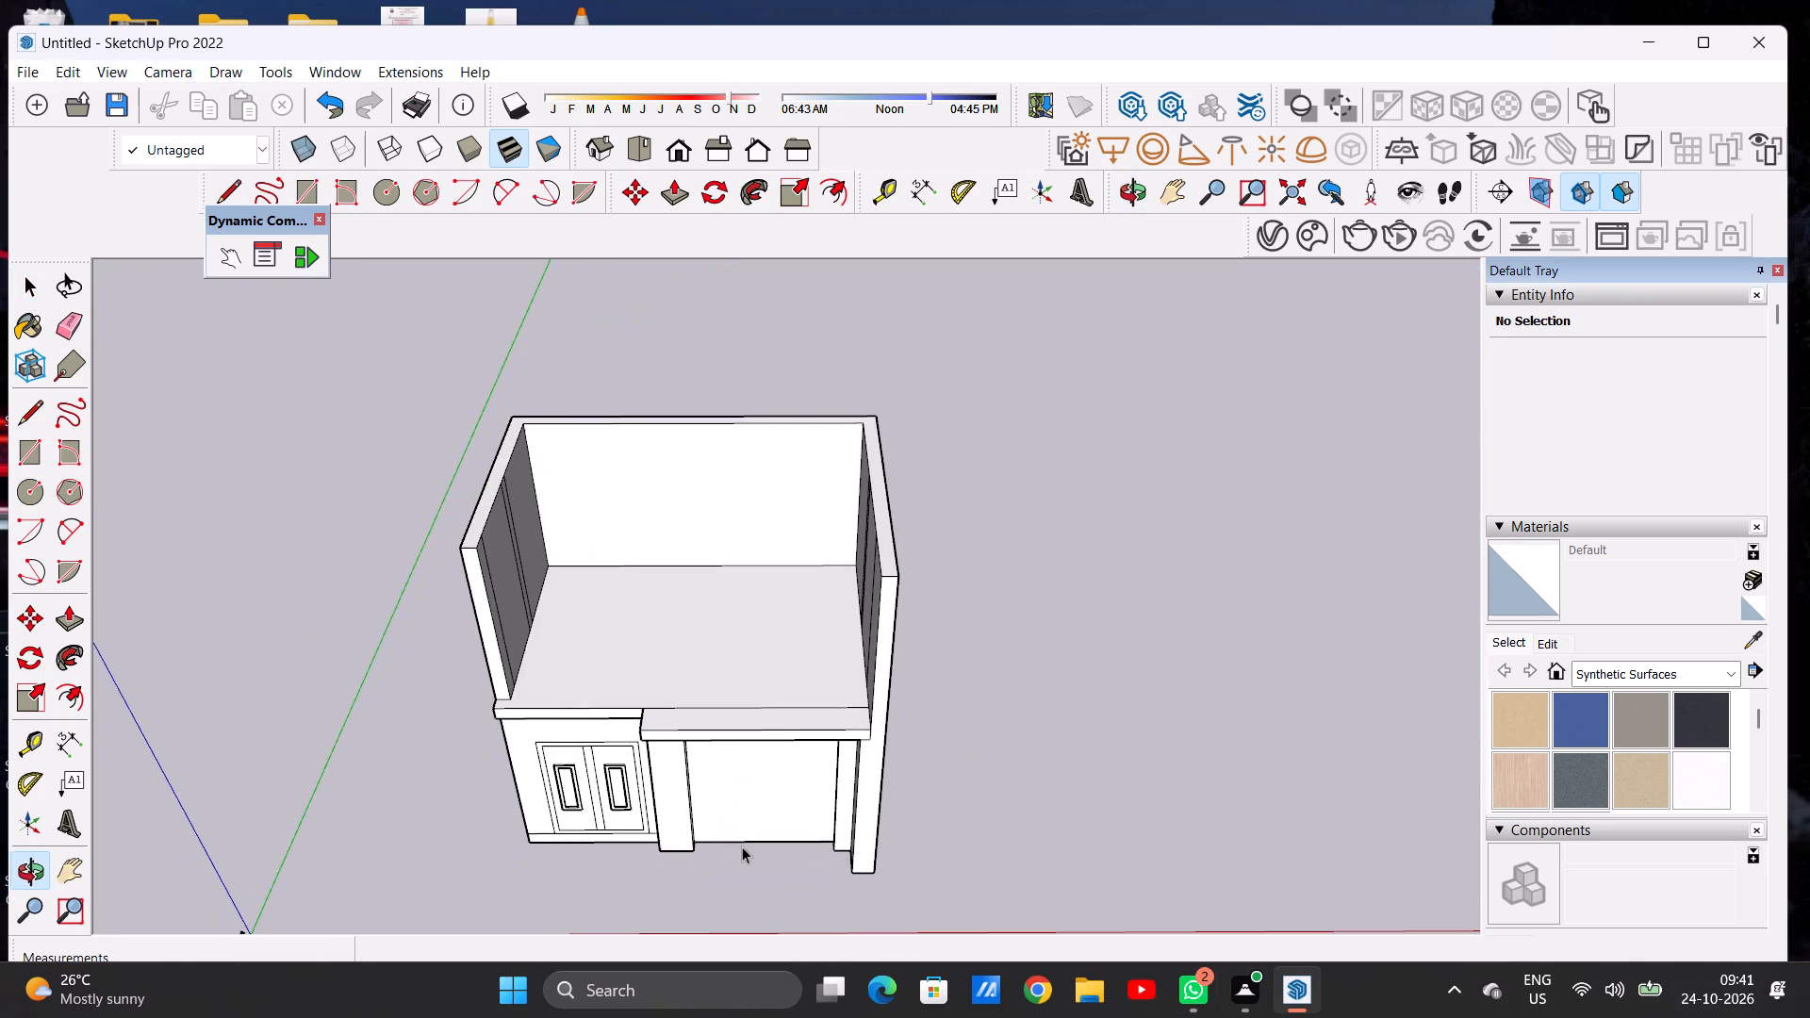
scroll(581, 616, up, 7)
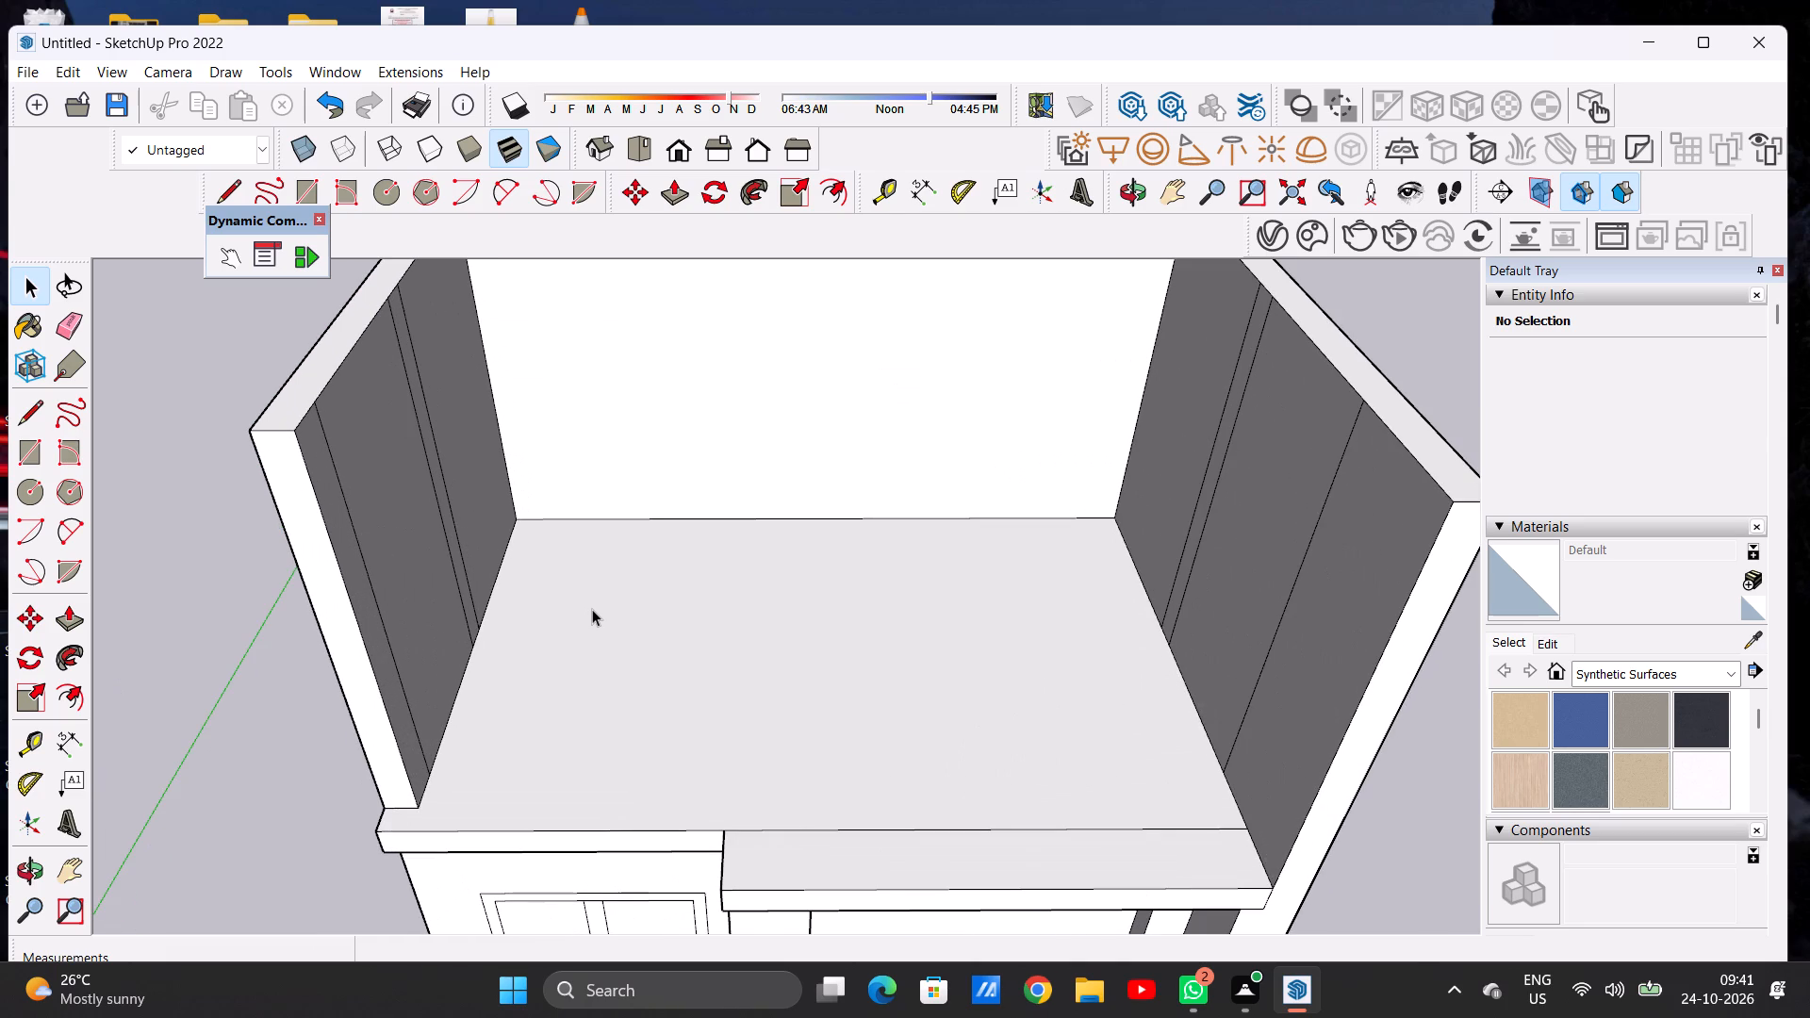
scroll(592, 609, down, 1)
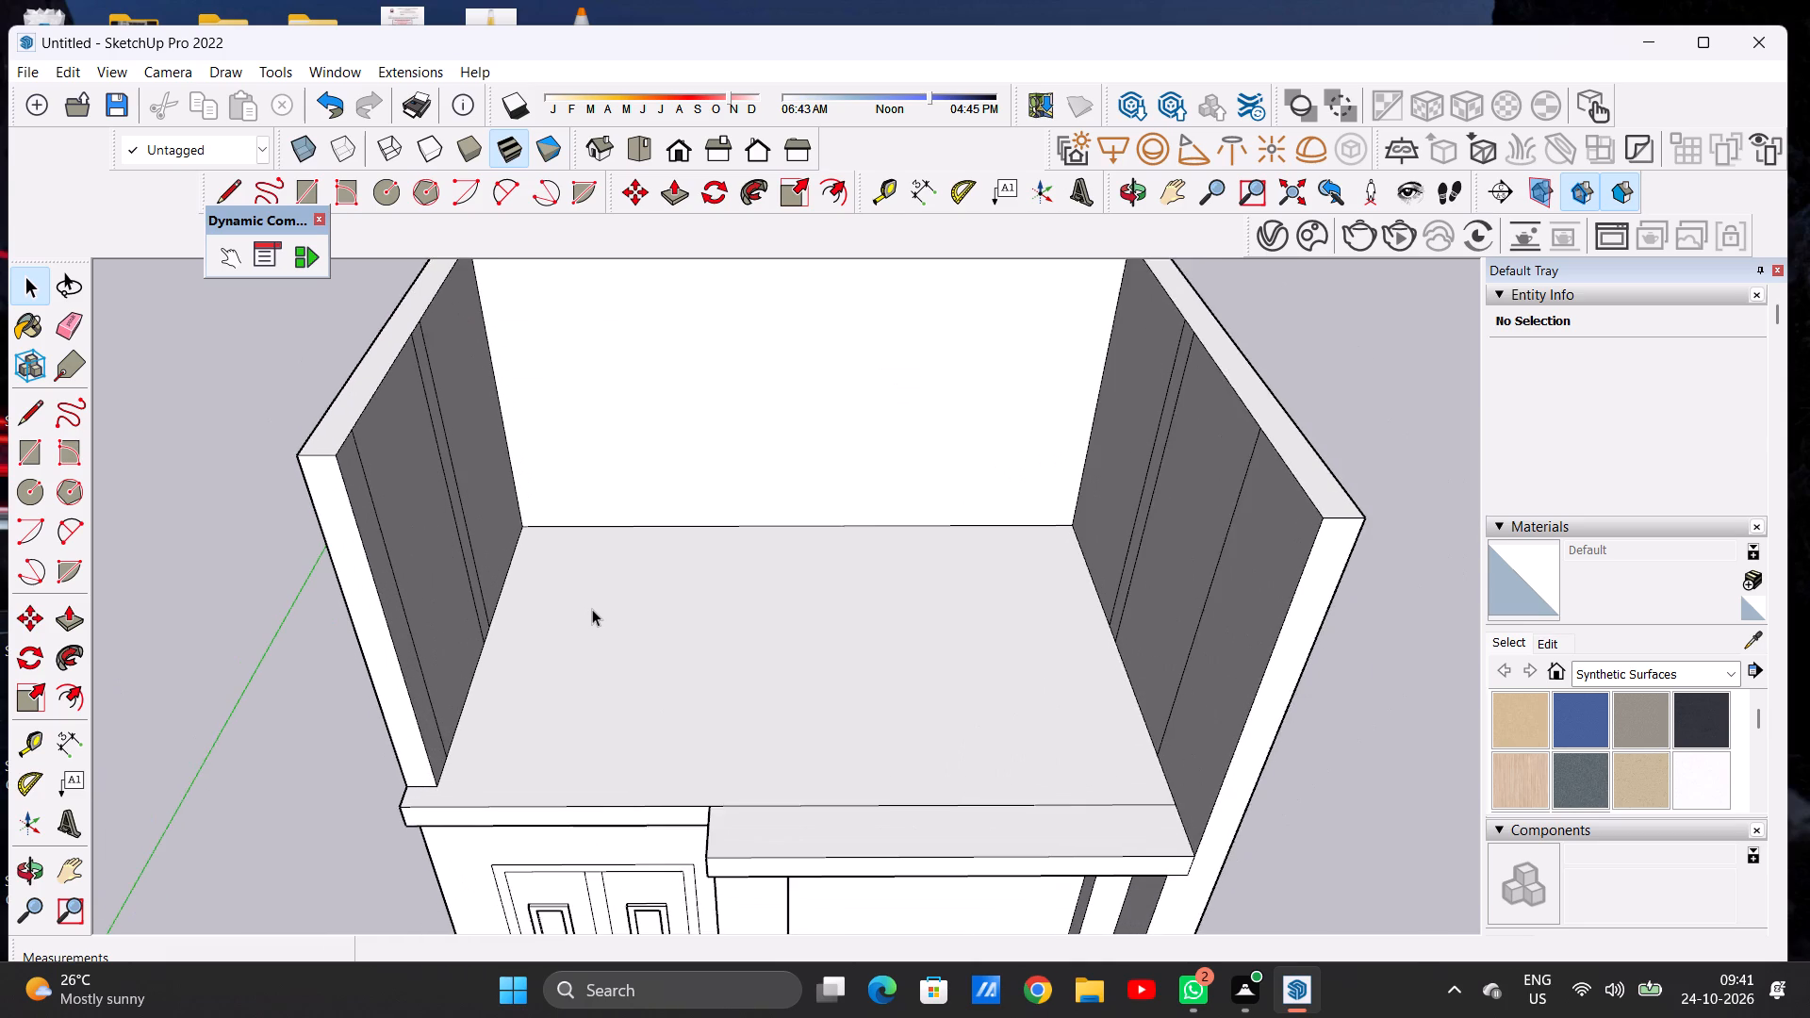
scroll(592, 609, down, 5)
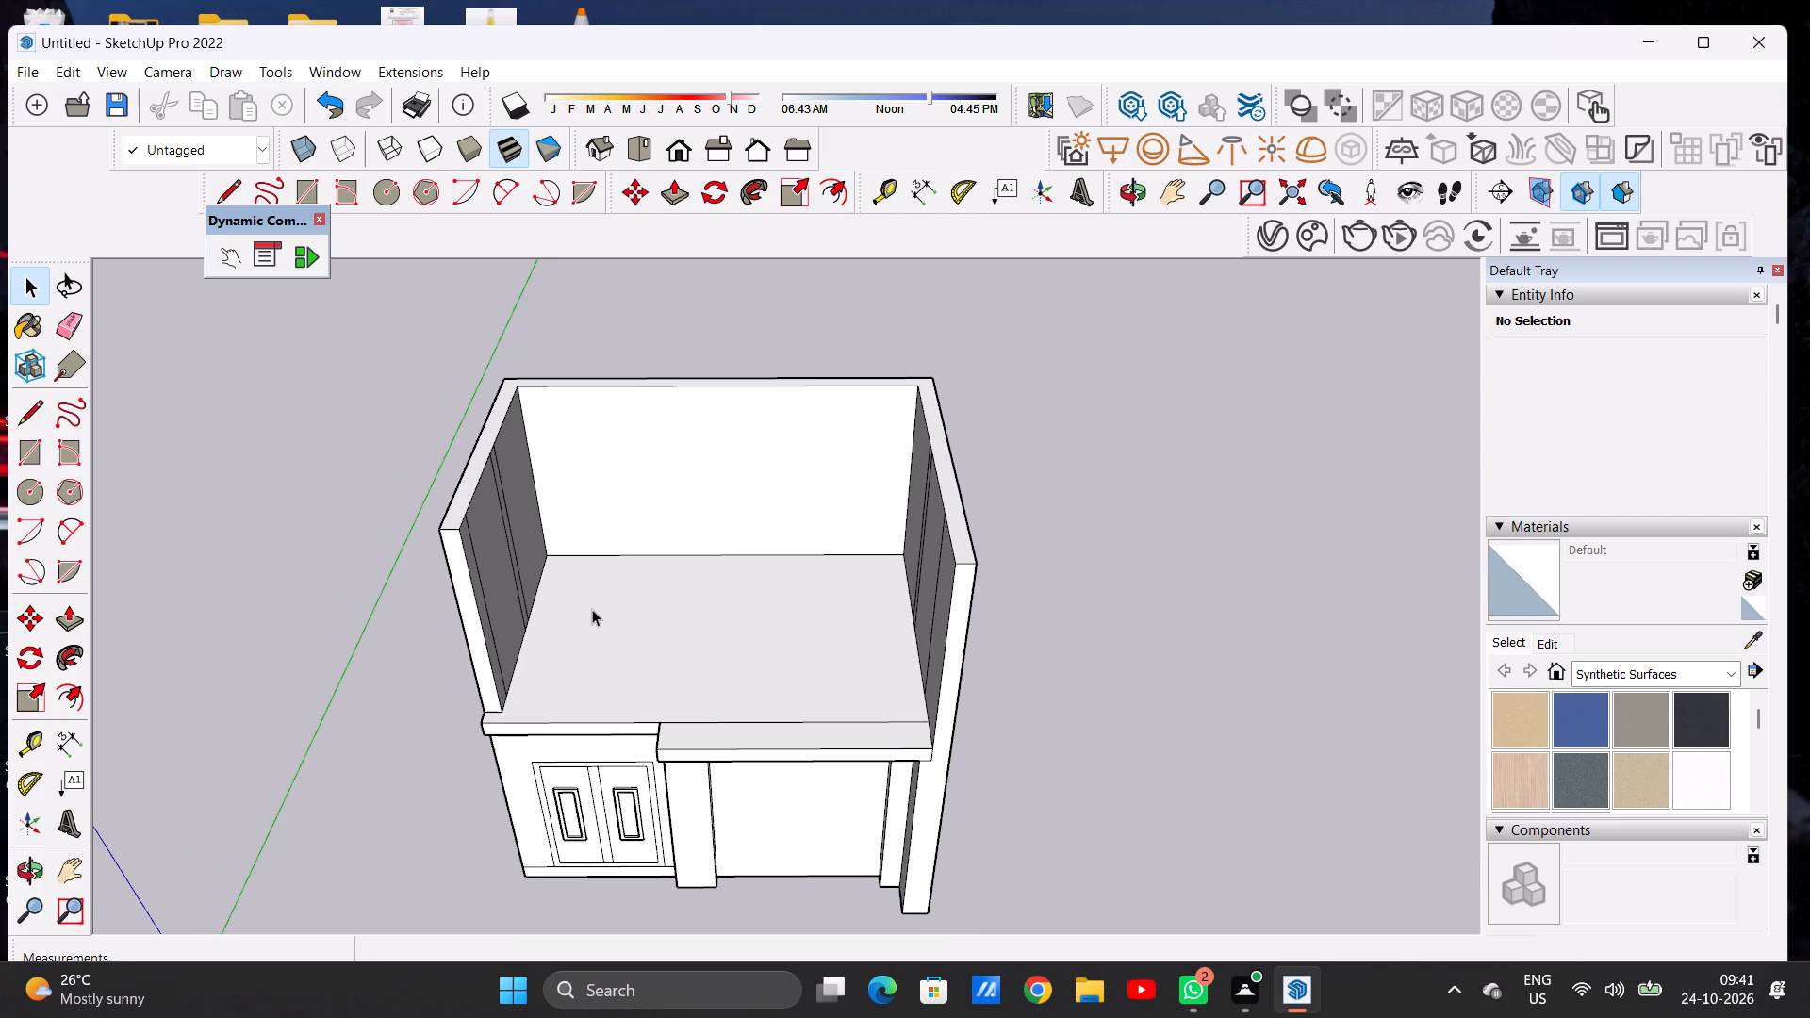
scroll(660, 650, down, 5)
middle_drag(719, 678, 682, 541)
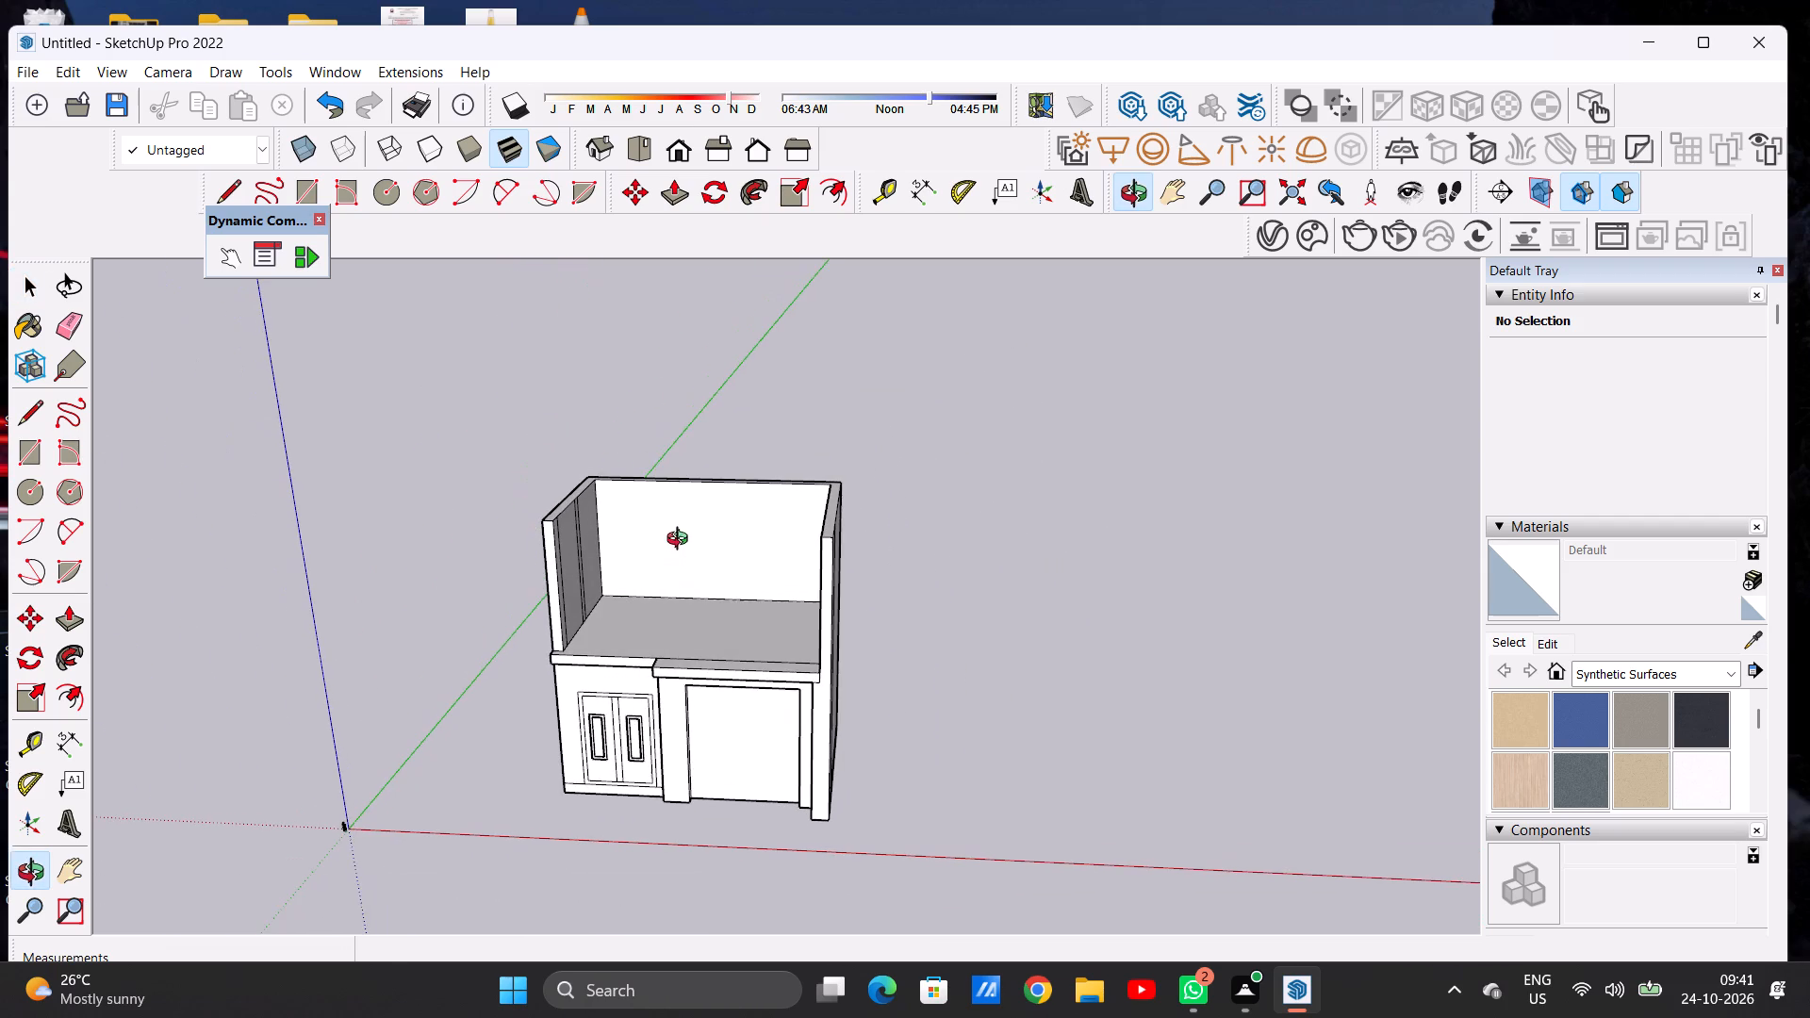
middle_drag(682, 541, 682, 538)
scroll(695, 609, down, 2)
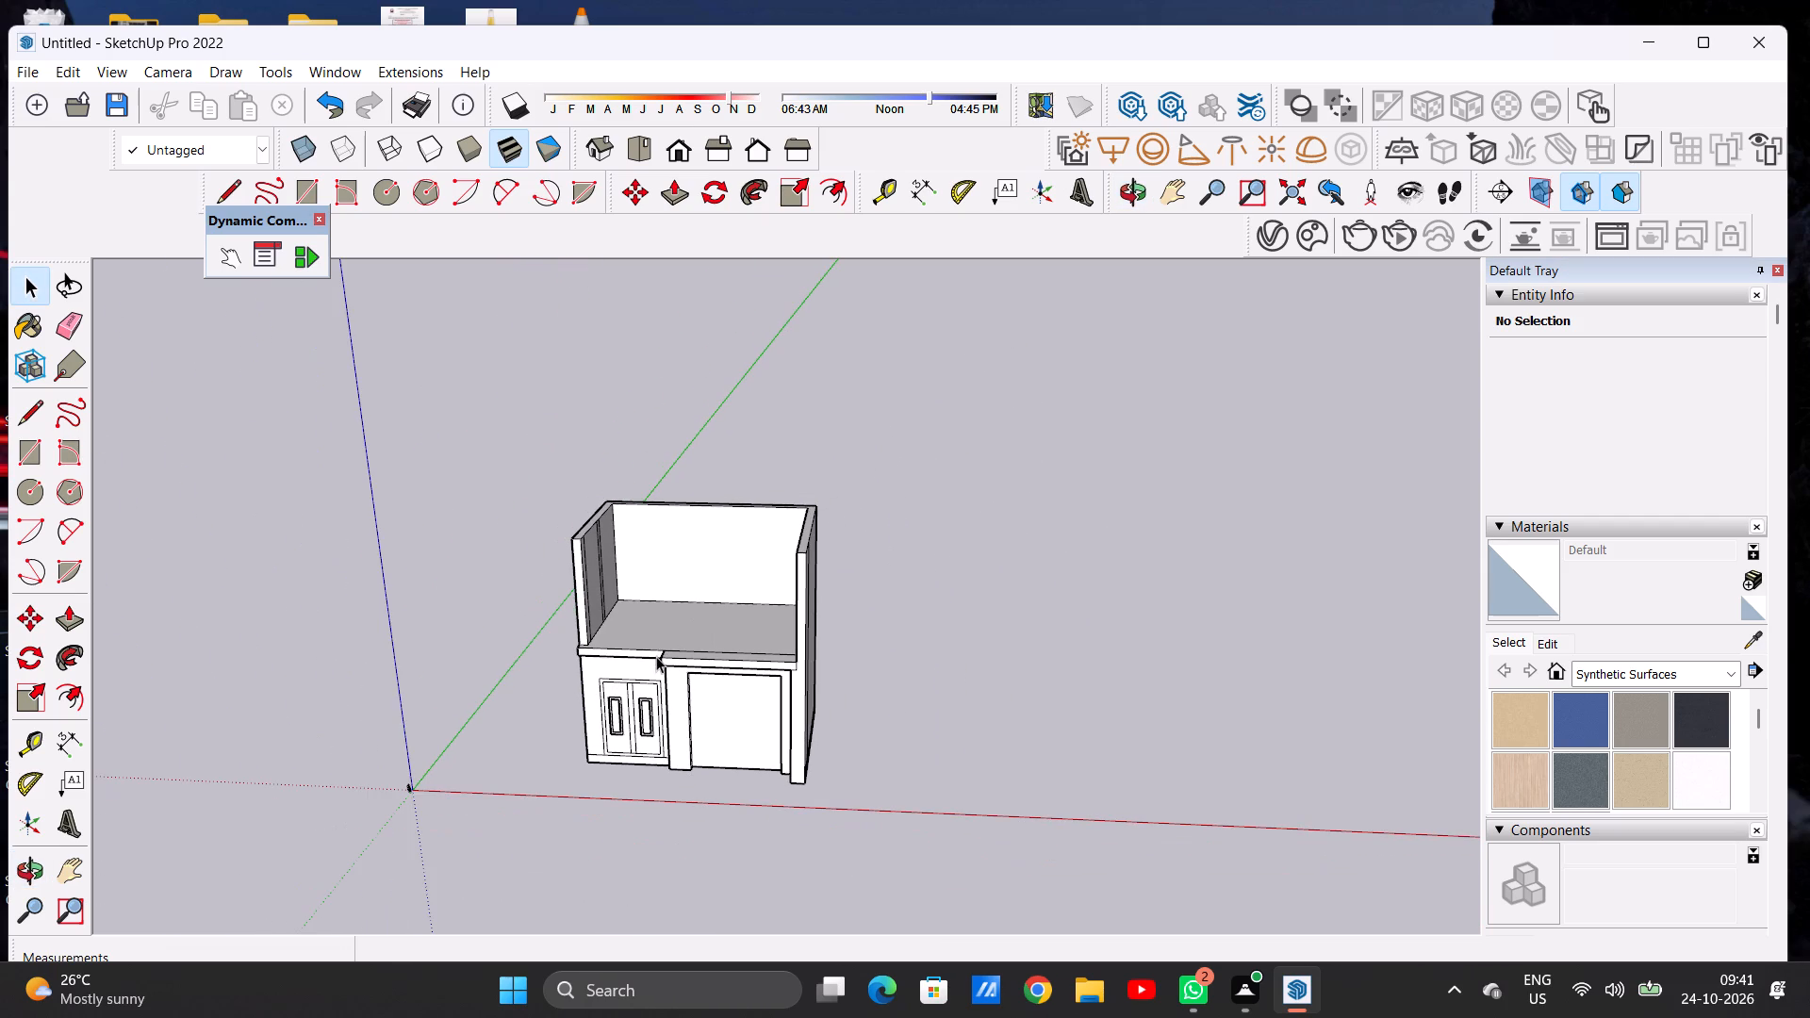
middle_drag(703, 609, 598, 707)
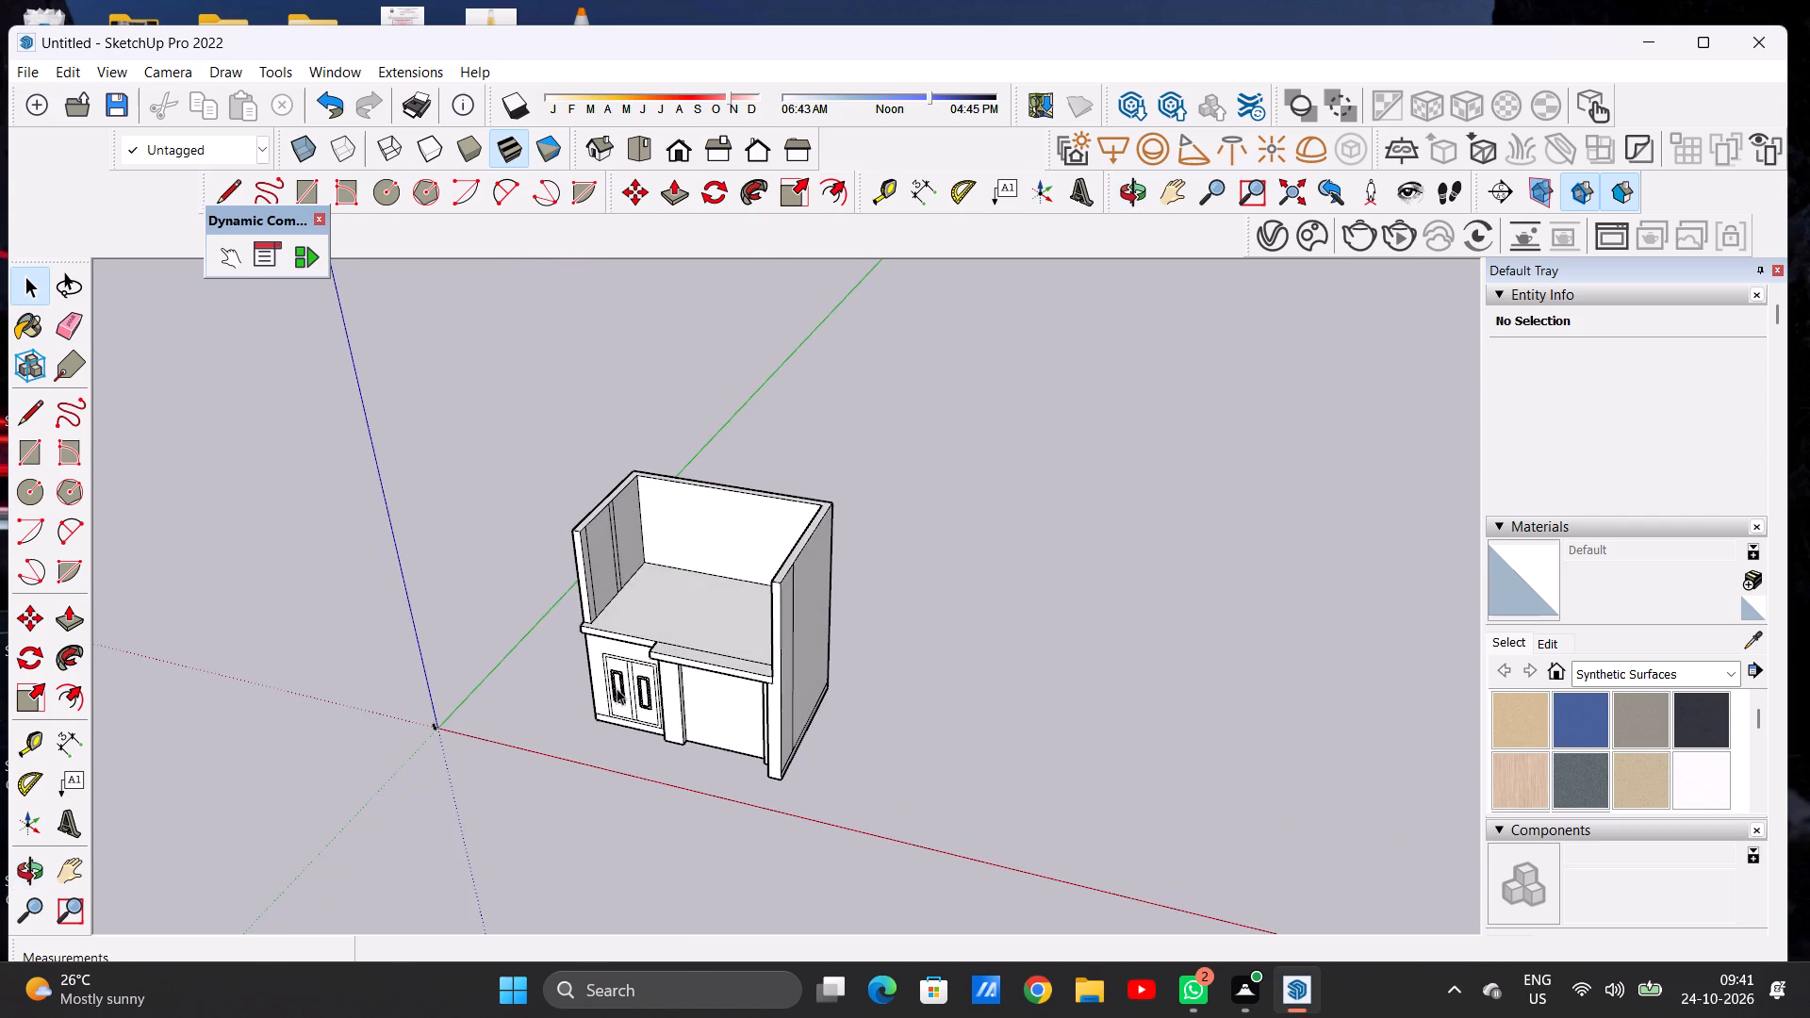
Draw a line about 97' 10 11/16" long across the slab's top, from the front step's inner corner straight back to the rear wall.
scroll(650, 652, up, 13)
key(l)
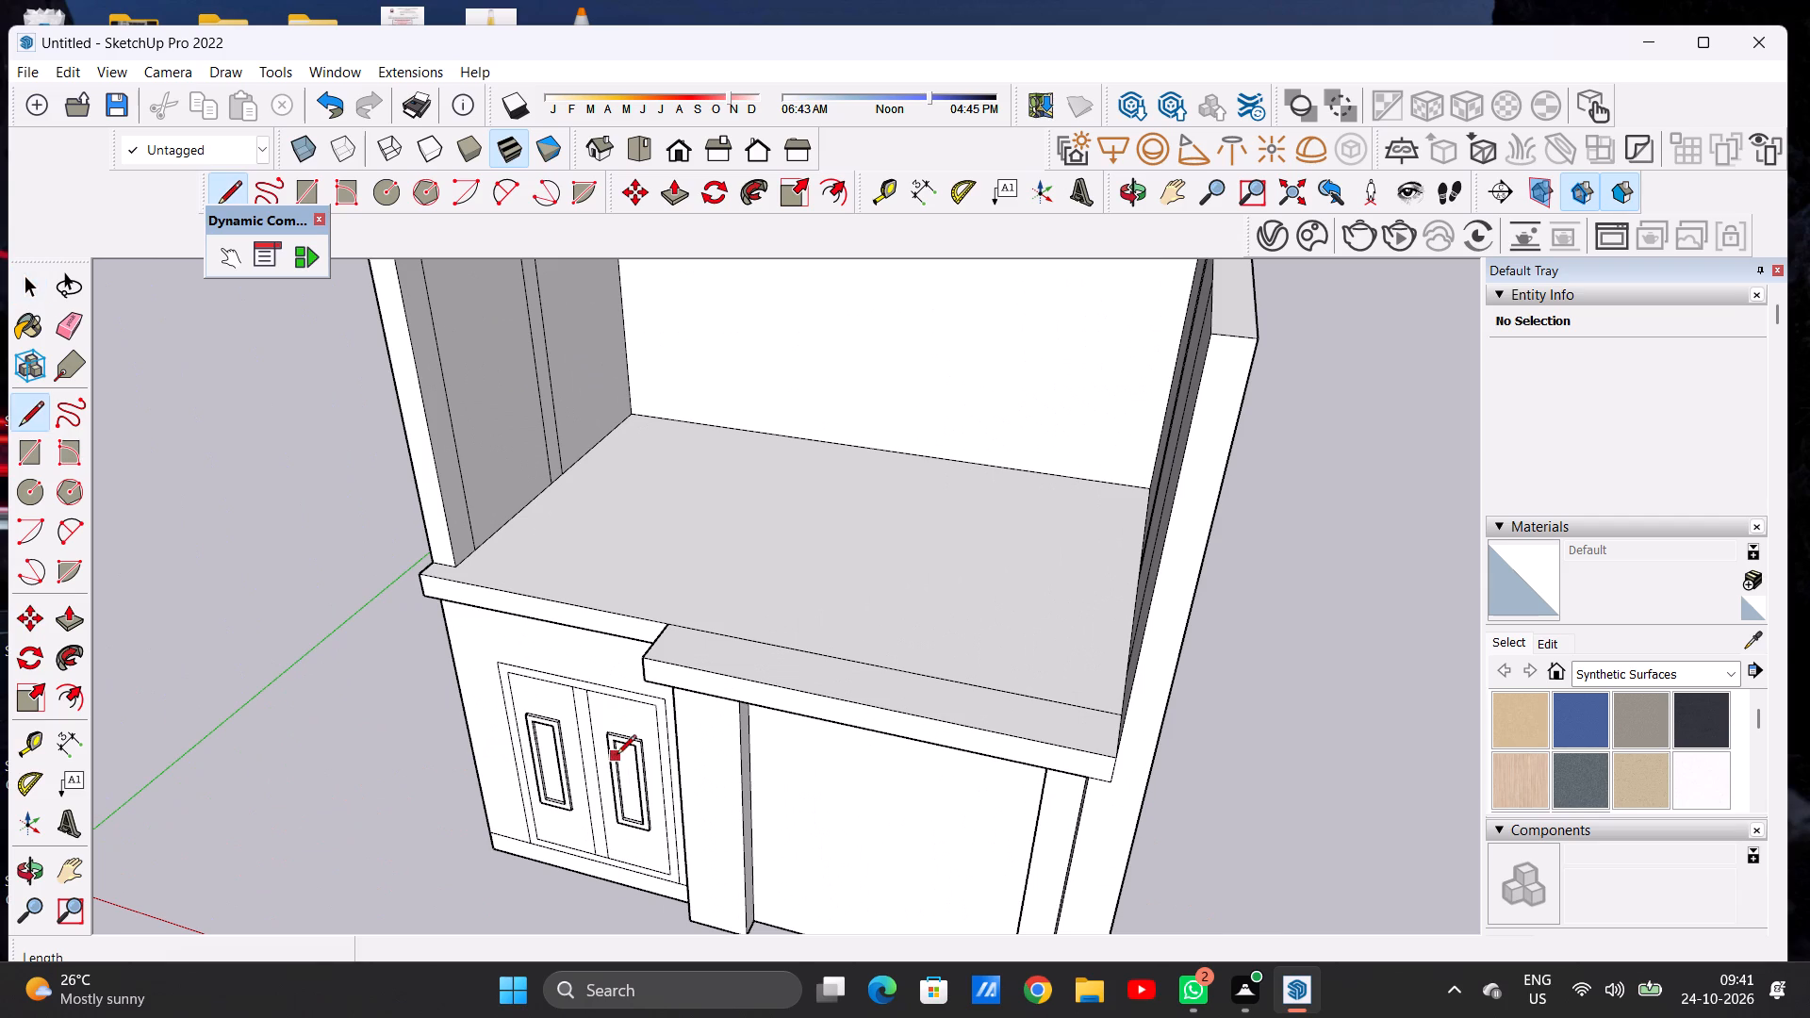
middle_drag(769, 623, 765, 688)
scroll(710, 680, up, 5)
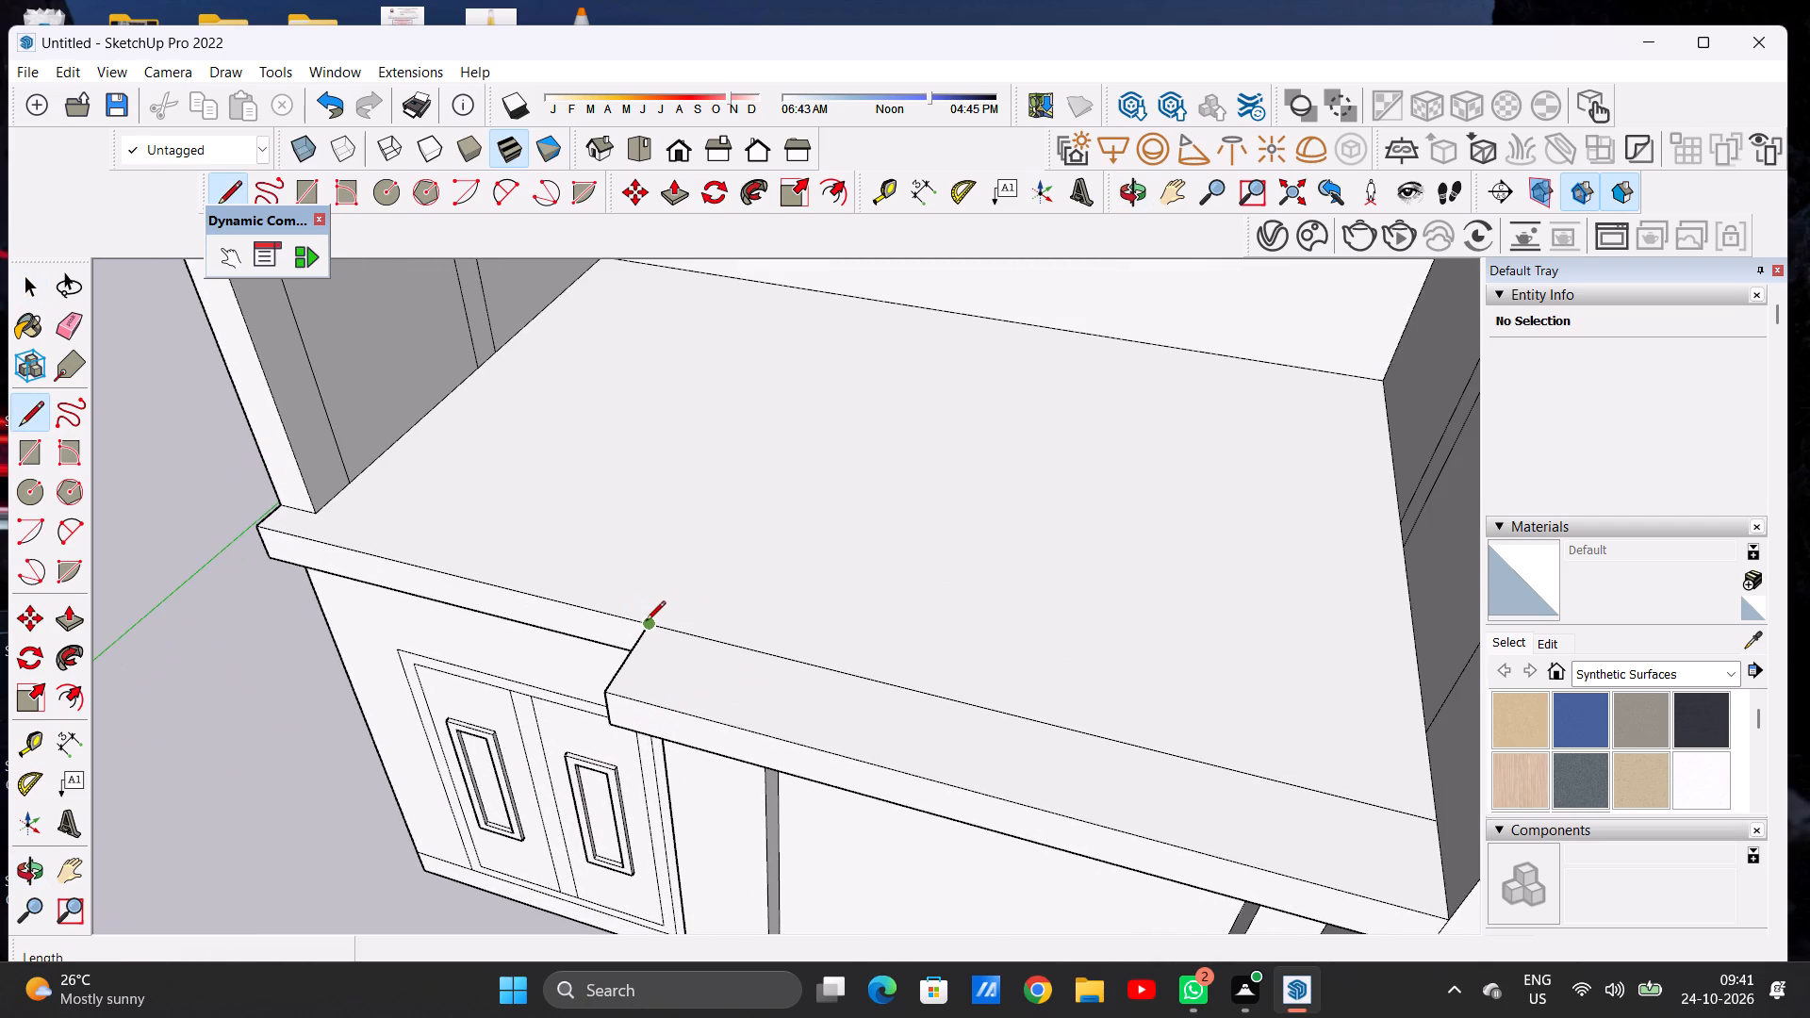
click(646, 622)
scroll(688, 574, down, 6)
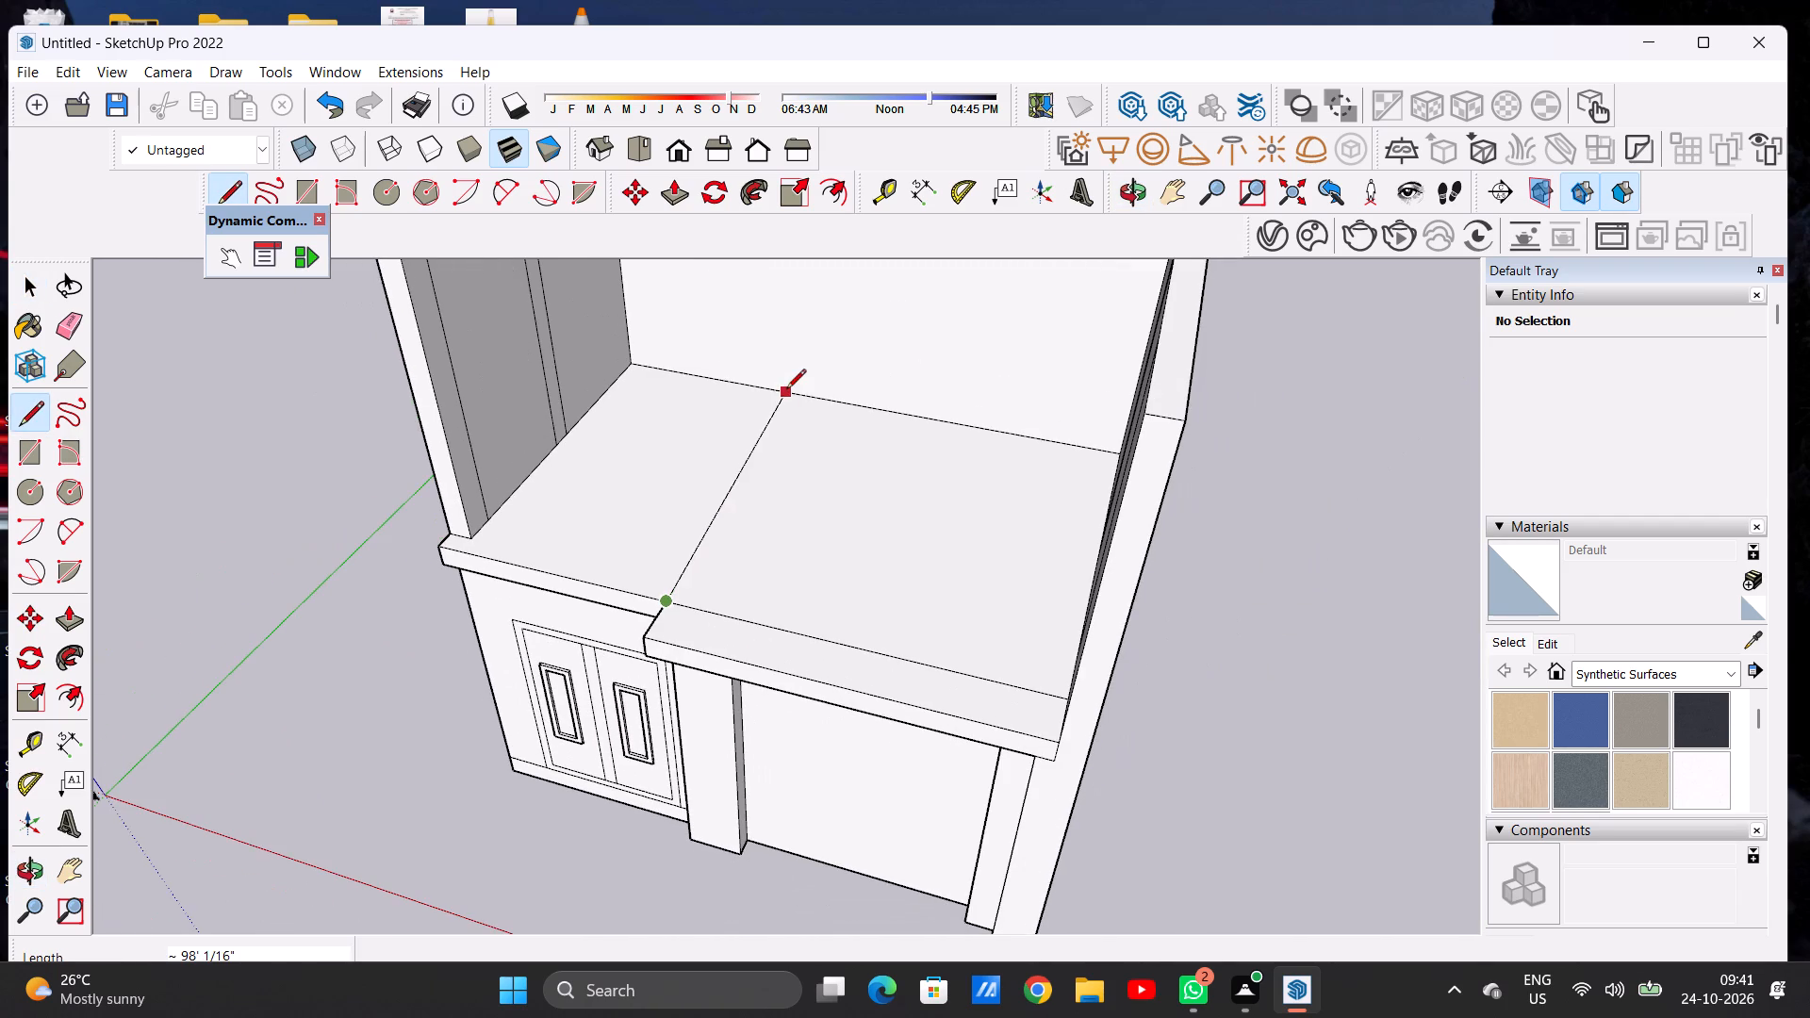
click(800, 396)
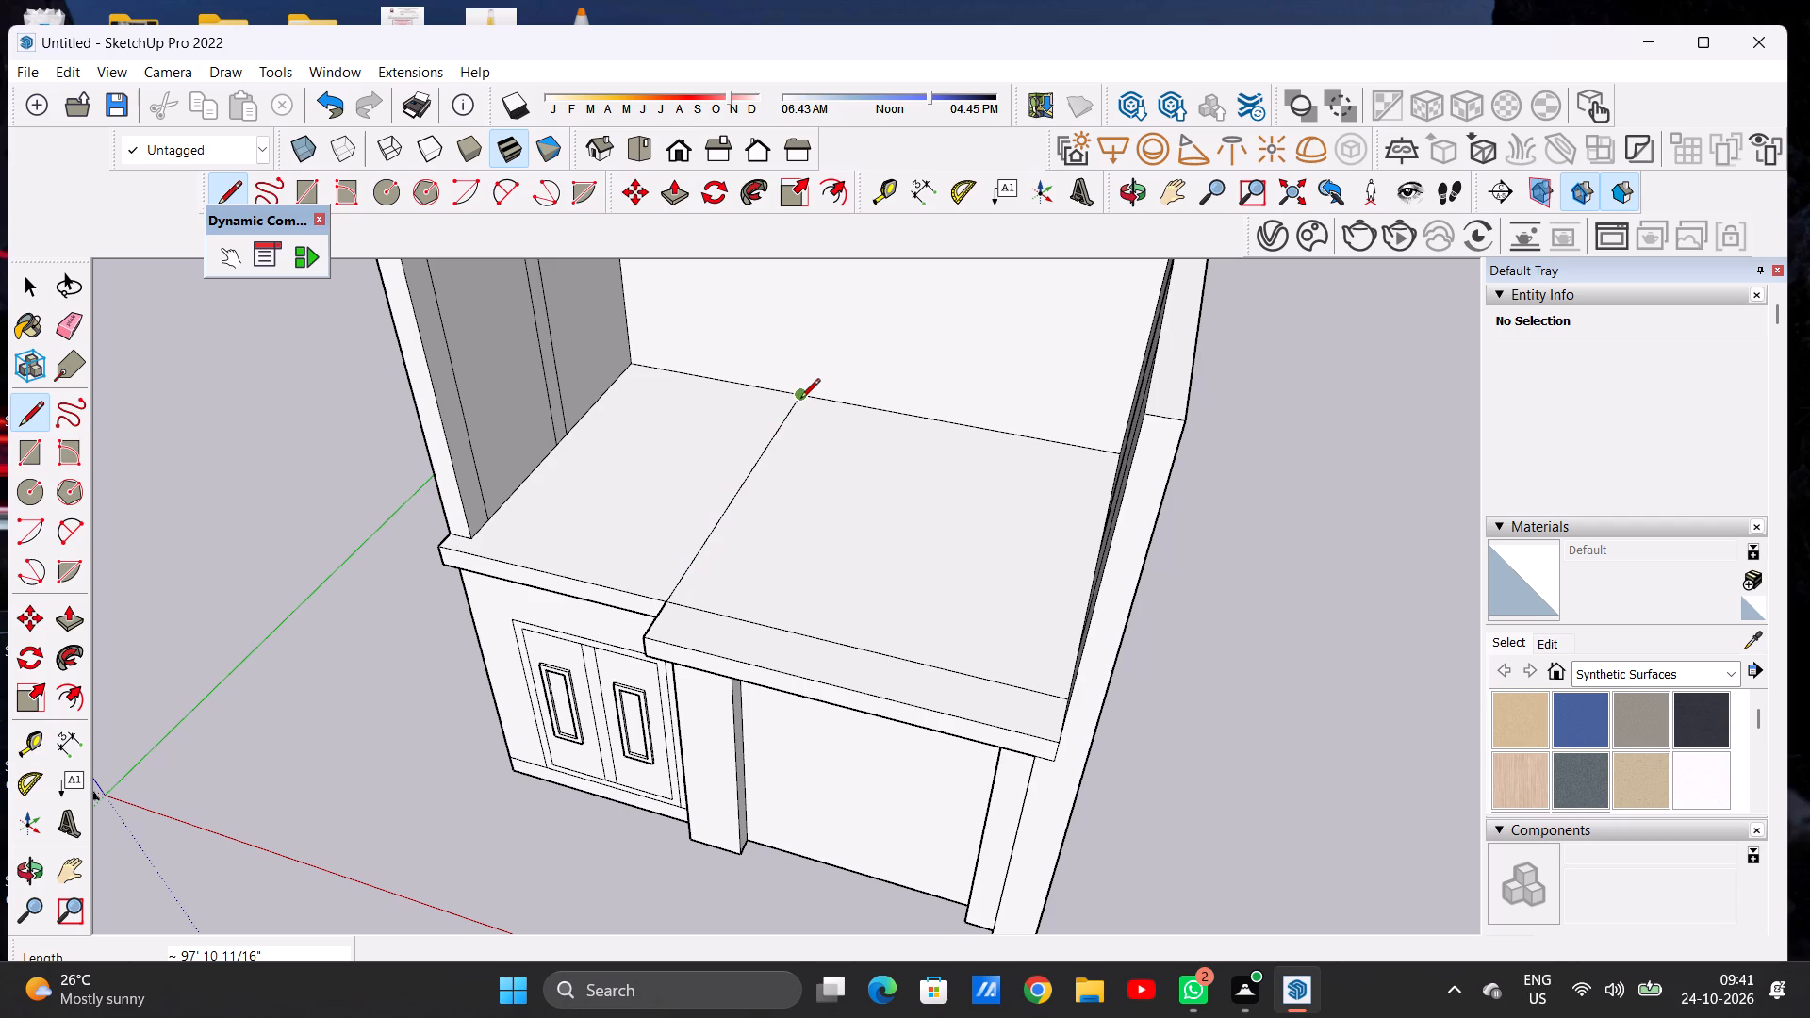
key(space)
Push/Pull the slab section above the double door up 78' 6 7/16", level with the top of the side wall.
scroll(729, 600, down, 7)
middle_drag(729, 581, 946, 463)
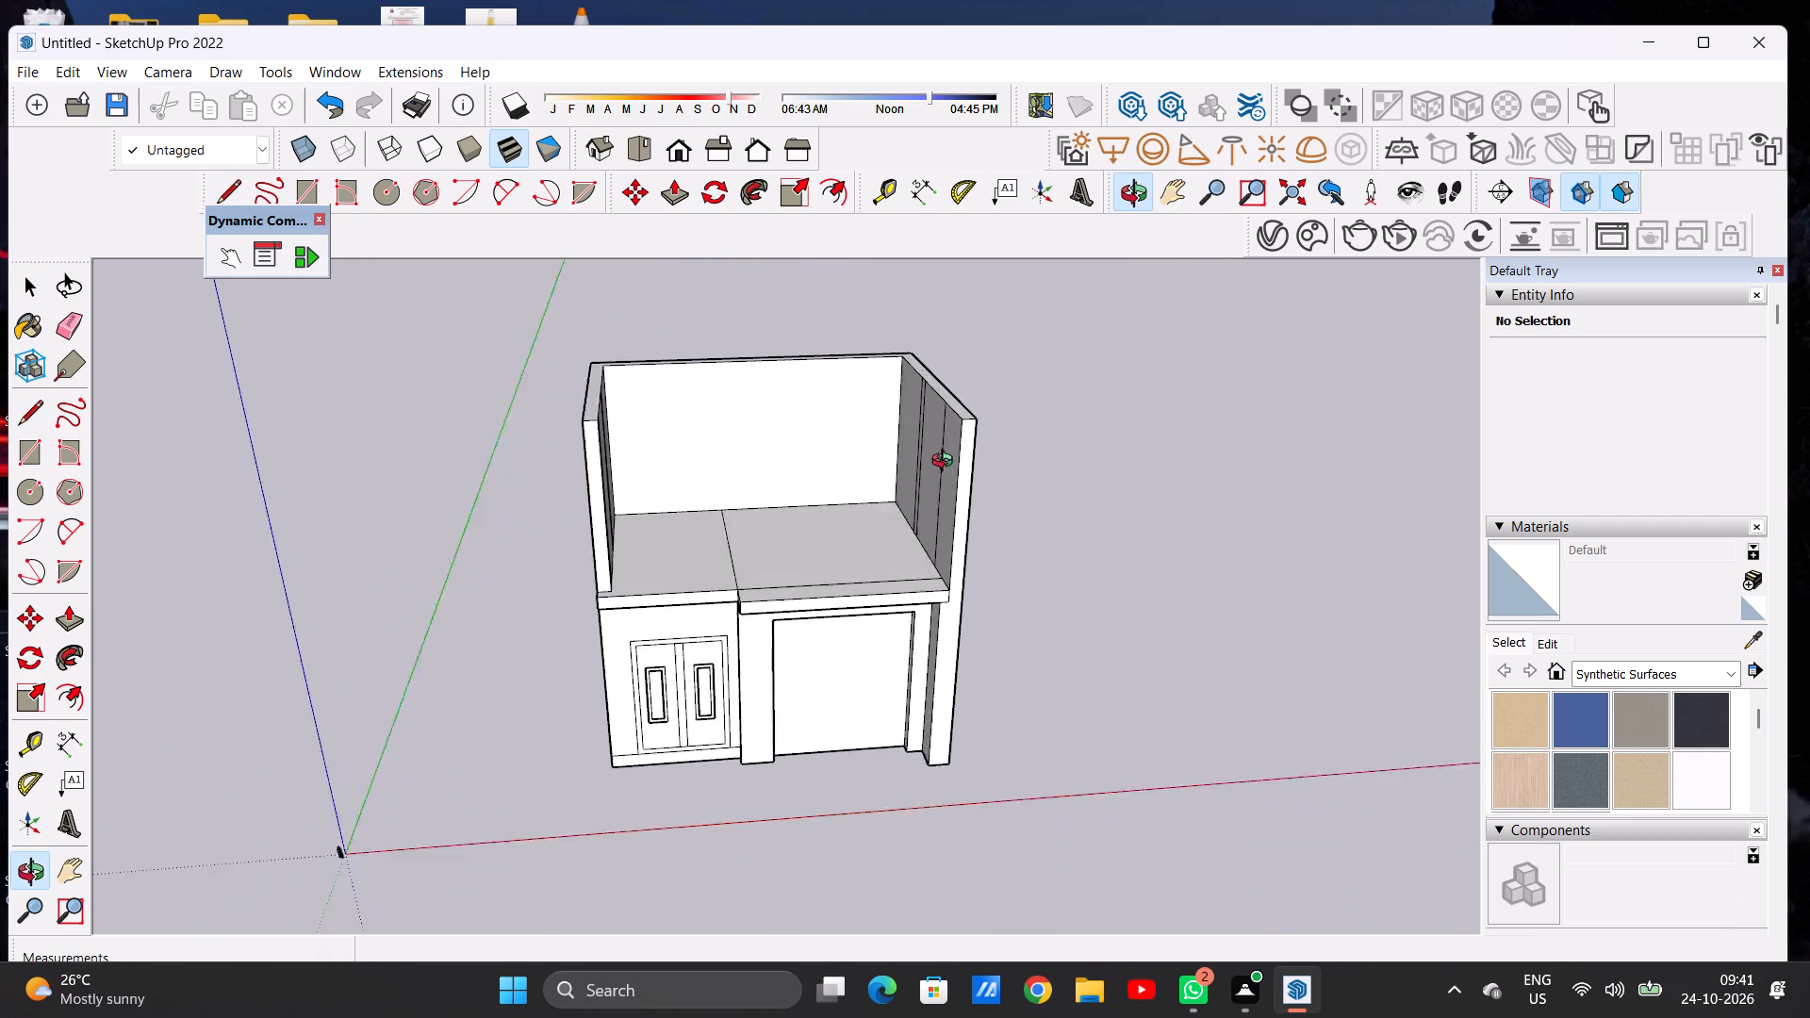
middle_drag(946, 463, 788, 519)
scroll(711, 555, up, 3)
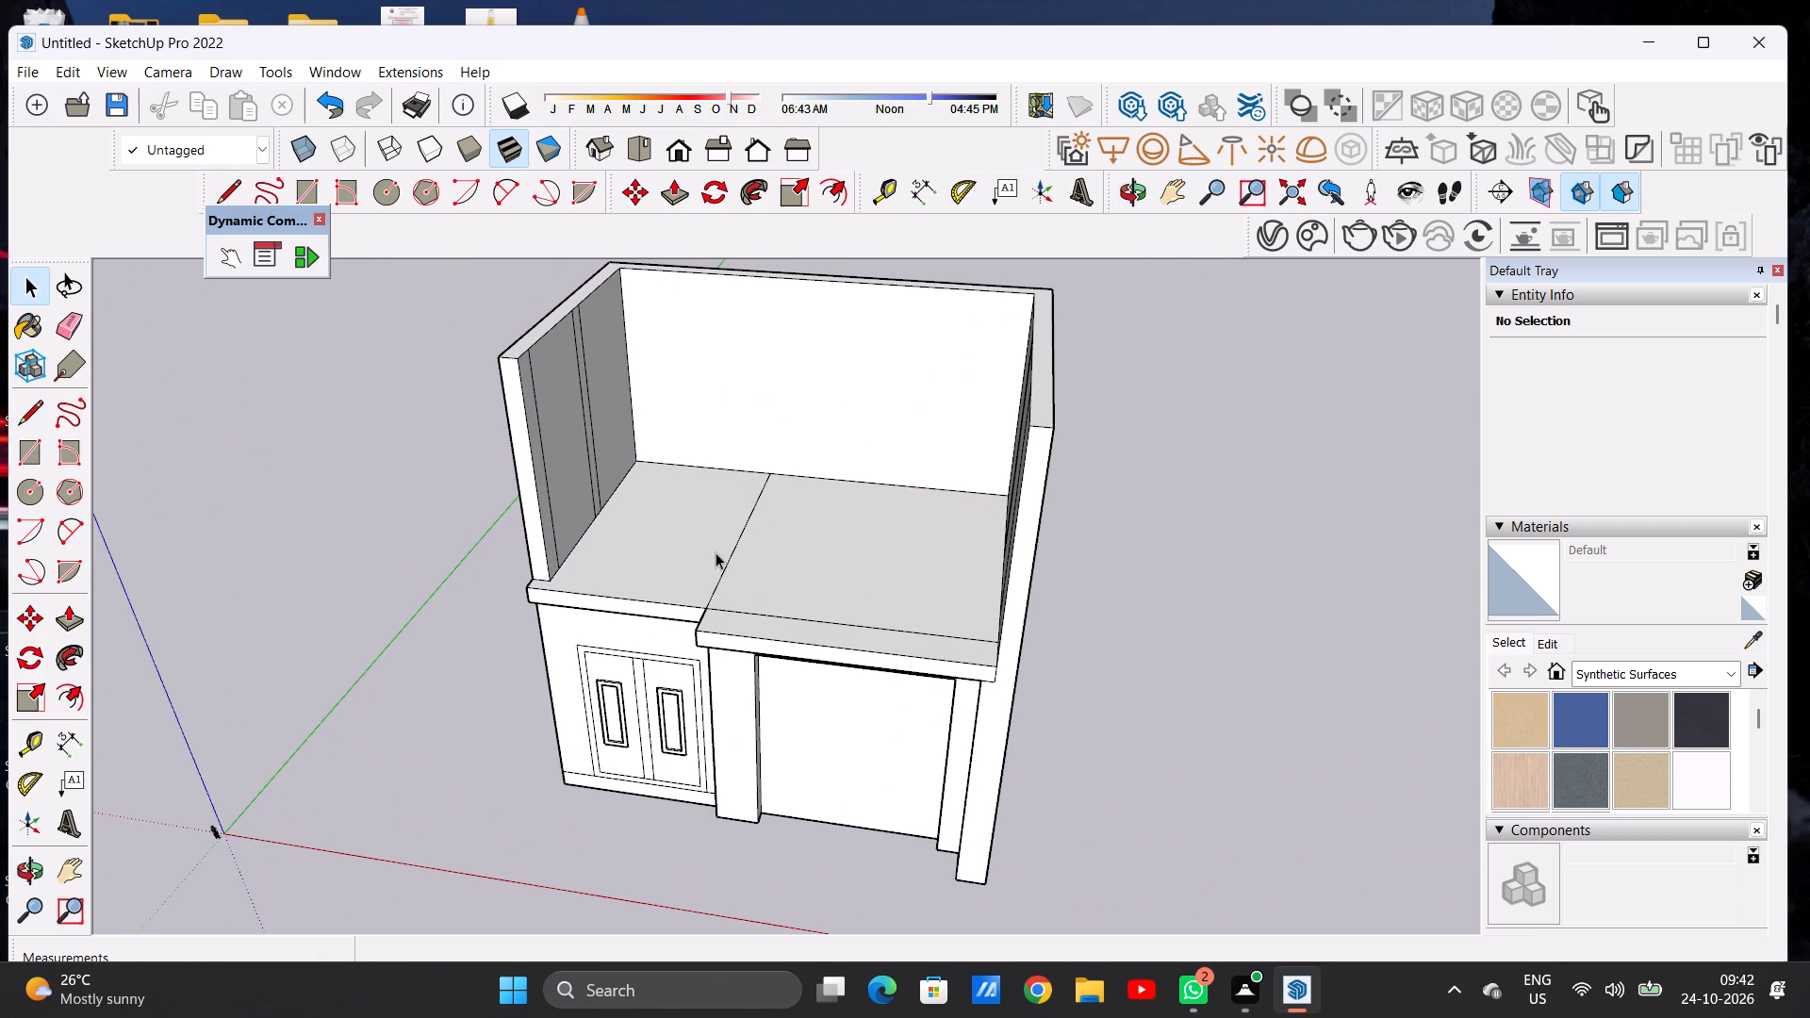
key(p)
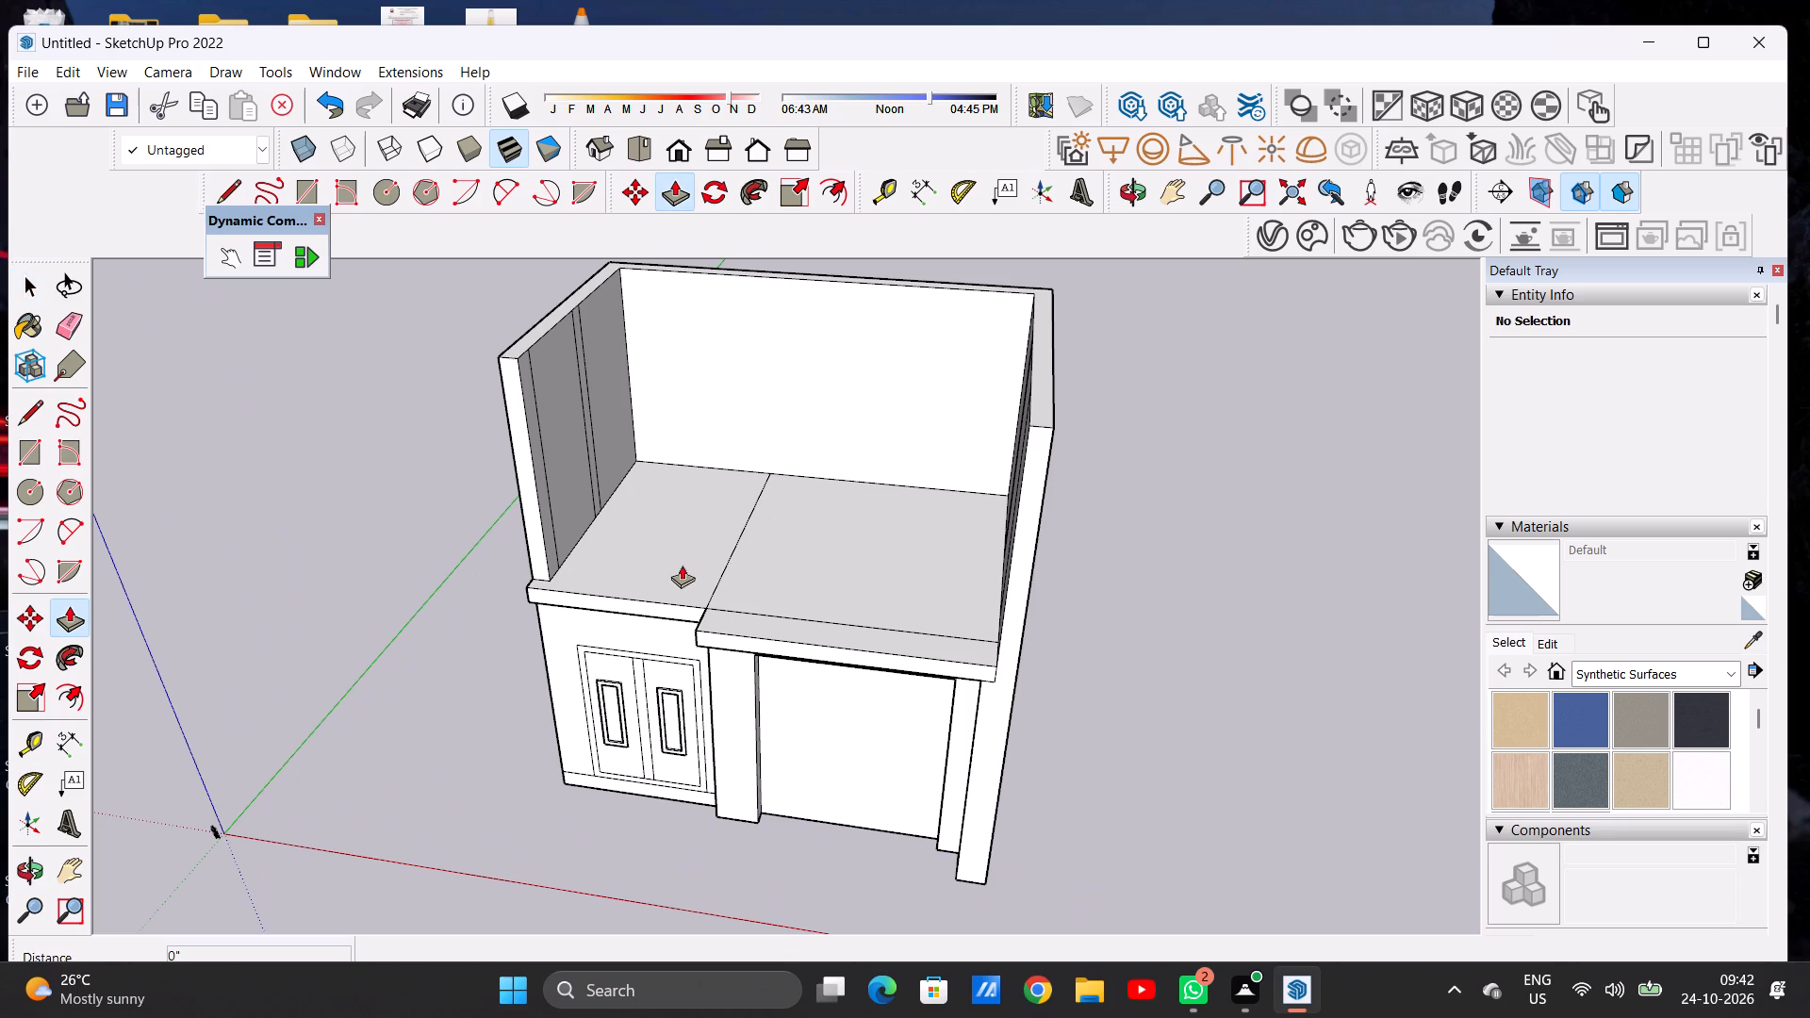
click(680, 565)
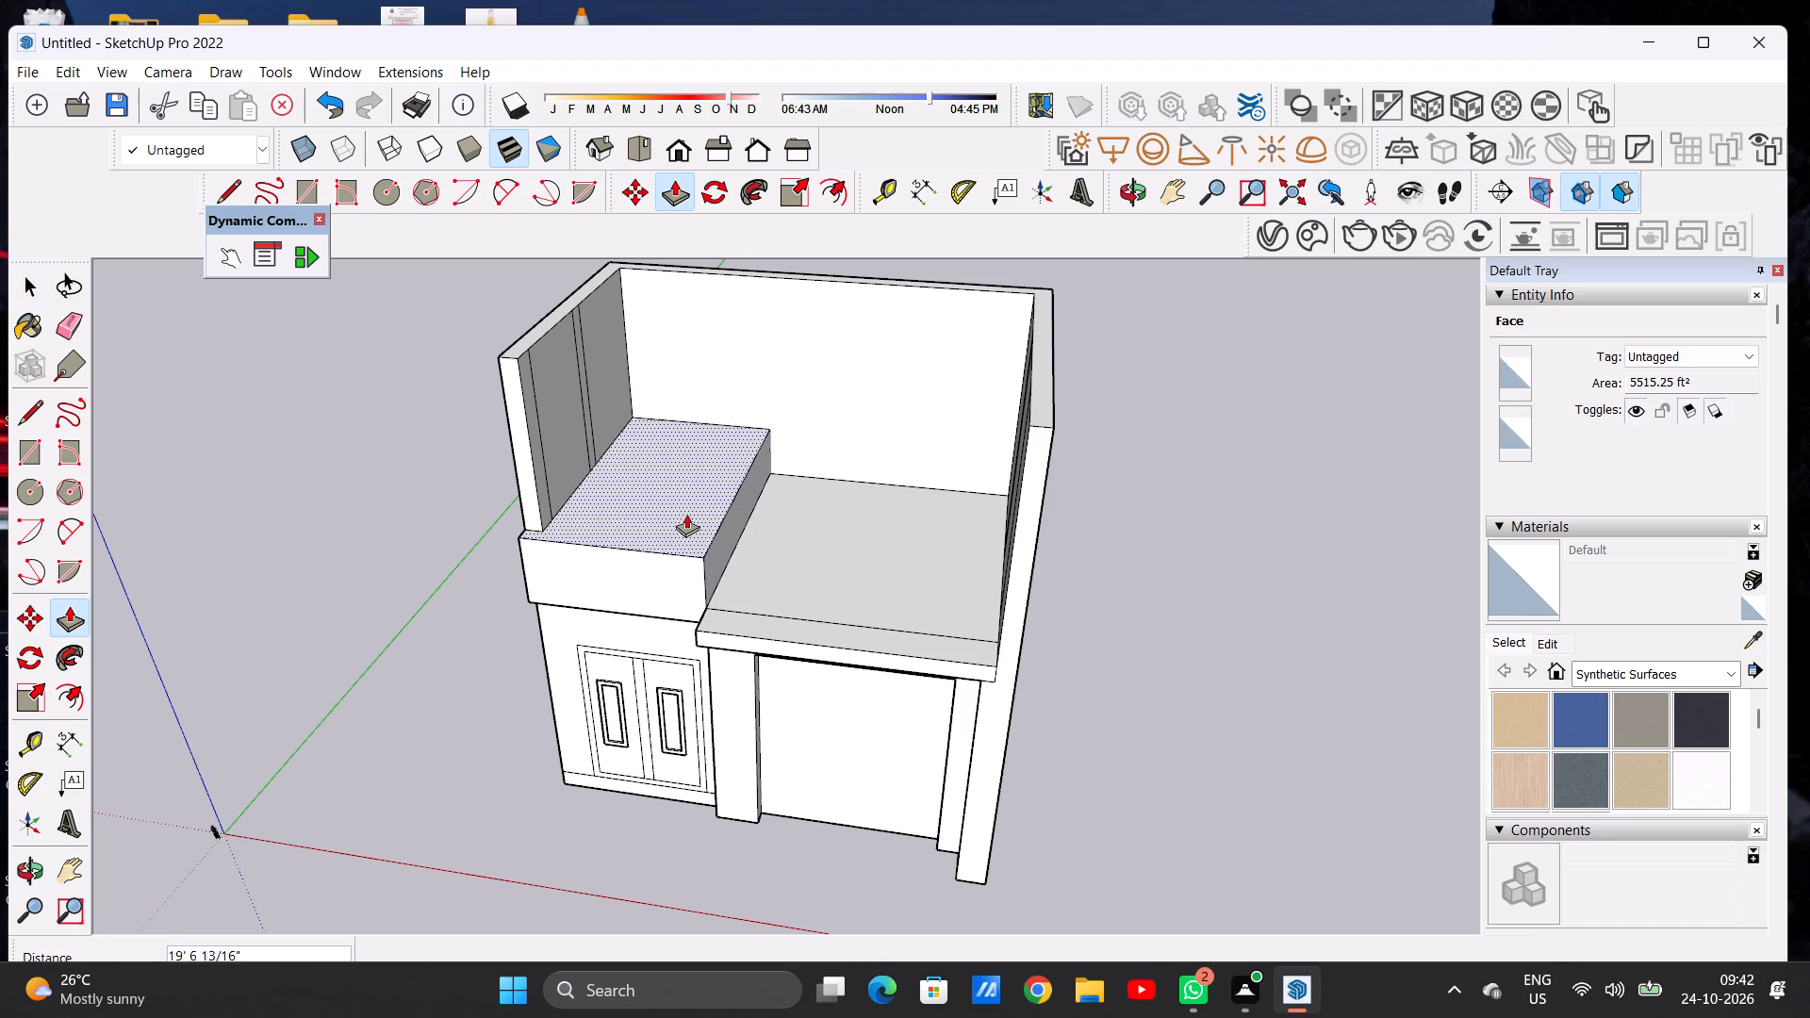
scroll(695, 485, down, 6)
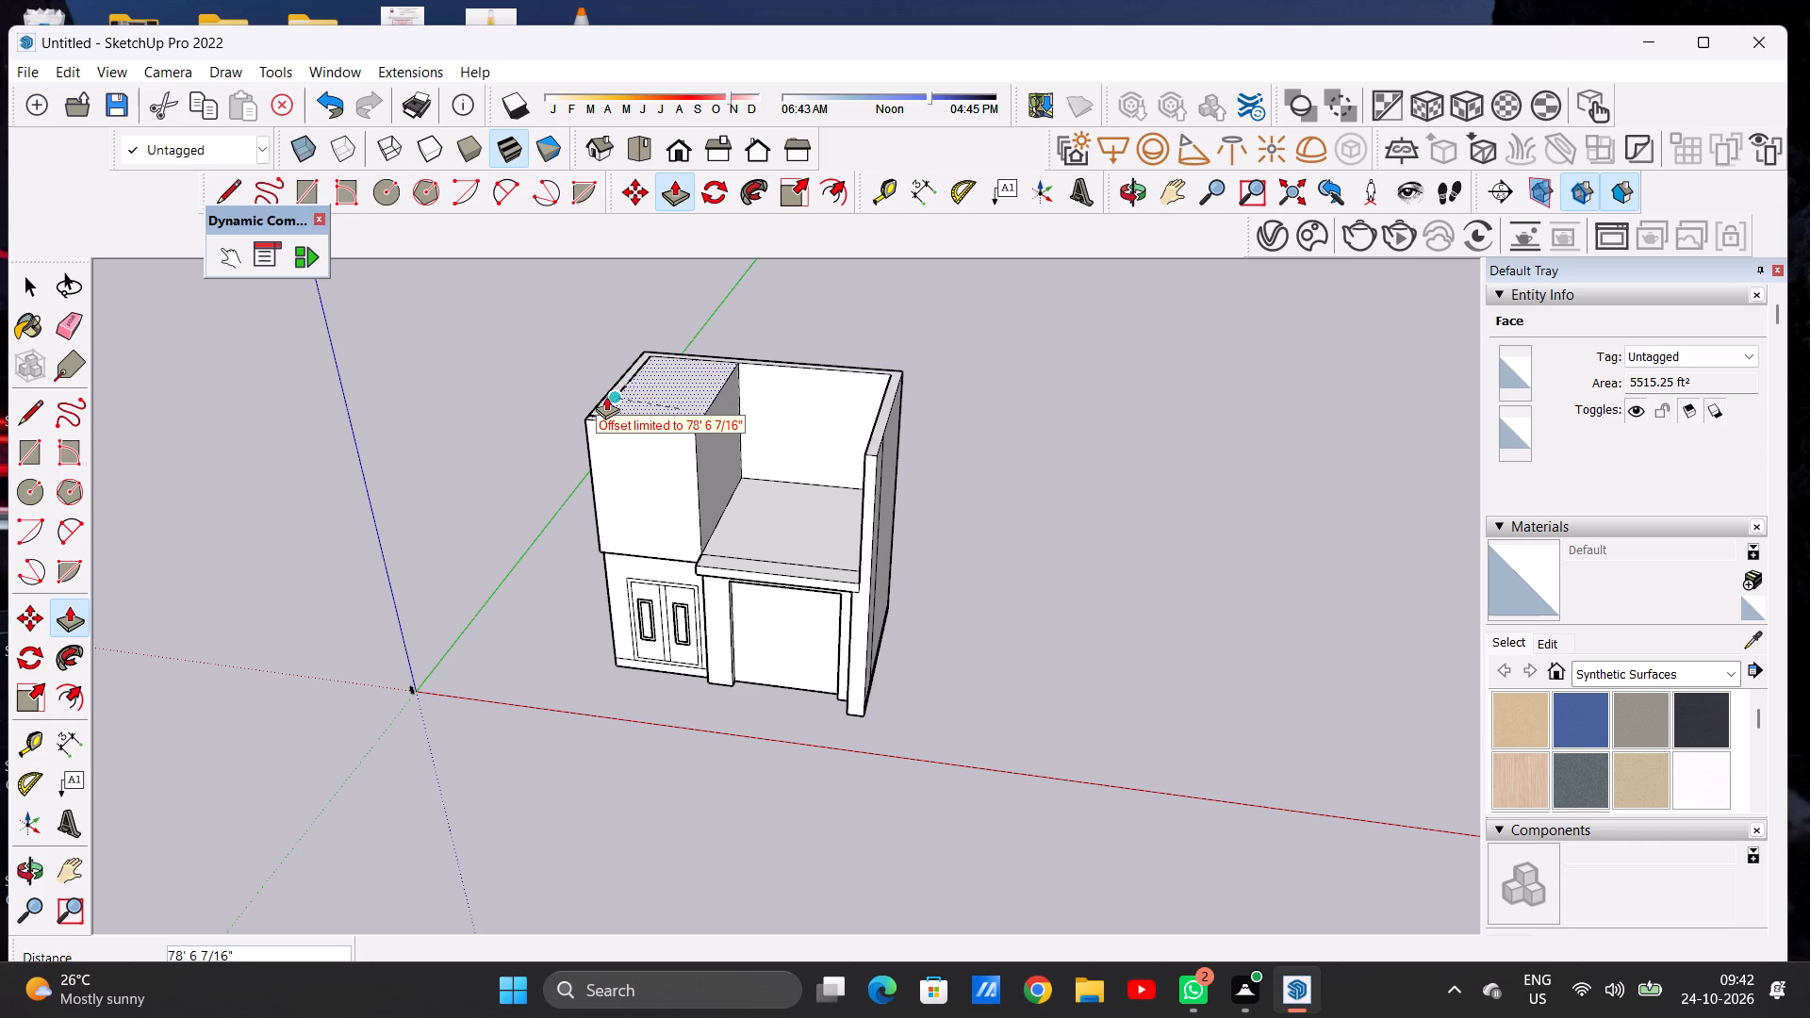
click(591, 410)
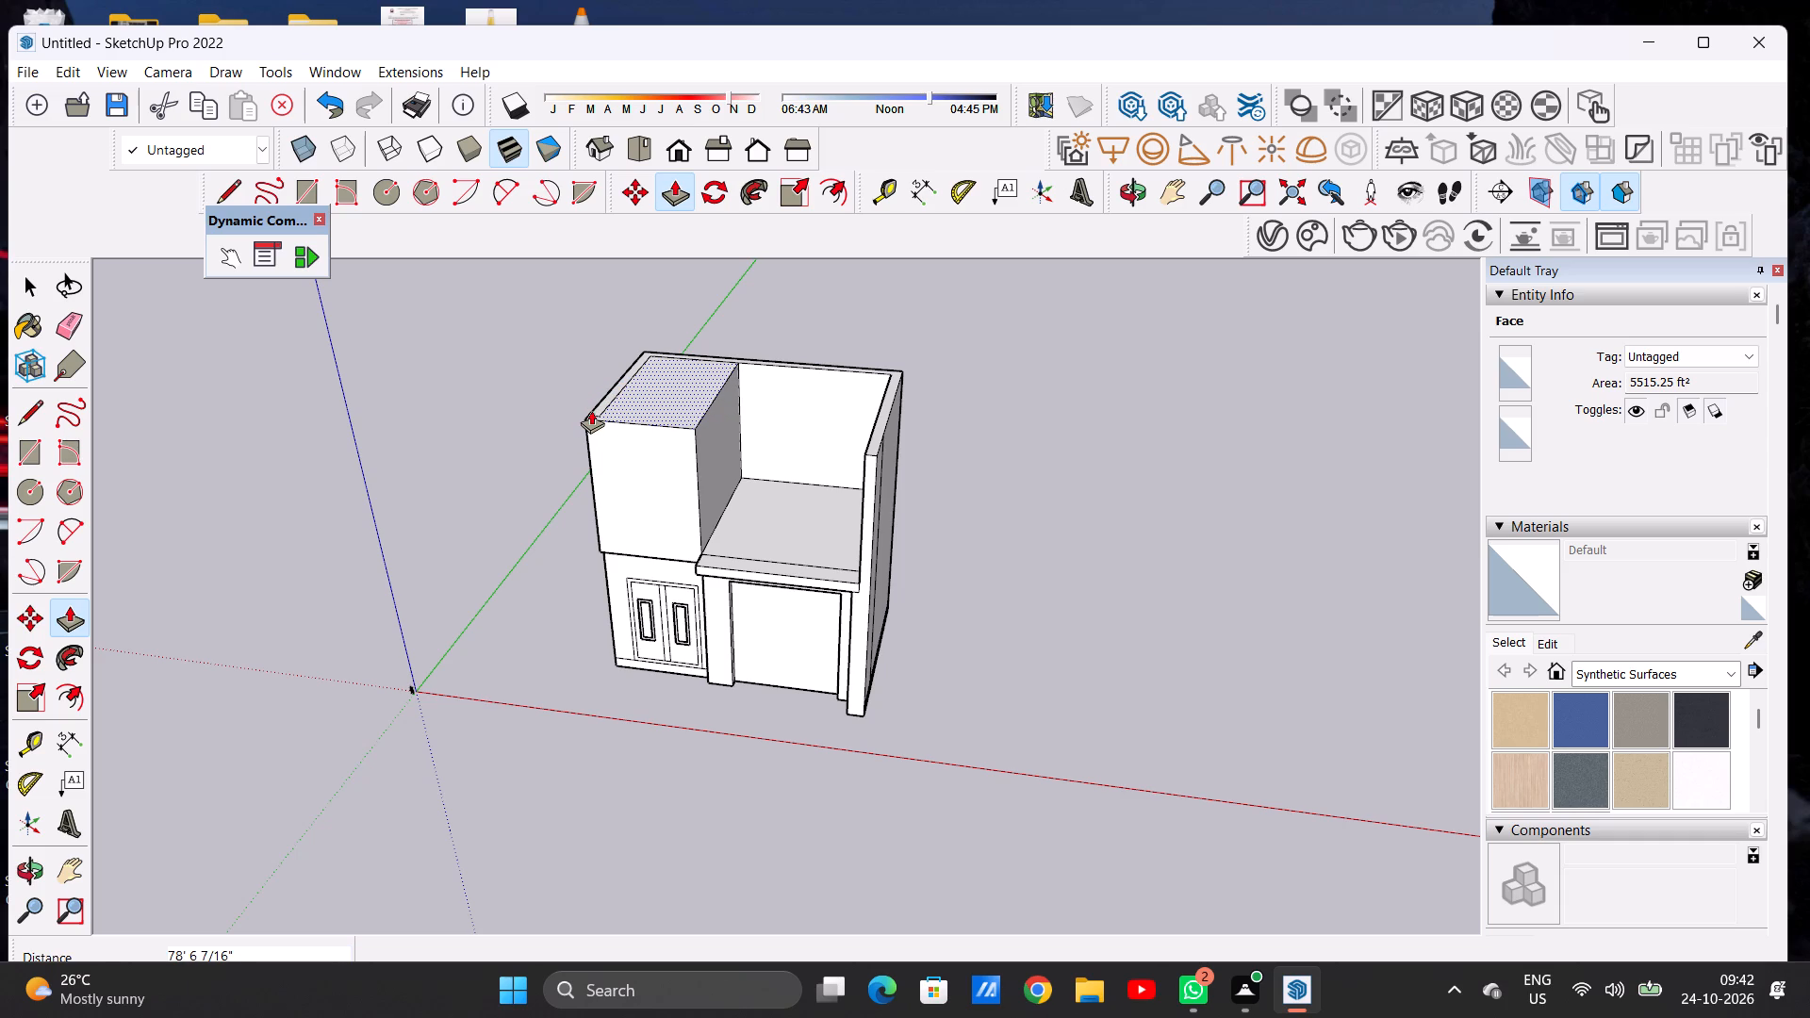
key(space)
Examine the raised upper block above the double door and the whole front facade from several angles.
scroll(540, 547, down, 5)
middle_drag(560, 571, 699, 425)
scroll(641, 462, up, 6)
middle_drag(584, 479, 562, 705)
scroll(542, 516, up, 11)
scroll(597, 496, down, 8)
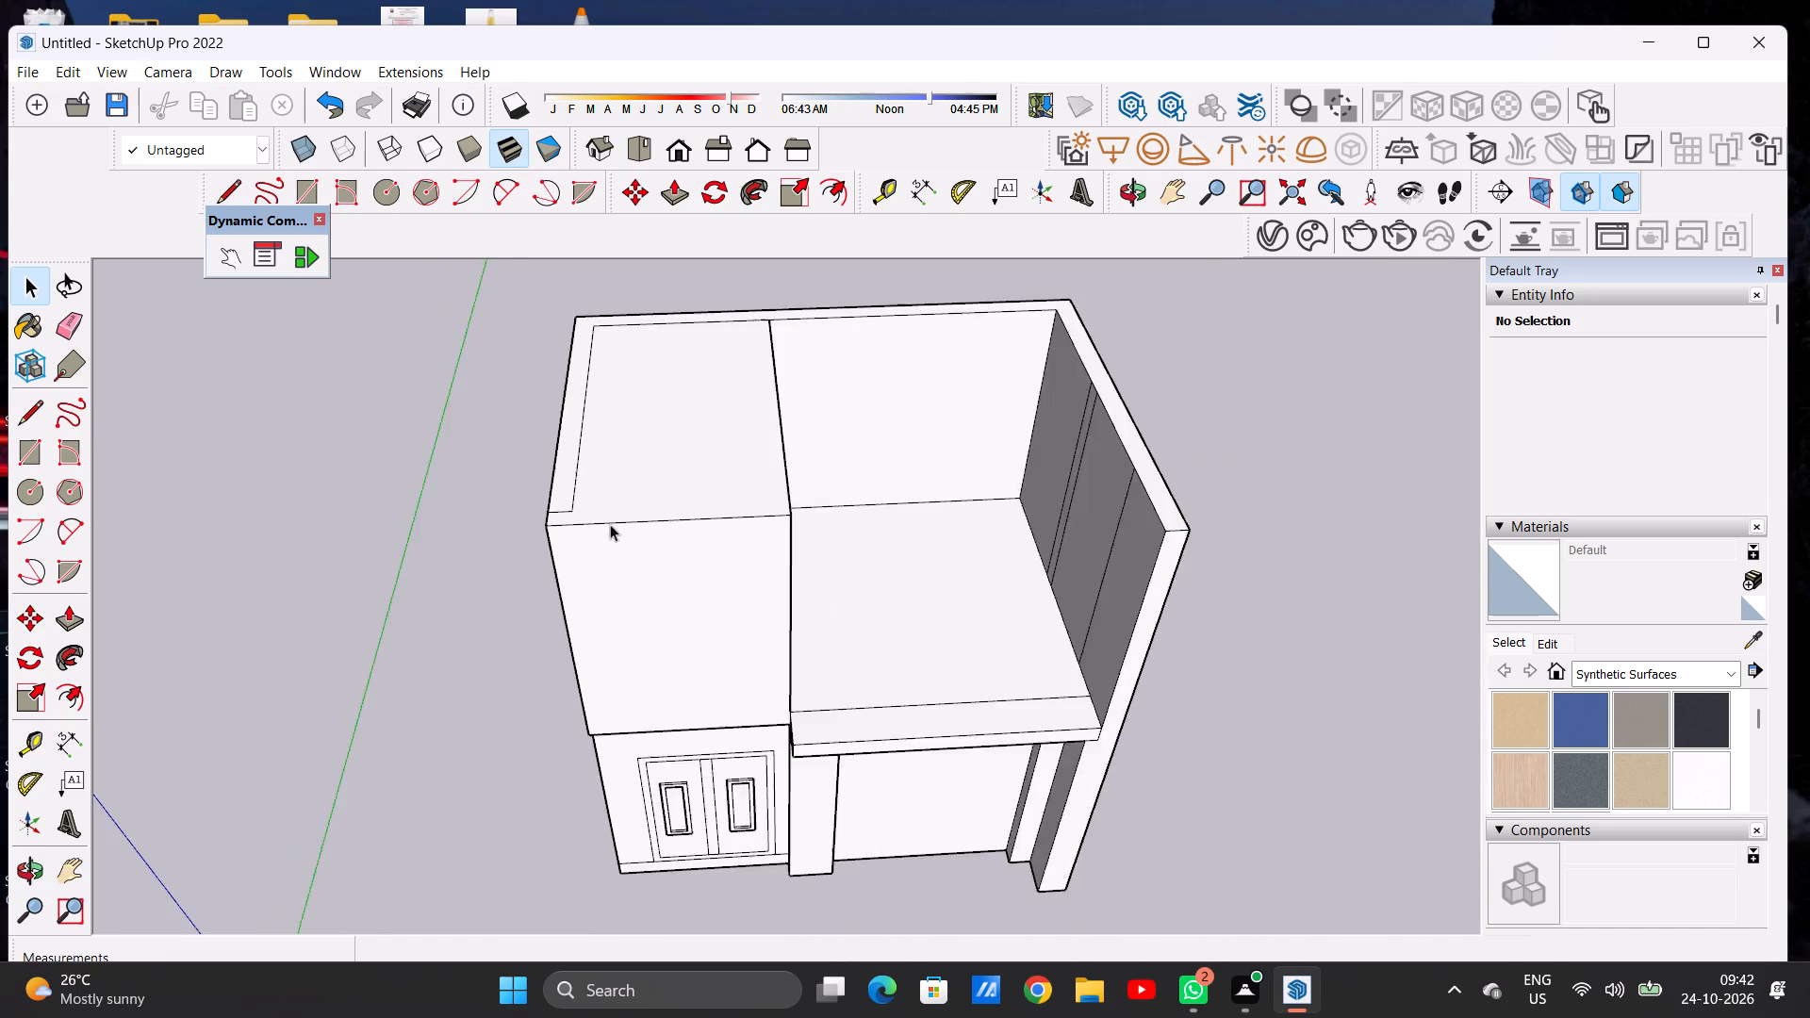
scroll(610, 524, down, 5)
scroll(641, 665, down, 6)
middle_drag(657, 702, 673, 518)
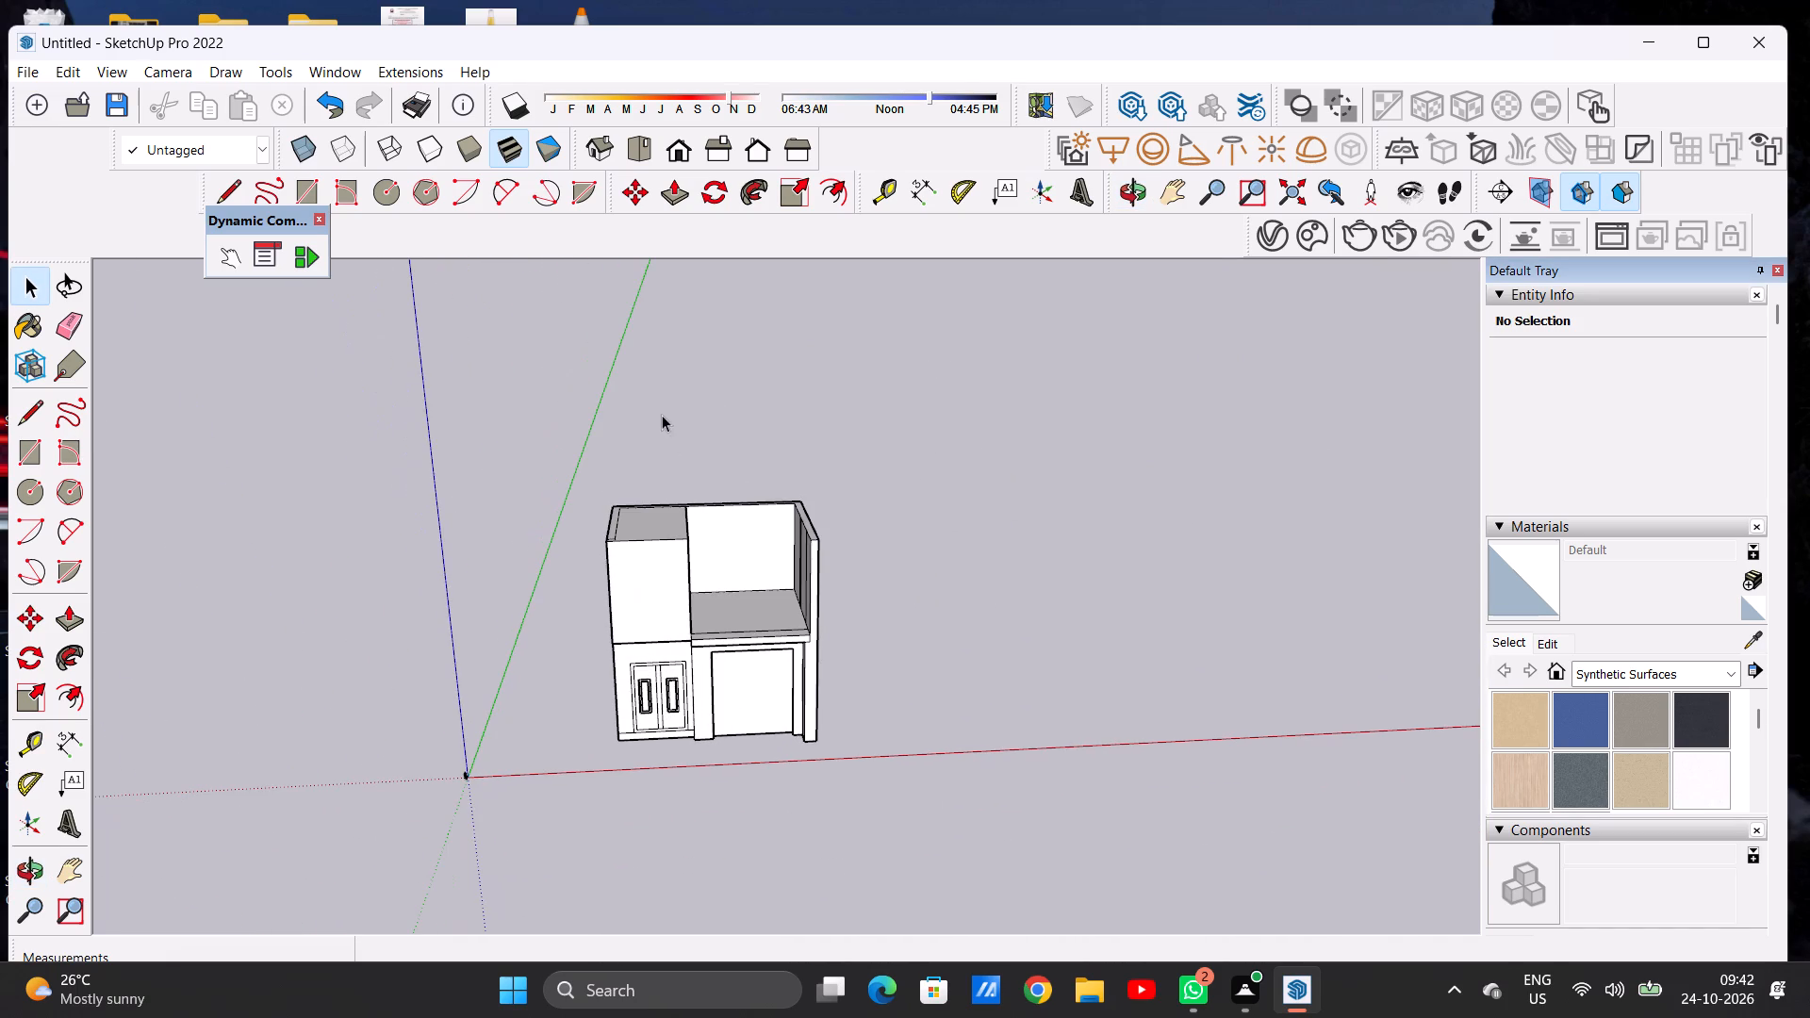
scroll(716, 614, up, 5)
middle_drag(729, 638, 711, 534)
middle_click(708, 532)
middle_click(704, 528)
middle_click(699, 524)
middle_drag(612, 563, 592, 567)
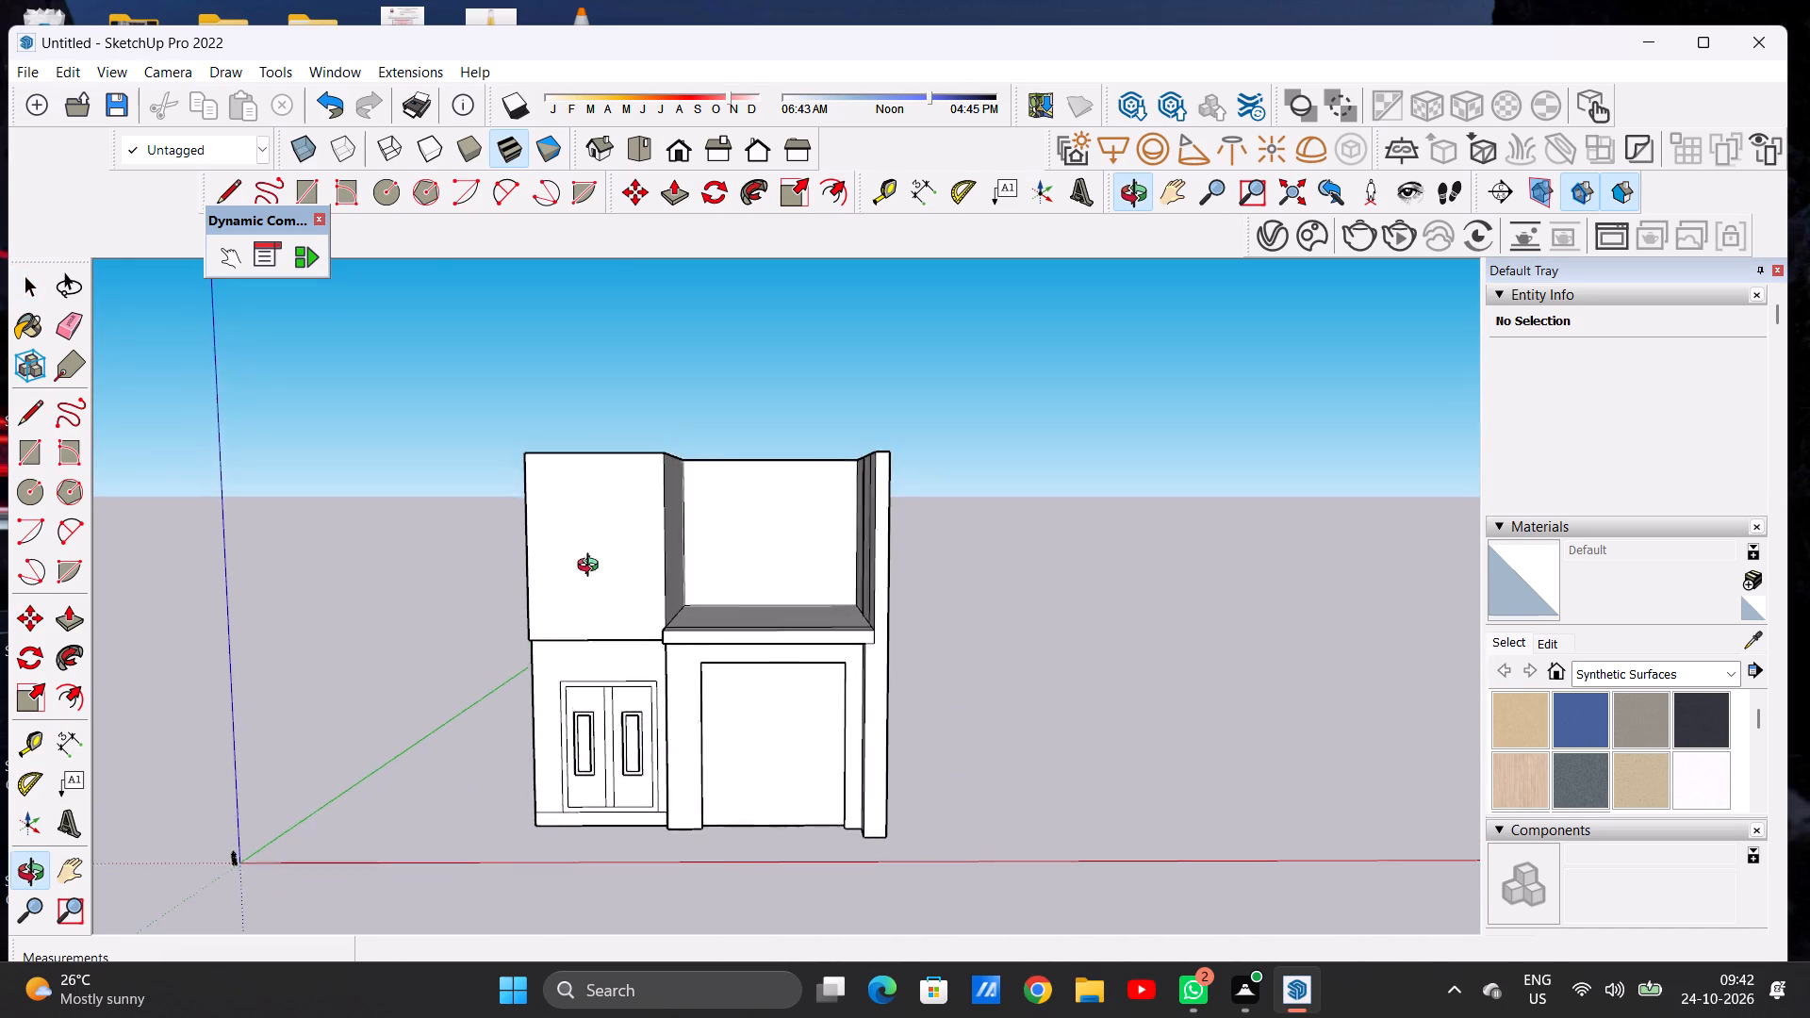
middle_drag(592, 567, 603, 605)
scroll(660, 587, up, 1)
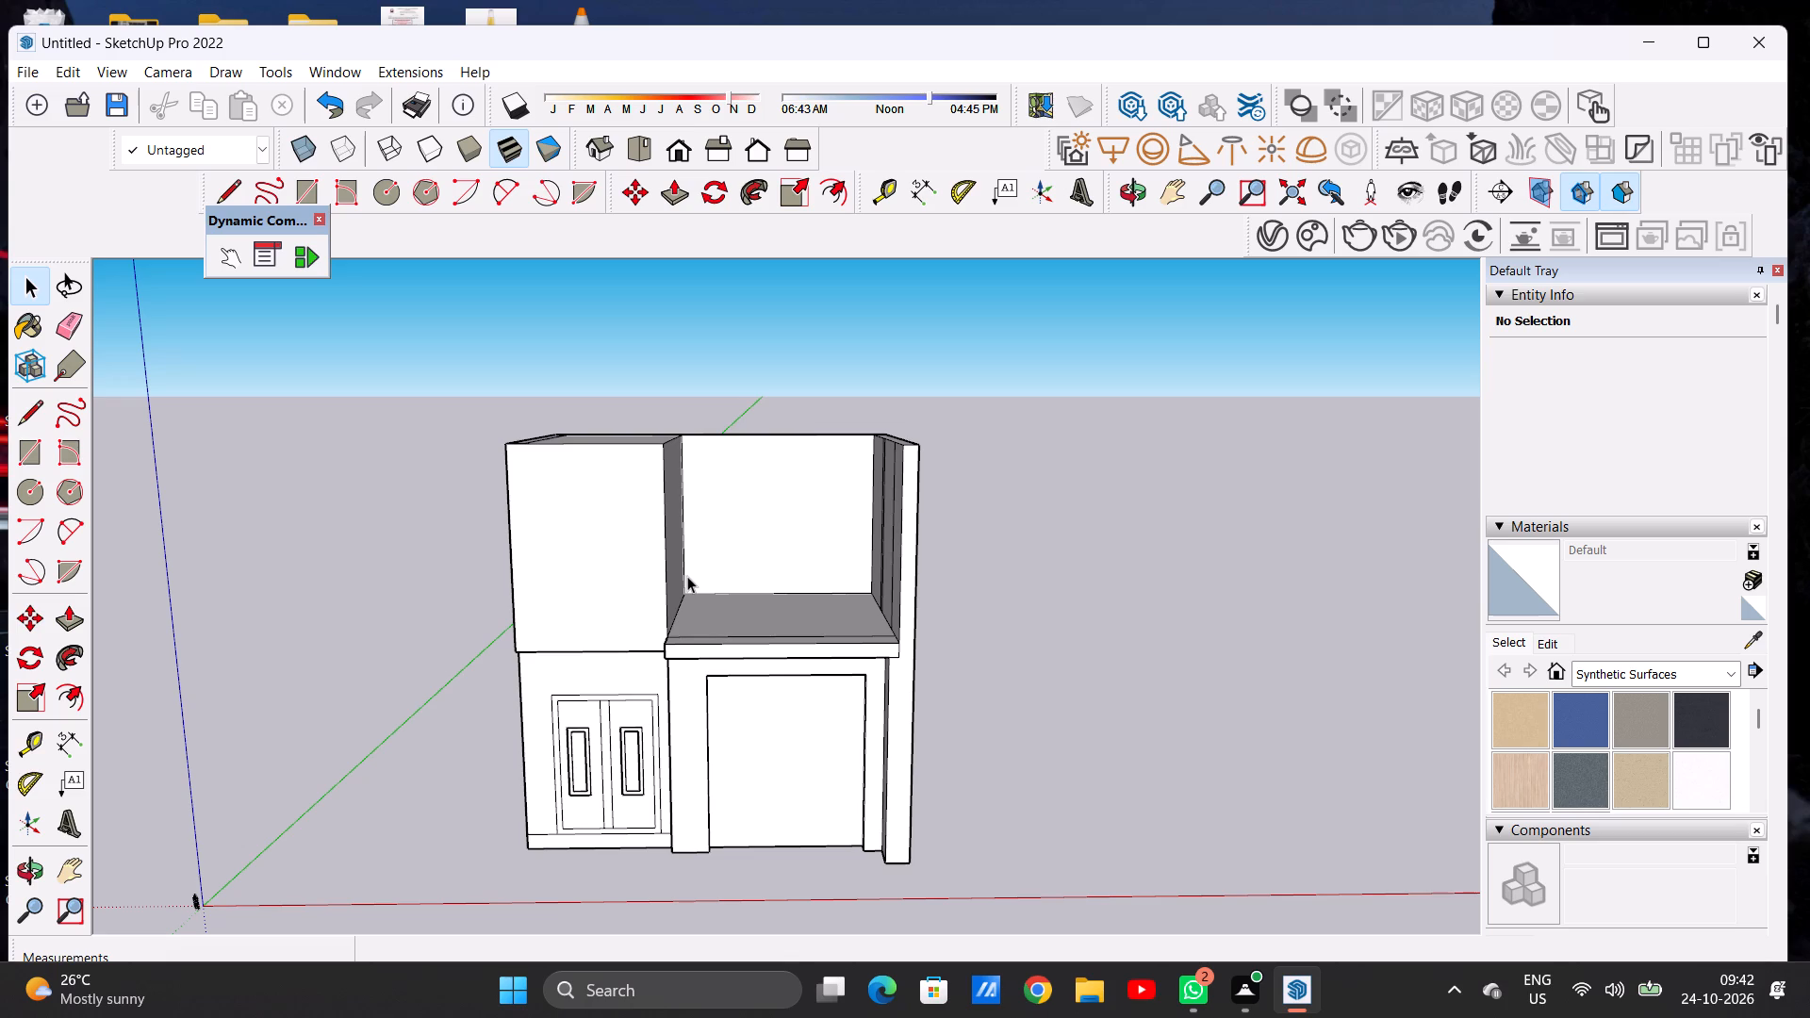
scroll(704, 535, down, 5)
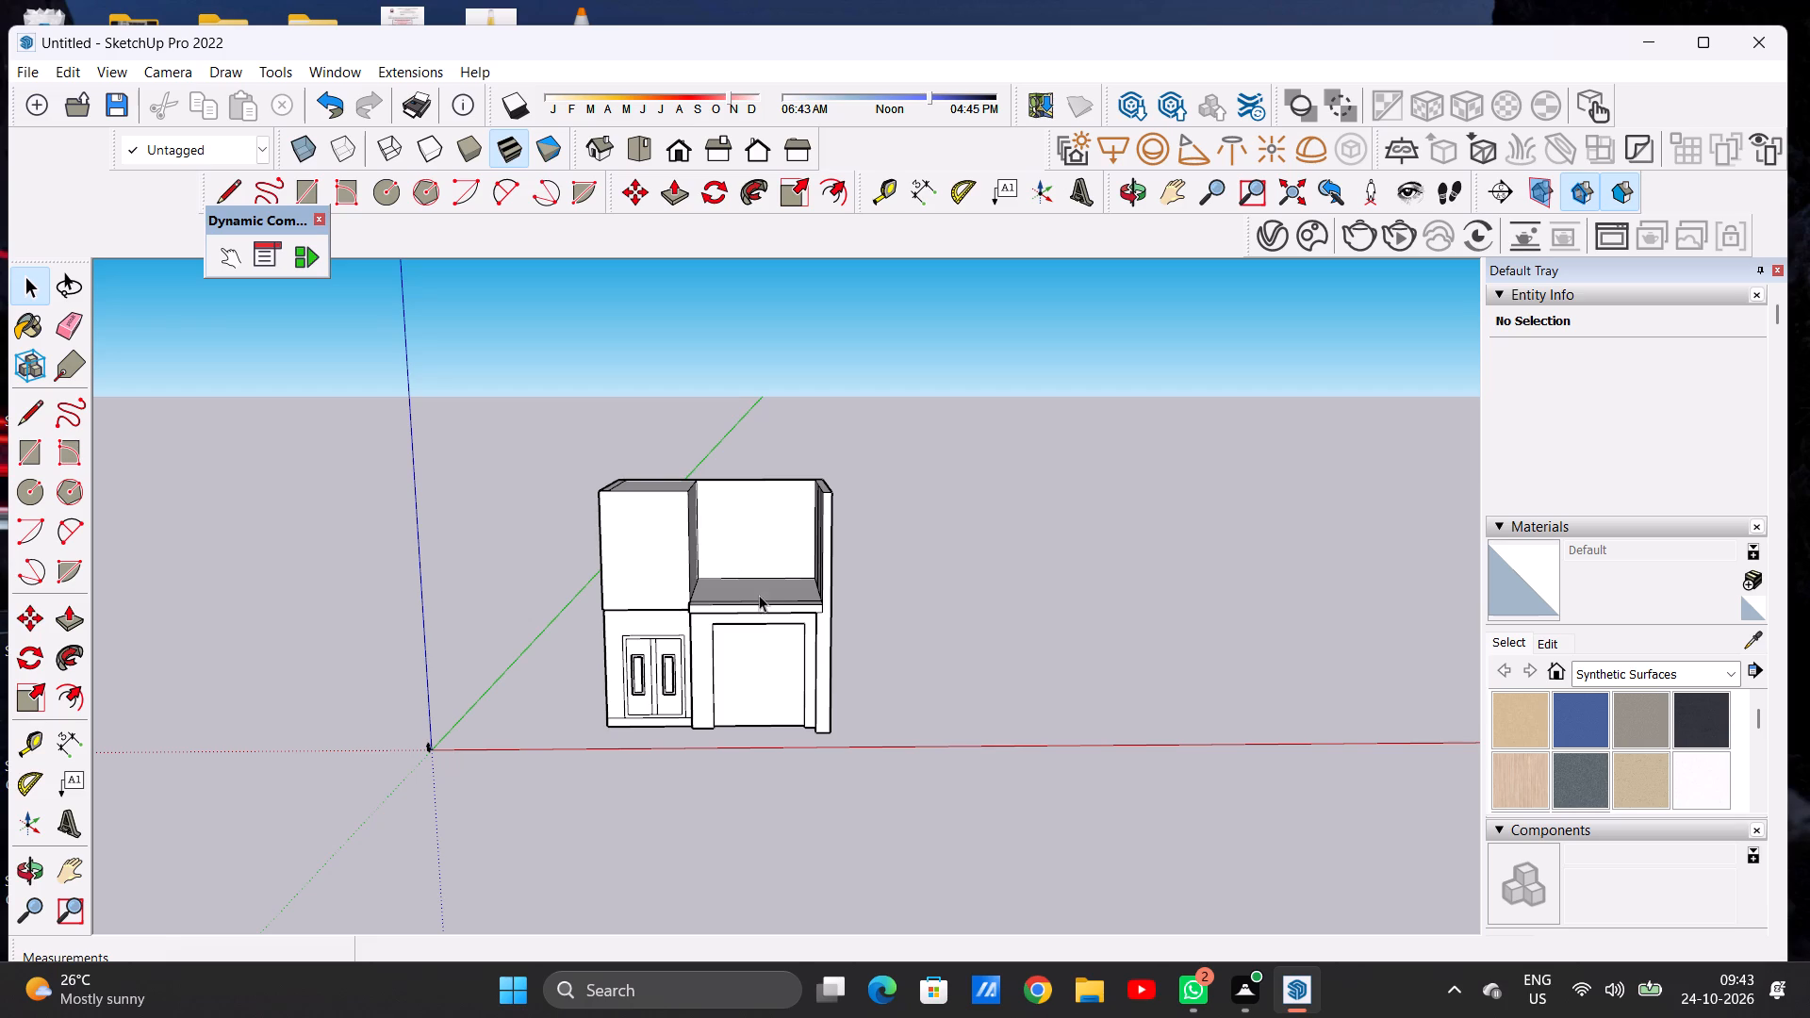
Draw two parallel lines about 93' 8" long across the upper floor, from the side wall's two closely spaced vertical lines to the raised block.
scroll(760, 583, up, 7)
middle_drag(749, 570, 911, 766)
scroll(812, 525, up, 1)
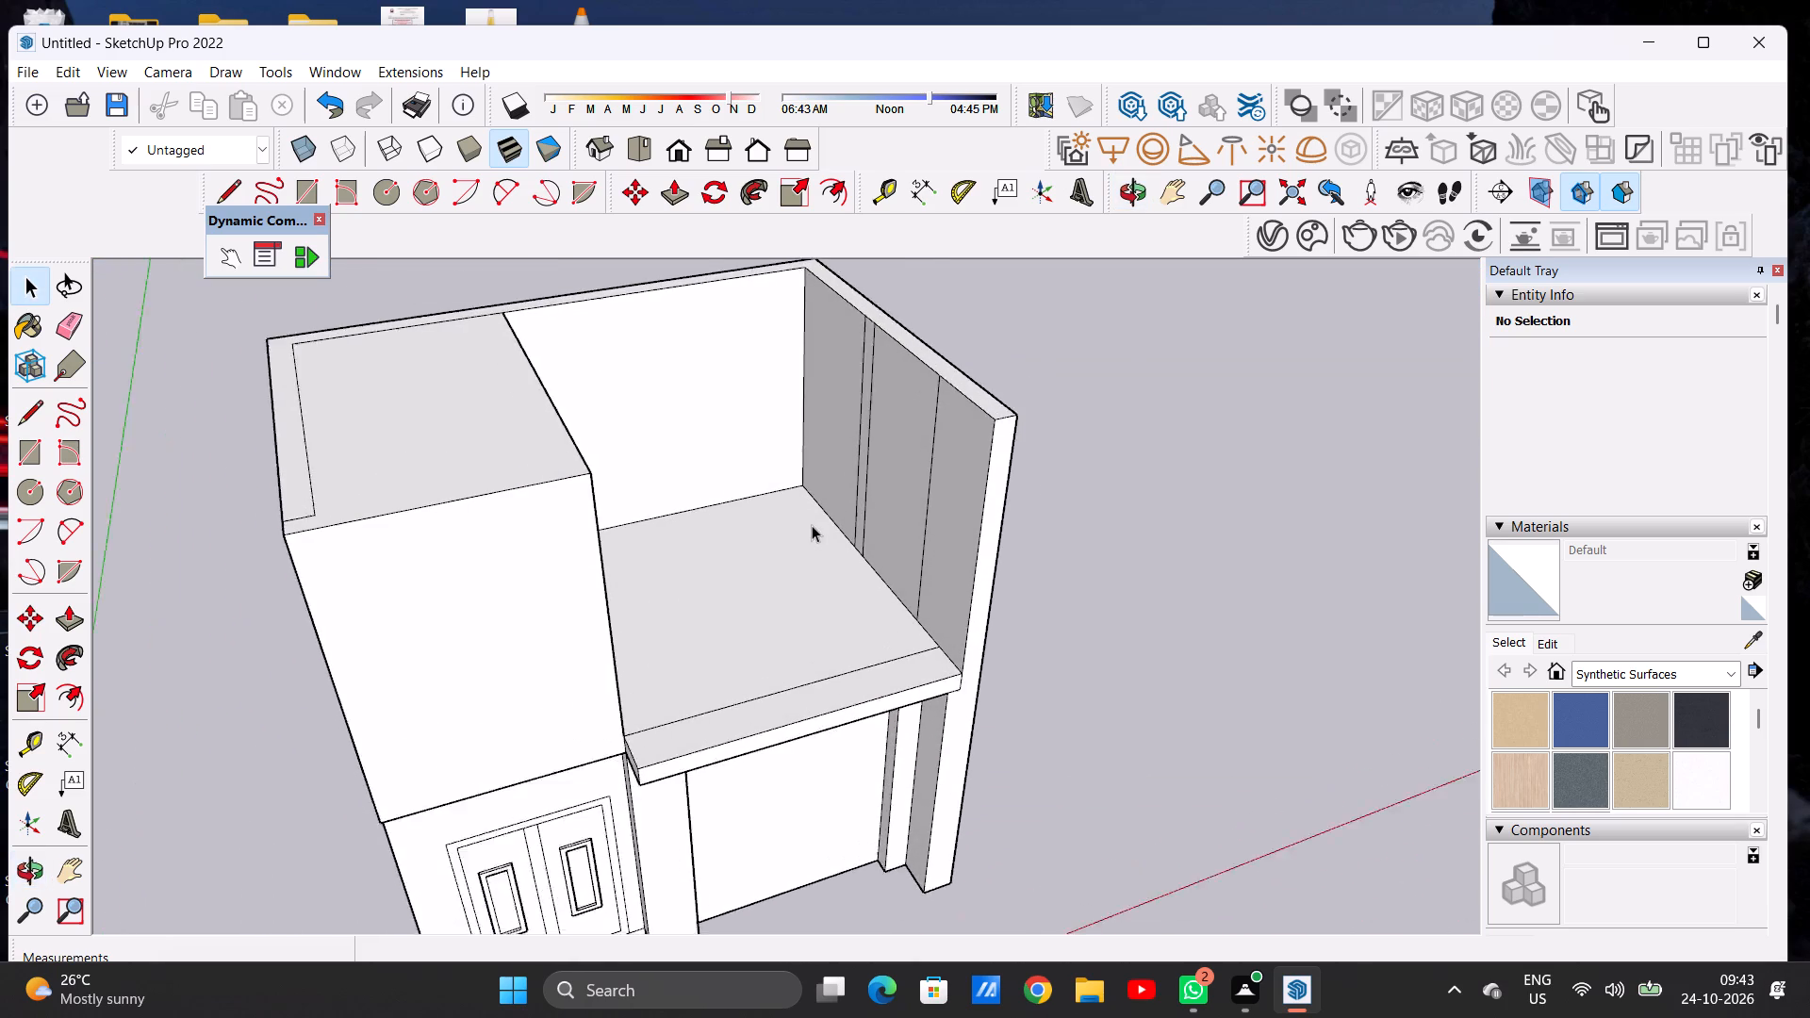
scroll(812, 525, up, 2)
scroll(812, 525, down, 1)
scroll(812, 525, up, 3)
key(l)
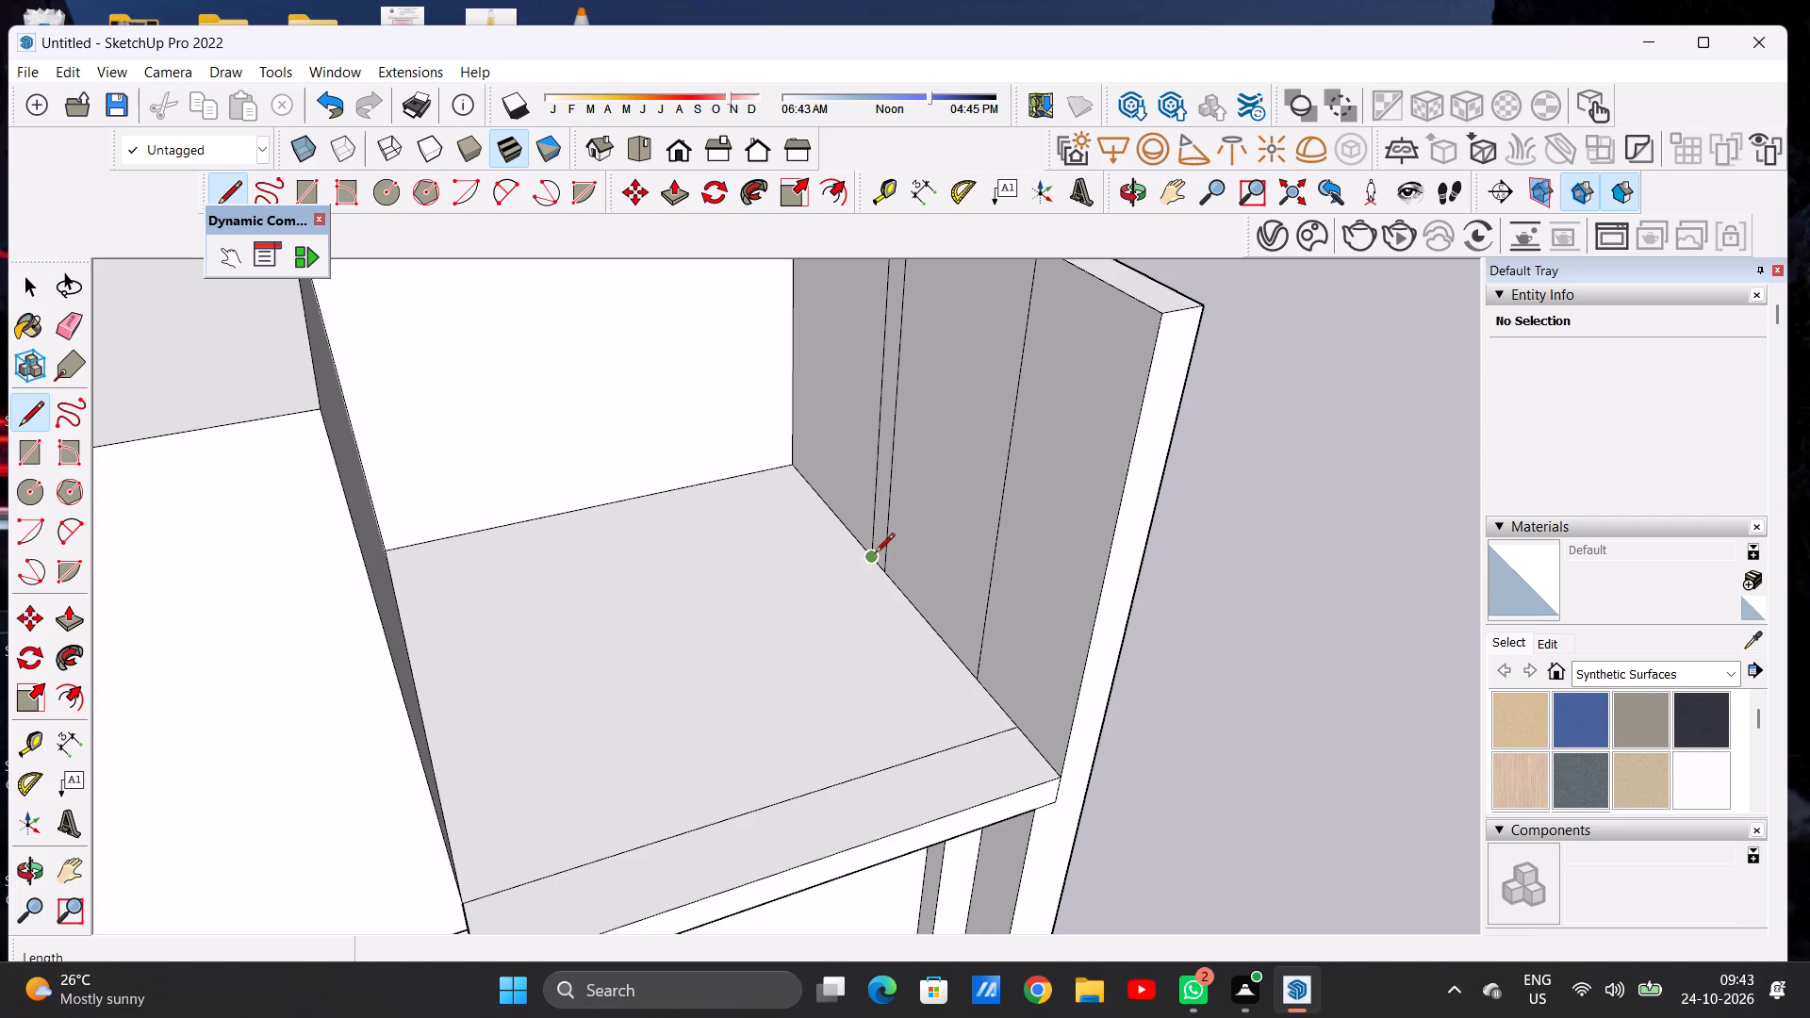
click(870, 555)
scroll(729, 600, down, 5)
scroll(729, 600, up, 1)
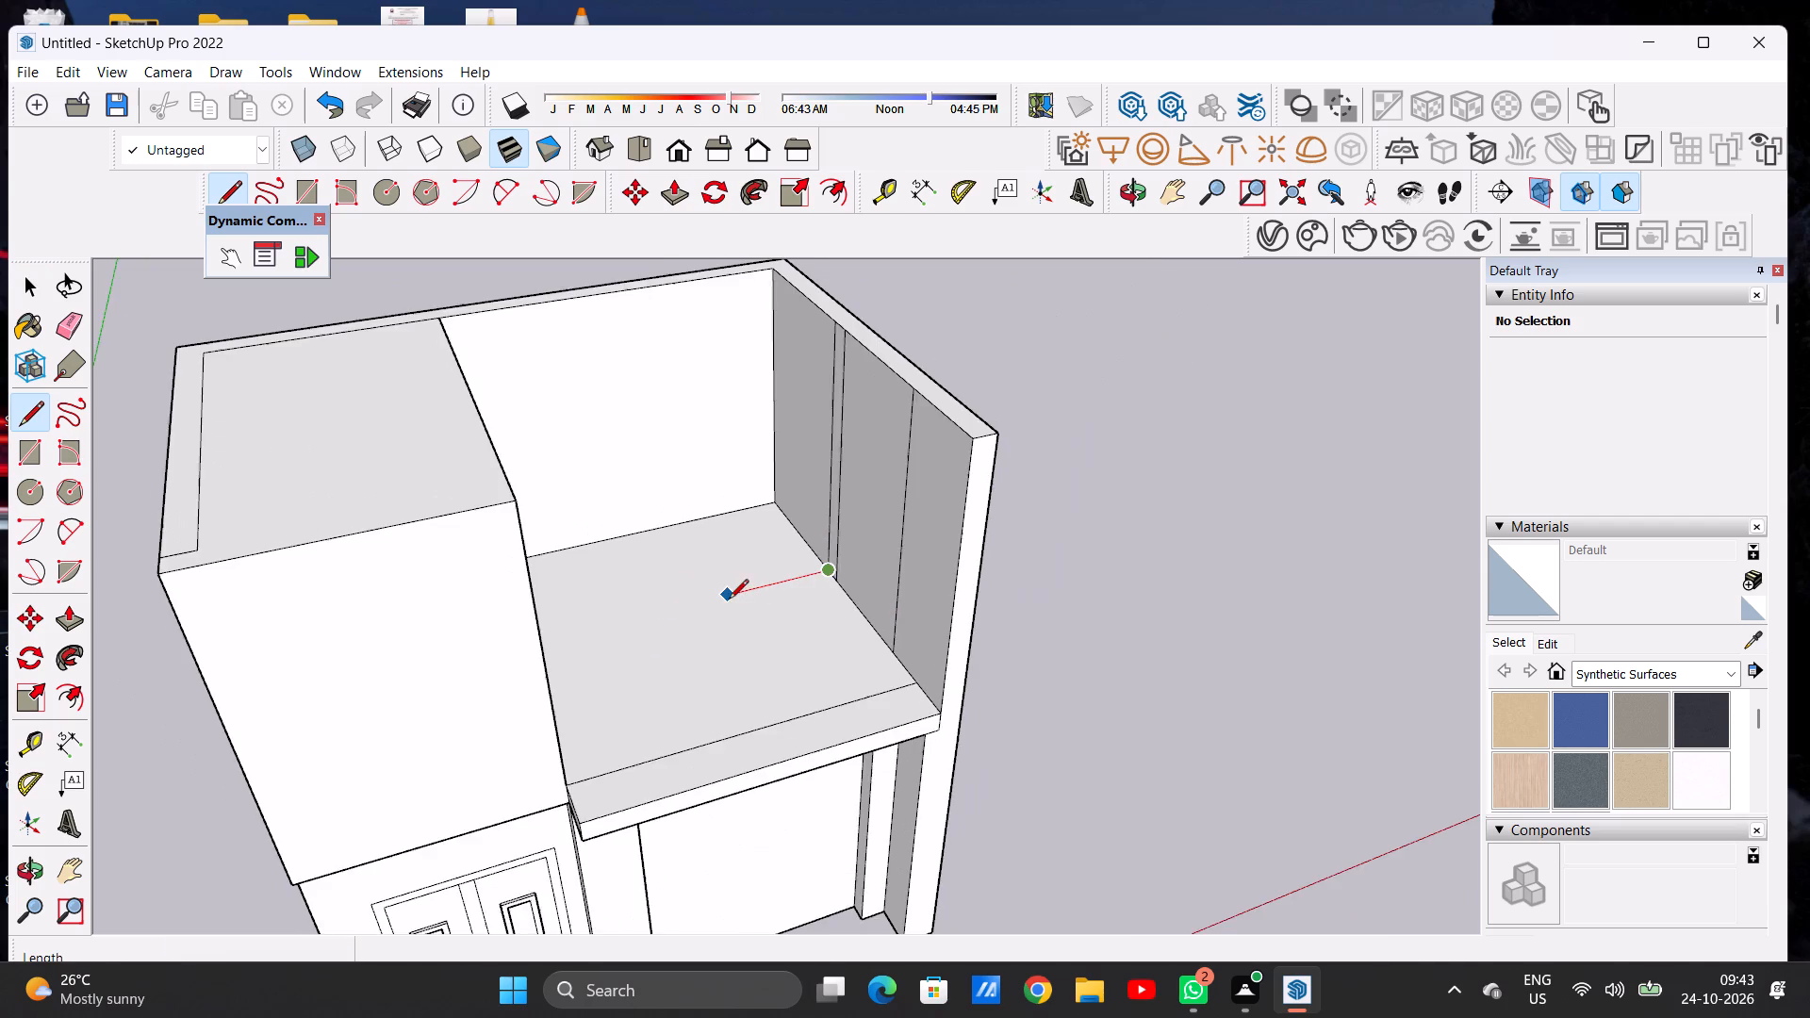
middle_drag(704, 595, 566, 592)
scroll(571, 590, up, 3)
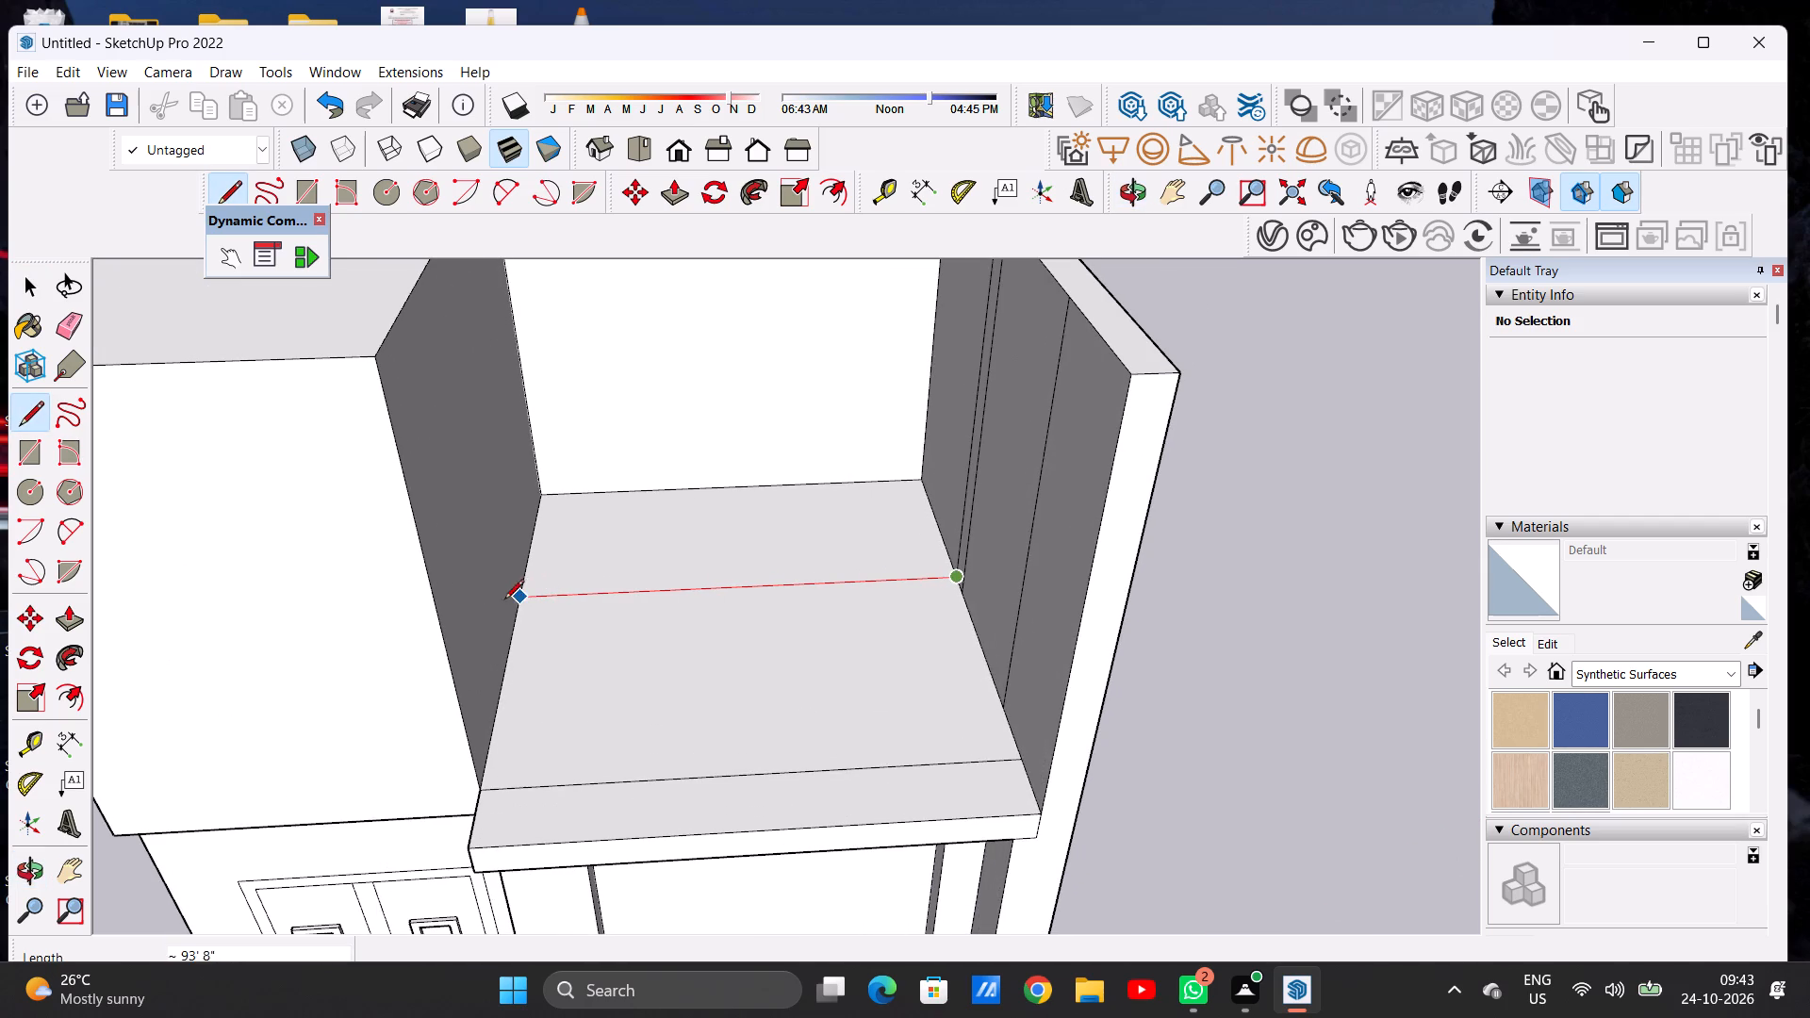
click(520, 597)
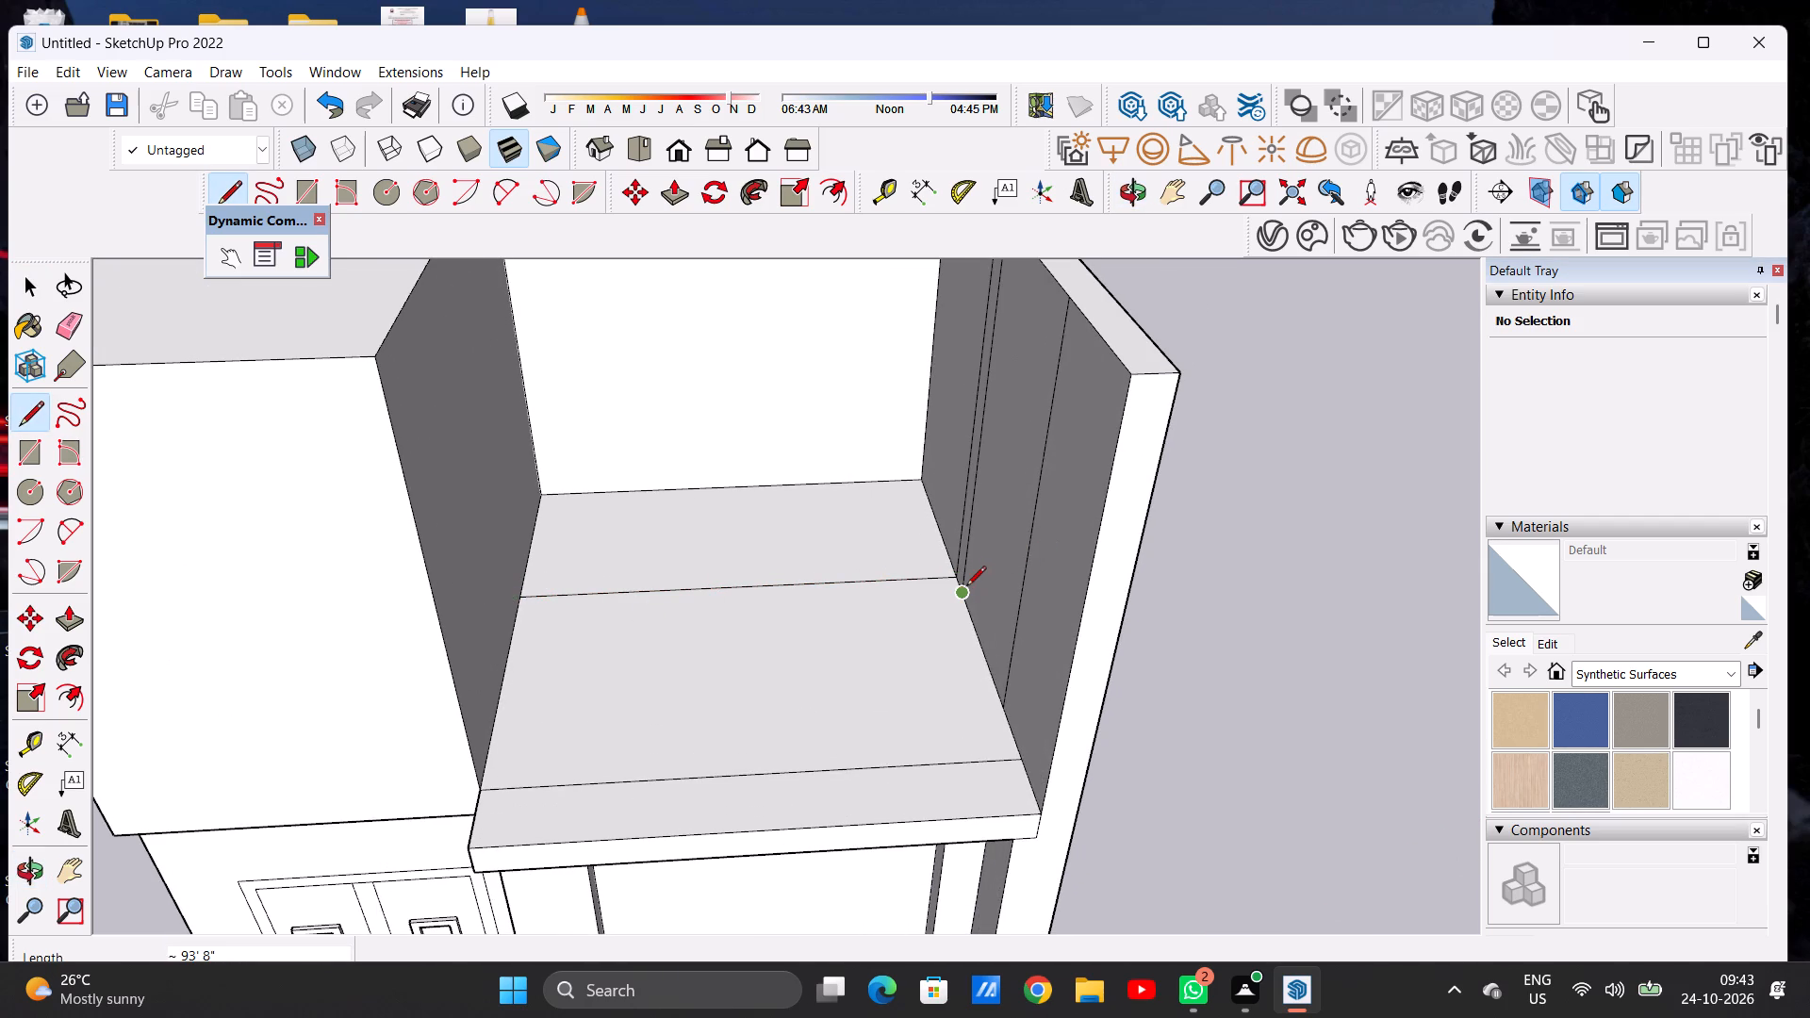
click(963, 587)
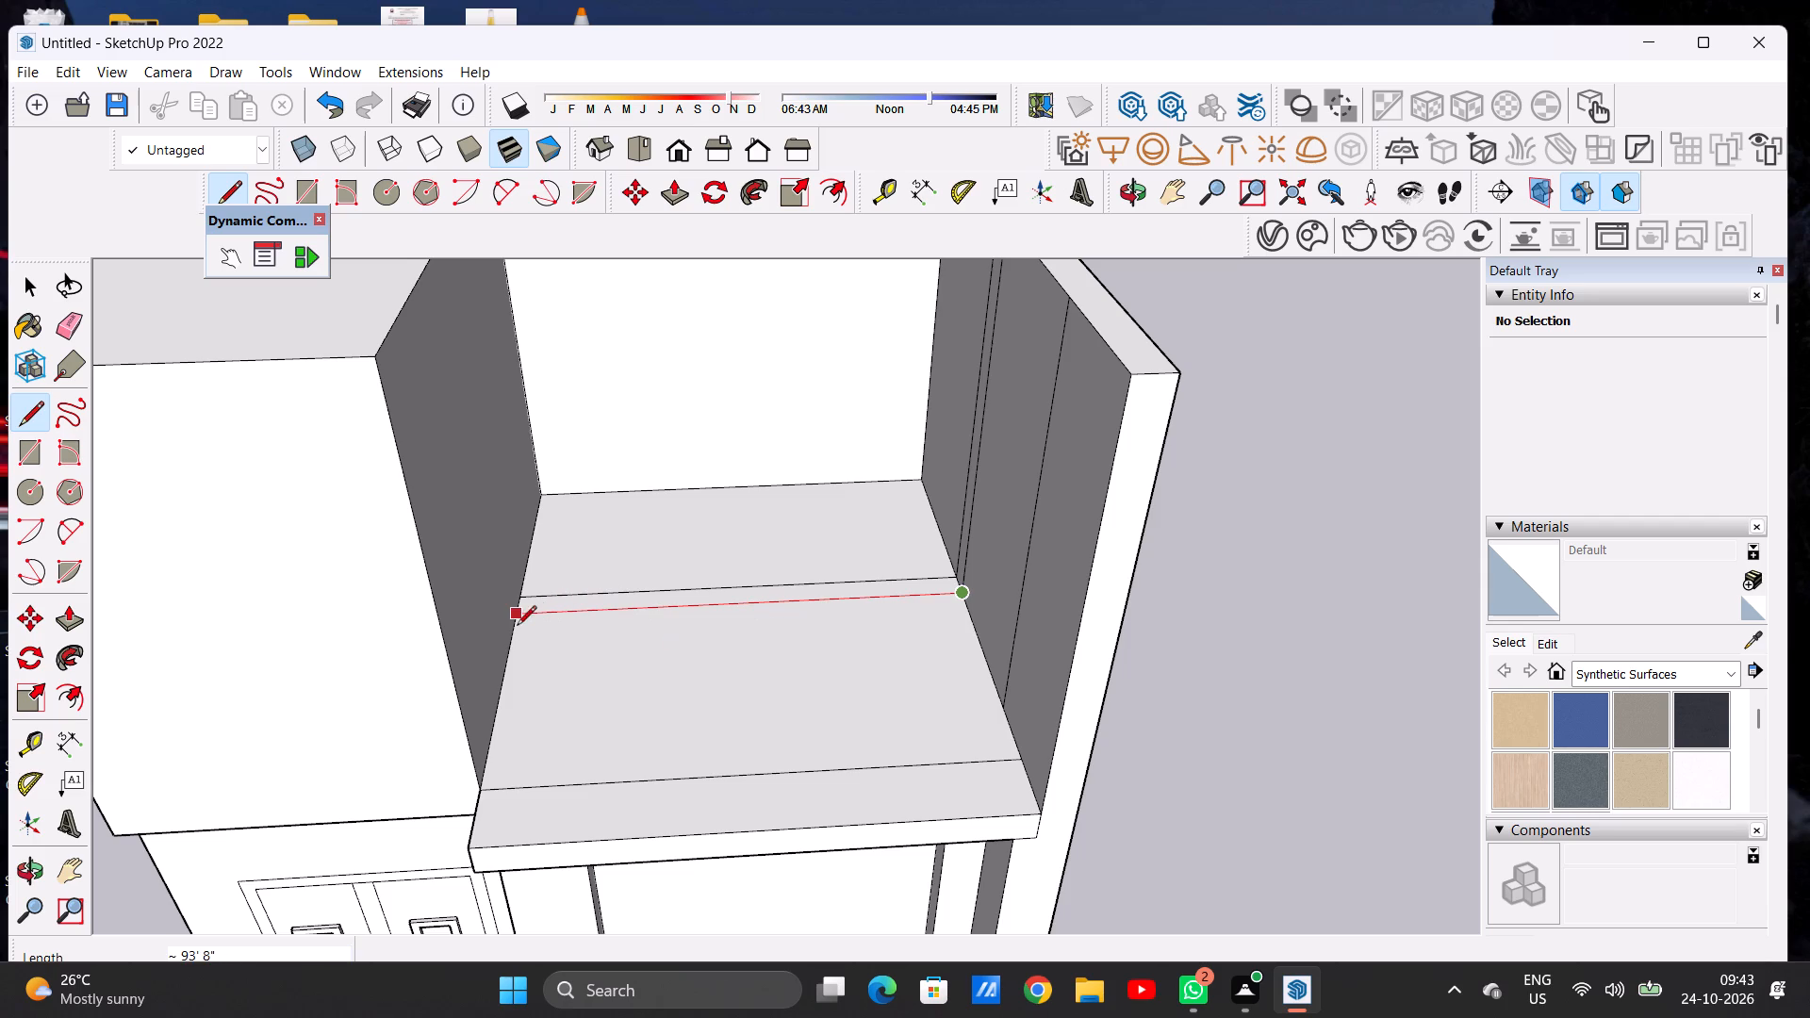
click(523, 613)
key(space)
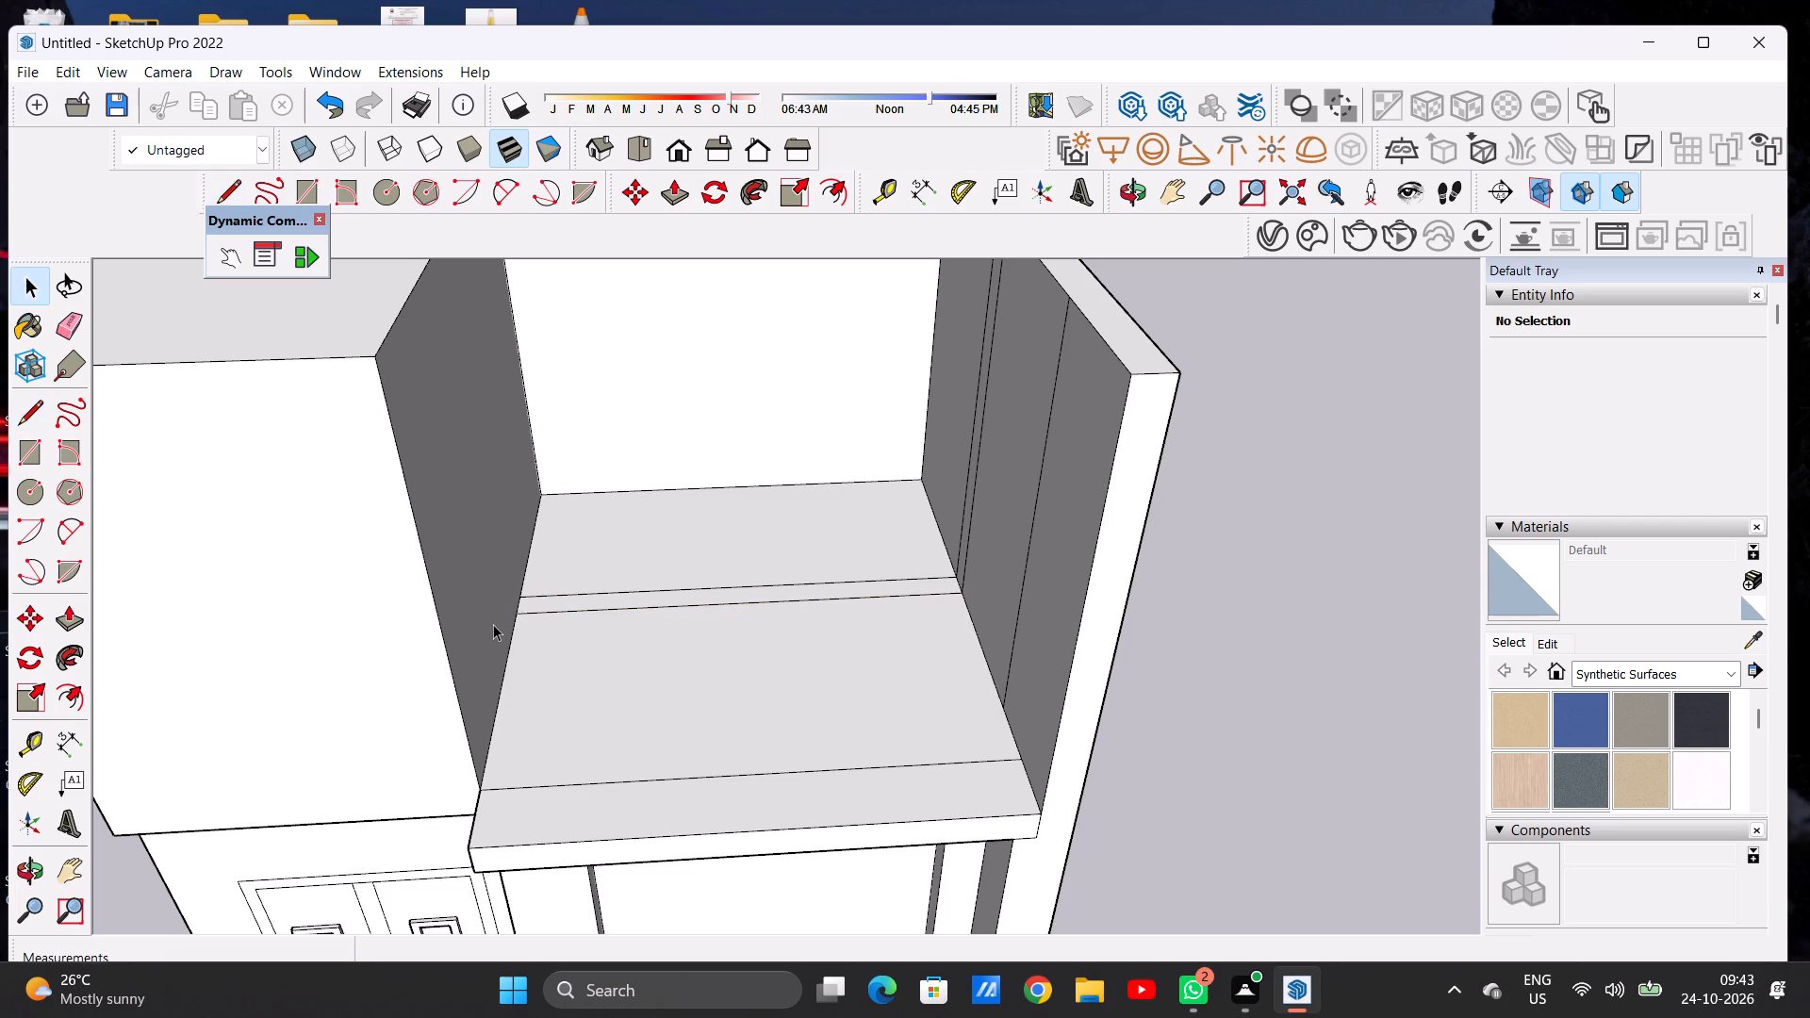
Examine the upper floor's new strip, the rear wall and the raised block from near and far.
scroll(590, 645, down, 3)
scroll(614, 646, up, 2)
scroll(637, 646, down, 3)
middle_drag(692, 662, 676, 629)
scroll(694, 614, up, 2)
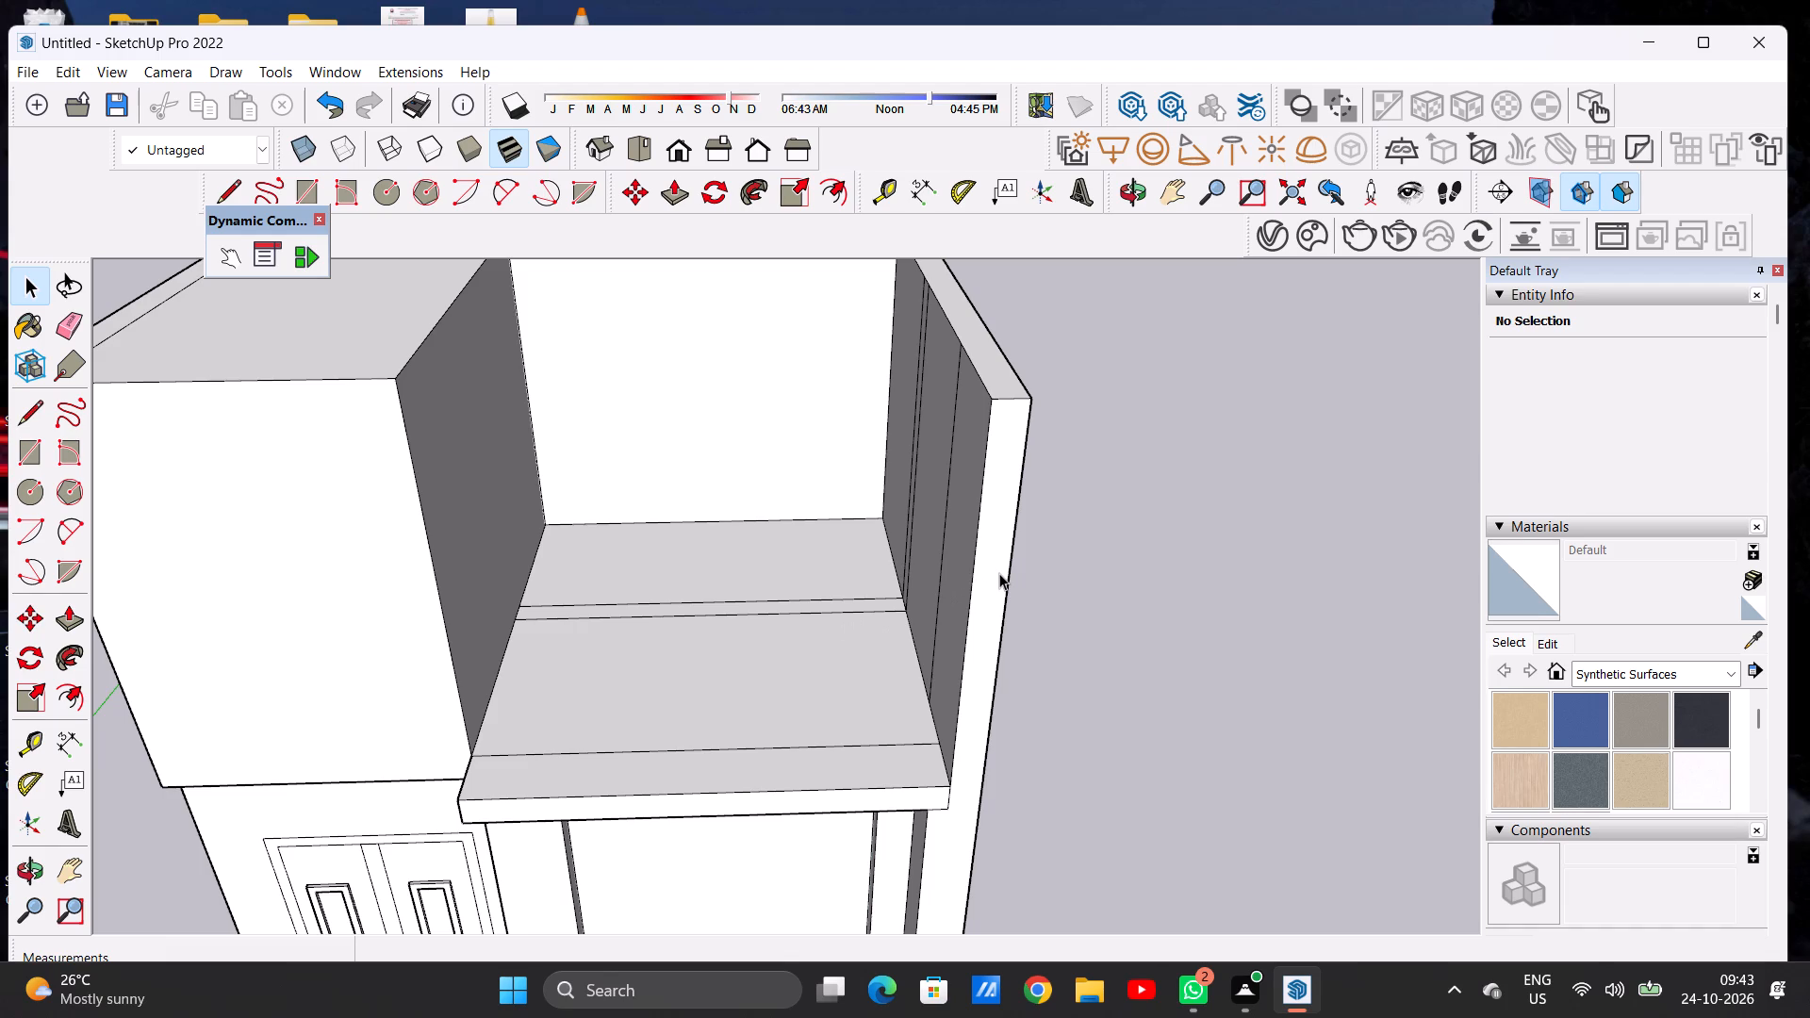
scroll(756, 634, down, 6)
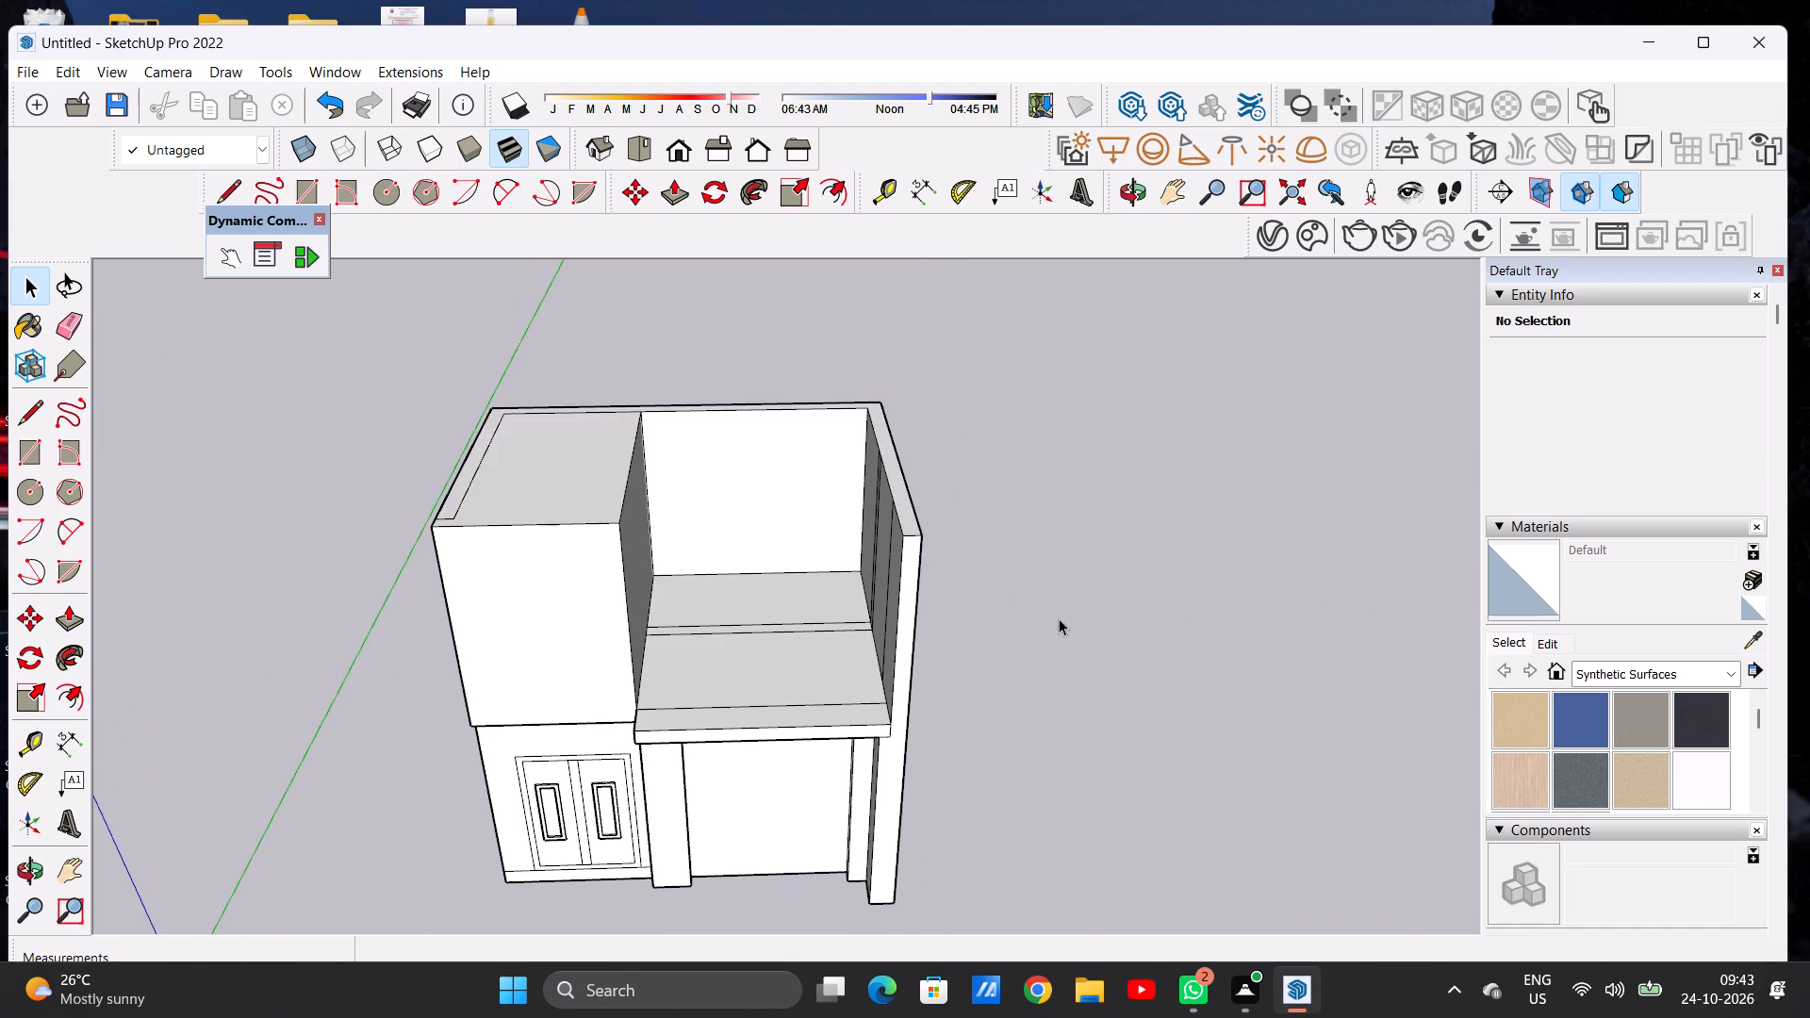
scroll(1061, 619, down, 5)
scroll(810, 587, up, 5)
scroll(817, 587, down, 1)
scroll(825, 600, up, 3)
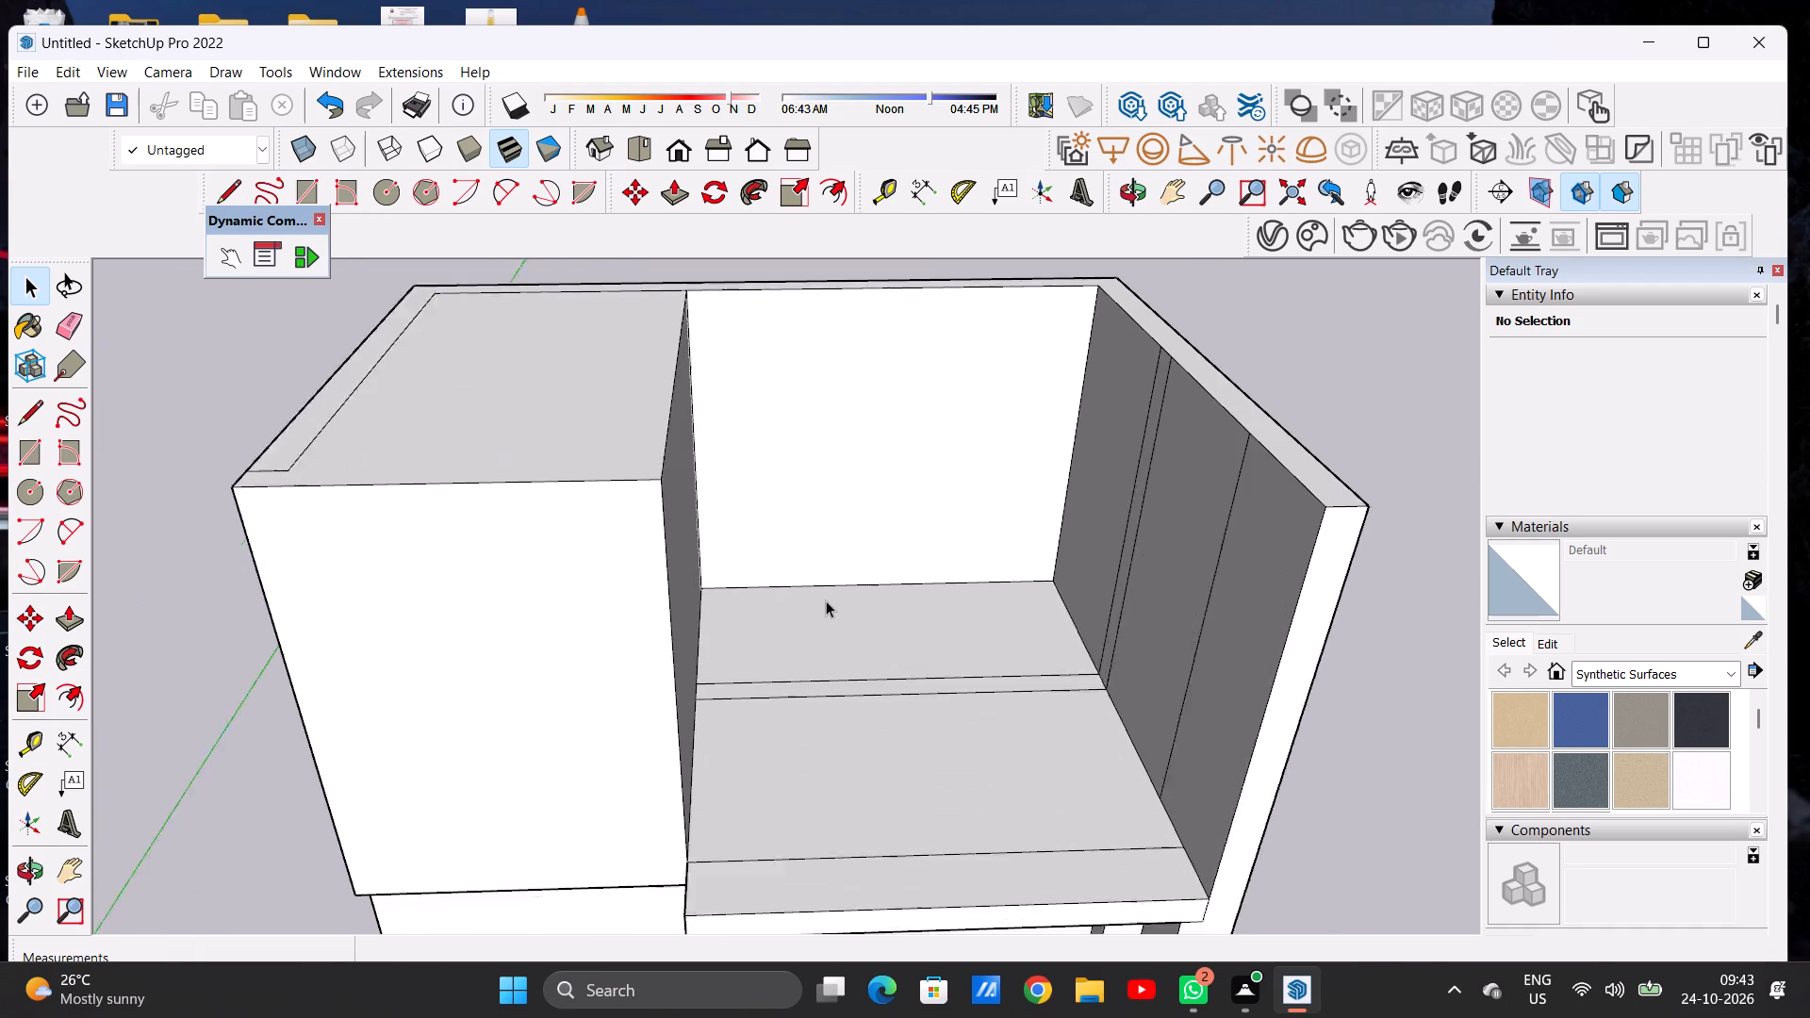
scroll(826, 600, up, 7)
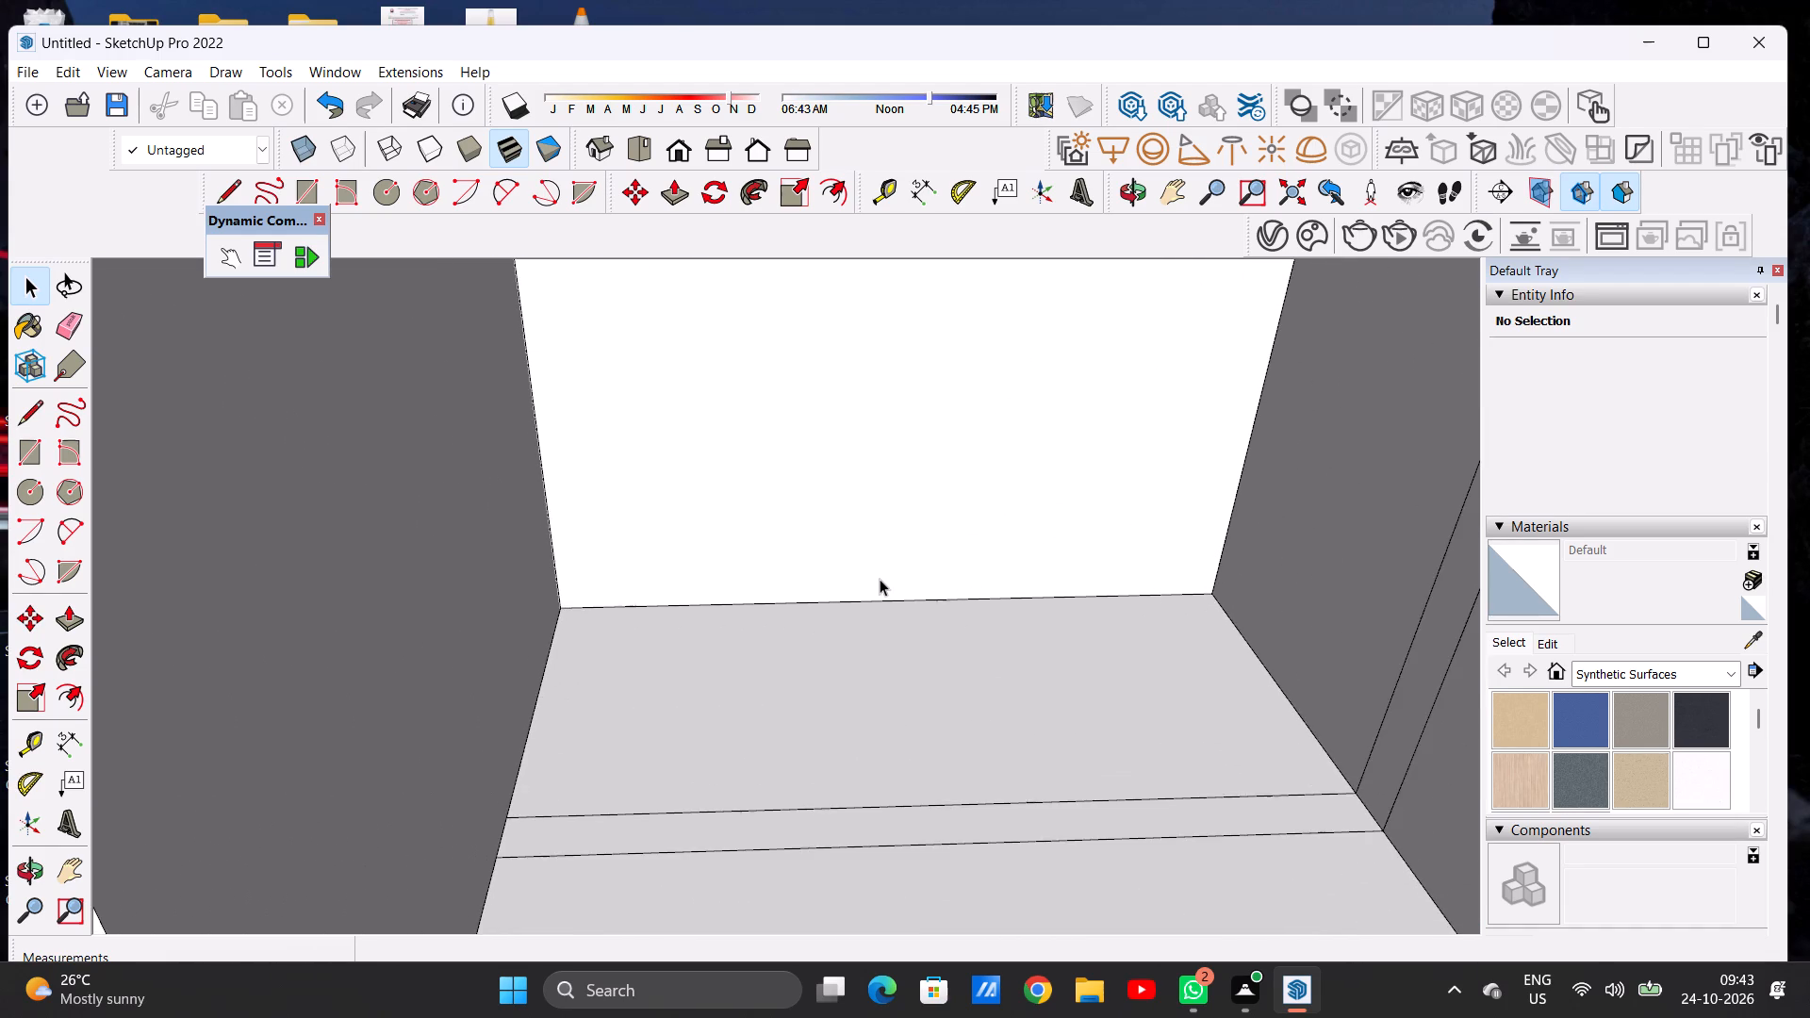
scroll(881, 601, down, 9)
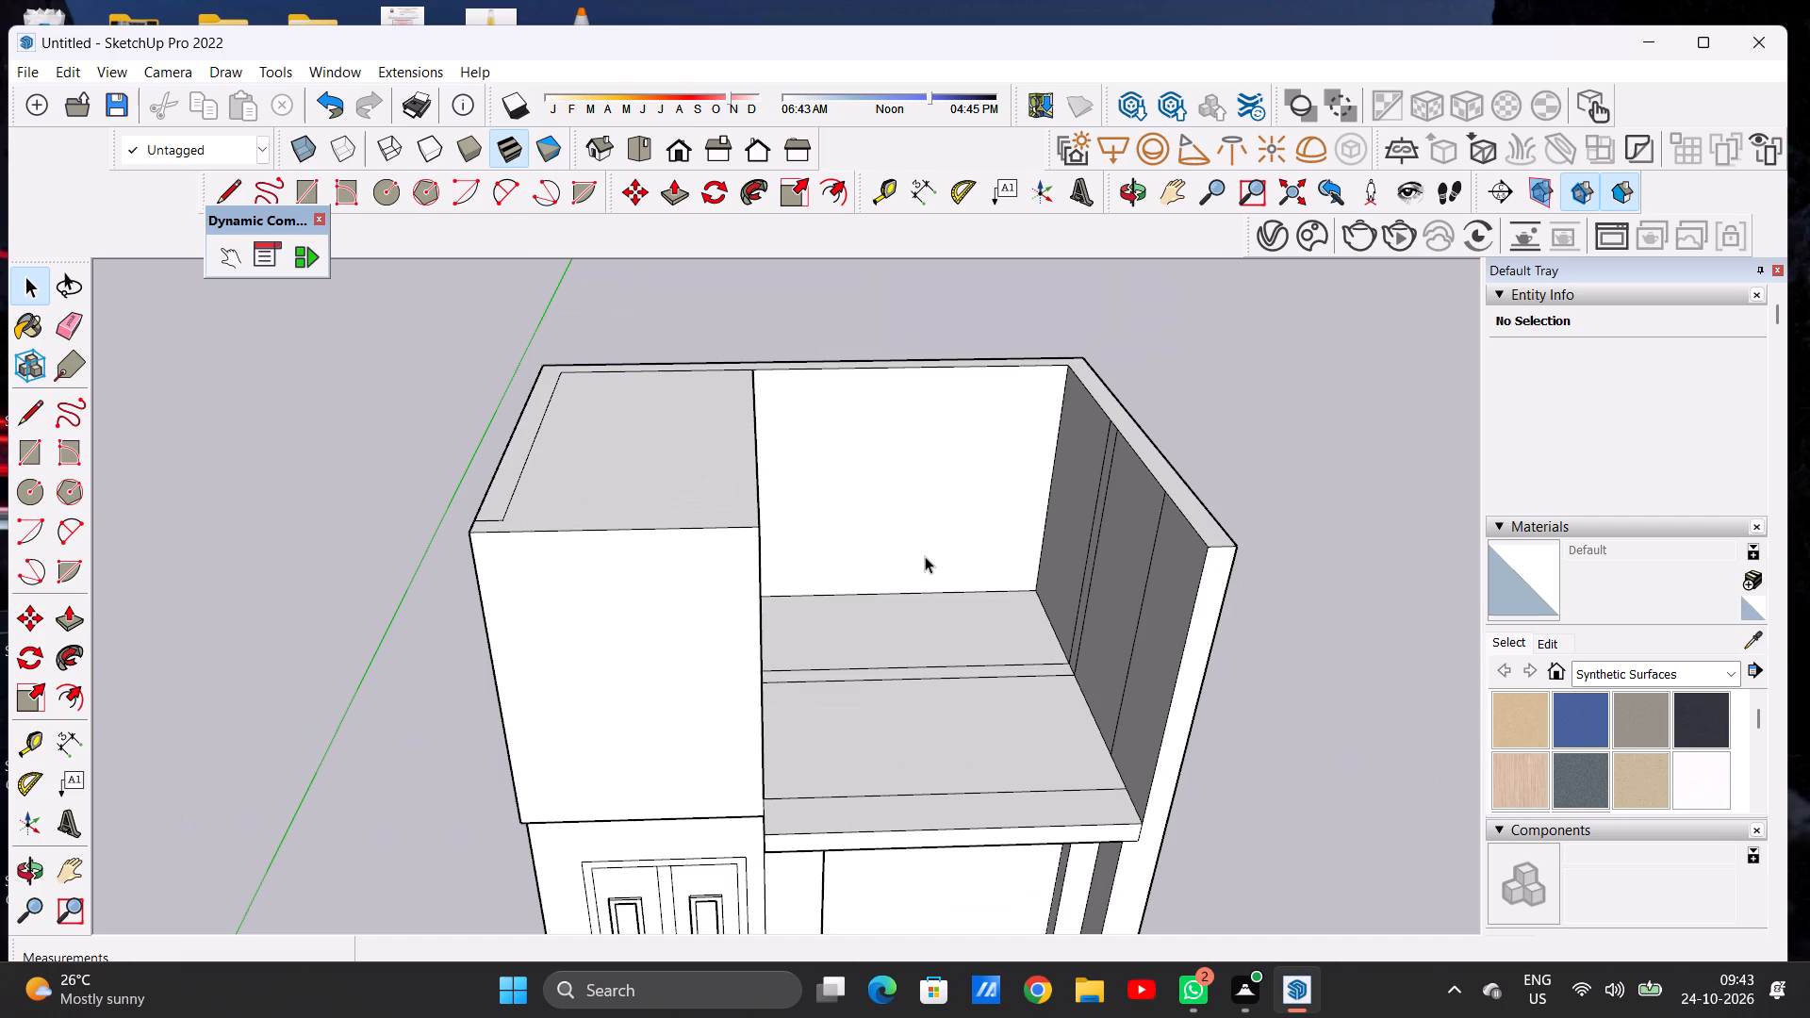
Push/Pull the narrow strip across the upper floor up 78' 6 7/16", level with the top of the side wall.
scroll(932, 551, up, 1)
middle_drag(901, 780, 894, 747)
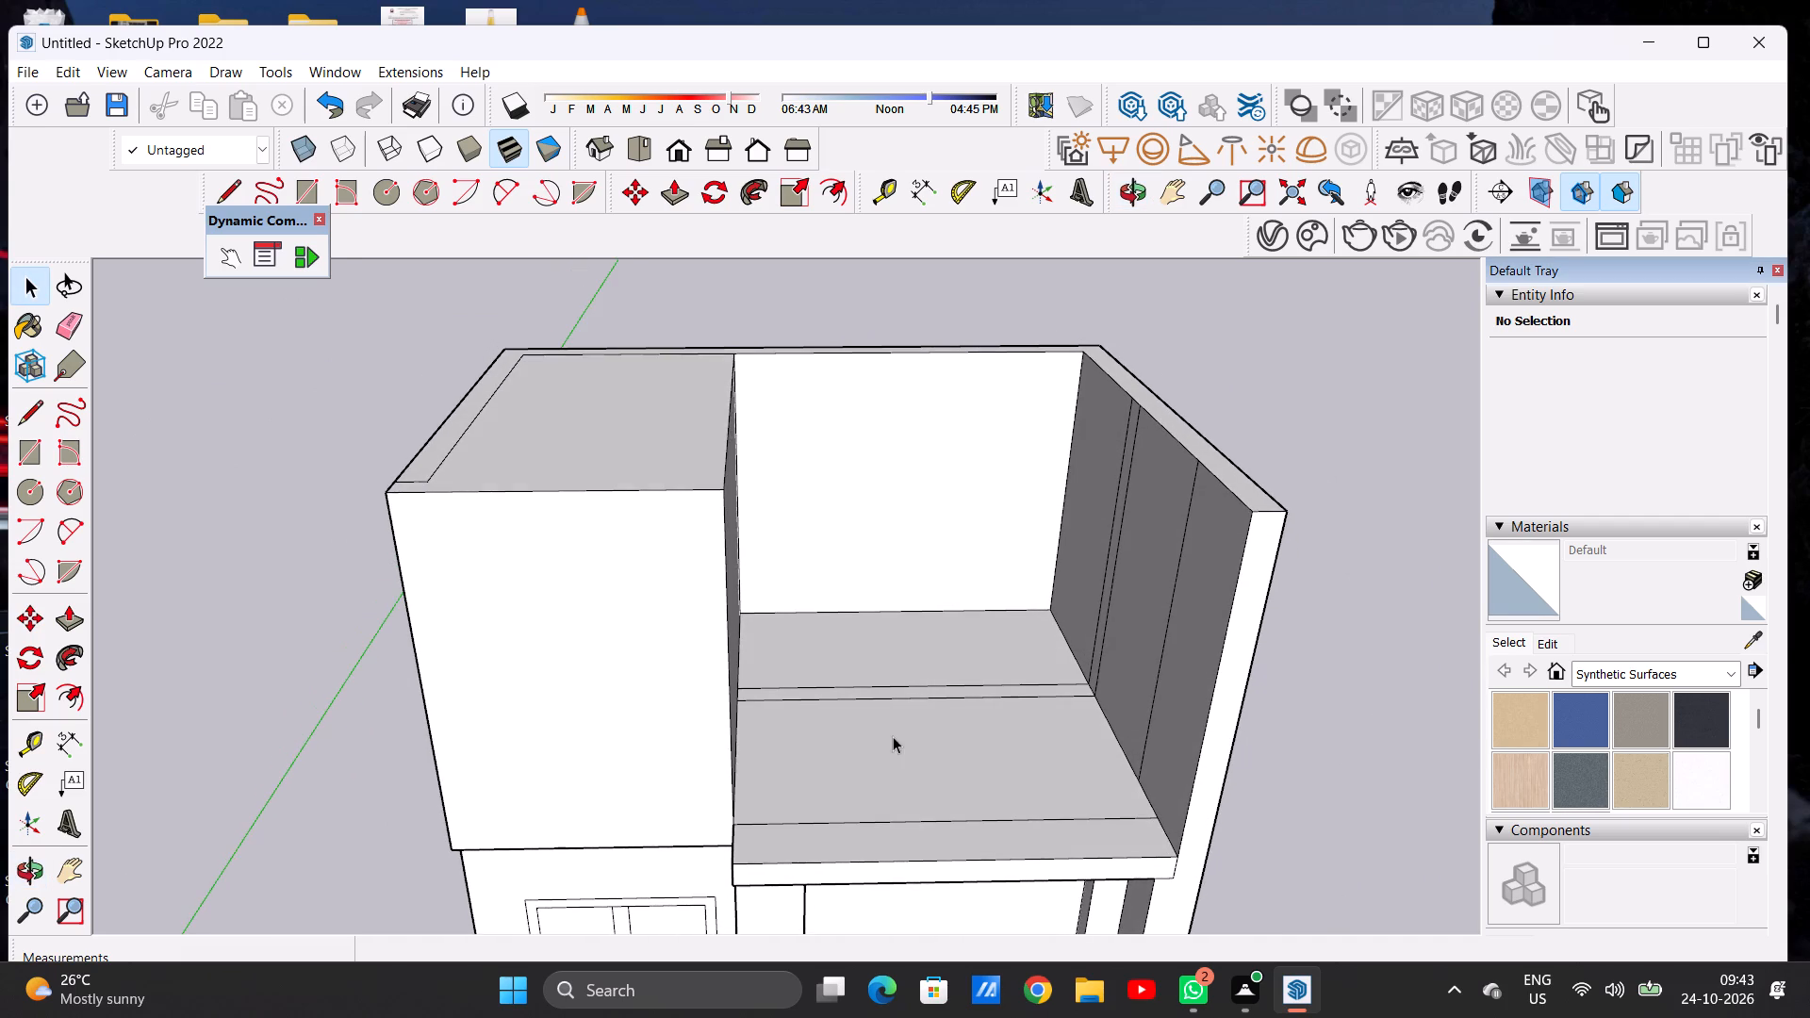
scroll(1052, 698, up, 2)
scroll(1099, 695, down, 1)
scroll(1099, 695, up, 2)
key(p)
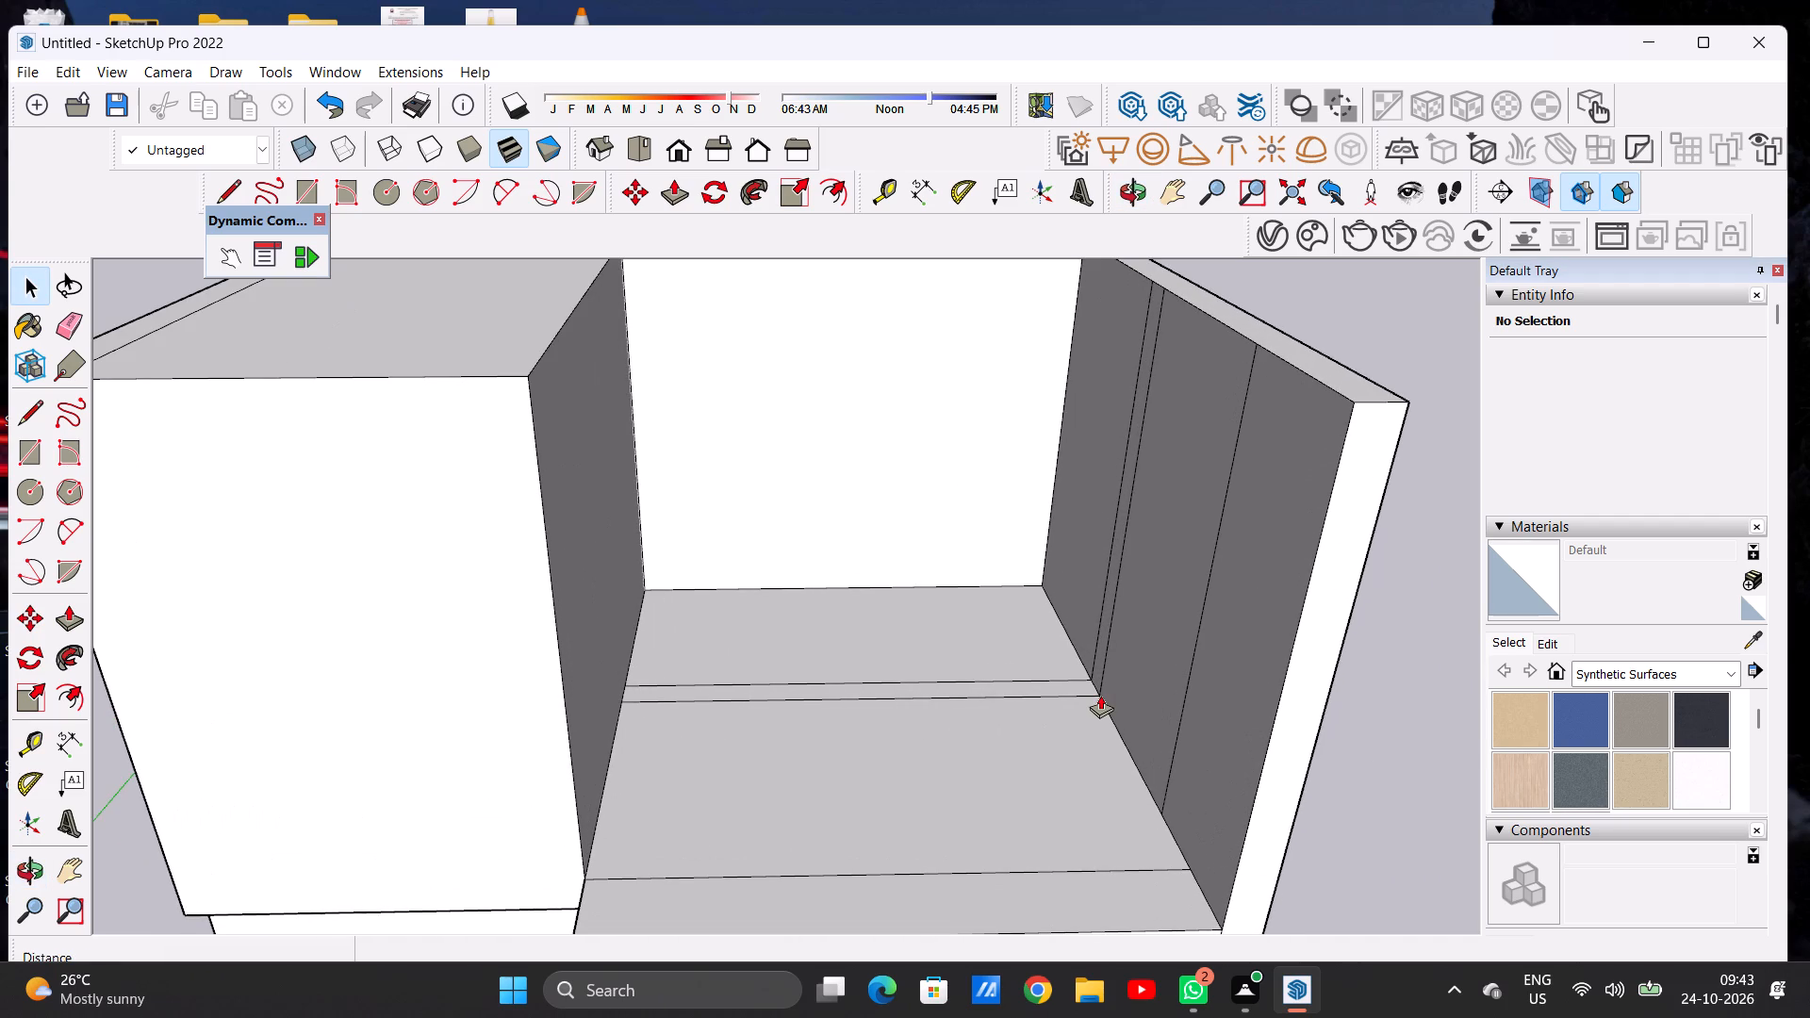
scroll(1090, 674, up, 8)
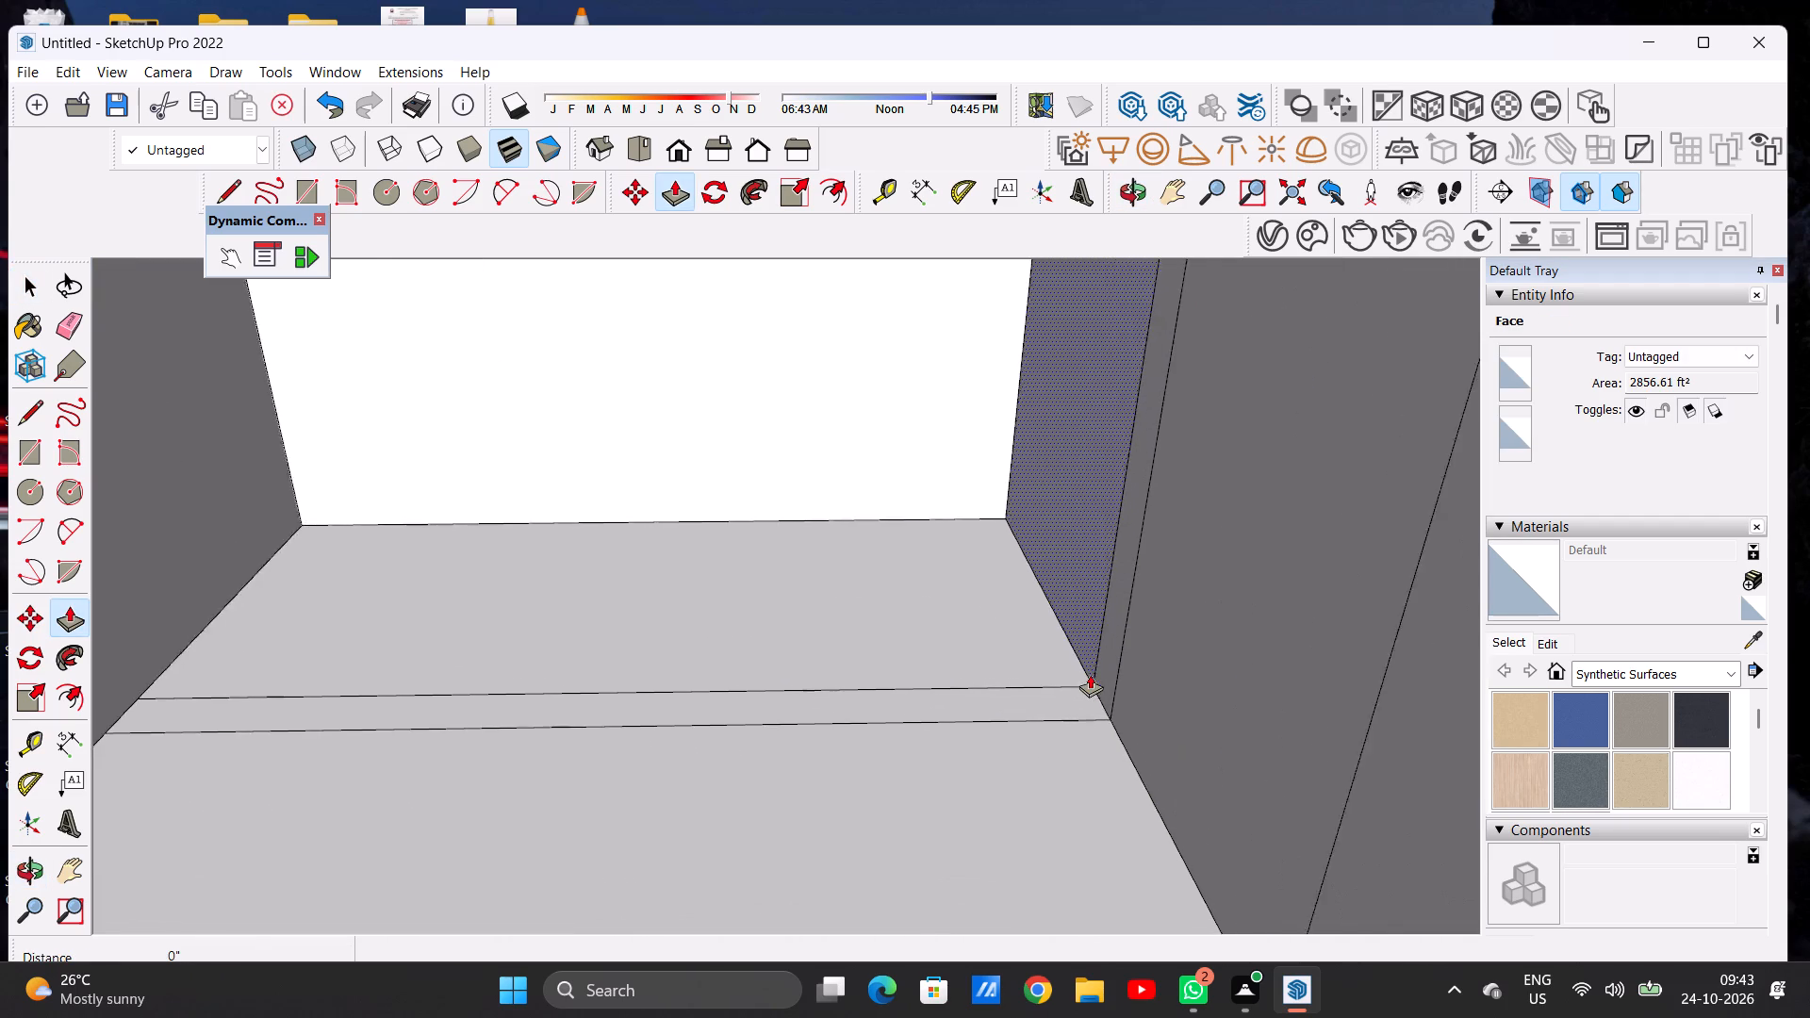
scroll(1090, 674, up, 5)
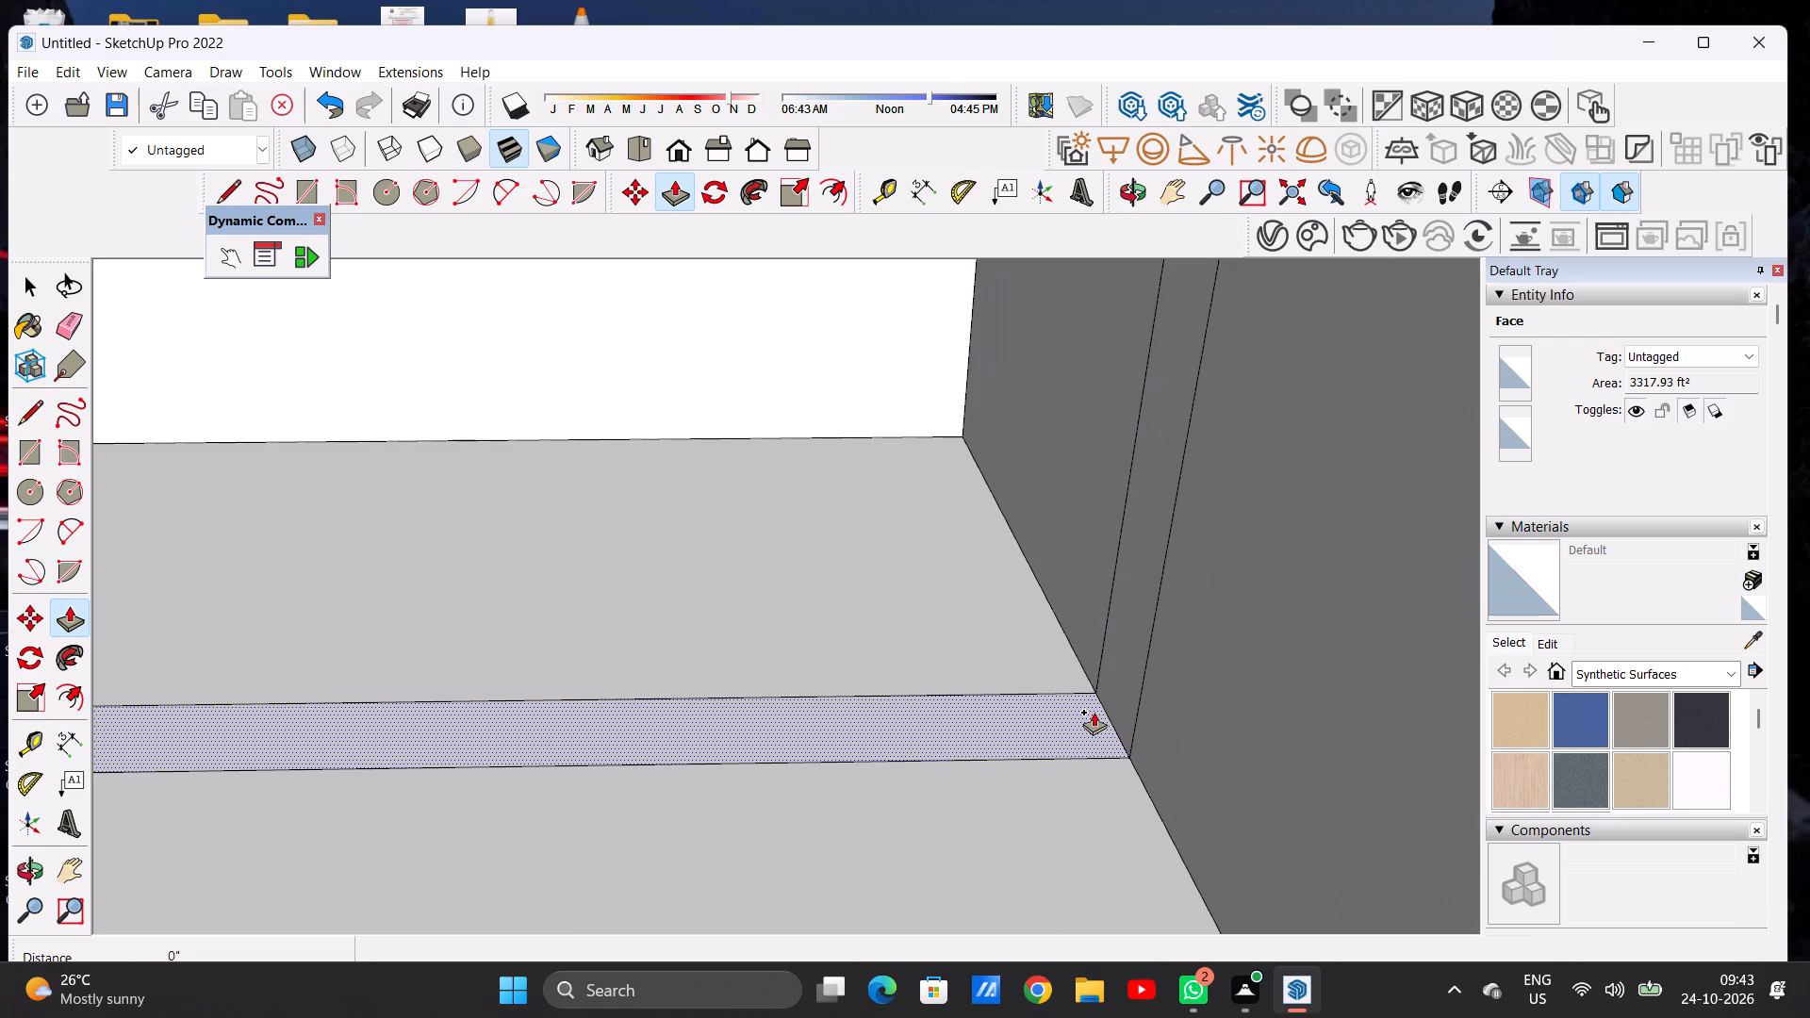
click(1111, 731)
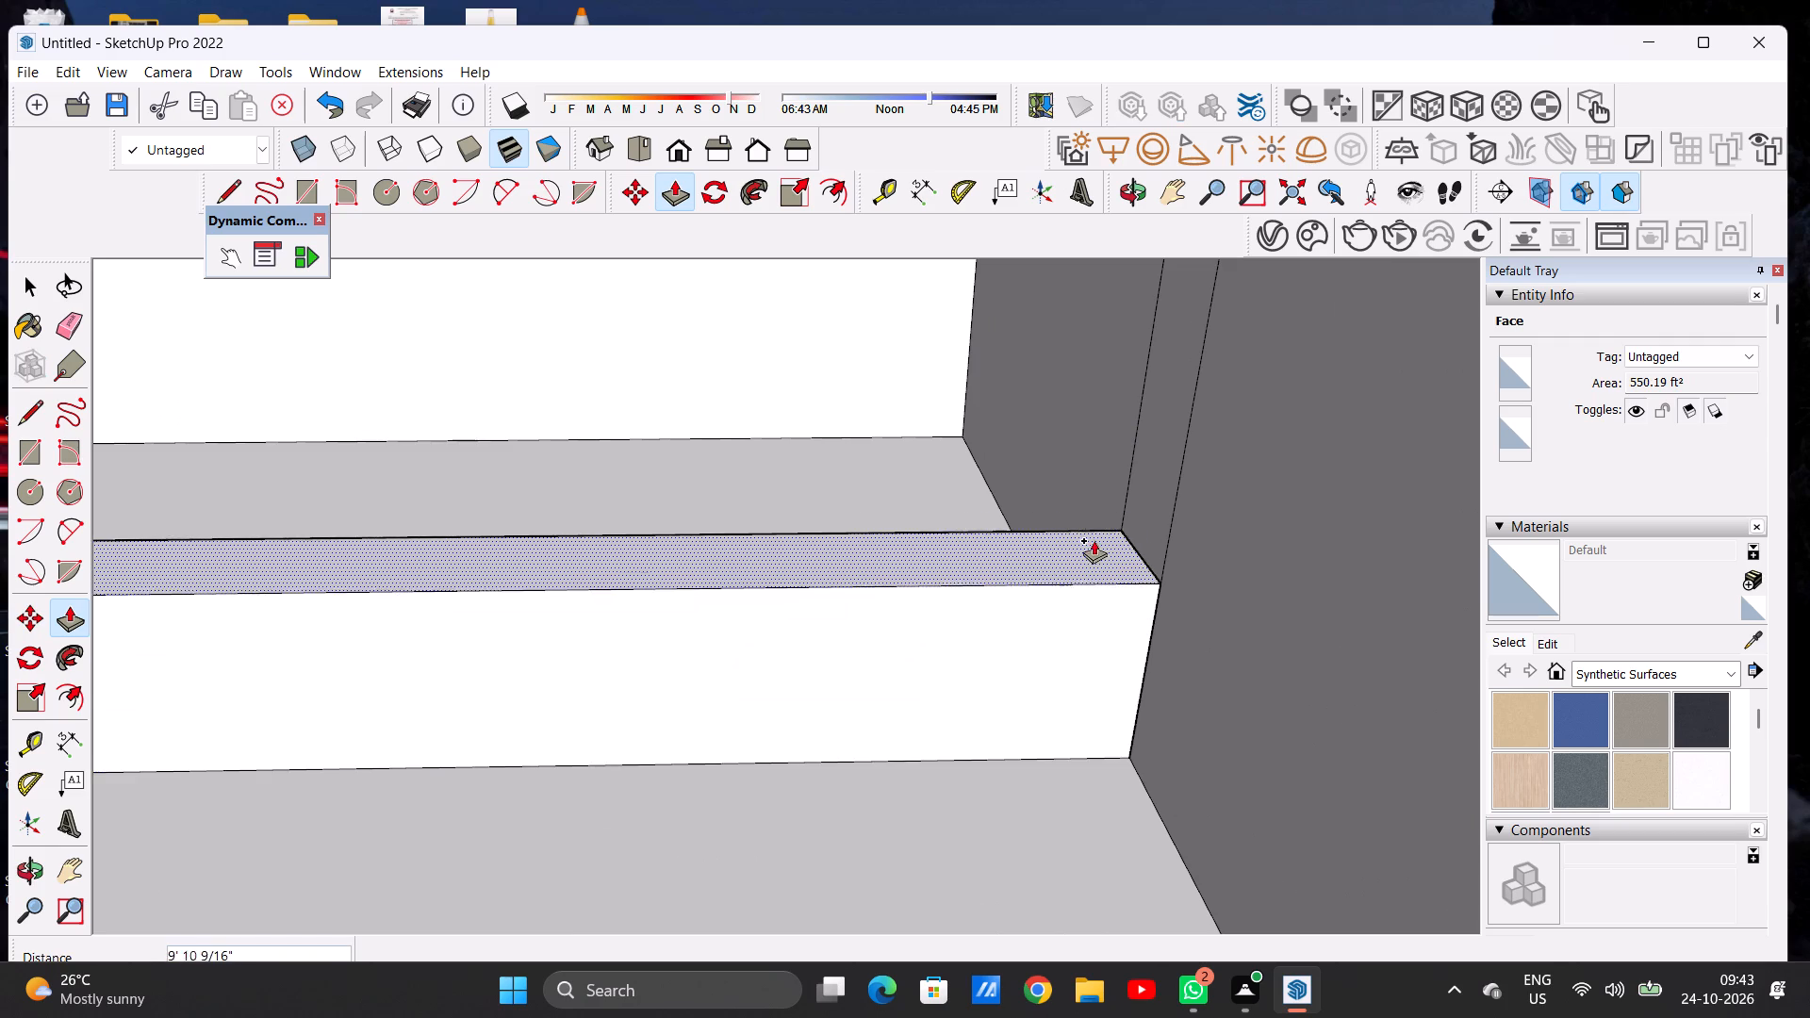
scroll(1090, 592, down, 20)
scroll(1131, 535, down, 6)
scroll(1162, 409, up, 2)
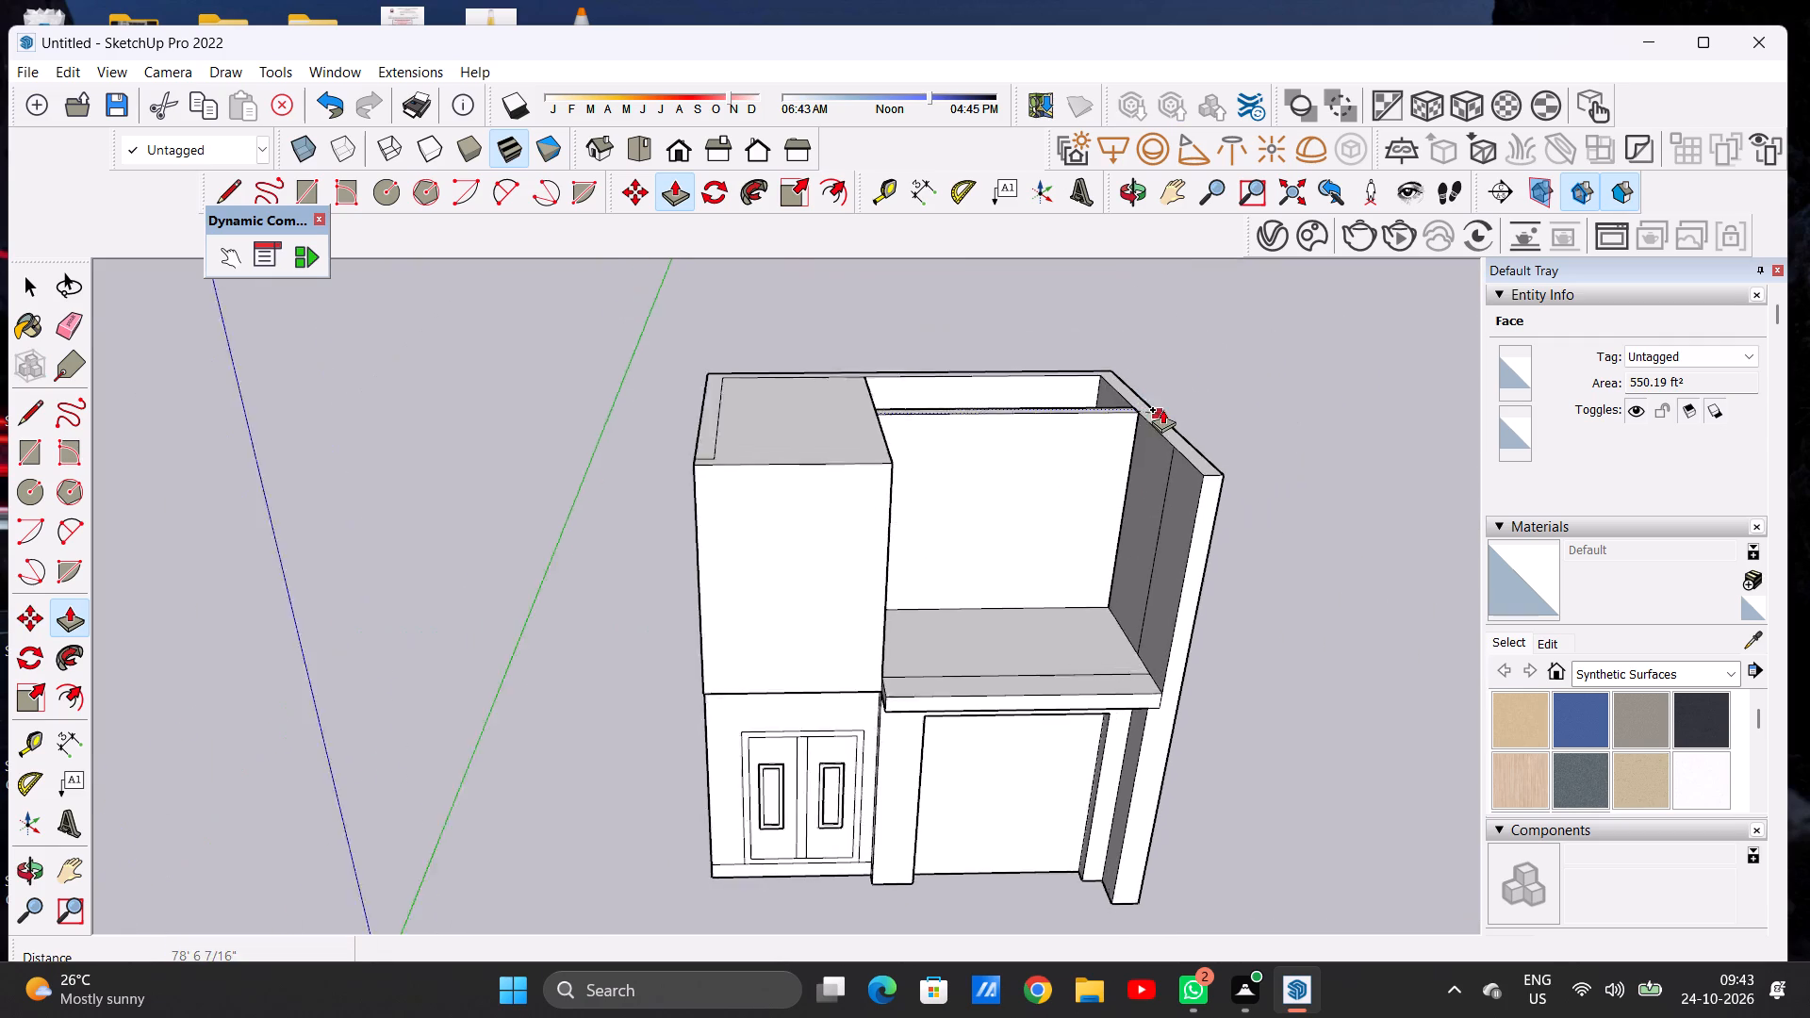
scroll(1162, 409, up, 4)
scroll(1161, 409, down, 1)
scroll(1145, 426, up, 13)
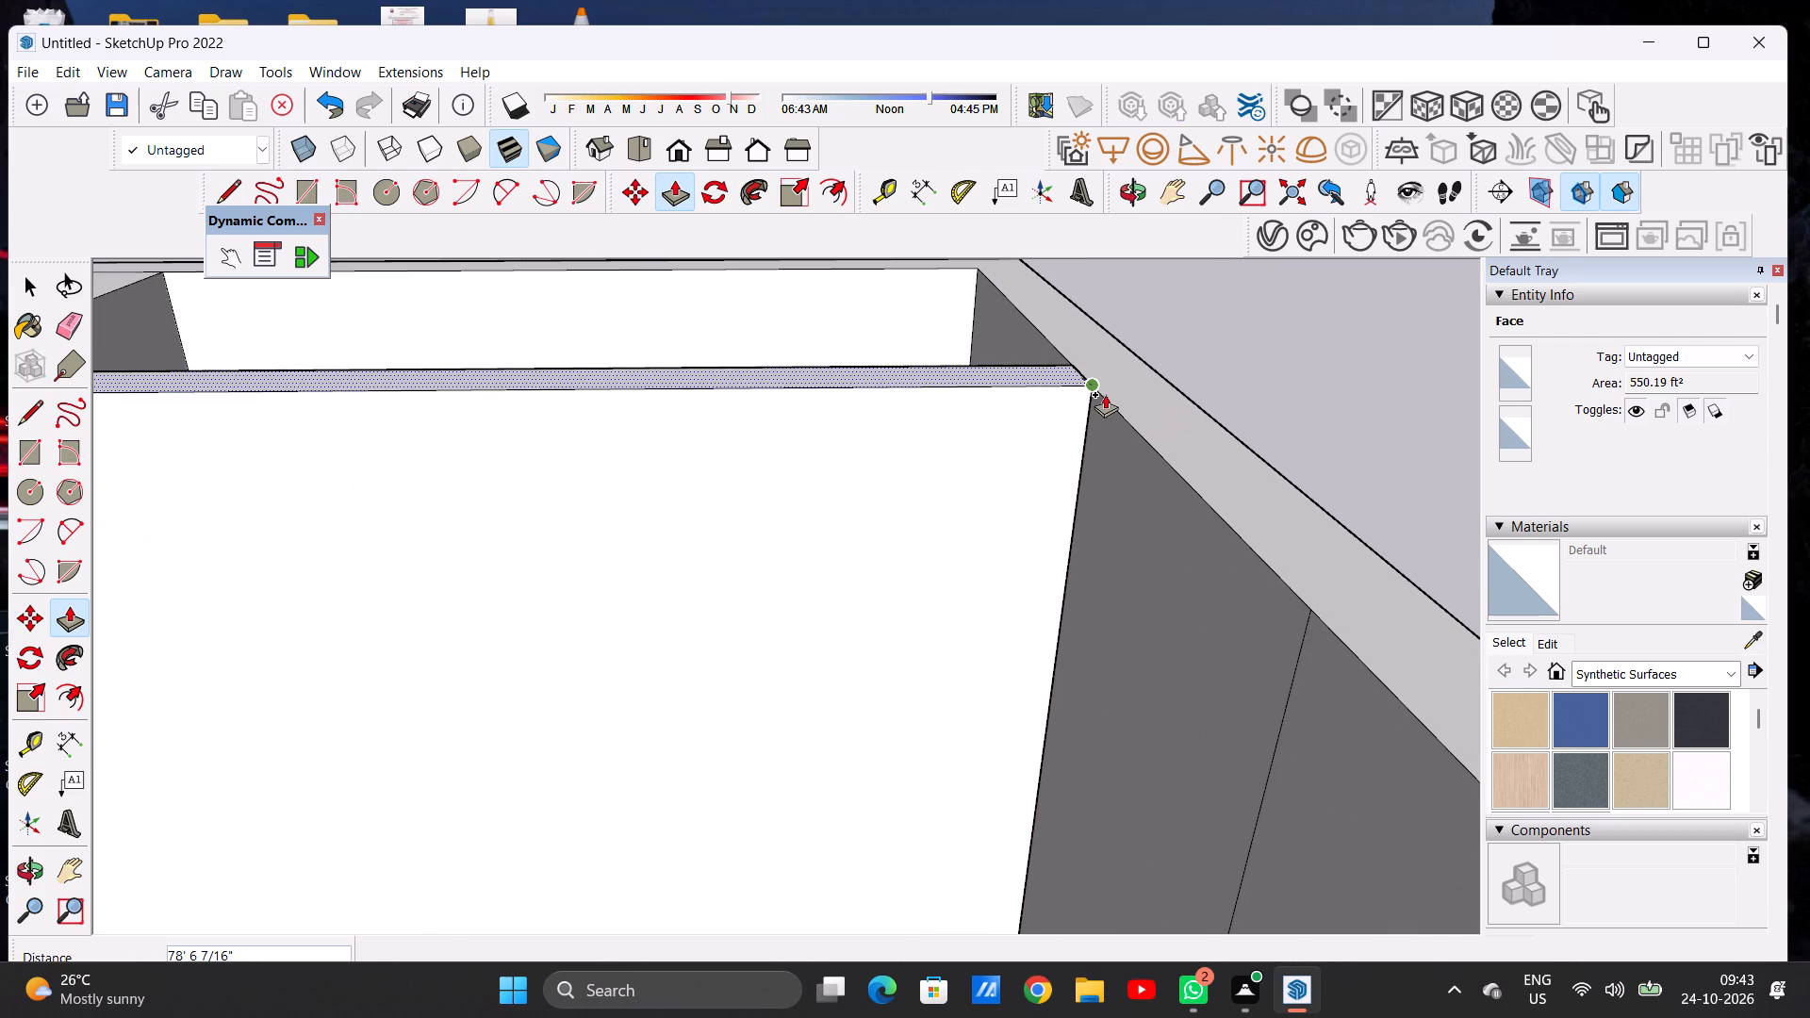
click(1105, 393)
key(space)
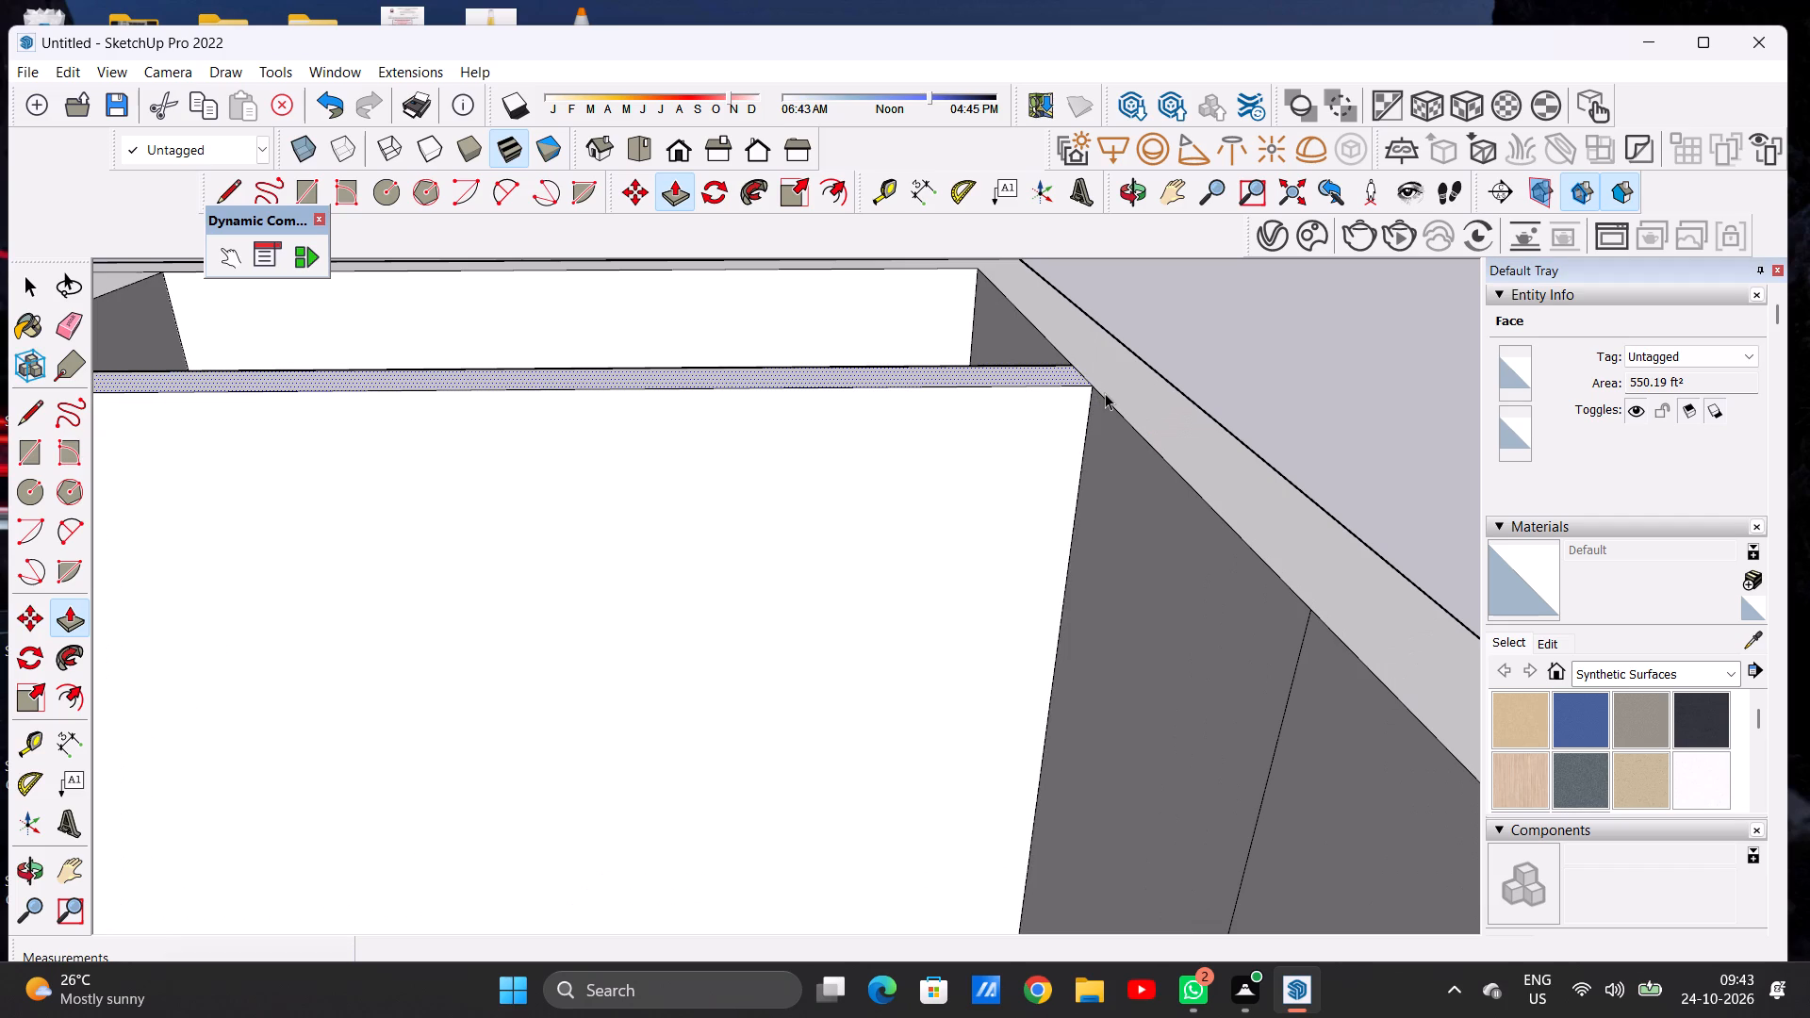
Examine the raised cross wall, the upper block and the whole front facade from above and from the front.
scroll(801, 463, down, 20)
scroll(801, 463, down, 4)
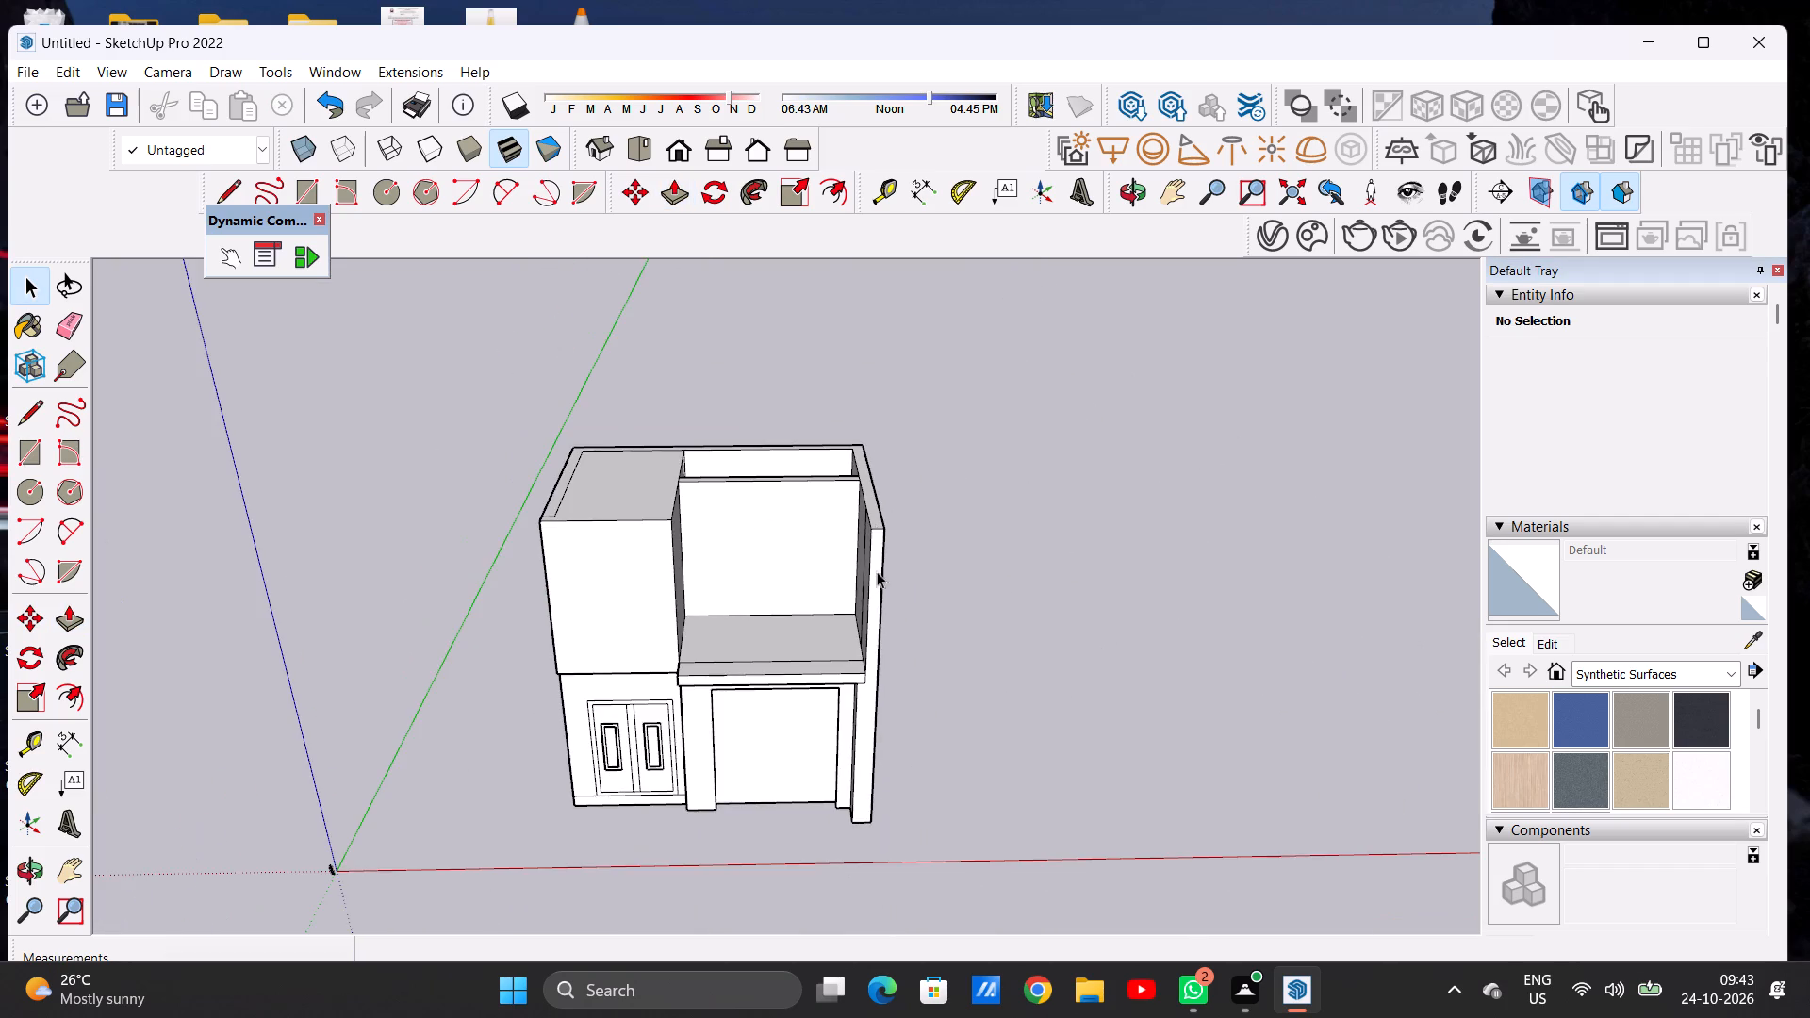
middle_drag(834, 639, 793, 491)
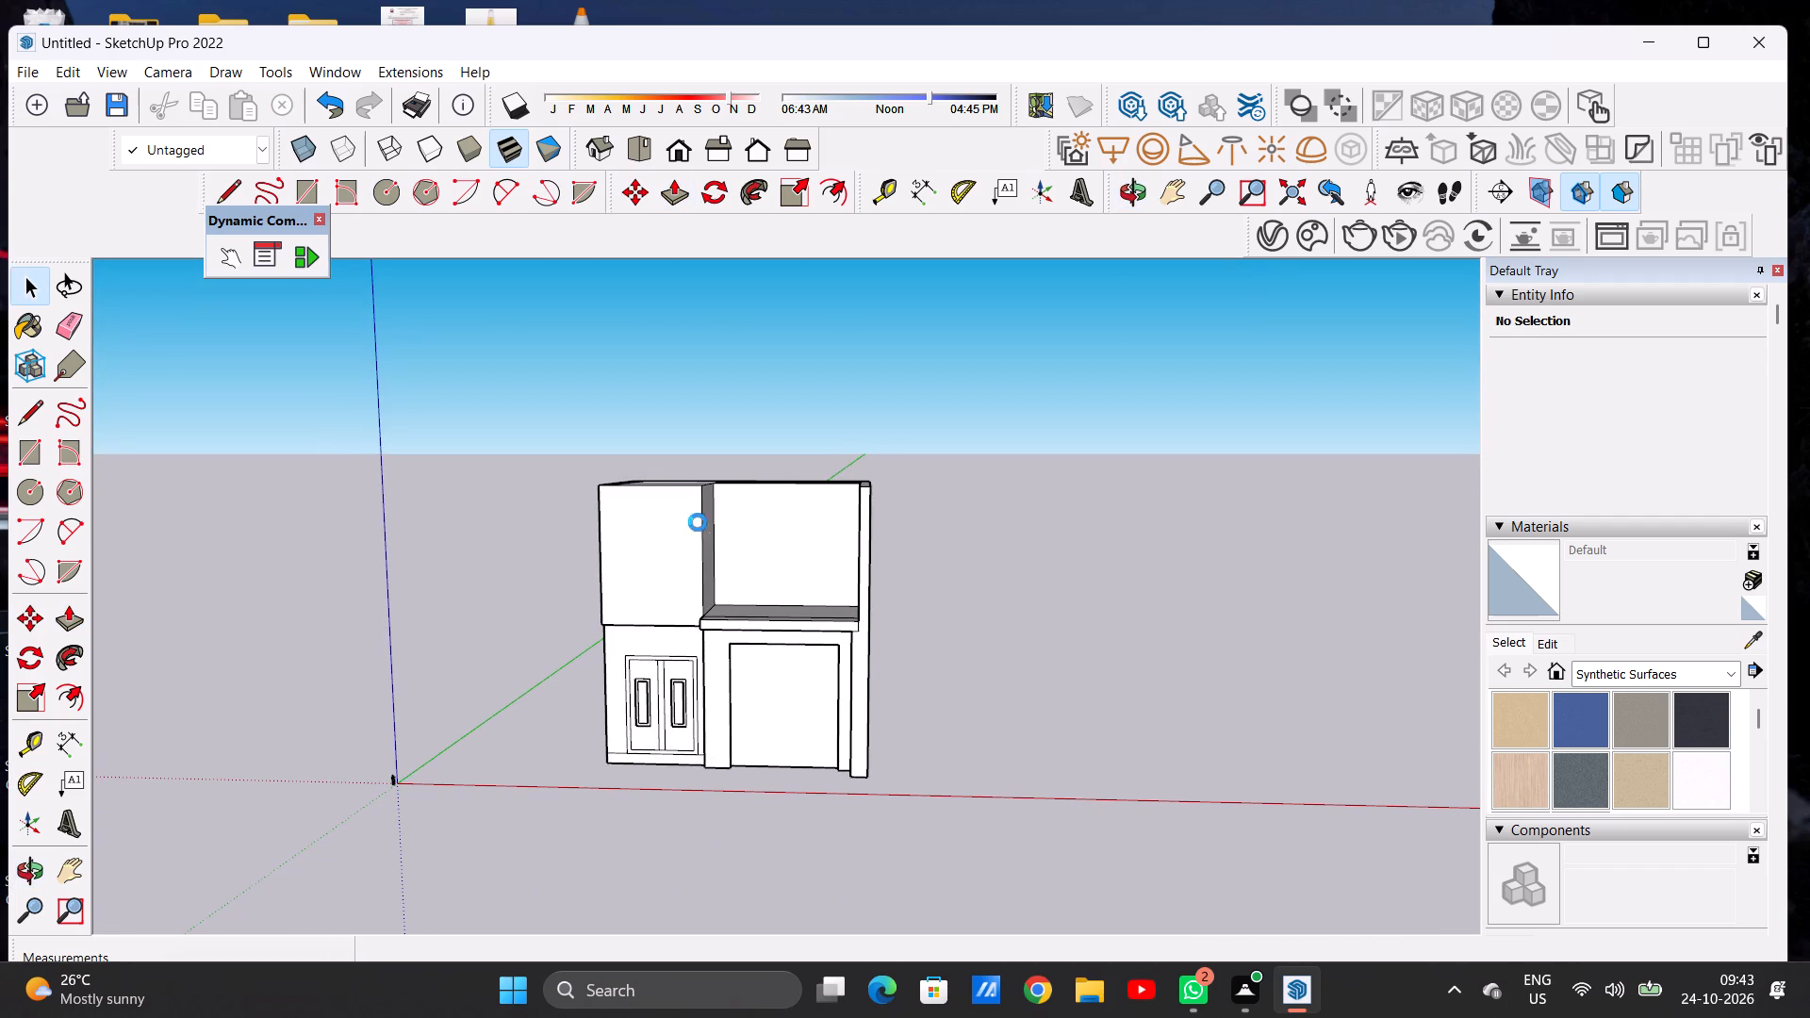
scroll(695, 515, up, 6)
scroll(800, 556, up, 5)
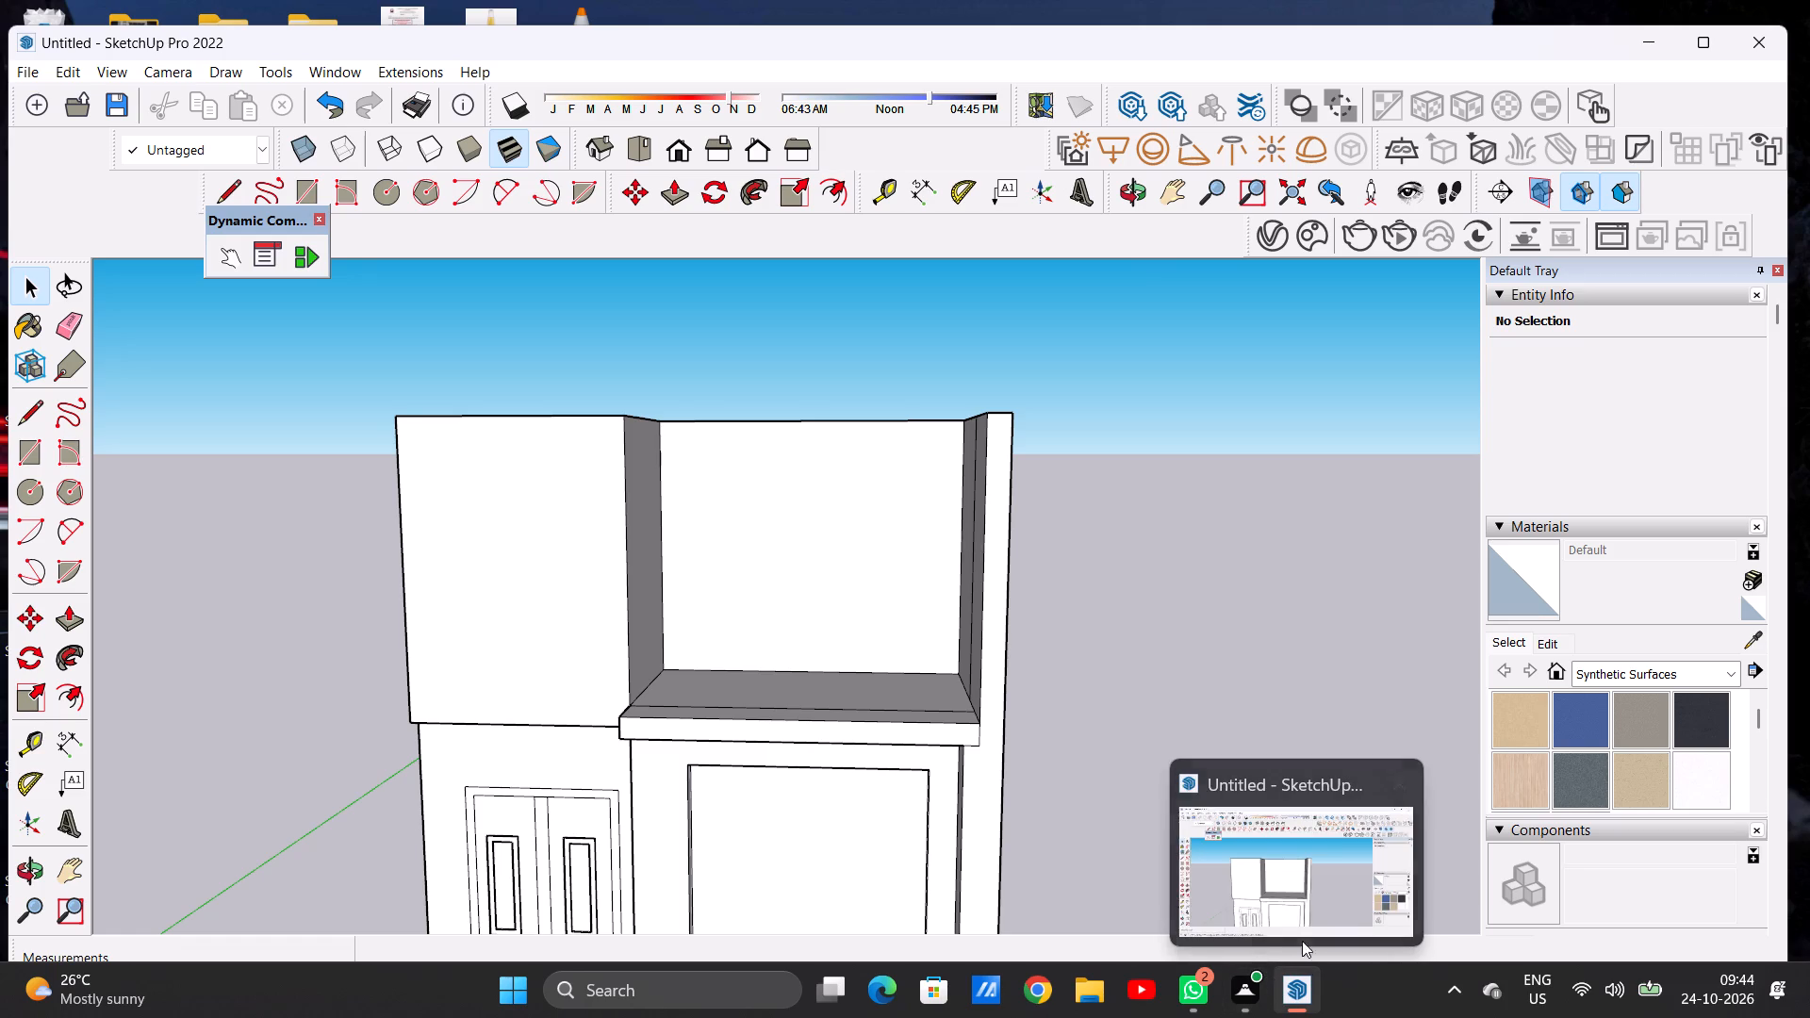
click(1299, 896)
scroll(1019, 650, down, 2)
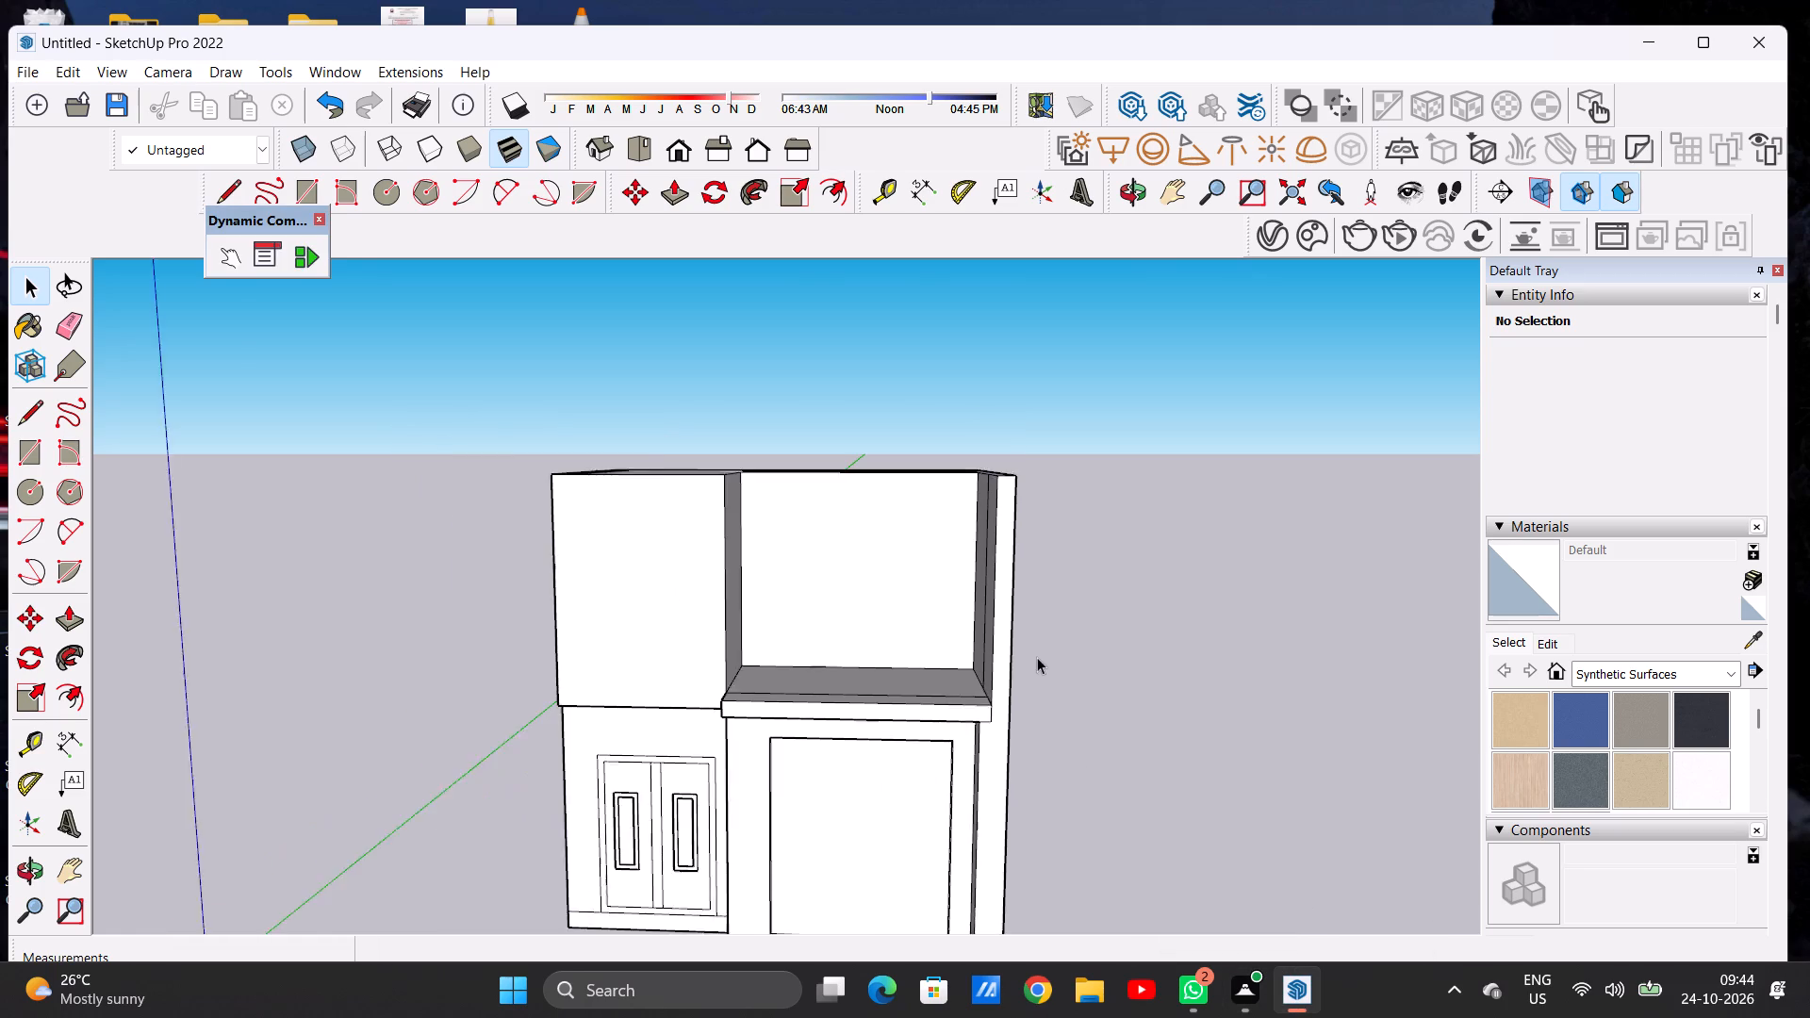
scroll(1037, 657, down, 2)
middle_drag(771, 587, 837, 768)
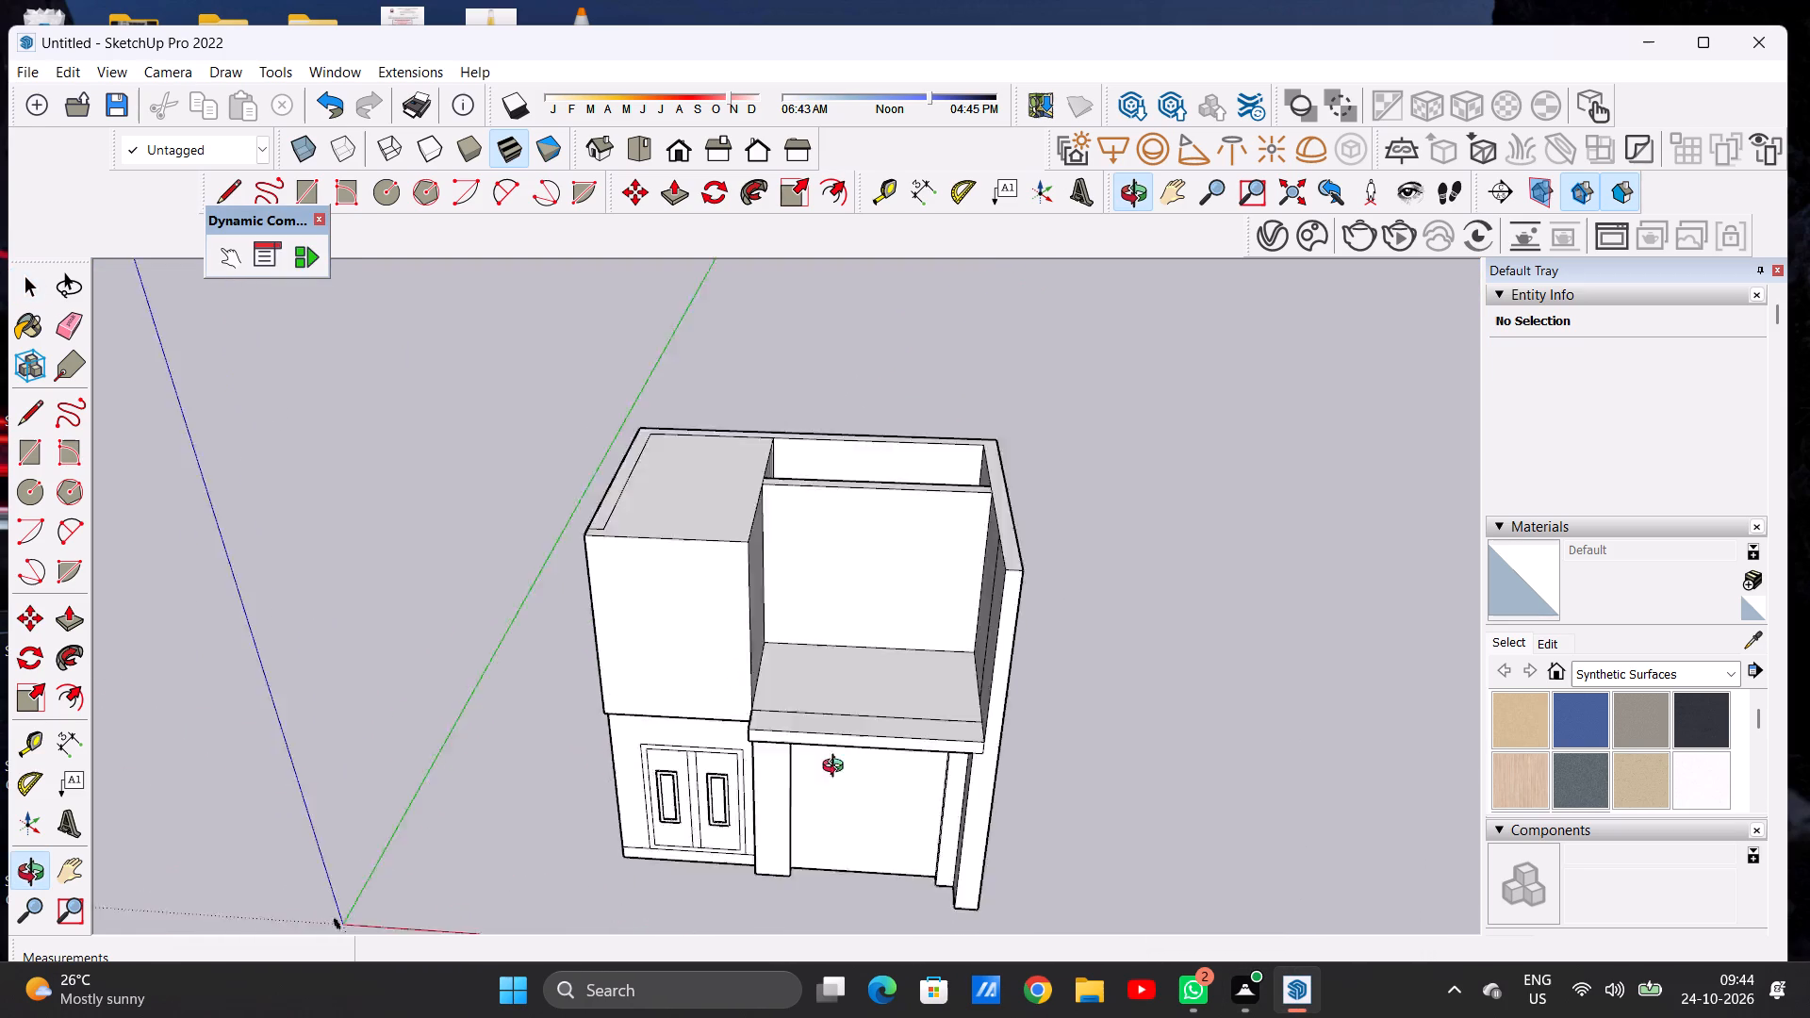
middle_drag(837, 768, 744, 774)
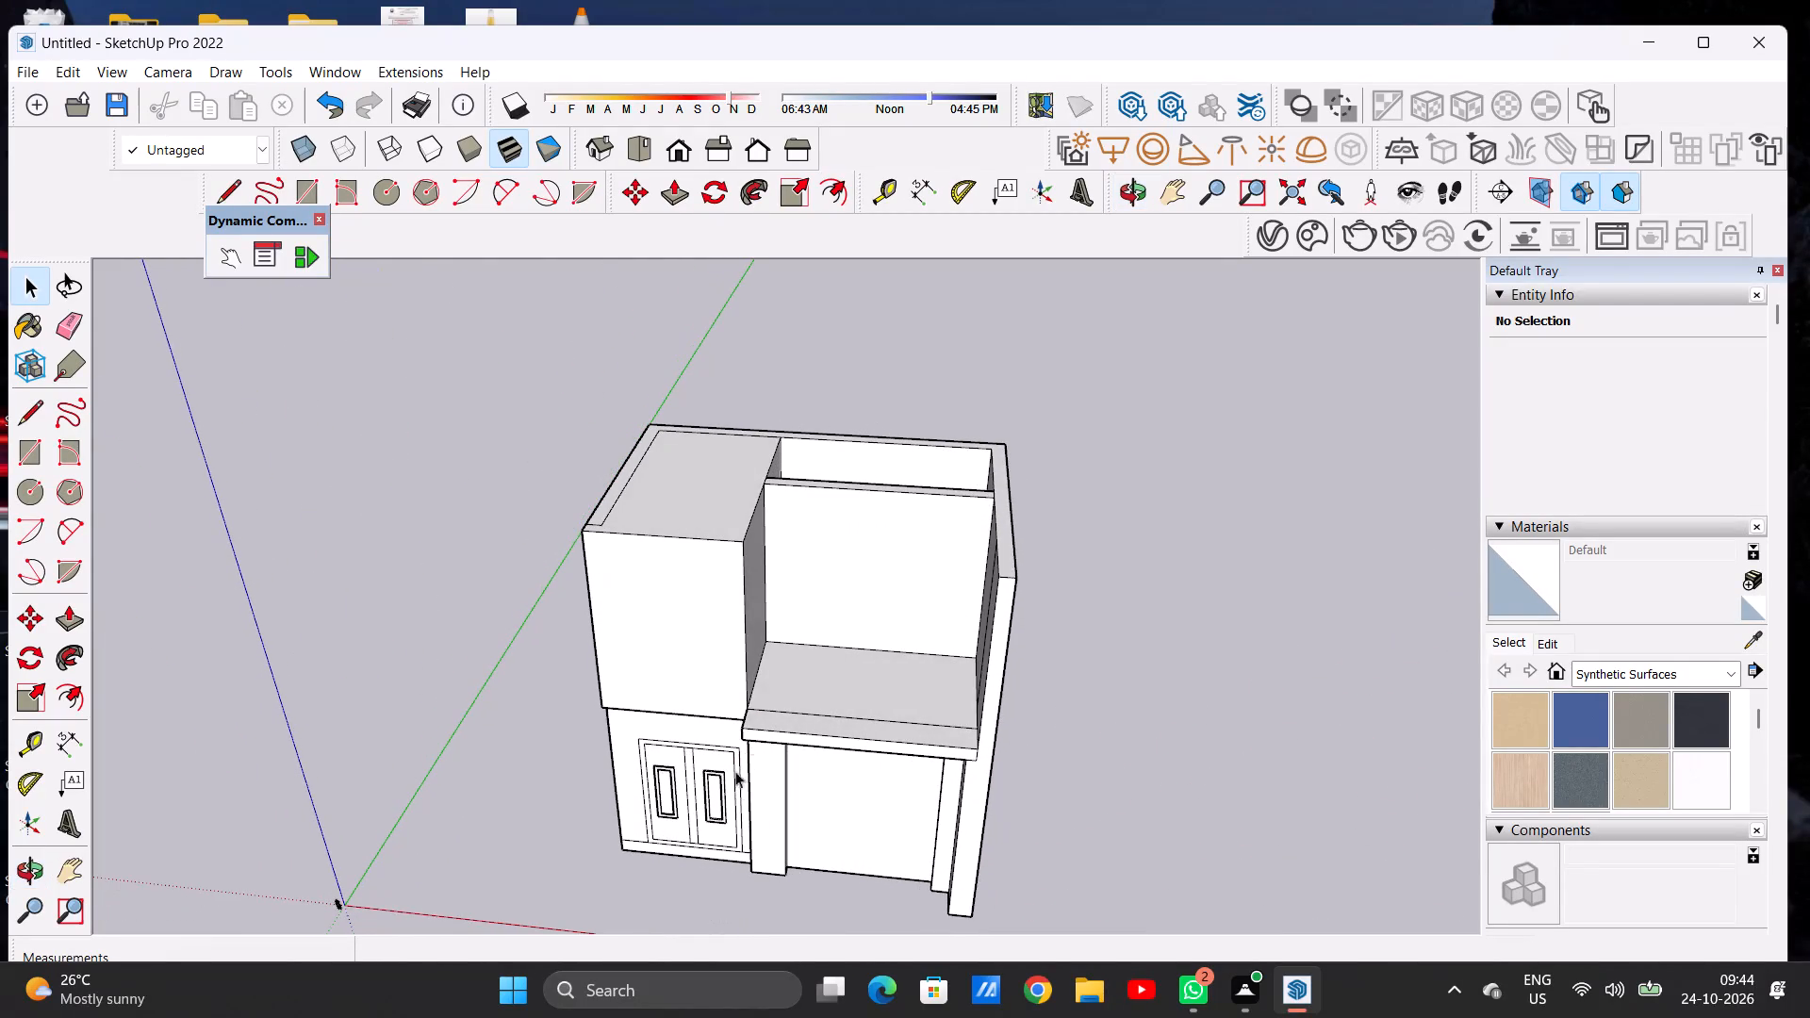
scroll(817, 578, up, 4)
middle_drag(838, 647, 823, 493)
middle_click(825, 493)
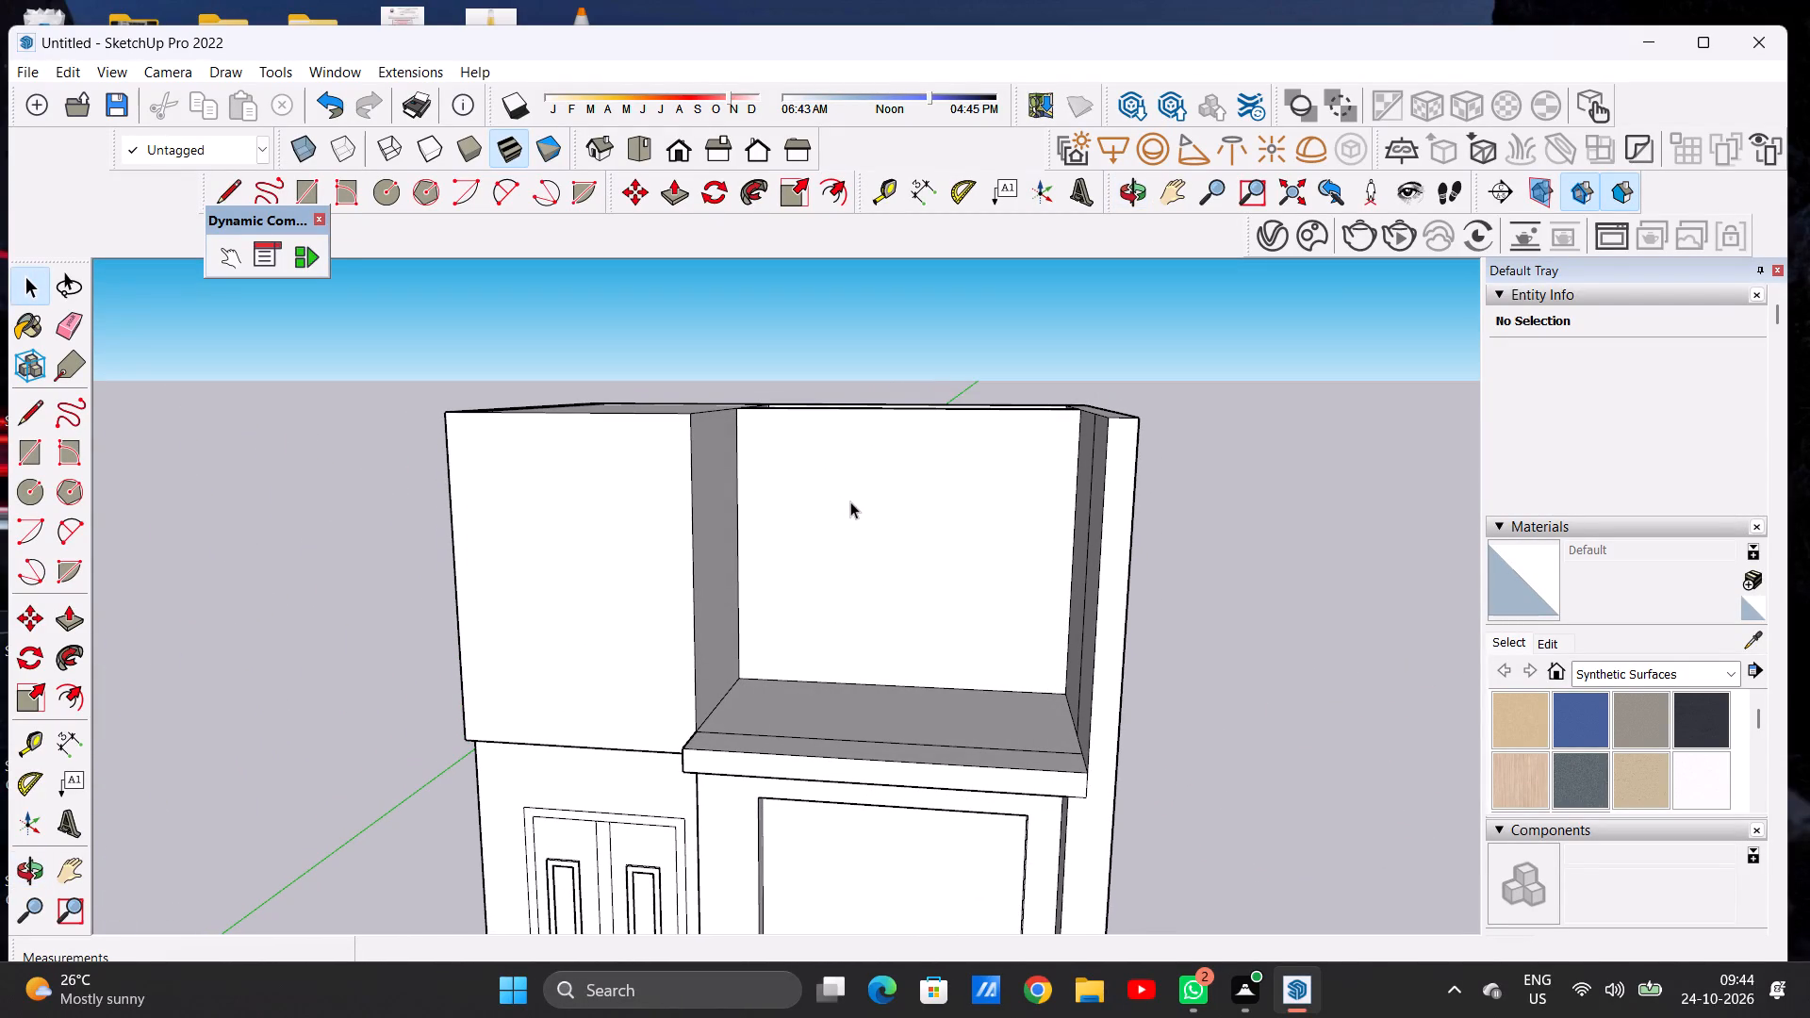
middle_drag(906, 566, 969, 521)
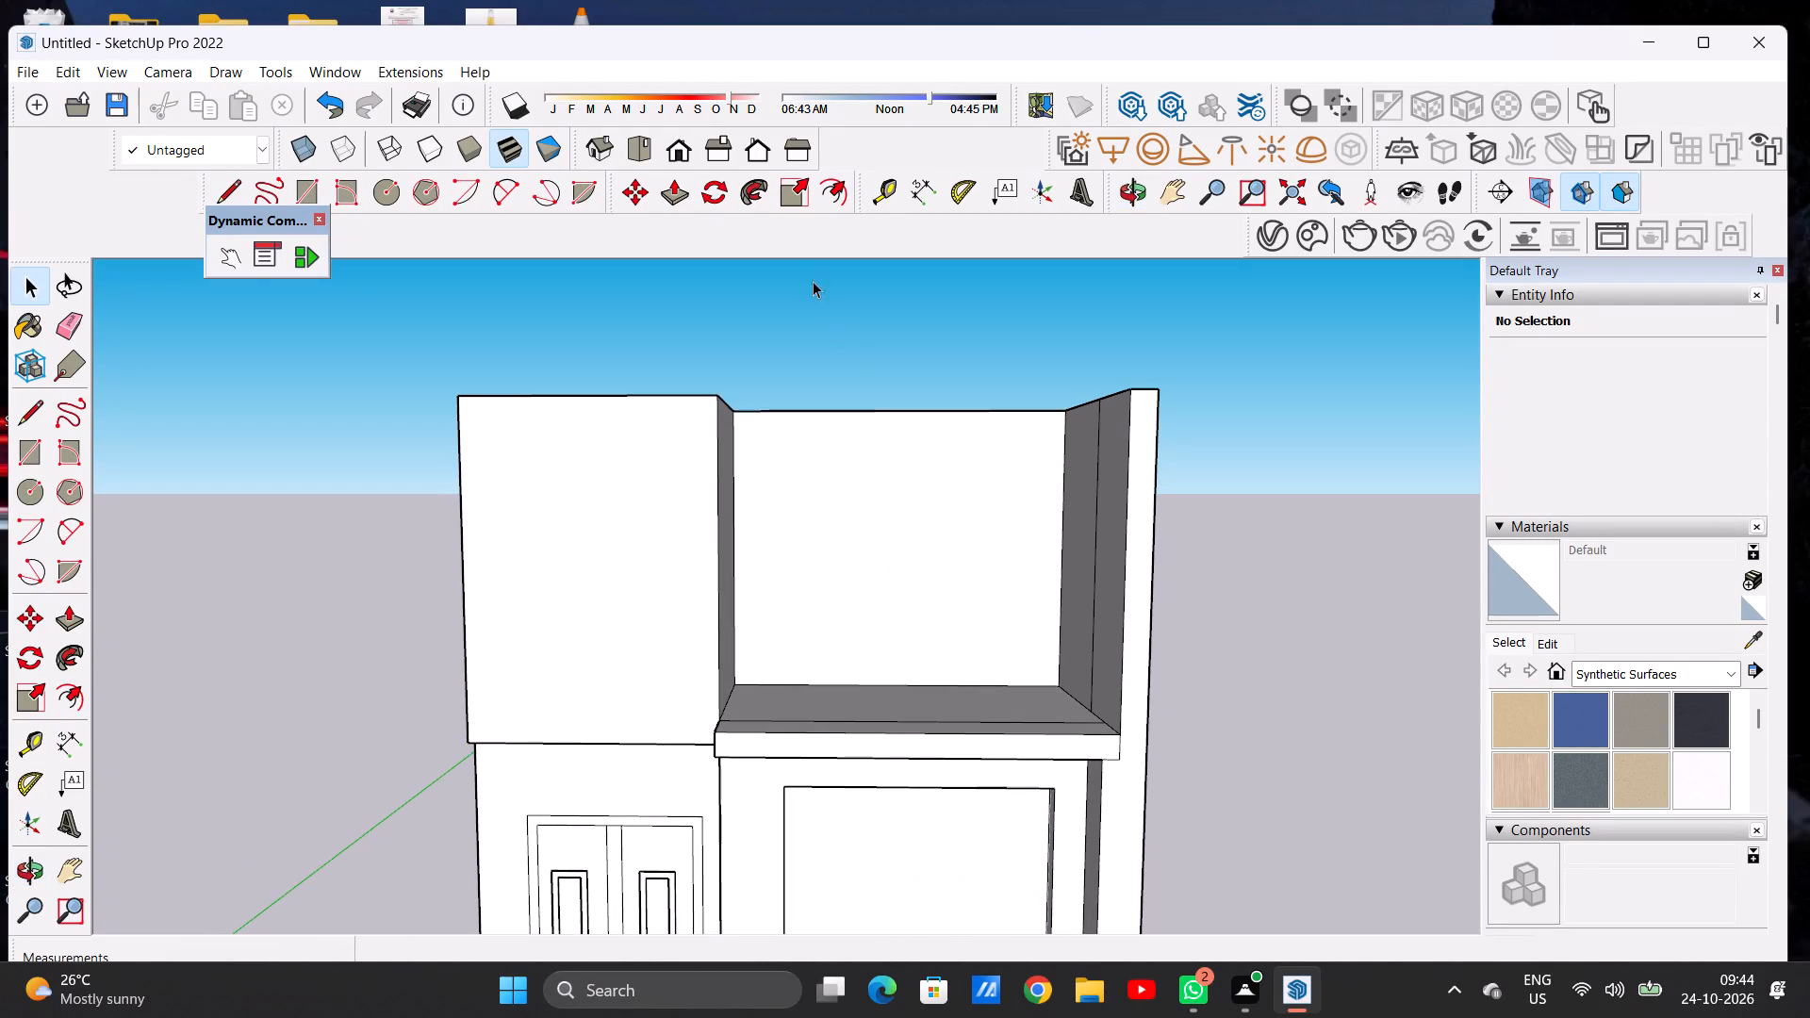
In a front view, draw a square about 52' 3/4" per side on the upper floor's recessed cross wall for a window.
click(678, 151)
scroll(741, 666, down, 3)
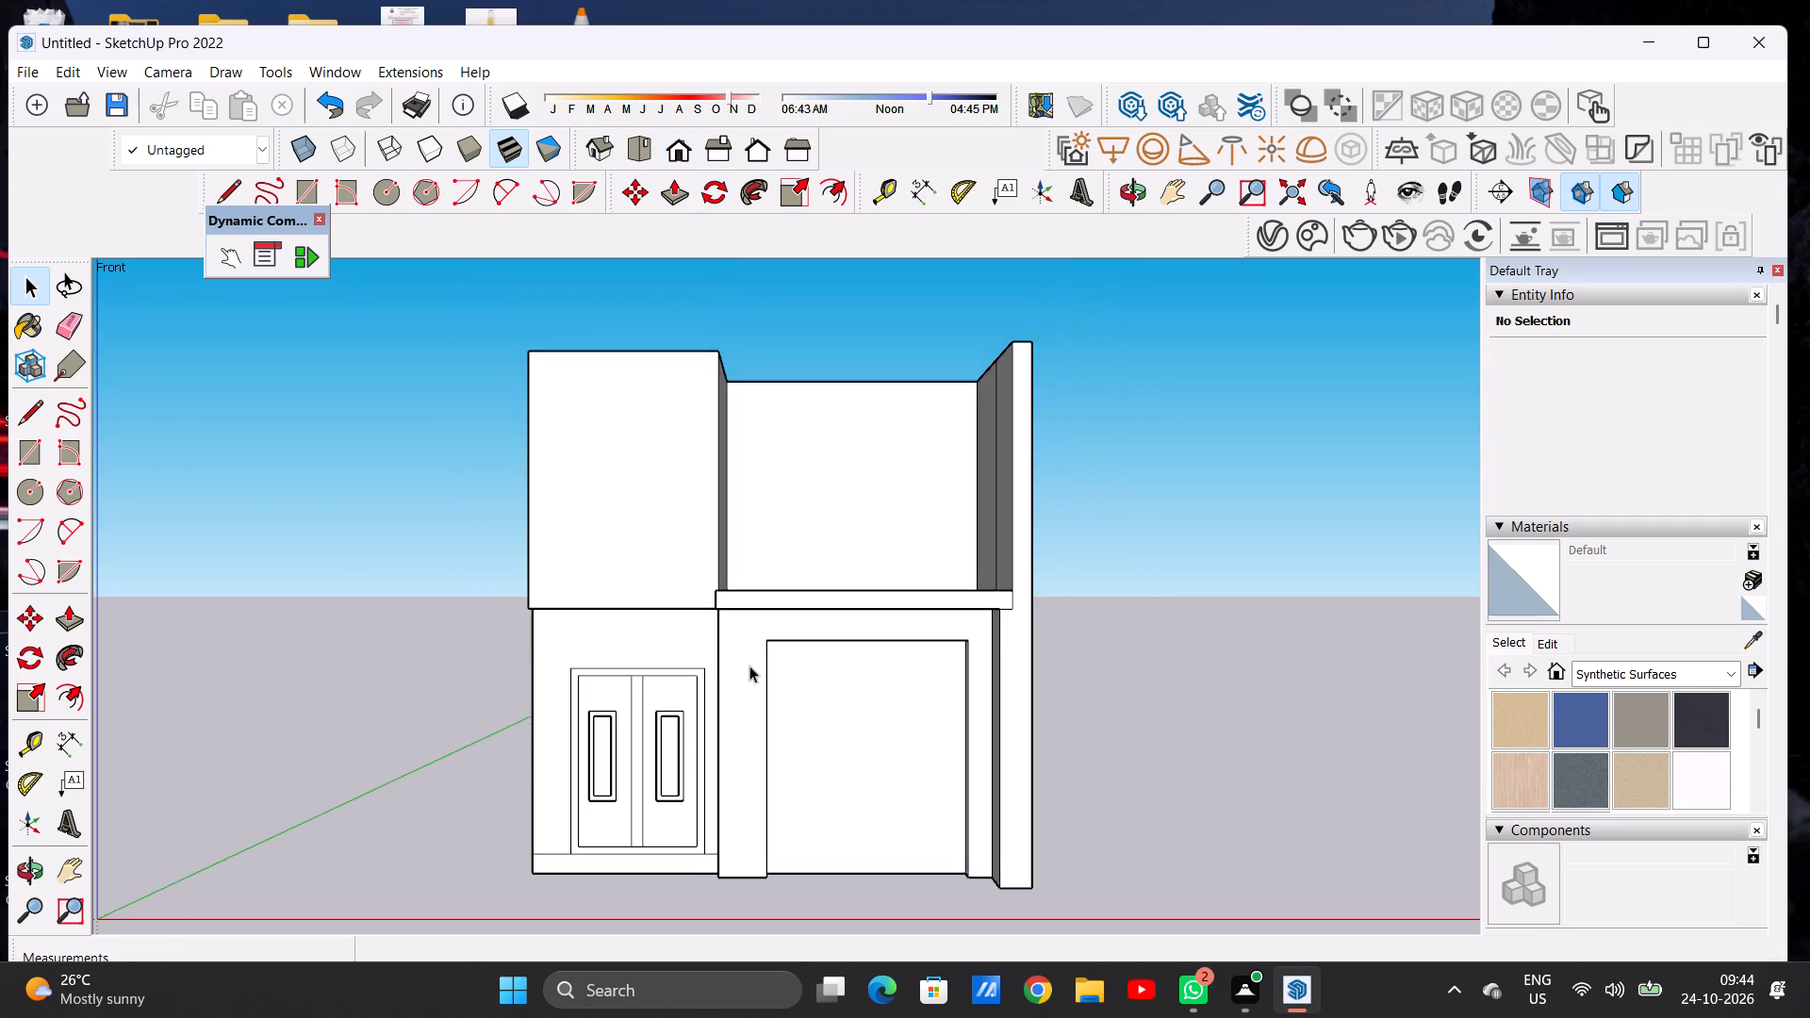
scroll(765, 649, down, 2)
scroll(842, 422, up, 4)
middle_drag(836, 421, 834, 454)
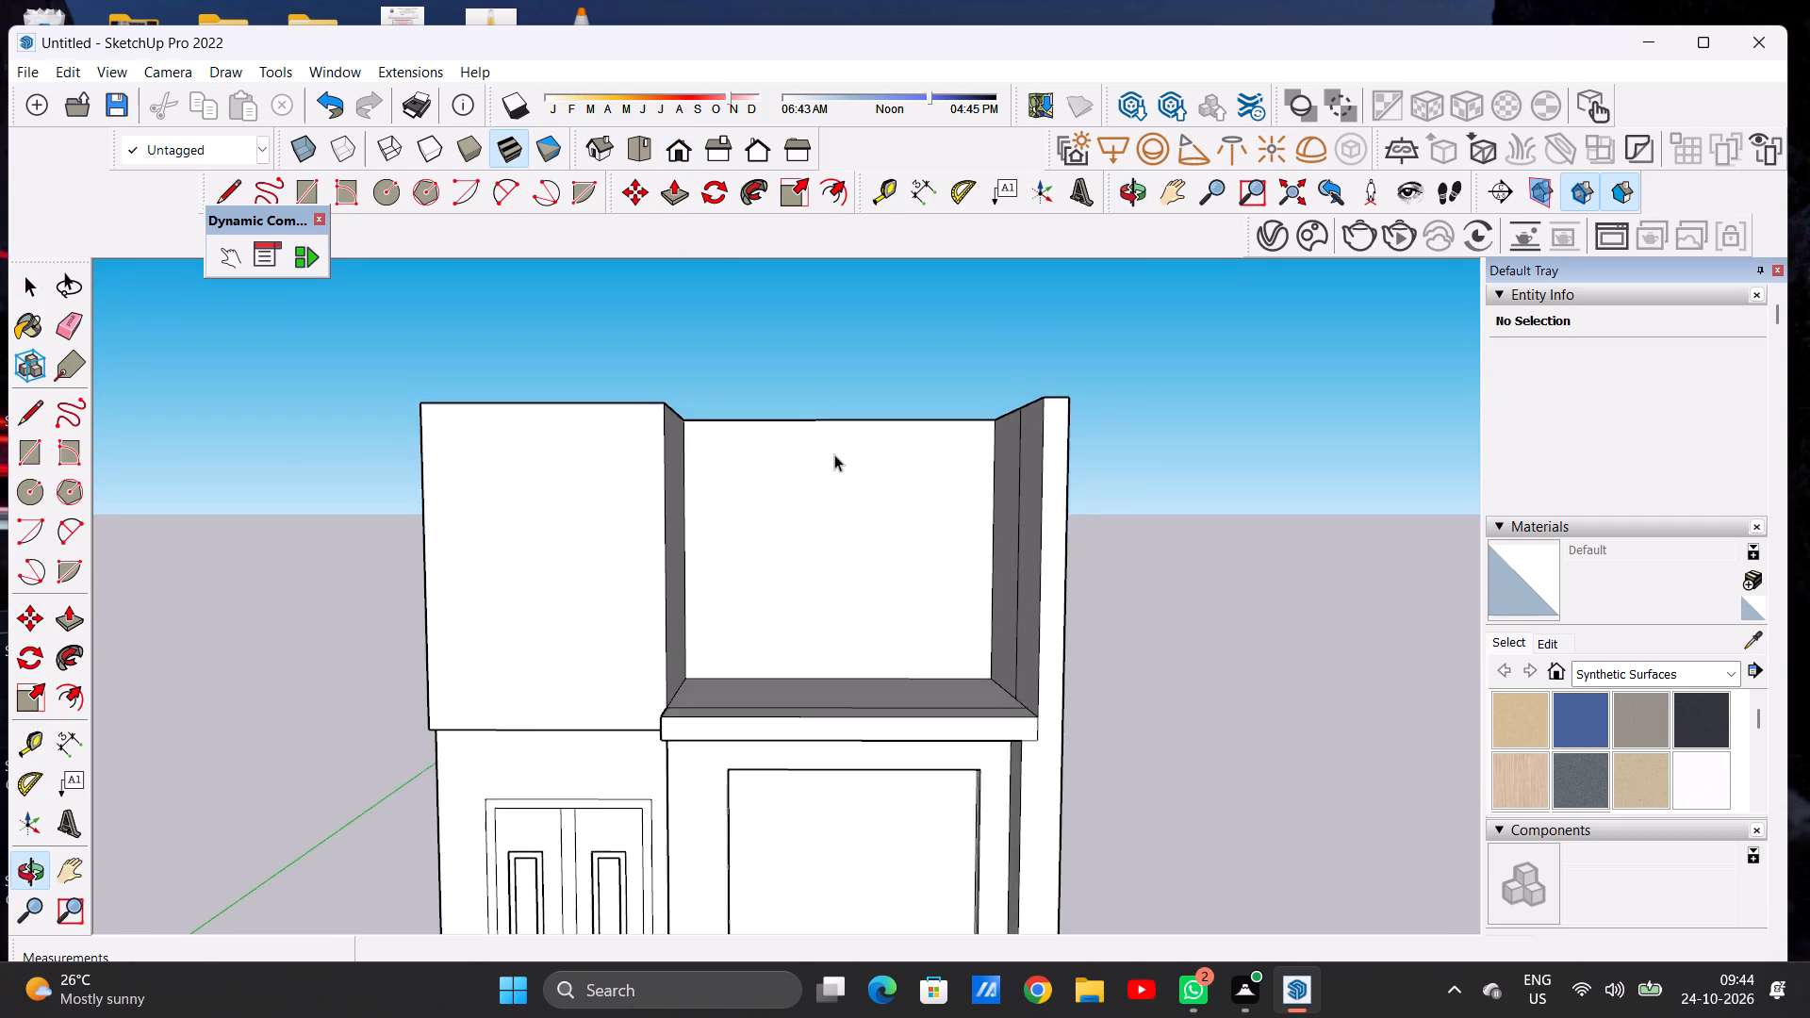
scroll(834, 454, up, 3)
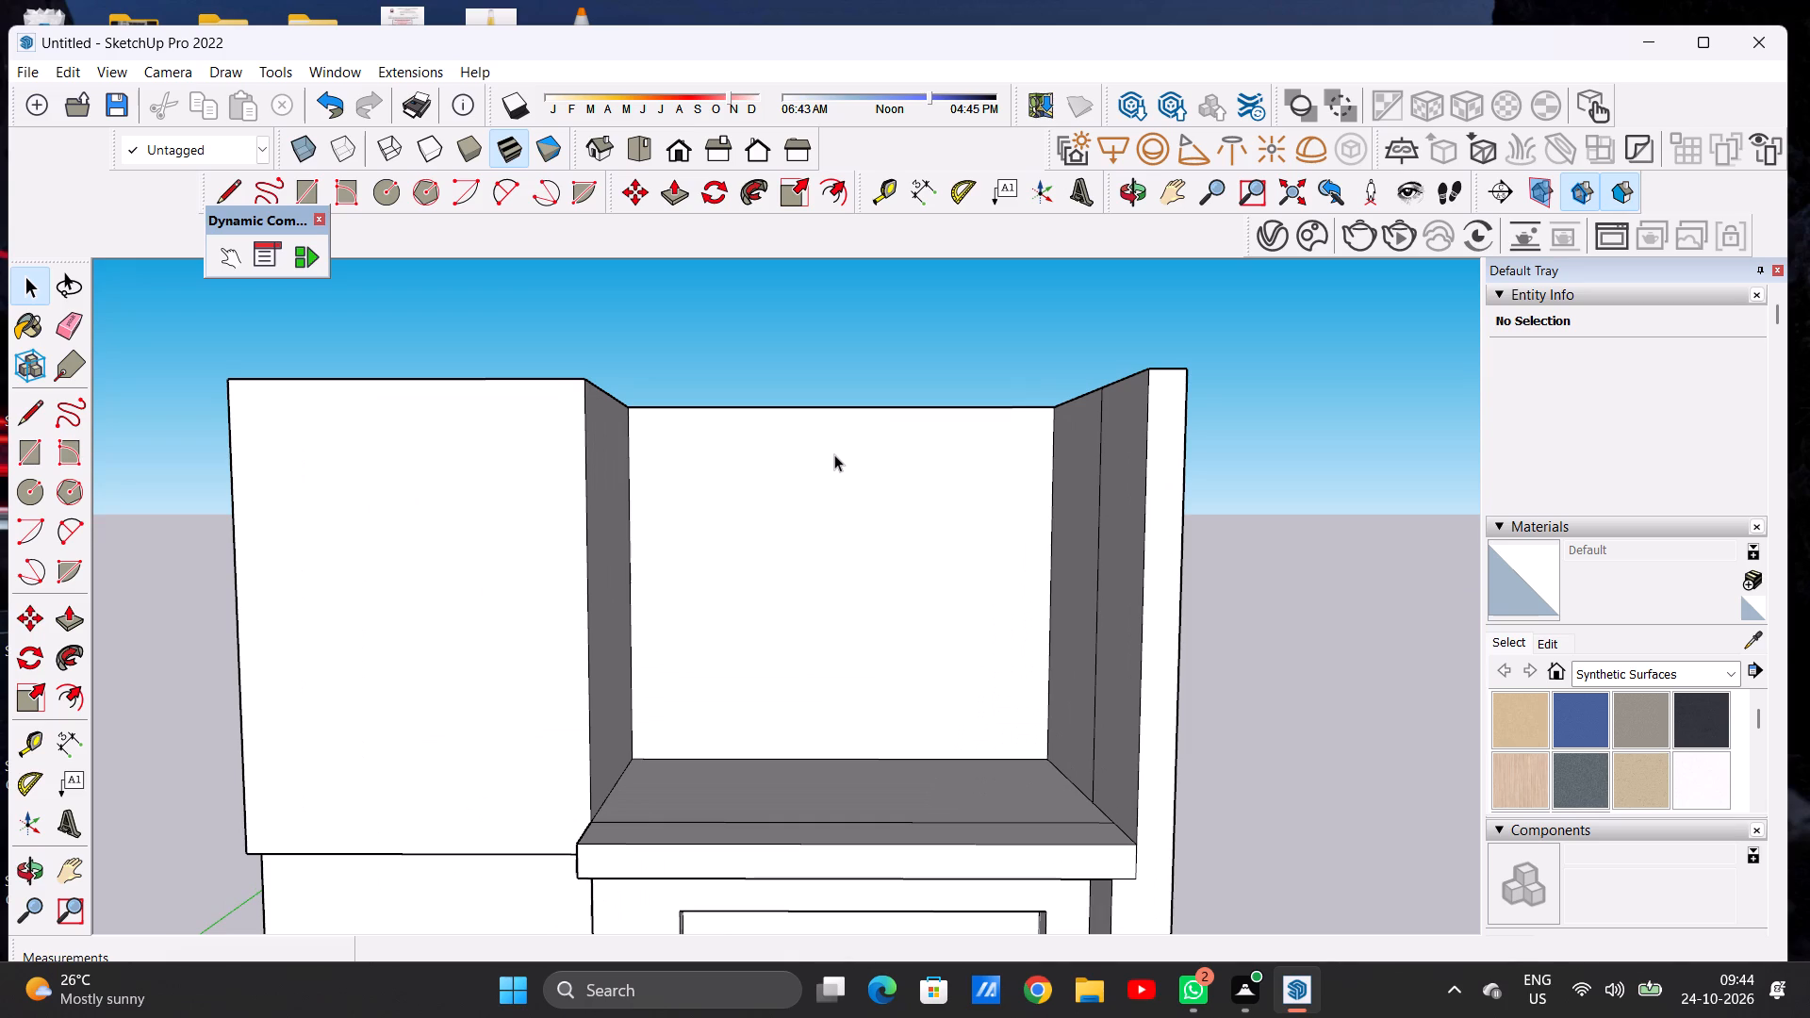
key(r)
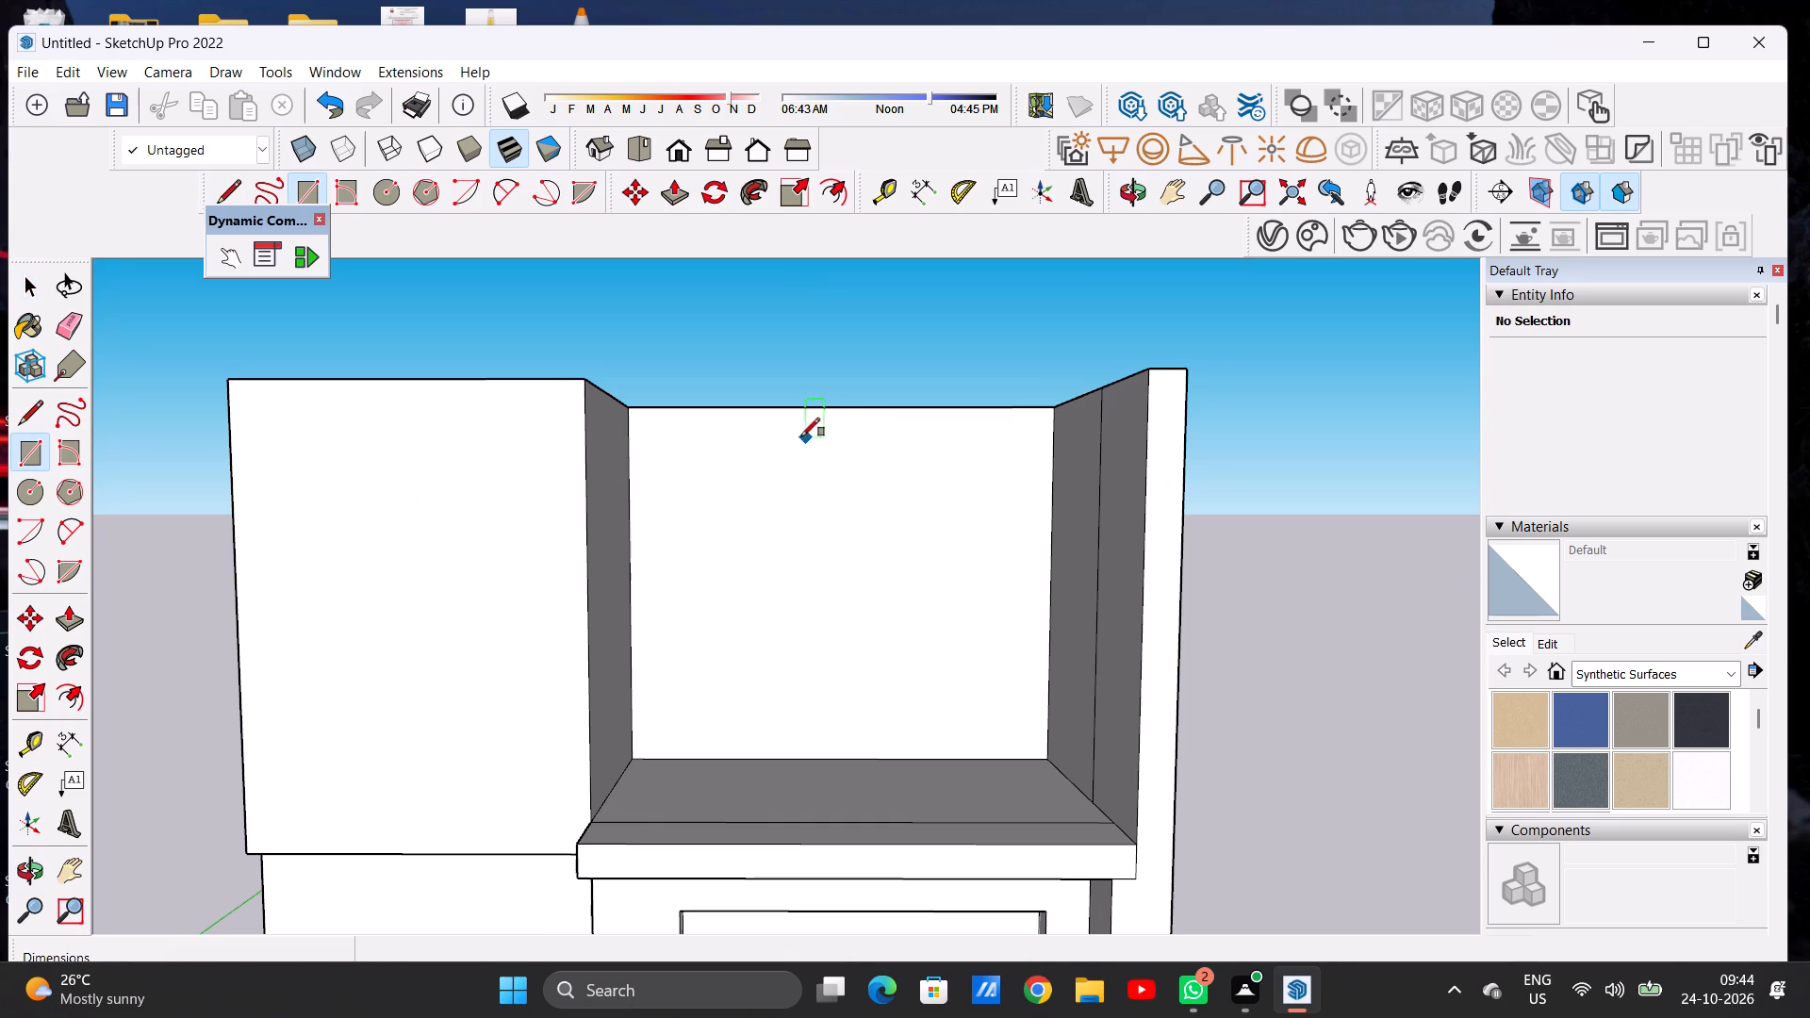
click(720, 452)
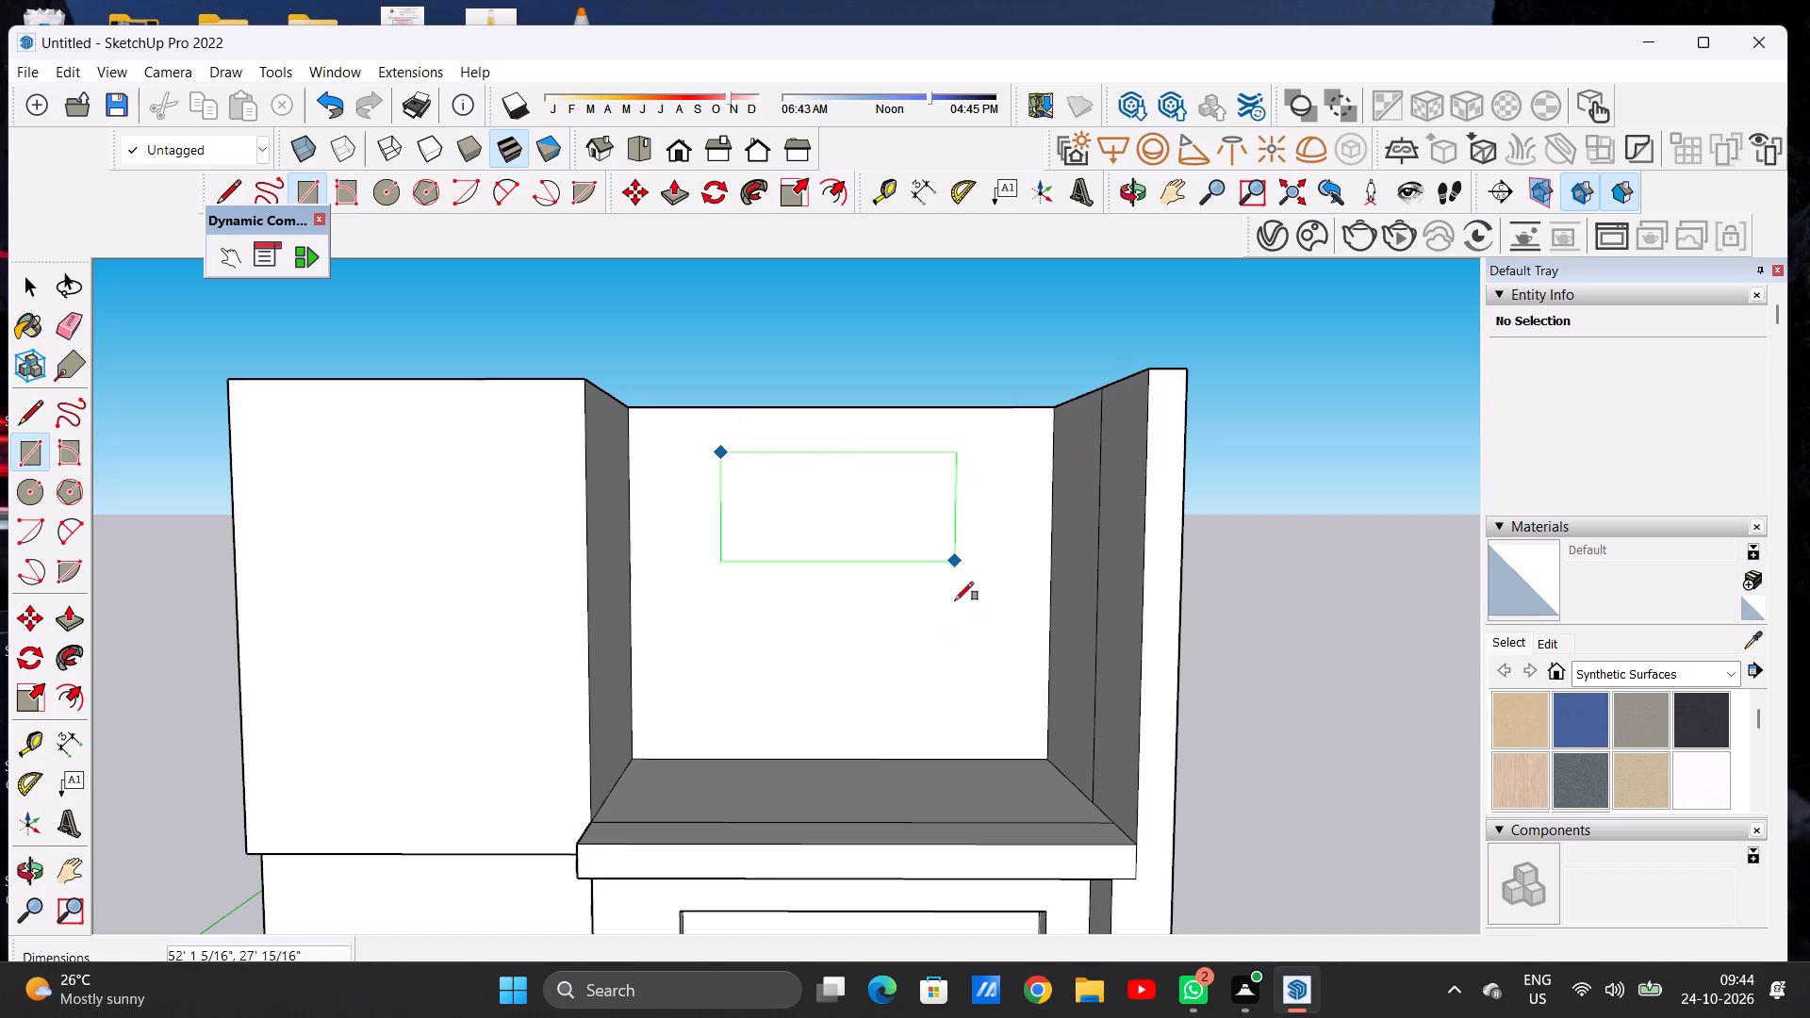
click(949, 686)
key(space)
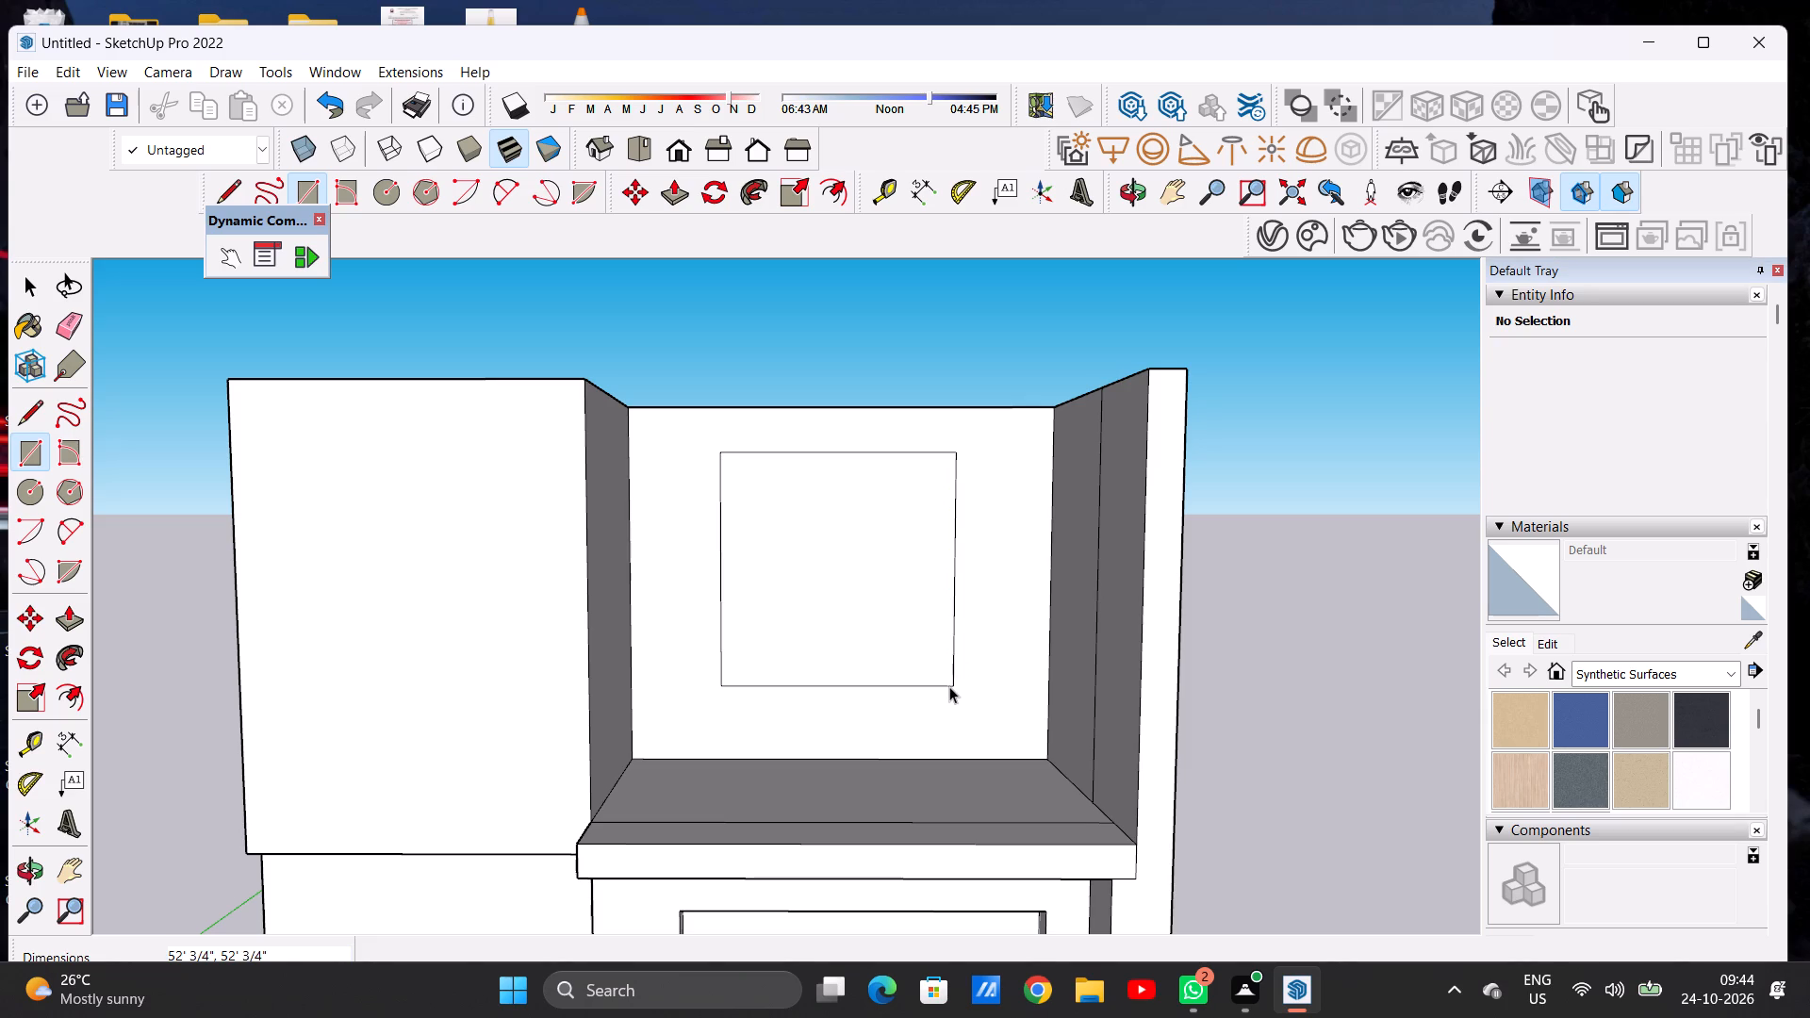
Offset the window square's edges inward by about 2' 10 13/16" to outline a frame.
text(O)
key(space)
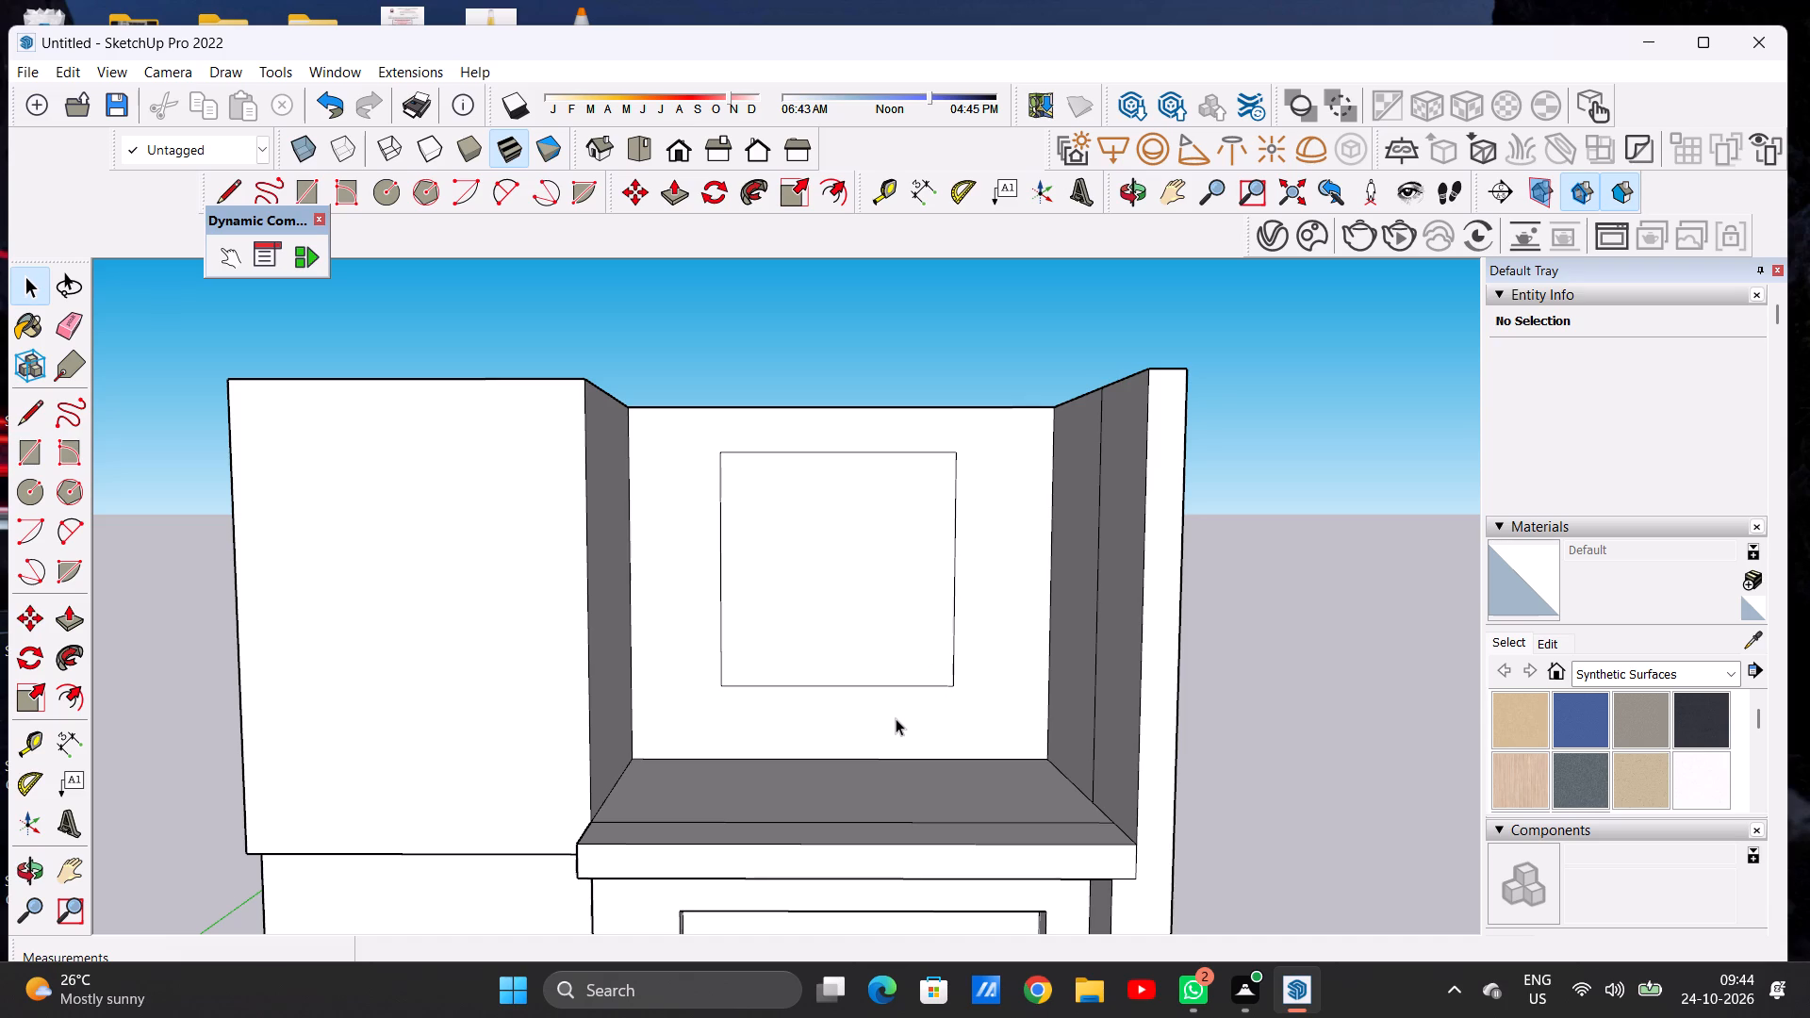
text(OF)
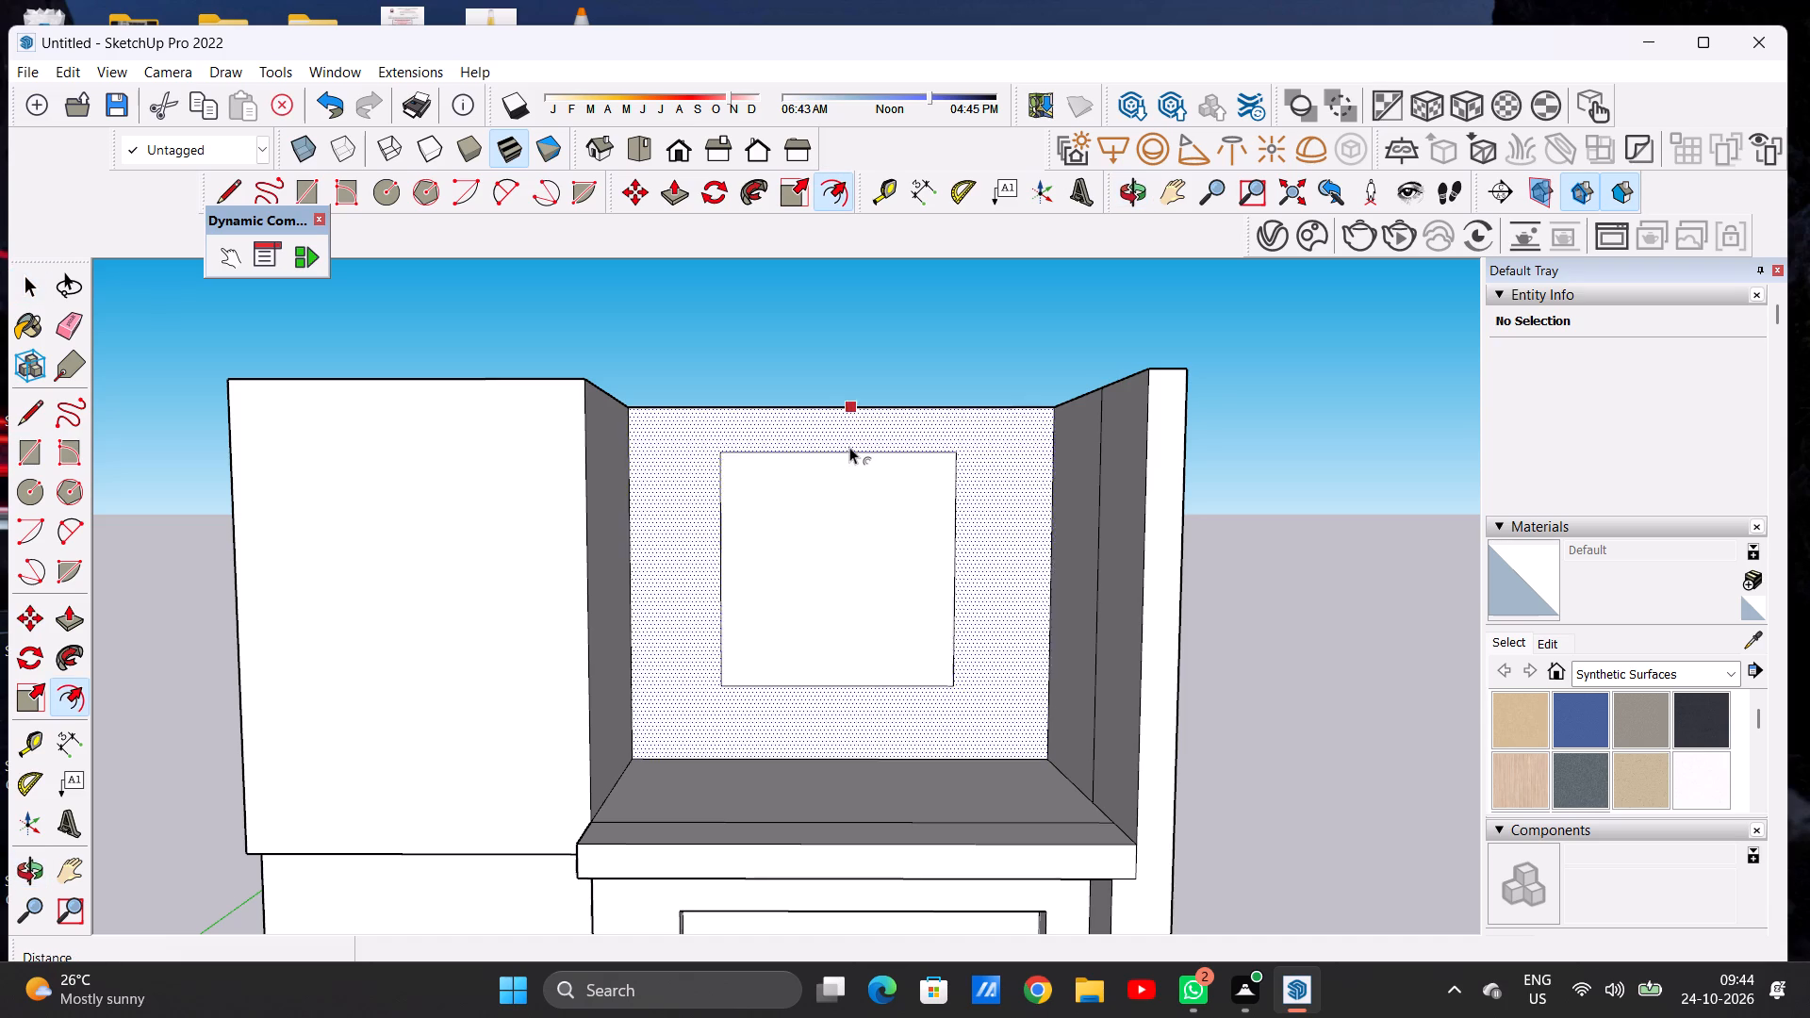
click(813, 475)
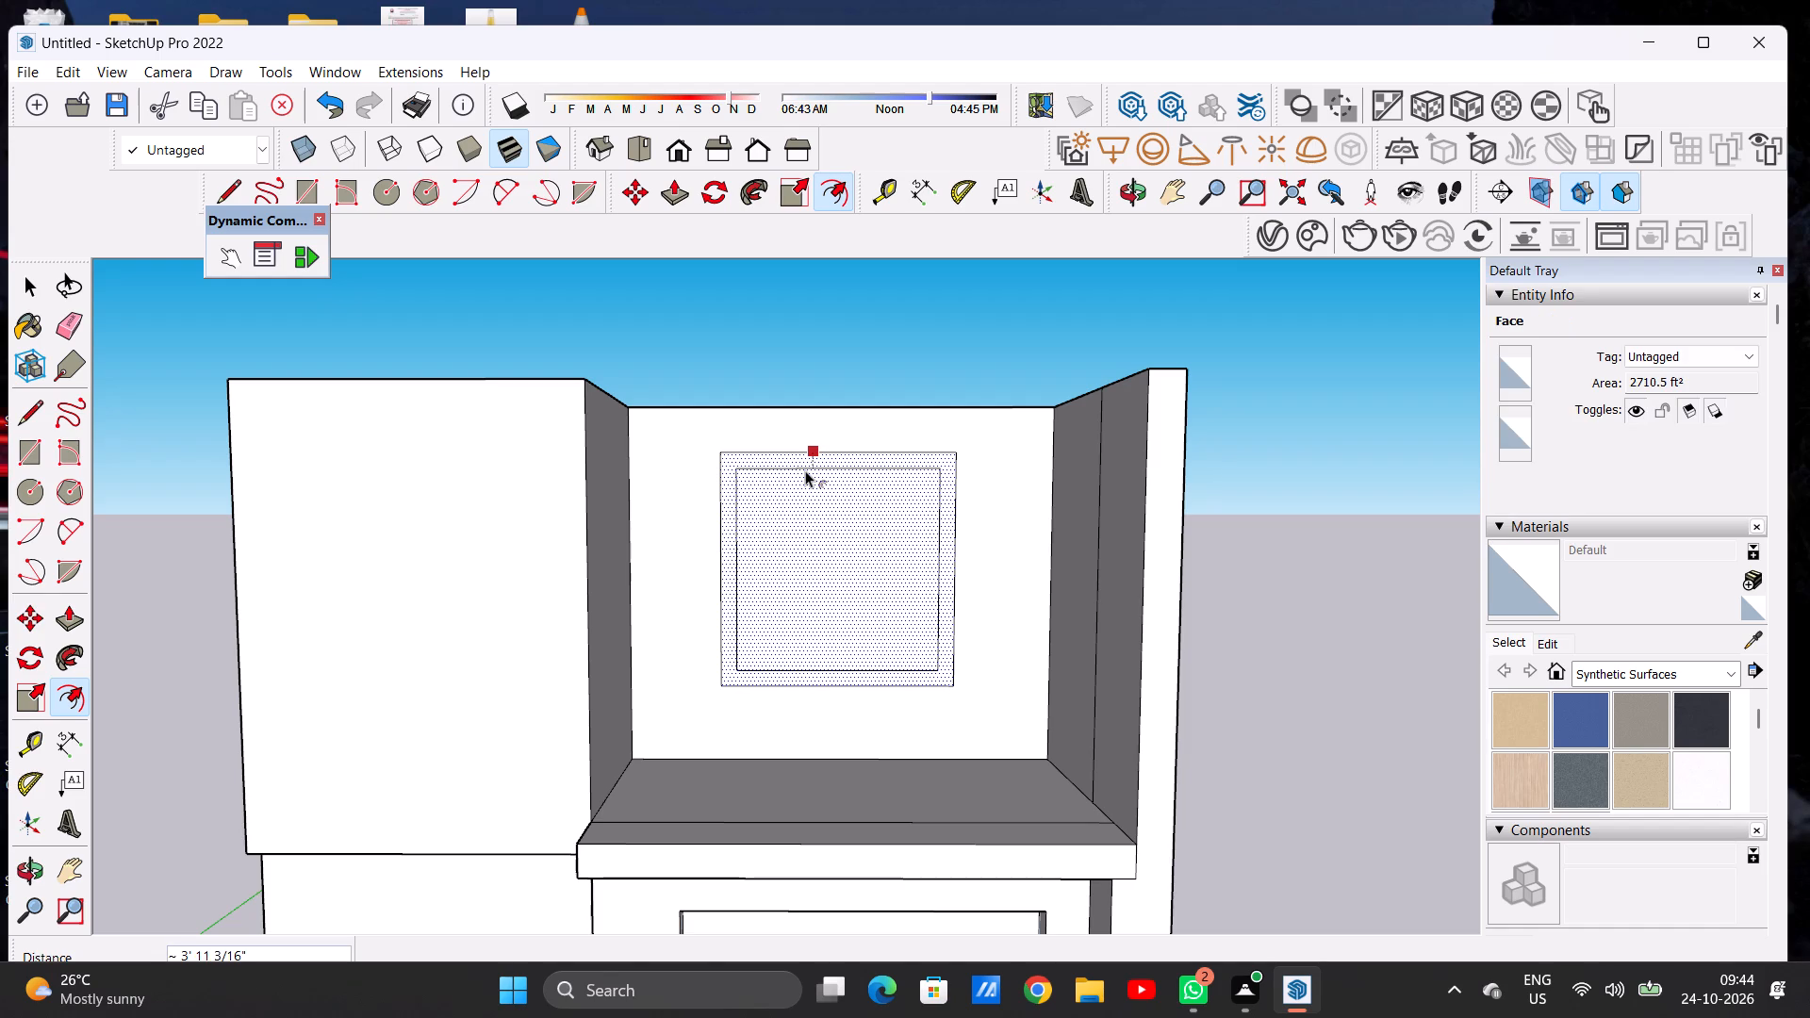
click(807, 466)
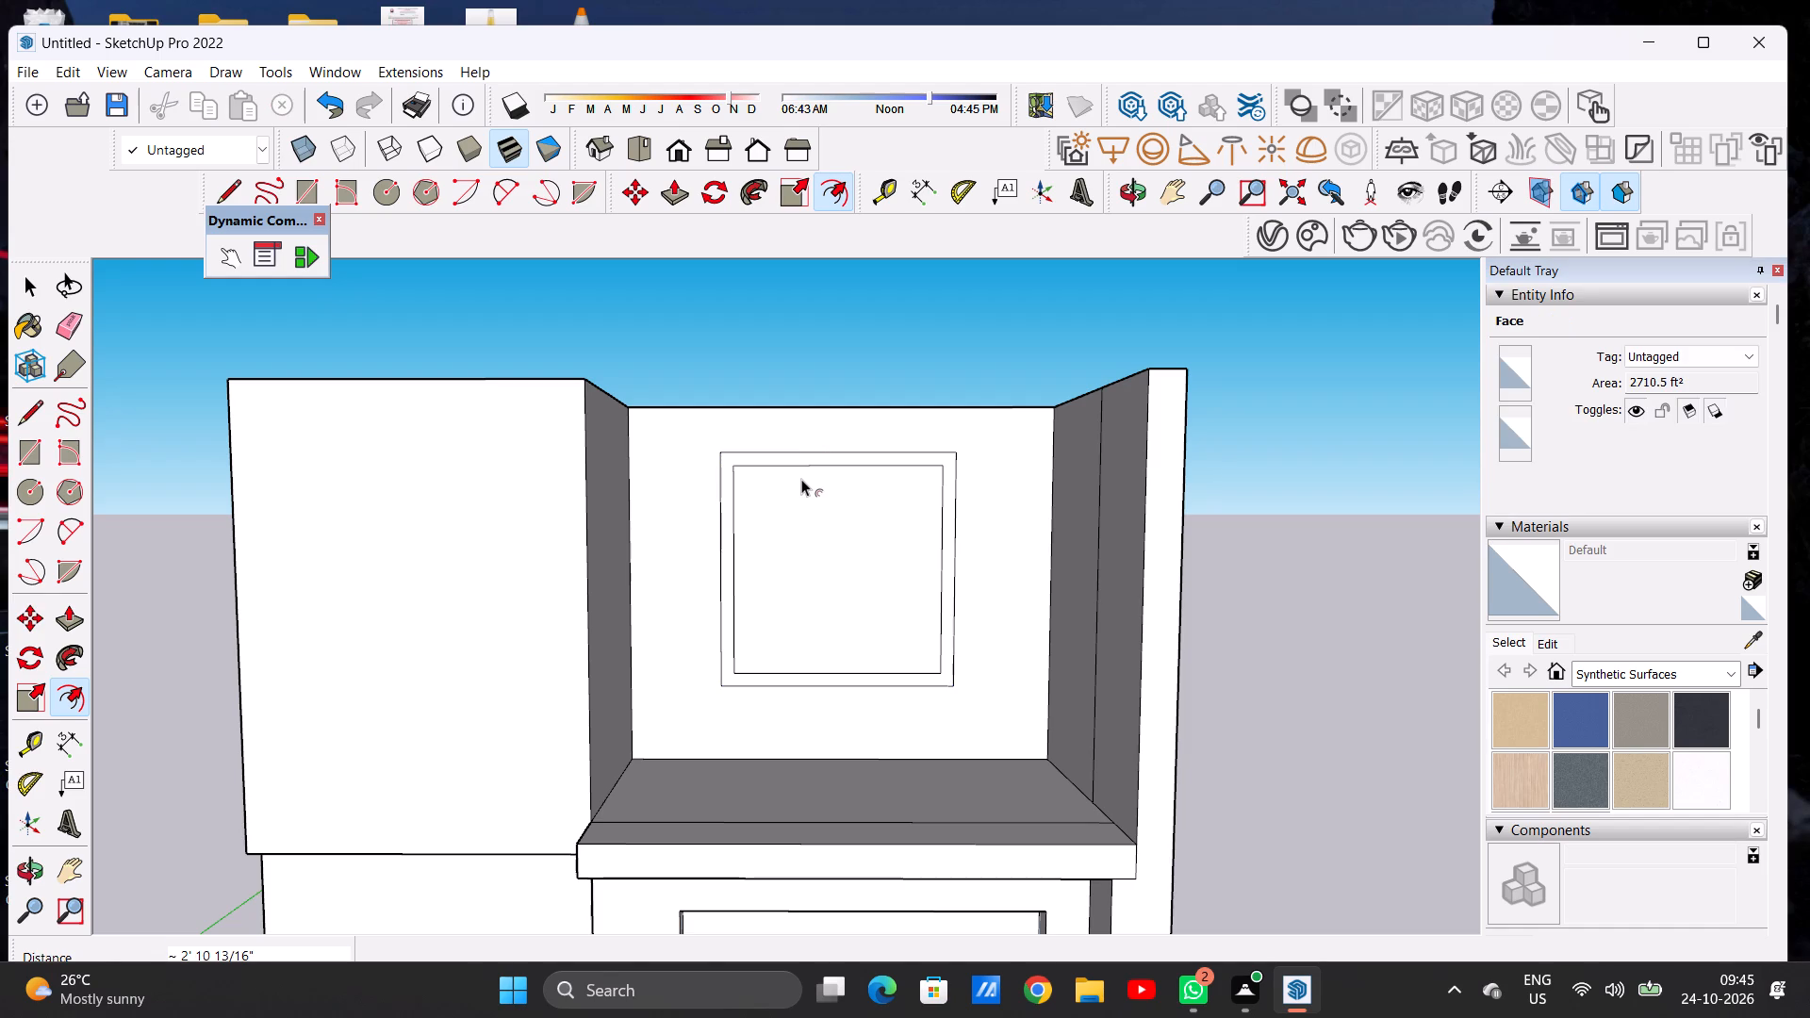
key(space)
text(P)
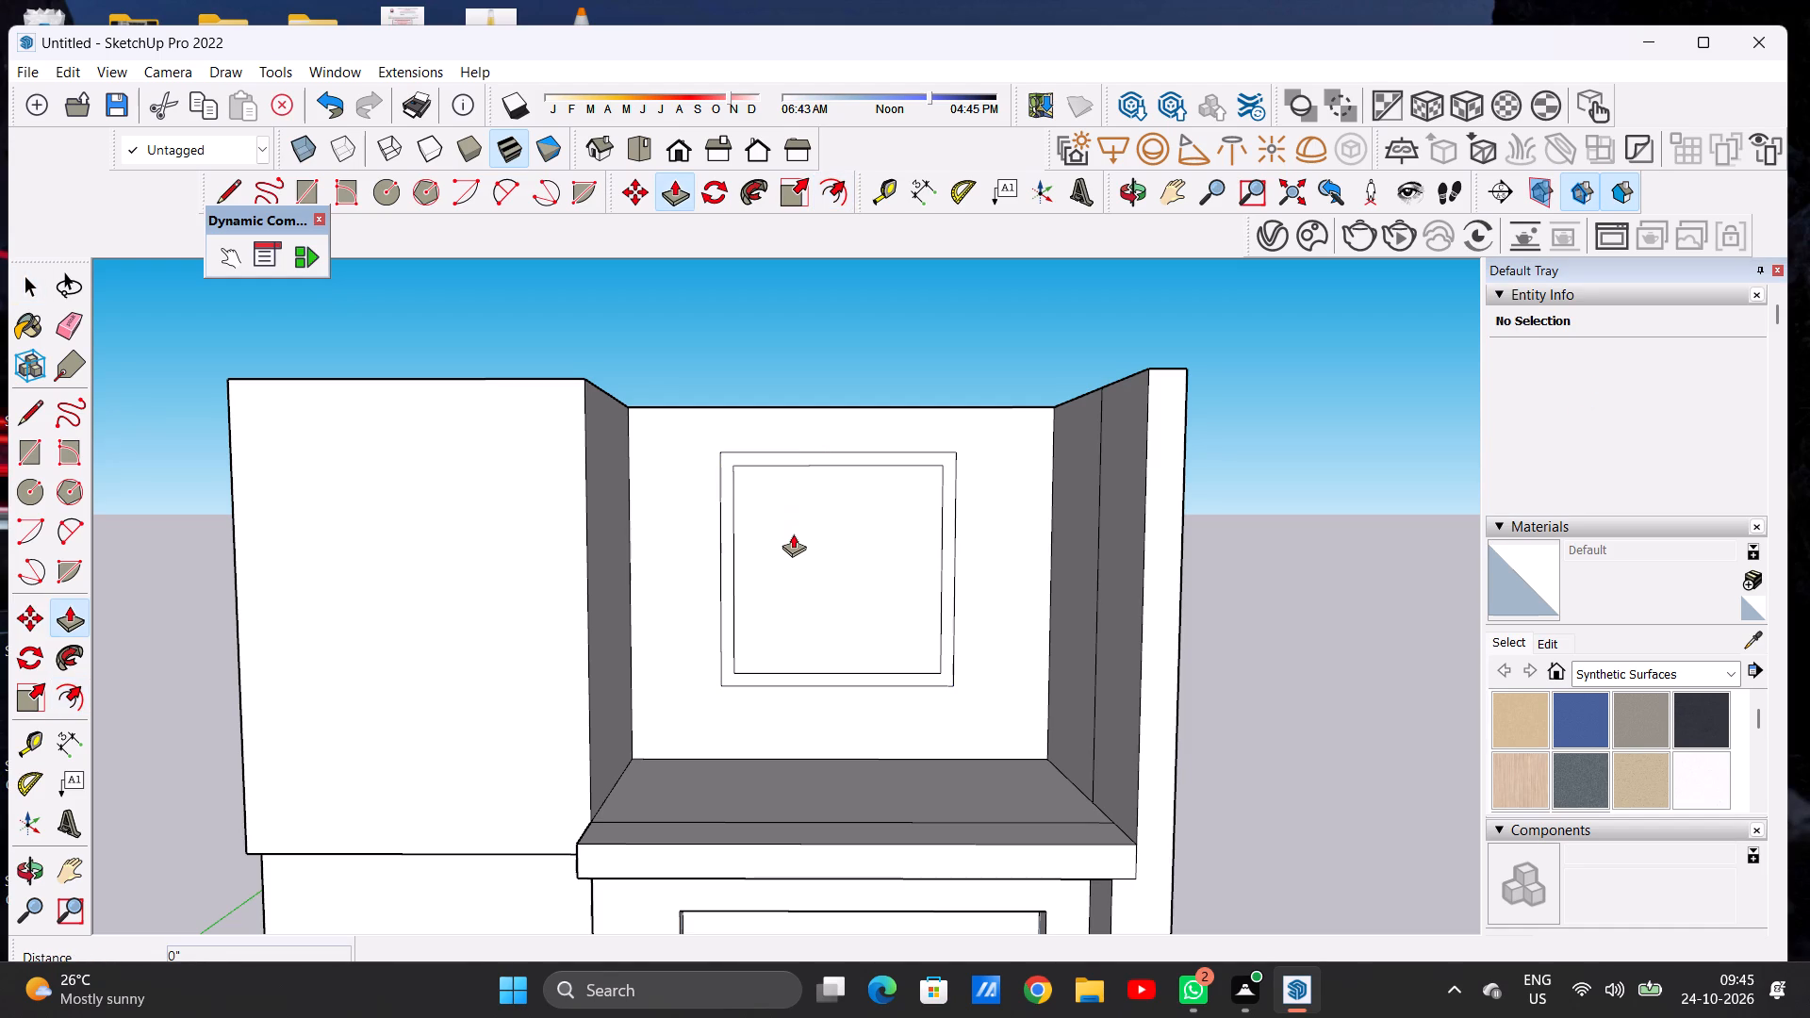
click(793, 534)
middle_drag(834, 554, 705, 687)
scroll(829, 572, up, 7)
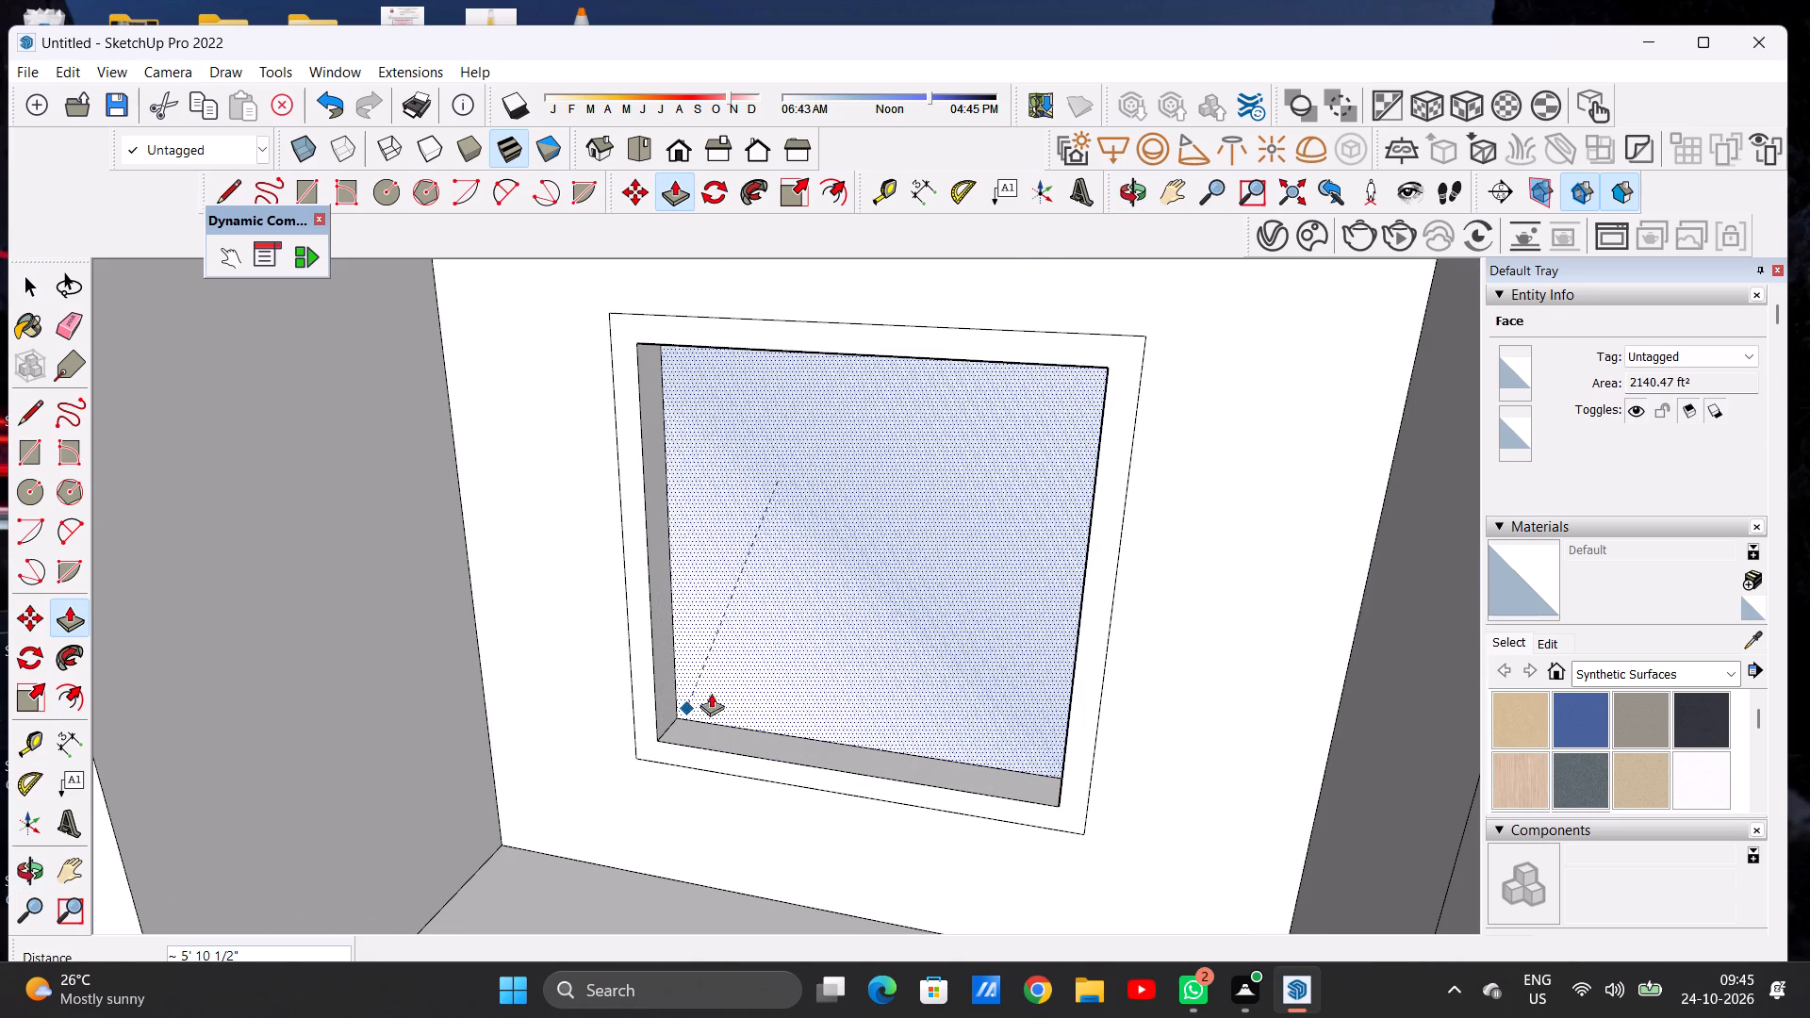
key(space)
Push/Pull the inner window face about 2' 7 3/16" into the cross wall, leaving the frame border in place.
text(P)
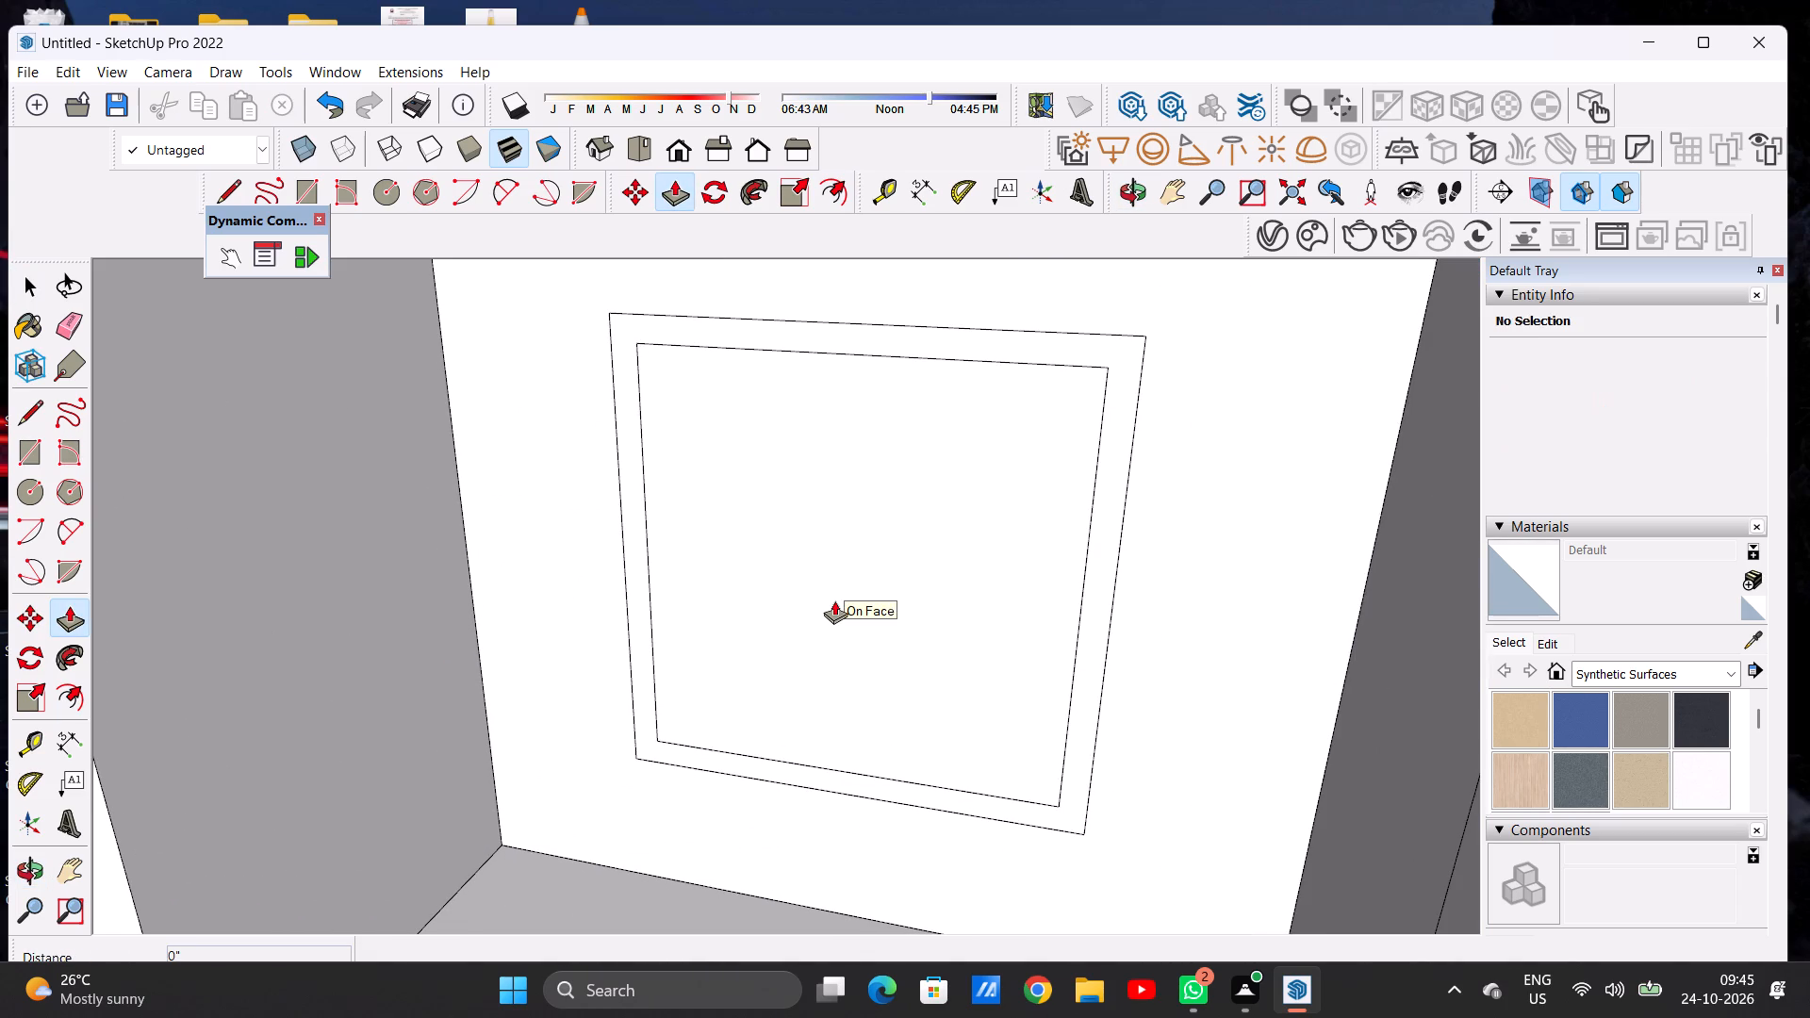
scroll(855, 551, down, 1)
scroll(855, 554, up, 1)
scroll(855, 558, down, 3)
middle_drag(865, 530, 722, 596)
middle_drag(722, 599, 714, 623)
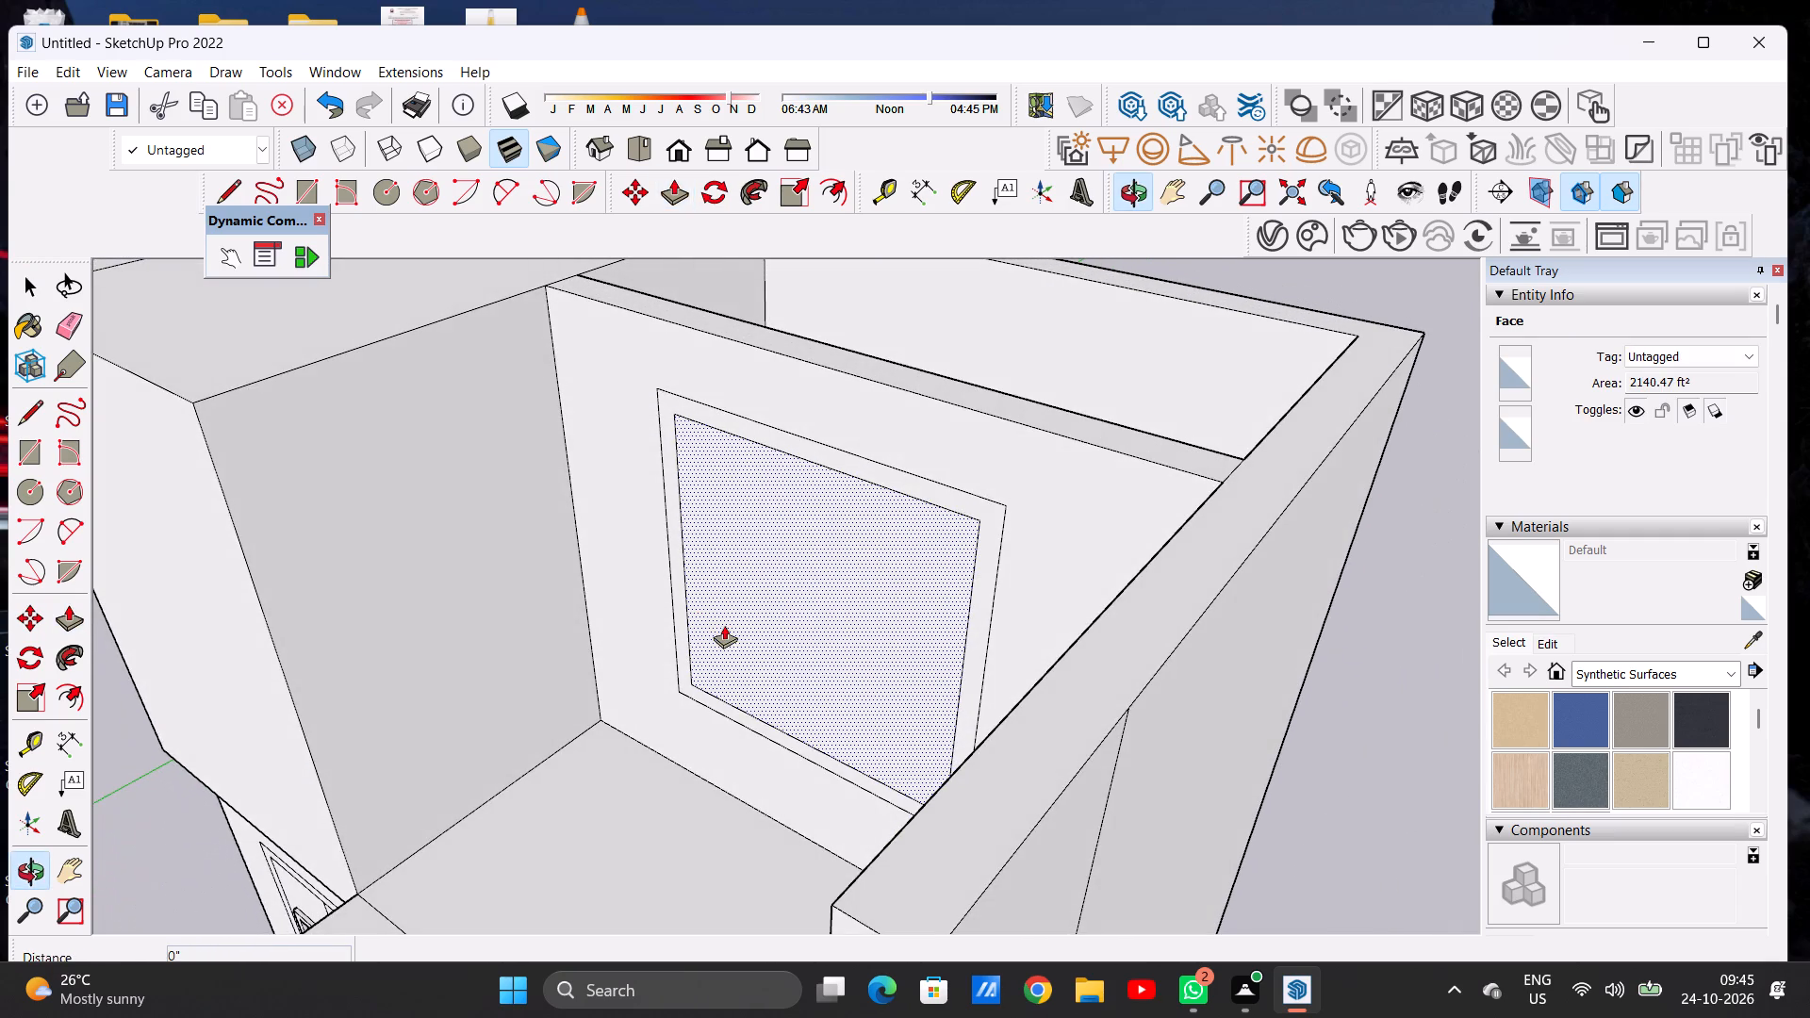
scroll(830, 514, up, 6)
click(826, 521)
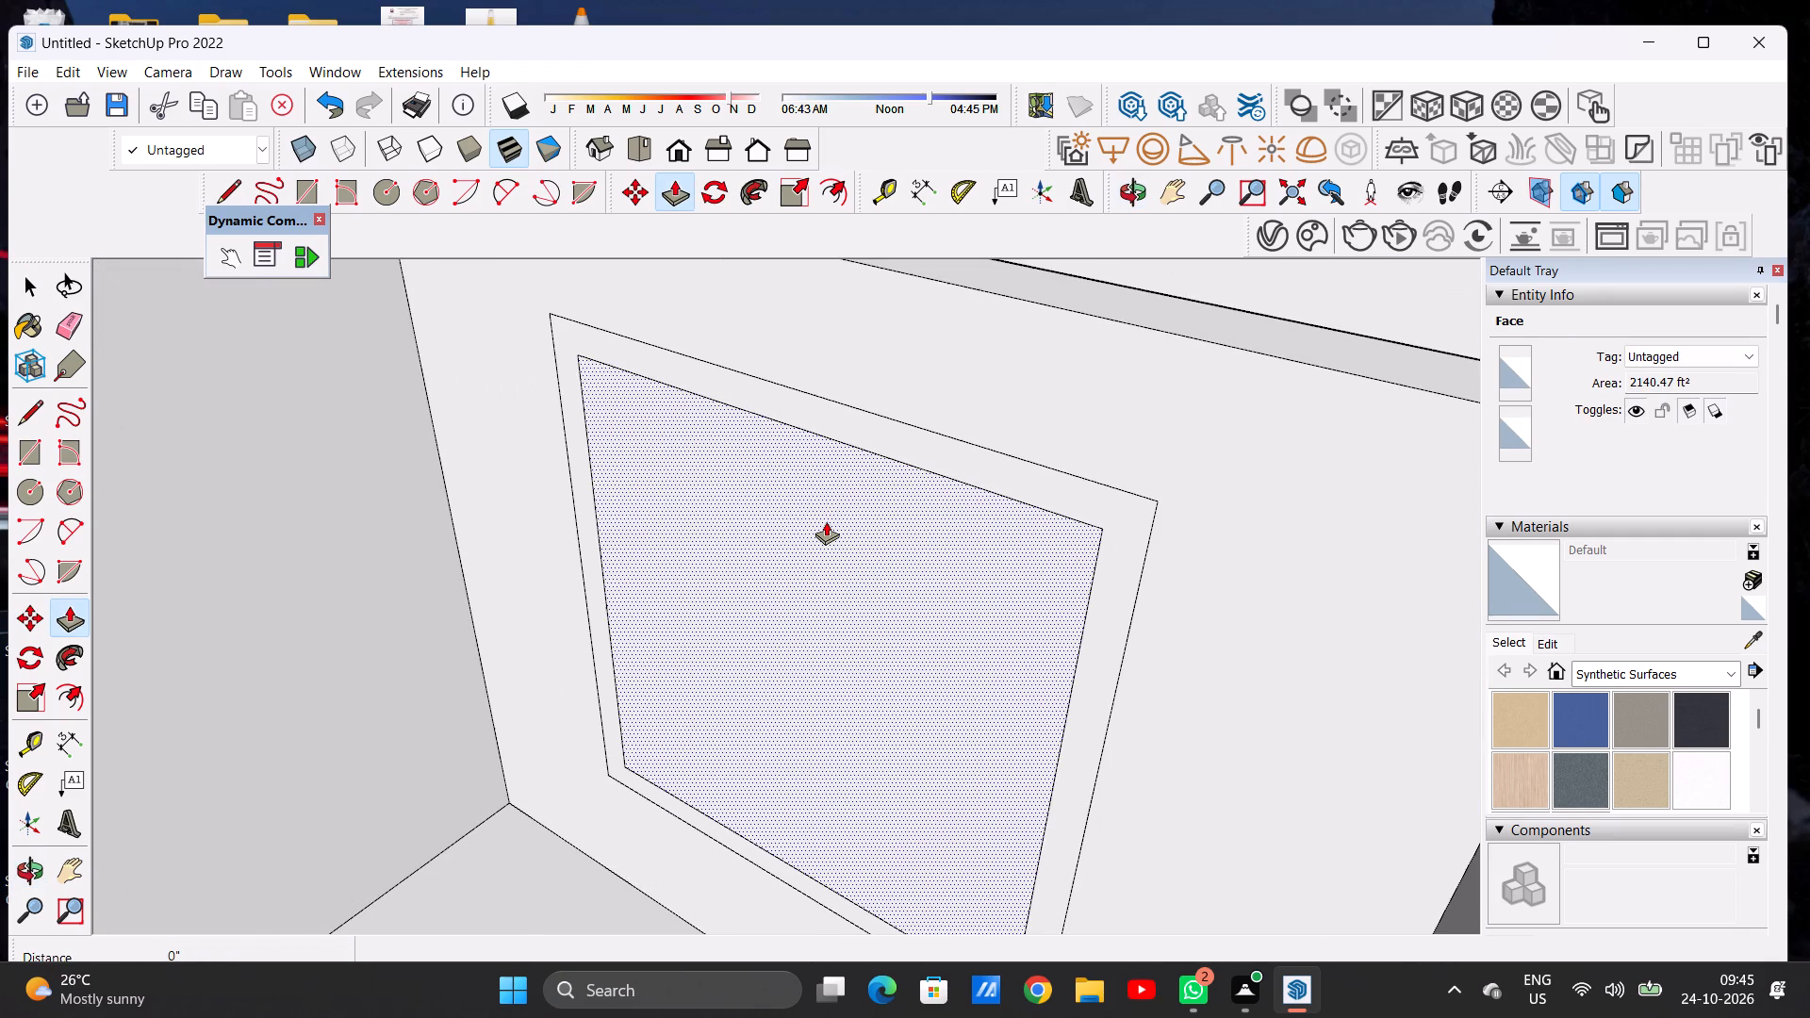
click(846, 507)
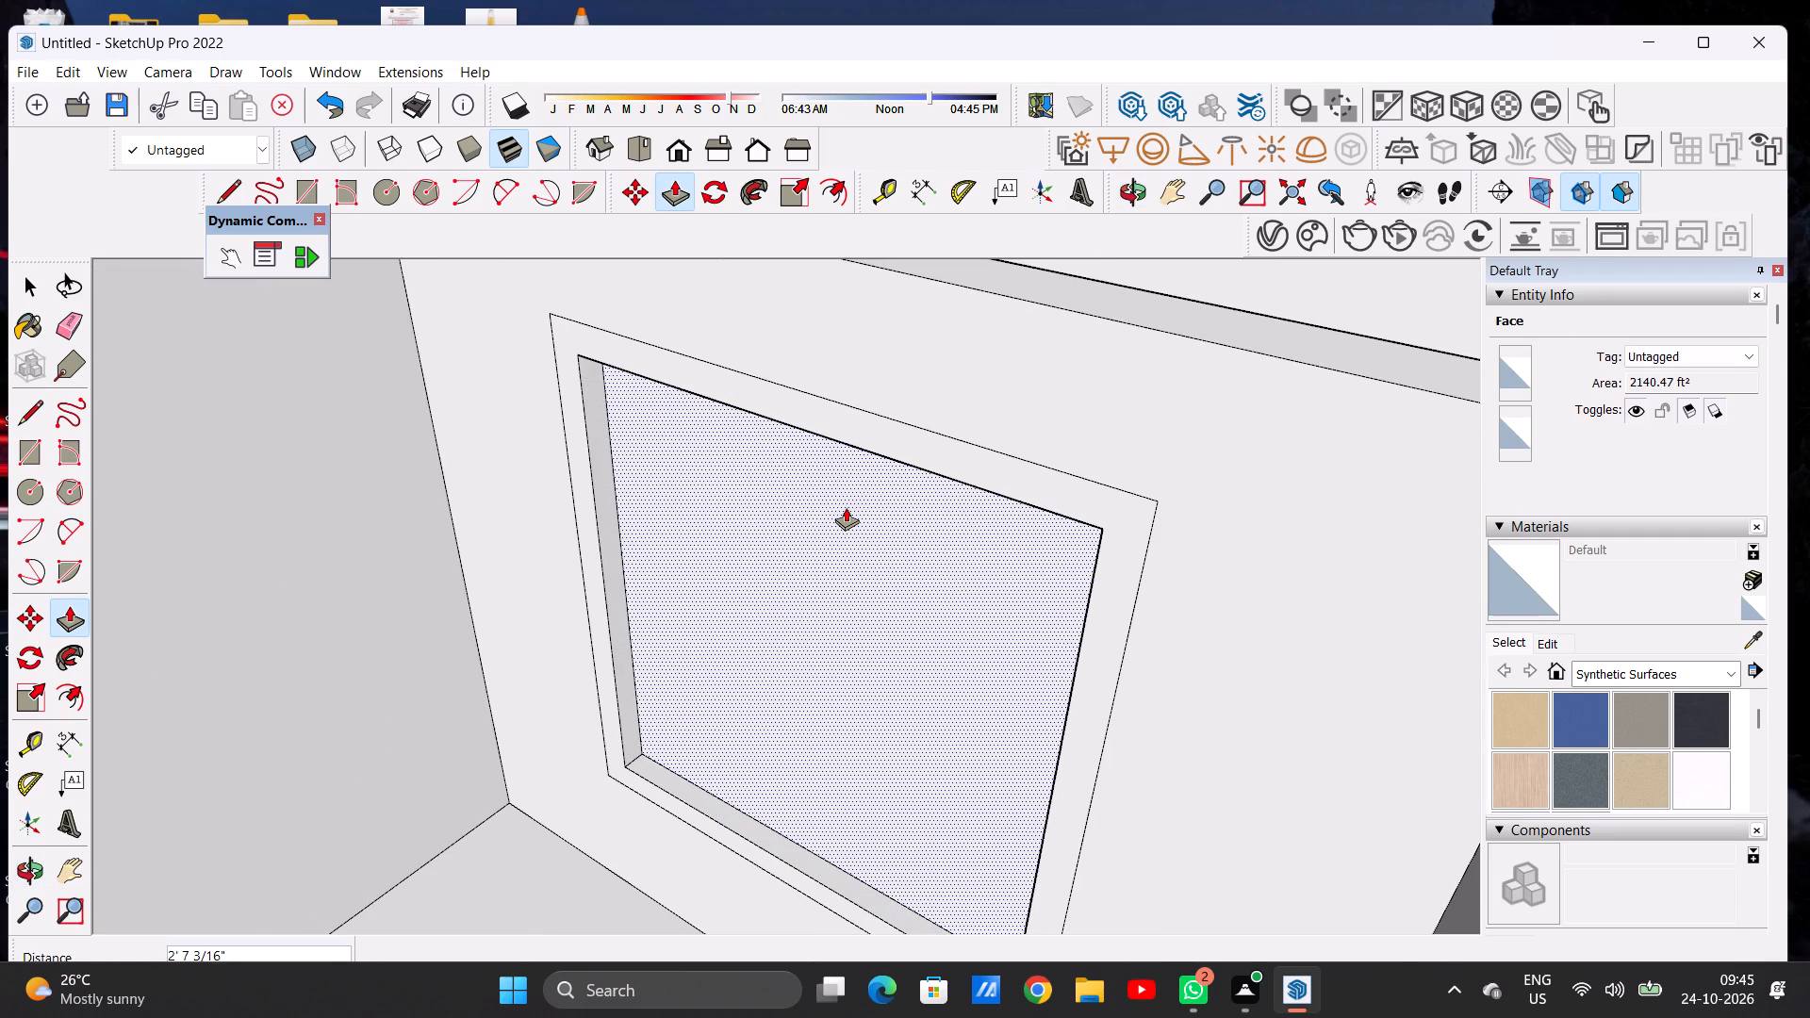
key(space)
Offset the recessed window face's edges inward by about 2' 1 3/16" to outline an inner frame on the cross wall's window.
scroll(766, 648, down, 4)
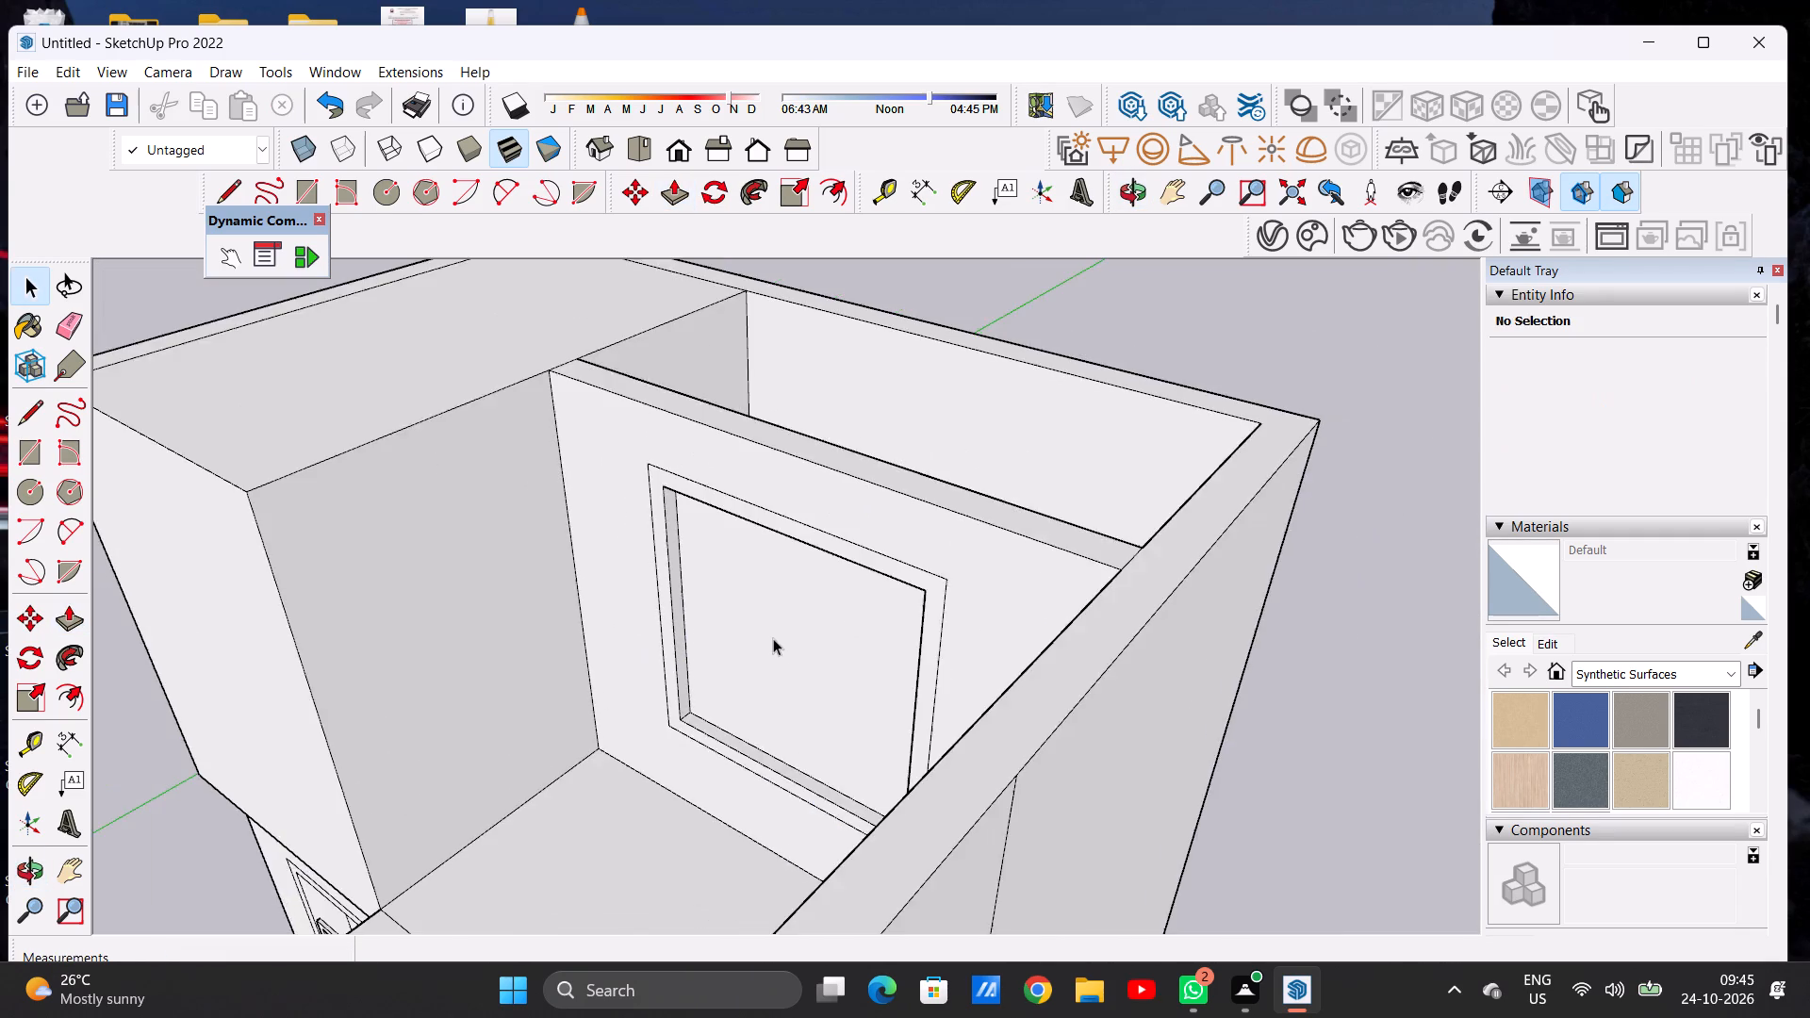
scroll(773, 638, down, 10)
middle_drag(704, 638, 921, 502)
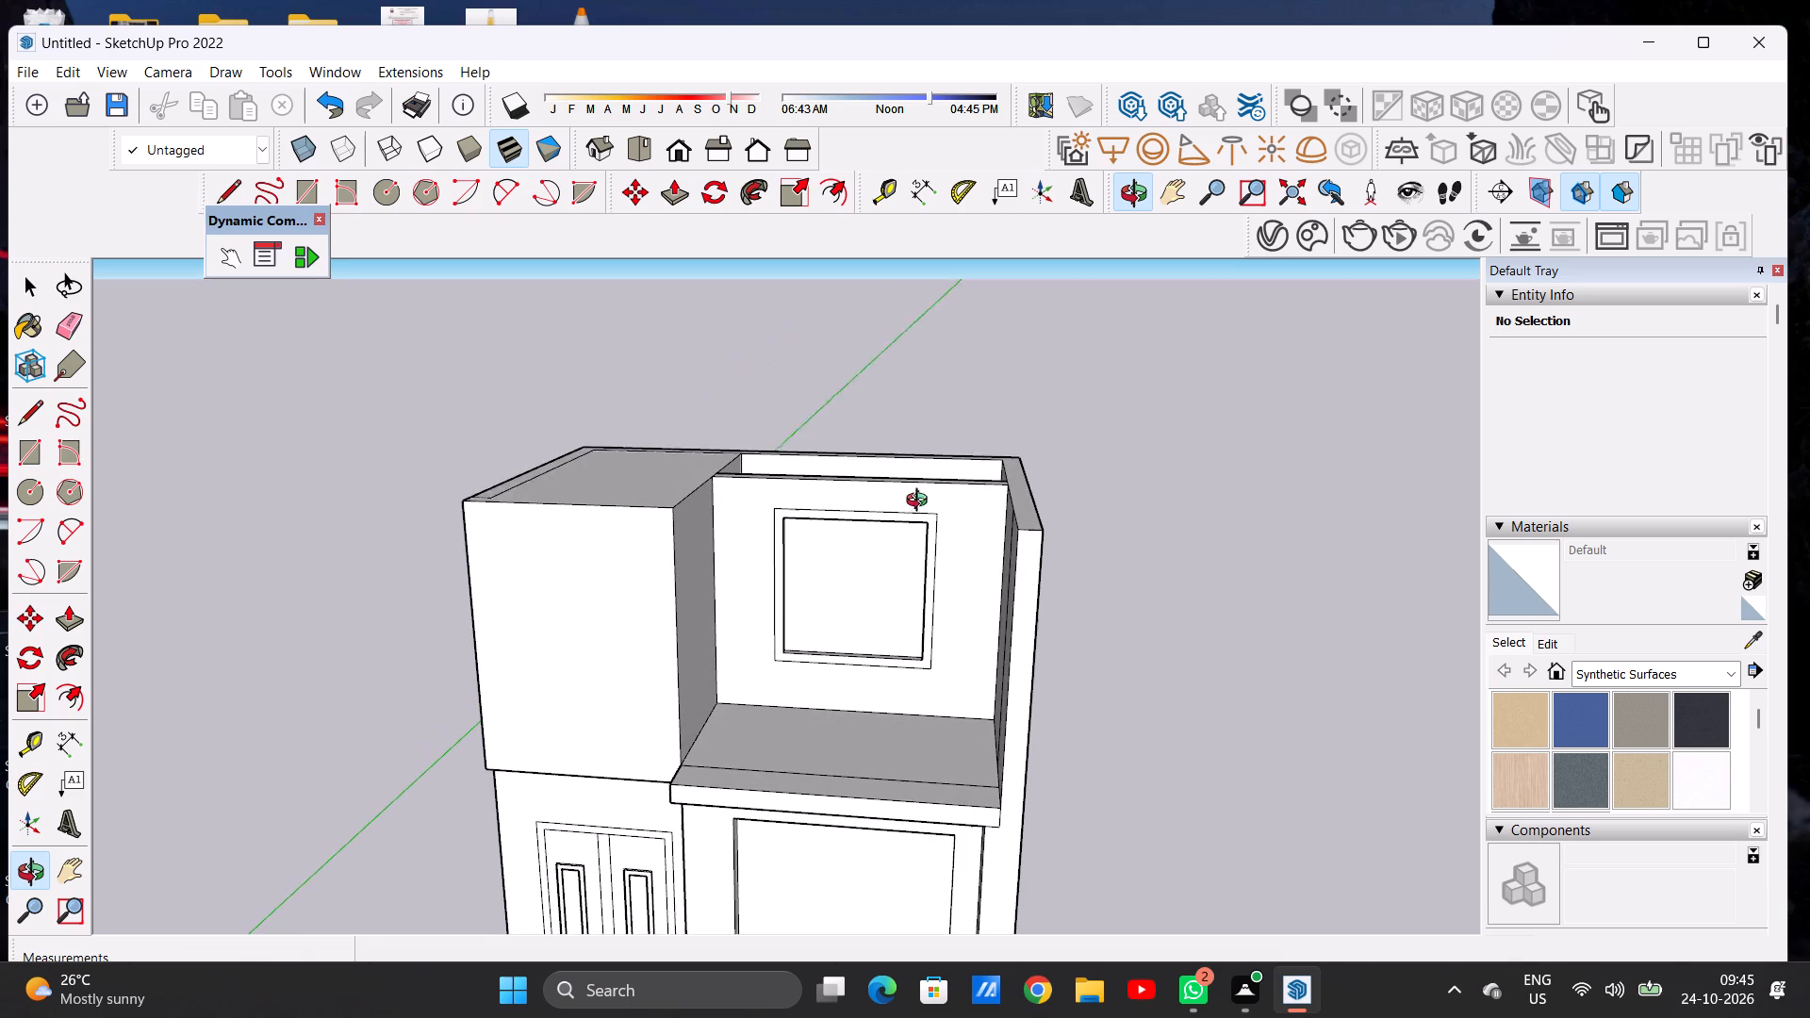
middle_drag(921, 502, 921, 501)
scroll(819, 637, up, 5)
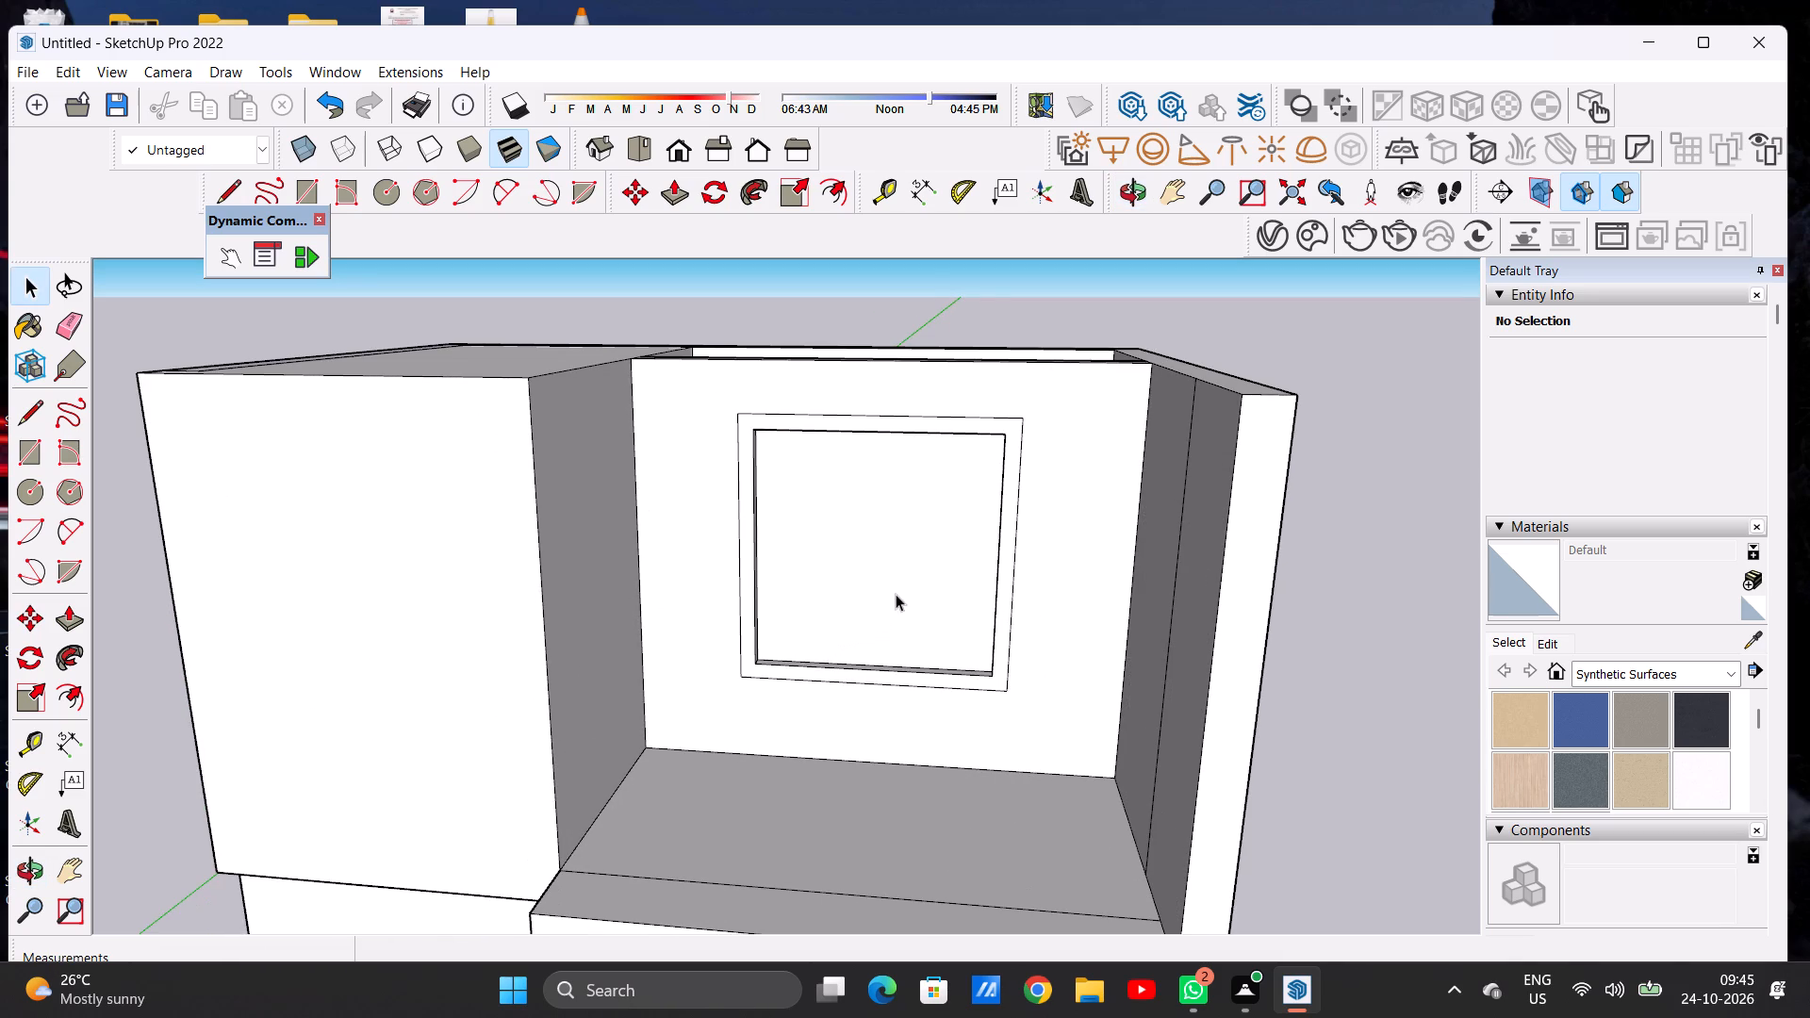
middle_drag(904, 585, 913, 561)
middle_drag(917, 537, 919, 529)
scroll(926, 532, up, 3)
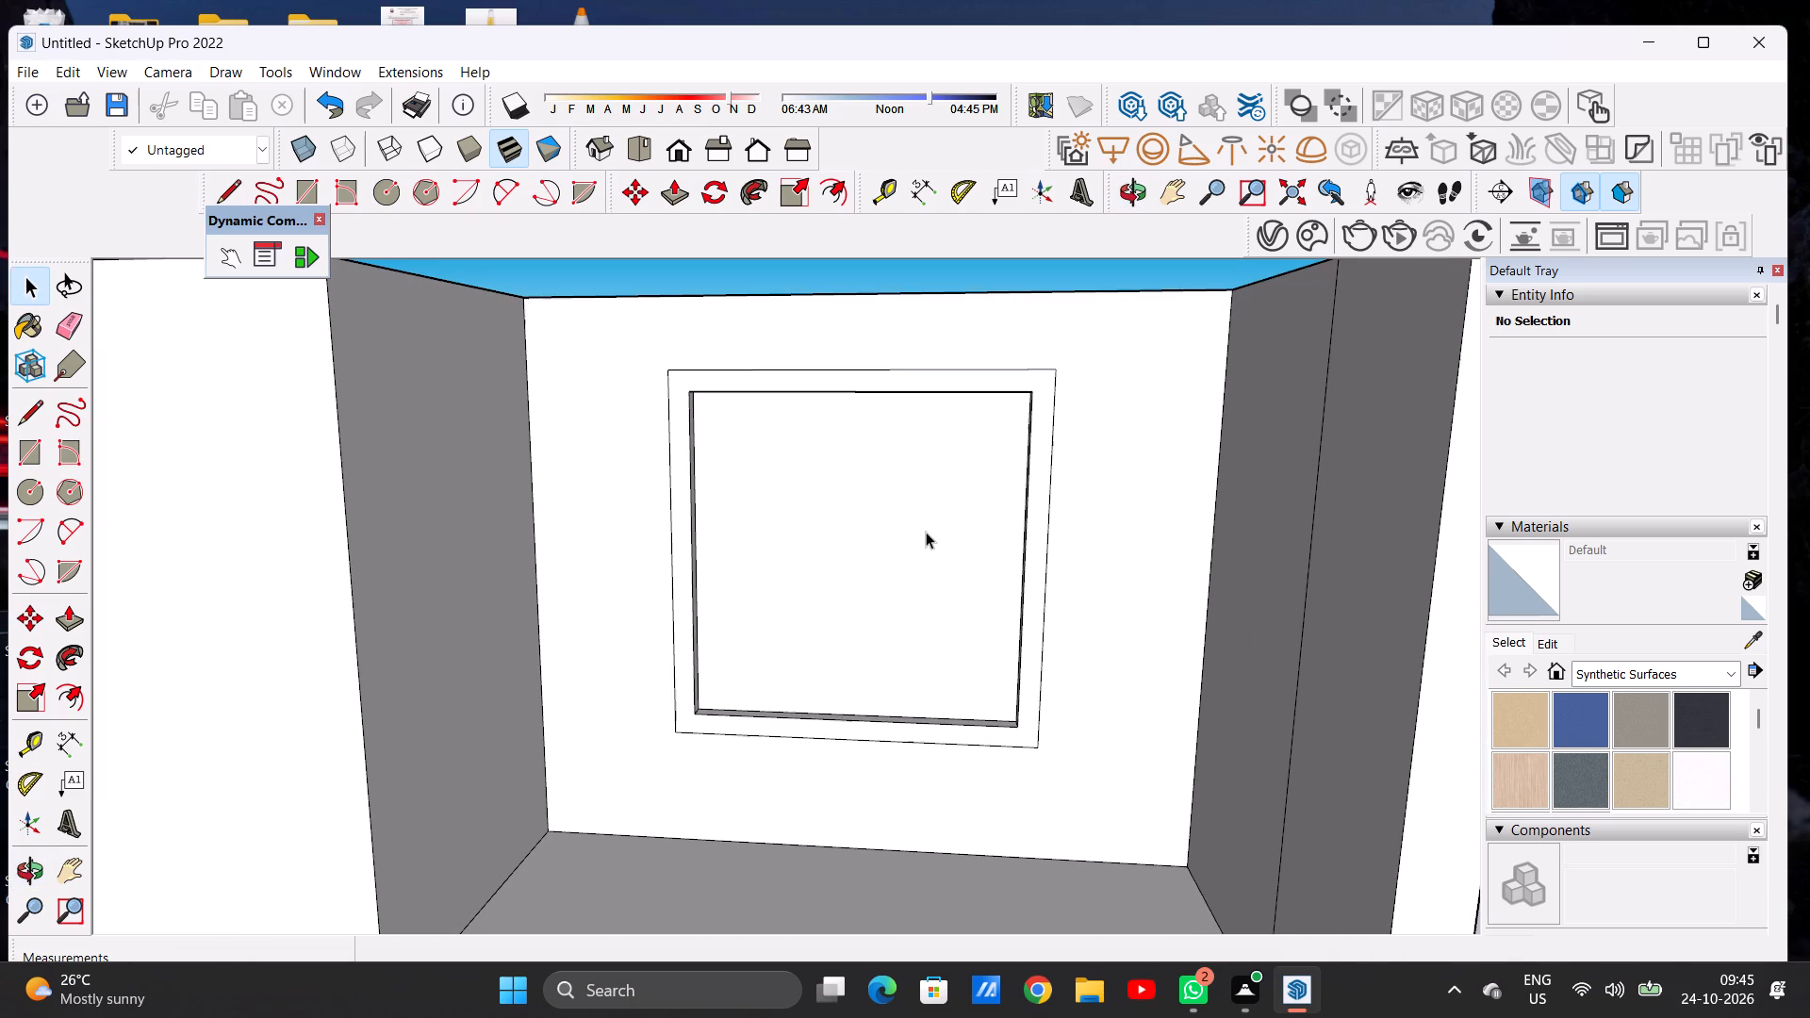
text(OF)
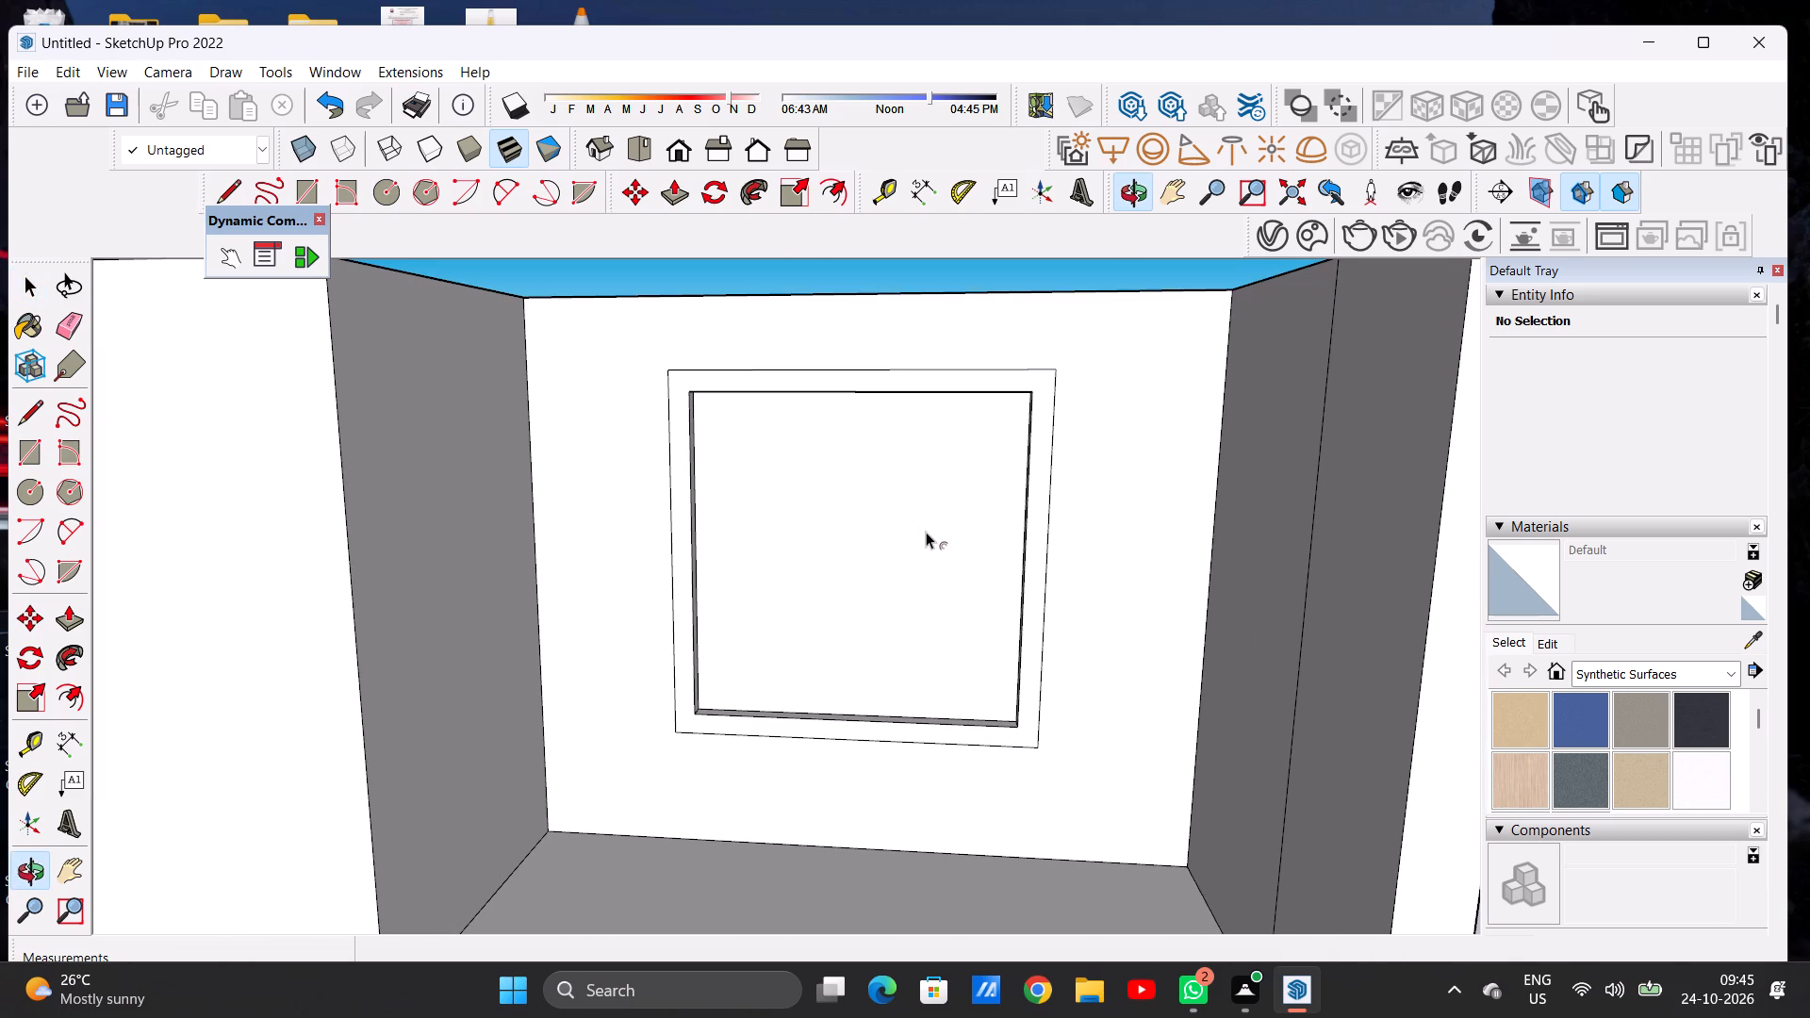
click(855, 549)
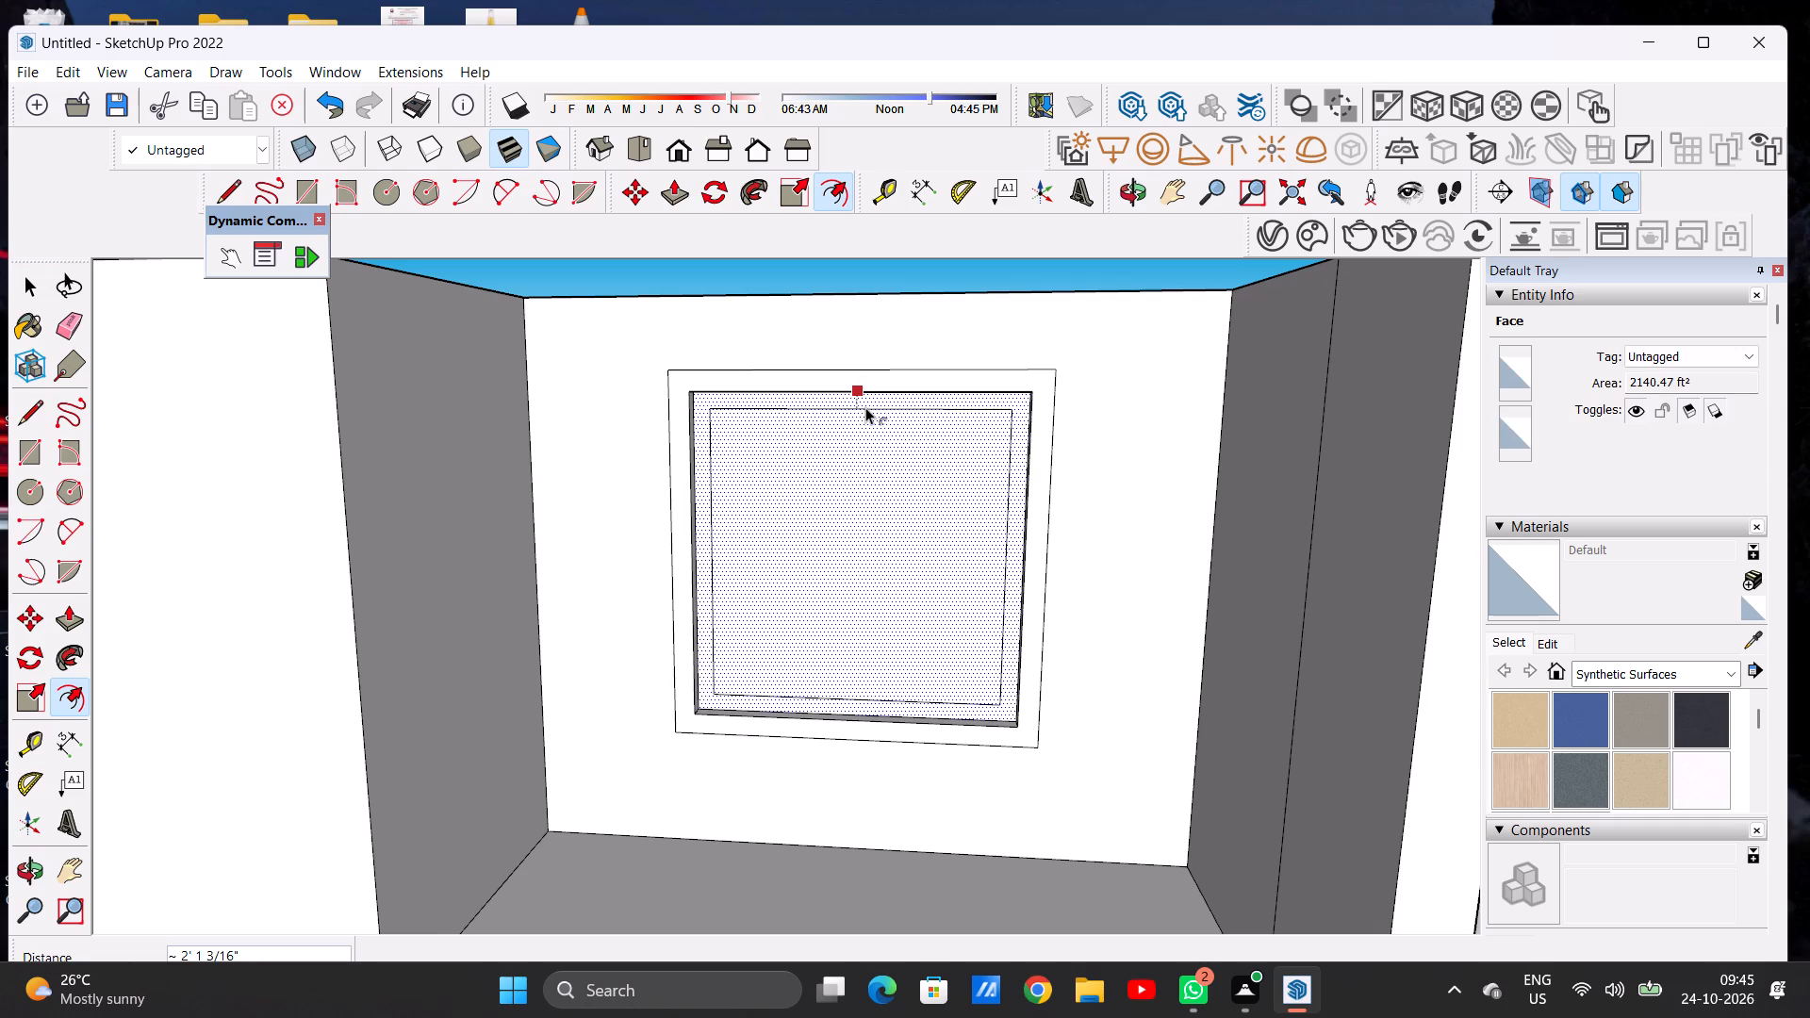
click(865, 407)
key(space)
Draw two parallel vertical lines about 42' 3/4" long near the middle of the inner window face to outline a central mullion.
text(L)
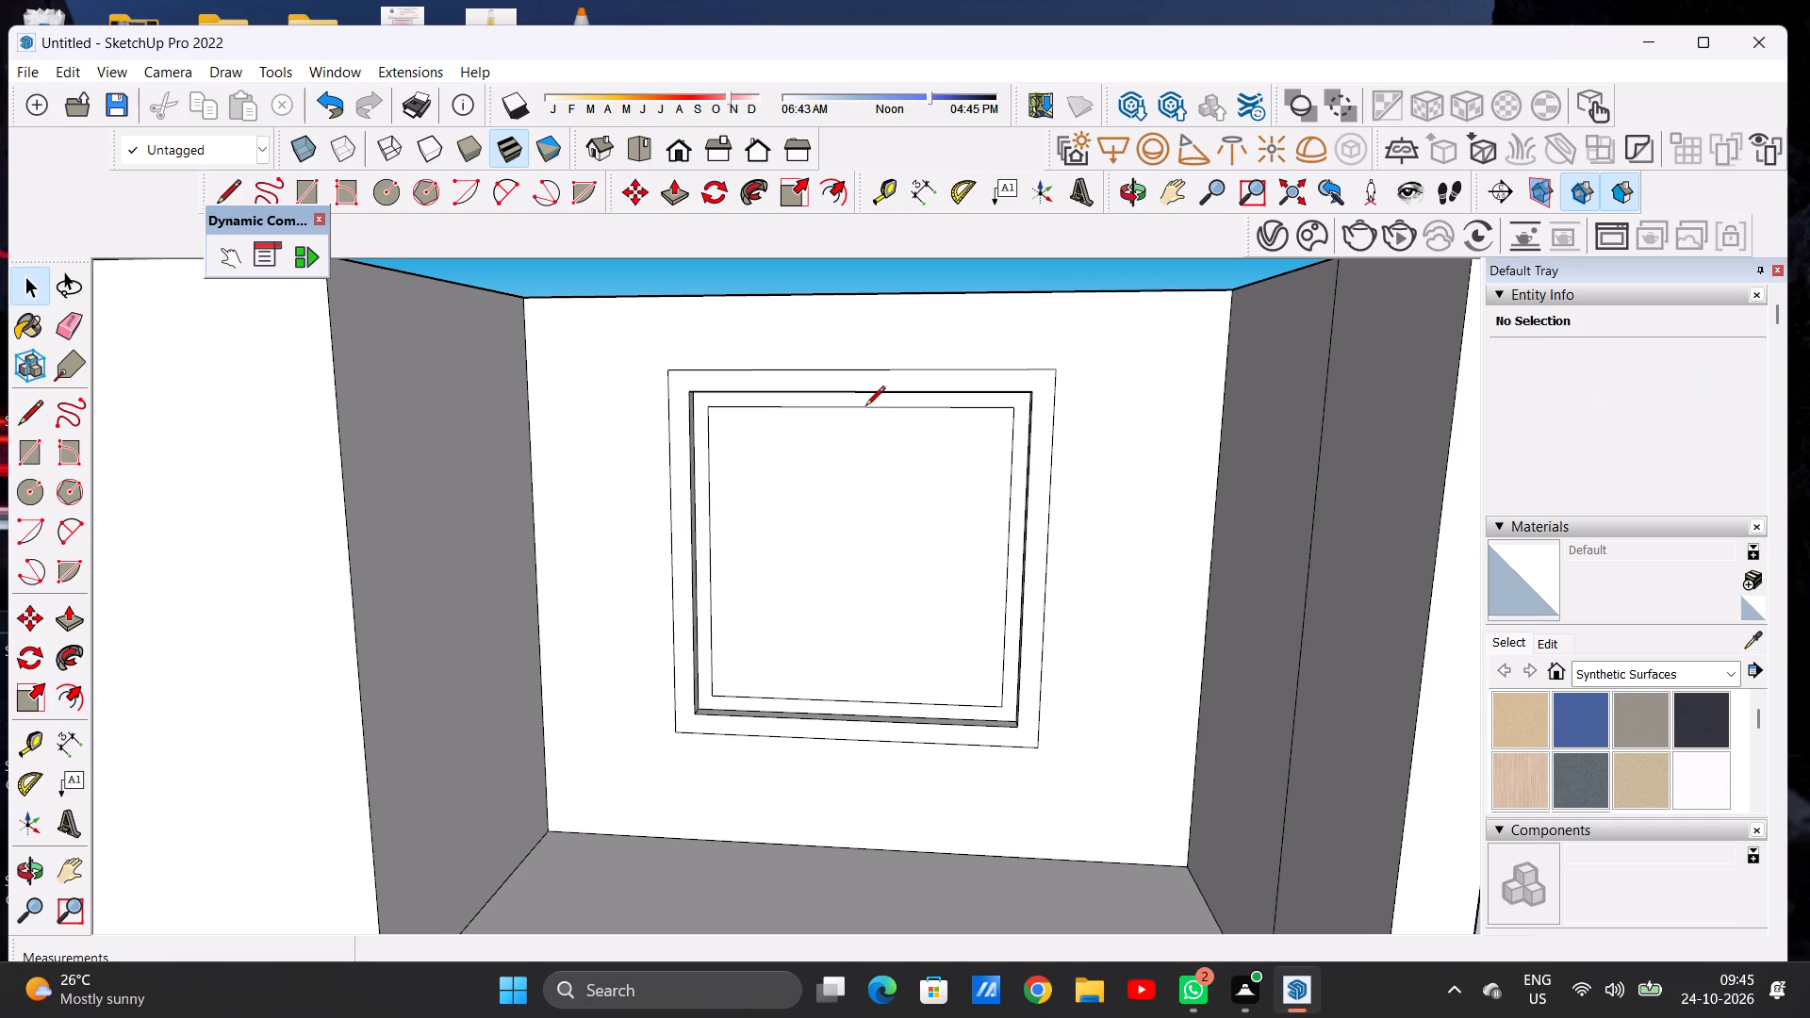
scroll(891, 598, up, 2)
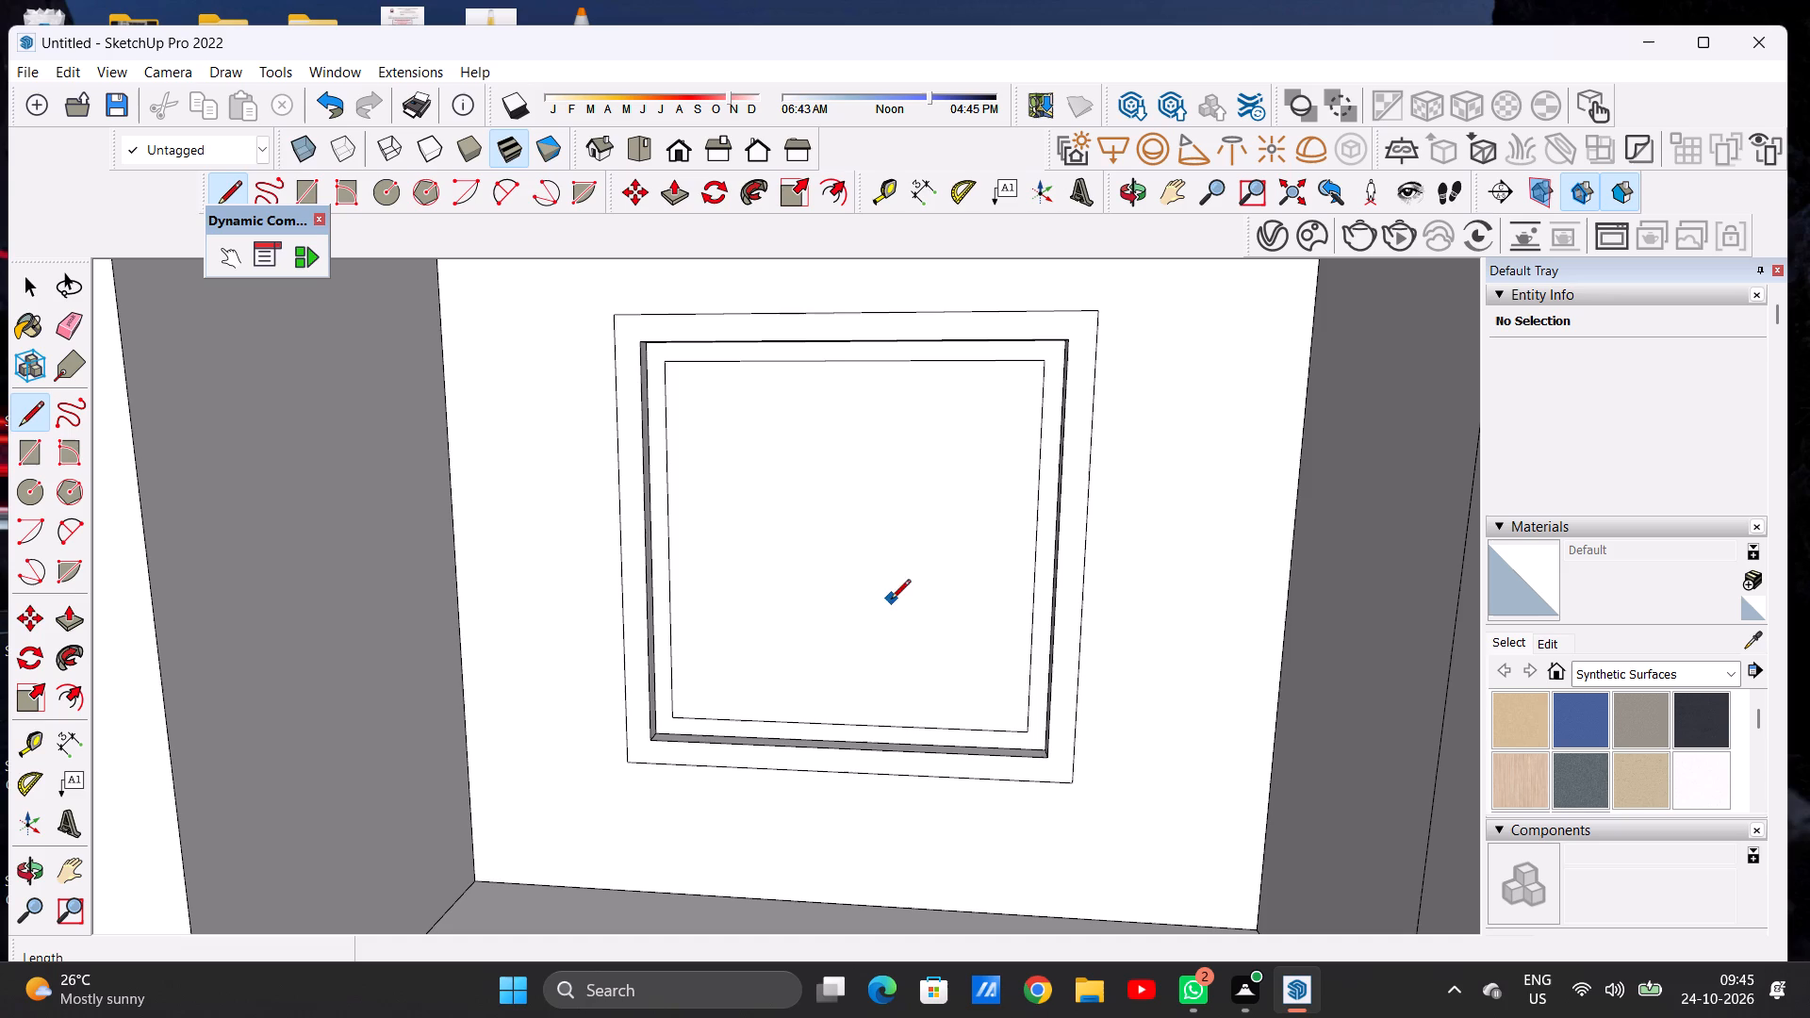
click(836, 360)
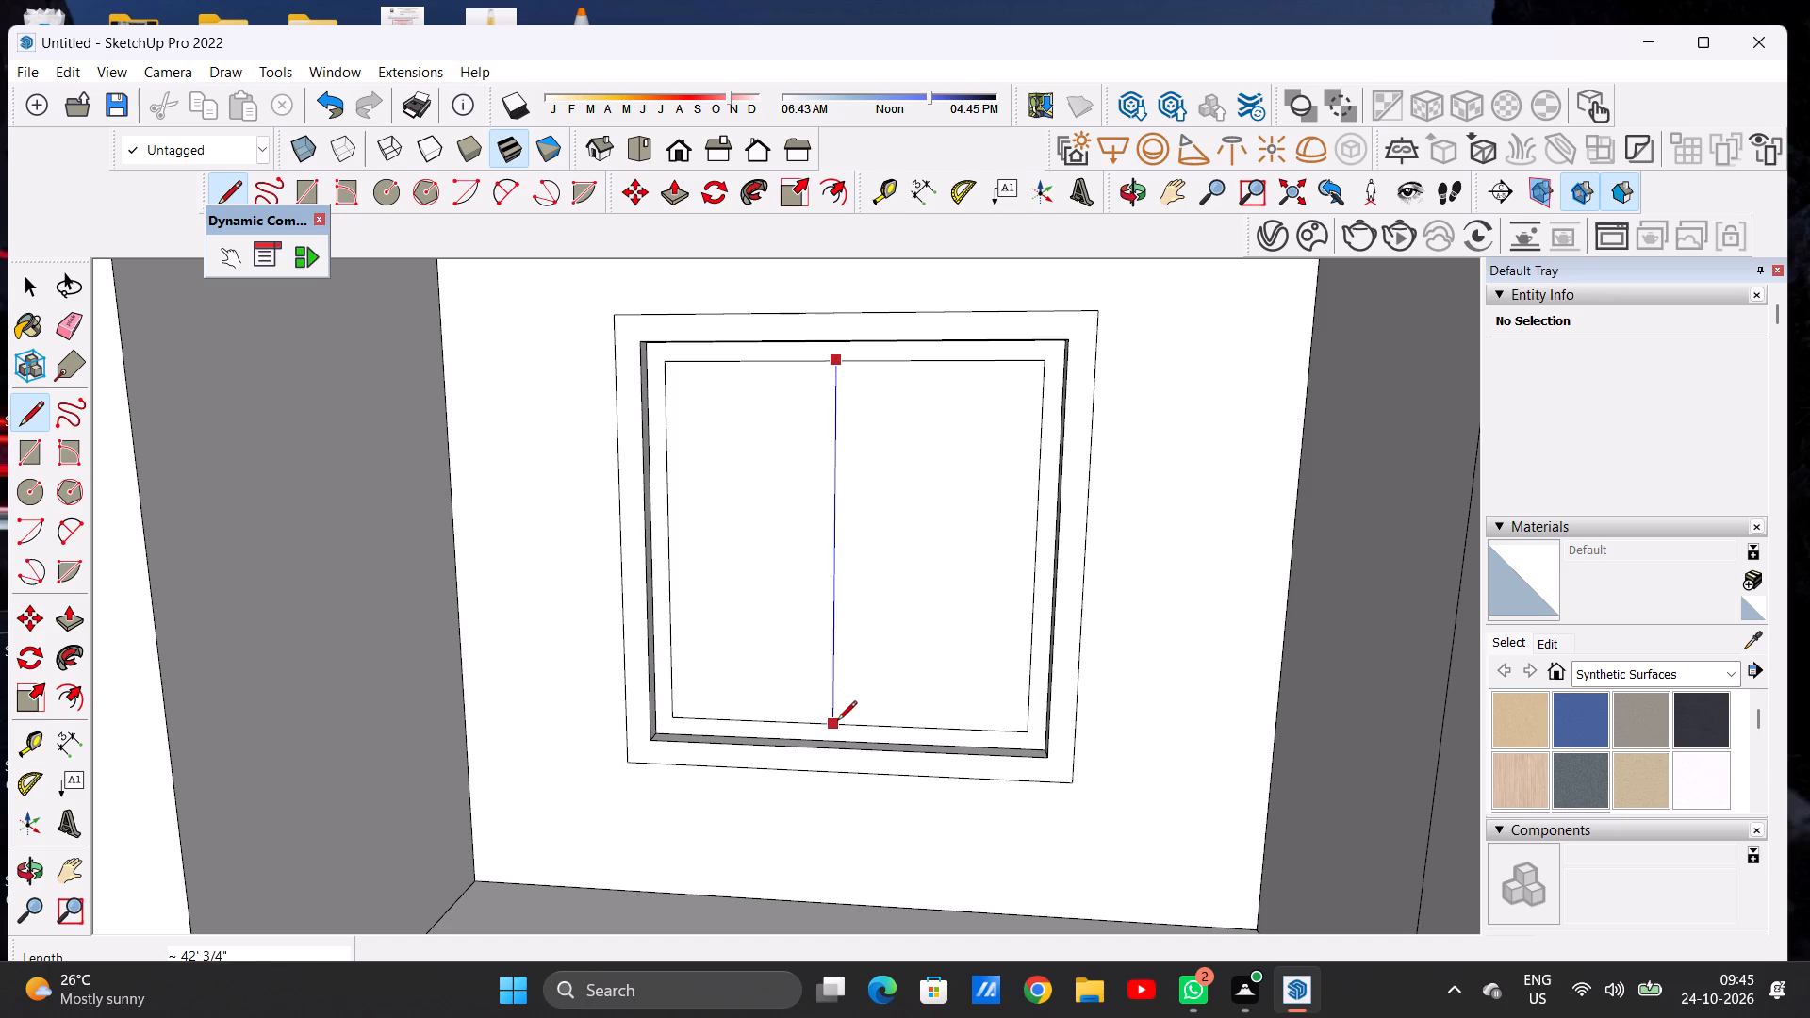
click(837, 722)
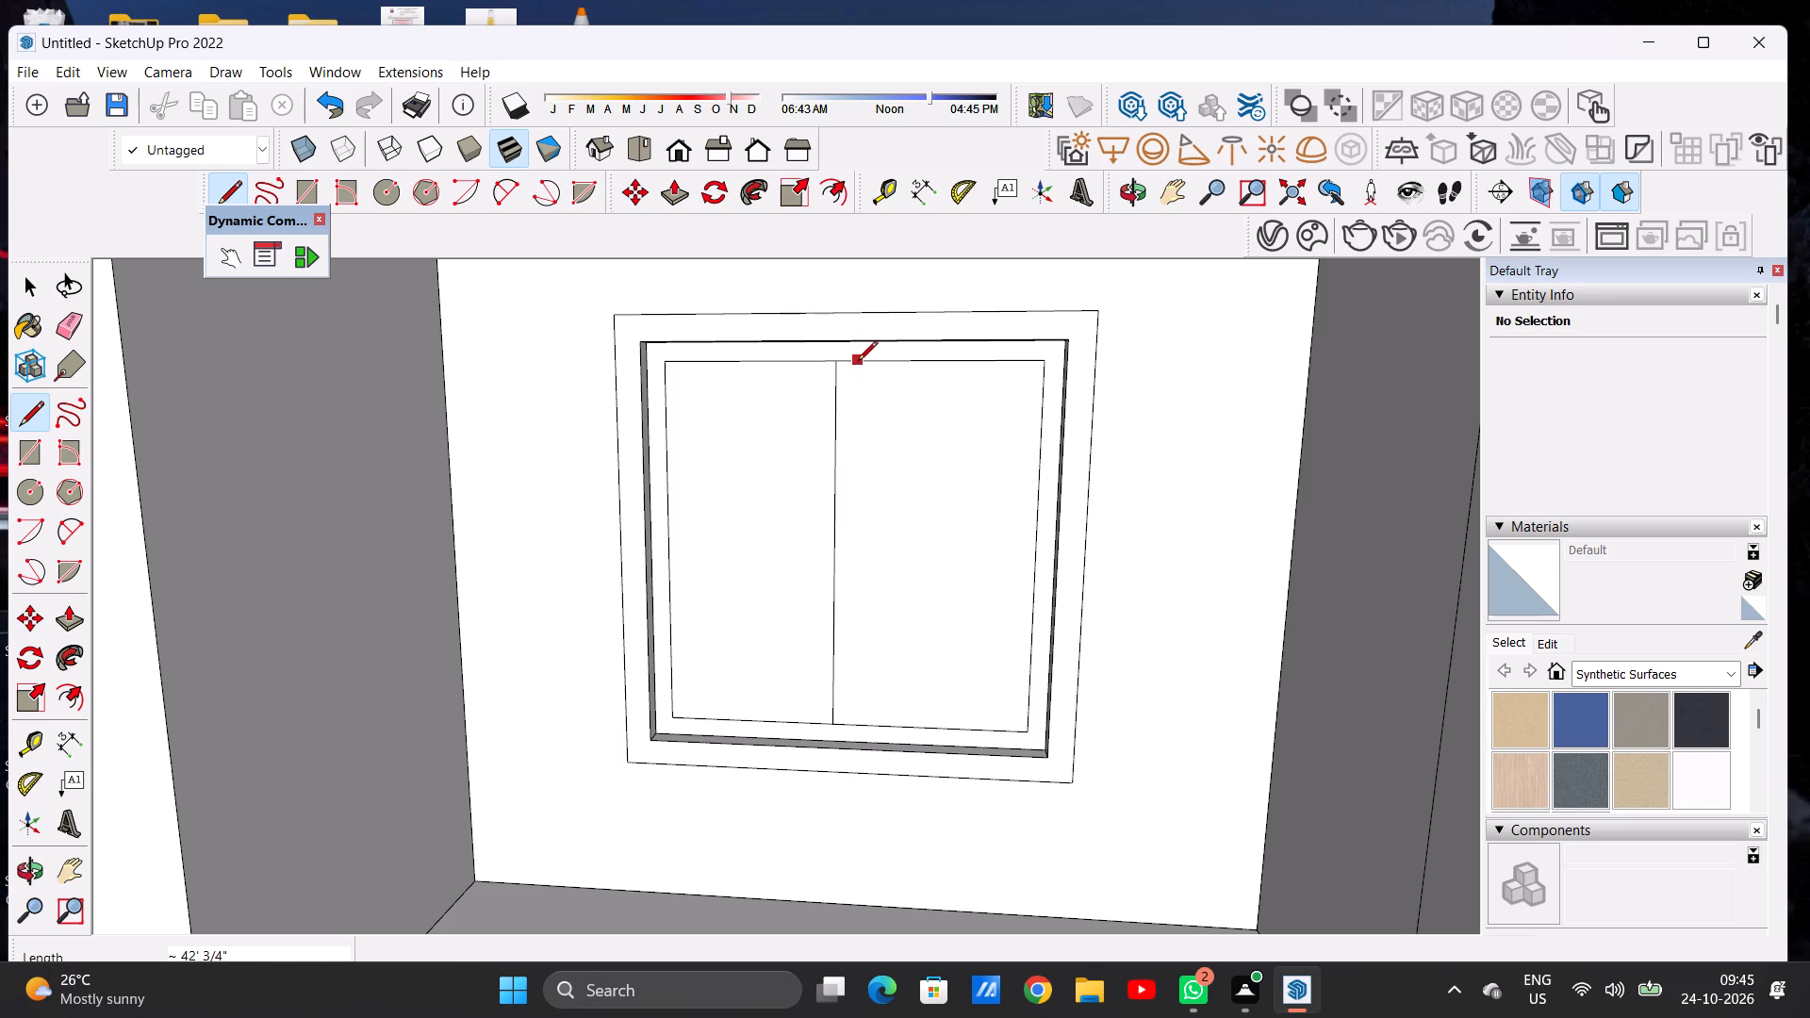
click(858, 362)
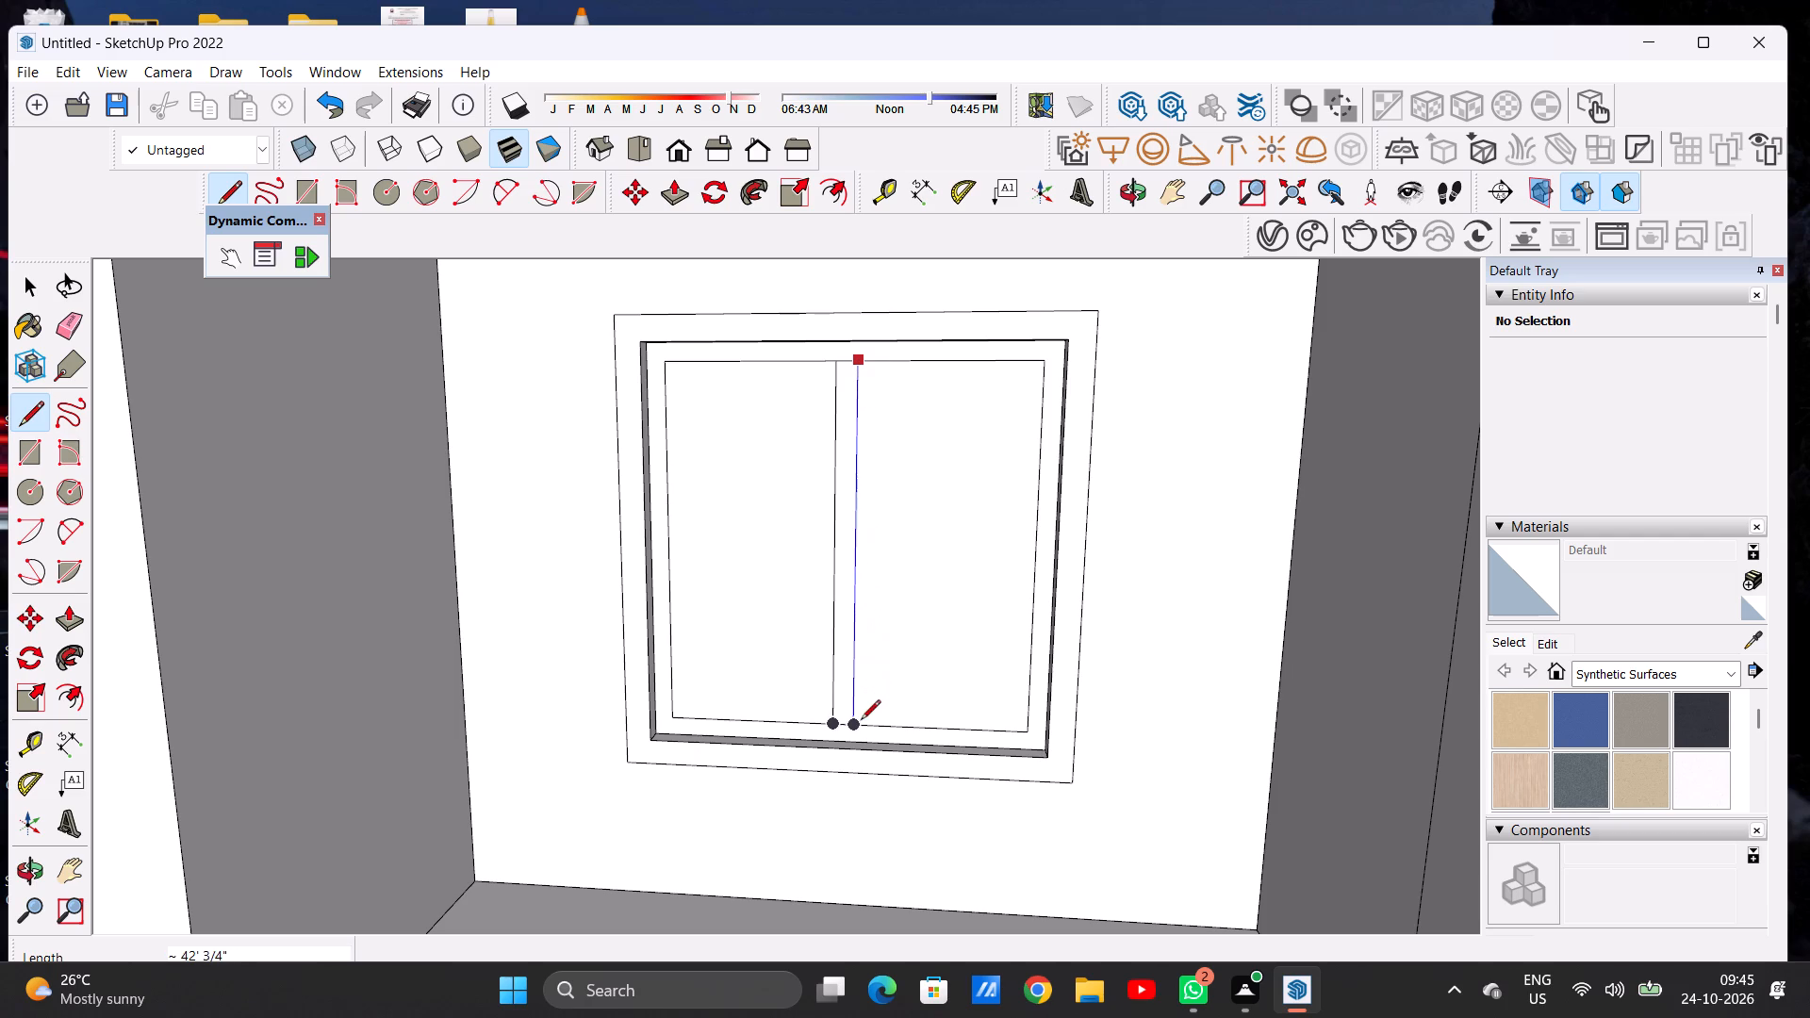
click(861, 724)
key(space)
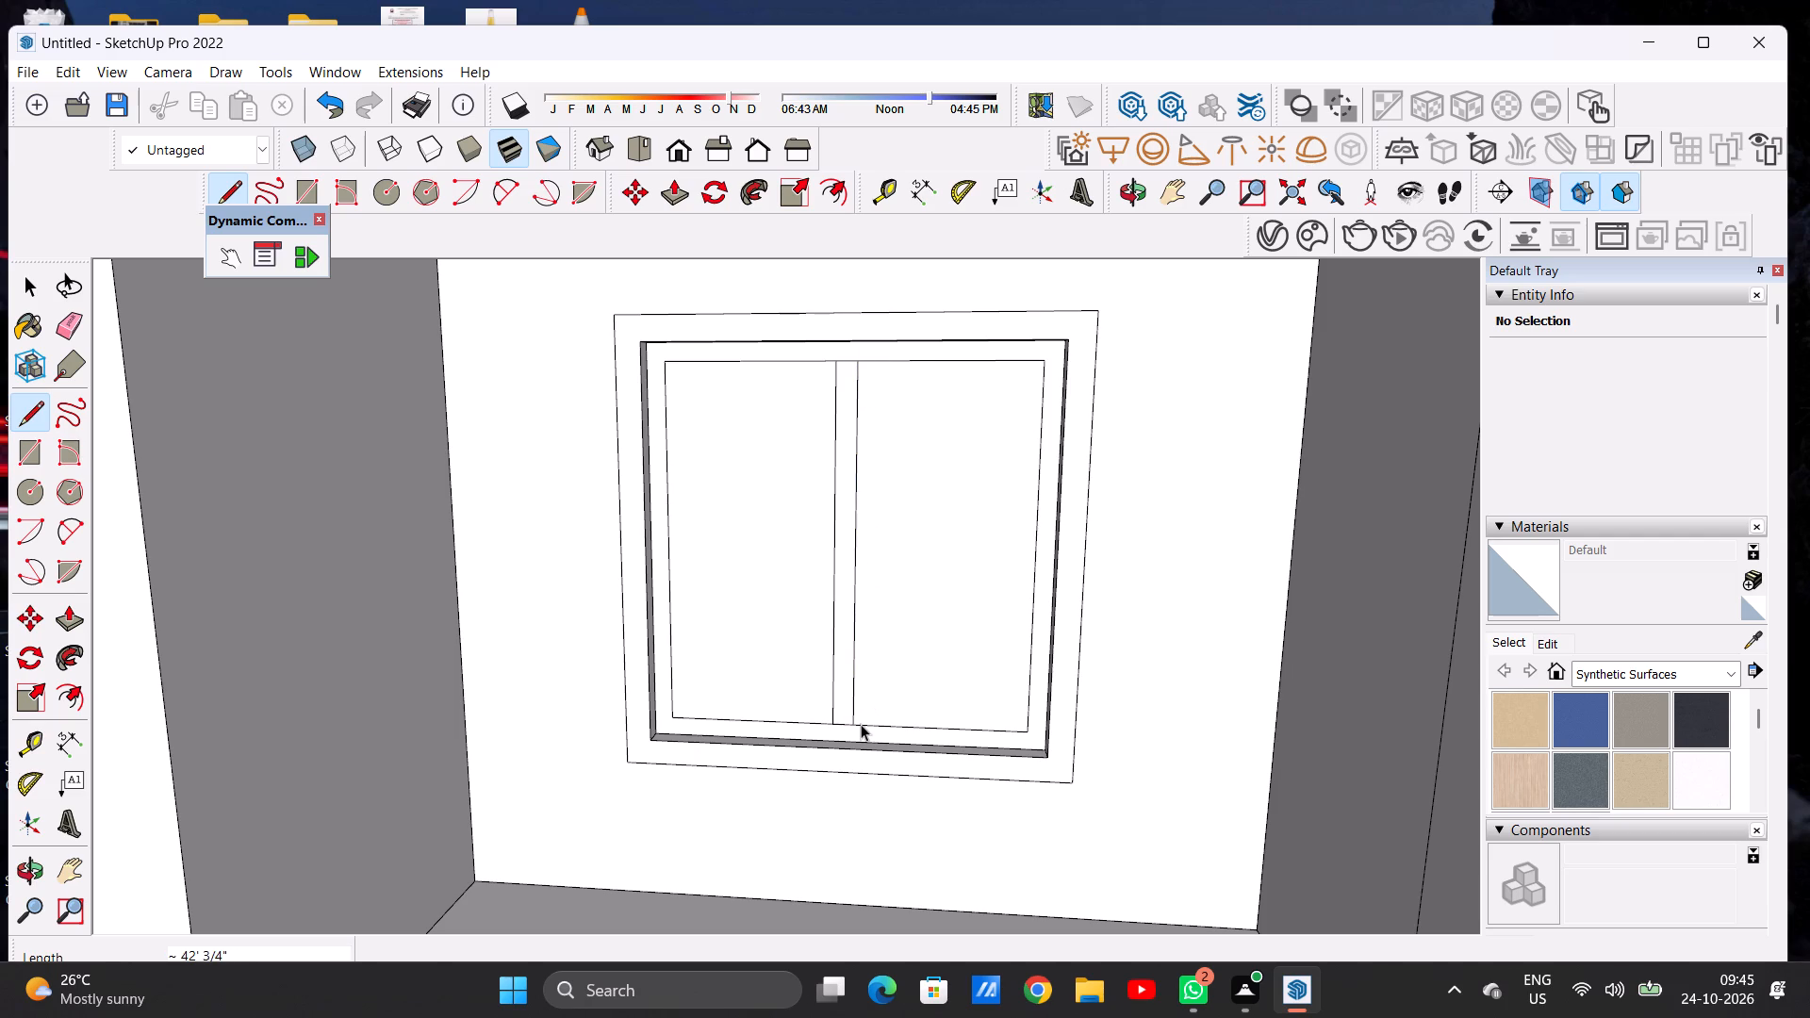
Examine the divided upper-floor window up close and the whole front facade from a distance and from above.
scroll(795, 594, down, 12)
middle_click(836, 604)
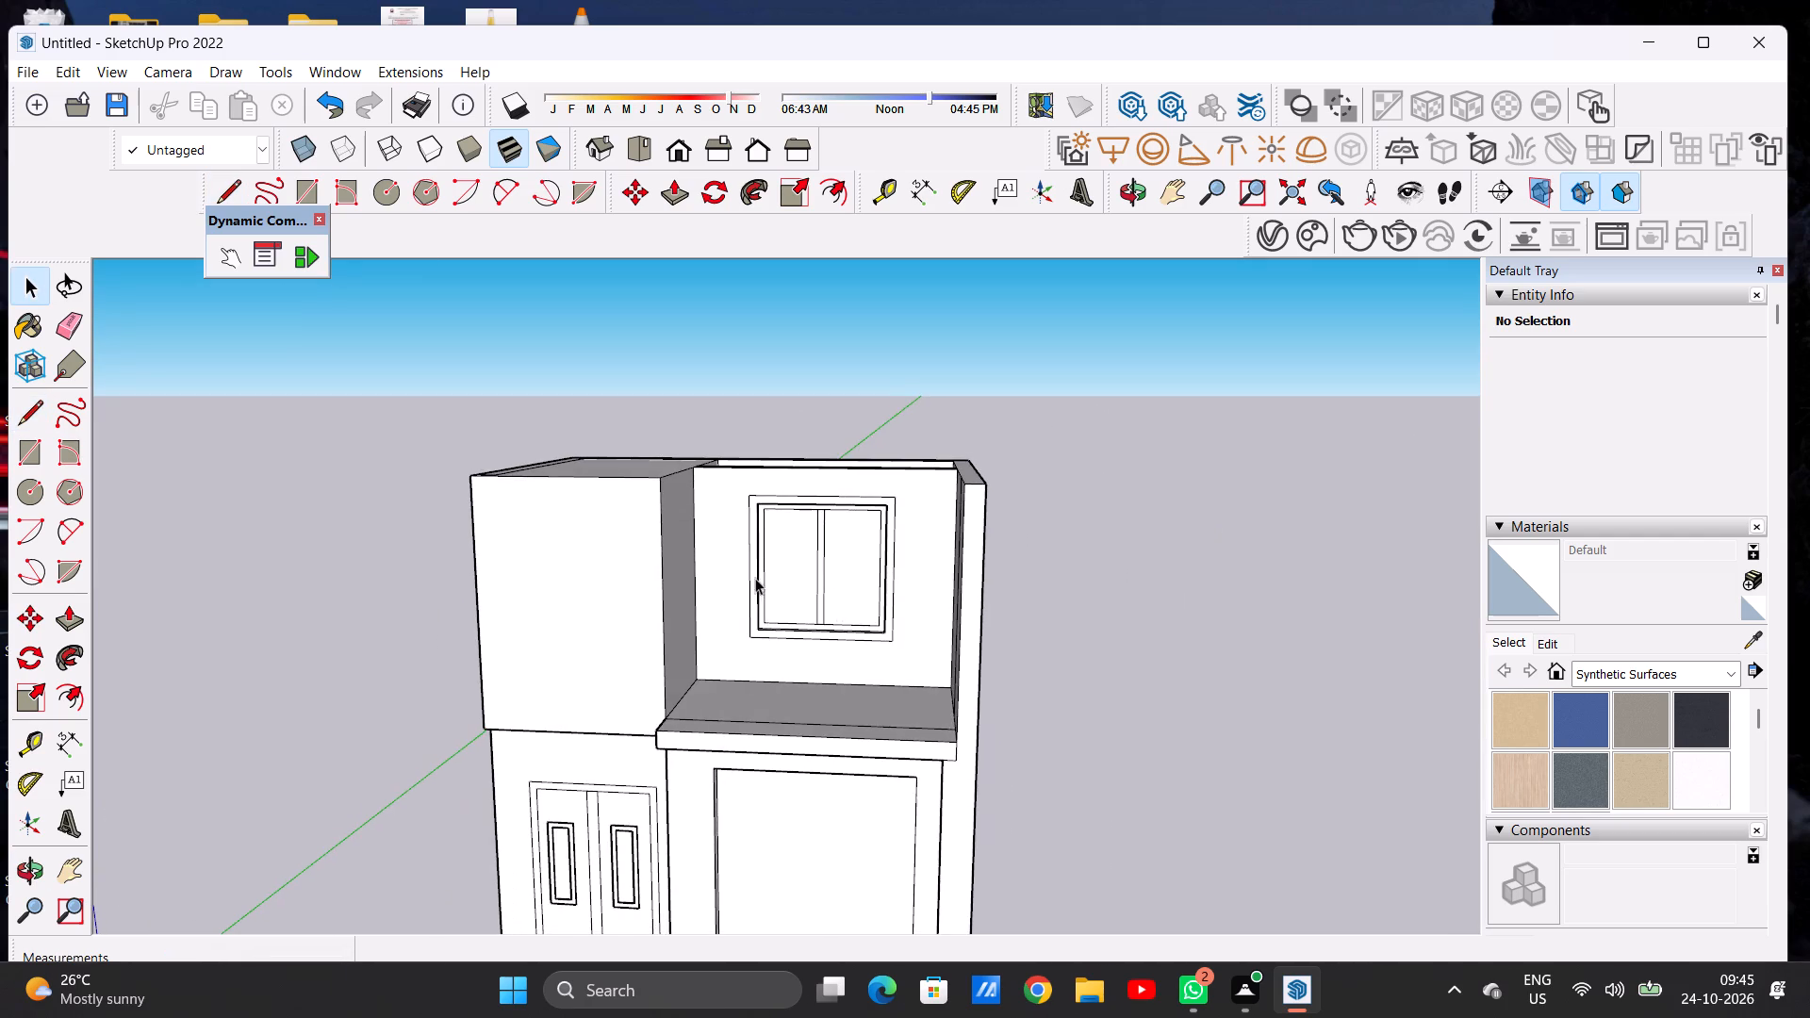
scroll(779, 557, up, 10)
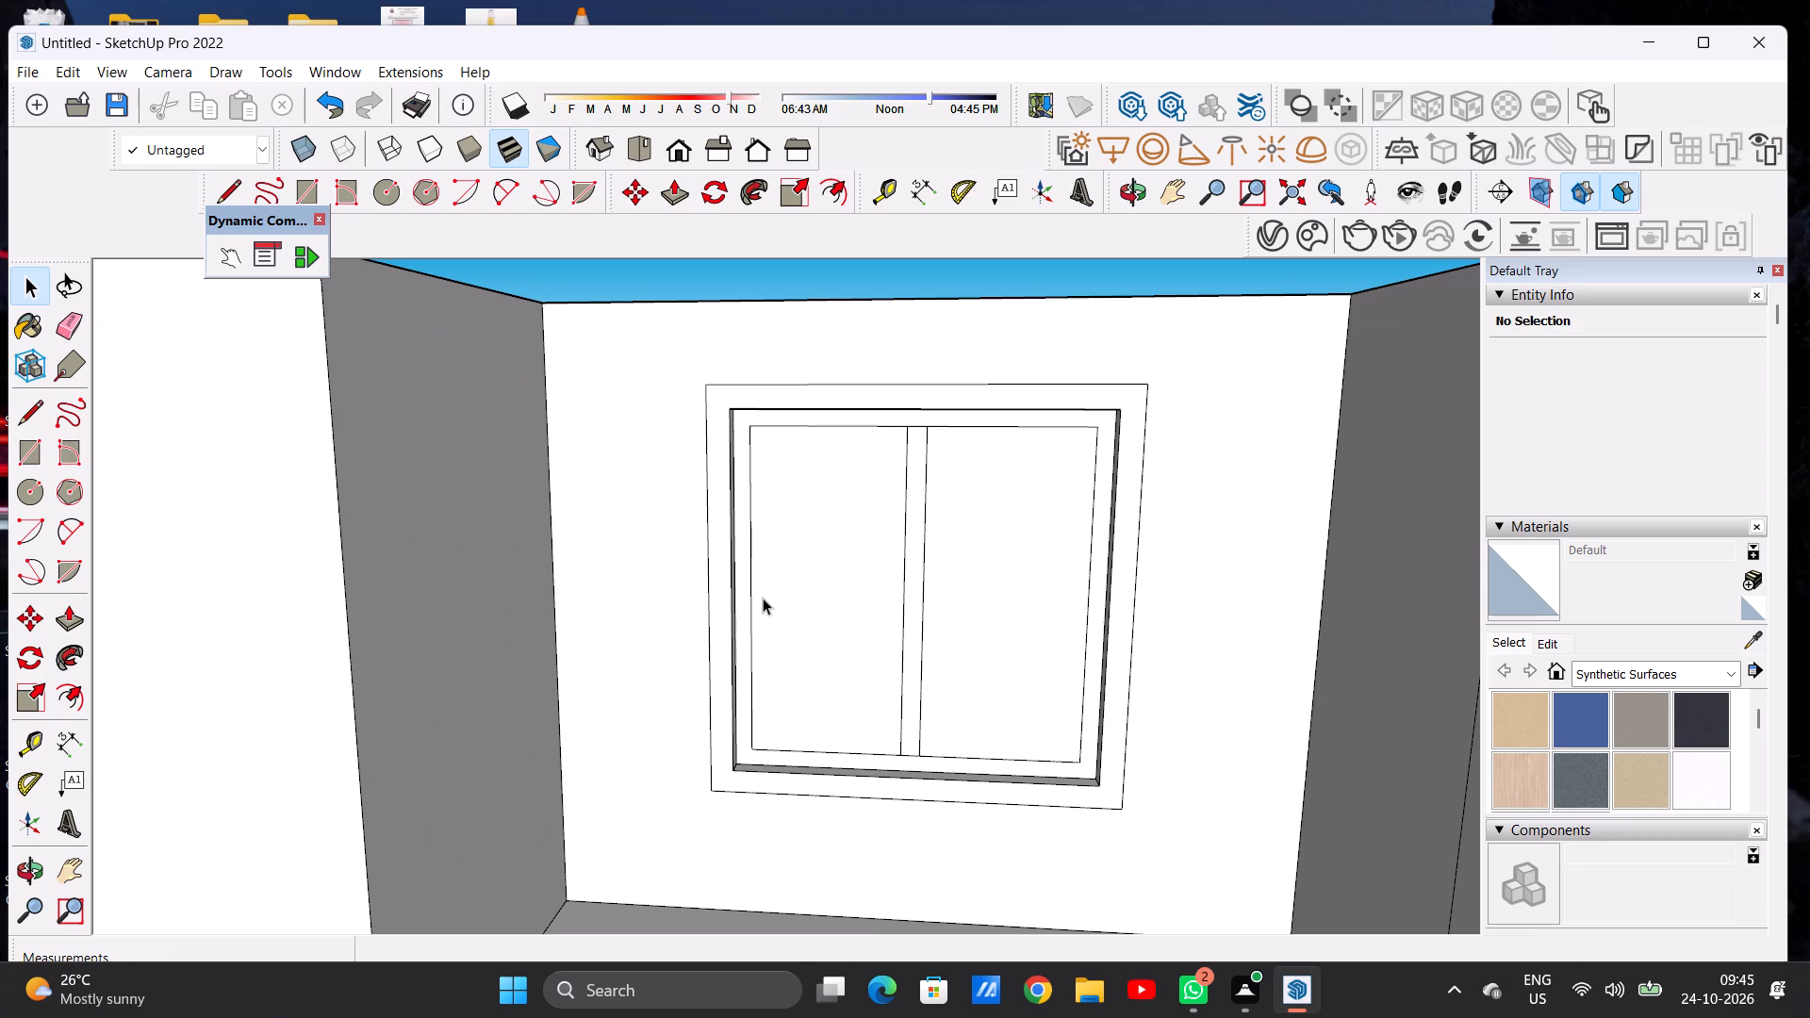
scroll(860, 491, down, 1)
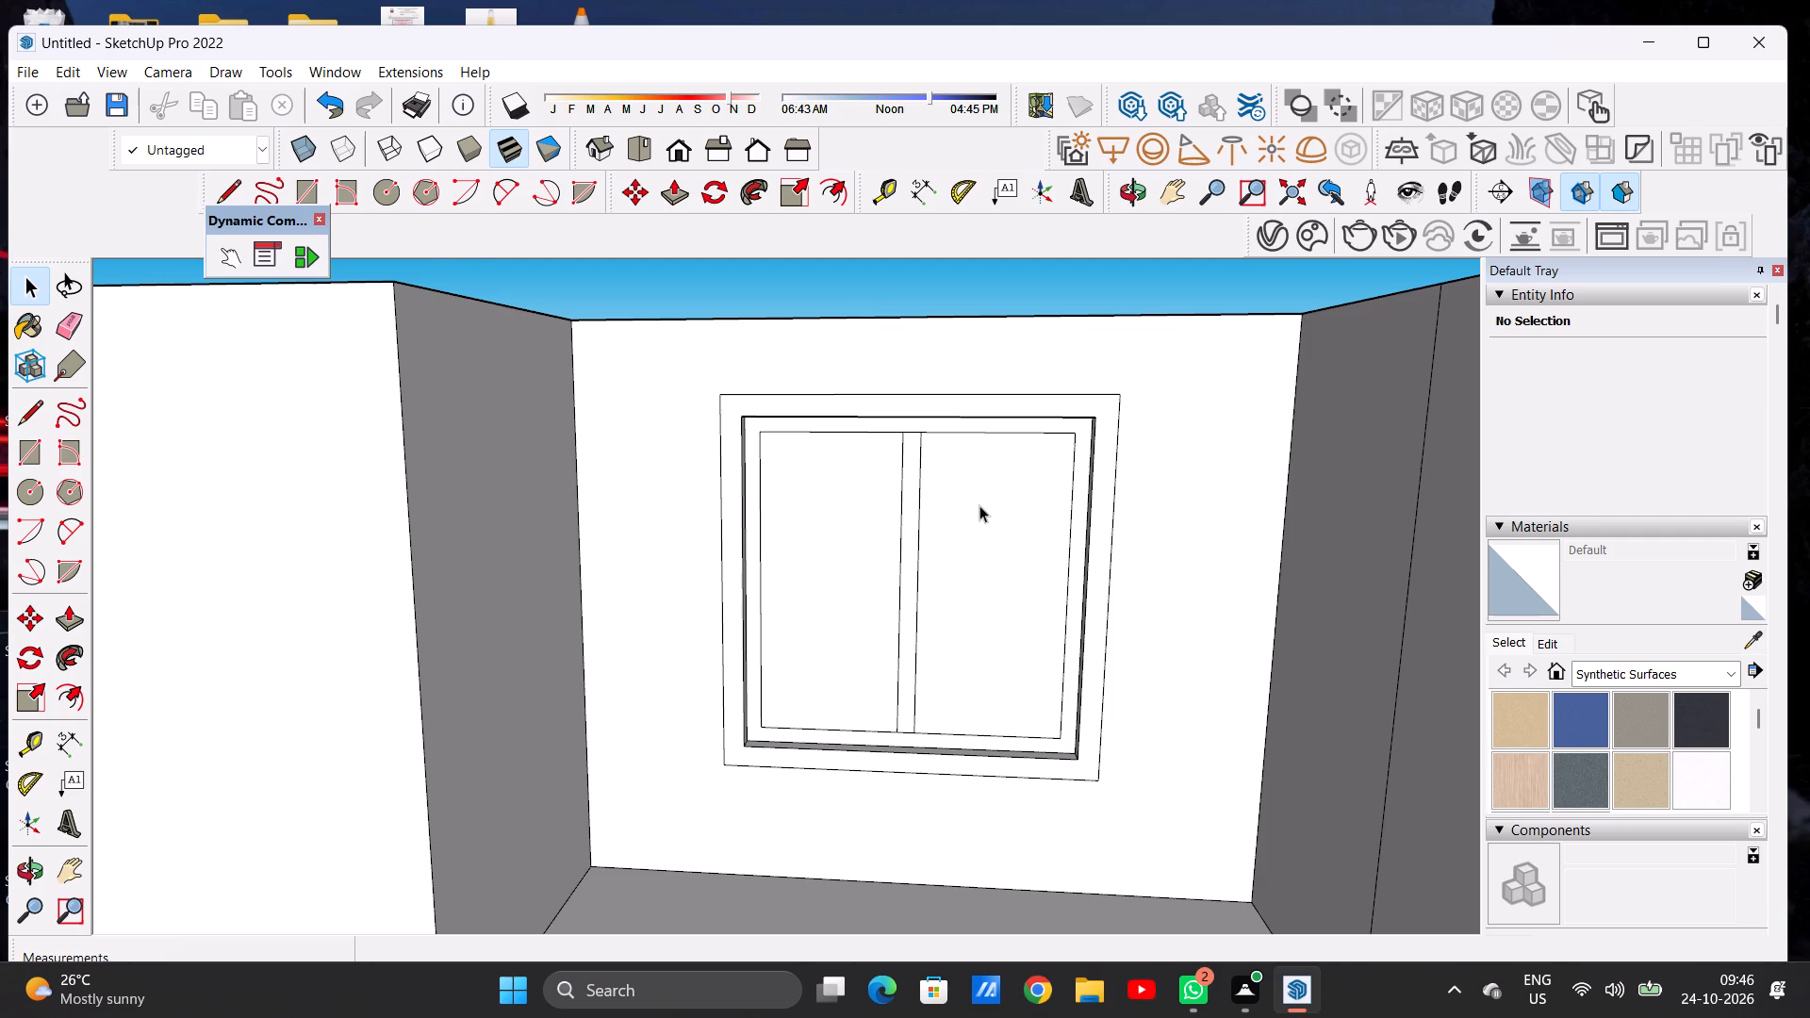
scroll(979, 505, down, 3)
scroll(804, 556, down, 10)
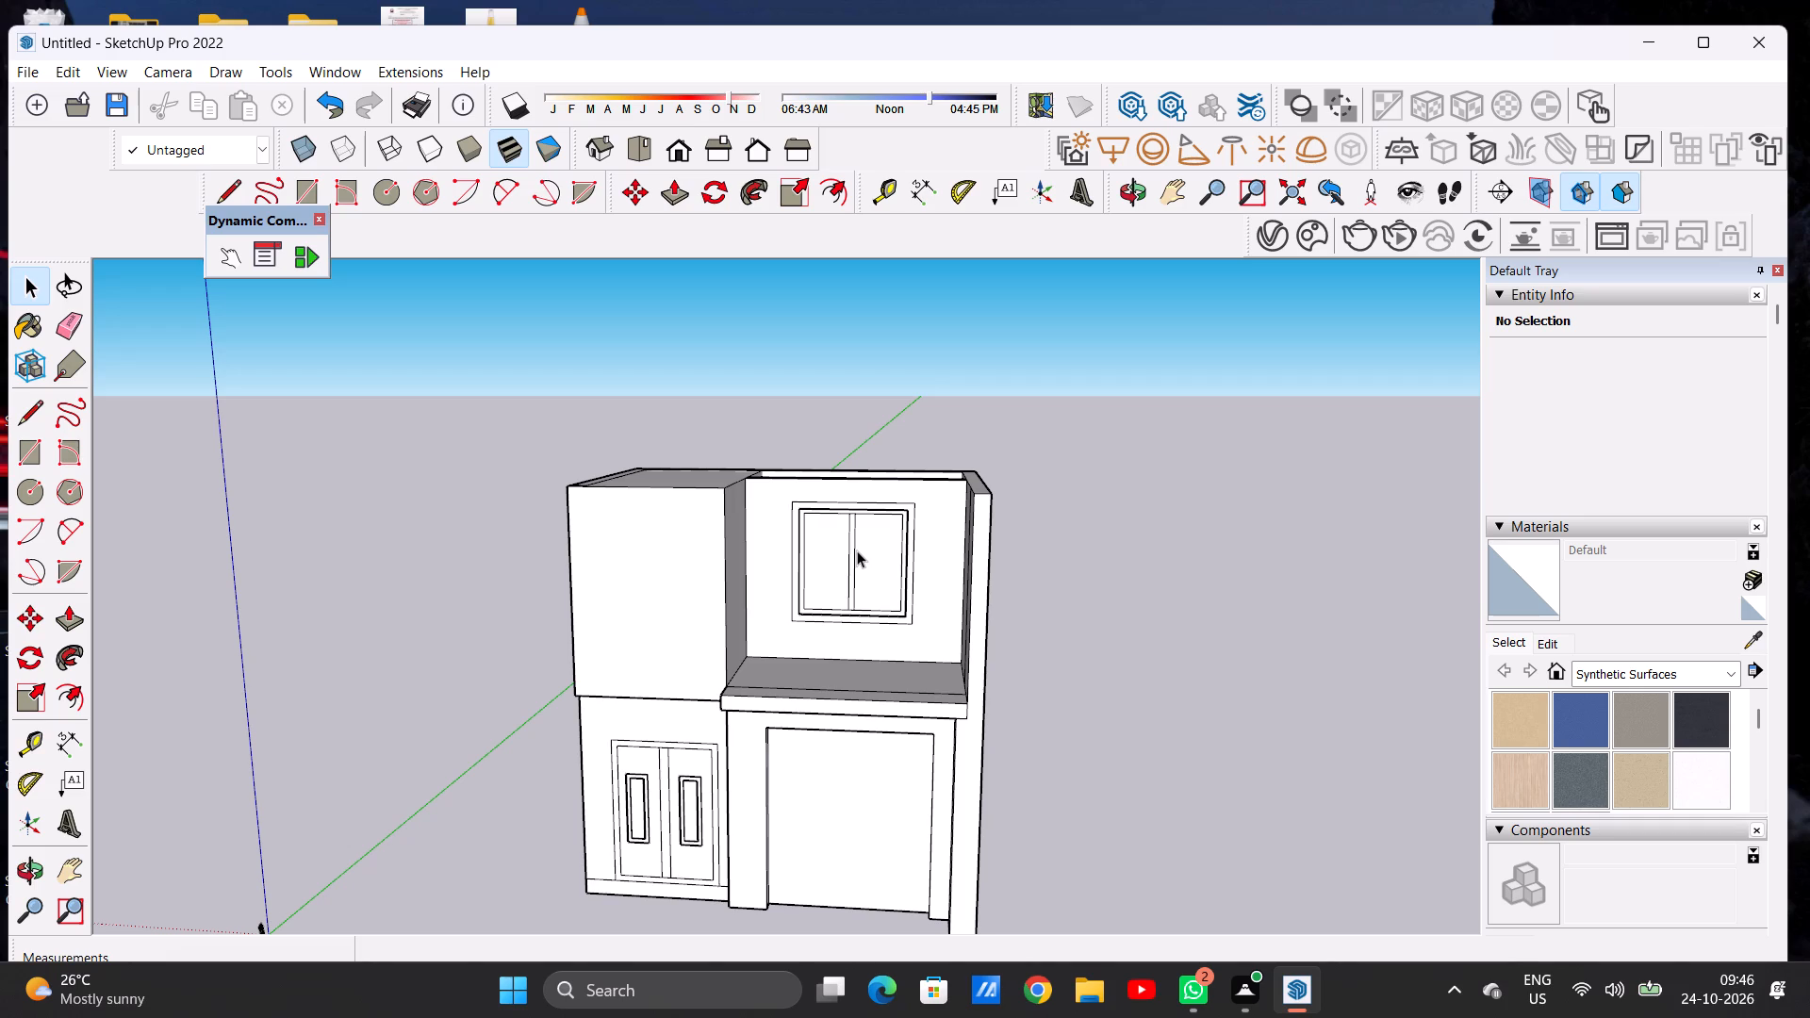
scroll(893, 542, down, 4)
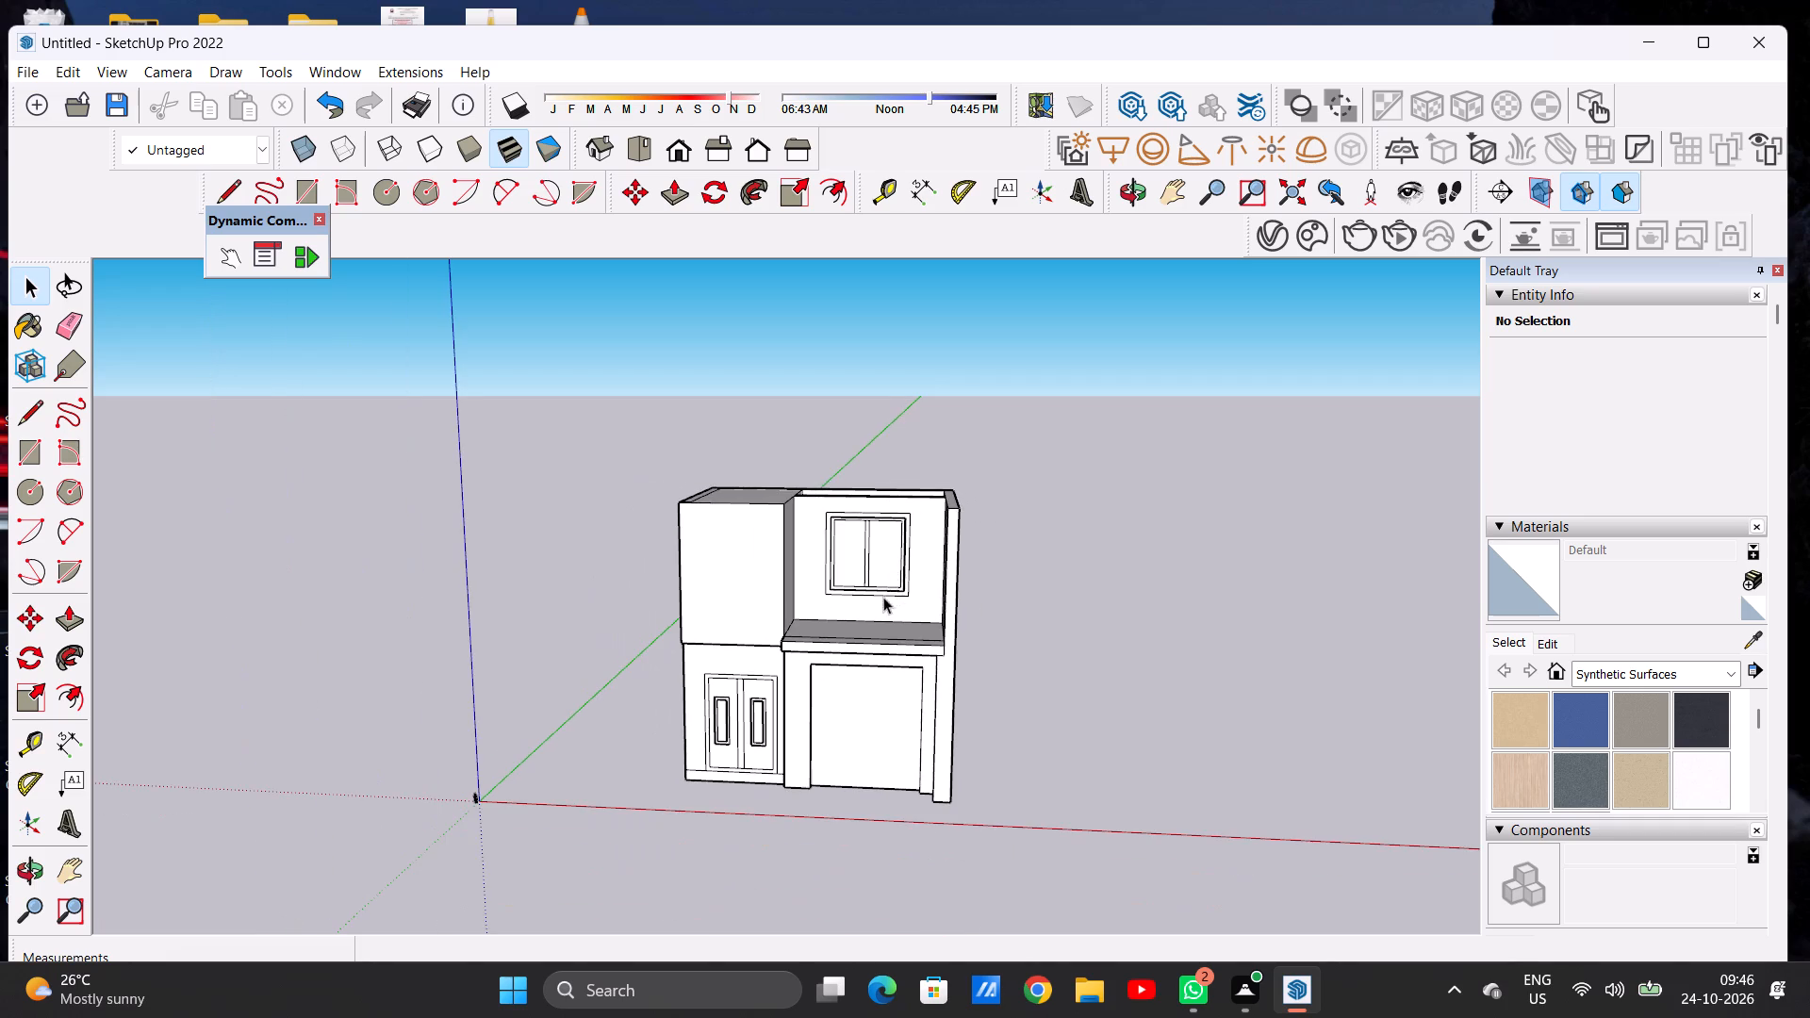
middle_drag(883, 610, 874, 787)
scroll(915, 668, up, 5)
scroll(915, 668, down, 1)
scroll(915, 668, up, 1)
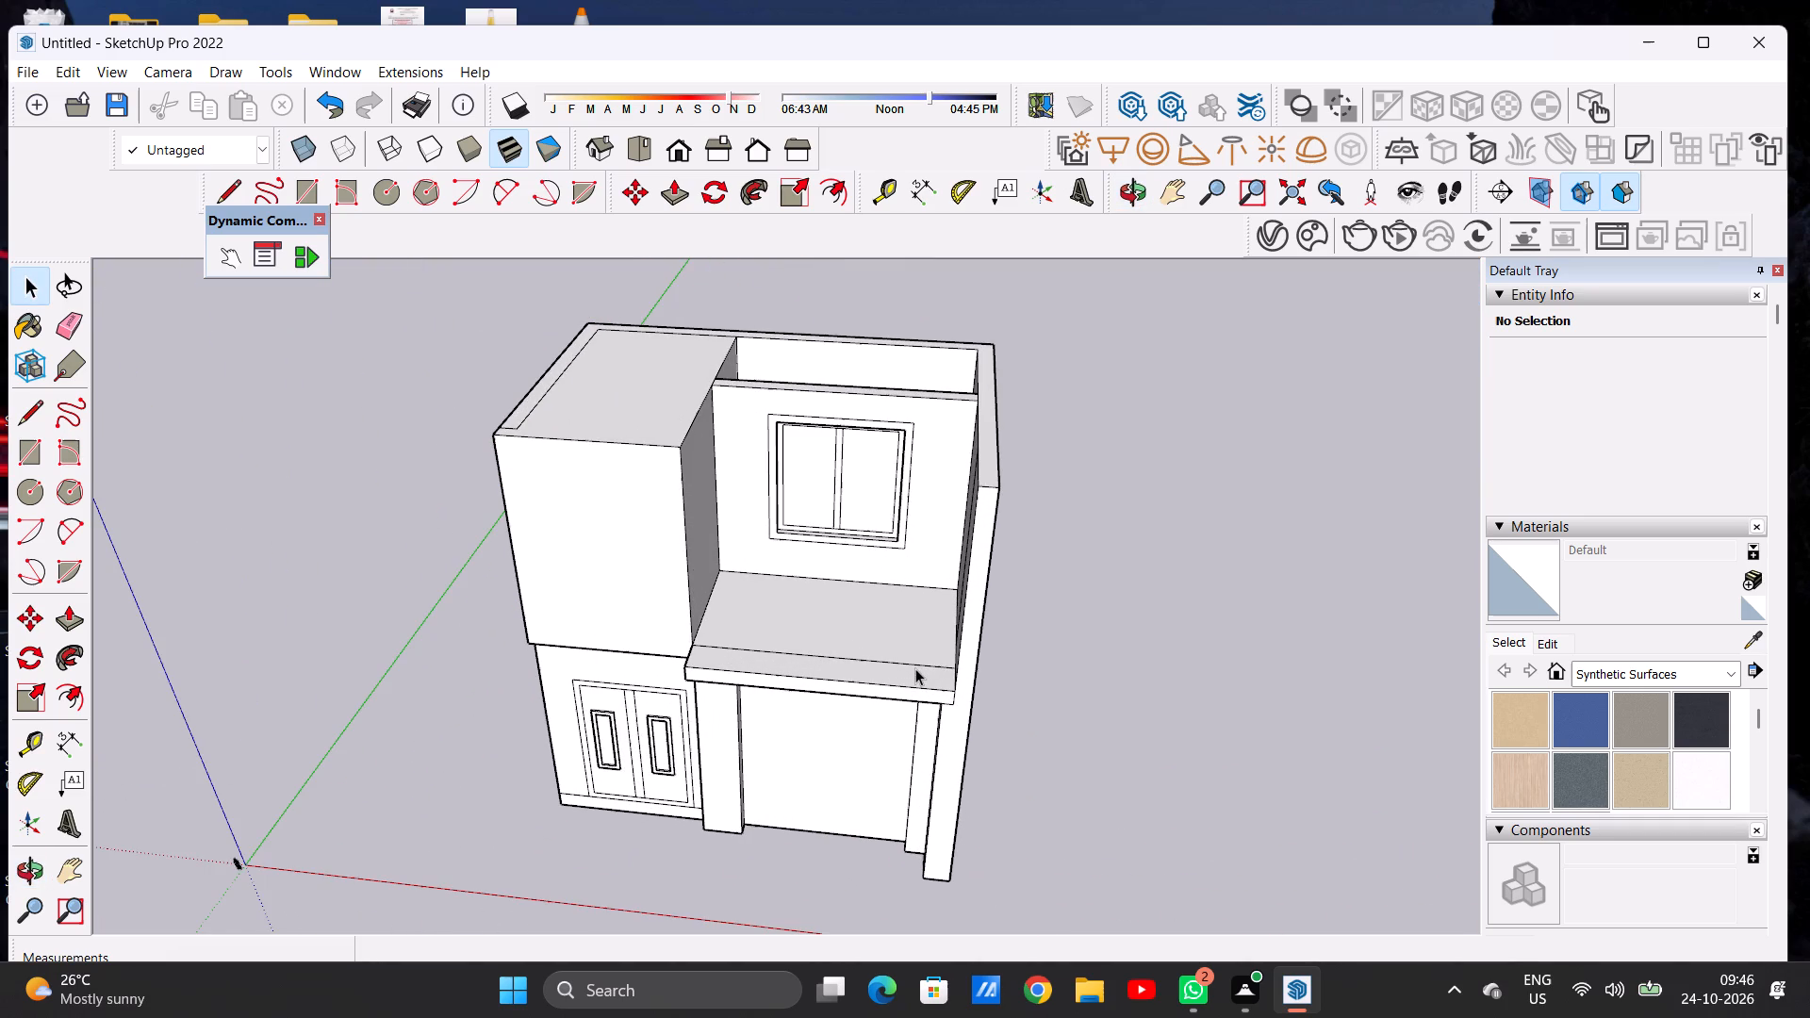
Push/Pull the front strip of the upper floor's overhanging slab up by about 4' to form a low parapet.
middle_drag(946, 663, 864, 538)
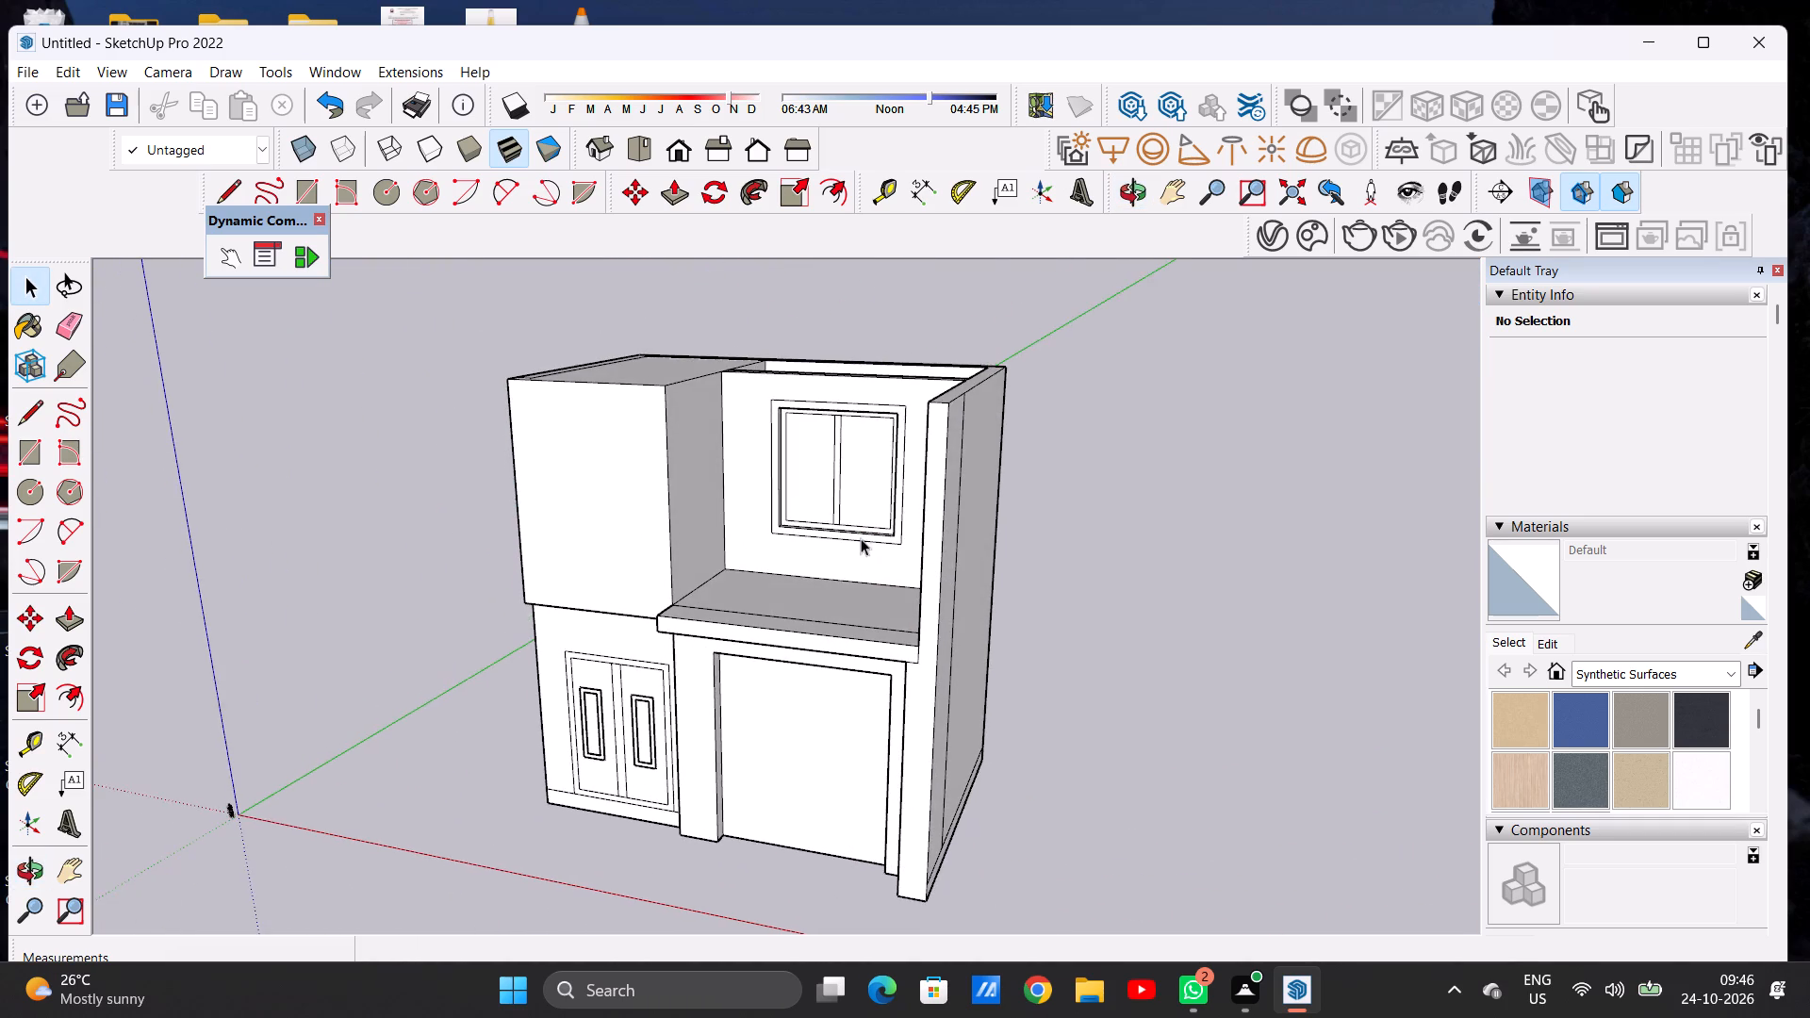
scroll(915, 641, up, 5)
middle_drag(923, 635, 1187, 714)
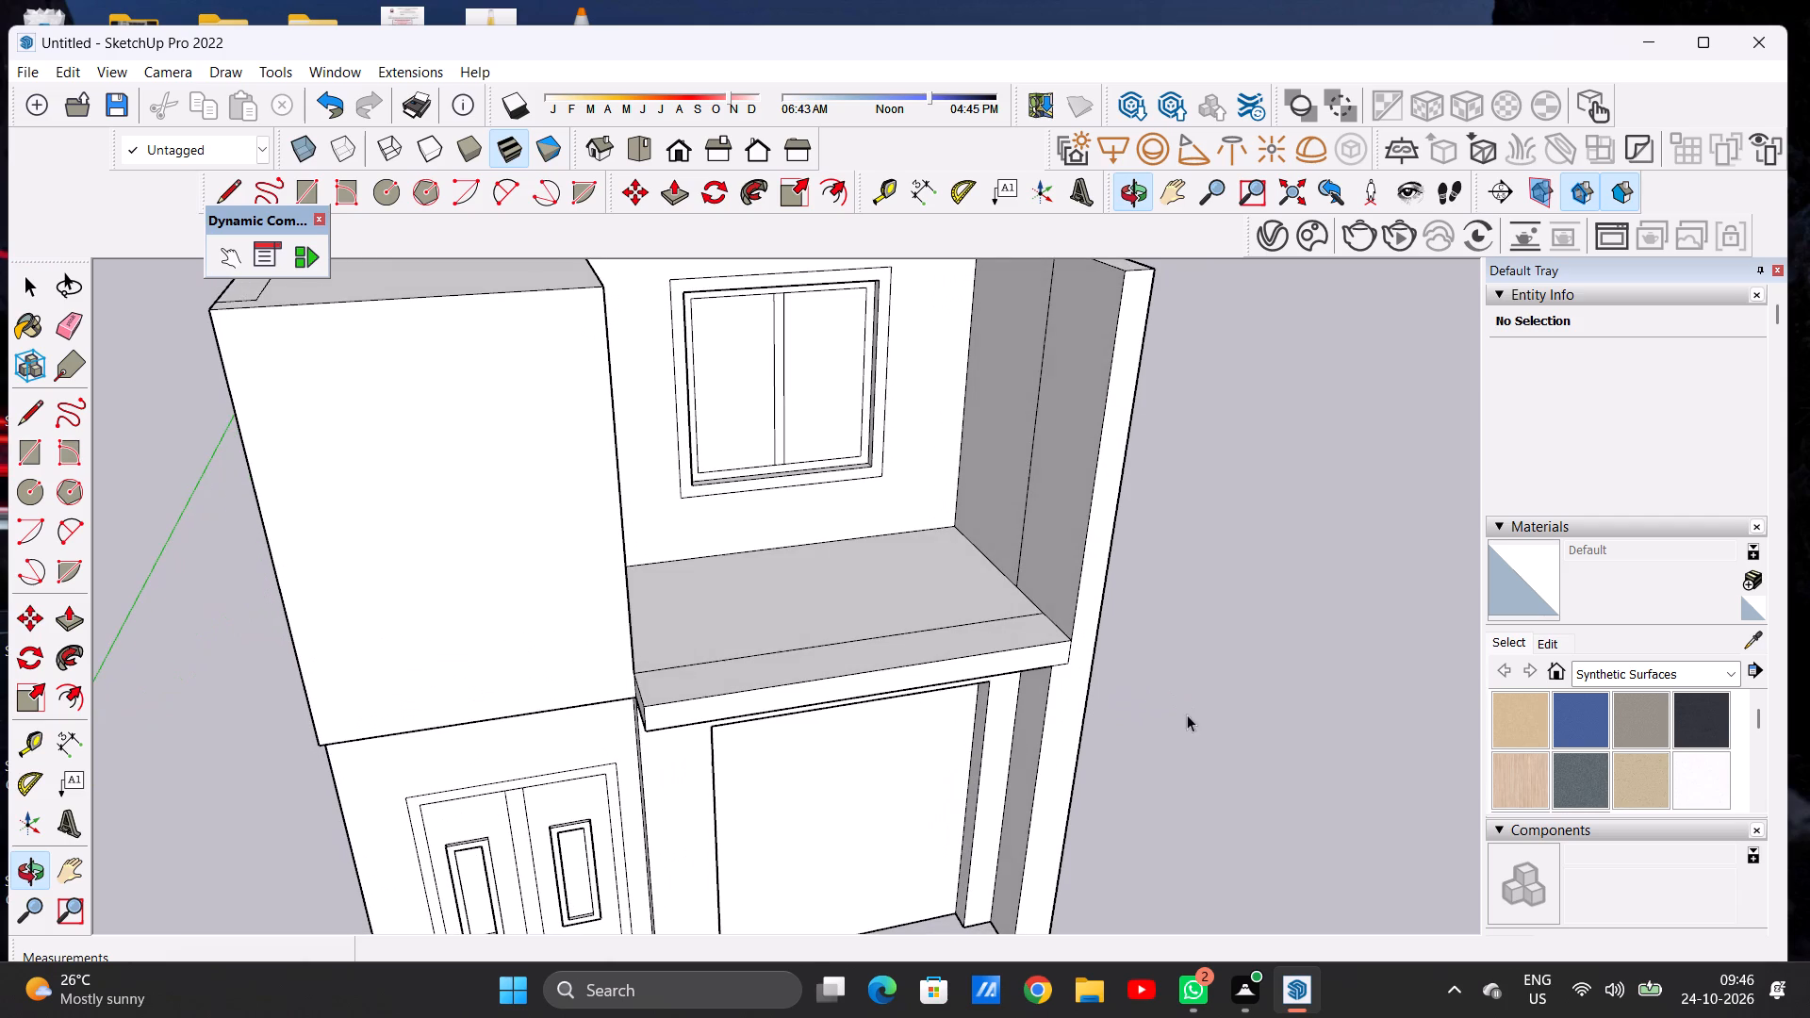
scroll(1059, 632, up, 1)
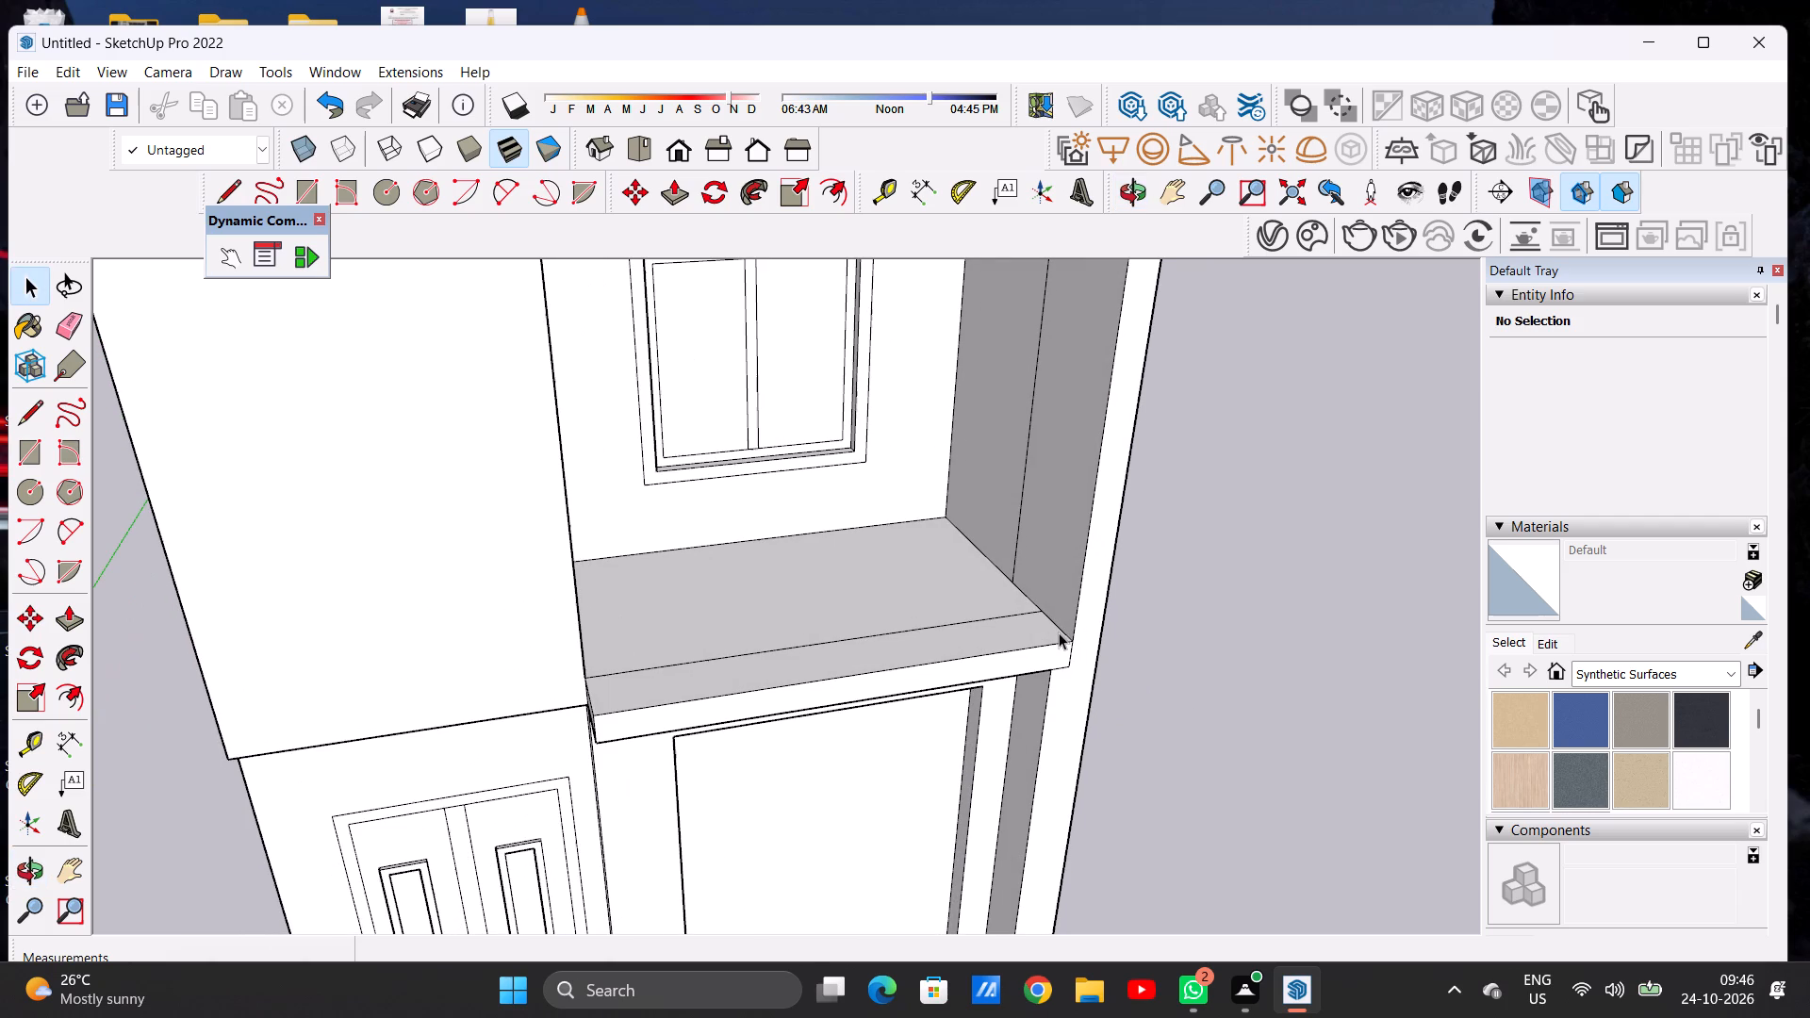
key(p)
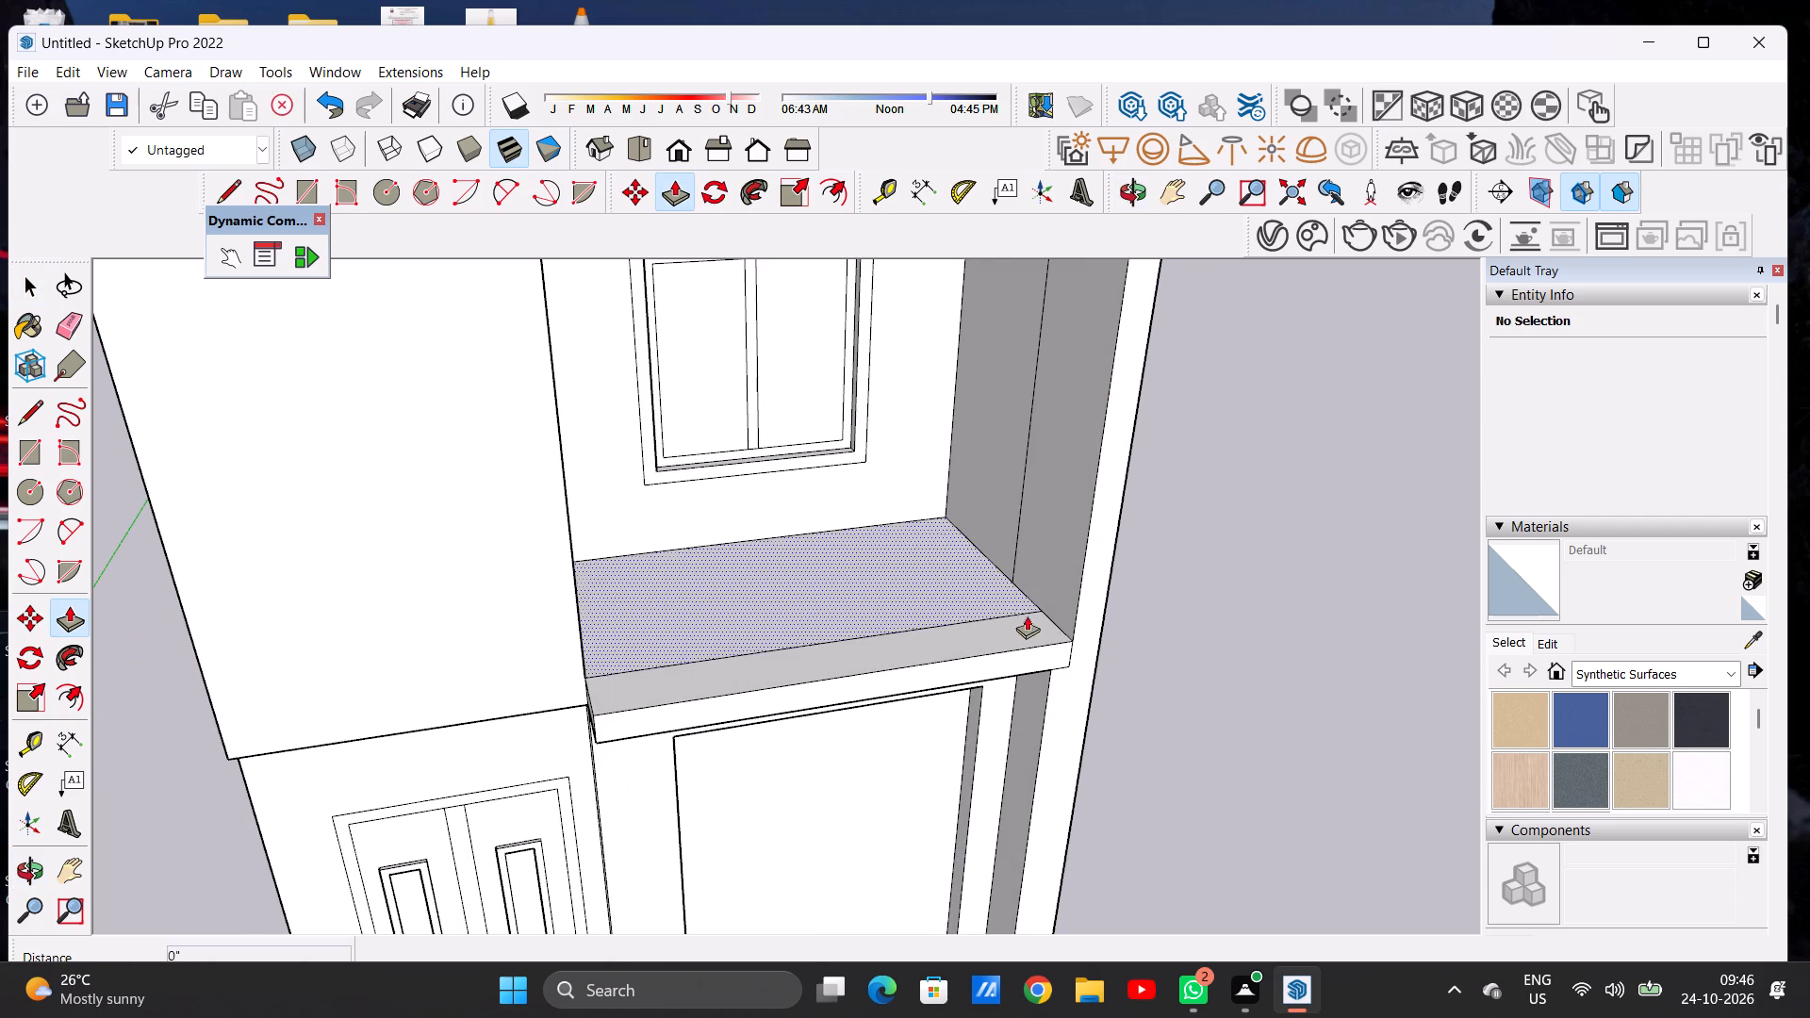
scroll(1077, 633, up, 5)
click(1028, 629)
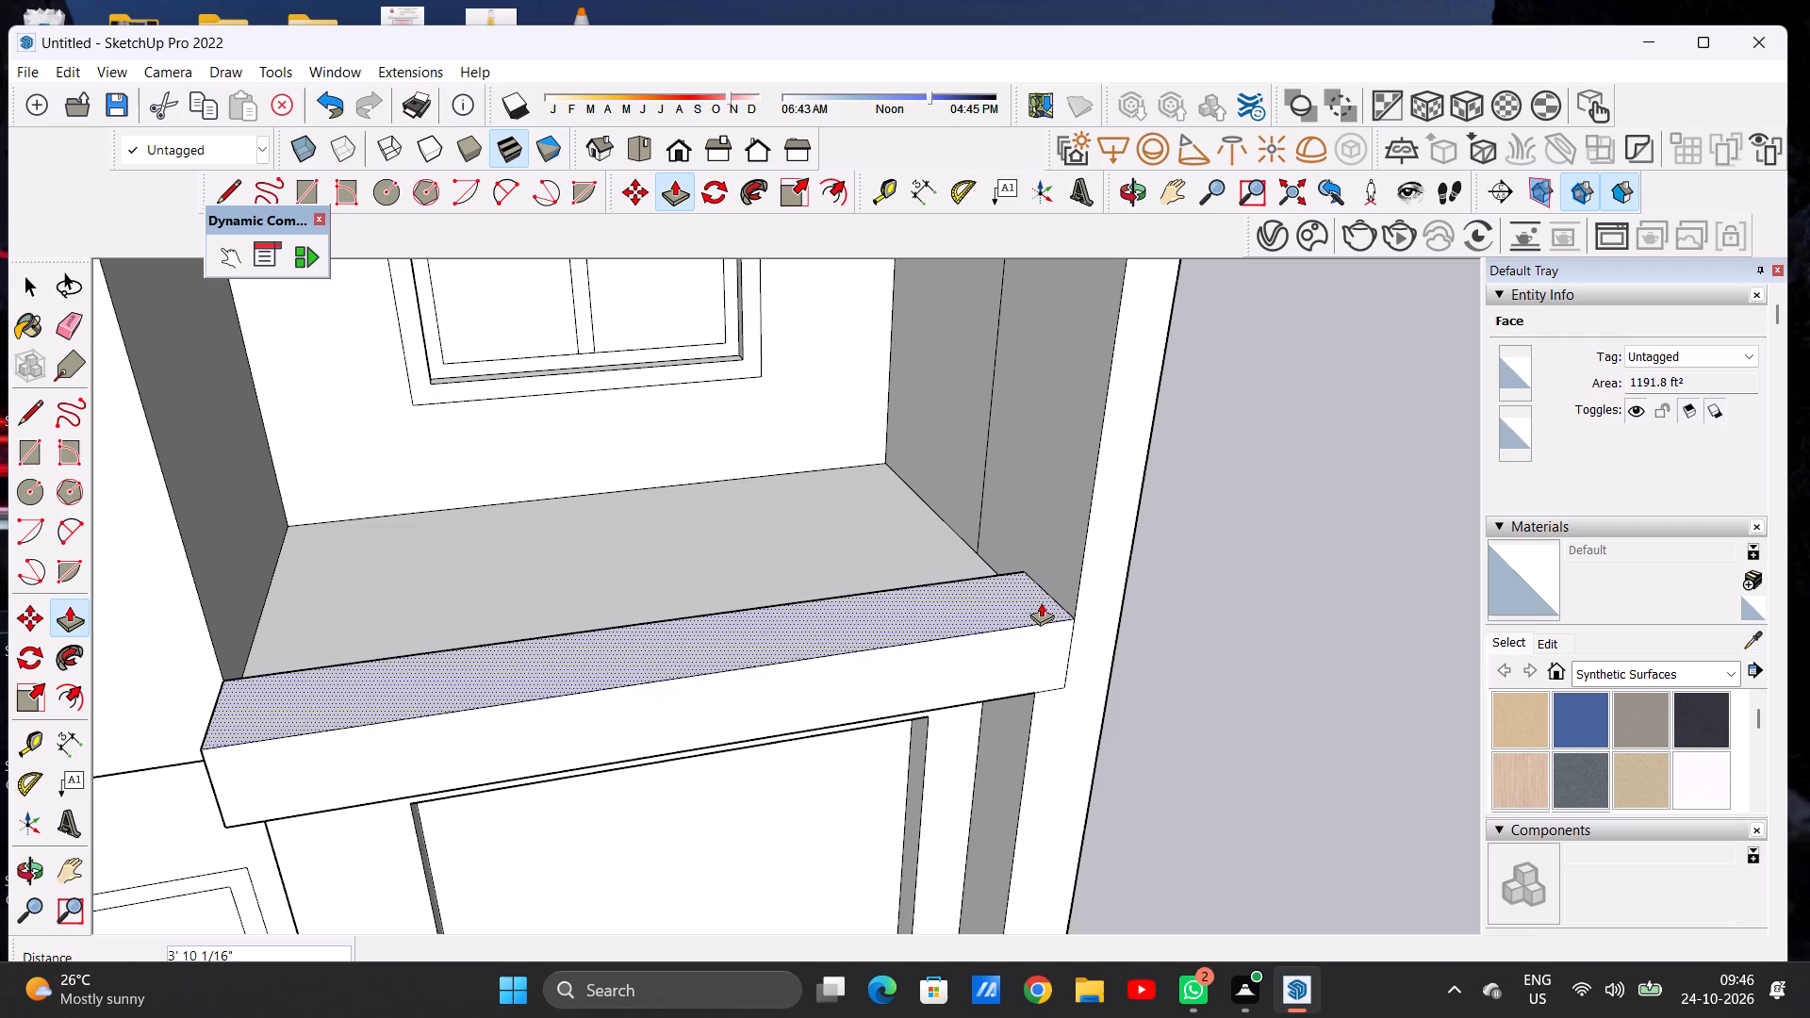
click(1041, 600)
key(space)
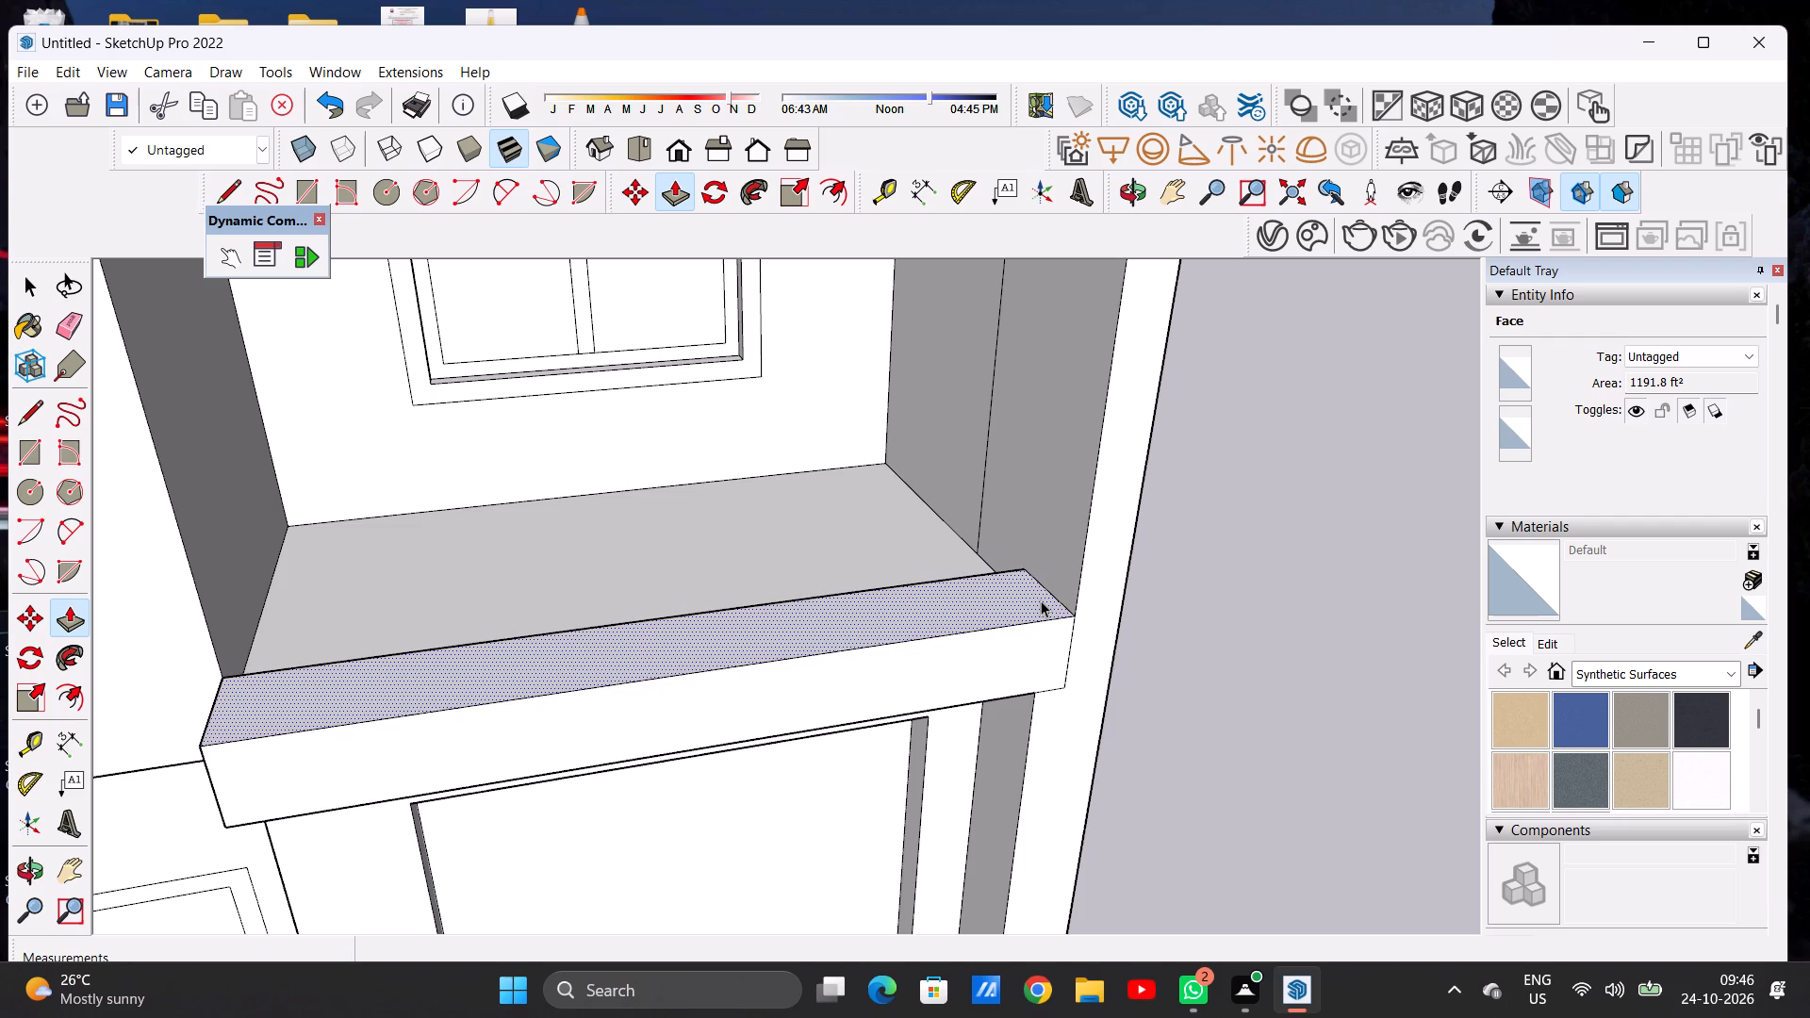
Examine the slab's raised front edge, its ends against the side walls, and the terrace floor from several angles.
scroll(1050, 608, down, 7)
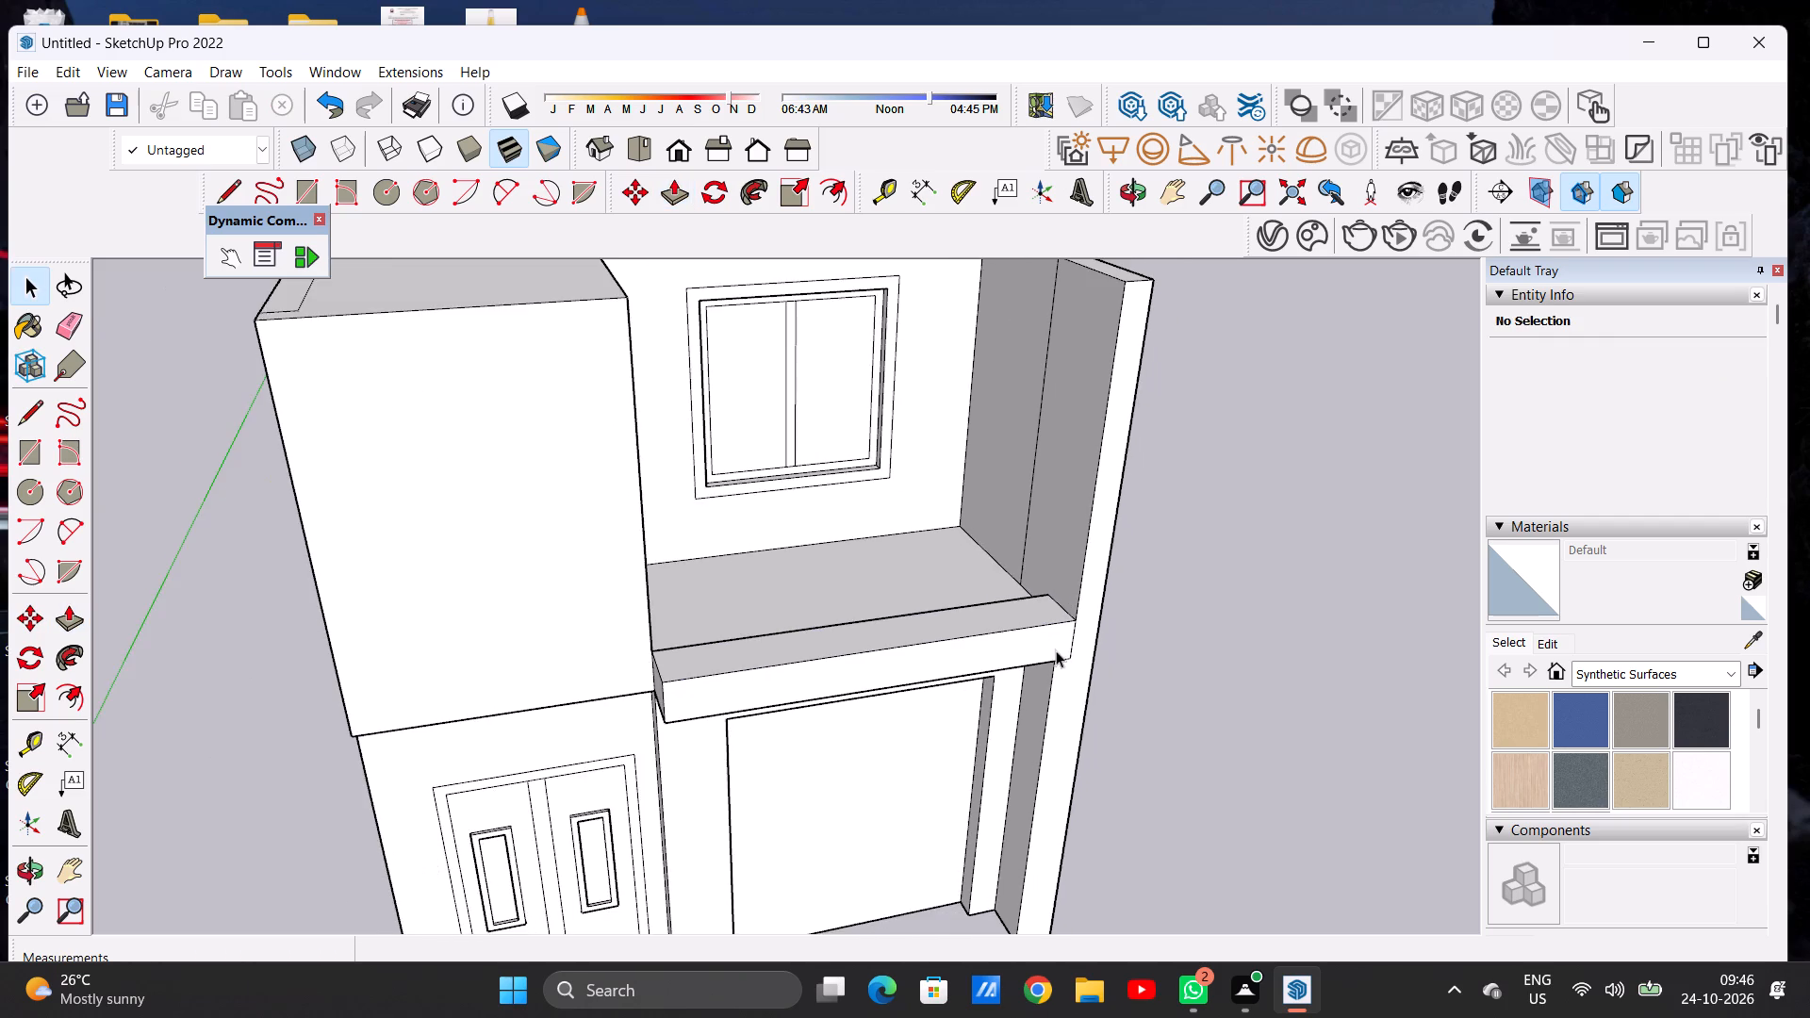
middle_drag(1013, 616, 864, 493)
scroll(943, 581, up, 2)
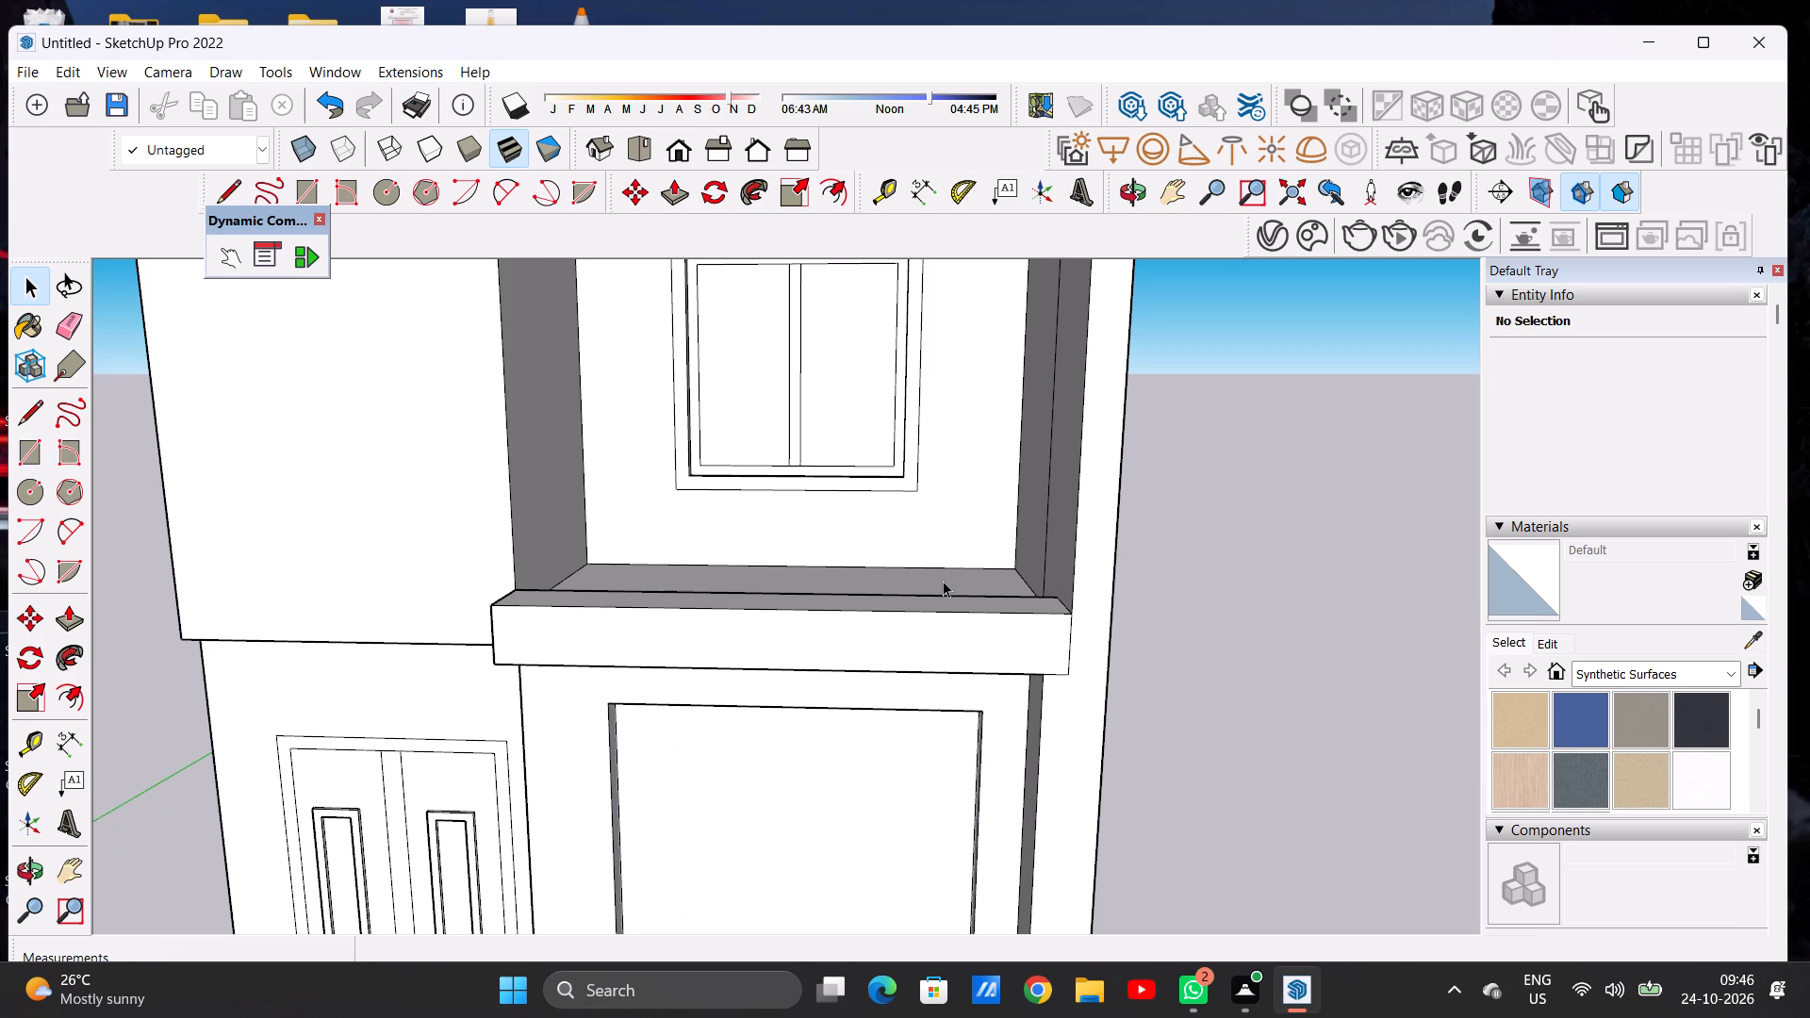
scroll(874, 639, down, 5)
middle_drag(867, 572, 769, 631)
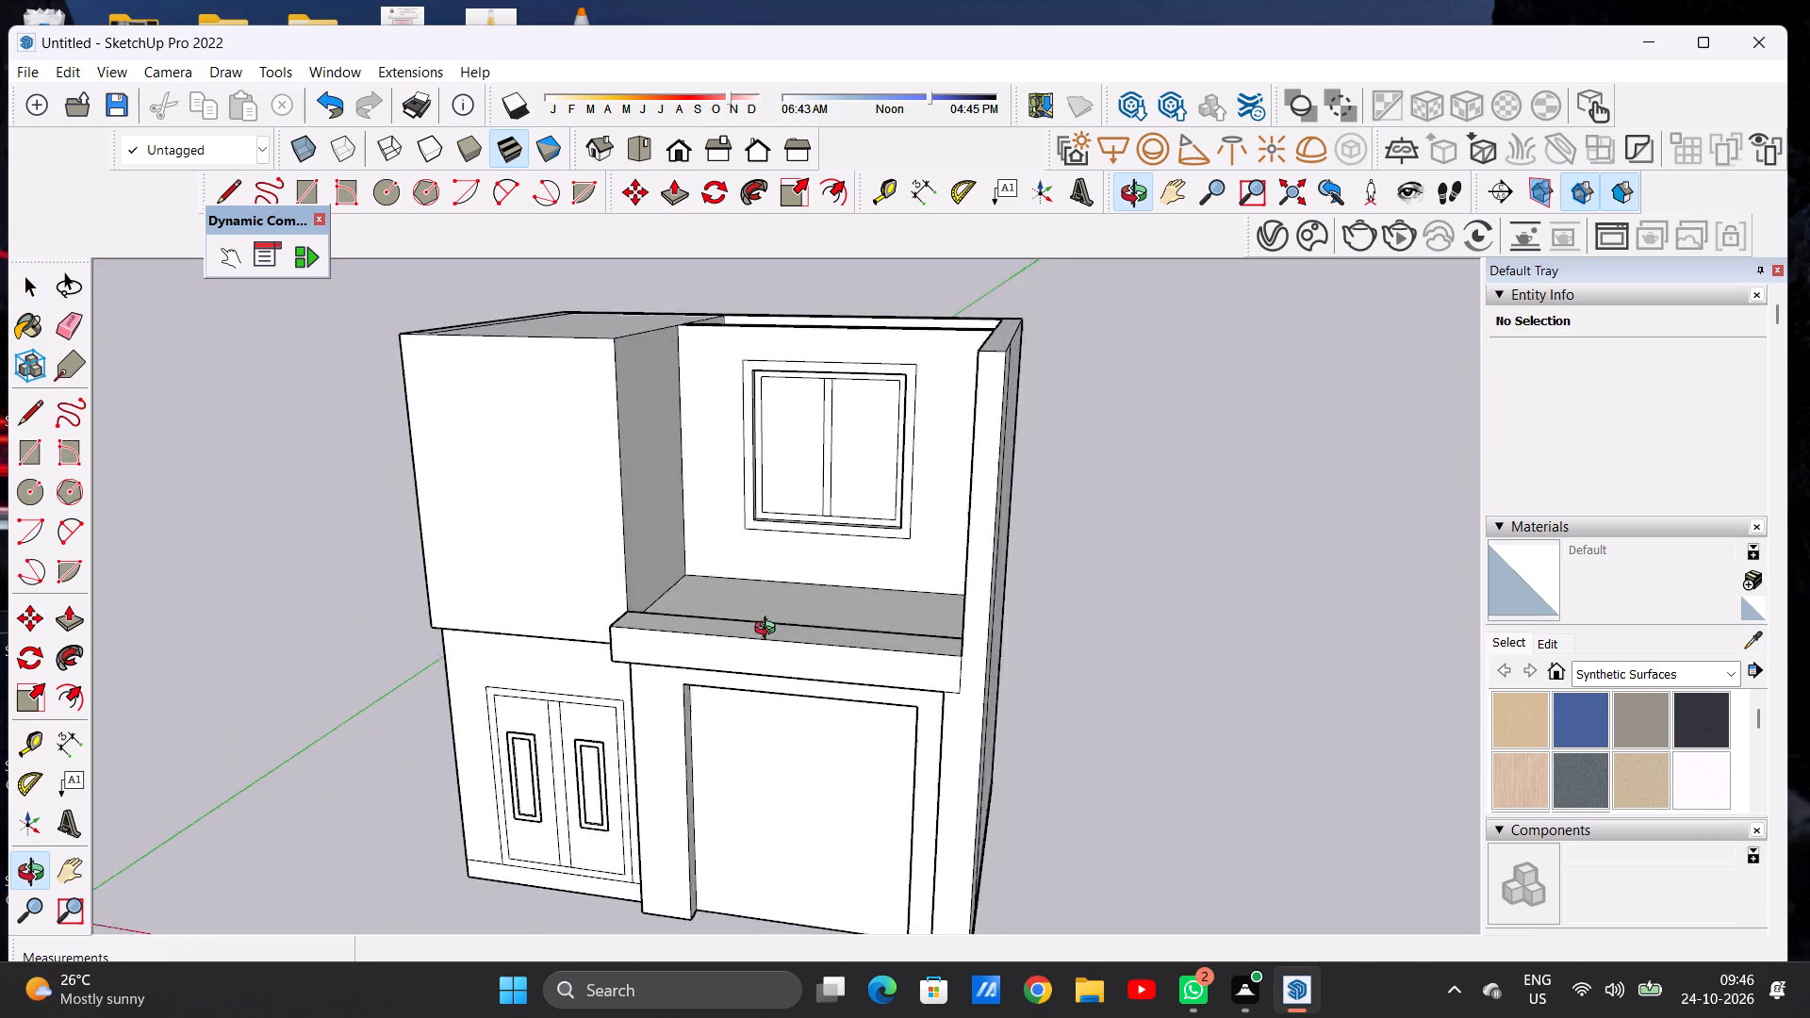
middle_drag(769, 631, 636, 761)
middle_click(636, 761)
scroll(598, 593, up, 6)
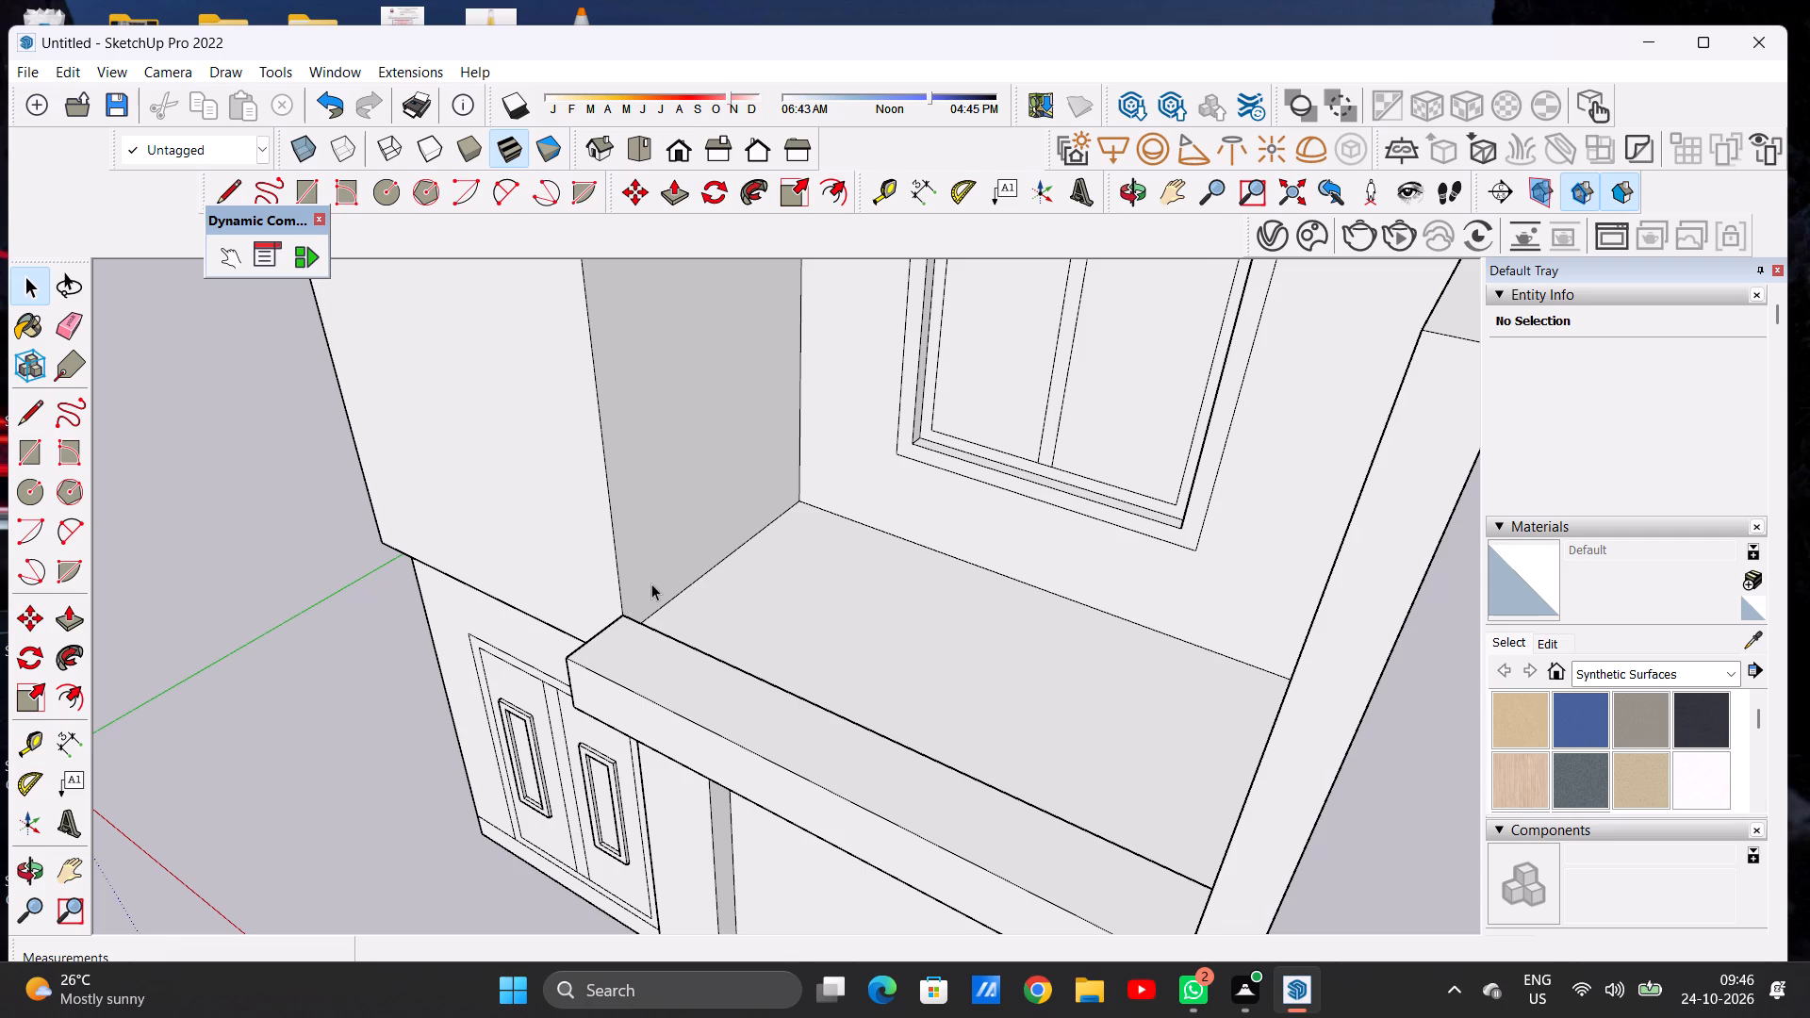
scroll(663, 610, down, 7)
middle_drag(667, 619, 670, 616)
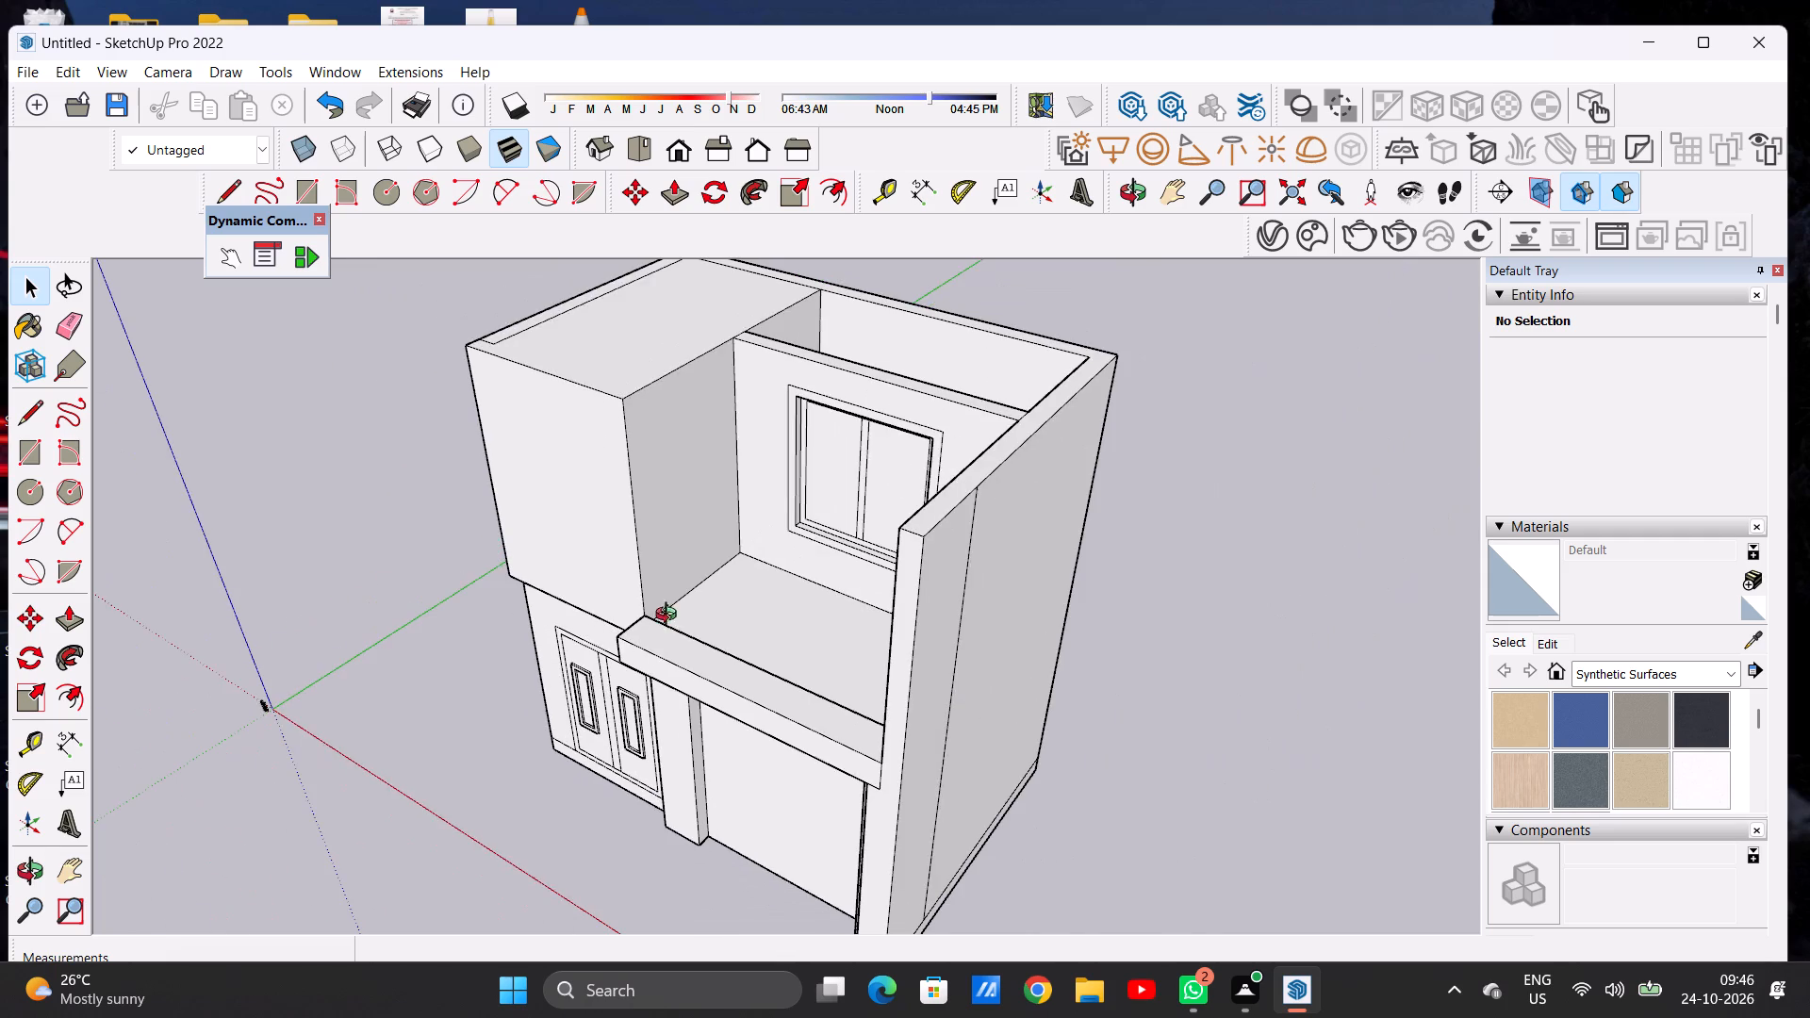
middle_drag(670, 616, 1194, 593)
scroll(1049, 583, up, 7)
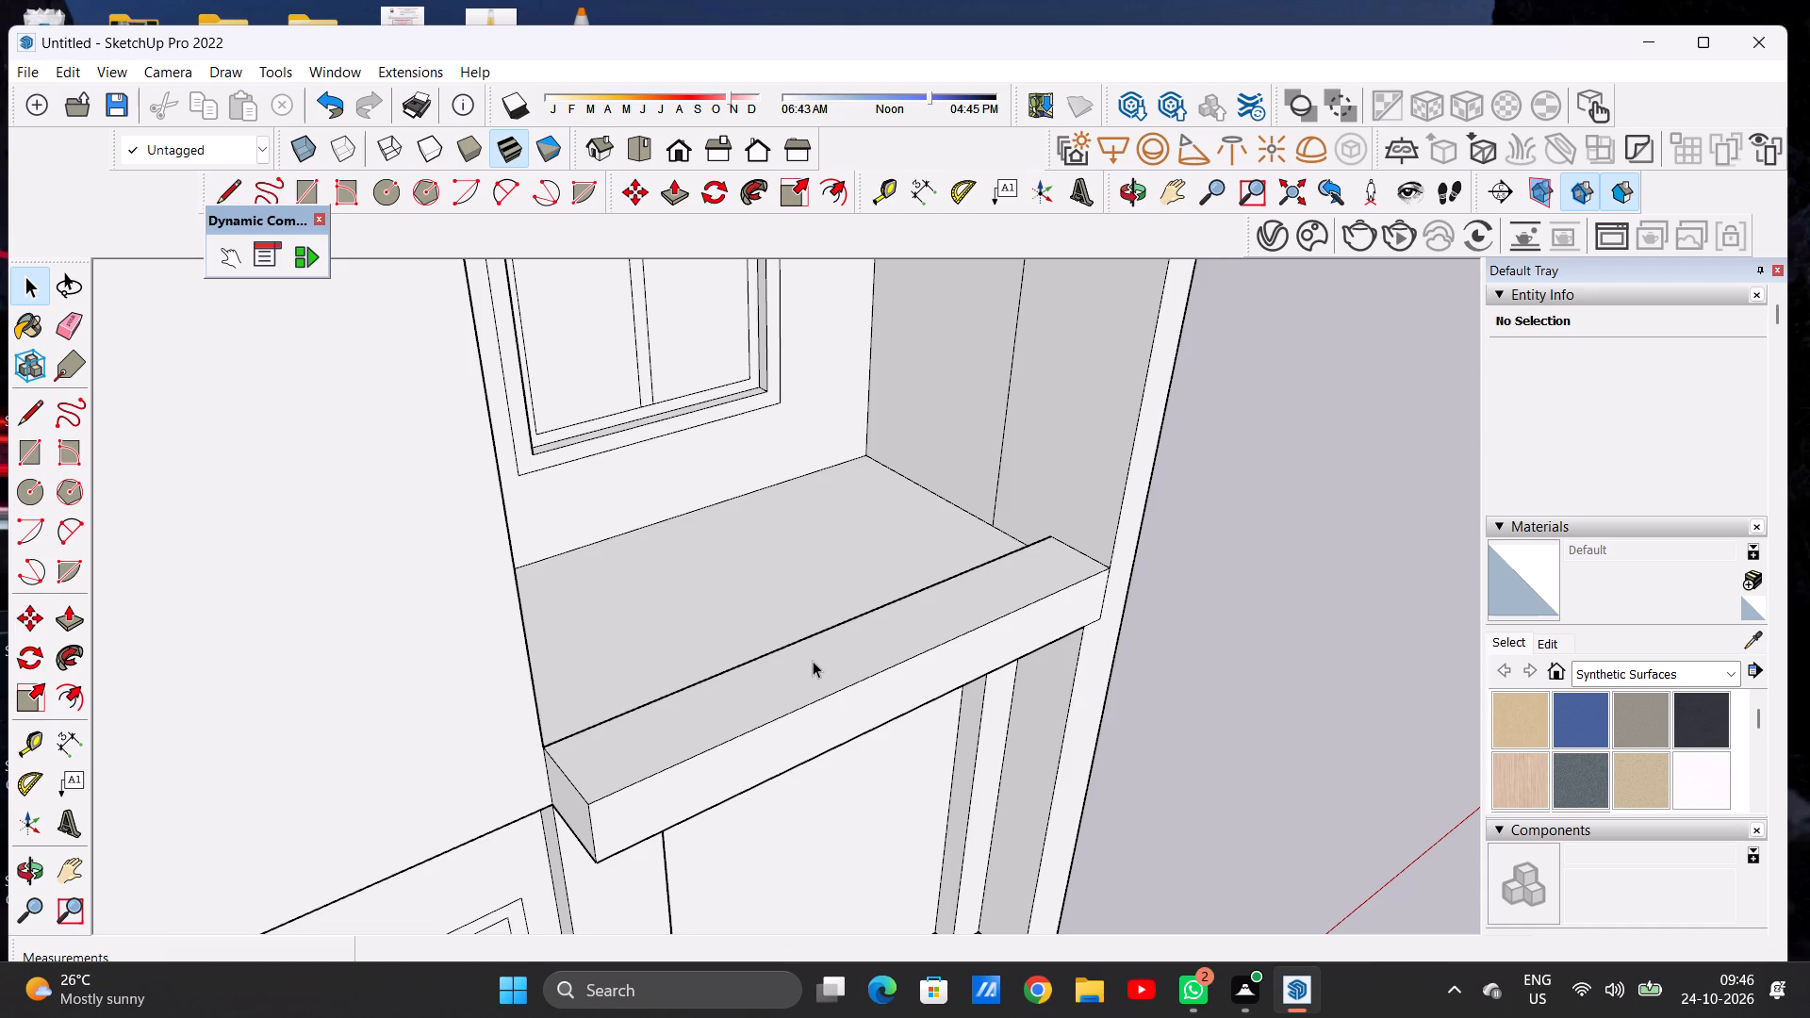
scroll(782, 689, down, 1)
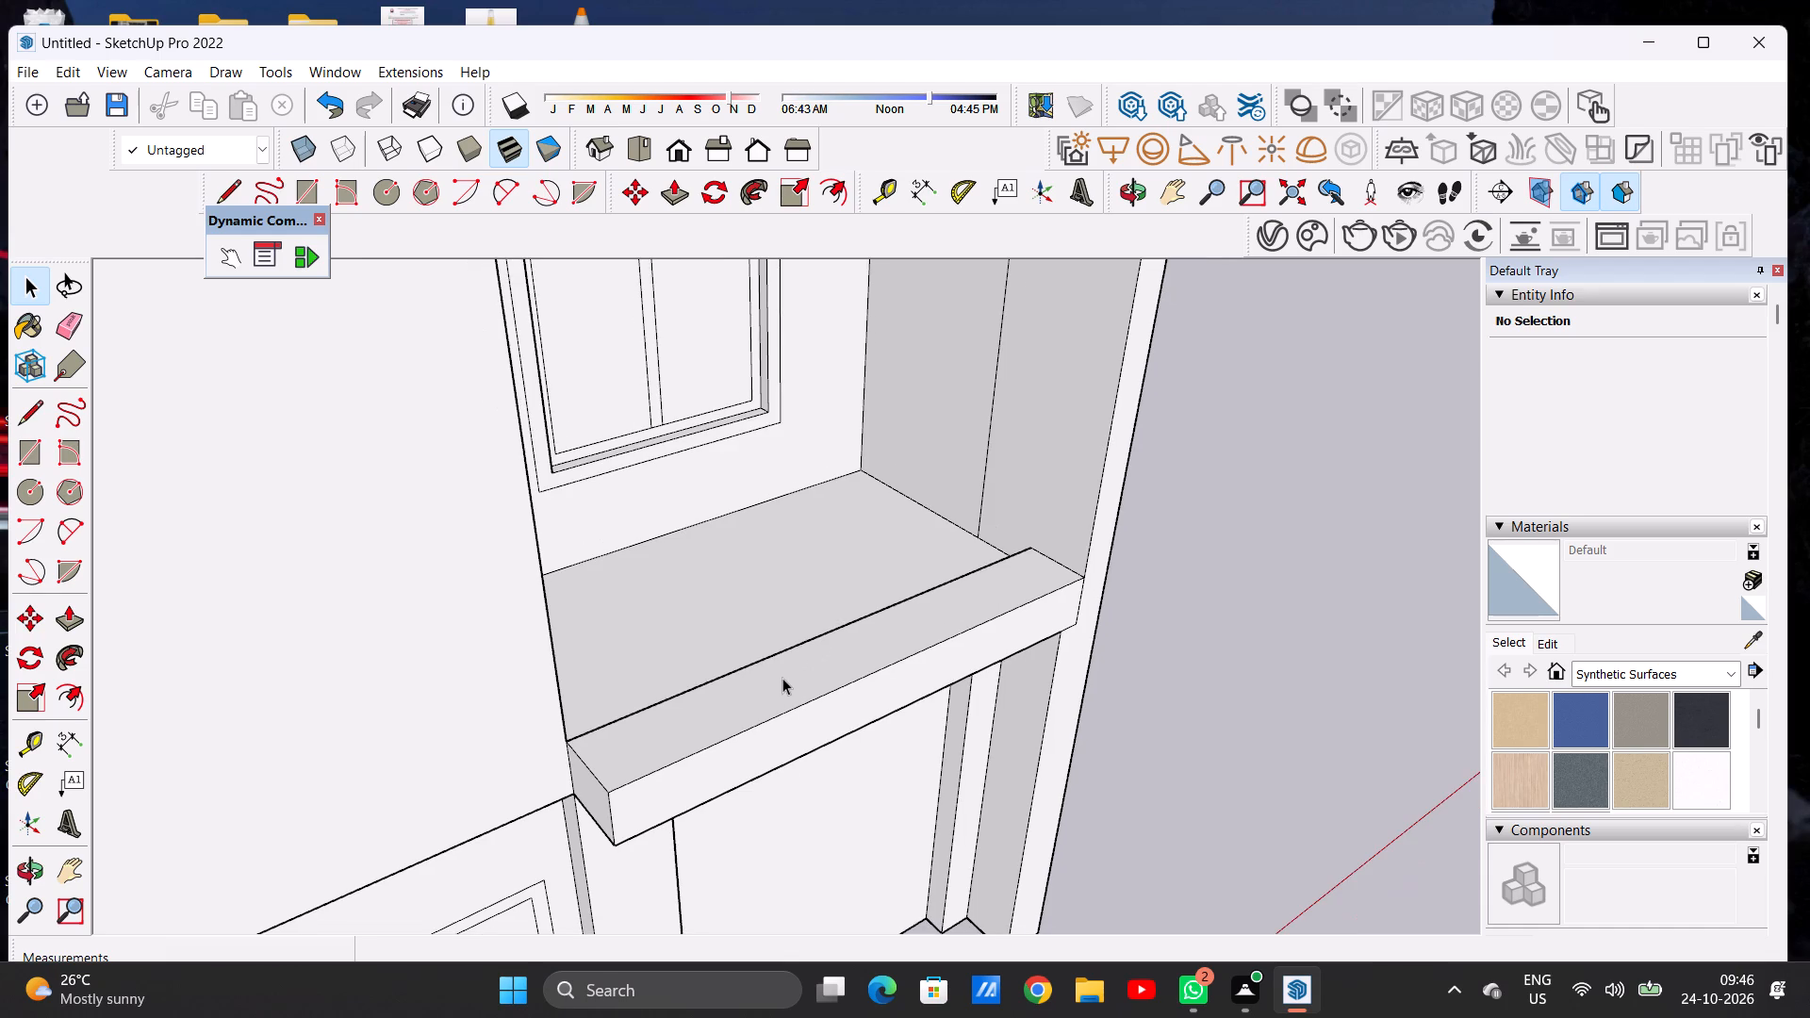
middle_drag(849, 621, 563, 709)
scroll(578, 681, down, 2)
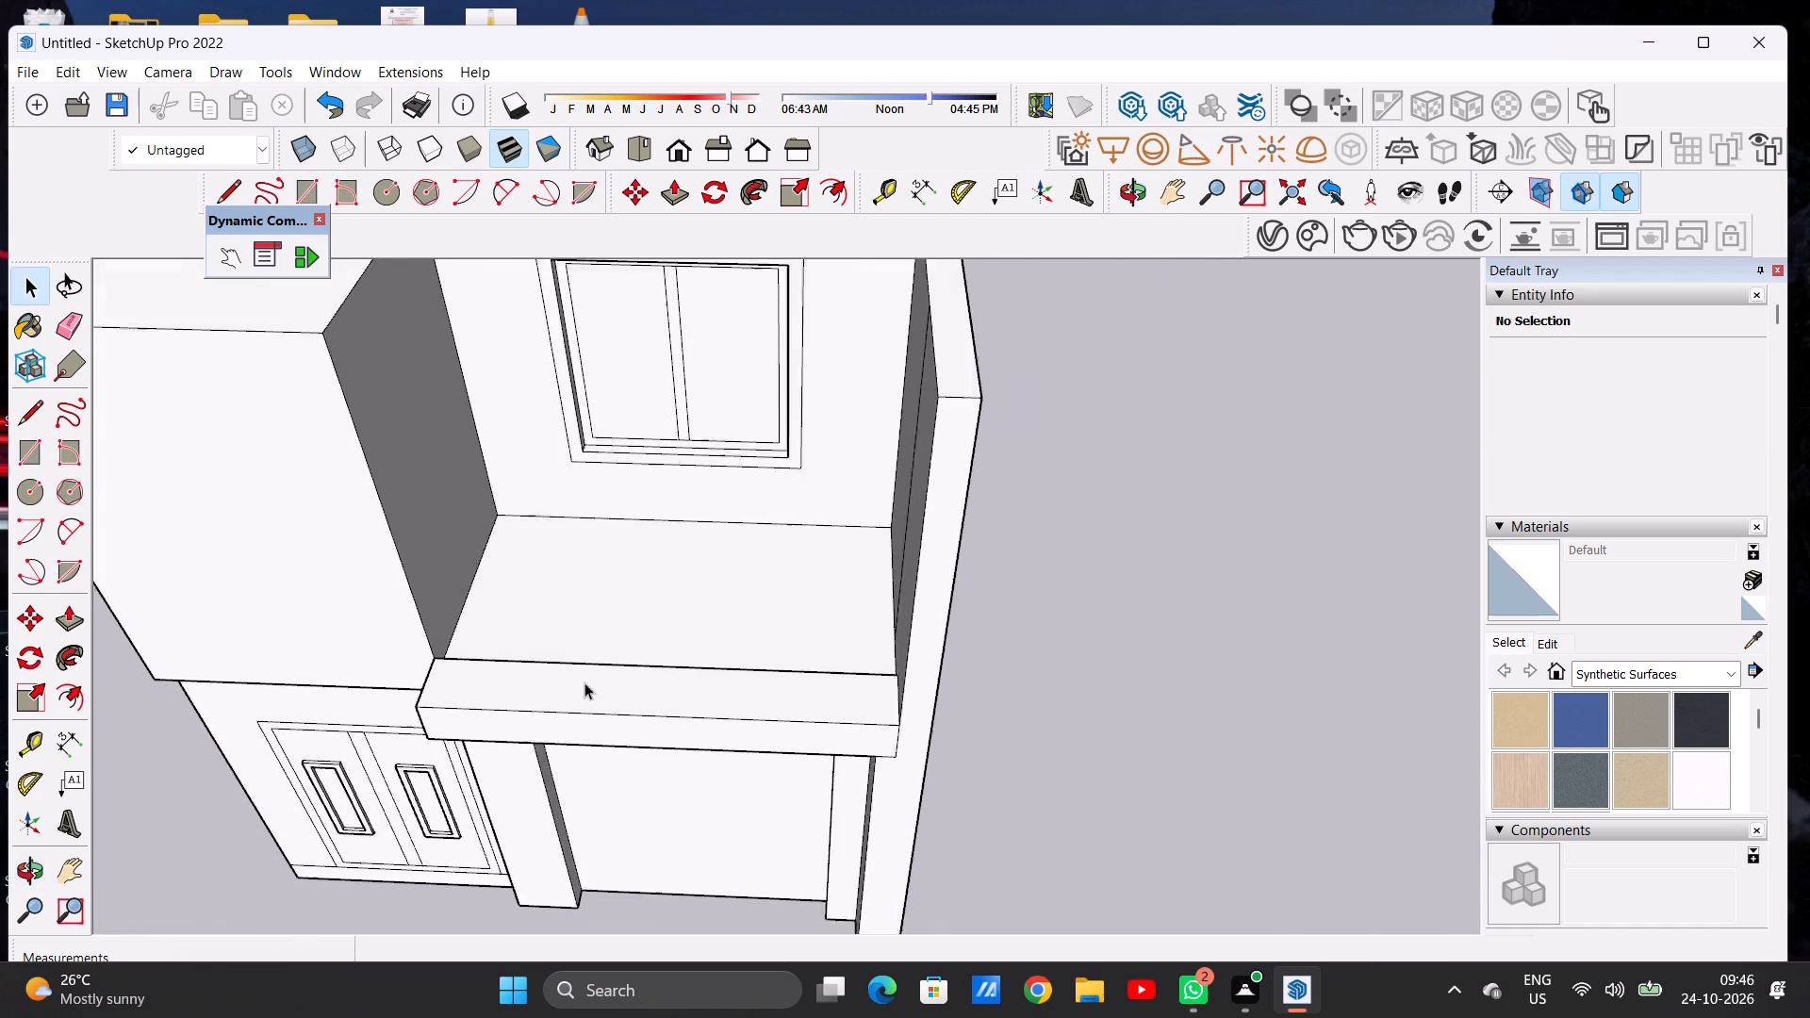
scroll(584, 682, down, 2)
middle_drag(691, 619, 496, 649)
scroll(571, 575, up, 3)
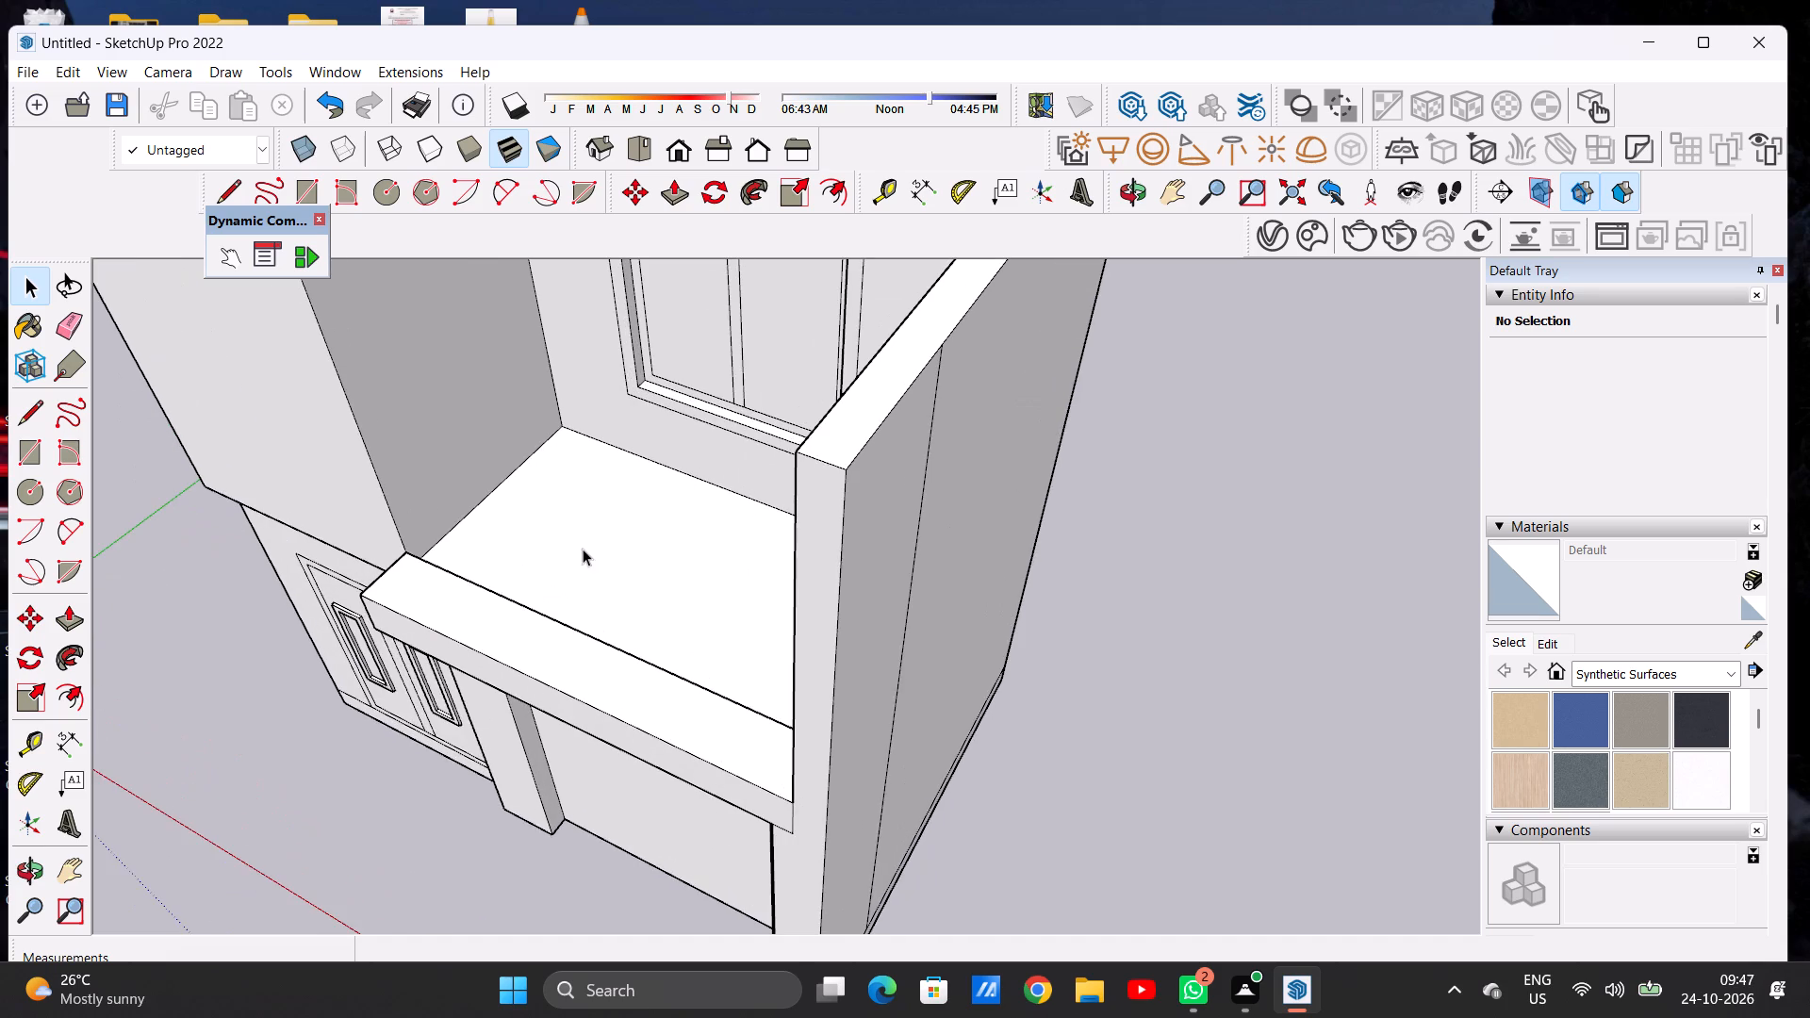
scroll(556, 536, down, 11)
middle_drag(467, 529, 990, 496)
scroll(755, 698, up, 5)
middle_drag(815, 619, 258, 763)
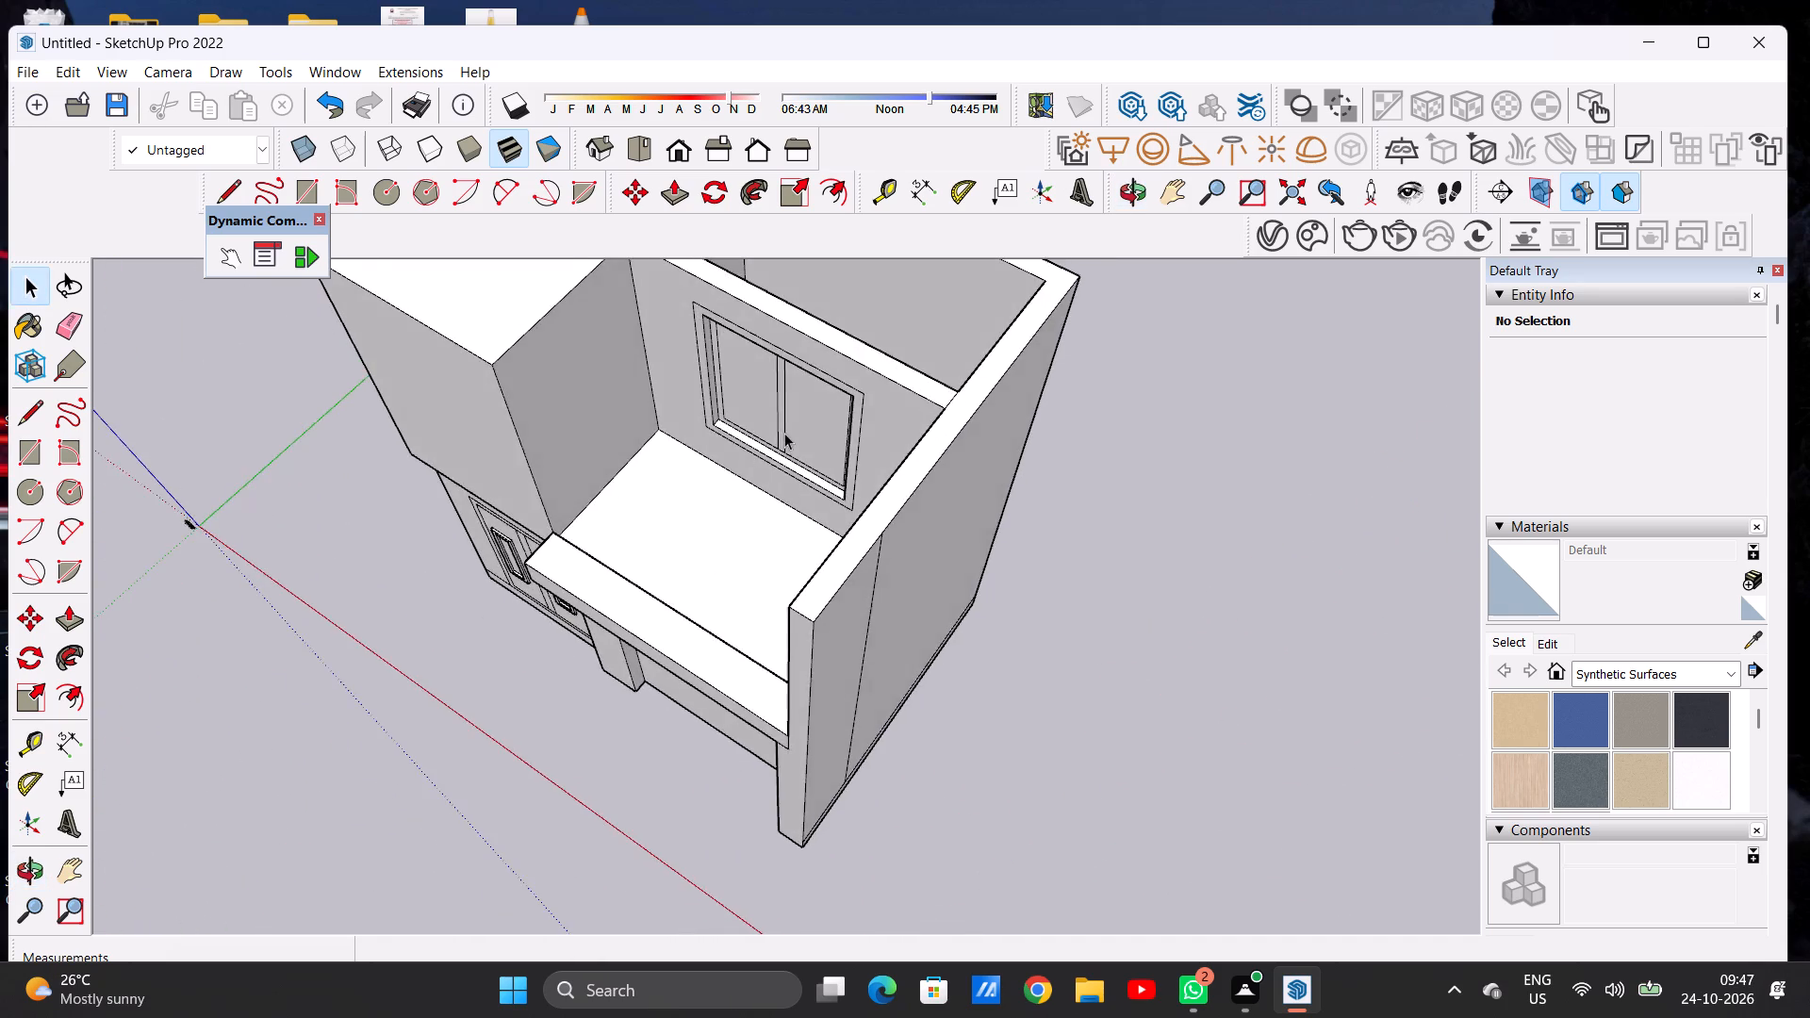
middle_drag(784, 433, 287, 452)
scroll(733, 370, up, 7)
scroll(661, 501, up, 5)
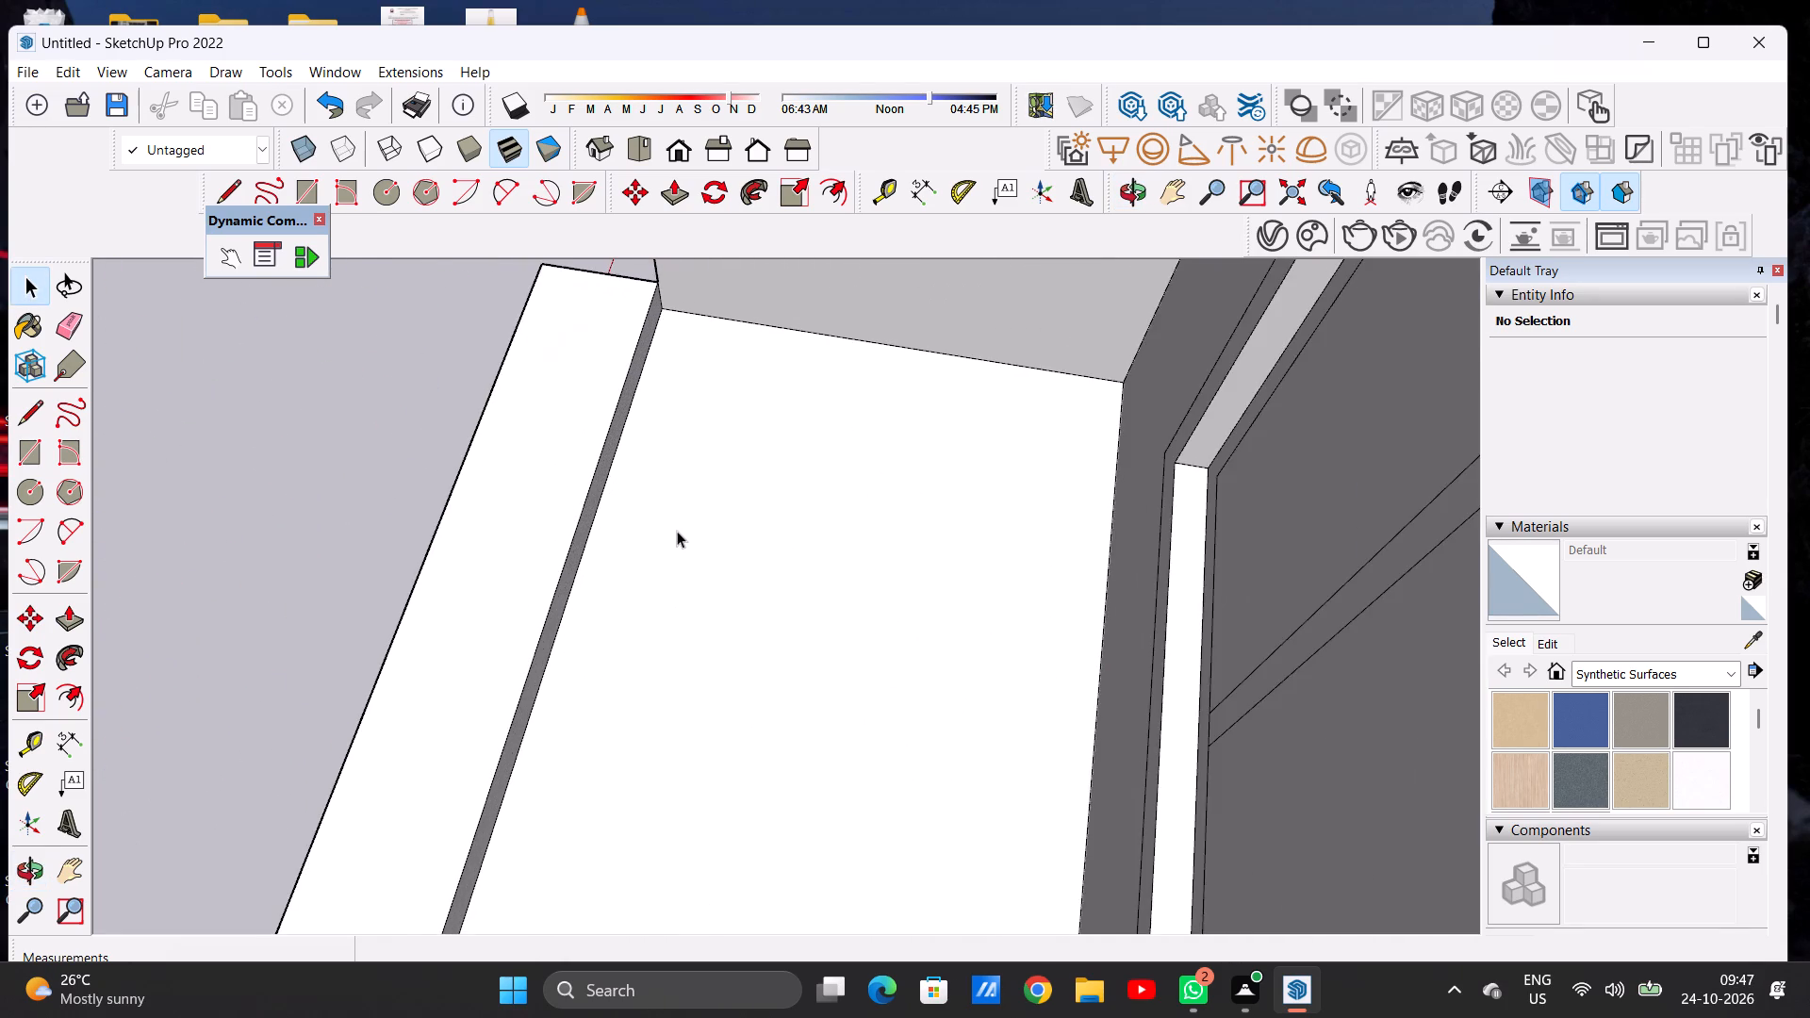
Examine the terrace floor, its raised front edge and the adjoining side wall up close and from above.
middle_drag(675, 551, 632, 479)
middle_click(632, 479)
middle_drag(649, 514, 729, 563)
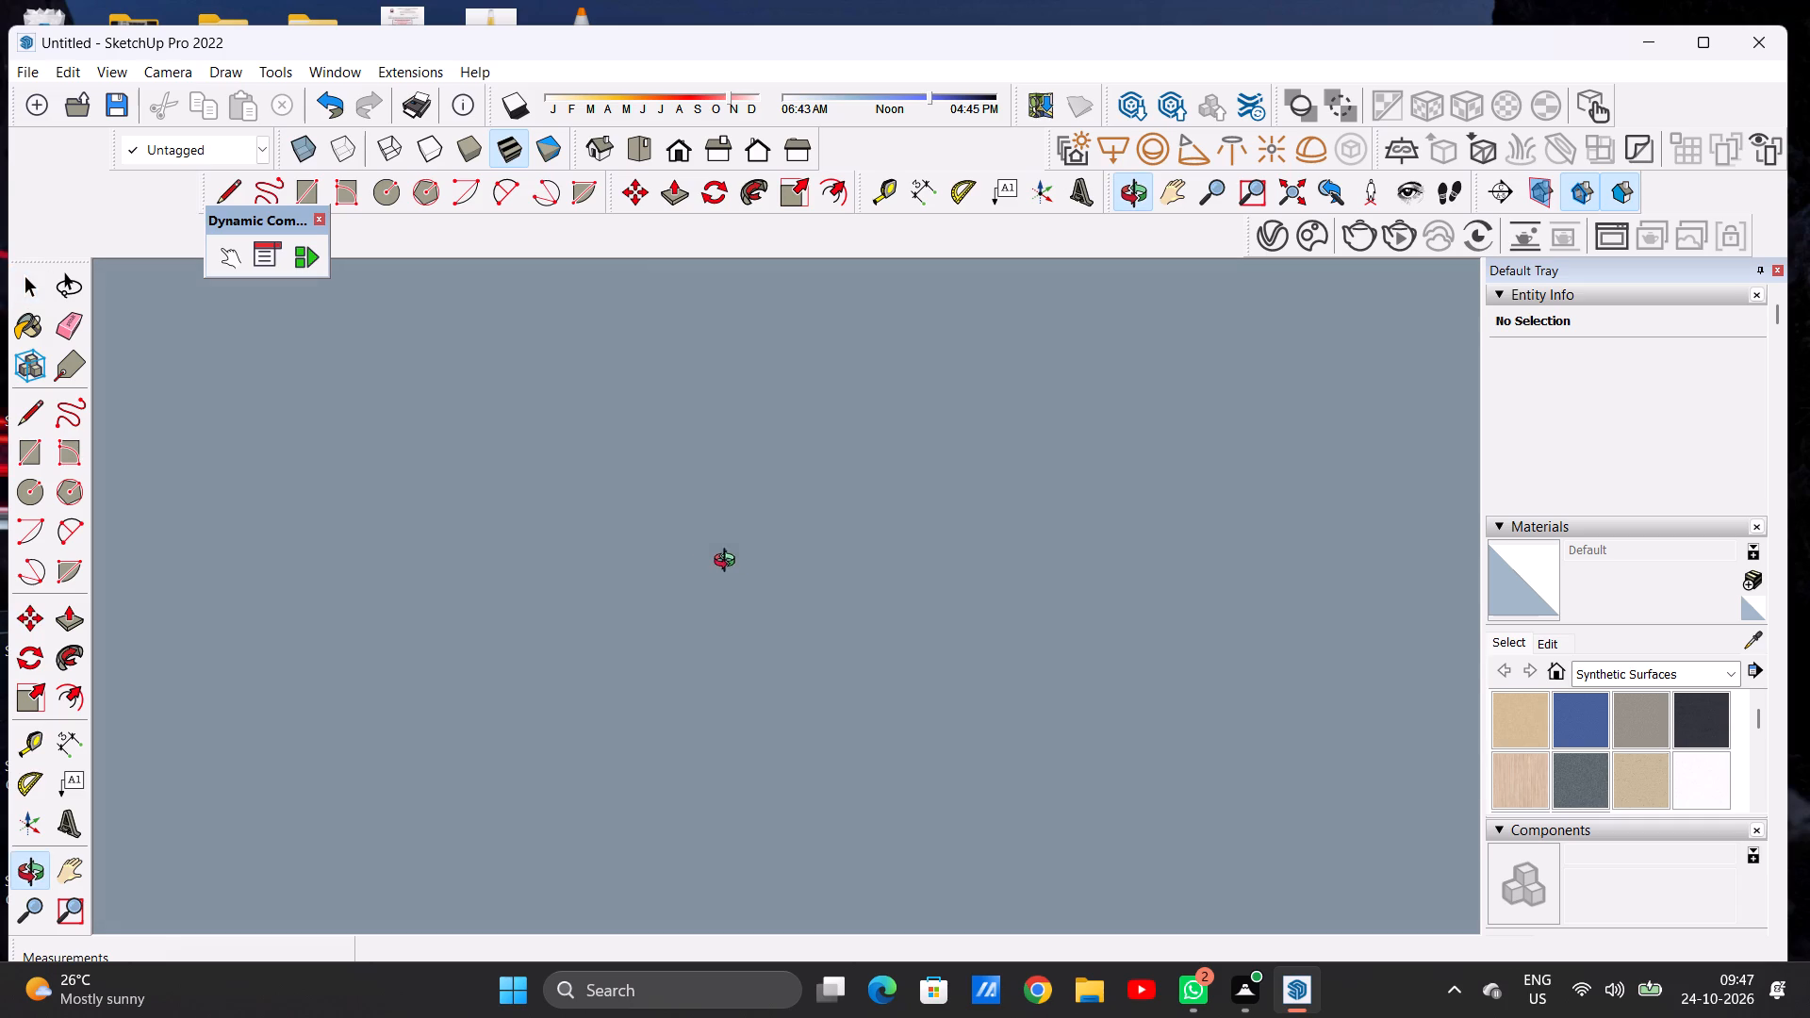
middle_drag(729, 563, 1180, 600)
scroll(799, 637, down, 13)
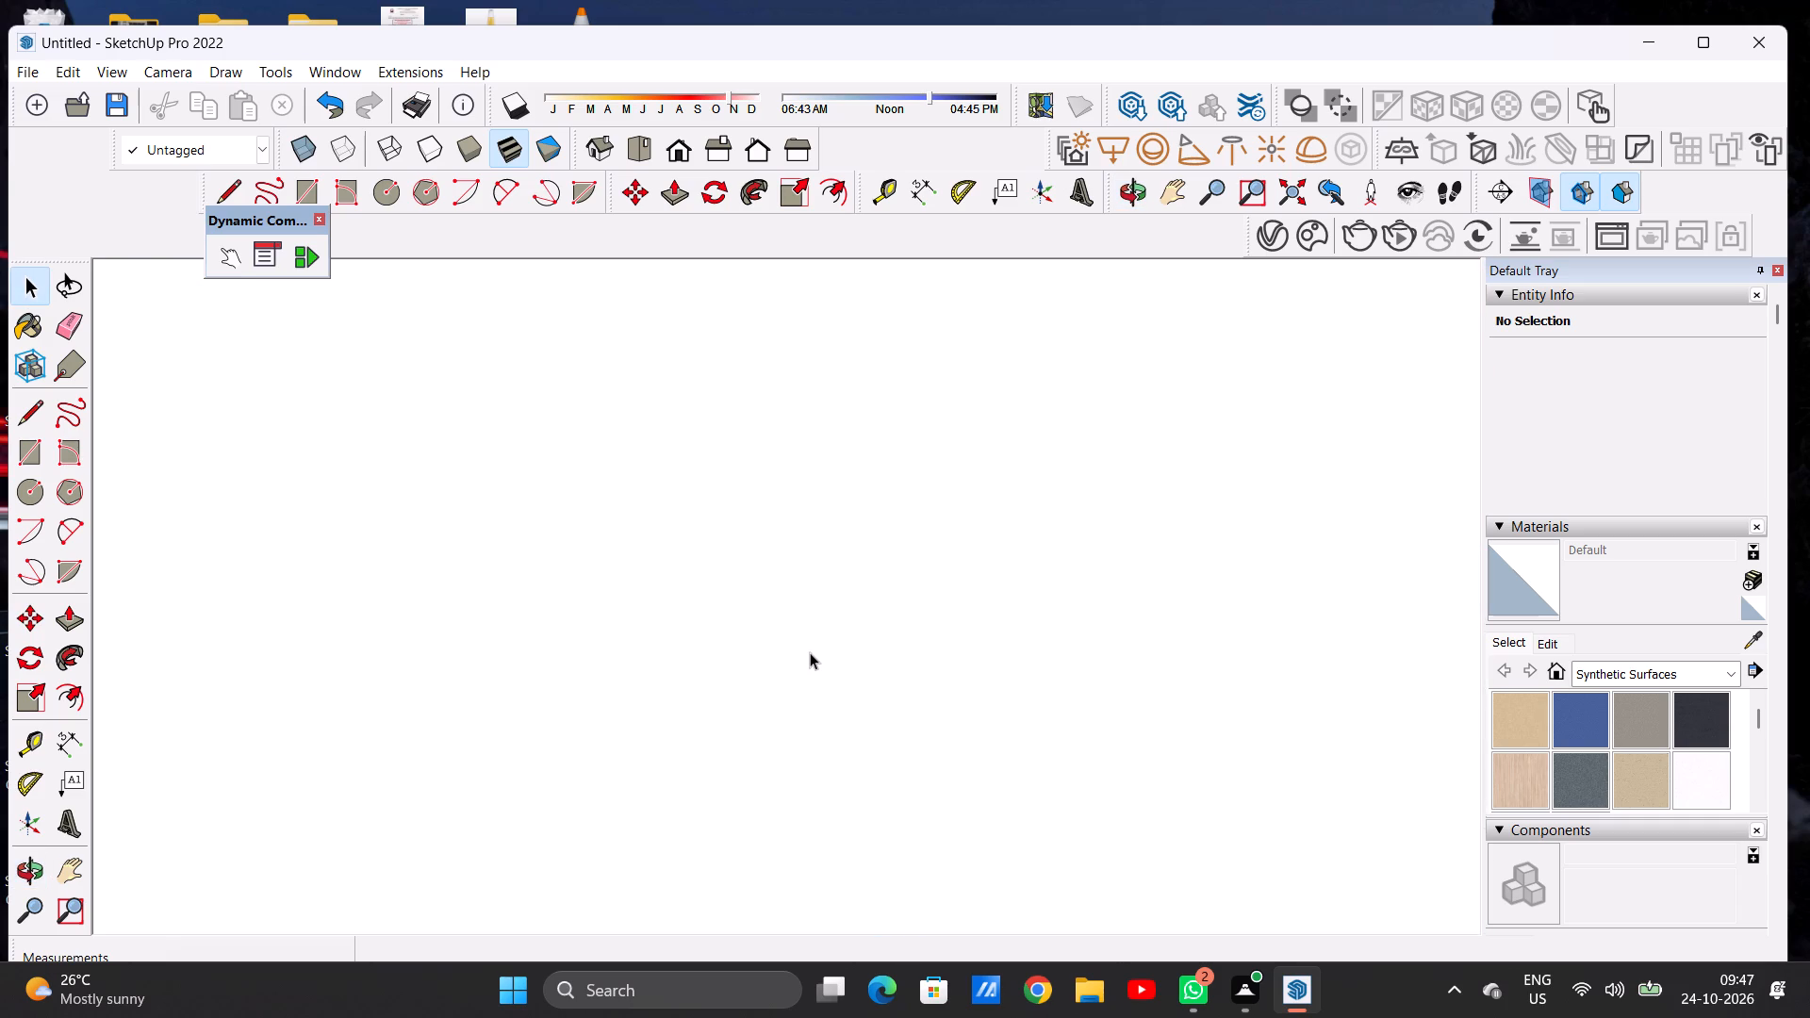
scroll(810, 652, down, 12)
scroll(787, 642, up, 1)
scroll(782, 639, down, 10)
scroll(782, 636, up, 1)
scroll(782, 636, down, 12)
scroll(784, 642, up, 1)
scroll(784, 642, down, 10)
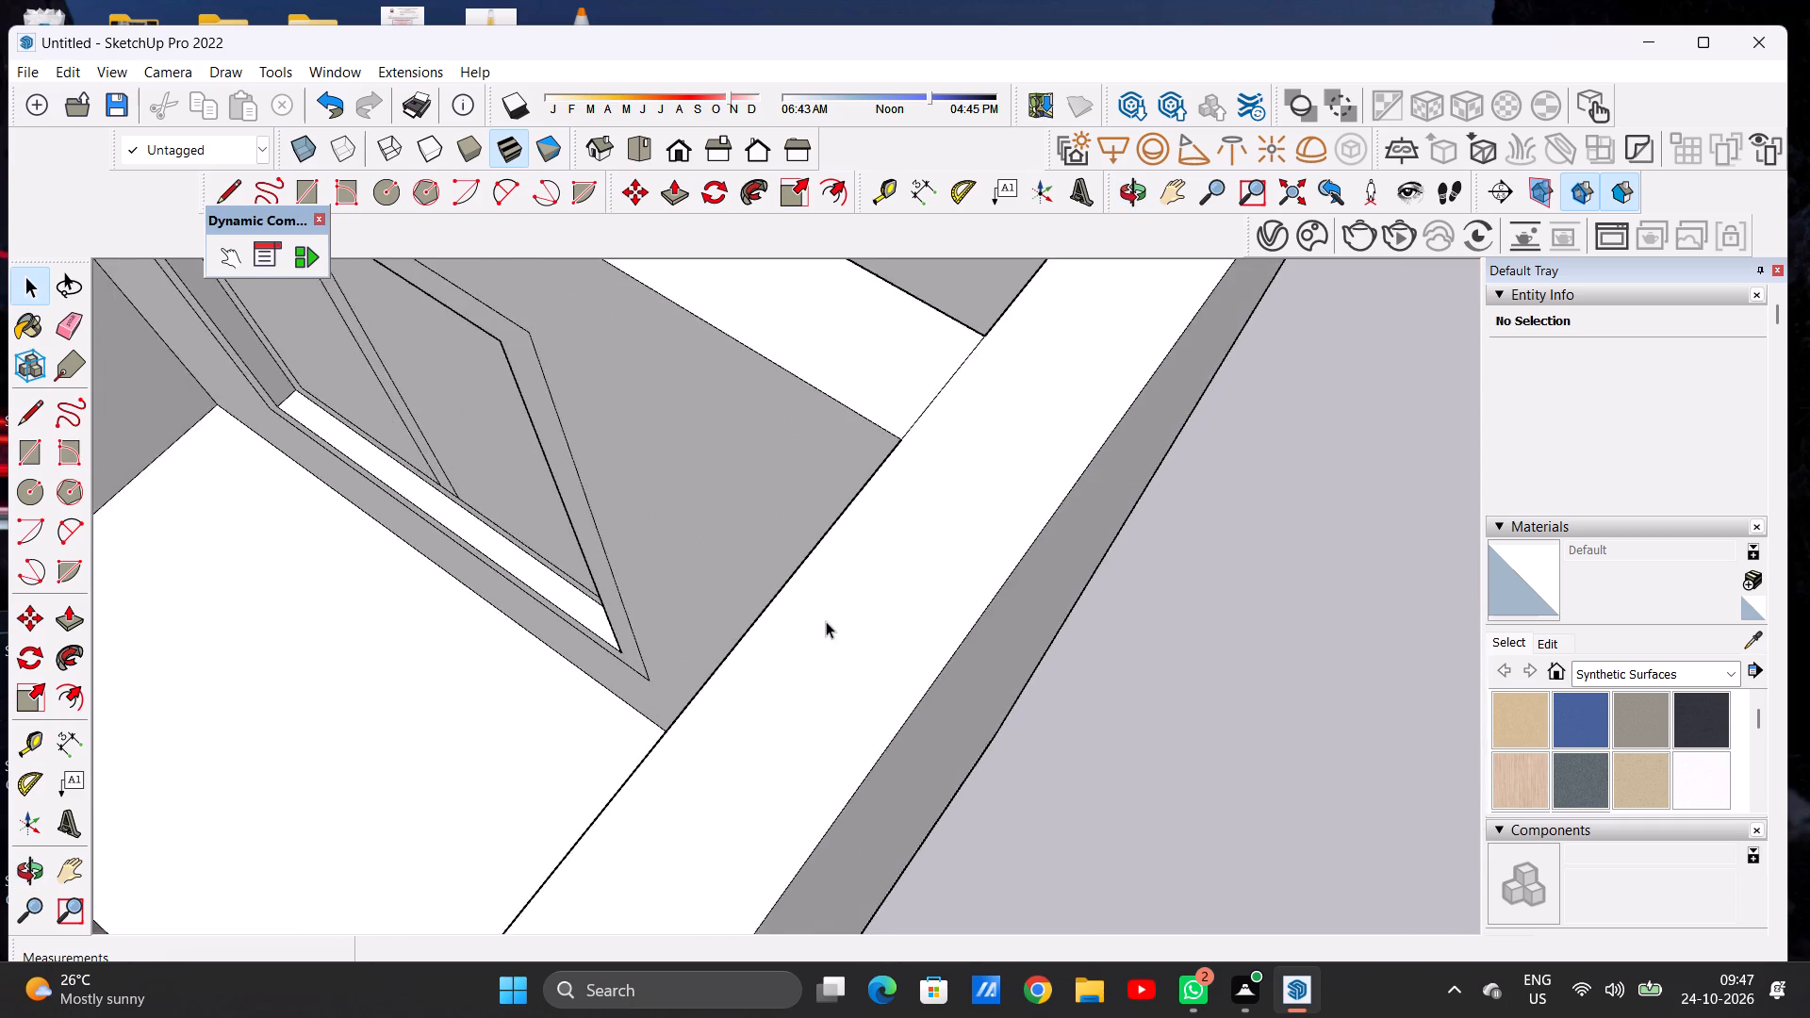
scroll(826, 621, down, 2)
scroll(831, 623, up, 1)
scroll(831, 623, down, 7)
scroll(799, 646, up, 1)
scroll(797, 646, down, 9)
scroll(731, 656, up, 1)
scroll(729, 659, down, 4)
middle_drag(740, 612, 302, 588)
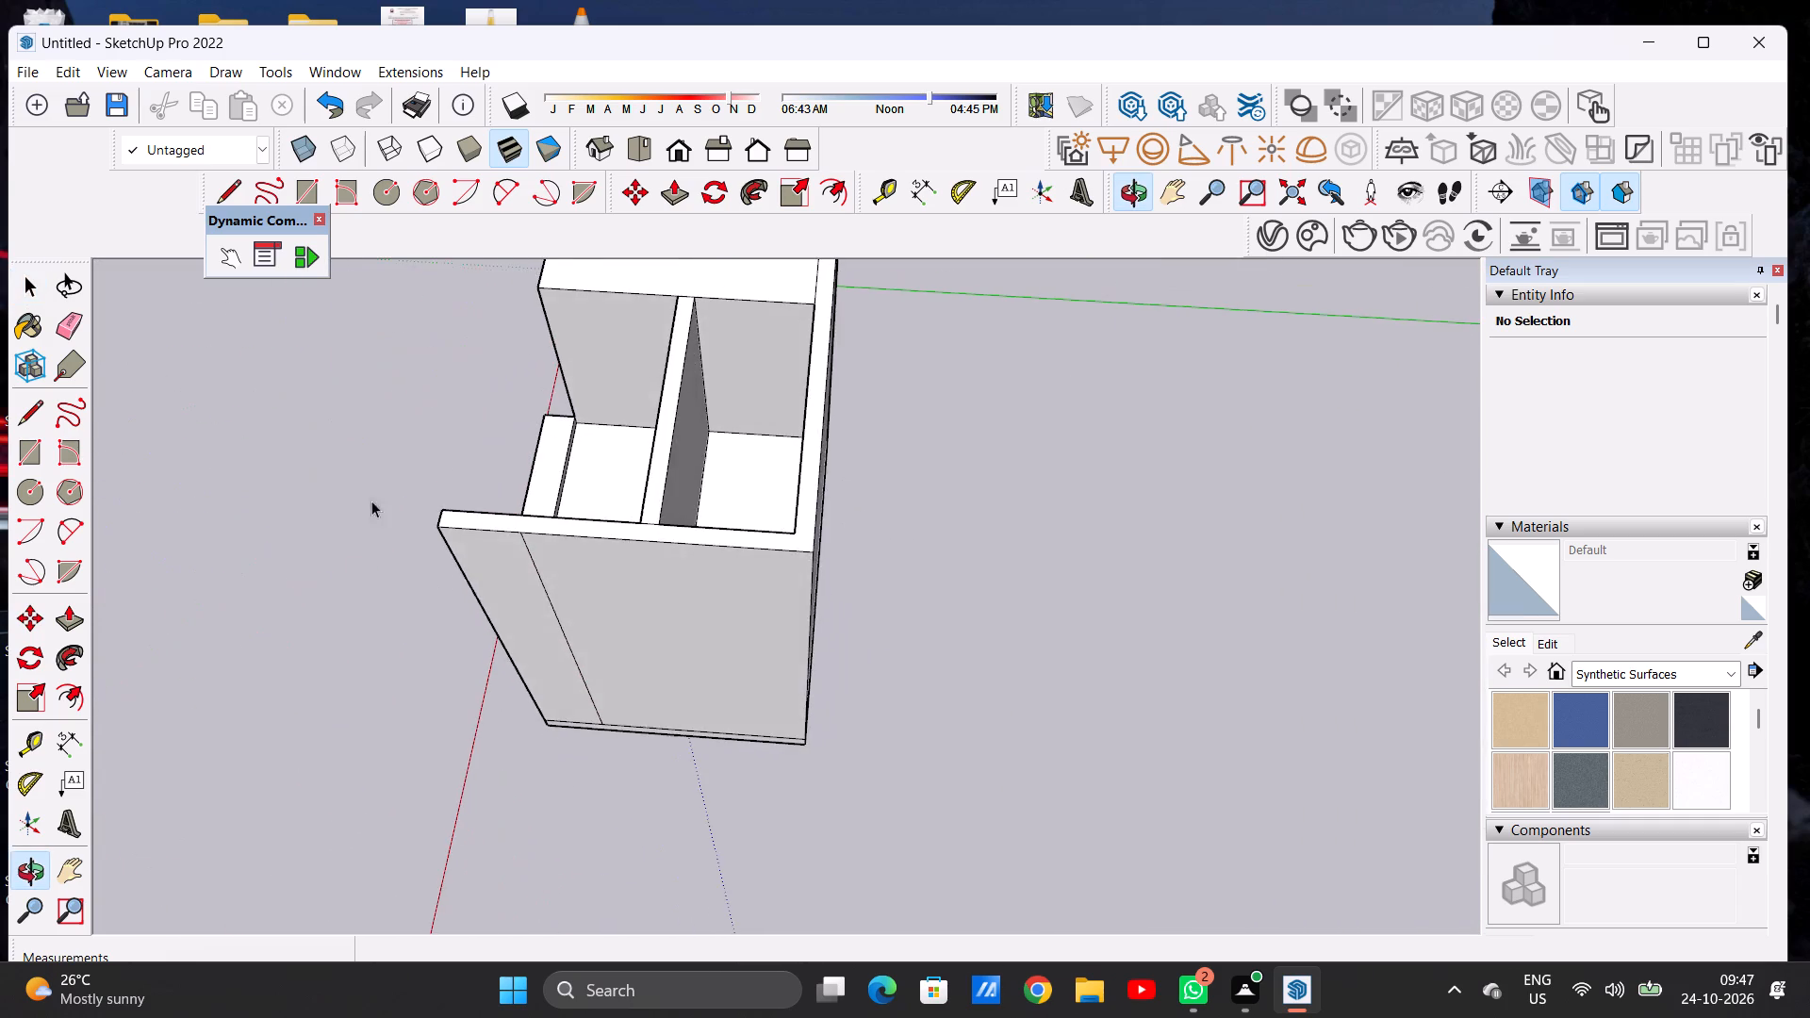
Push/Pull the inner vertical face of the terrace's front parapet about 5' 2" toward the window wall to thicken it.
scroll(562, 381, up, 9)
scroll(581, 427, down, 1)
middle_drag(622, 550, 605, 532)
middle_click(601, 530)
middle_drag(588, 522, 566, 510)
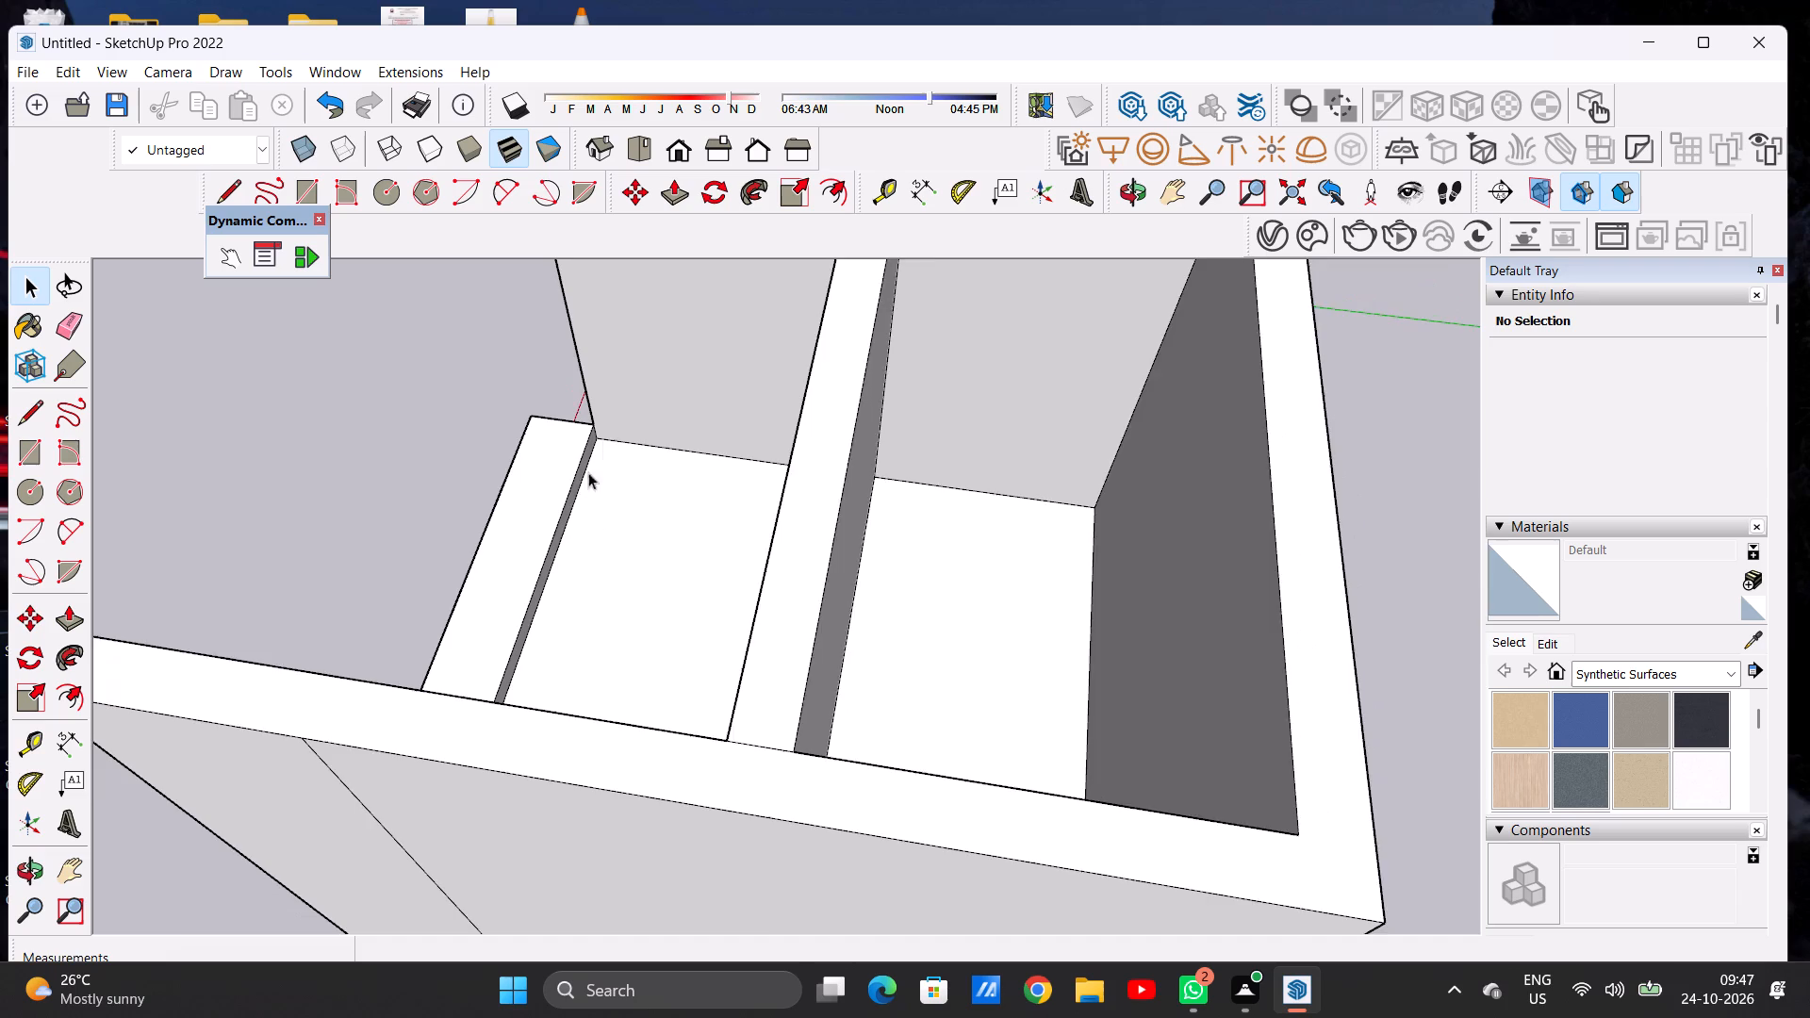
scroll(603, 442, up, 9)
key(p)
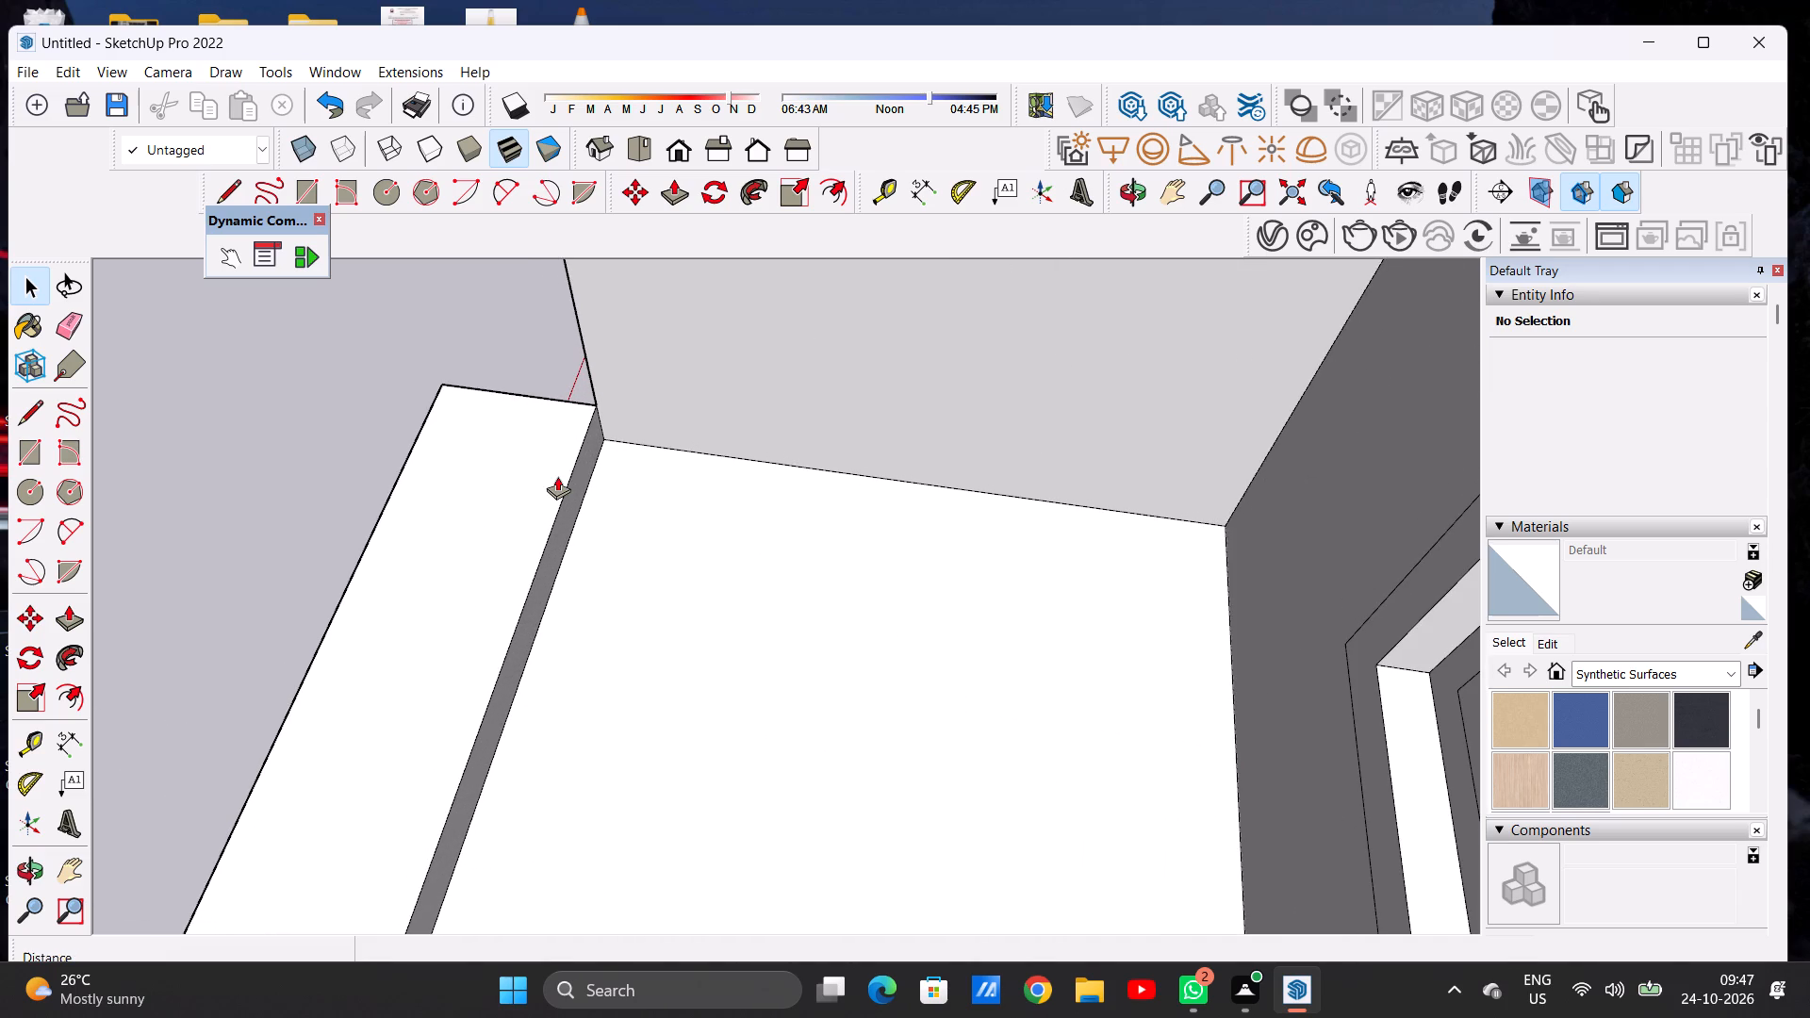
scroll(584, 486, up, 5)
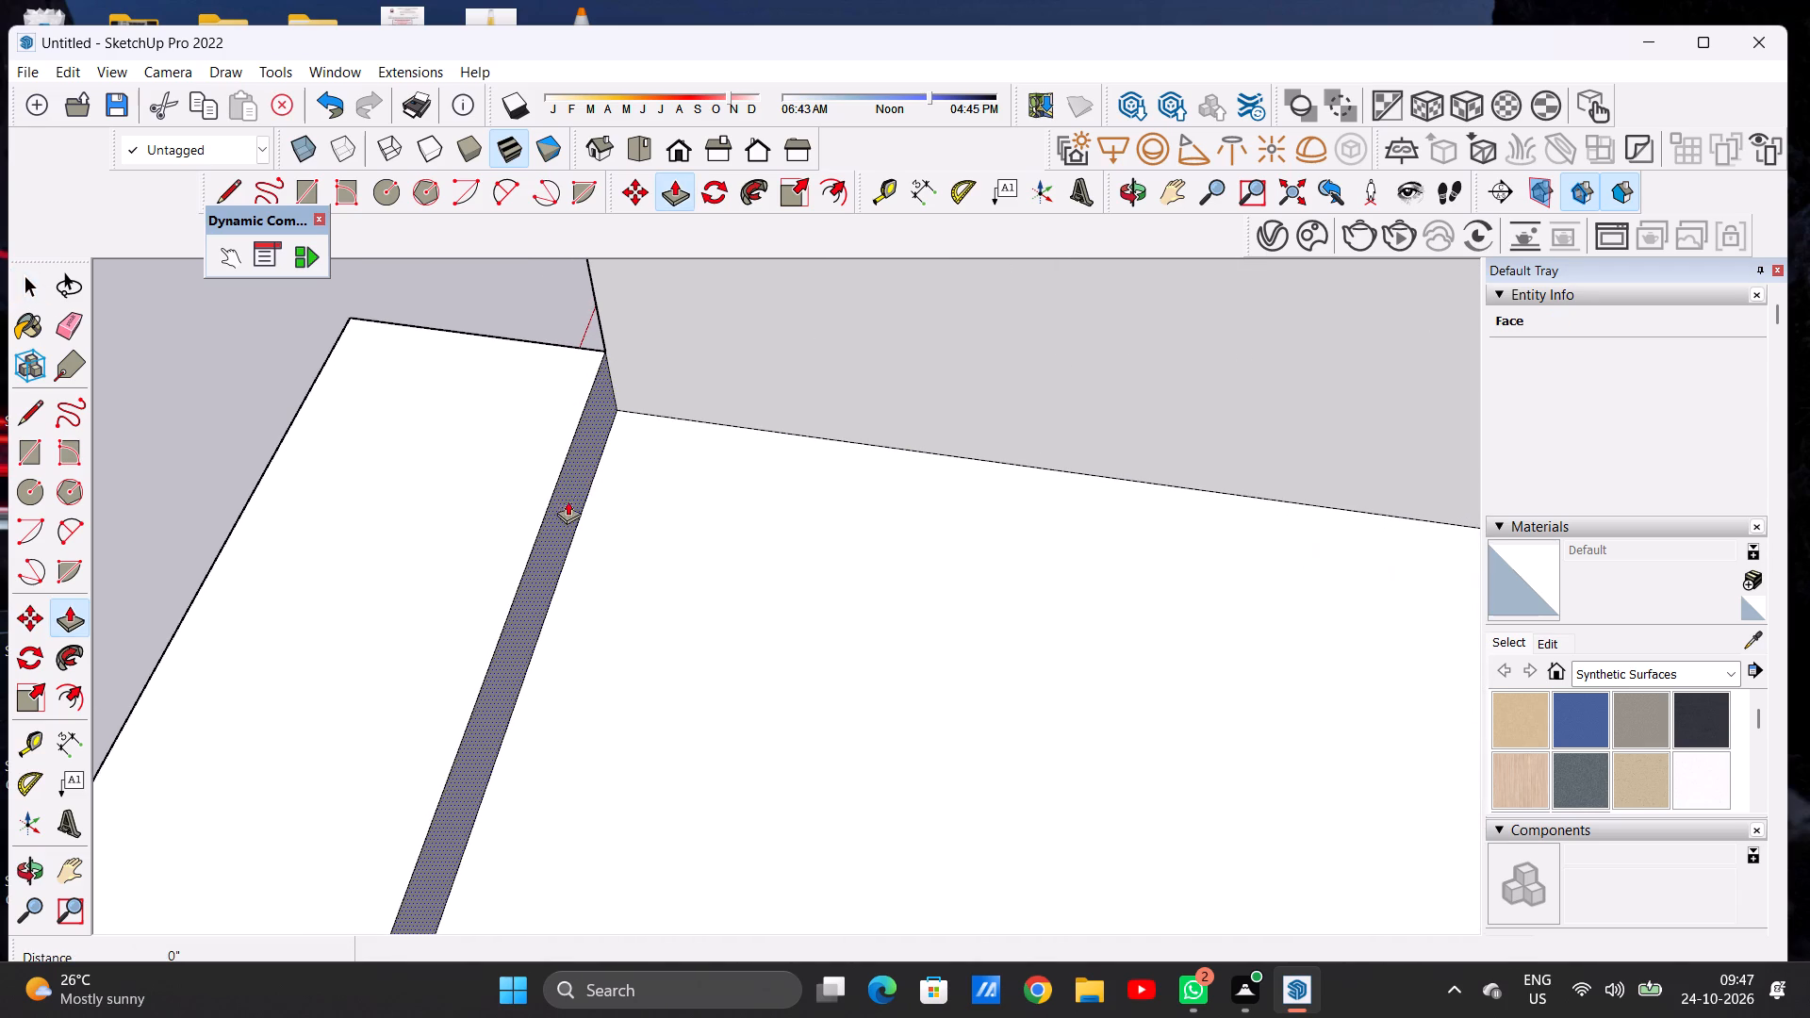
click(557, 512)
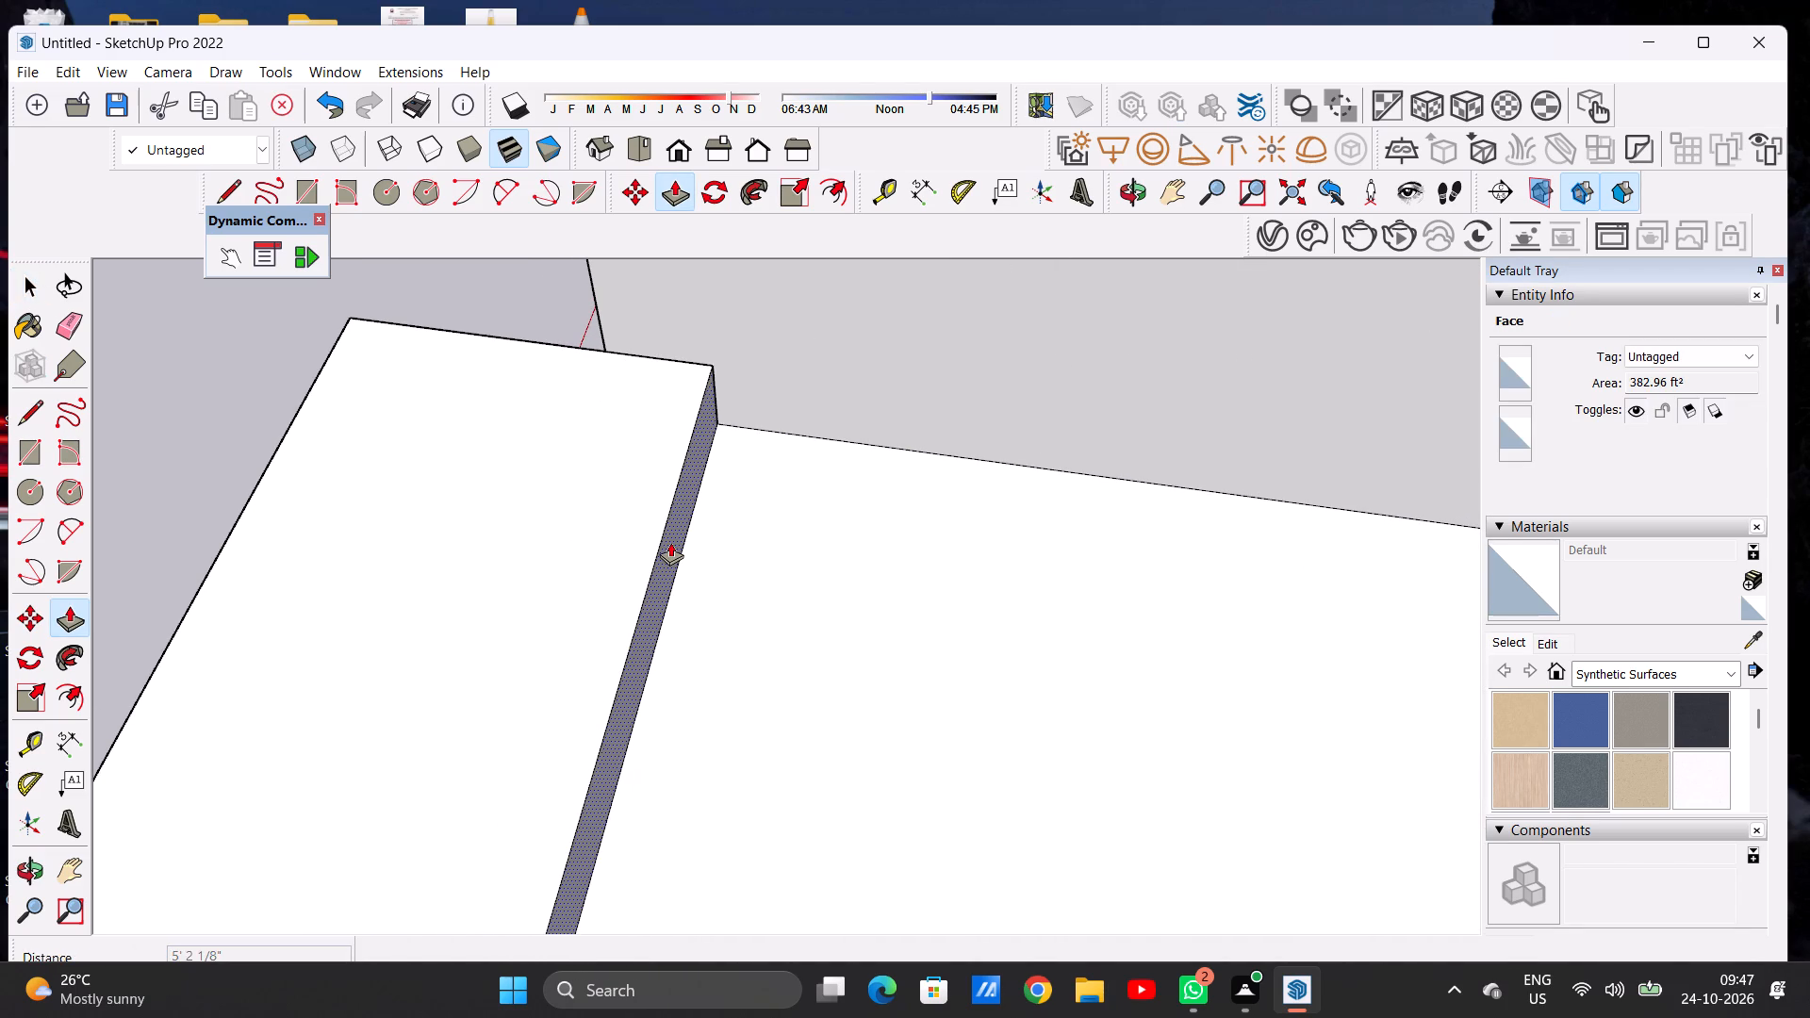
click(670, 542)
key(space)
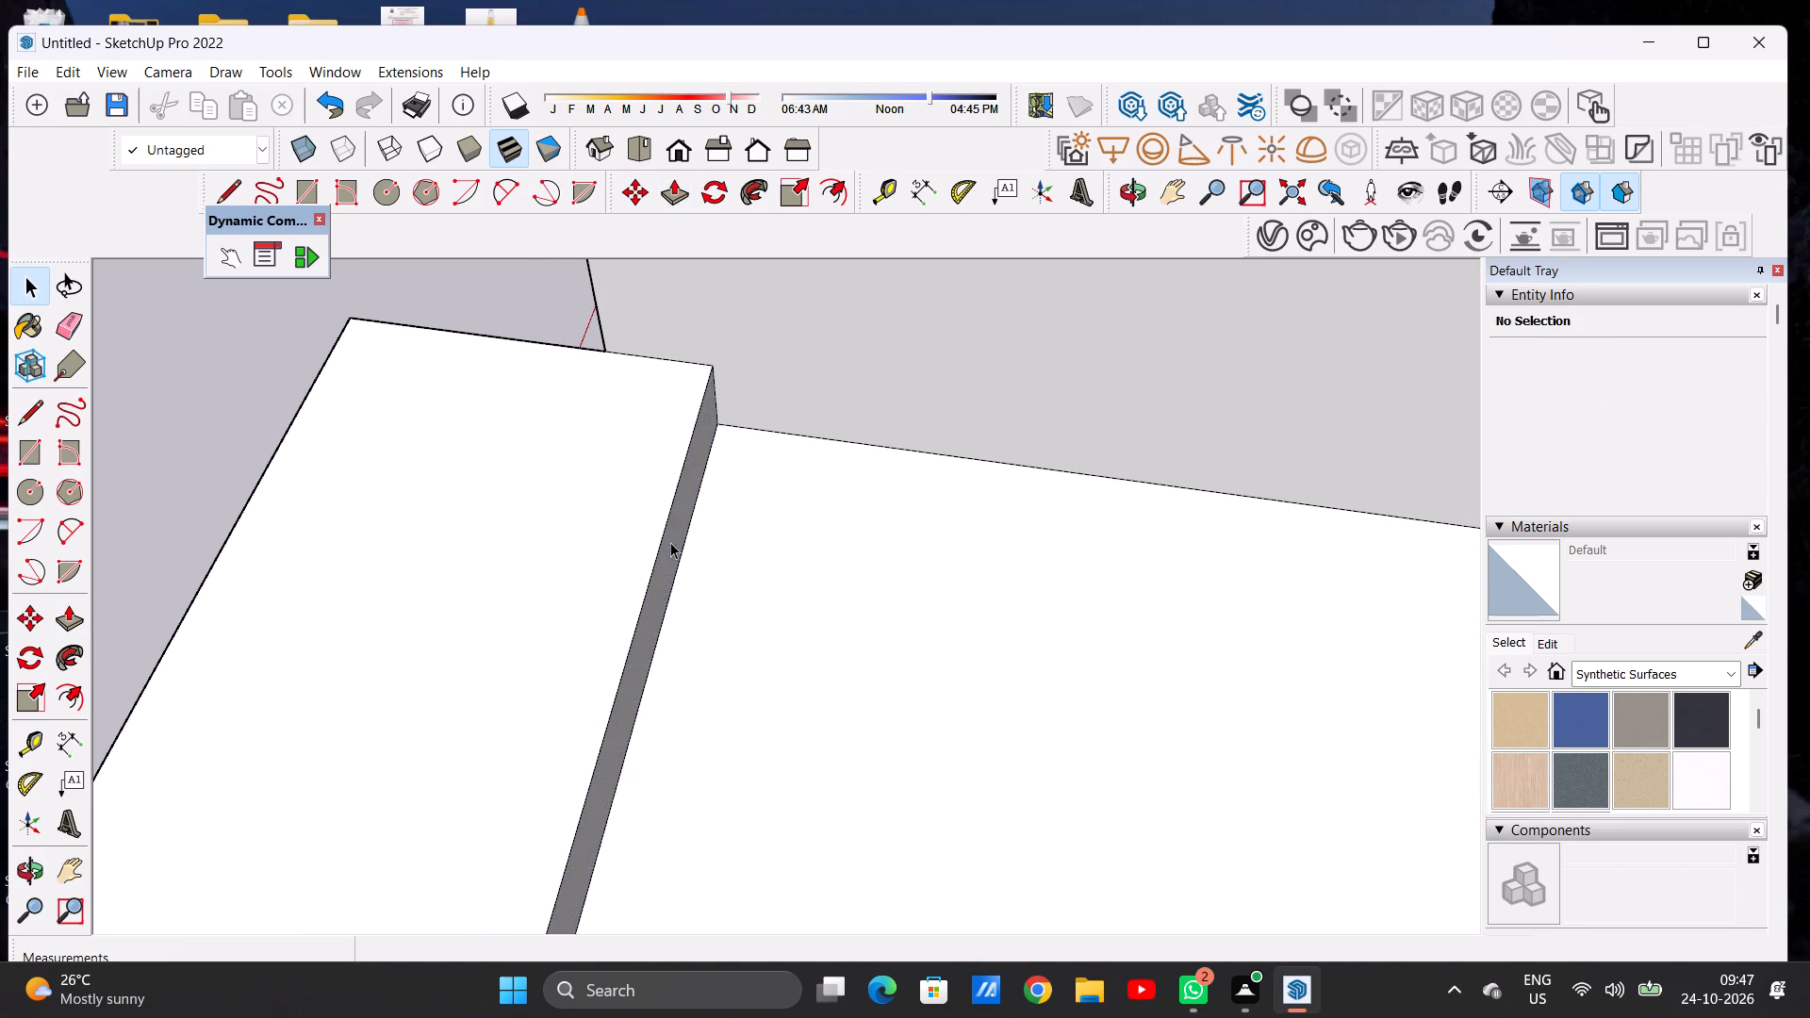
Draw a line about 93' 8" long across the parapet's top, from the projecting block's lower corner to the opposite side wall.
scroll(590, 599, down, 5)
middle_drag(515, 653, 964, 603)
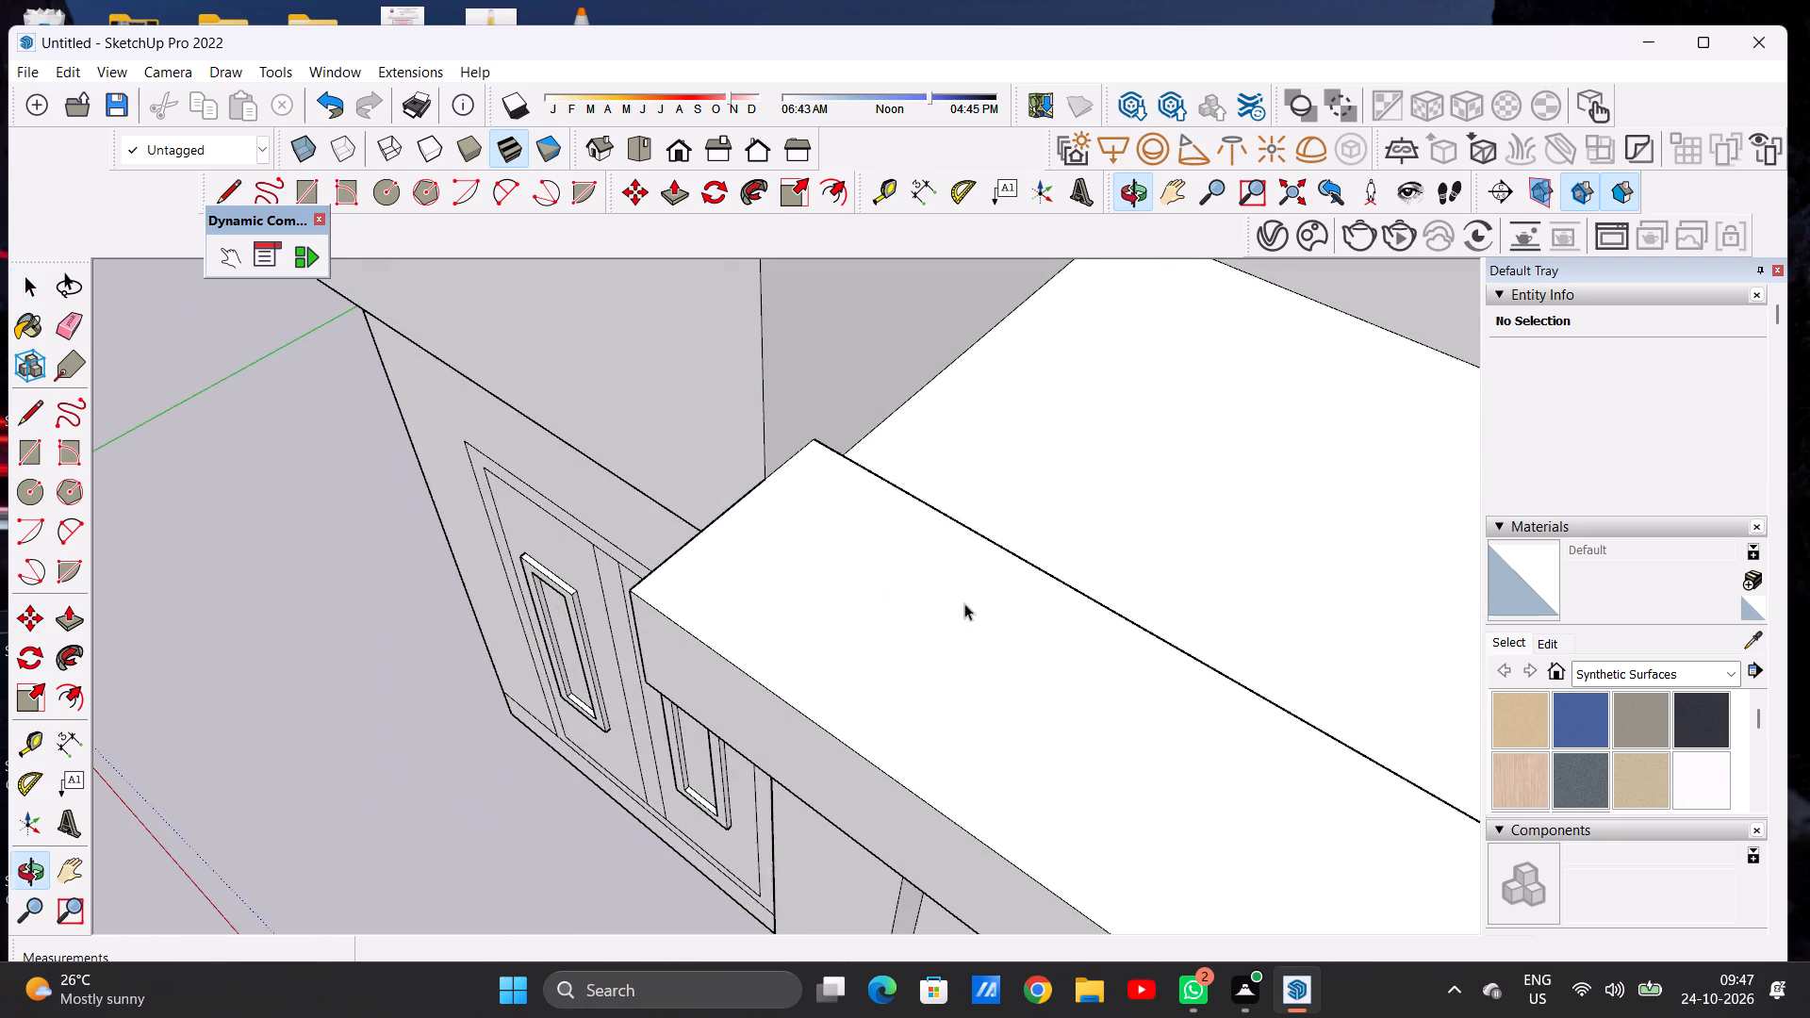
scroll(470, 644, down, 12)
middle_drag(531, 660, 898, 535)
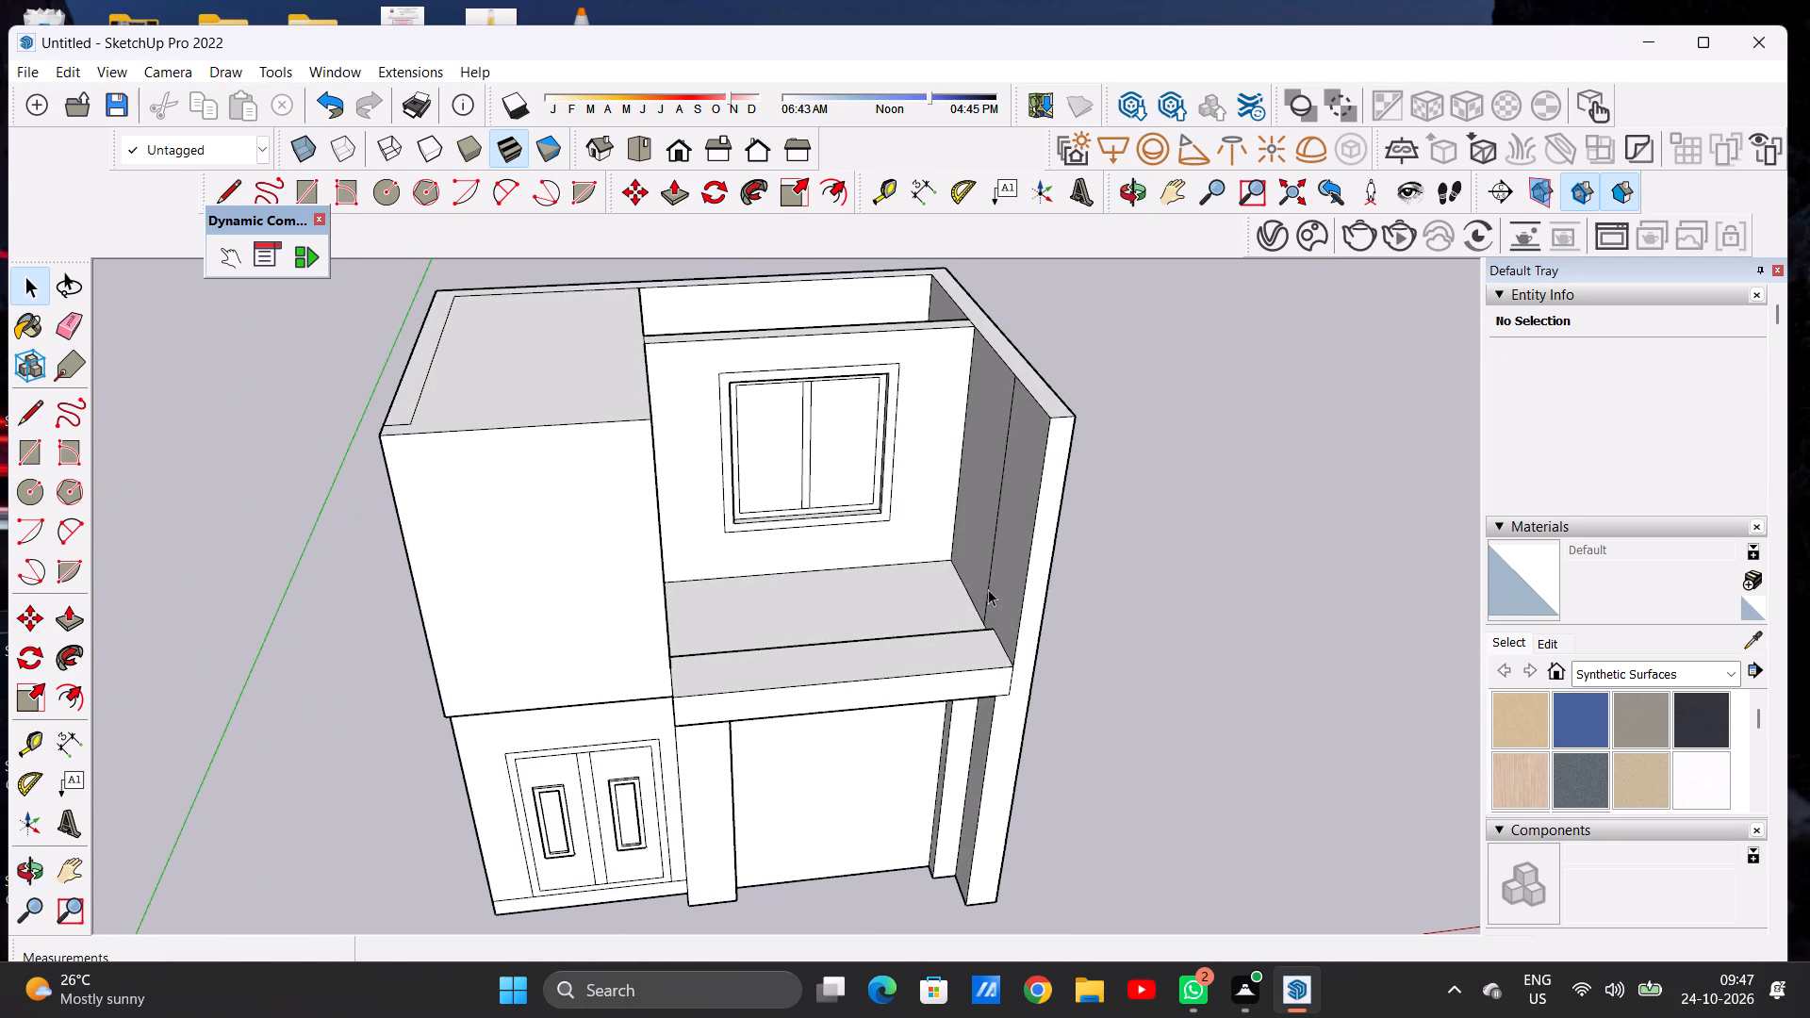
scroll(1008, 636, up, 4)
key(l)
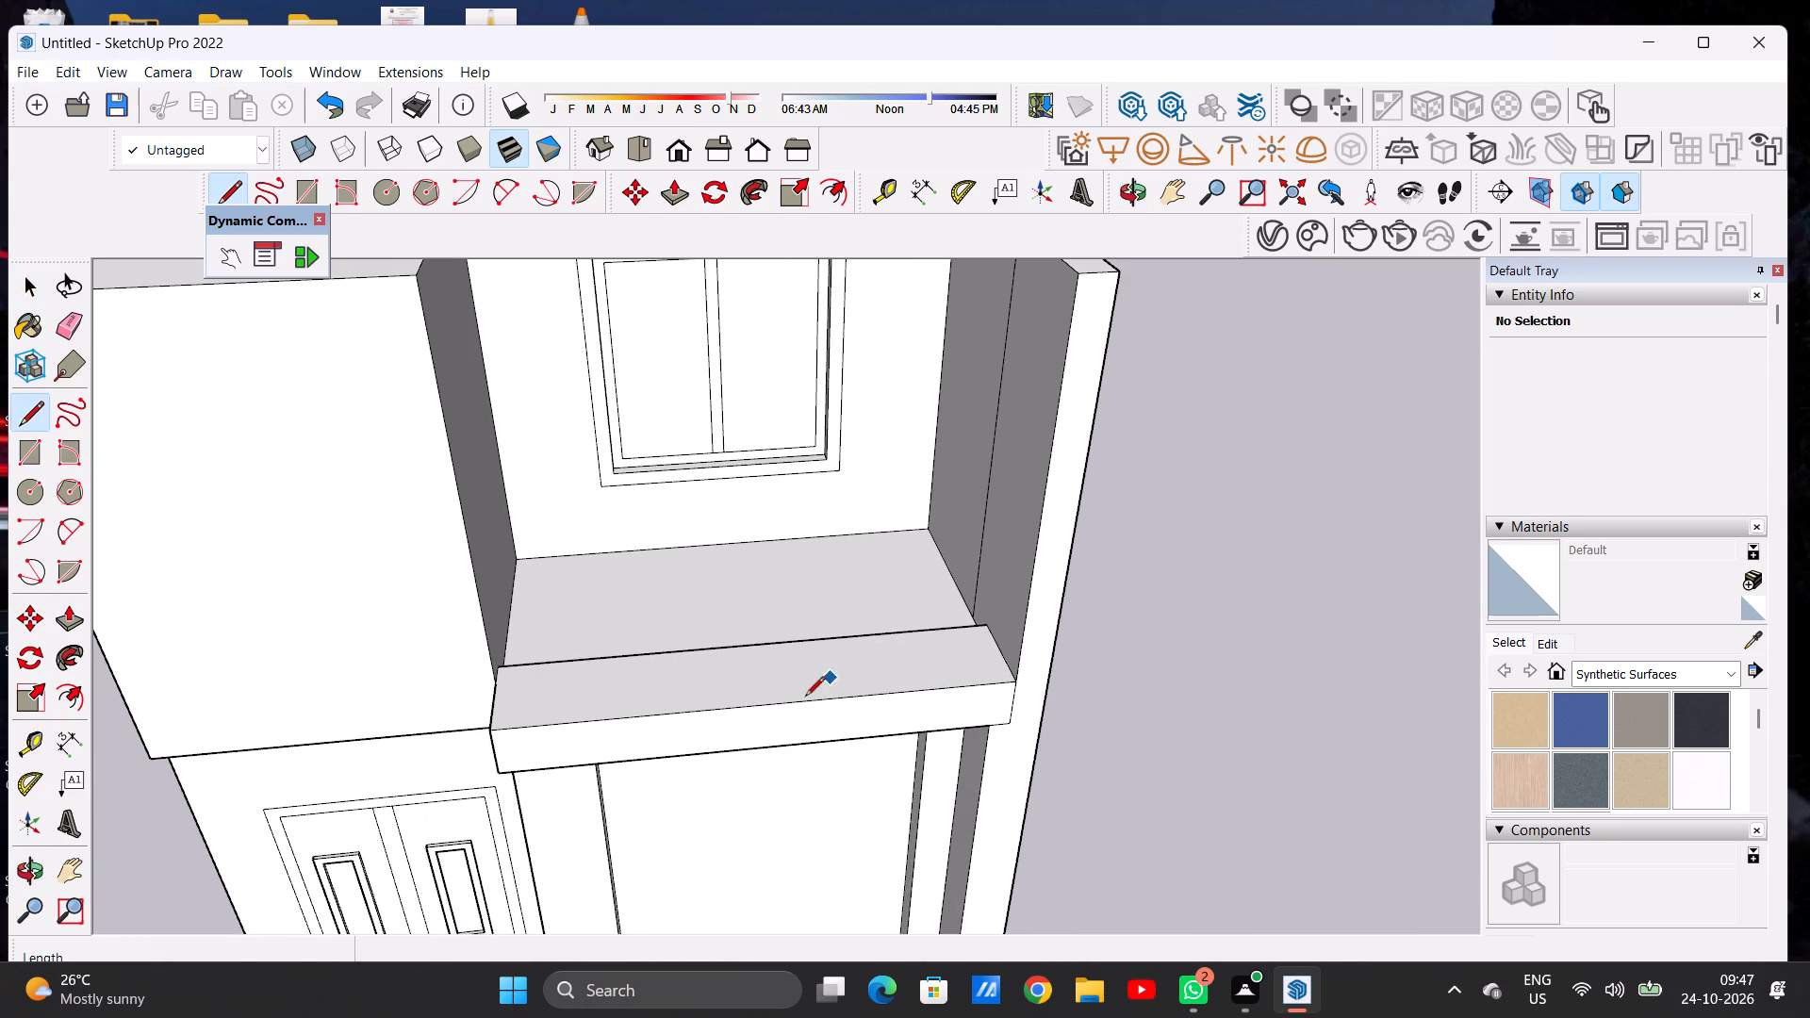
middle_drag(683, 674, 505, 780)
scroll(427, 621, up, 4)
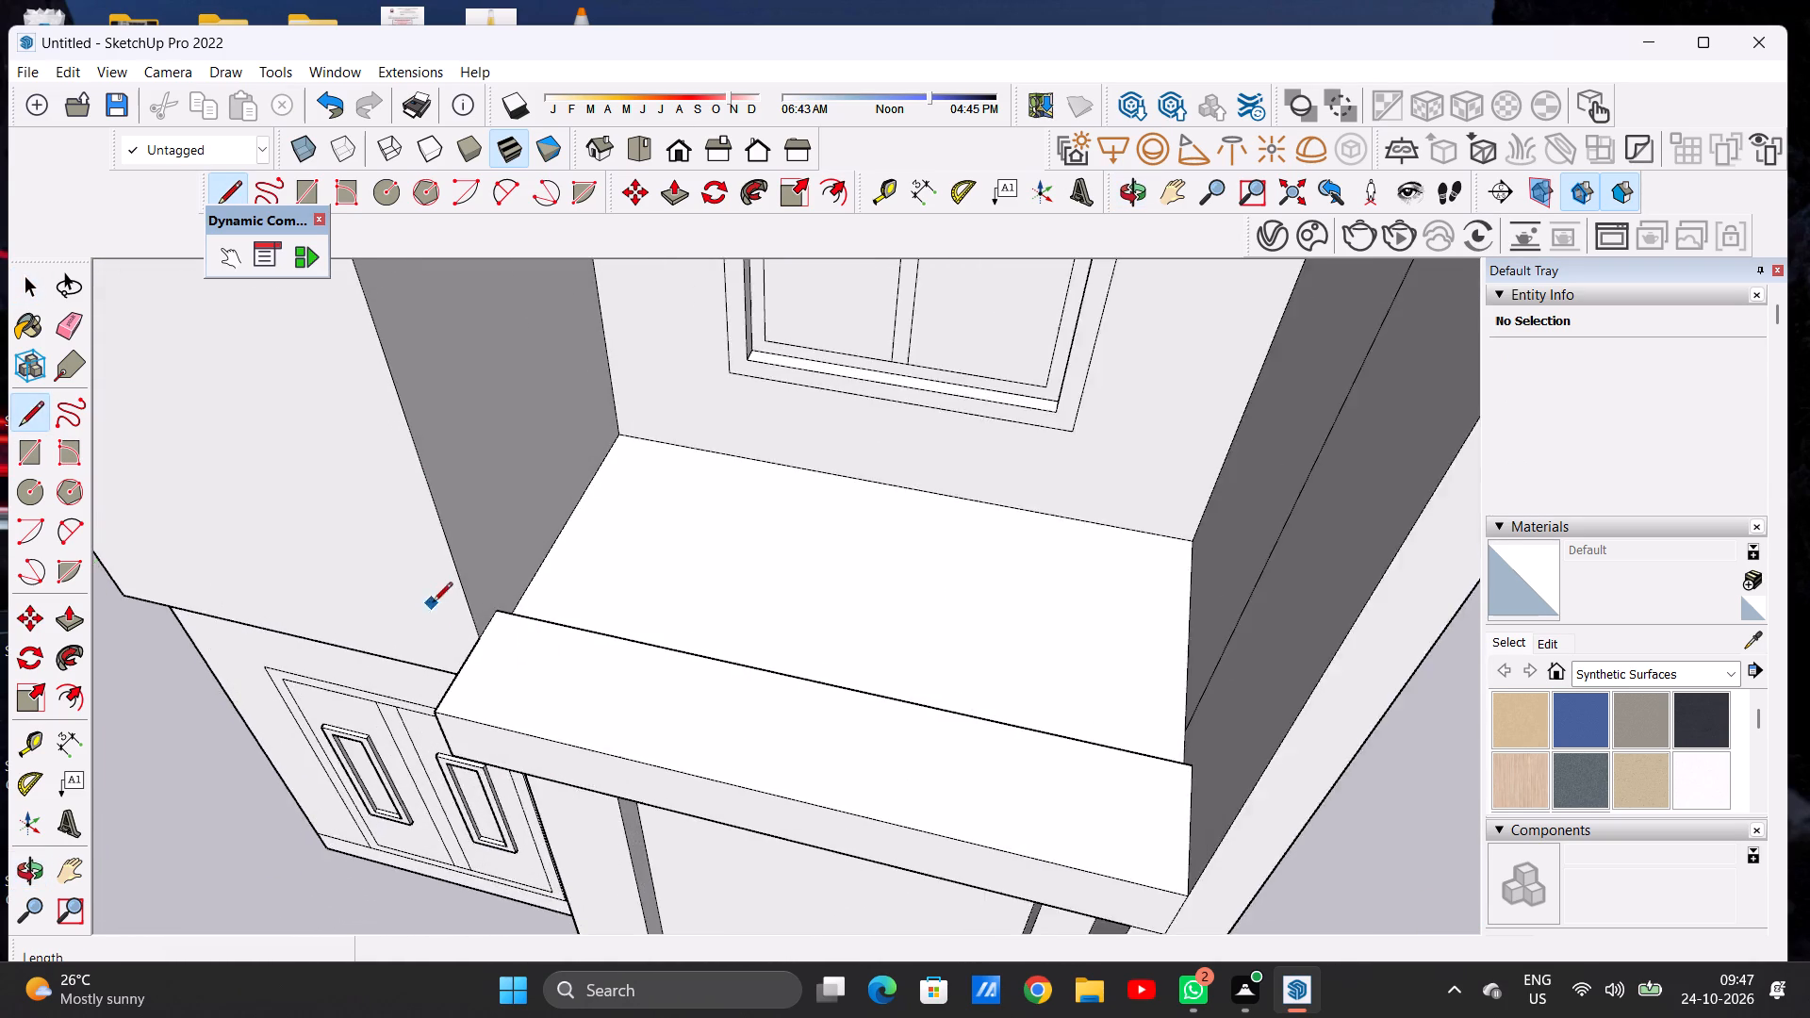
scroll(433, 603, up, 7)
click(451, 663)
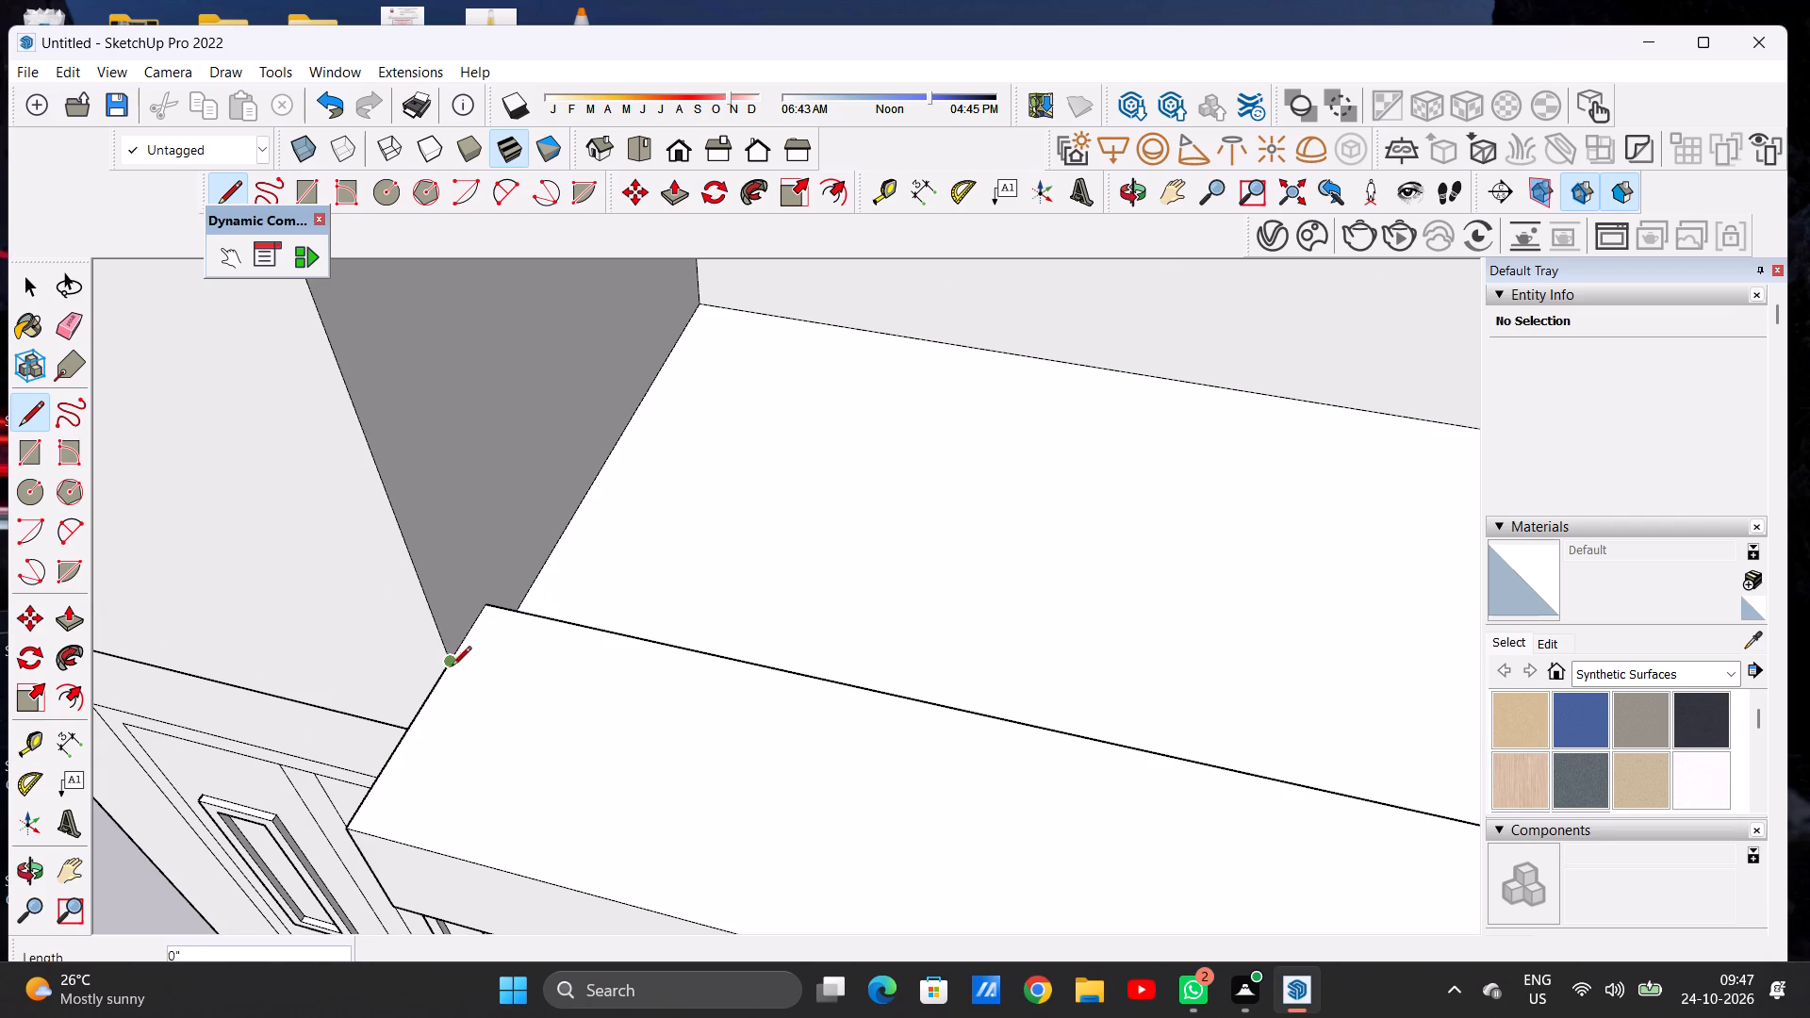
scroll(650, 714, down, 12)
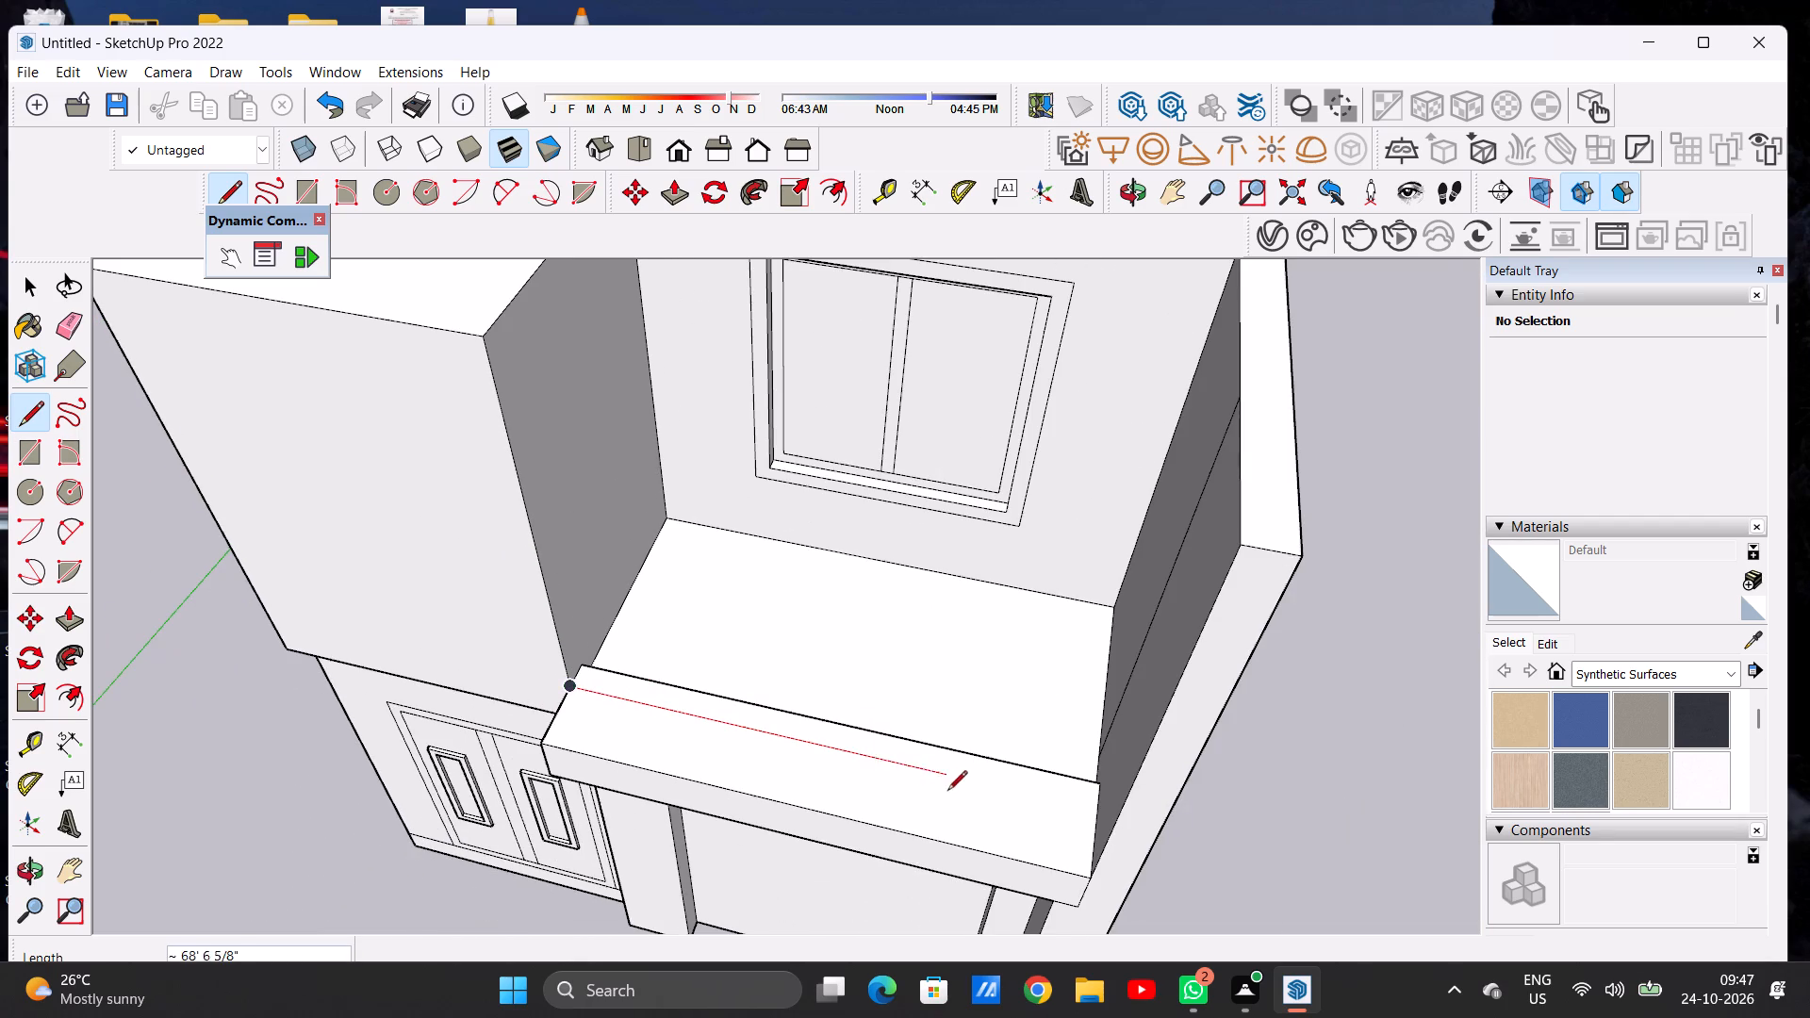
middle_drag(955, 795, 1280, 701)
scroll(1217, 560, up, 7)
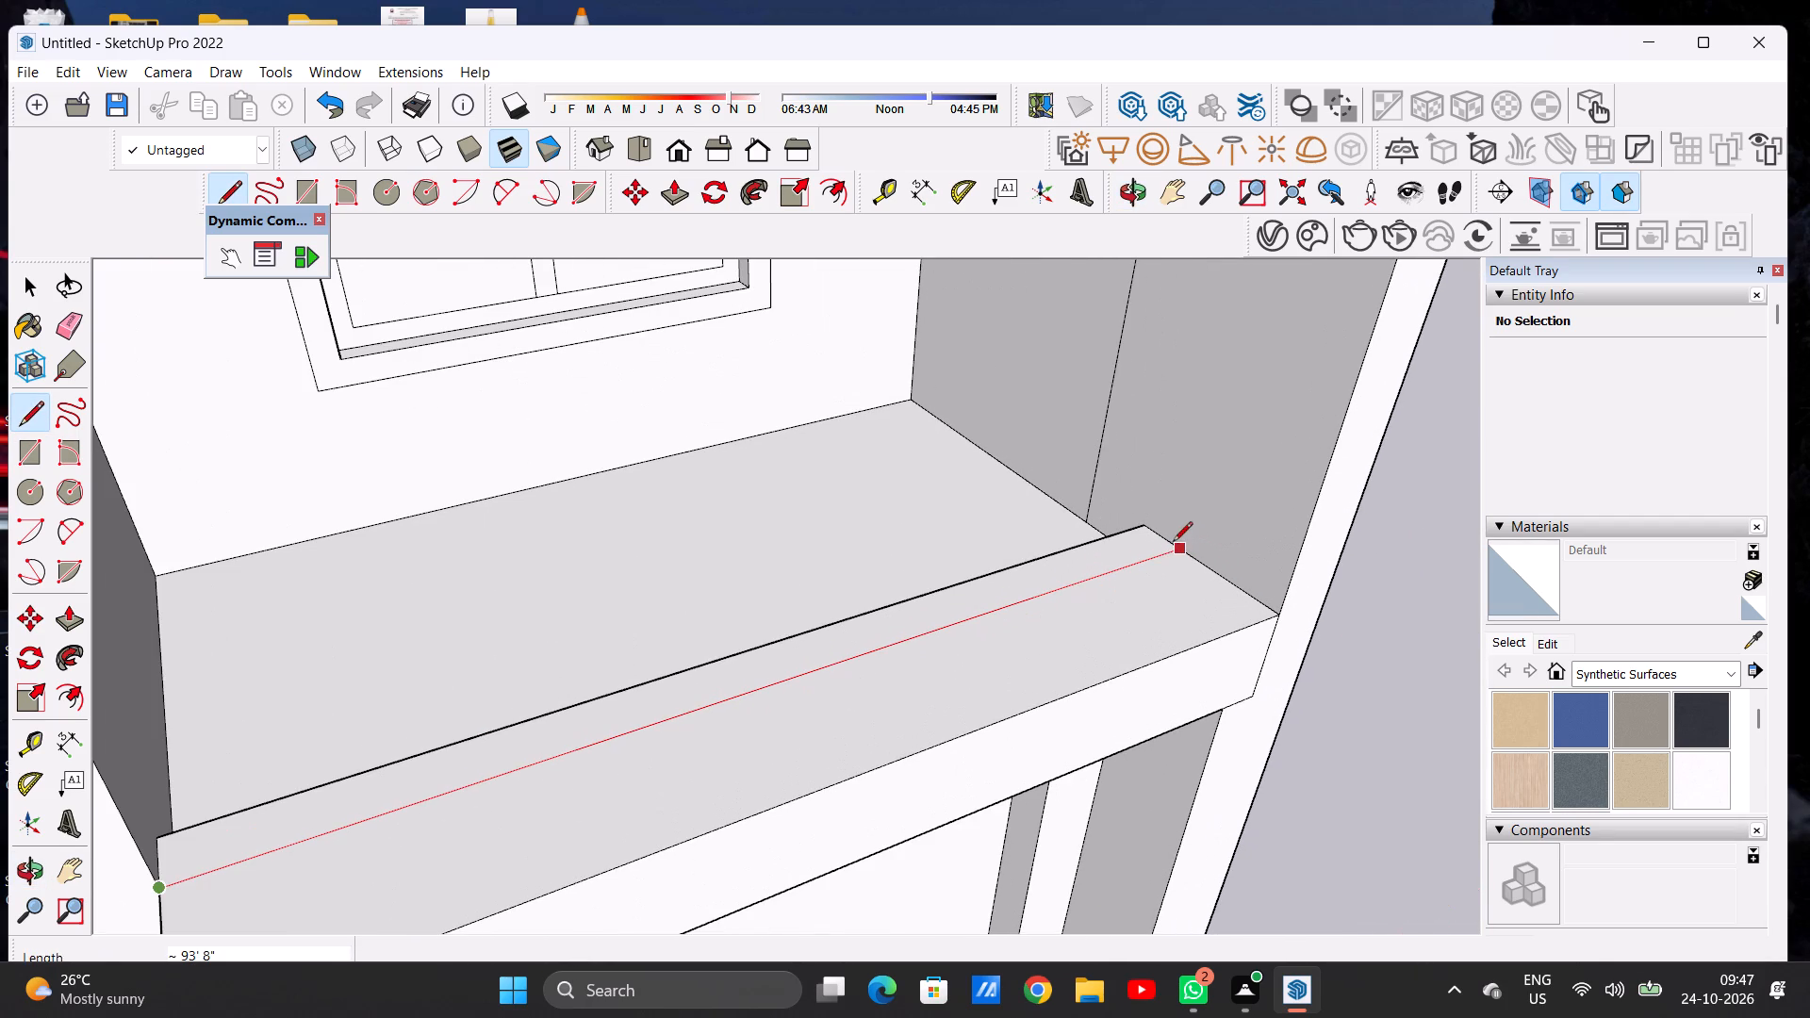
click(1176, 545)
key(space)
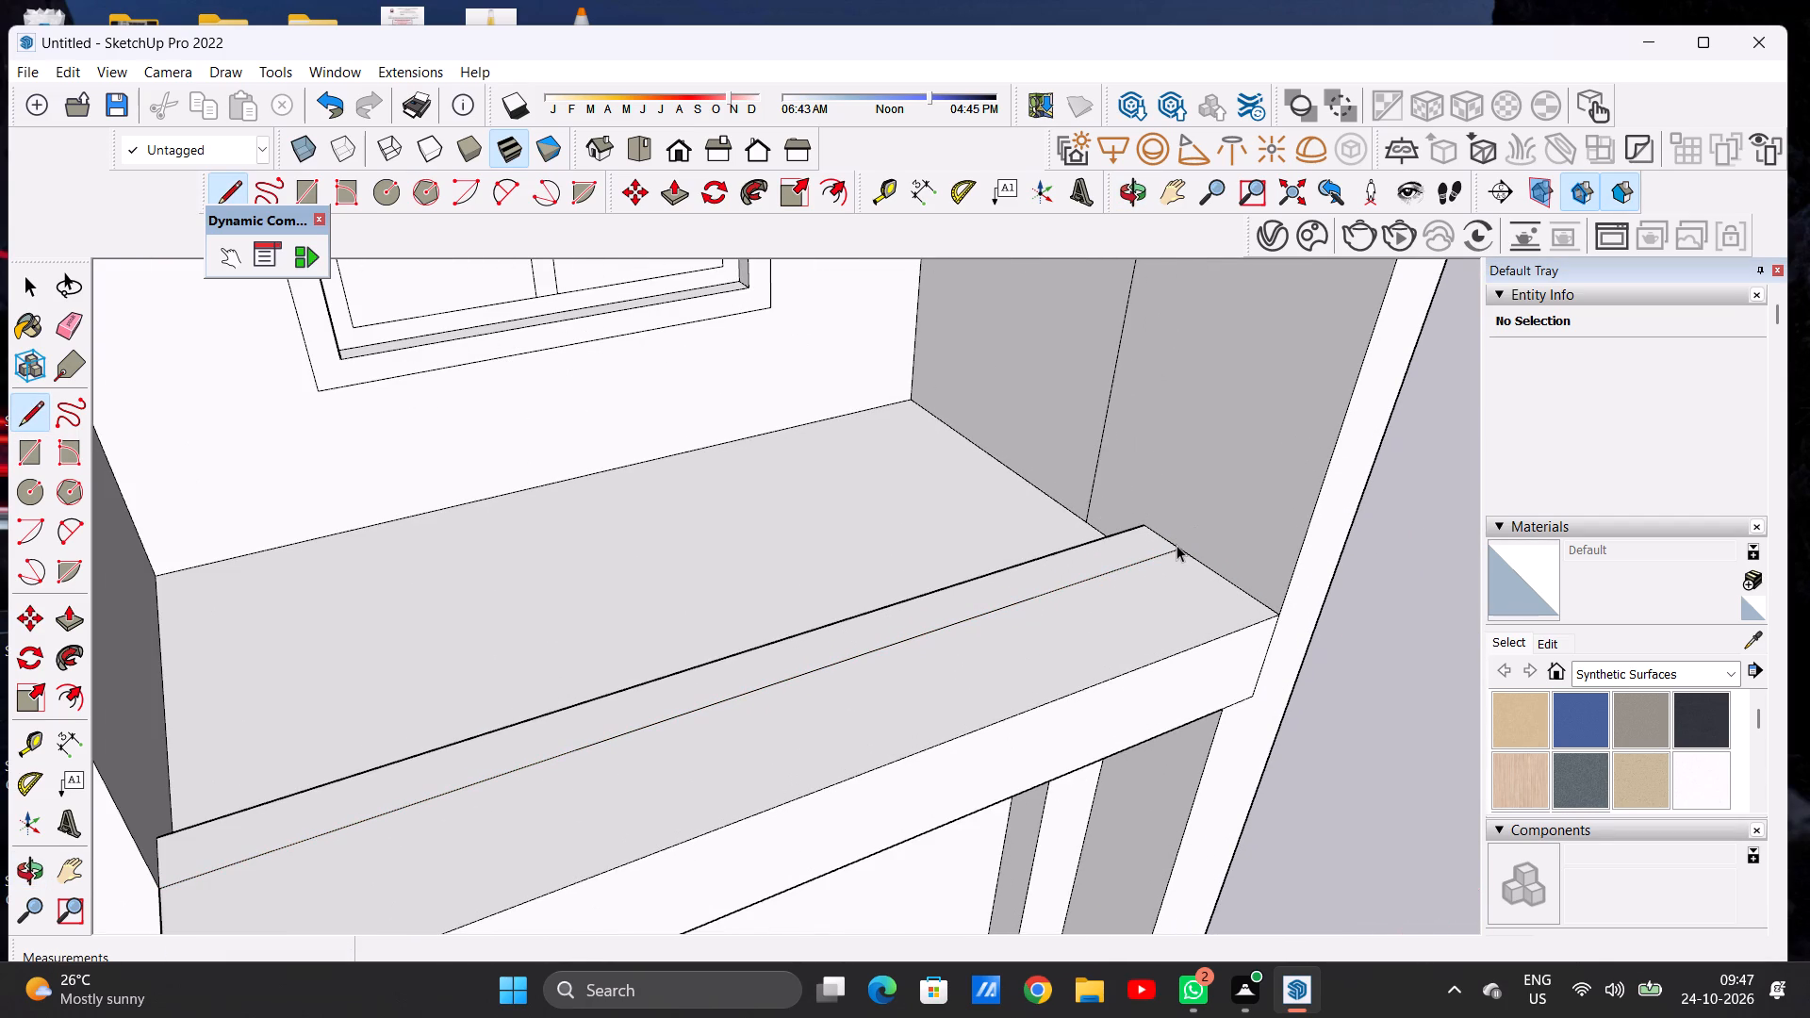
Examine the divided parapet top and the whole front facade from nearby, from a distance and from a lower angle.
scroll(999, 473, down, 7)
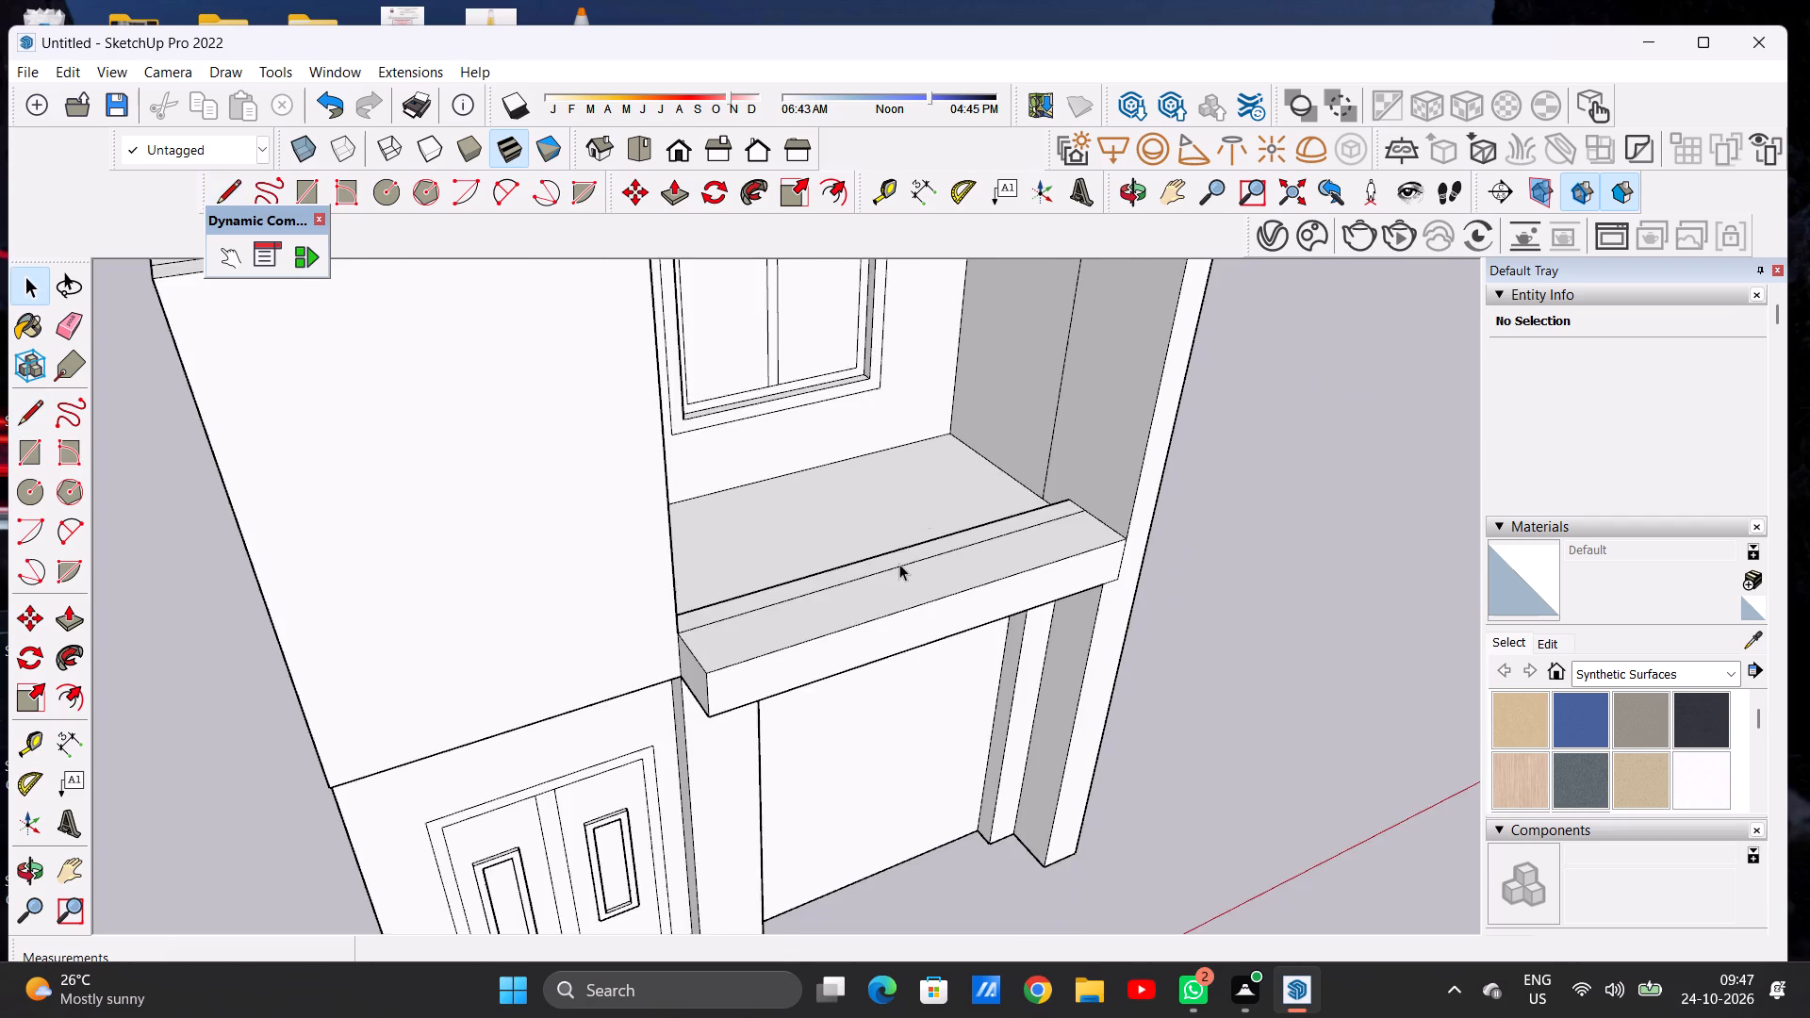
scroll(899, 571, down, 2)
middle_drag(969, 626, 584, 605)
scroll(794, 564, up, 3)
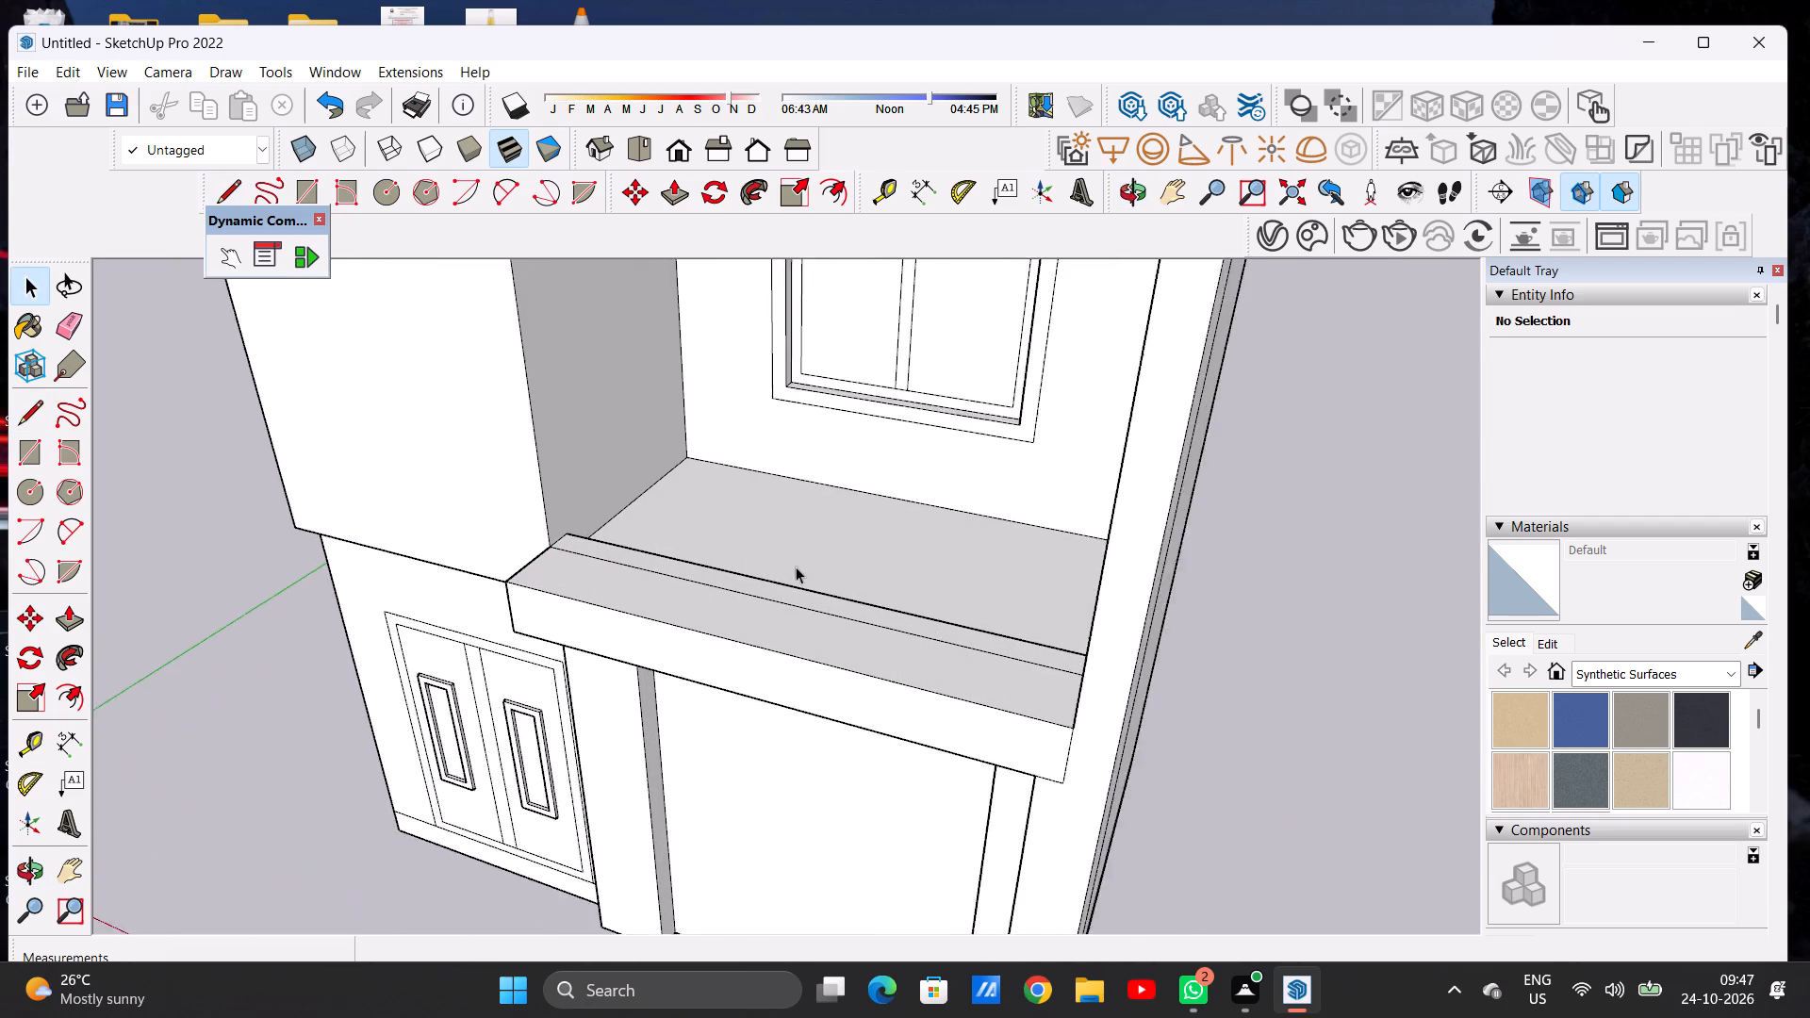
scroll(796, 566, up, 2)
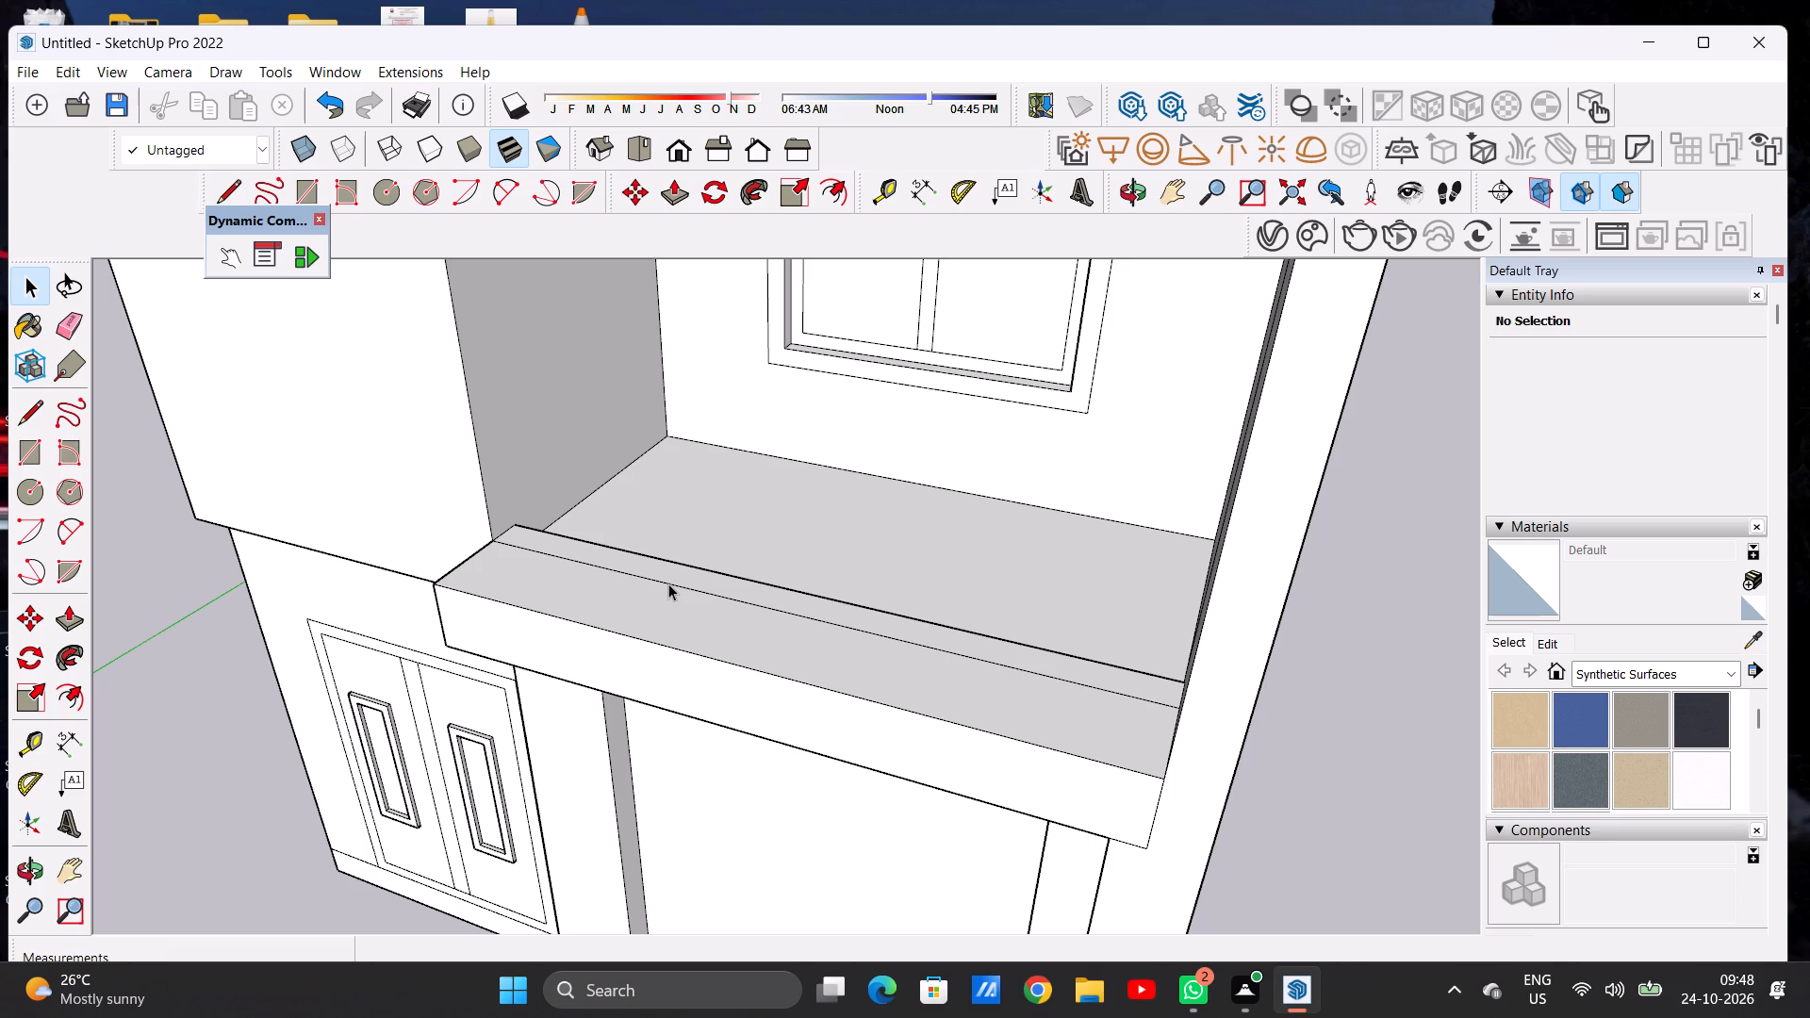
scroll(663, 559, down, 18)
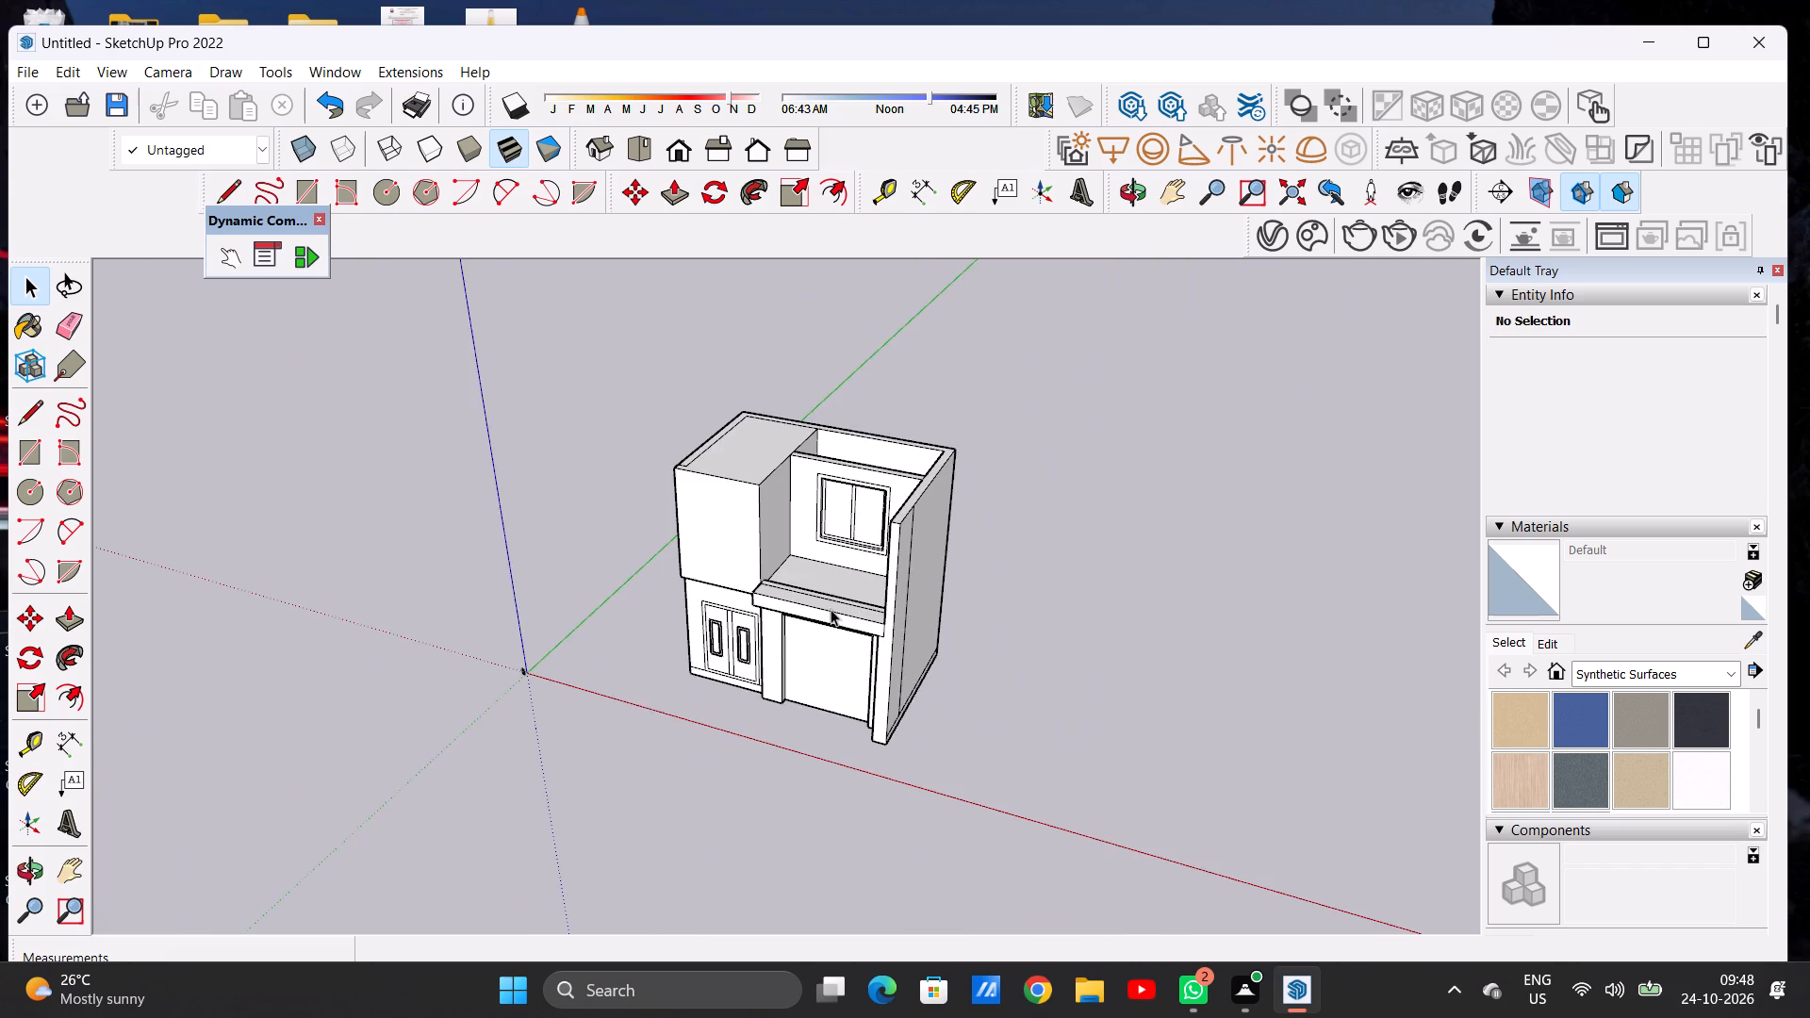
middle_drag(847, 594, 972, 500)
scroll(837, 518, up, 7)
middle_drag(831, 556, 783, 614)
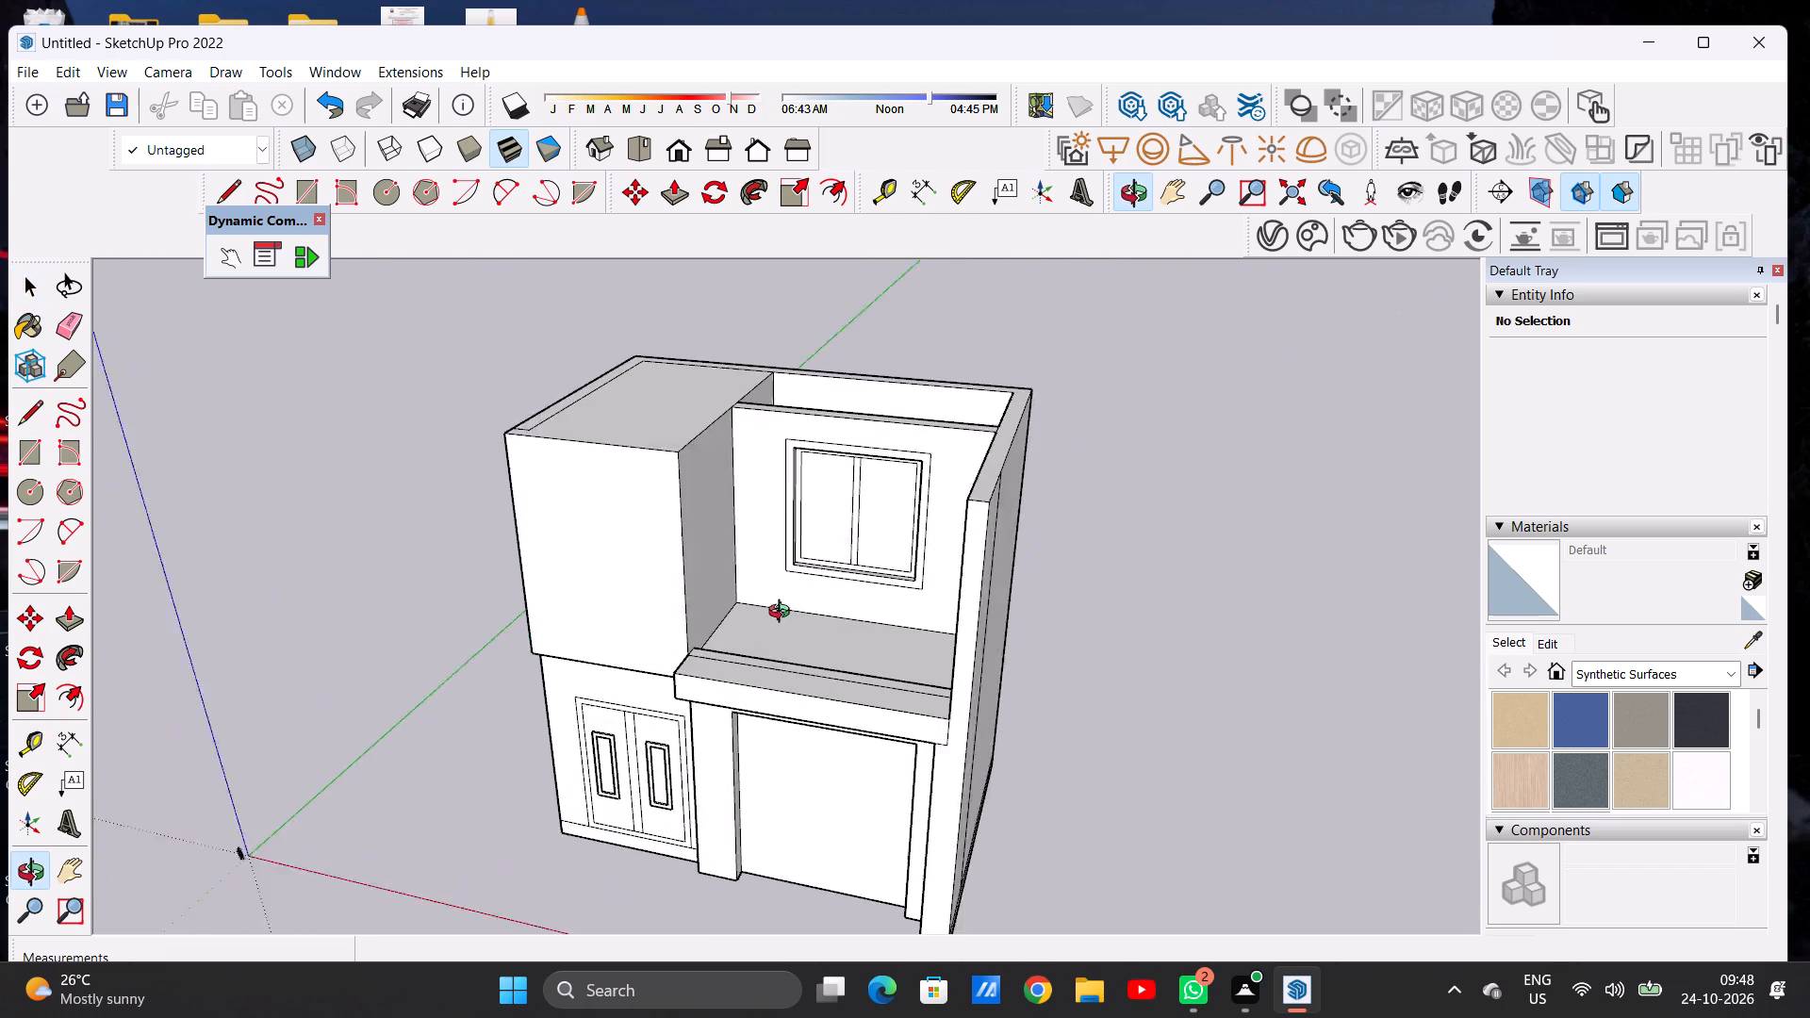
middle_drag(783, 614, 787, 614)
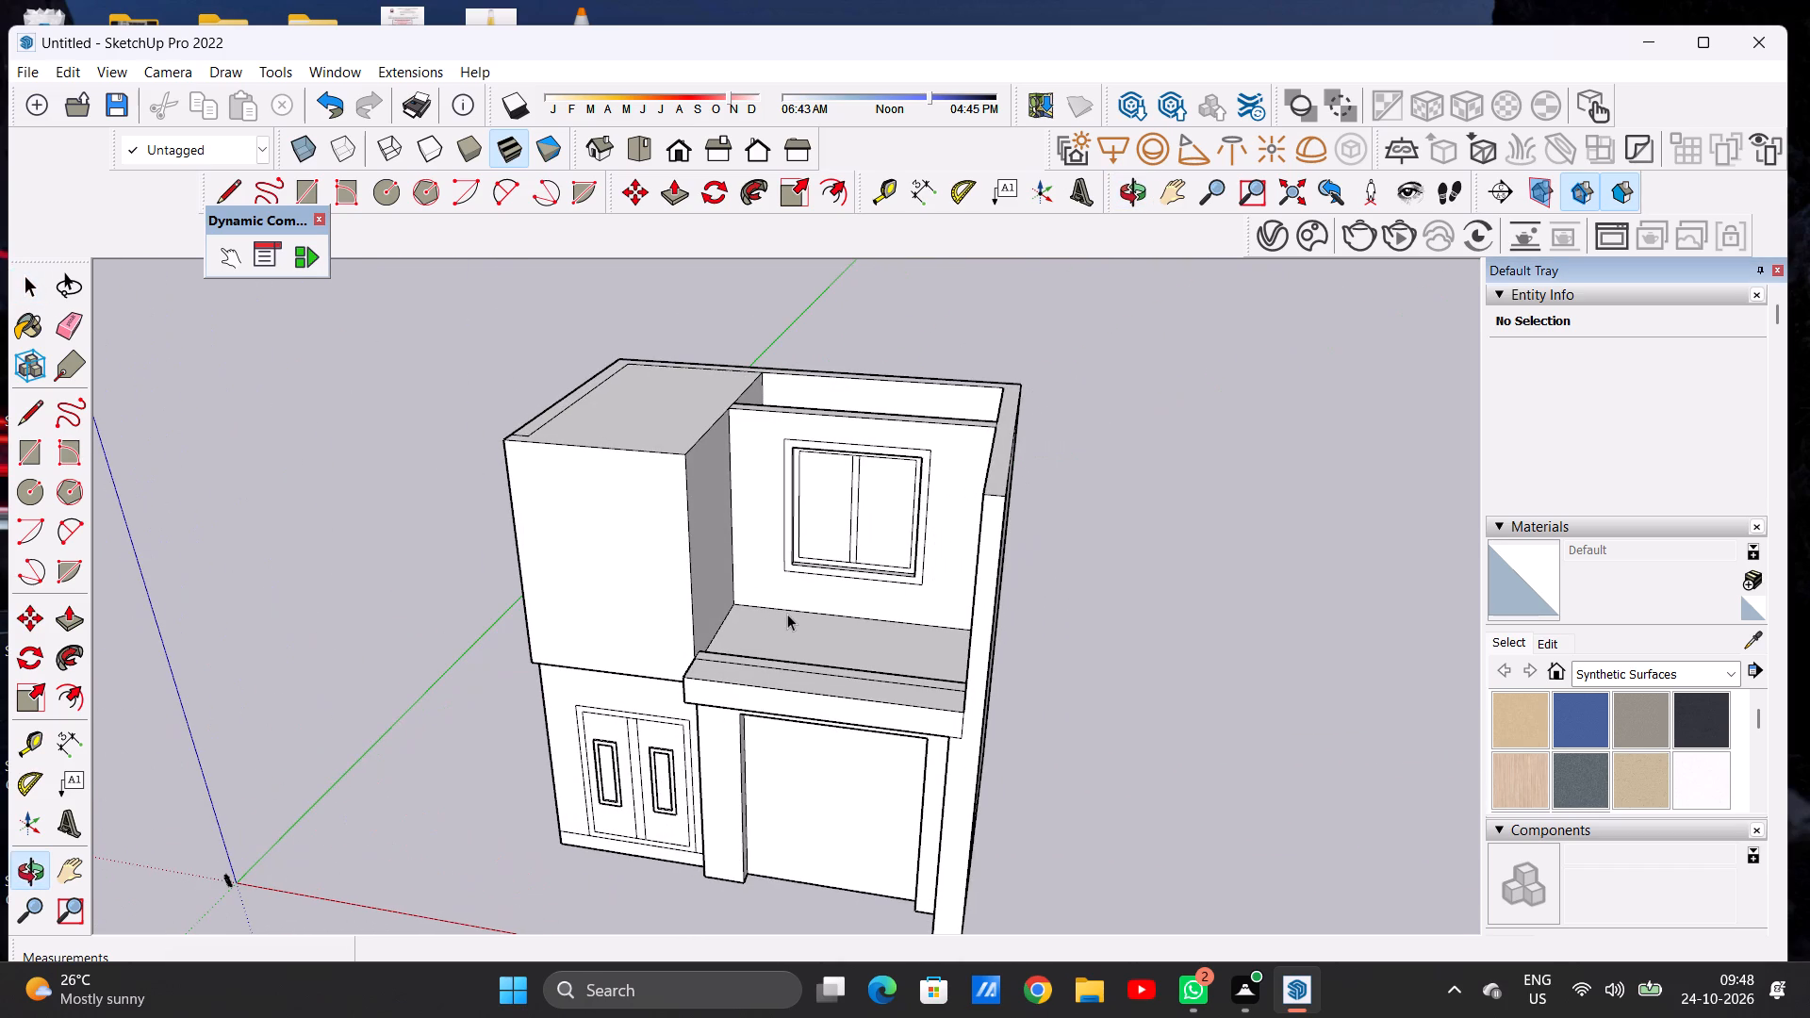
scroll(733, 614, down, 7)
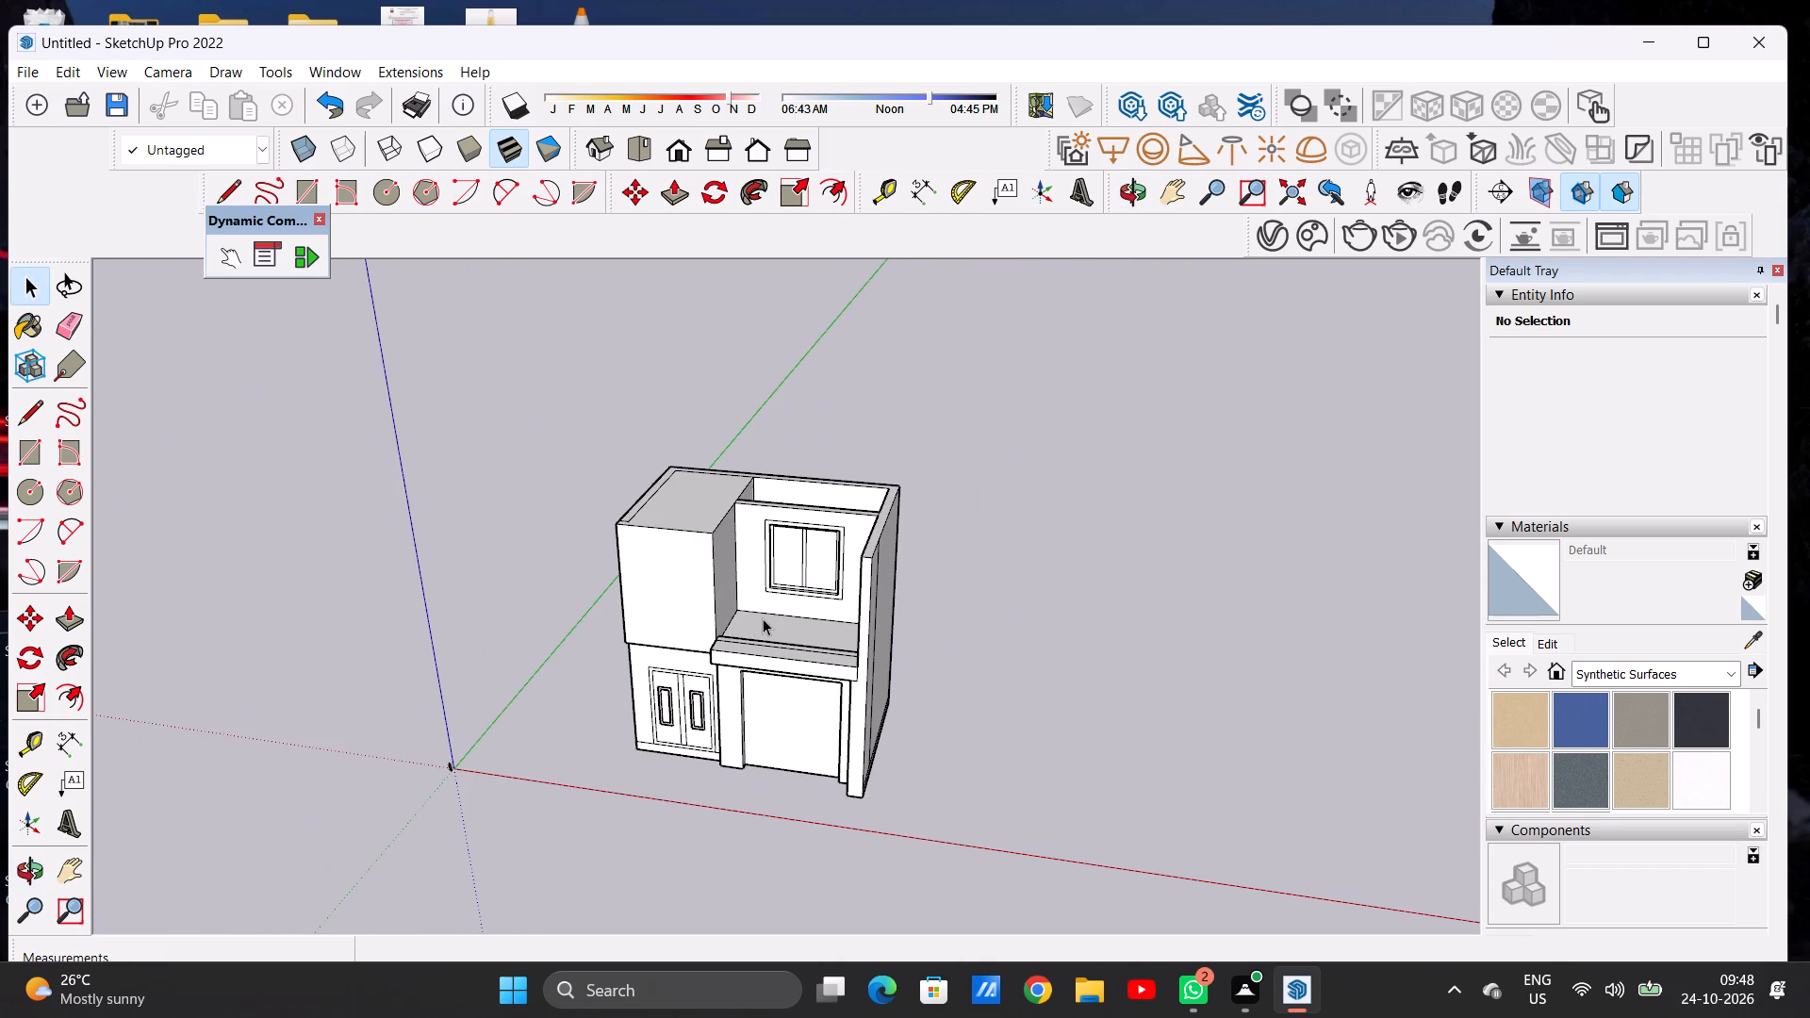
middle_drag(787, 605, 877, 554)
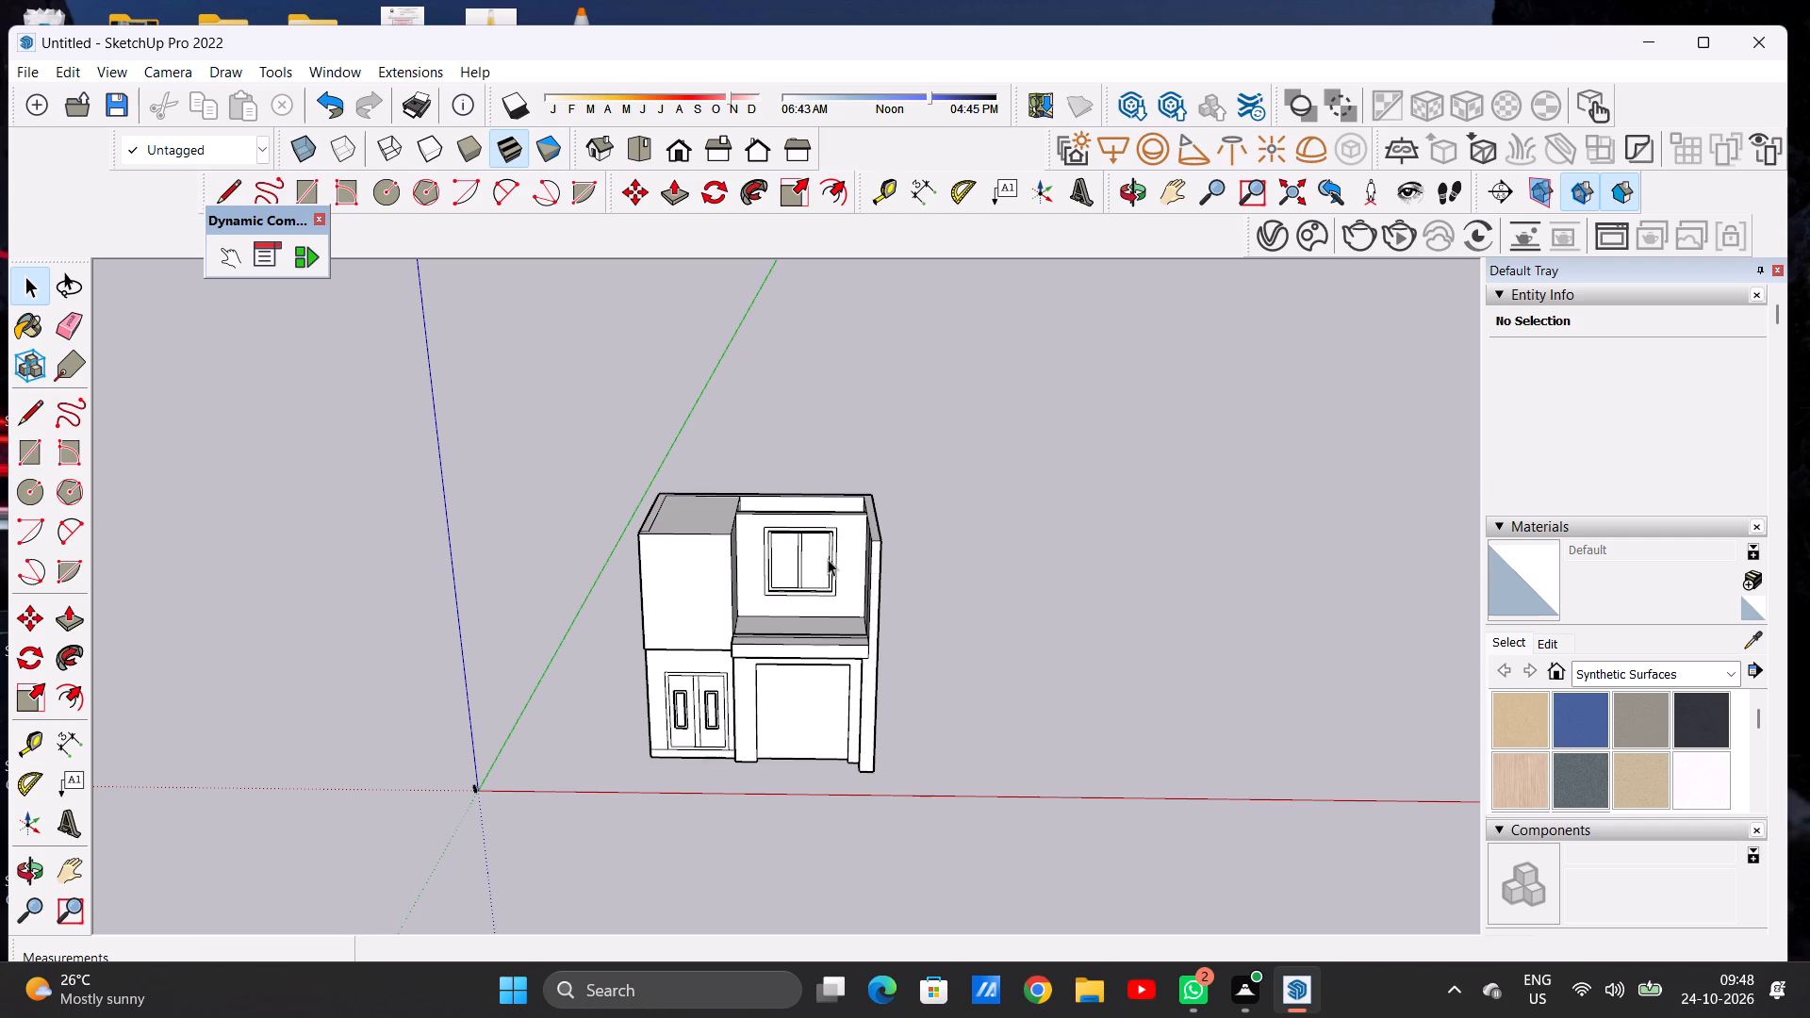
scroll(828, 554, up, 3)
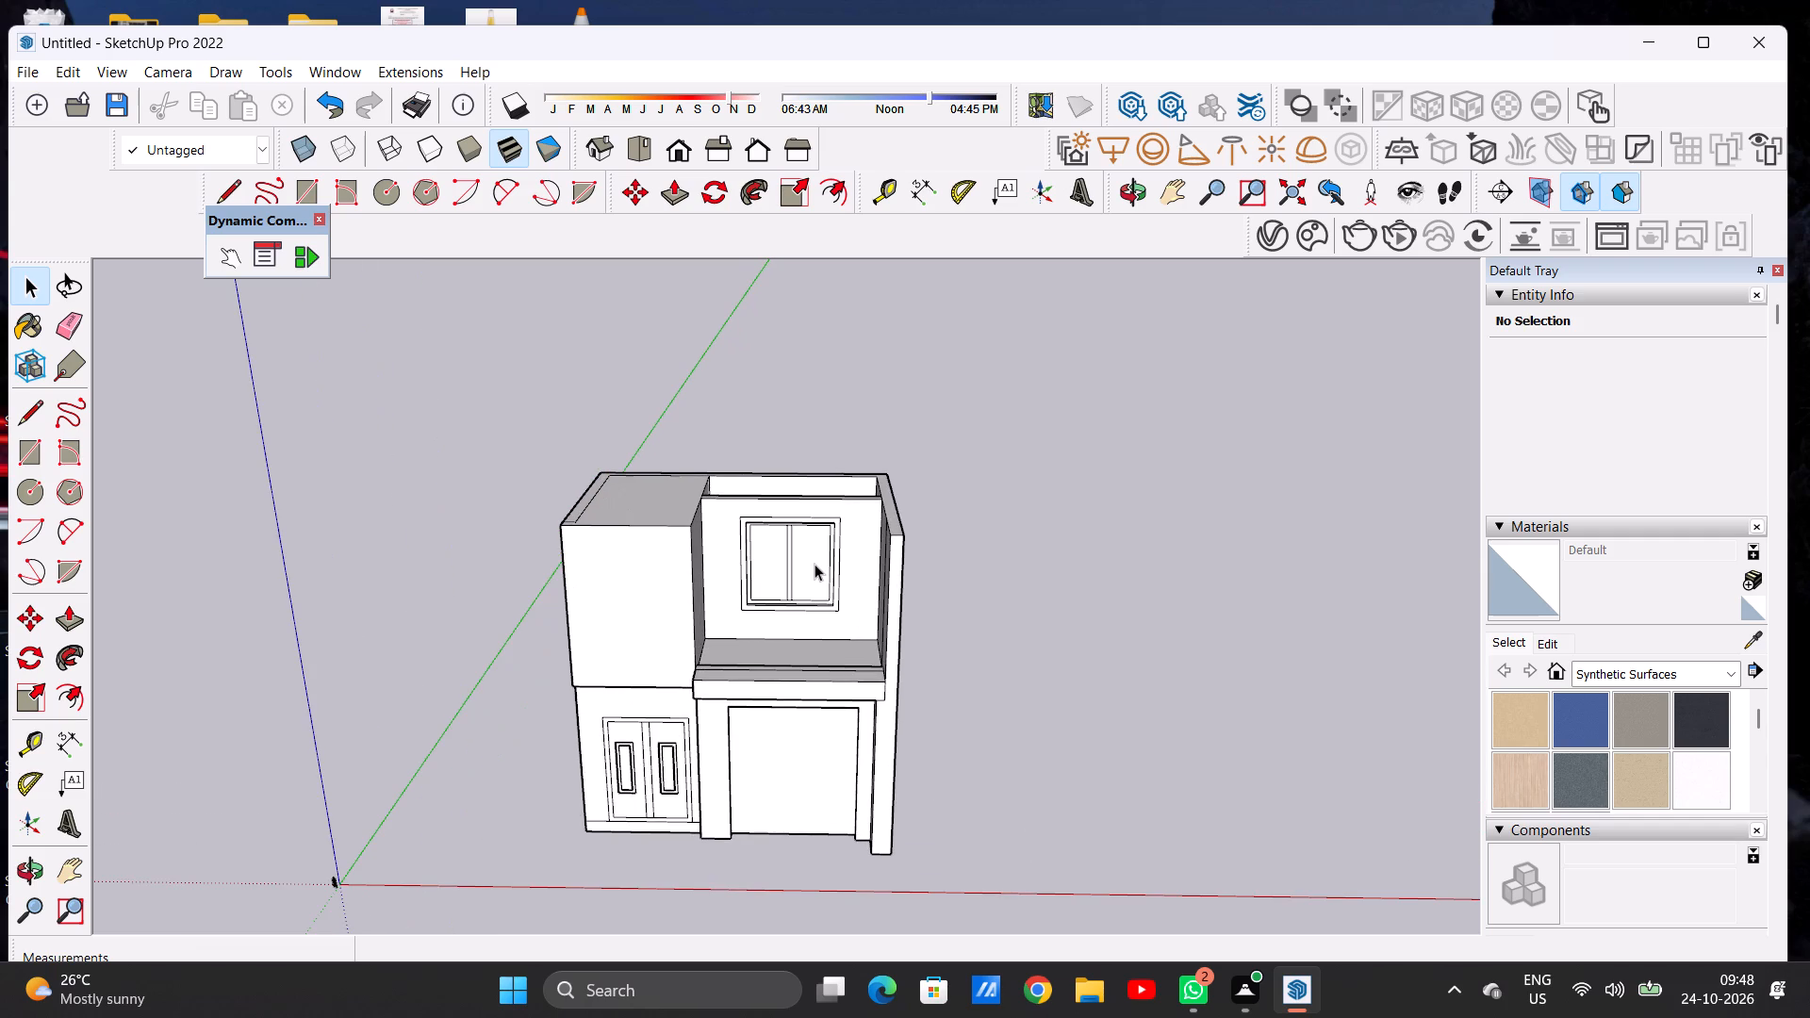
scroll(818, 577, down, 3)
middle_drag(771, 536, 774, 487)
scroll(843, 622, up, 5)
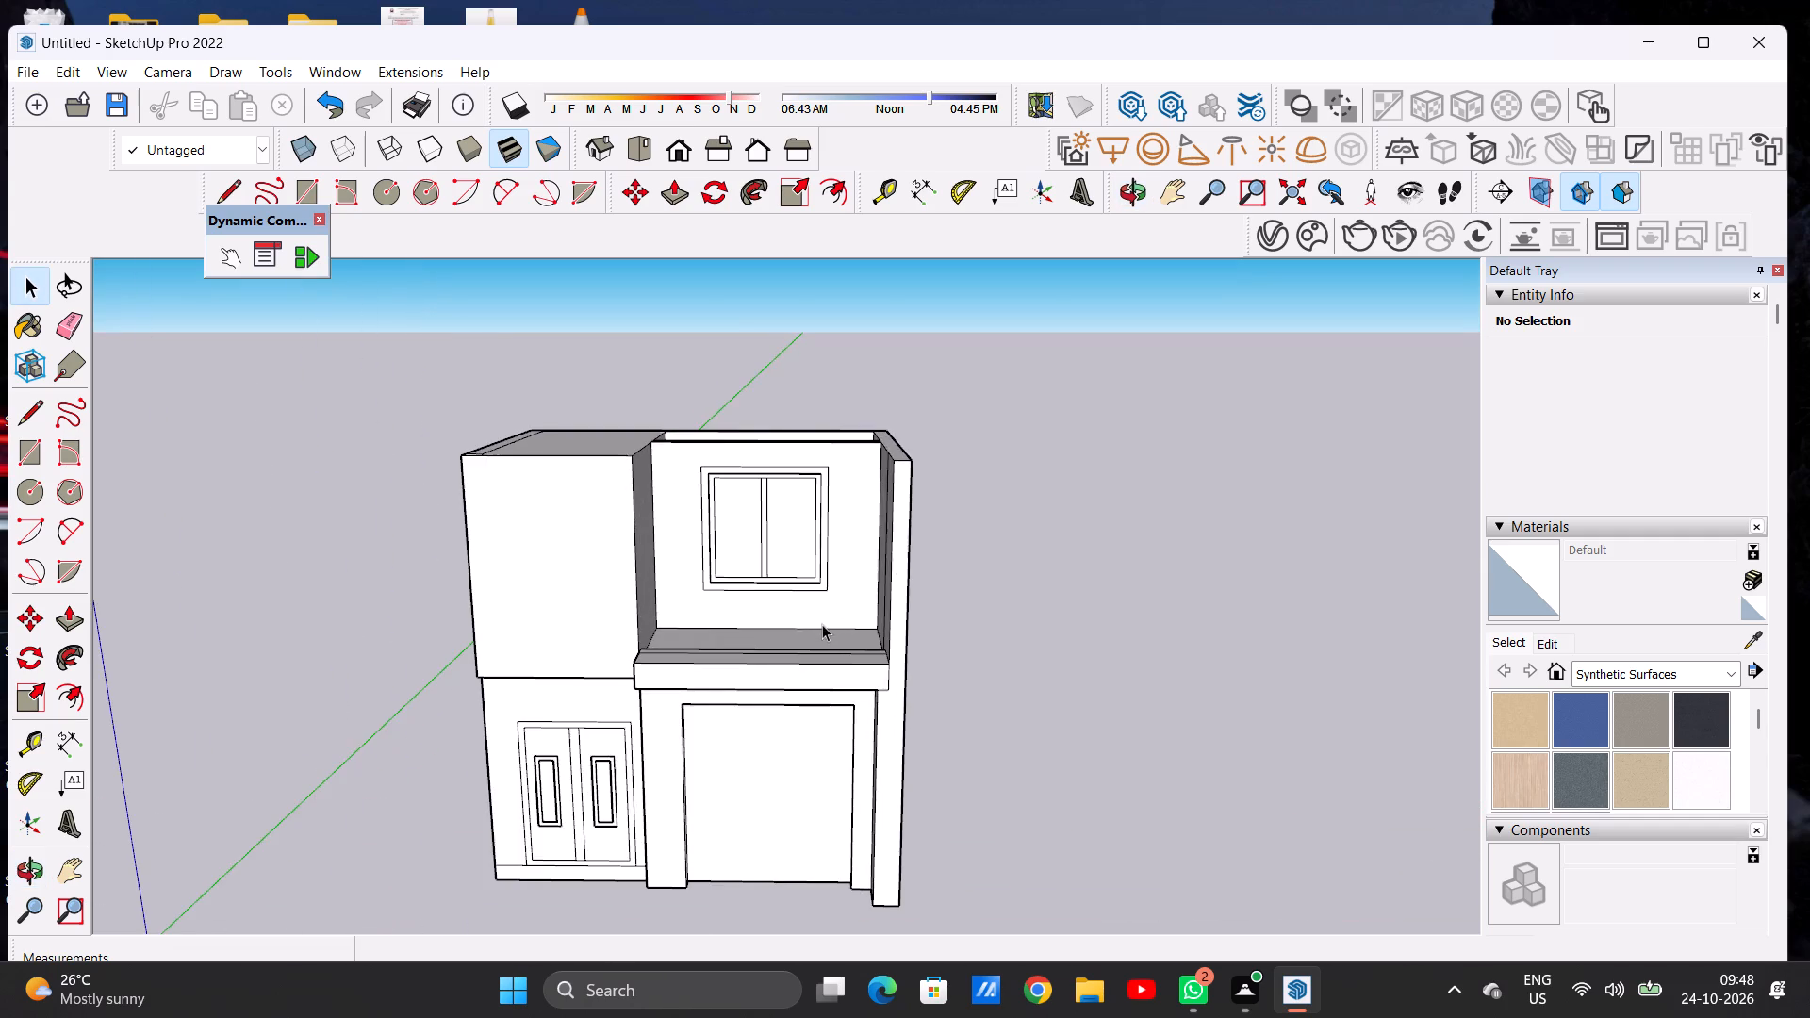
Examine the parapet's narrow inner strip, its ends at the side walls and the terrace floor from several angles.
middle_drag(822, 624, 654, 781)
scroll(617, 645, up, 12)
scroll(647, 628, down, 1)
scroll(647, 628, up, 4)
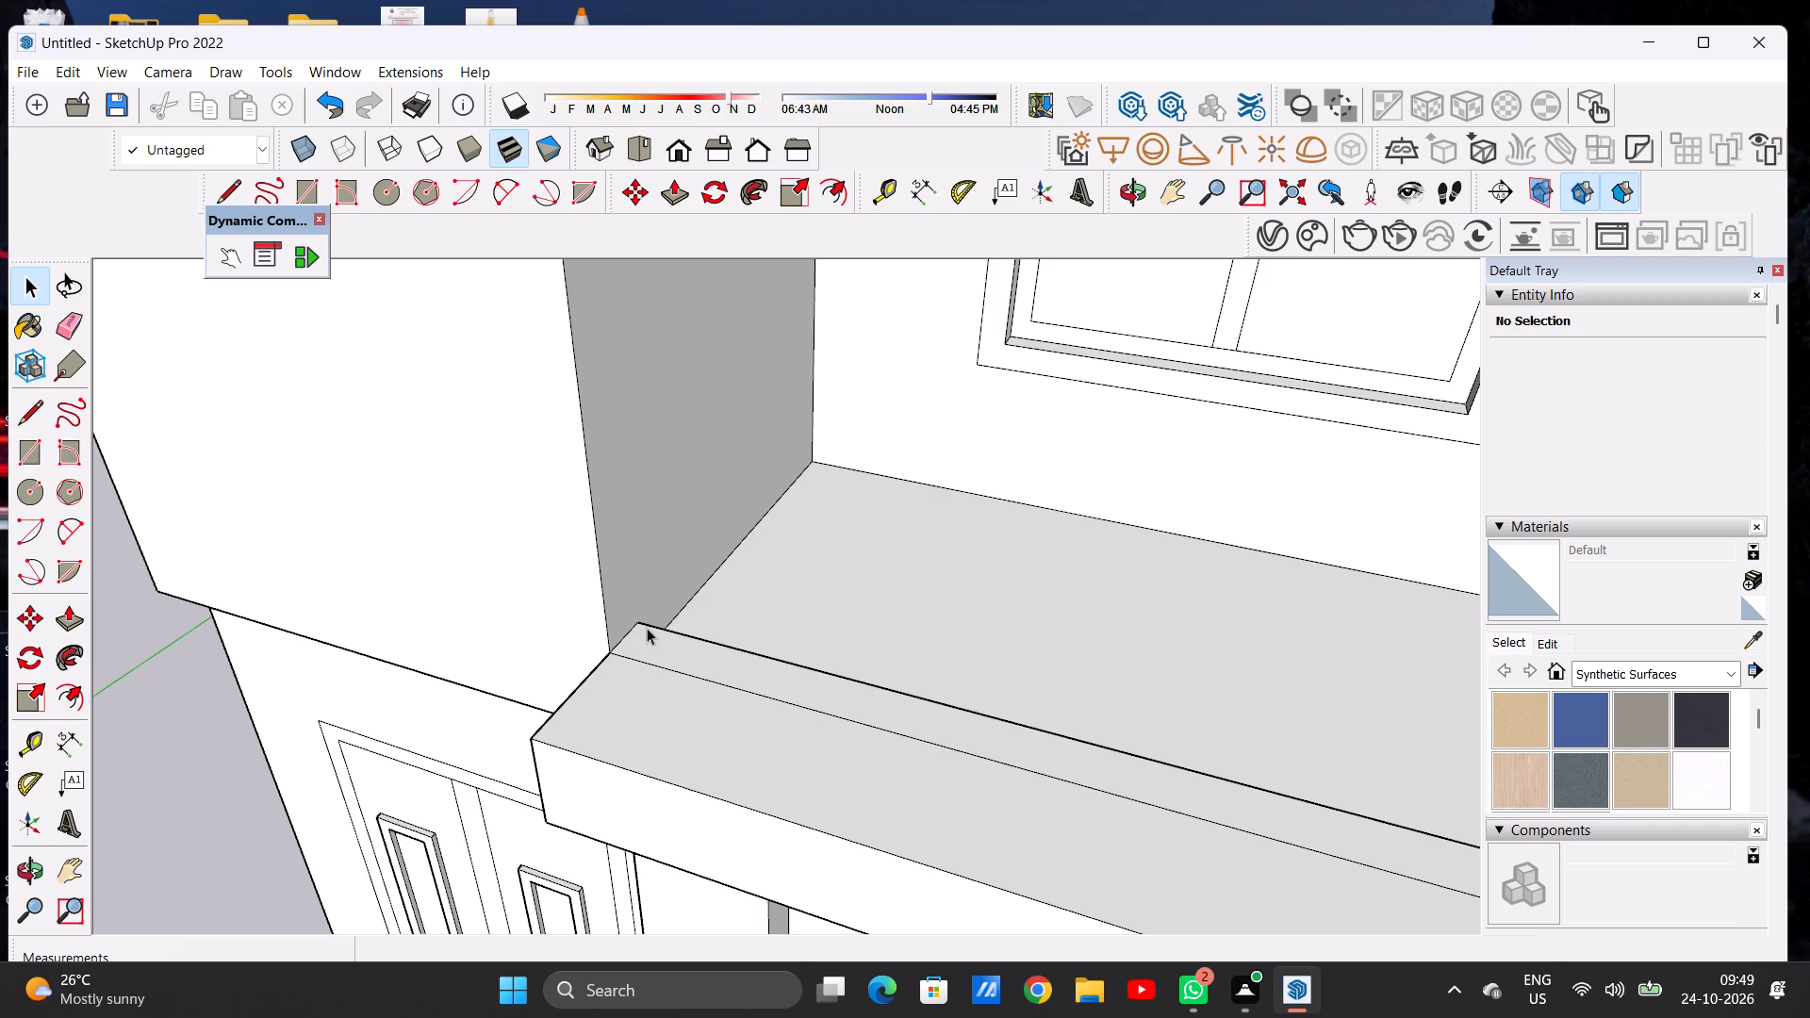
scroll(659, 605, down, 12)
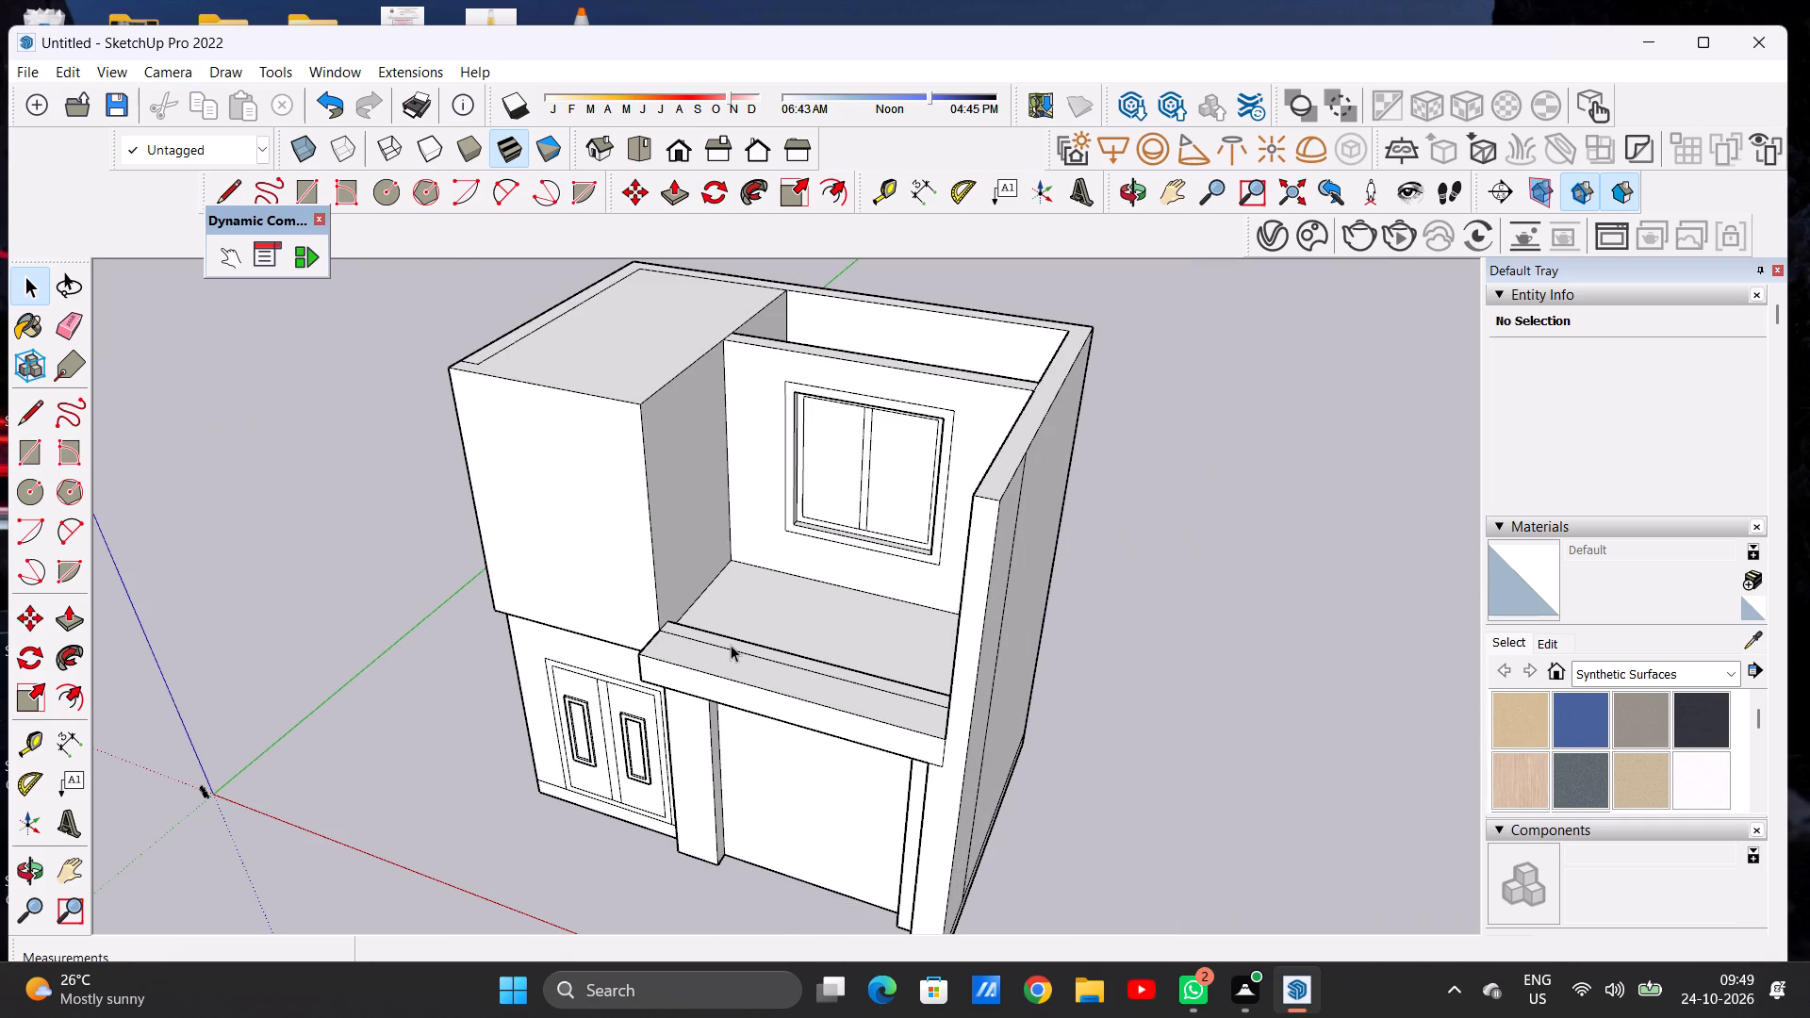
middle_drag(730, 644, 629, 572)
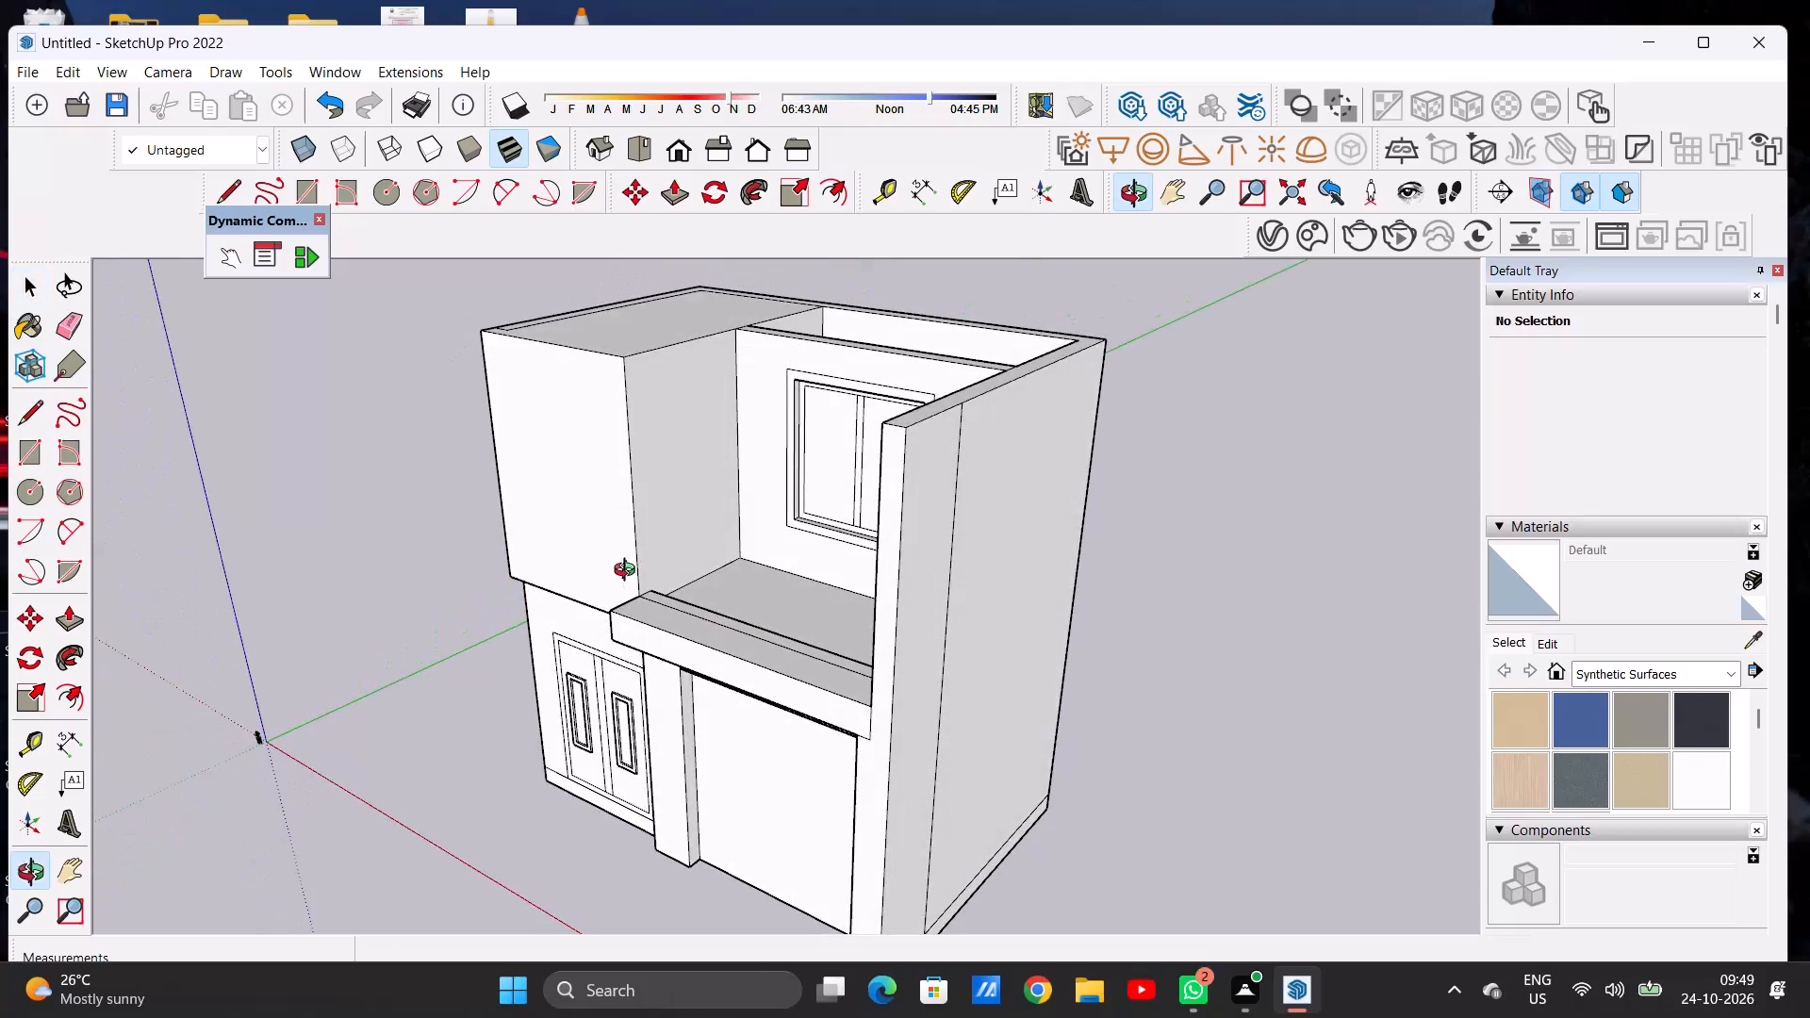
middle_drag(629, 572, 784, 643)
scroll(779, 642, up, 2)
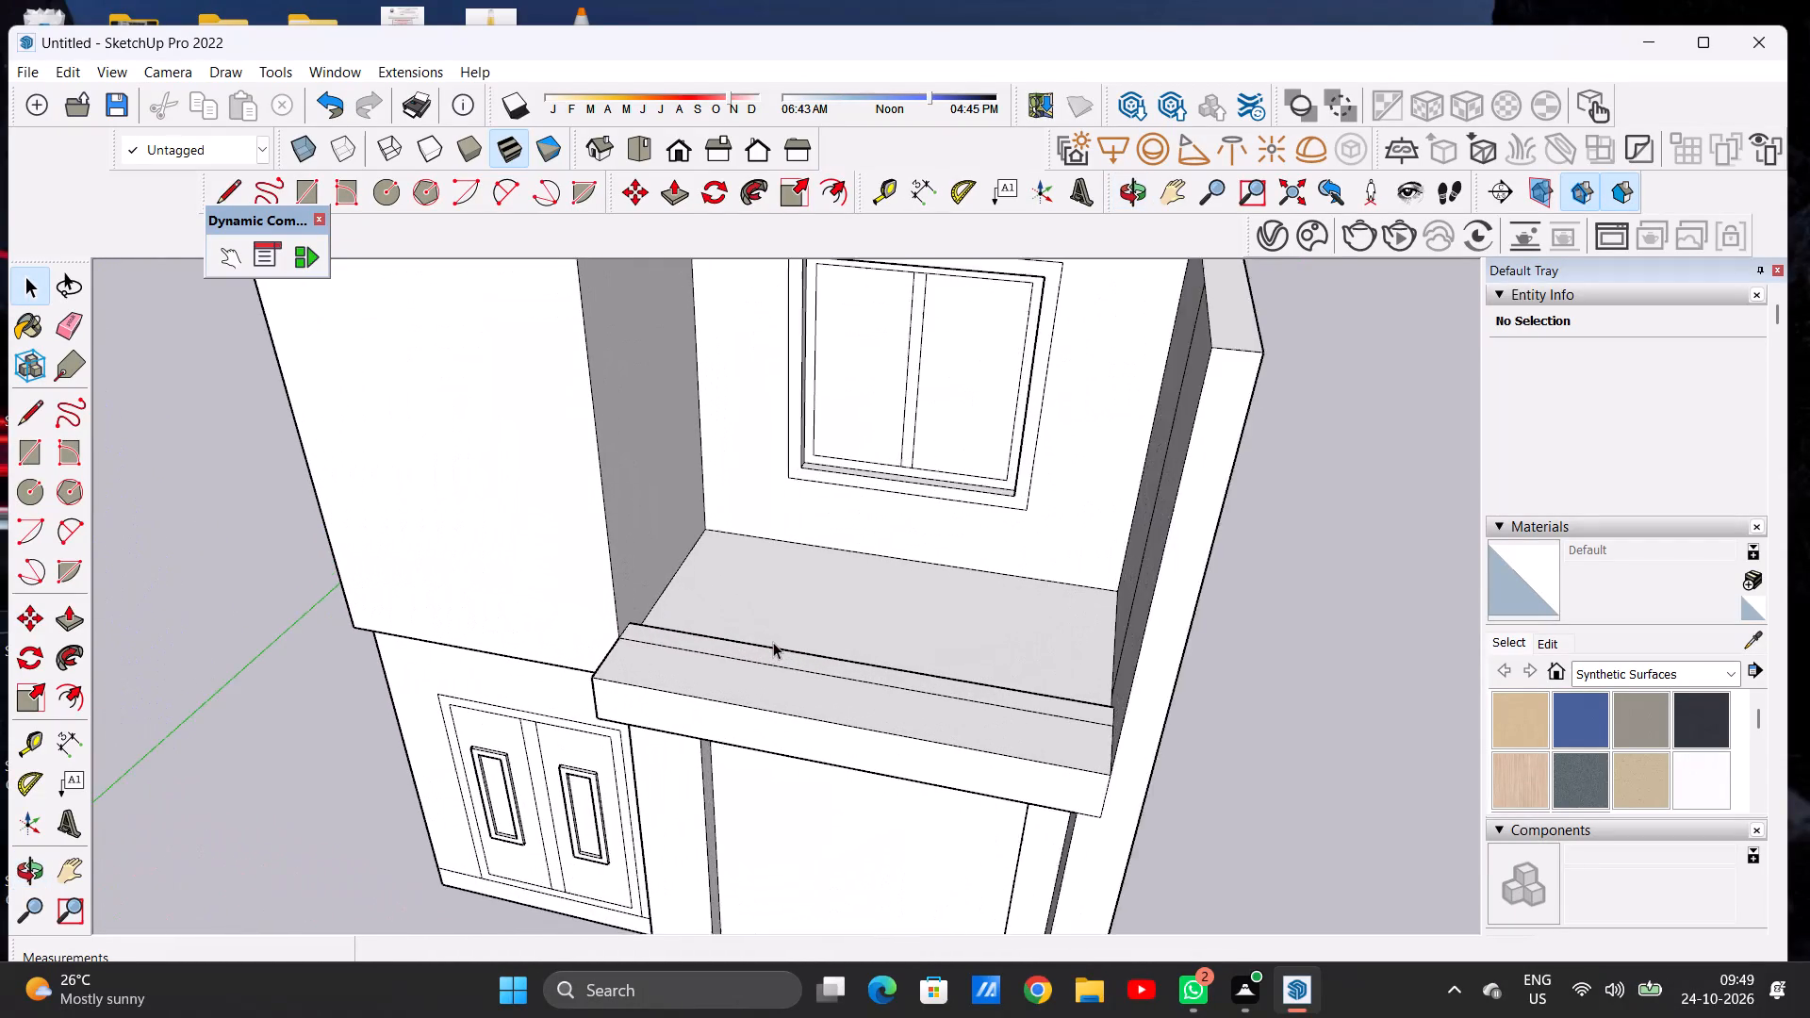
scroll(773, 642, up, 3)
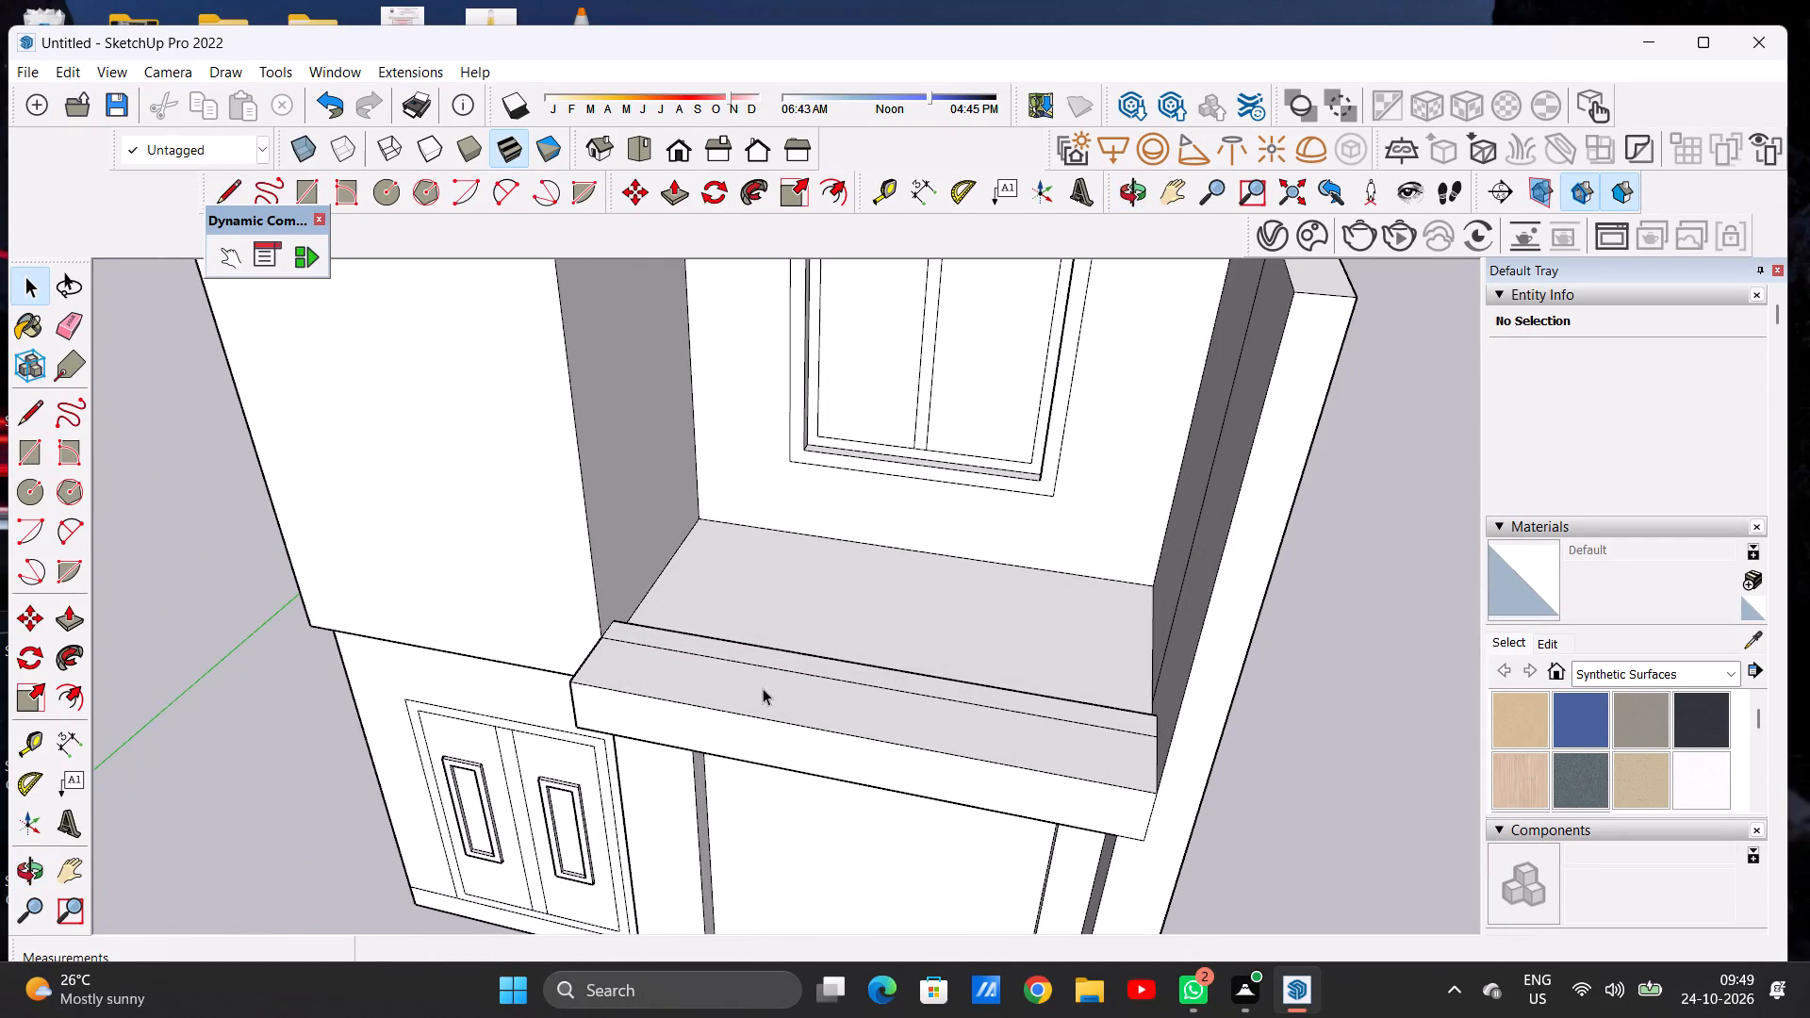
scroll(791, 663, down, 6)
middle_drag(814, 634, 714, 634)
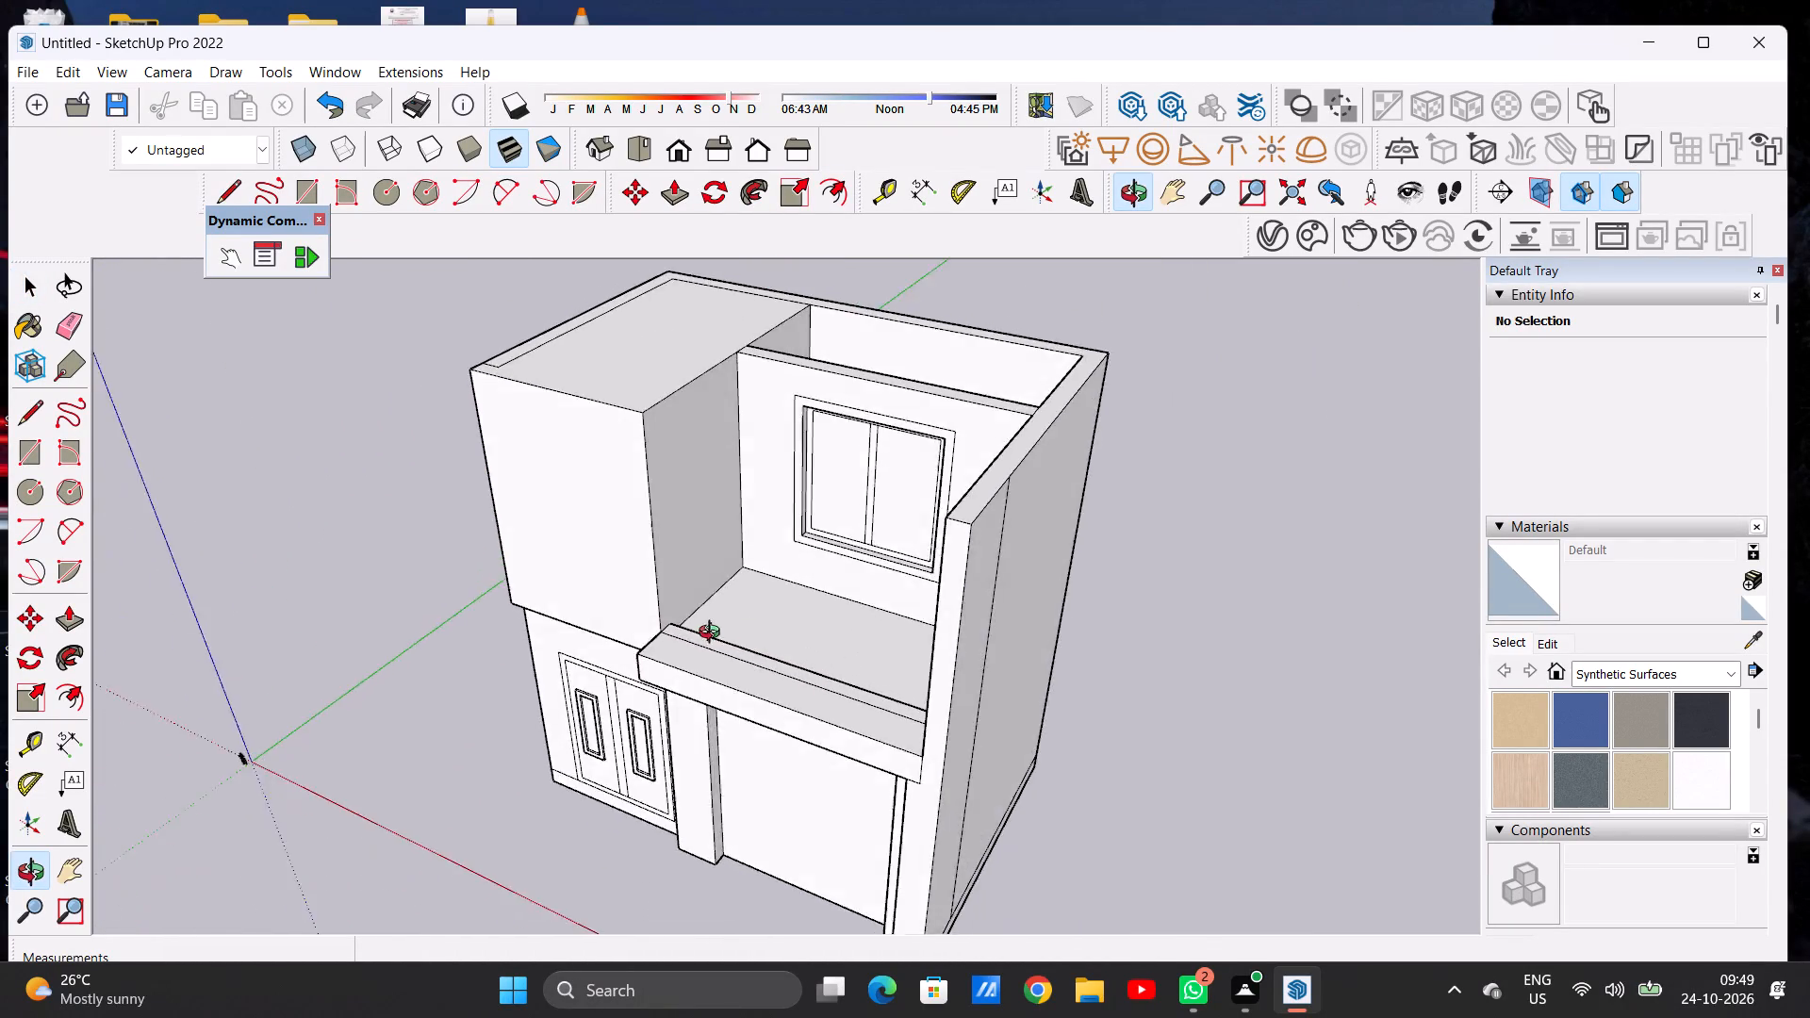
middle_drag(714, 634, 518, 702)
scroll(646, 575, up, 1)
middle_drag(786, 569, 723, 569)
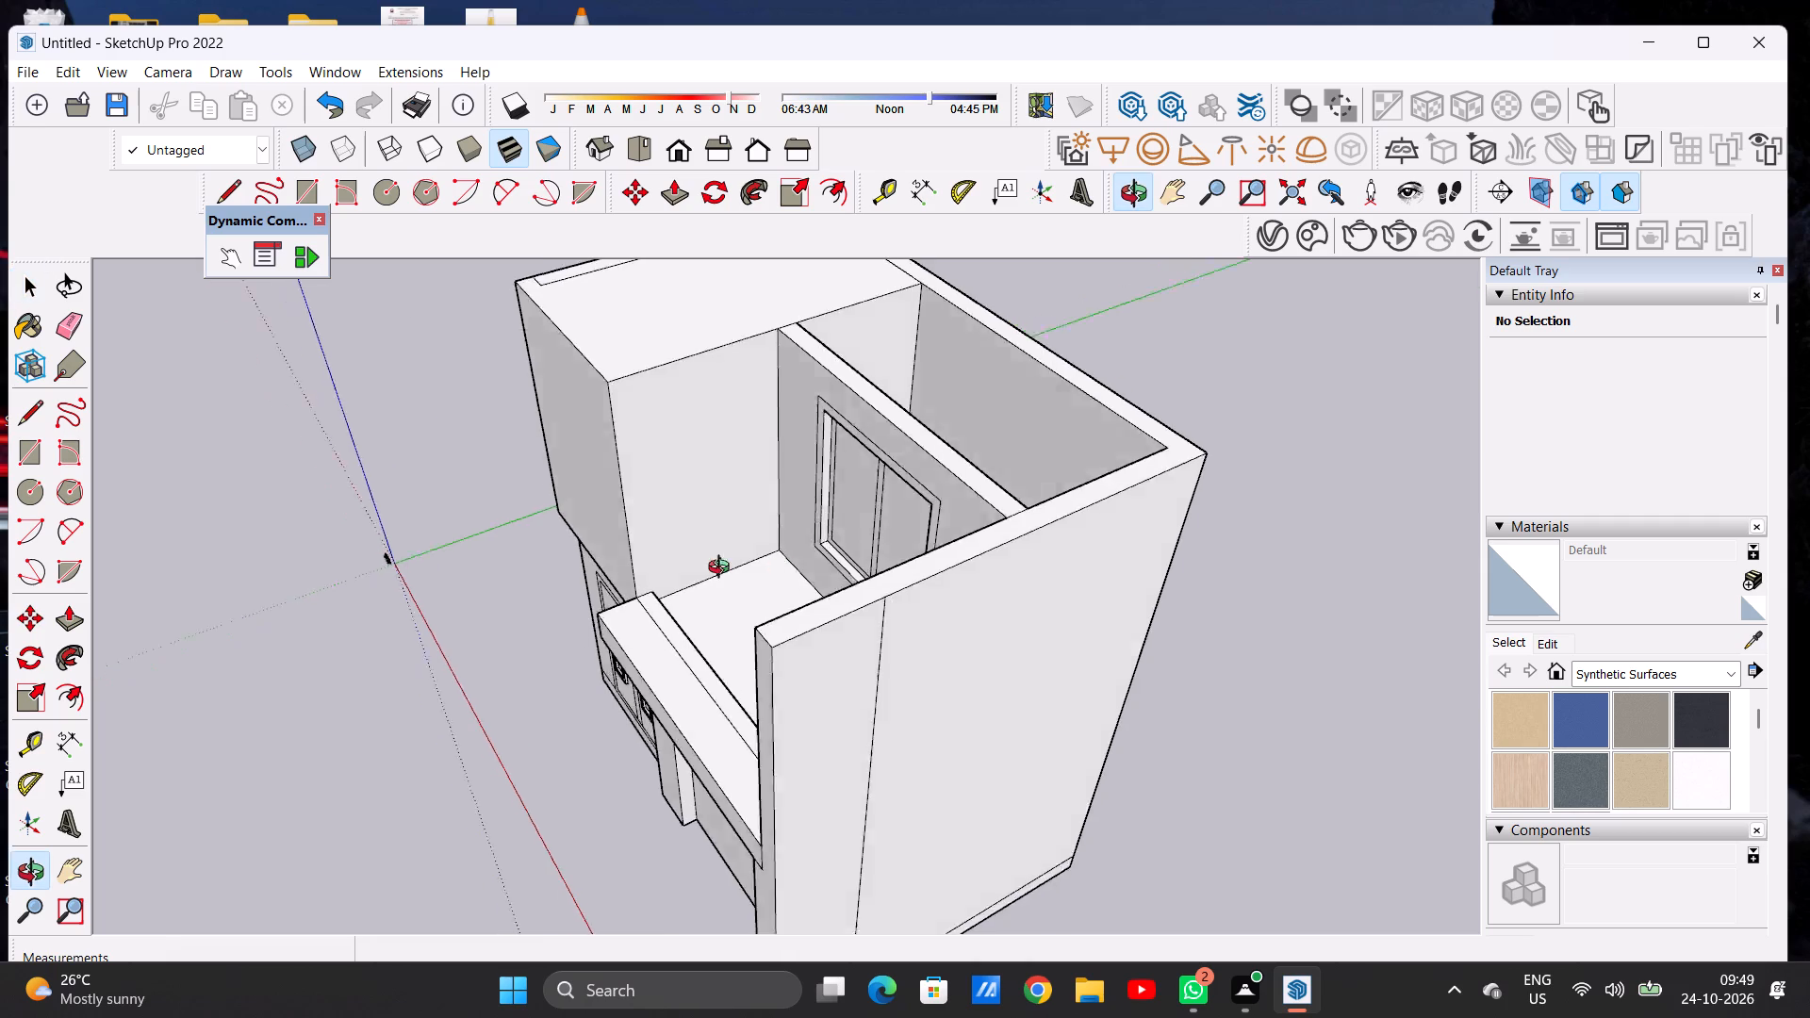
middle_drag(723, 569, 549, 629)
scroll(695, 538, up, 7)
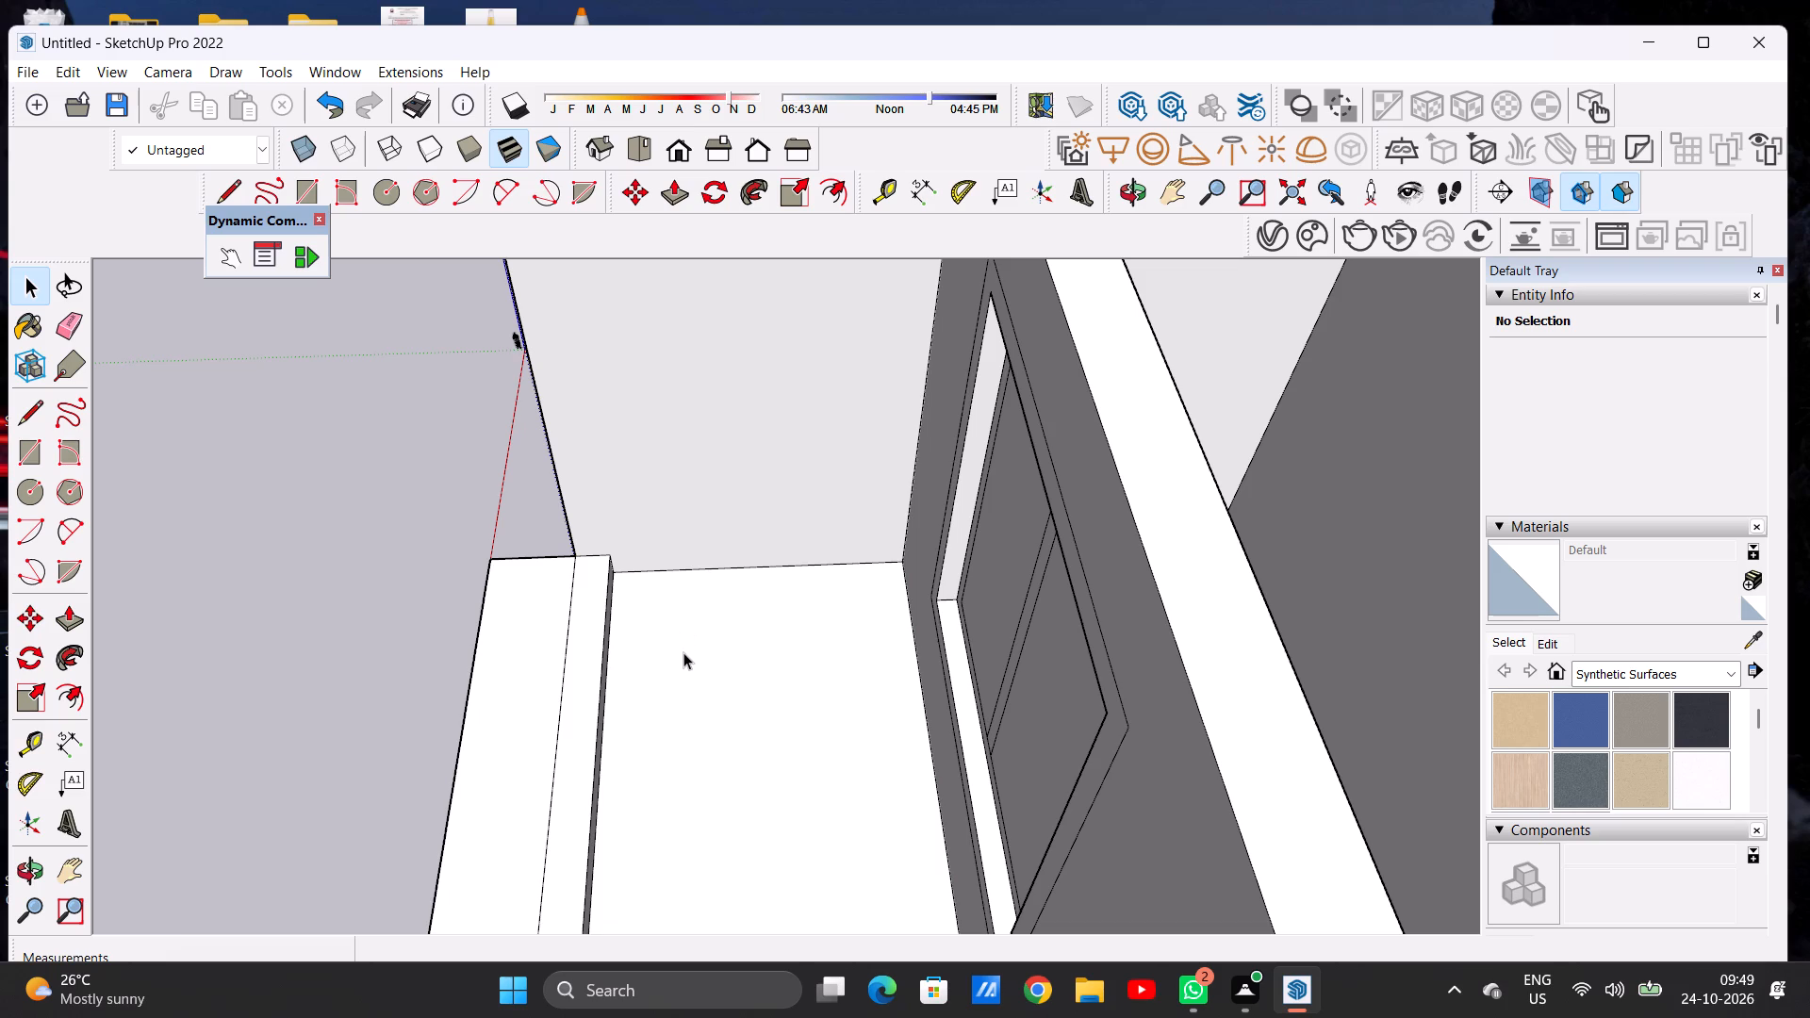
Push/Pull the inner vertical face of the terrace's front parapet about 1' 1/2" further toward the window wall.
middle_drag(673, 635, 610, 621)
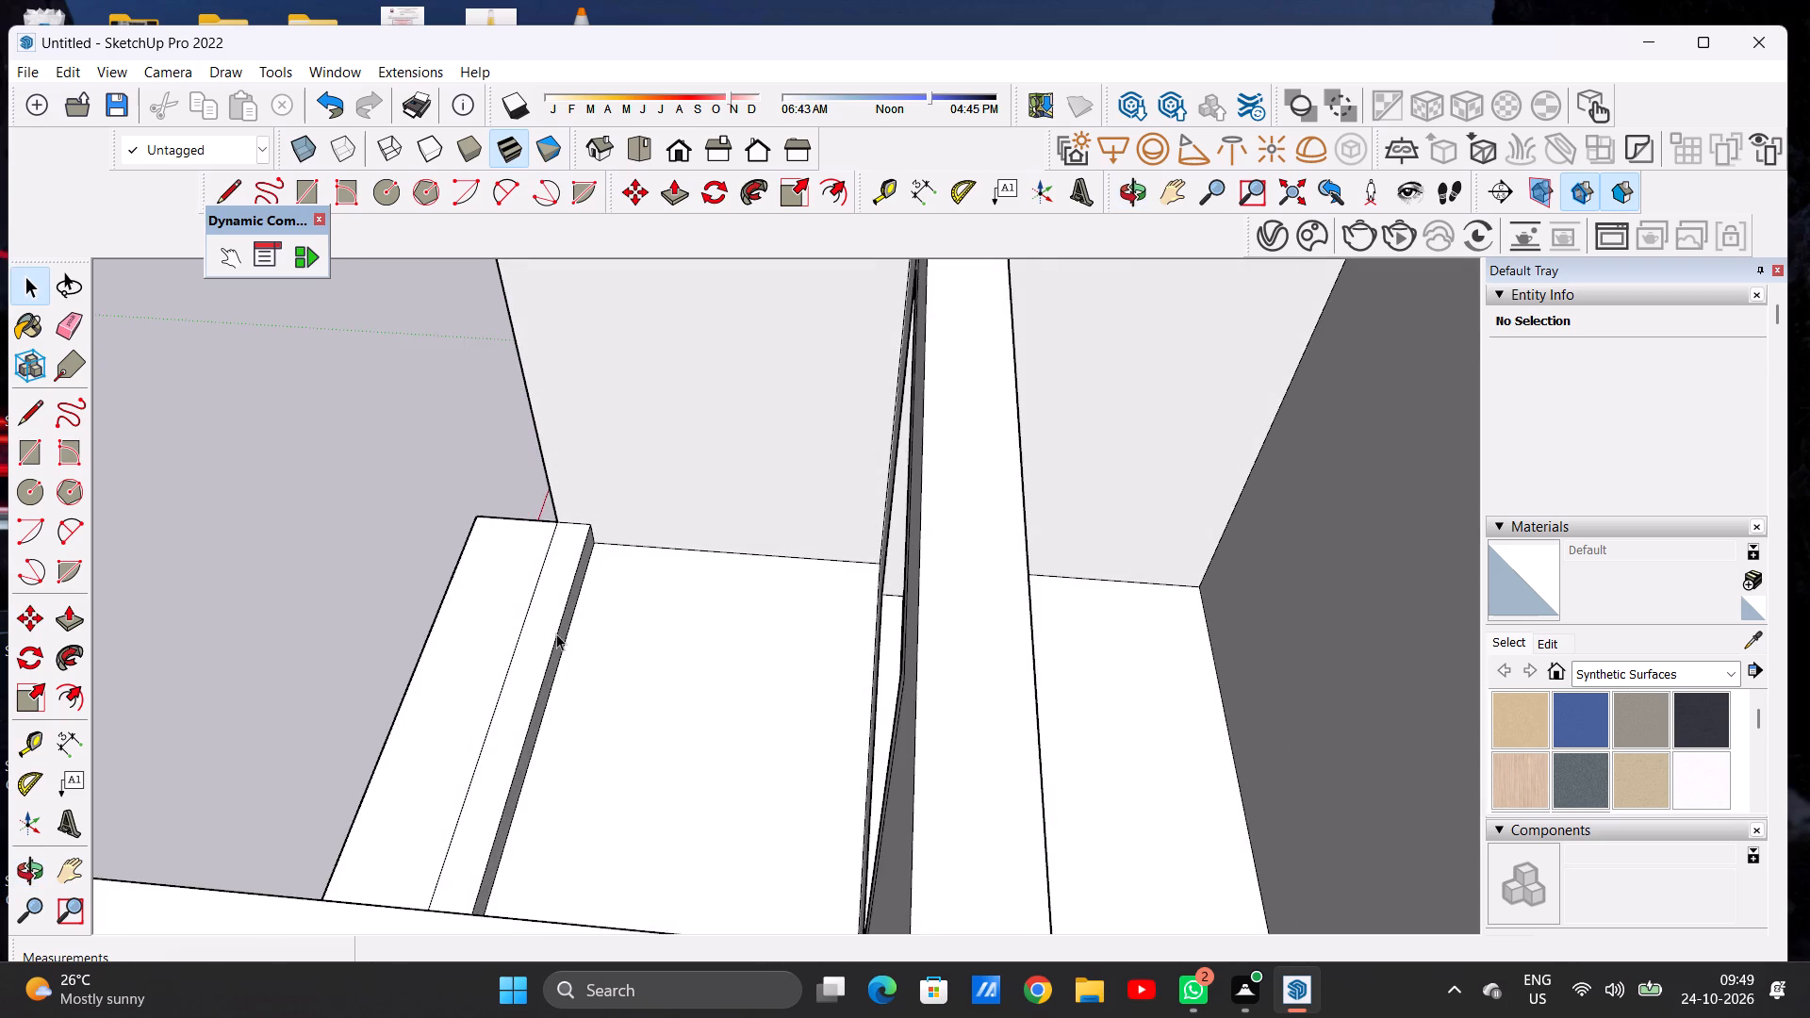
scroll(556, 633, up, 9)
key(p)
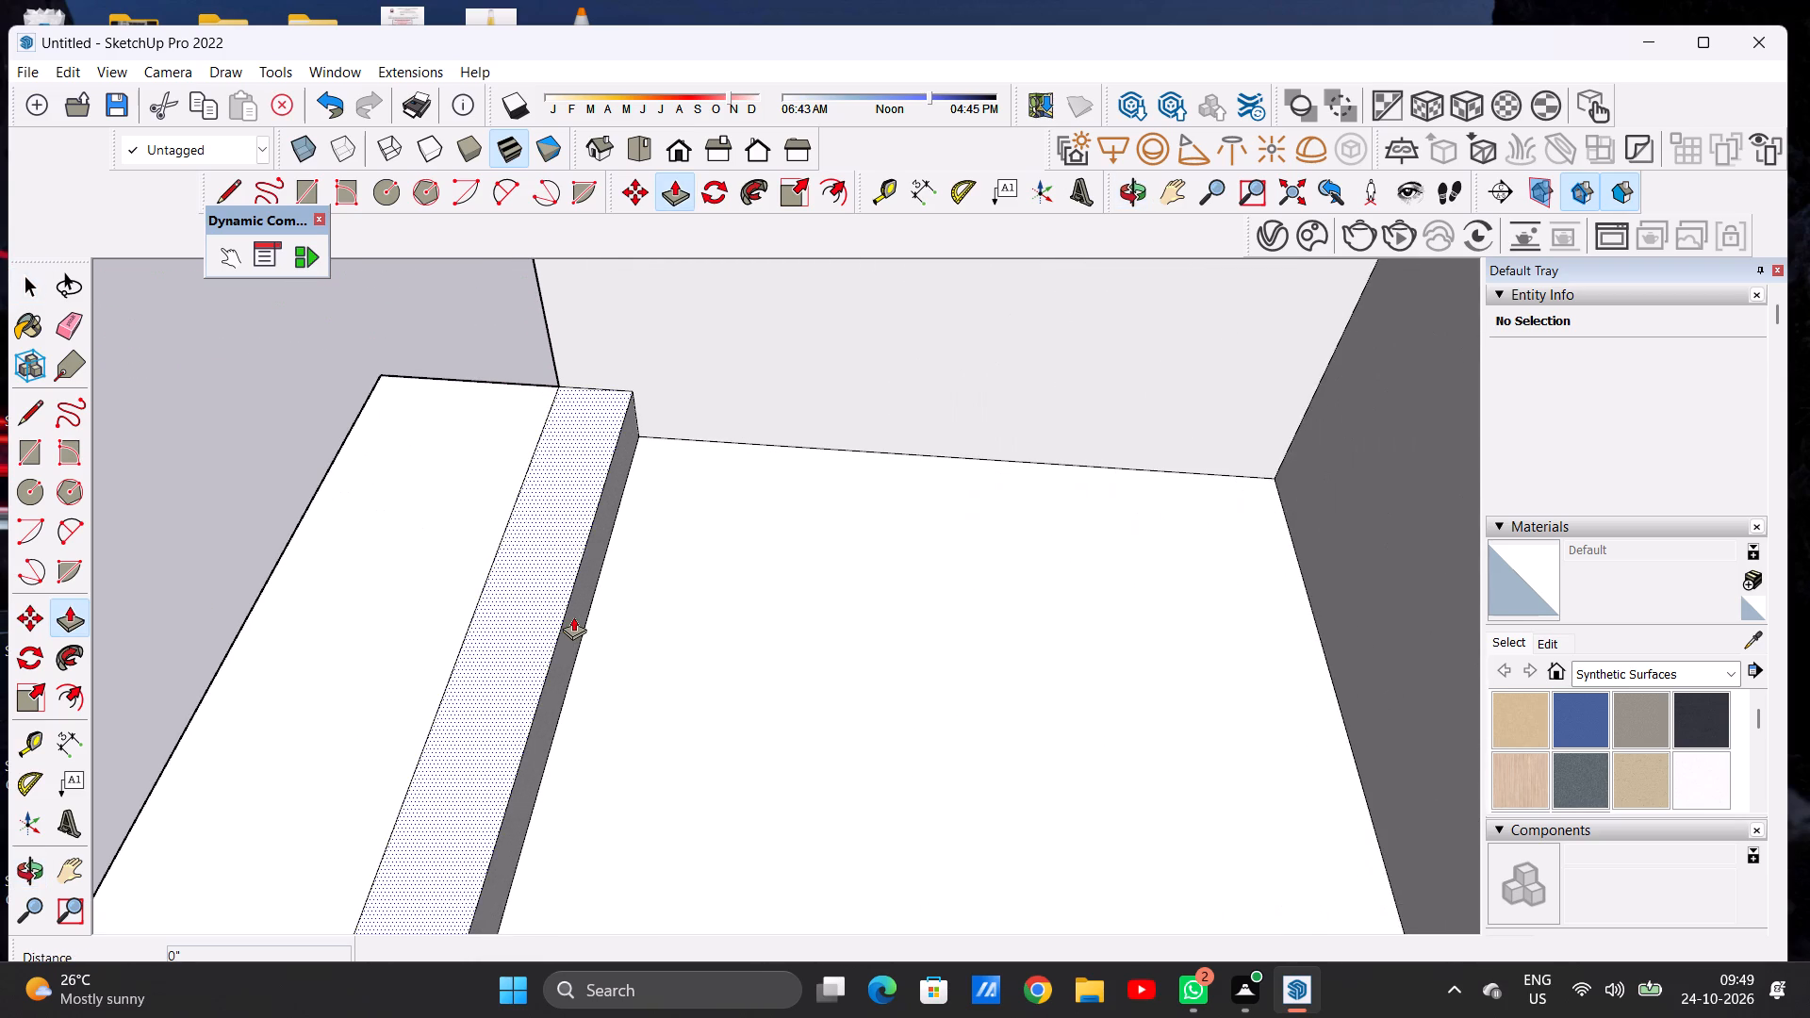
click(573, 616)
click(591, 613)
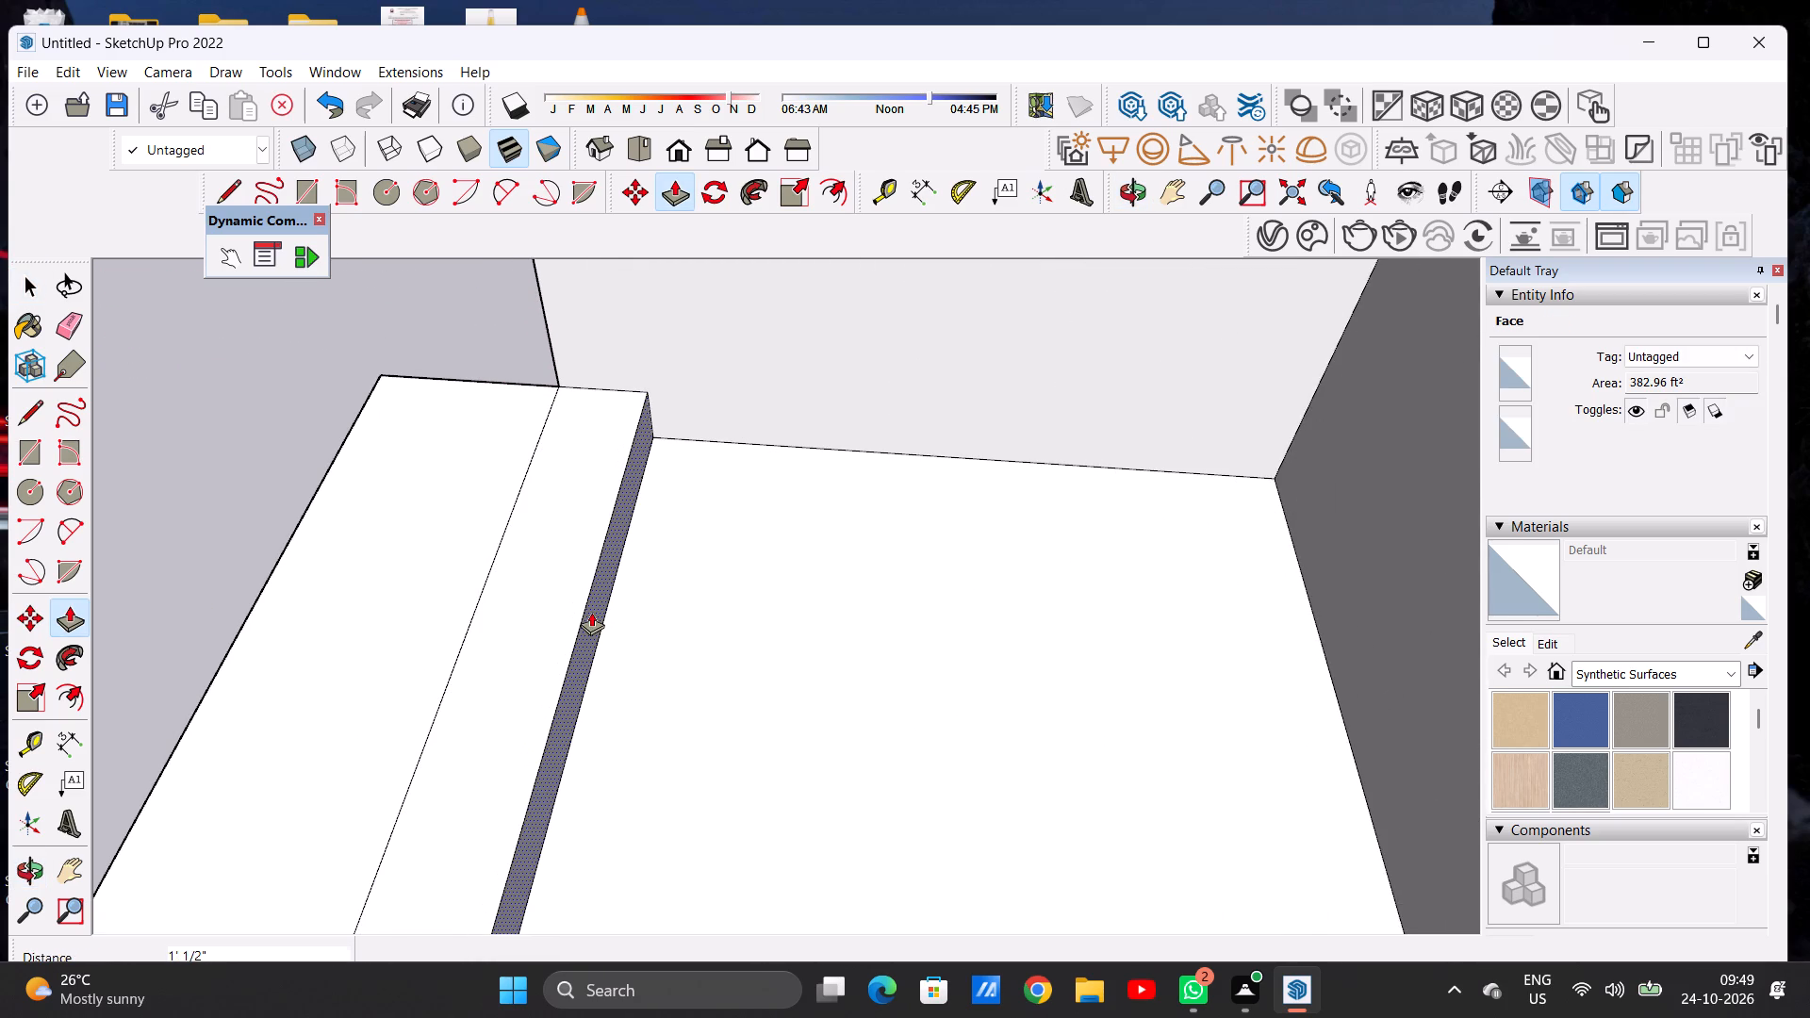
key(space)
Examine the widened parapet, the terrace floor and the front facade from several angles and distances.
scroll(621, 588, down, 8)
scroll(619, 598, up, 1)
scroll(619, 598, down, 4)
middle_drag(565, 600, 935, 550)
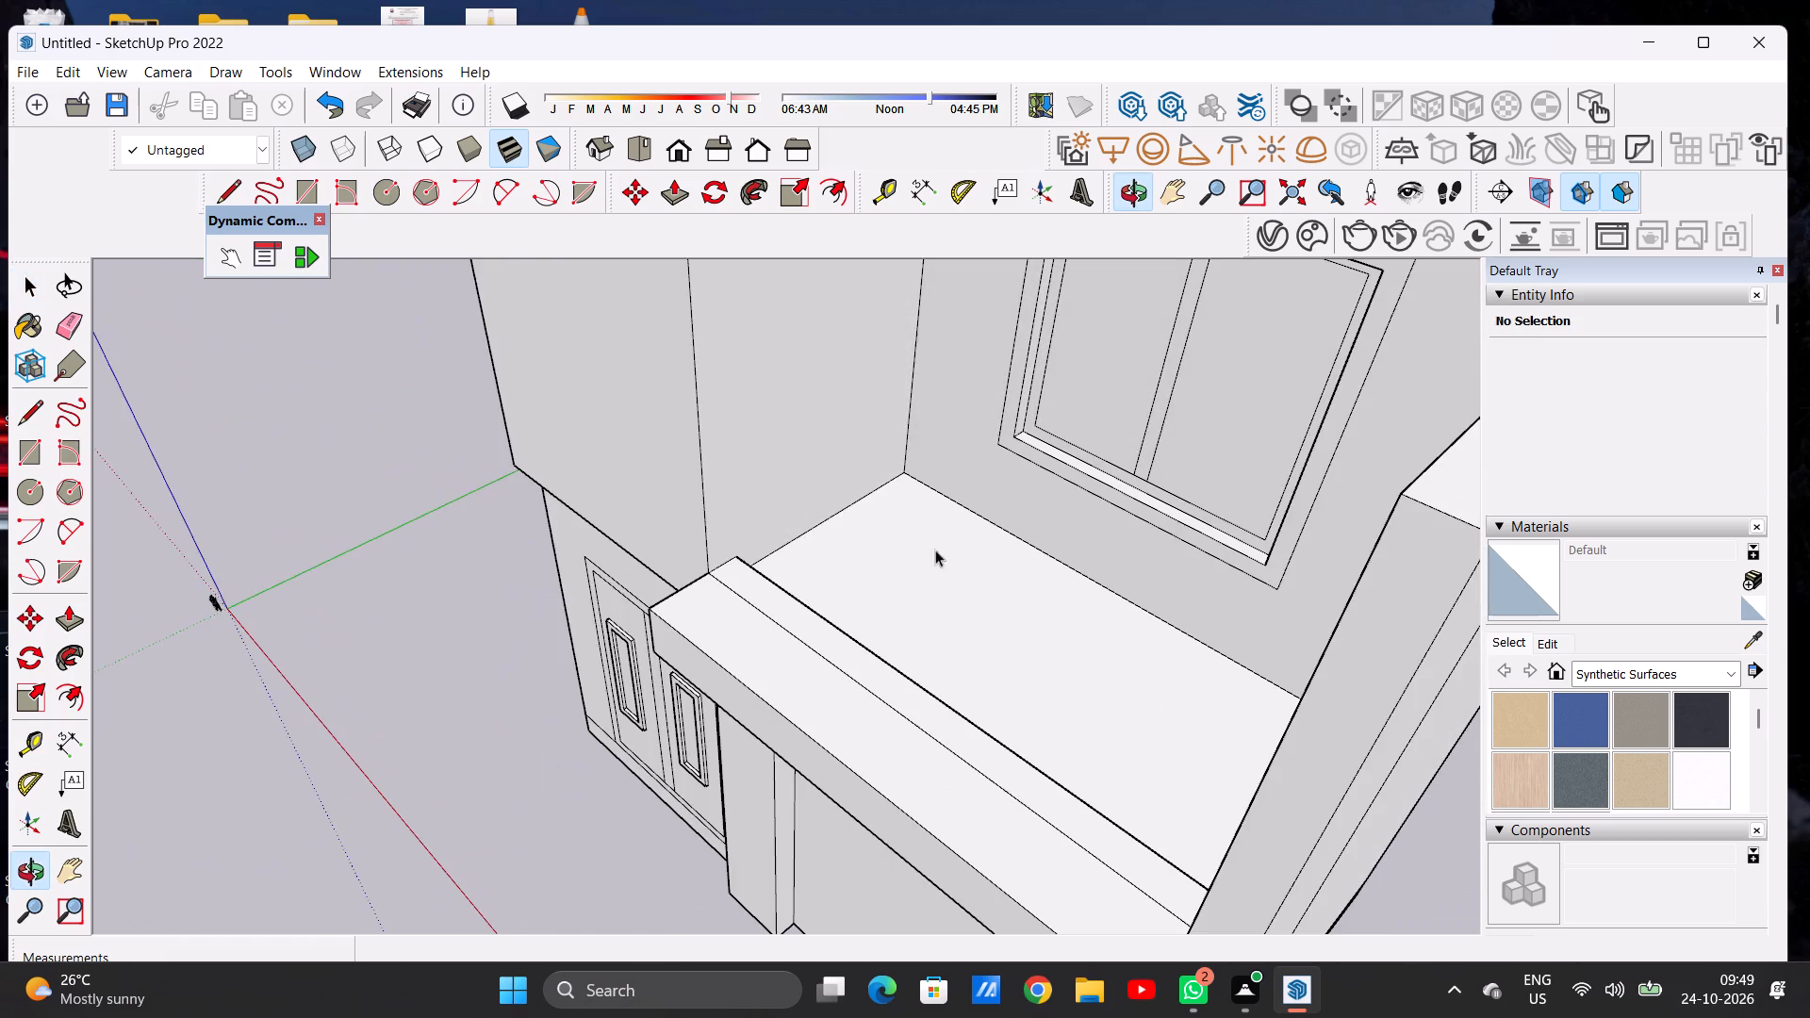
scroll(748, 649, down, 6)
middle_drag(716, 670, 1042, 612)
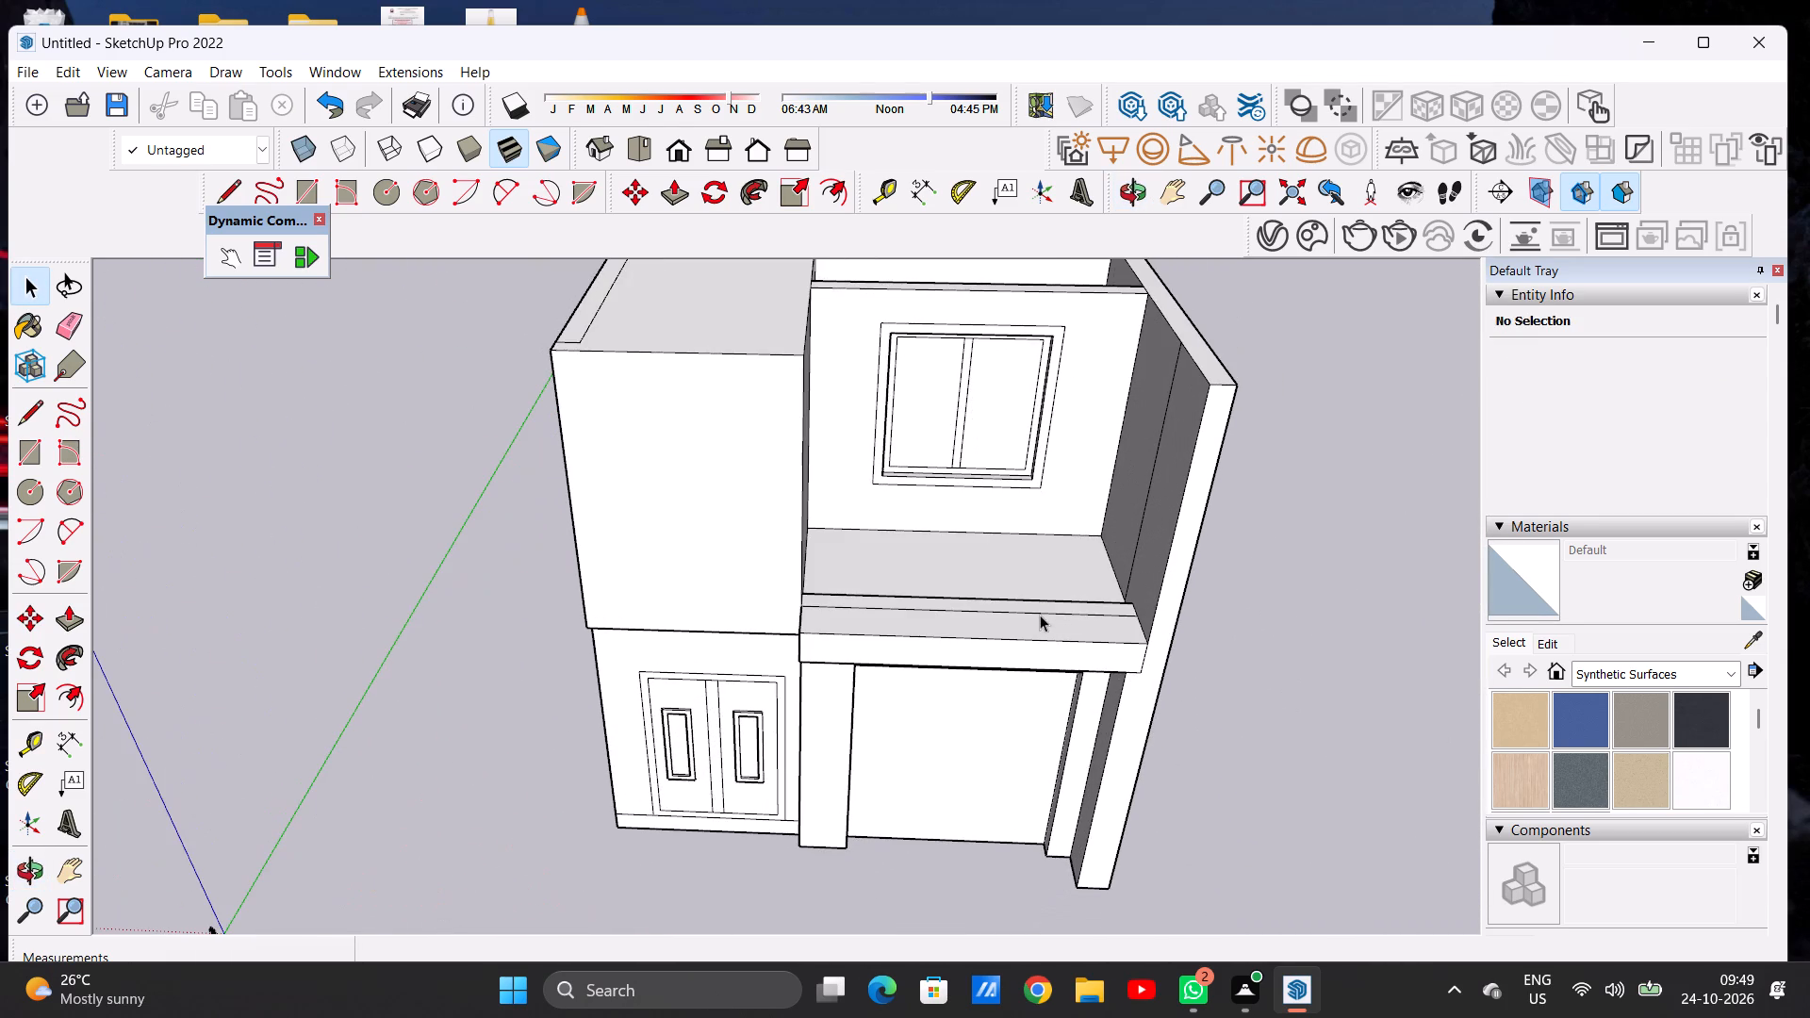
scroll(817, 685, down, 5)
middle_drag(913, 600, 967, 527)
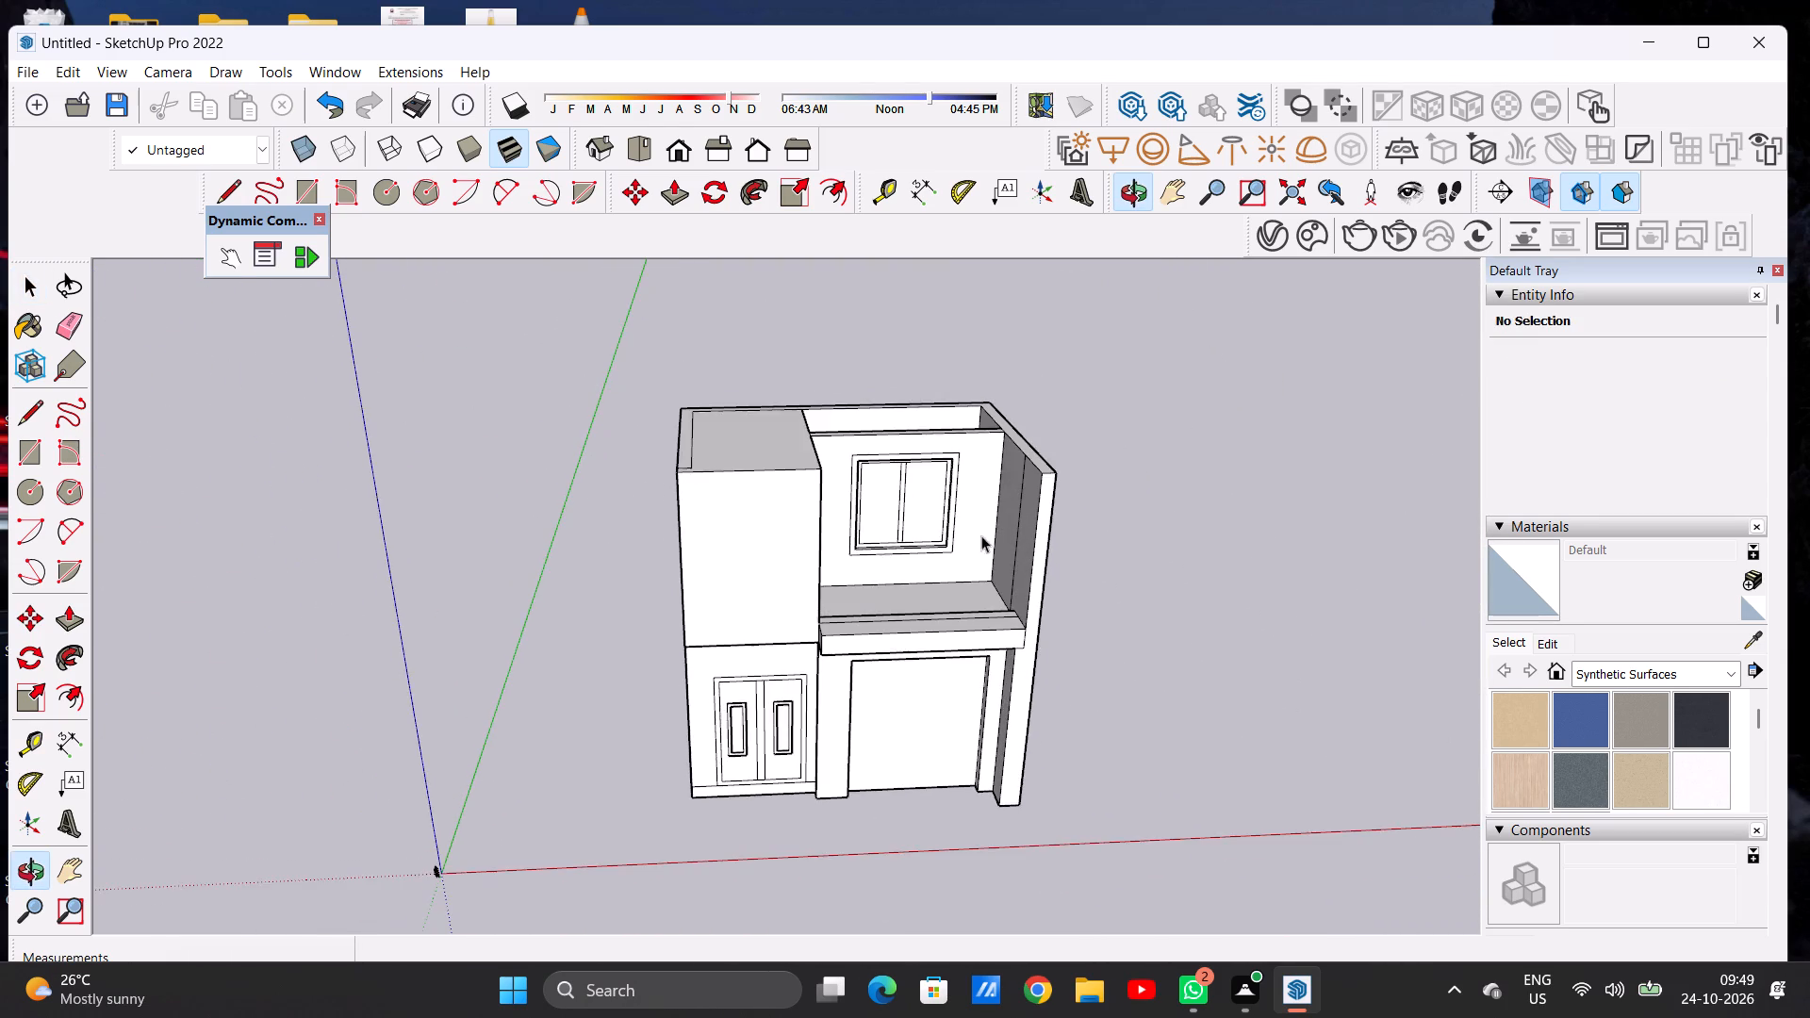
scroll(1032, 613, up, 7)
scroll(923, 615, up, 5)
middle_drag(806, 616, 883, 695)
scroll(1018, 612, up, 4)
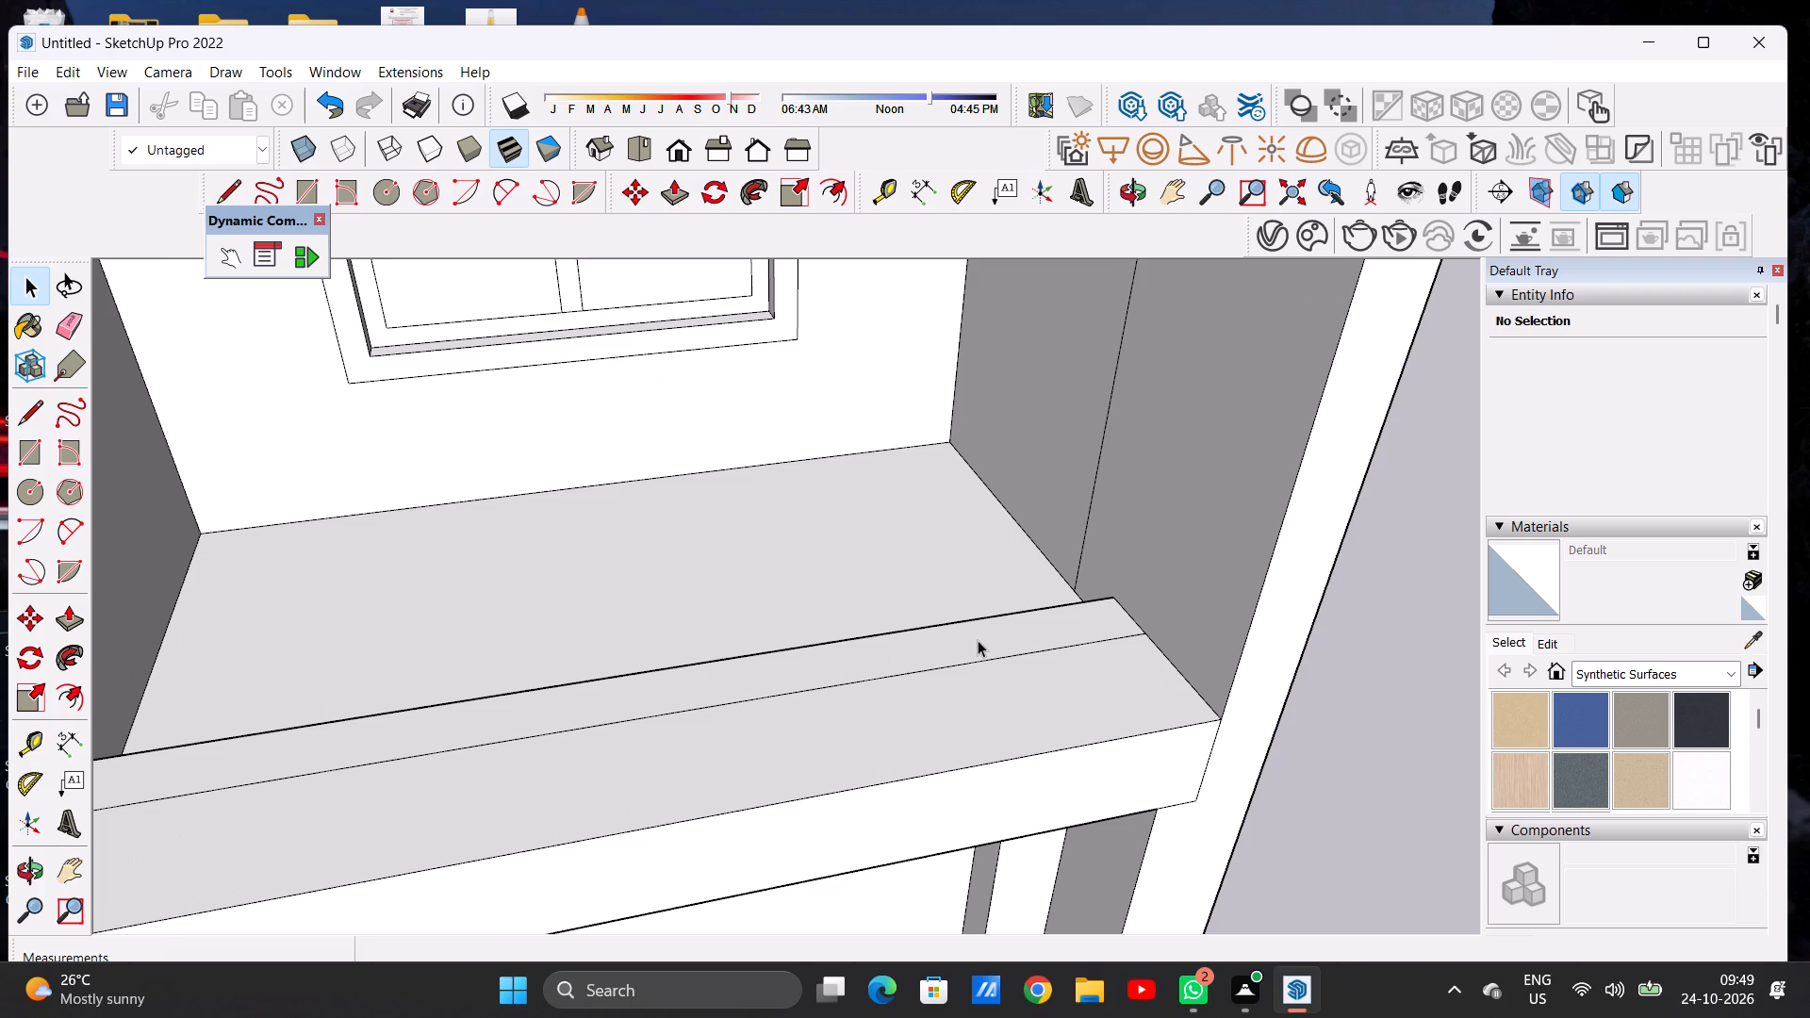
scroll(997, 660, down, 9)
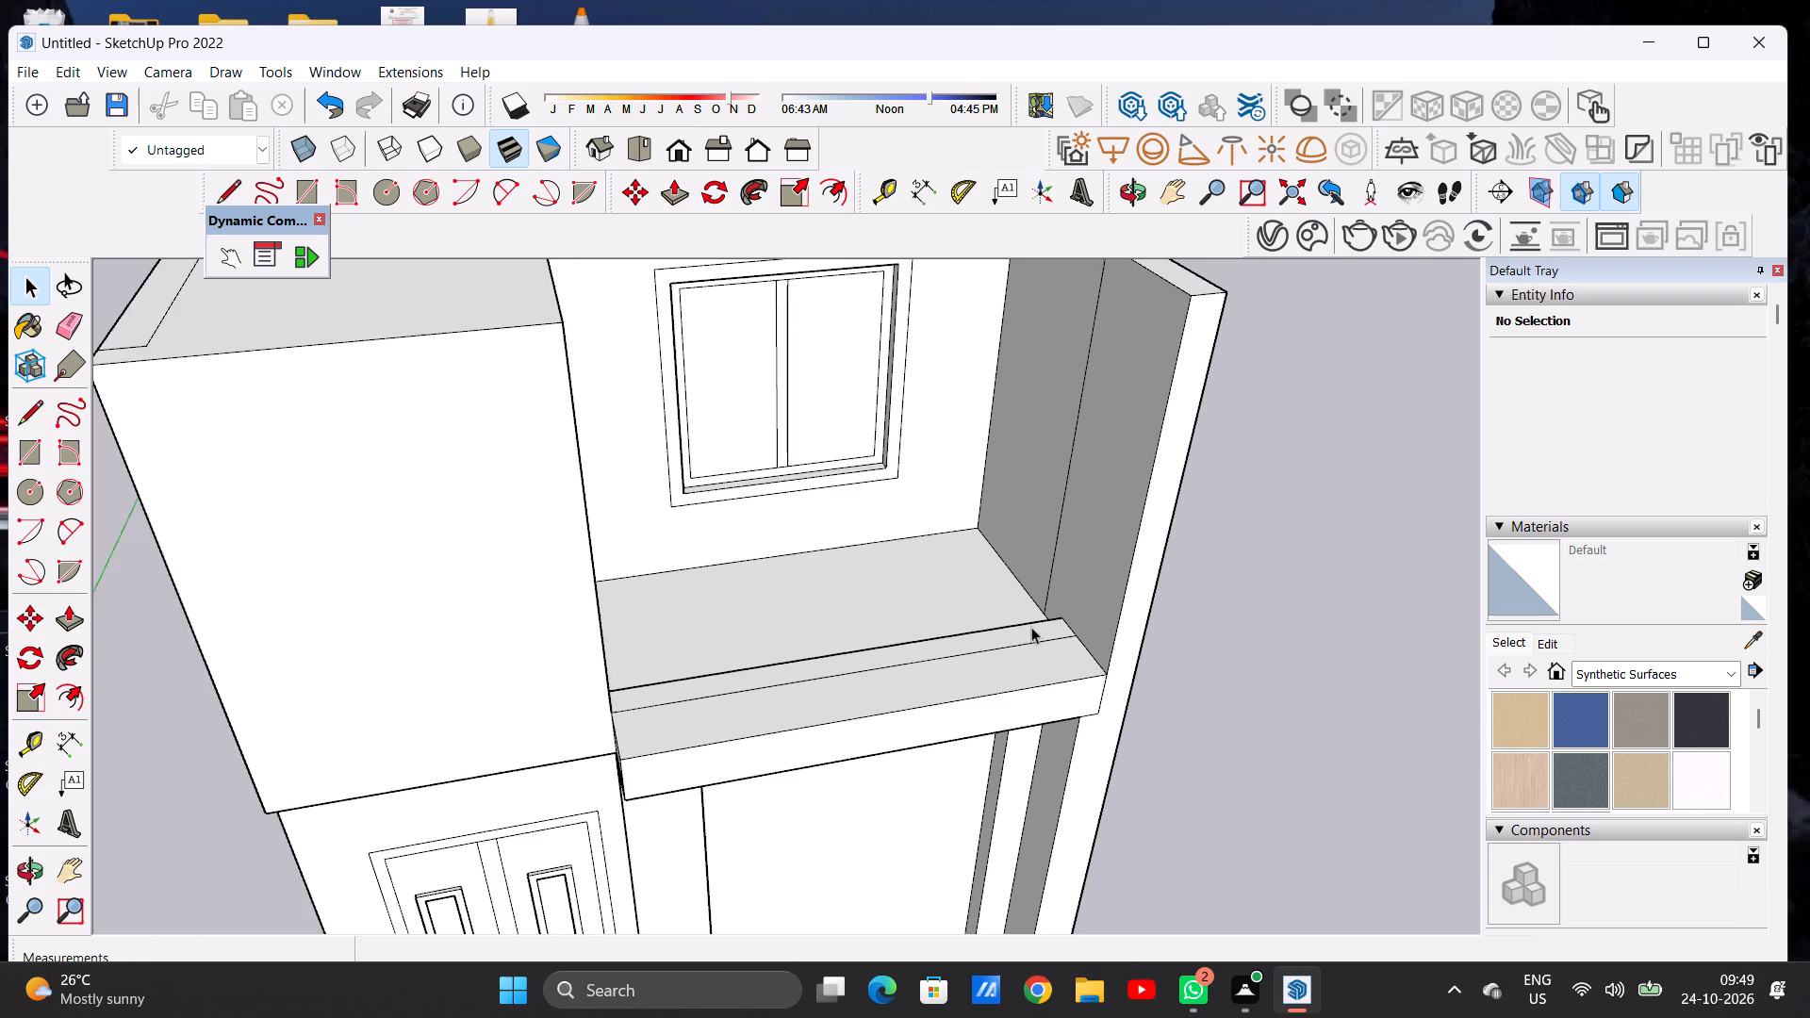
middle_drag(1027, 634, 703, 623)
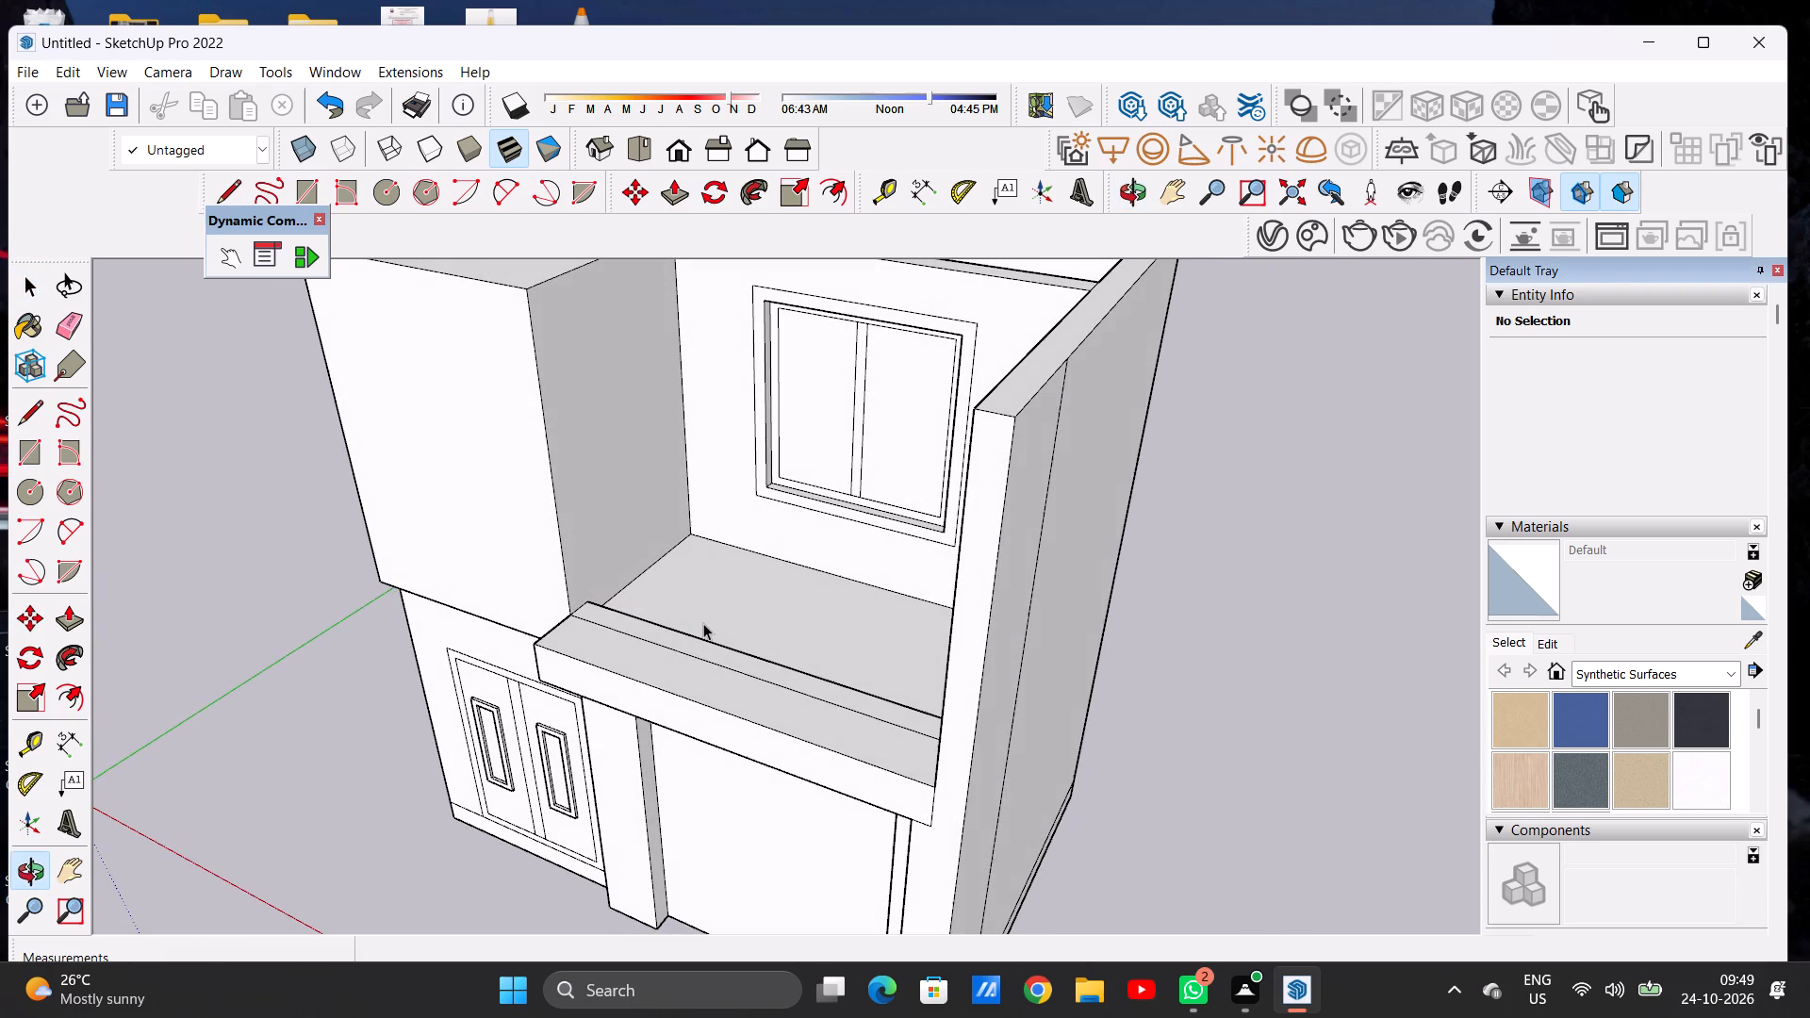
middle_drag(667, 643, 828, 698)
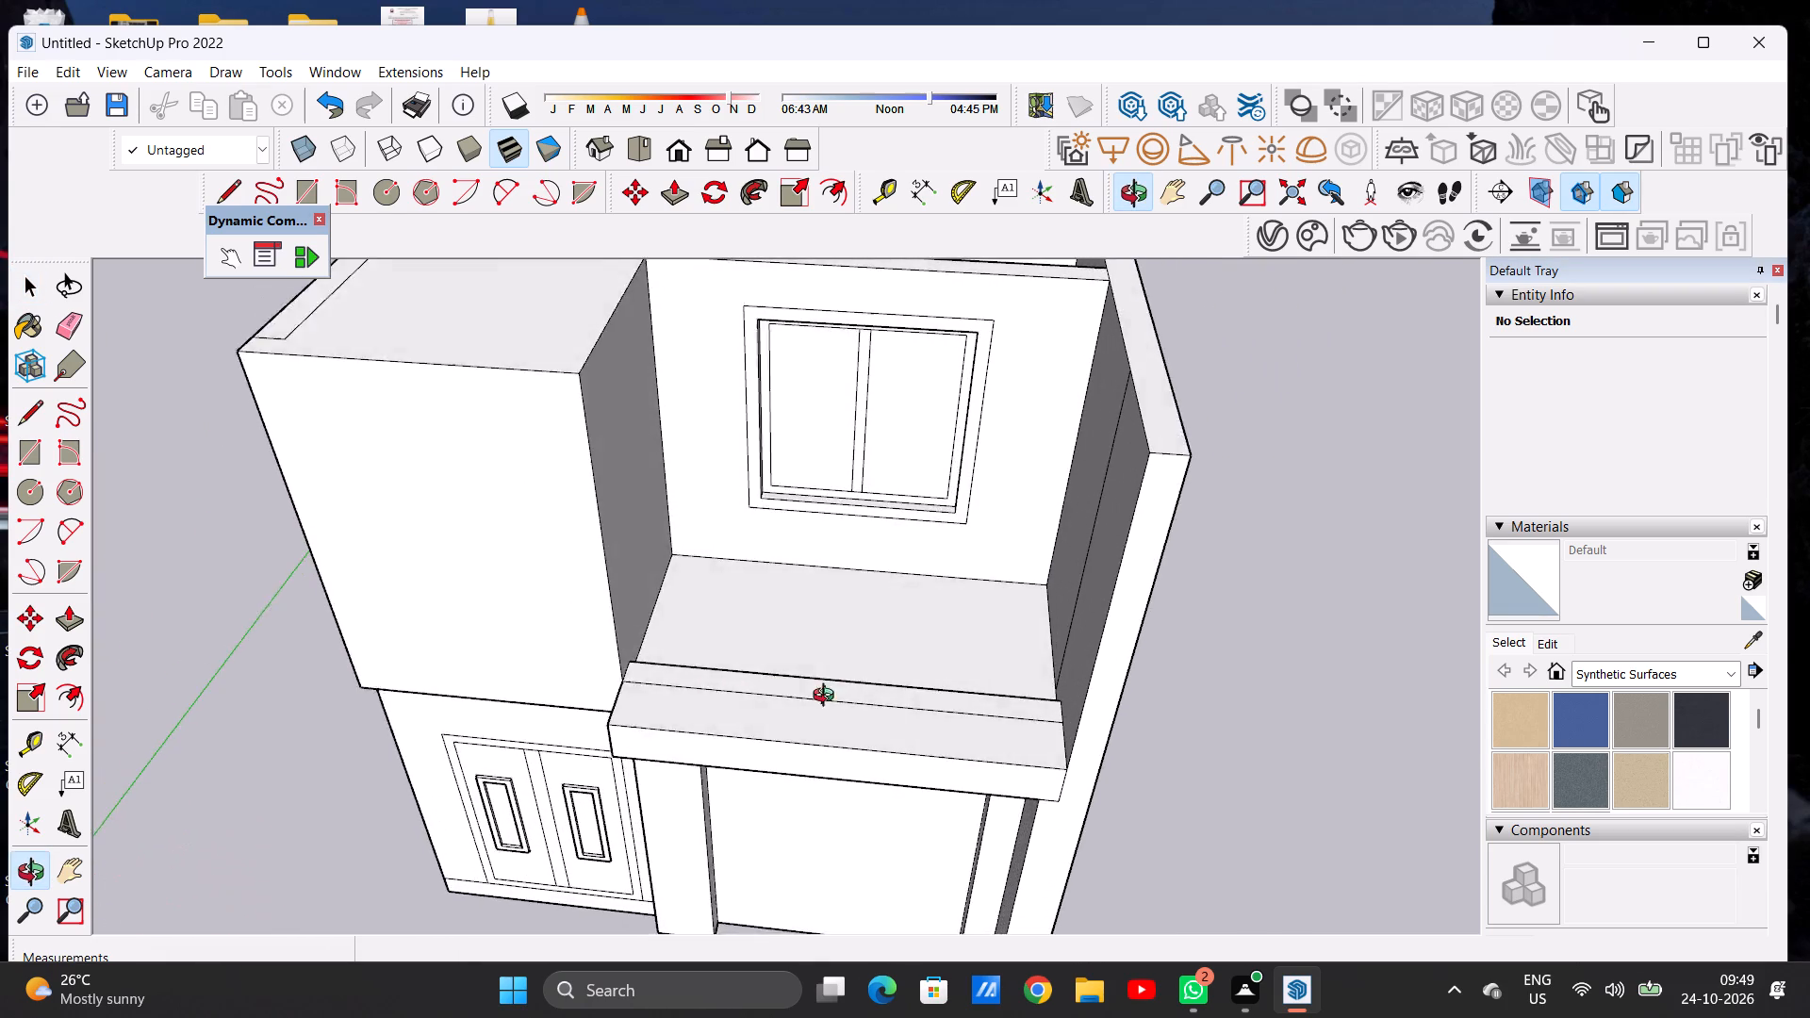
middle_drag(828, 698, 868, 726)
scroll(906, 703, up, 5)
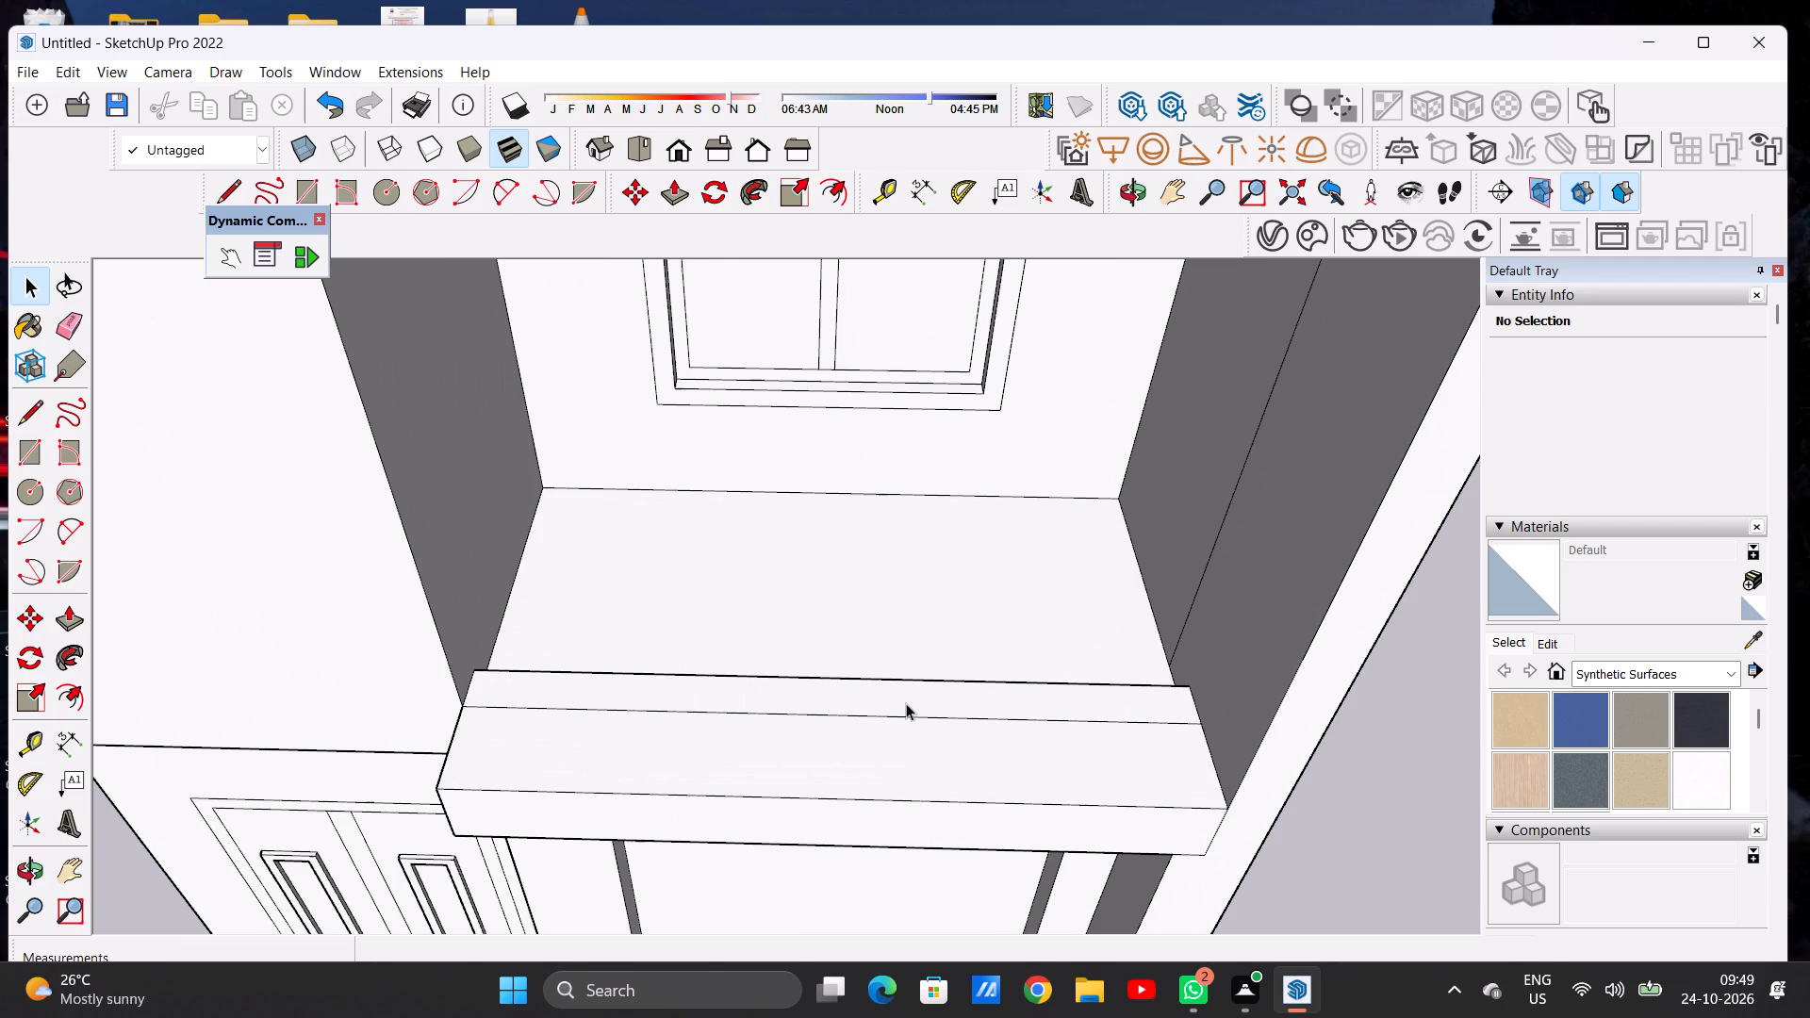
scroll(1209, 717, up, 3)
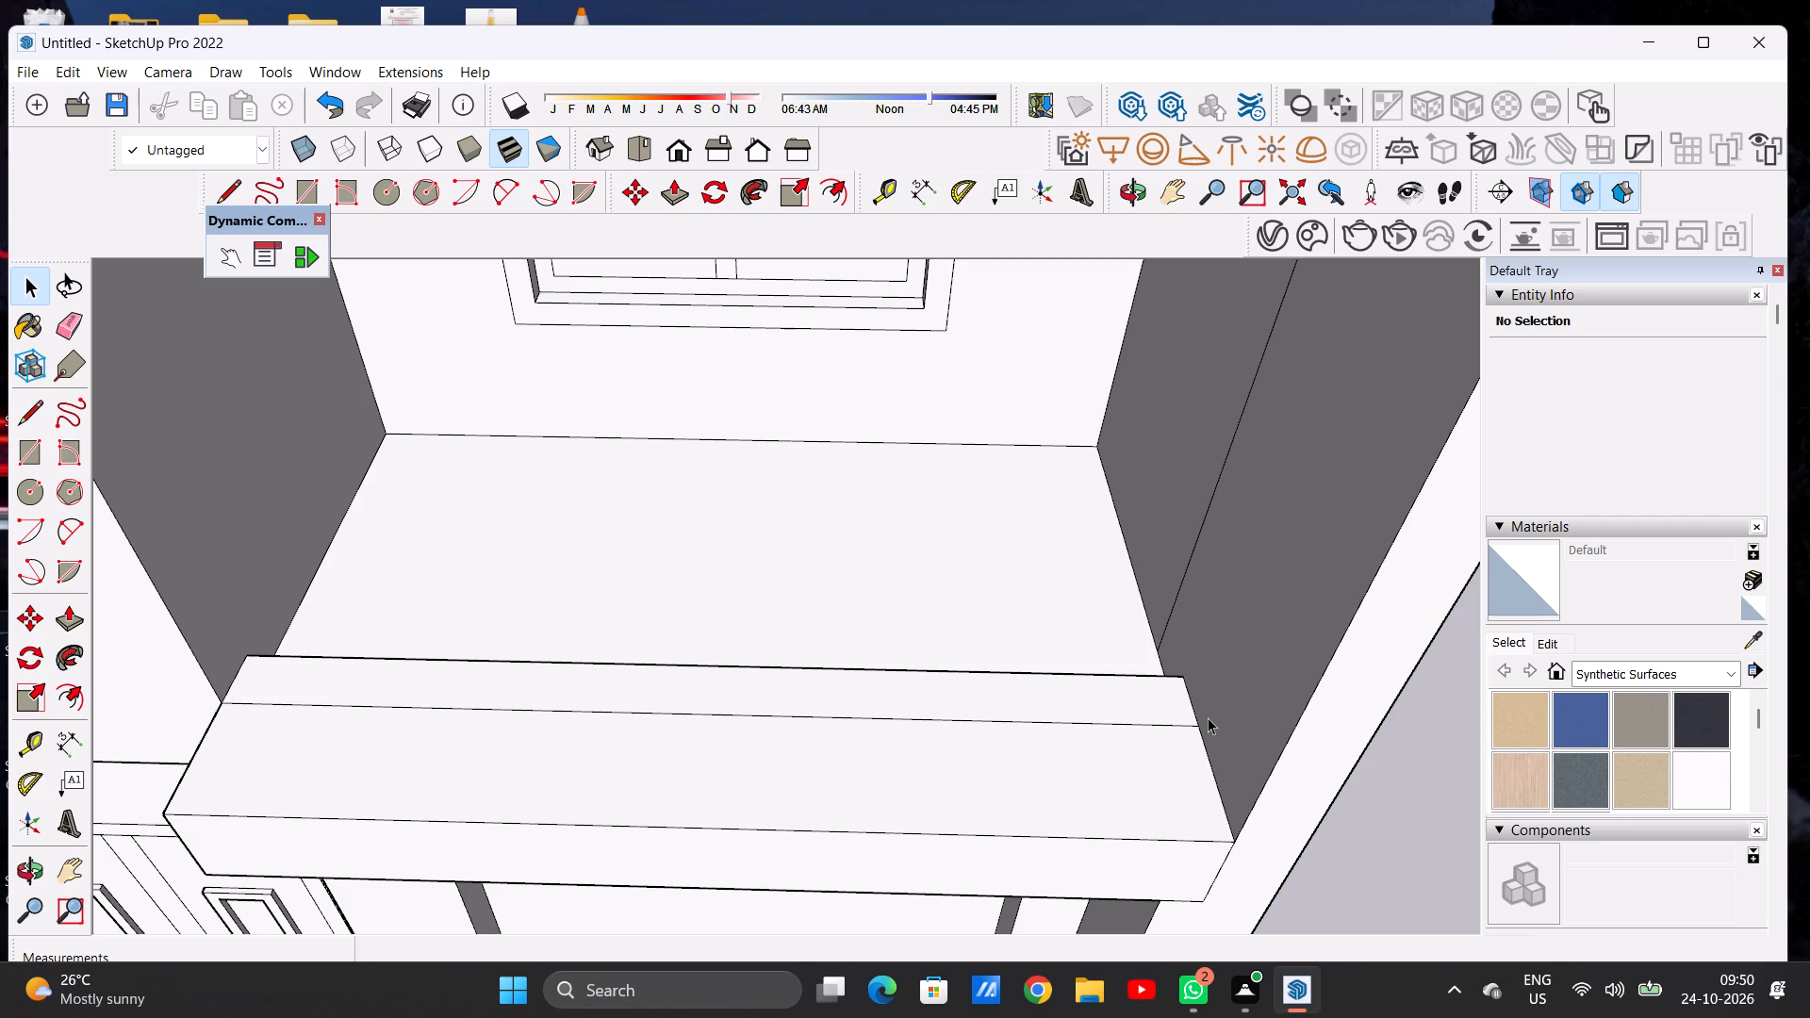
scroll(1205, 774, down, 6)
scroll(725, 732, down, 2)
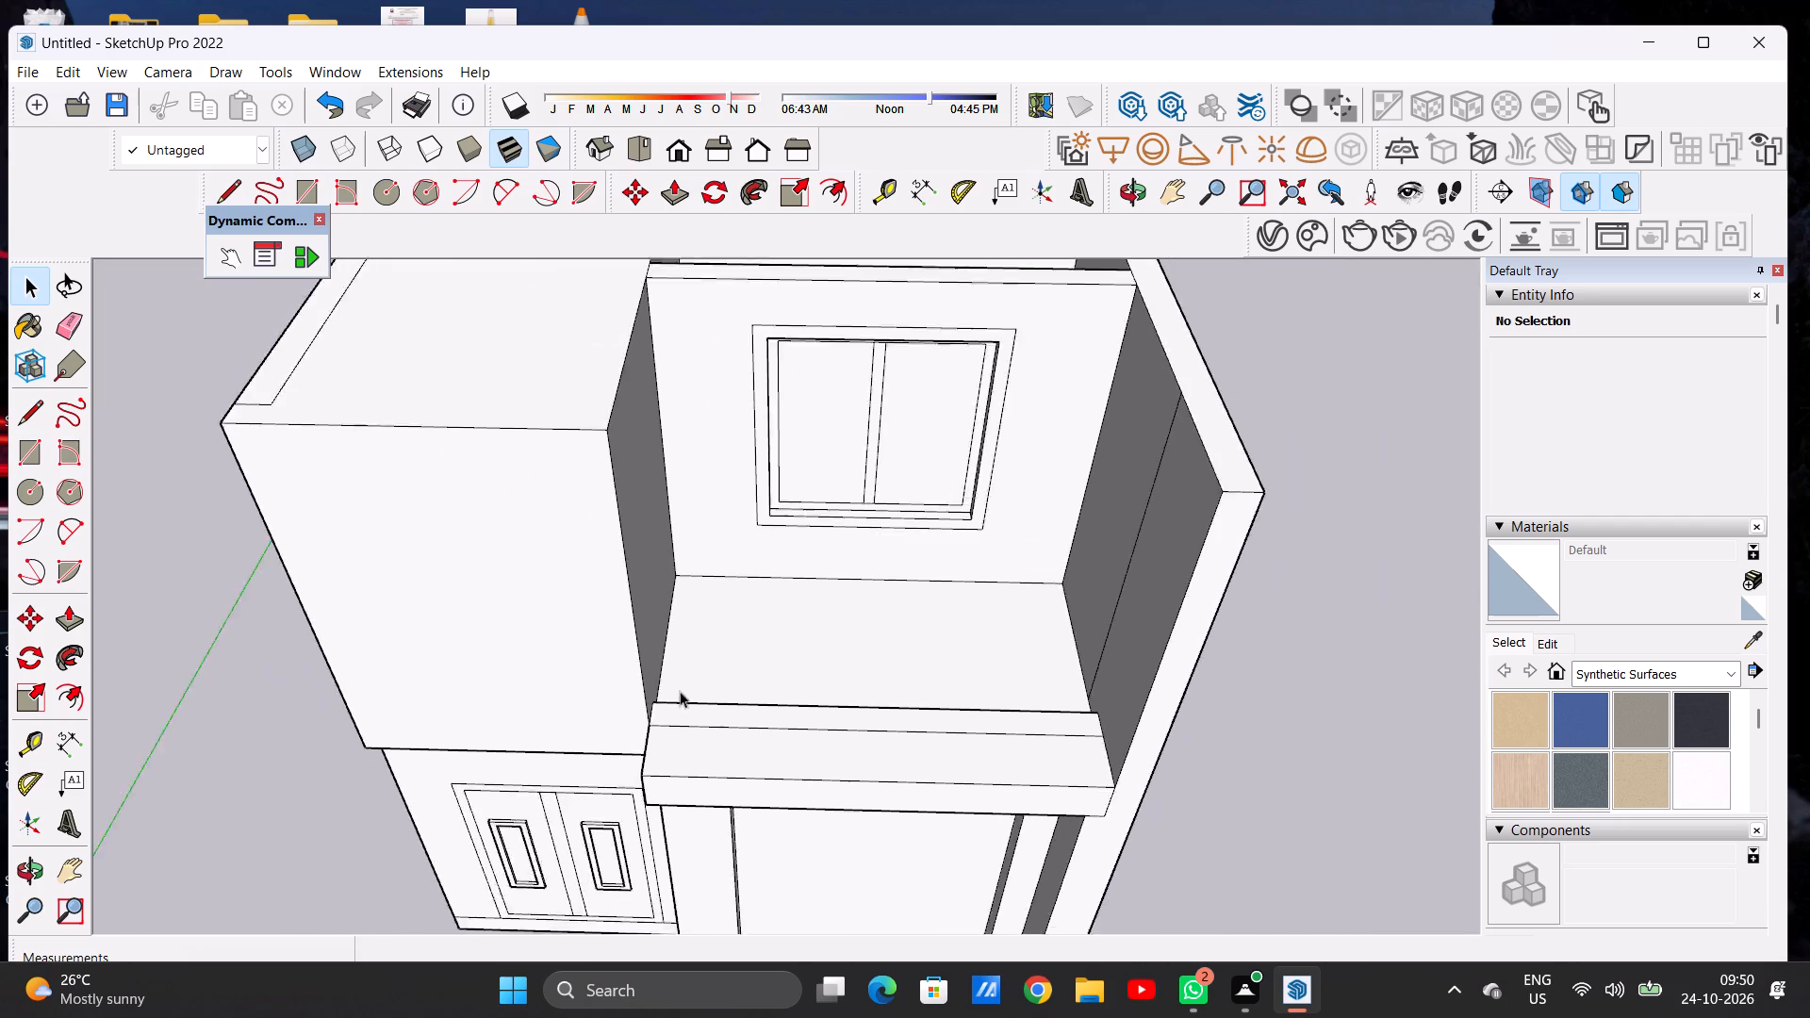
scroll(680, 691, down, 7)
scroll(697, 725, up, 1)
middle_drag(694, 725, 618, 583)
scroll(608, 612, up, 4)
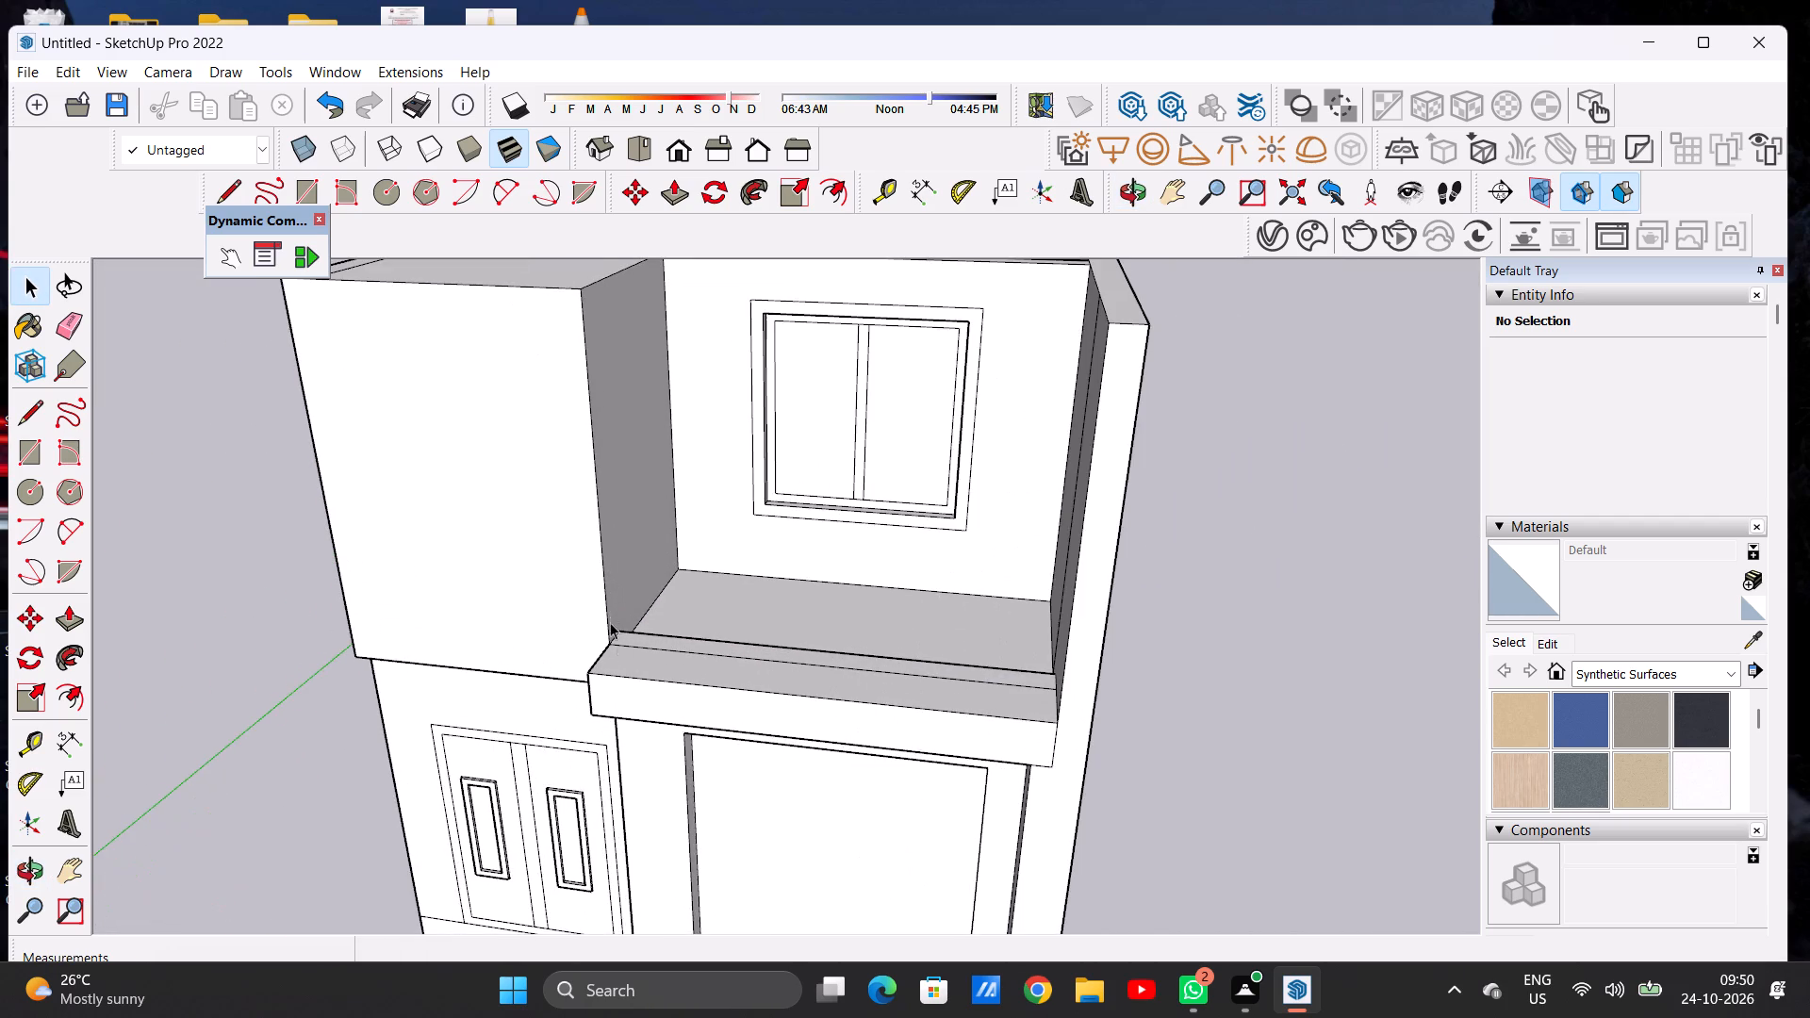
middle_drag(662, 670, 750, 825)
scroll(952, 697, up, 2)
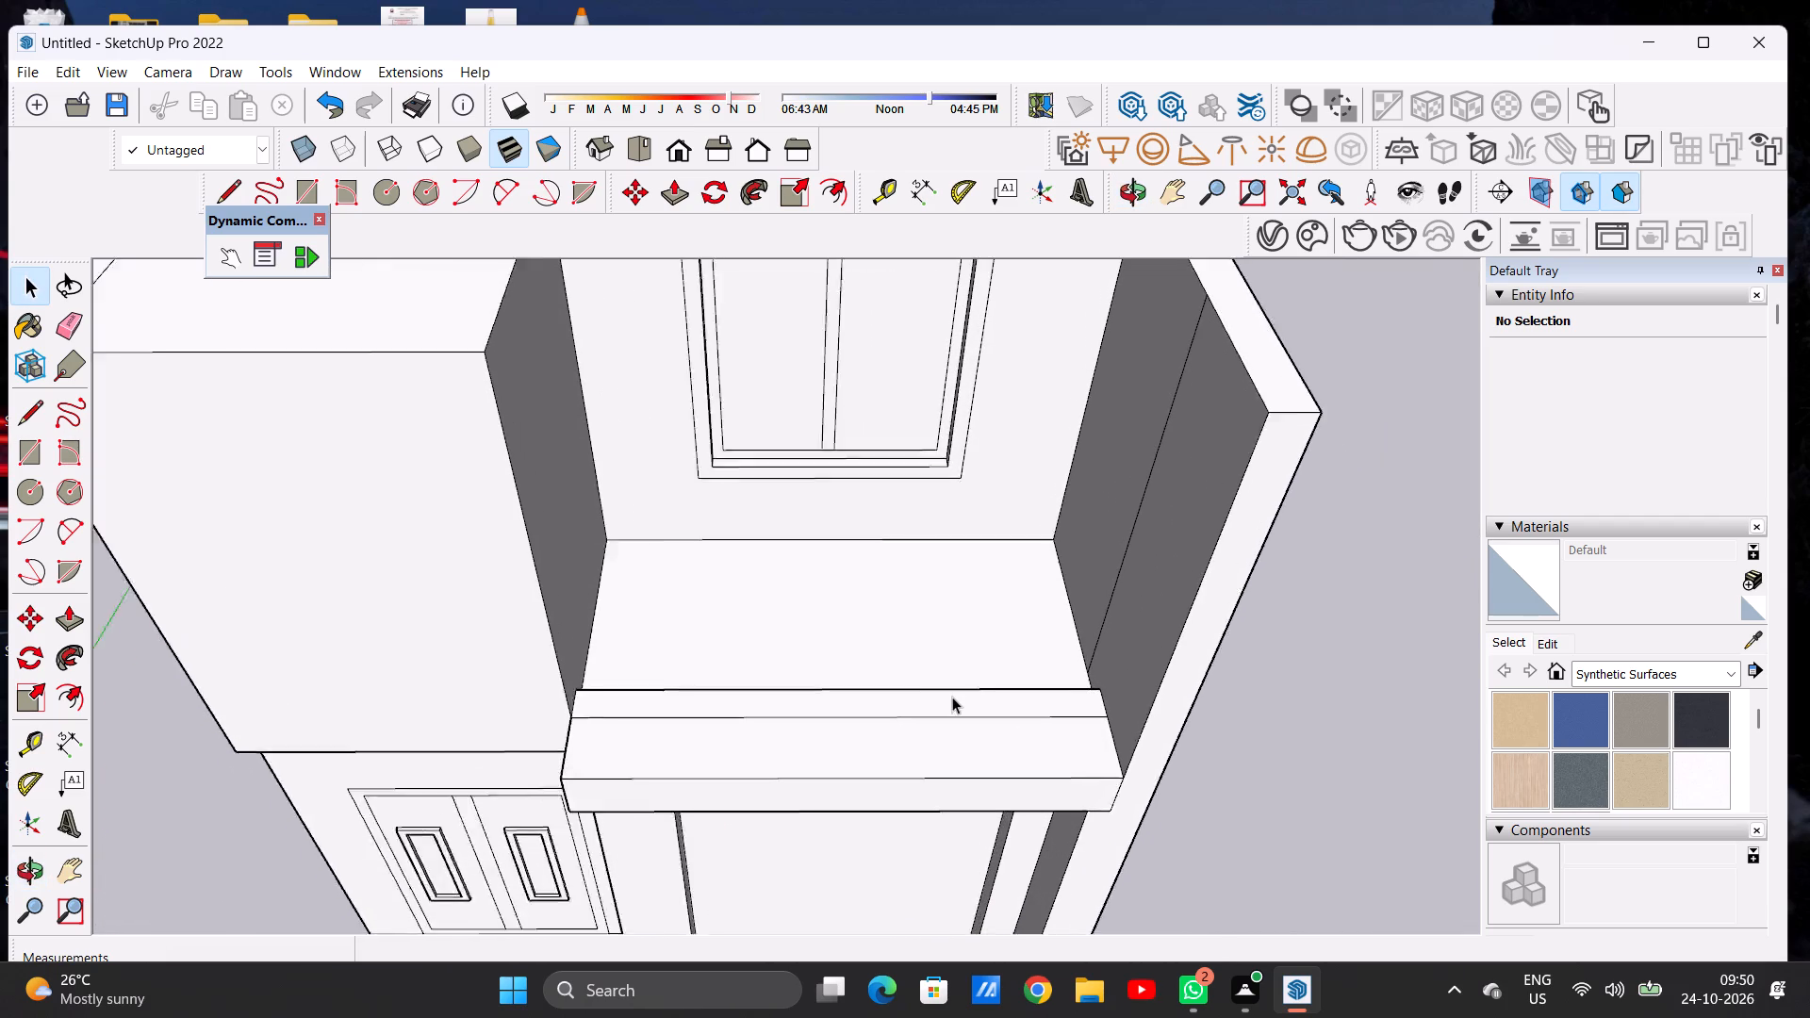
scroll(952, 697, up, 3)
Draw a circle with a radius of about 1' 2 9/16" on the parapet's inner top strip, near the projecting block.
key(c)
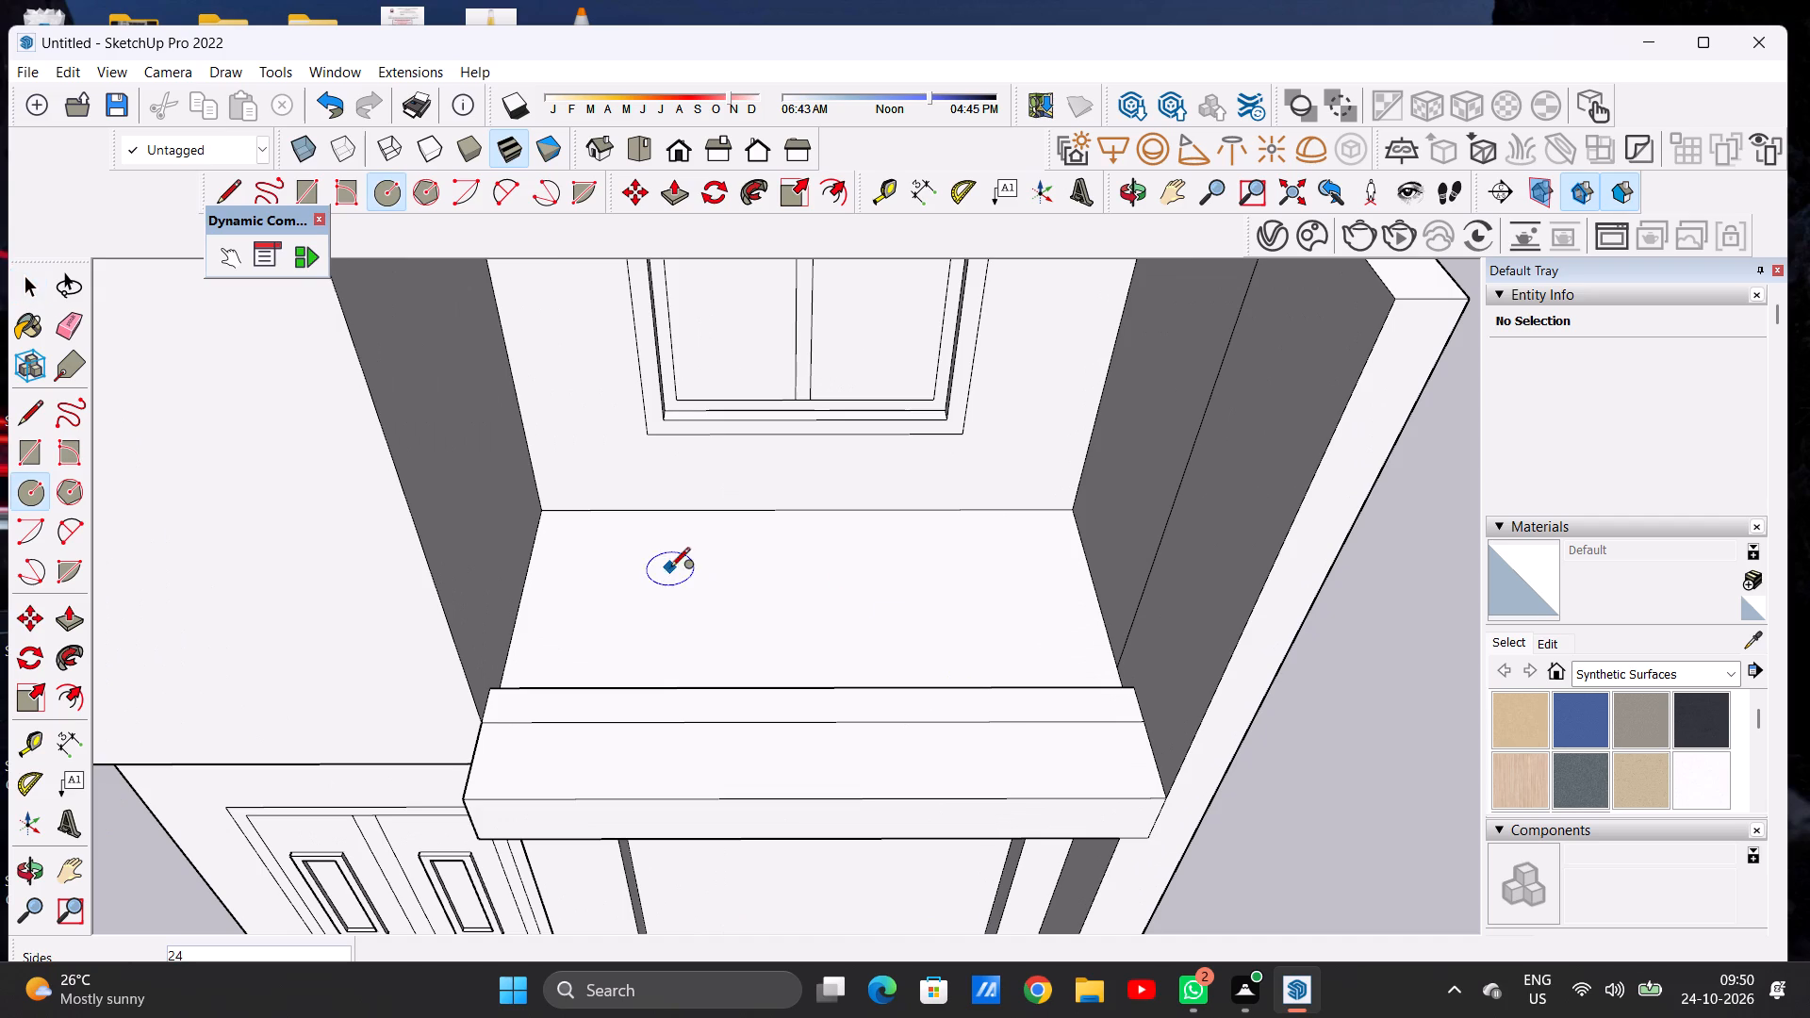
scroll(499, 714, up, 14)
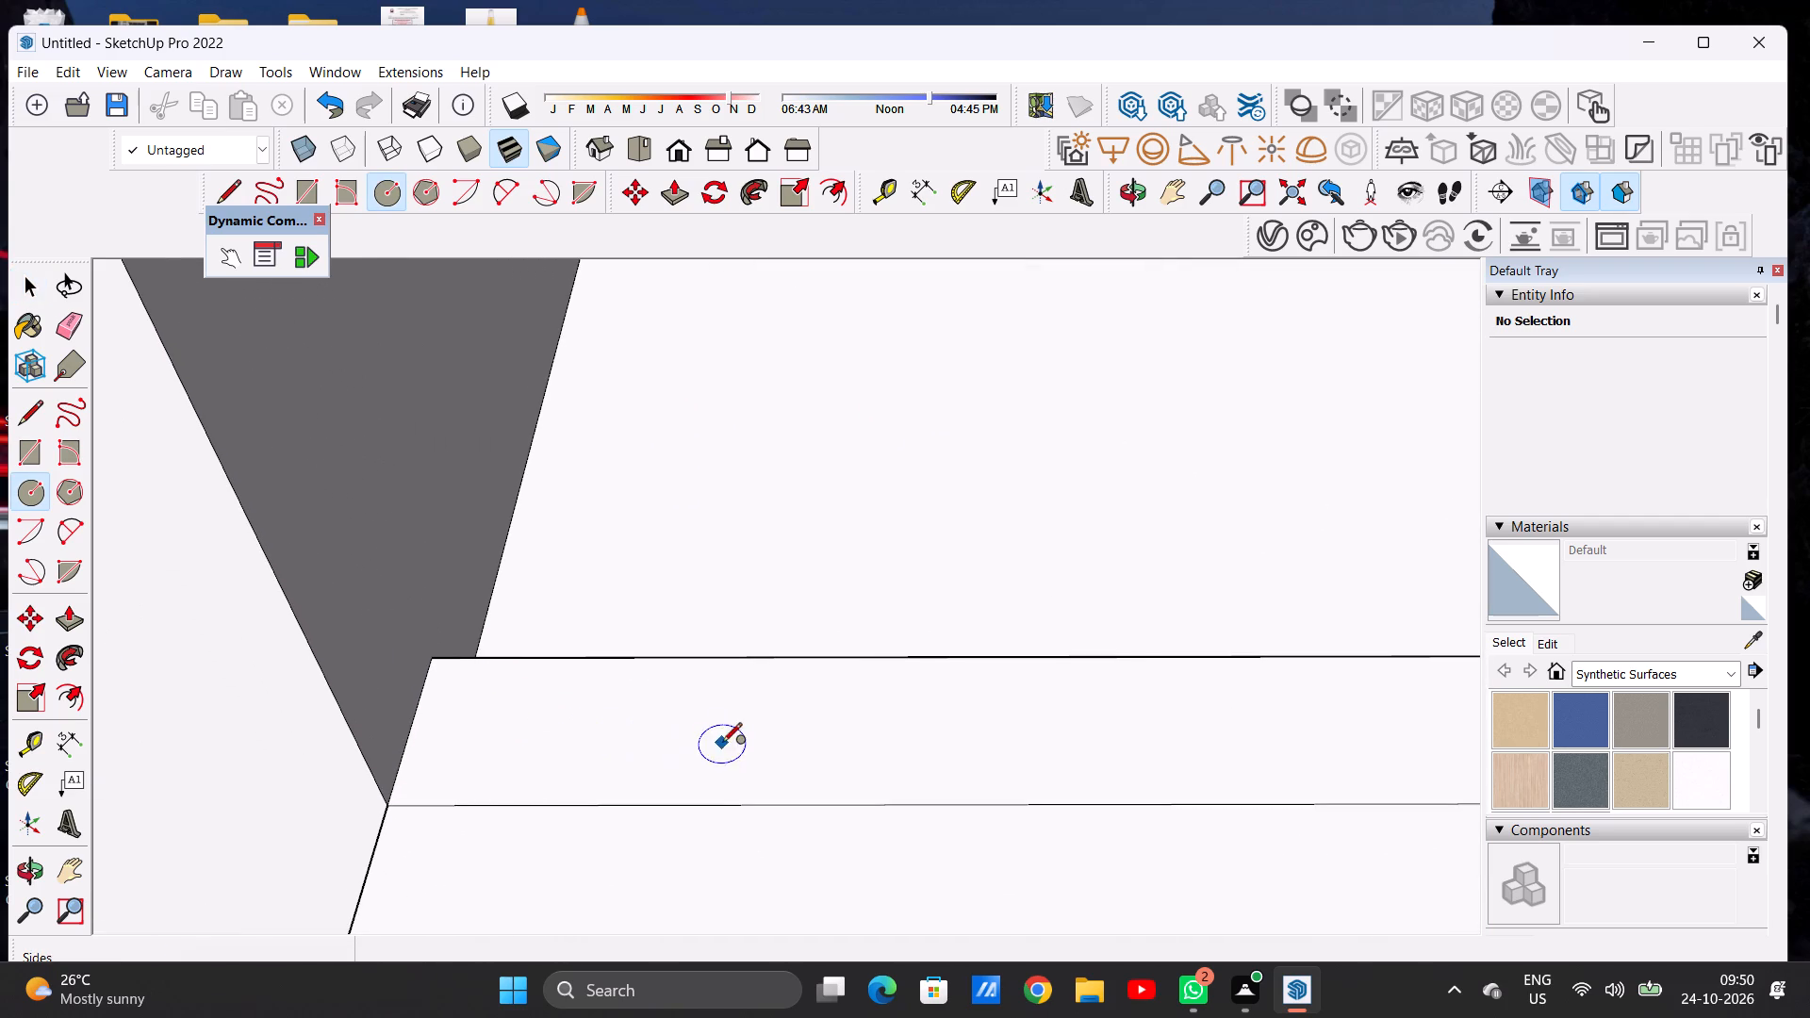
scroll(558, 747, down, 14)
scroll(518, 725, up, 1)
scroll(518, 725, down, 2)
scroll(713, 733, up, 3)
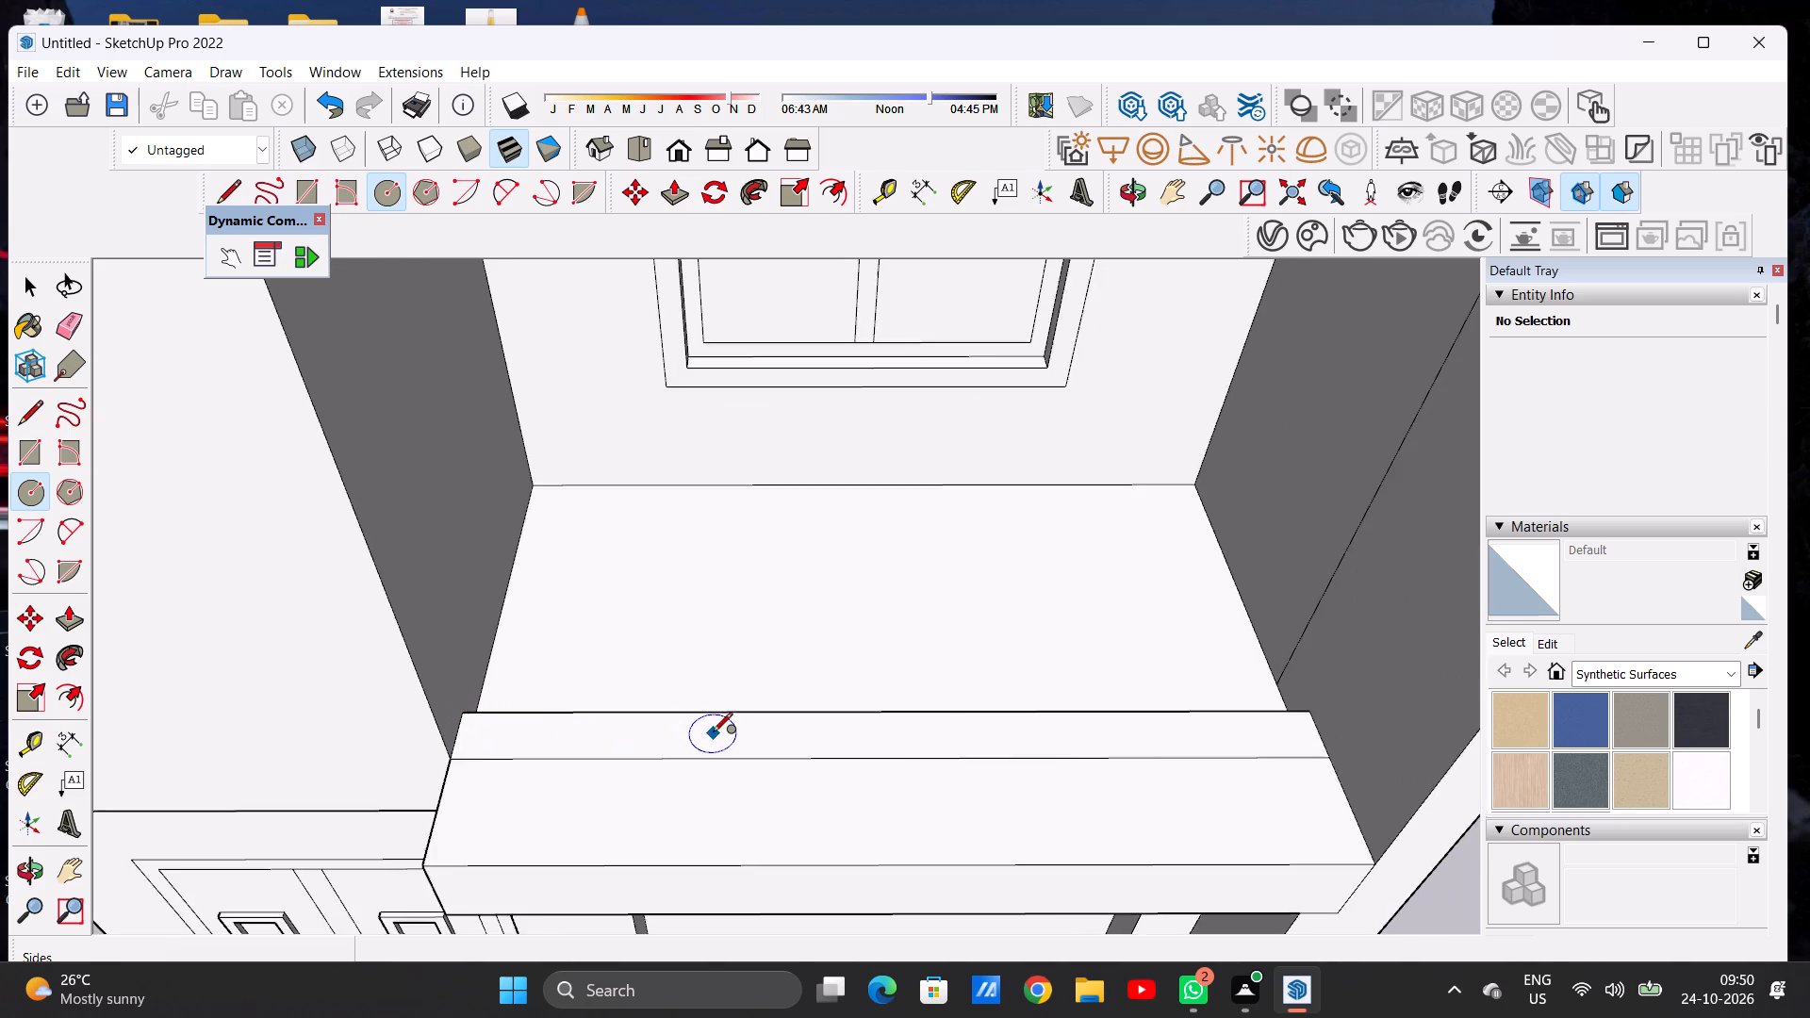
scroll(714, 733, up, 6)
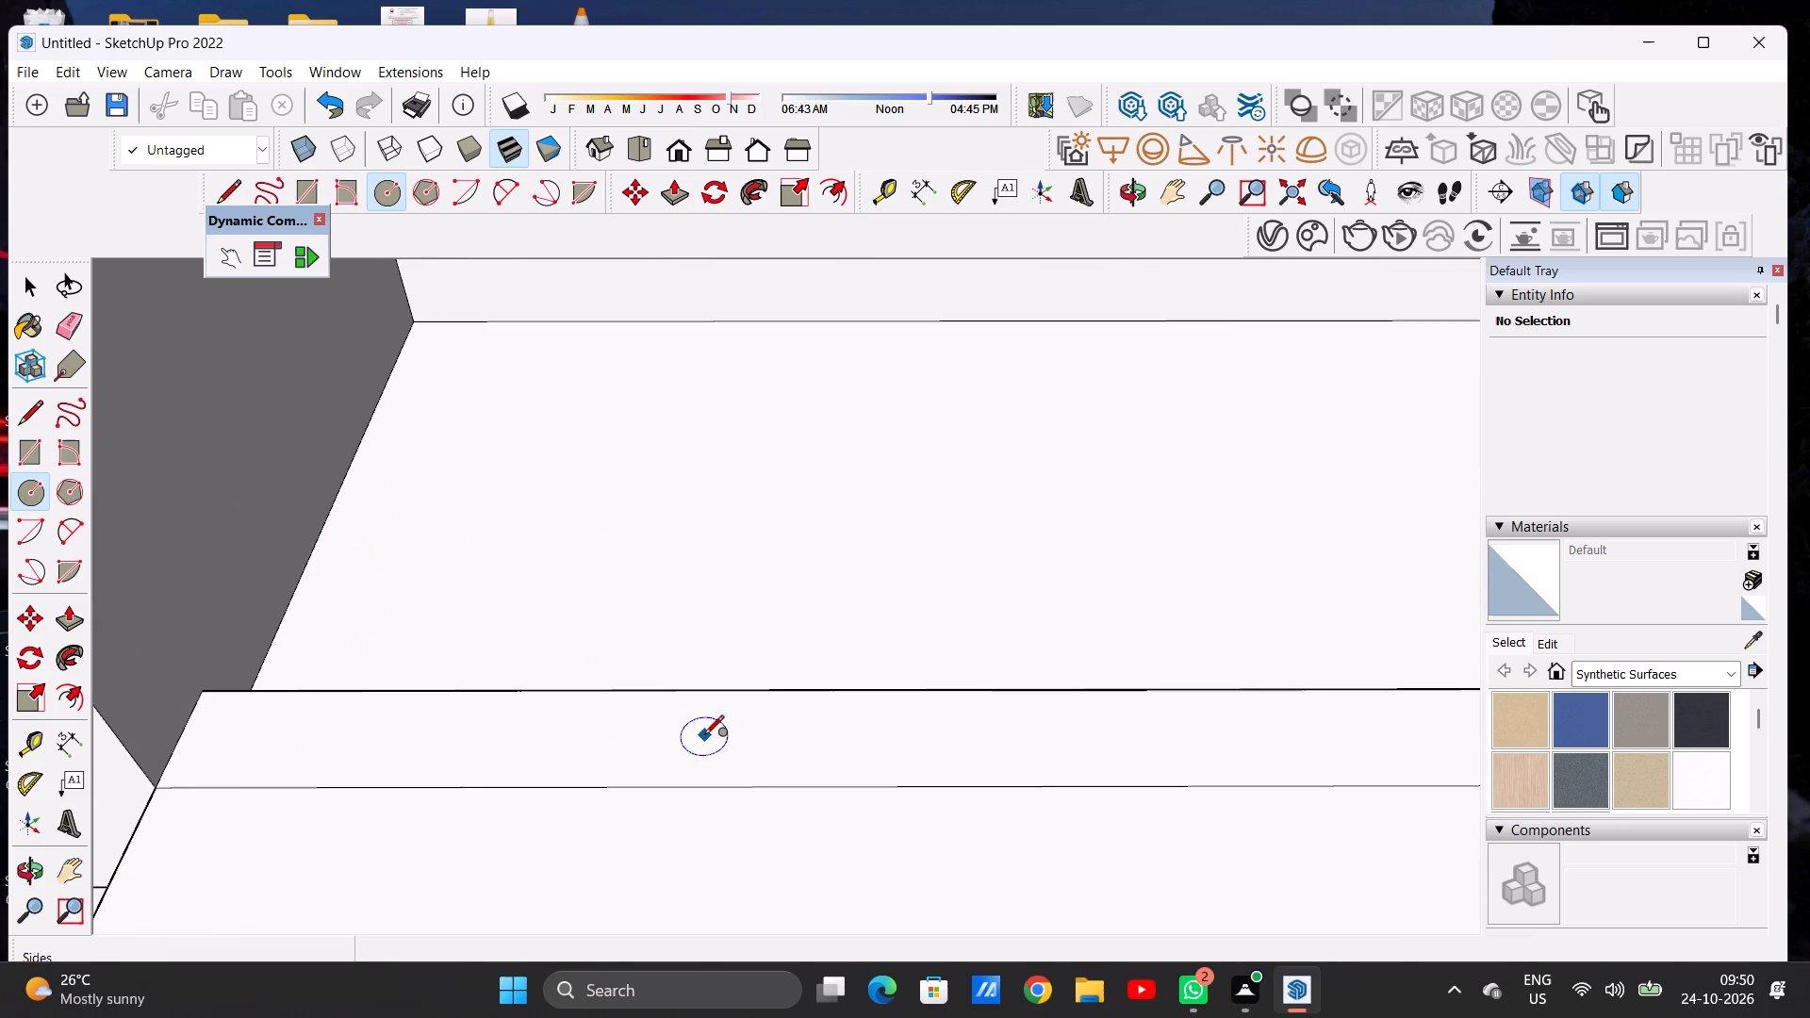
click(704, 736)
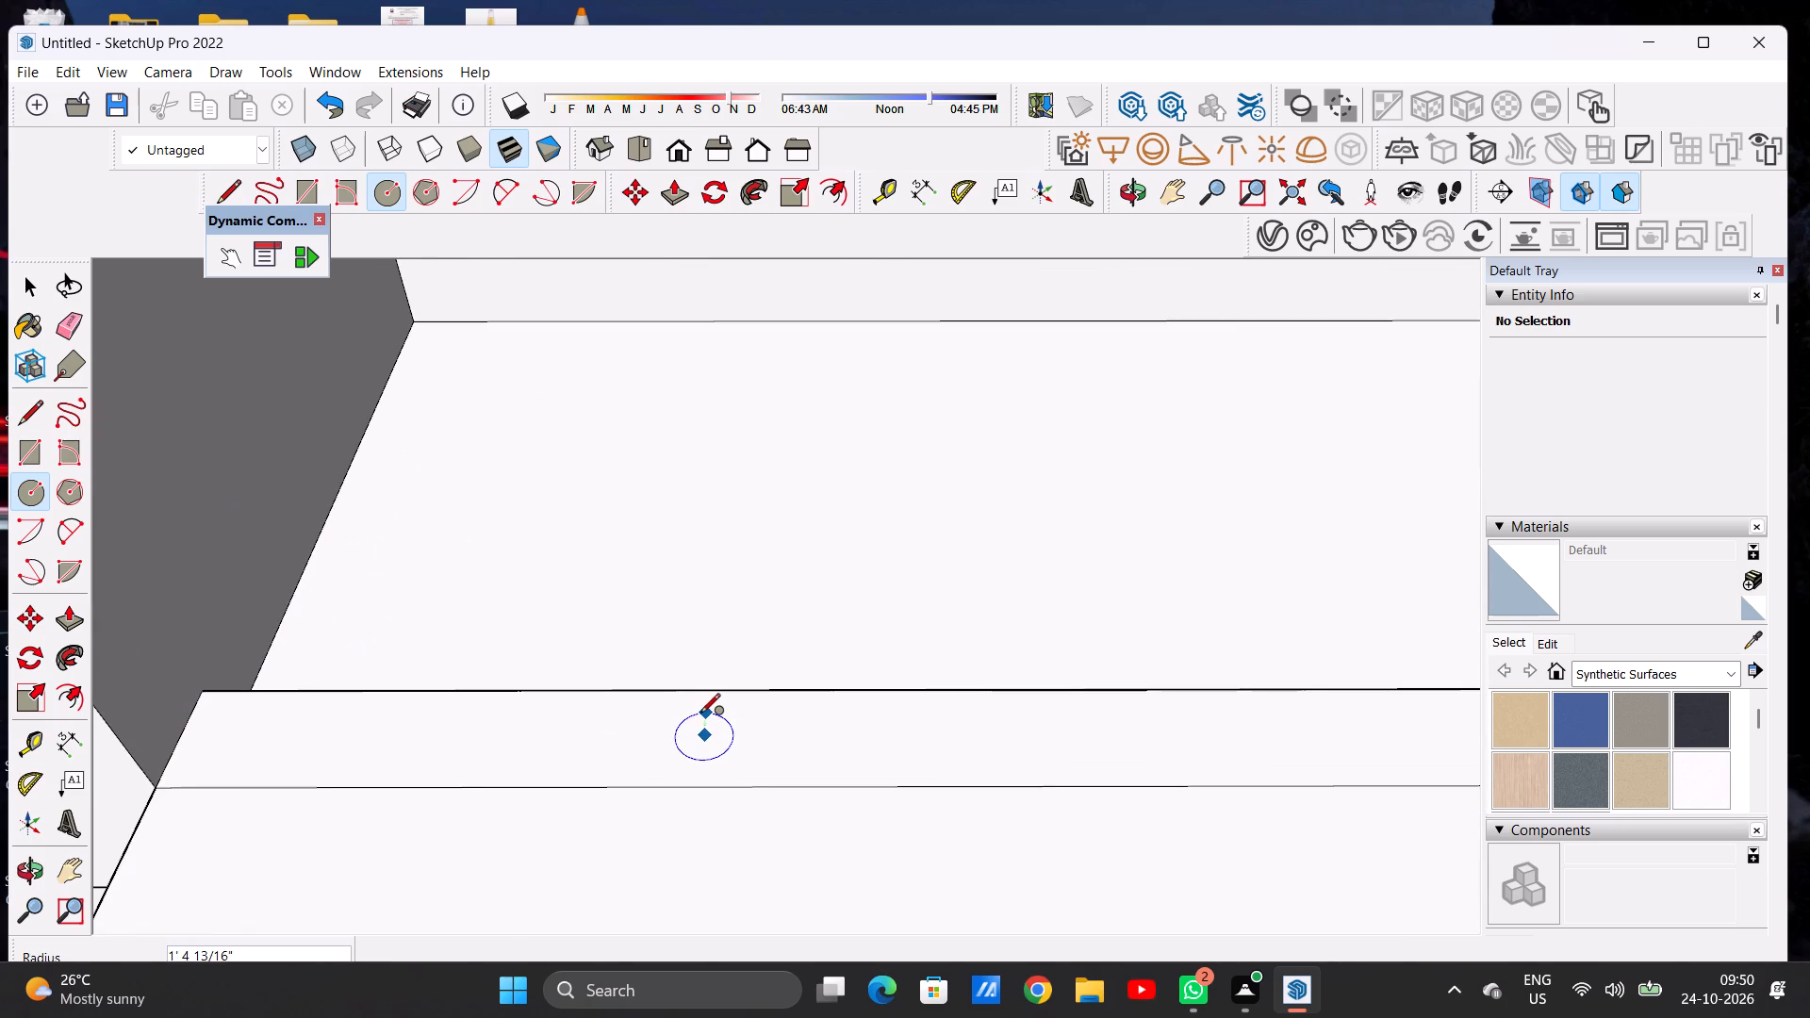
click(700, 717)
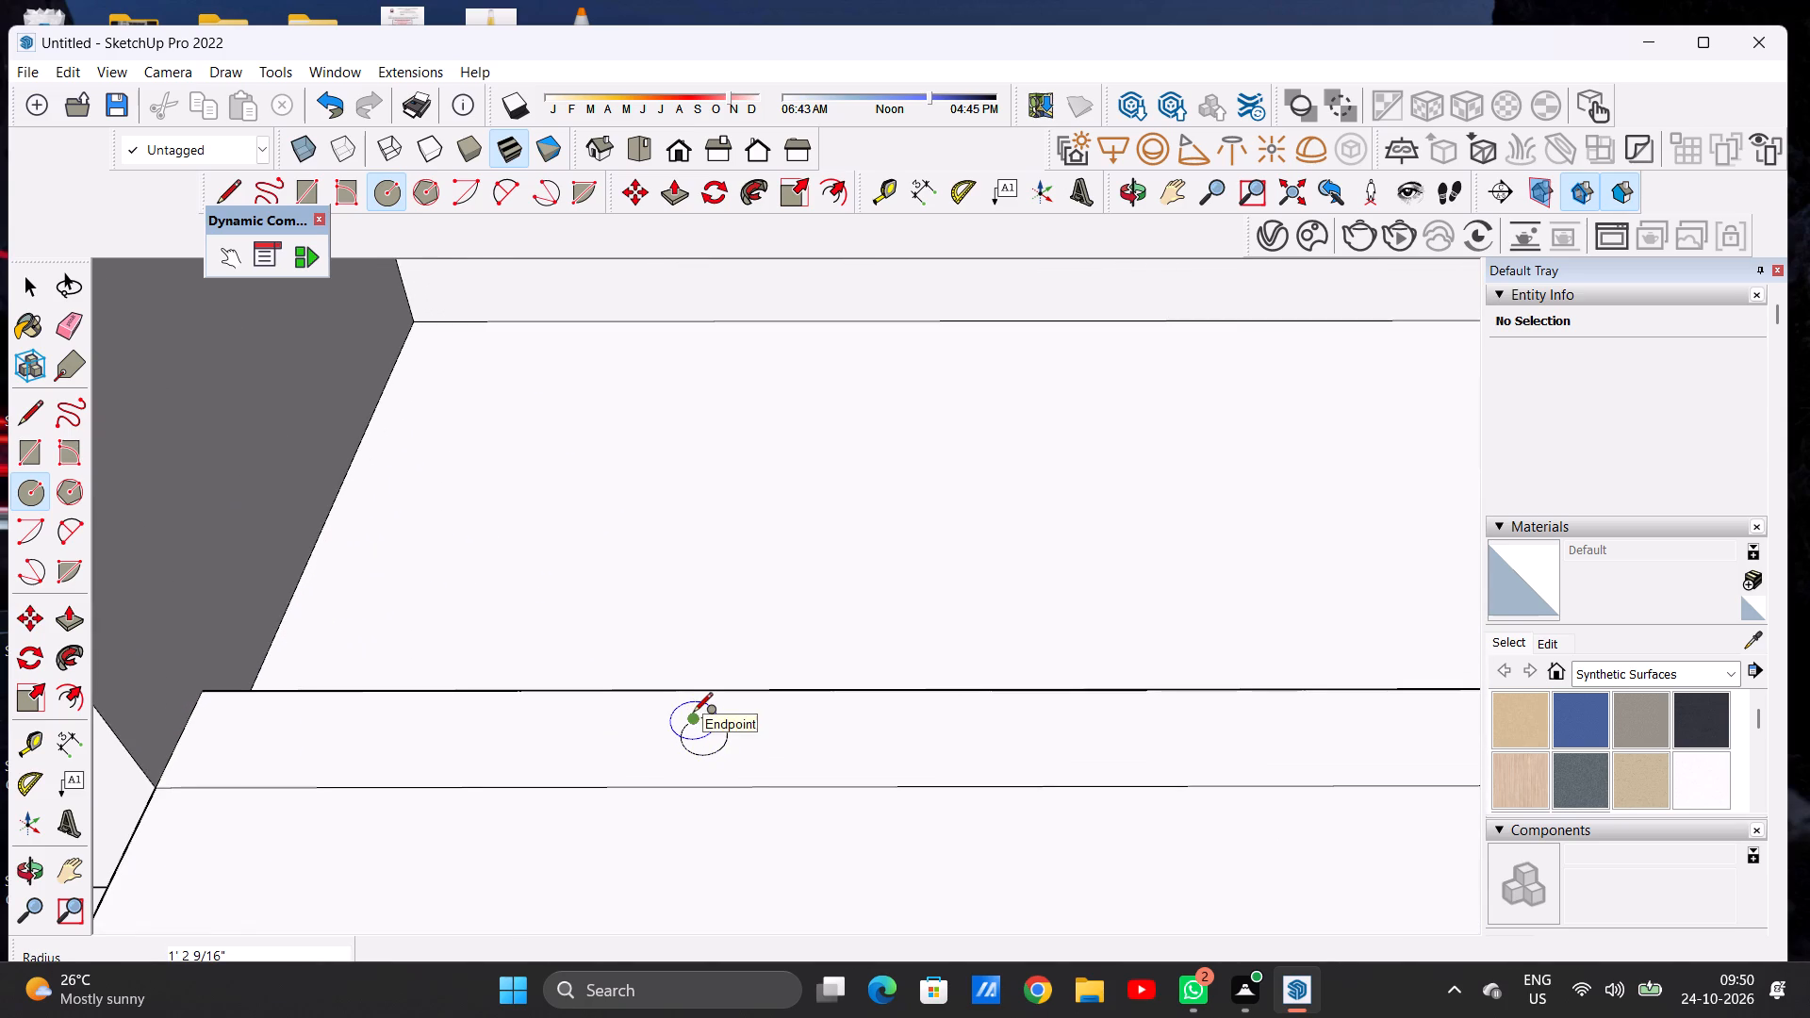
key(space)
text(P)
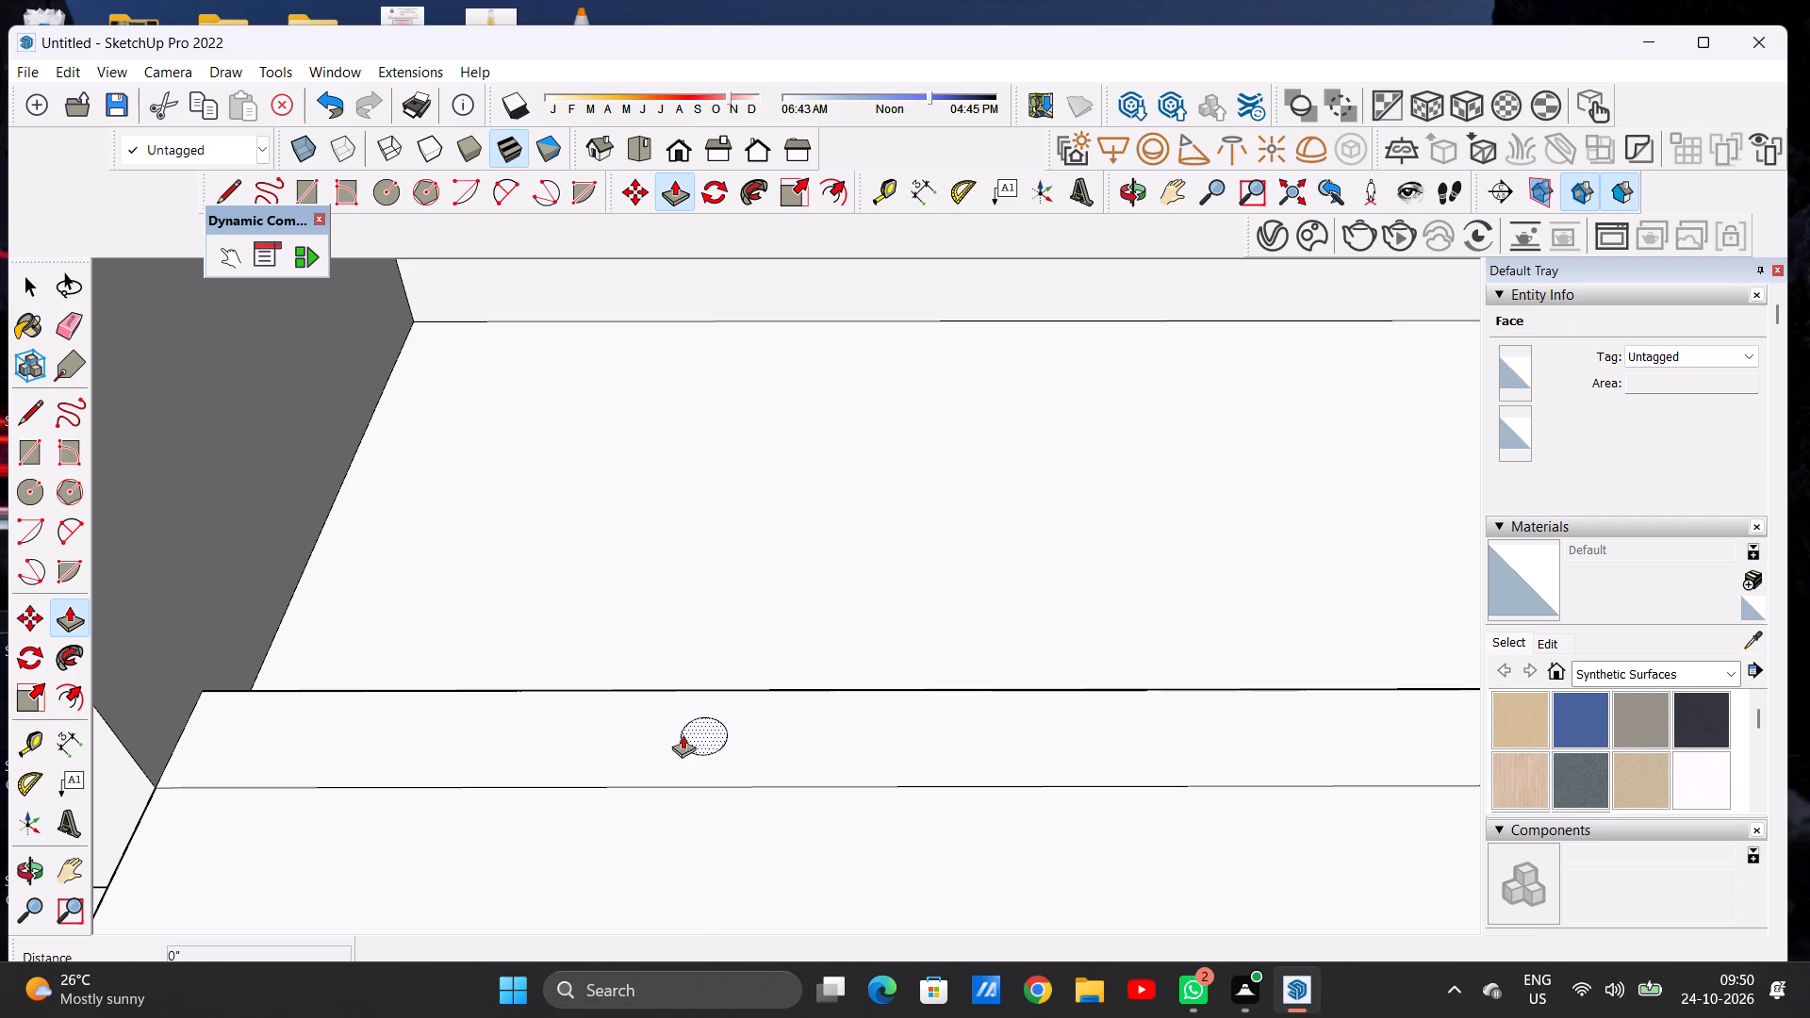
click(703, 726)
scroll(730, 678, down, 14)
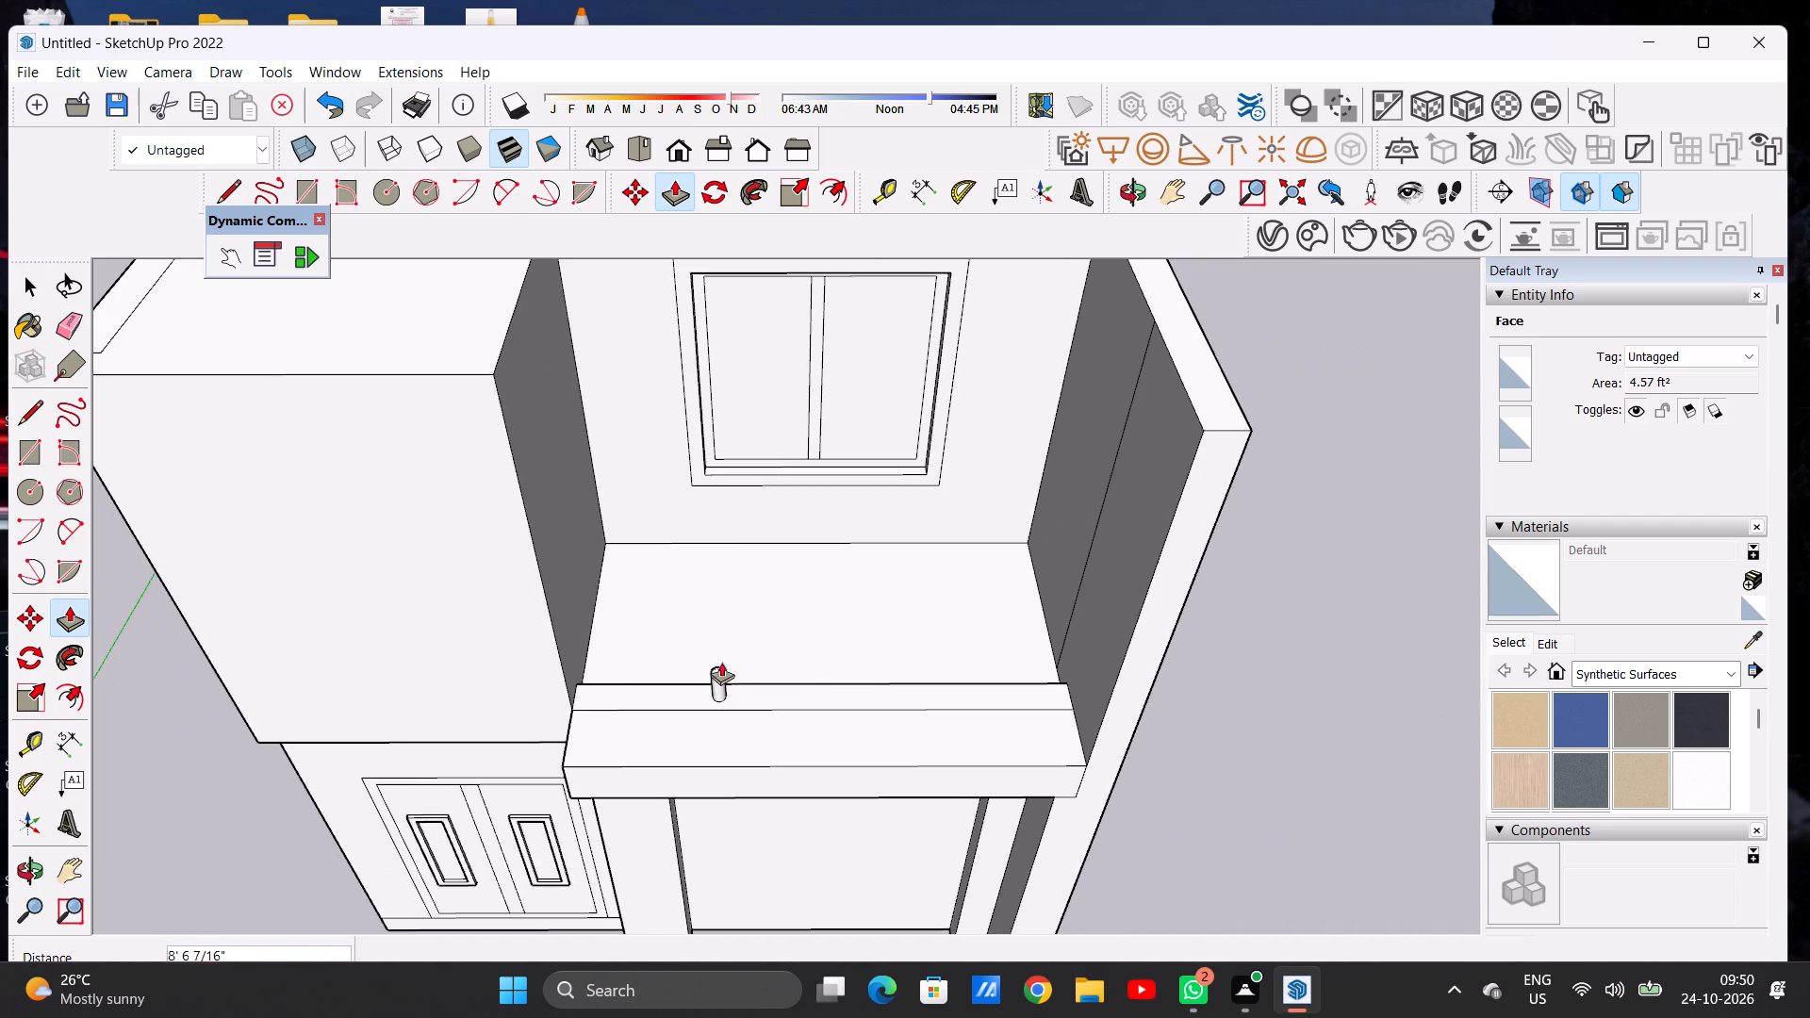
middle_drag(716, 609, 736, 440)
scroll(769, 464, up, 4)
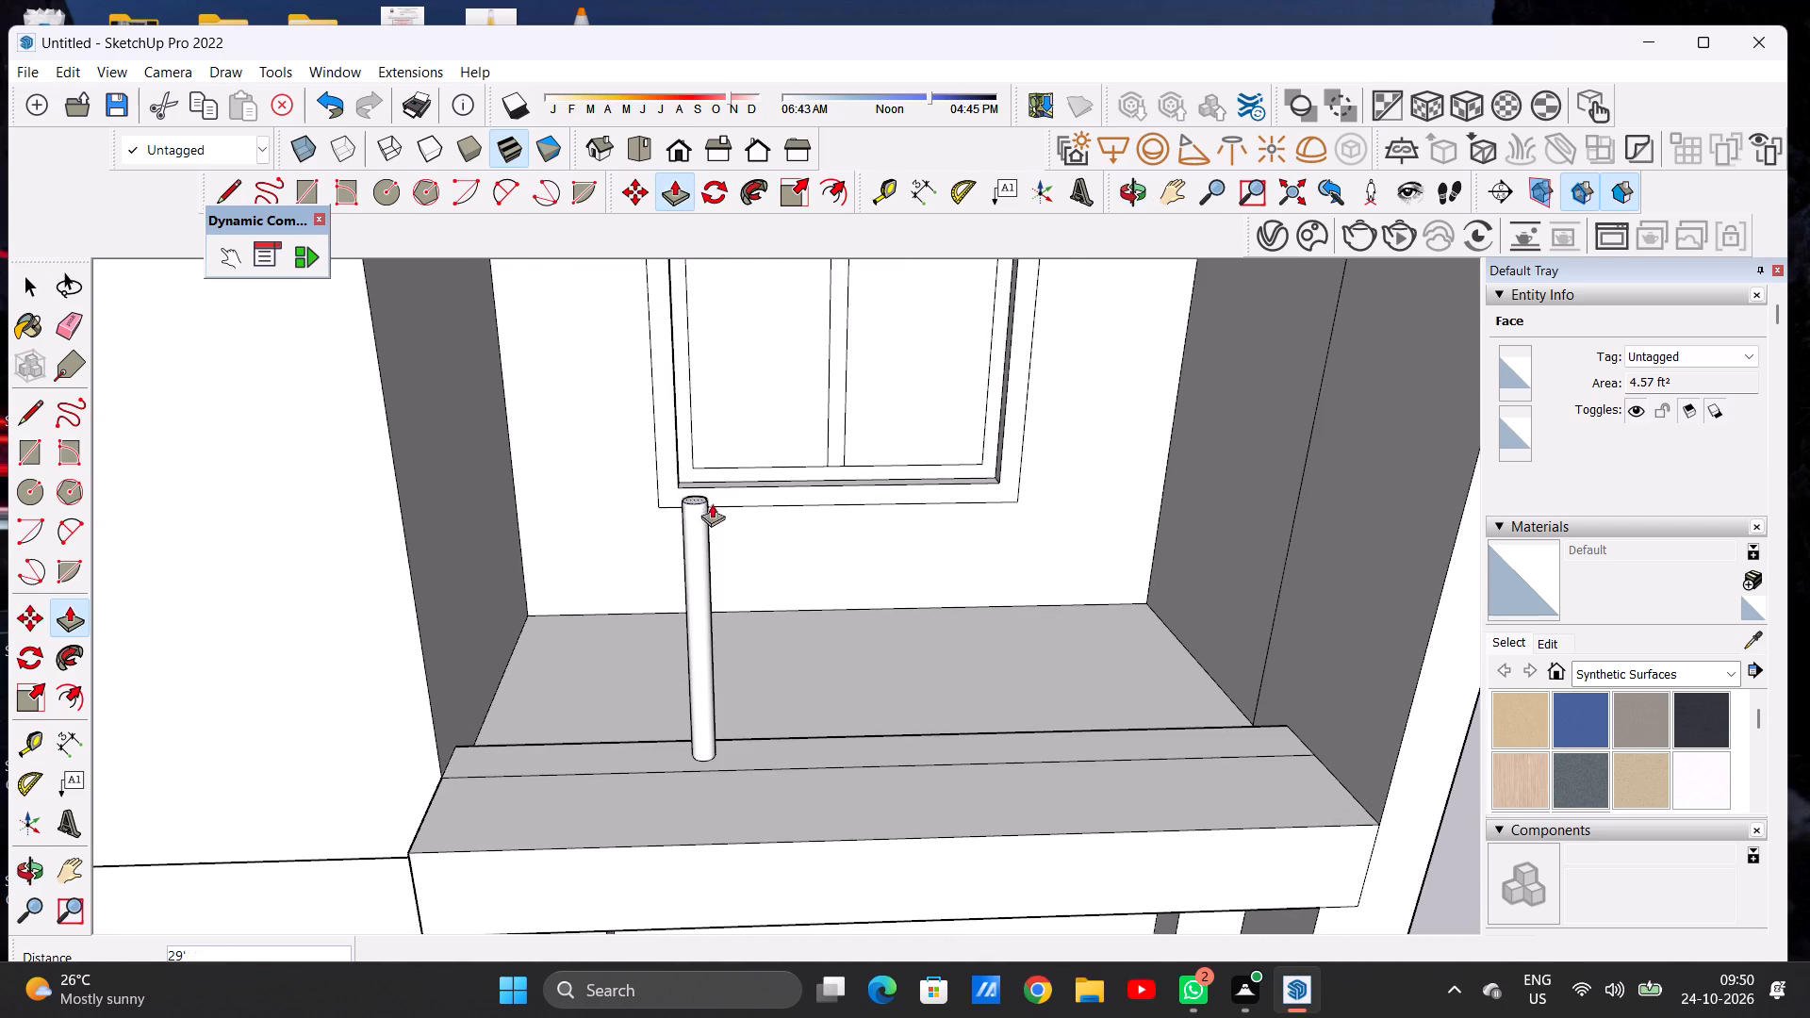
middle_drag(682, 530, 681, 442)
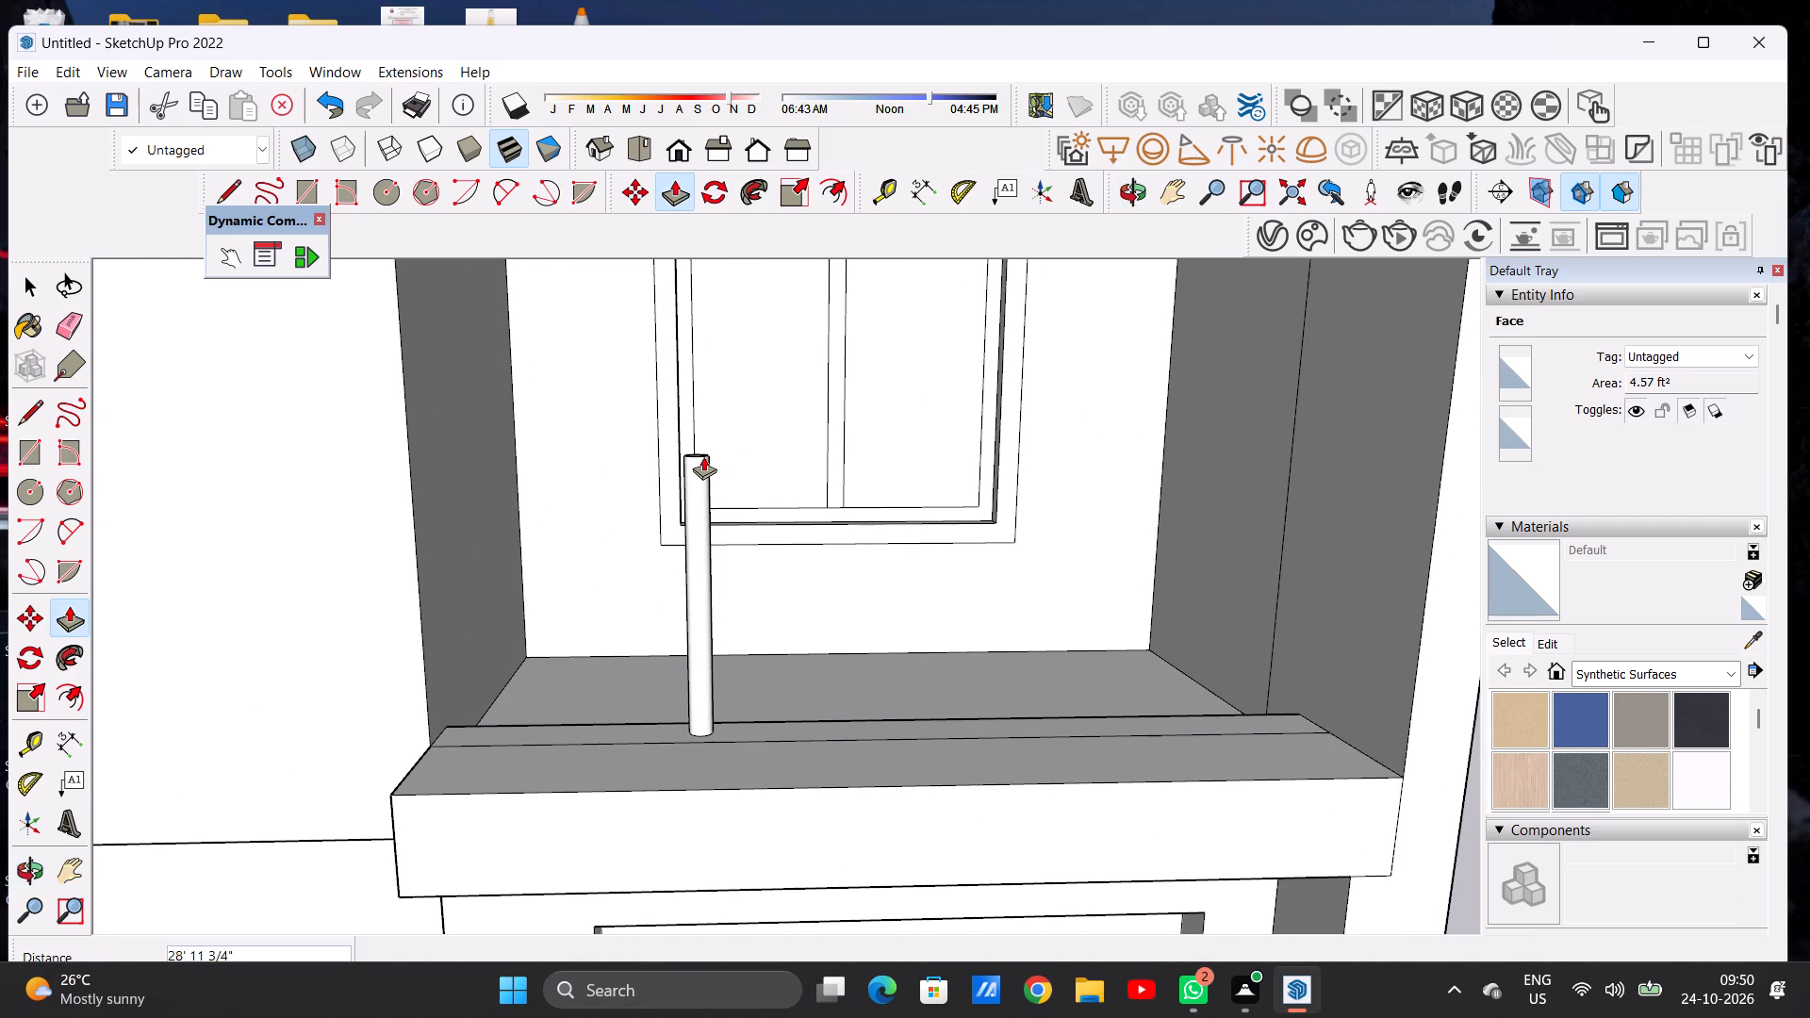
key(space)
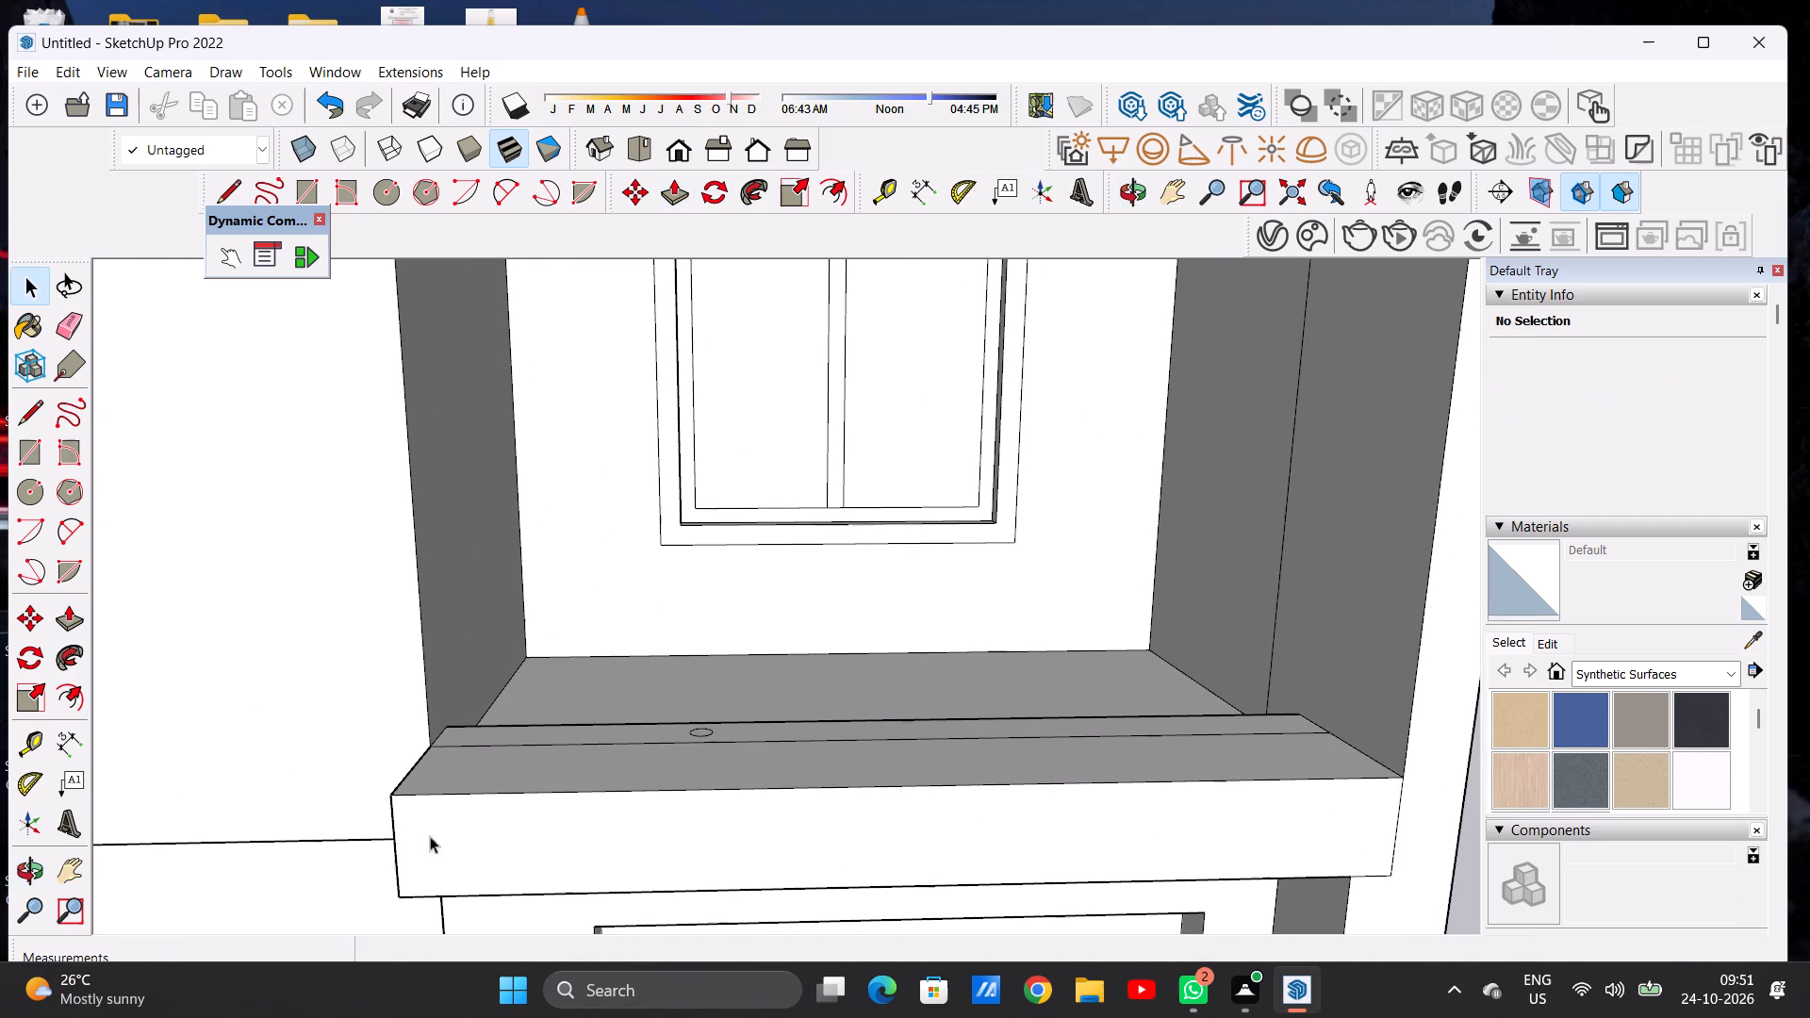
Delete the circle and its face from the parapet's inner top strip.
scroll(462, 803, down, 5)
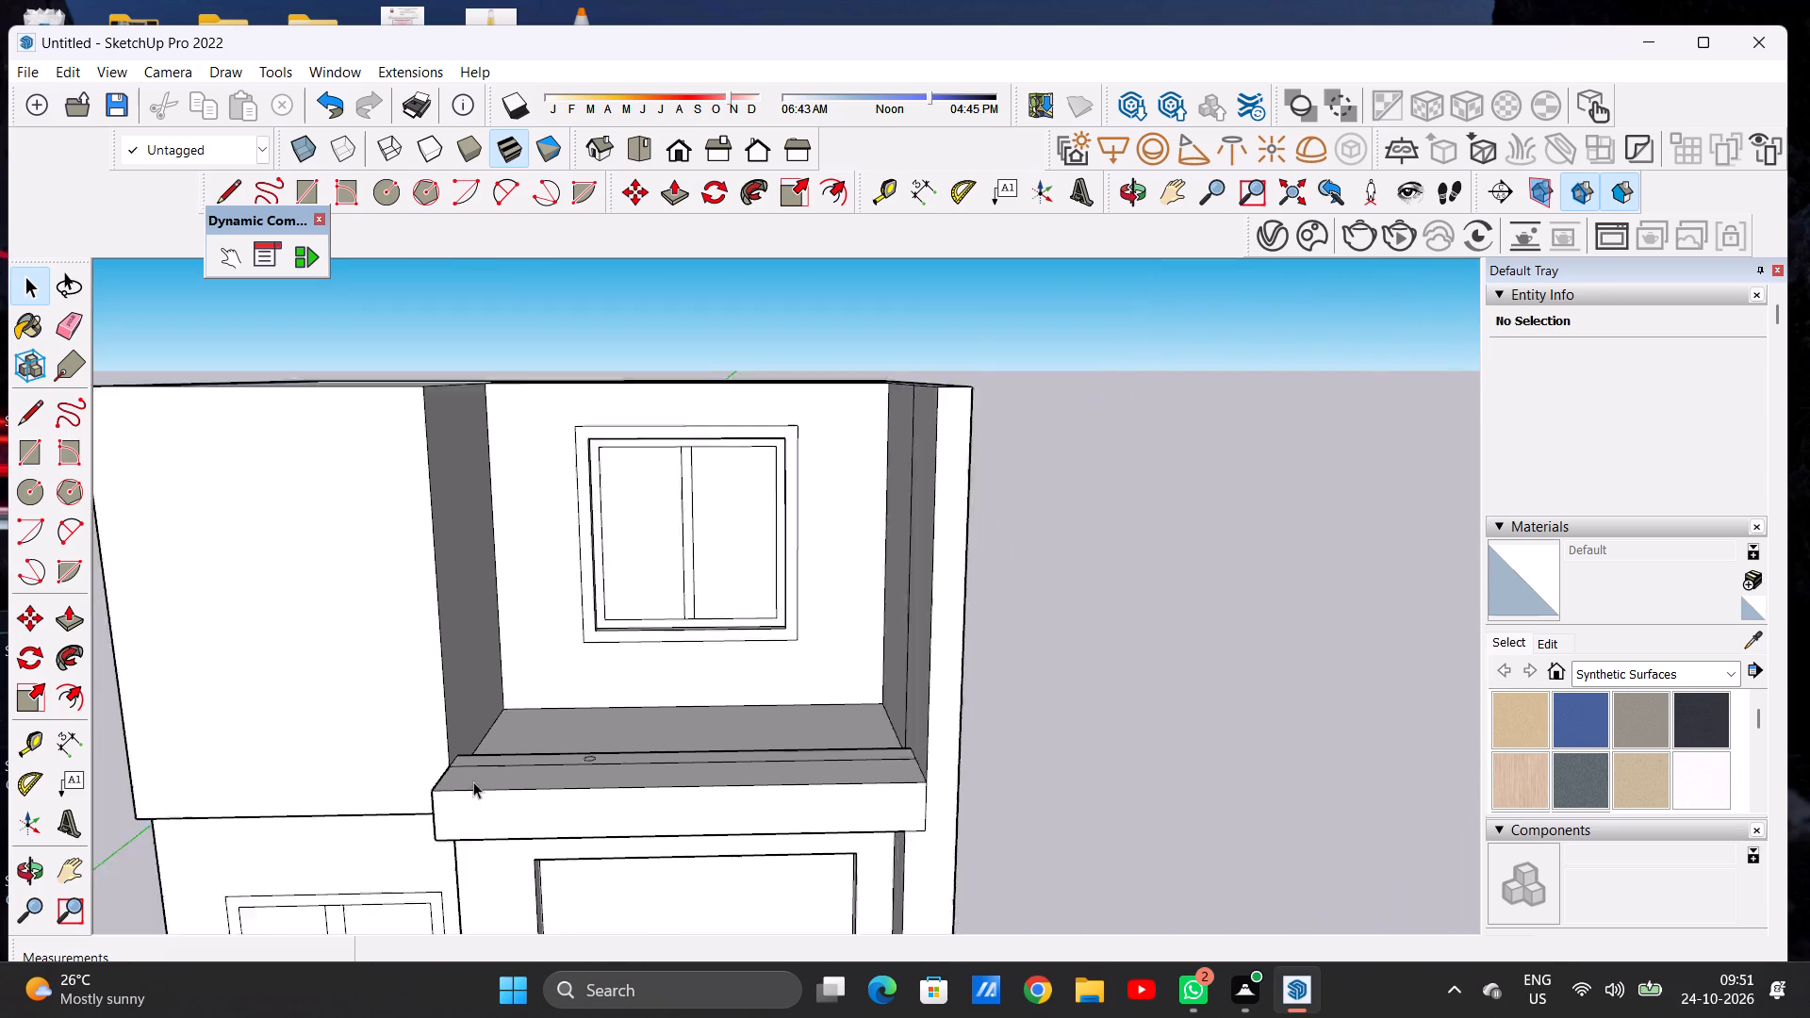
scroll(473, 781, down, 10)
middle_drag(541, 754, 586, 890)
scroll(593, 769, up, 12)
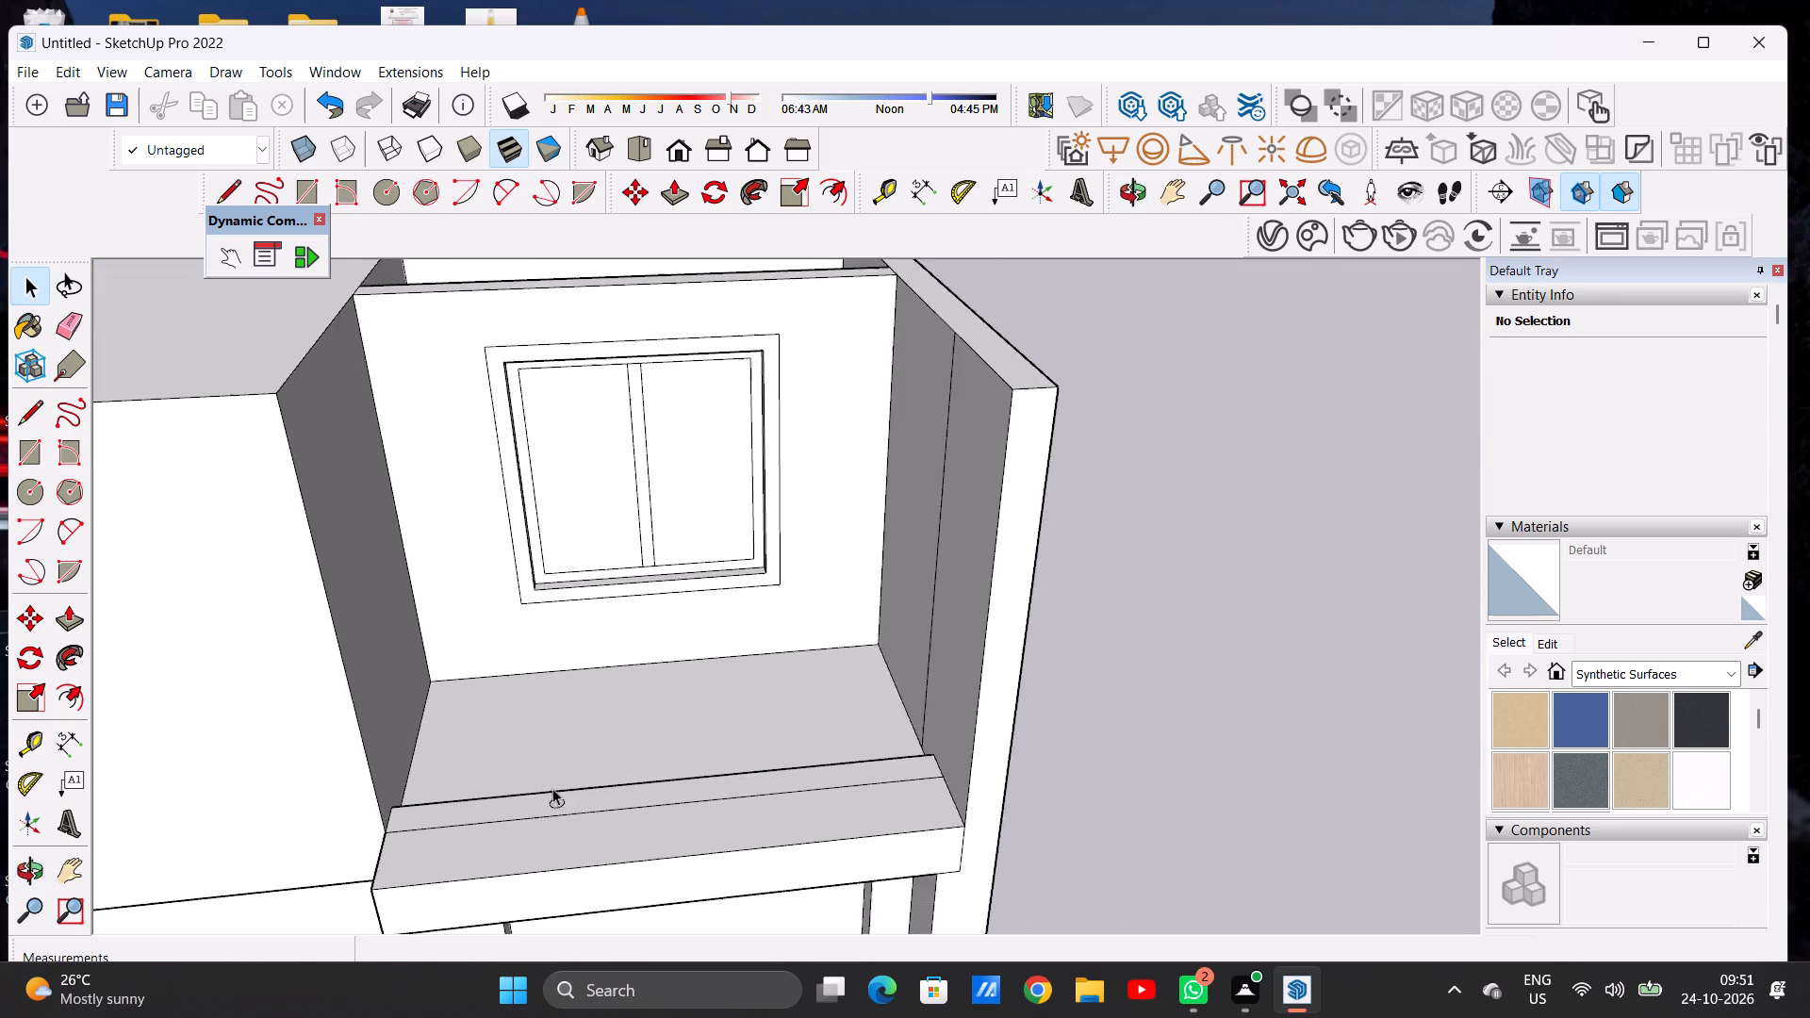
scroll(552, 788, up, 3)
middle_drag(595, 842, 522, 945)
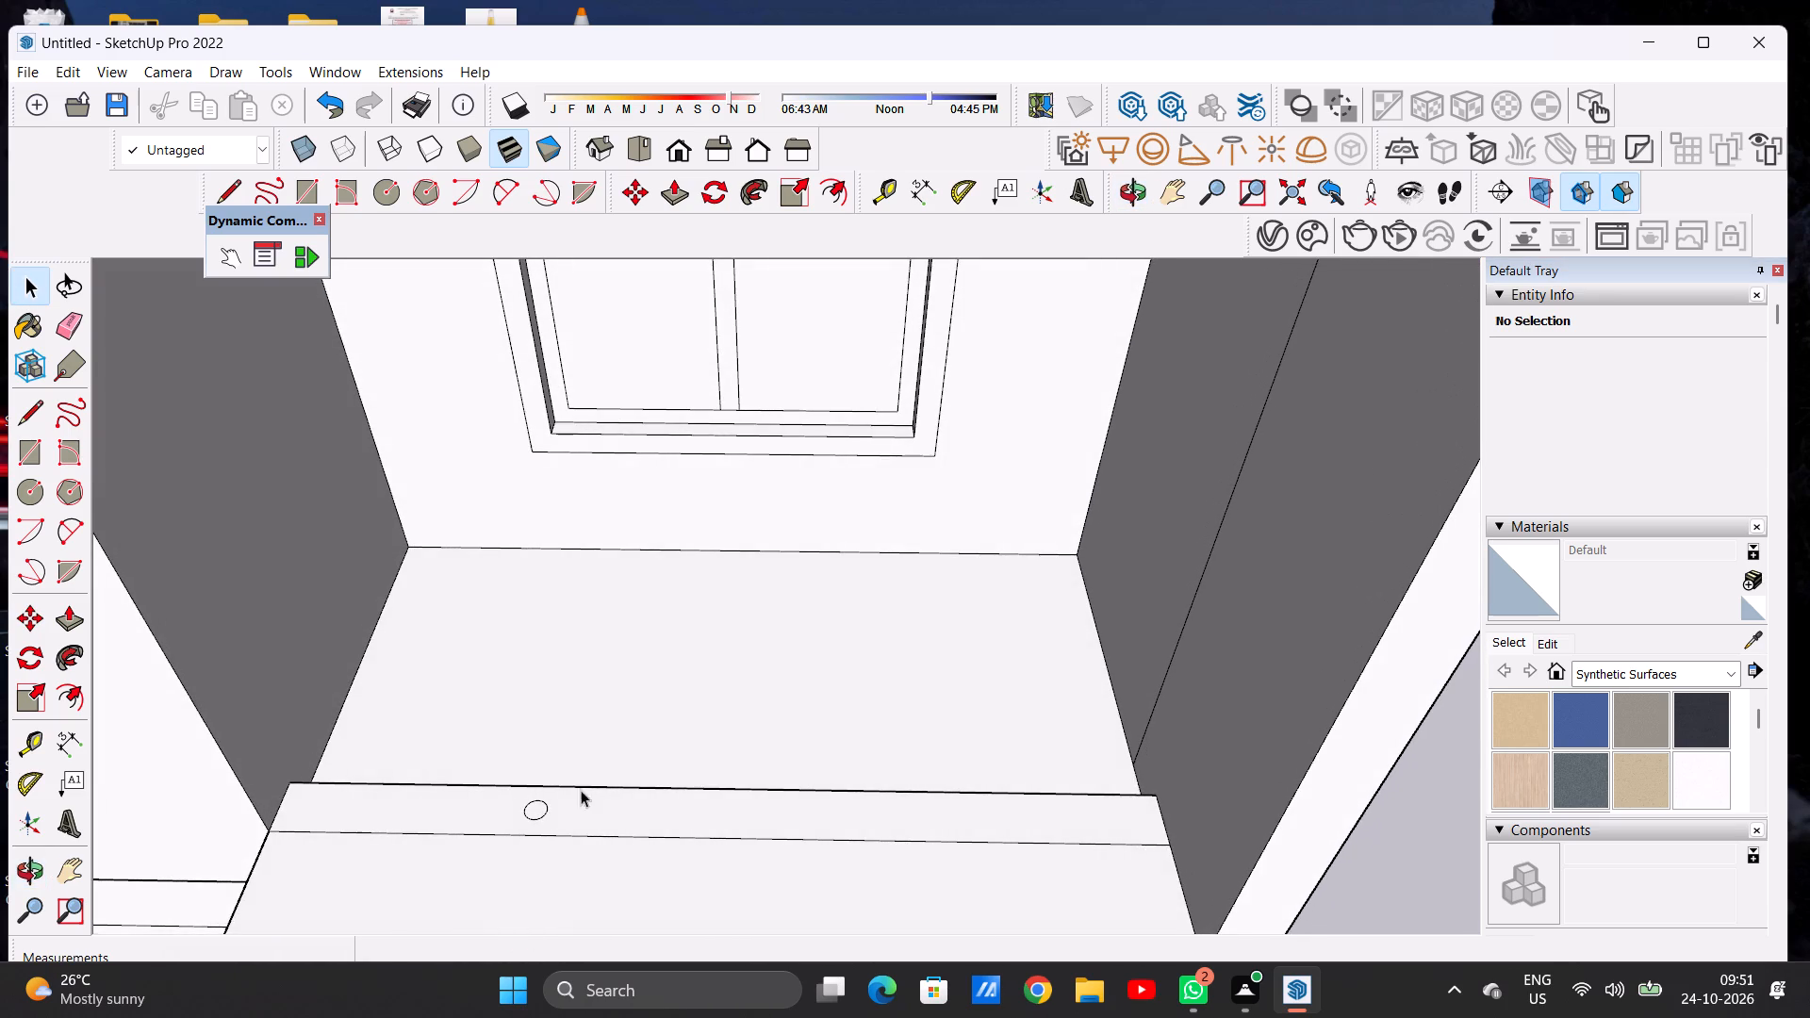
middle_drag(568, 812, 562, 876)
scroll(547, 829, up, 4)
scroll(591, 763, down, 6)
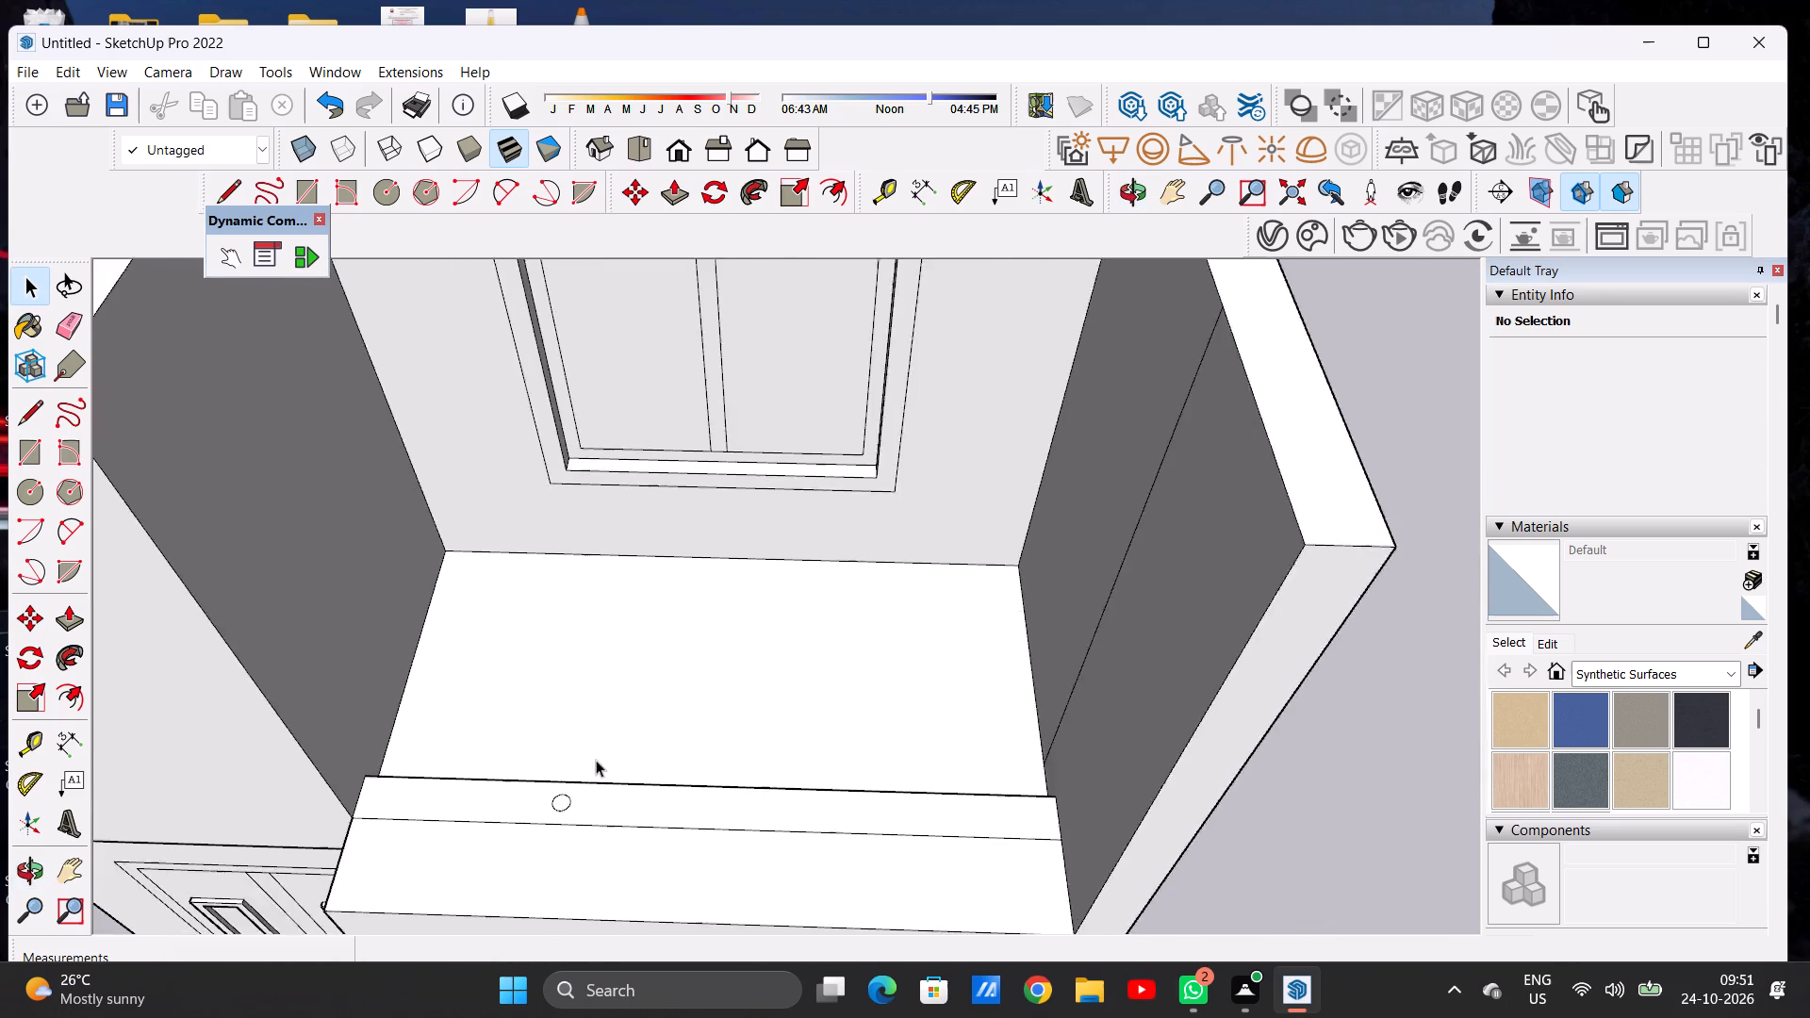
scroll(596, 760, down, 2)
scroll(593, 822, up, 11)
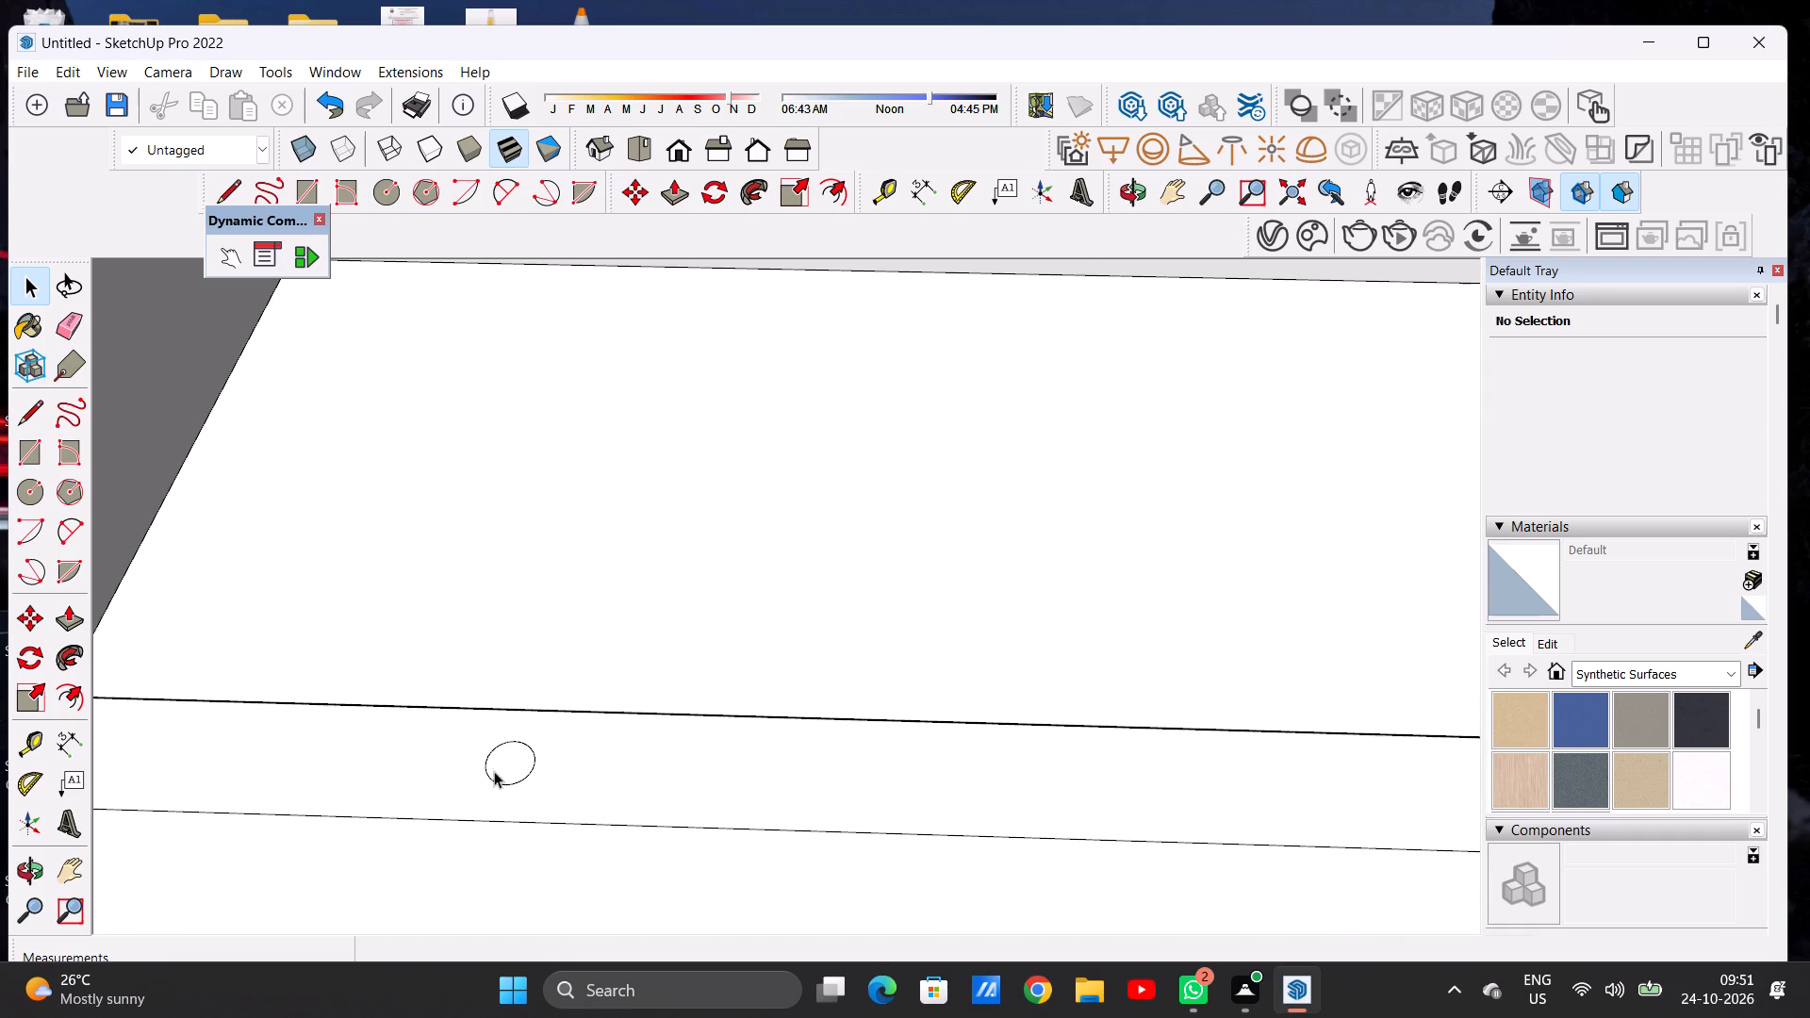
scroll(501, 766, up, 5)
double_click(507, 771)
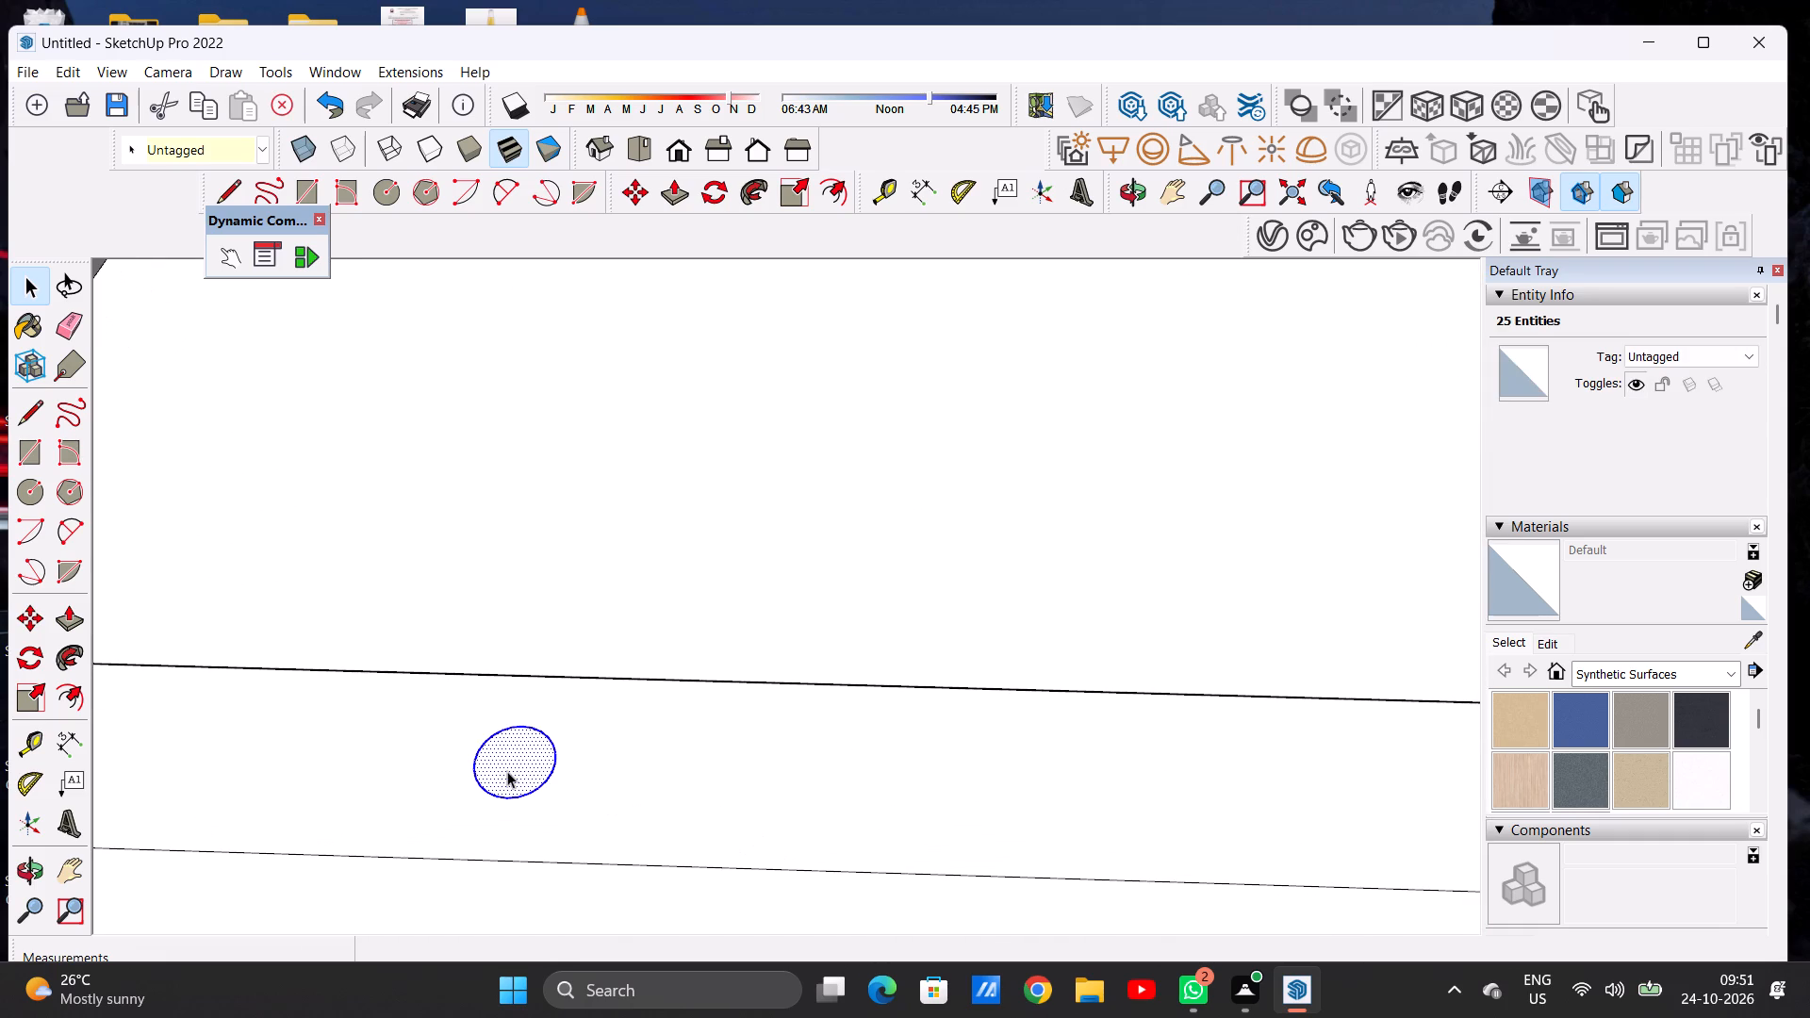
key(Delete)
Draw a circle with a radius of about 7" on the parapet's inner top strip, near the projecting block.
key(c)
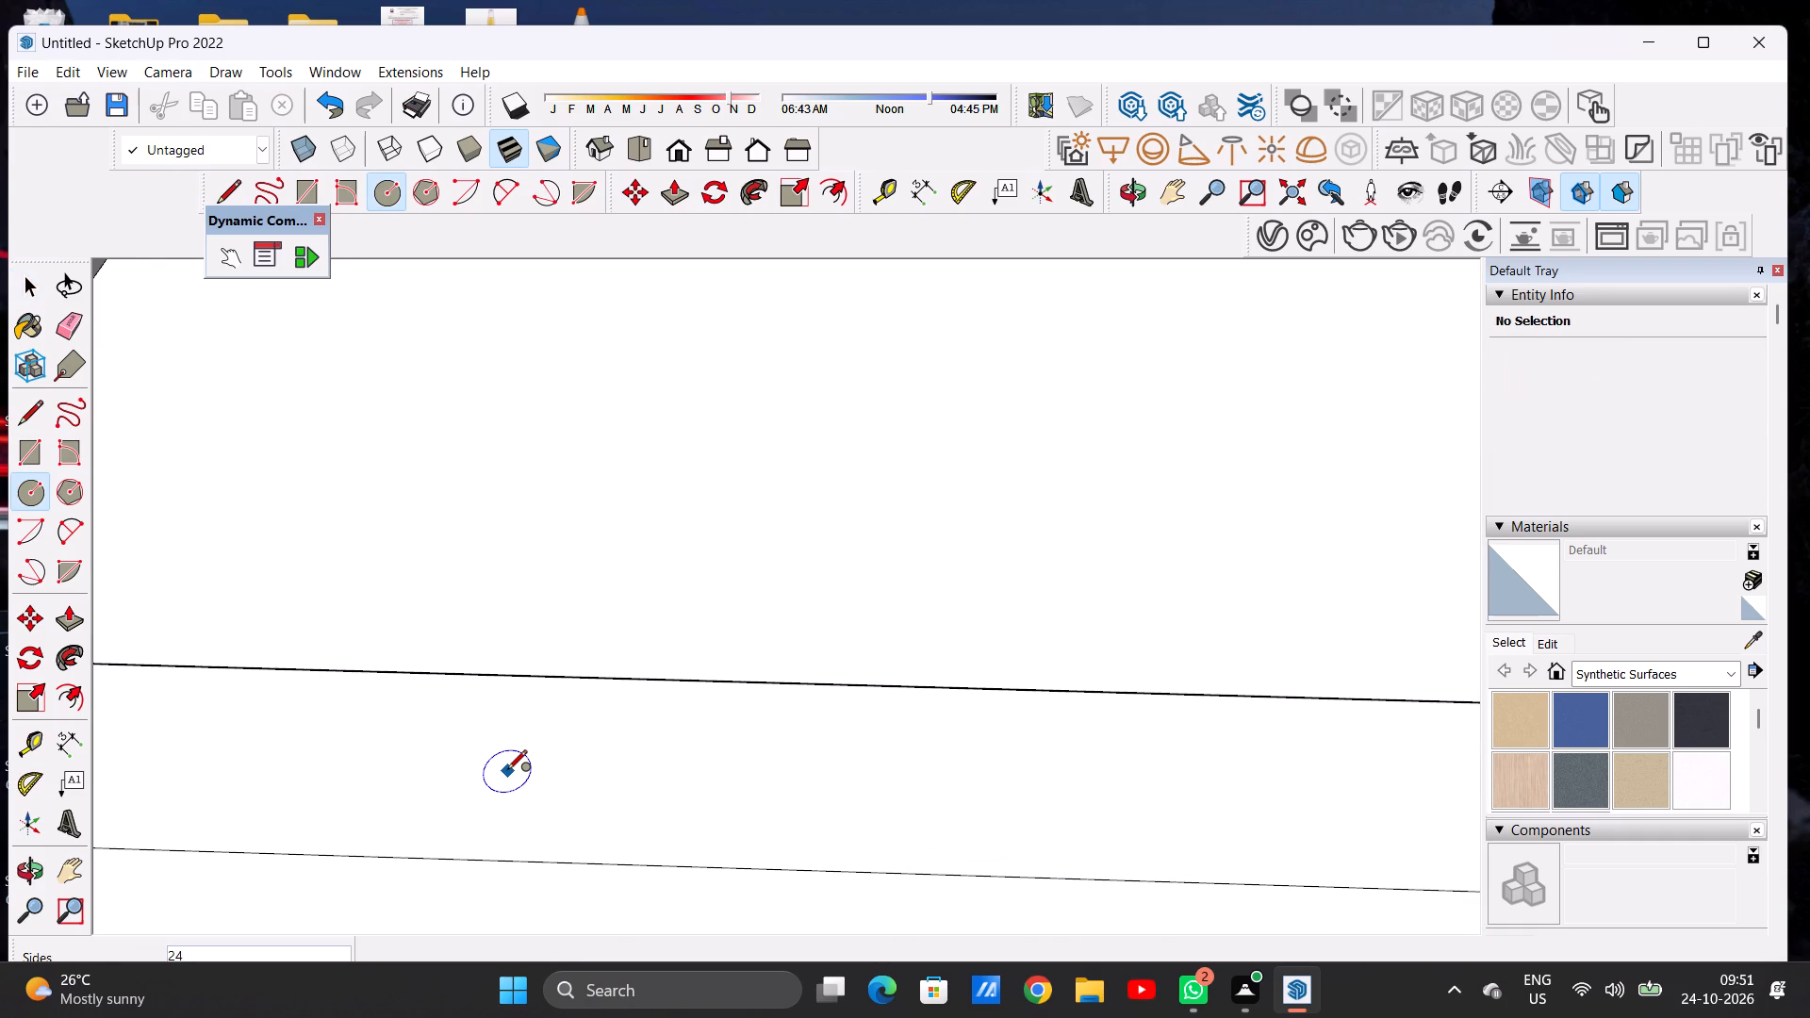
click(507, 771)
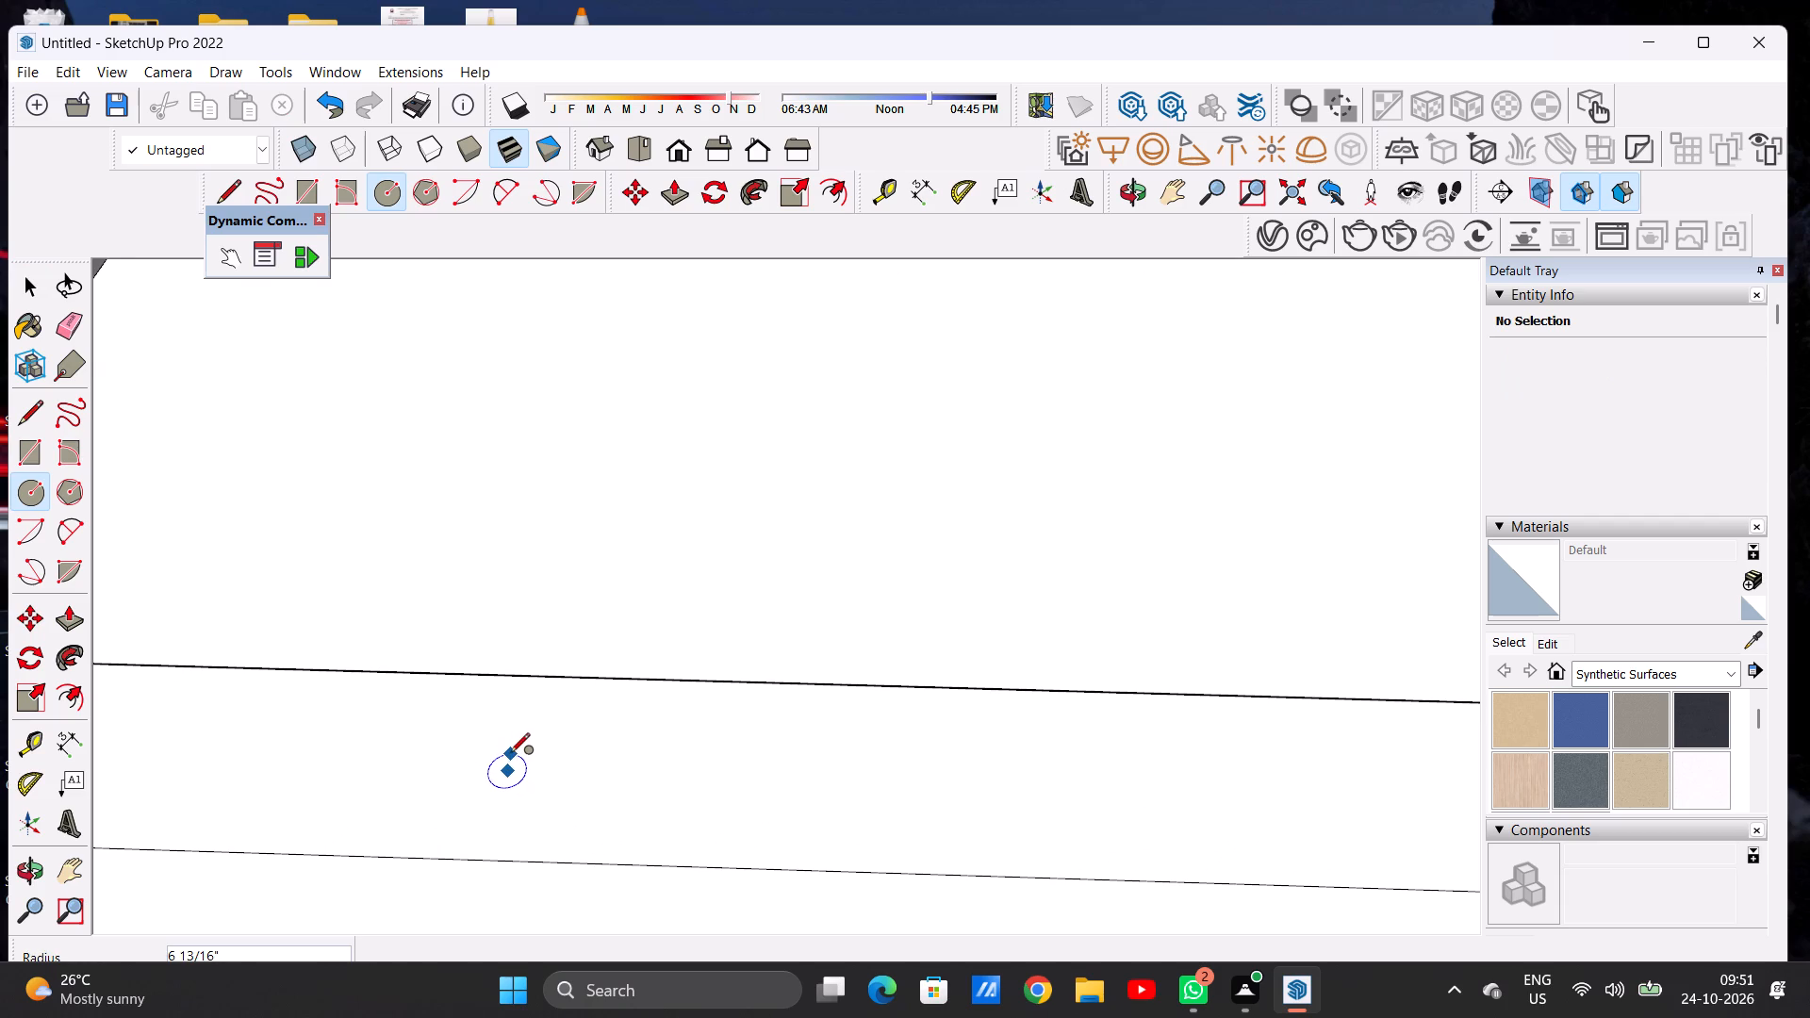
click(512, 754)
key(space)
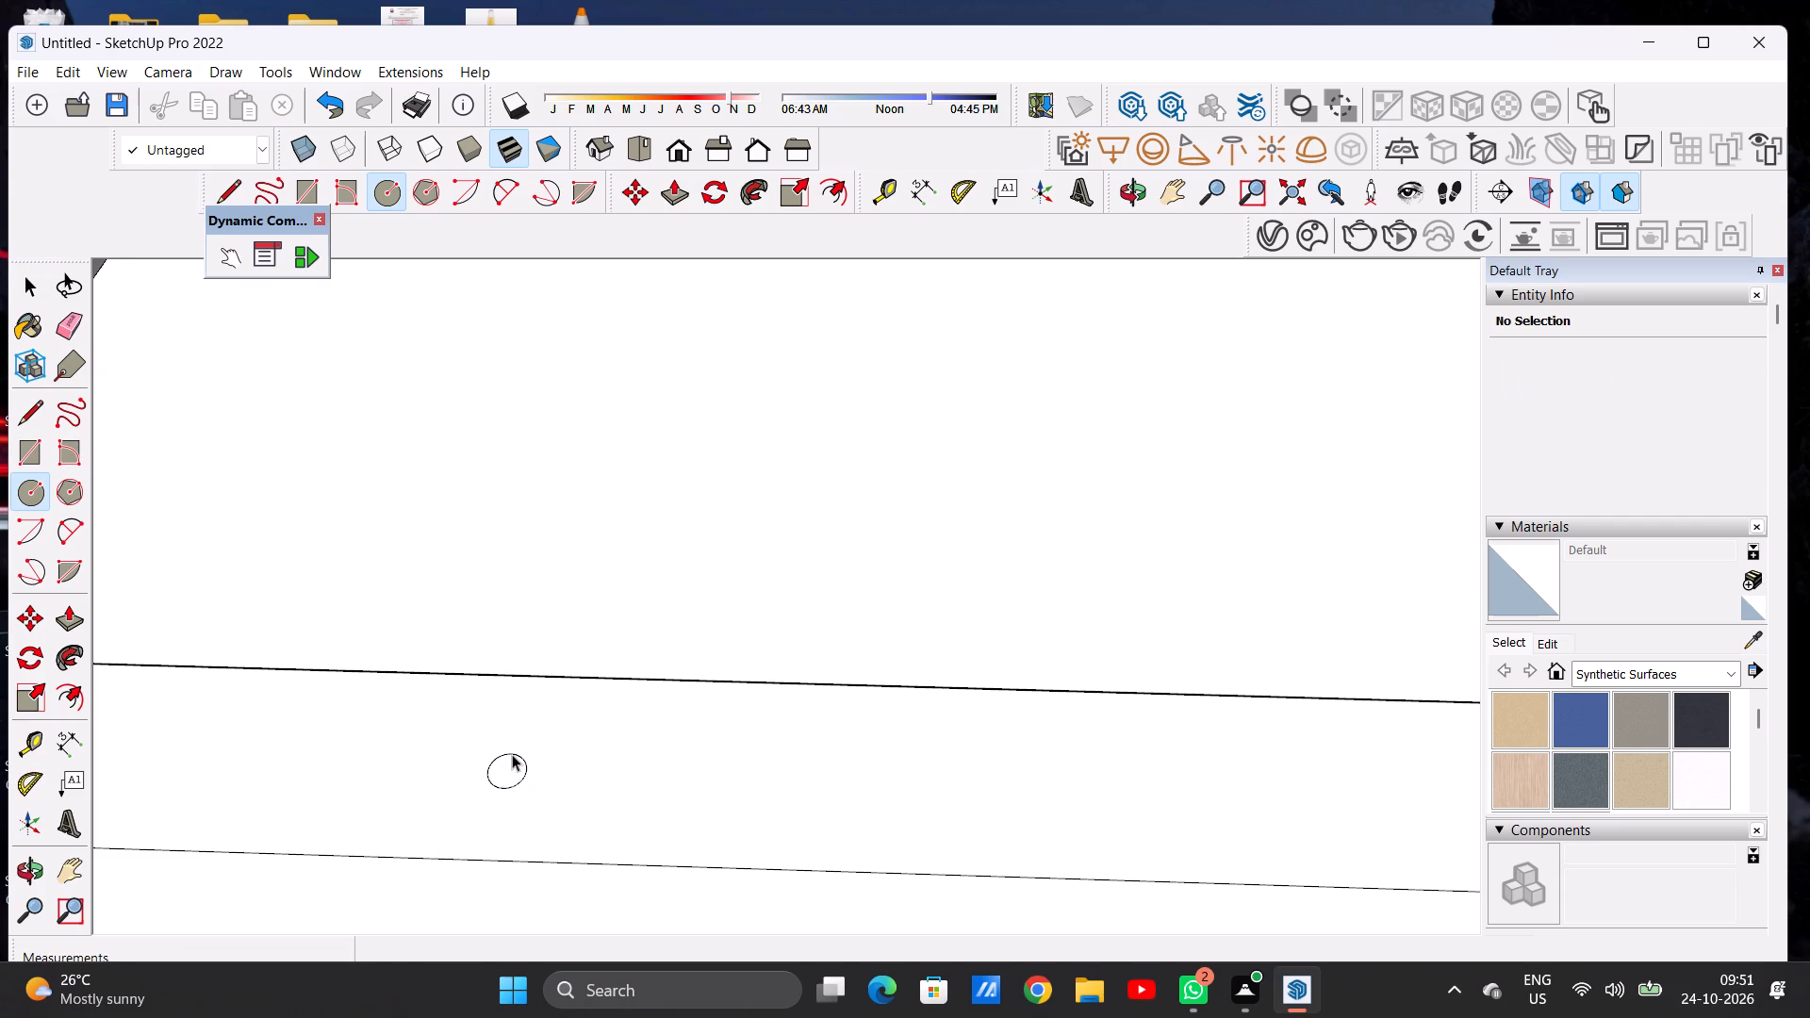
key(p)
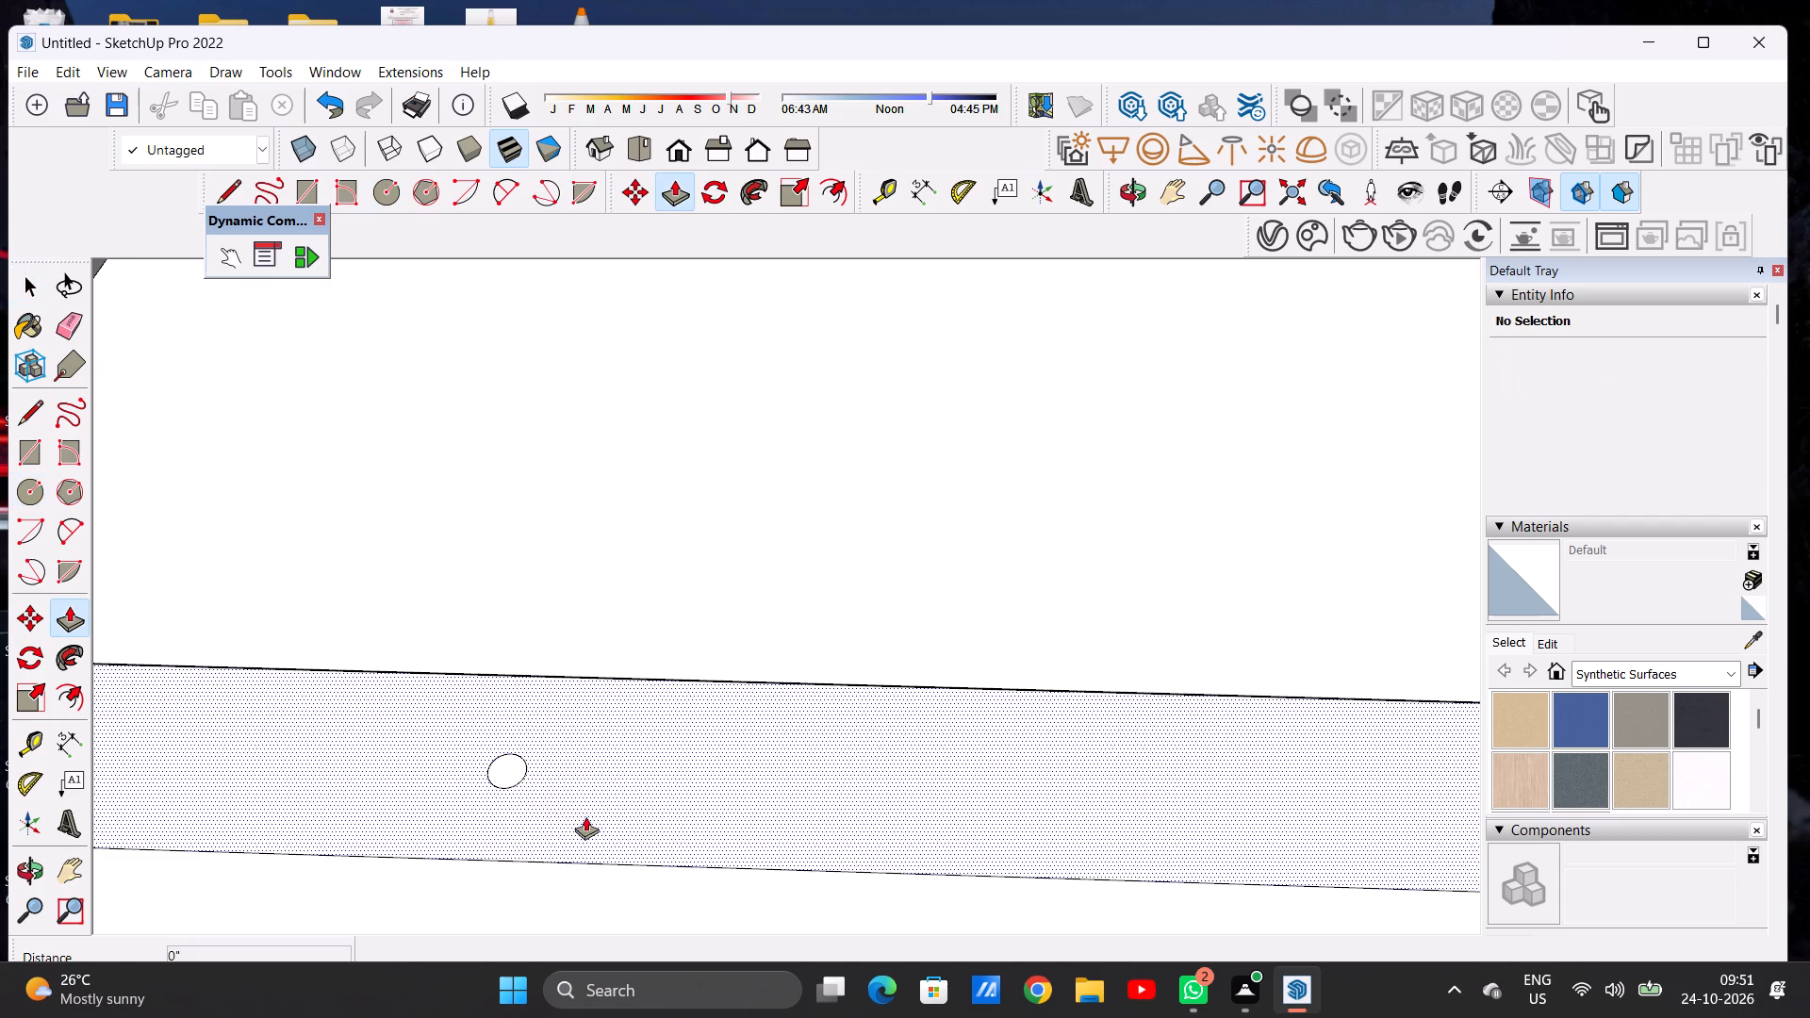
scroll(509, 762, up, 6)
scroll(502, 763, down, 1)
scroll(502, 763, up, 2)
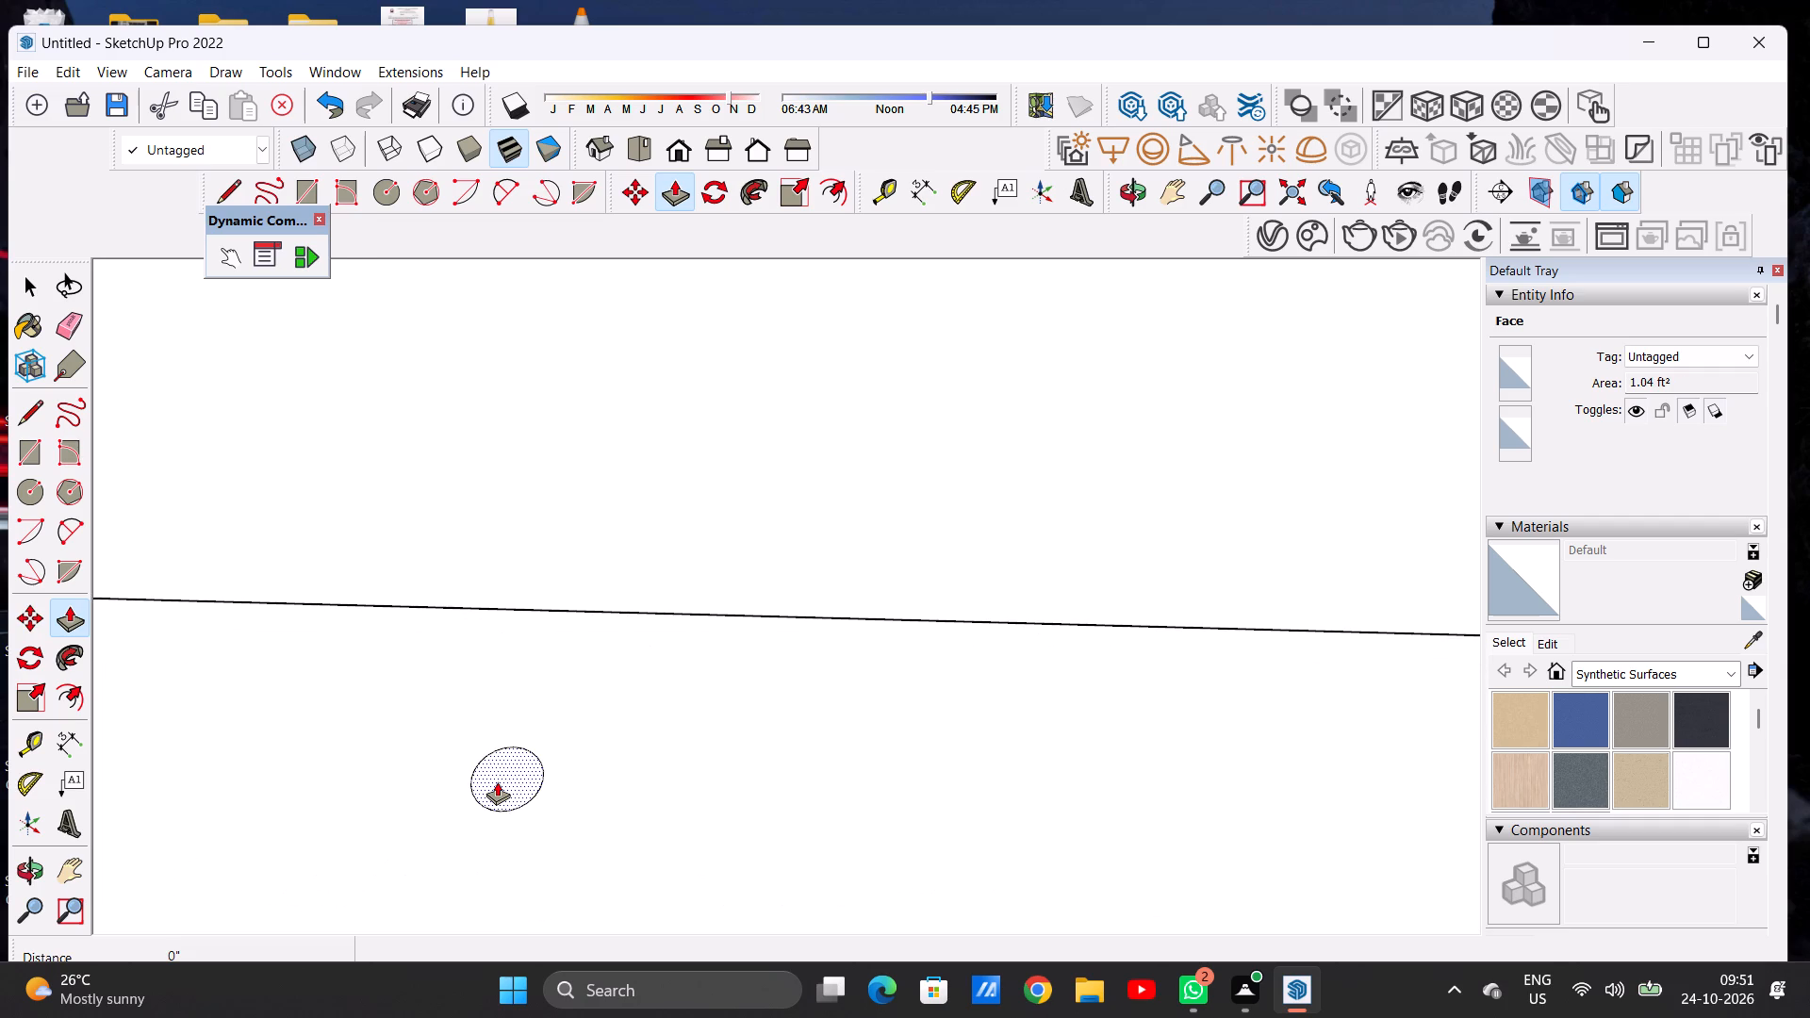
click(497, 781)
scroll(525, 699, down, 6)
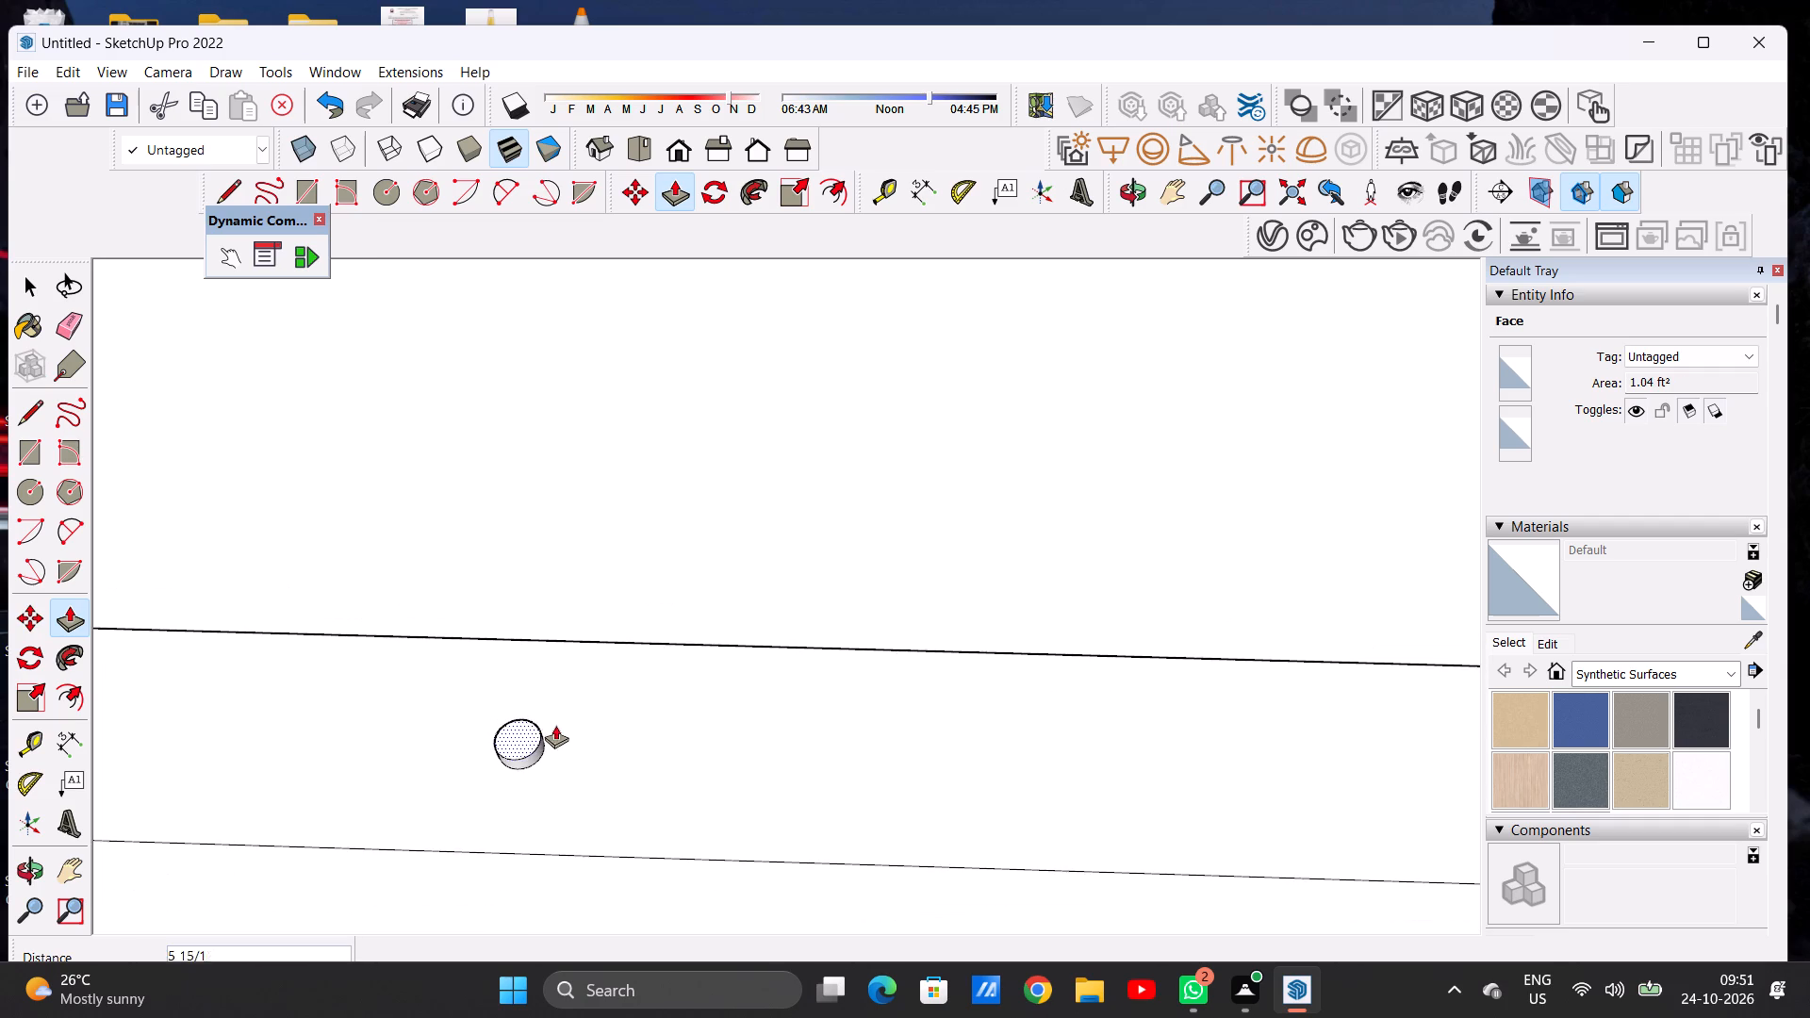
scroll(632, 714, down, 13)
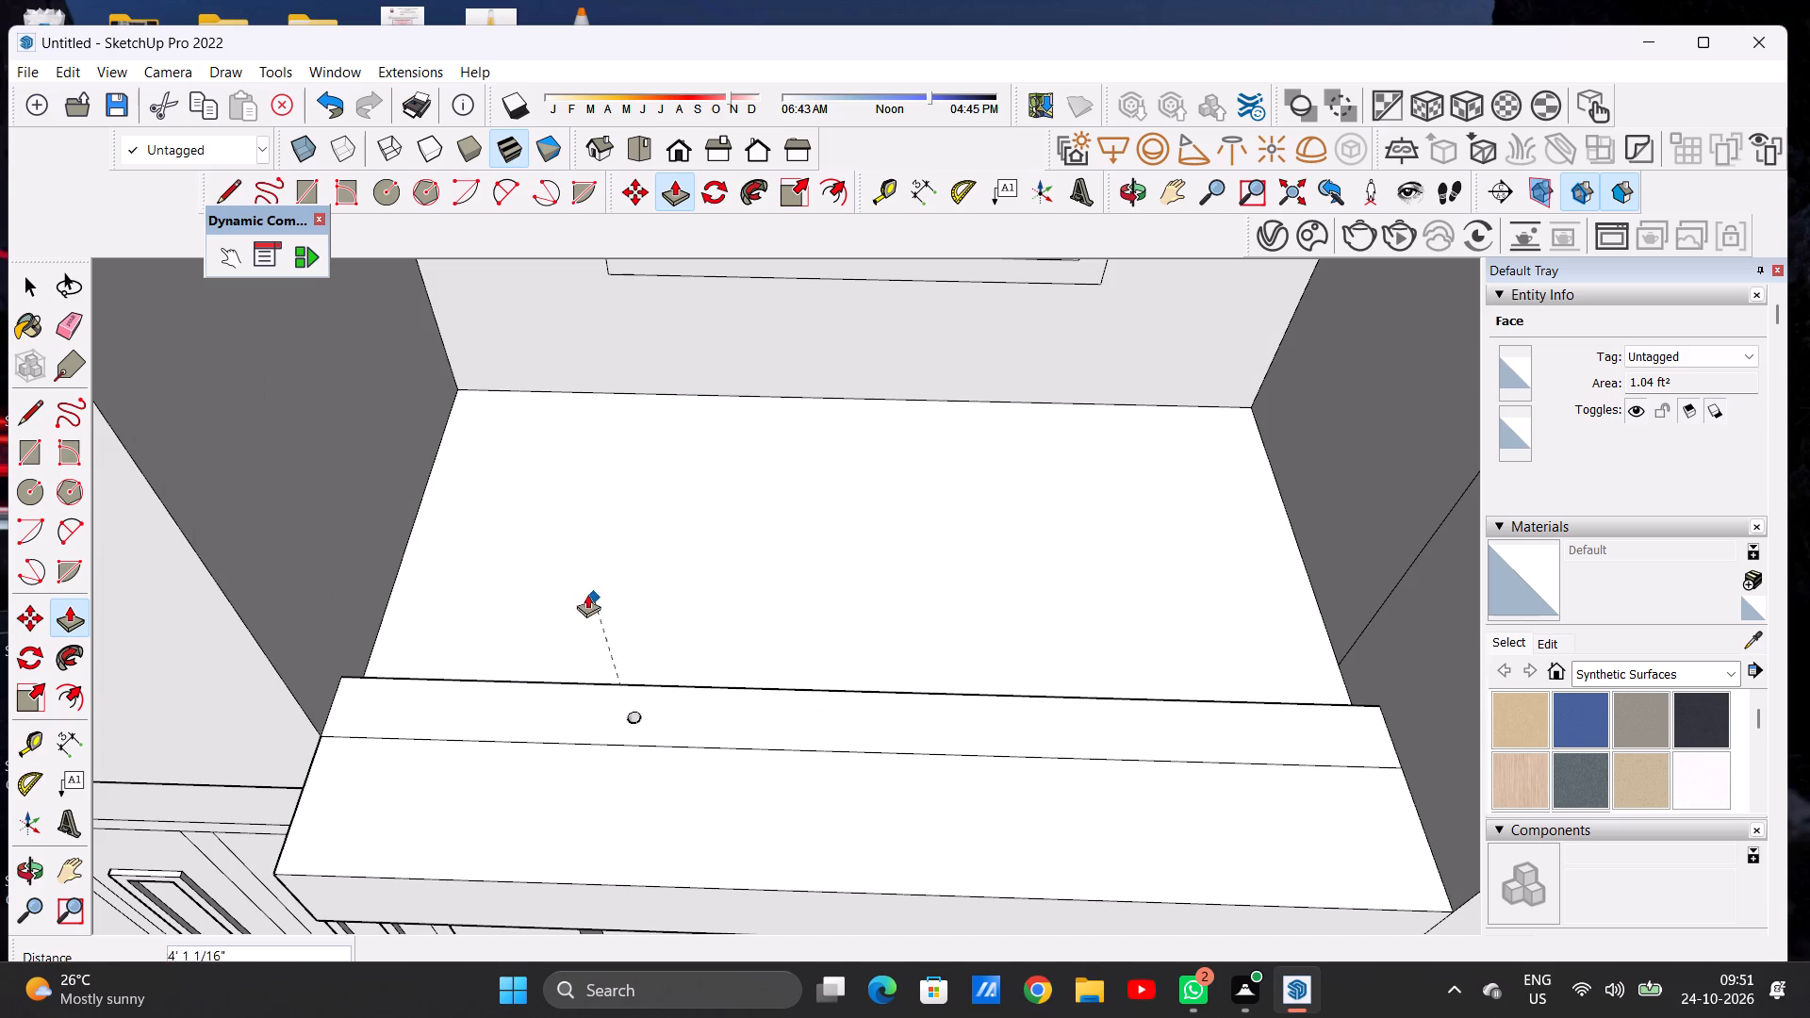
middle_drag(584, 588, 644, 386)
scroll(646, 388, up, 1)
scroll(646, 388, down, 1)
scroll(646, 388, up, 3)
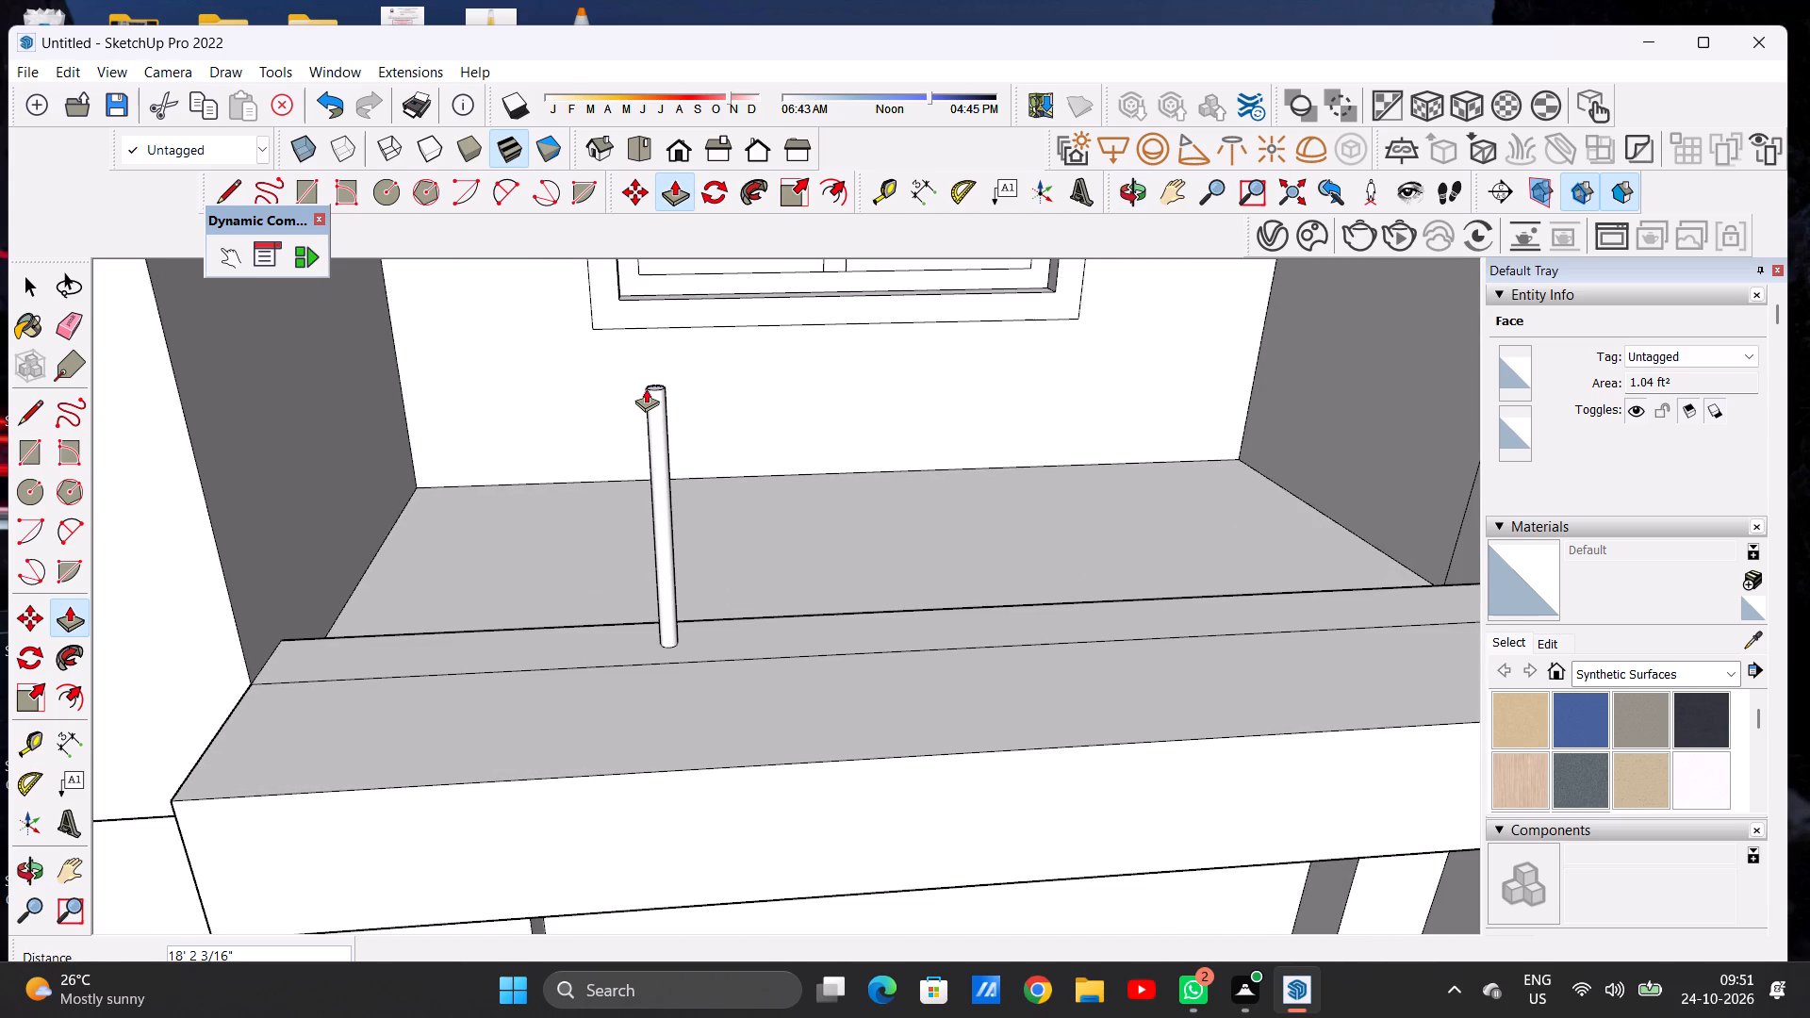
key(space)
Copy the circle about 63' along the parapet's inner top strip to the strip's right end.
scroll(485, 580, down, 2)
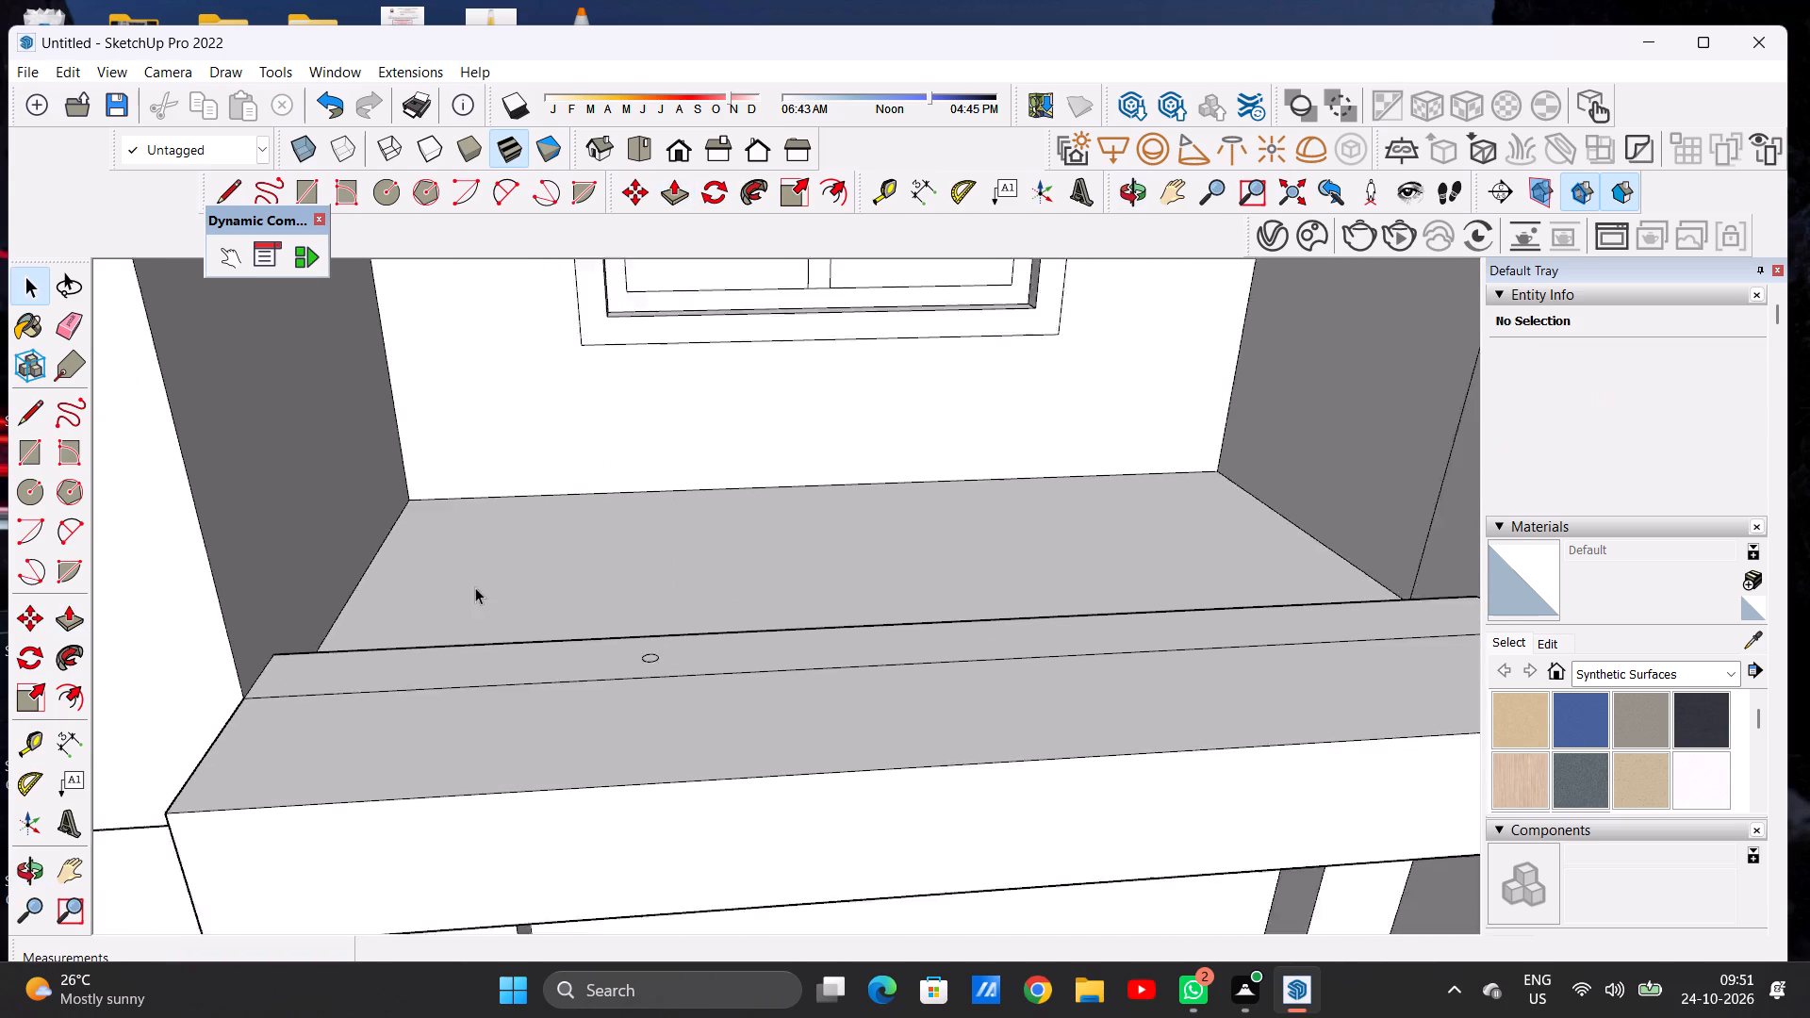
scroll(475, 587, down, 5)
middle_drag(852, 550, 817, 784)
scroll(840, 736, up, 6)
scroll(331, 744, up, 4)
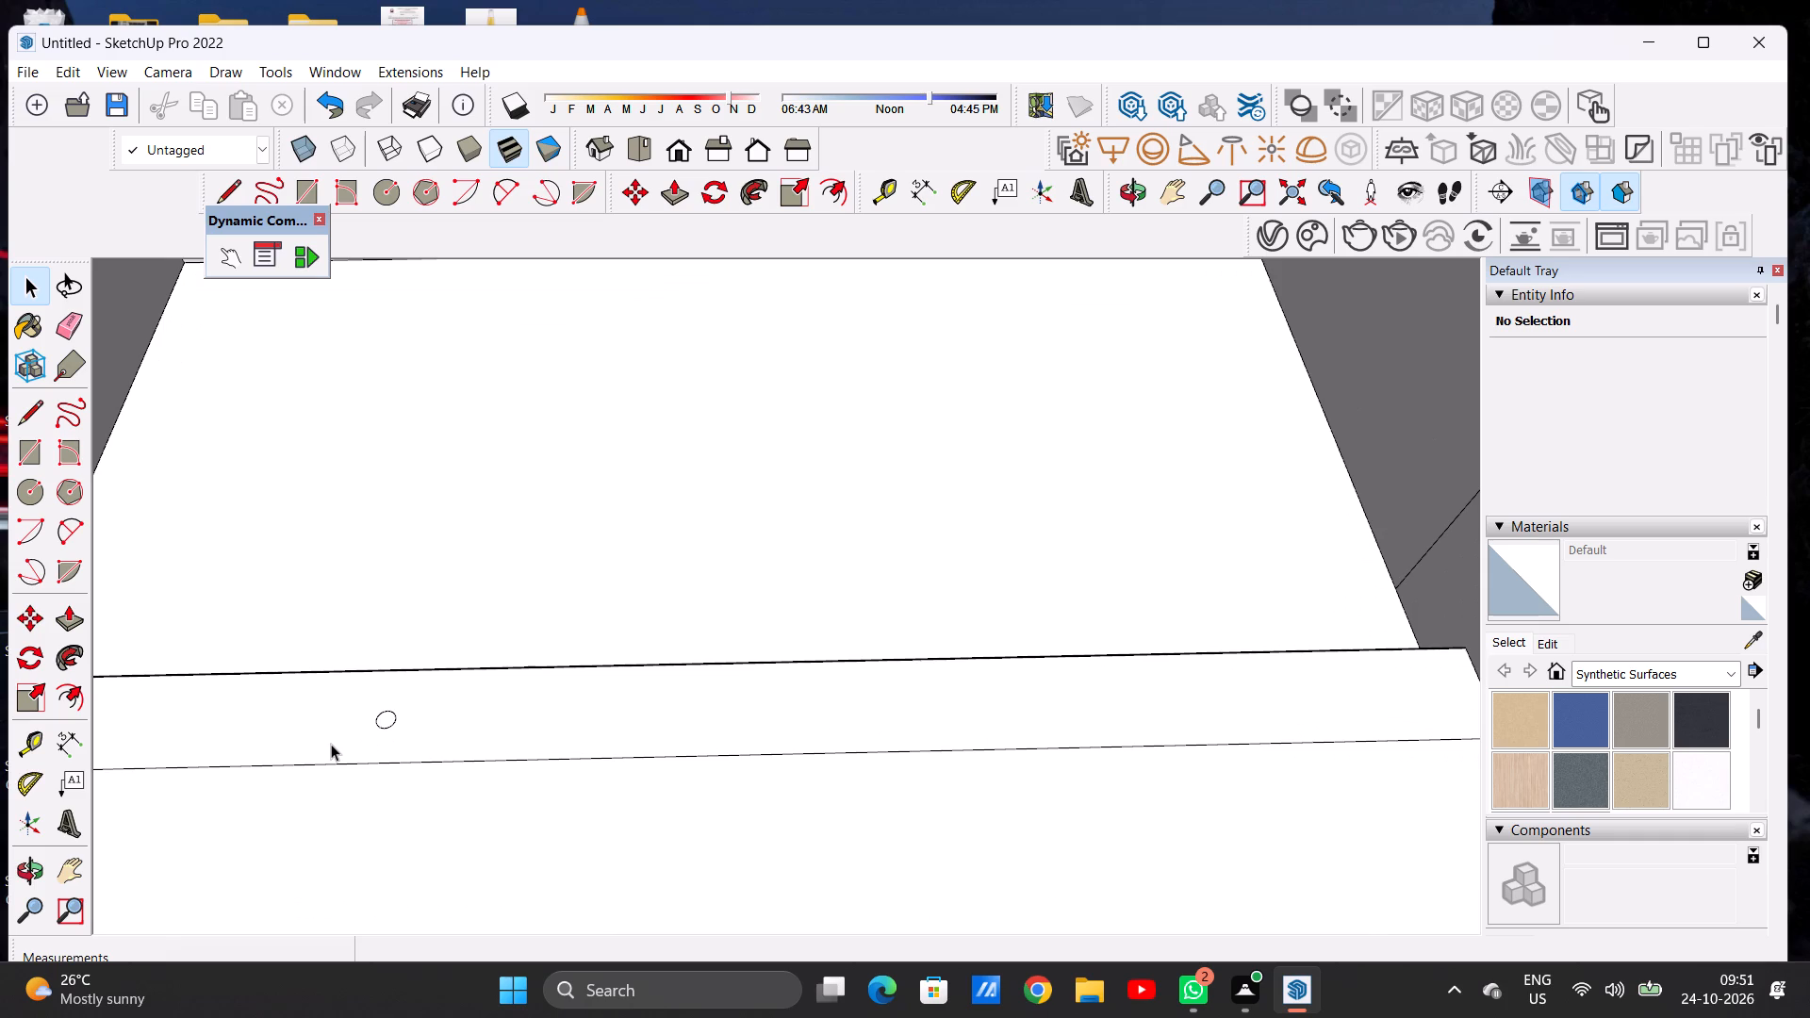
scroll(400, 727, up, 4)
double_click(376, 714)
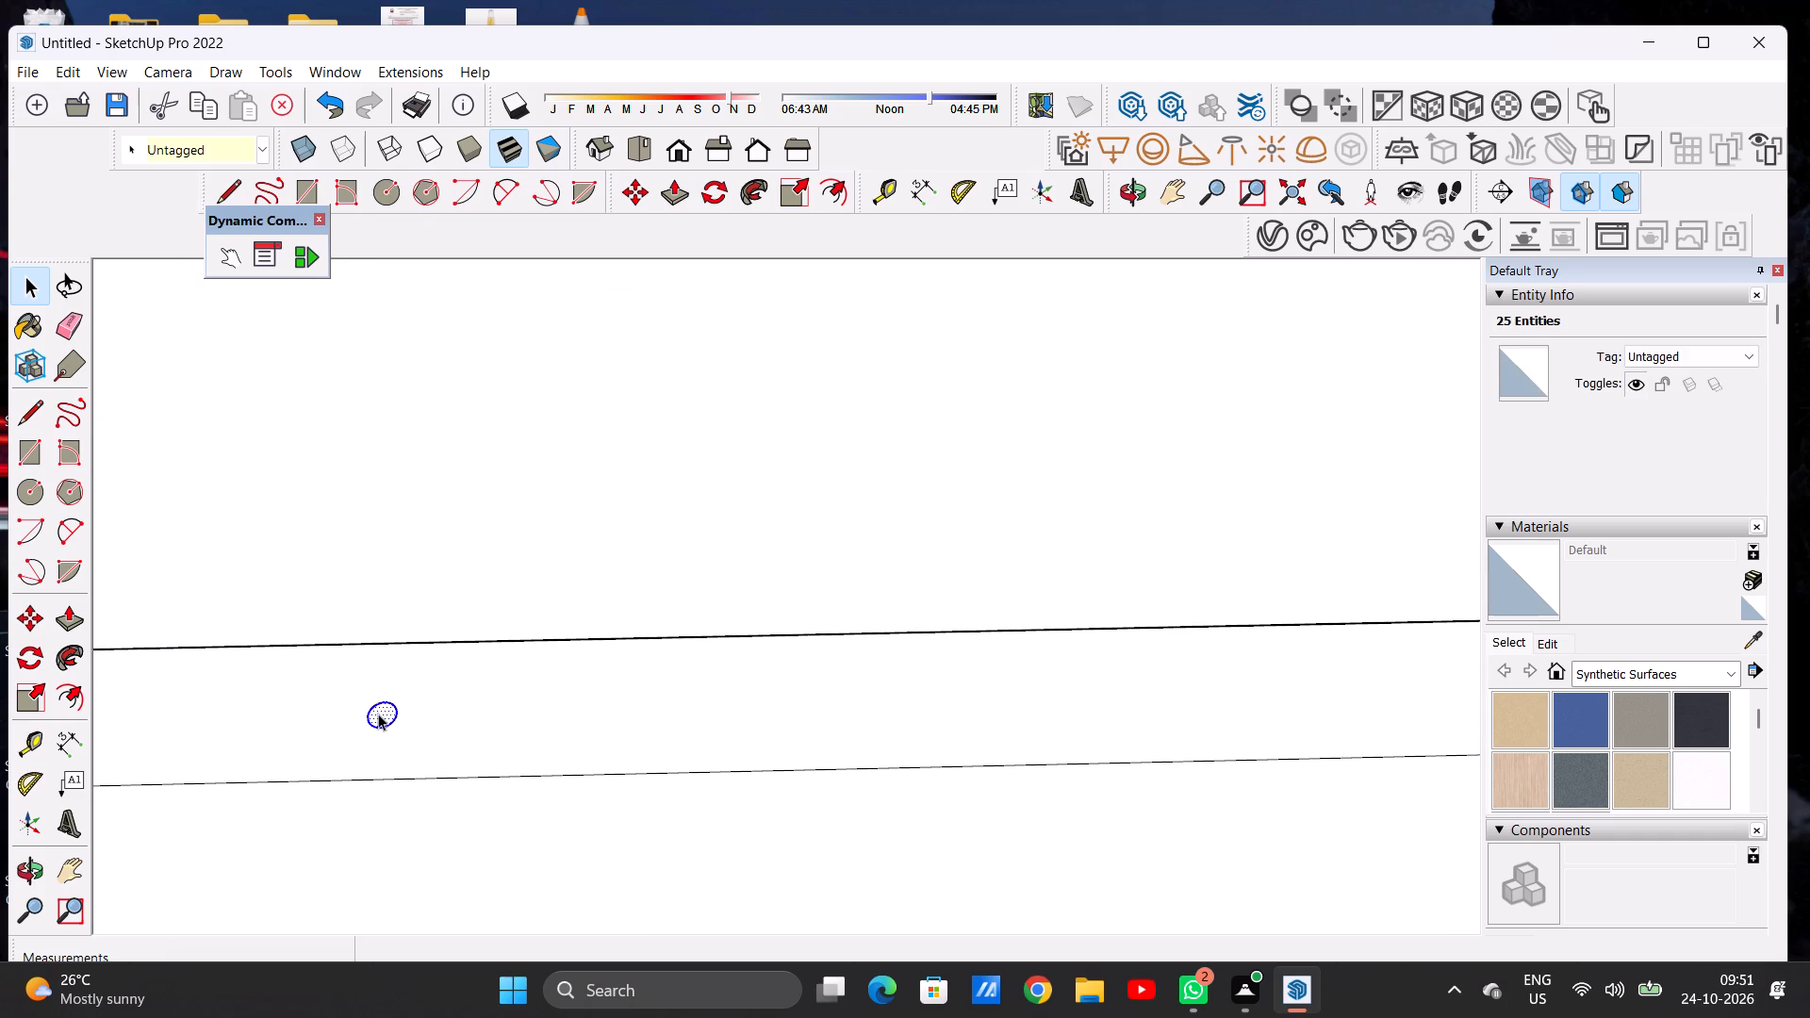
key(m)
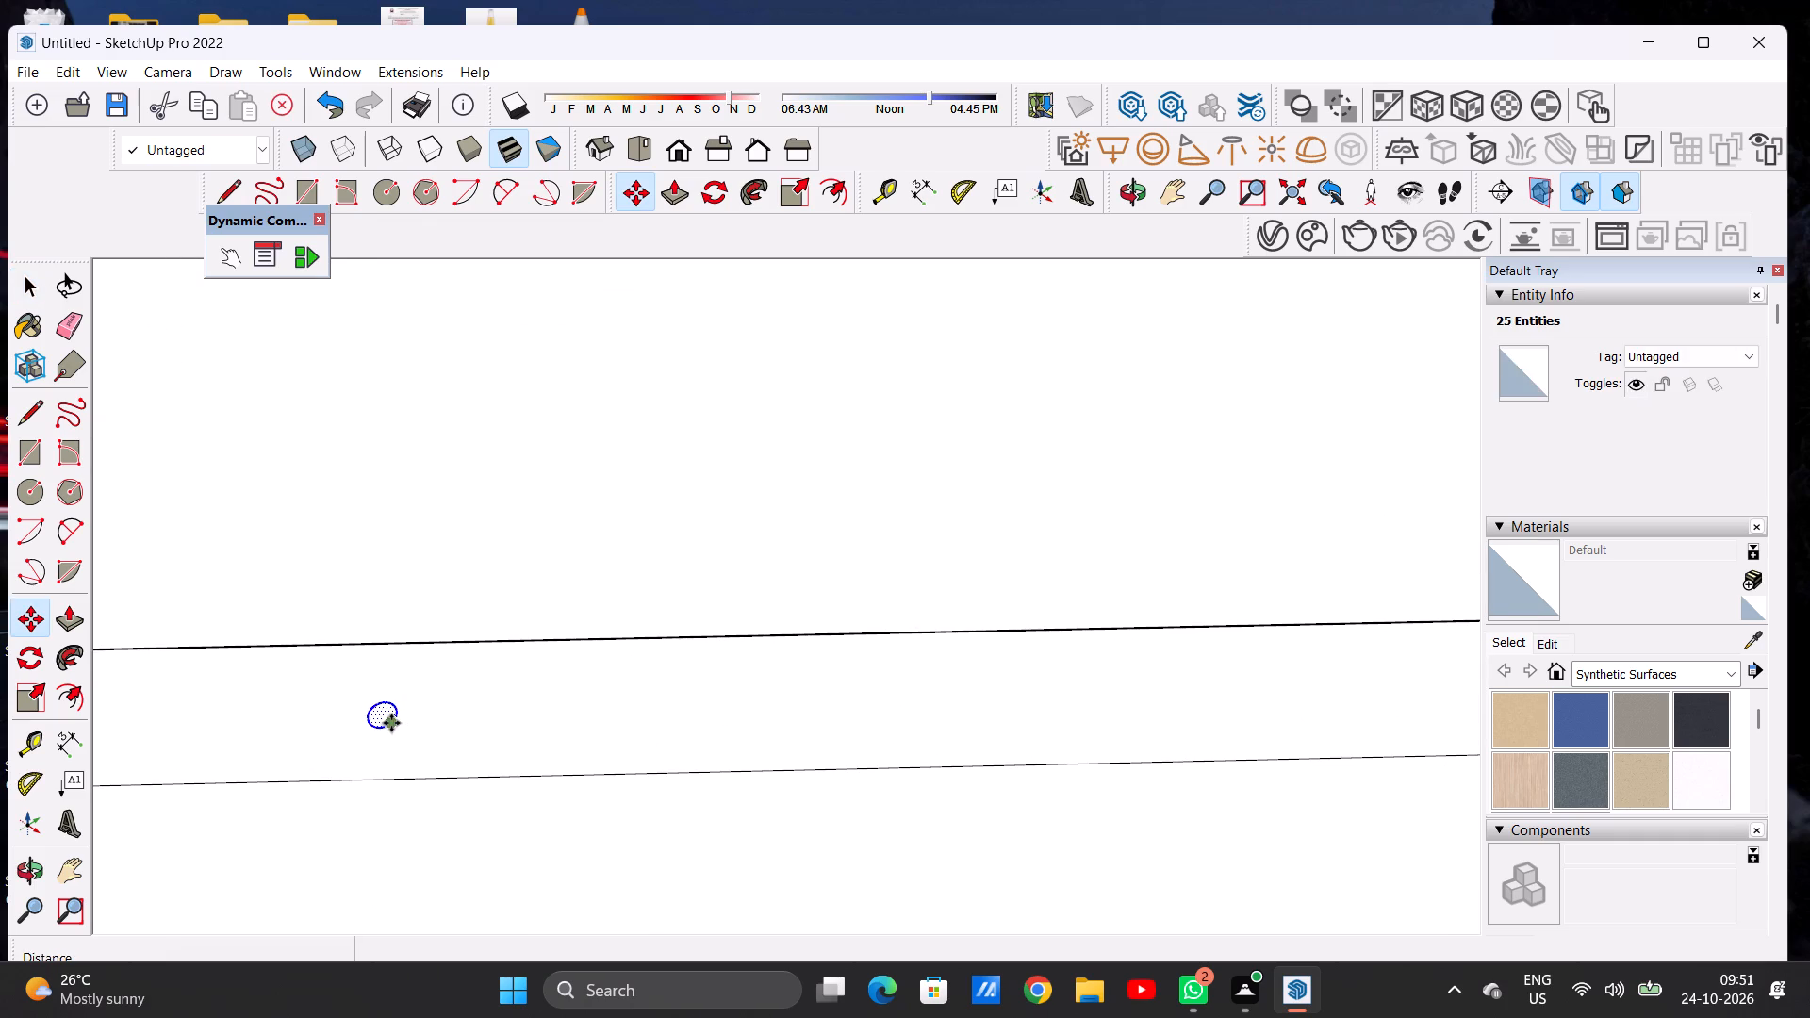
click(391, 723)
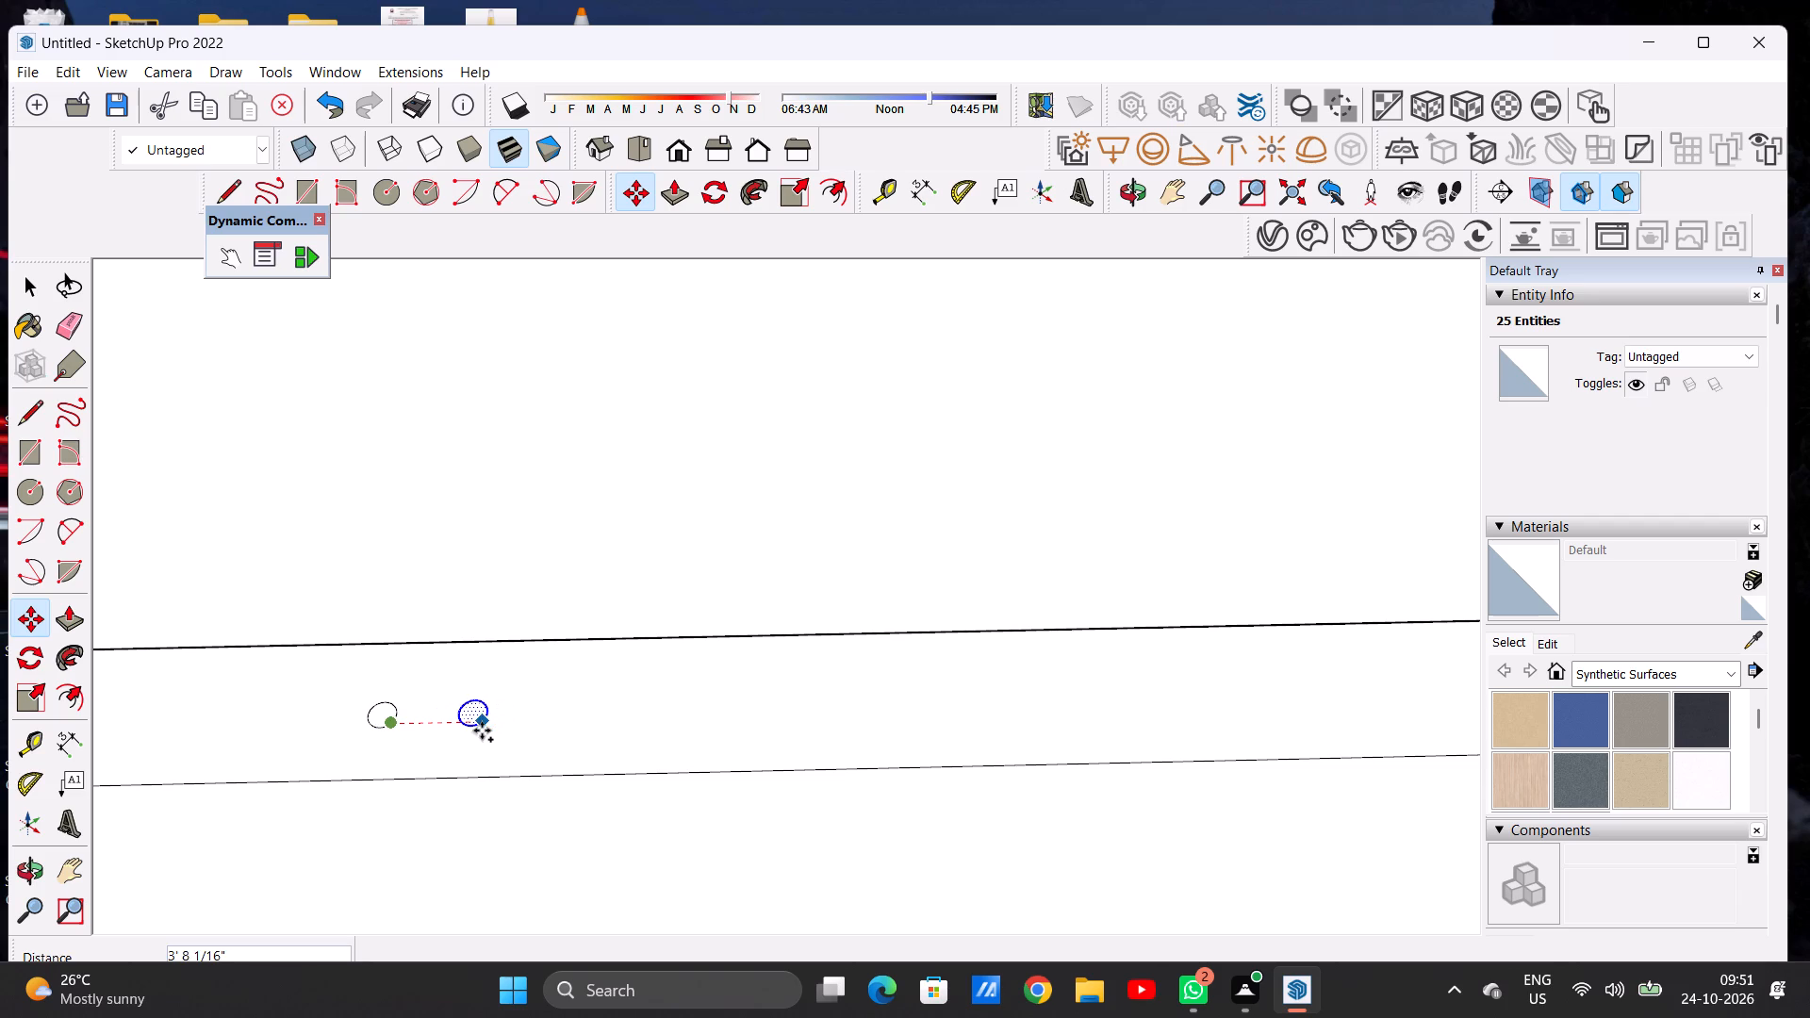
scroll(481, 731, down, 6)
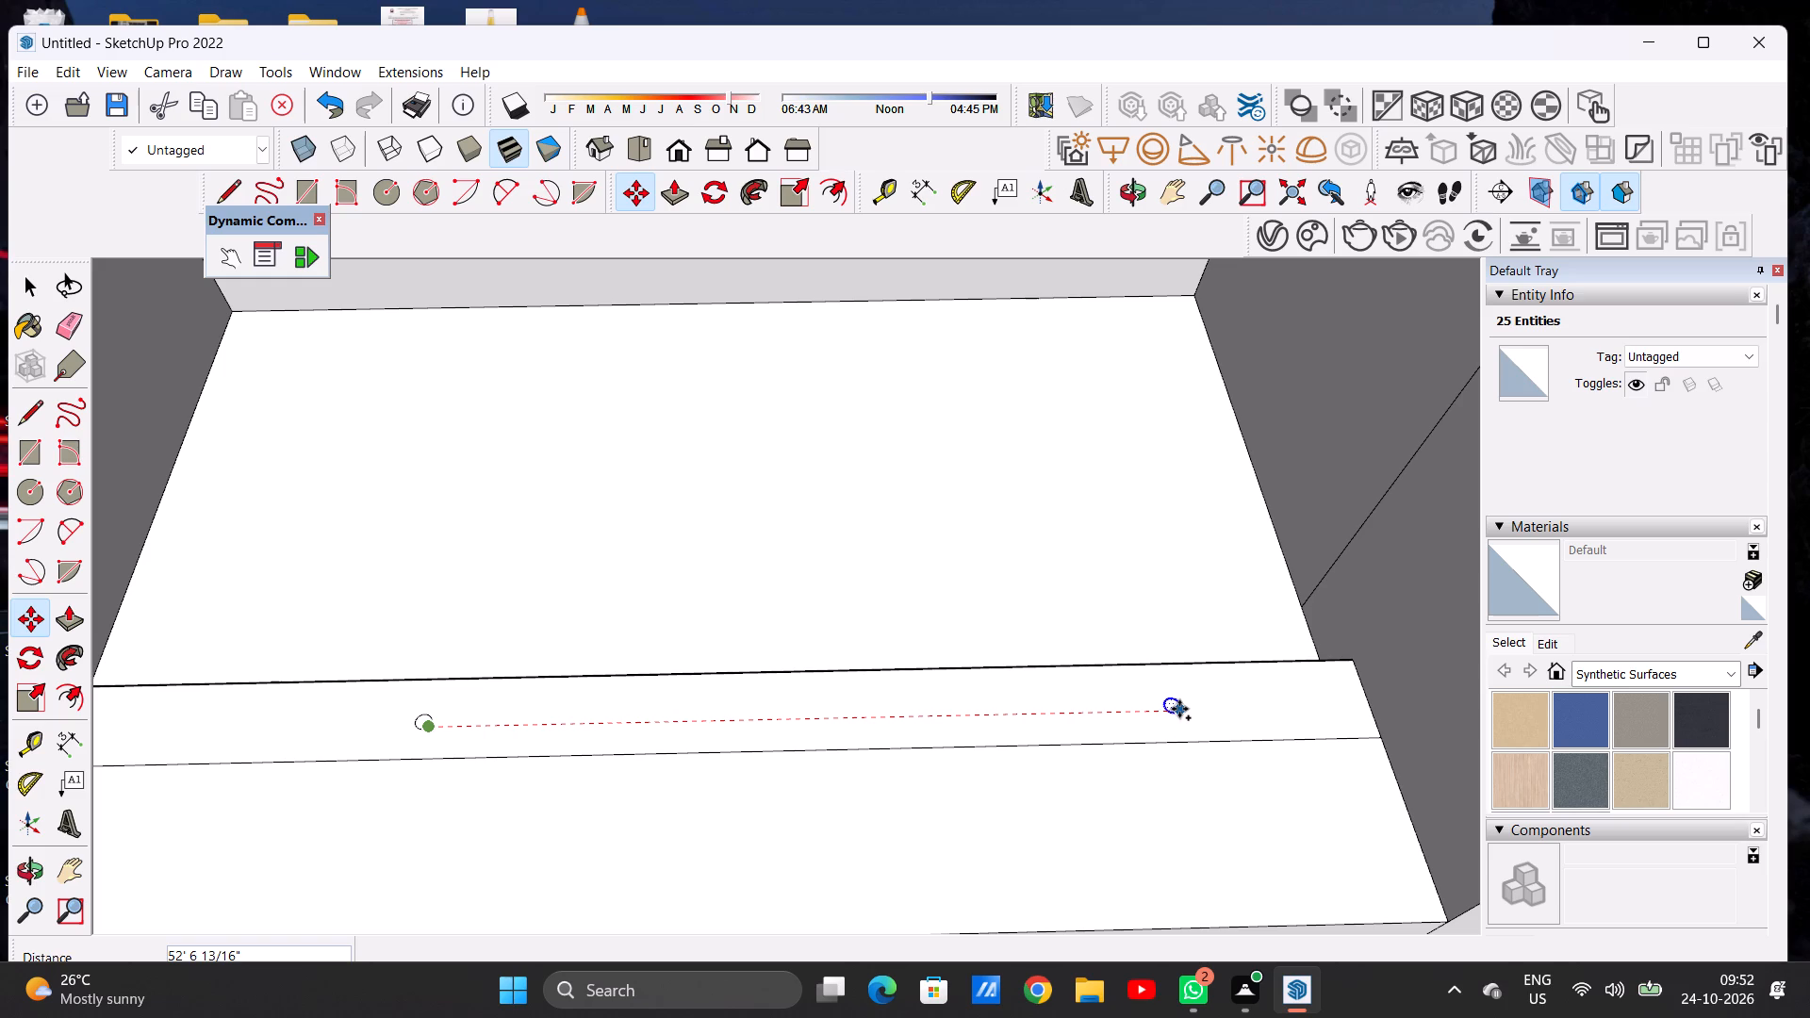
click(1327, 710)
Copy the right-end circle about 87' 6" back along the strip to its left end.
click(1327, 710)
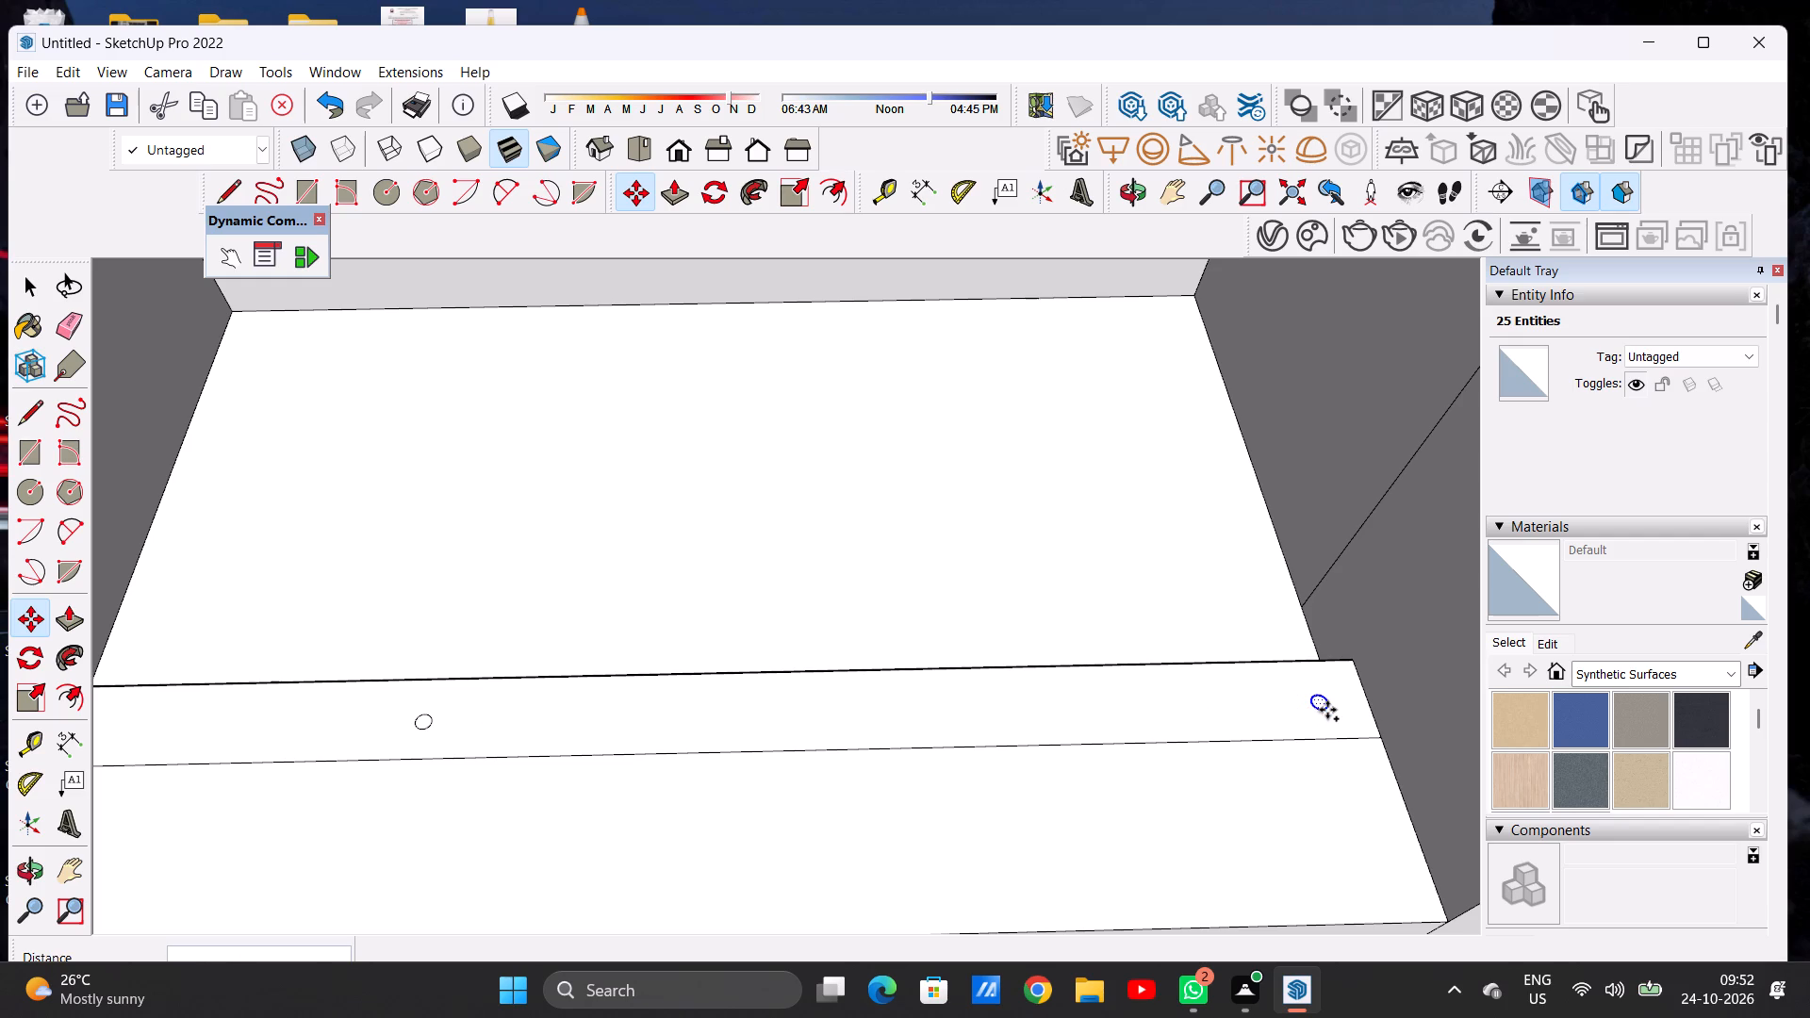
scroll(1248, 702, down, 3)
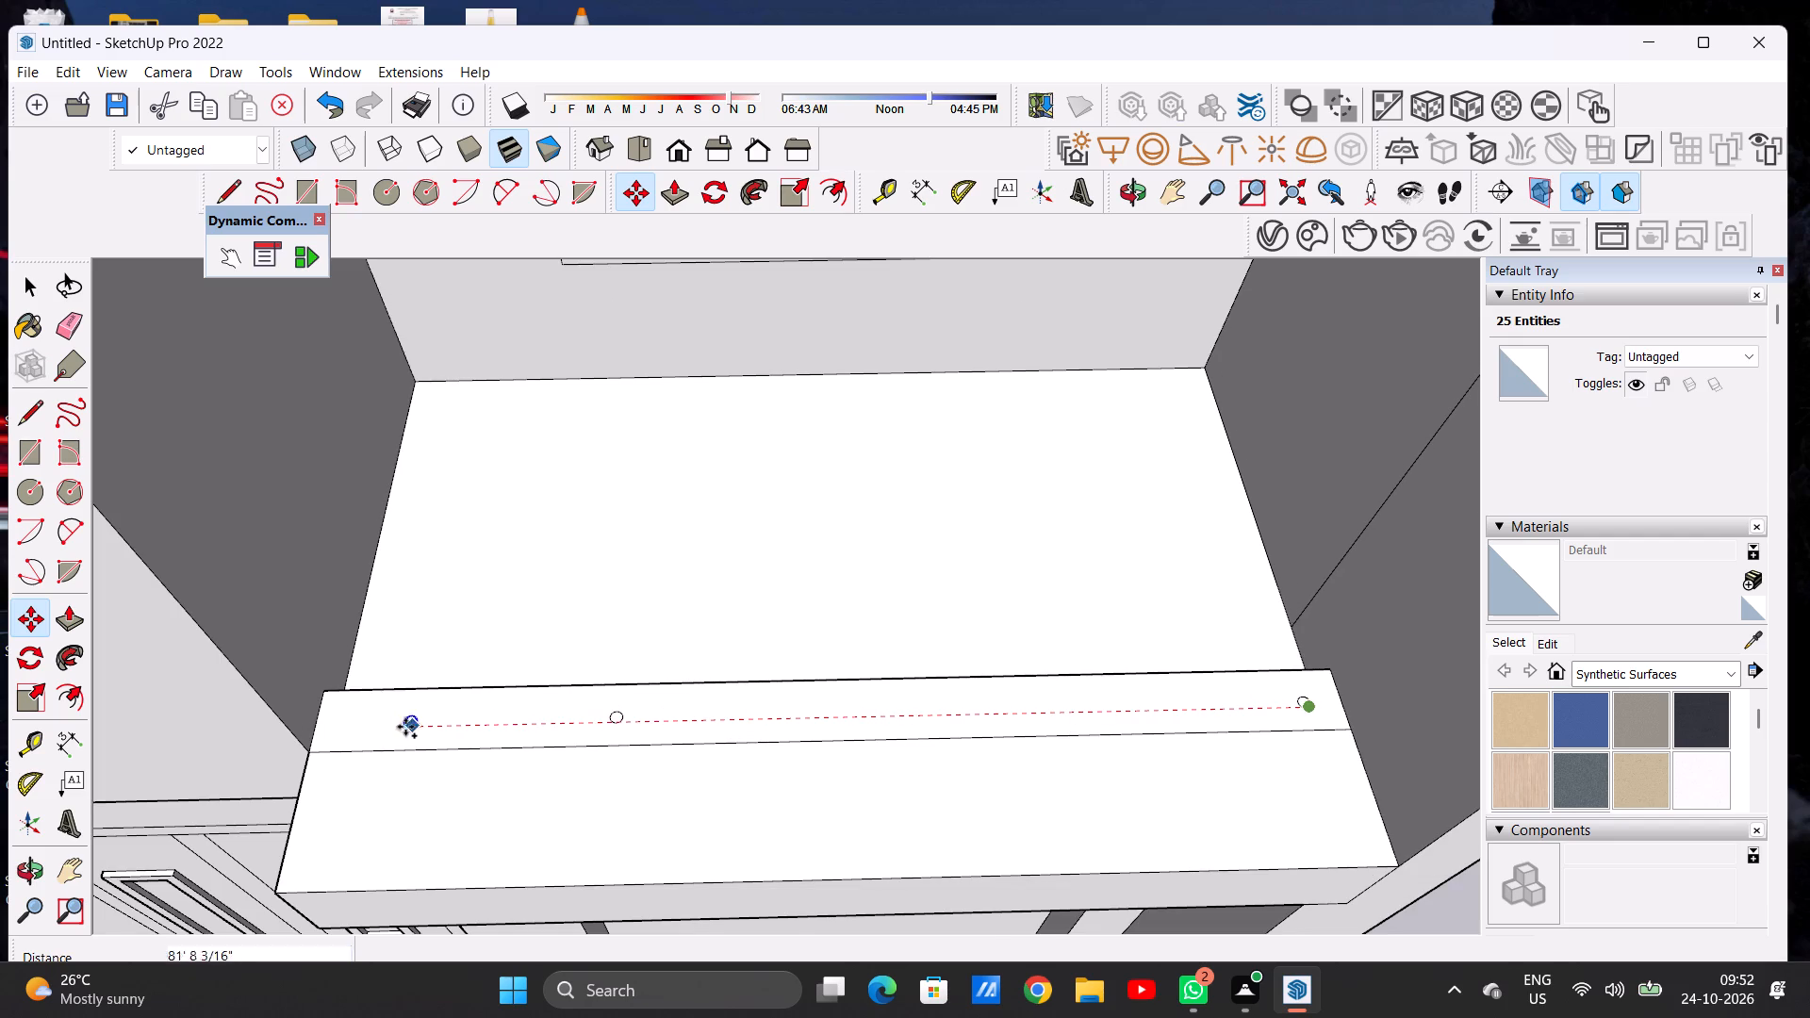
scroll(393, 727, up, 3)
click(338, 729)
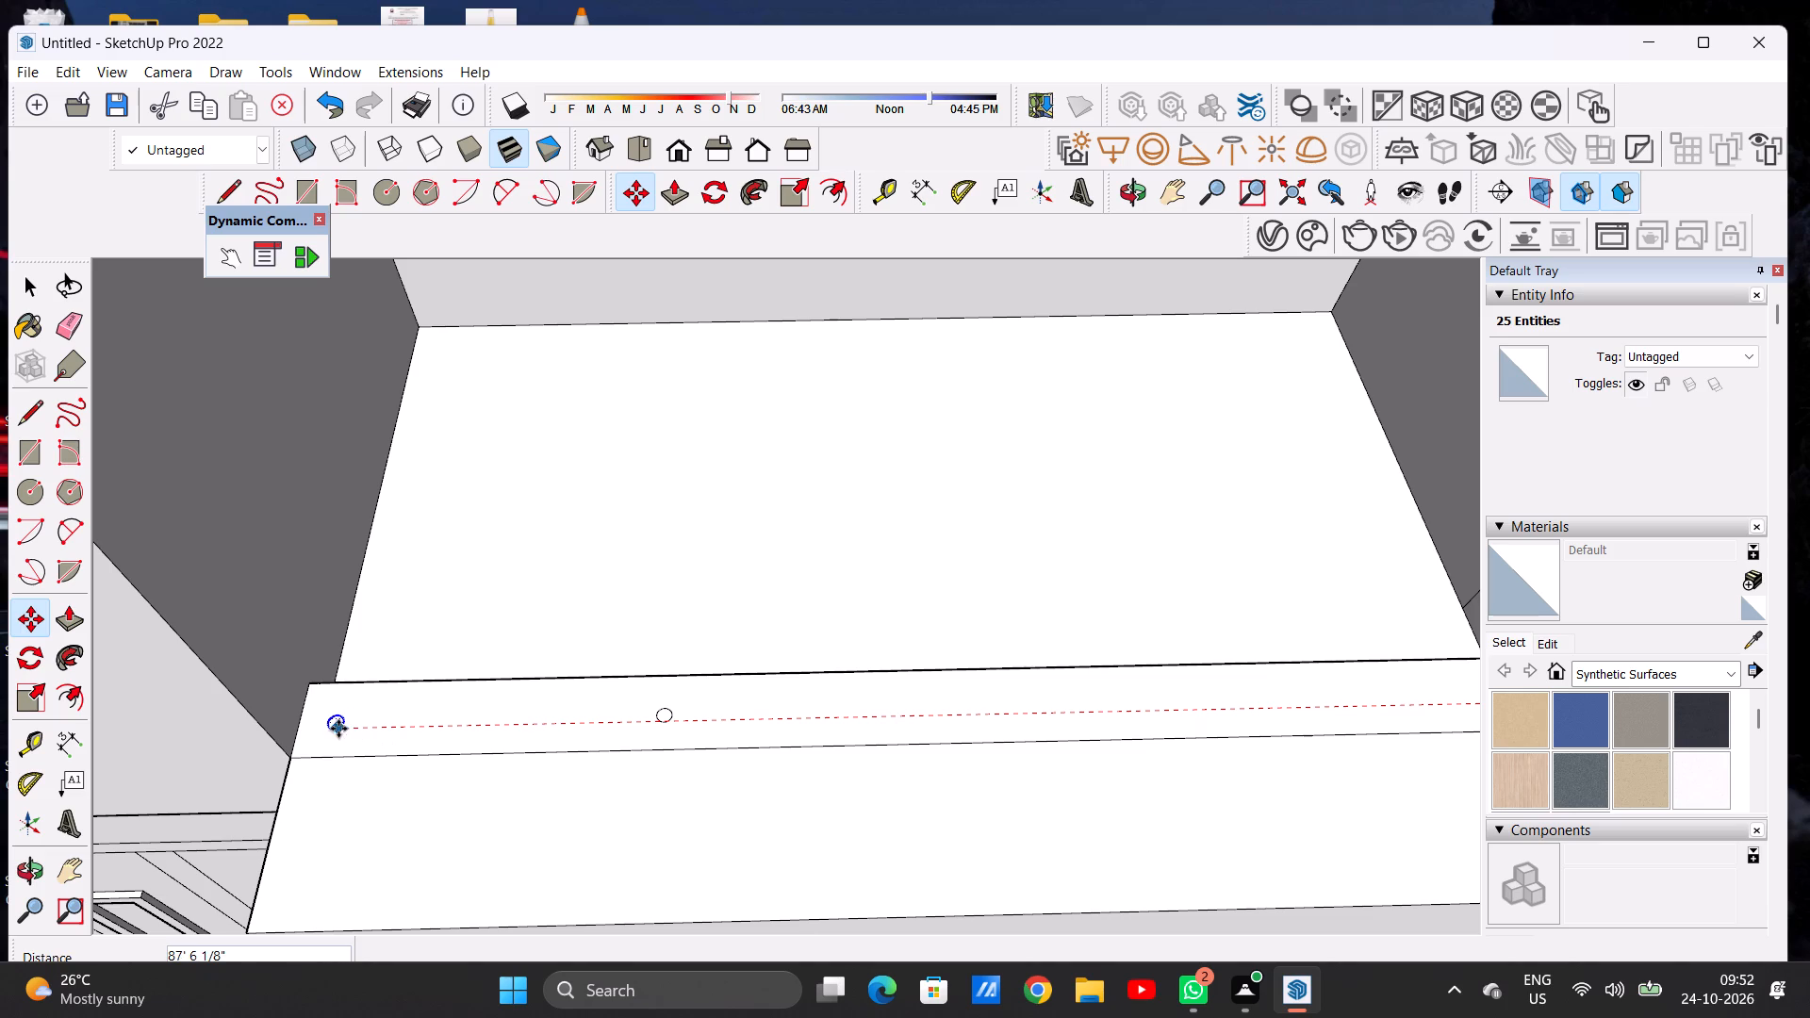
Place two more circle copies inward from each end circle on the strip, spaced about 4' to 5' apart.
click(338, 729)
scroll(596, 725, down, 3)
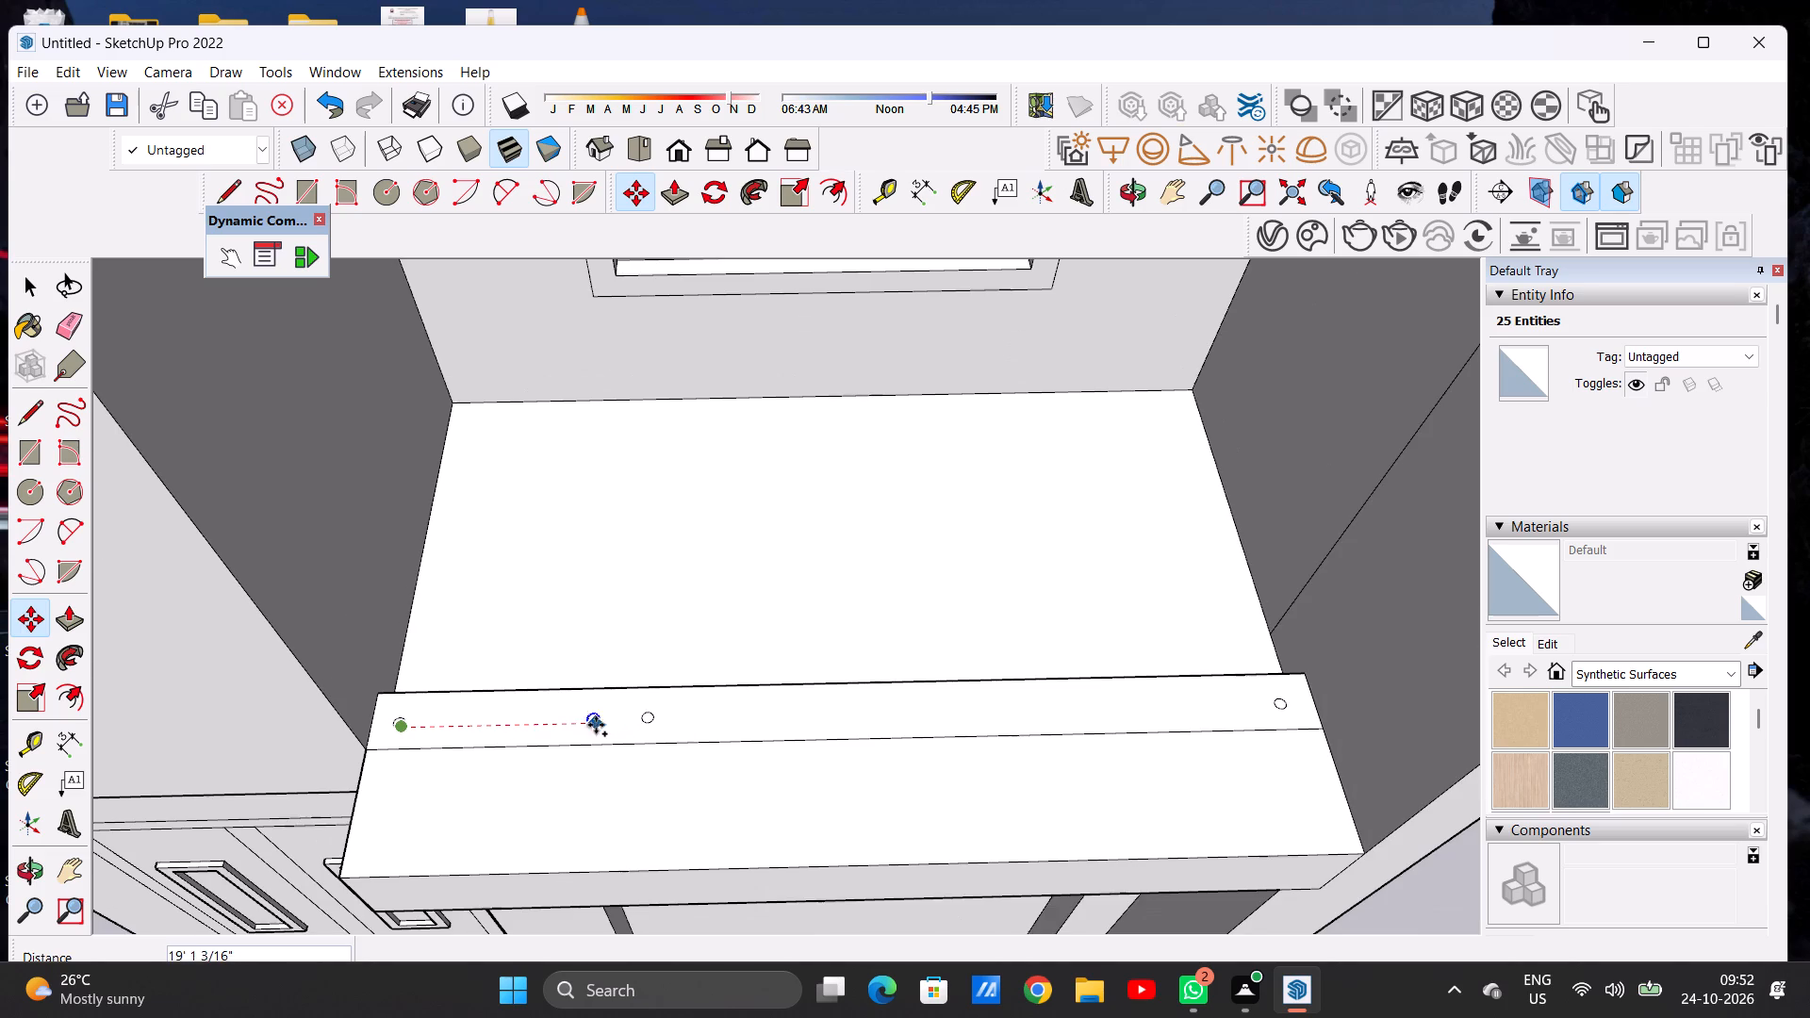
click(1238, 714)
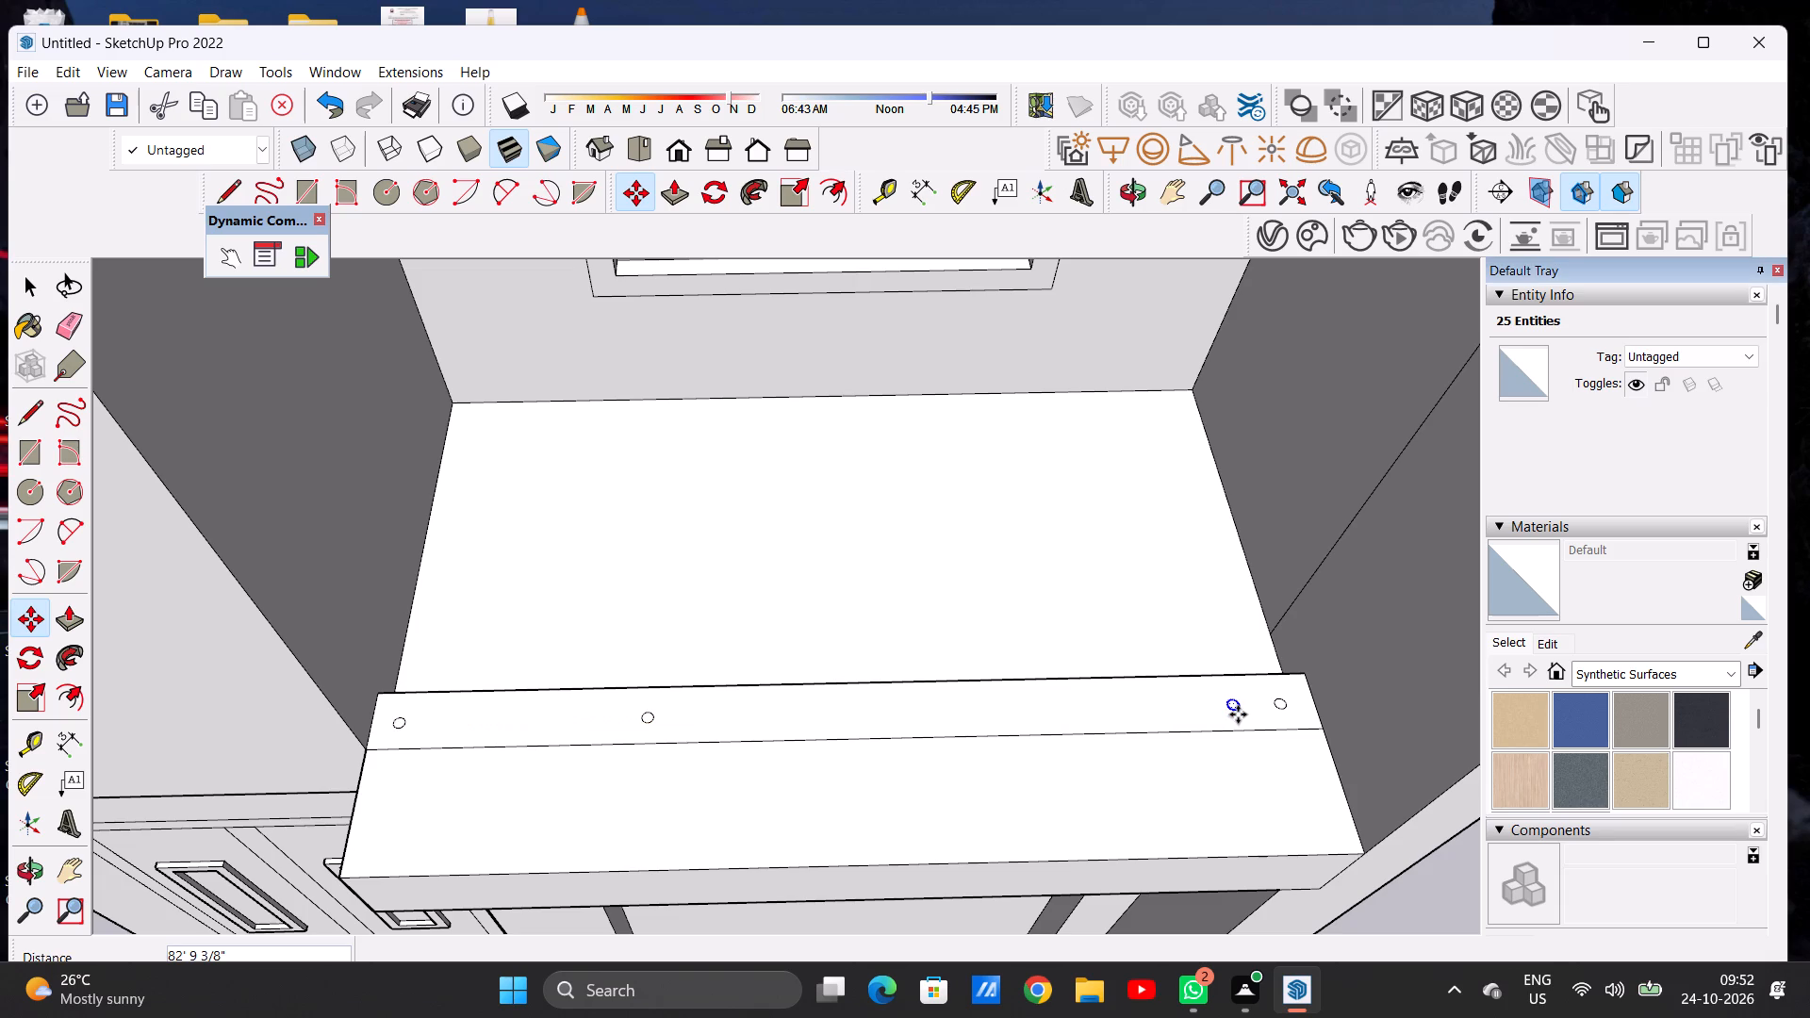
click(1238, 714)
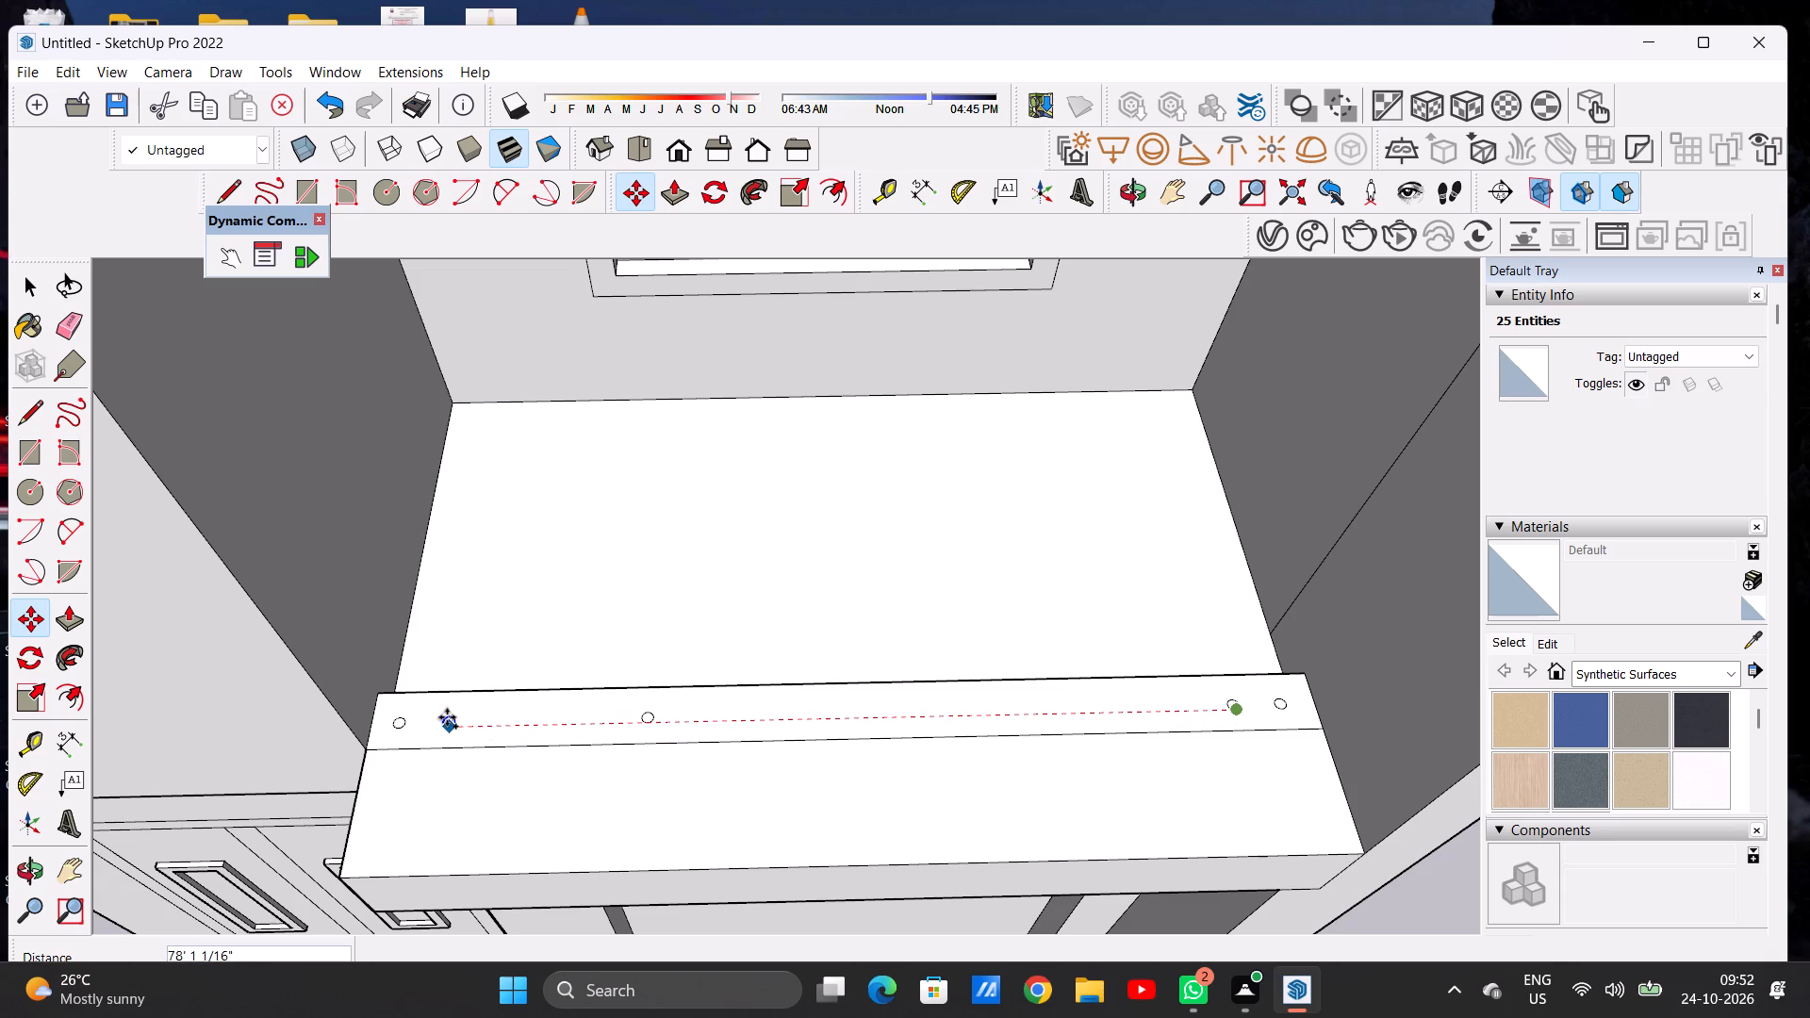
click(445, 718)
click(445, 718)
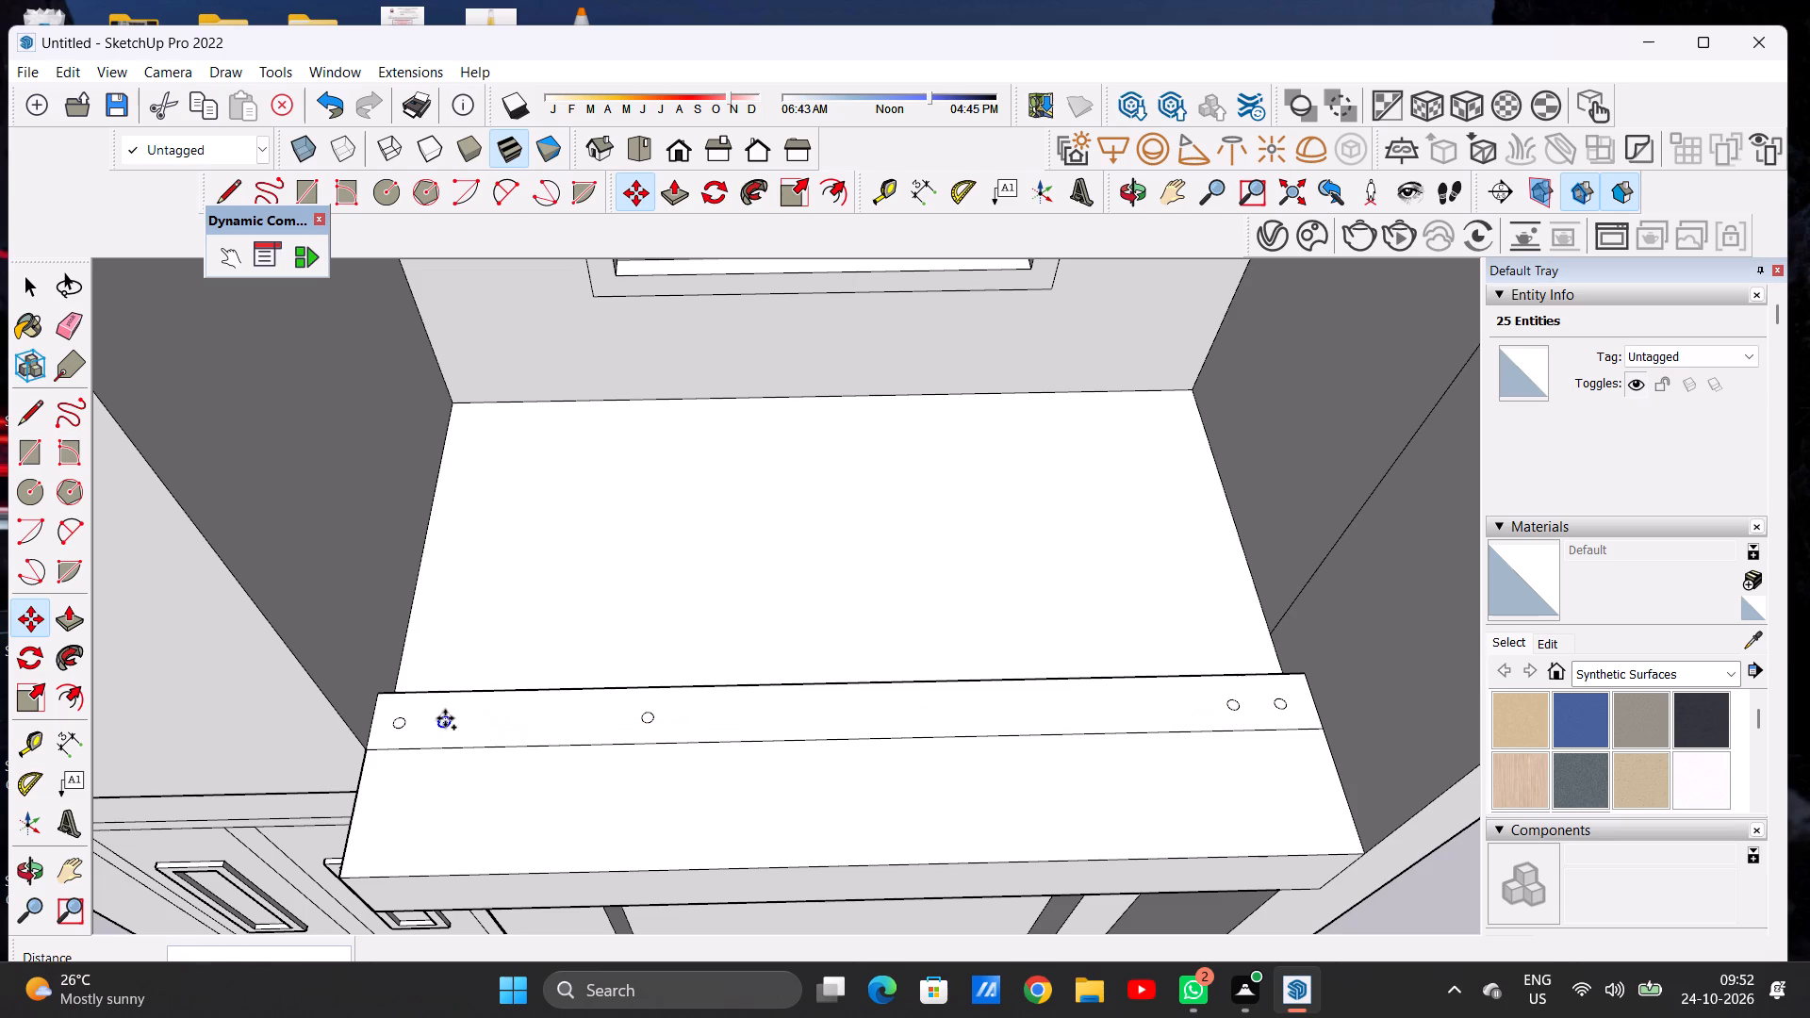
click(1191, 714)
click(1191, 714)
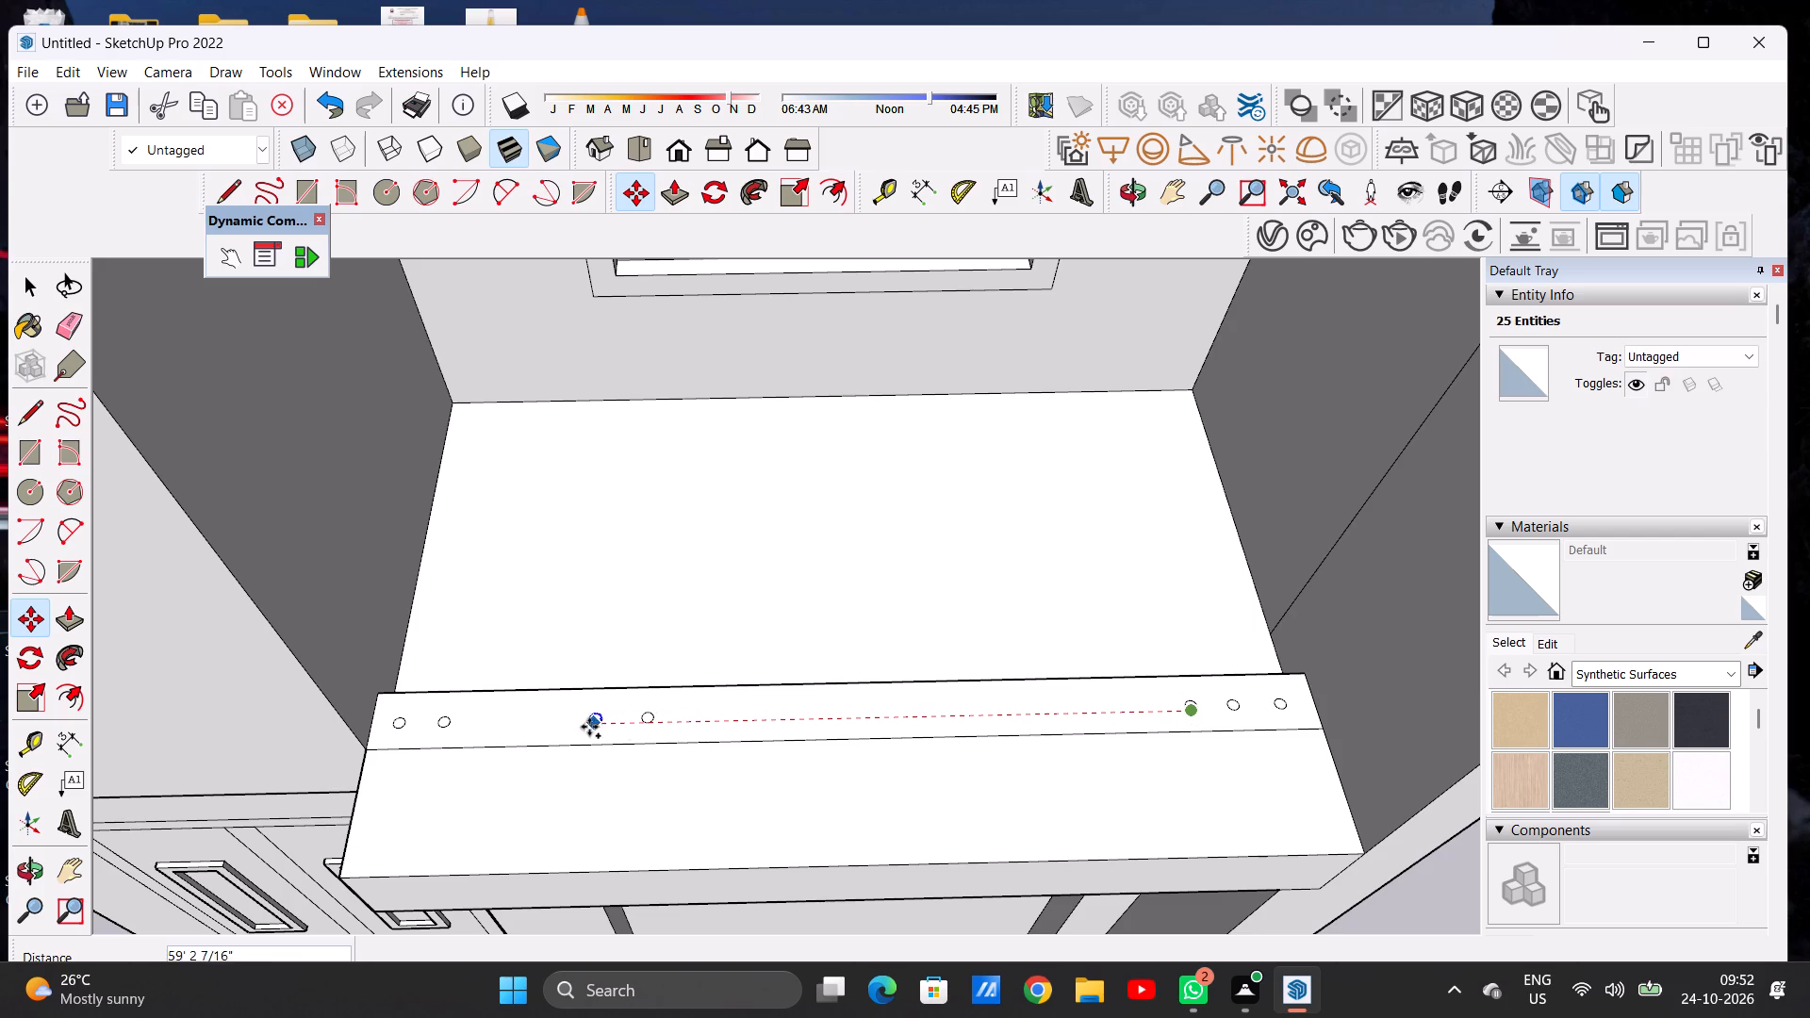
click(494, 732)
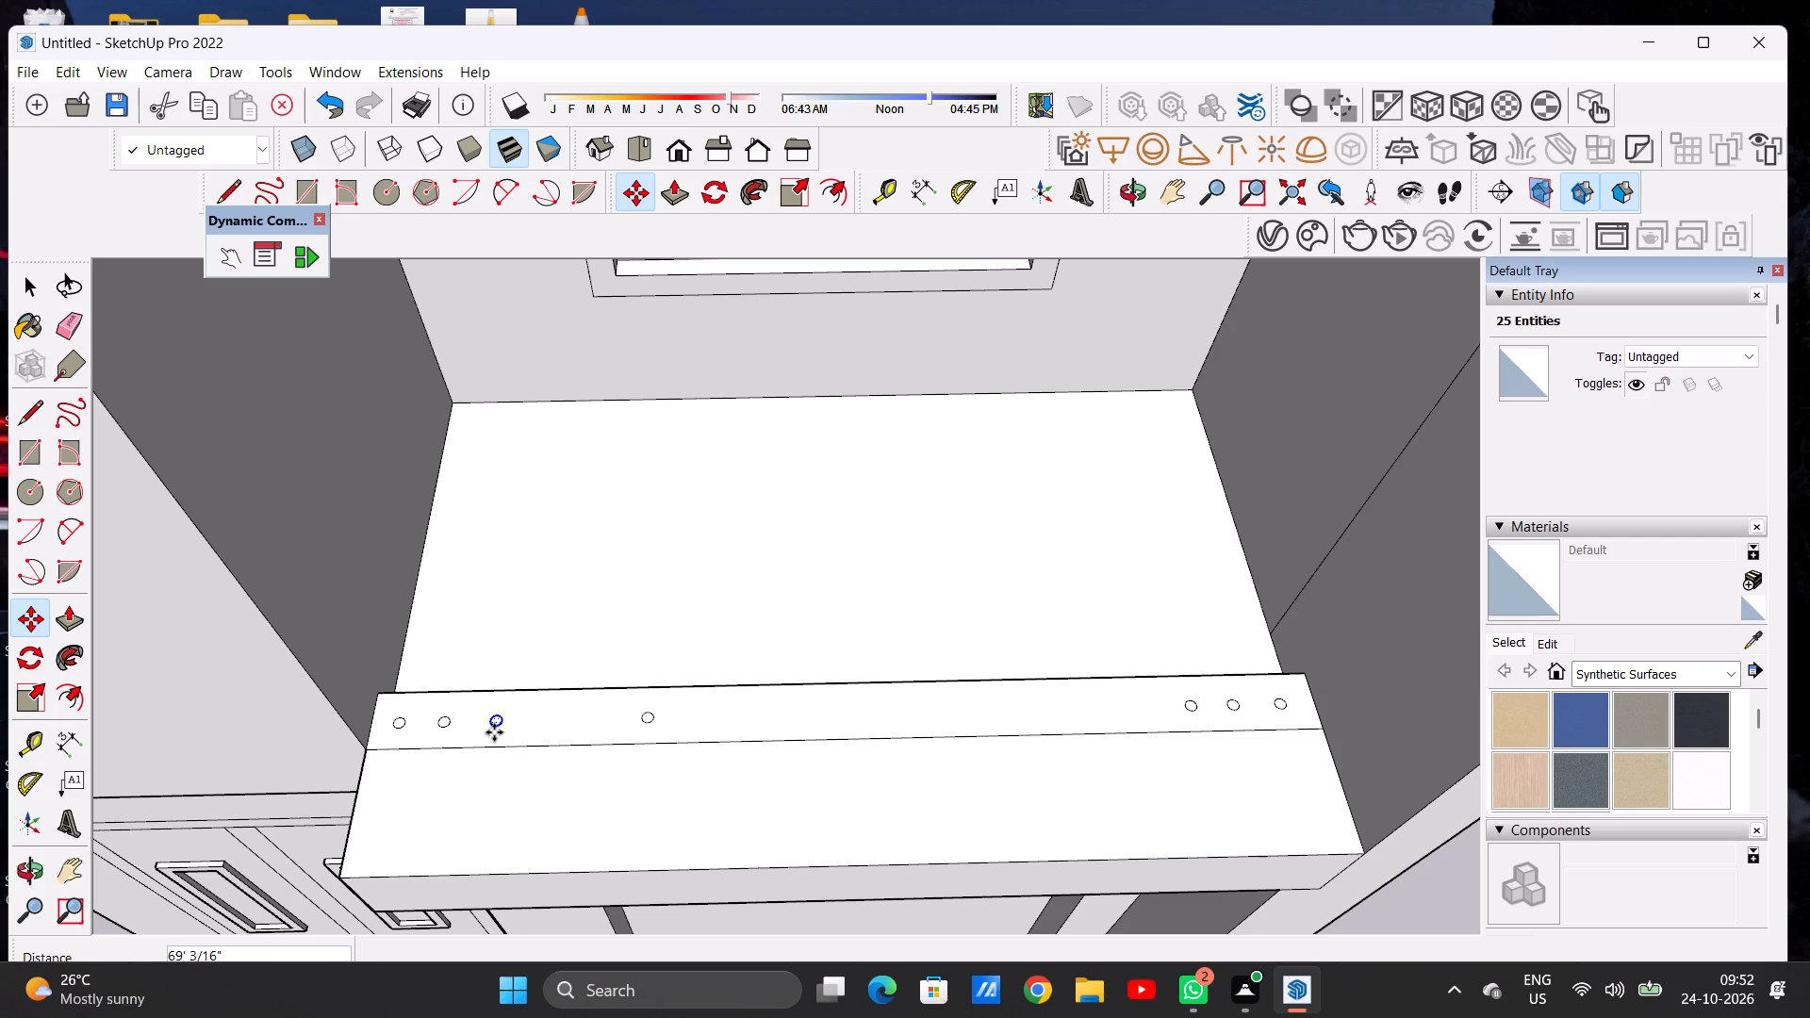
Add a fourth circle inward from the right end and two copies filling the left gap up to the original circle.
click(494, 732)
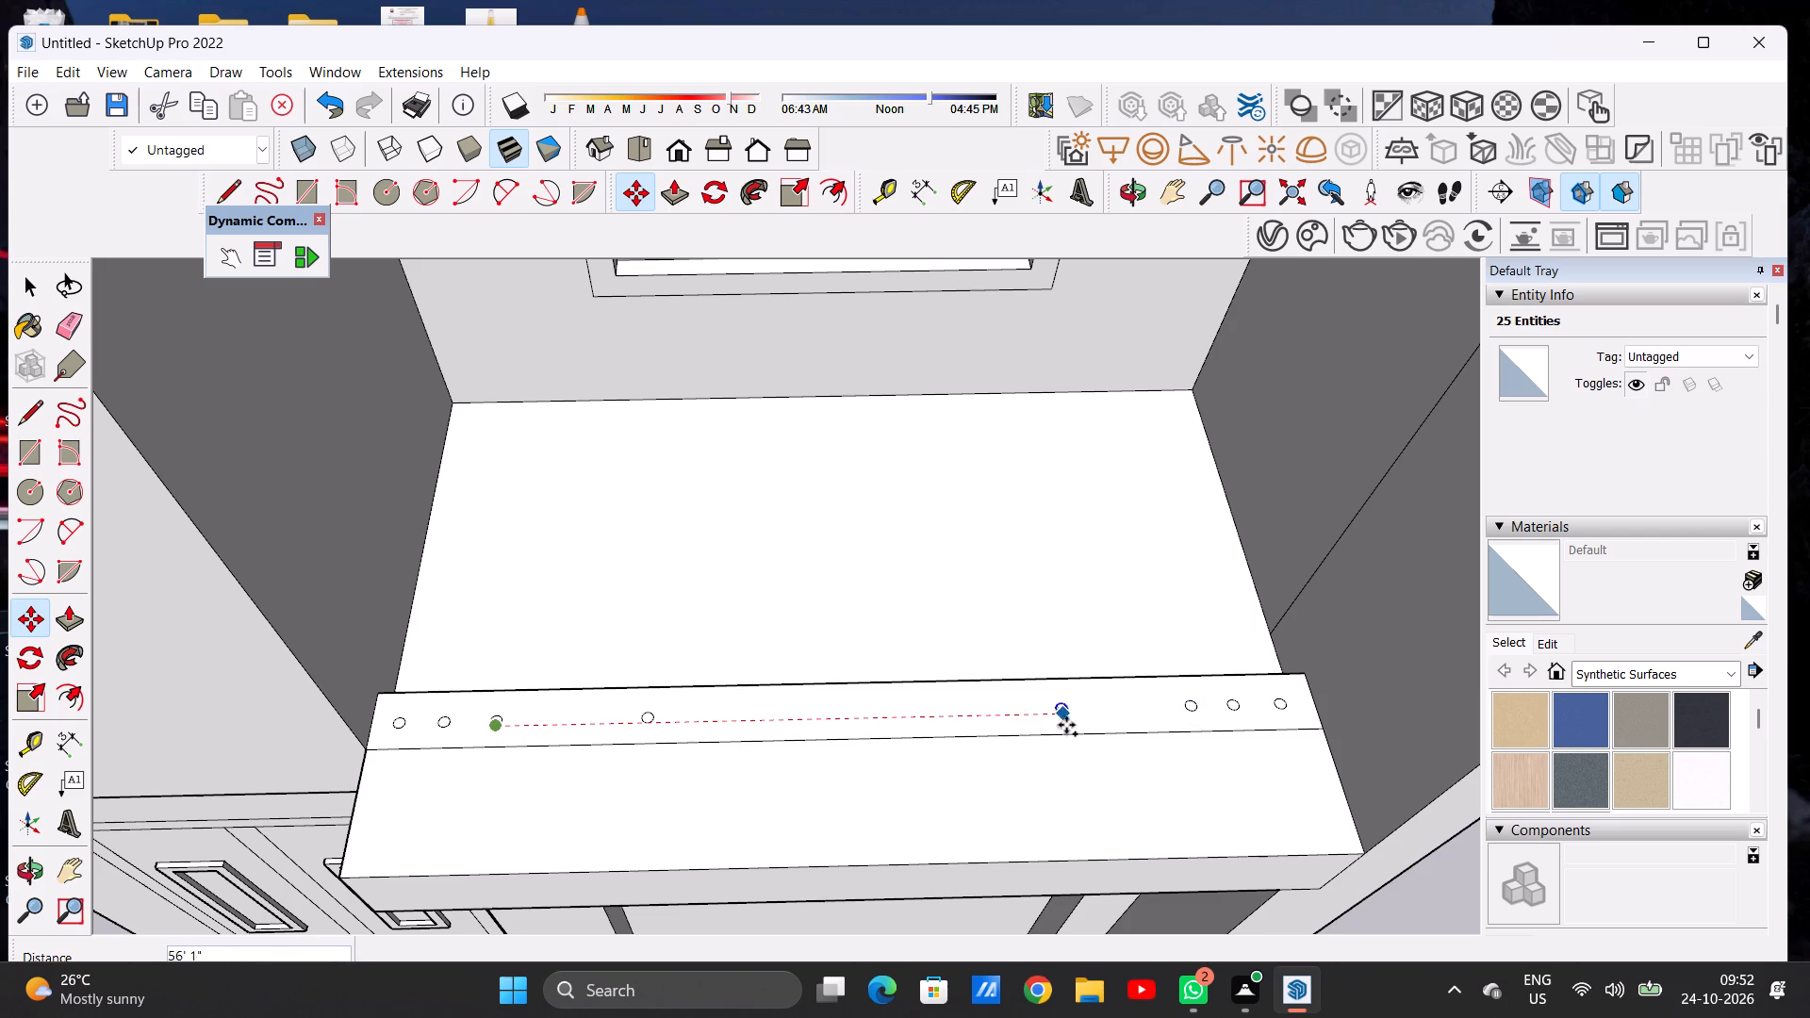
click(1146, 716)
click(1146, 716)
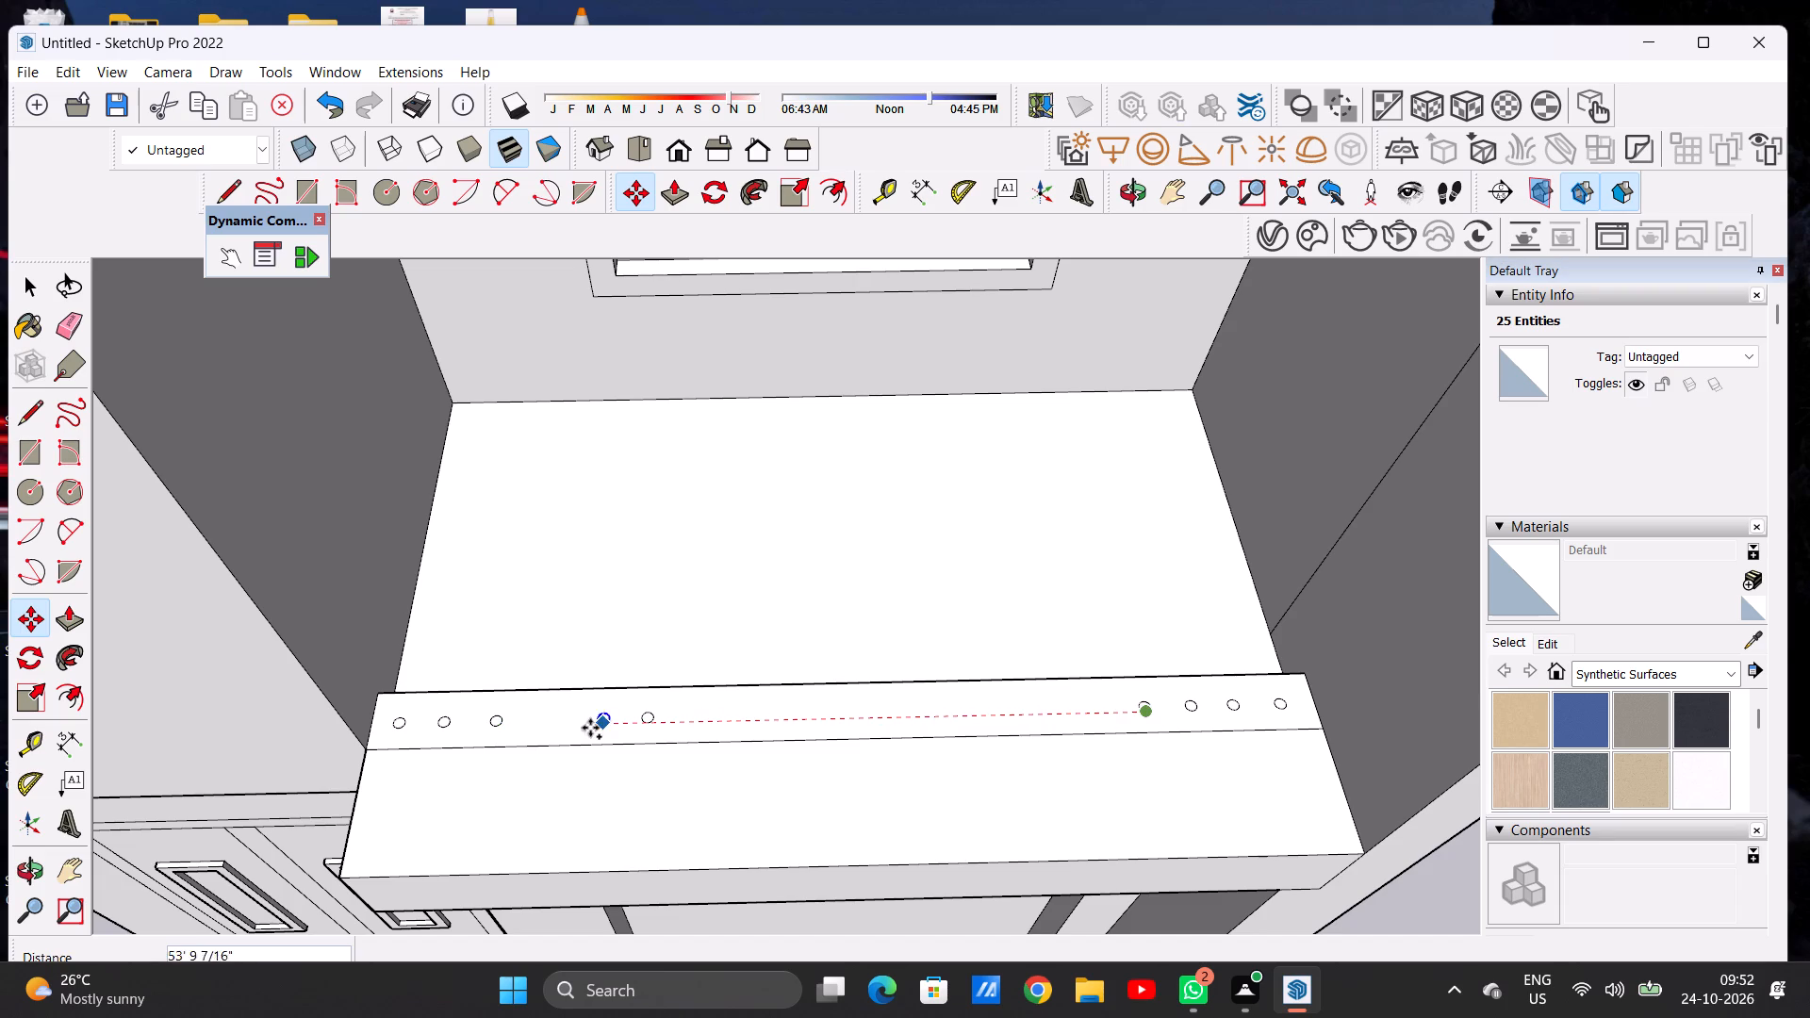
click(551, 724)
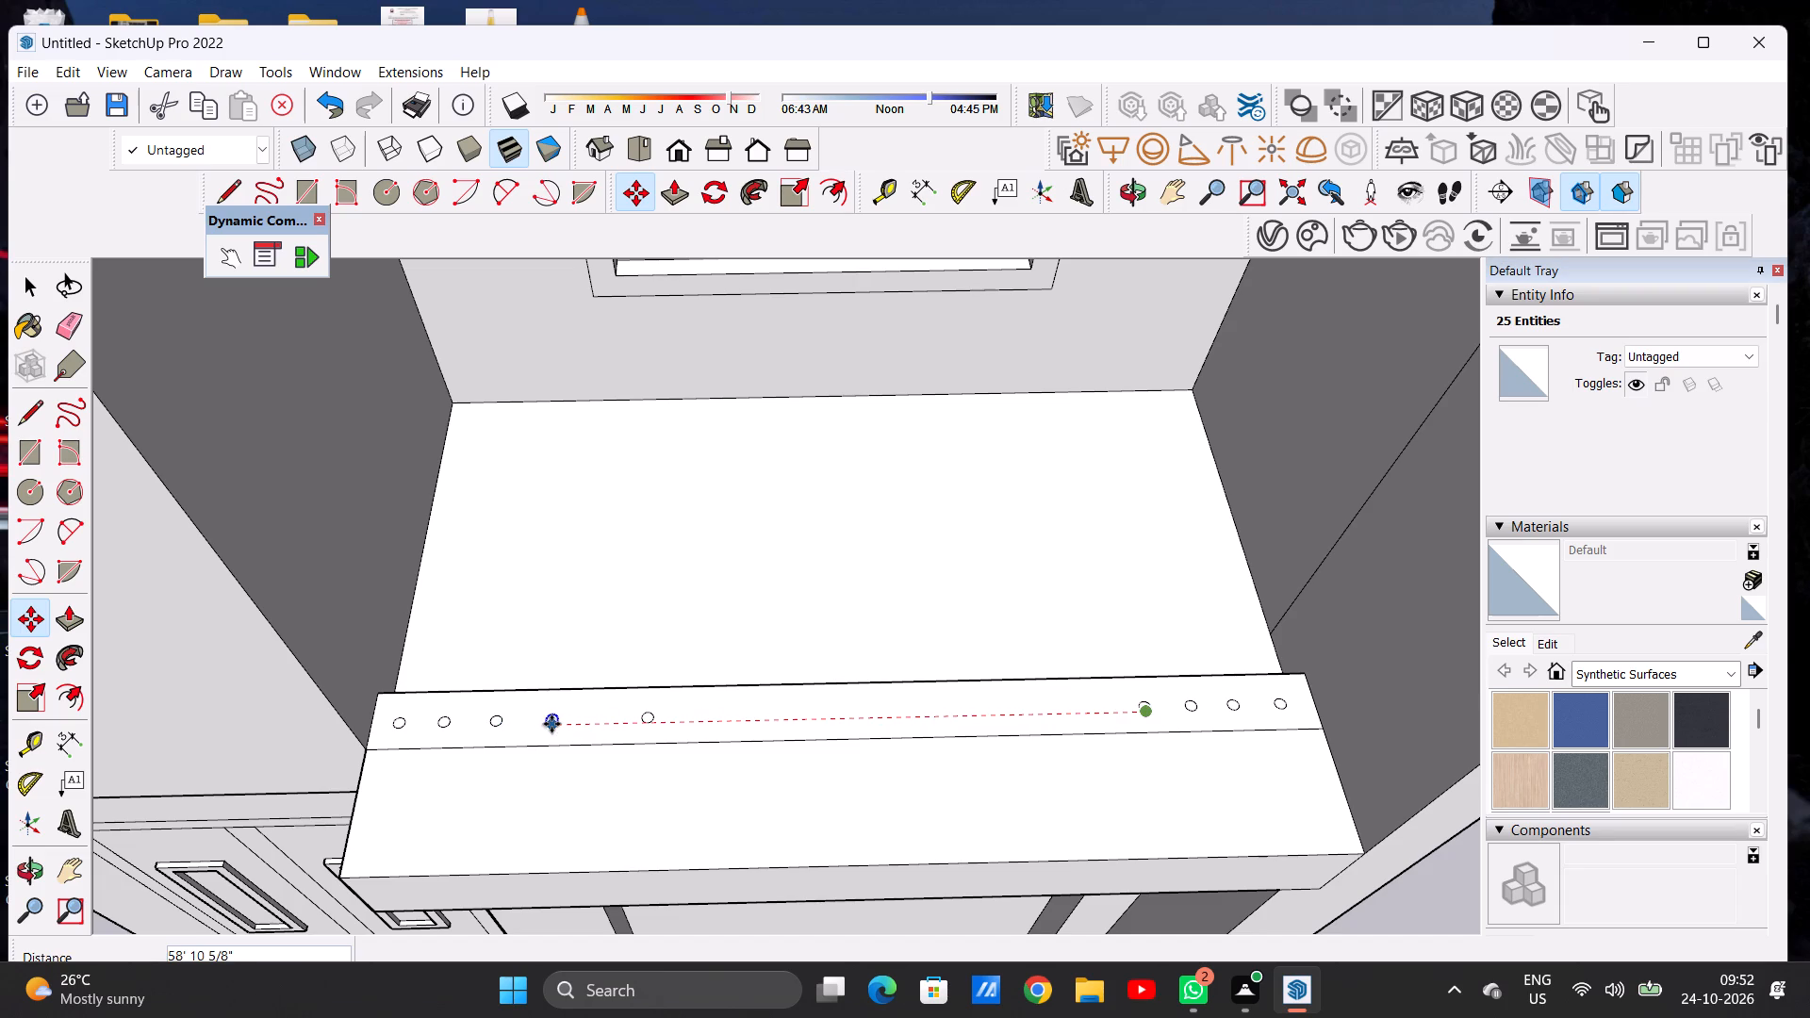
click(551, 724)
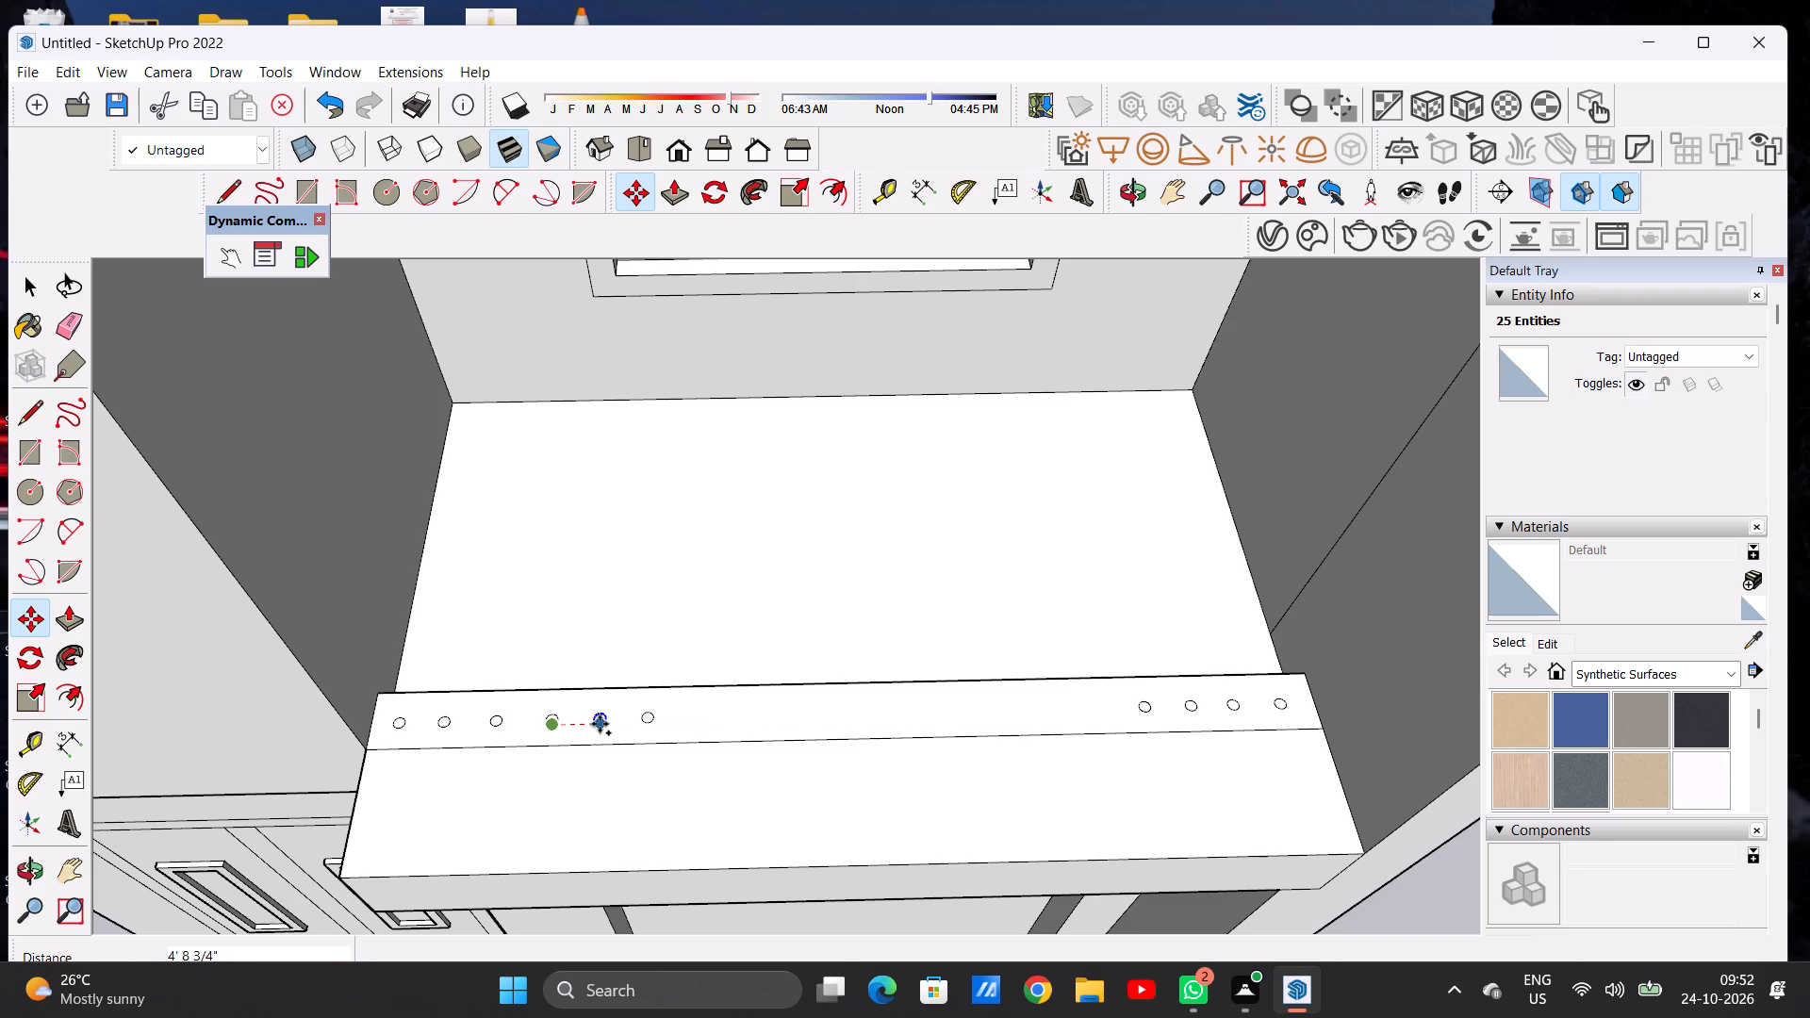
click(600, 724)
Place three circle copies in a row from the original circle toward the strip's middle, about 5' apart.
click(600, 724)
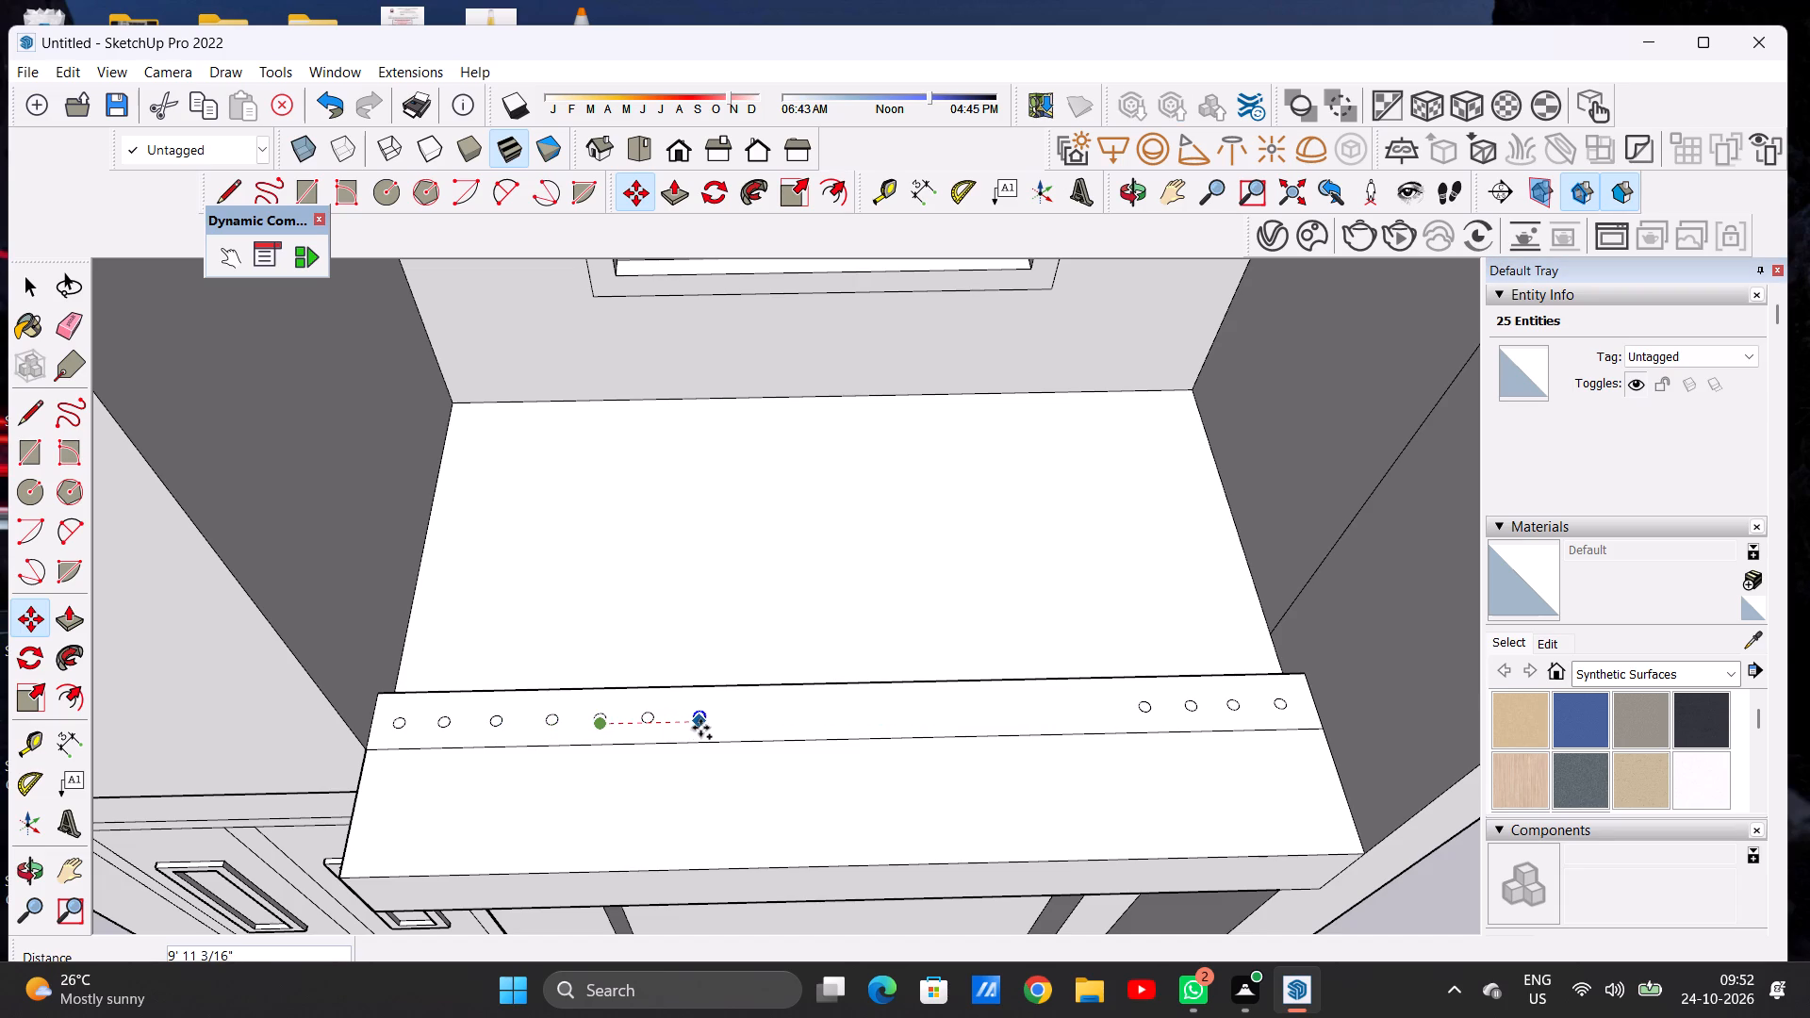
click(700, 728)
click(700, 728)
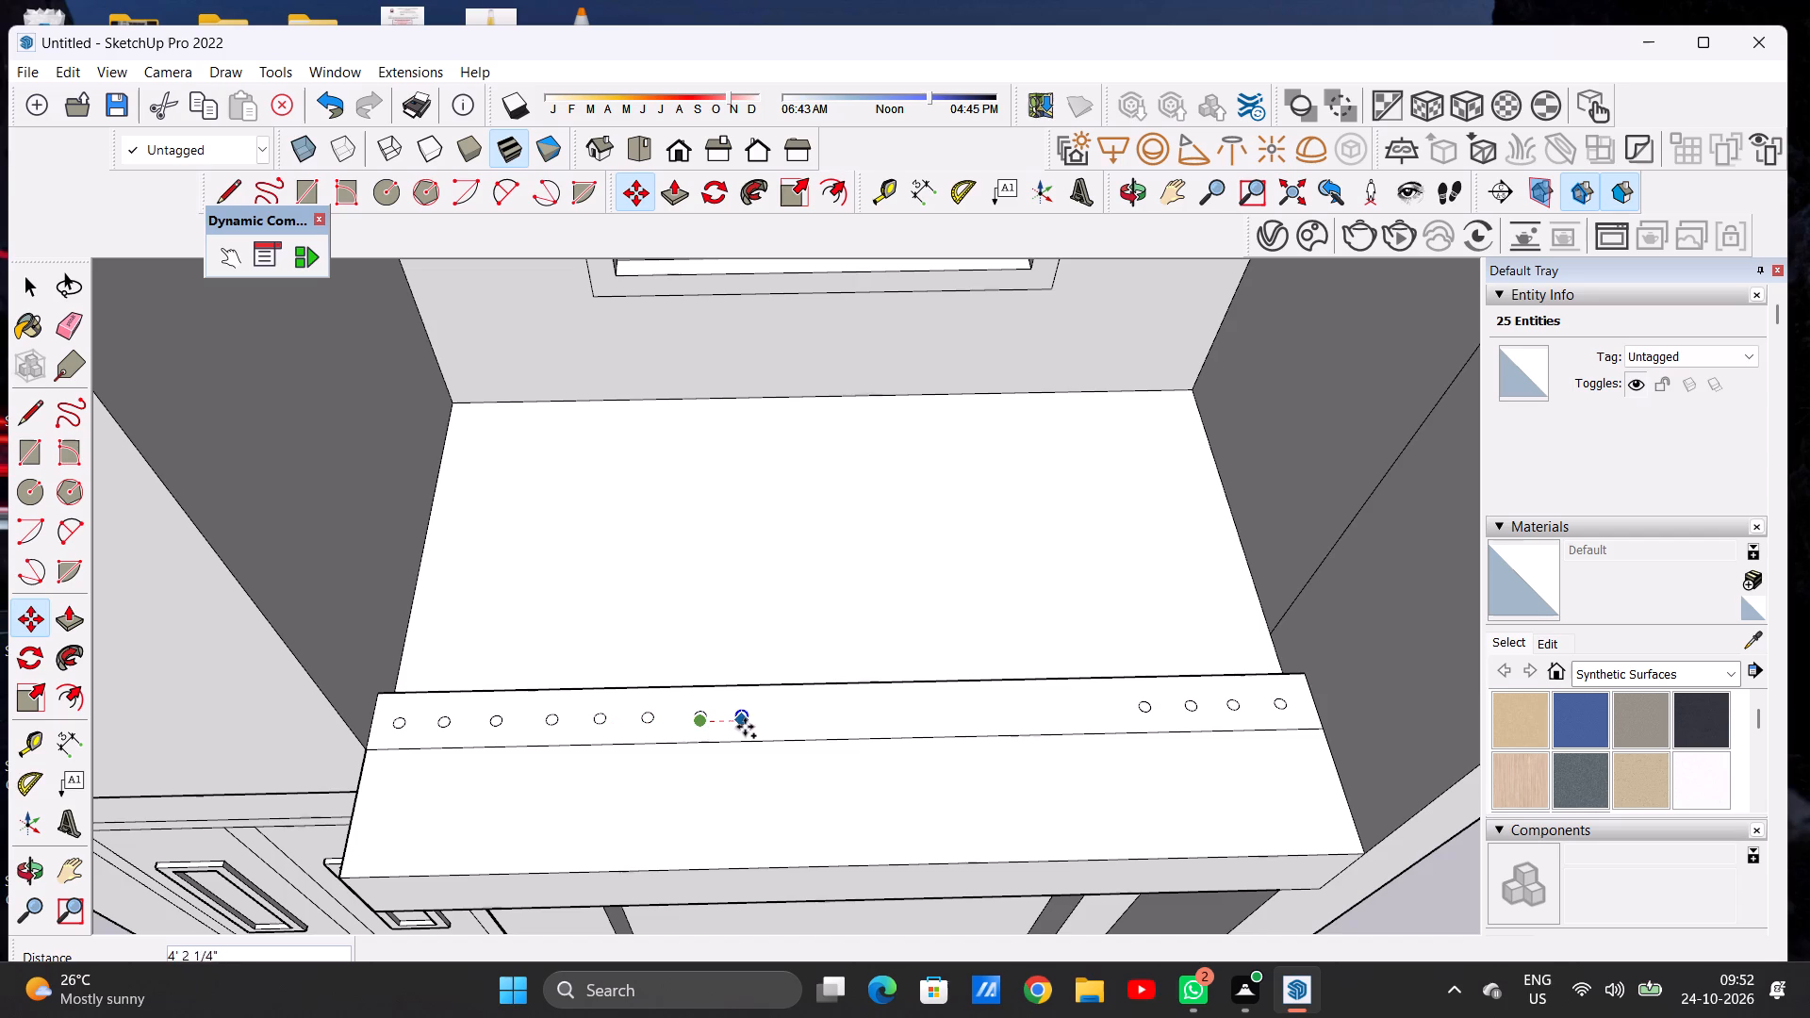
click(760, 726)
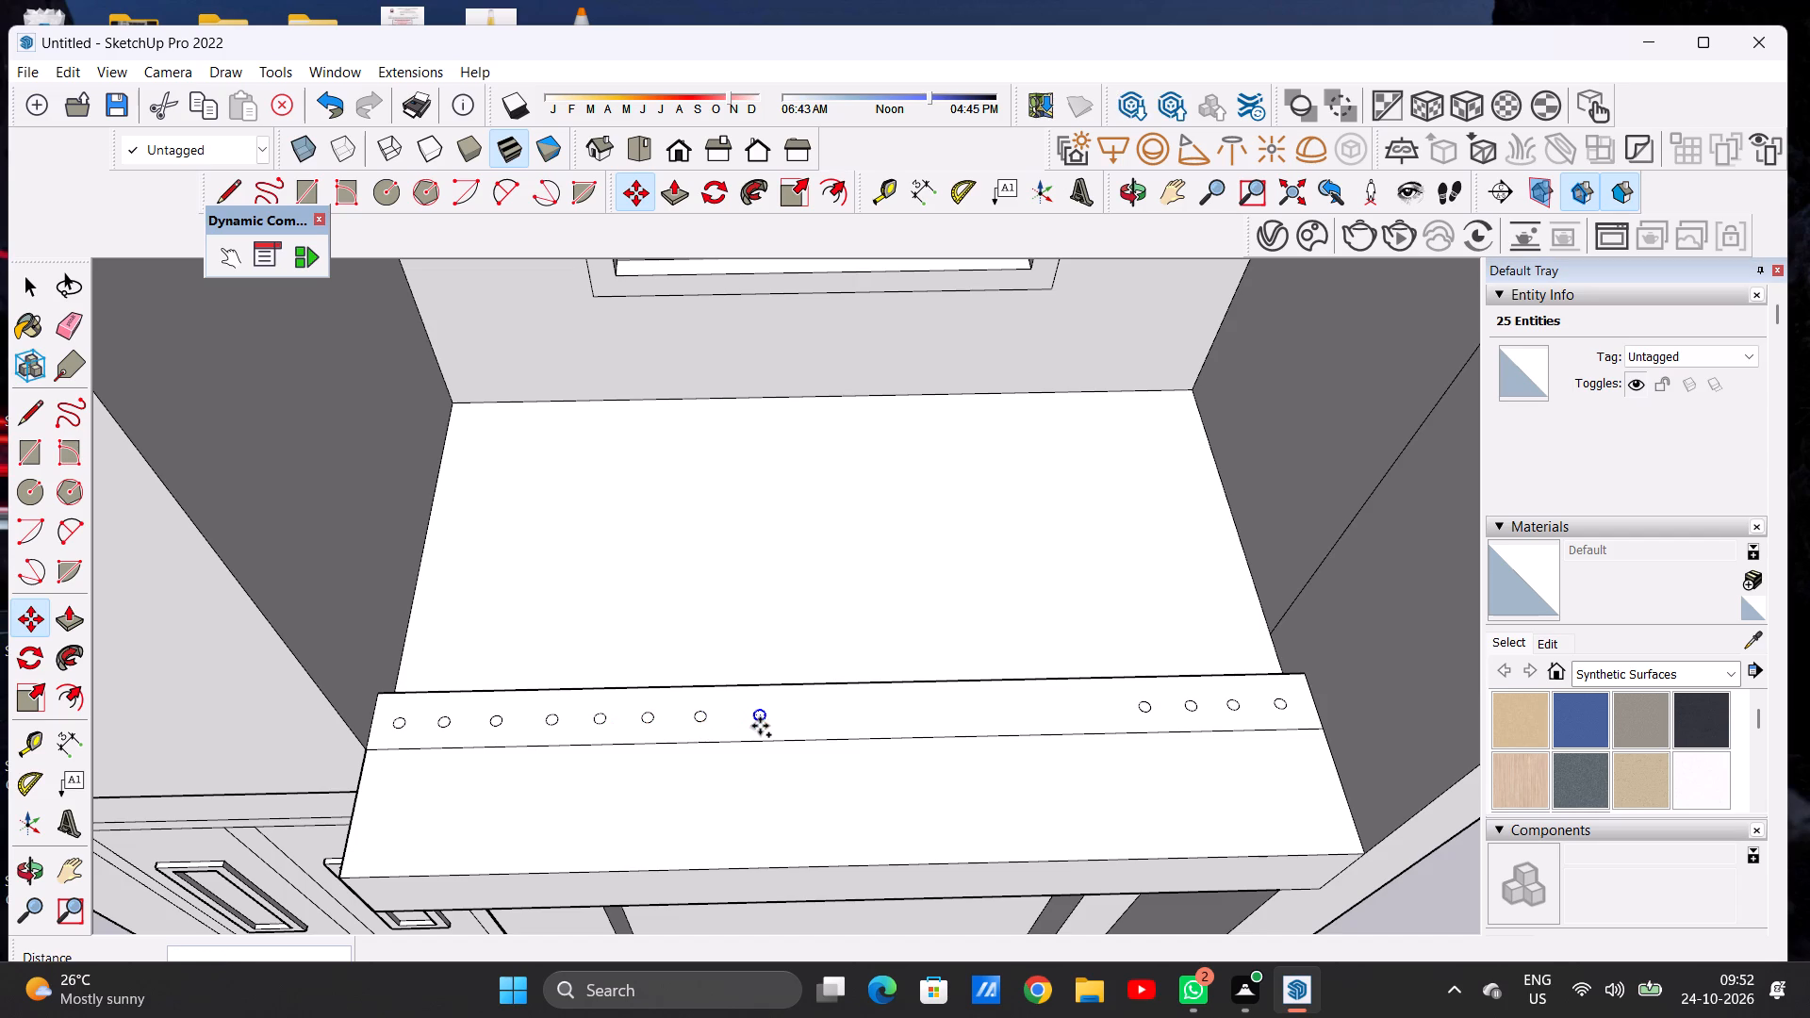
click(760, 726)
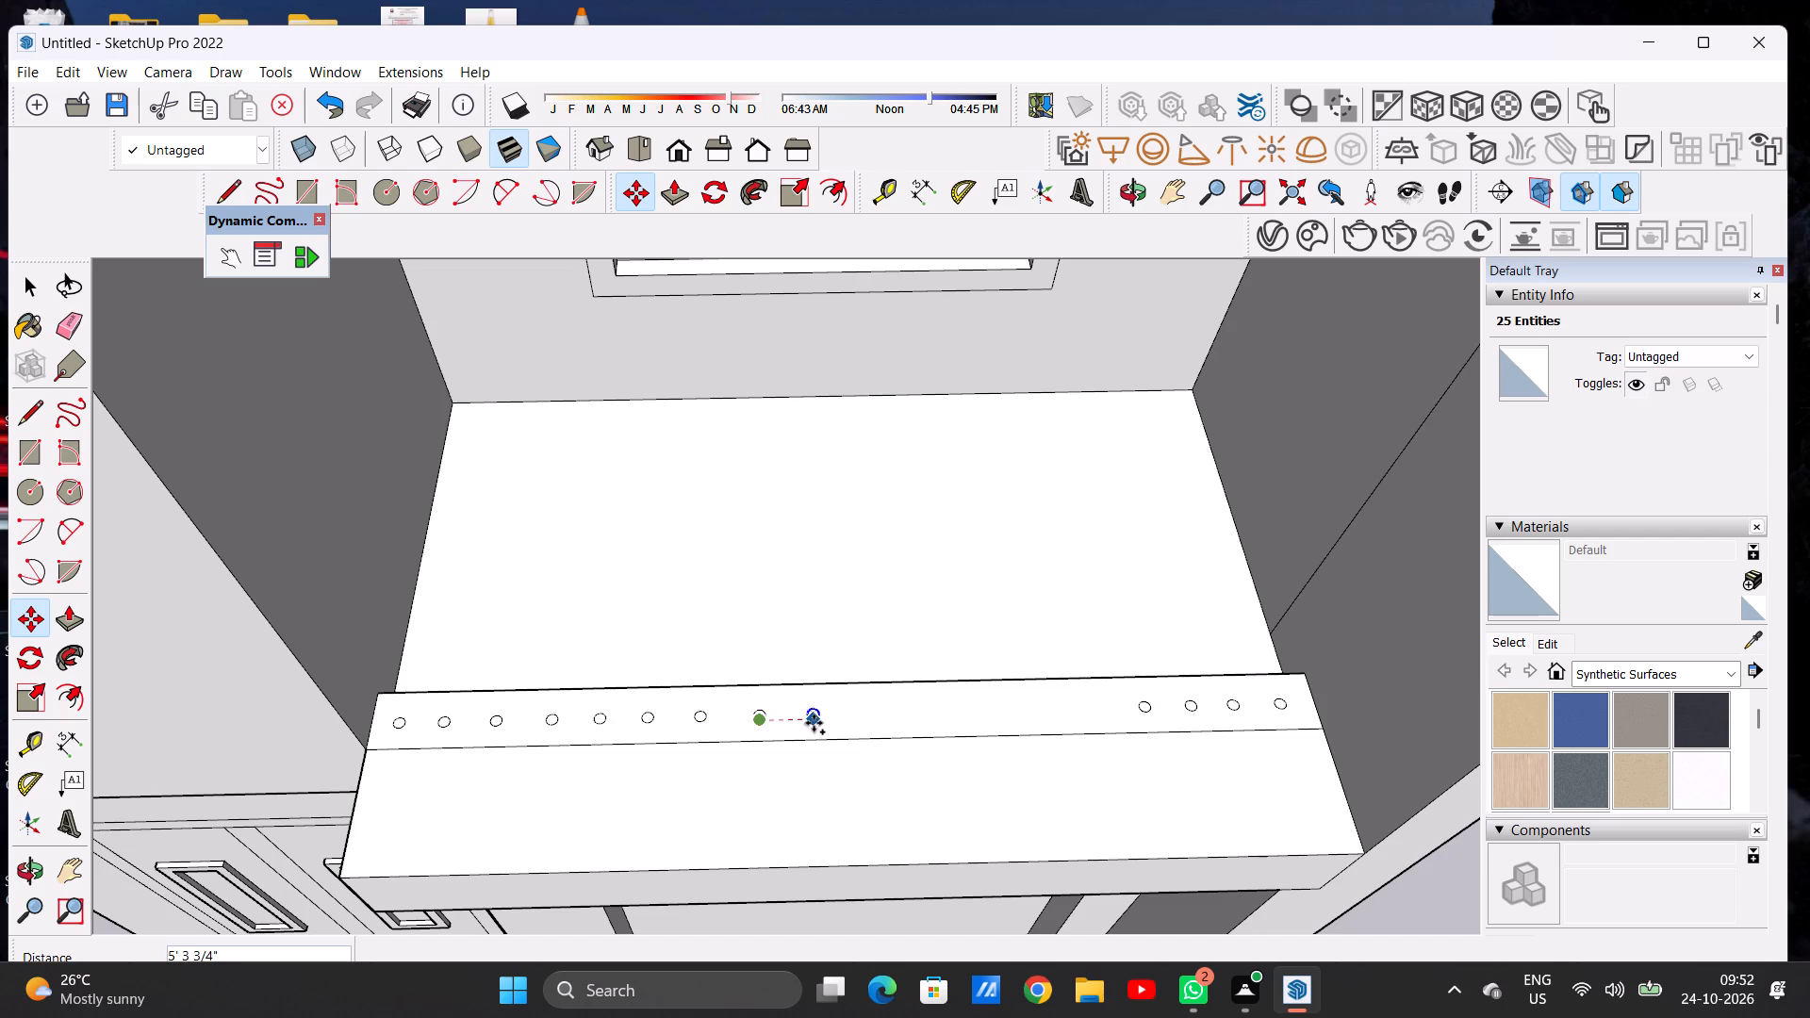
click(814, 723)
Place three circle copies into the strip's remaining gap, two beside the right-hand group and one beside the left-hand group, about 5' apart.
click(814, 723)
click(1098, 718)
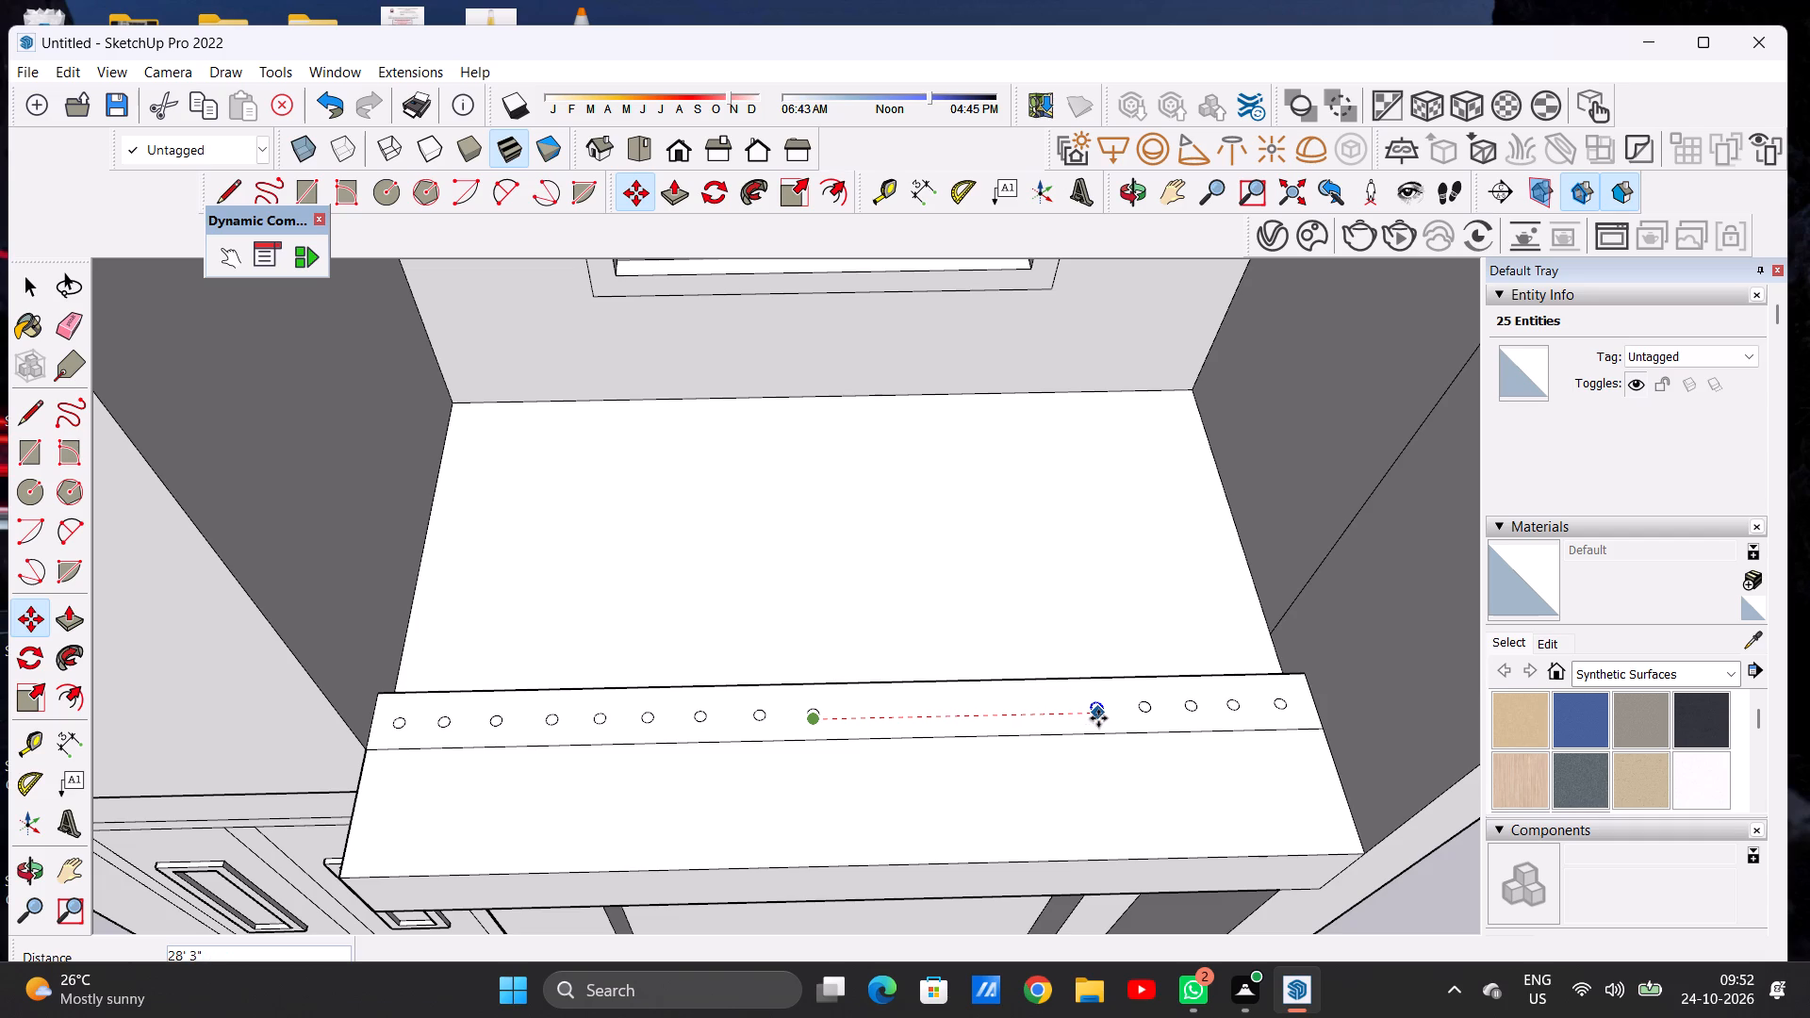
click(1098, 718)
click(862, 717)
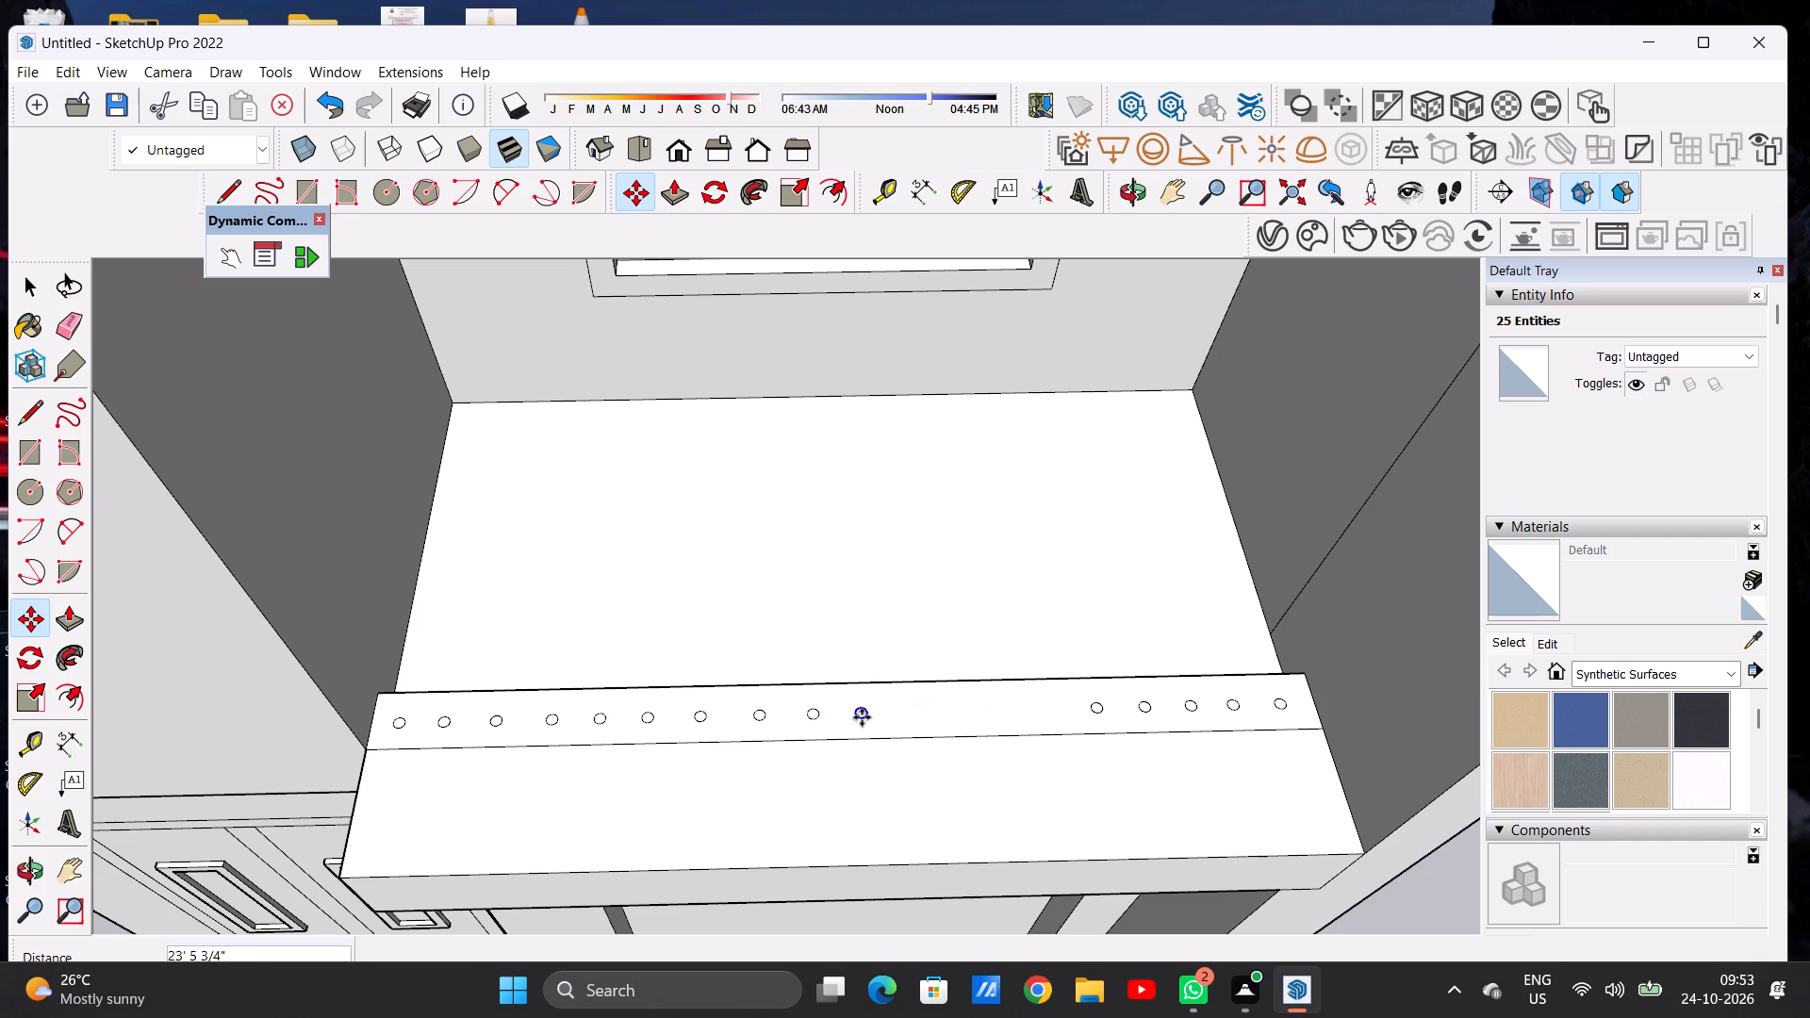
click(862, 717)
click(1048, 717)
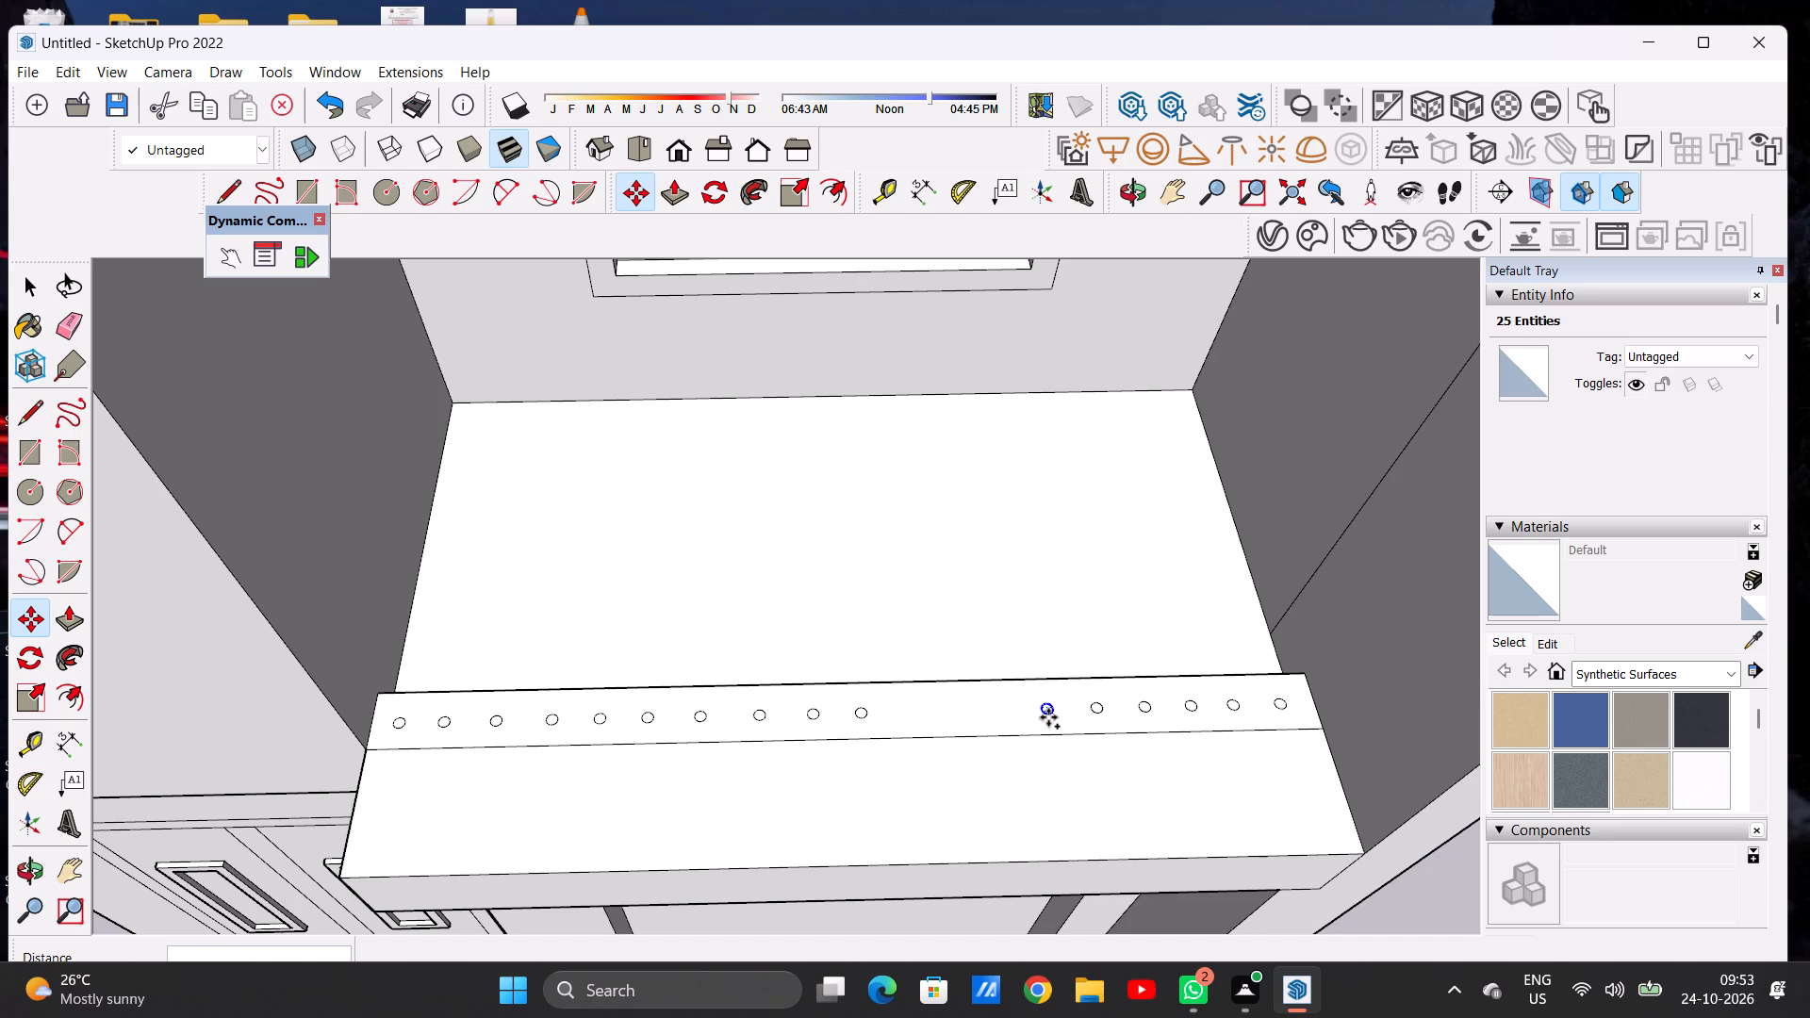
Close the gap in the circle row with three more copies, one inward from each side and one in the middle about 4' 6" away.
click(1048, 717)
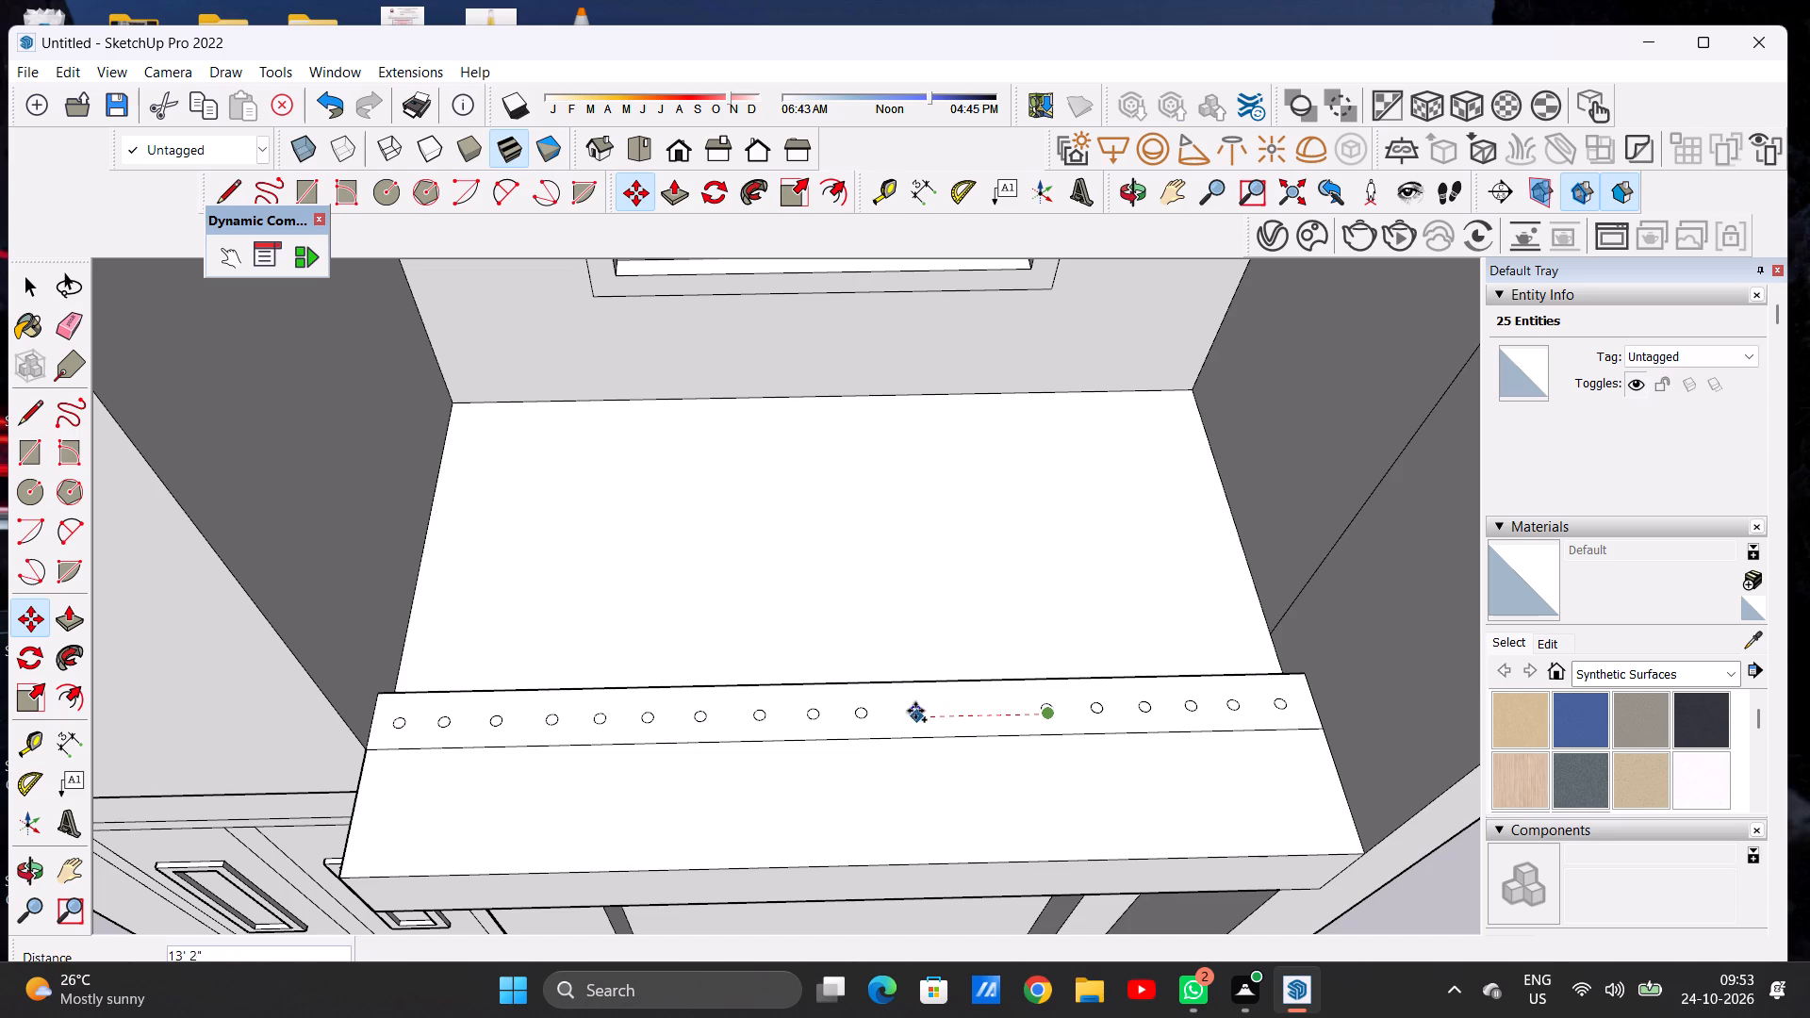
click(912, 714)
click(912, 714)
click(998, 715)
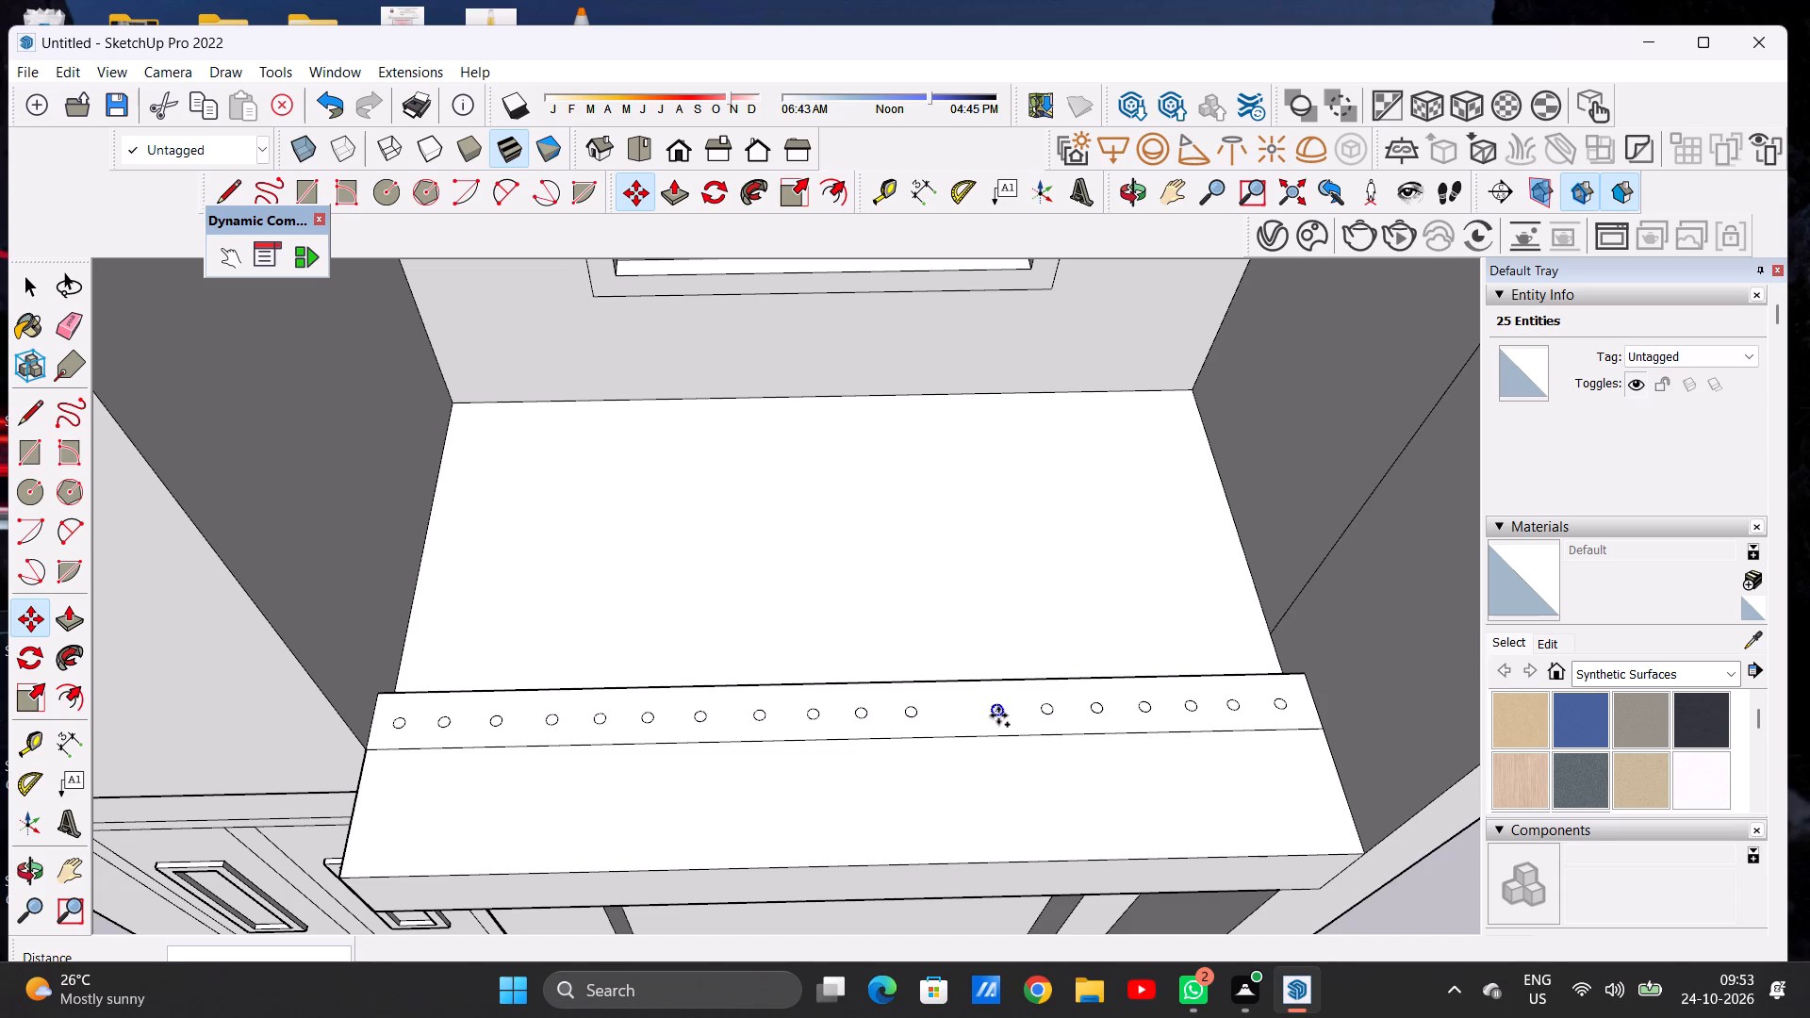
click(998, 715)
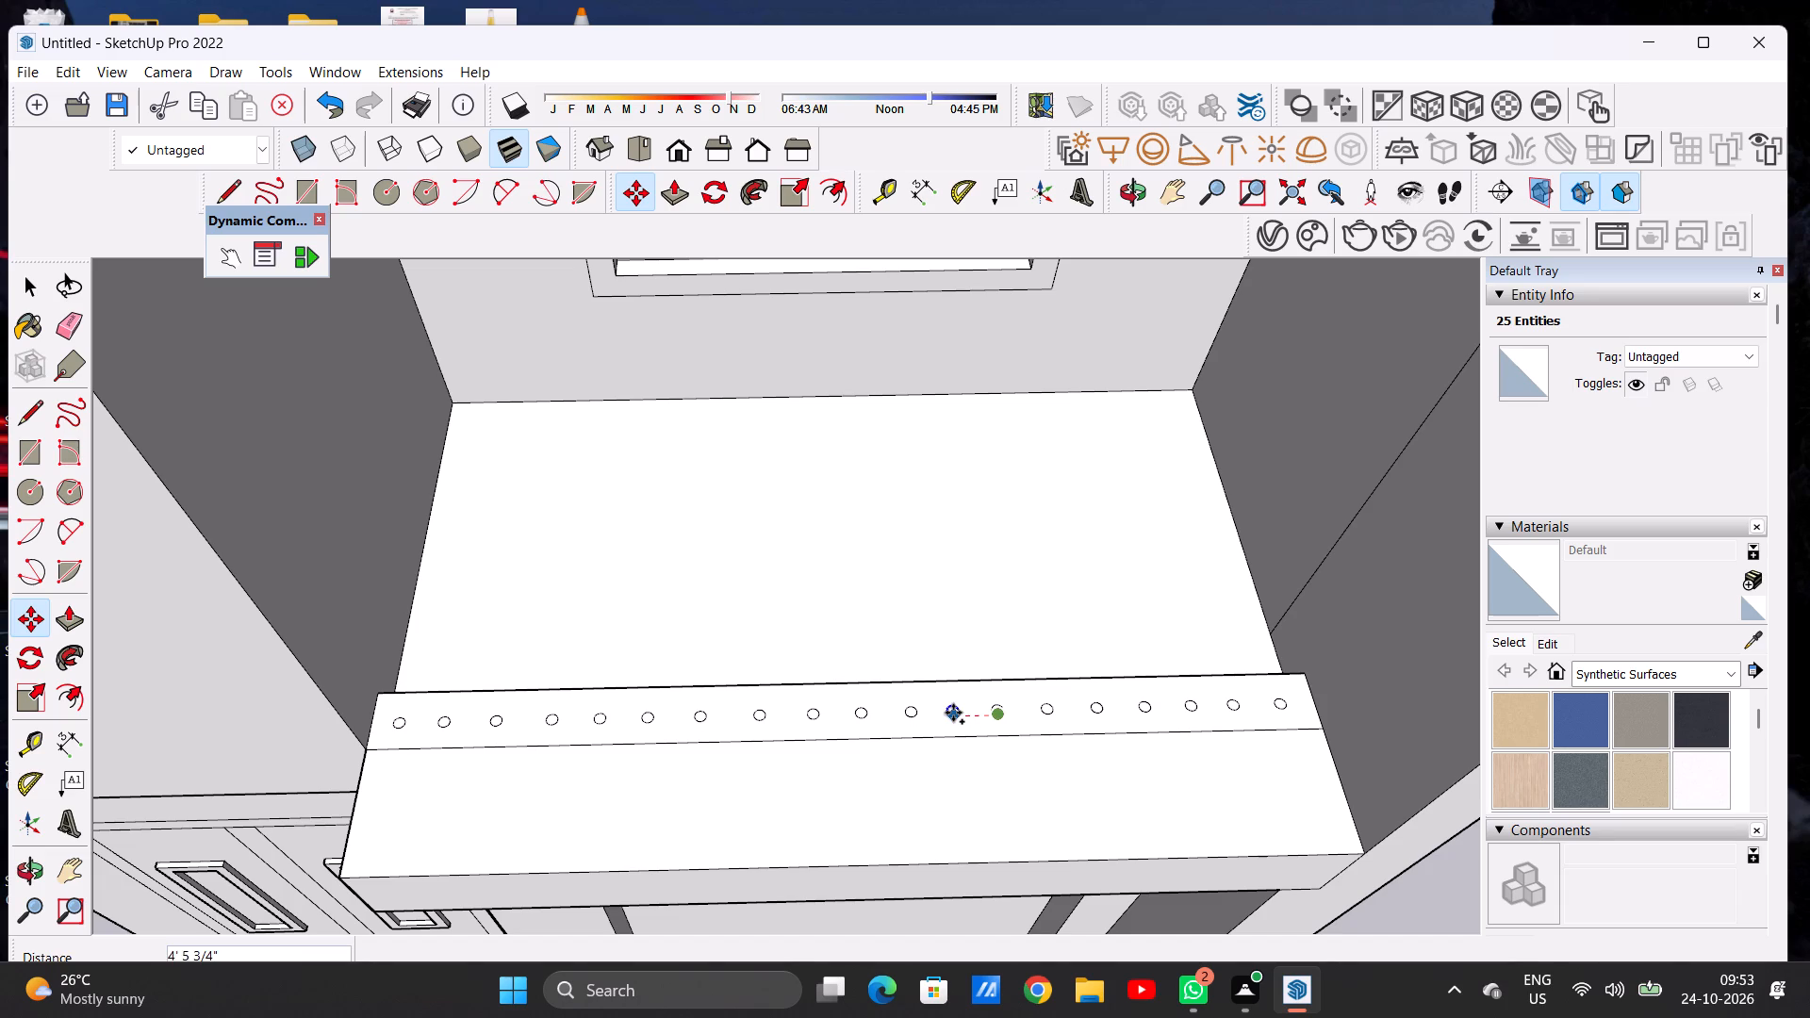
click(953, 713)
key(space)
scroll(867, 668, down, 12)
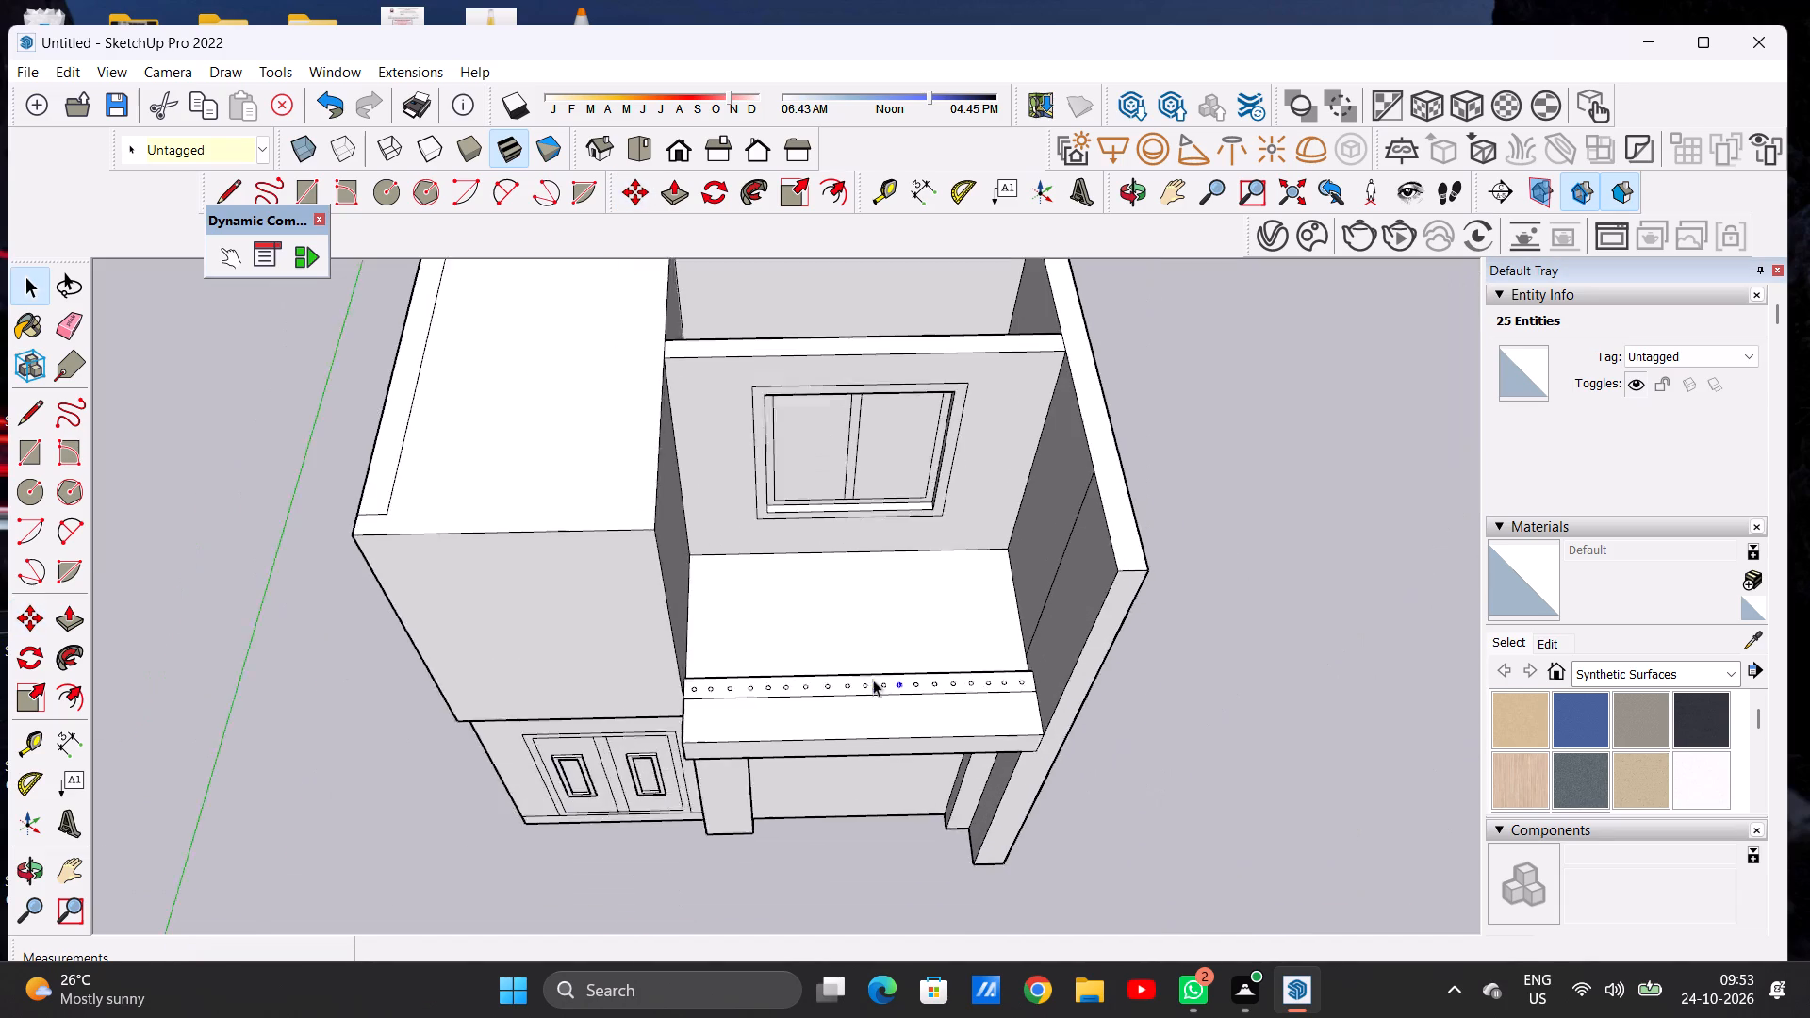
scroll(873, 680, down, 2)
click(1266, 739)
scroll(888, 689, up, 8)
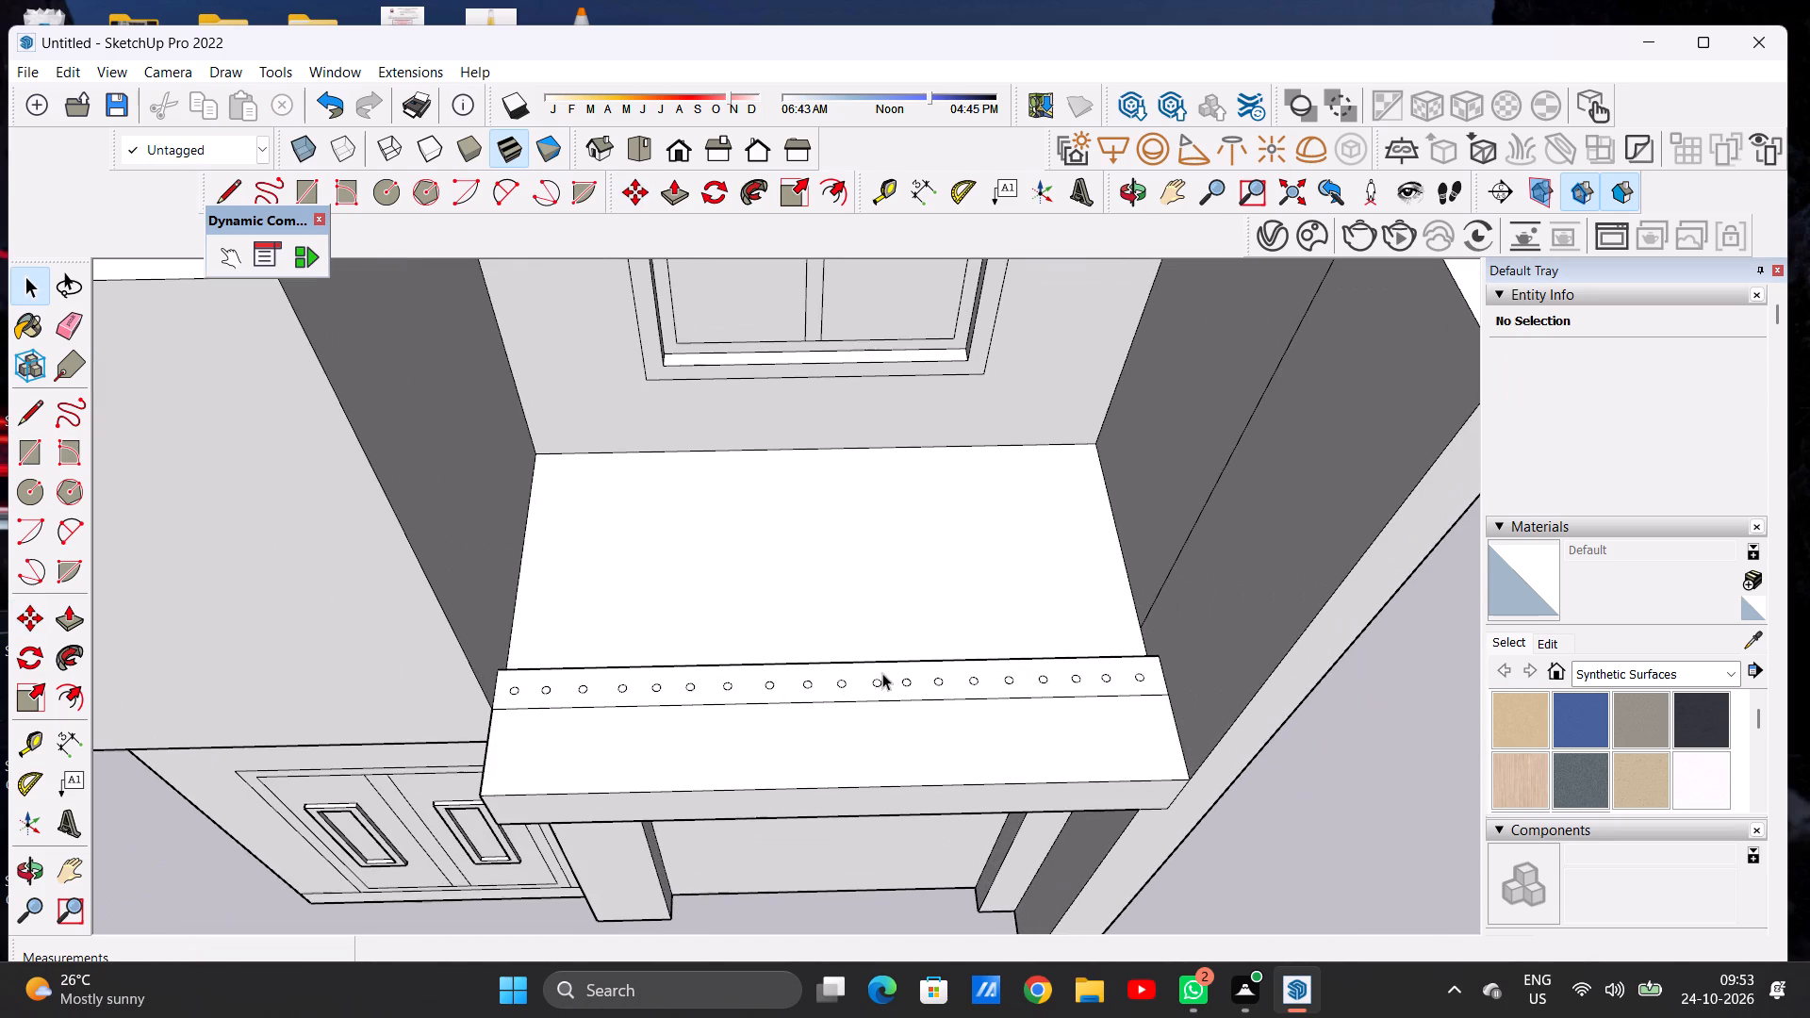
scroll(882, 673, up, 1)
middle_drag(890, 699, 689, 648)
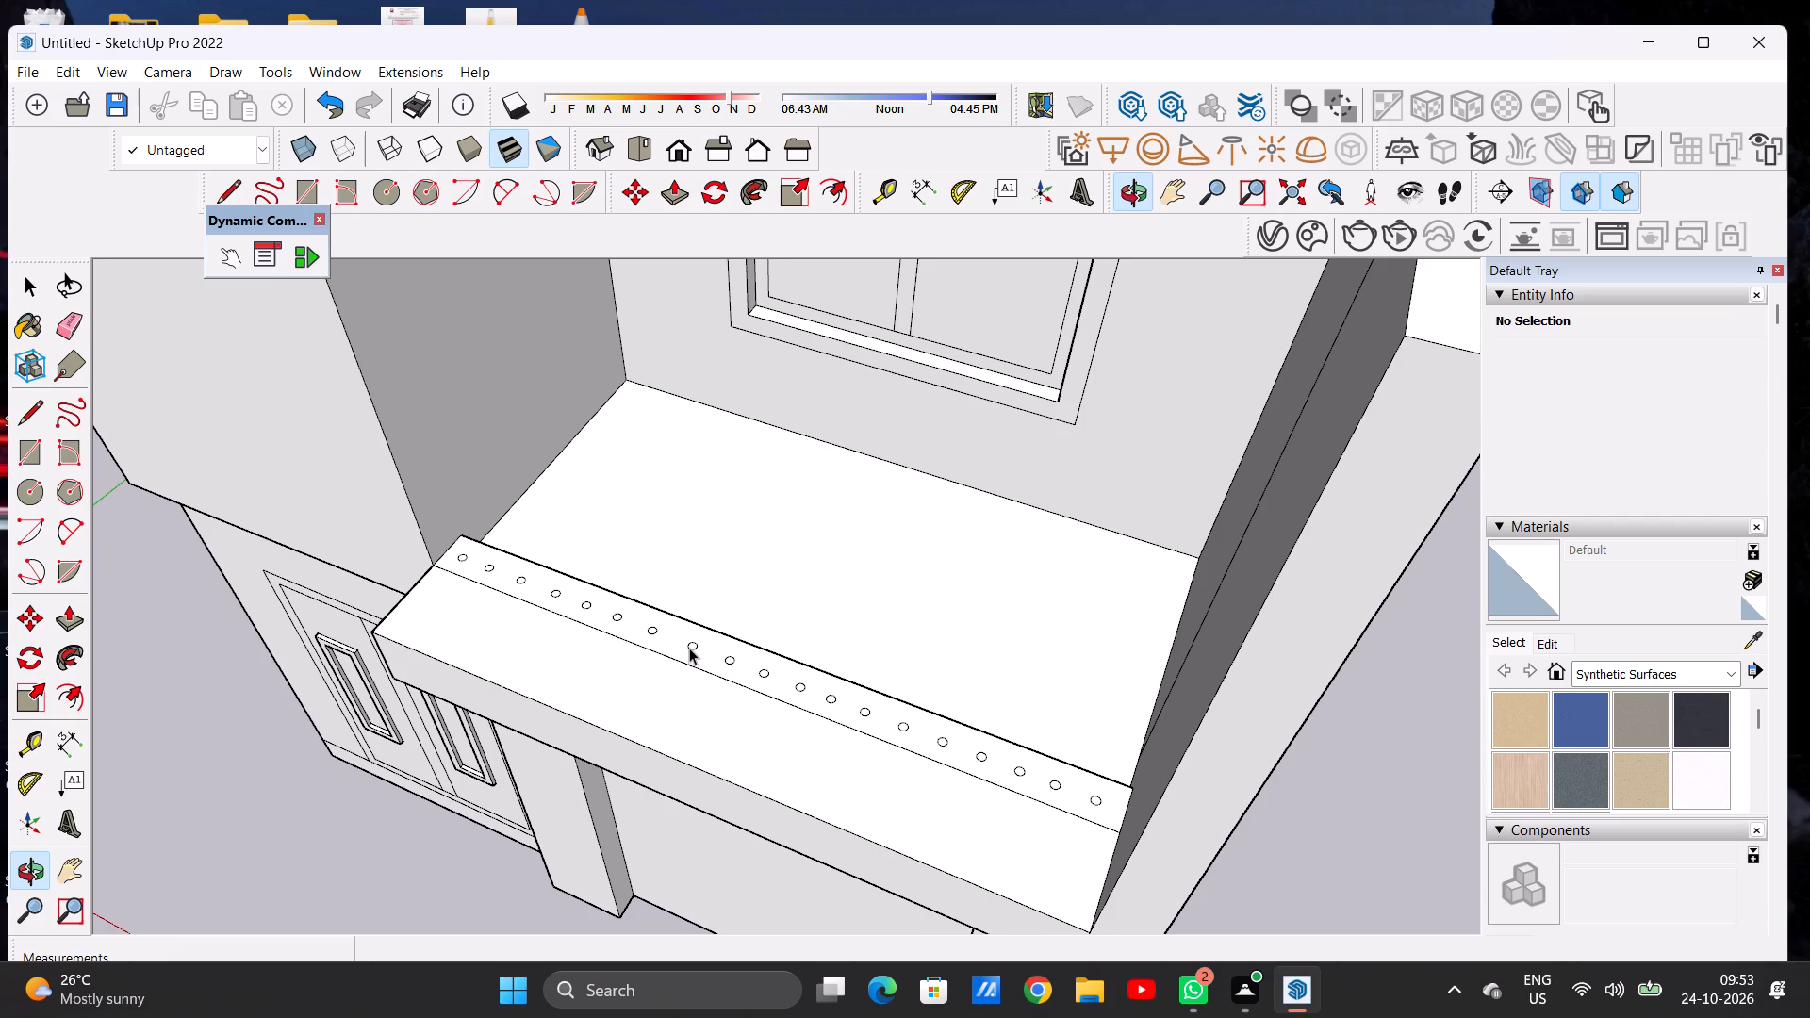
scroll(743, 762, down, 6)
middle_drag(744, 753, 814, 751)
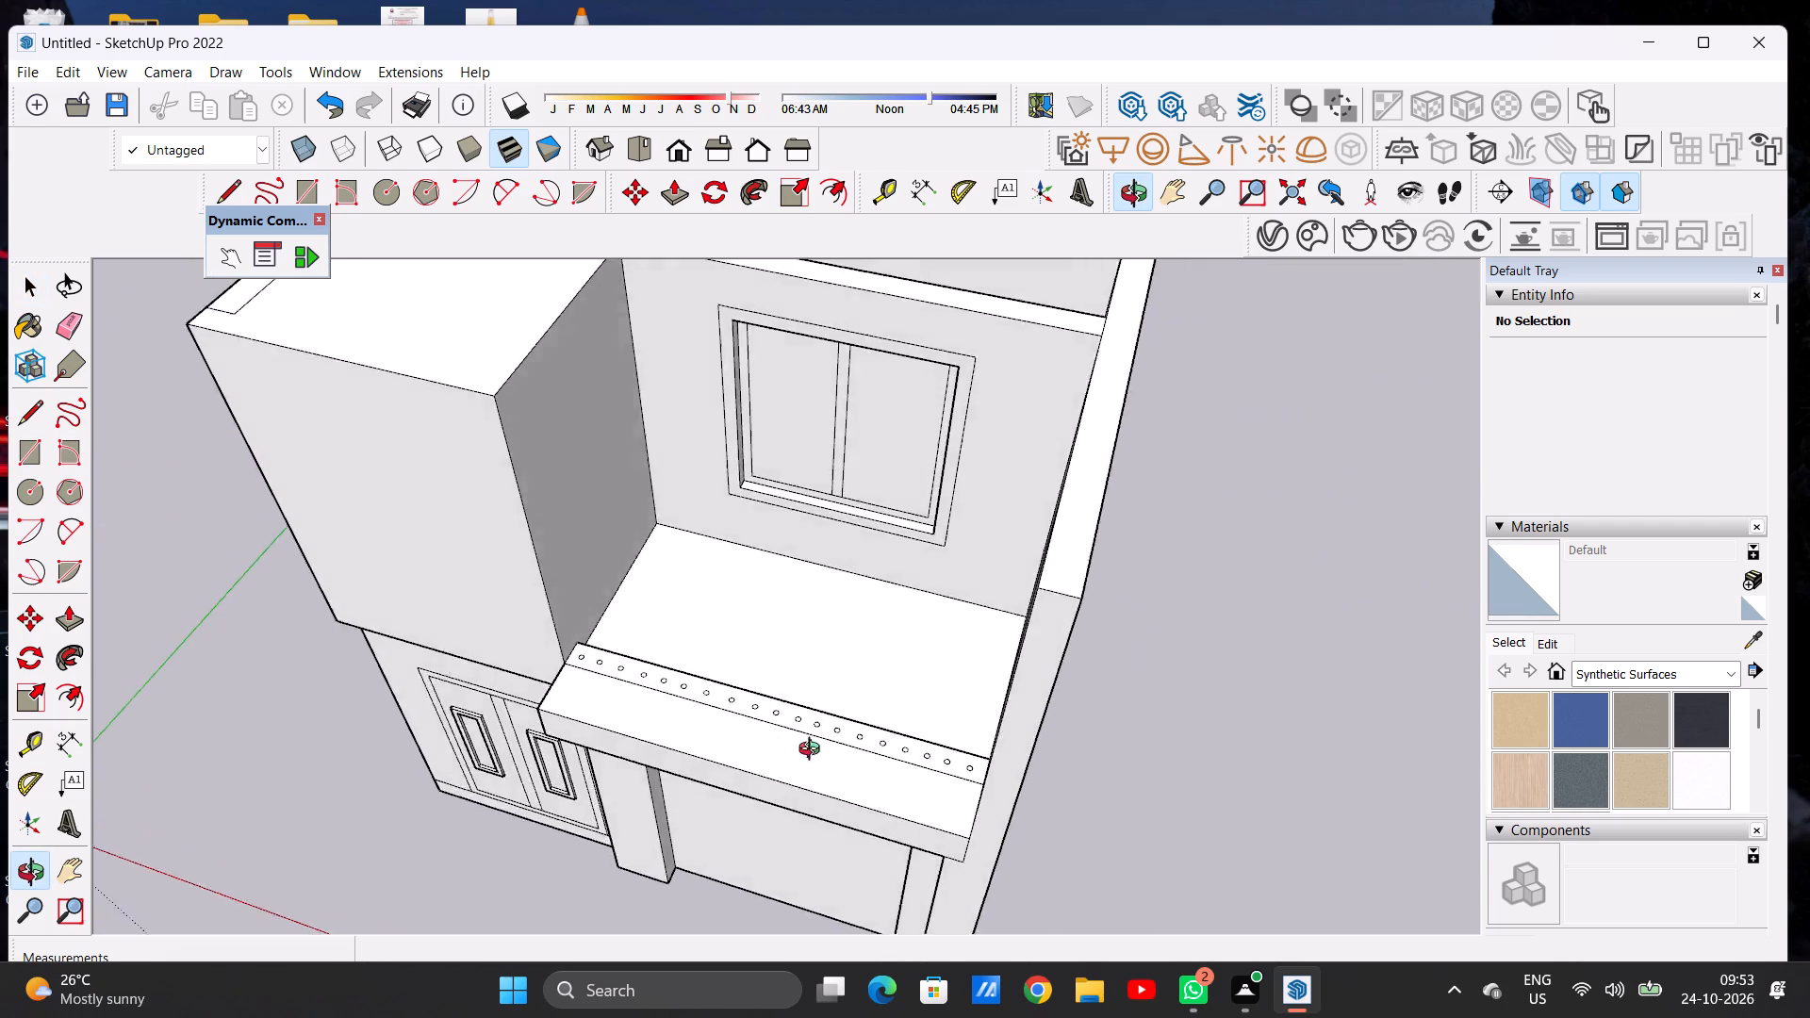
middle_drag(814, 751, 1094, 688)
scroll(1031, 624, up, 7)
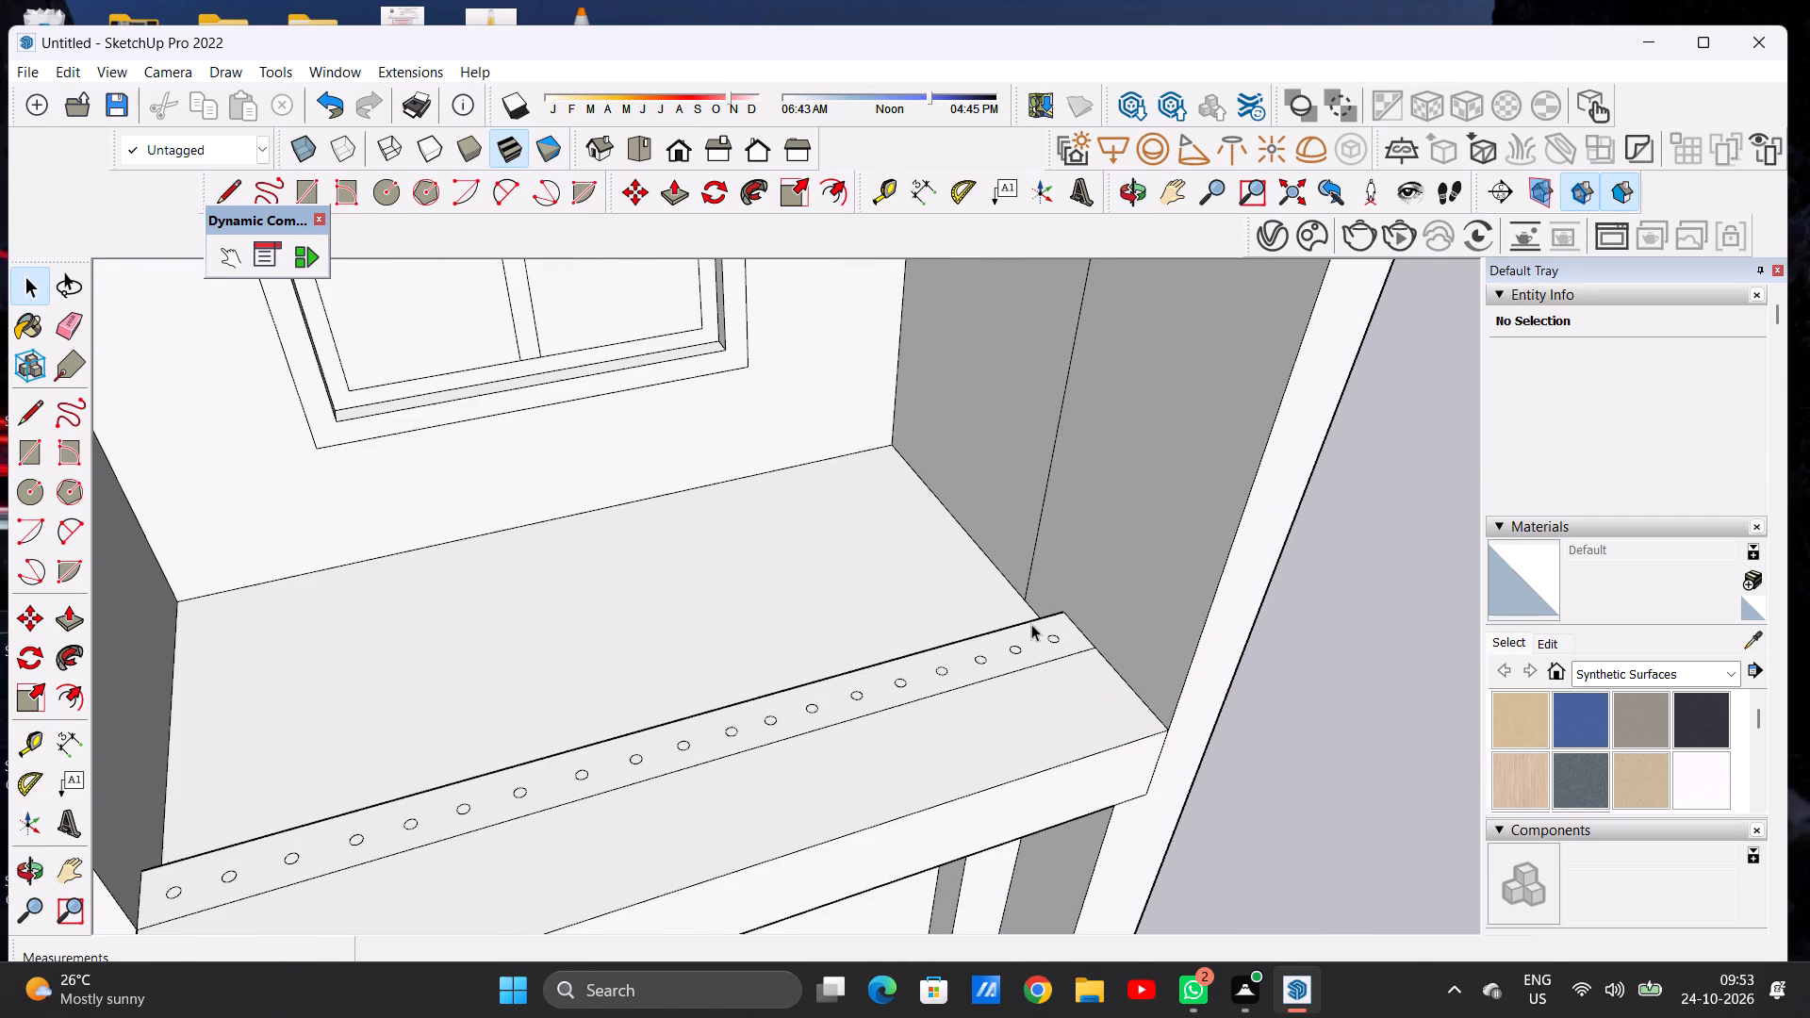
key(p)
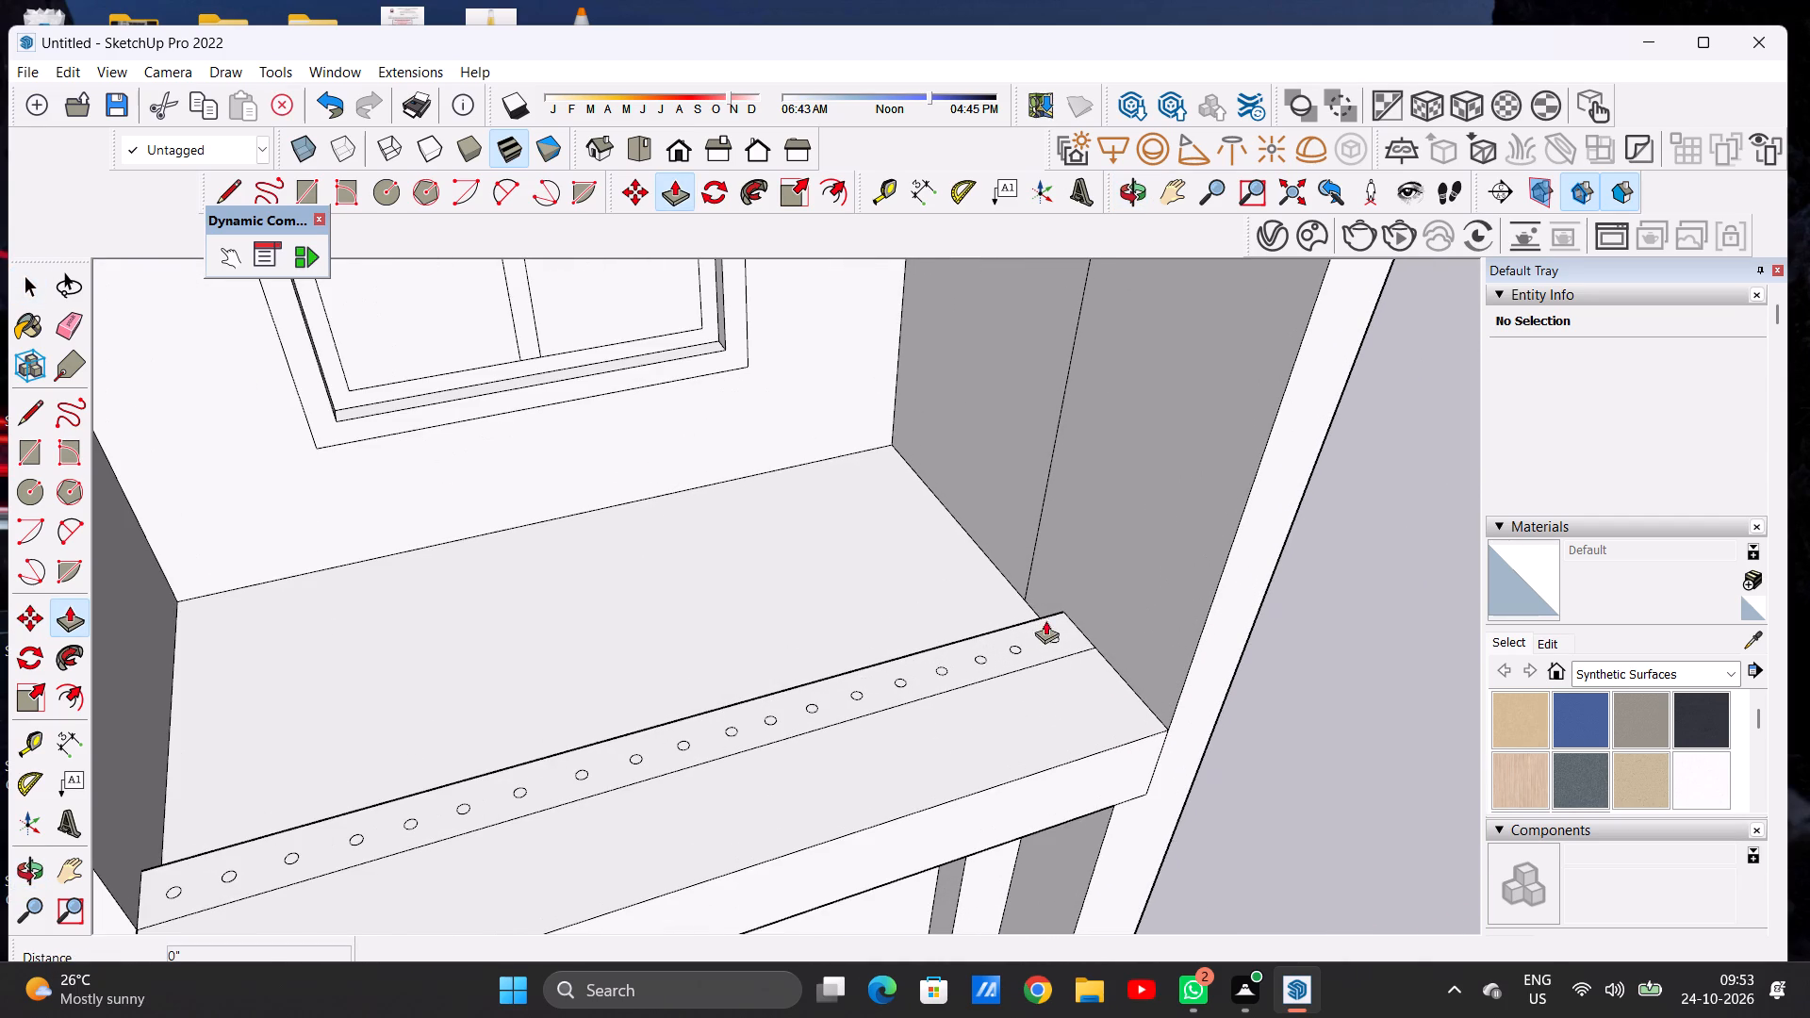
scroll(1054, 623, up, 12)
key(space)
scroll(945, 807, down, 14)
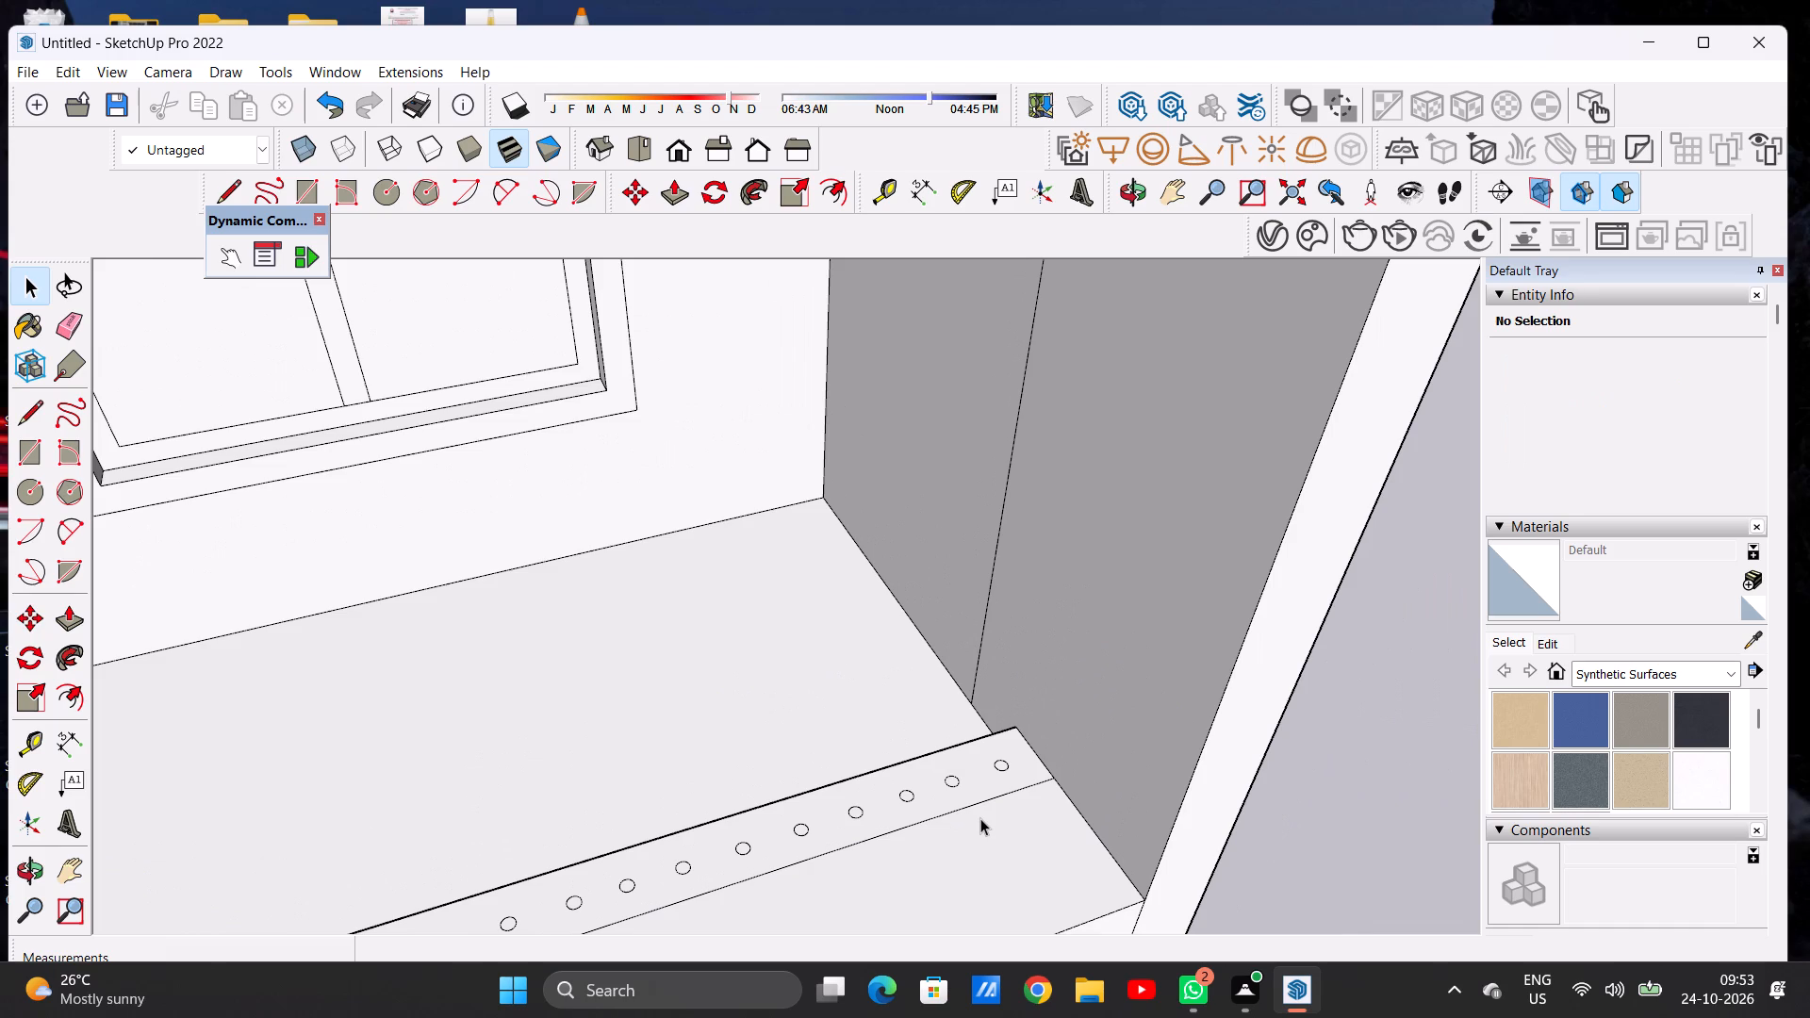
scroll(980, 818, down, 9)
Draw a circle of about 7 1/2" radius on the side wall just above the right end of the circle strip.
middle_drag(963, 816, 969, 741)
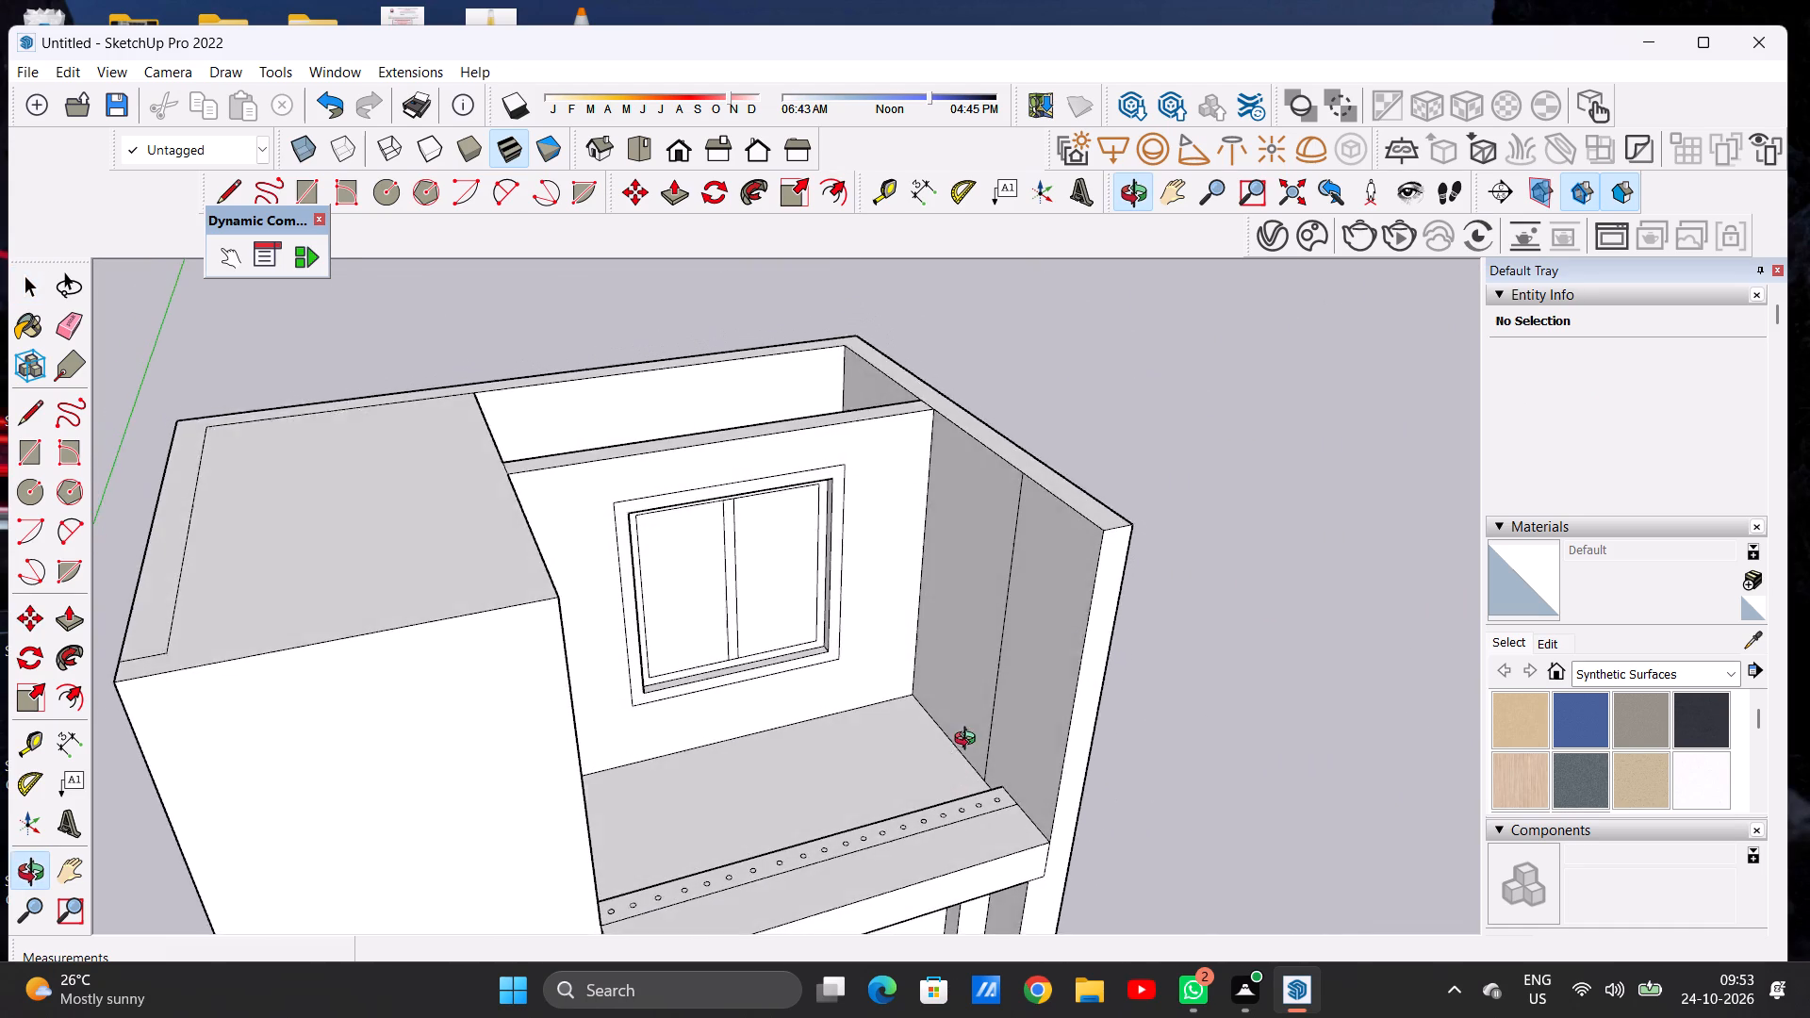
middle_drag(969, 741, 973, 730)
scroll(1004, 780, up, 10)
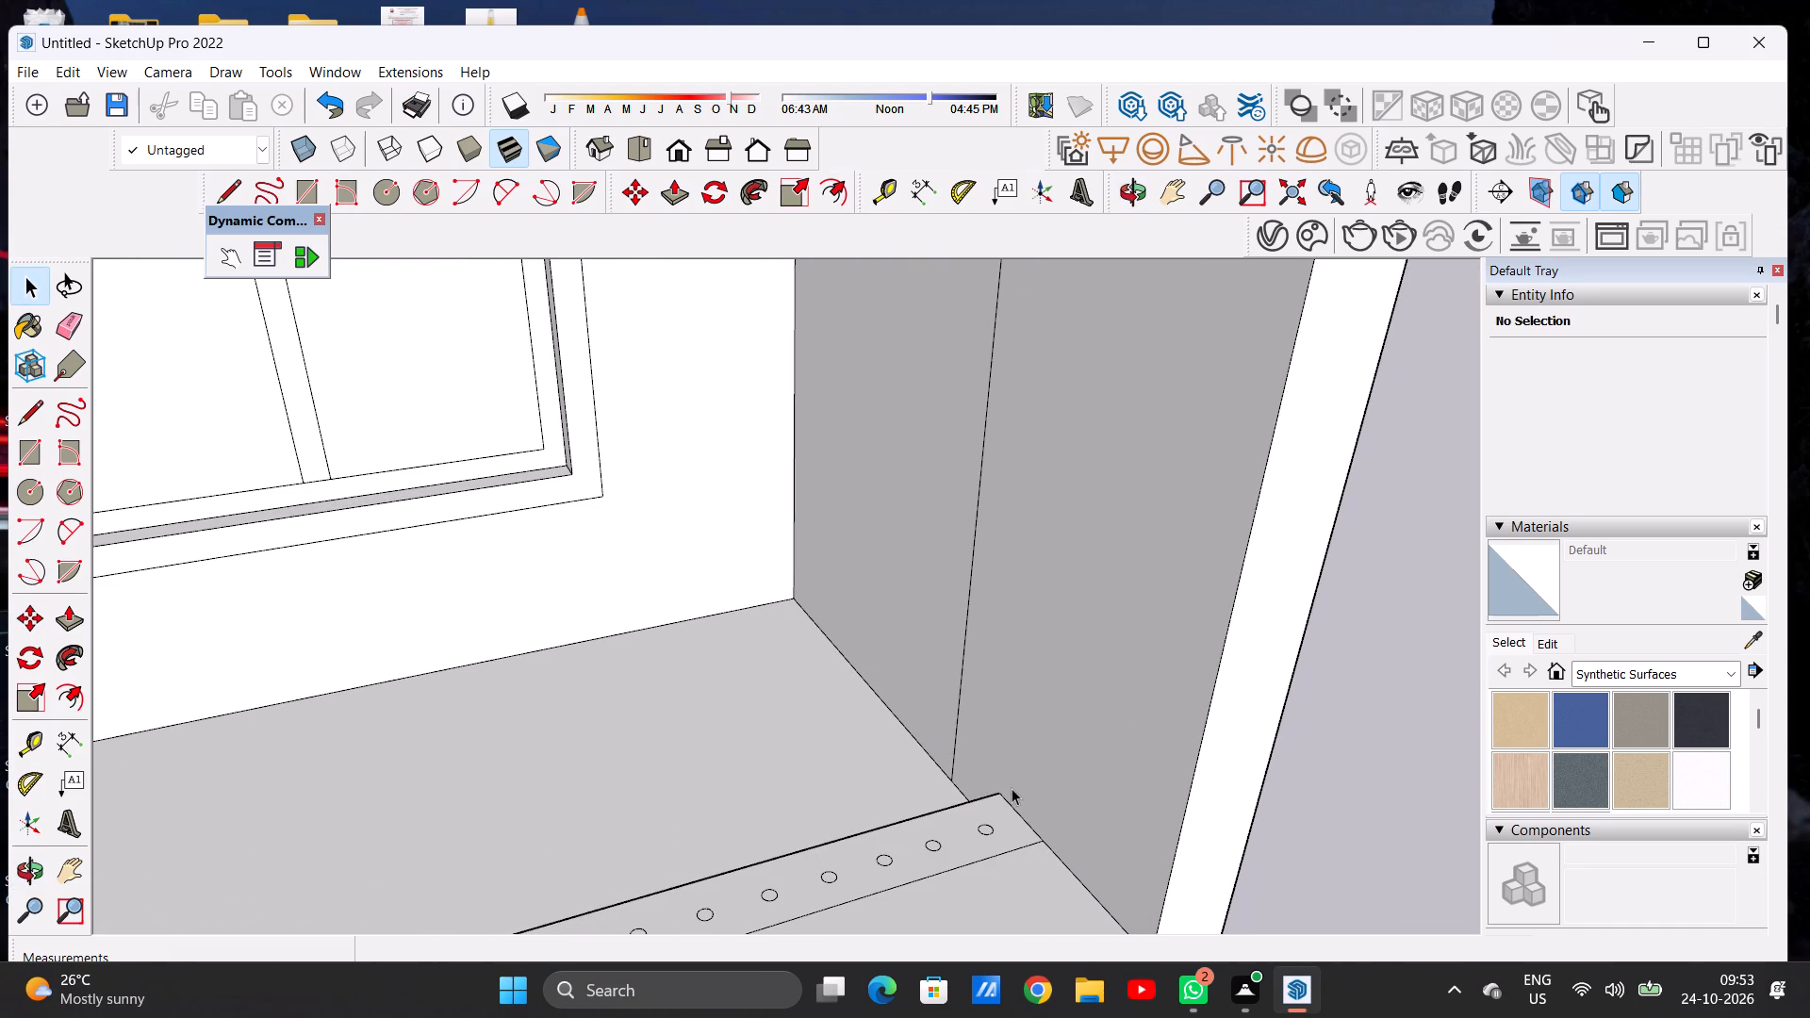
key(c)
scroll(1027, 813, up, 3)
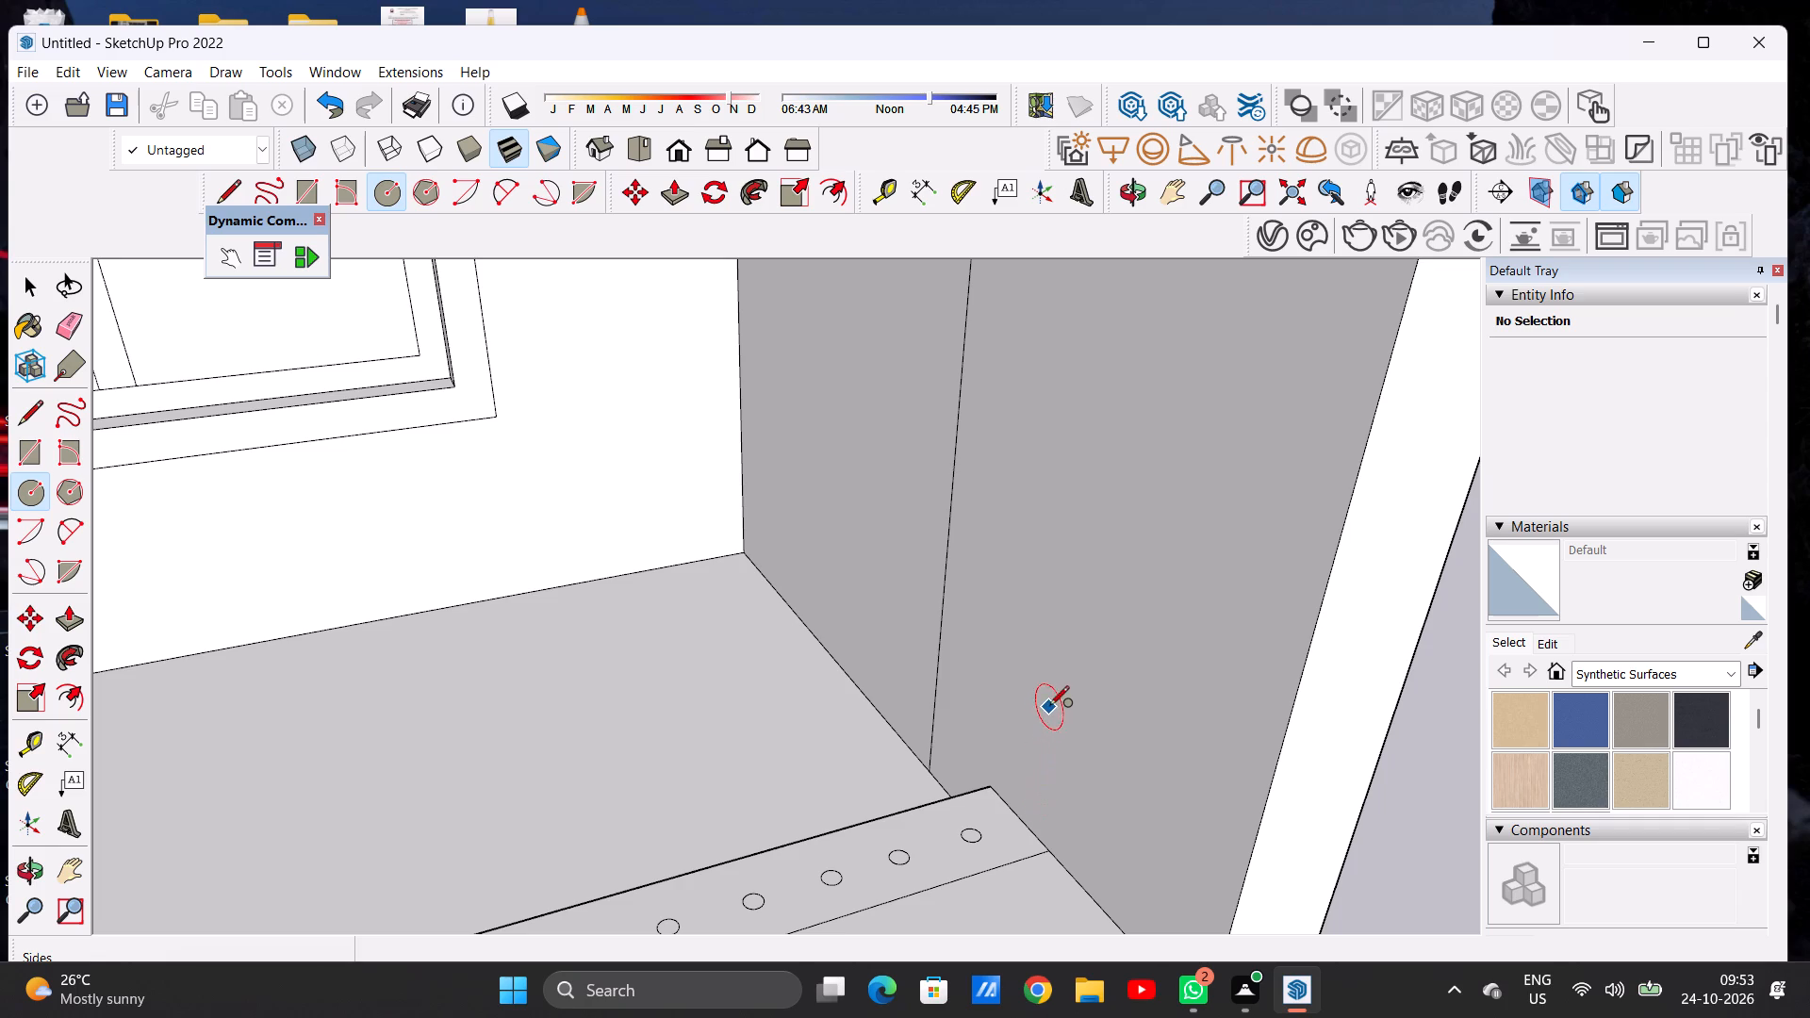
click(1036, 799)
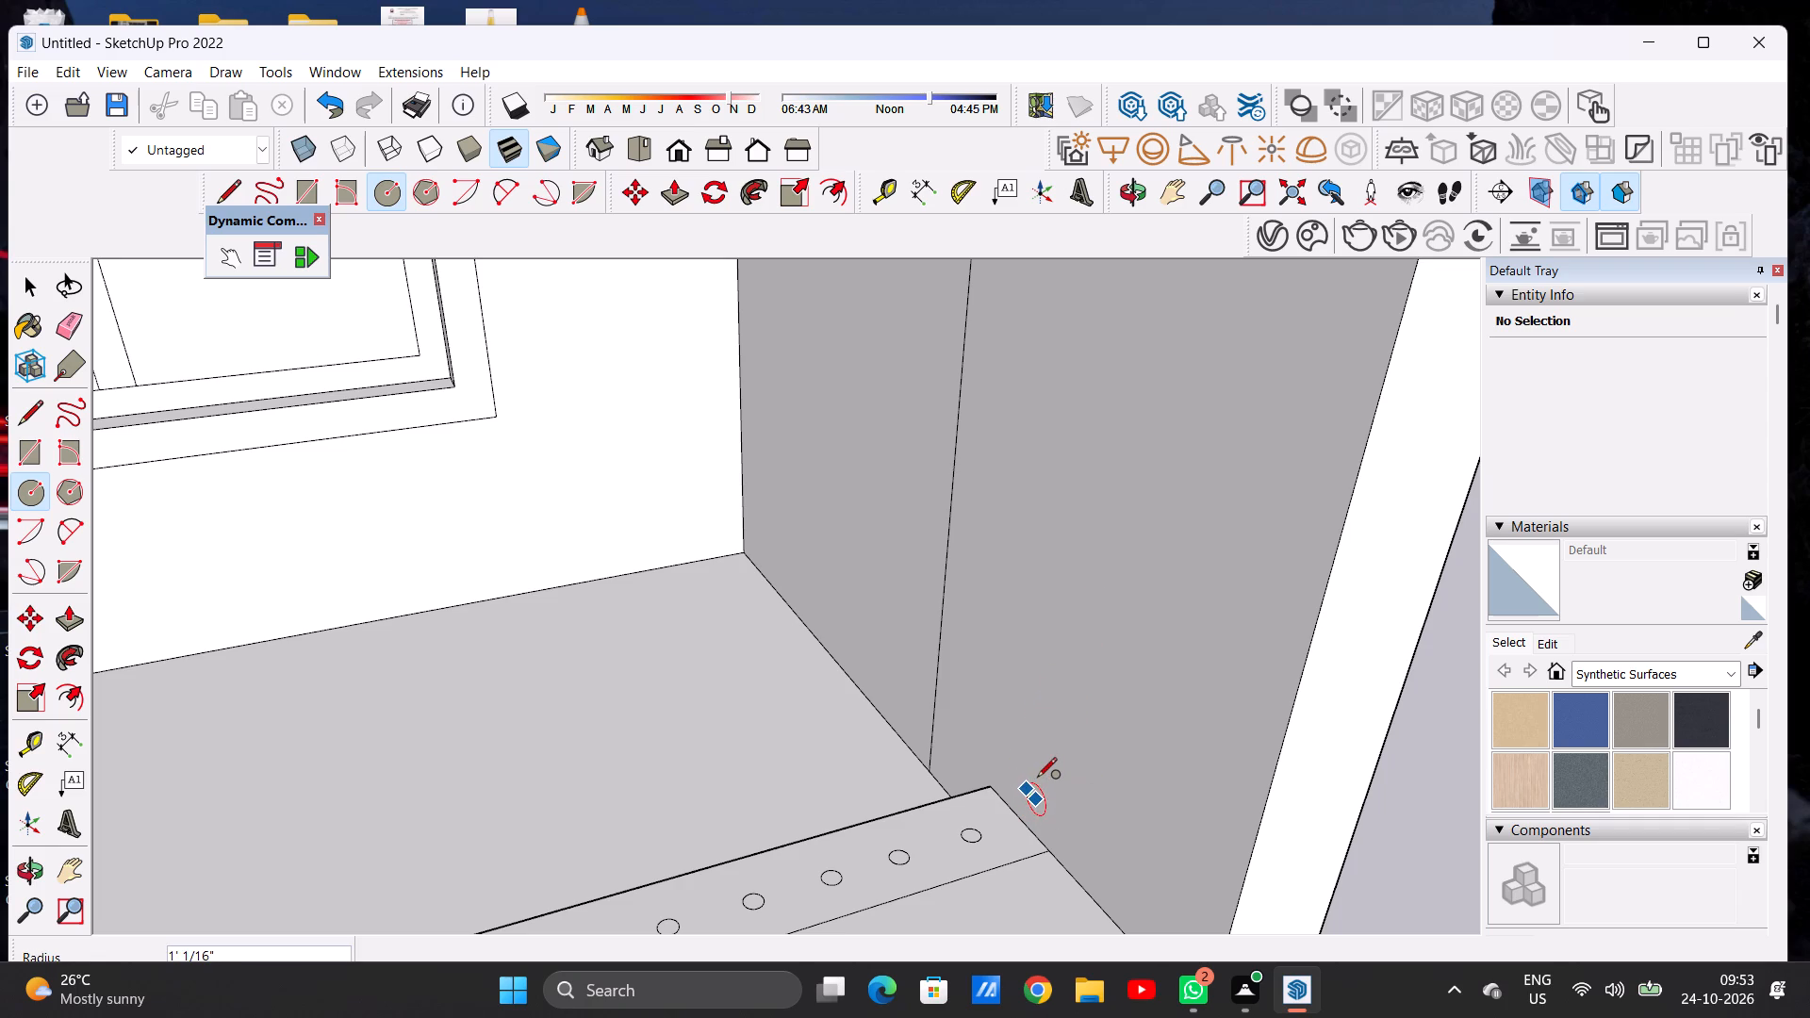
scroll(1049, 782, up, 5)
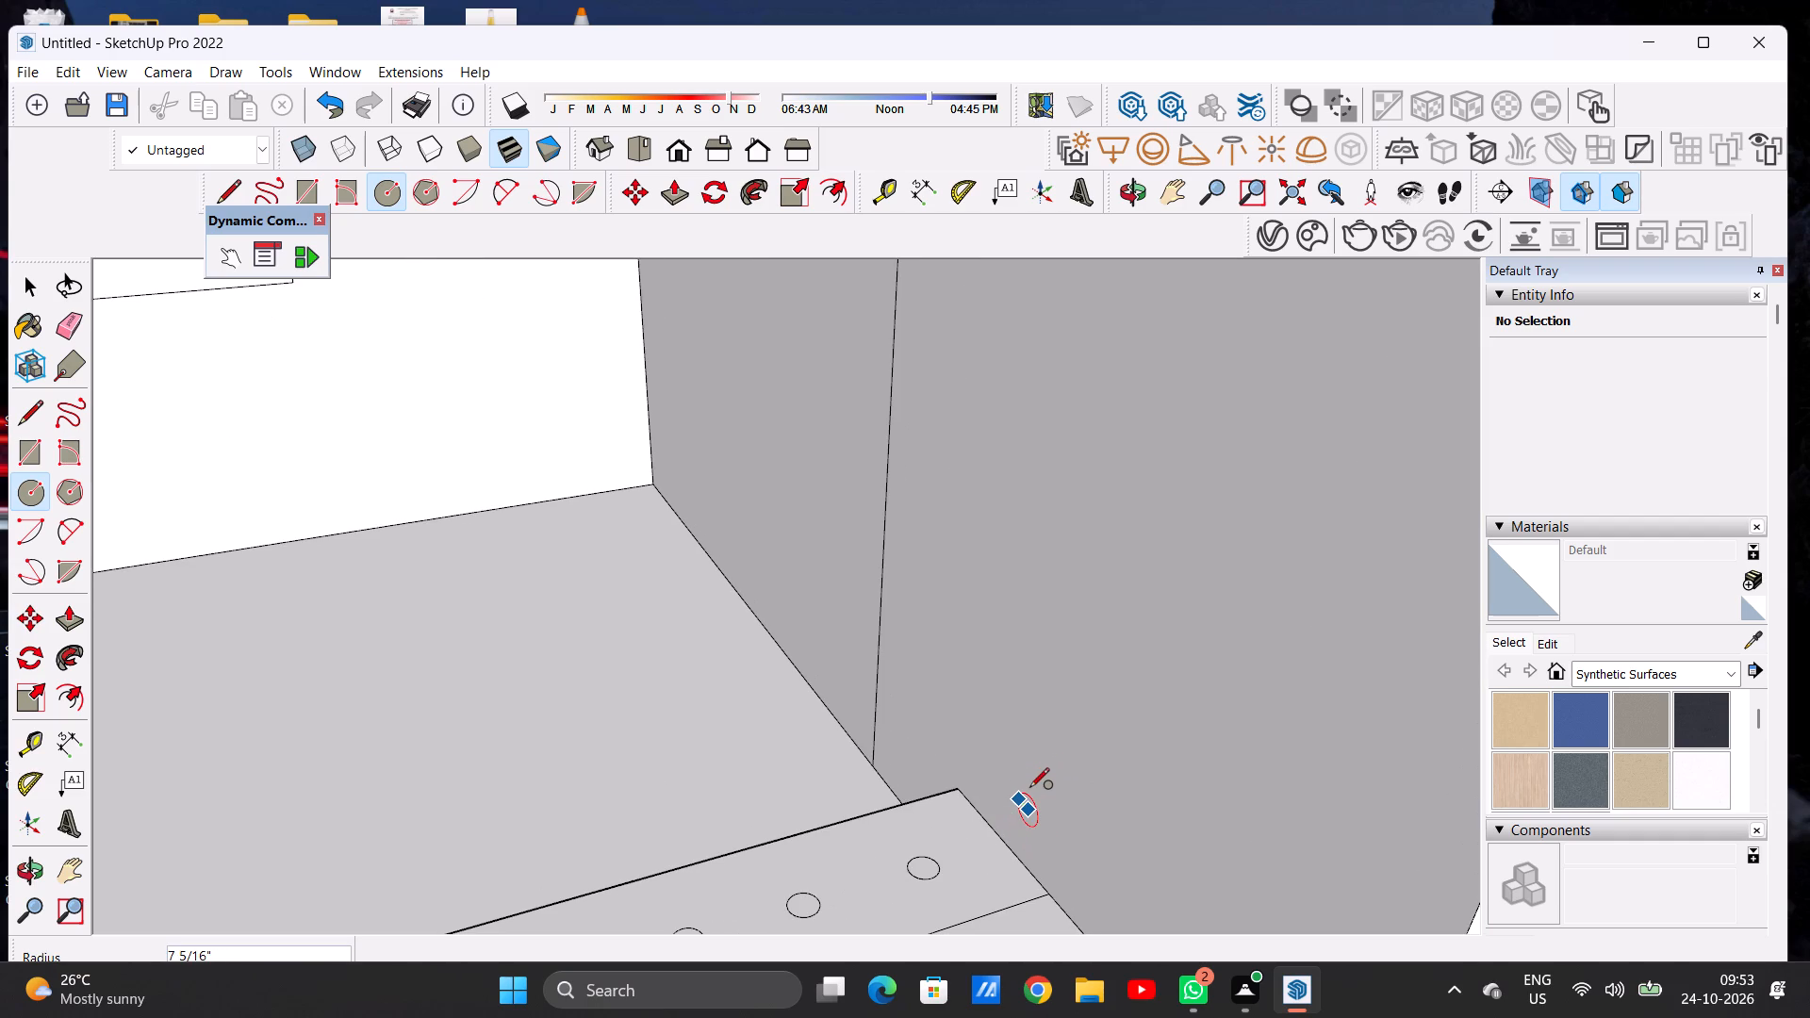
click(1030, 787)
key(space)
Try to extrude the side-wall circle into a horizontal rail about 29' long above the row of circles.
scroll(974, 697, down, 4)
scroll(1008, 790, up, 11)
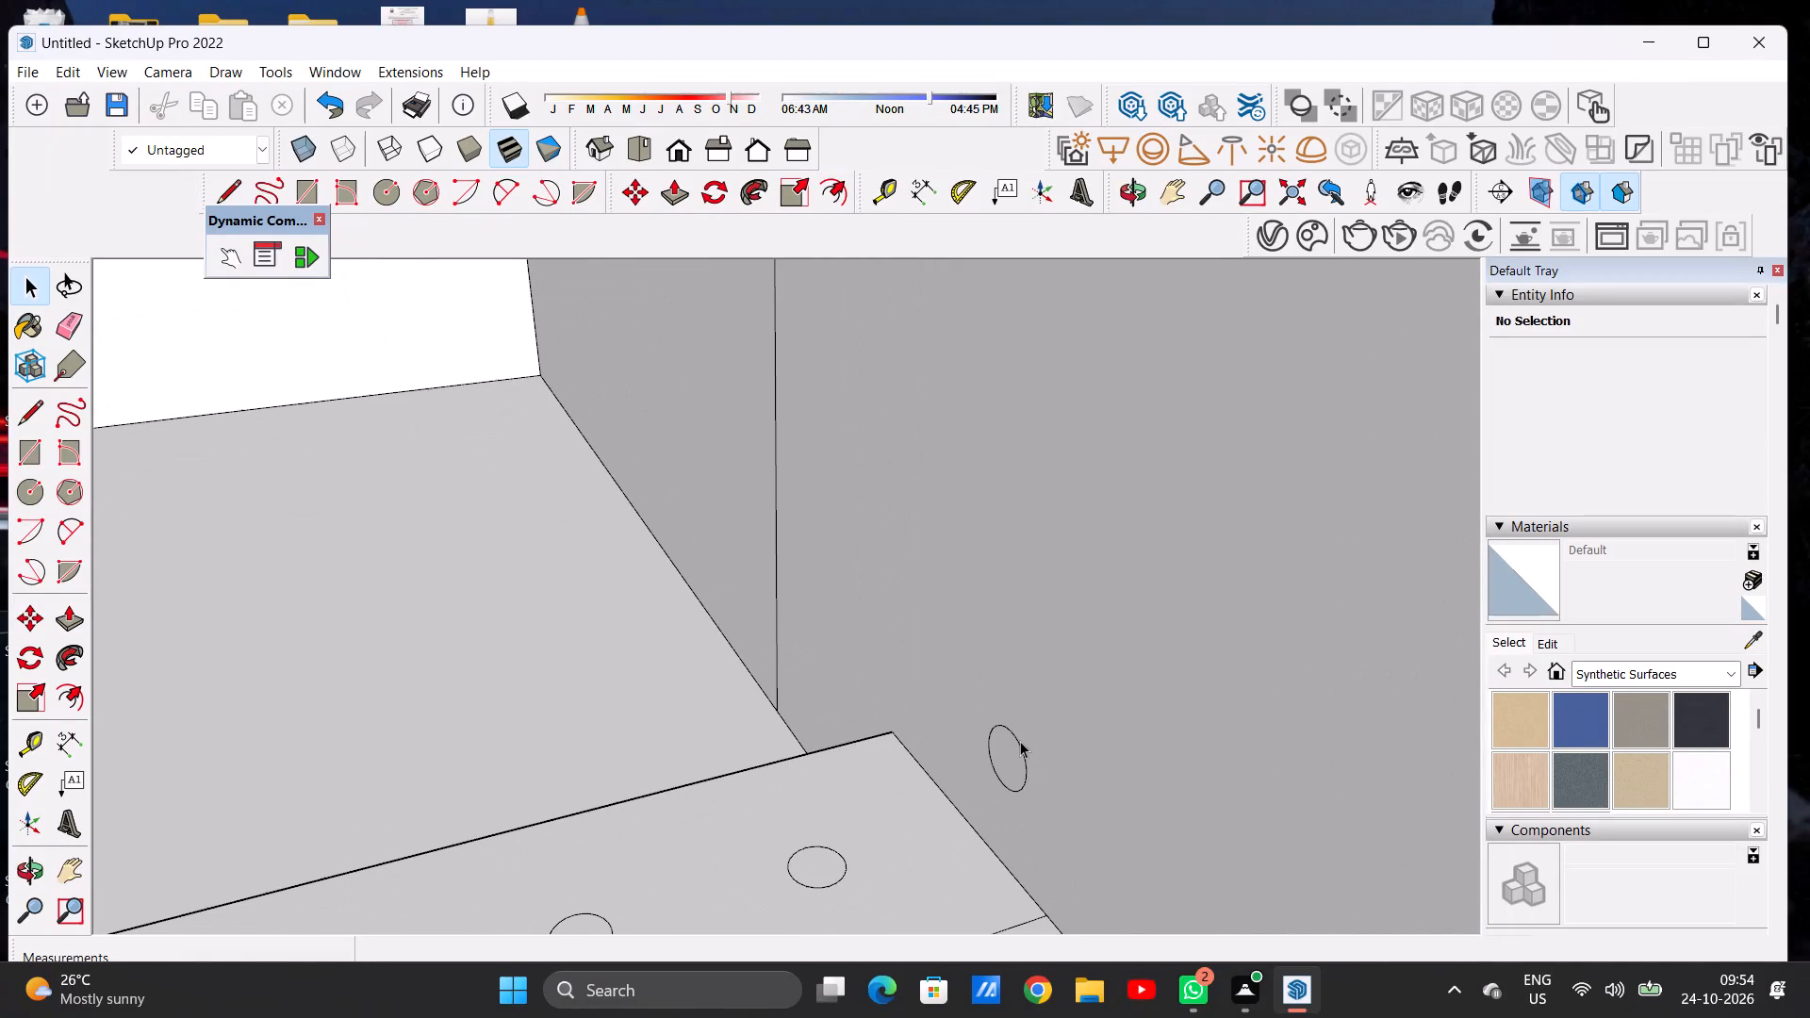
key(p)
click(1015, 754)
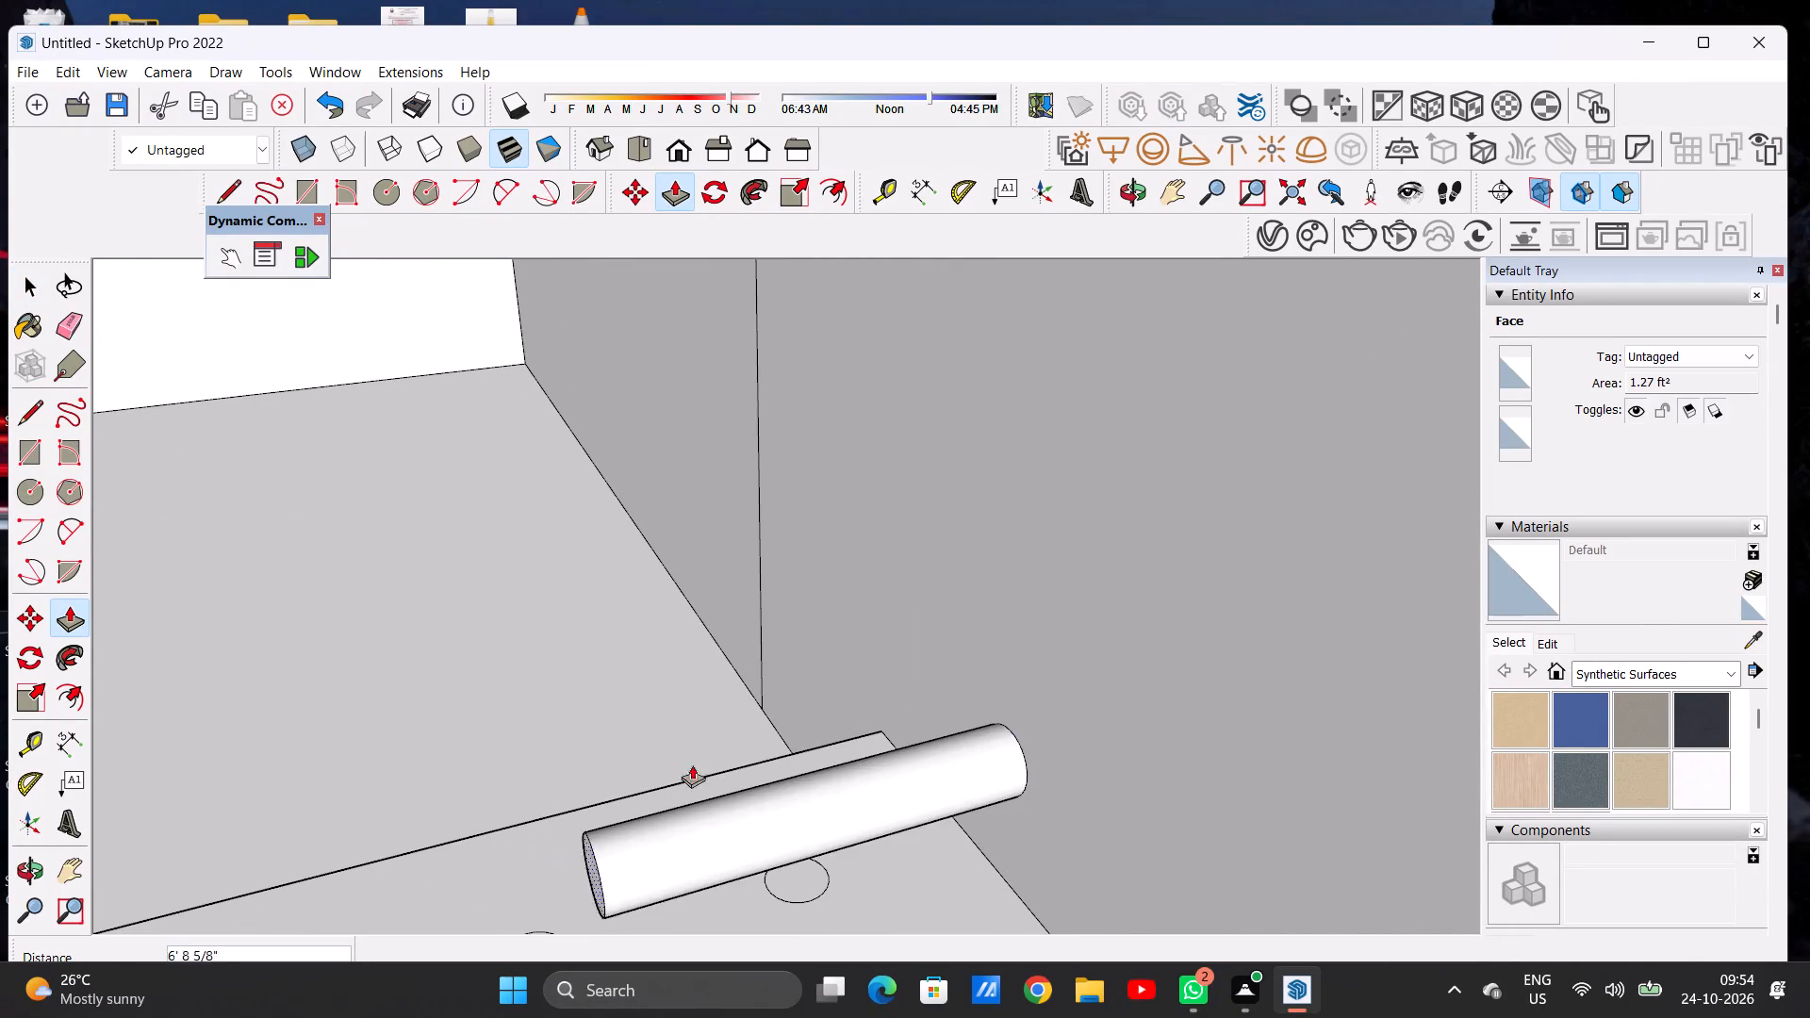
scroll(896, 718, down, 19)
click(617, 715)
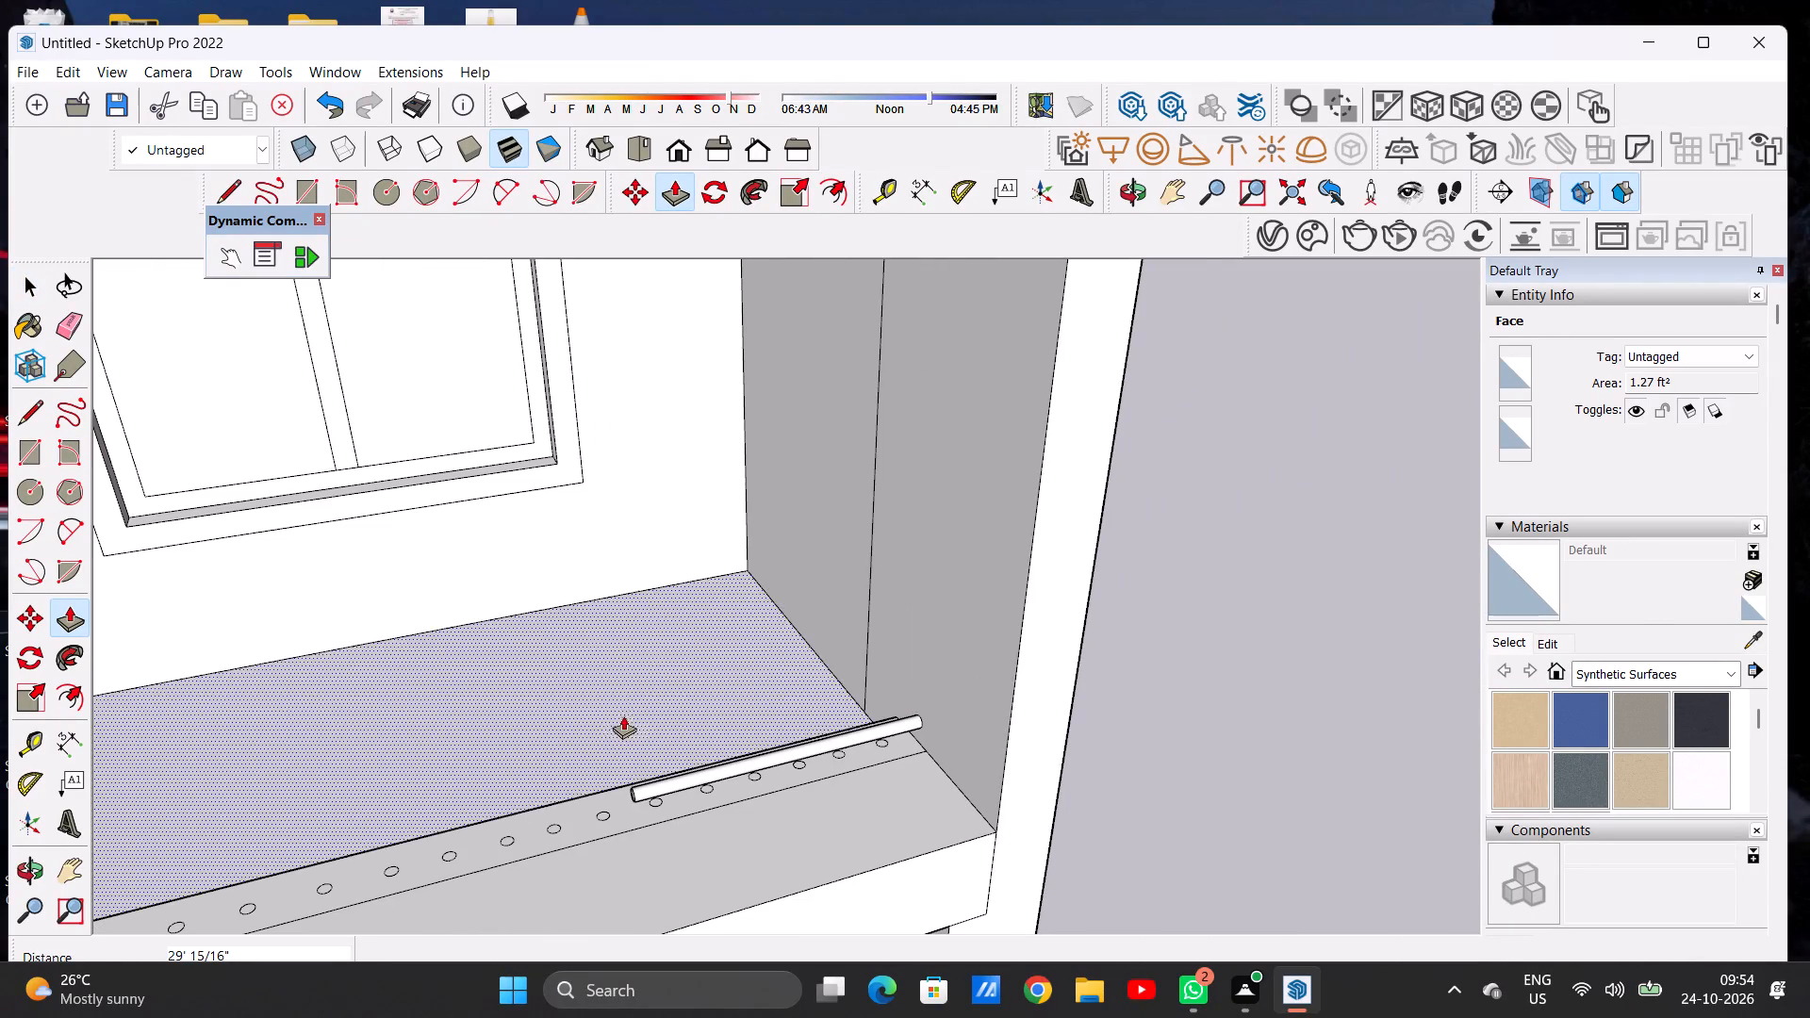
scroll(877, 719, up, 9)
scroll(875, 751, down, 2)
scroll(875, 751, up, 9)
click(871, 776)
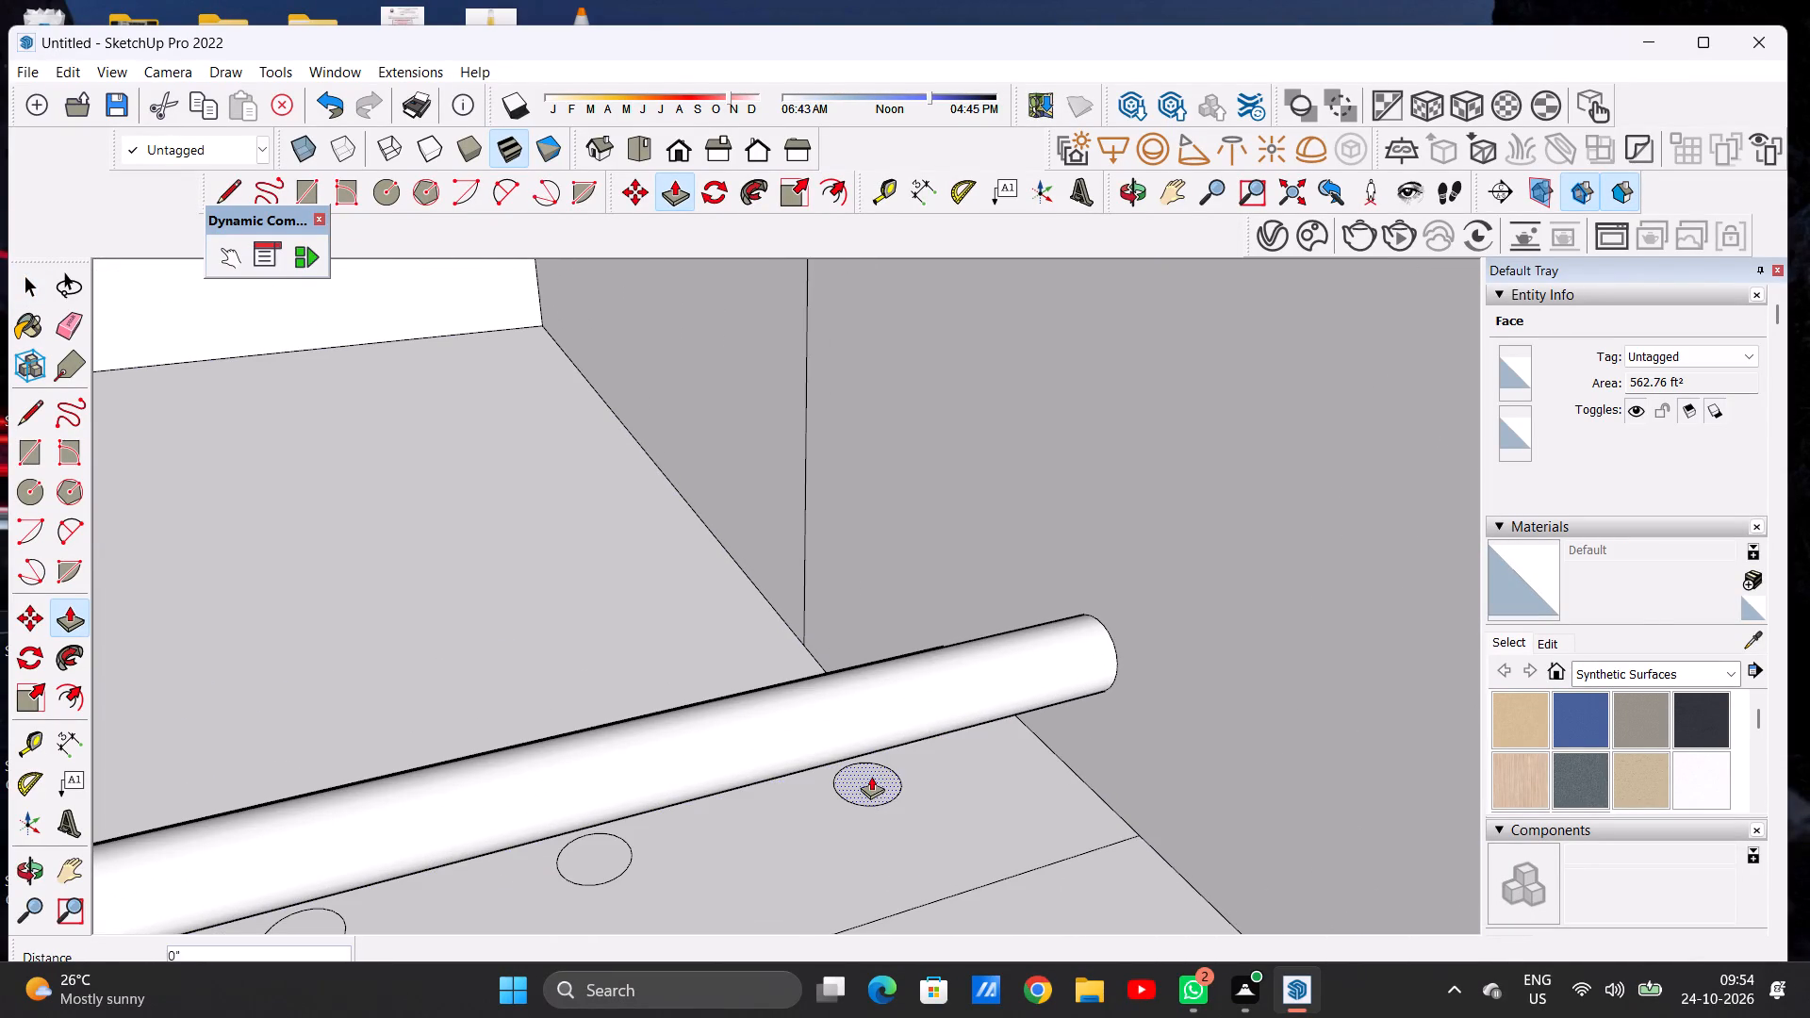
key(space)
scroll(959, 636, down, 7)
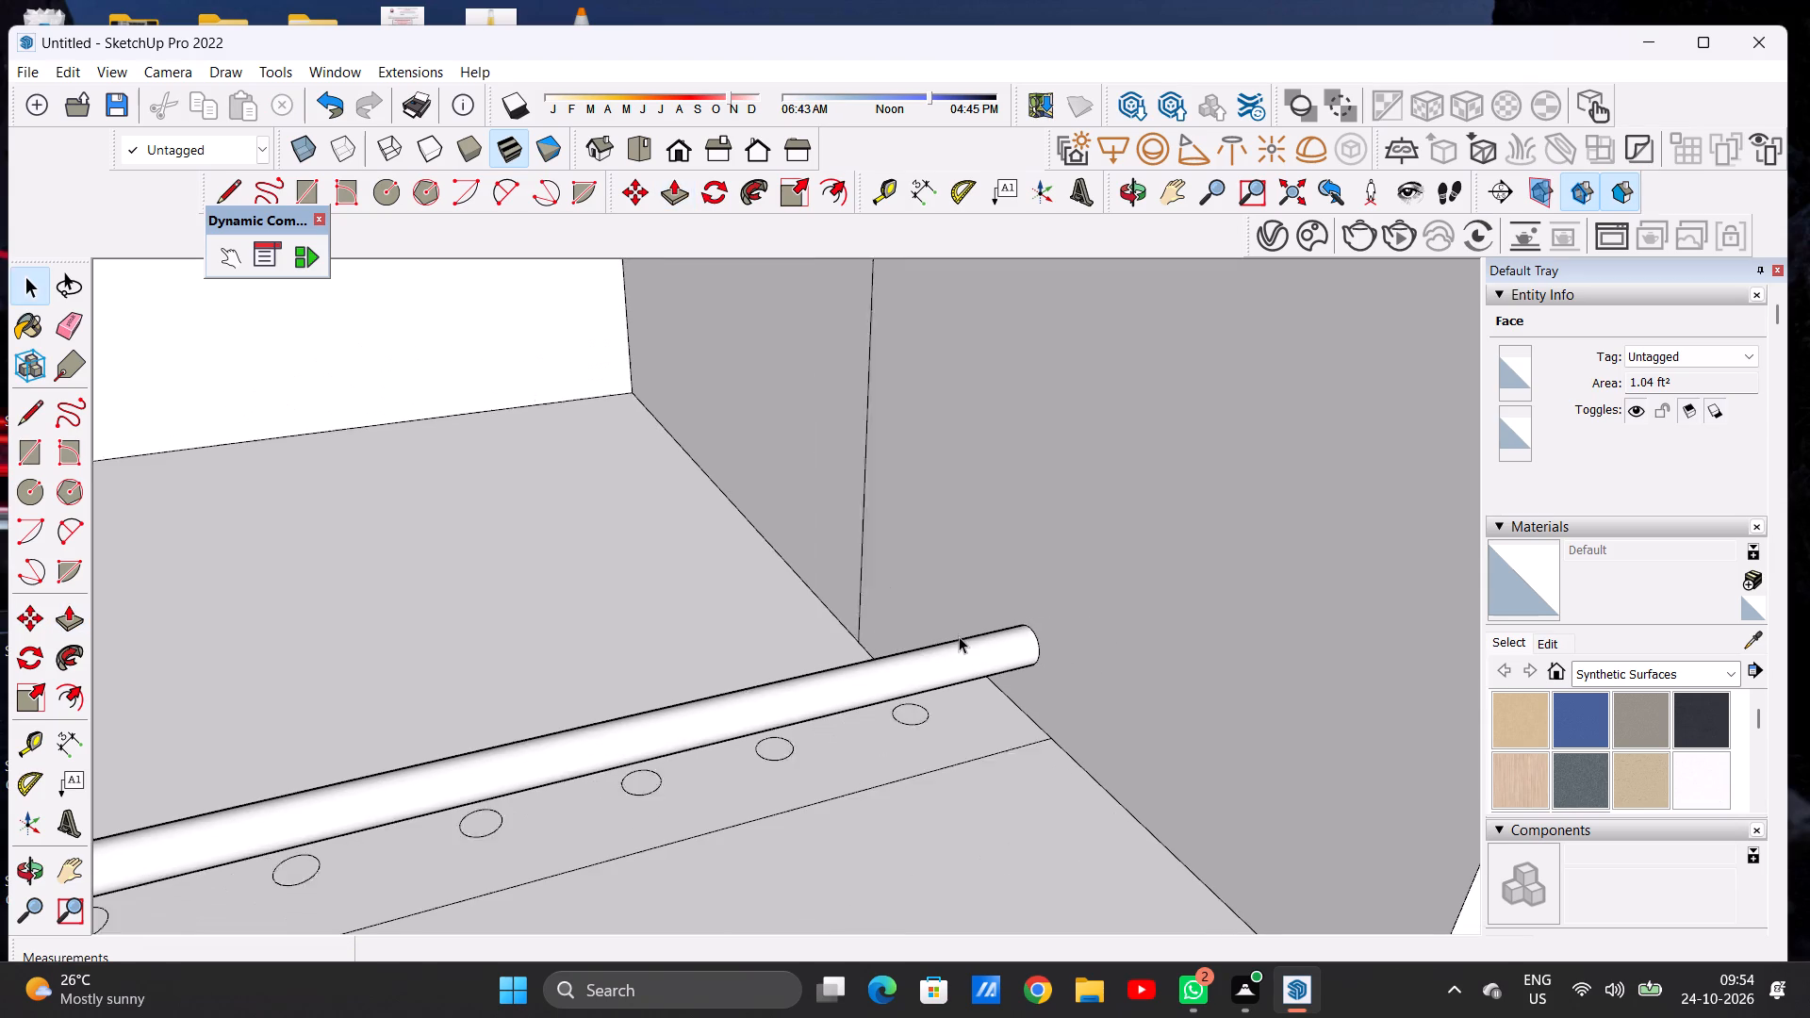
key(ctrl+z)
Move the side-wall circle about 1' along the wall toward the window wall, in line with the strip's circle row.
scroll(966, 665, down, 4)
middle_drag(963, 717, 1065, 722)
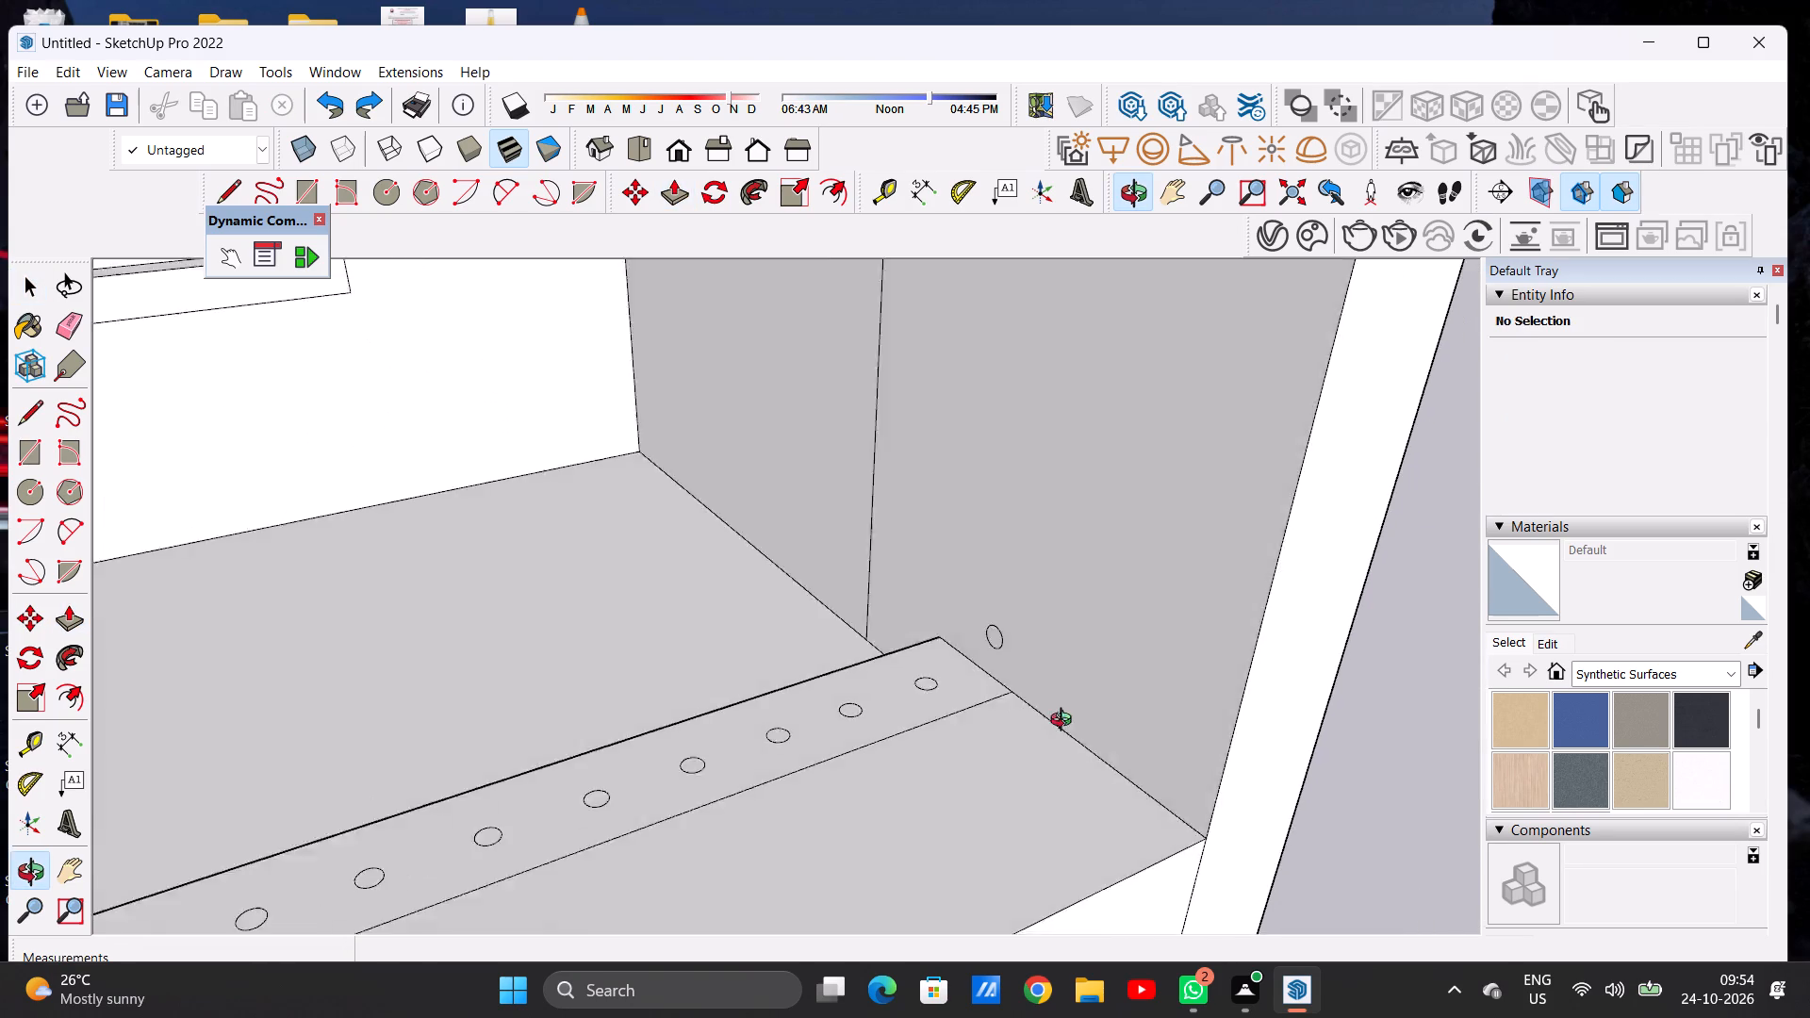
middle_drag(1065, 722, 1135, 719)
scroll(906, 603, up, 9)
double_click(1017, 612)
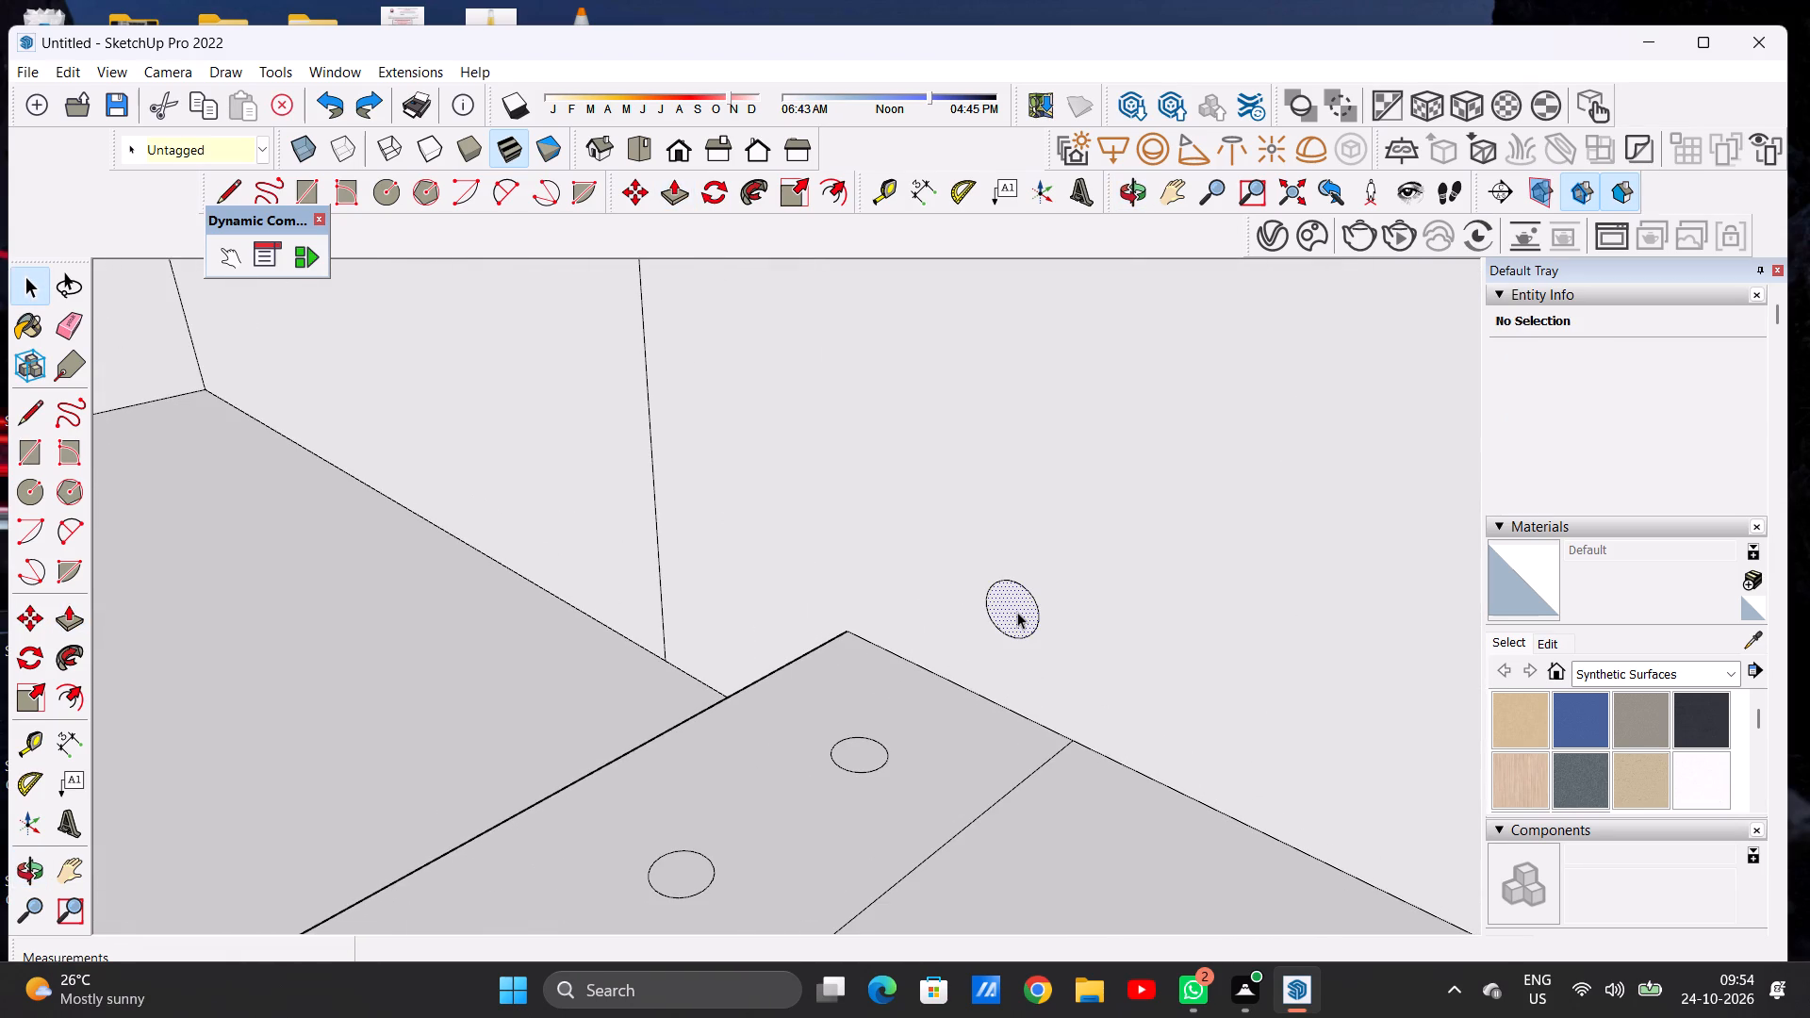
key(m)
click(1038, 637)
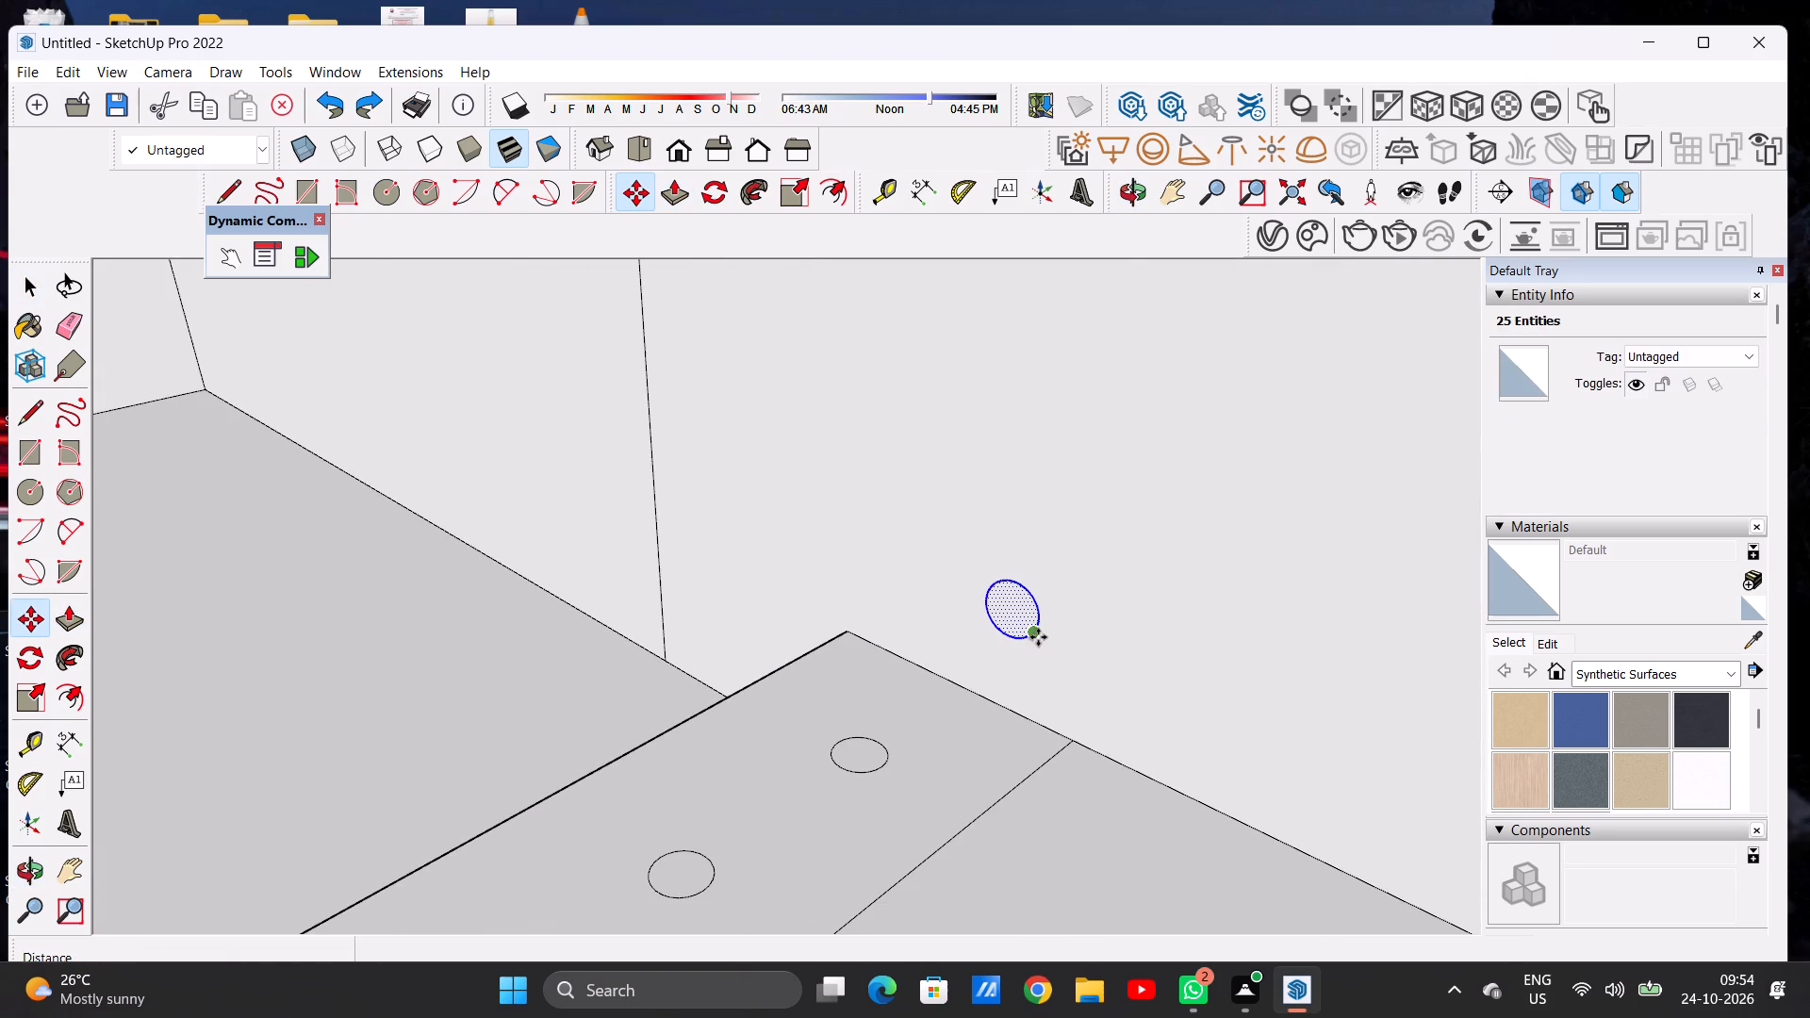
click(992, 617)
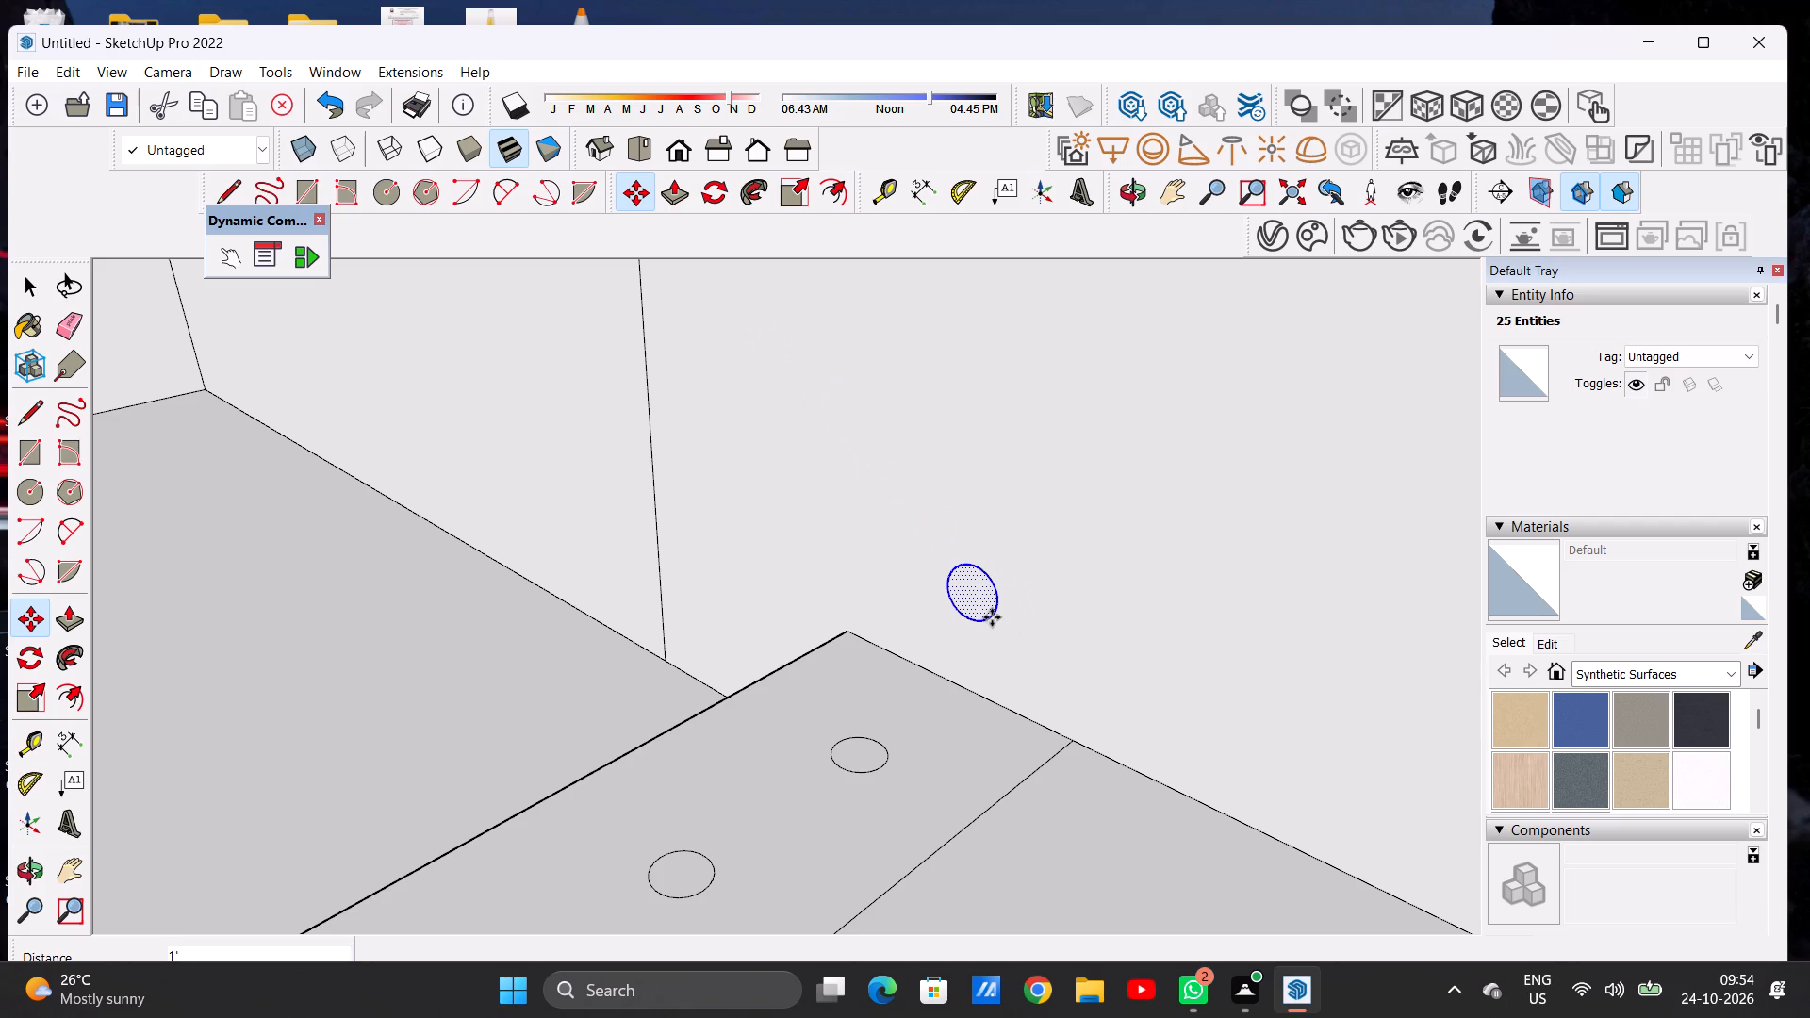
key(space)
scroll(614, 662, down, 13)
click(1072, 578)
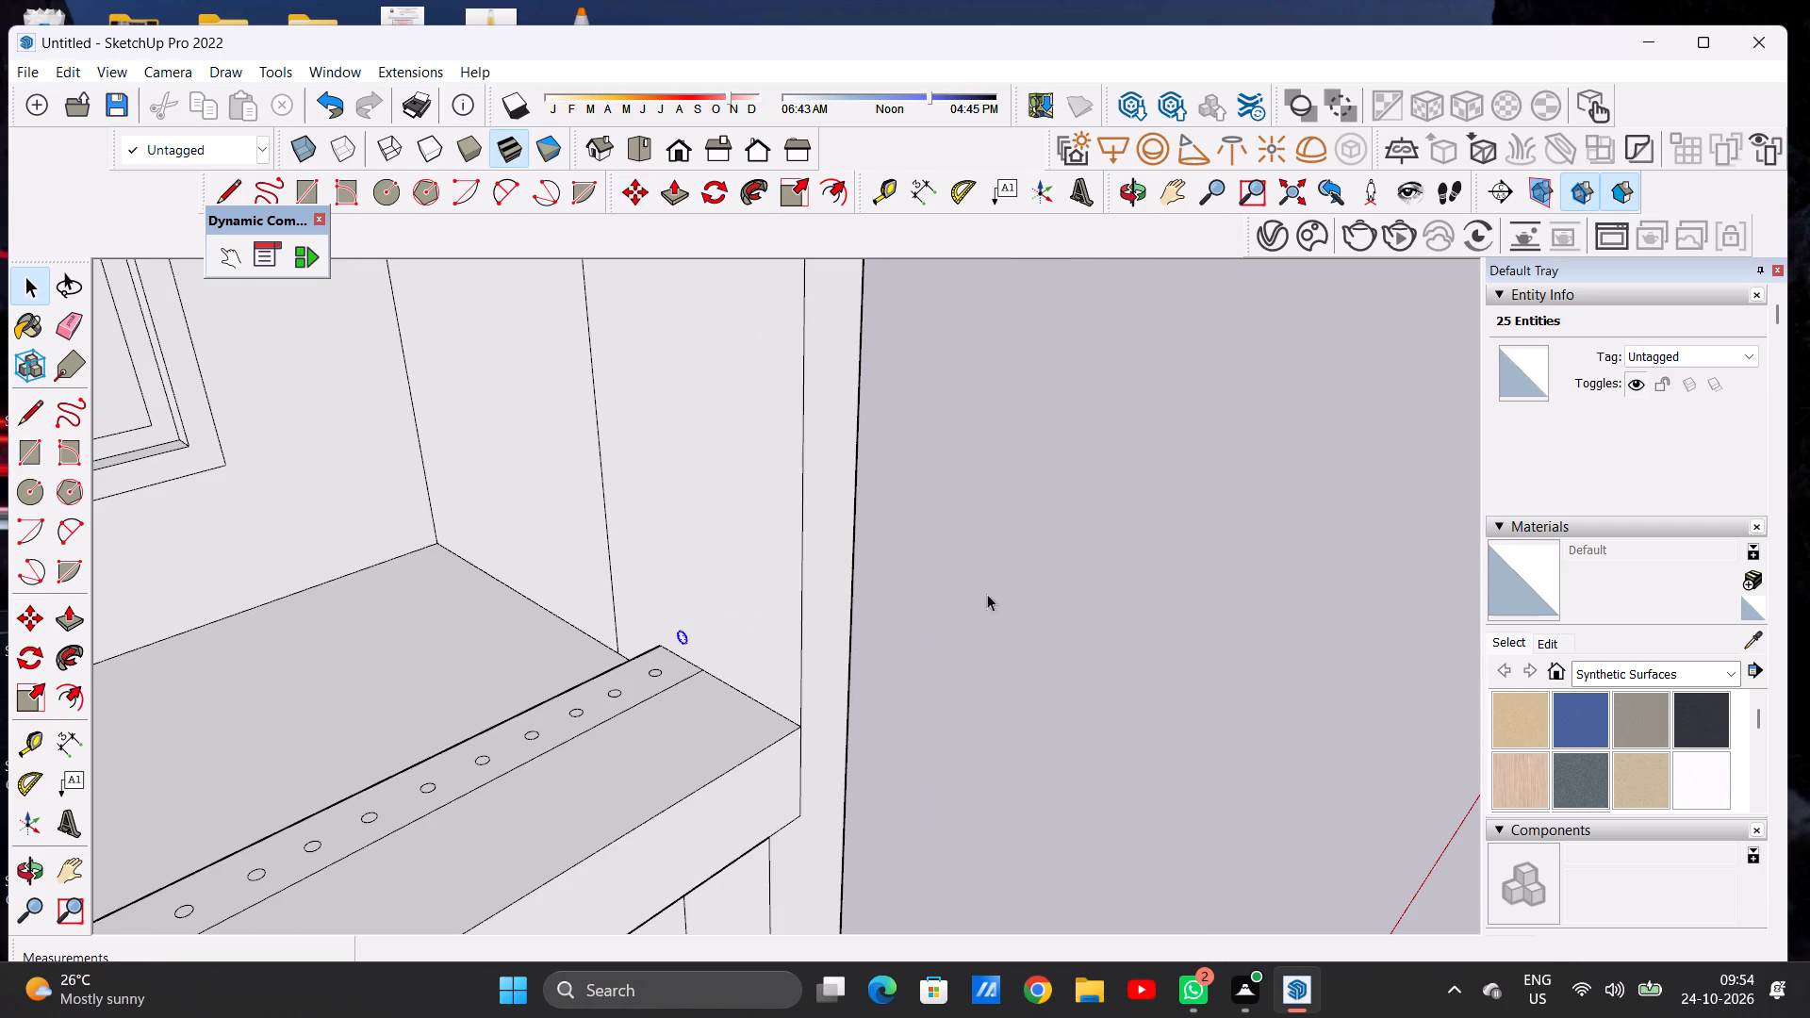
scroll(648, 678, up, 10)
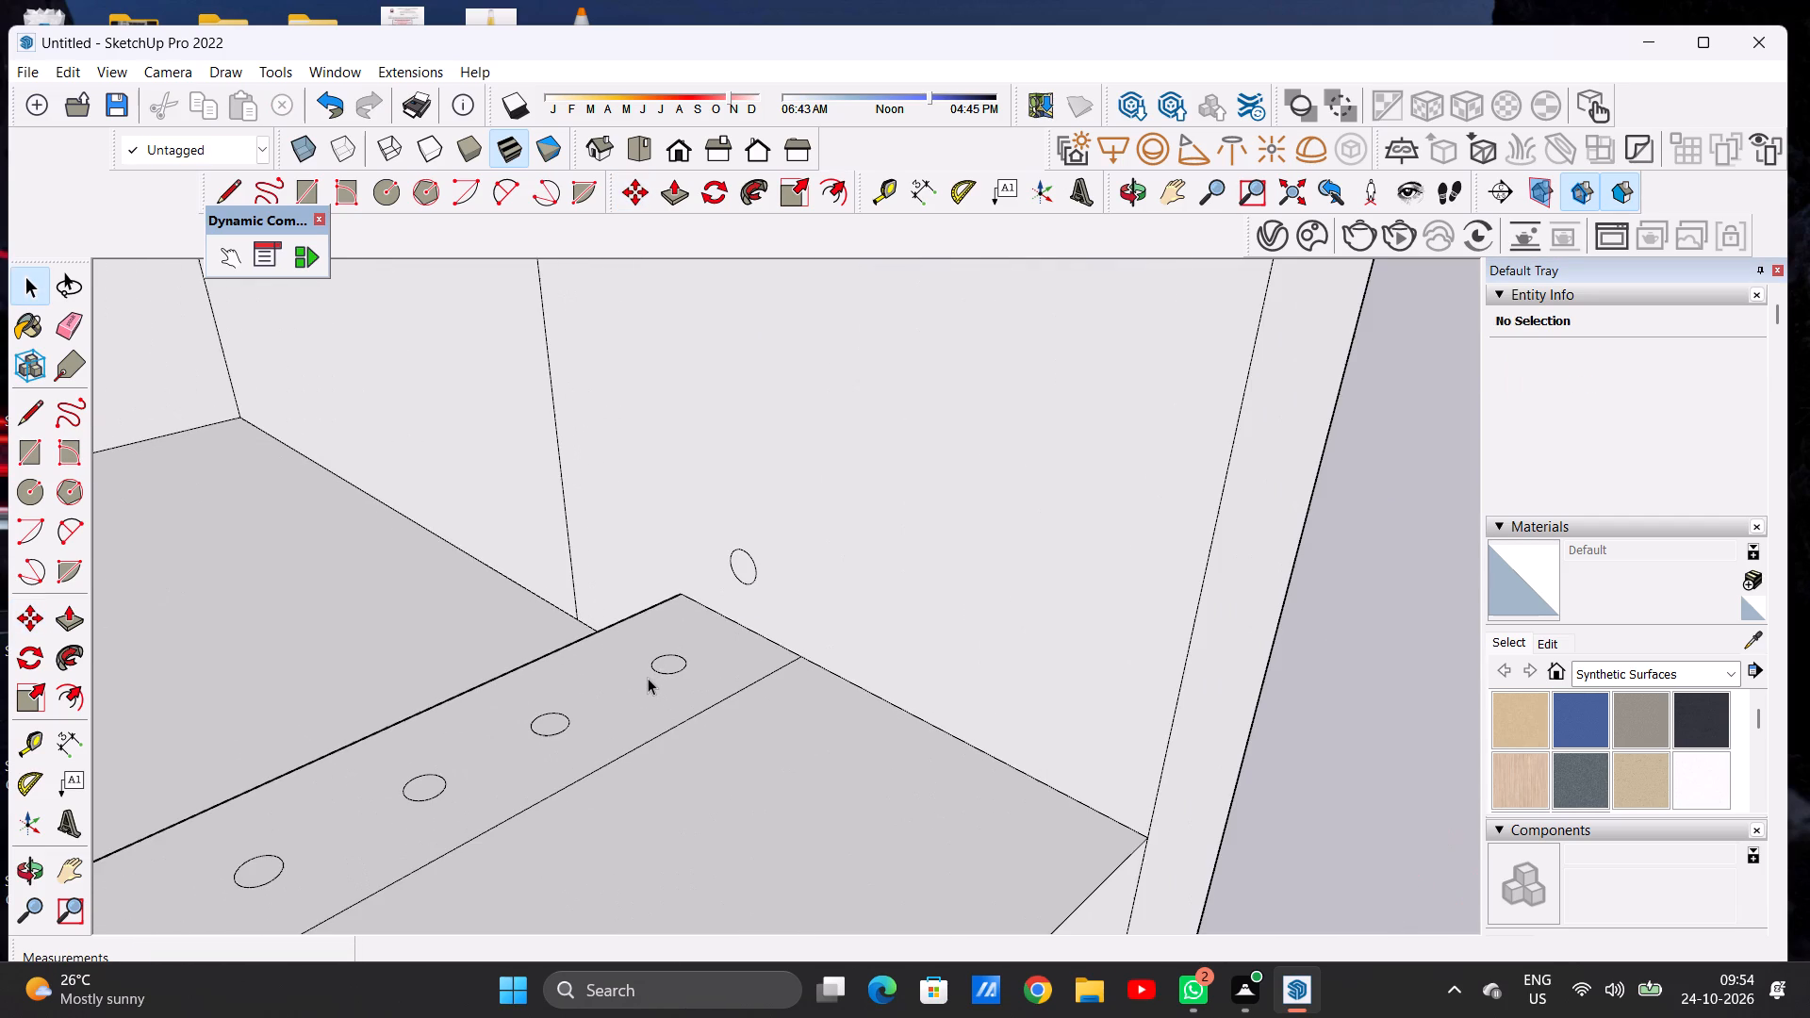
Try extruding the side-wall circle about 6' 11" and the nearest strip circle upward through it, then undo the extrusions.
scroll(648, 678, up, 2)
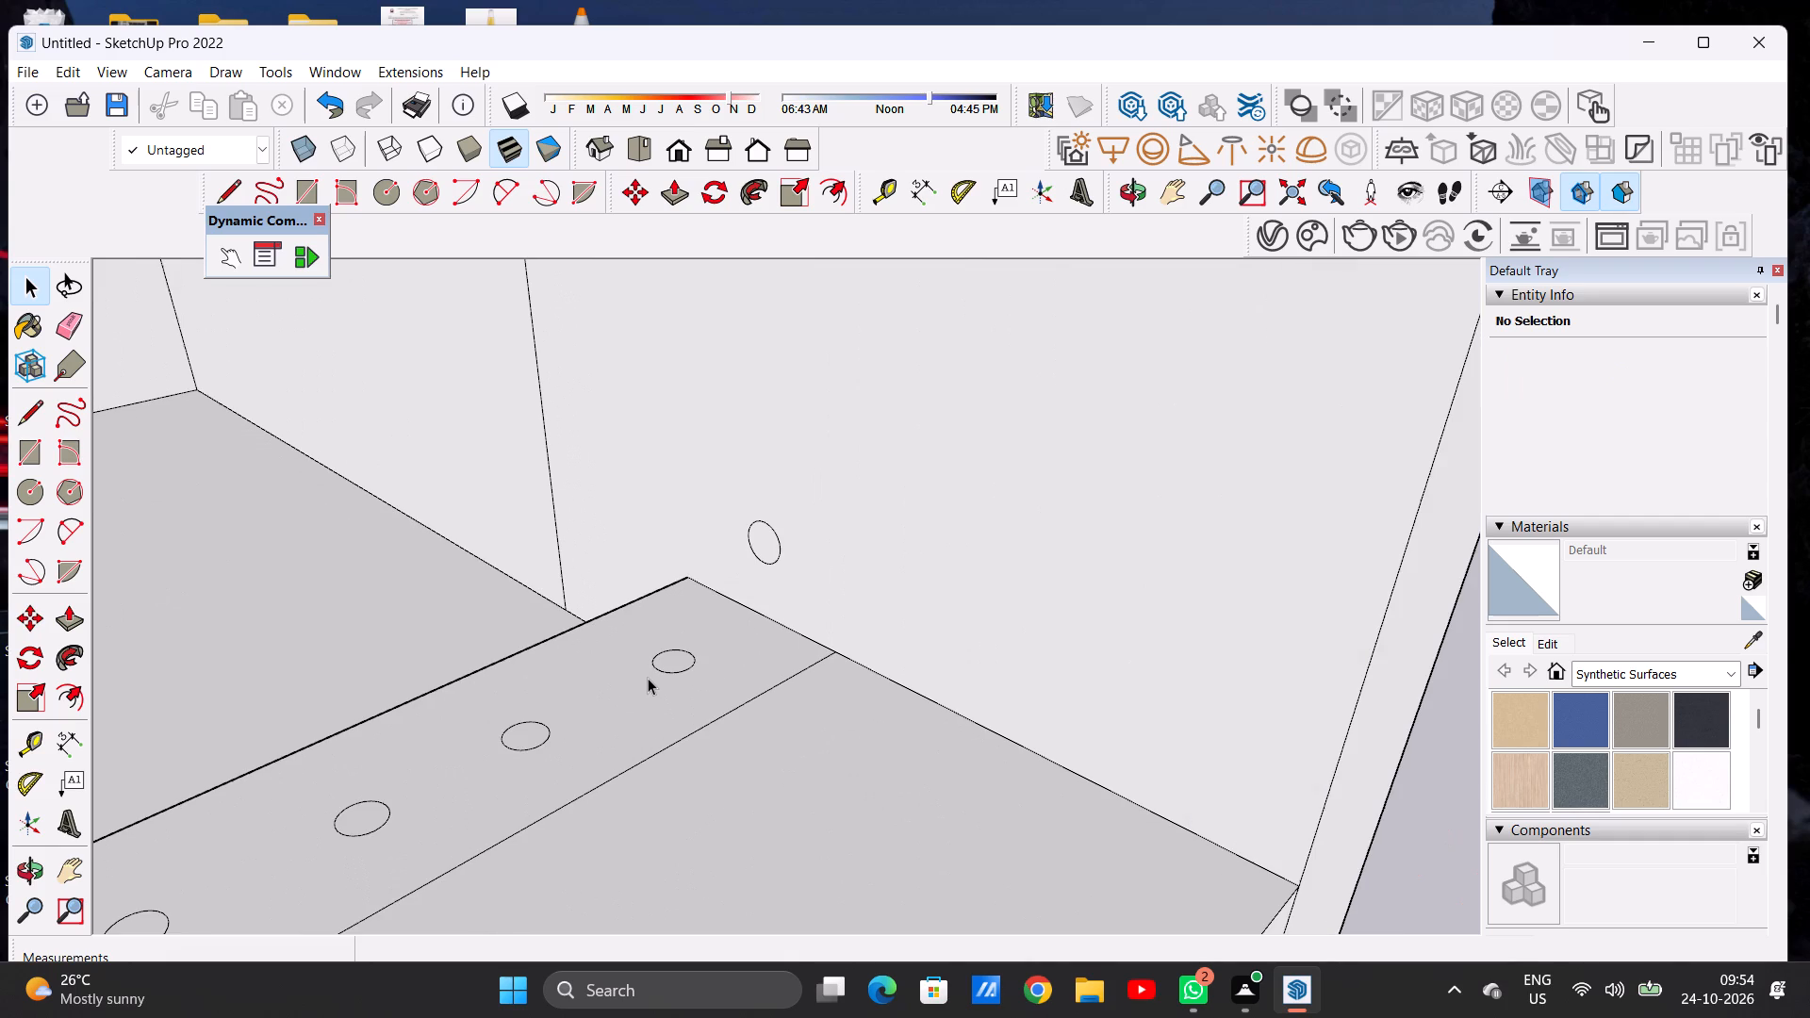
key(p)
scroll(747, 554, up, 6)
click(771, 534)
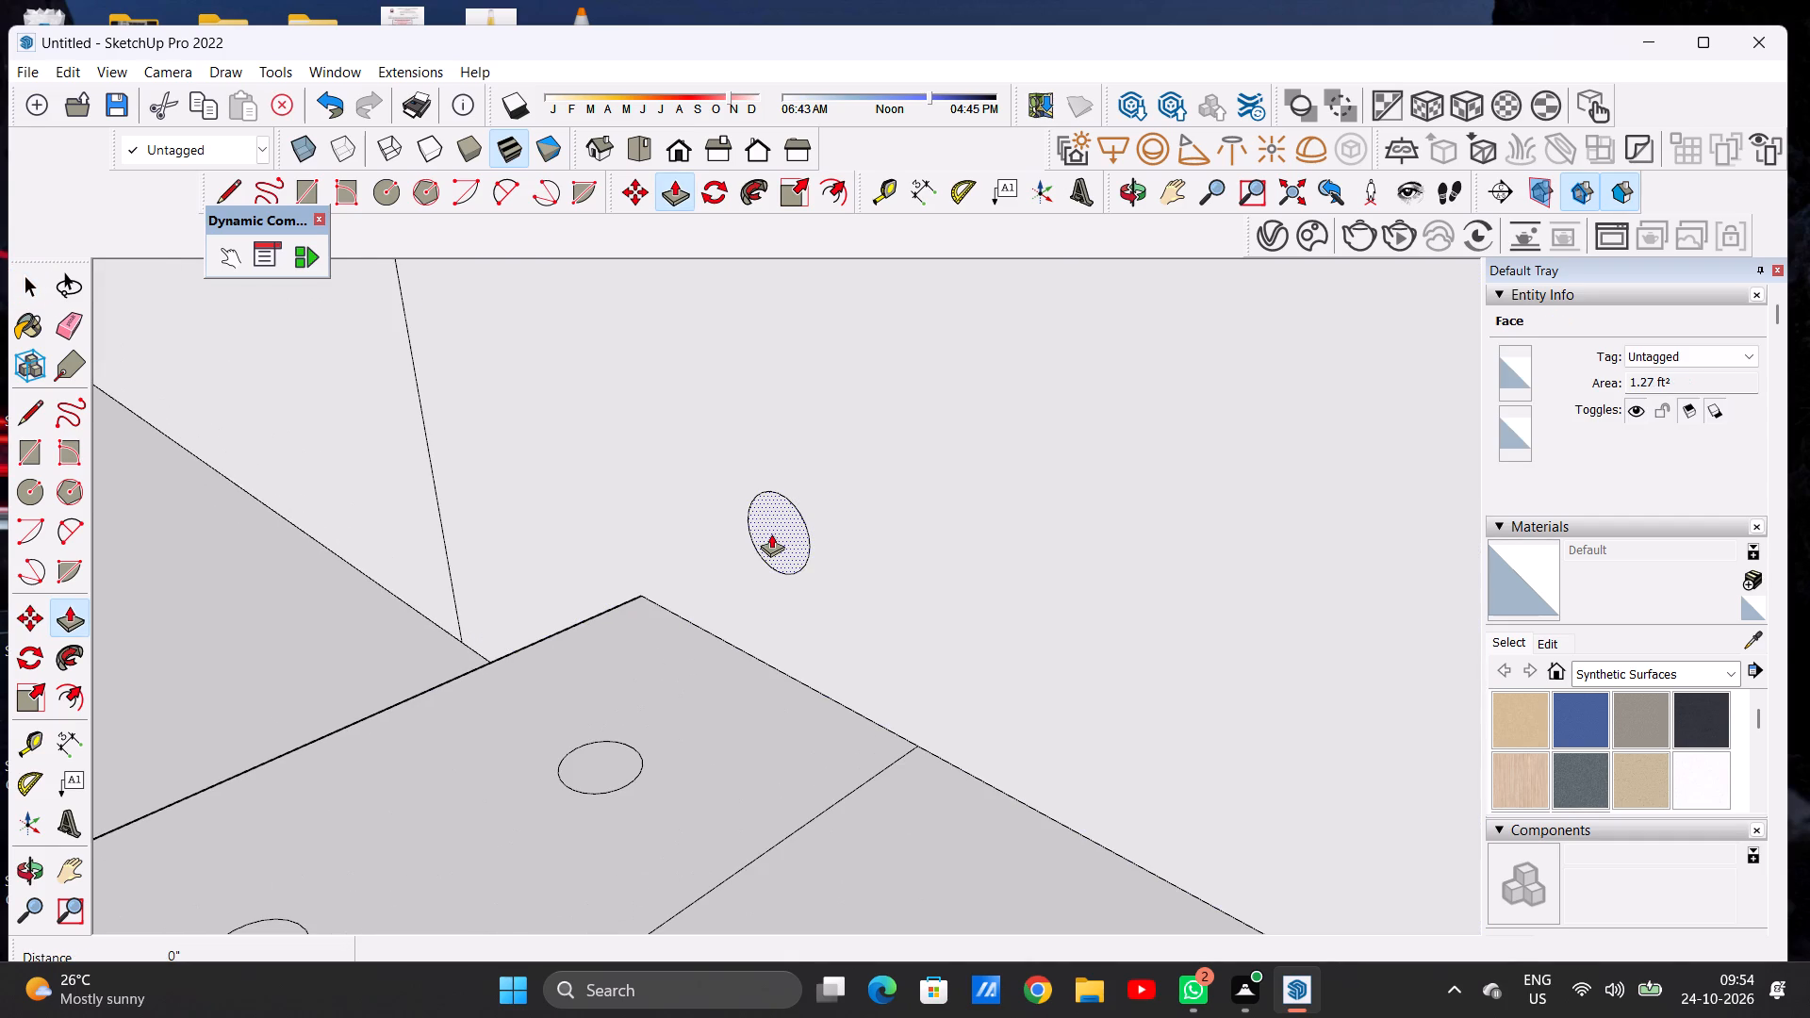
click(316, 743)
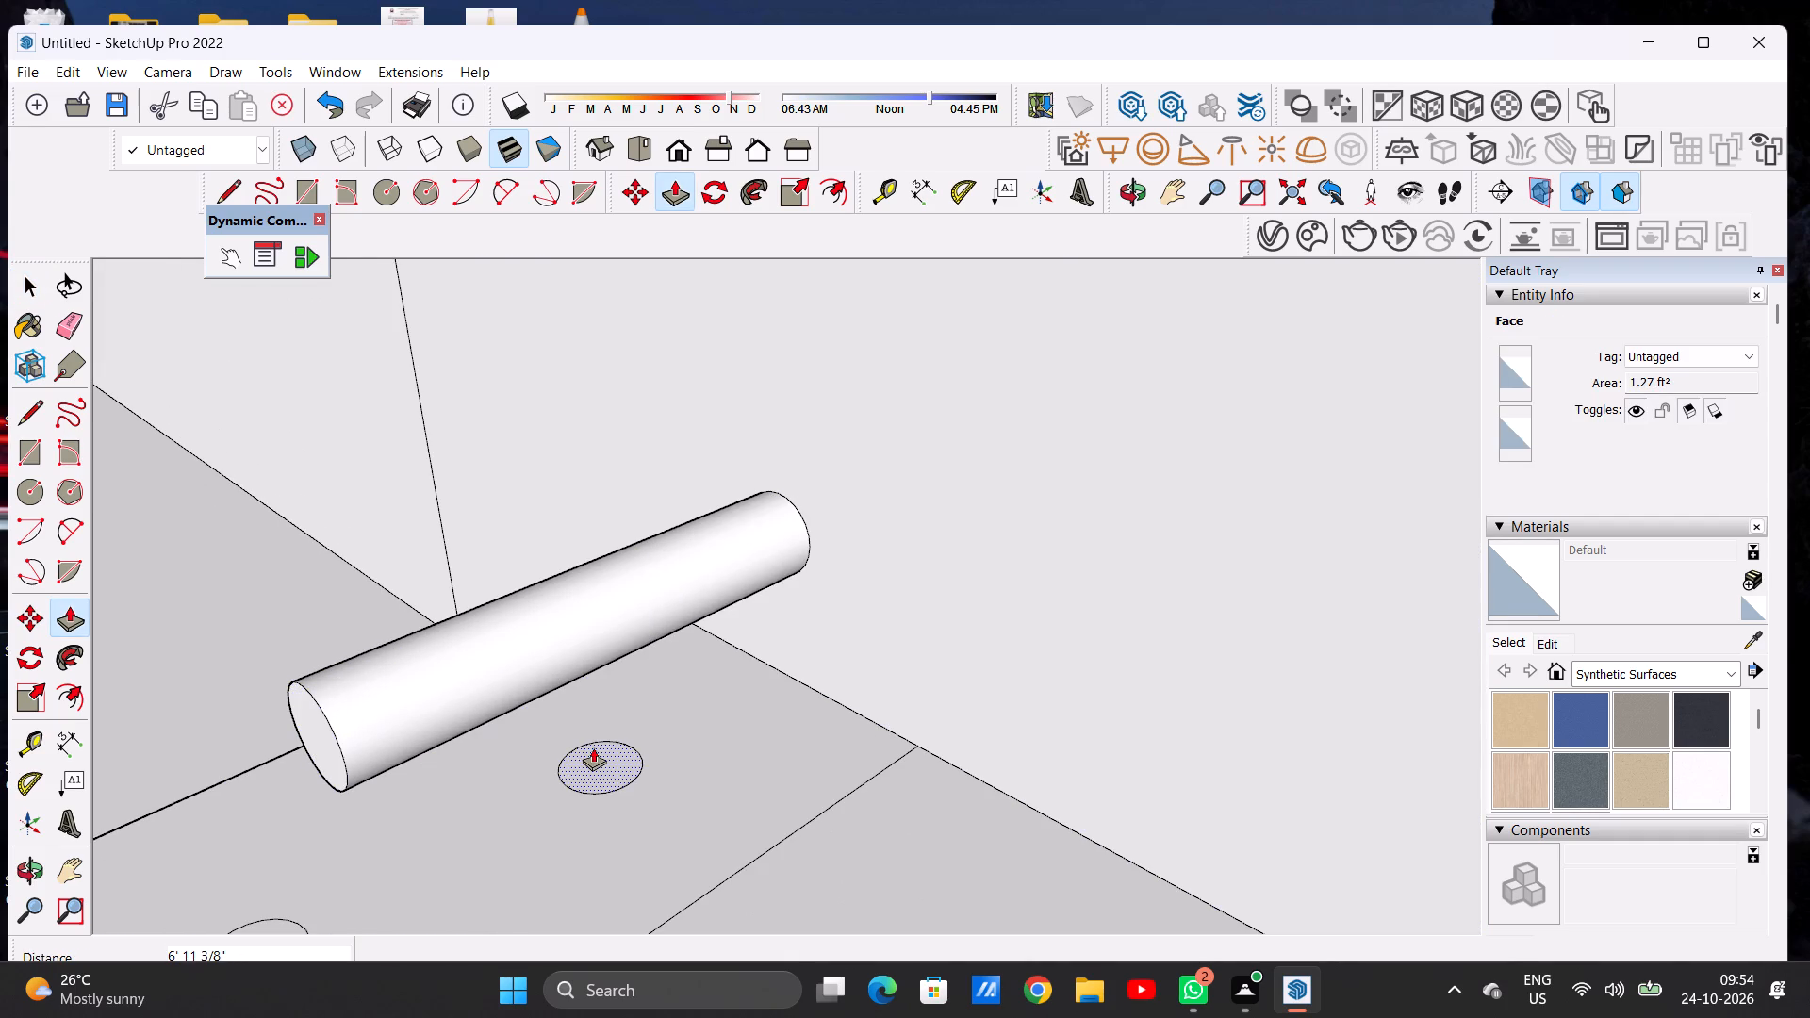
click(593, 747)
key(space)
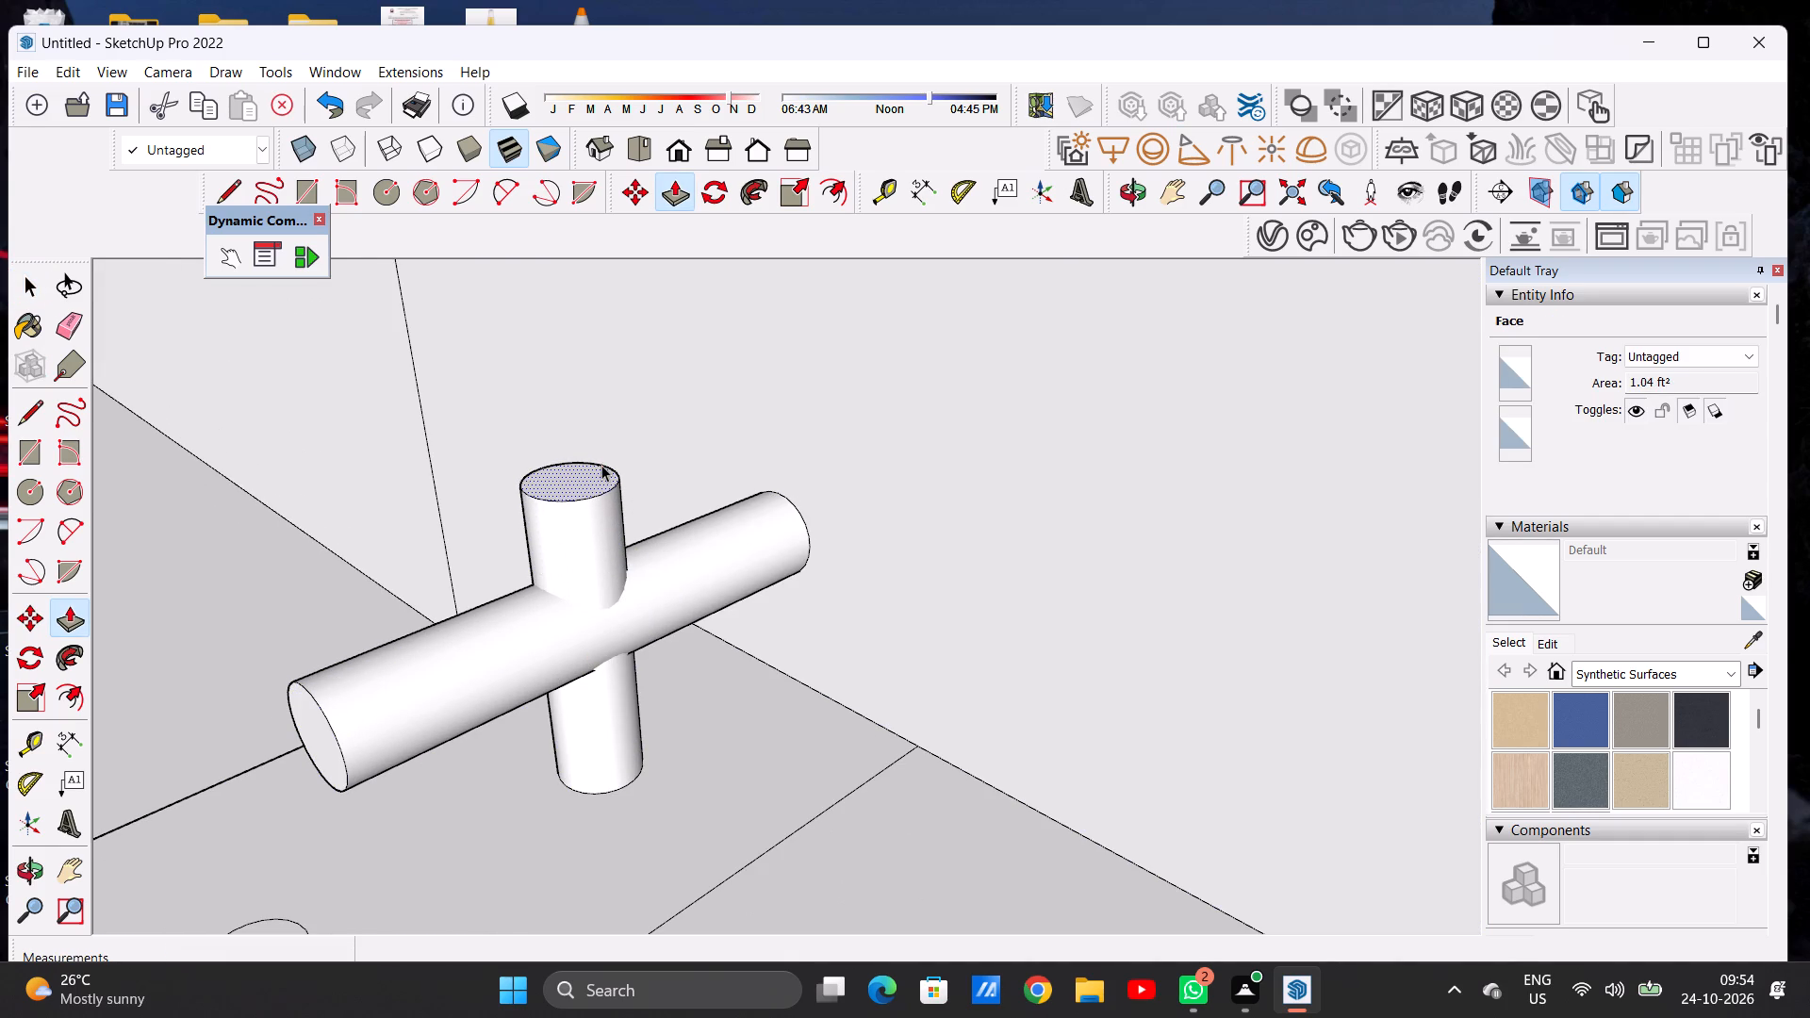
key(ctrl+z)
Move the side-wall circle straight up the wall by about 14' 5".
scroll(754, 616, down, 7)
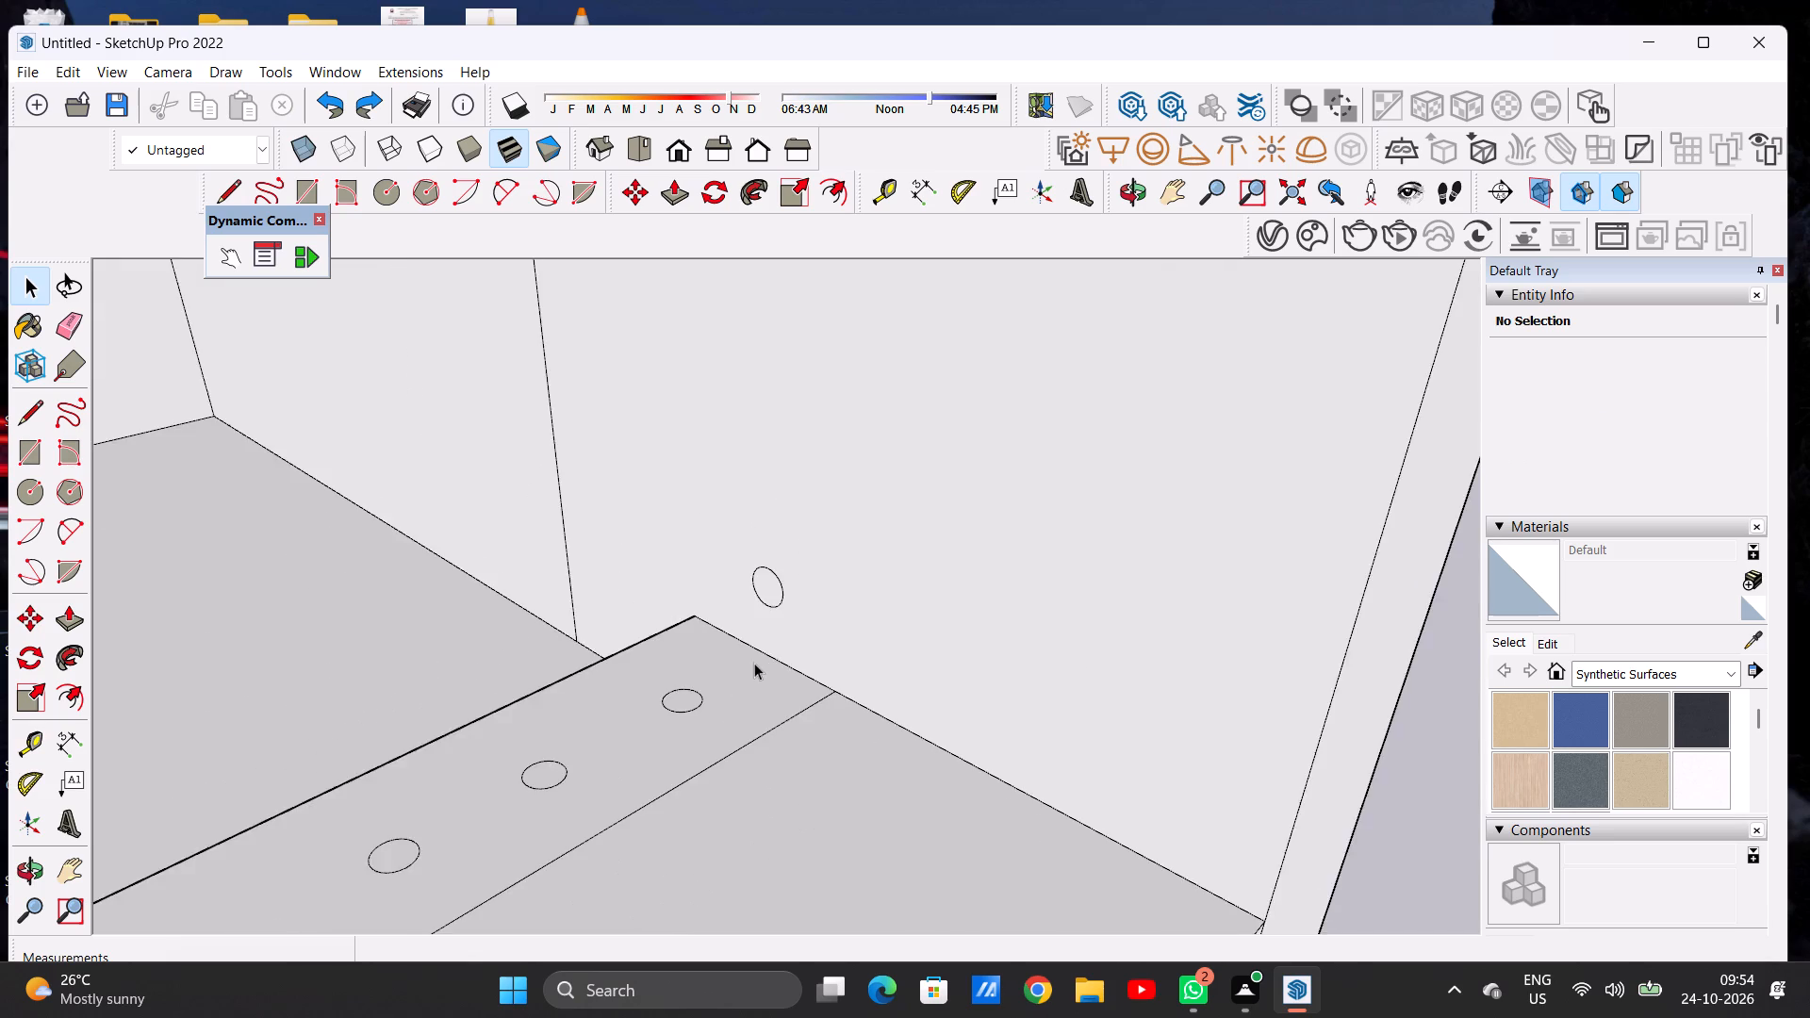
scroll(754, 663, down, 14)
scroll(774, 608, up, 13)
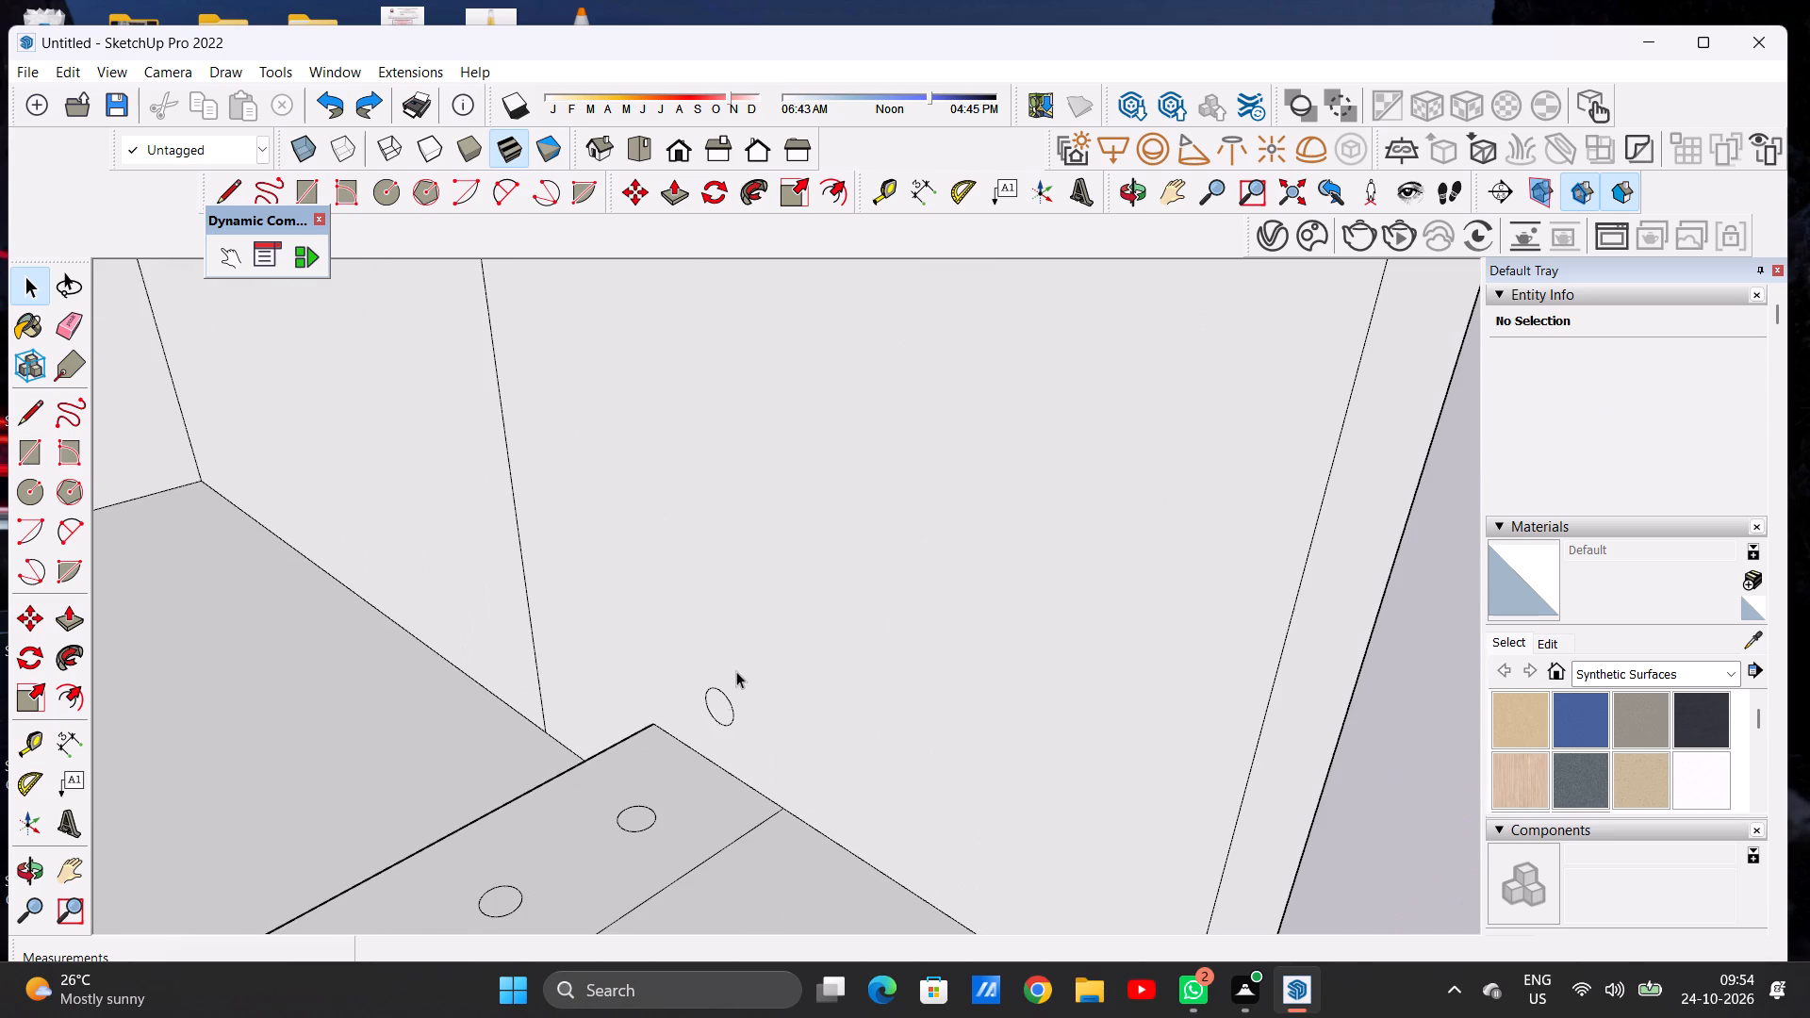
double_click(715, 708)
key(m)
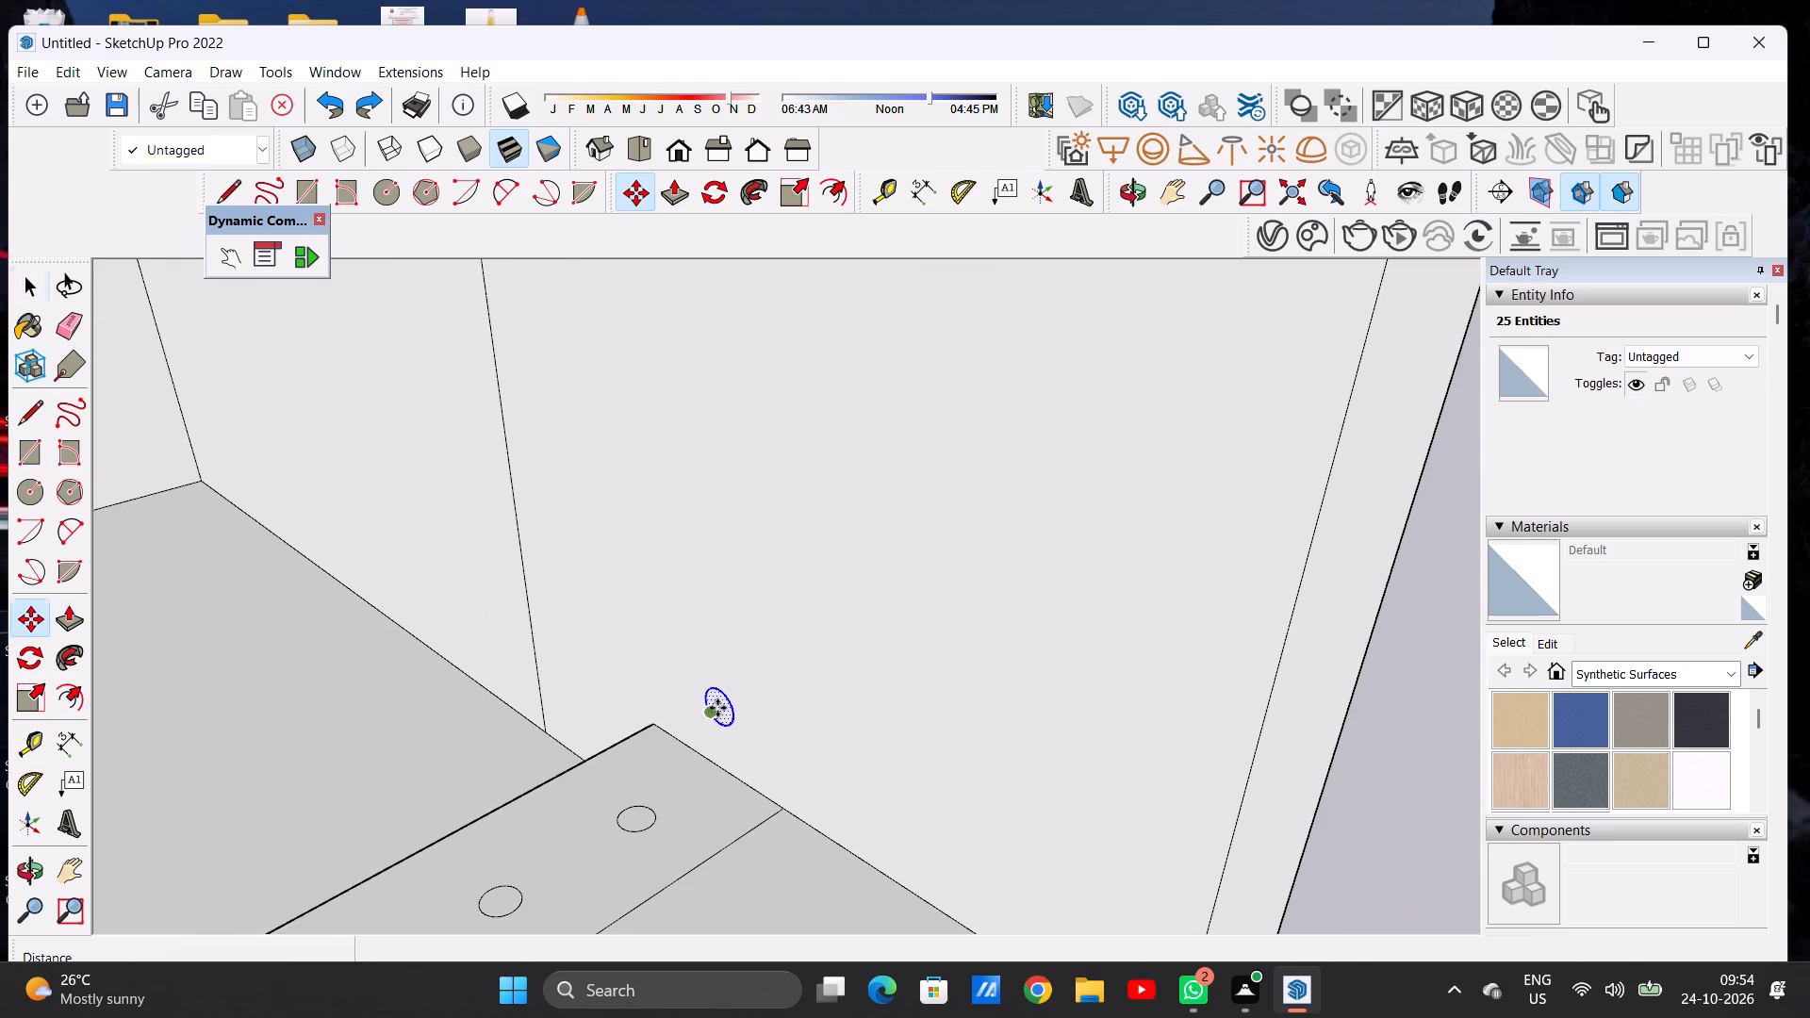
click(726, 724)
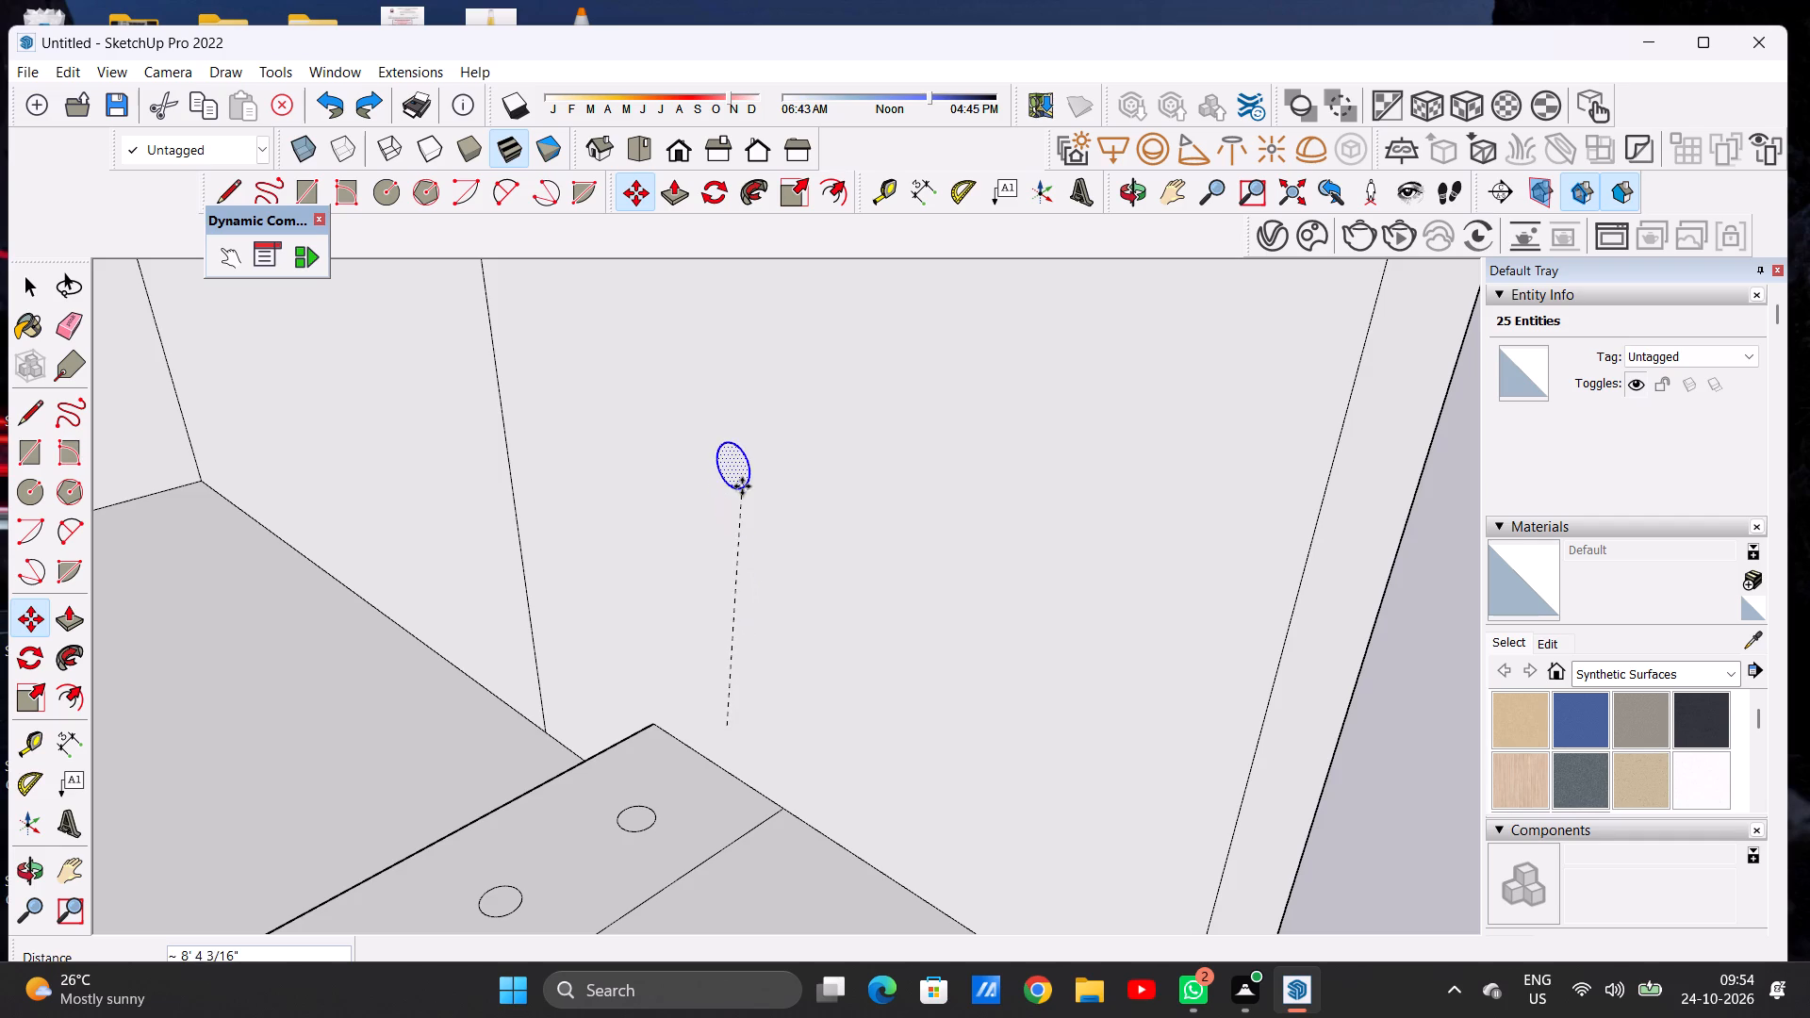
scroll(735, 688, down, 5)
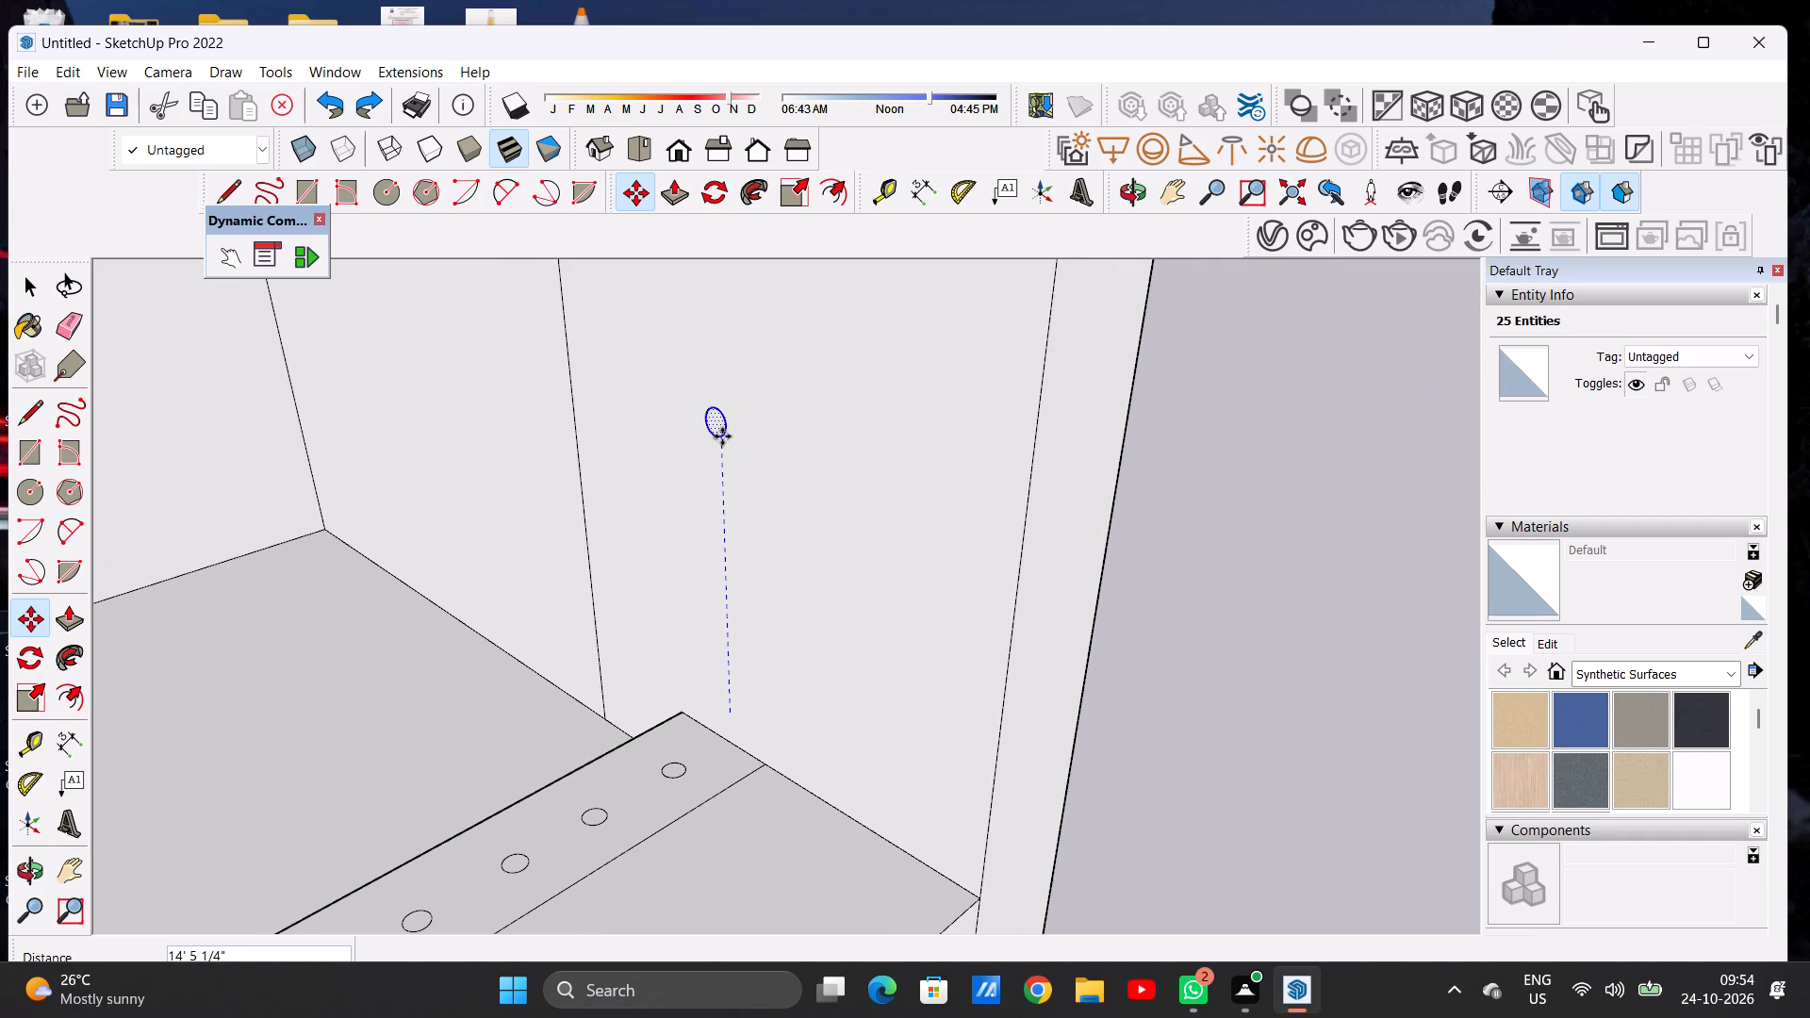
click(722, 436)
key(space)
click(1247, 603)
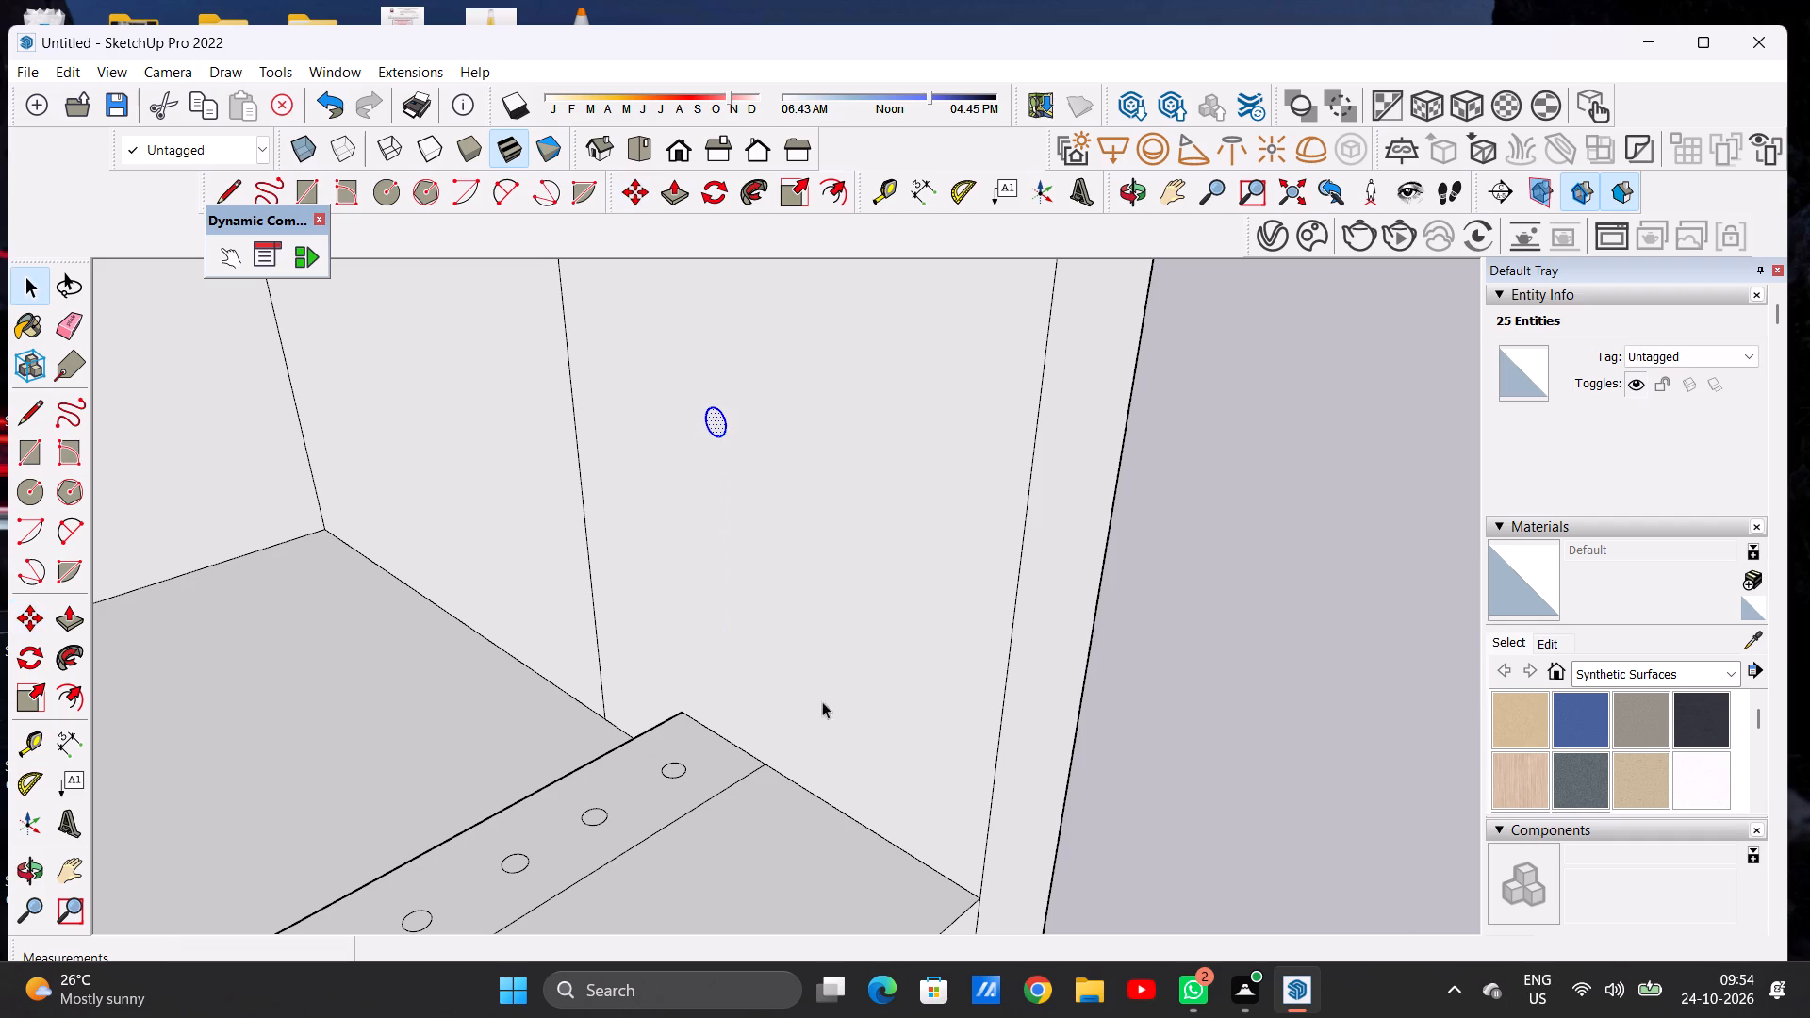
Raise the side-wall circle slightly further, straight up the wall.
scroll(812, 688, down, 14)
middle_drag(801, 742, 735, 651)
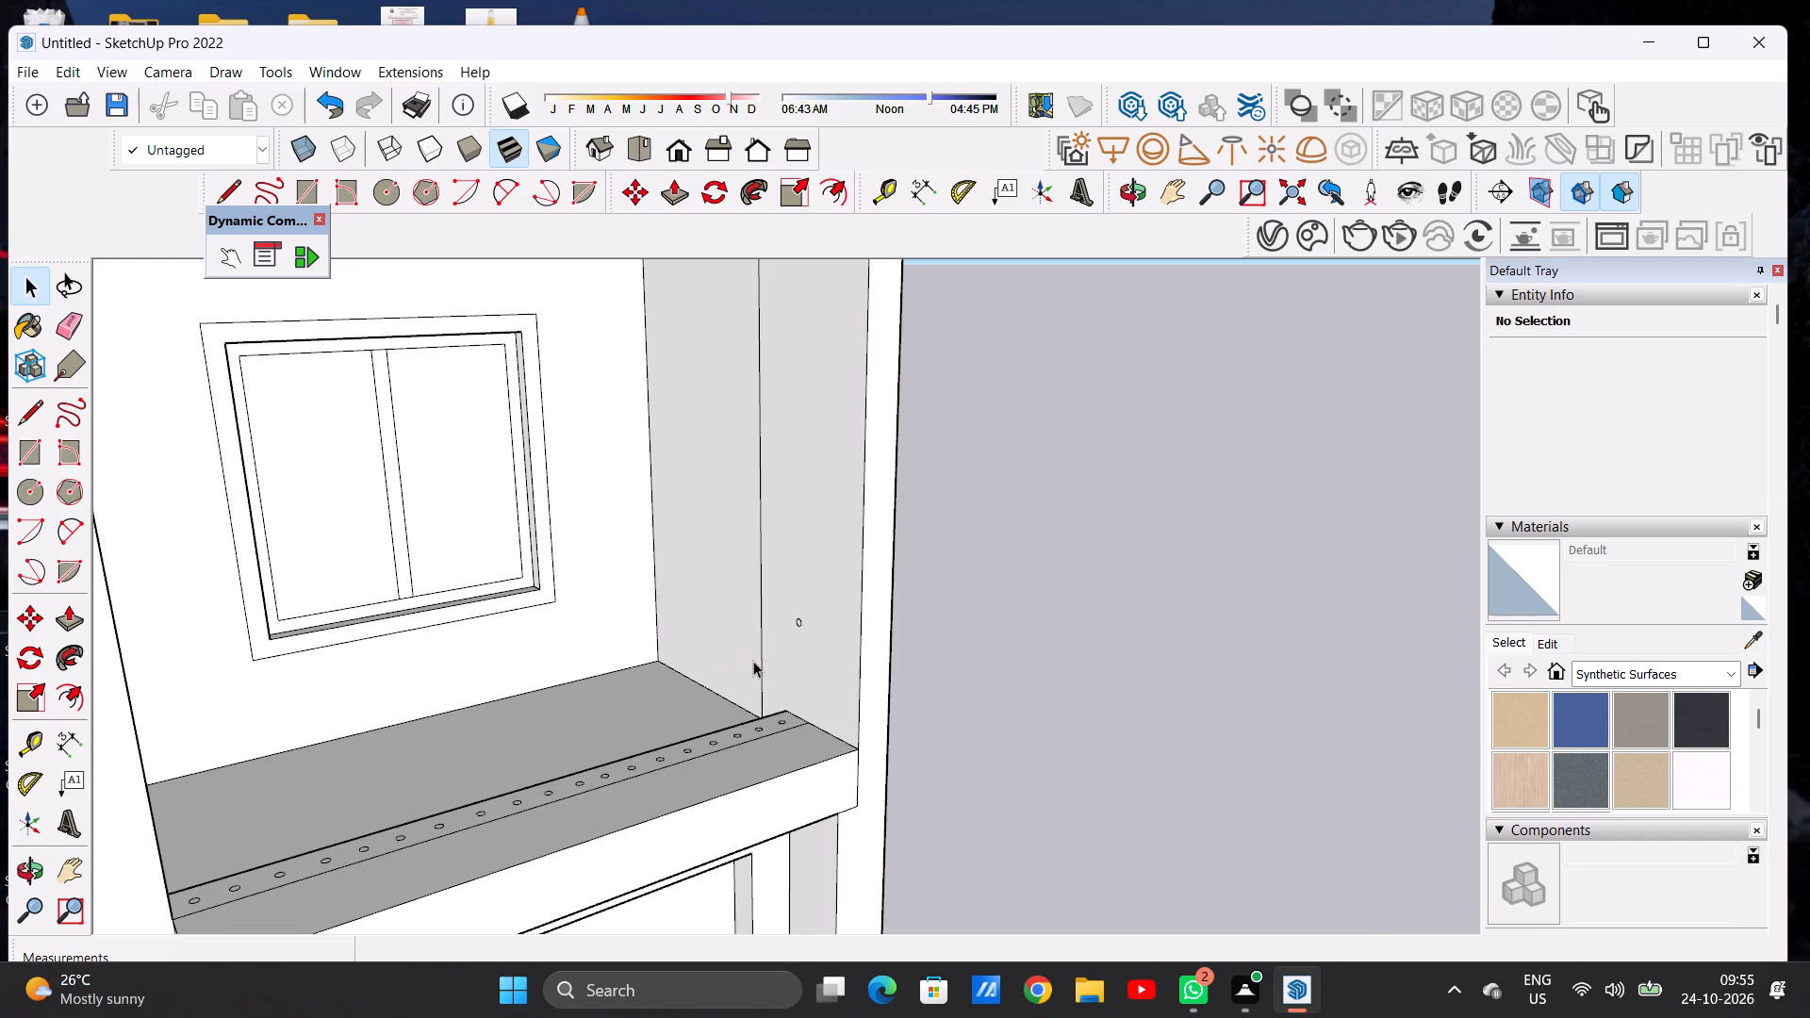
scroll(741, 656, down, 7)
scroll(755, 653, up, 2)
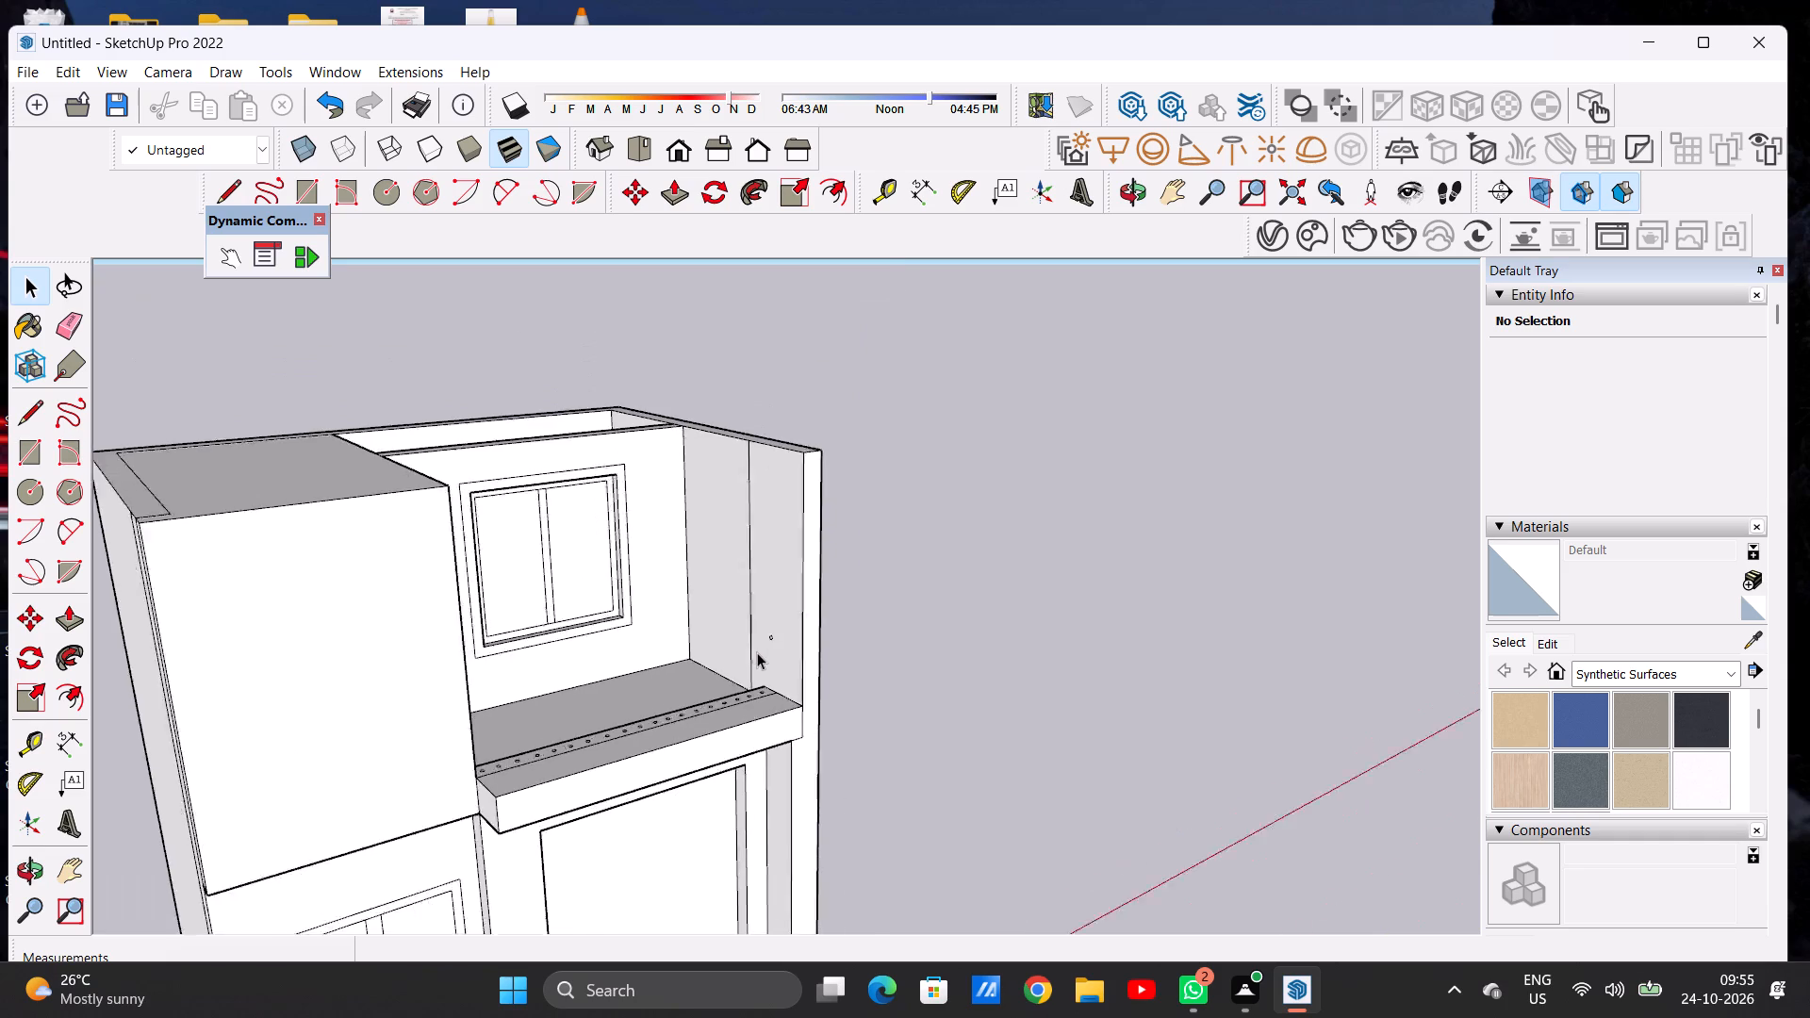
scroll(757, 652, up, 5)
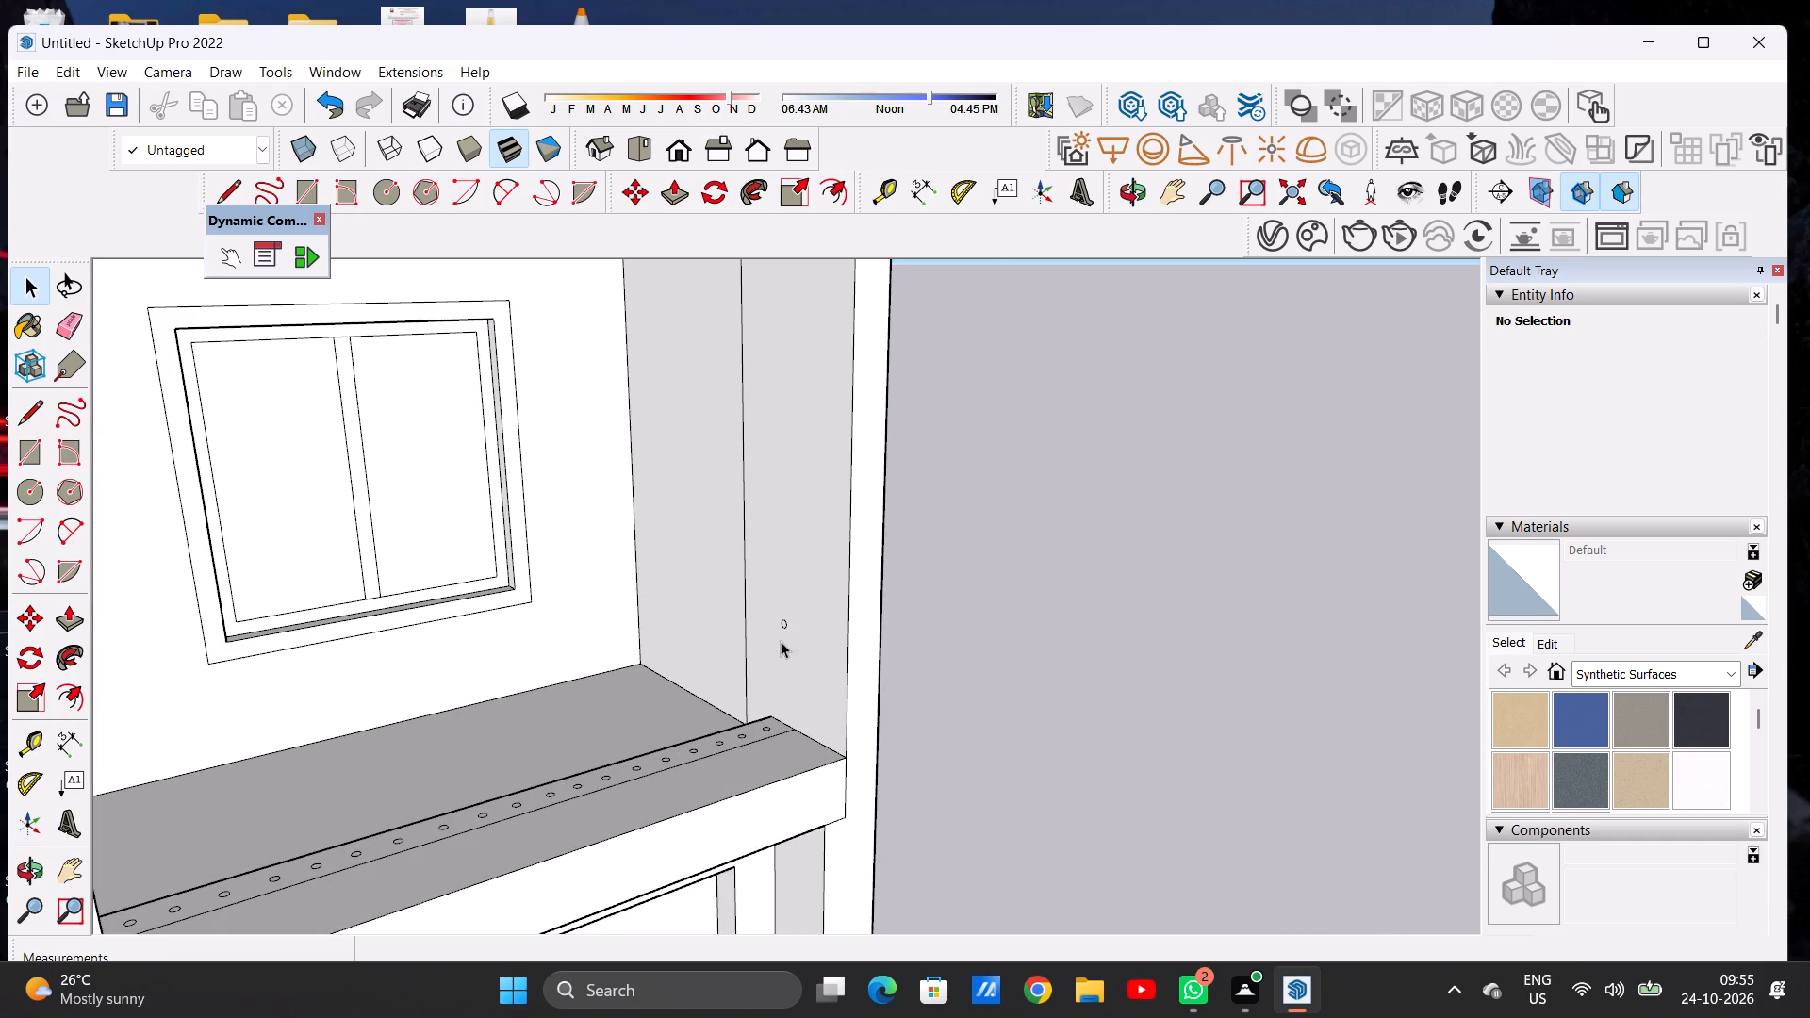
scroll(799, 625, up, 8)
scroll(769, 626, down, 1)
scroll(769, 626, up, 7)
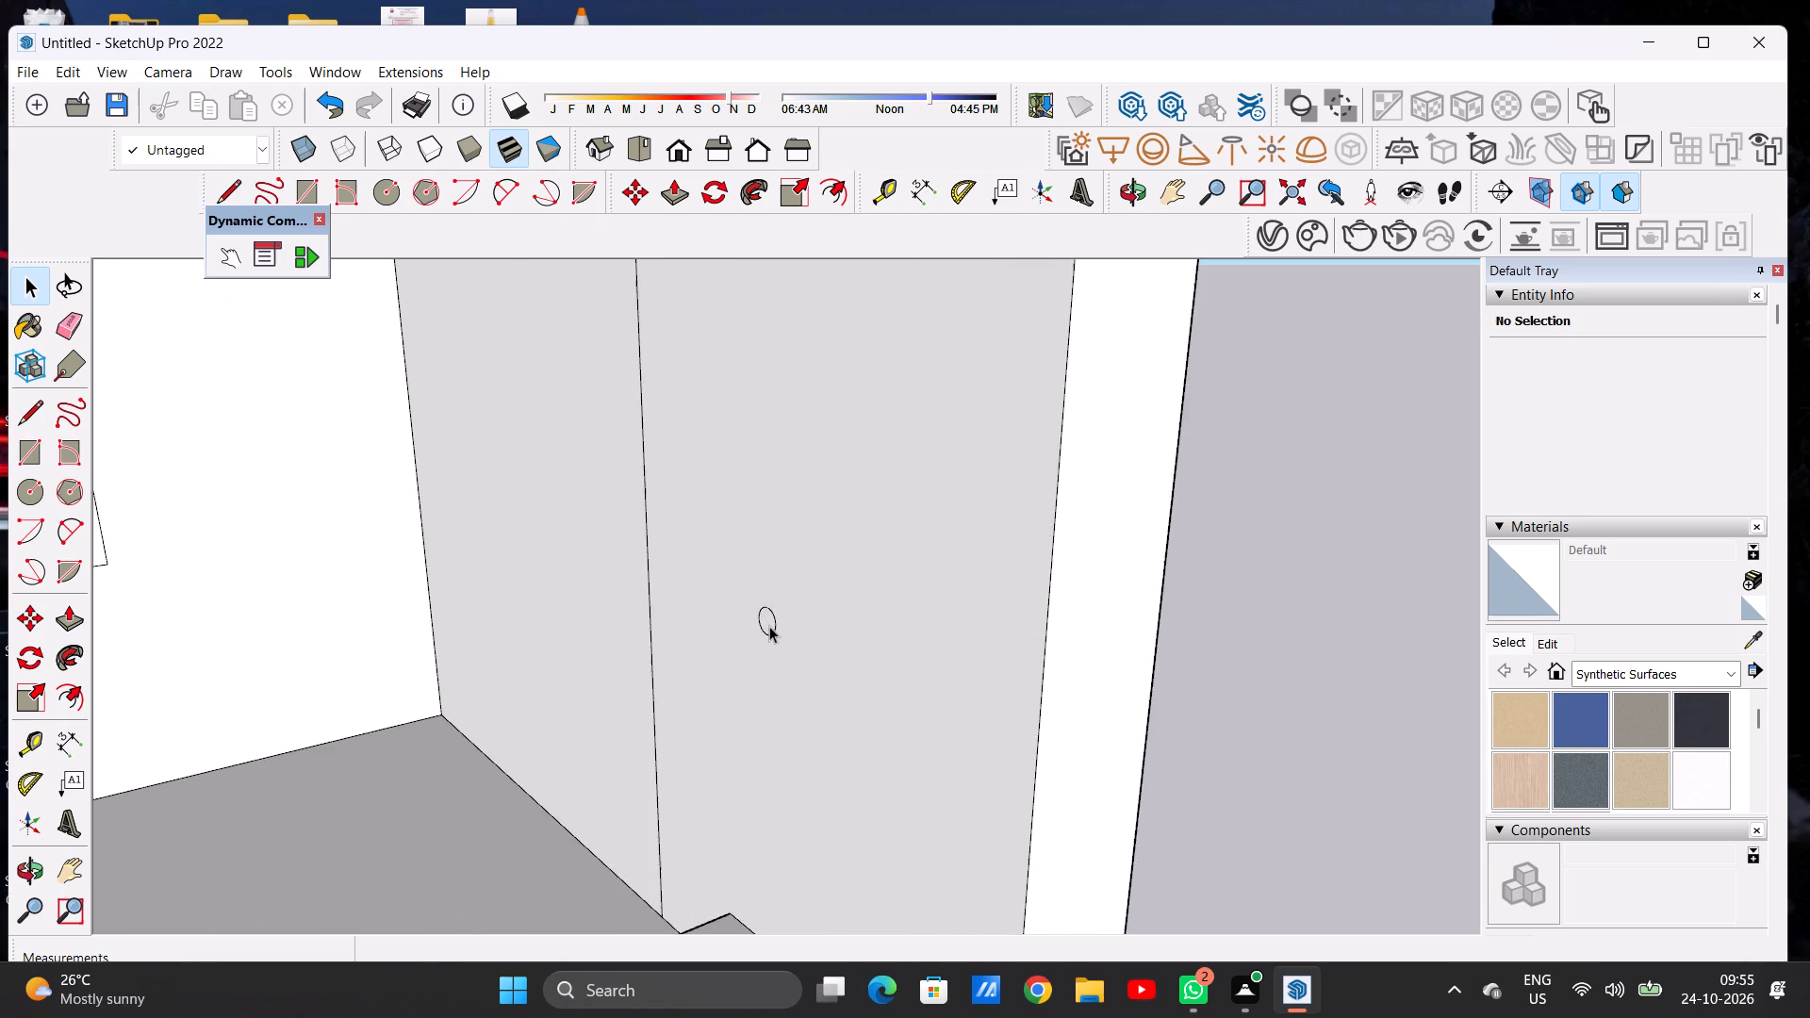
scroll(769, 626, up, 3)
double_click(767, 615)
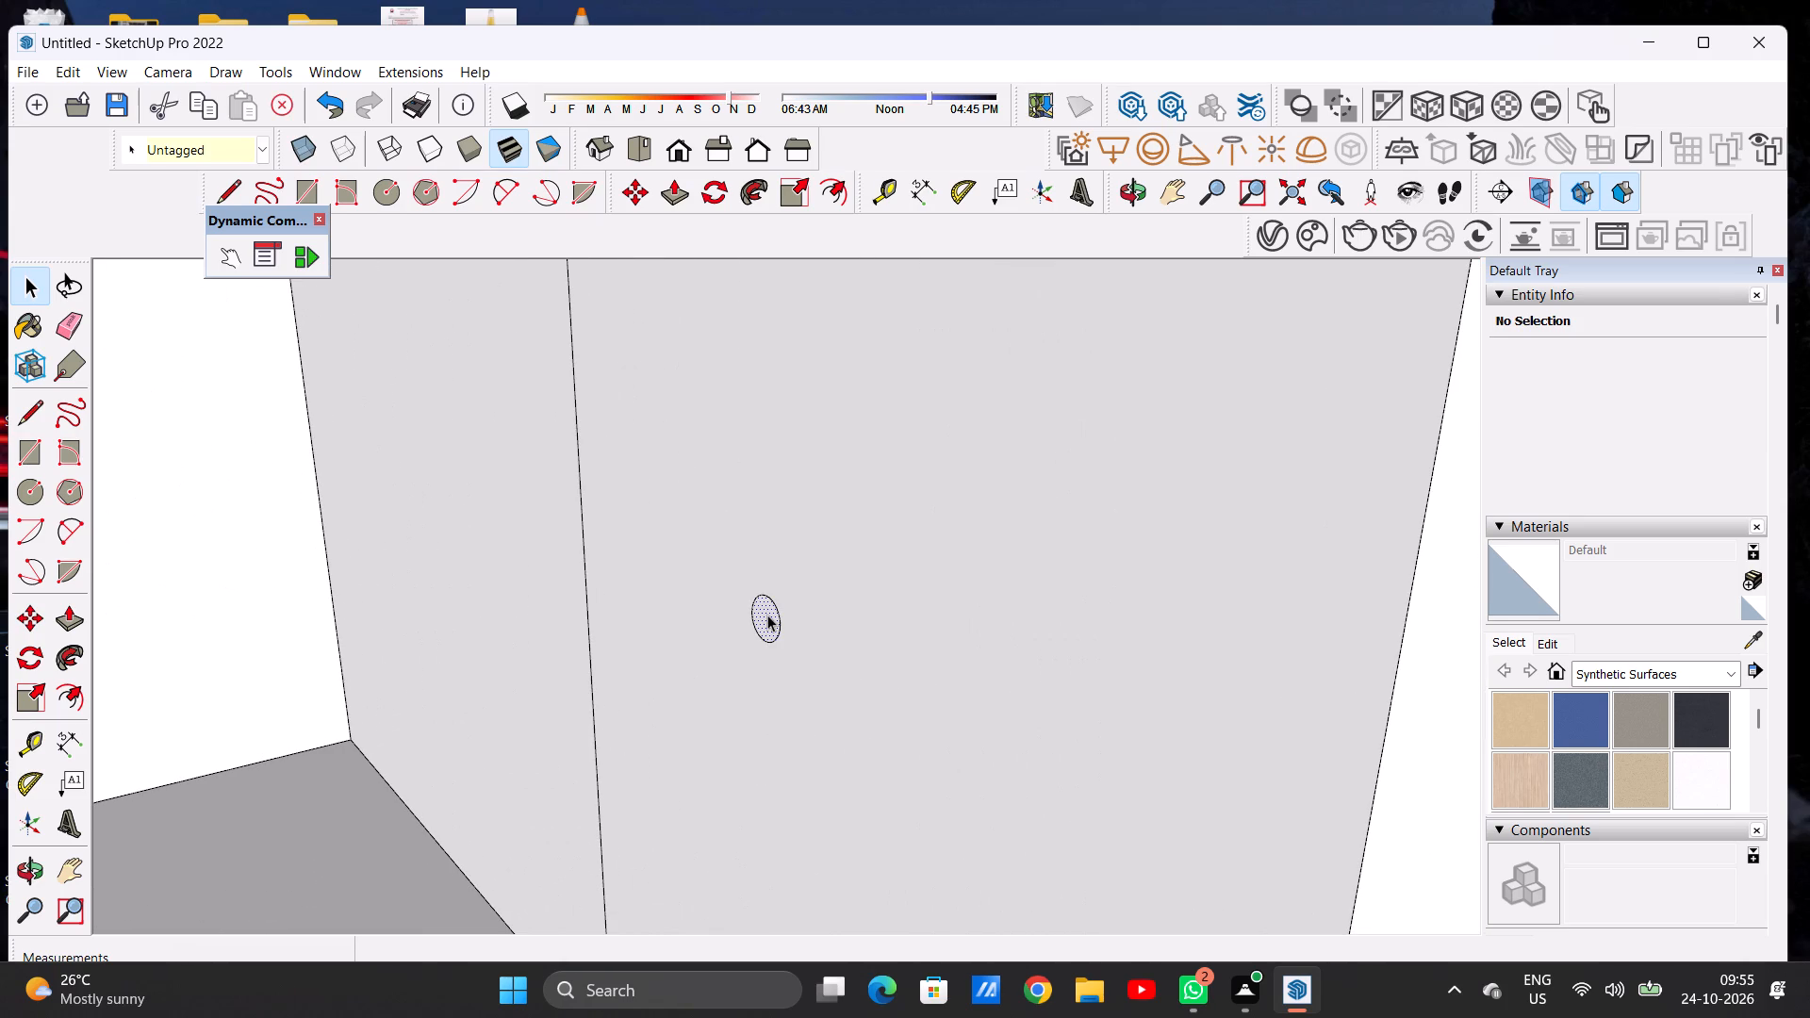
key(m)
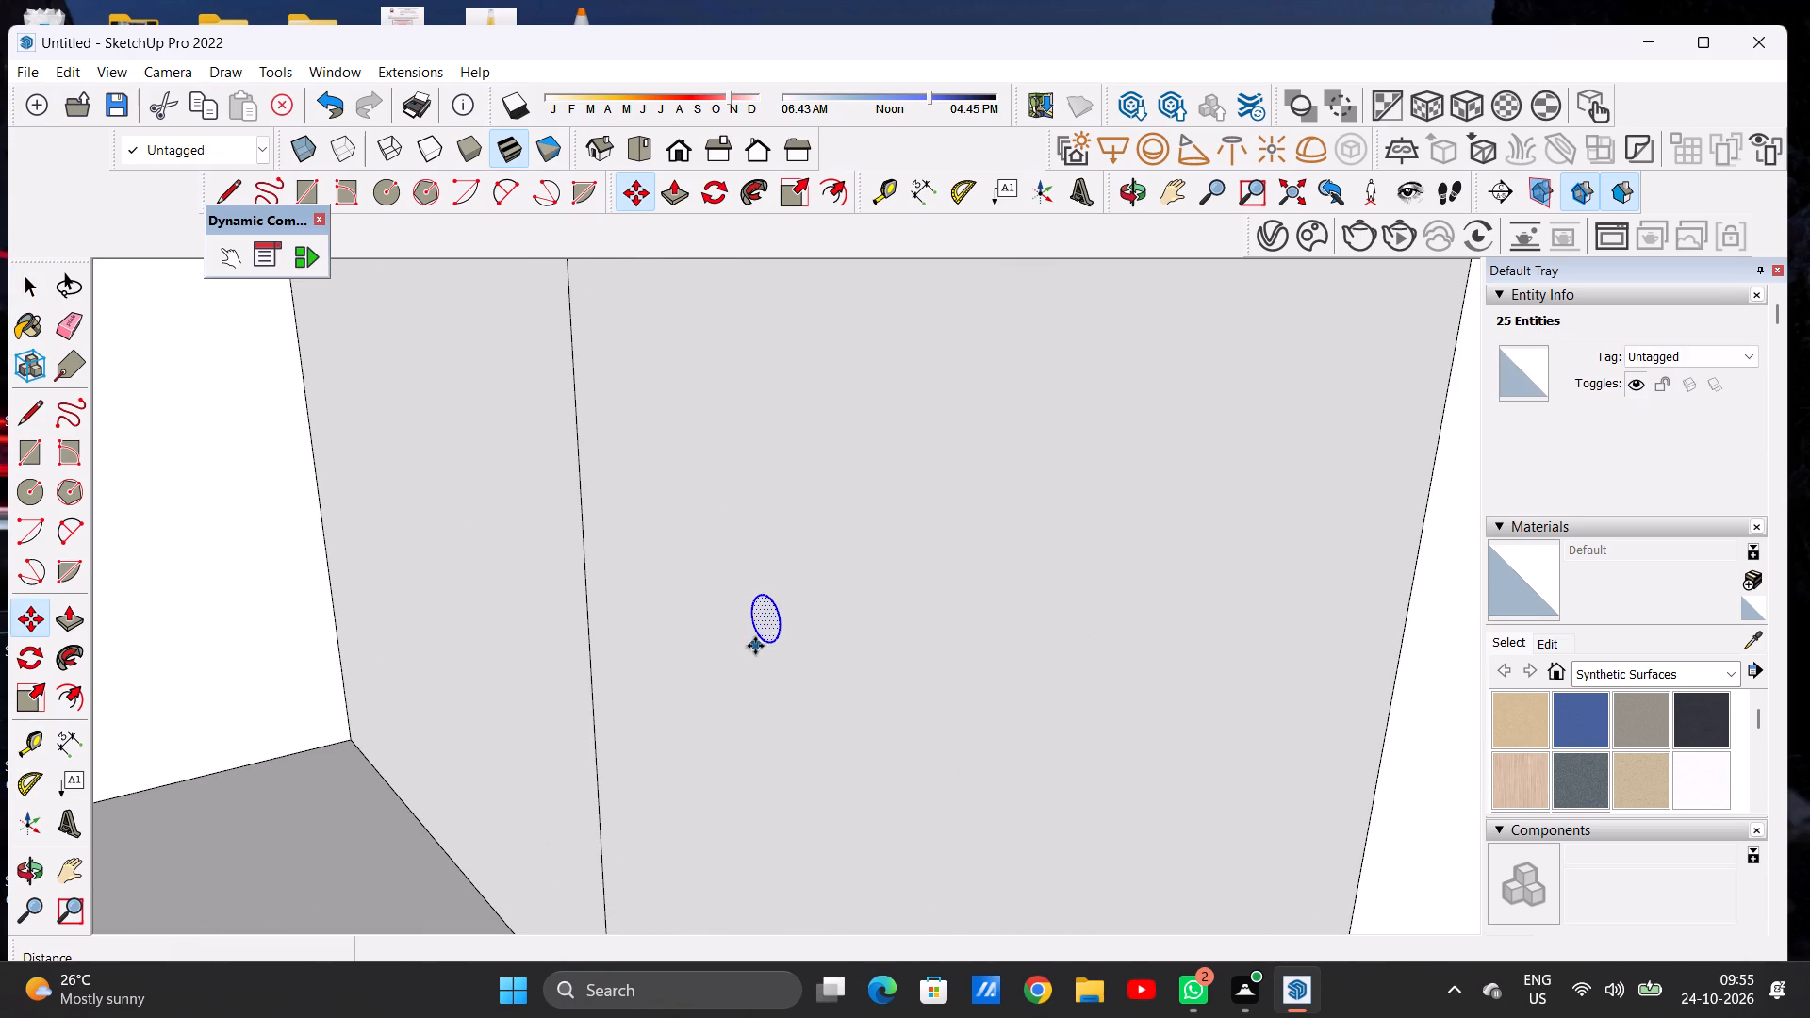
click(762, 643)
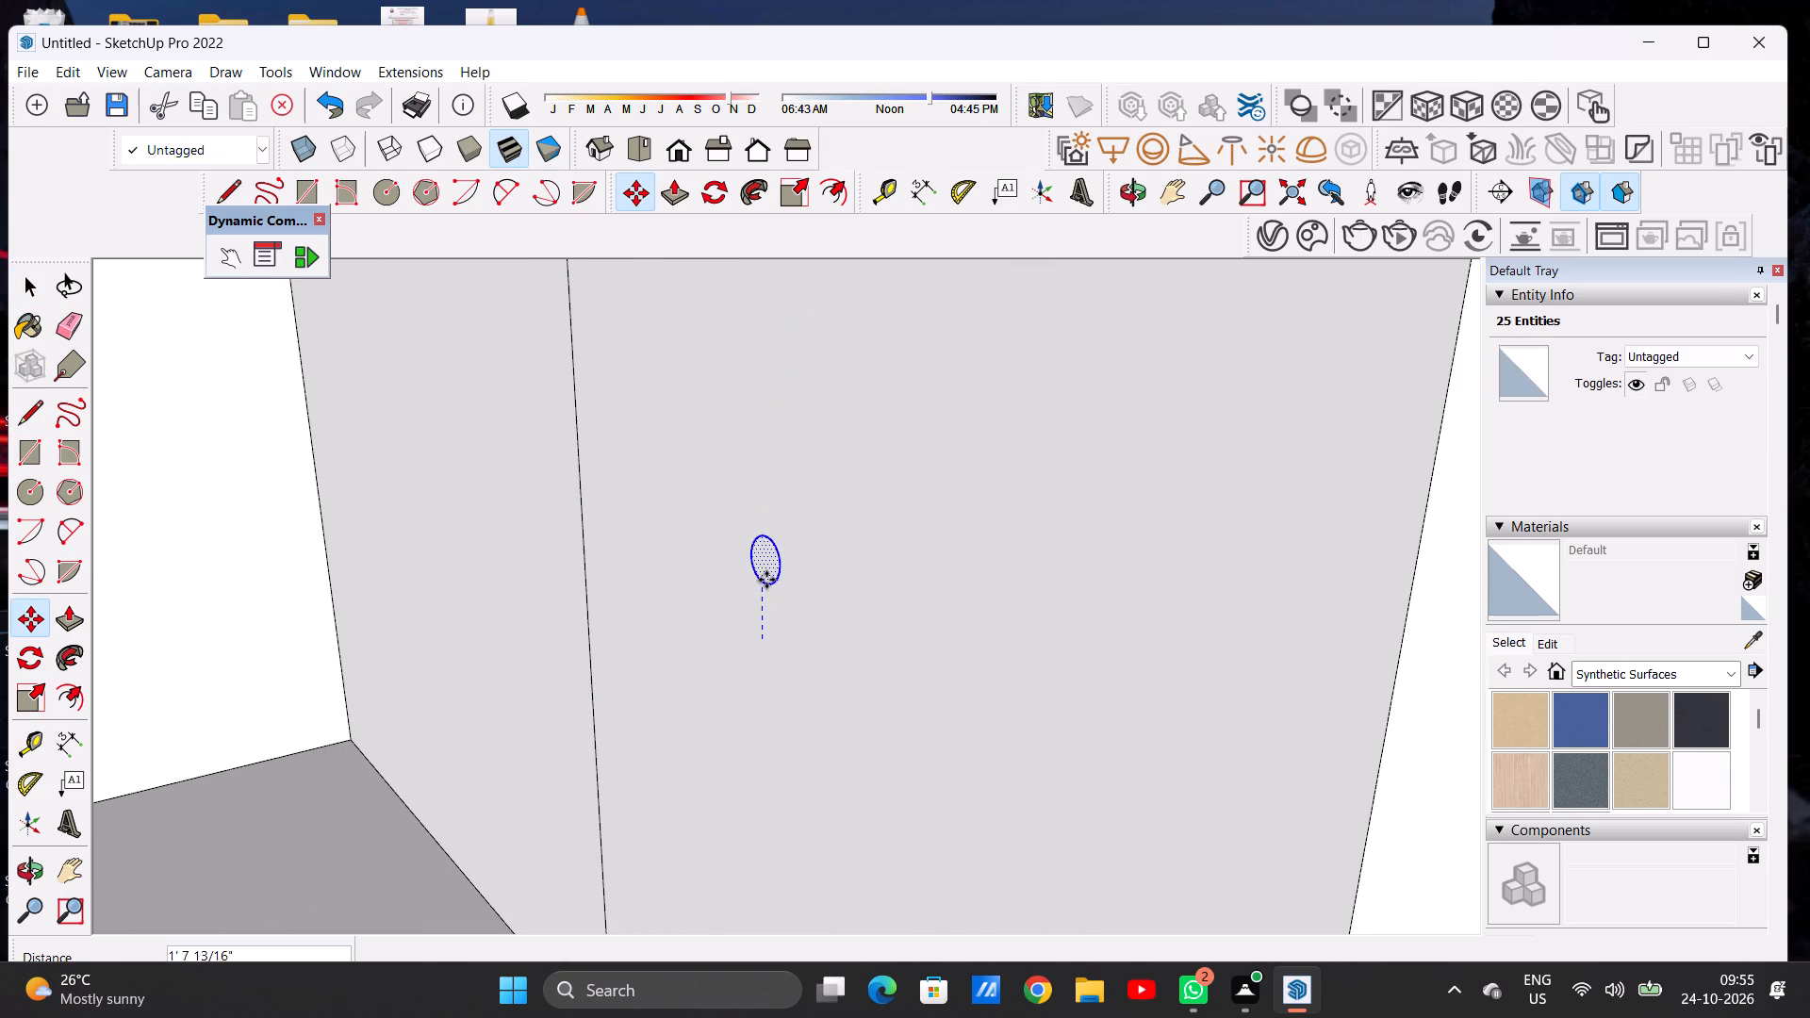
click(769, 534)
key(space)
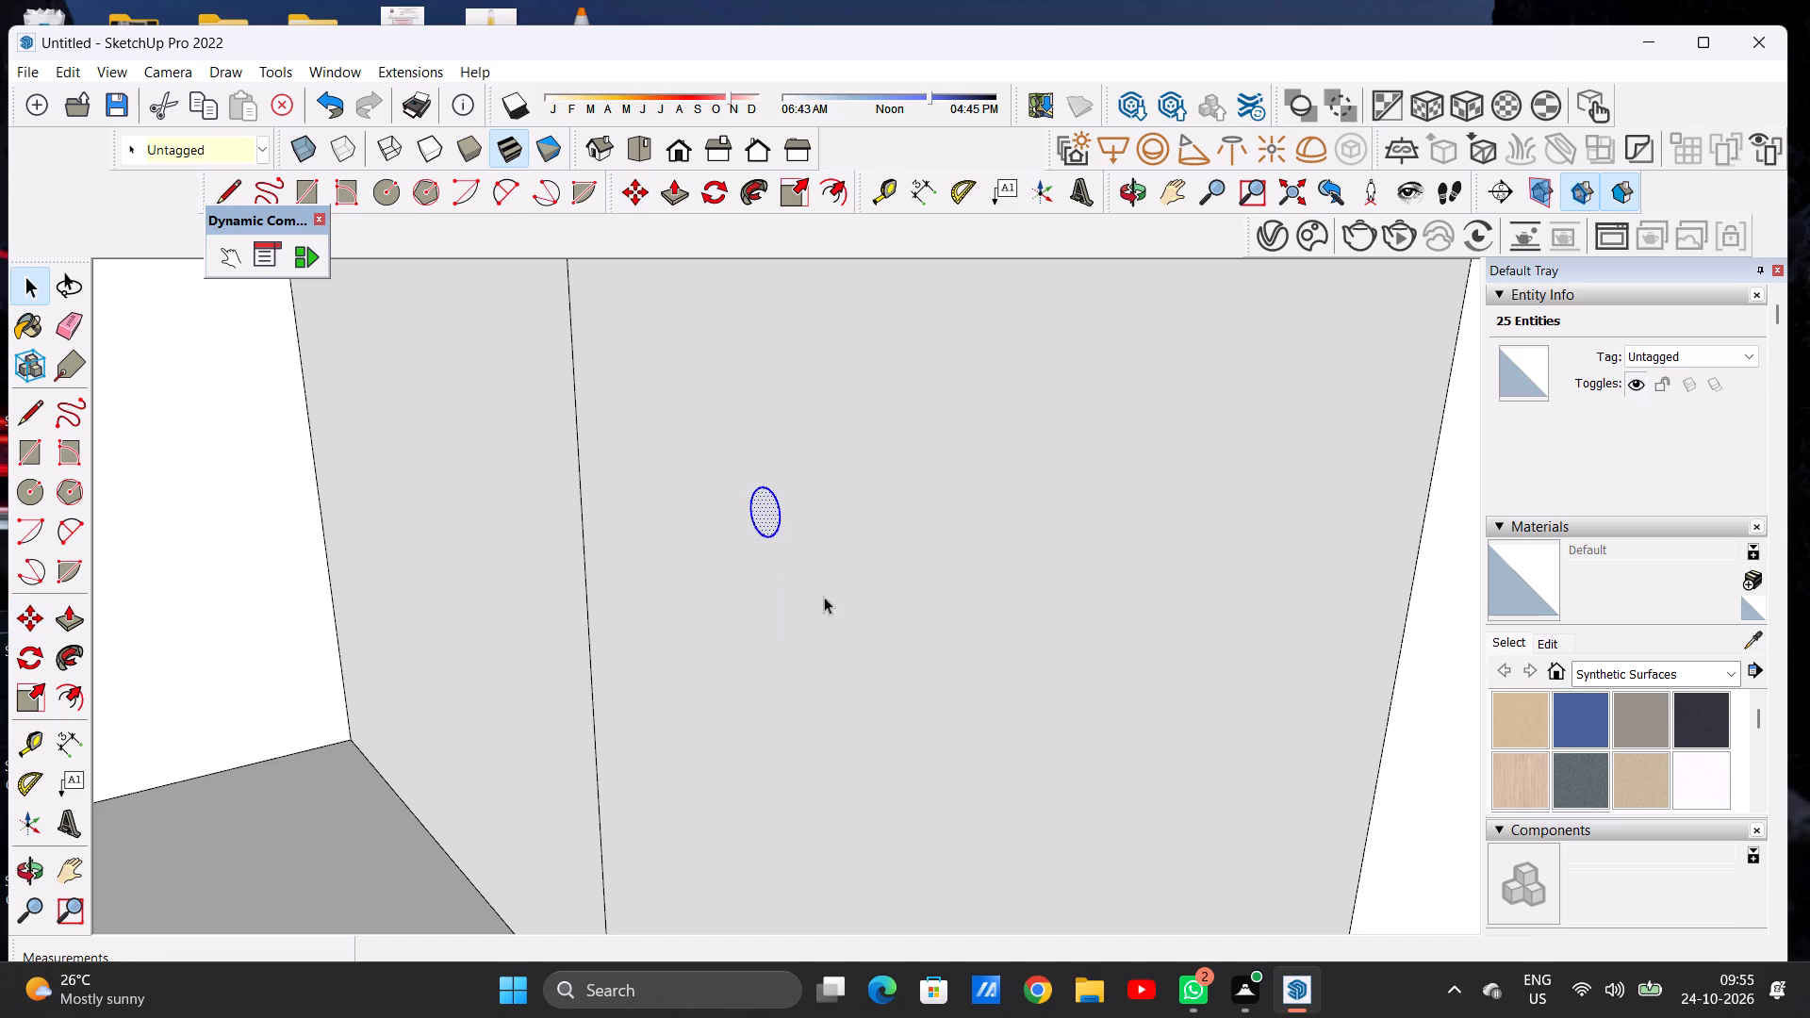
scroll(795, 659, down, 16)
click(1080, 647)
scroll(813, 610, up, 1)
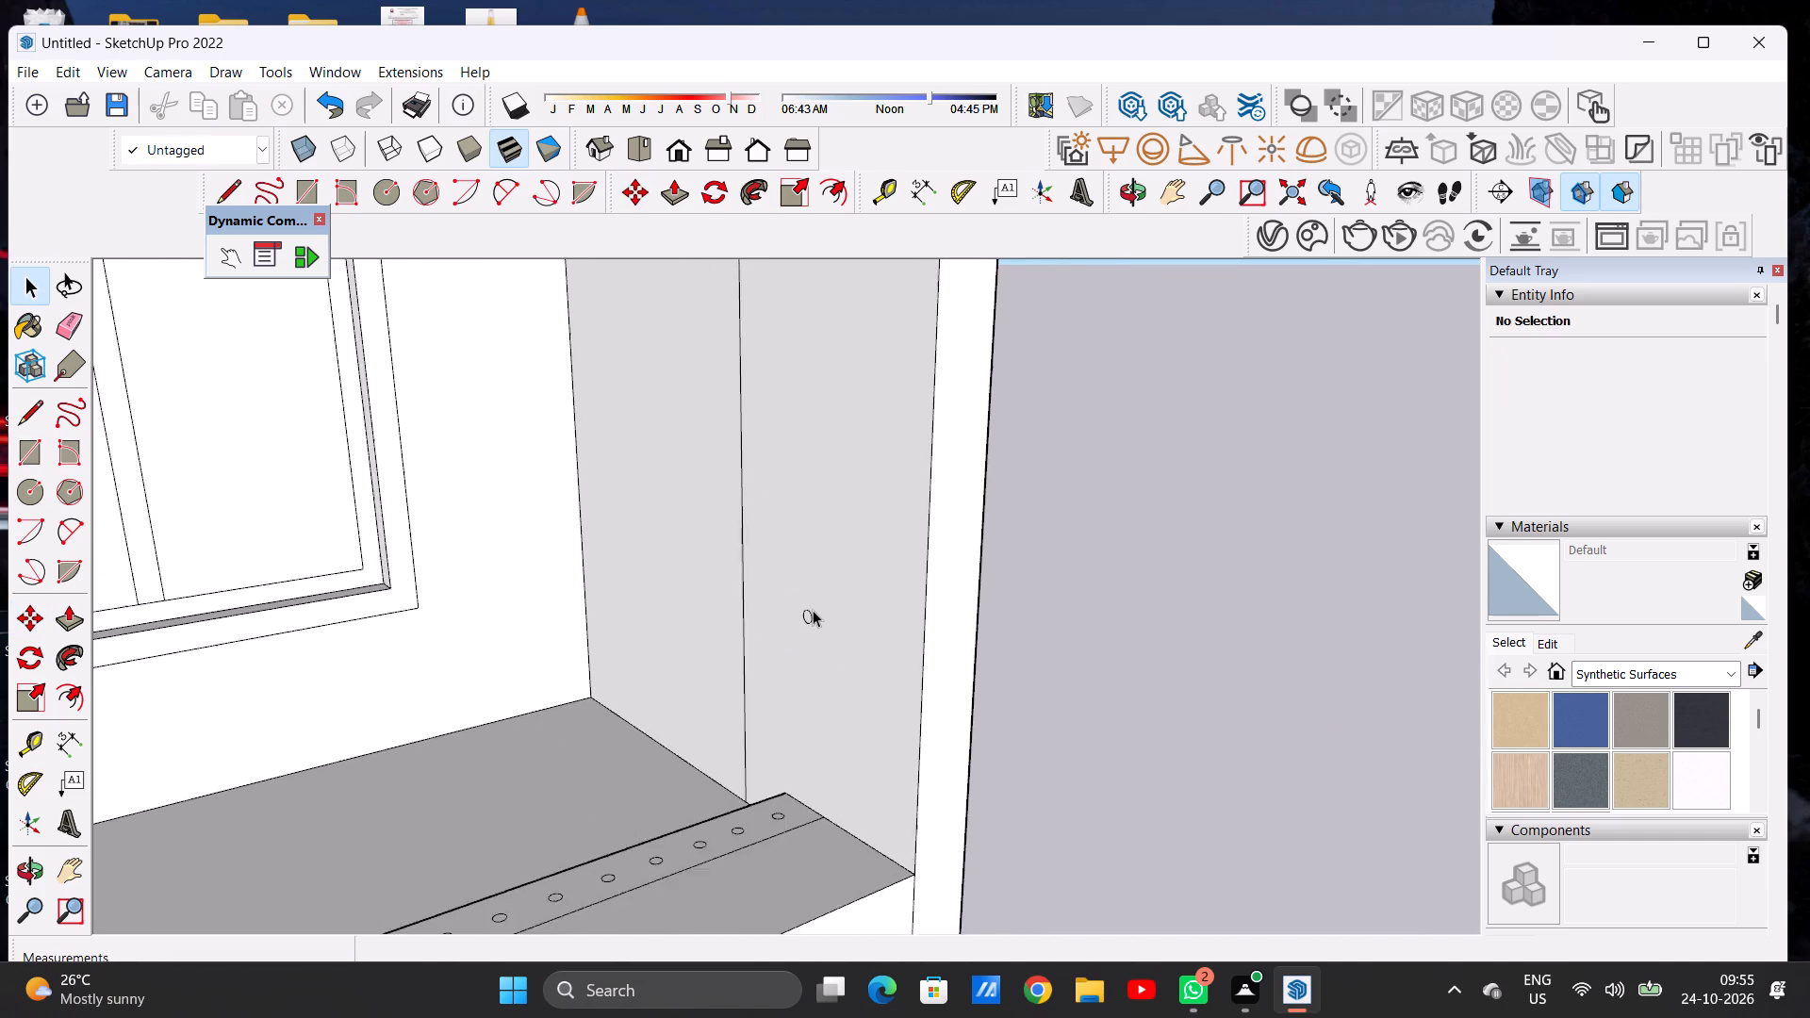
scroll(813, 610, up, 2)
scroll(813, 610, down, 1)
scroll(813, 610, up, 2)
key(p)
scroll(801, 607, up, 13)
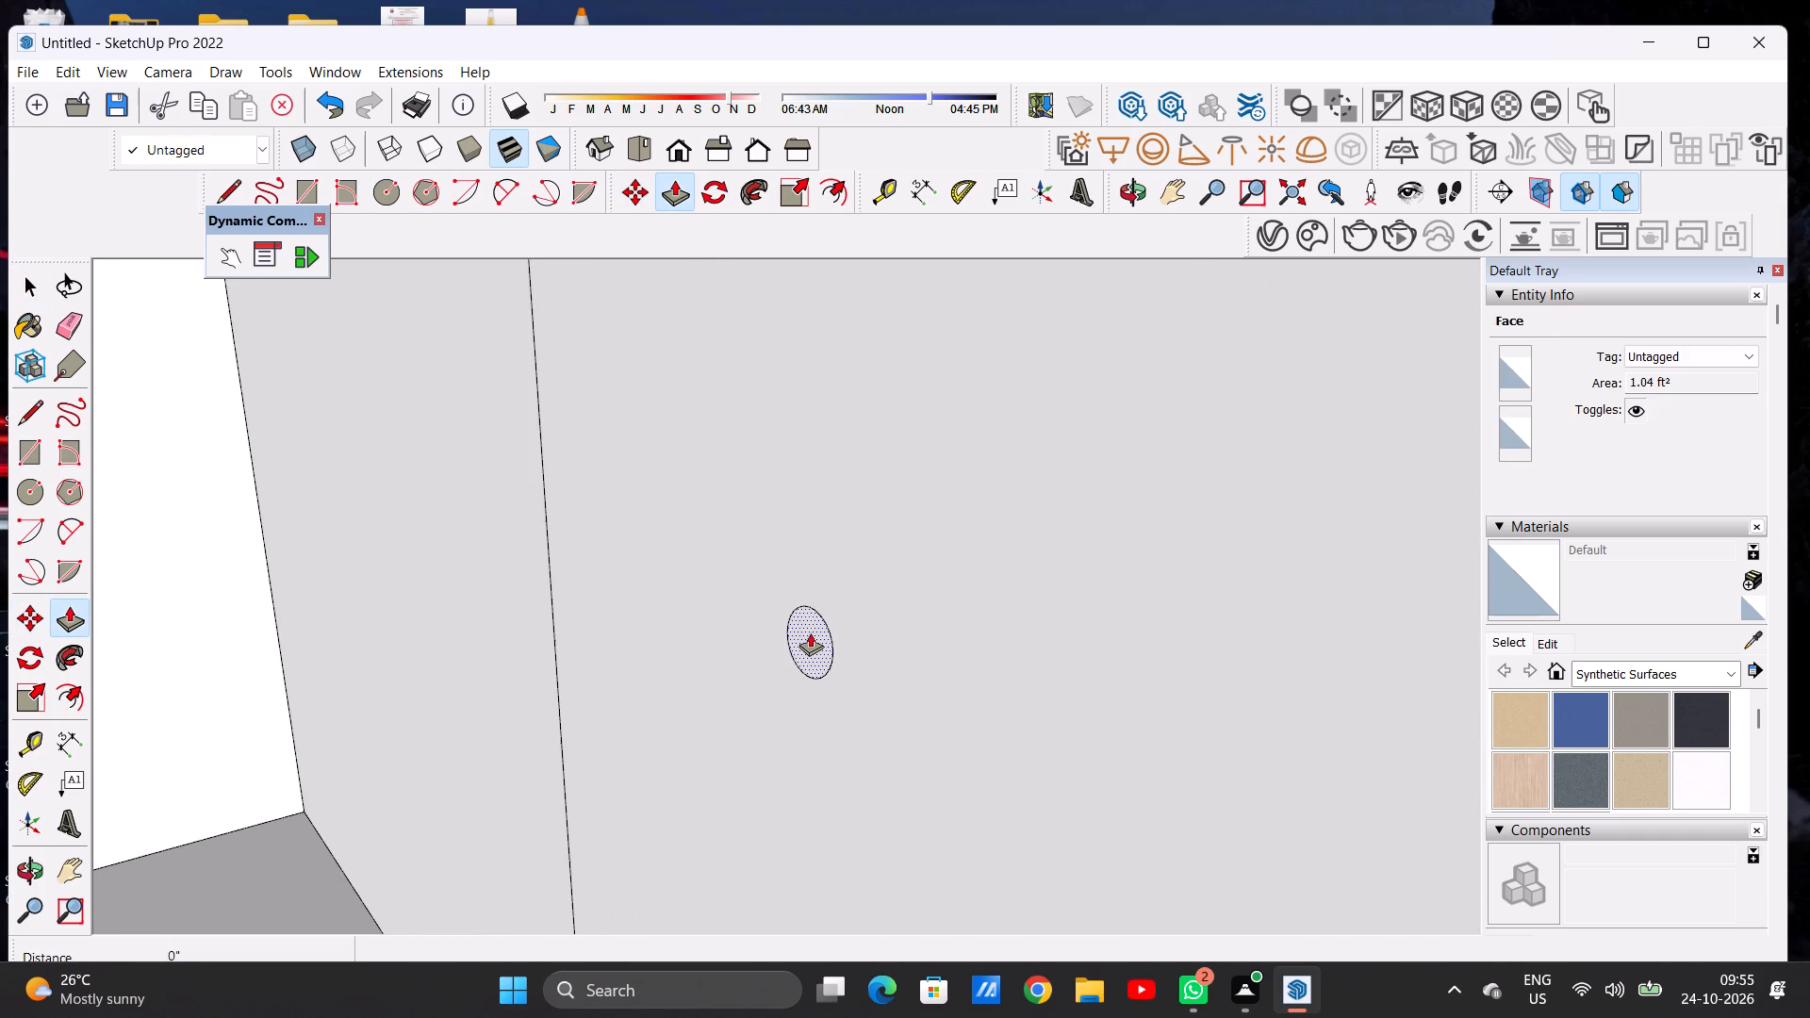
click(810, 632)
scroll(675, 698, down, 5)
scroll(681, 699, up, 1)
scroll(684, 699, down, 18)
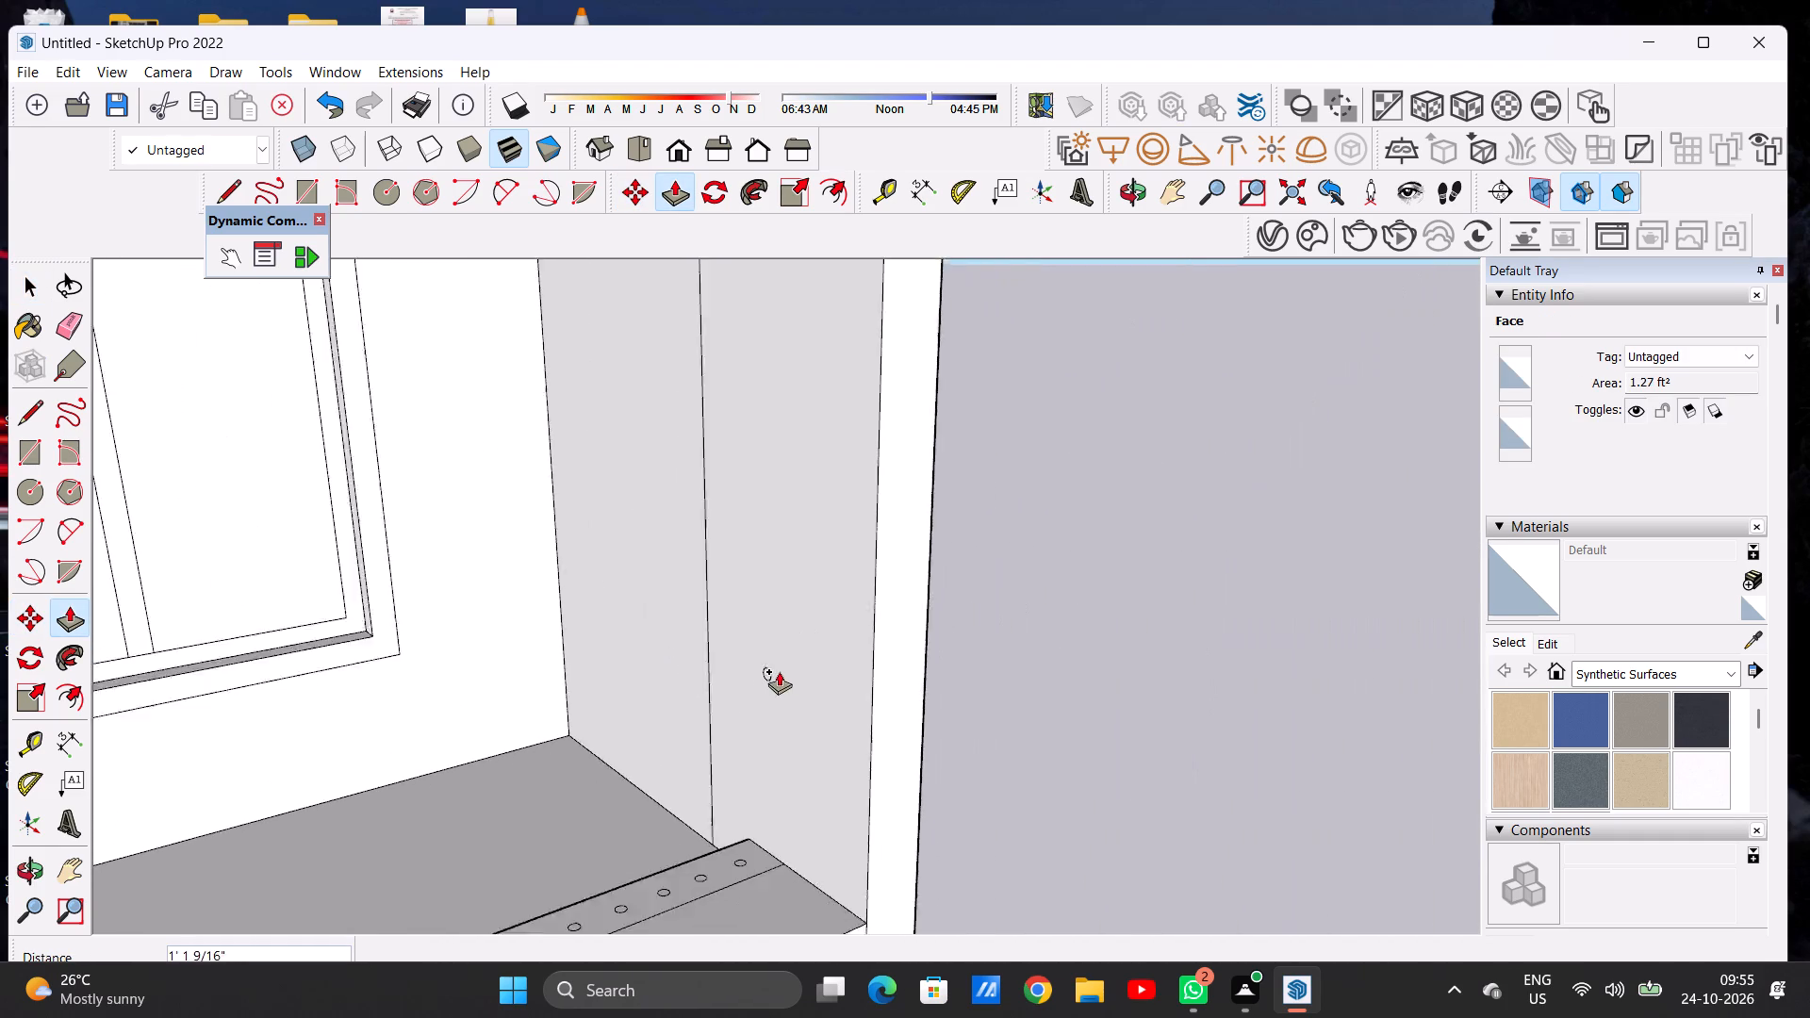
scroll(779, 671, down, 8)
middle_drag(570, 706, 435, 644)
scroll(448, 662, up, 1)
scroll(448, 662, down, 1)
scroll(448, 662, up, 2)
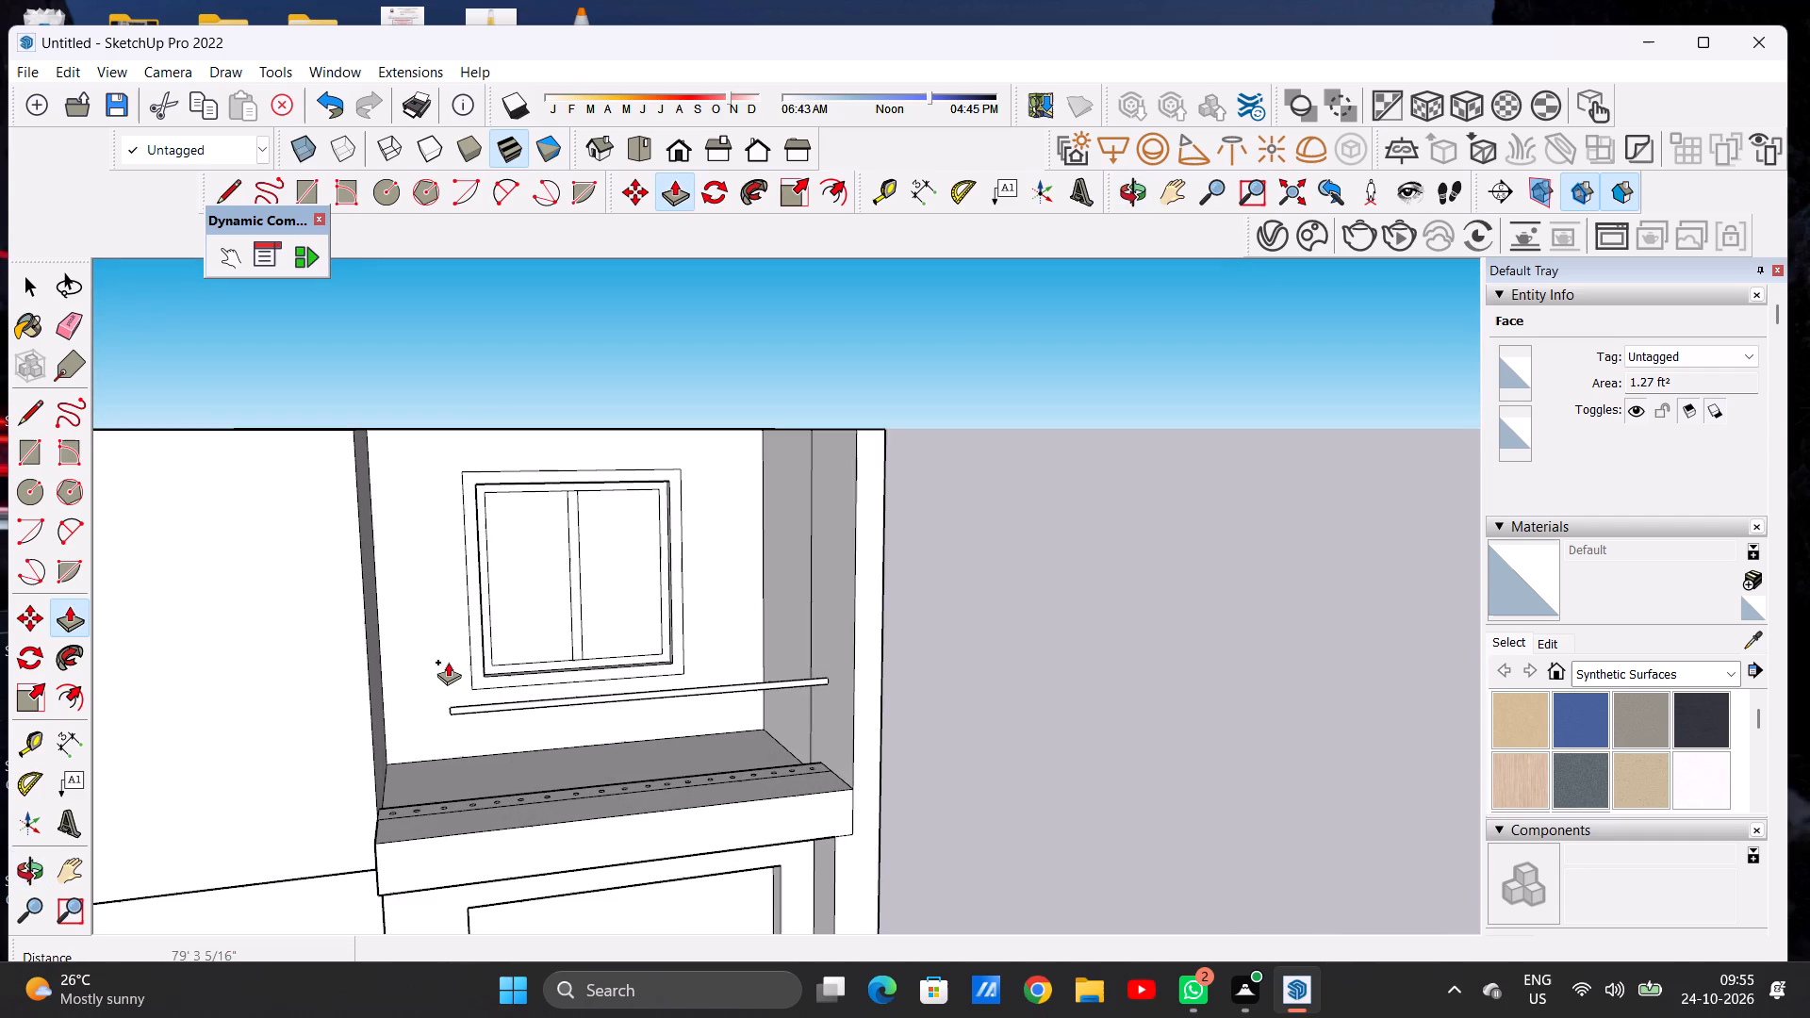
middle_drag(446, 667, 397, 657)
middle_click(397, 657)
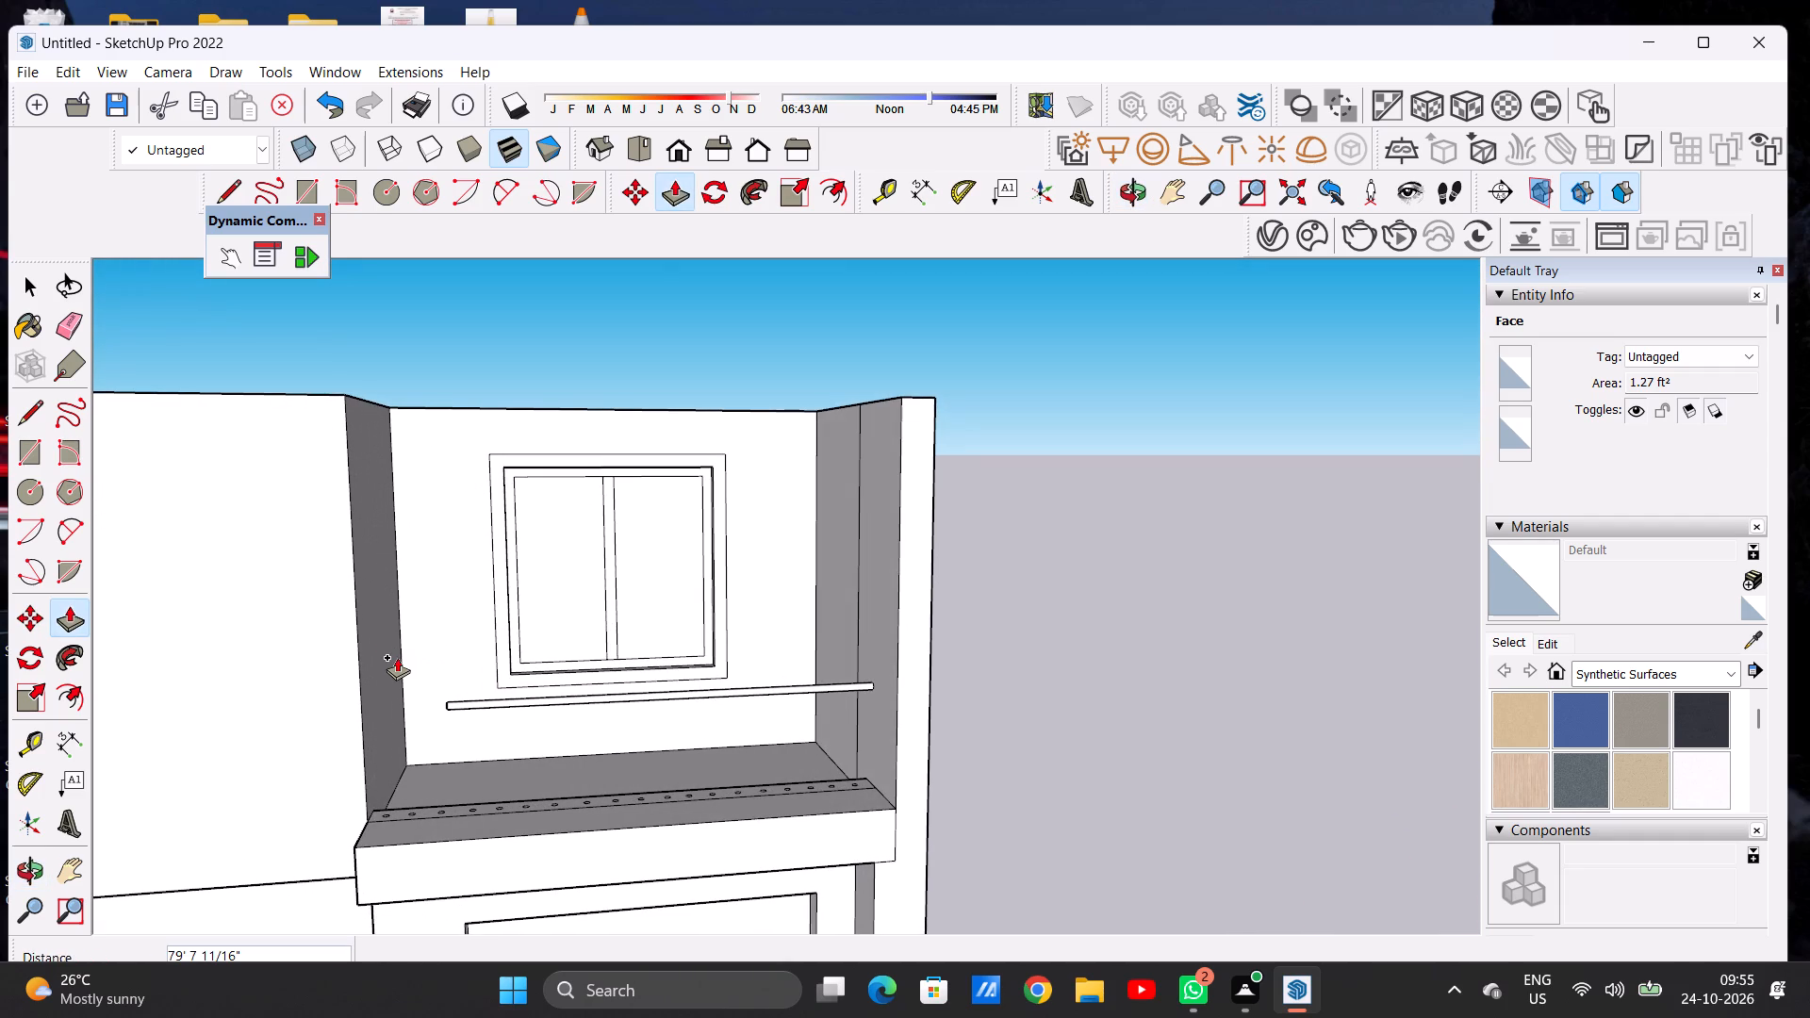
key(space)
Move the side-wall circle straight up by about another 3' 10".
scroll(849, 780, down, 2)
middle_drag(832, 744, 936, 774)
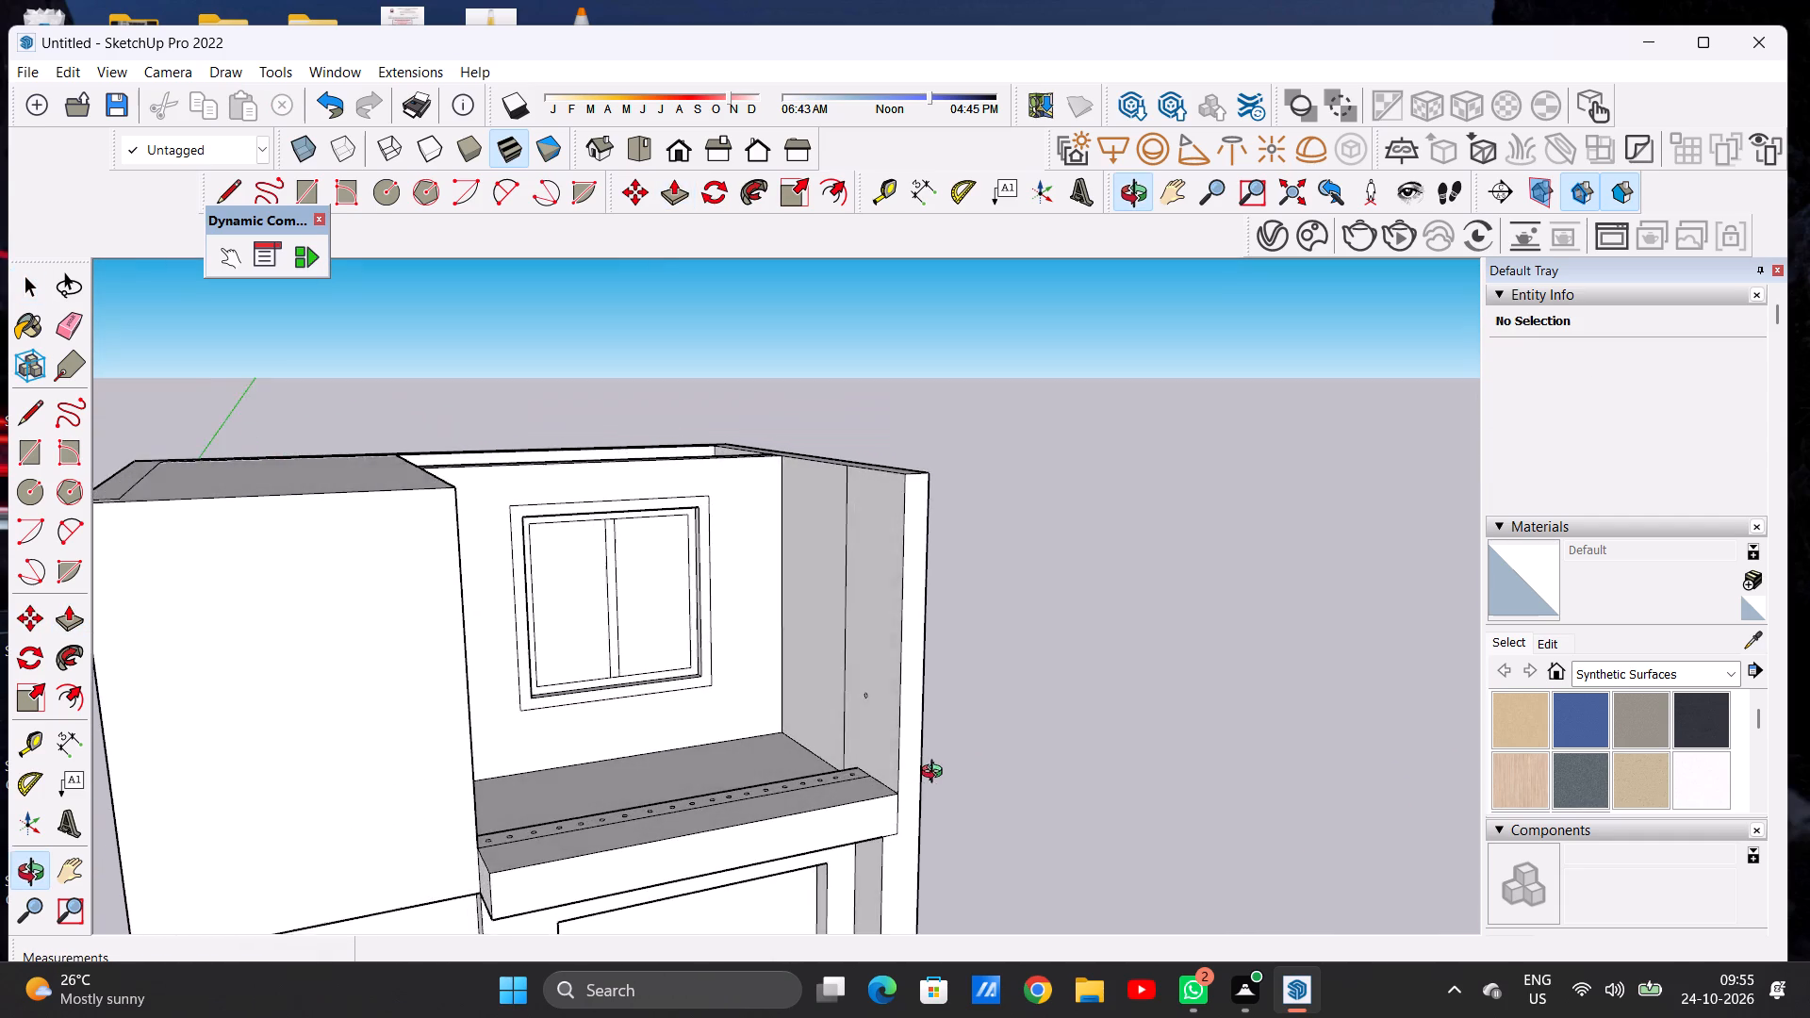
middle_drag(936, 774, 991, 779)
scroll(900, 708, up, 15)
scroll(898, 684, down, 1)
scroll(898, 684, up, 7)
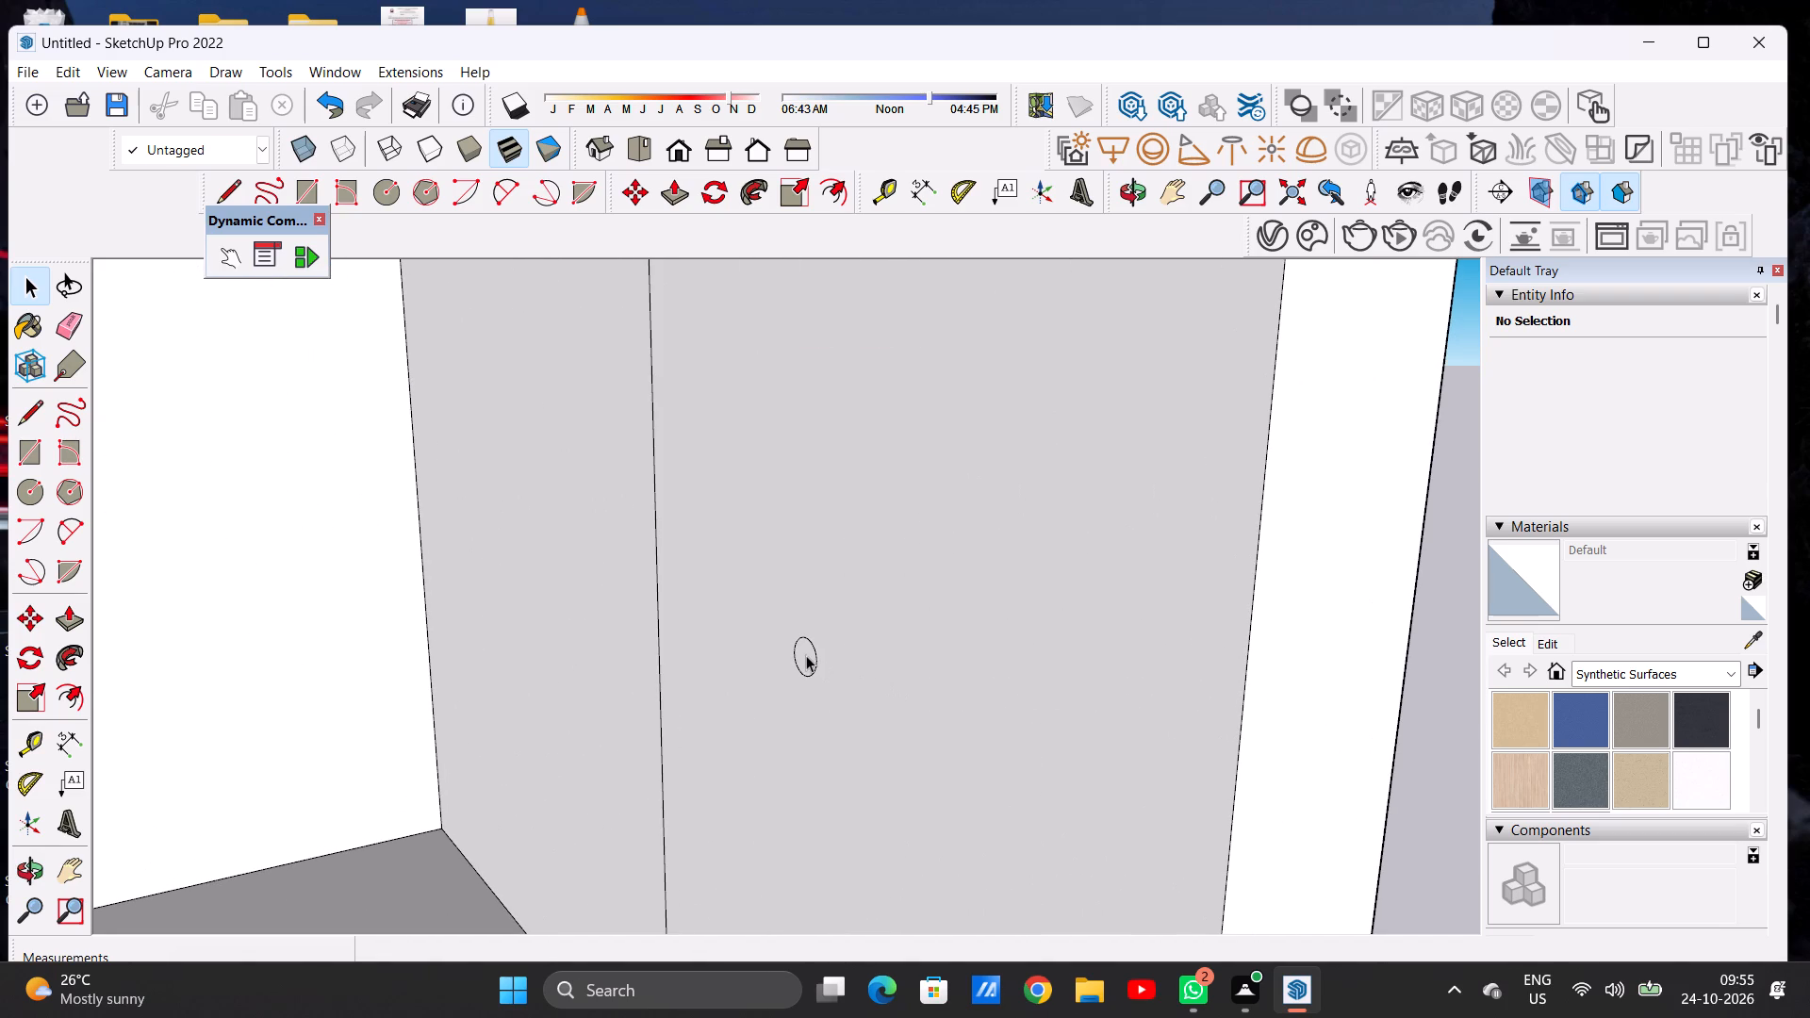
double_click(806, 655)
key(c)
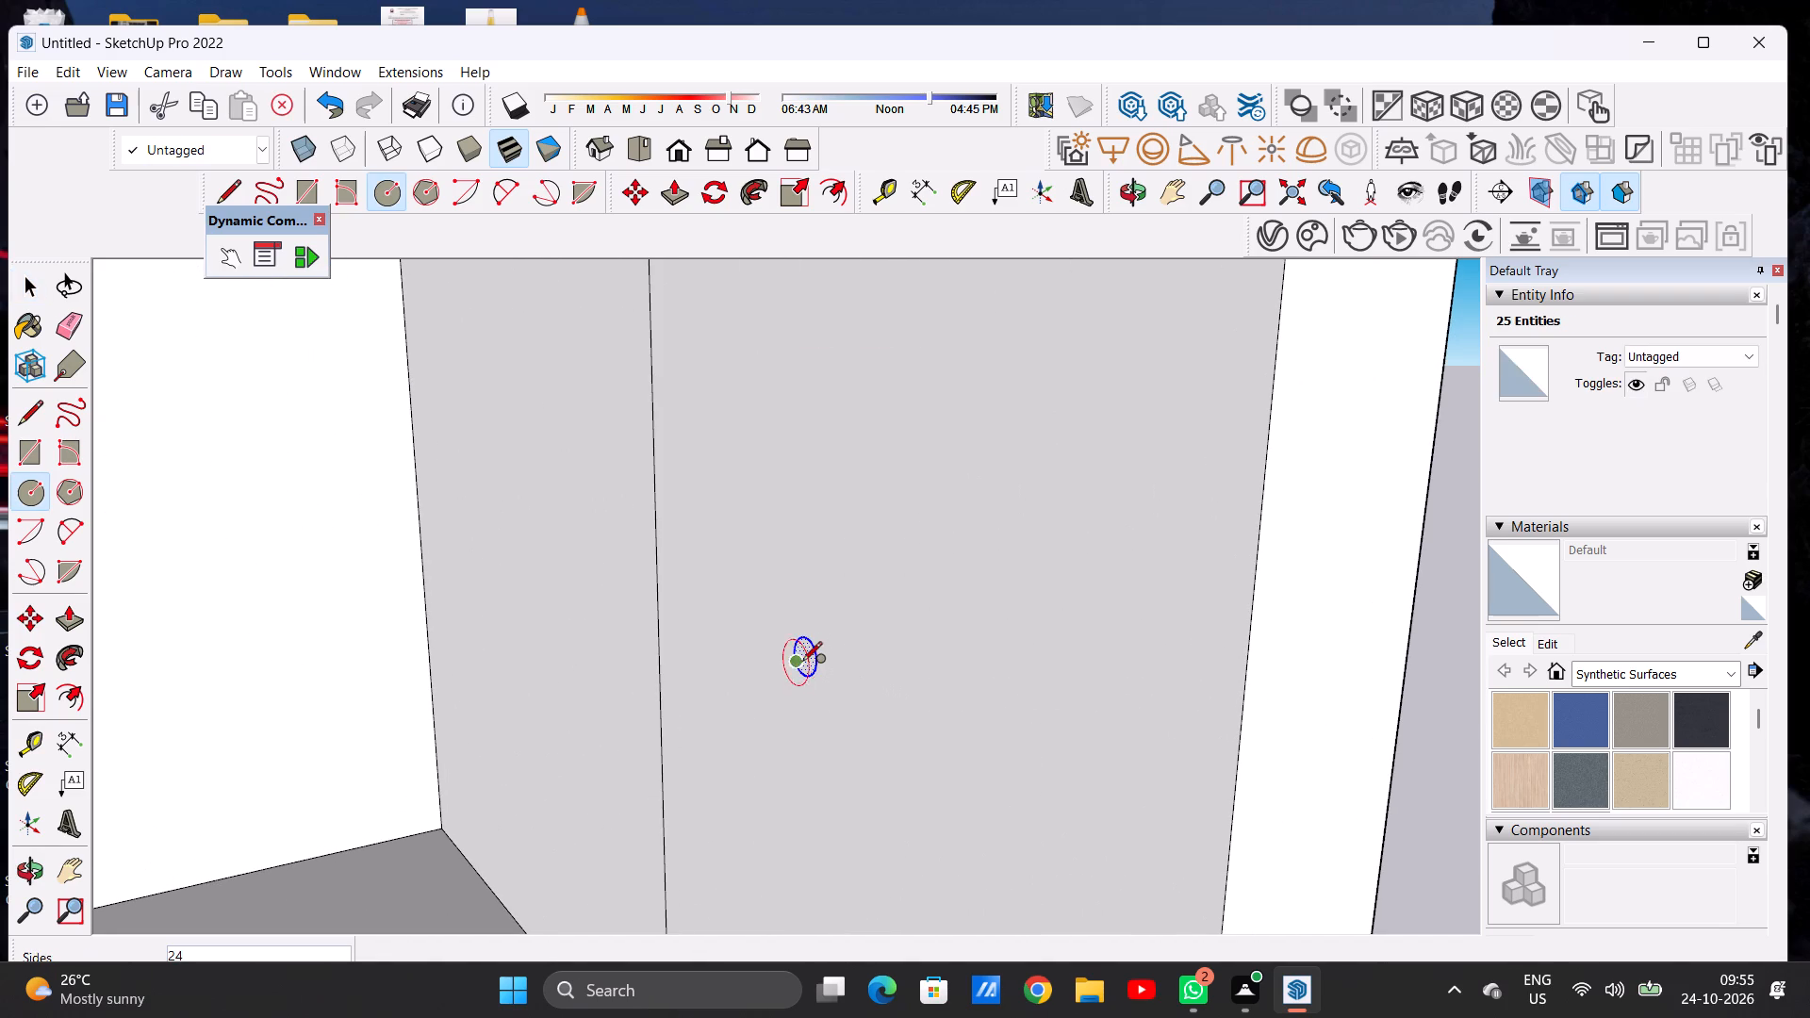
key(space)
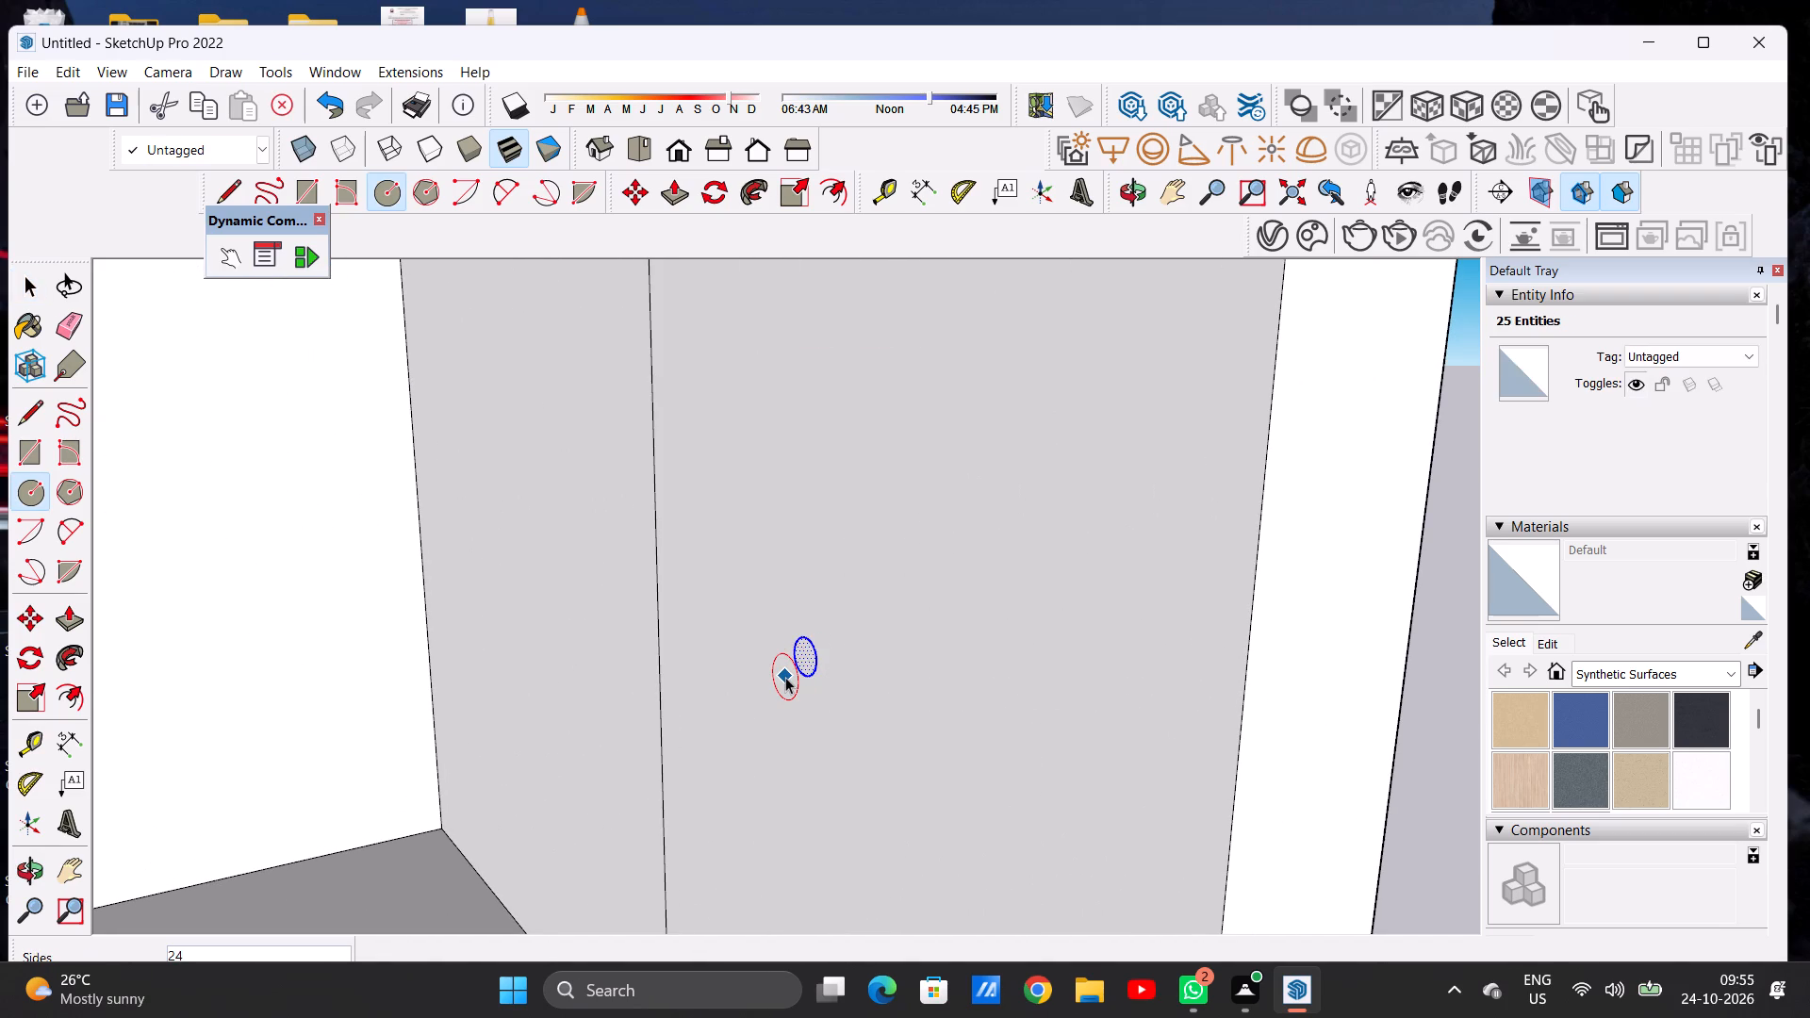
key(m)
scroll(797, 673, up, 3)
click(797, 673)
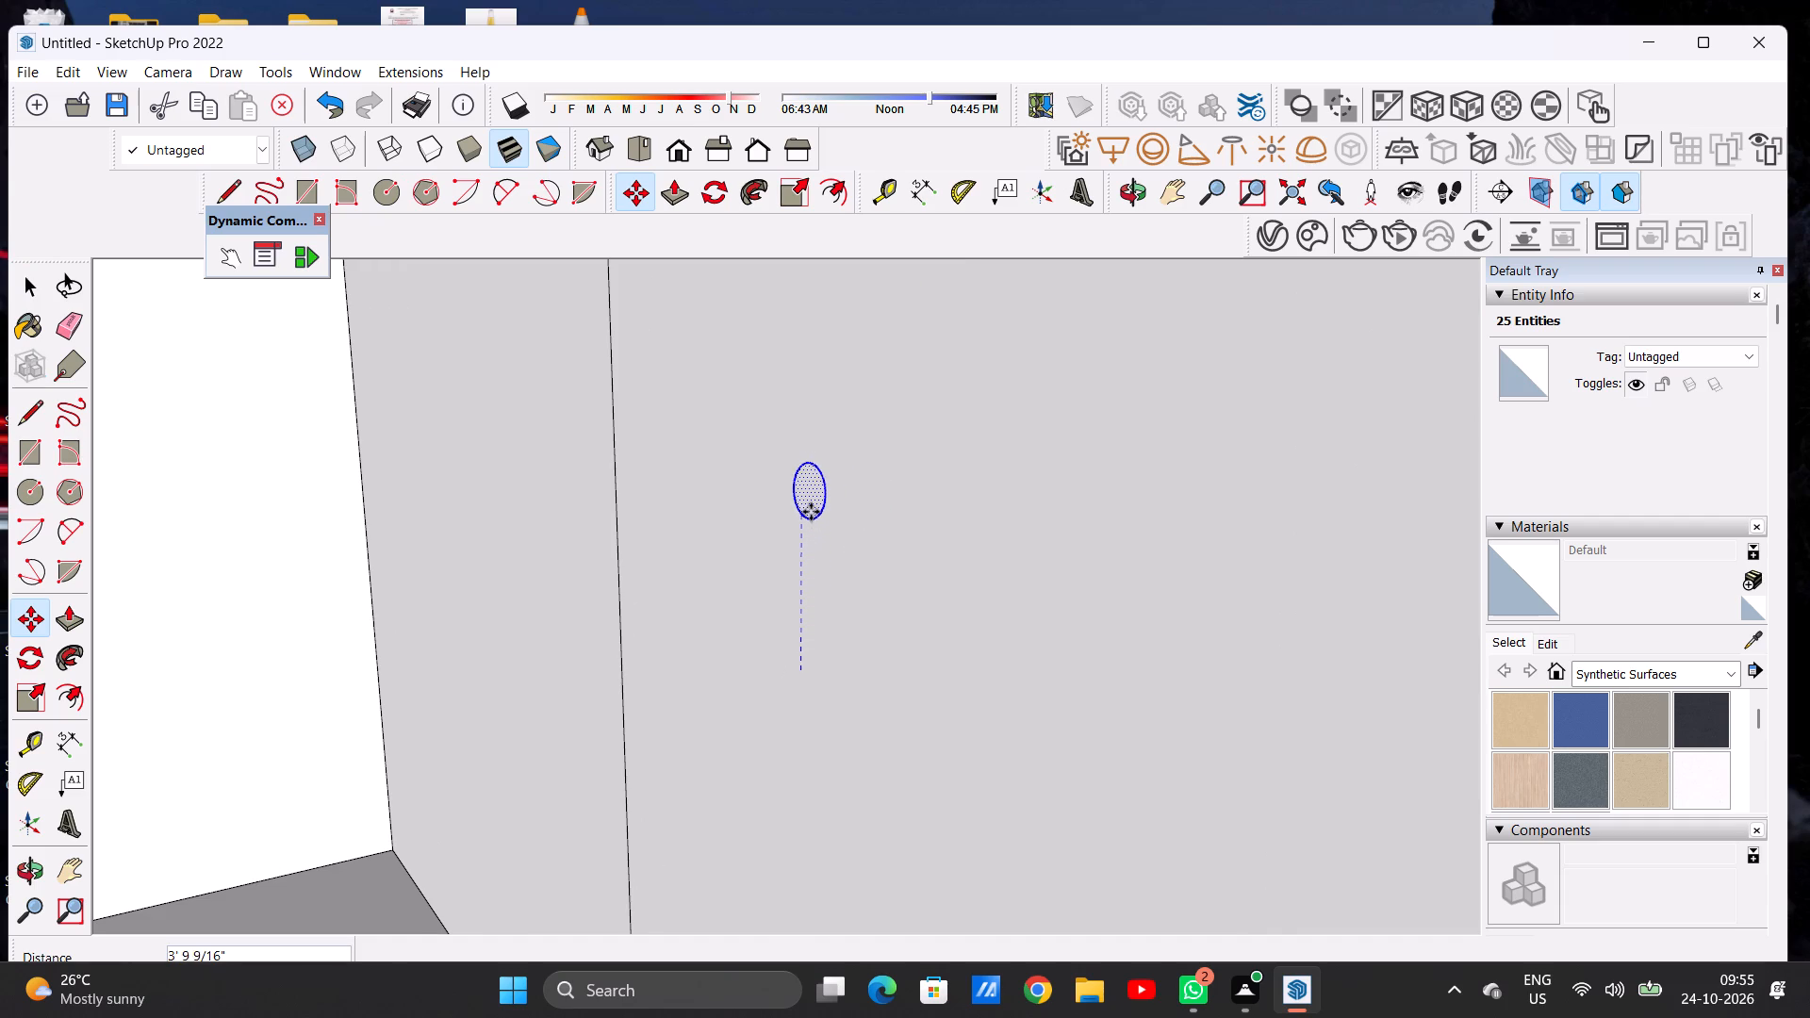
click(811, 509)
key(space)
scroll(813, 649, down, 6)
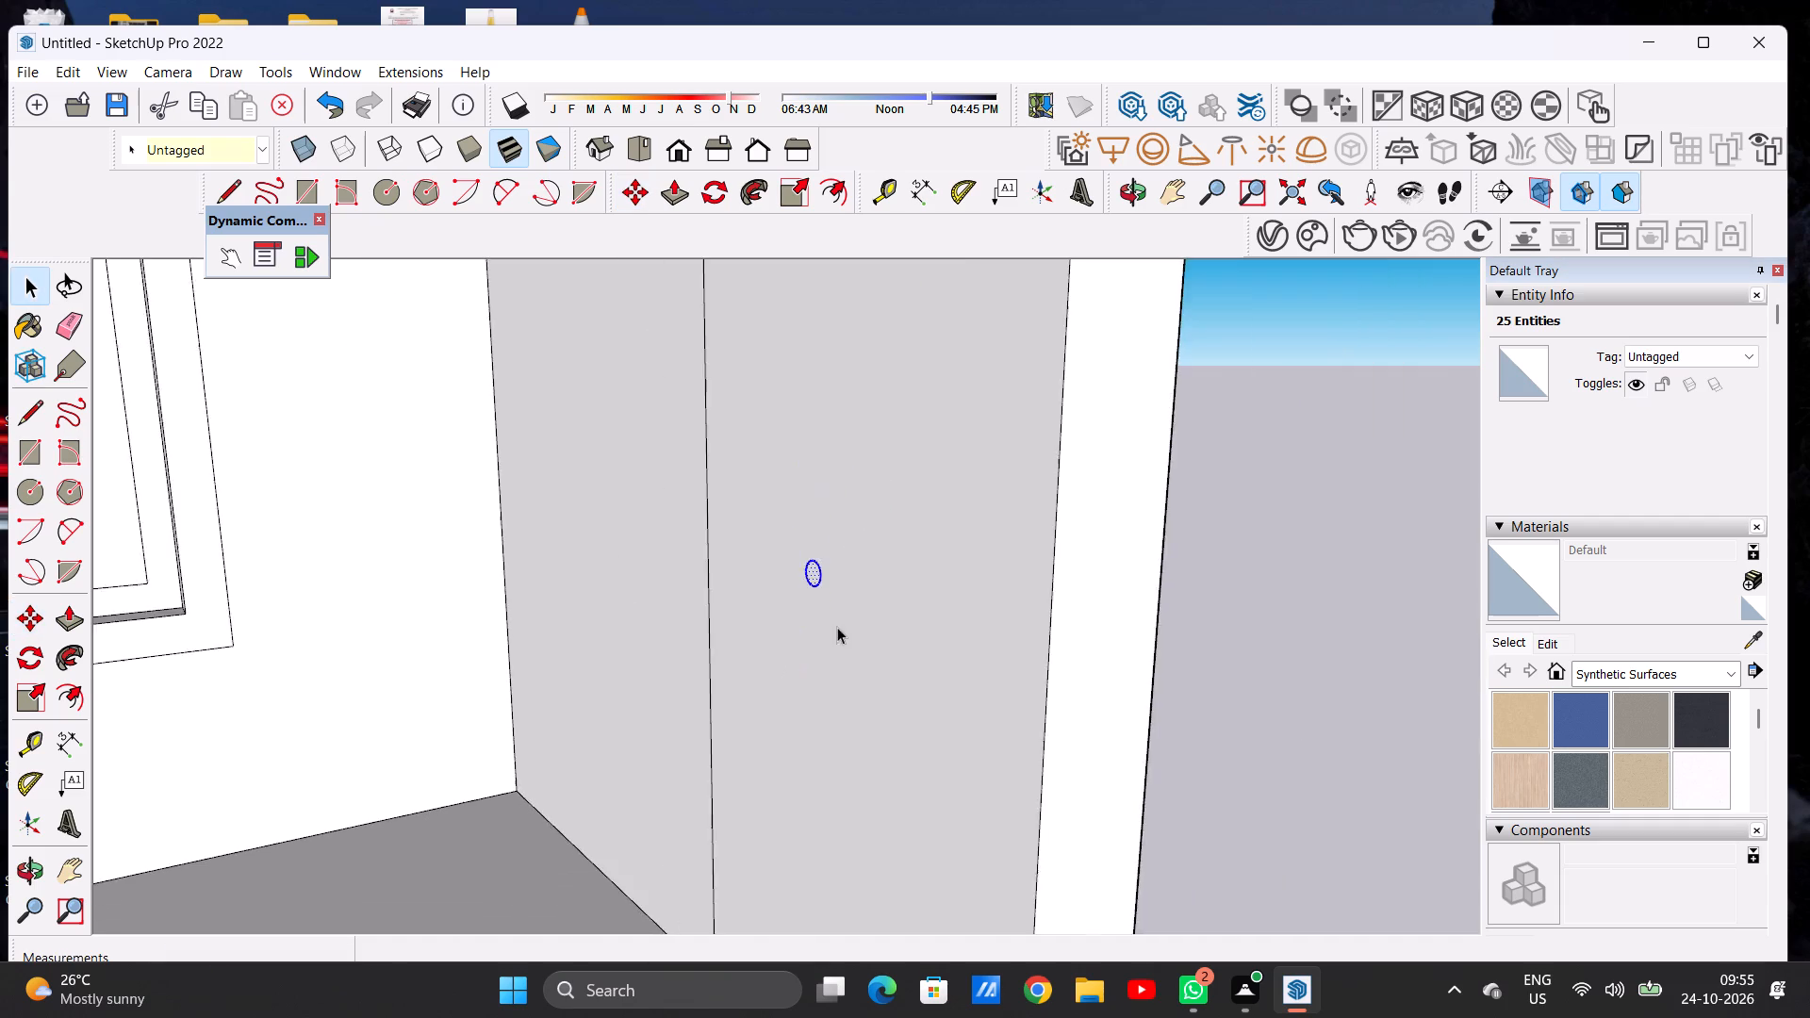
scroll(837, 627, down, 13)
click(1200, 591)
Extrude the side-wall circle across the terrace to the opposite wall, about 93' 8", to form the horizontal rail.
scroll(831, 614, up, 4)
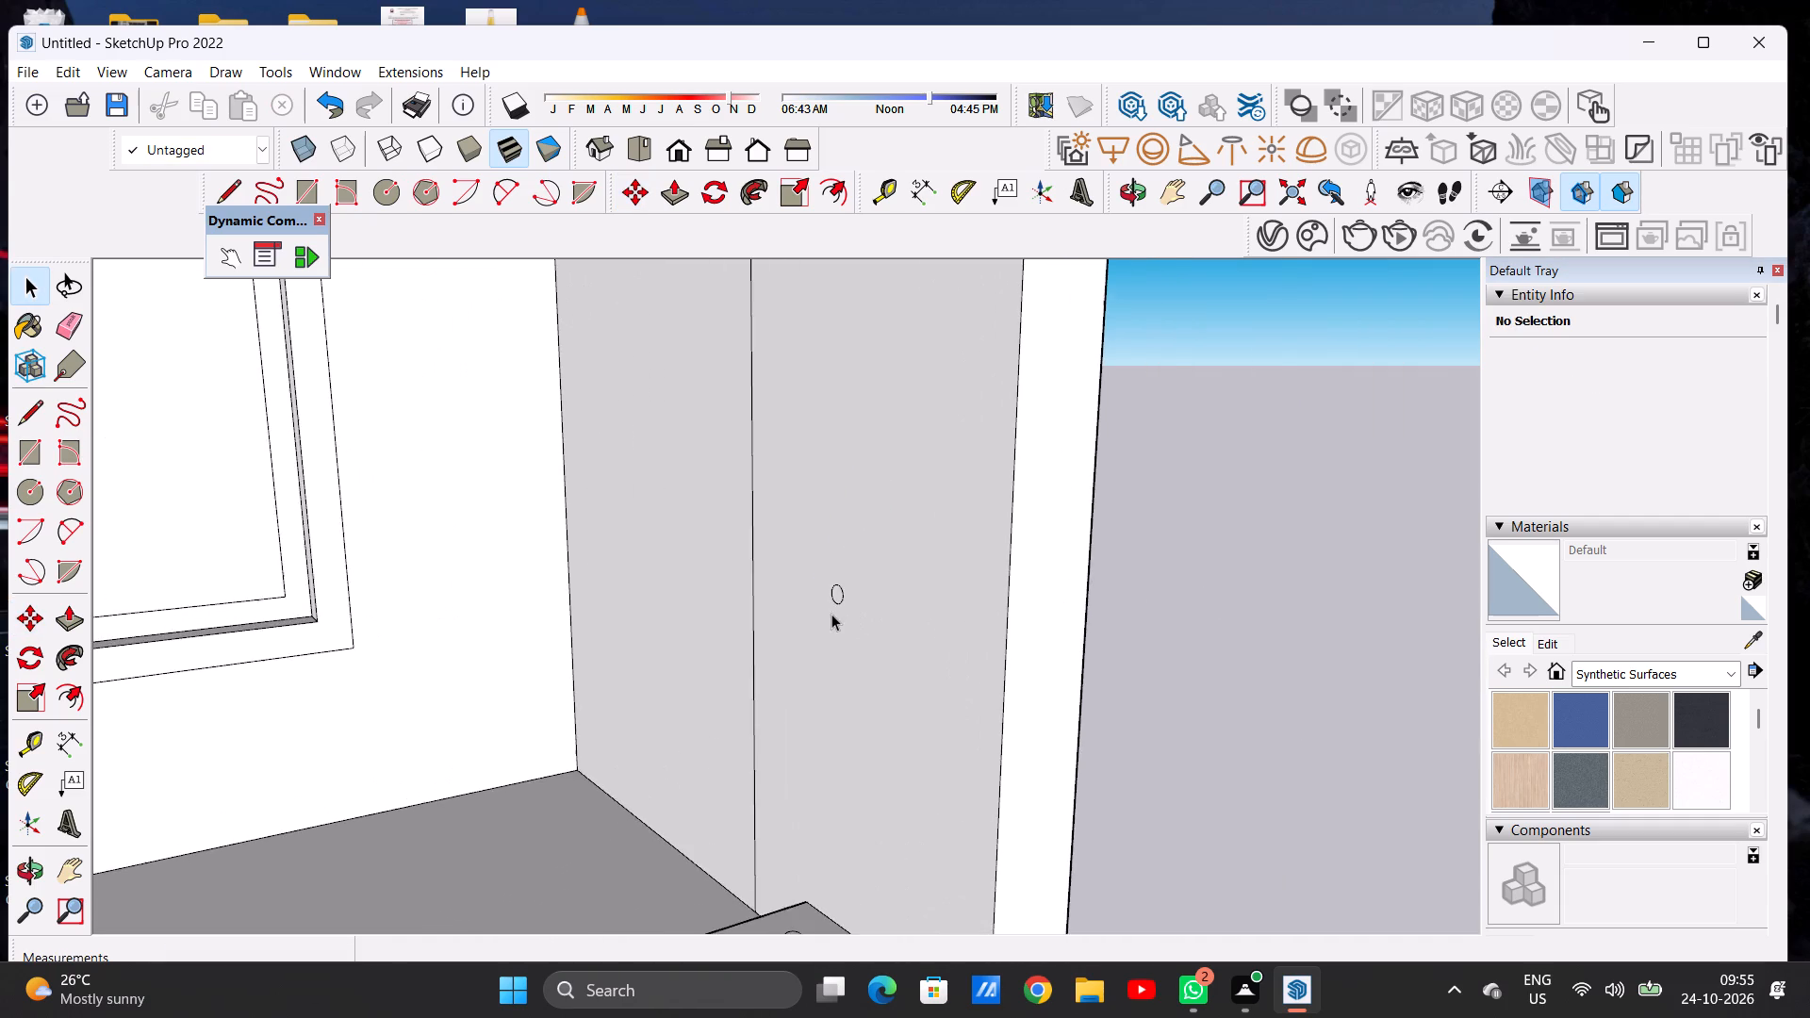
scroll(831, 614, up, 7)
scroll(840, 603, down, 1)
key(p)
scroll(826, 579, up, 7)
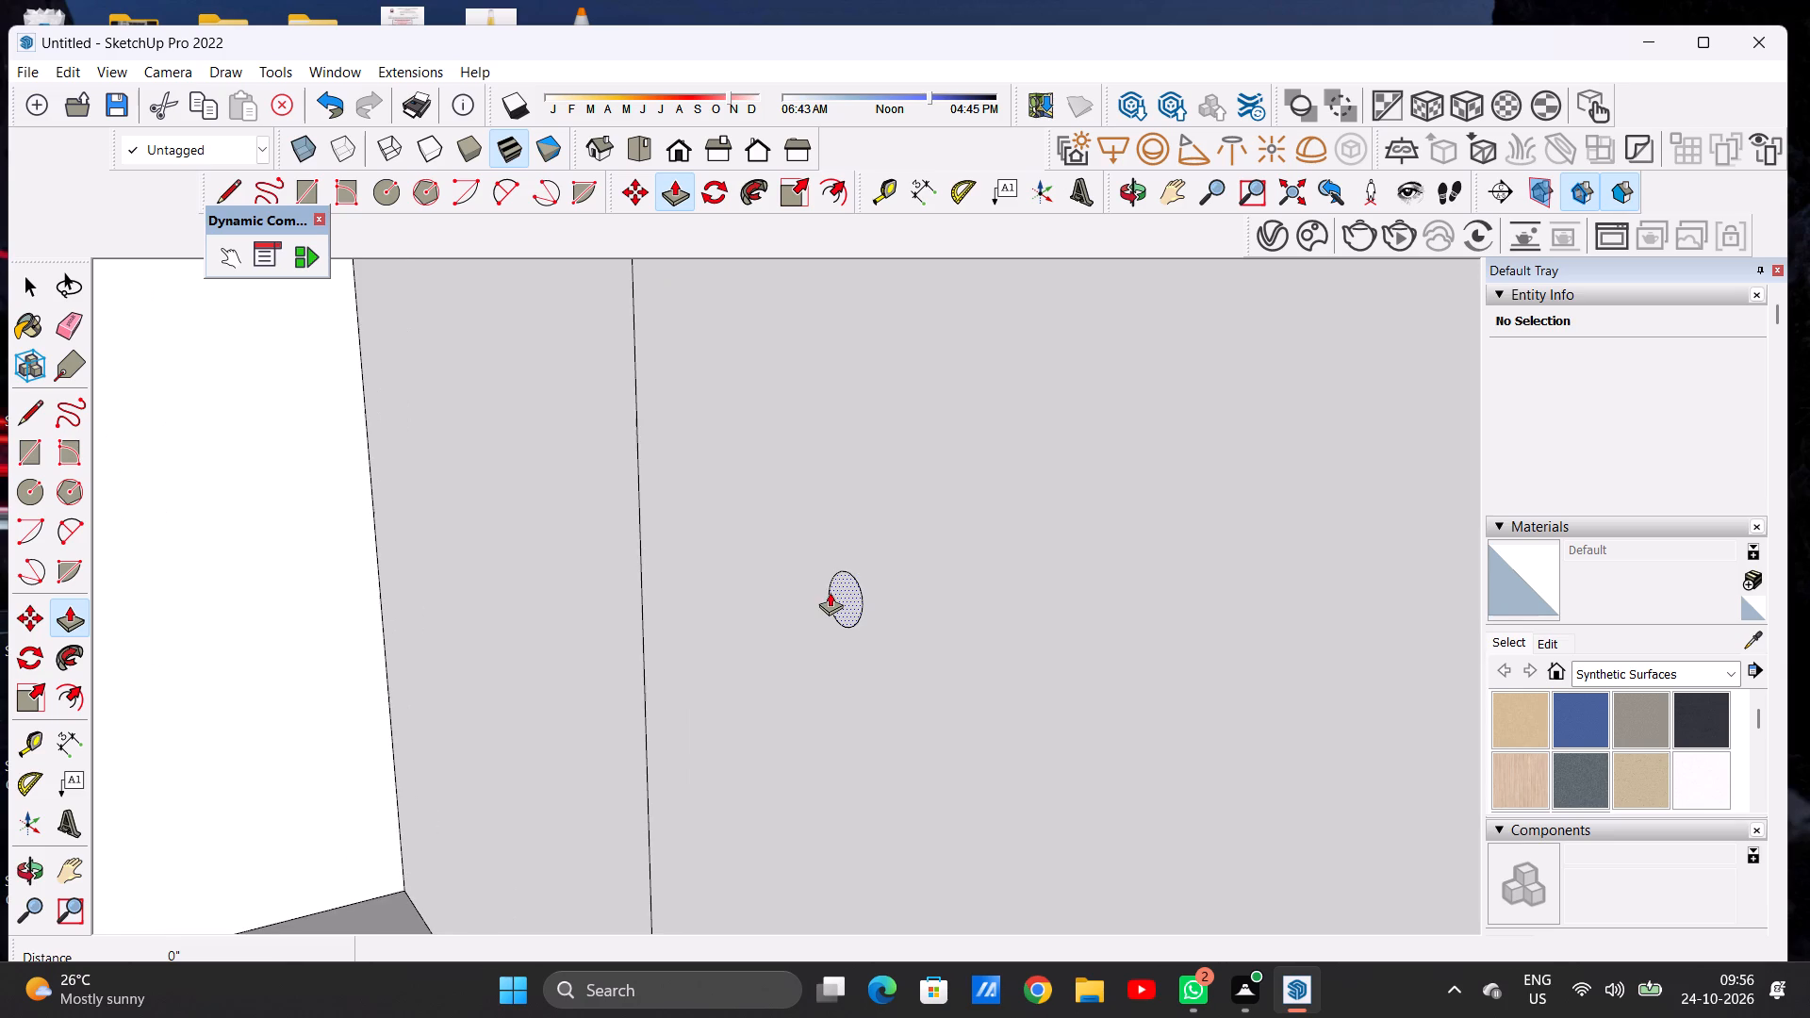
click(842, 592)
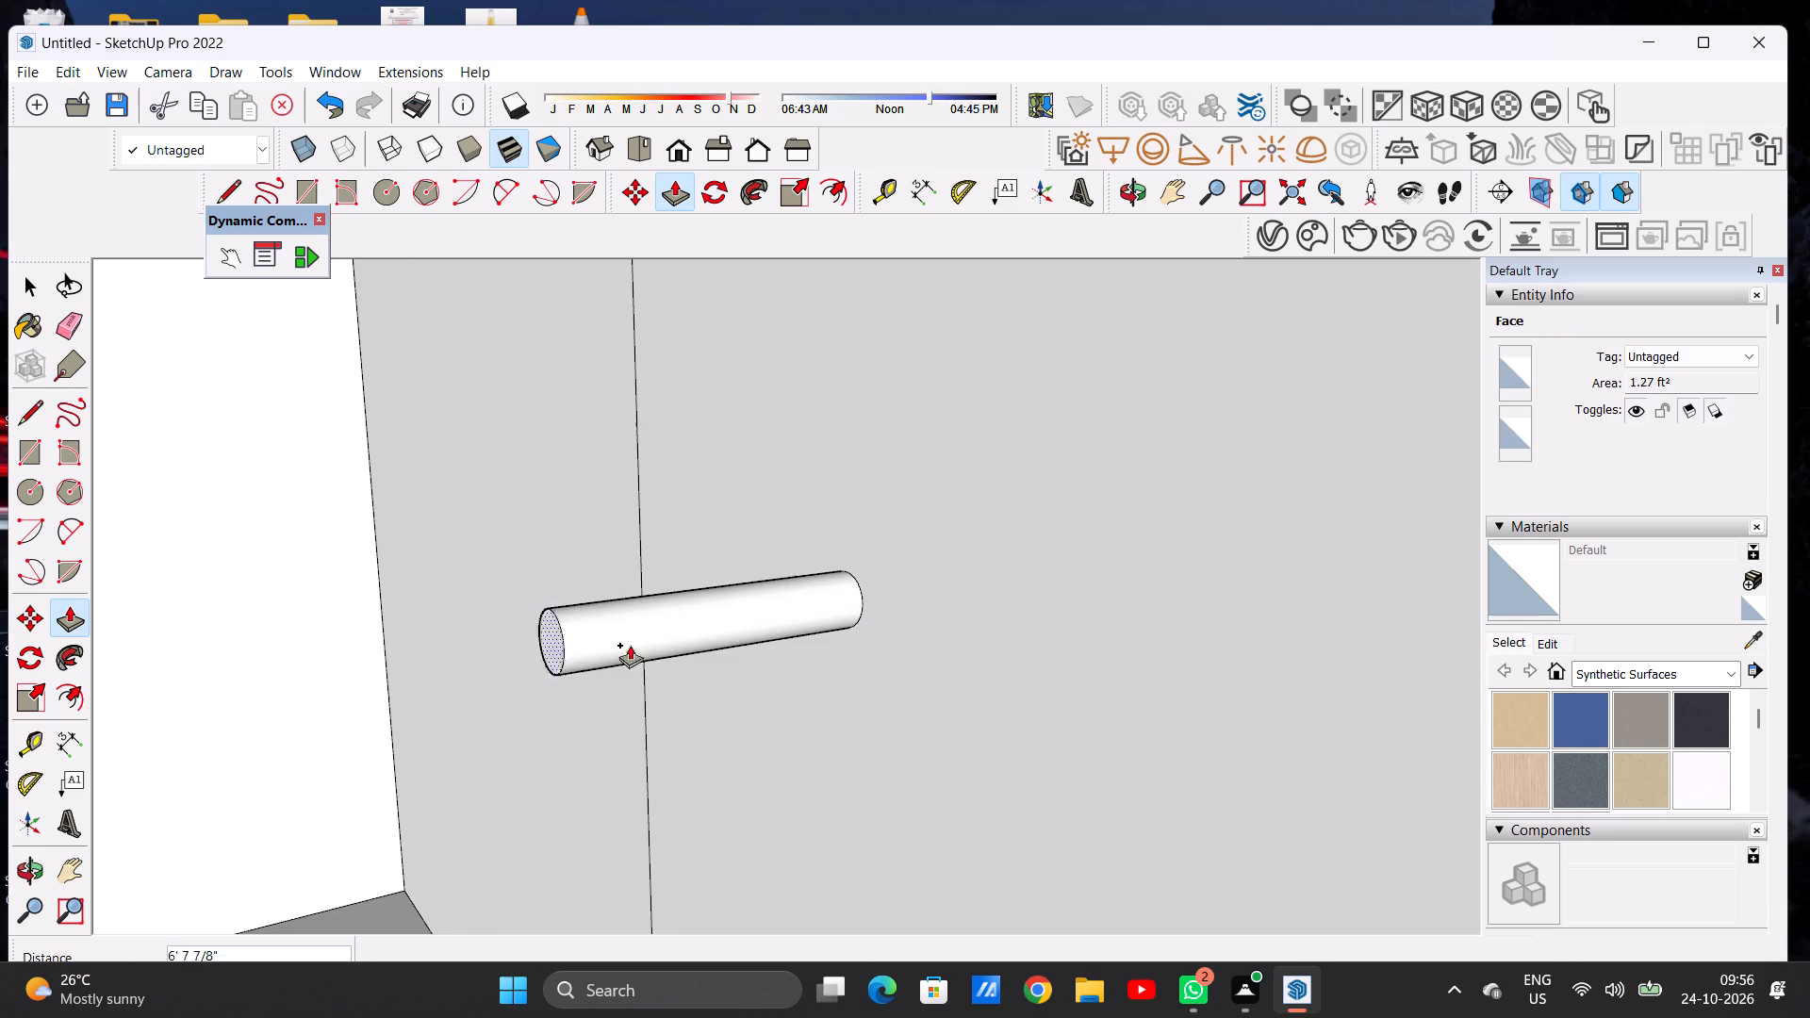
scroll(742, 637, down, 5)
scroll(785, 632, down, 20)
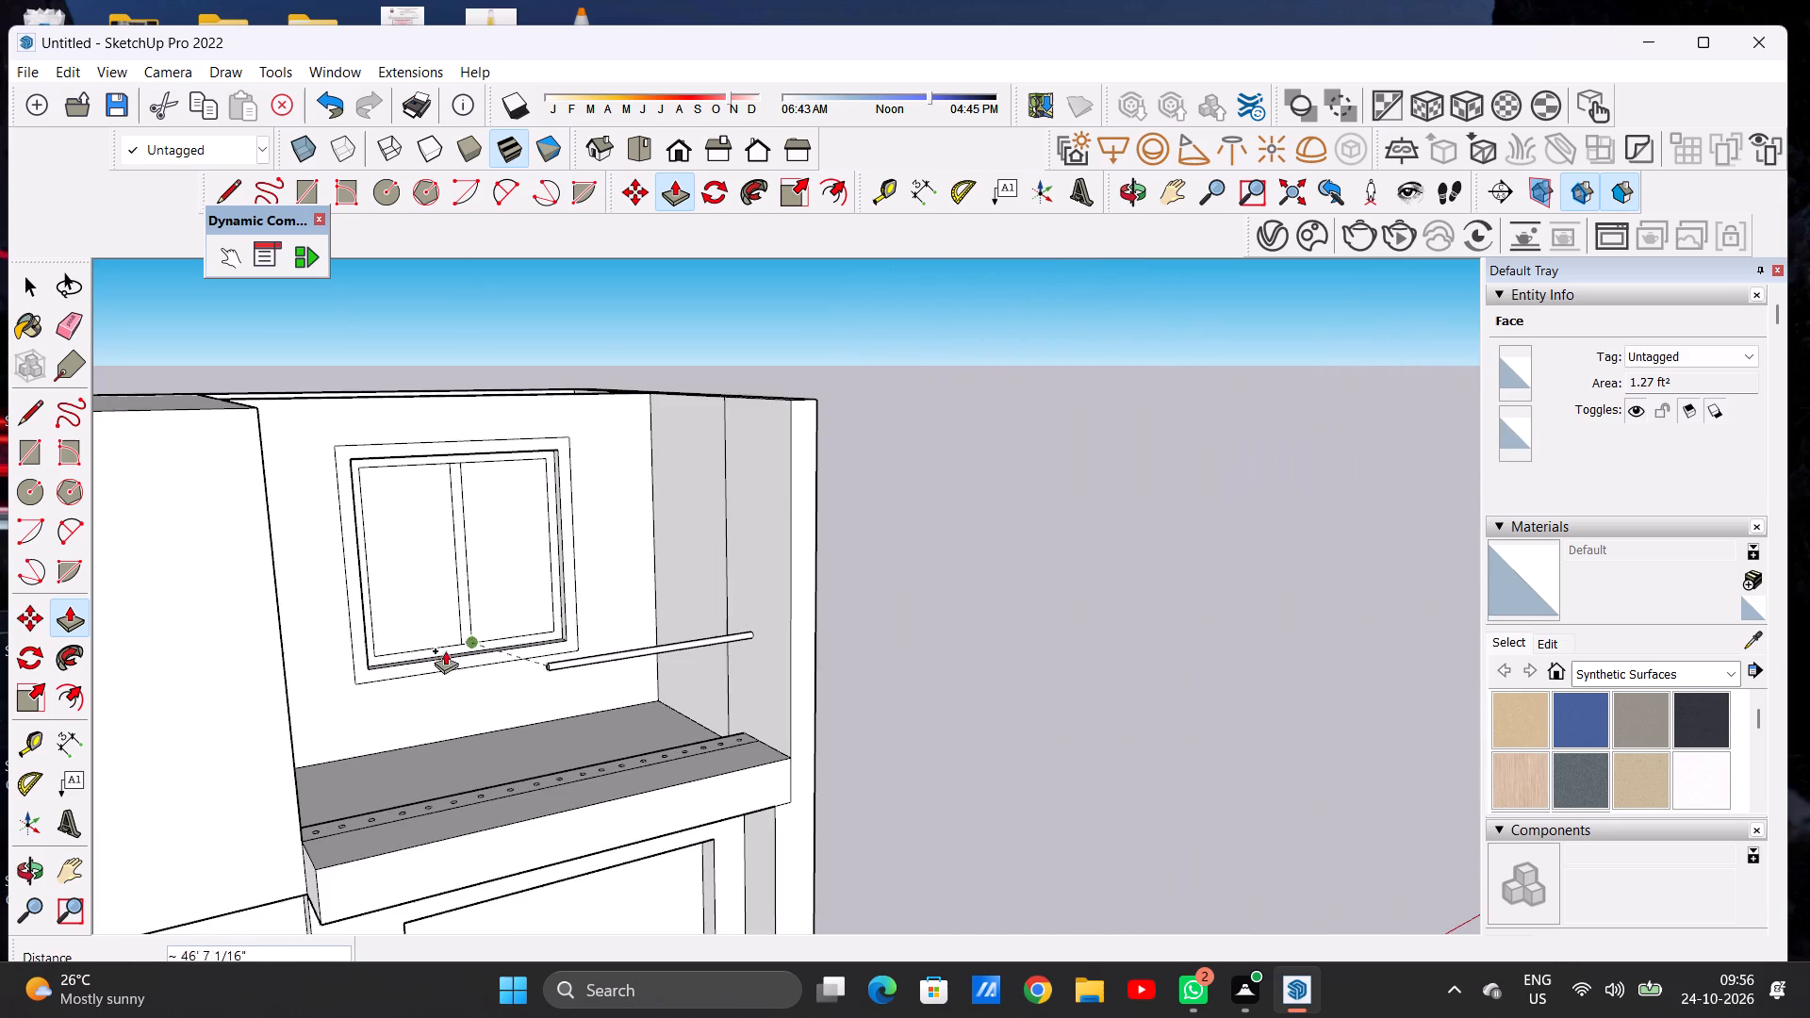
middle_drag(457, 656, 296, 584)
scroll(361, 606, up, 12)
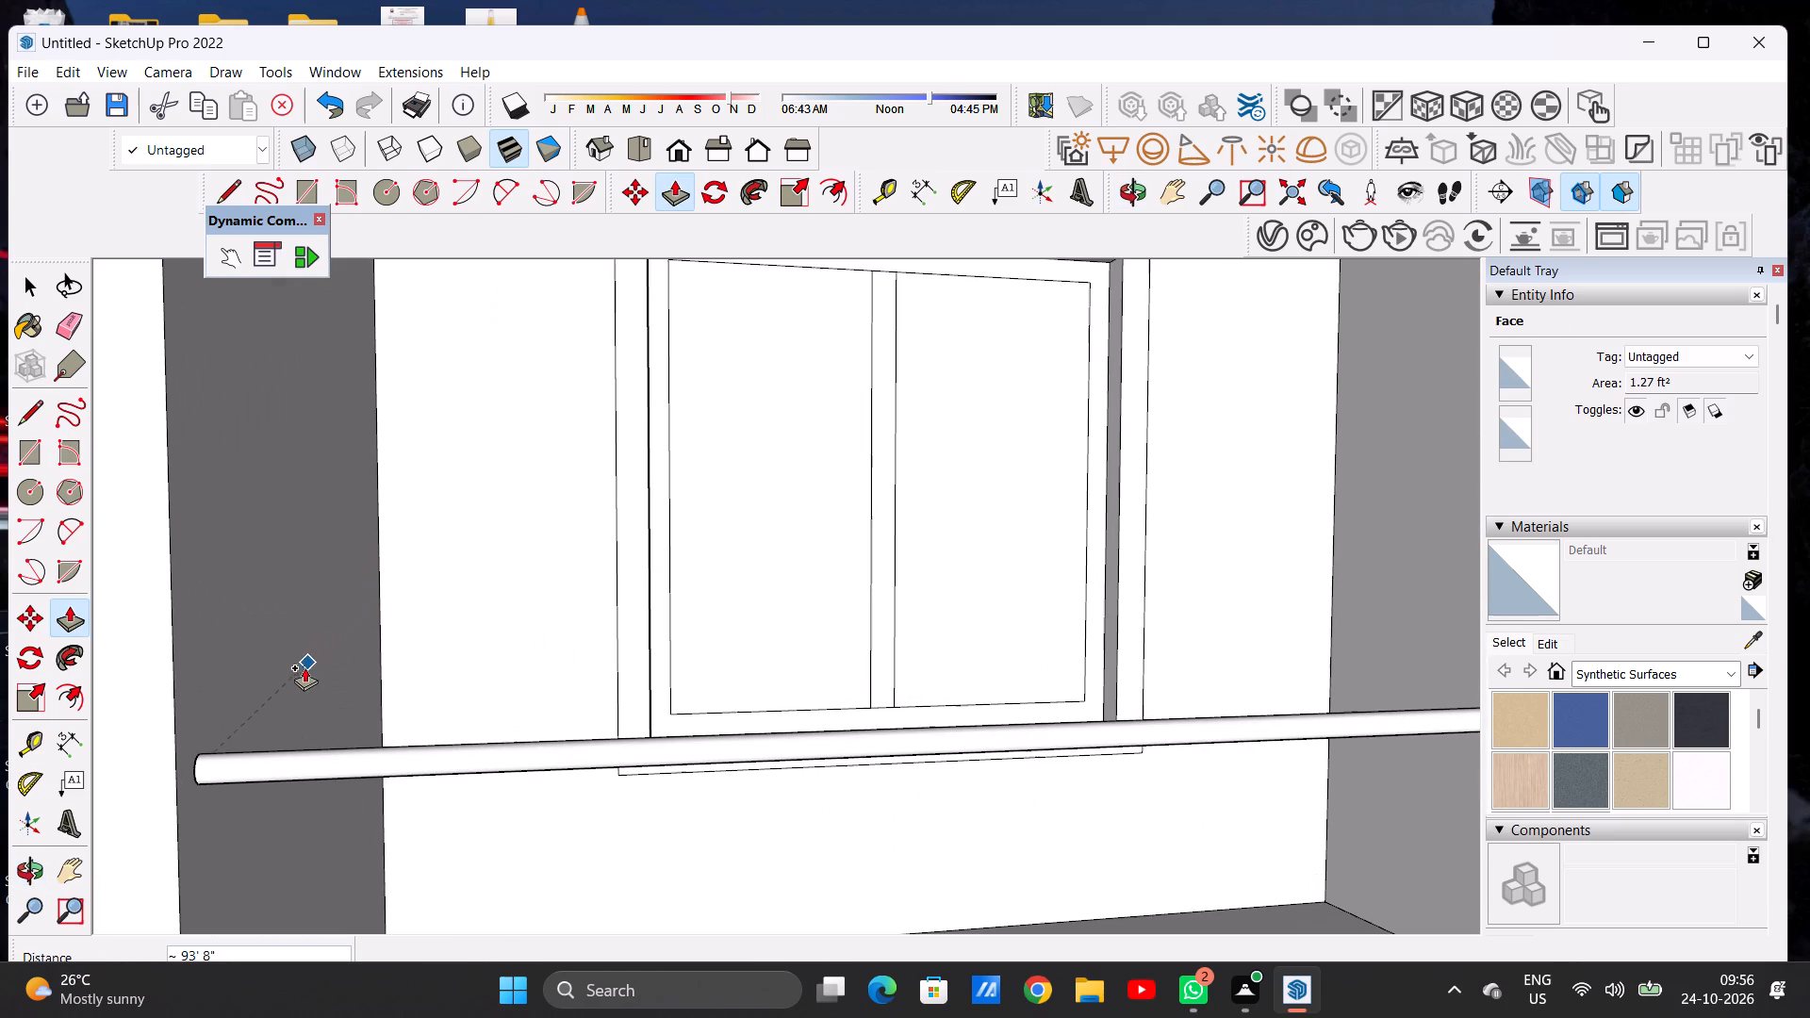
click(210, 672)
key(space)
Extrude the strip circle nearest the rail's starting wall up to the rail, about 23' 4 3/8", as the first post.
scroll(728, 723, down, 10)
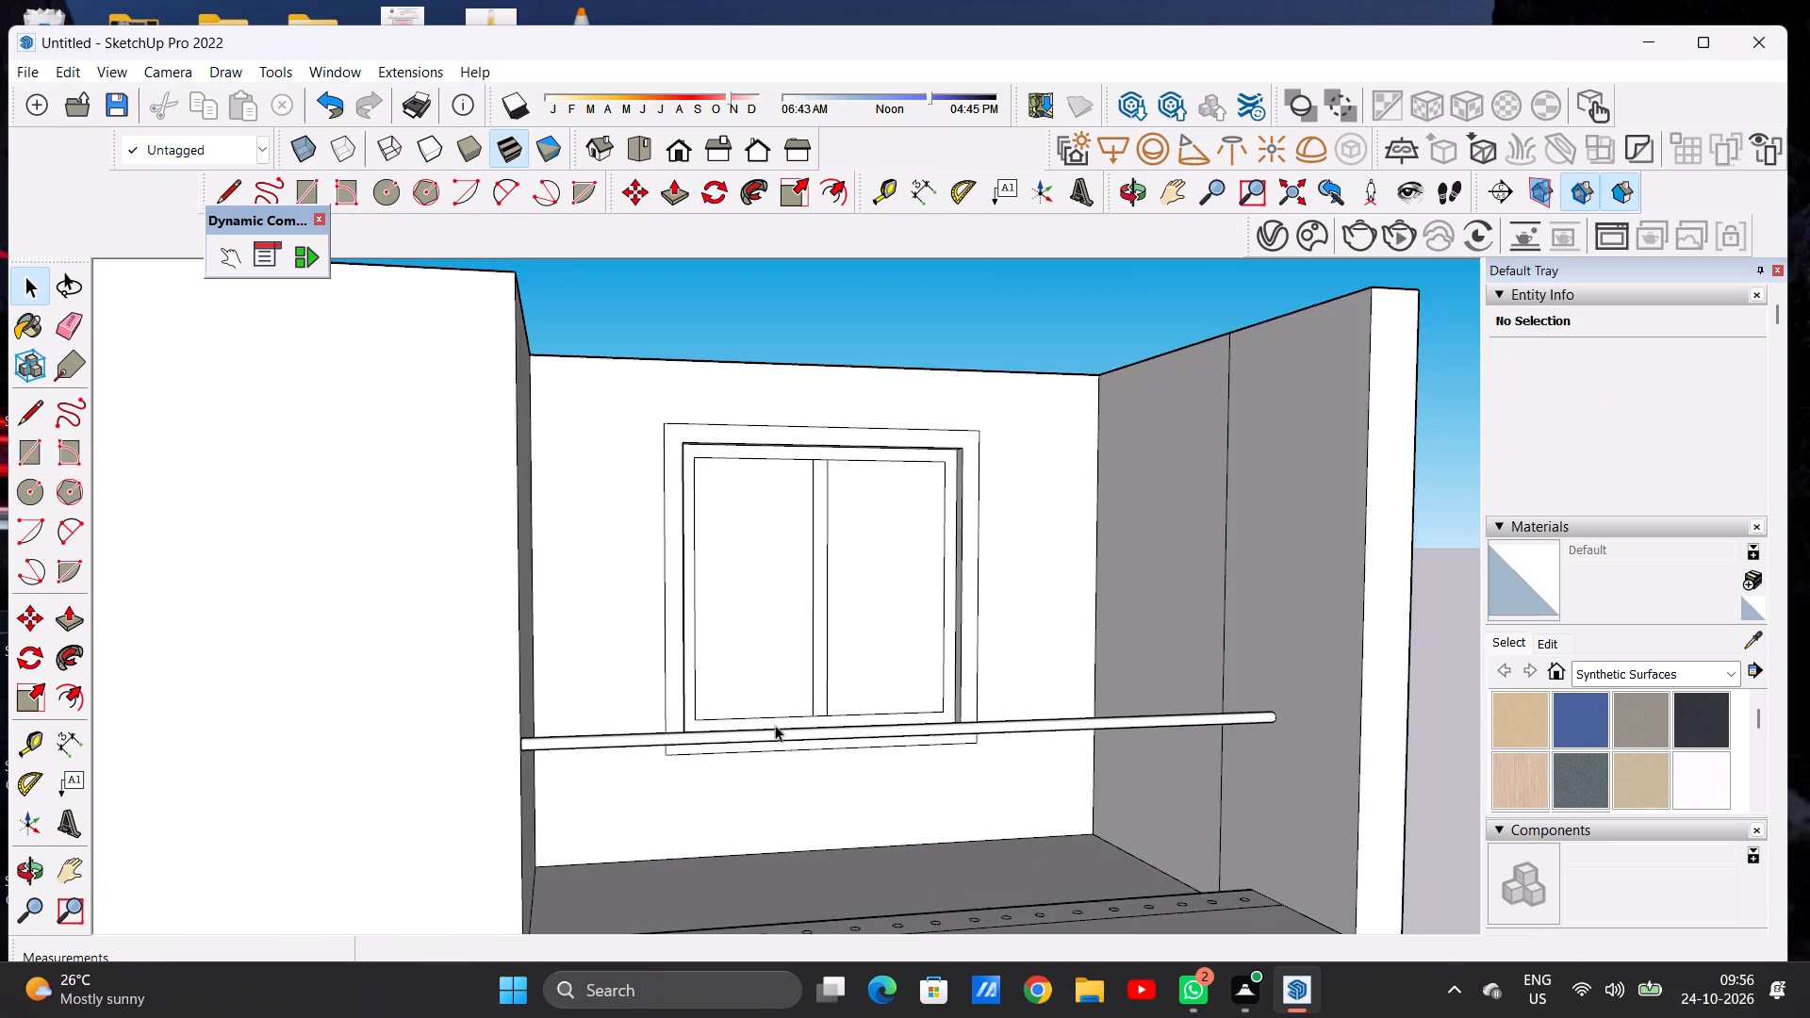
scroll(775, 725, down, 4)
middle_drag(824, 776, 731, 751)
scroll(708, 714, down, 4)
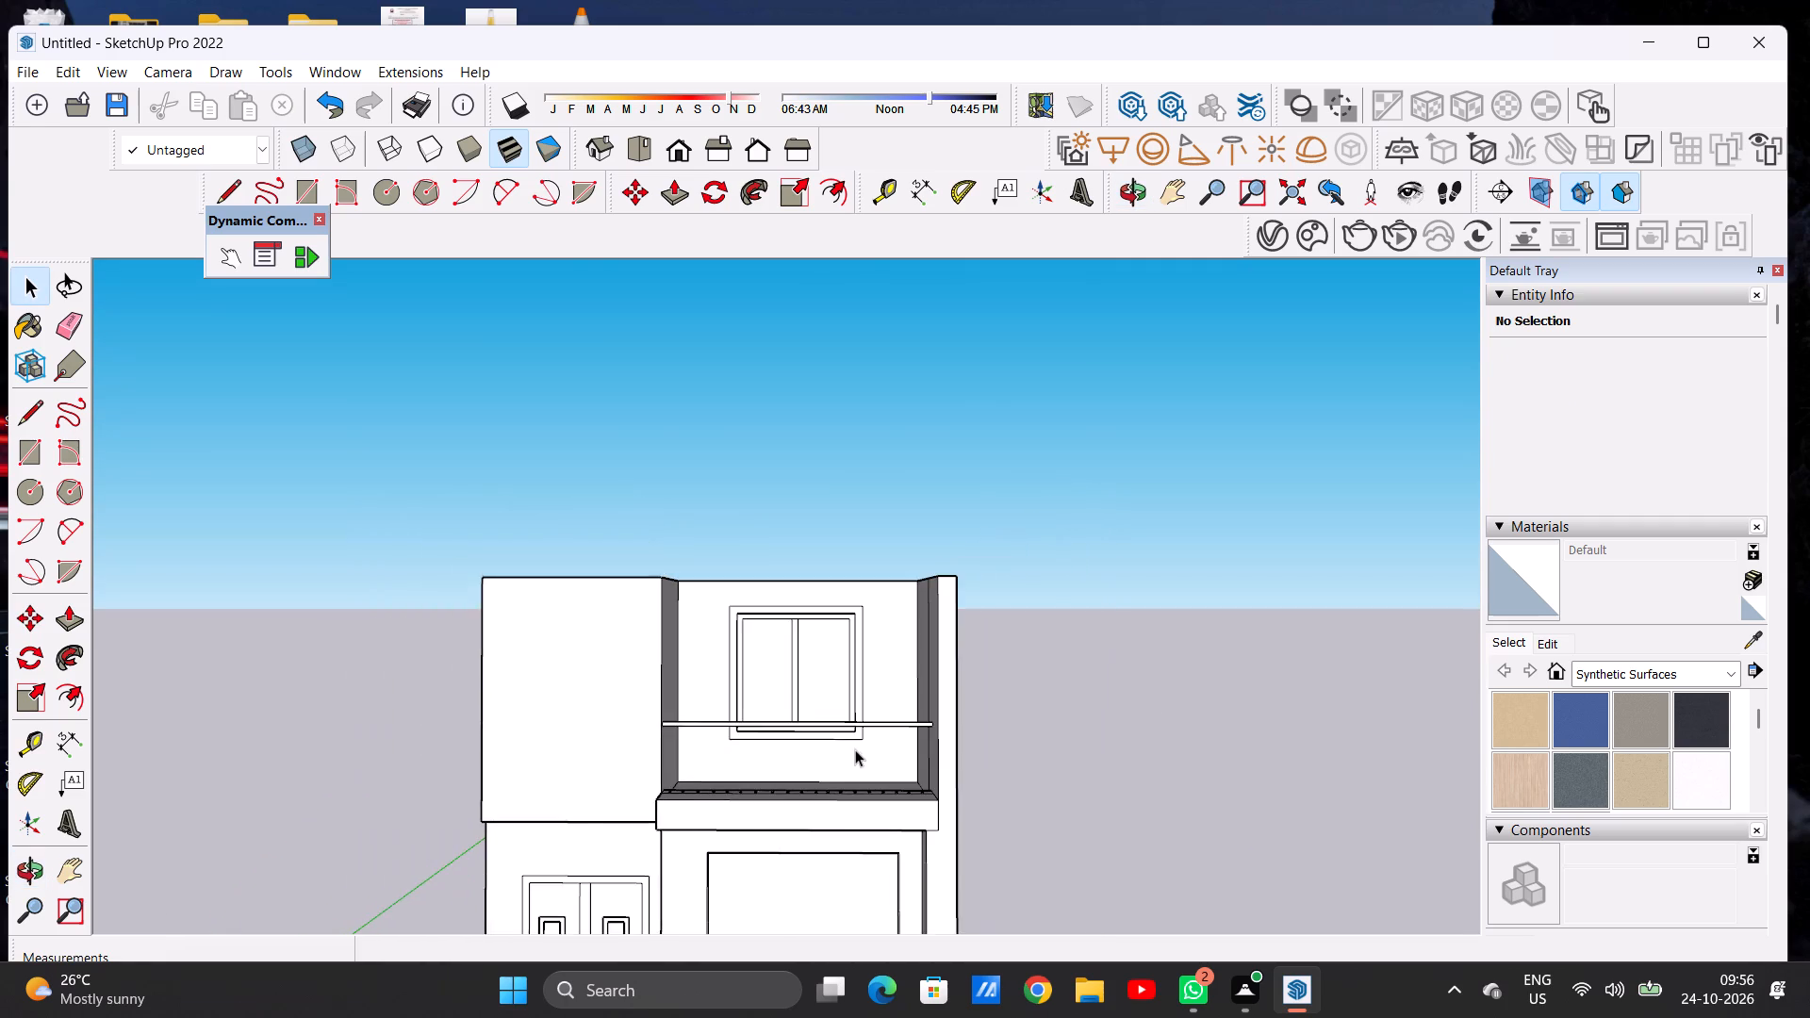
scroll(860, 752, up, 6)
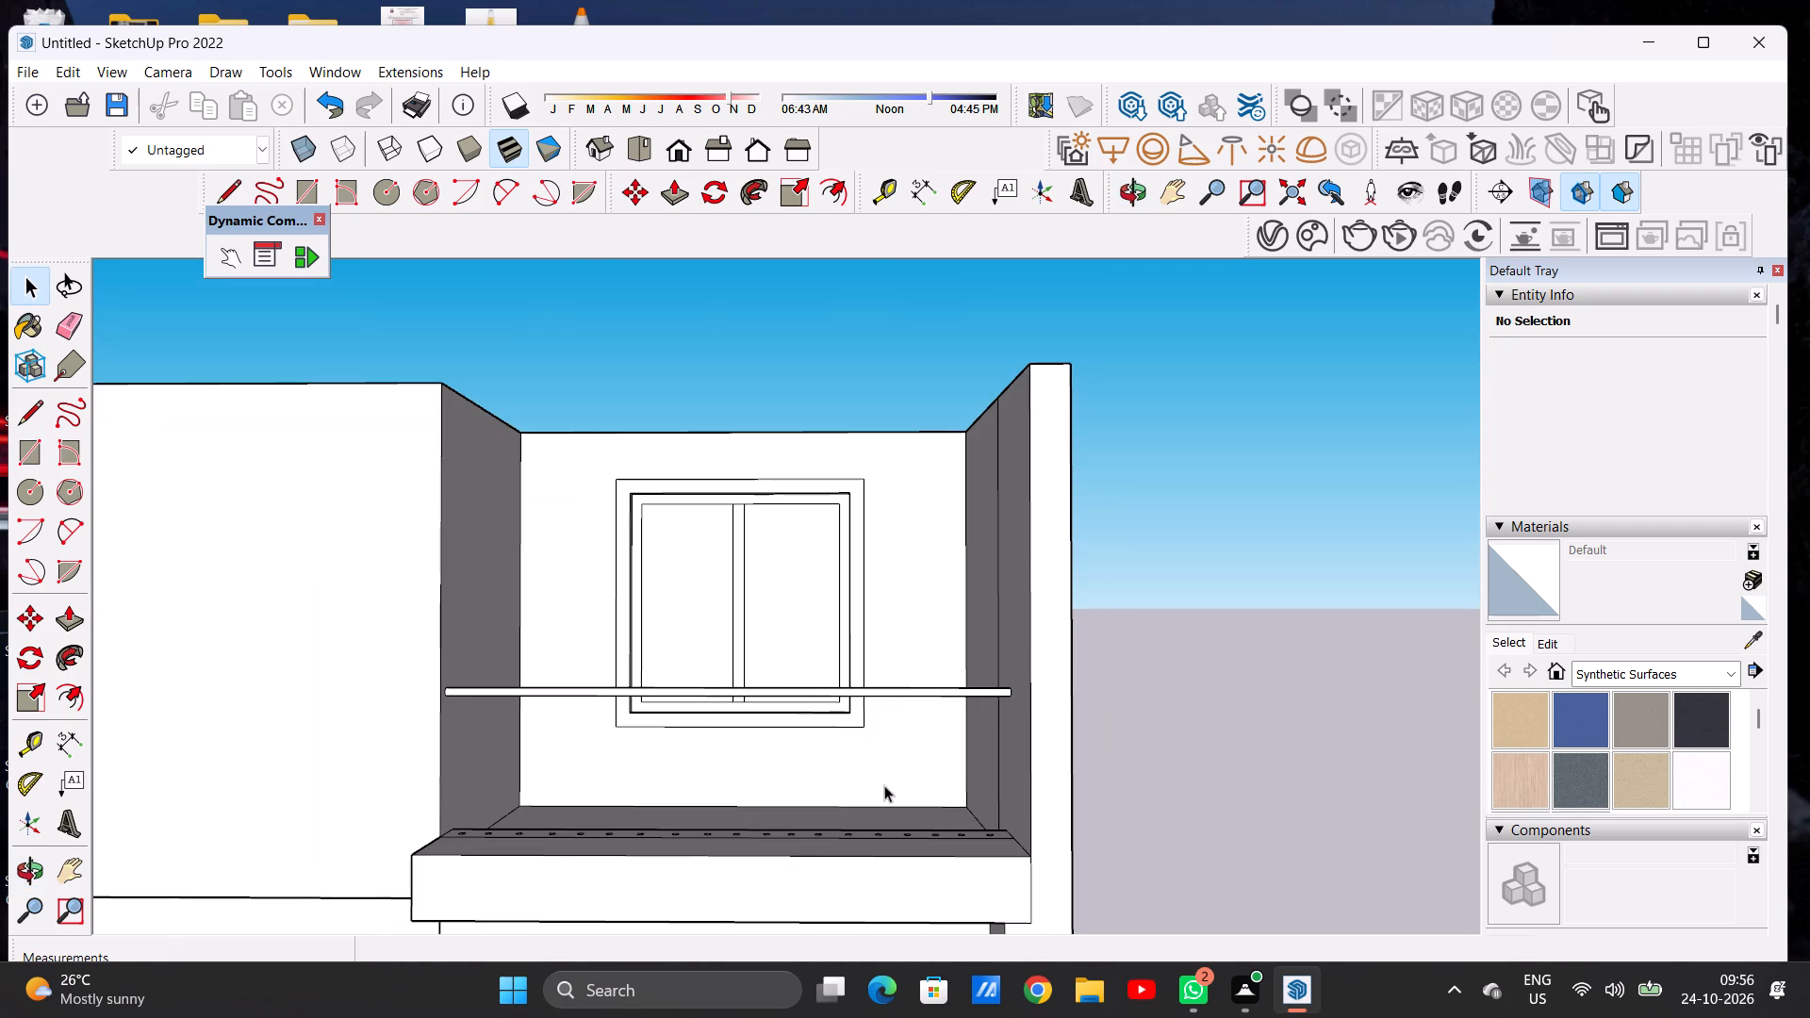
scroll(804, 769, down, 7)
middle_drag(881, 771, 880, 939)
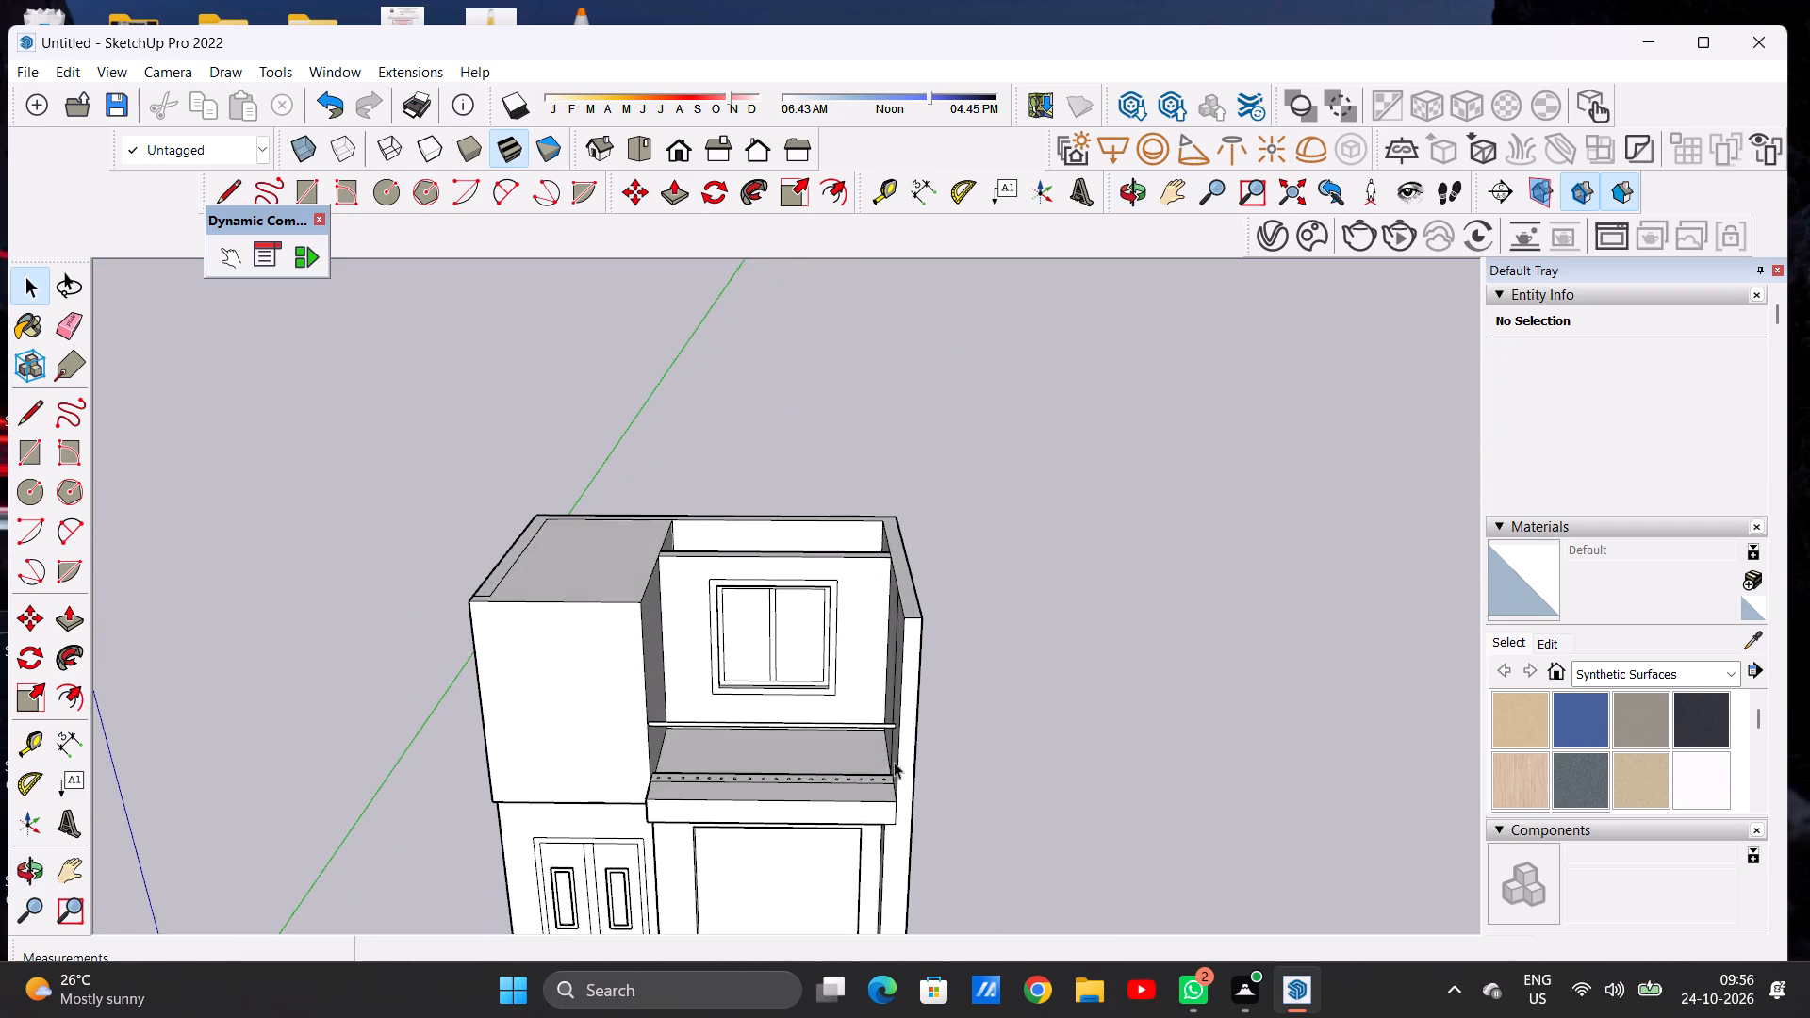
scroll(893, 757, up, 15)
scroll(880, 814, down, 1)
scroll(880, 814, up, 10)
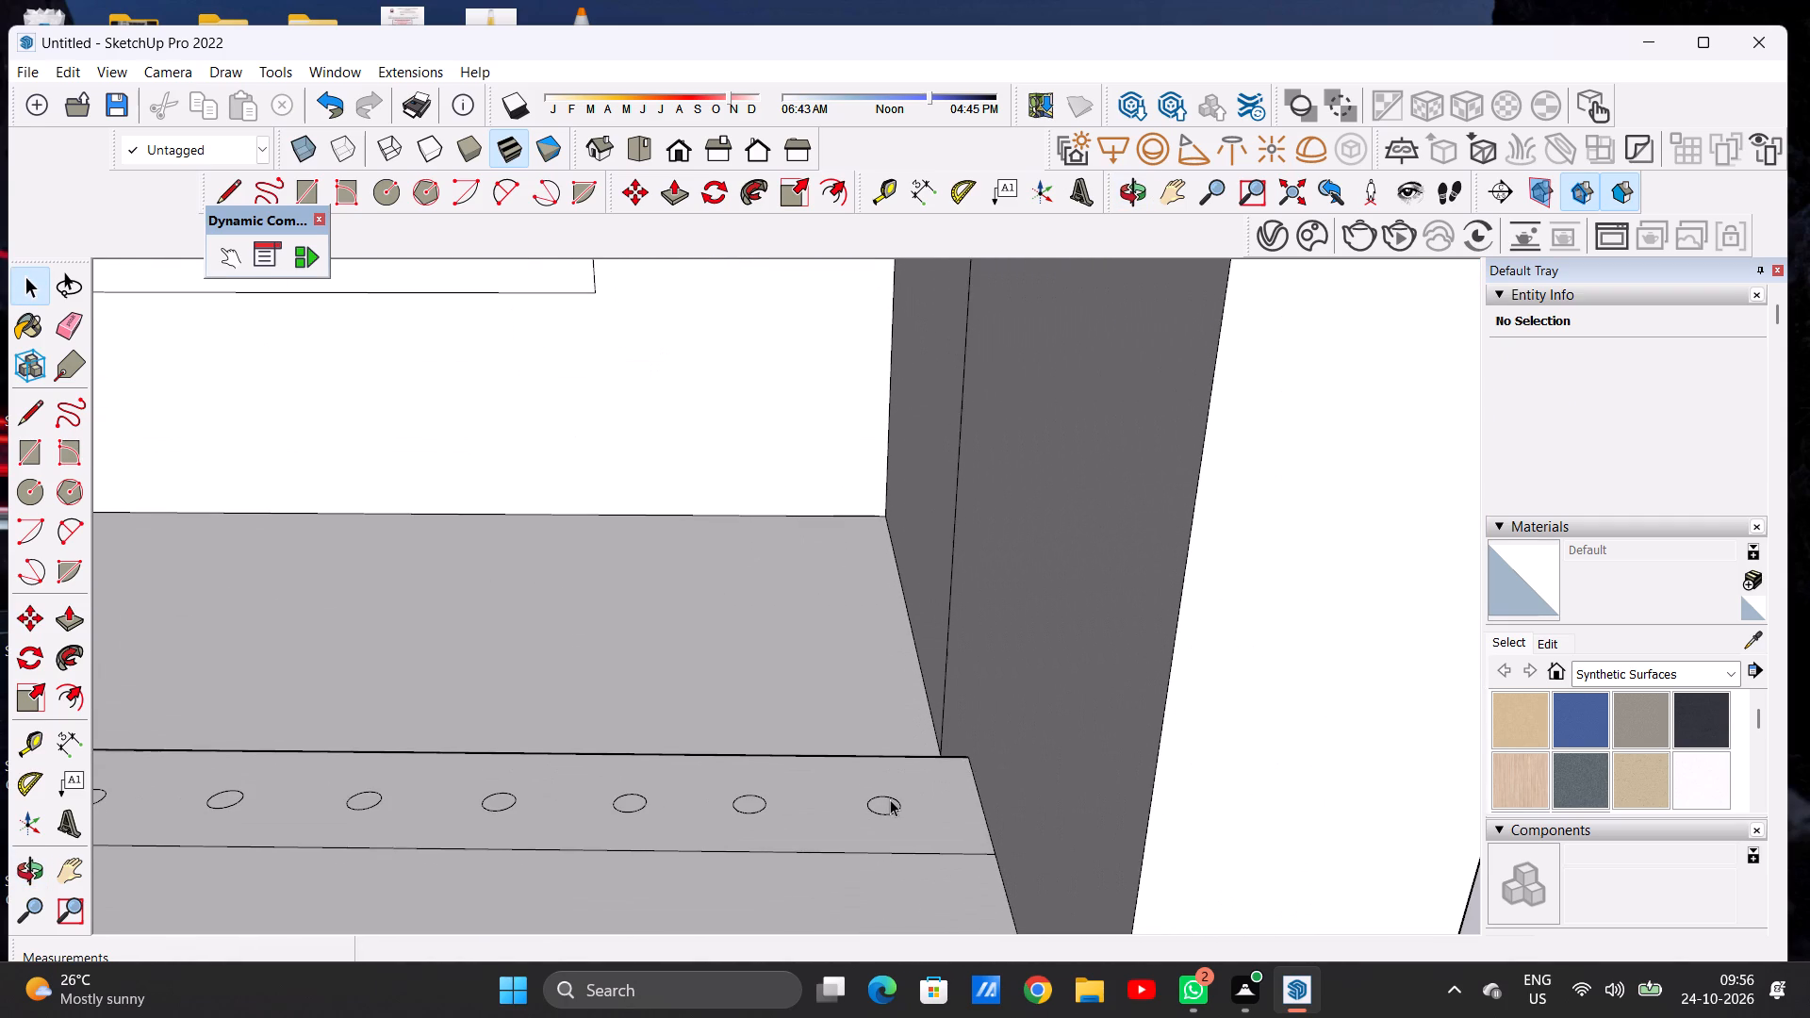
key(p)
scroll(890, 799, up, 11)
scroll(891, 795, down, 1)
scroll(891, 795, up, 1)
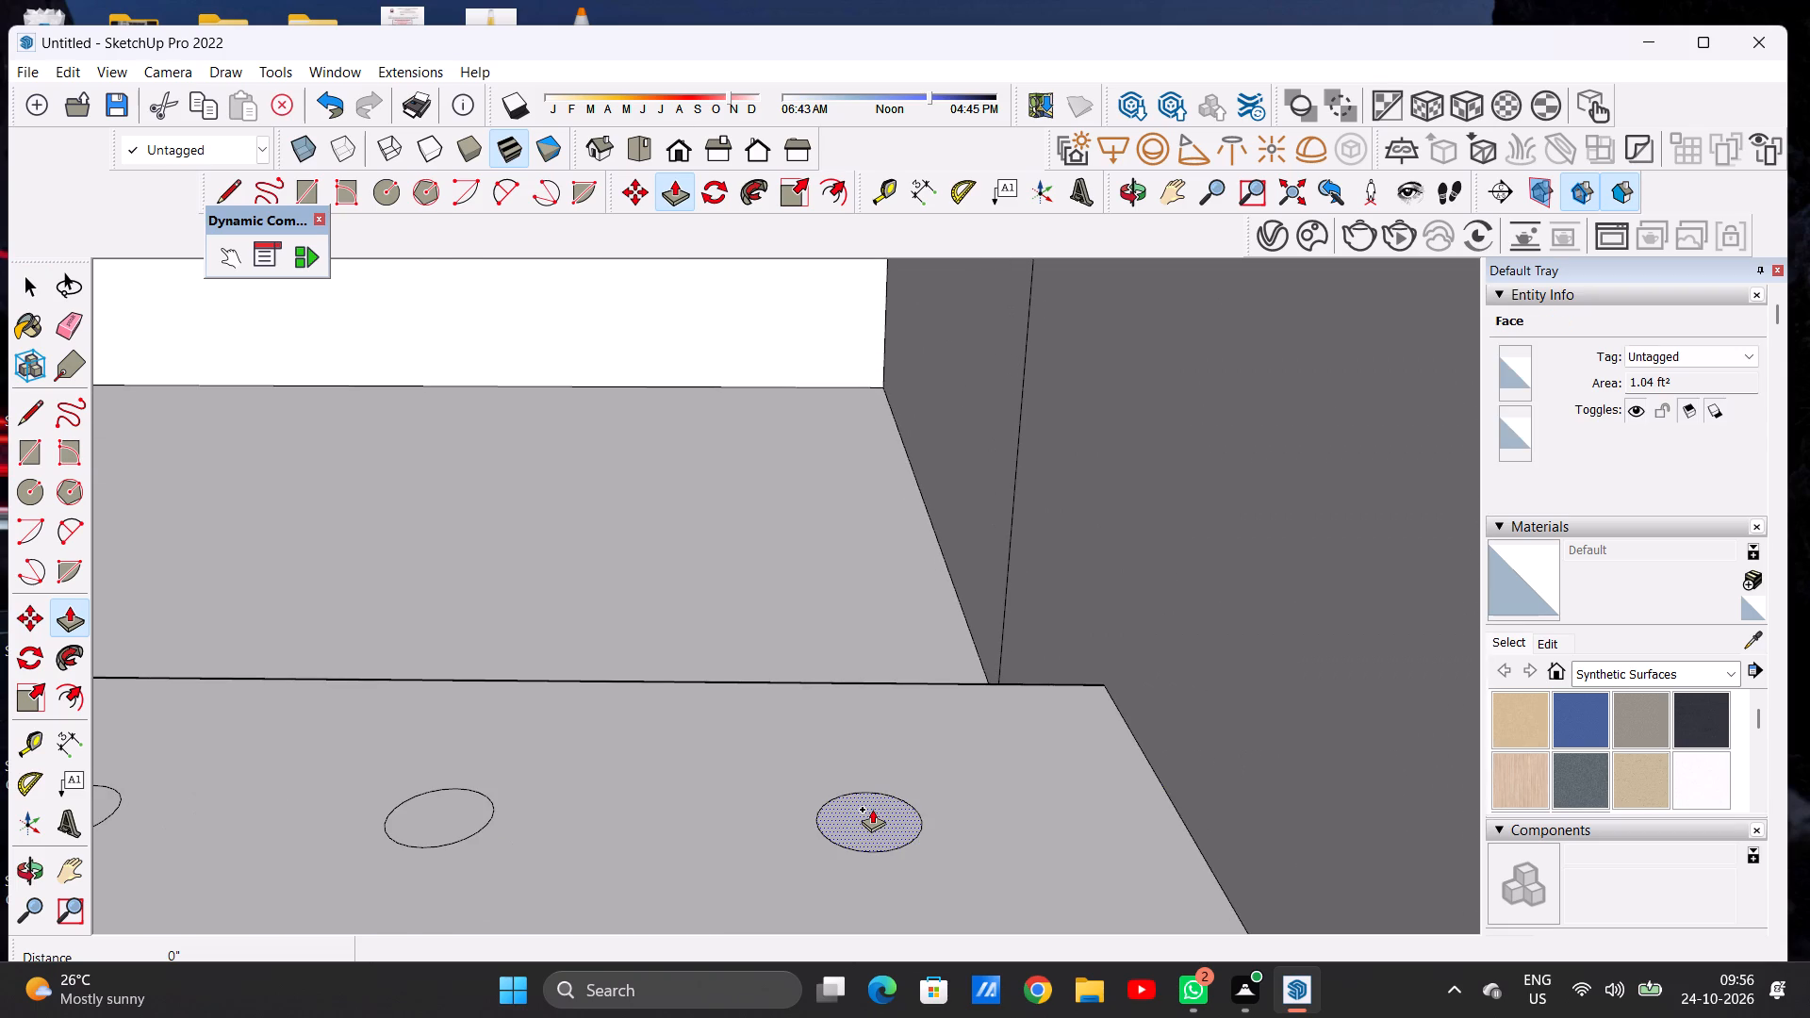
click(872, 809)
scroll(913, 678, down, 5)
scroll(913, 678, up, 1)
scroll(913, 678, down, 20)
scroll(913, 678, down, 4)
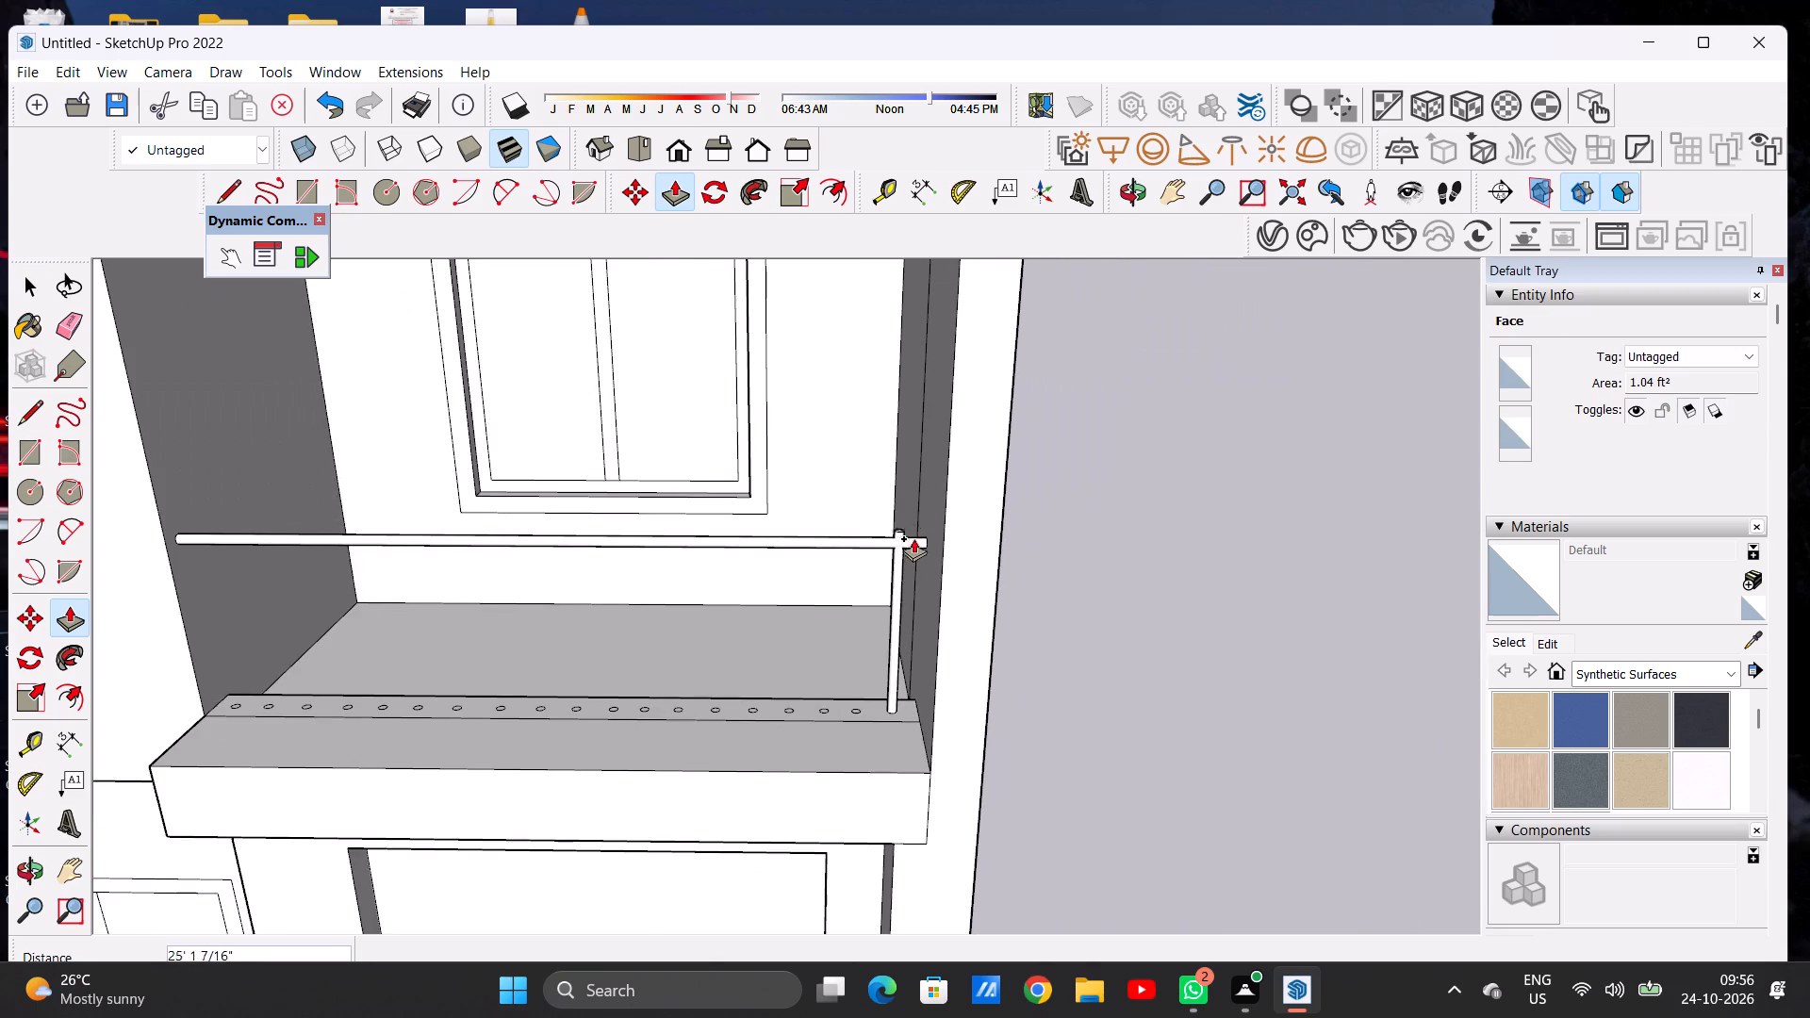
scroll(913, 538, up, 10)
click(911, 522)
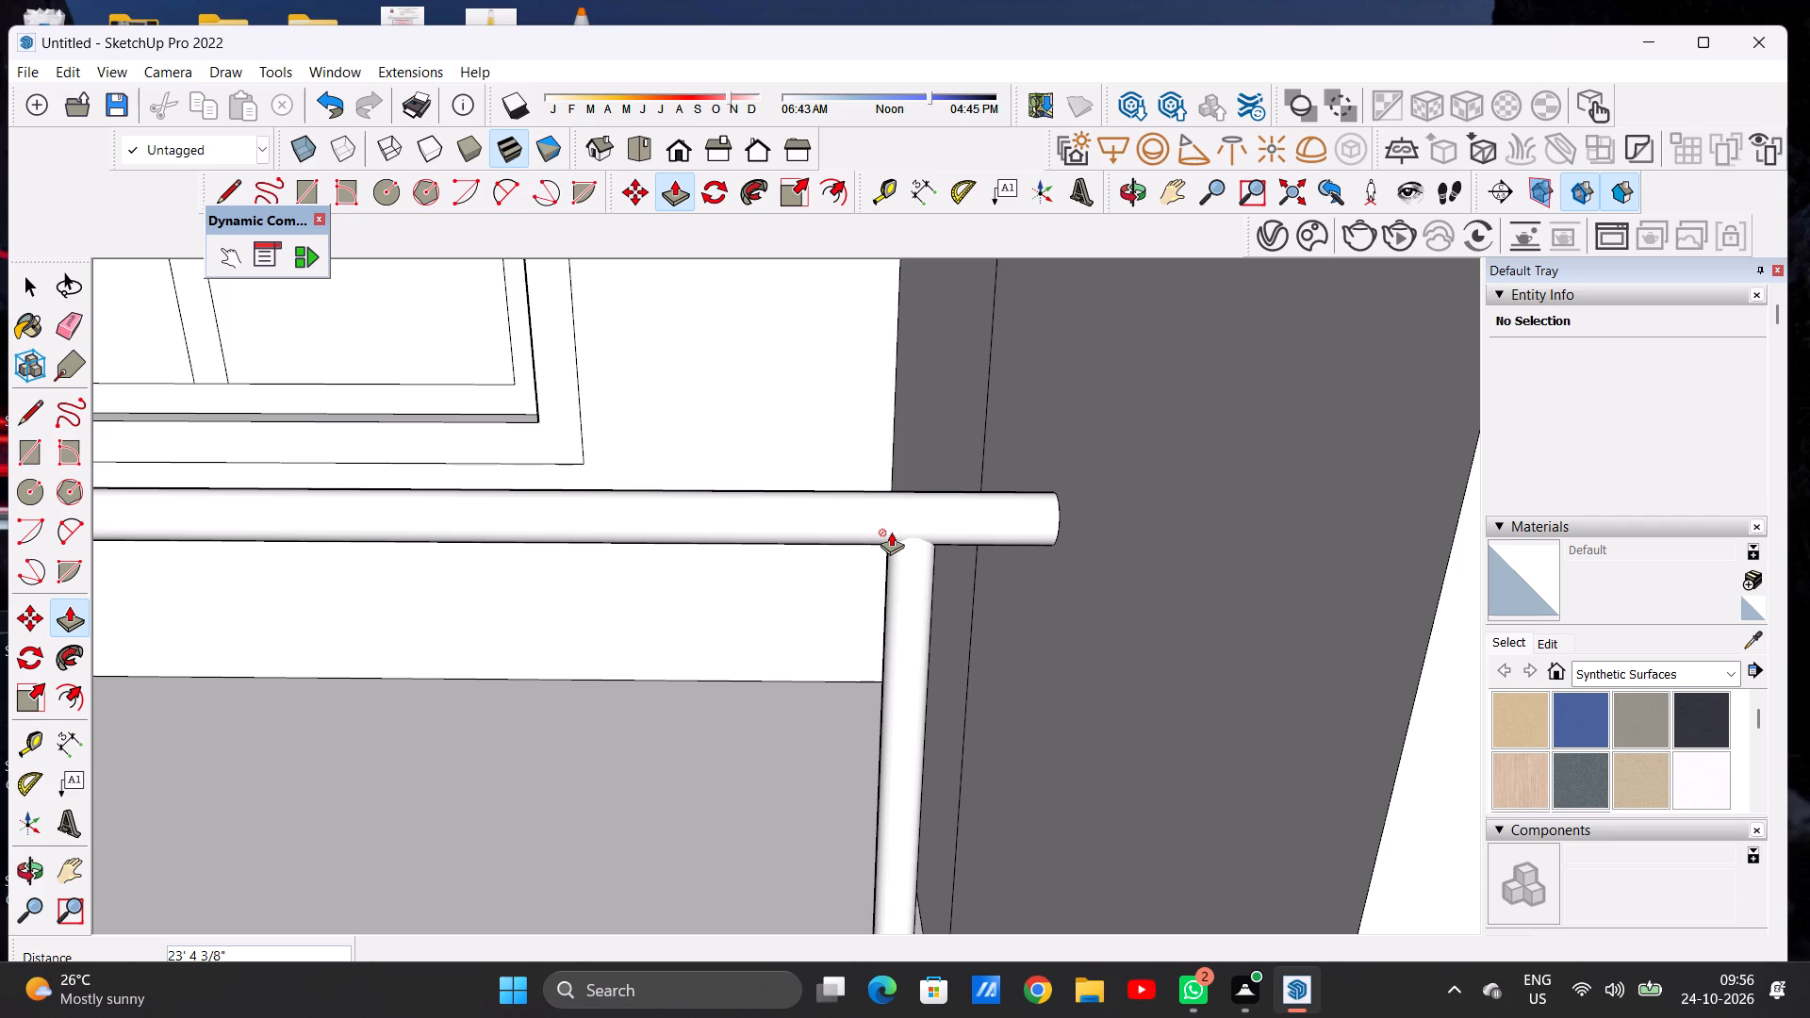
Extrude the second strip circle, beside the first post, up to the rail, about 23' 6 3/4".
scroll(891, 534, down, 2)
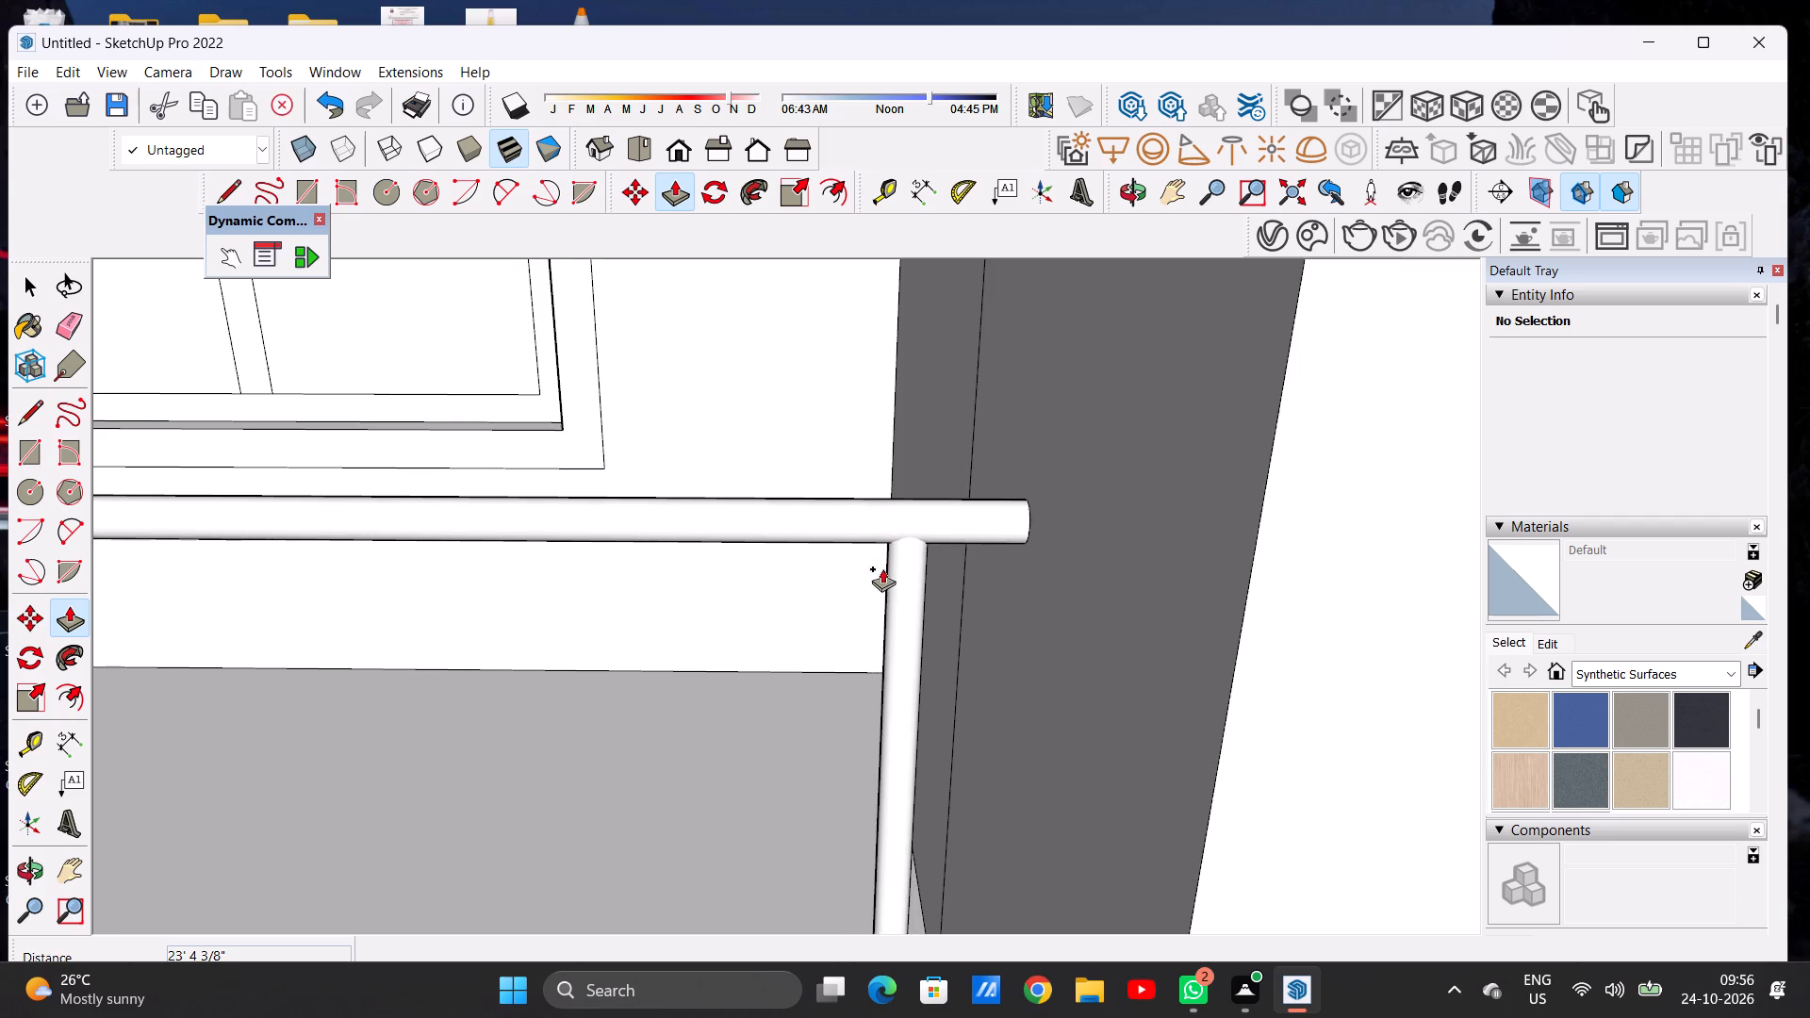
scroll(887, 468, down, 8)
scroll(891, 682, up, 15)
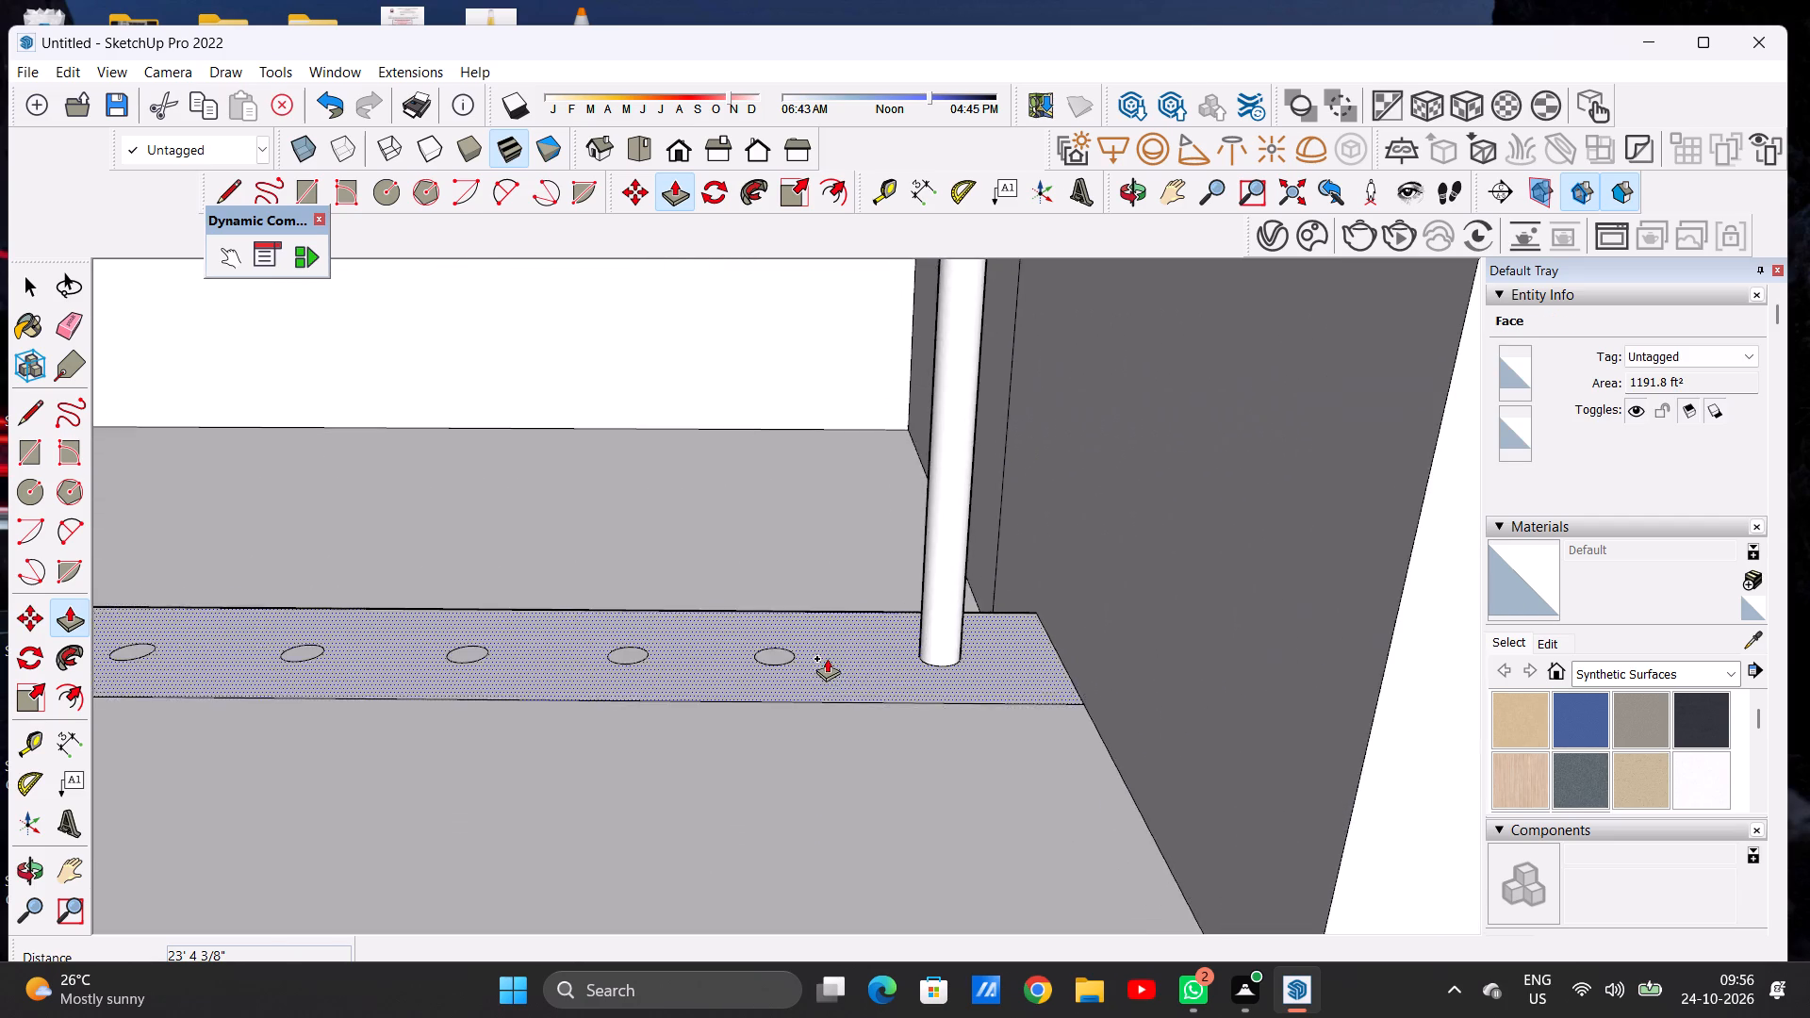
scroll(760, 656, up, 9)
click(792, 649)
scroll(814, 537, down, 2)
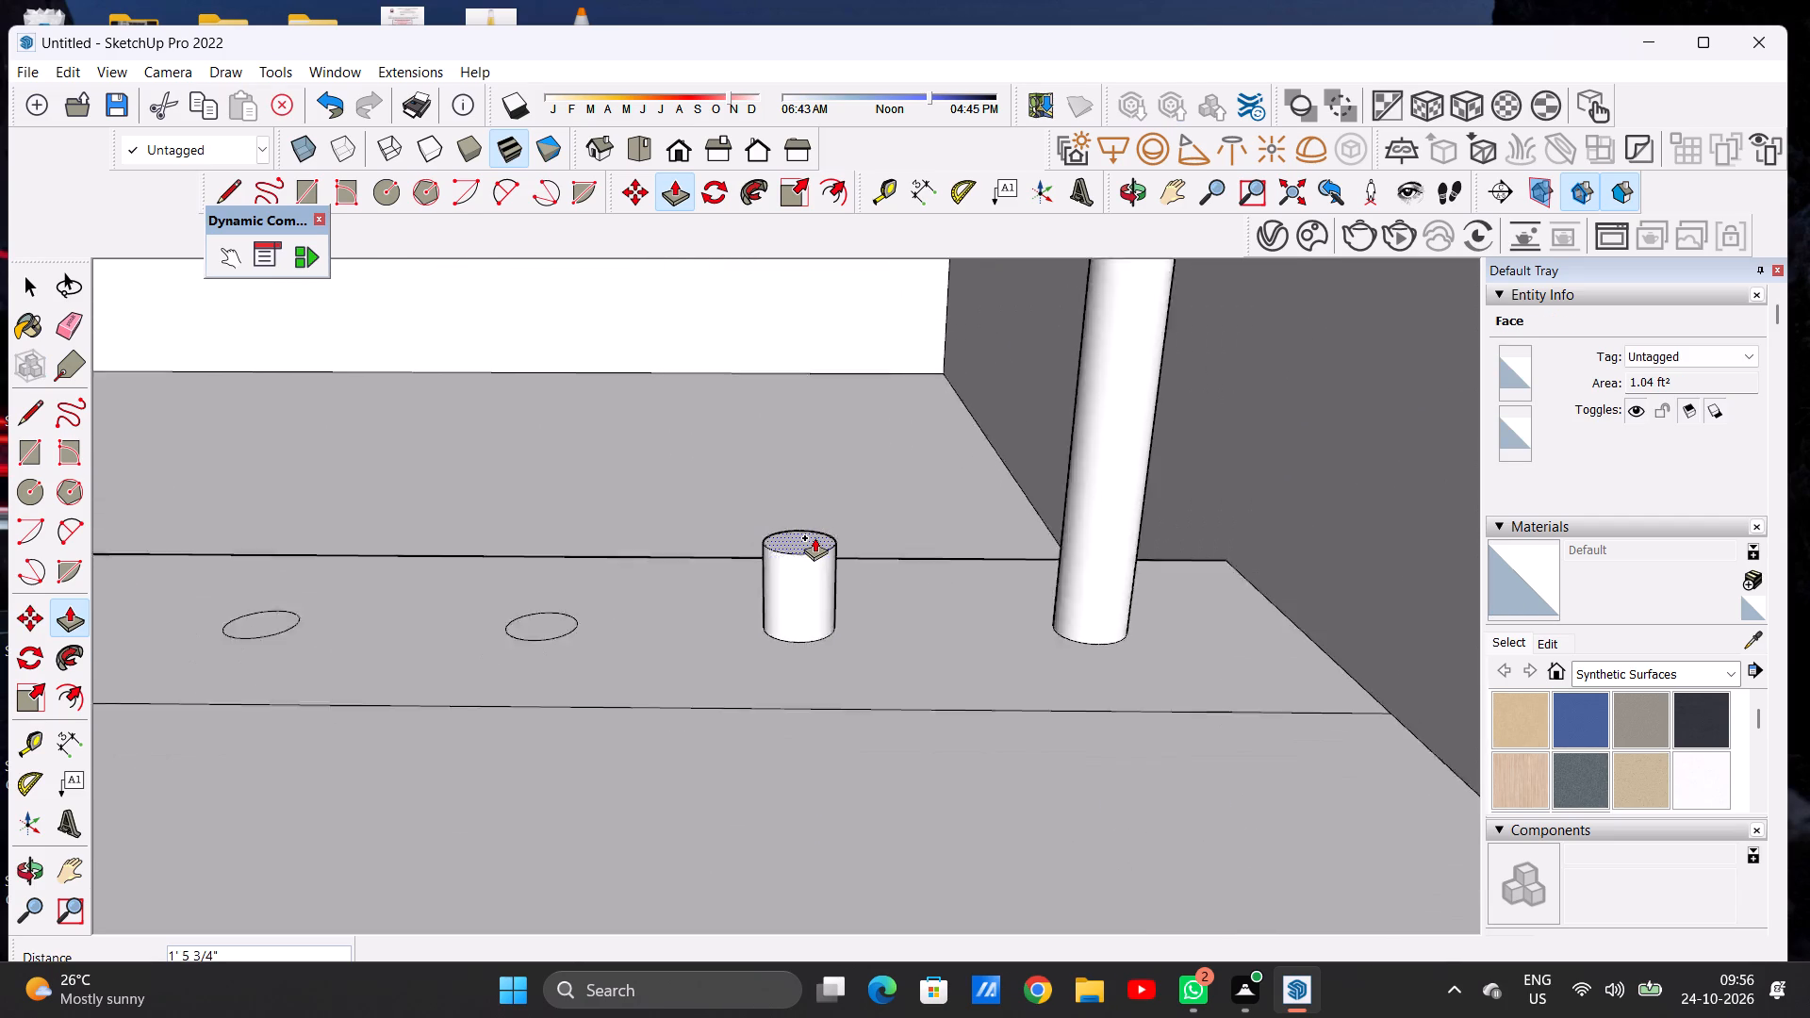
scroll(814, 537, down, 18)
scroll(841, 316, up, 2)
scroll(841, 316, down, 1)
scroll(841, 316, up, 4)
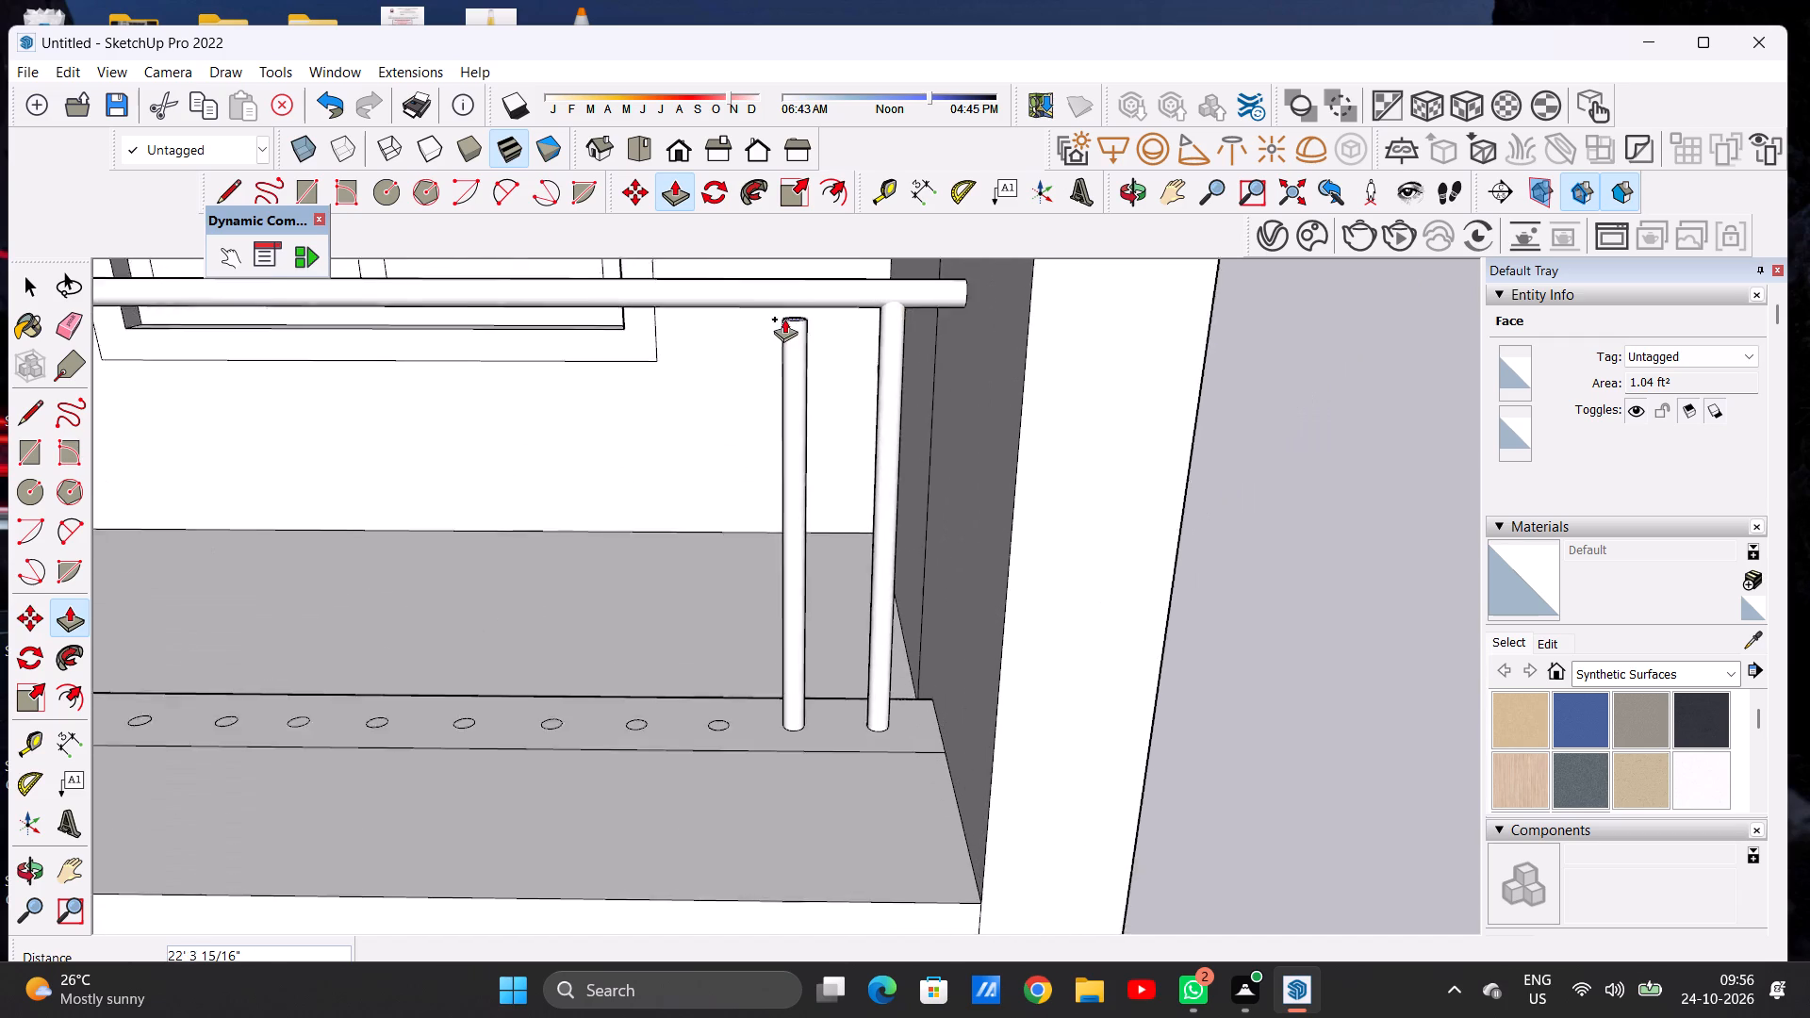
scroll(784, 319, up, 3)
click(817, 287)
Extrude the third strip circle up to the rail, about 23' 6 3/4", to form the third round post.
scroll(834, 565, down, 7)
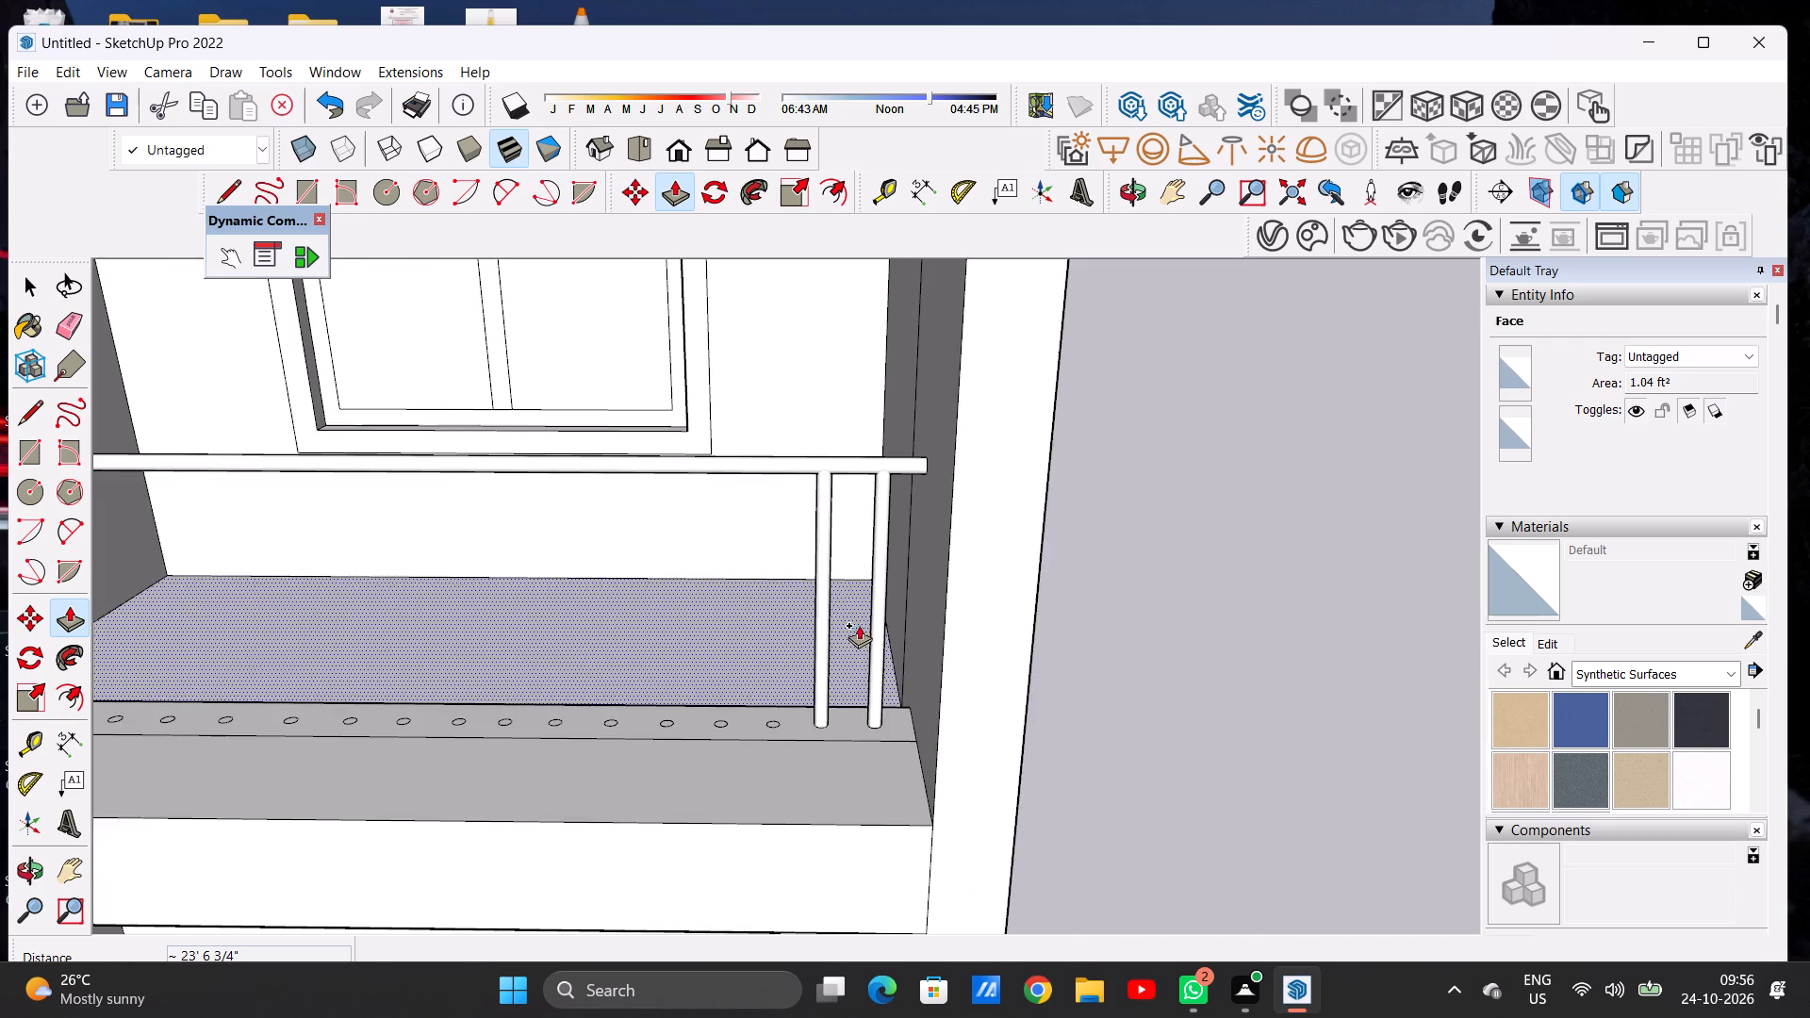
middle_drag(842, 650, 716, 679)
scroll(781, 697, up, 17)
scroll(745, 687, down, 1)
scroll(745, 687, up, 3)
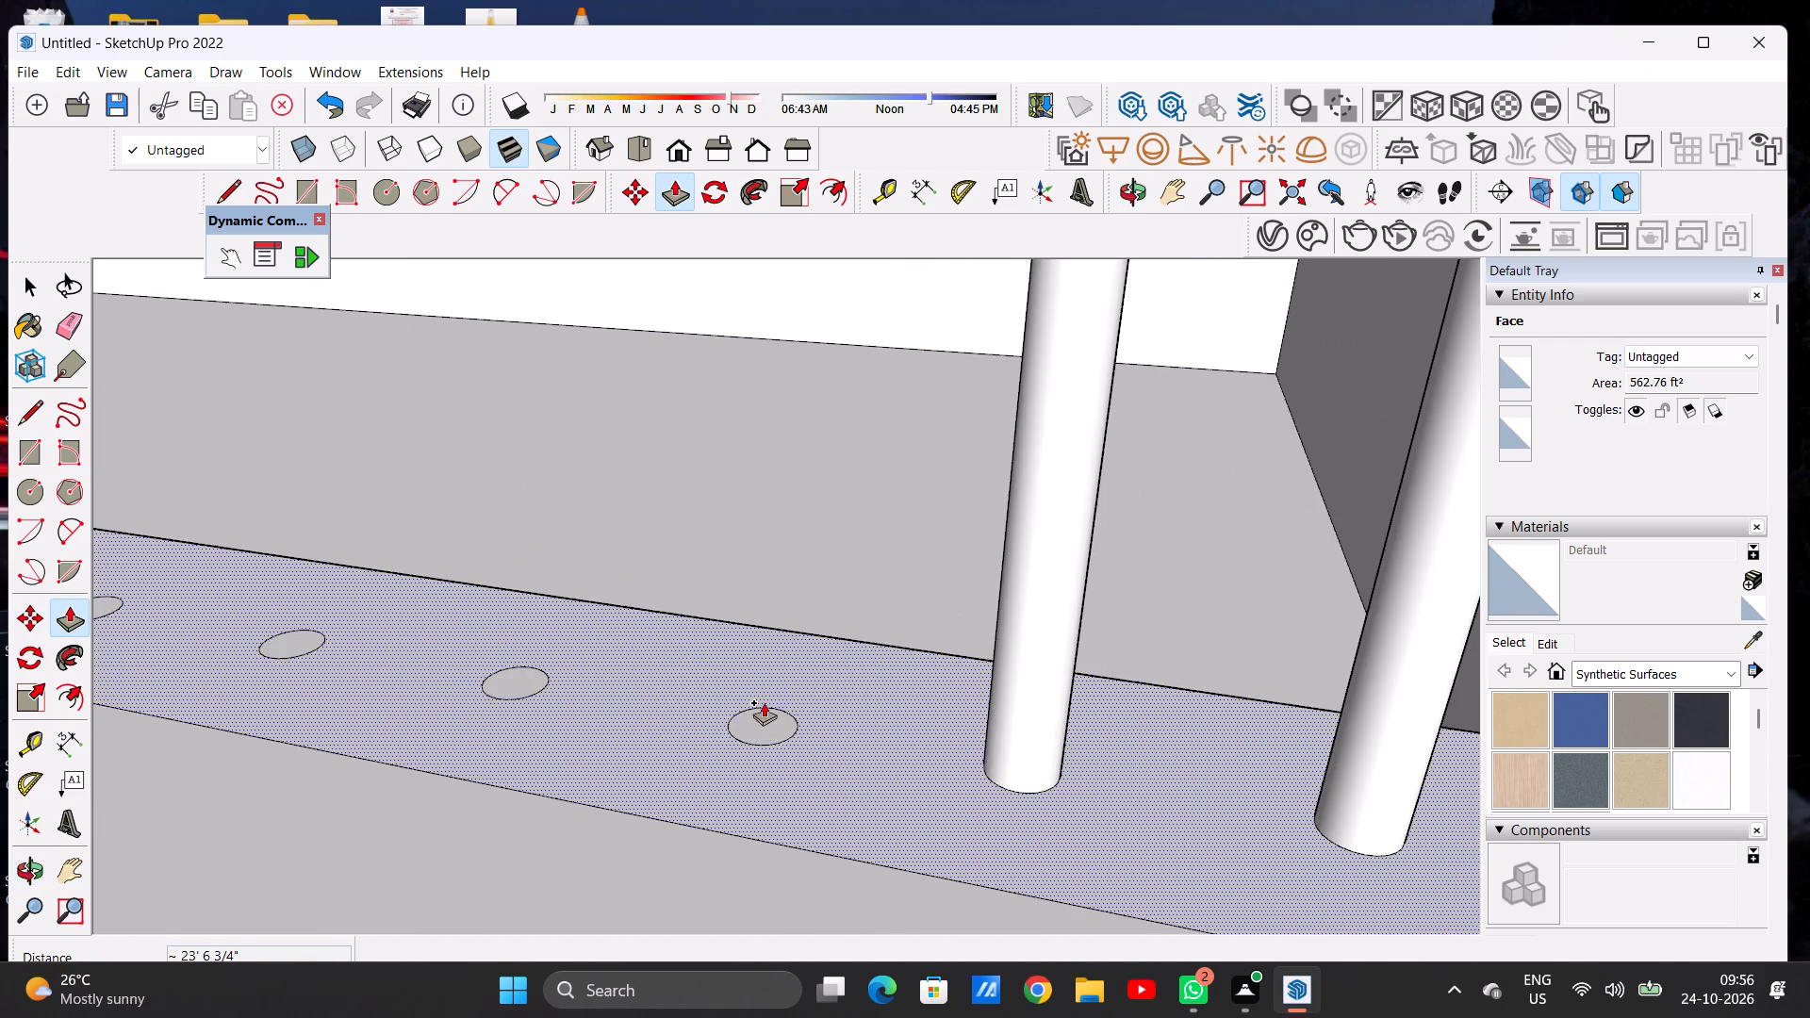
click(764, 728)
scroll(787, 550, down, 17)
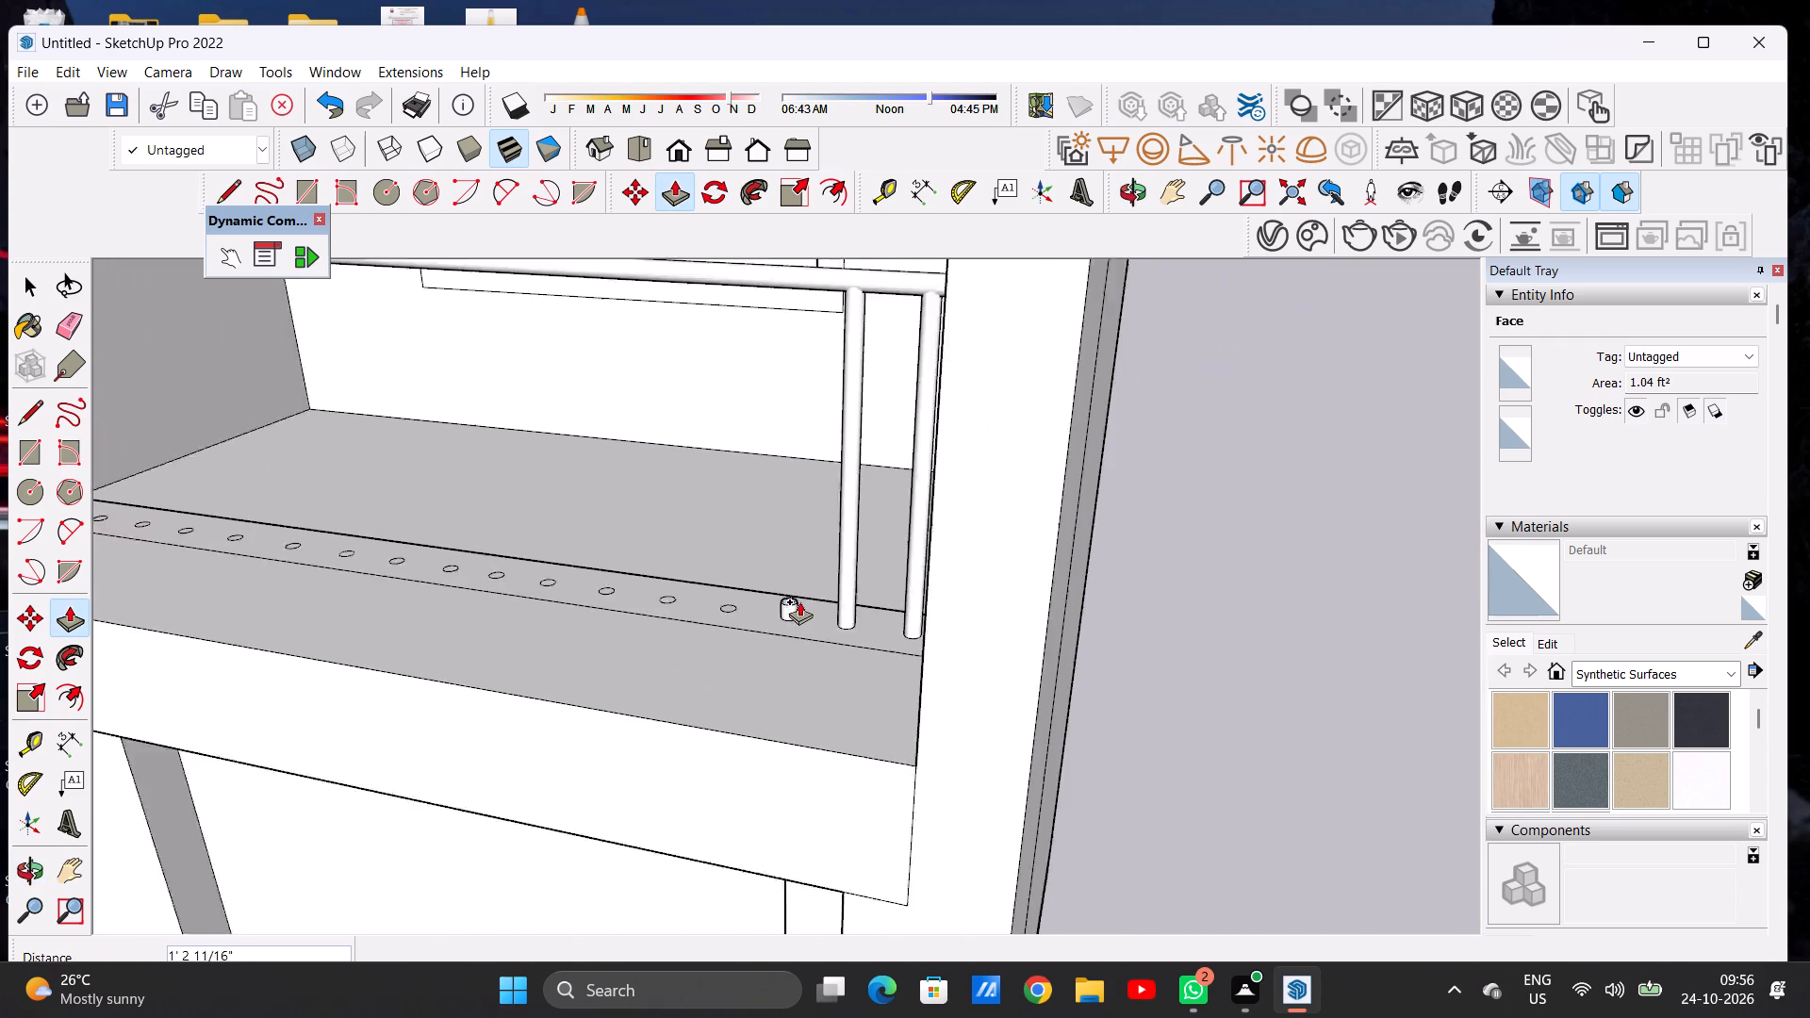
scroll(799, 601, down, 2)
scroll(774, 353, up, 6)
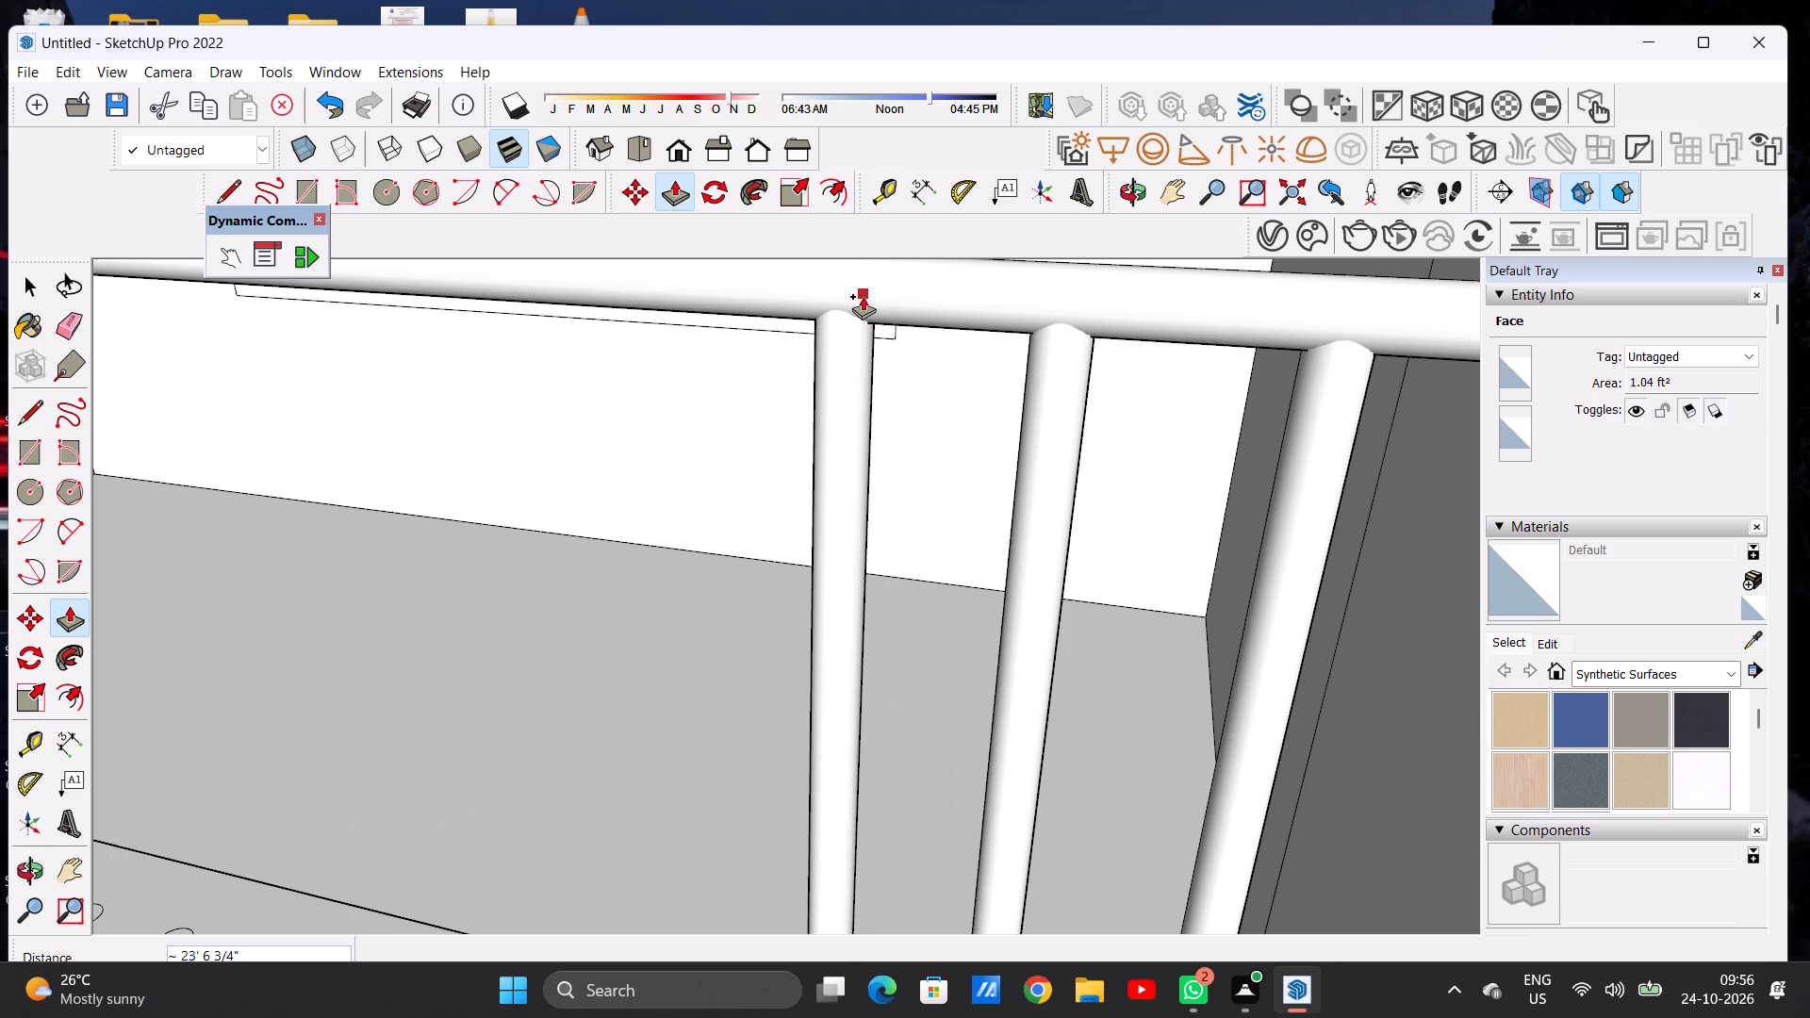
click(863, 296)
Extrude the fourth strip circle up to the rail, about 23' 6 3/4", to form the fourth round post.
scroll(847, 421, down, 5)
scroll(723, 880, up, 7)
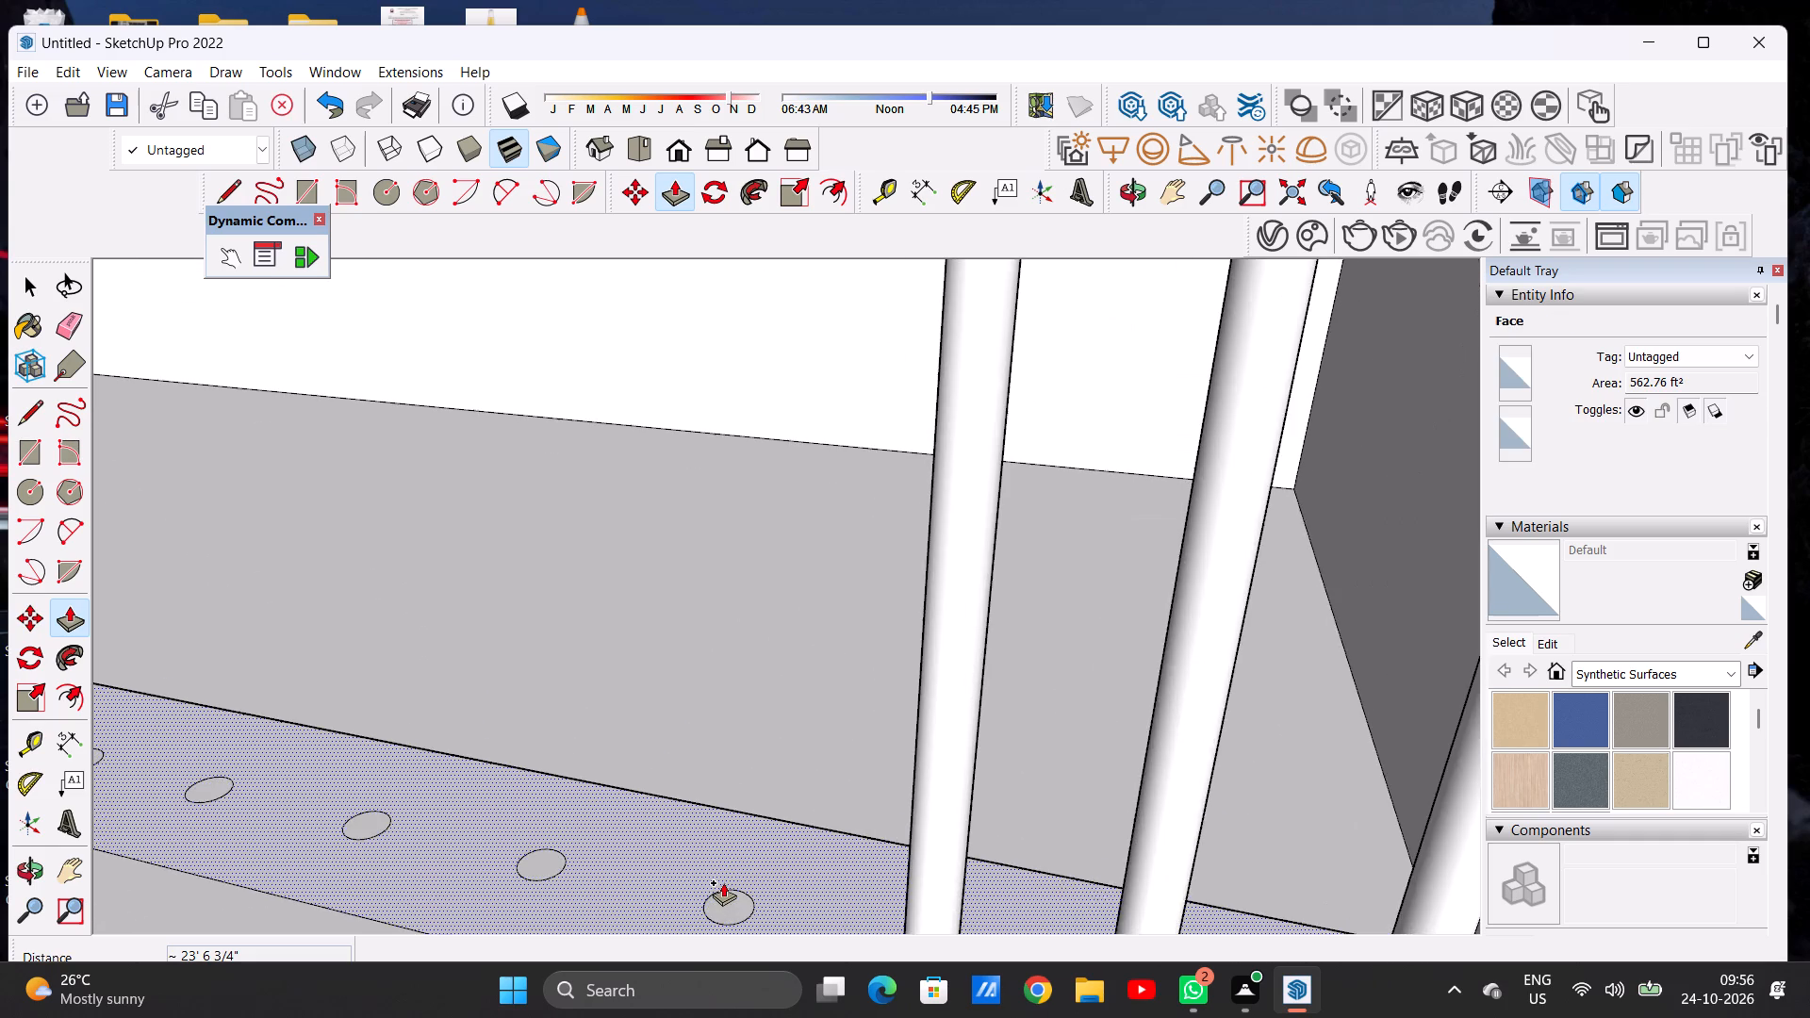
click(729, 898)
scroll(783, 677, down, 14)
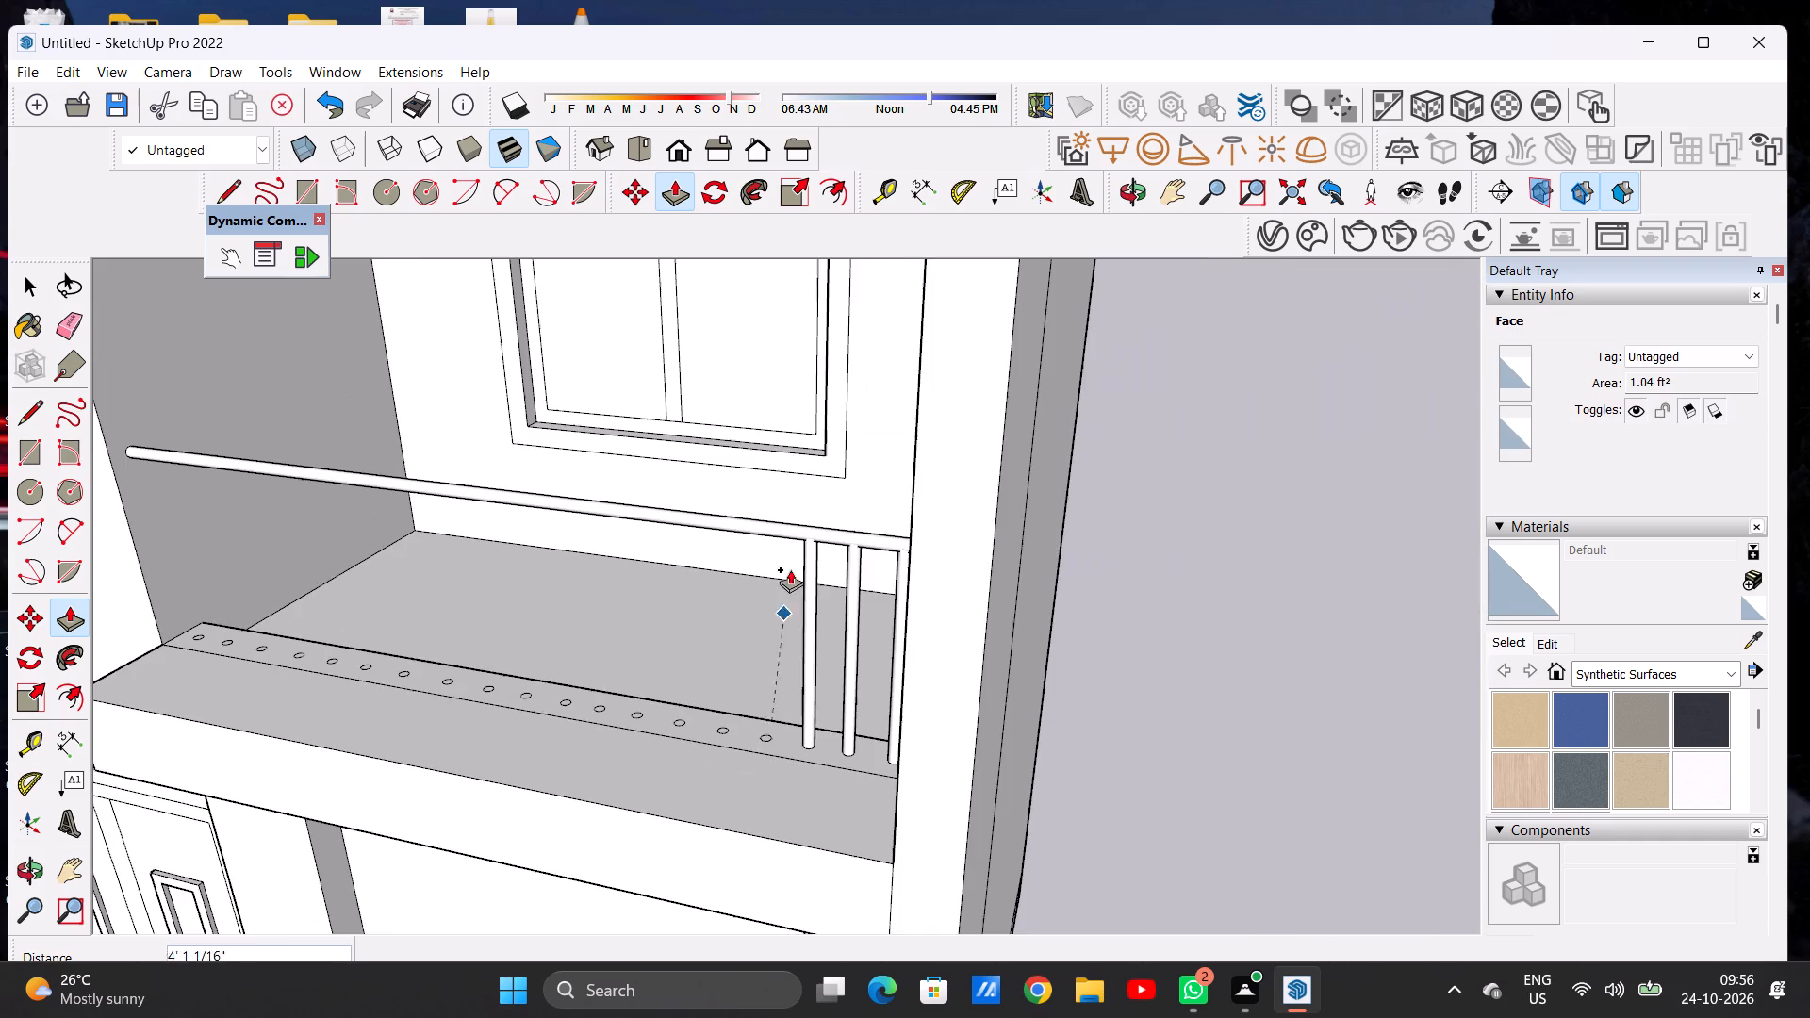
scroll(782, 519, up, 10)
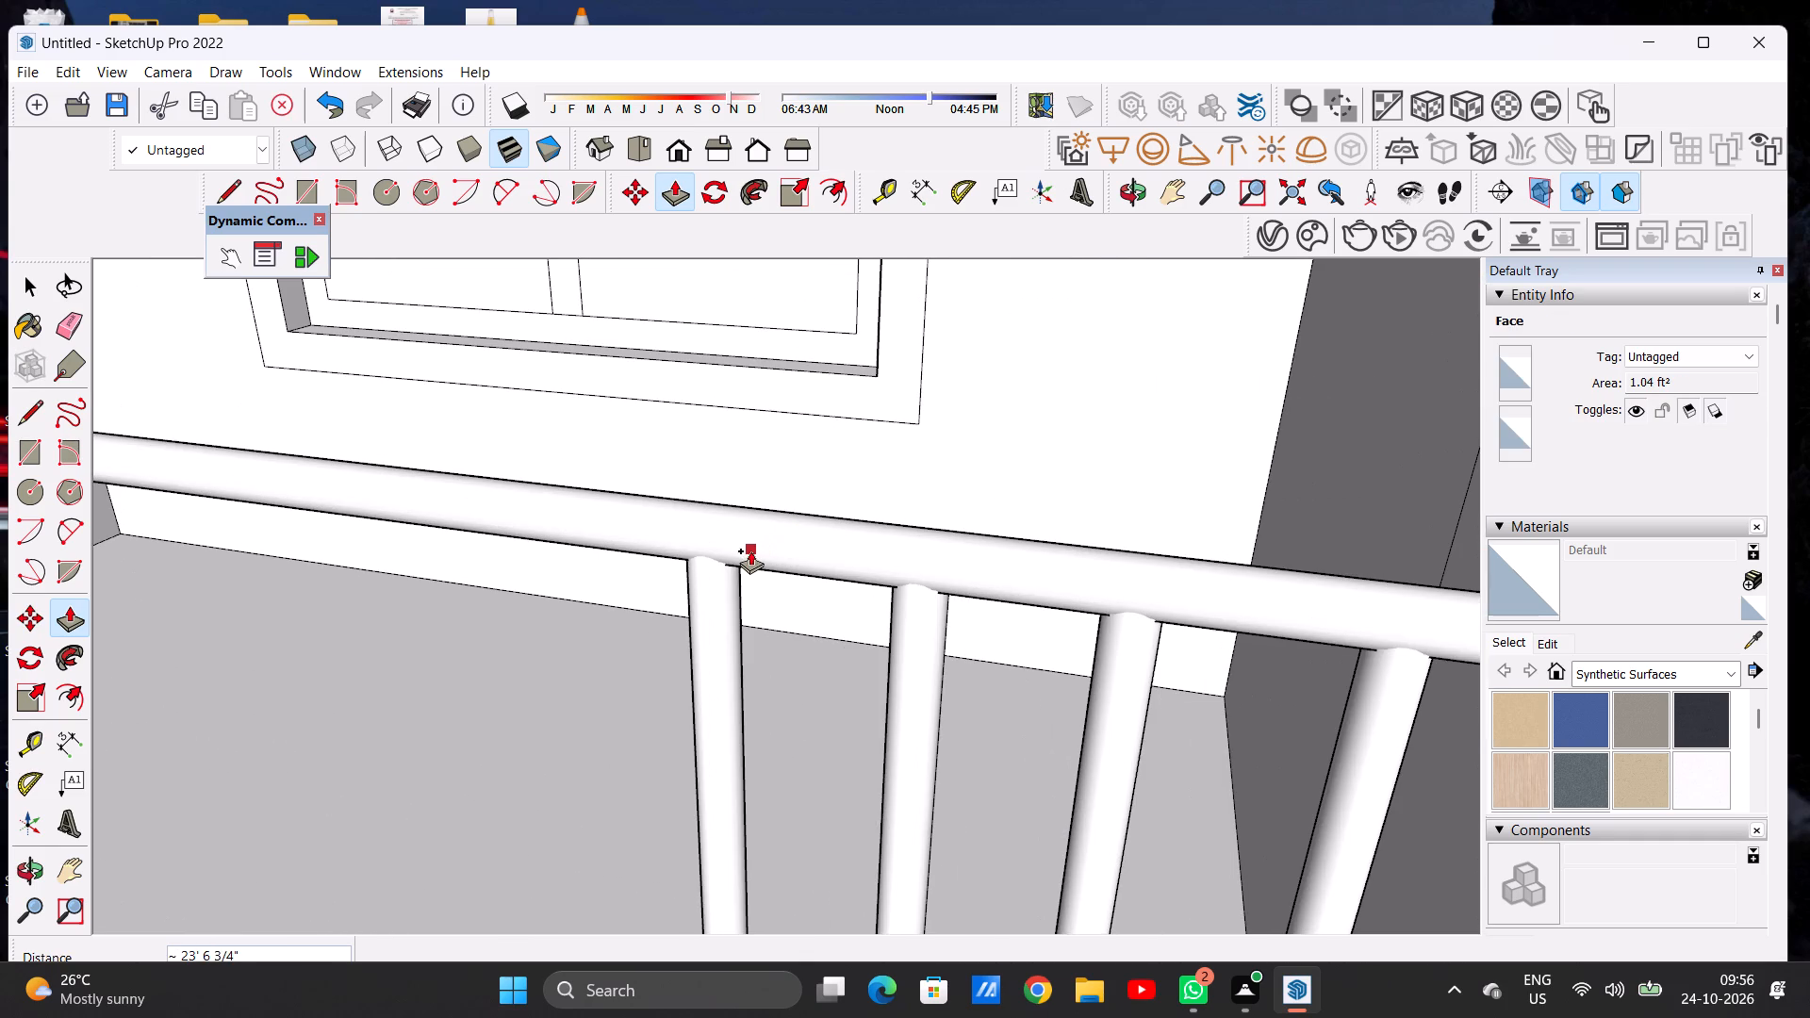
click(750, 550)
Extrude the fifth strip circle up to the rail, about 23' 8 3/4", to form the fifth round post.
scroll(784, 571, down, 12)
scroll(749, 730, up, 19)
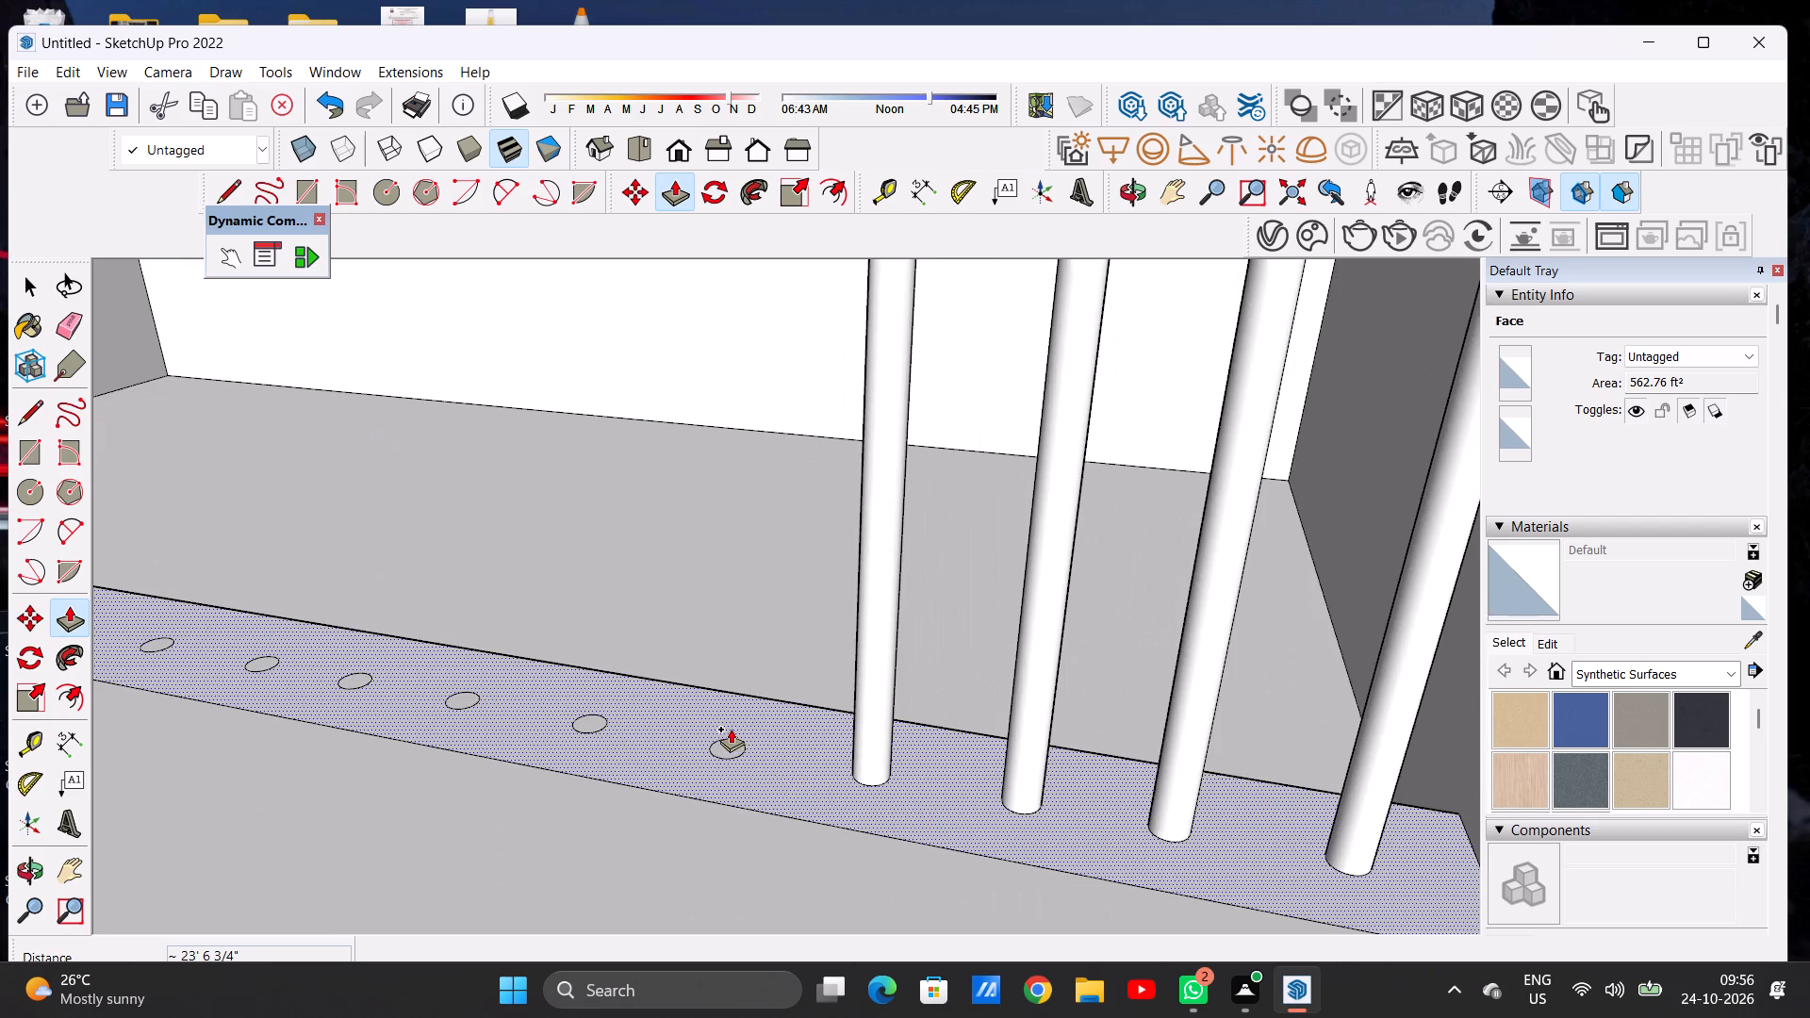
scroll(731, 729, up, 3)
click(731, 761)
scroll(791, 523, down, 6)
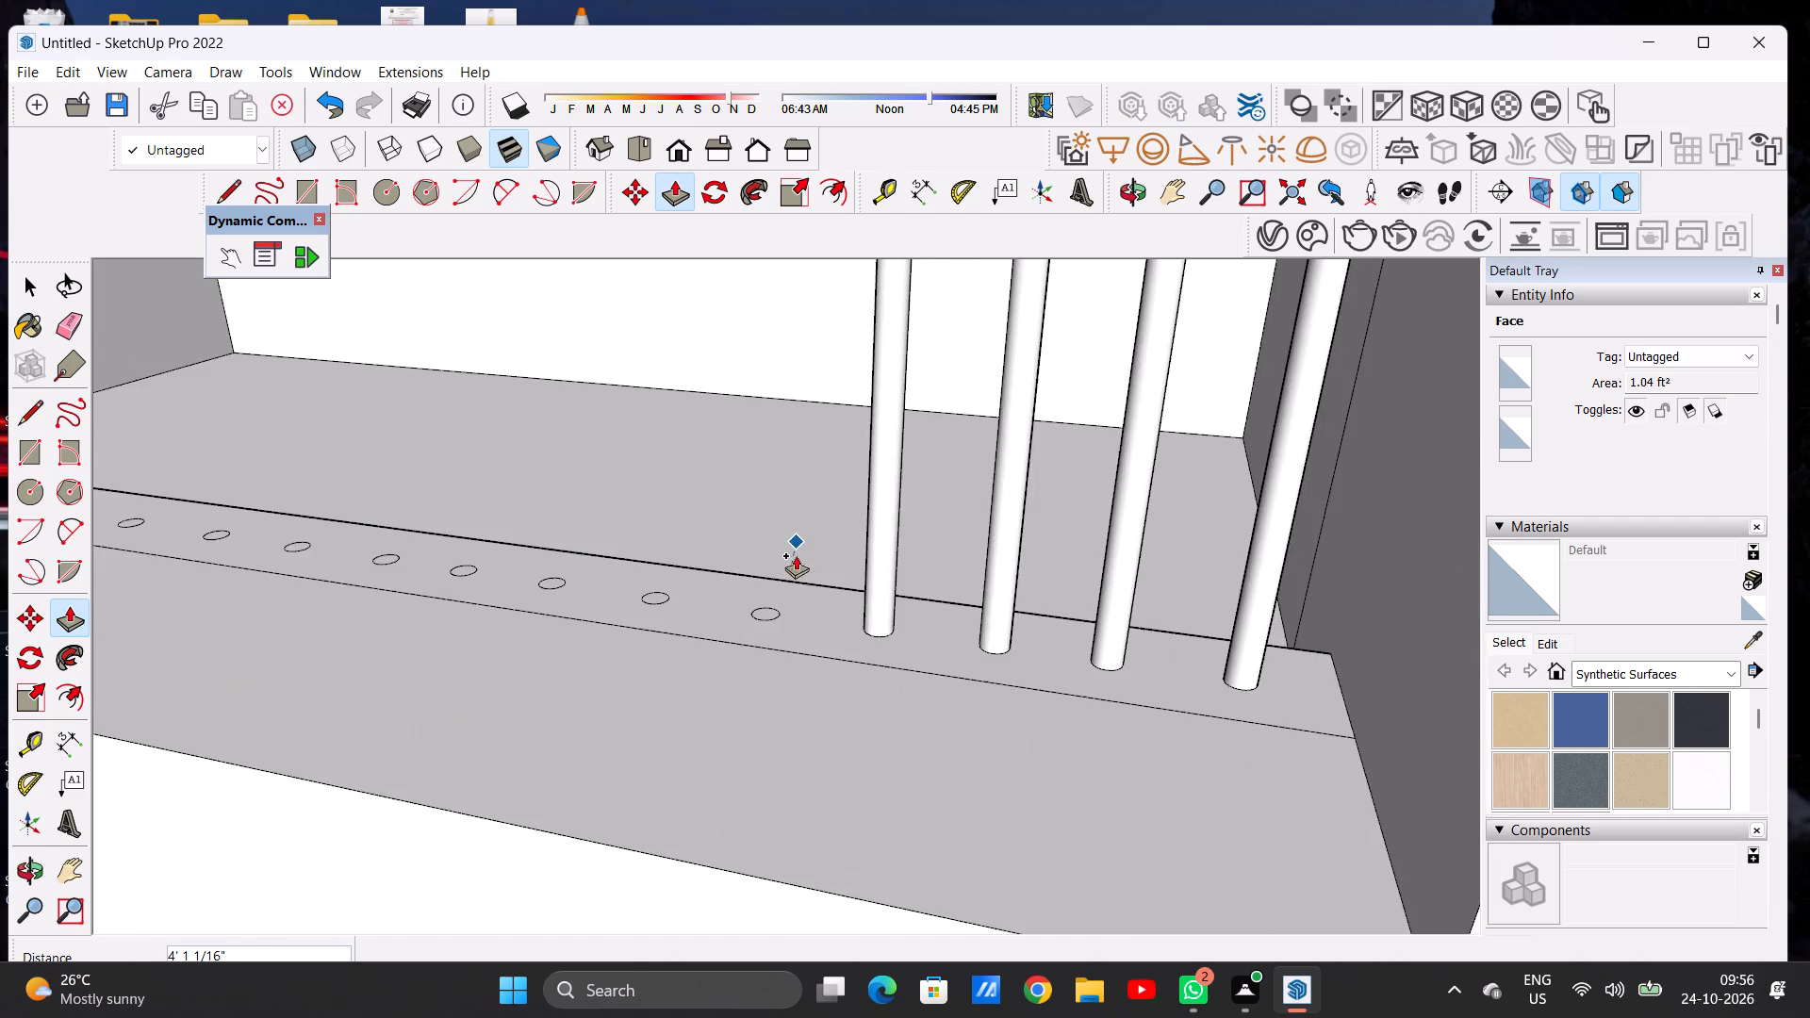
scroll(796, 555, down, 11)
scroll(792, 410, up, 8)
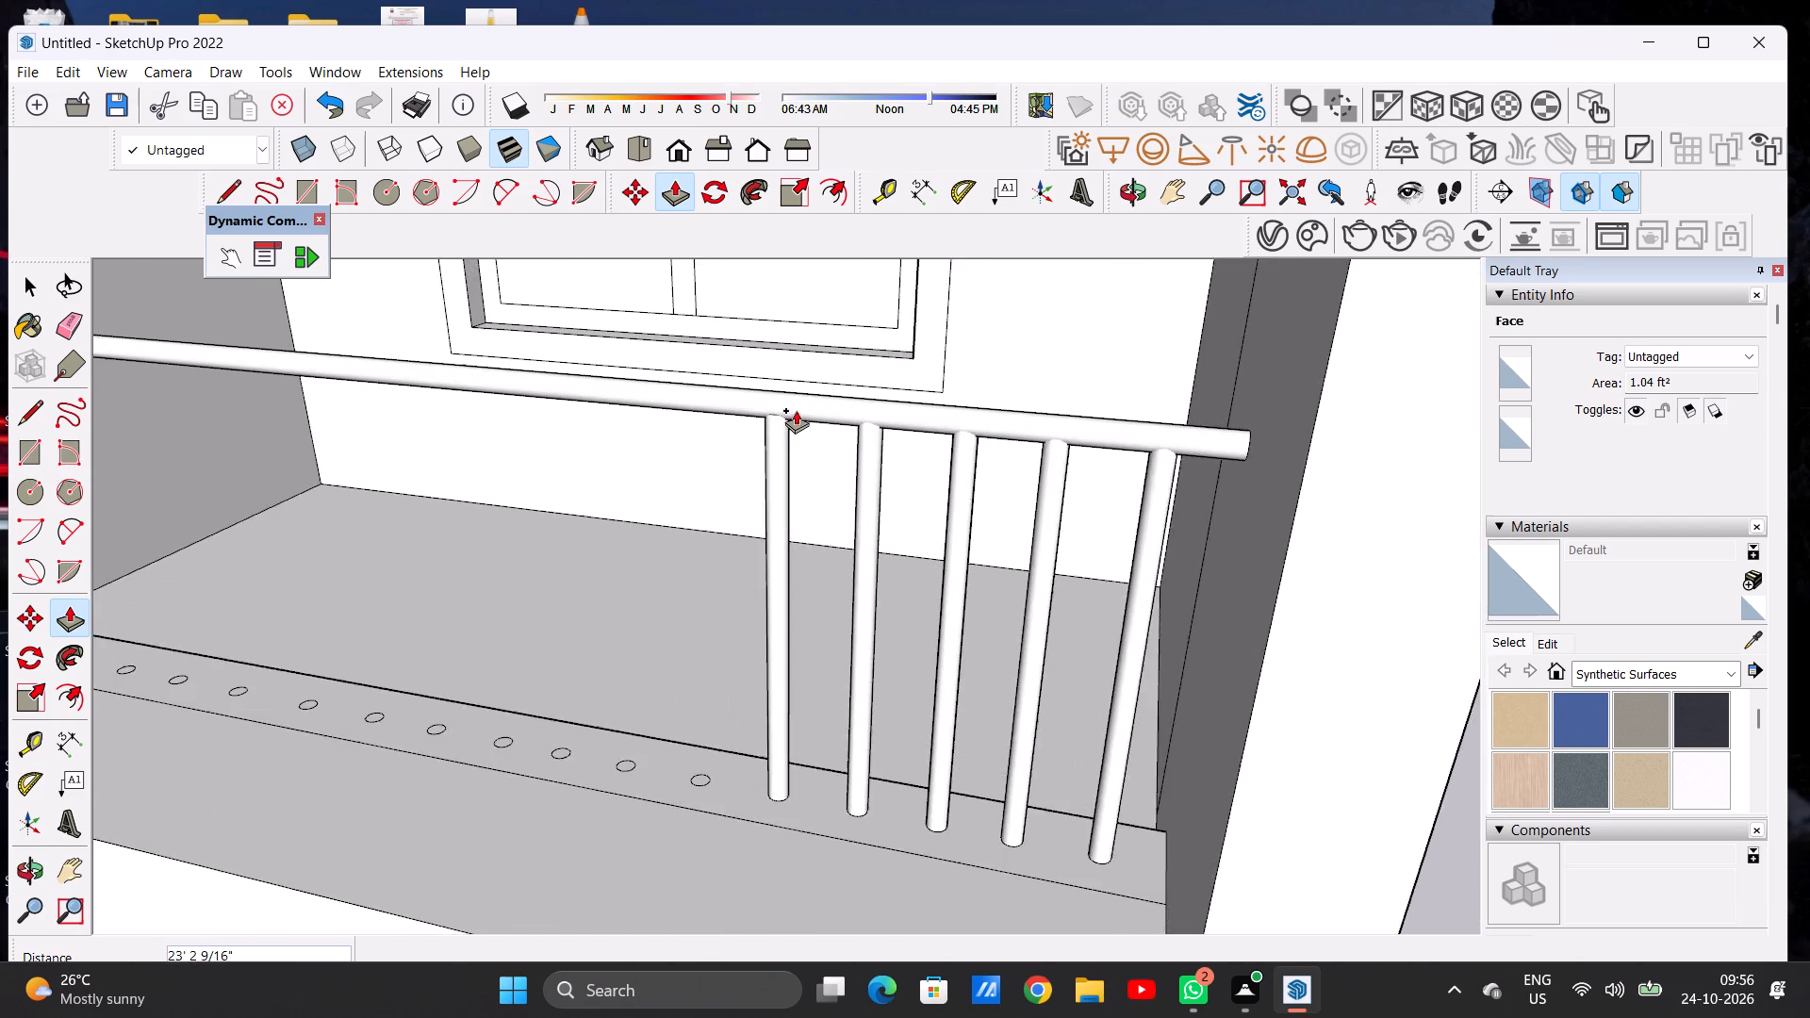
scroll(801, 410, up, 6)
click(786, 406)
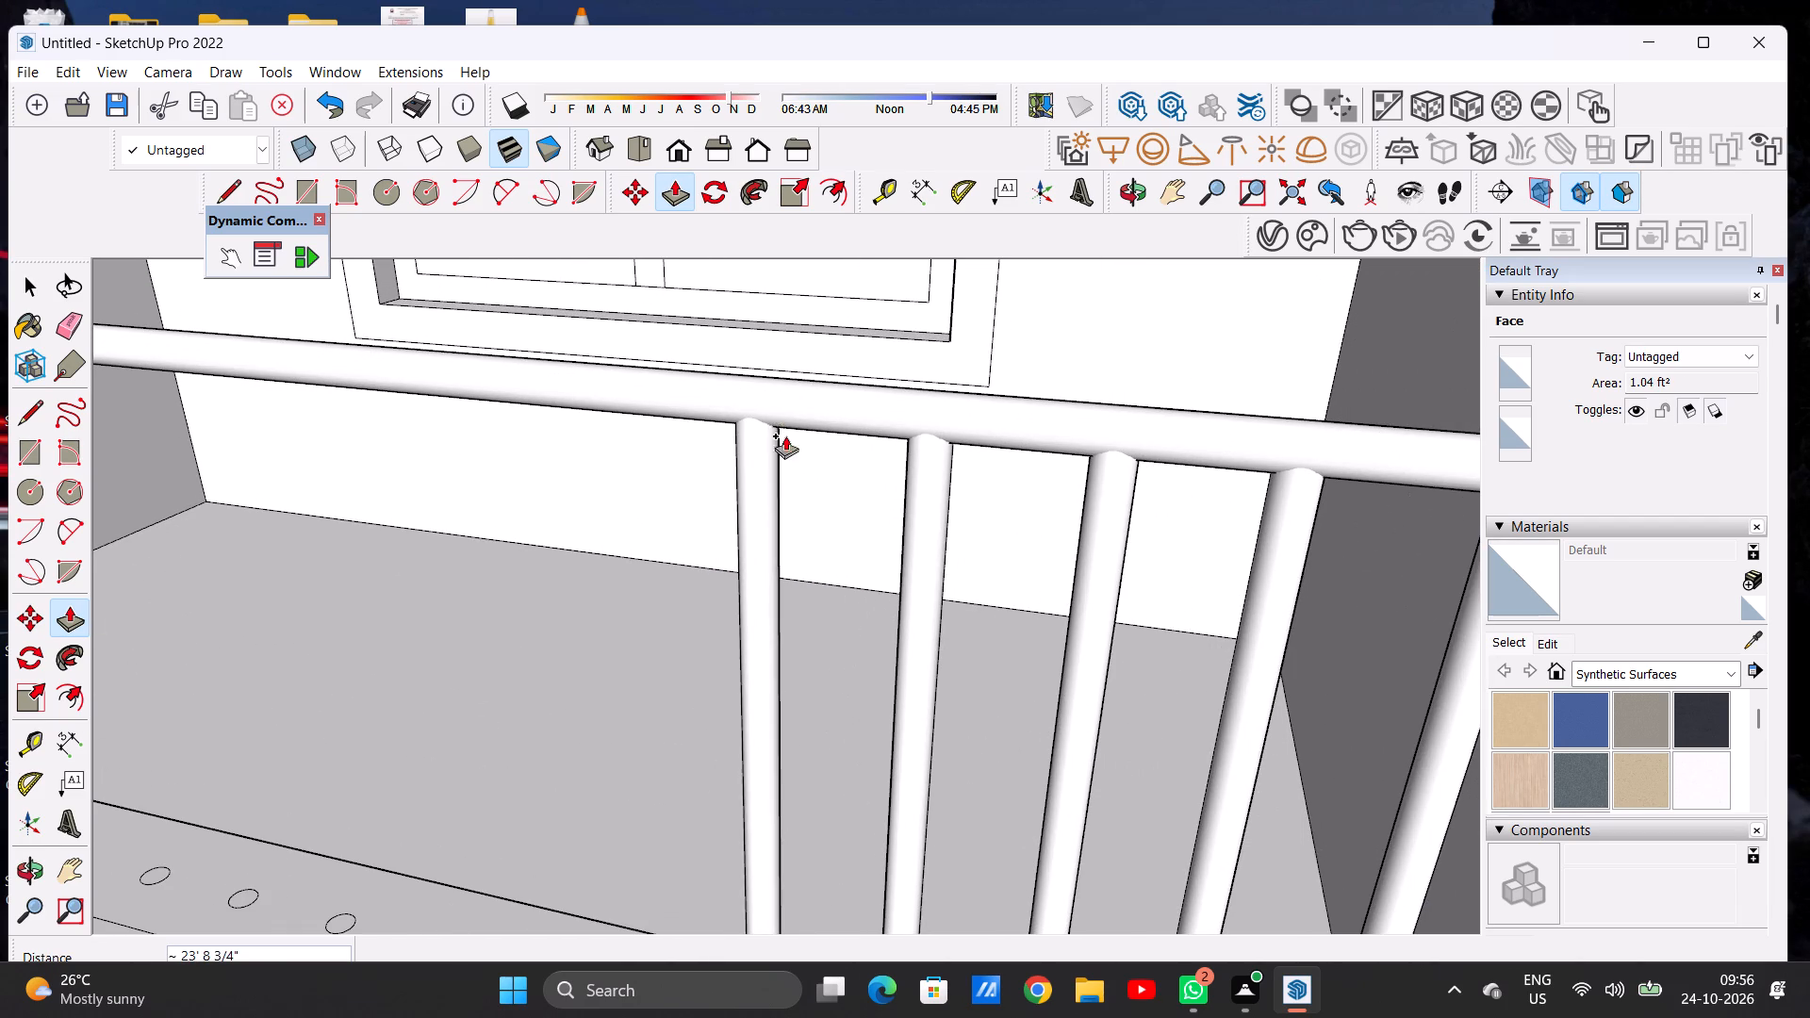
Extrude the sixth strip circle up to the rail, about 23' 4 1/16", to form the sixth round post.
scroll(811, 464, down, 4)
scroll(811, 464, up, 1)
scroll(811, 464, down, 3)
scroll(740, 693, up, 3)
scroll(740, 693, down, 1)
scroll(740, 693, up, 8)
scroll(742, 676, down, 2)
scroll(742, 676, up, 10)
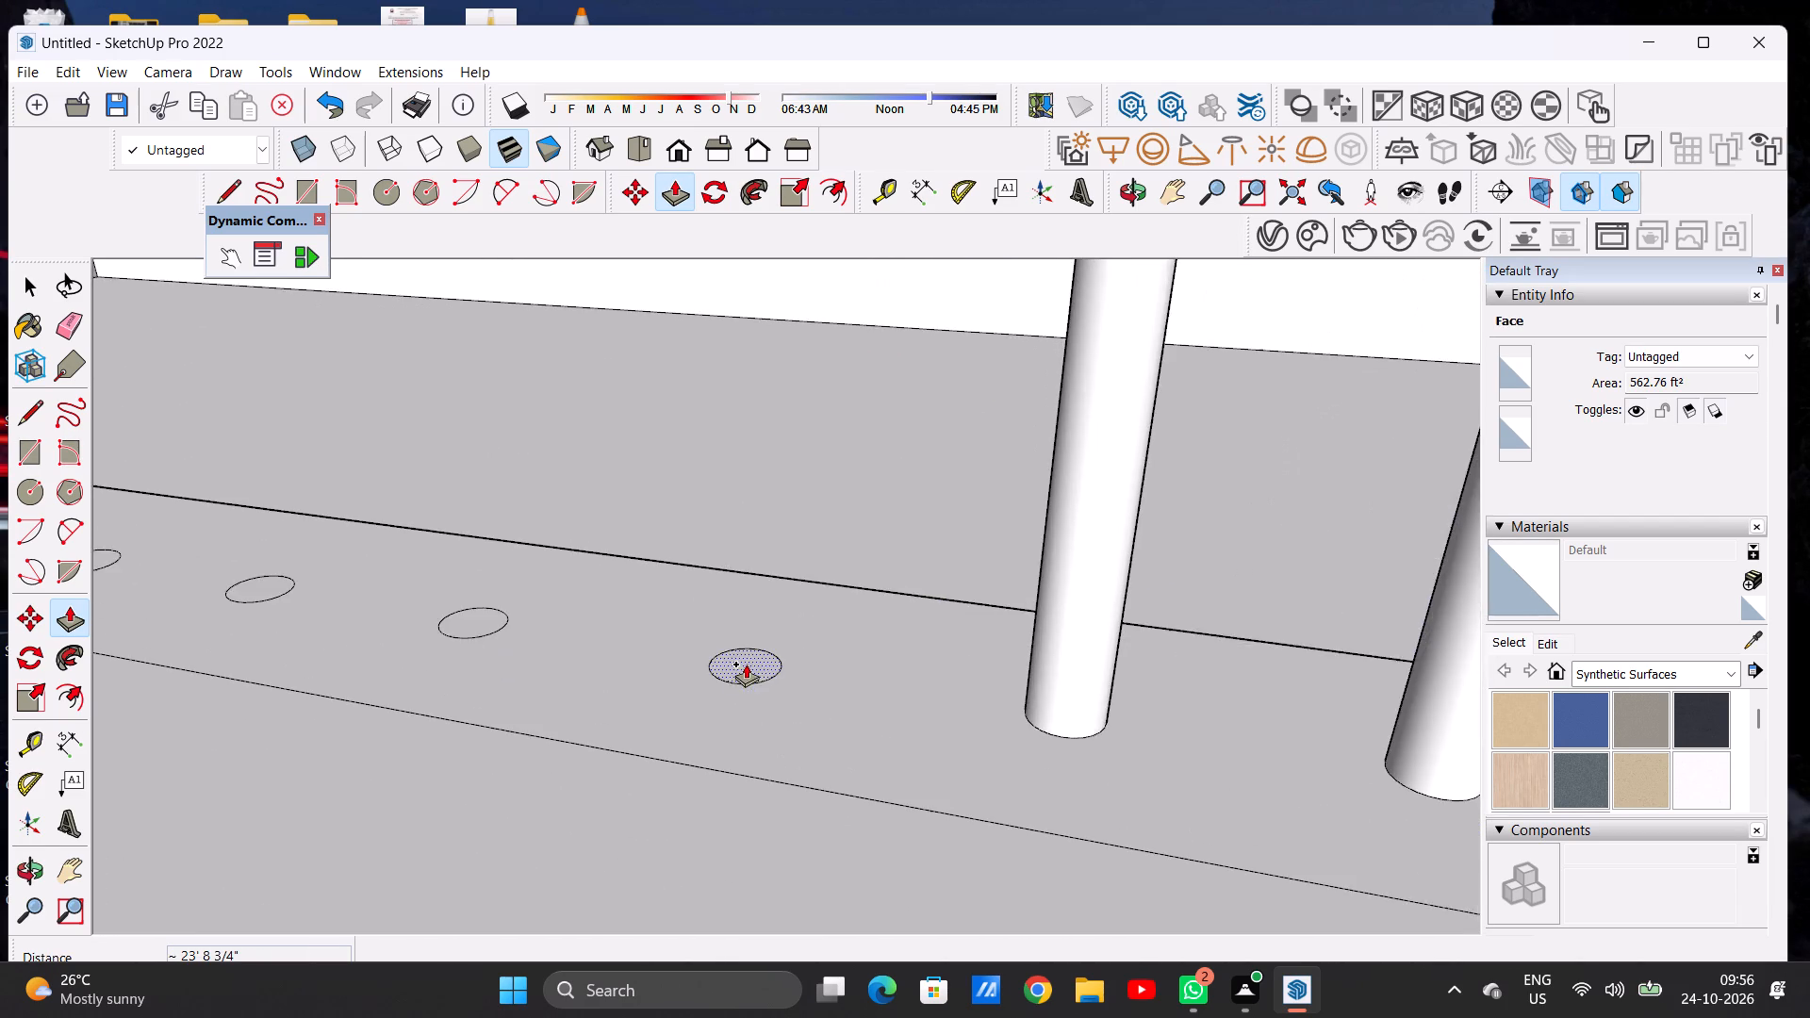
click(749, 651)
scroll(770, 487, down, 12)
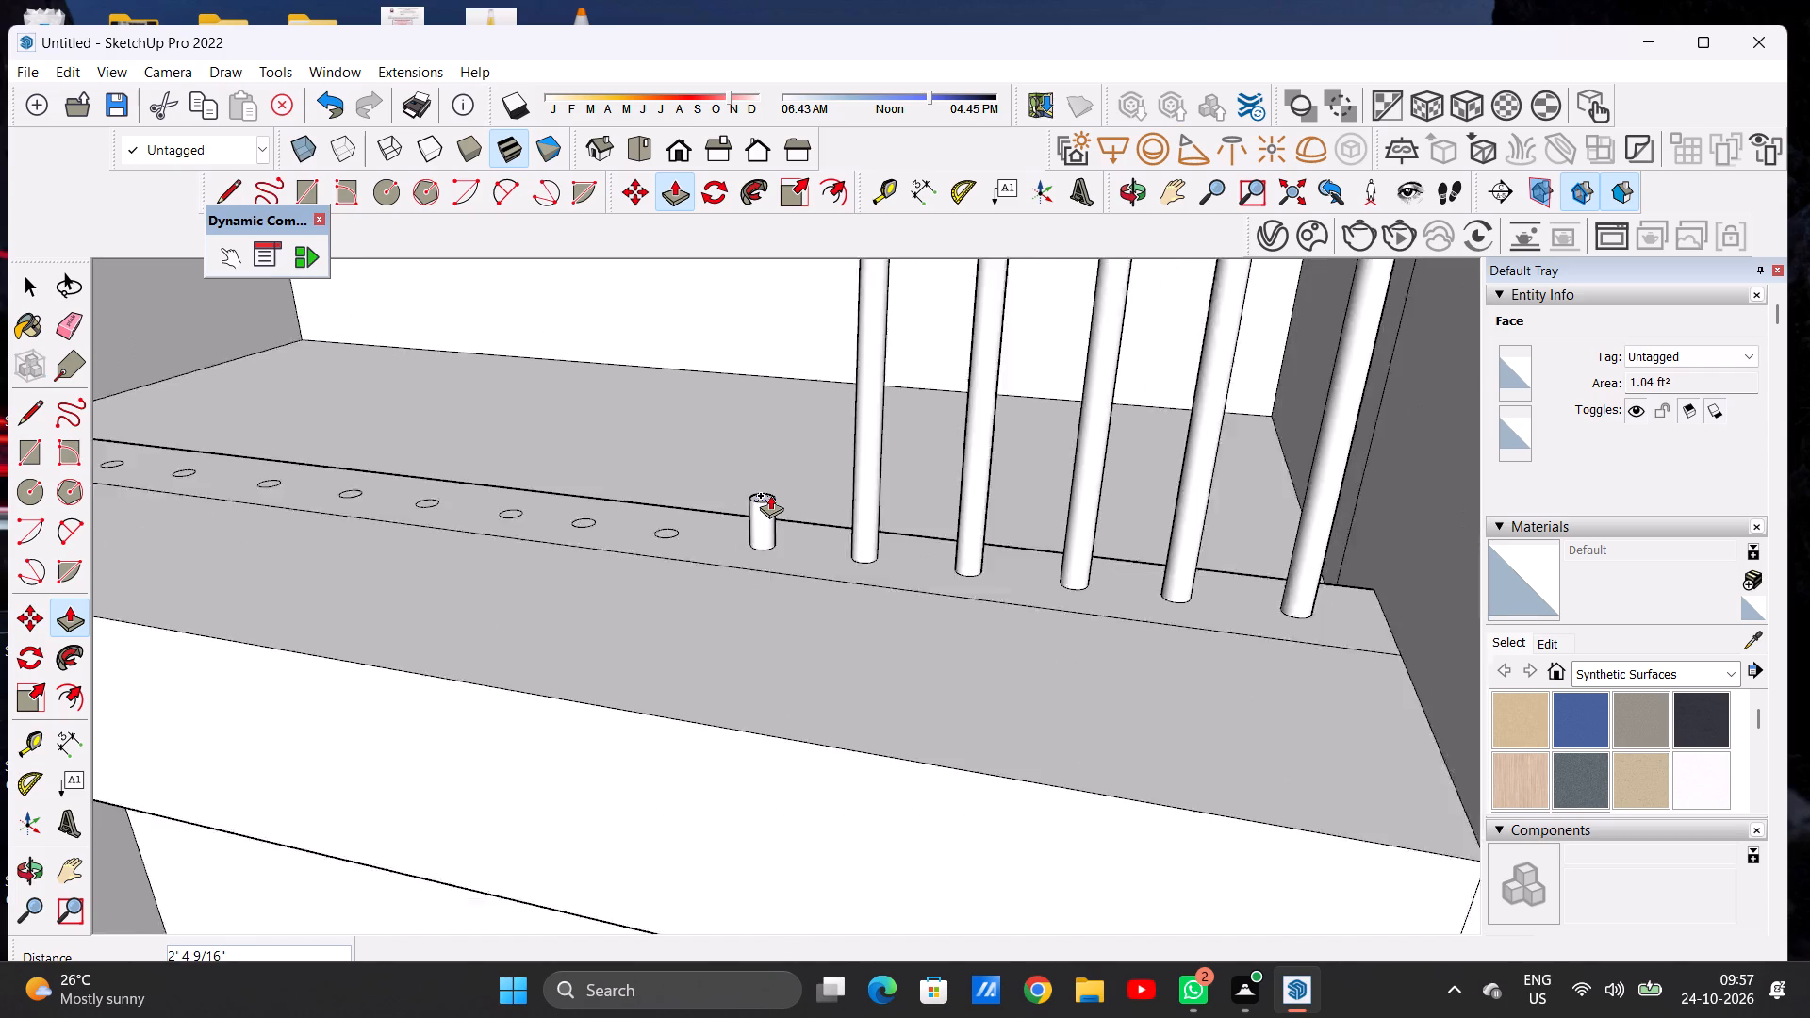
scroll(770, 495, down, 15)
scroll(776, 351, up, 5)
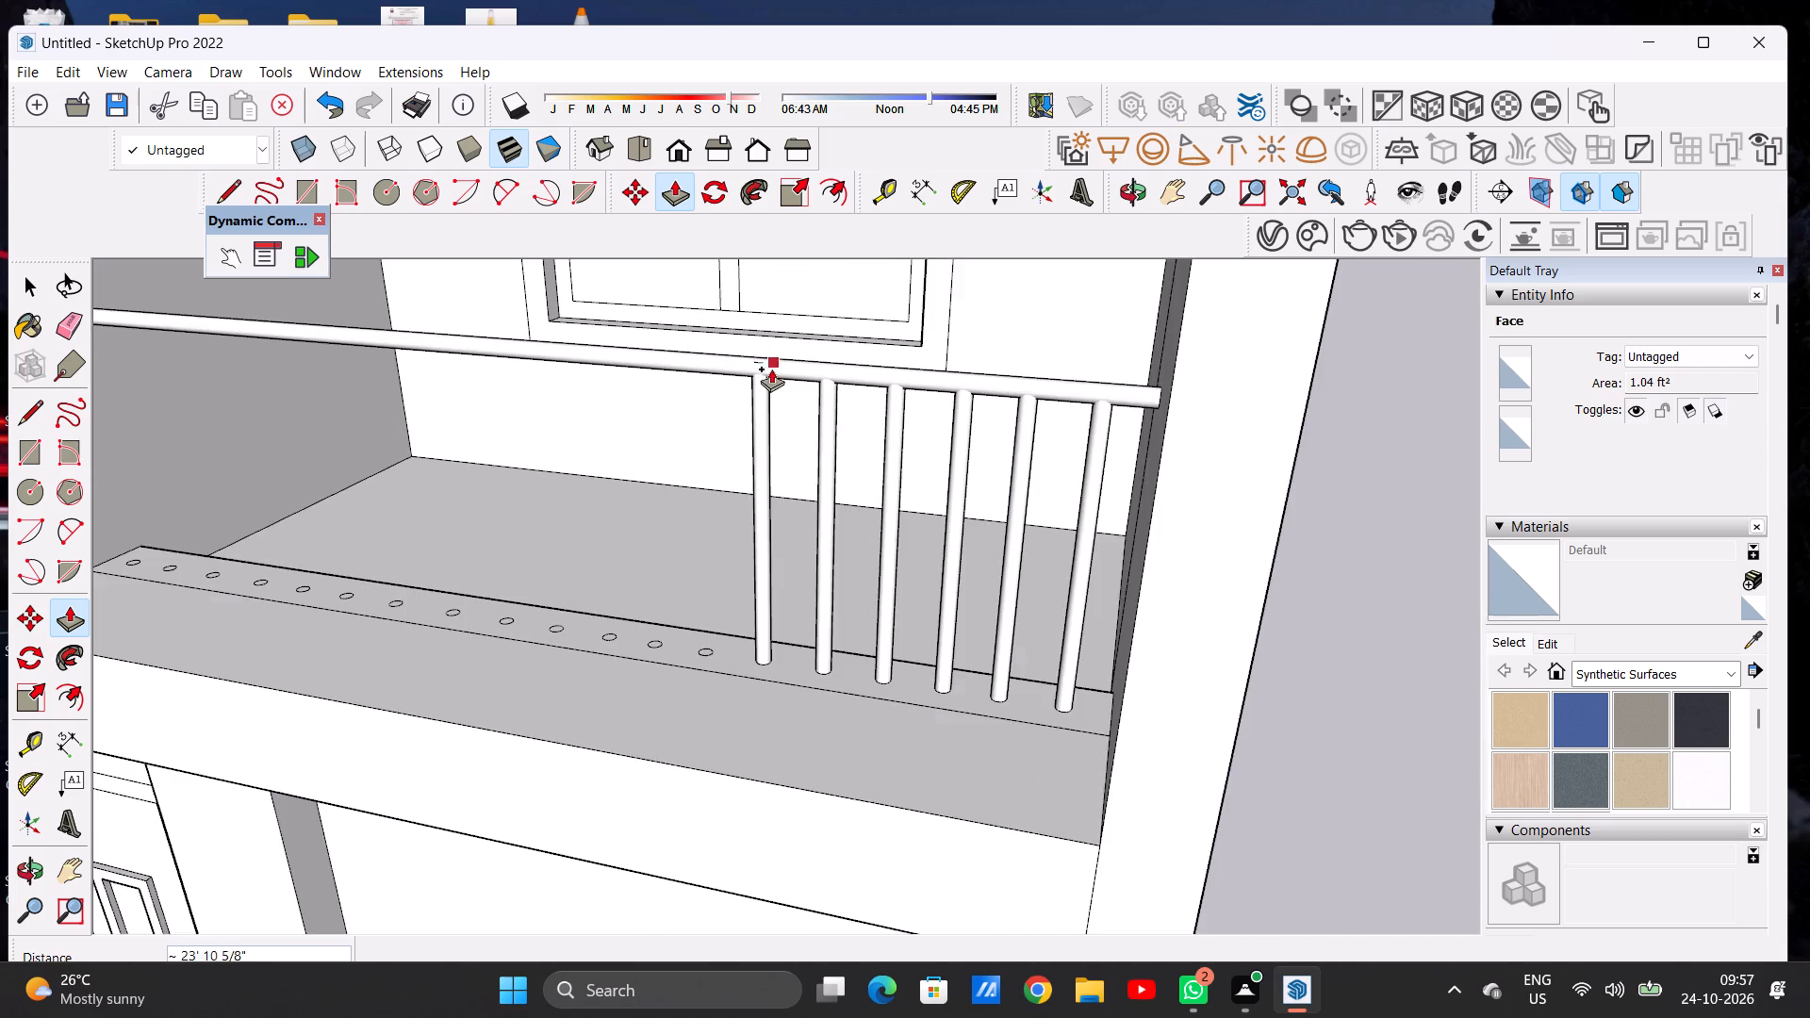
scroll(769, 376, up, 6)
click(765, 363)
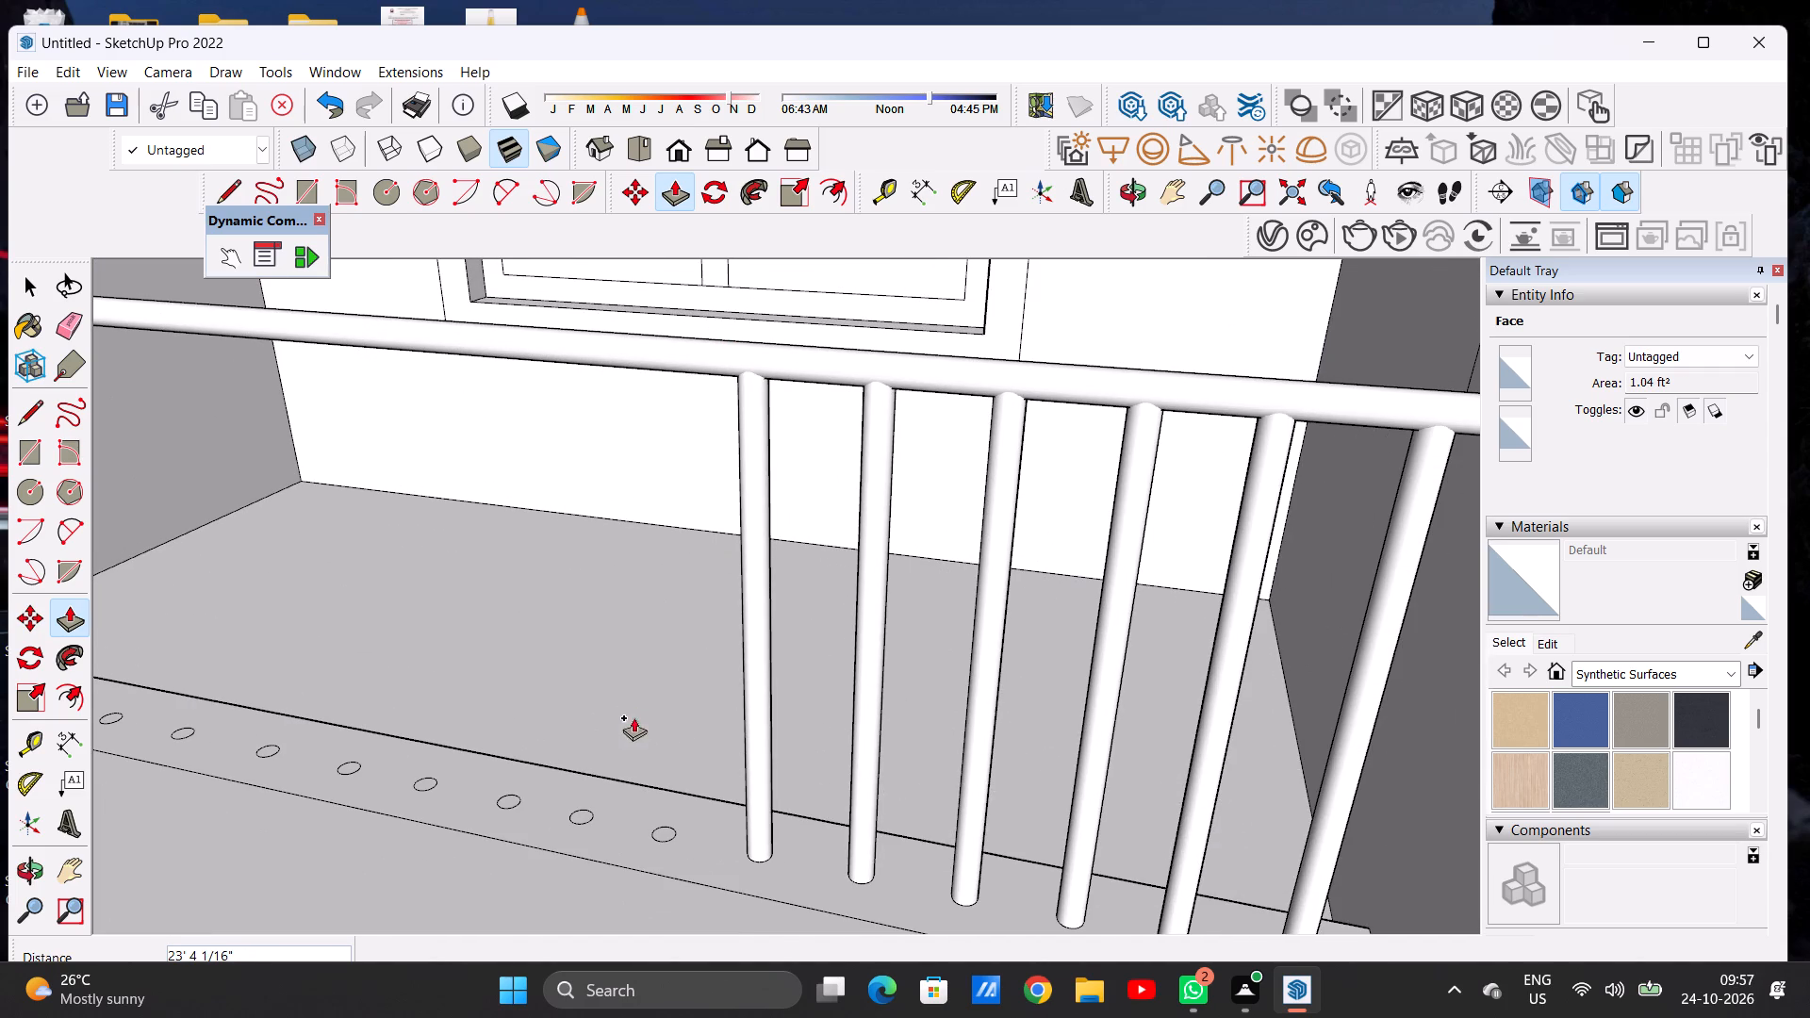
Extrude the seventh strip circle up to the rail, about 23' 10 9/16", to form the seventh round post.
click(666, 829)
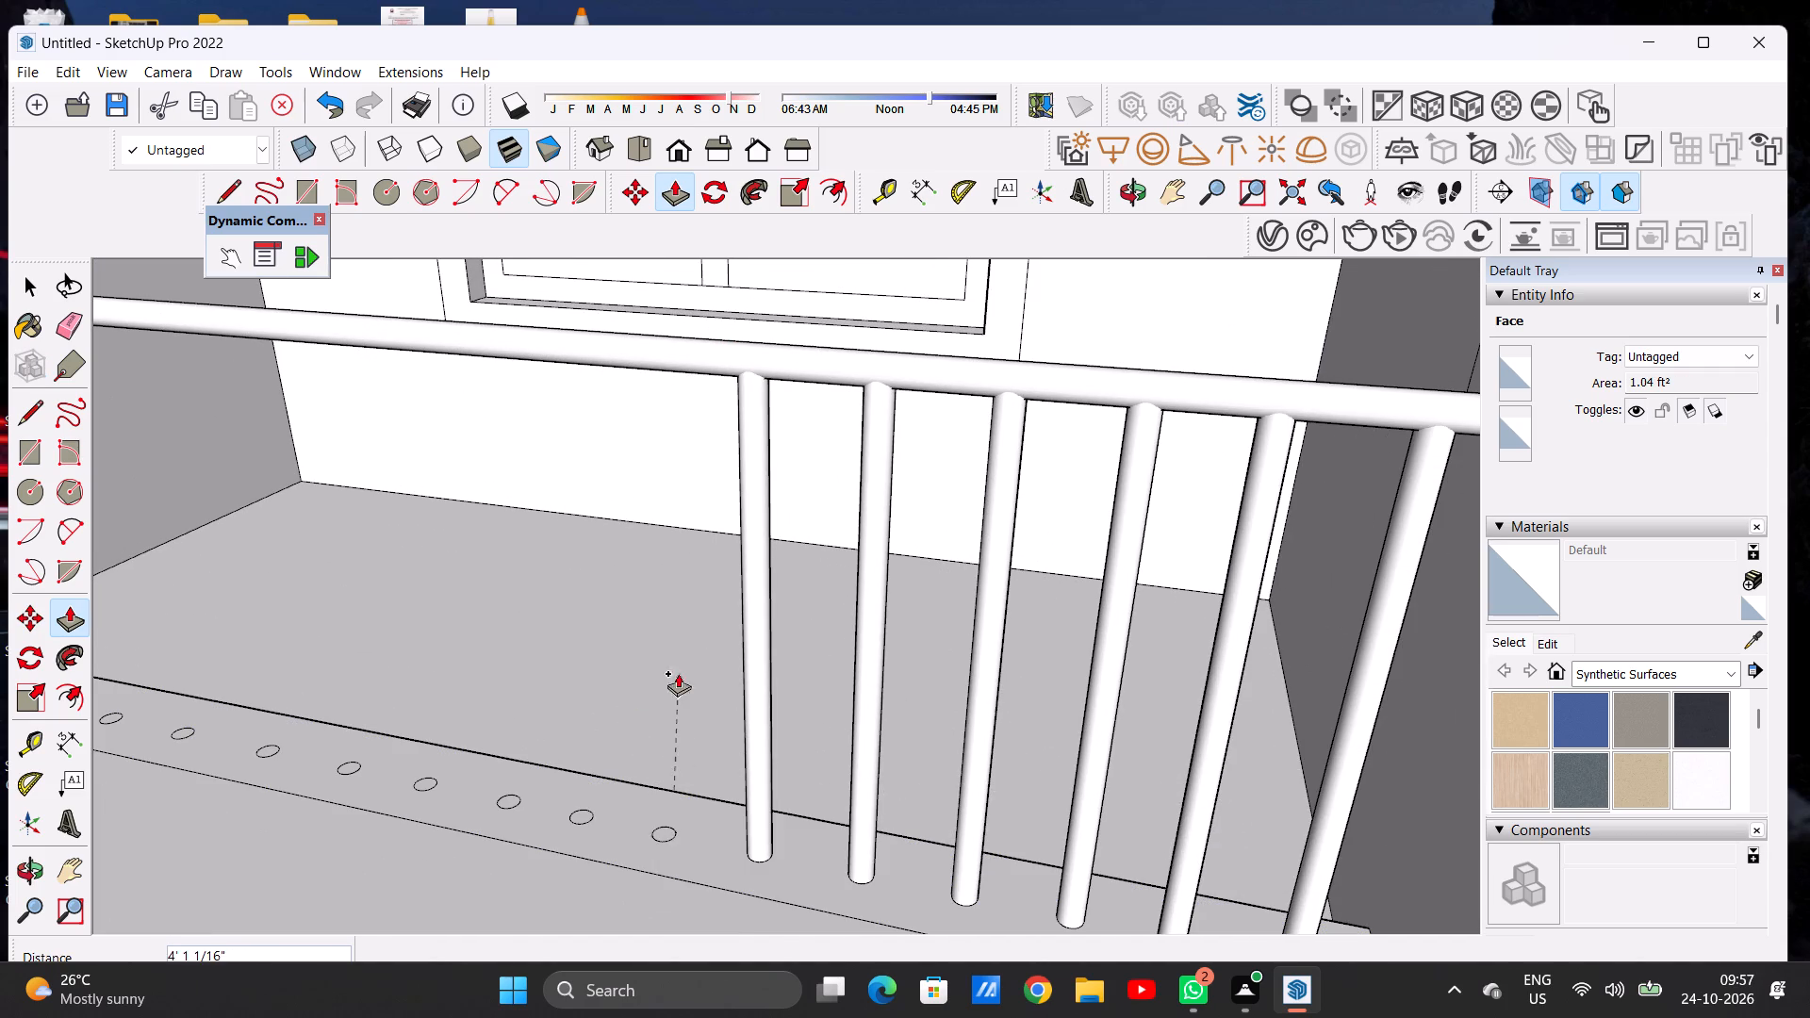
click(643, 340)
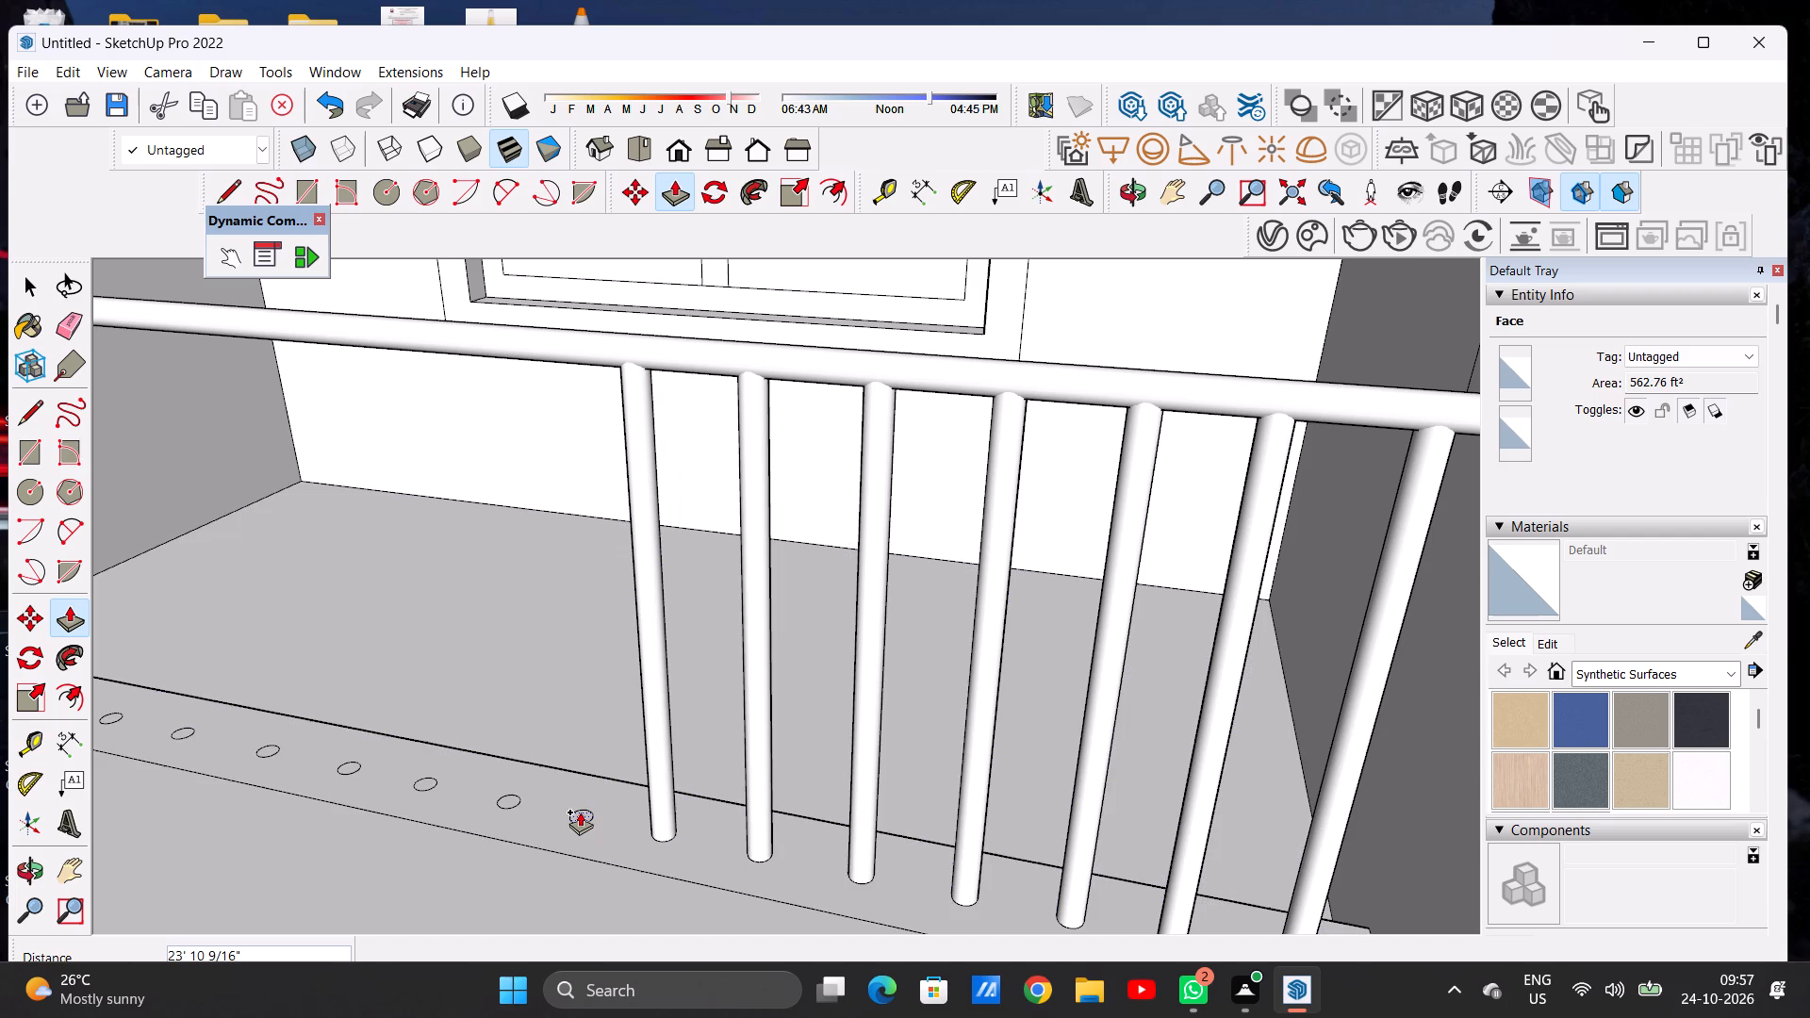
Extrude the eighth strip circle up to the rail, about 23' 8 3/4", to form the eighth round post.
click(578, 812)
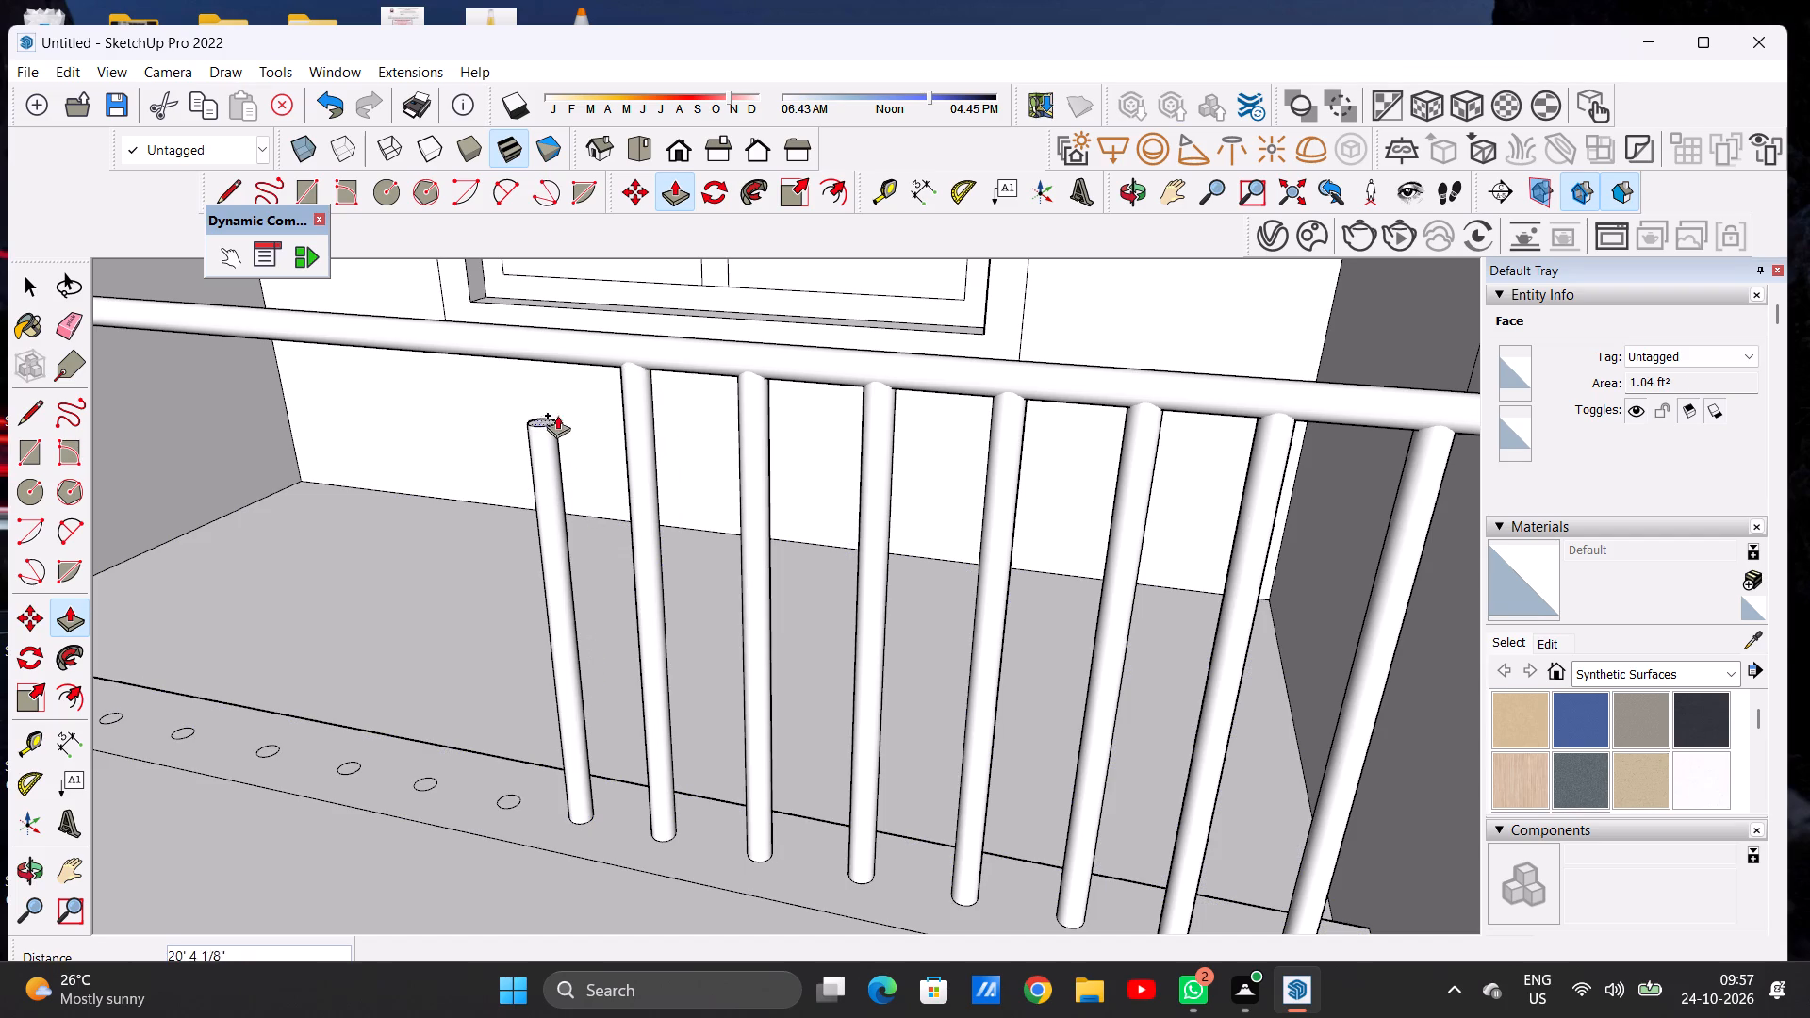
click(546, 346)
Extrude the ninth strip circle up to the rail, about 23' 8 3/4", to form the ninth round post.
scroll(731, 695, down, 4)
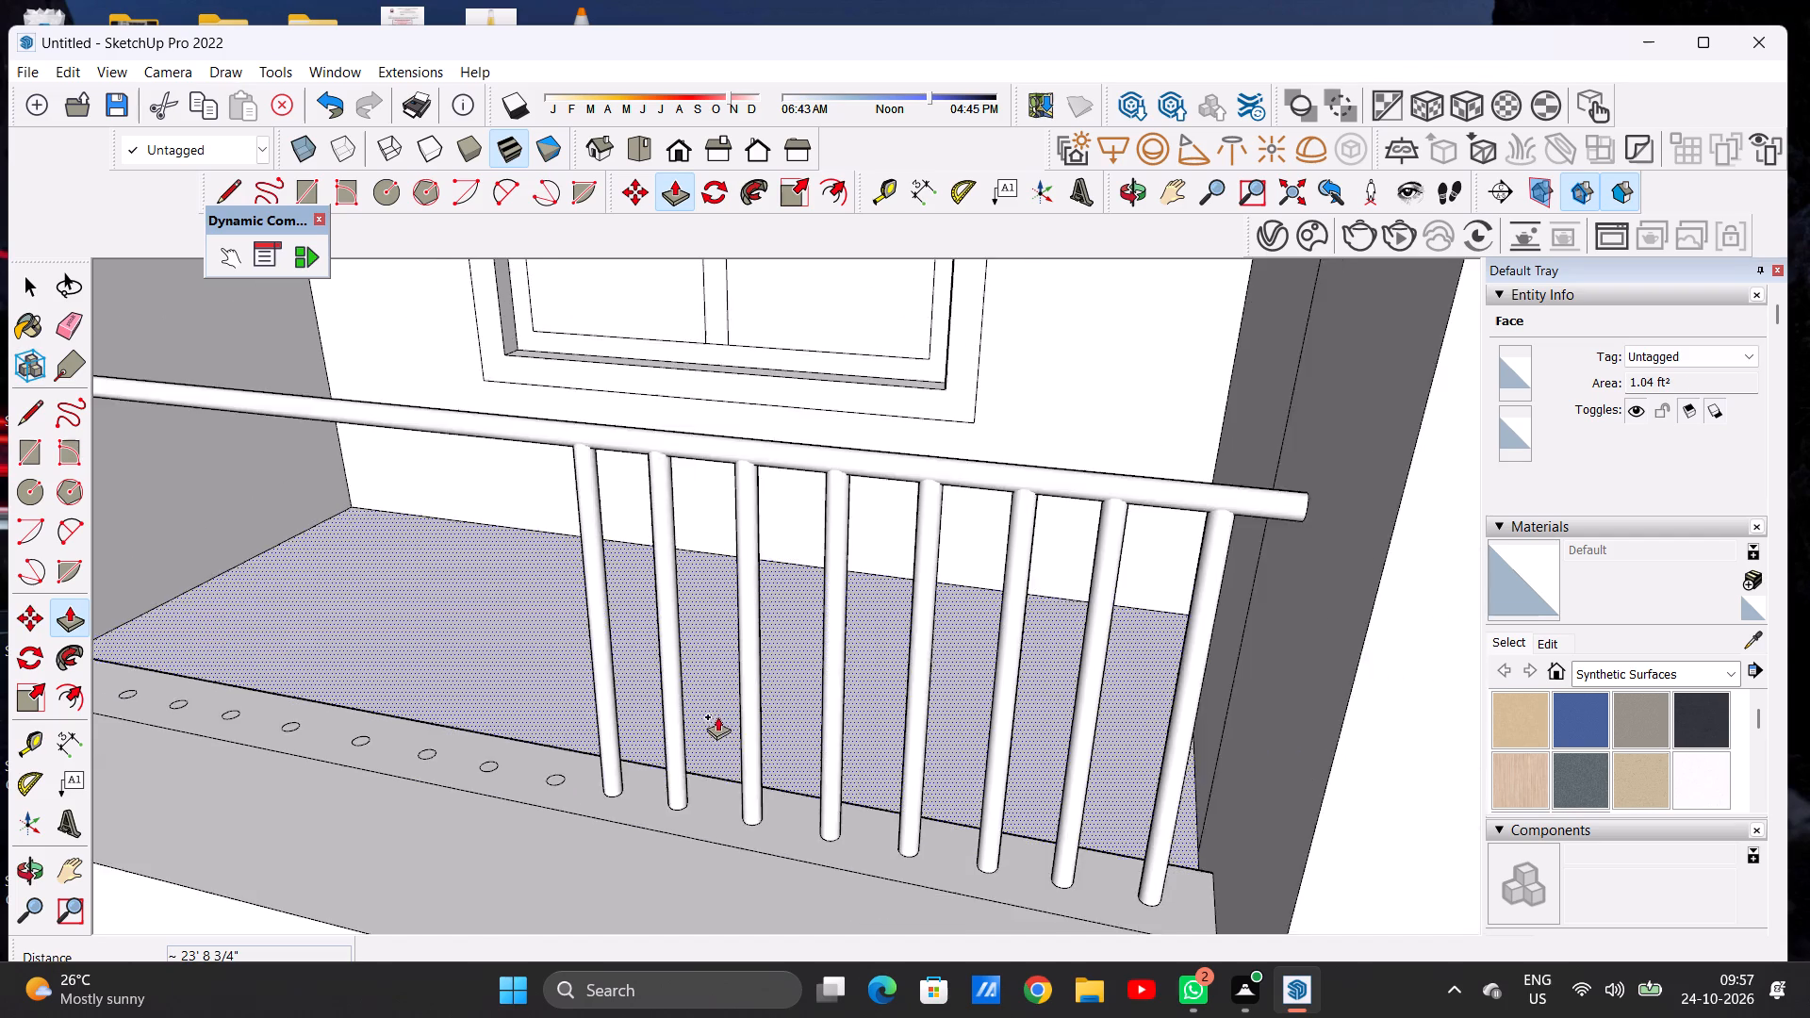
scroll(621, 752, up, 16)
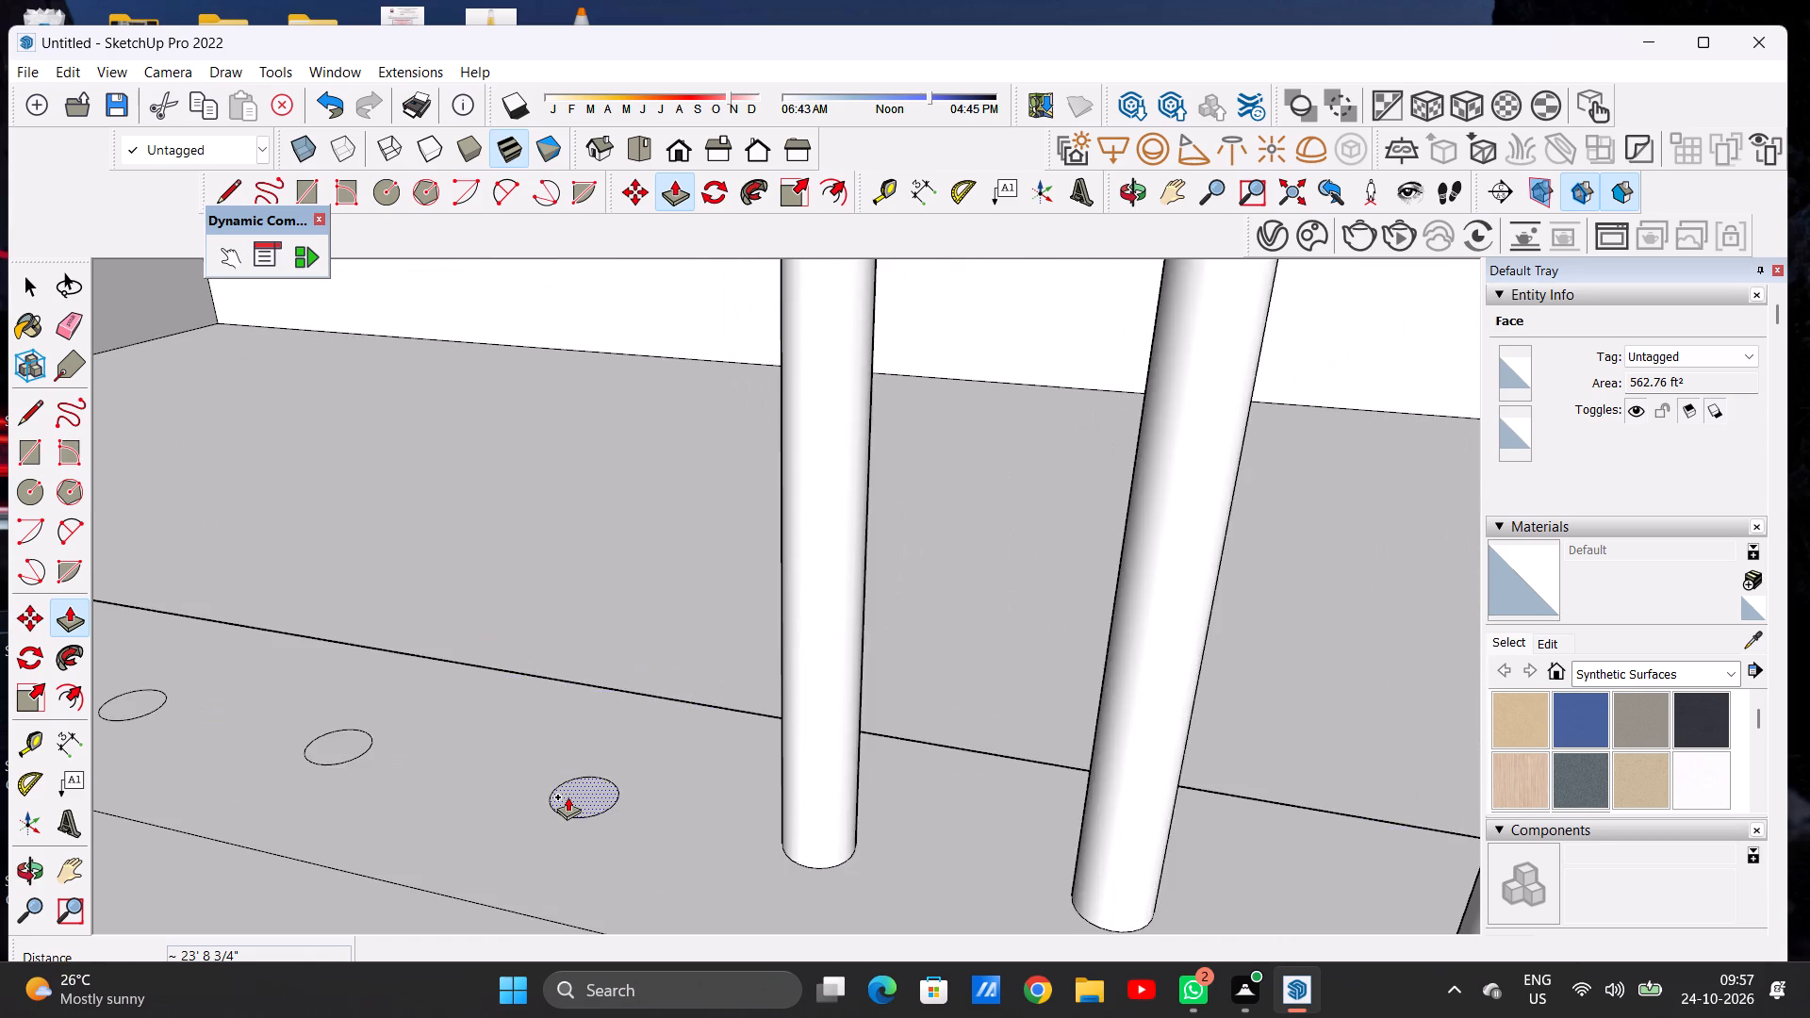
click(568, 796)
scroll(624, 566, down, 10)
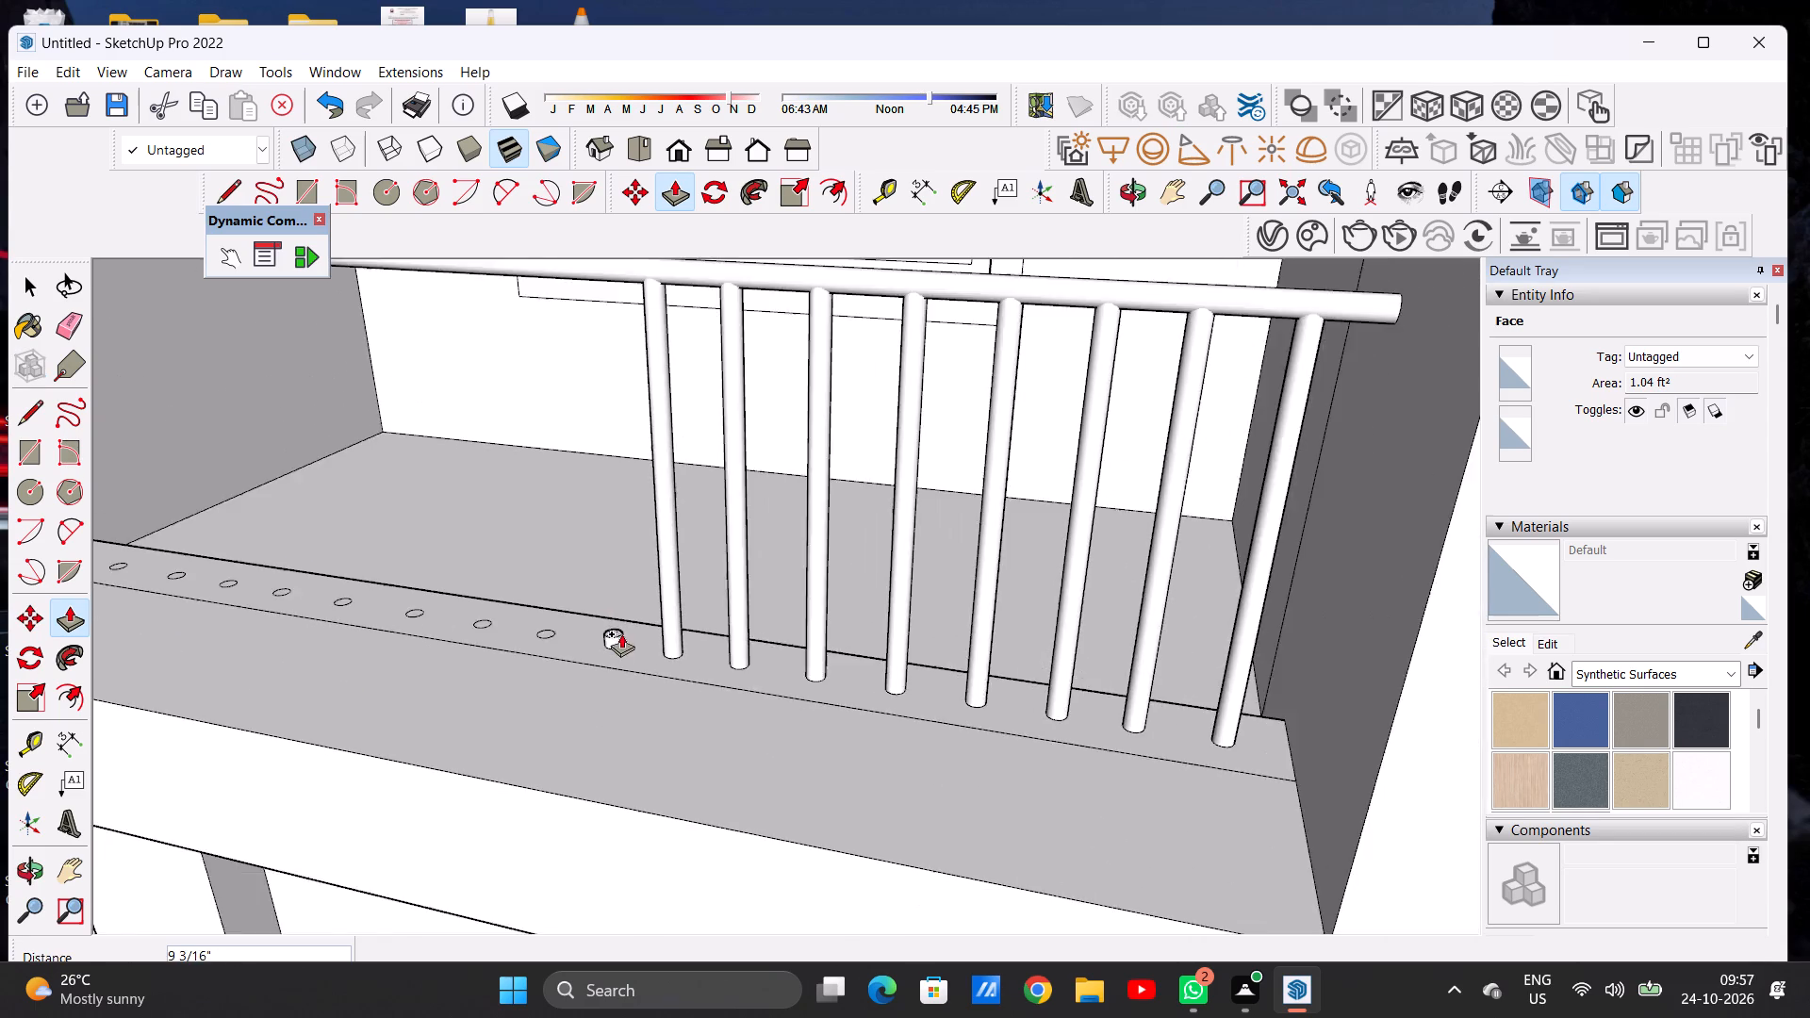
scroll(621, 633, down, 5)
scroll(616, 391, up, 3)
click(616, 391)
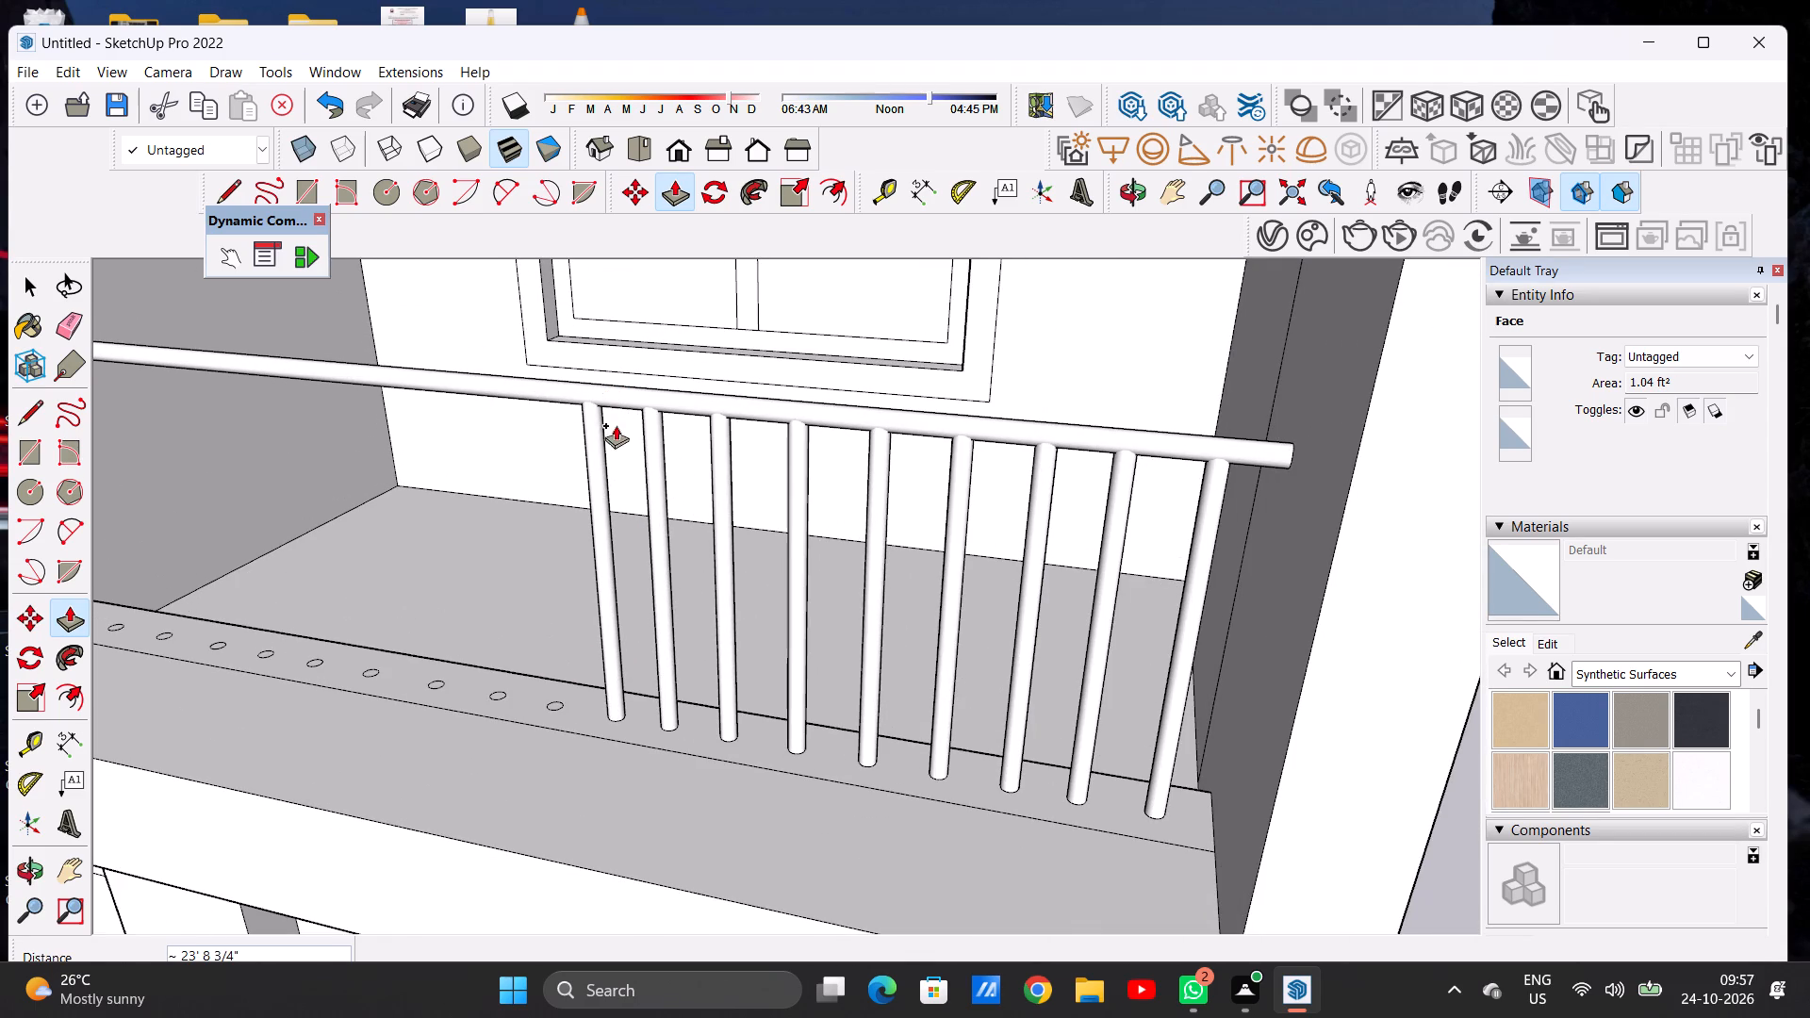
Extrude the tenth strip circle up to the rail, about 23' 8 3/4", to form the tenth round post.
scroll(558, 686, up, 7)
click(553, 720)
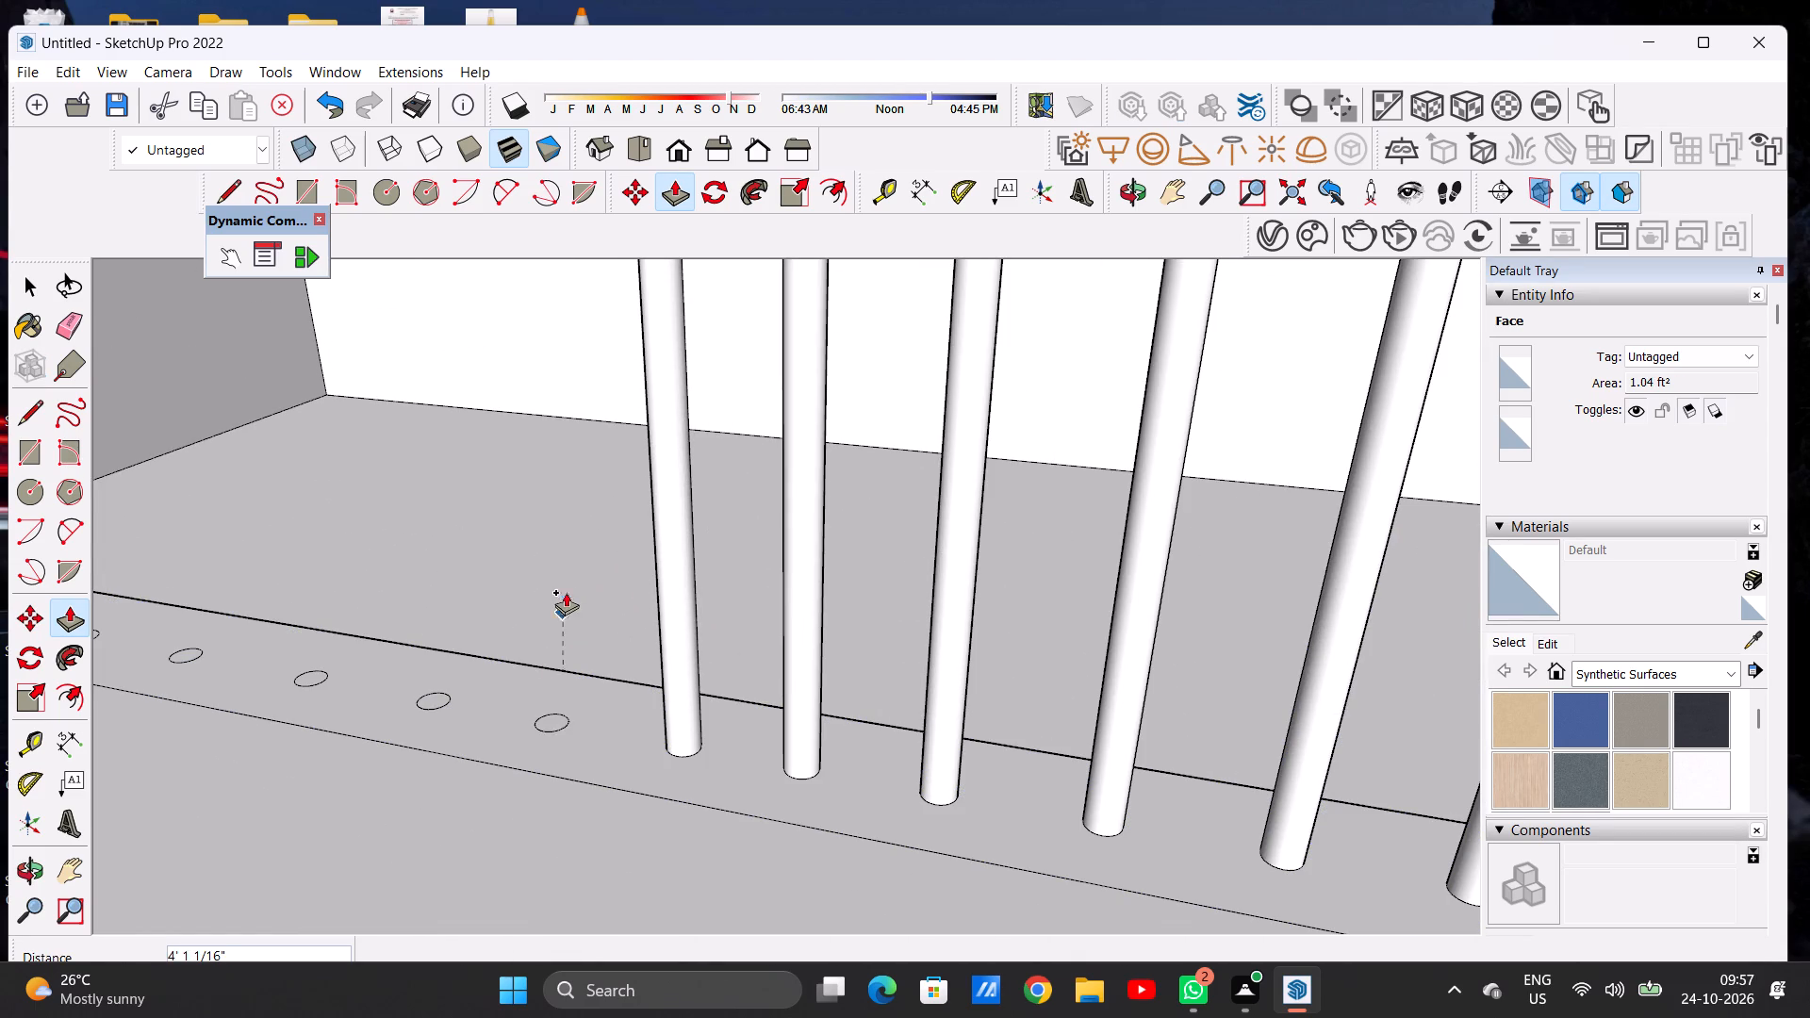
scroll(569, 594, down, 8)
click(573, 397)
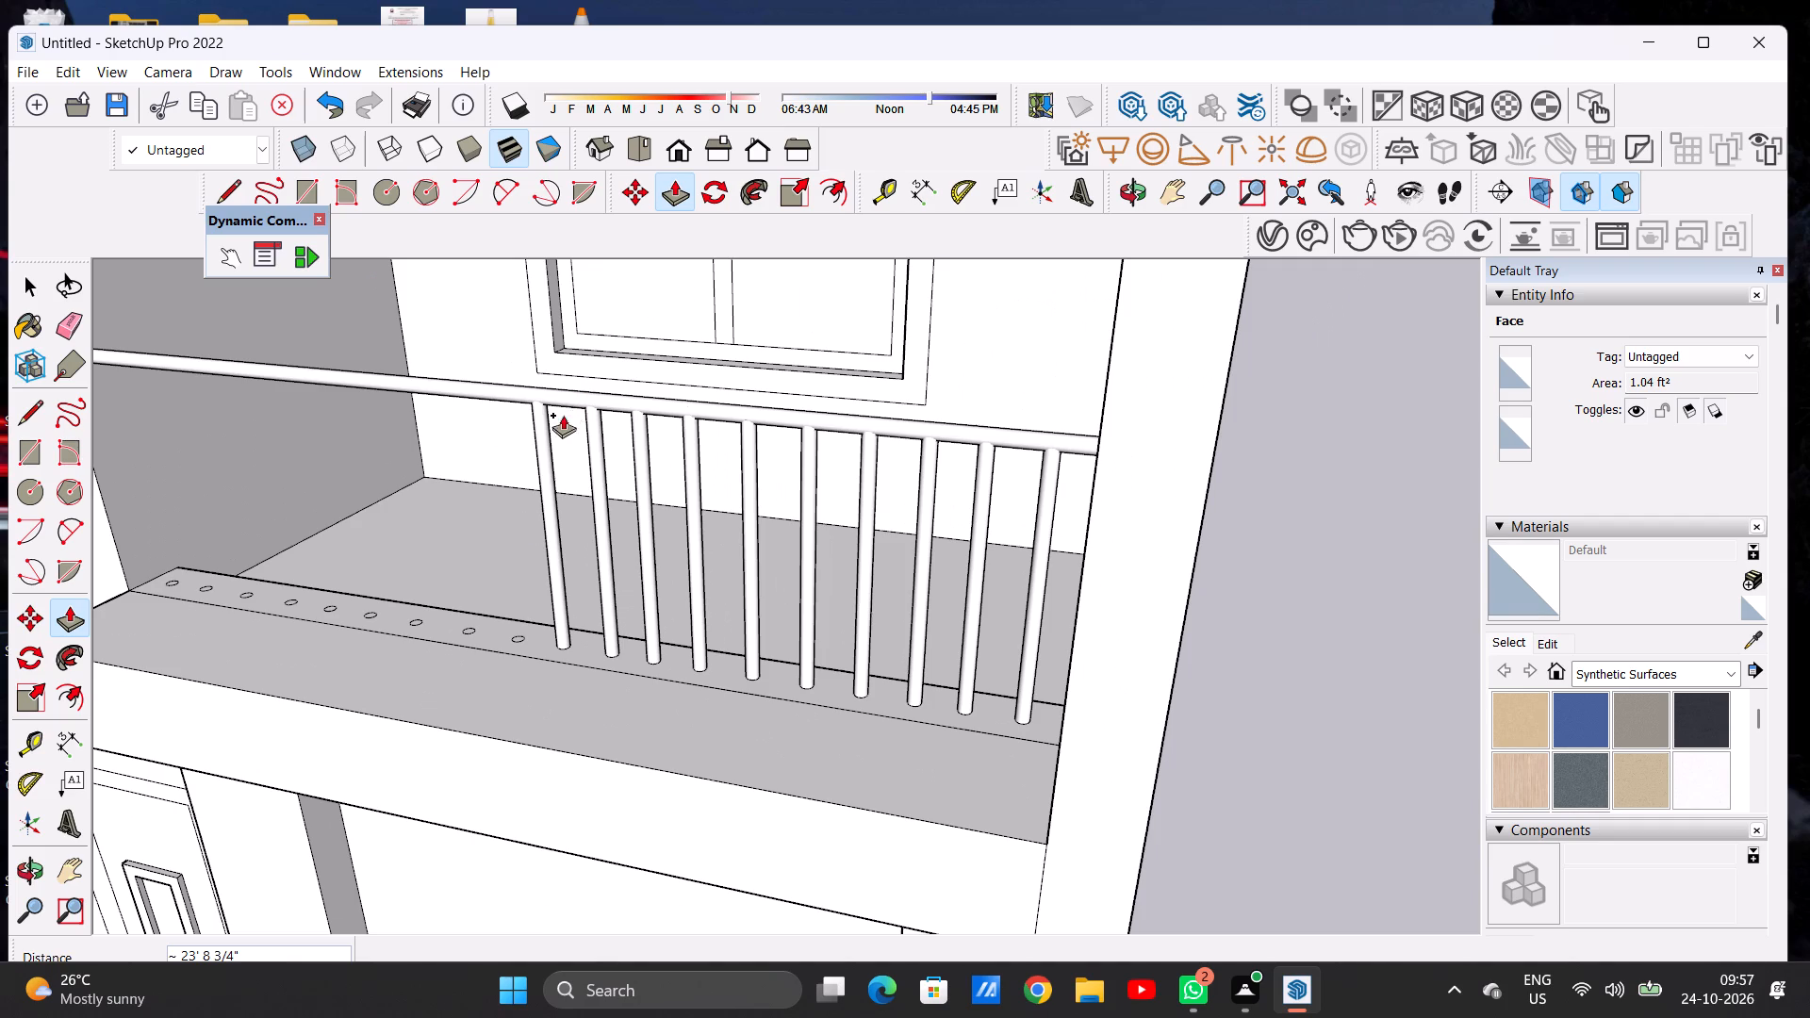
Extrude the eleventh strip circle up to the rail, about 23' 5", to form the eleventh round post.
scroll(515, 630, up, 15)
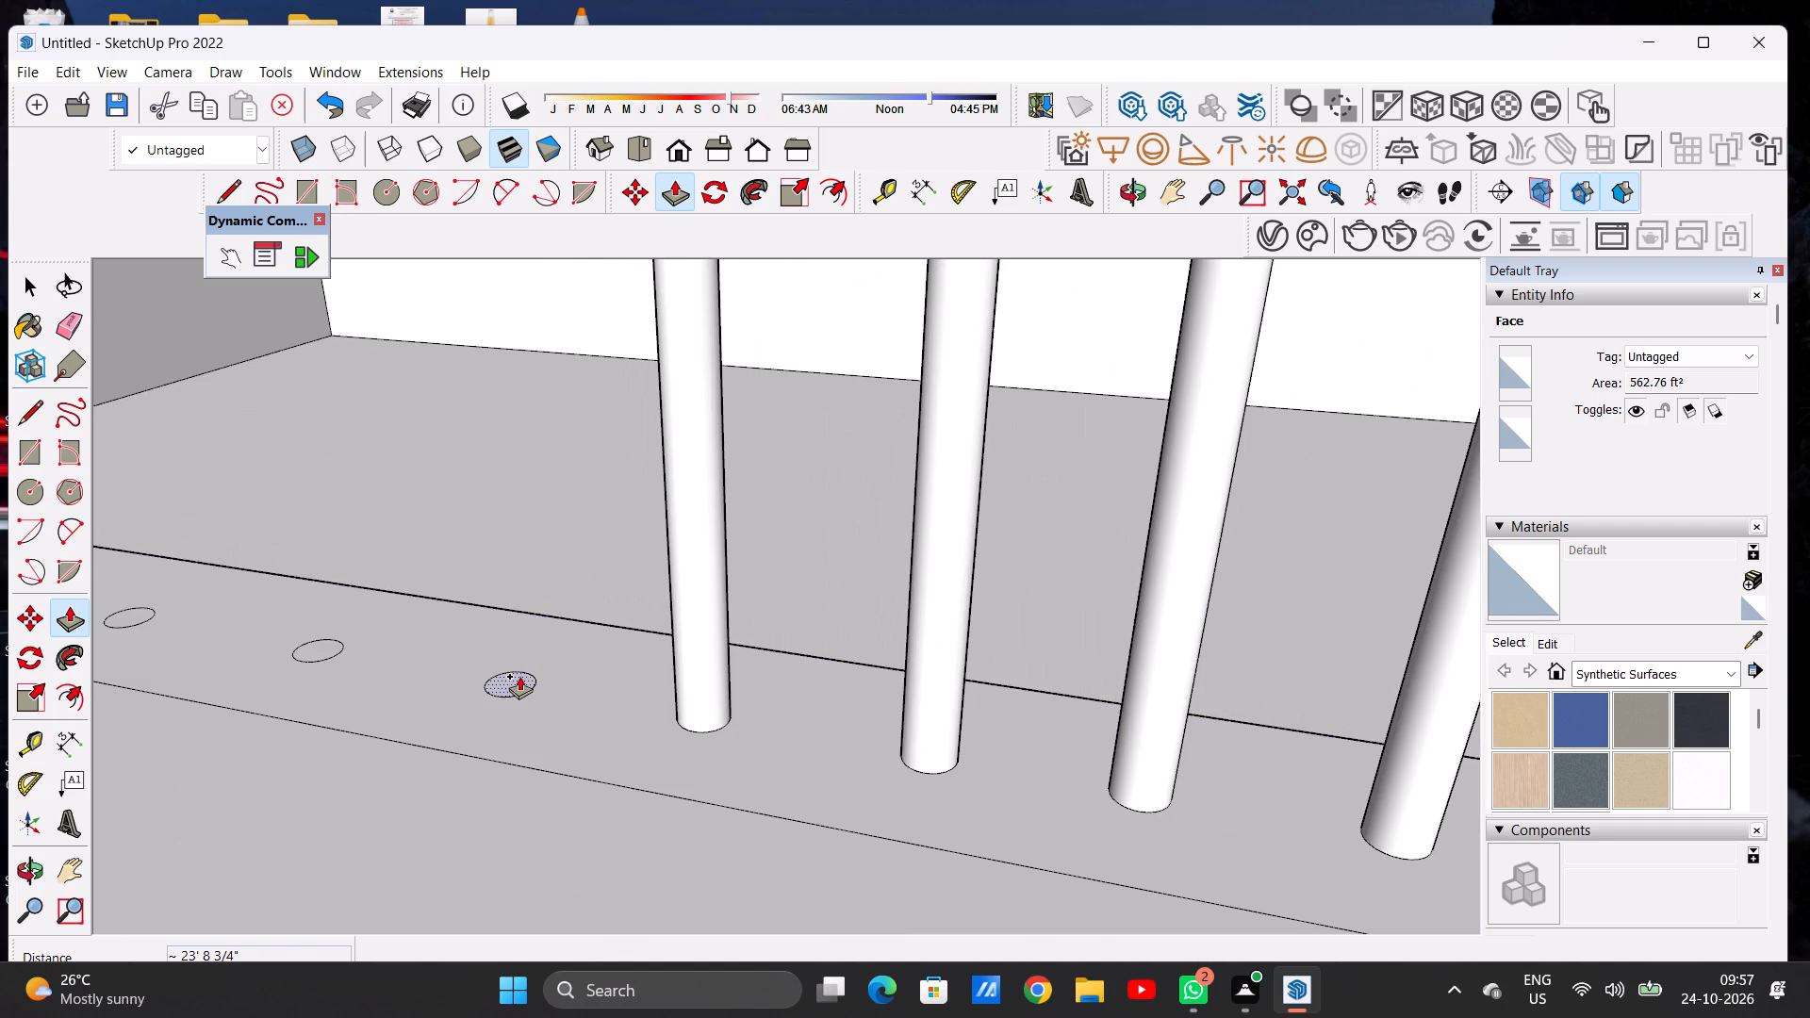
click(519, 676)
scroll(547, 556, down, 14)
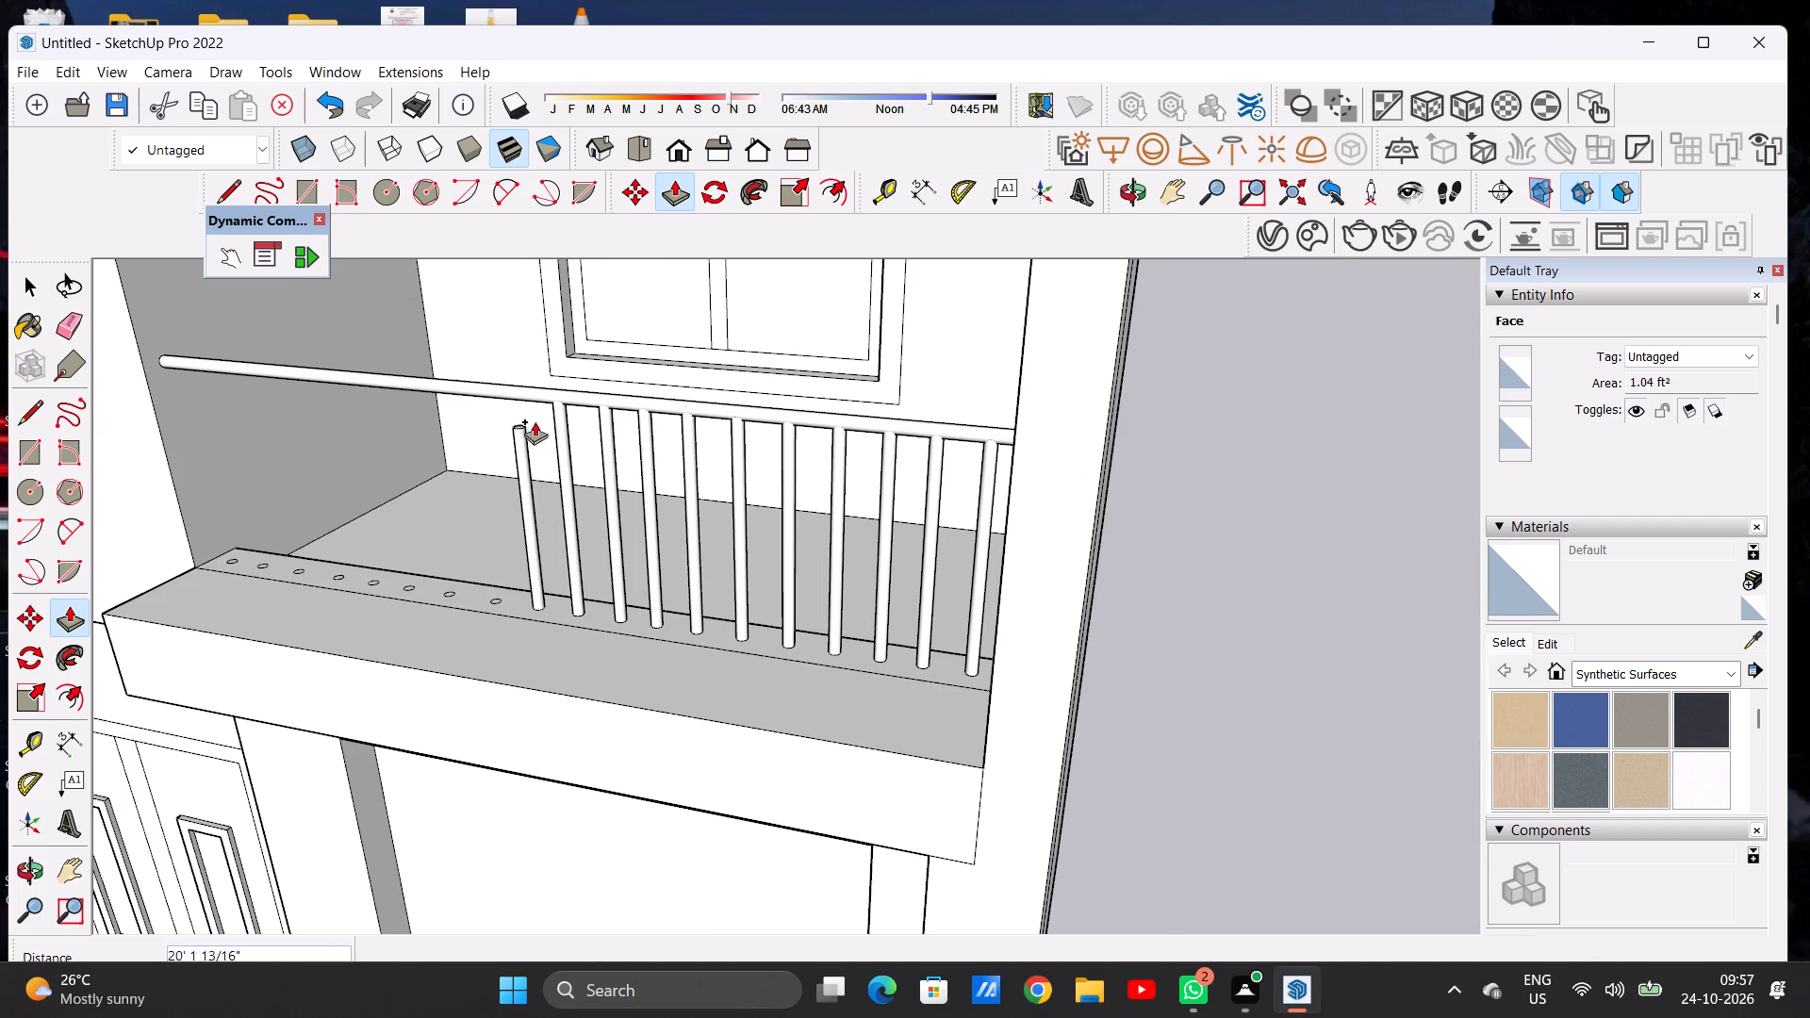
scroll(537, 386, up, 5)
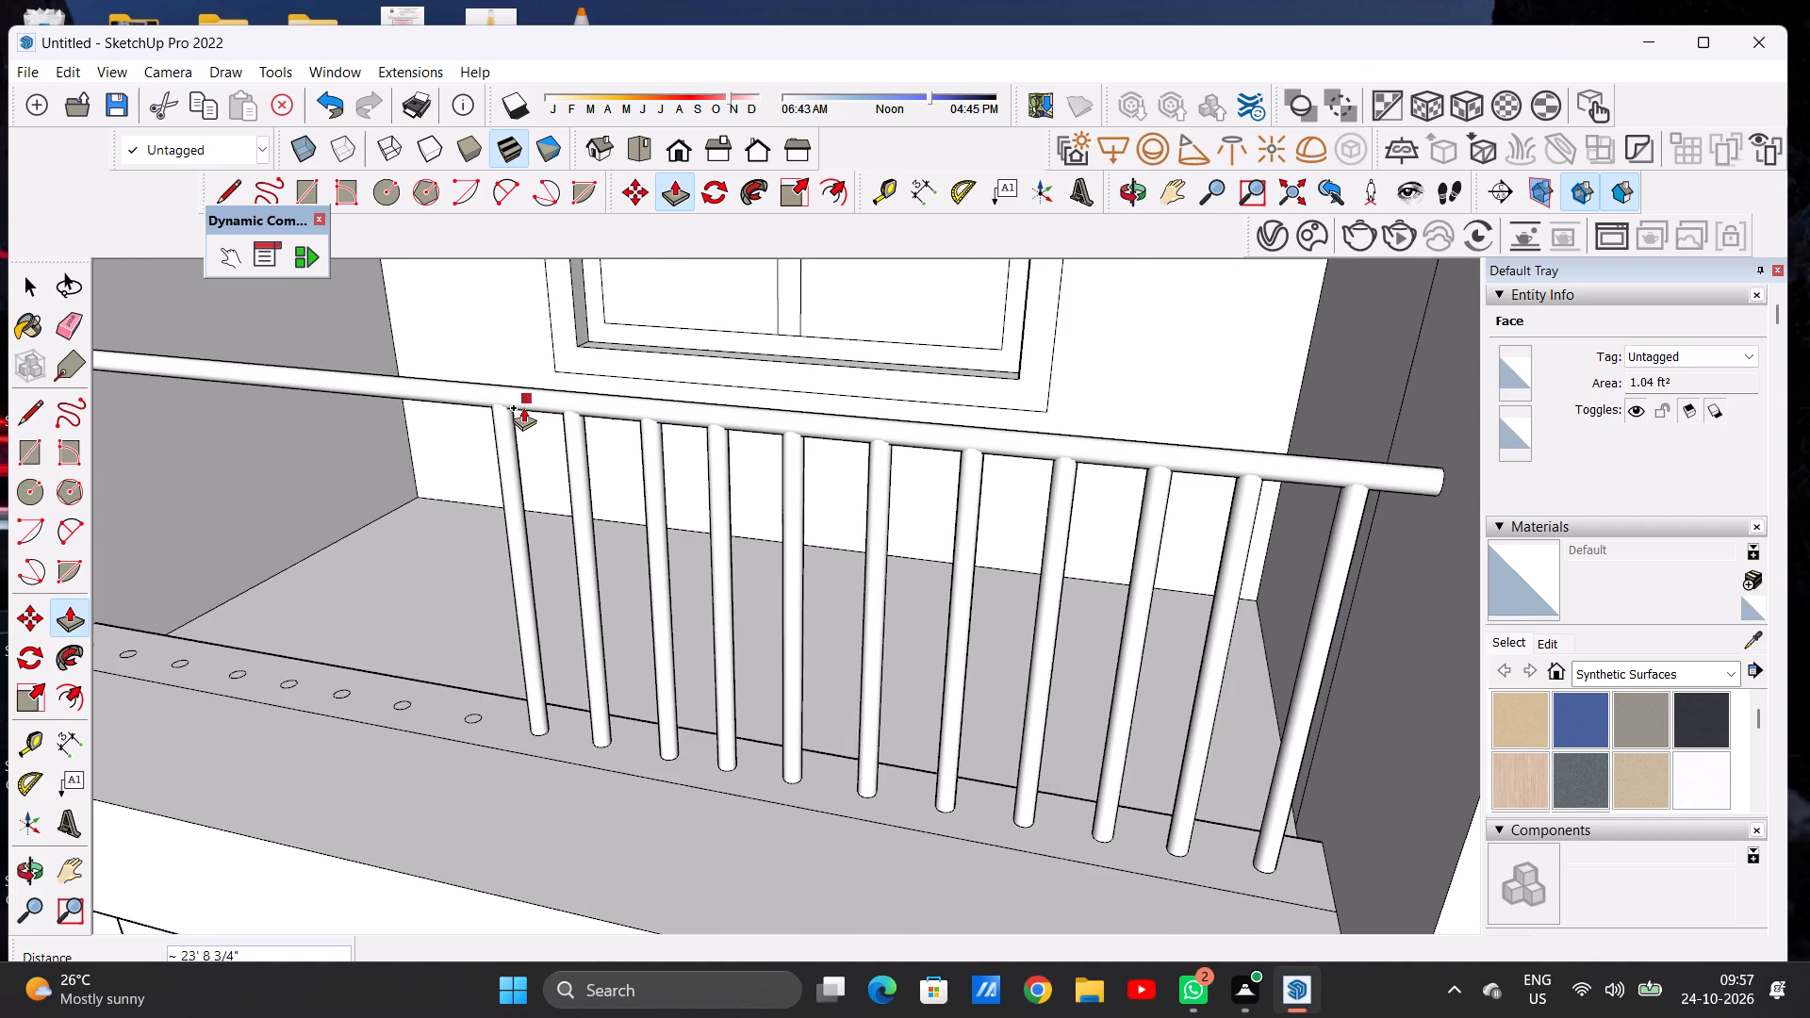
scroll(495, 414, up, 8)
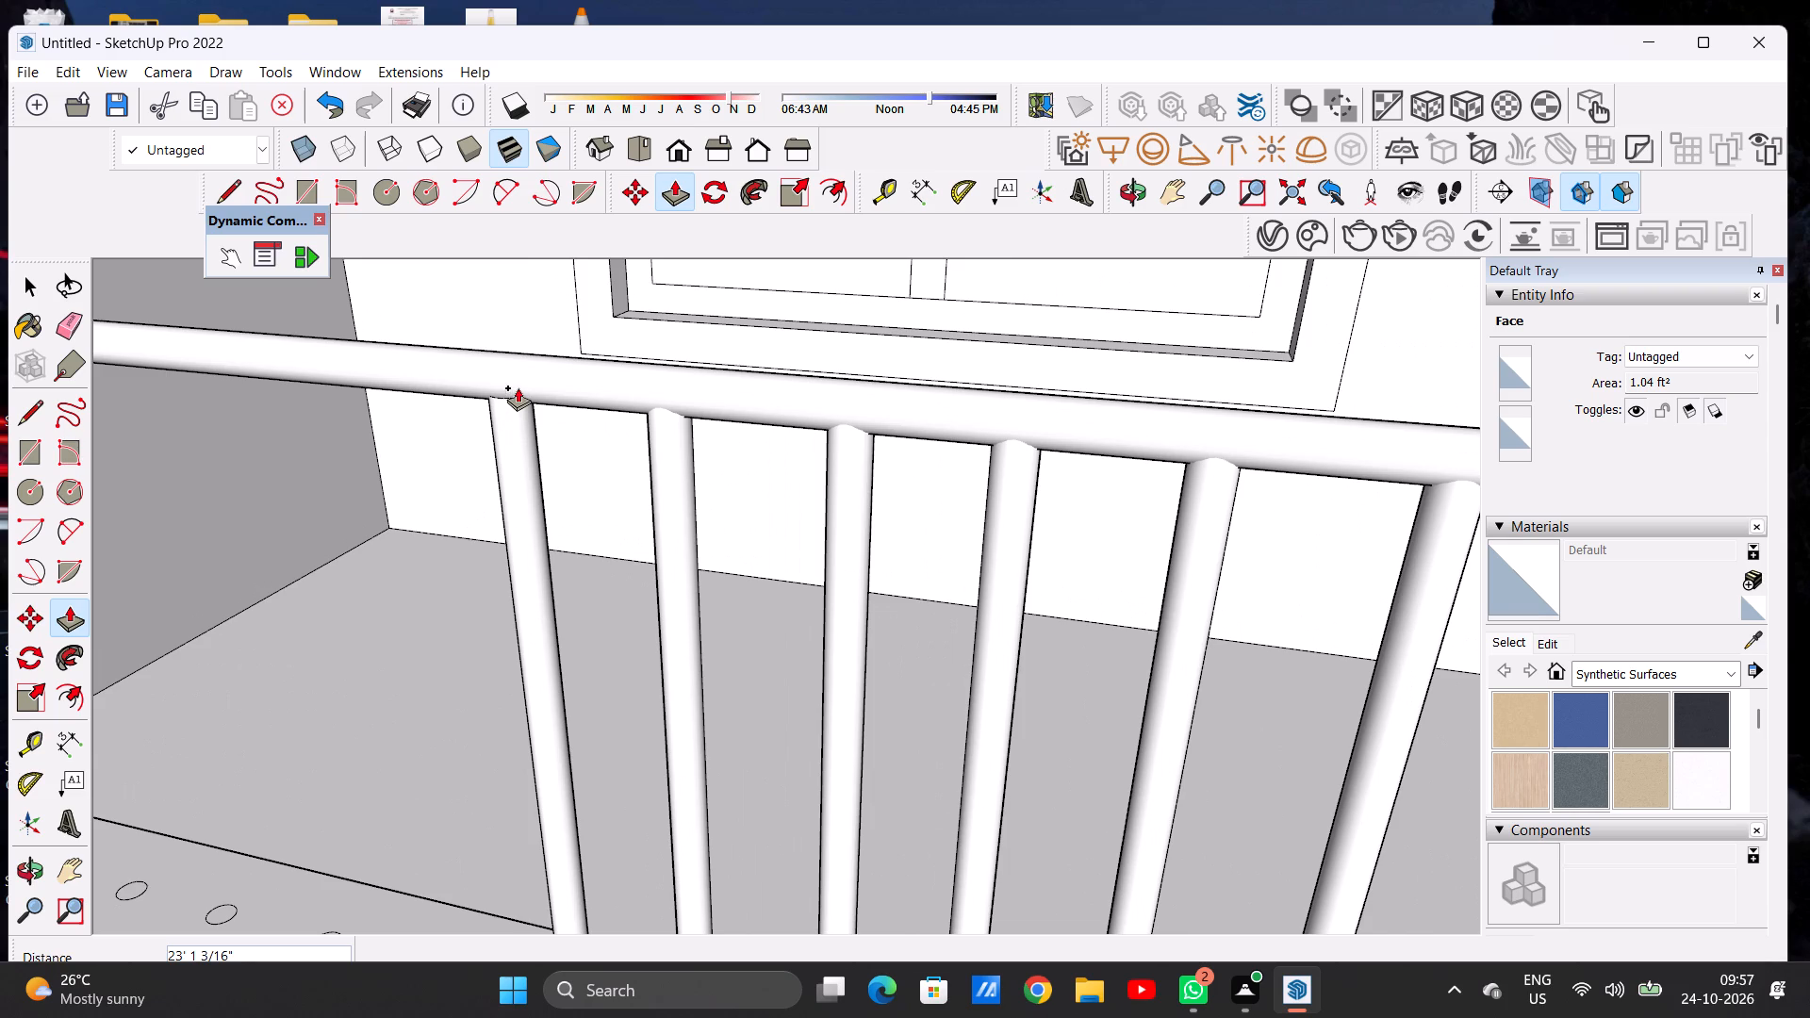
click(518, 378)
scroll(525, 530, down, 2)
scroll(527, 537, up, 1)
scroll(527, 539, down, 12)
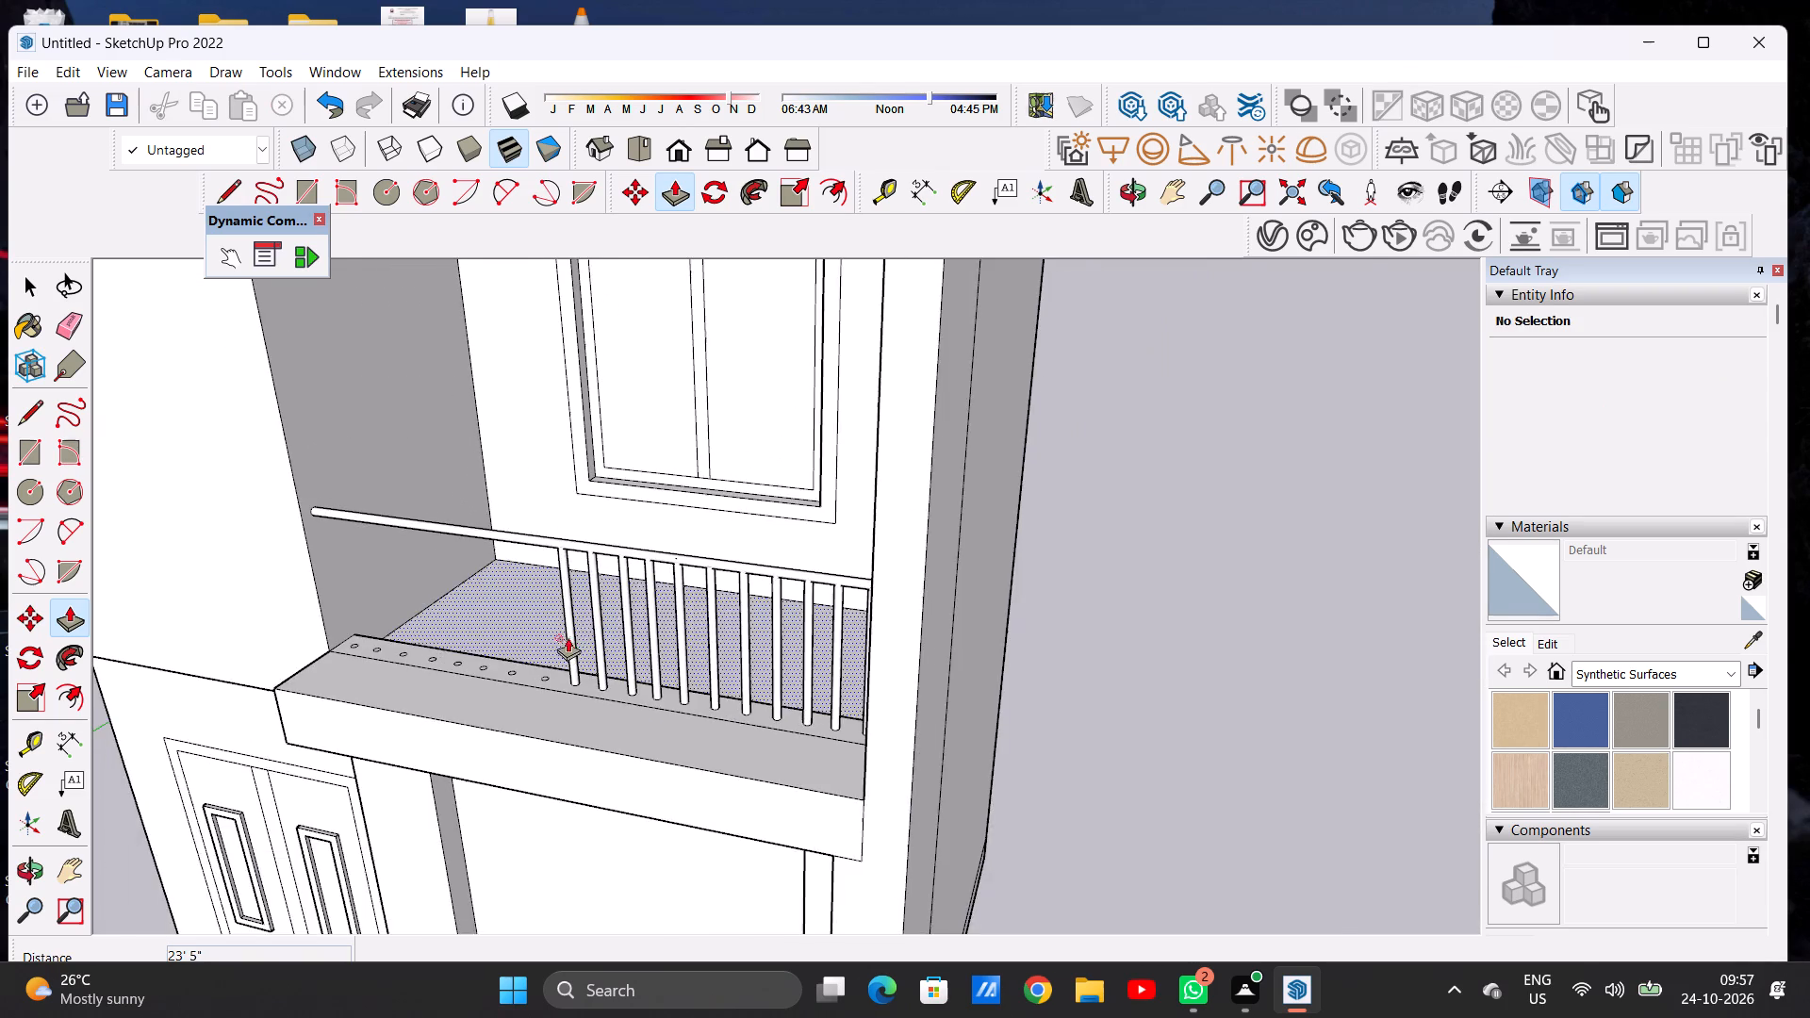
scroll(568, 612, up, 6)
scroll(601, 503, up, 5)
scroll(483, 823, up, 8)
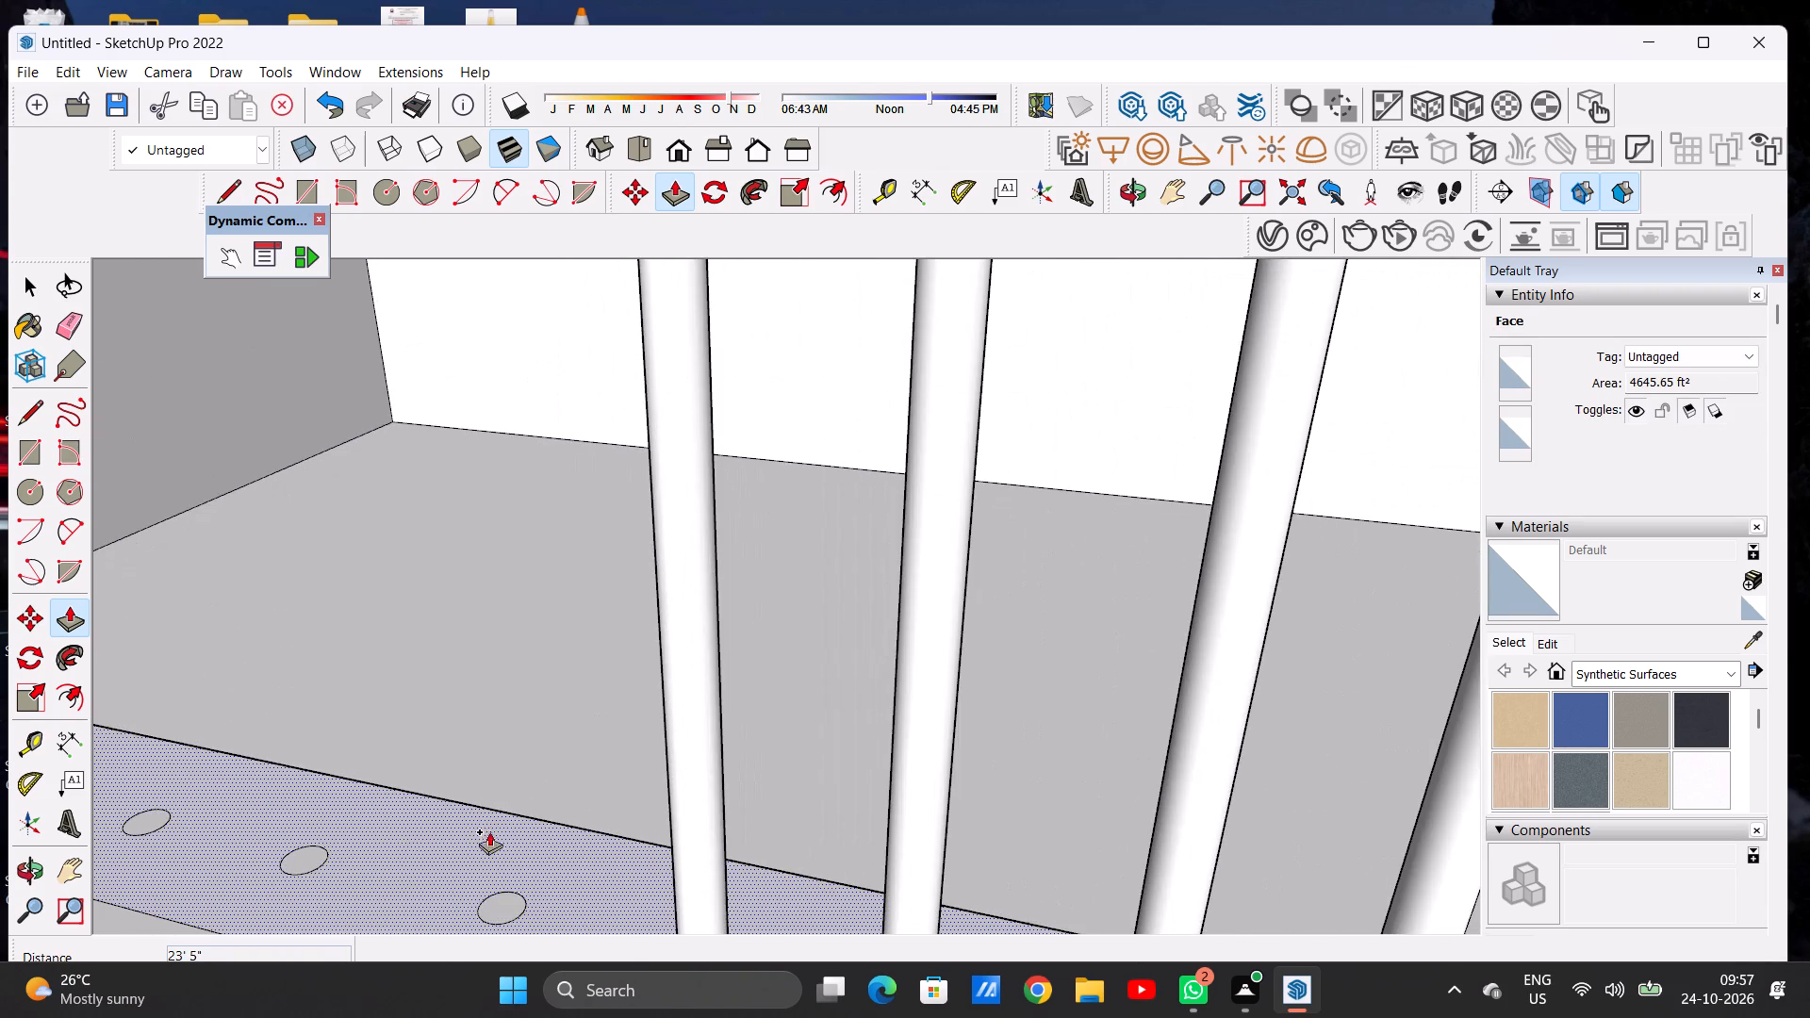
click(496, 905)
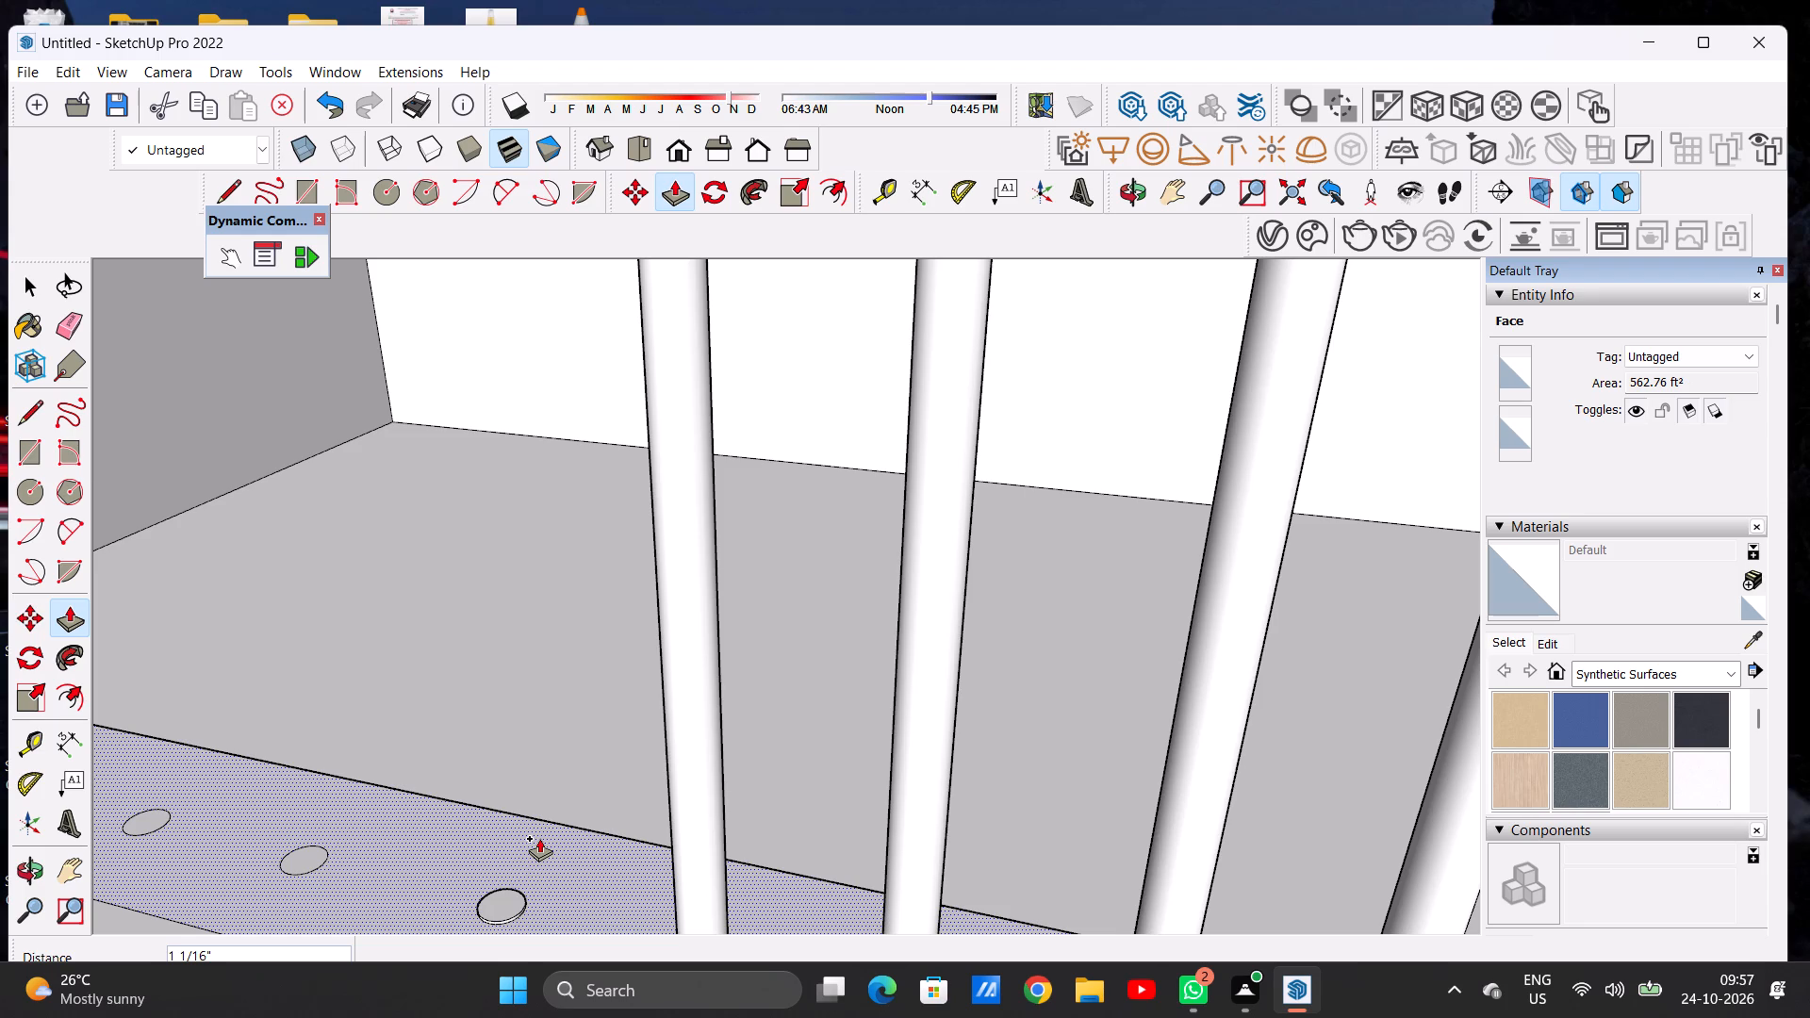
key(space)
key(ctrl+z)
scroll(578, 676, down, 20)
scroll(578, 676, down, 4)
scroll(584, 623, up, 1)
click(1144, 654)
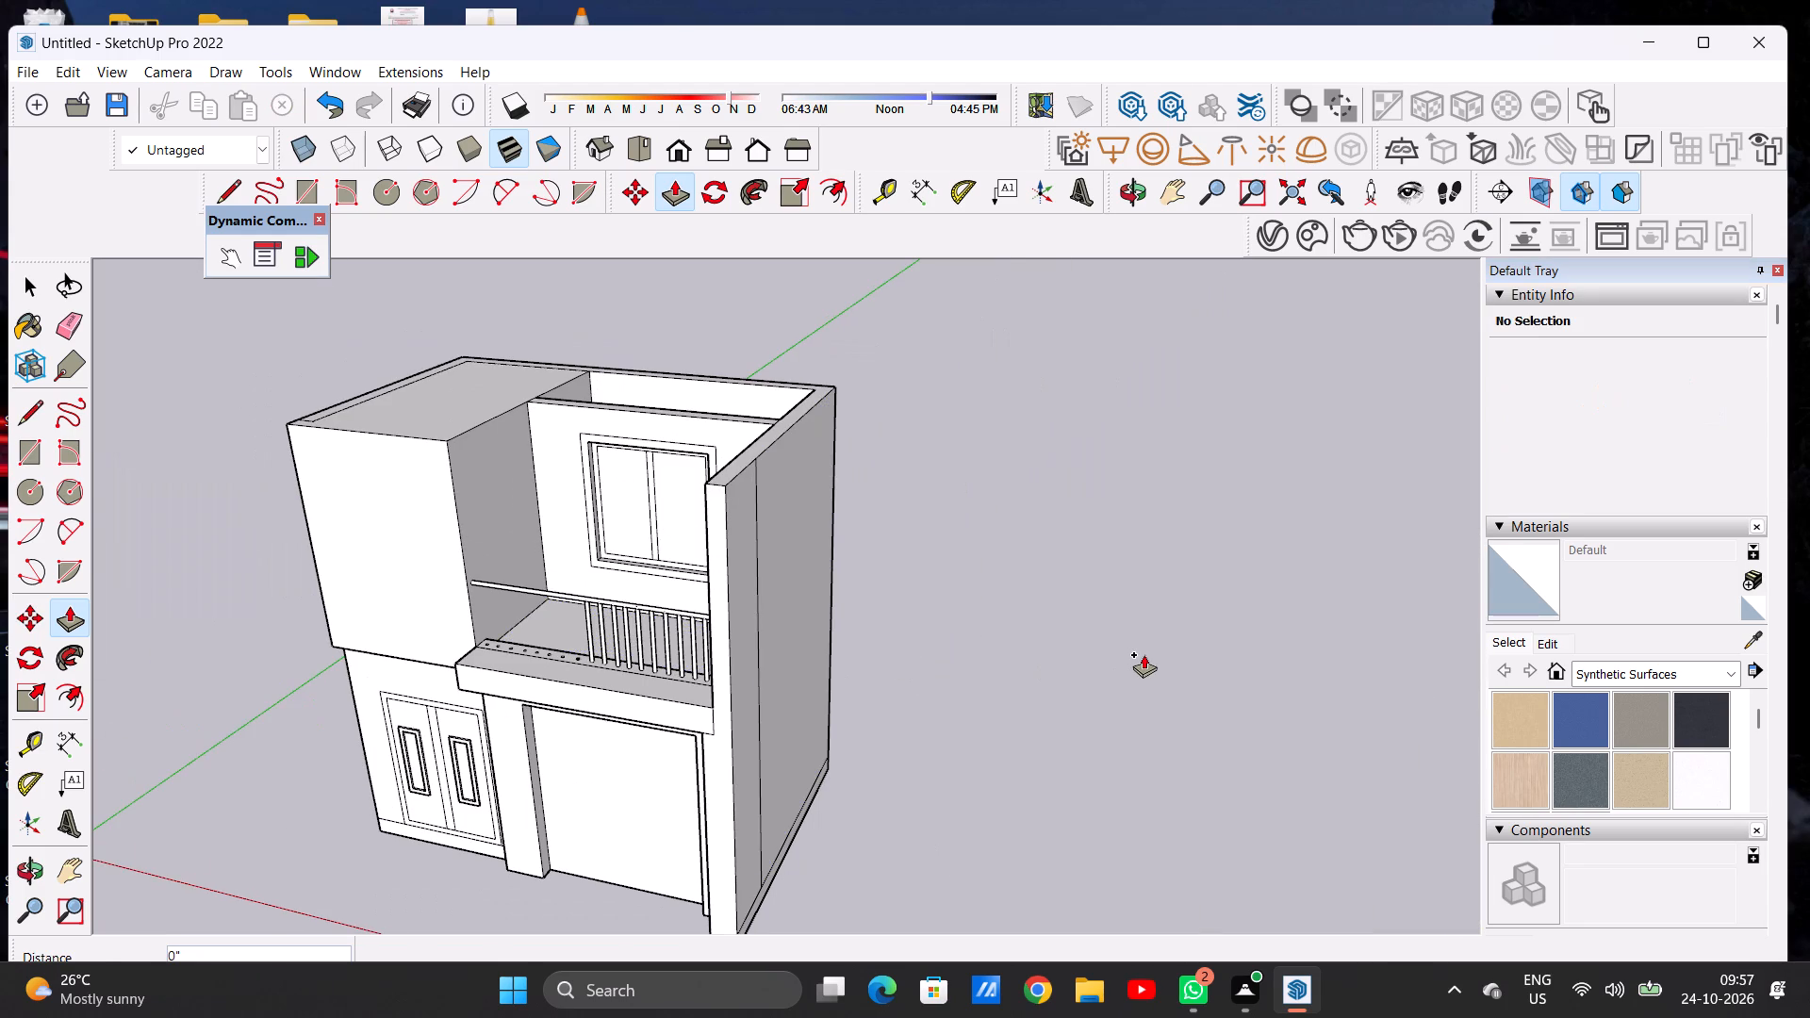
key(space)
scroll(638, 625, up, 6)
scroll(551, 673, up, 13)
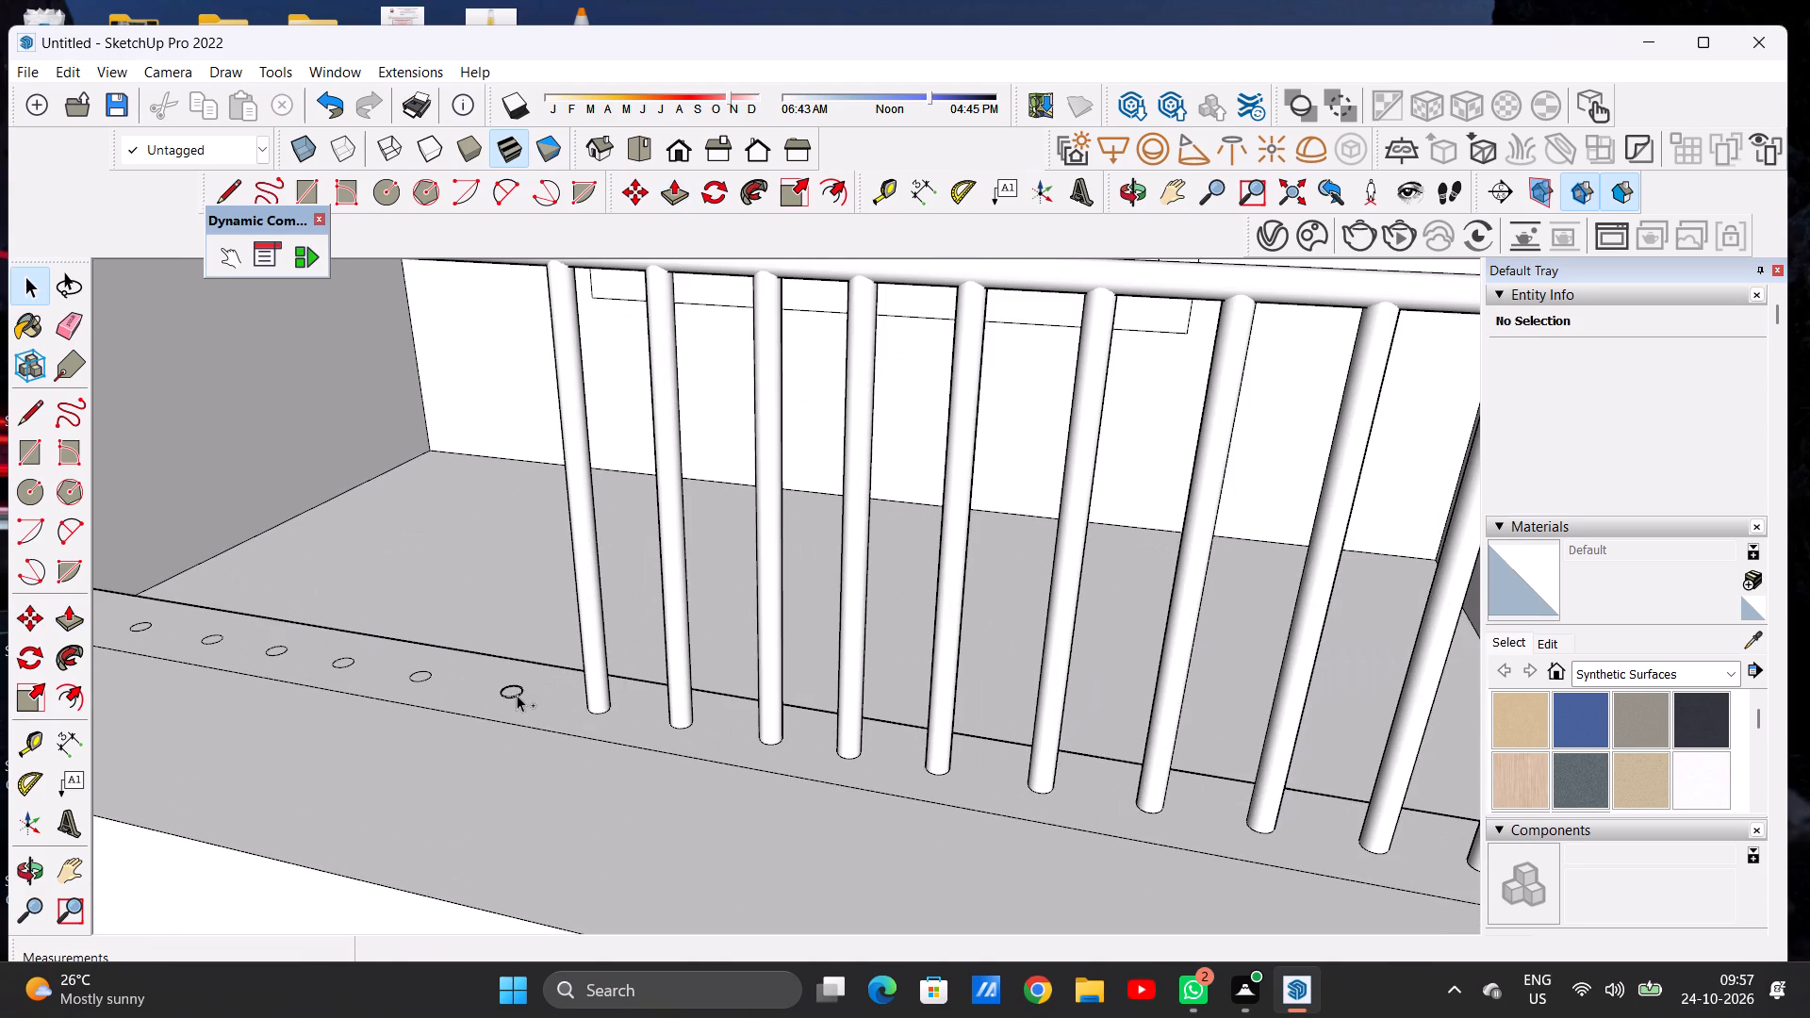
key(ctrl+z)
Extrude the twelfth strip circle up to the rail, about 23' 8 3/4", to form the twelfth round post.
key(p)
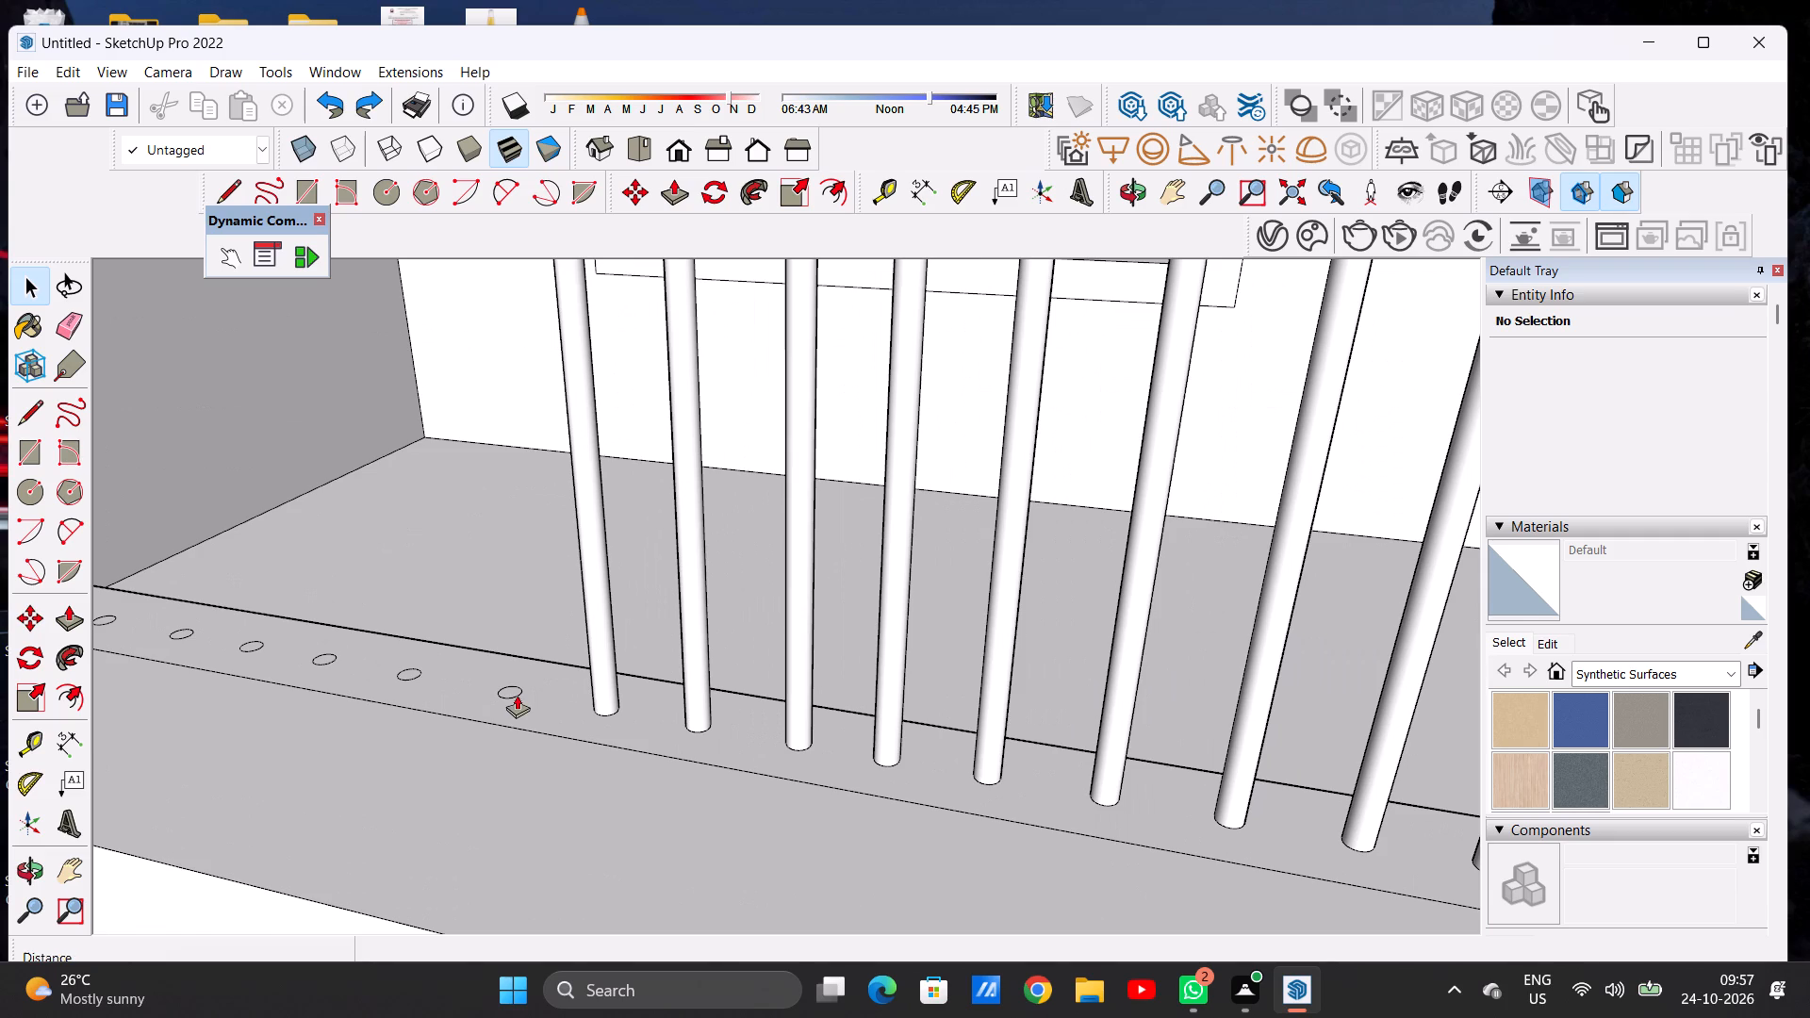
scroll(487, 680, up, 10)
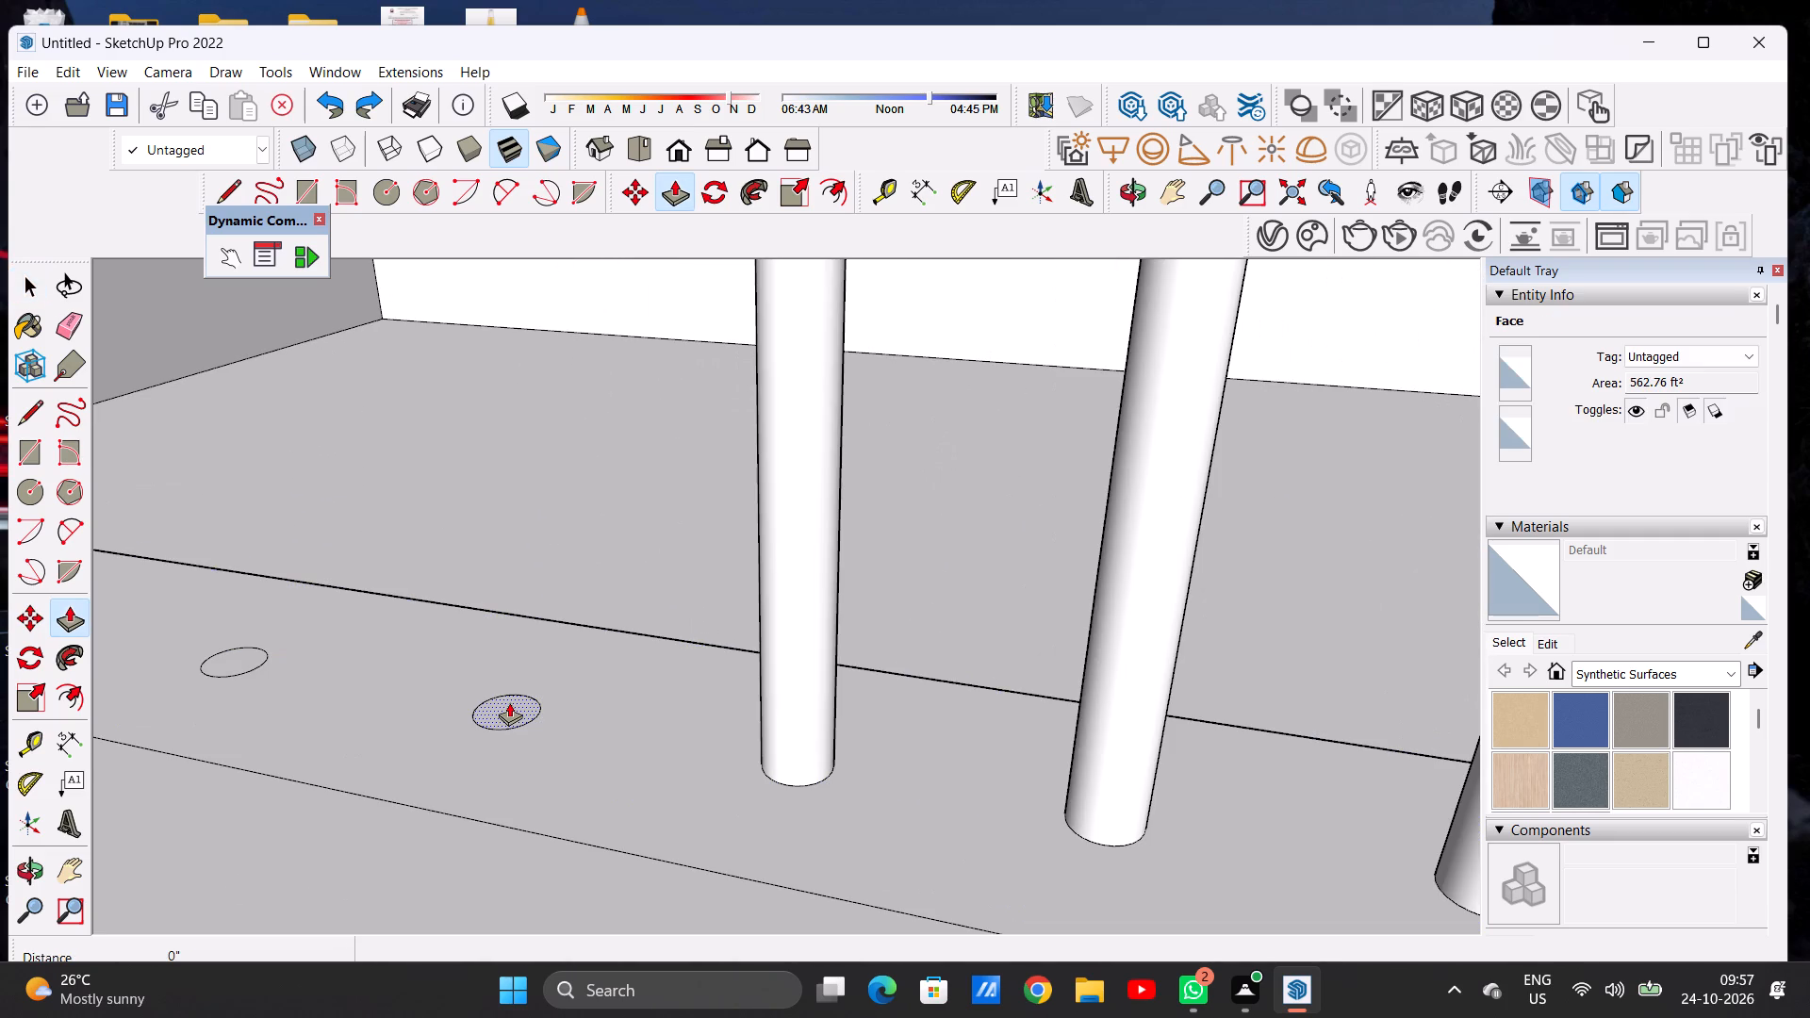
click(509, 702)
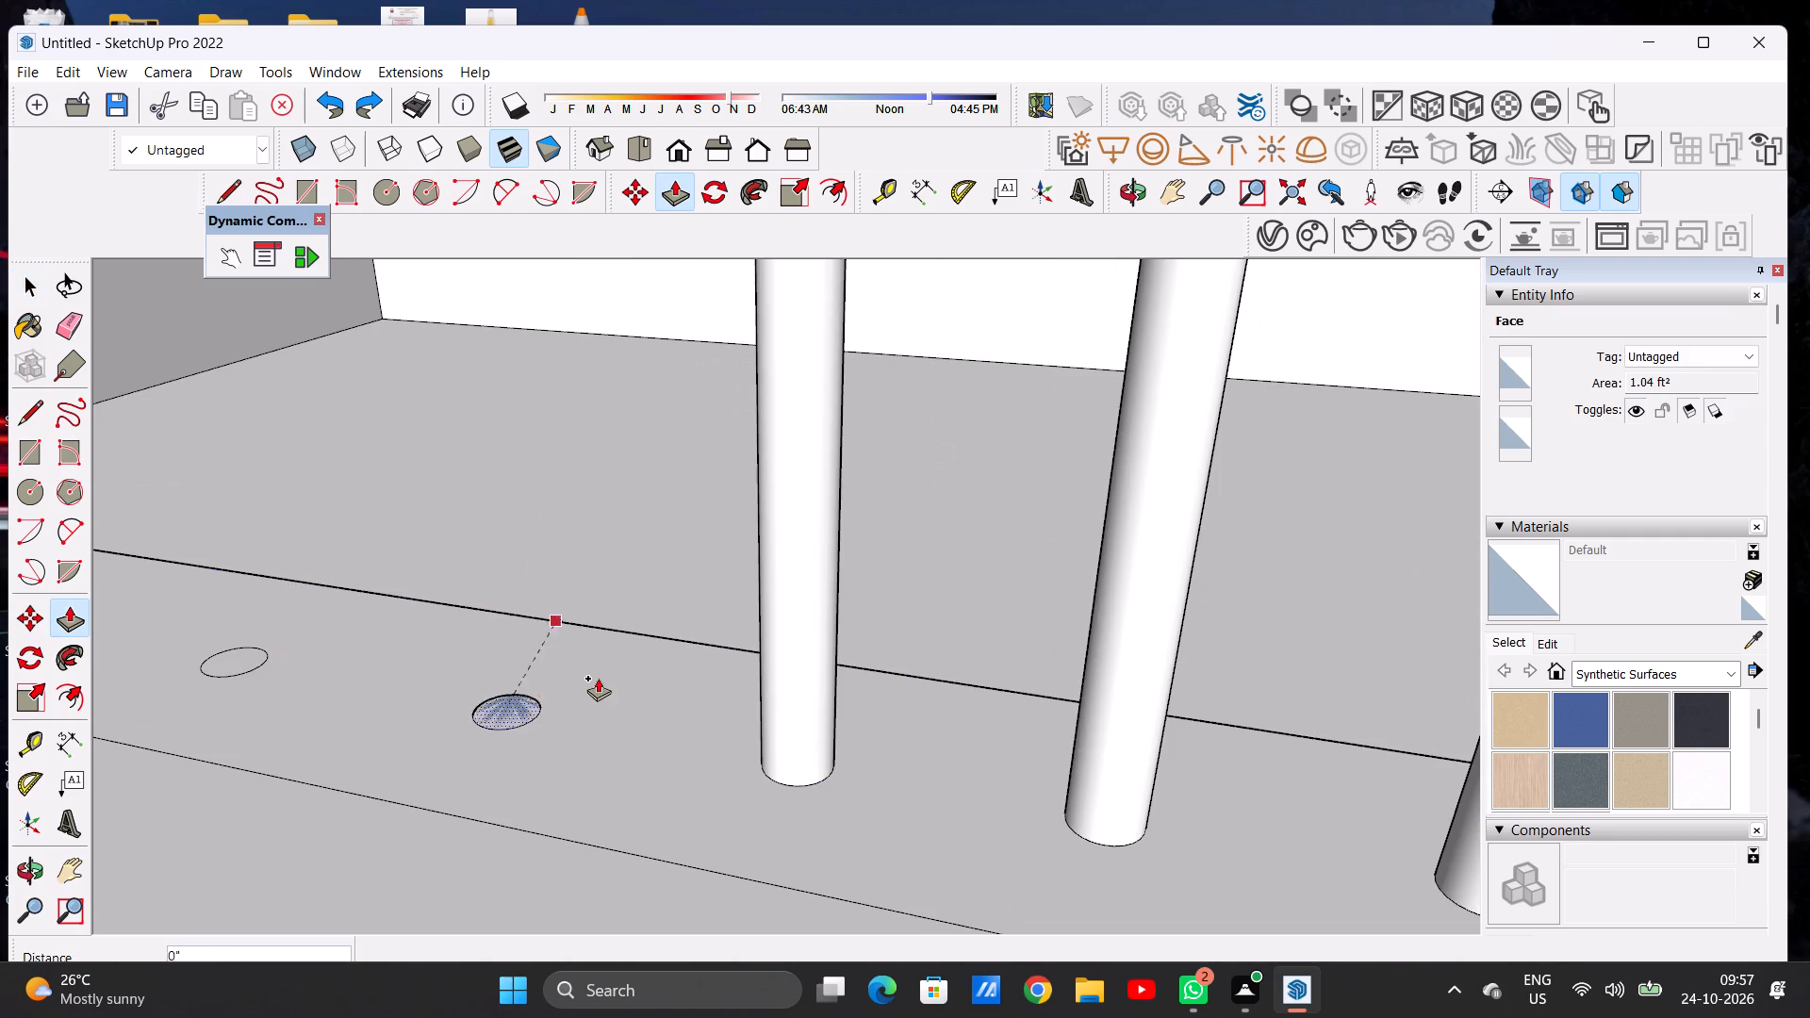
scroll(593, 671, down, 17)
scroll(571, 457, up, 10)
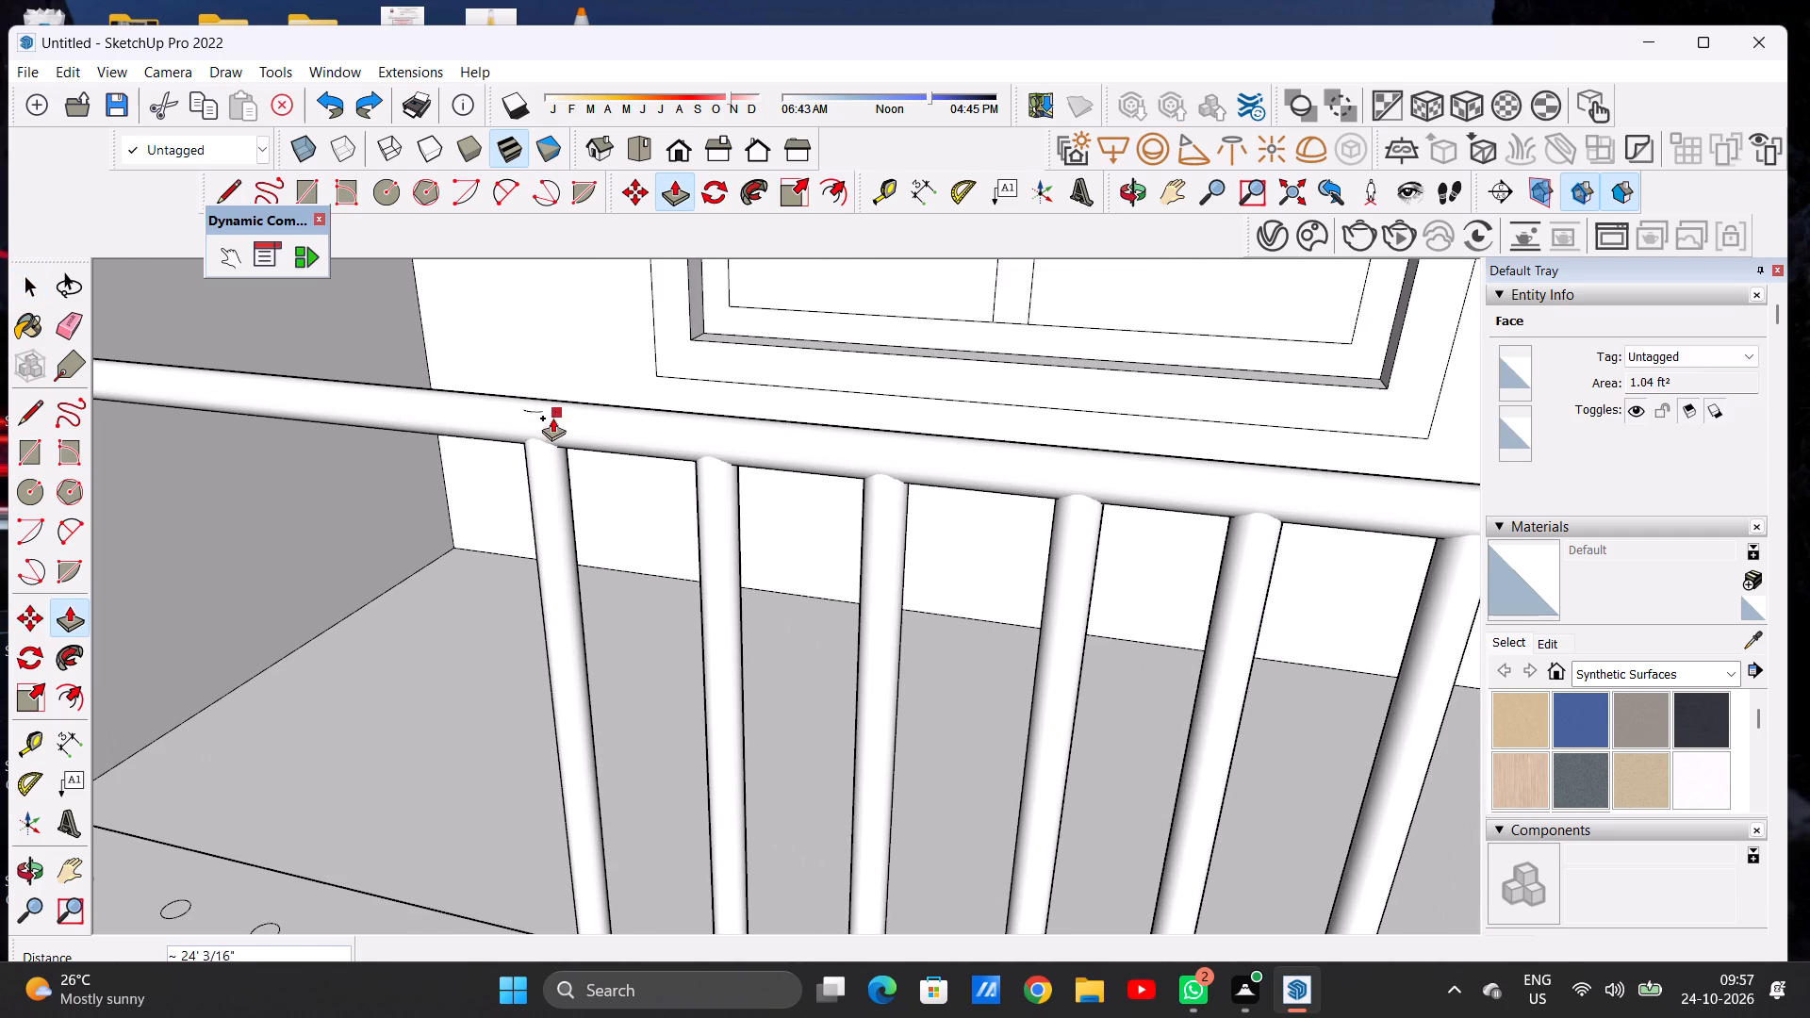
click(555, 422)
Extrude the thirteenth strip circle up to the rail, about 23' 8 3/4", to form the thirteenth round post.
scroll(540, 475, down, 5)
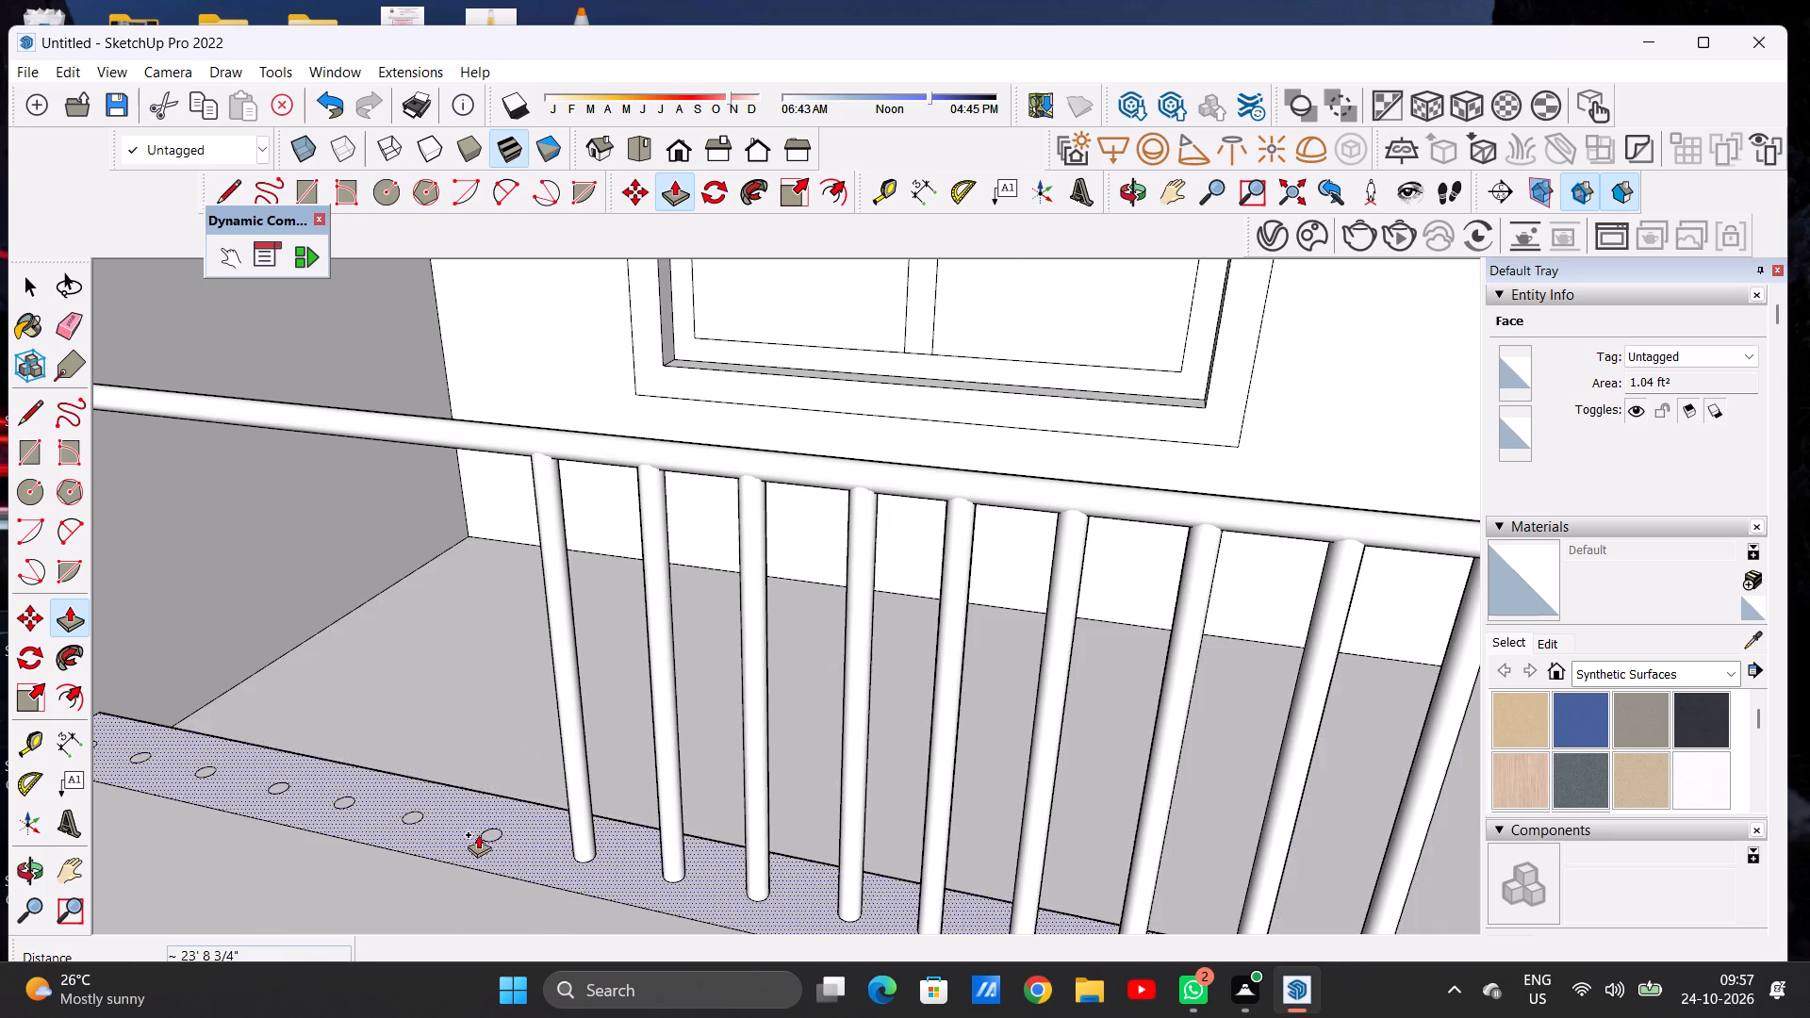
scroll(490, 833, up, 13)
click(496, 824)
scroll(522, 574, down, 5)
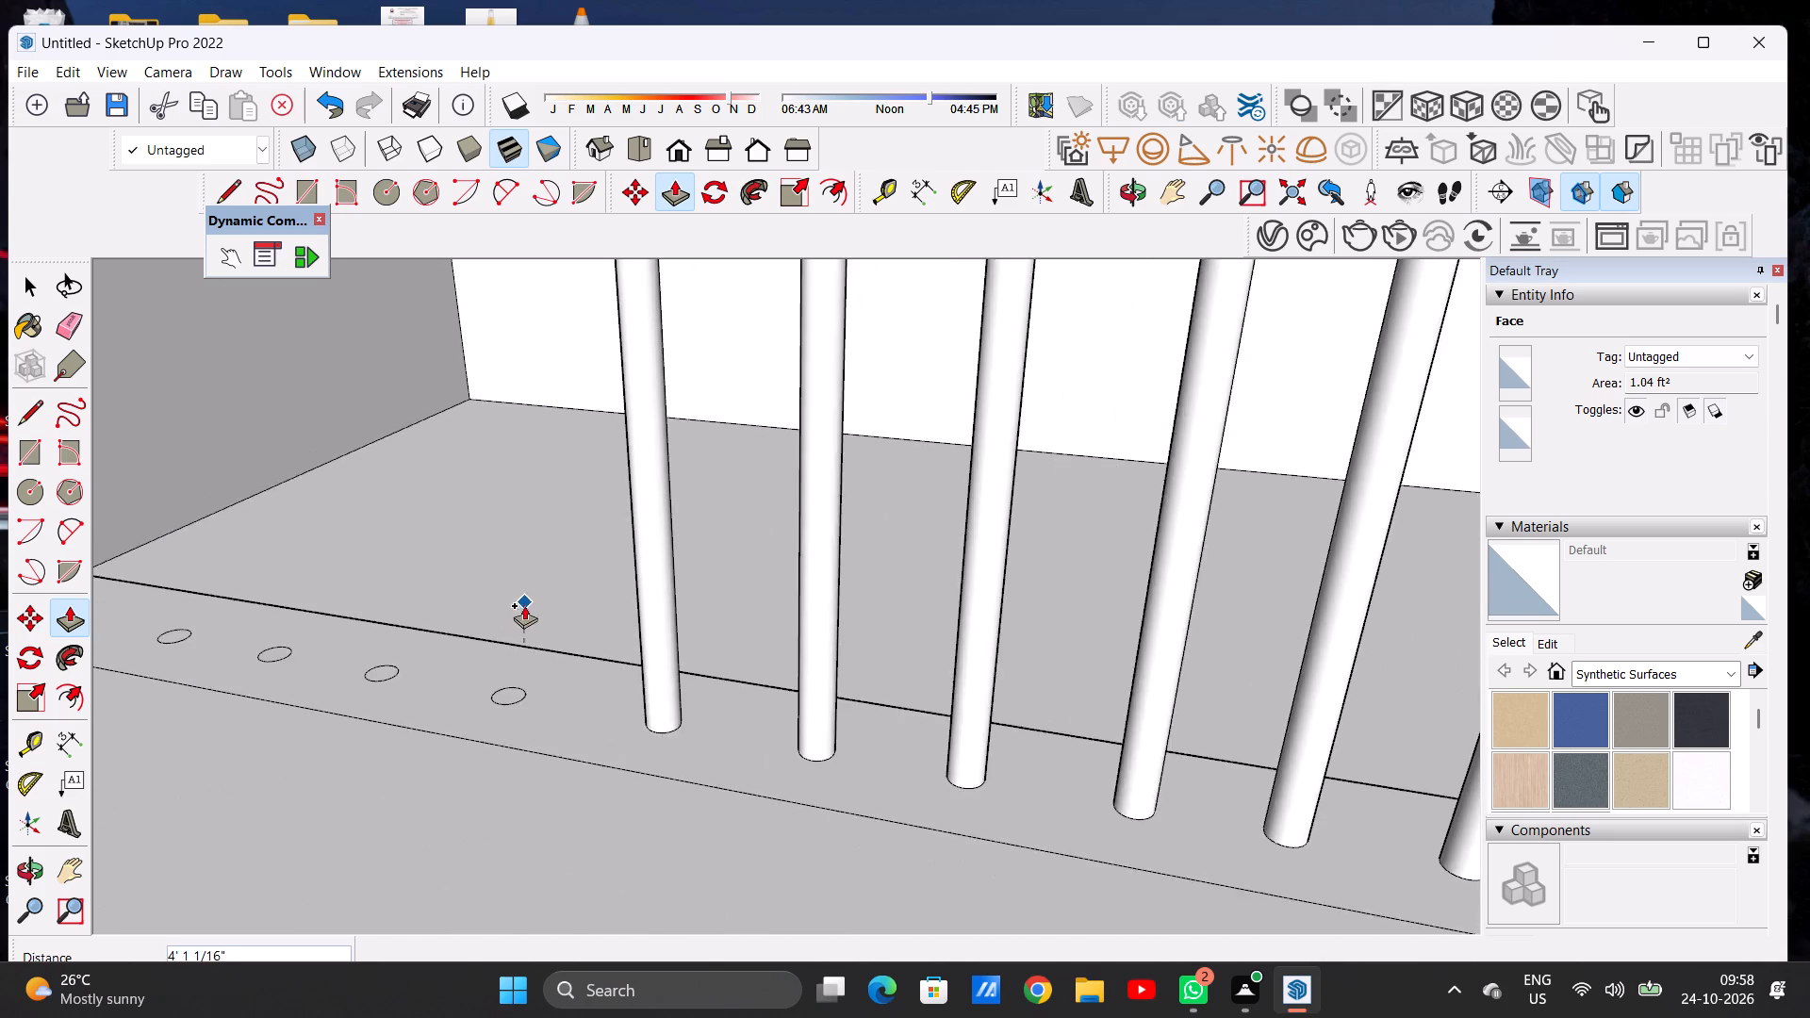
scroll(532, 635, down, 10)
scroll(537, 648, up, 1)
scroll(537, 648, down, 2)
scroll(516, 454, up, 14)
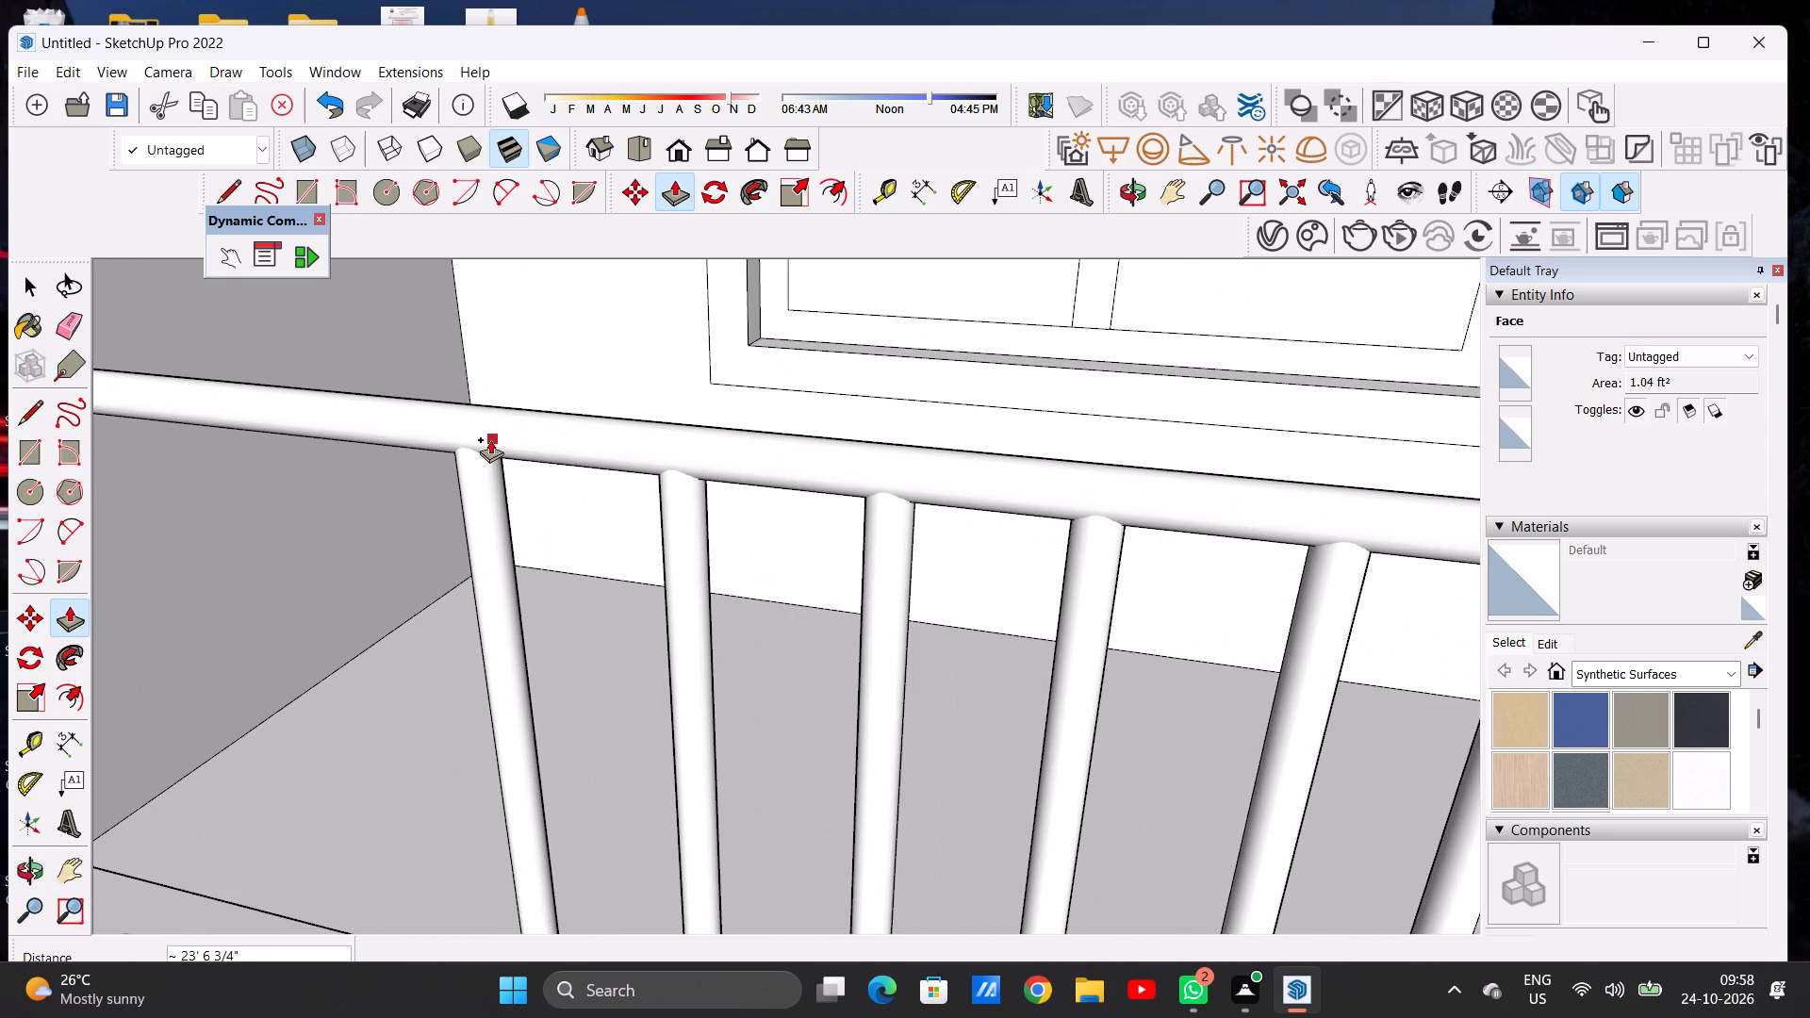
click(492, 430)
Extrude the fourteenth strip circle up to the rail, about 23' 6 3/4", to form the fourteenth round post.
scroll(522, 469, down, 4)
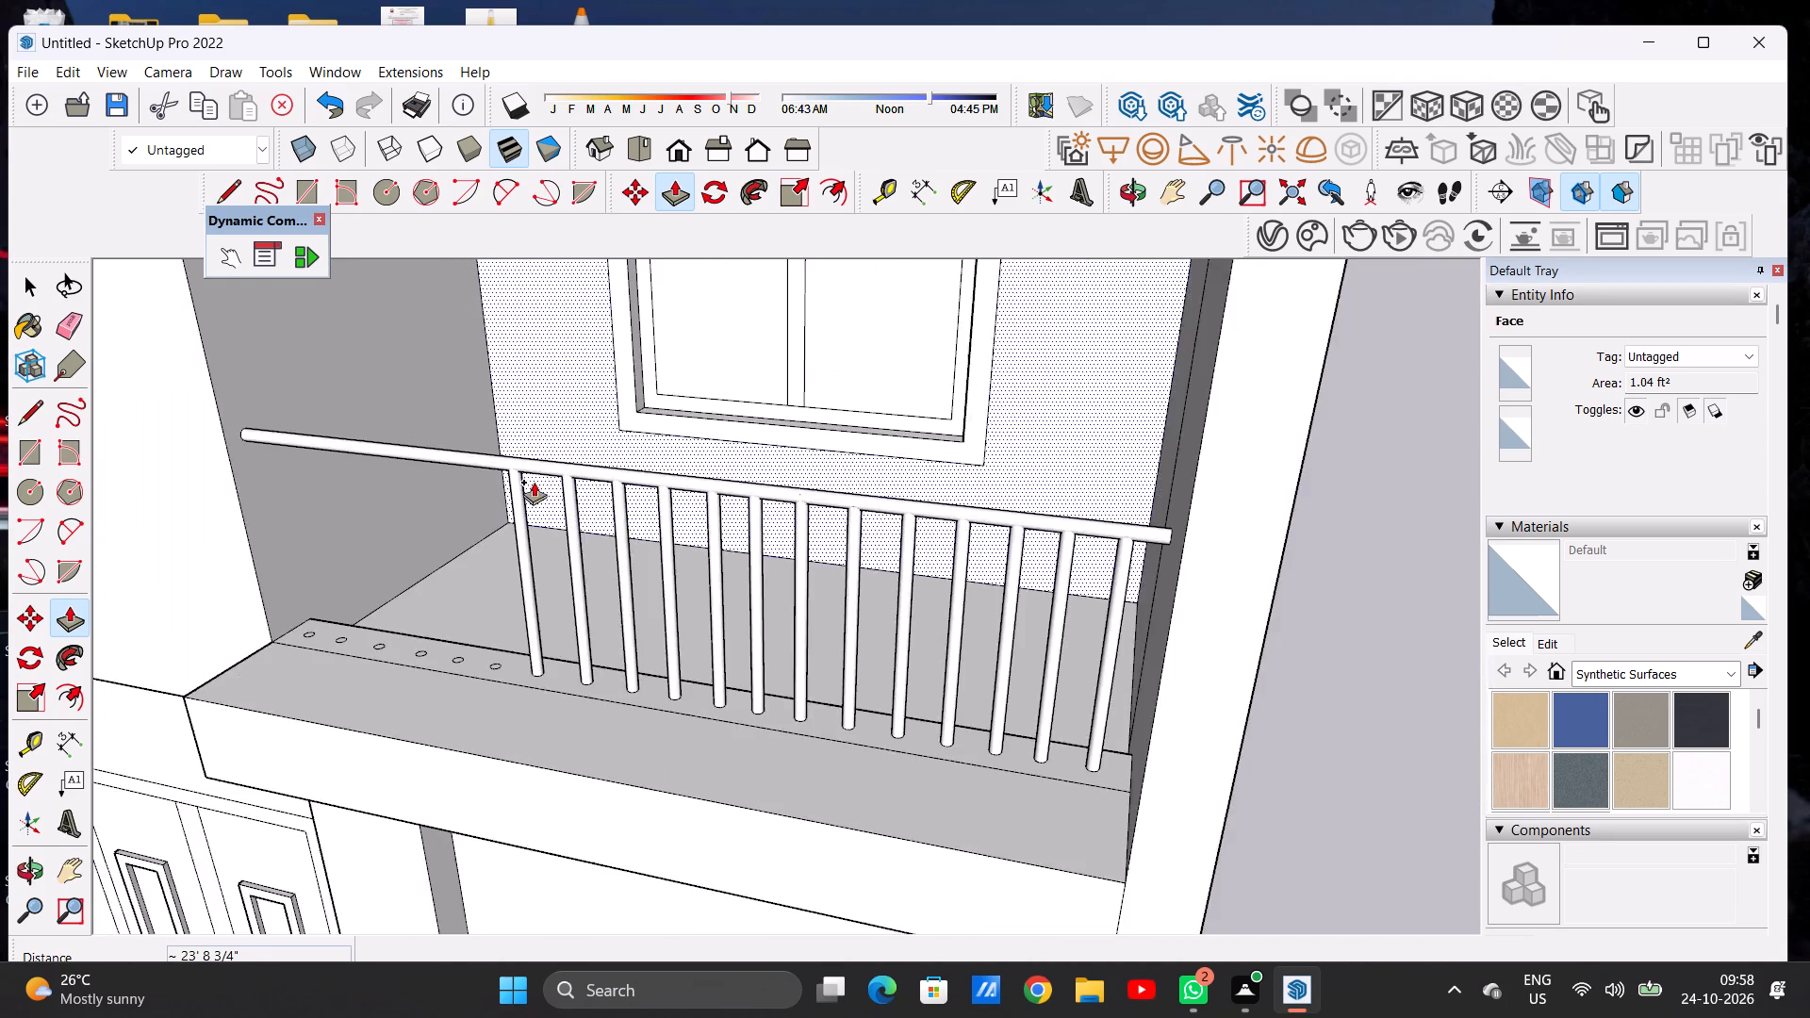
scroll(534, 482, down, 9)
scroll(494, 624, up, 3)
scroll(494, 624, down, 1)
scroll(494, 624, up, 10)
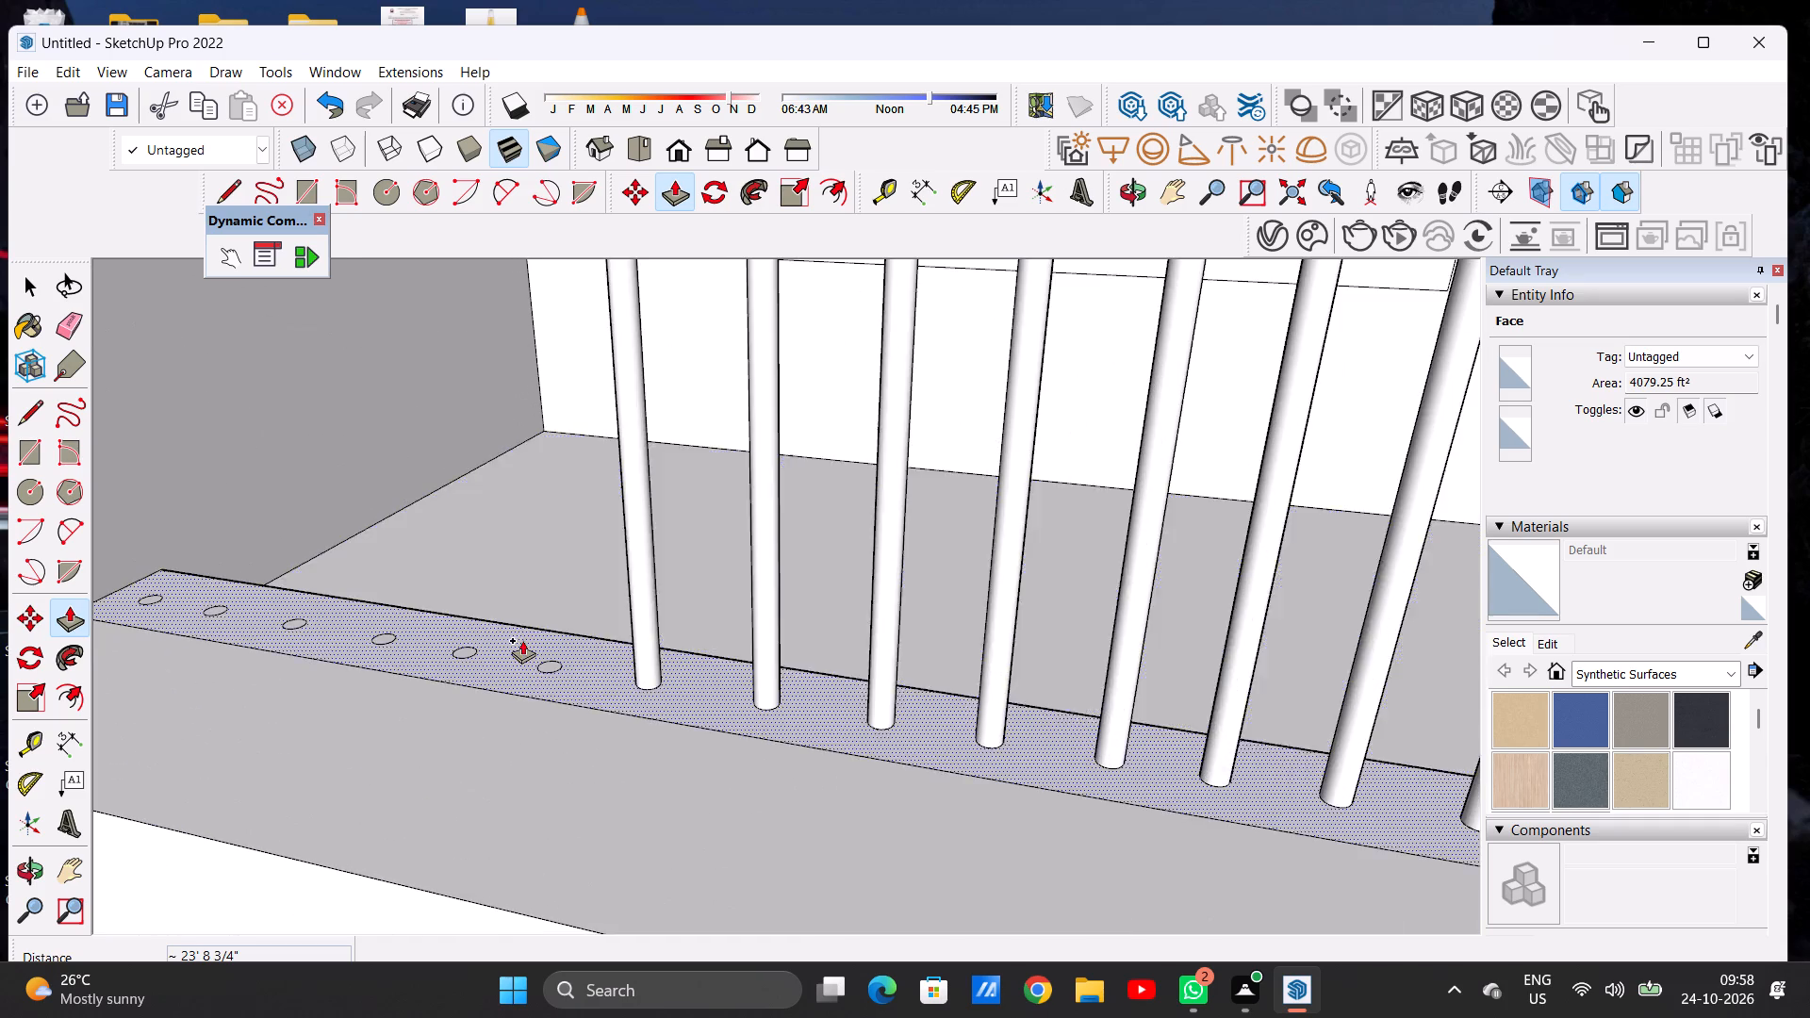
scroll(522, 640, up, 13)
scroll(522, 659, down, 1)
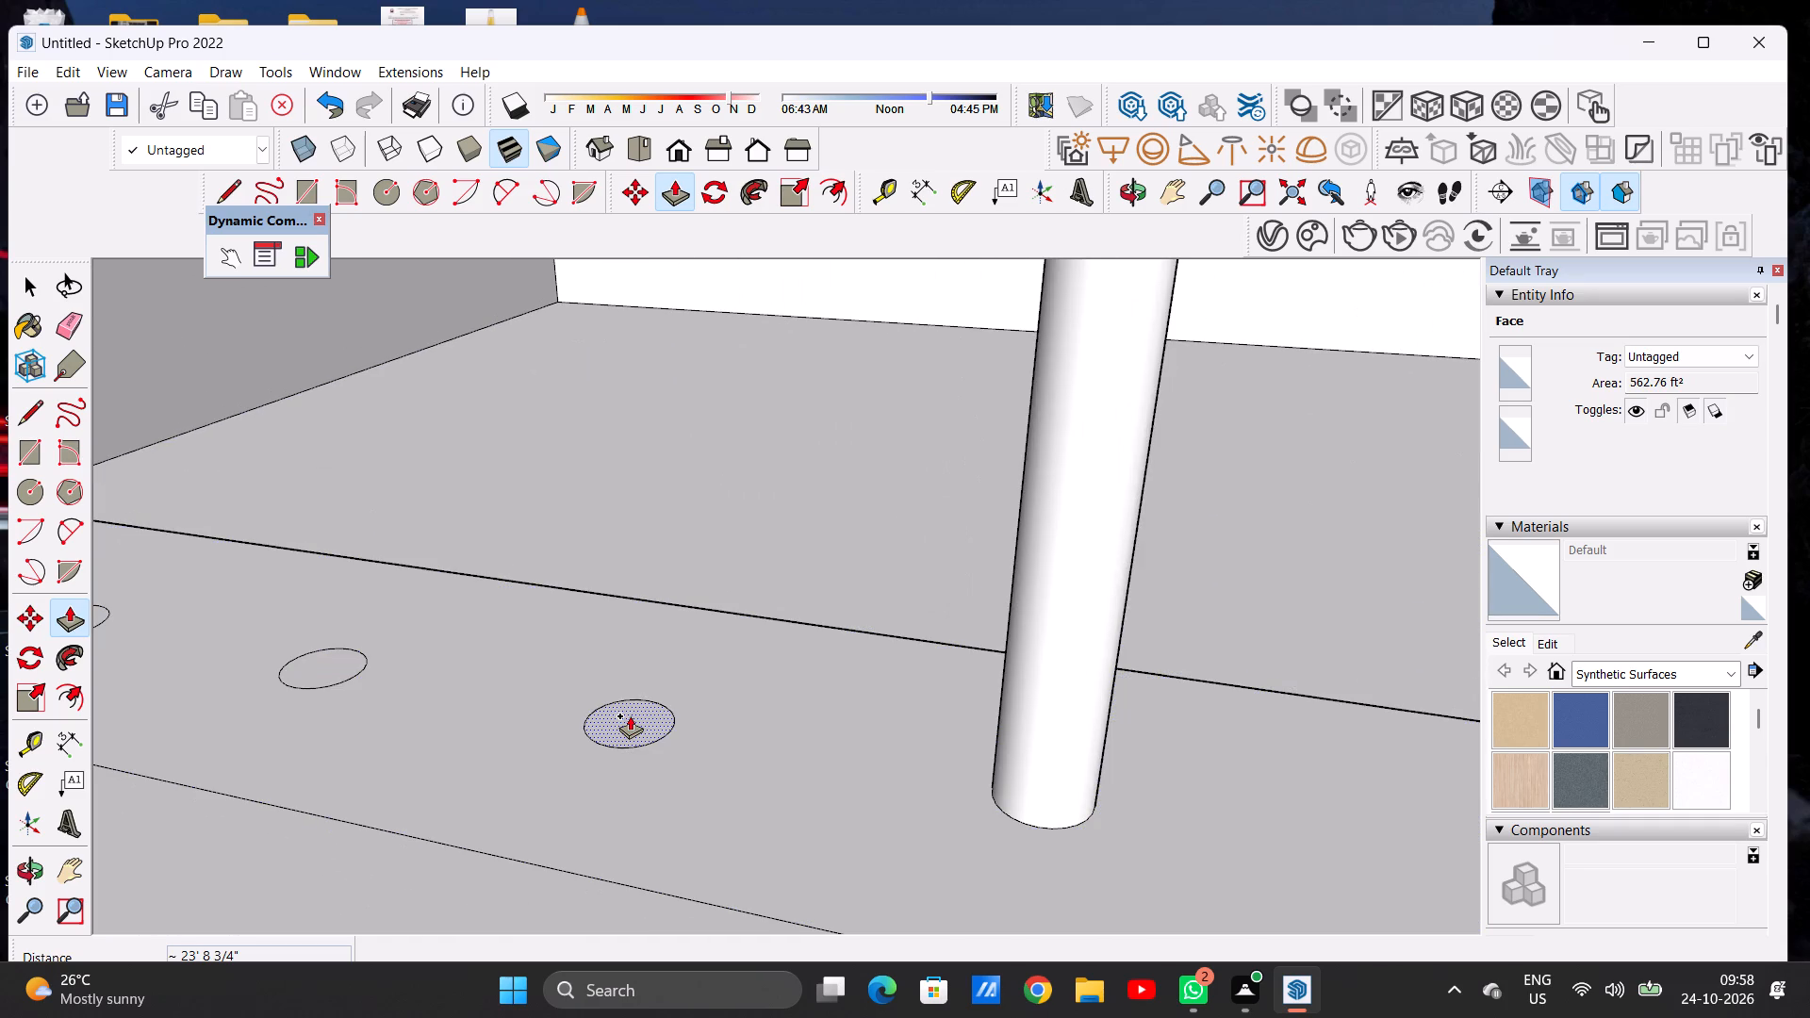
click(630, 715)
scroll(670, 553, down, 17)
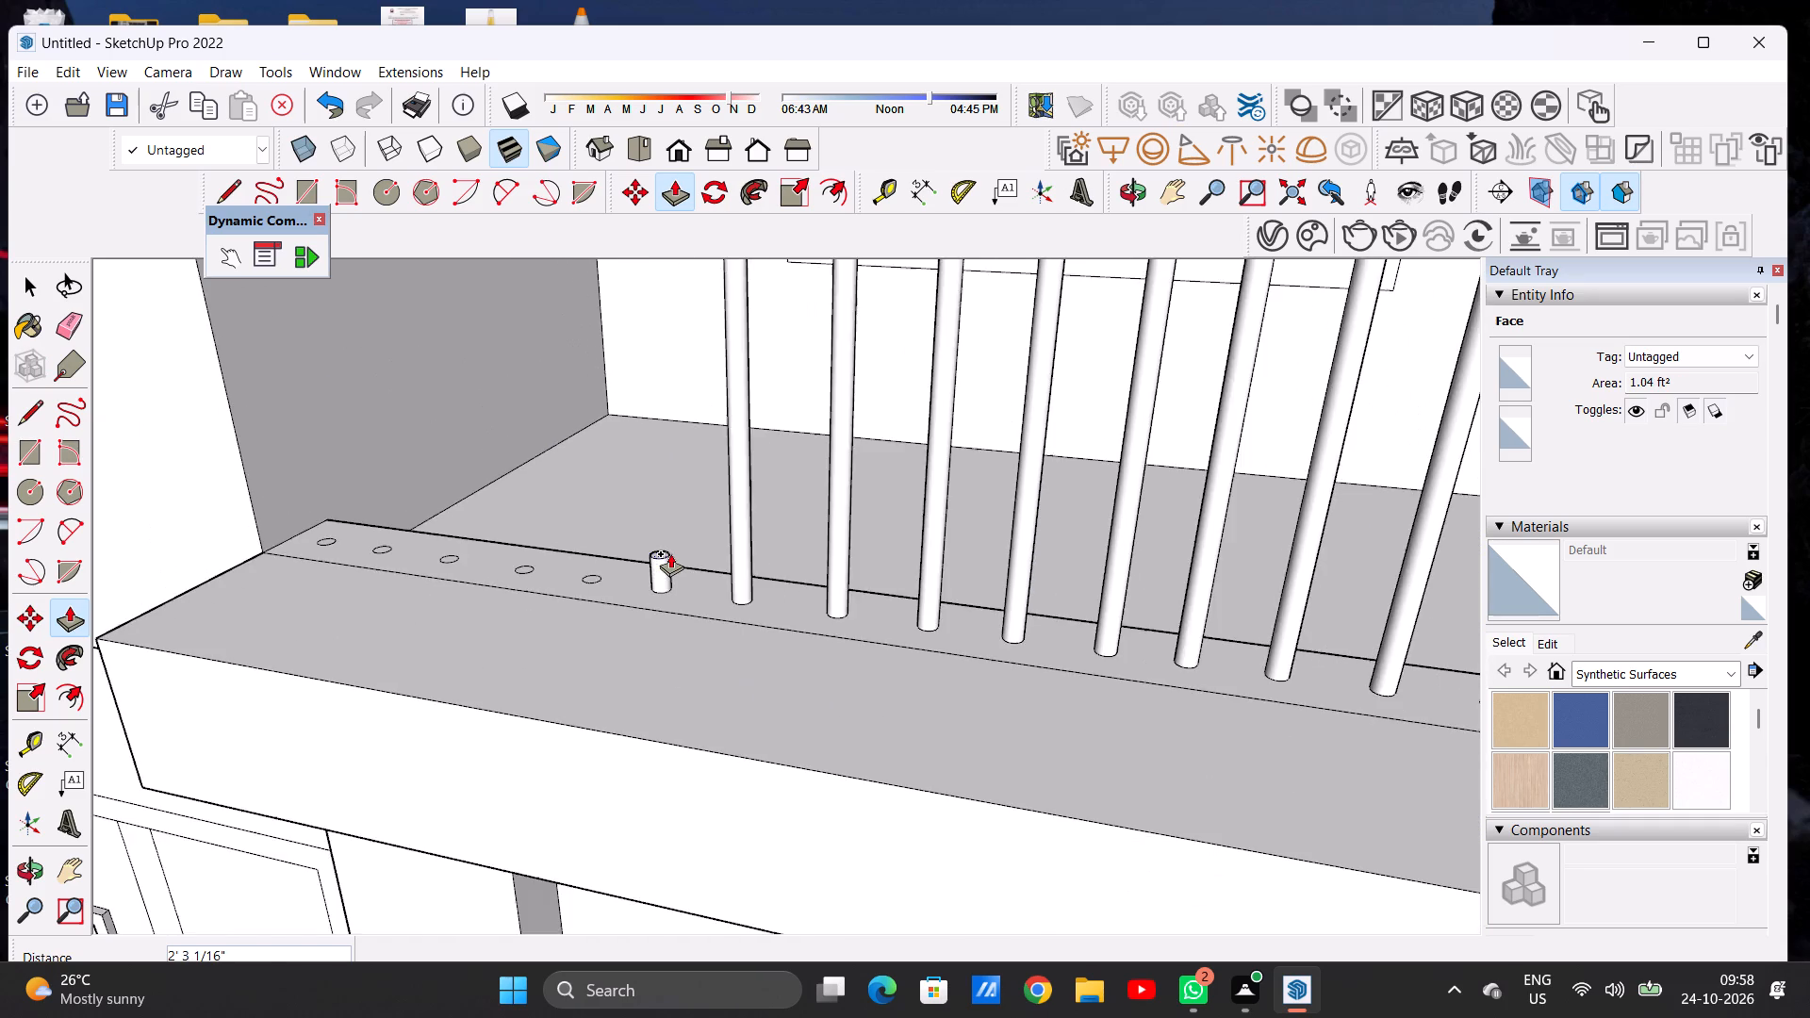
scroll(670, 553, down, 12)
scroll(683, 463, up, 14)
scroll(650, 473, up, 8)
click(630, 466)
Extrude the fifteenth strip circle about 1 3/4" into a short round disc.
scroll(644, 506, down, 6)
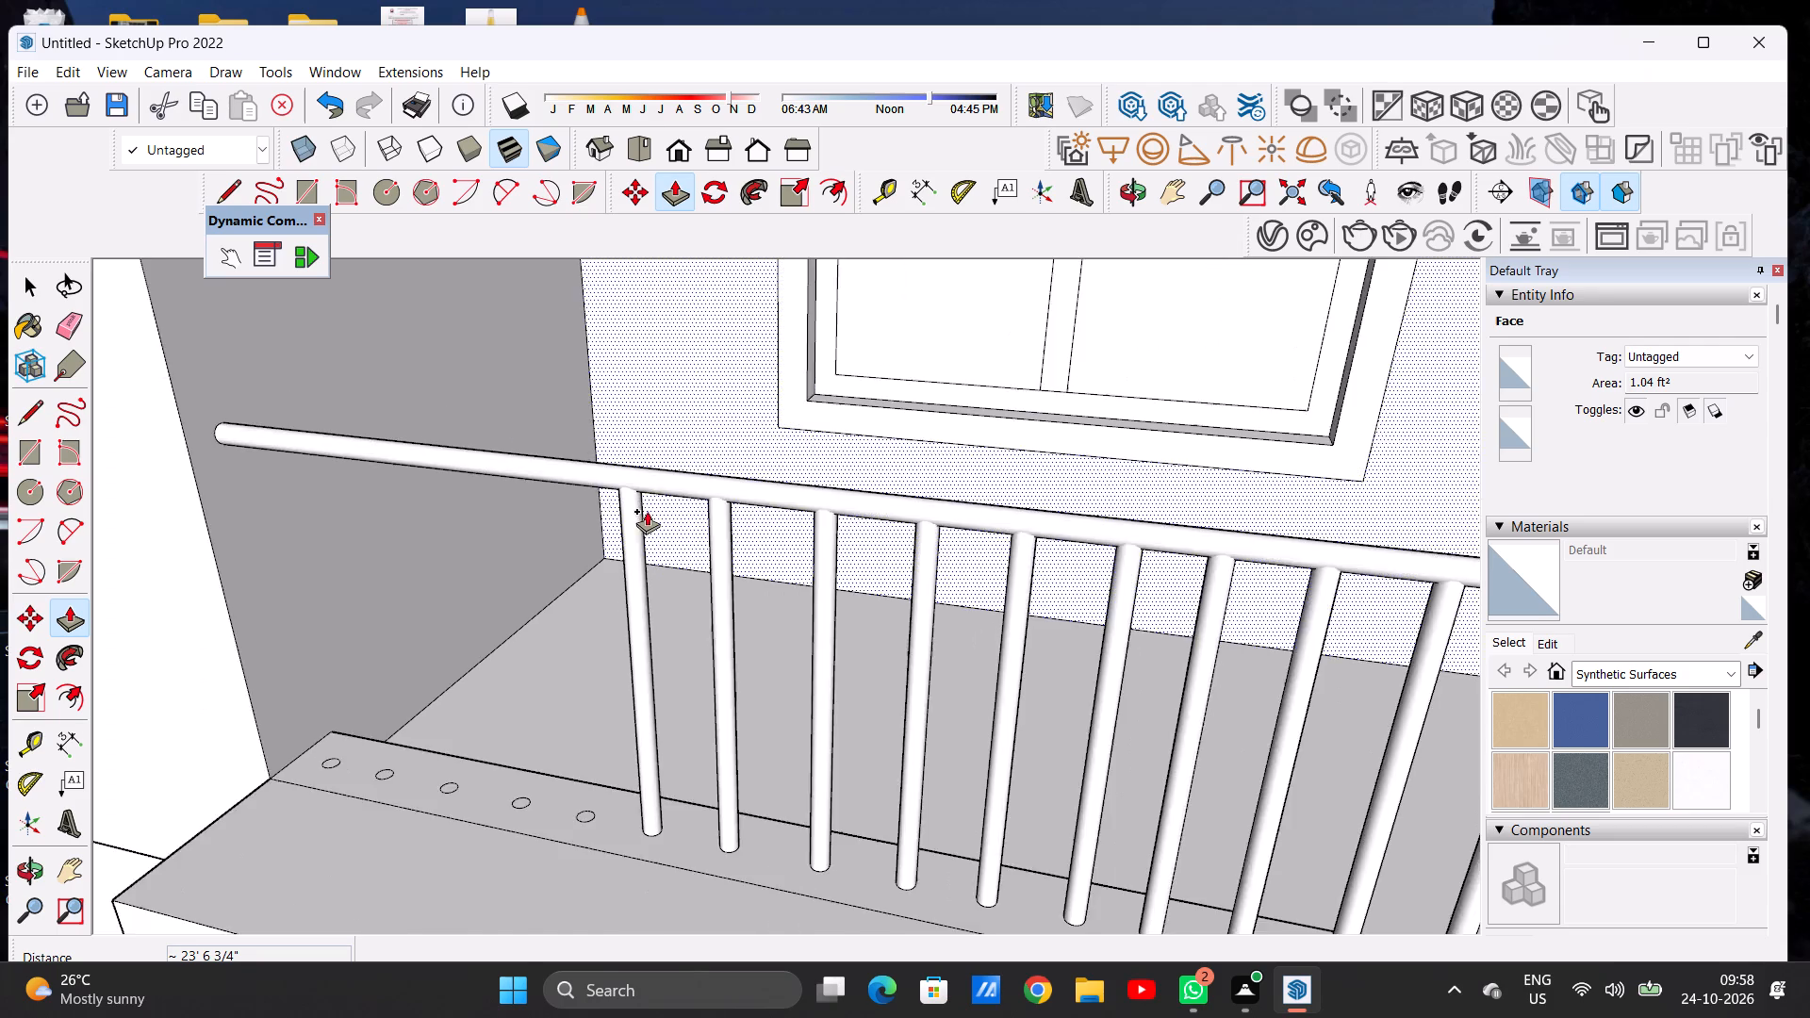
scroll(647, 511, down, 3)
scroll(622, 685, up, 15)
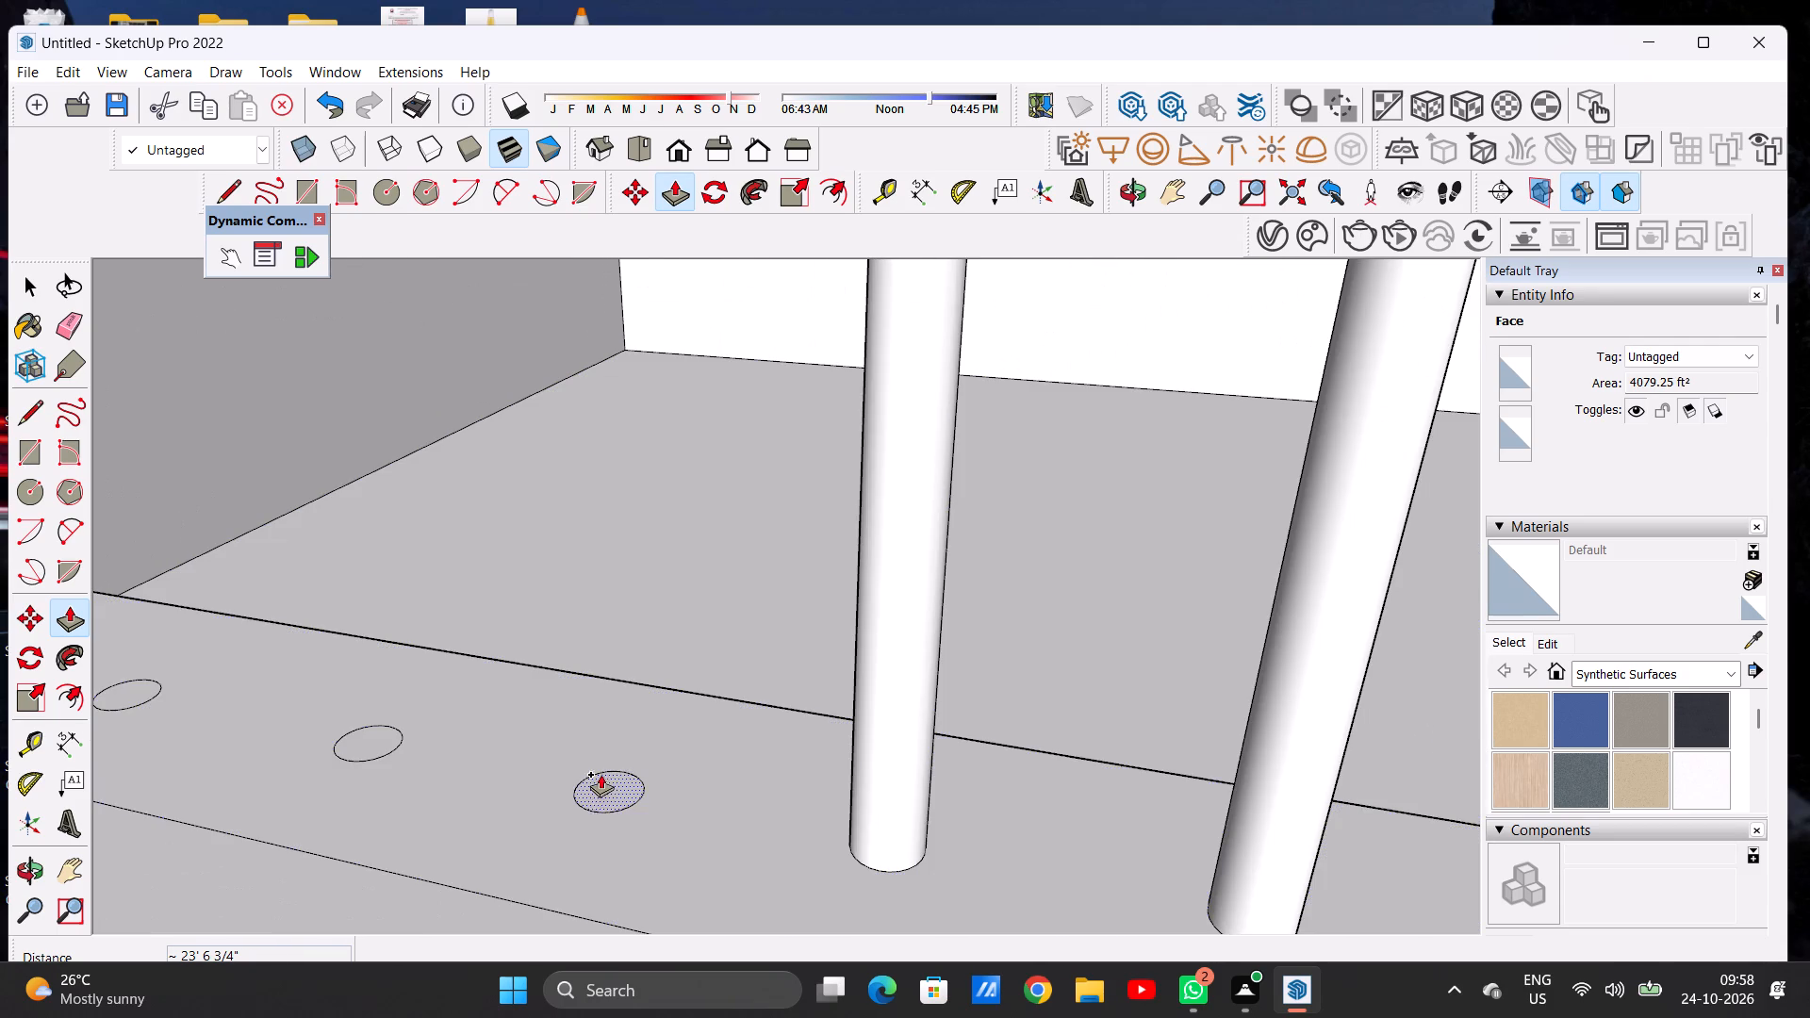
click(600, 783)
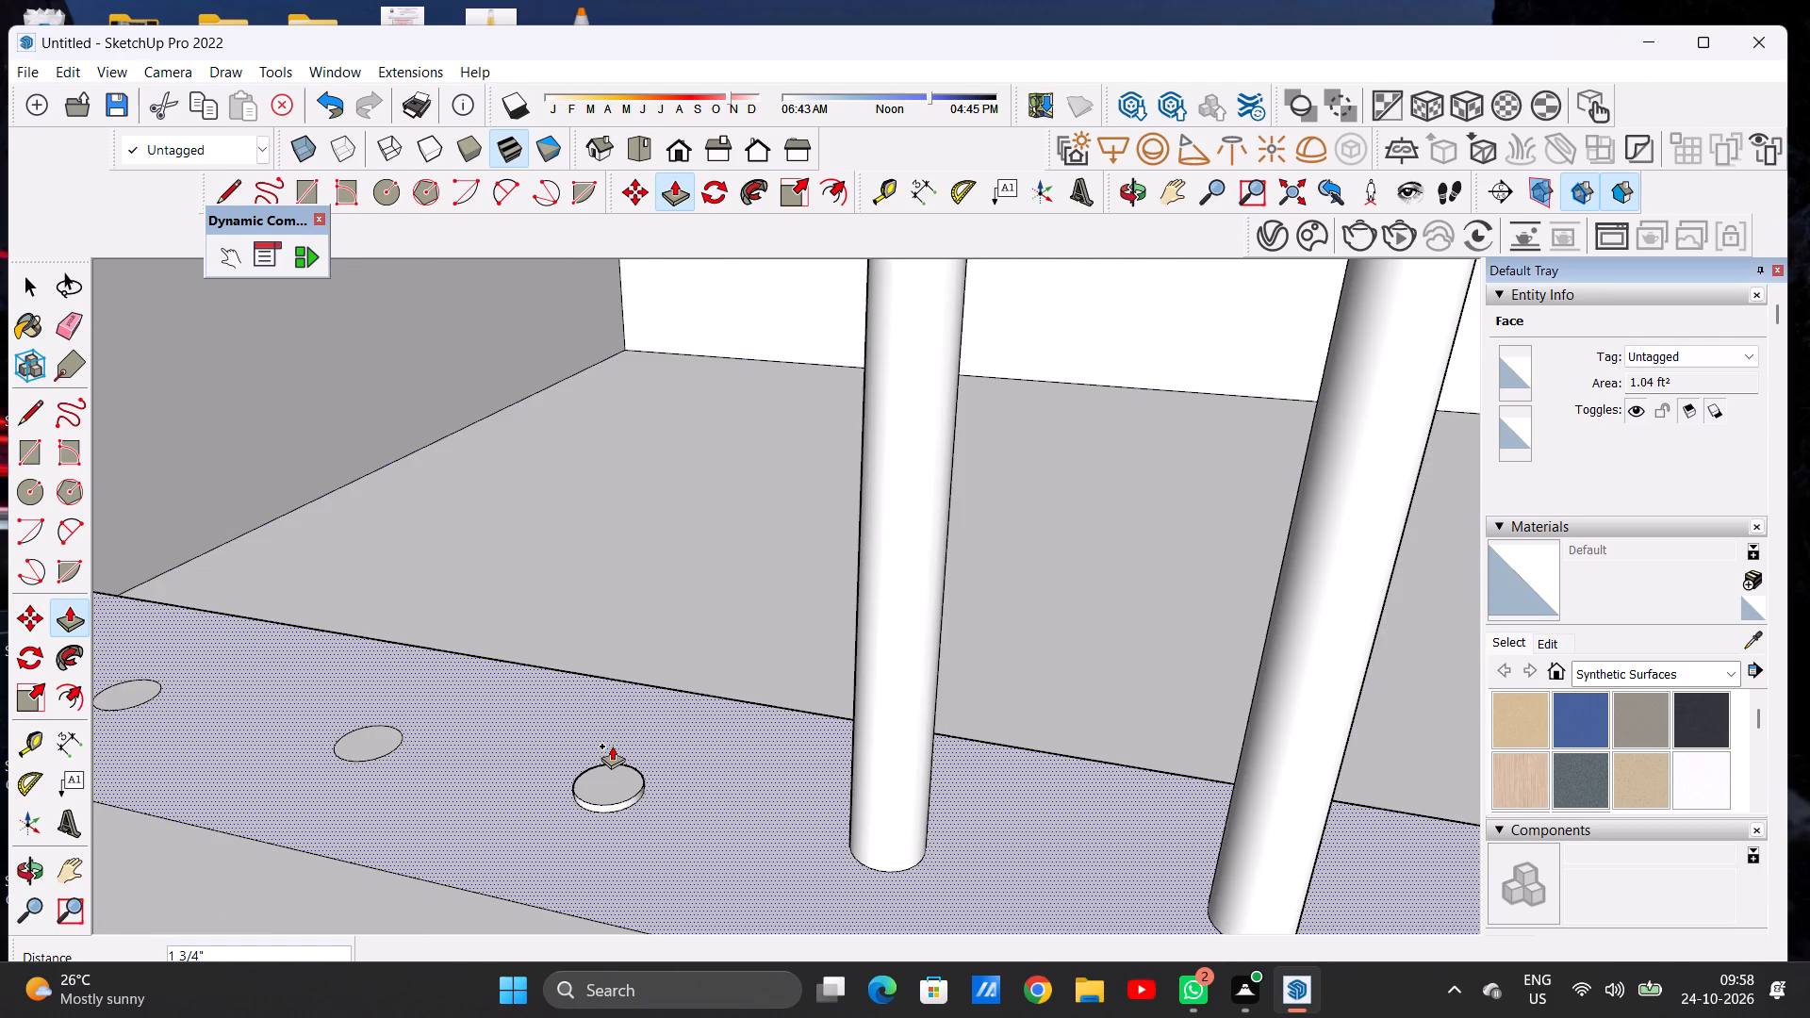
key(space)
key(space)
scroll(632, 693, down, 13)
scroll(654, 675, up, 2)
scroll(654, 675, down, 6)
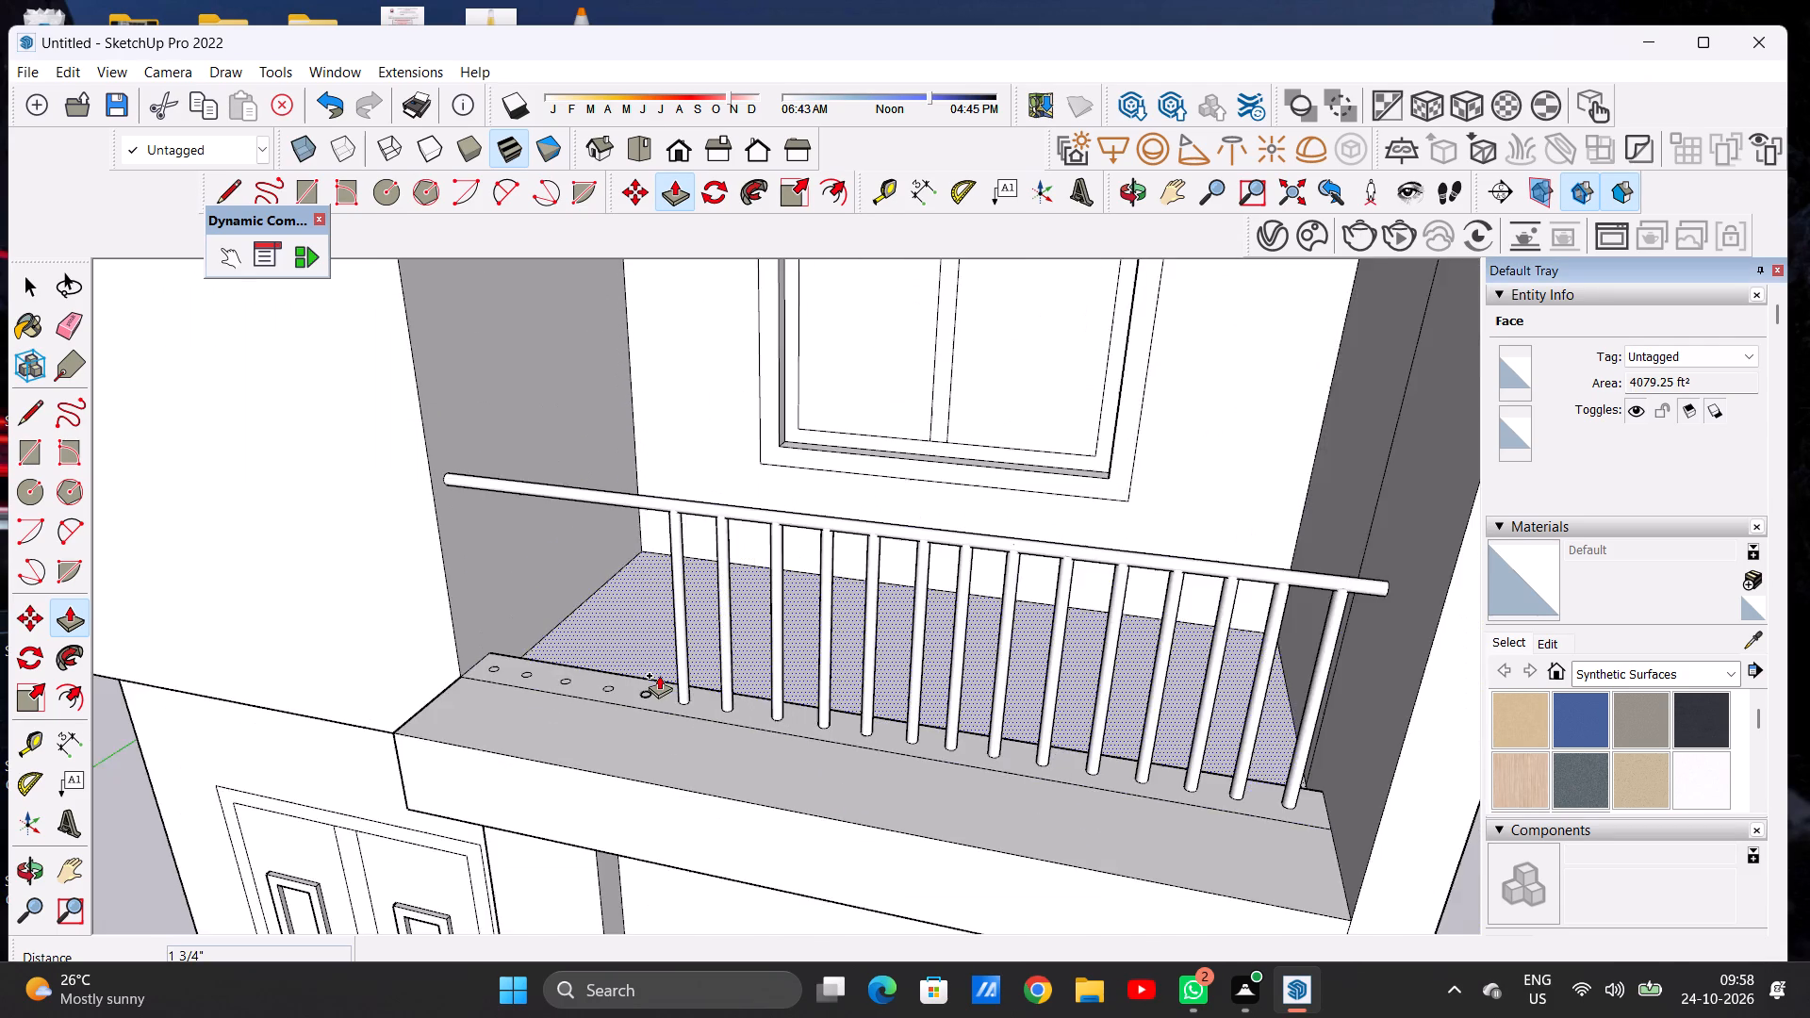
scroll(659, 675, down, 5)
click(1391, 747)
key(space)
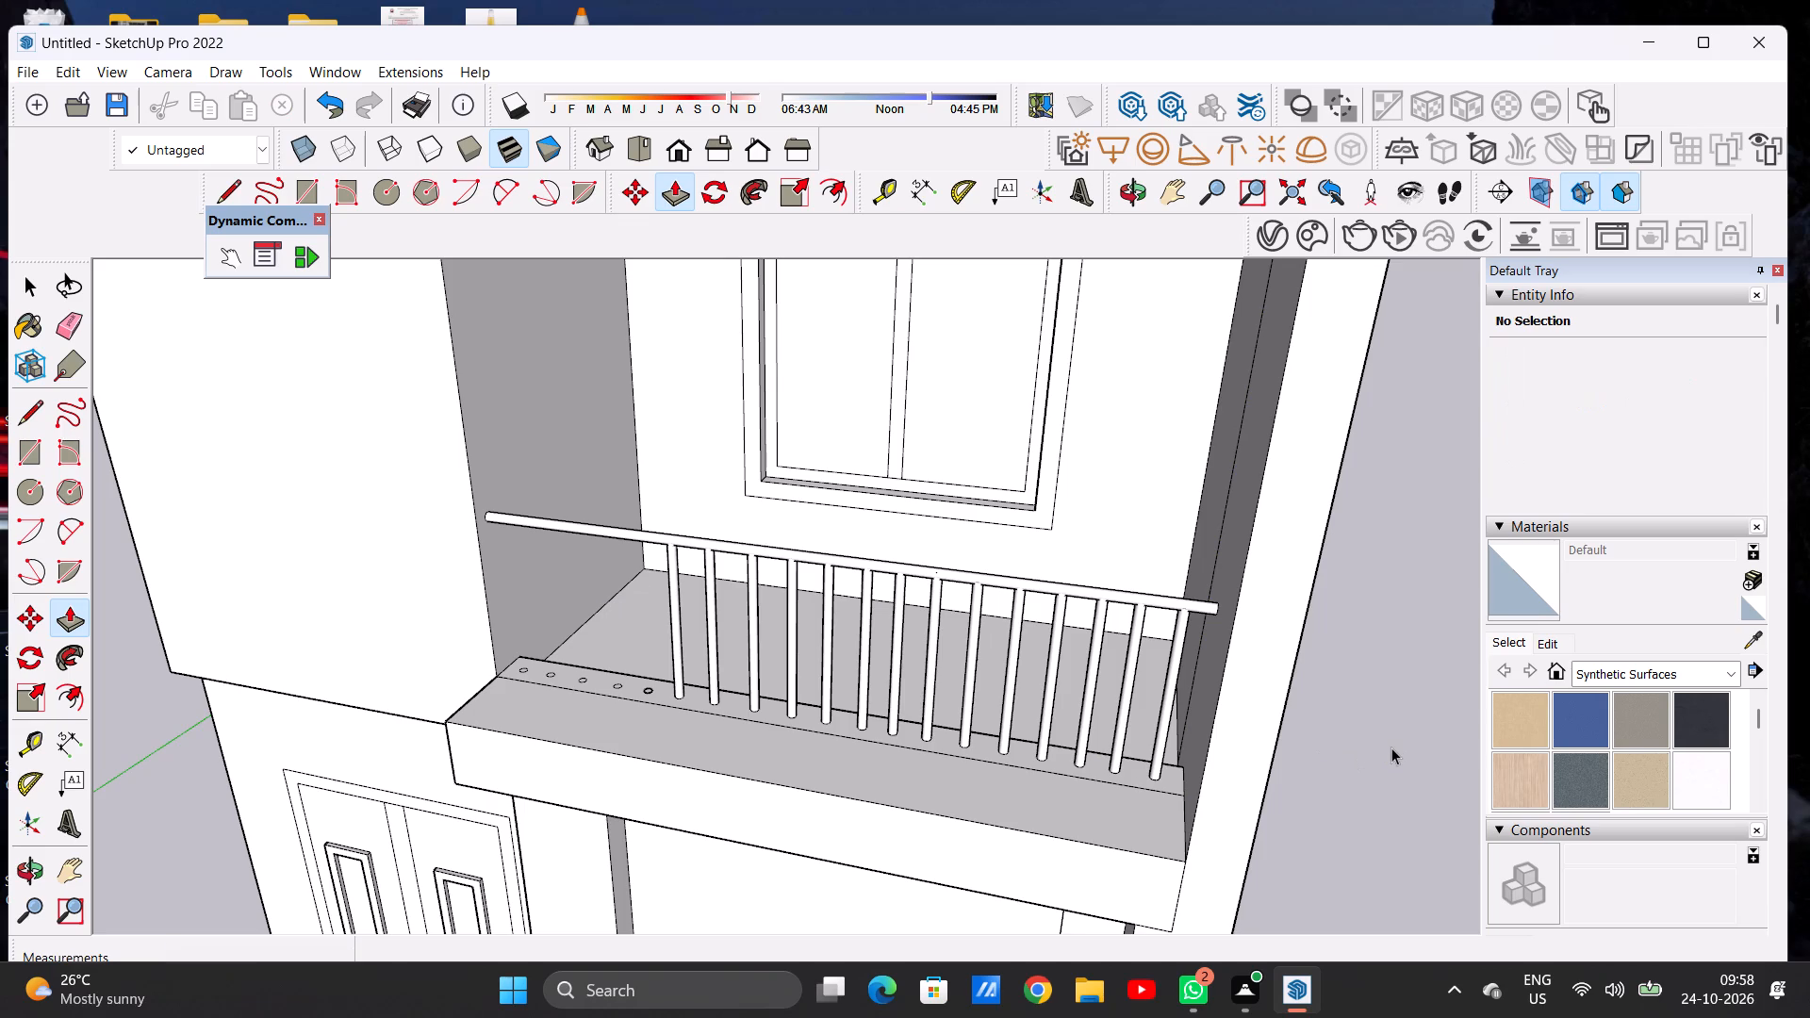
Extrude the short fifteenth disc up to the rail, about 23' 5", to form the fifteenth round post.
key(p)
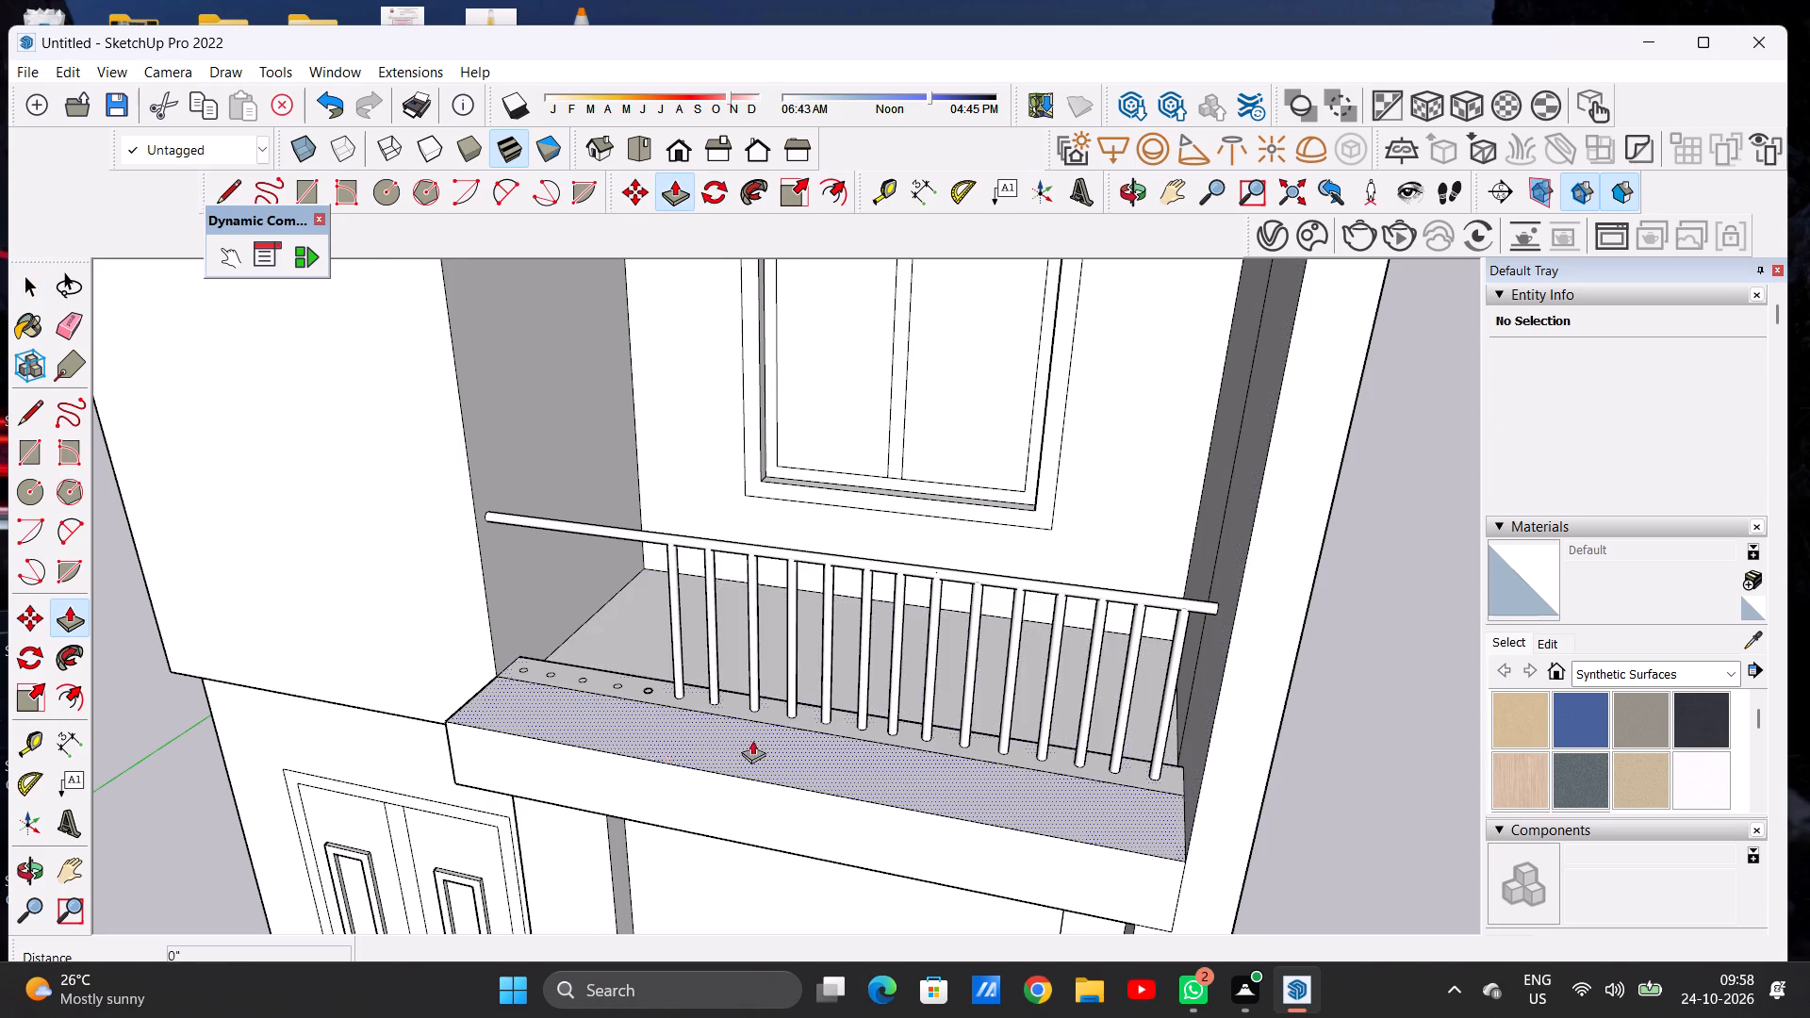
scroll(653, 721, up, 20)
scroll(653, 721, up, 2)
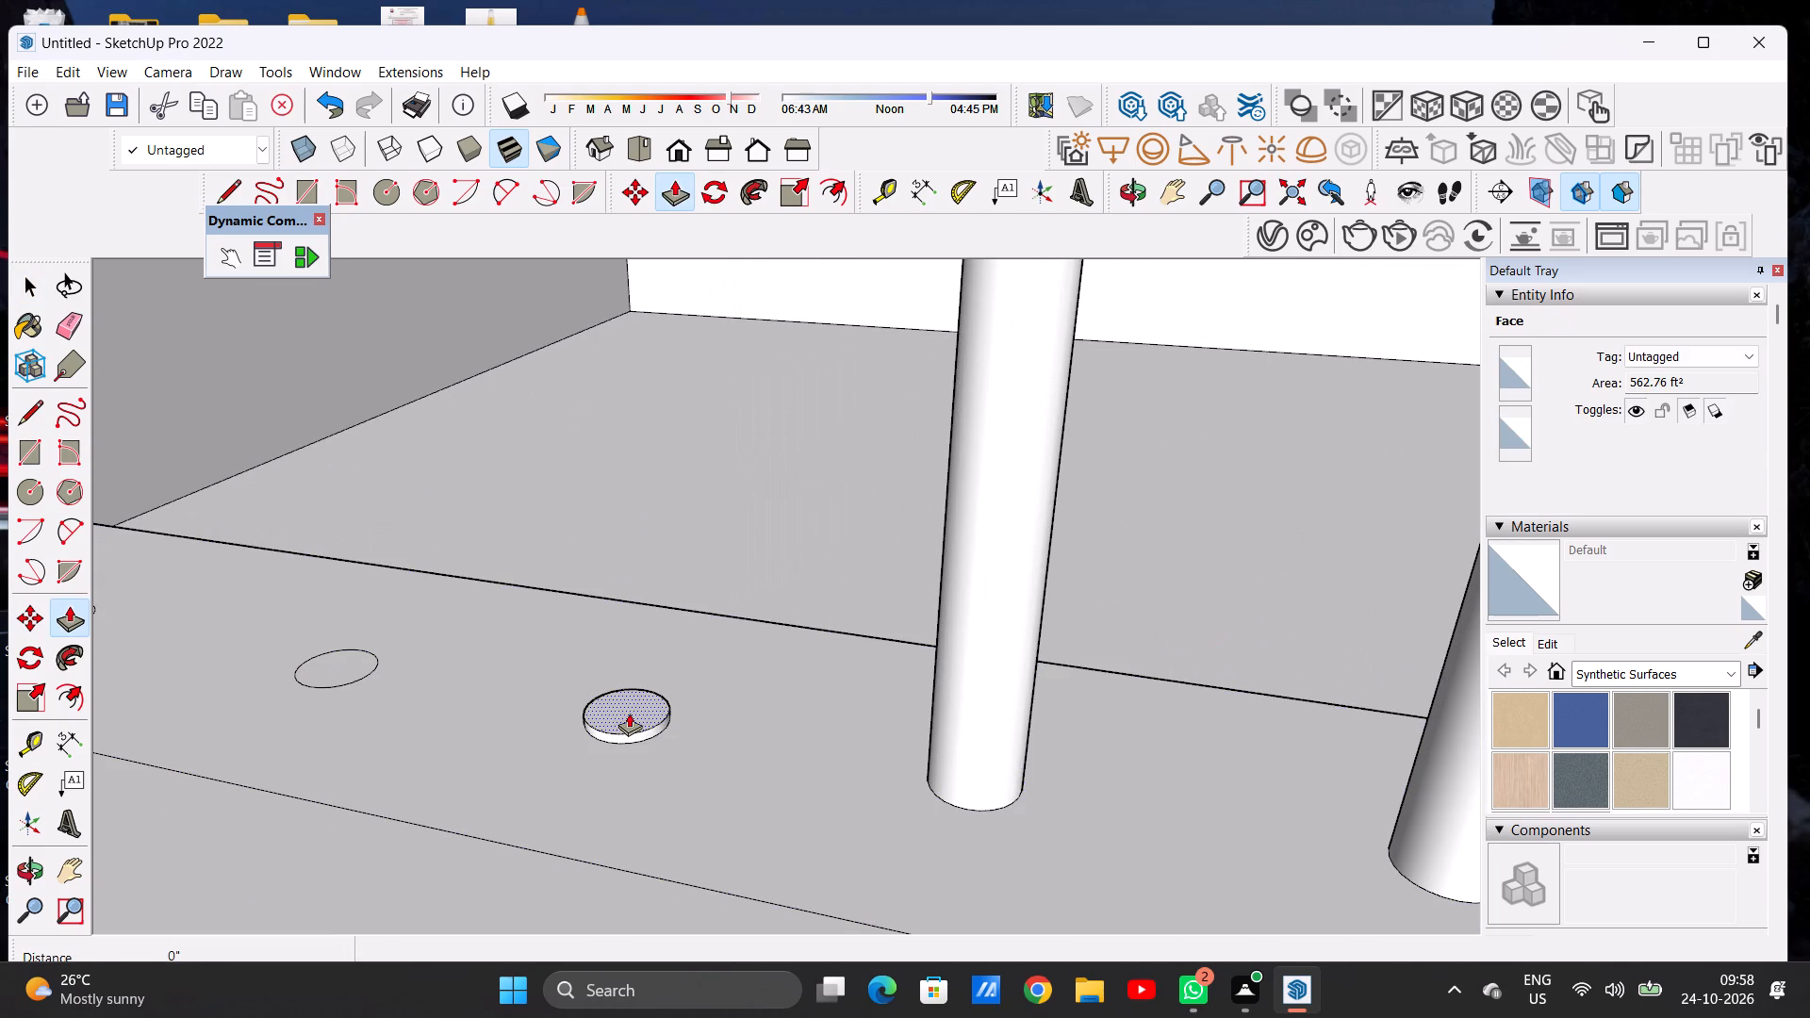
click(629, 713)
scroll(682, 603, down, 20)
scroll(682, 603, down, 3)
scroll(682, 467, up, 7)
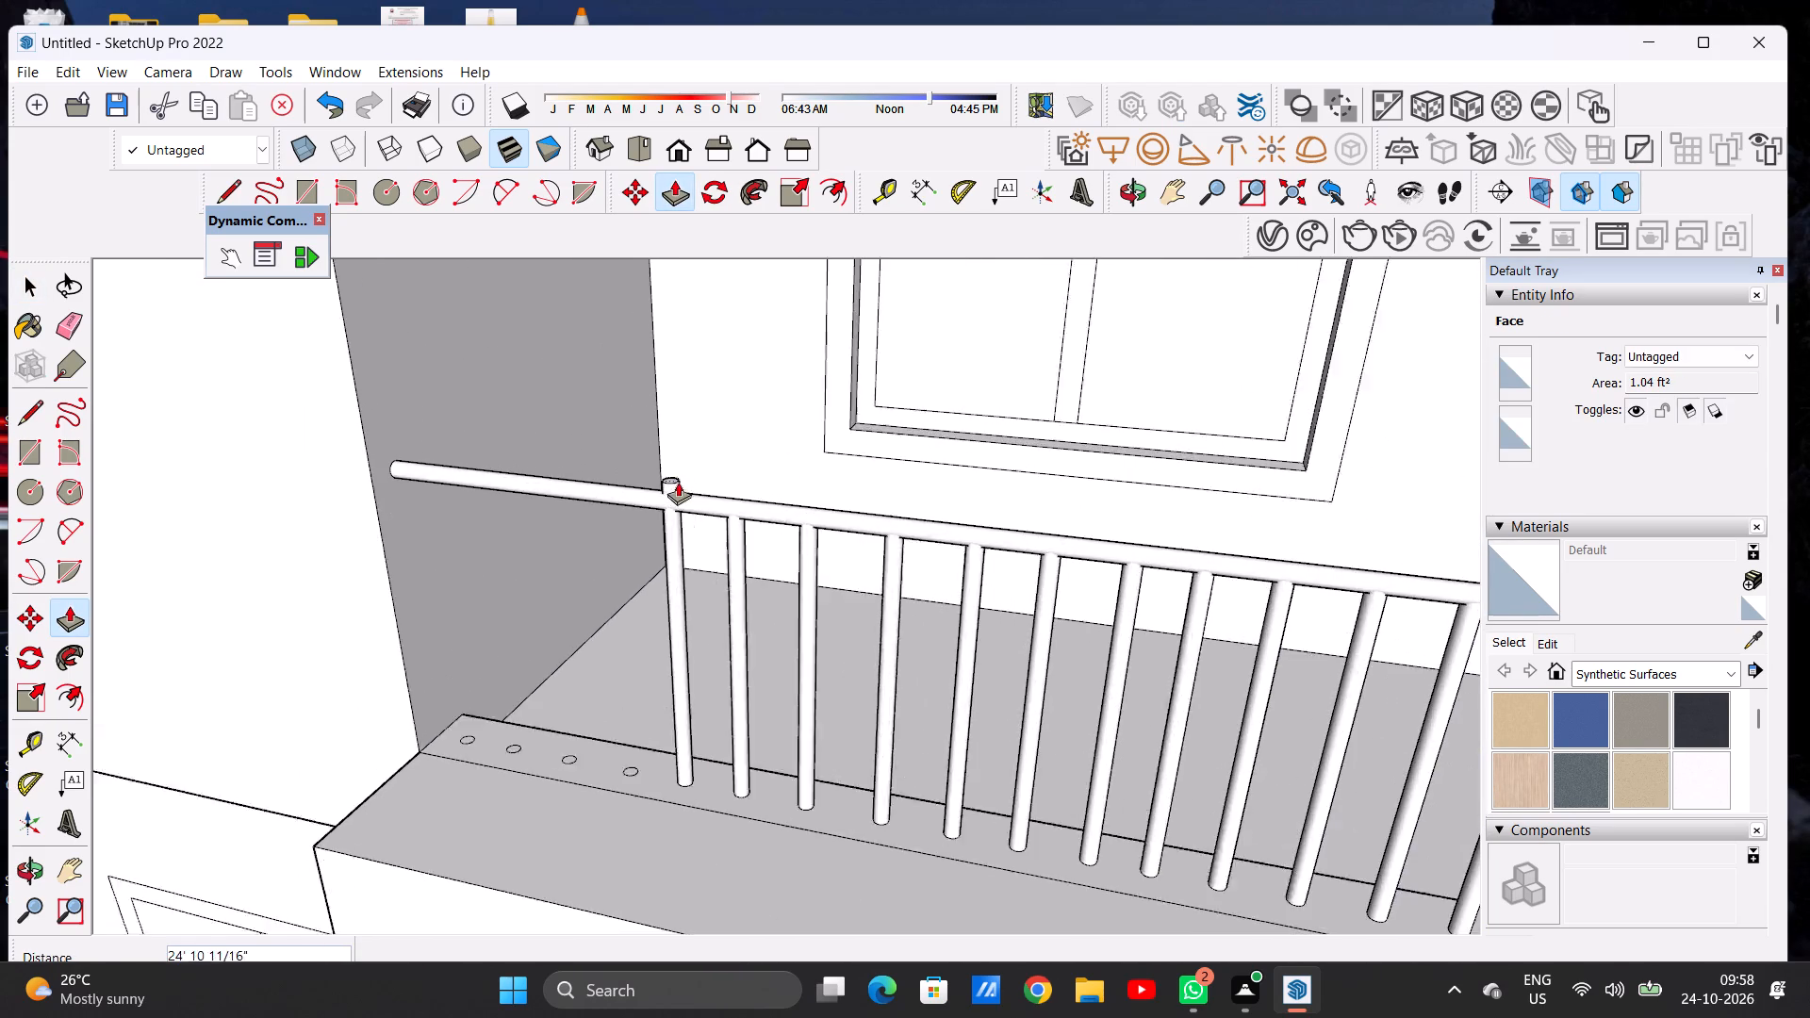
scroll(678, 482, up, 15)
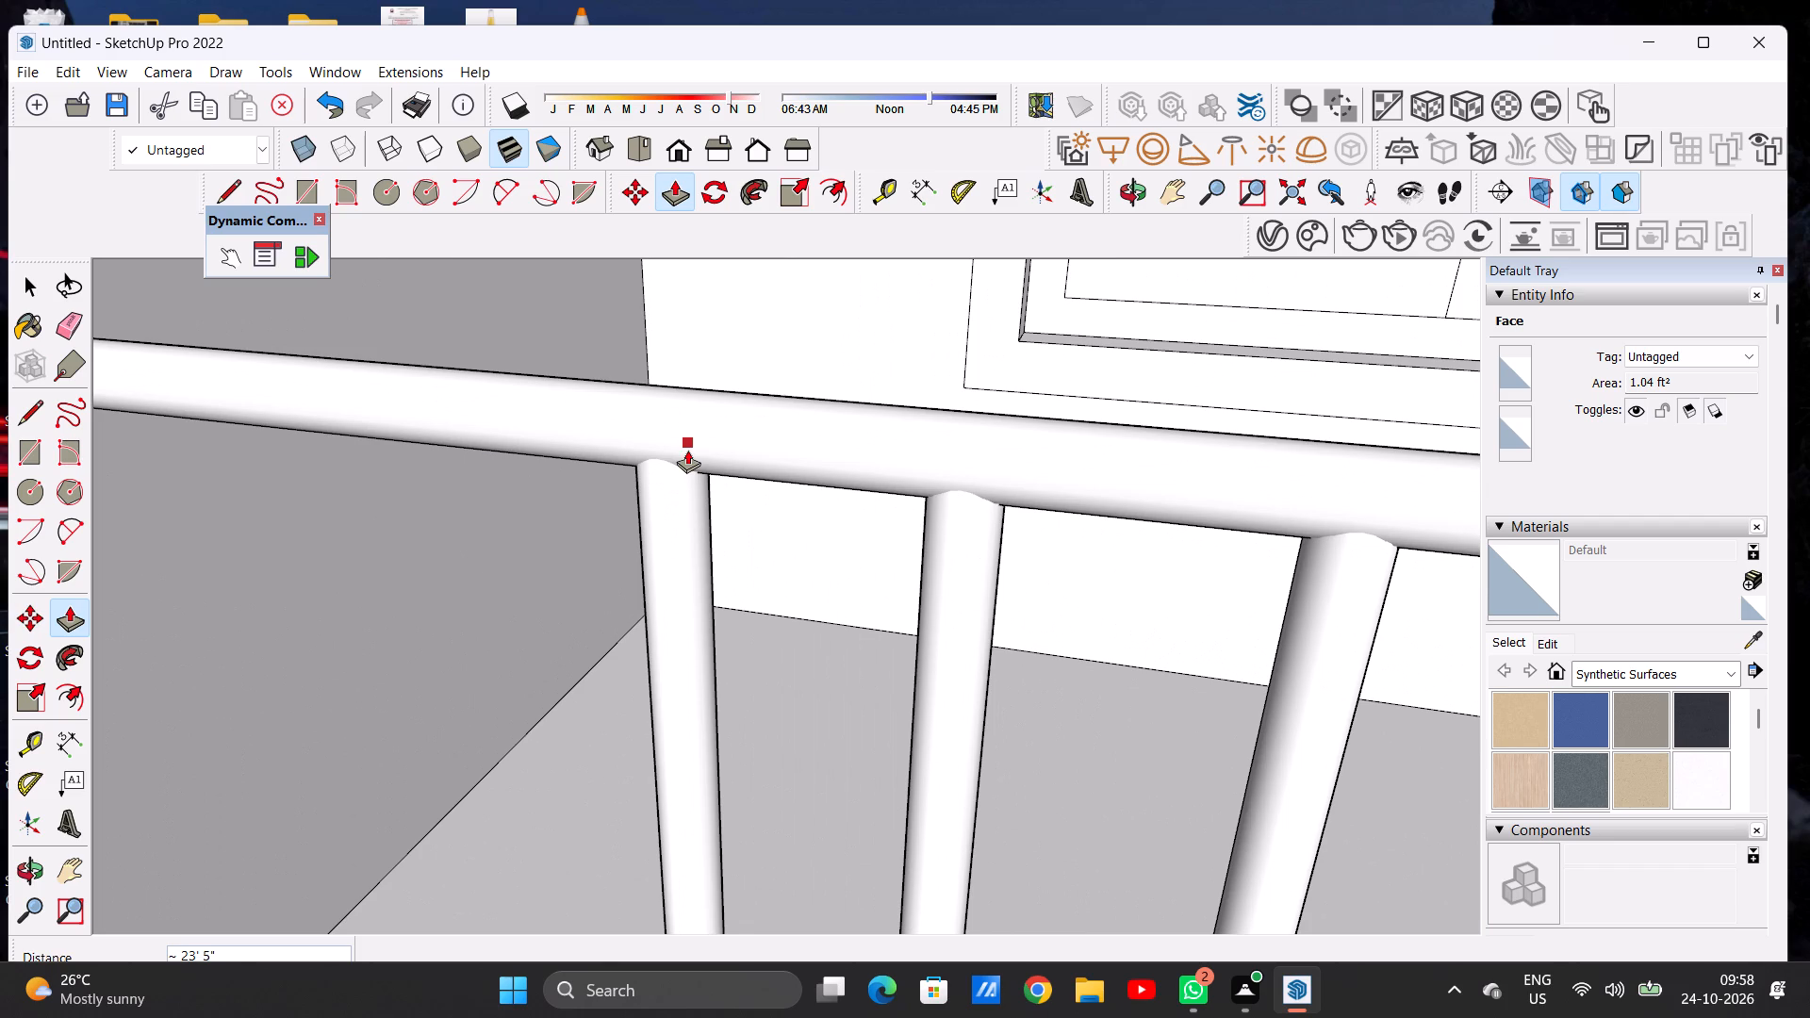
click(687, 450)
Extrude the sixteenth strip circle up to the rail, about 23' 6 3/4", to form the sixteenth round post.
scroll(687, 450, down, 7)
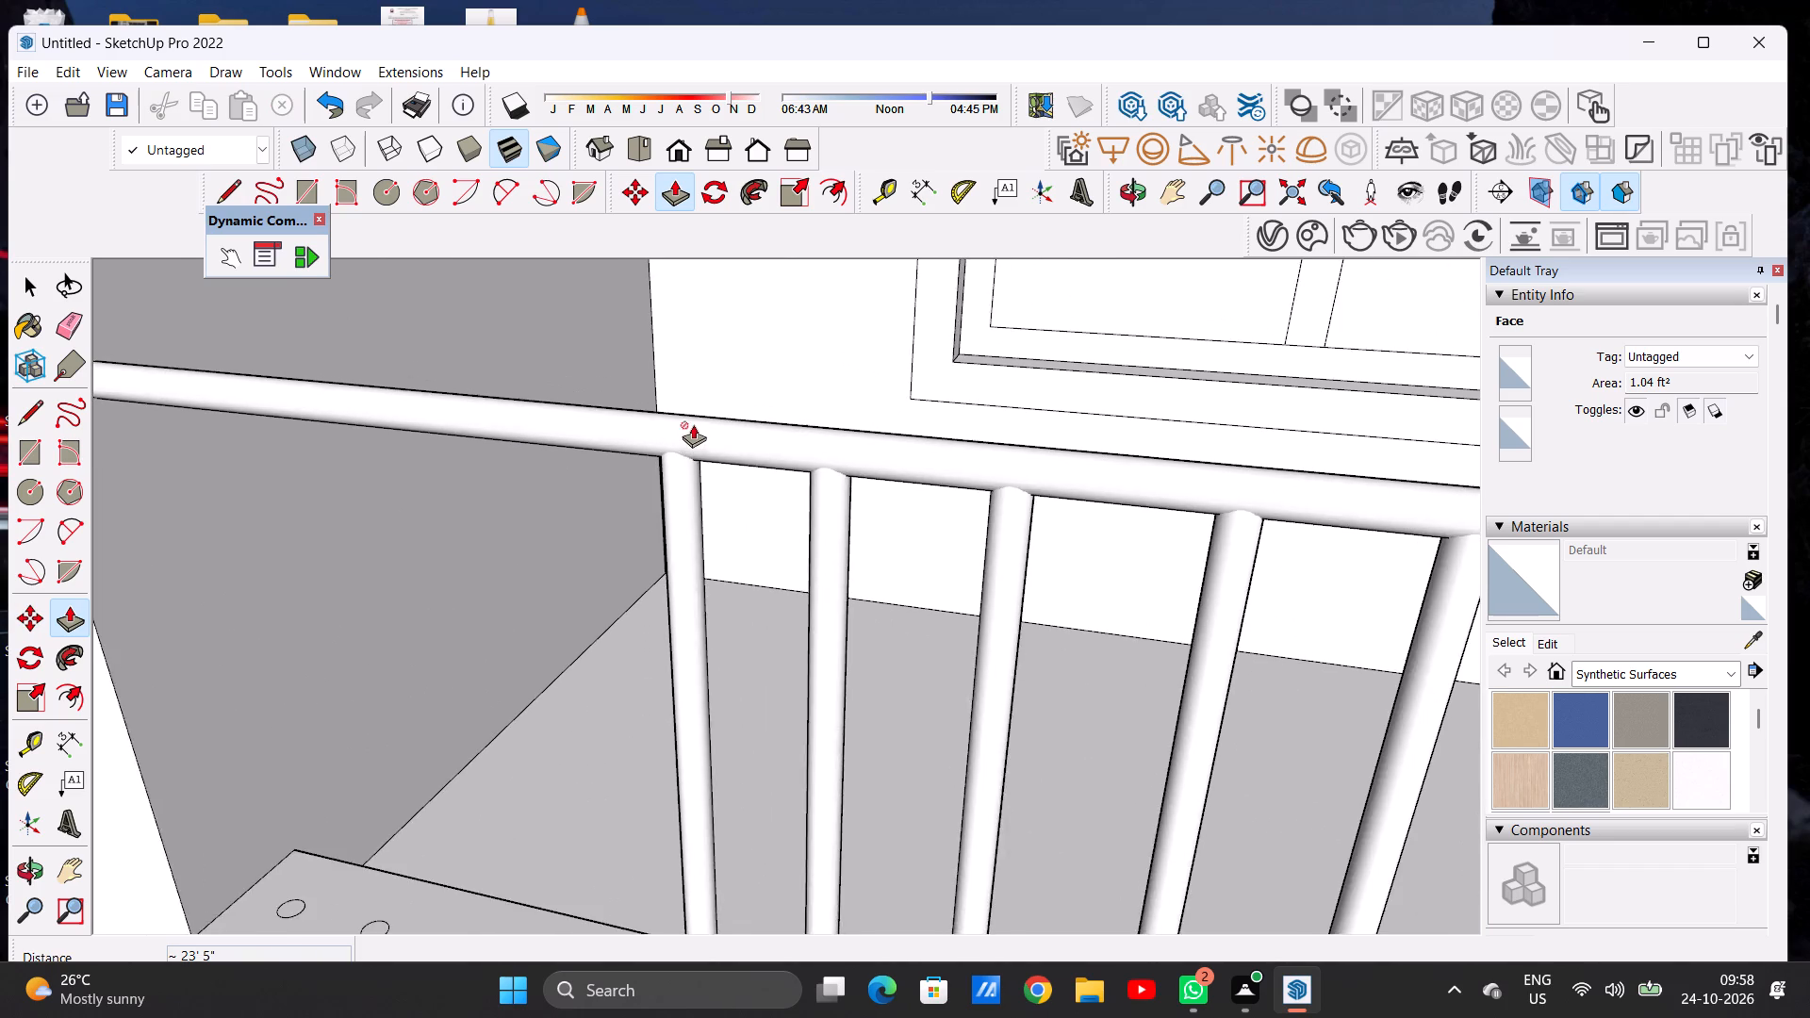
scroll(693, 424, down, 7)
scroll(617, 782, up, 16)
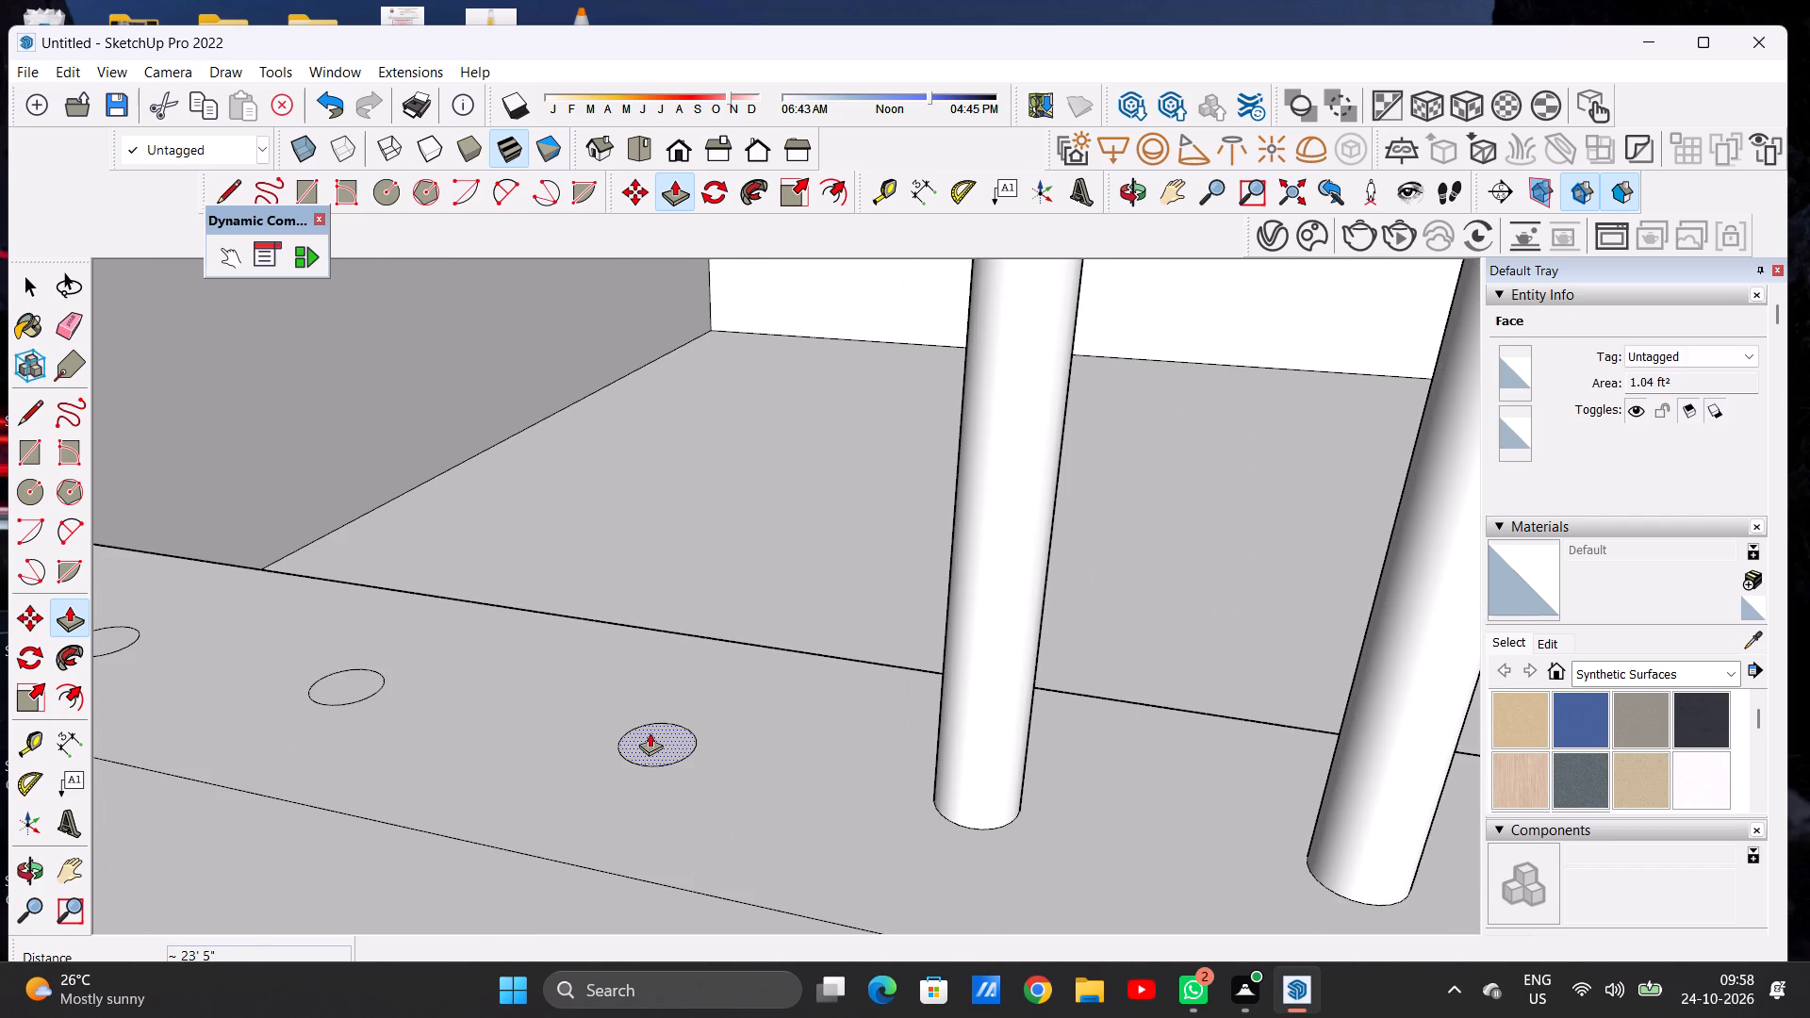
click(652, 732)
scroll(719, 523, down, 13)
scroll(721, 635, up, 1)
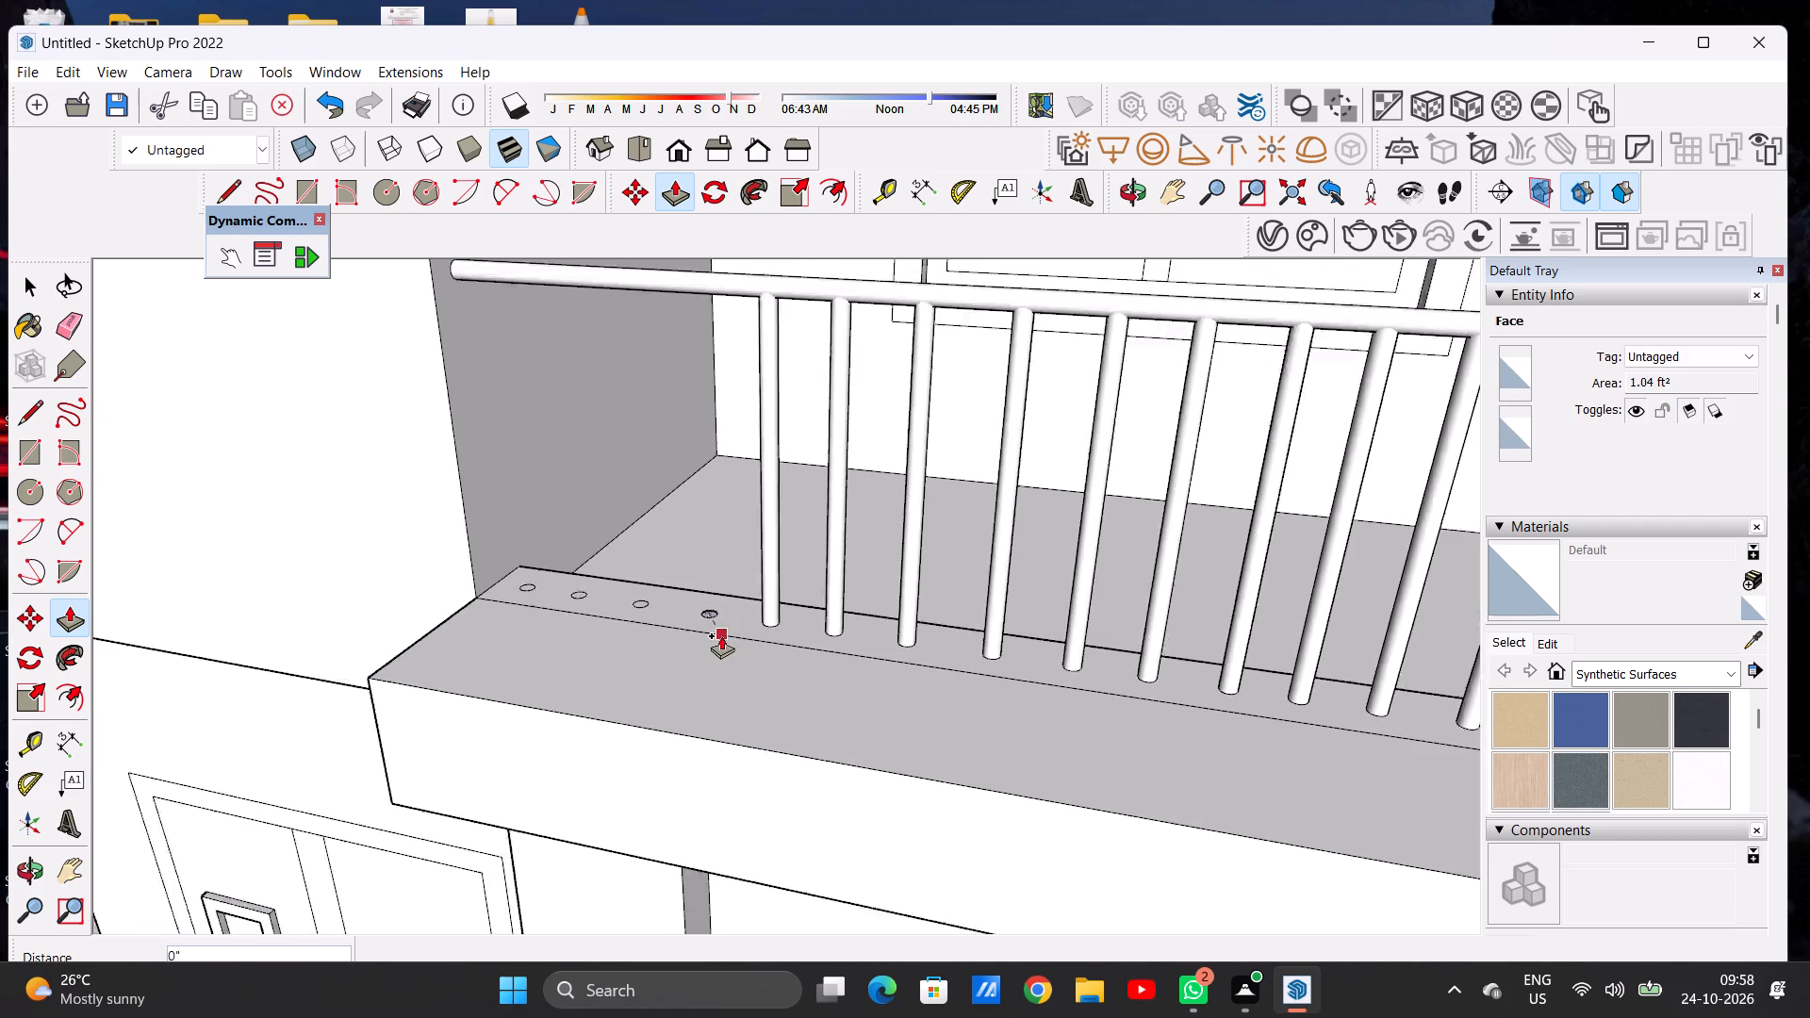
scroll(722, 630, down, 1)
scroll(705, 473, down, 6)
scroll(708, 381, up, 14)
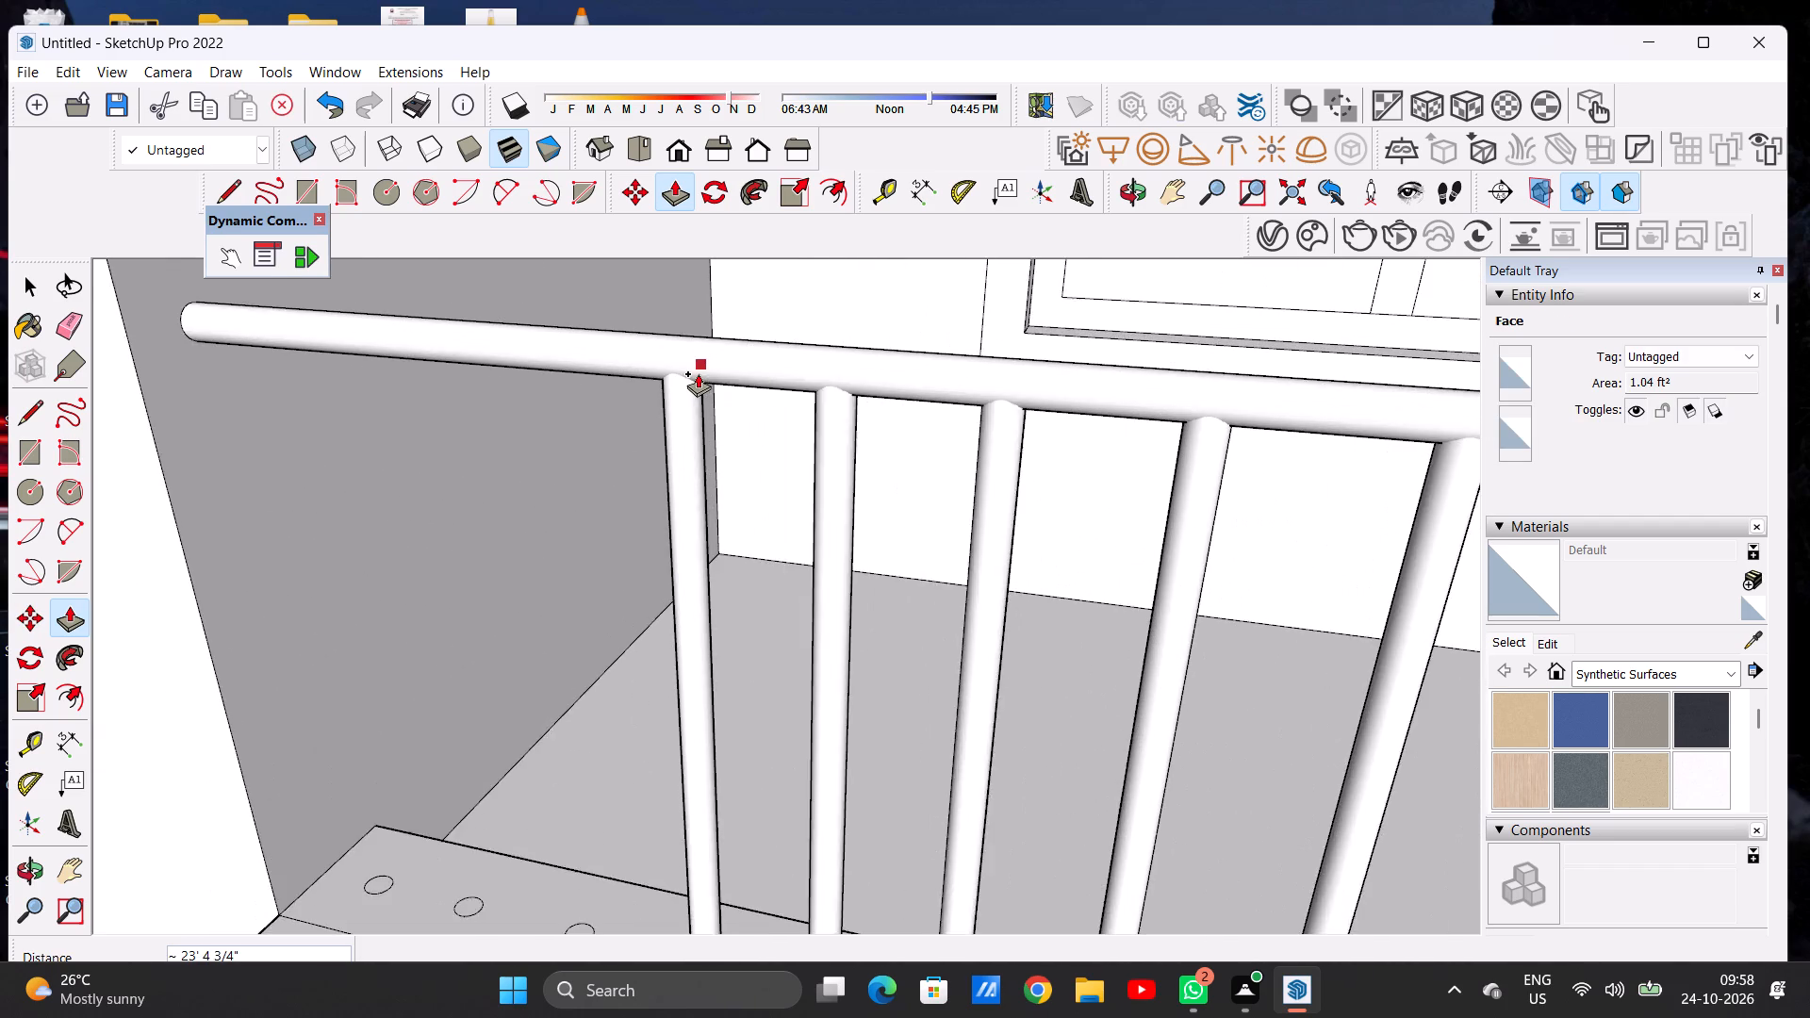
scroll(698, 373, up, 3)
click(688, 365)
Extrude the seventeenth strip circle up to the rail, about 23' 6 3/4", to form the seventeenth round post.
scroll(692, 383, down, 9)
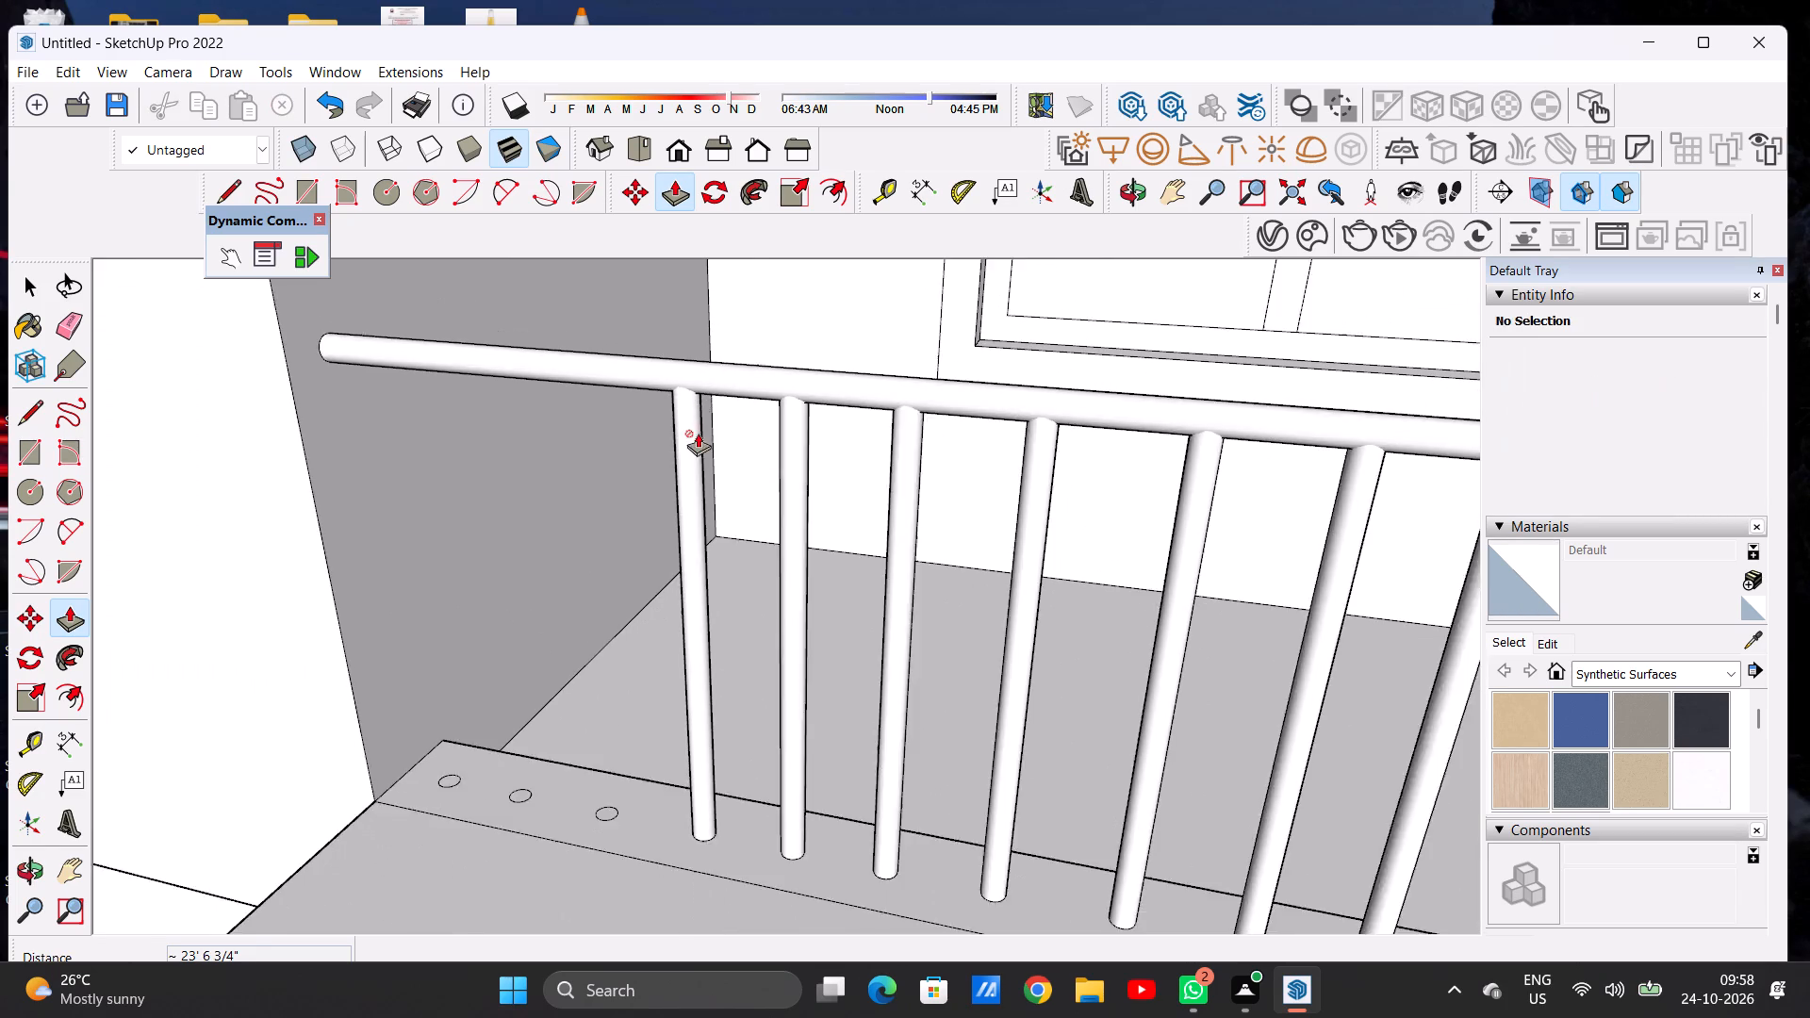
scroll(632, 731, up, 9)
scroll(607, 775, down, 1)
scroll(607, 775, up, 2)
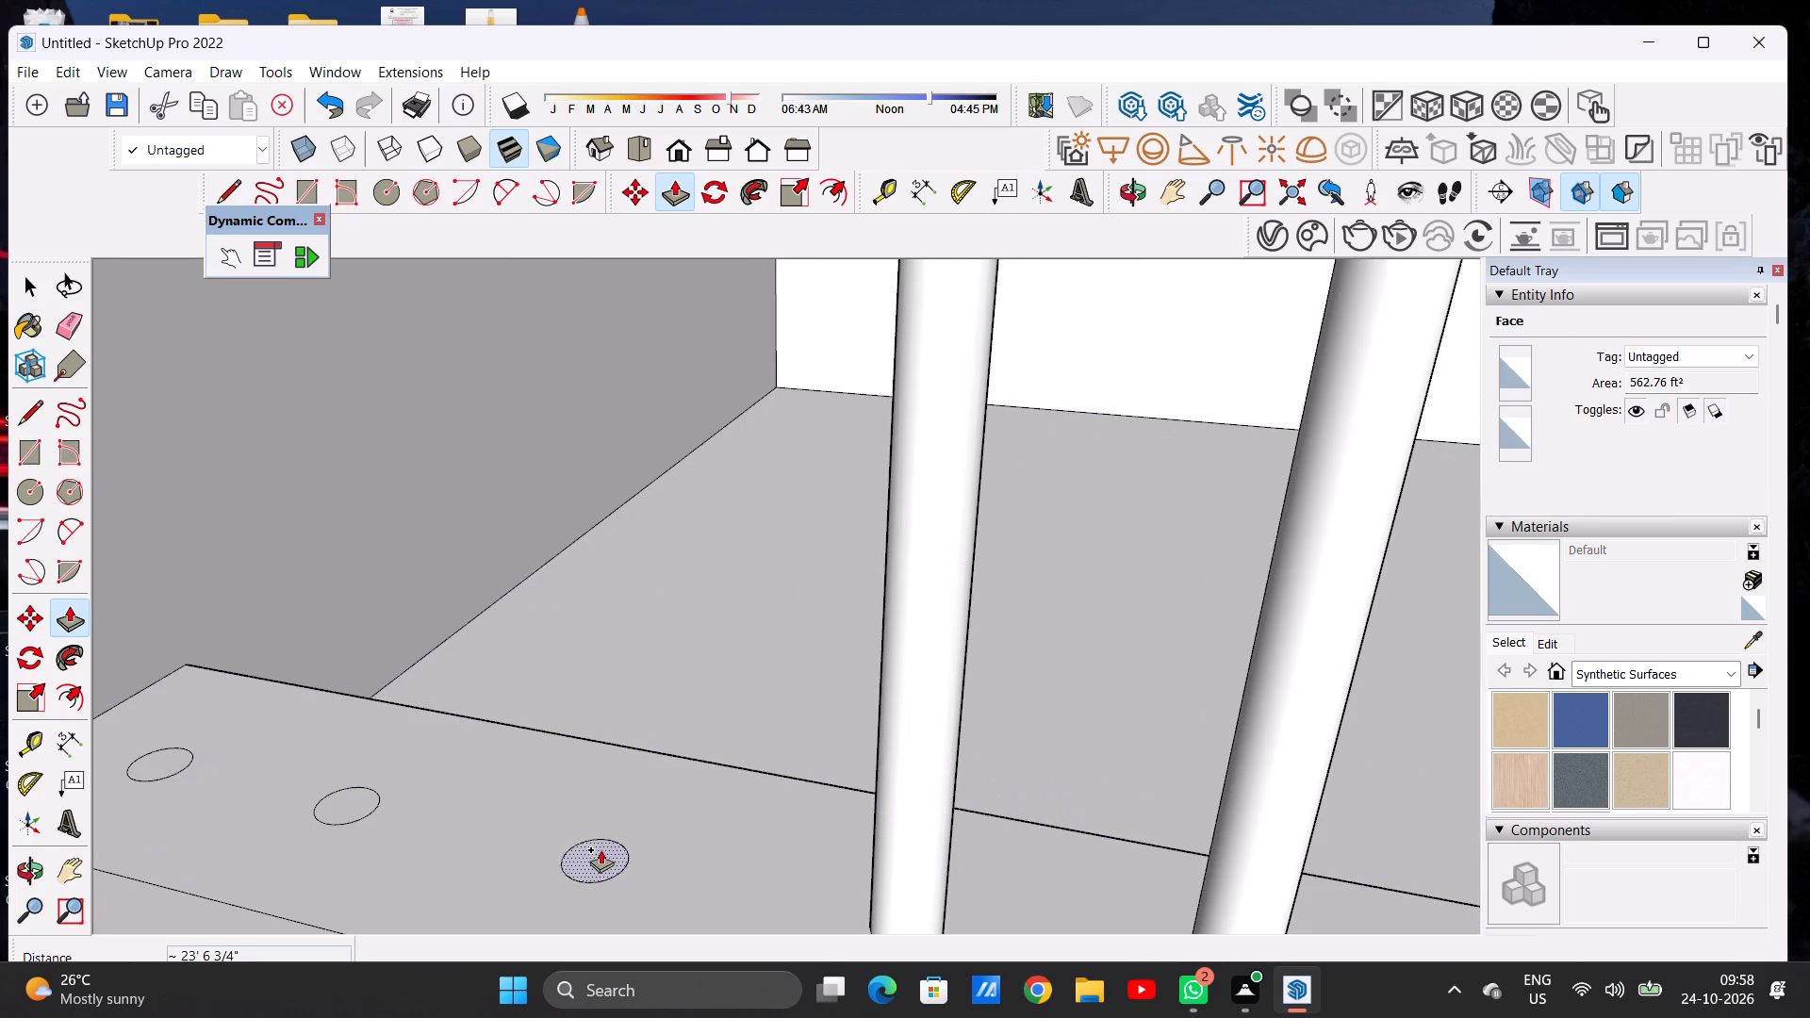
click(601, 849)
scroll(637, 595, down, 16)
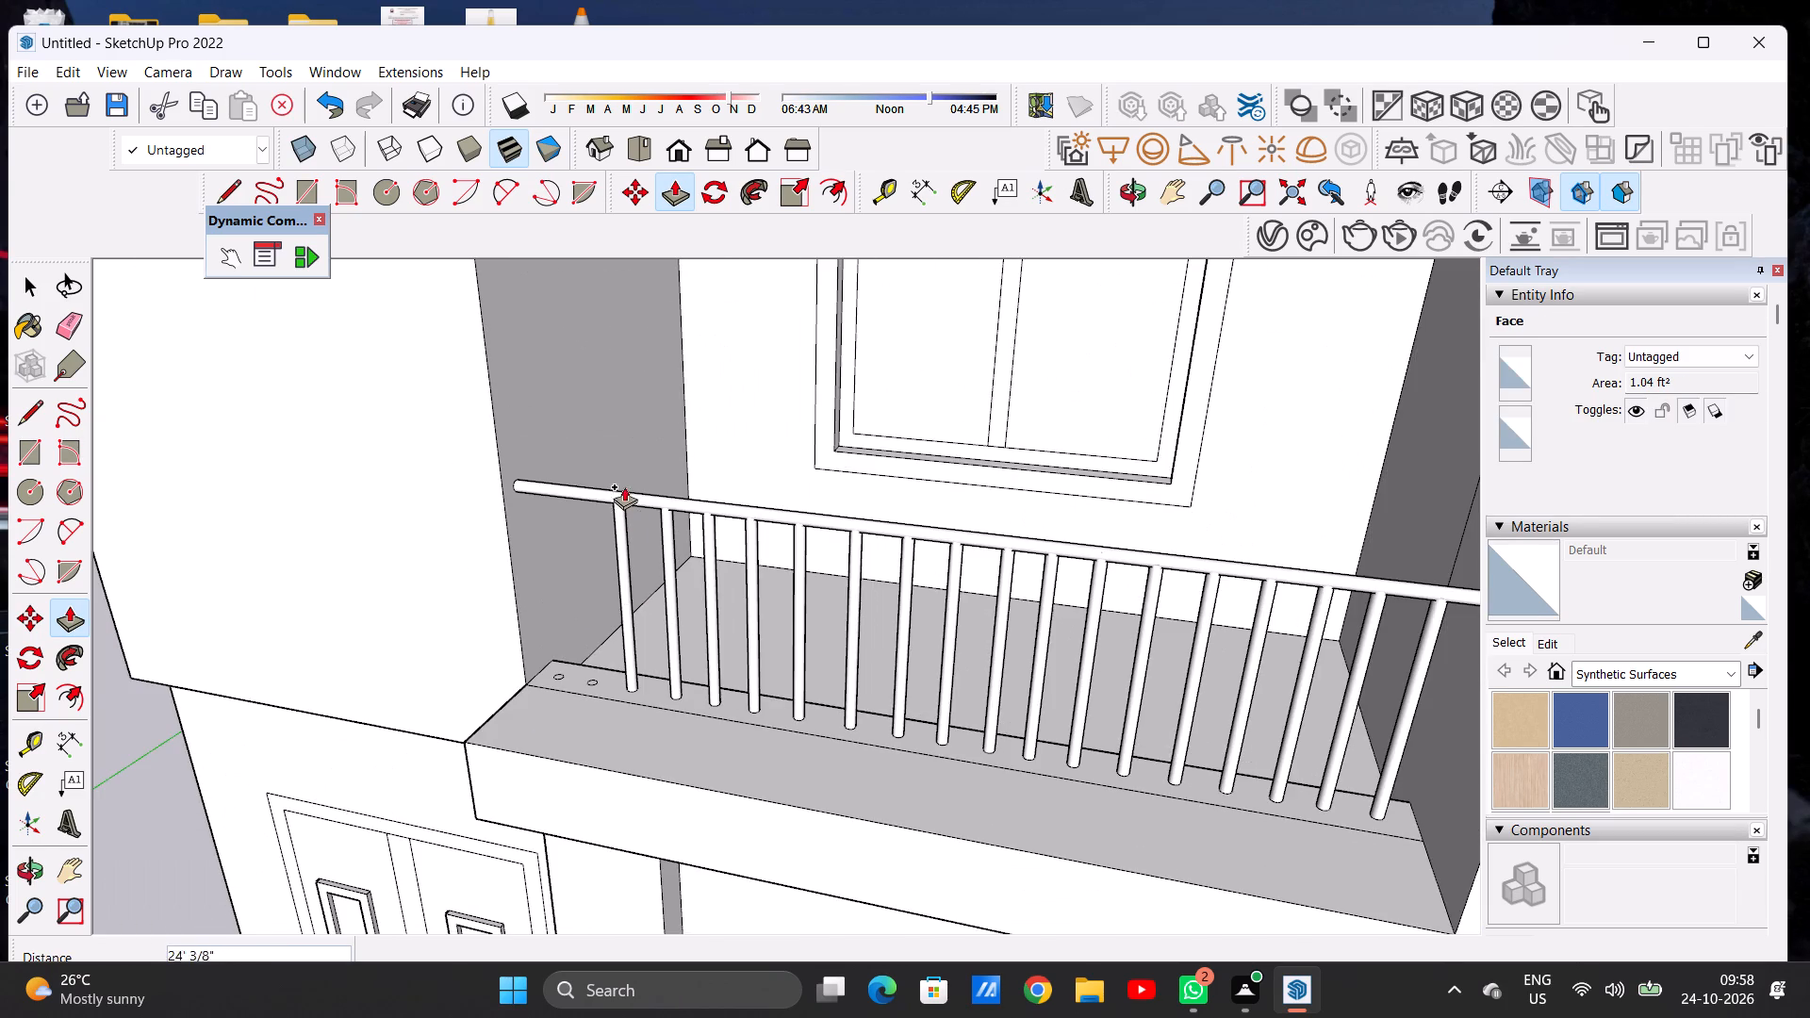
scroll(624, 484, up, 18)
click(620, 498)
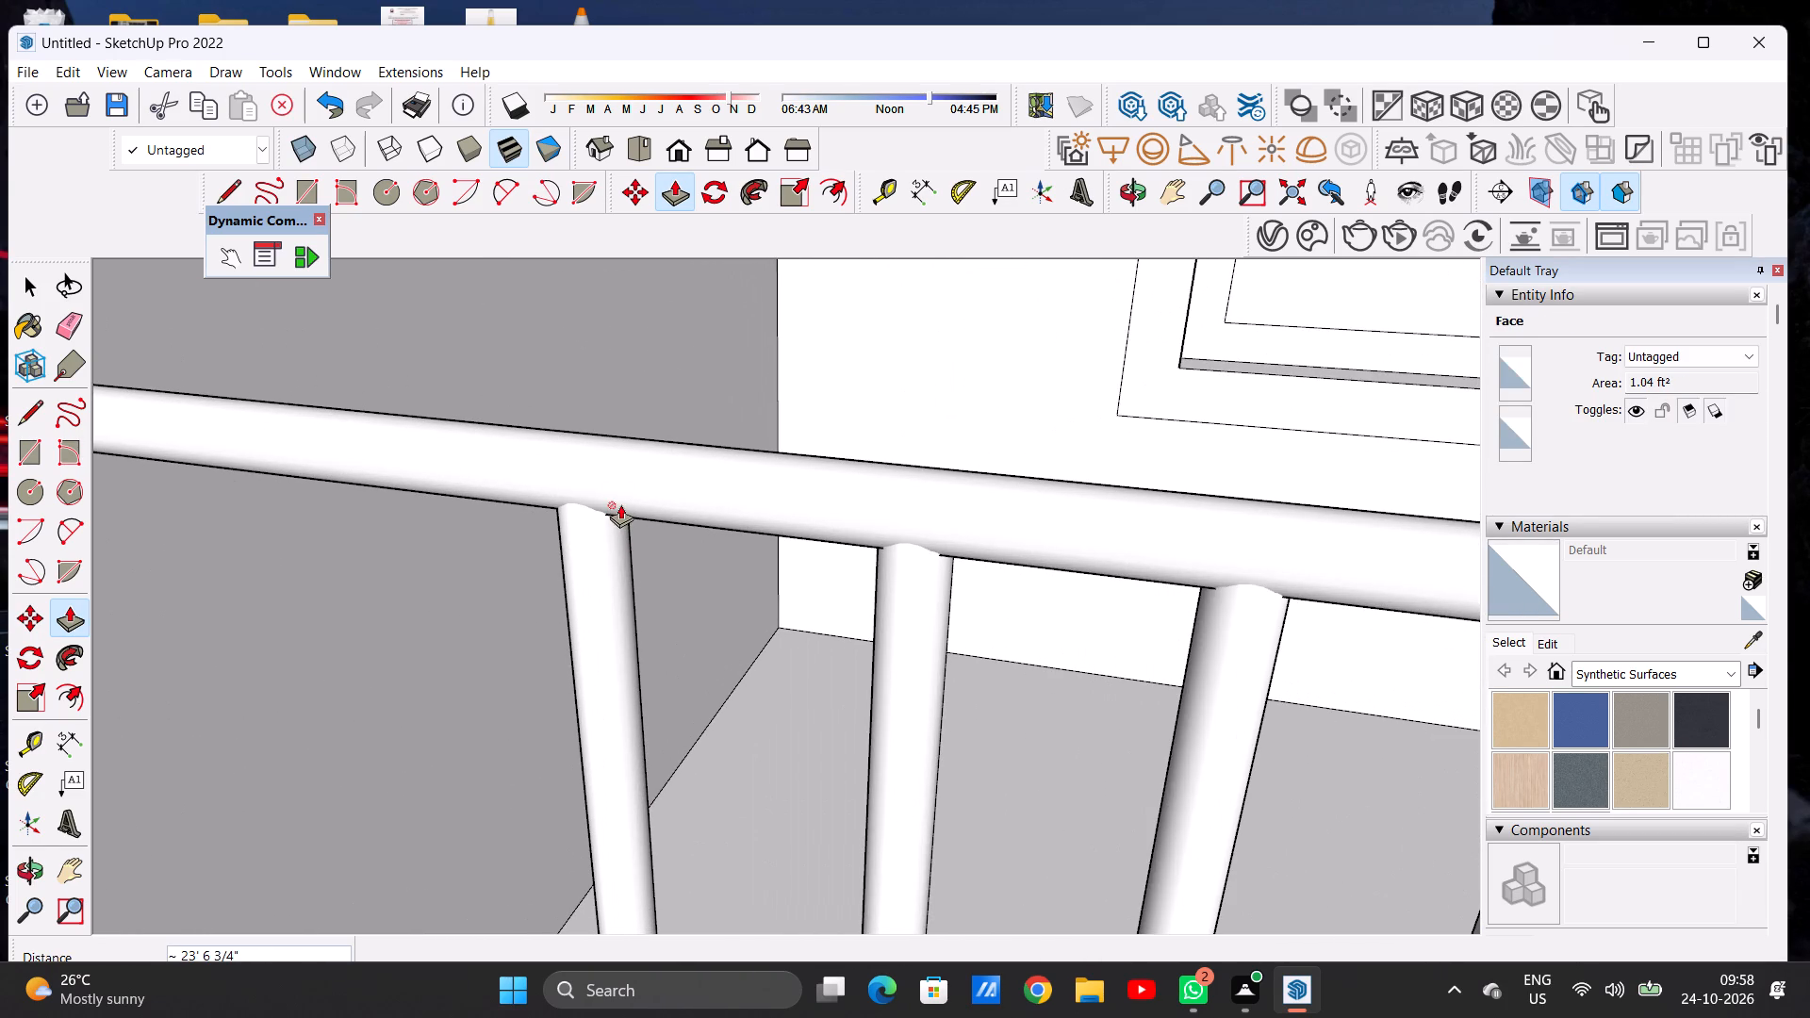
Extrude the eighteenth strip circle up to the rail, about 23' 4 3/4", to form the eighteenth round post.
scroll(620, 504, down, 12)
scroll(557, 825, up, 9)
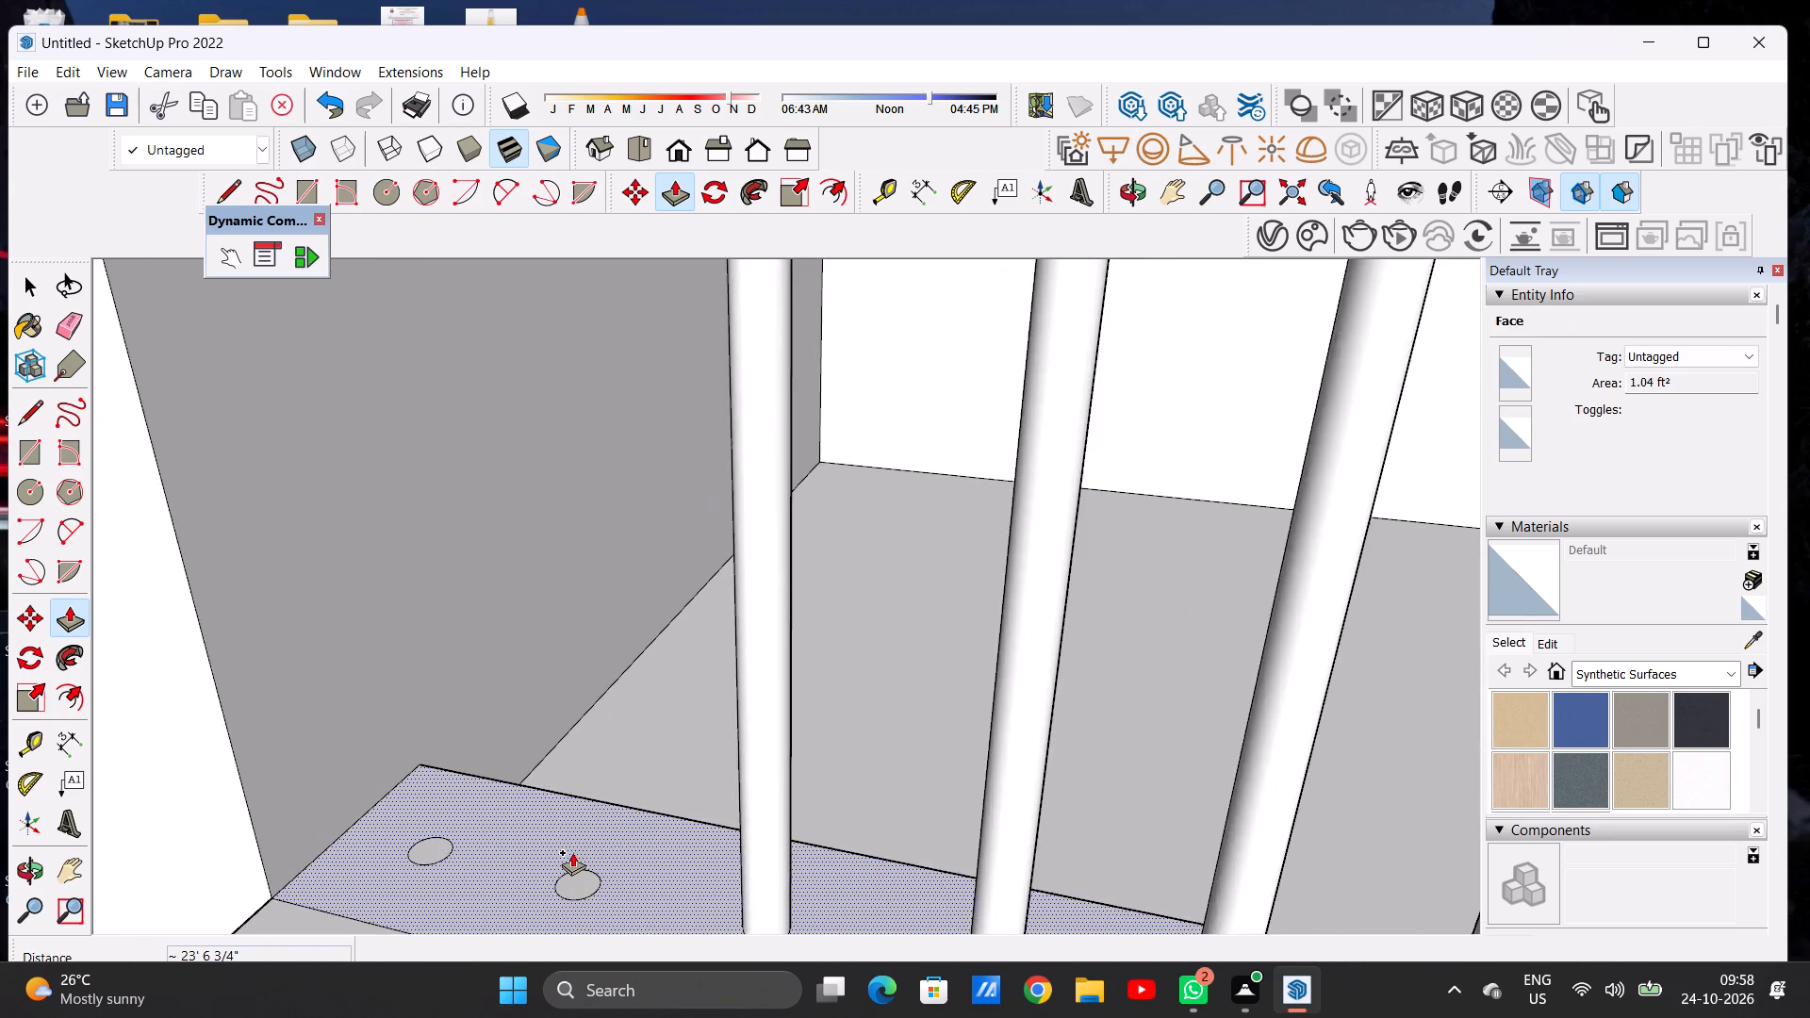
scroll(572, 852, up, 5)
click(572, 896)
scroll(601, 660, down, 4)
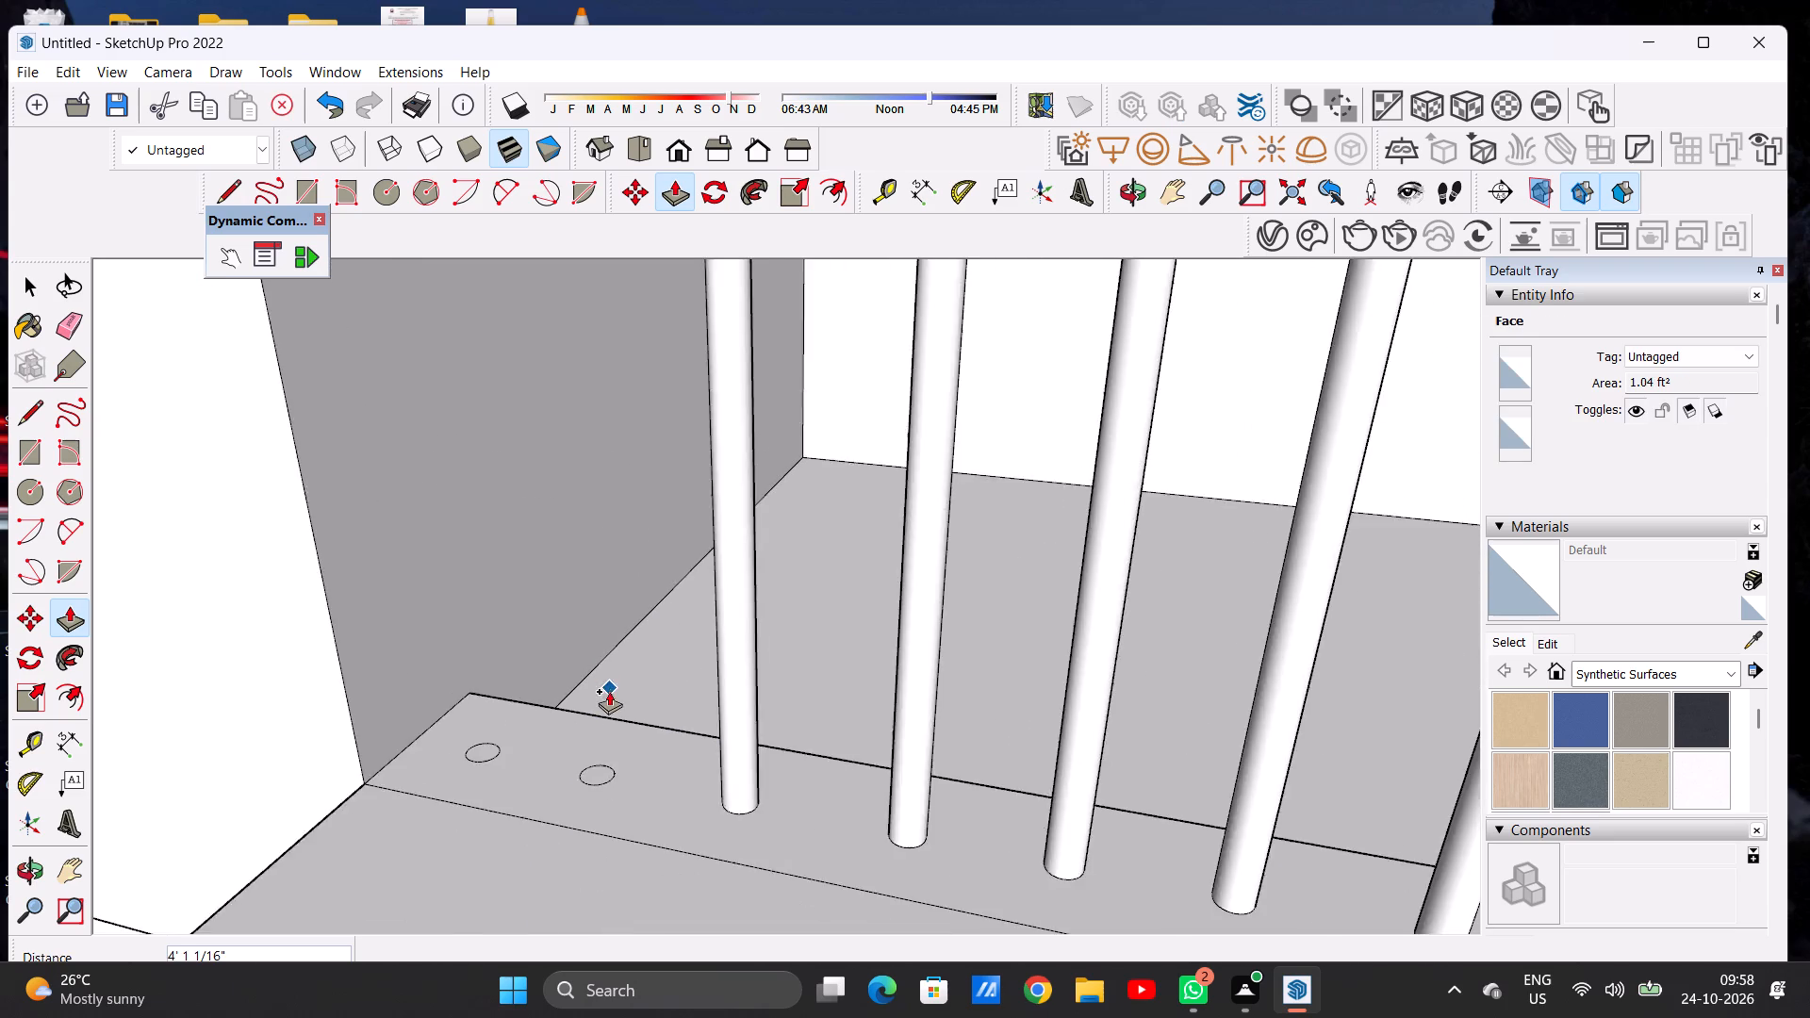
scroll(609, 691, down, 12)
scroll(597, 525, up, 12)
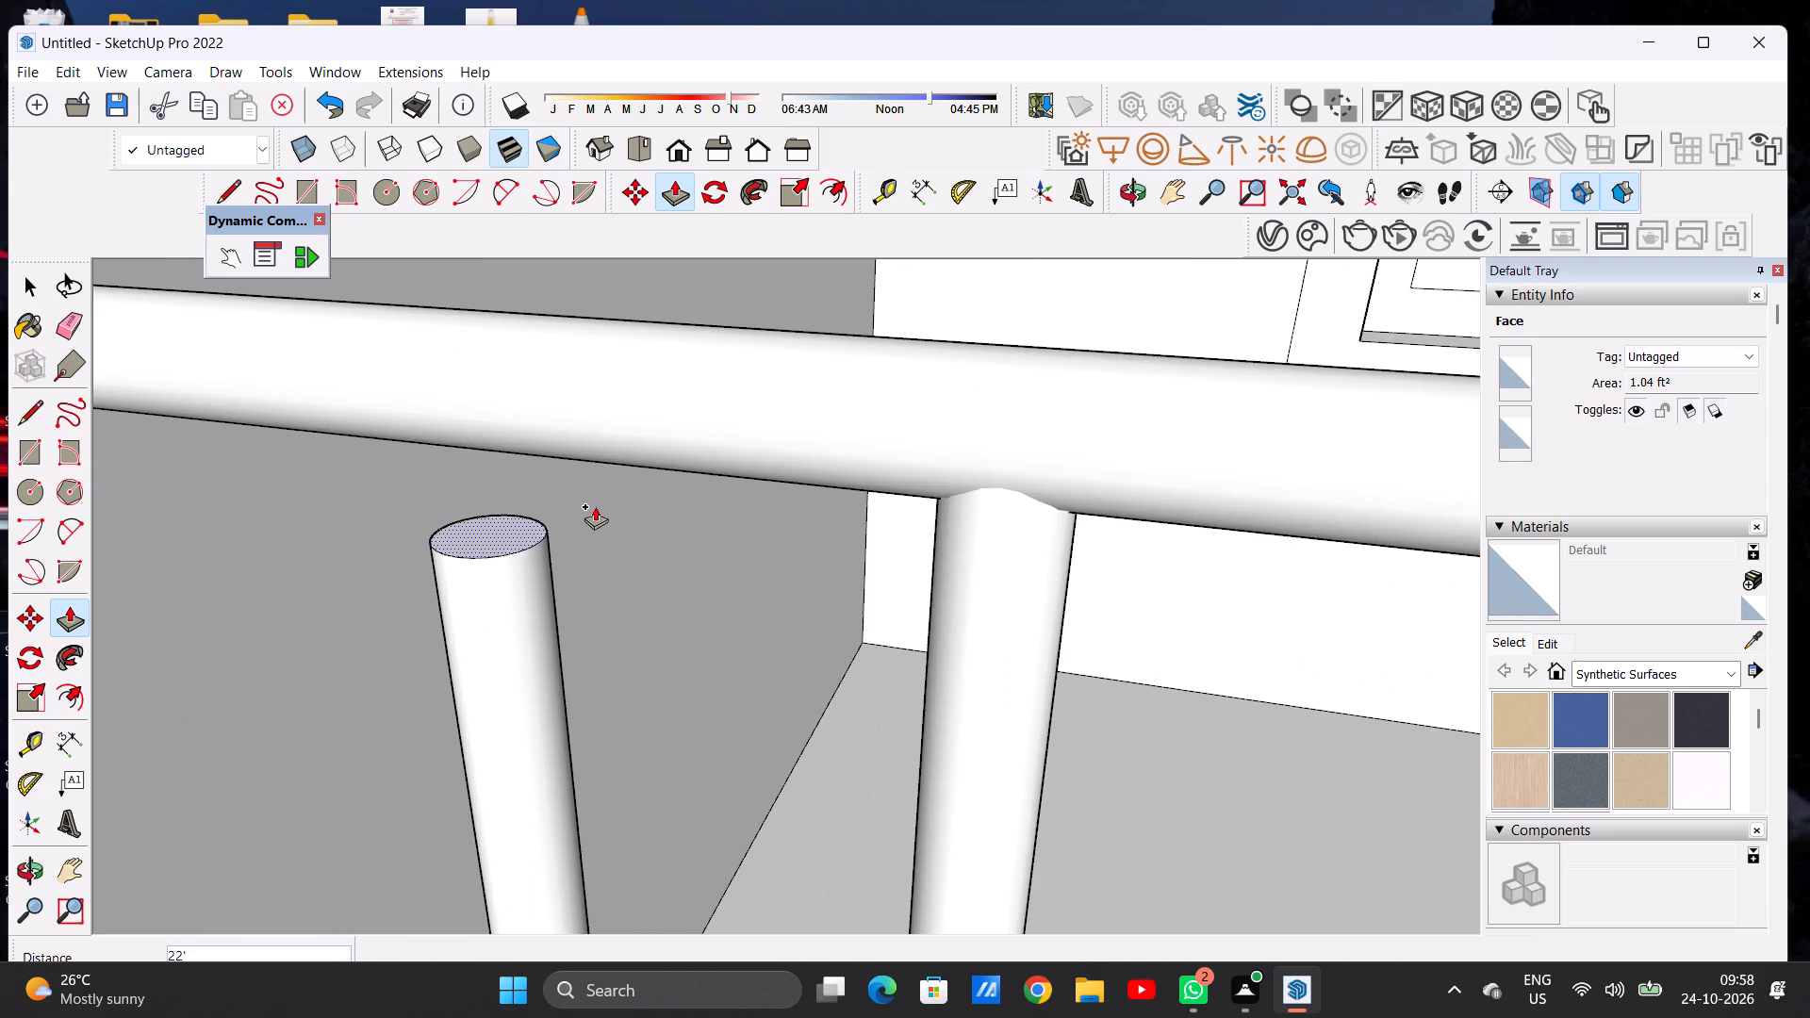
click(613, 425)
Extrude the last strip circle, the nineteenth, up to the rail, about 23' 6 3/4", to form the nineteenth round post.
scroll(627, 487, down, 6)
scroll(630, 491, up, 1)
scroll(630, 491, down, 6)
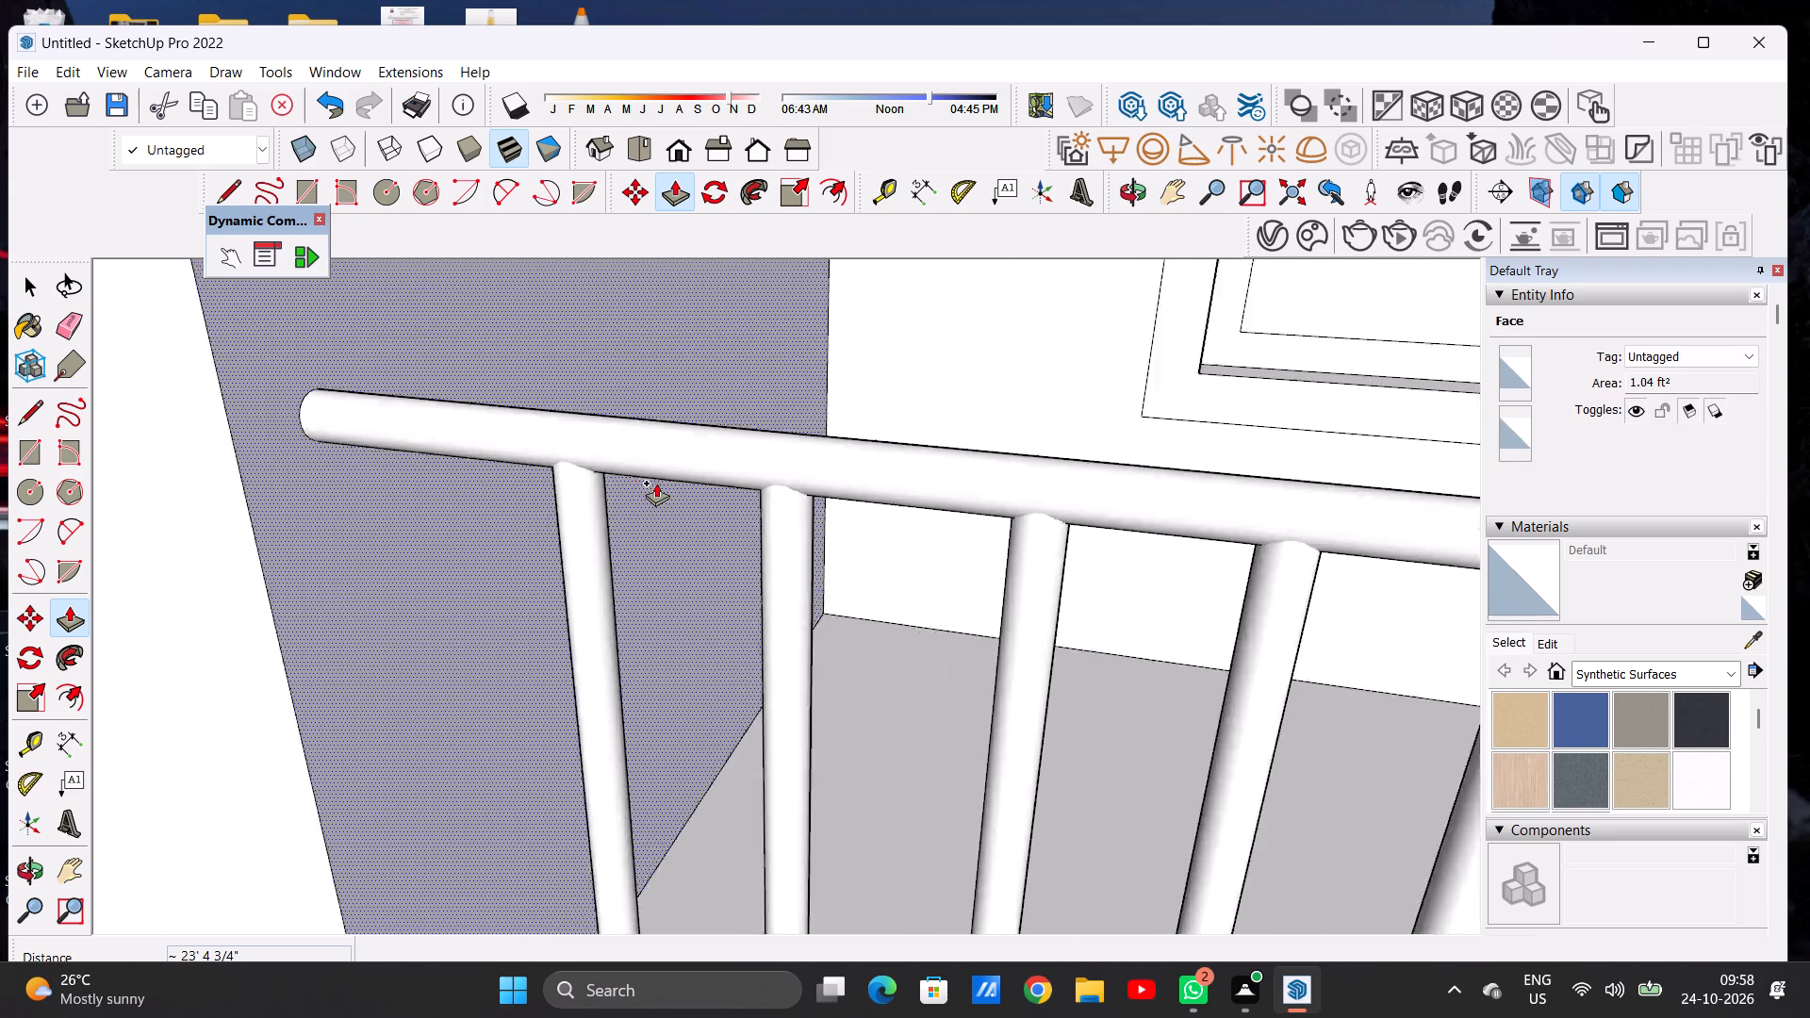
scroll(656, 483, down, 5)
scroll(601, 860, up, 16)
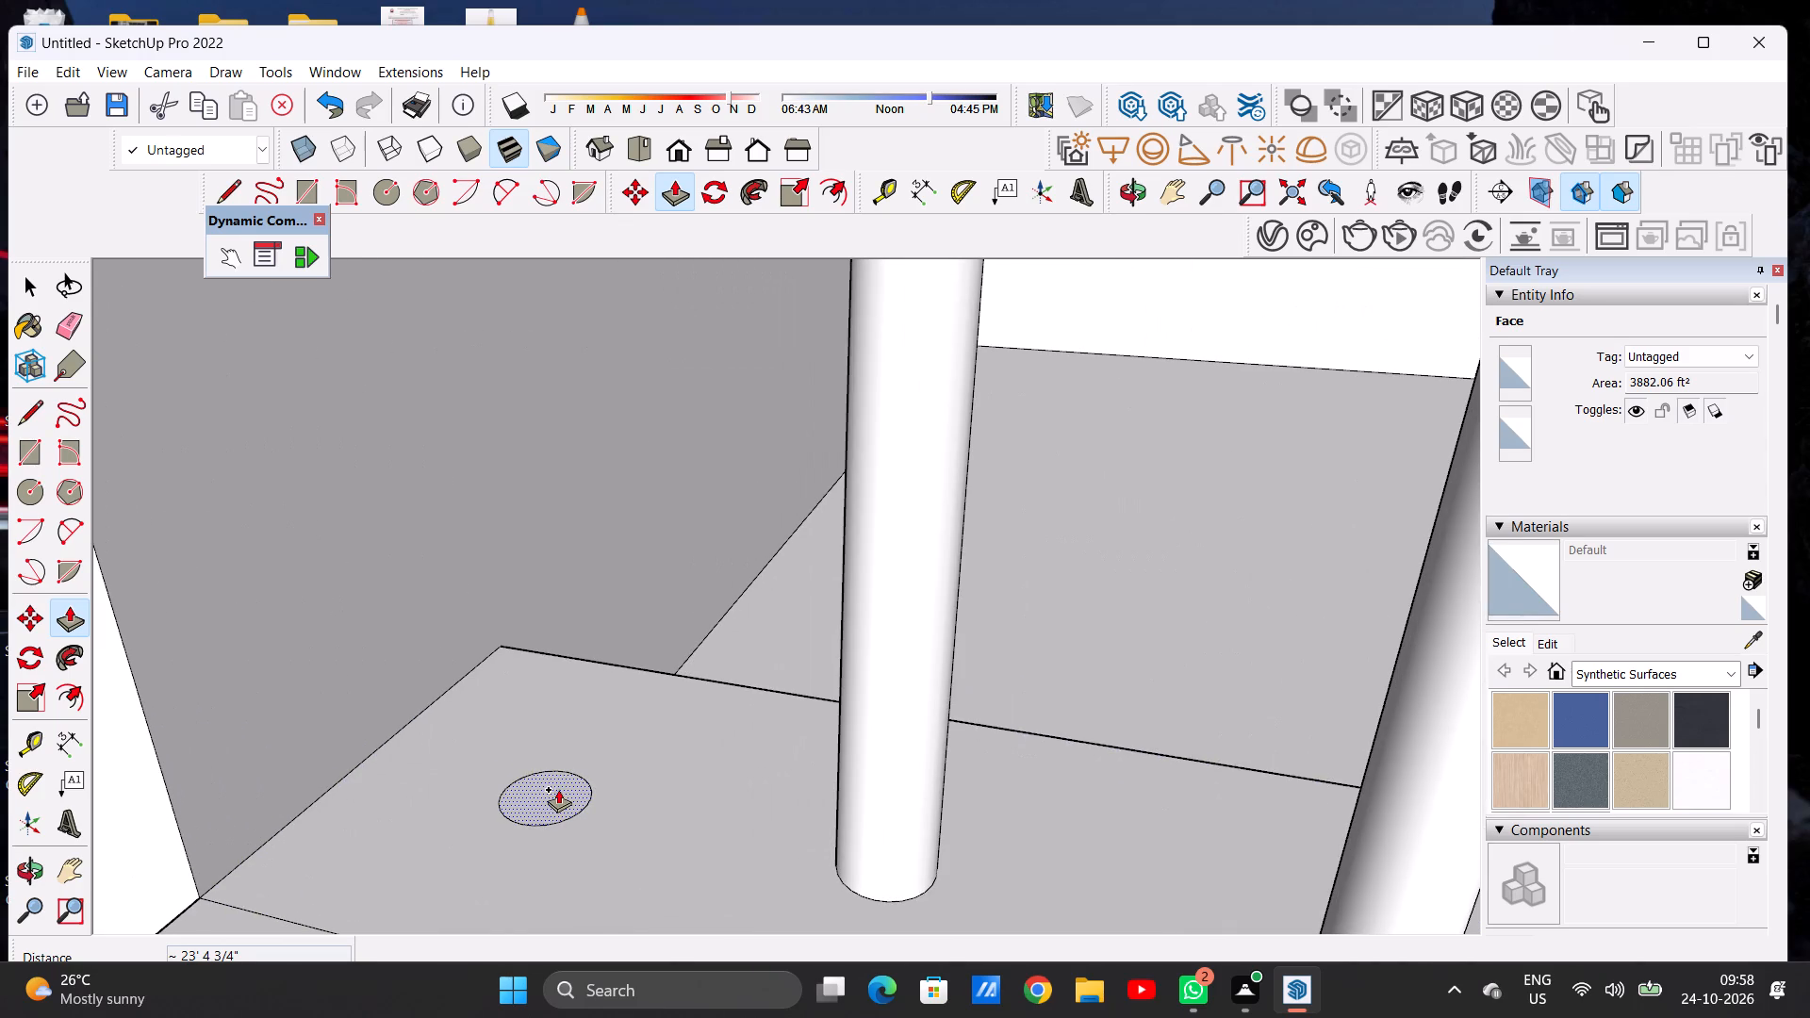
click(558, 789)
scroll(545, 614, down, 20)
scroll(545, 614, down, 5)
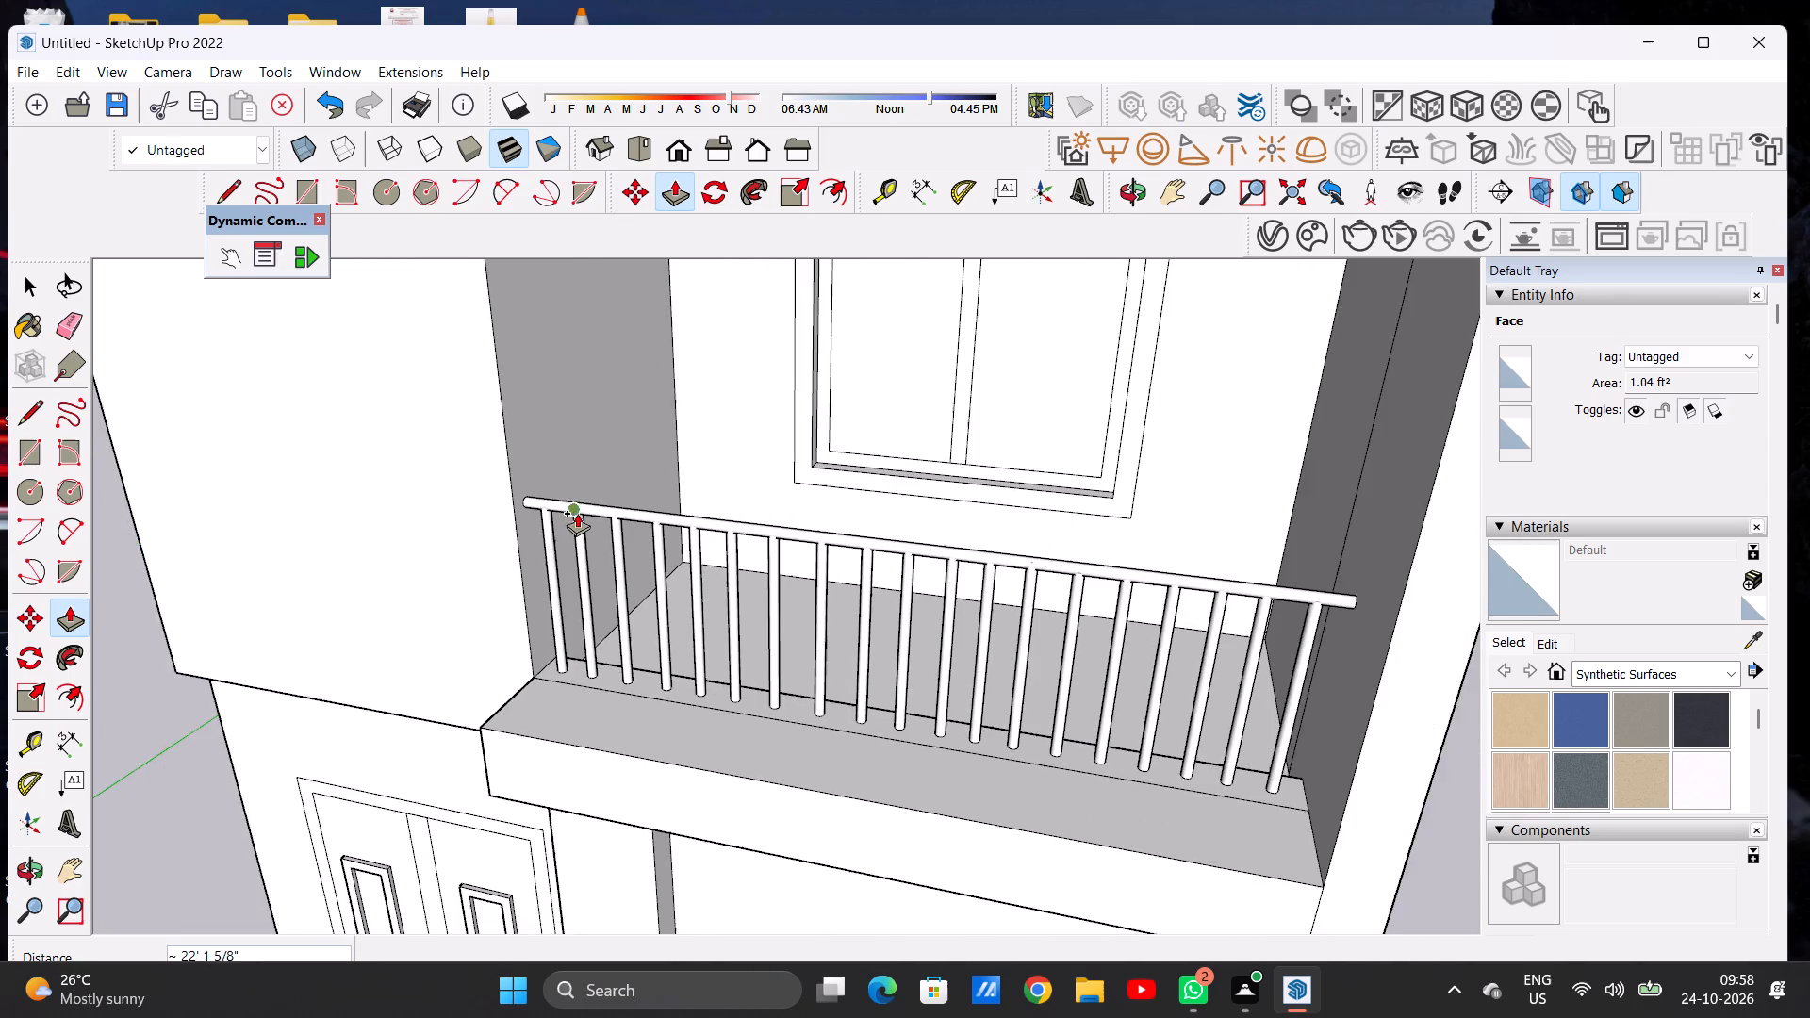
scroll(570, 498, up, 18)
click(538, 471)
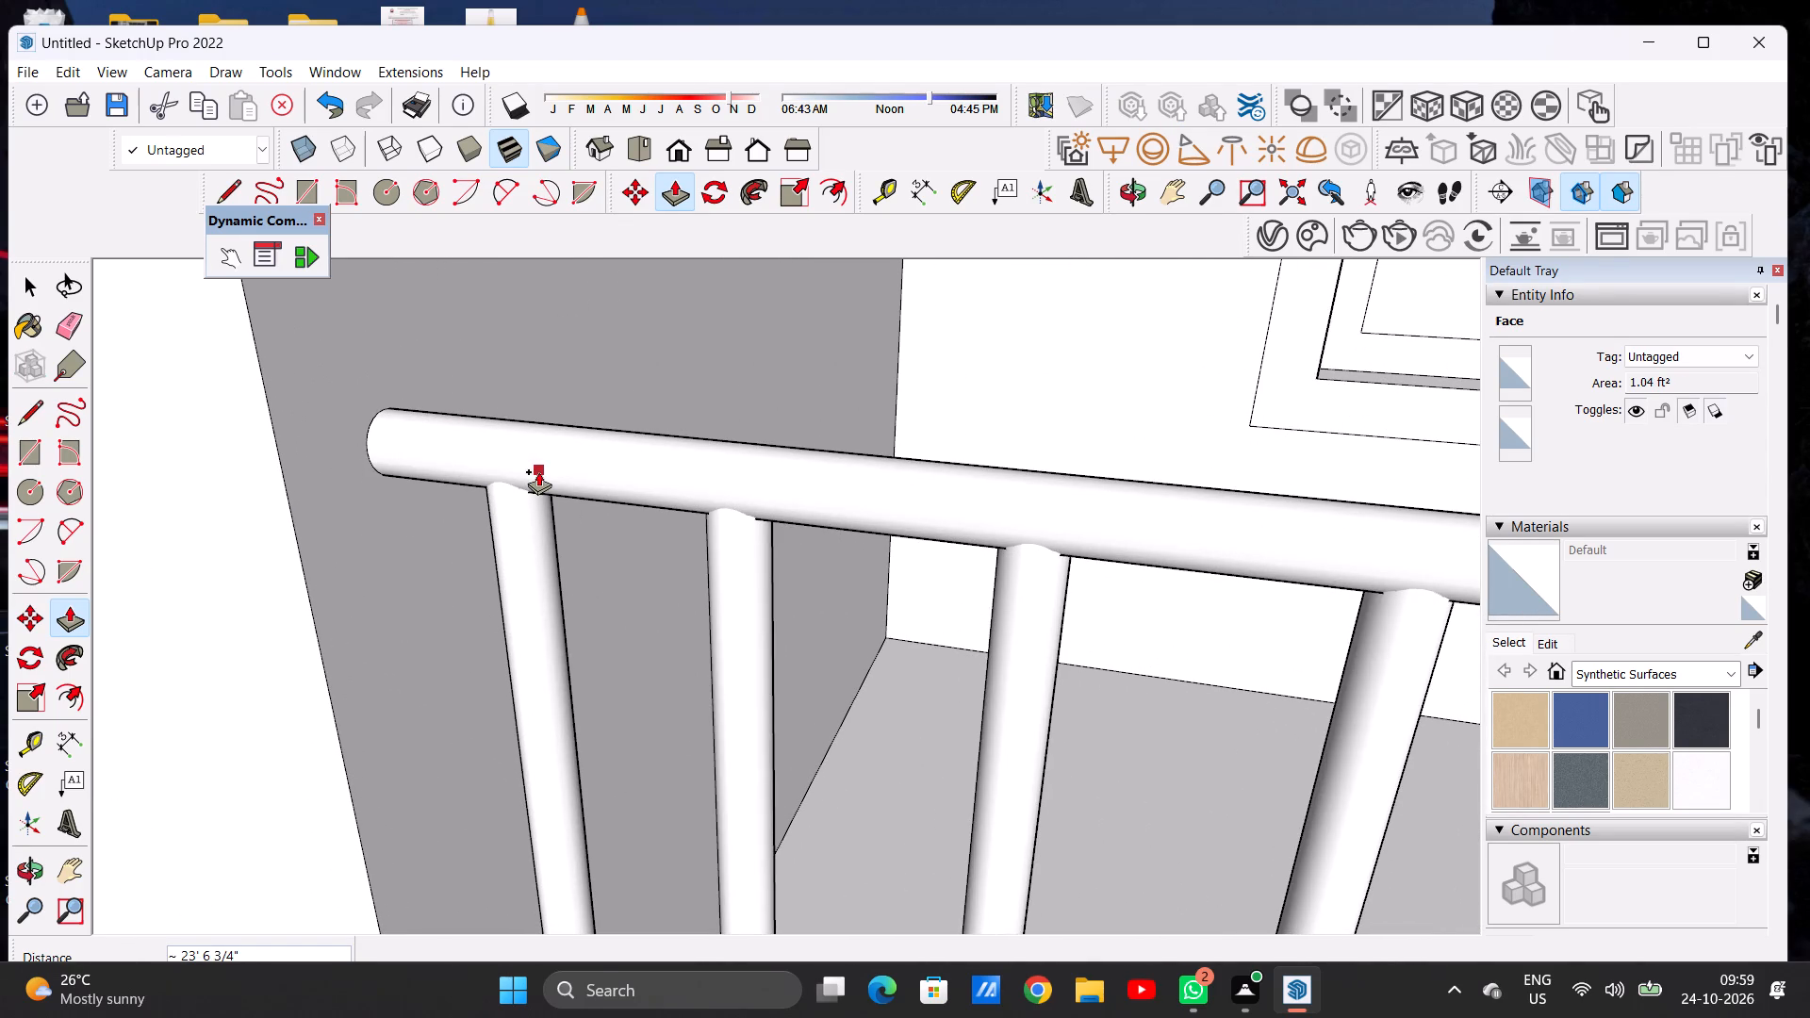
key(space)
Examine the terrace railing and the building's front facade from several angles and distances.
scroll(676, 574, down, 8)
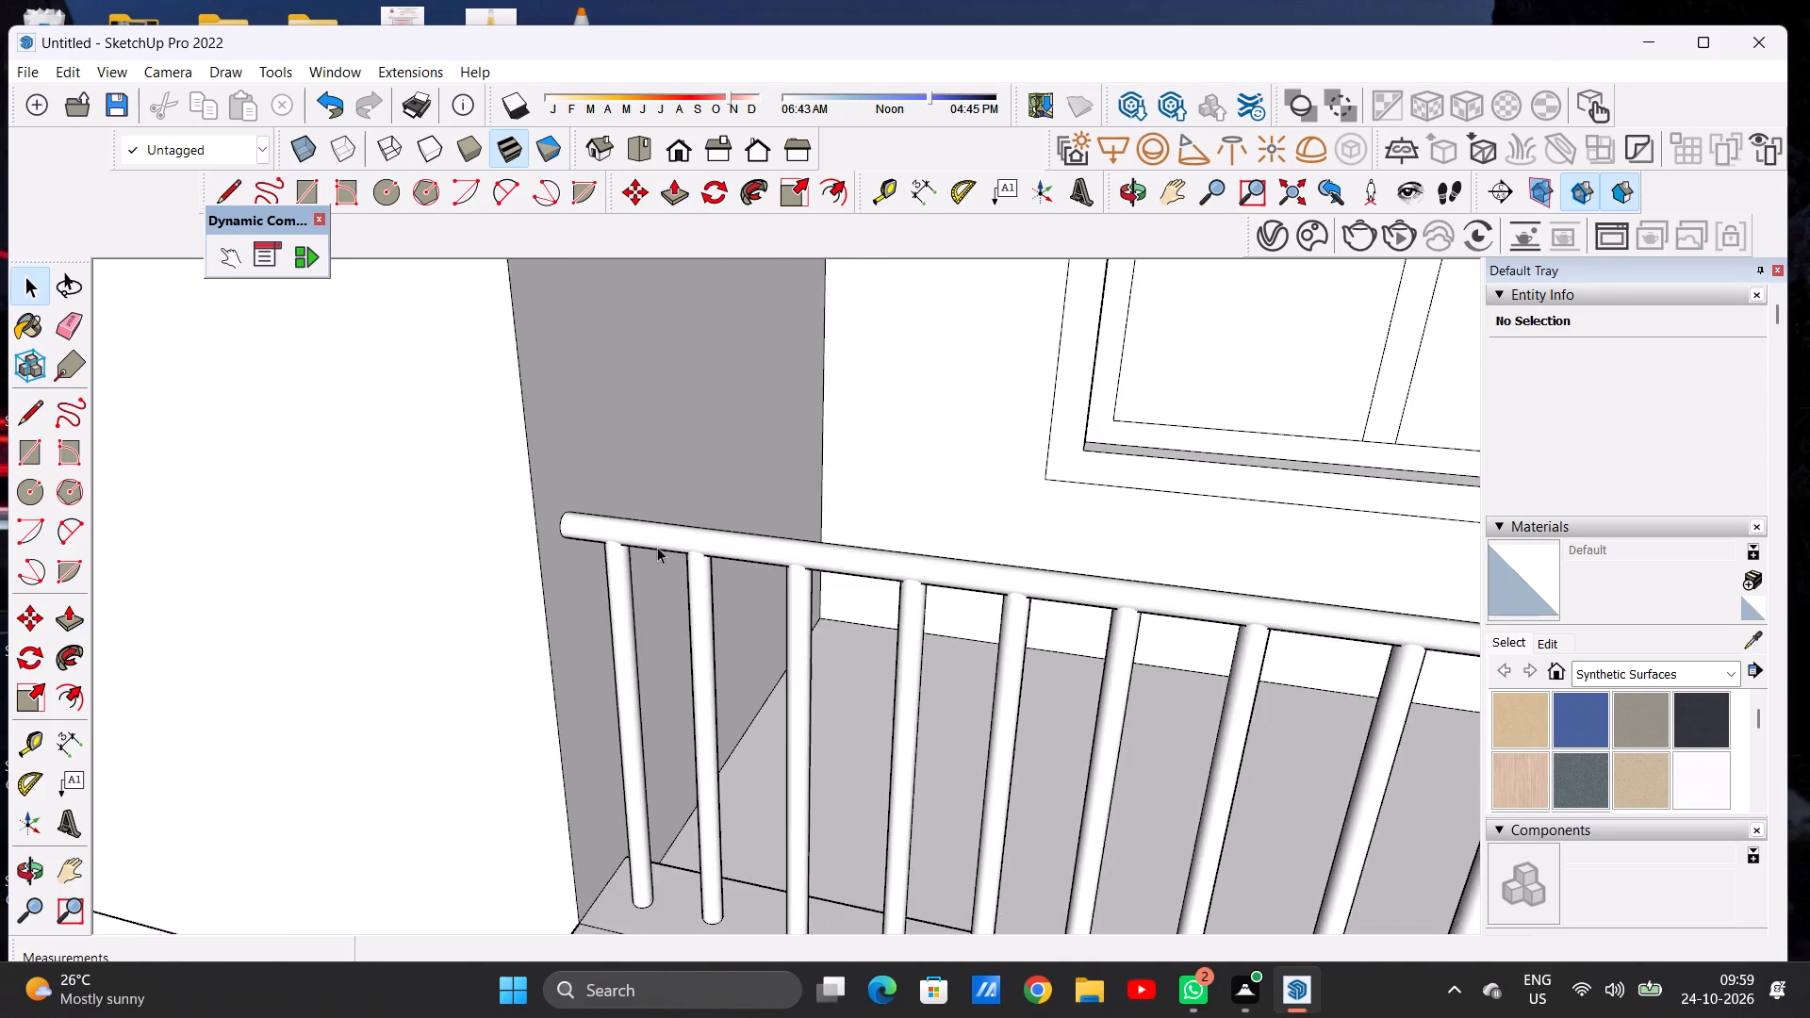
scroll(657, 547, down, 11)
scroll(572, 557, up, 1)
scroll(572, 557, down, 8)
middle_drag(837, 573, 973, 546)
scroll(736, 620, up, 7)
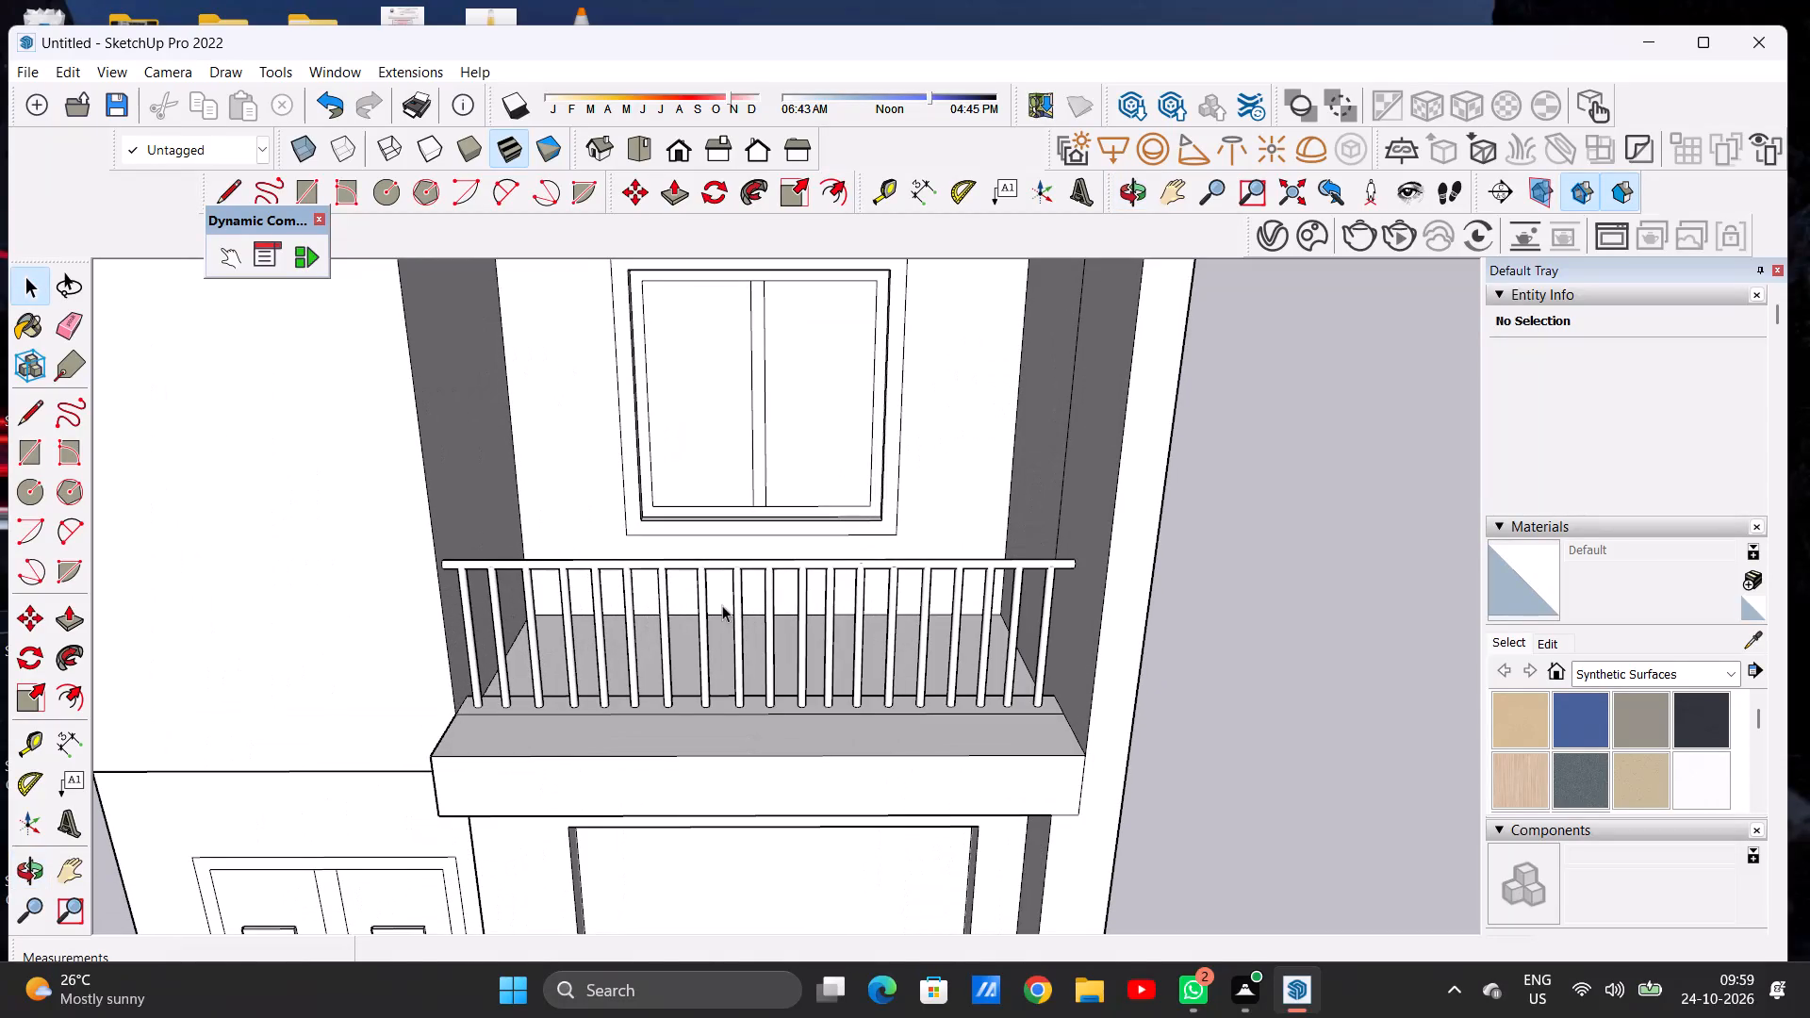
scroll(714, 559, down, 11)
middle_drag(698, 601, 686, 548)
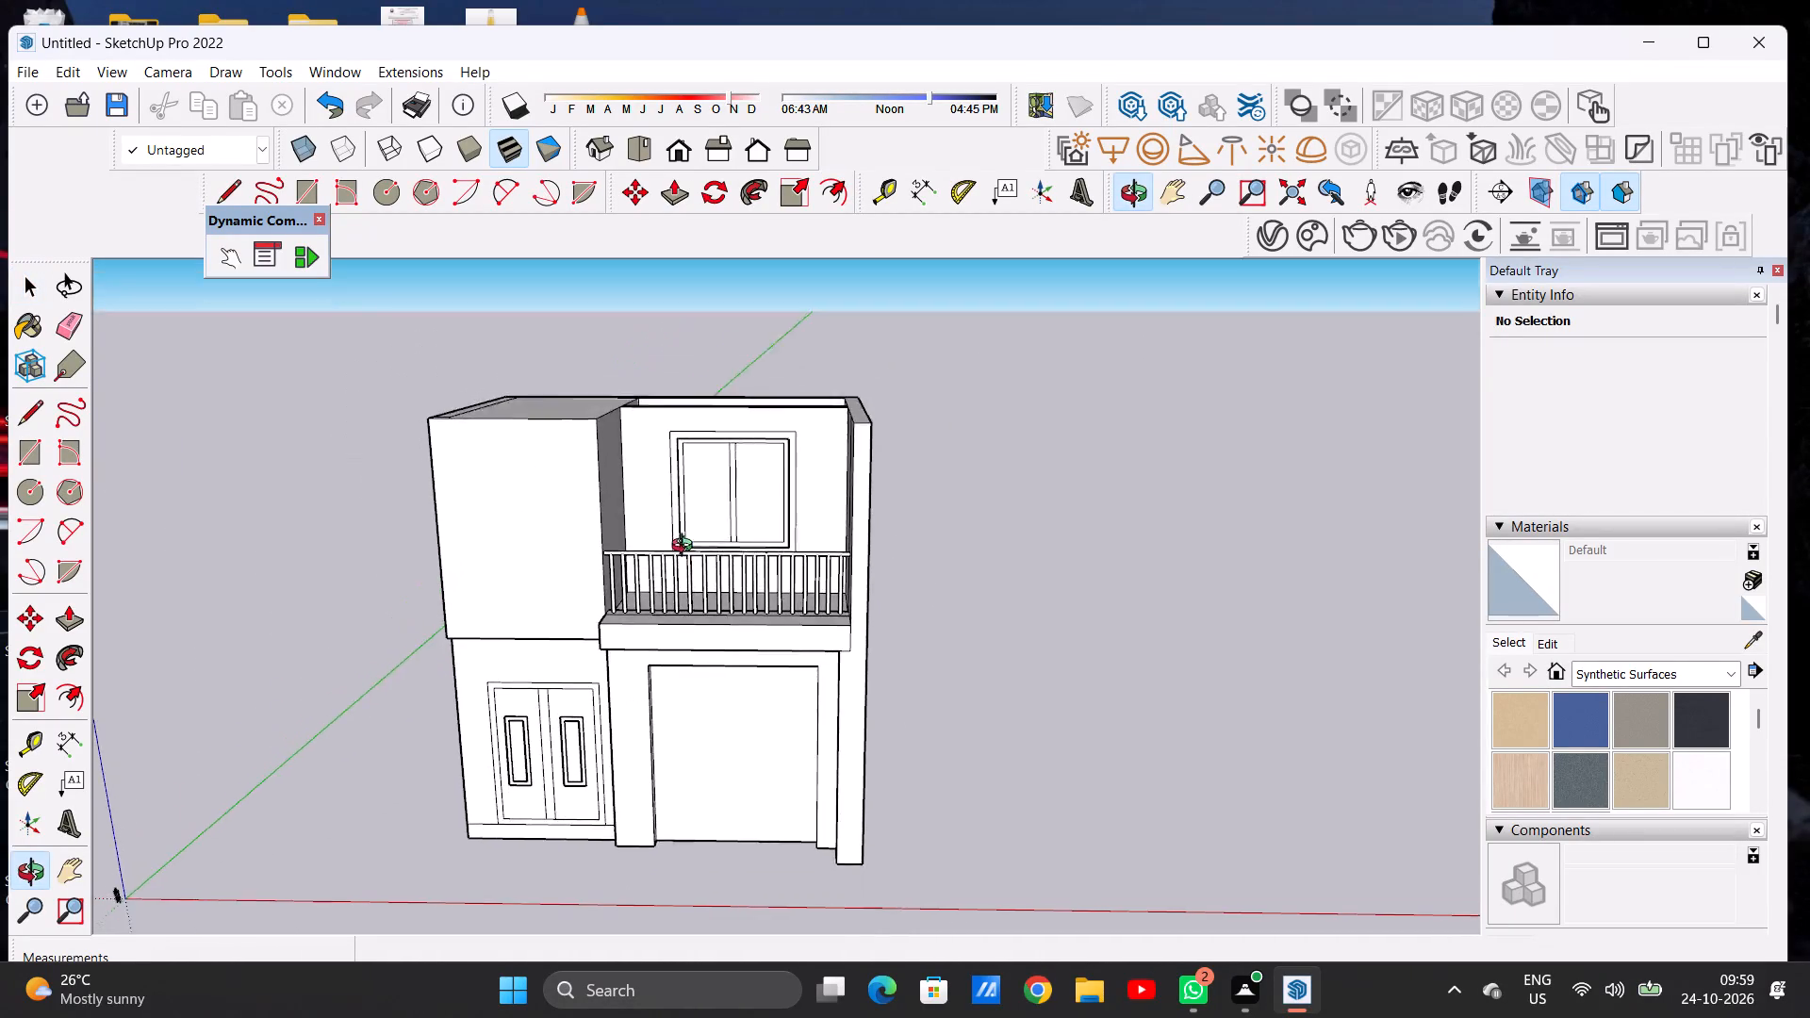
middle_drag(686, 548, 688, 525)
scroll(707, 548, up, 12)
middle_drag(716, 638, 274, 630)
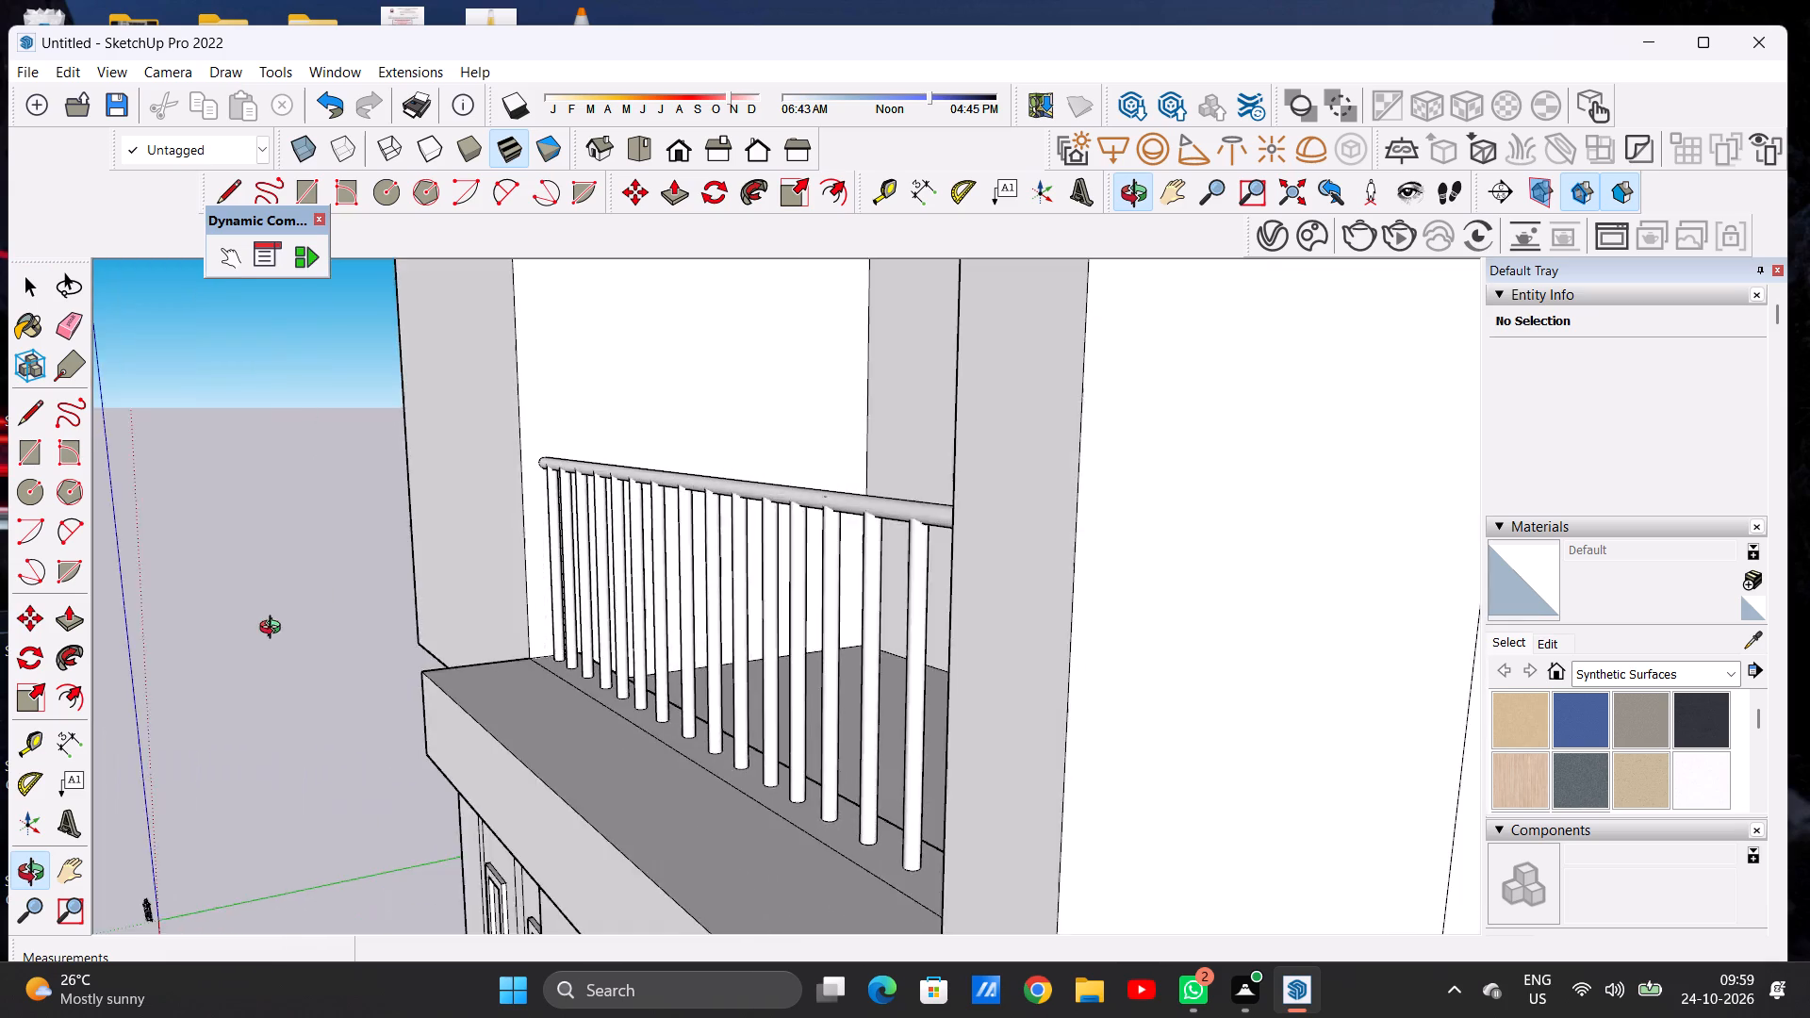
middle_drag(274, 630, 631, 622)
scroll(895, 646, down, 7)
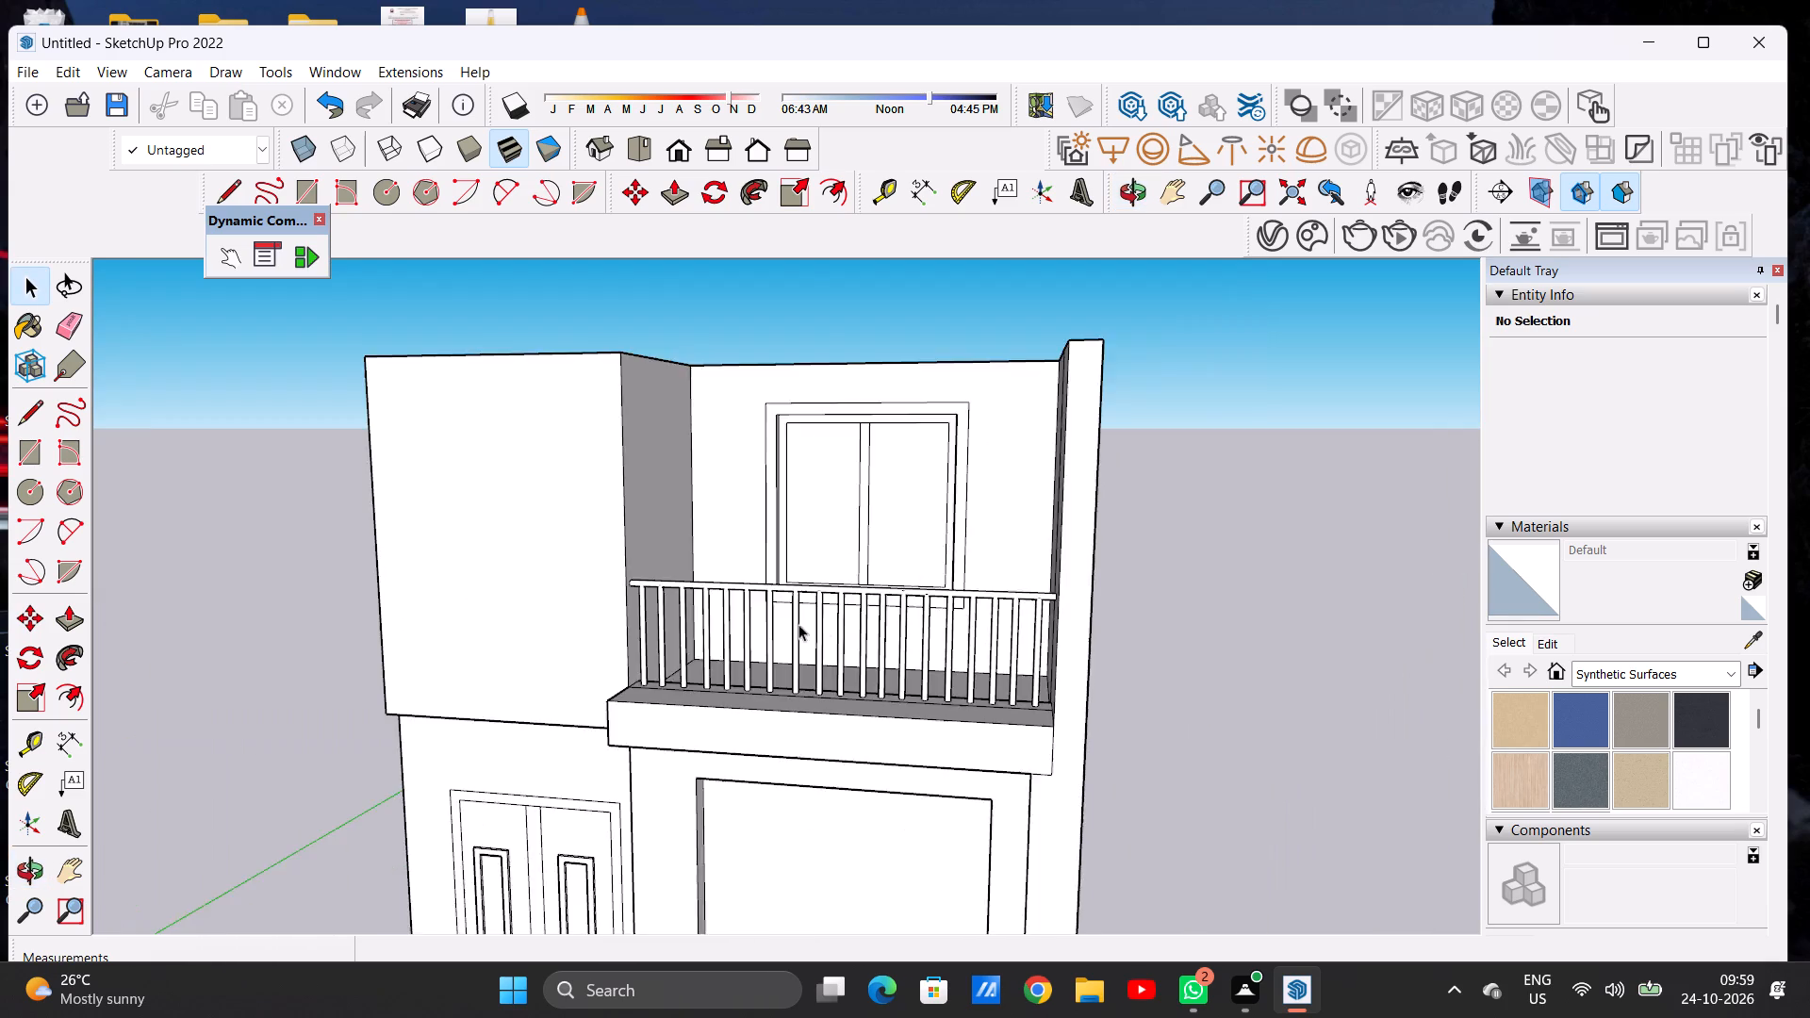
scroll(798, 624, down, 7)
middle_drag(802, 658, 865, 651)
scroll(849, 638, up, 7)
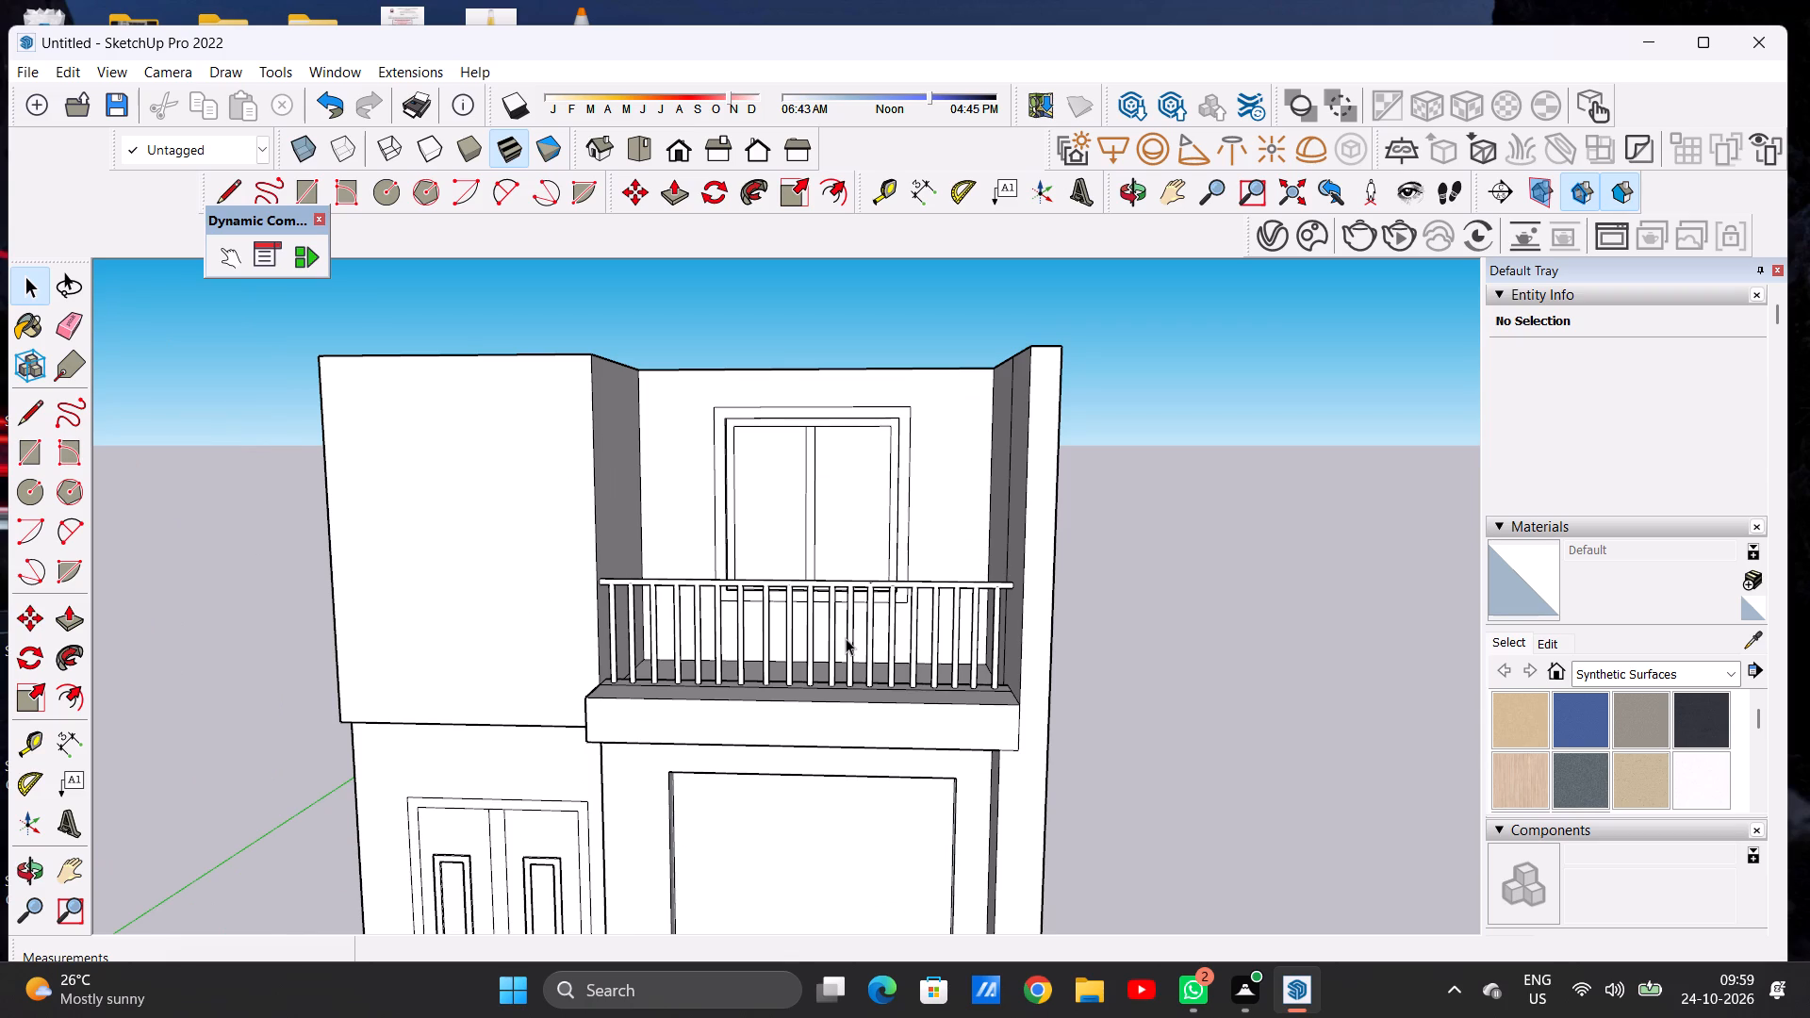
scroll(645, 580, down, 7)
middle_drag(666, 610, 342, 574)
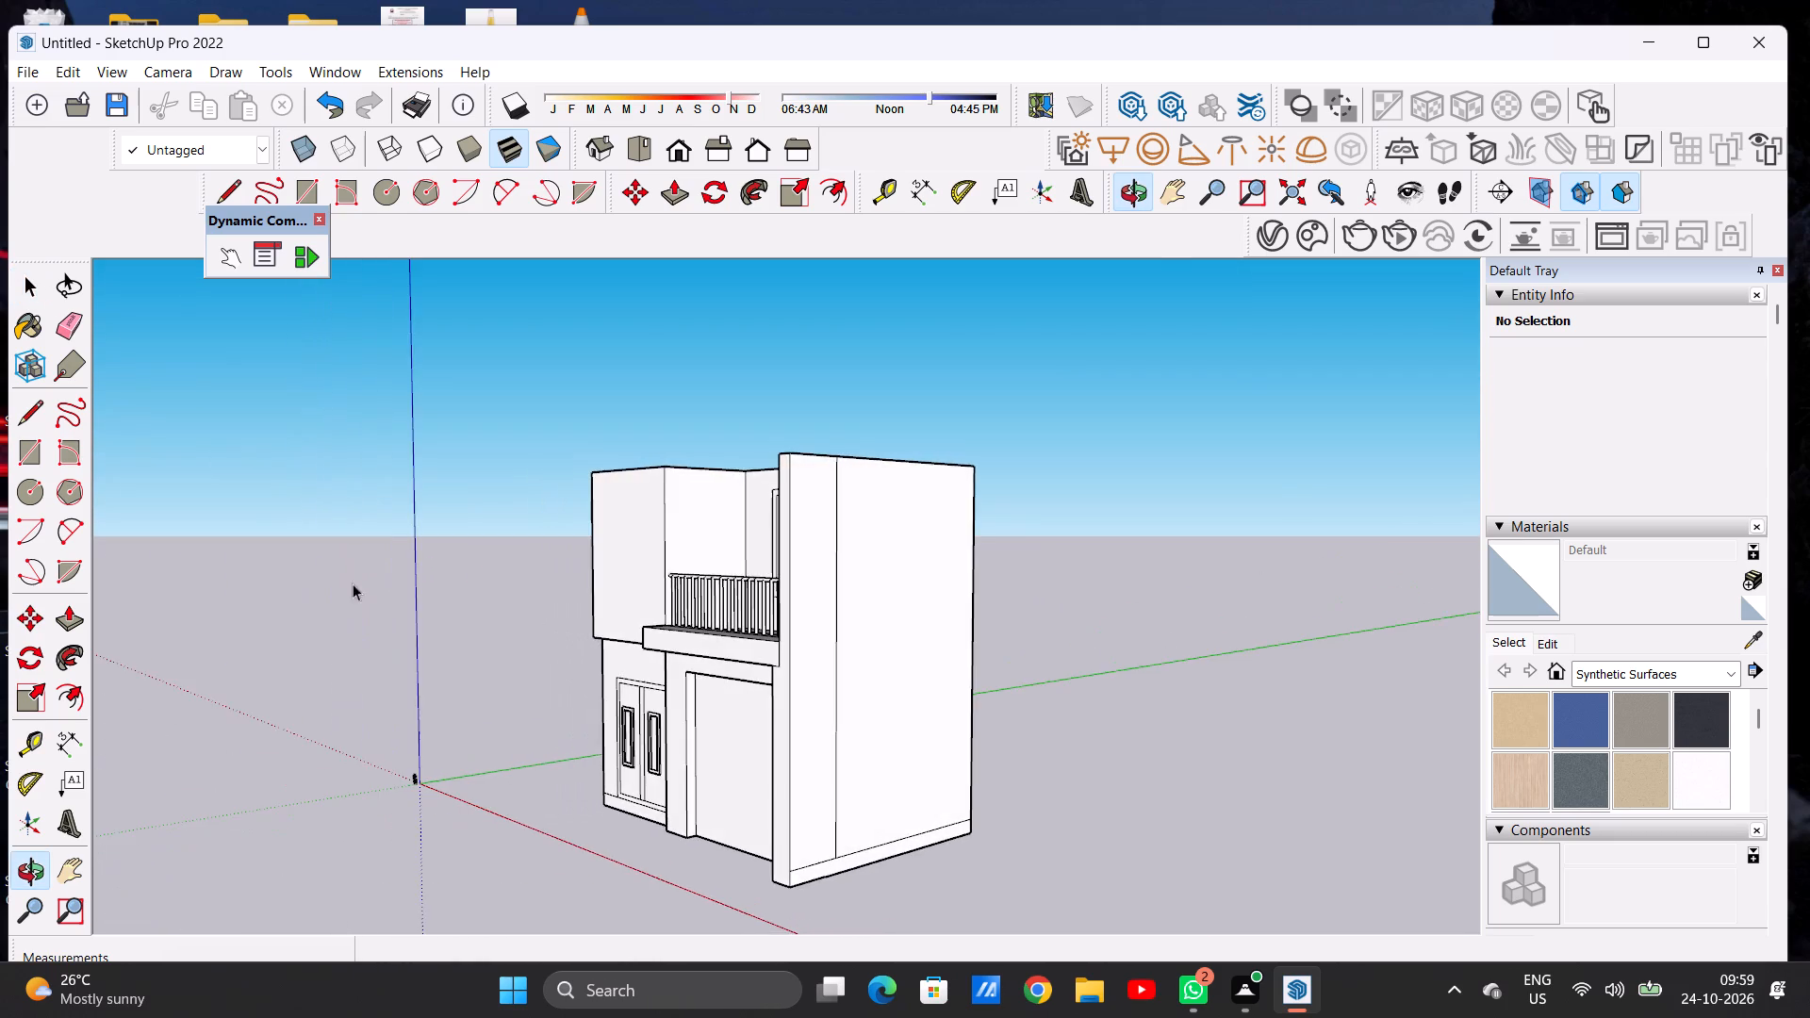
scroll(611, 564, up, 15)
middle_drag(701, 665, 1066, 678)
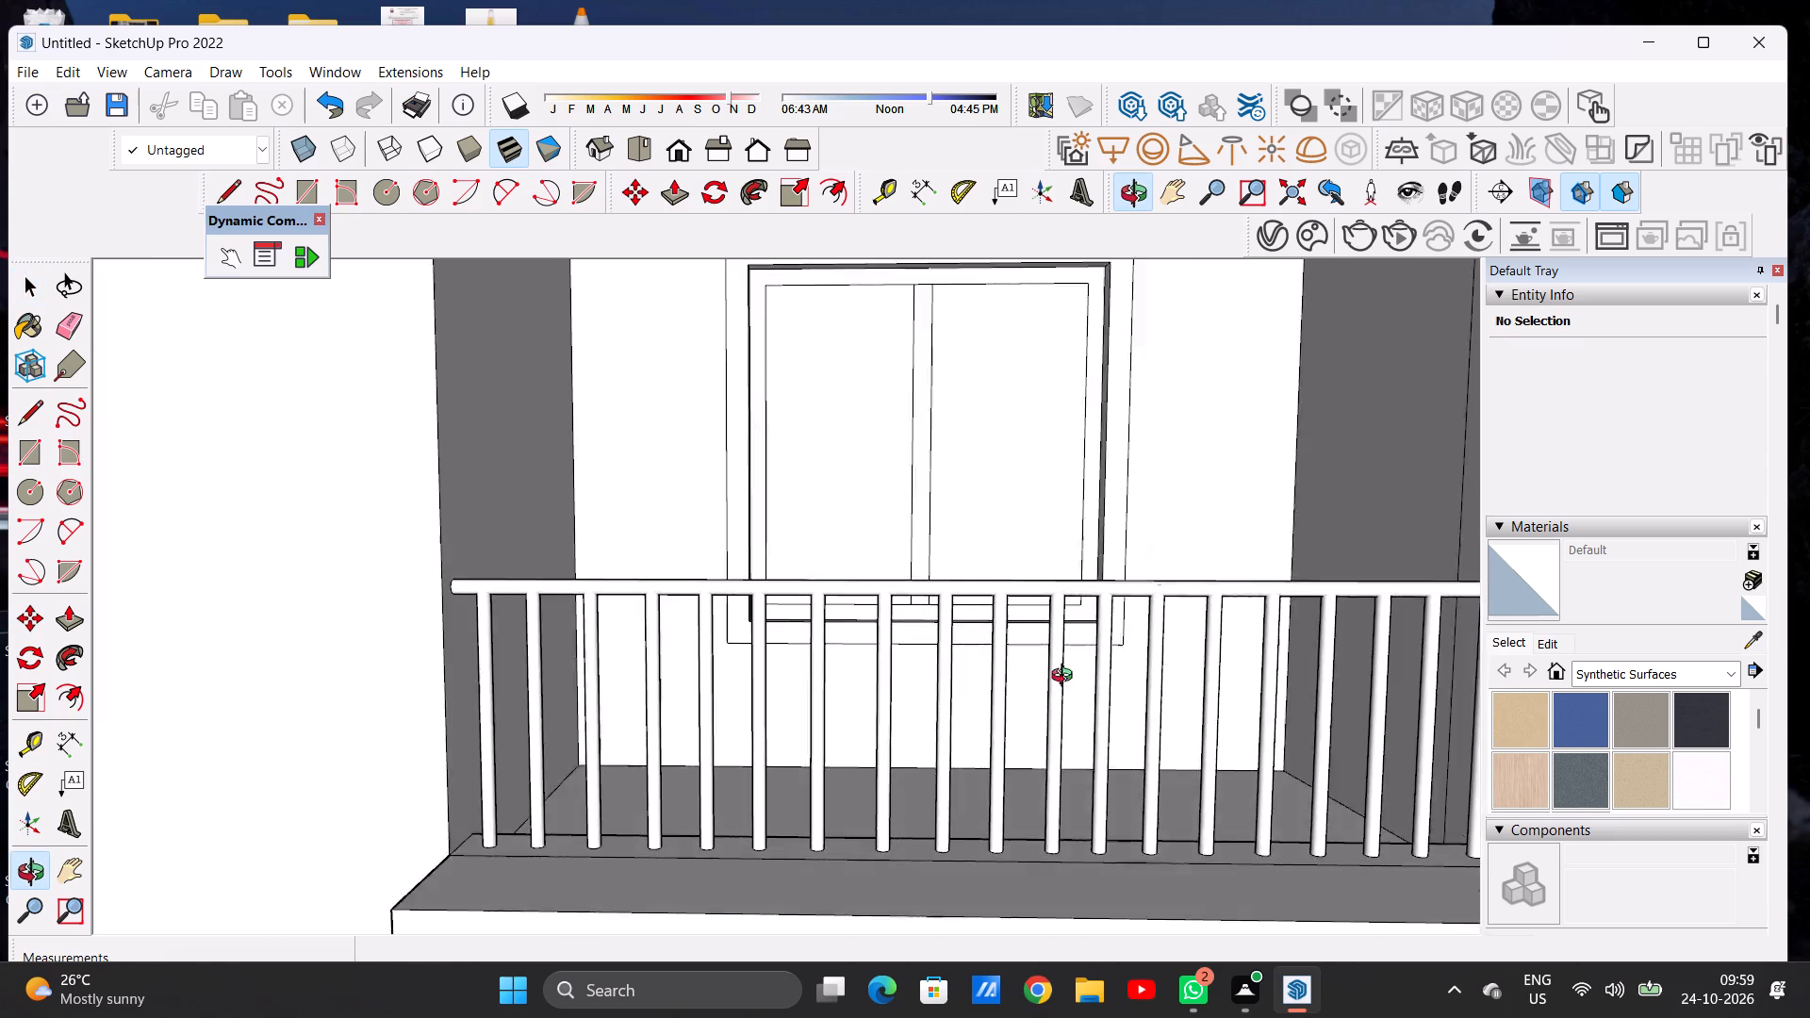
middle_drag(1066, 678, 1045, 675)
scroll(712, 642, down, 7)
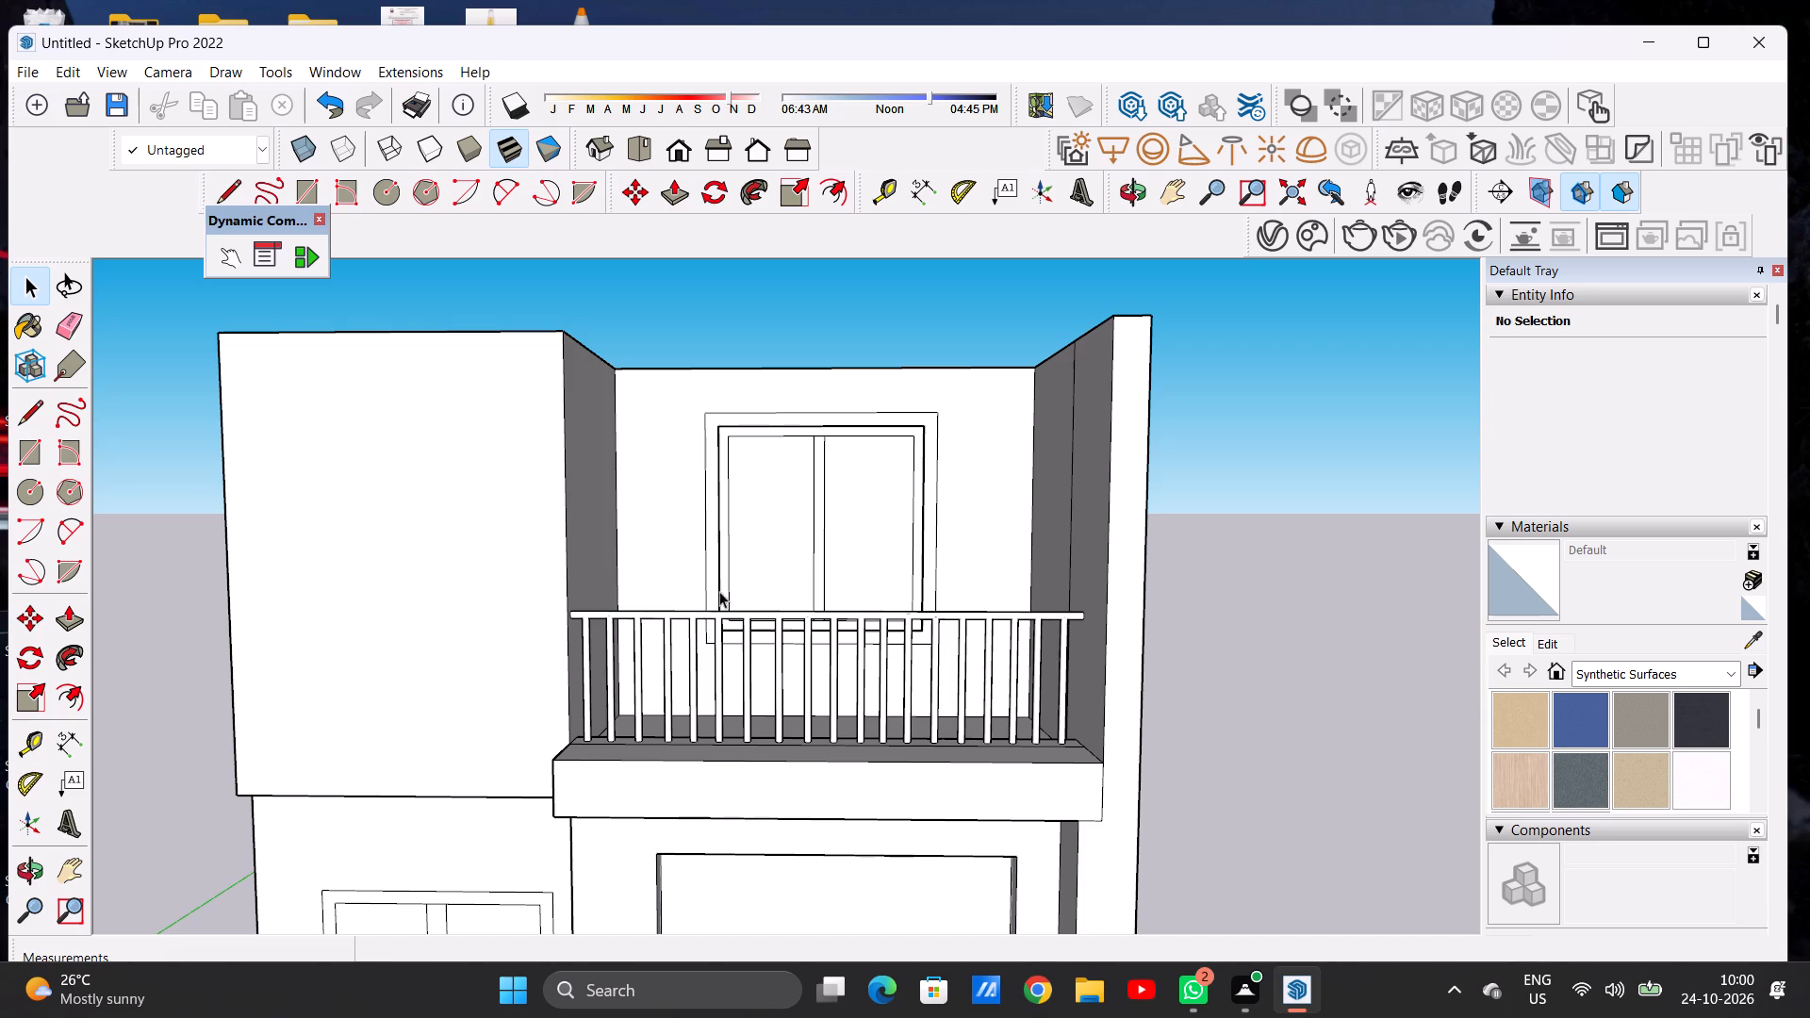
scroll(661, 555, down, 13)
scroll(680, 630, up, 1)
scroll(680, 630, down, 1)
scroll(680, 630, up, 1)
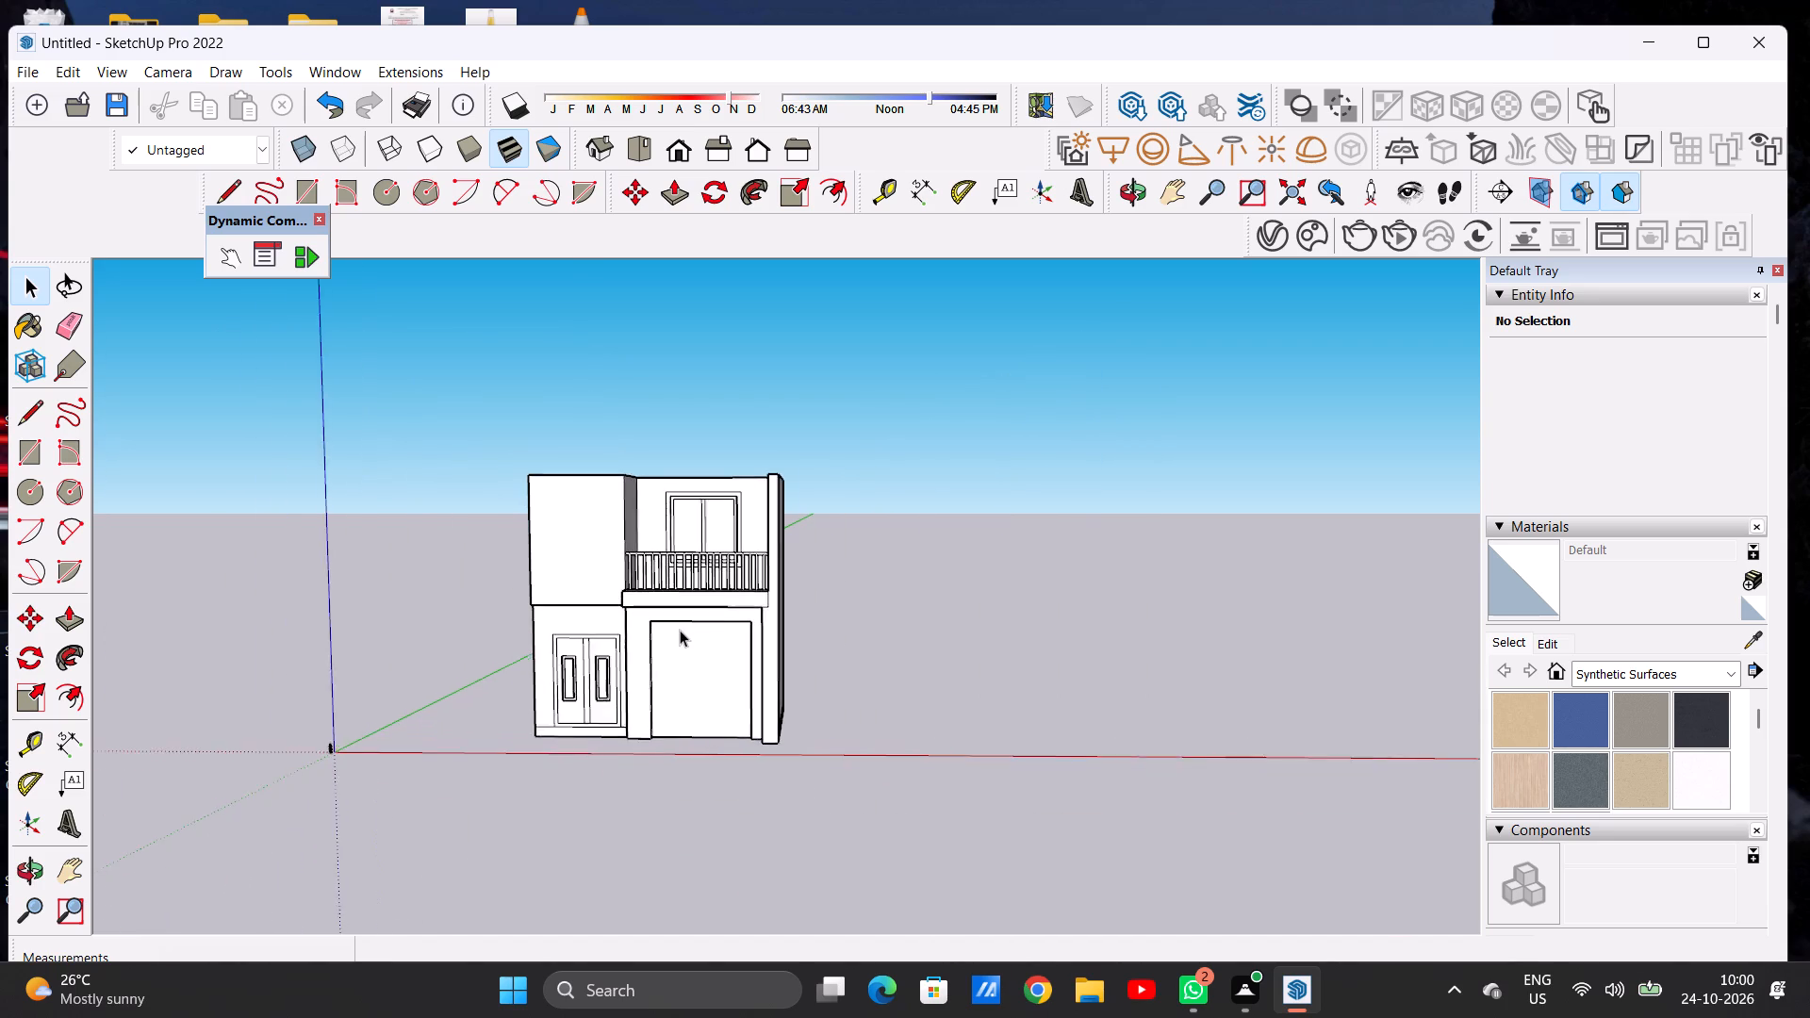
scroll(680, 630, up, 4)
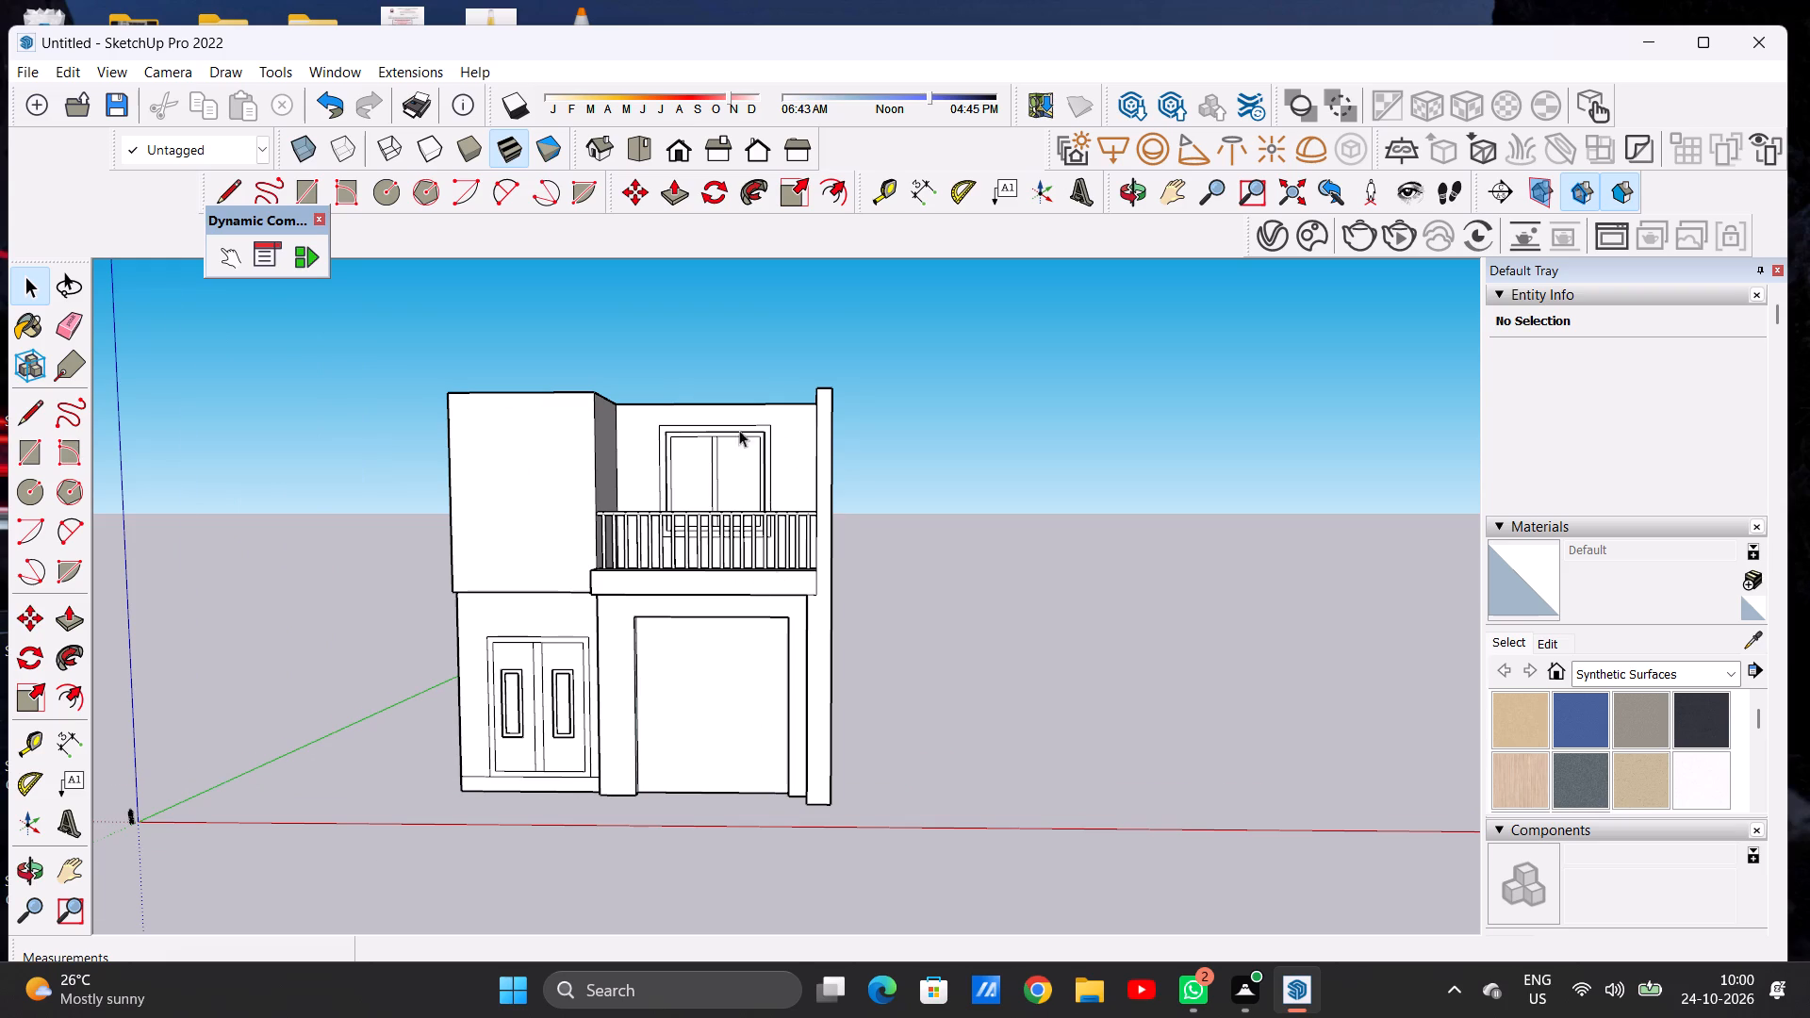
Examine the terrace railing, upper window and whole front facade from several angles and distances.
scroll(716, 444, down, 5)
scroll(708, 473, up, 13)
middle_drag(527, 467, 750, 468)
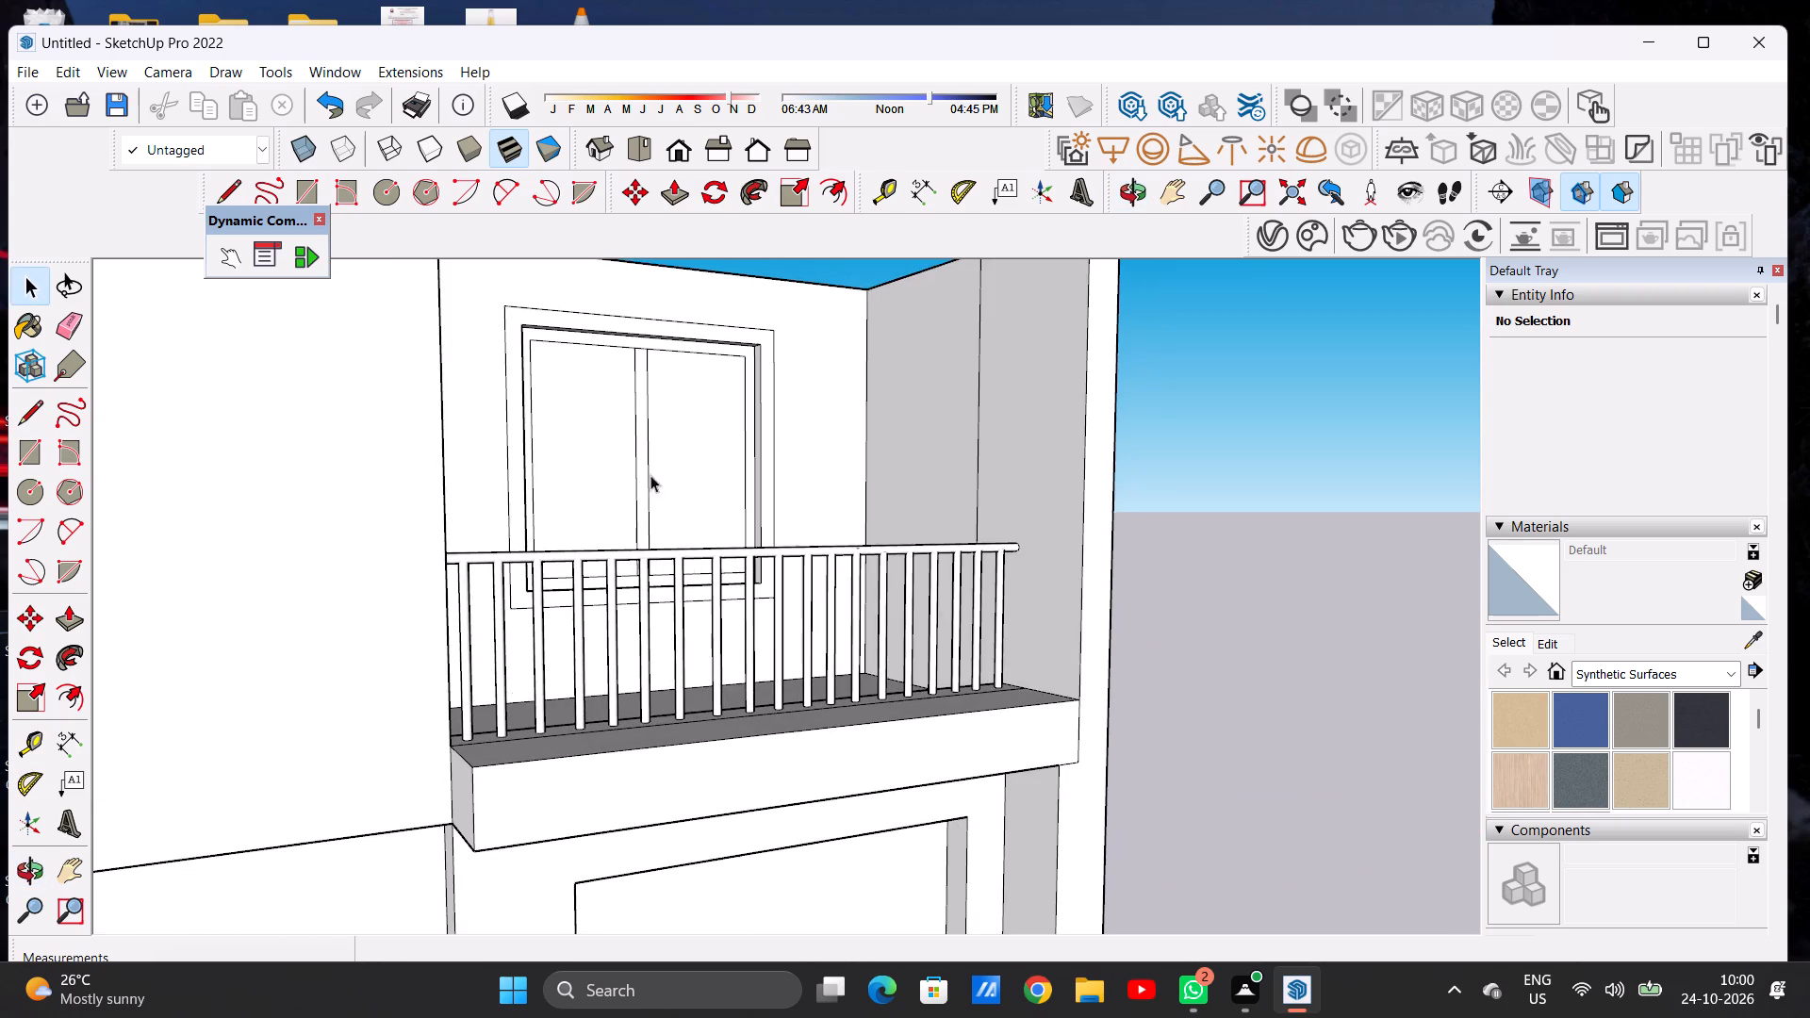
middle_drag(599, 475, 390, 469)
scroll(815, 541, down, 4)
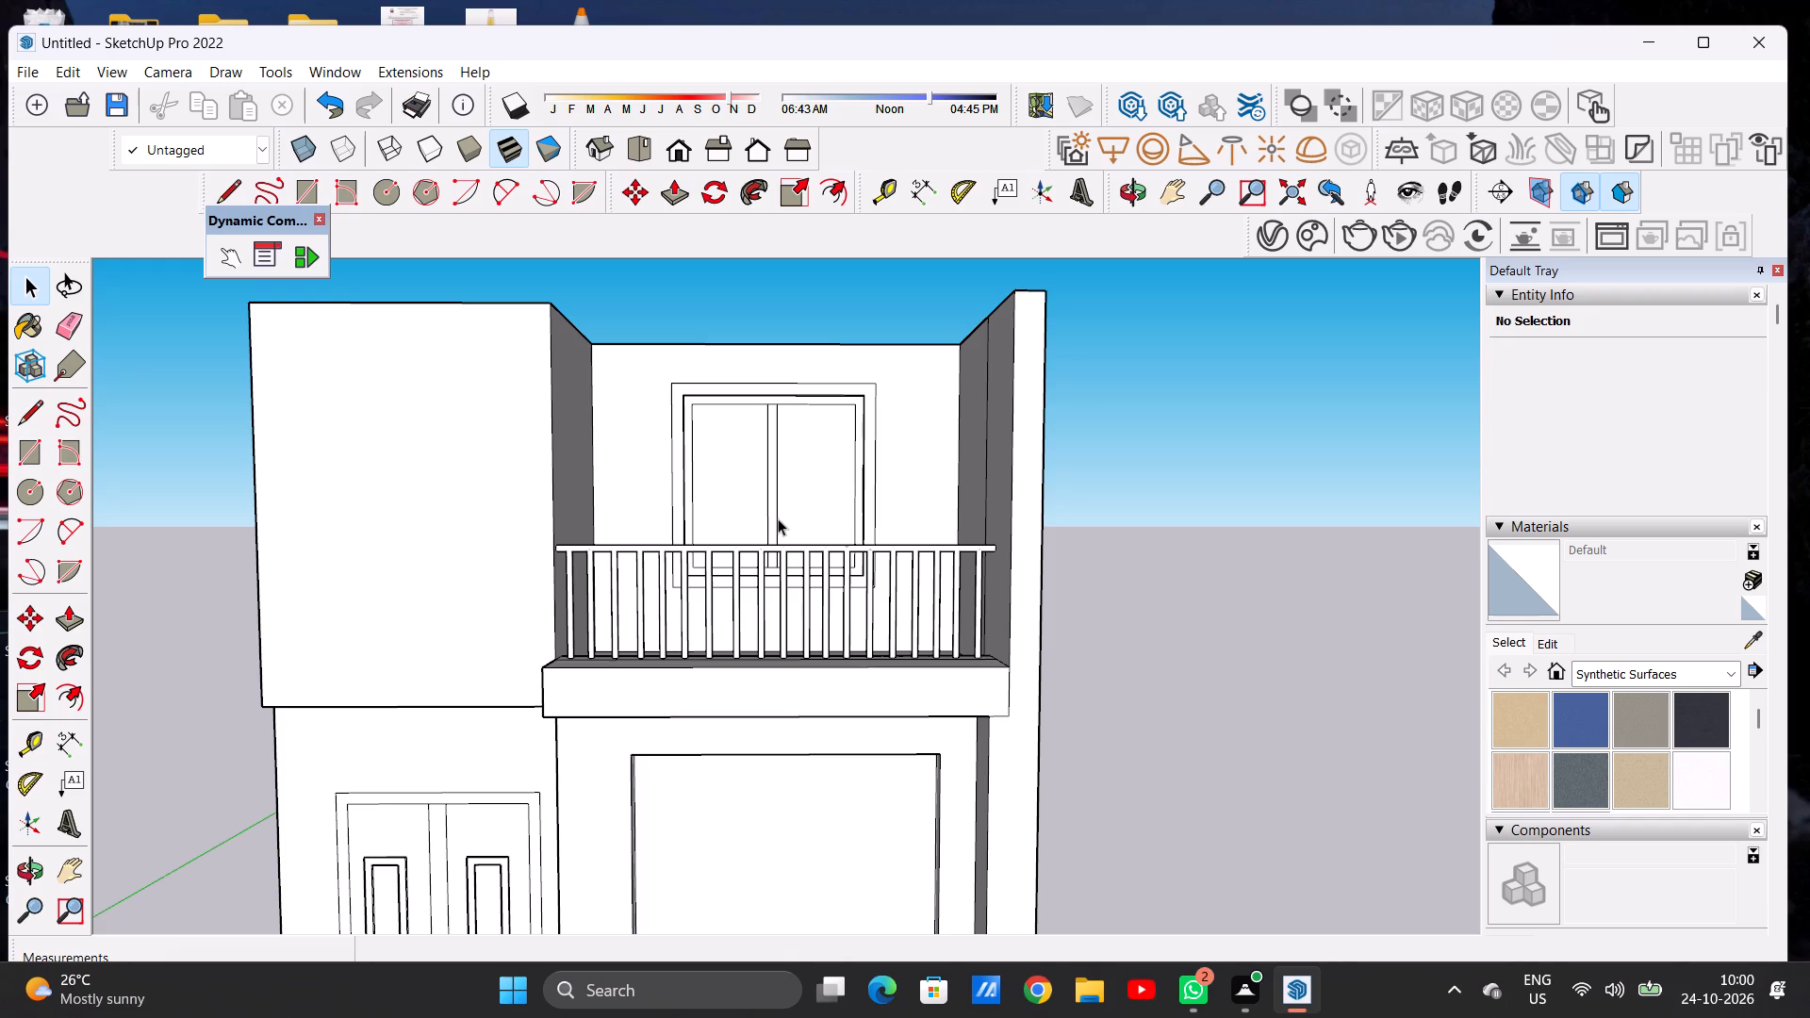
scroll(774, 514, down, 6)
scroll(605, 515, down, 2)
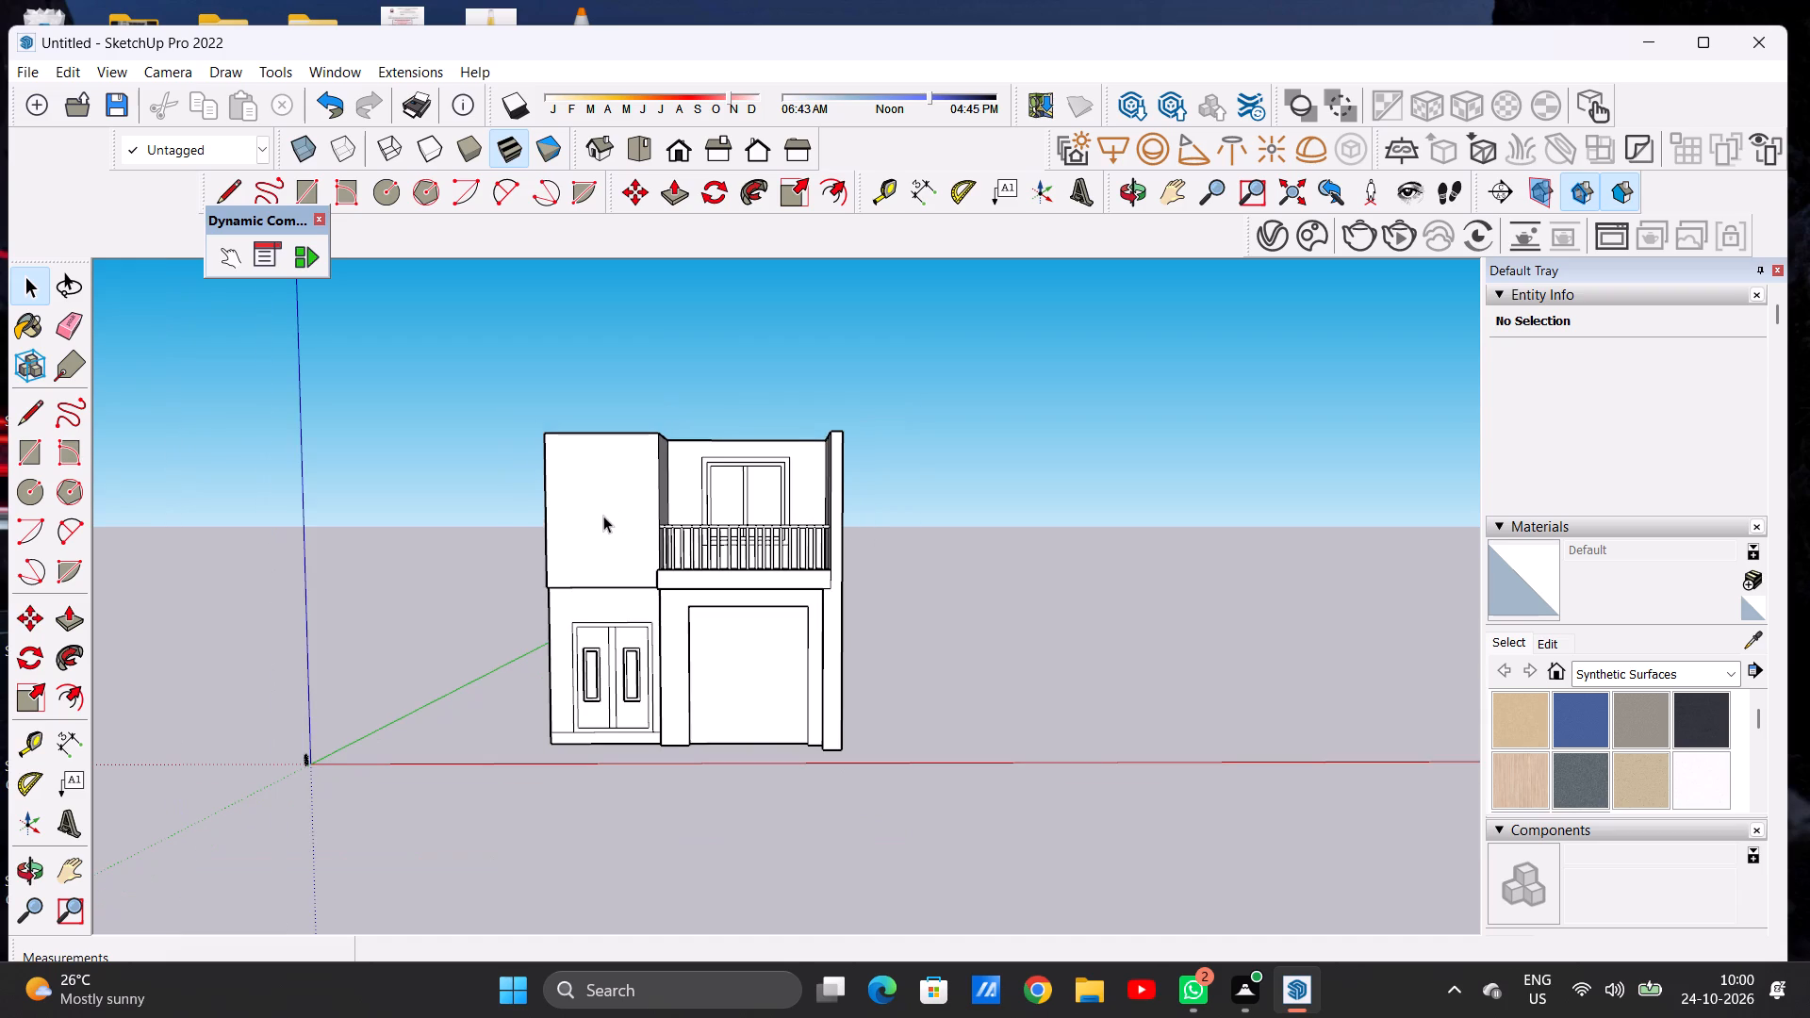
scroll(602, 517, down, 5)
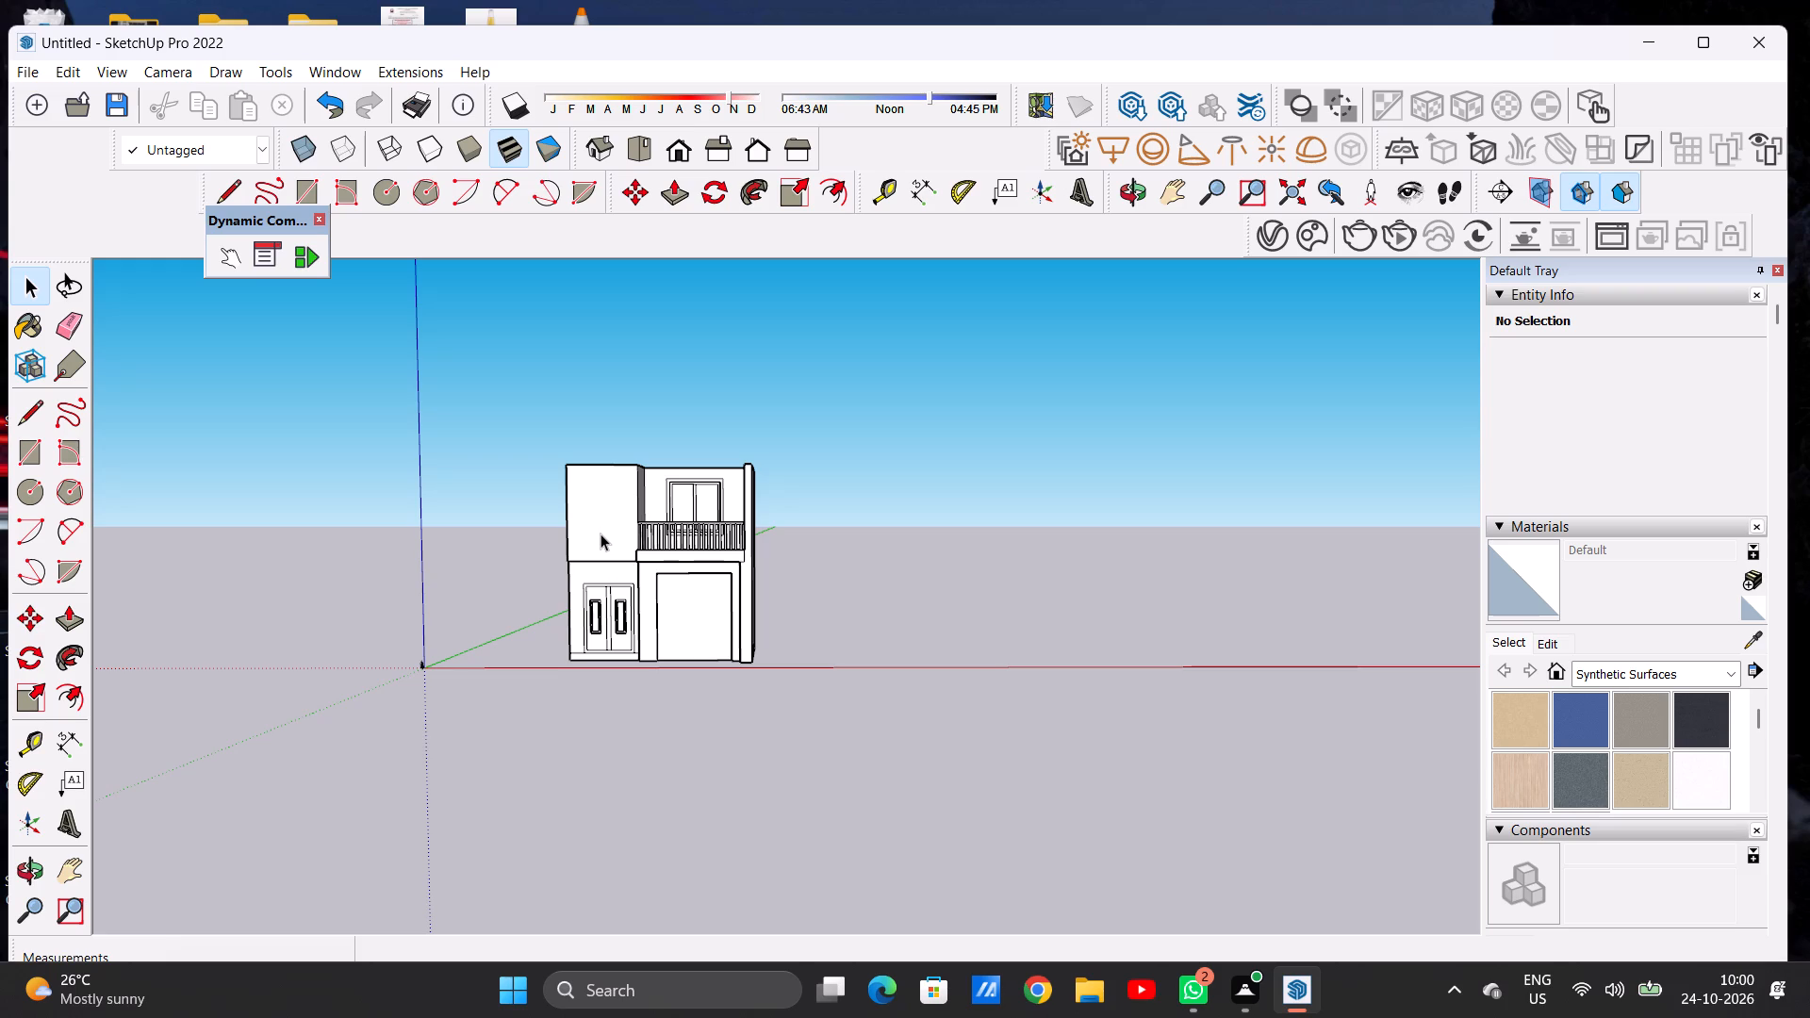
scroll(525, 534, down, 6)
scroll(607, 534, up, 6)
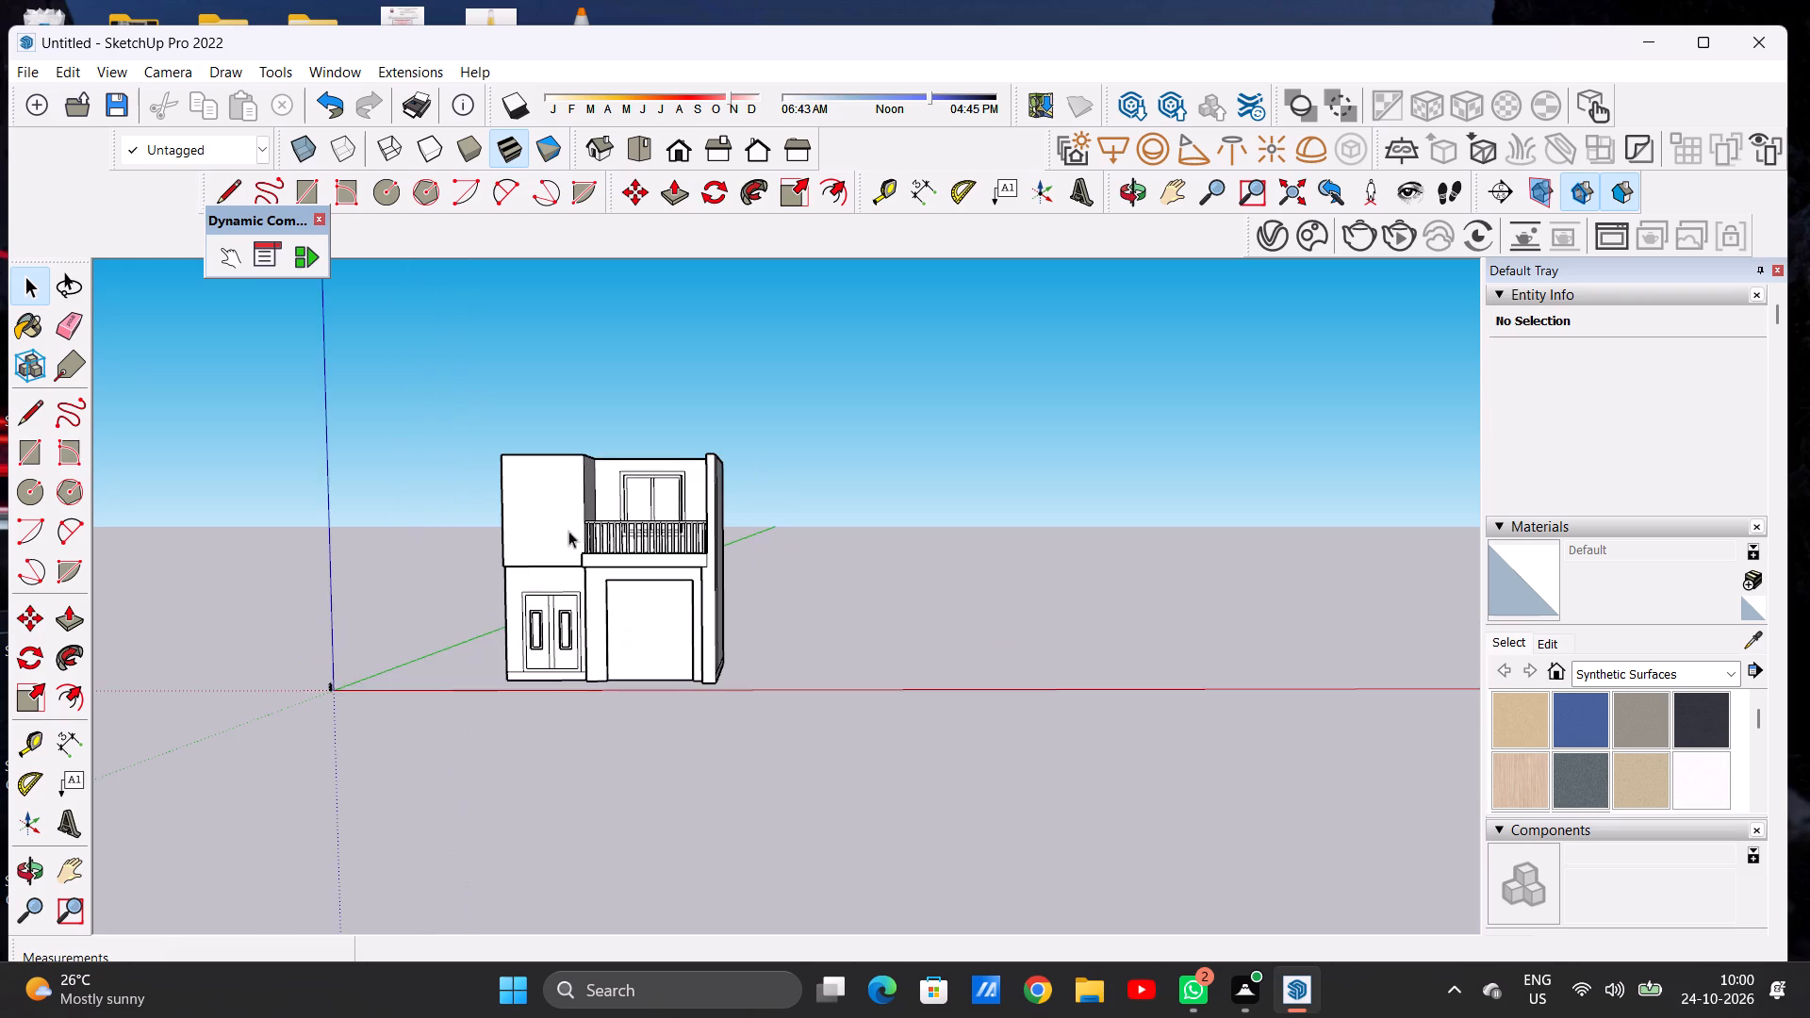
scroll(572, 514, up, 7)
middle_drag(573, 512, 804, 486)
middle_click(804, 486)
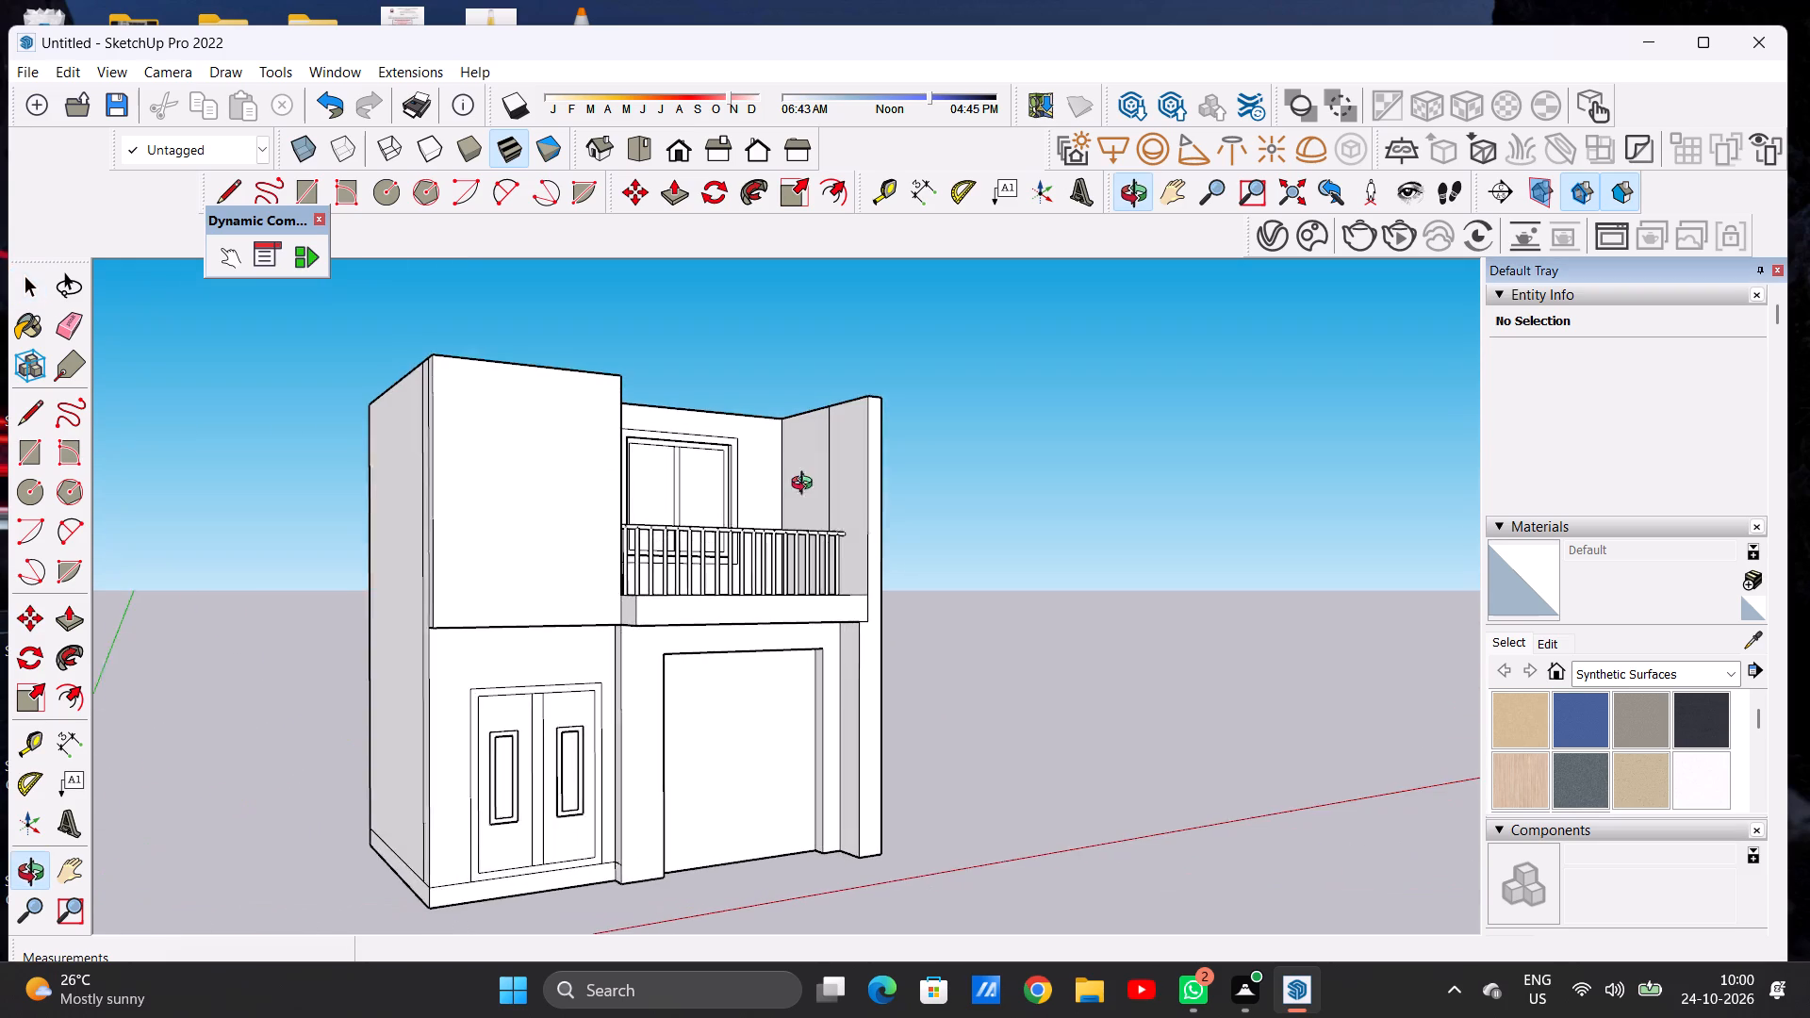
middle_click(806, 485)
middle_drag(699, 499, 468, 530)
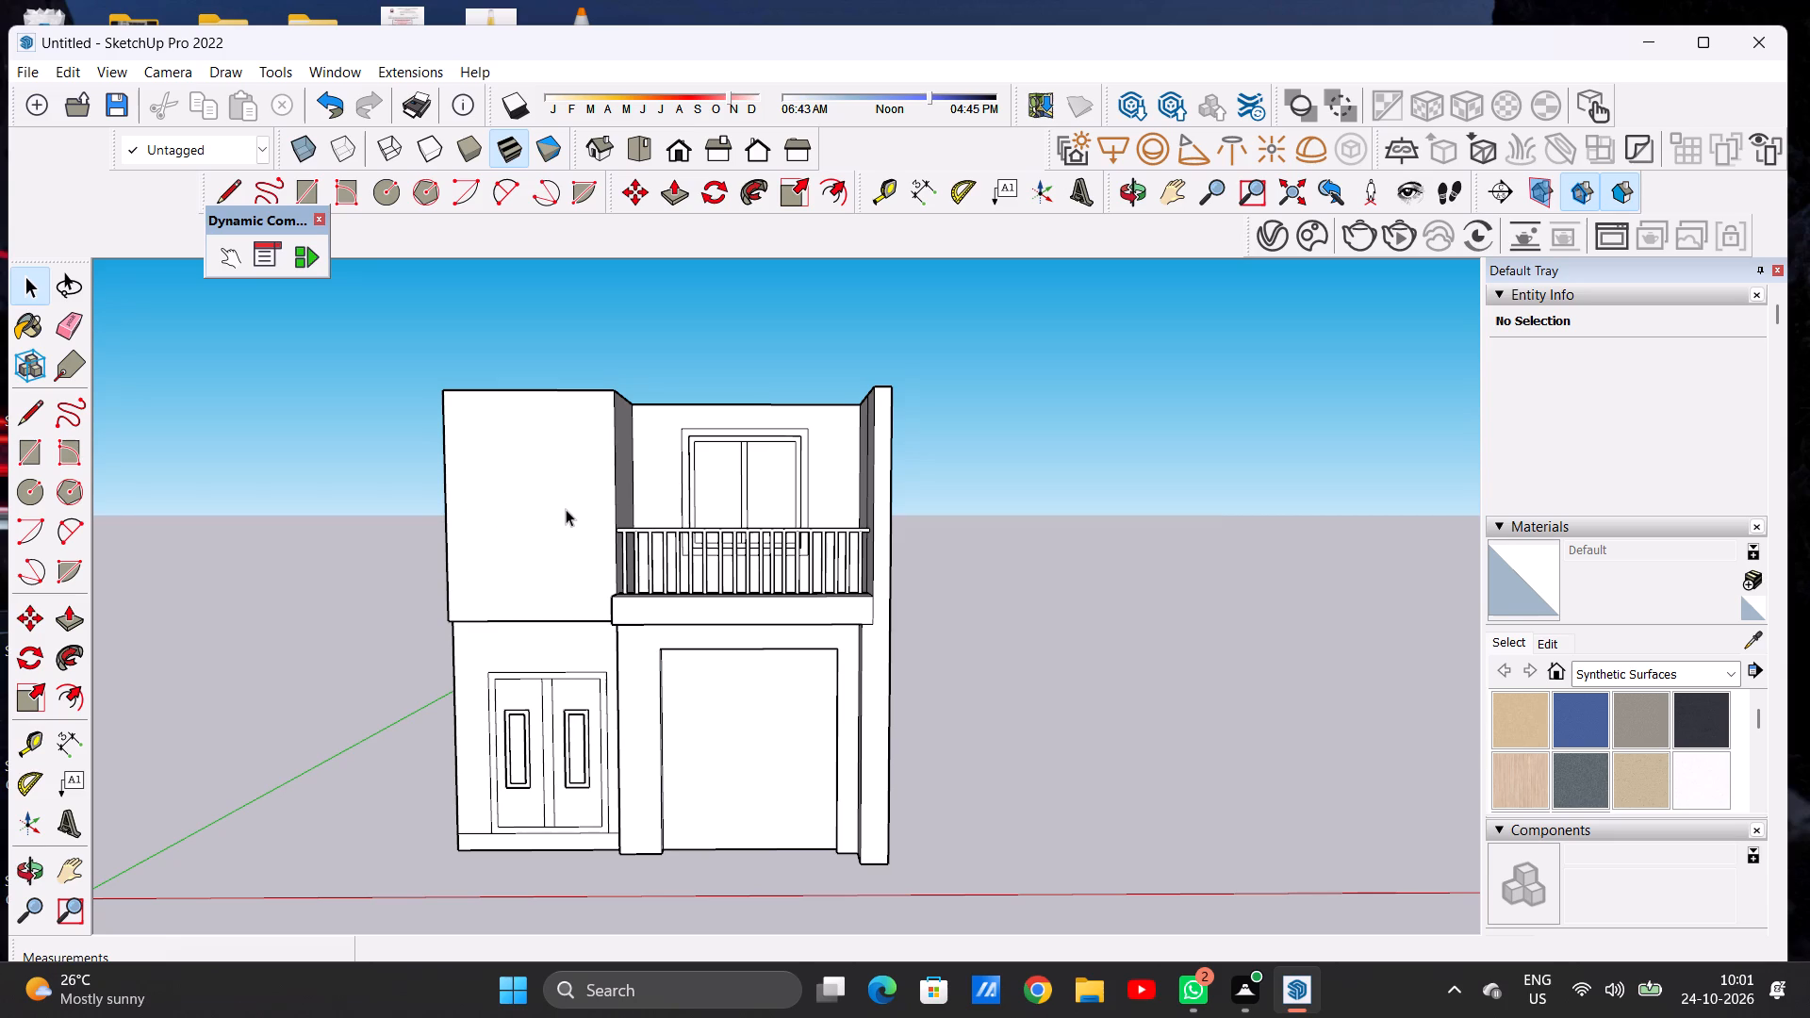
scroll(638, 508, down, 6)
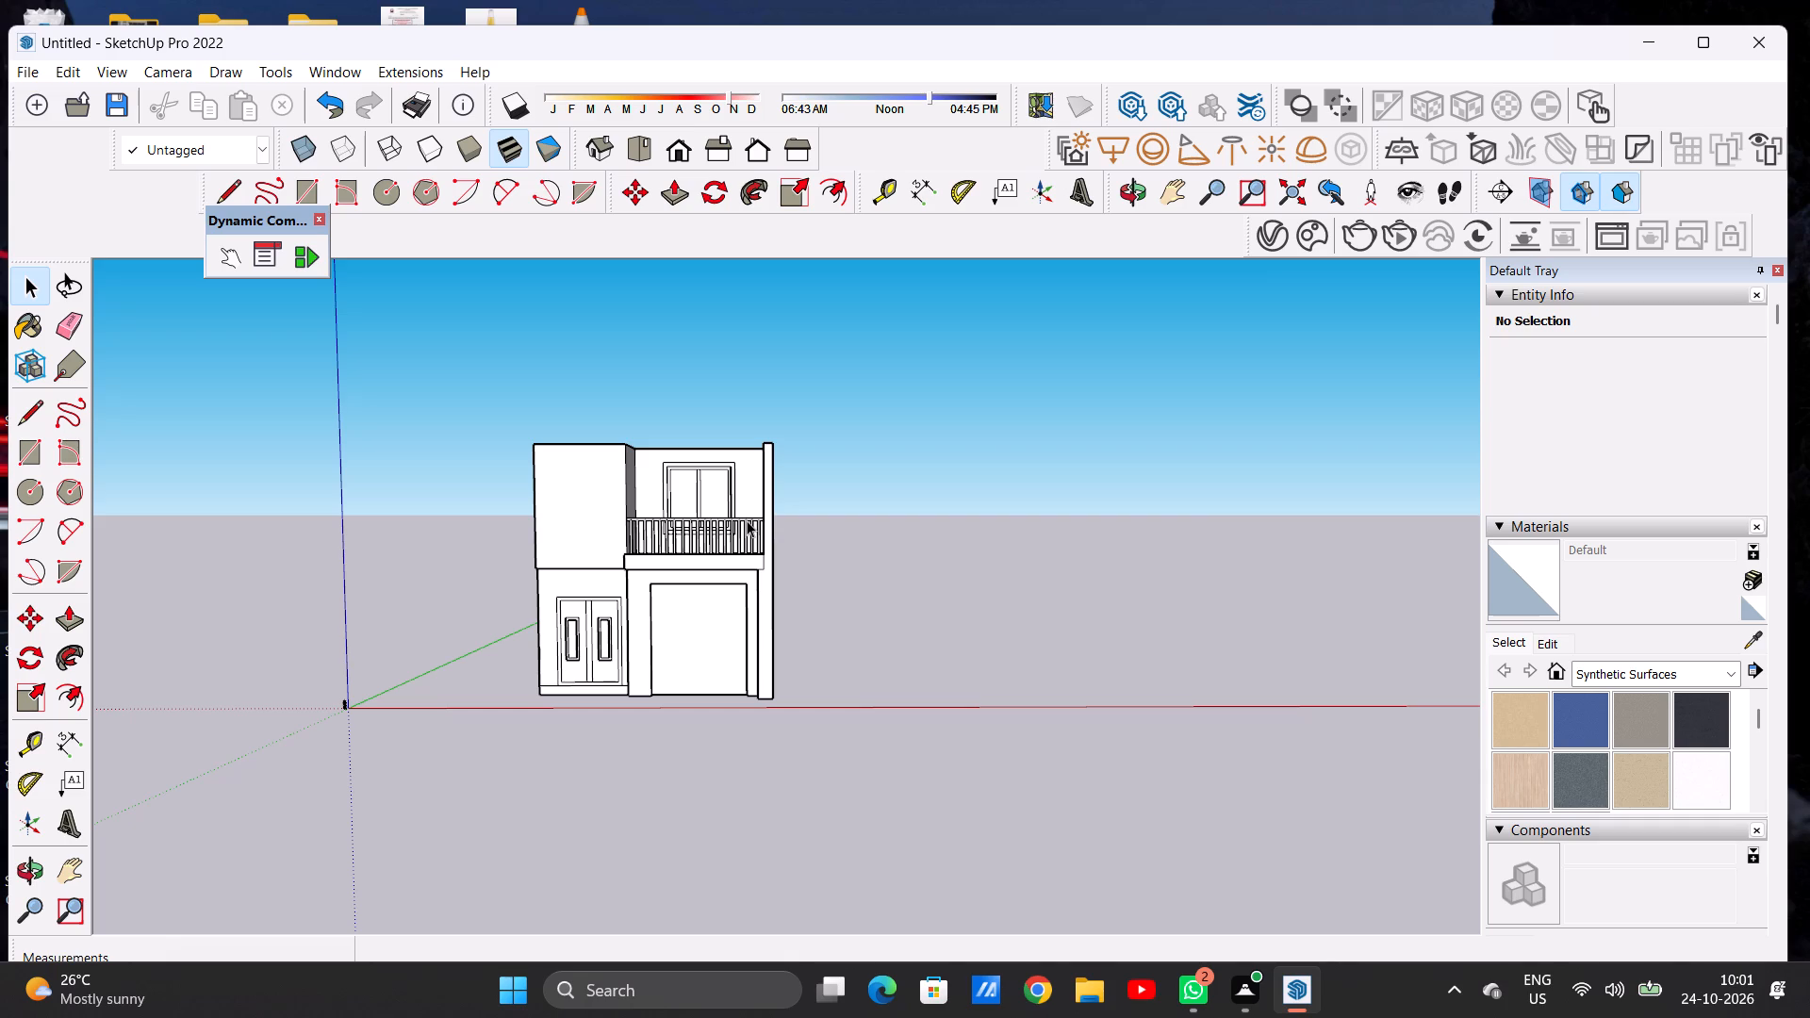
scroll(749, 520, down, 2)
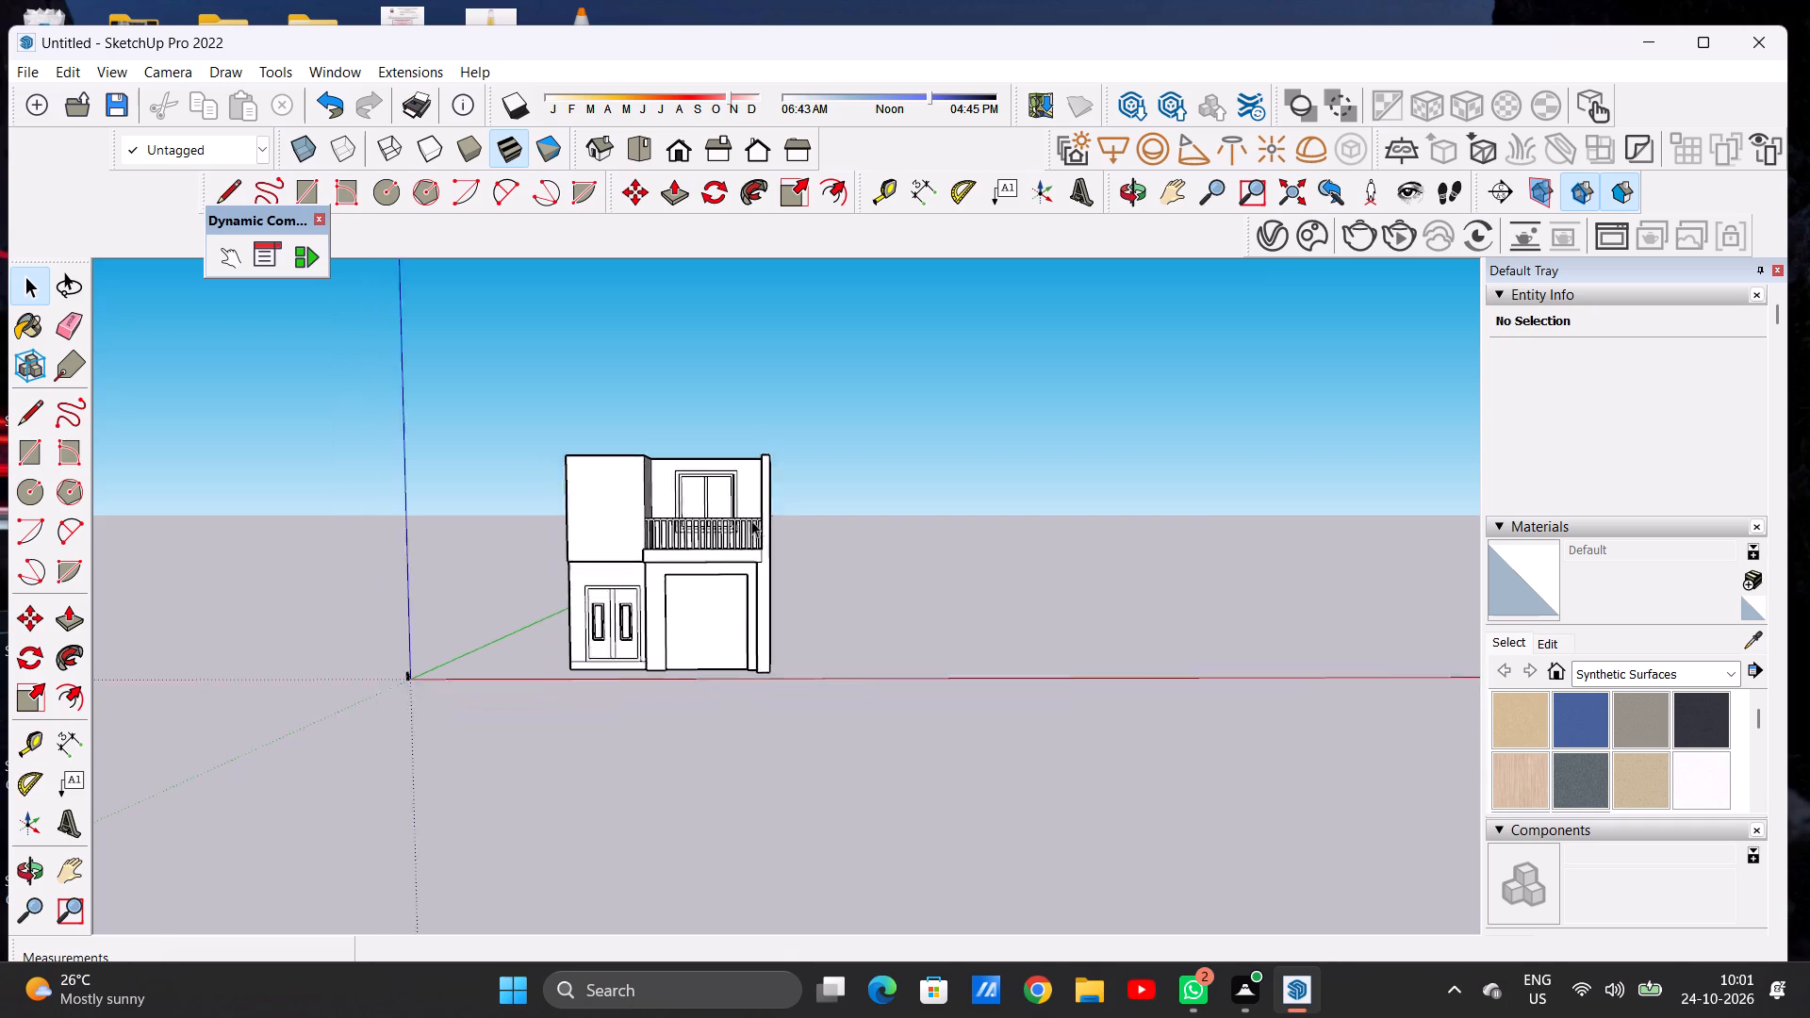
scroll(751, 520, down, 5)
scroll(685, 467, up, 6)
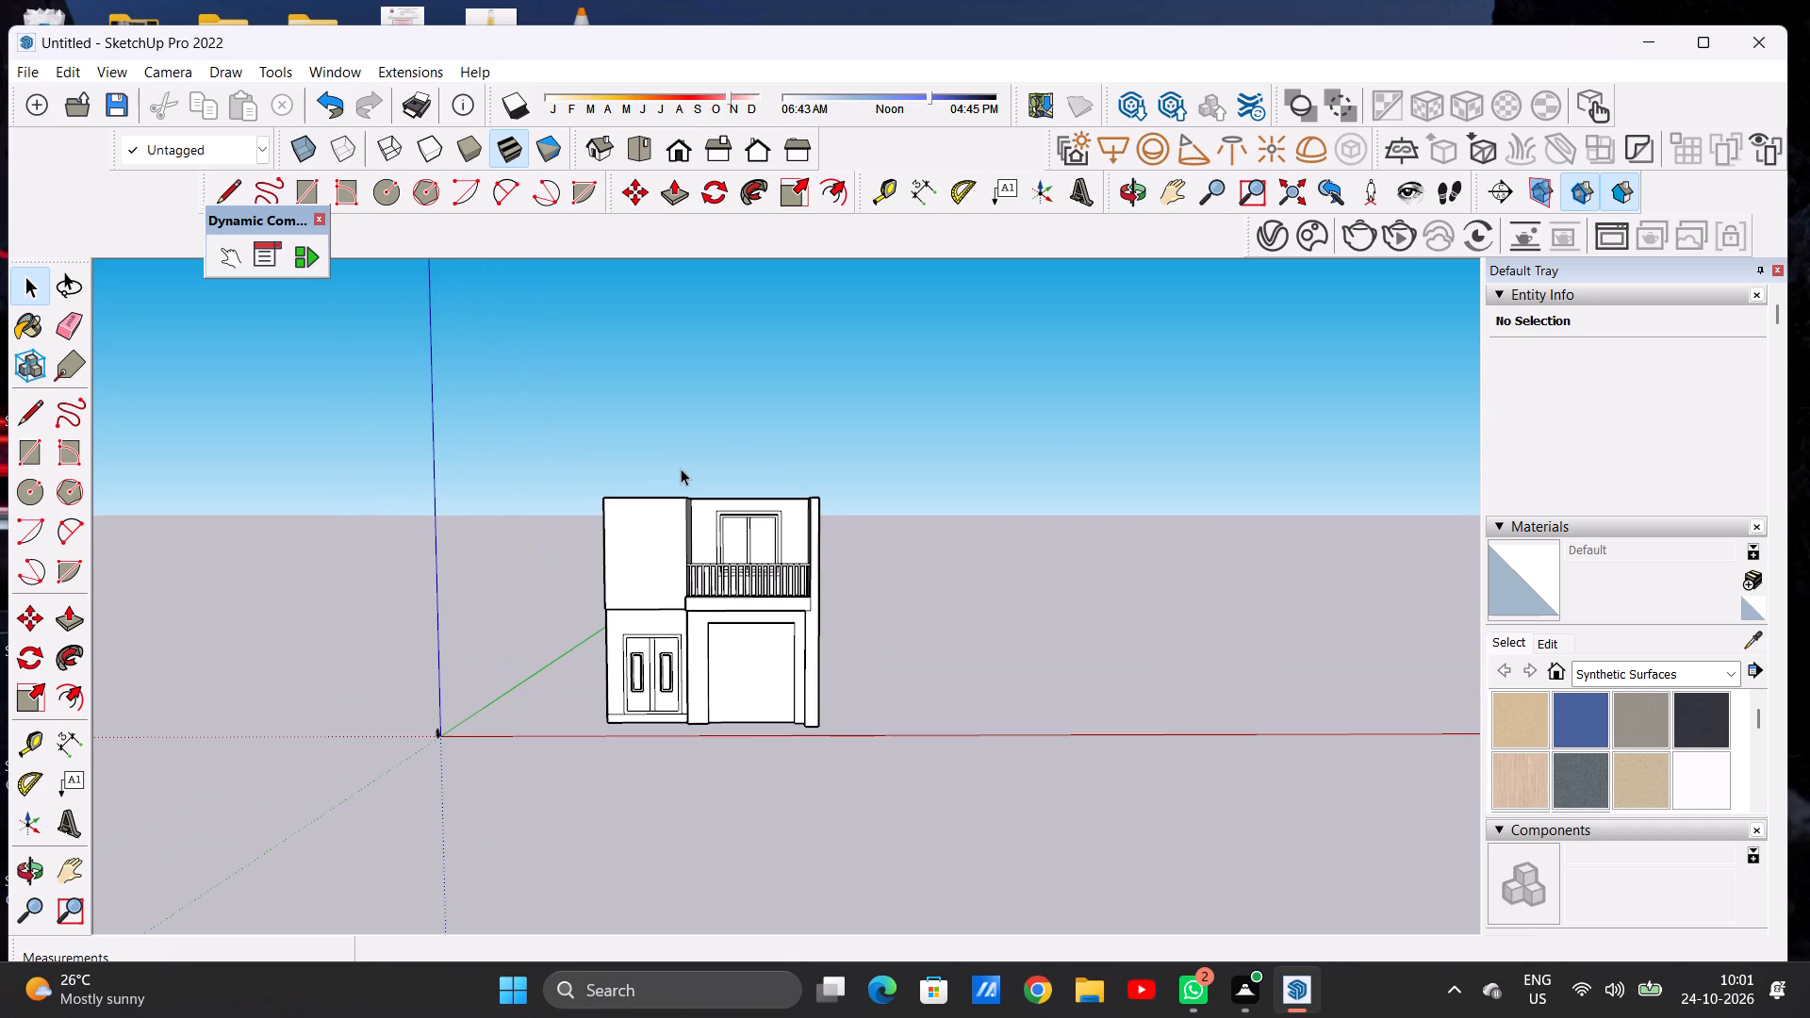
Move the floor face of the open room behind the upper window wall up about 78' 6 7/16" to the wall tops.
middle_drag(773, 533, 640, 603)
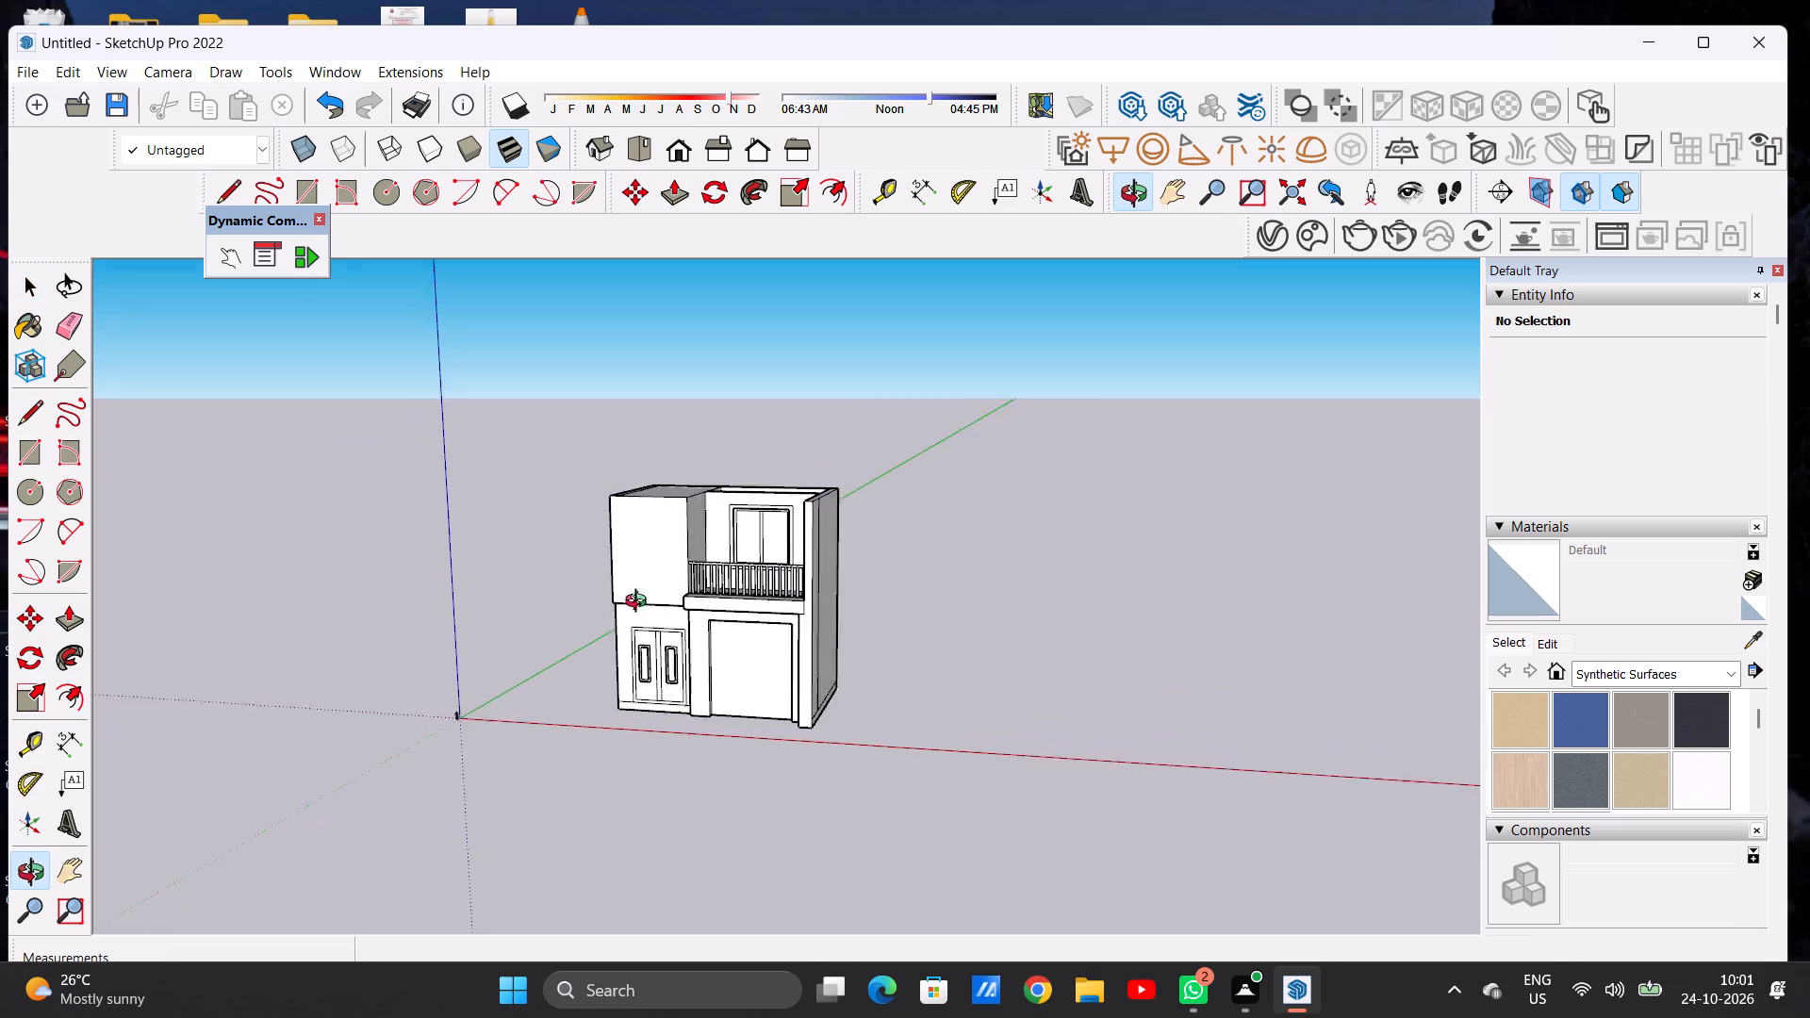
middle_drag(640, 603, 572, 761)
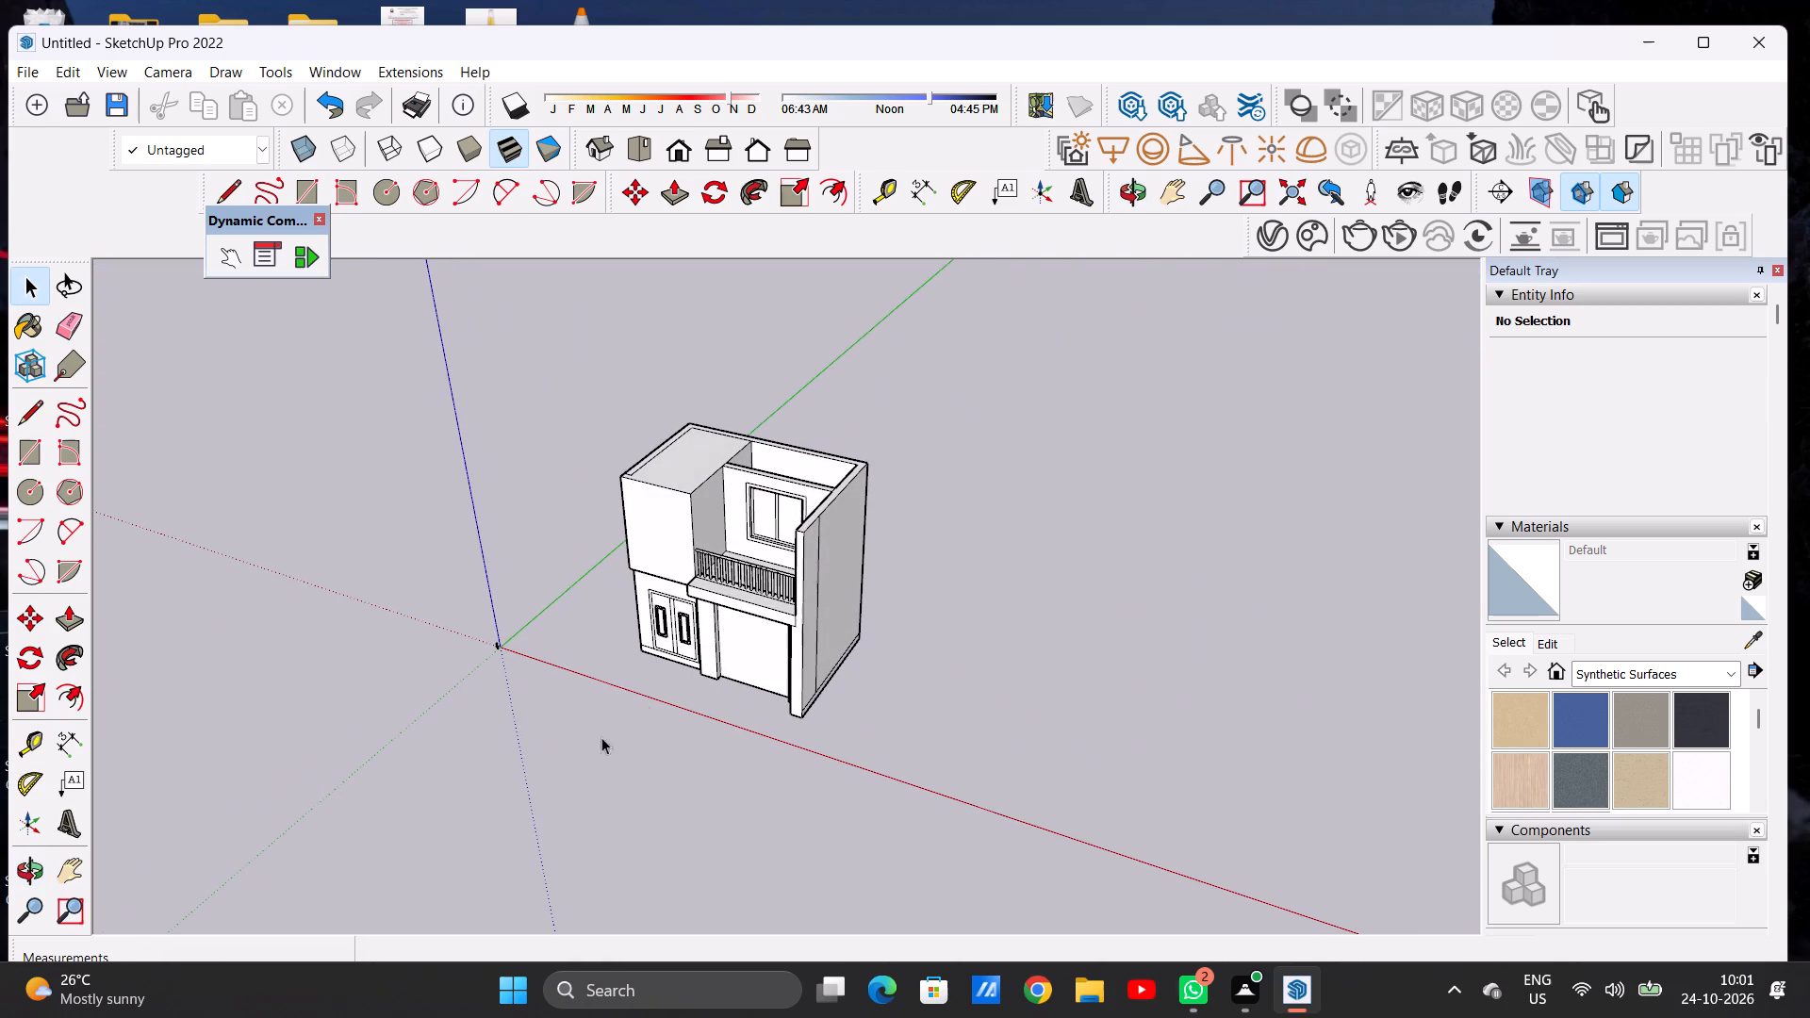
scroll(749, 516, up, 6)
middle_drag(858, 428, 529, 567)
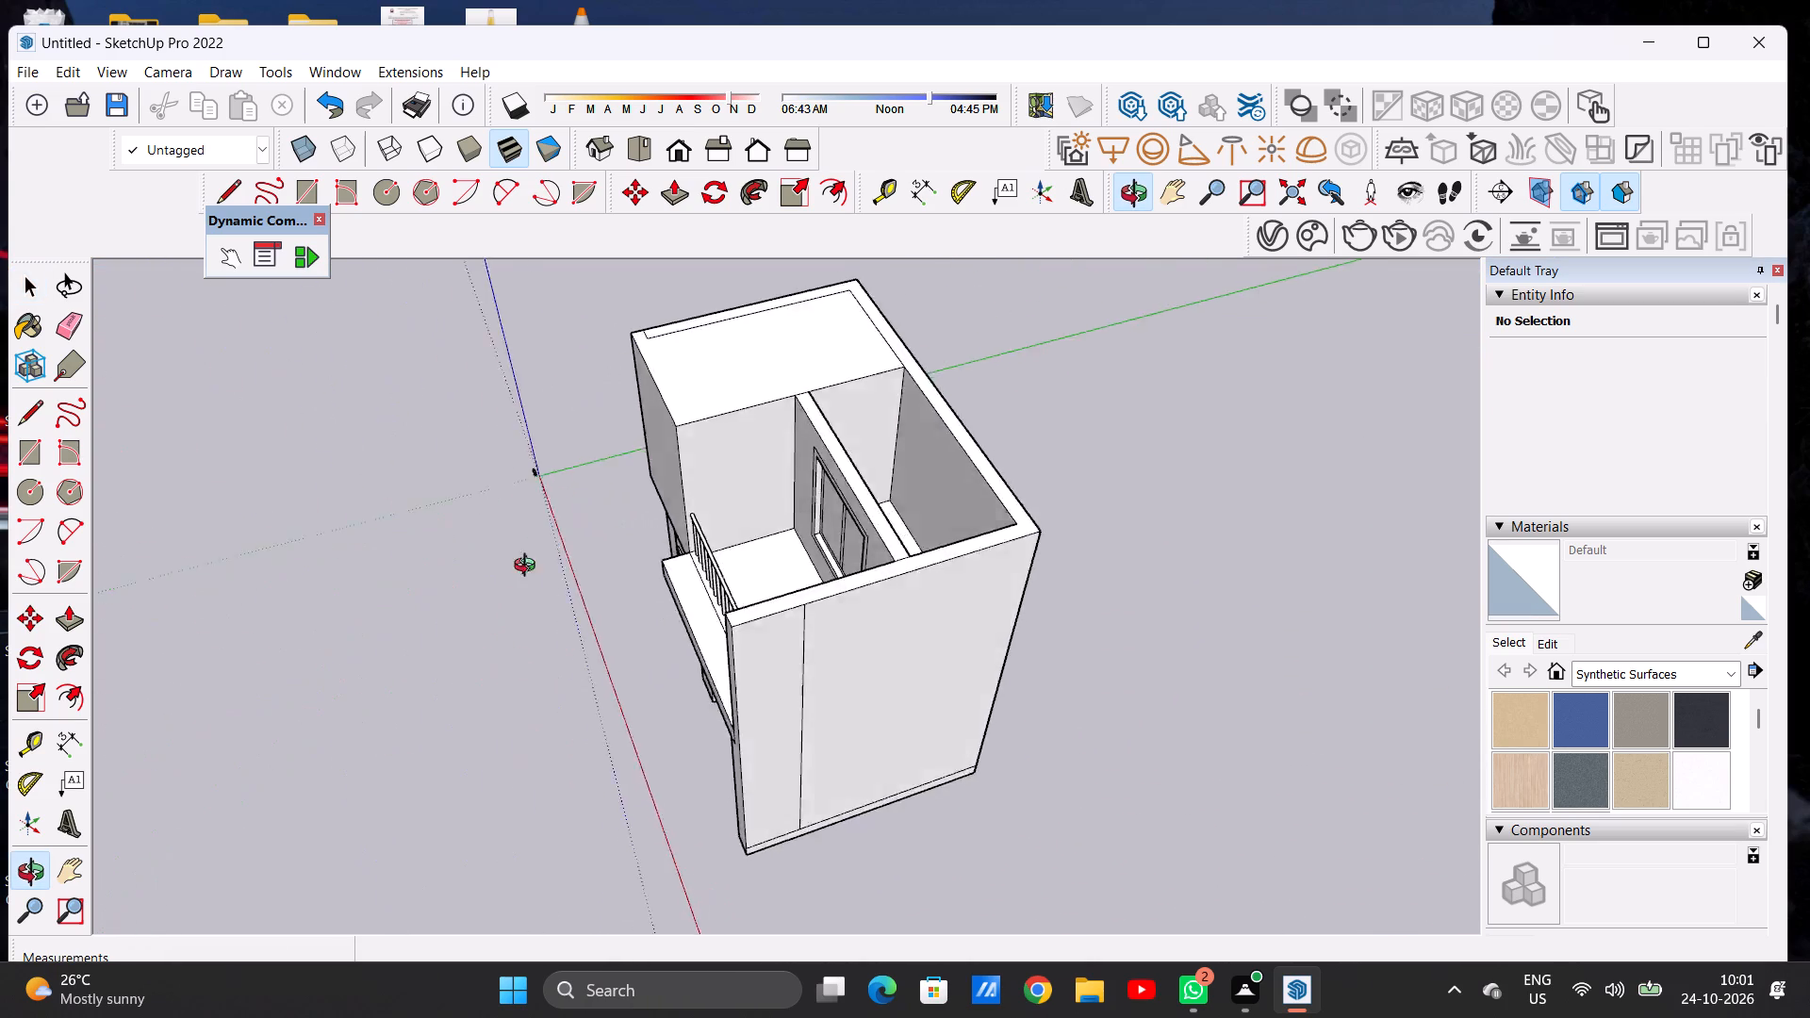
middle_drag(529, 567, 494, 619)
middle_drag(936, 503, 853, 550)
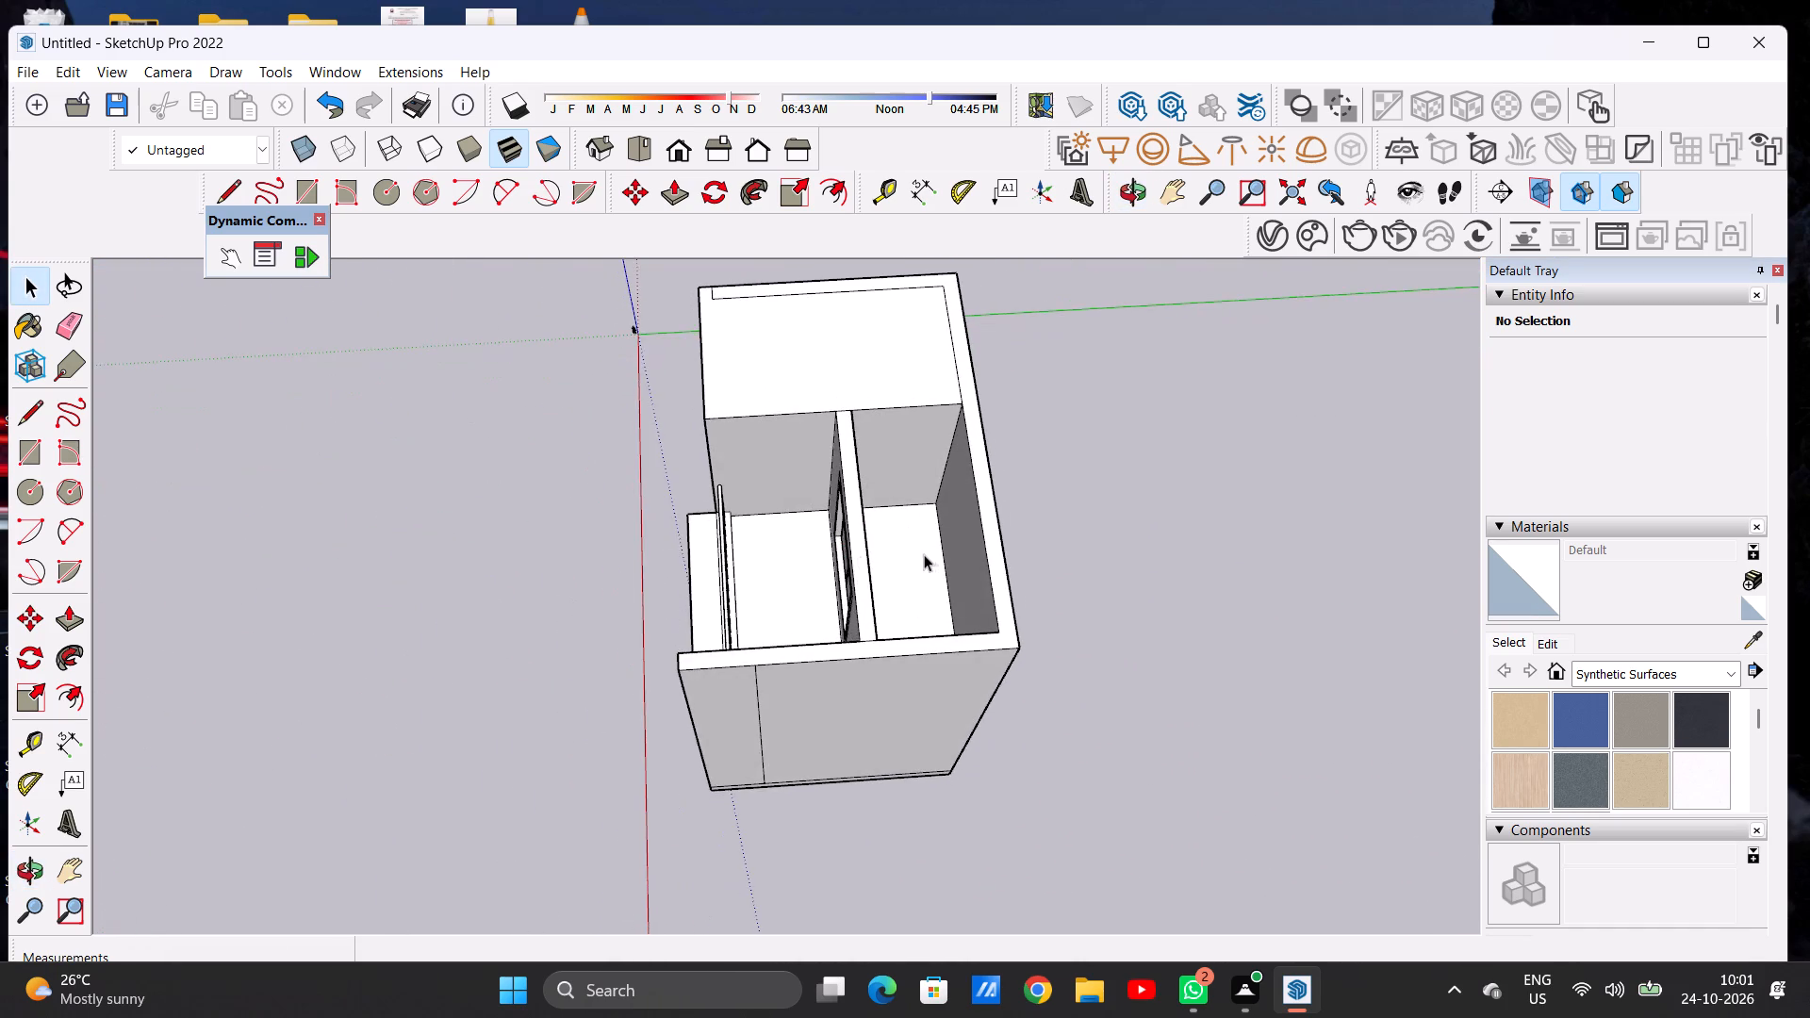
scroll(927, 554, up, 6)
double_click(899, 577)
key(m)
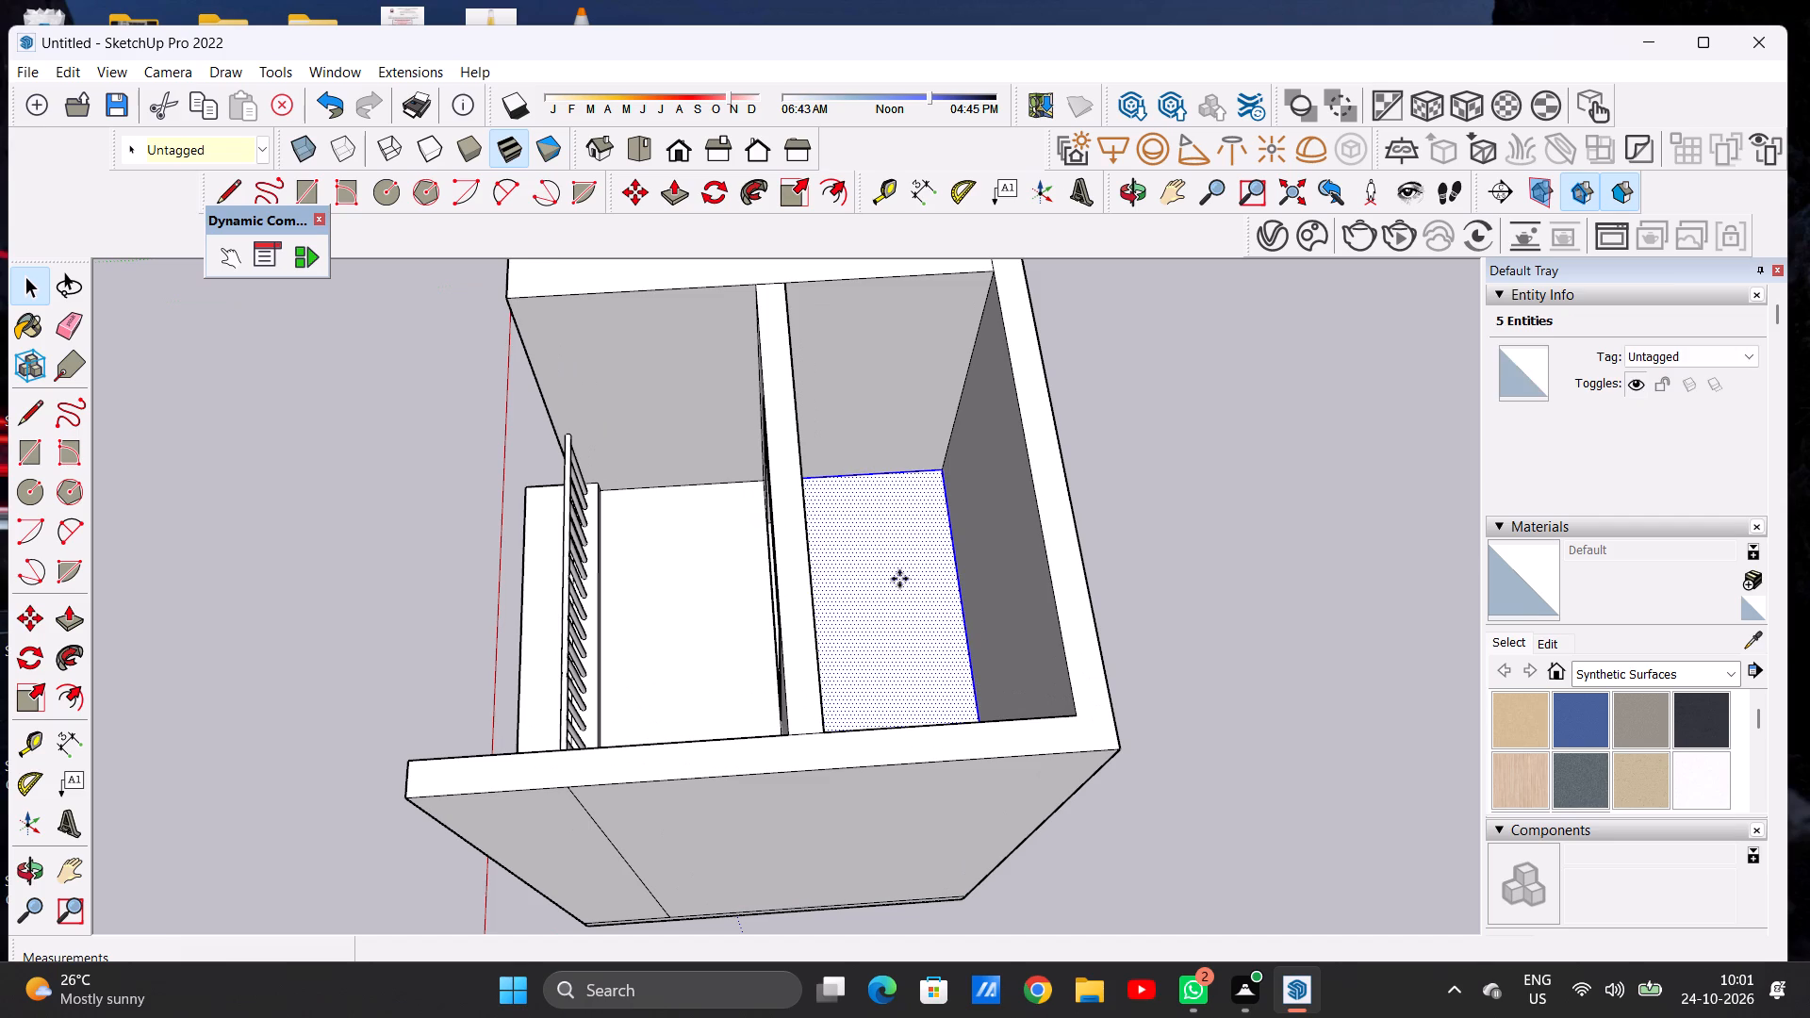
click(939, 469)
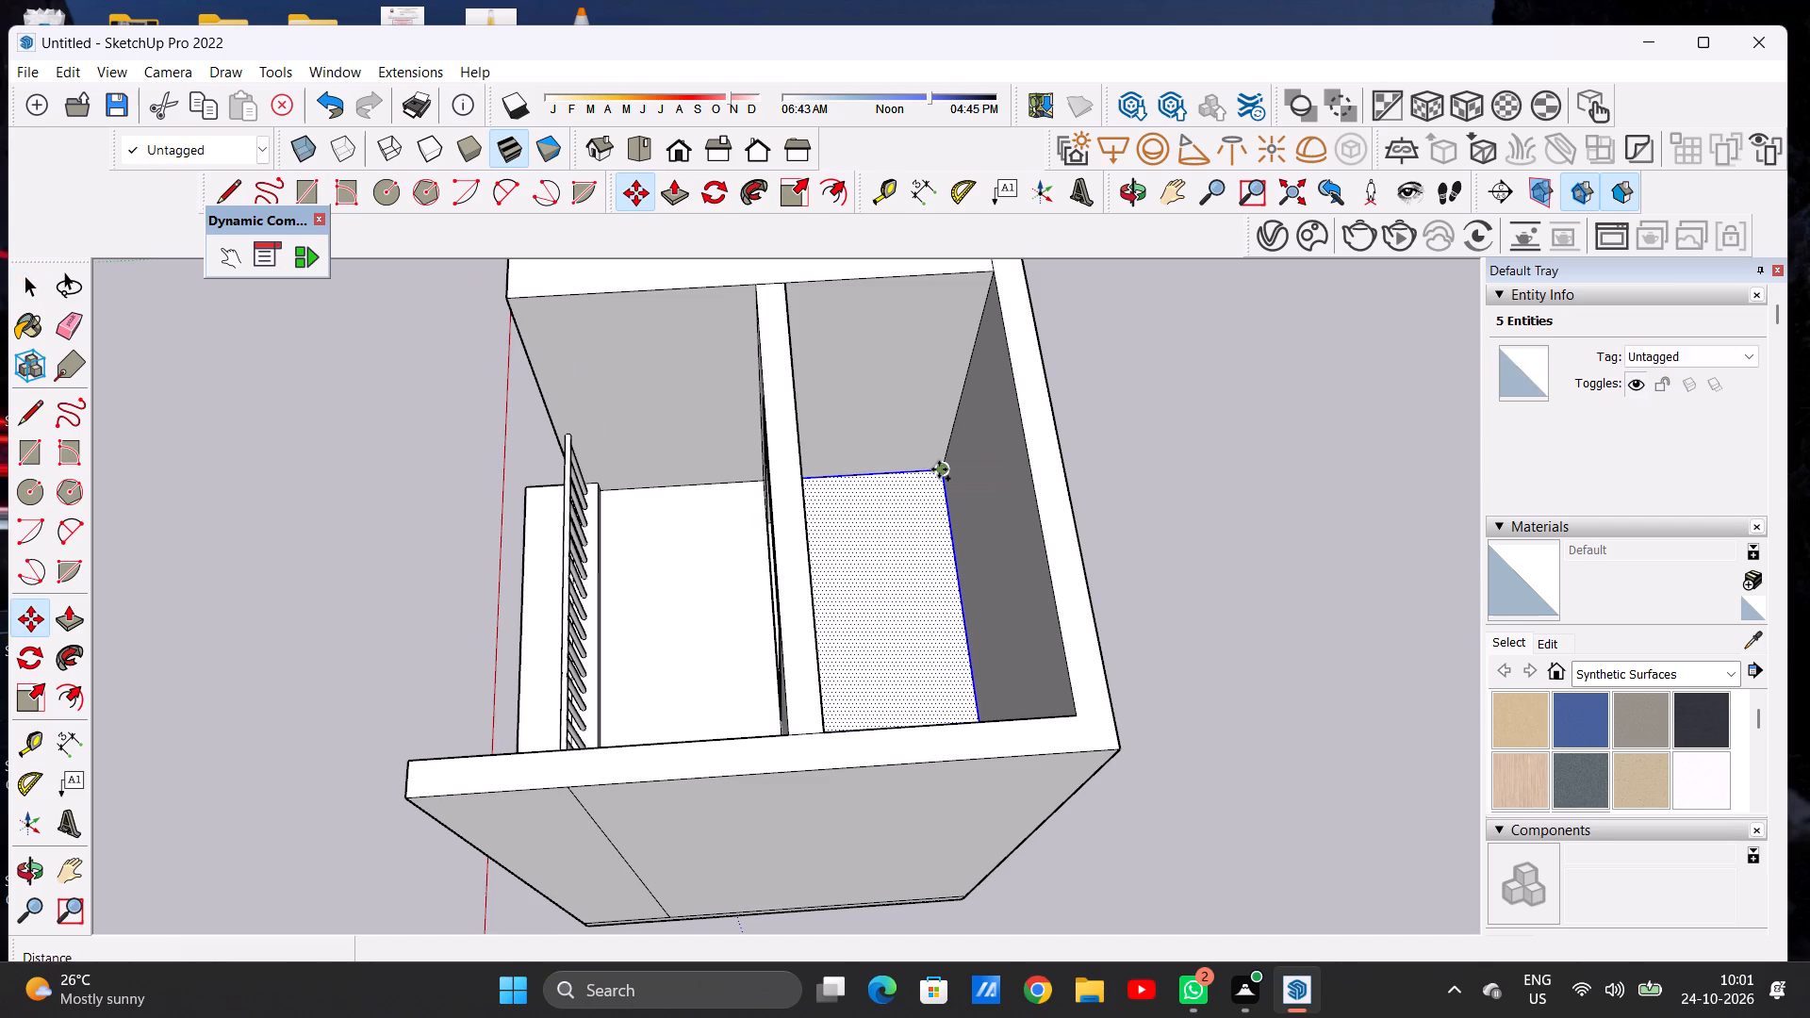
click(994, 275)
key(space)
click(1229, 414)
Extrude the raised face behind the upper window wall upward about 5' 6 3/4" to form a roof slab.
scroll(759, 640, down, 3)
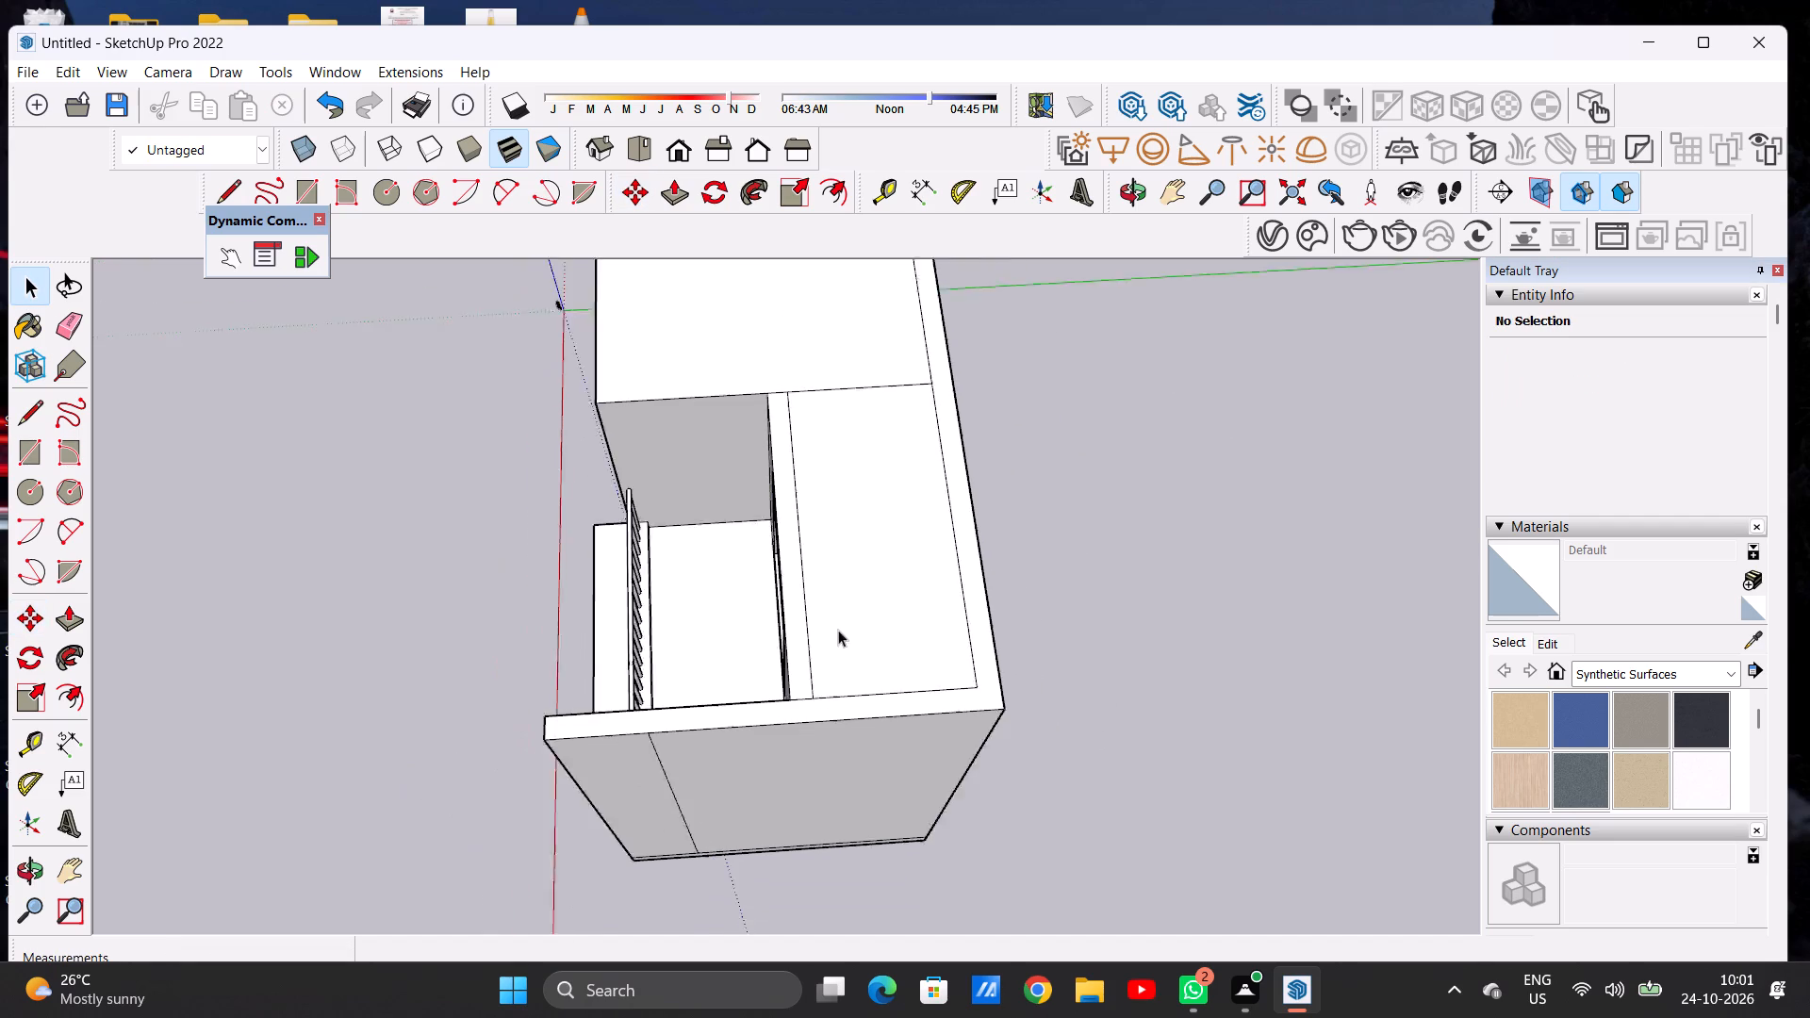
scroll(838, 630, down, 7)
middle_drag(711, 700, 969, 458)
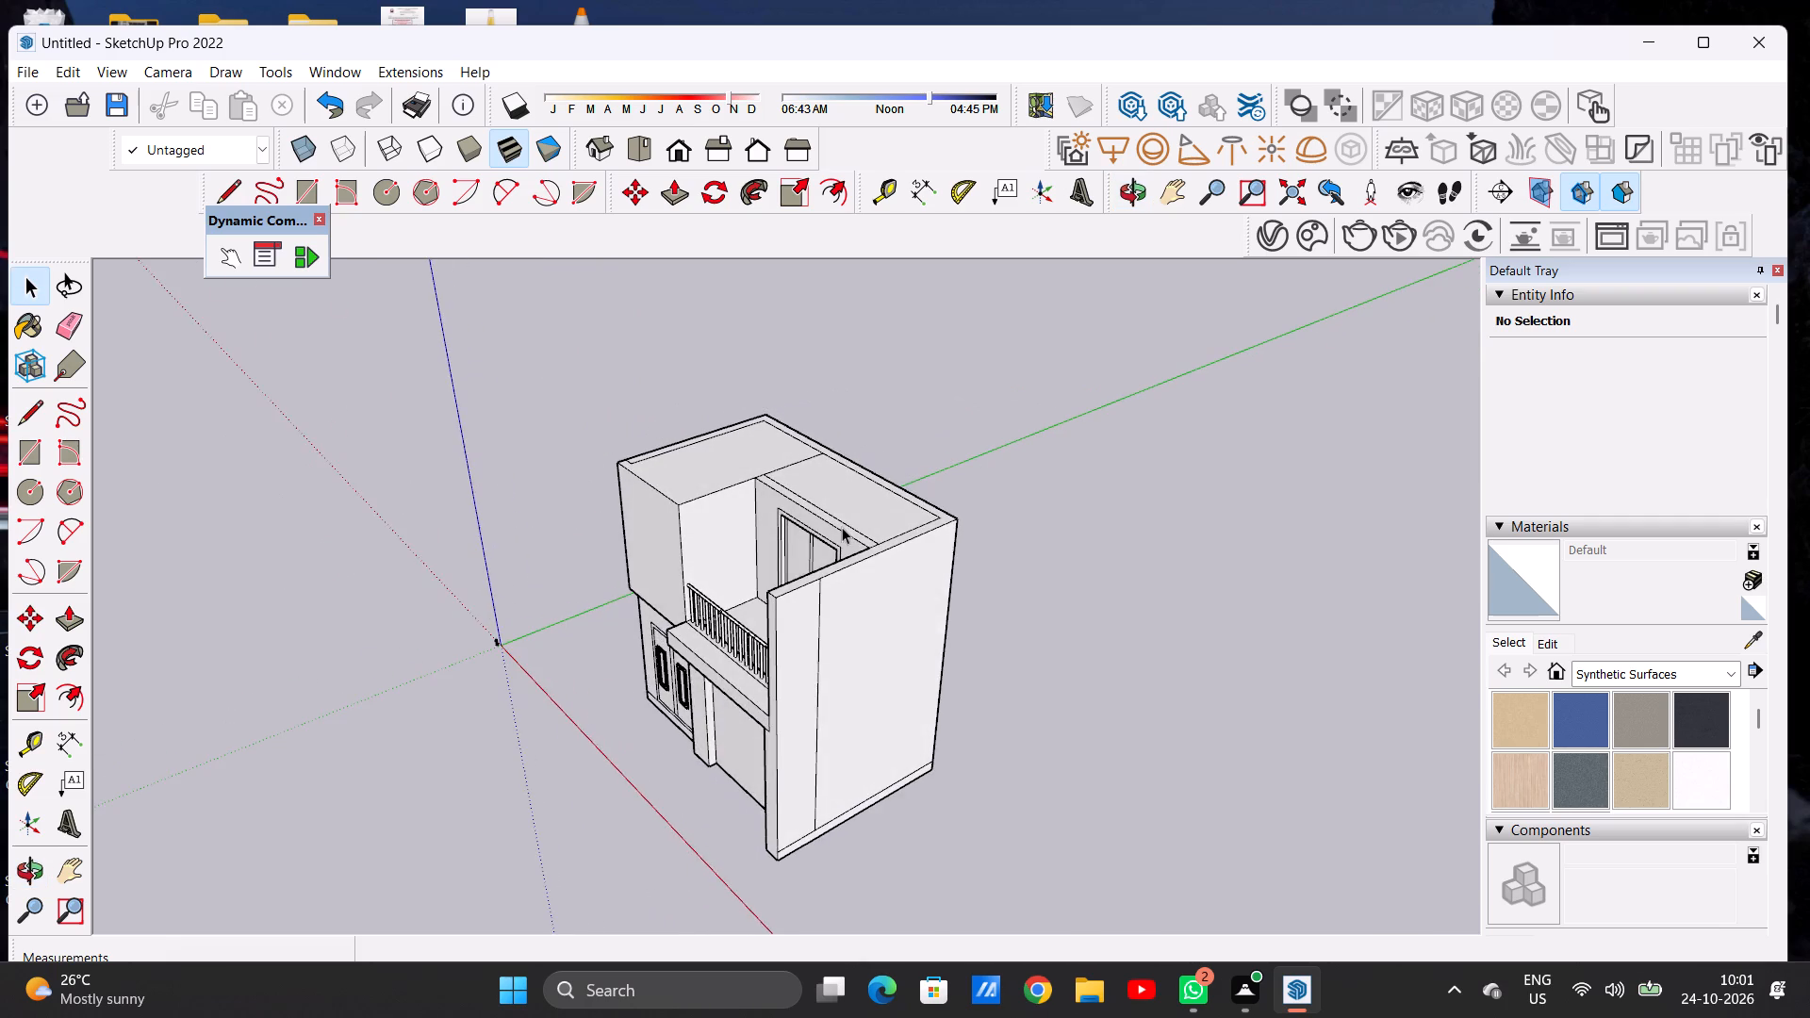
scroll(842, 527, up, 2)
middle_drag(795, 619, 856, 650)
scroll(865, 485, up, 6)
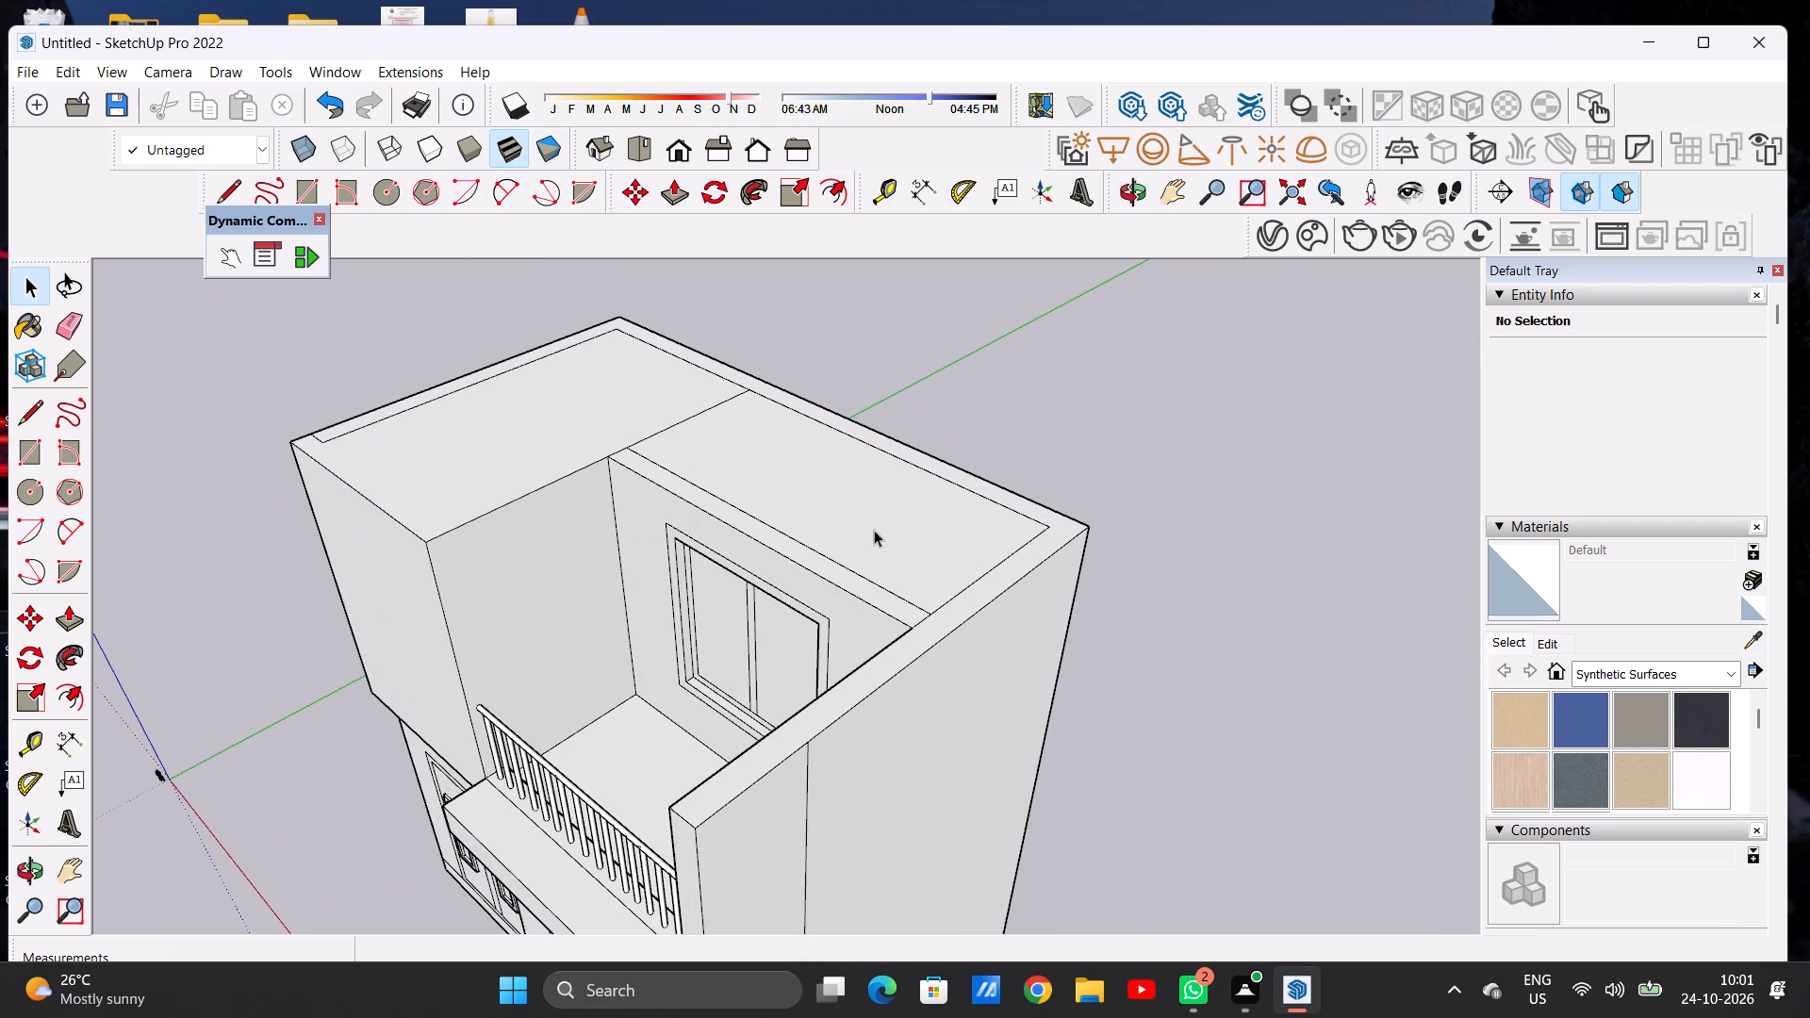
key(p)
scroll(883, 538, up, 5)
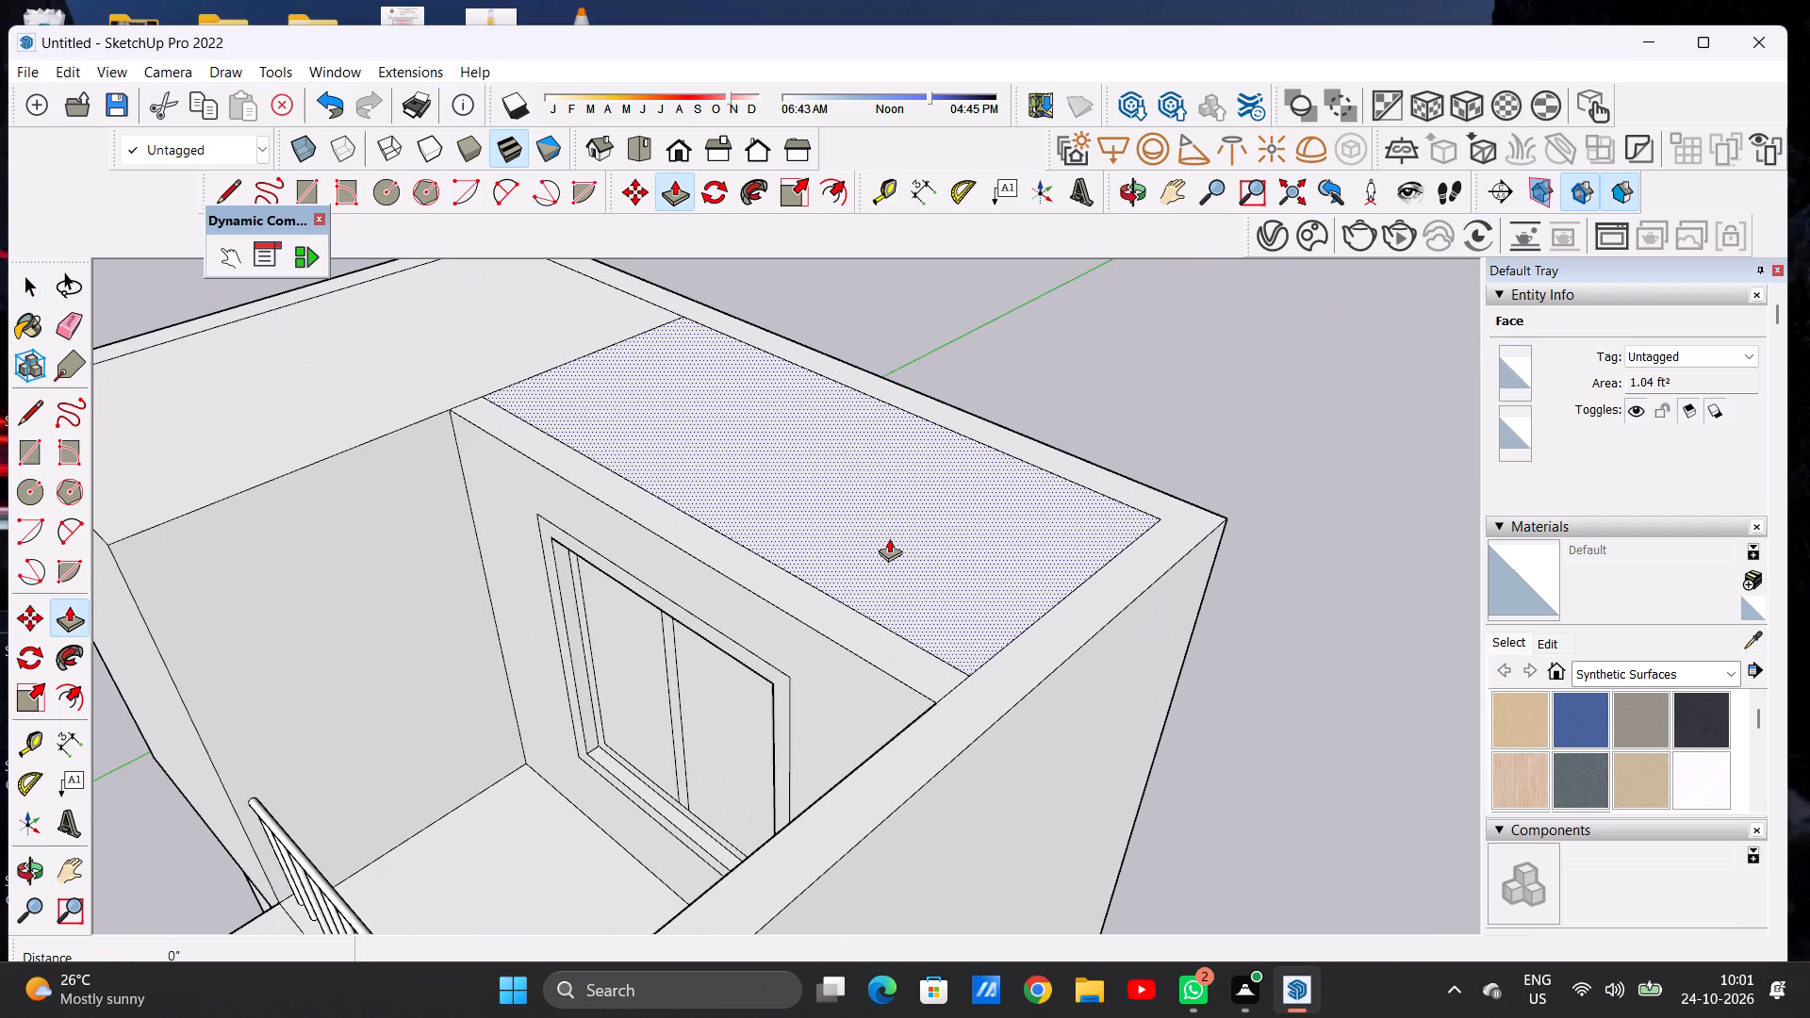
click(889, 538)
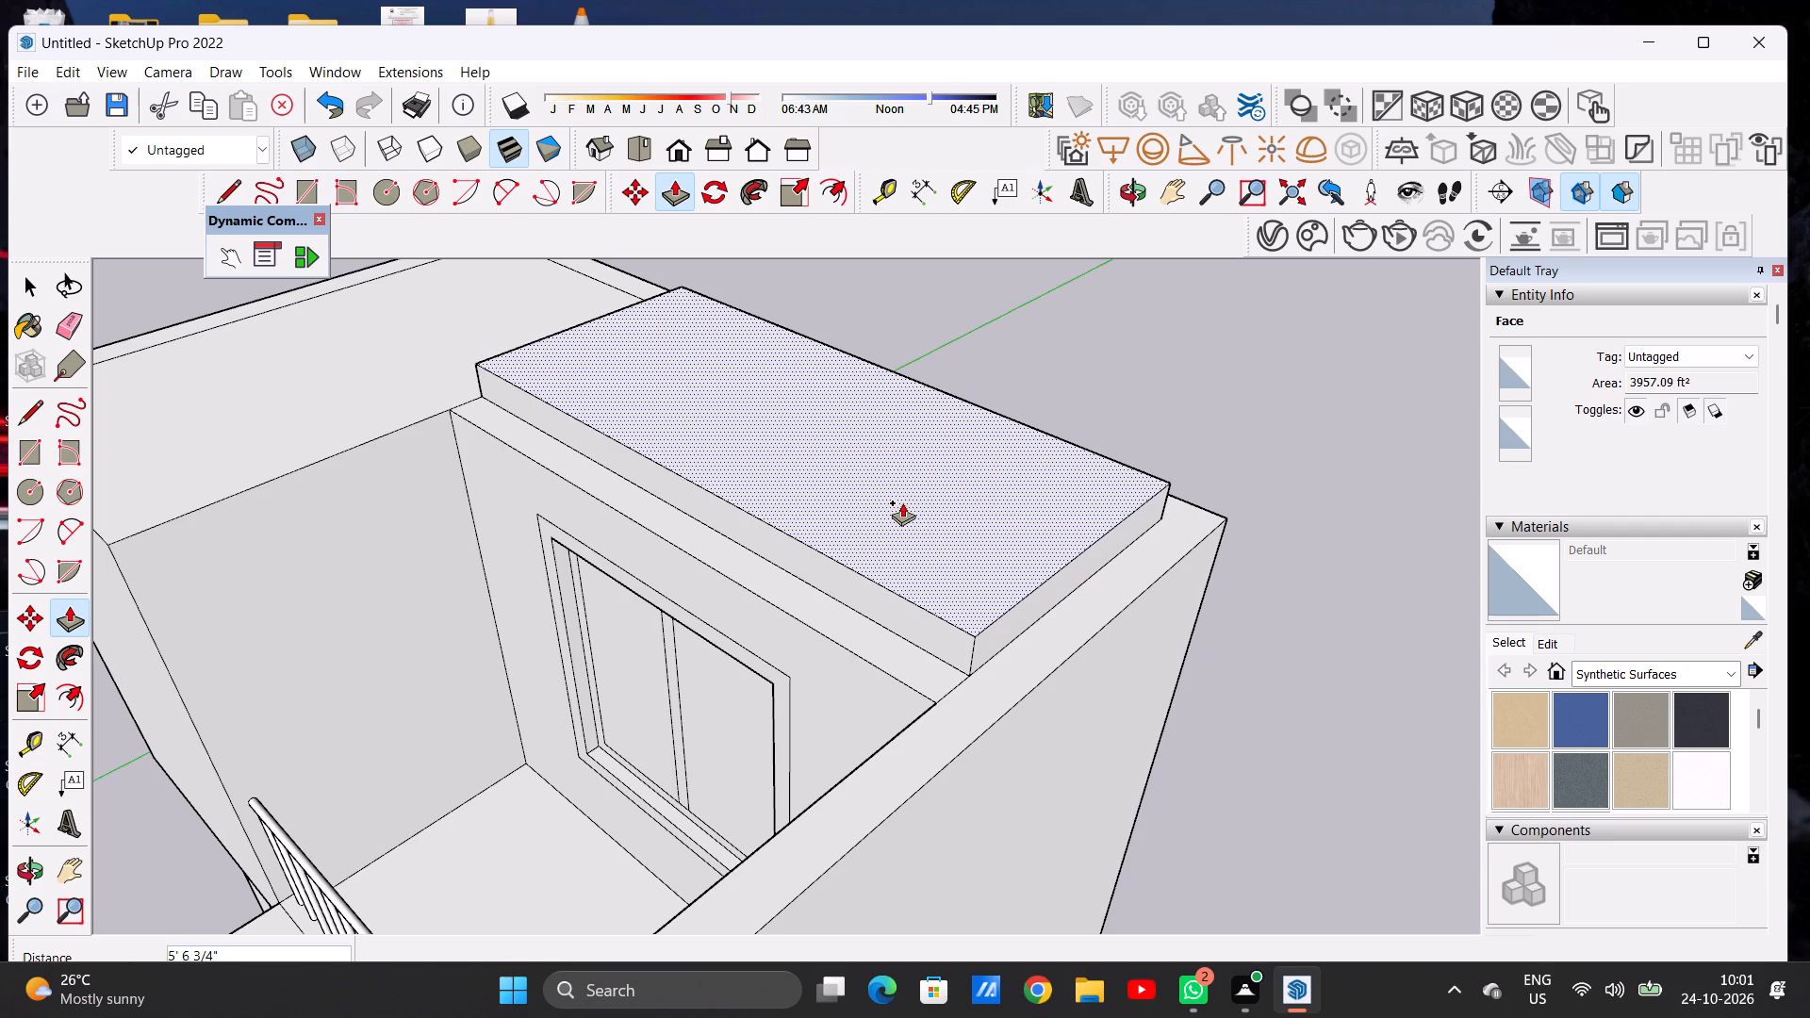
click(902, 502)
key(space)
Extend the roof slab's front face over the terrace about 68' 4 7/16" to the front corner of the side wall.
key(p)
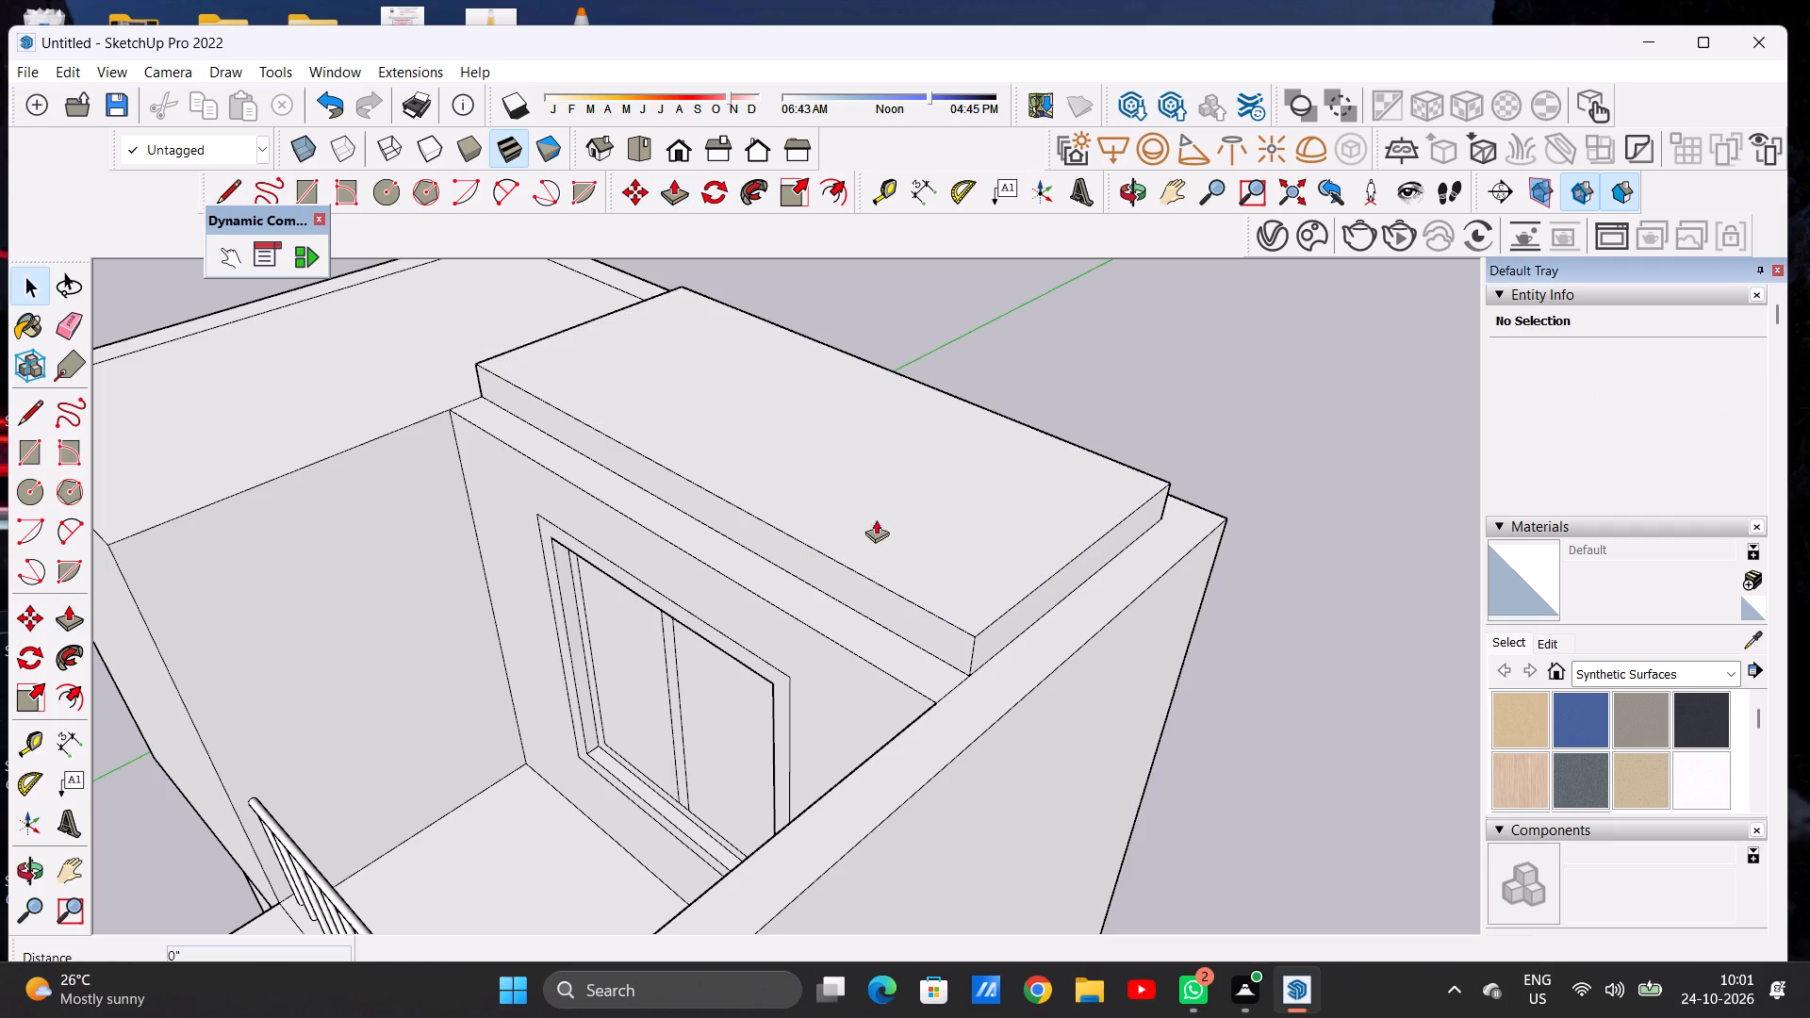
click(916, 630)
scroll(820, 595, down, 12)
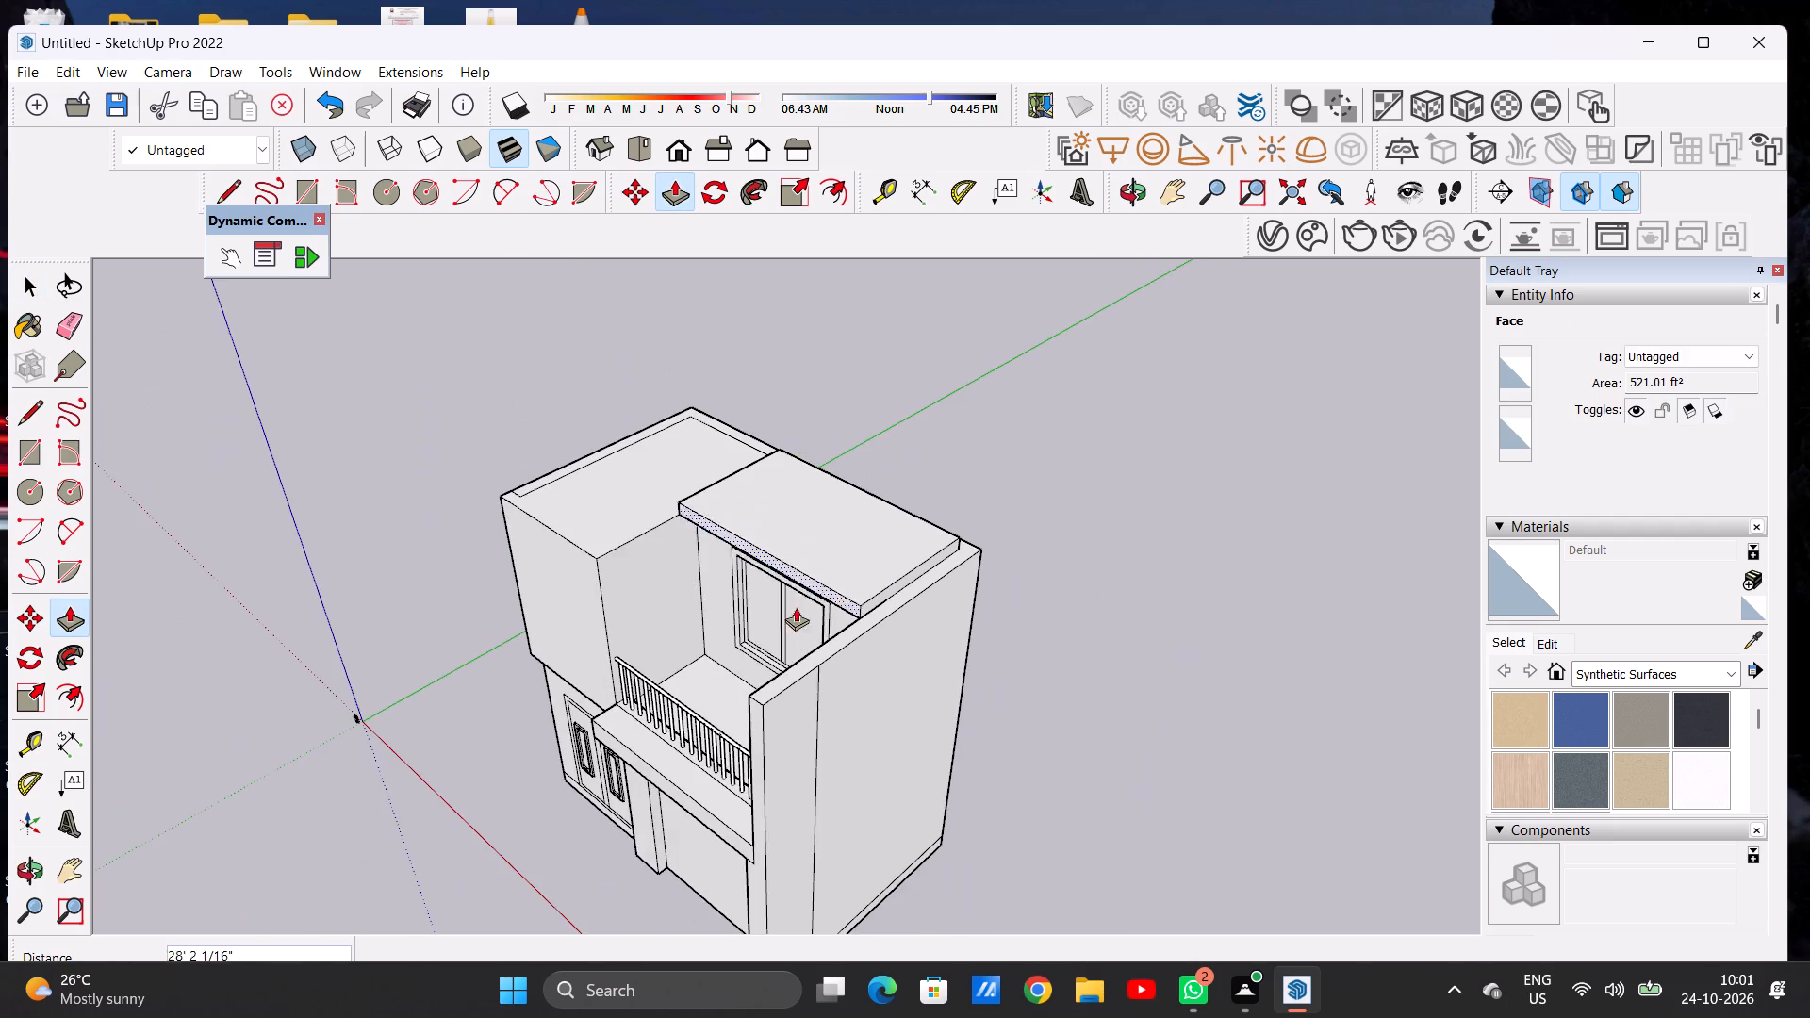
scroll(745, 673, up, 9)
click(747, 691)
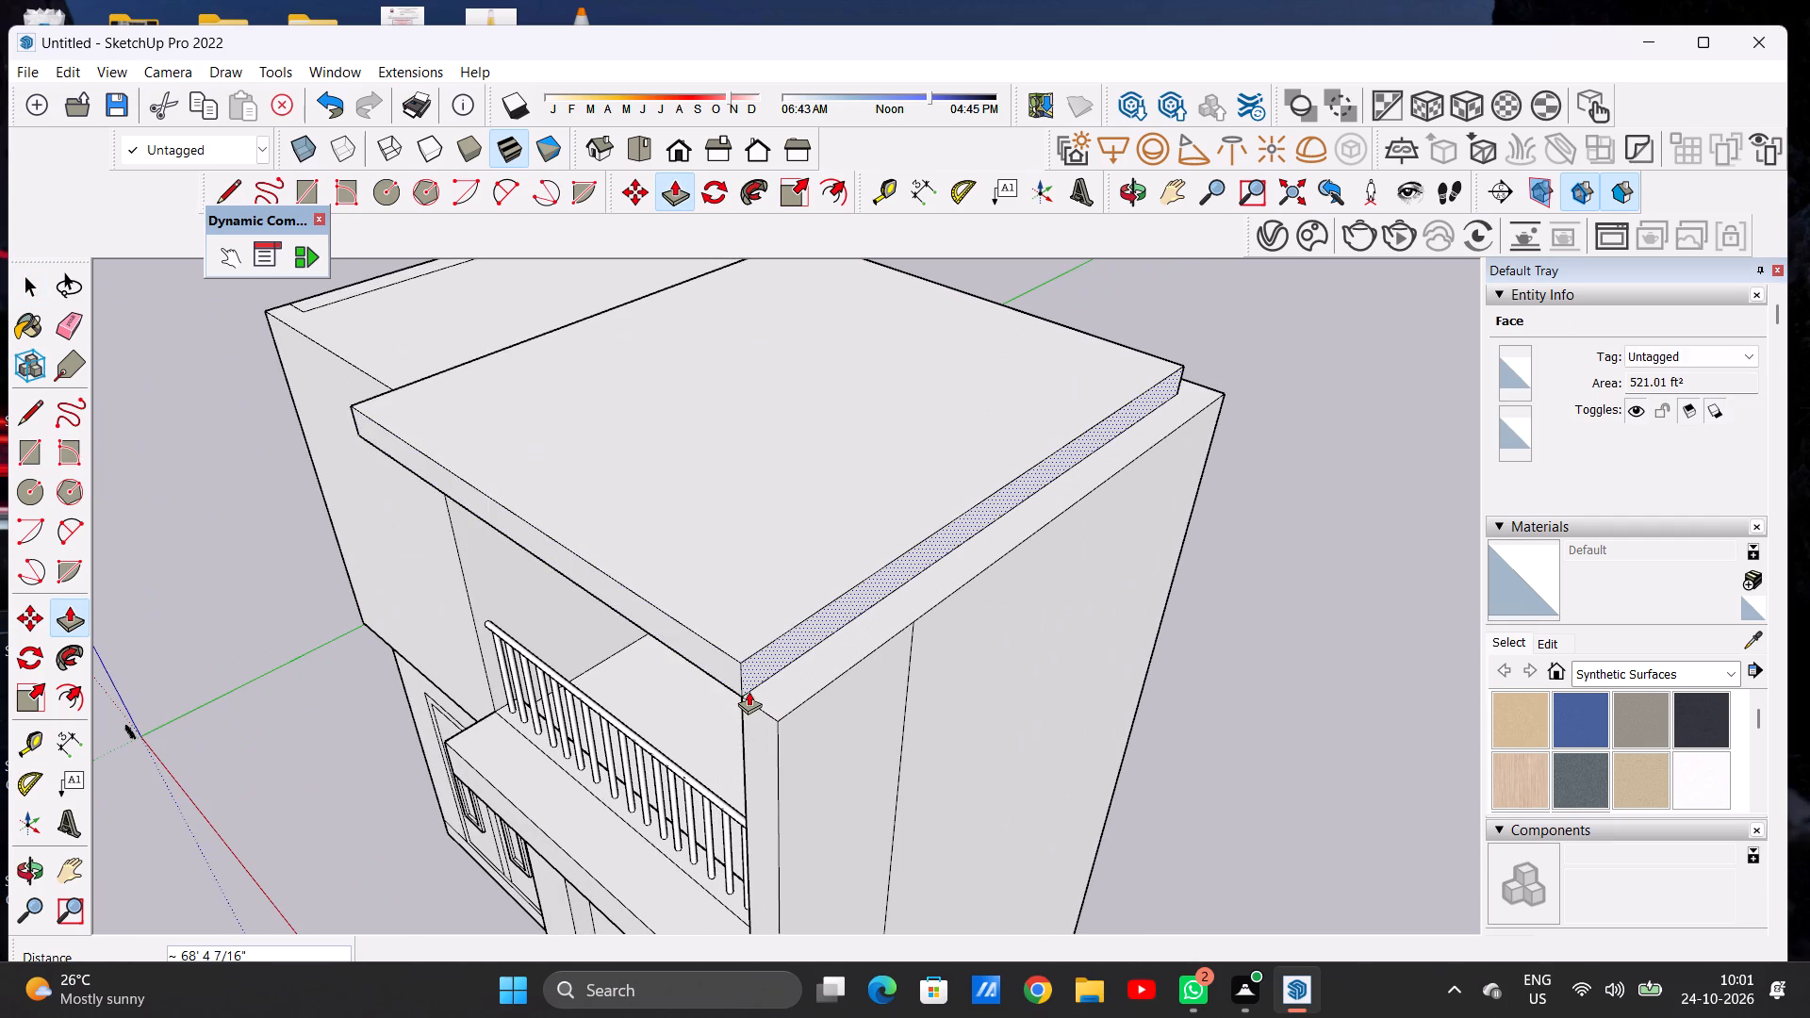
key(space)
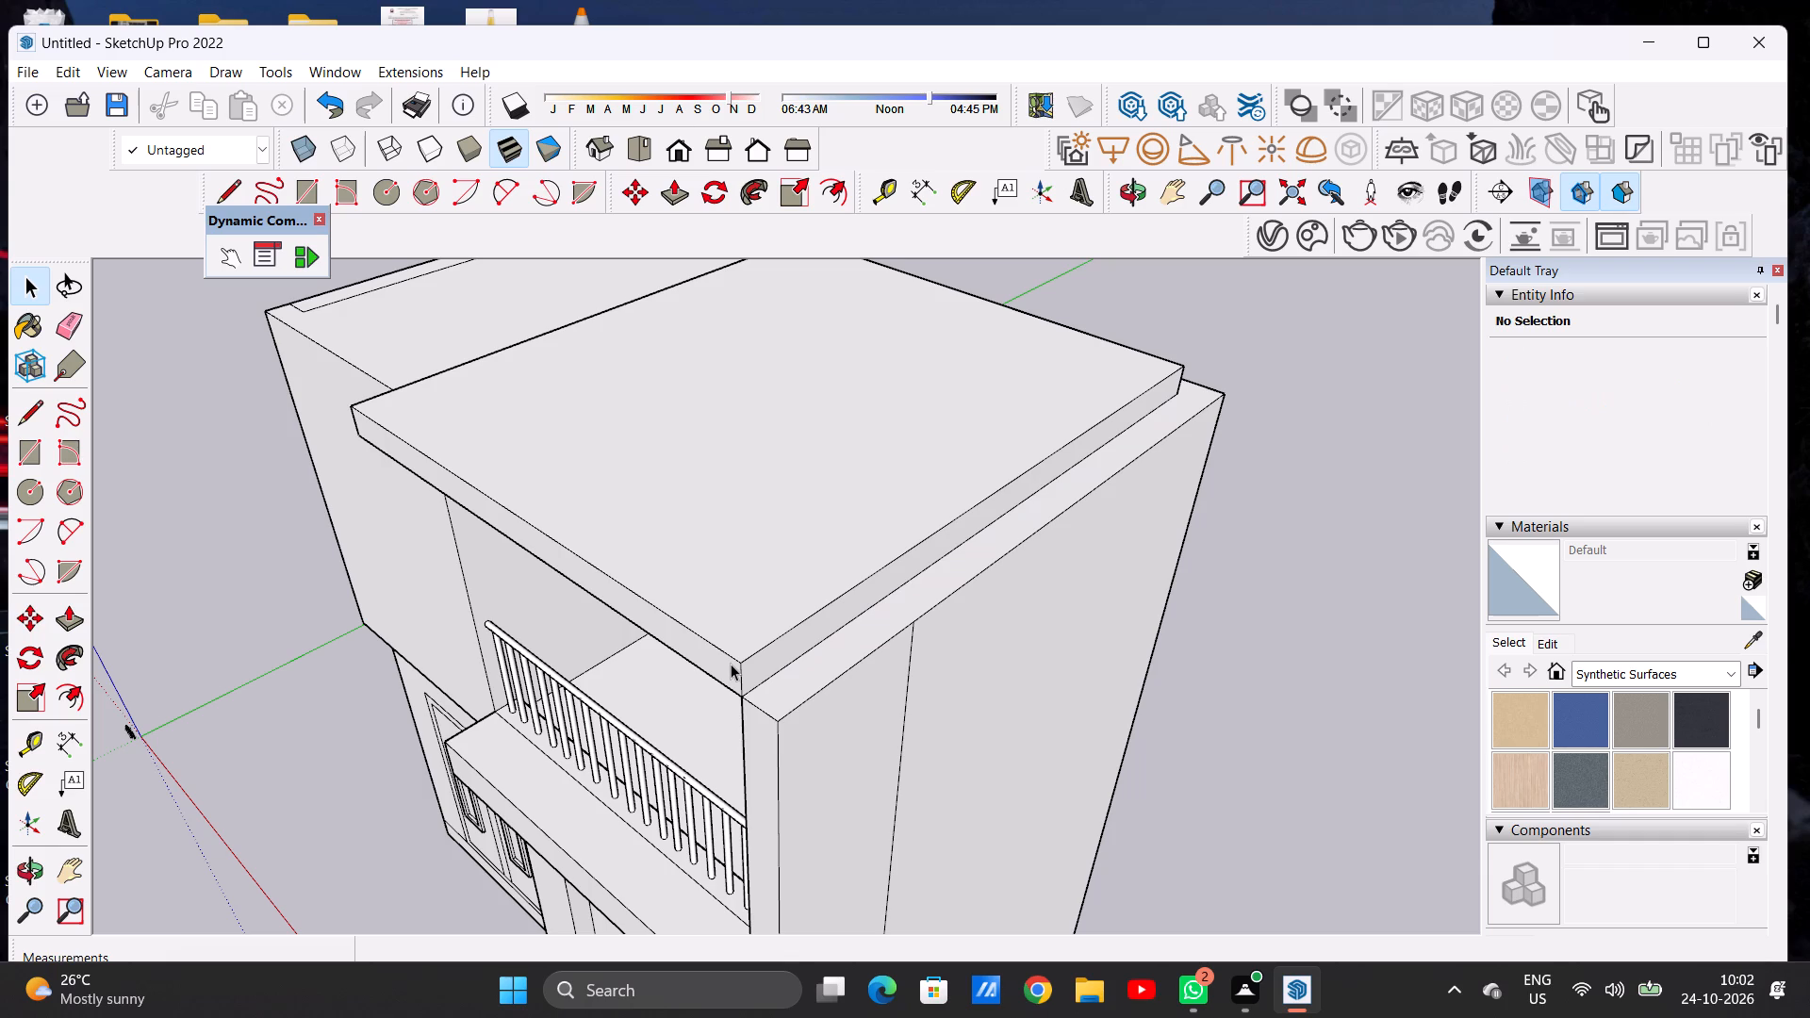
Examine the roof slab over the terrace and its fit with the walls from the front, side and above.
scroll(731, 664, down, 7)
middle_drag(730, 696, 733, 640)
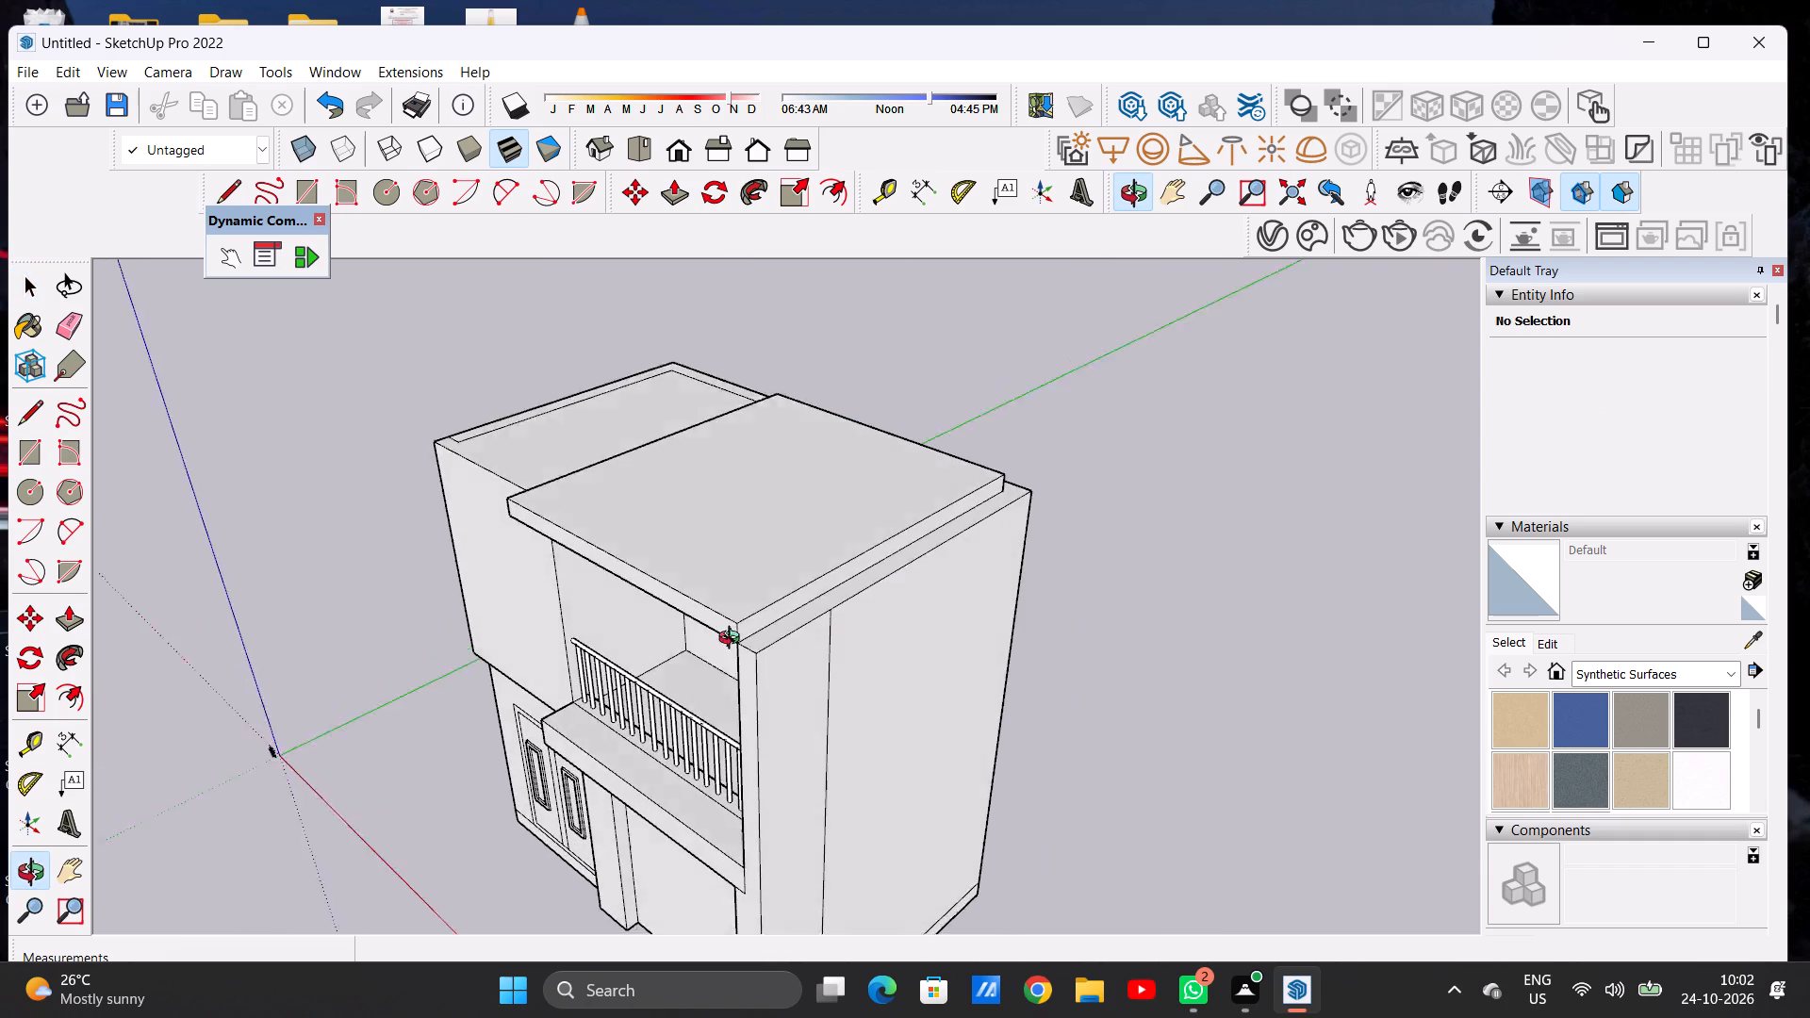
middle_drag(733, 640, 735, 484)
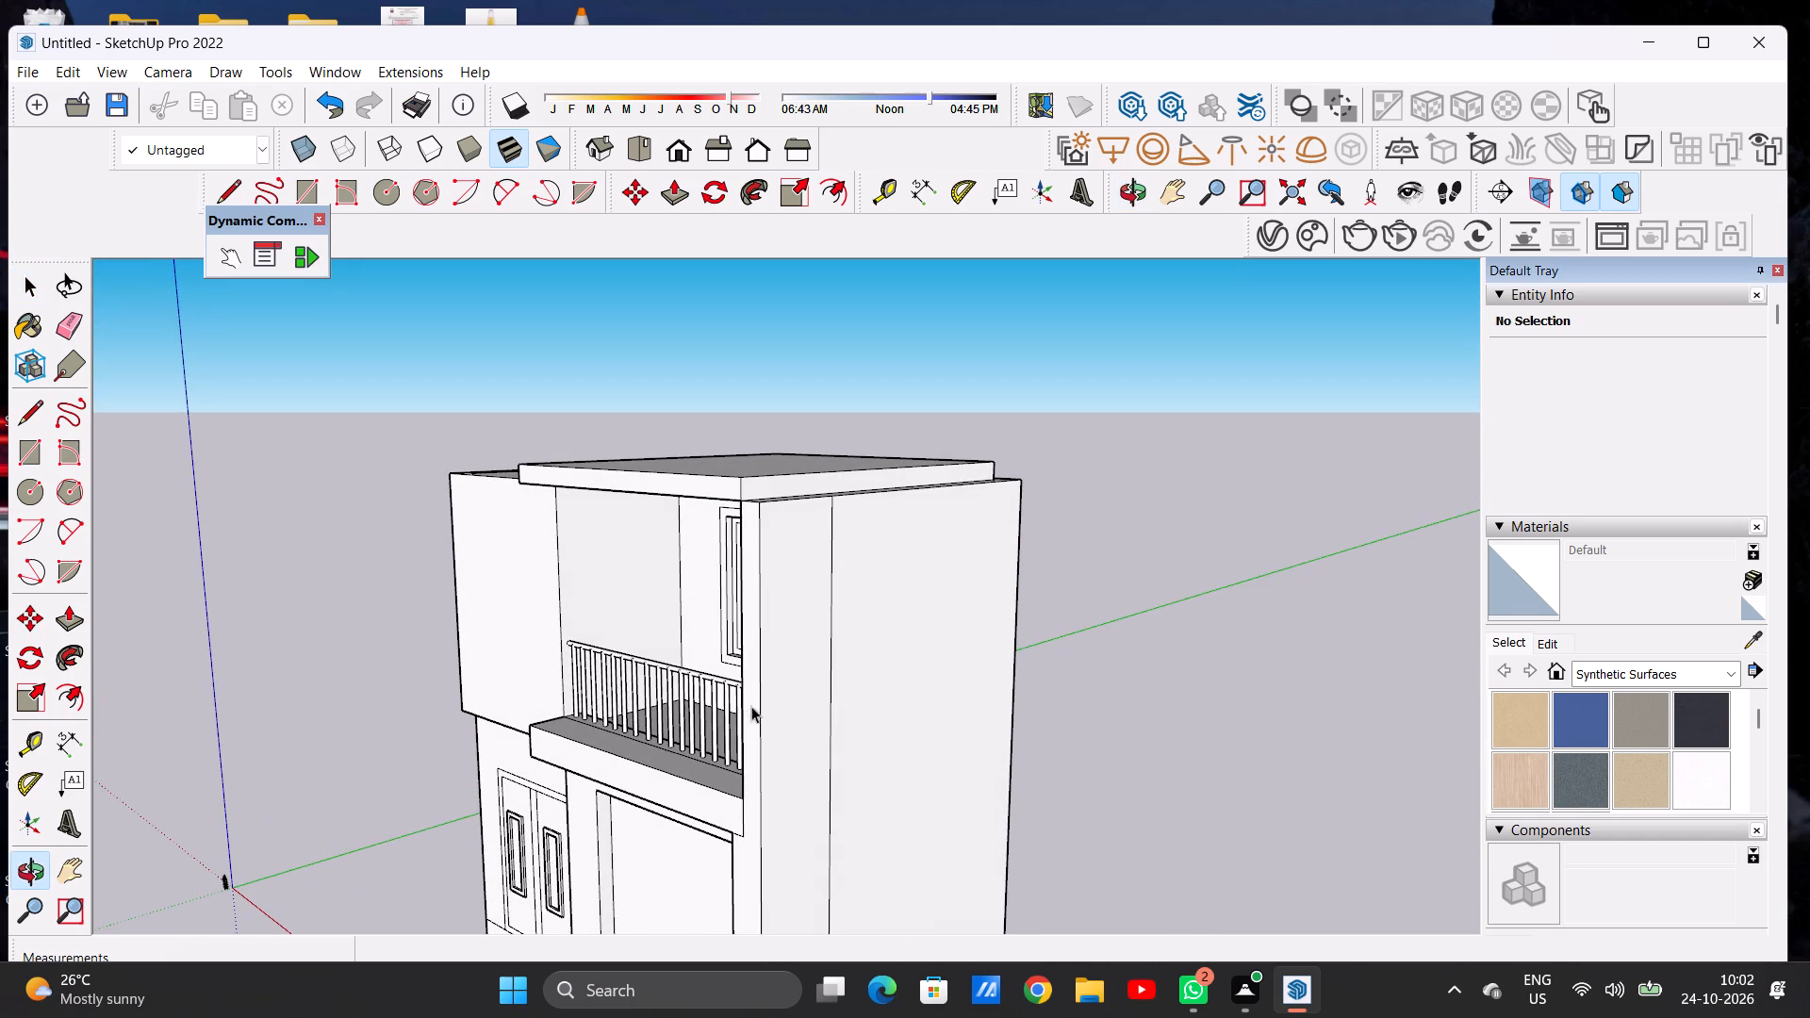
middle_drag(763, 698, 692, 671)
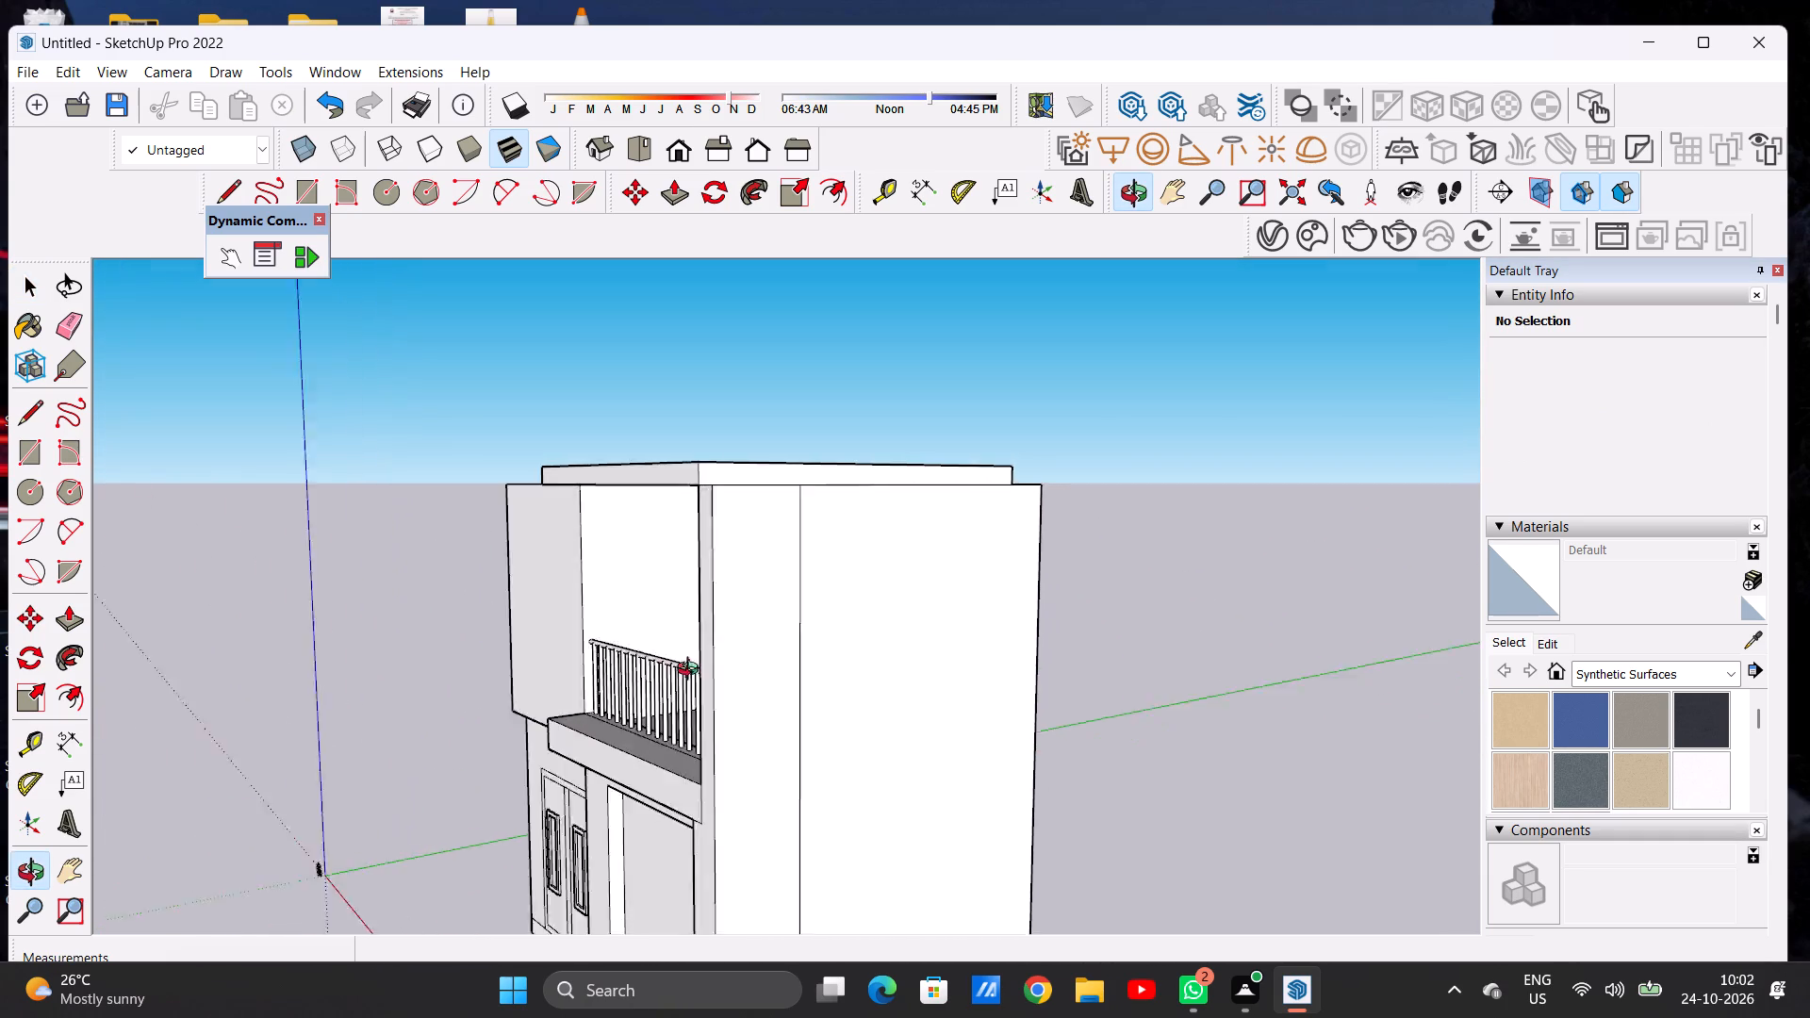
middle_drag(692, 671, 1027, 668)
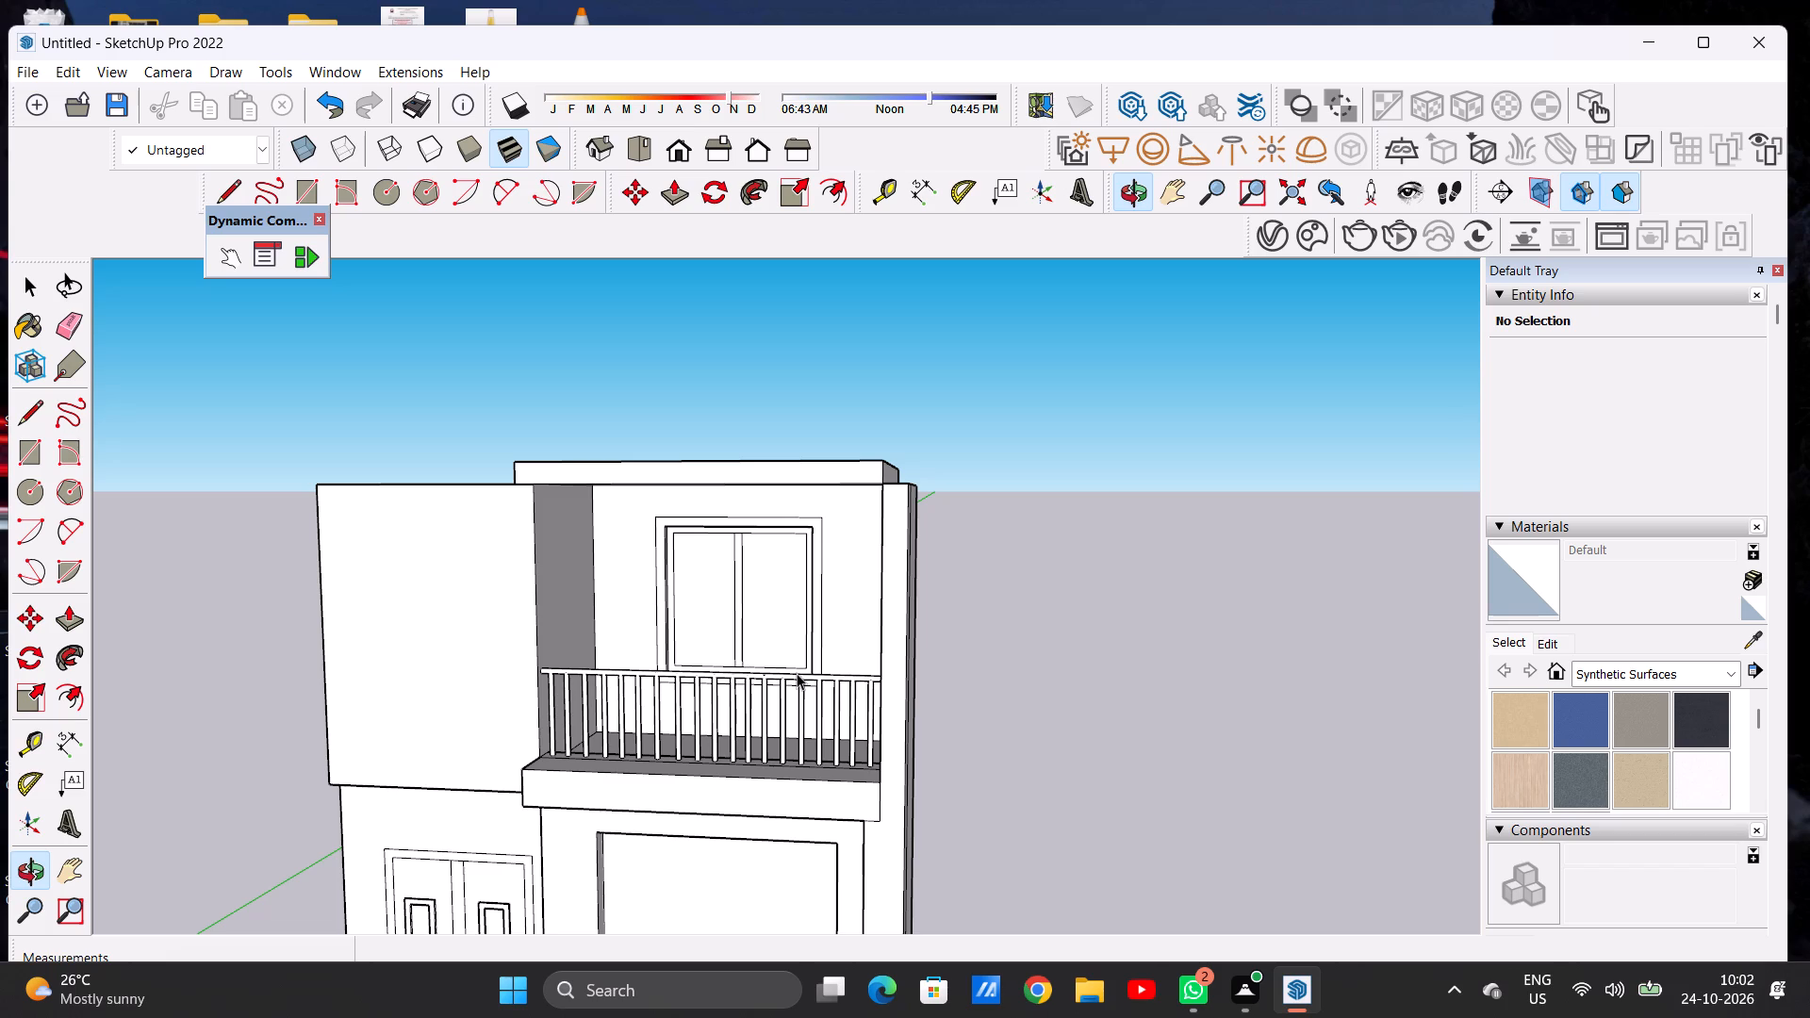
scroll(677, 670, down, 2)
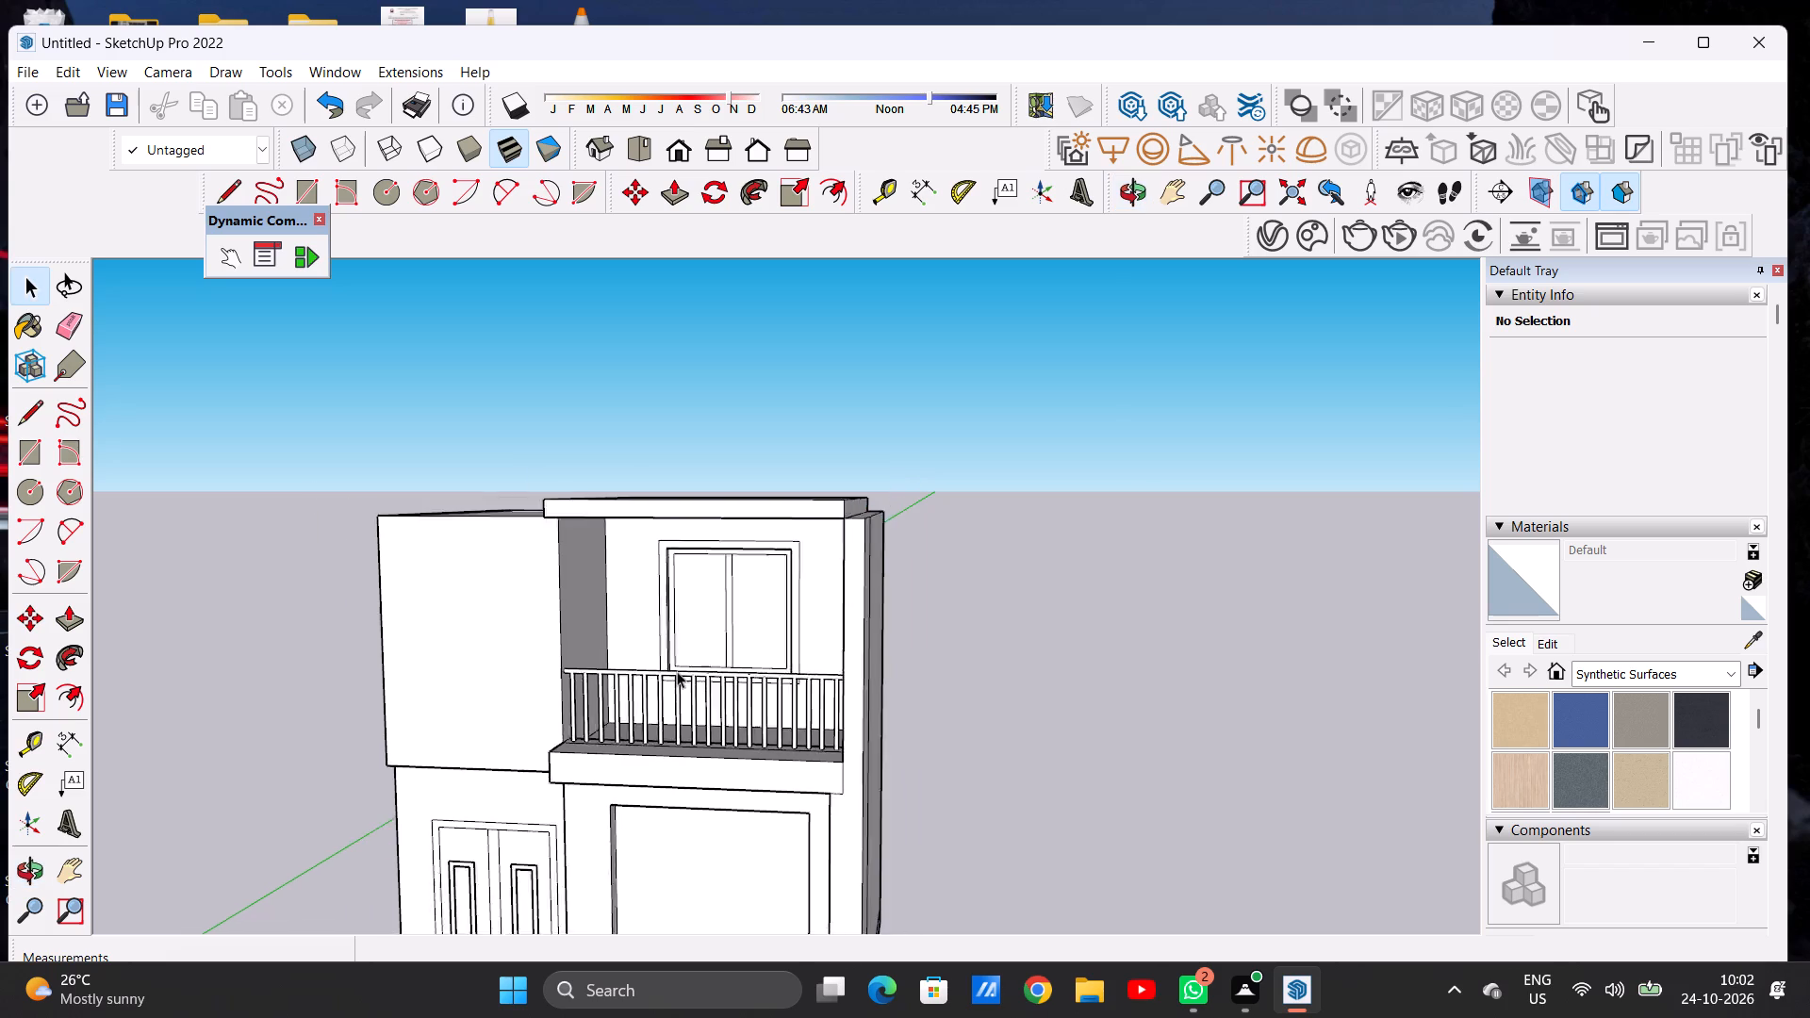
scroll(677, 671, down, 3)
middle_drag(684, 566, 663, 736)
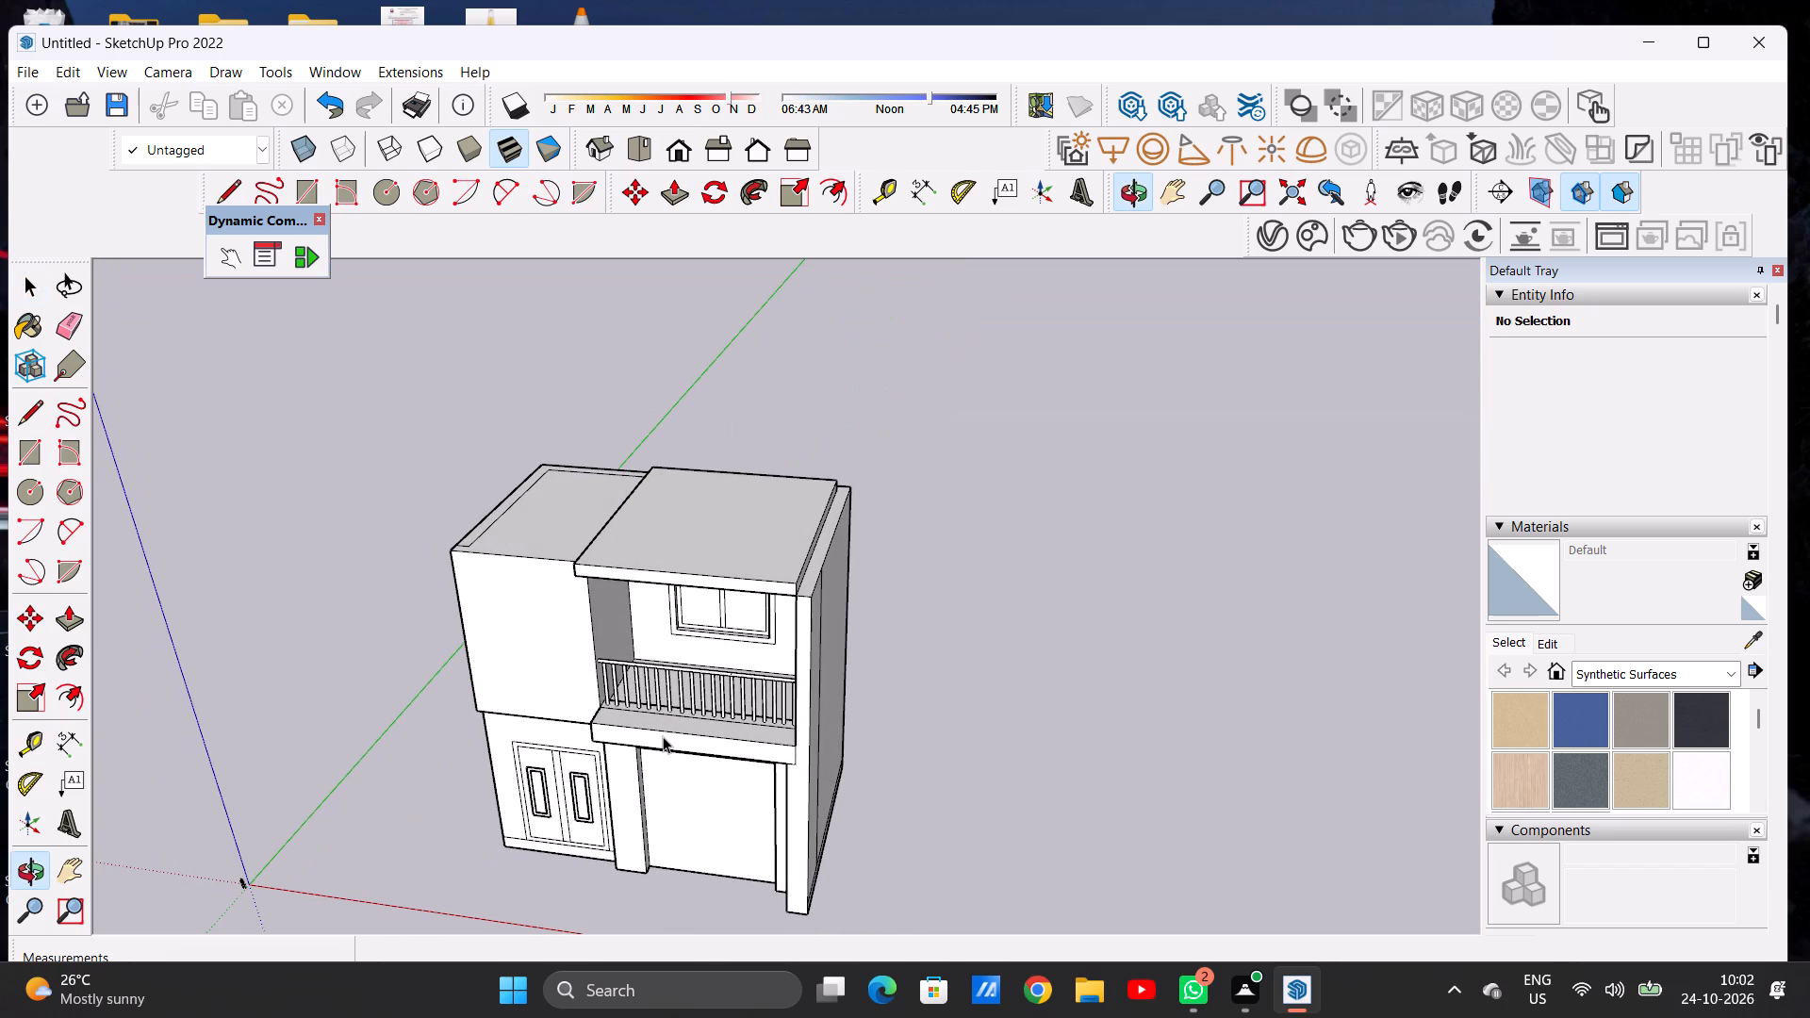
scroll(694, 573, up, 3)
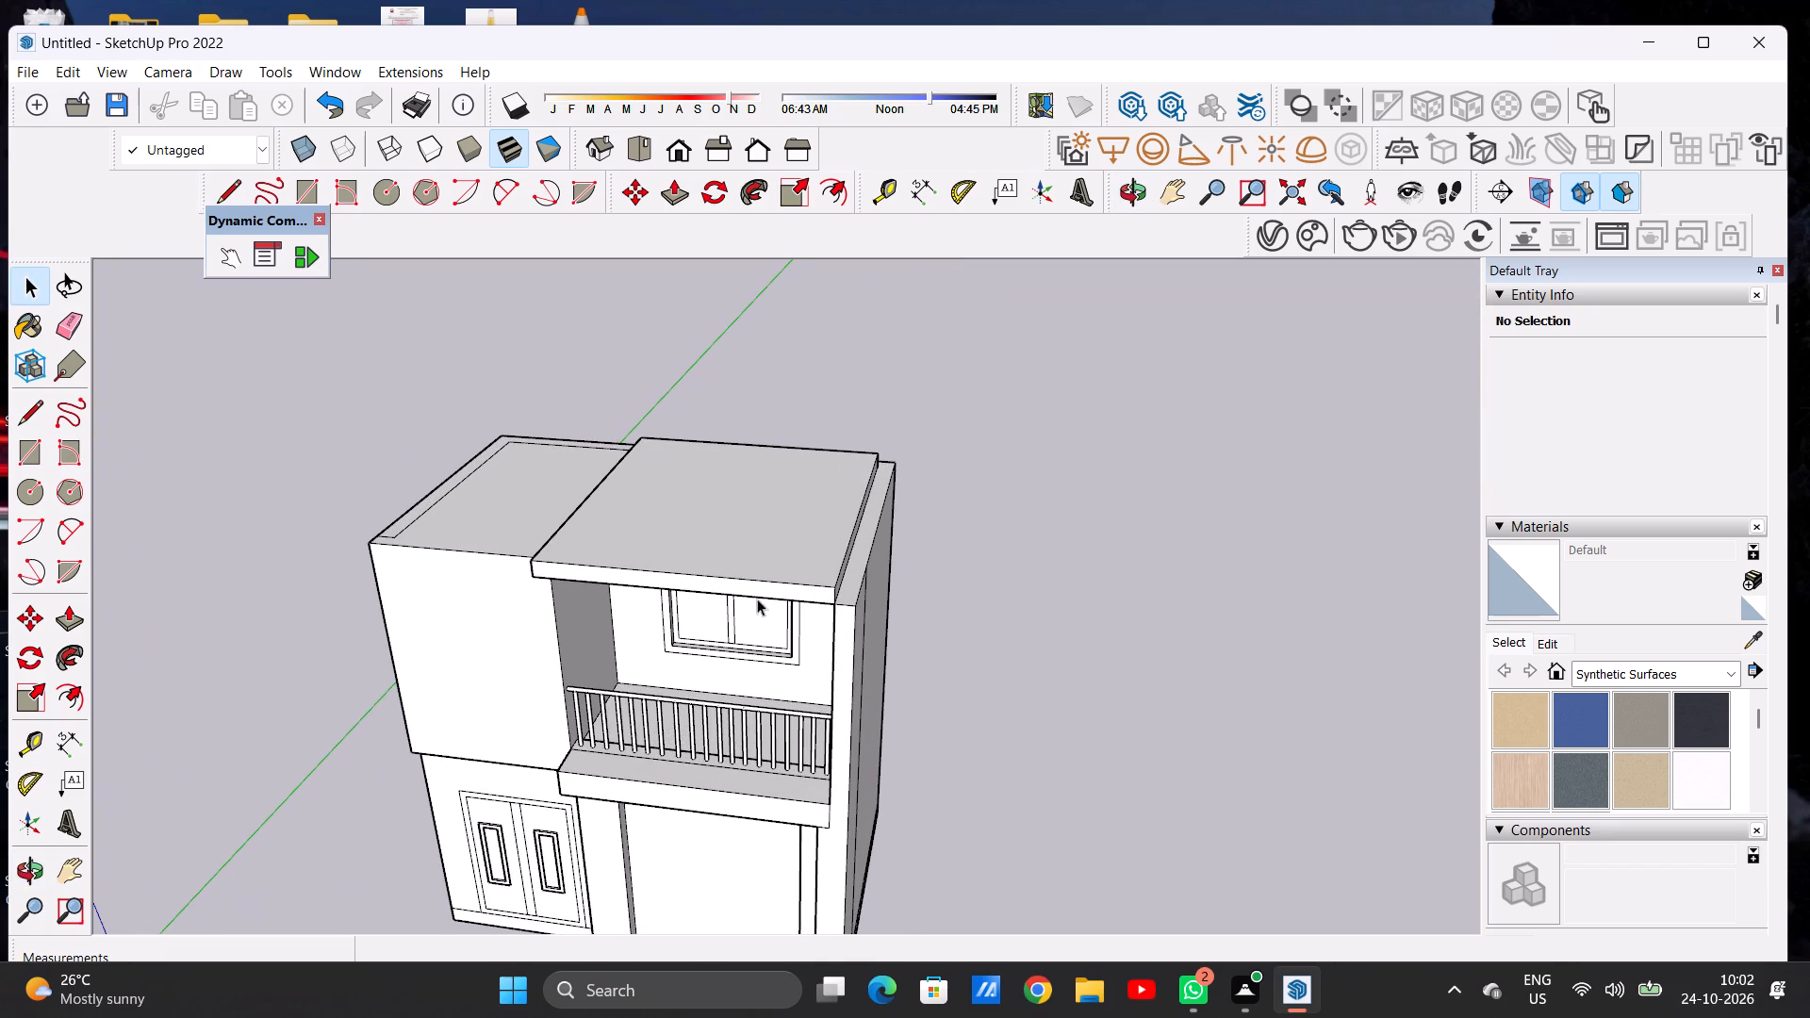
scroll(852, 662, down, 1)
scroll(852, 662, up, 1)
scroll(852, 662, down, 1)
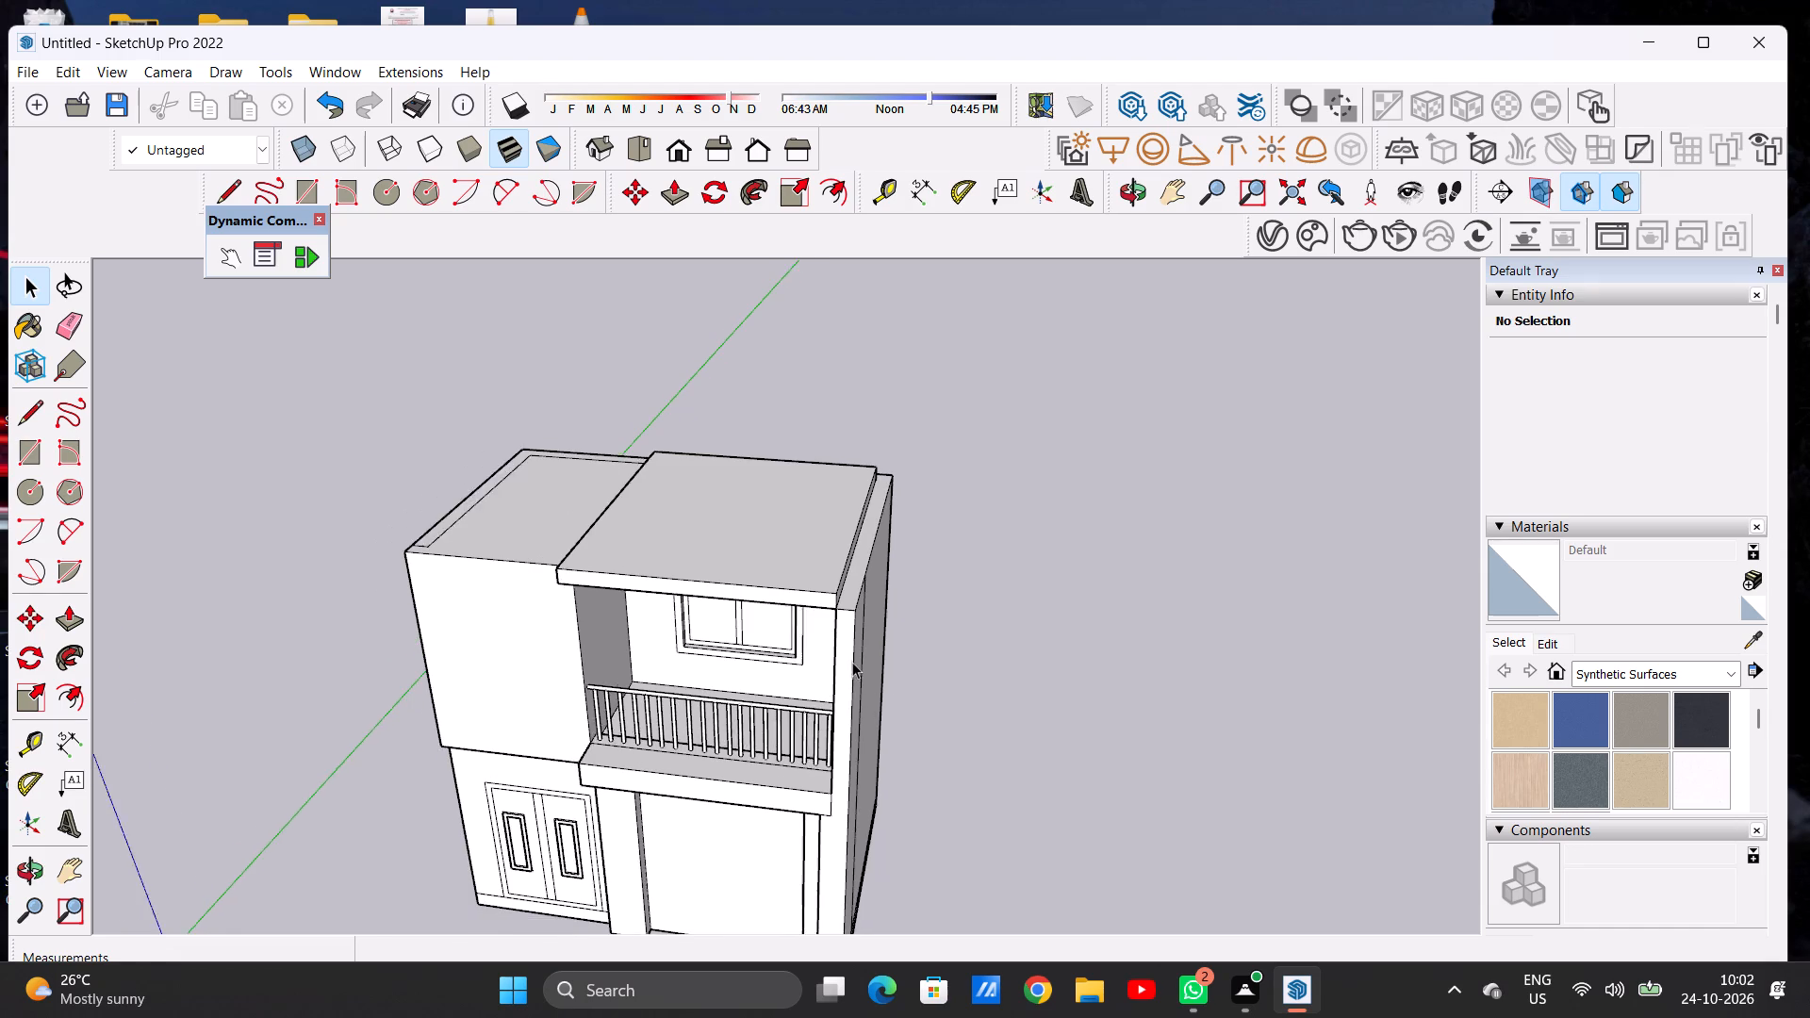
scroll(852, 662, down, 1)
middle_drag(763, 651, 678, 517)
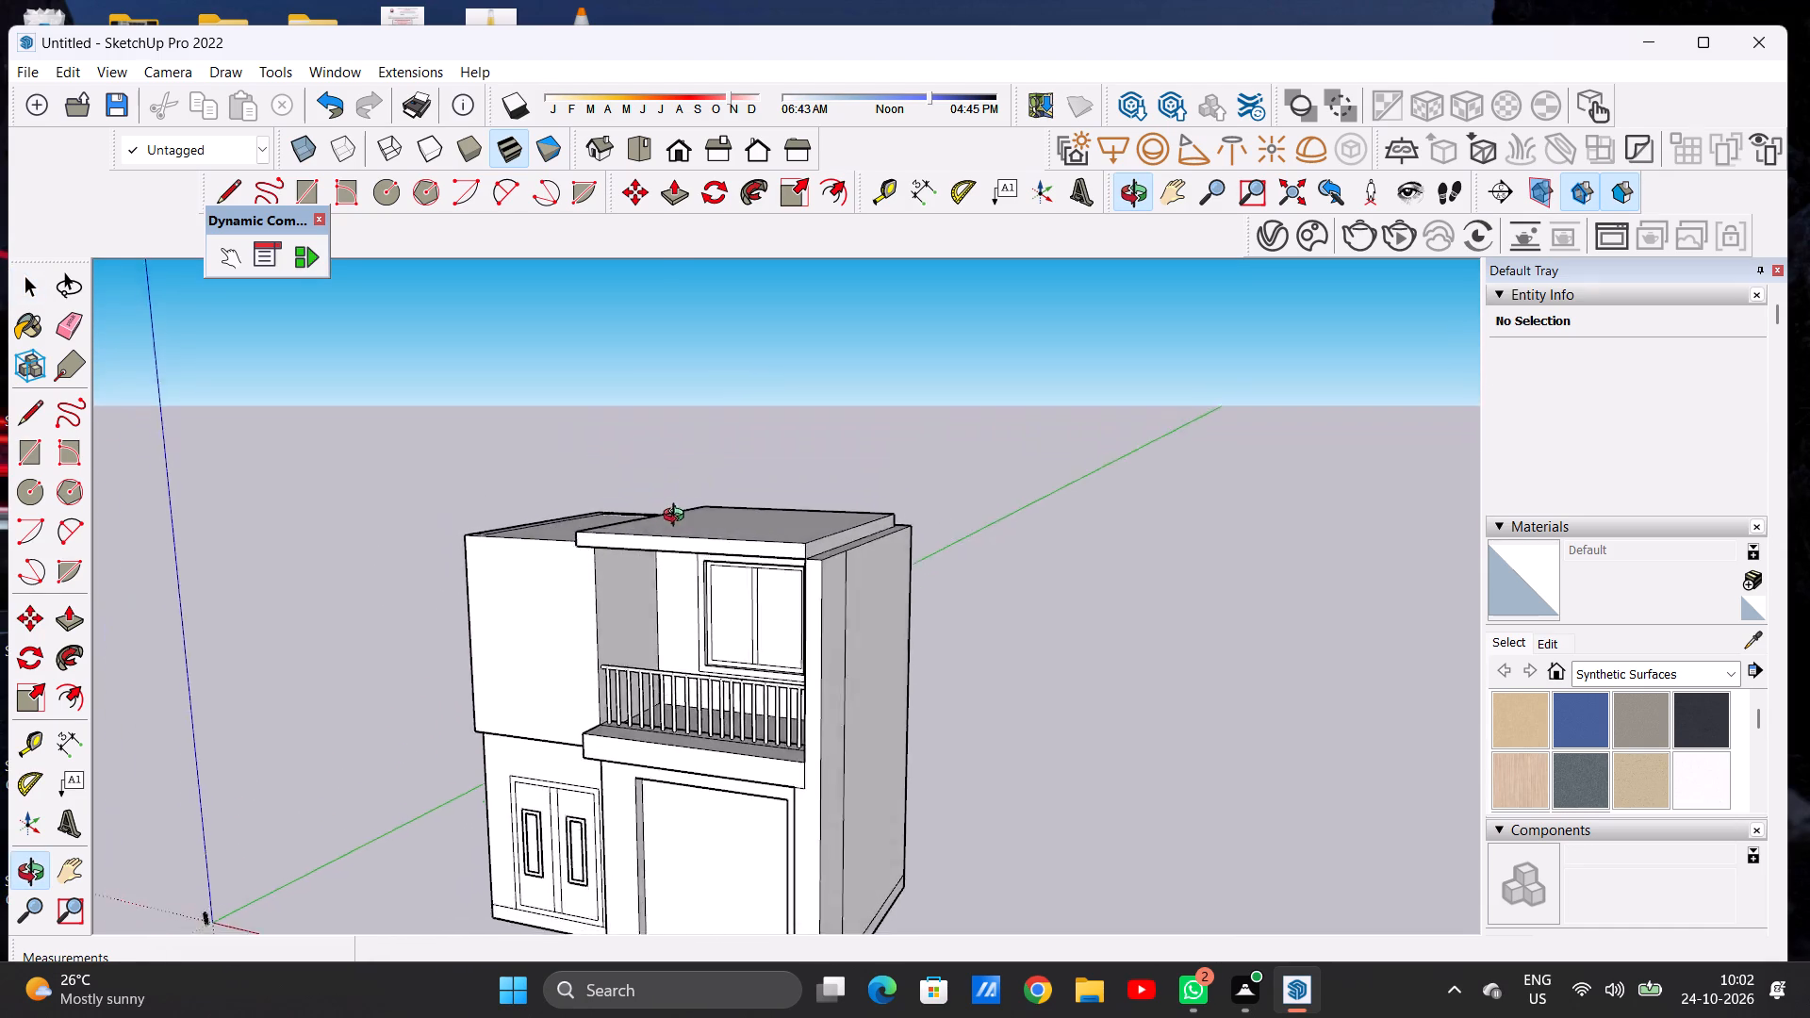
middle_drag(678, 517, 836, 630)
middle_drag(881, 637, 958, 649)
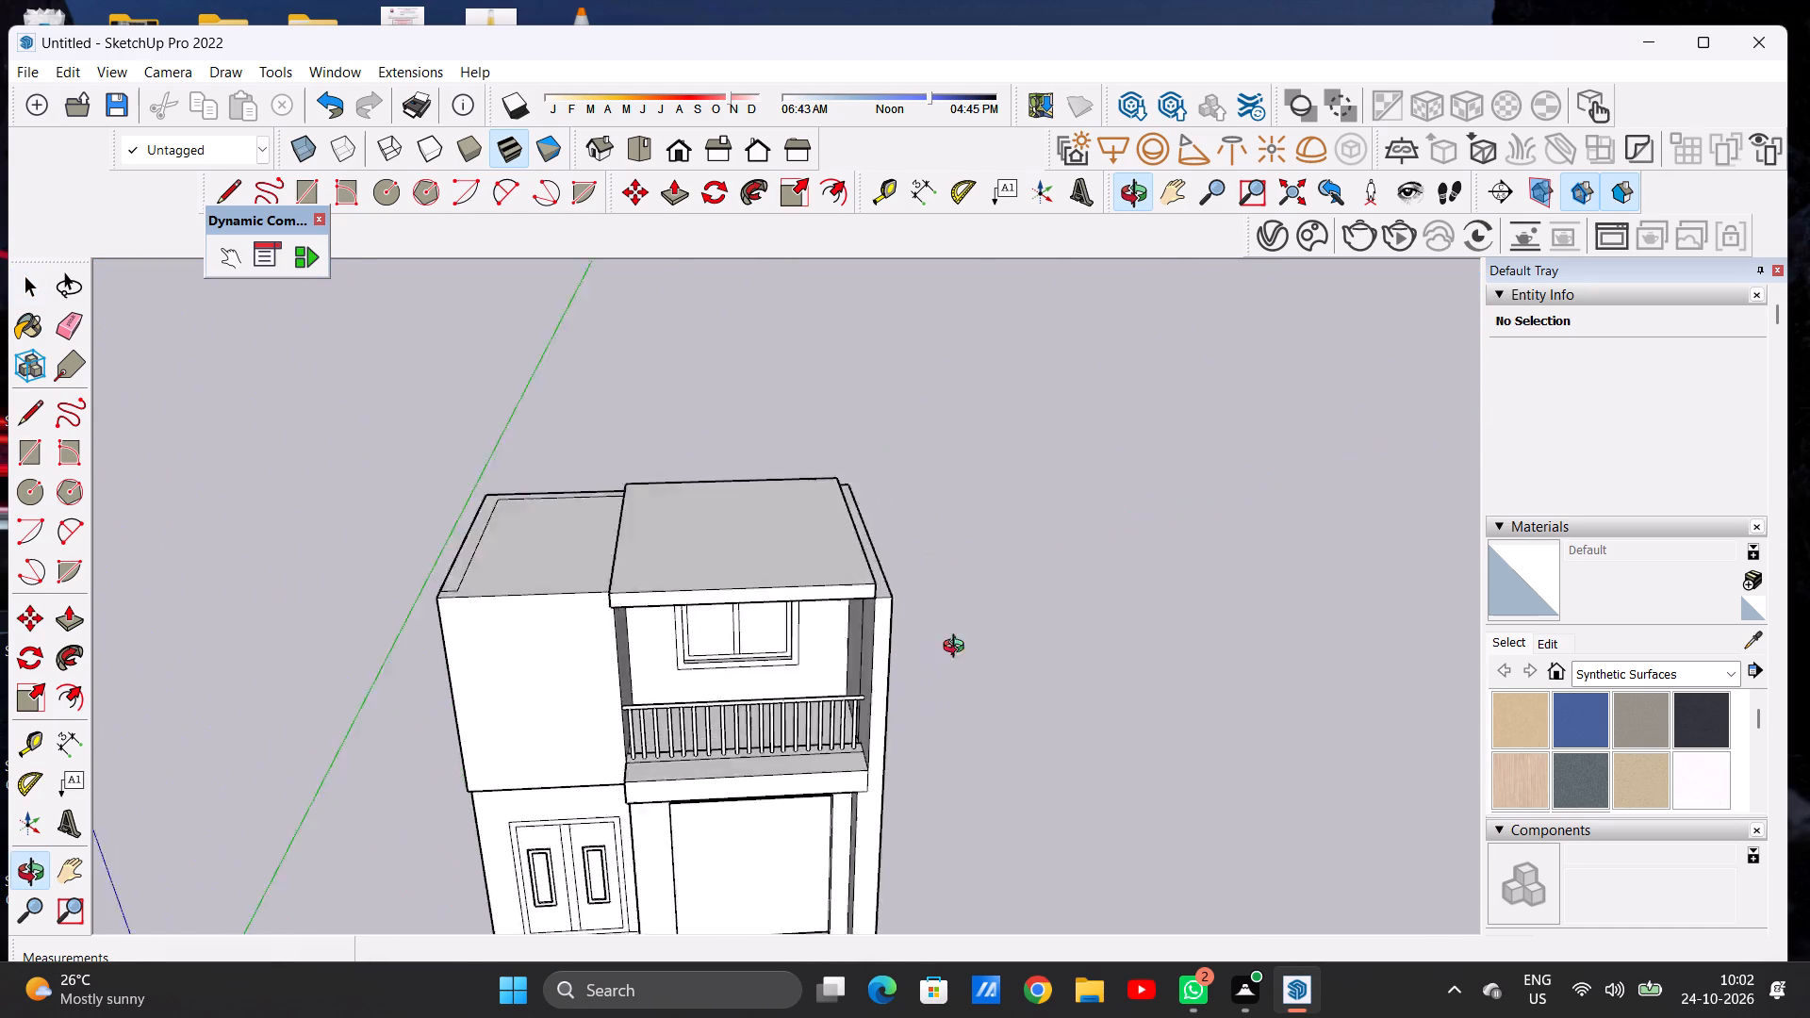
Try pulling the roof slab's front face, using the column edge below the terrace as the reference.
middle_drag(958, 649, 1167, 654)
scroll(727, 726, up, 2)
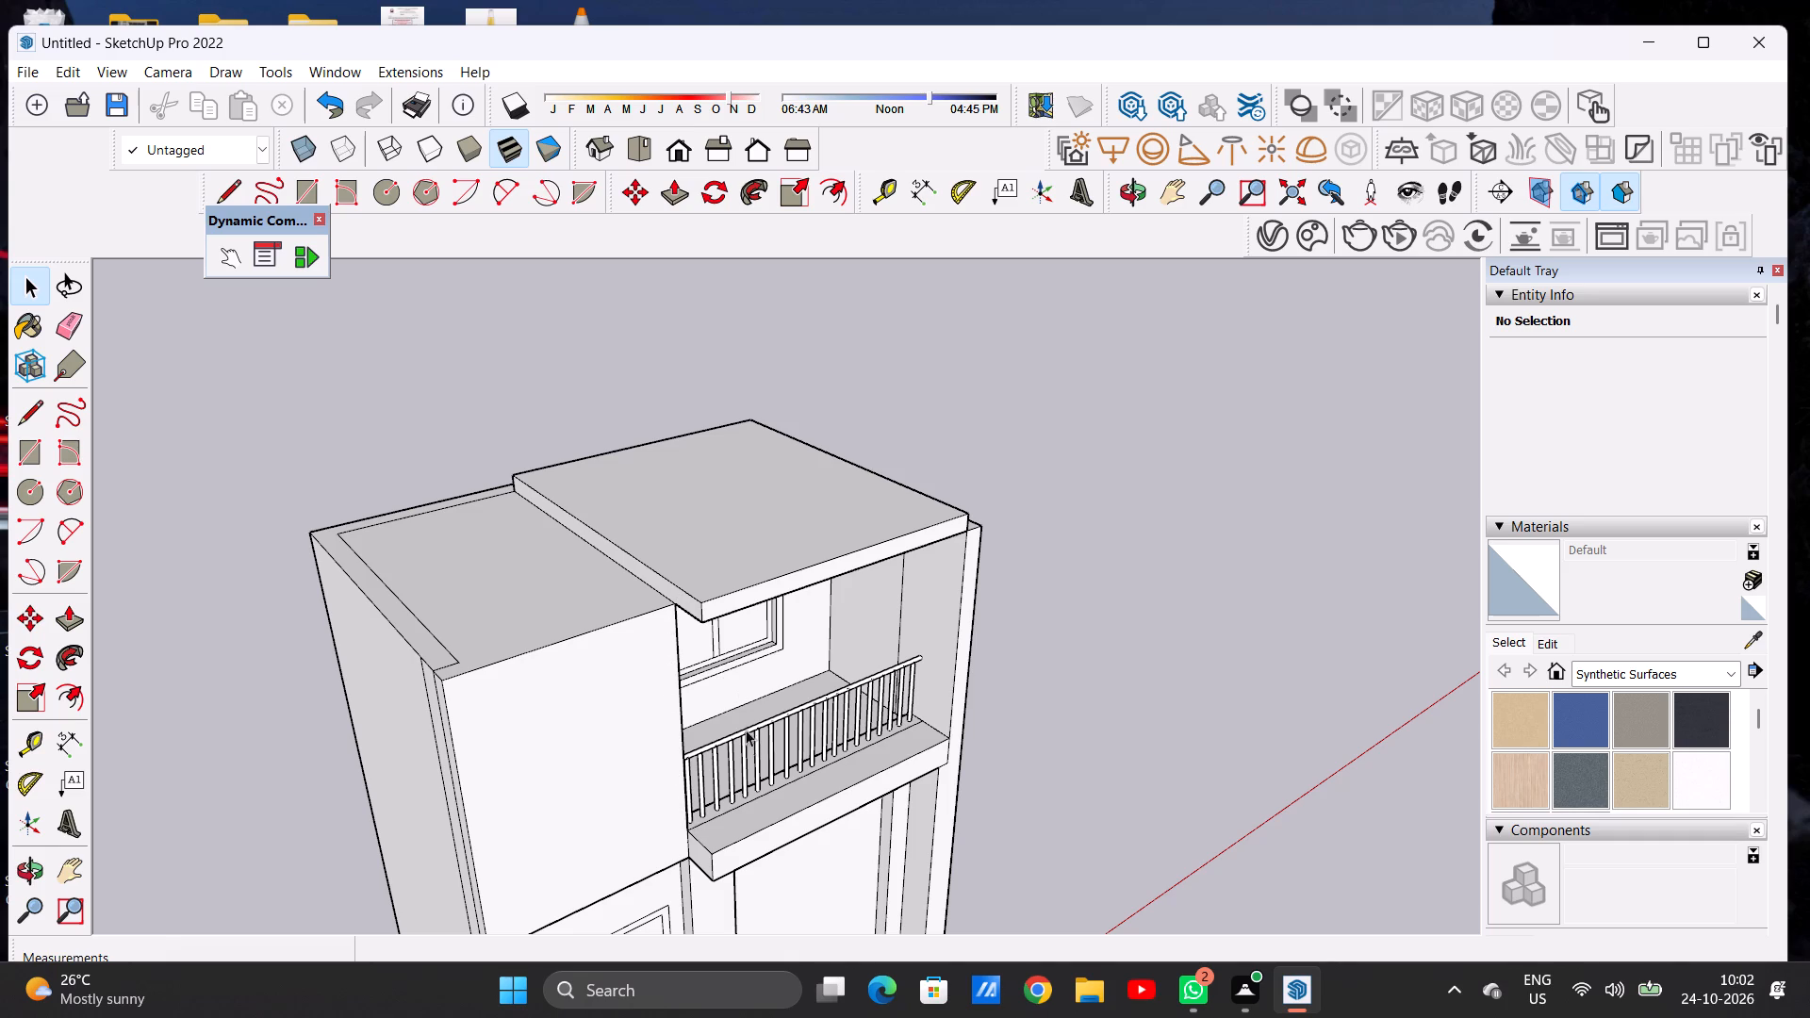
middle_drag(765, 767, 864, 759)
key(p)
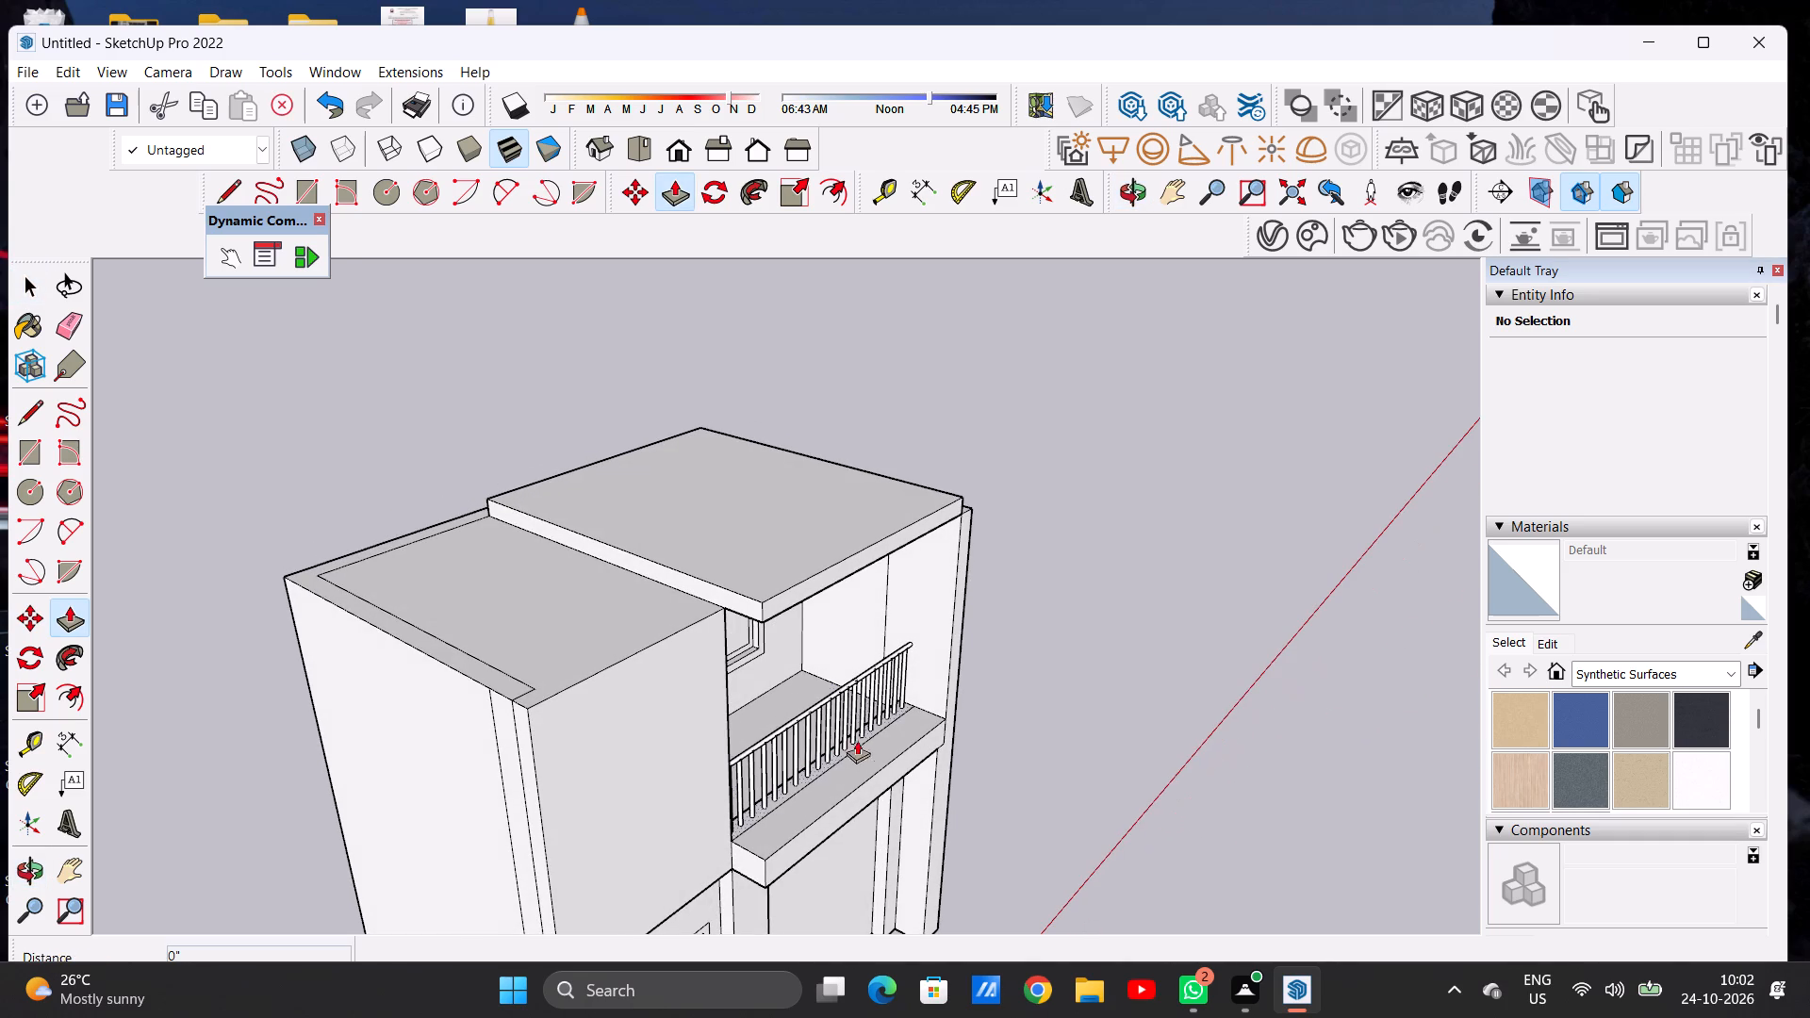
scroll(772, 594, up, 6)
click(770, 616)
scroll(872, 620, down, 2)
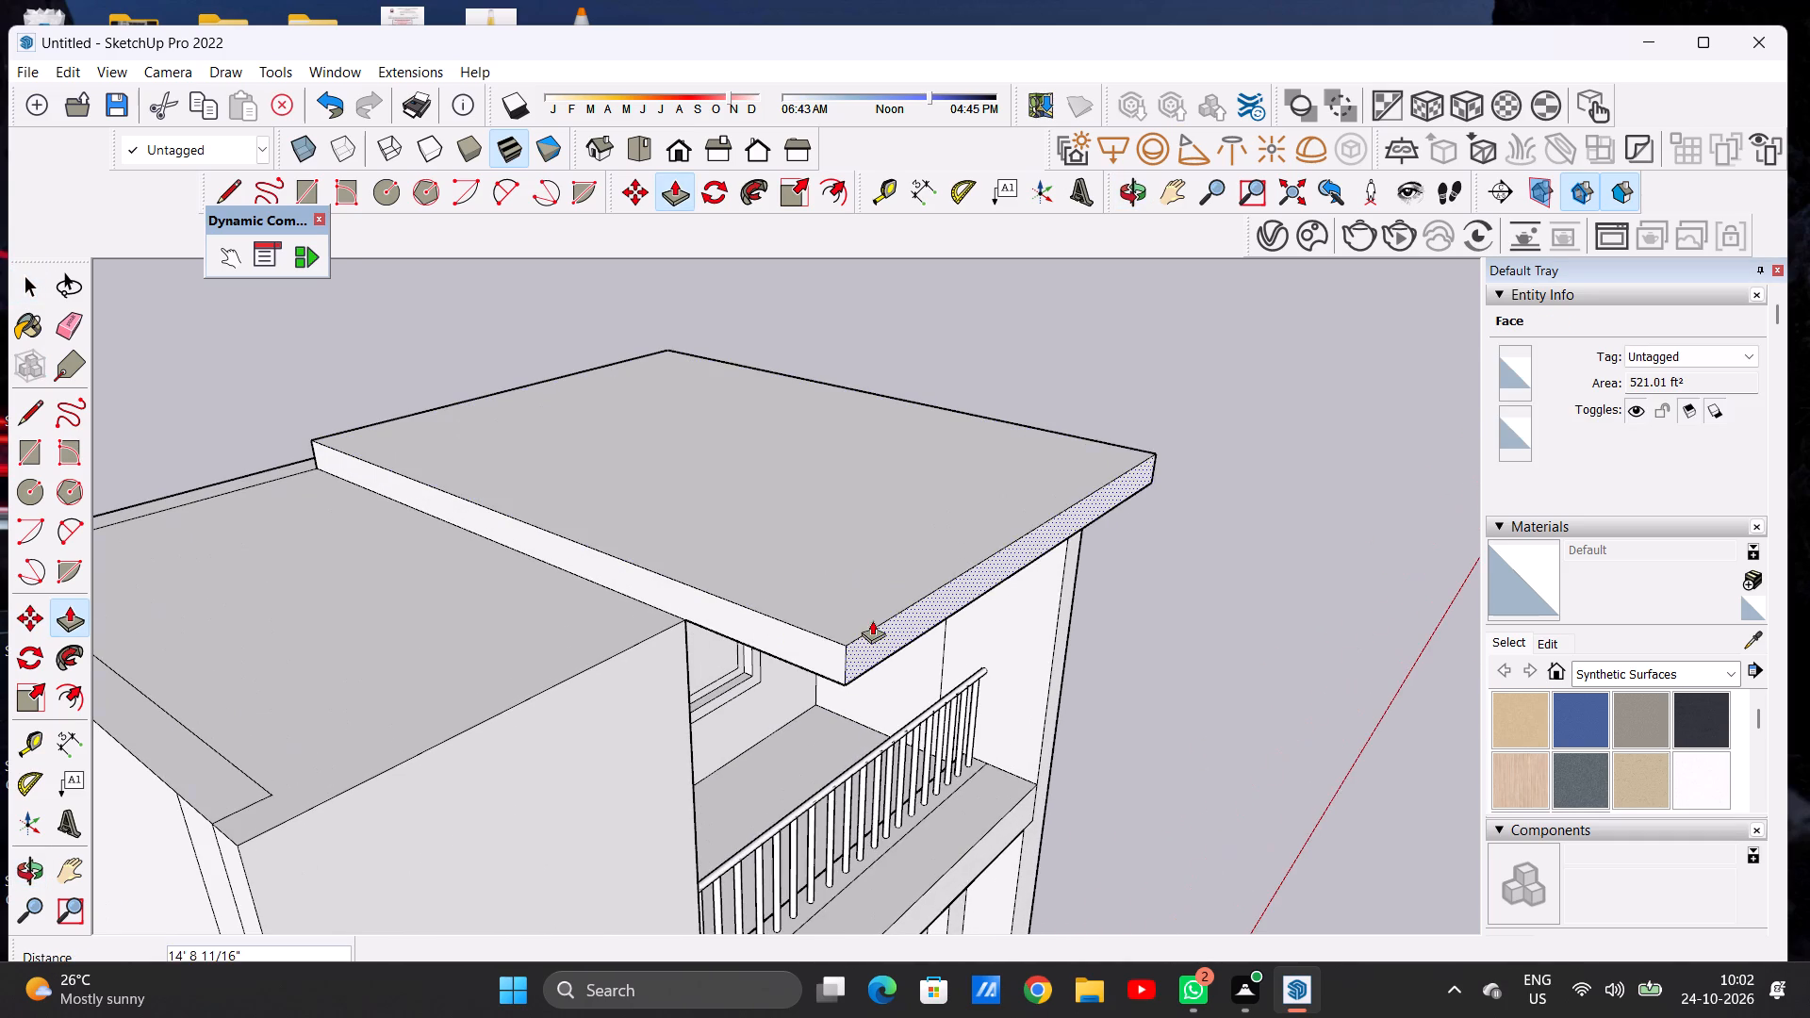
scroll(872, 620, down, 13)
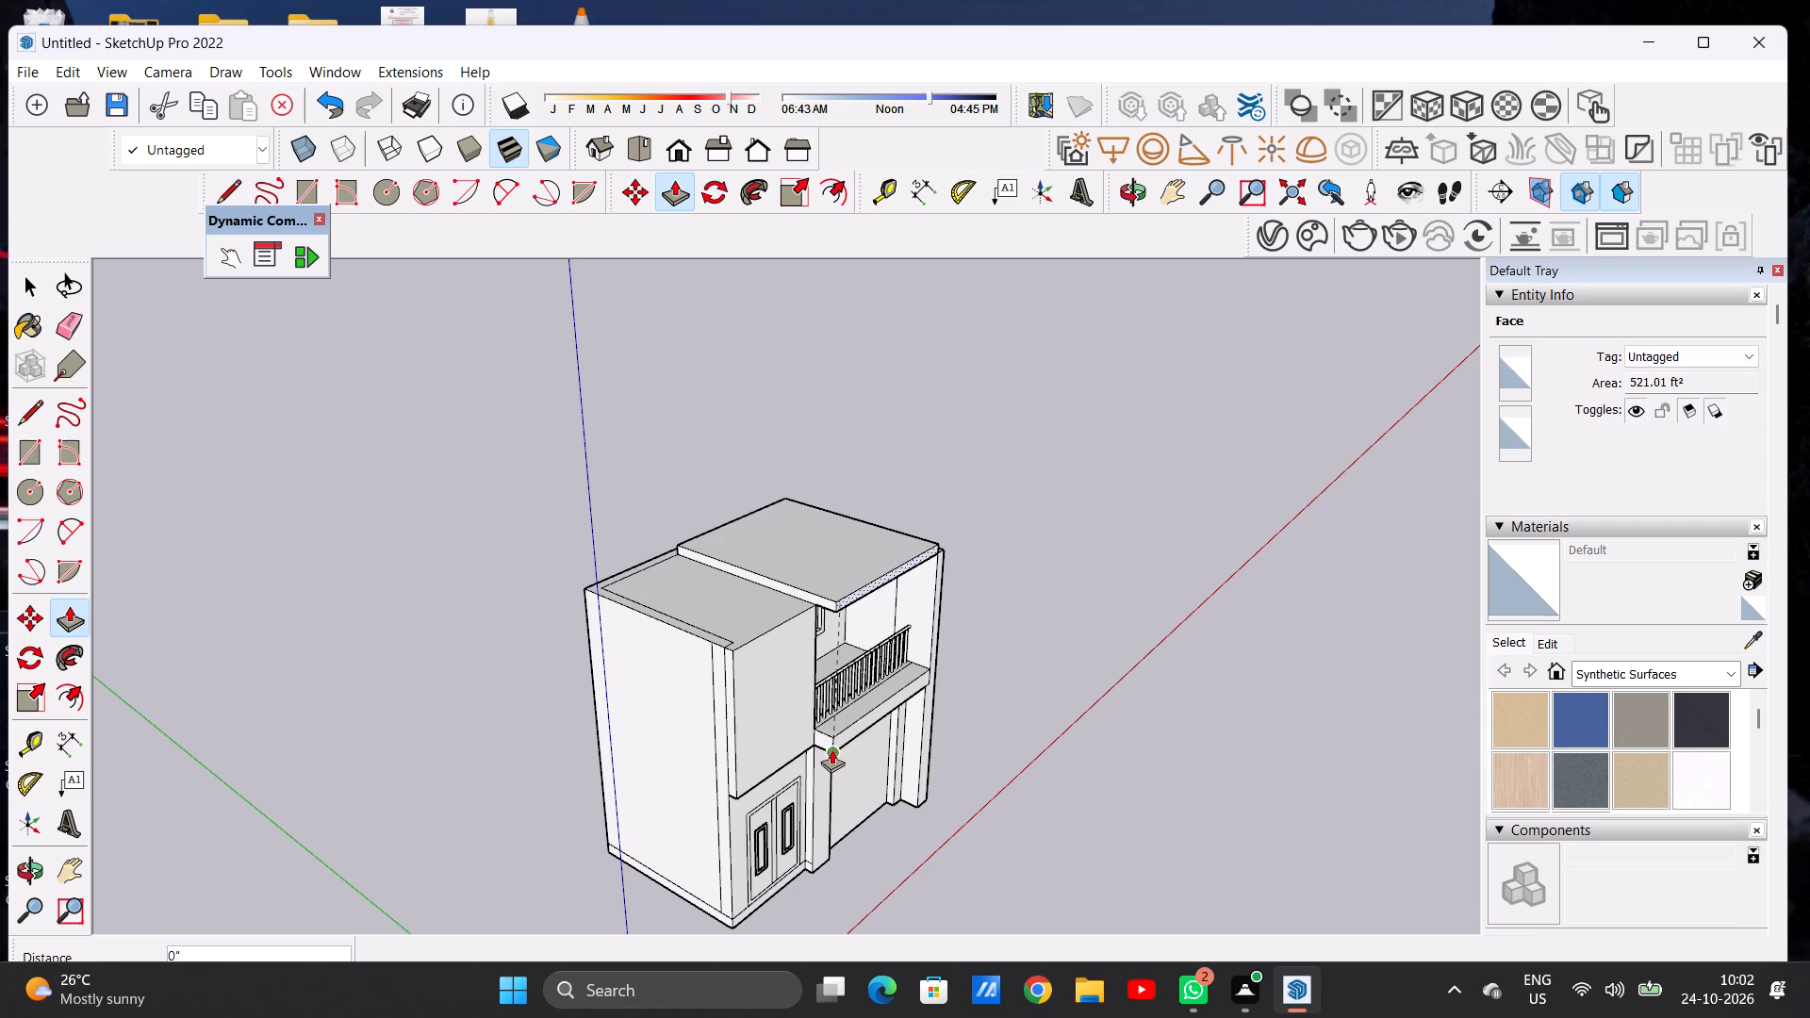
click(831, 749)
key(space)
Draw lines from the side block's top front corner: about 5' 6 3/4" up the roof slab's side and about 93' 8" across its top.
middle_drag(864, 613, 612, 744)
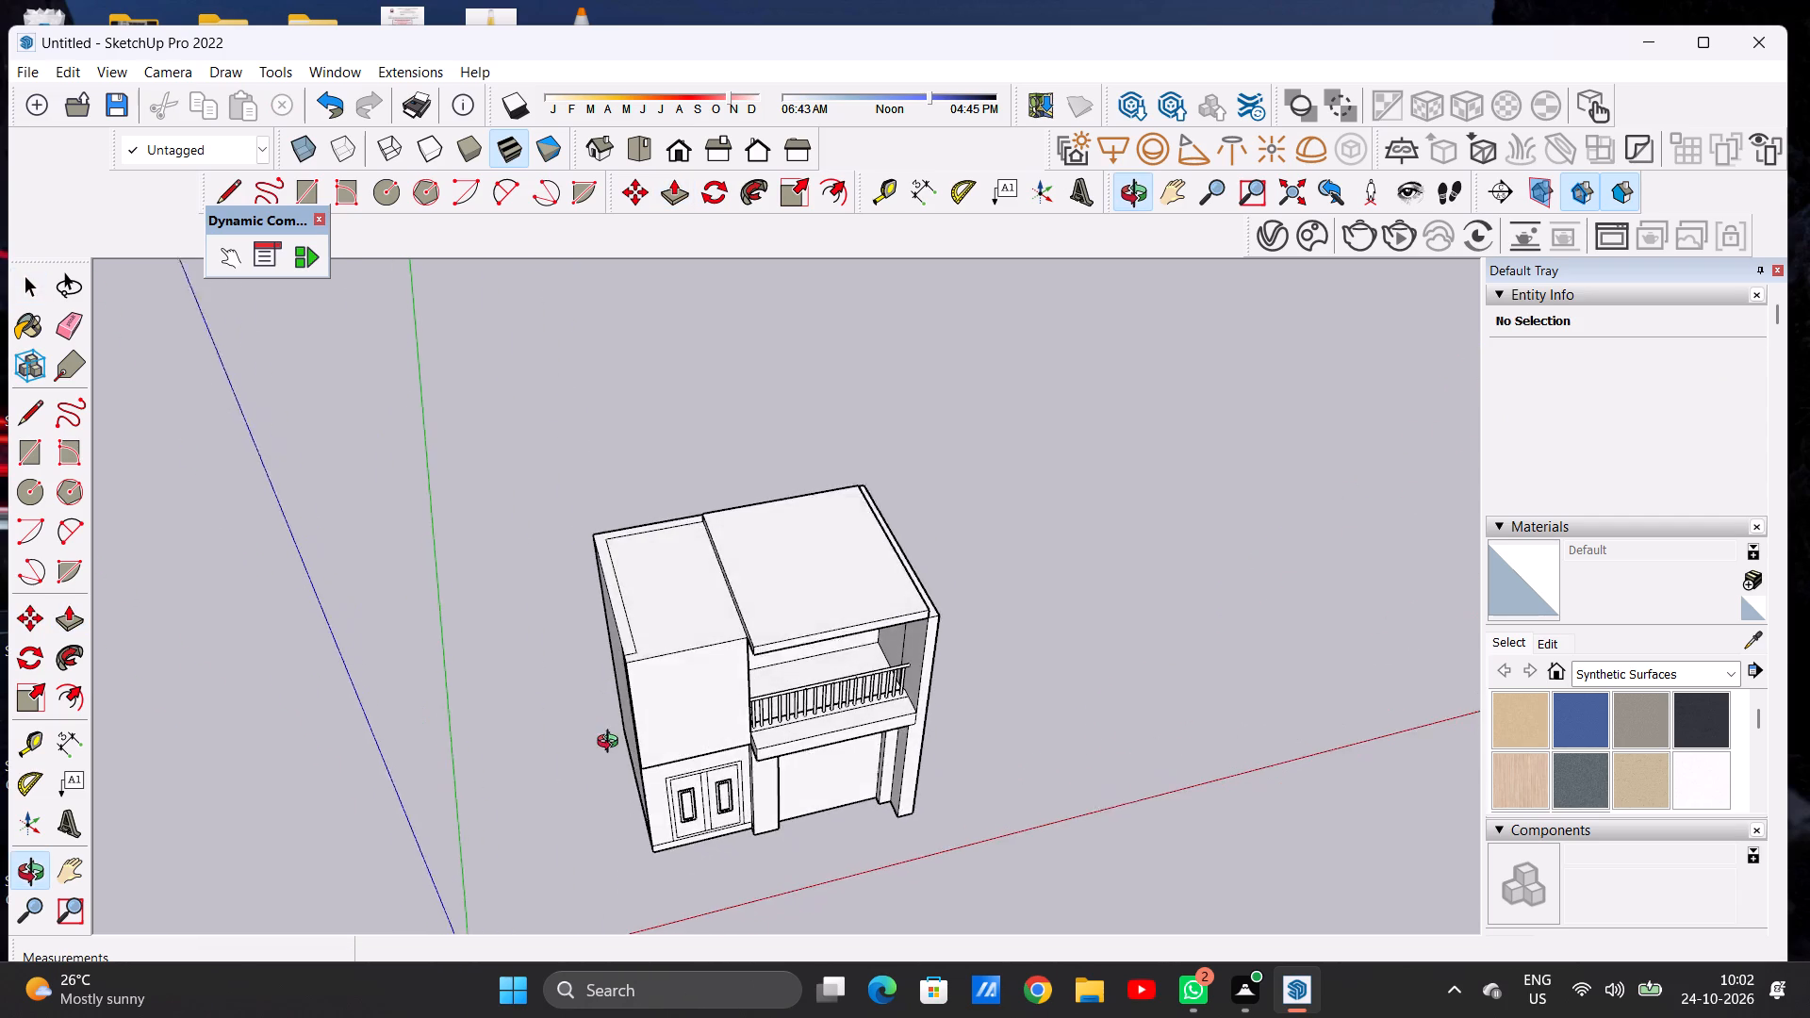
middle_drag(612, 744, 609, 759)
scroll(722, 651, up, 4)
scroll(726, 646, down, 1)
scroll(738, 643, up, 12)
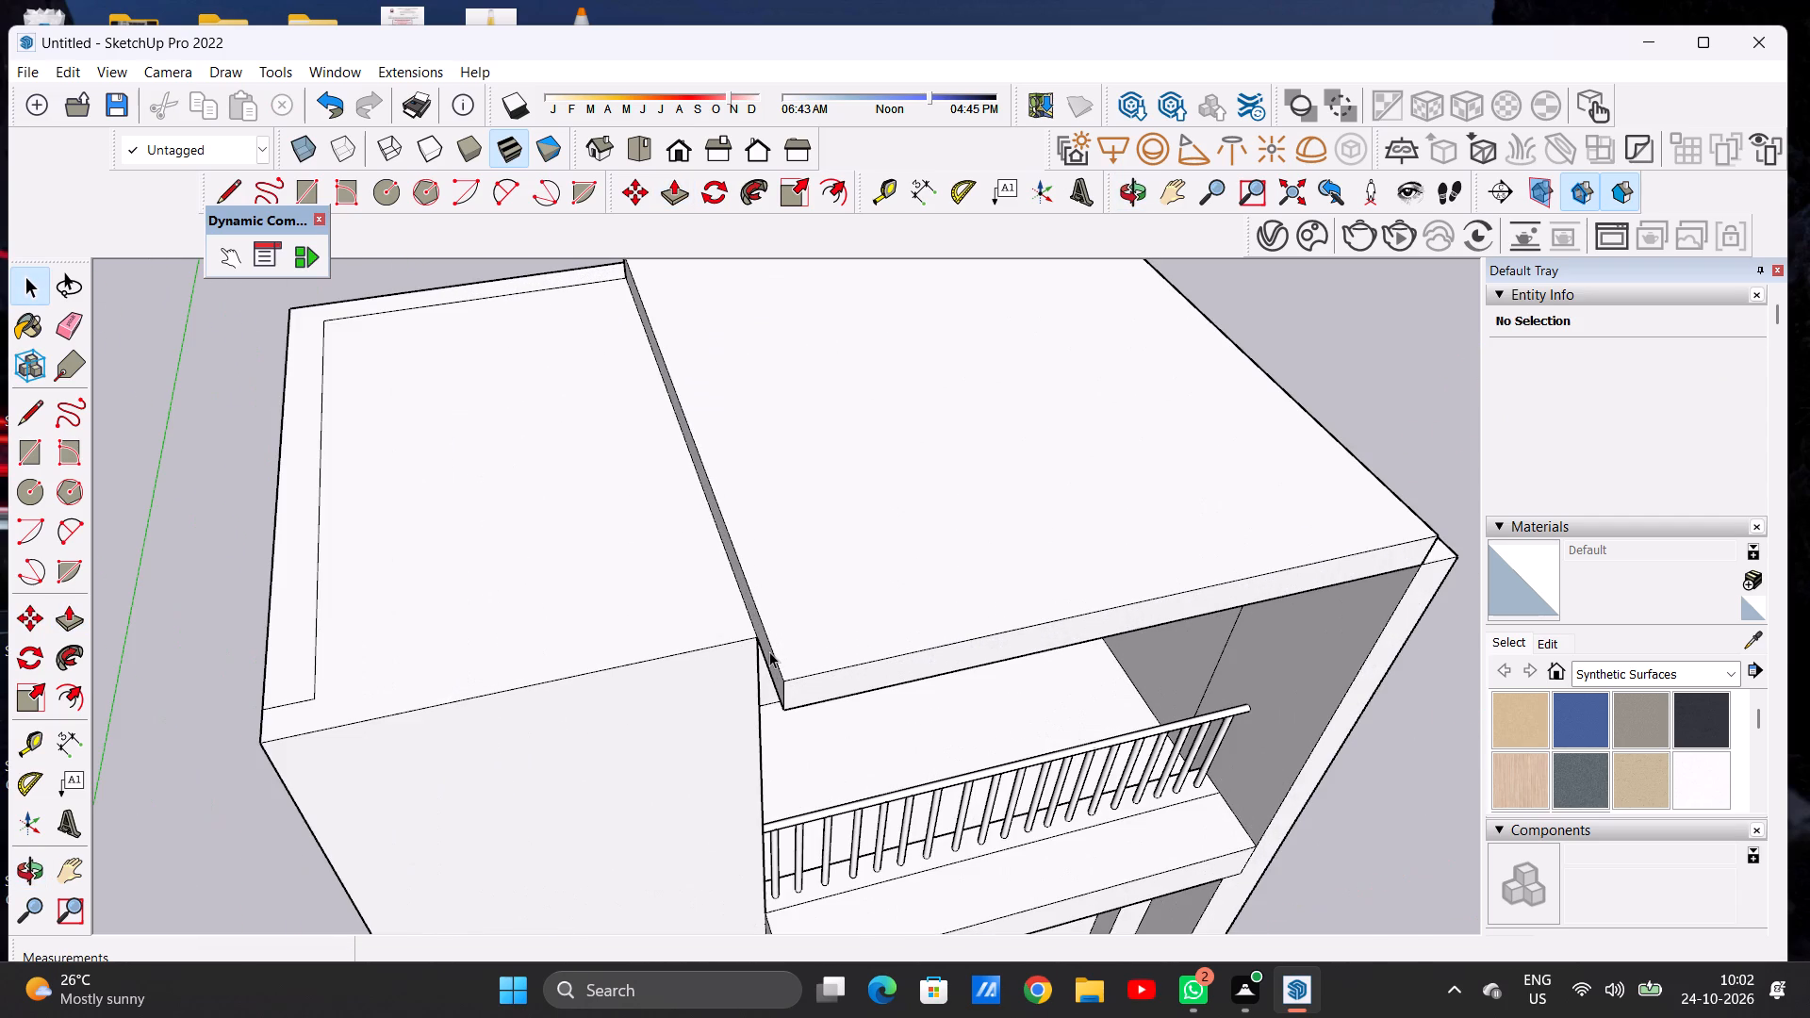
key(l)
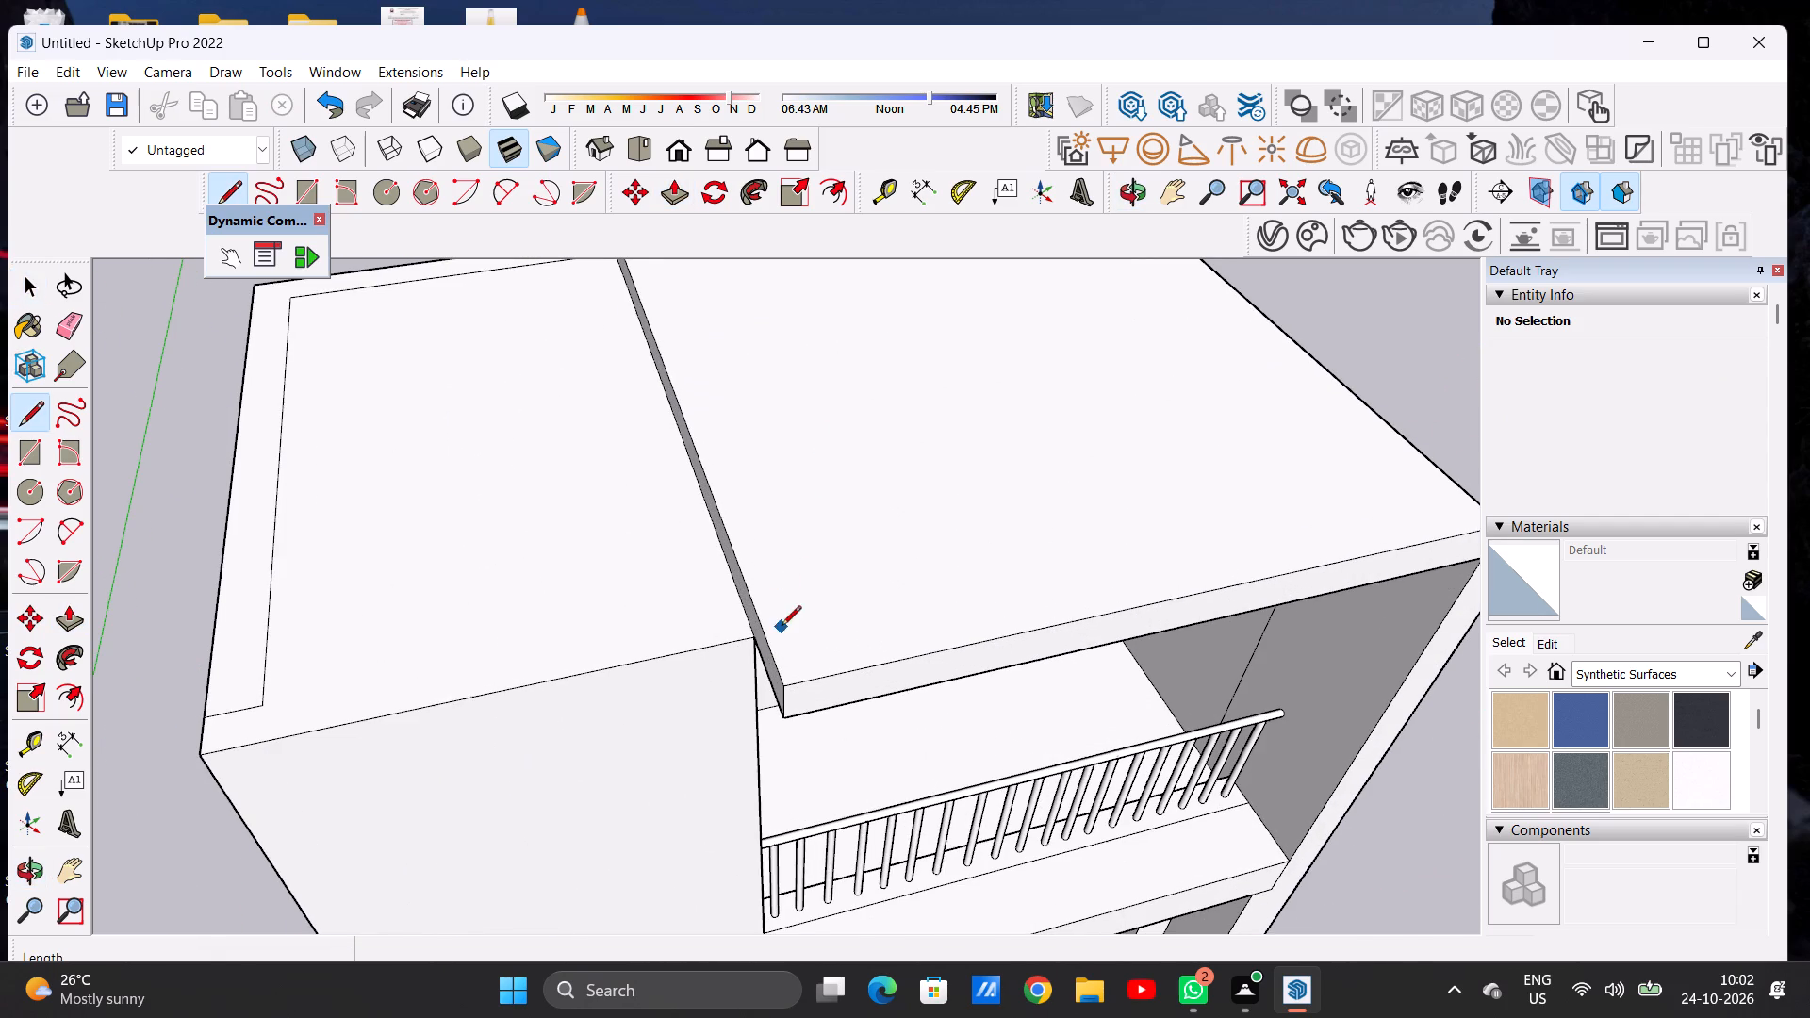
middle_drag(789, 618, 928, 442)
scroll(884, 436, up, 6)
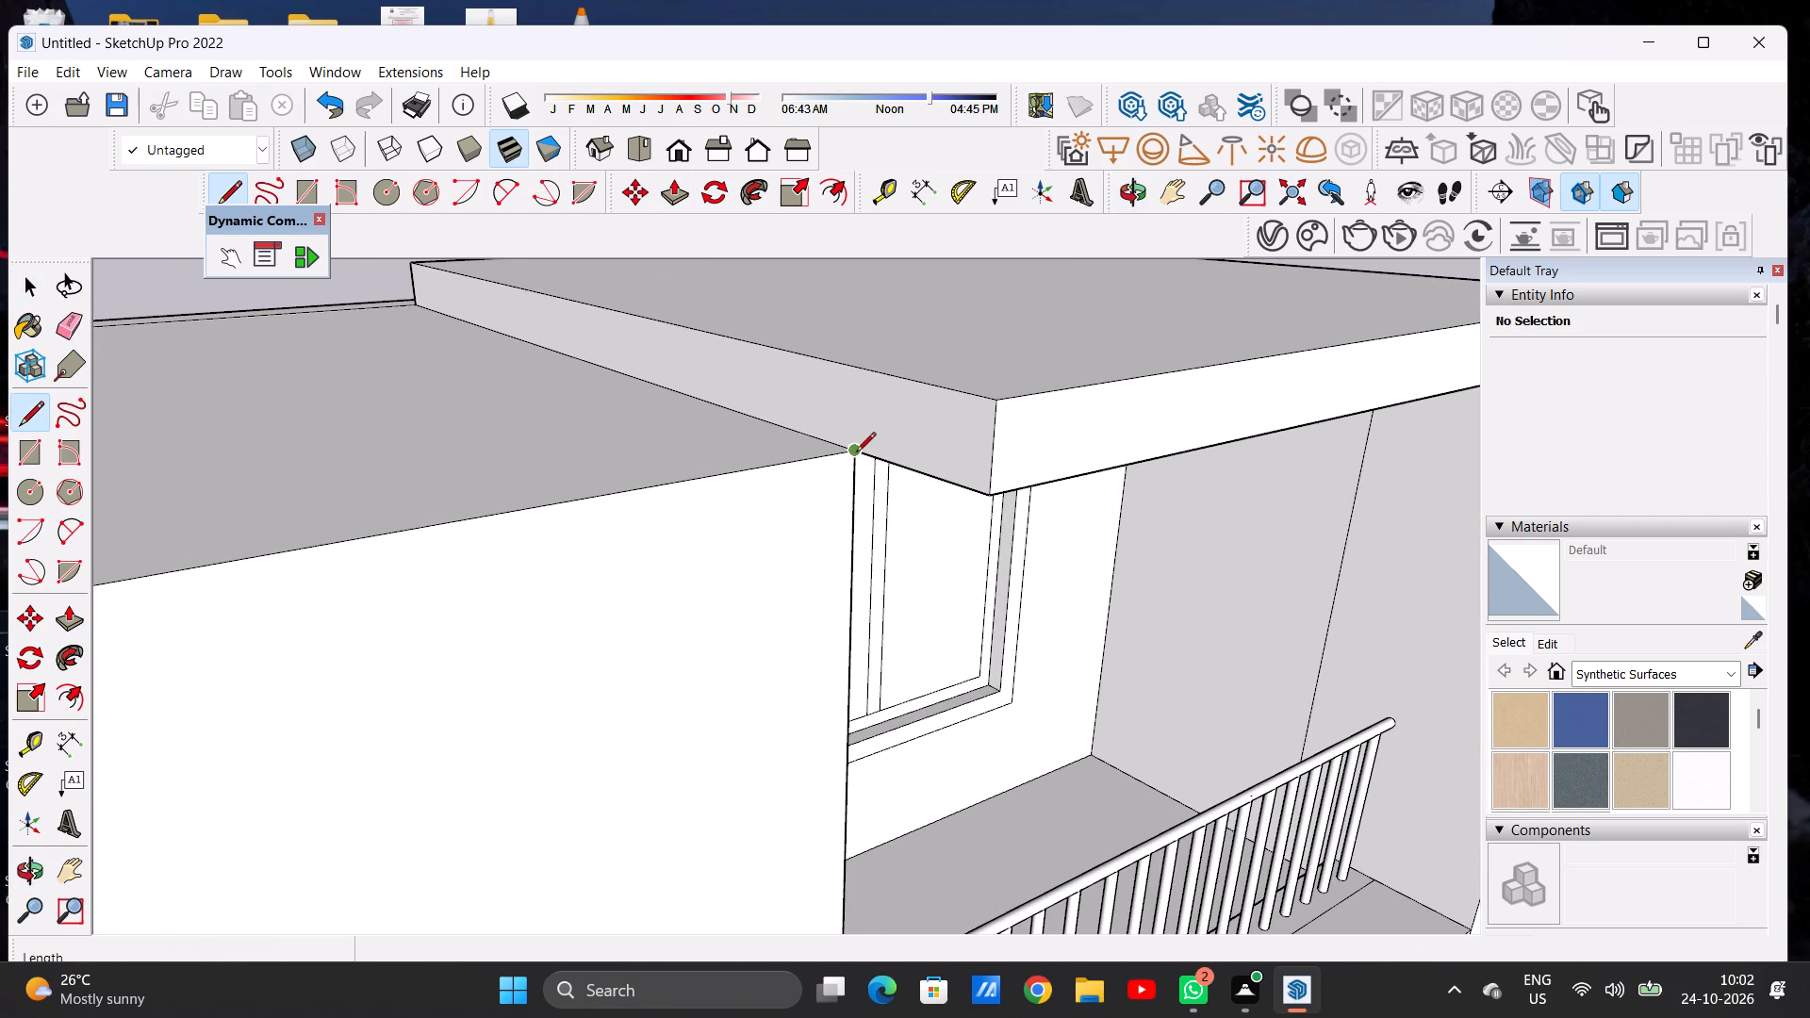
click(856, 455)
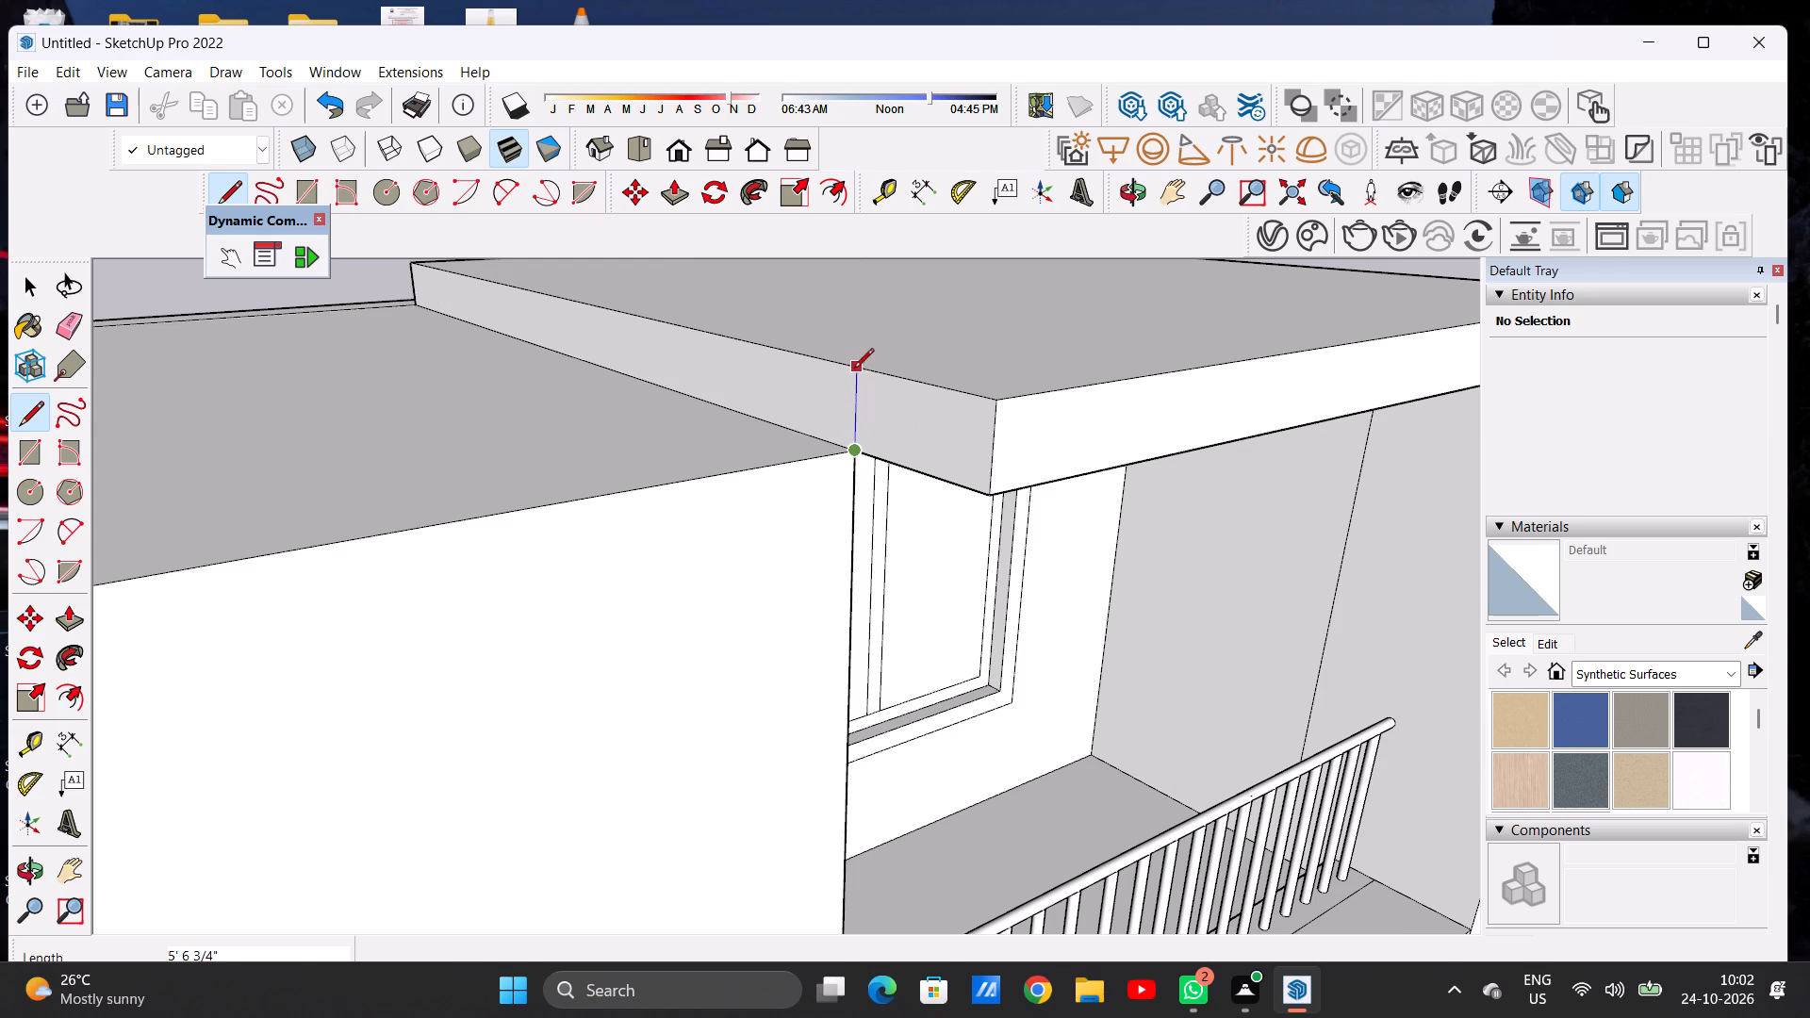
click(855, 369)
middle_drag(939, 393, 629, 505)
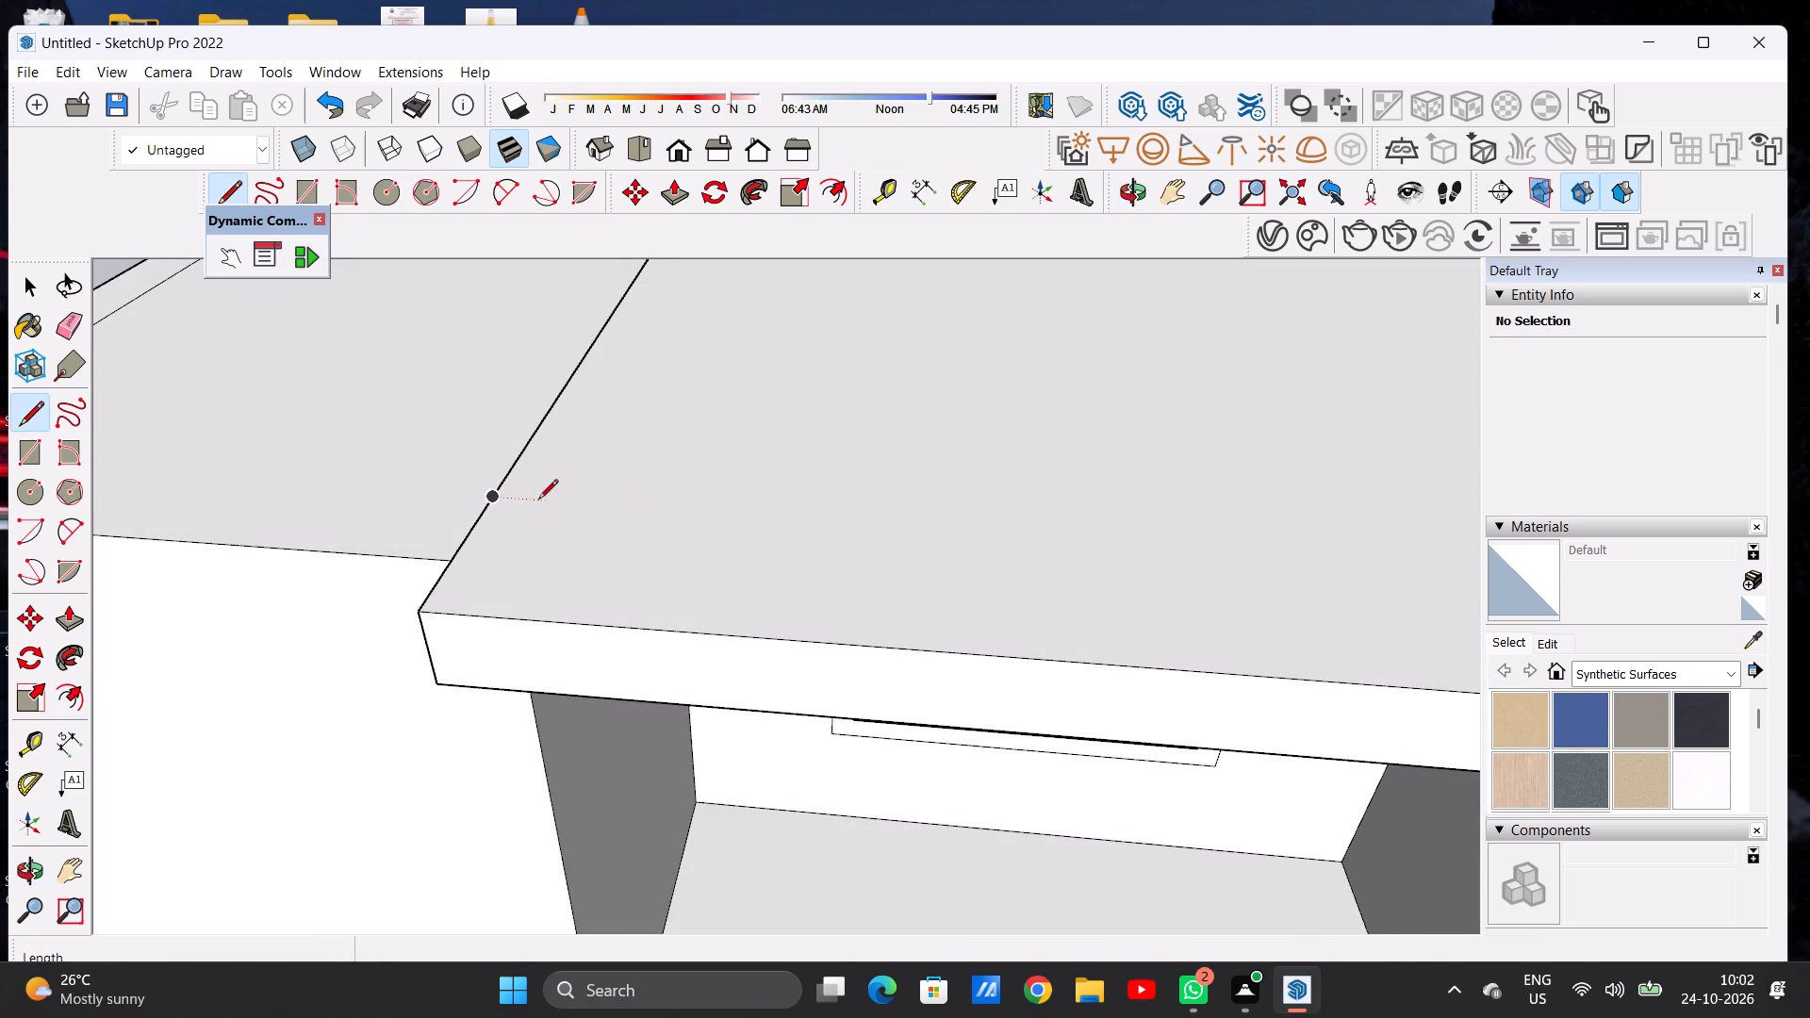
click(494, 496)
scroll(640, 518, down, 4)
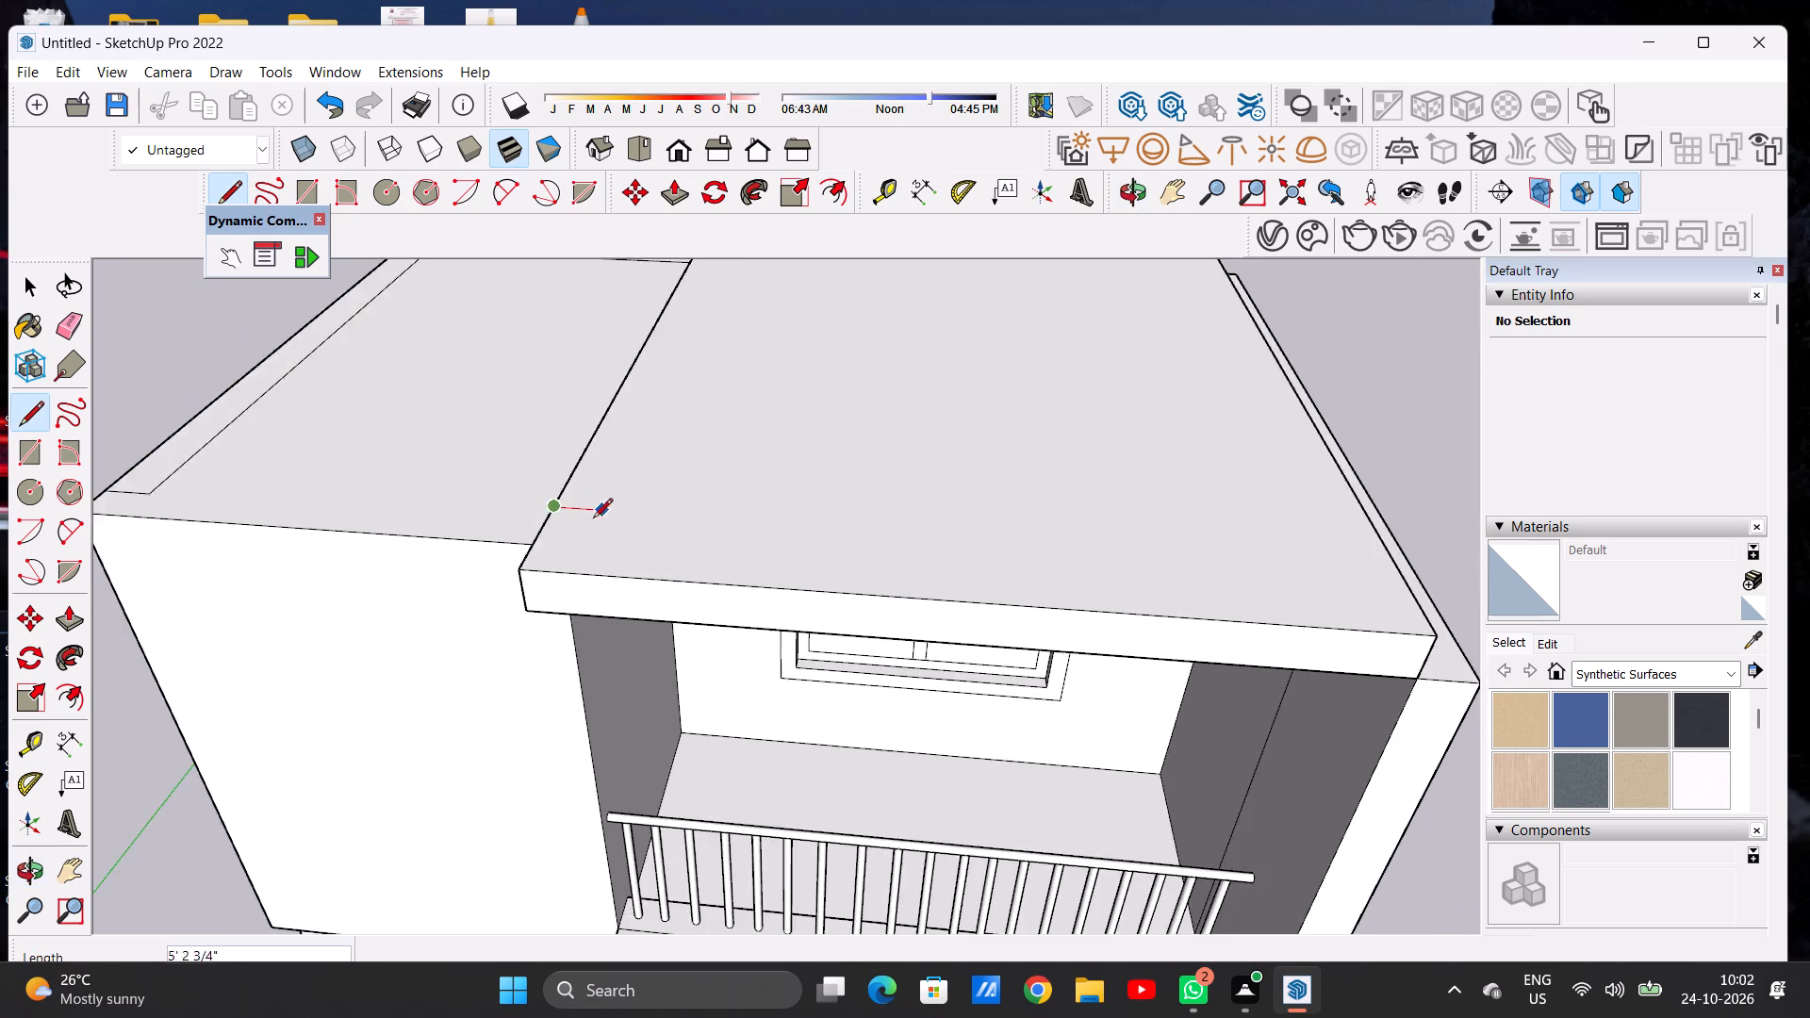
scroll(593, 519, down, 3)
scroll(584, 516, up, 1)
scroll(584, 516, down, 6)
scroll(1061, 534, up, 13)
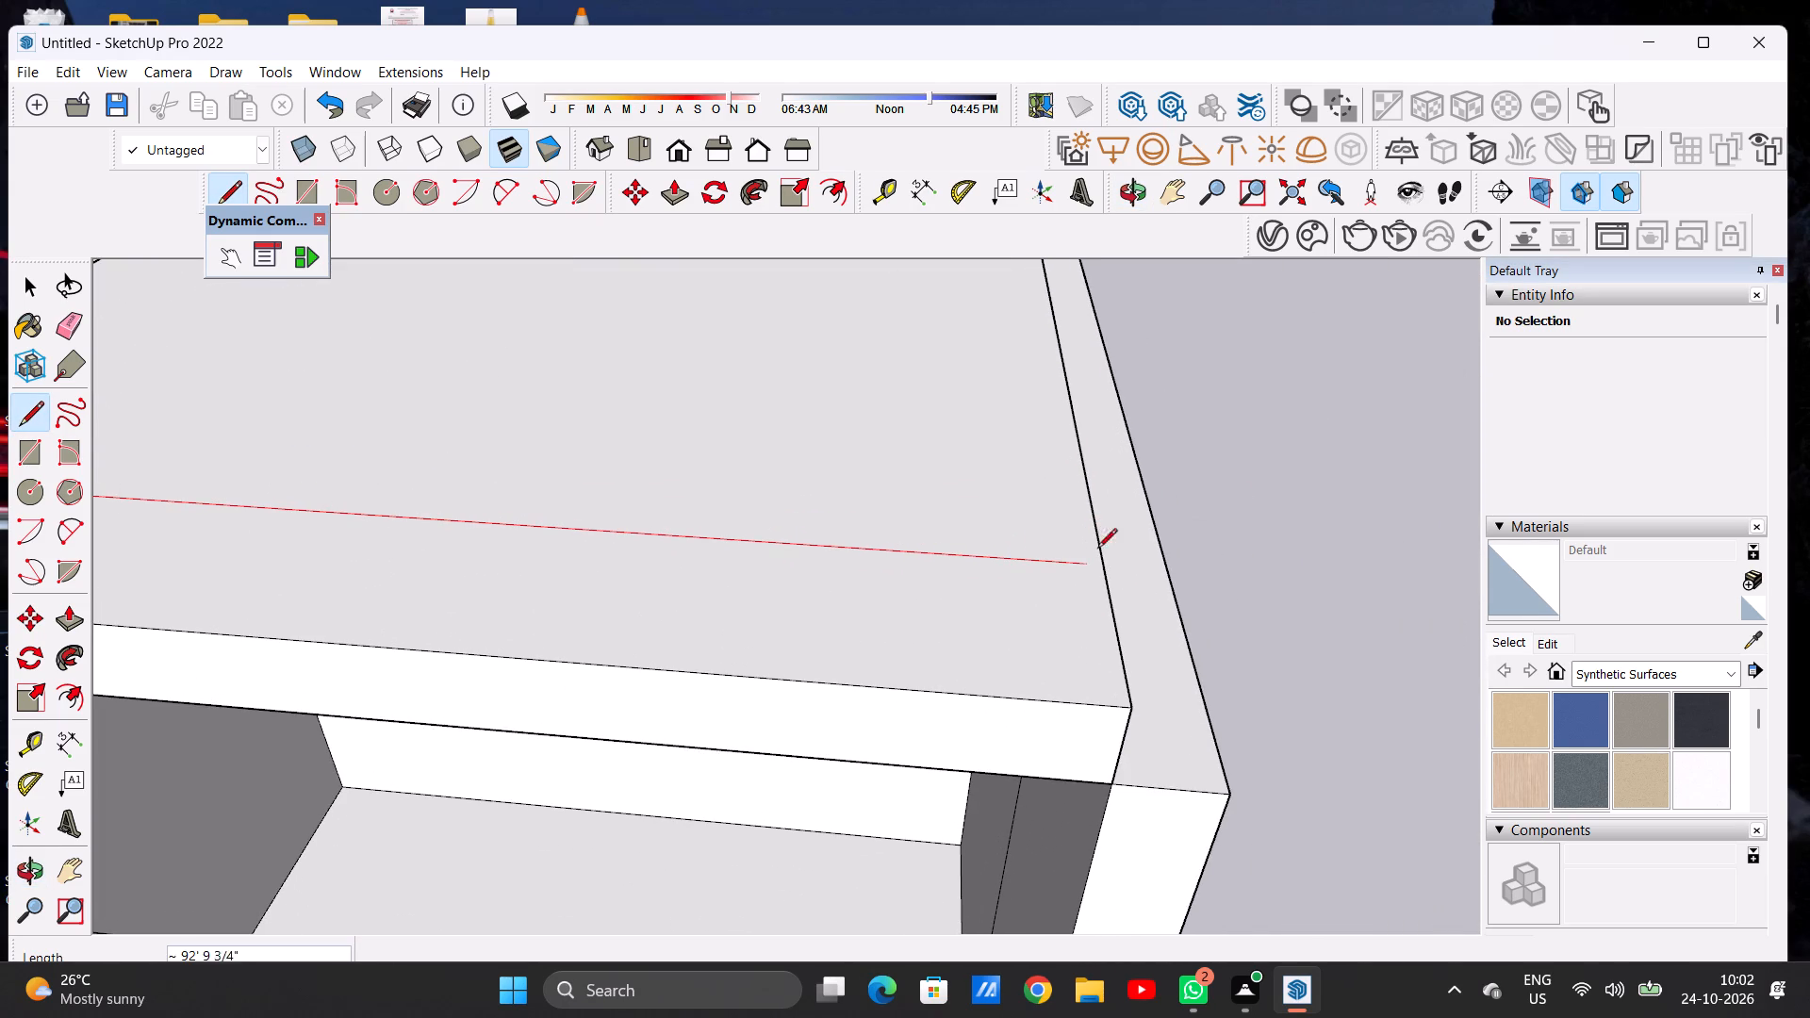
click(1104, 566)
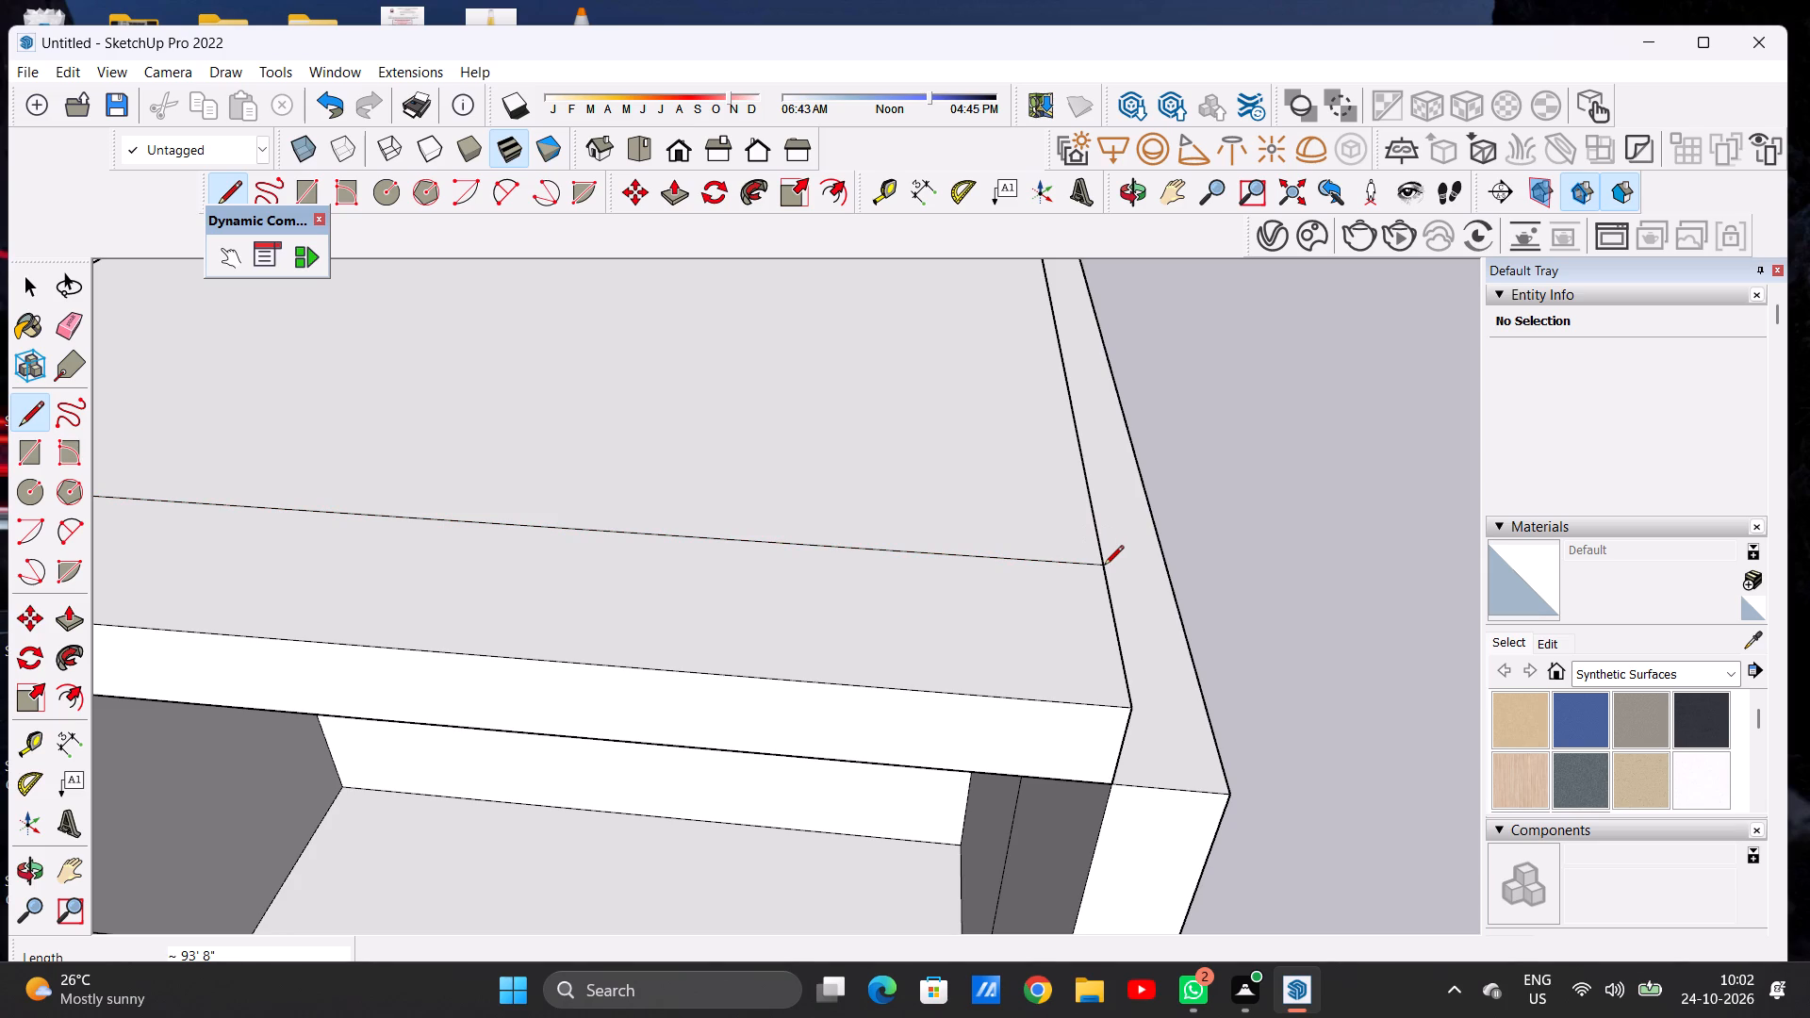
key(space)
Draw a line continuing the inner edge of the side wall's top to the front edge above the double-door side.
scroll(983, 628, down, 8)
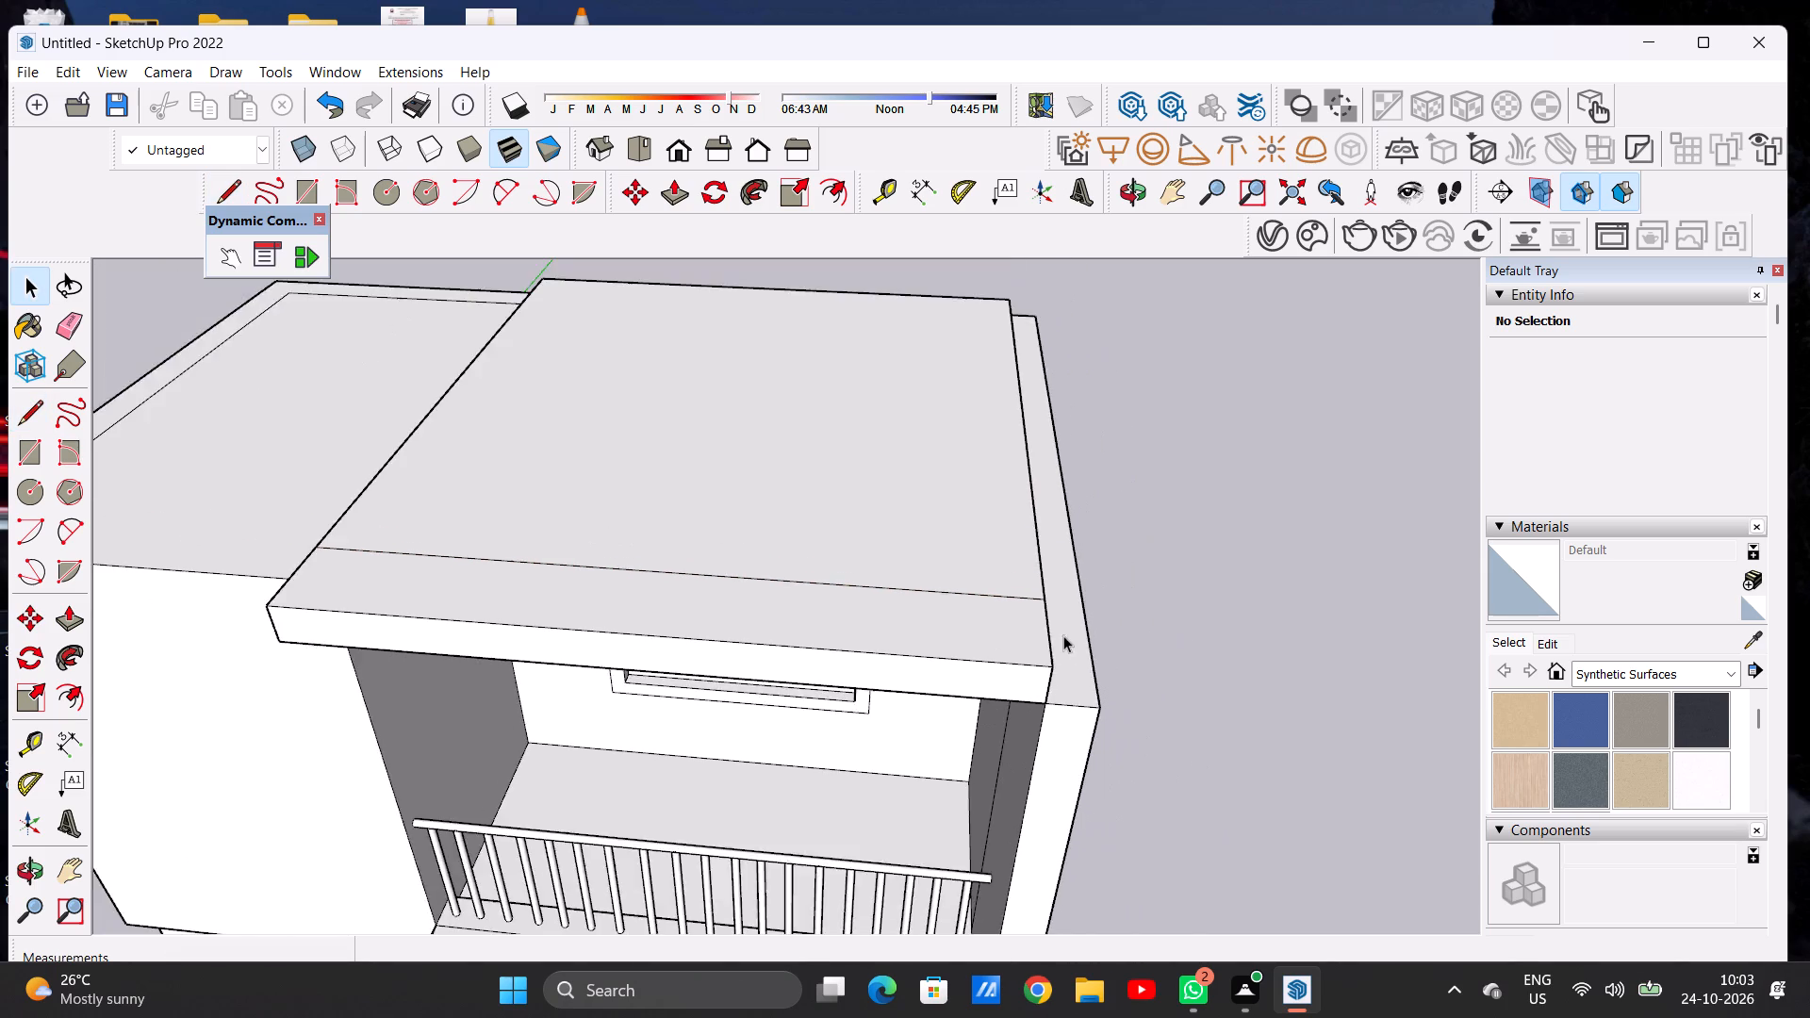
scroll(1063, 635, down, 13)
middle_drag(951, 648, 958, 566)
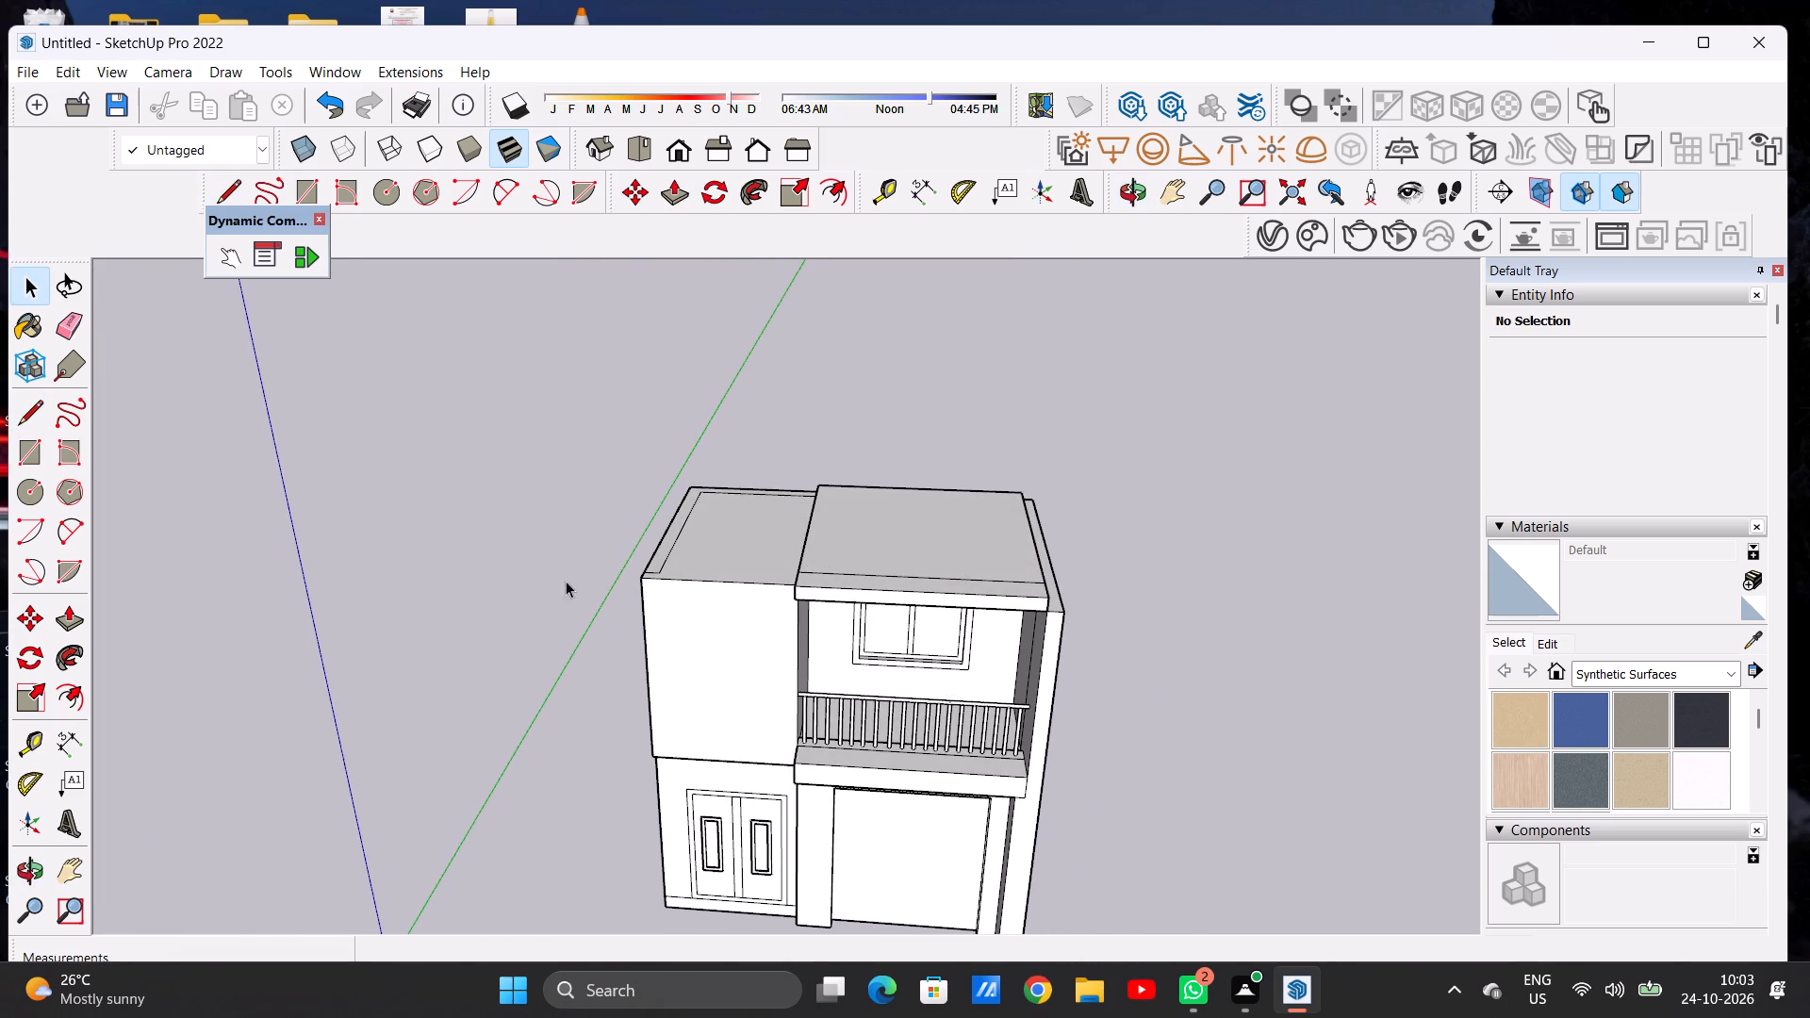
scroll(683, 566, up, 13)
middle_drag(787, 565, 770, 645)
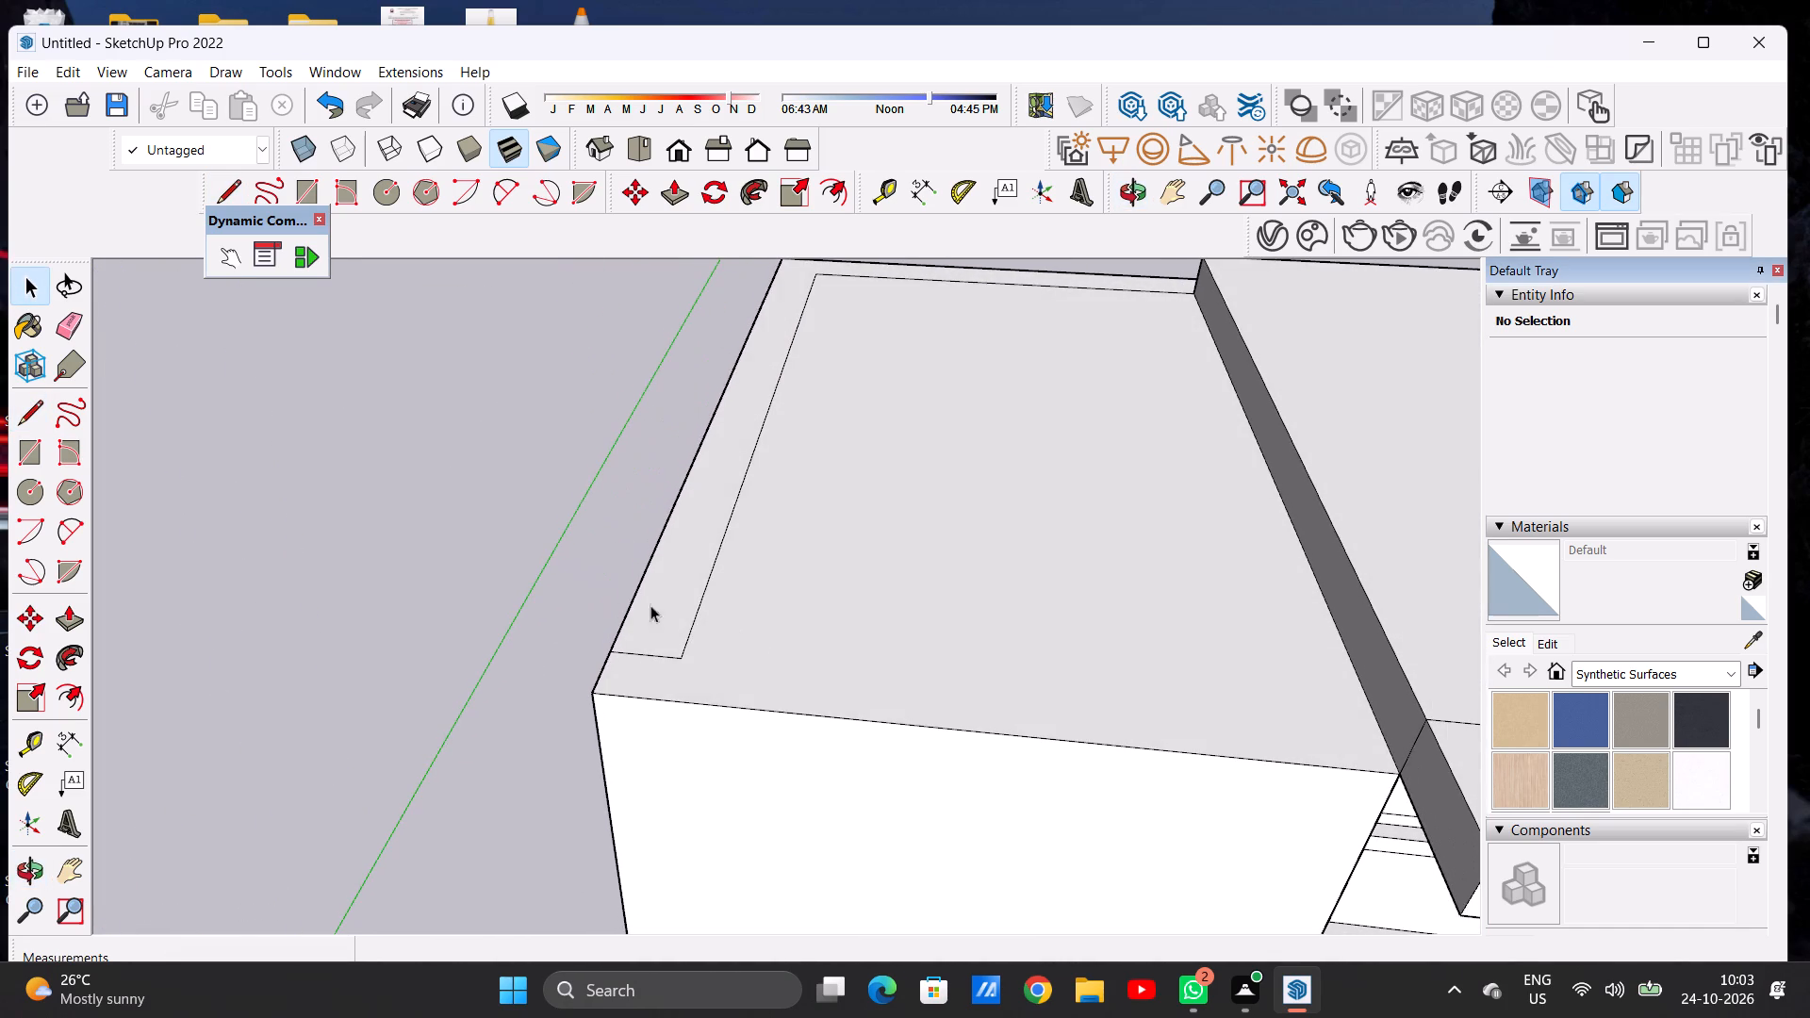
scroll(572, 575, down, 8)
scroll(629, 614, up, 9)
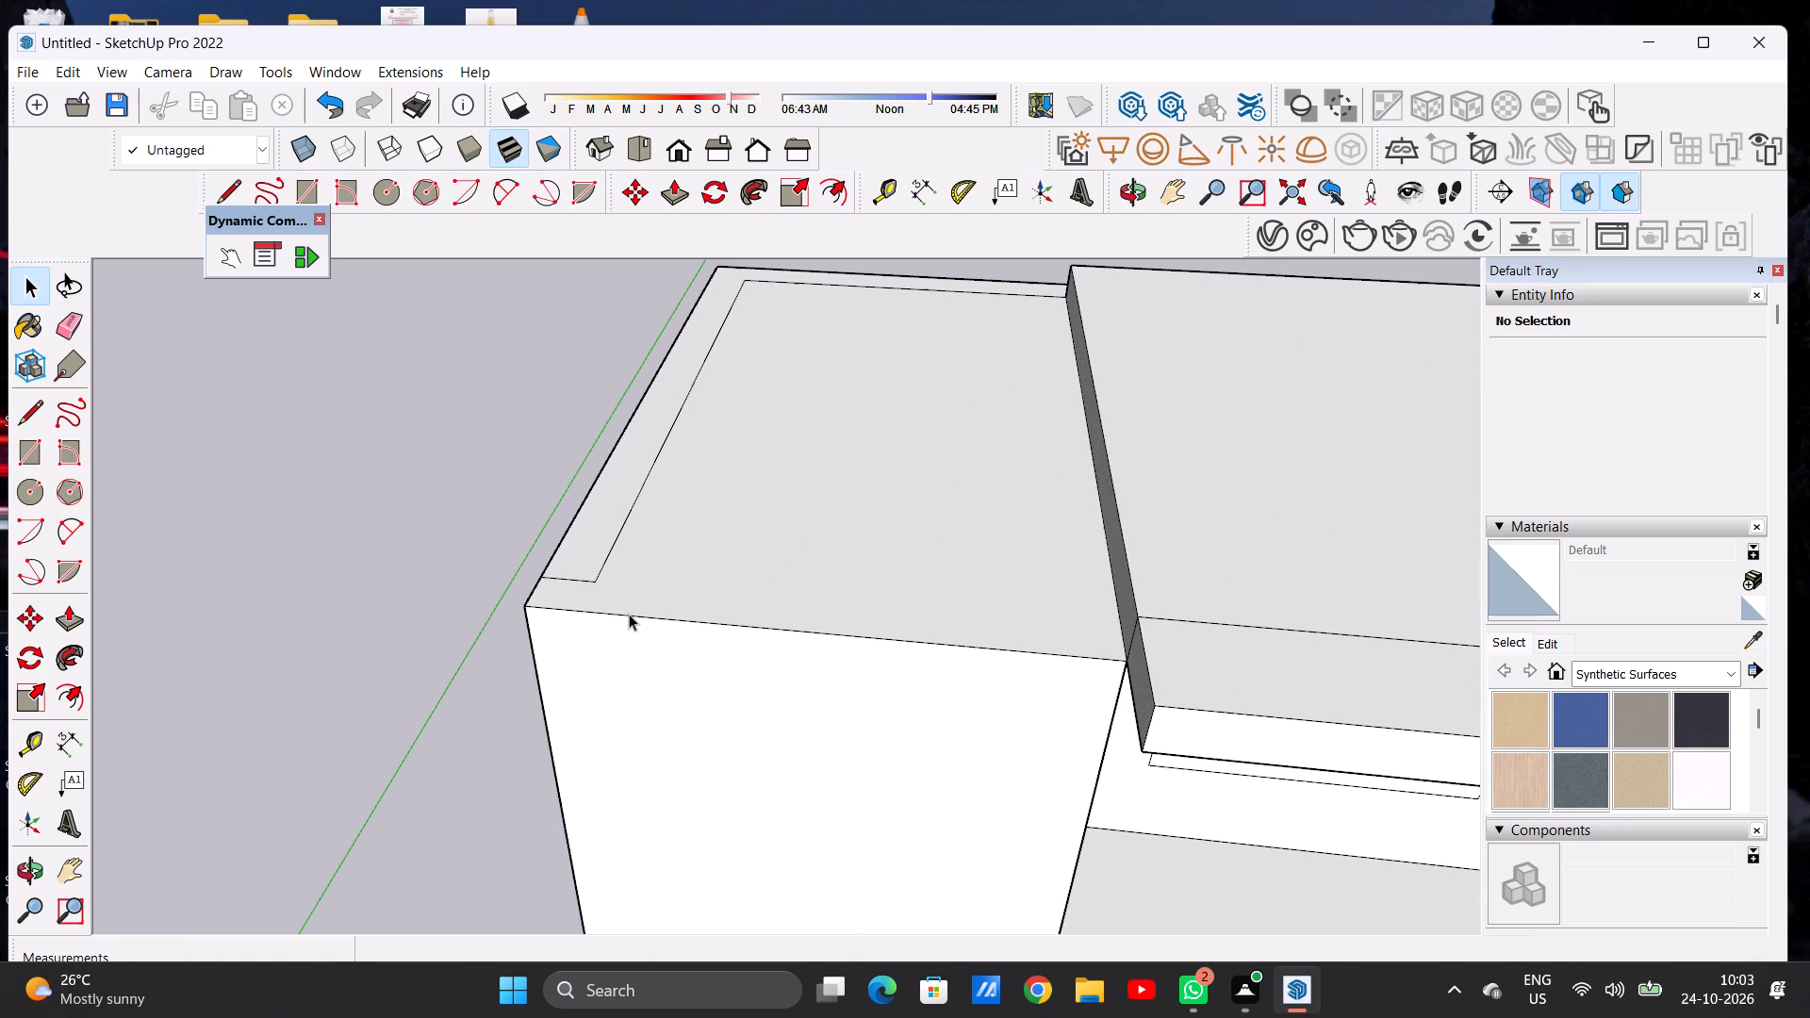
key(l)
scroll(582, 616, up, 6)
click(607, 555)
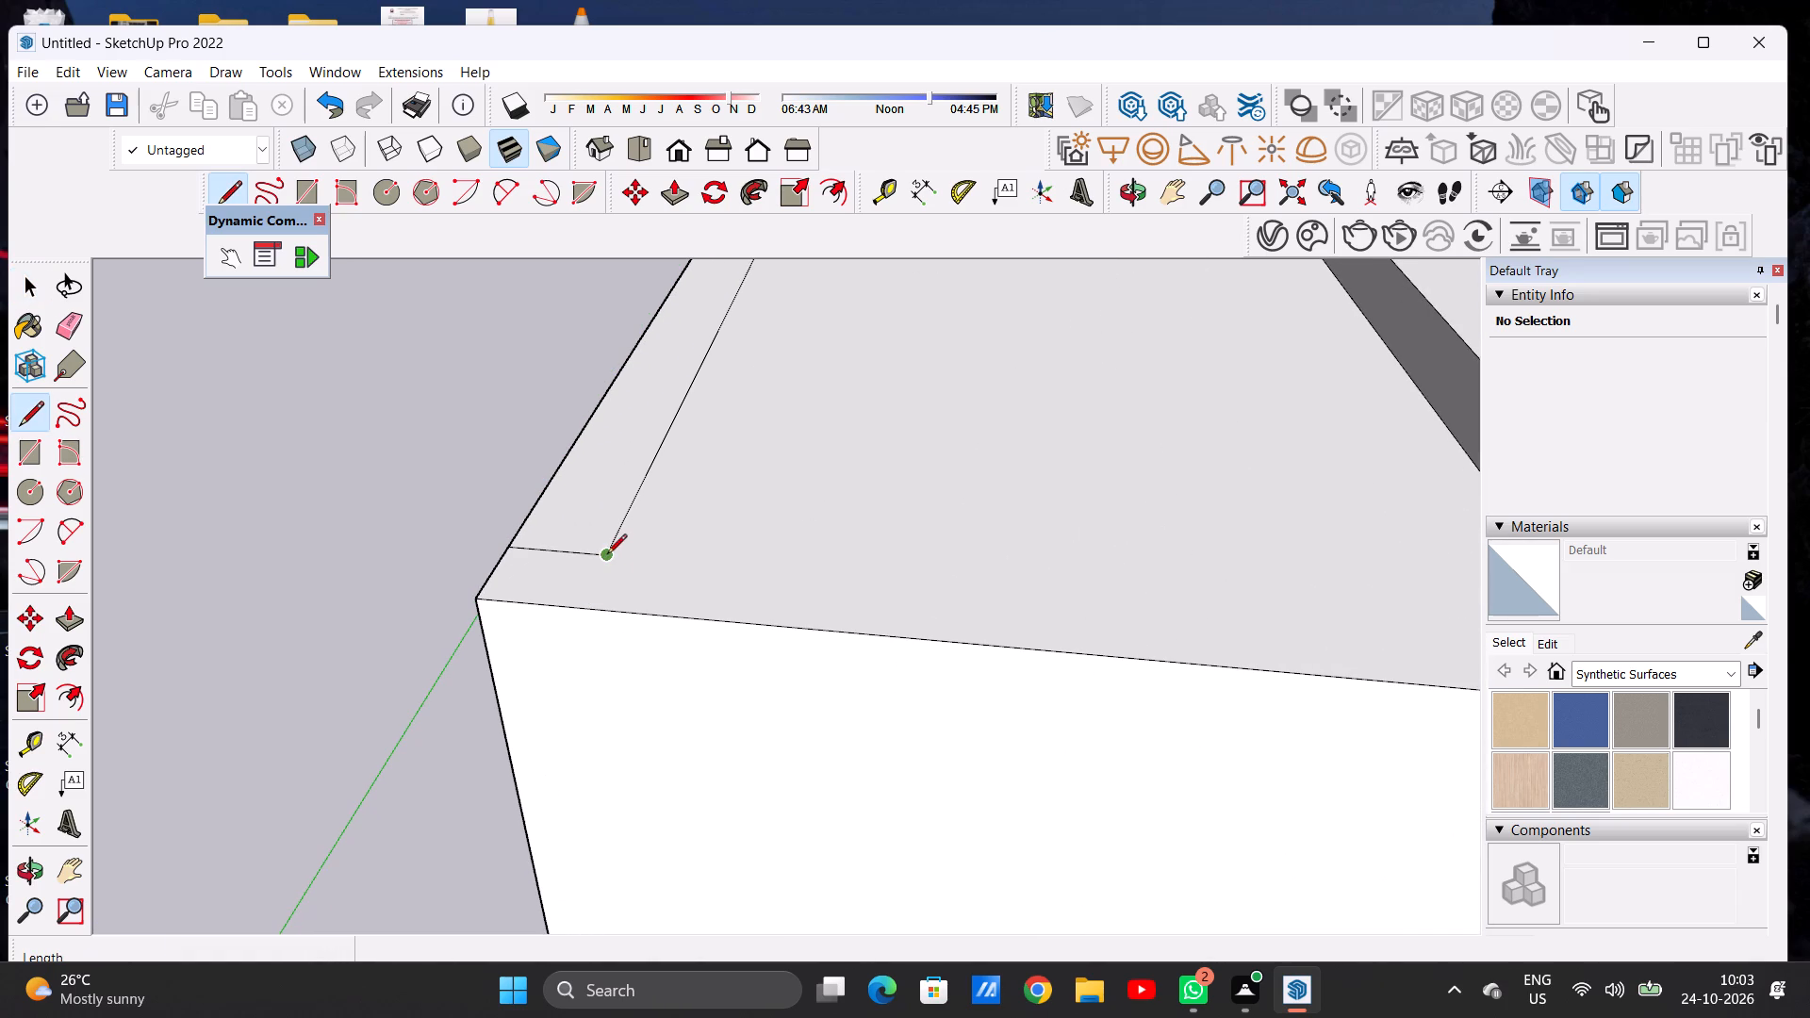
click(578, 617)
key(space)
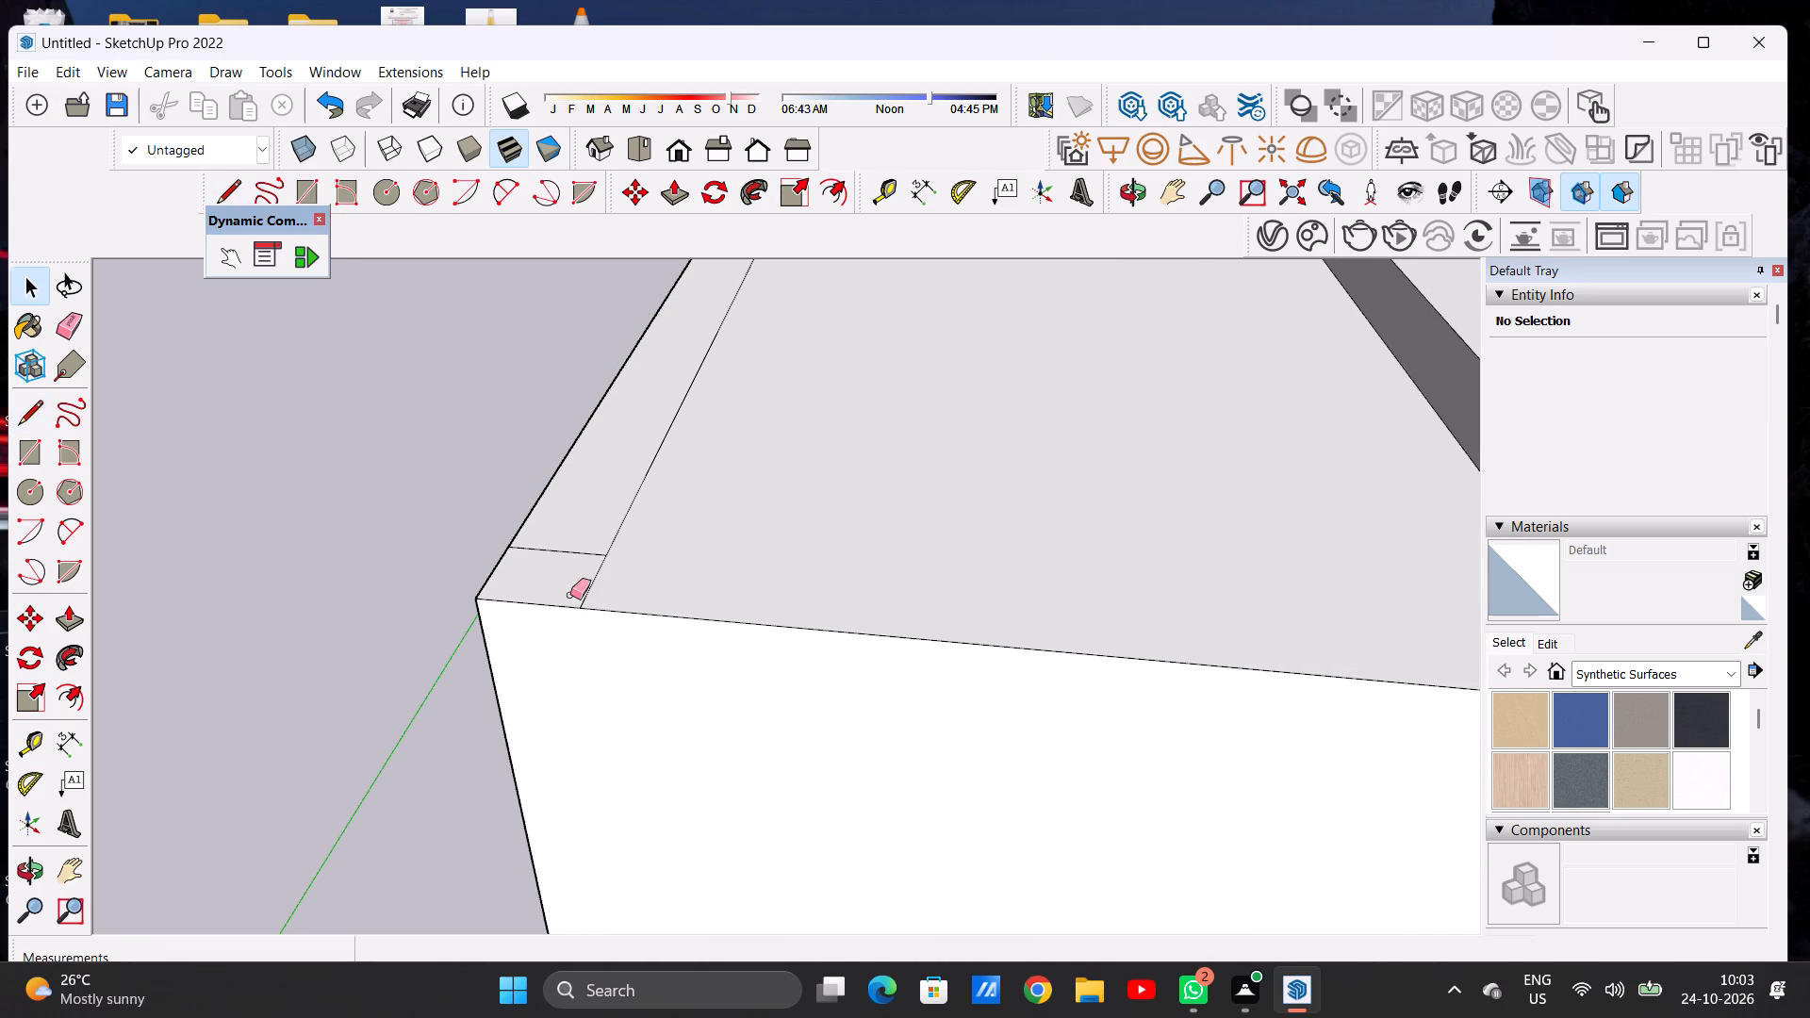
Erase the short crossing line at the front end of the side wall's top strip.
key(e)
drag(564, 534, 539, 576)
key(space)
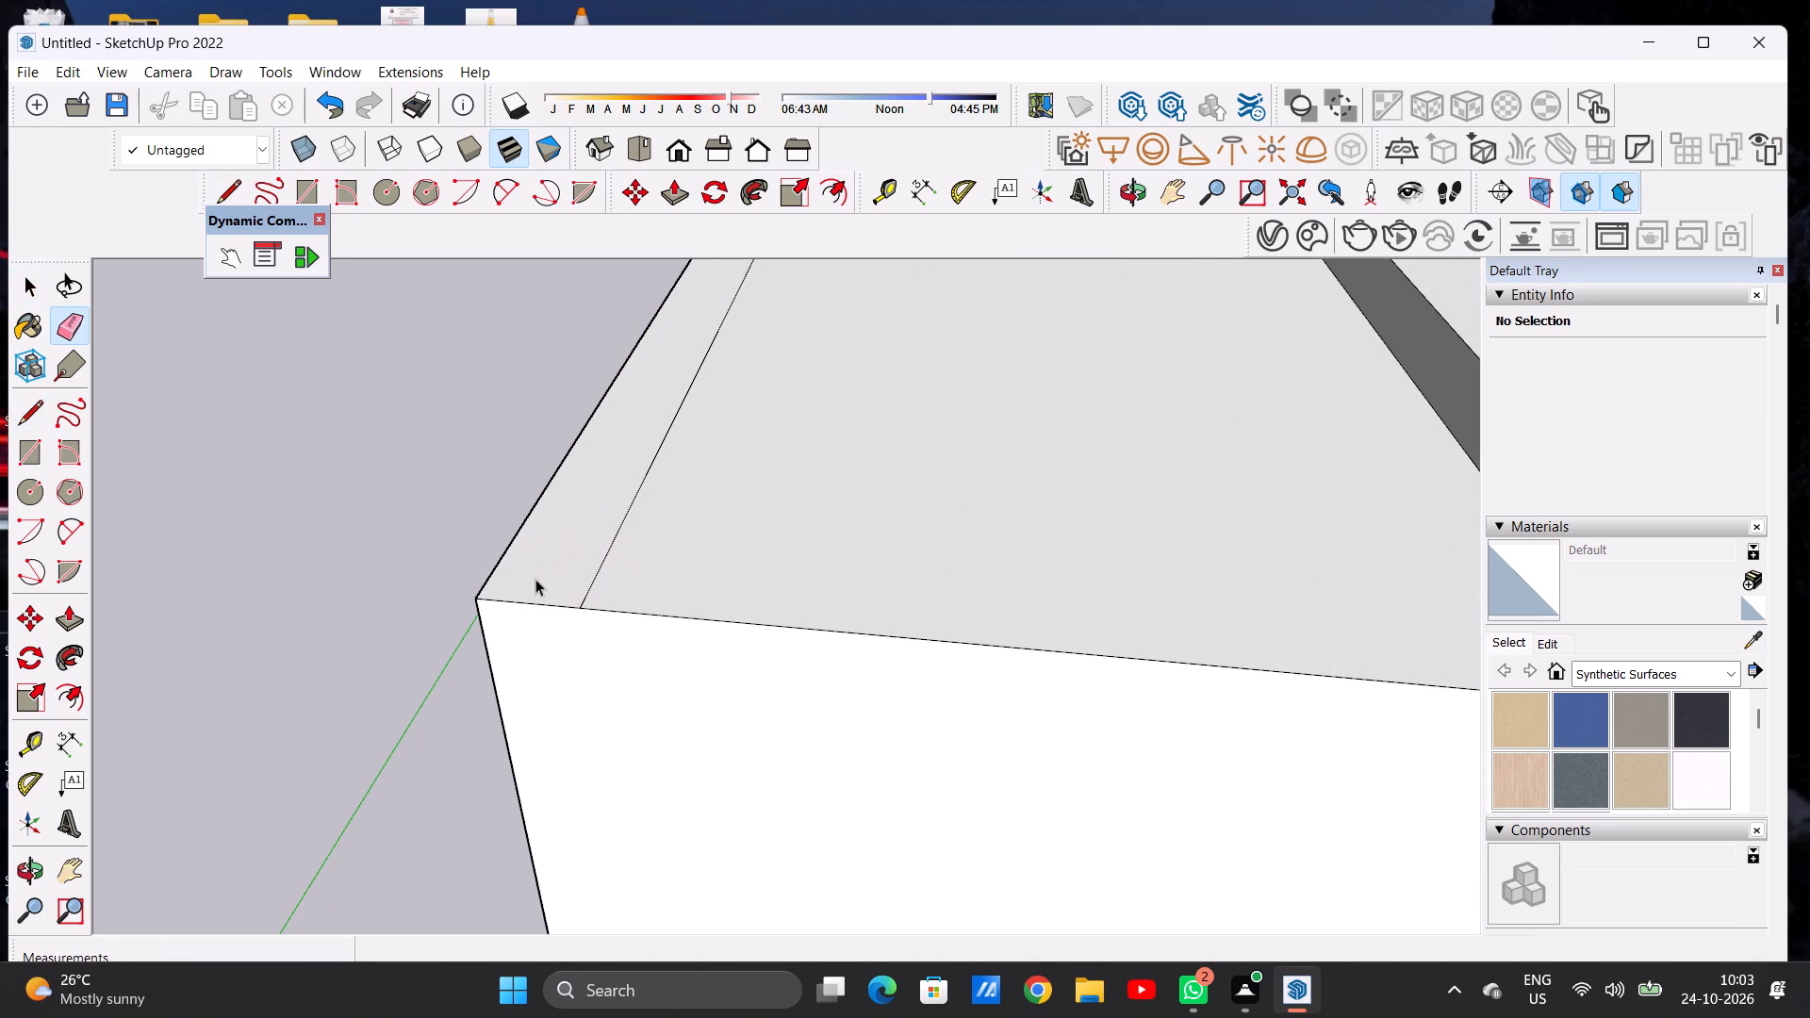
Extrude the U-shaped top face of the side and back walls upward about 37' 4 7/8" around the roof.
scroll(701, 549, down, 11)
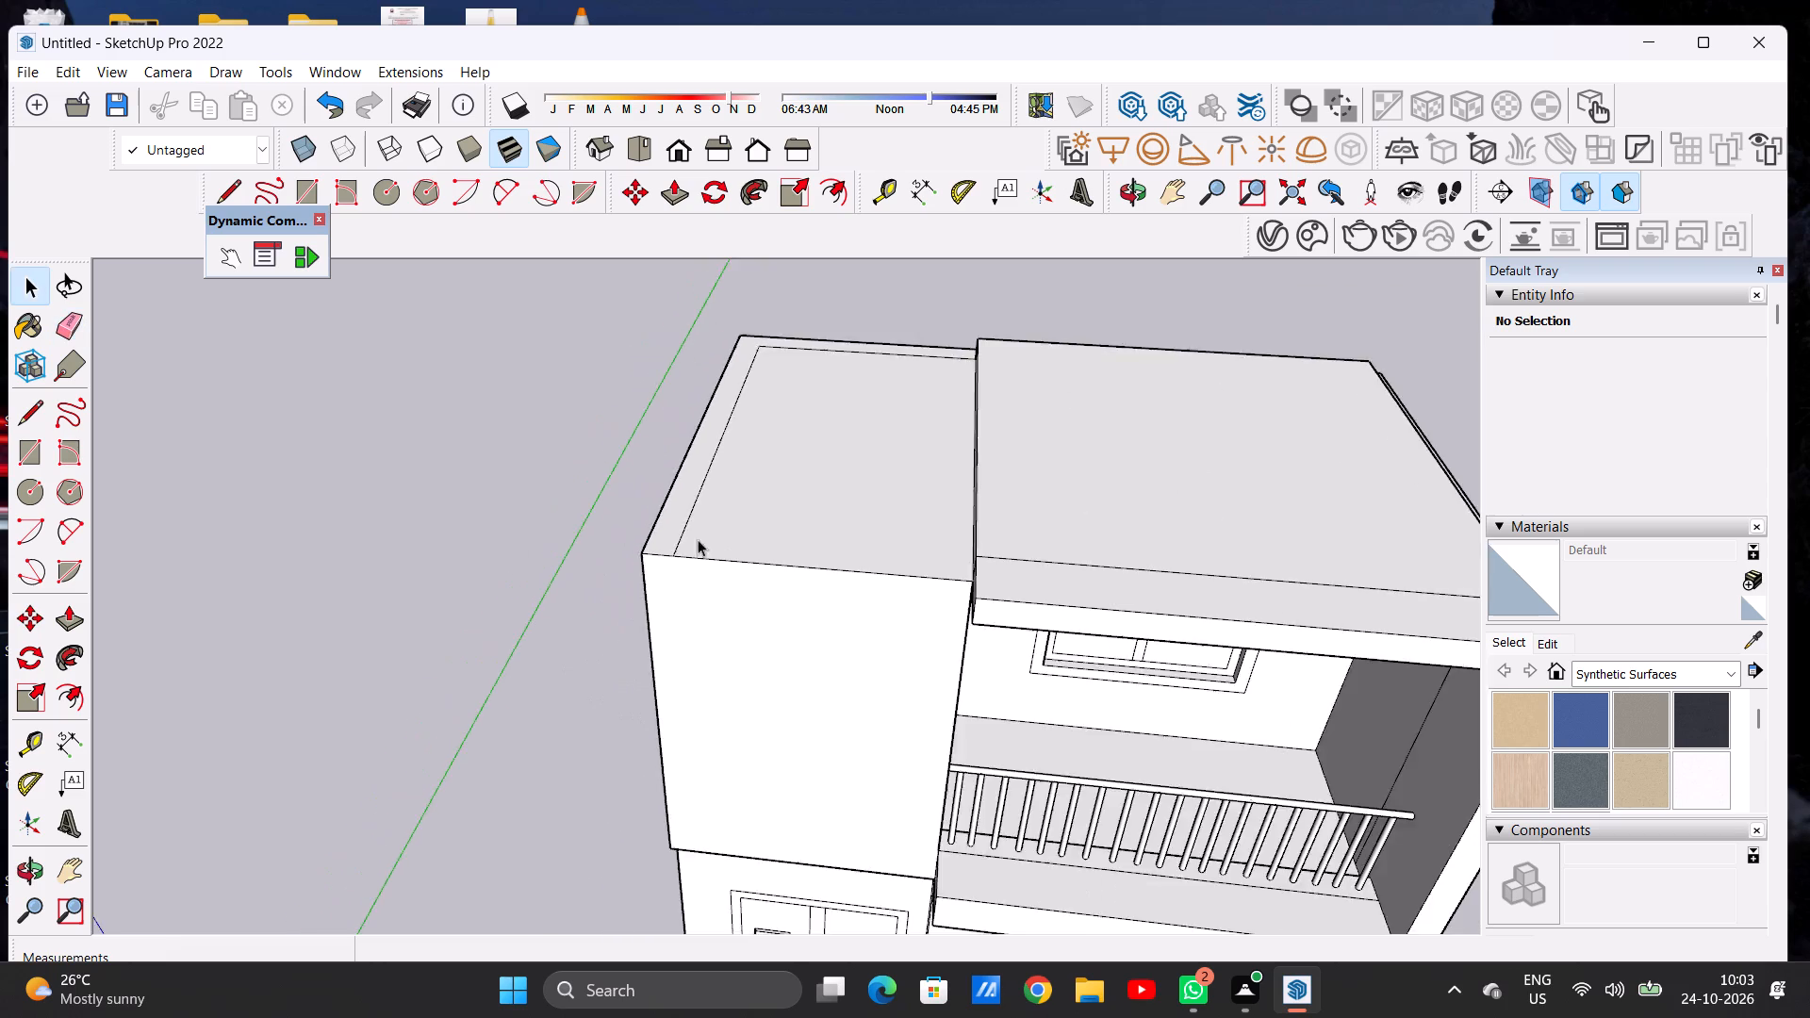
scroll(698, 539, down, 15)
middle_drag(767, 583, 780, 487)
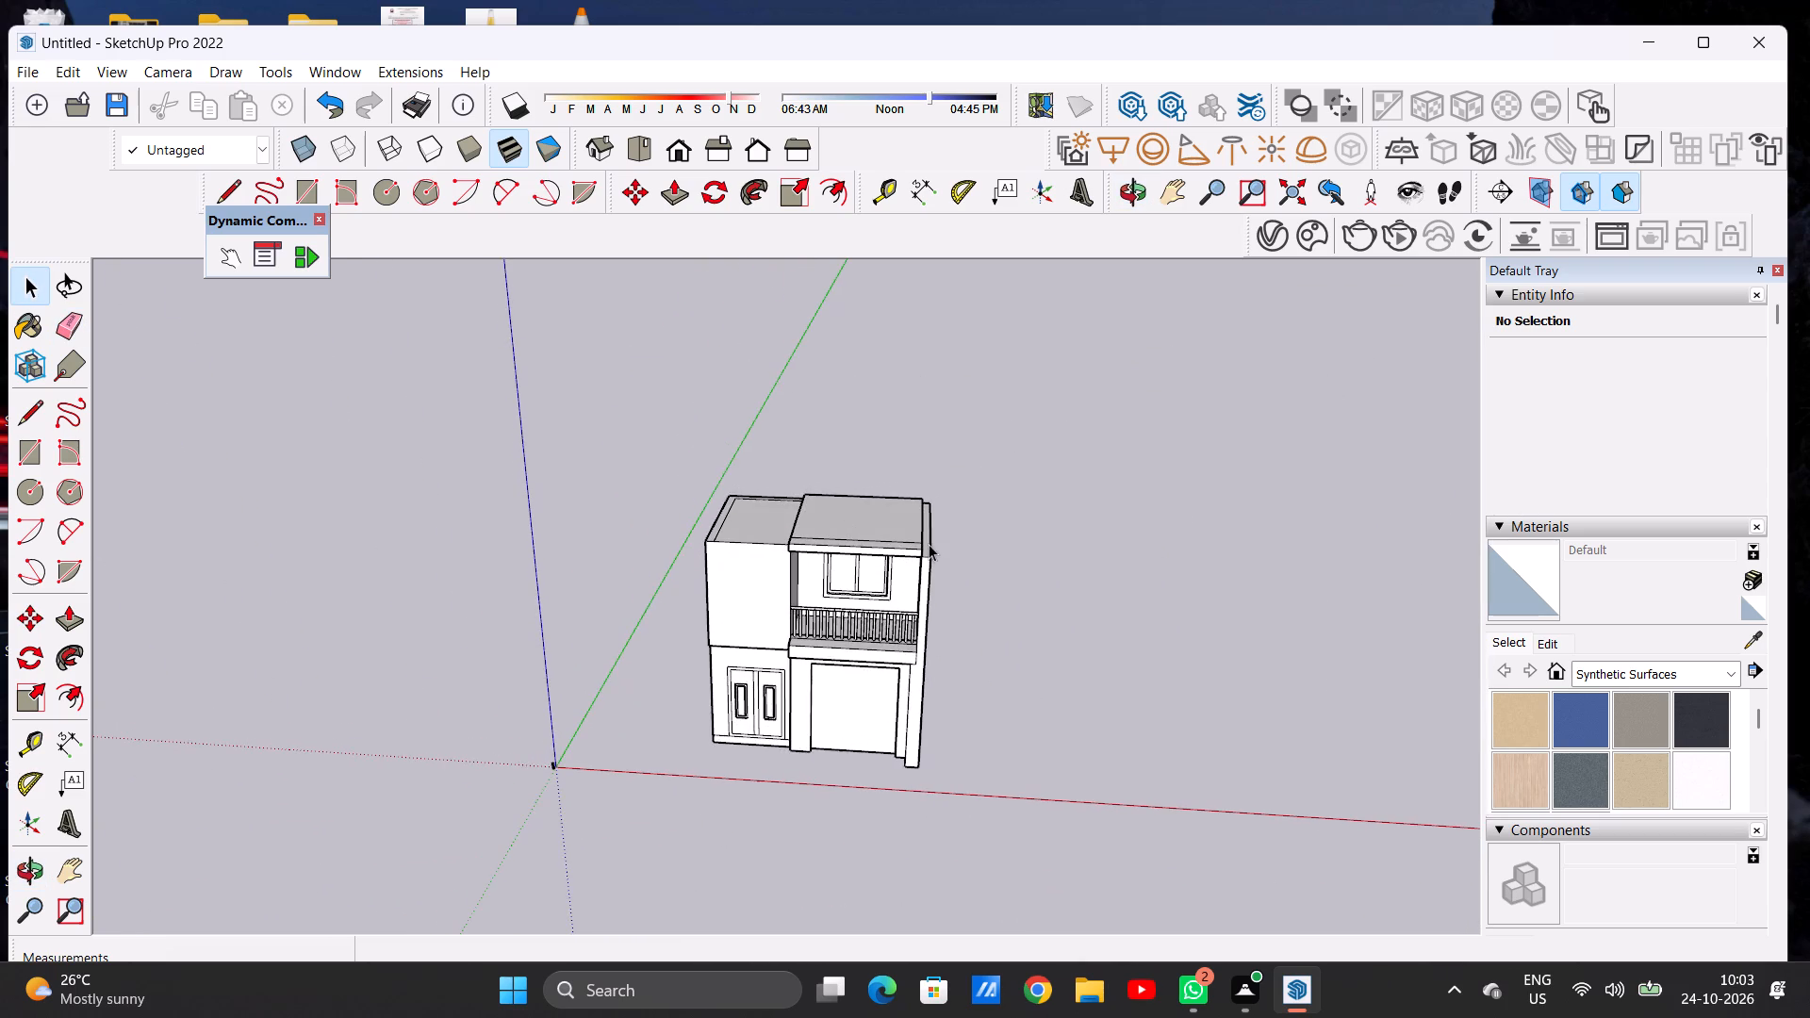
scroll(929, 544, up, 15)
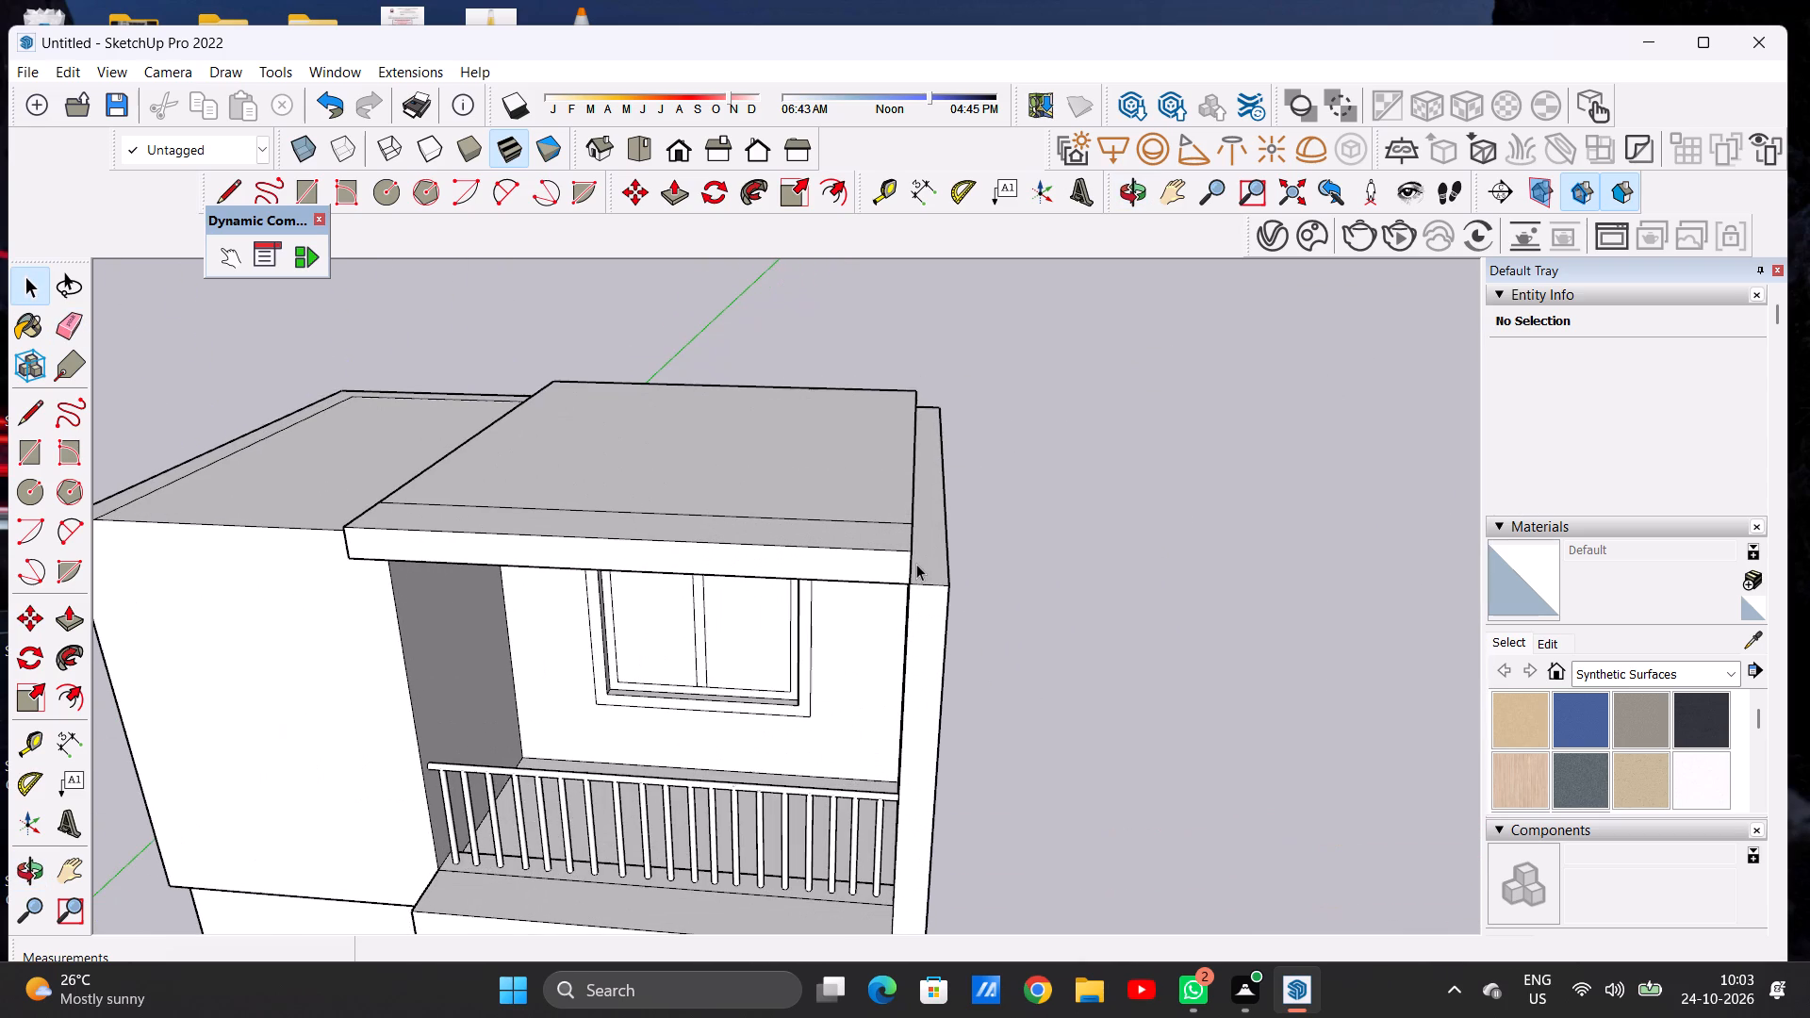
key(p)
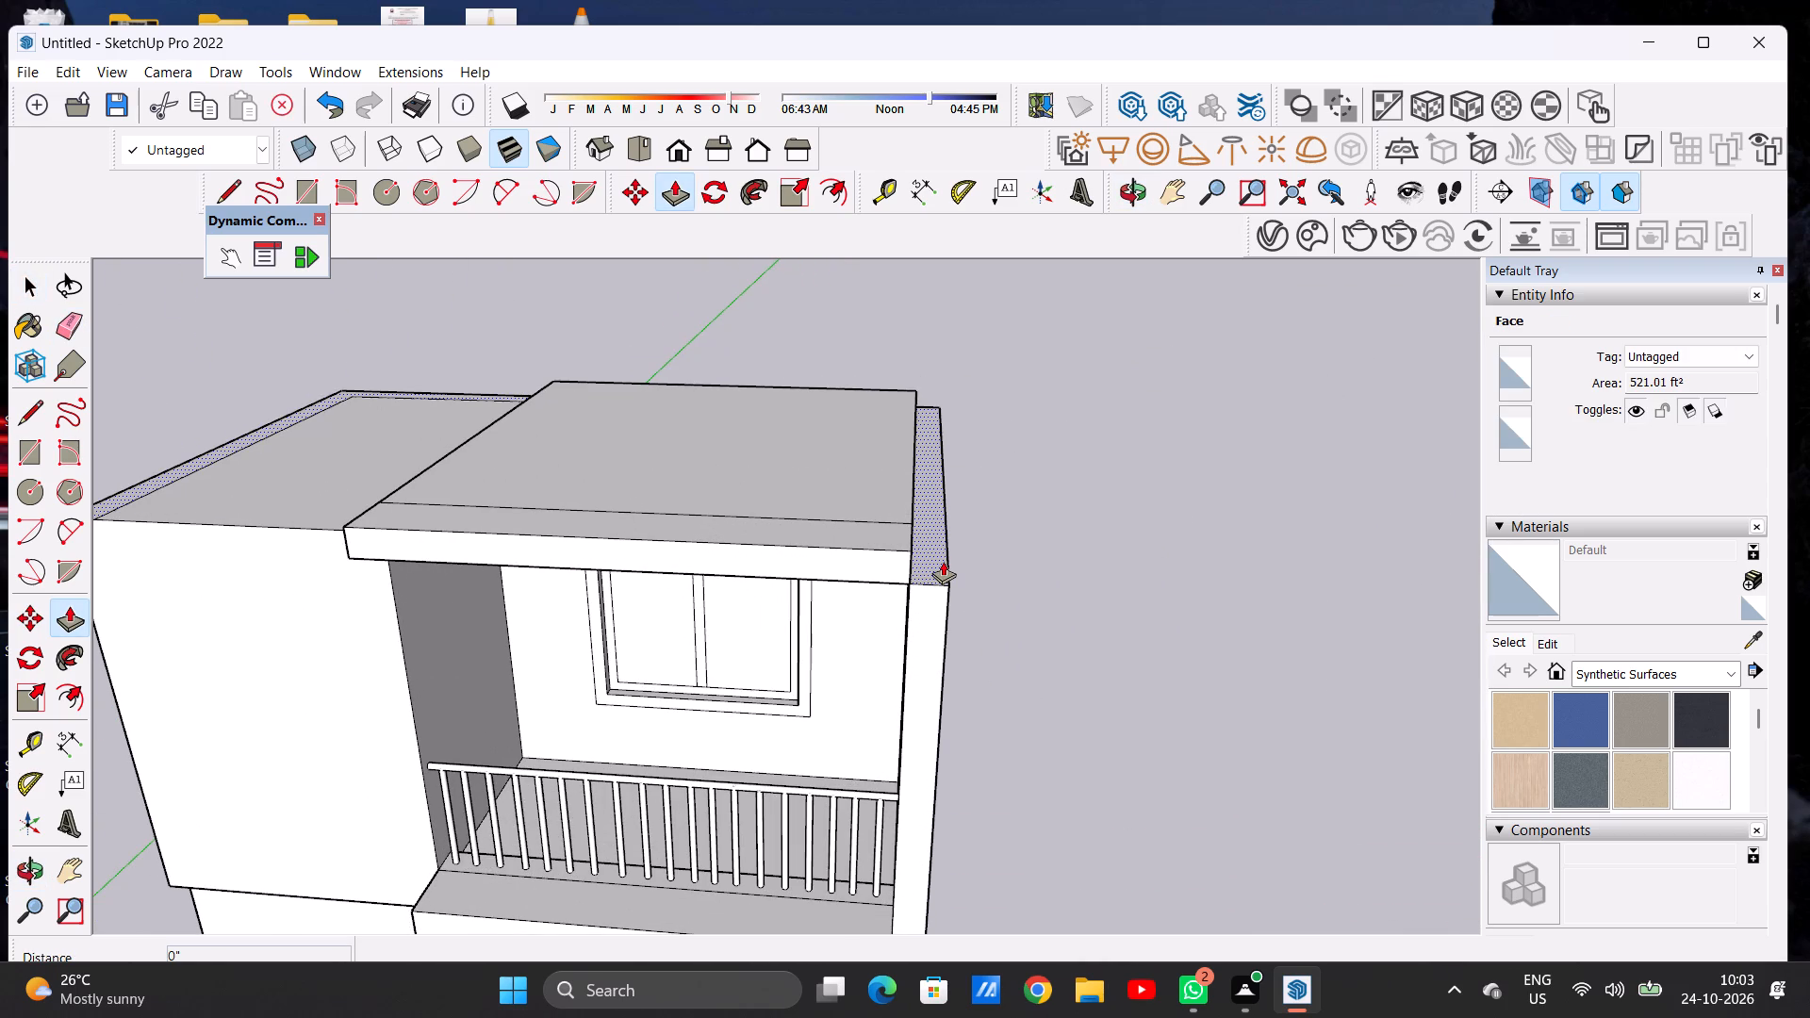
click(943, 561)
scroll(973, 408, down, 9)
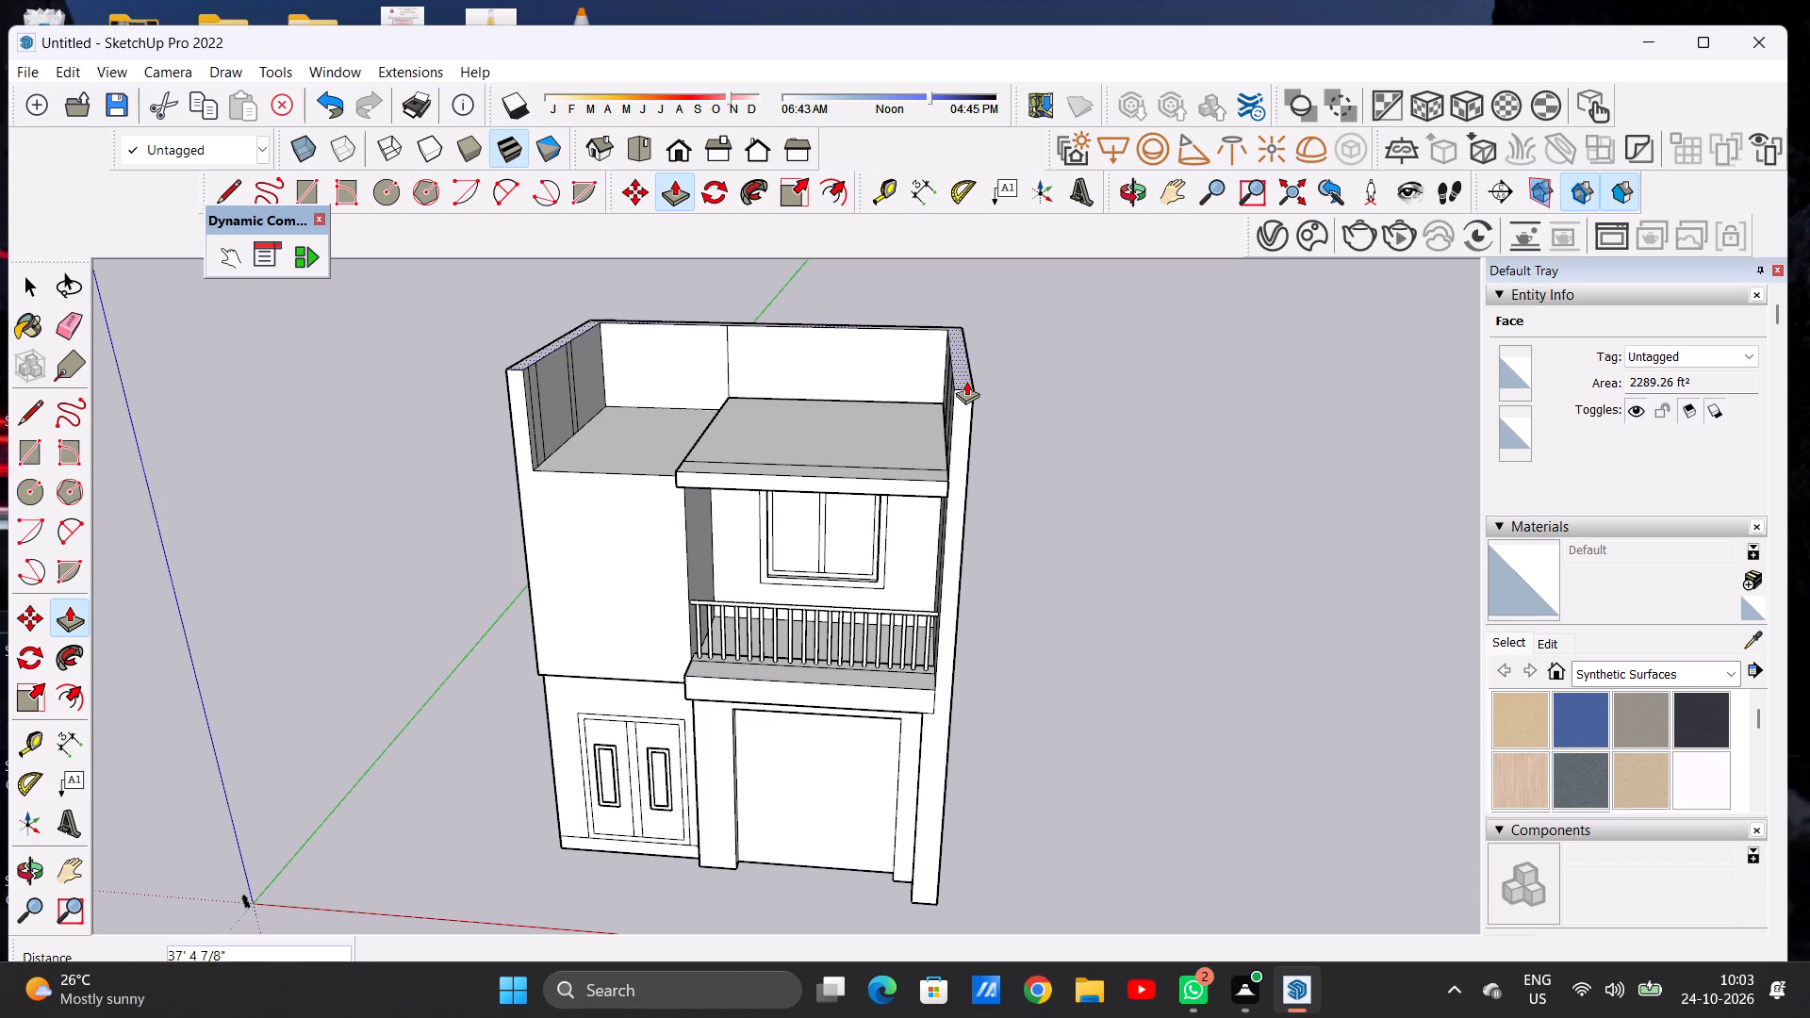
click(966, 381)
key(space)
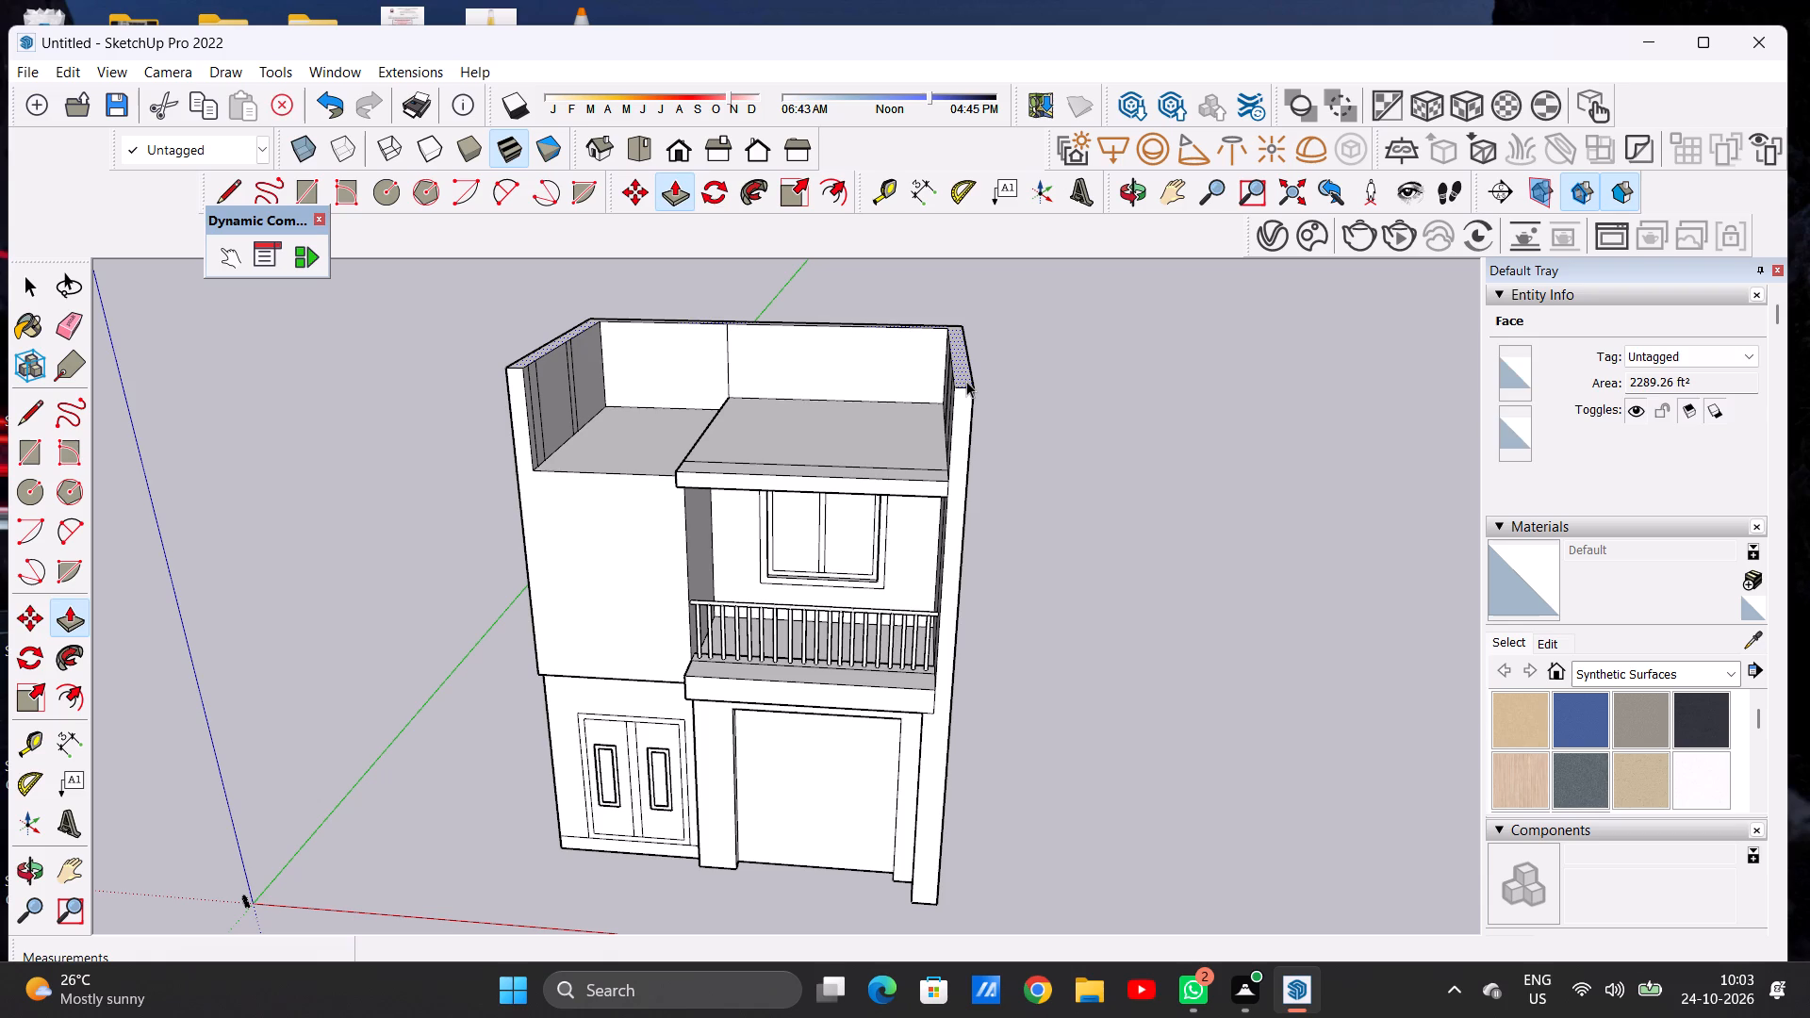
Erase the vertical dividing line on the inner face of the raised back wall.
scroll(847, 590, down, 5)
middle_drag(767, 586, 796, 457)
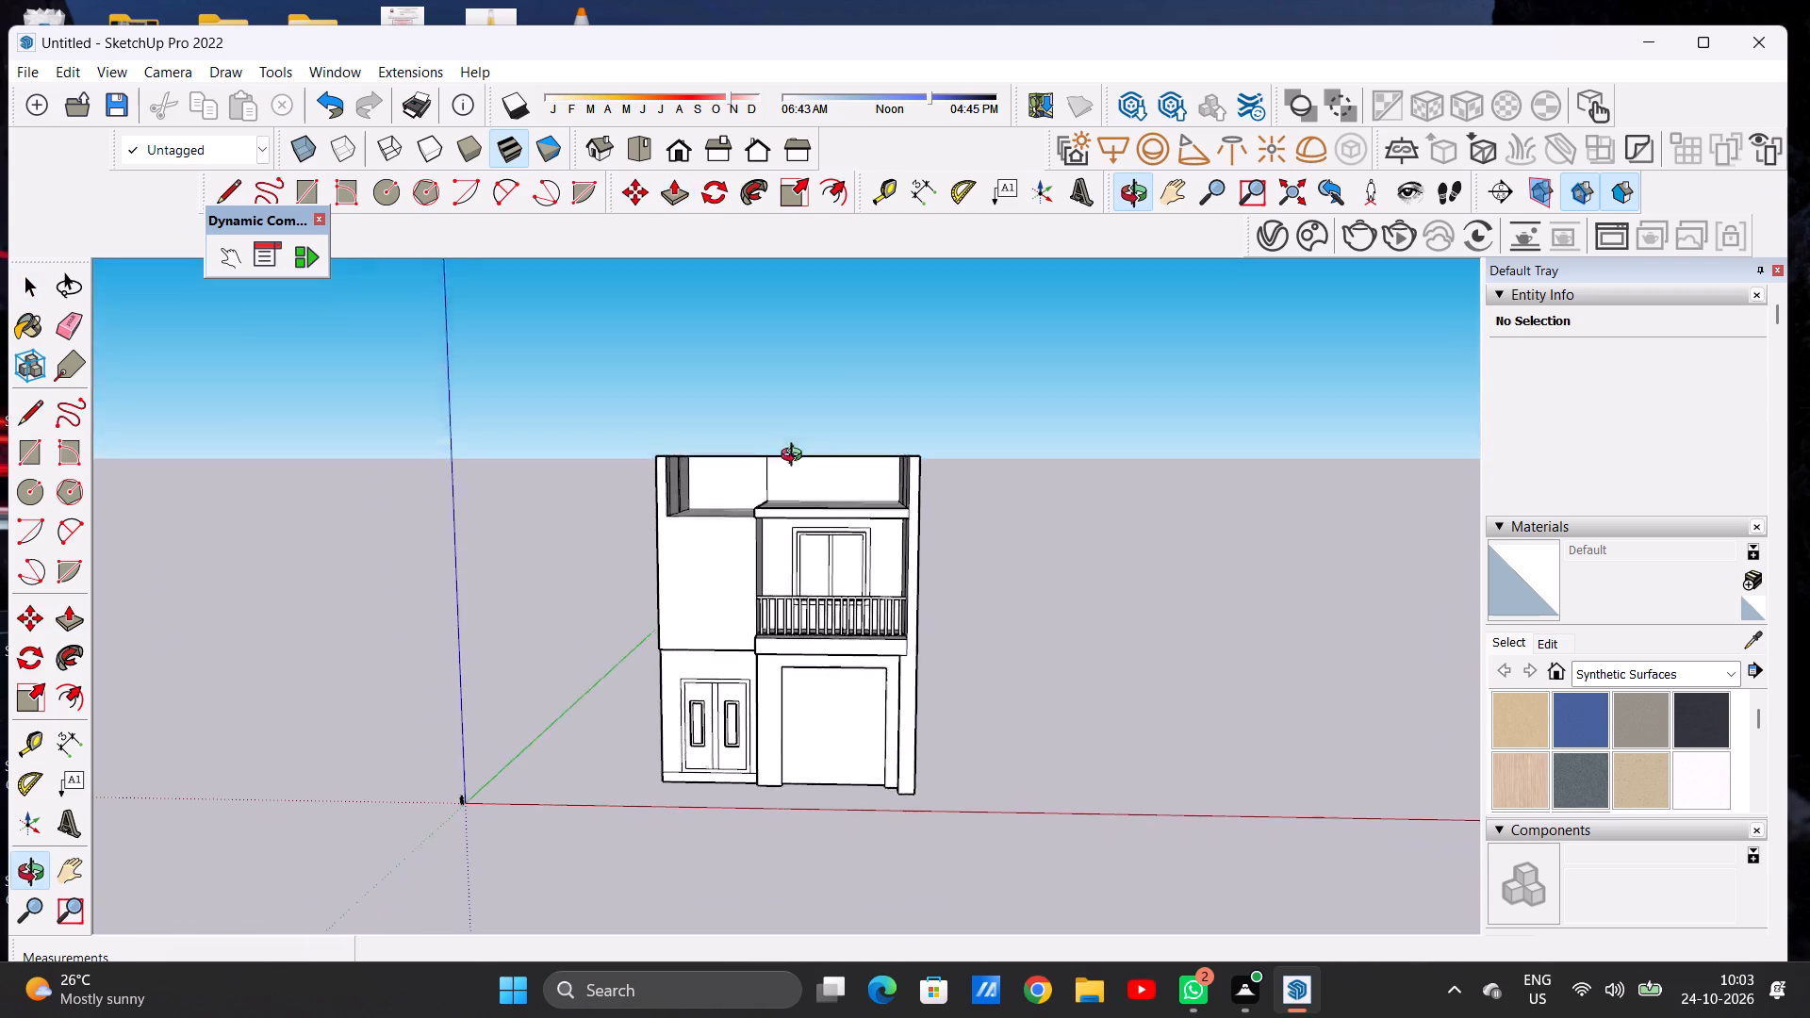
middle_drag(796, 457, 798, 432)
scroll(767, 476, up, 1)
scroll(767, 476, down, 1)
scroll(767, 476, up, 11)
middle_drag(780, 564, 774, 716)
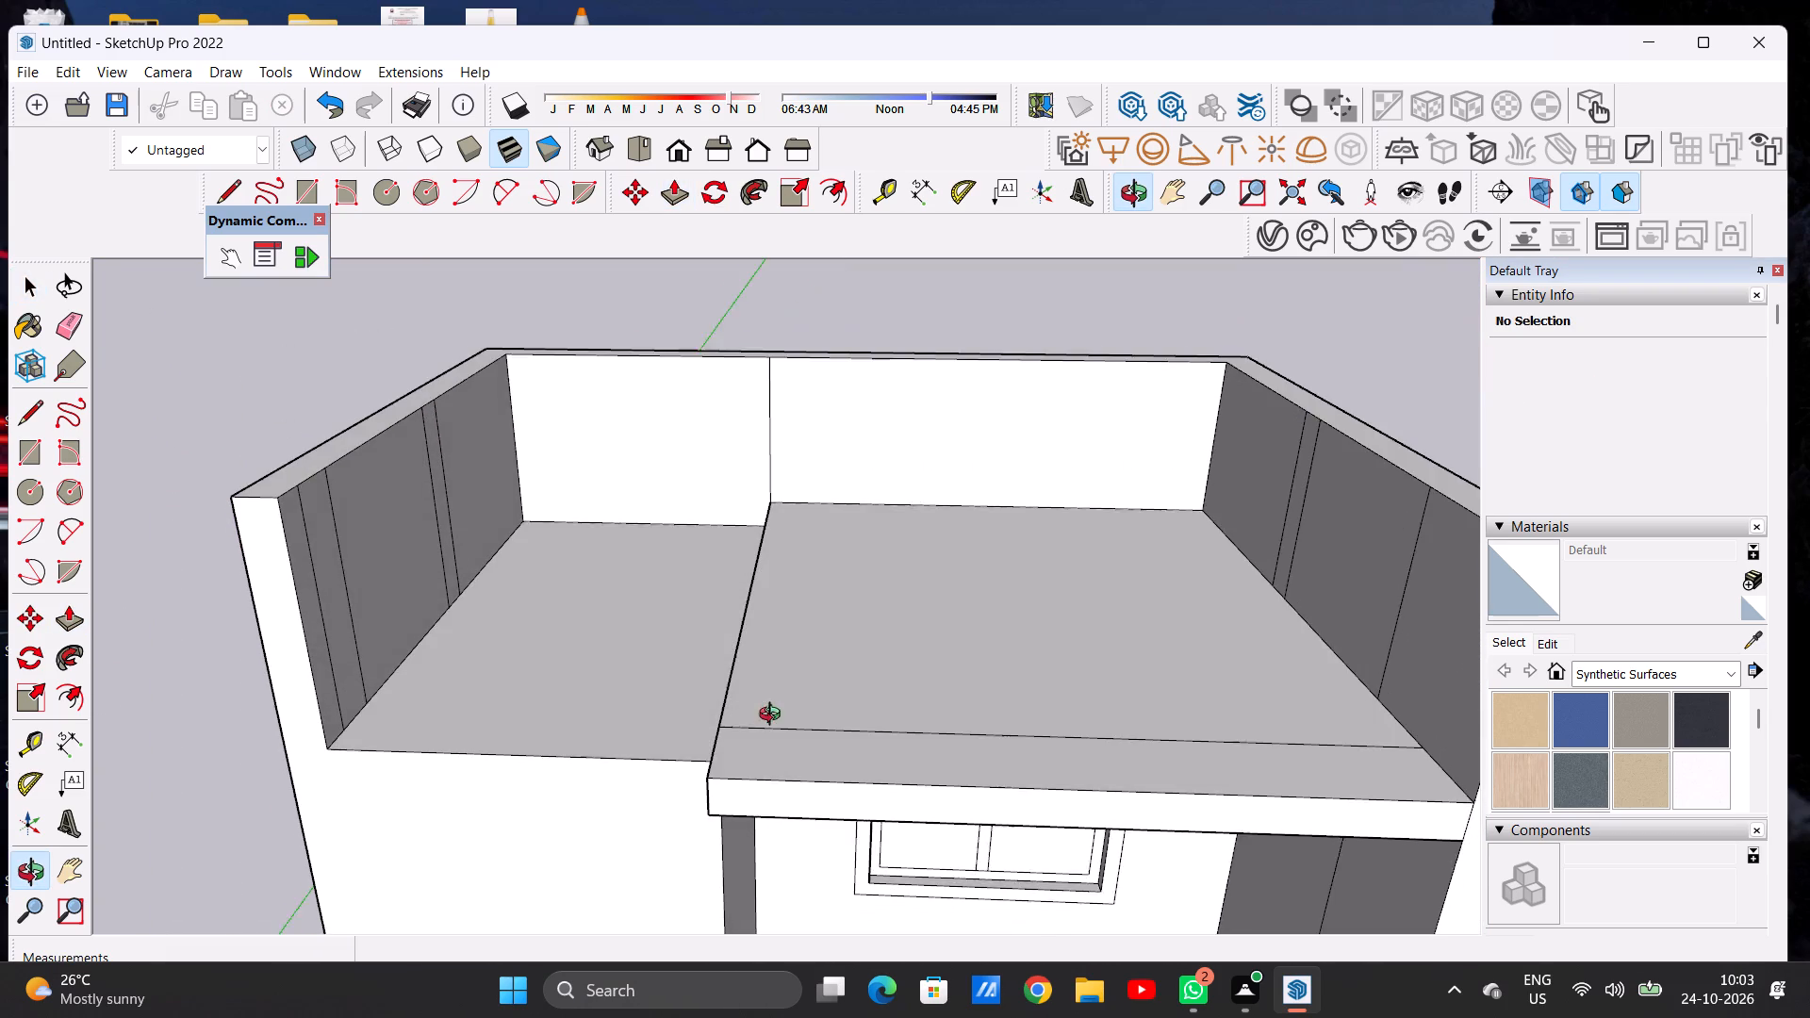
middle_drag(774, 716, 772, 727)
scroll(770, 425, up, 5)
key(e)
drag(764, 388, 783, 395)
key(space)
Examine the raised roof walls and the step between the roof slab and the lower roof.
scroll(813, 555, down, 15)
middle_drag(787, 604, 806, 548)
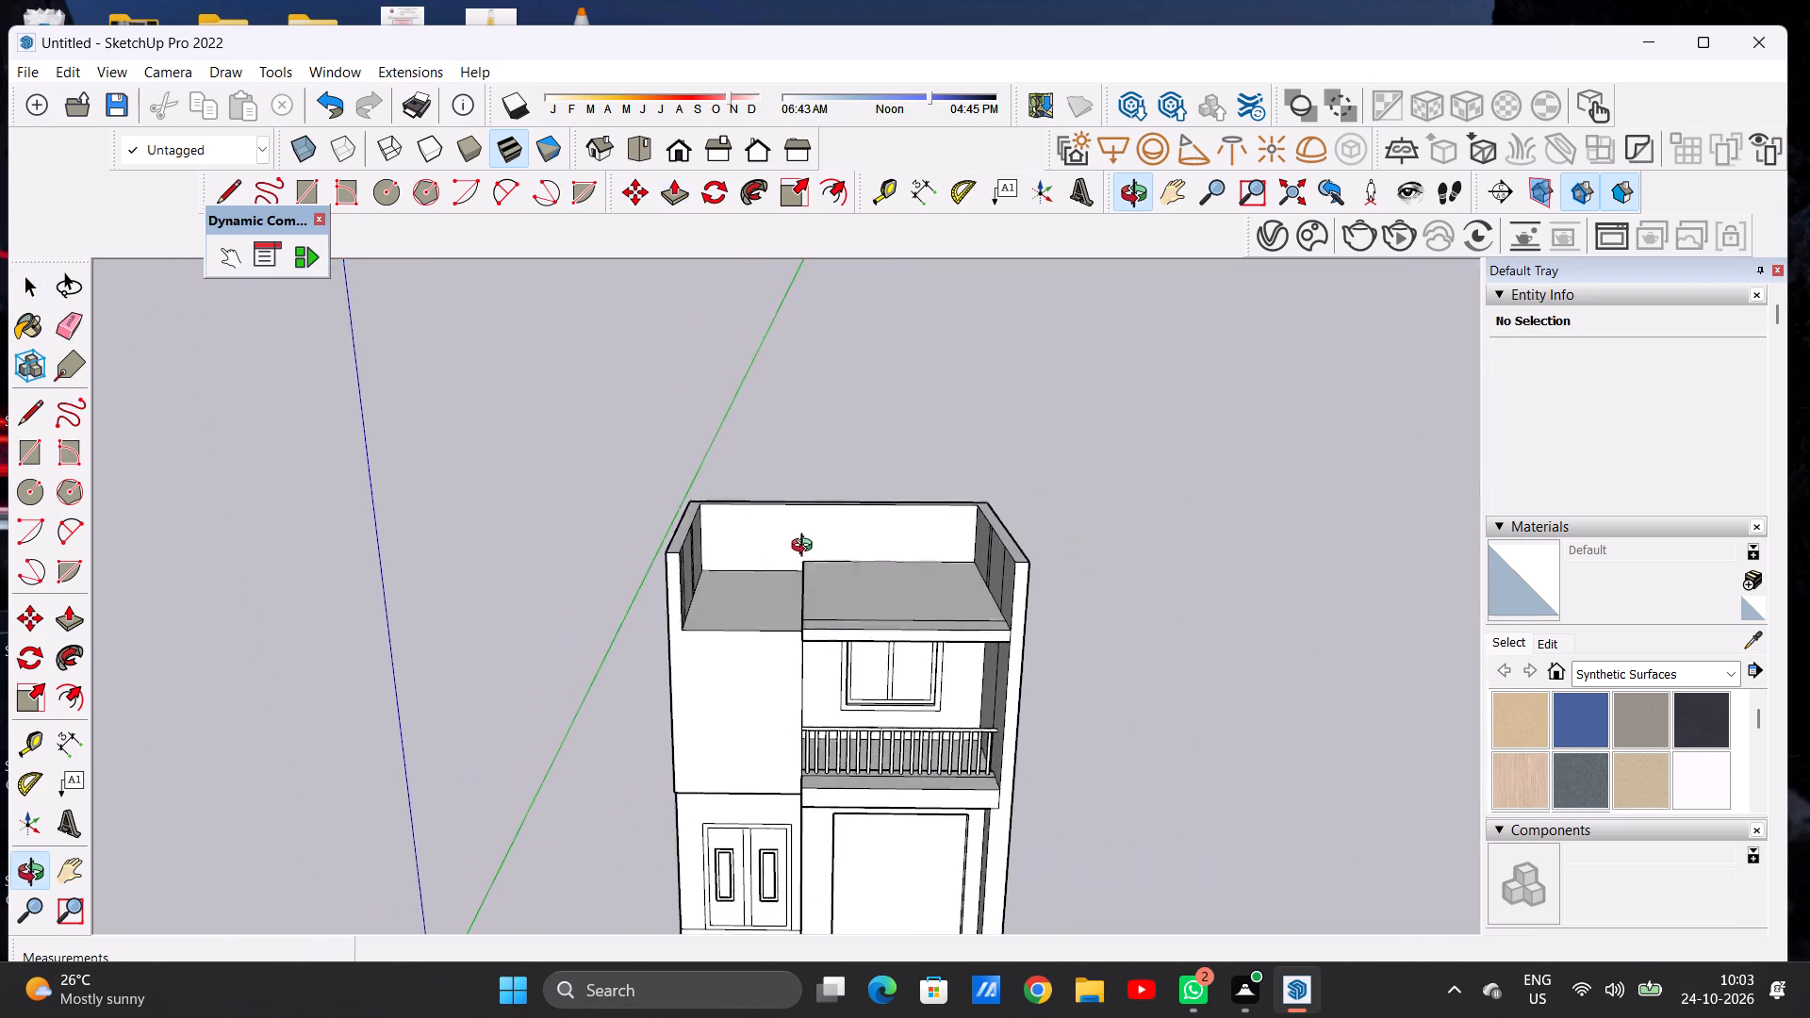
middle_drag(806, 548, 817, 498)
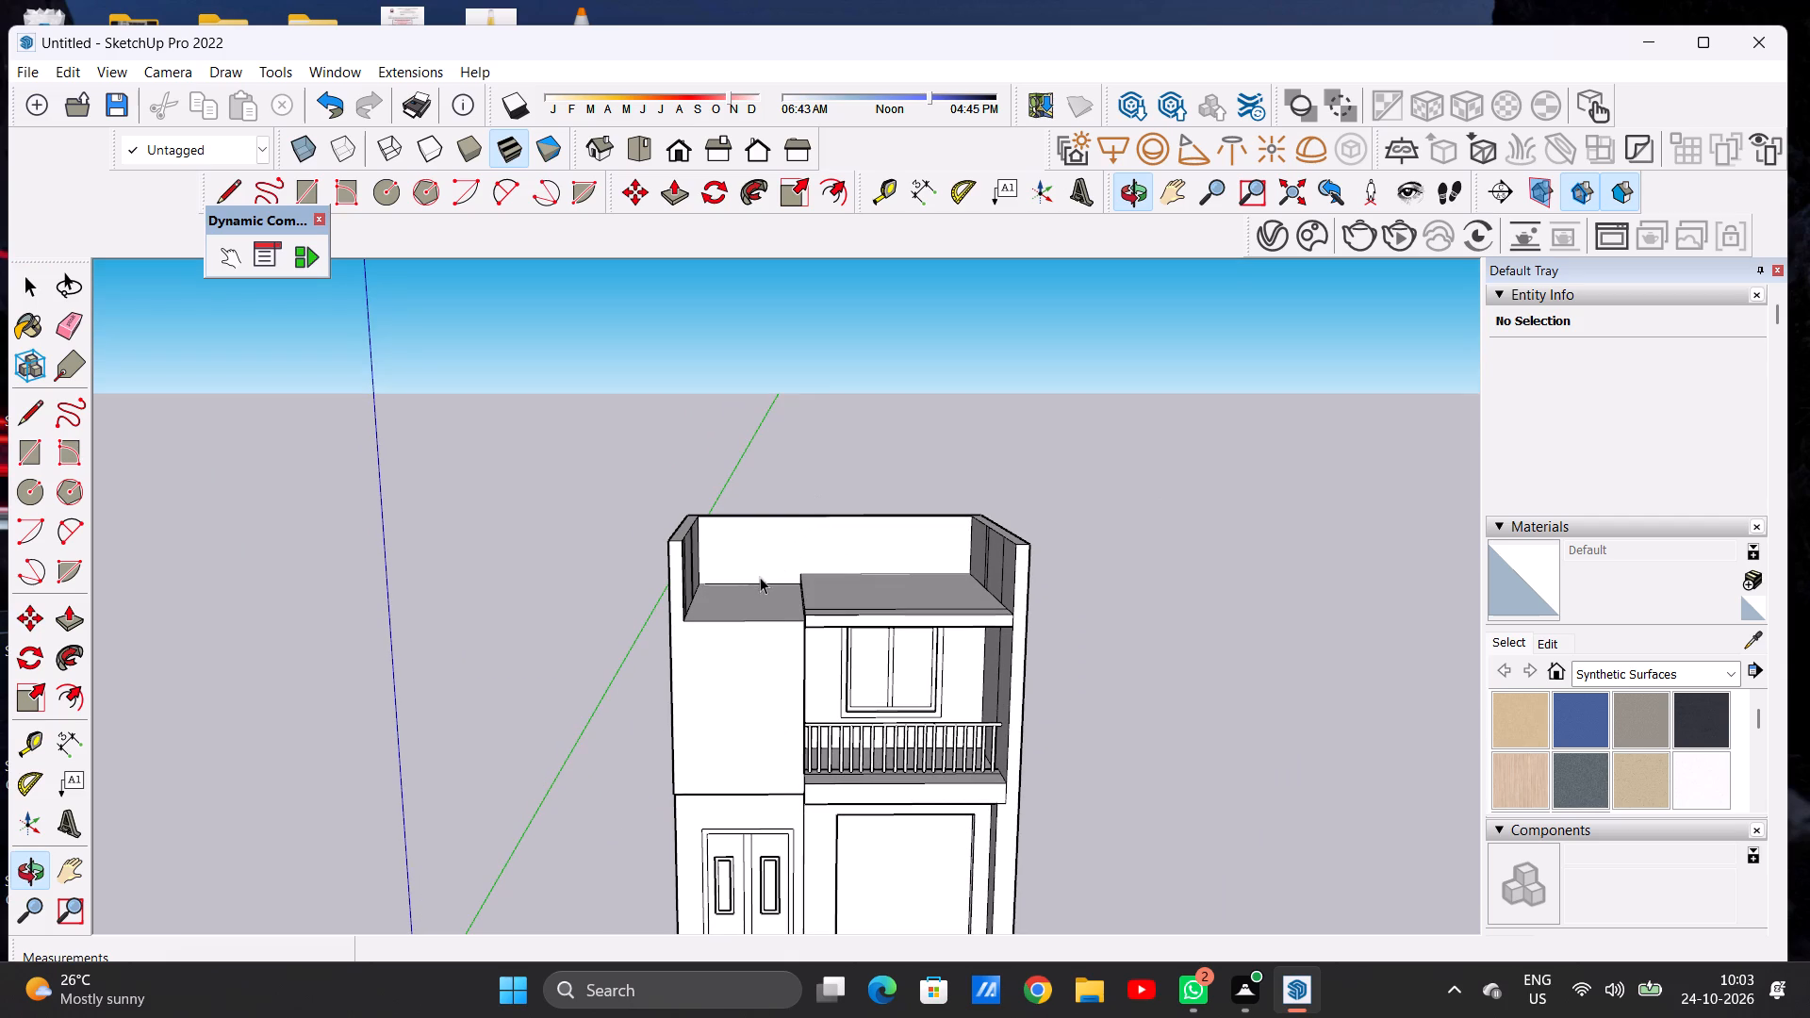
middle_drag(760, 577, 899, 567)
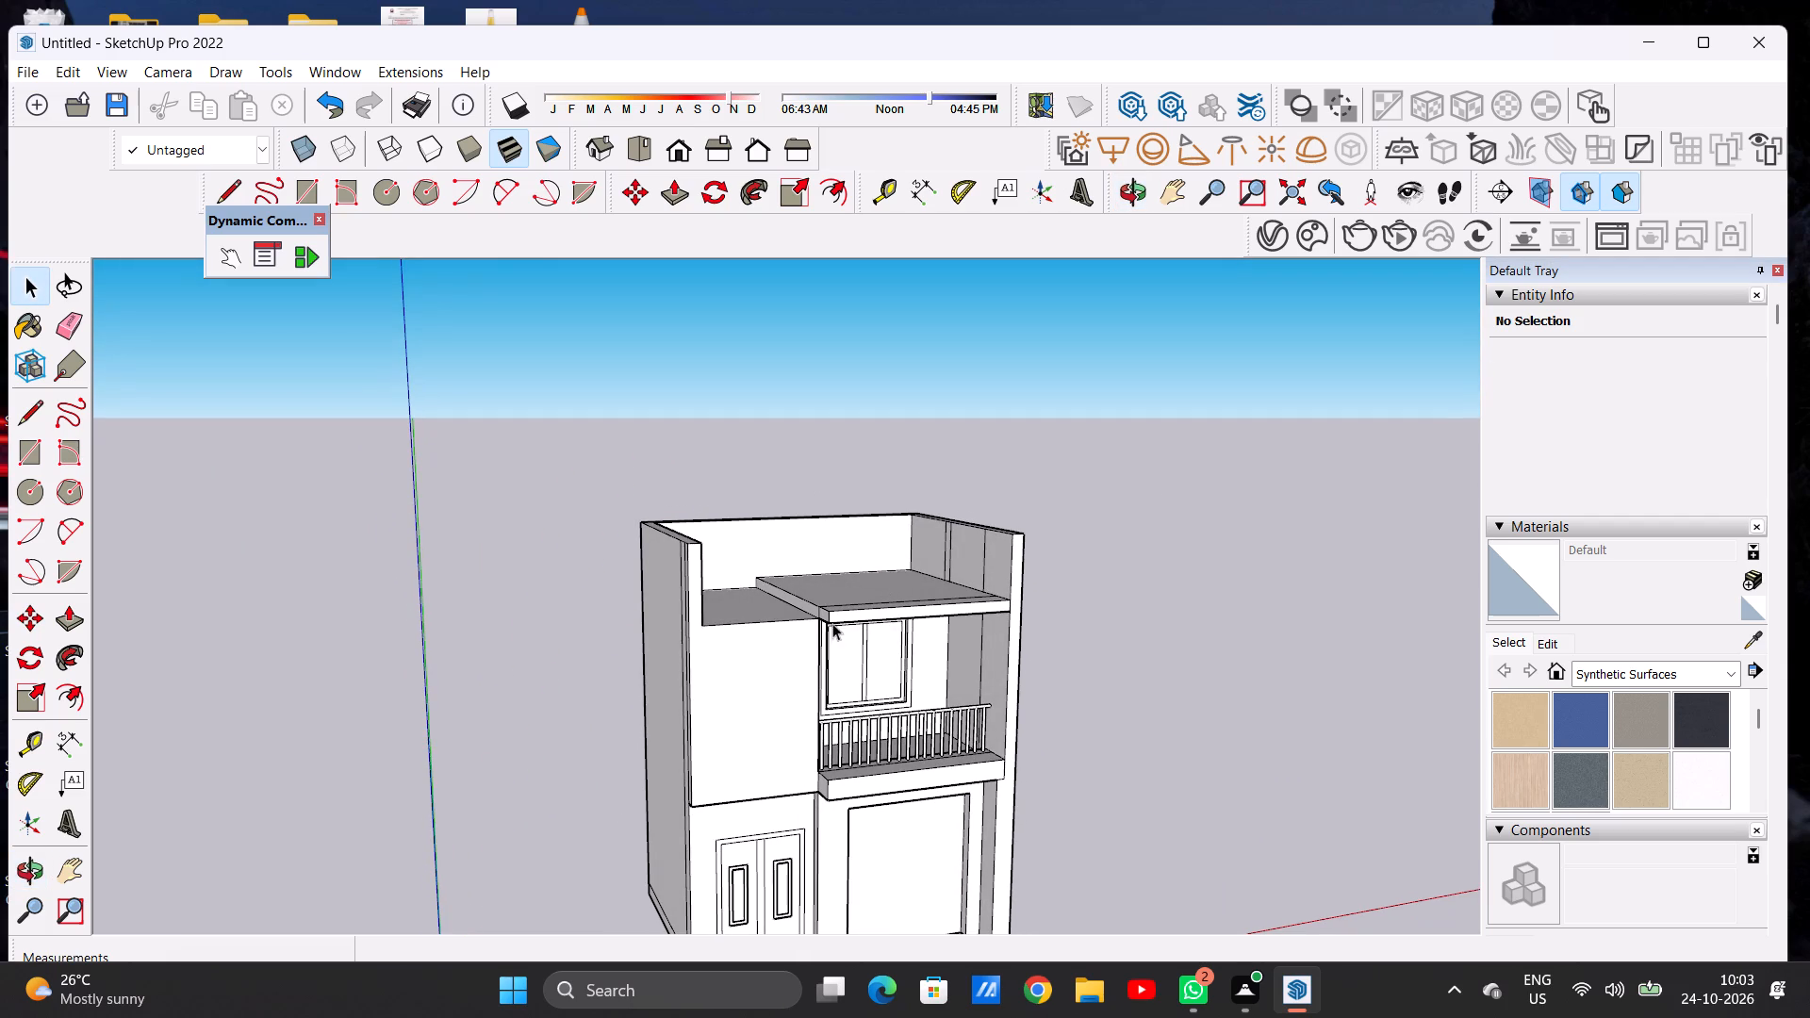
middle_drag(779, 585, 653, 630)
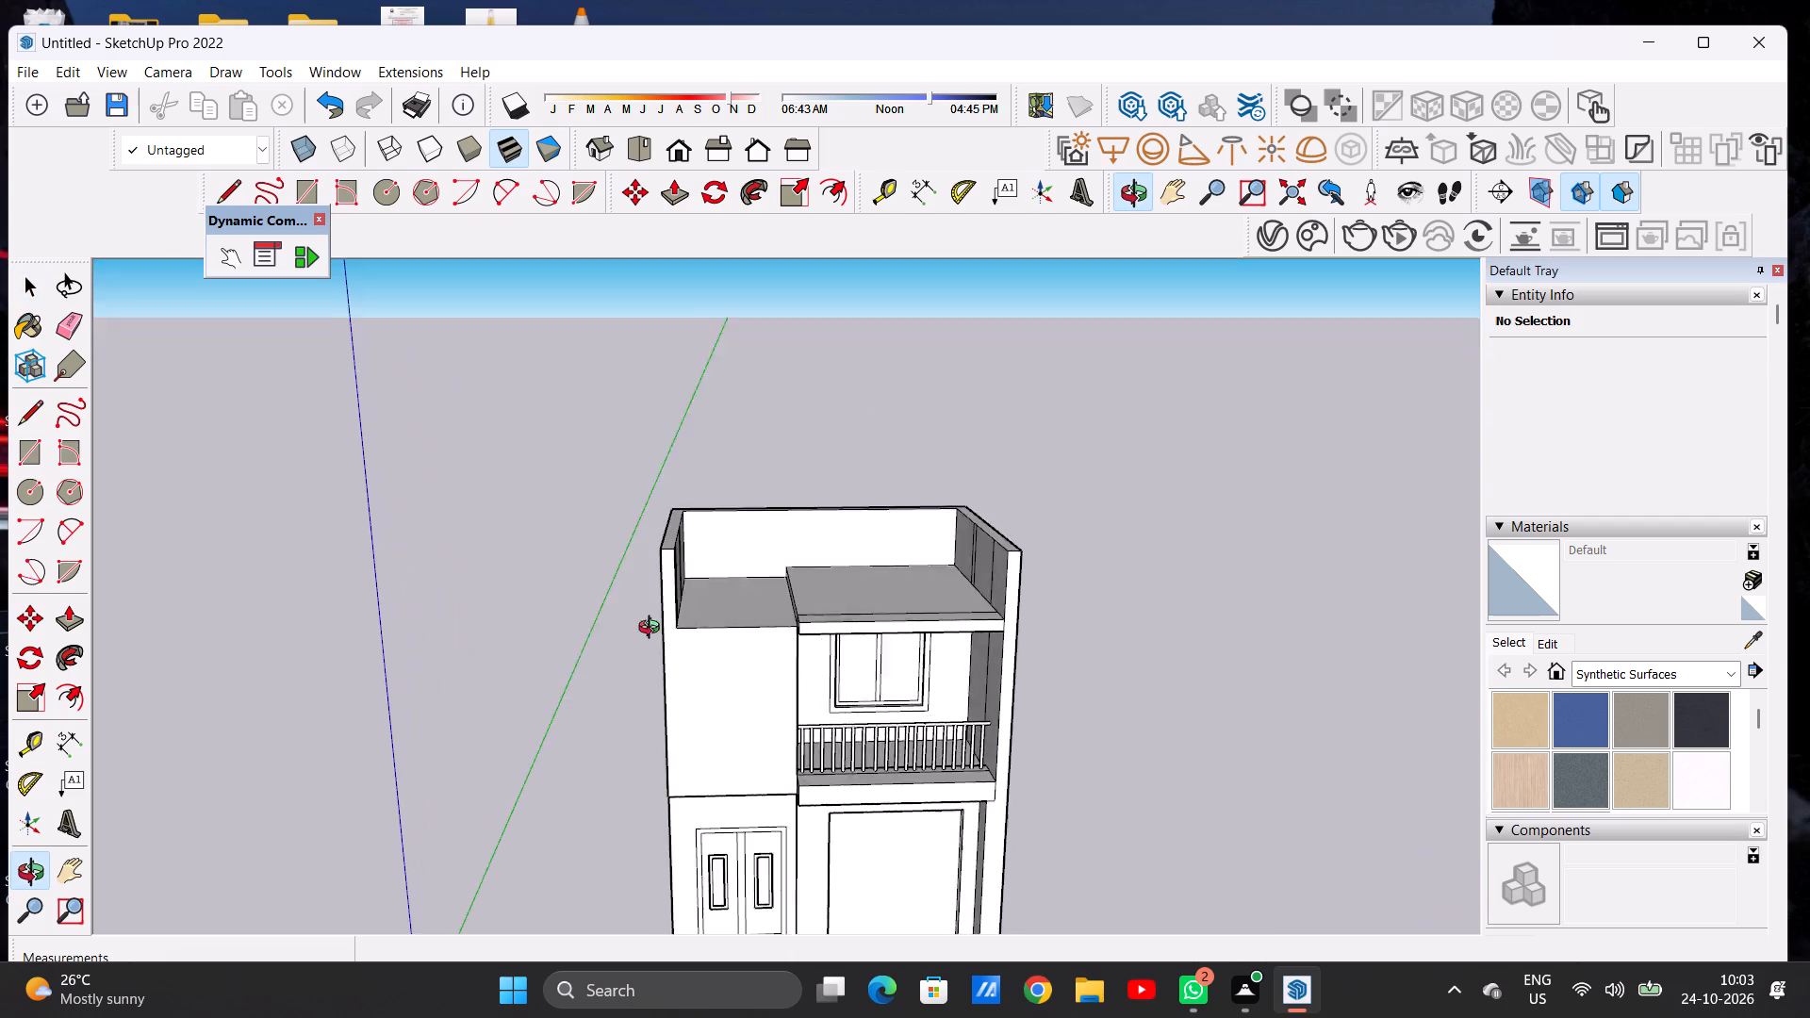
middle_drag(653, 630, 625, 647)
middle_click(625, 647)
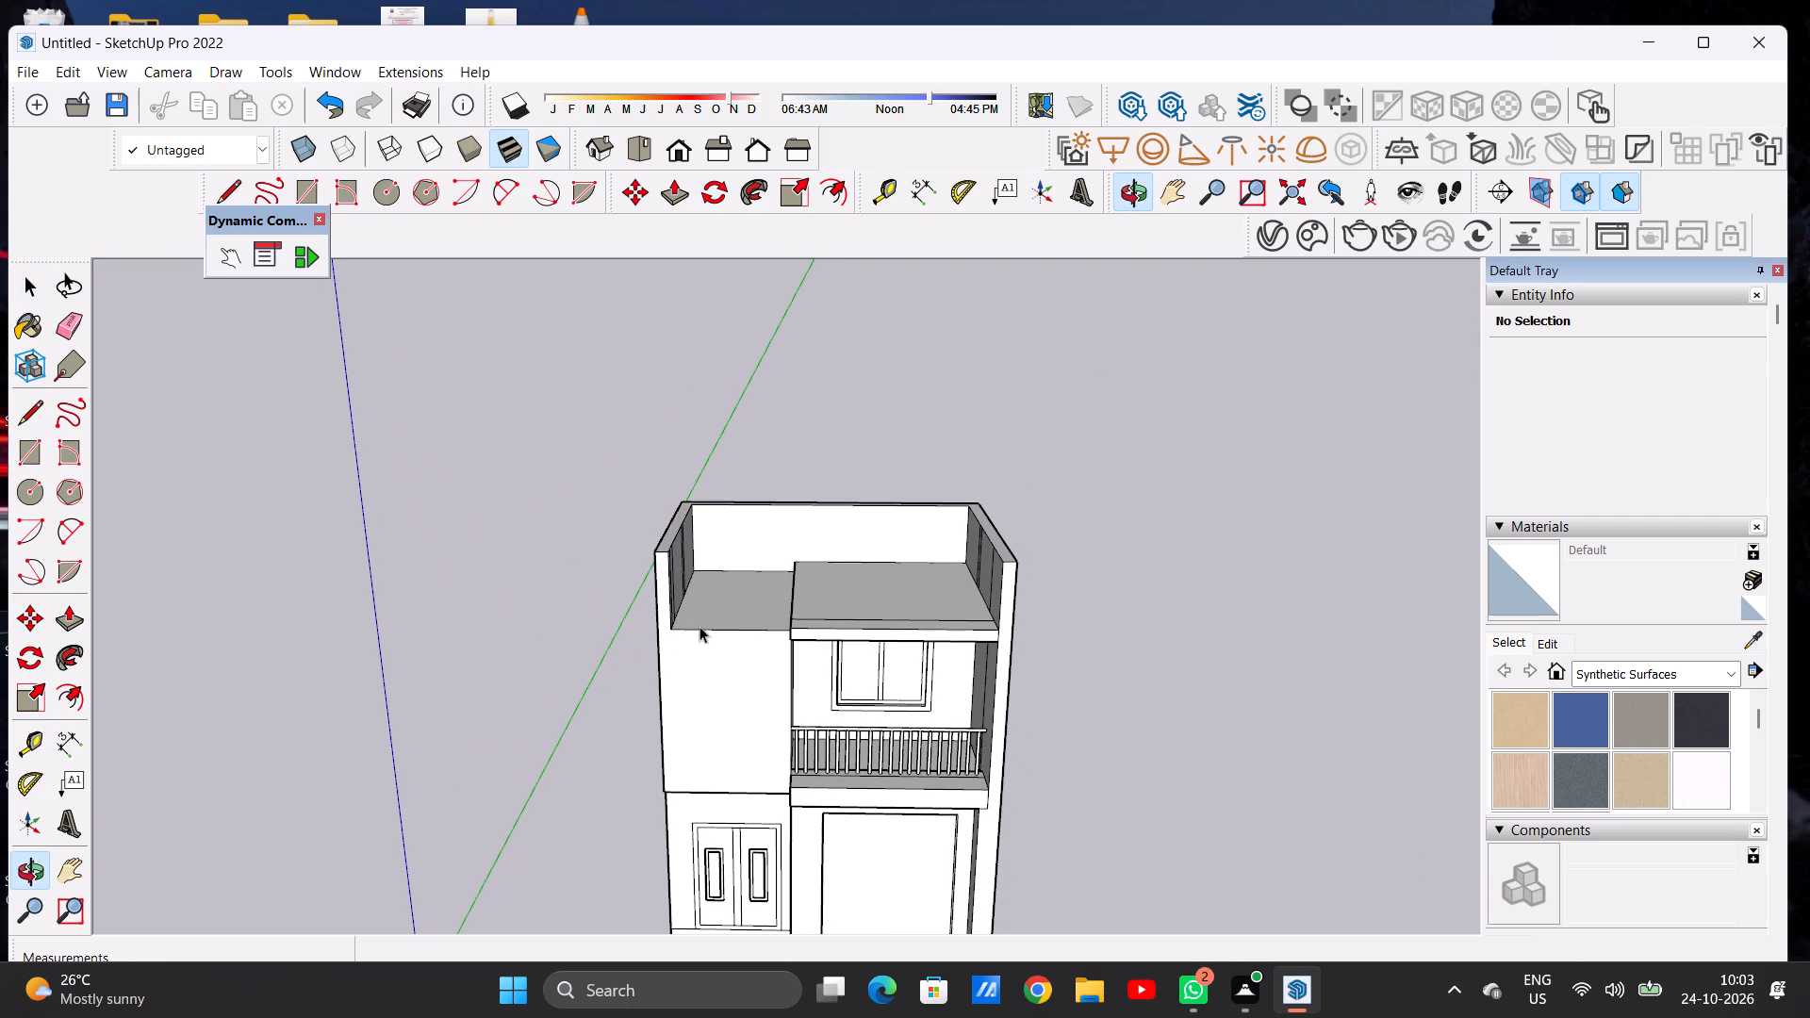
Extrude the lower roof face beside the terrace roof slab upward 37' 4 7/8" to the top of the raised walls.
scroll(752, 597, up, 3)
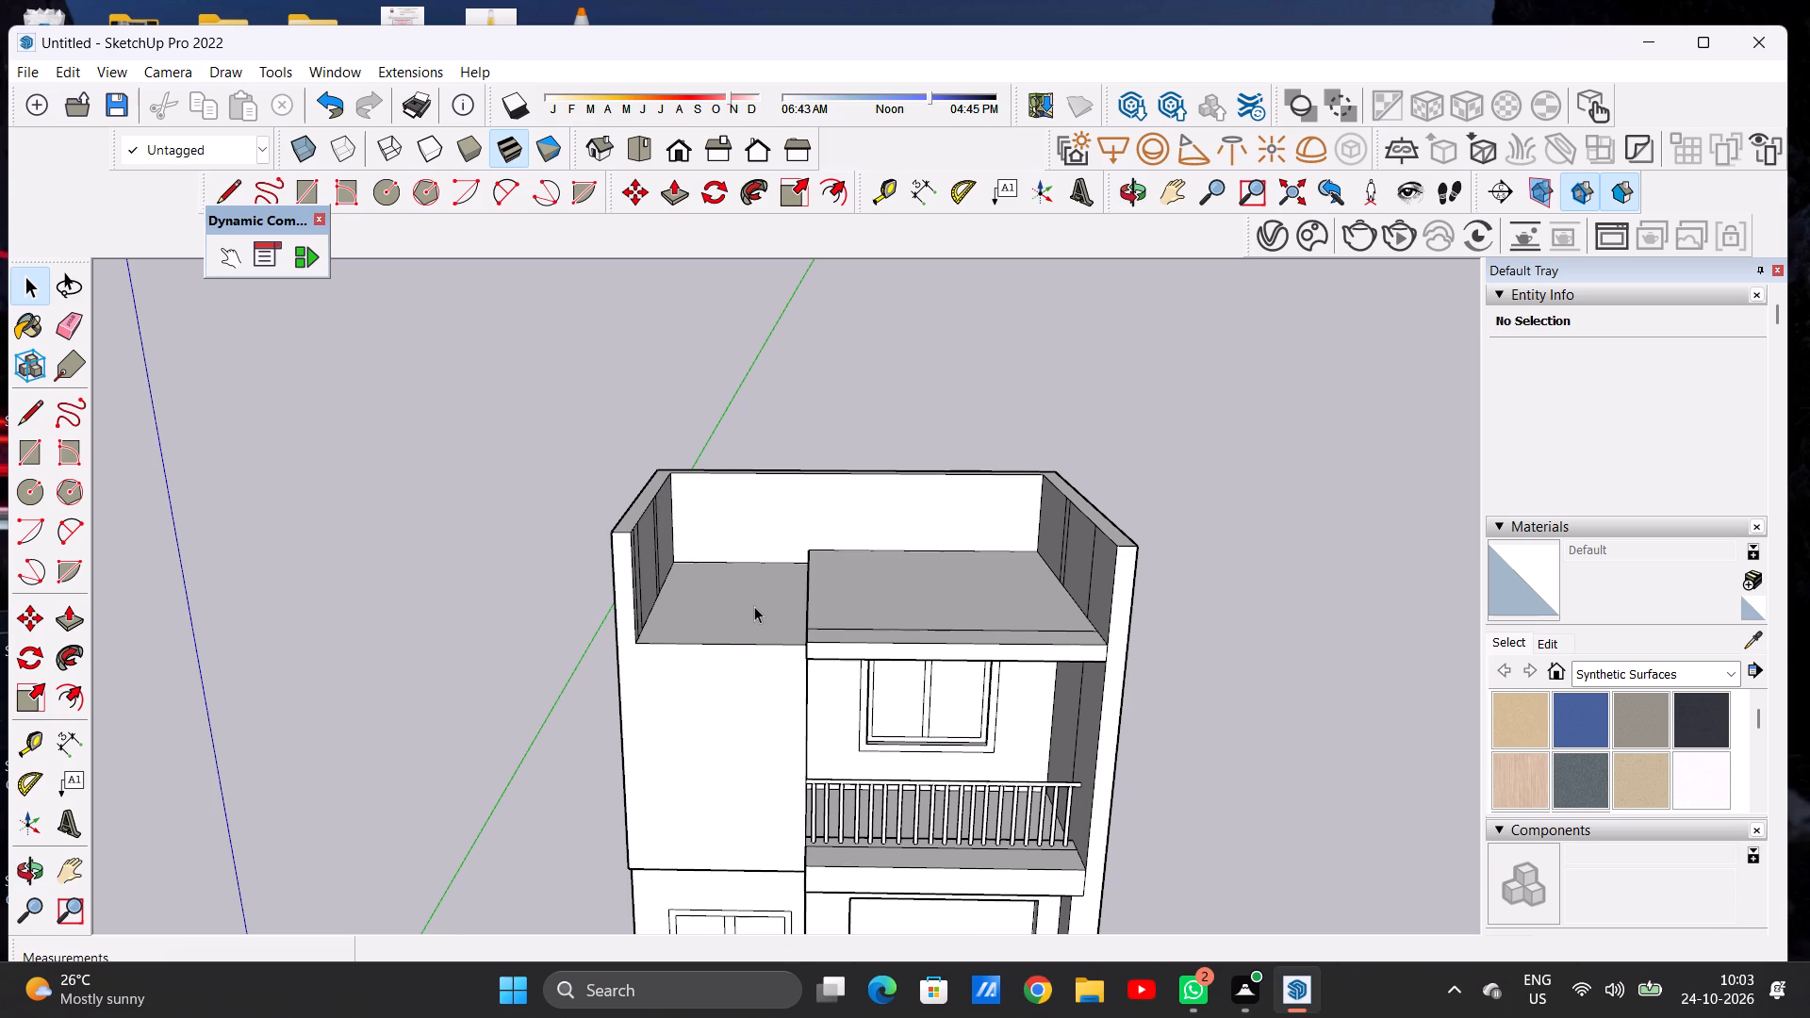
key(p)
middle_drag(732, 633, 534, 736)
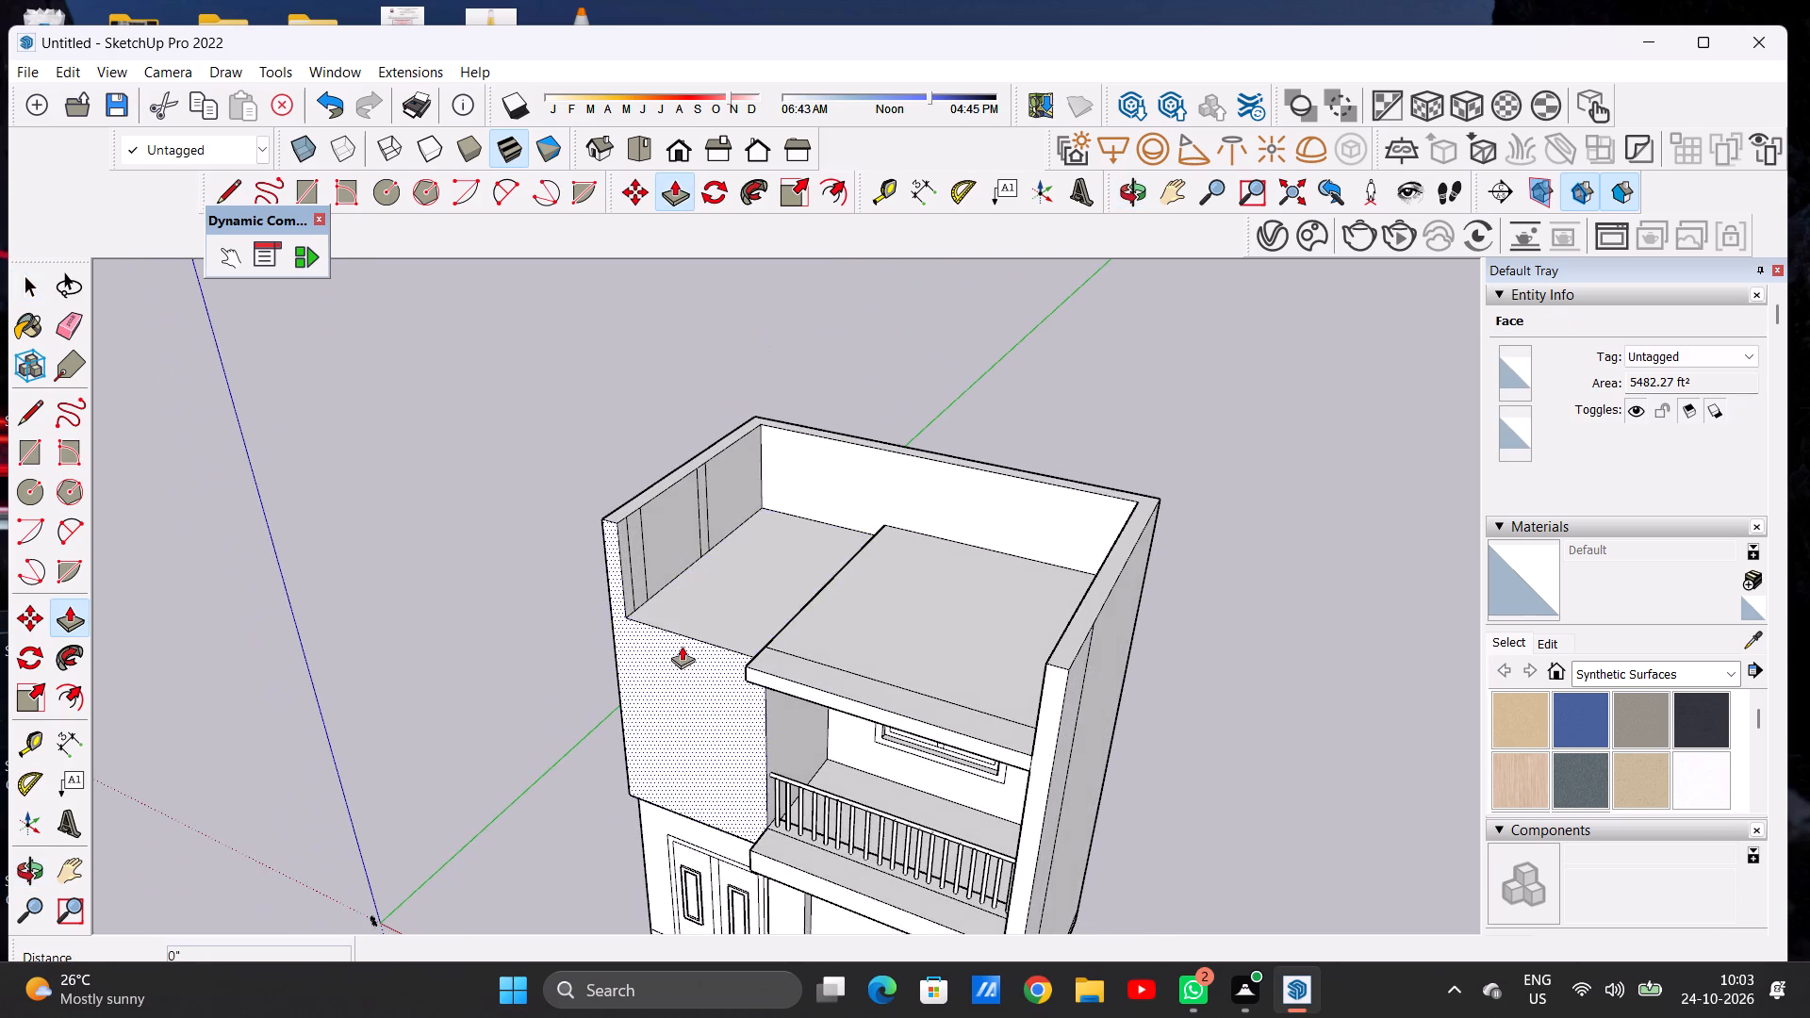
scroll(688, 631, up, 12)
click(699, 613)
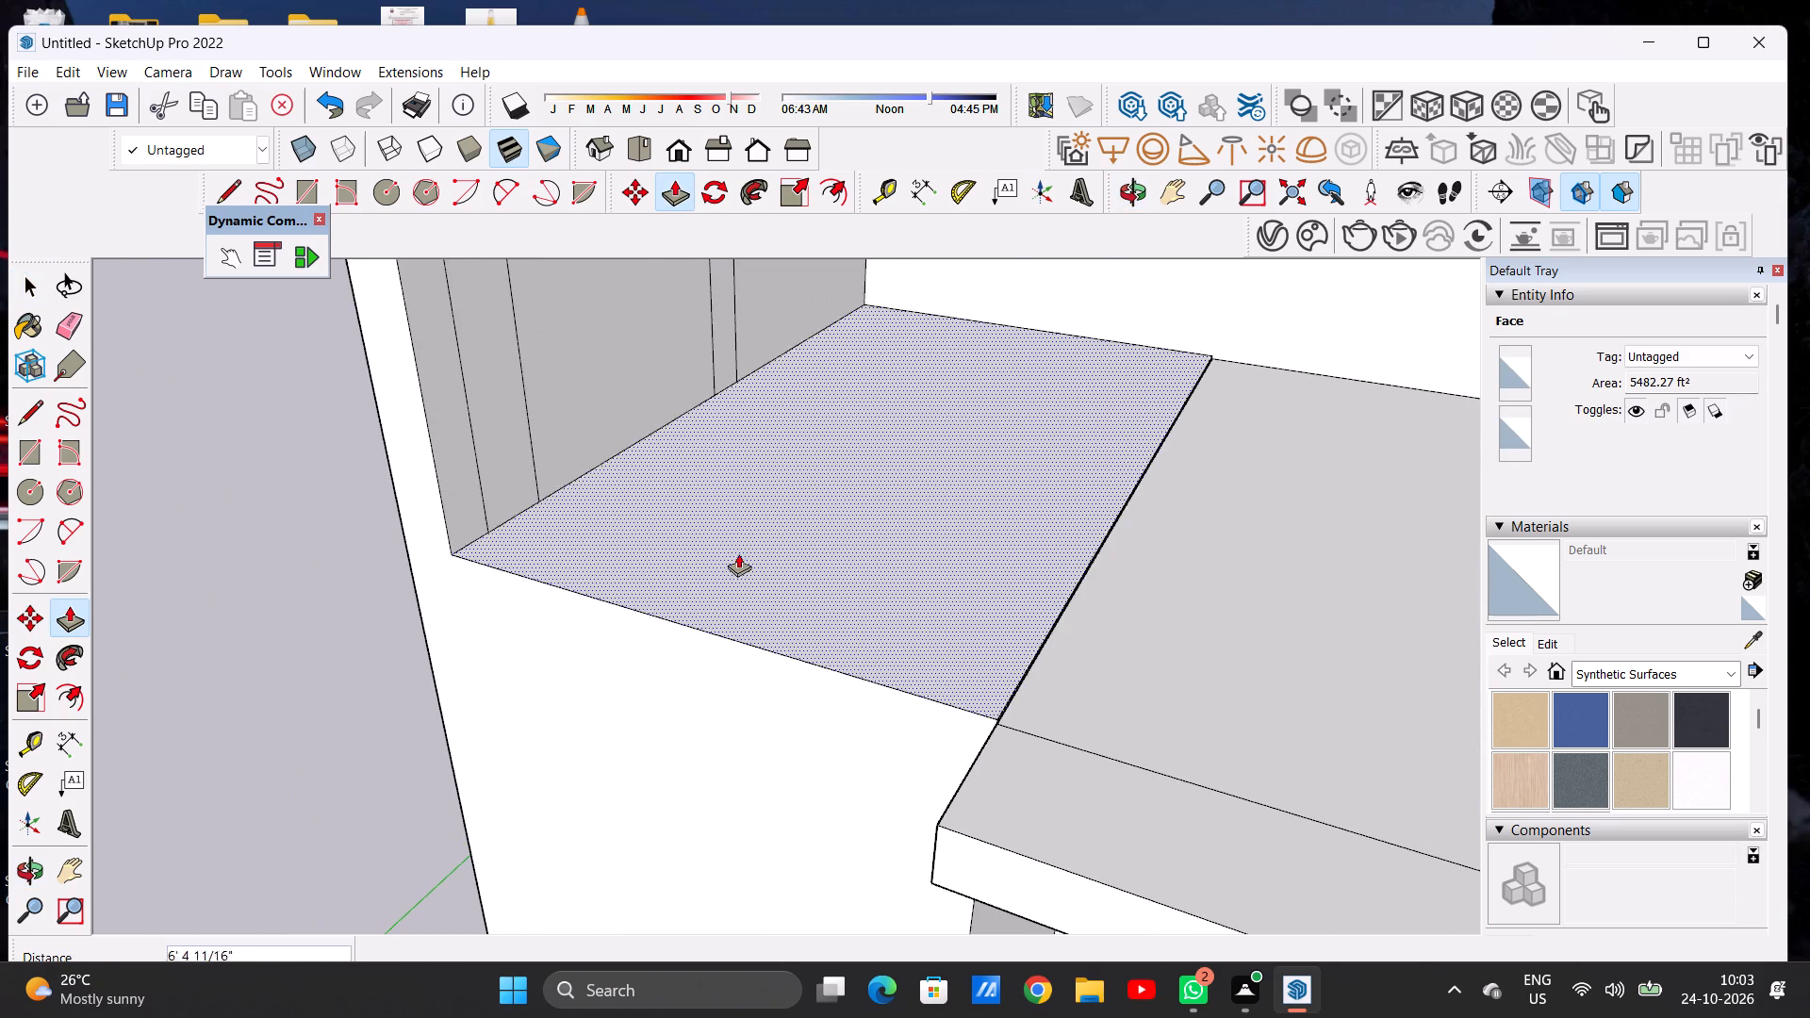
scroll(750, 562, down, 5)
scroll(755, 591, up, 1)
scroll(755, 591, down, 9)
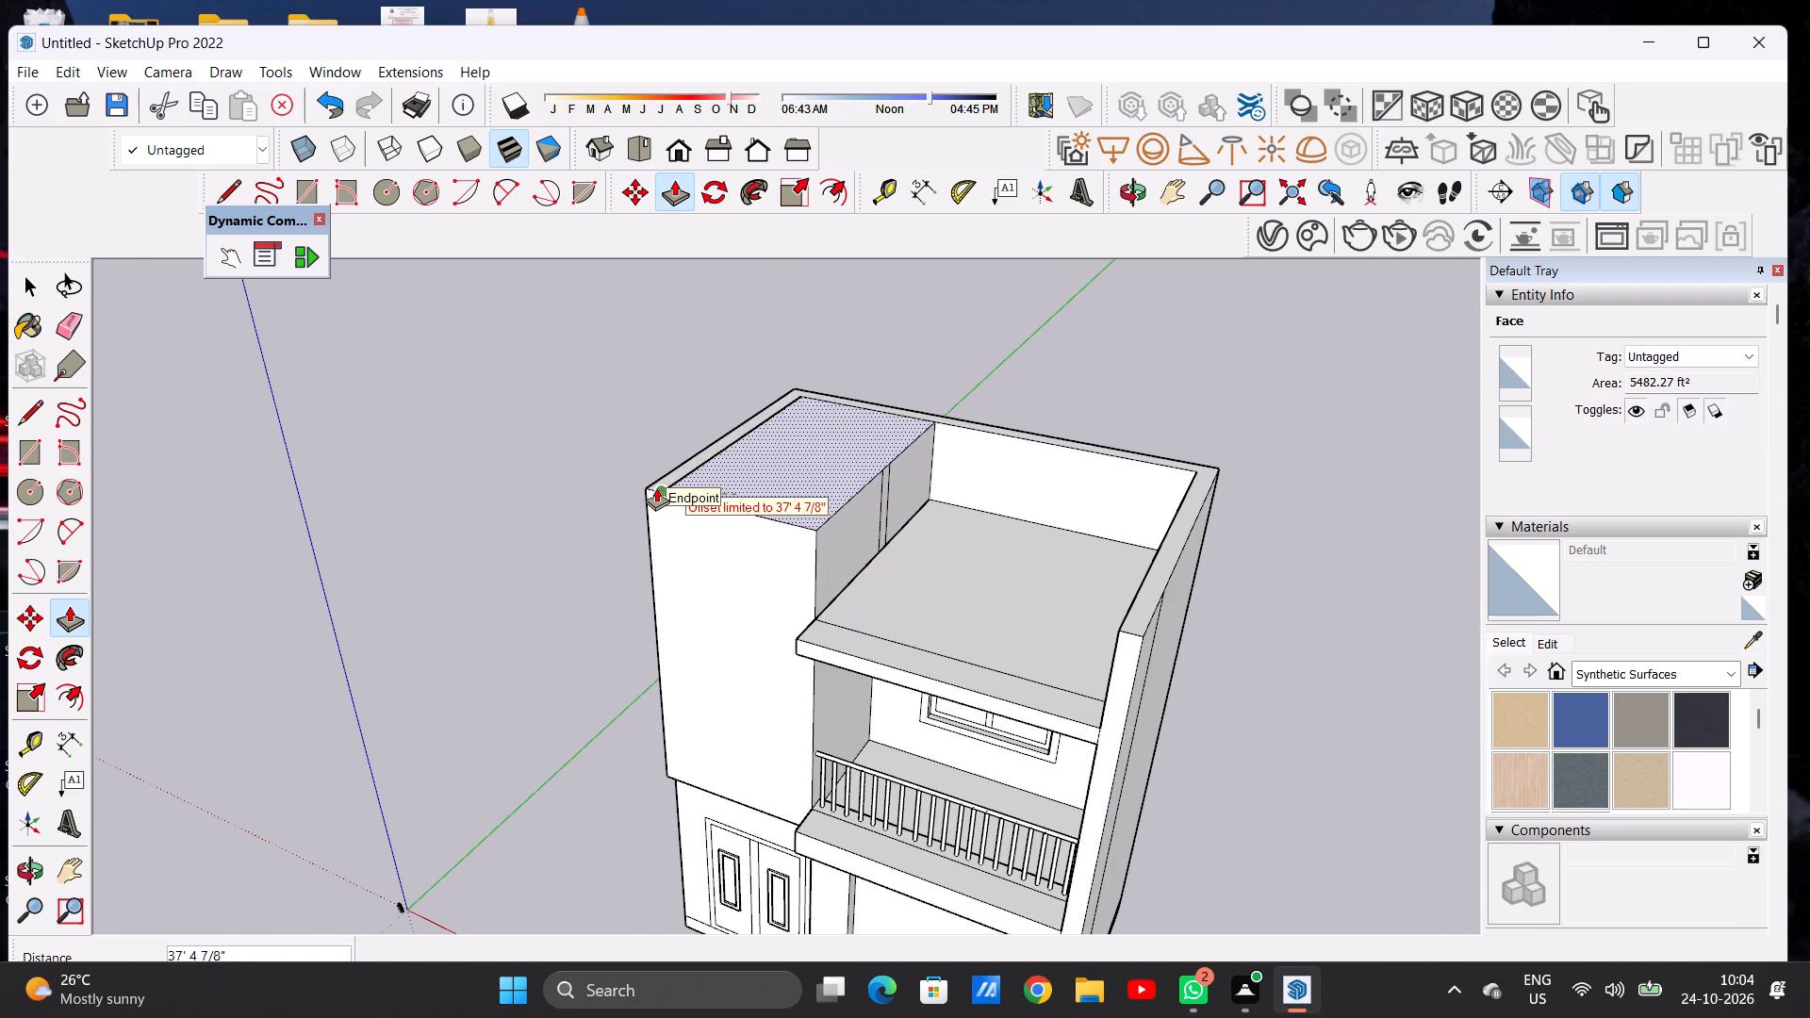
click(656, 487)
key(space)
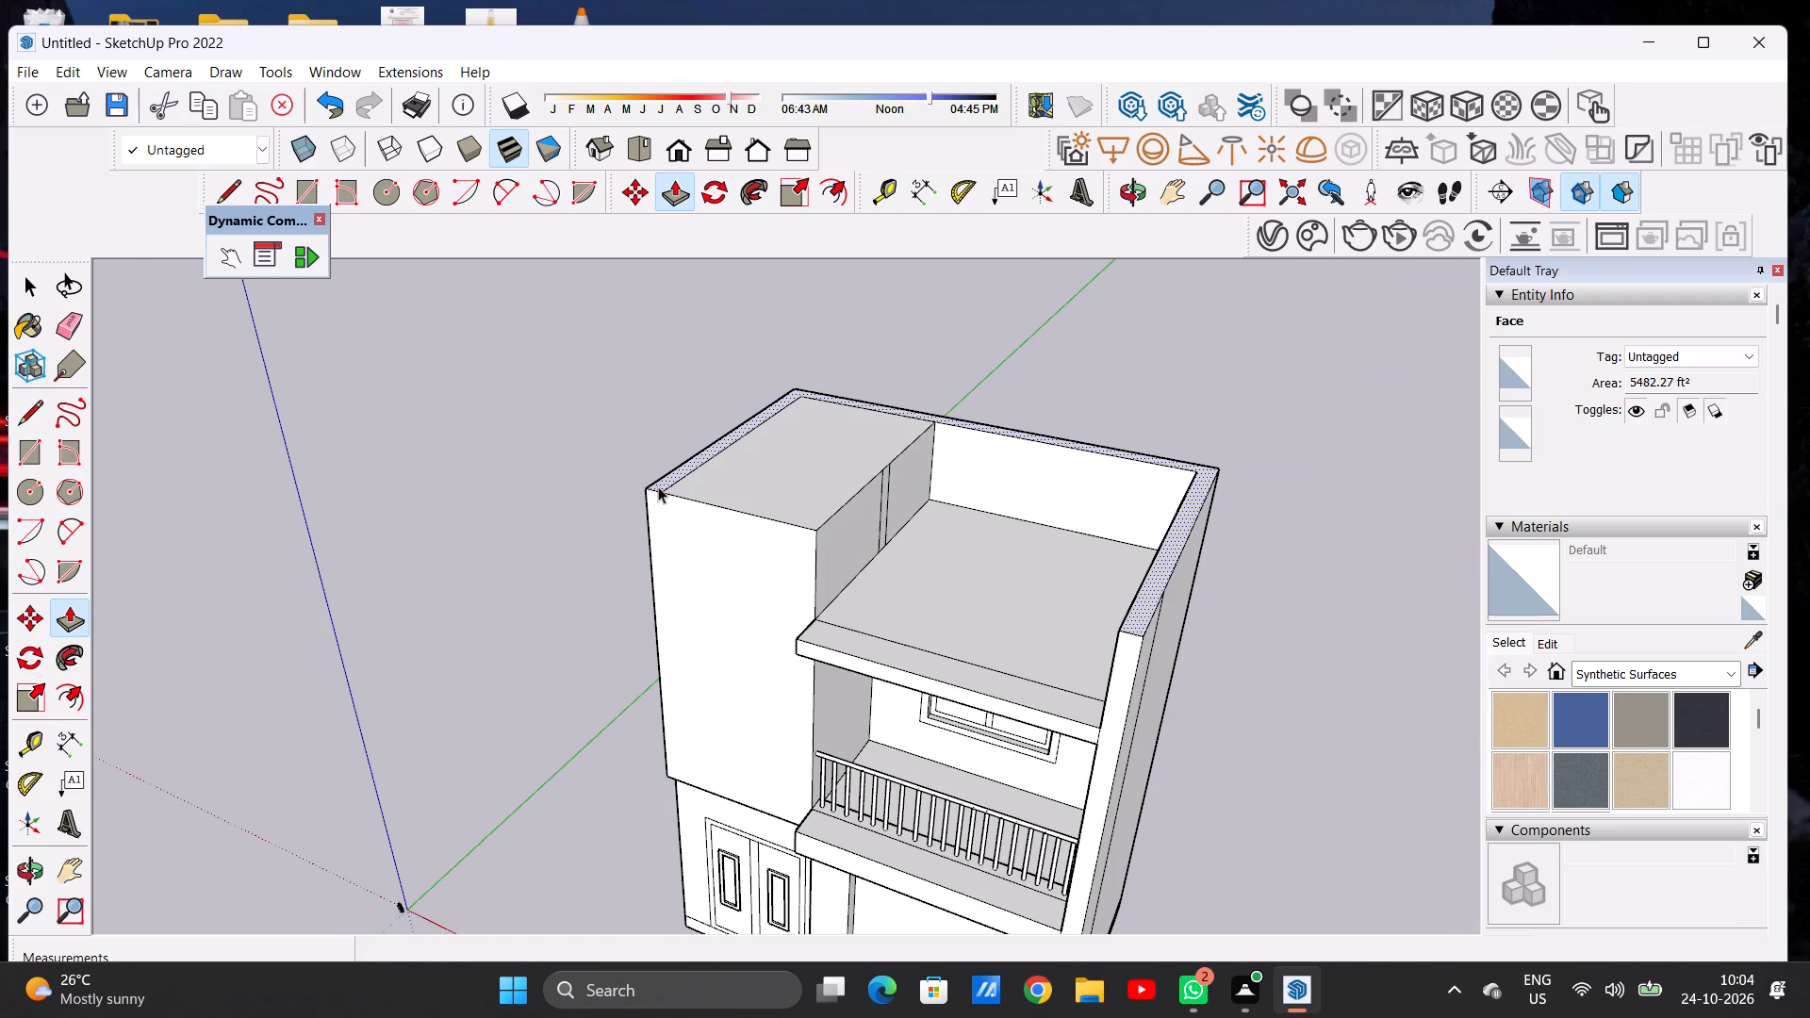
Erase the two vertical lines on the raised block's side face overlooking the roof slab.
scroll(704, 478, up, 11)
middle_drag(643, 534, 797, 643)
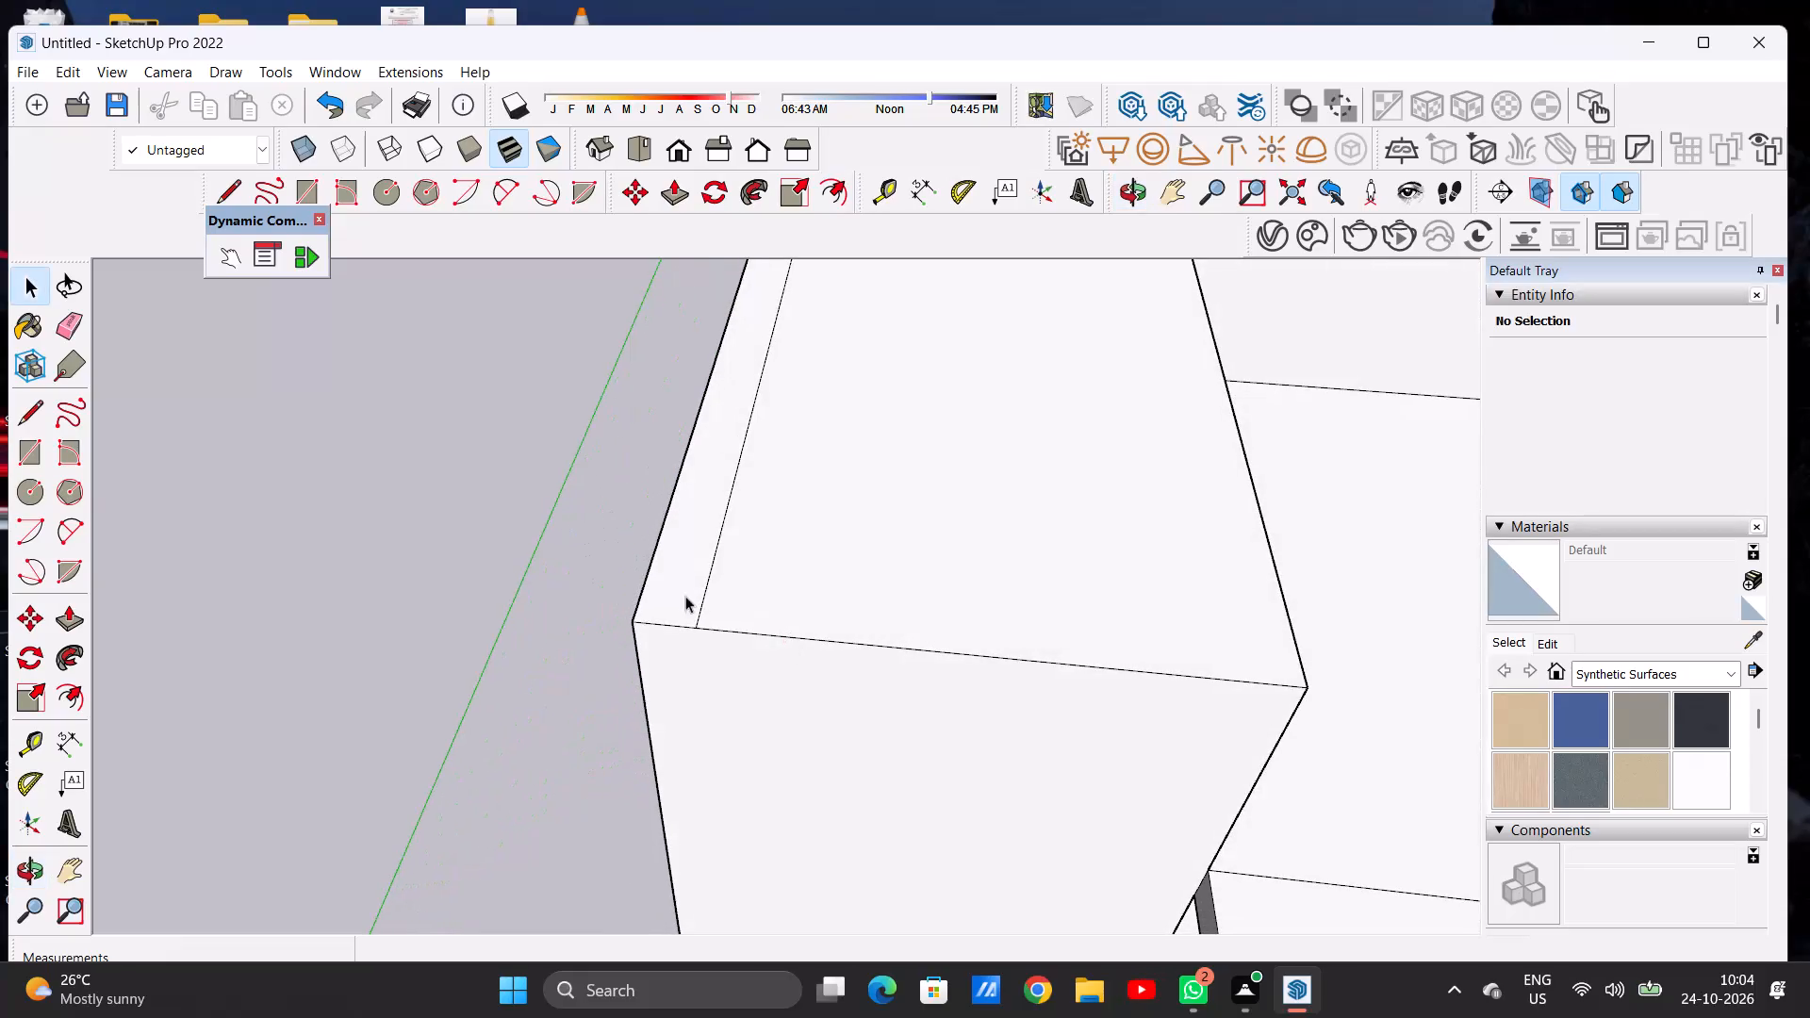
scroll(638, 590, down, 16)
middle_drag(761, 662, 782, 419)
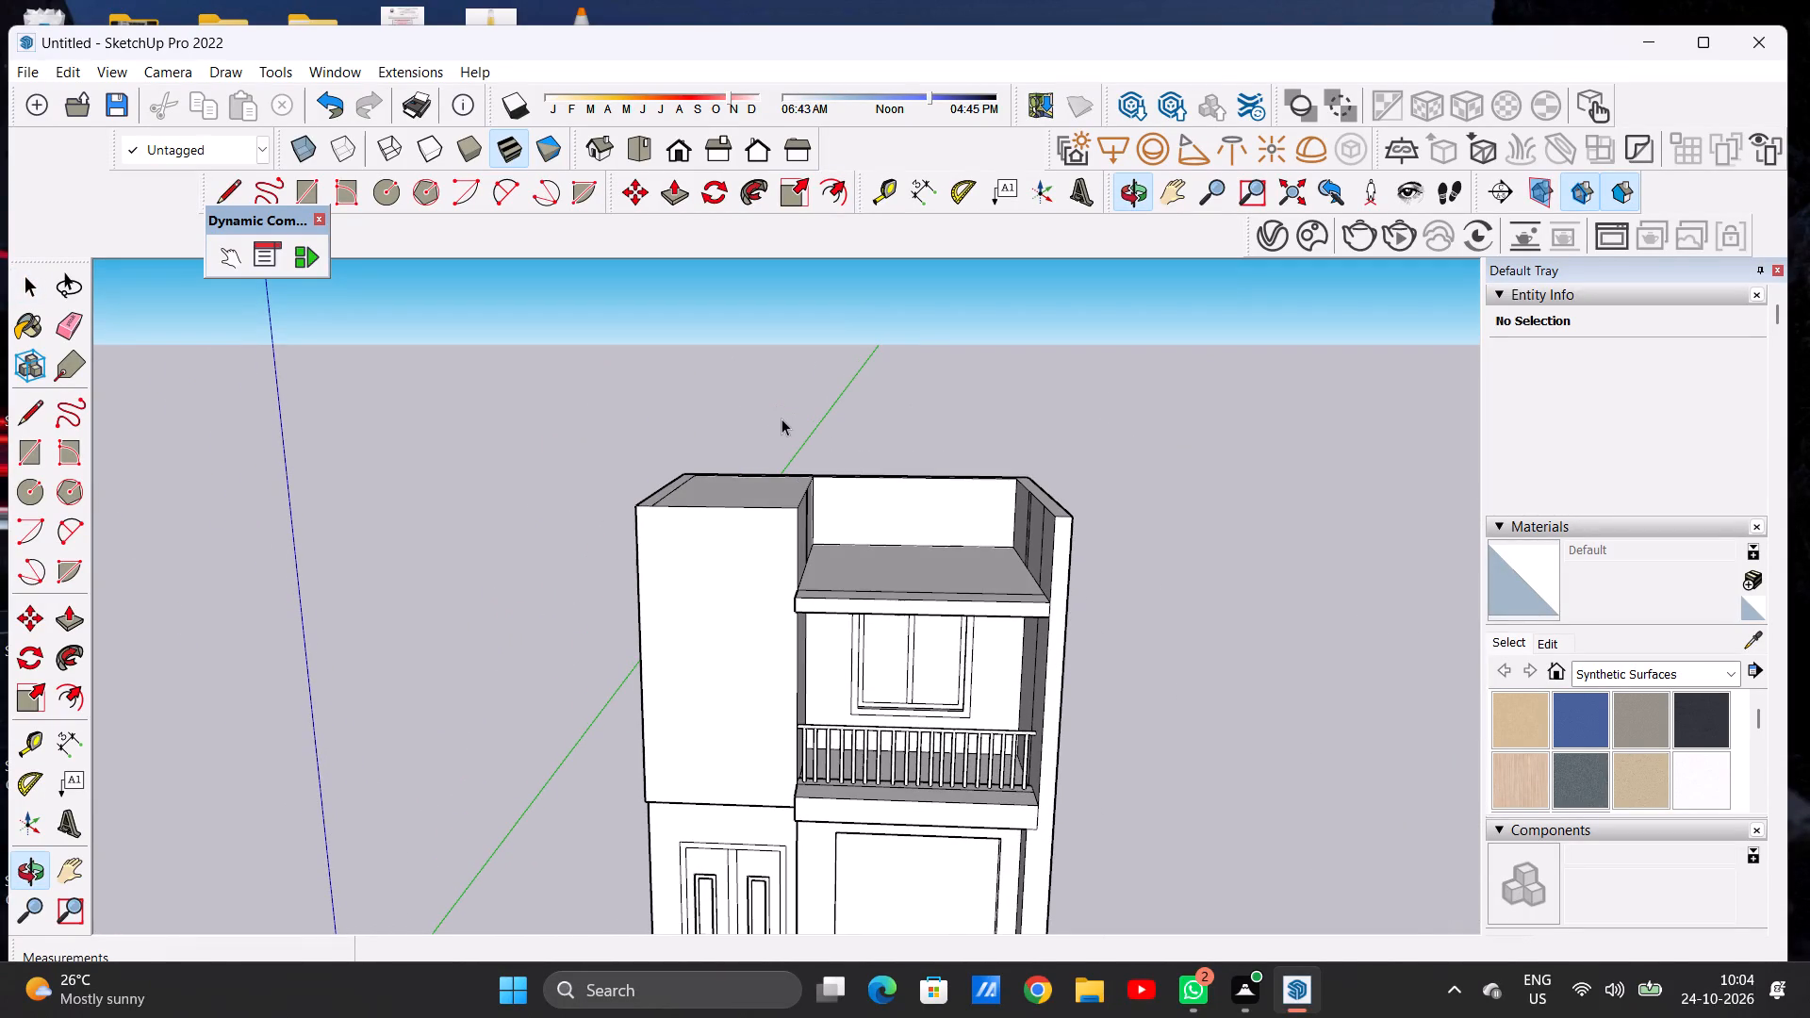
scroll(756, 599, up, 4)
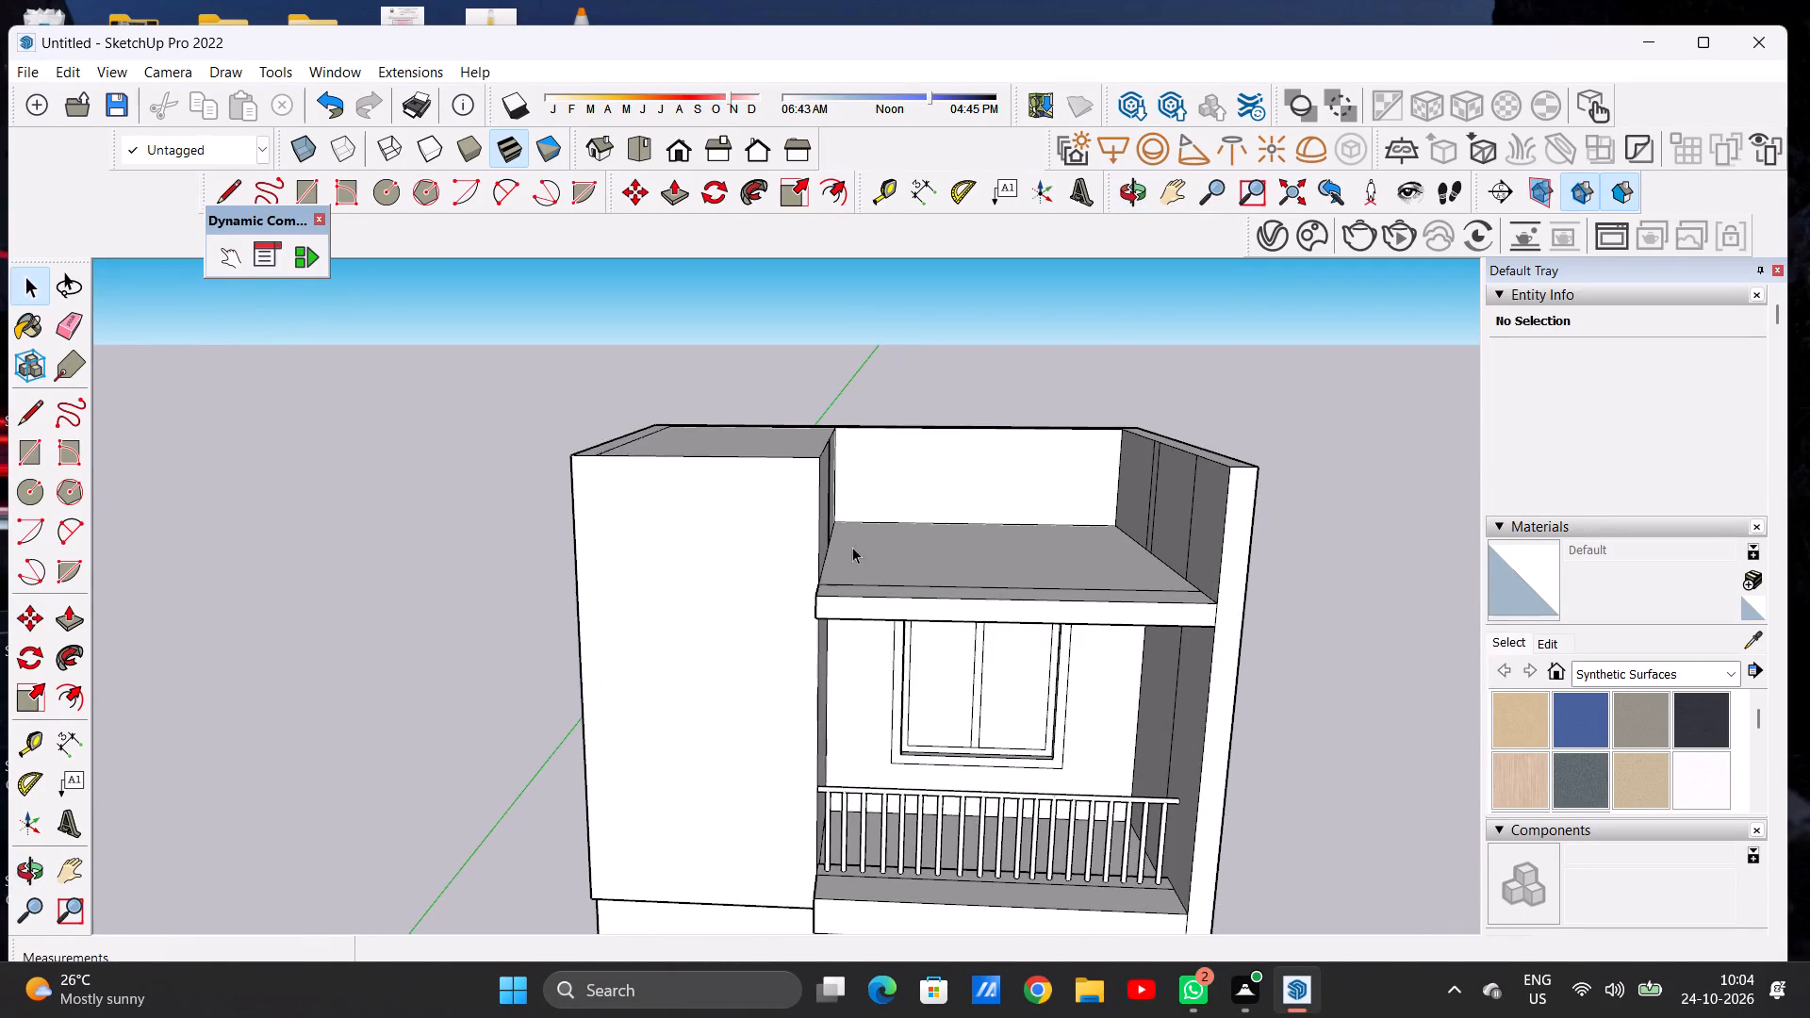
middle_drag(831, 529, 685, 561)
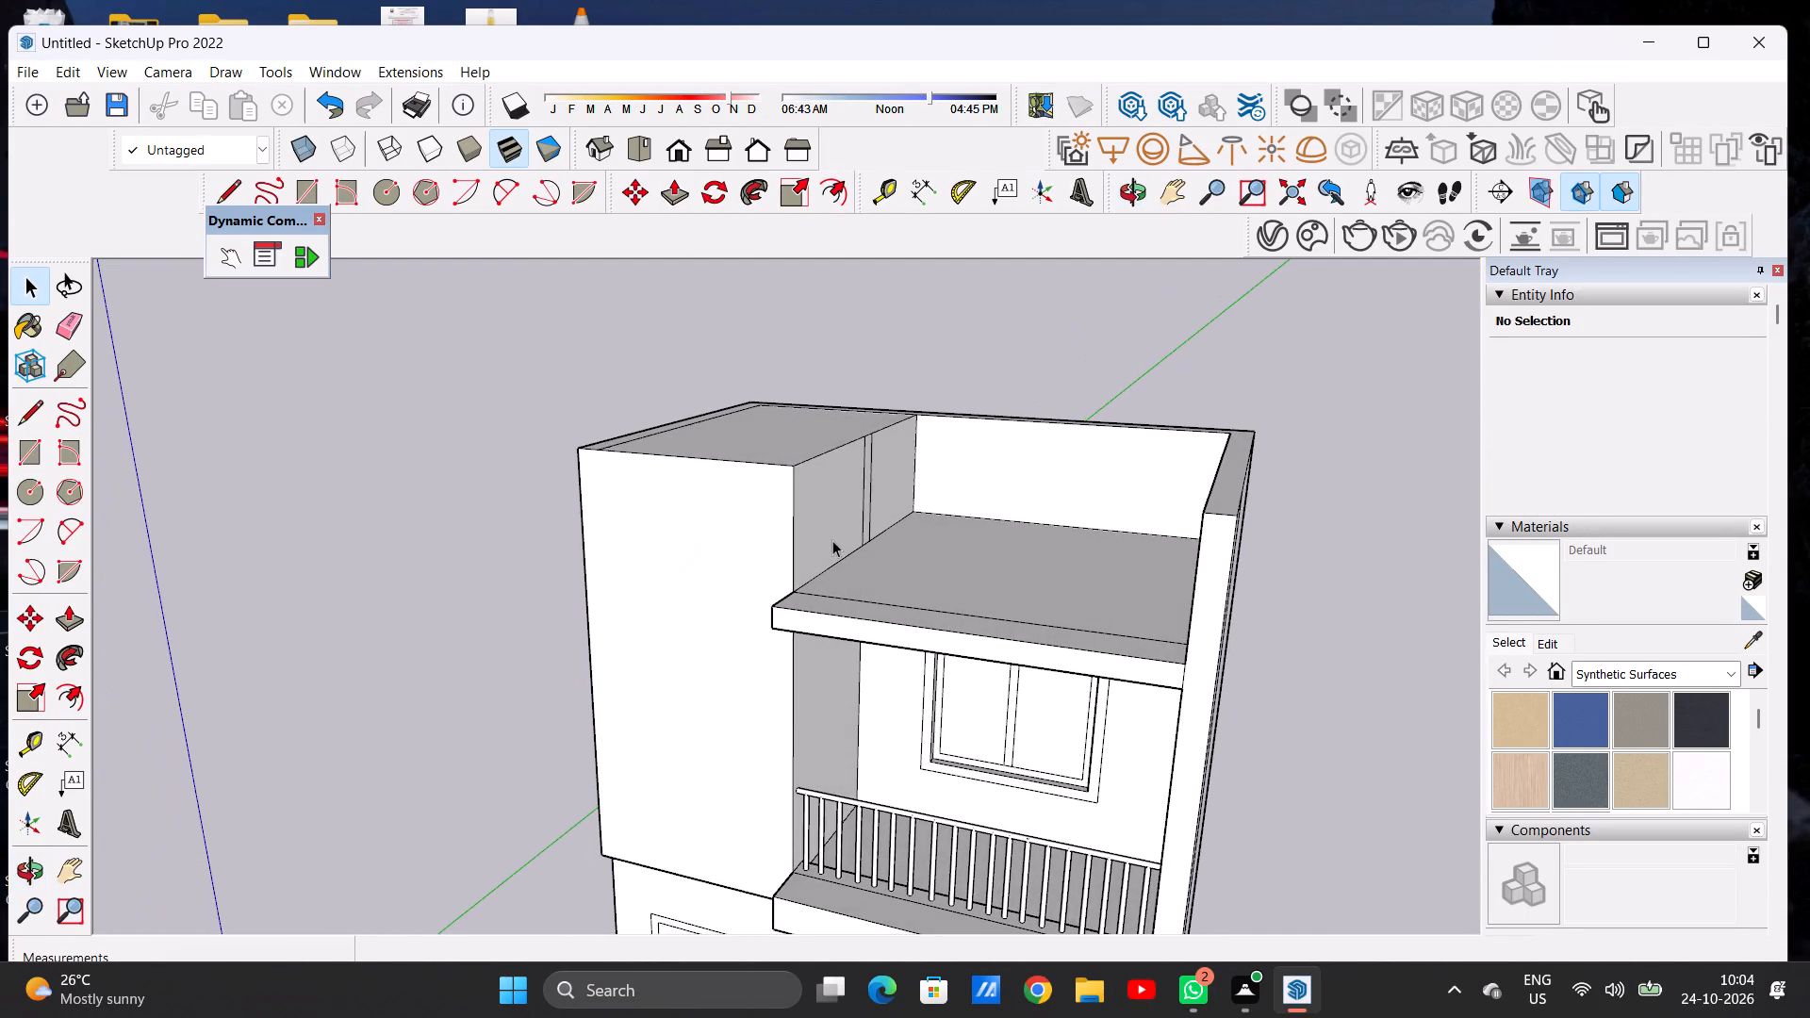
scroll(833, 537, up, 8)
key(e)
drag(895, 467, 860, 479)
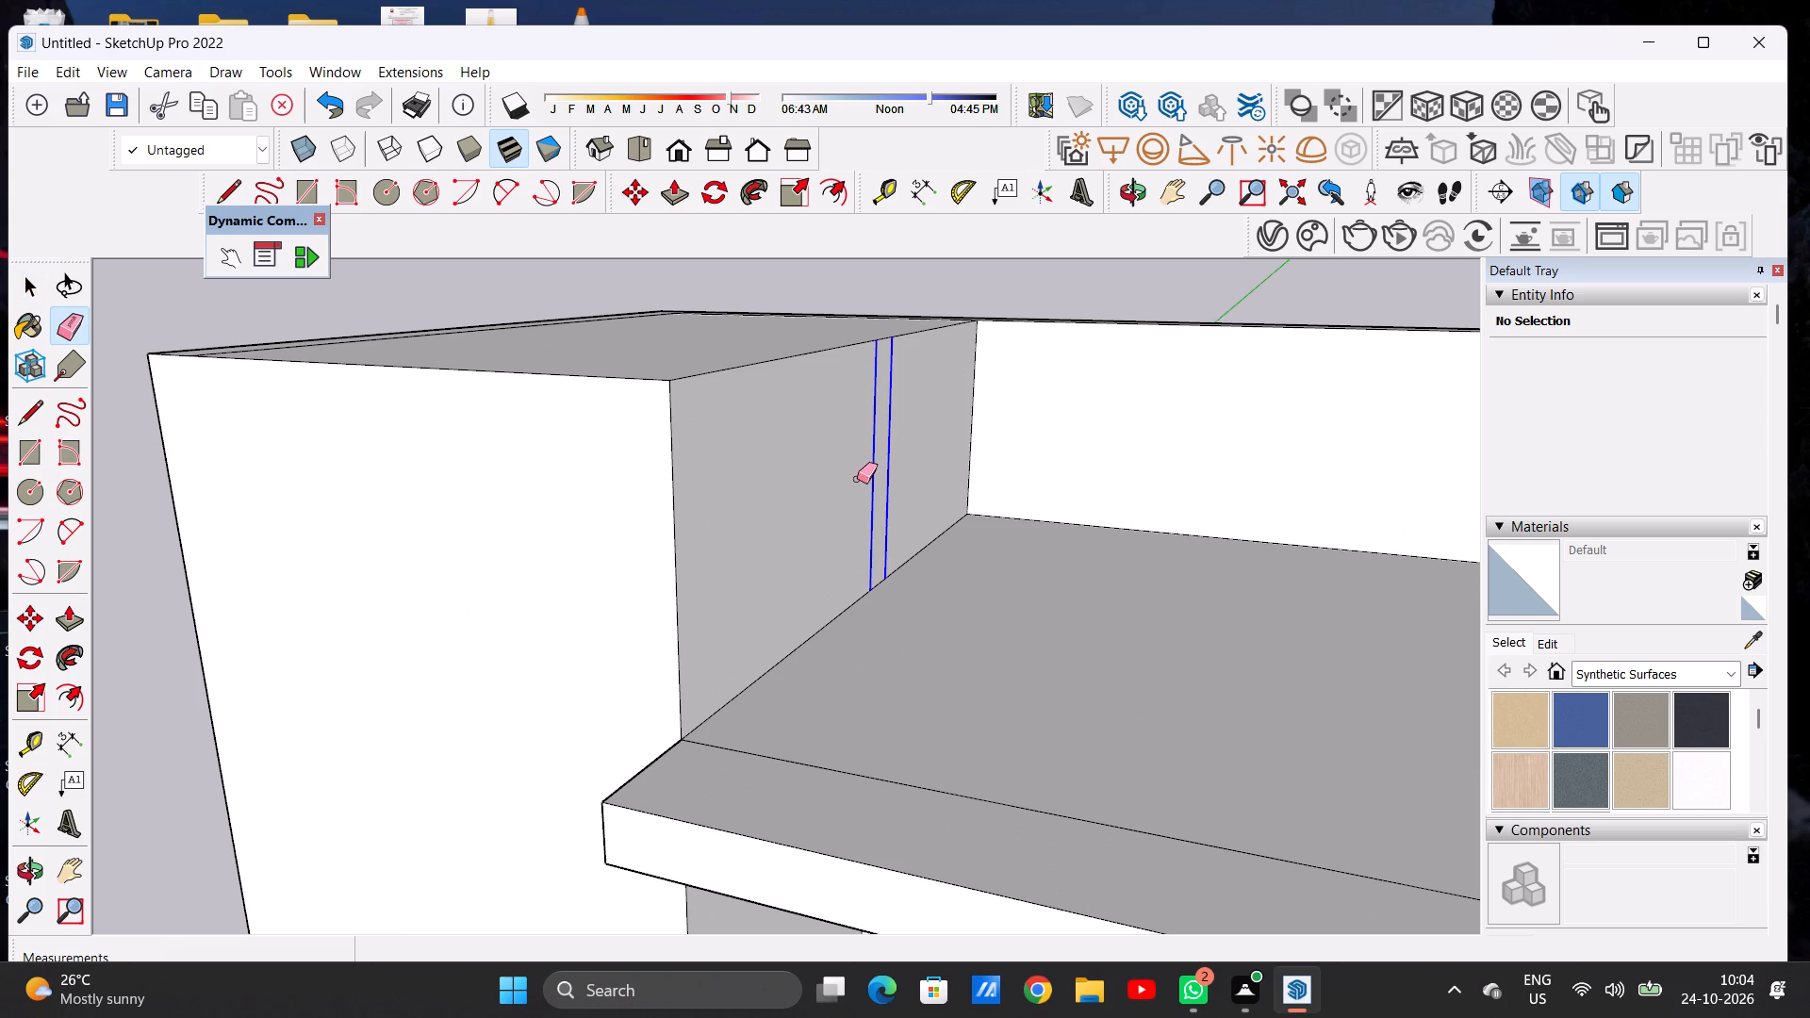
key(space)
Erase the three vertical lines on the inner face of the raised side wall opposite the block.
scroll(869, 526, down, 11)
middle_drag(915, 497, 1229, 485)
scroll(1019, 513, up, 4)
scroll(1017, 513, down, 1)
scroll(1017, 513, up, 1)
scroll(1017, 513, down, 1)
scroll(1017, 513, up, 11)
key(e)
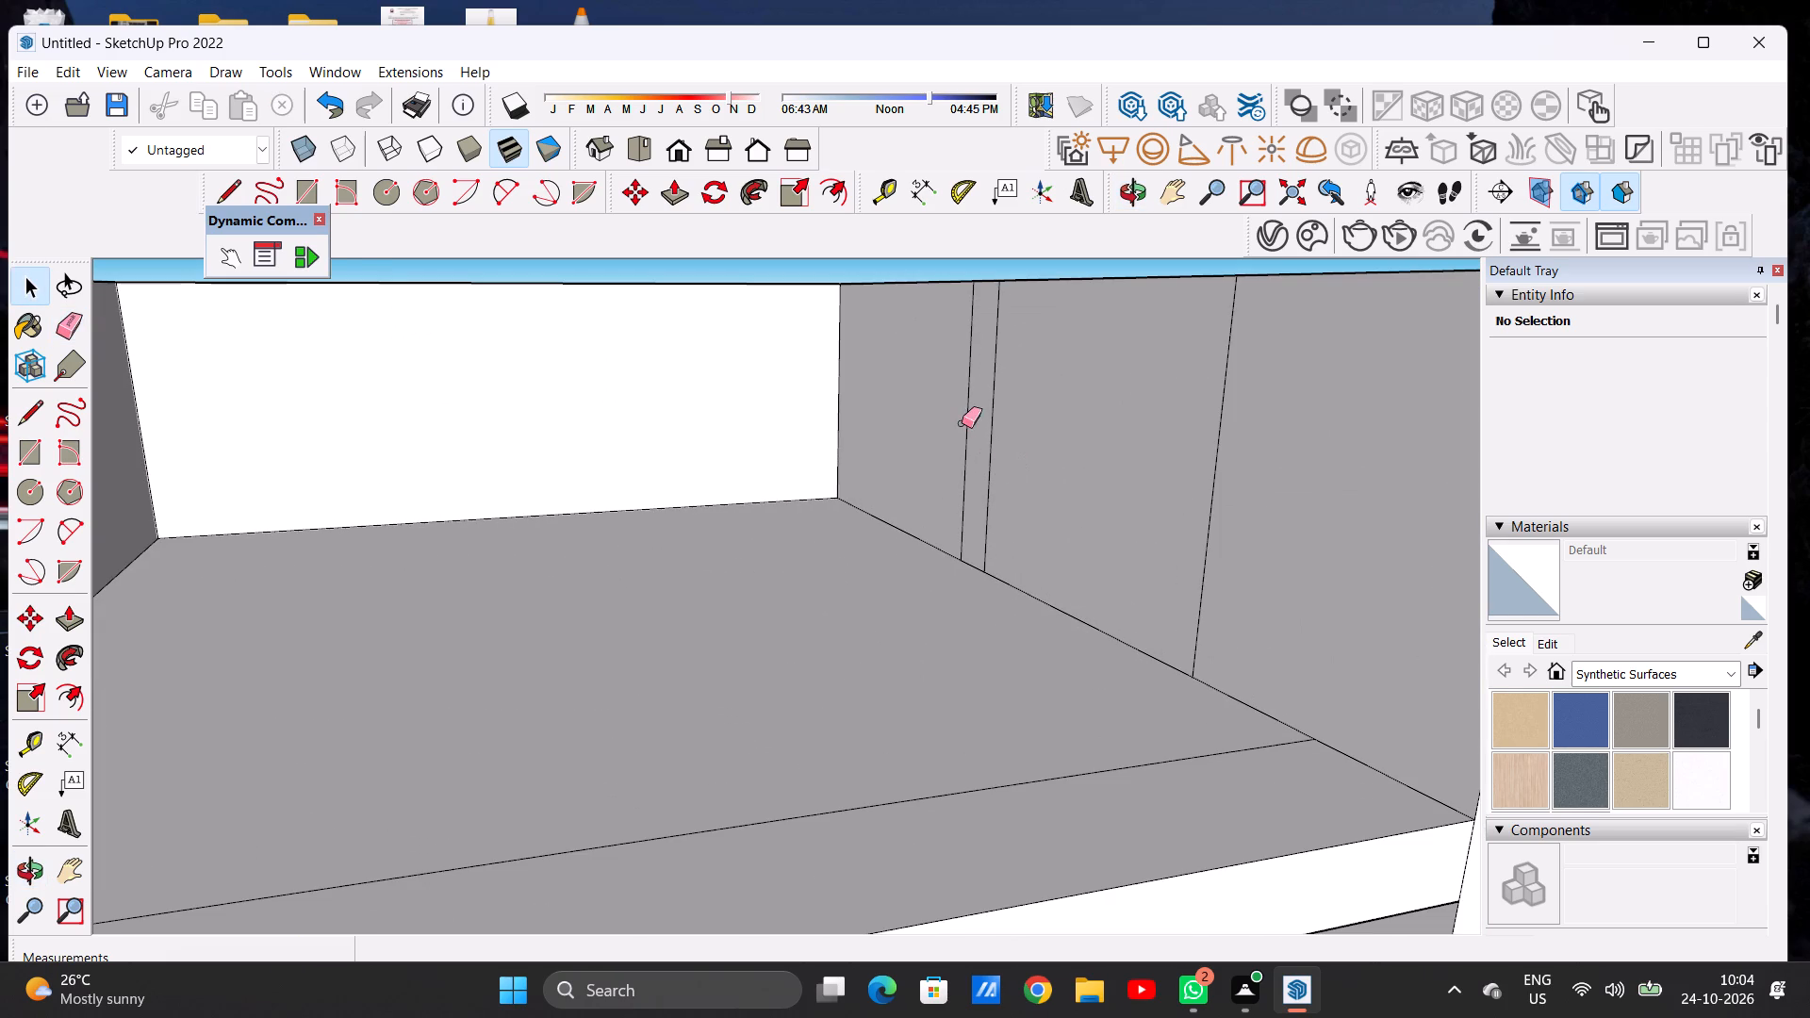
drag(968, 429, 1003, 457)
click(1208, 498)
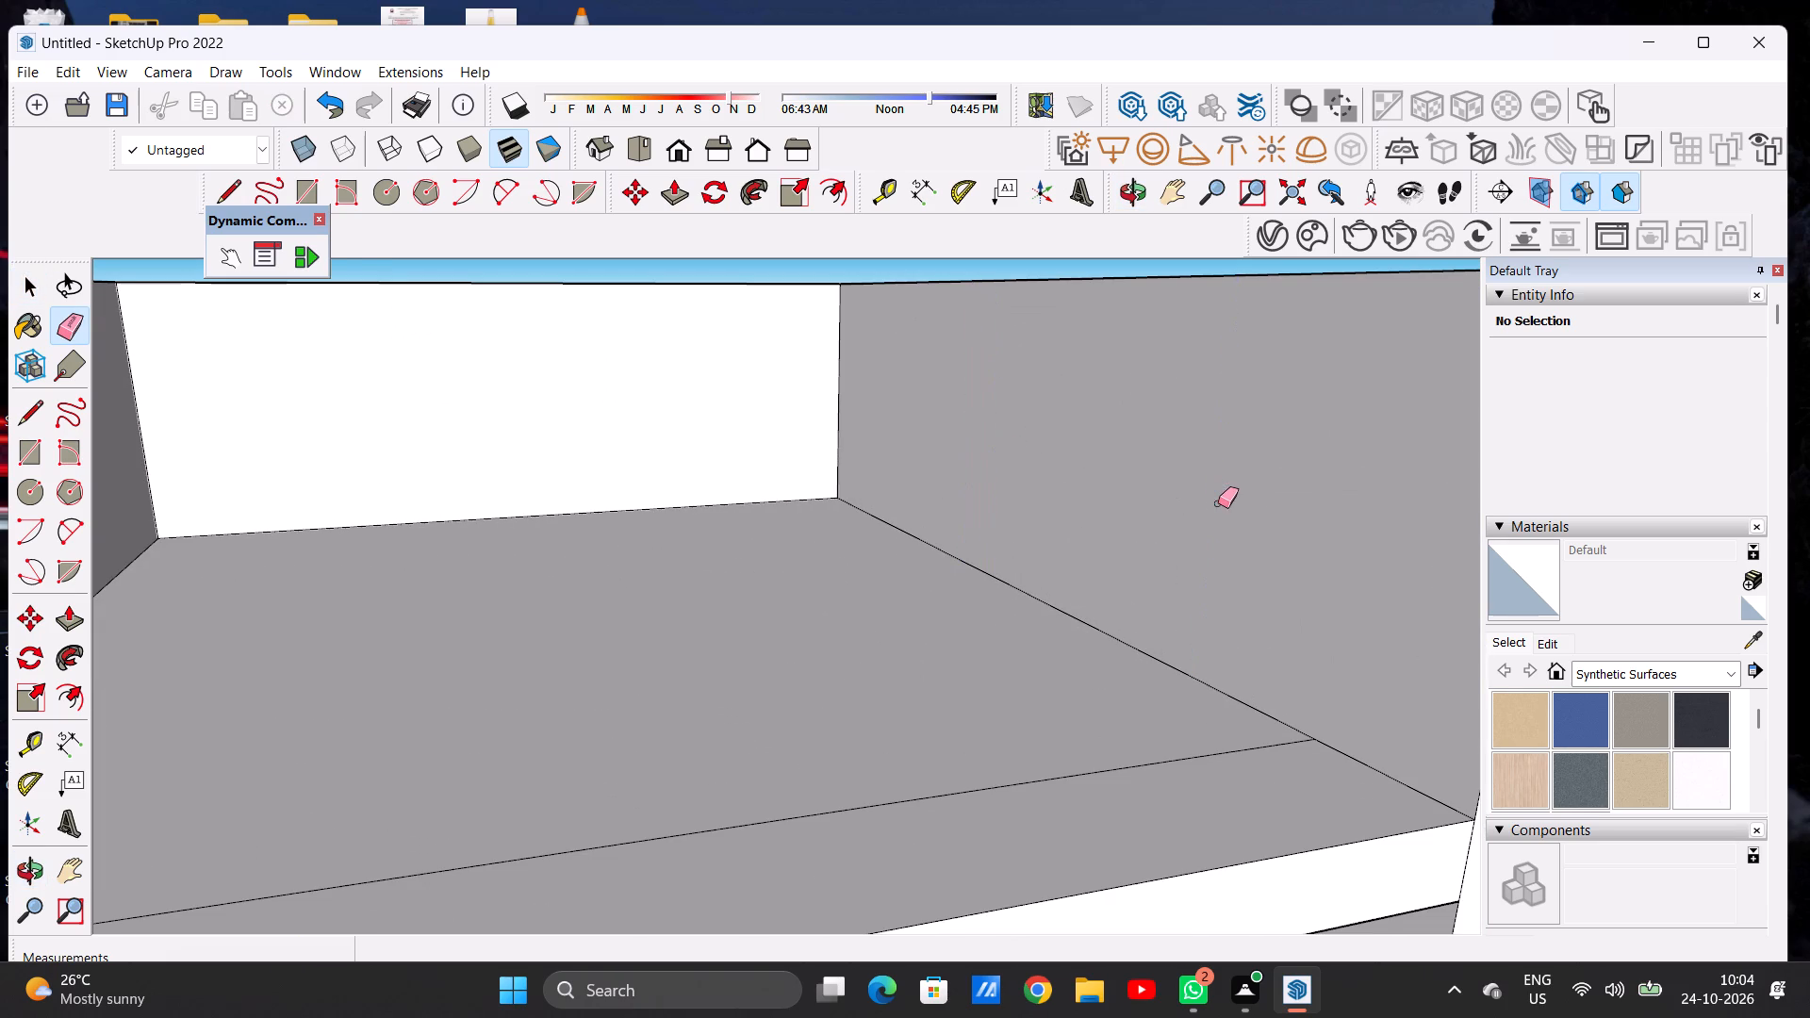
key(space)
Extrude the narrow strip along the roof slab's front edge upward about 2' 11 3/4" as a low parapet.
scroll(1160, 537, down, 3)
scroll(1160, 537, up, 1)
scroll(1160, 537, down, 4)
scroll(956, 519, down, 6)
middle_drag(1030, 561, 883, 555)
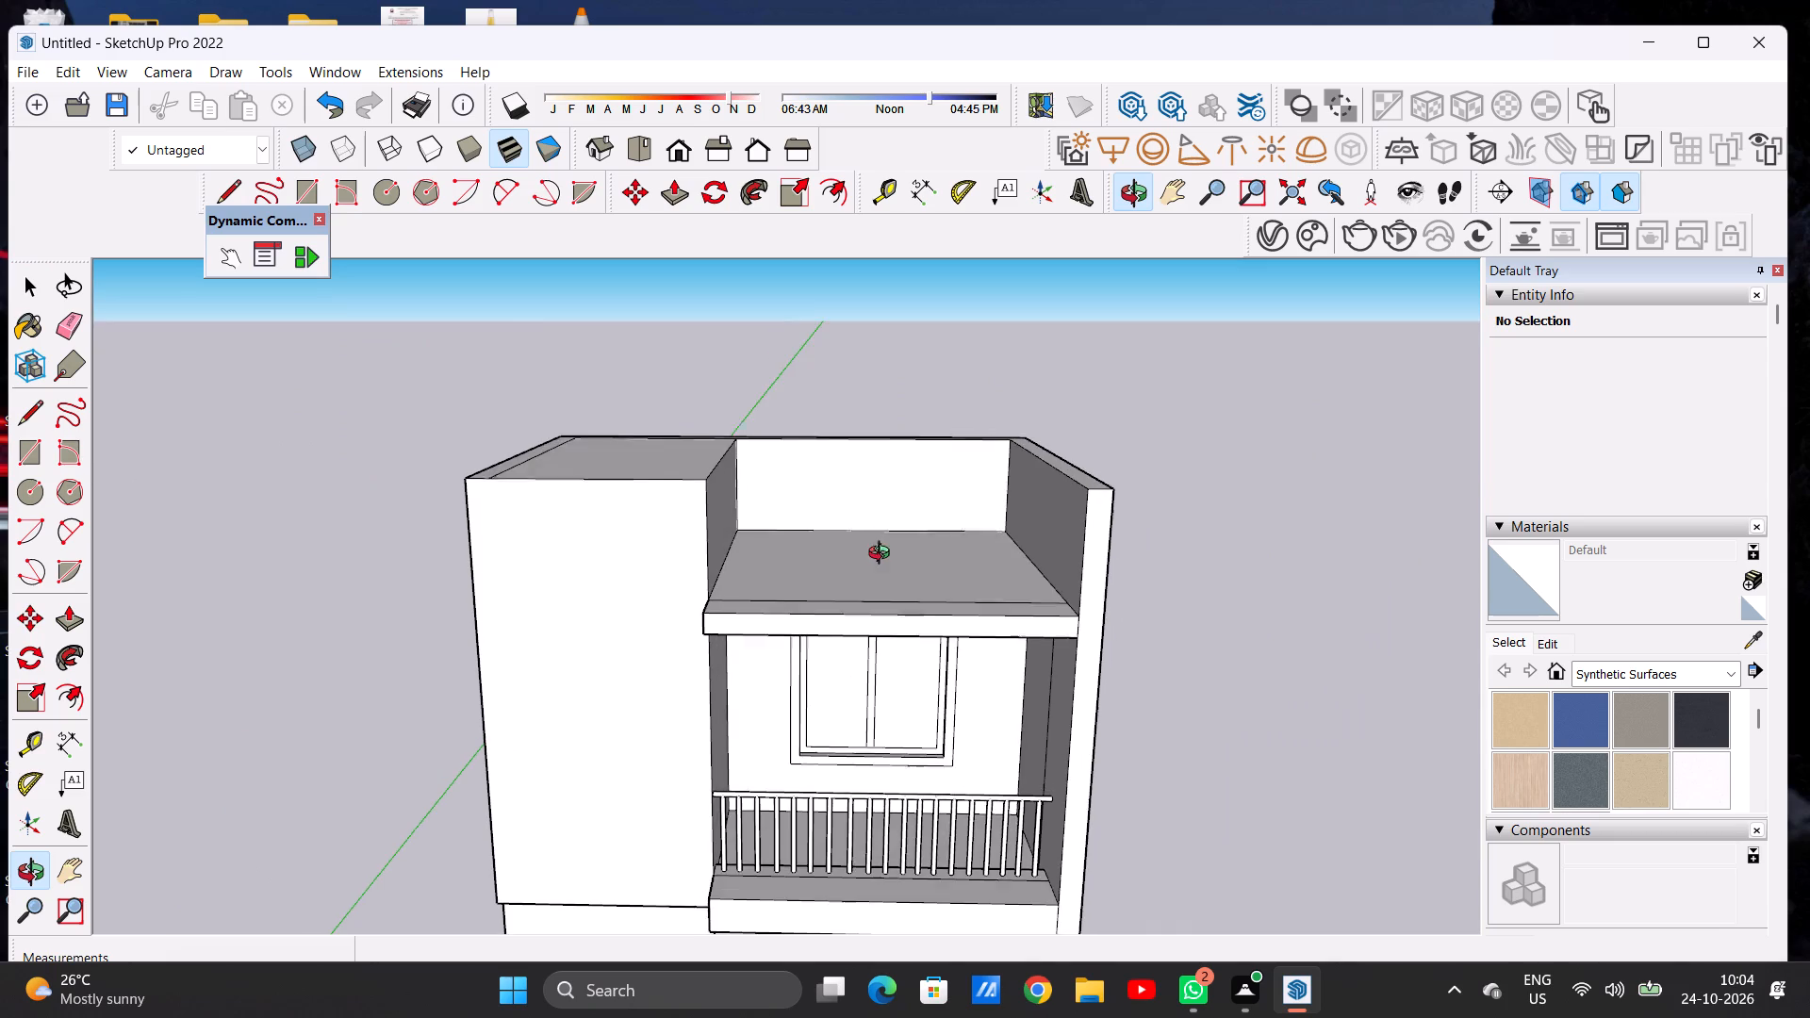
middle_drag(883, 555, 883, 558)
scroll(1031, 627, up, 1)
scroll(1033, 629, down, 1)
scroll(1033, 629, up, 9)
key(p)
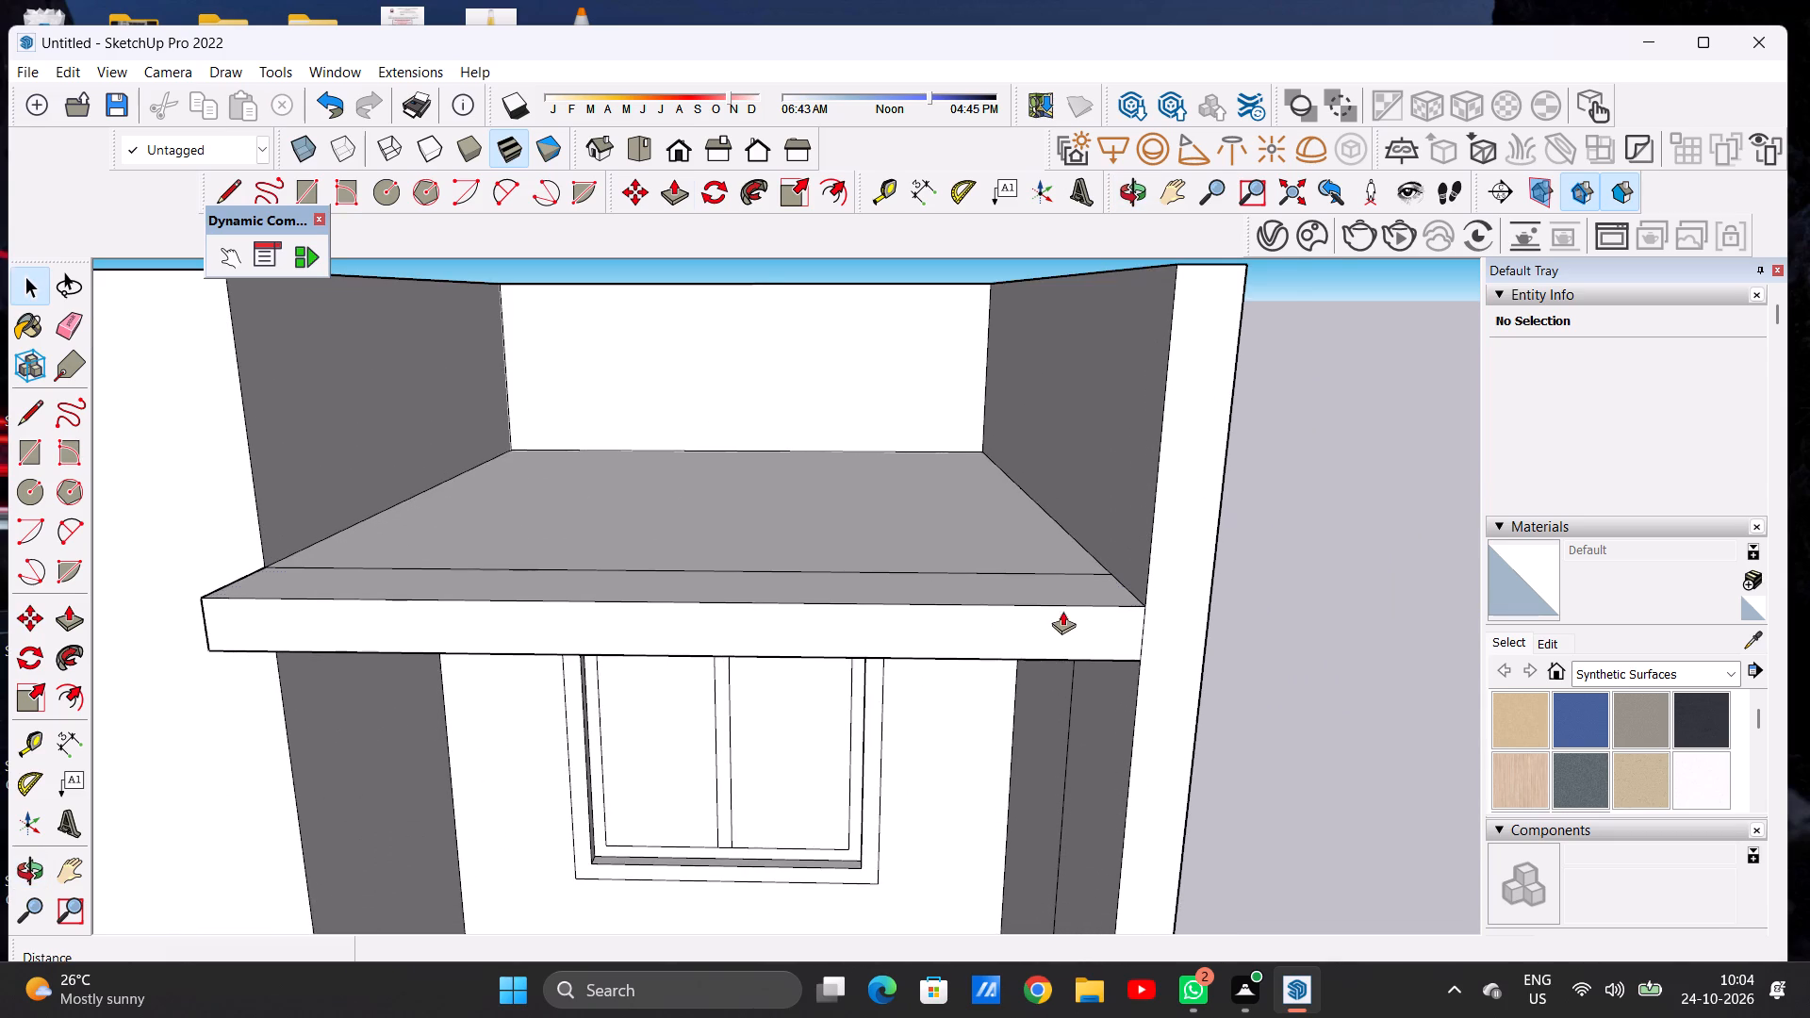
scroll(1081, 598, up, 6)
click(1095, 598)
click(1099, 550)
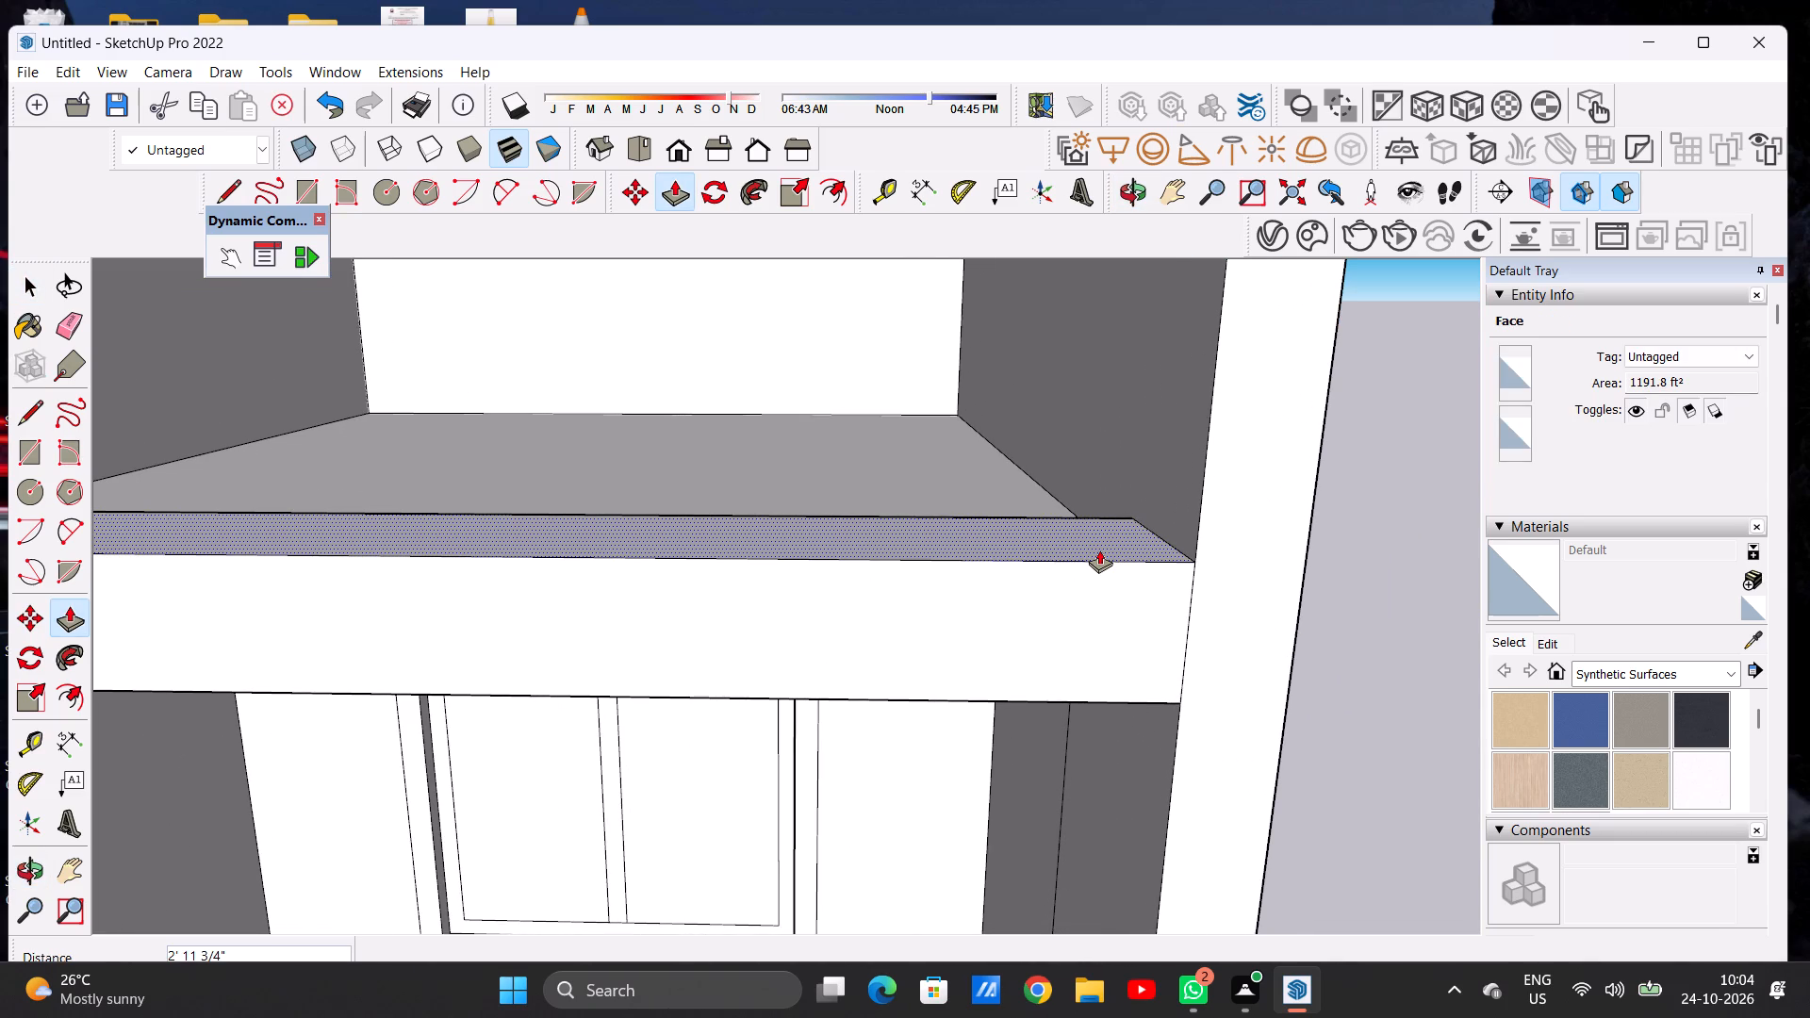
key(space)
Raise the top face of the roof slab's front parapet strip slightly further.
scroll(940, 677, down, 13)
scroll(958, 639, up, 2)
scroll(958, 642, down, 6)
middle_drag(899, 642, 902, 621)
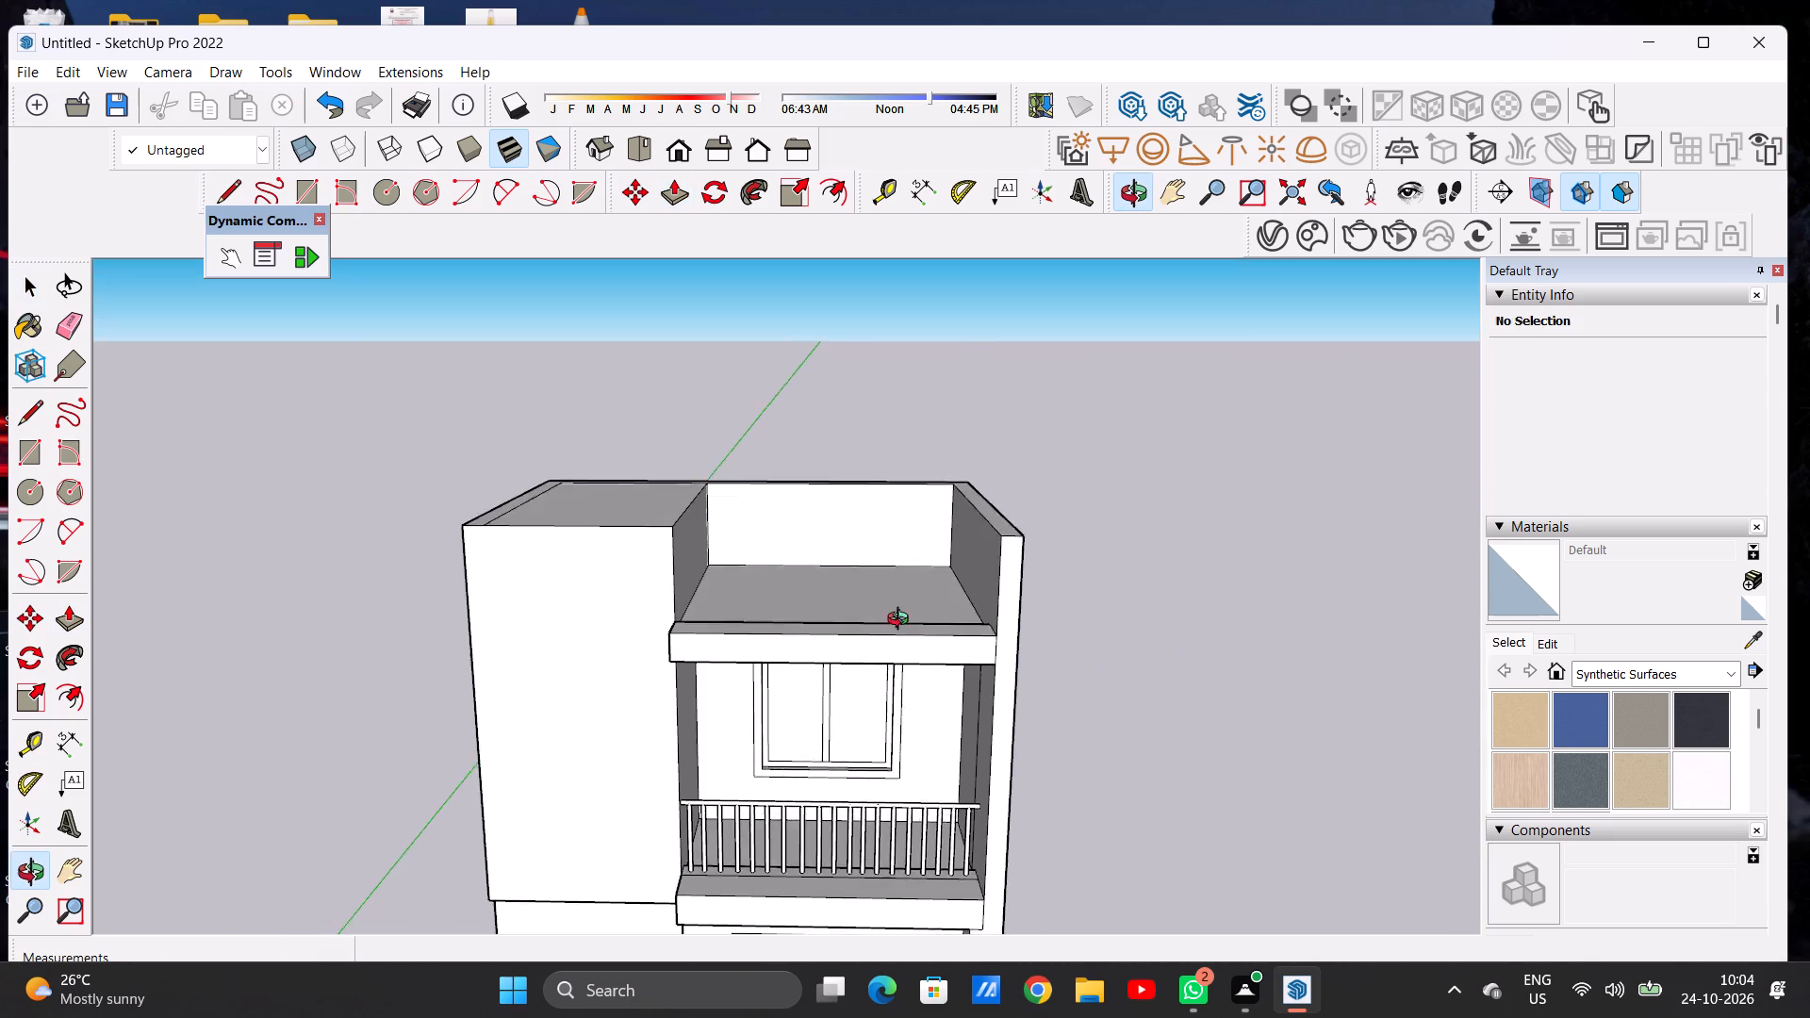
middle_drag(902, 621, 1015, 727)
scroll(916, 571, up, 5)
scroll(823, 641, down, 6)
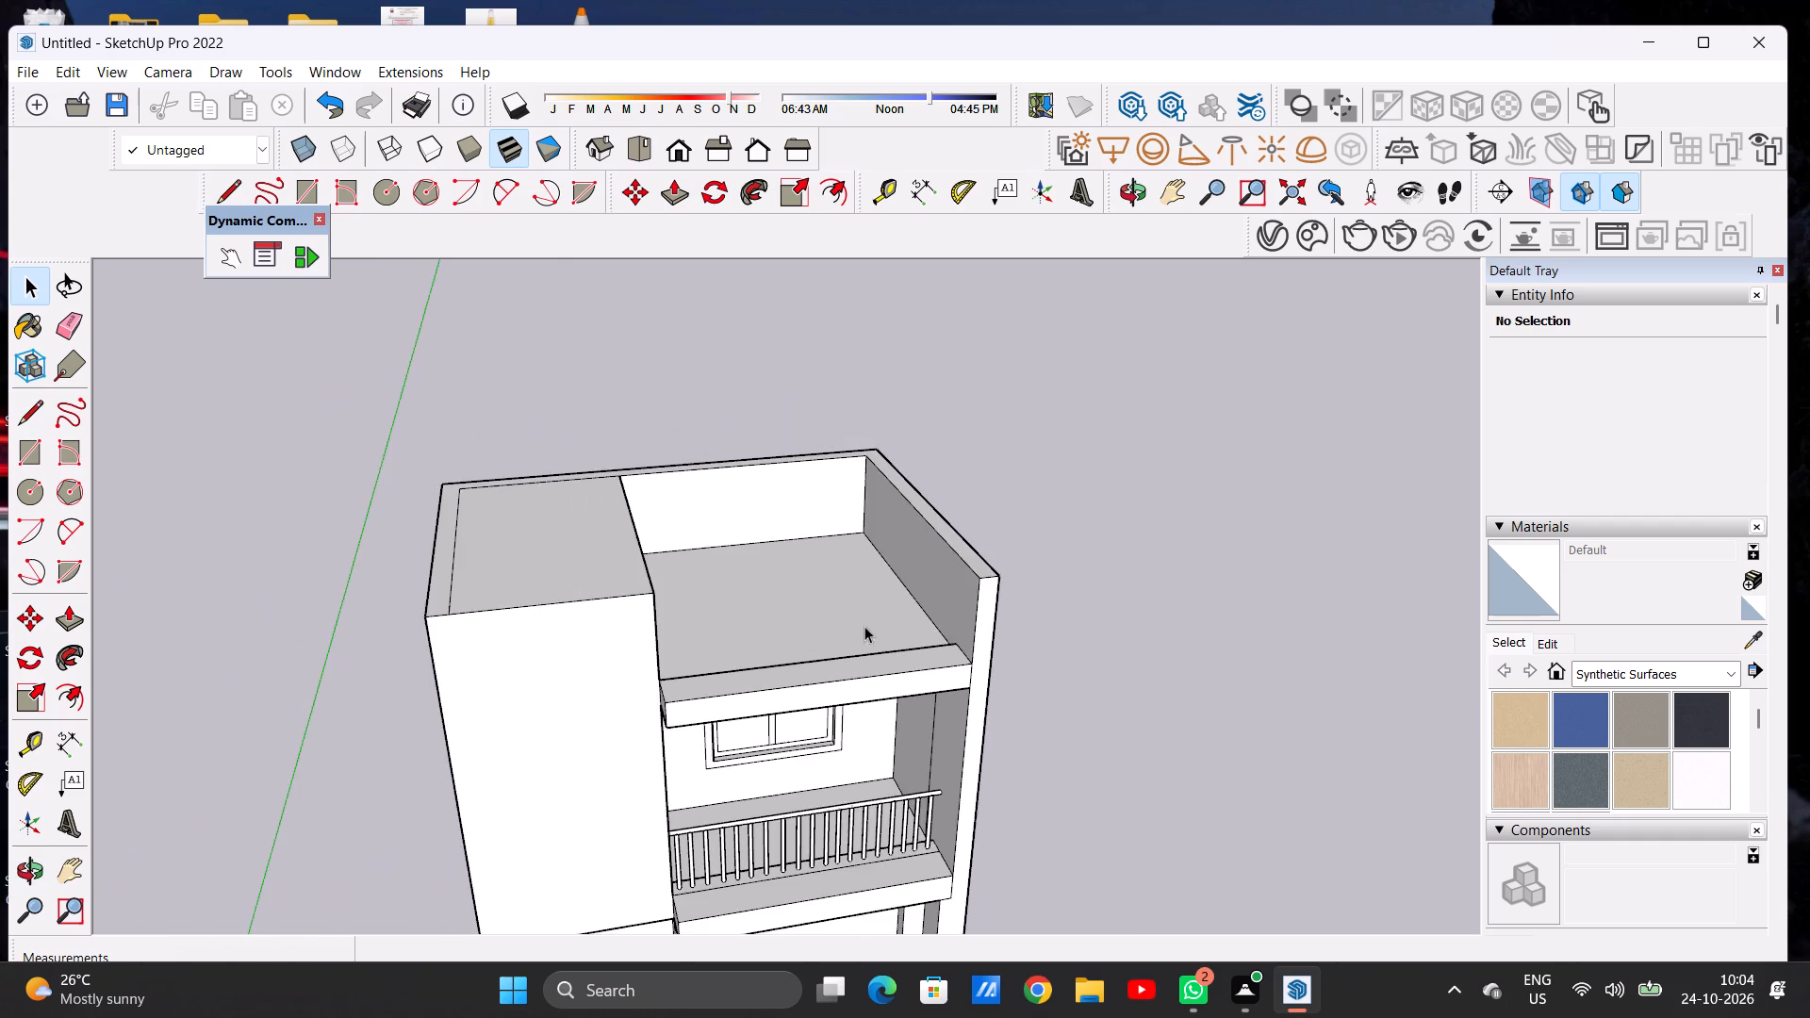
middle_drag(880, 639, 486, 673)
scroll(590, 654, up, 5)
middle_drag(884, 553, 664, 560)
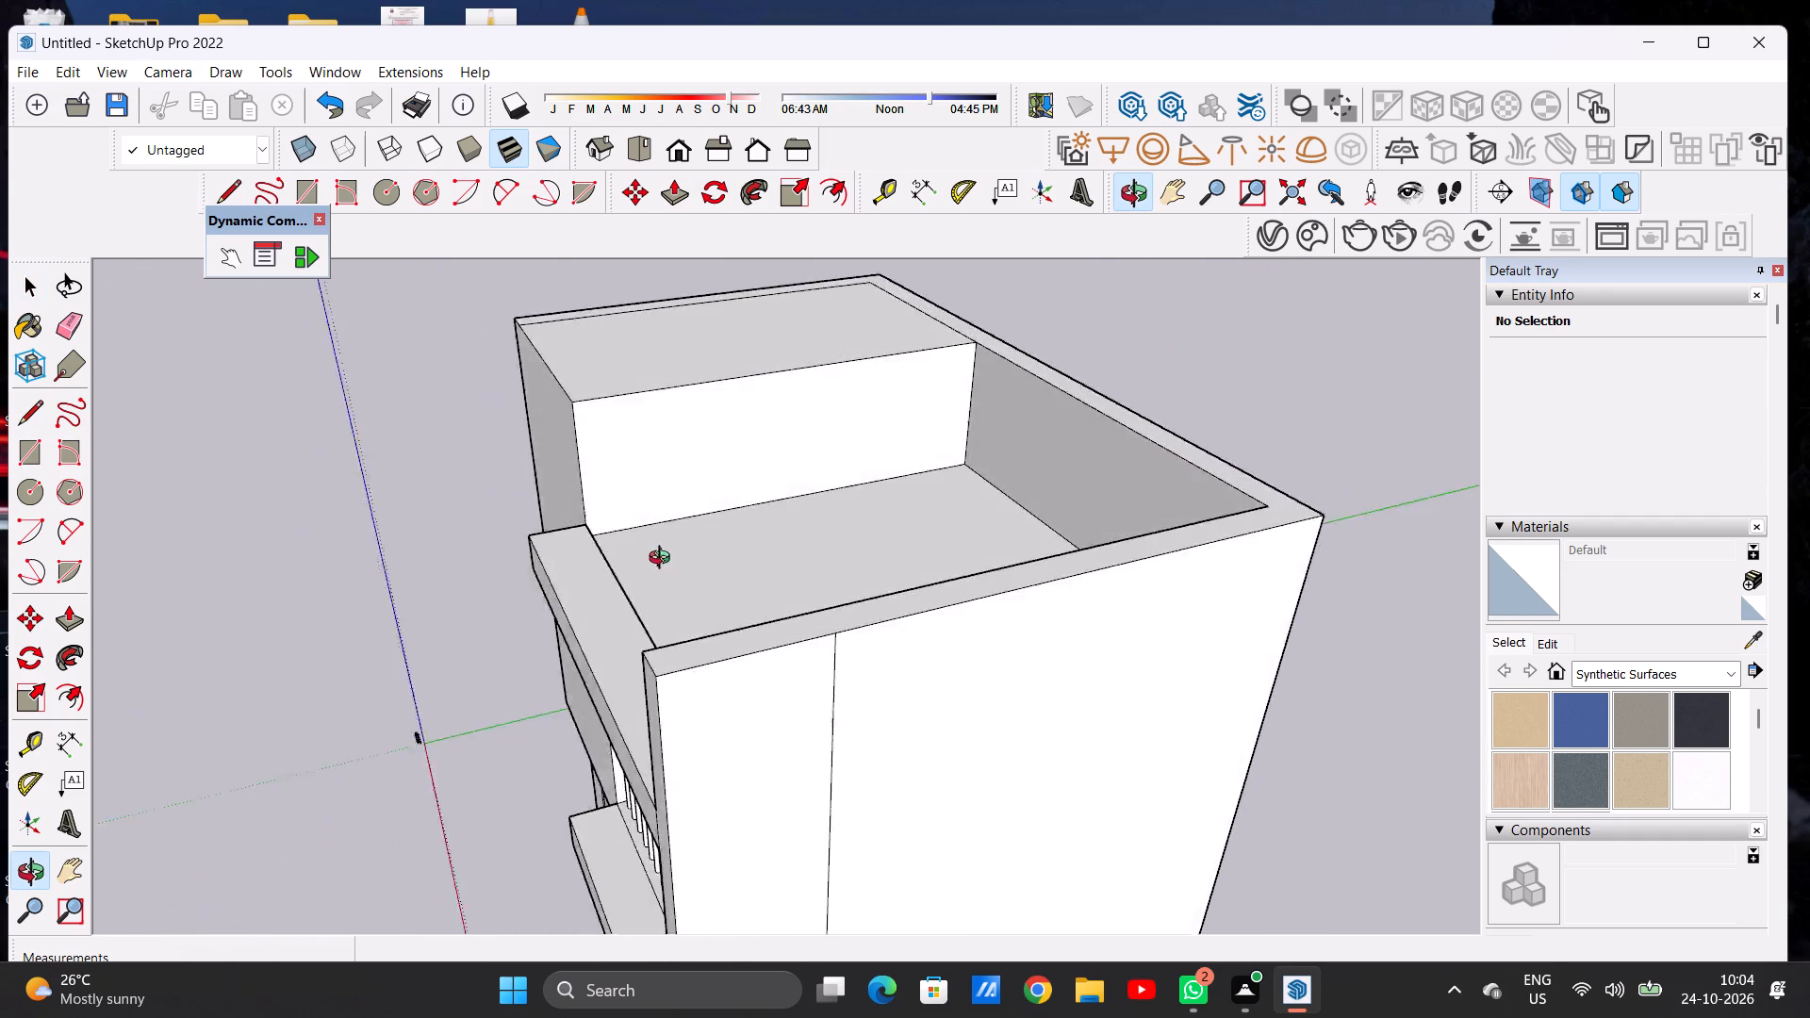
middle_drag(664, 560, 388, 641)
scroll(567, 526, up, 8)
middle_drag(650, 676, 595, 616)
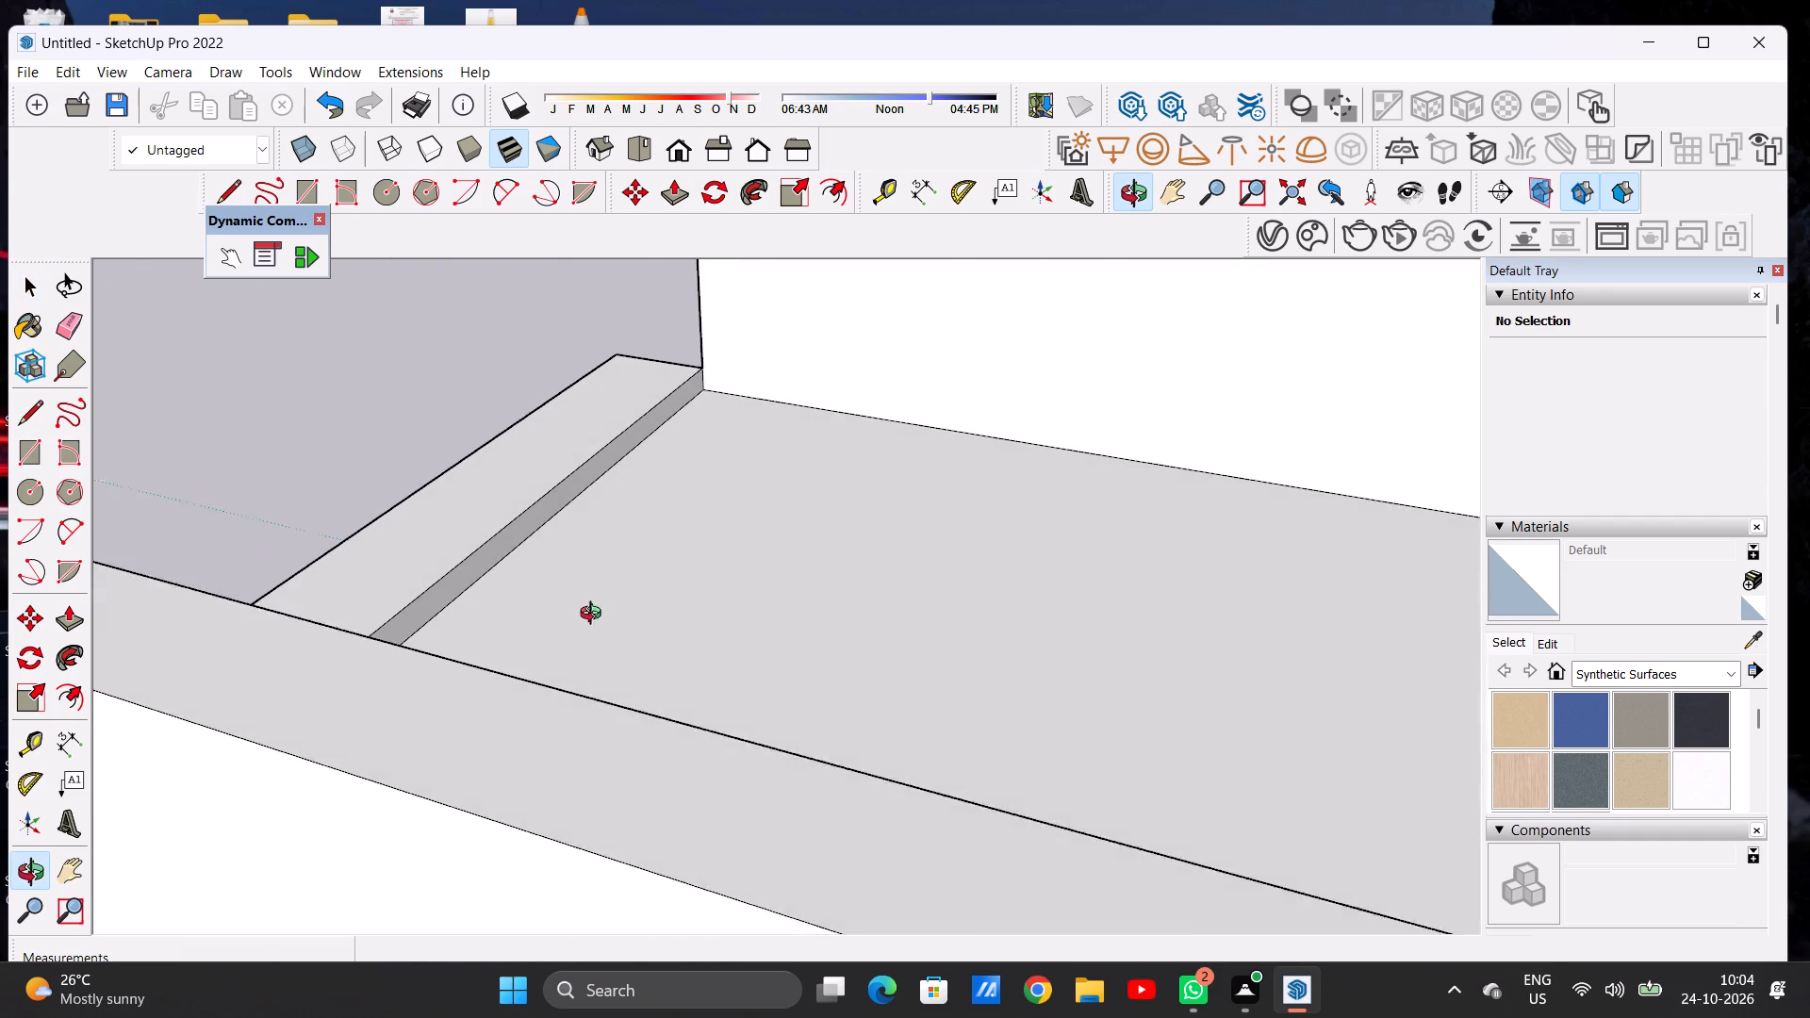
middle_drag(595, 616, 593, 618)
key(p)
scroll(516, 506, up, 1)
scroll(516, 506, down, 1)
scroll(516, 506, up, 3)
click(516, 506)
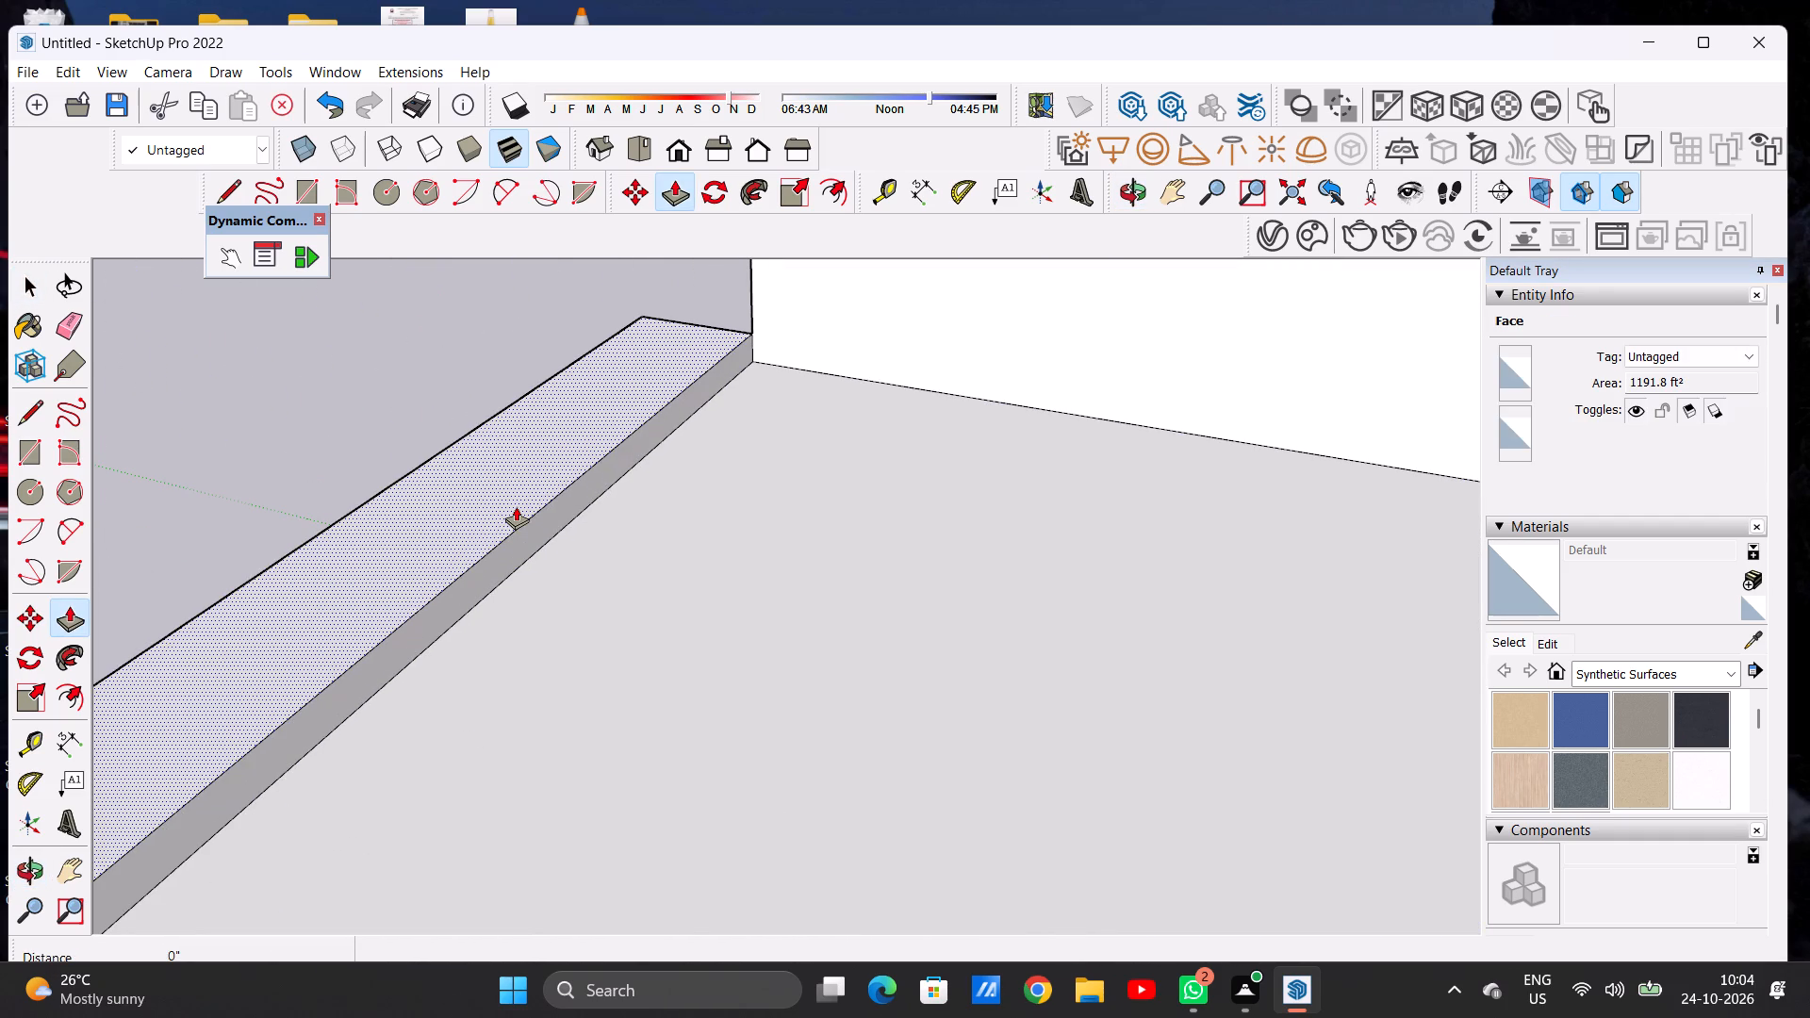
click(511, 486)
Extrude the inner face of the front parapet toward the back of the roof to thicken it.
click(510, 523)
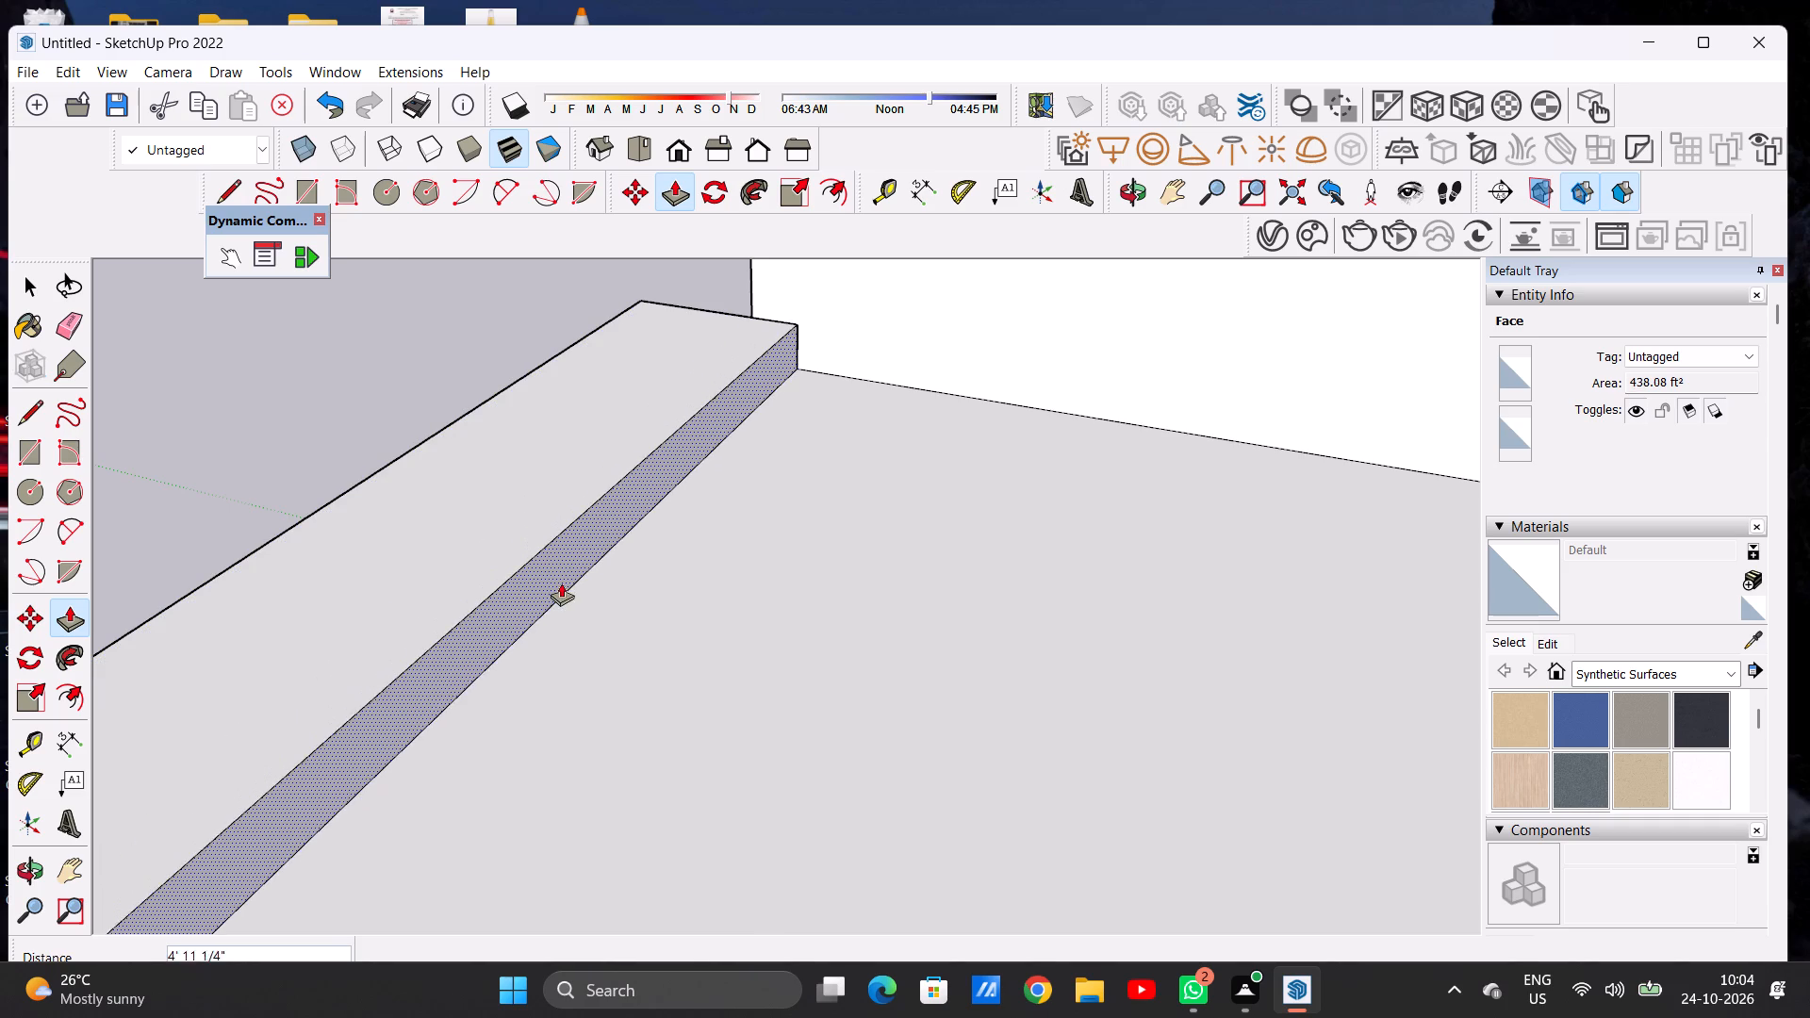
Finish the Push/Pull of the front roof slab's terrace-side face at about 4' 11".
click(566, 589)
key(space)
Draw a line about 93' 8" long across the top of the front roof slab, parallel to its rear edge.
scroll(566, 600, down, 14)
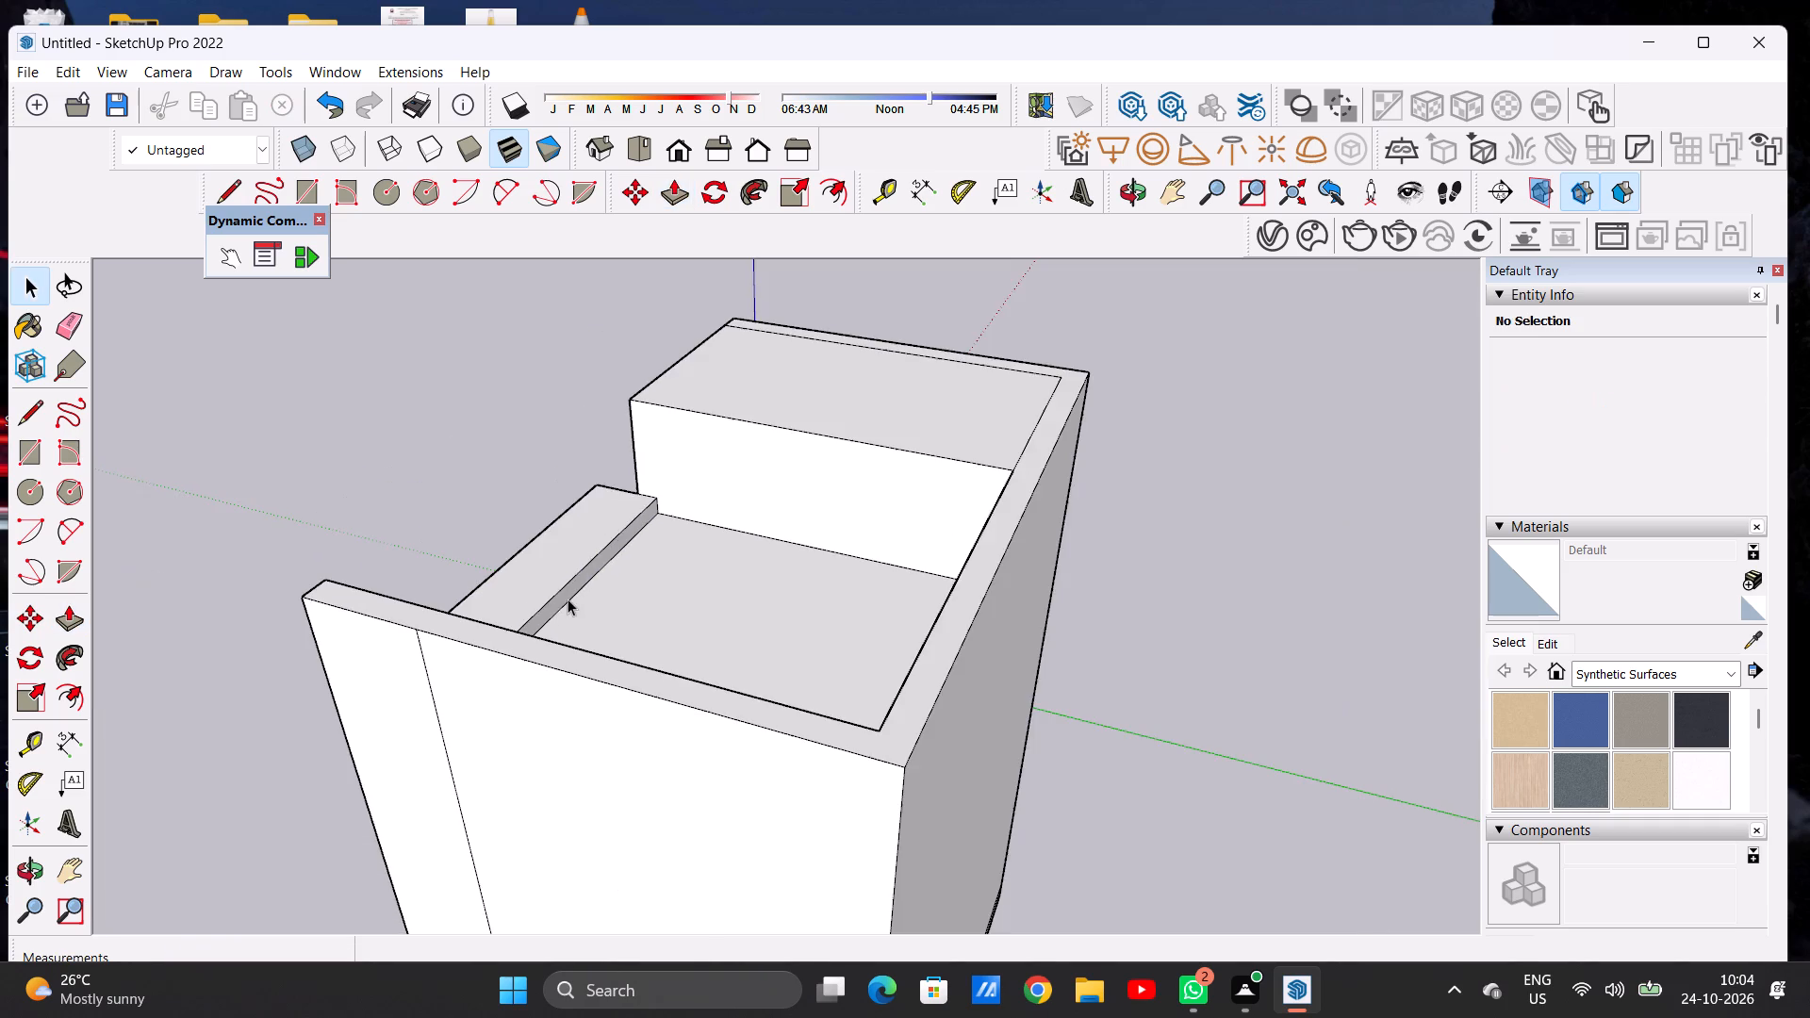
middle_drag(578, 598, 994, 537)
middle_drag(465, 649, 816, 547)
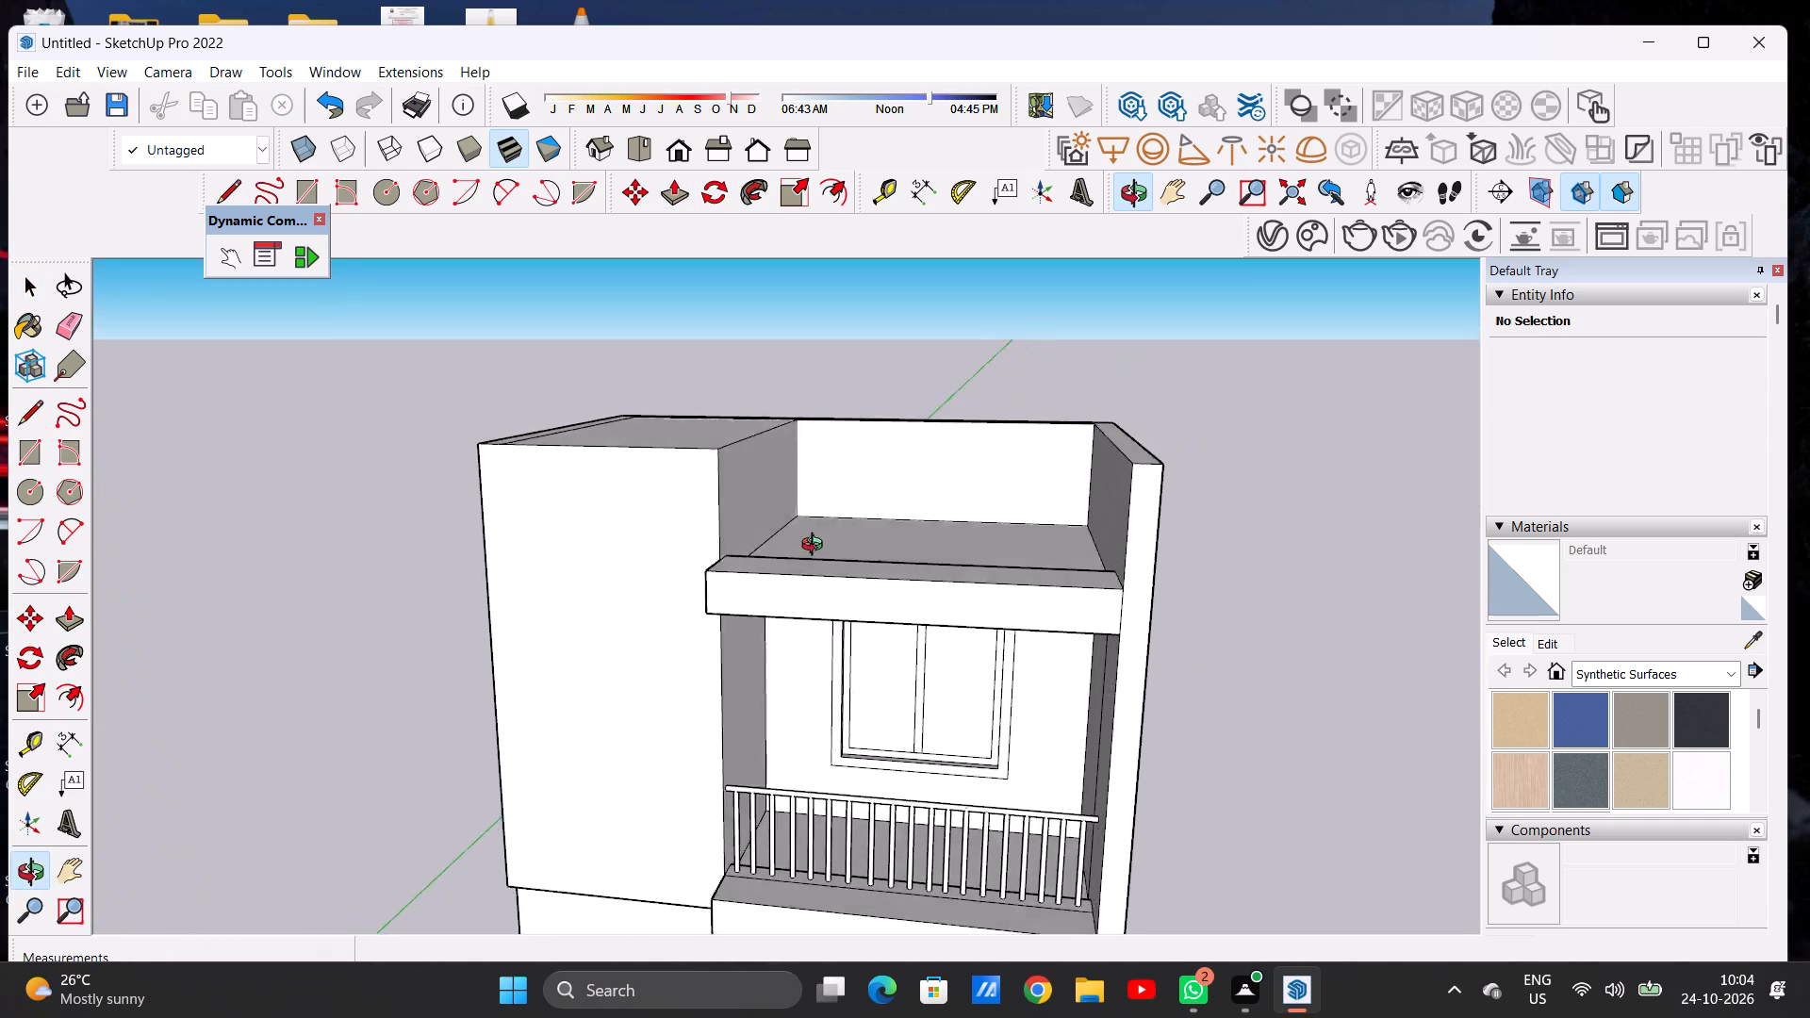
middle_drag(816, 547, 840, 524)
scroll(613, 632, down, 4)
scroll(684, 681, down, 1)
middle_drag(771, 593, 775, 725)
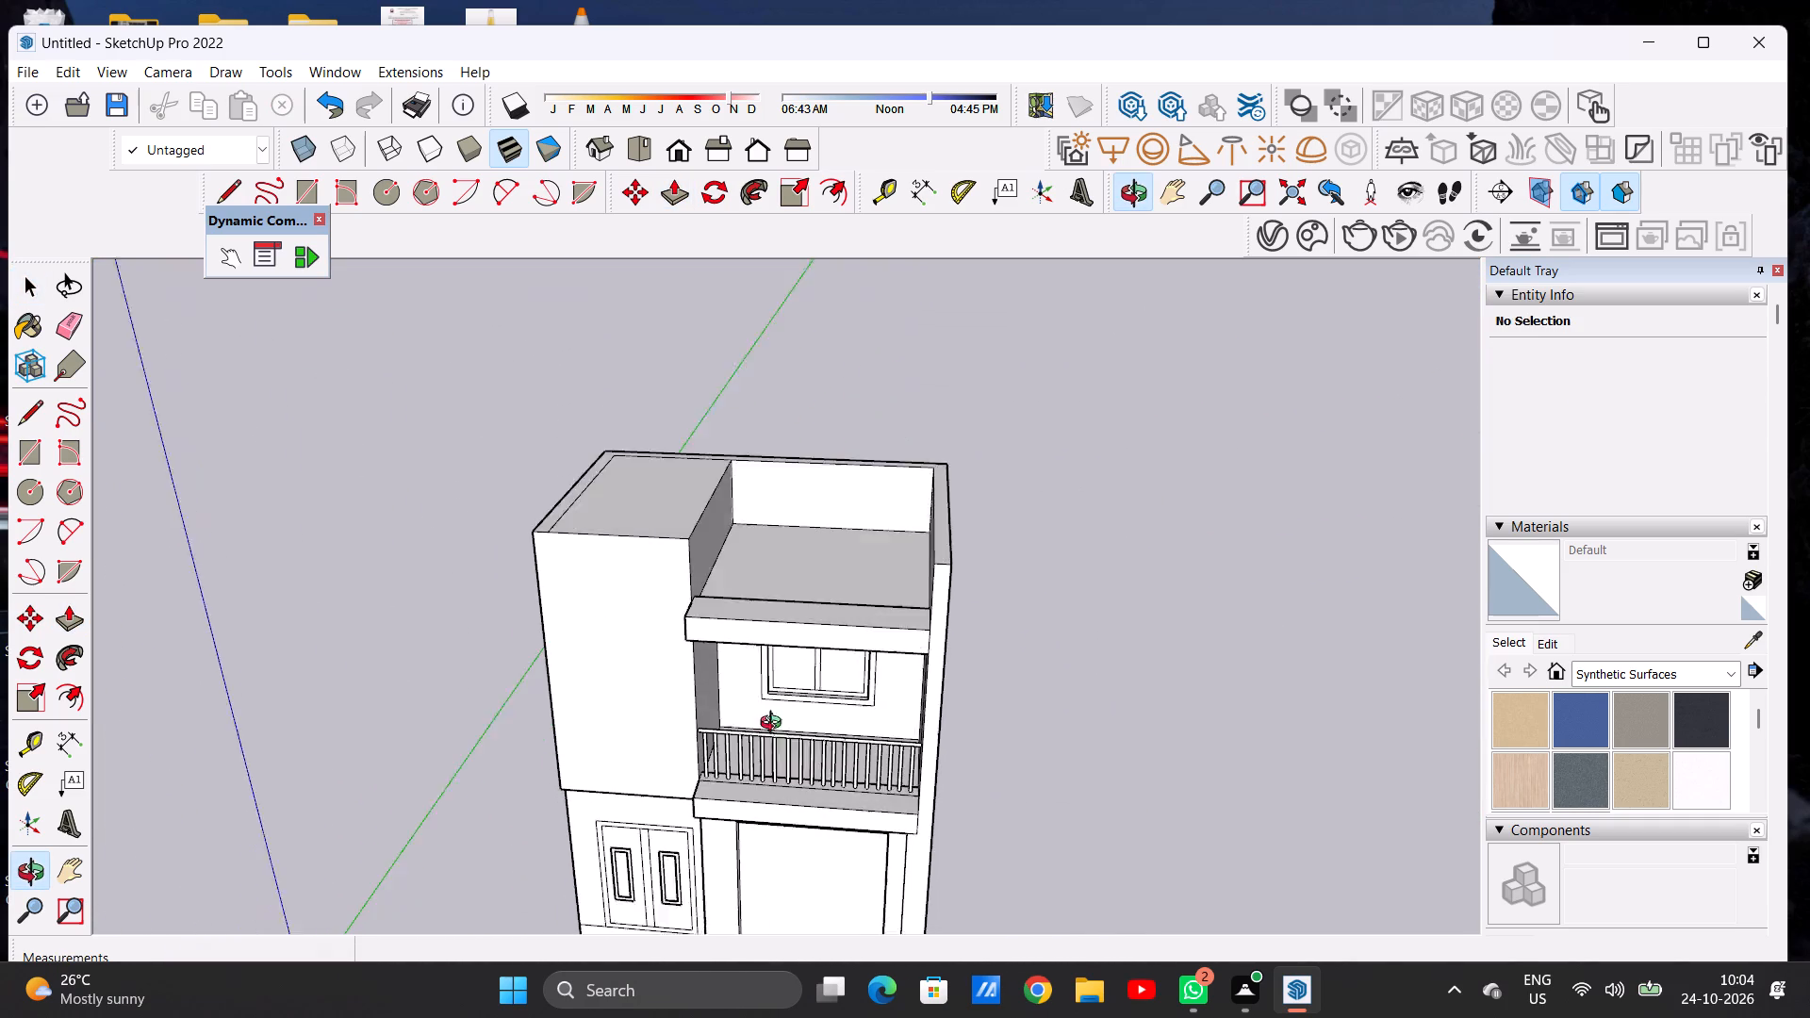
middle_drag(775, 725, 776, 808)
scroll(796, 596, up, 9)
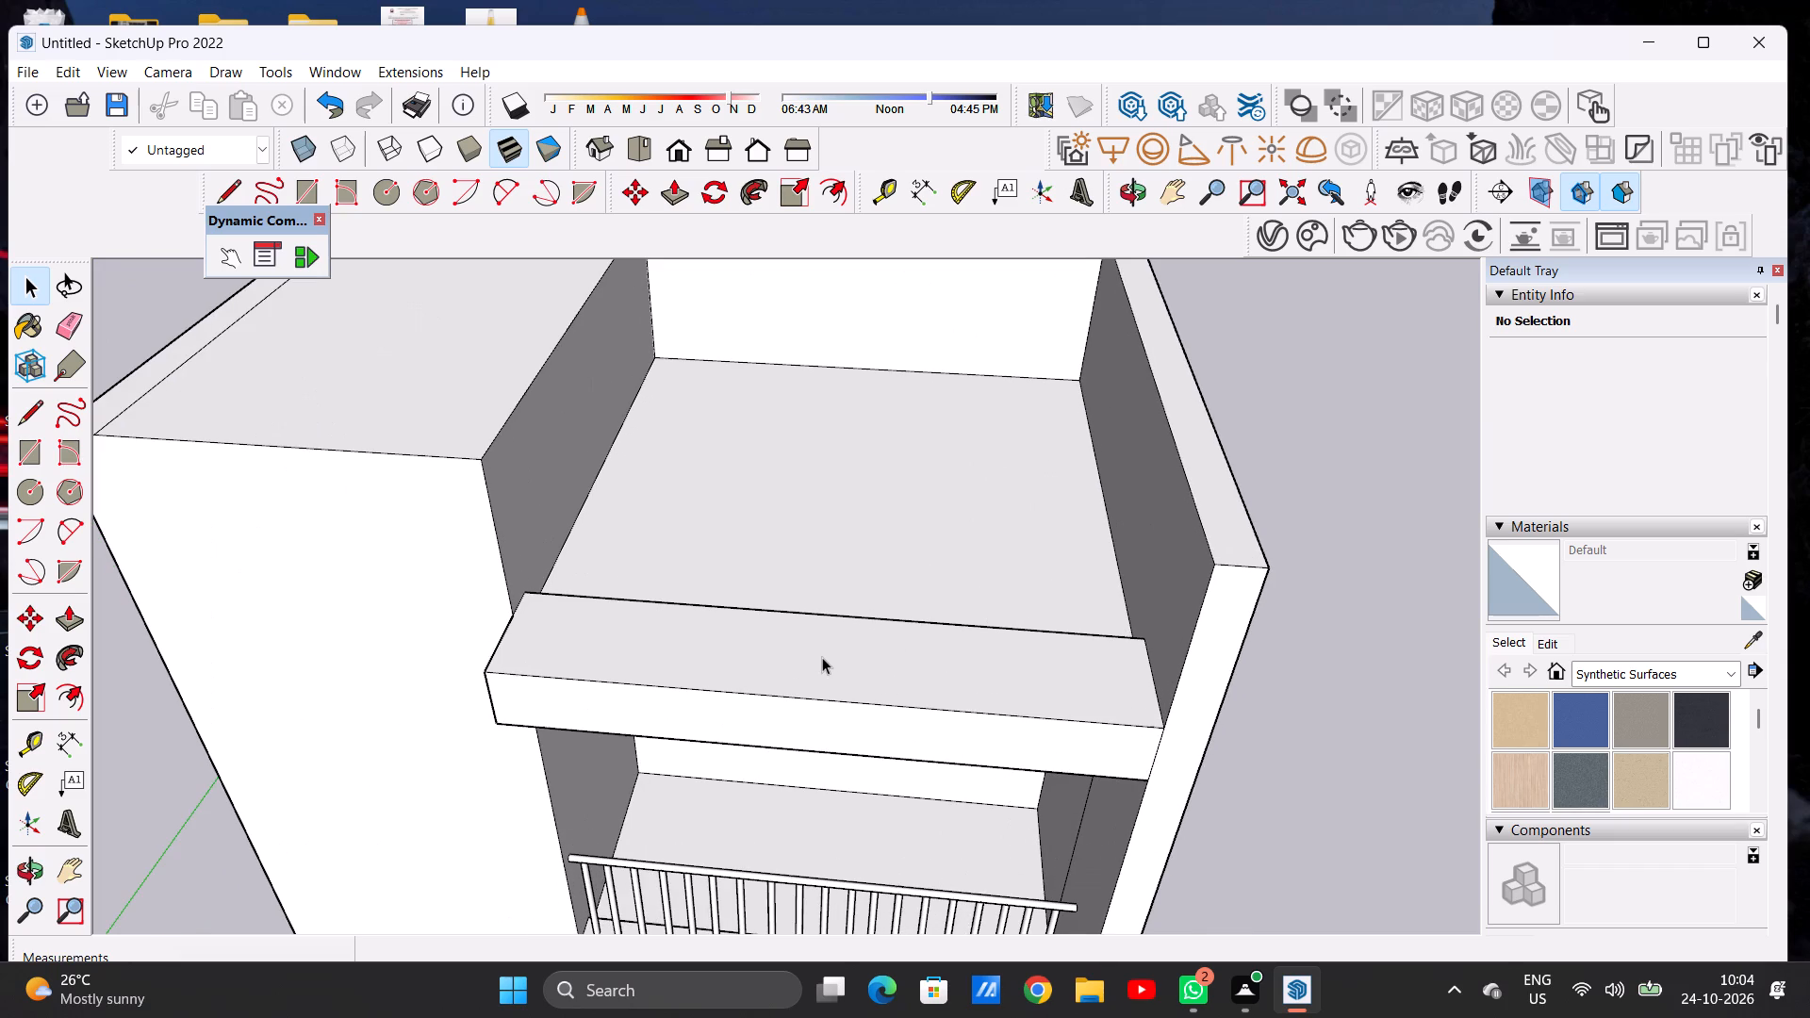
key(l)
click(515, 617)
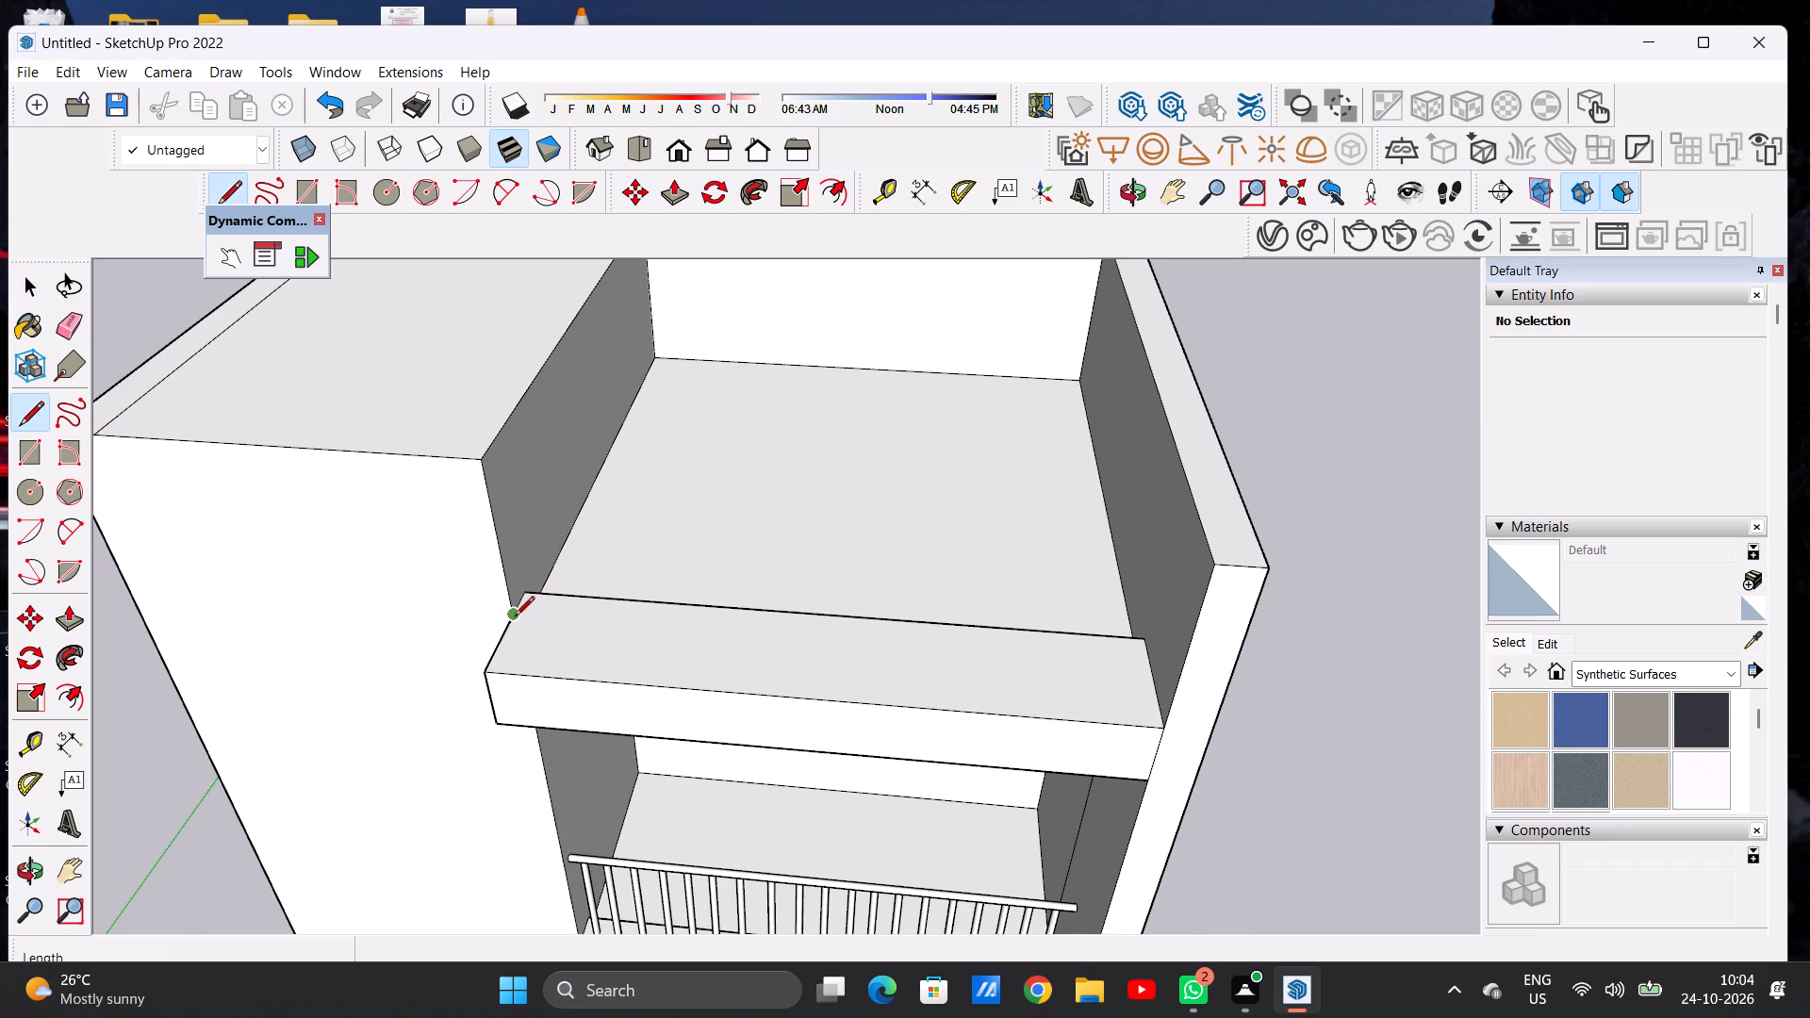
click(1149, 665)
key(space)
Examine the roof terrace, front slab and facade from several angles.
scroll(841, 757, down, 3)
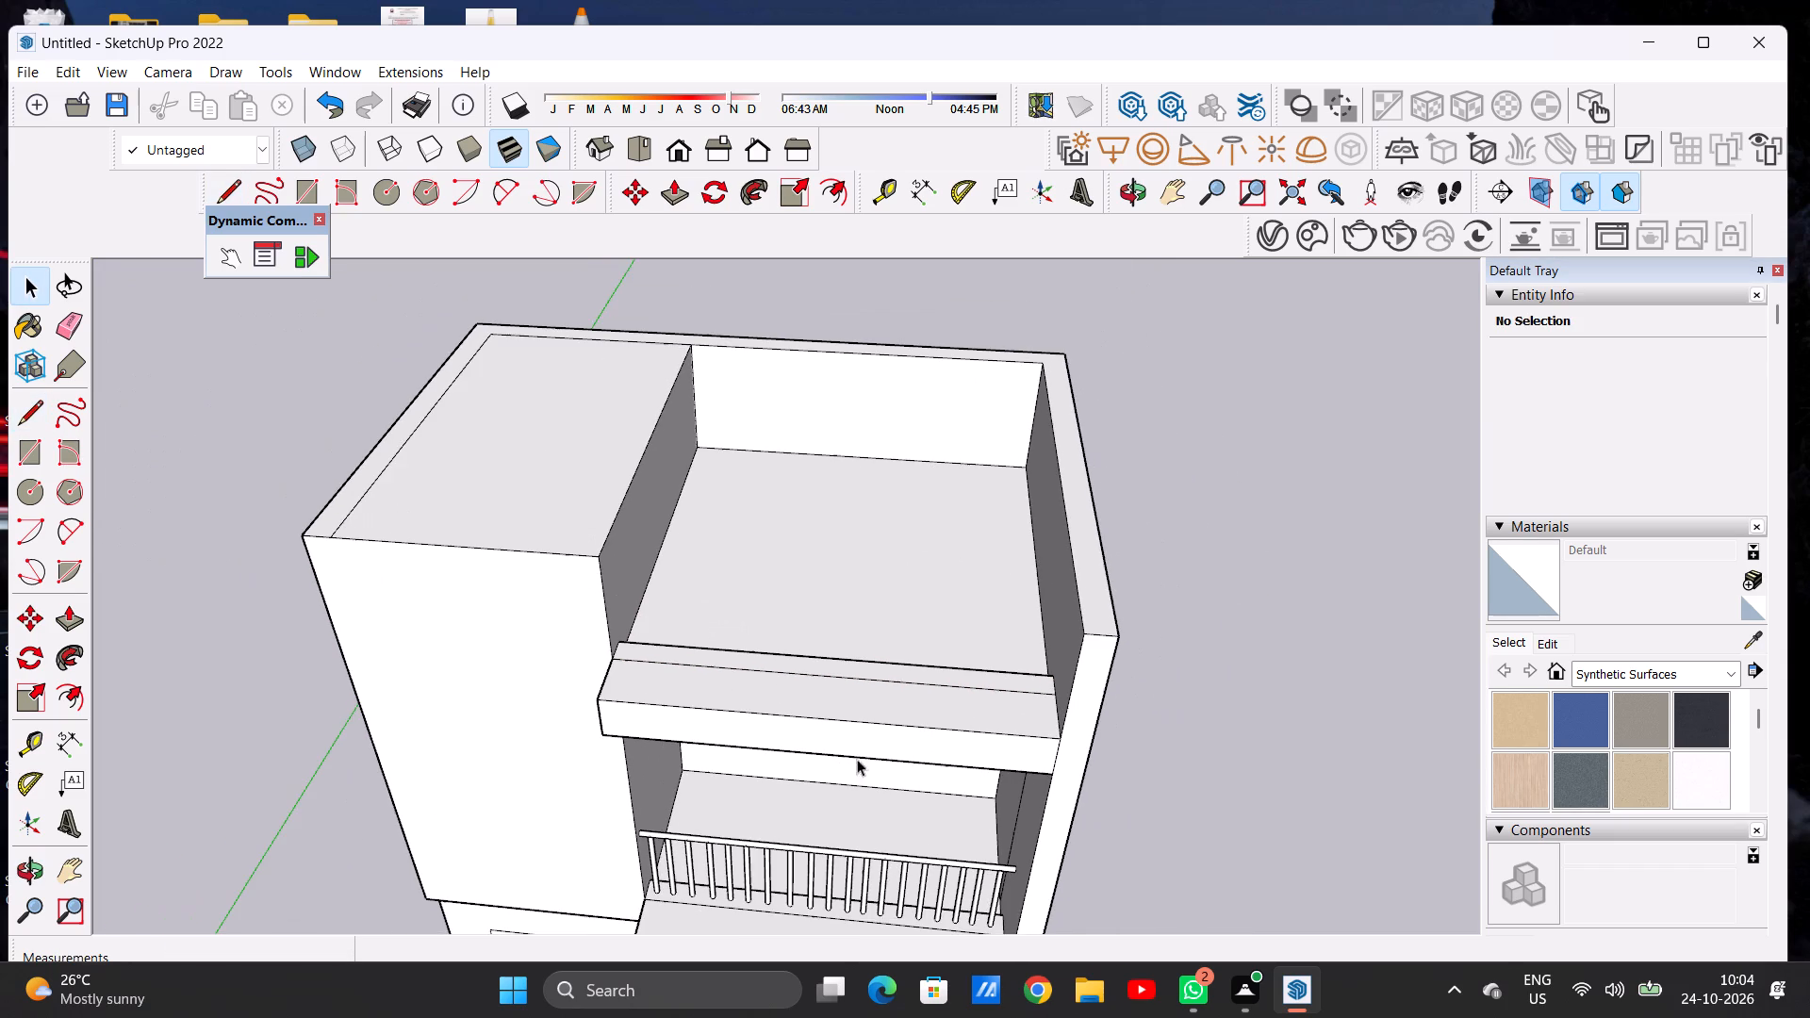
middle_drag(913, 697, 825, 779)
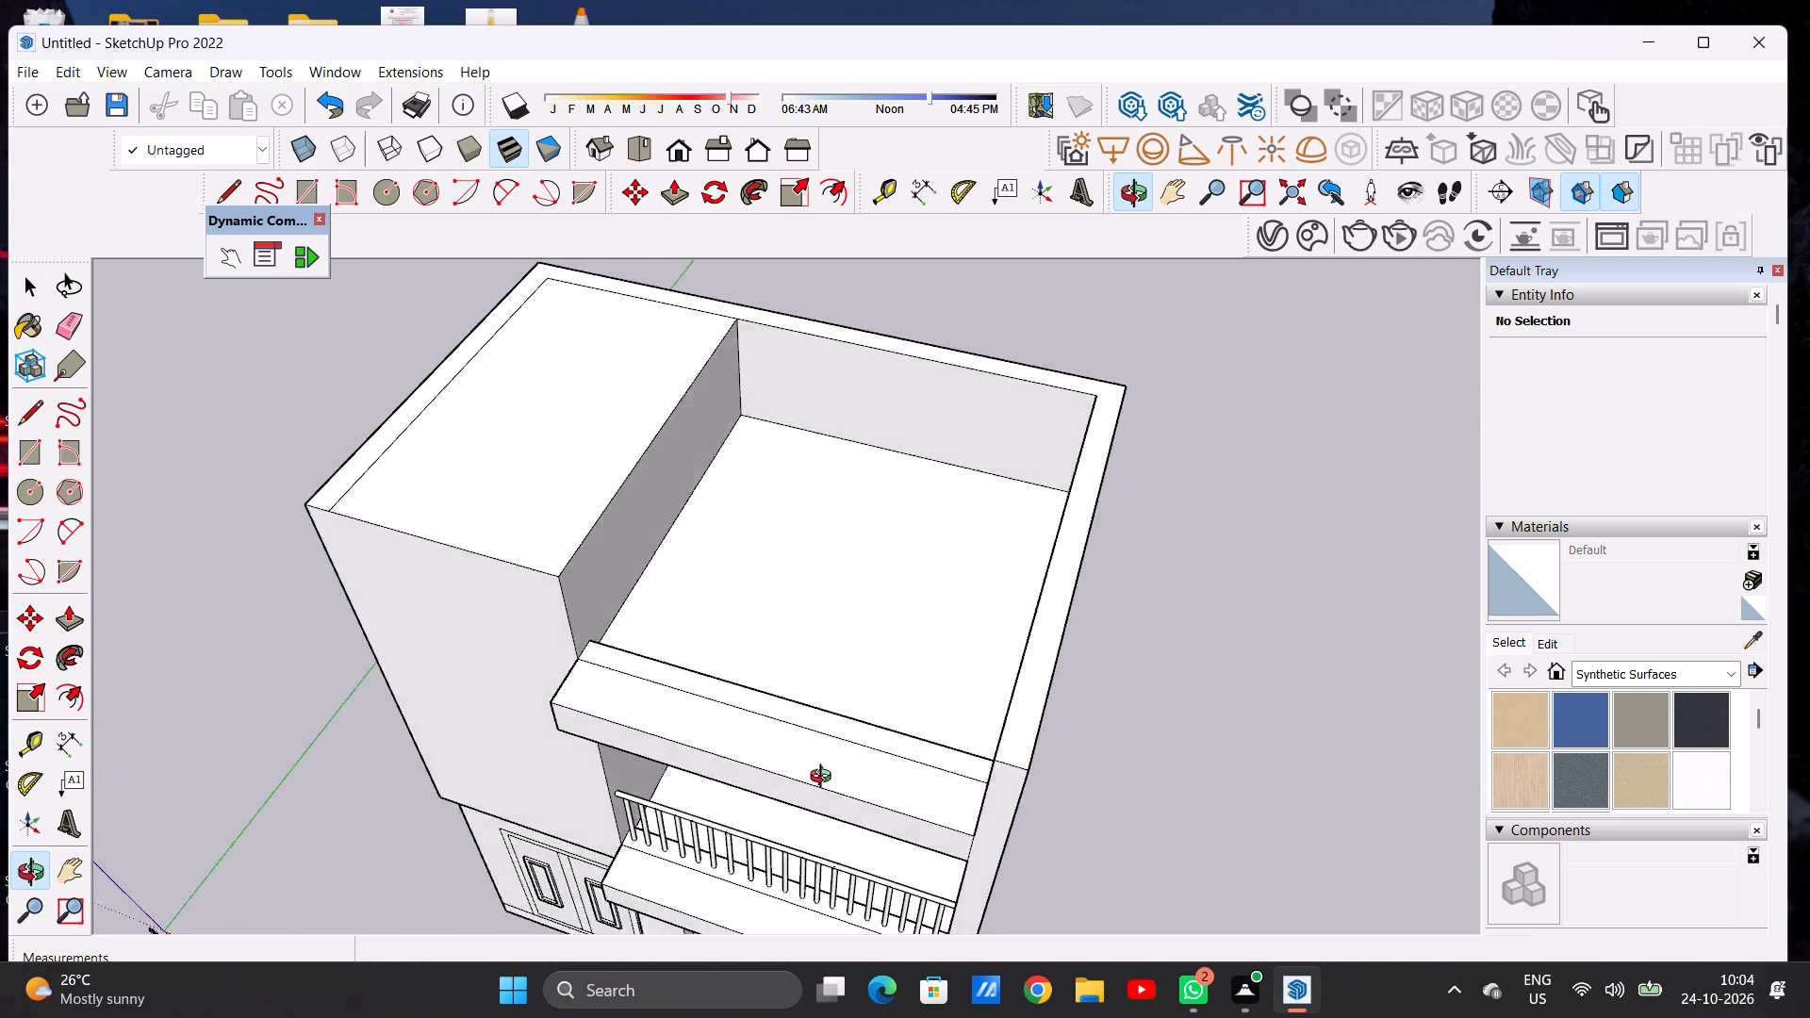
middle_drag(825, 779, 988, 708)
scroll(601, 691, down, 4)
middle_drag(661, 711, 675, 596)
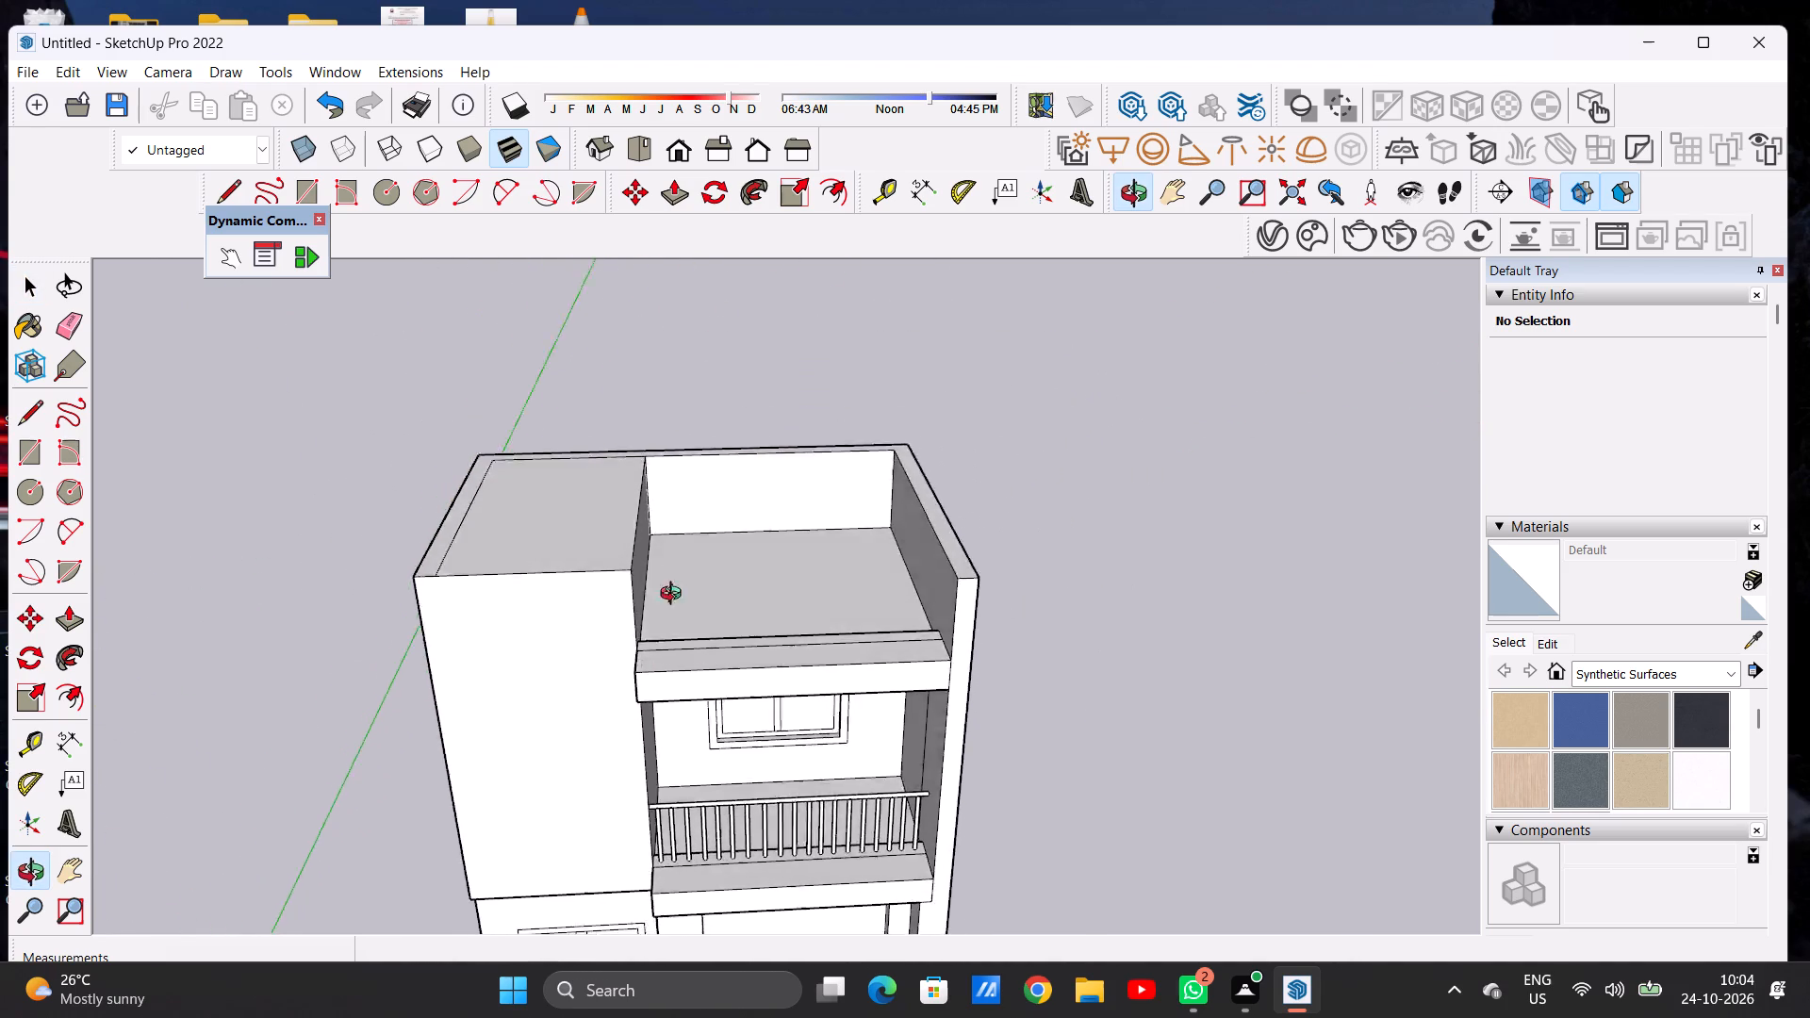
middle_drag(675, 596, 632, 501)
scroll(765, 526, up, 2)
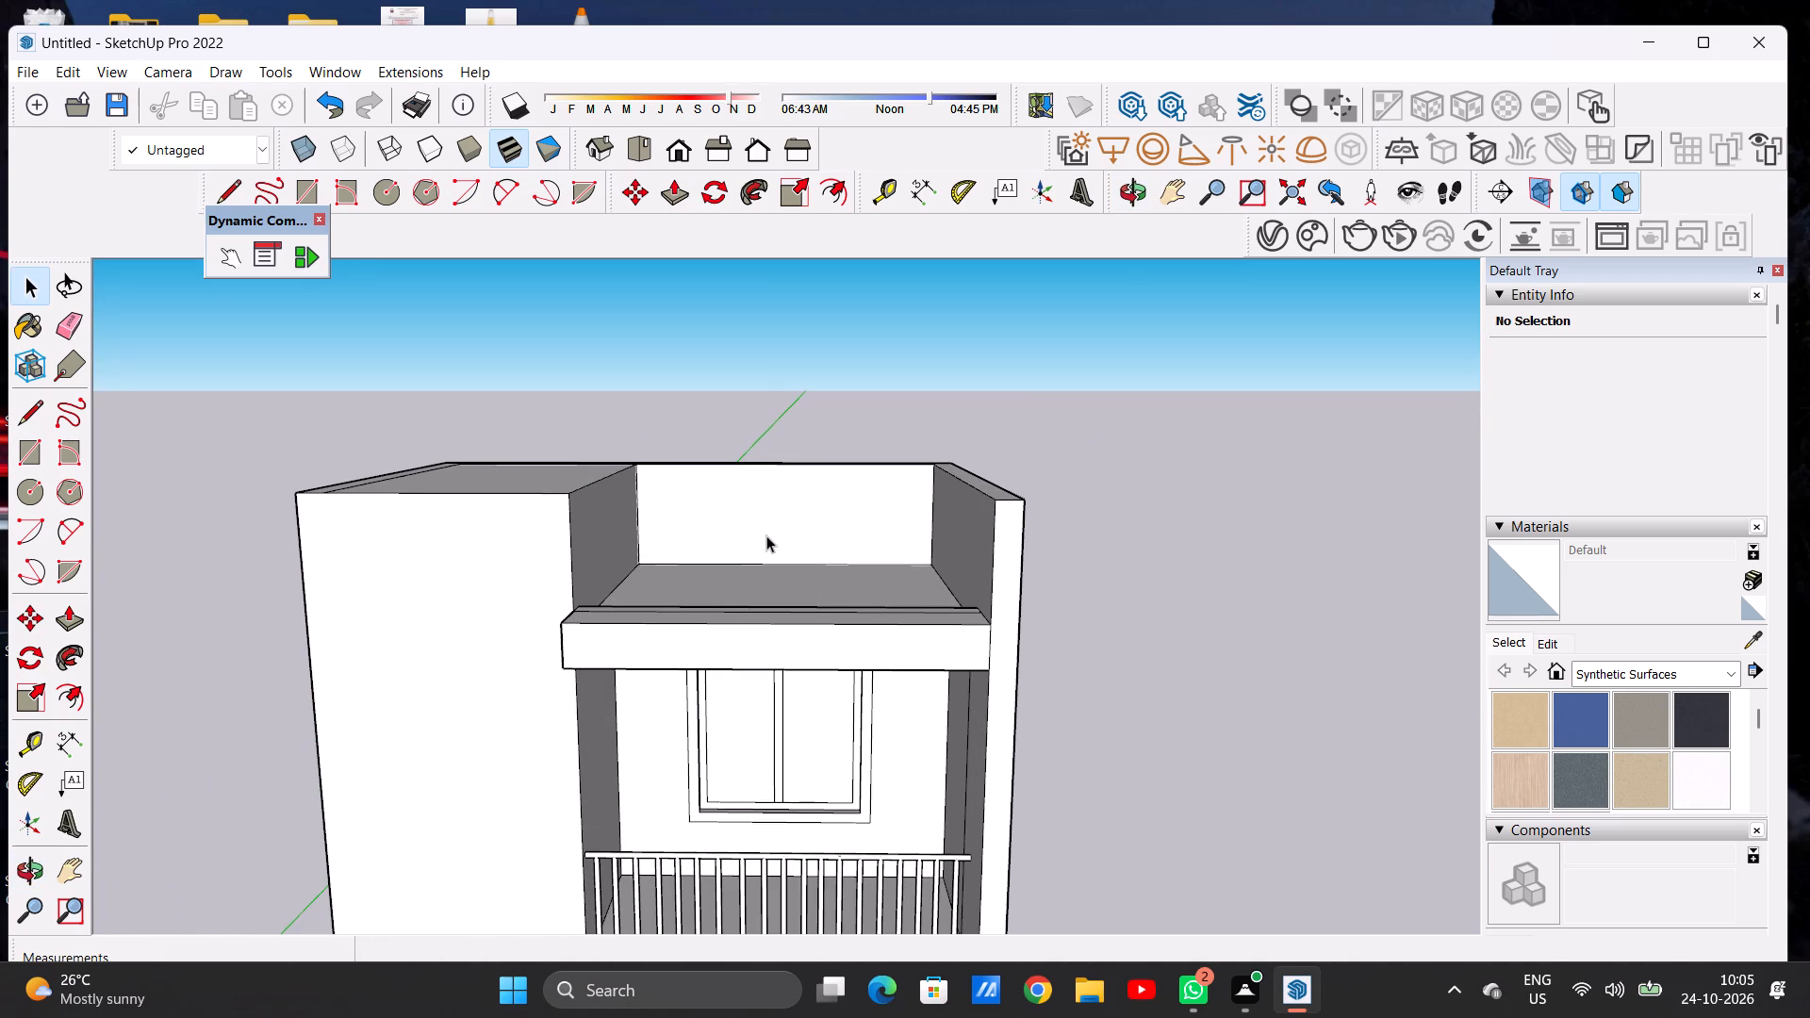
scroll(758, 544, down, 3)
middle_drag(760, 550, 823, 598)
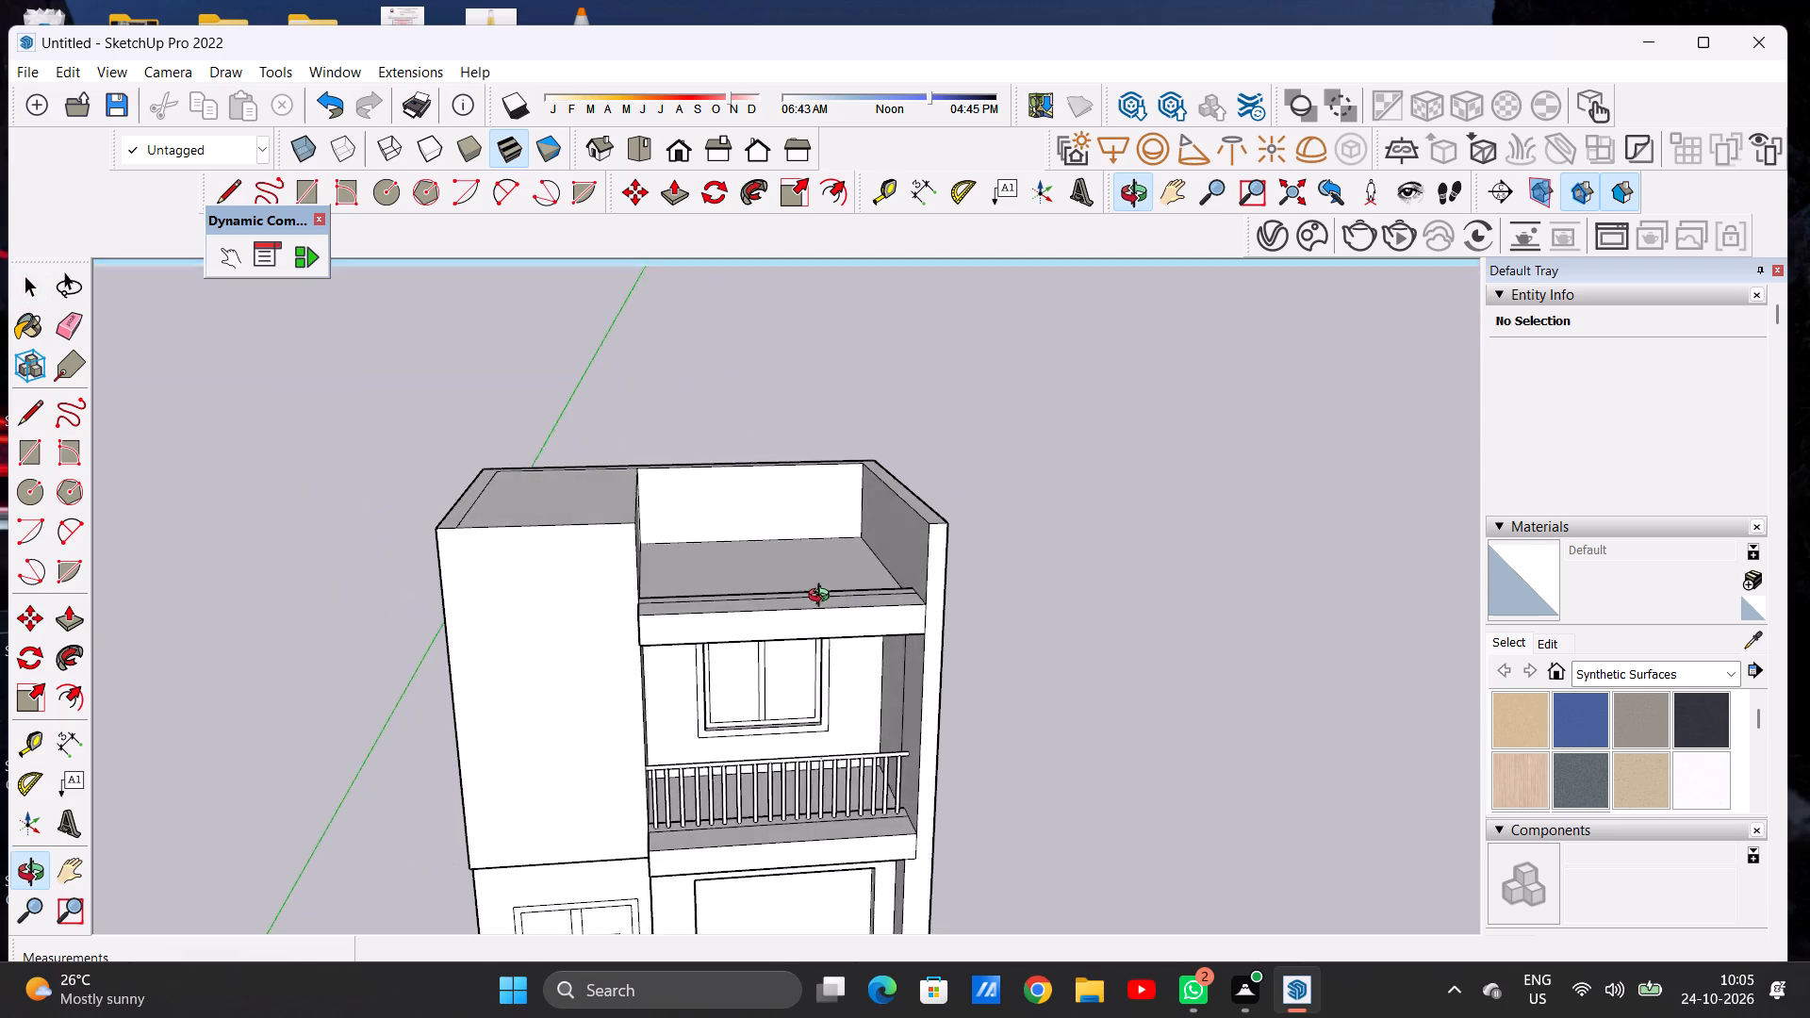
middle_drag(823, 598, 826, 593)
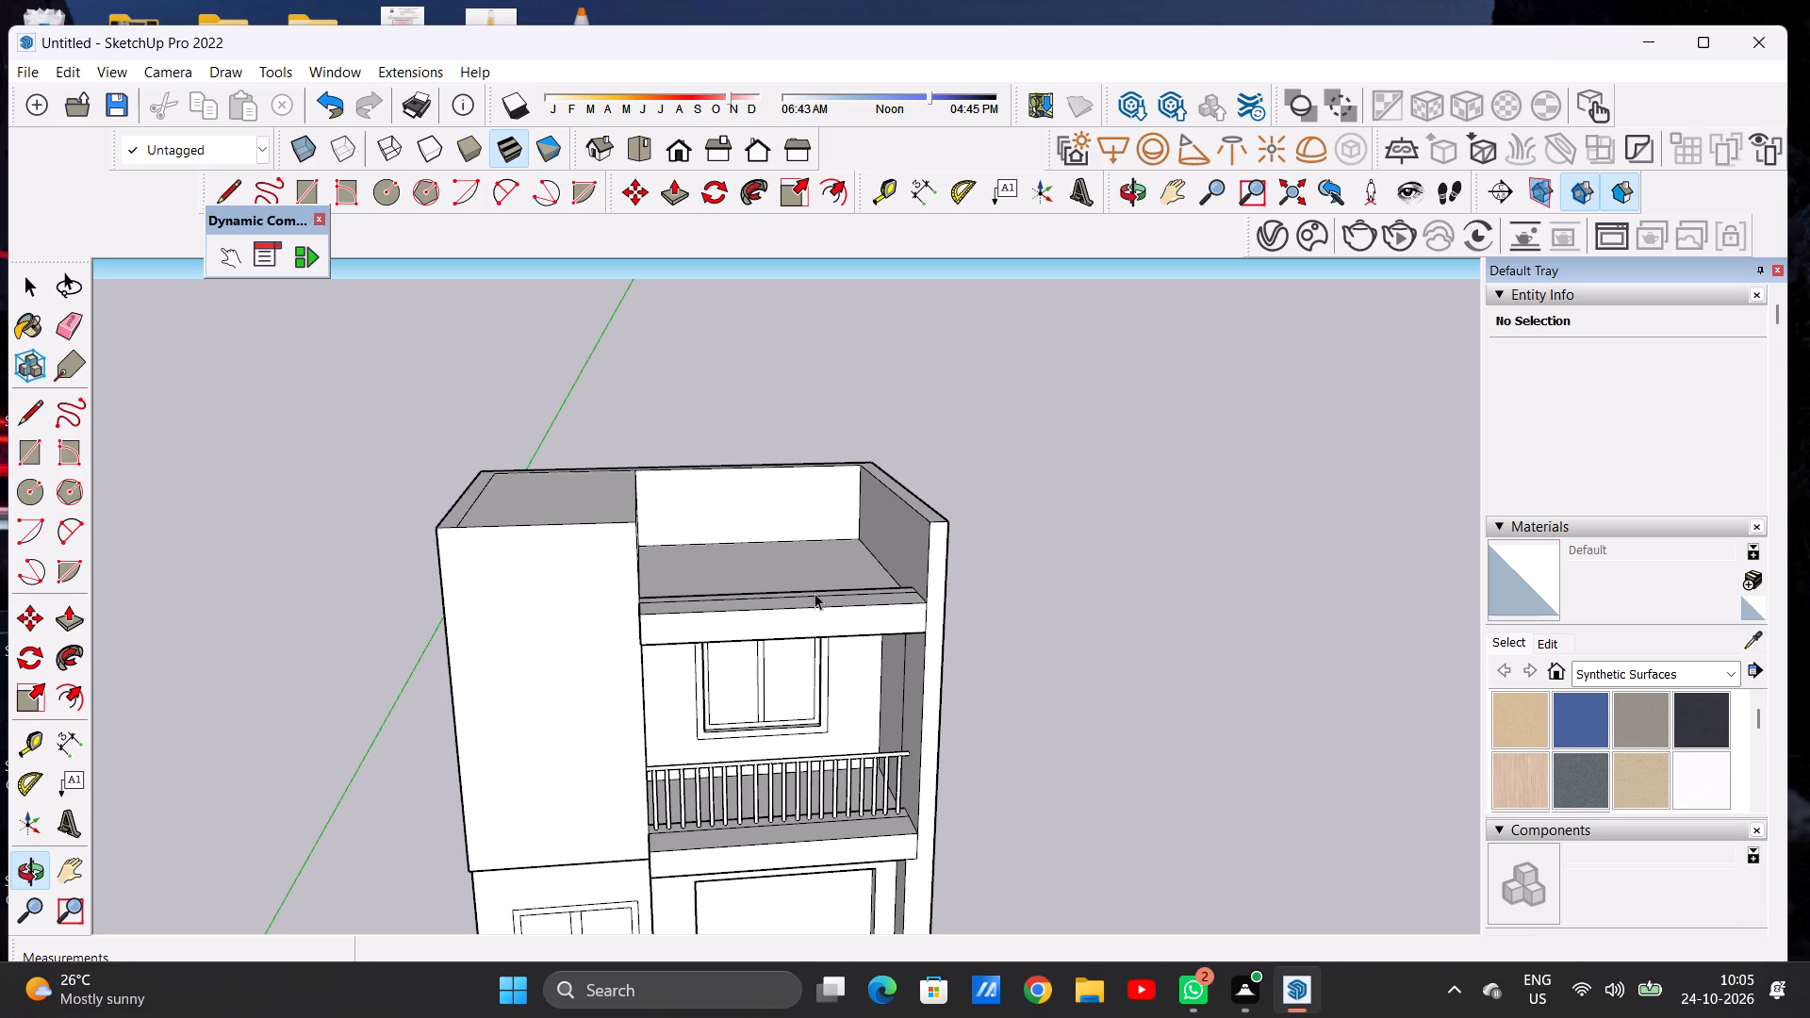
scroll(737, 665, down, 5)
middle_drag(691, 667, 609, 559)
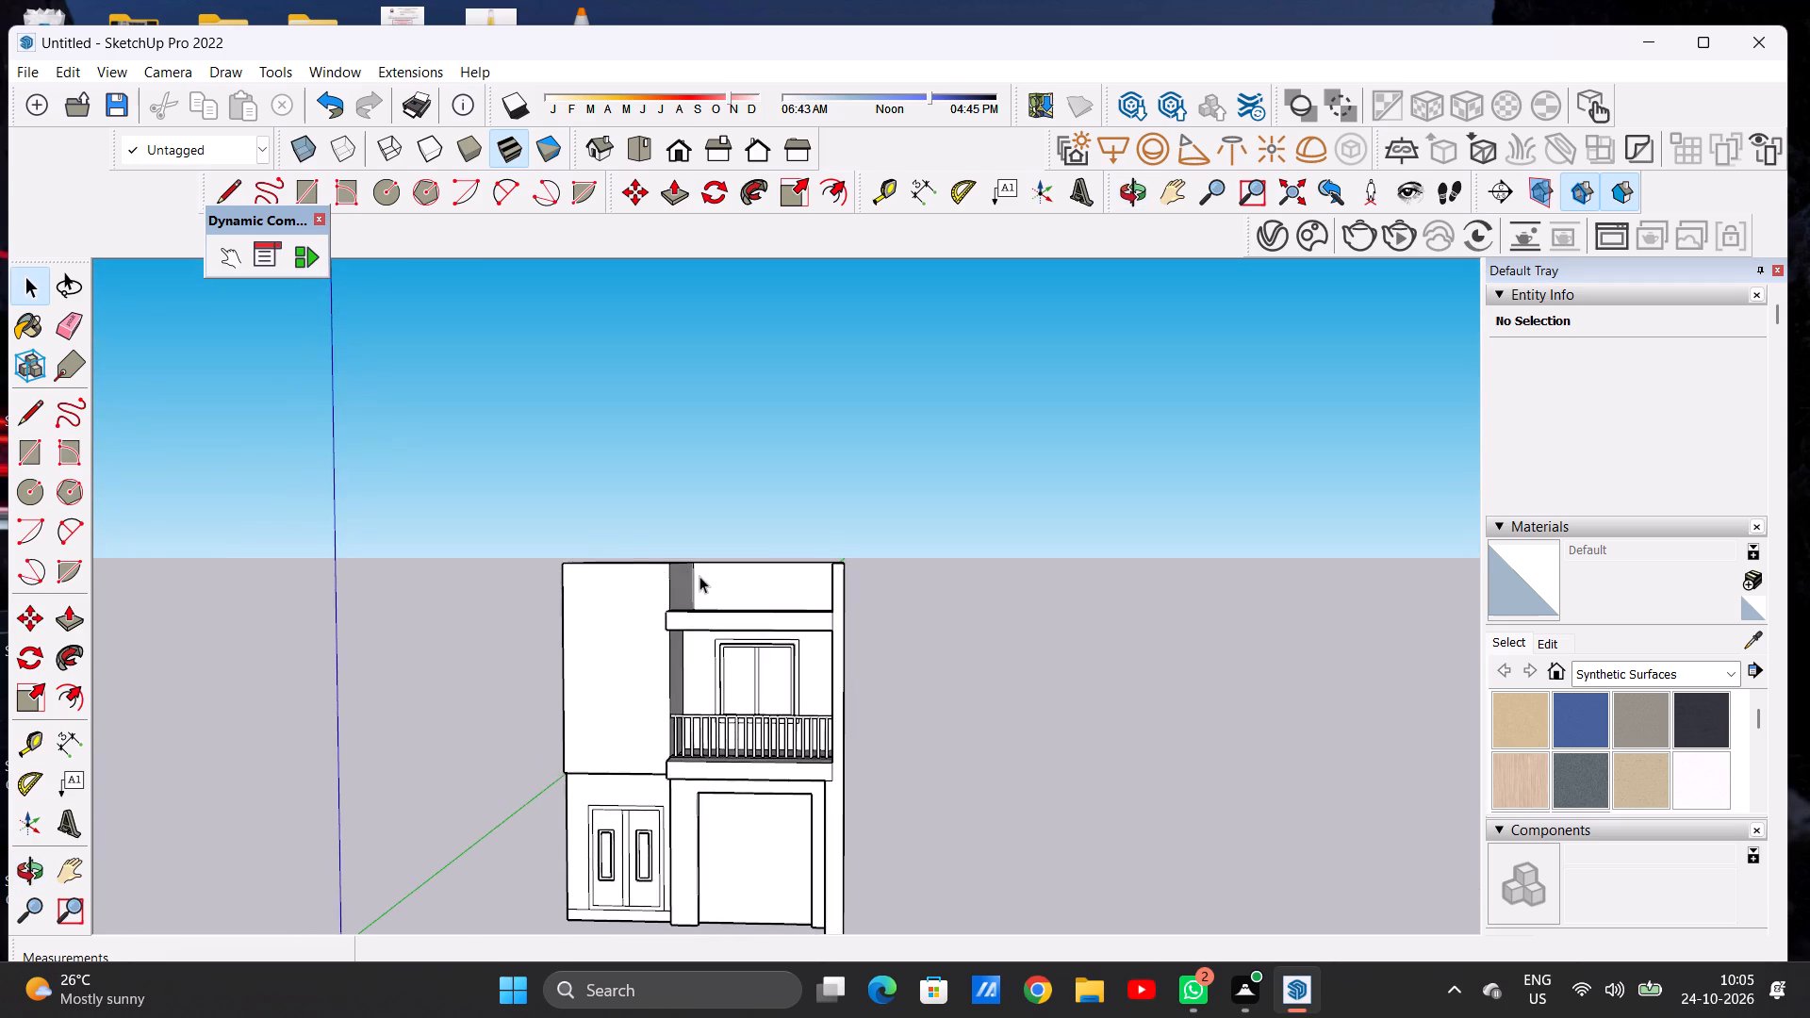
scroll(712, 583, up, 6)
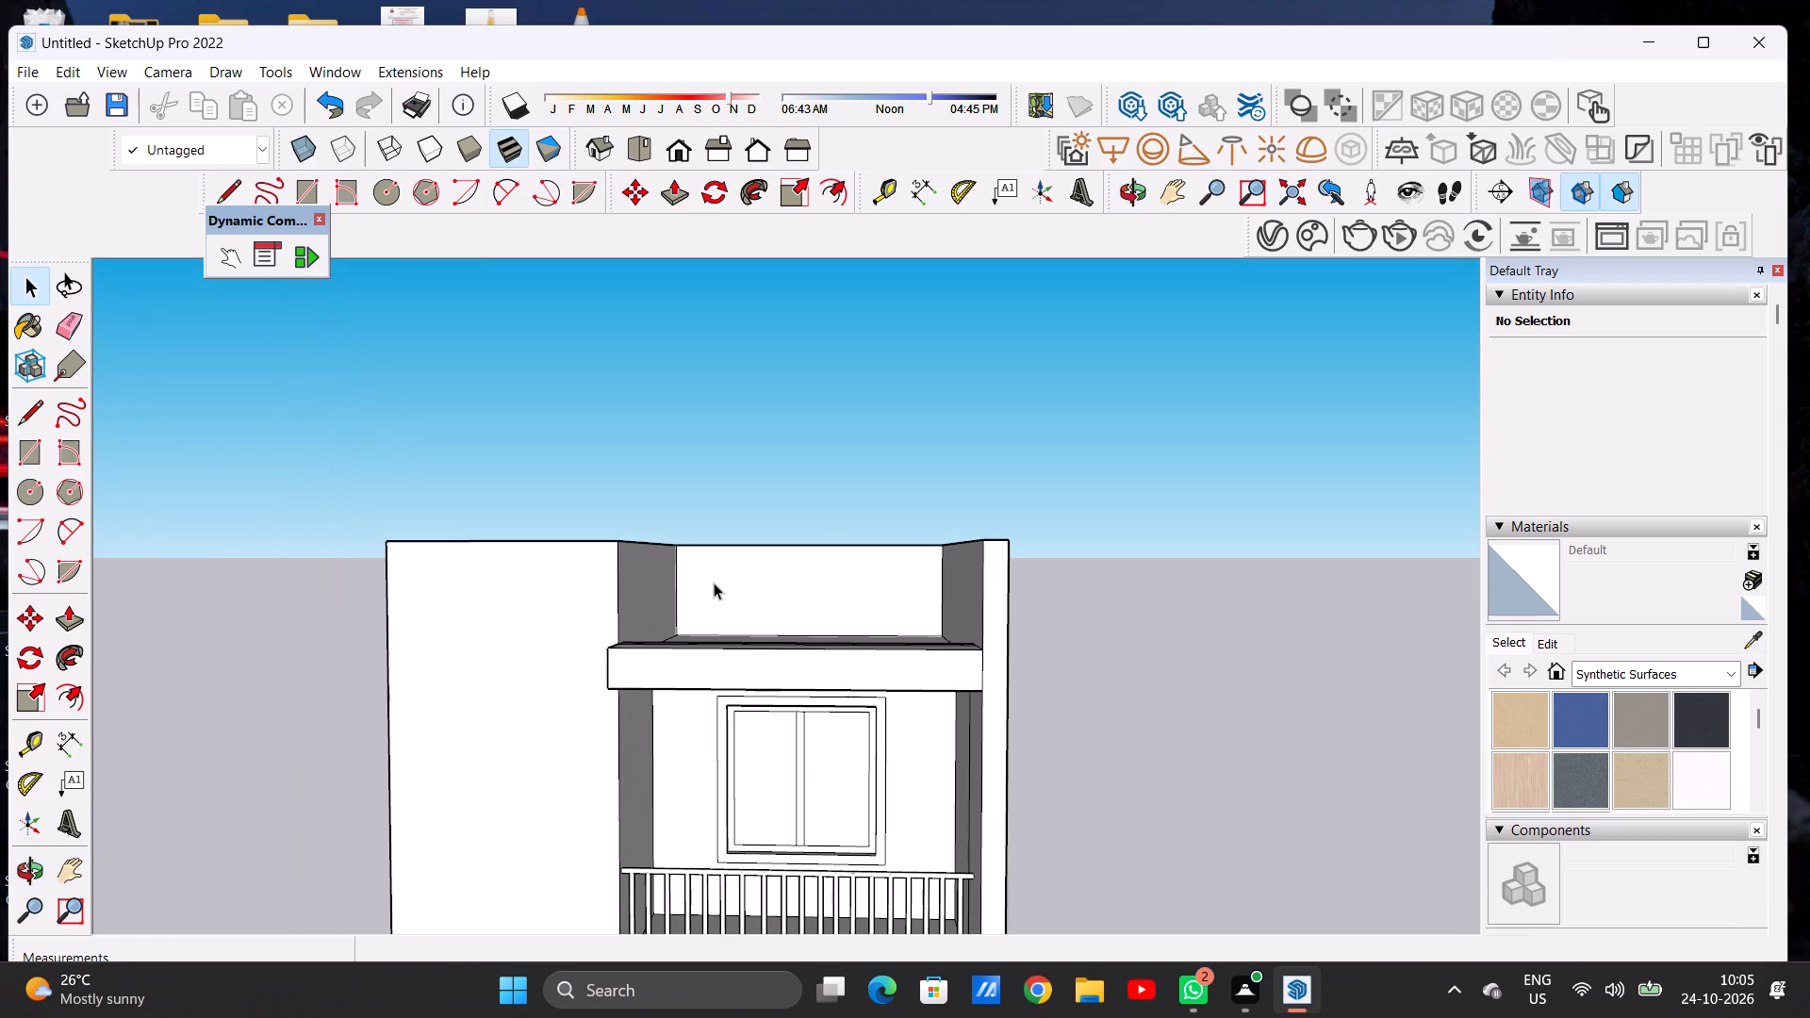
middle_drag(632, 567, 575, 742)
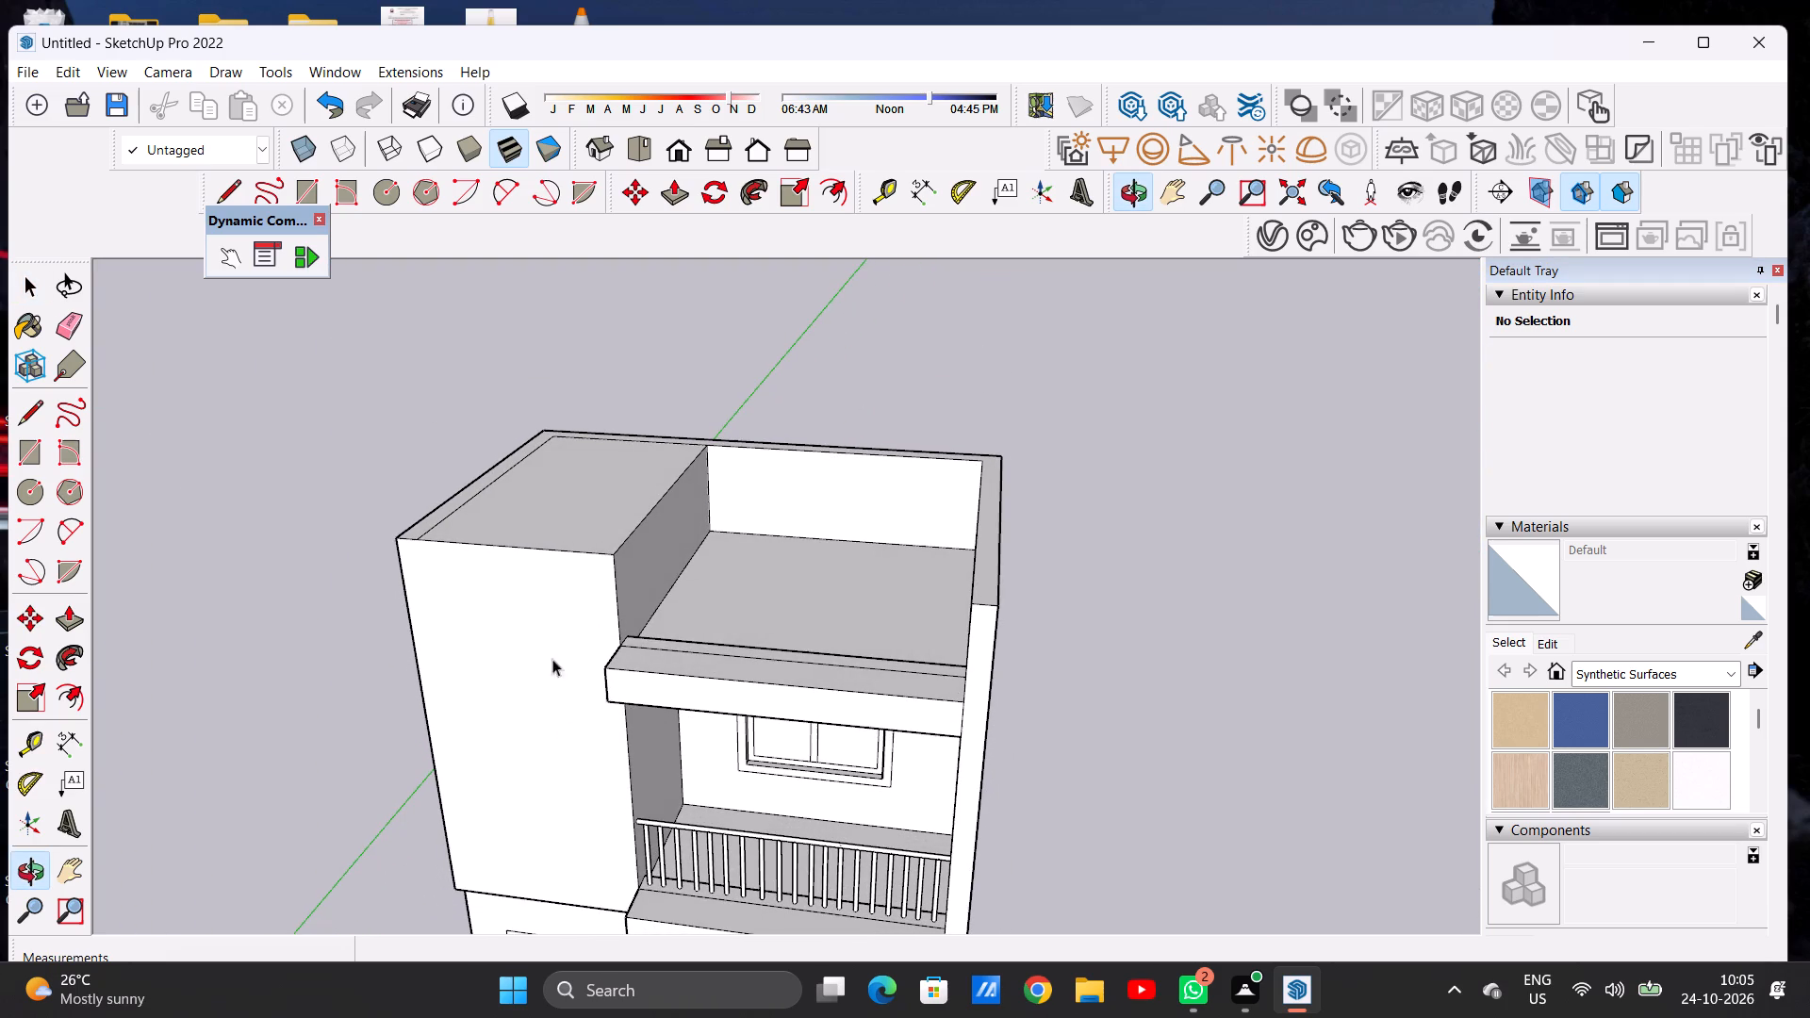
Draw a short line across the rear parapet's top, from the tall block's inner corner to the outer edge.
scroll(524, 475, up, 2)
middle_drag(852, 478, 628, 646)
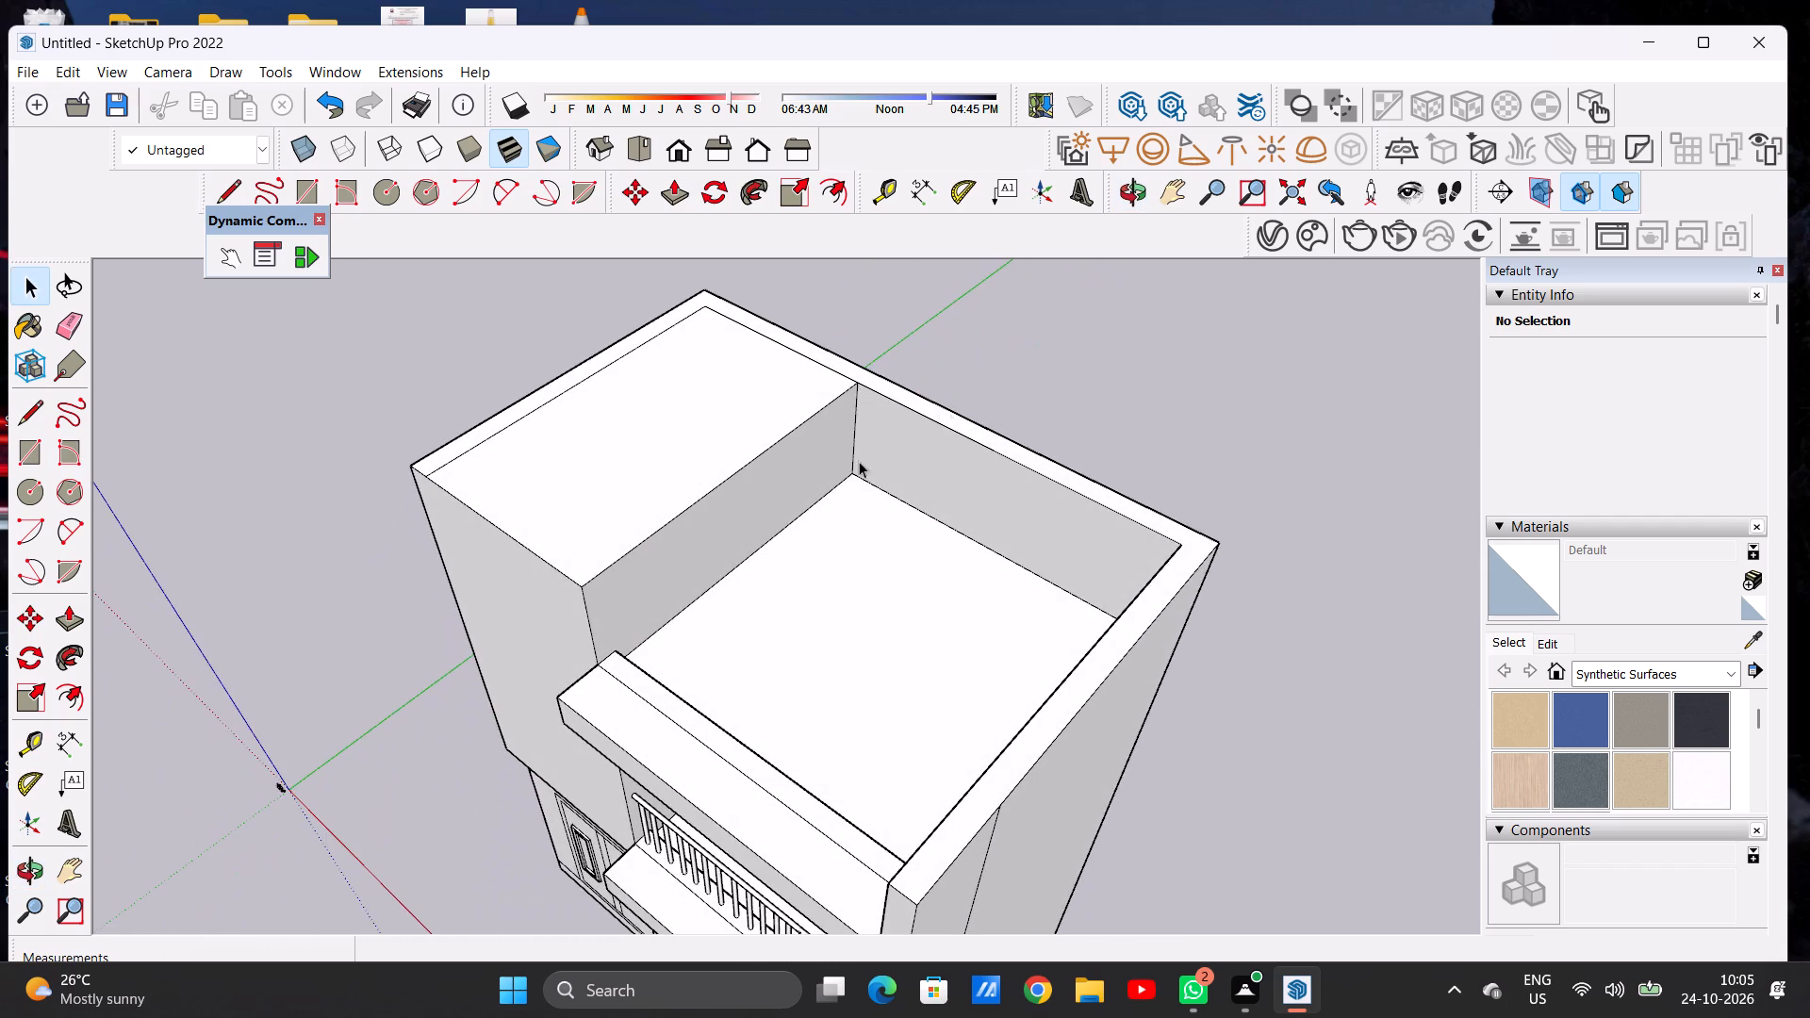
scroll(824, 377, up, 8)
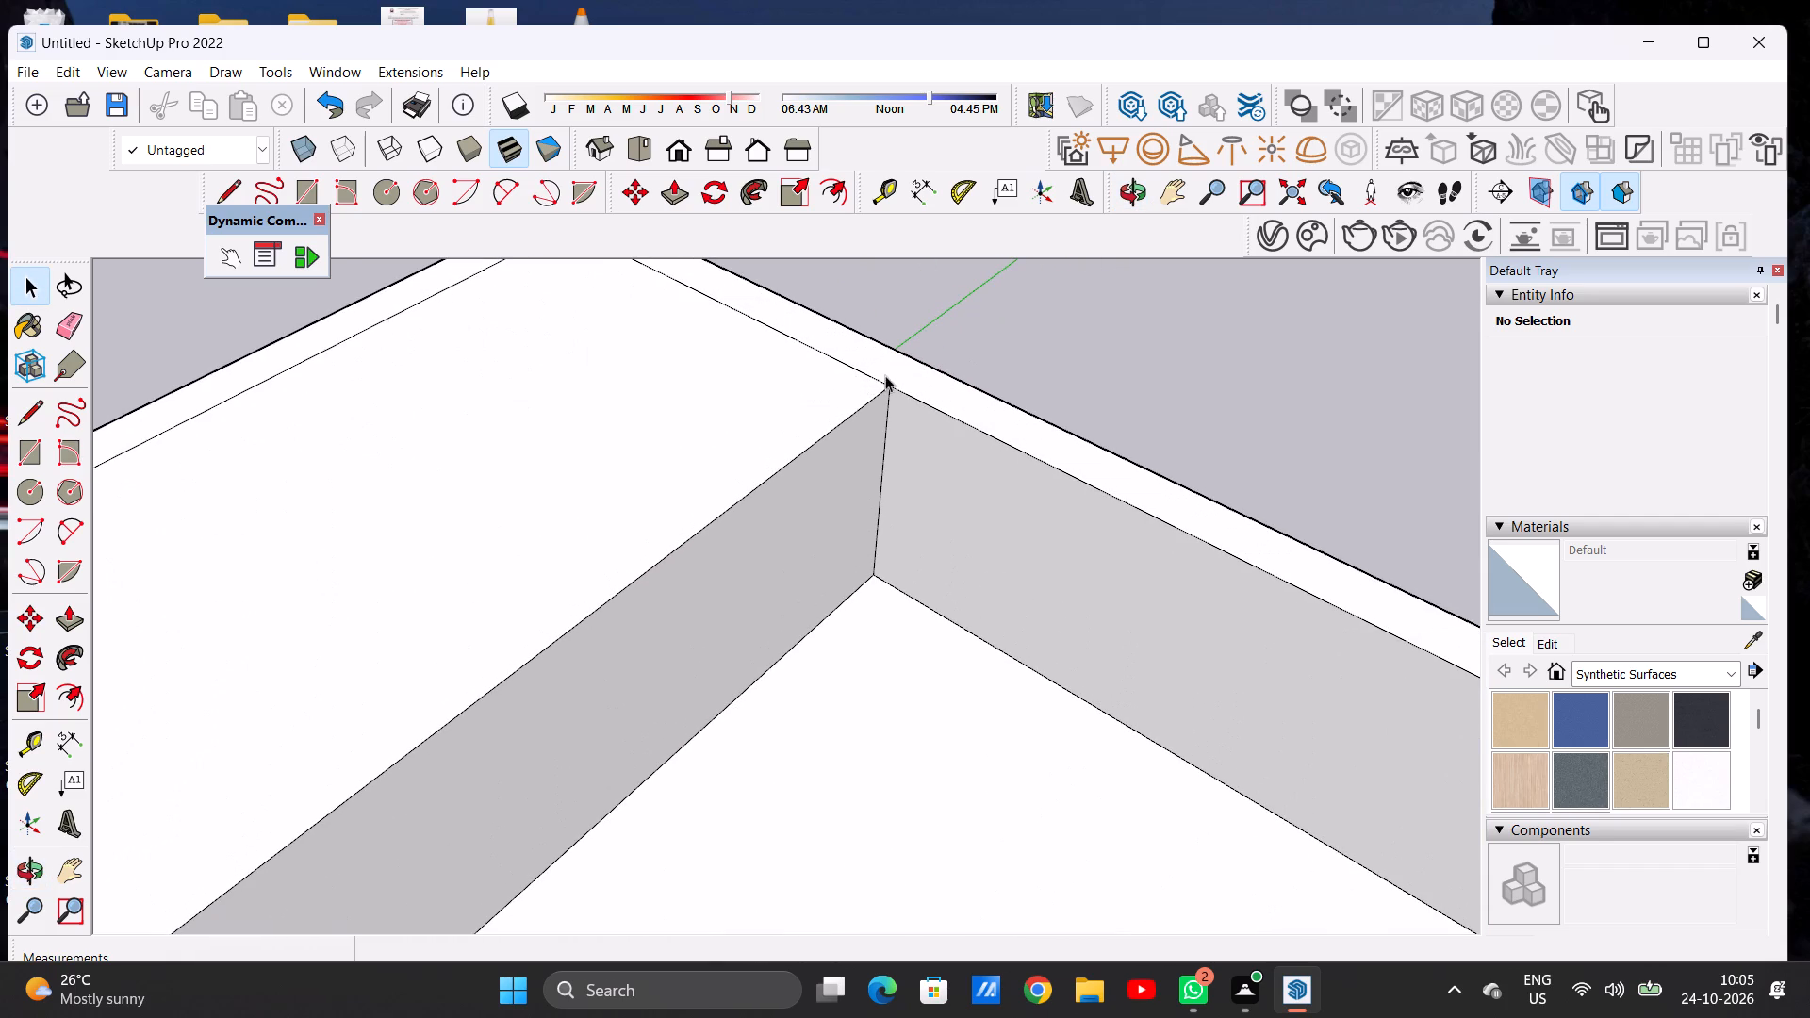
key(l)
scroll(931, 370, up, 5)
click(856, 404)
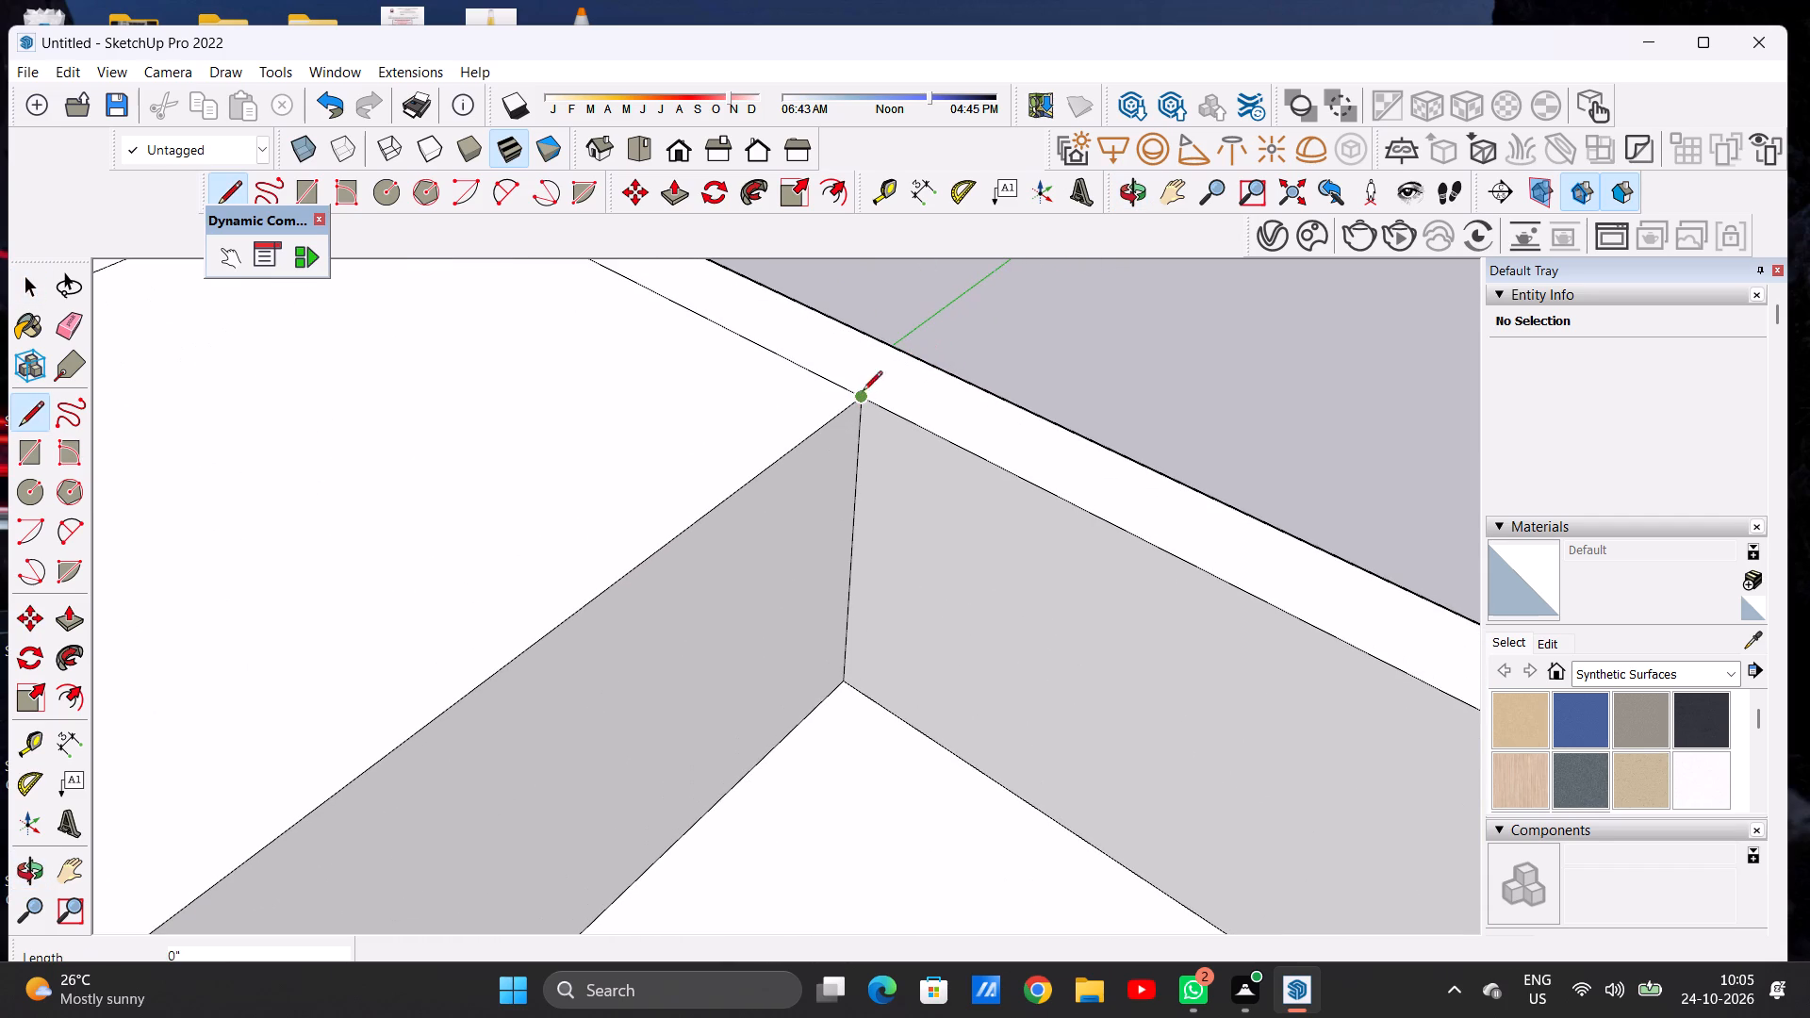
click(921, 355)
scroll(929, 461, down, 11)
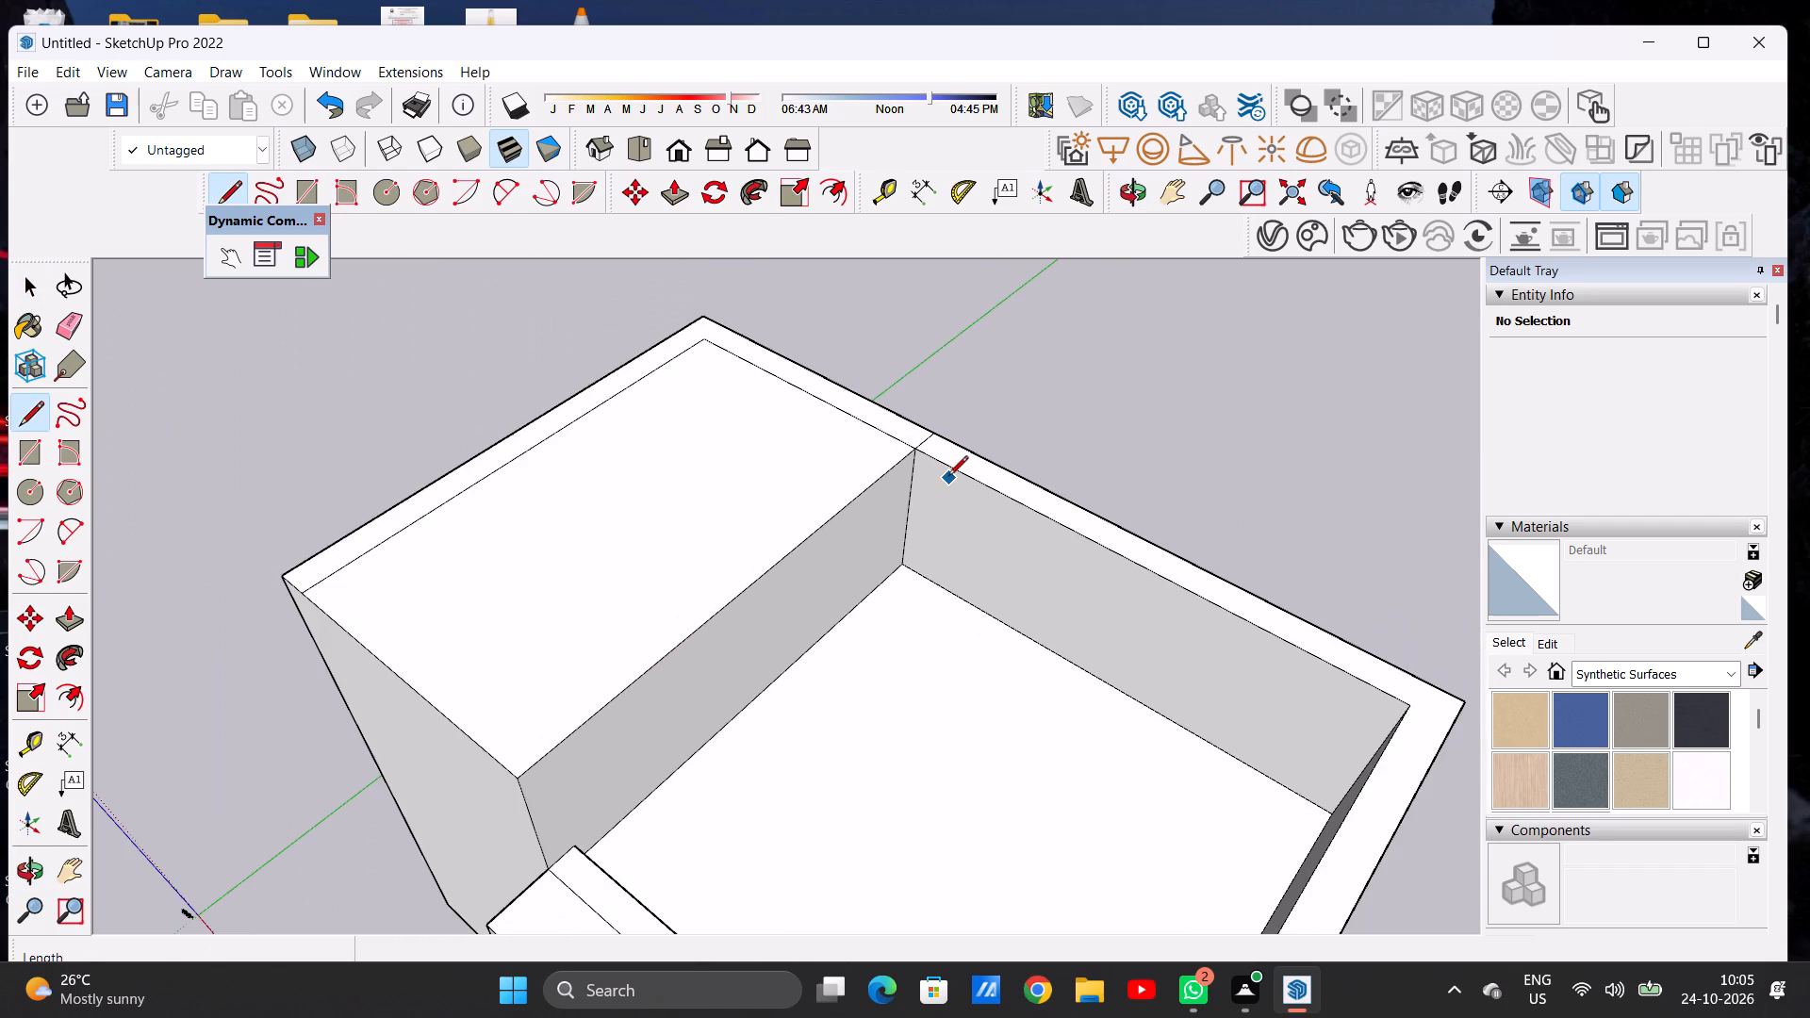
key(space)
Erase the inner parapet lines on the tall block's roof to leave one single roof face.
key(e)
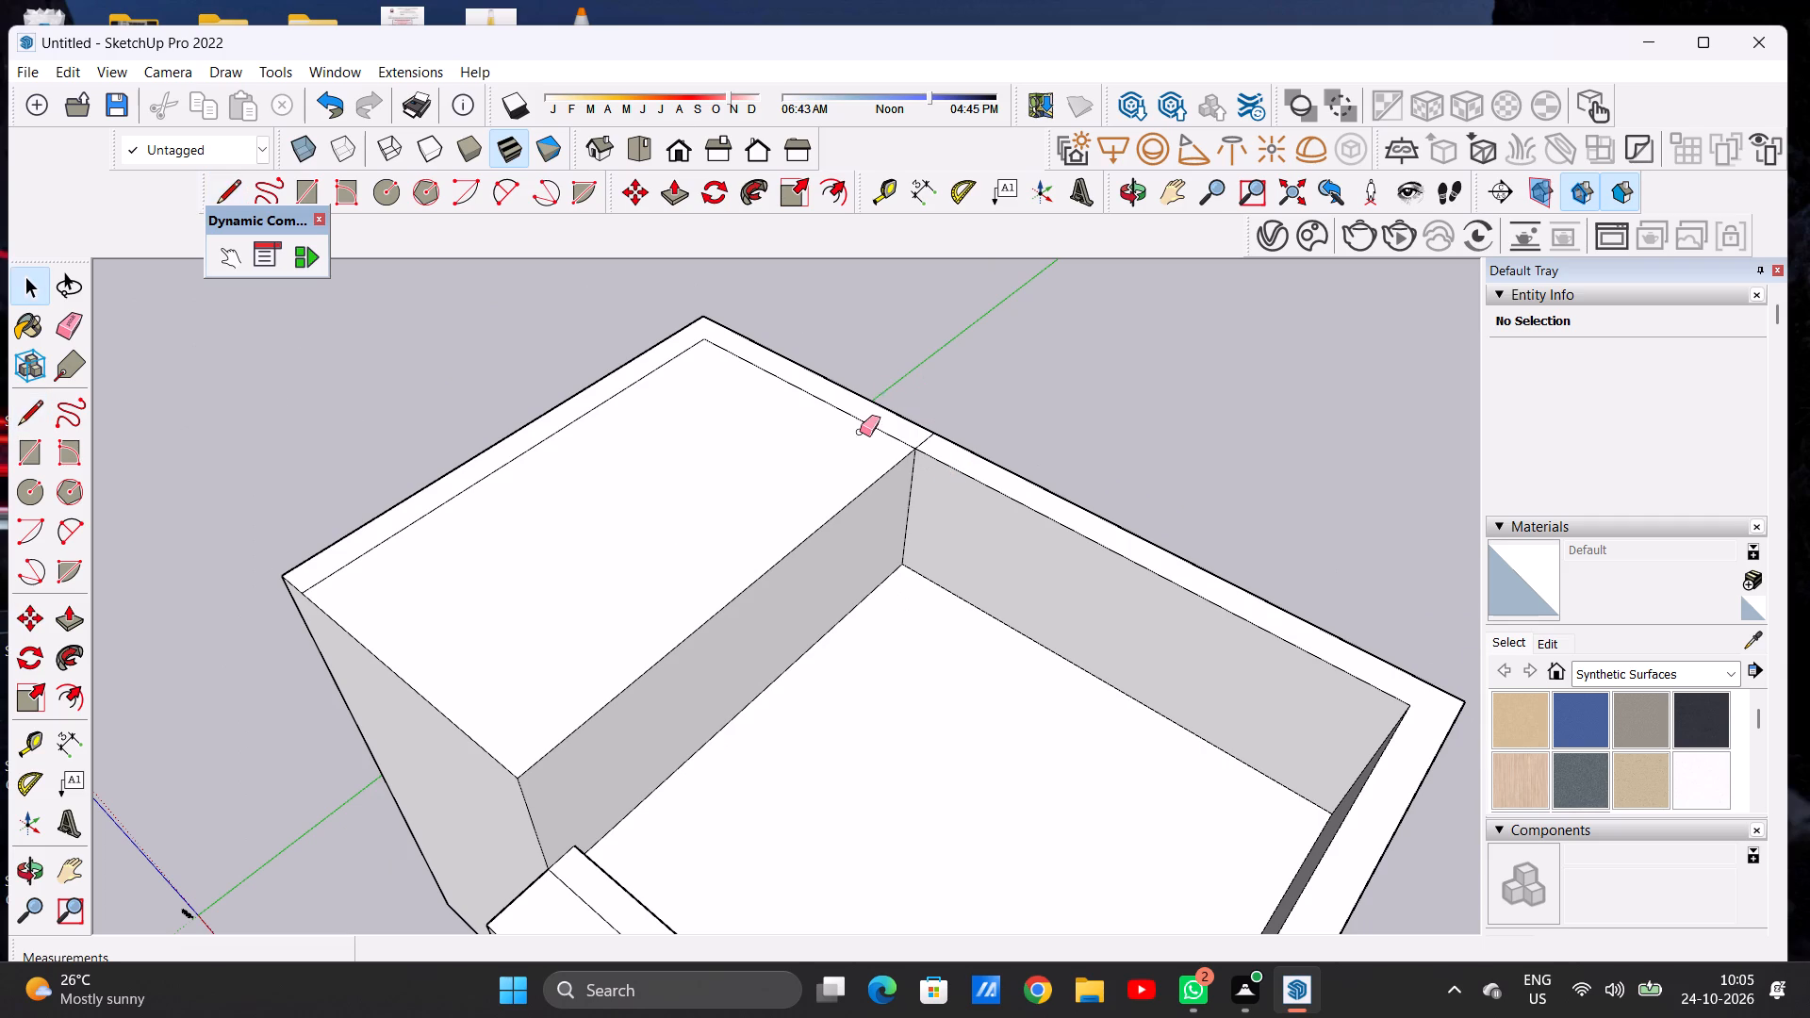
click(868, 422)
drag(557, 424, 559, 437)
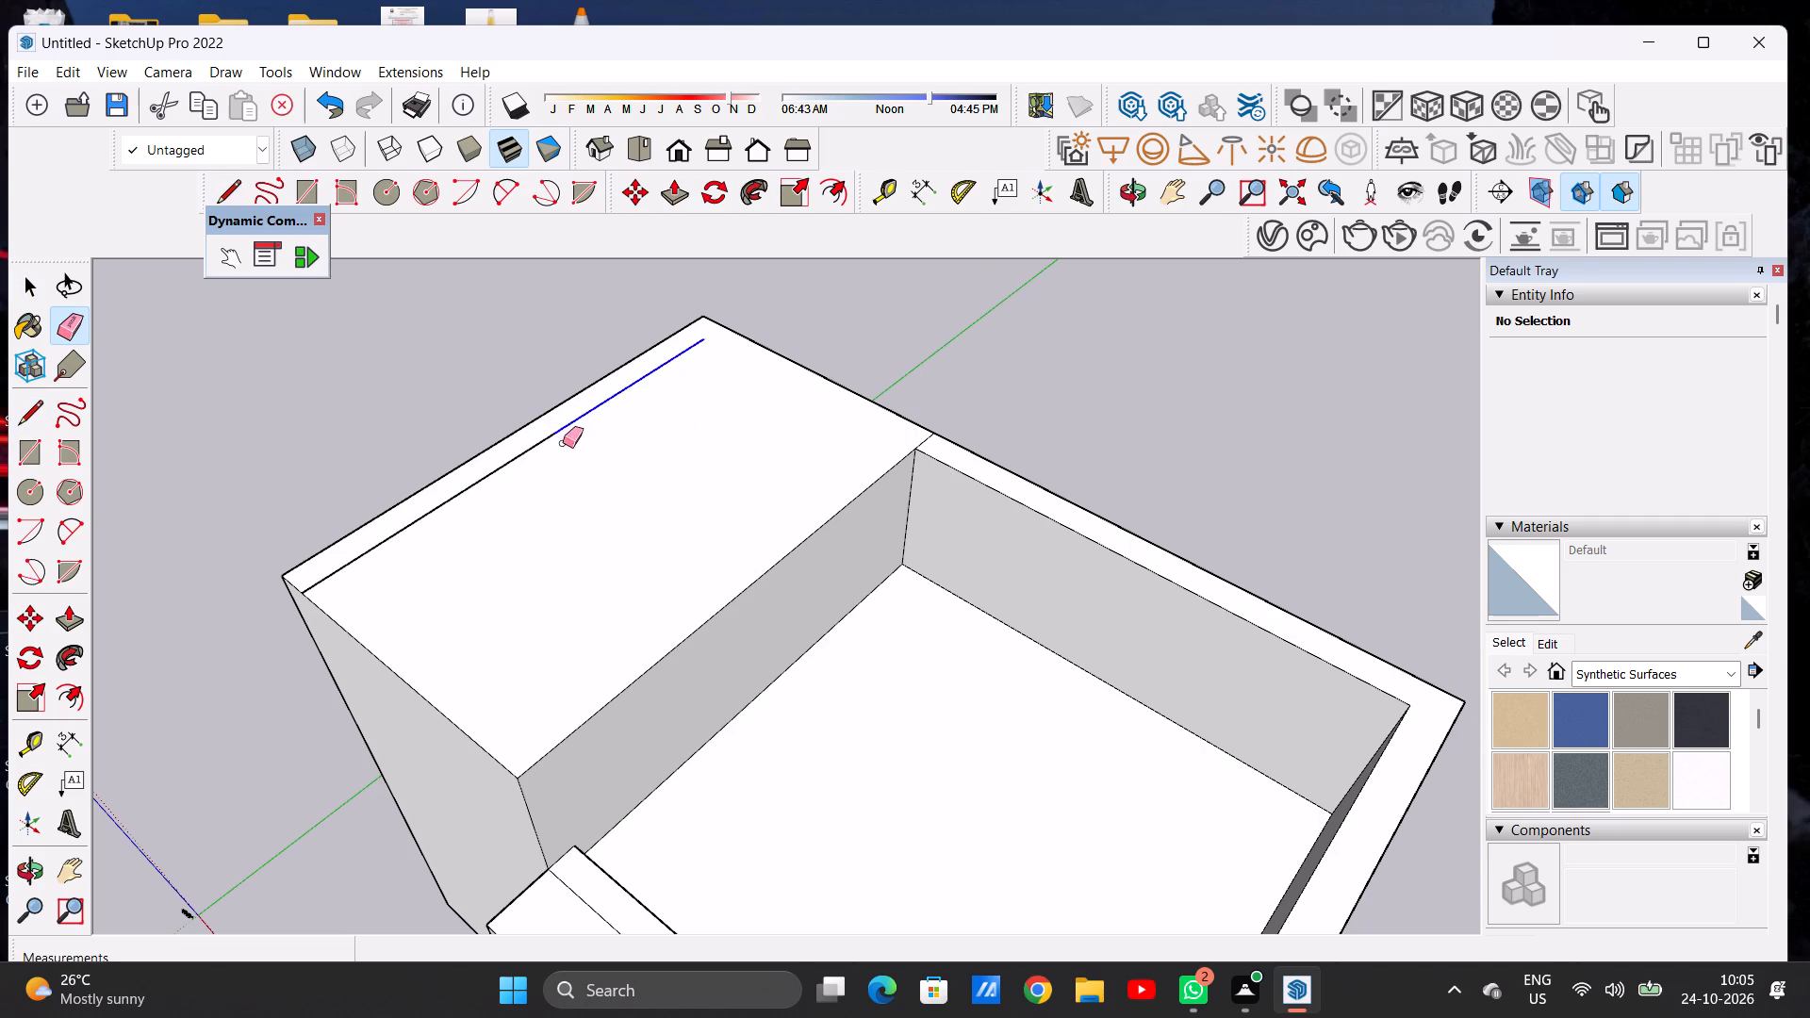
drag(541, 440, 531, 468)
click(501, 474)
drag(485, 467, 469, 497)
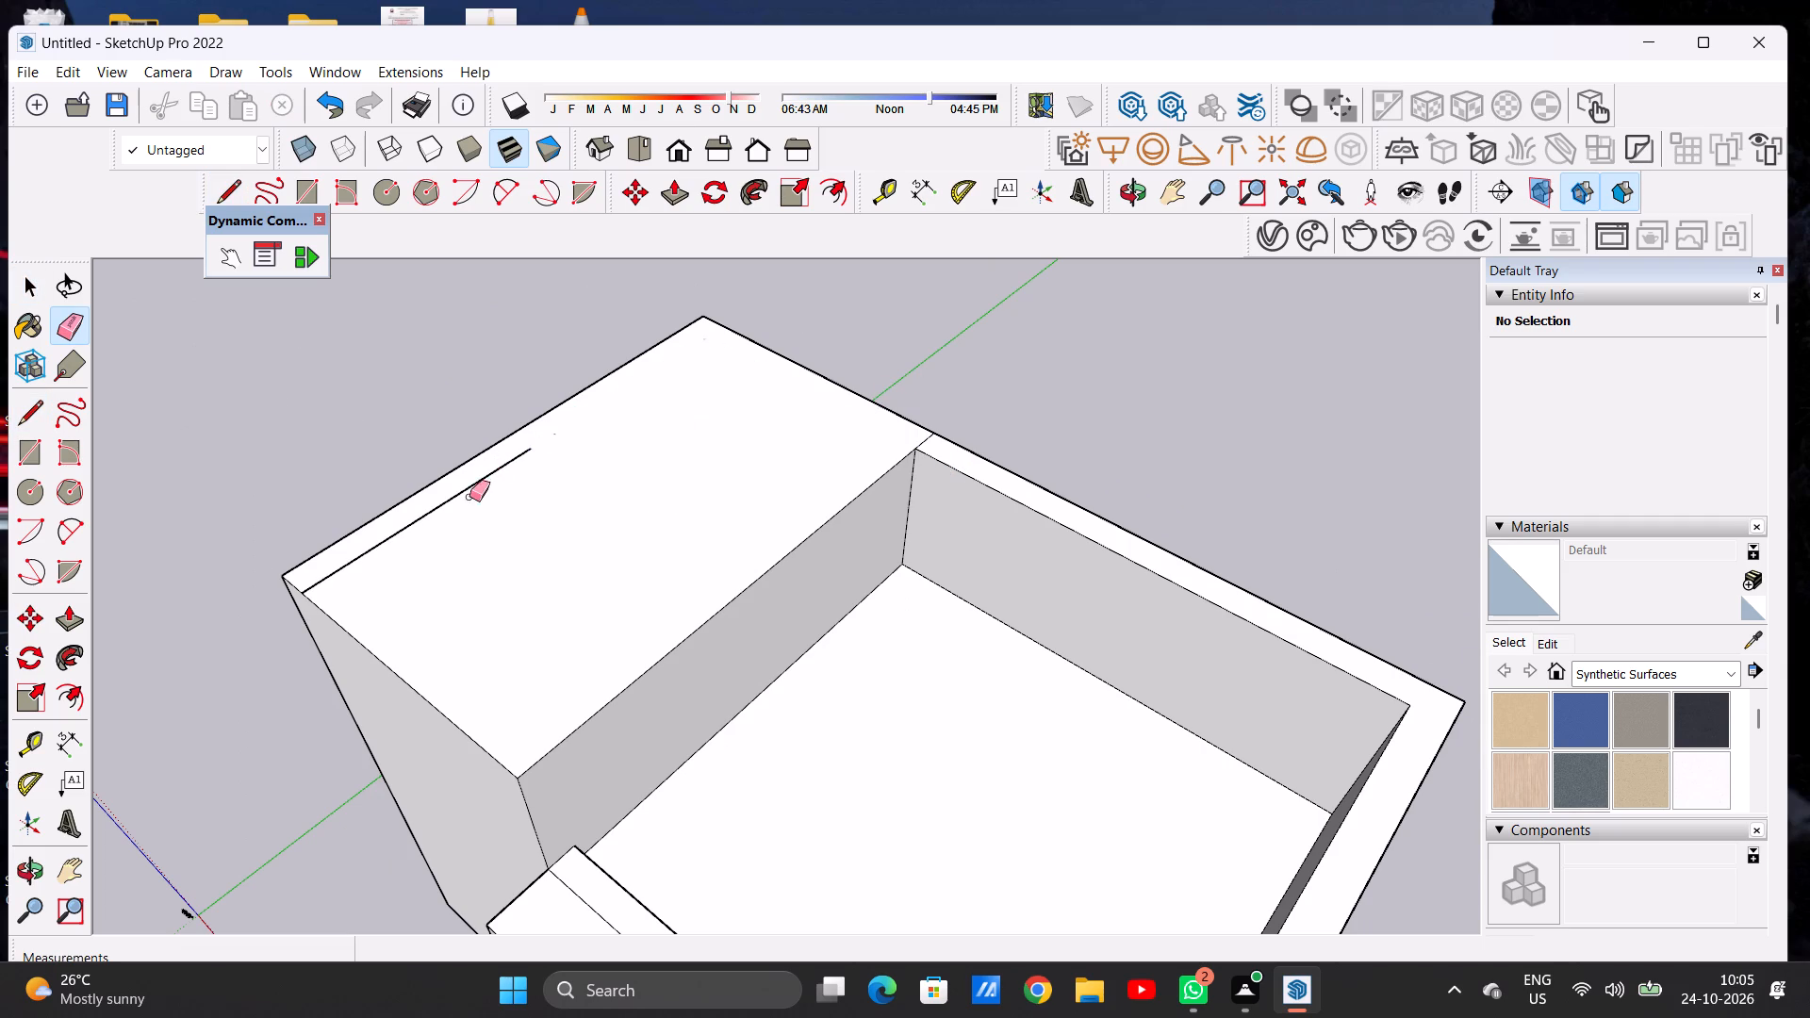
drag(469, 497, 469, 501)
scroll(366, 598, up, 6)
drag(302, 553, 307, 583)
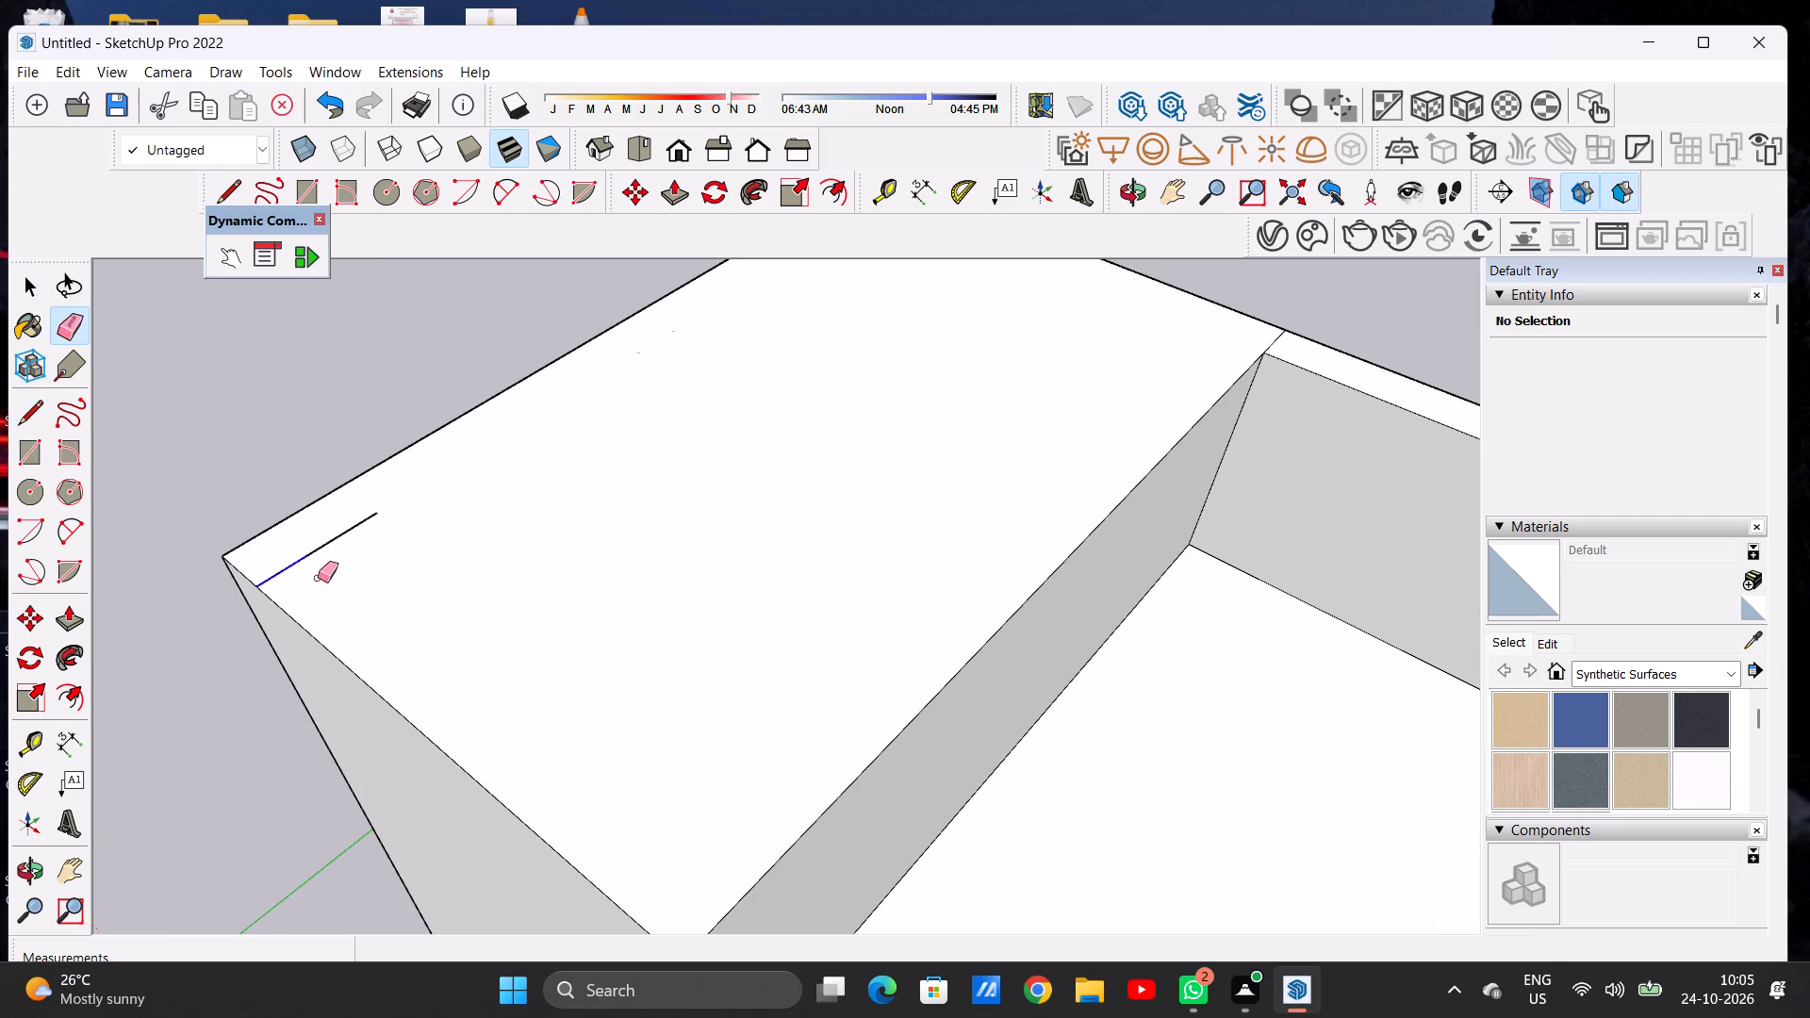
drag(326, 546, 337, 561)
key(space)
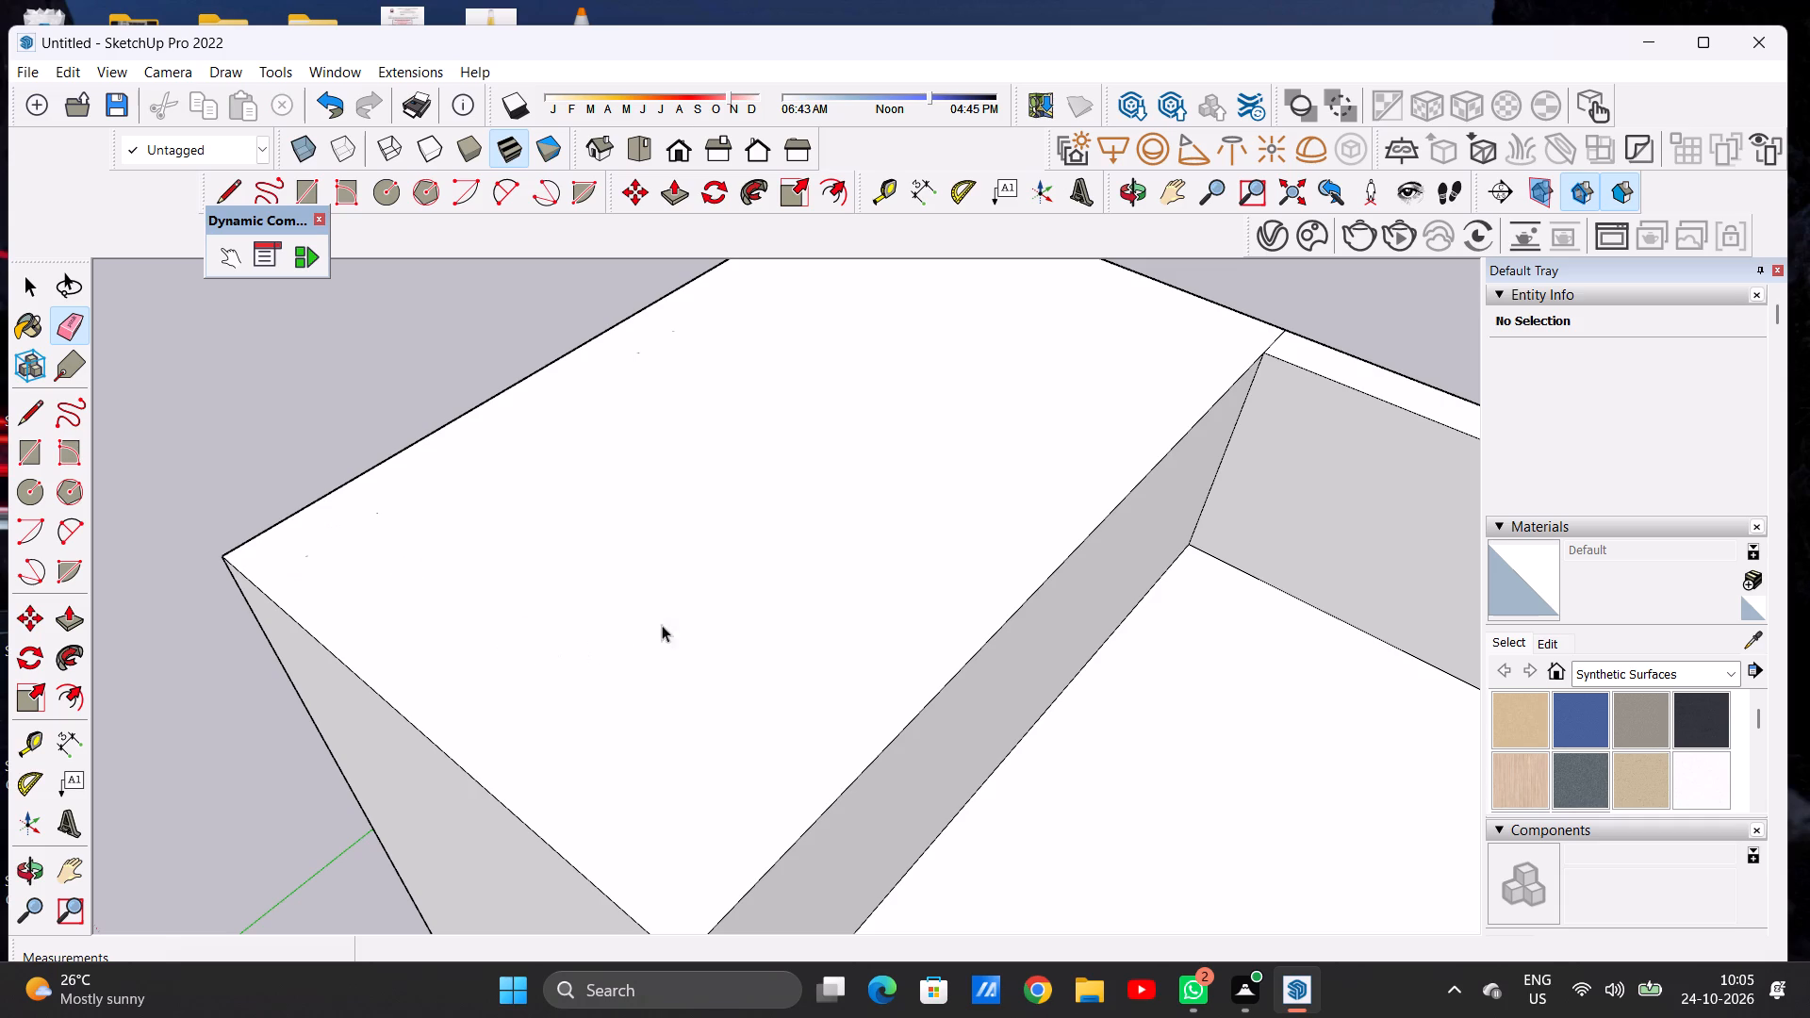
Push/Pull the tall block's roof face upward by about 11'.
key(p)
scroll(756, 731, down, 12)
middle_drag(761, 728, 804, 615)
scroll(796, 641, up, 3)
scroll(796, 641, down, 1)
scroll(796, 641, up, 2)
click(781, 662)
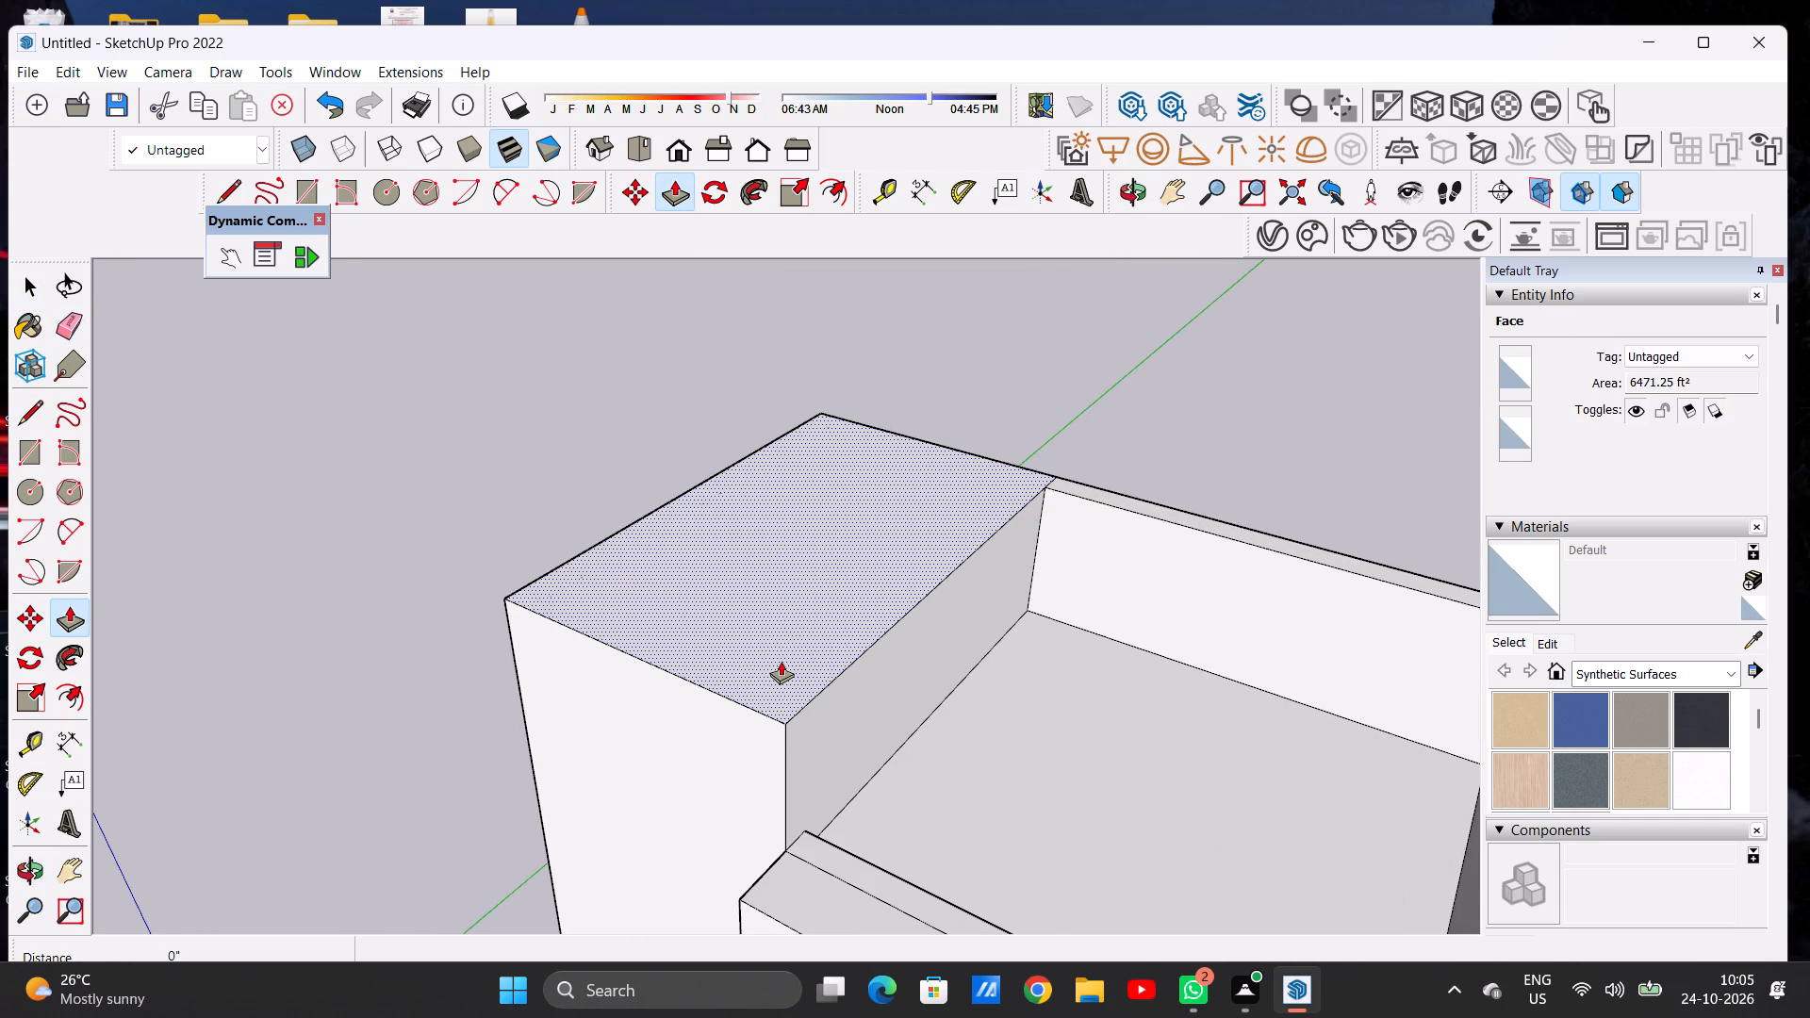
click(782, 606)
key(space)
Examine the raised block, the terrace and the front slab's top from the front and above.
scroll(813, 699, down, 4)
scroll(813, 699, up, 1)
scroll(813, 699, down, 9)
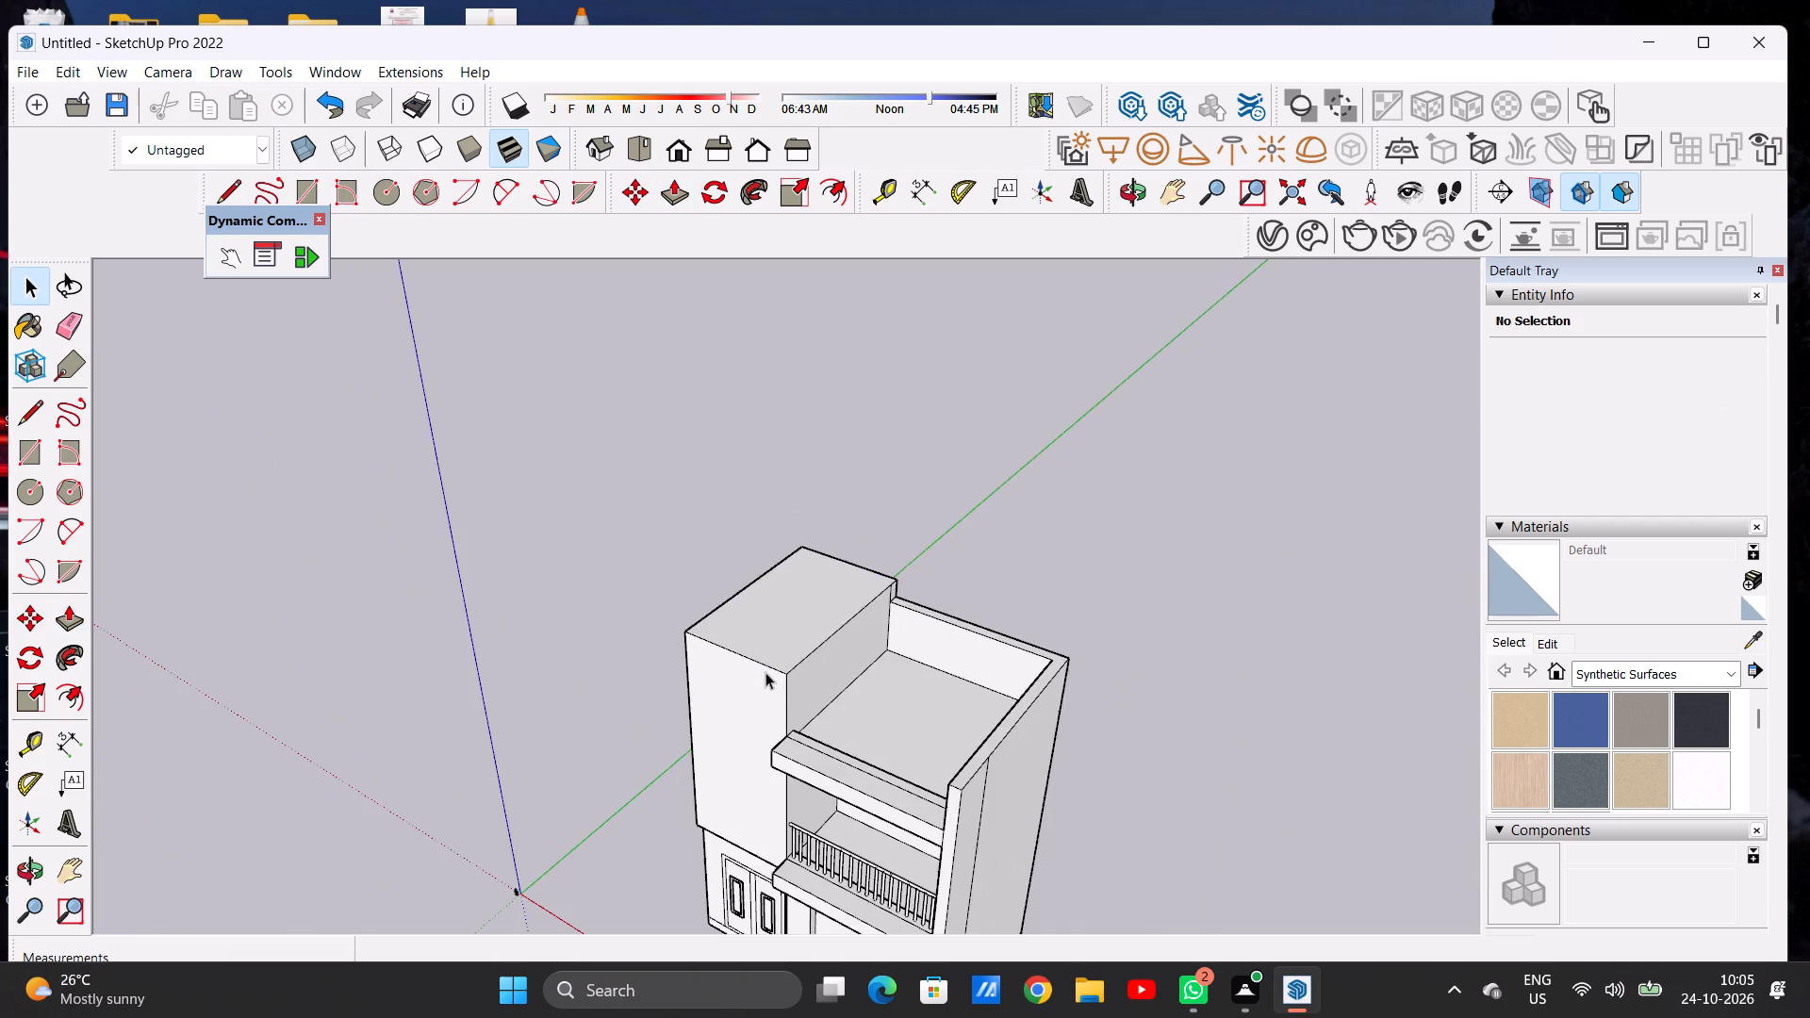
middle_drag(793, 725, 1012, 534)
scroll(1024, 706, up, 5)
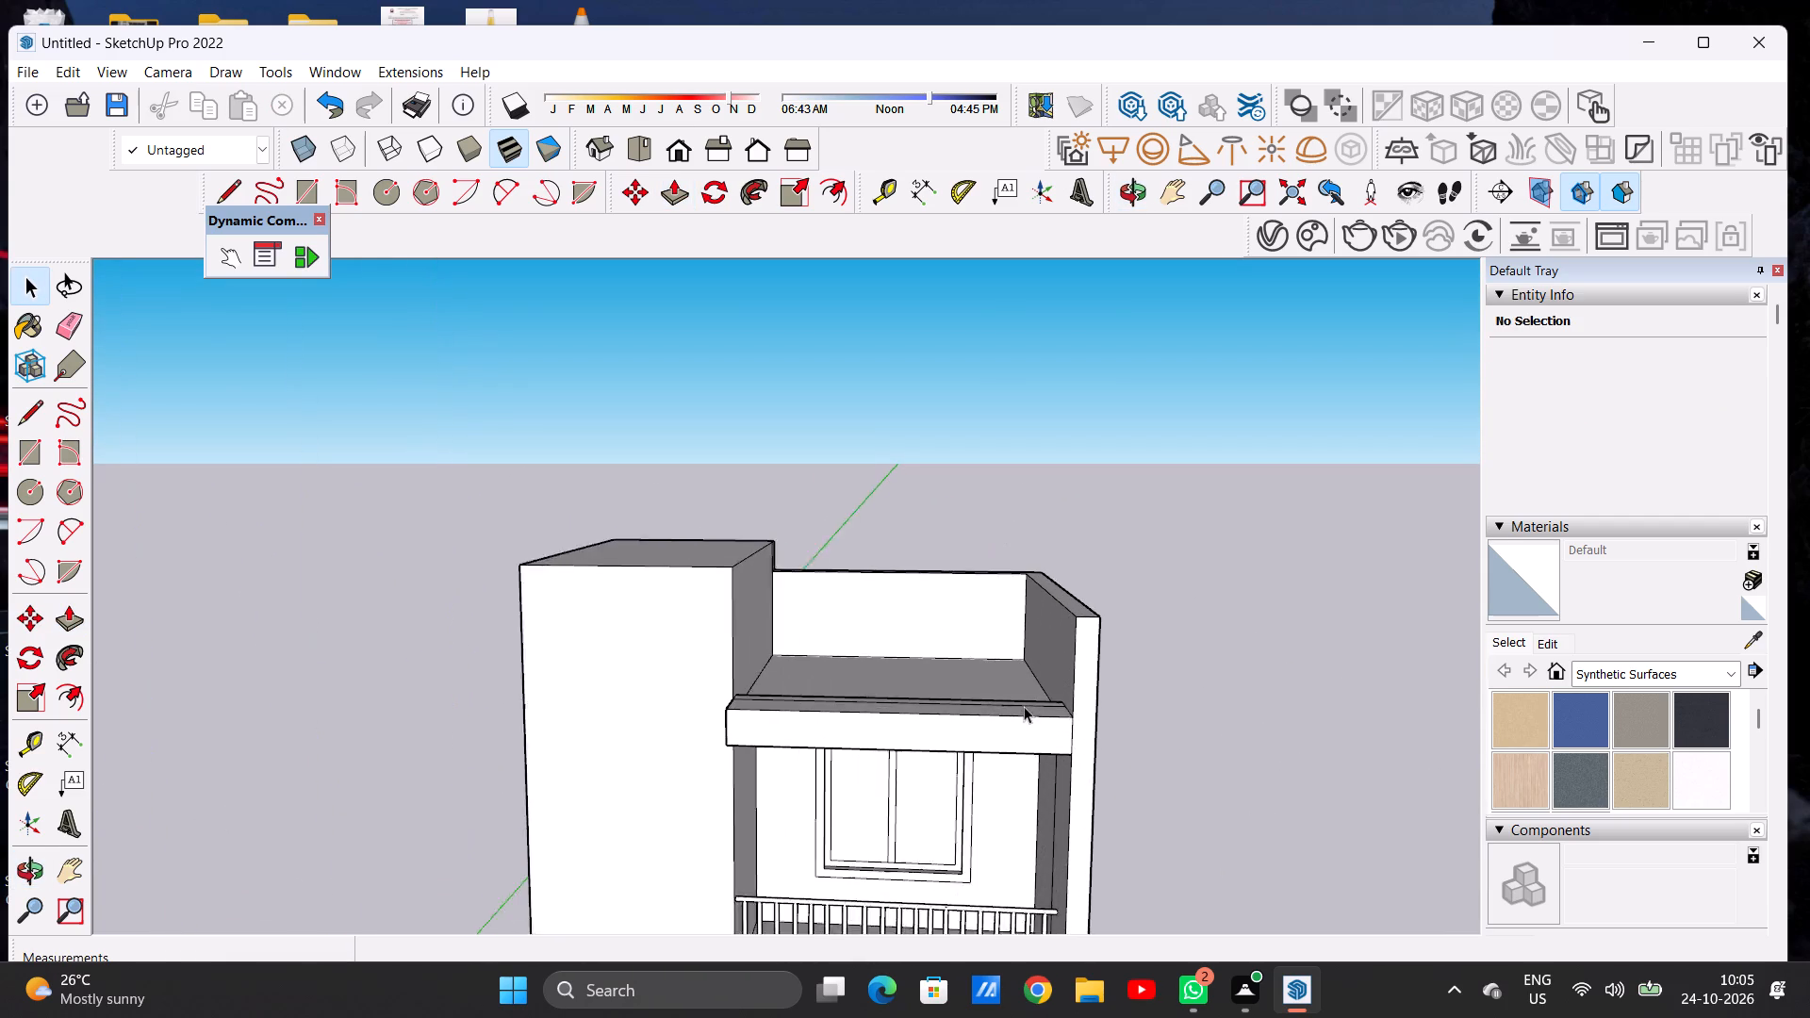
scroll(1024, 706, up, 1)
middle_drag(1024, 706, 995, 851)
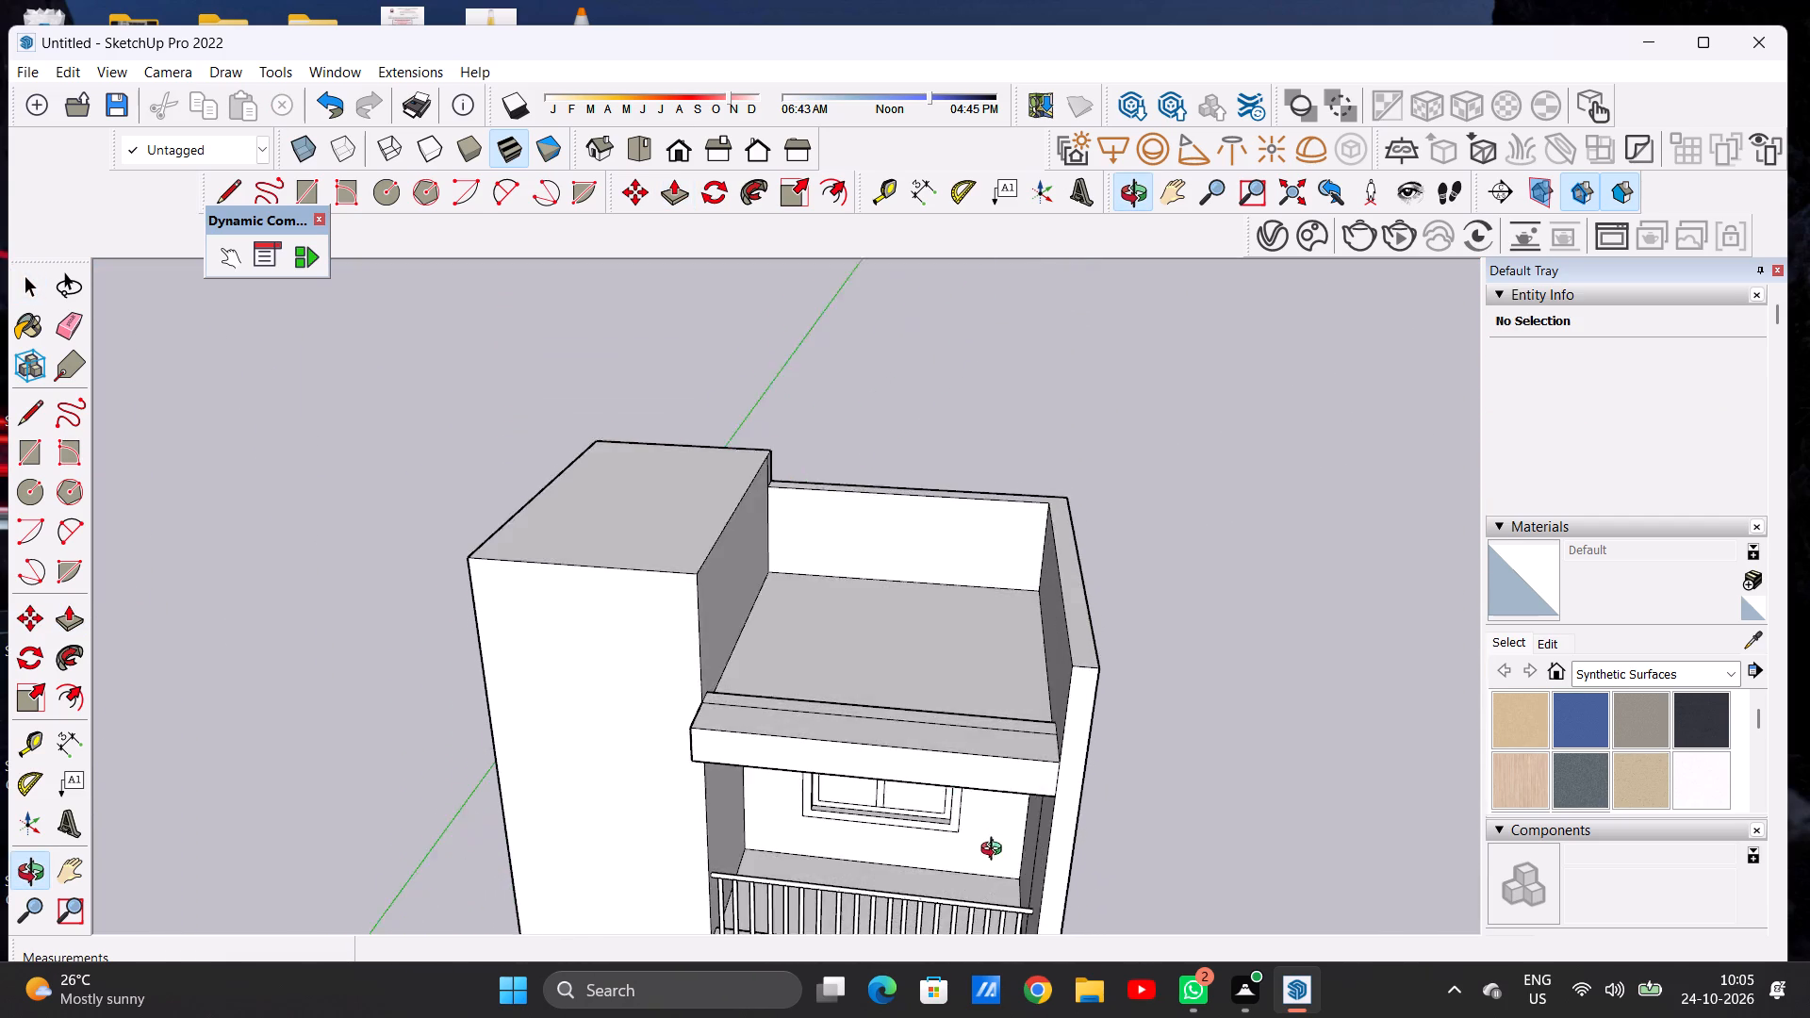
middle_drag(995, 851, 1067, 907)
scroll(756, 706, up, 5)
scroll(753, 709, down, 1)
scroll(753, 709, up, 1)
middle_drag(730, 715, 699, 775)
middle_drag(699, 775, 705, 783)
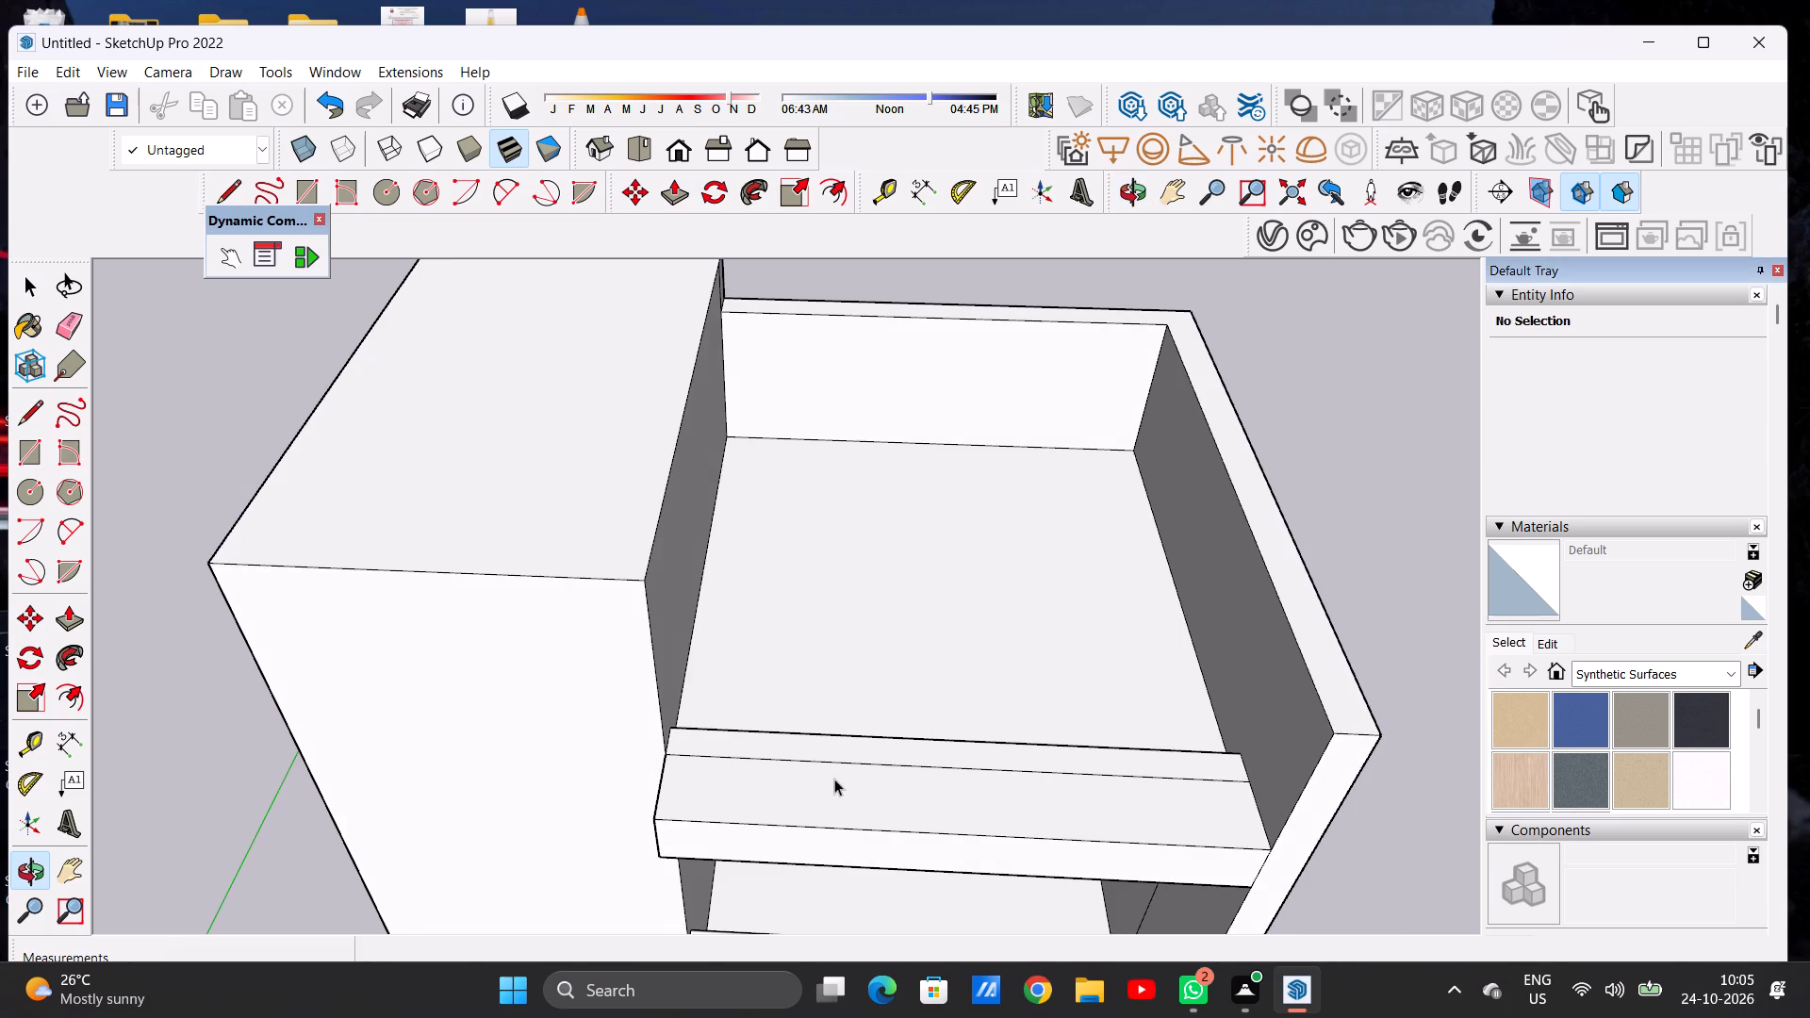
scroll(843, 775, up, 2)
scroll(843, 775, down, 1)
scroll(843, 775, up, 3)
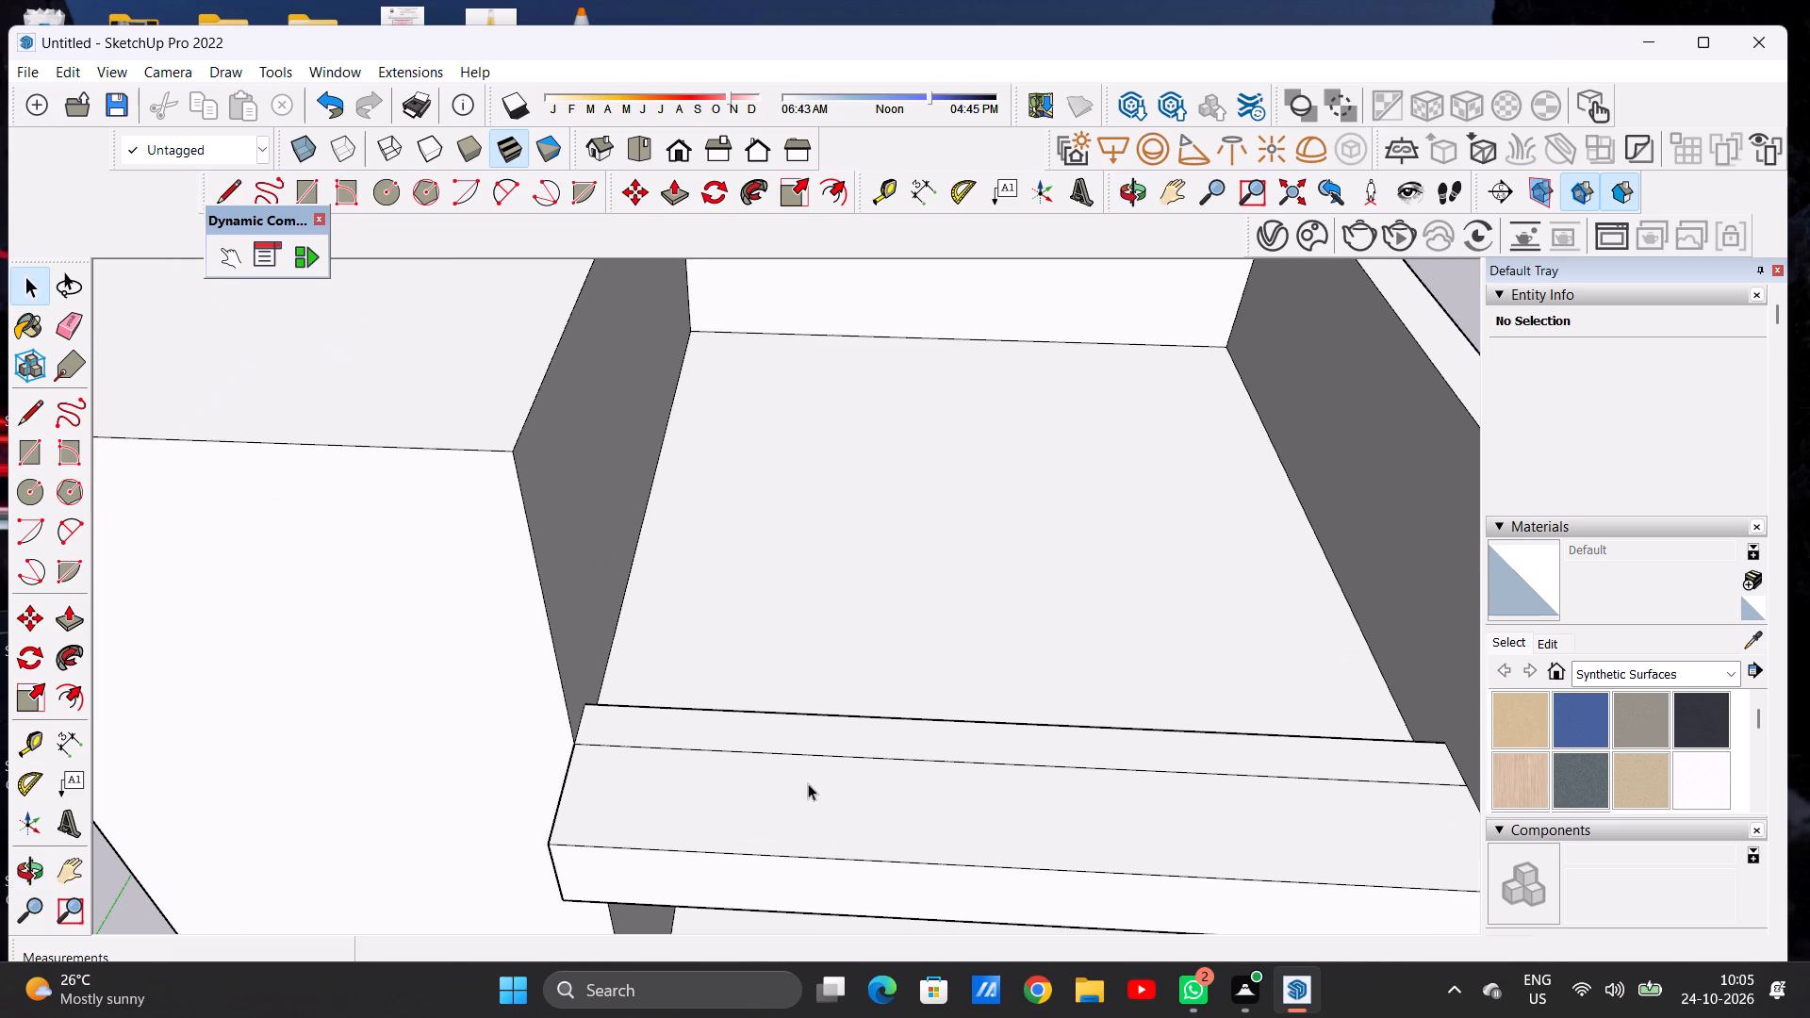
scroll(808, 783, down, 6)
scroll(737, 715, down, 6)
Push/Pull the front slab's terrace-side face about 2' further toward the terrace.
middle_drag(1044, 683, 392, 670)
scroll(578, 613, up, 3)
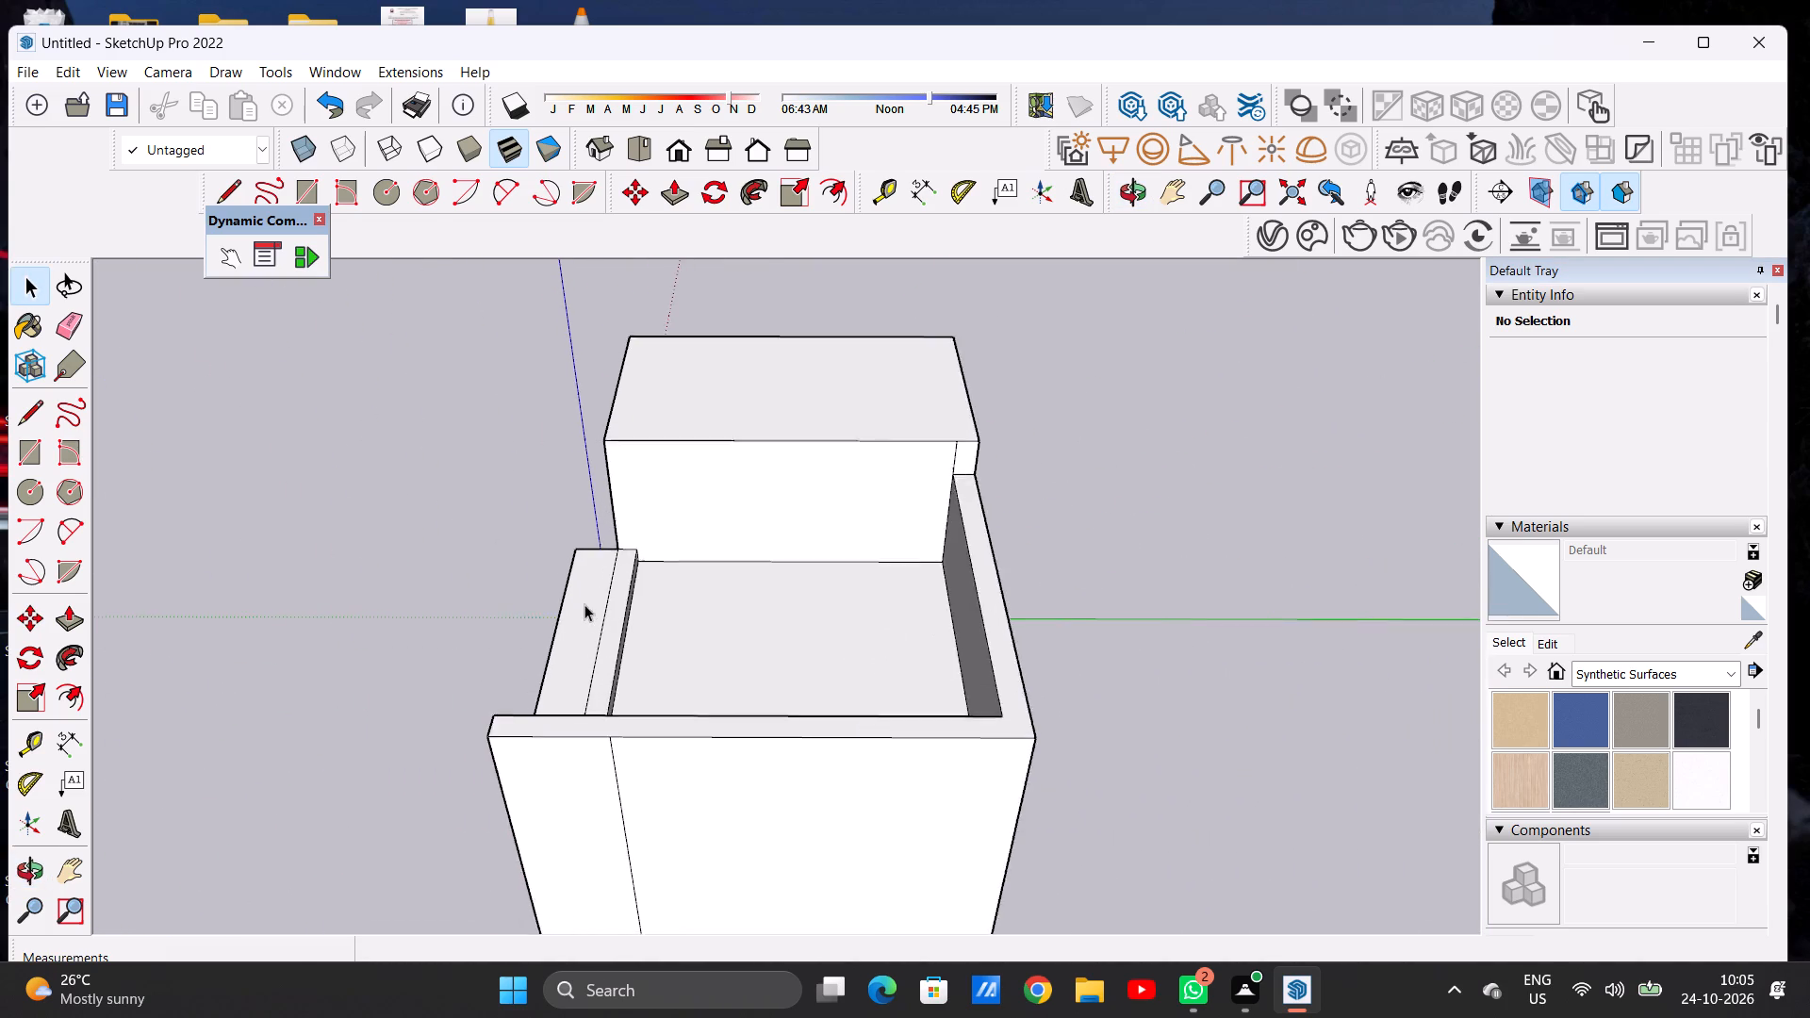
scroll(584, 604, up, 2)
scroll(584, 604, down, 1)
scroll(584, 604, up, 1)
scroll(584, 604, down, 1)
middle_drag(770, 676, 623, 648)
scroll(574, 616, up, 20)
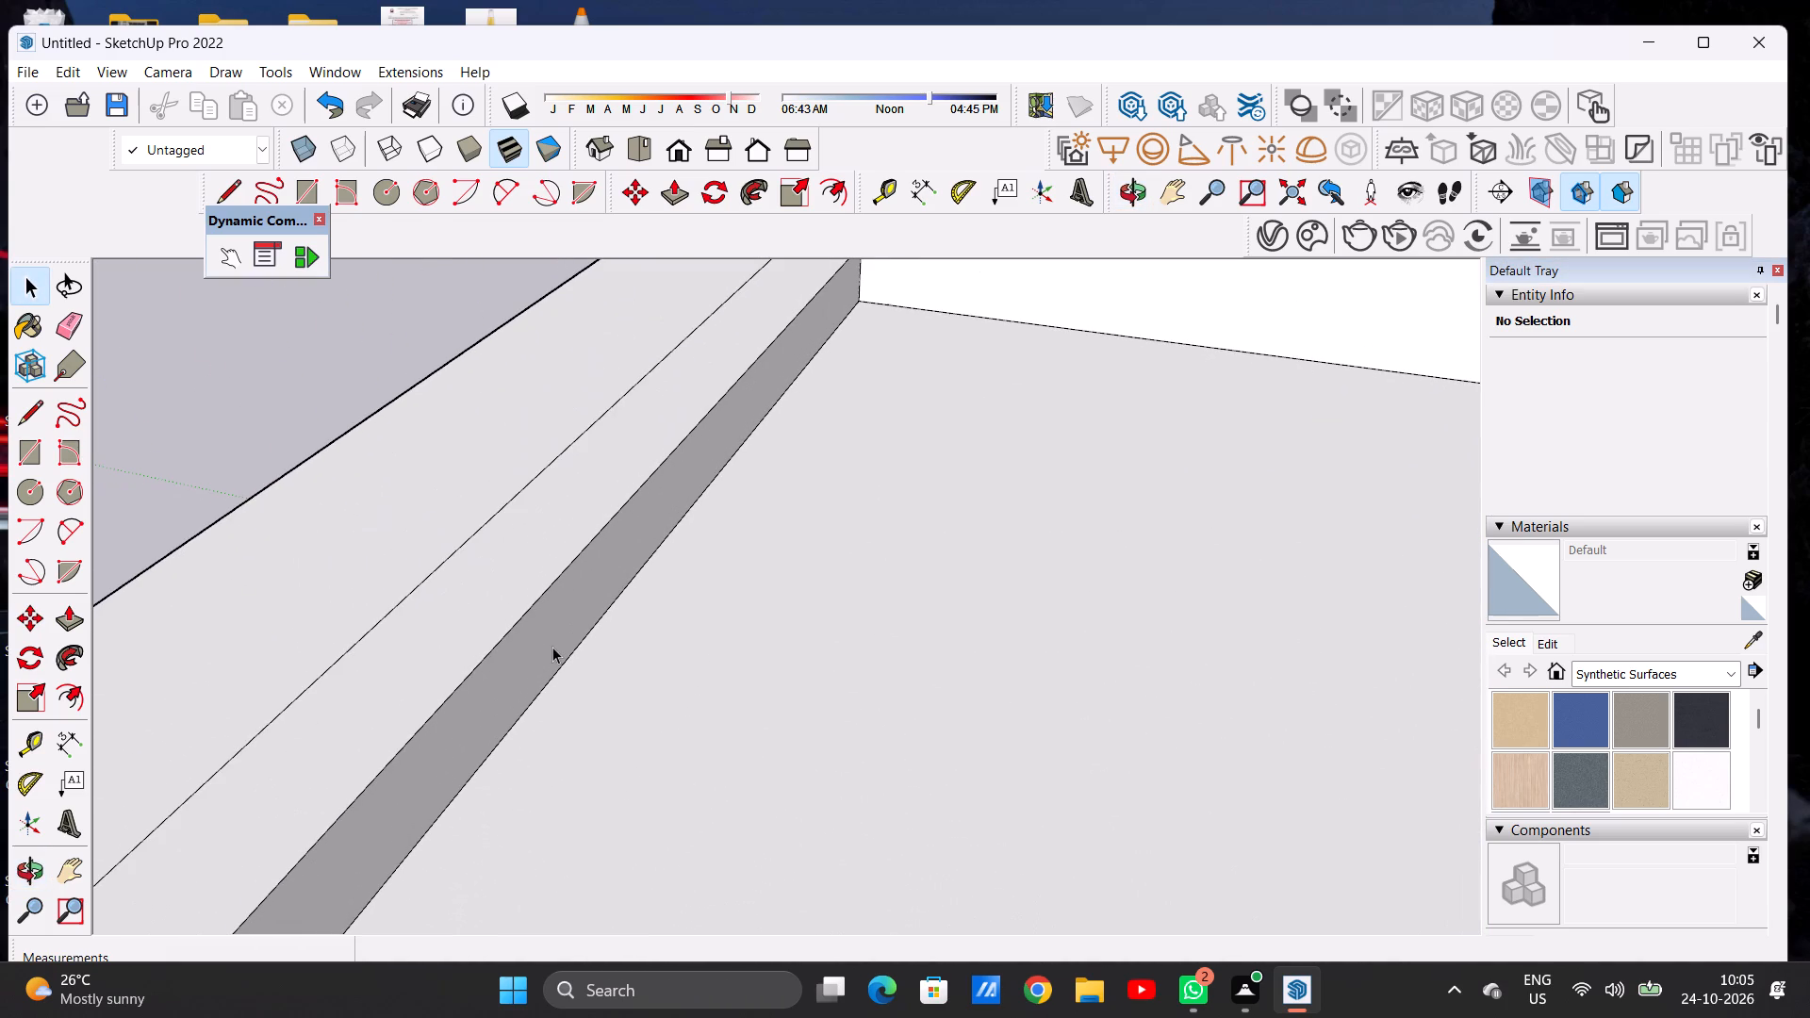
key(p)
click(529, 656)
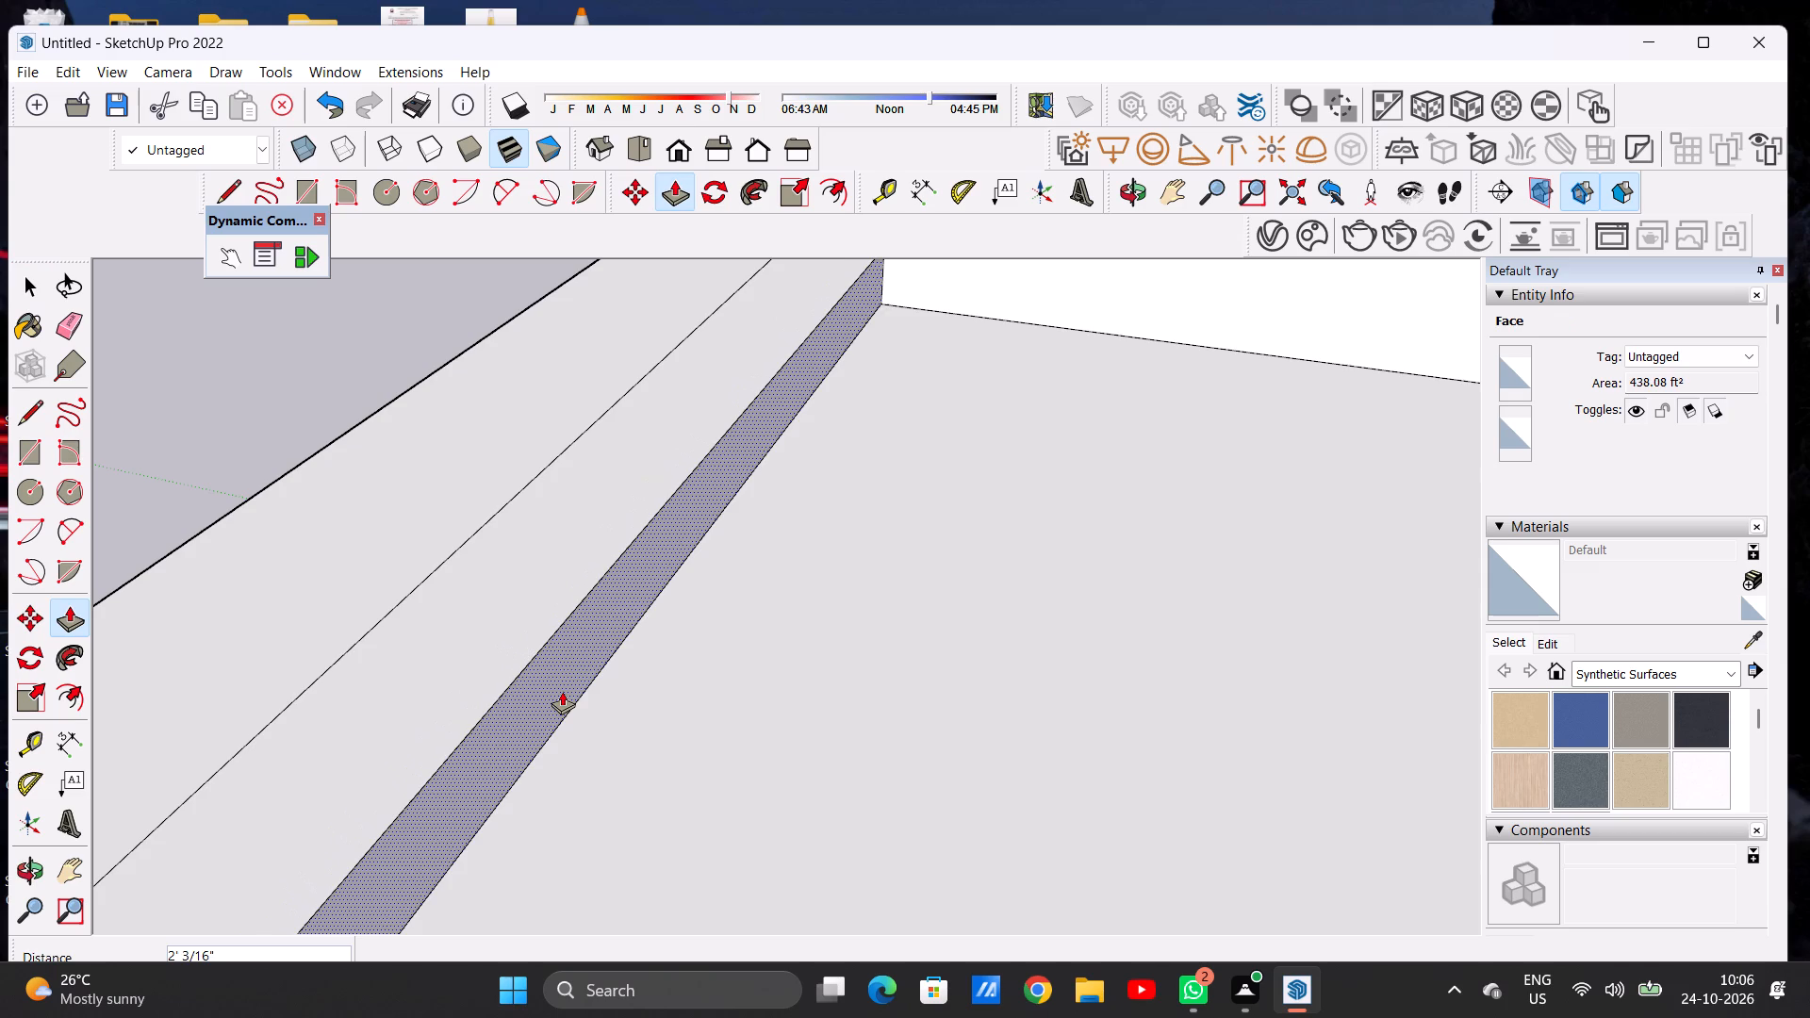
click(562, 691)
key(space)
Examine the widened front slab, raised block and terrace from several angles.
scroll(575, 666, down, 7)
scroll(580, 688, up, 1)
scroll(588, 694, down, 16)
middle_drag(464, 656, 1051, 661)
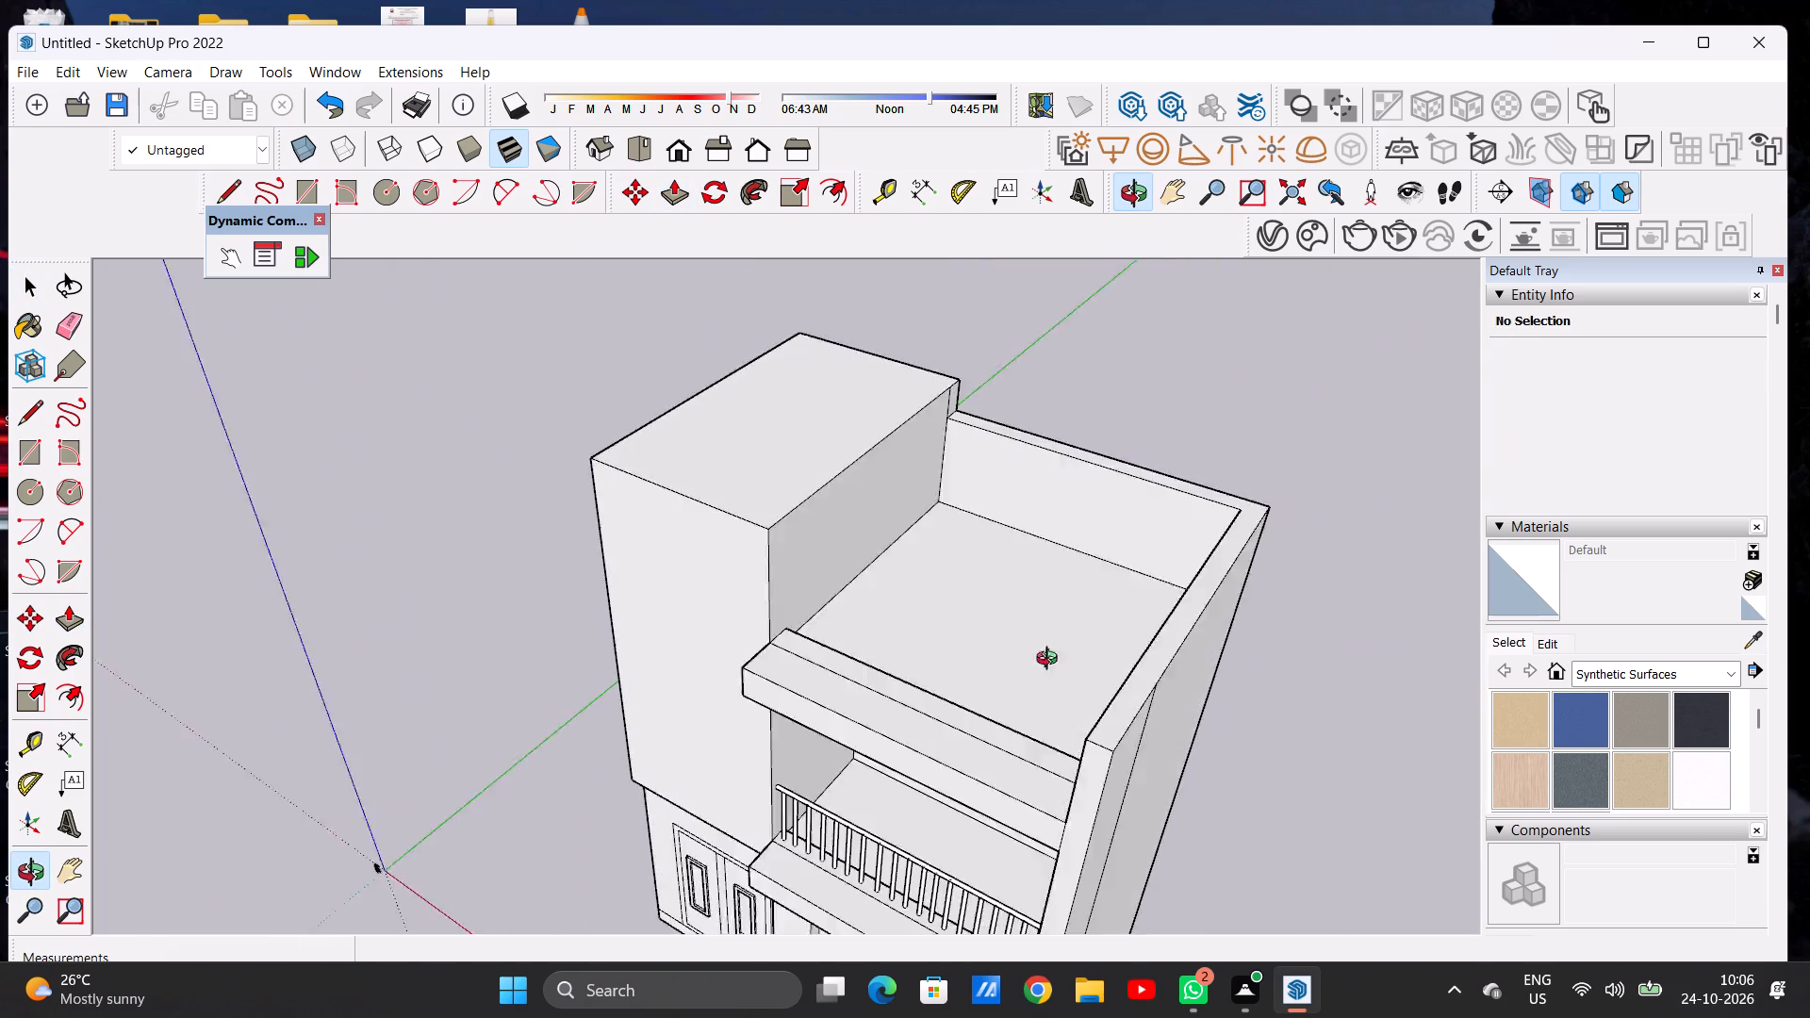
middle_drag(1051, 661, 1144, 629)
scroll(723, 703, down, 4)
middle_drag(742, 747, 988, 644)
scroll(1012, 616, up, 5)
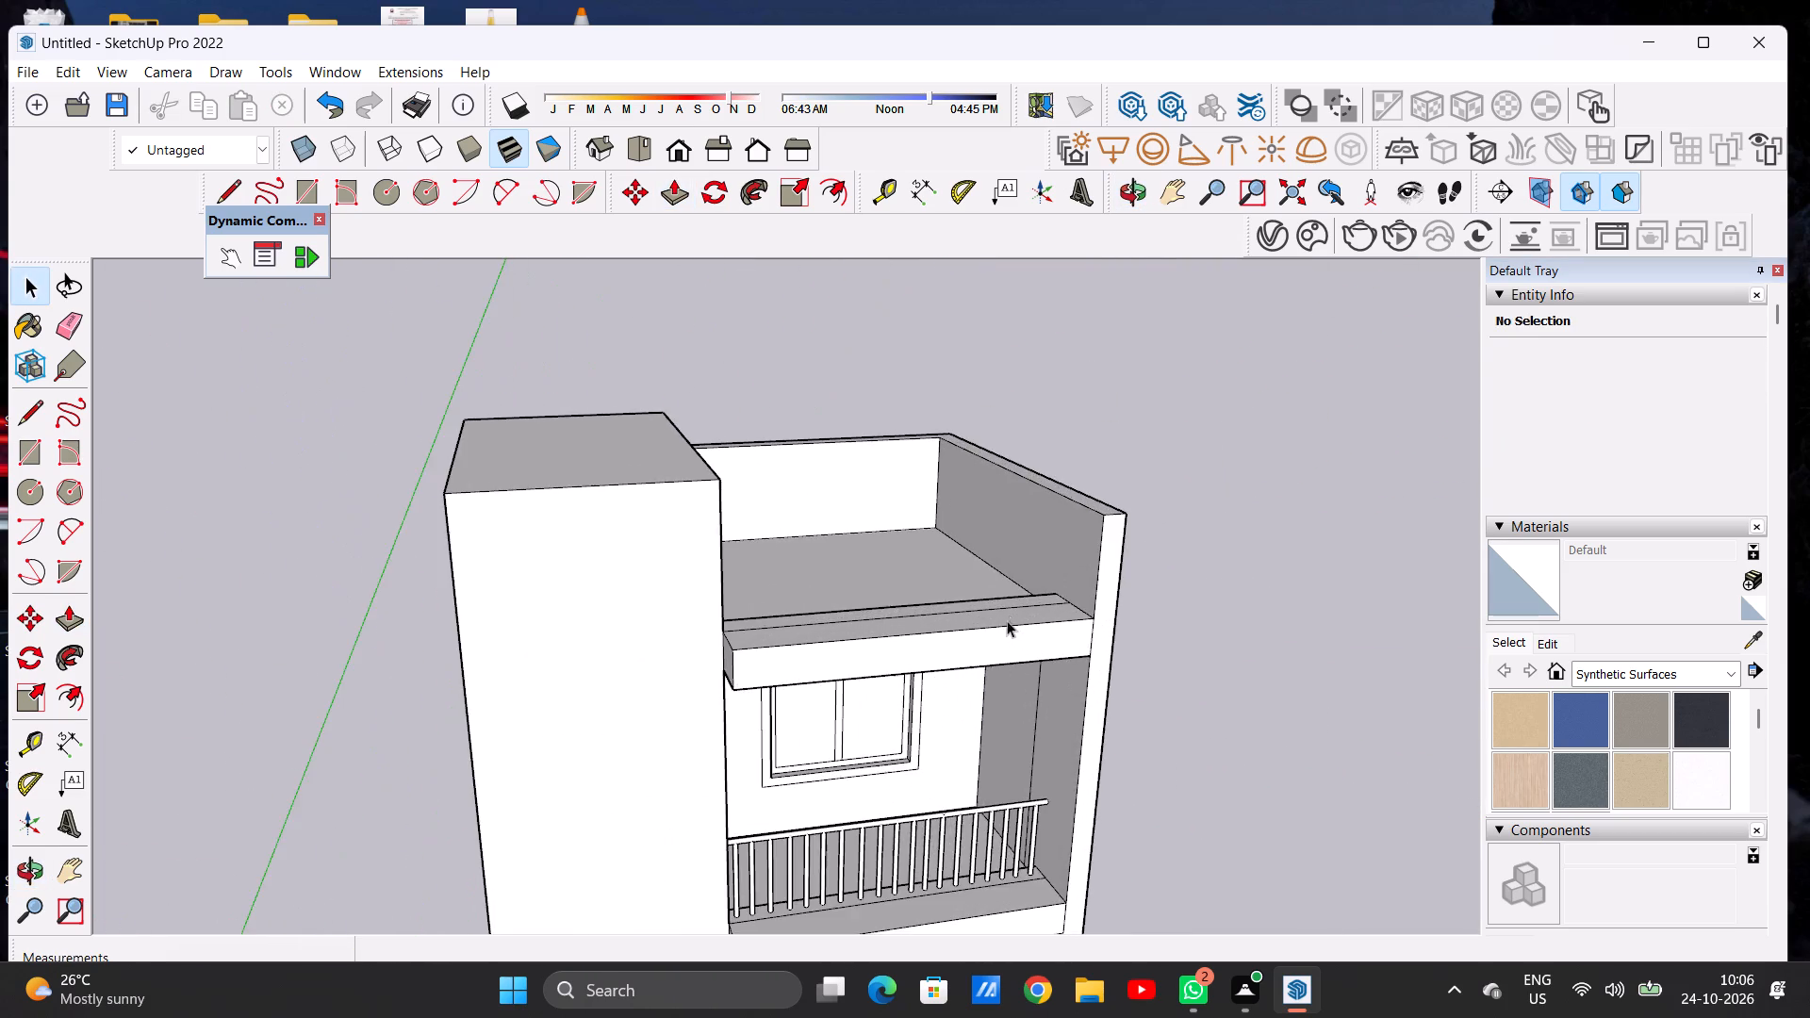
middle_drag(989, 623, 854, 683)
scroll(854, 683, up, 1)
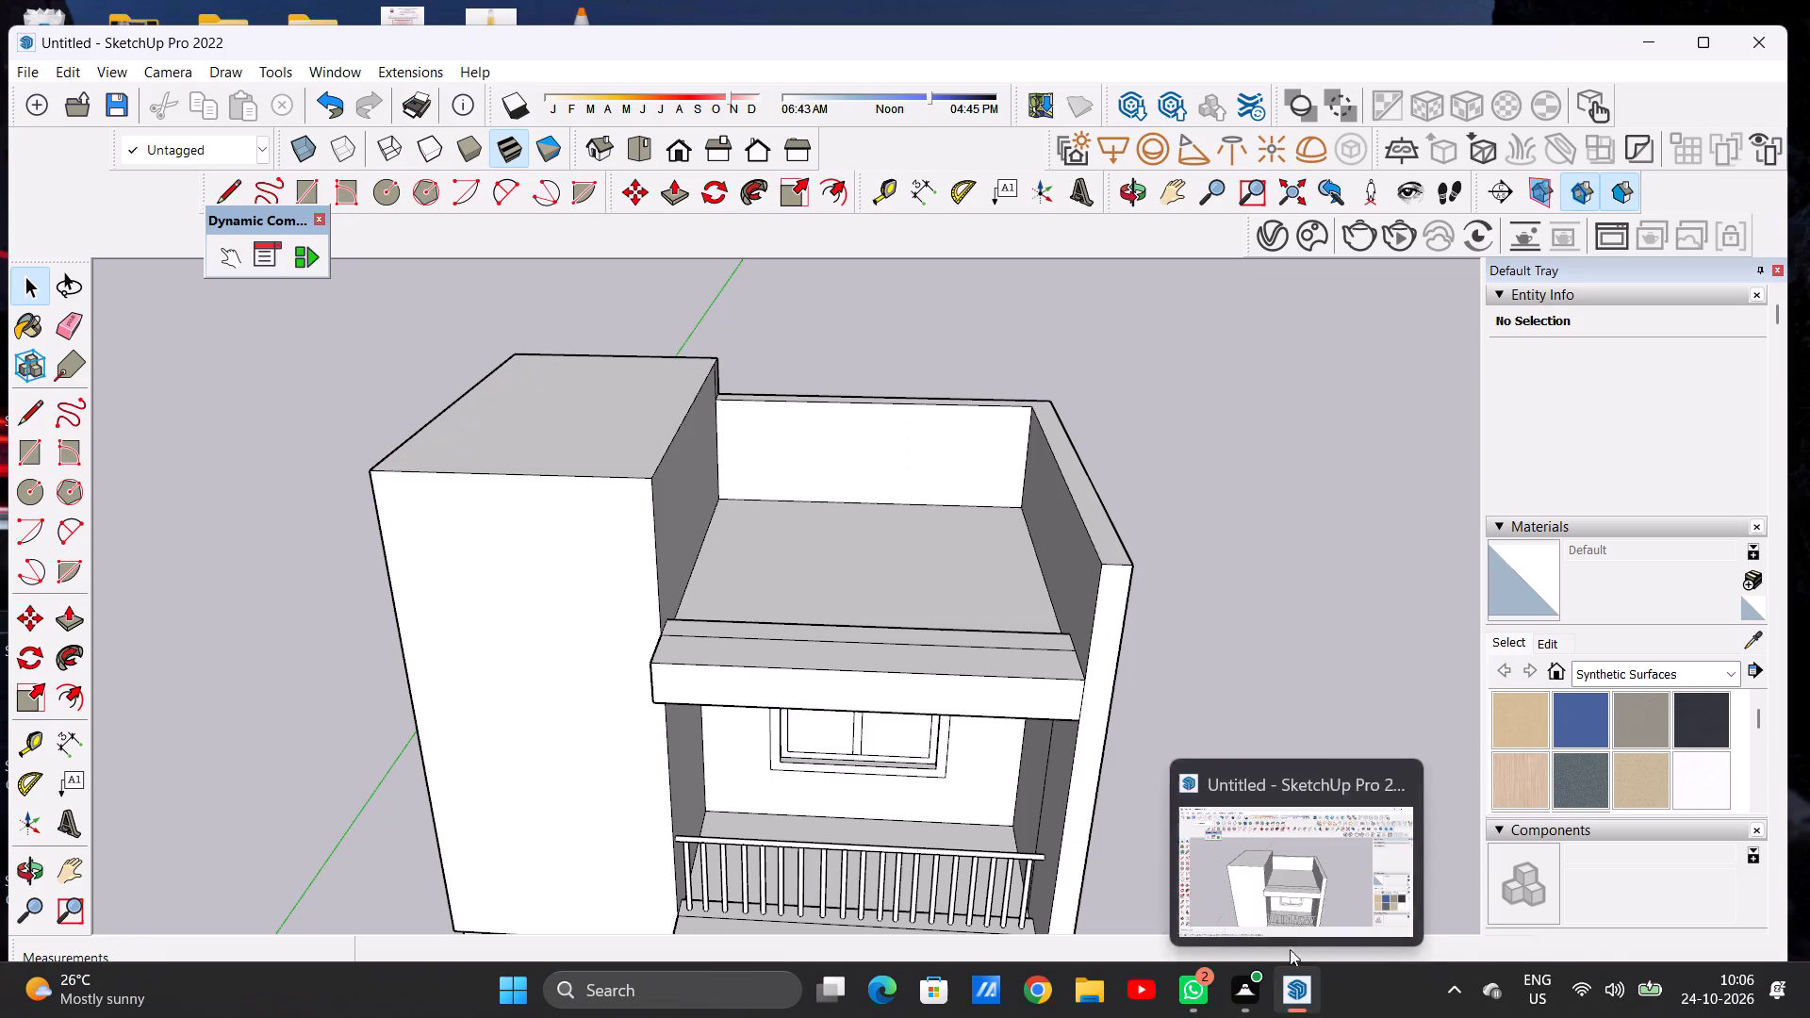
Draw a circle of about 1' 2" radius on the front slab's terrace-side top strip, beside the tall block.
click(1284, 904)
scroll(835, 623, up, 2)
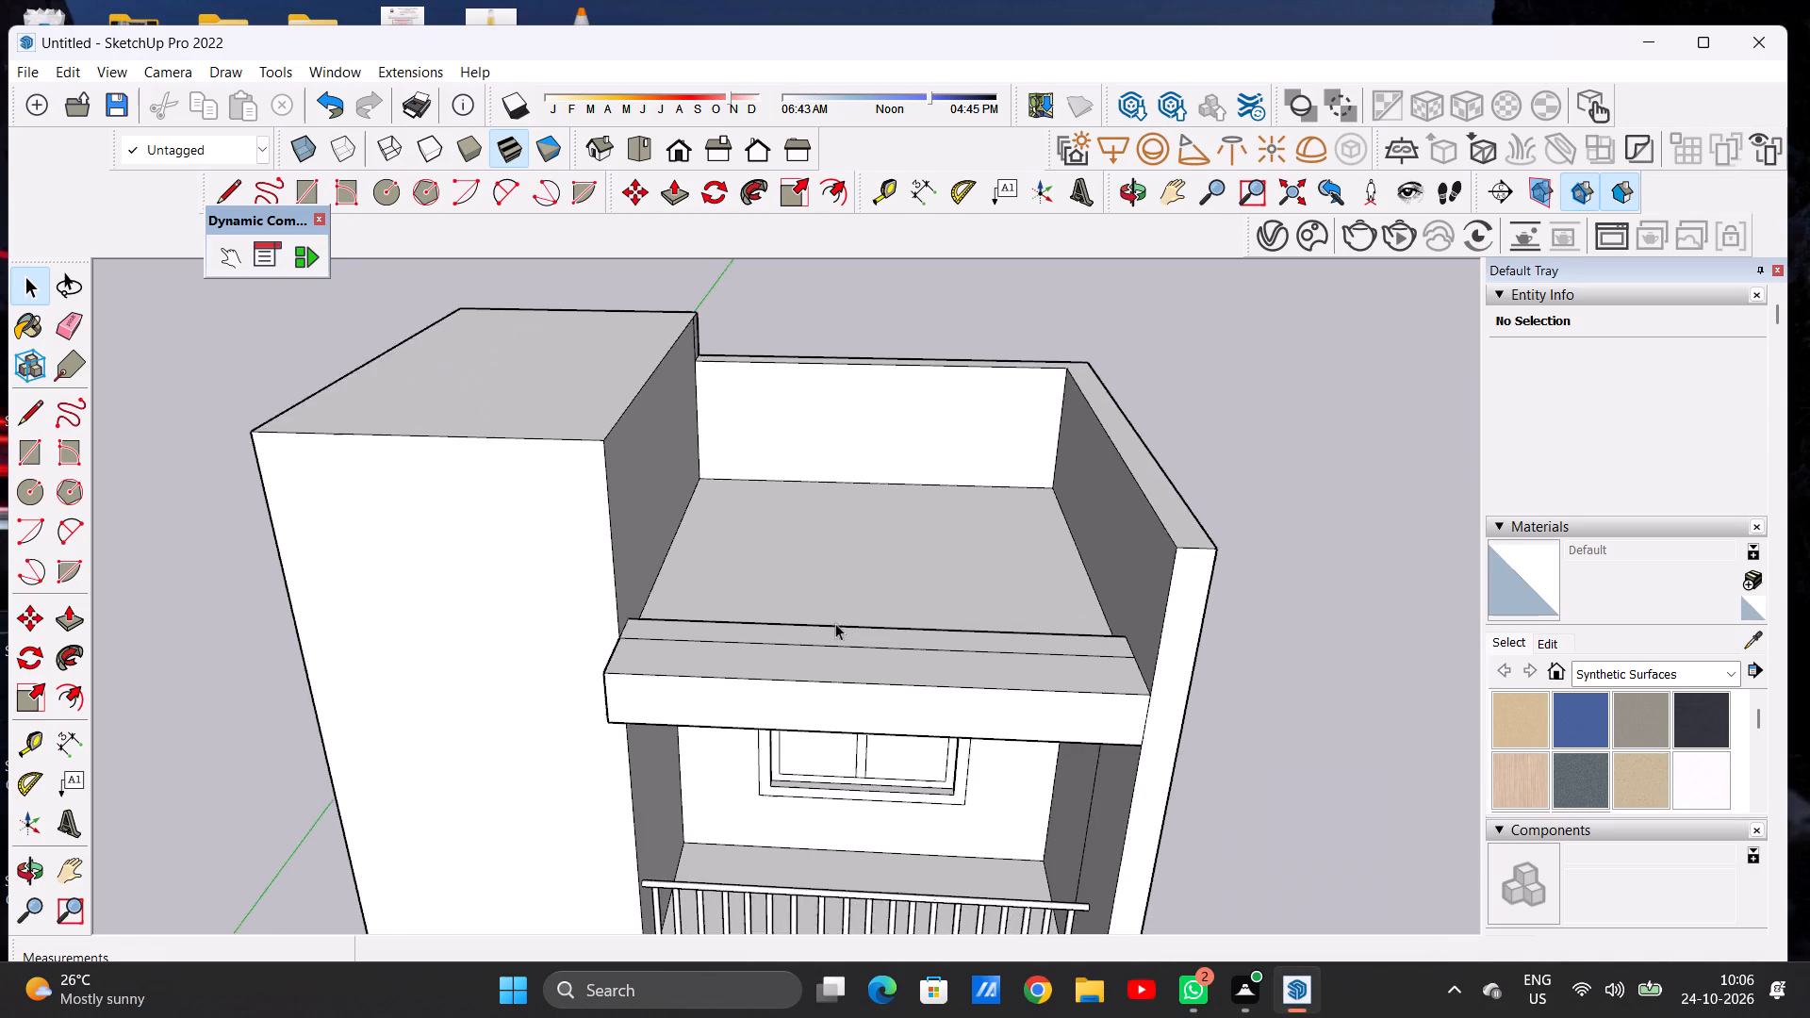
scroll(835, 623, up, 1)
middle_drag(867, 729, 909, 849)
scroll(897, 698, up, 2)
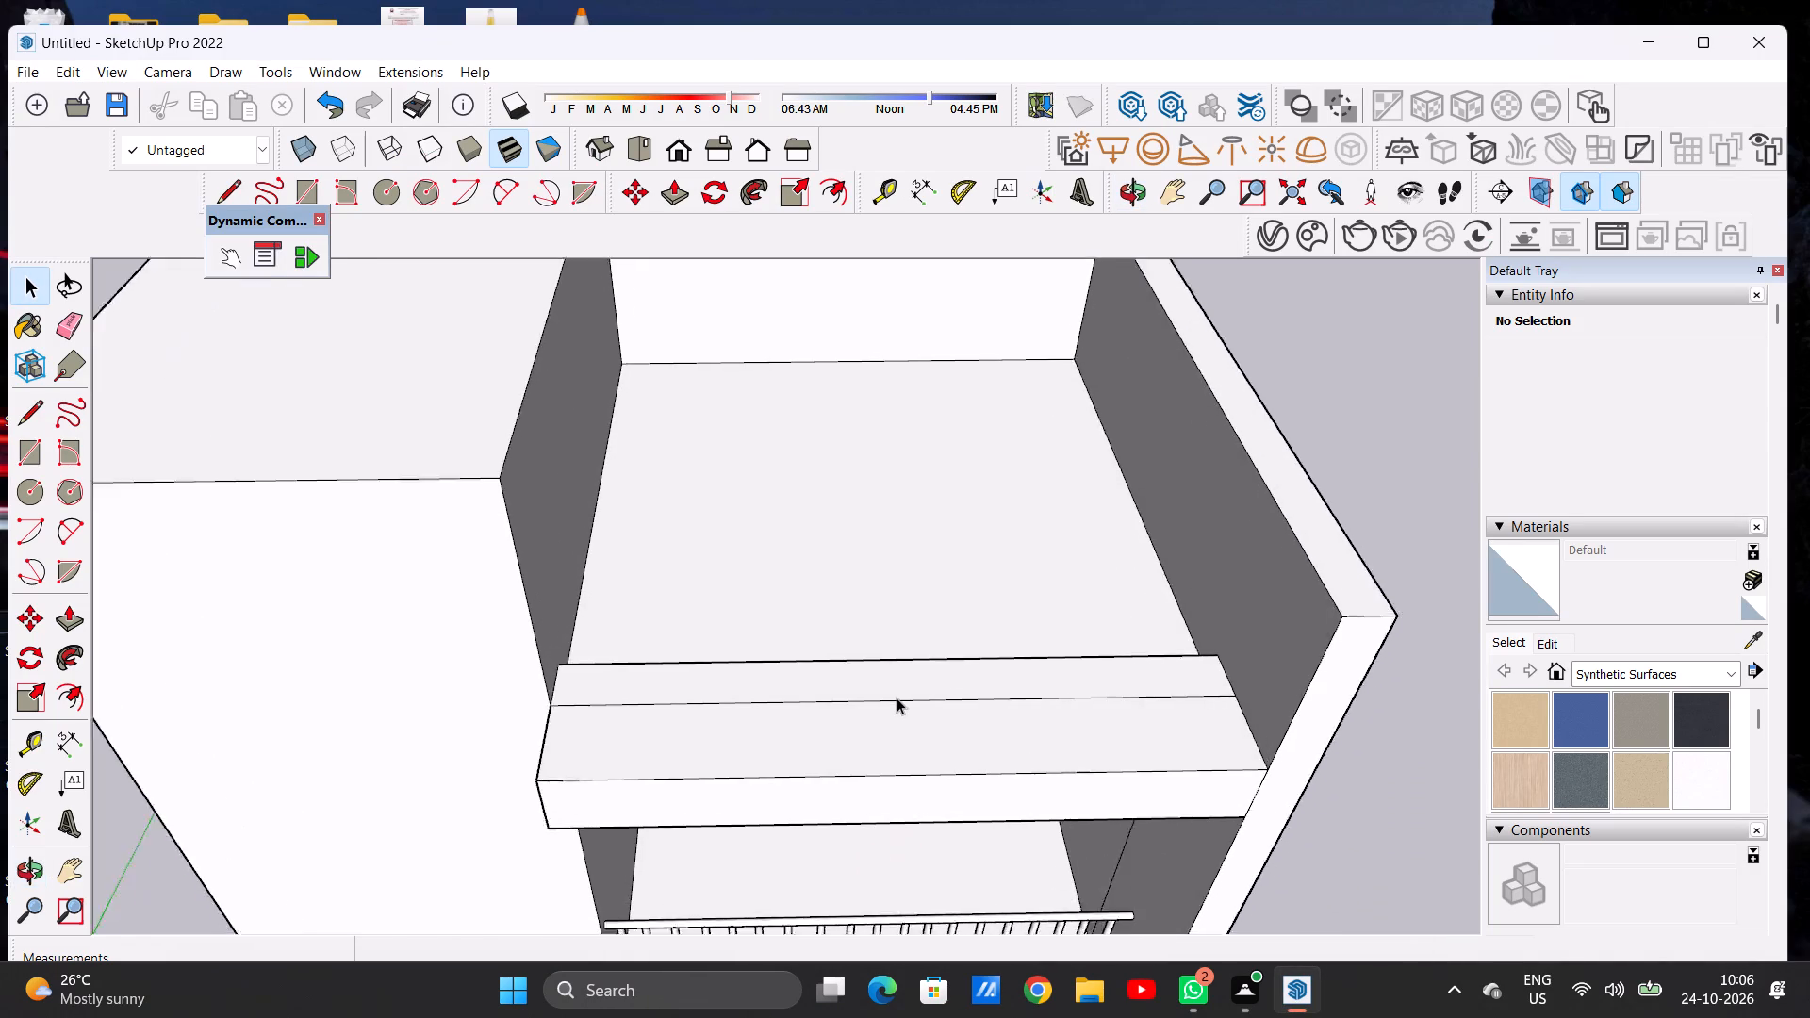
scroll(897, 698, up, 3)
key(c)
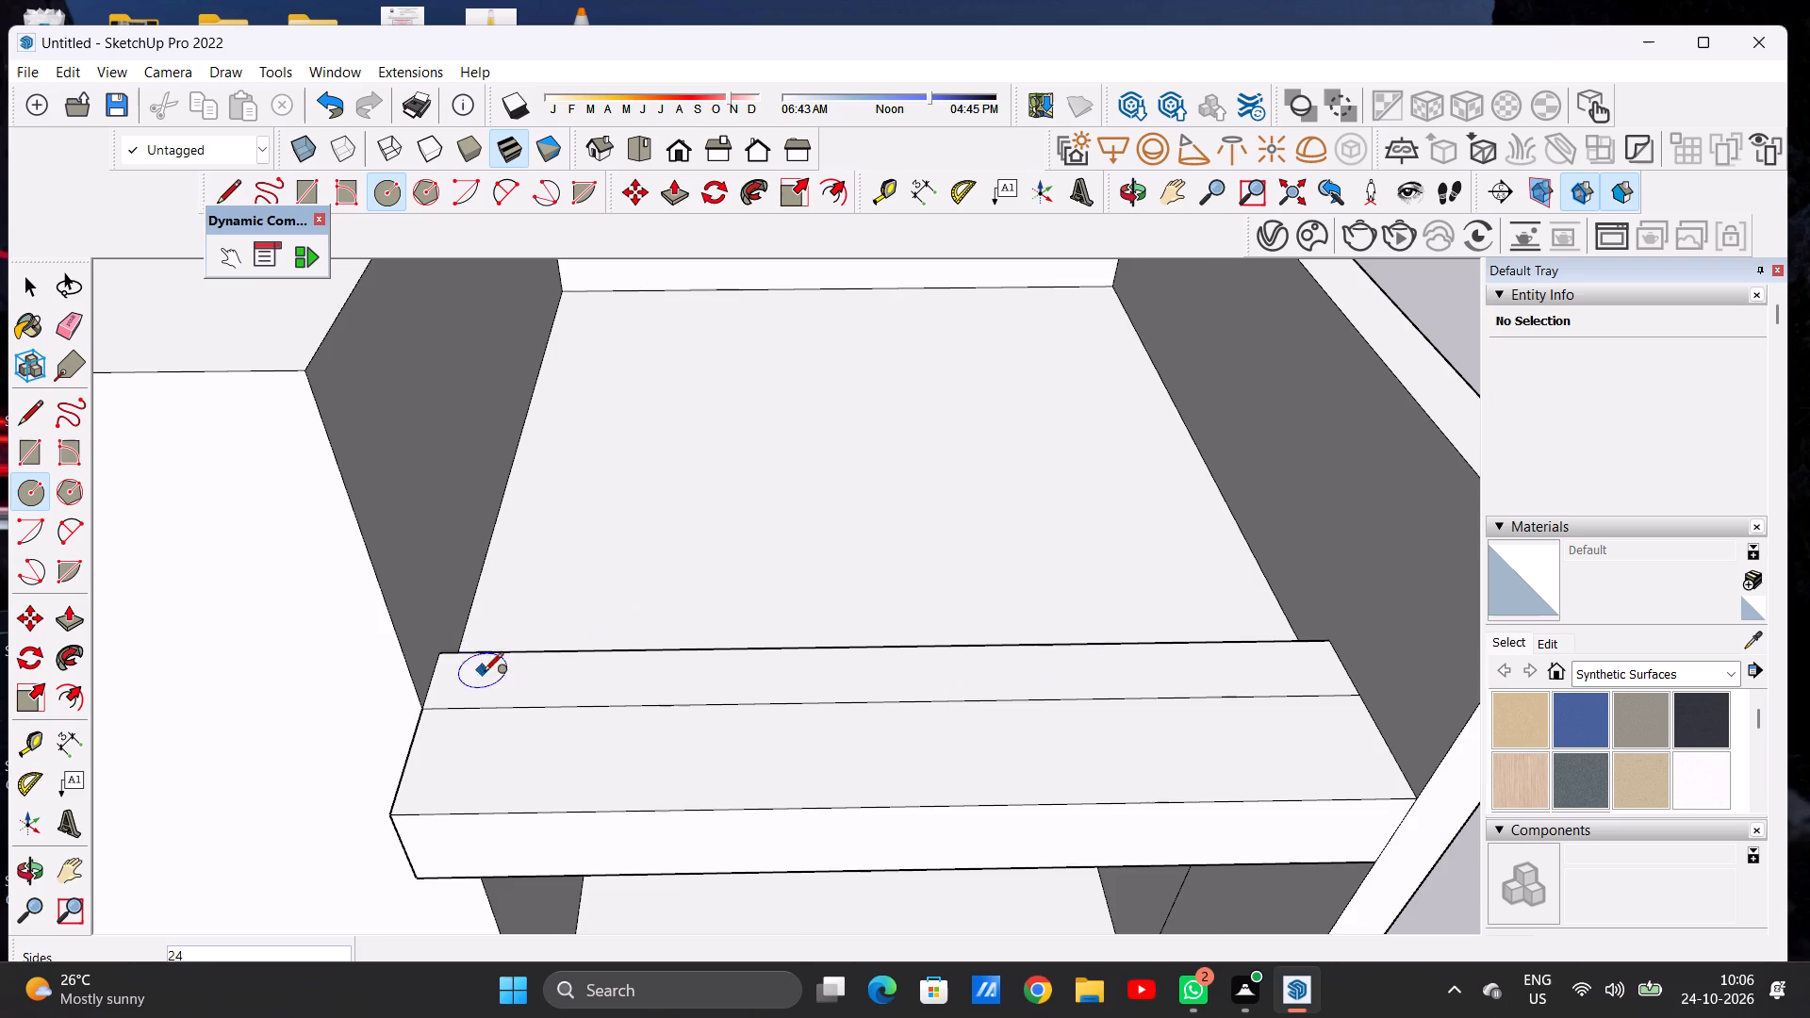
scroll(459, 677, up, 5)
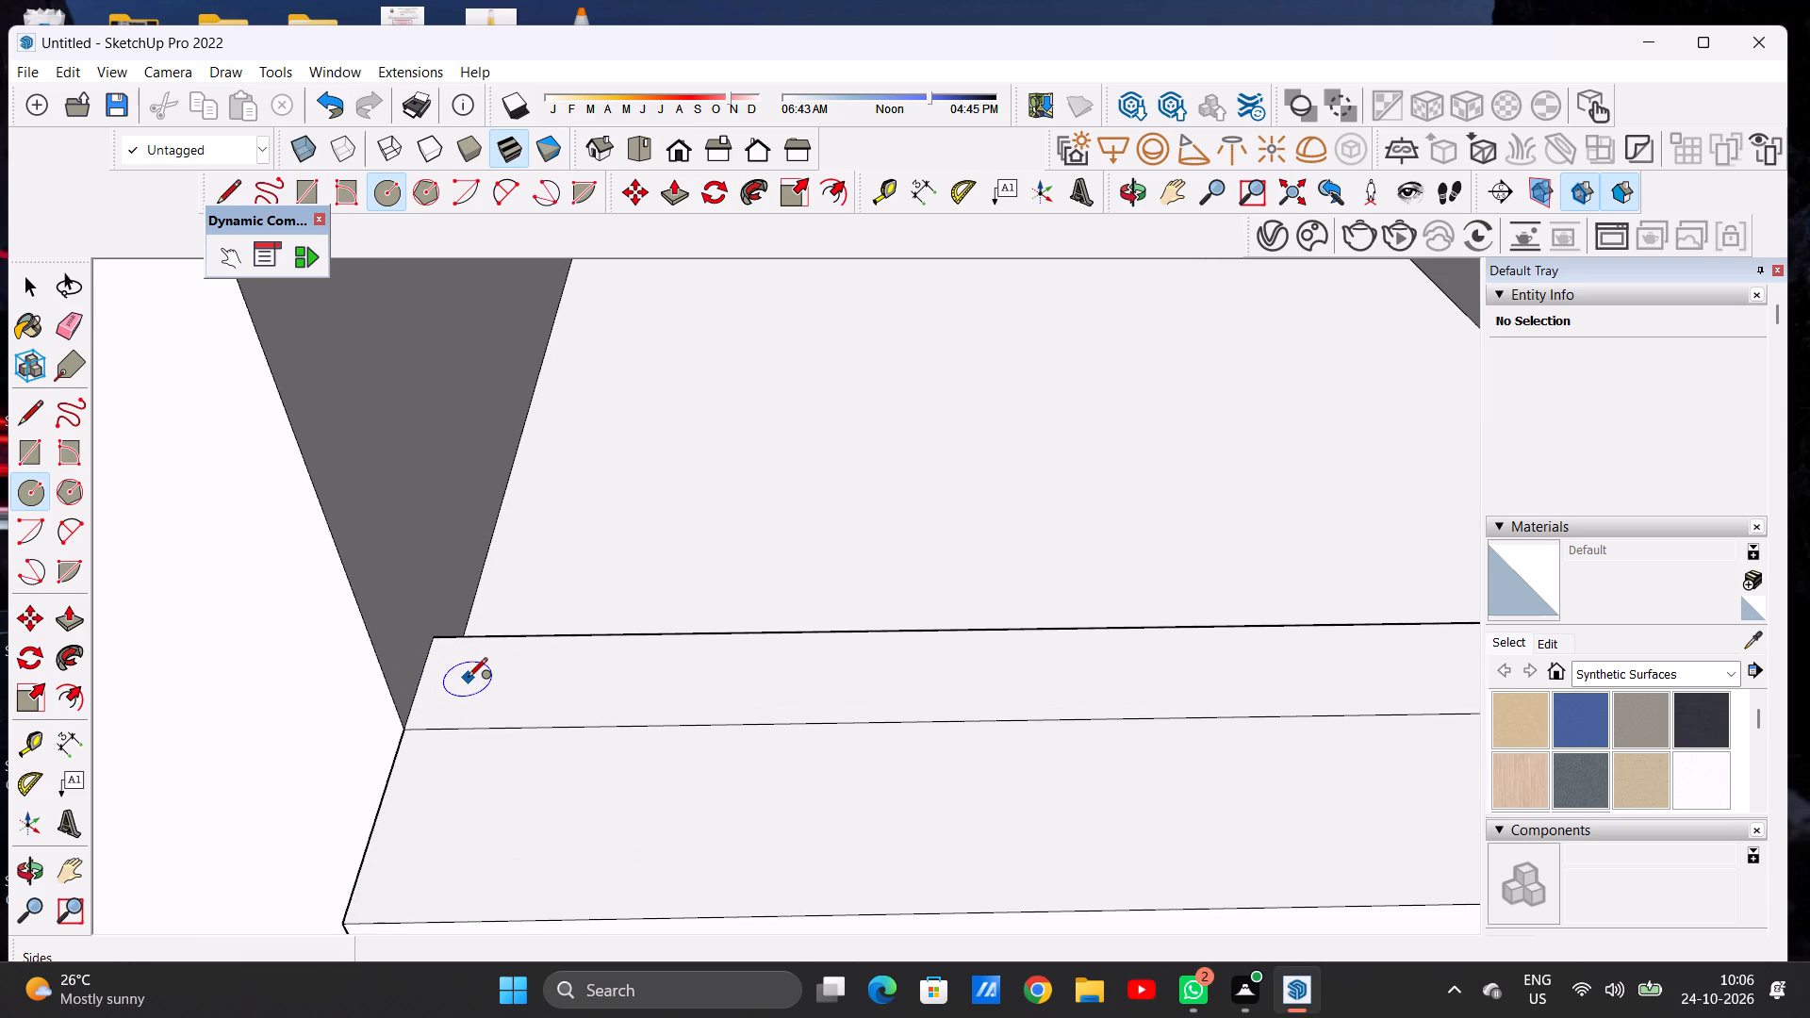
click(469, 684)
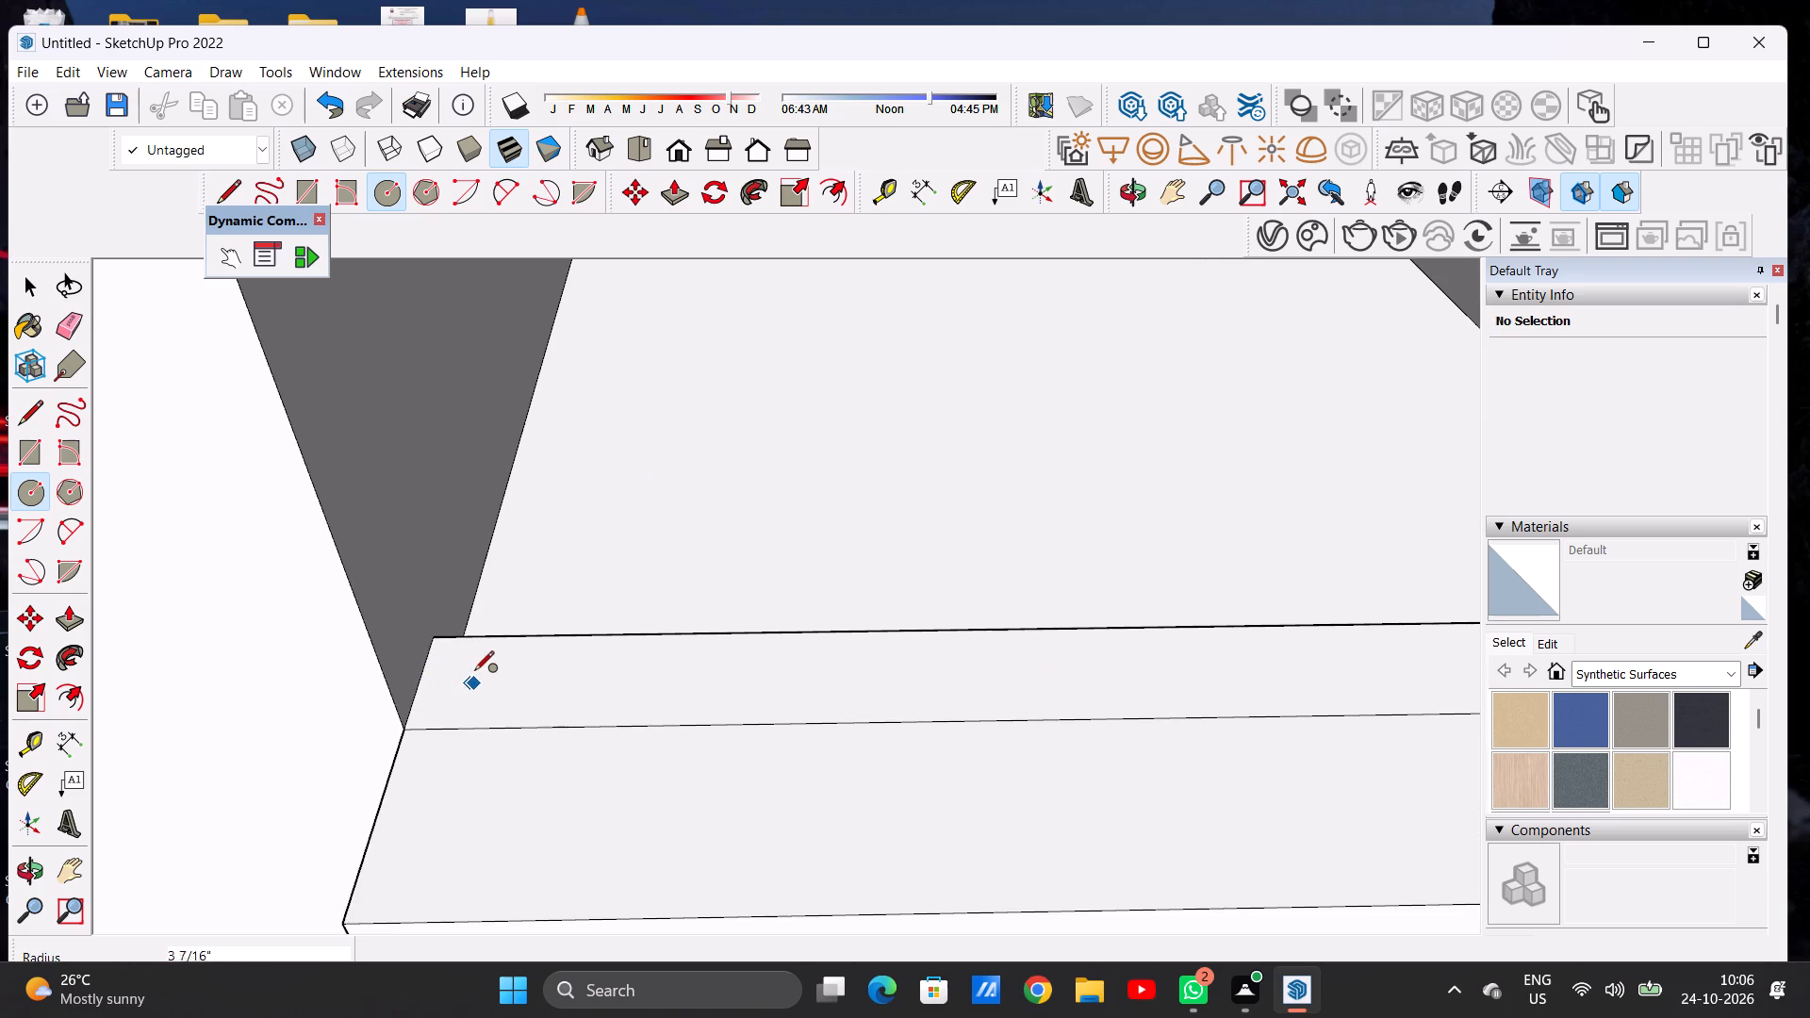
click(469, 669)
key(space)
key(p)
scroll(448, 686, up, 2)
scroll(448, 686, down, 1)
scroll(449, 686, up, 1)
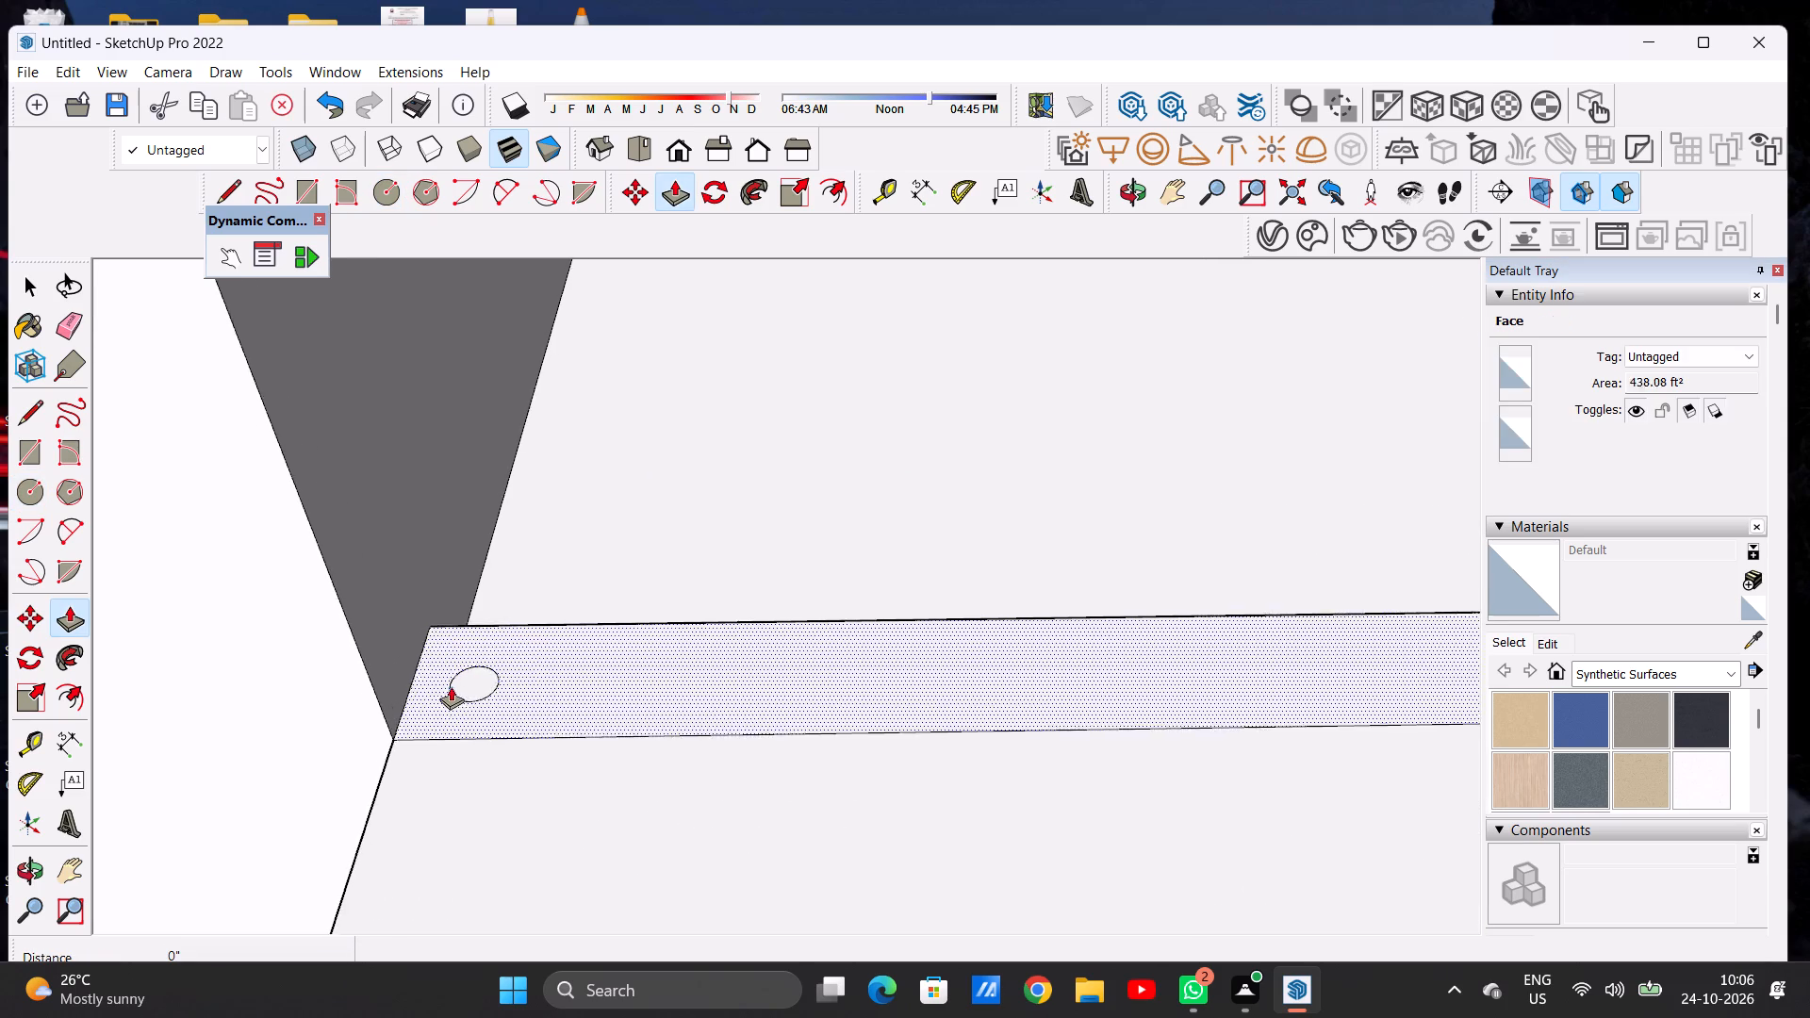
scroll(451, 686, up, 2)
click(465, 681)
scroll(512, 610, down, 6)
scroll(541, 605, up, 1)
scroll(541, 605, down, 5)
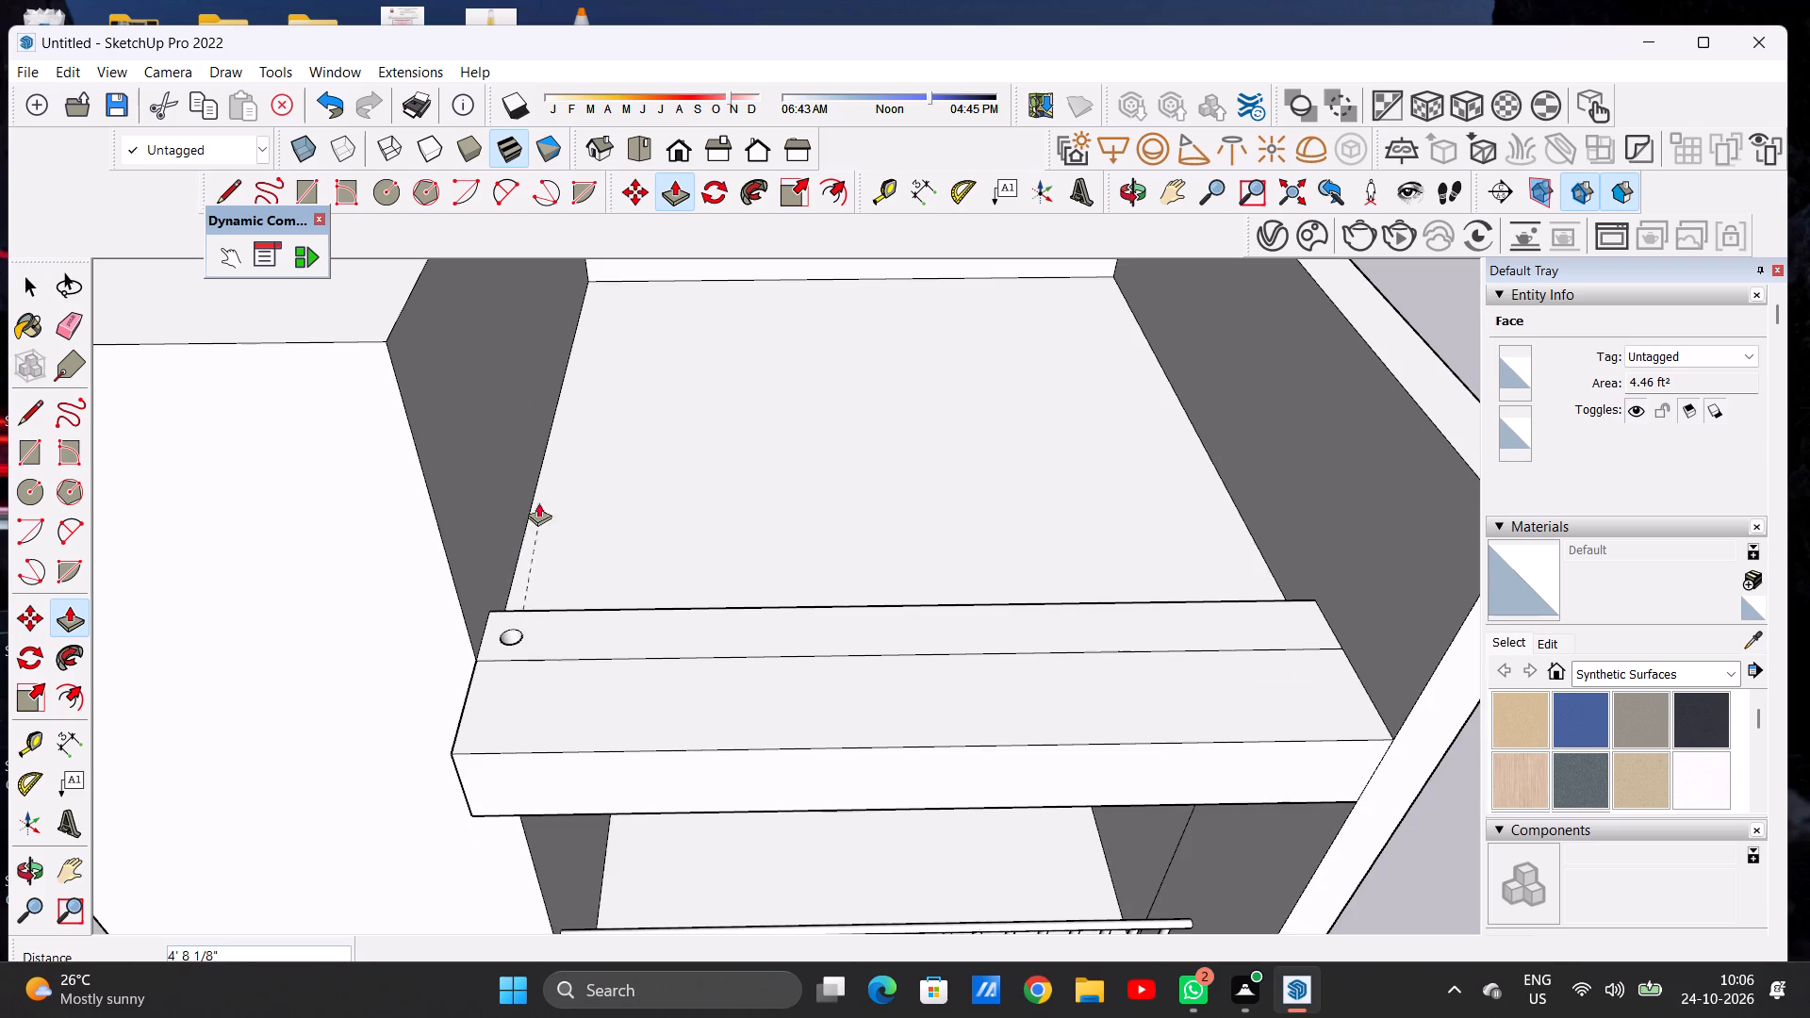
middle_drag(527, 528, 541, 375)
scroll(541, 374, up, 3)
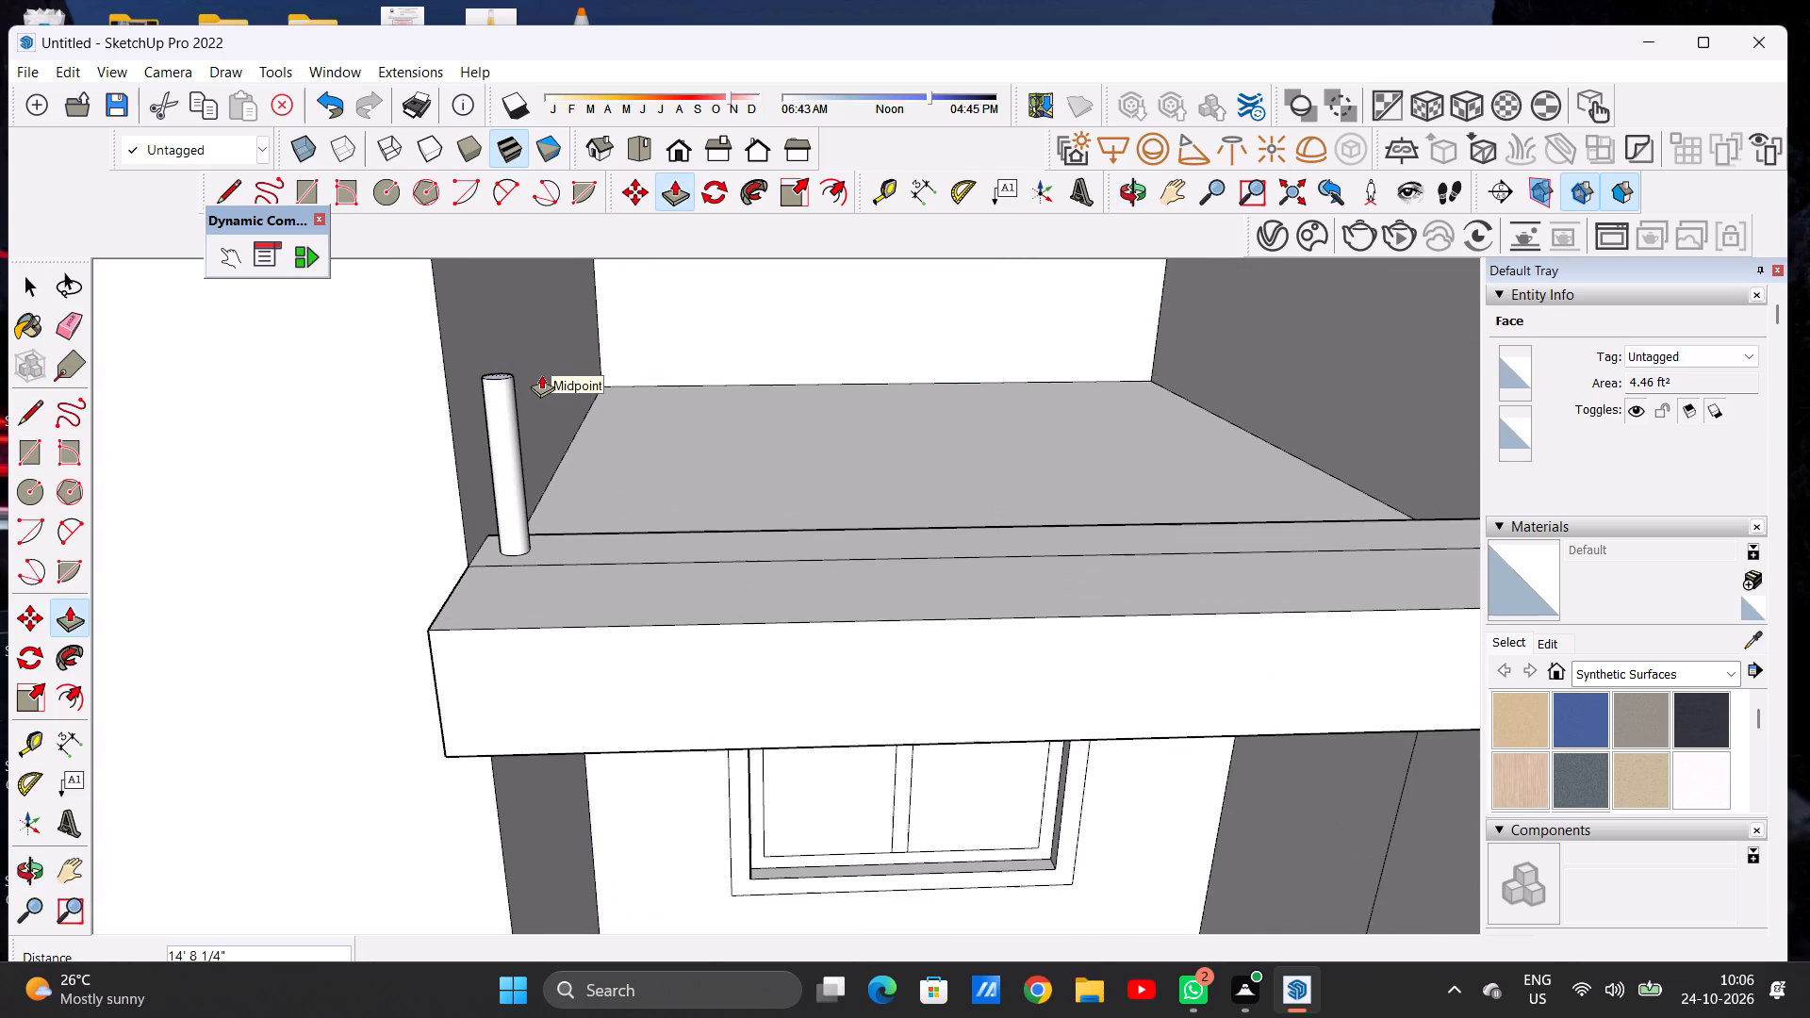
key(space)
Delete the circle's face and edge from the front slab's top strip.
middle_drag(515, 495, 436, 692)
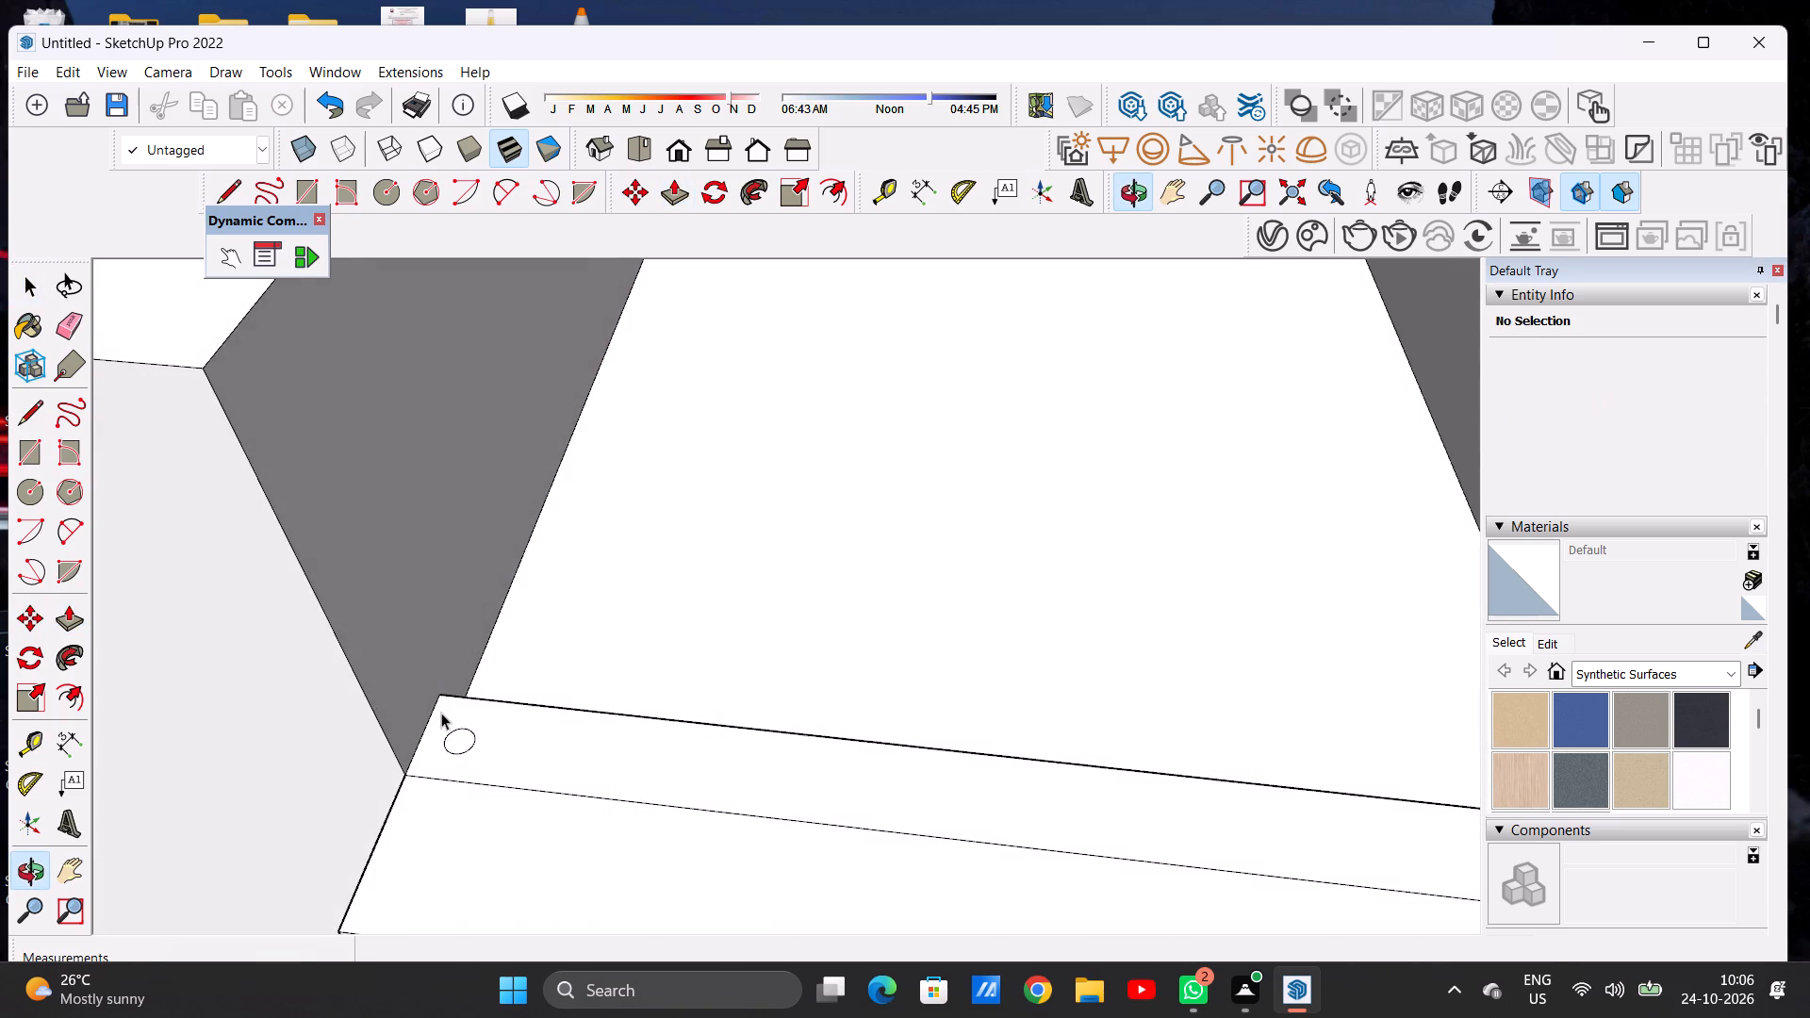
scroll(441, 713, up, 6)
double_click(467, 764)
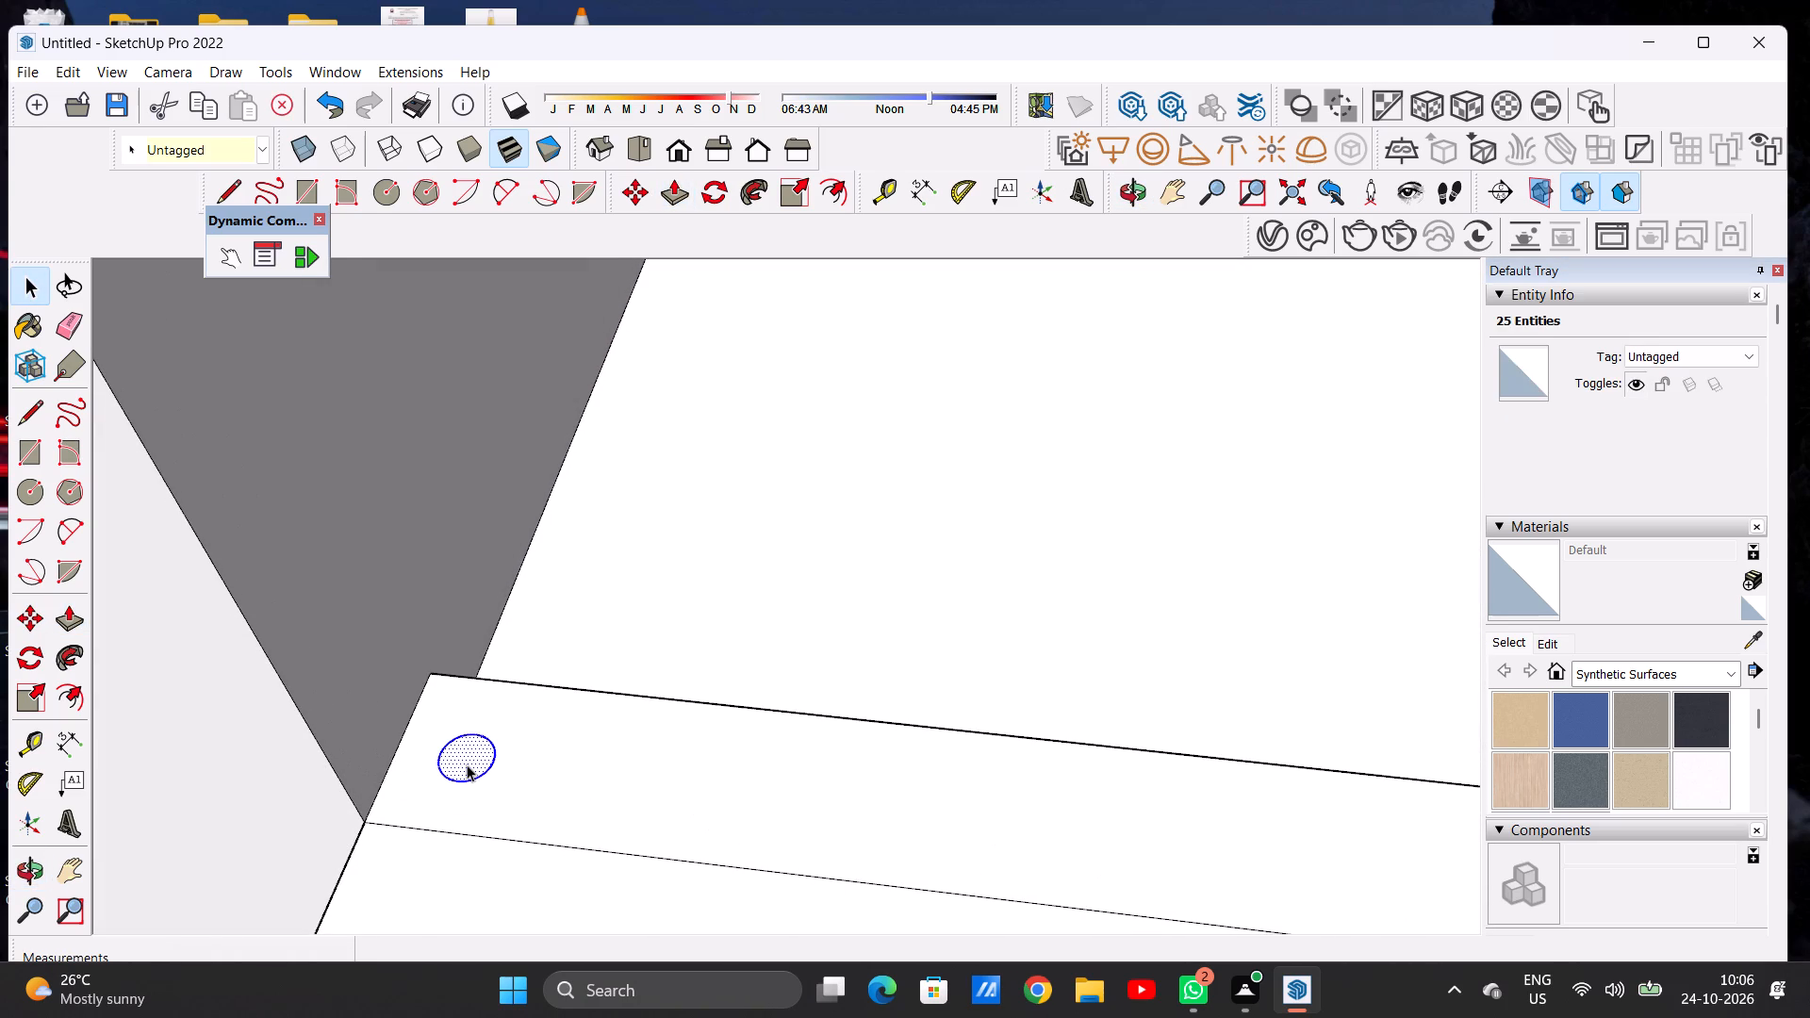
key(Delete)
Draw a circle of about 10" radius on the slab's terrace-side top strip, beside the tall block.
key(c)
click(467, 764)
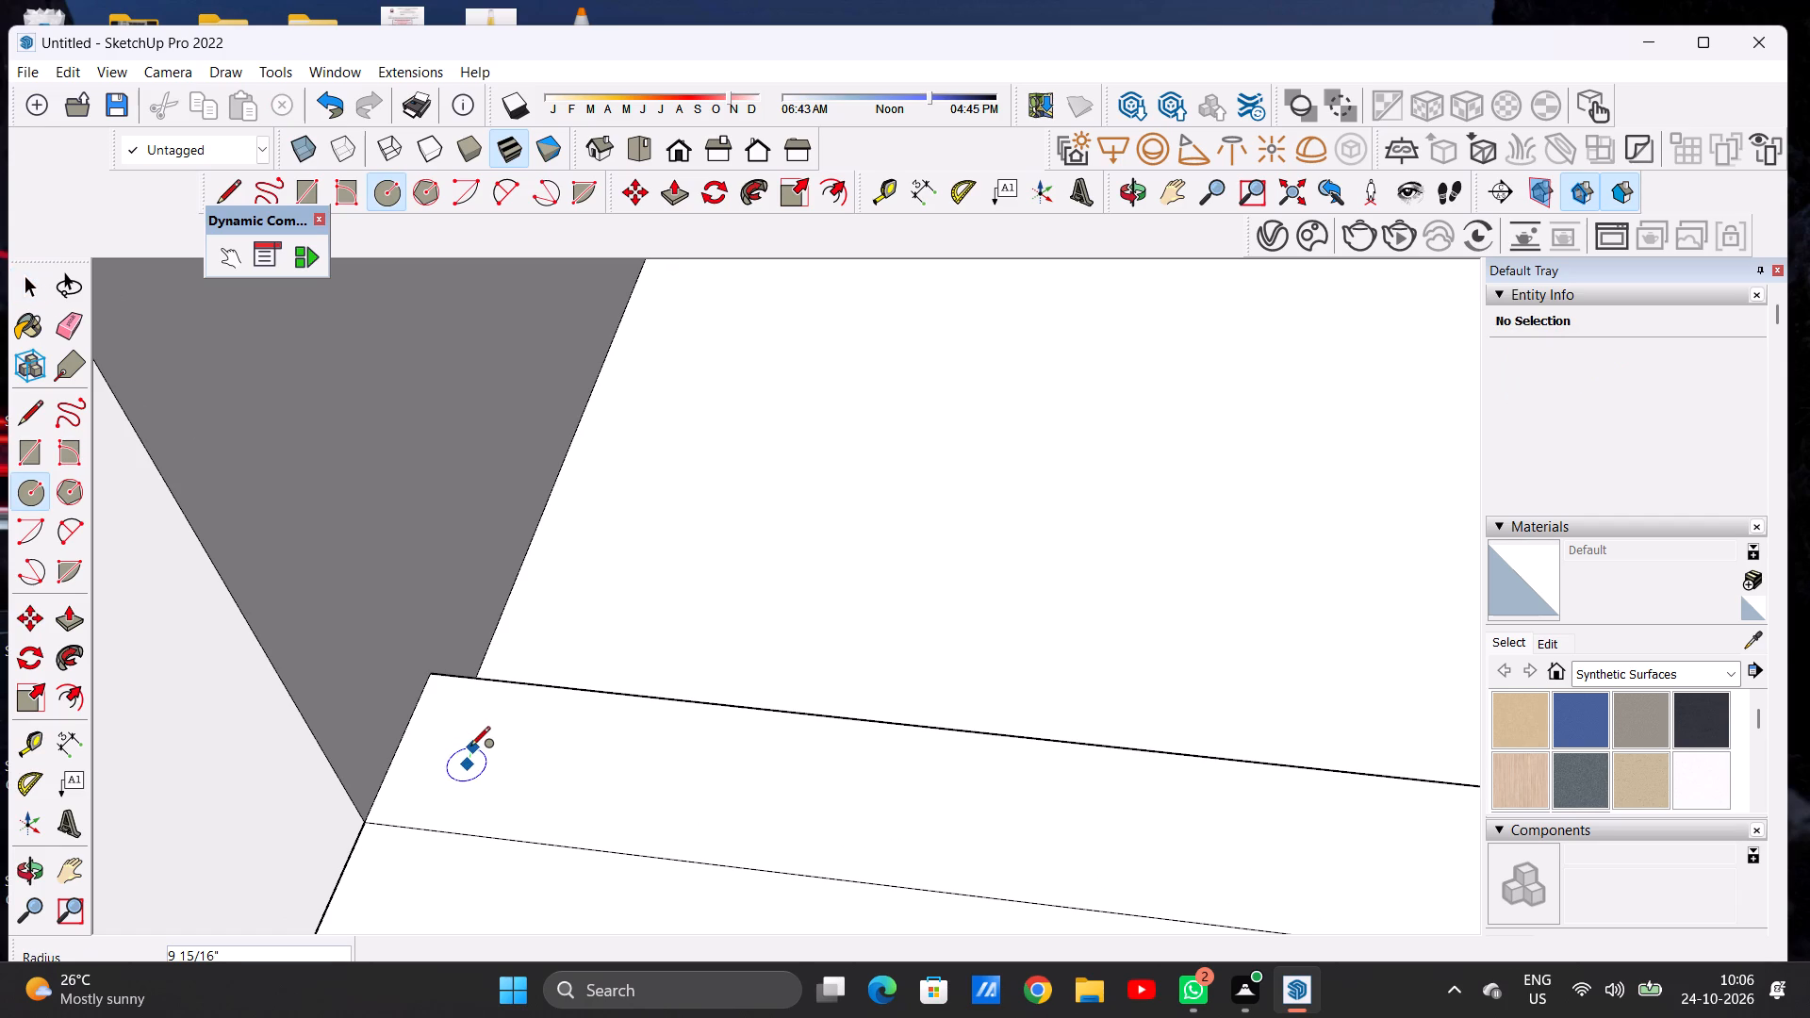
click(470, 747)
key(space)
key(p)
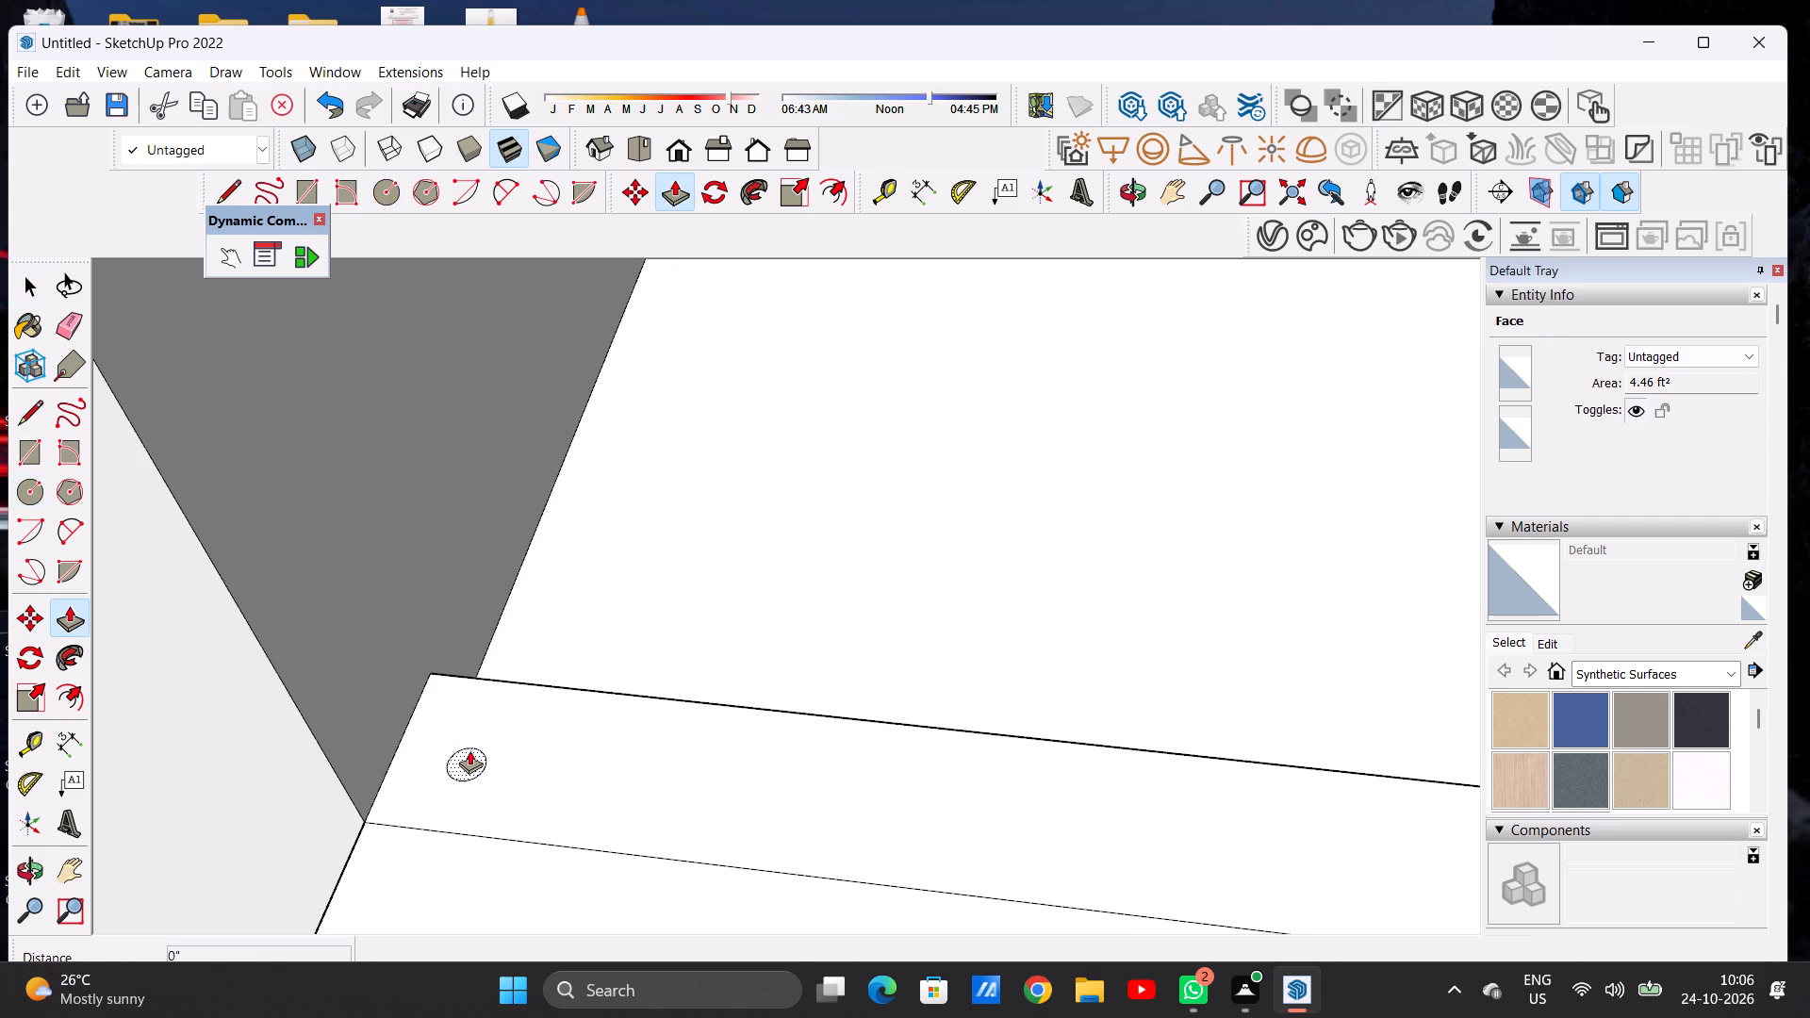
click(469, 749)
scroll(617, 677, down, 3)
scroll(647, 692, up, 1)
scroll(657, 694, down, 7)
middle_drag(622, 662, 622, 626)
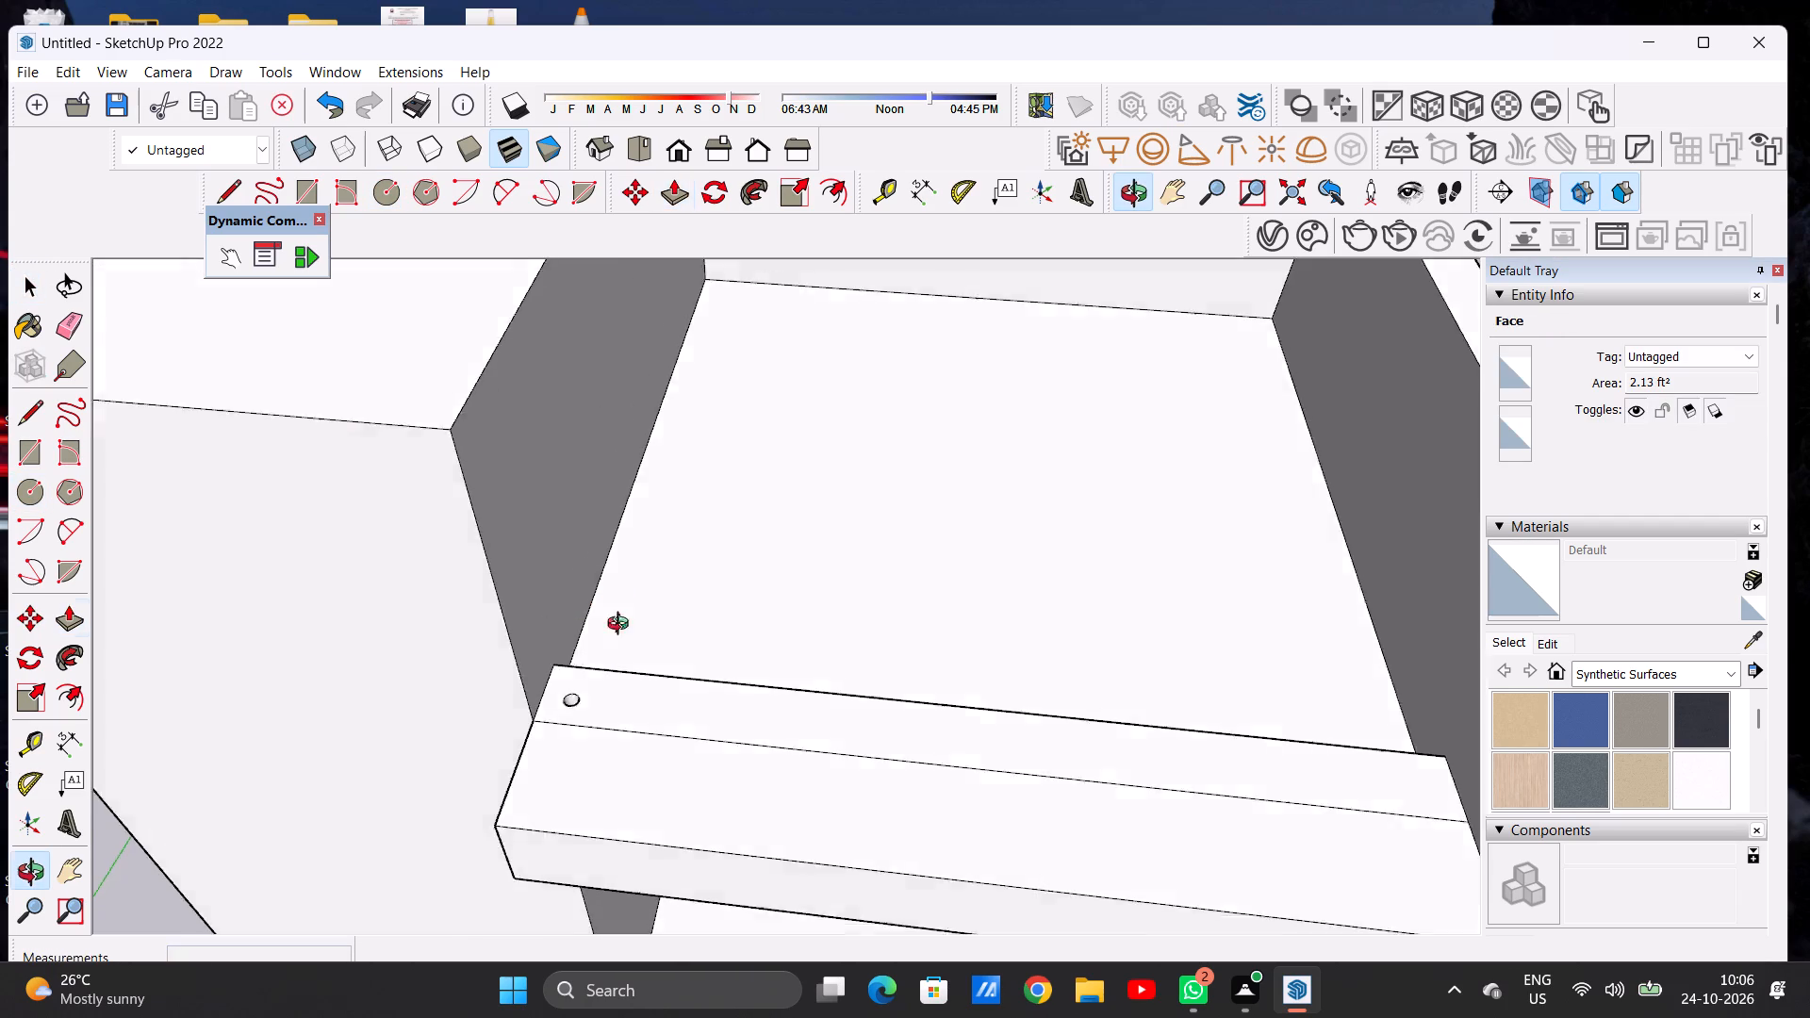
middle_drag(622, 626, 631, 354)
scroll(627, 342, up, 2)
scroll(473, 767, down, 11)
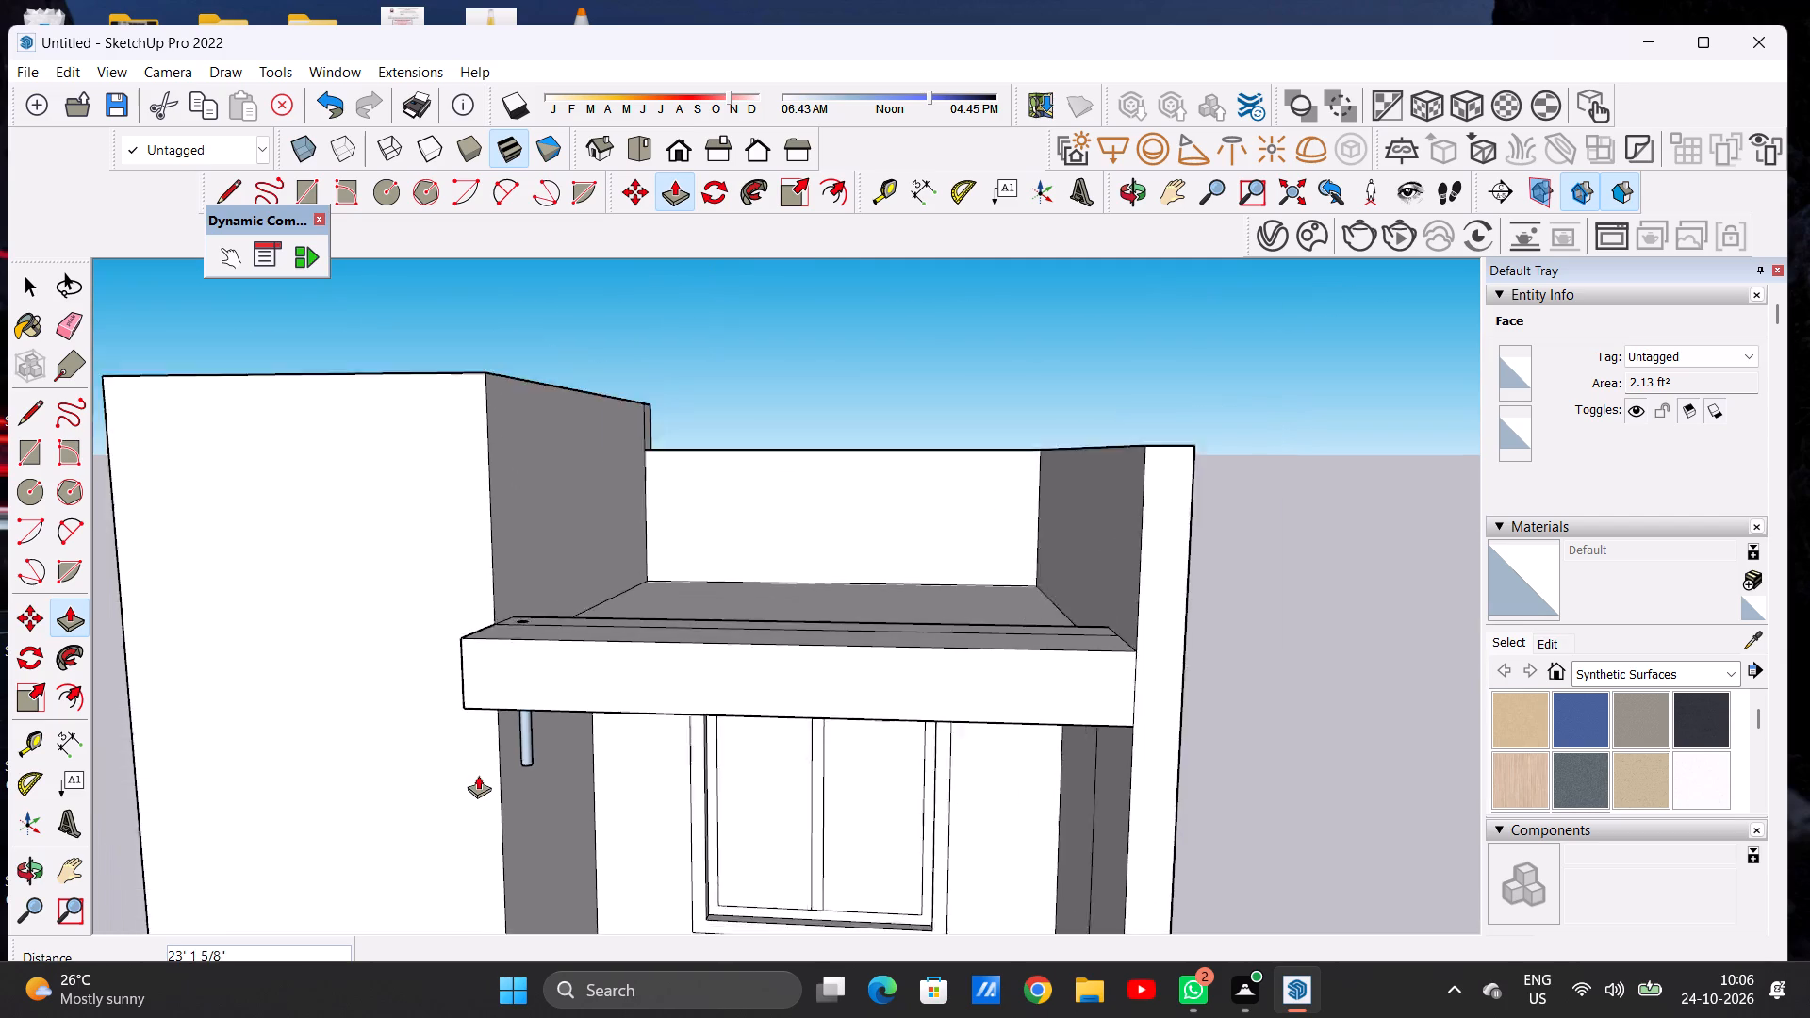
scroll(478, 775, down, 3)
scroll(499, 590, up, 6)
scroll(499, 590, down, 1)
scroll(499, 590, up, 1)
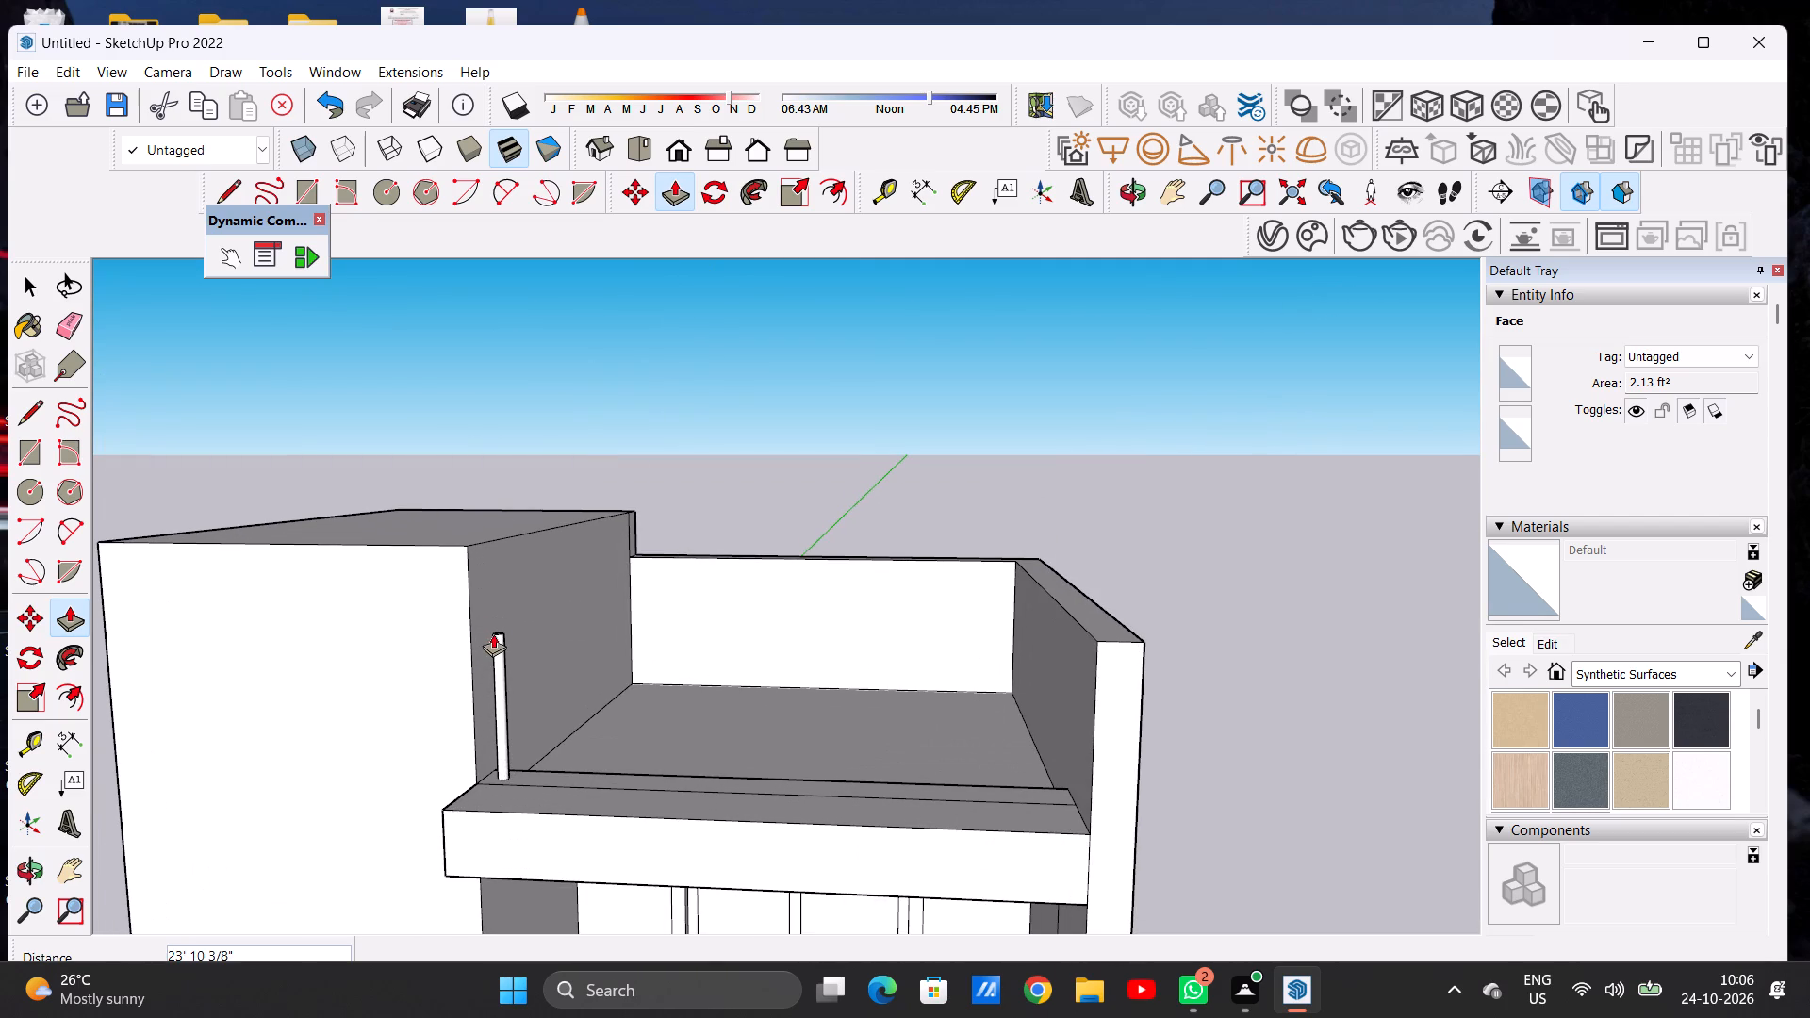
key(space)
Copy the small circle with its face about 86' along the top strip to the end beside the parapet wall.
scroll(497, 712, down, 8)
middle_drag(685, 762, 742, 927)
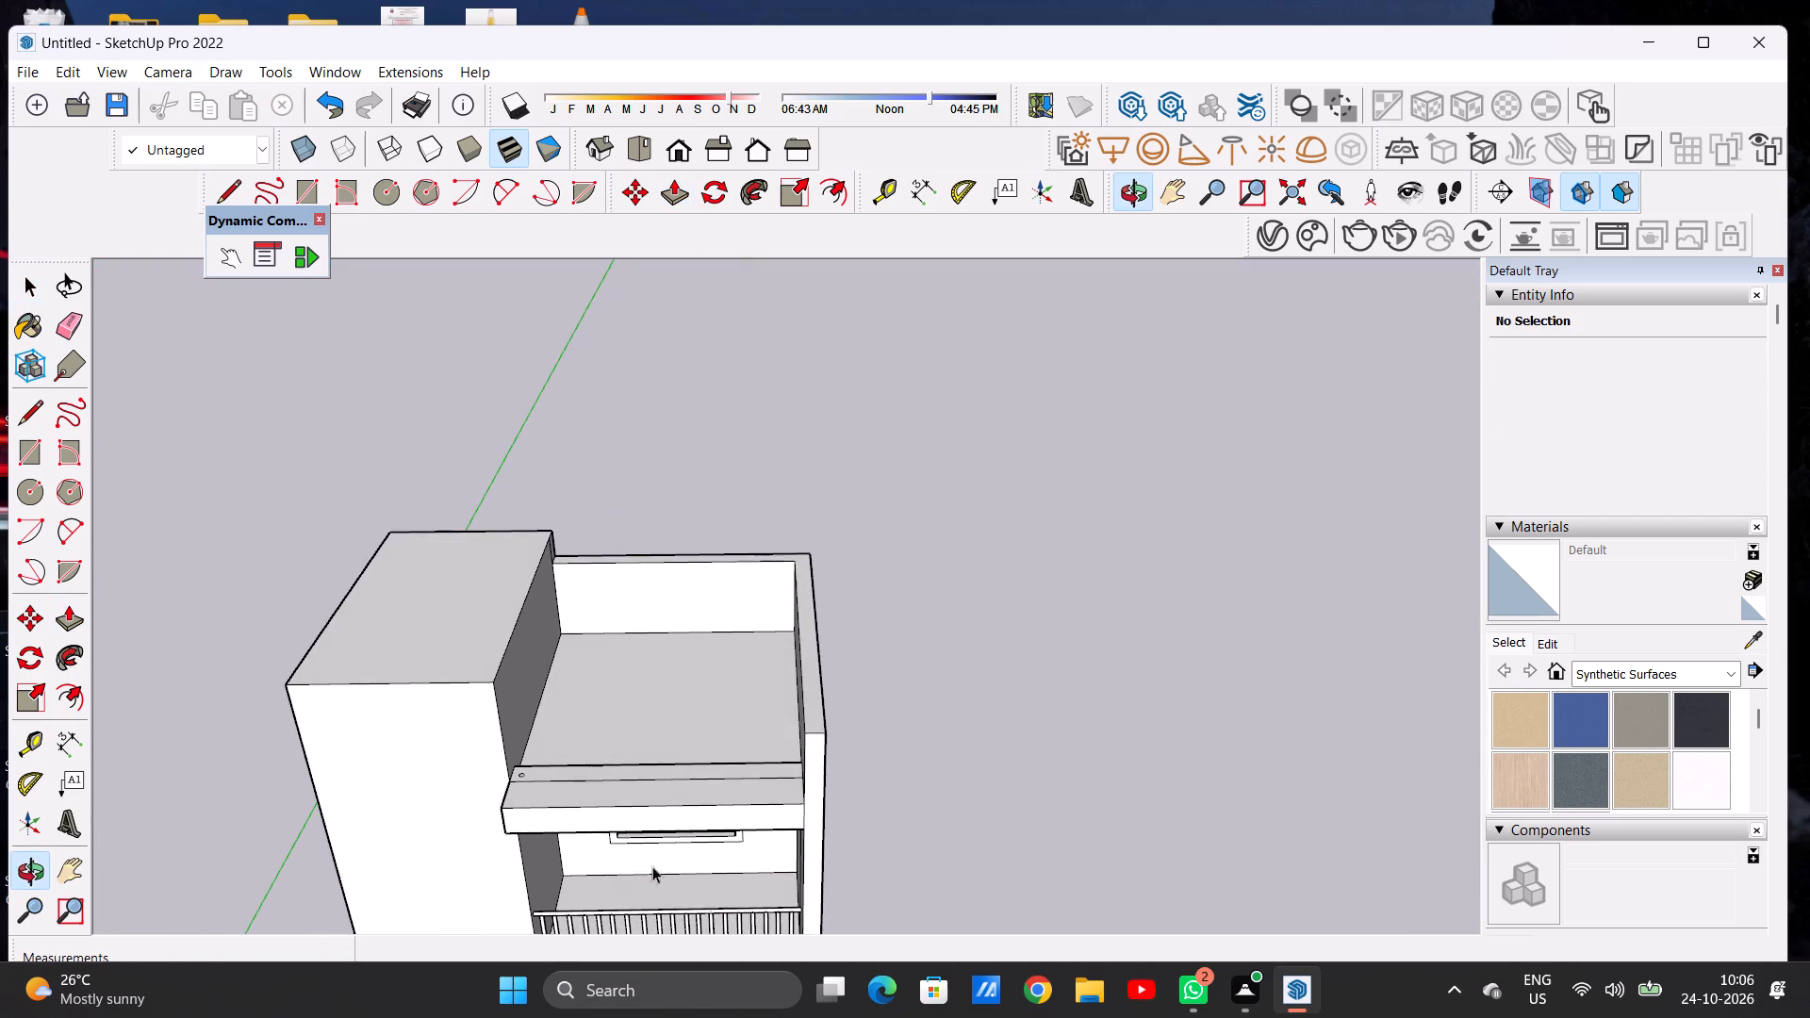
scroll(637, 763, up, 3)
scroll(637, 763, down, 1)
scroll(637, 763, up, 1)
middle_drag(618, 856, 612, 955)
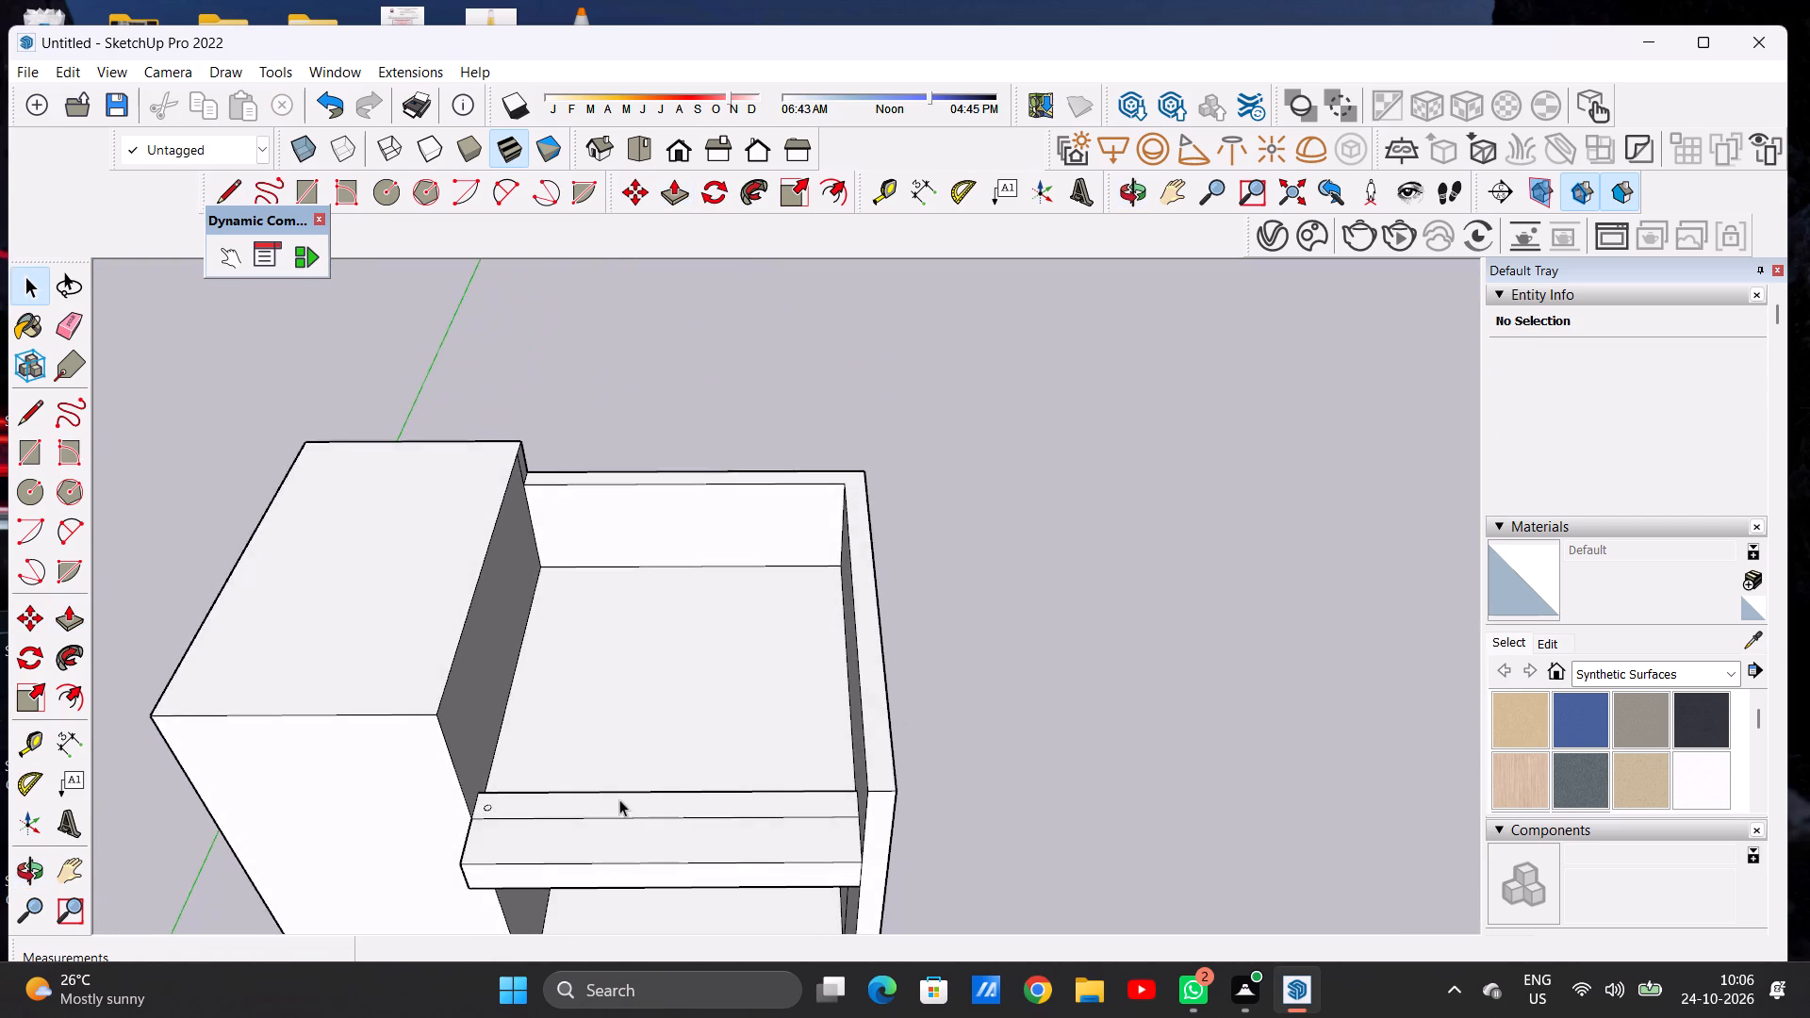
scroll(619, 798, up, 6)
scroll(385, 793, up, 1)
scroll(385, 796, down, 1)
scroll(385, 796, up, 10)
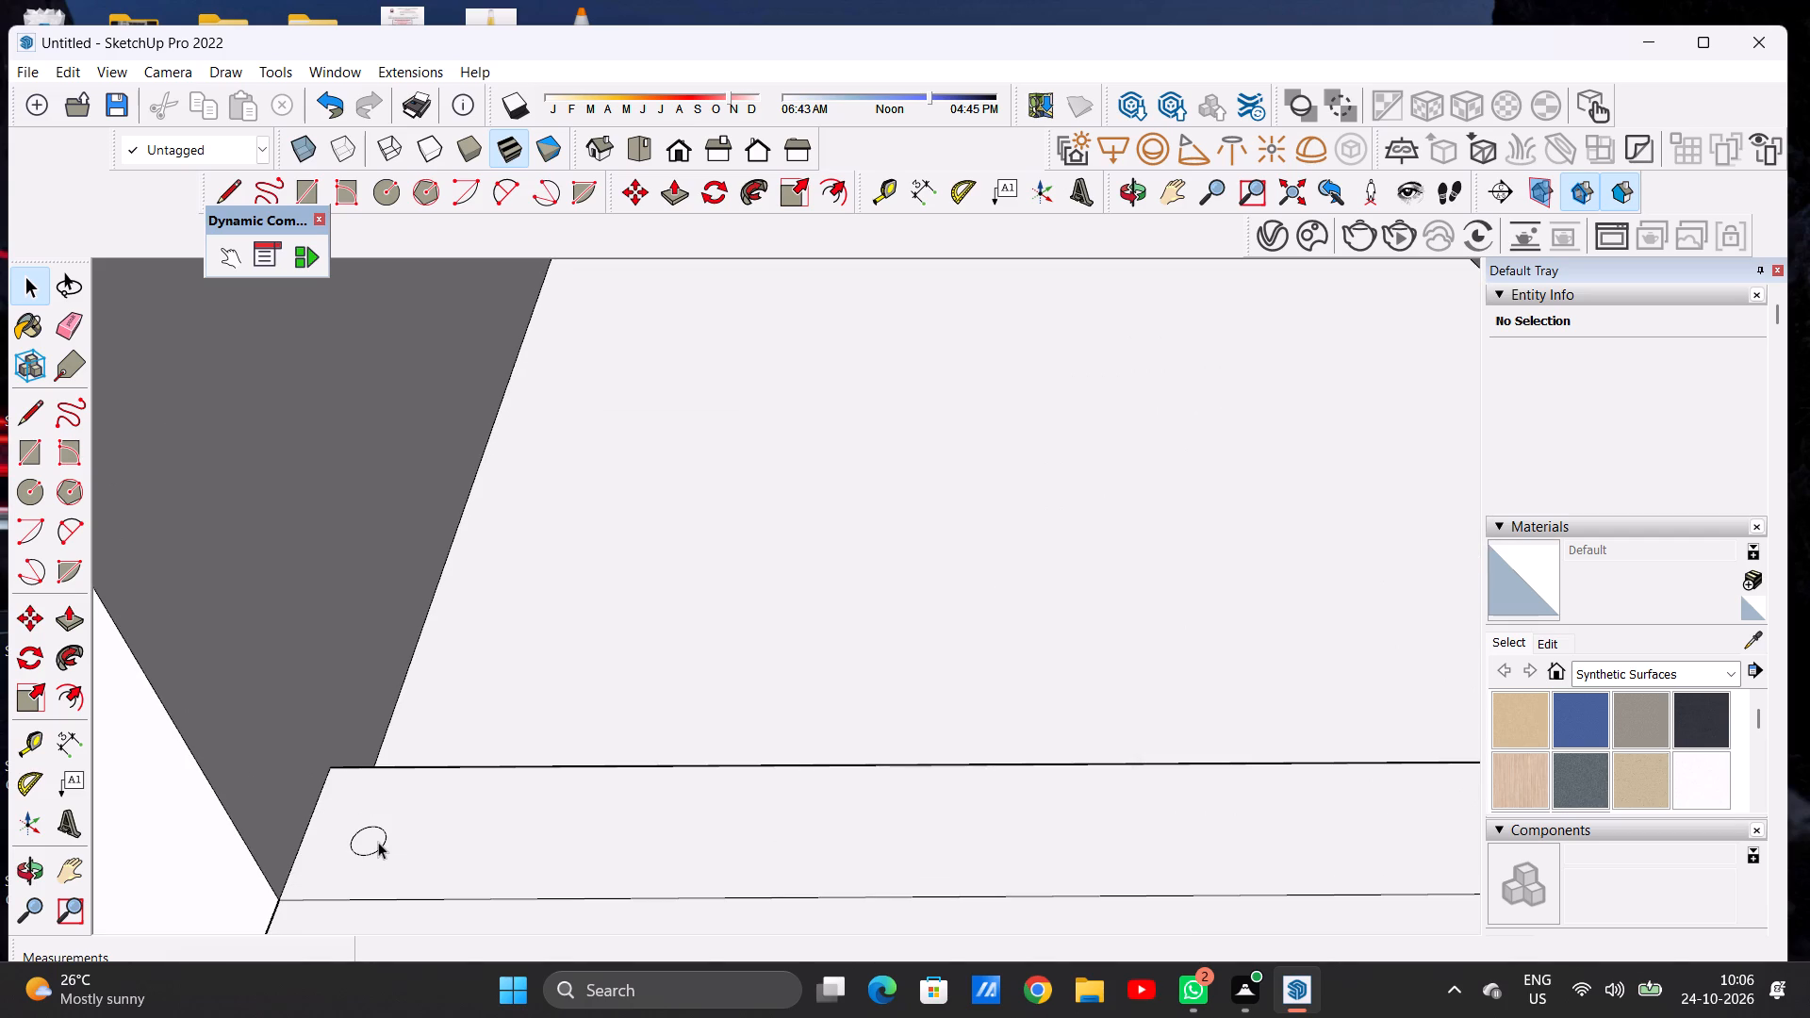
click(378, 842)
click(378, 842)
key(m)
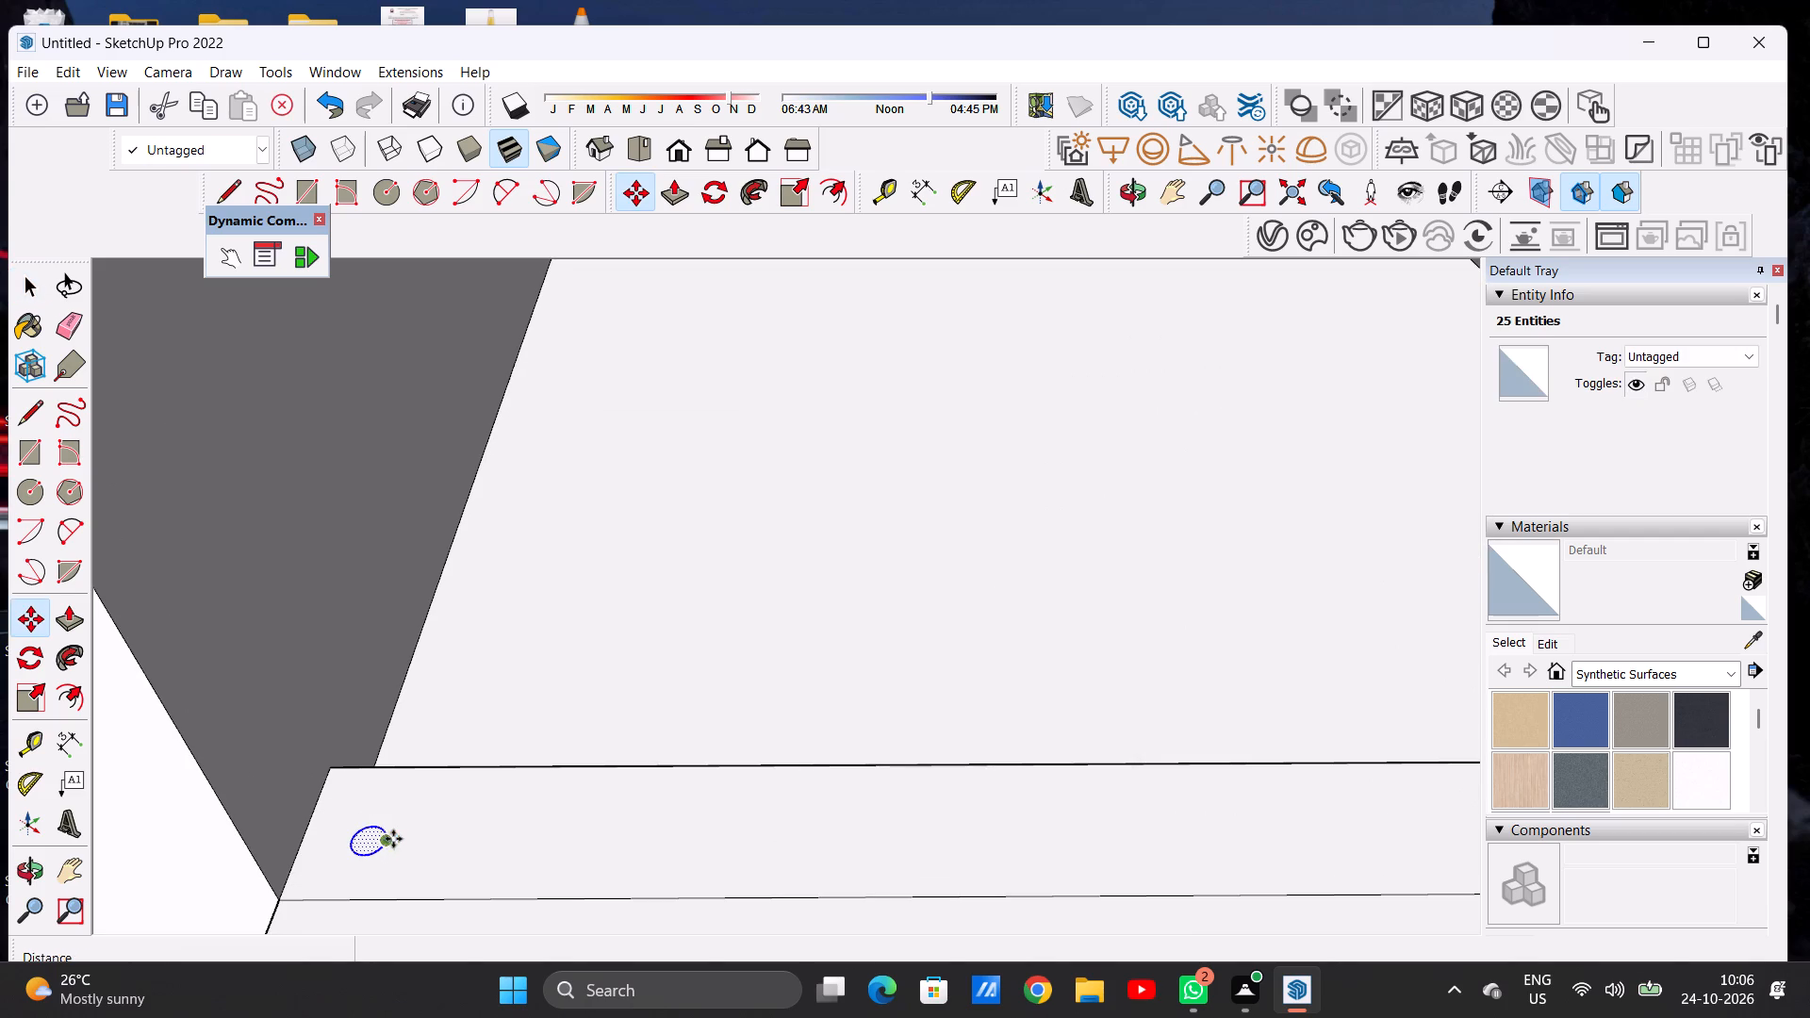
click(380, 846)
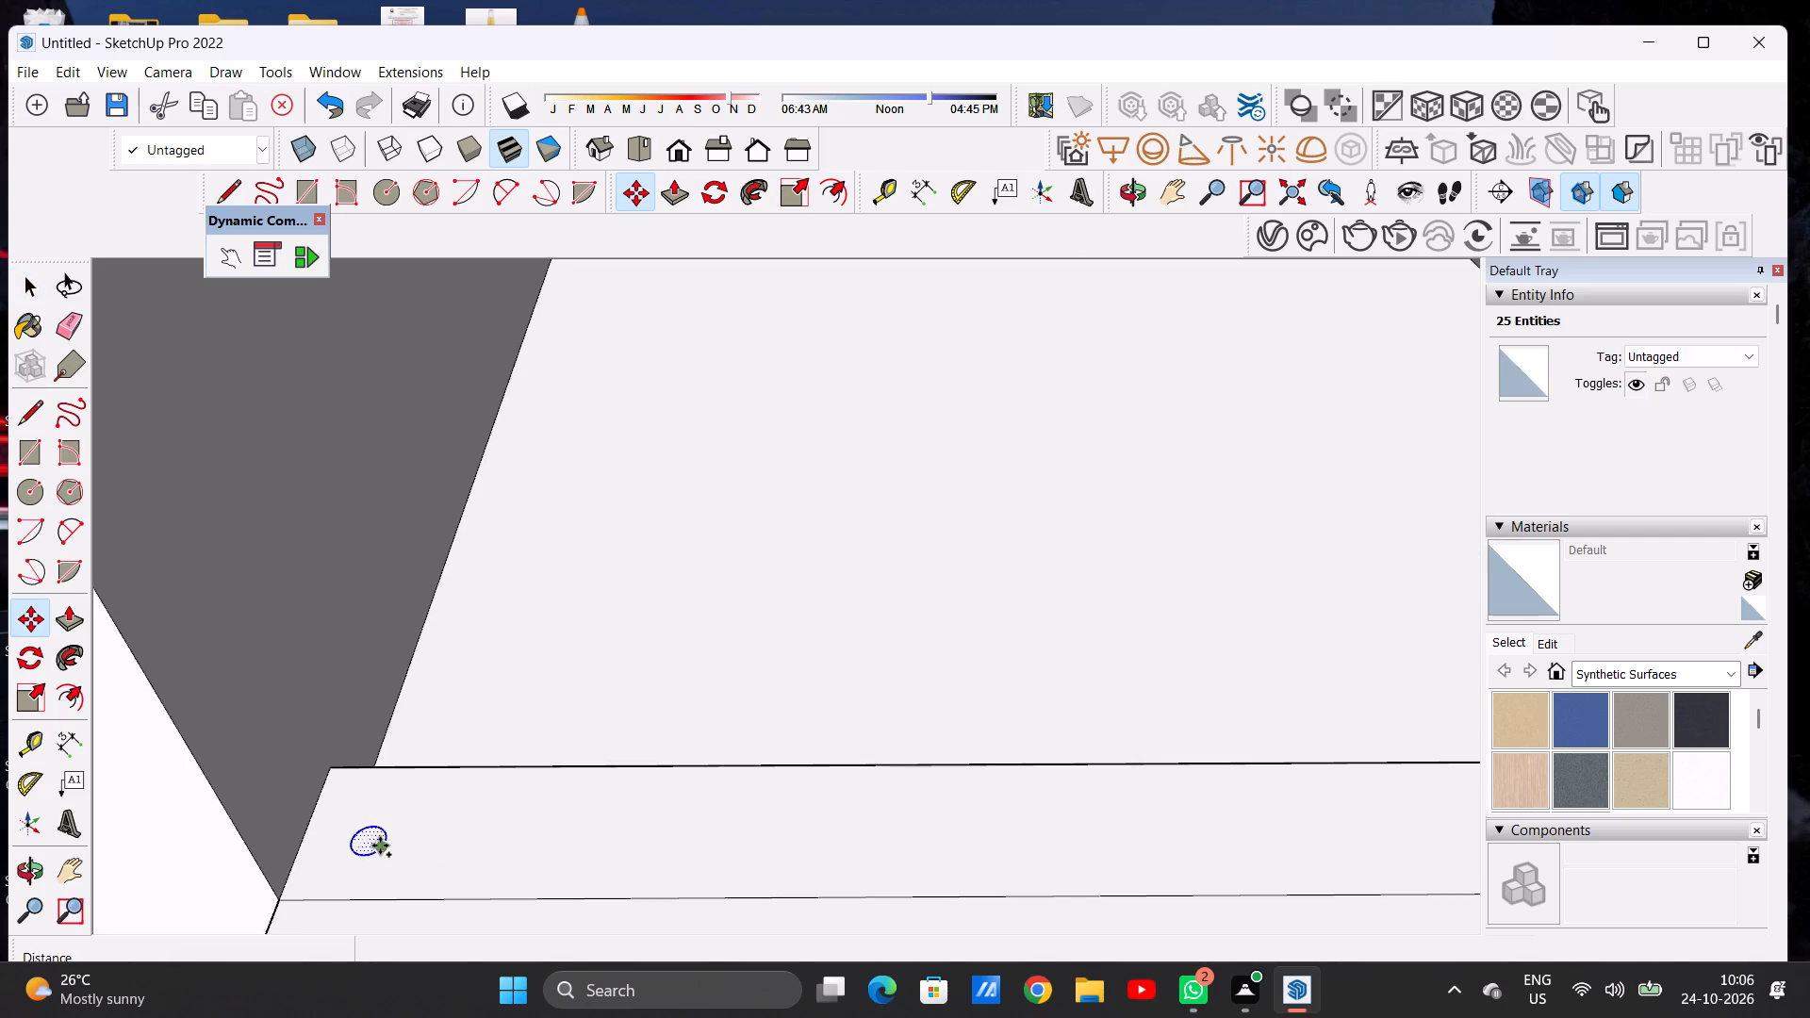
scroll(469, 861, down, 1)
scroll(469, 861, up, 1)
scroll(469, 861, down, 10)
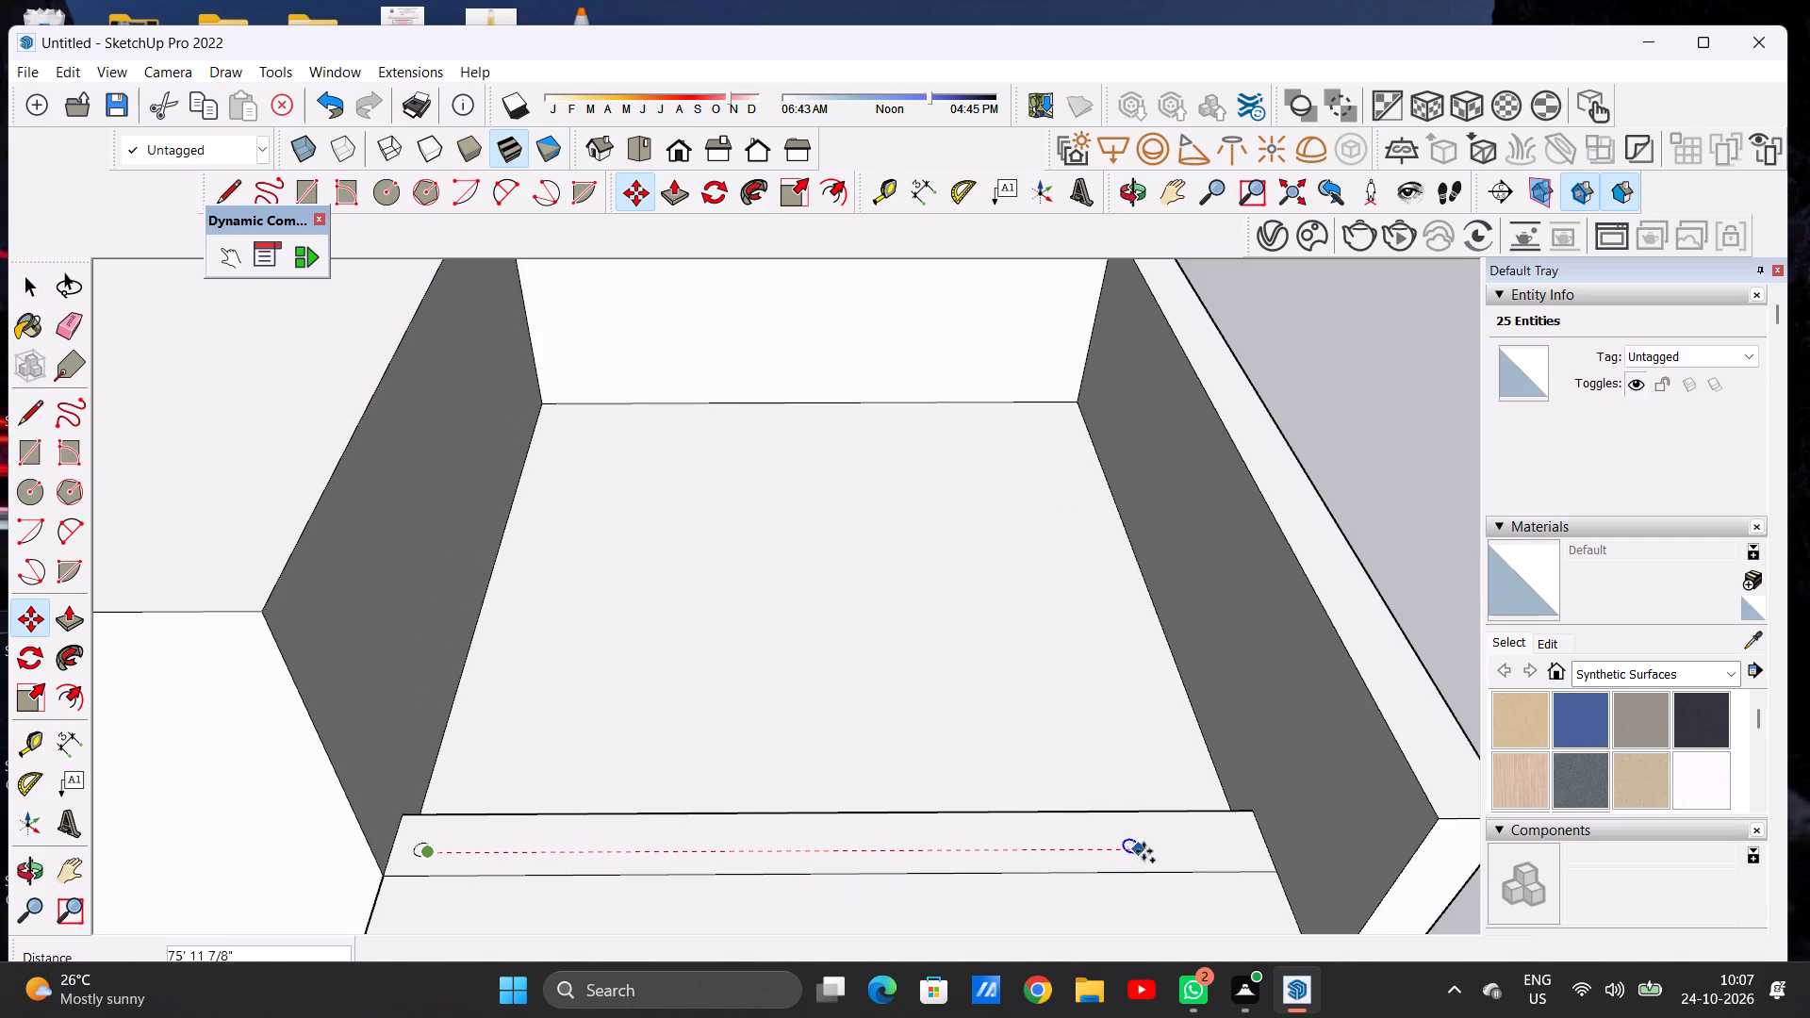
click(1235, 854)
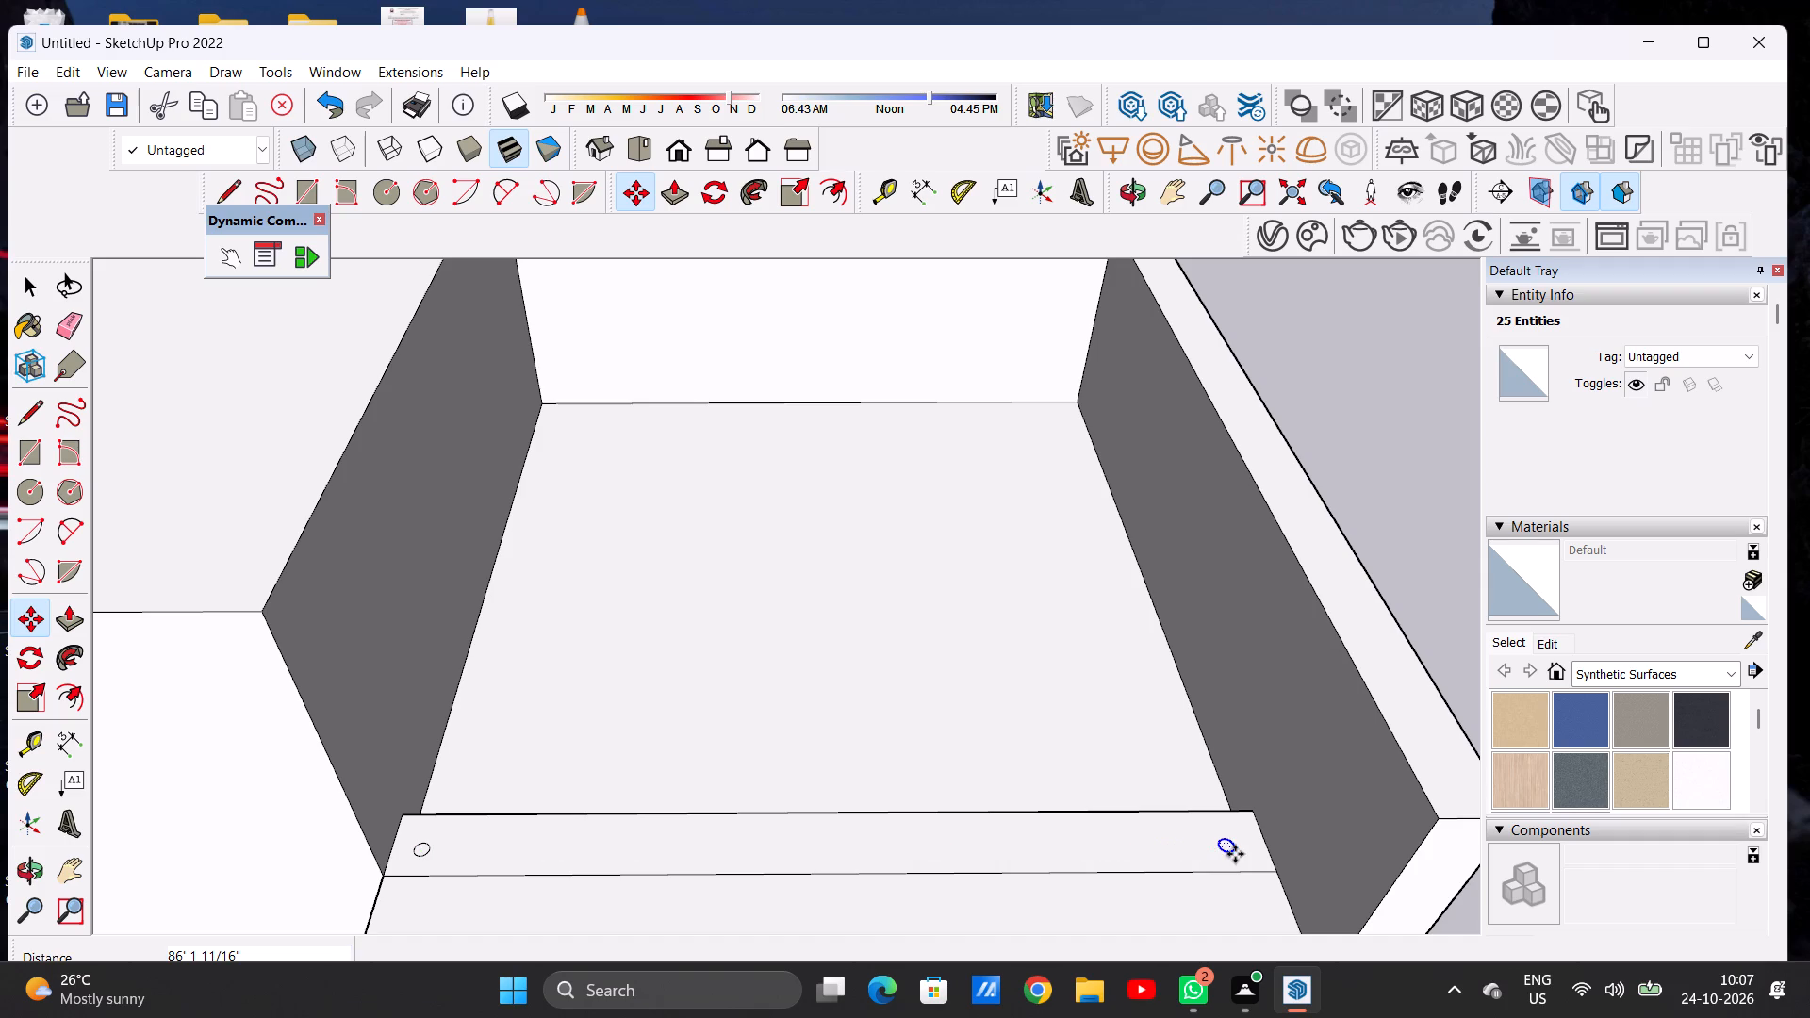
Copy the circle alternately across the top strip to place evenly spaced second and third circles inward from each end.
click(1235, 854)
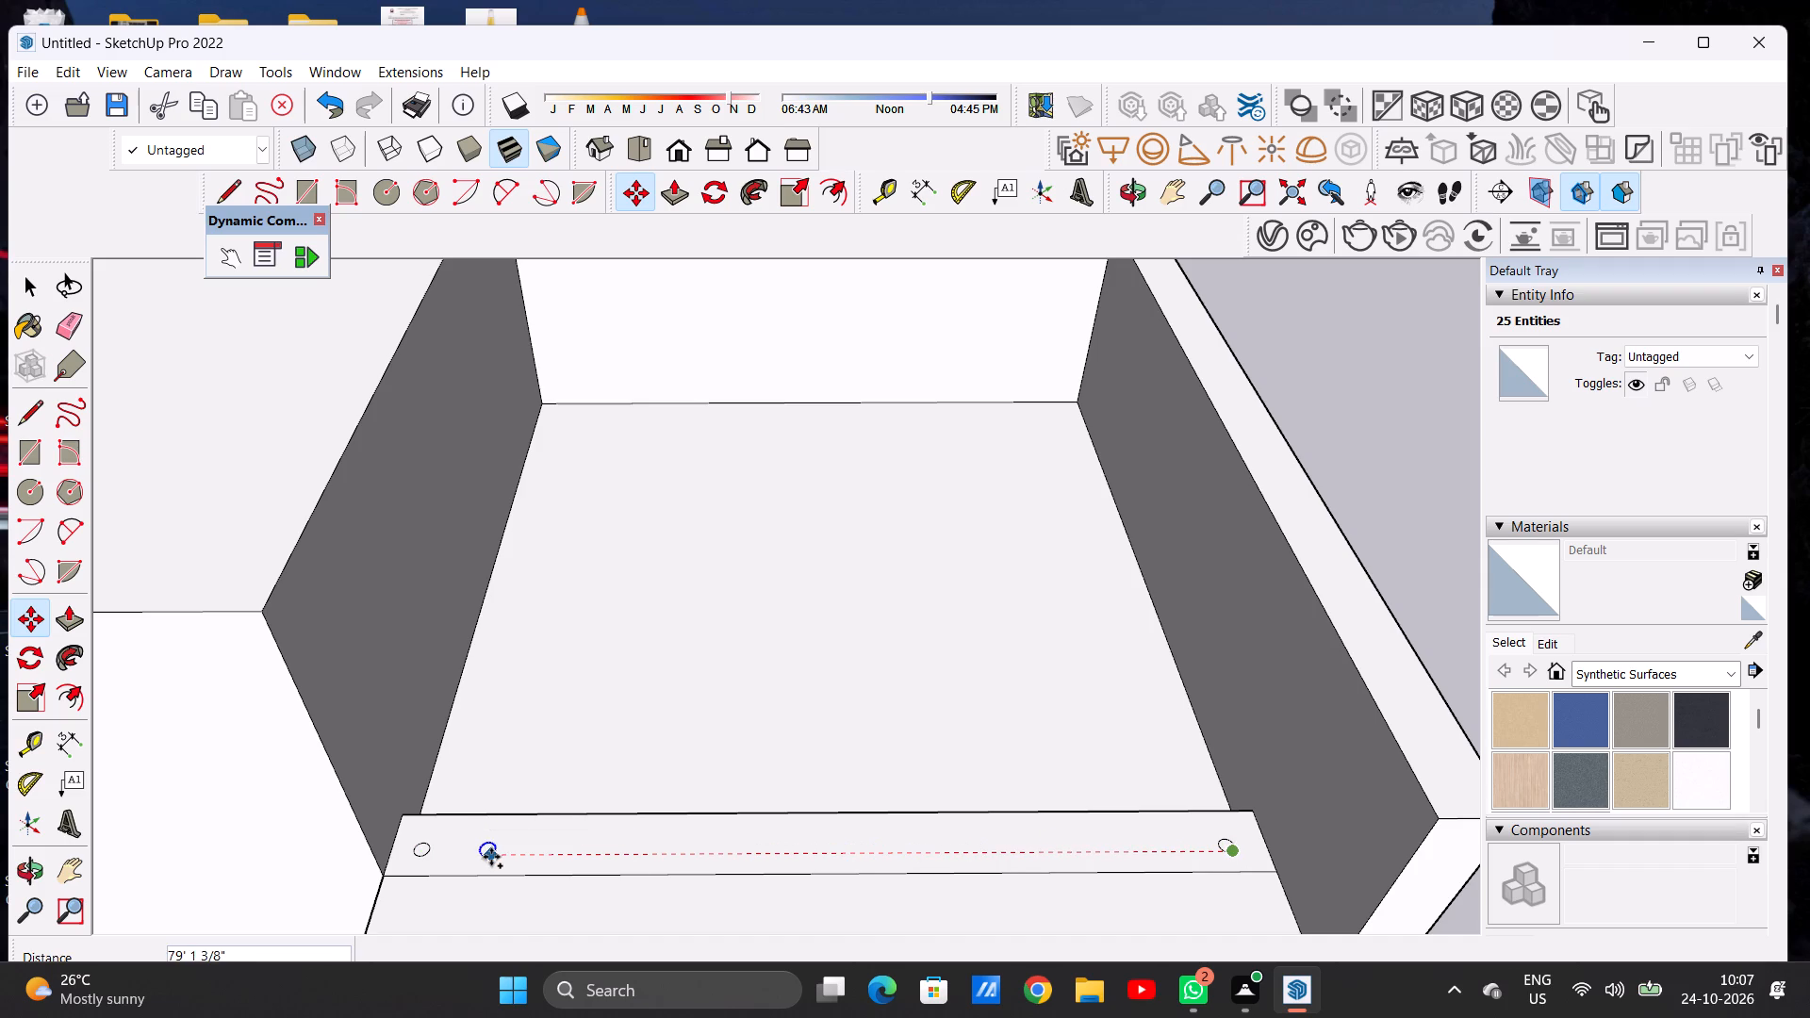
click(471, 853)
click(471, 853)
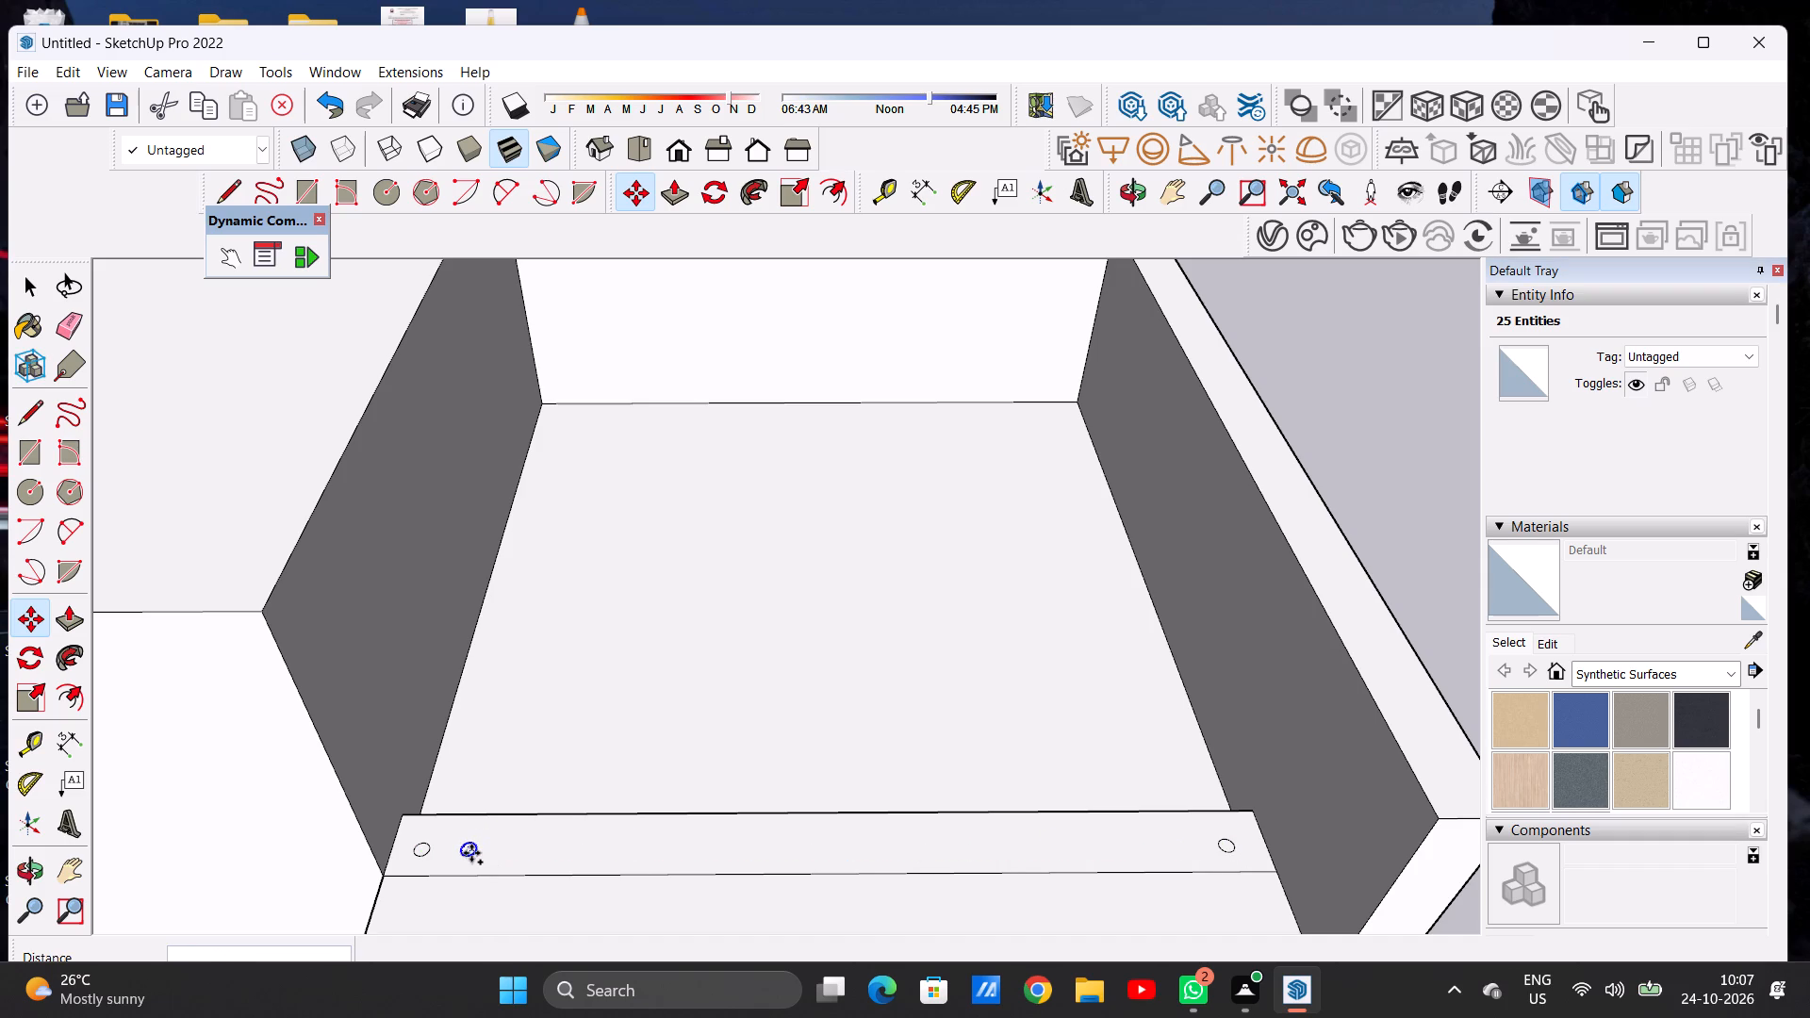
click(1189, 853)
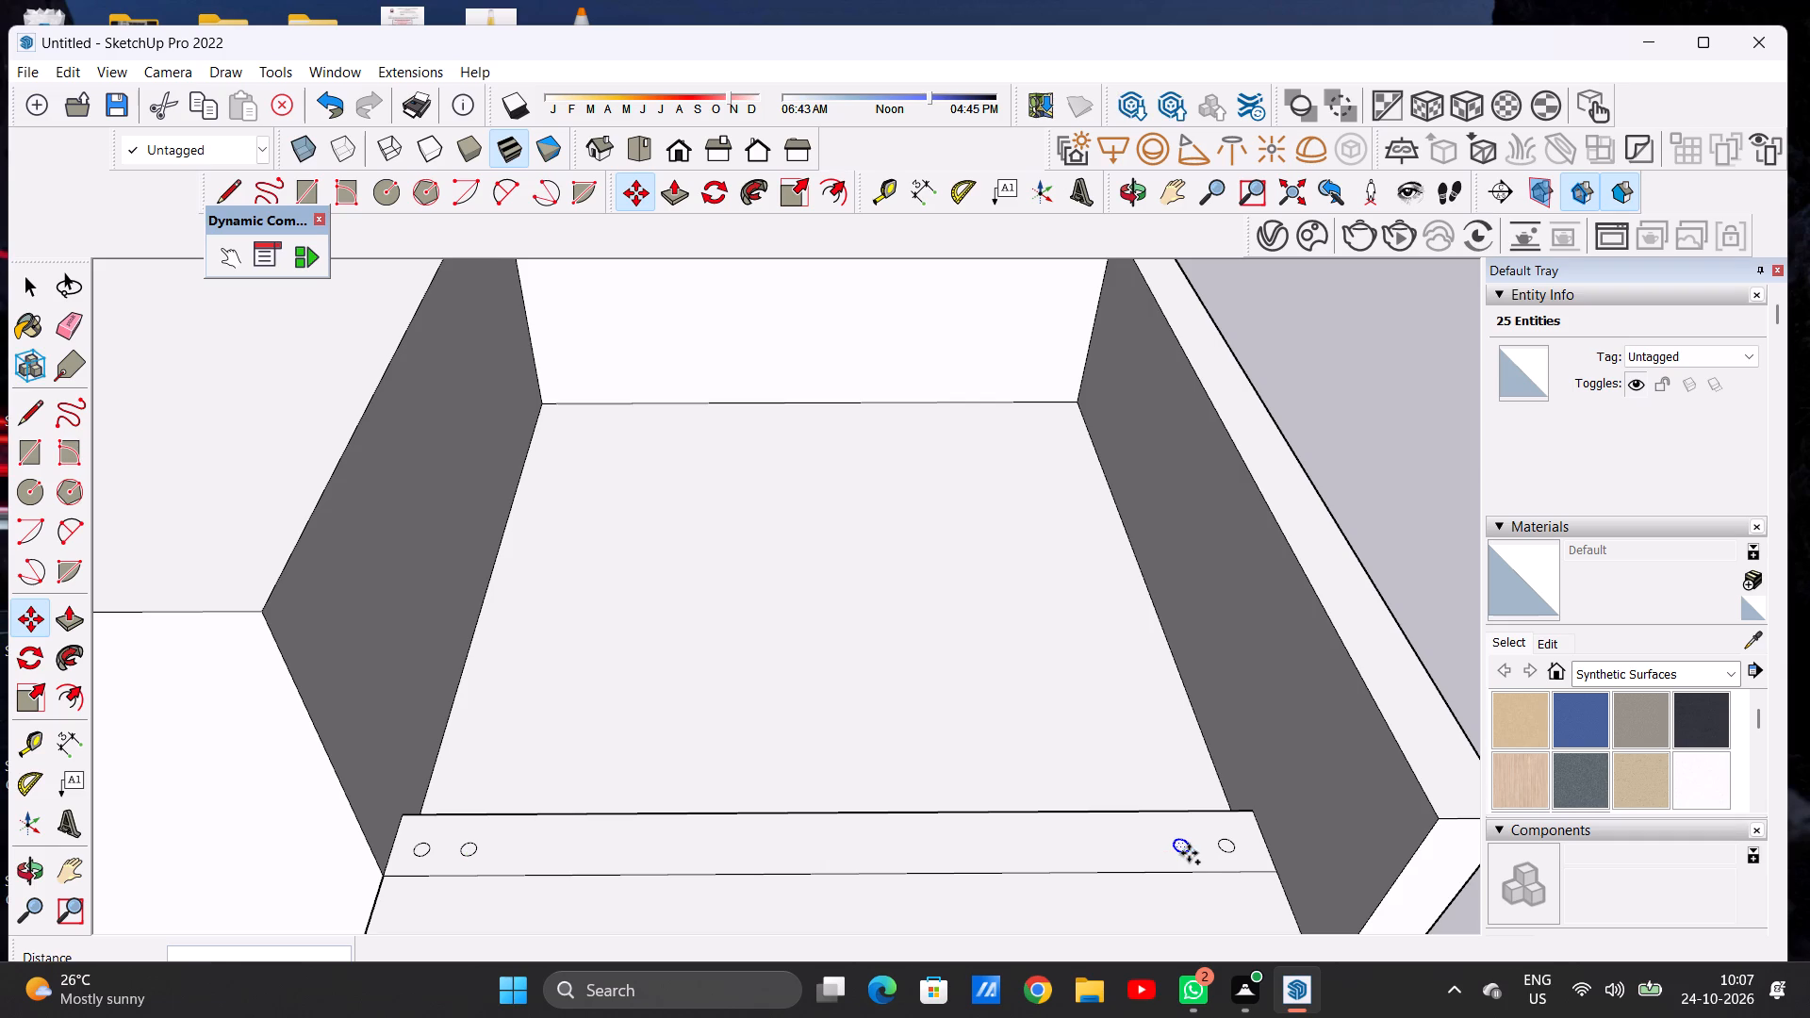
click(1189, 853)
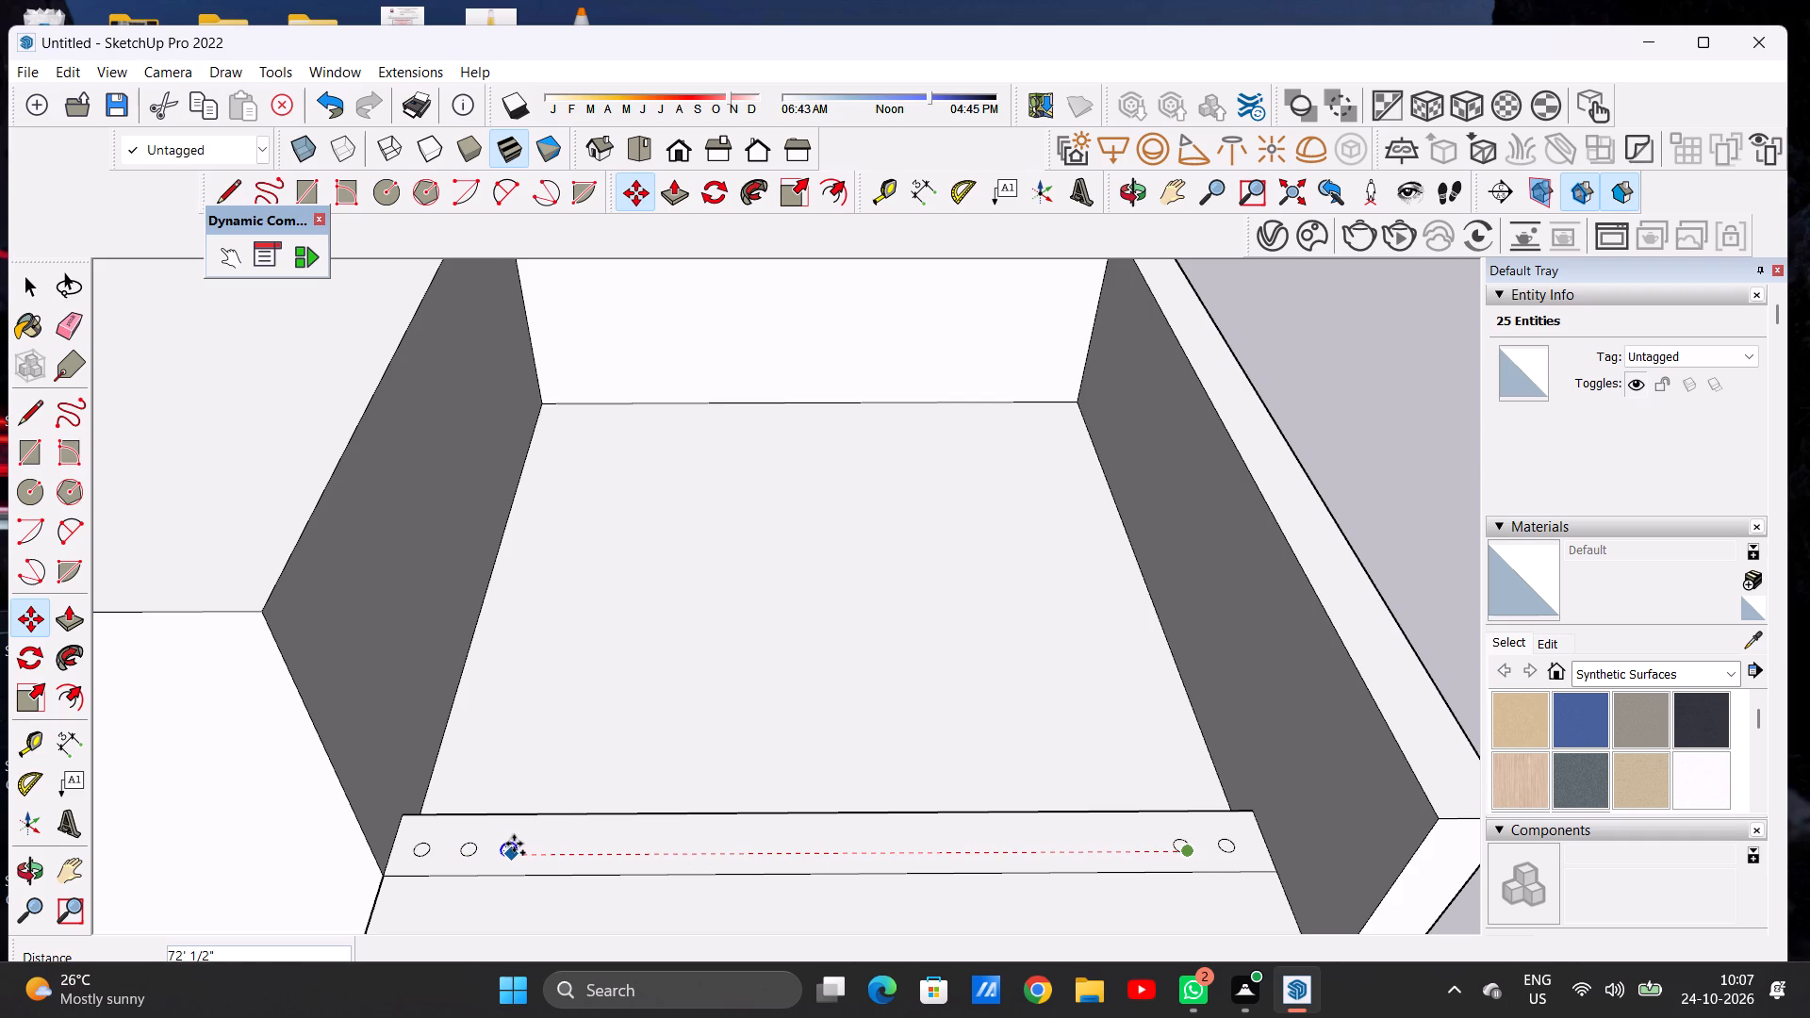
click(514, 844)
click(514, 844)
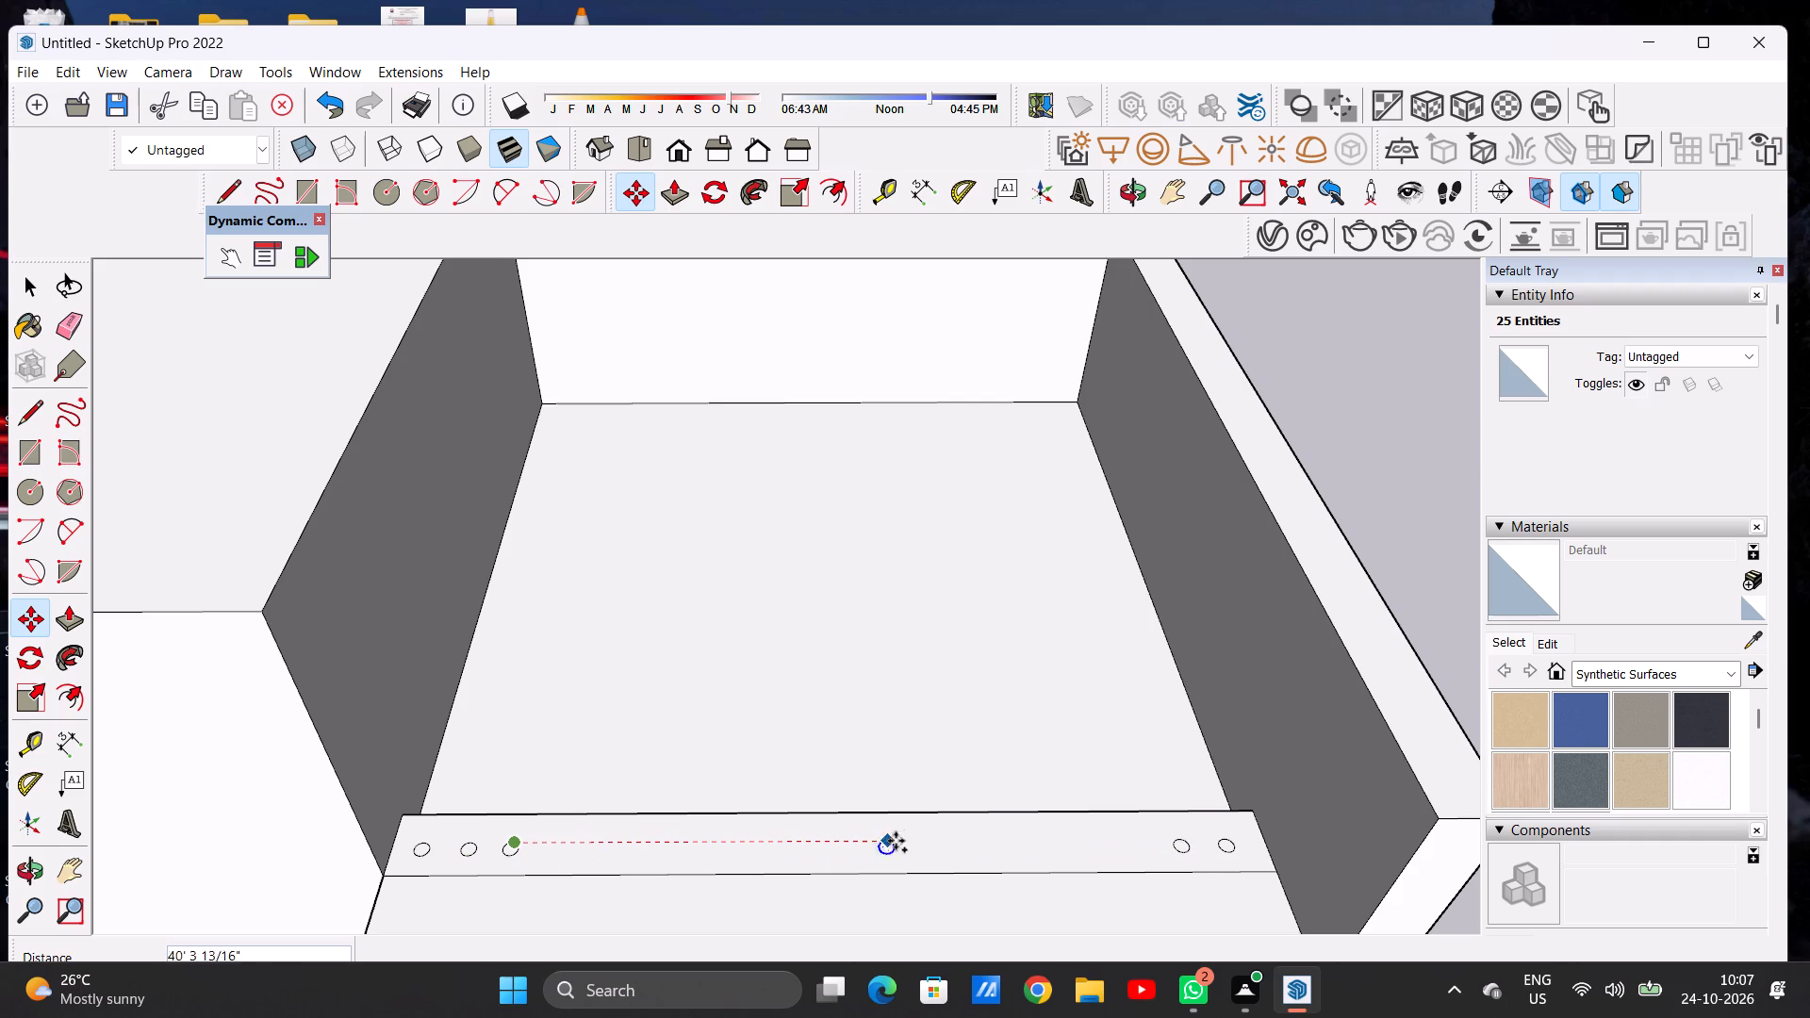
click(1140, 847)
Copy the circle alternately by about 62' 7", 57' 2", 52' 5" and 47' 3" to place the fourth and fifth circles from each end.
click(1140, 847)
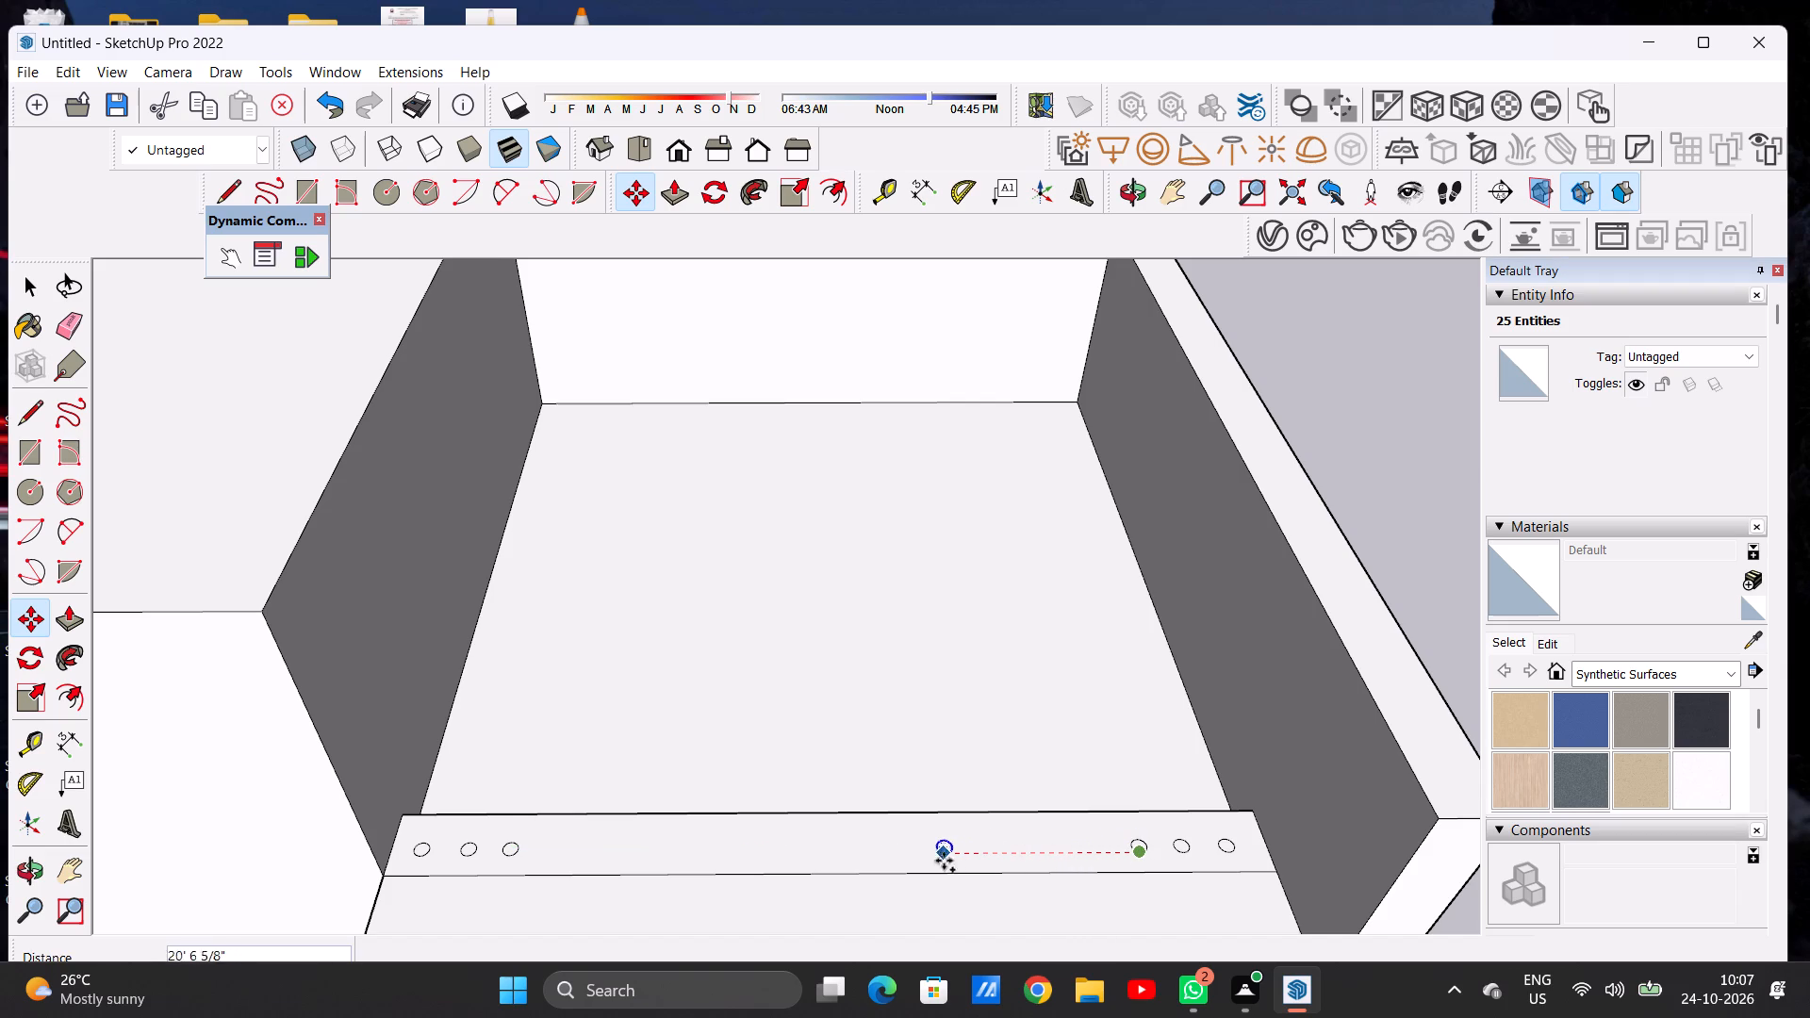
click(551, 846)
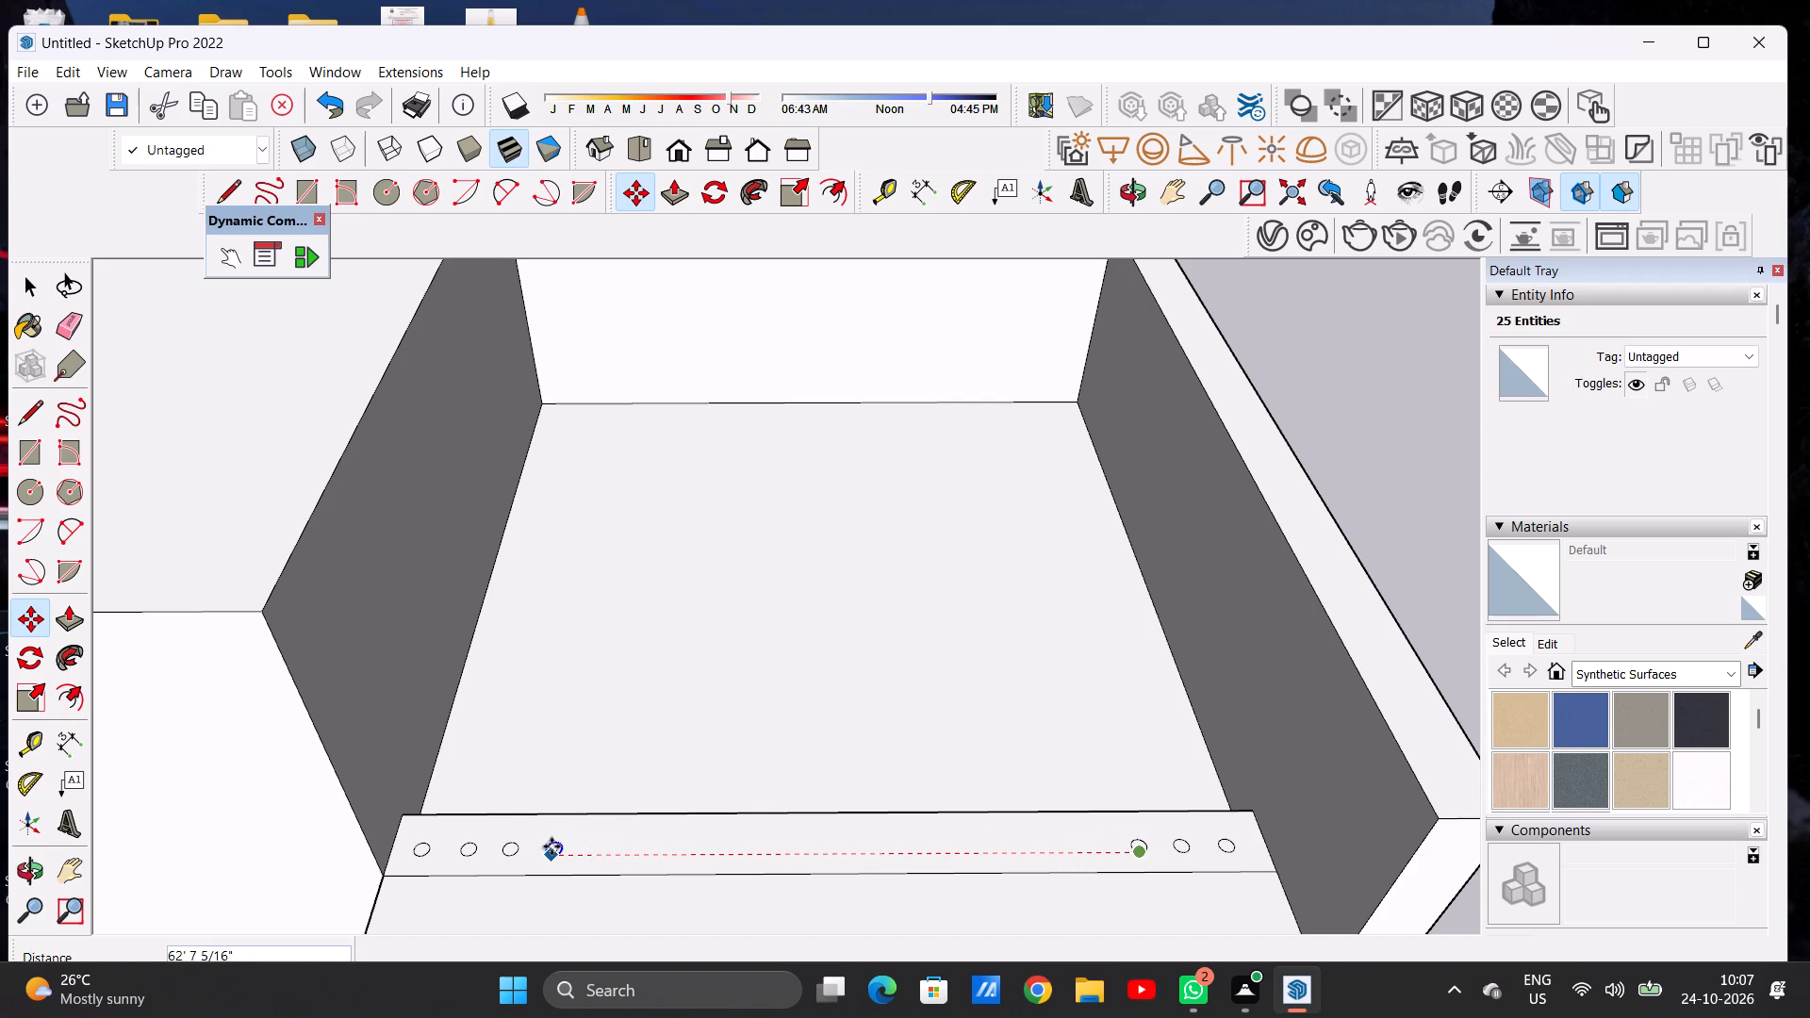
click(551, 846)
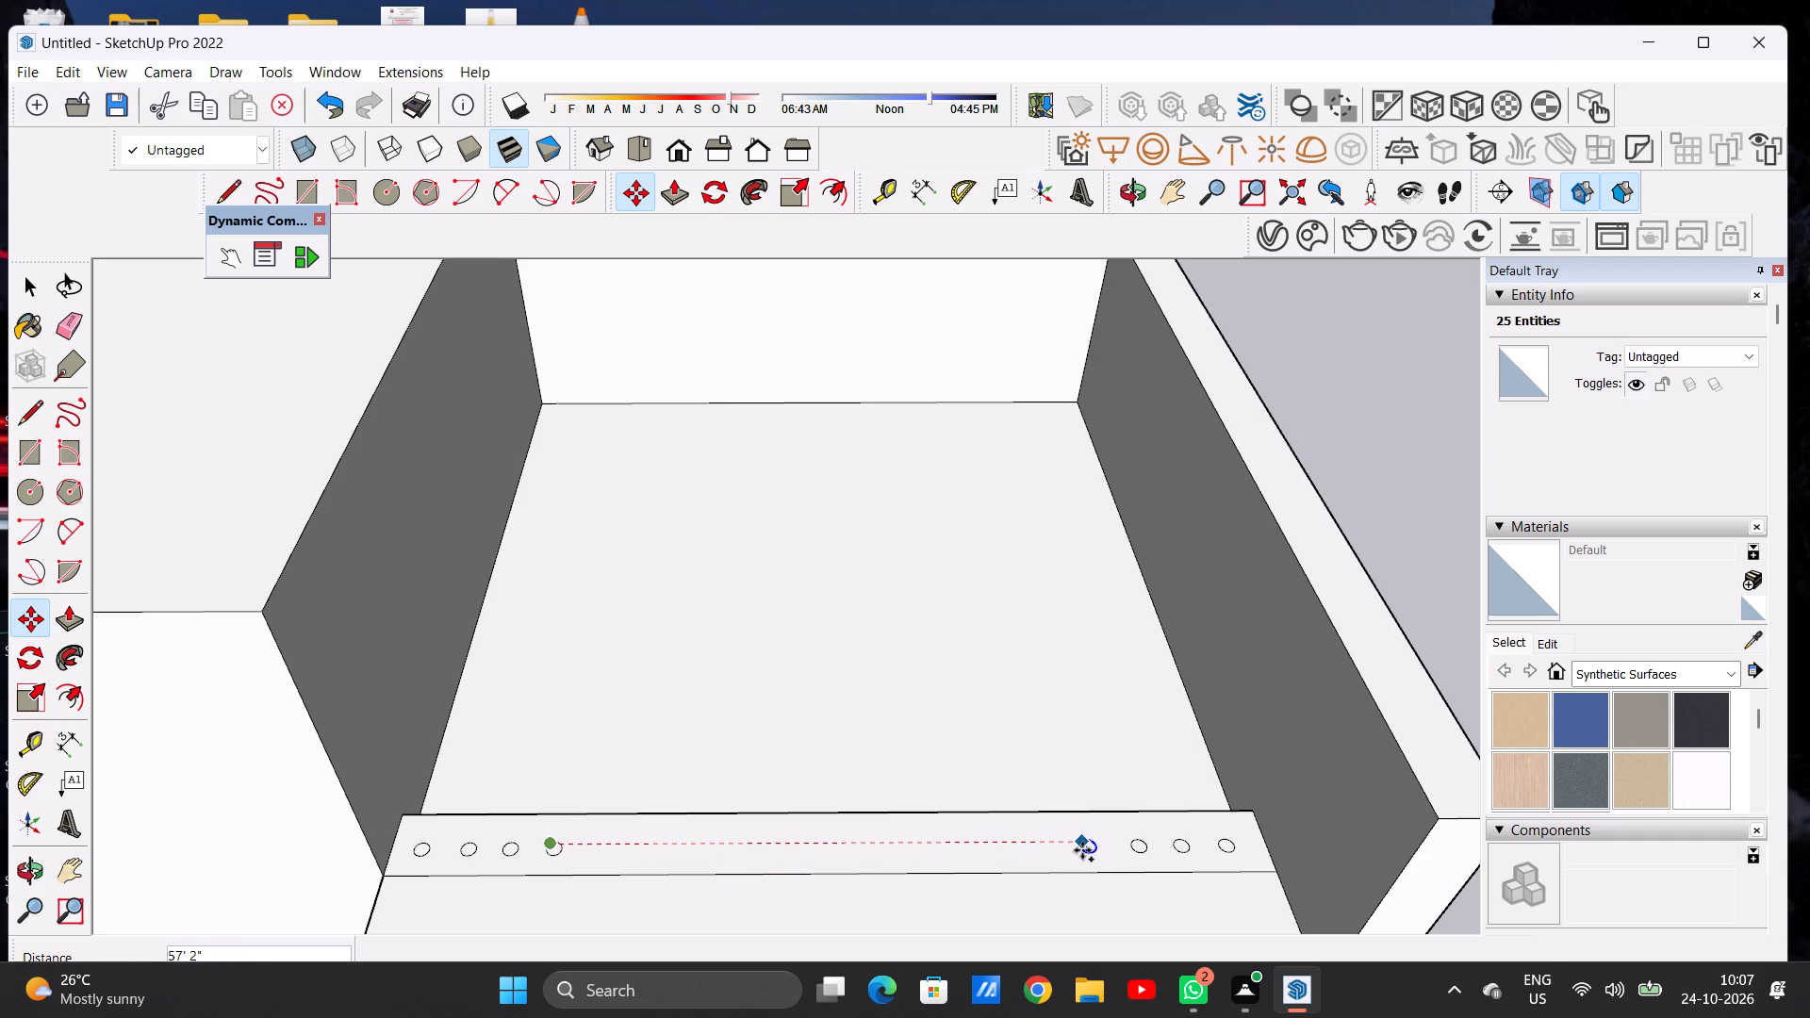
click(1085, 850)
click(1085, 850)
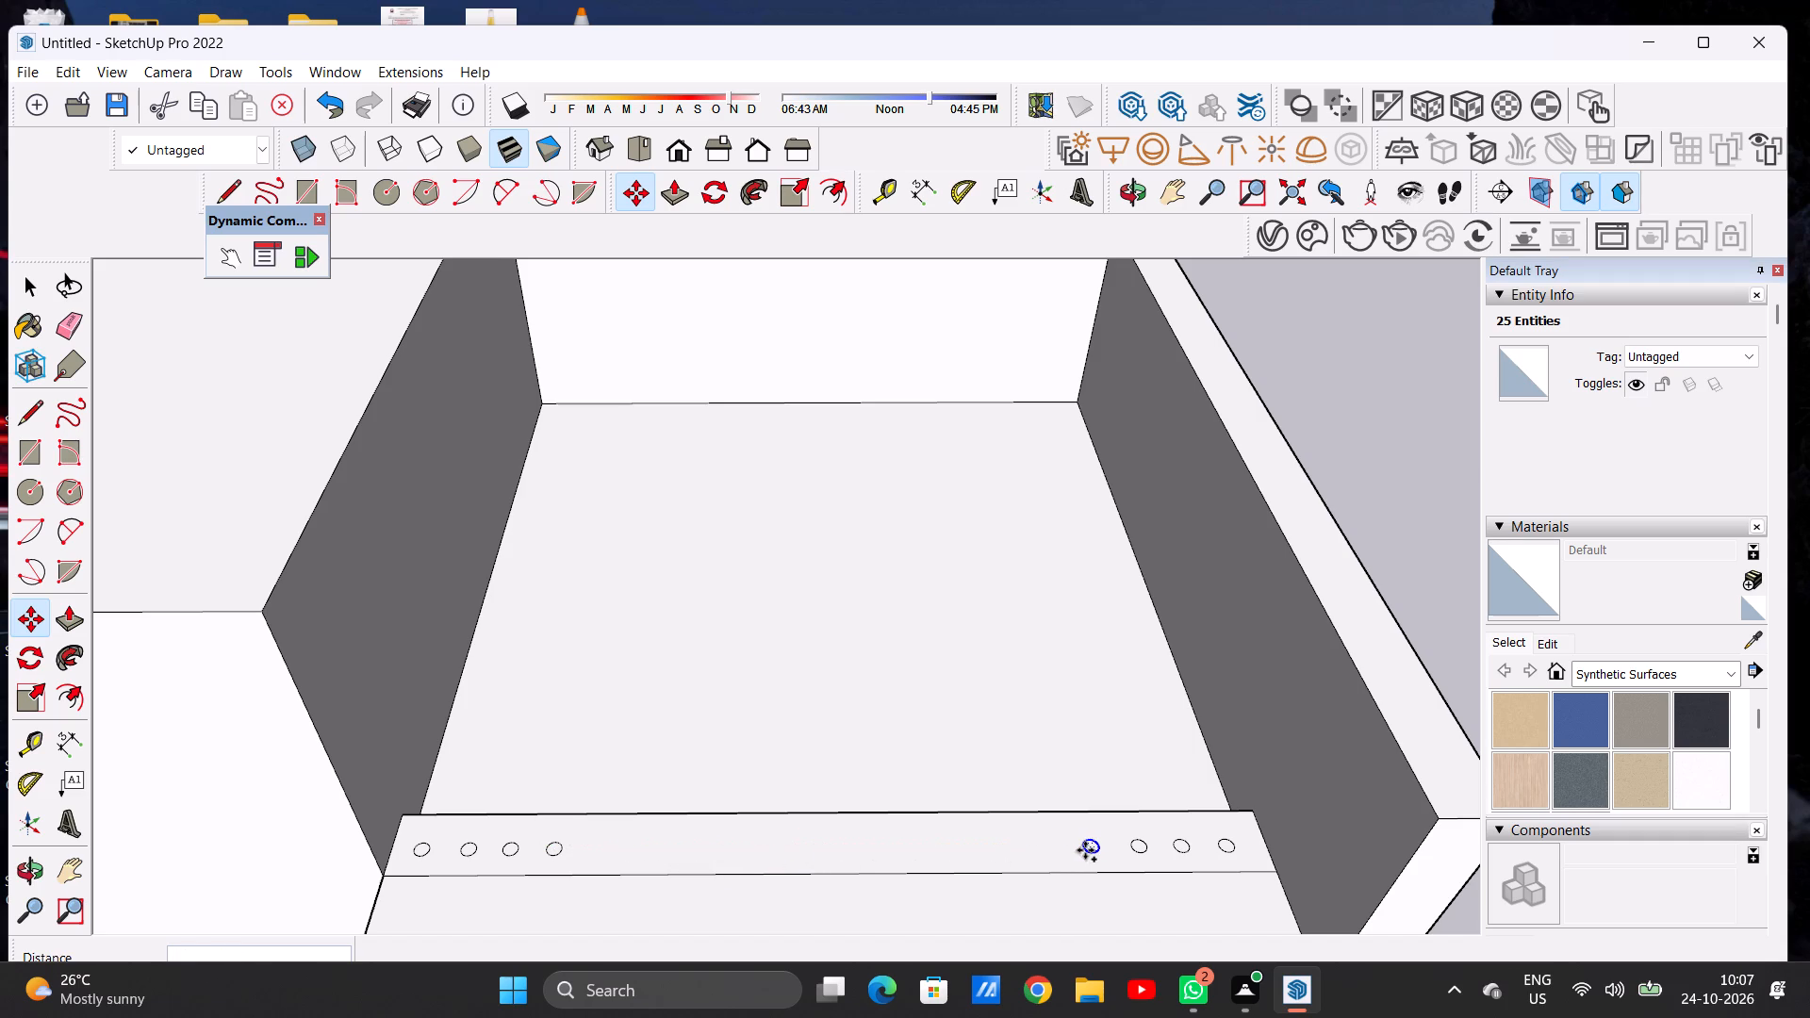
click(594, 860)
click(594, 860)
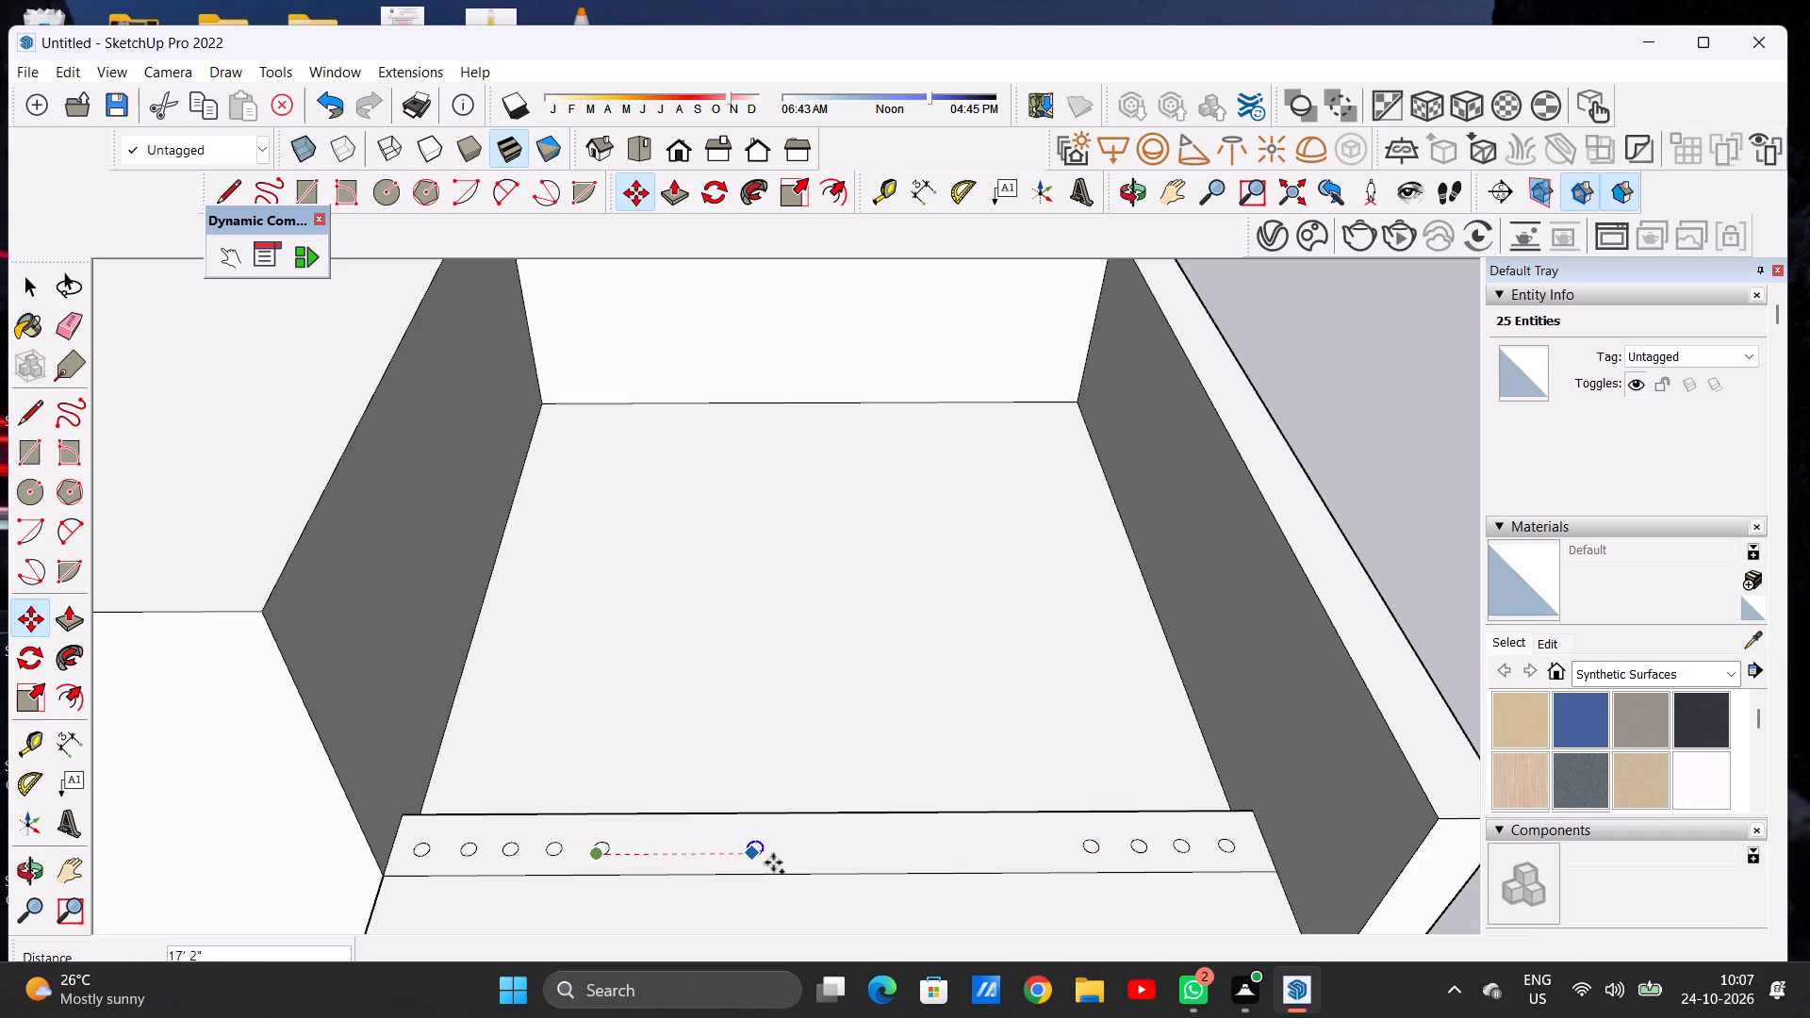
click(1040, 851)
Copy the circle alternately by about 42' 4", 37' 7", 32' 7" and 27' 3" to place the sixth and seventh circles from each end.
click(1040, 851)
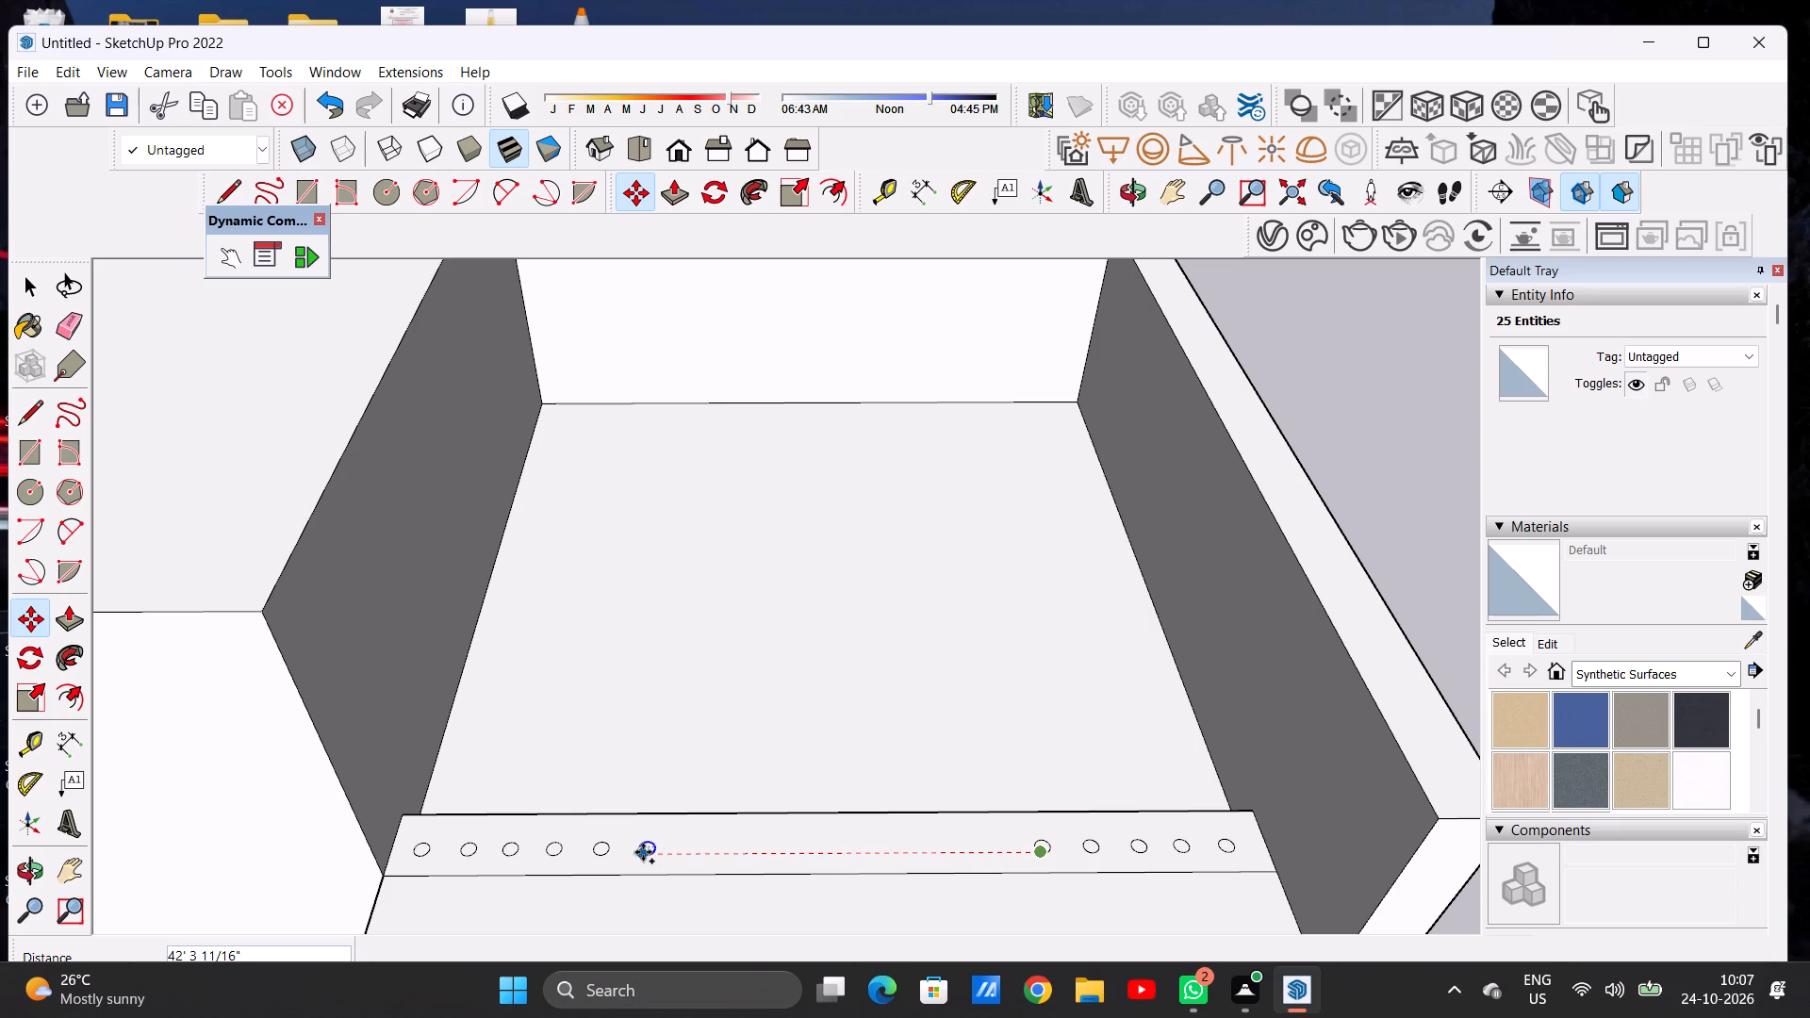
click(643, 852)
click(643, 852)
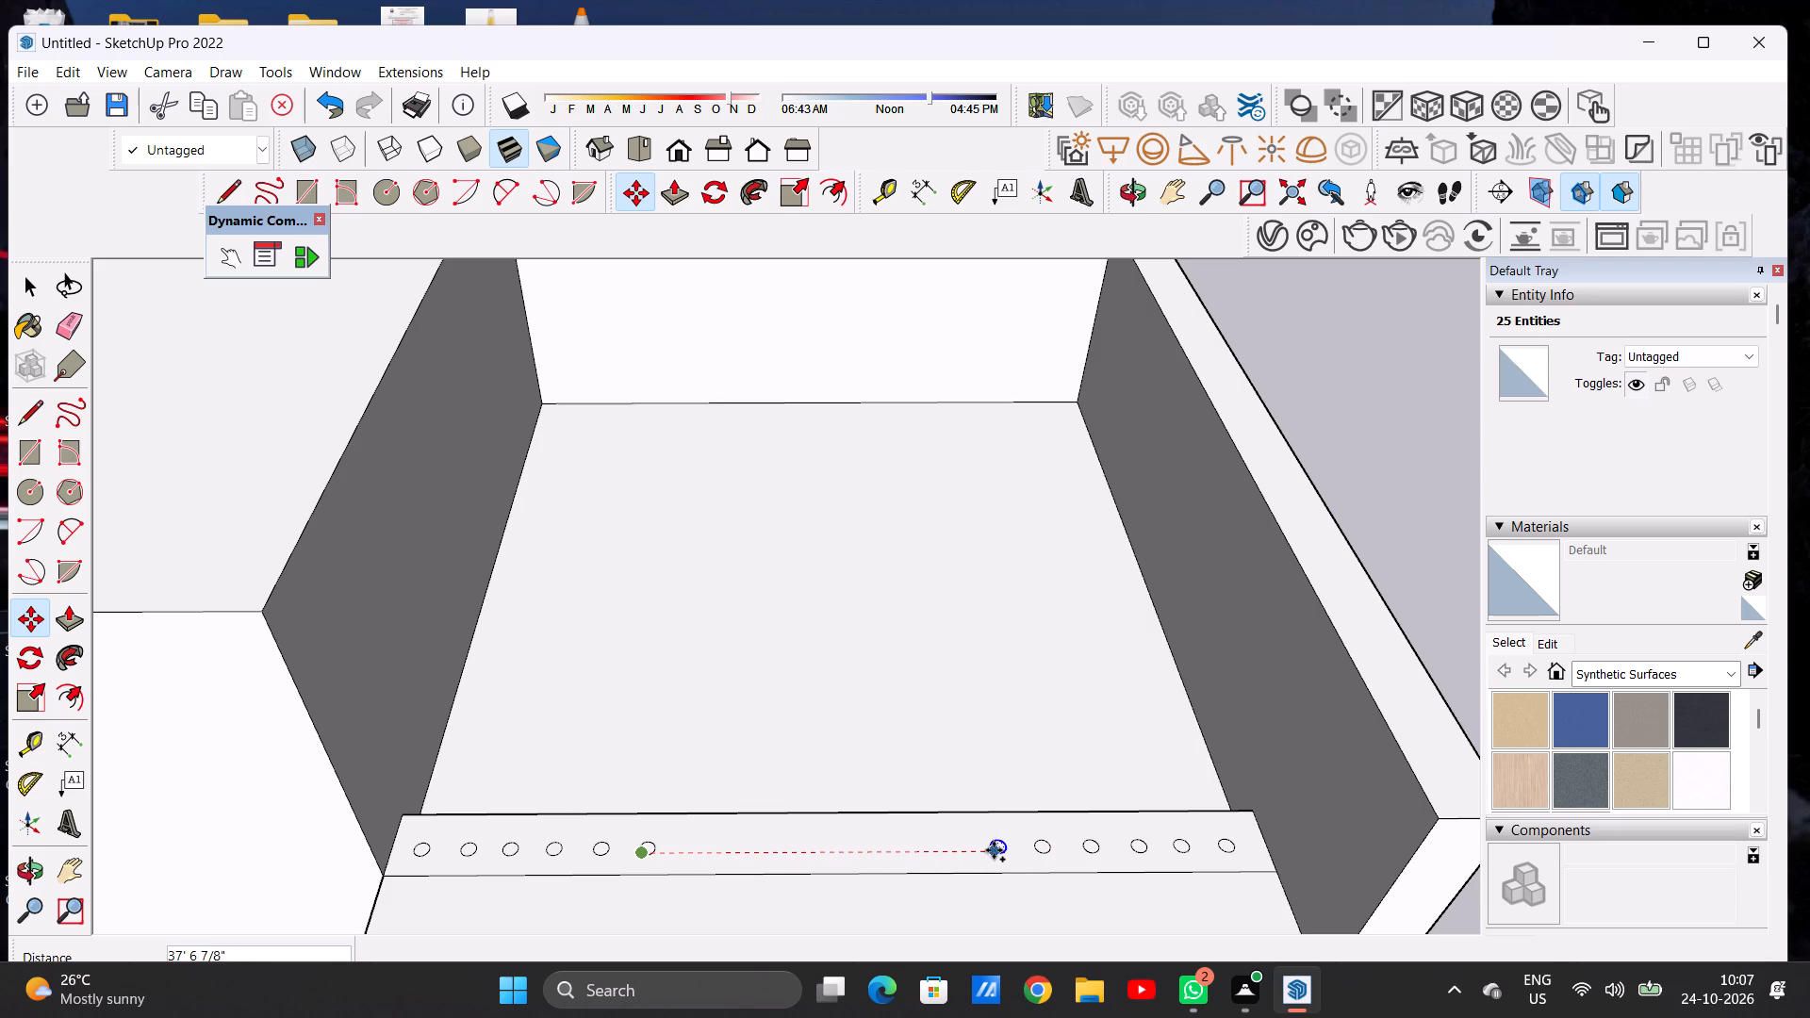
click(994, 851)
click(994, 851)
click(689, 853)
click(689, 853)
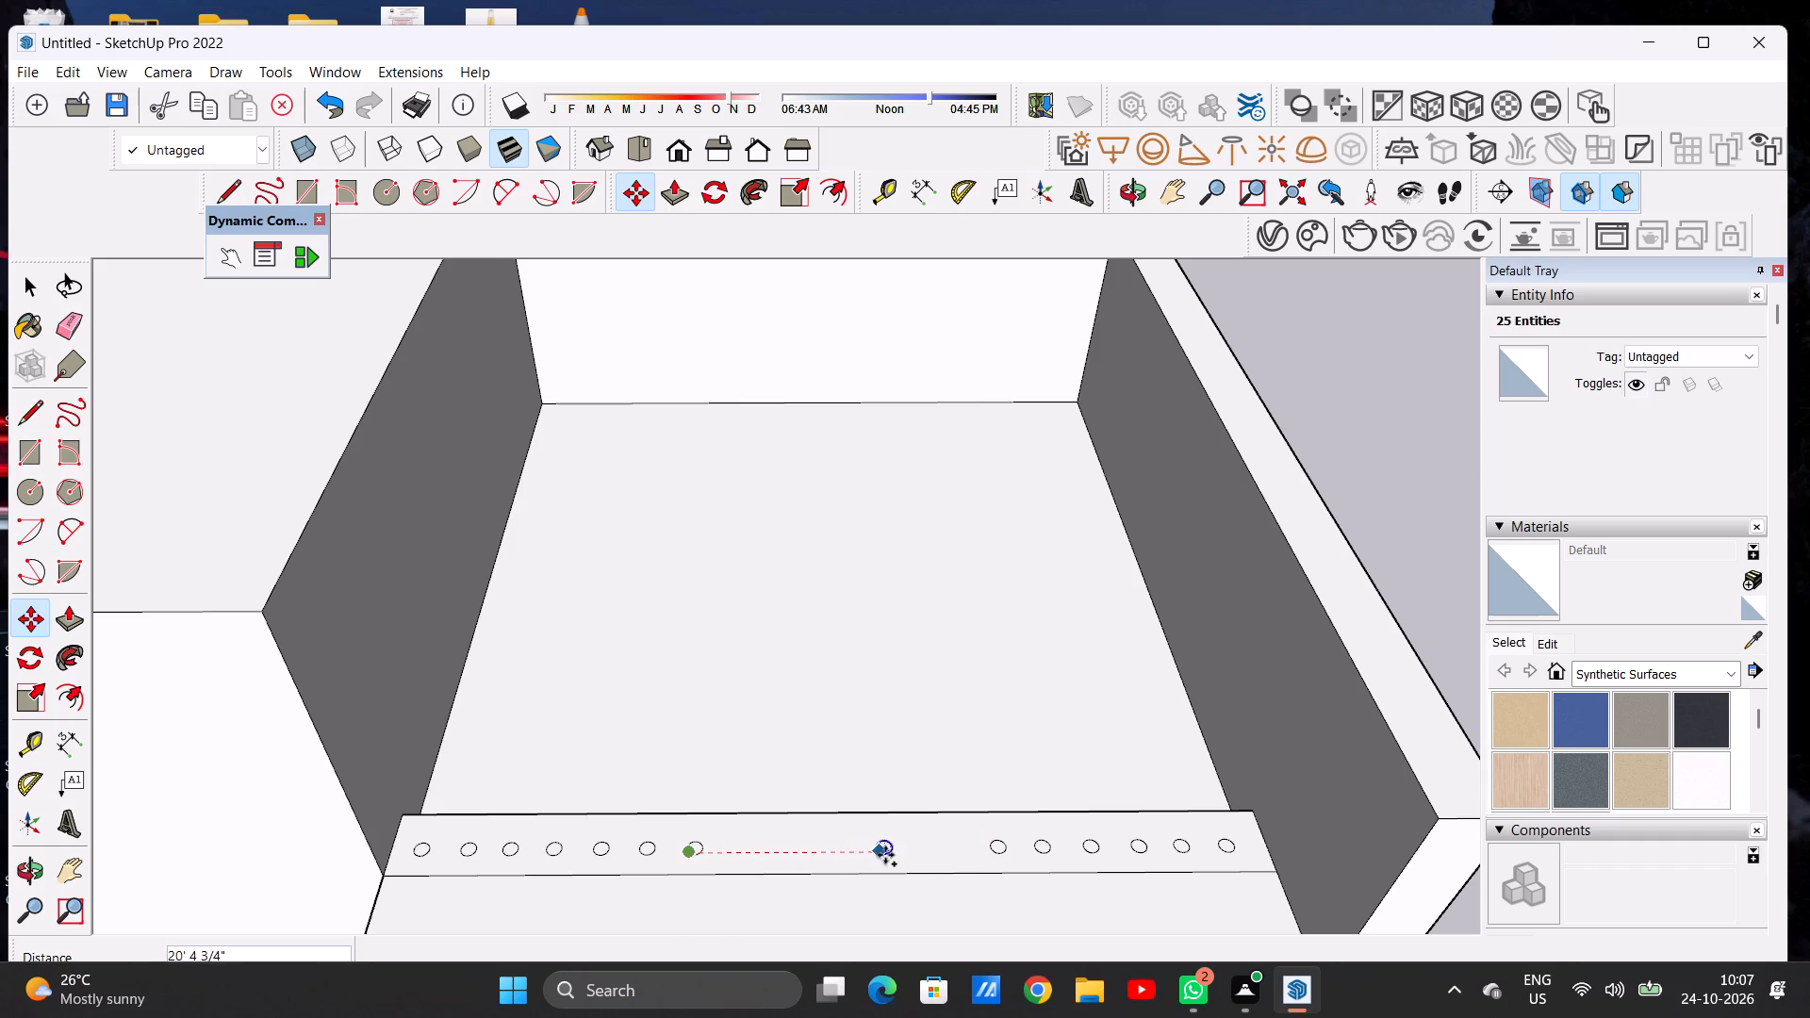
click(945, 859)
Copy the circle alternately inward four more times, ending with about 16' 5", 10' 11" and 5' 9", to fill the row's middle gap.
click(945, 859)
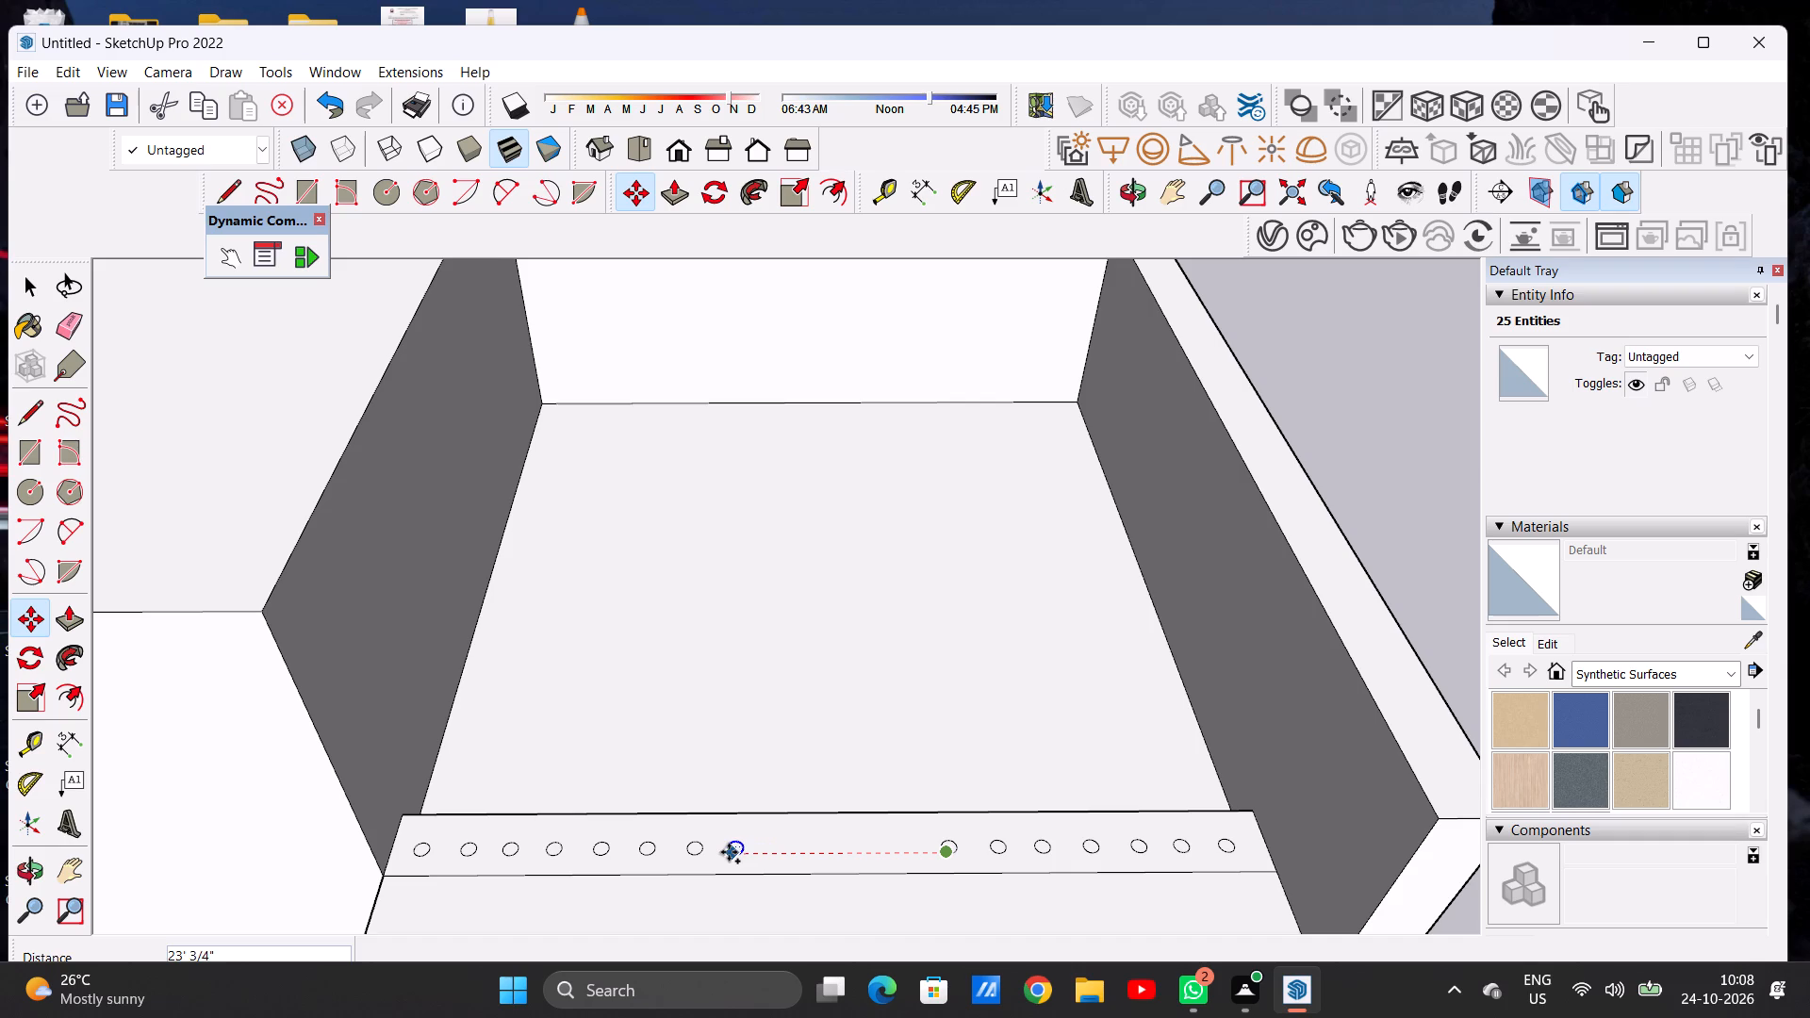
click(741, 850)
click(741, 850)
click(894, 862)
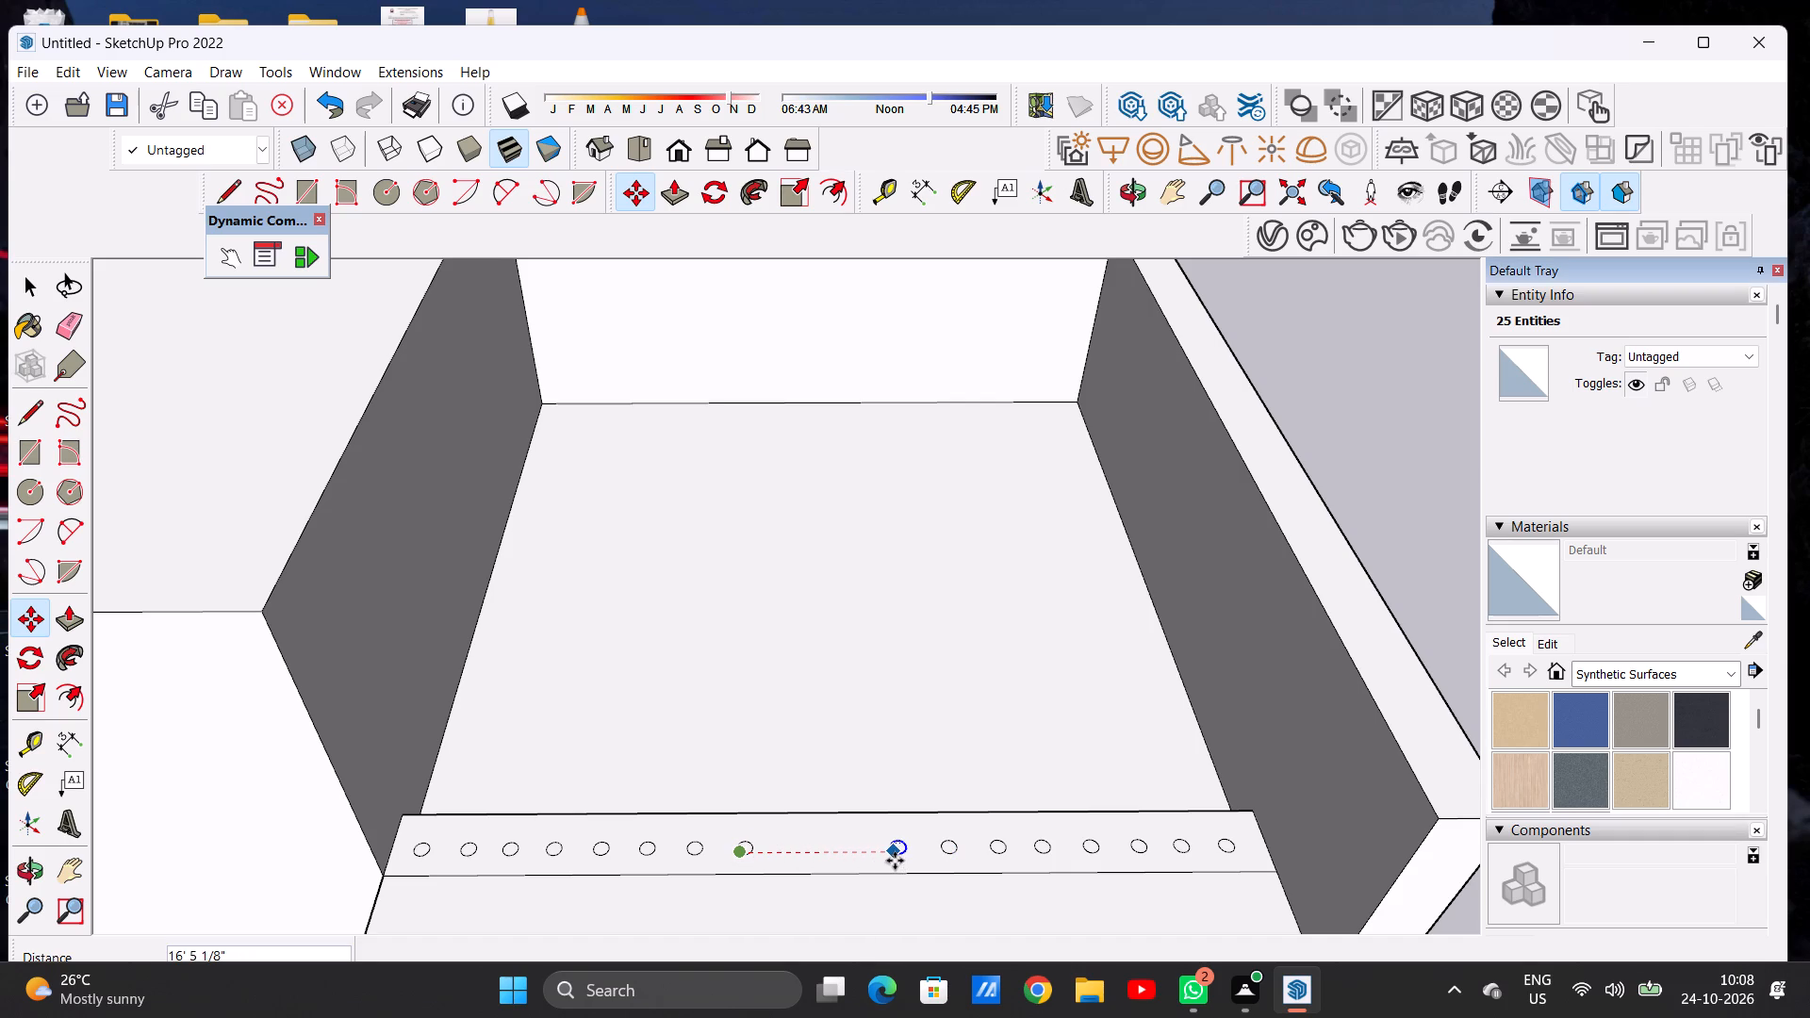
click(895, 861)
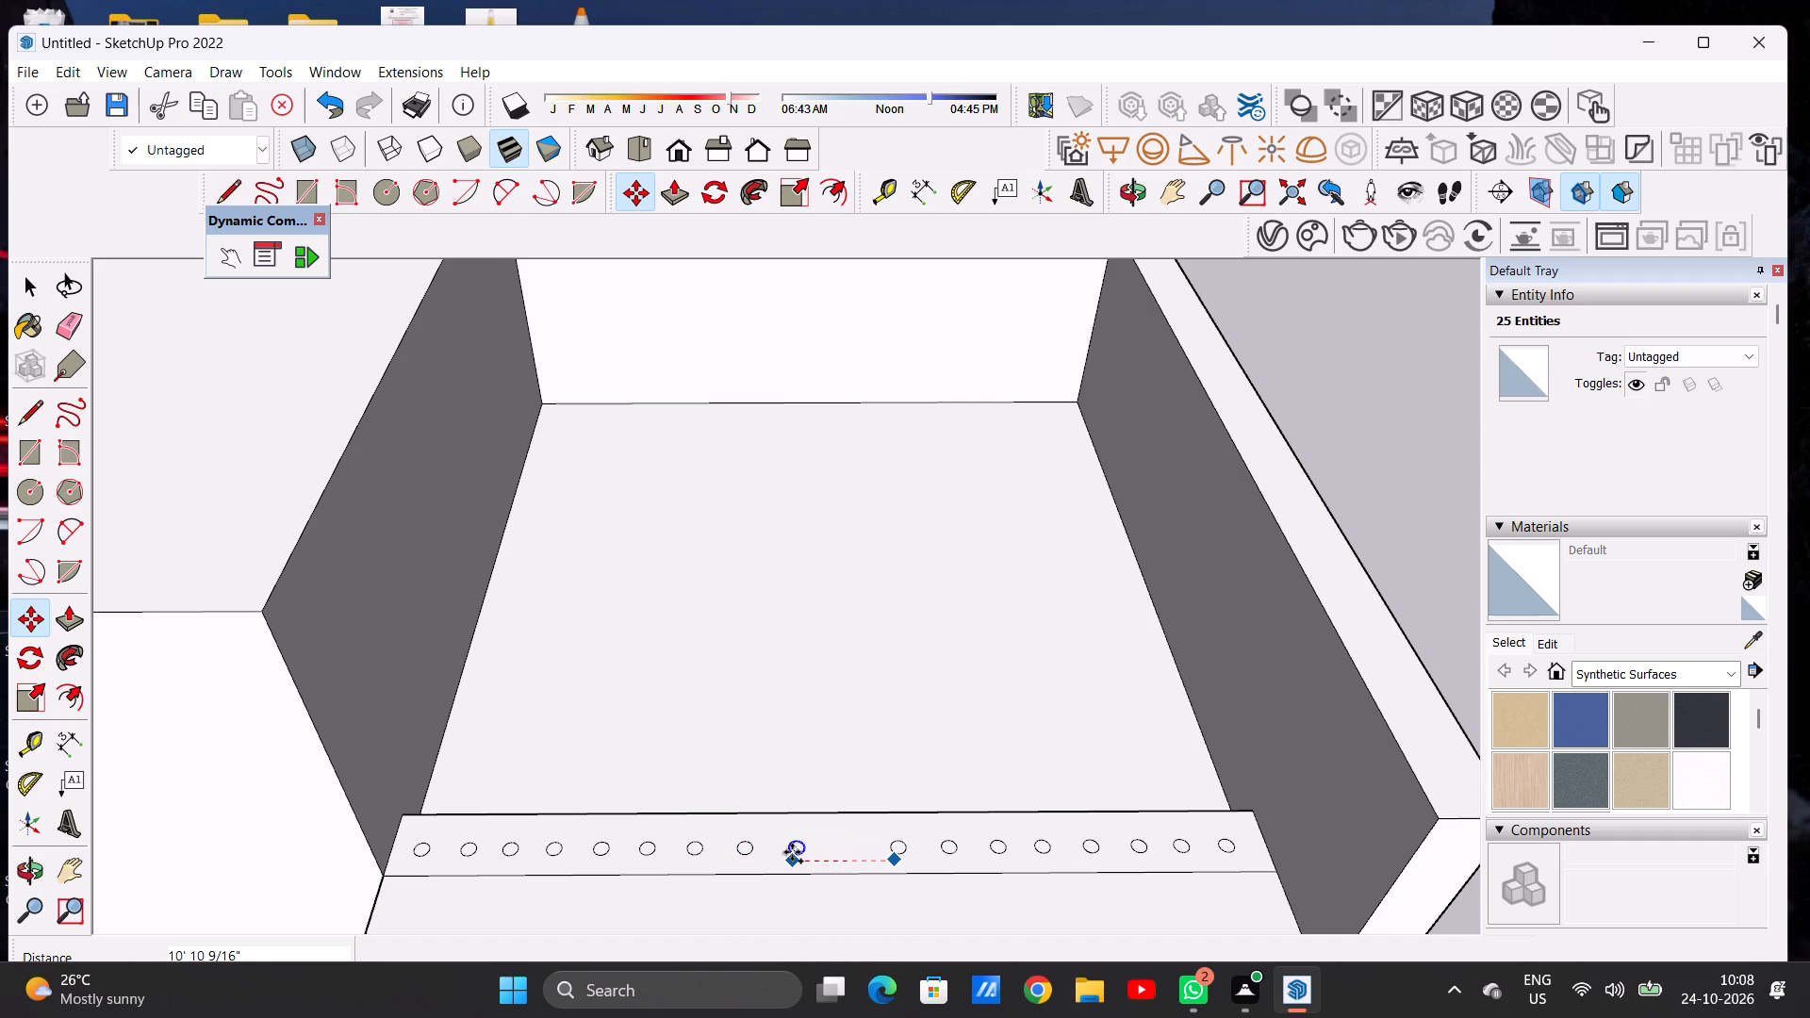
click(790, 852)
click(790, 852)
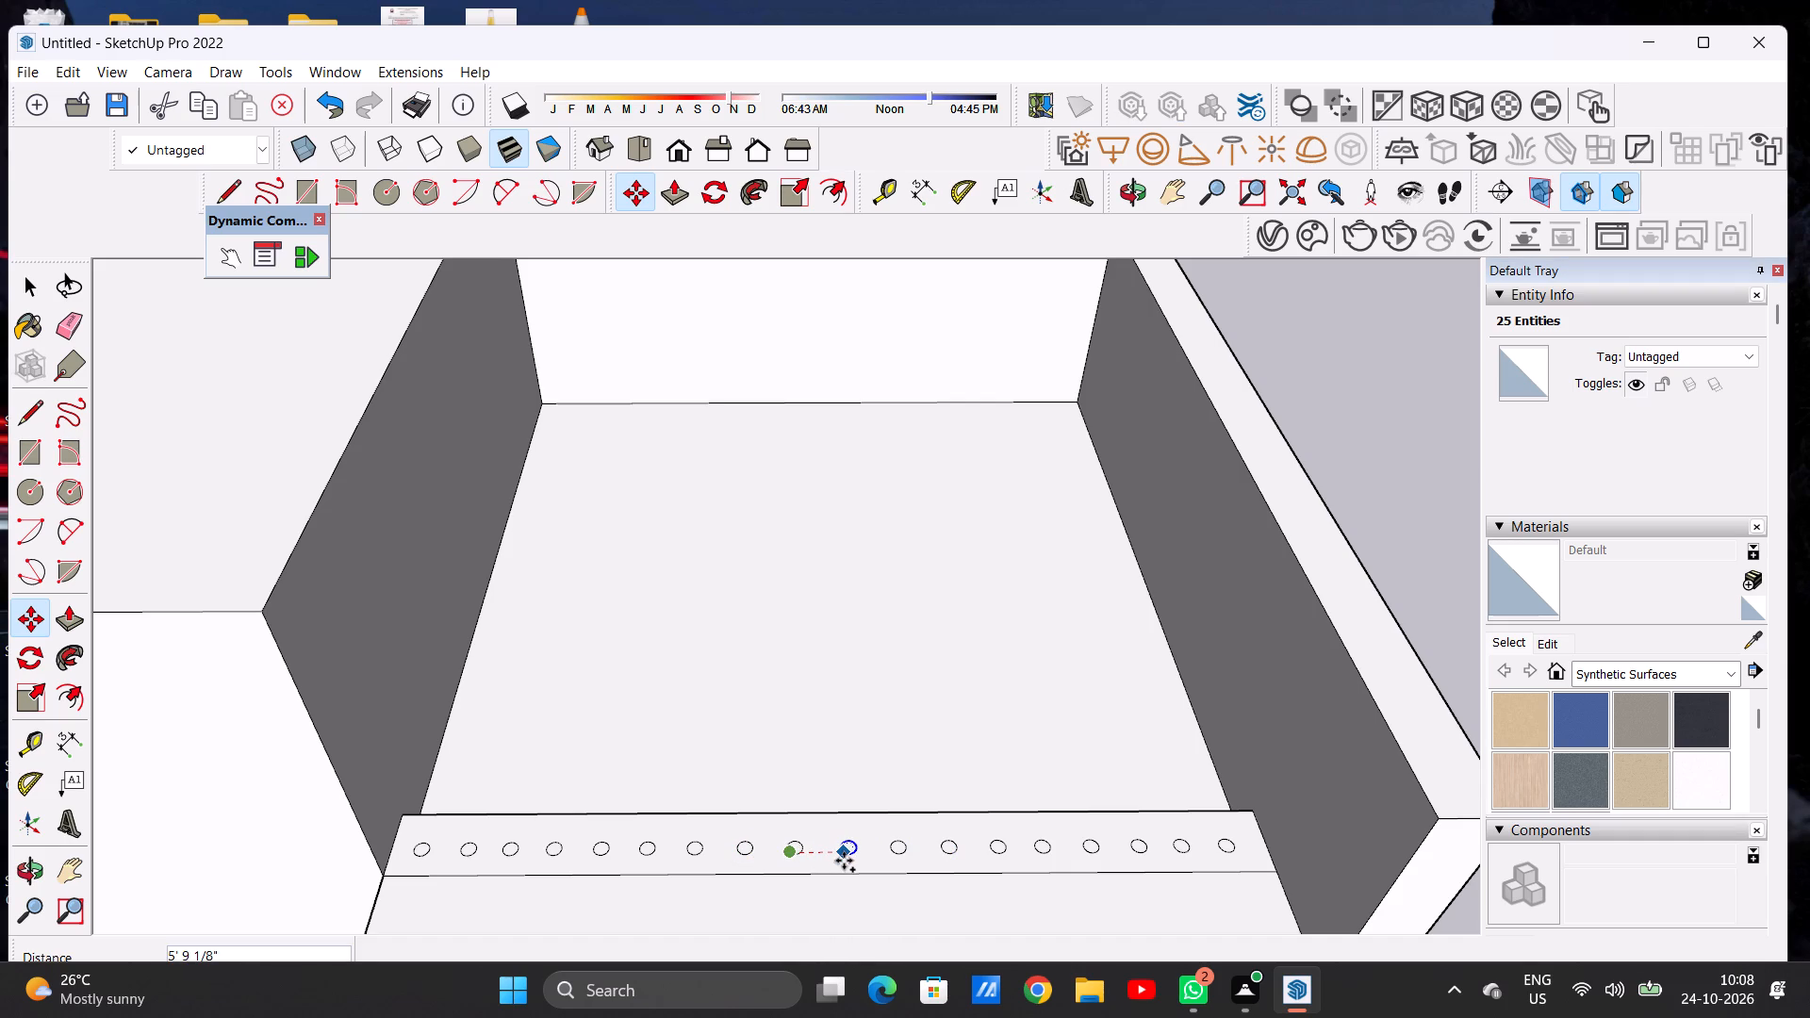
click(844, 861)
key(space)
scroll(813, 839, down, 8)
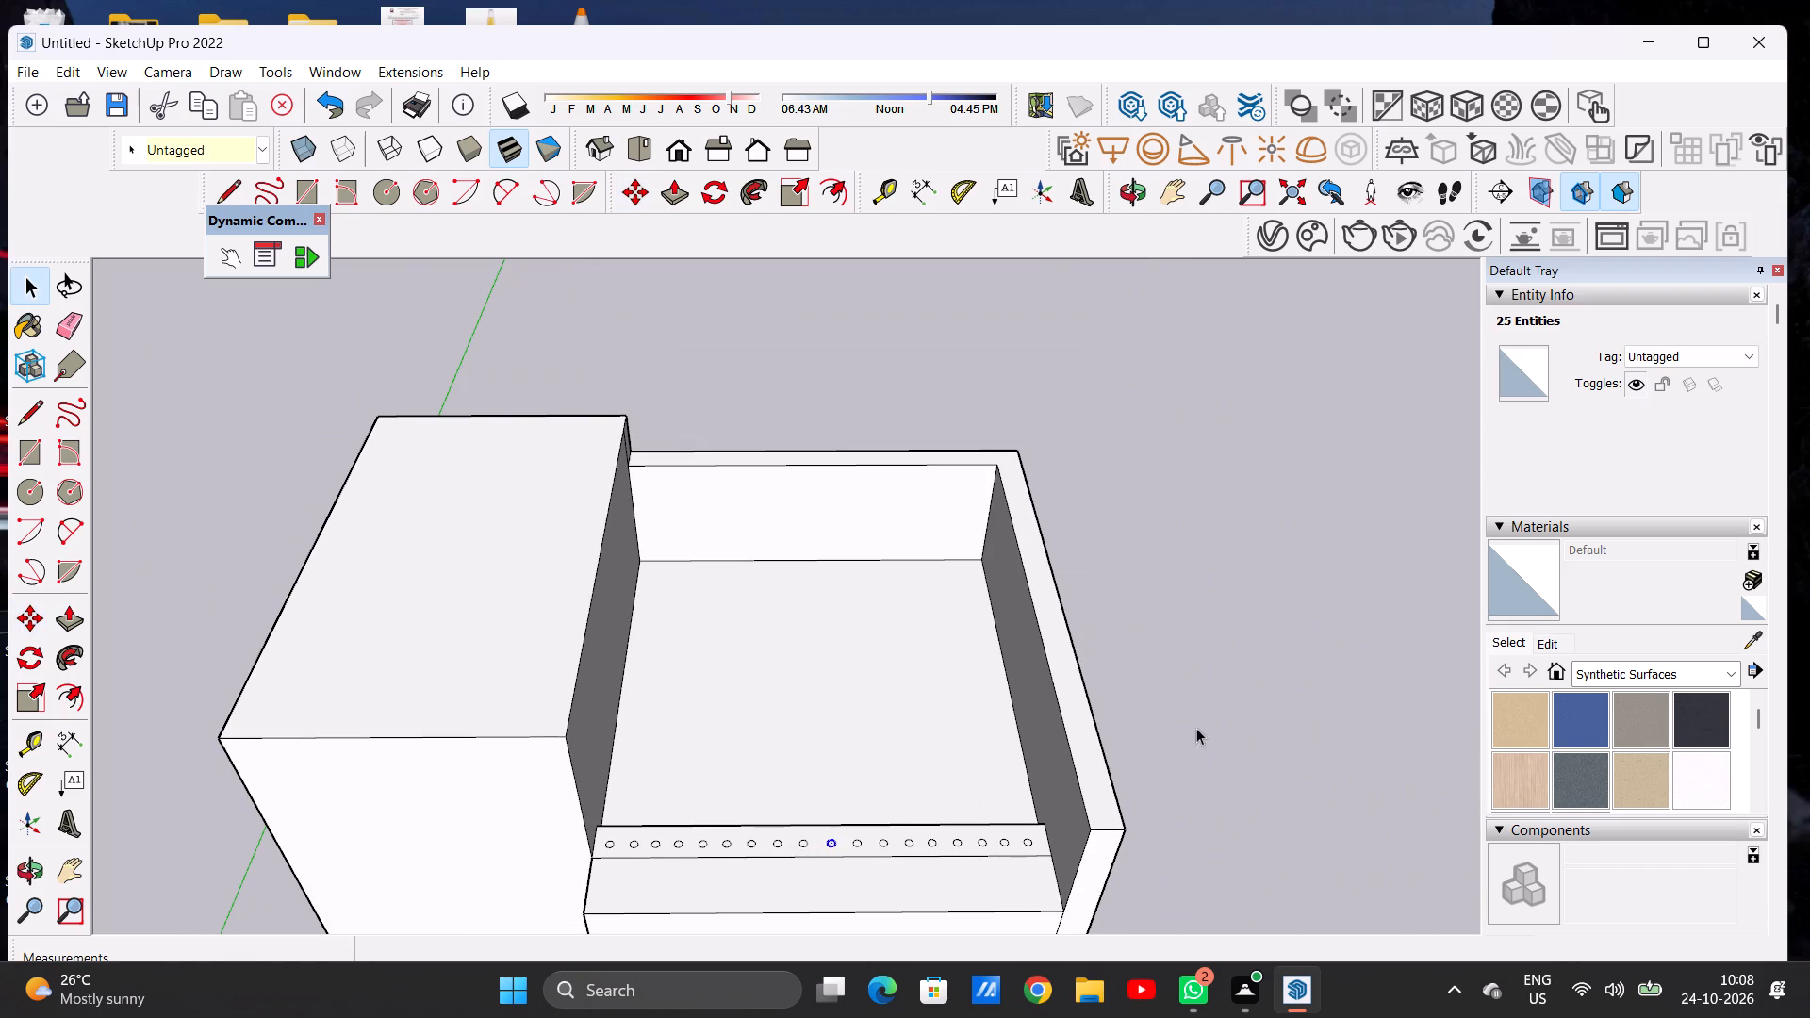
click(1226, 719)
Draw two vertical lines on the parapet wall's inner face, from both edges of the circle strip up to the wall's top edge.
scroll(907, 823, down, 3)
middle_drag(1001, 818, 1138, 736)
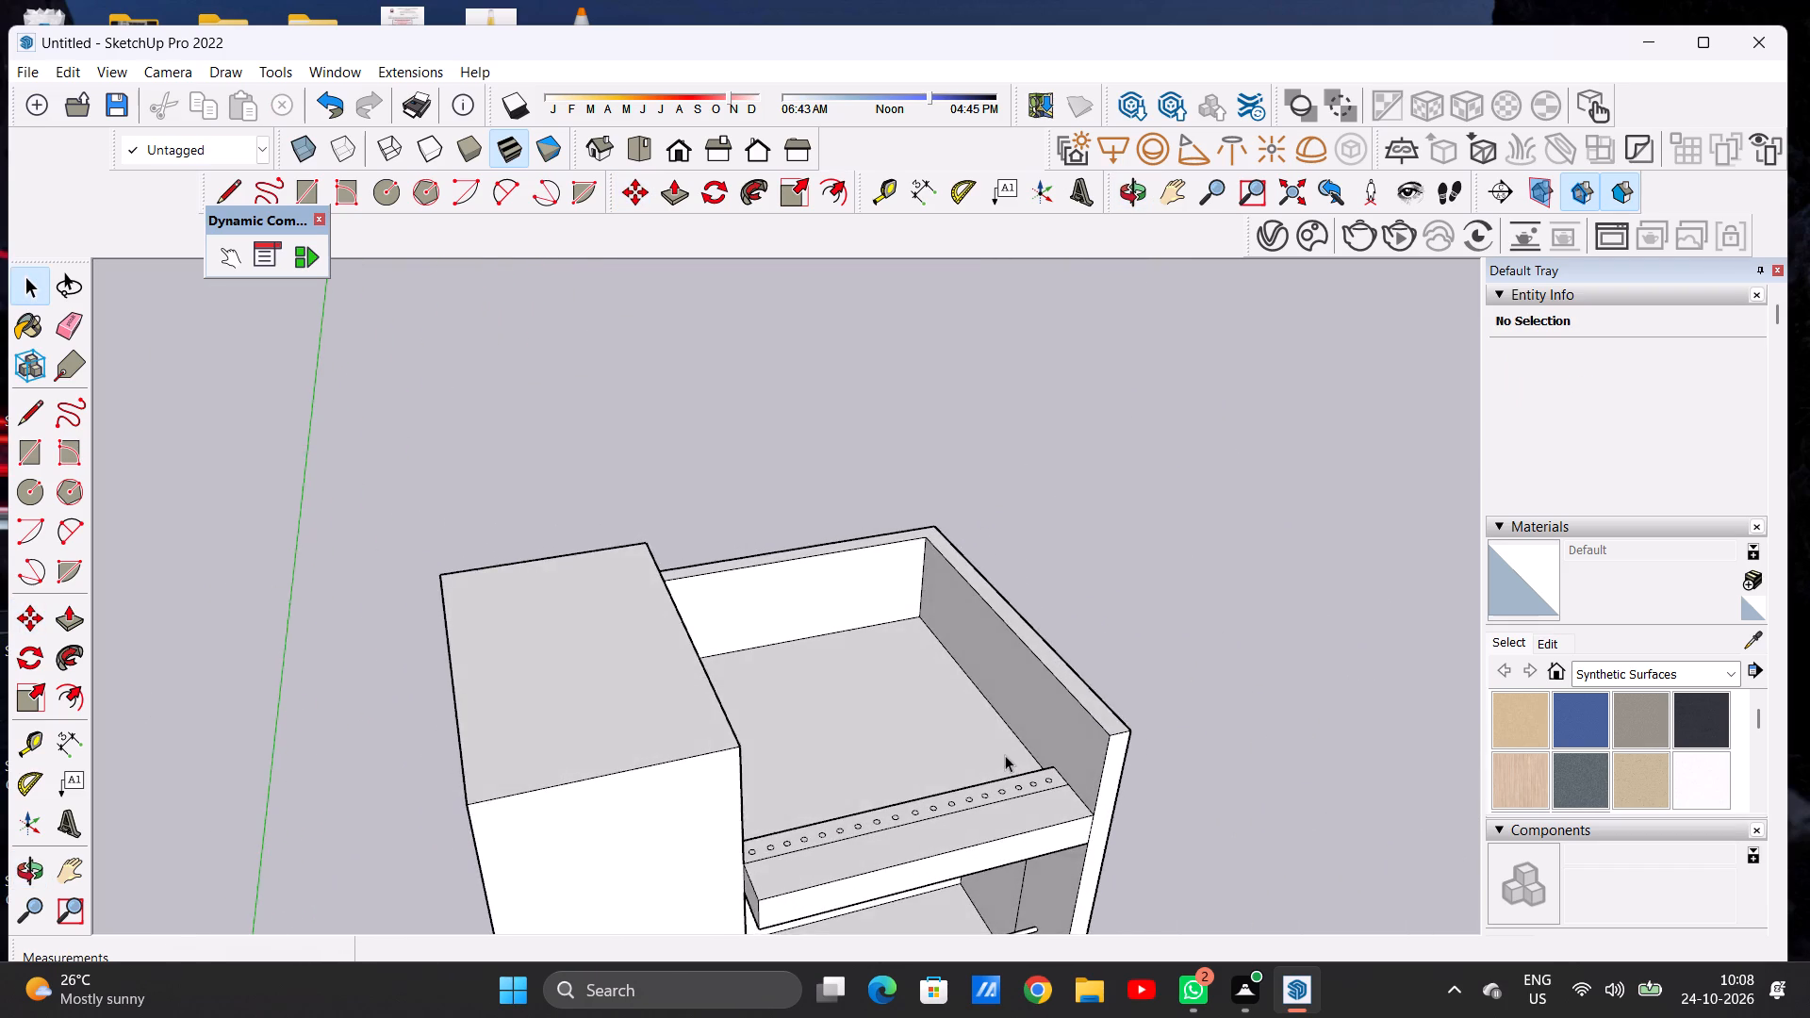
scroll(1024, 747, up, 4)
scroll(1034, 740, down, 1)
scroll(1034, 740, up, 1)
middle_drag(1074, 825, 1093, 776)
scroll(1101, 803, up, 6)
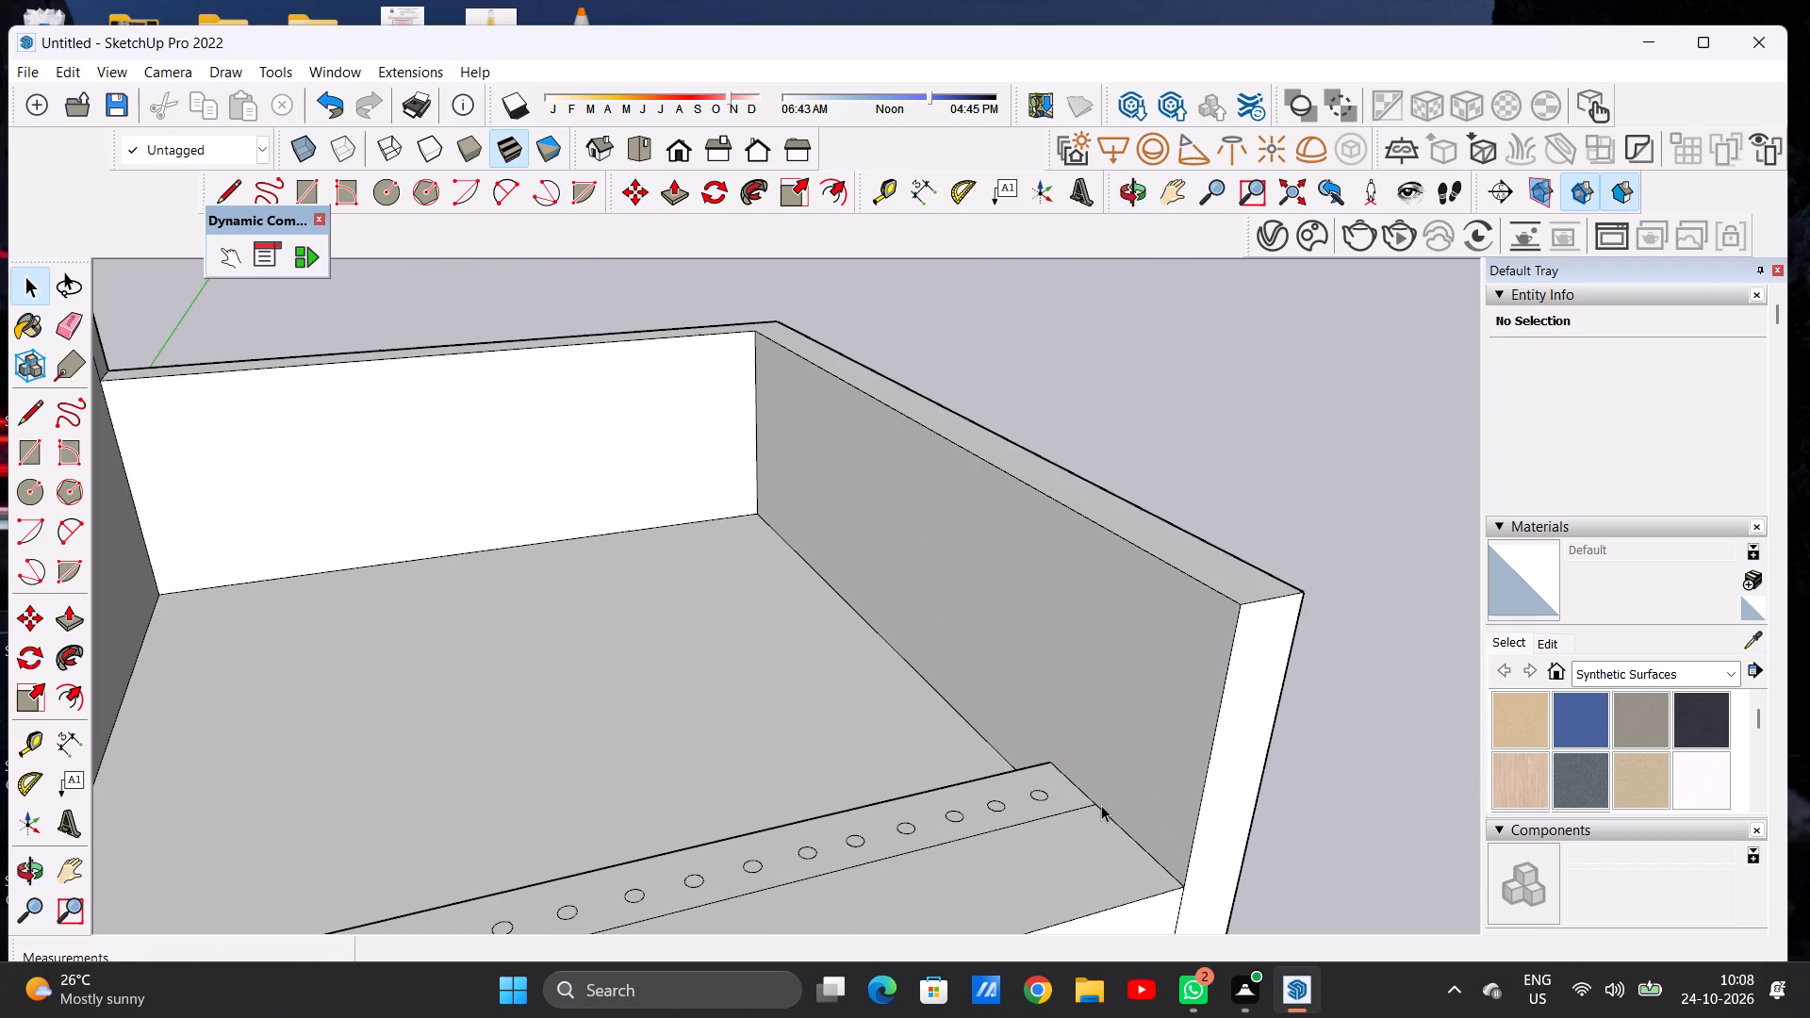
key(l)
click(1090, 803)
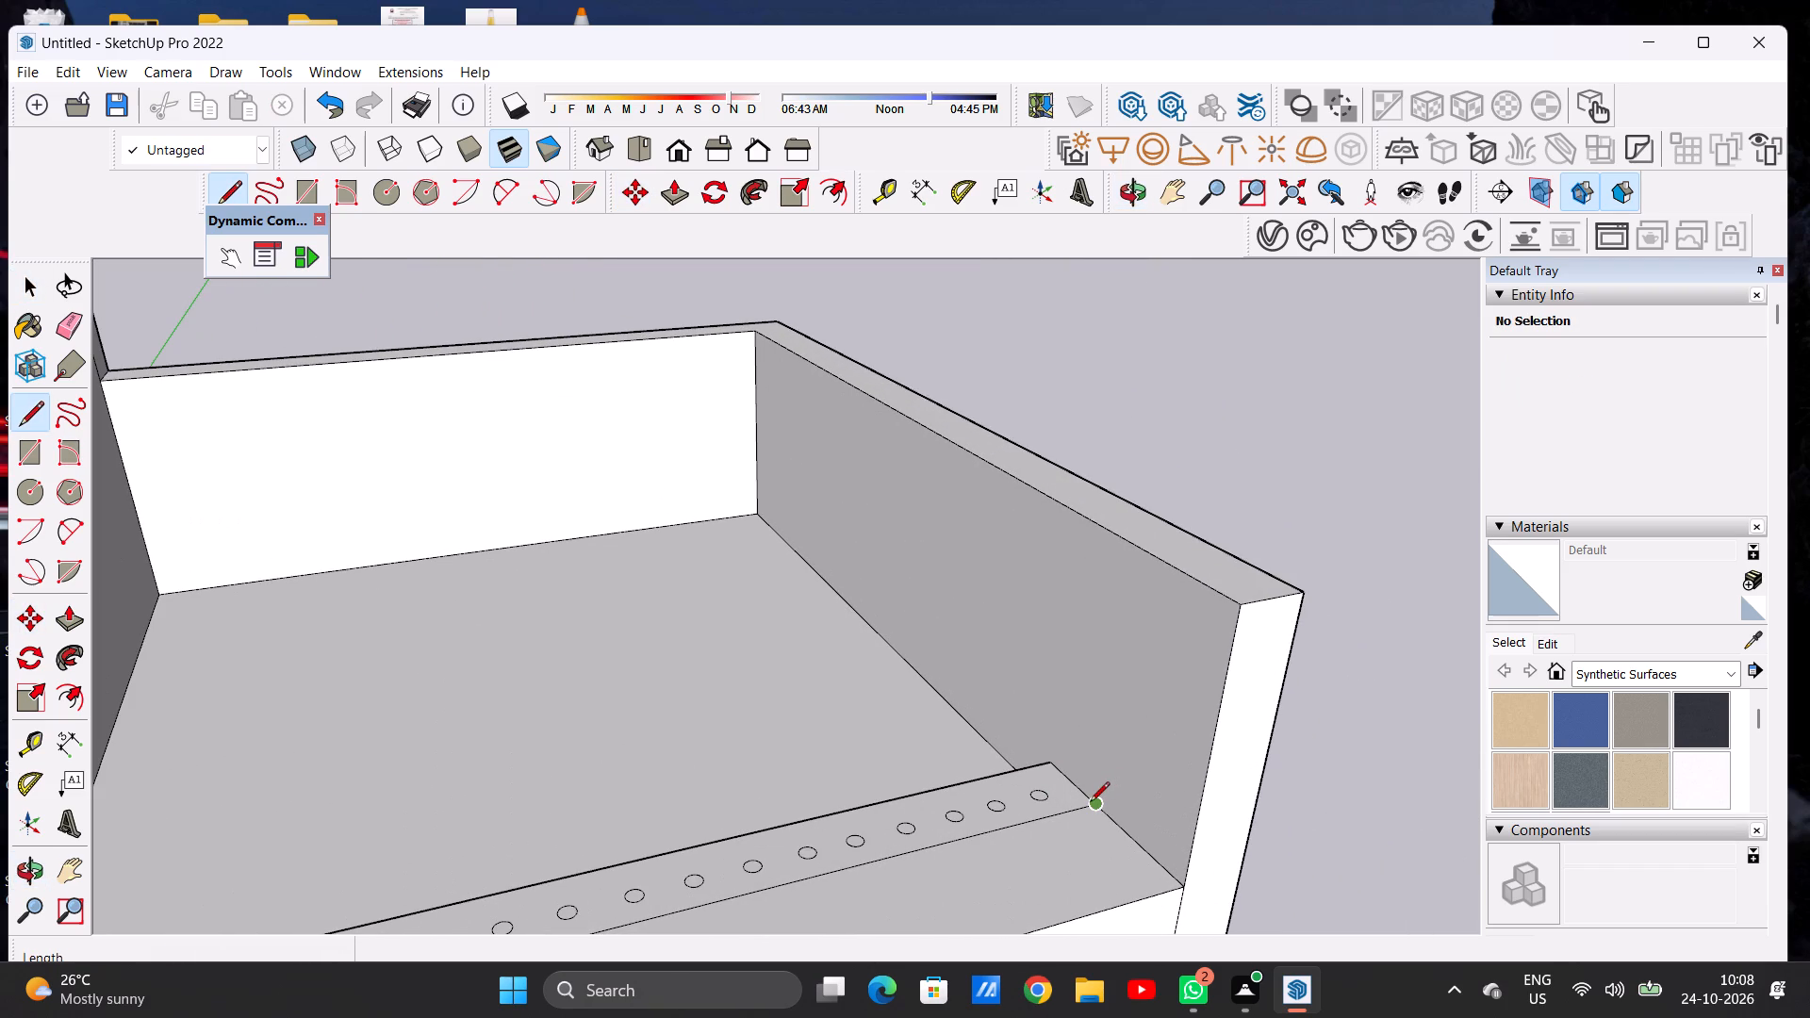
click(1137, 553)
click(1053, 760)
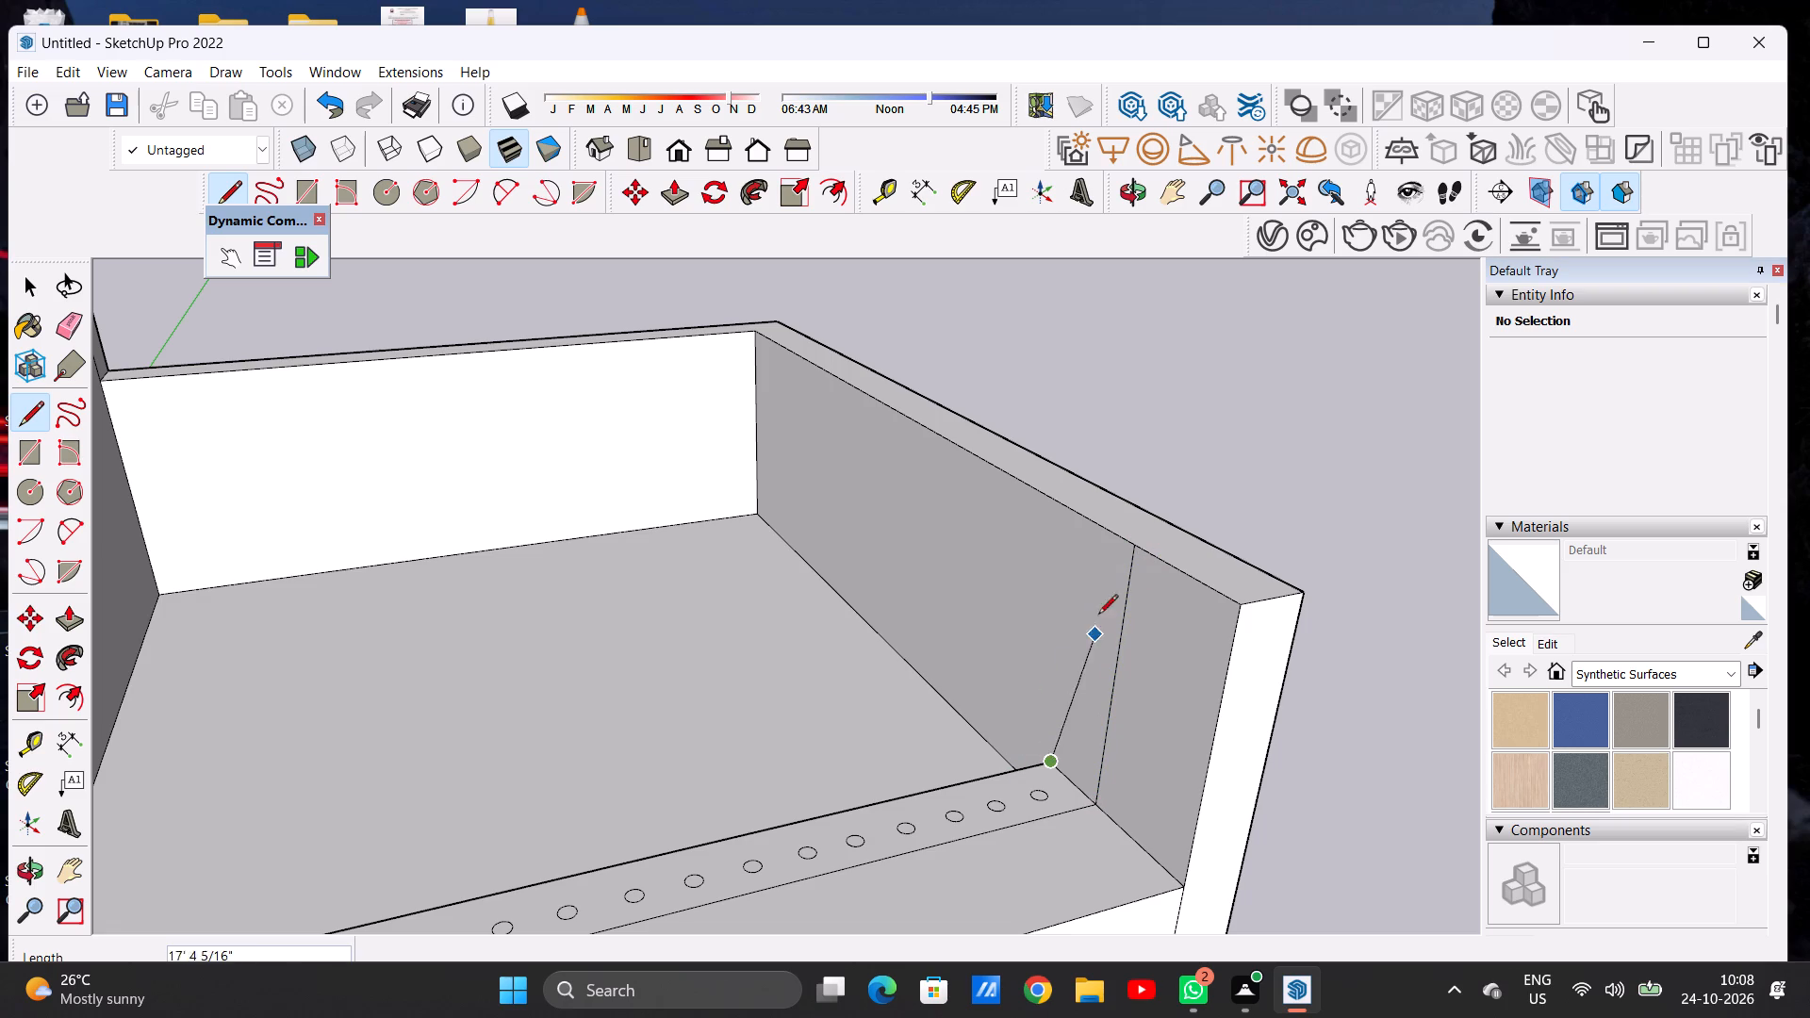
click(1082, 515)
key(space)
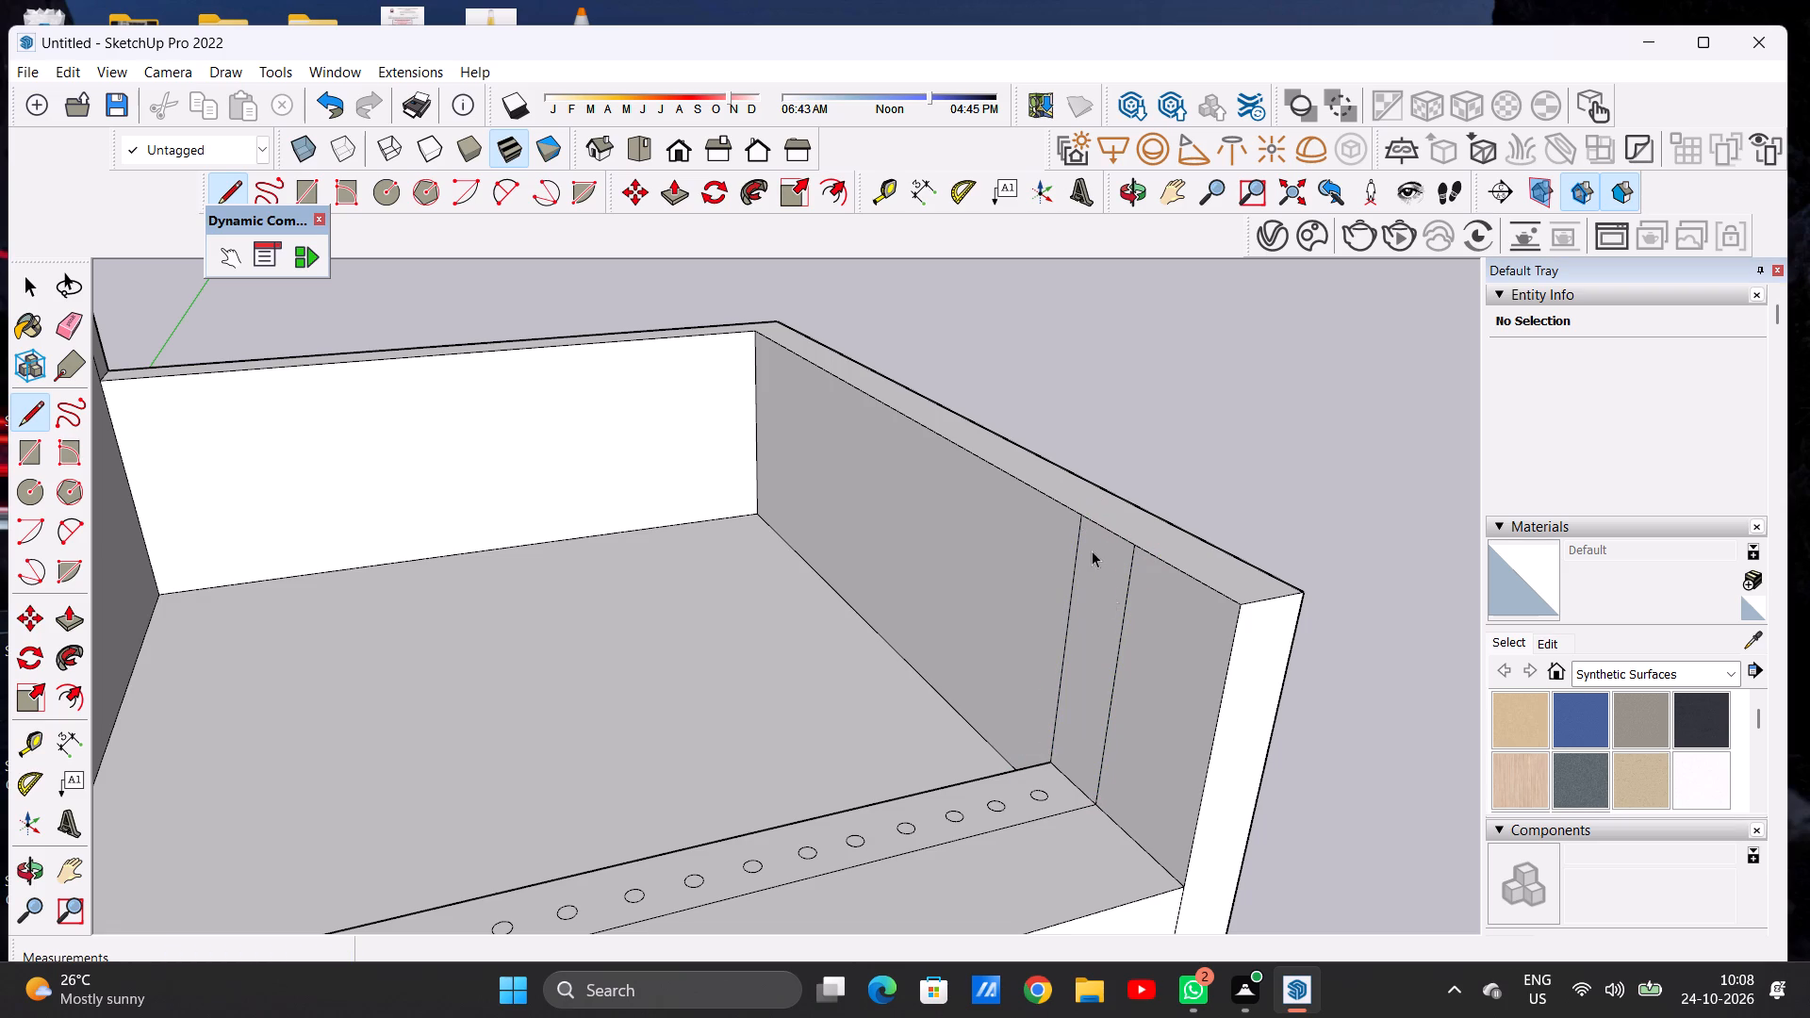
Draw a circle of about 9.5" radius between the two vertical lines on the parapet wall, just above the slab strip.
scroll(1117, 784, down, 7)
middle_drag(1050, 804, 1081, 729)
scroll(1092, 805, up, 3)
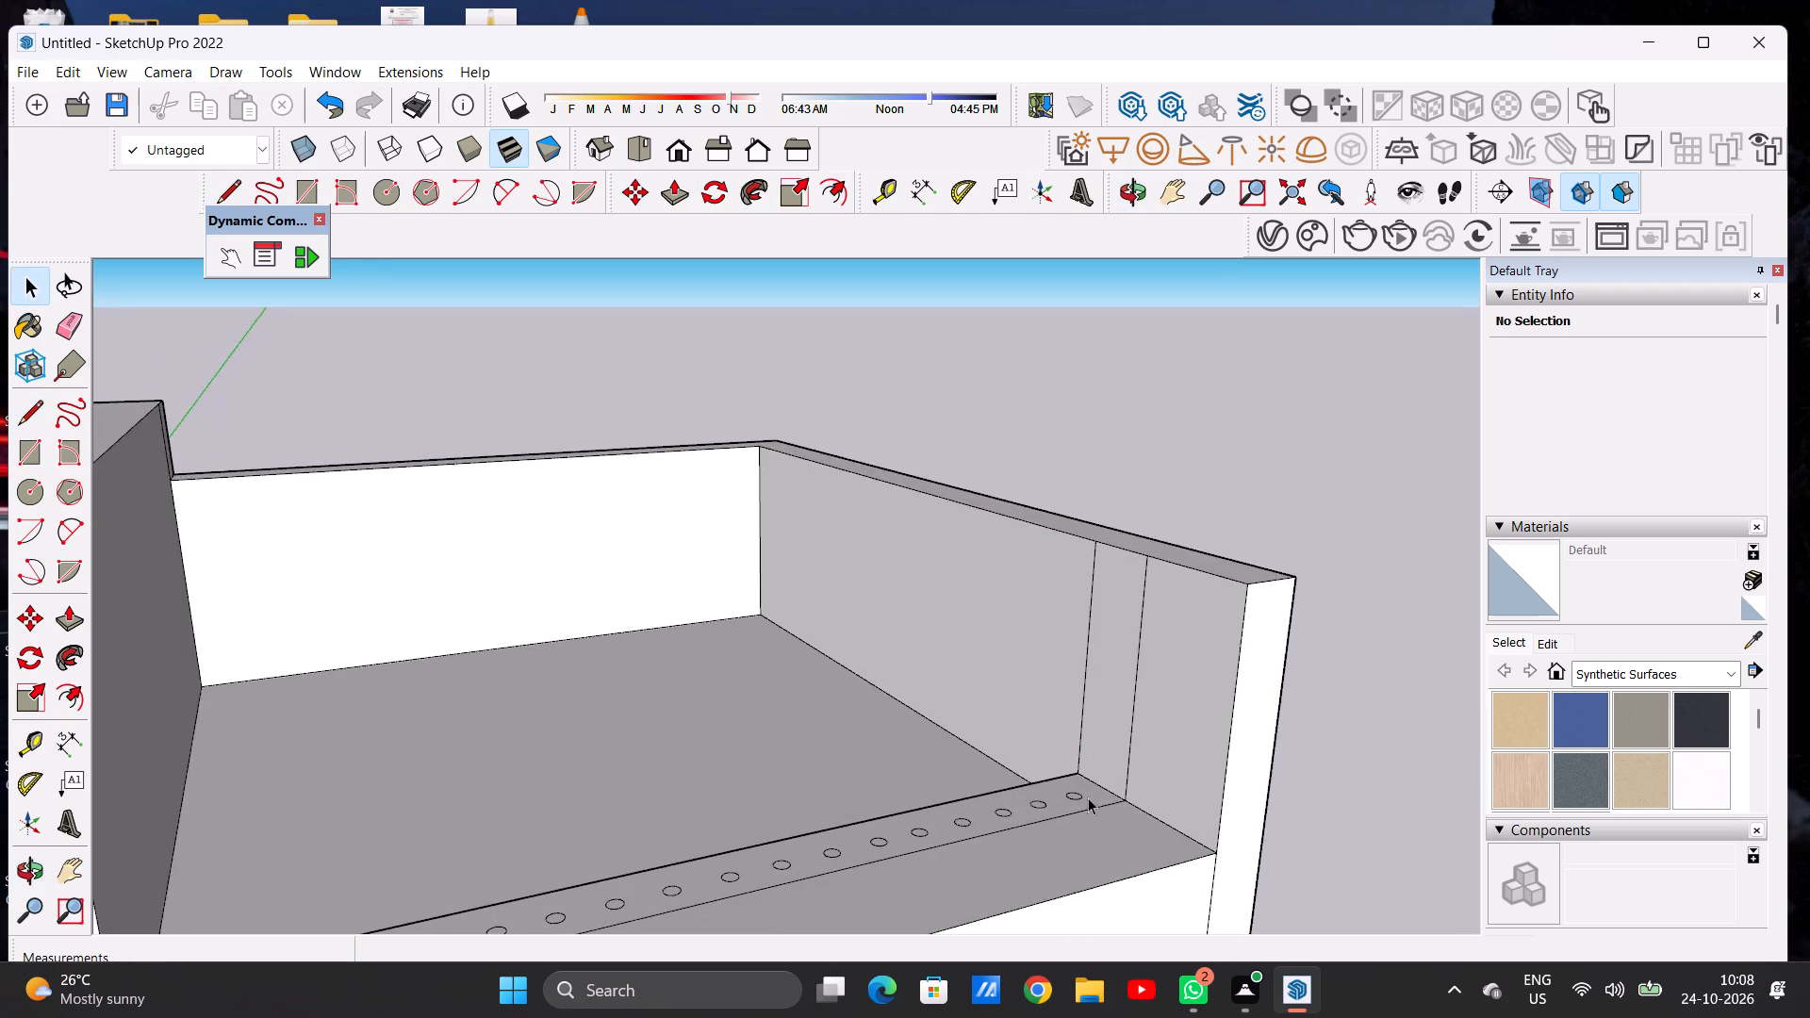
scroll(1088, 797, up, 7)
middle_drag(1077, 831, 978, 937)
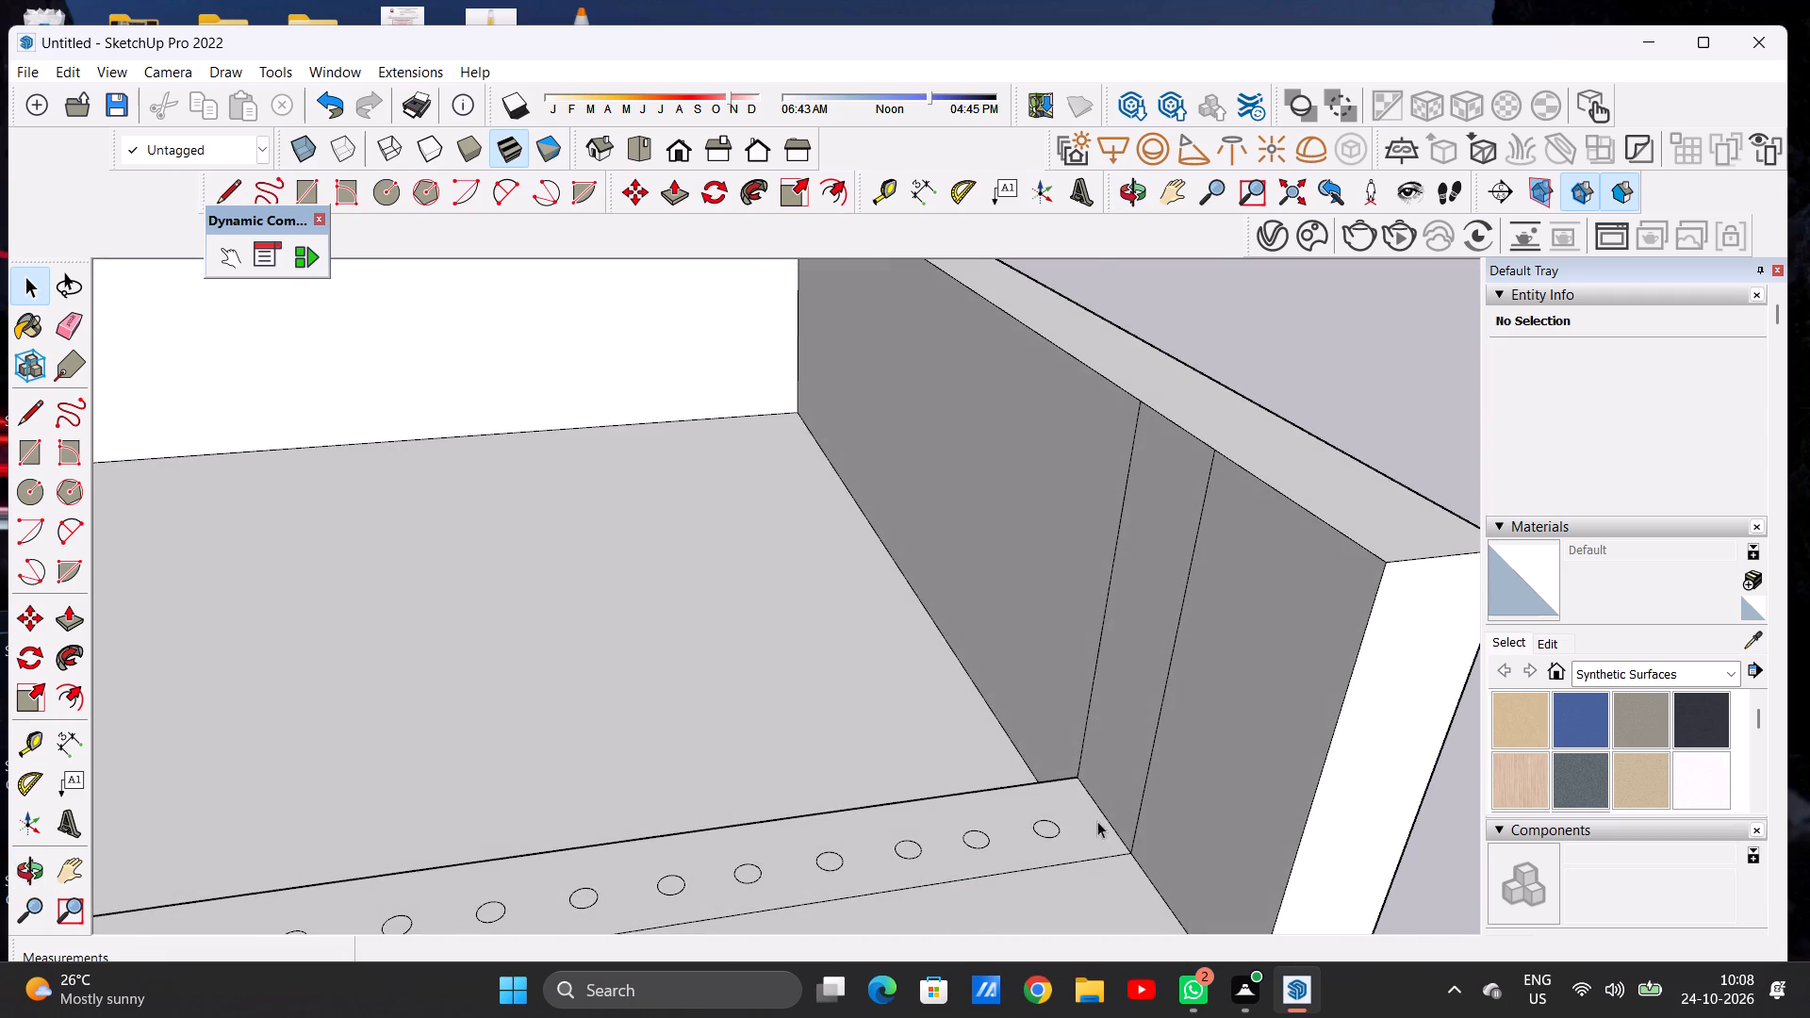
scroll(1099, 813, up, 6)
key(c)
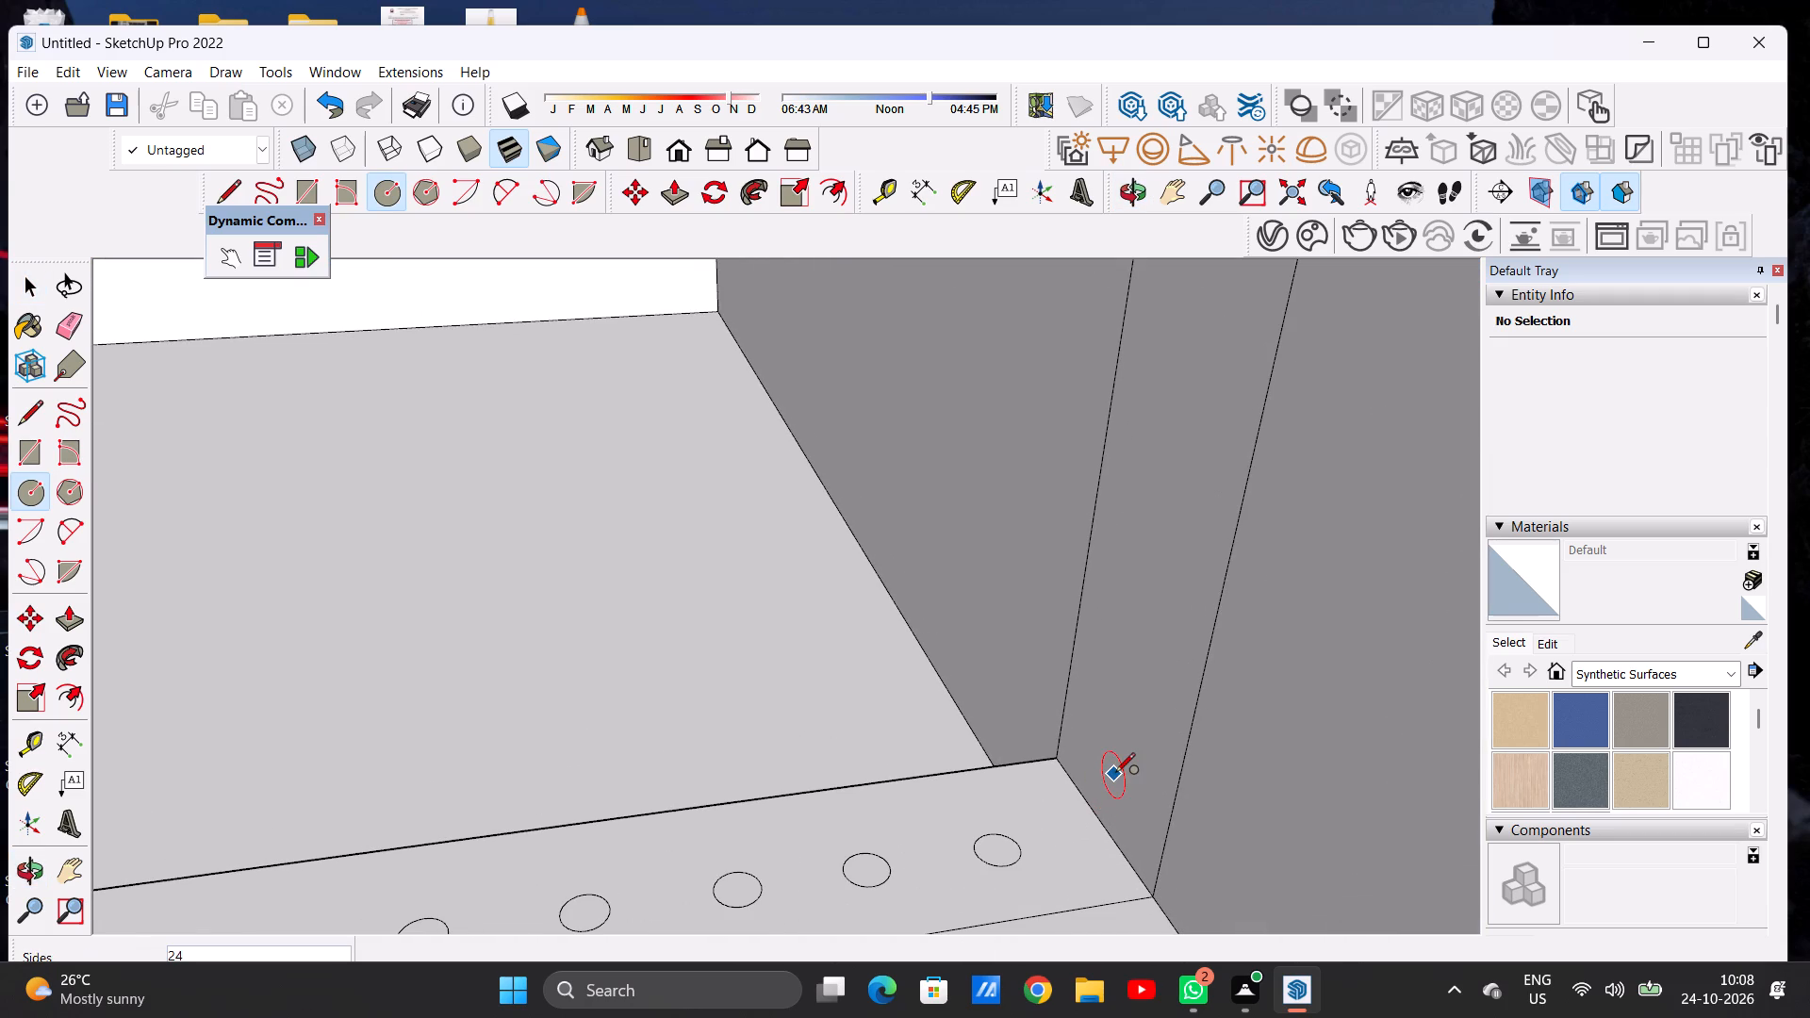
click(1112, 753)
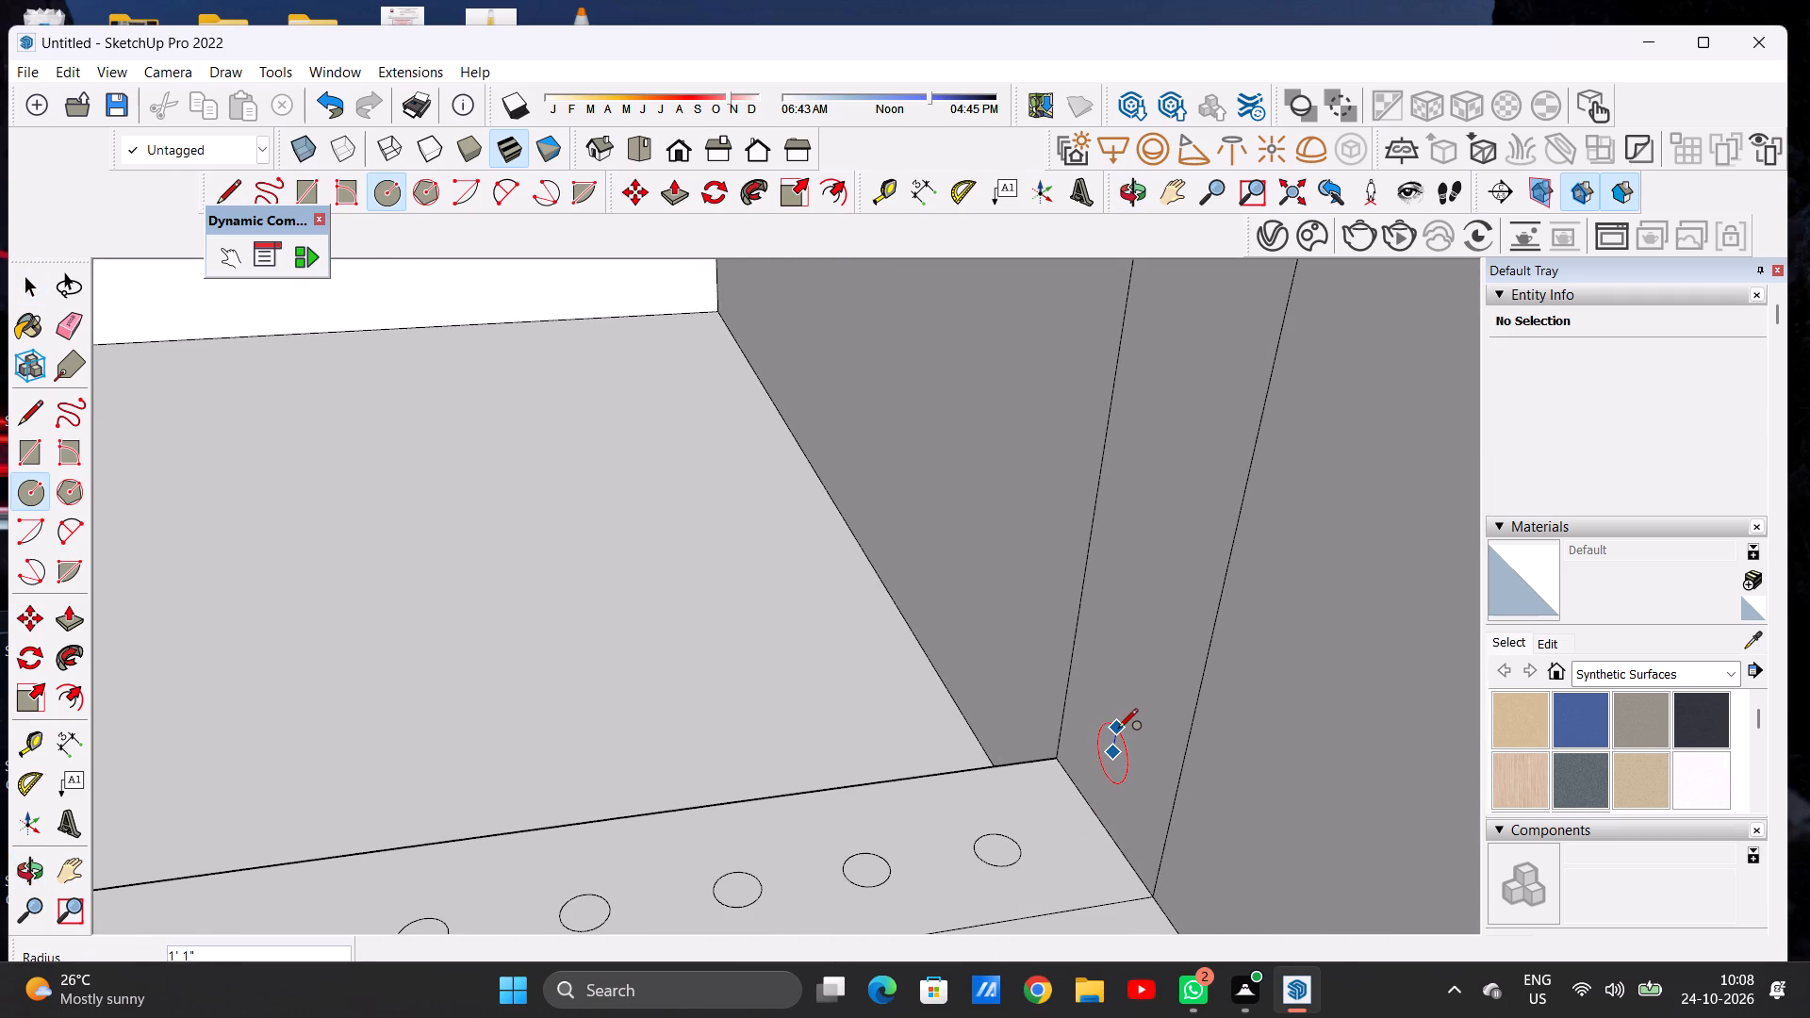
click(1112, 732)
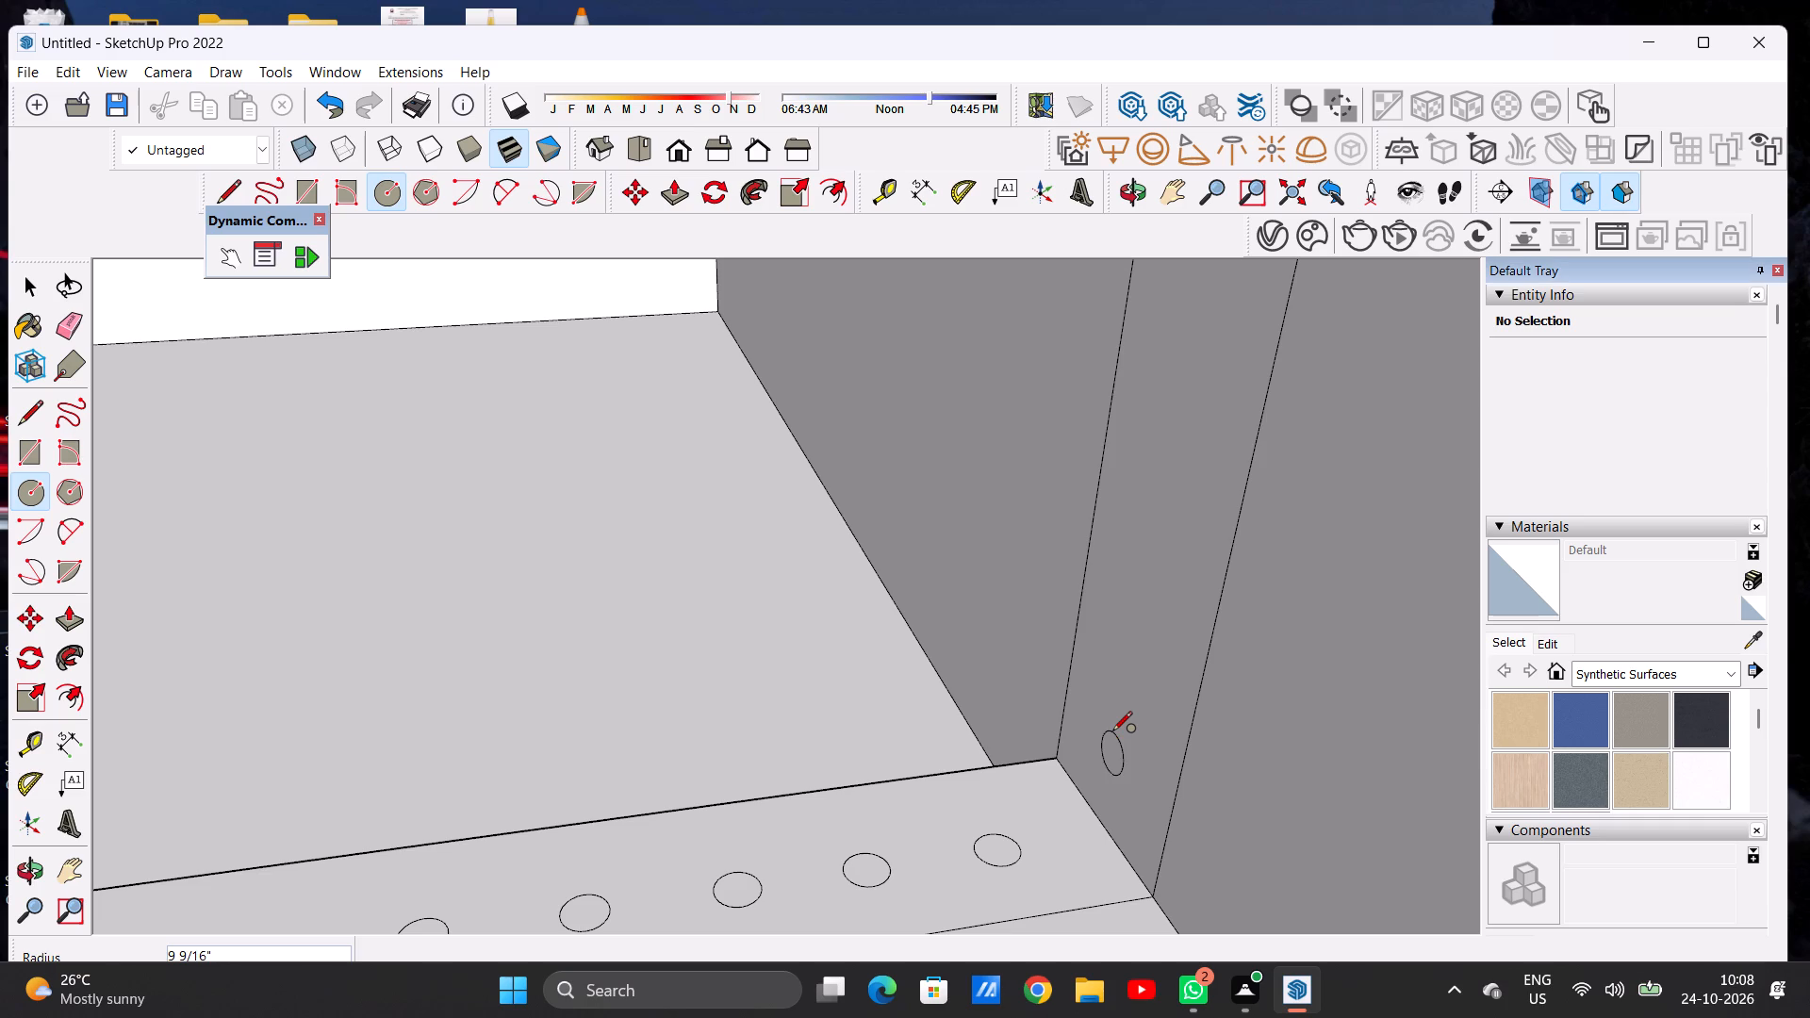
key(space)
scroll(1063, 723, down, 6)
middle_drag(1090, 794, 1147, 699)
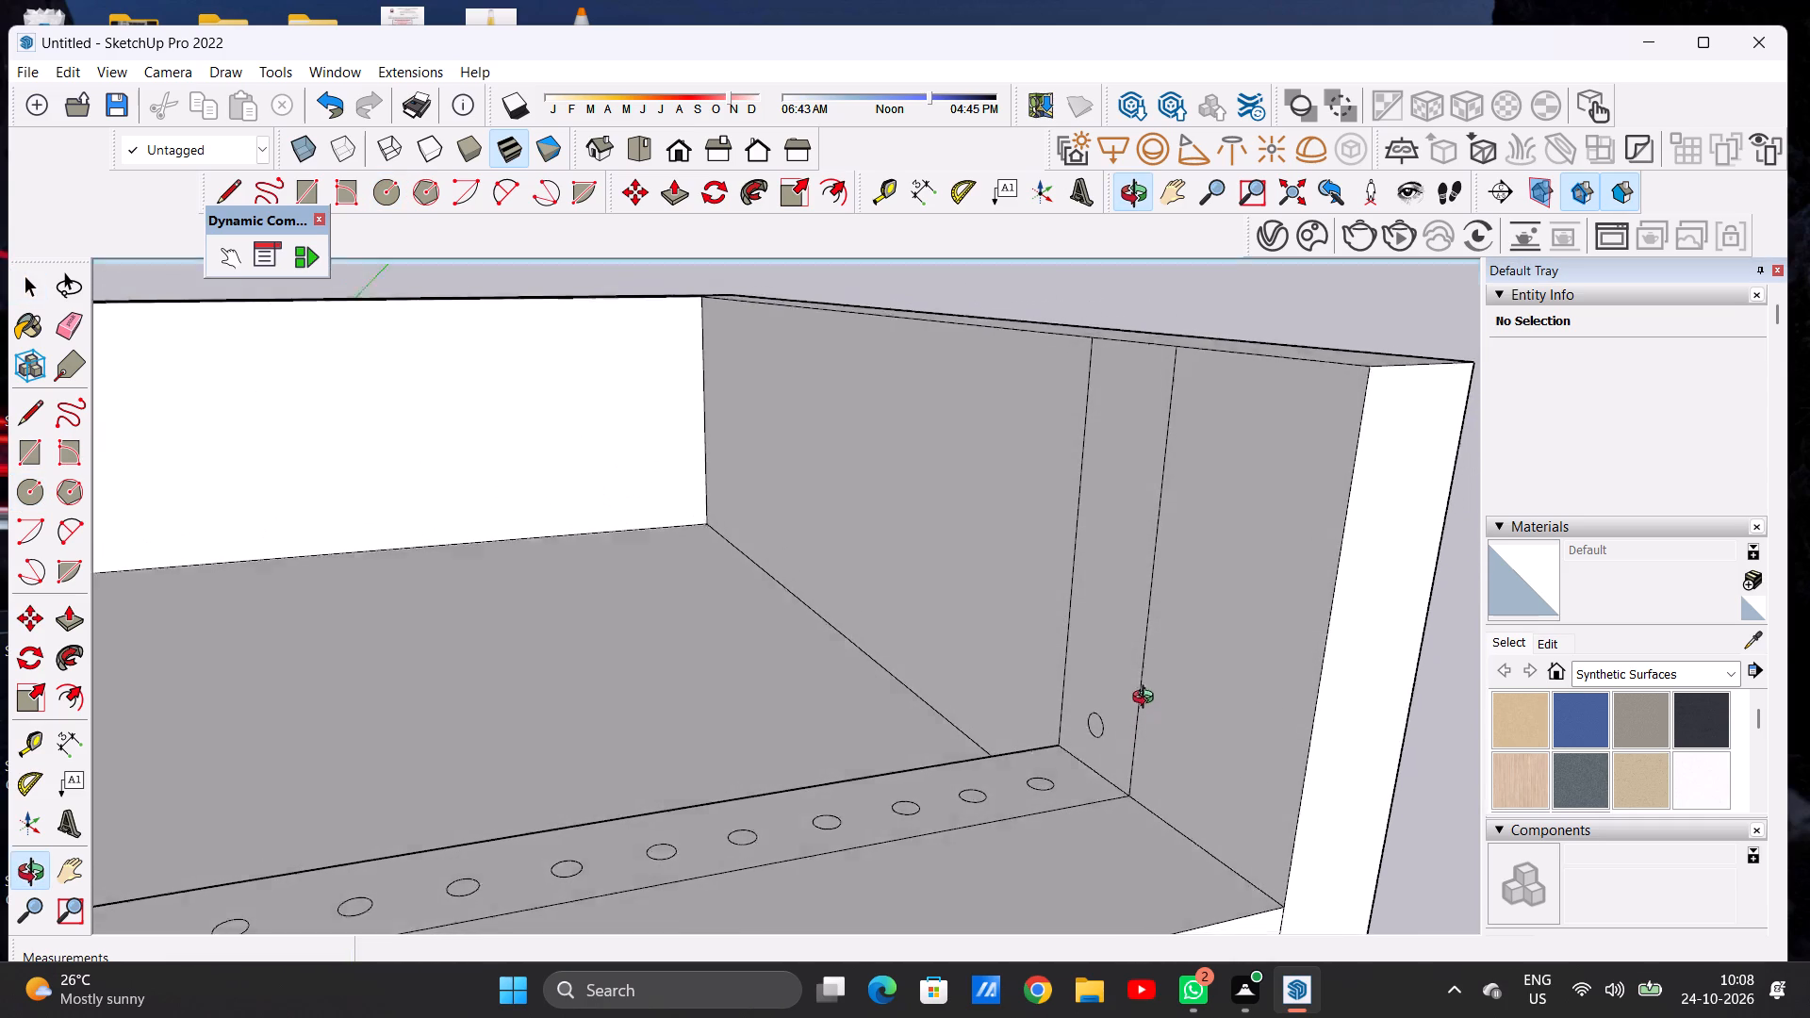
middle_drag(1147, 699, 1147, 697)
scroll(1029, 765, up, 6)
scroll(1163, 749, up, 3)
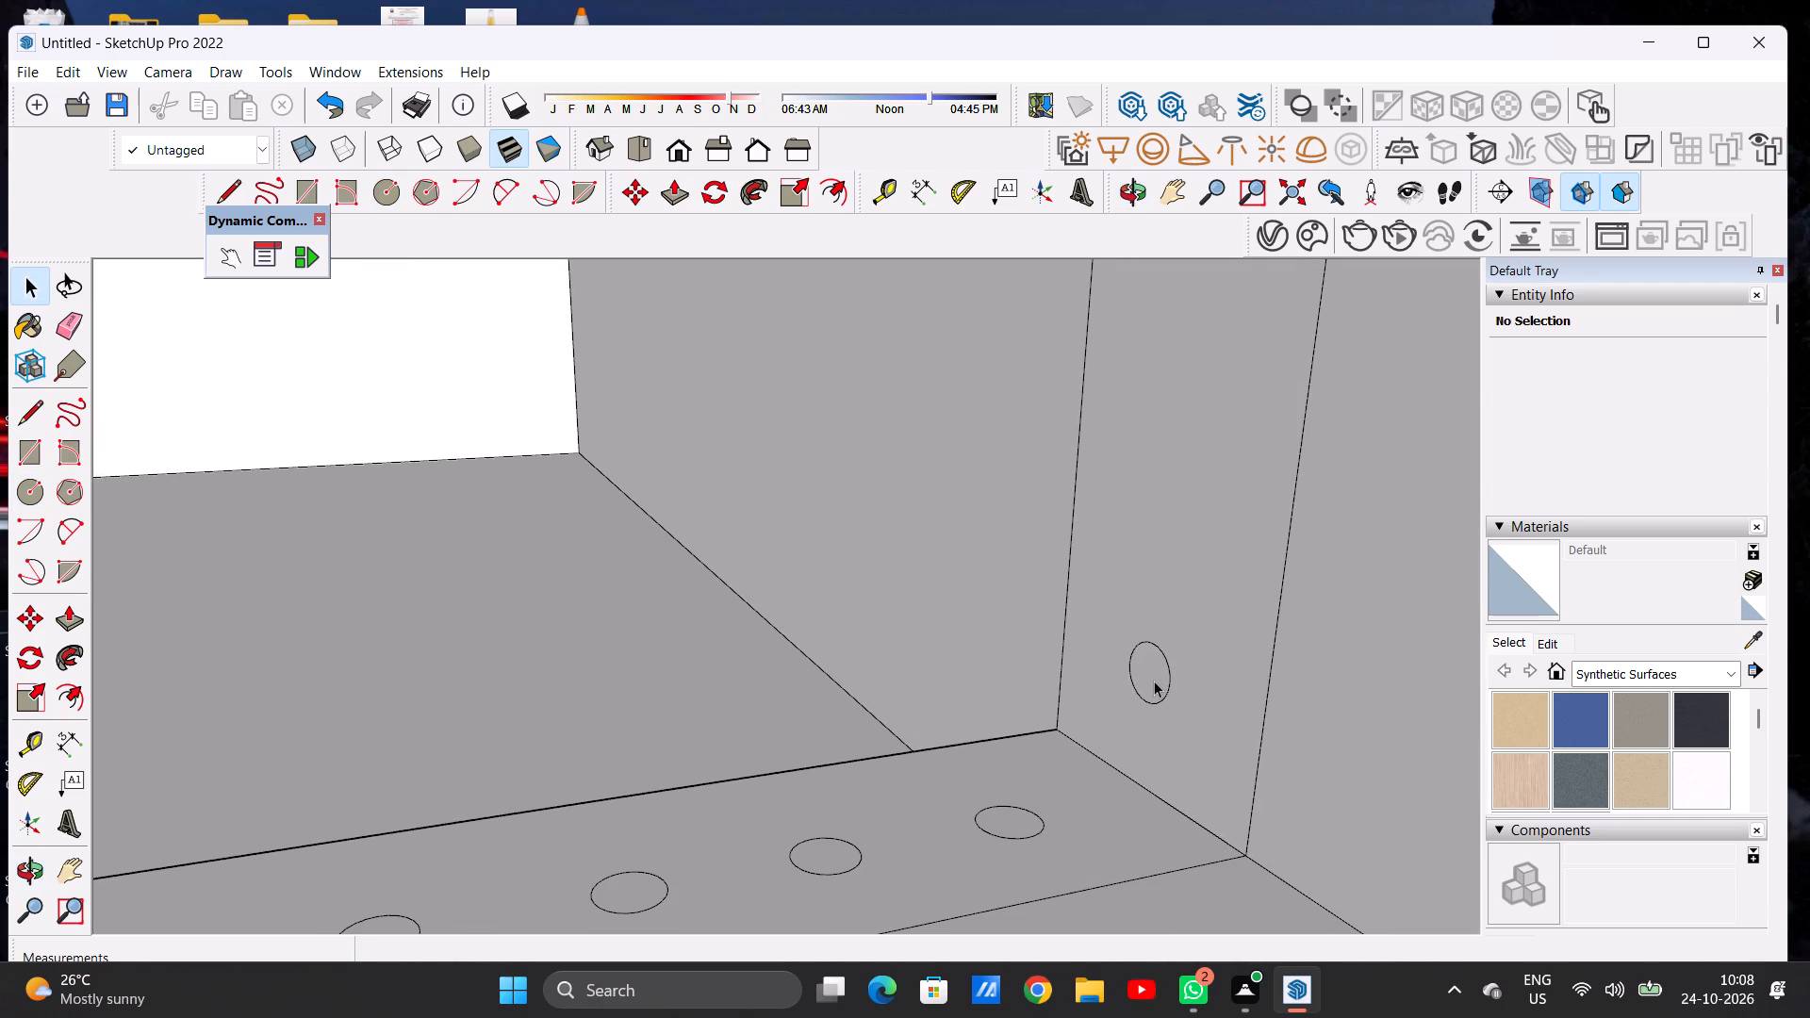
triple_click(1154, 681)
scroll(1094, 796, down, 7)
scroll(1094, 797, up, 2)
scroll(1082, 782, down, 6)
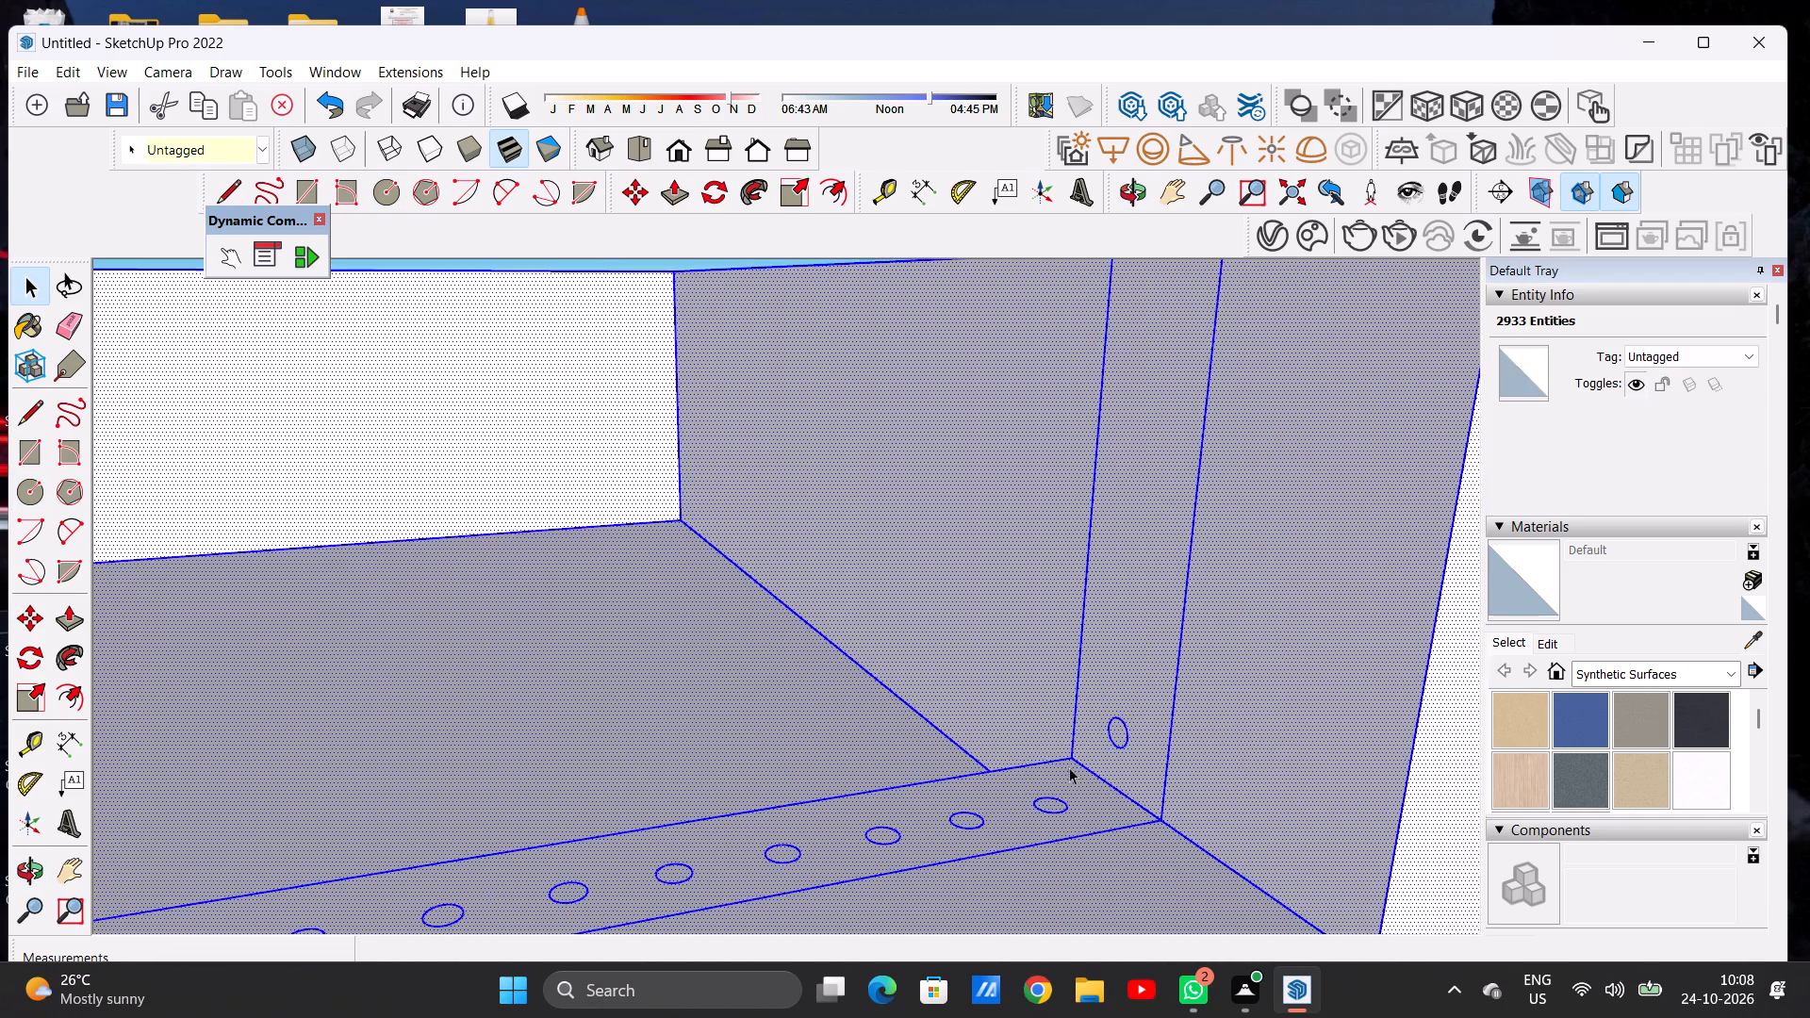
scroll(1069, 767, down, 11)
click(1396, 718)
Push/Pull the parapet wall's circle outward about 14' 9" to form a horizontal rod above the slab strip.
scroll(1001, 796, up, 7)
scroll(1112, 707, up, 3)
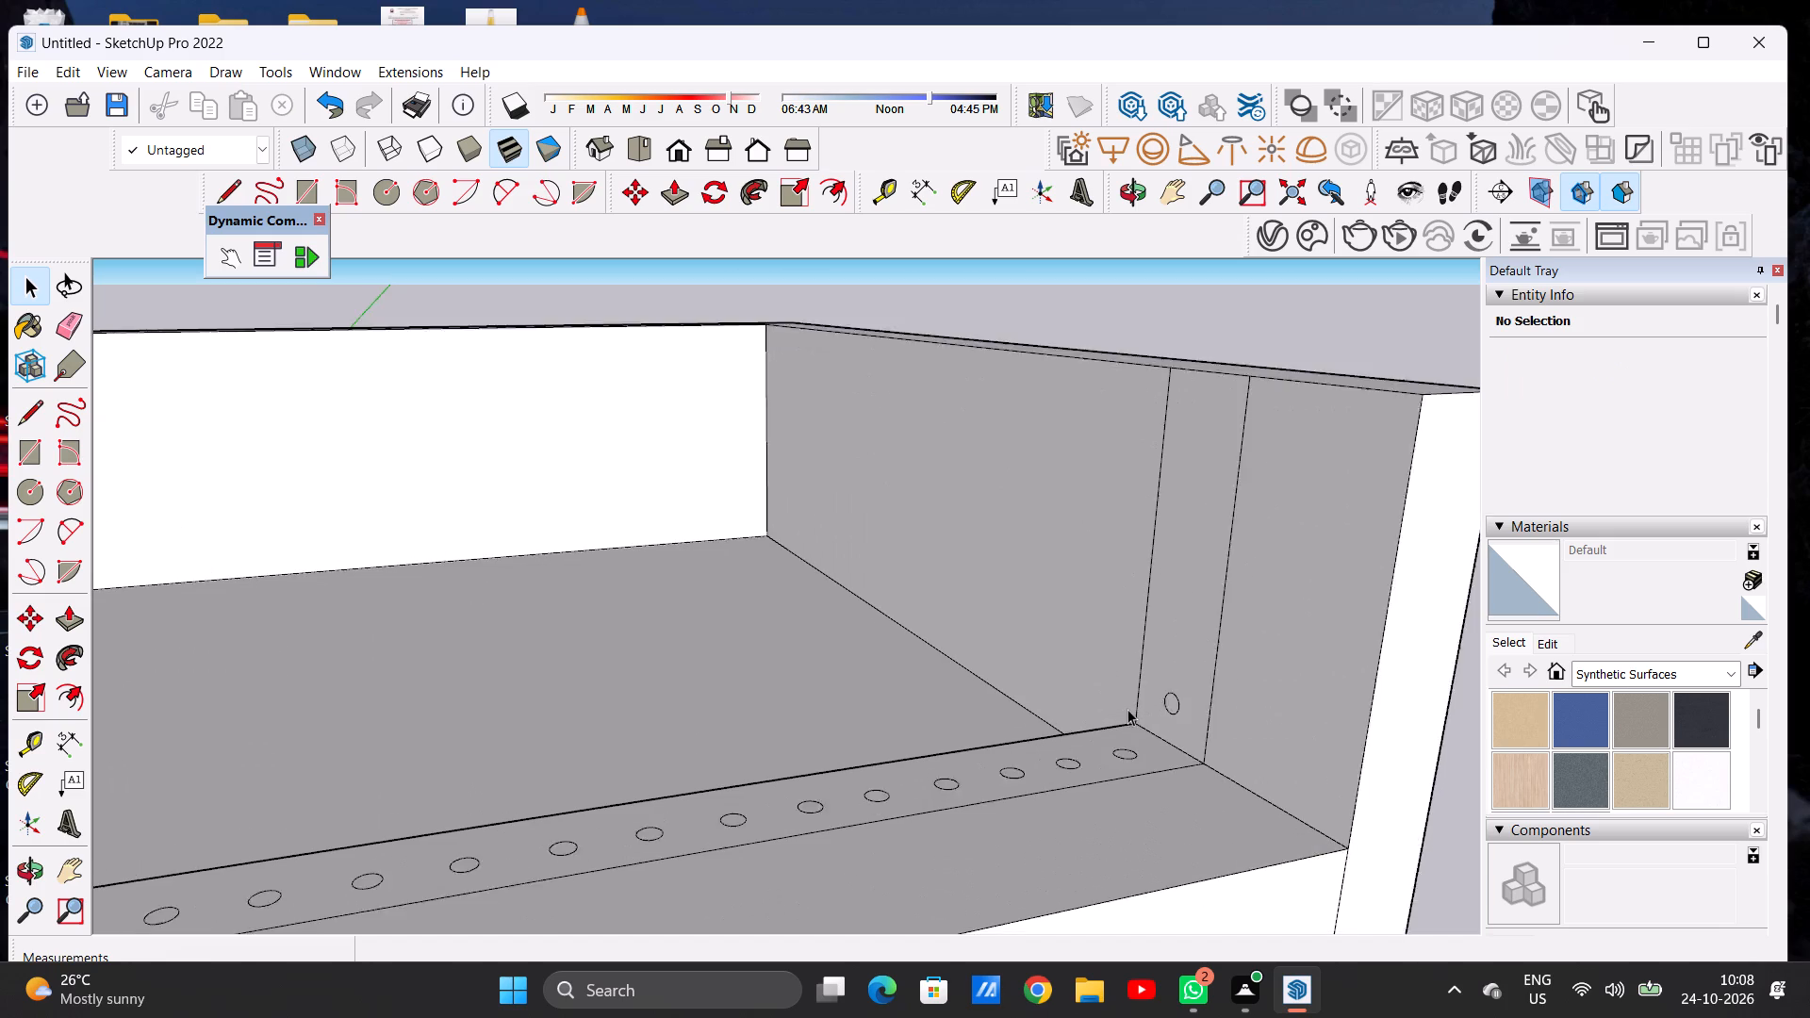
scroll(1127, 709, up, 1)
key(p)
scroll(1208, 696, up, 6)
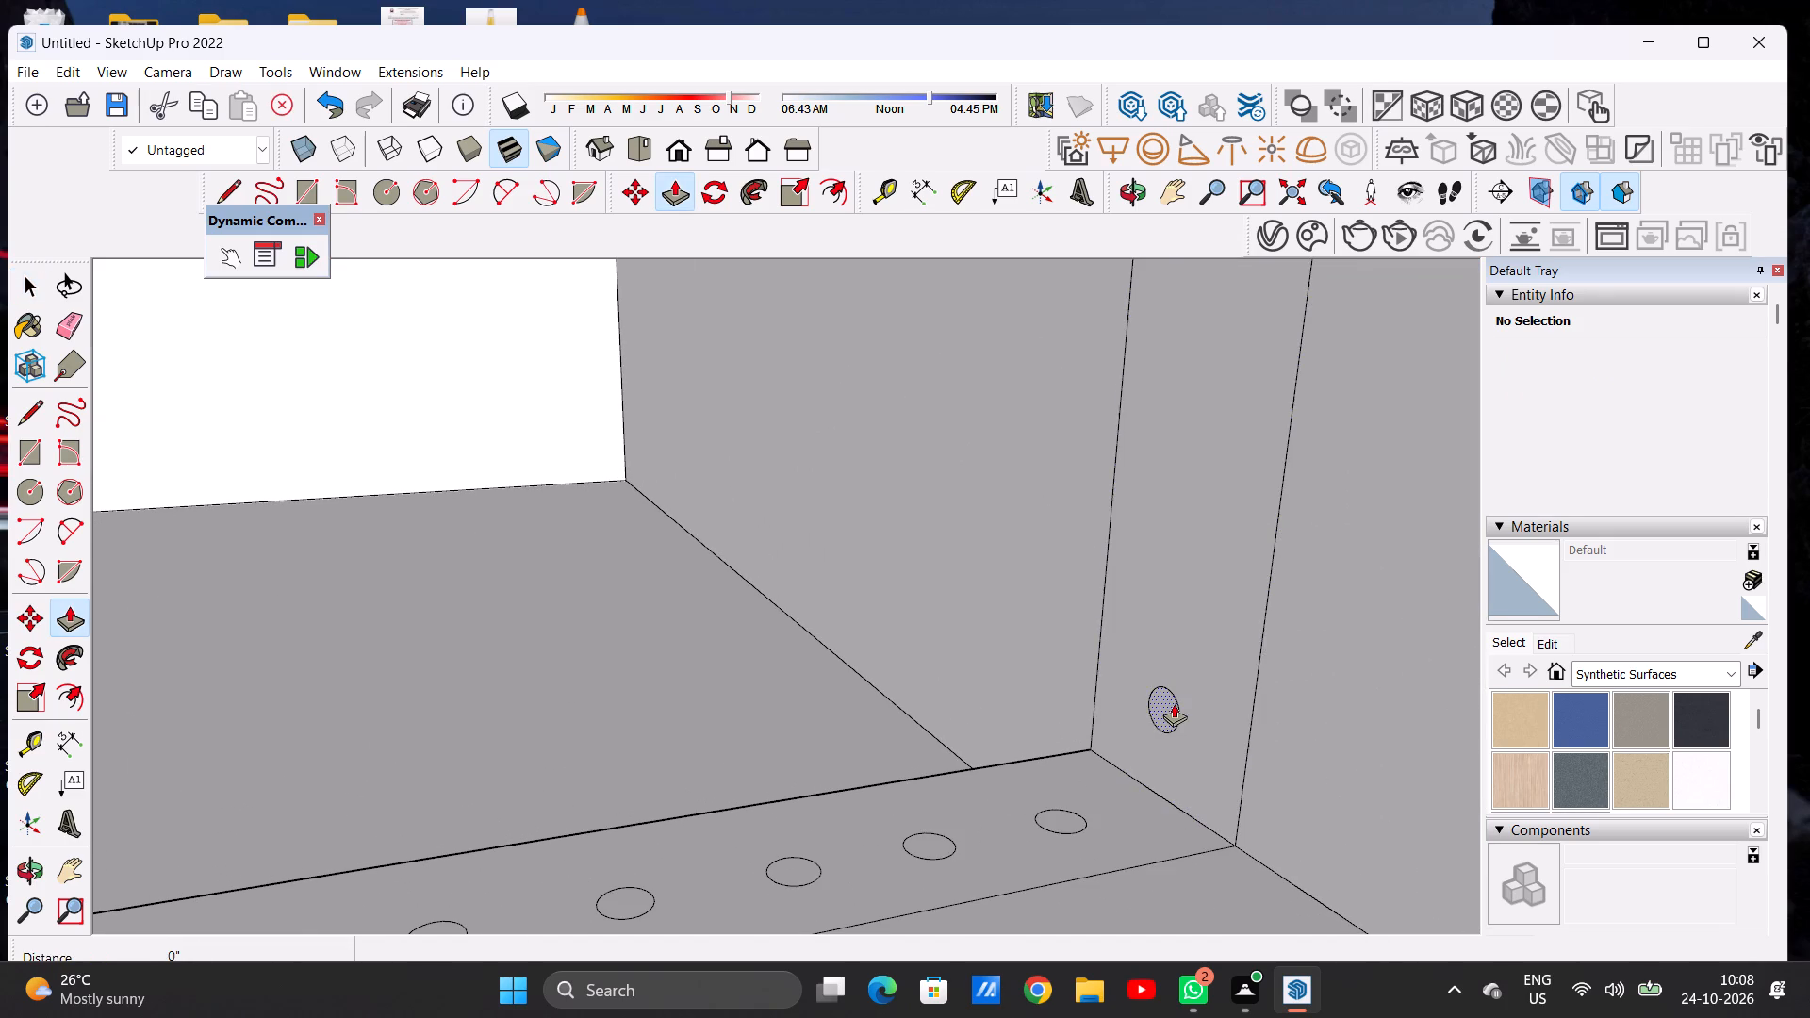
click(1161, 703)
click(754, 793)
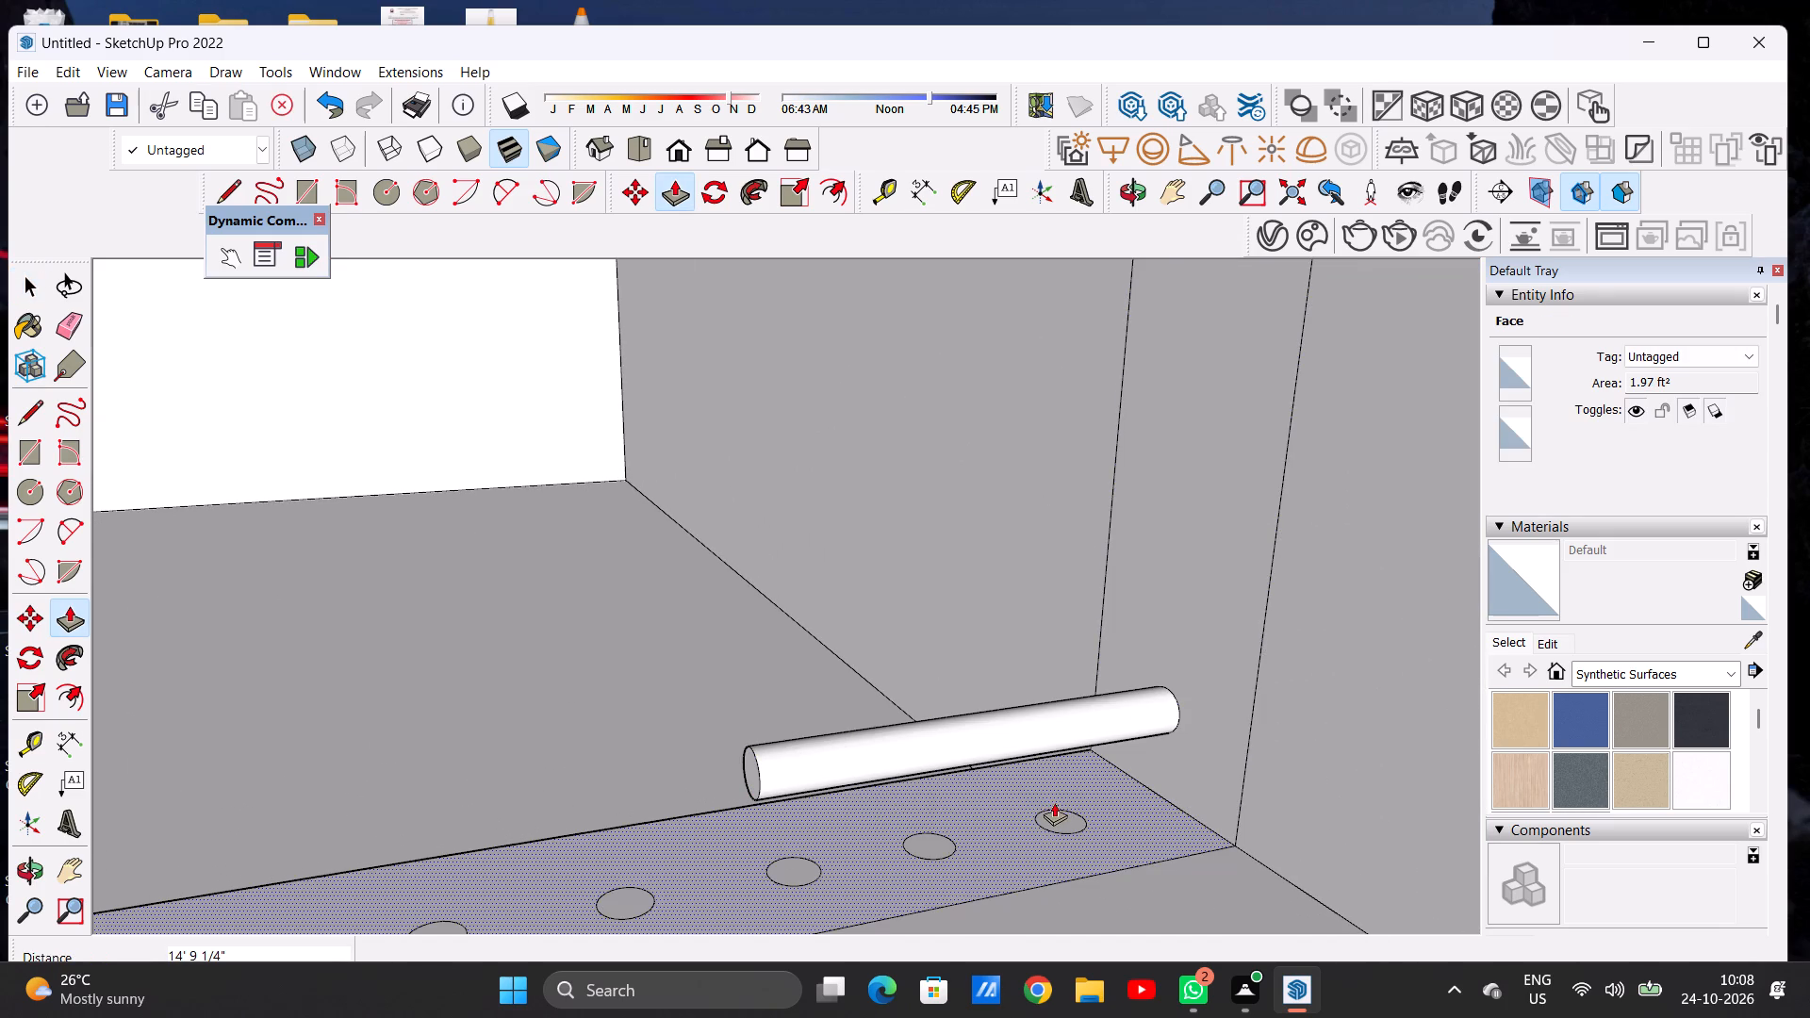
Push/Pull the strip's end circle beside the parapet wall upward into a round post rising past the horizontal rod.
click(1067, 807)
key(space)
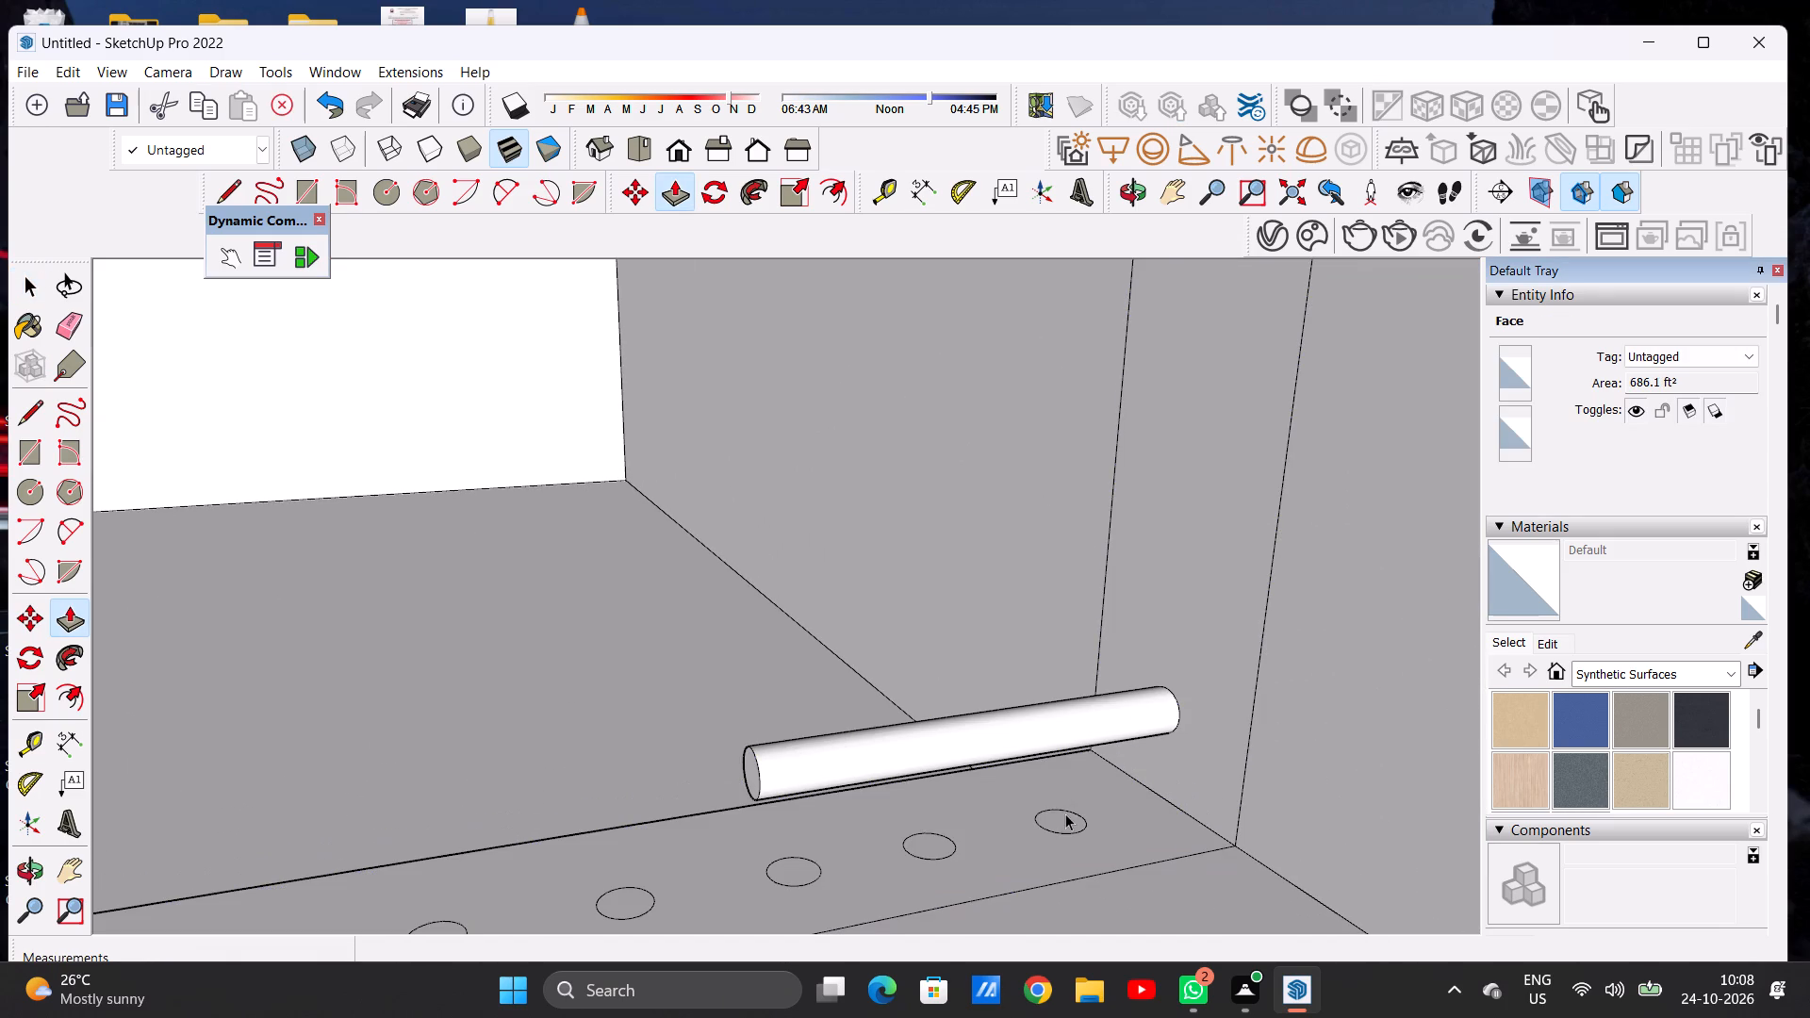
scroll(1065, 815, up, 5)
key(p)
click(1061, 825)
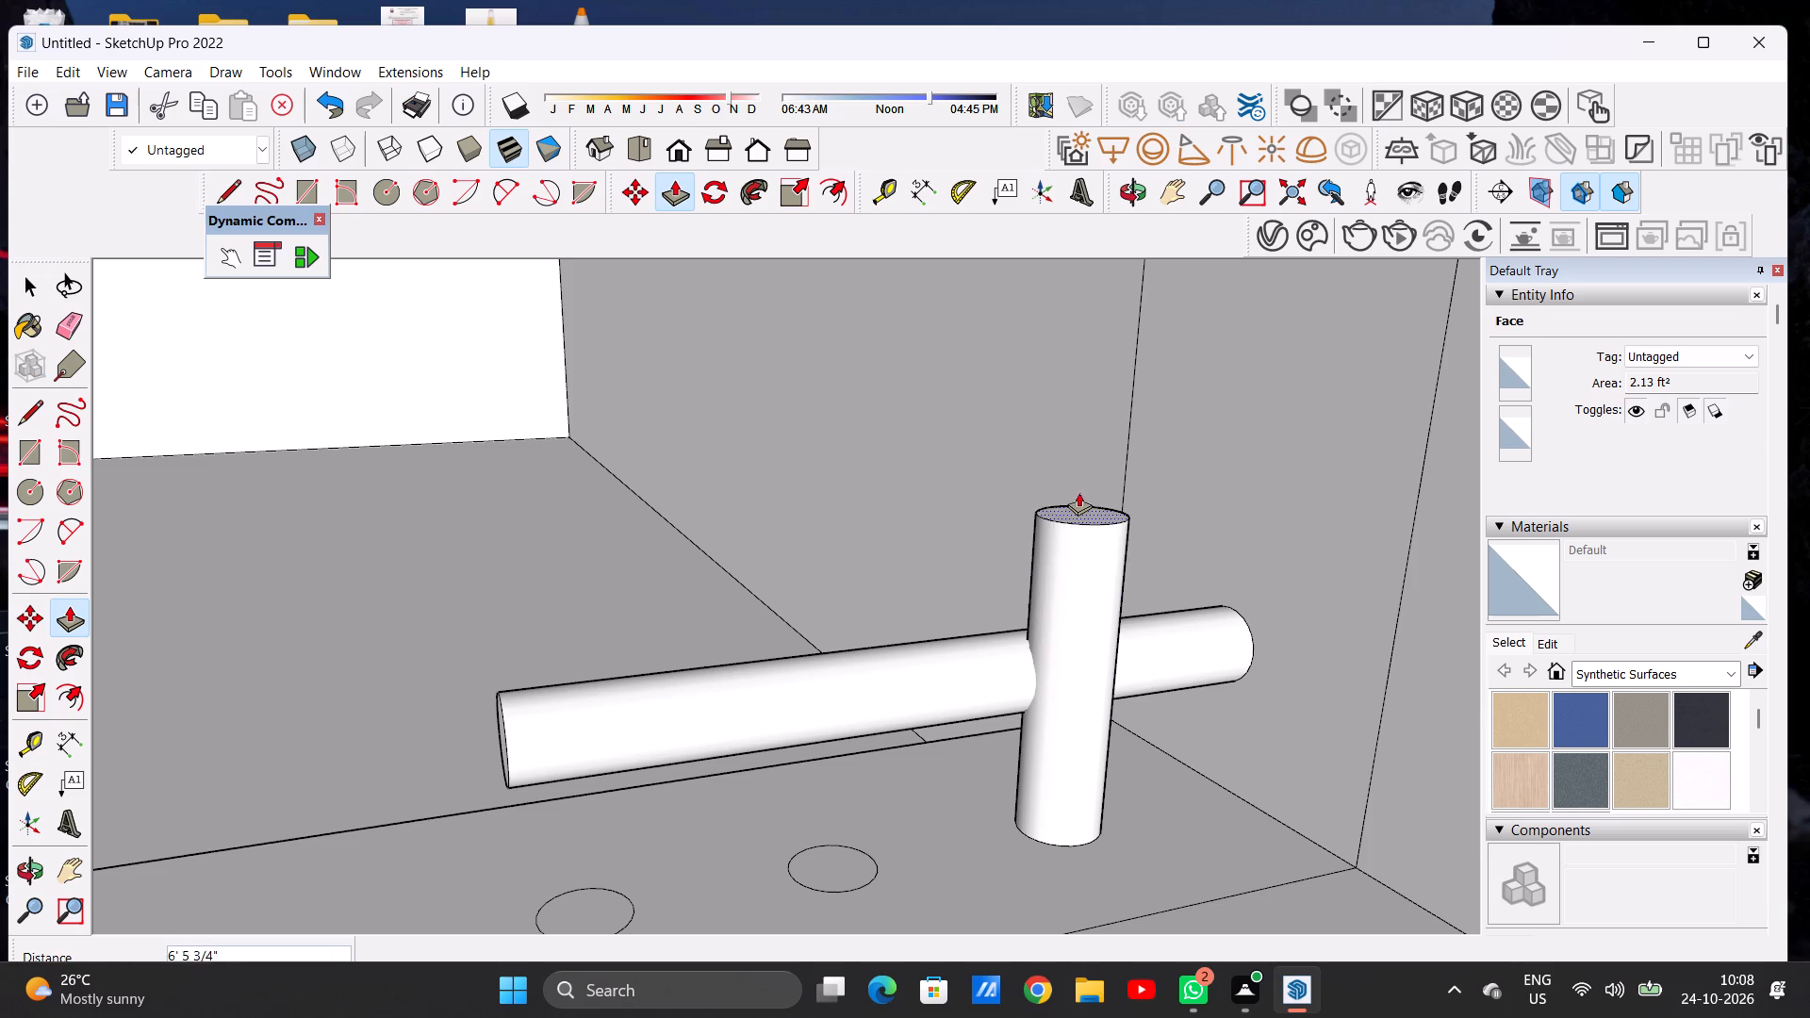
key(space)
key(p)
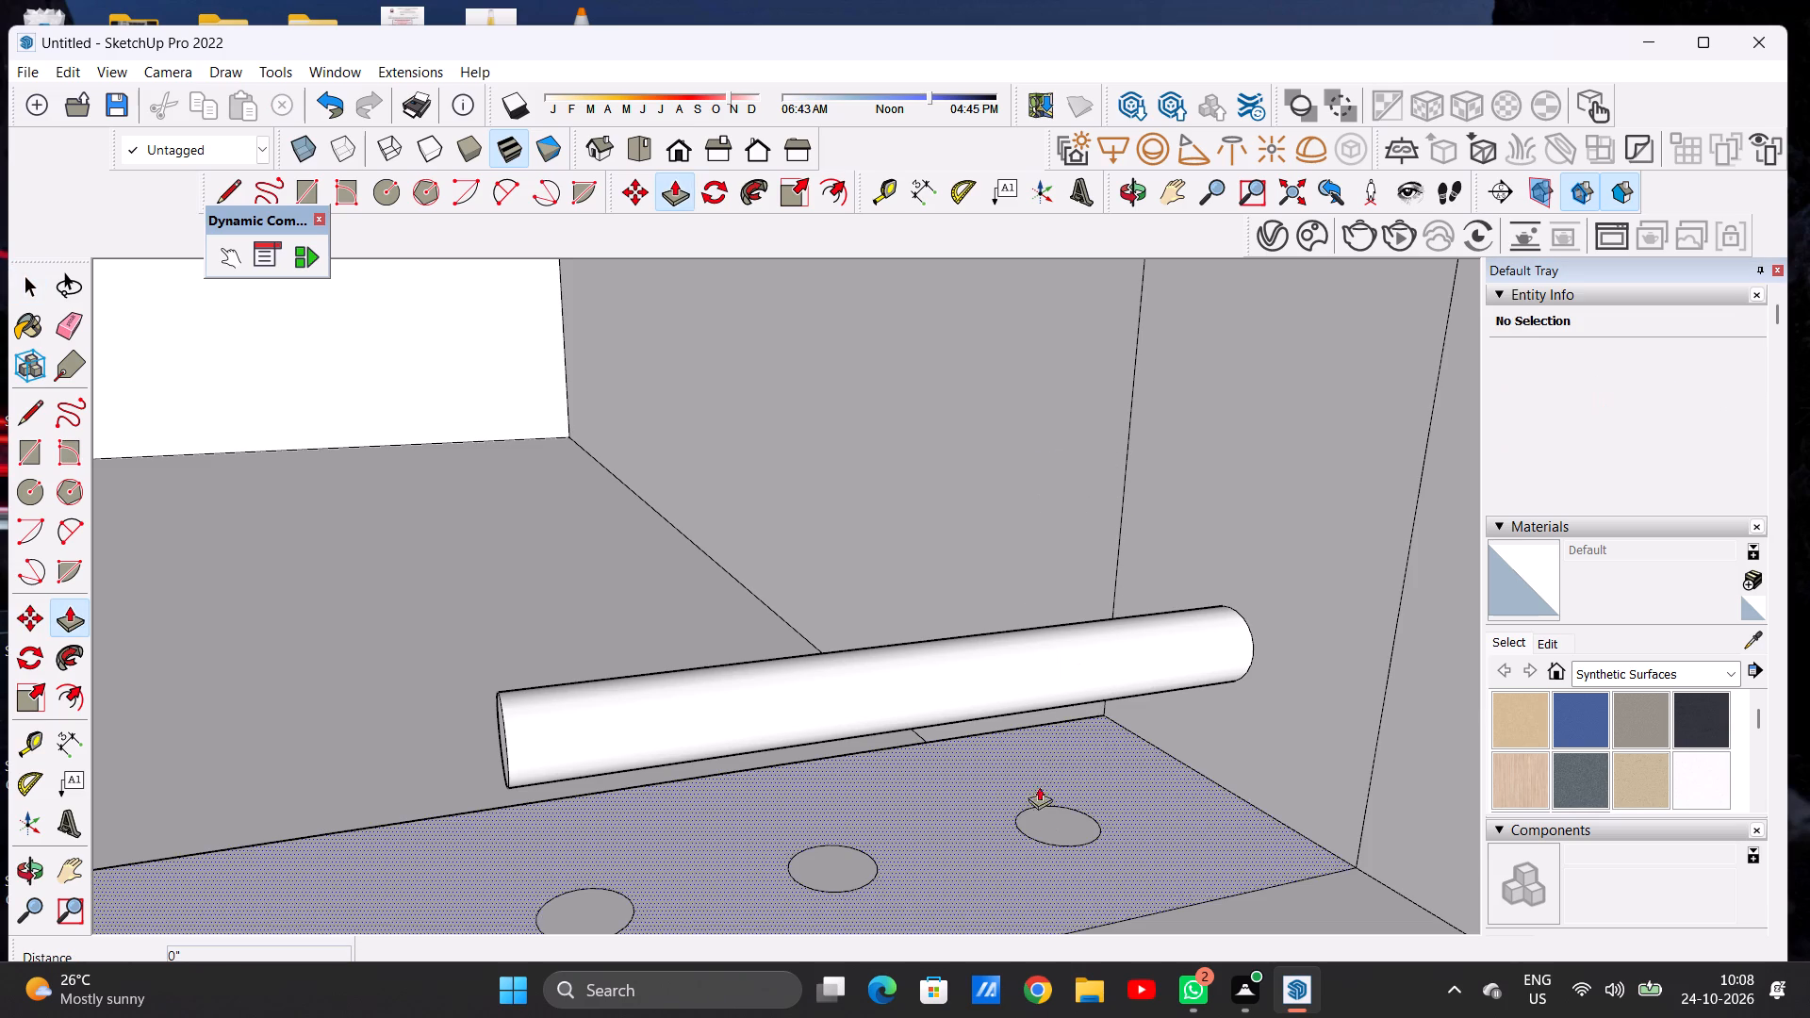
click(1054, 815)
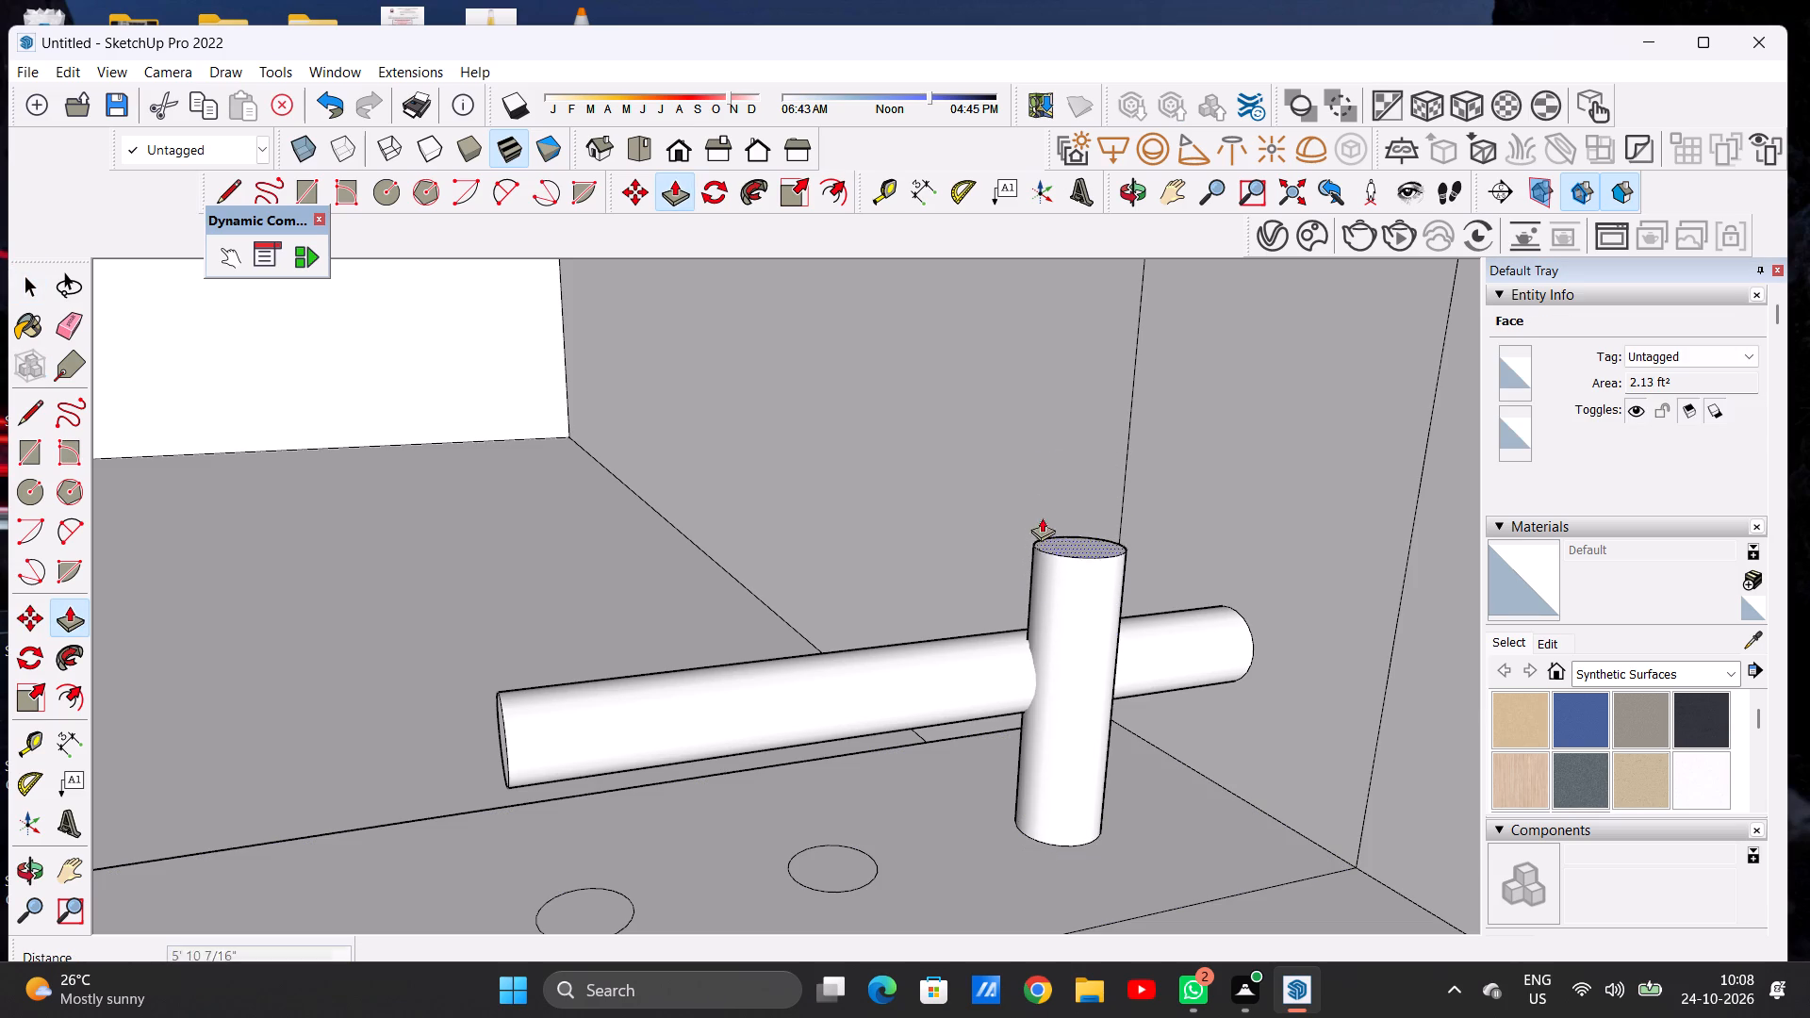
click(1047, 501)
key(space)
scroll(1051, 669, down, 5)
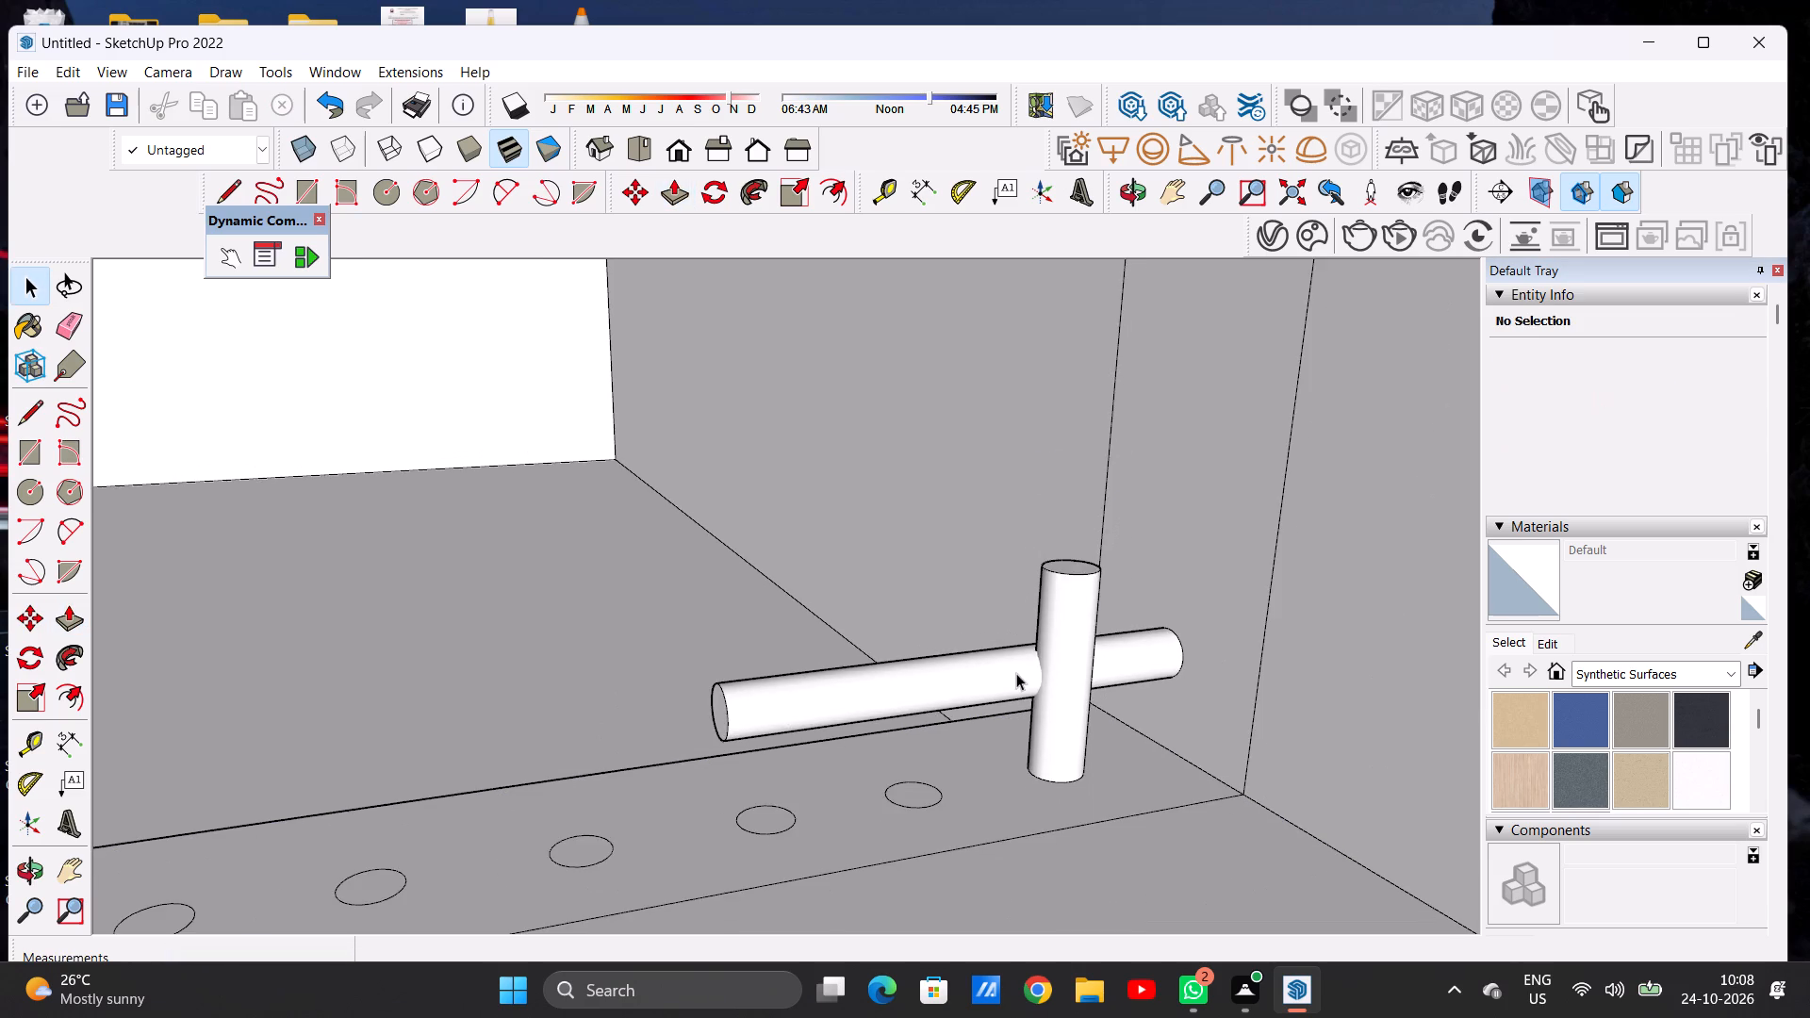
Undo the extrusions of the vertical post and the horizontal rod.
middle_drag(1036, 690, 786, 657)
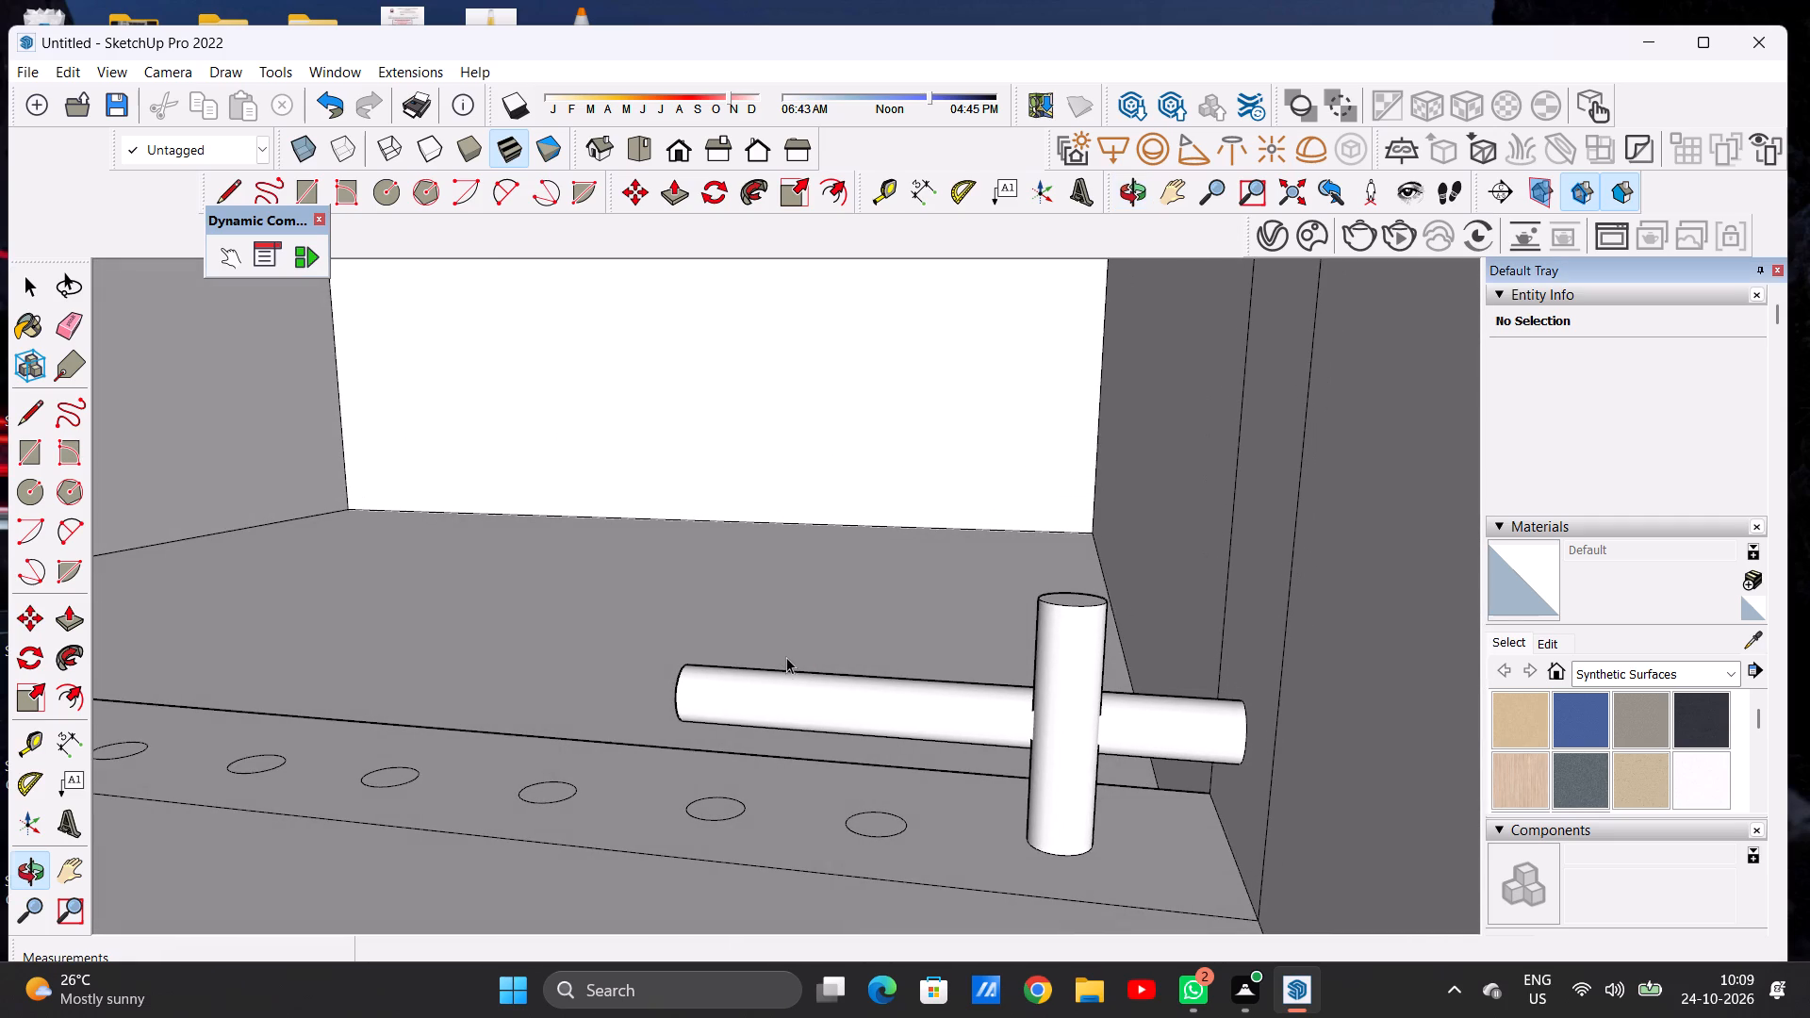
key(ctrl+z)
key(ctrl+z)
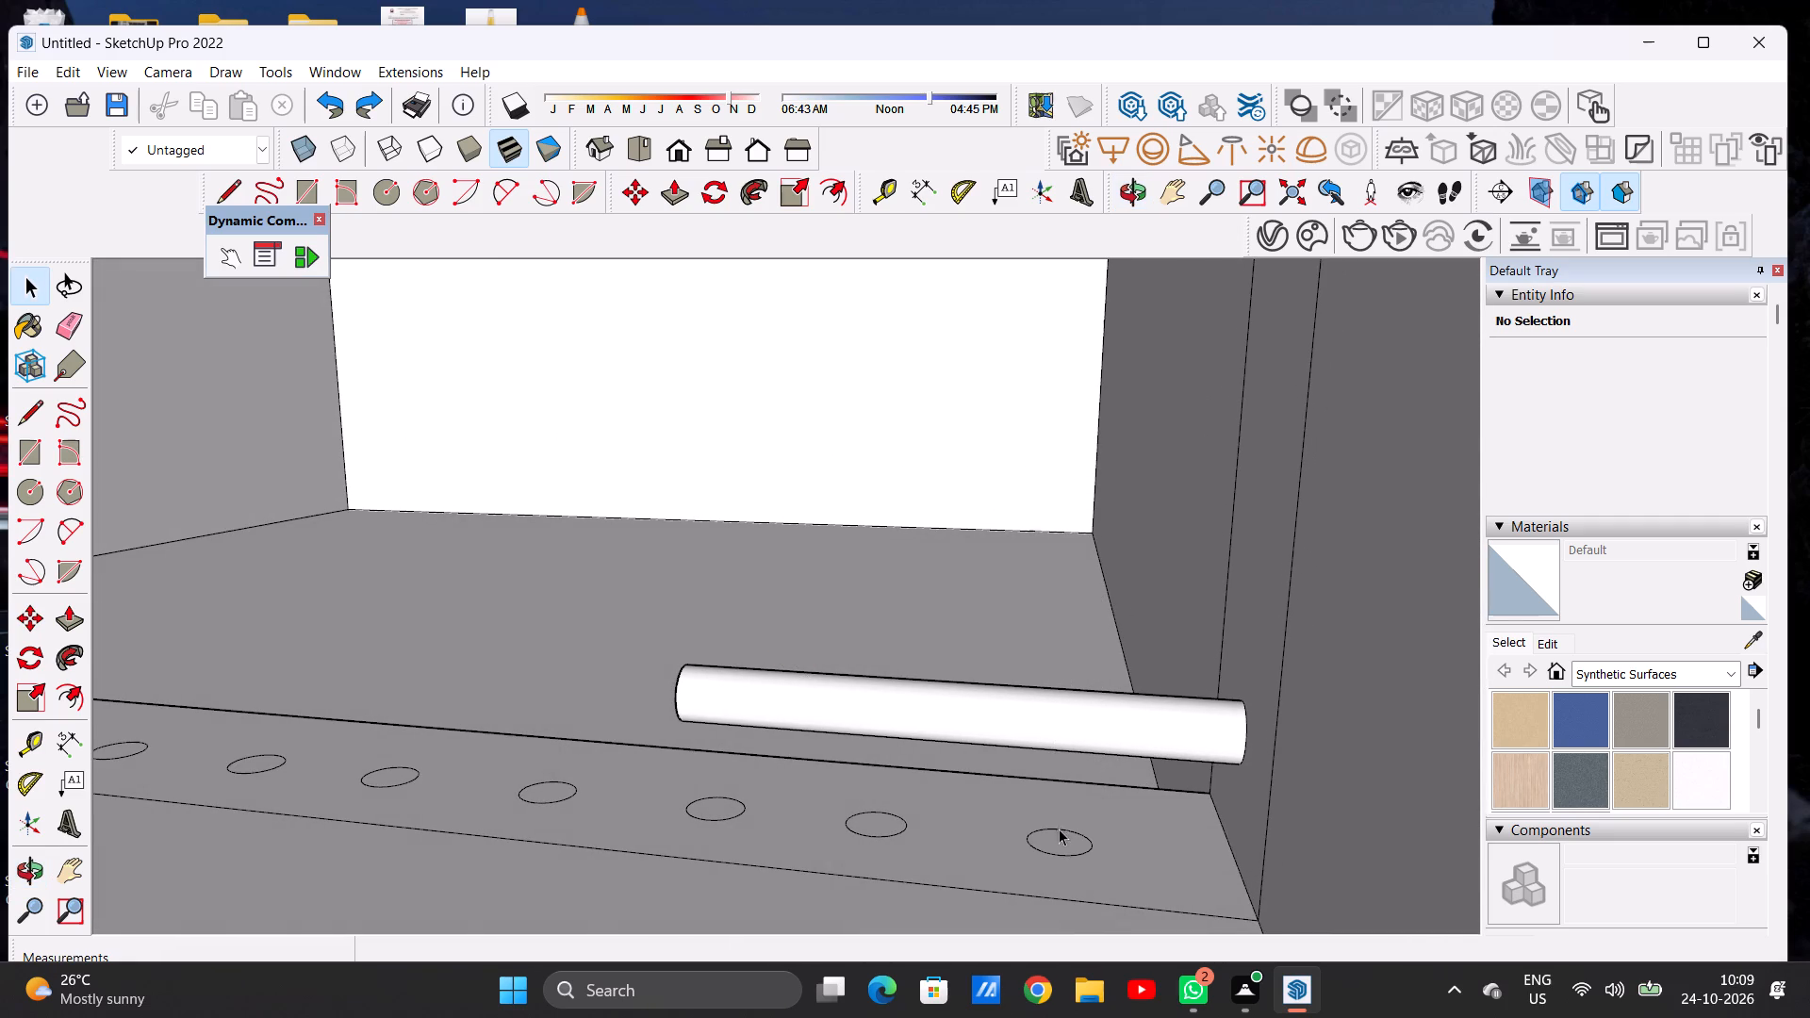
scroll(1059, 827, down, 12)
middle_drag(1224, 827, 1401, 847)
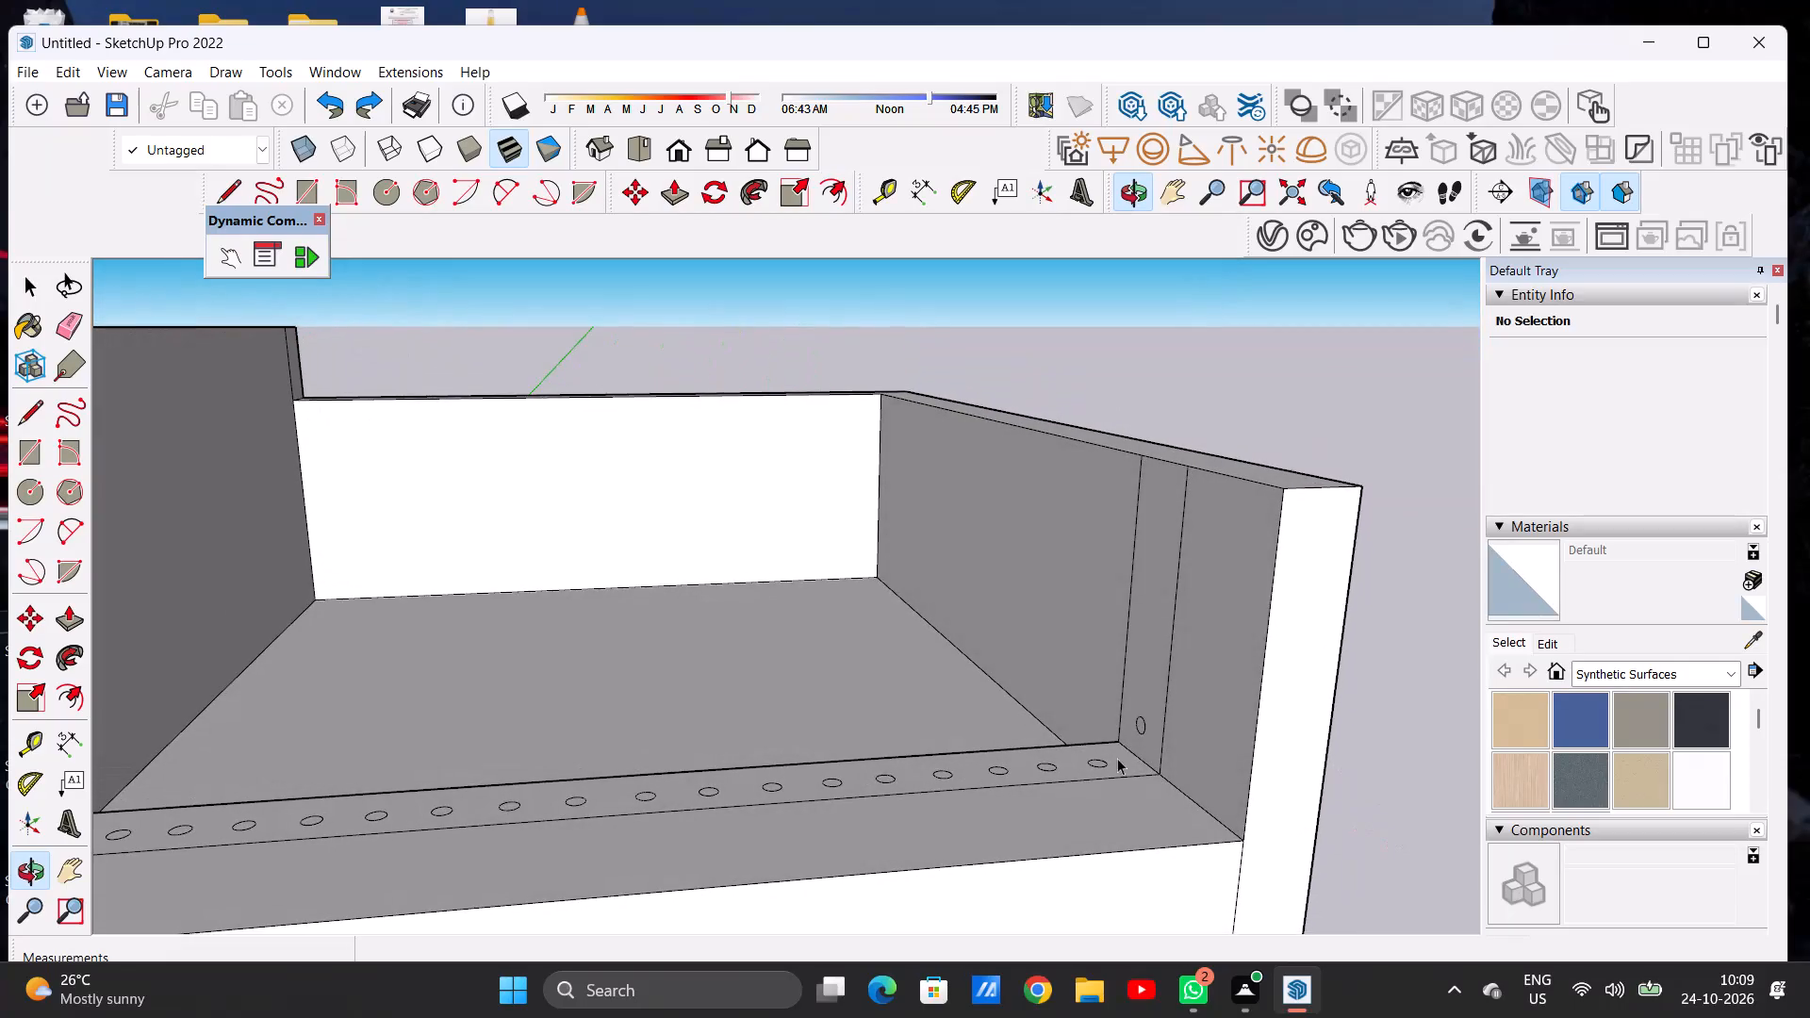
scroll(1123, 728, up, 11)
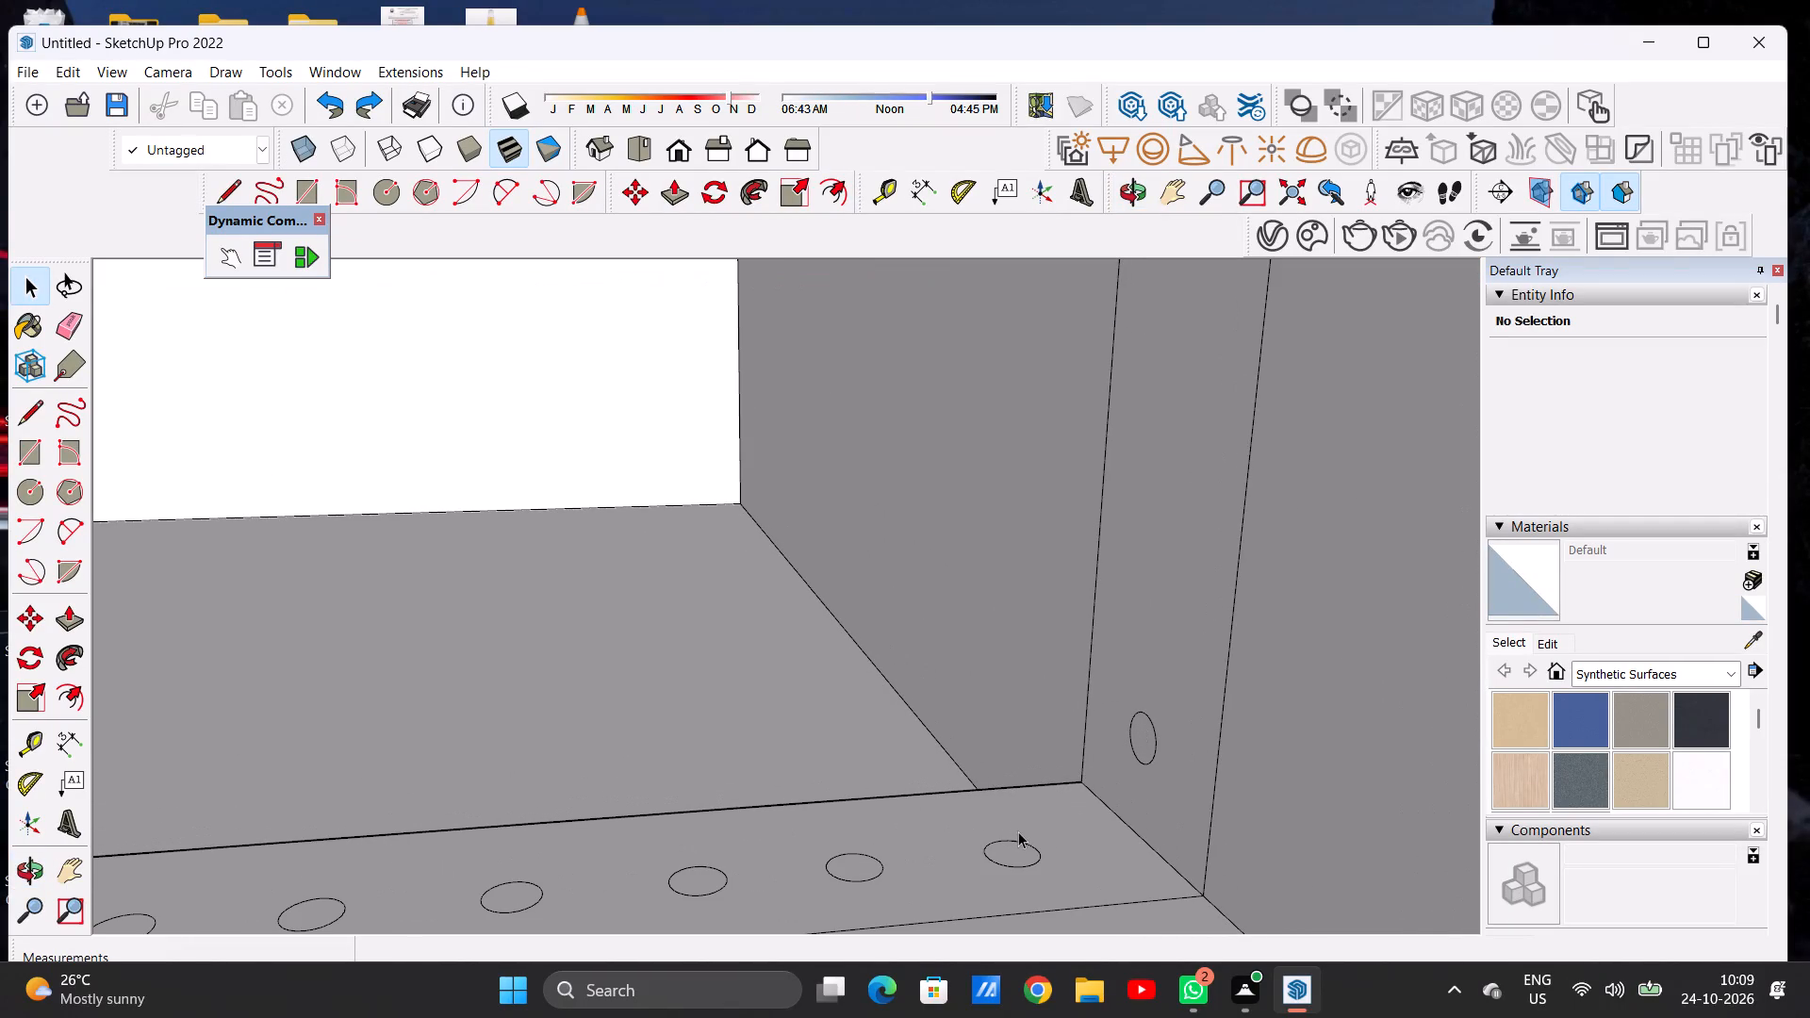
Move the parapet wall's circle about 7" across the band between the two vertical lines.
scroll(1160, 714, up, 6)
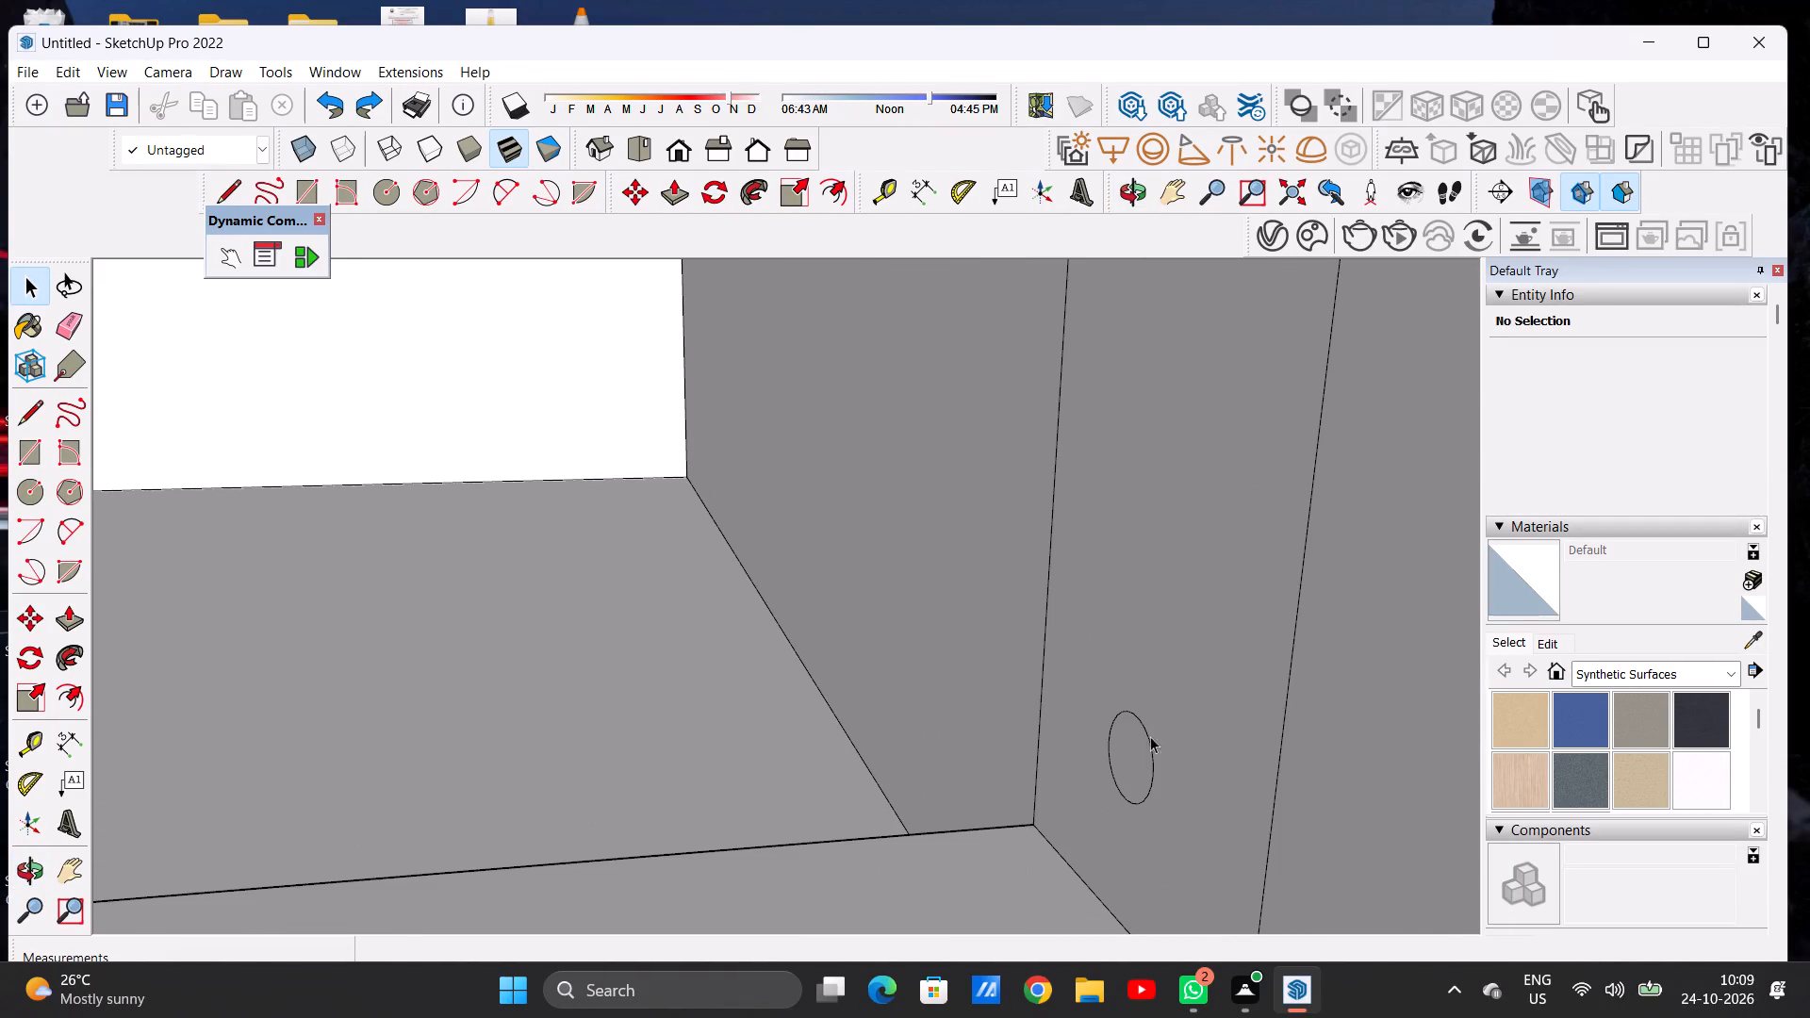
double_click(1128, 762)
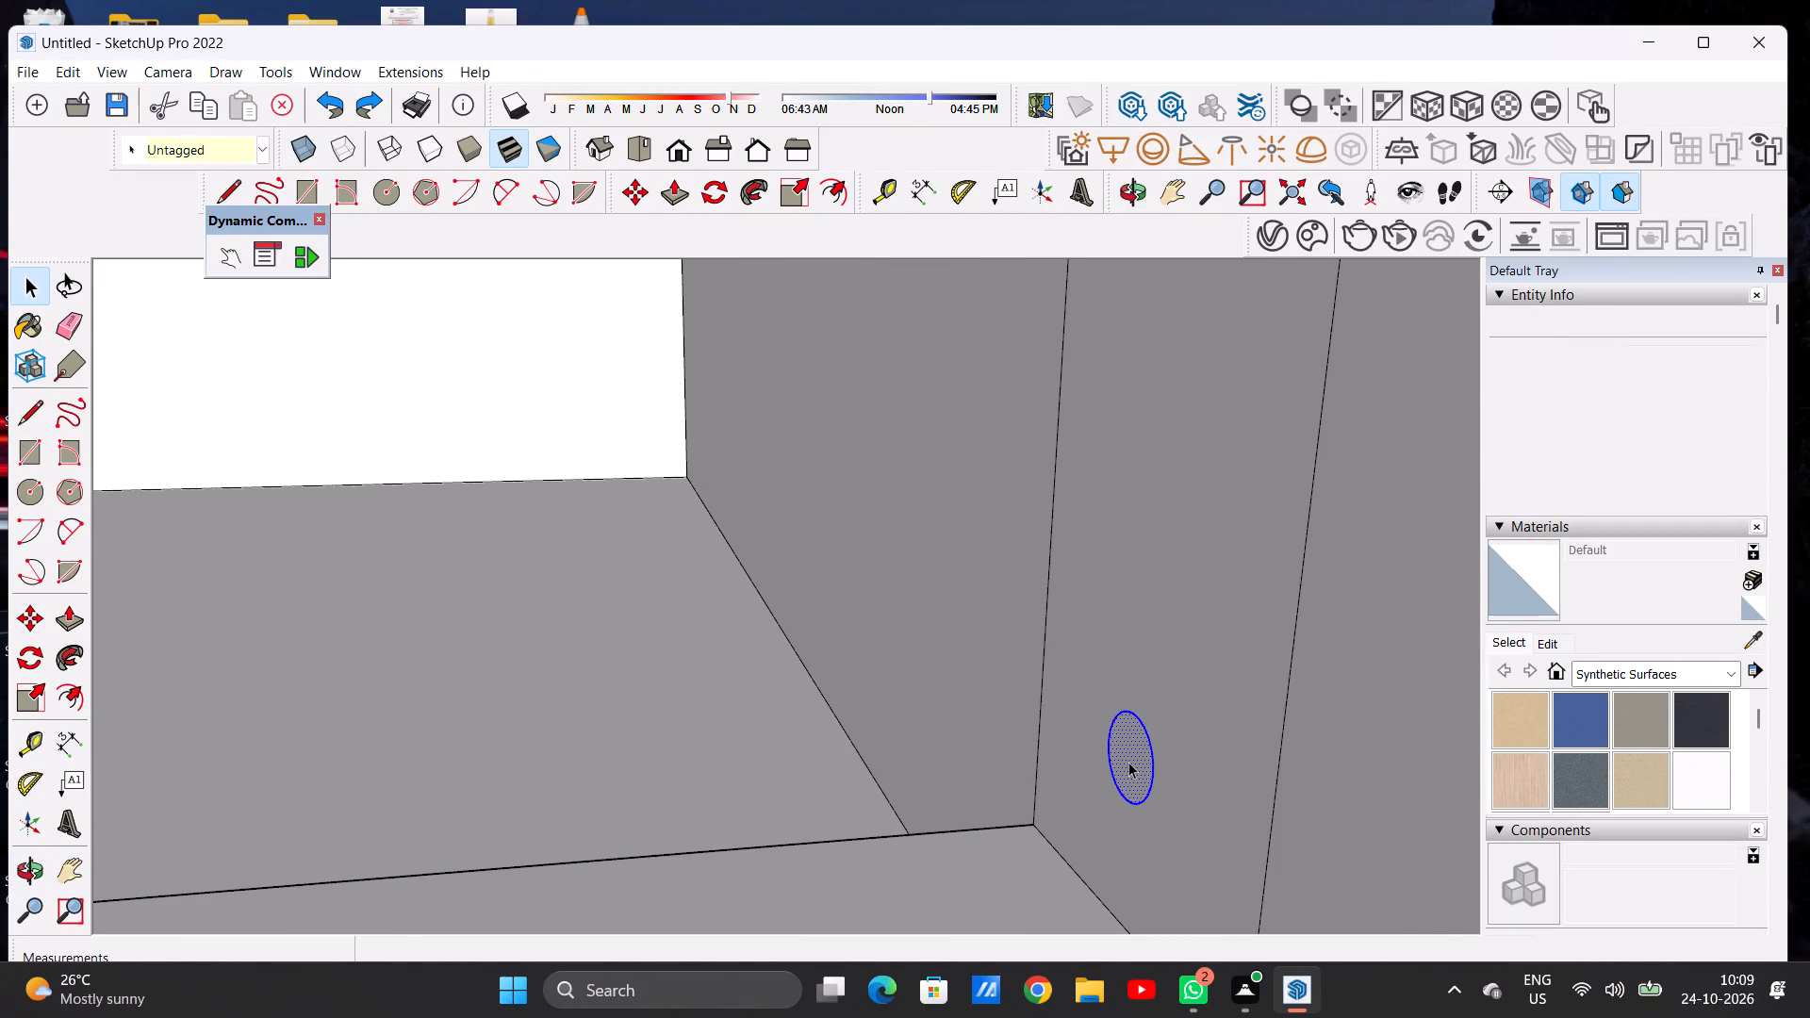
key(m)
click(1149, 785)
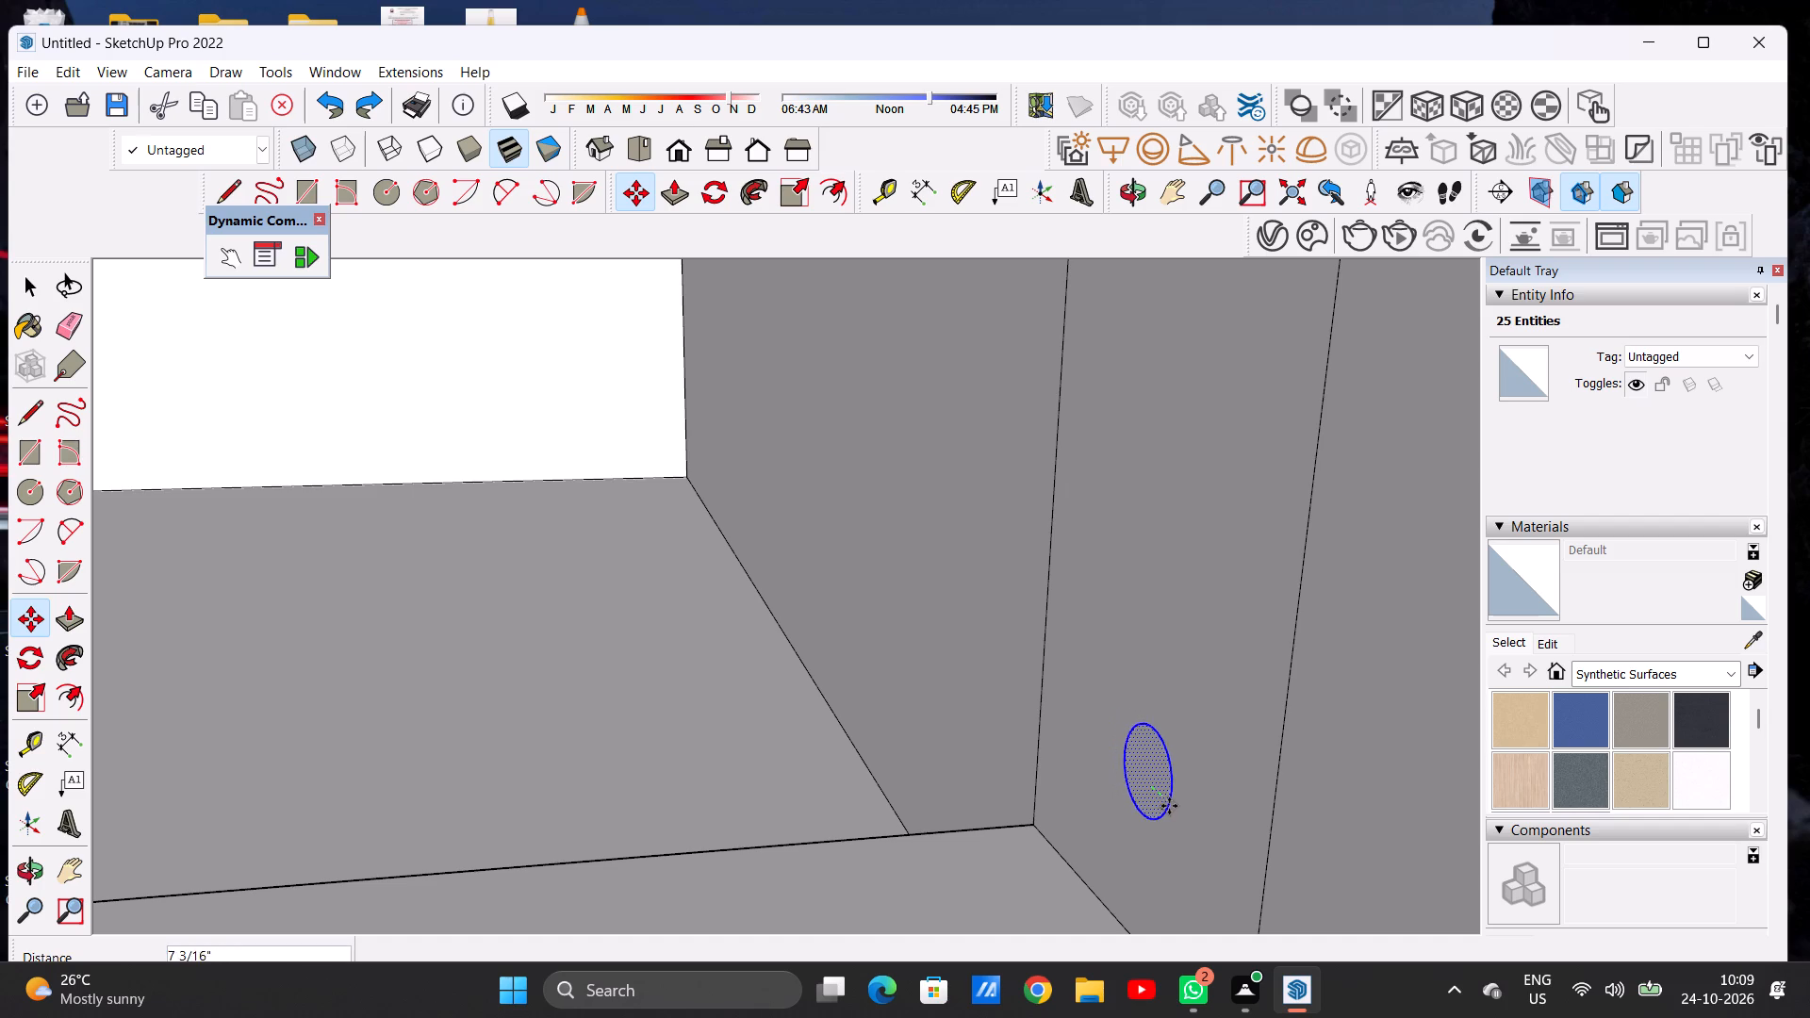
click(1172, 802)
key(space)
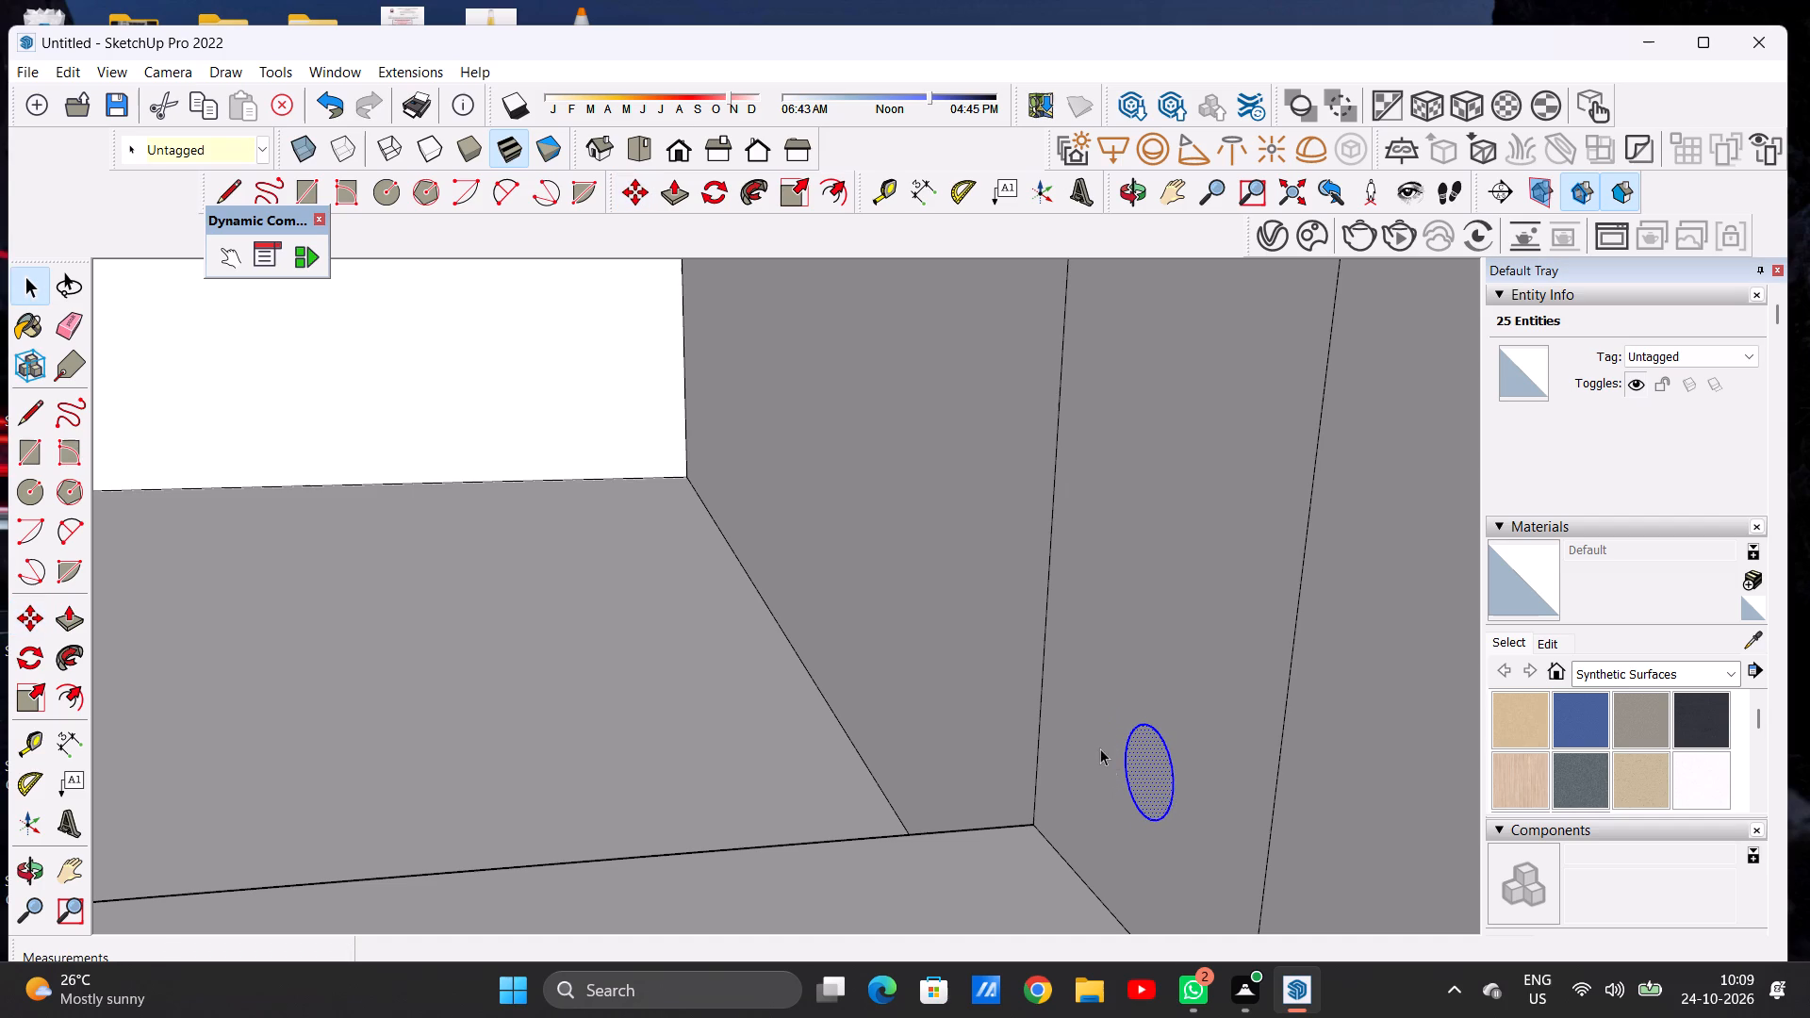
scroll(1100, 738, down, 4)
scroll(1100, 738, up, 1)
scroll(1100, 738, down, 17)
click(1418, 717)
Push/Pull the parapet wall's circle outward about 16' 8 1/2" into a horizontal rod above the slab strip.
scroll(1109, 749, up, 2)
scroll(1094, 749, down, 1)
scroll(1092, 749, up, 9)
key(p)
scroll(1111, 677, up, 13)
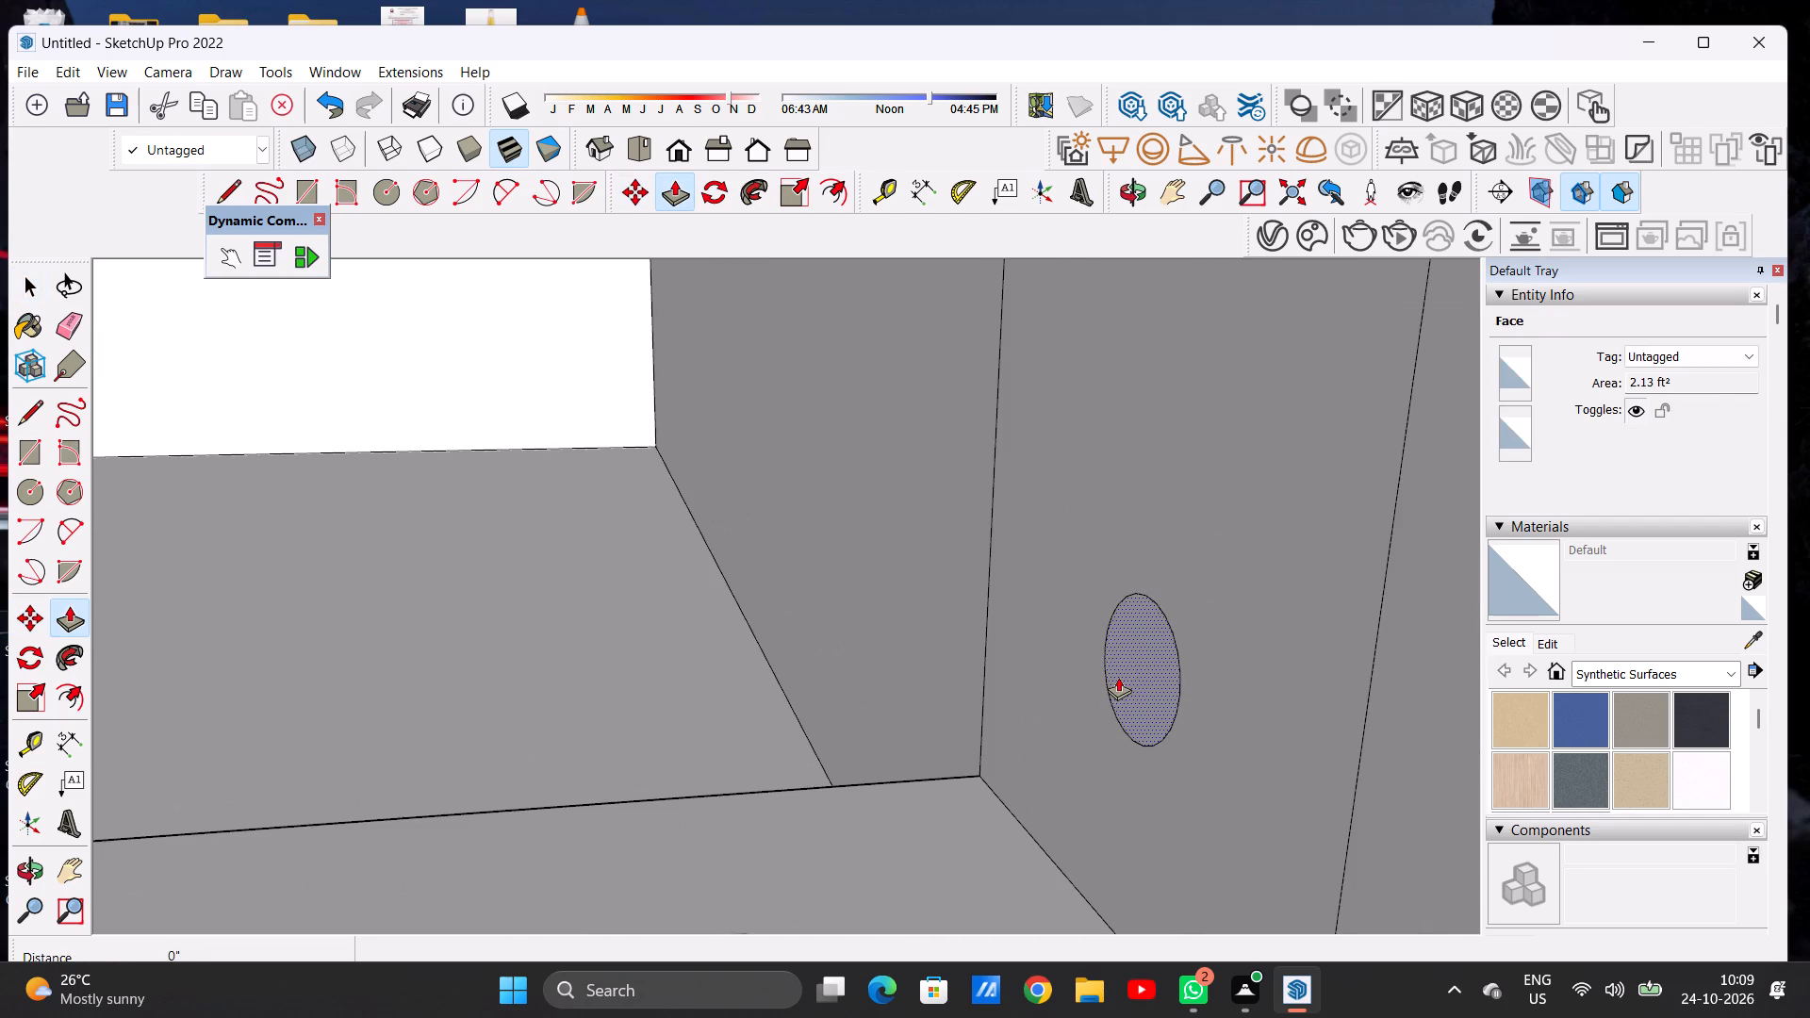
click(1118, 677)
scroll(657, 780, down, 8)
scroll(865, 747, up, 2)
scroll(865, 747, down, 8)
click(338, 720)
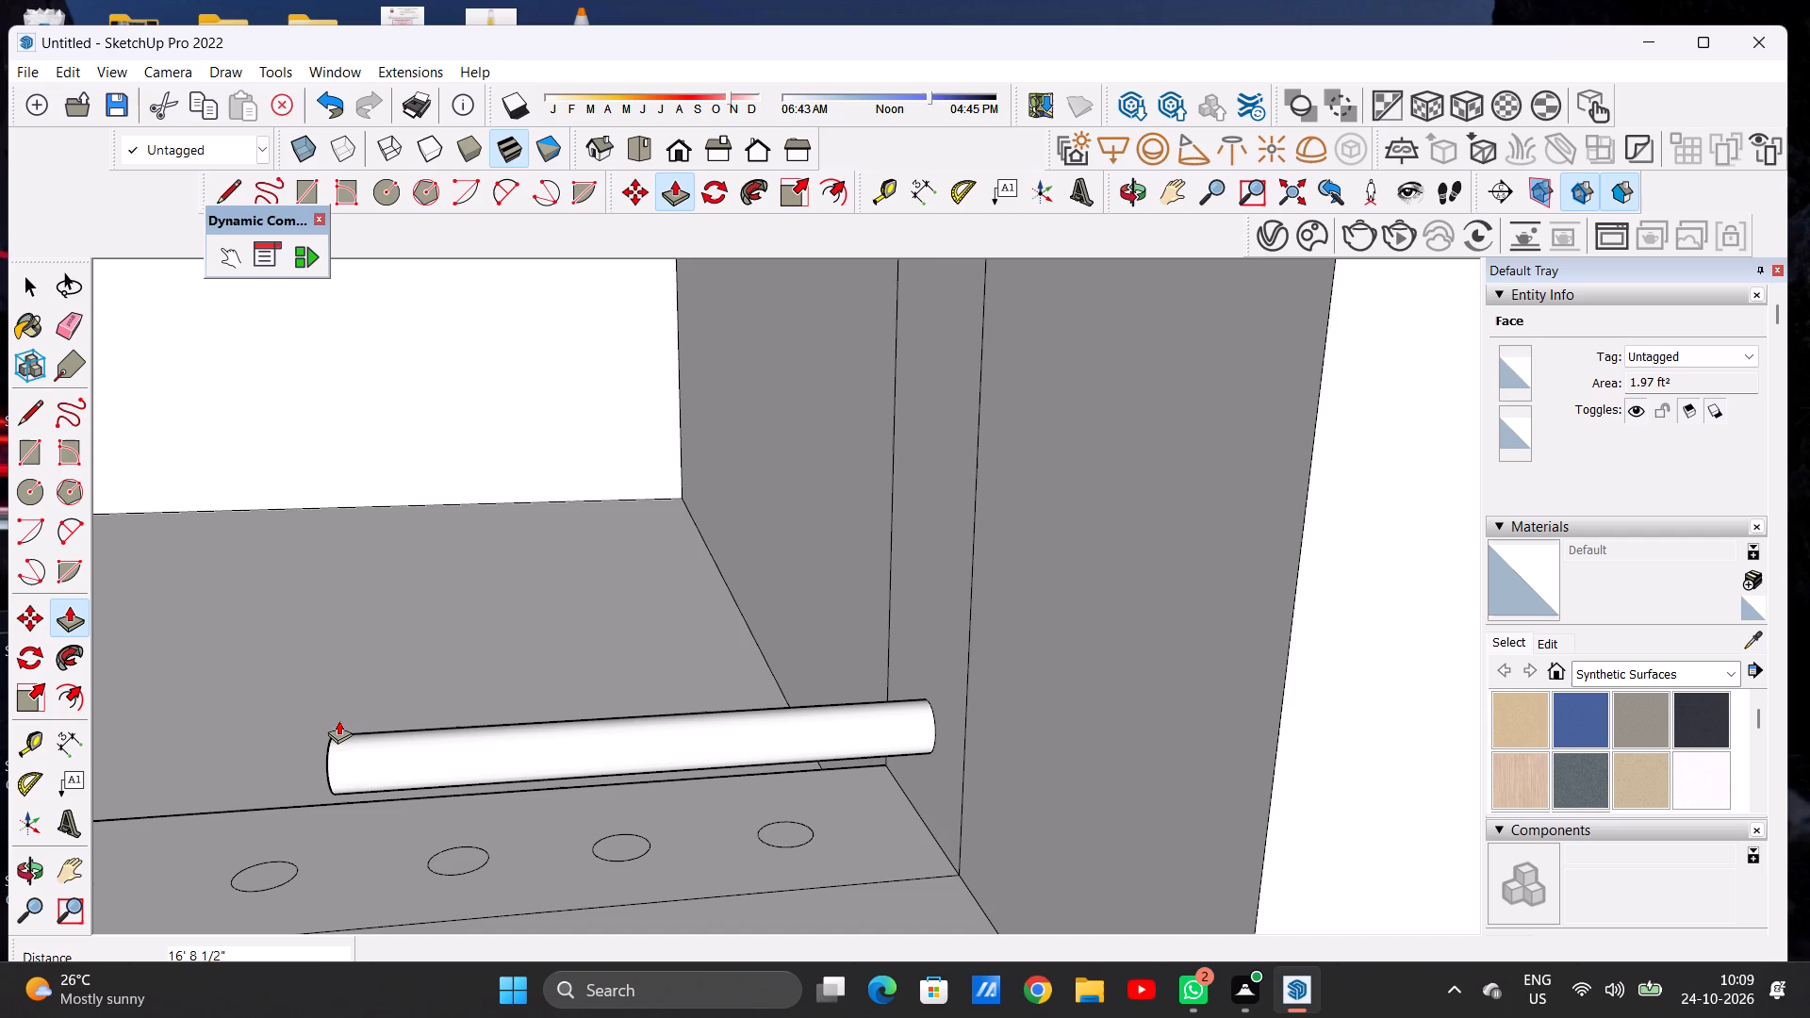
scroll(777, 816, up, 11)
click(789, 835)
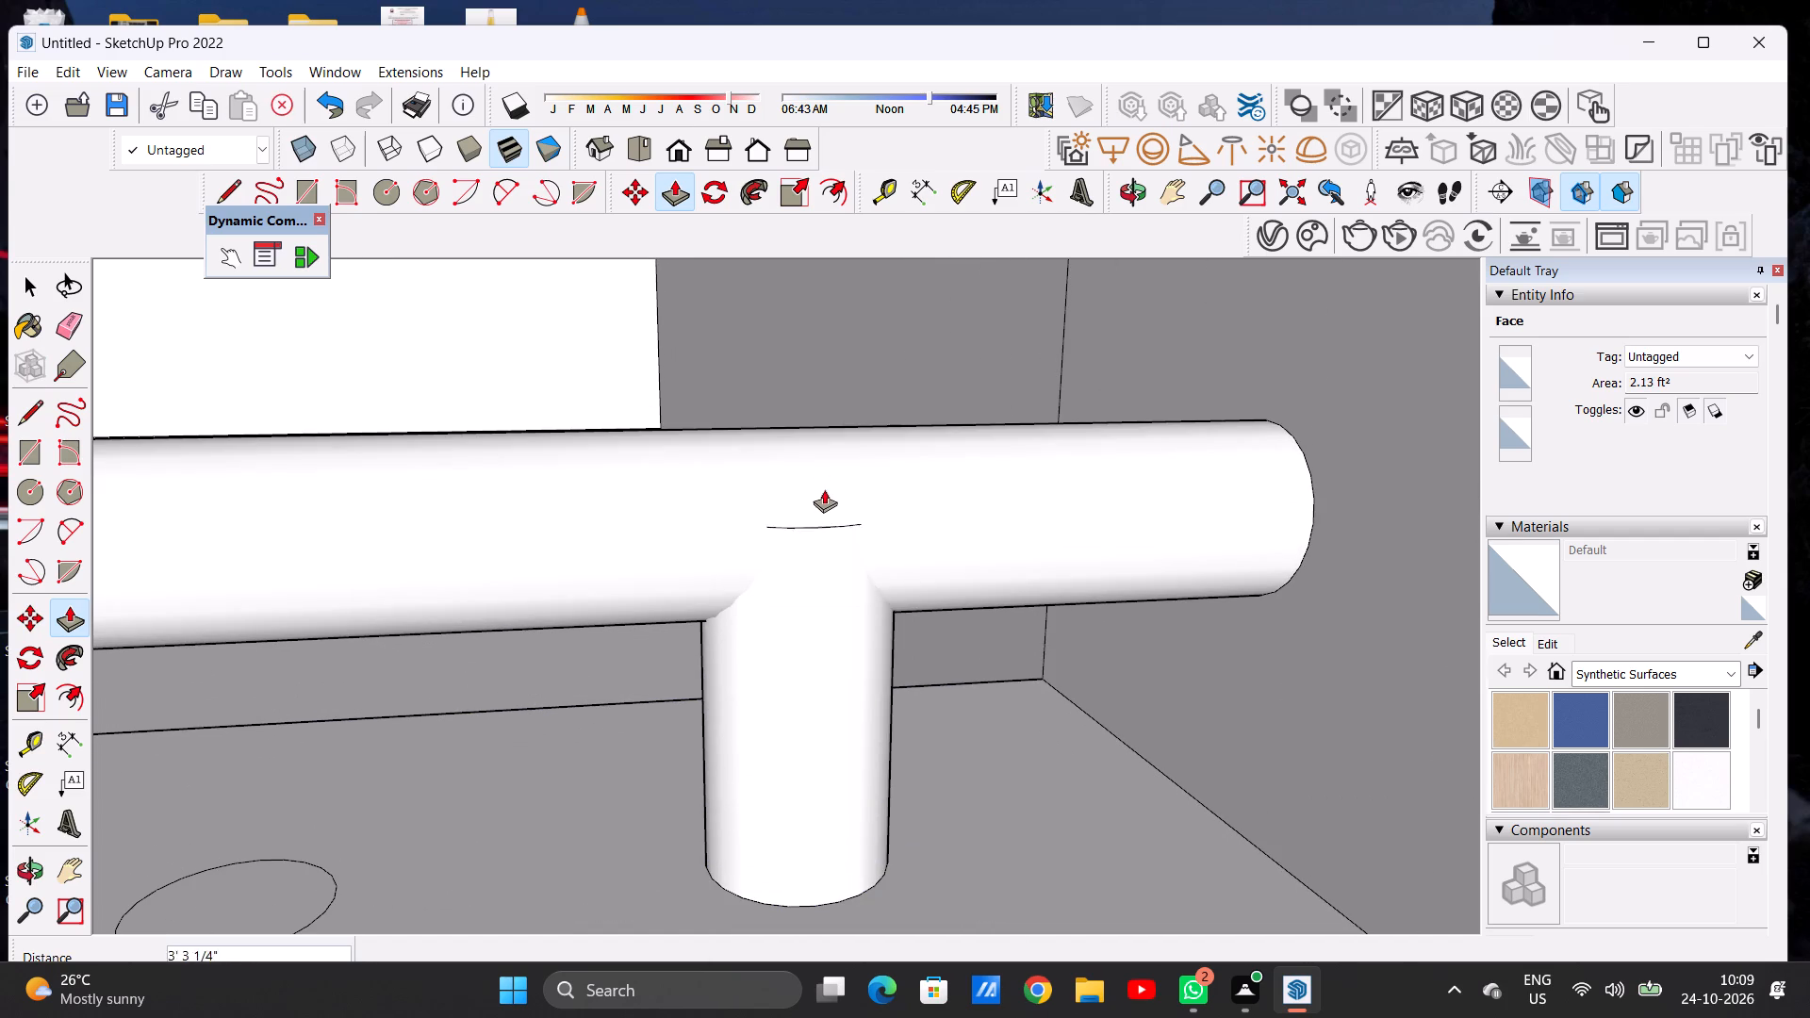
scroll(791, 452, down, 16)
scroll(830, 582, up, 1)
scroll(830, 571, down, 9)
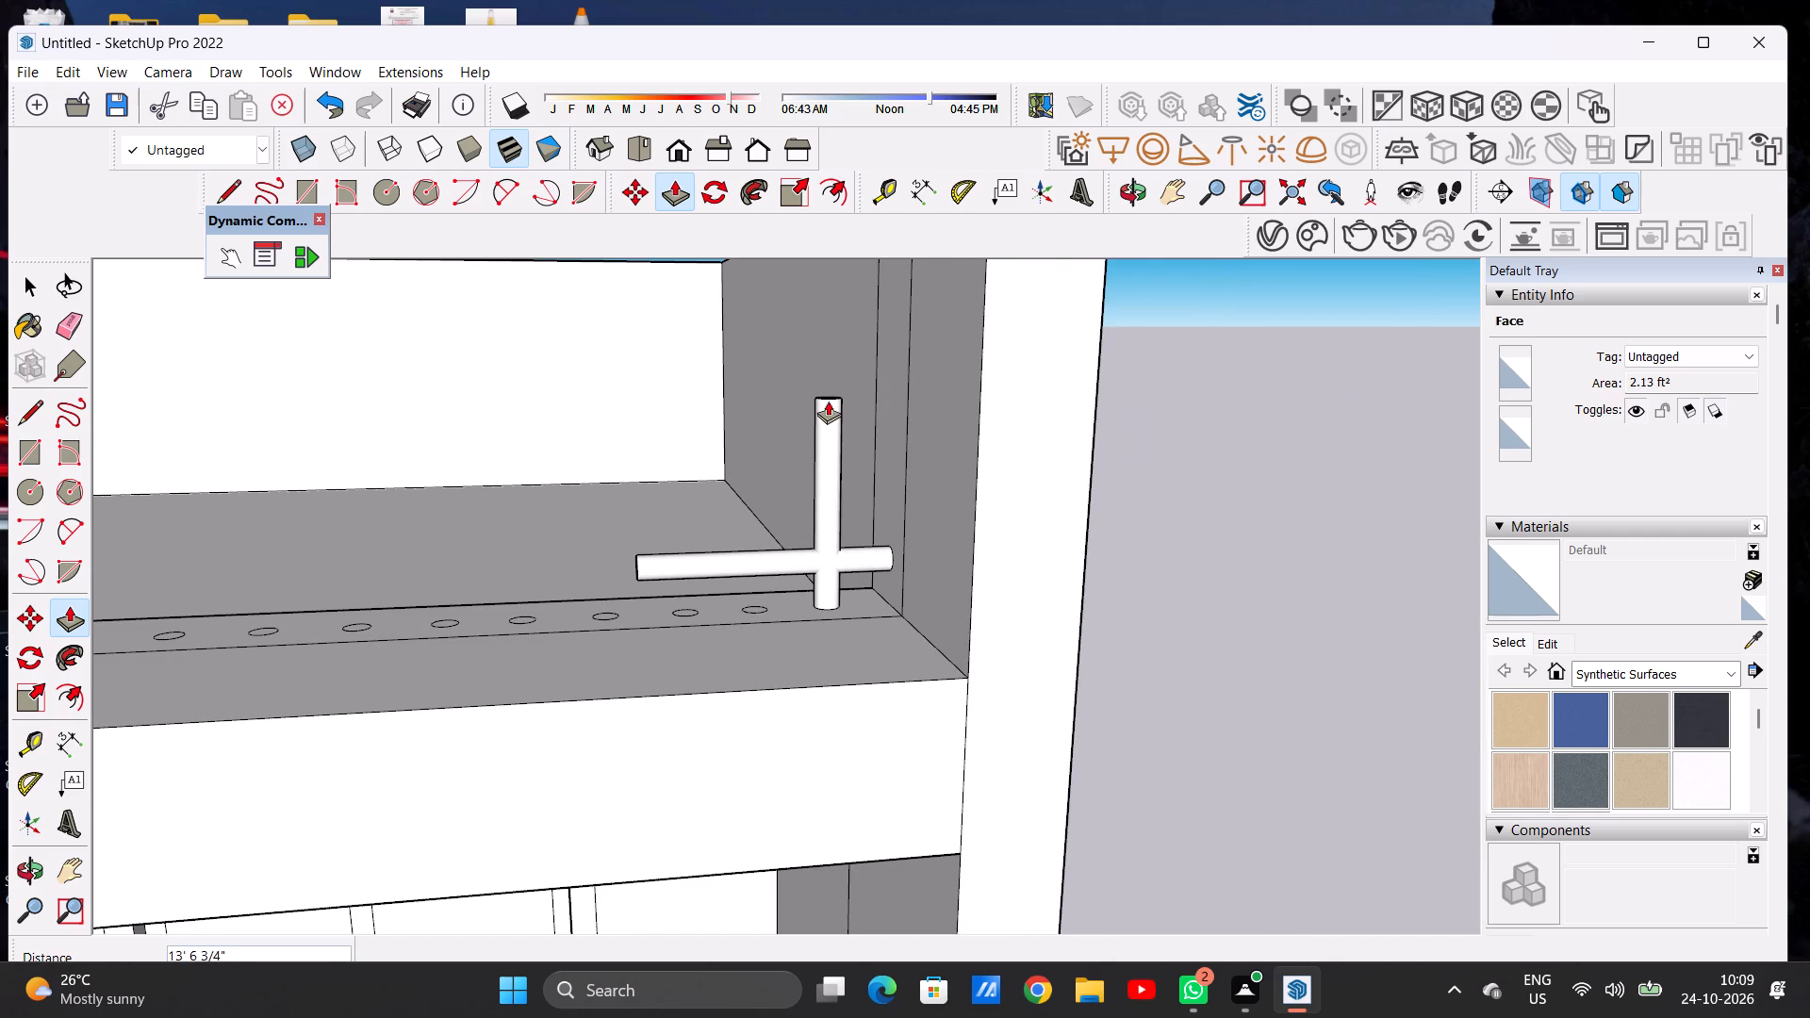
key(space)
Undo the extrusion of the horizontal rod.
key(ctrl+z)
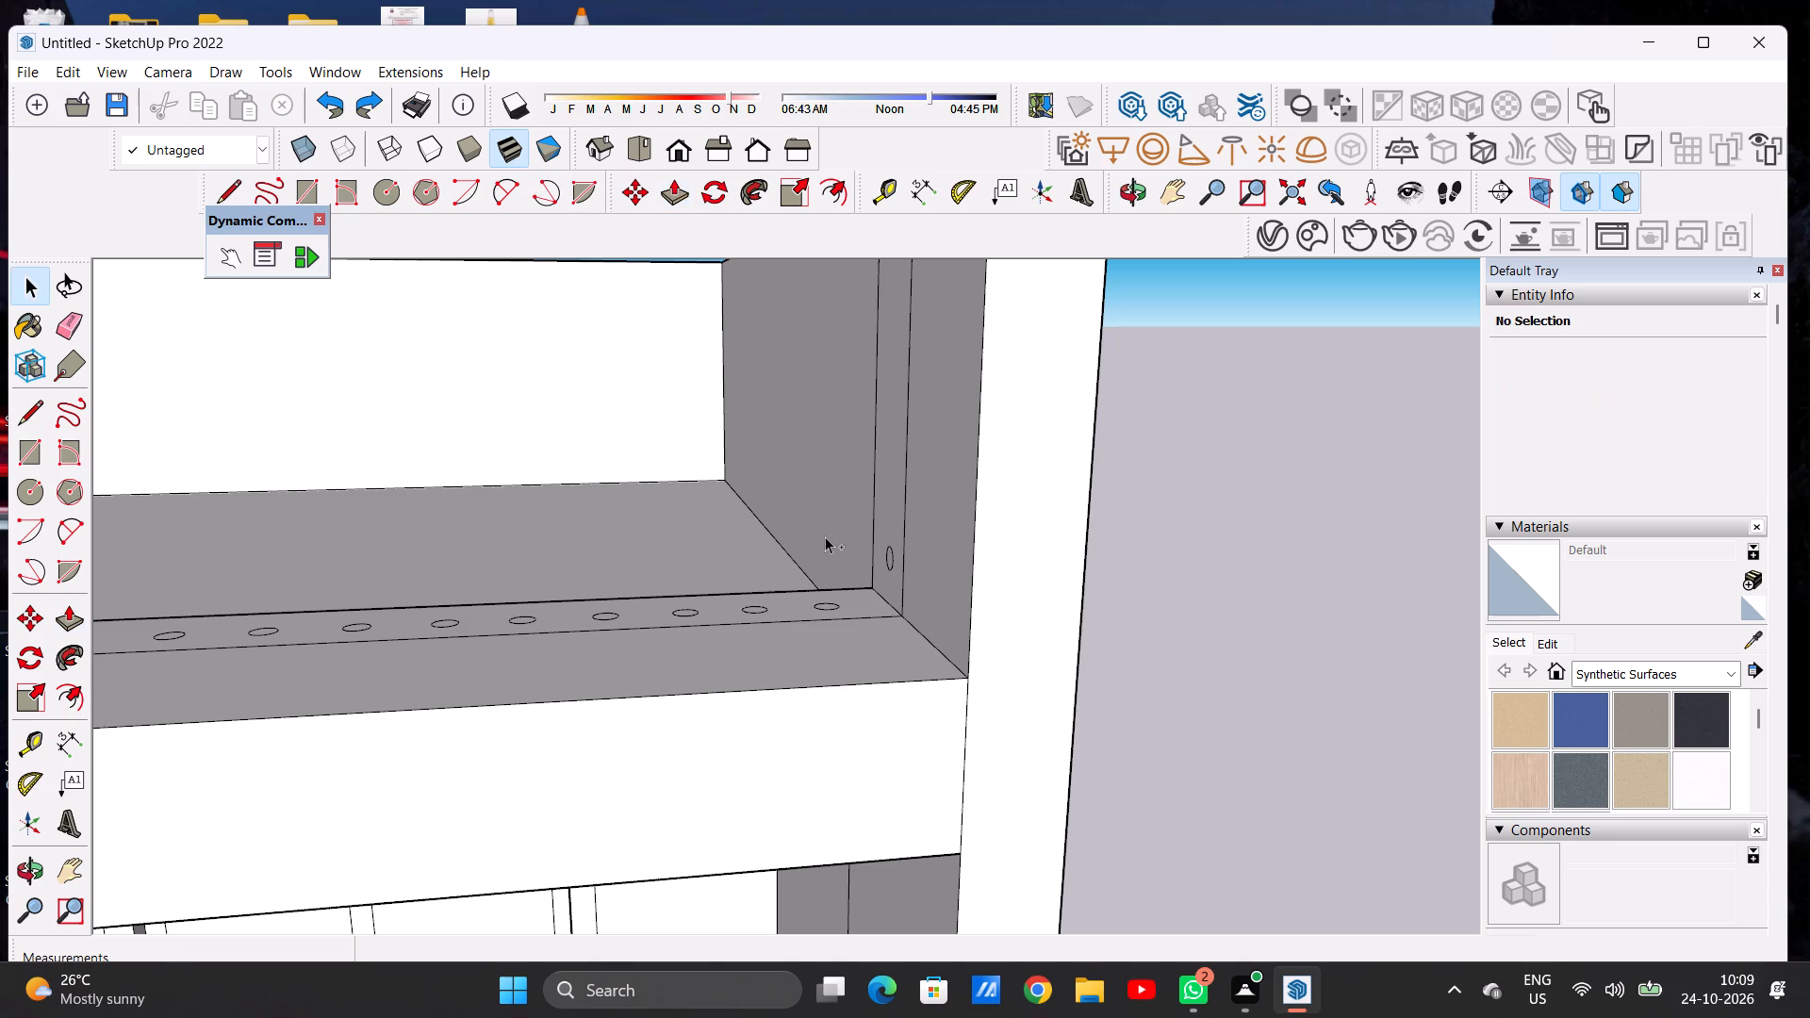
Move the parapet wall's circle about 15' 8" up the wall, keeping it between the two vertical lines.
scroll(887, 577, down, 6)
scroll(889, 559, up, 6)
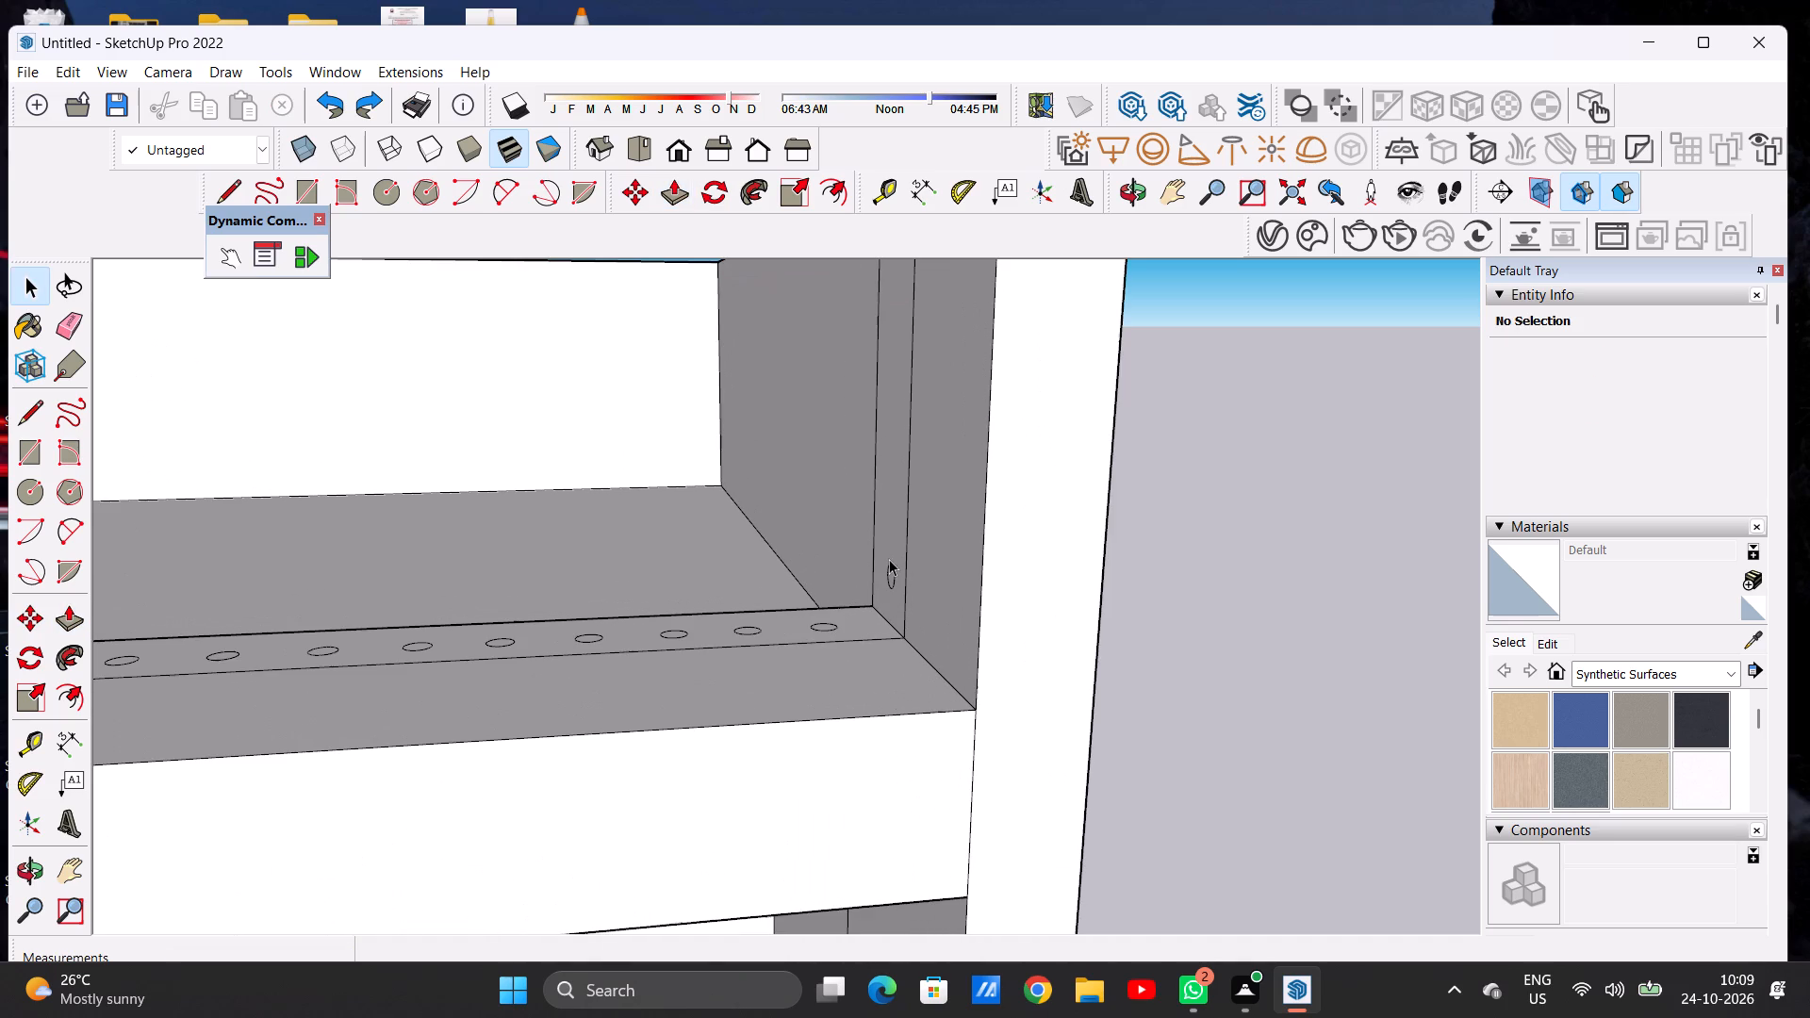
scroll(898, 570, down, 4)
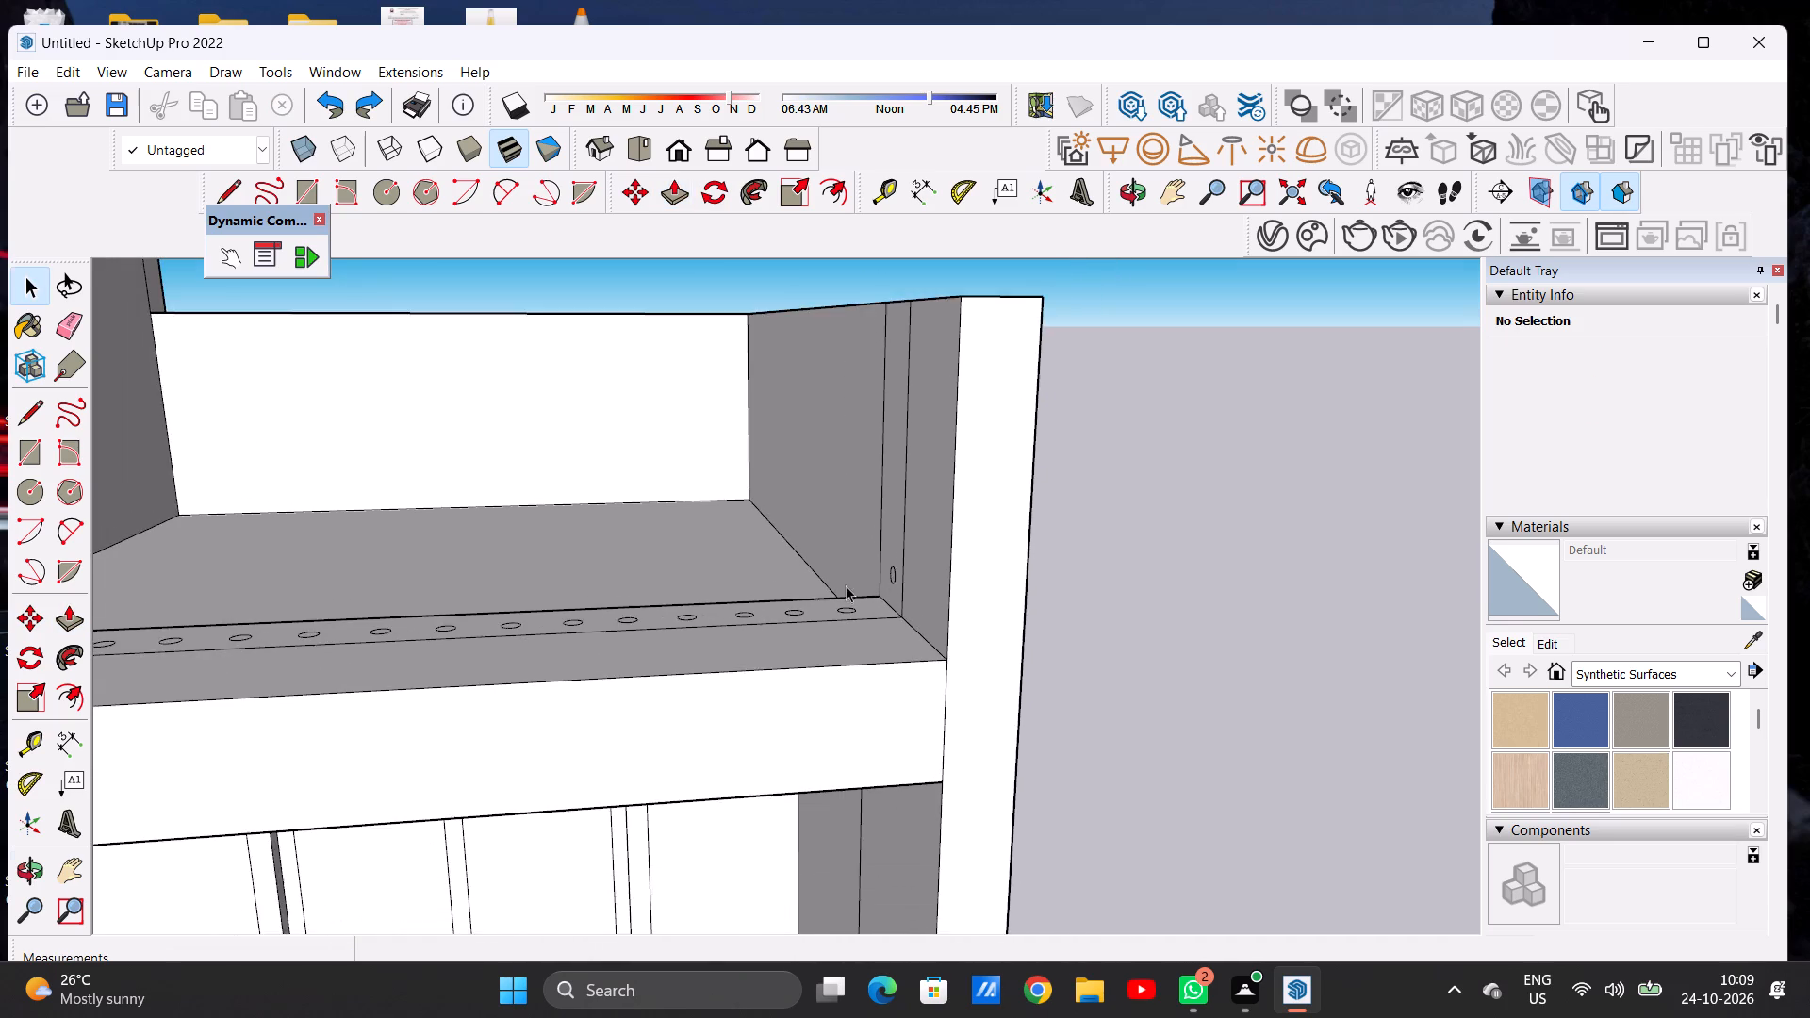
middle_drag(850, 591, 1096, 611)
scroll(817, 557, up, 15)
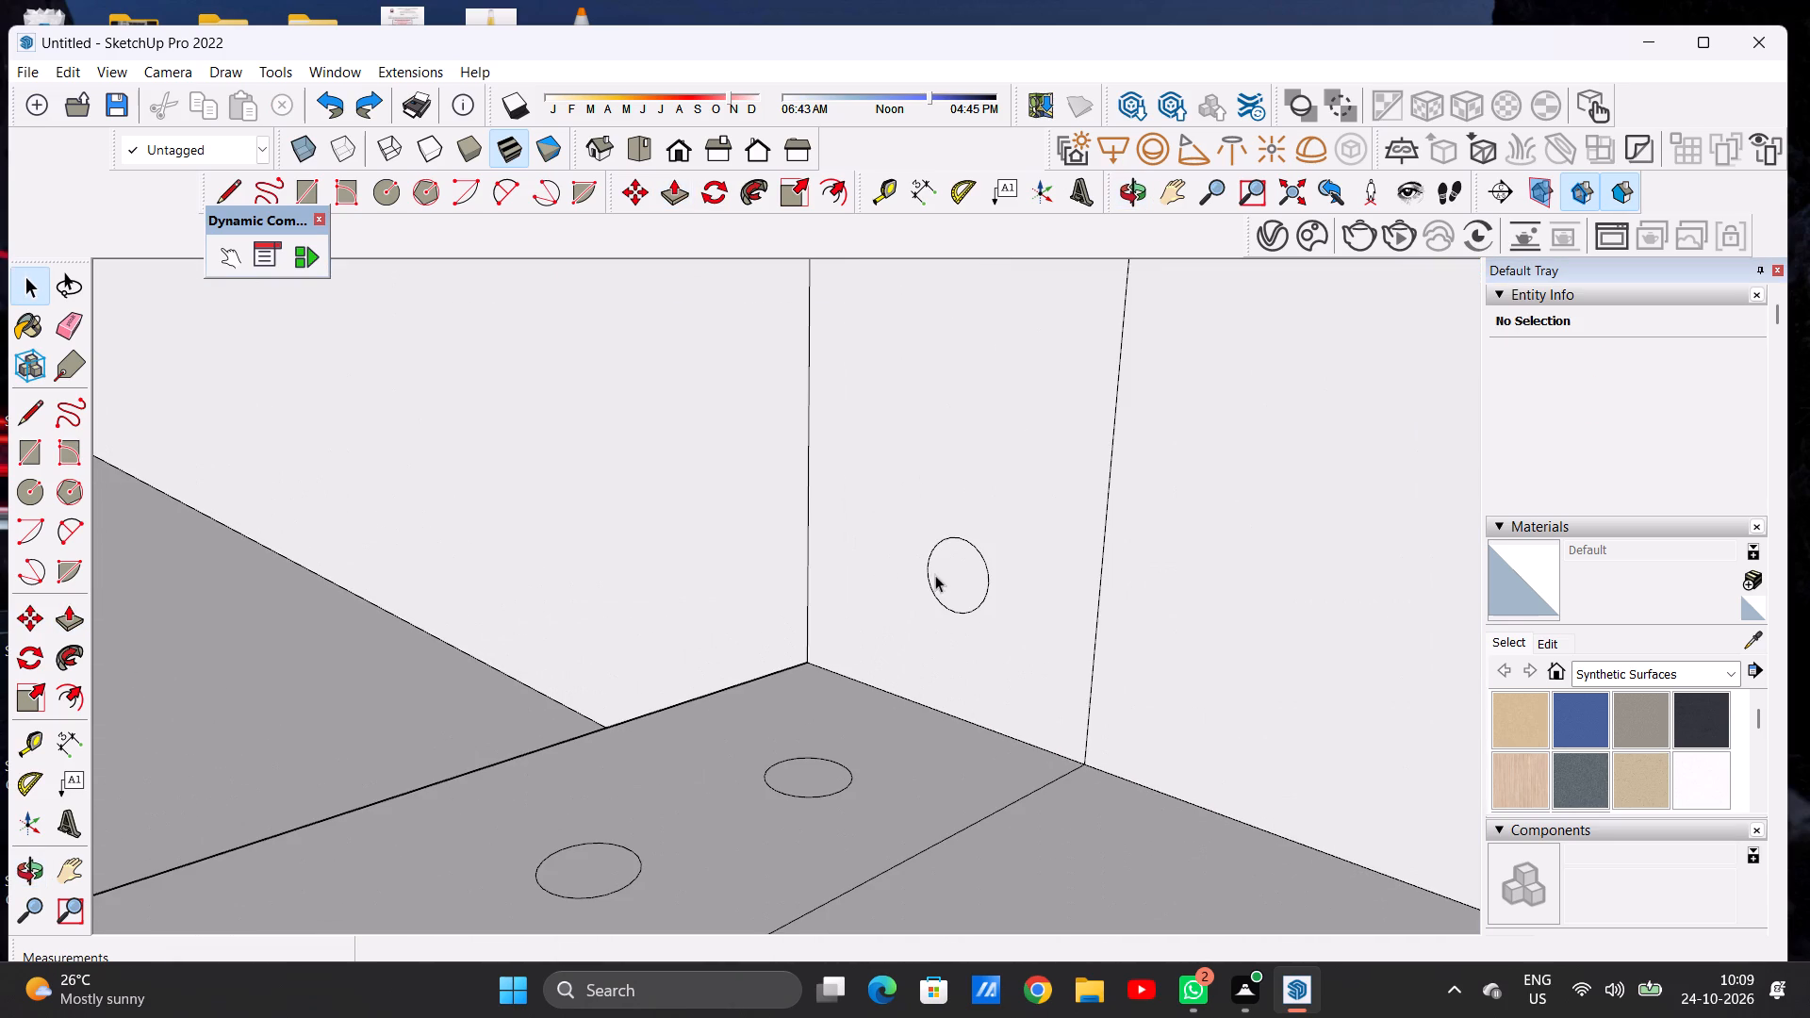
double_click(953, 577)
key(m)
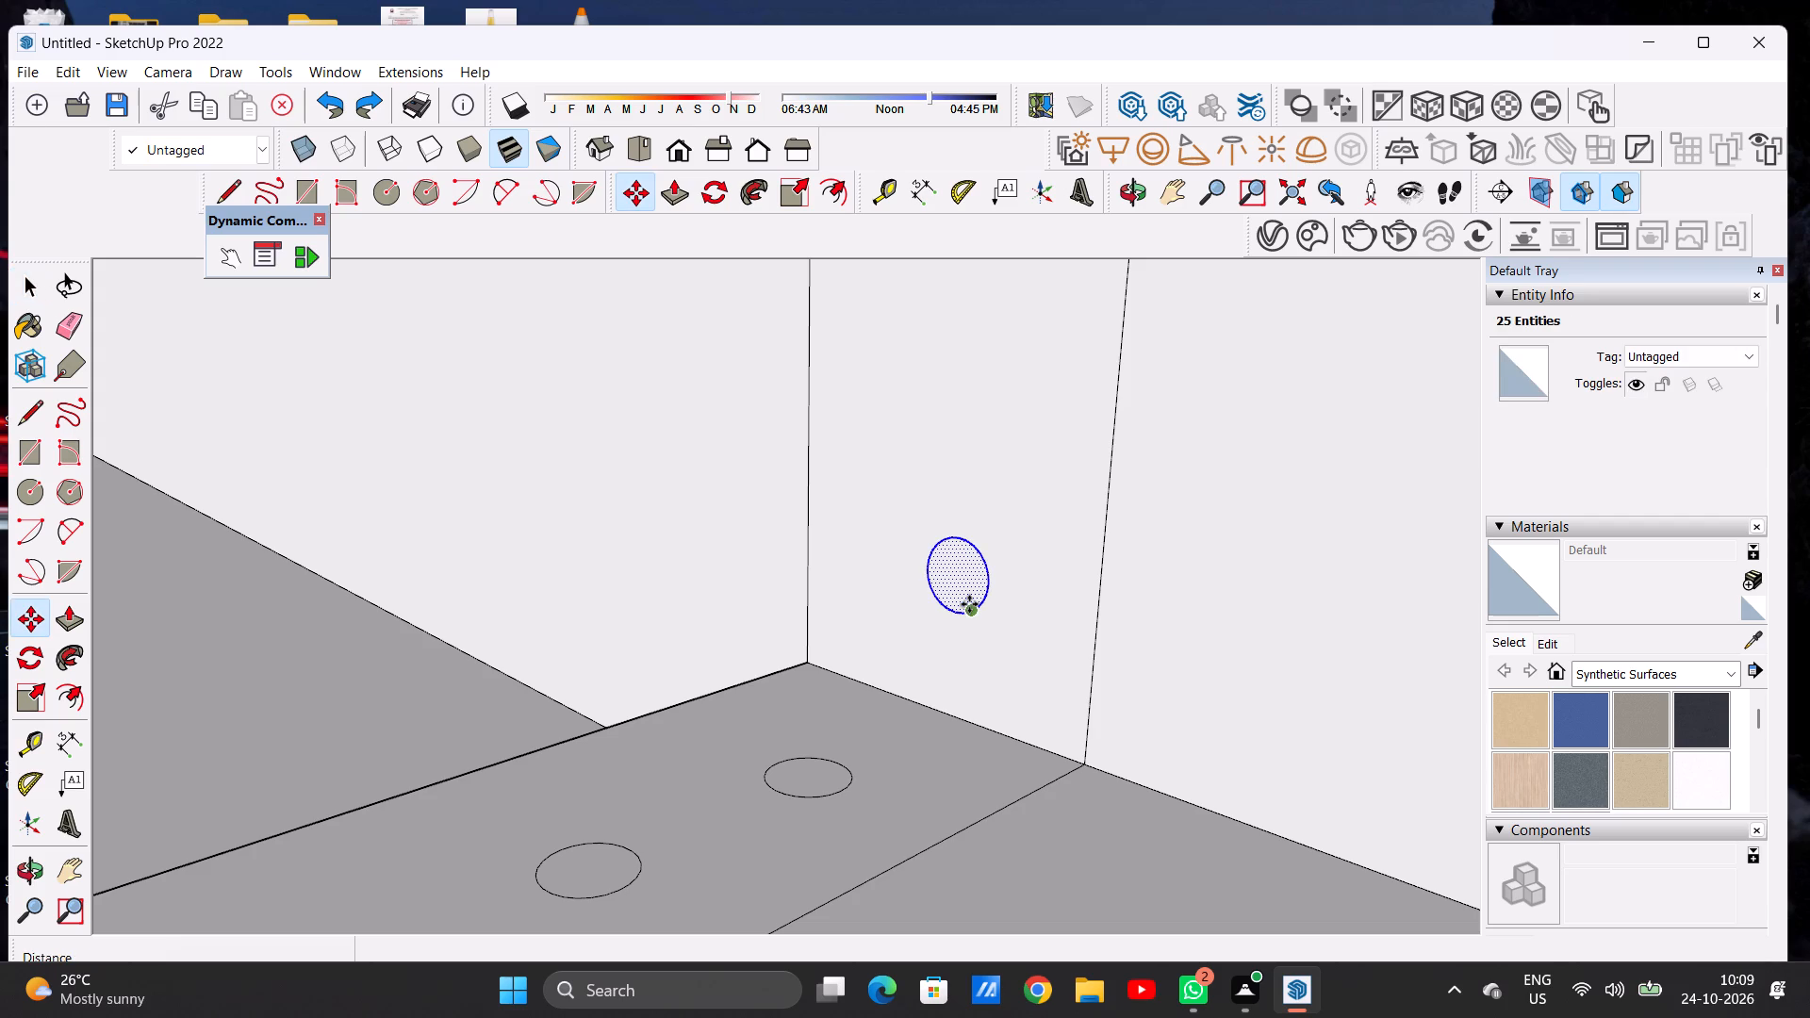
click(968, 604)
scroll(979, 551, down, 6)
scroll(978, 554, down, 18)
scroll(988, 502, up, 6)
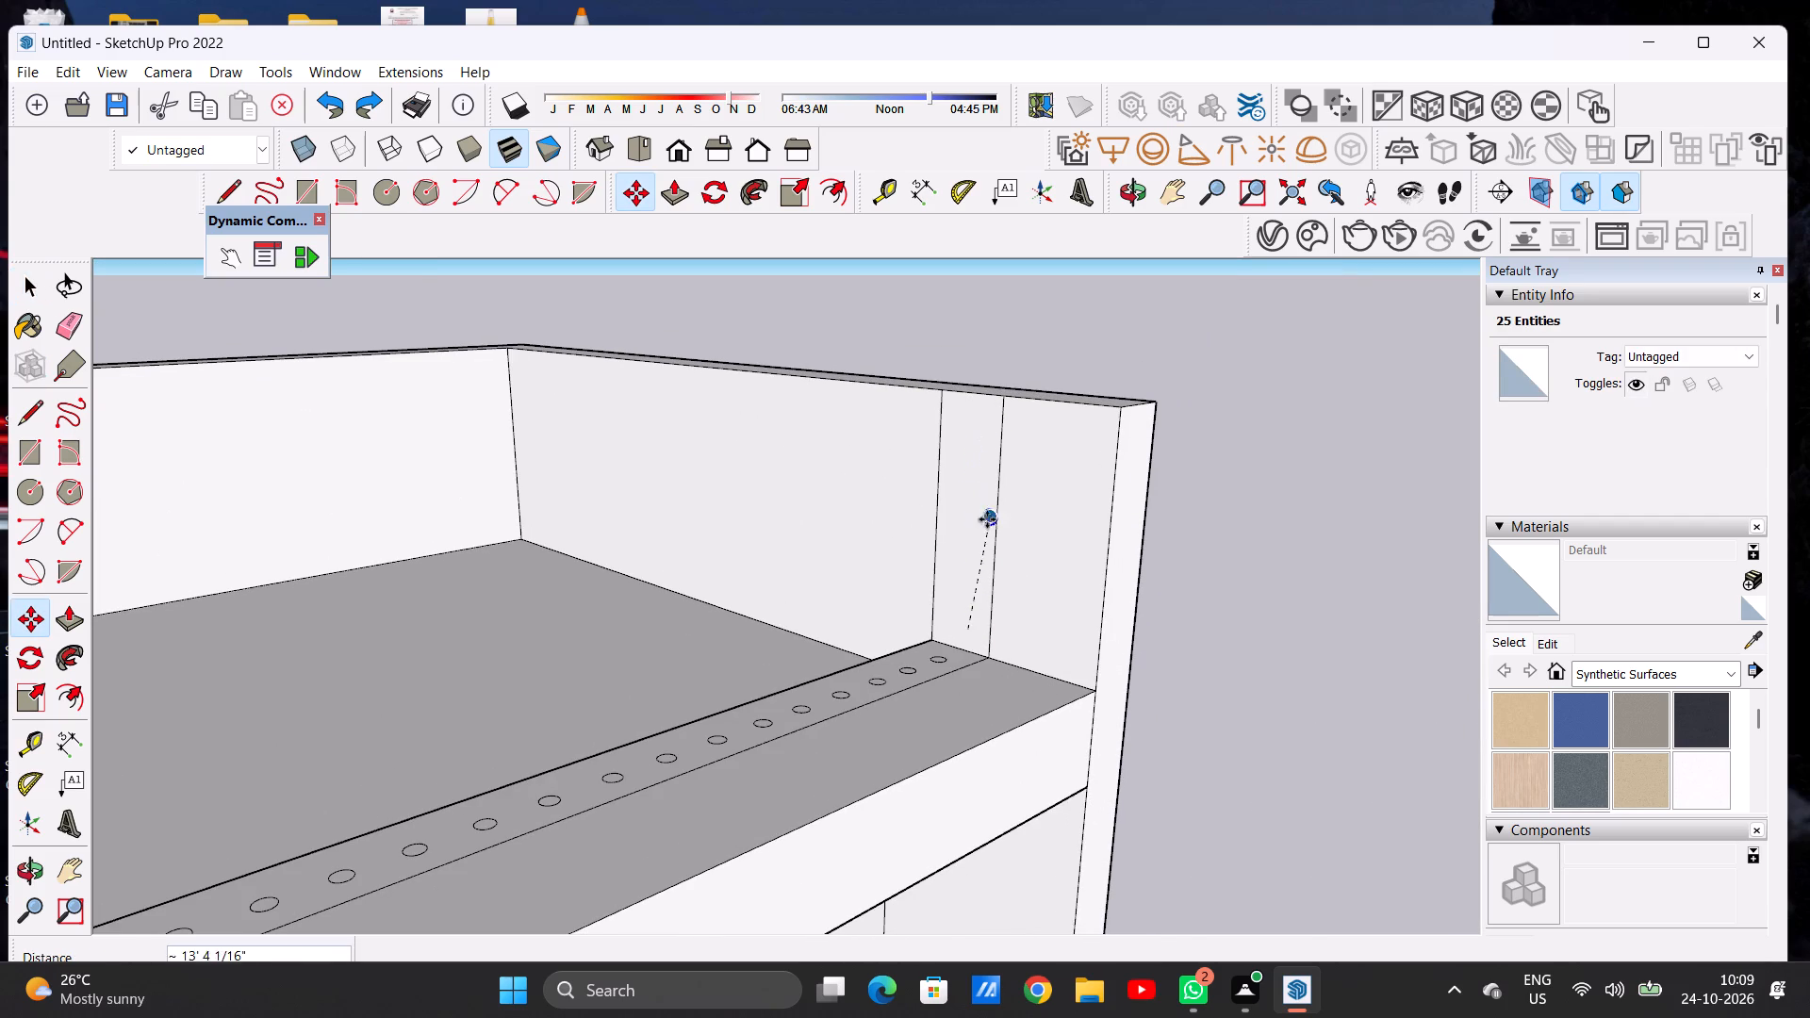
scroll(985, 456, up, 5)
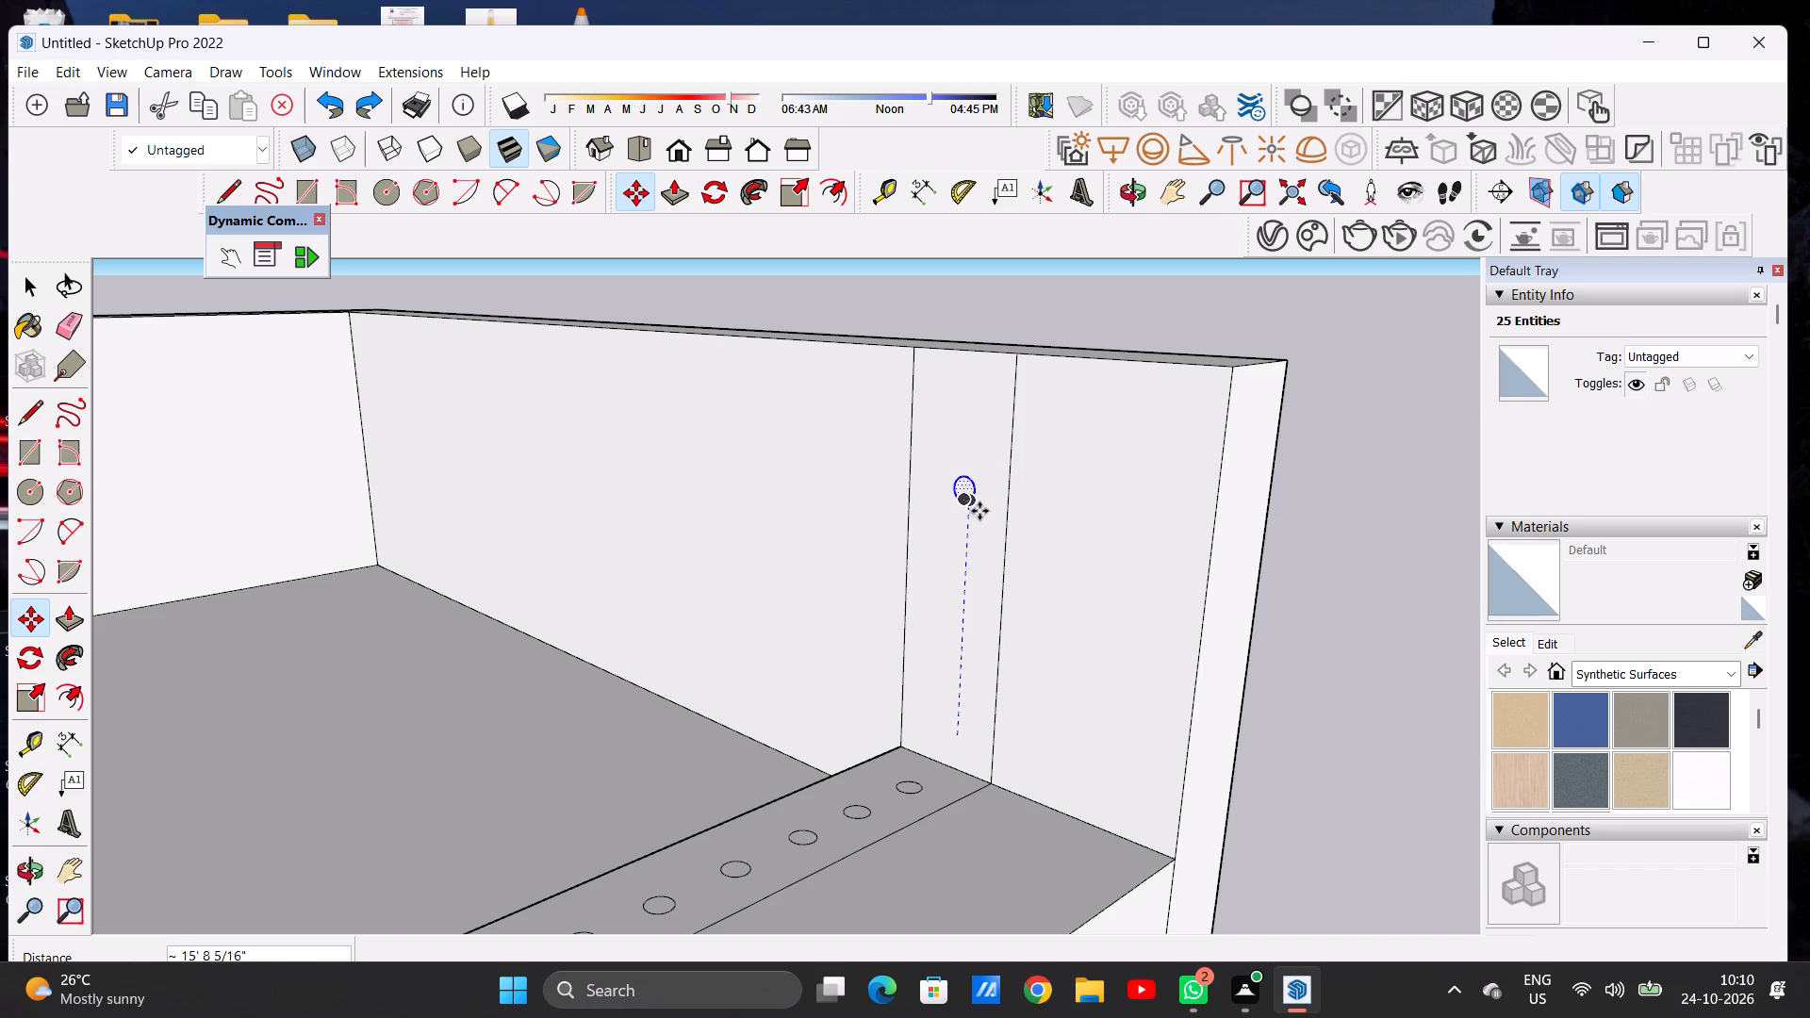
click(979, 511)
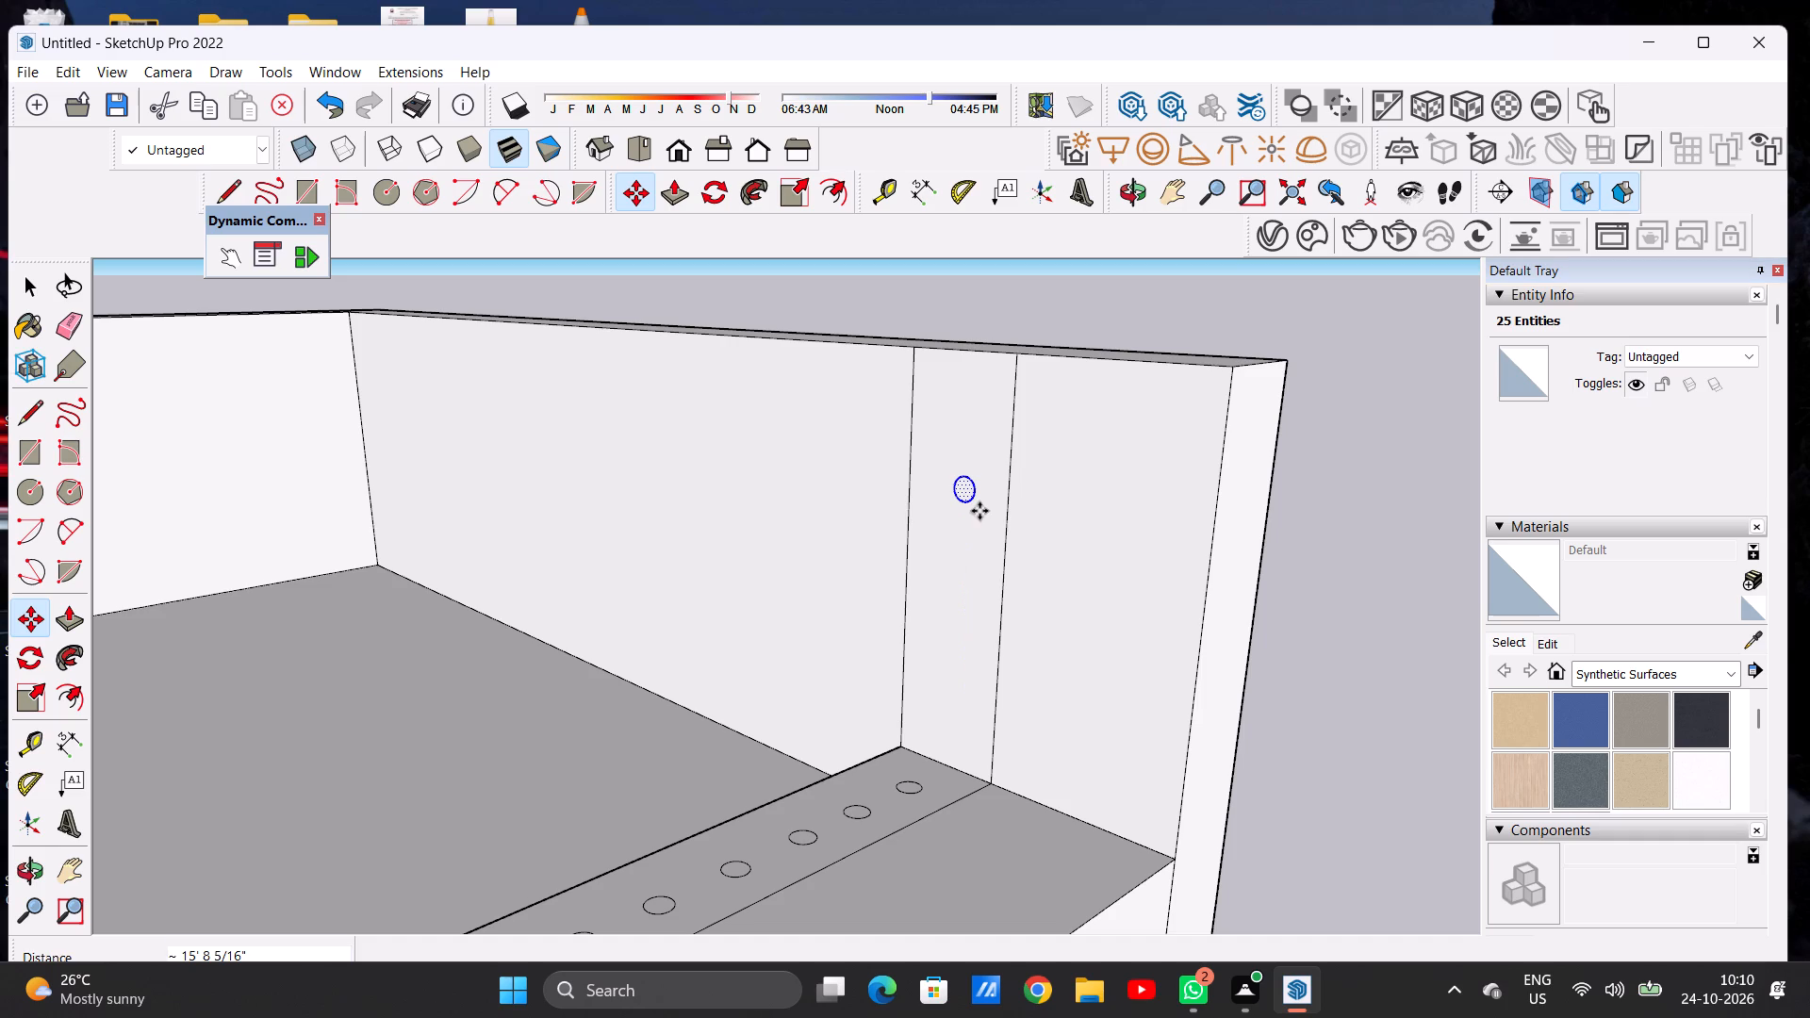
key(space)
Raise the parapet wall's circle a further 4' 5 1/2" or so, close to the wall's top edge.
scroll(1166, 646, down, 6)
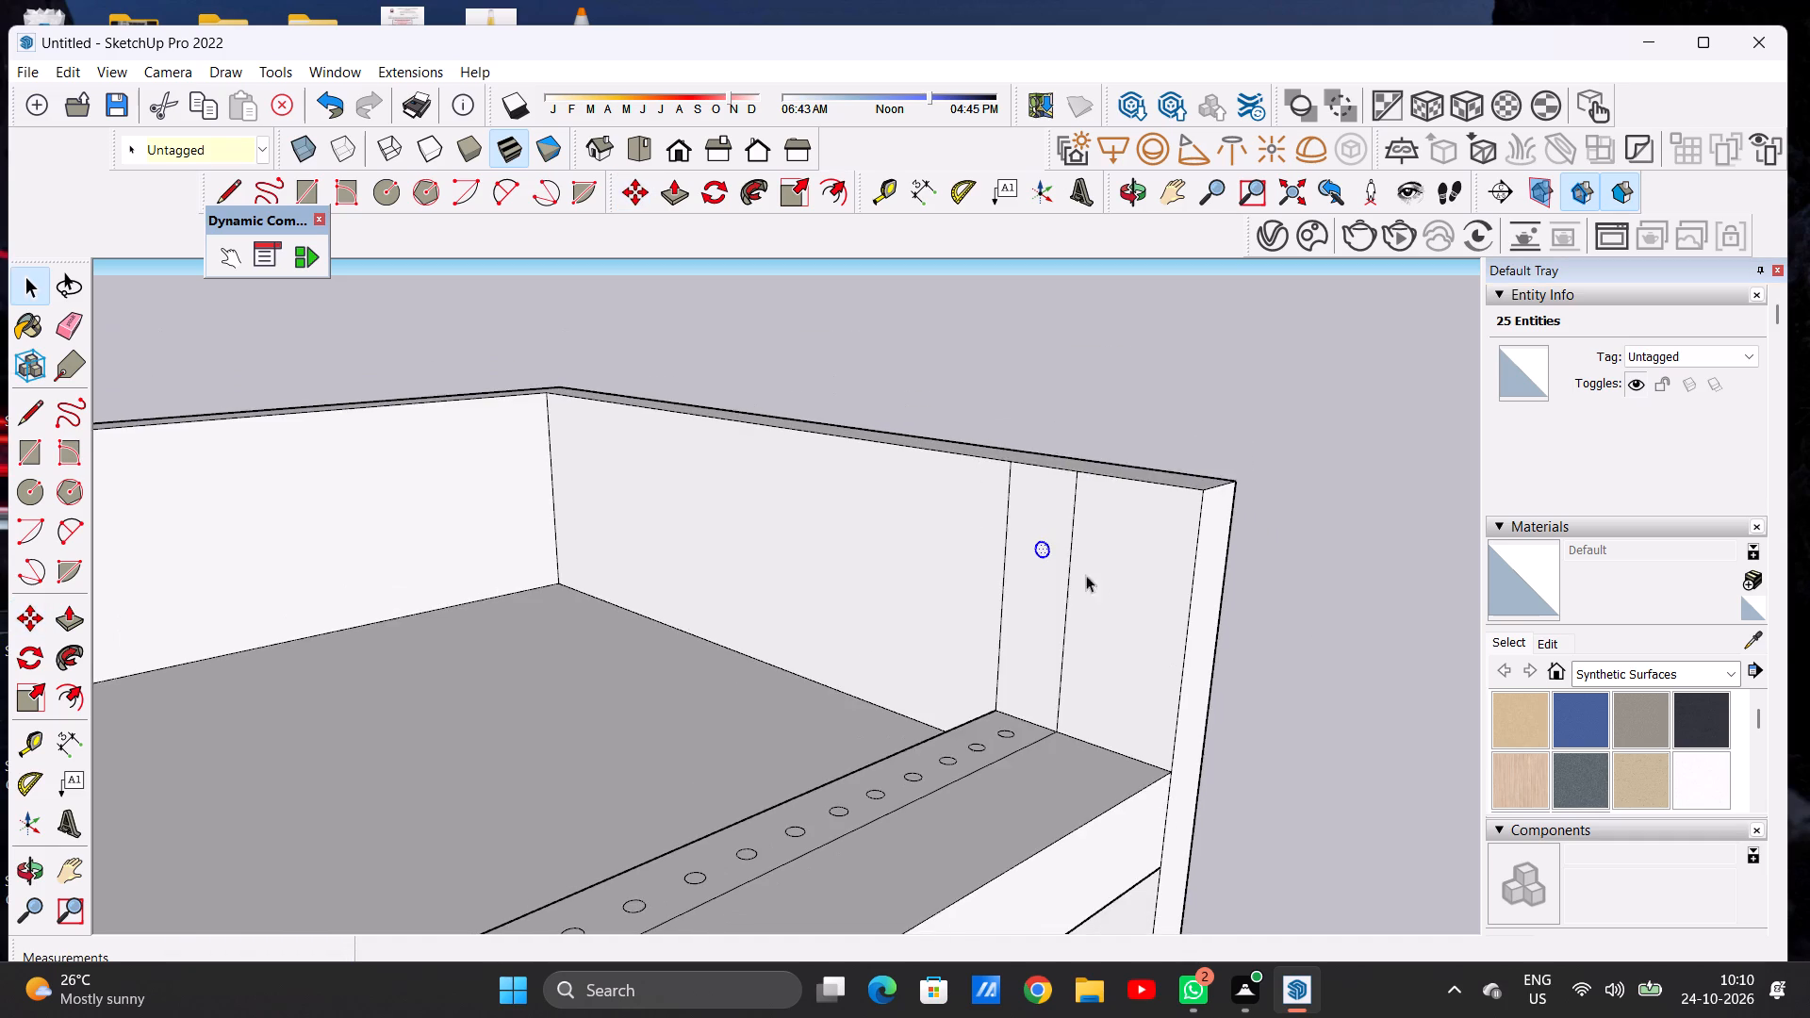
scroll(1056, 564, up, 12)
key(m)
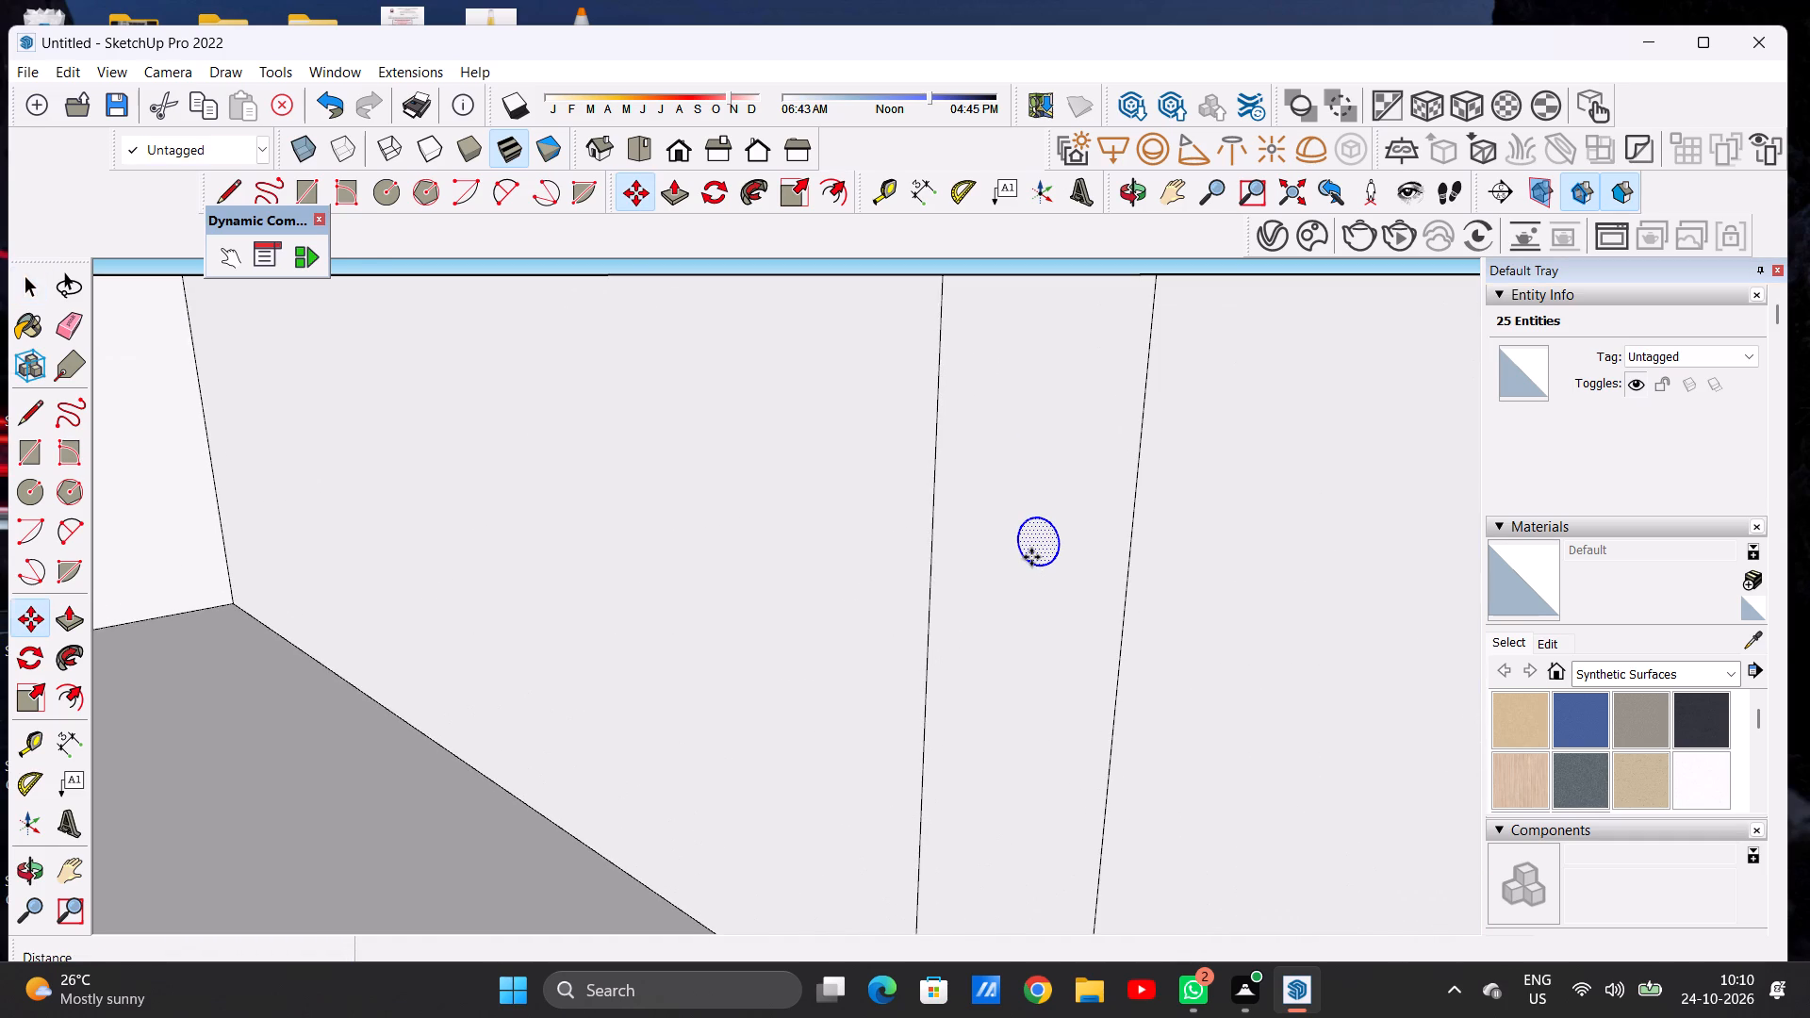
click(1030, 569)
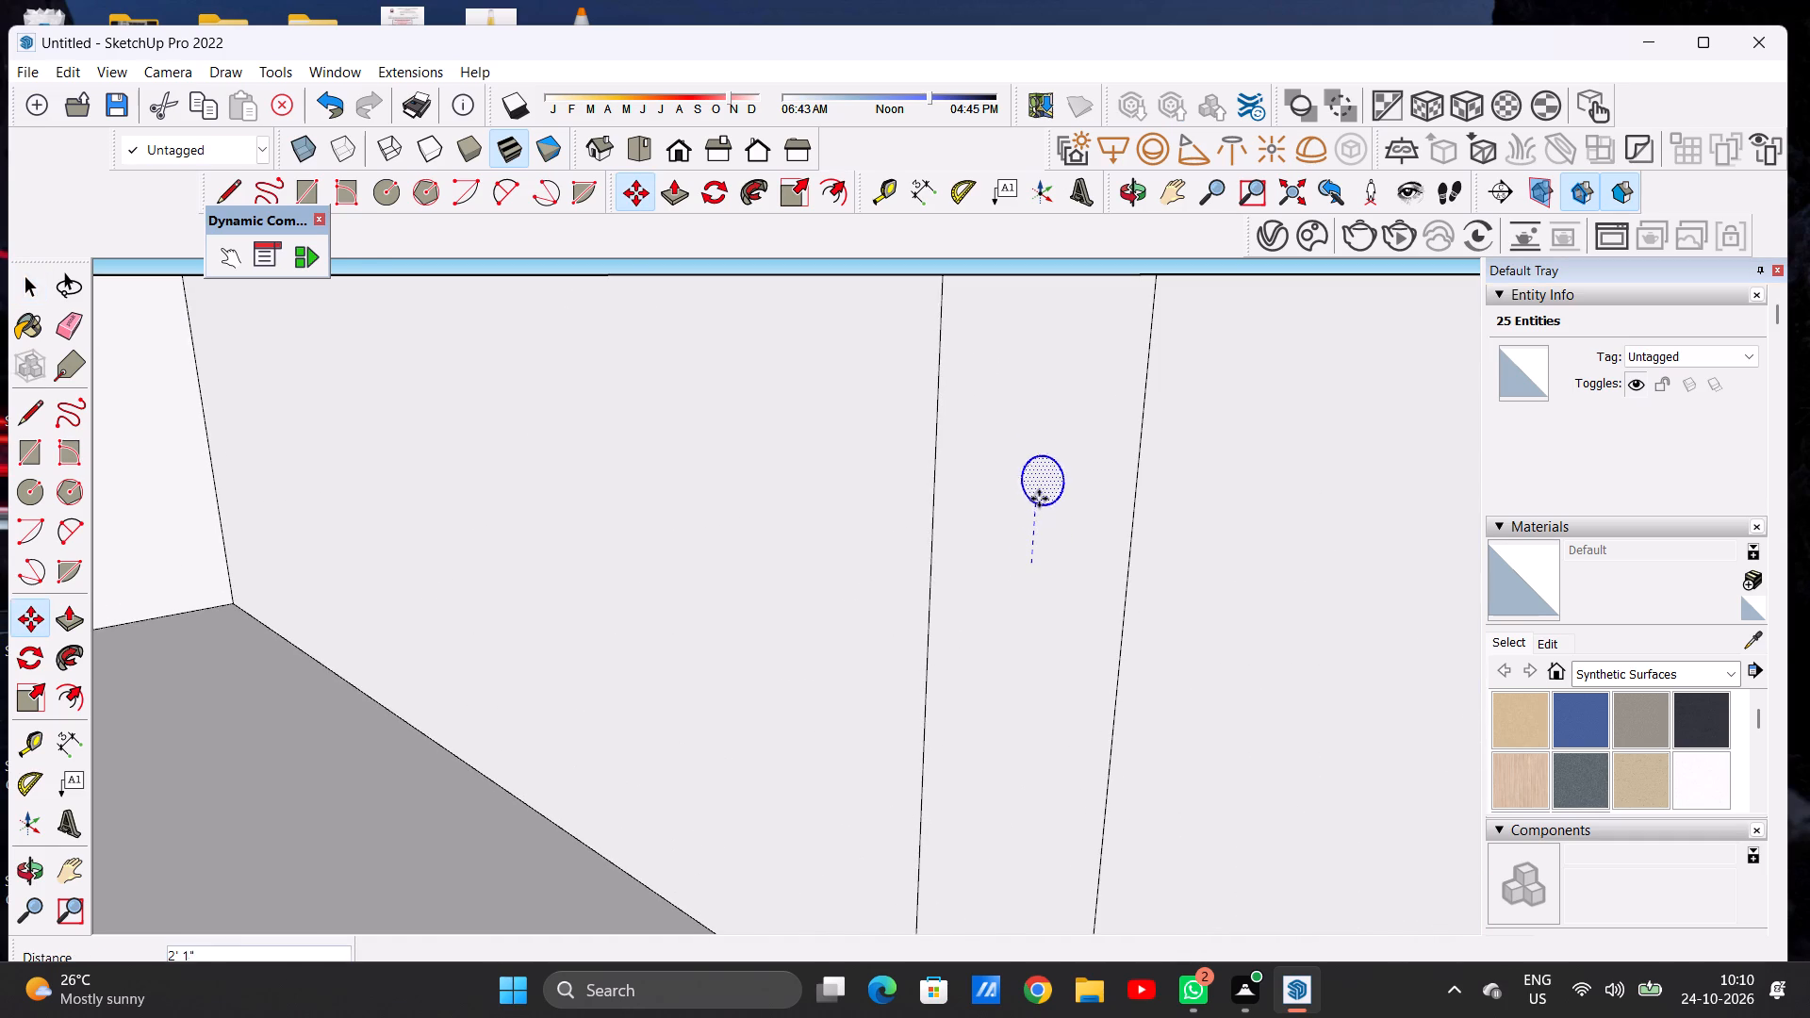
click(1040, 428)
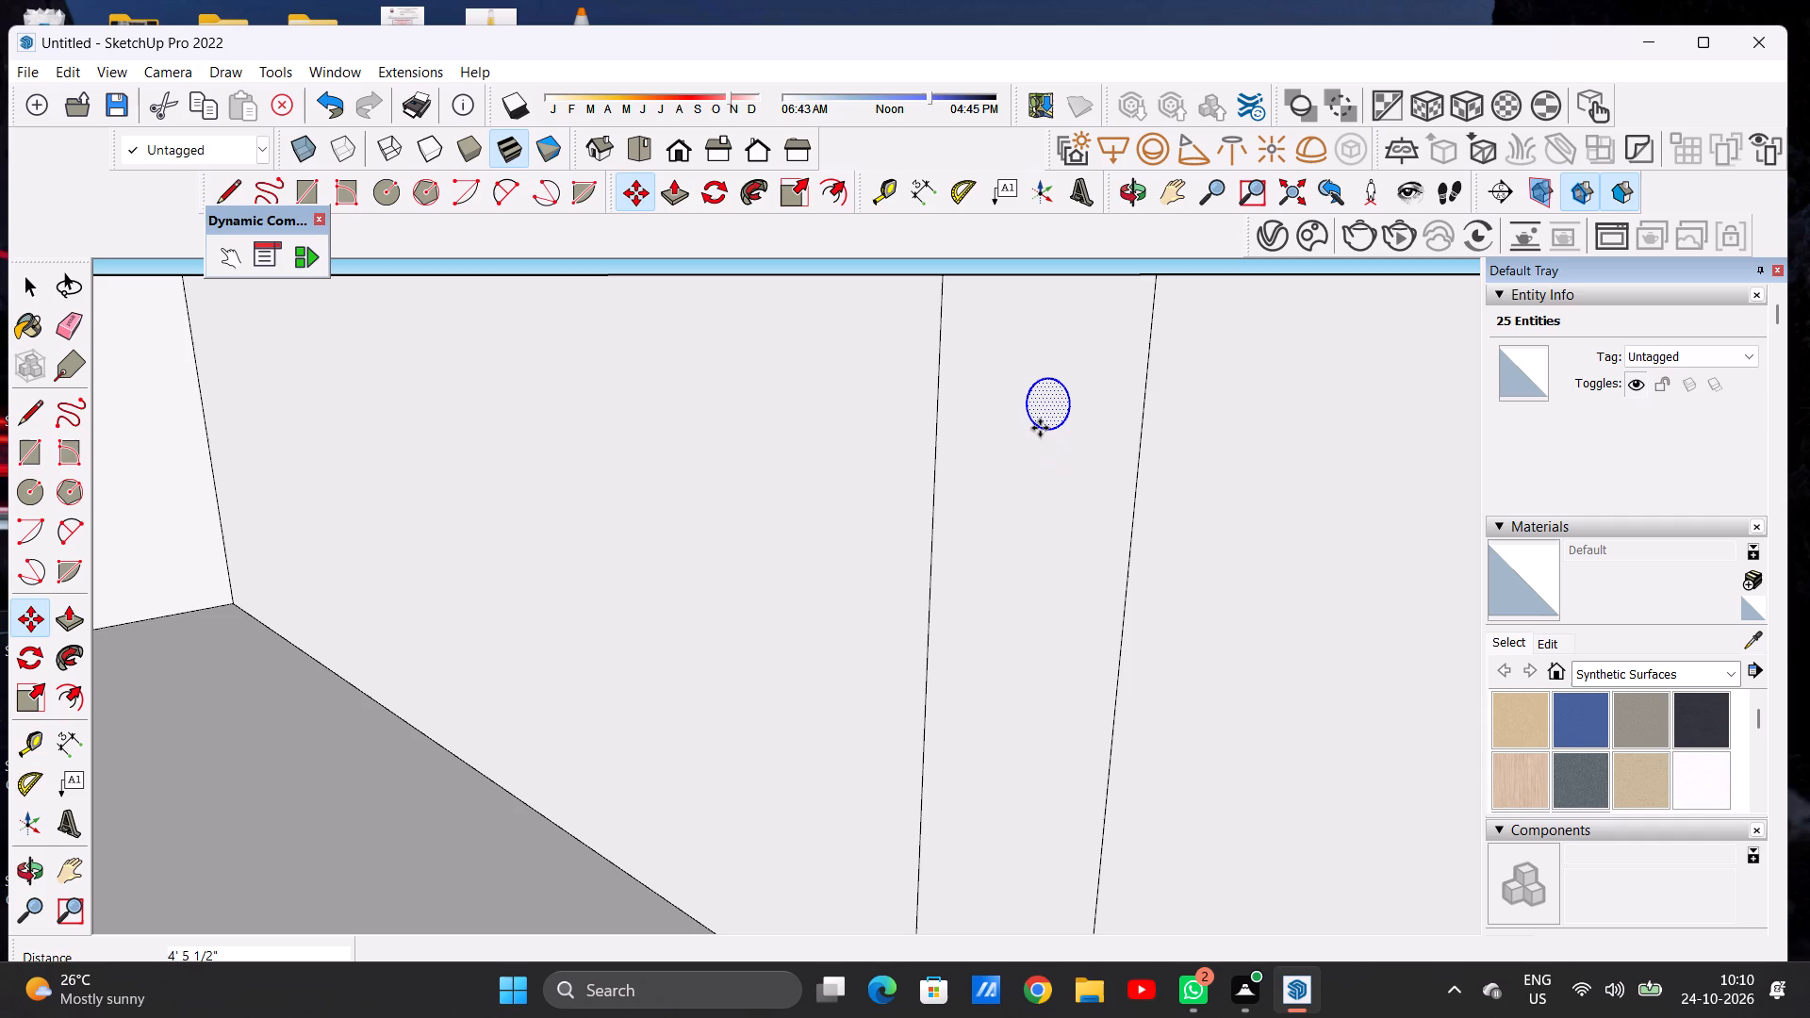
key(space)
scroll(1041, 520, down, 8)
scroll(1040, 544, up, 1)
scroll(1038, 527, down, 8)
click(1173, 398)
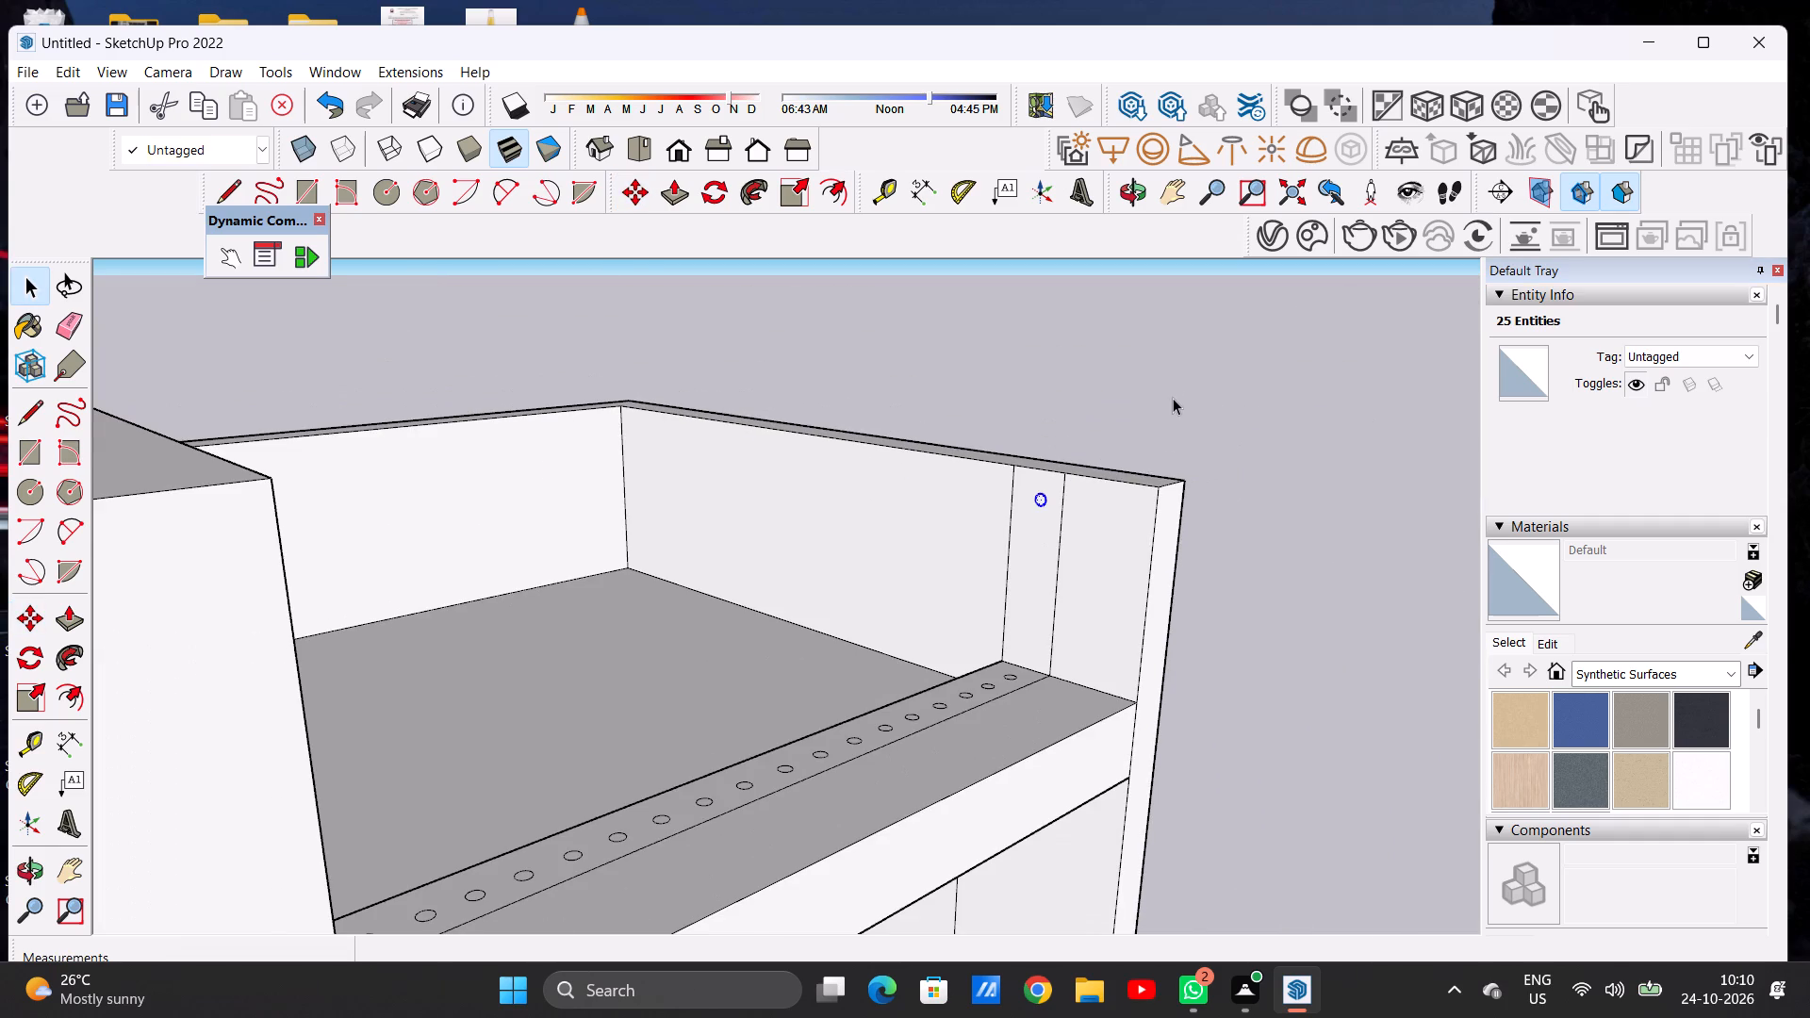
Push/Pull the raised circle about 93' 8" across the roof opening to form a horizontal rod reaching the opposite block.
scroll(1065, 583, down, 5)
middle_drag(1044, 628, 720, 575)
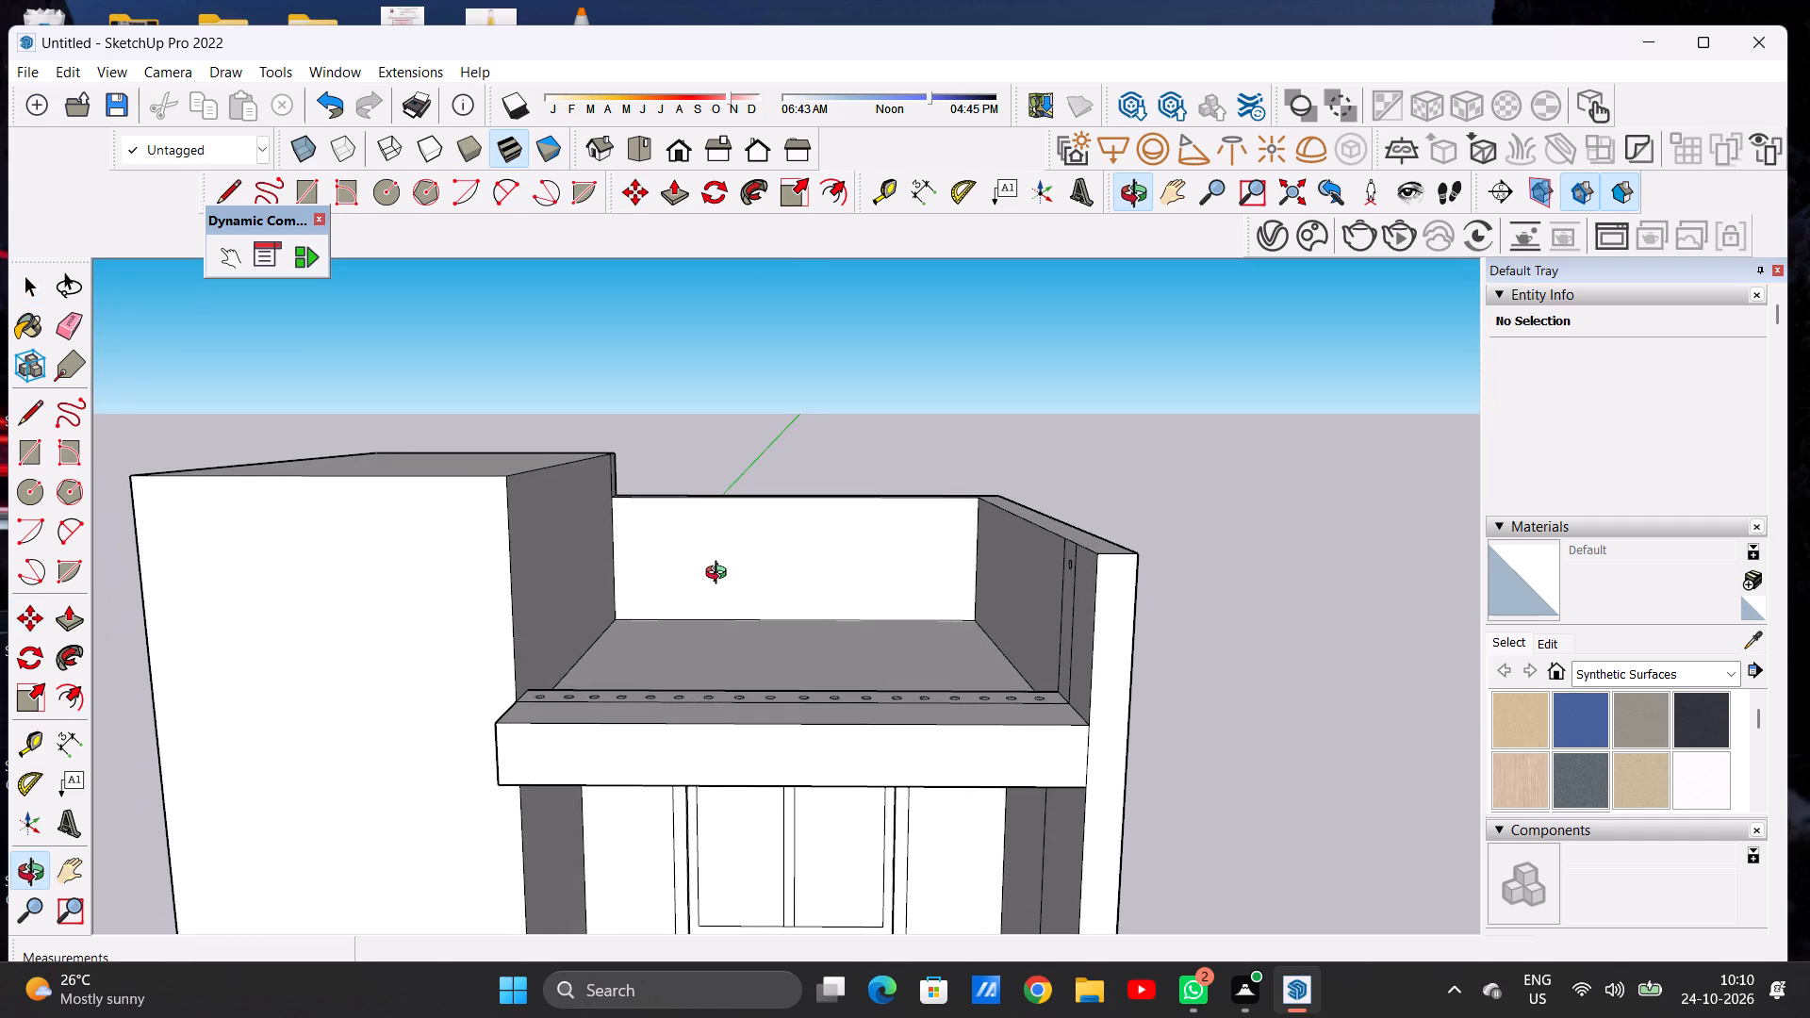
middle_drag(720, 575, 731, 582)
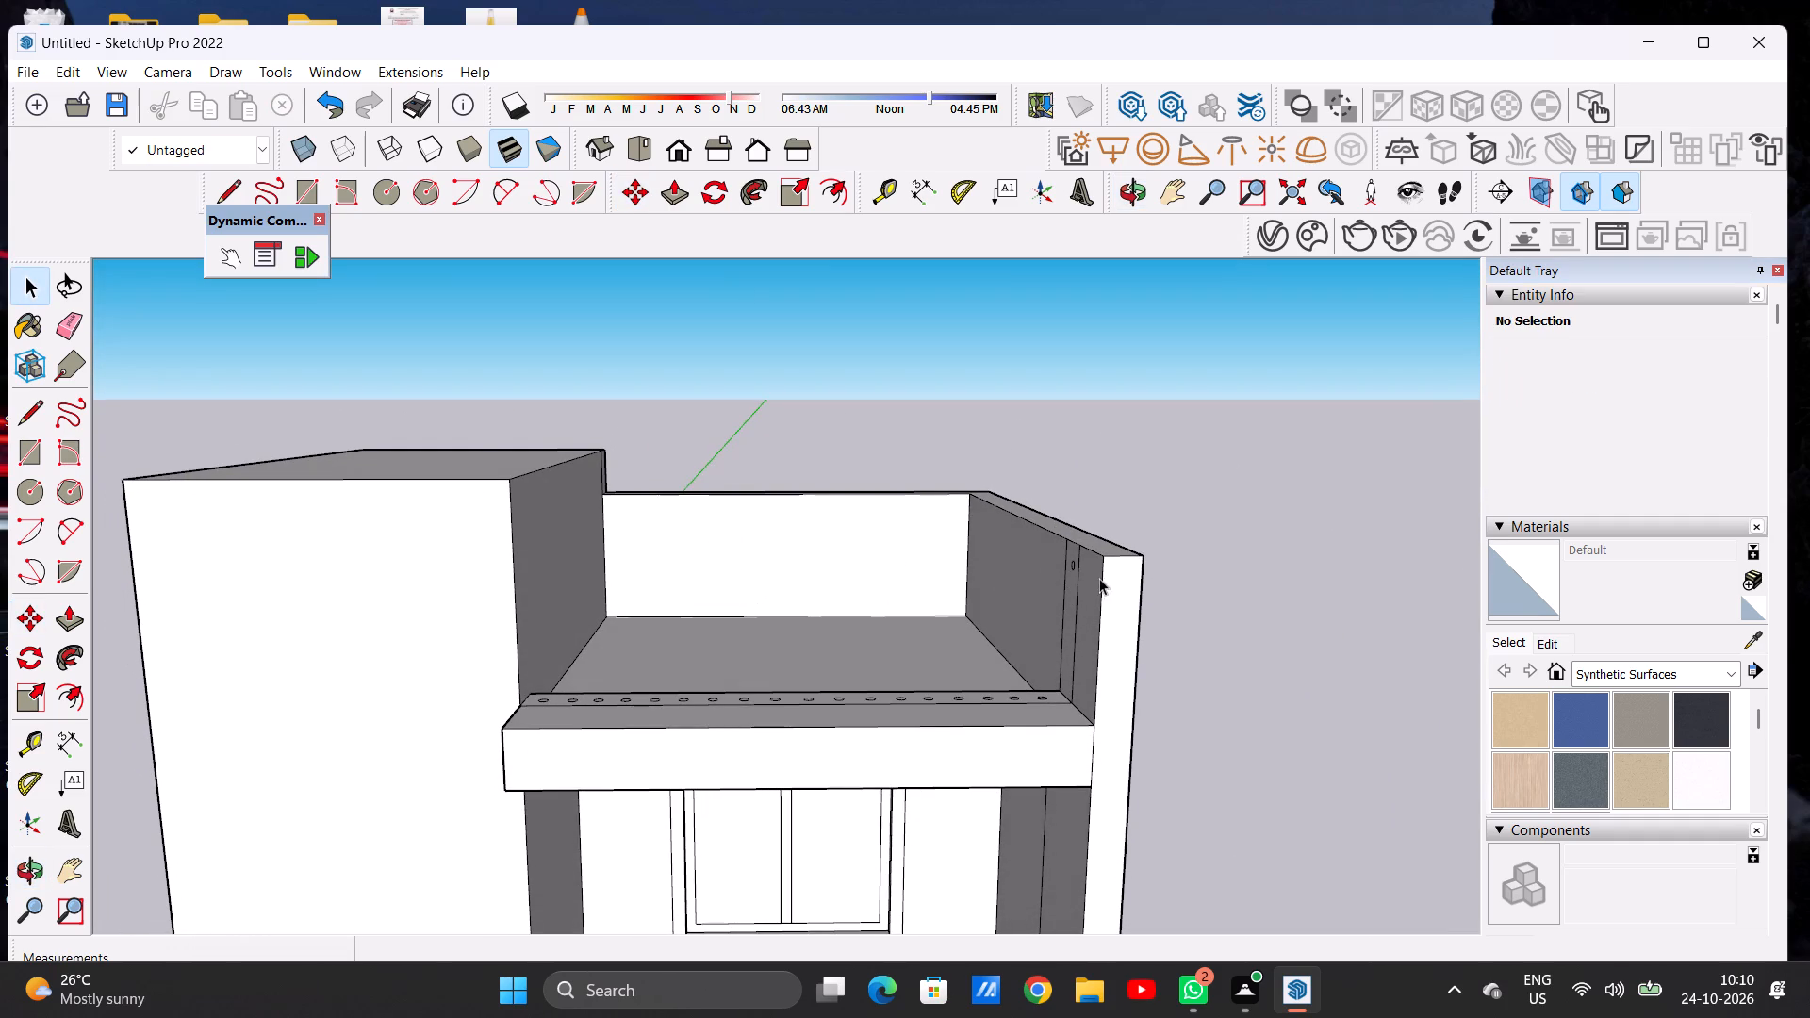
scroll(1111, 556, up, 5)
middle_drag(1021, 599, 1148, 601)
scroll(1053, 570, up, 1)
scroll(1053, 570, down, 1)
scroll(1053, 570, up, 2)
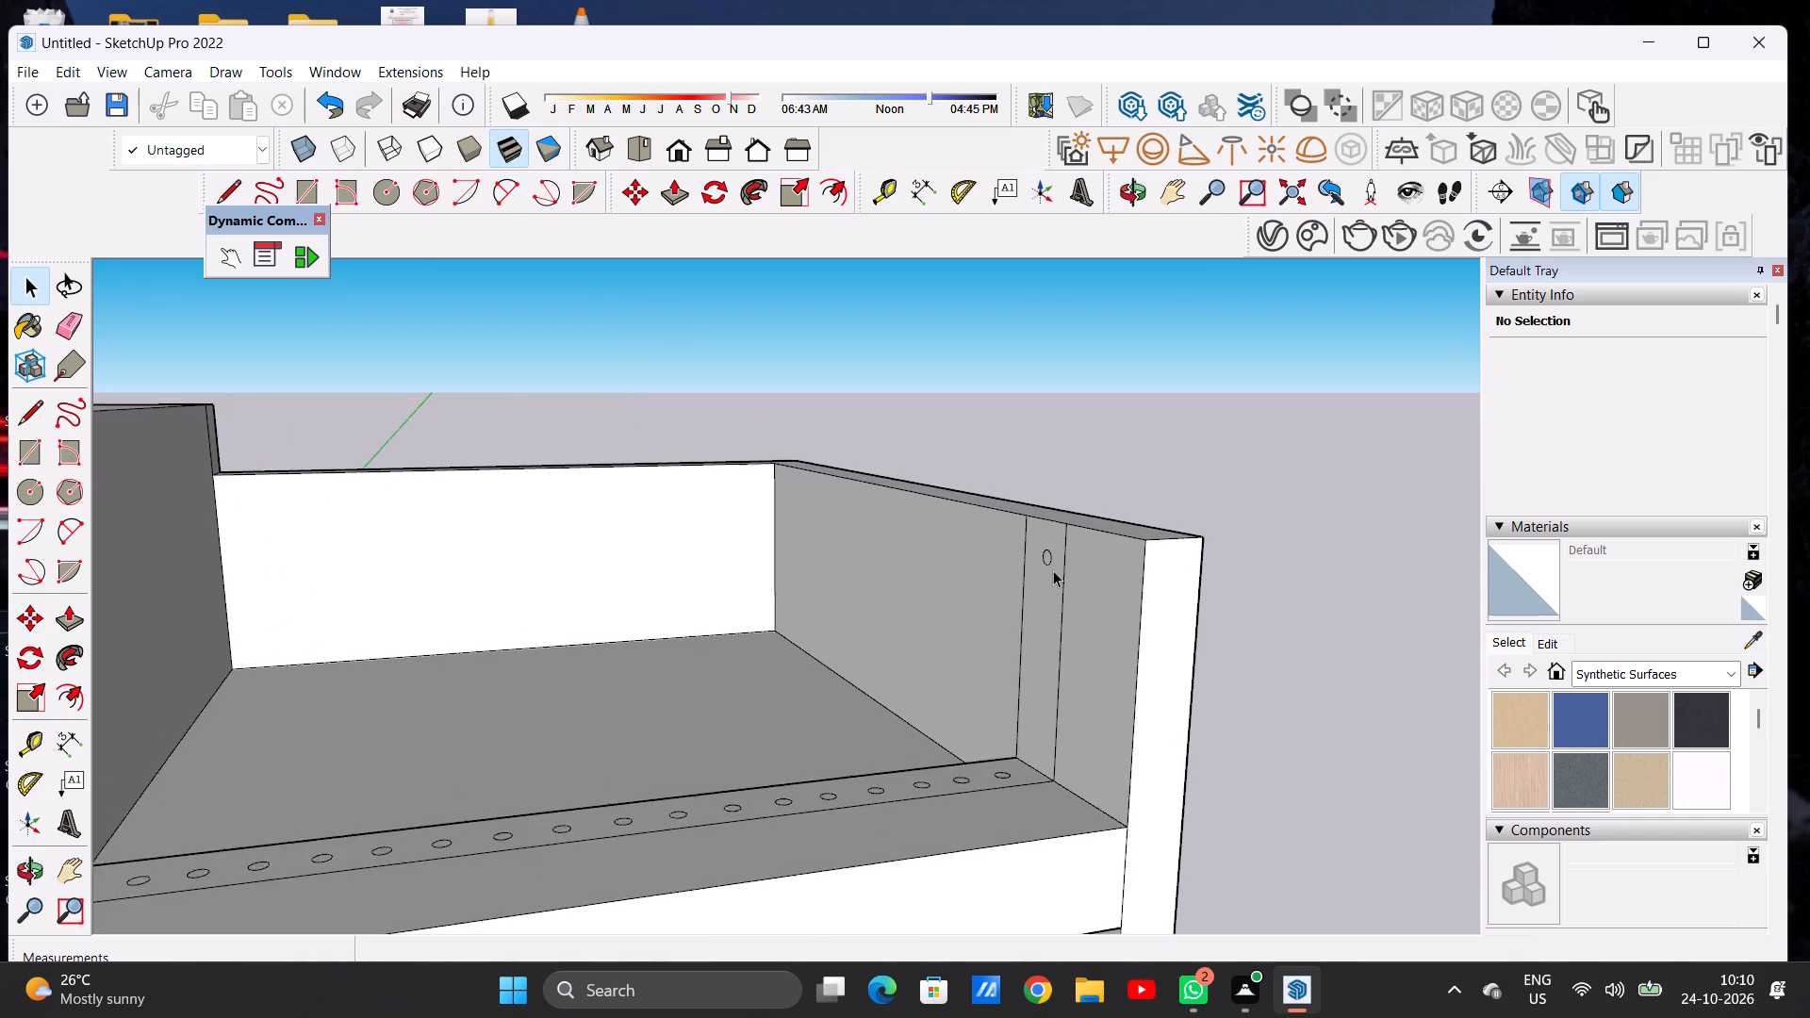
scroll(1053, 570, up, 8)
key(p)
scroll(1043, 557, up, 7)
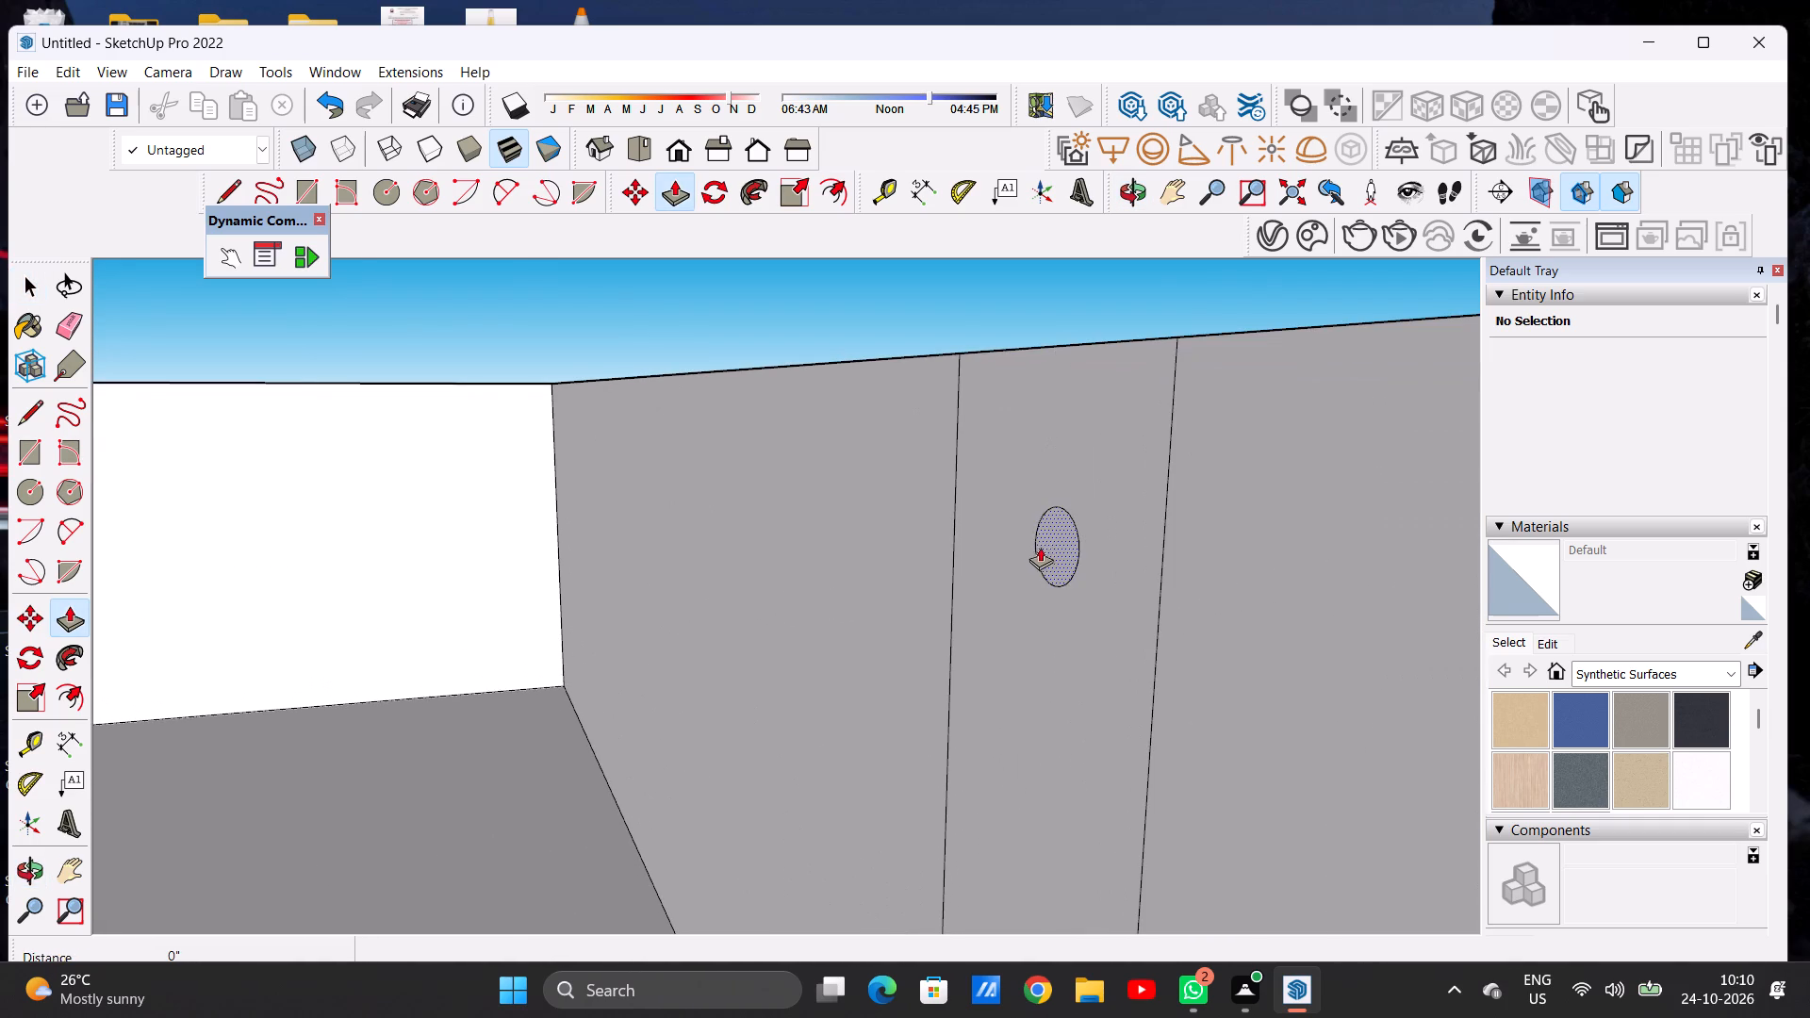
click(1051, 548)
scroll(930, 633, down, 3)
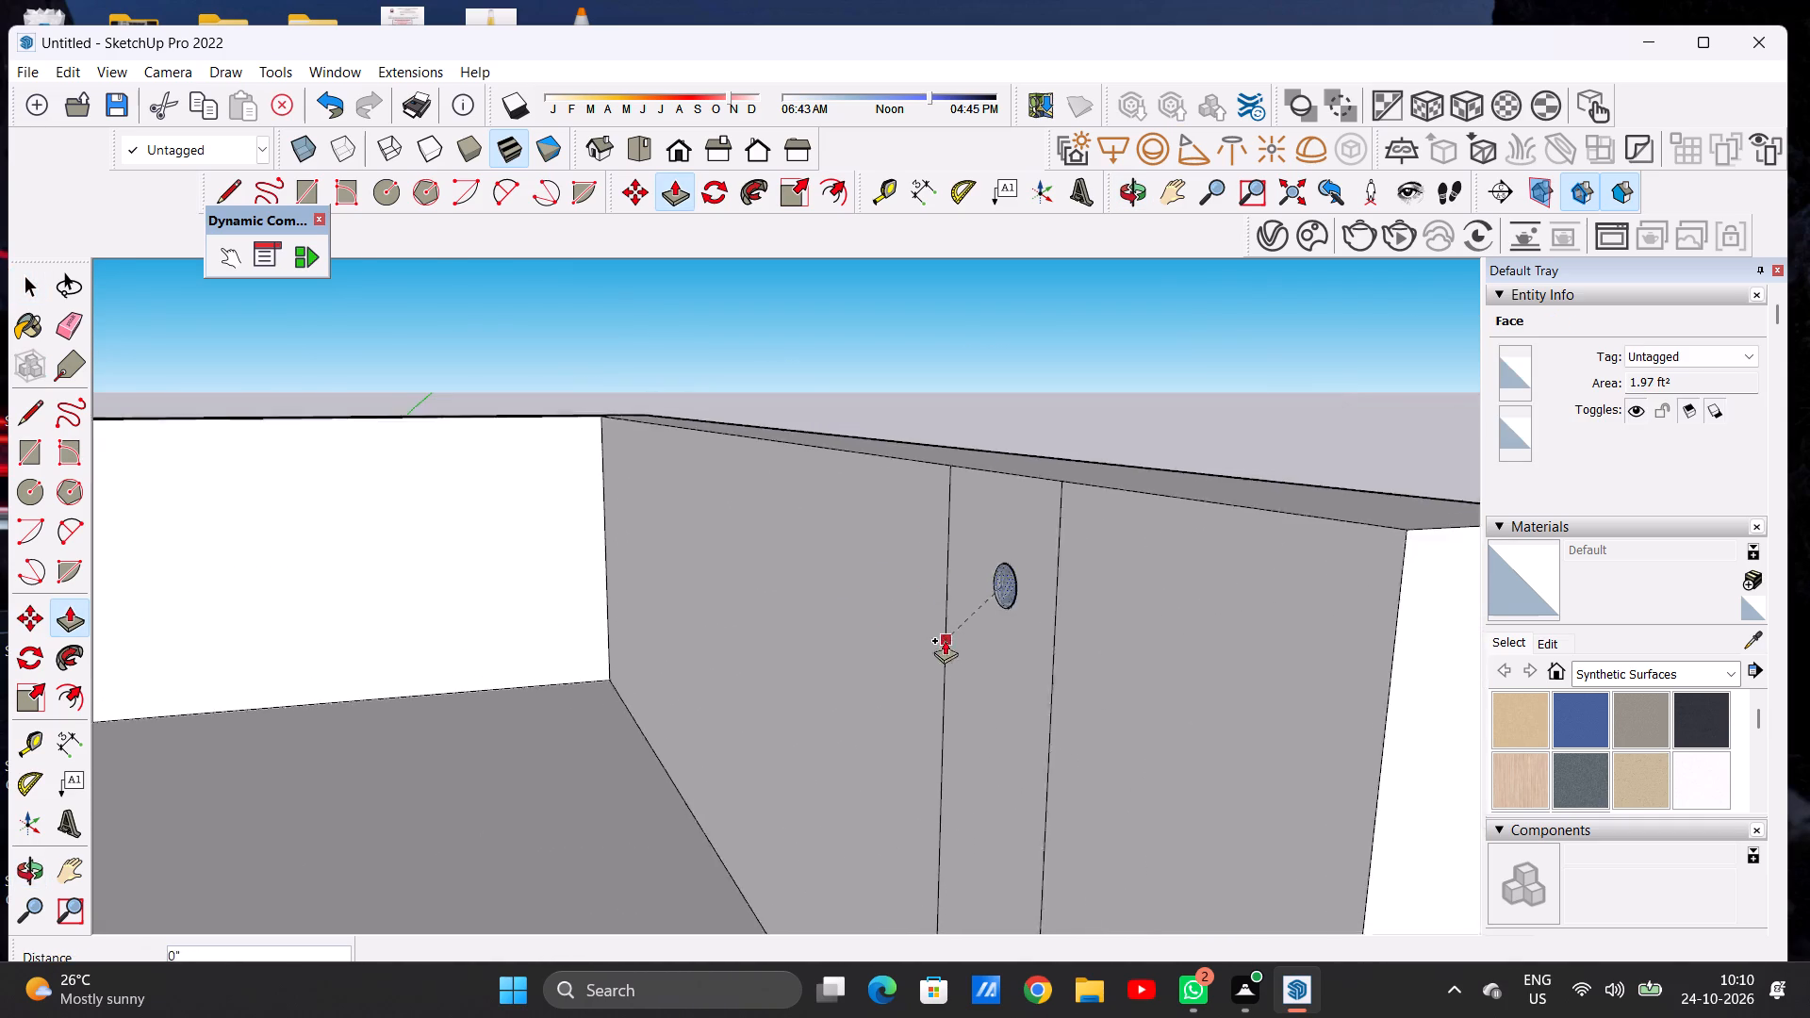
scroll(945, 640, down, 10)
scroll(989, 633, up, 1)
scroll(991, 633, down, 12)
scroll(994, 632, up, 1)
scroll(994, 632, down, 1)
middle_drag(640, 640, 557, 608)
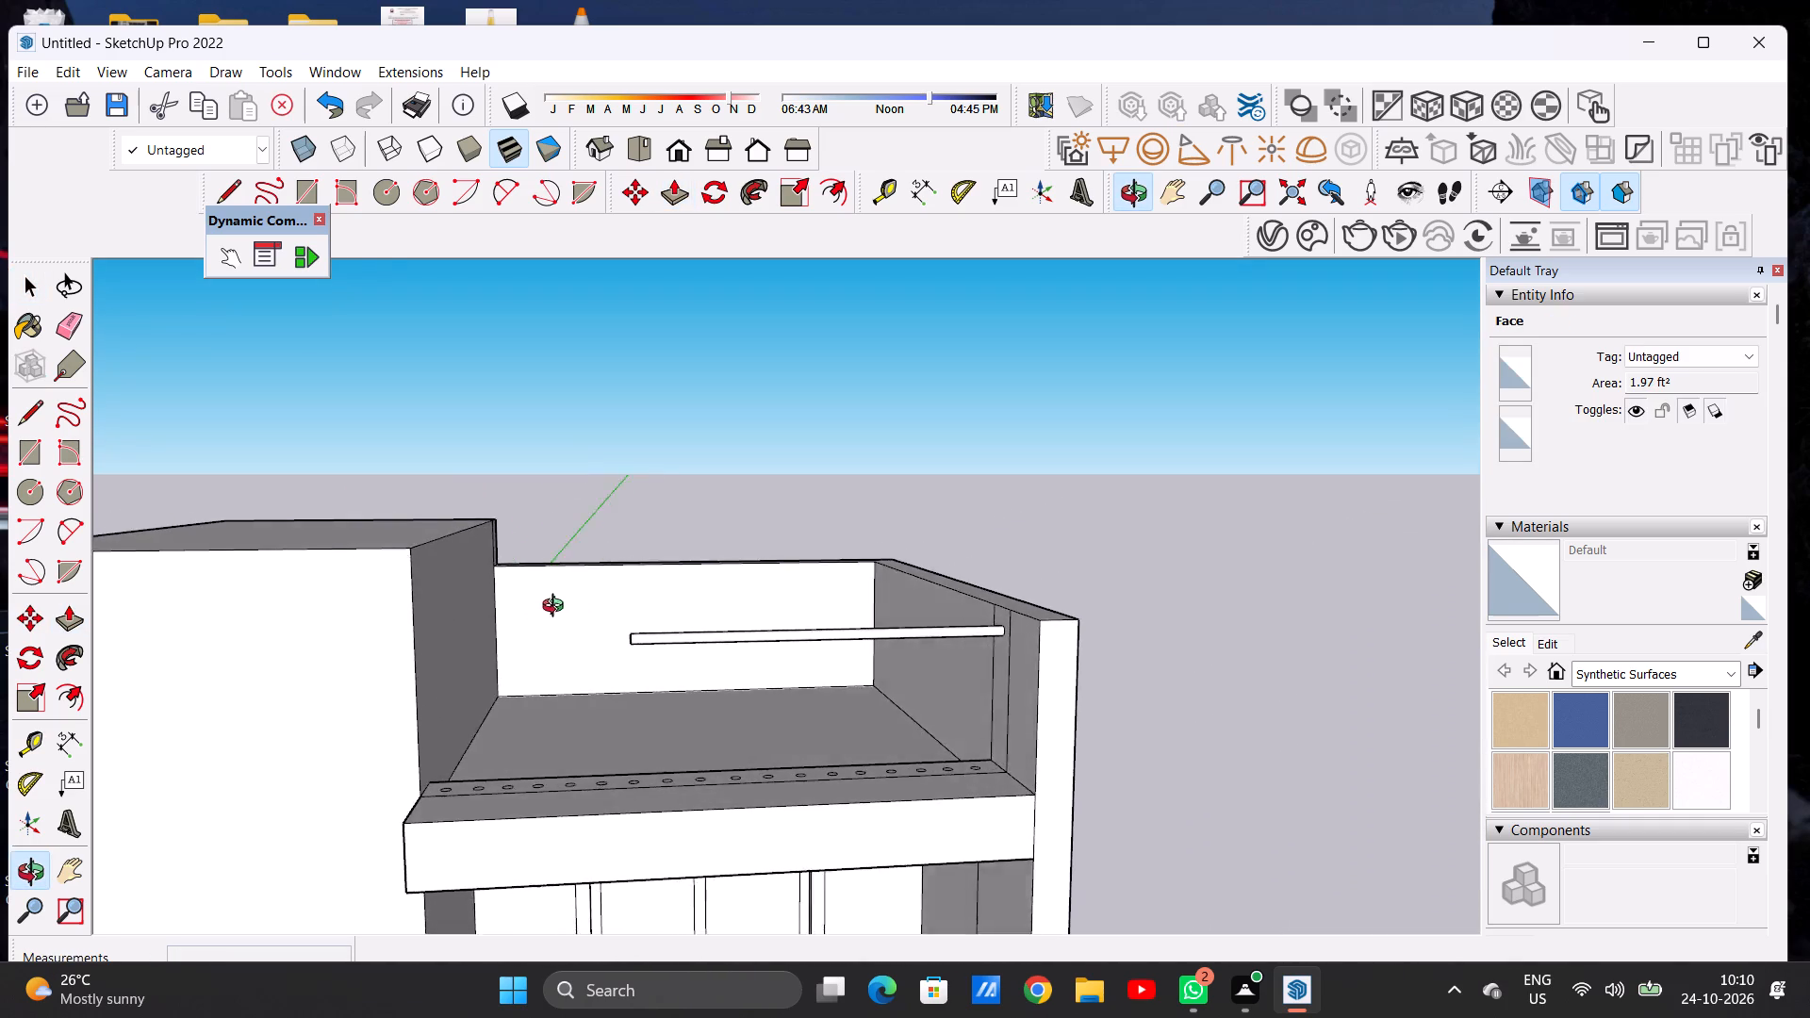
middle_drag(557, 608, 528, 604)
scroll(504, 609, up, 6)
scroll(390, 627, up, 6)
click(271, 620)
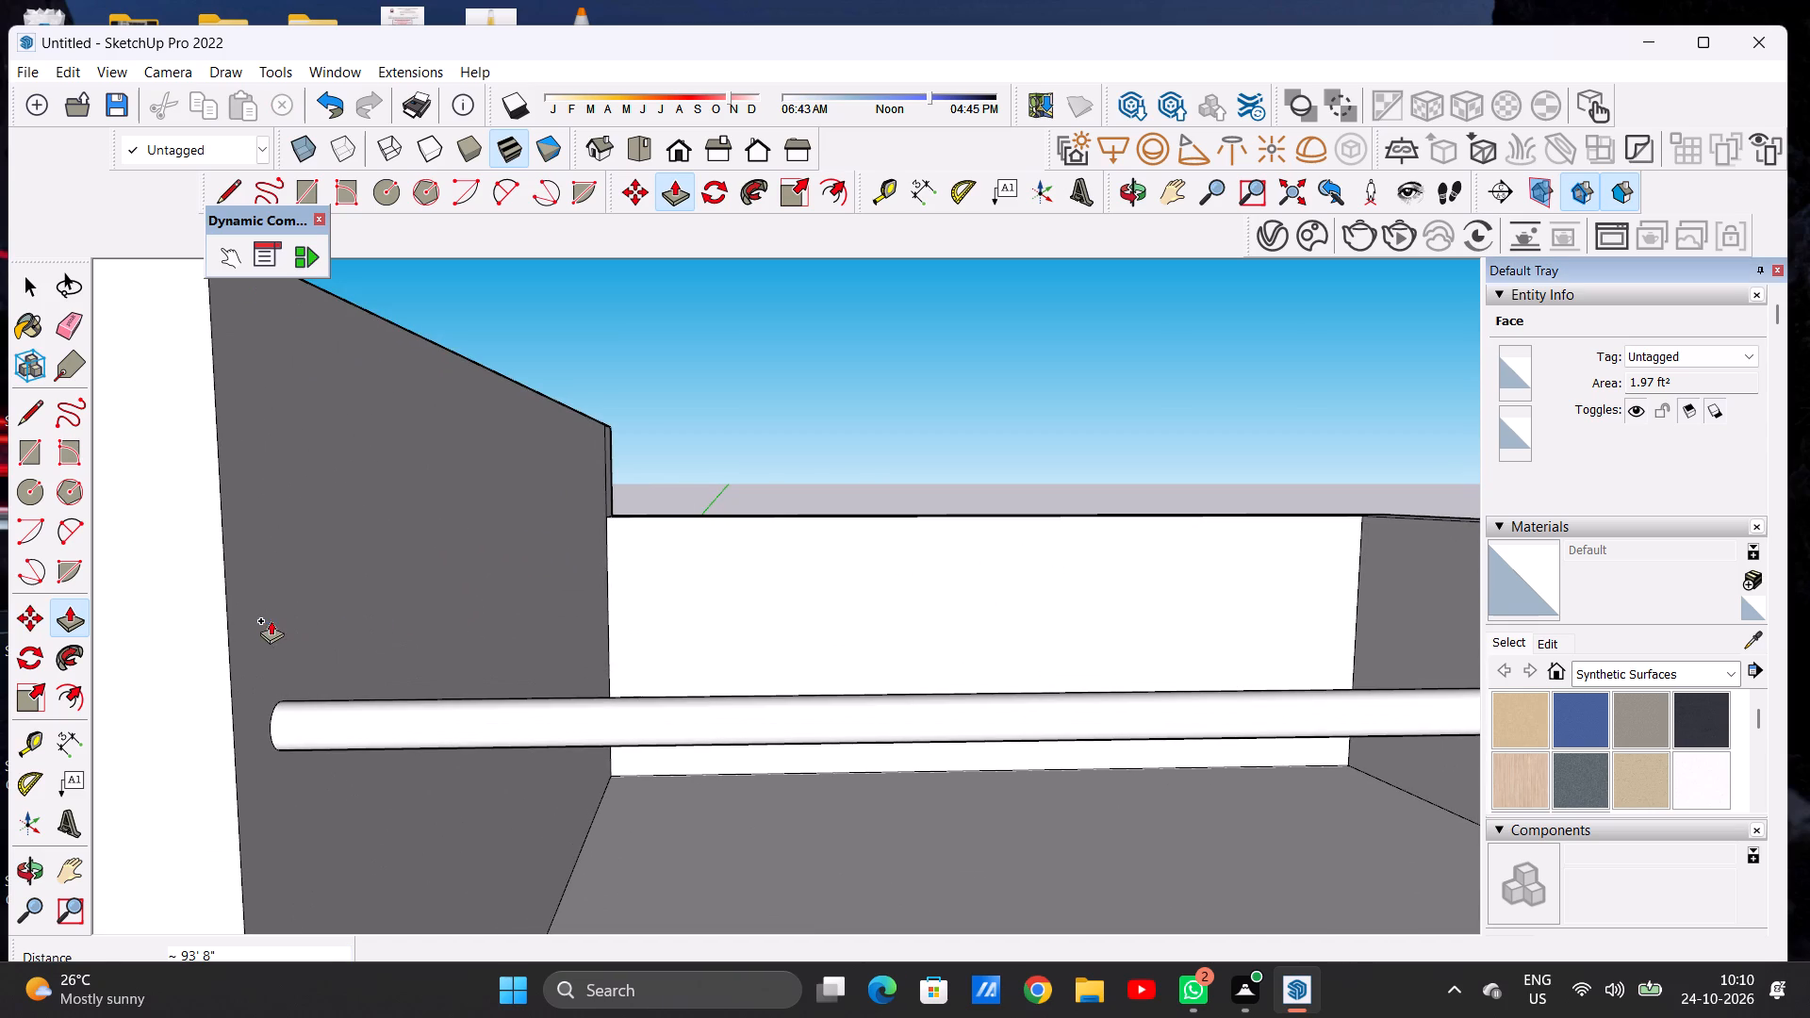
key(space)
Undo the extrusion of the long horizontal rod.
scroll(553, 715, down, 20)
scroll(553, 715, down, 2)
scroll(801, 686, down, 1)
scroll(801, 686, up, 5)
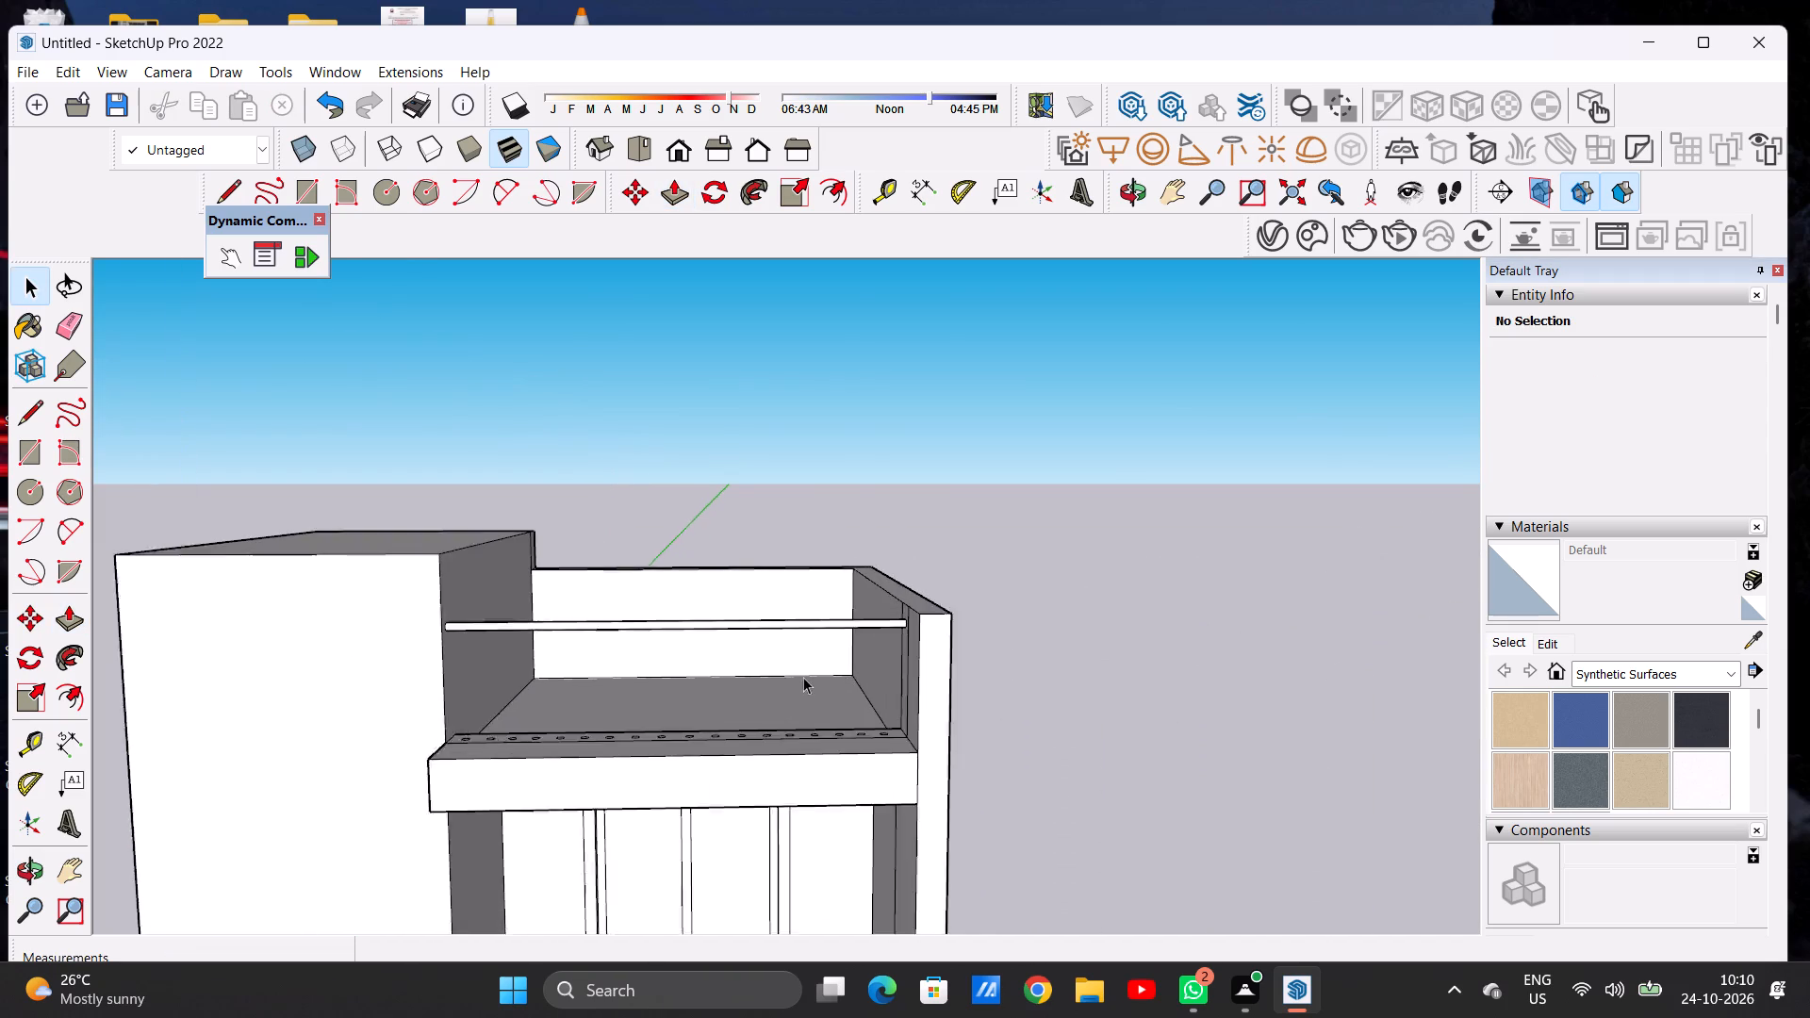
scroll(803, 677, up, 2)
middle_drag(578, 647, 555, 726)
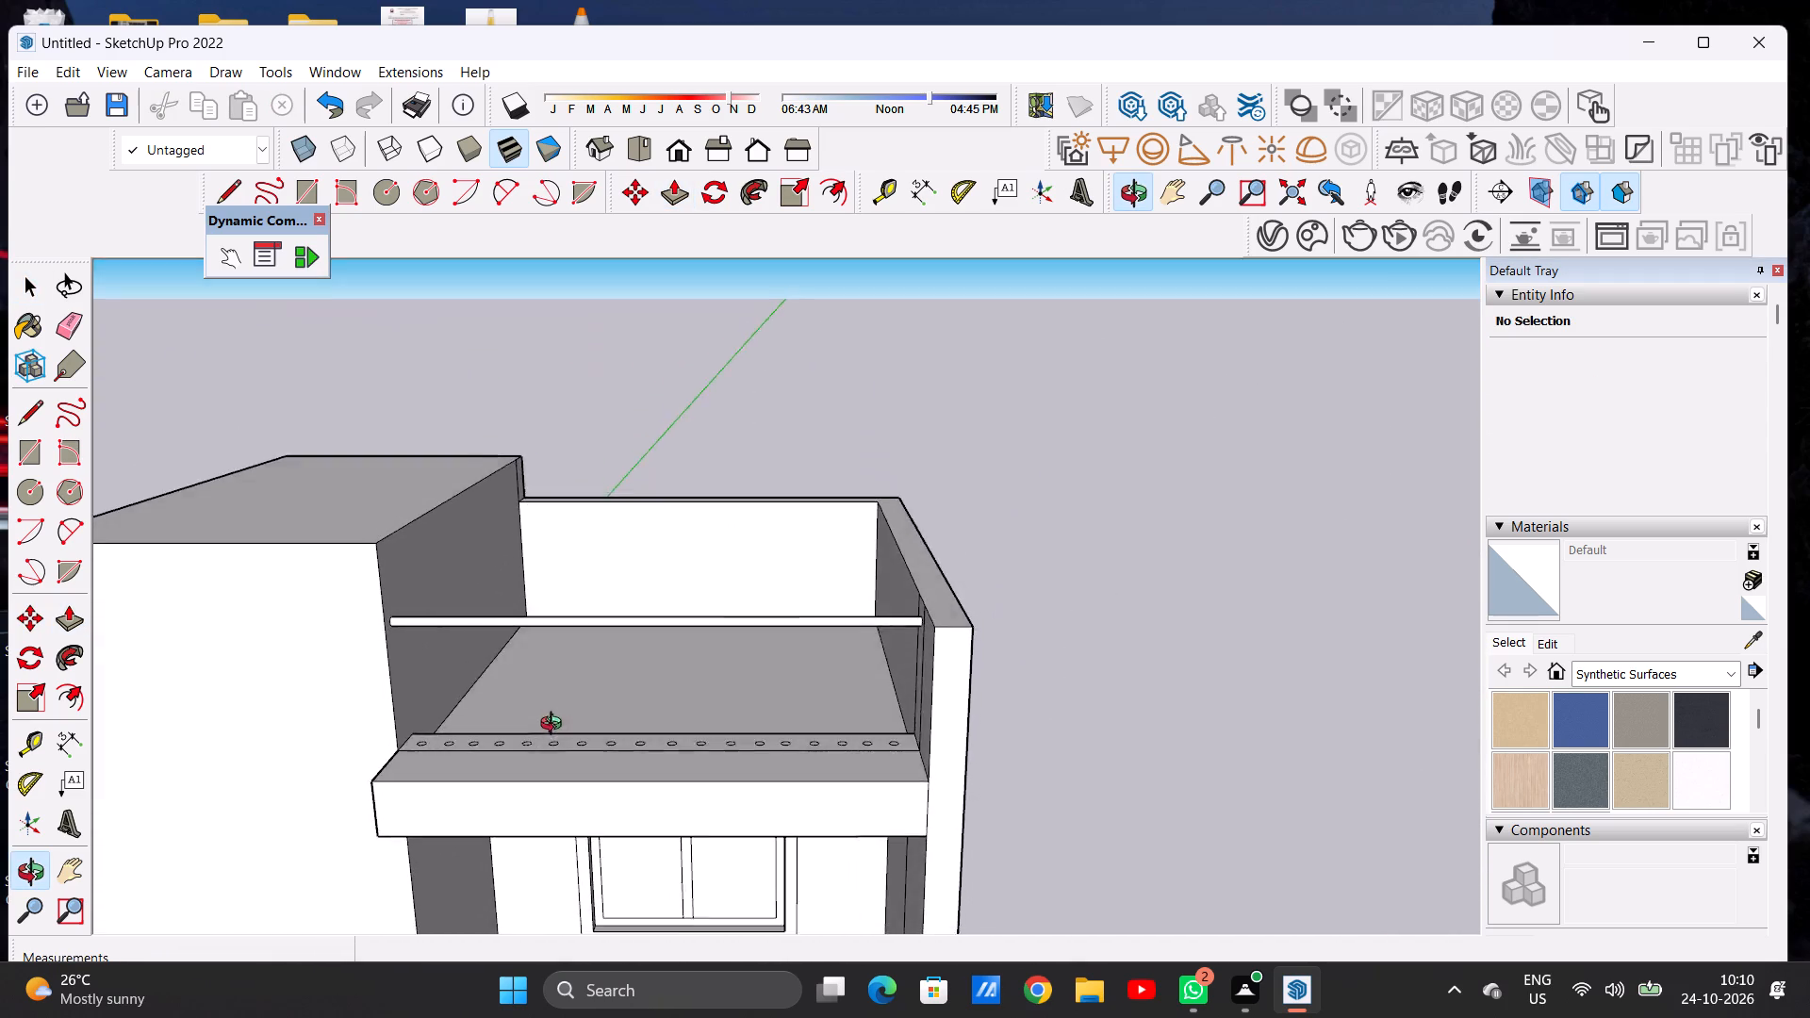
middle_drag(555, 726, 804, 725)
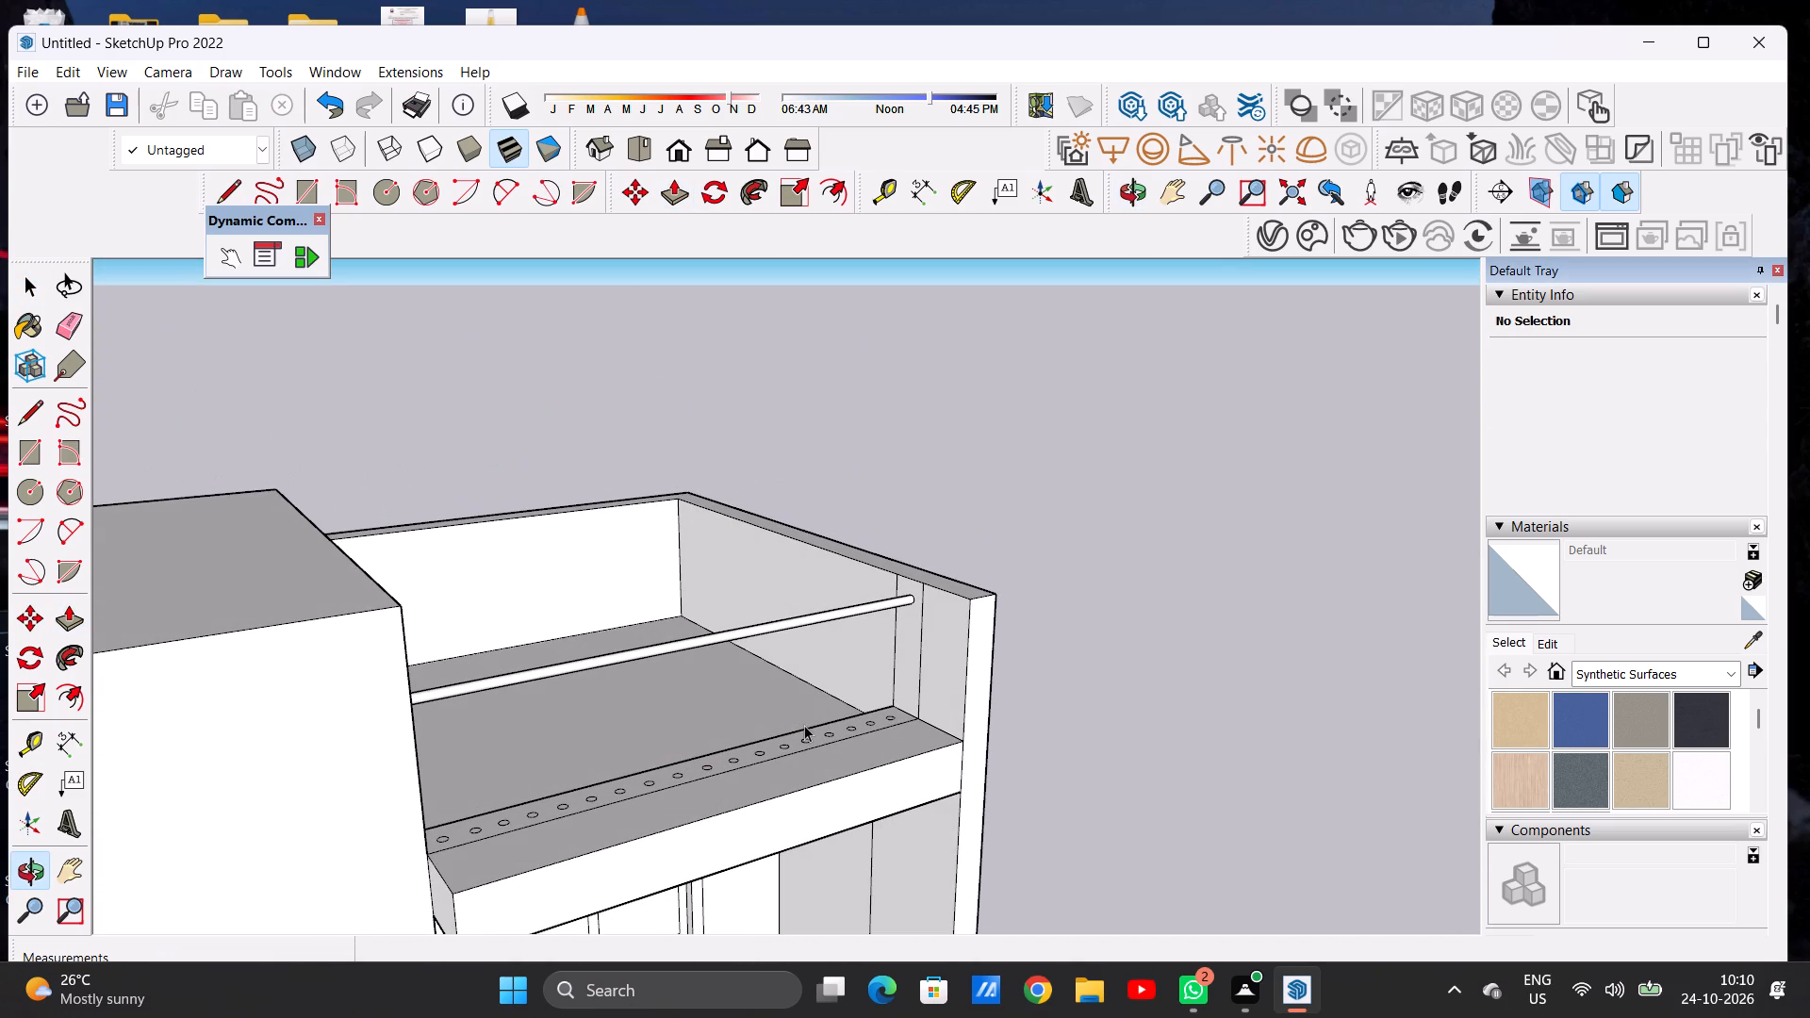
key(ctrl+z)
Delete the circle, both face and outline, from between the two vertical lines on the parapet wall.
scroll(909, 597, up, 3)
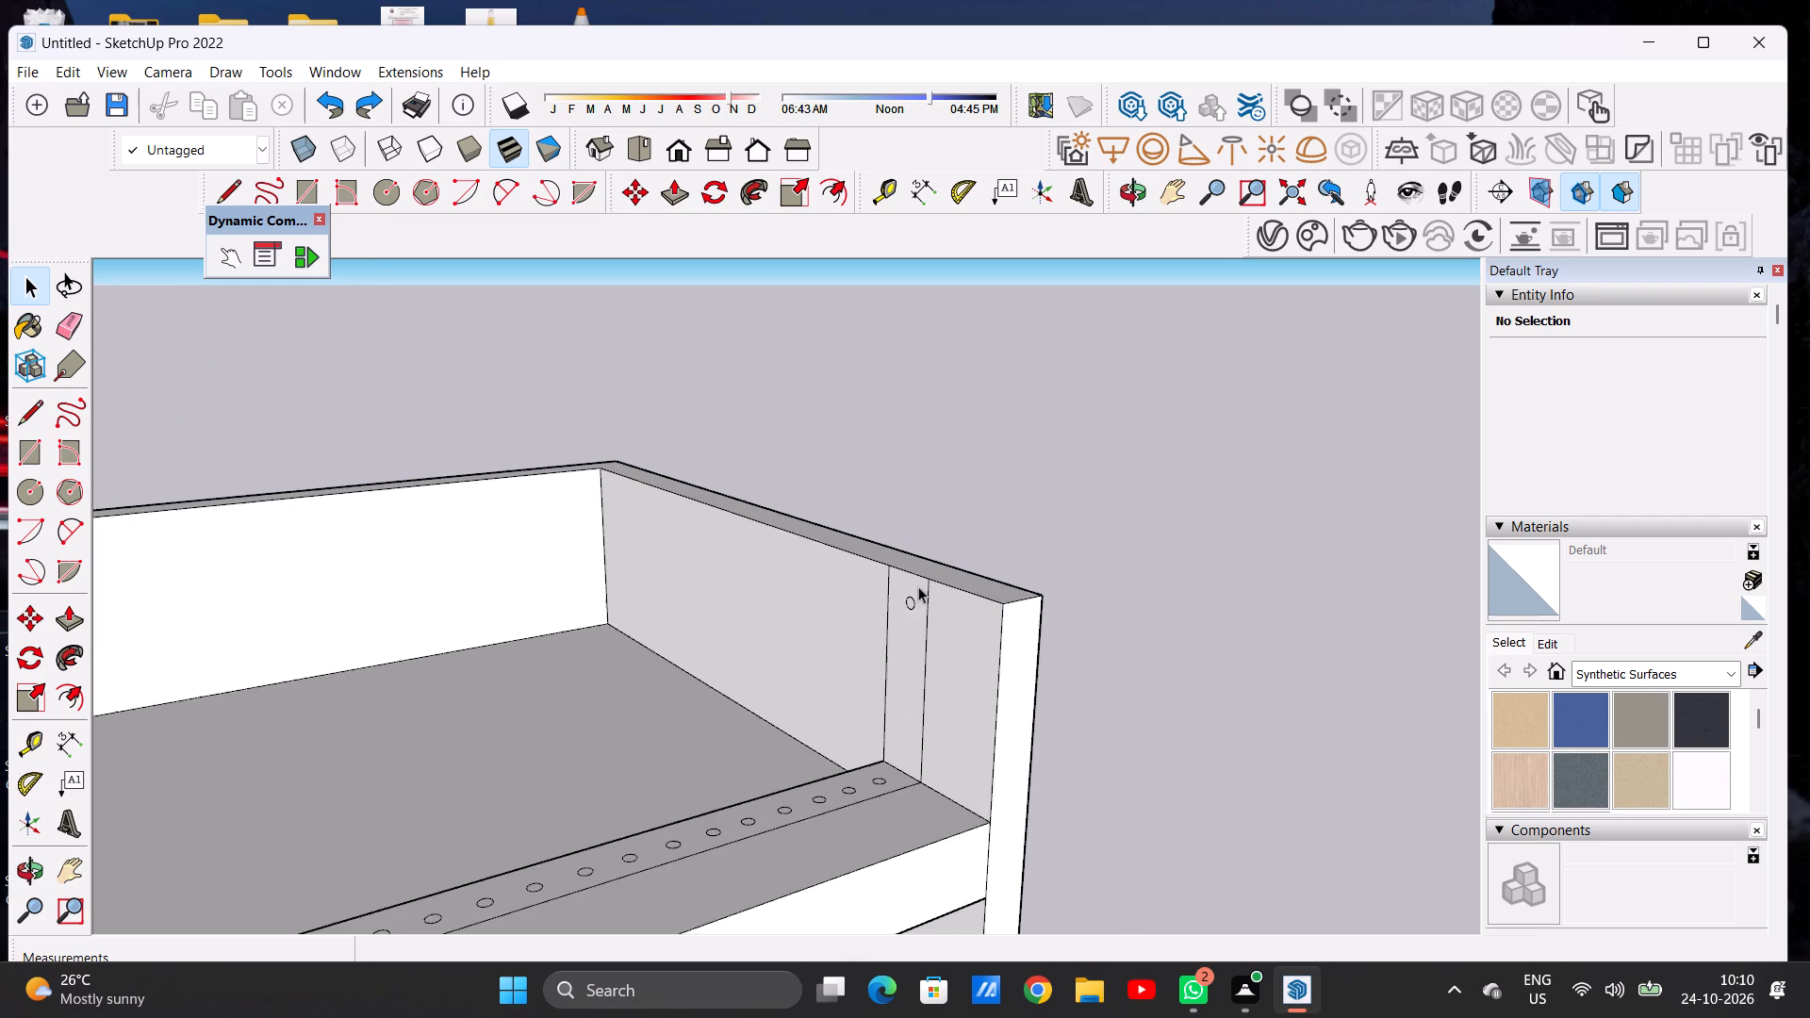
scroll(918, 586, up, 7)
scroll(901, 625, down, 1)
middle_drag(927, 621, 945, 574)
scroll(922, 587, up, 12)
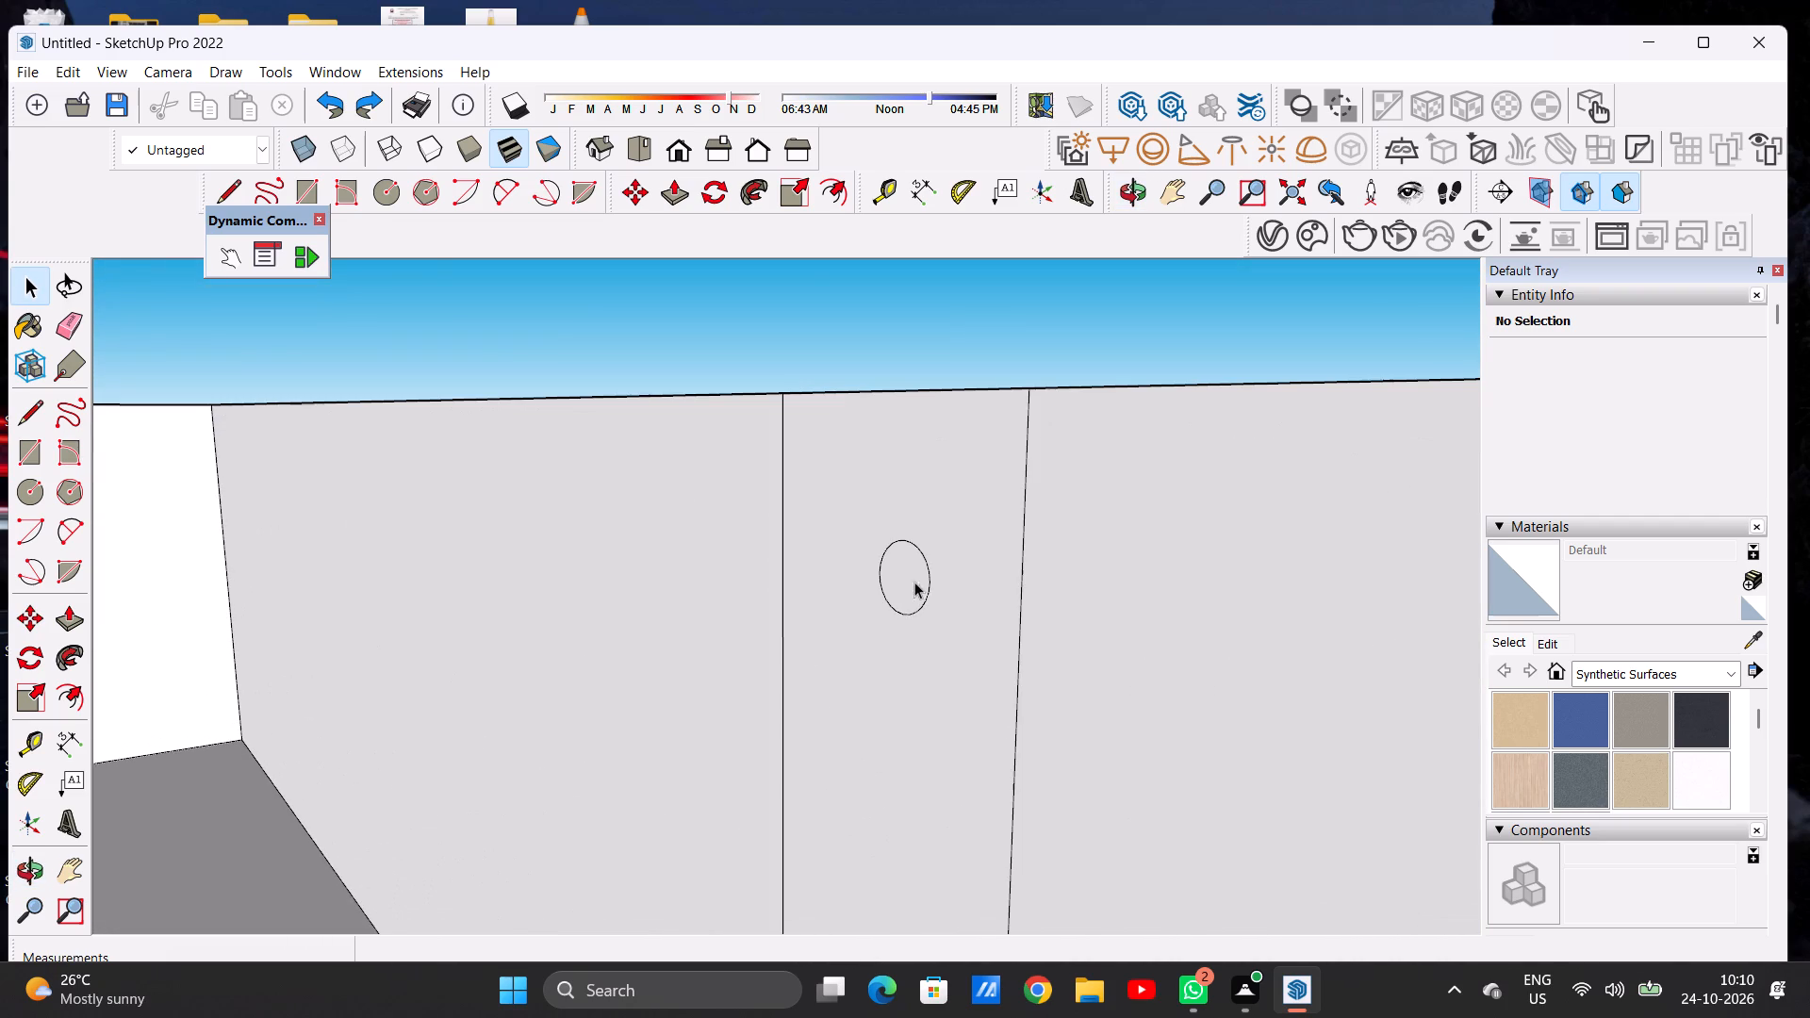
double_click(910, 583)
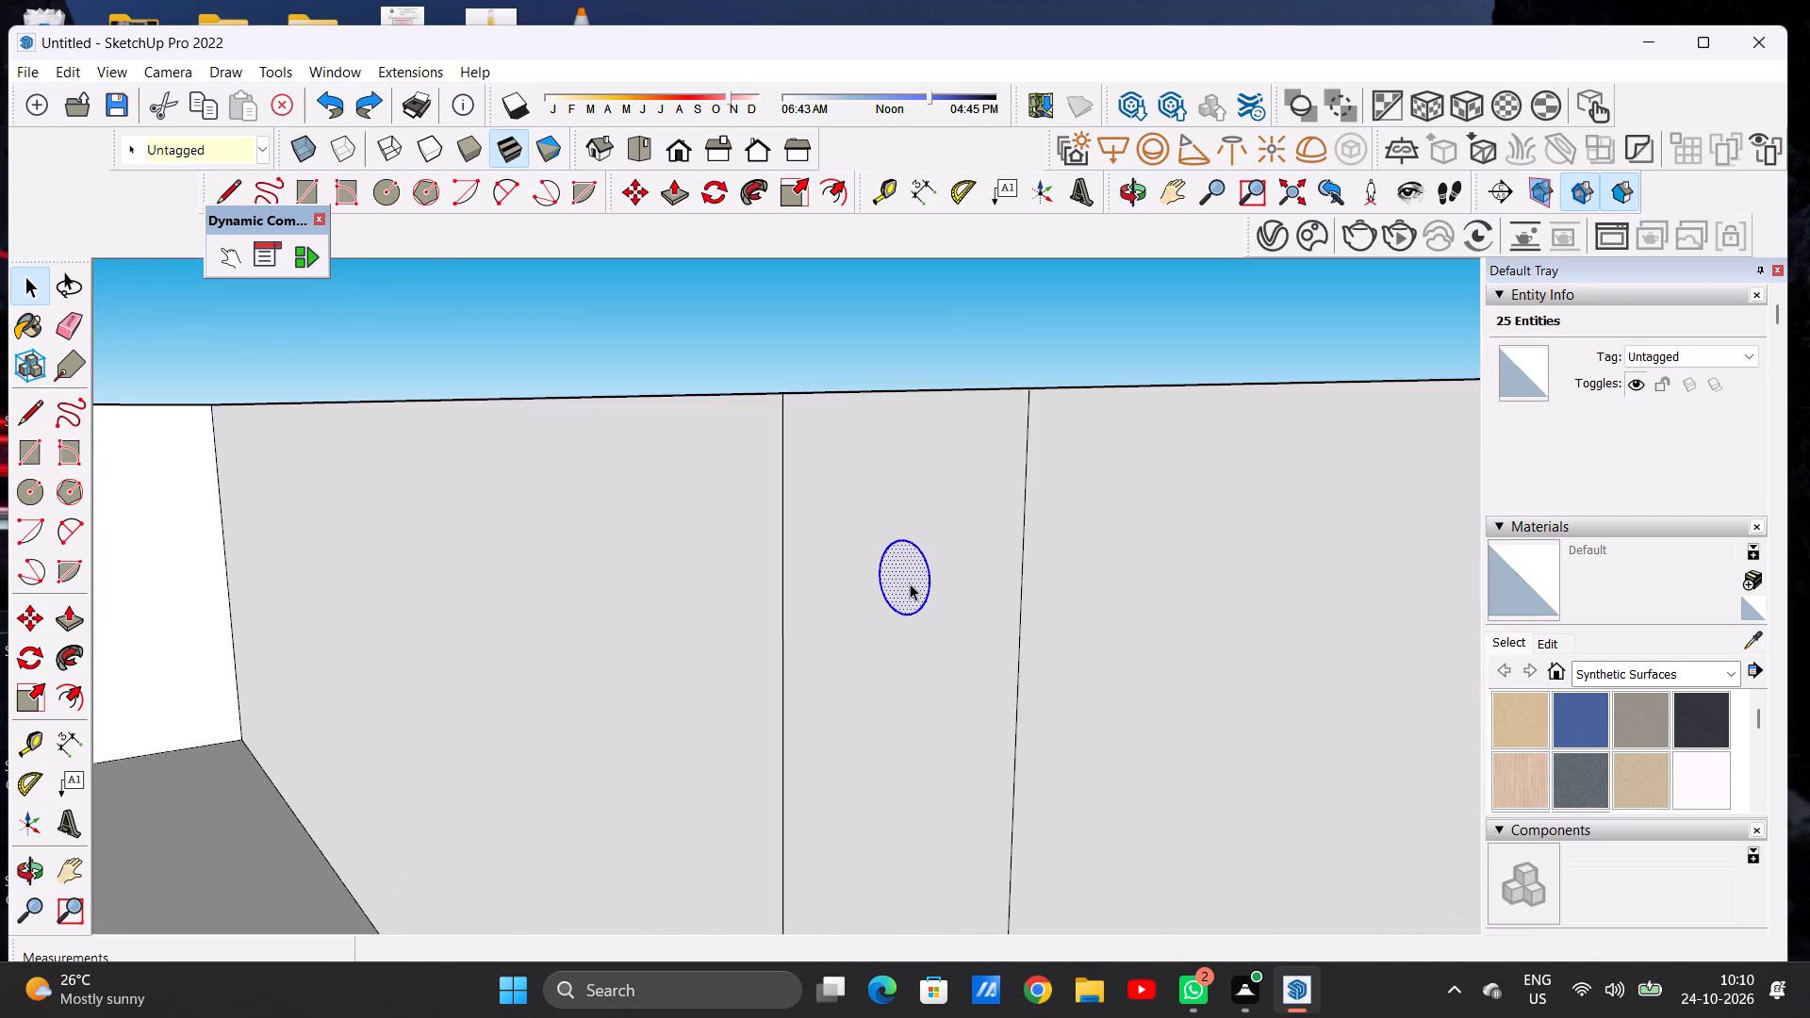
key(Delete)
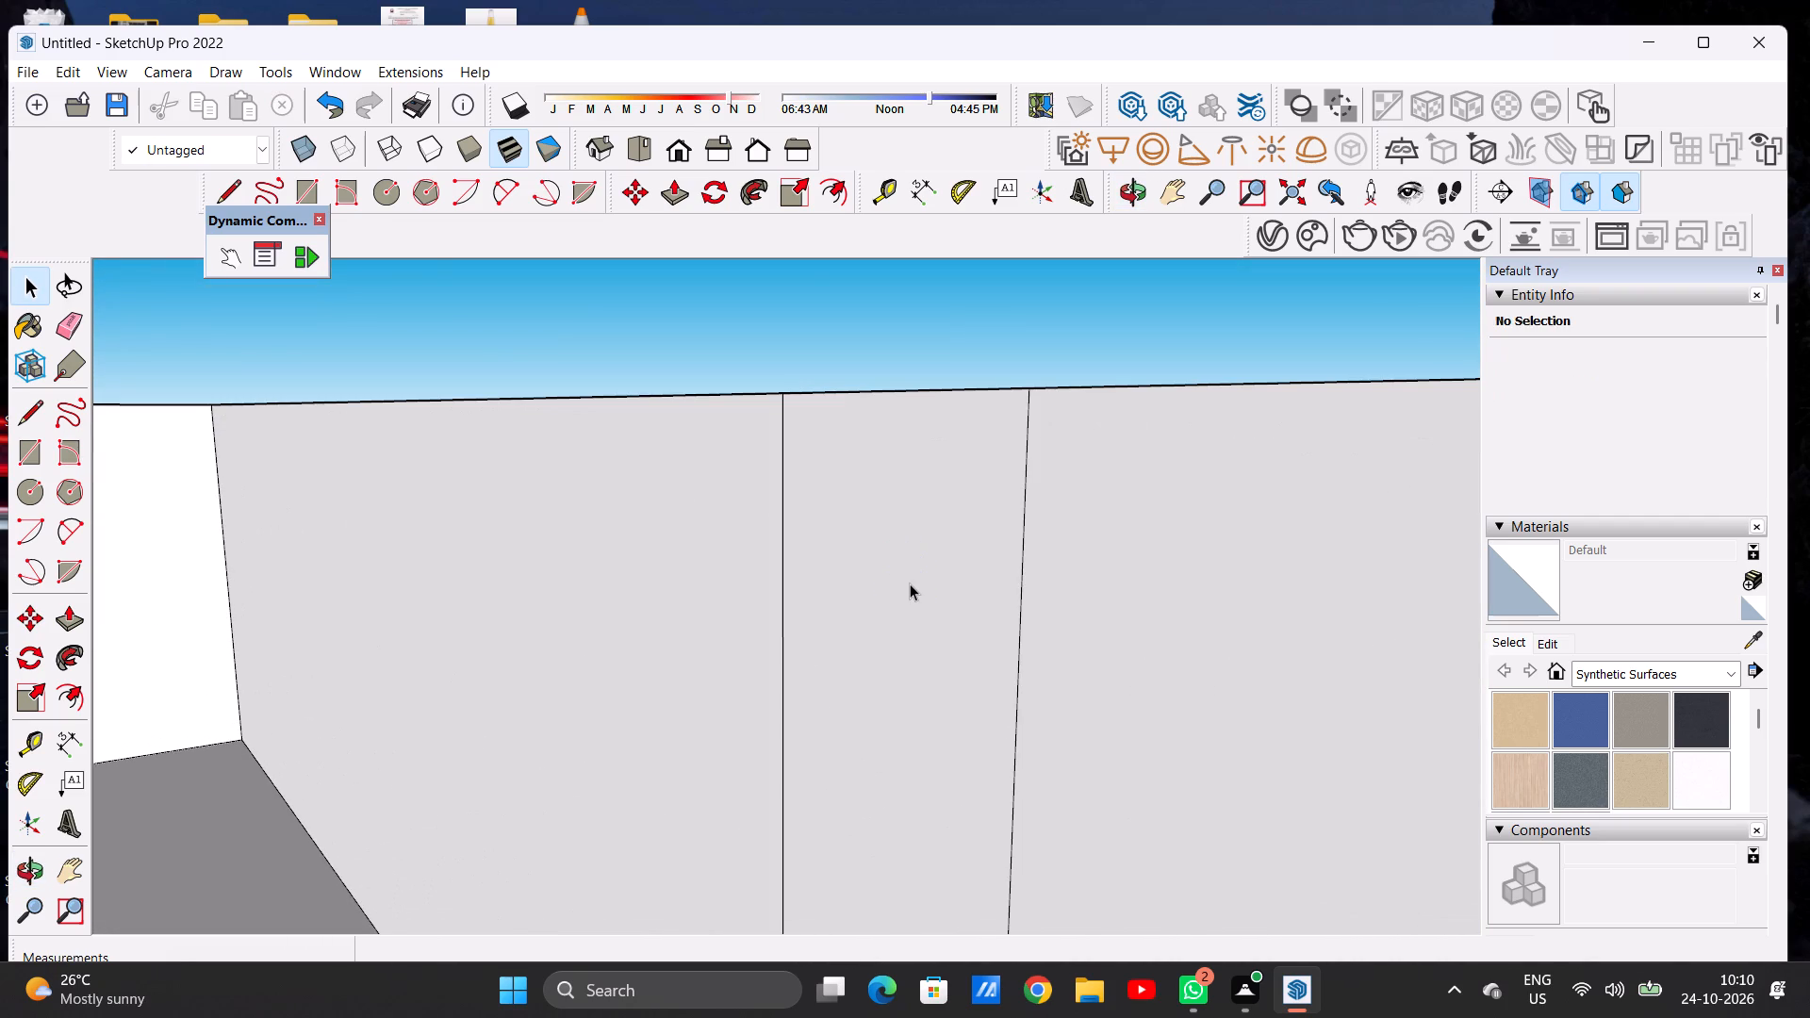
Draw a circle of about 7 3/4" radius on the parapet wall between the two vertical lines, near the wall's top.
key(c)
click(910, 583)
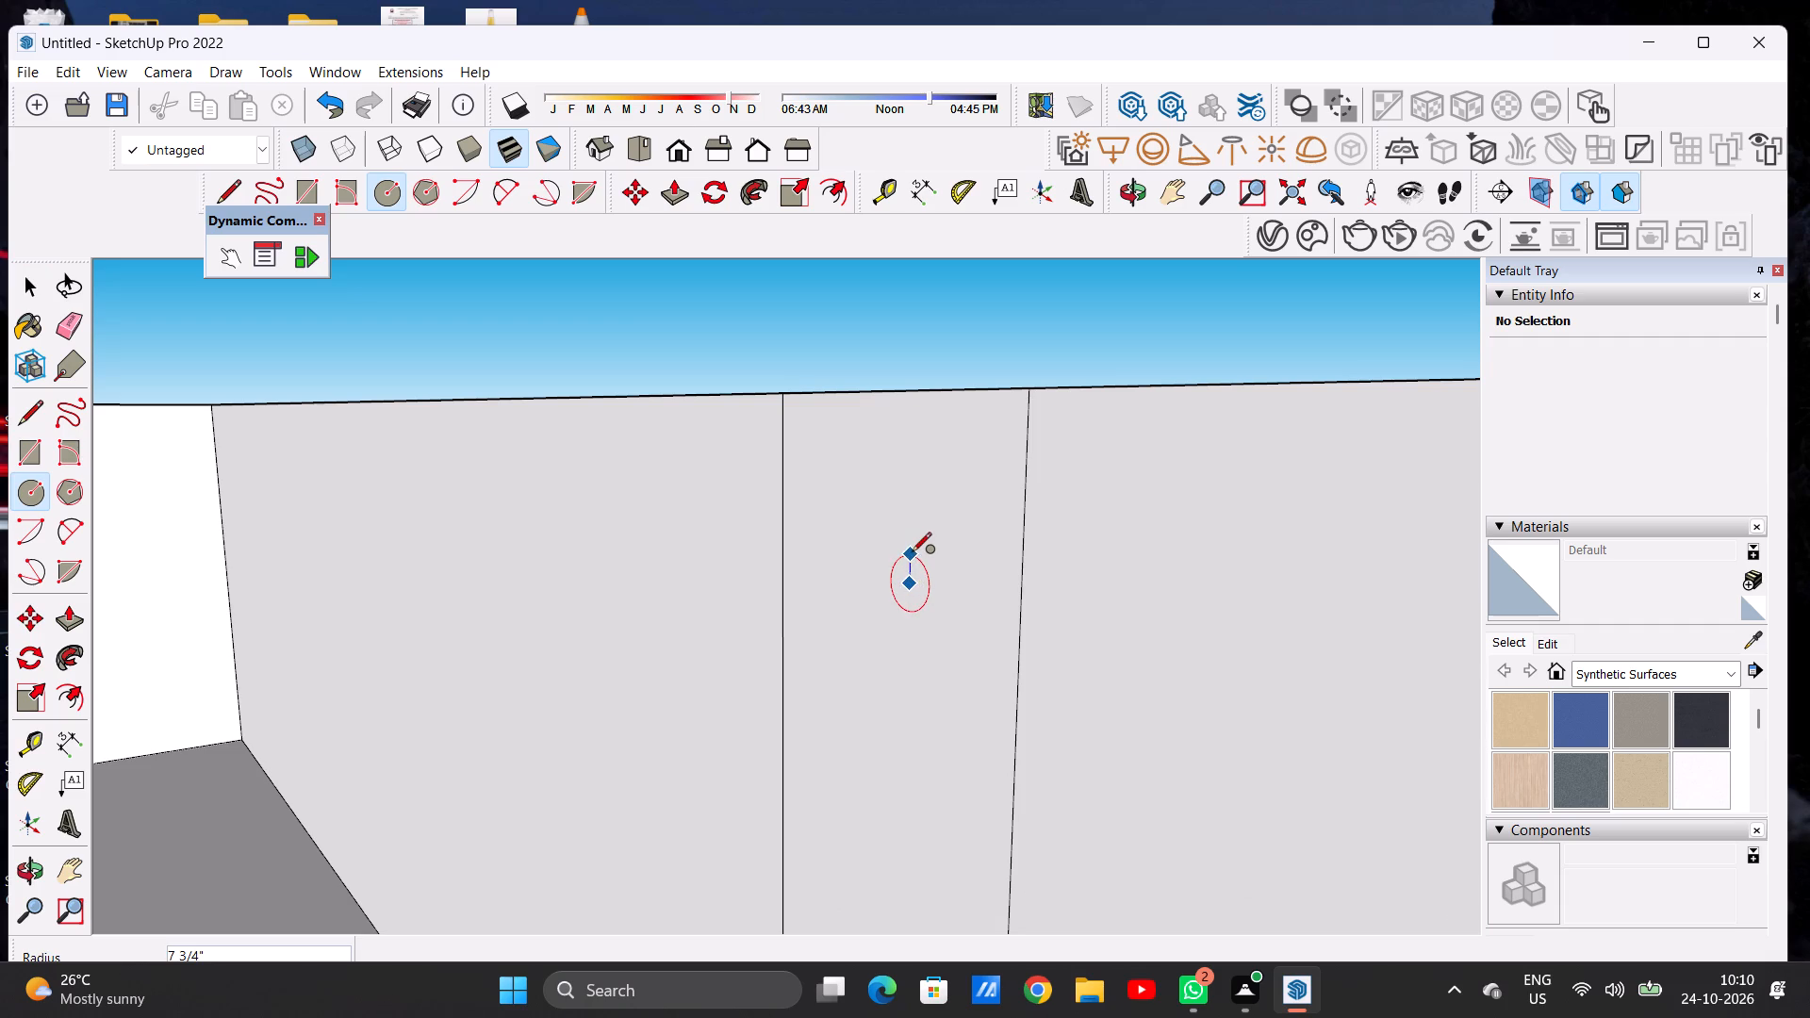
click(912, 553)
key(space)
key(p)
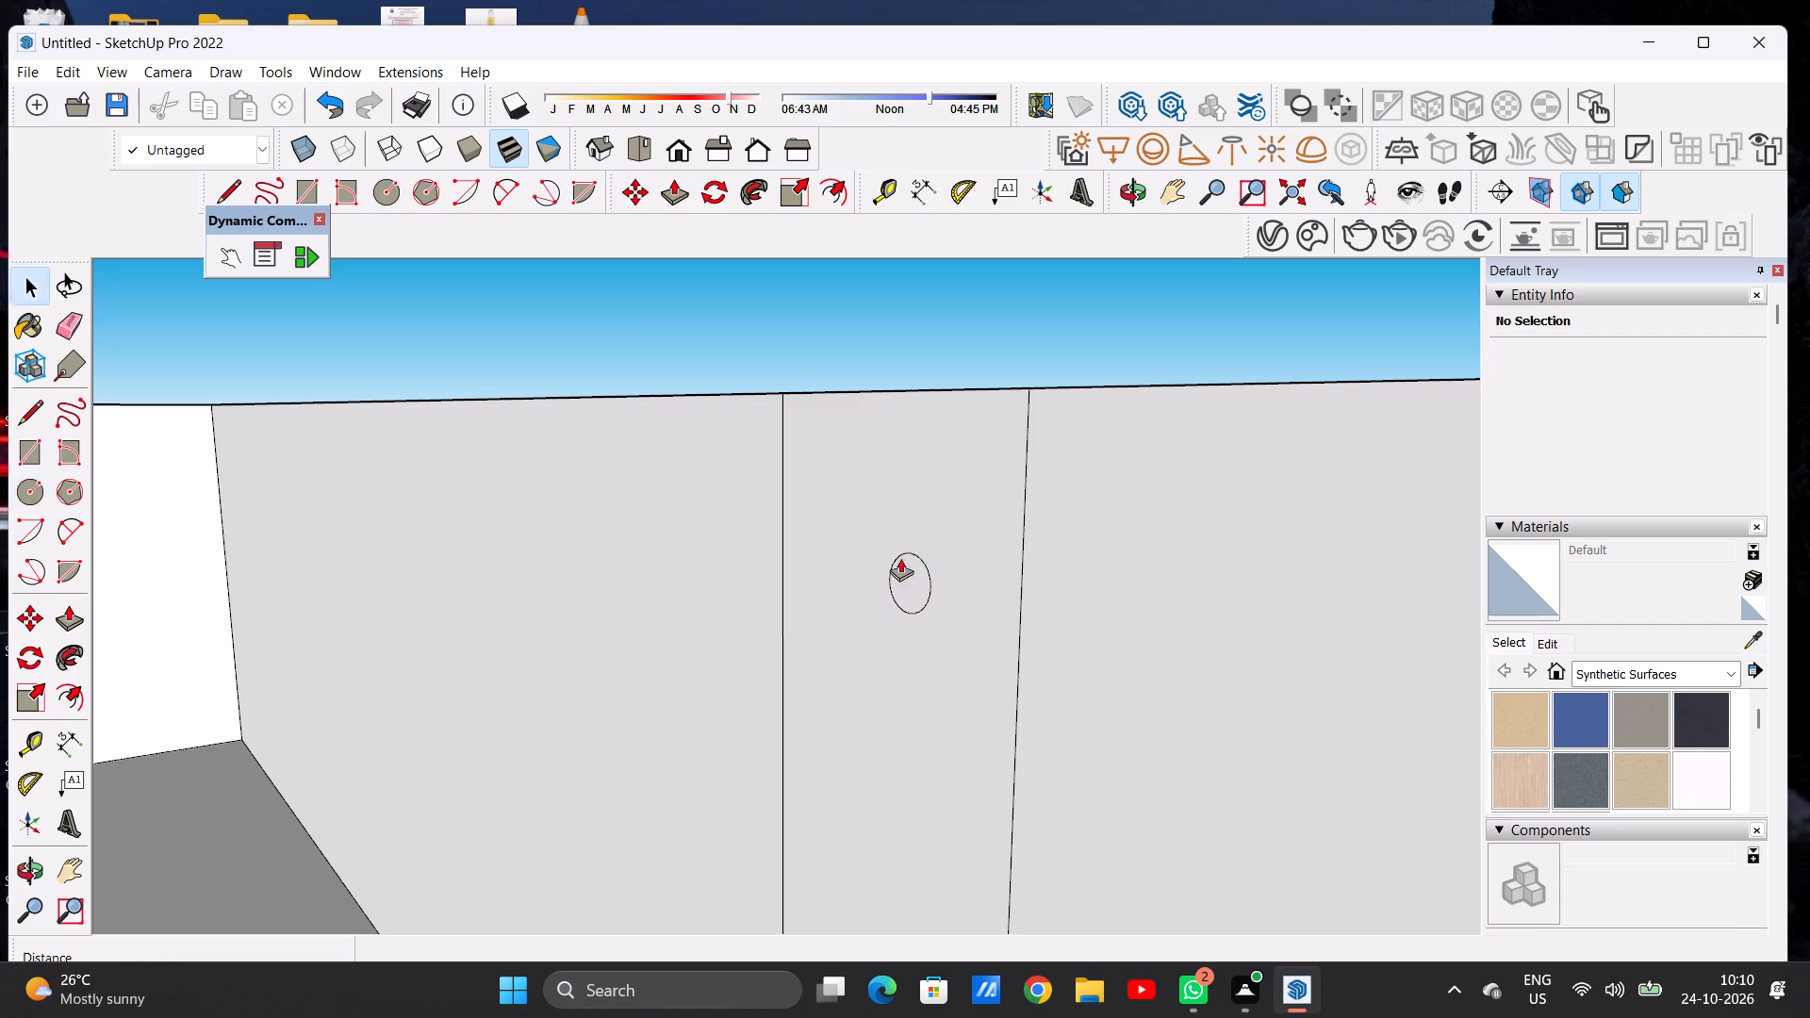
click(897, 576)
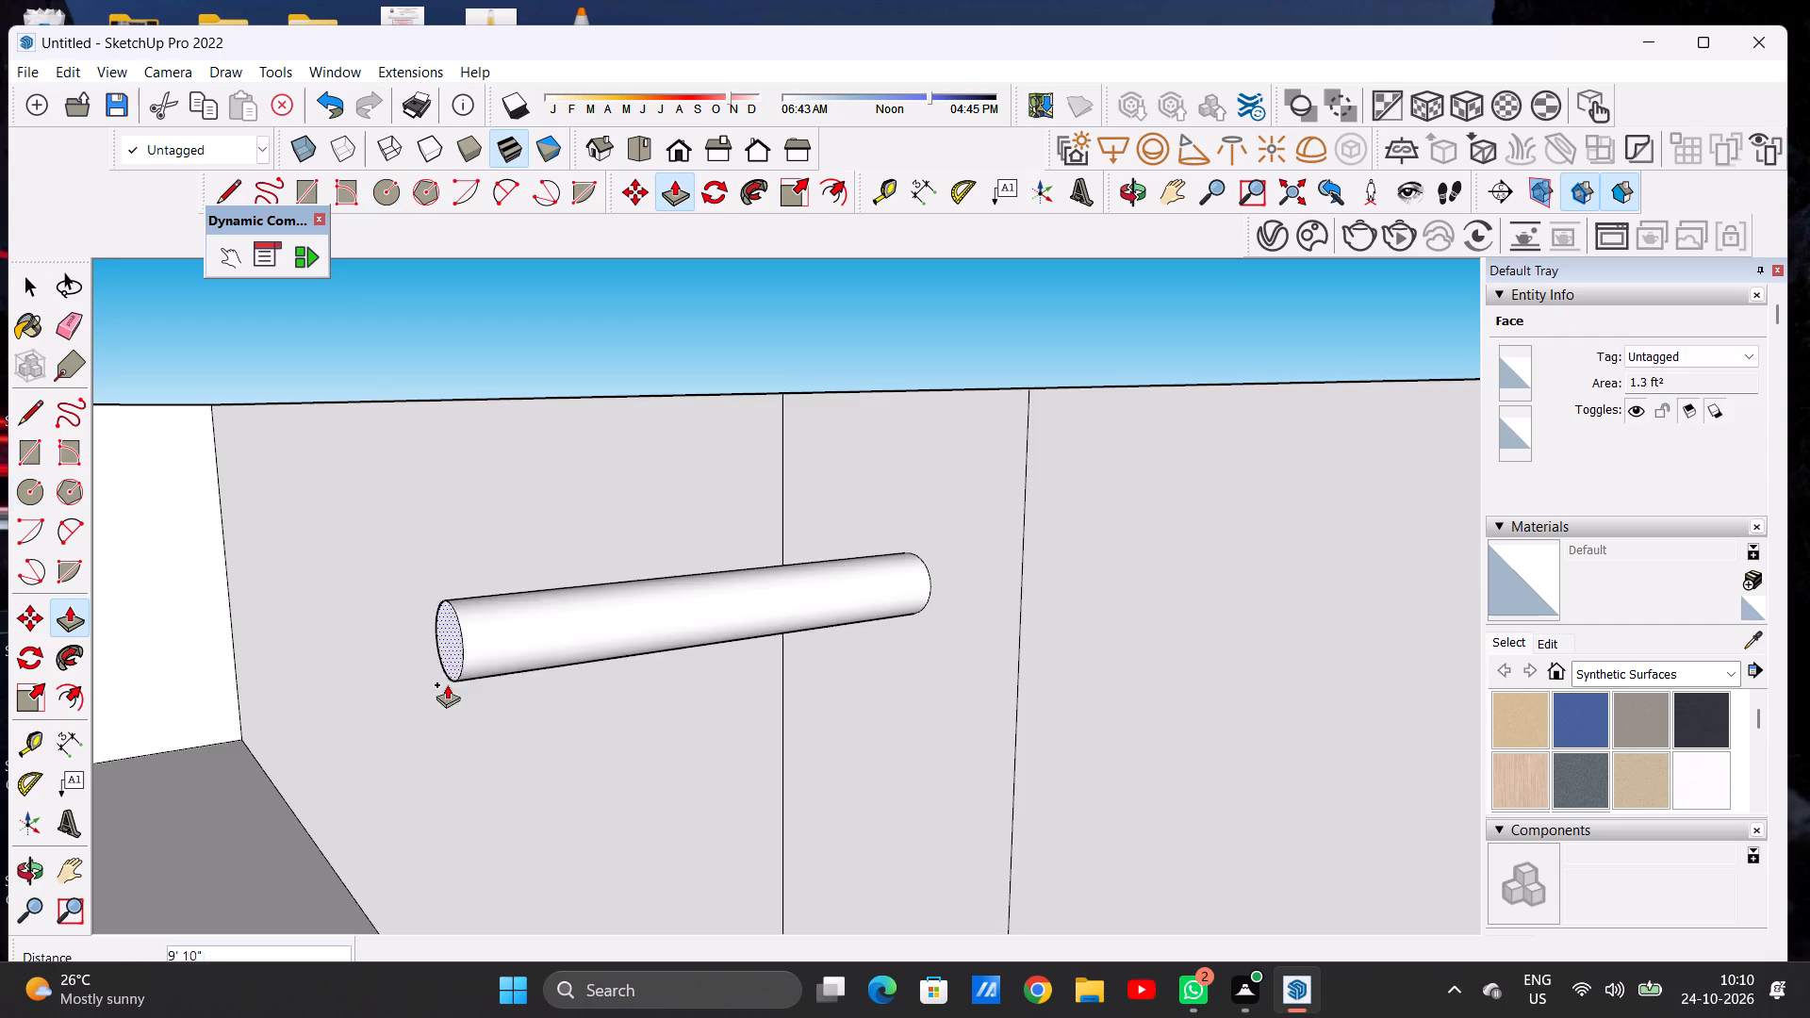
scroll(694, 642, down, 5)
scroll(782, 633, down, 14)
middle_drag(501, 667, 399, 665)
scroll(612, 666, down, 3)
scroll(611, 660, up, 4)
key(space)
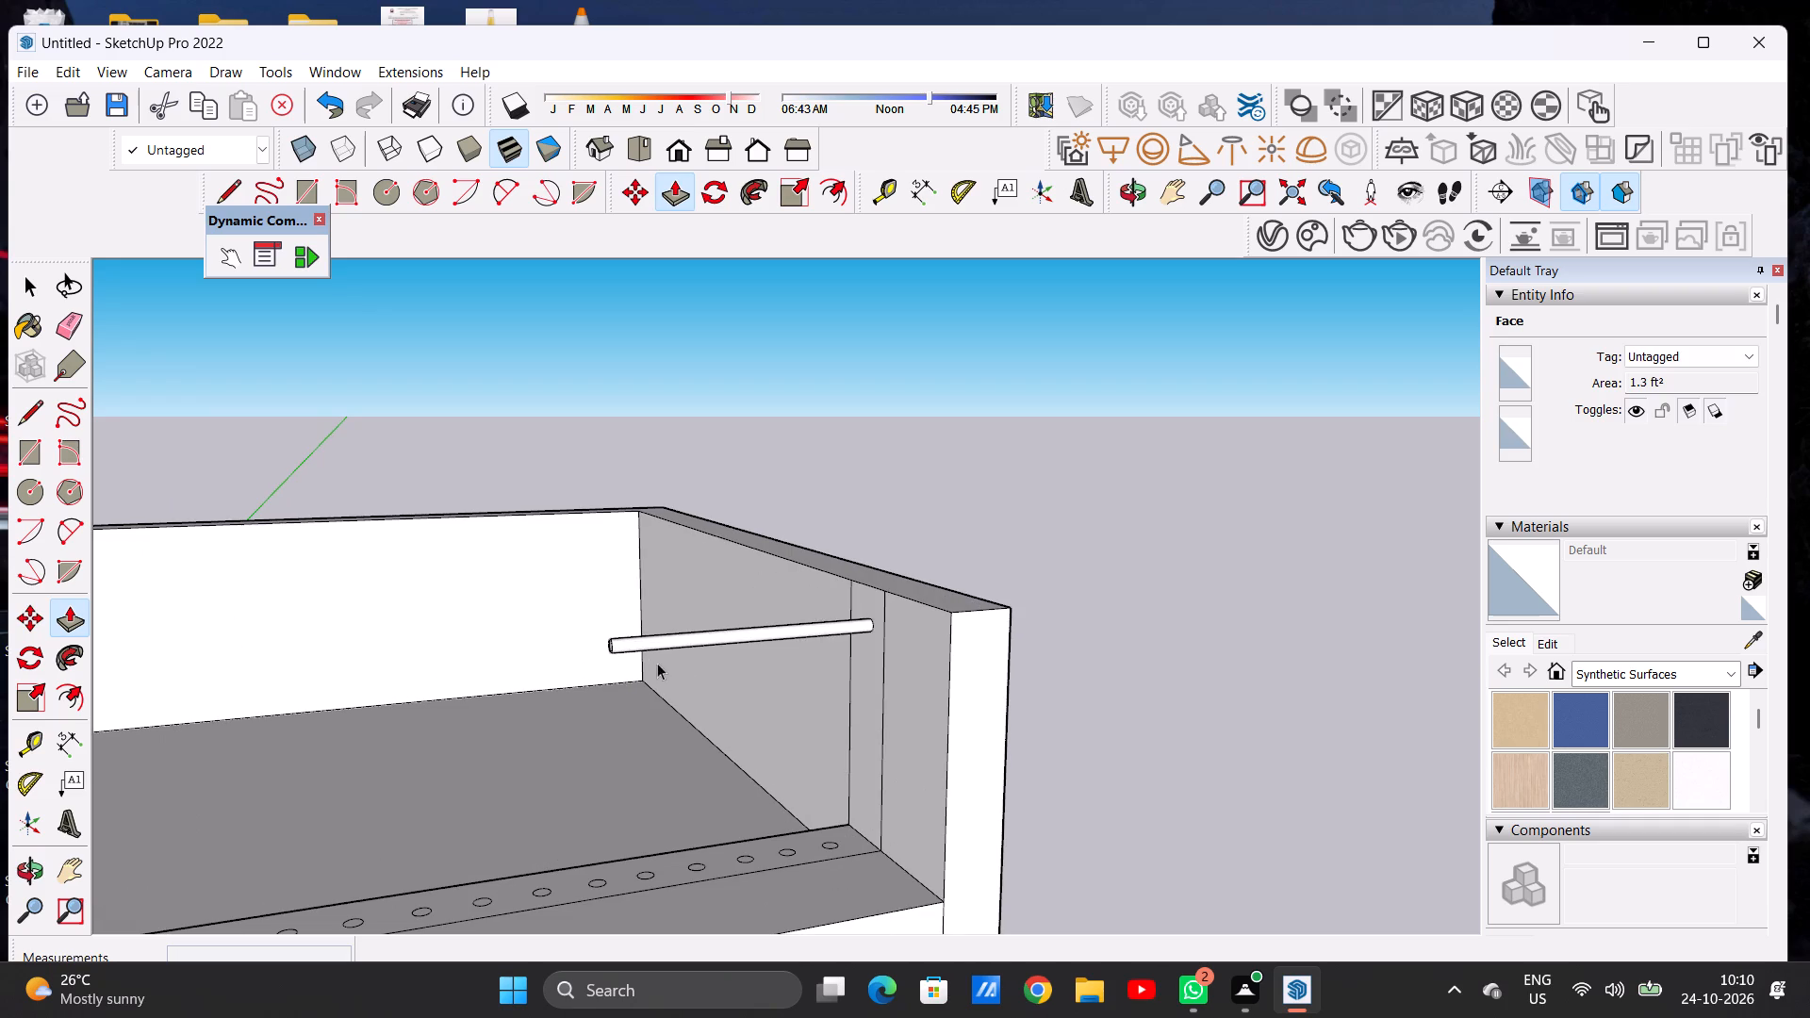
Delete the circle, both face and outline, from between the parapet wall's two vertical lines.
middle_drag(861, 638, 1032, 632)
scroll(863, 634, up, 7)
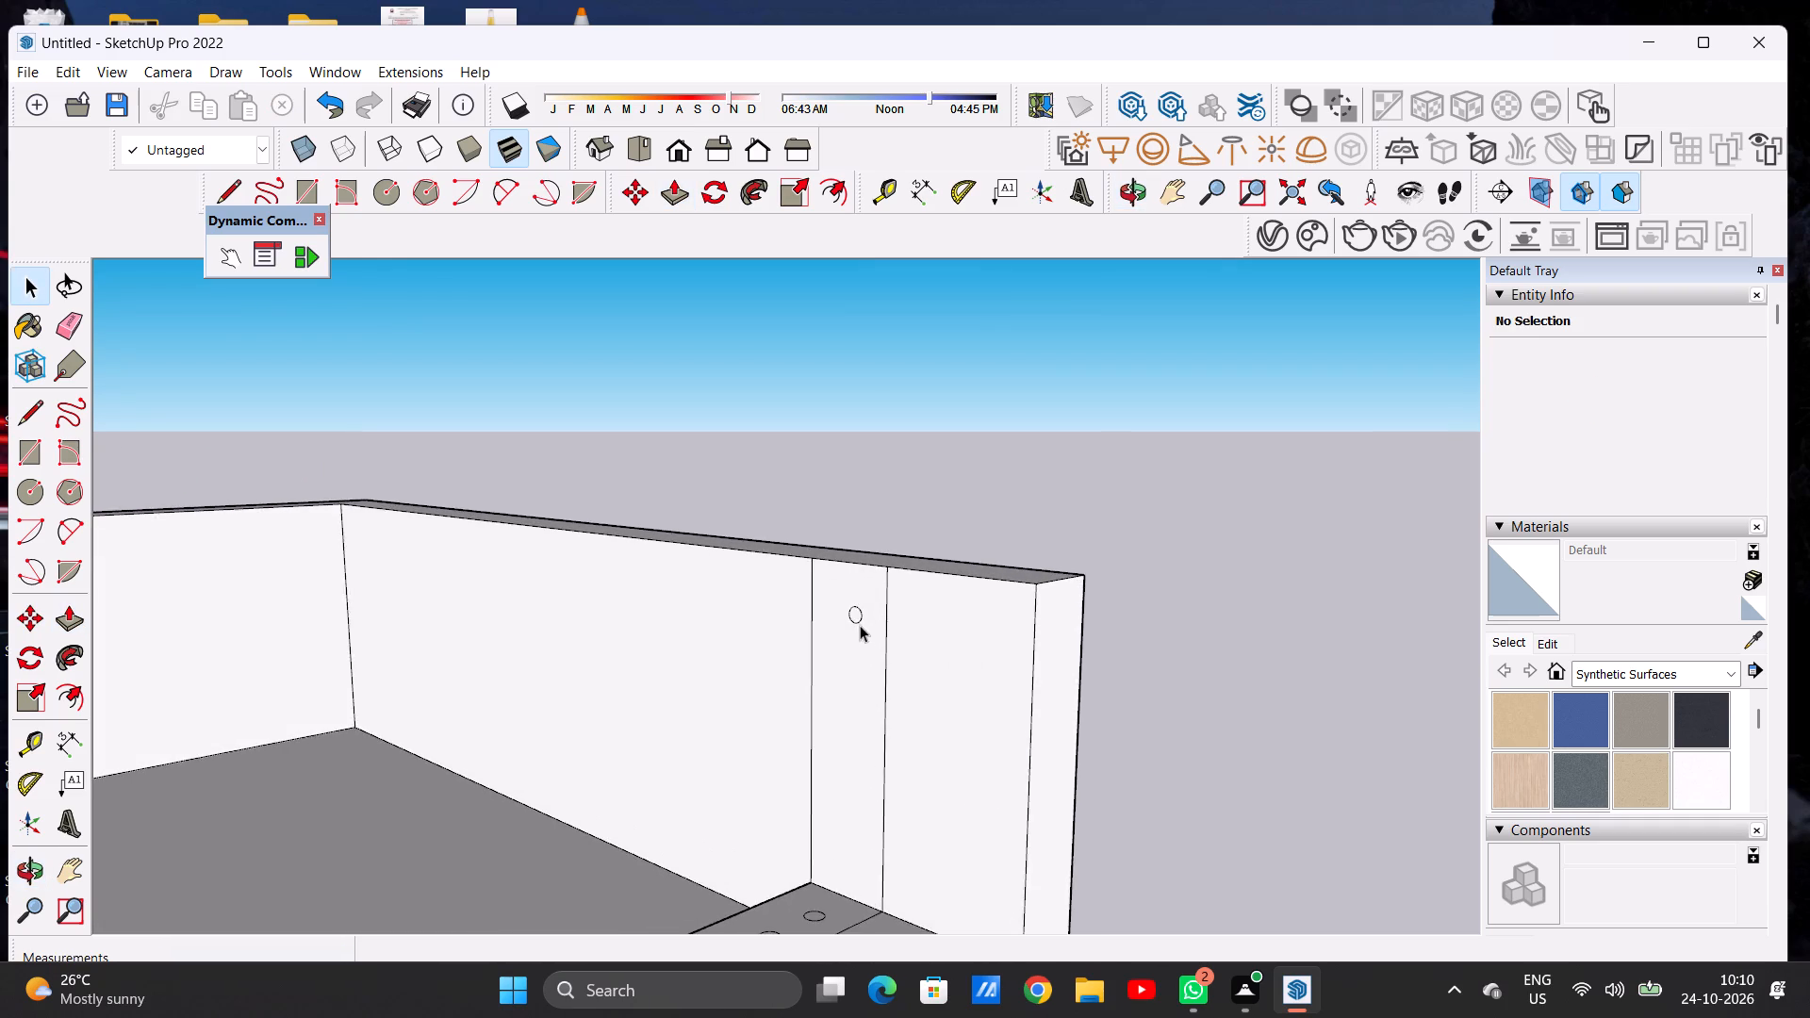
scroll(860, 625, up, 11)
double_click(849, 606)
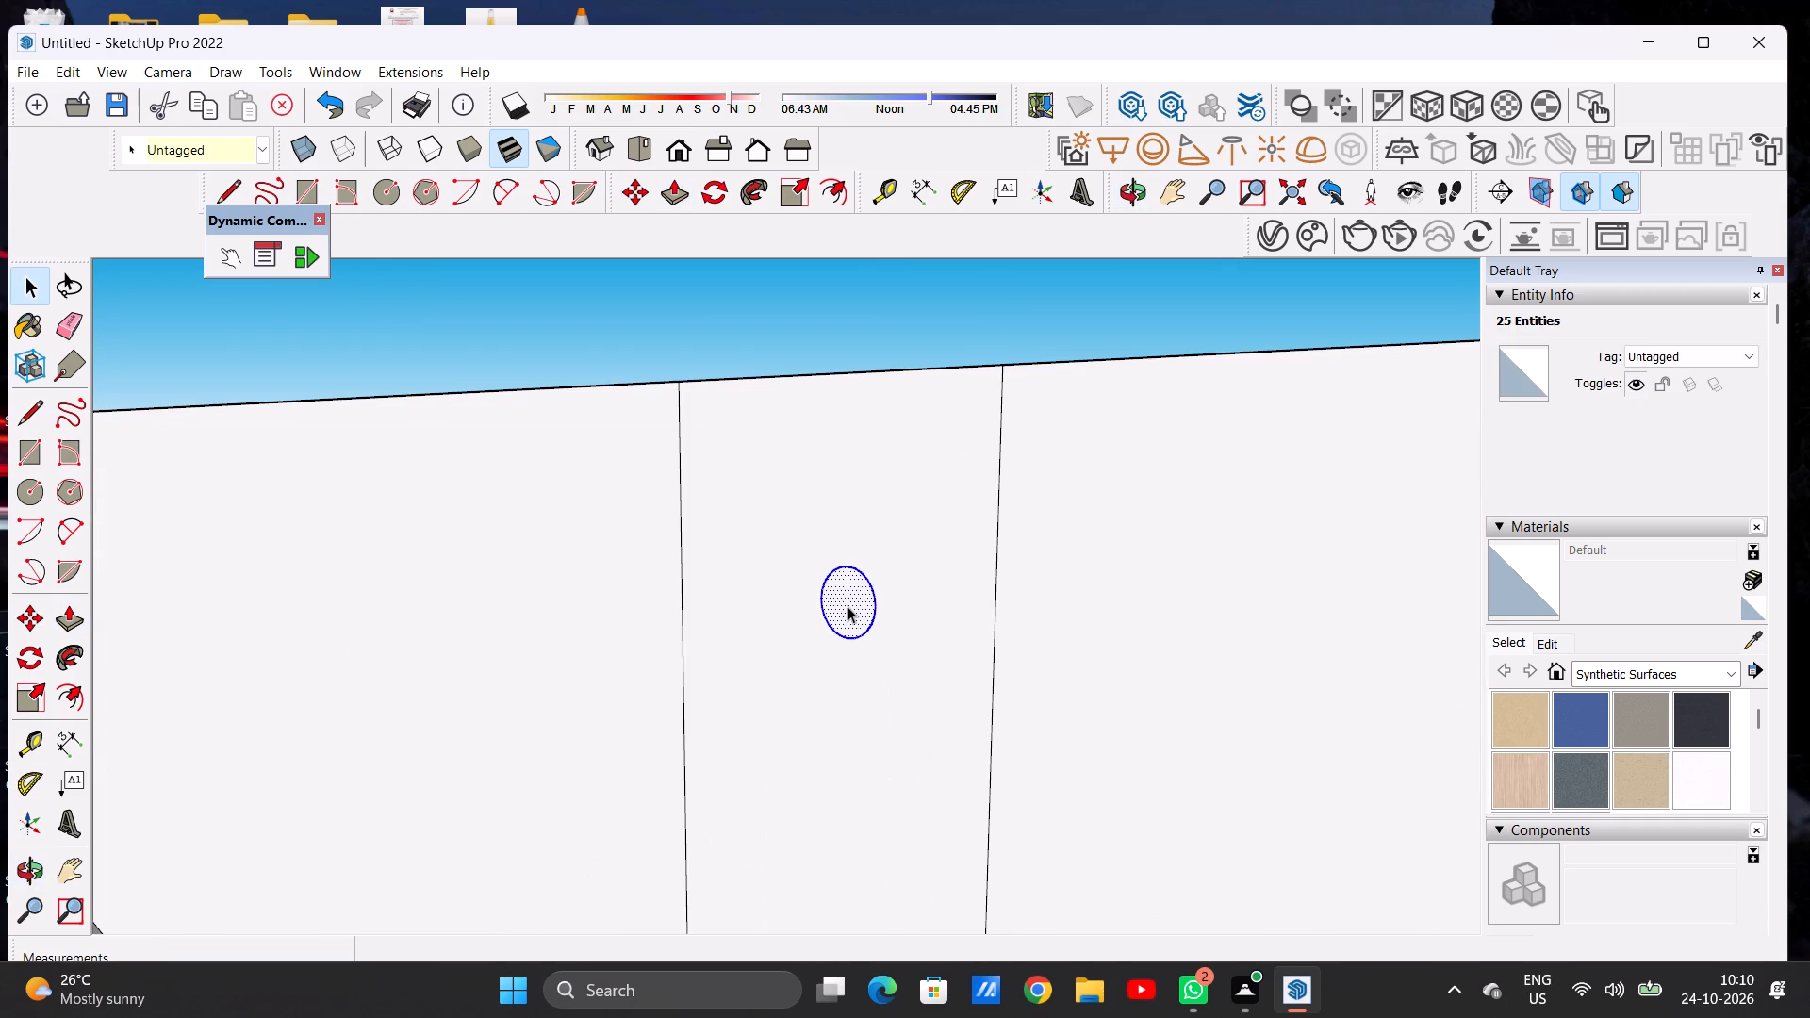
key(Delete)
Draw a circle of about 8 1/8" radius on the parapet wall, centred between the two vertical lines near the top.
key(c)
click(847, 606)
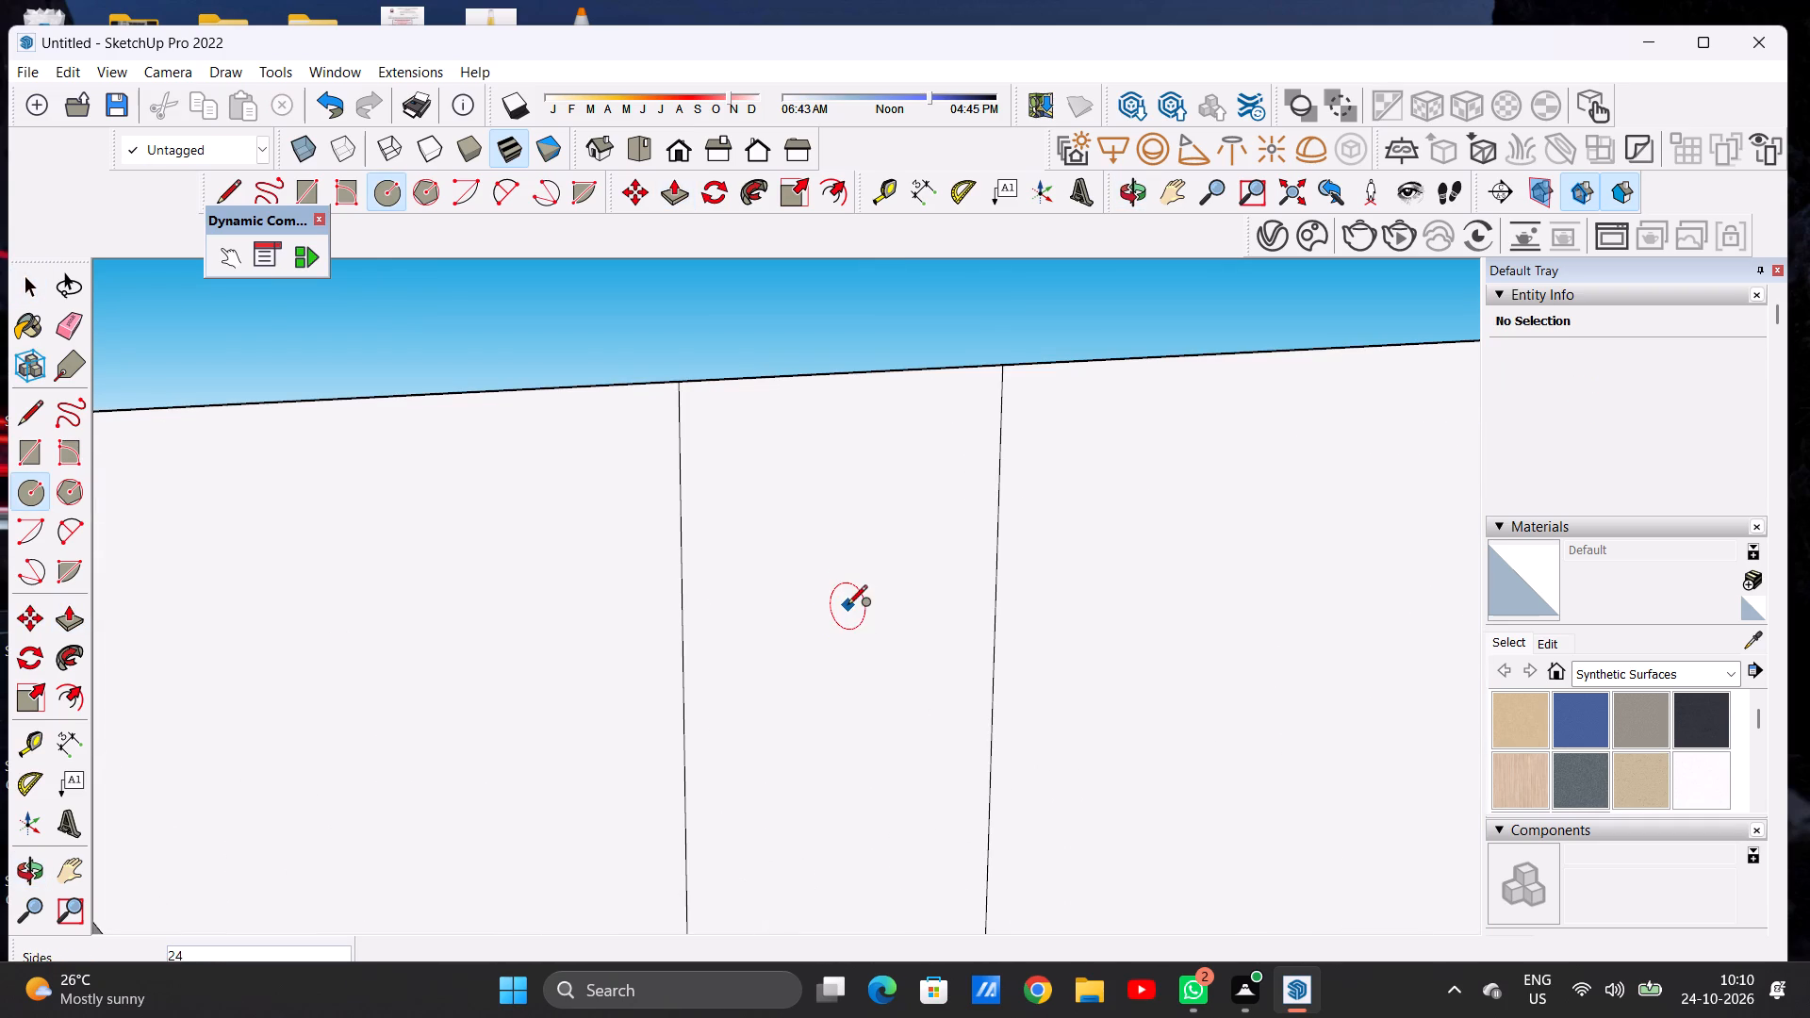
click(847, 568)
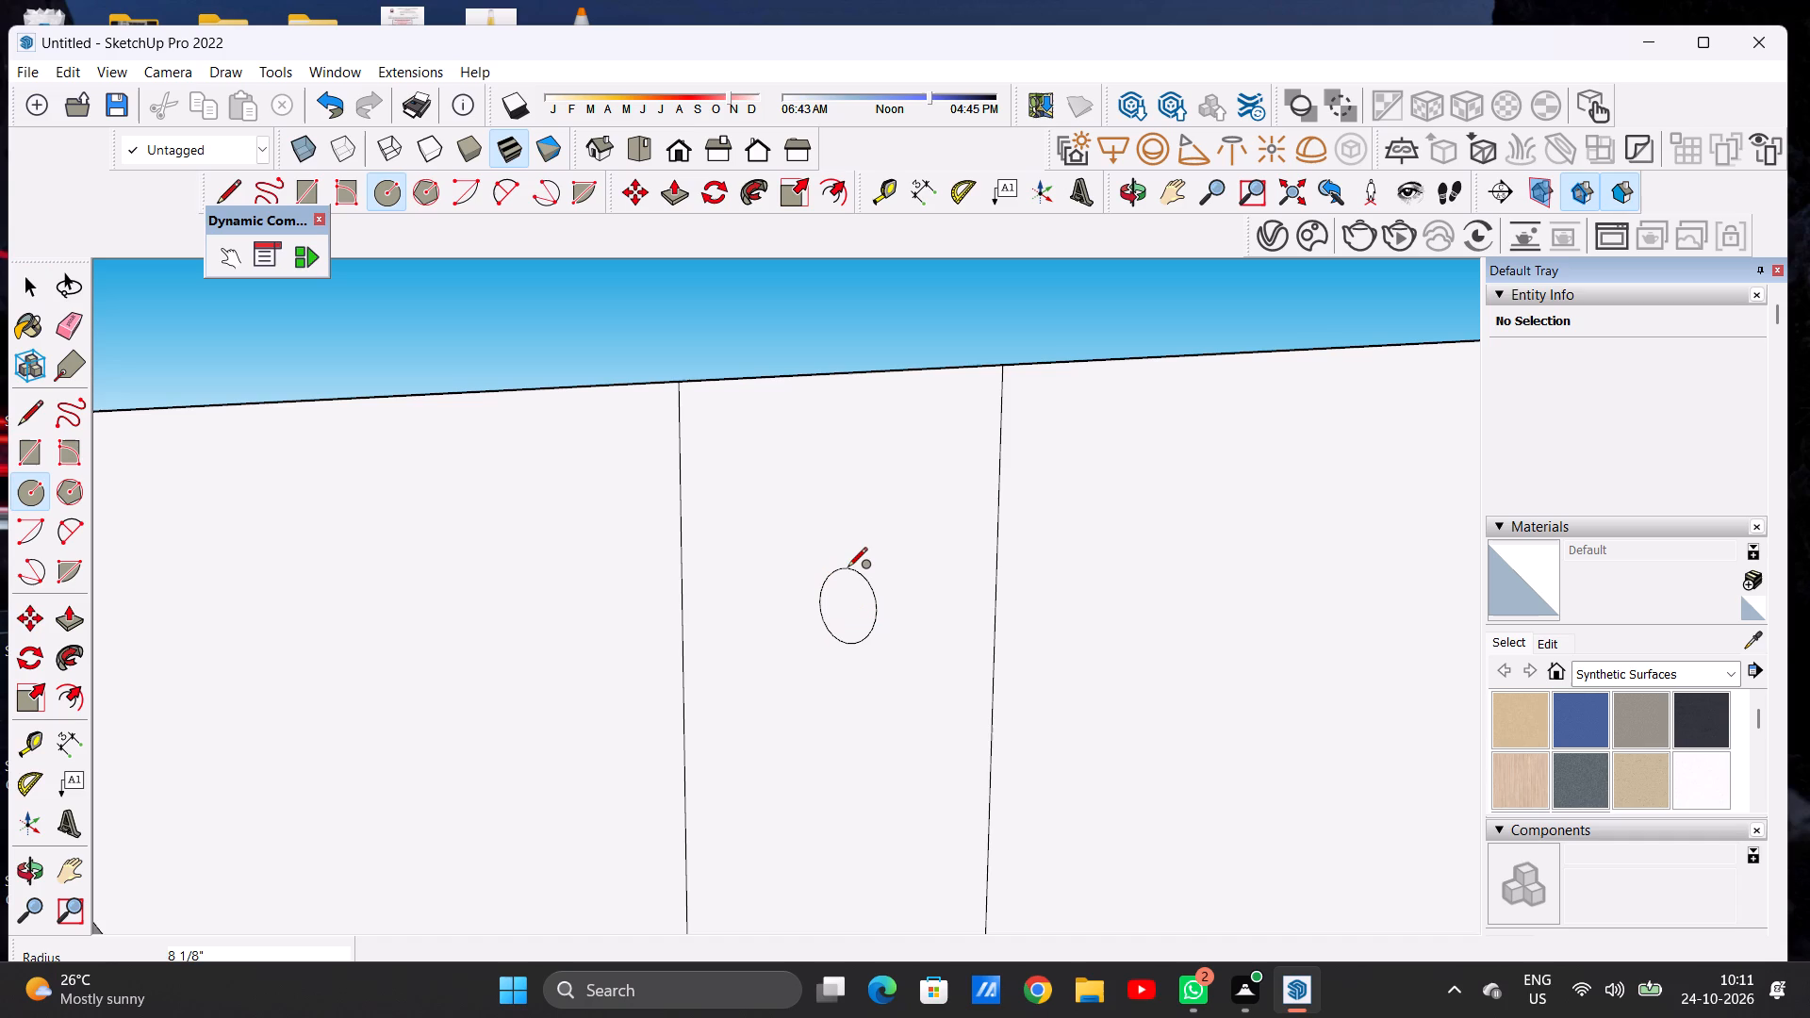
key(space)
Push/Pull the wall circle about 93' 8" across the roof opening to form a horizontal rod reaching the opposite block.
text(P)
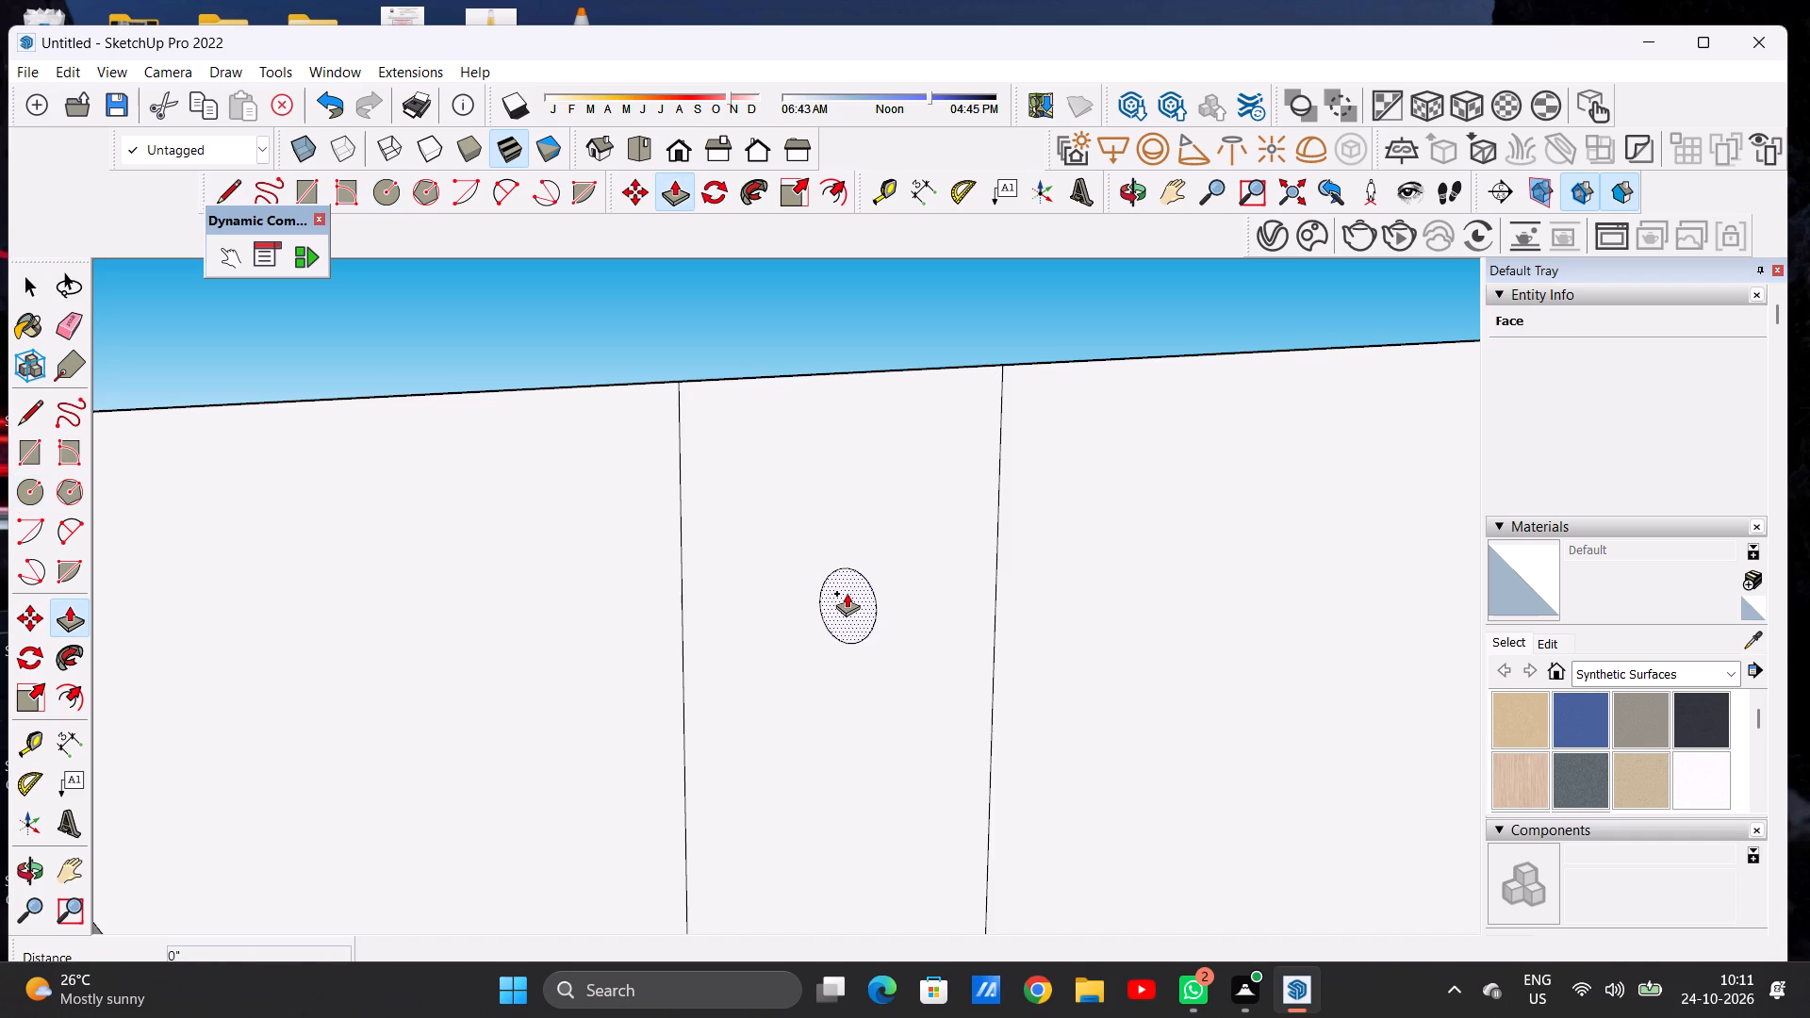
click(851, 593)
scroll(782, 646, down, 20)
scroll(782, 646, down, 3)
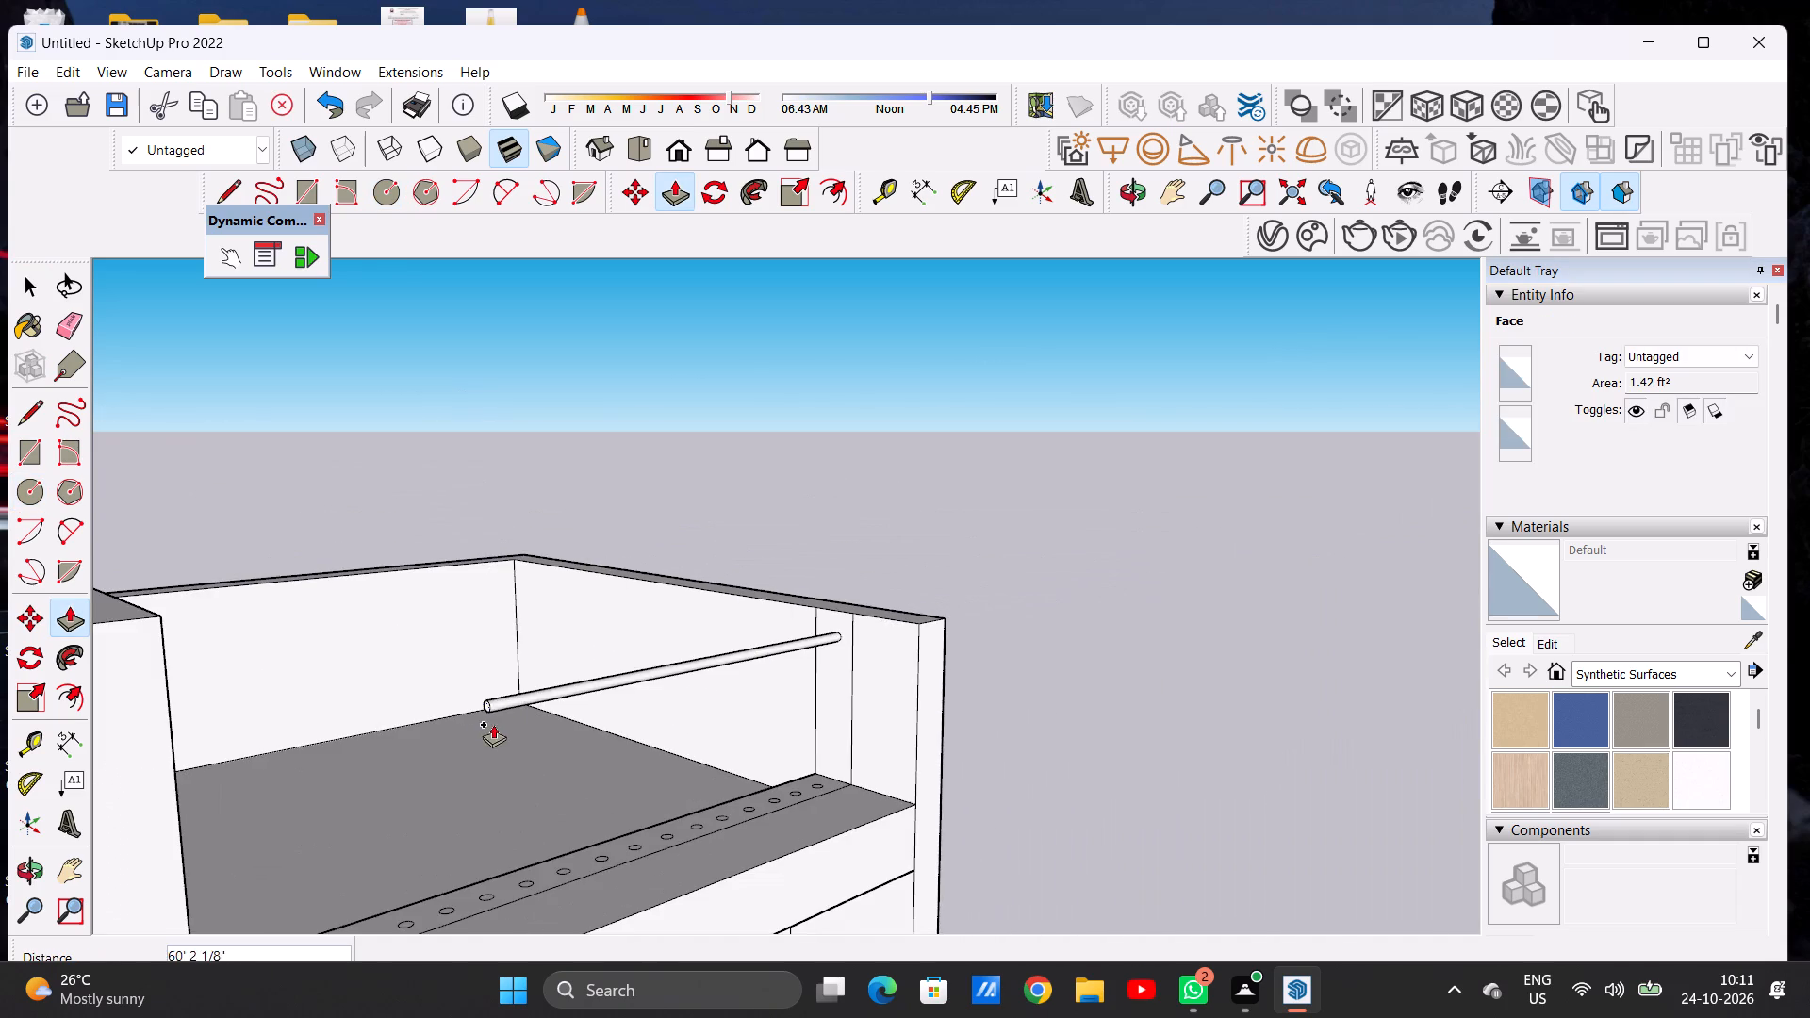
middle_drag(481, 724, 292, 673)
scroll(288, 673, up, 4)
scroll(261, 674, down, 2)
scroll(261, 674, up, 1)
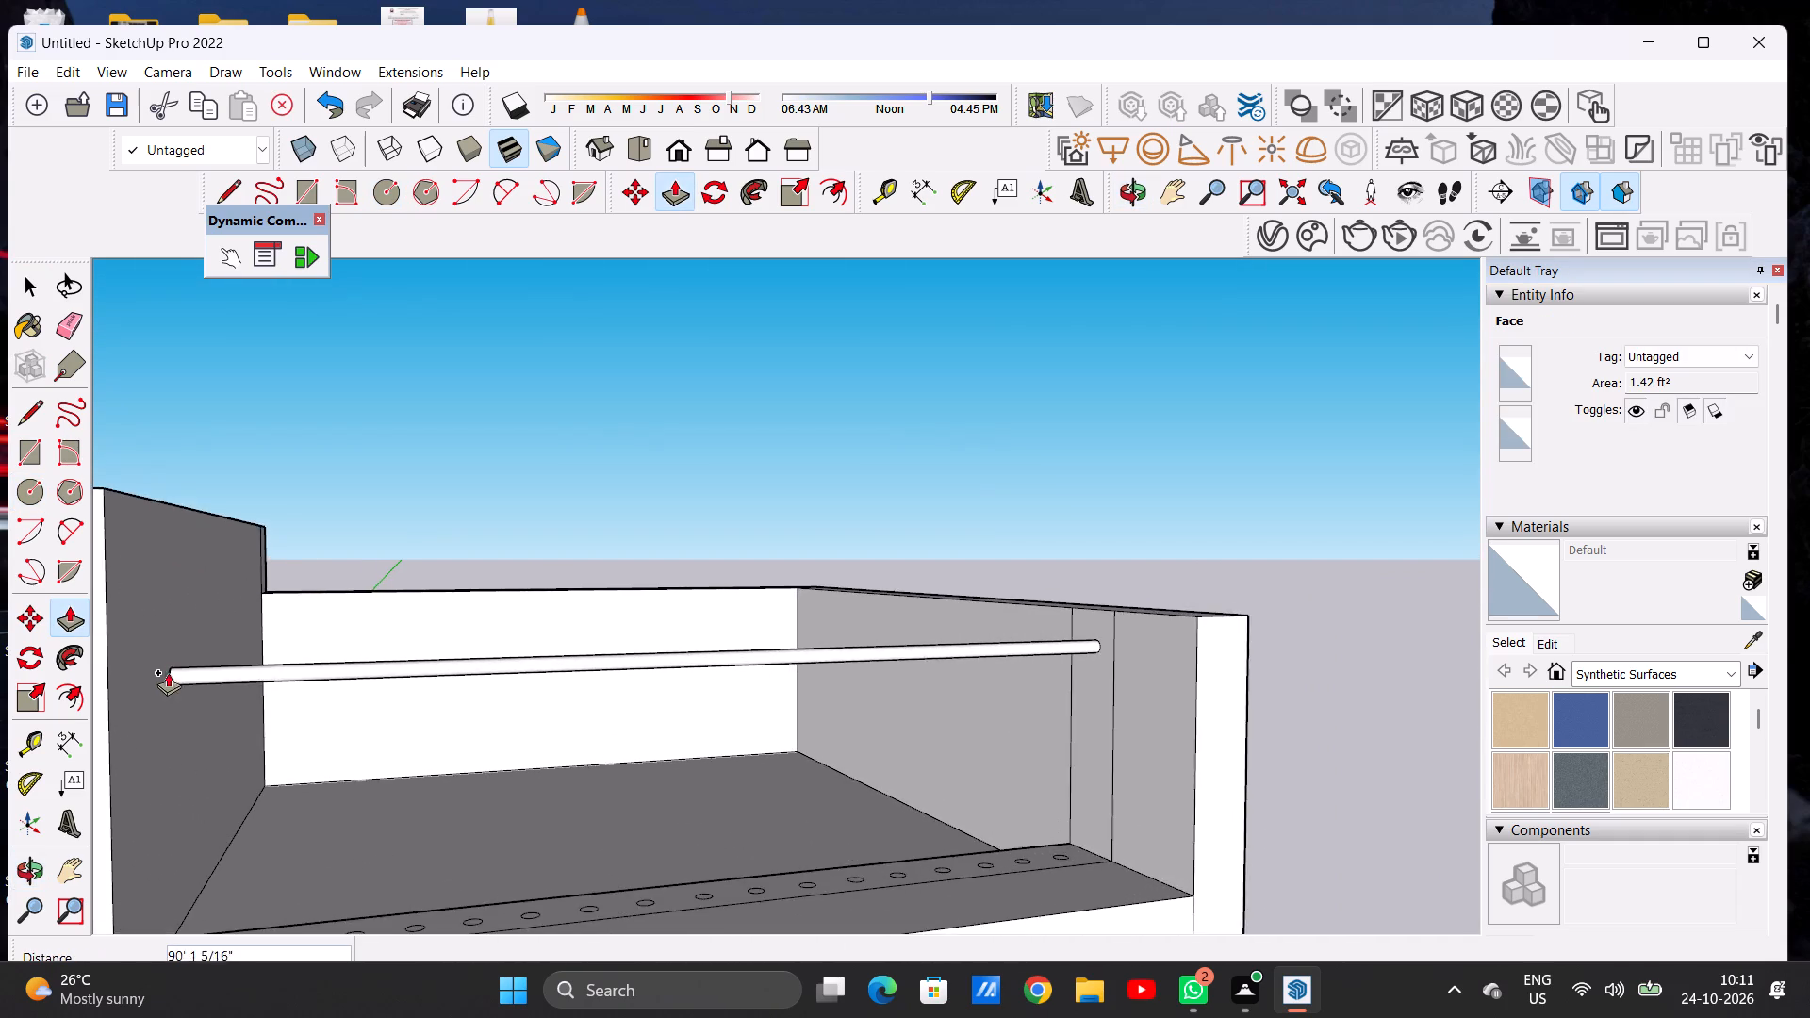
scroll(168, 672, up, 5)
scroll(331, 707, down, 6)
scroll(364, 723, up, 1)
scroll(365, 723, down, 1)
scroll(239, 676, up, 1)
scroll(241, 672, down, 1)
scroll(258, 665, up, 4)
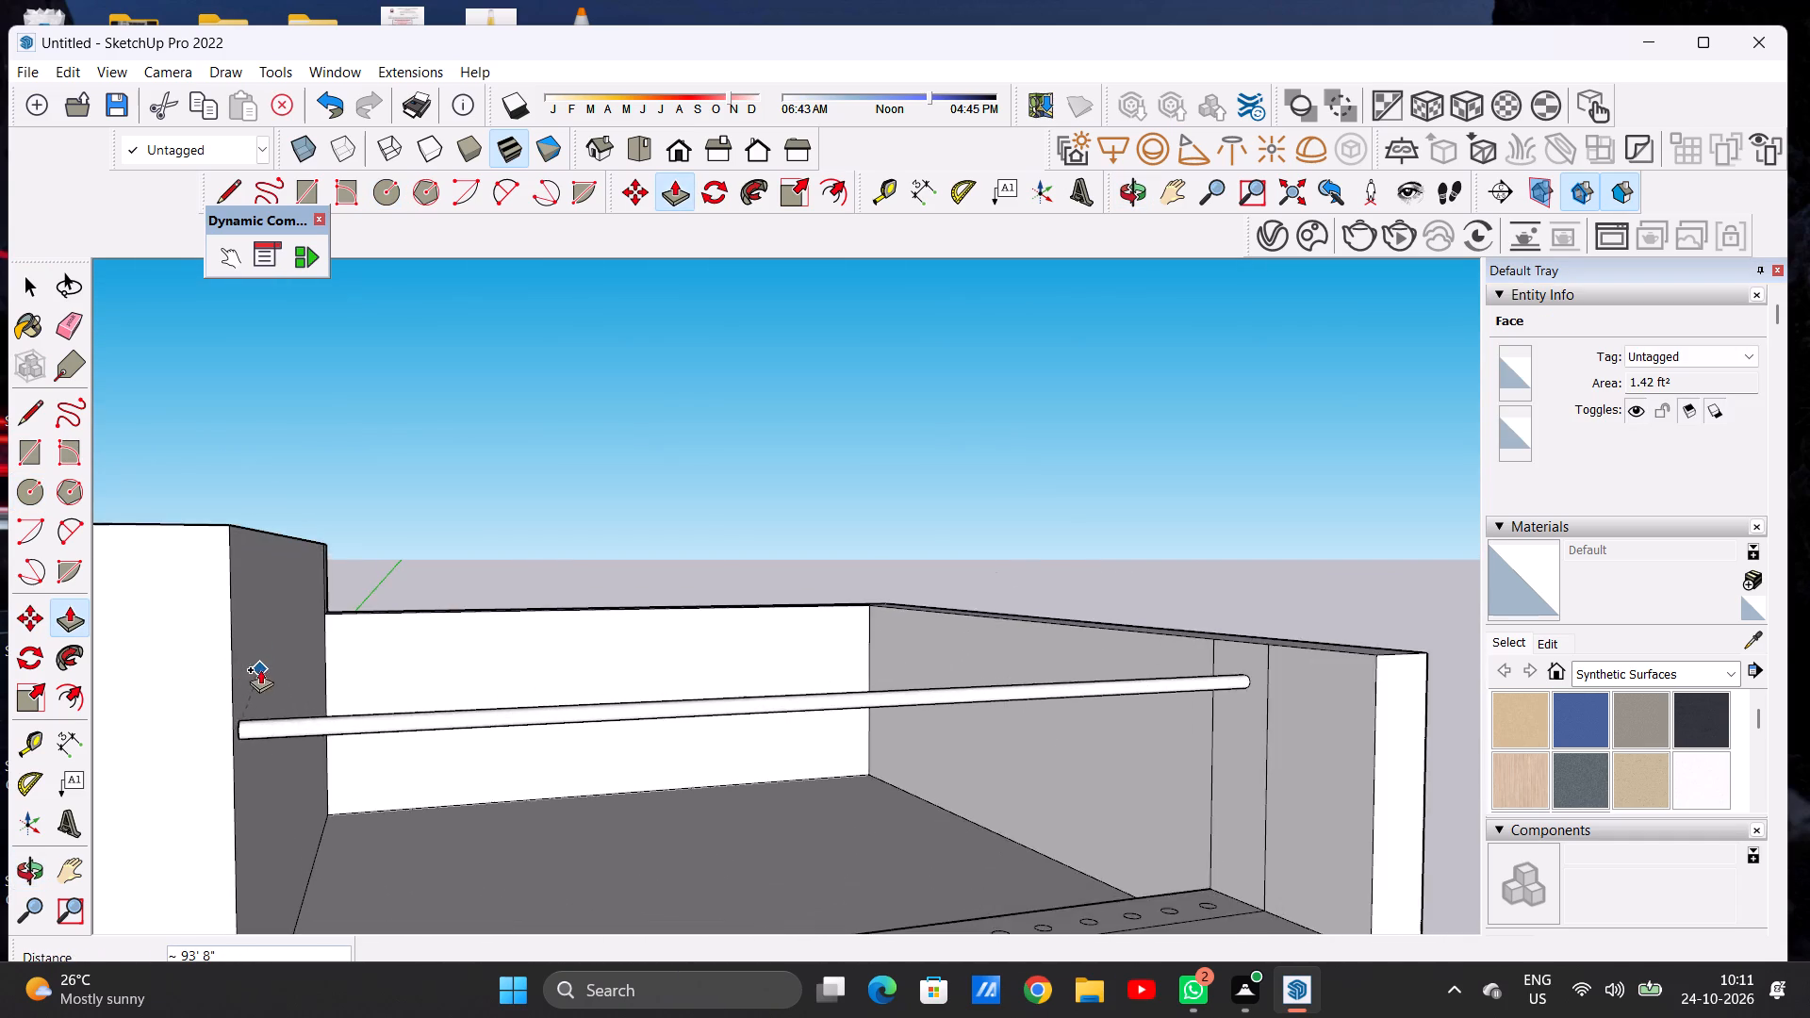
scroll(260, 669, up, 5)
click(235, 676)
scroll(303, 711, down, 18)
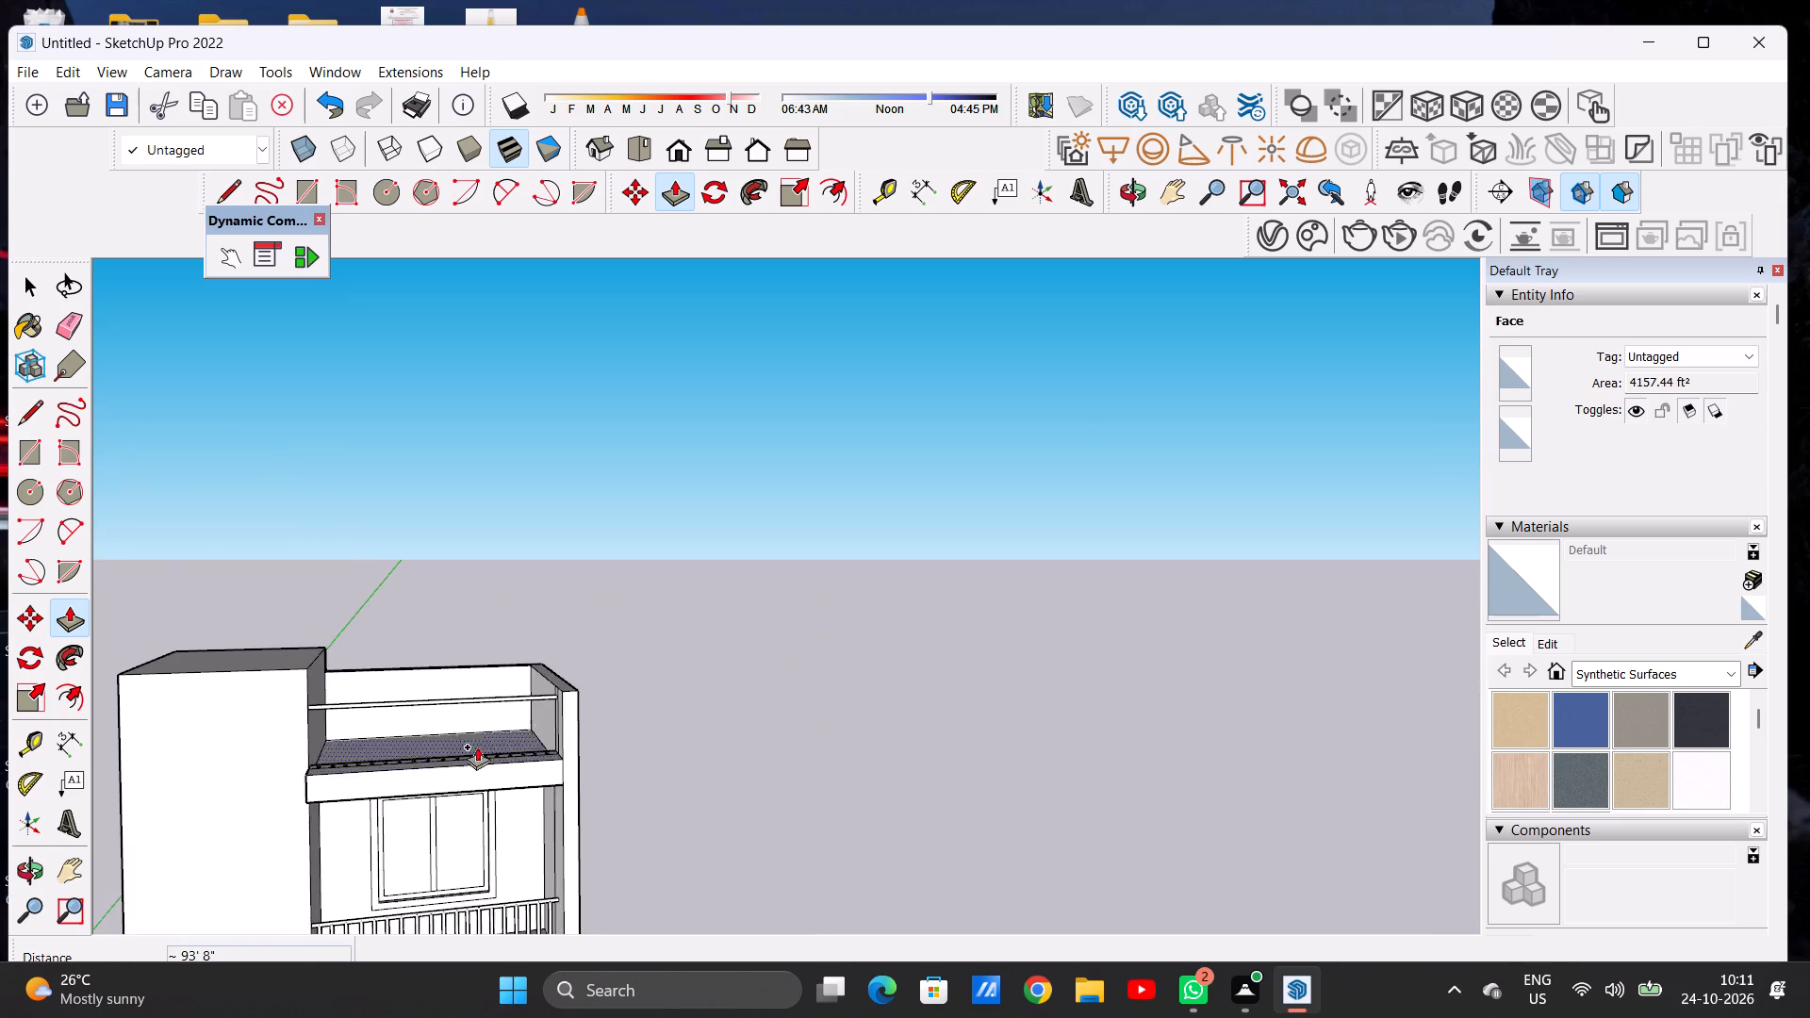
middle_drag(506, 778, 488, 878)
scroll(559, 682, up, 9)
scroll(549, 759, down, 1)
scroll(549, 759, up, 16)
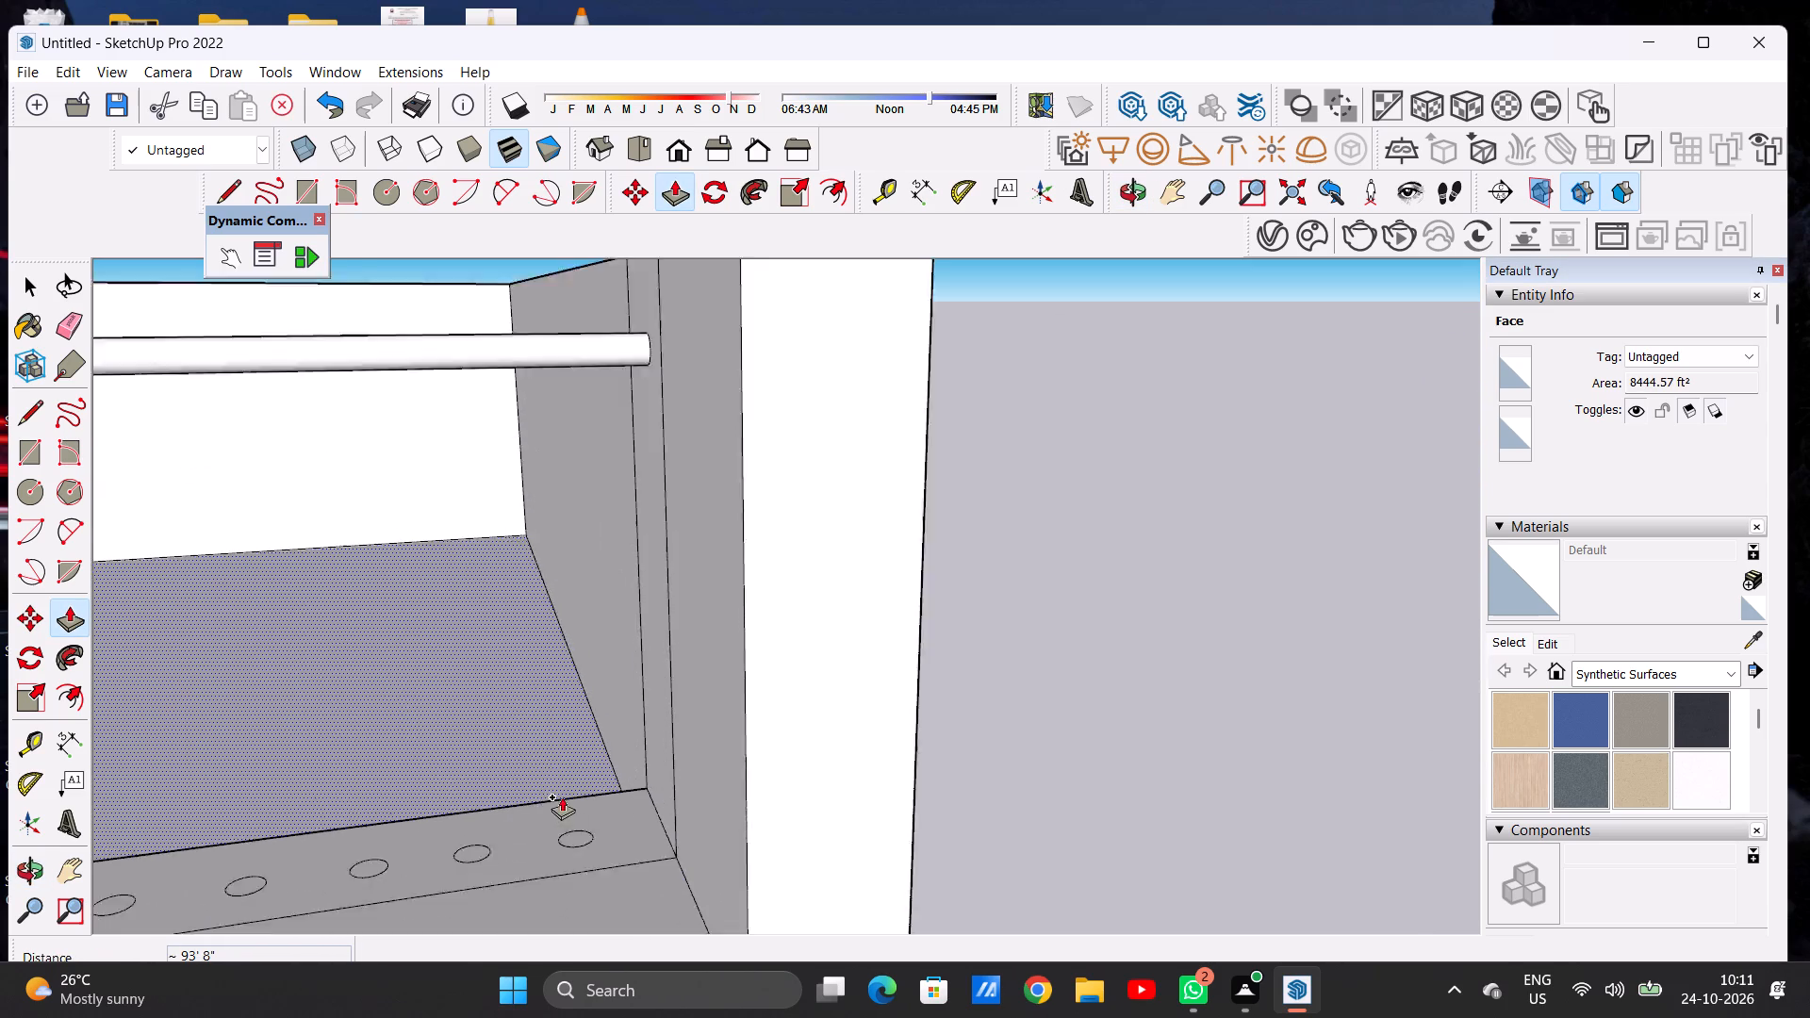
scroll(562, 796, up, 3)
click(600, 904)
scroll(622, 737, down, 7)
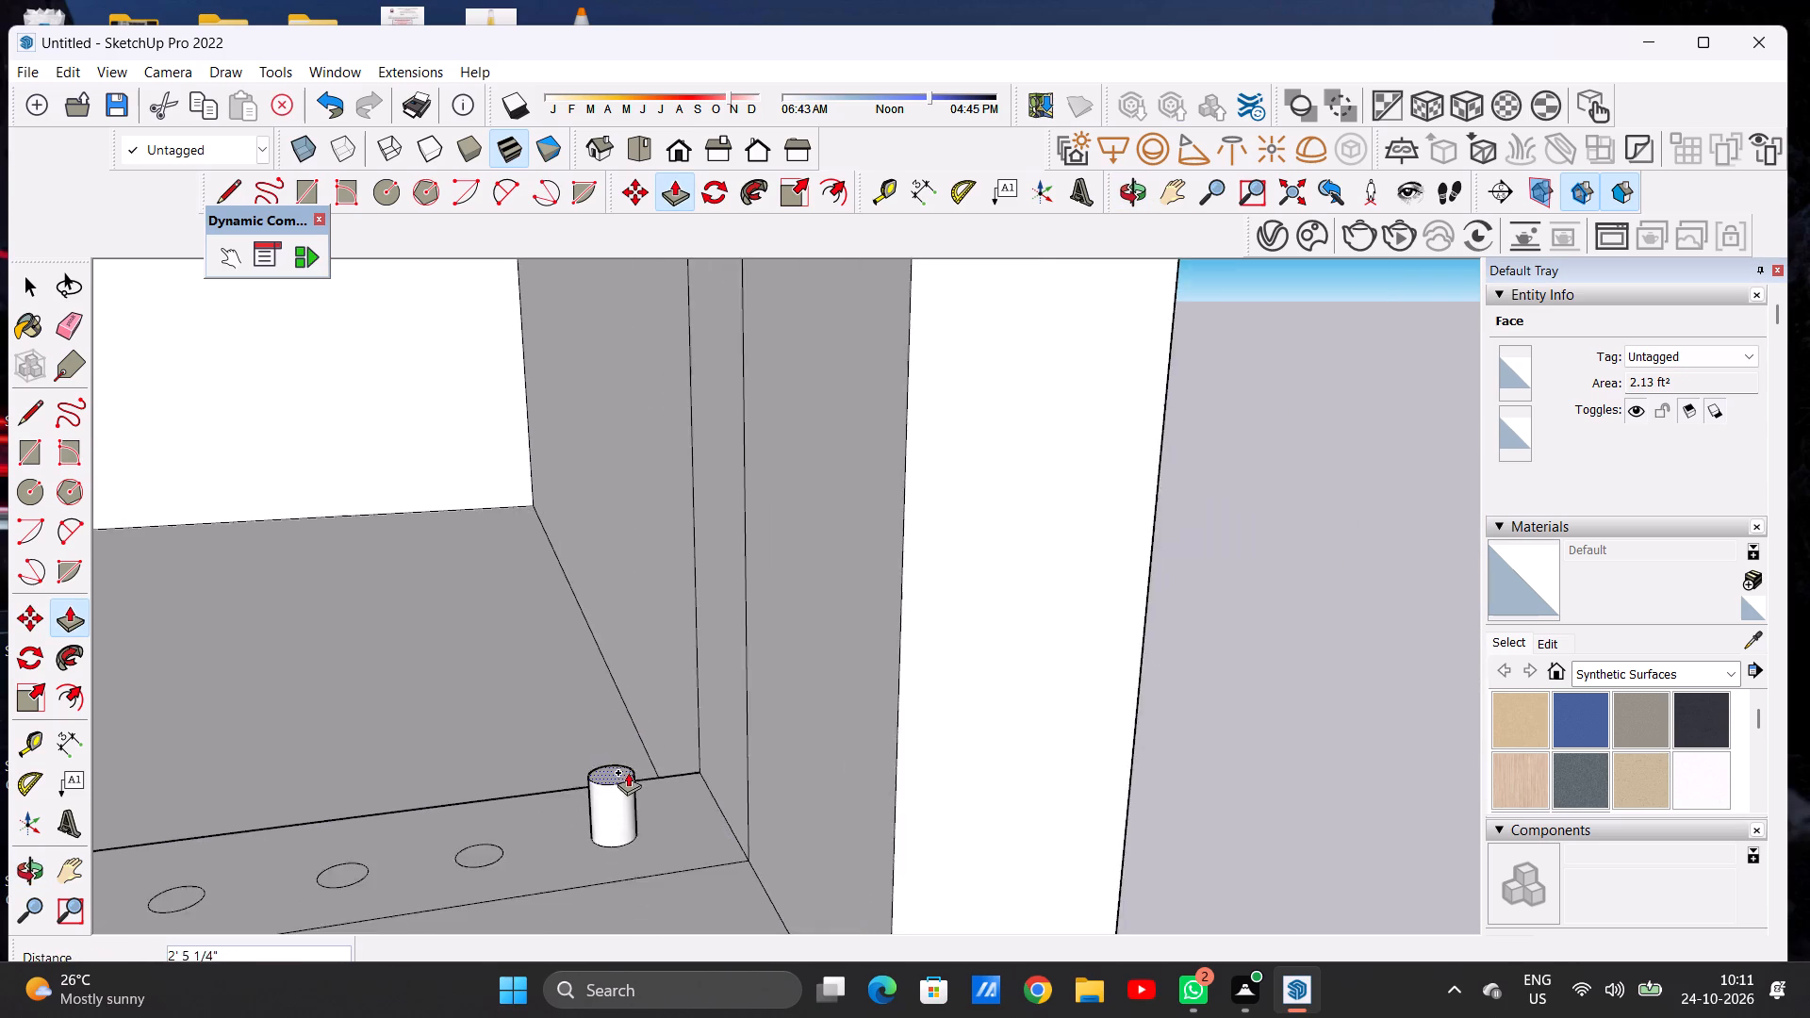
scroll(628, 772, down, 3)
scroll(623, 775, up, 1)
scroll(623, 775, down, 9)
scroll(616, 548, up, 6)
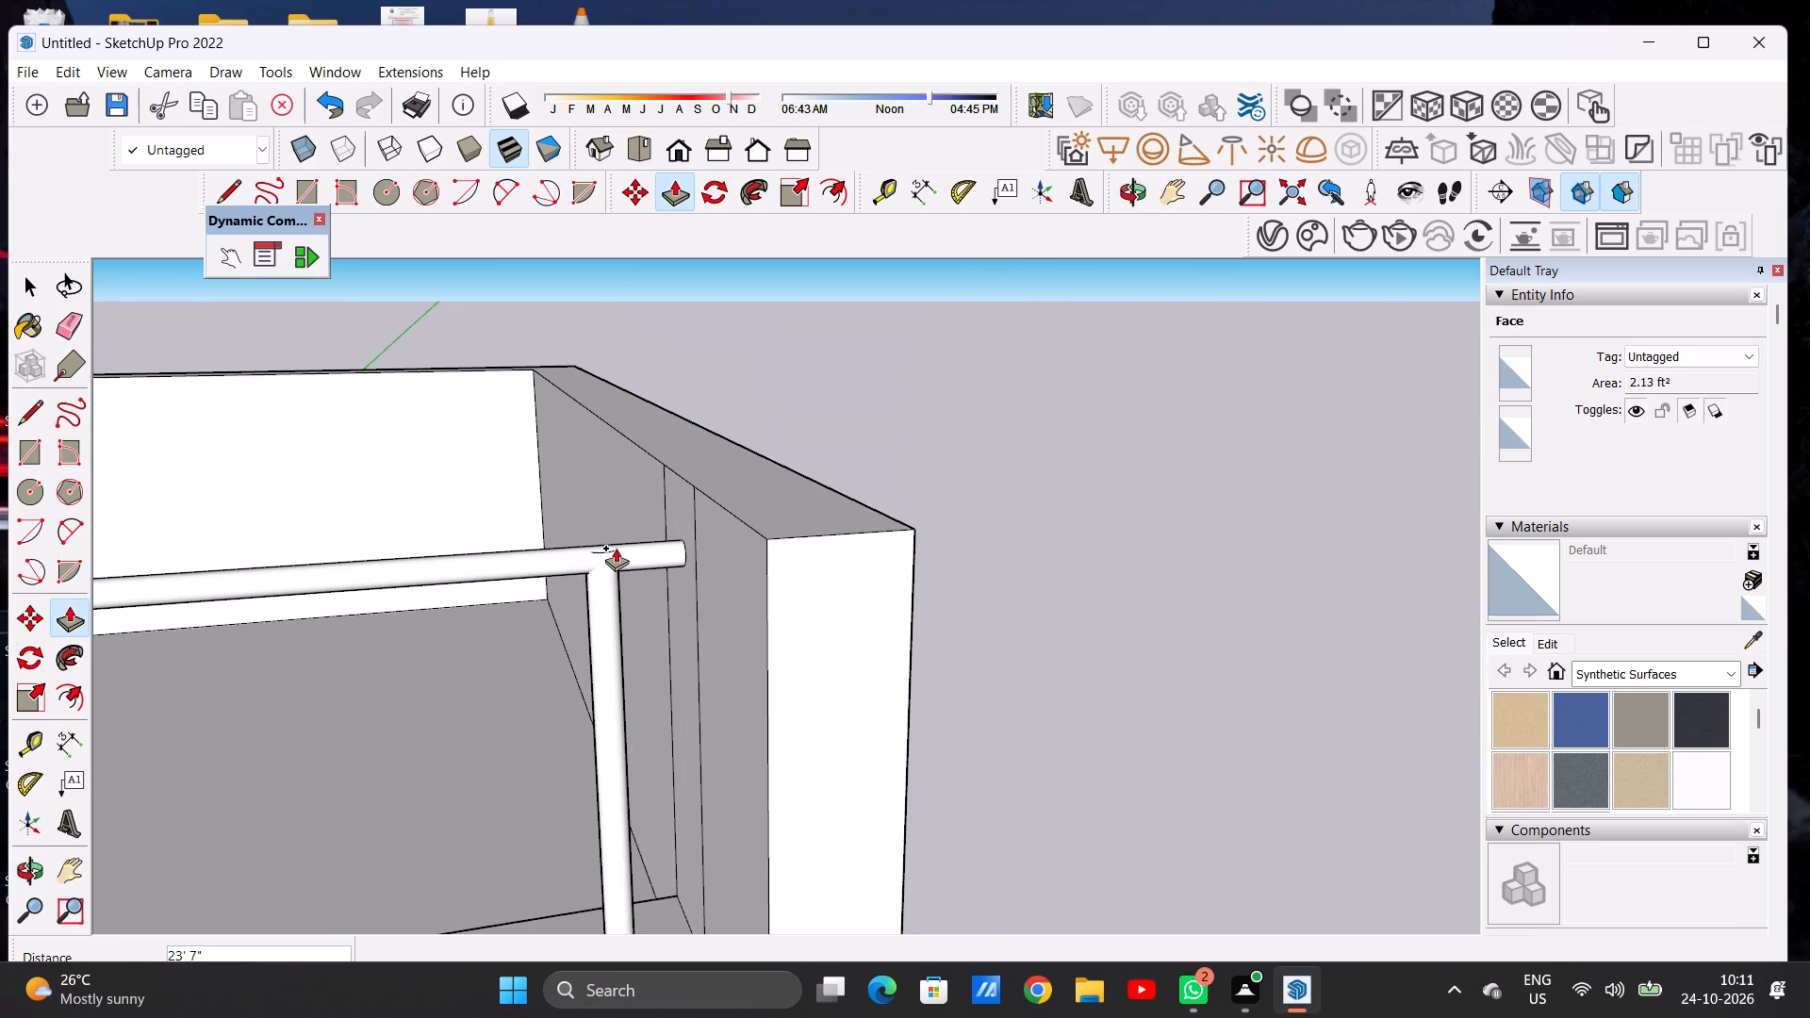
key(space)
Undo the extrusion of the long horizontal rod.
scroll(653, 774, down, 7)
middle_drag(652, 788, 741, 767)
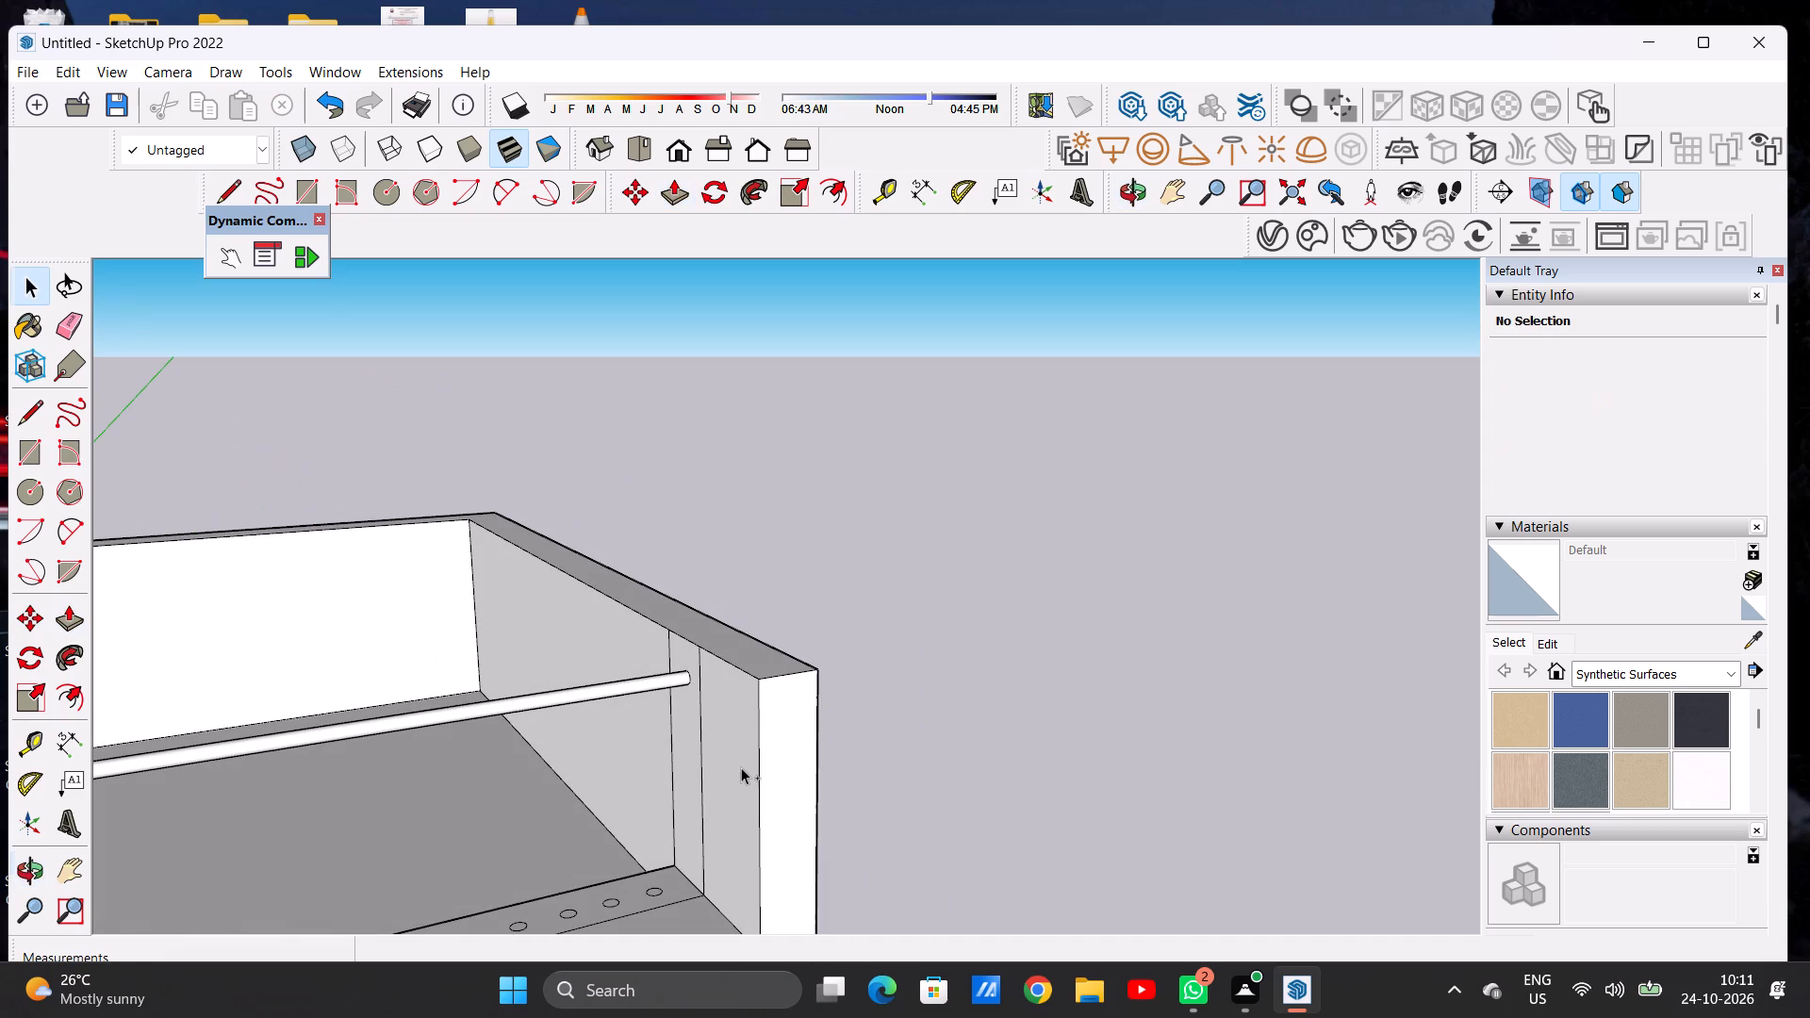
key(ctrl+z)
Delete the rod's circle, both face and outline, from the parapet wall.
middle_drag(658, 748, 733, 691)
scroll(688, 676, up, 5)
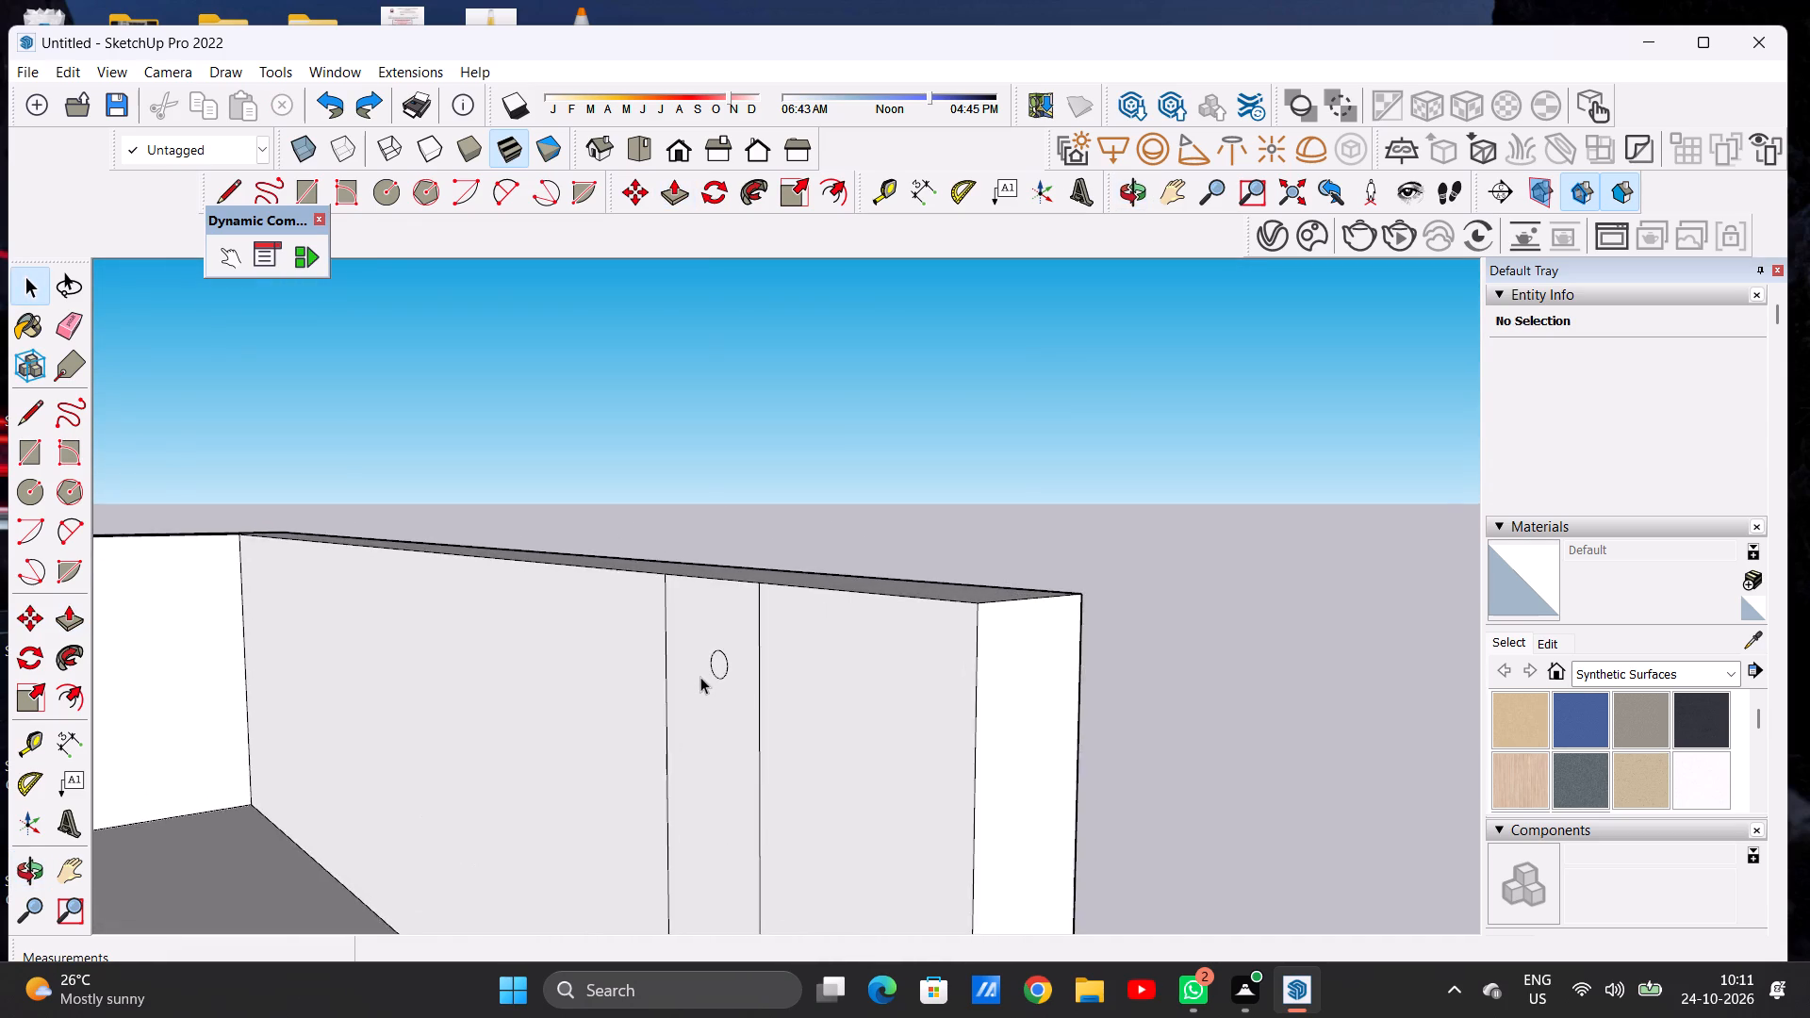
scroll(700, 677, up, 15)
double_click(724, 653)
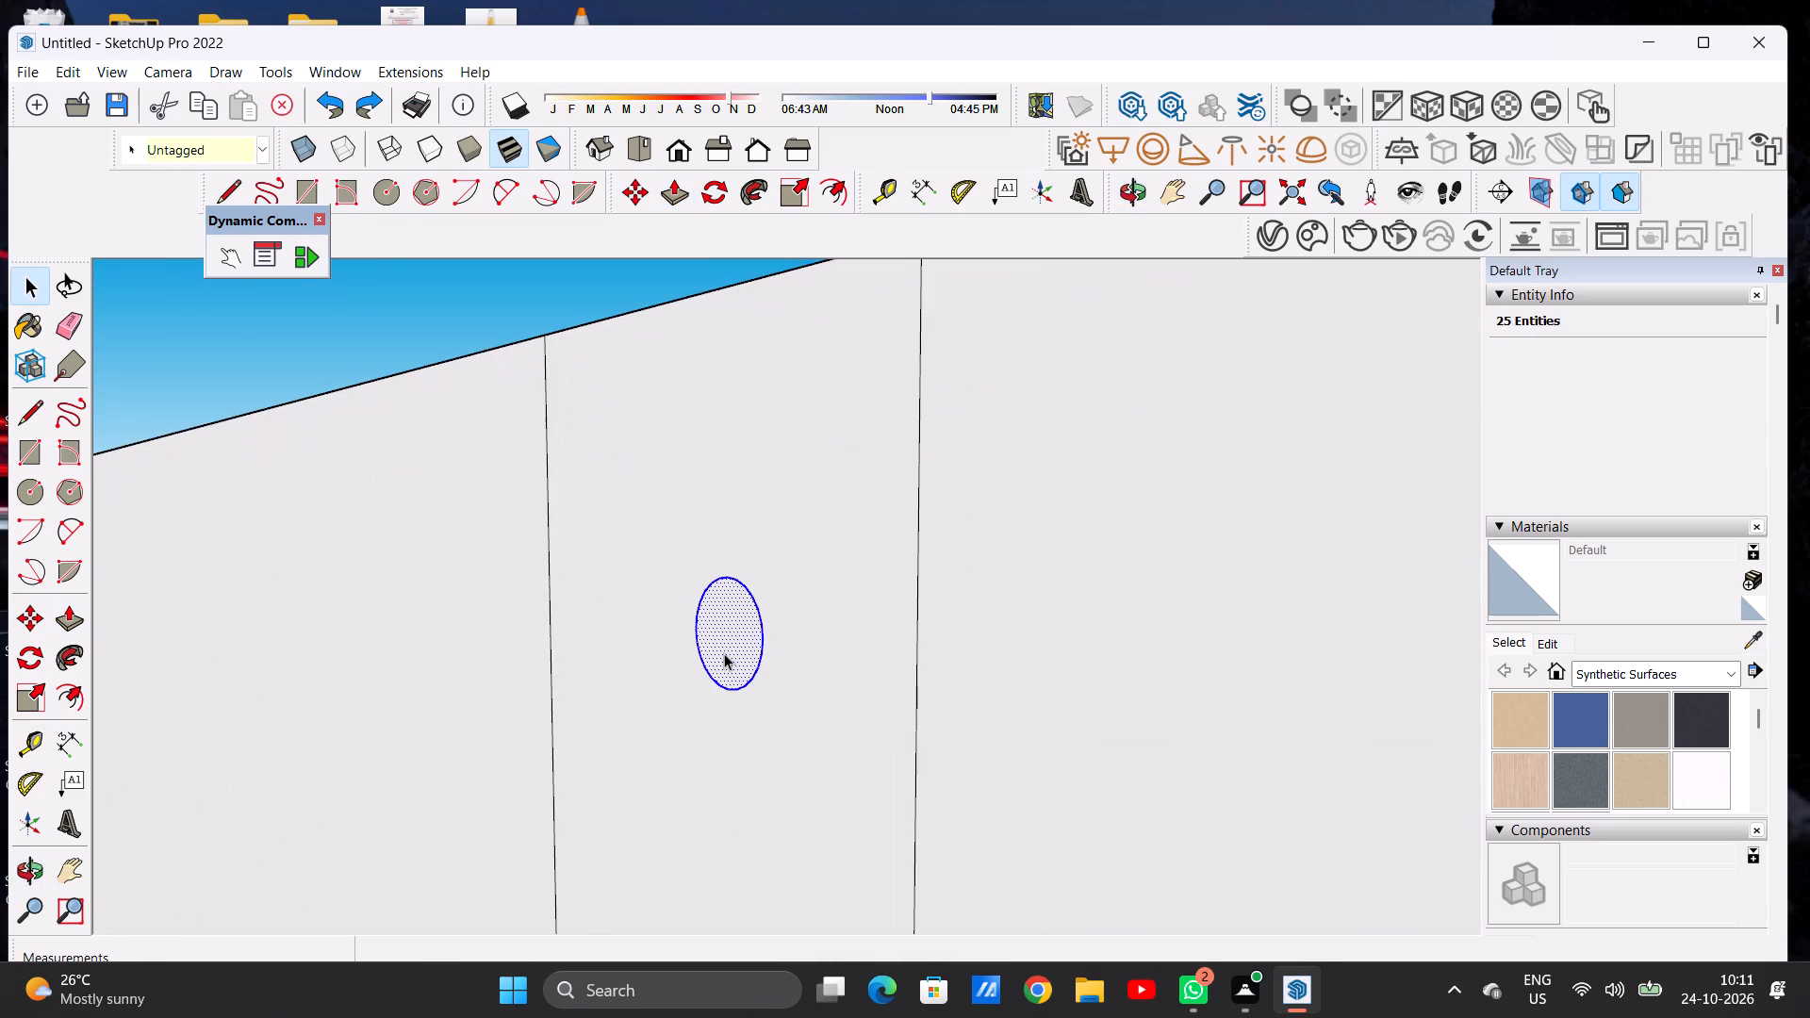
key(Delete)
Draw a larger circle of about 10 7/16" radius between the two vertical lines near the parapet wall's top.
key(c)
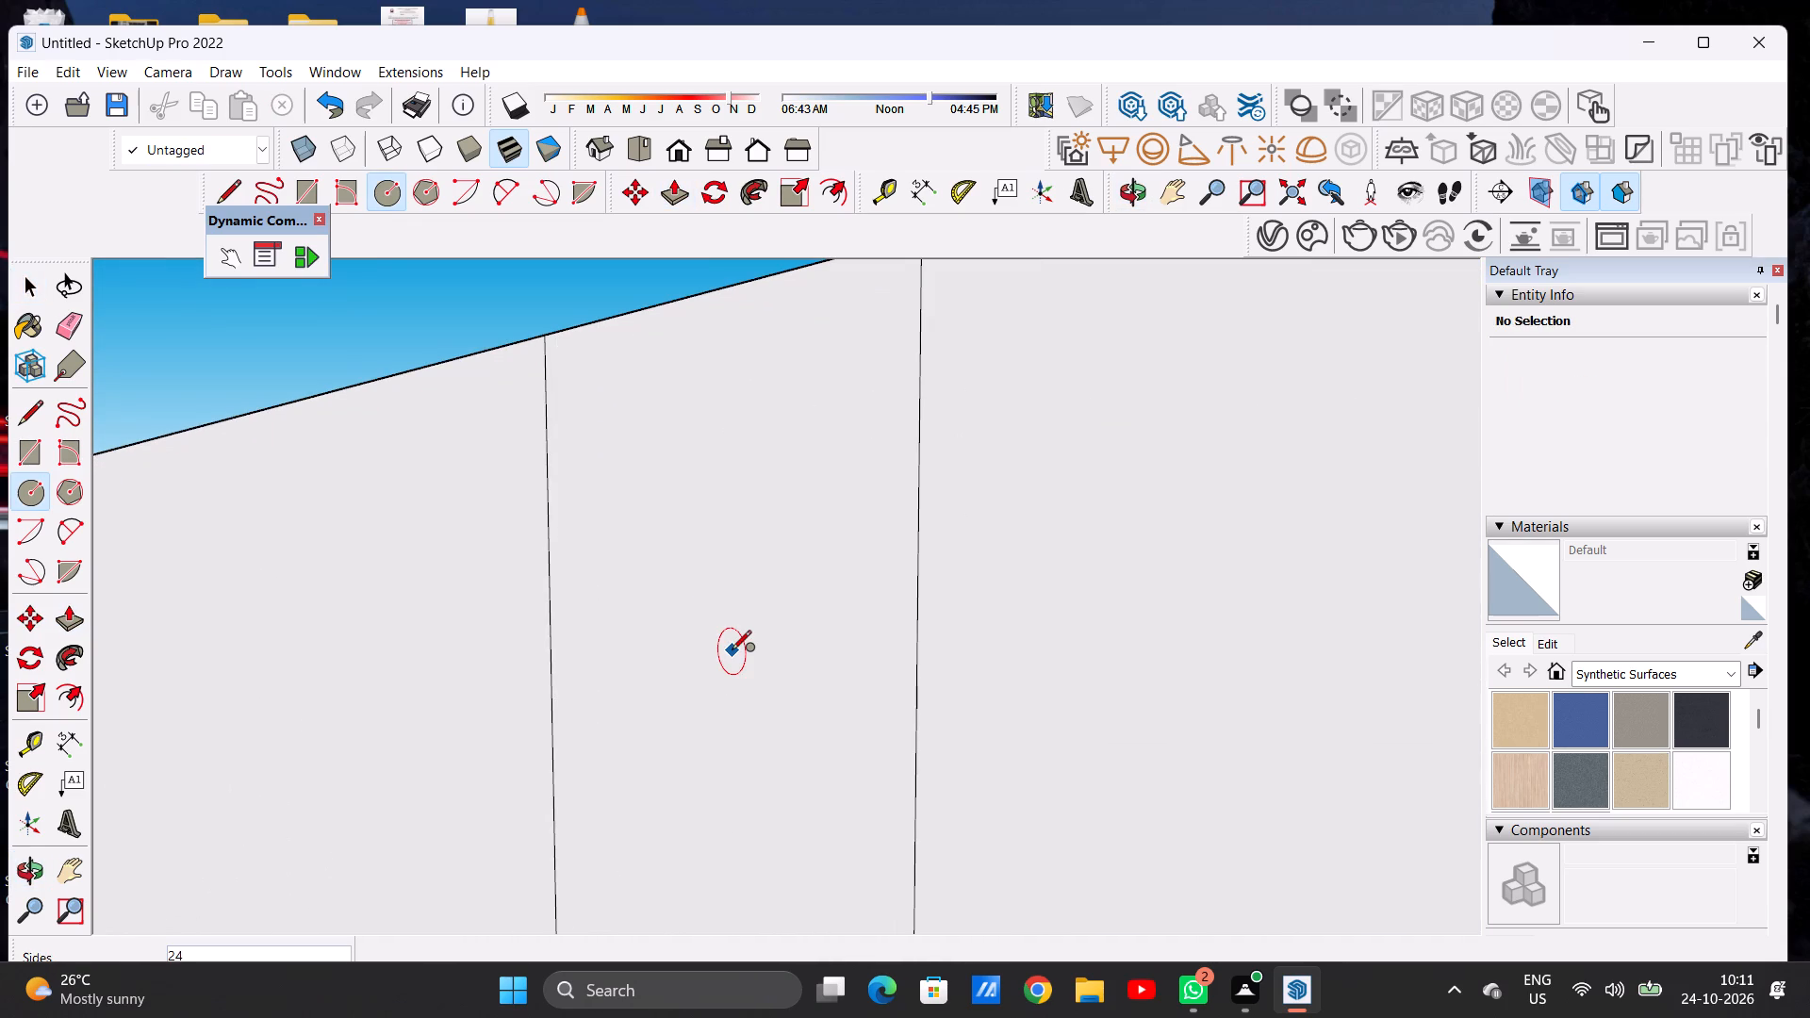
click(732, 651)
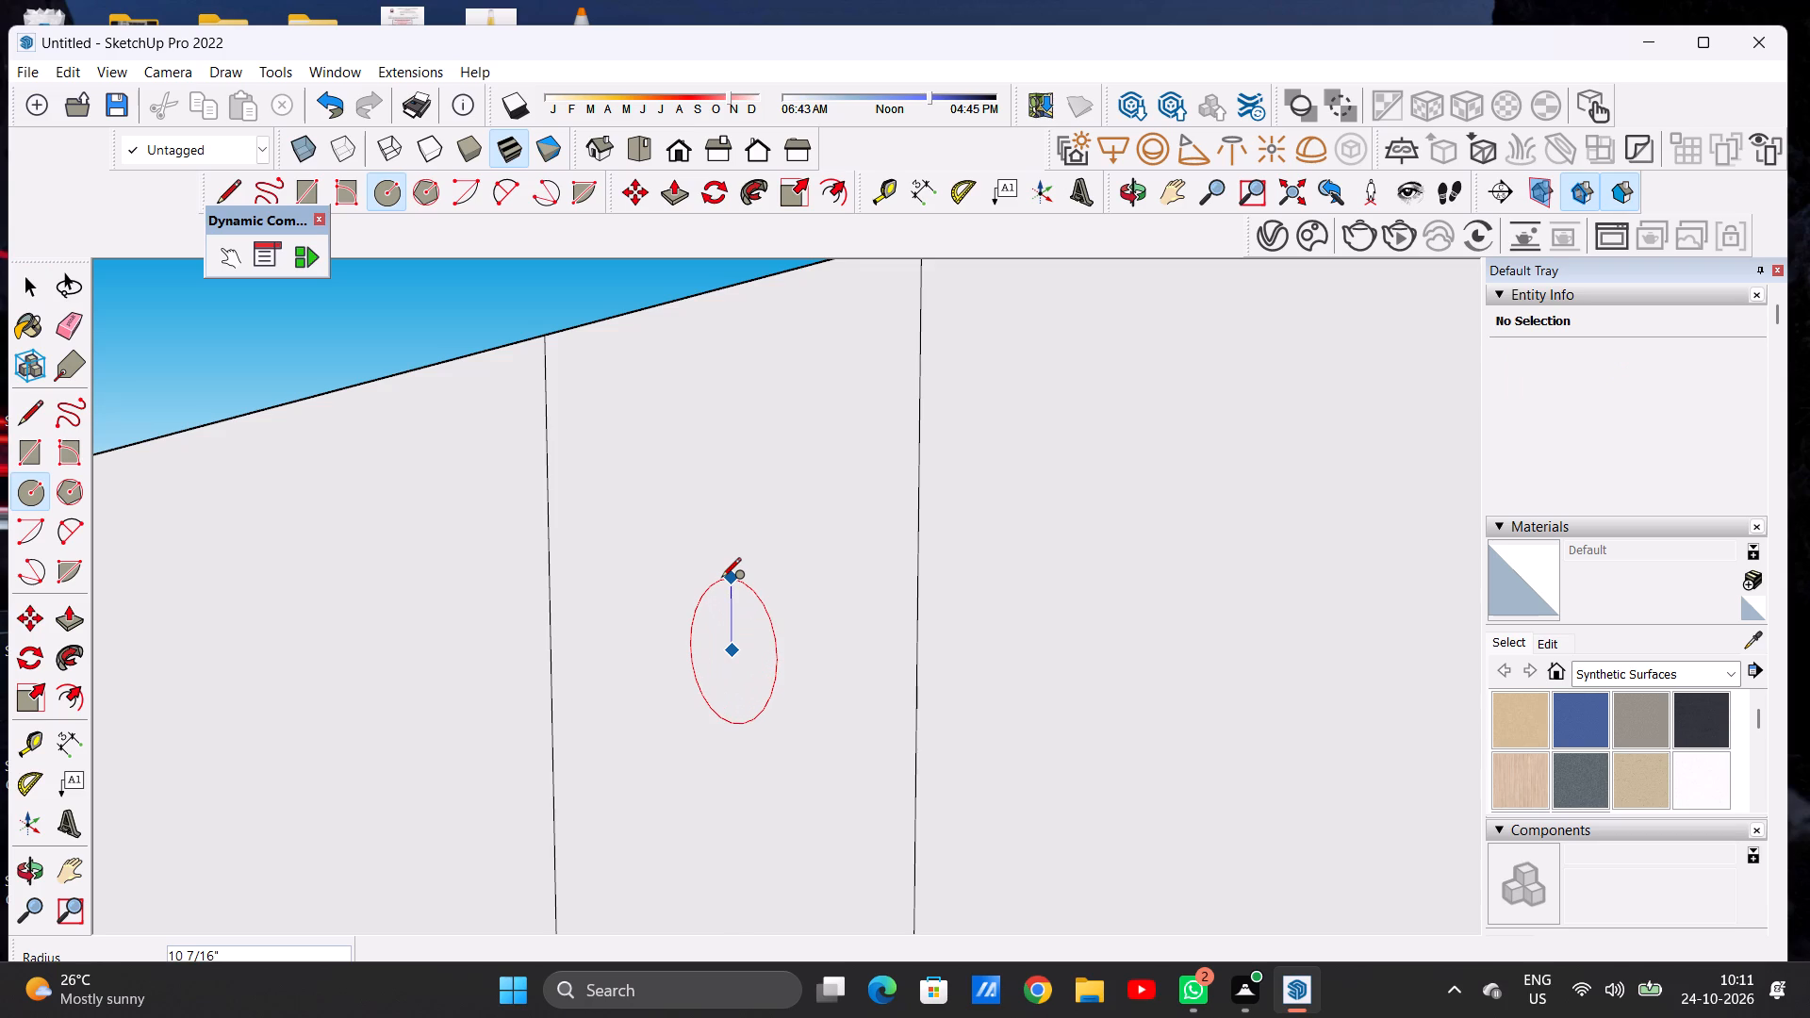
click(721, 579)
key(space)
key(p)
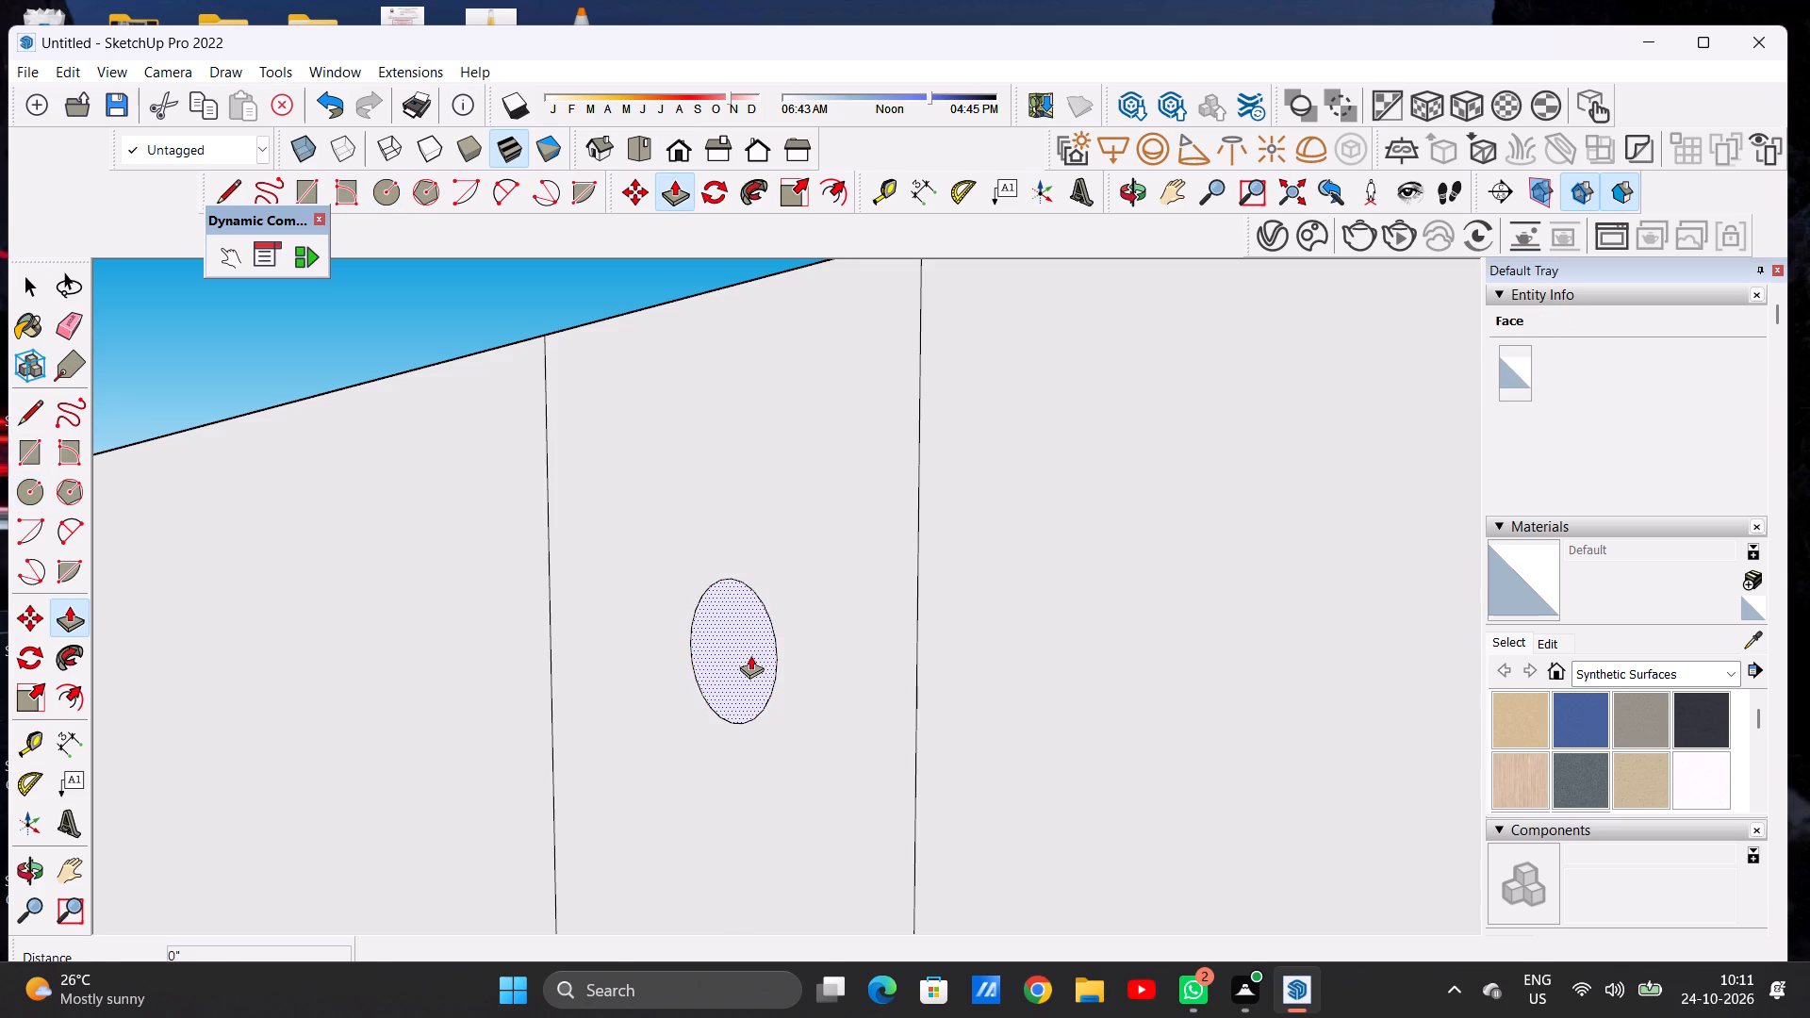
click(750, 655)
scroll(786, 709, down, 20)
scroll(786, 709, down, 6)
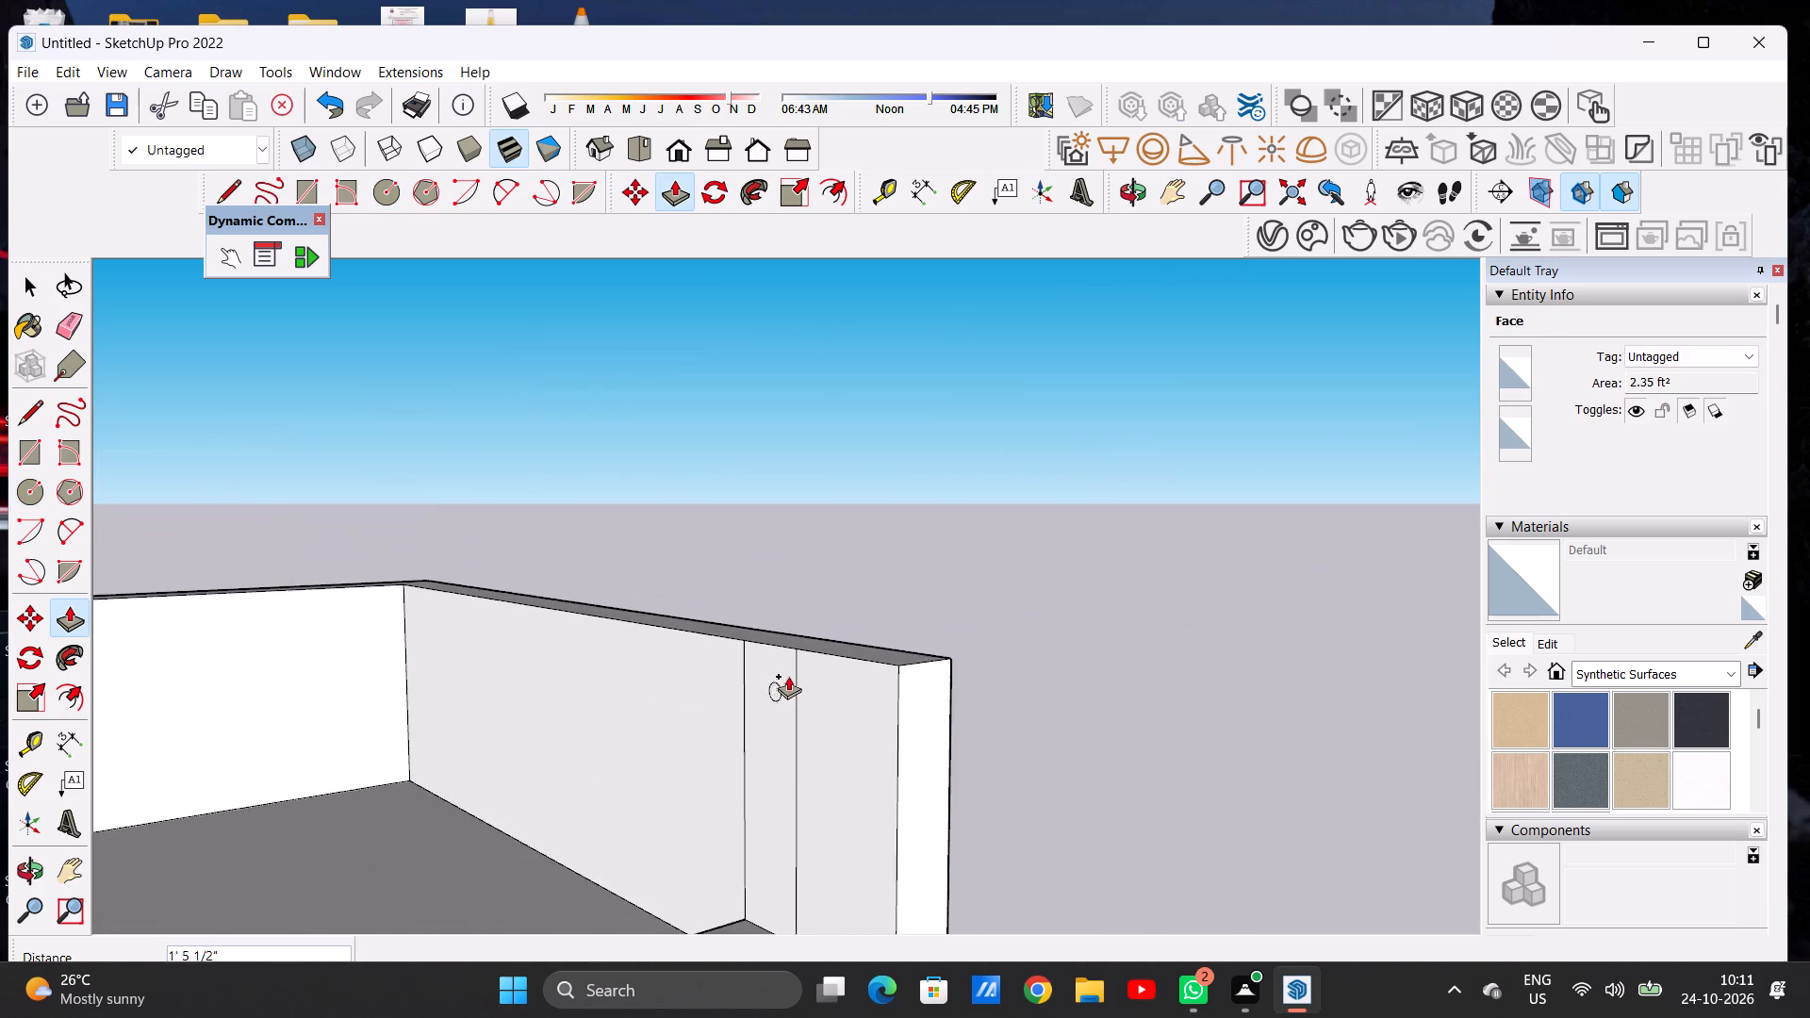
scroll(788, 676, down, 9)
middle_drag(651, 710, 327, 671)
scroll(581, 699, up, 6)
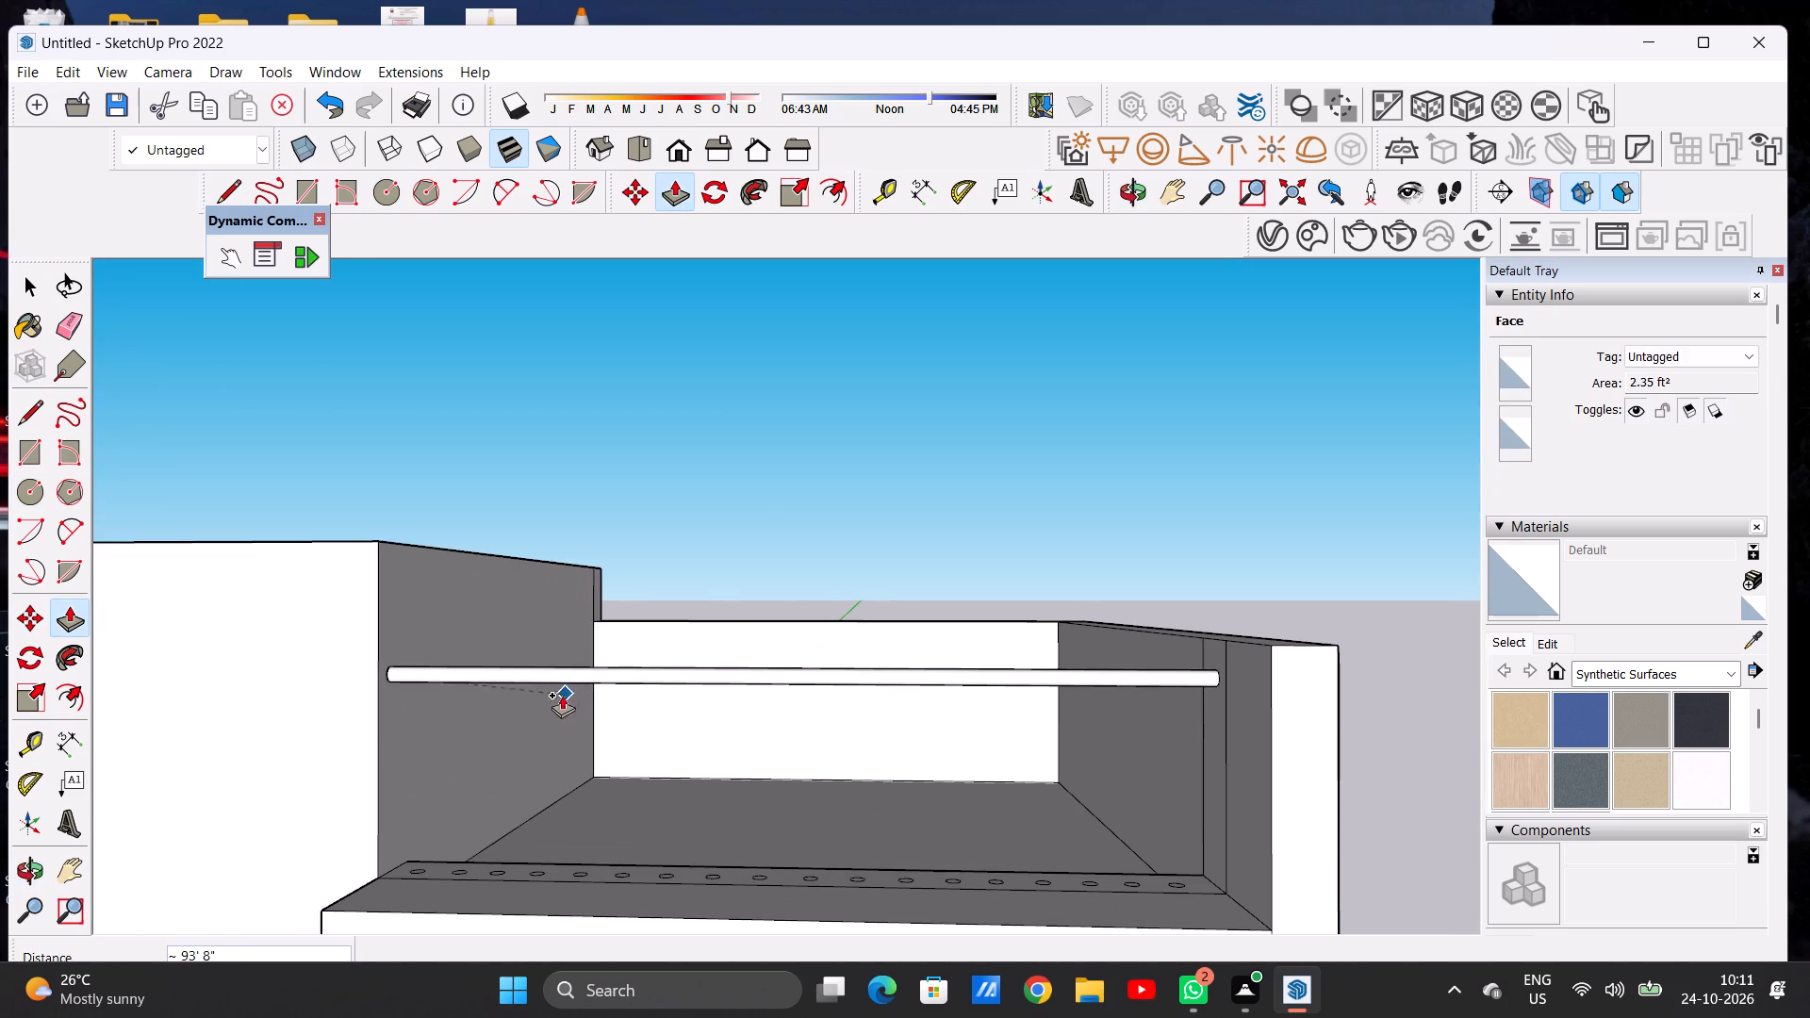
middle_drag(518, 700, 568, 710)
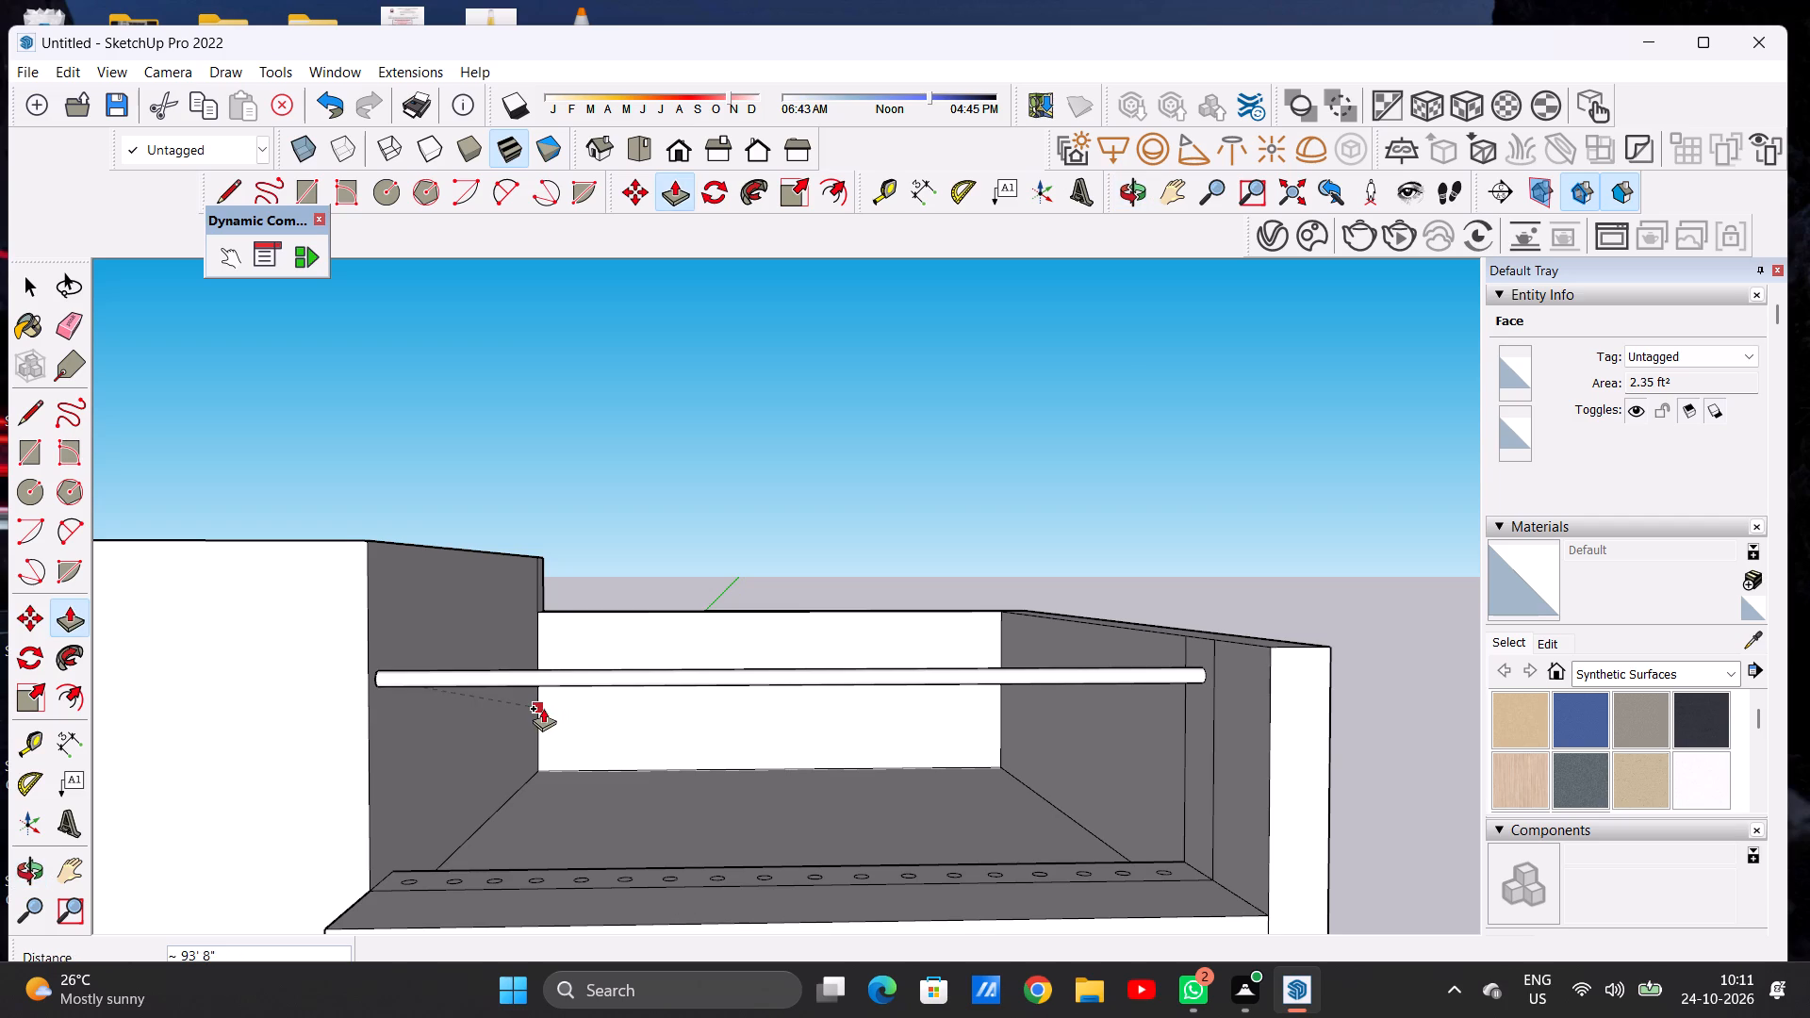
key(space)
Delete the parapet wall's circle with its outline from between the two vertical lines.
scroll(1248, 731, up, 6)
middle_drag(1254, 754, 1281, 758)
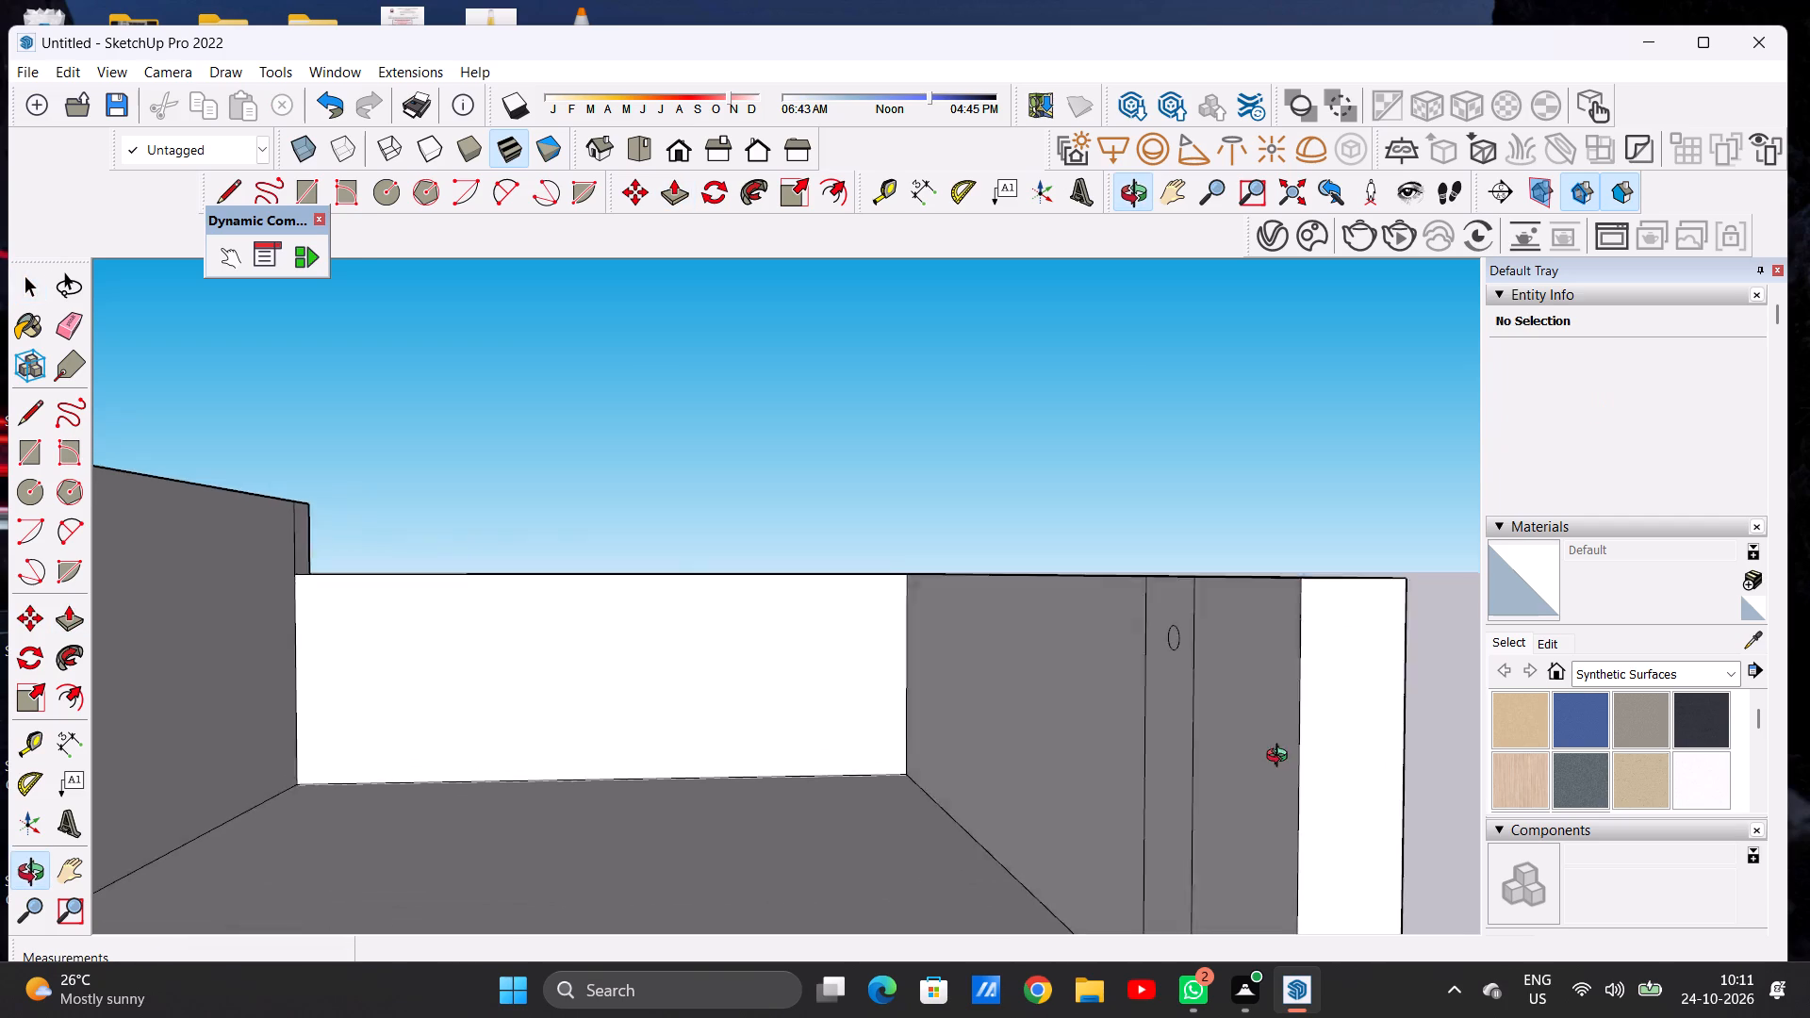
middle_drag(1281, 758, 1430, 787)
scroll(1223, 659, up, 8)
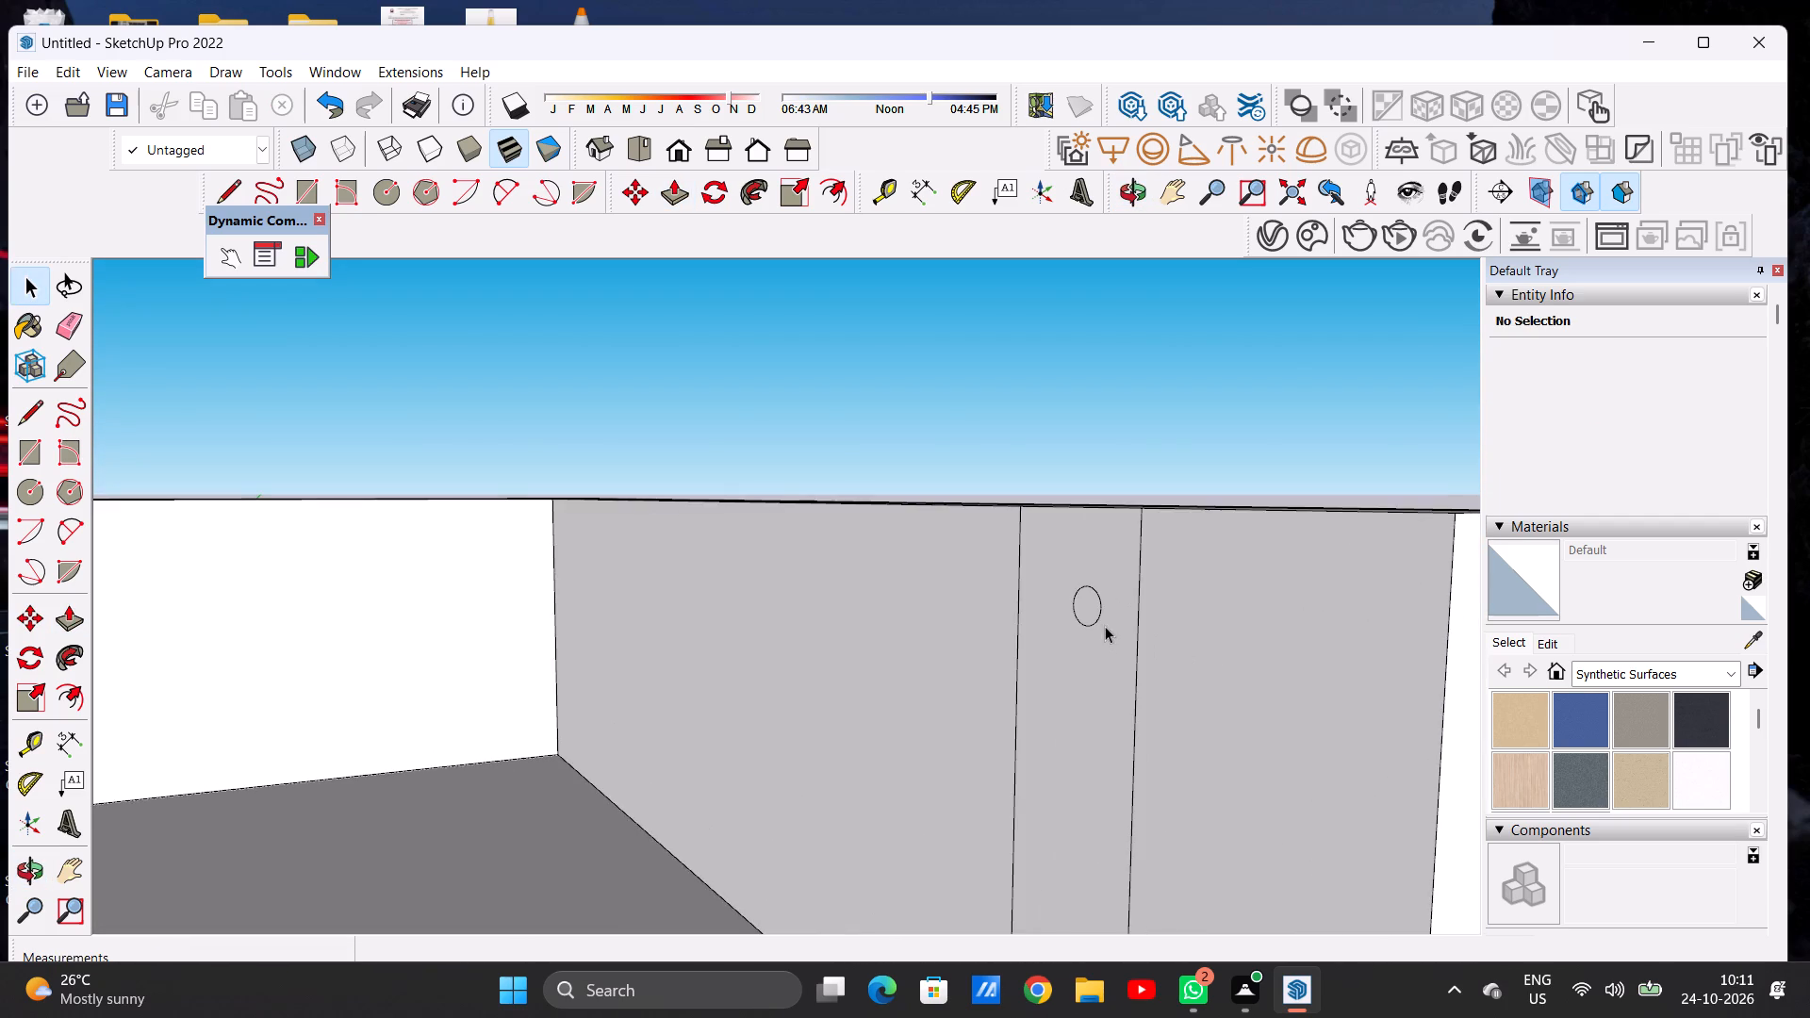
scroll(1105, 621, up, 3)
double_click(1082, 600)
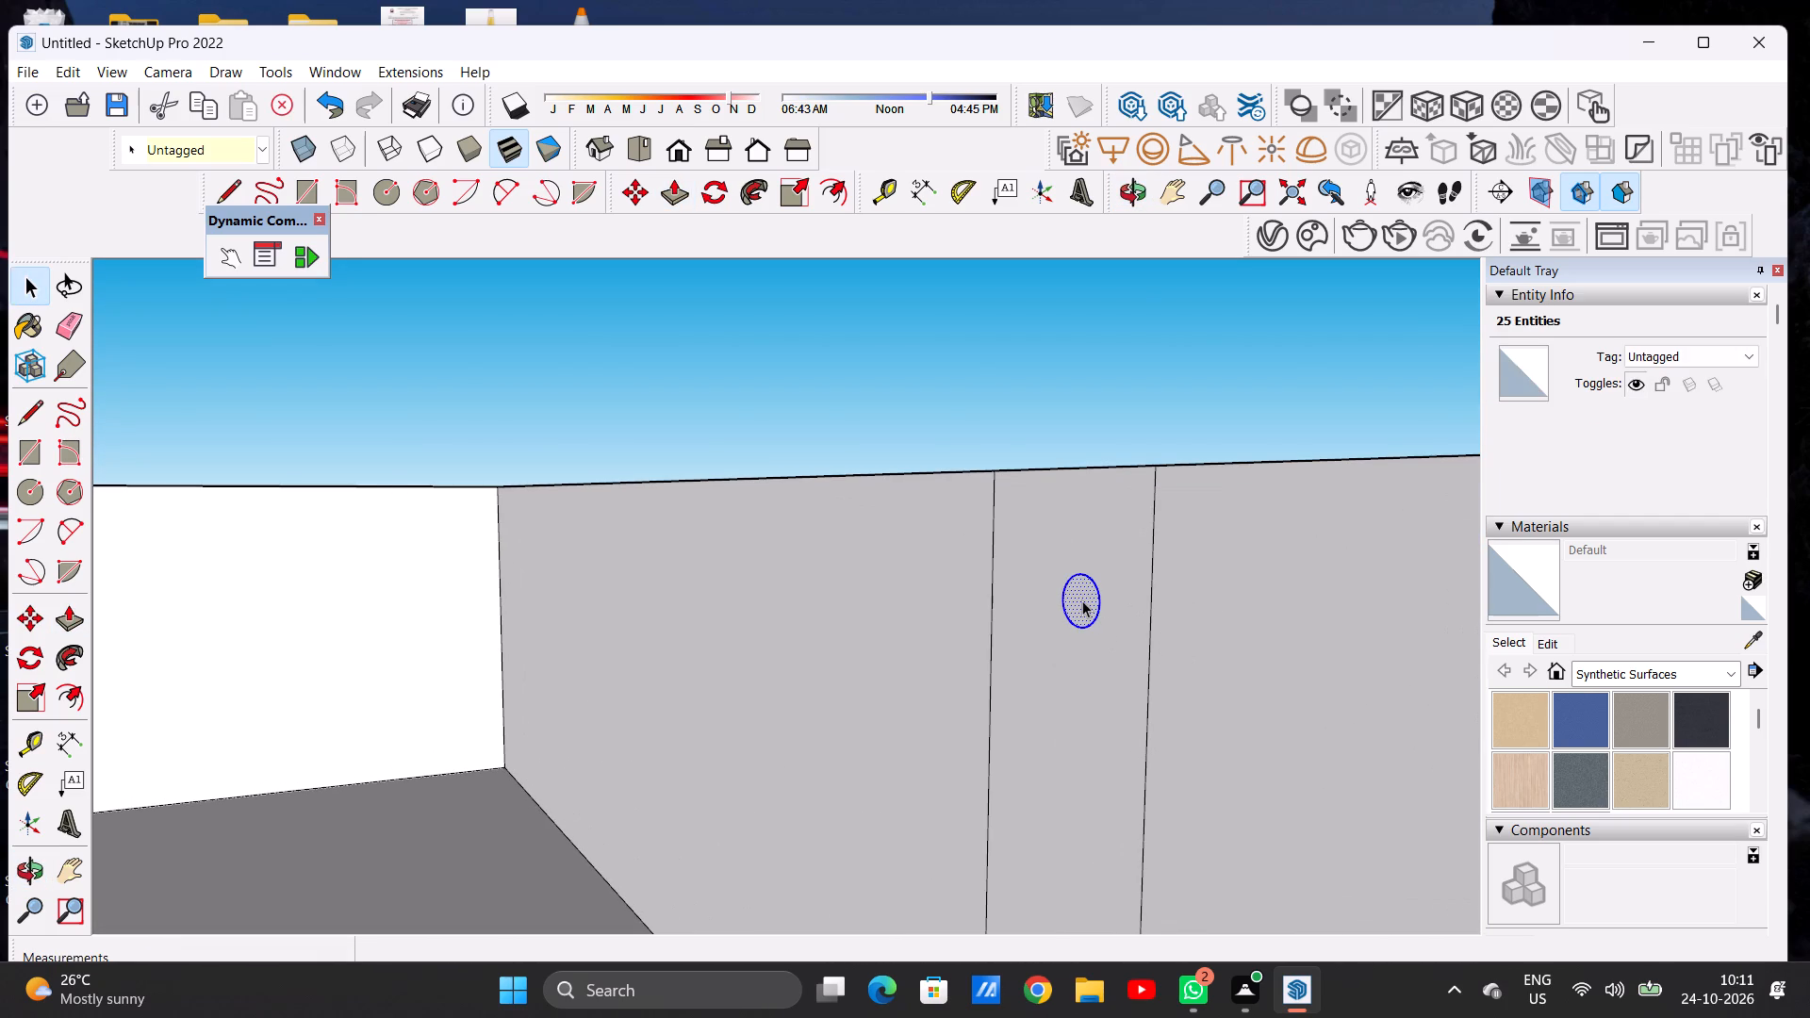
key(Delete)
Draw a circle of about 1' 10 5/16" radius on the parapet wall, centred between the two vertical lines near the top.
key(c)
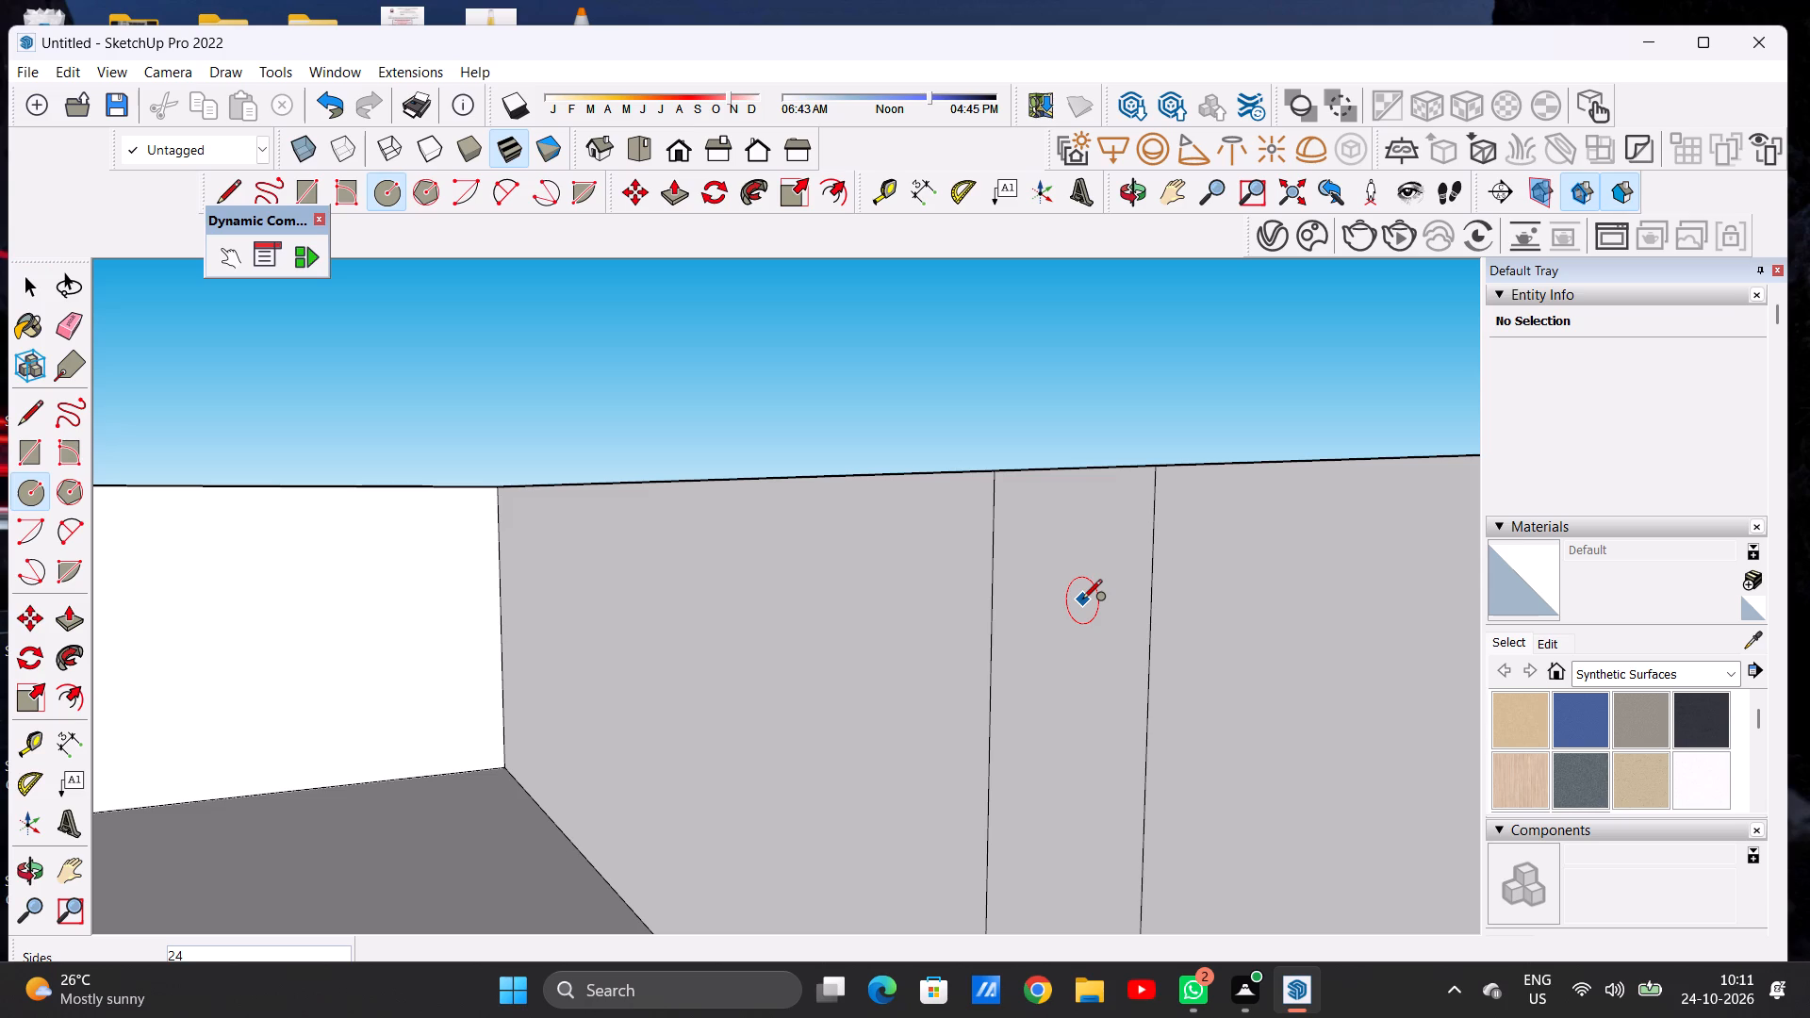
click(1082, 600)
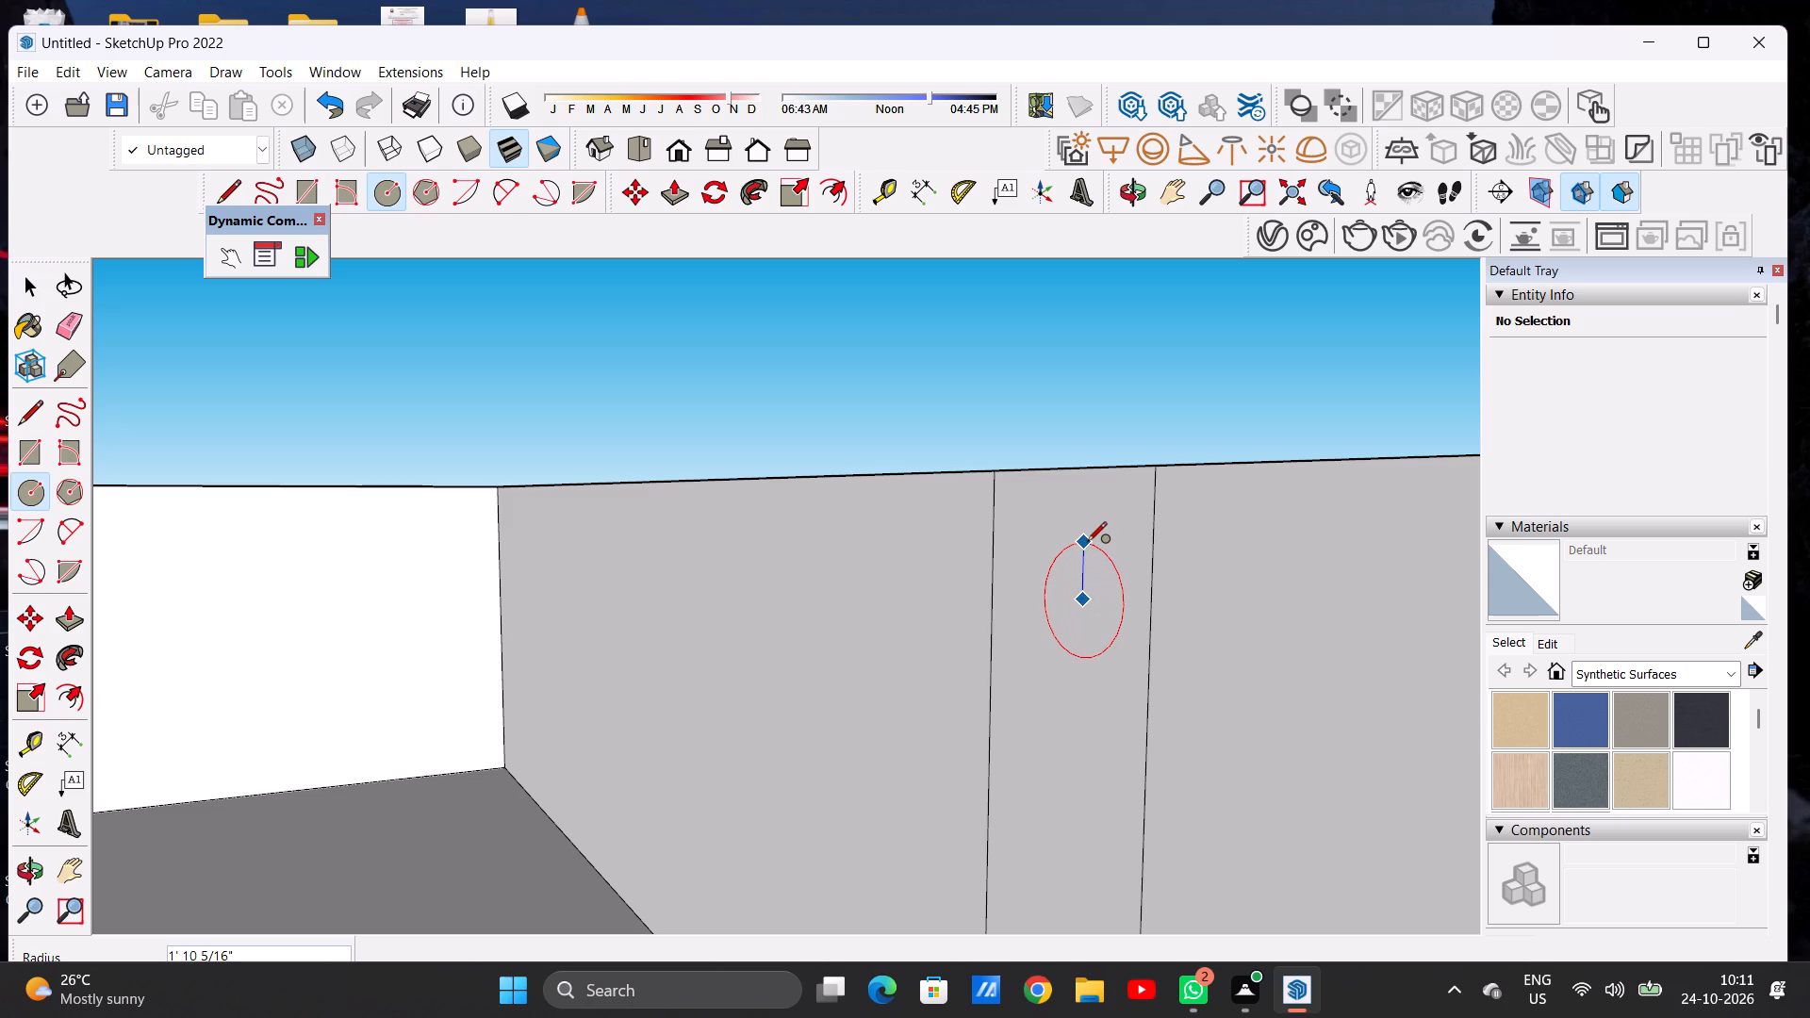
click(1087, 543)
key(space)
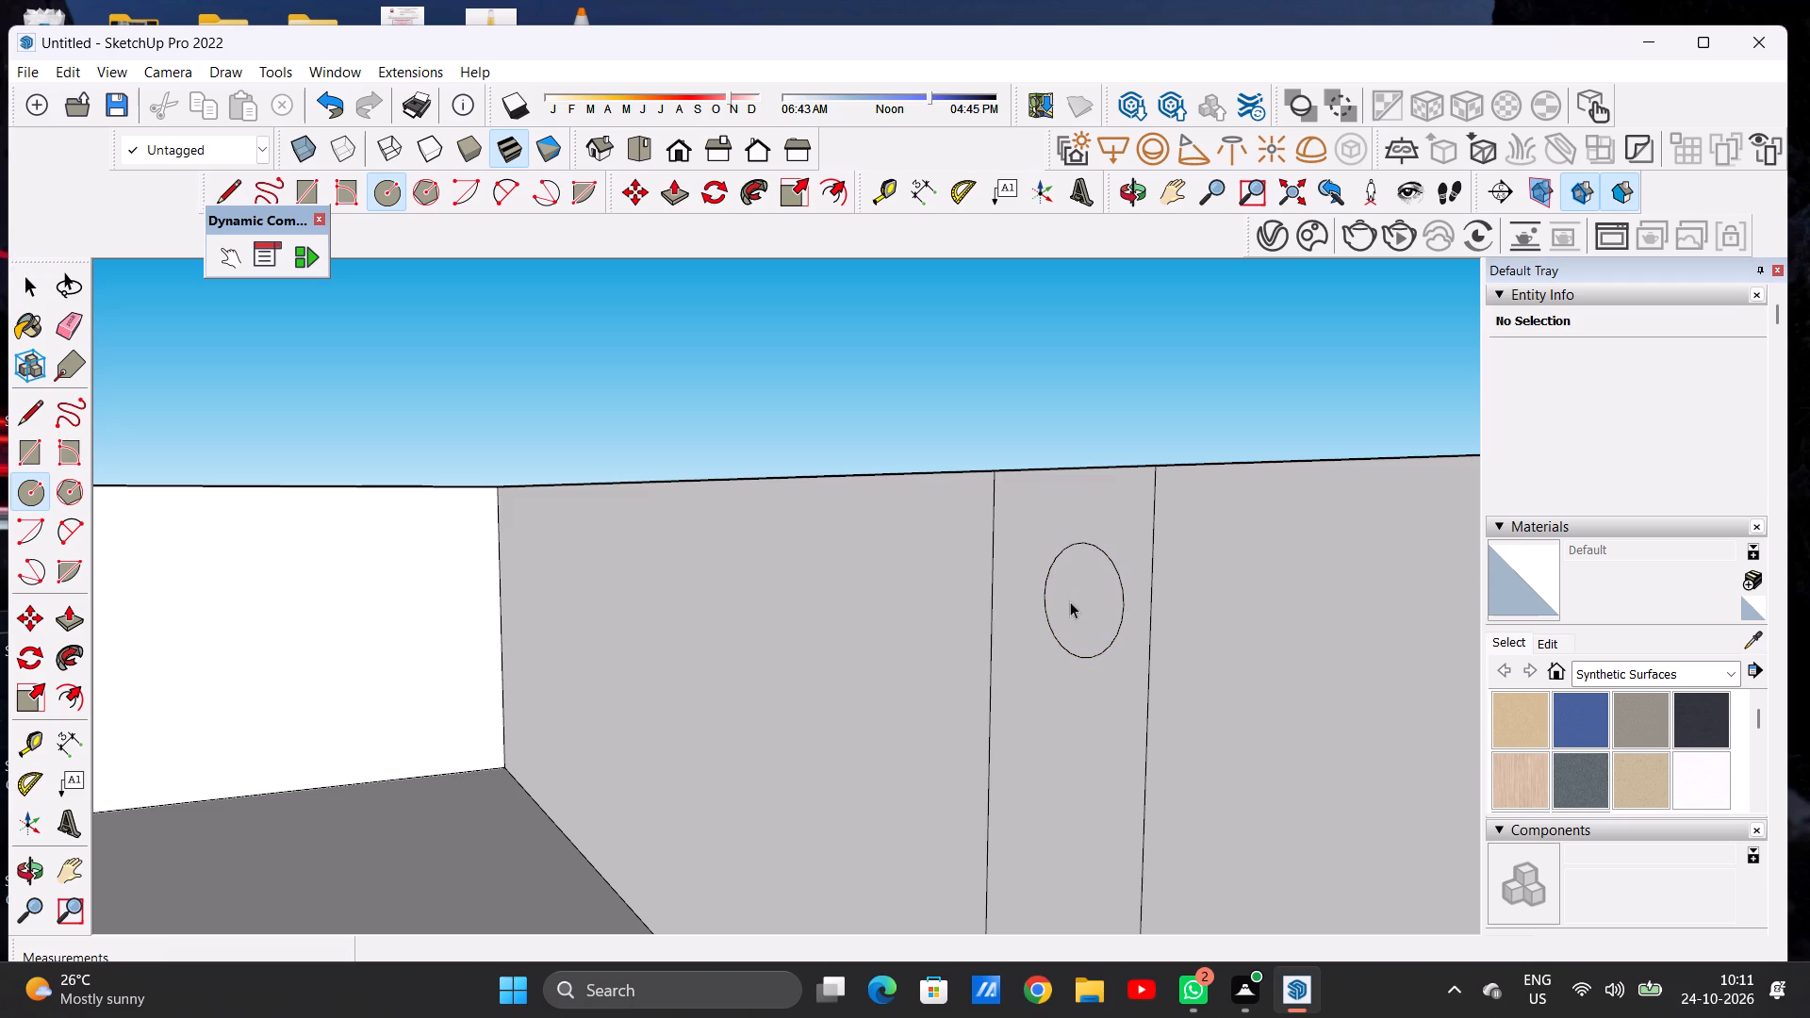
Push/Pull the large wall circle about 93' 8" across the roof opening to form a thick top rail reaching the opposite block.
key(p)
click(1086, 608)
scroll(1026, 611, down, 2)
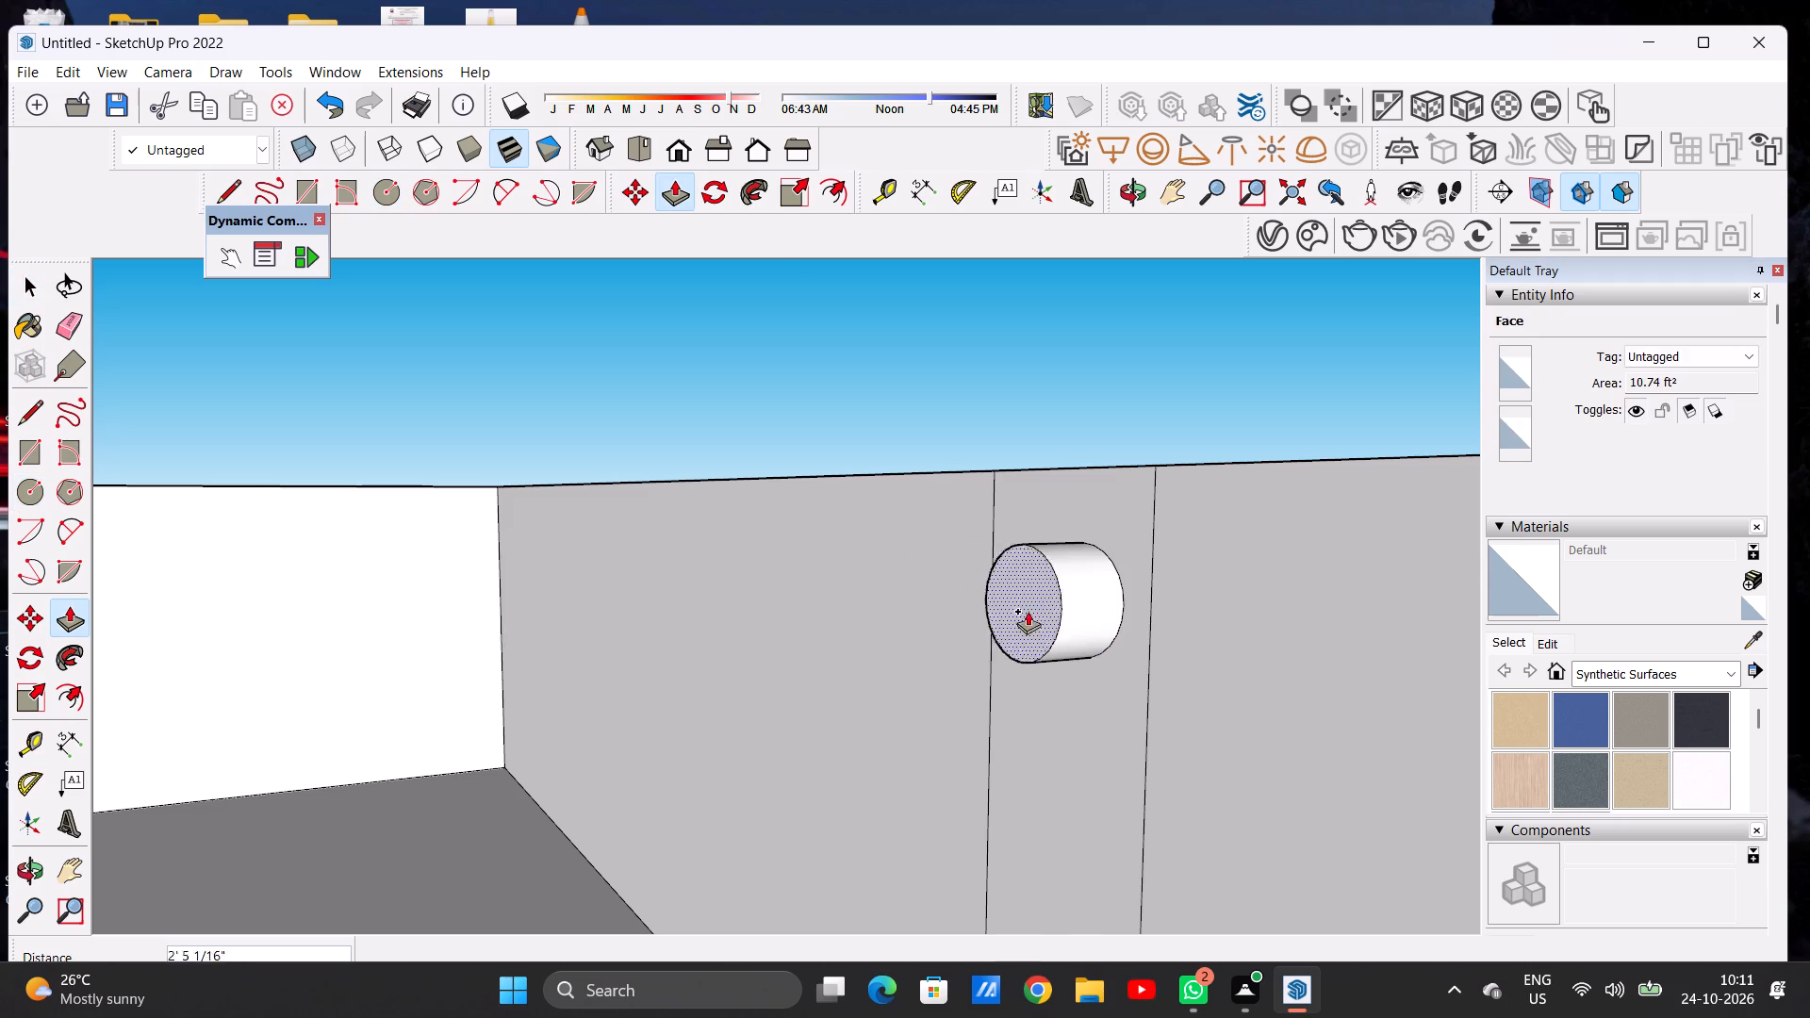
scroll(1028, 611, down, 20)
scroll(1028, 611, down, 2)
middle_drag(757, 642, 558, 603)
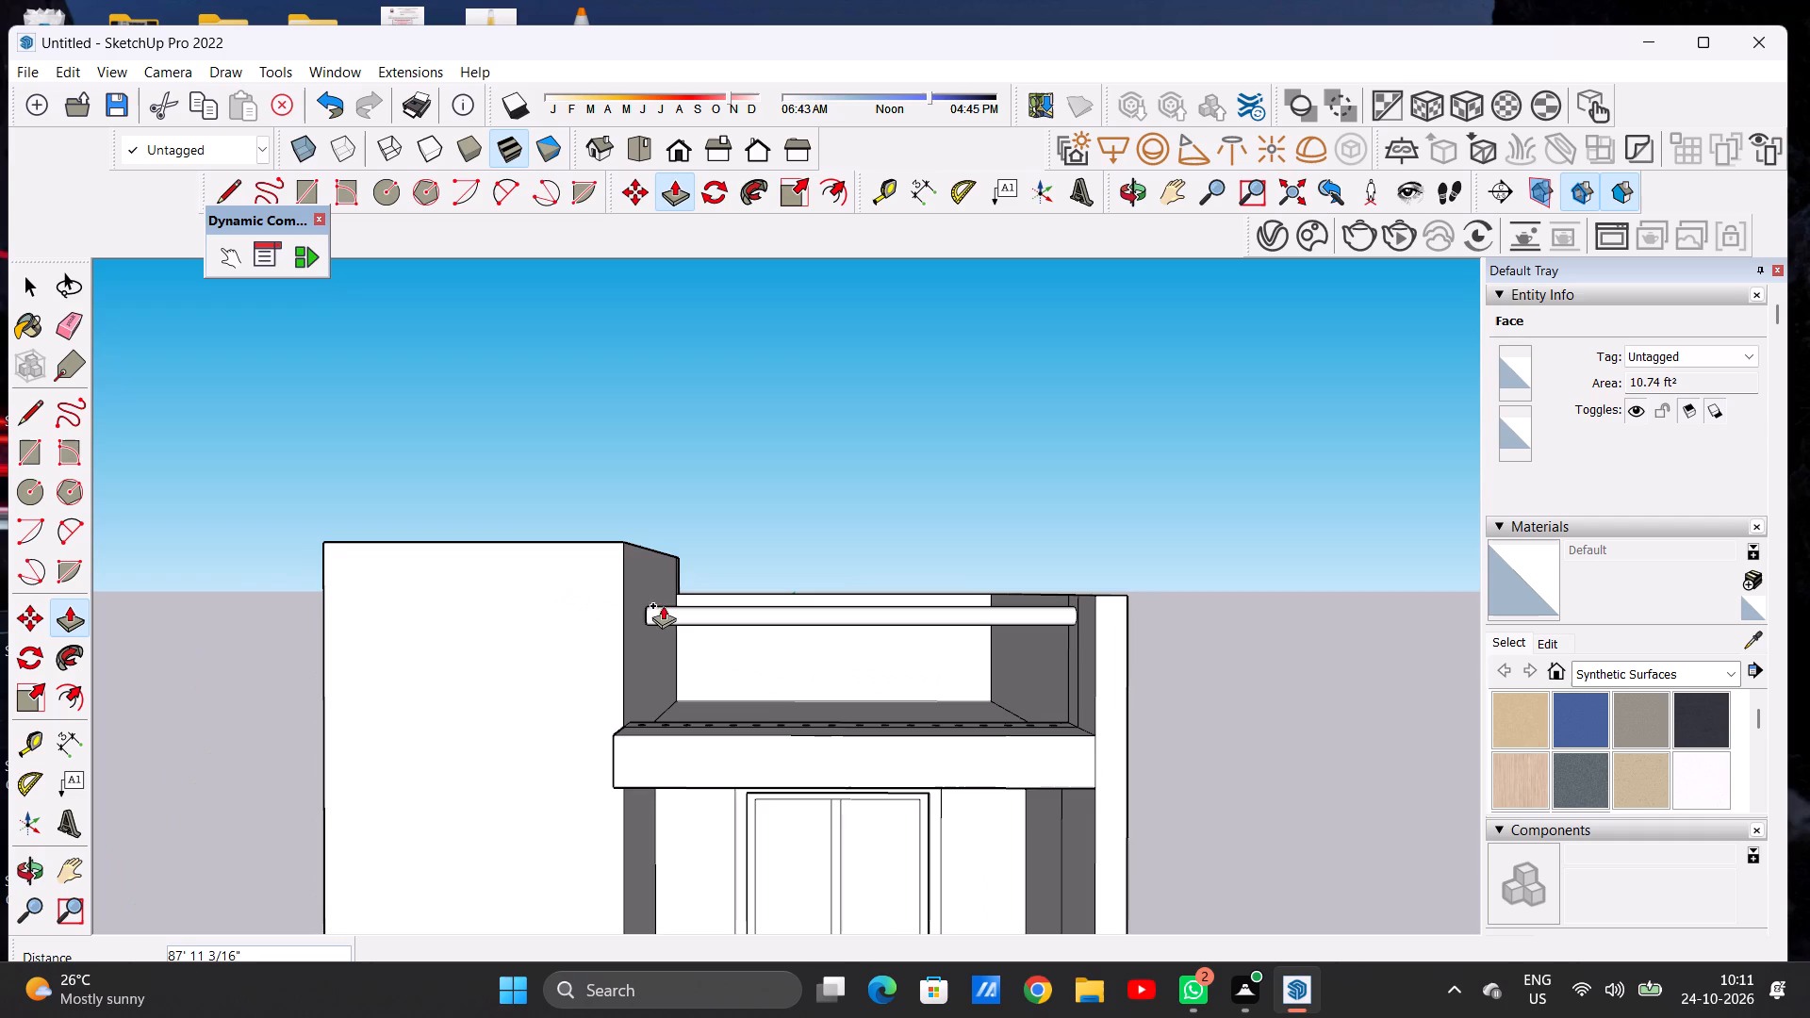
scroll(660, 607, up, 12)
click(604, 583)
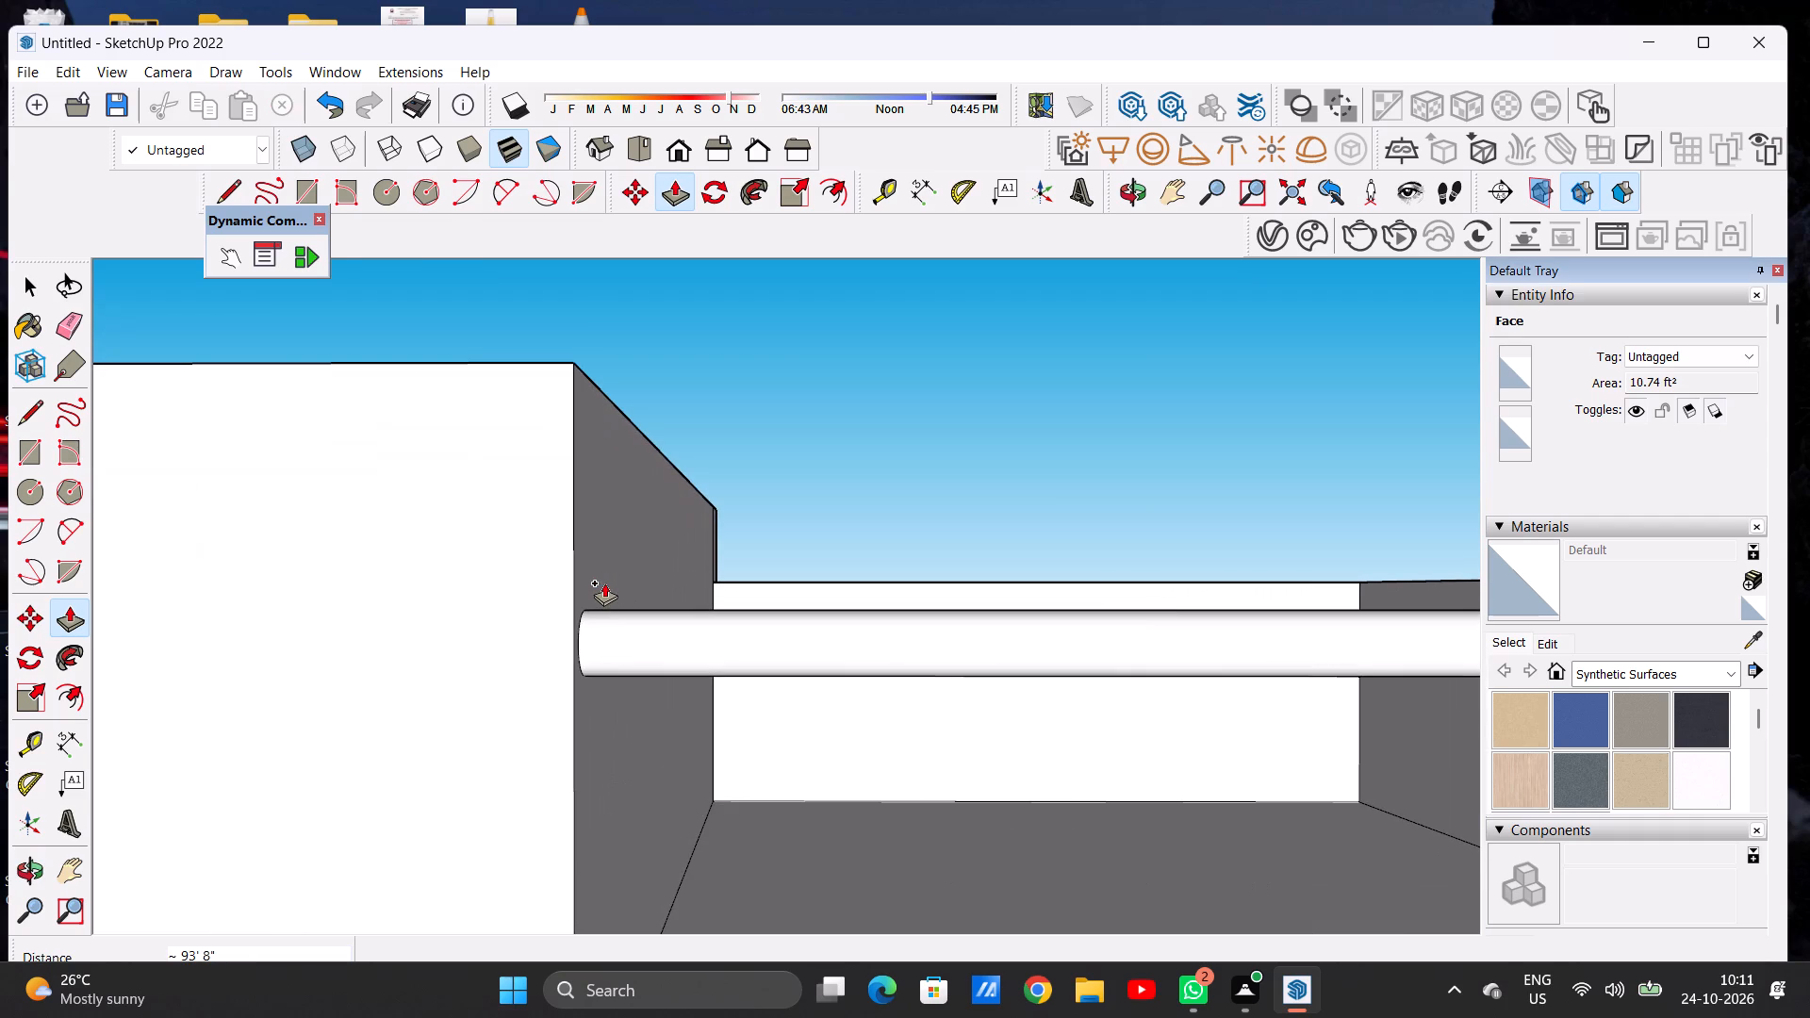
key(space)
scroll(807, 714, down, 3)
scroll(807, 714, up, 1)
scroll(807, 714, down, 10)
middle_drag(1020, 715, 990, 803)
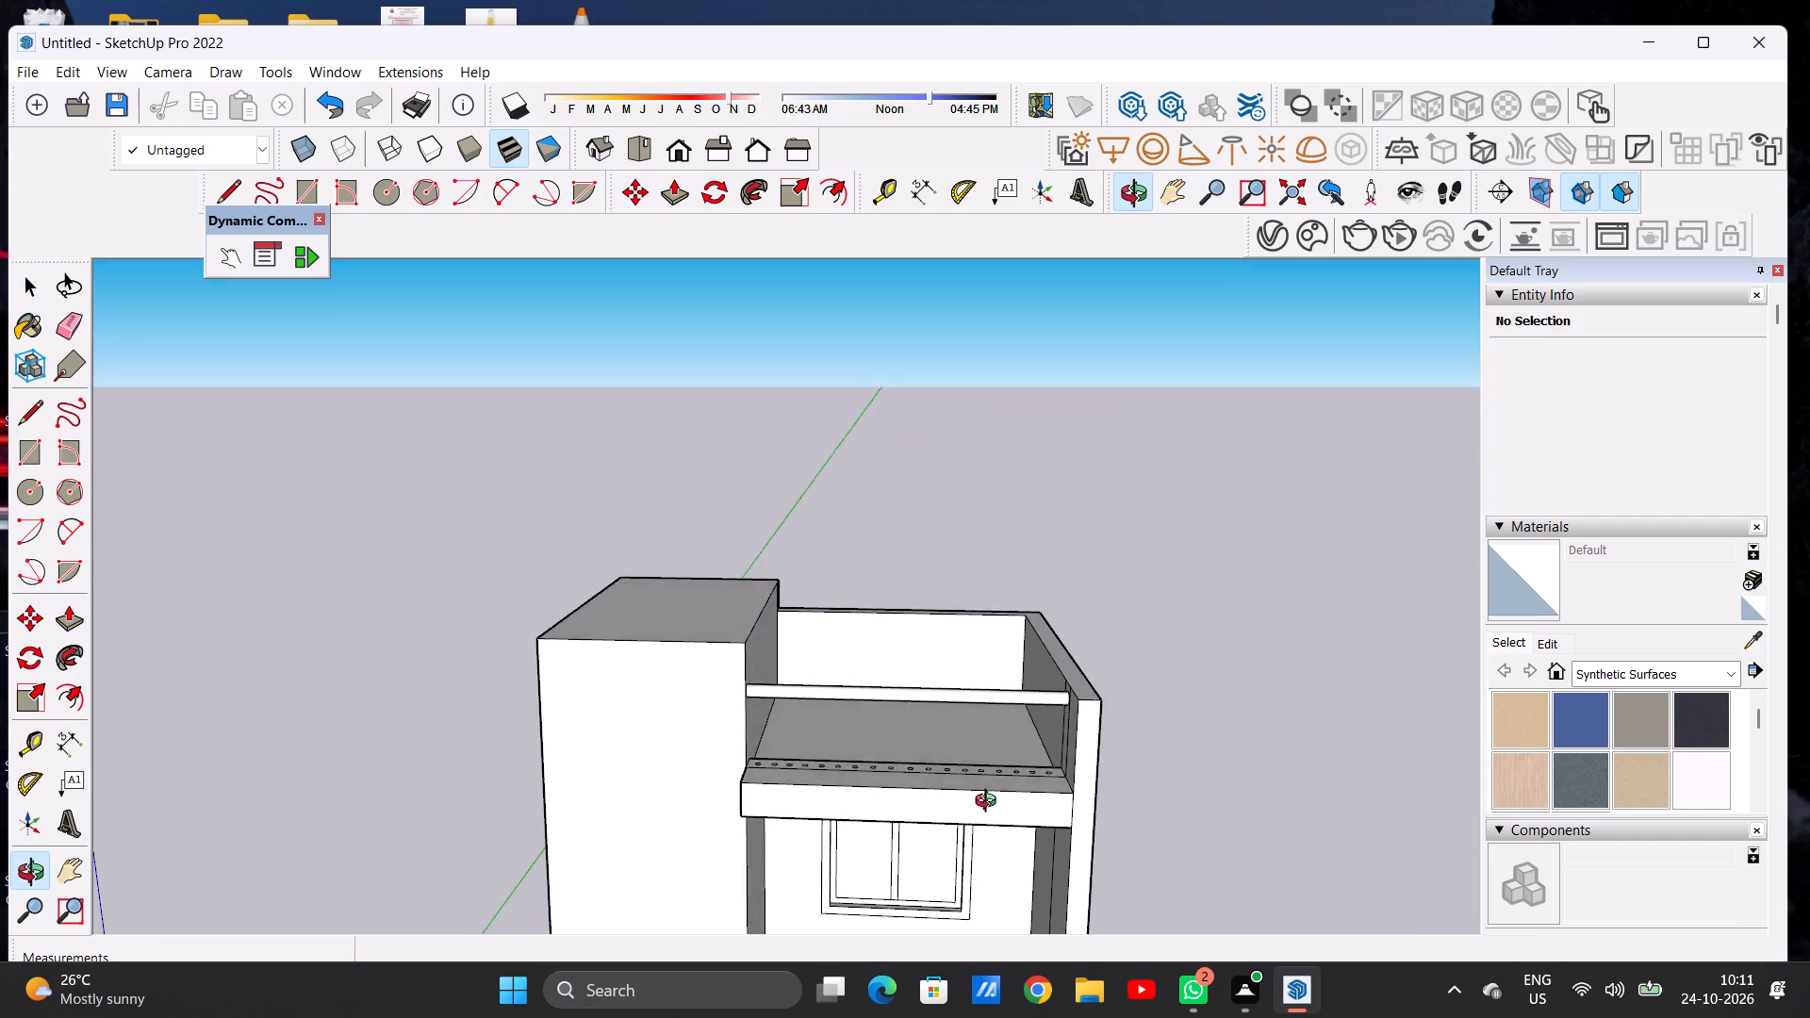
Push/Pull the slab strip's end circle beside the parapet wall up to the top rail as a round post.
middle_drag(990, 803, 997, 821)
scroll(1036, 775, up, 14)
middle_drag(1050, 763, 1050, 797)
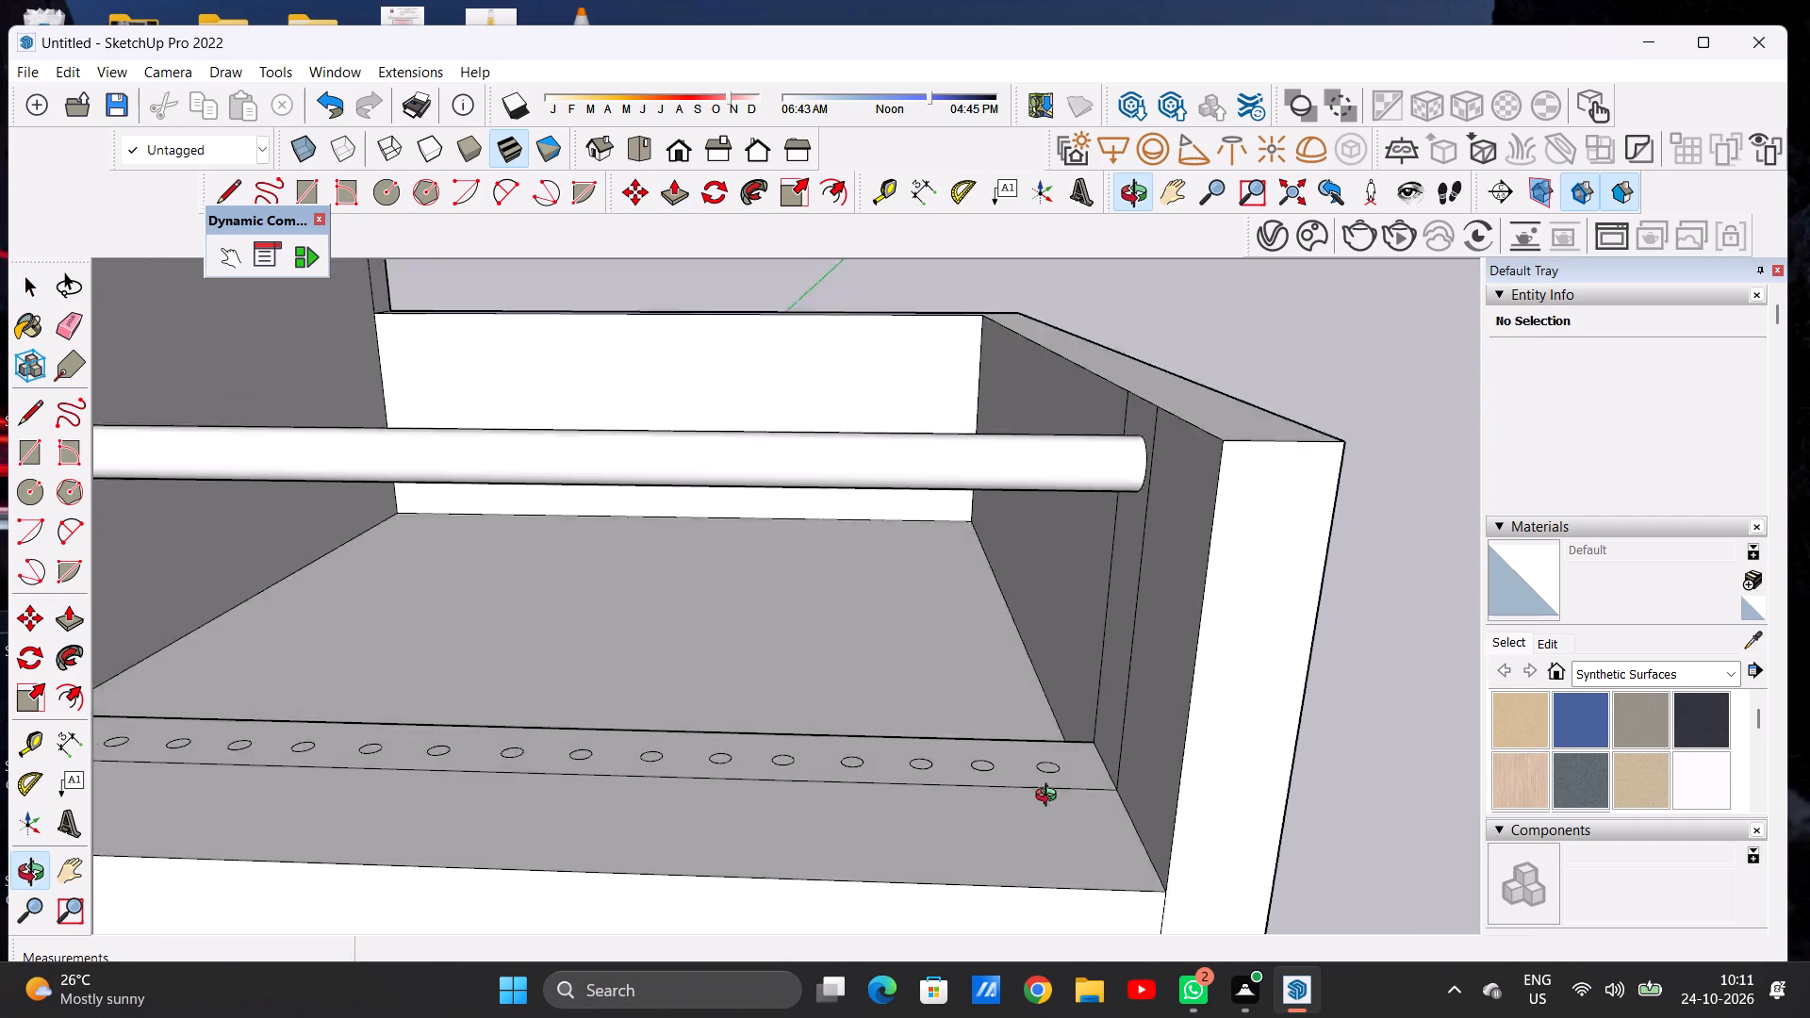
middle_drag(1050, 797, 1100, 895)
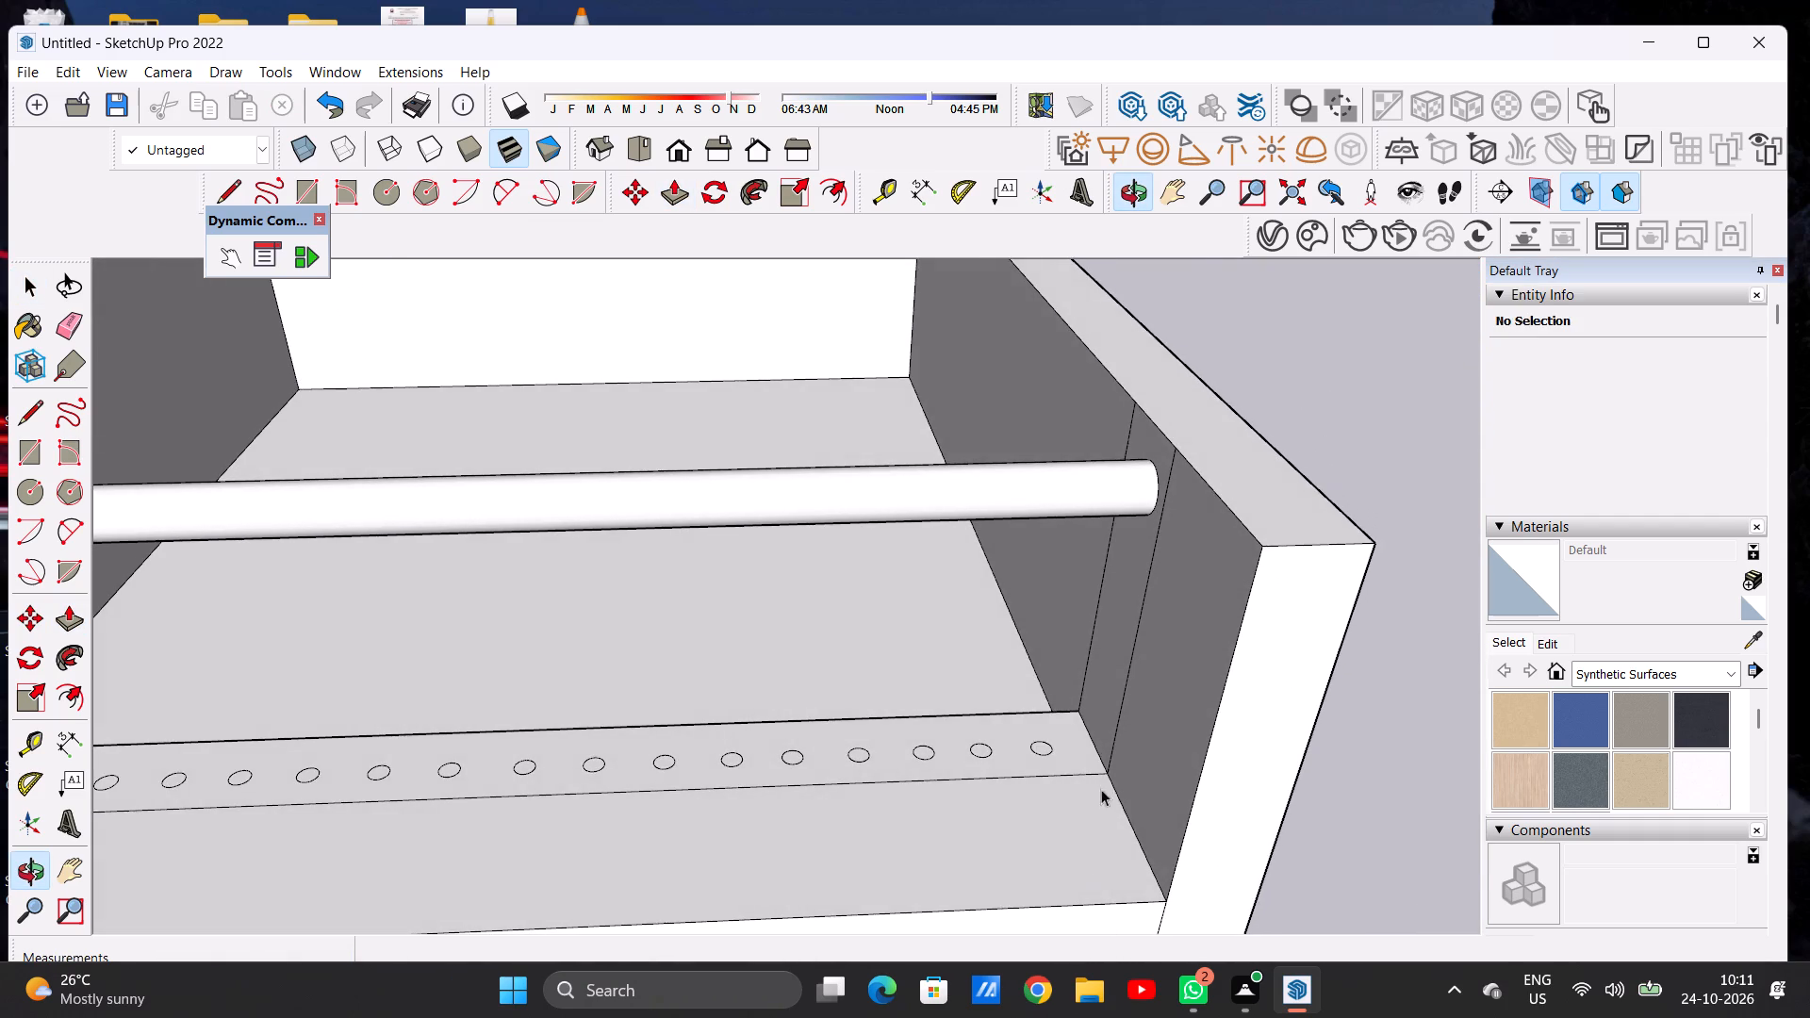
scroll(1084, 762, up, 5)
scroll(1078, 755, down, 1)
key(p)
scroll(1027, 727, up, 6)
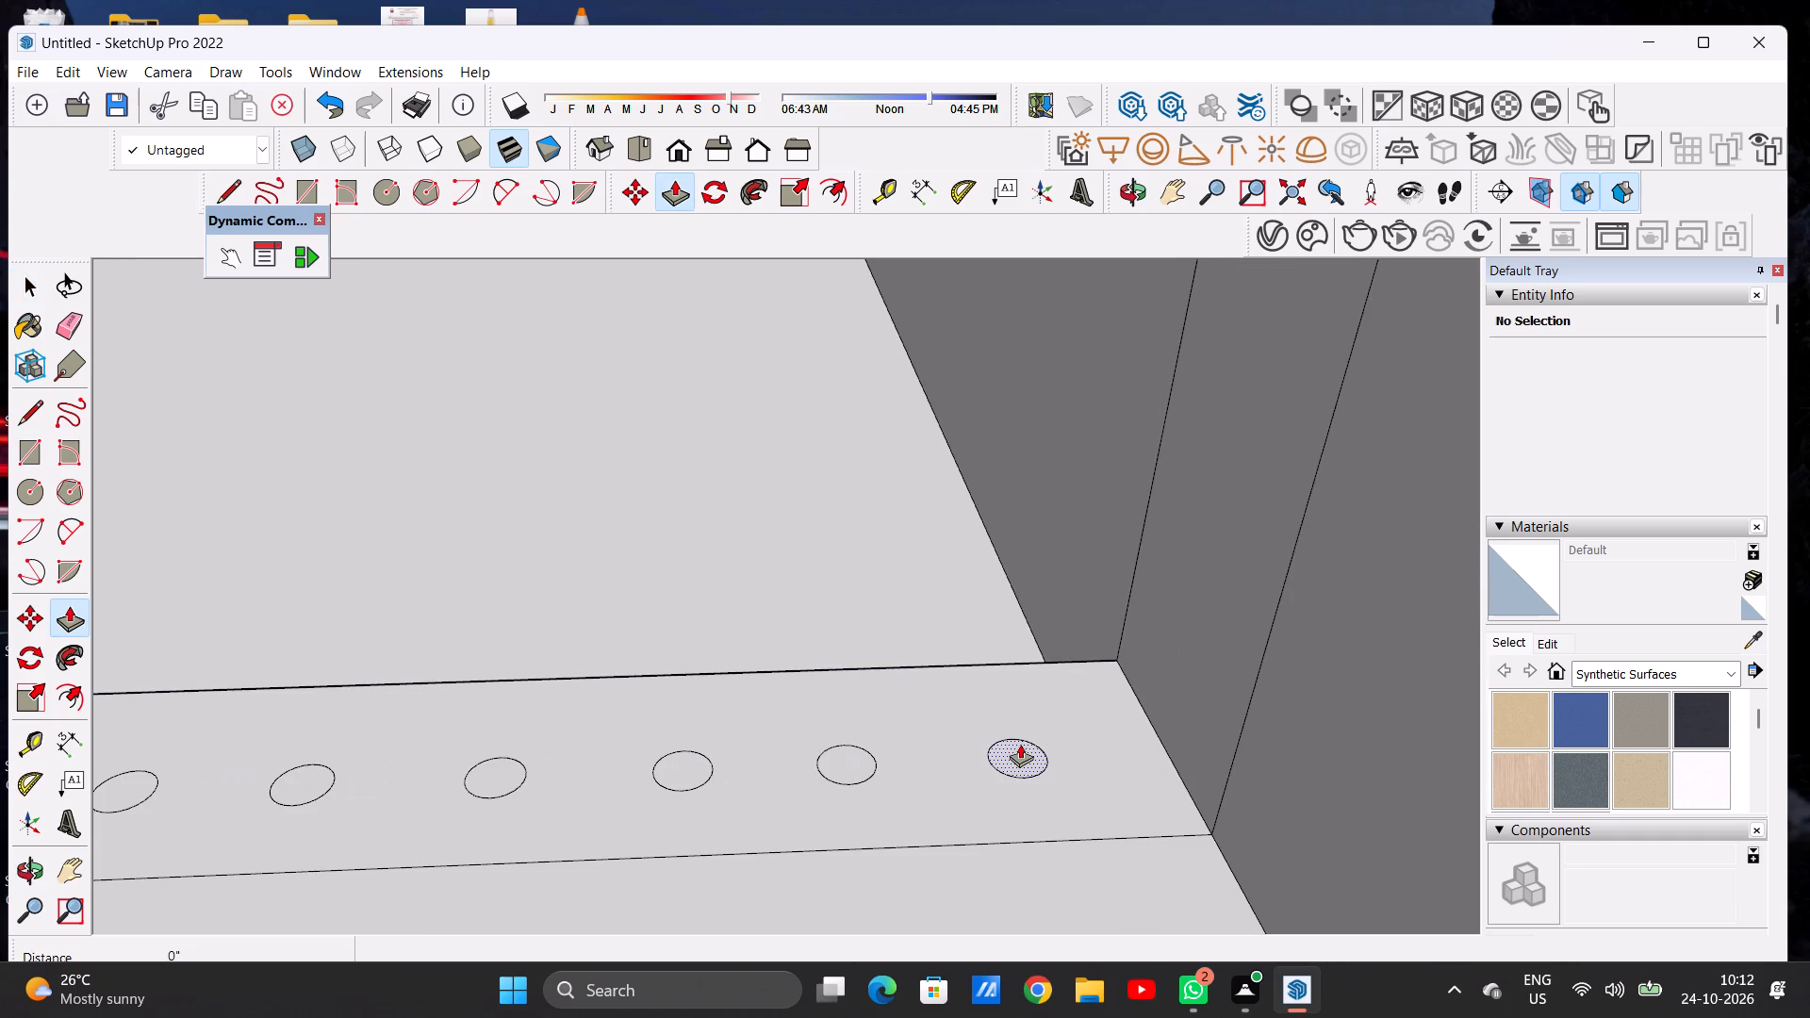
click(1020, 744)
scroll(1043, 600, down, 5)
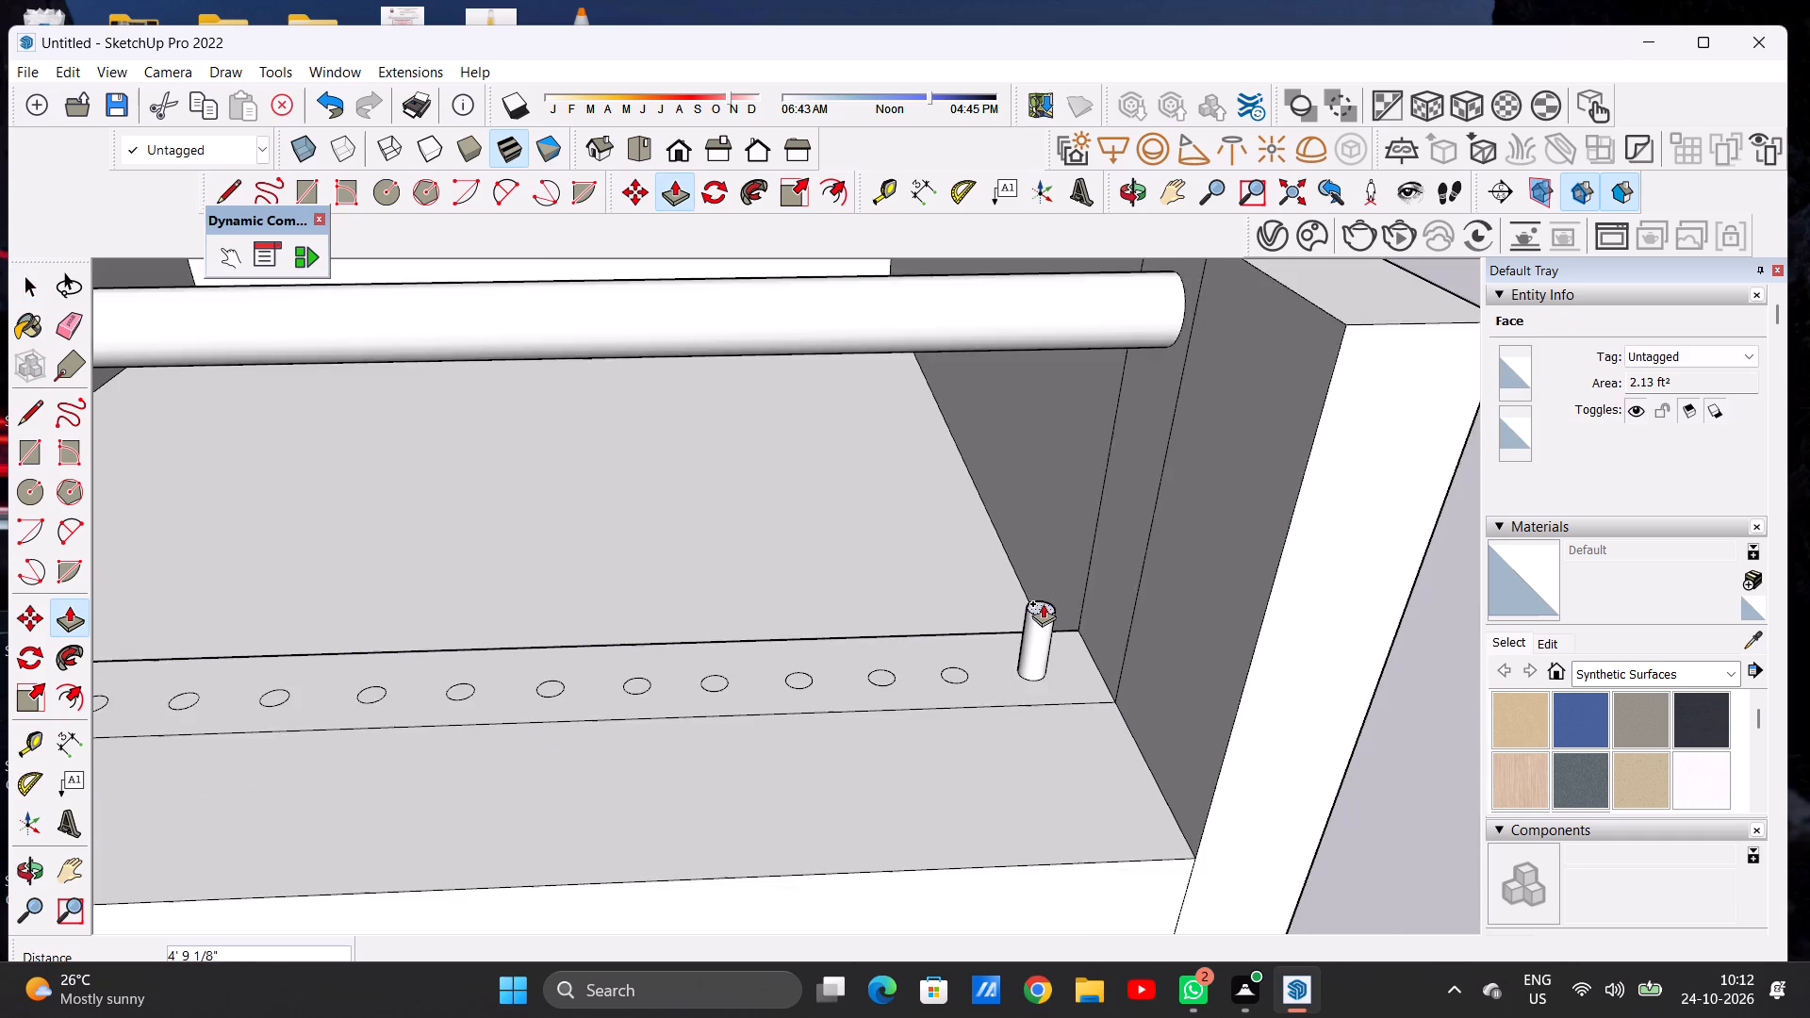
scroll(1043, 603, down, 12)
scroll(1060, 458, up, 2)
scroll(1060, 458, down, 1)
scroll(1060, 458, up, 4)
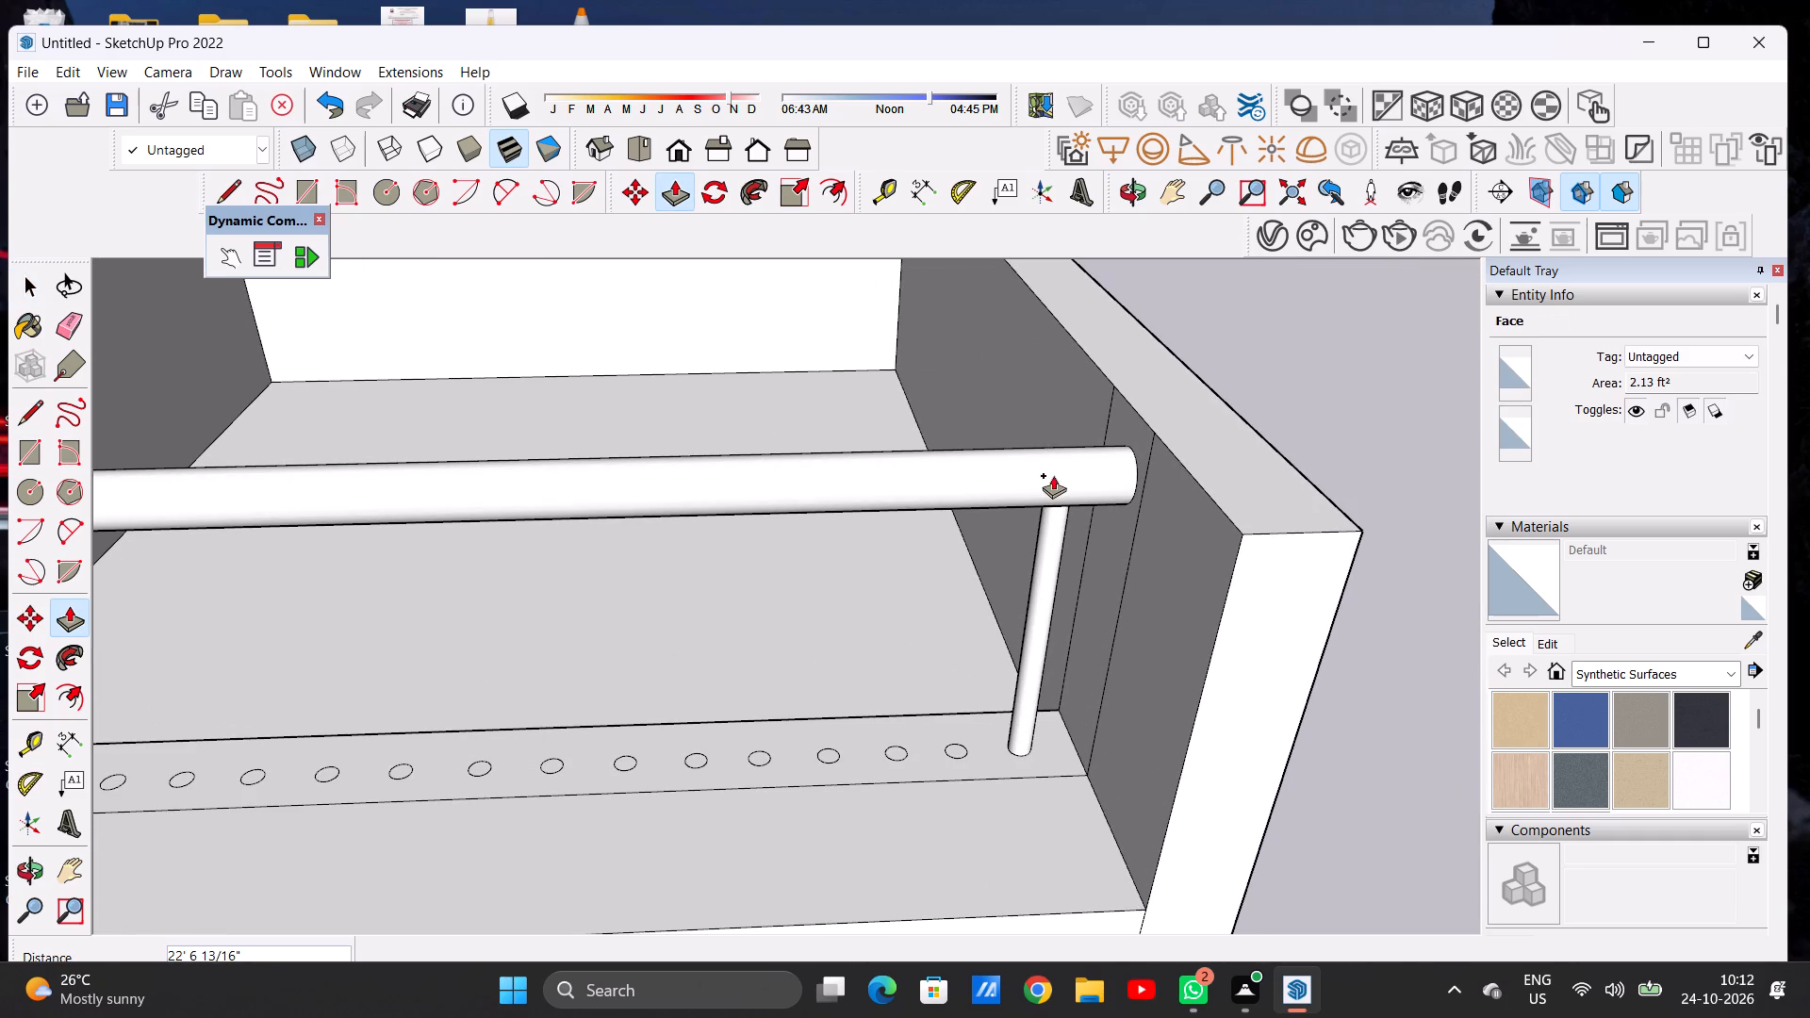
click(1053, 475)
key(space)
Undo the round post and the top rail extrusions, back to the flat circle on the parapet wall.
middle_drag(999, 826, 1002, 685)
scroll(992, 696, down, 9)
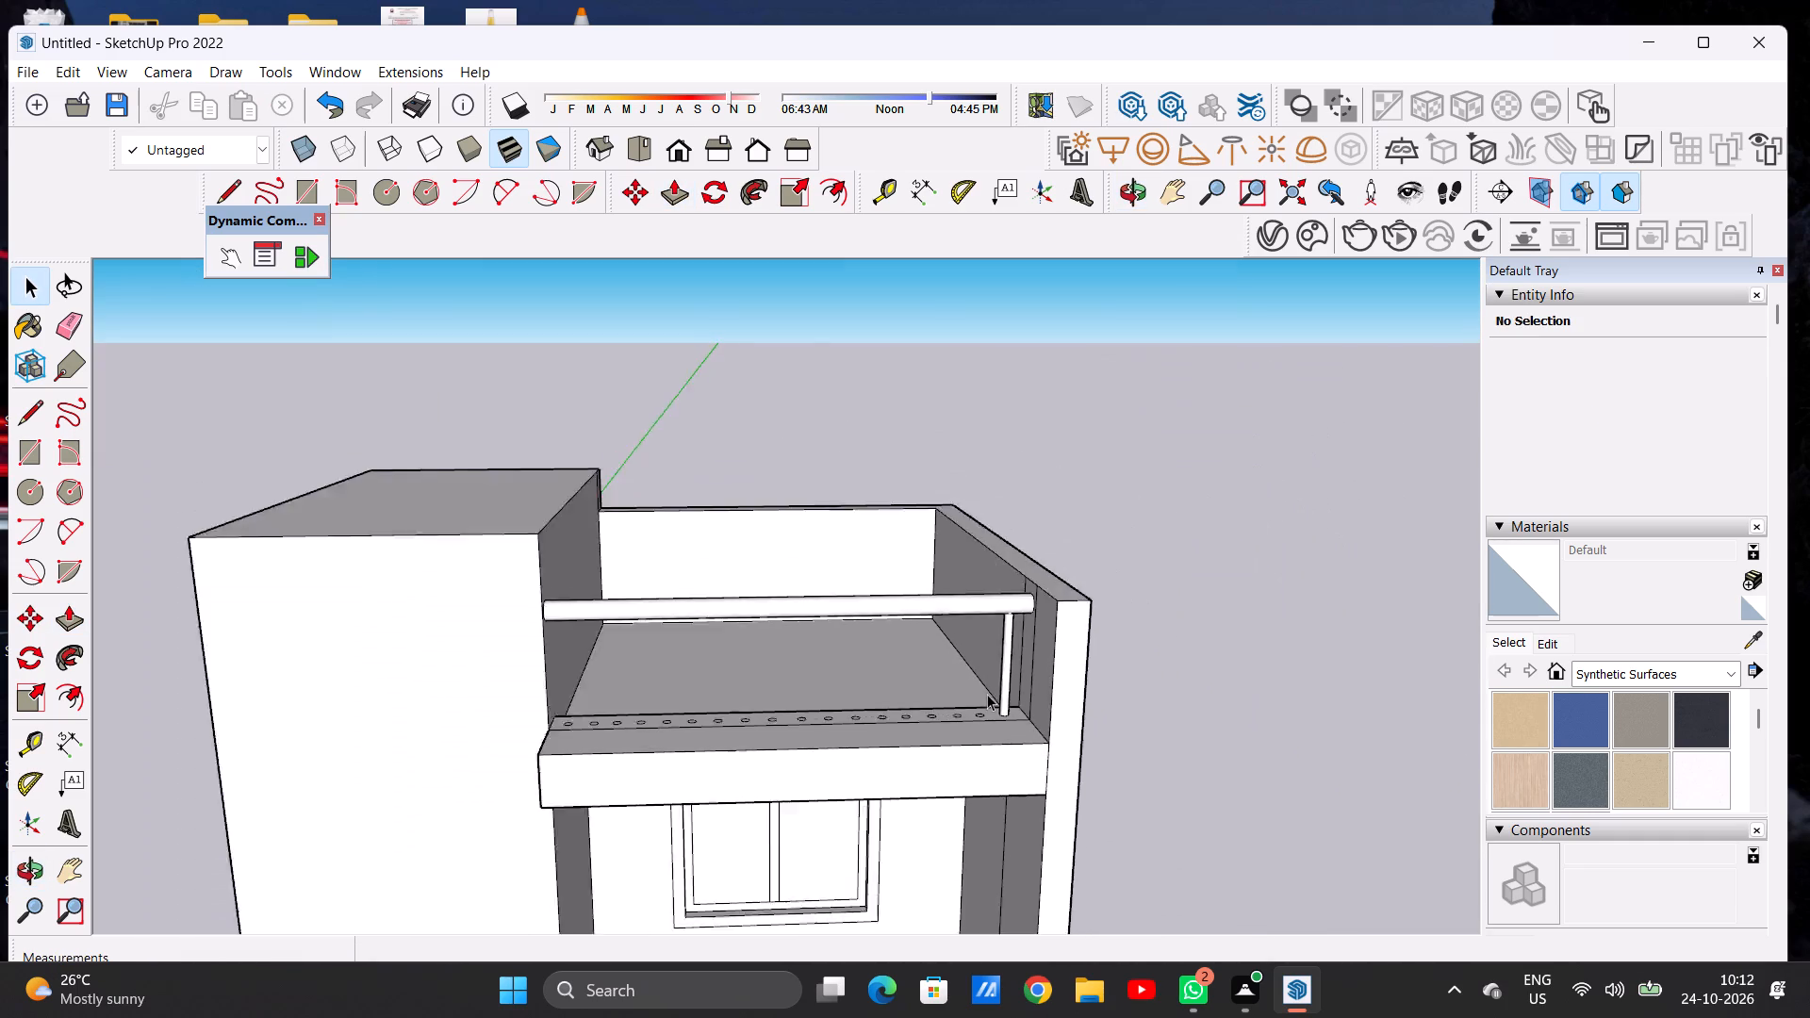
scroll(987, 694, down, 2)
scroll(1027, 716, up, 1)
middle_drag(1027, 716, 1018, 665)
scroll(1007, 650, up, 4)
key(ctrl+z)
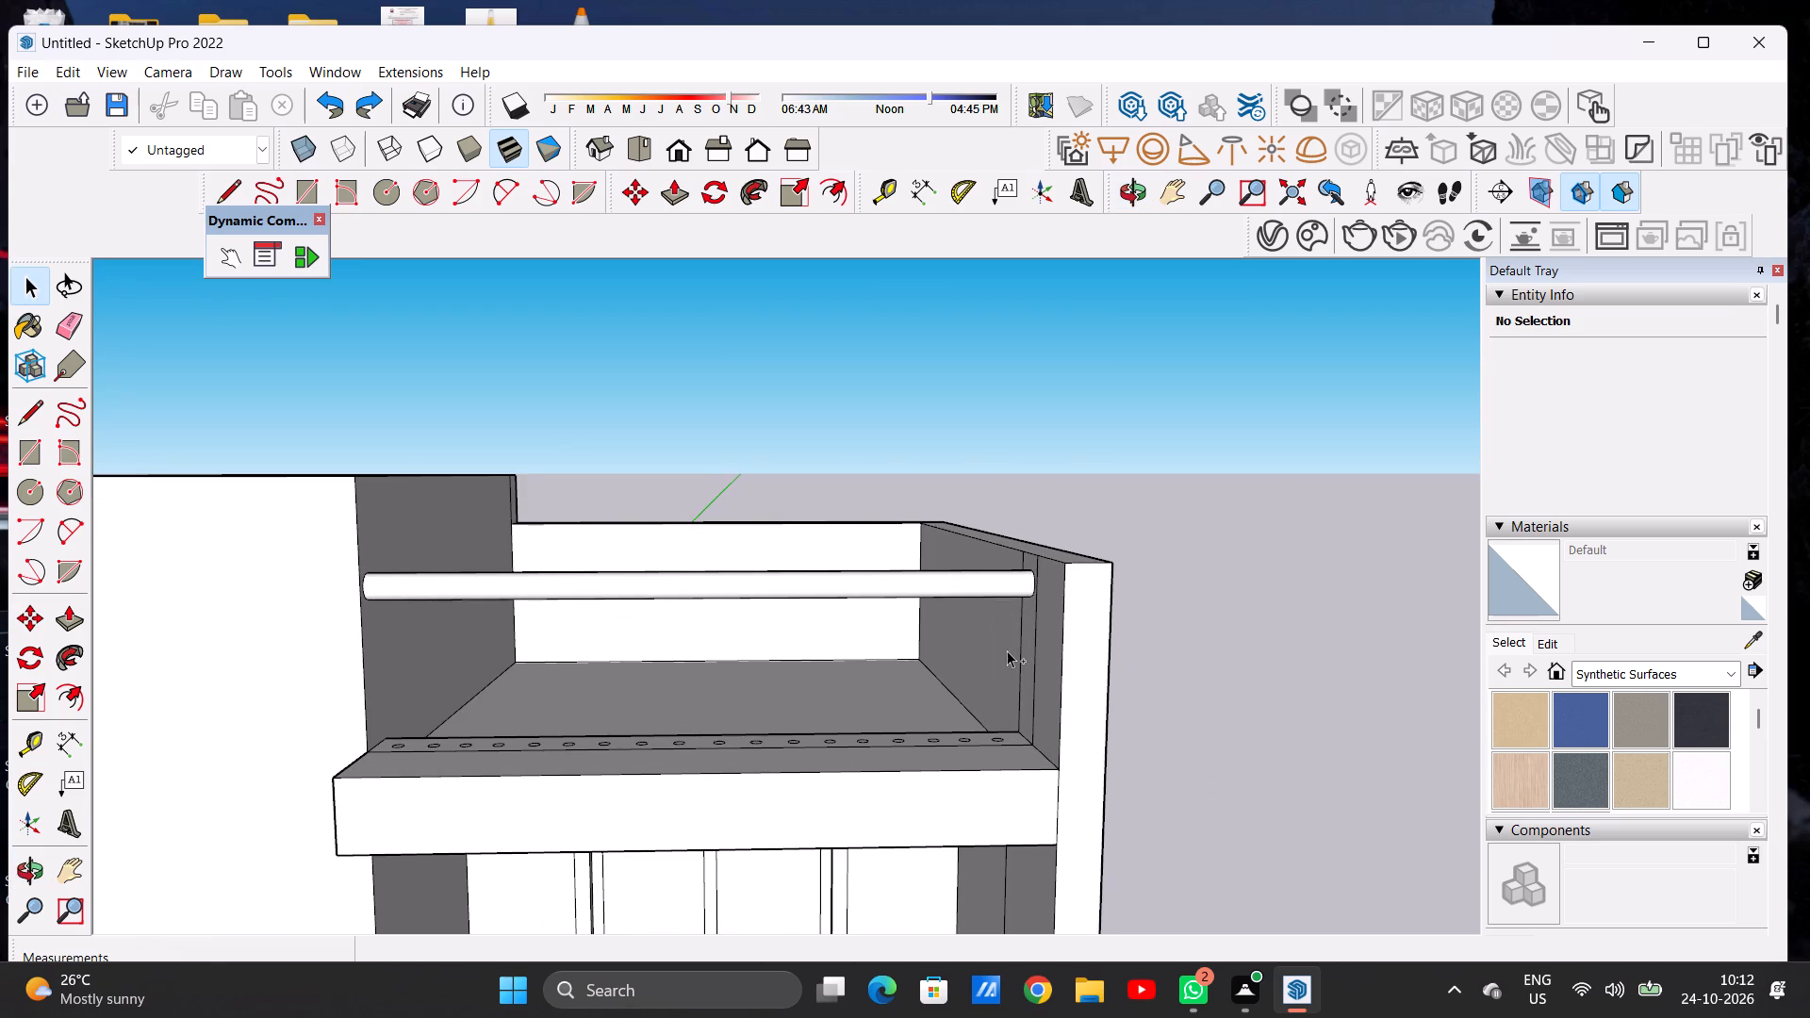
key(ctrl+z)
Delete the circle with its outline from between the two vertical lines on the parapet wall.
middle_drag(961, 658, 1234, 706)
scroll(975, 589, up, 5)
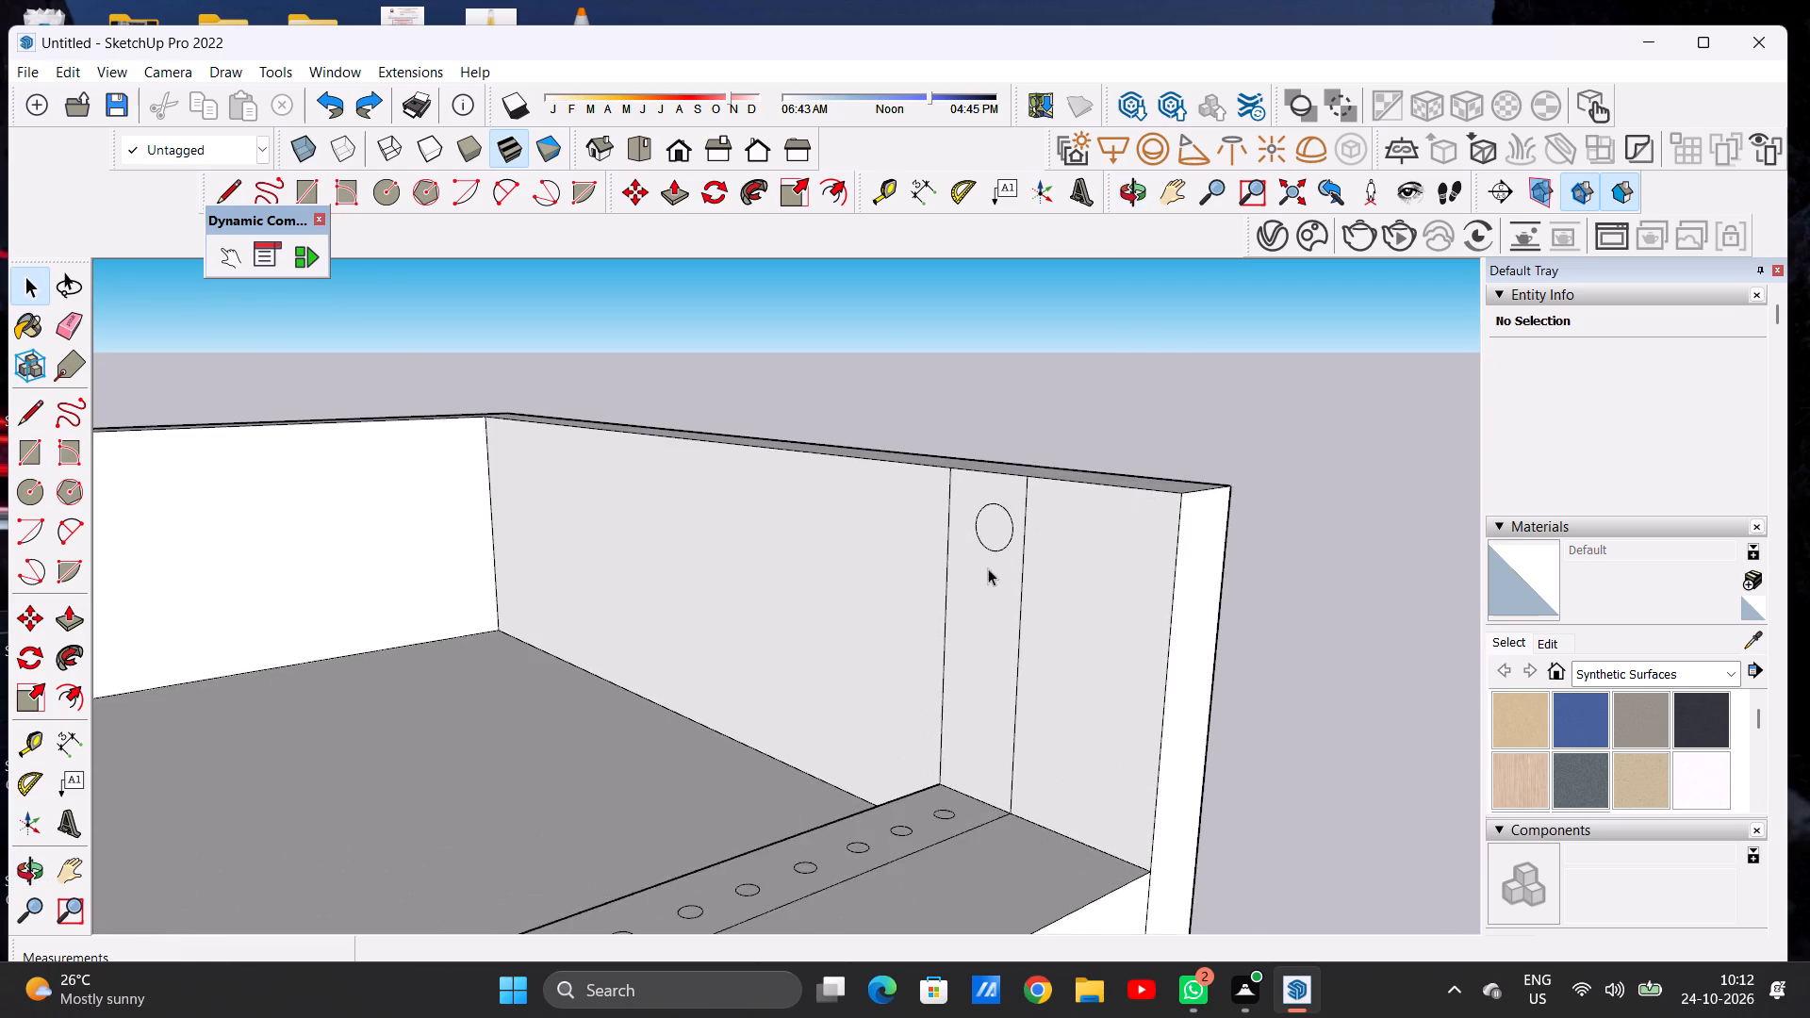
scroll(988, 568, up, 4)
double_click(993, 528)
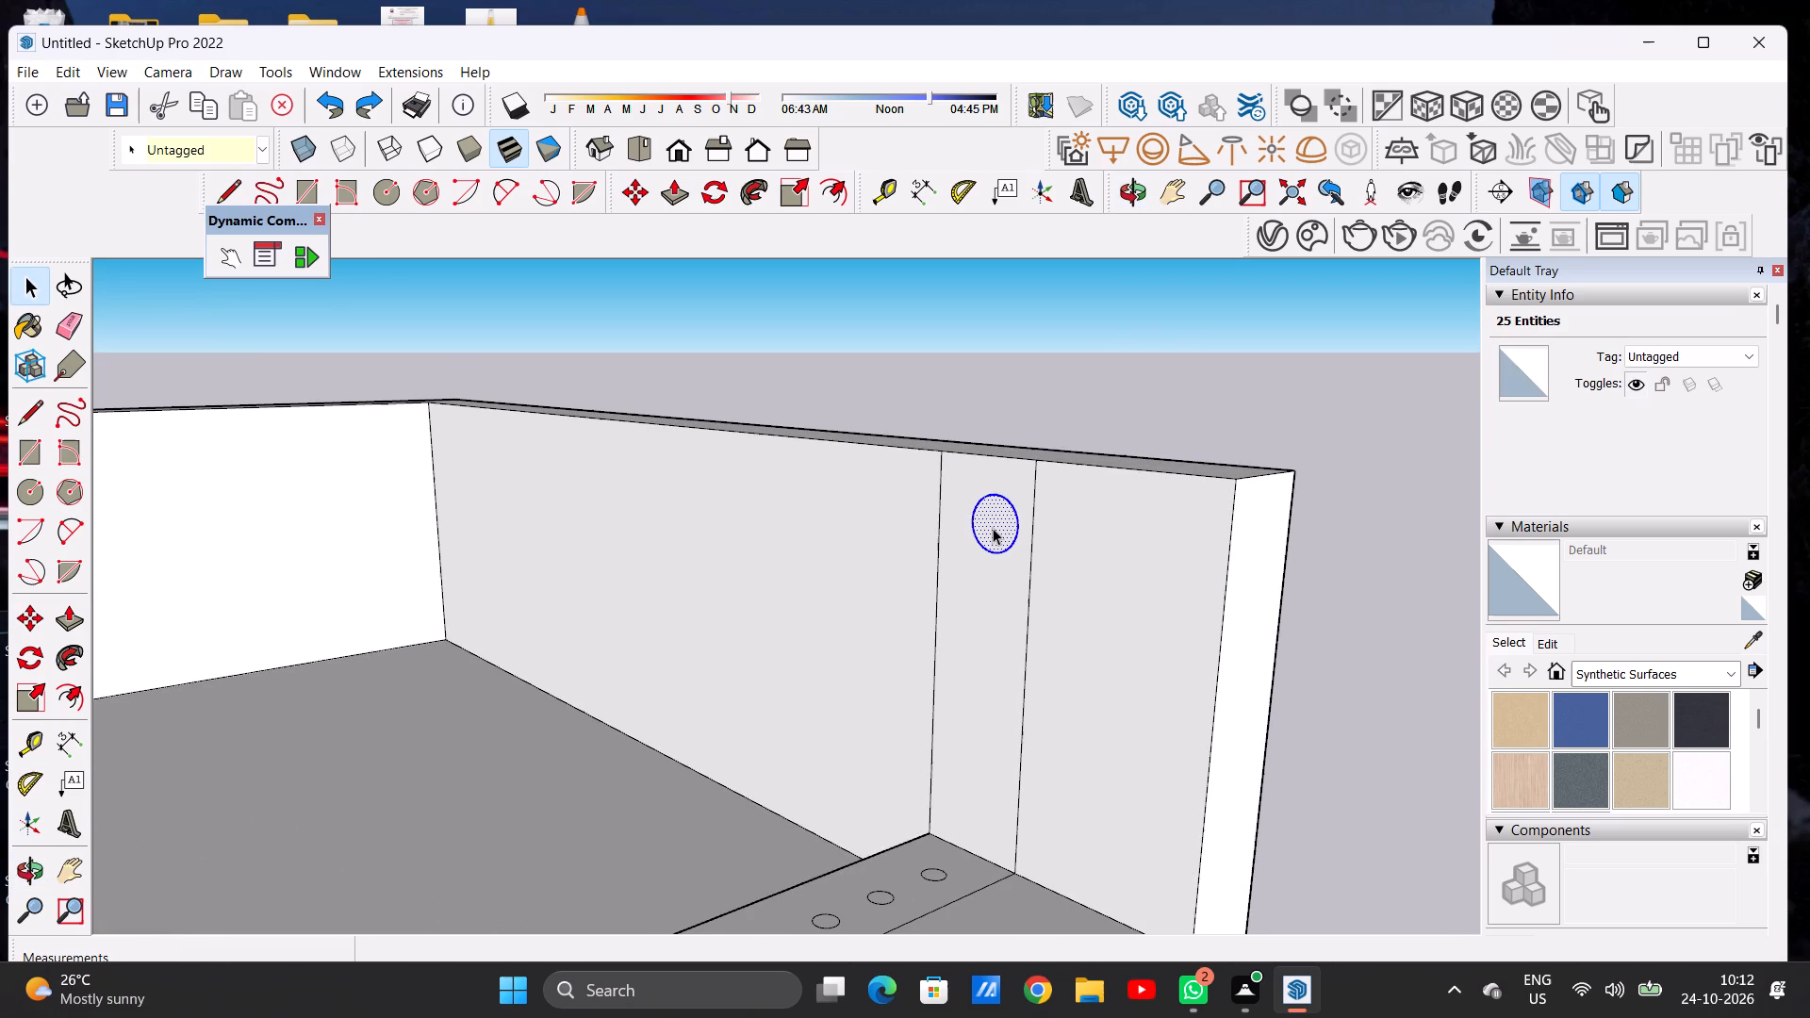
key(Delete)
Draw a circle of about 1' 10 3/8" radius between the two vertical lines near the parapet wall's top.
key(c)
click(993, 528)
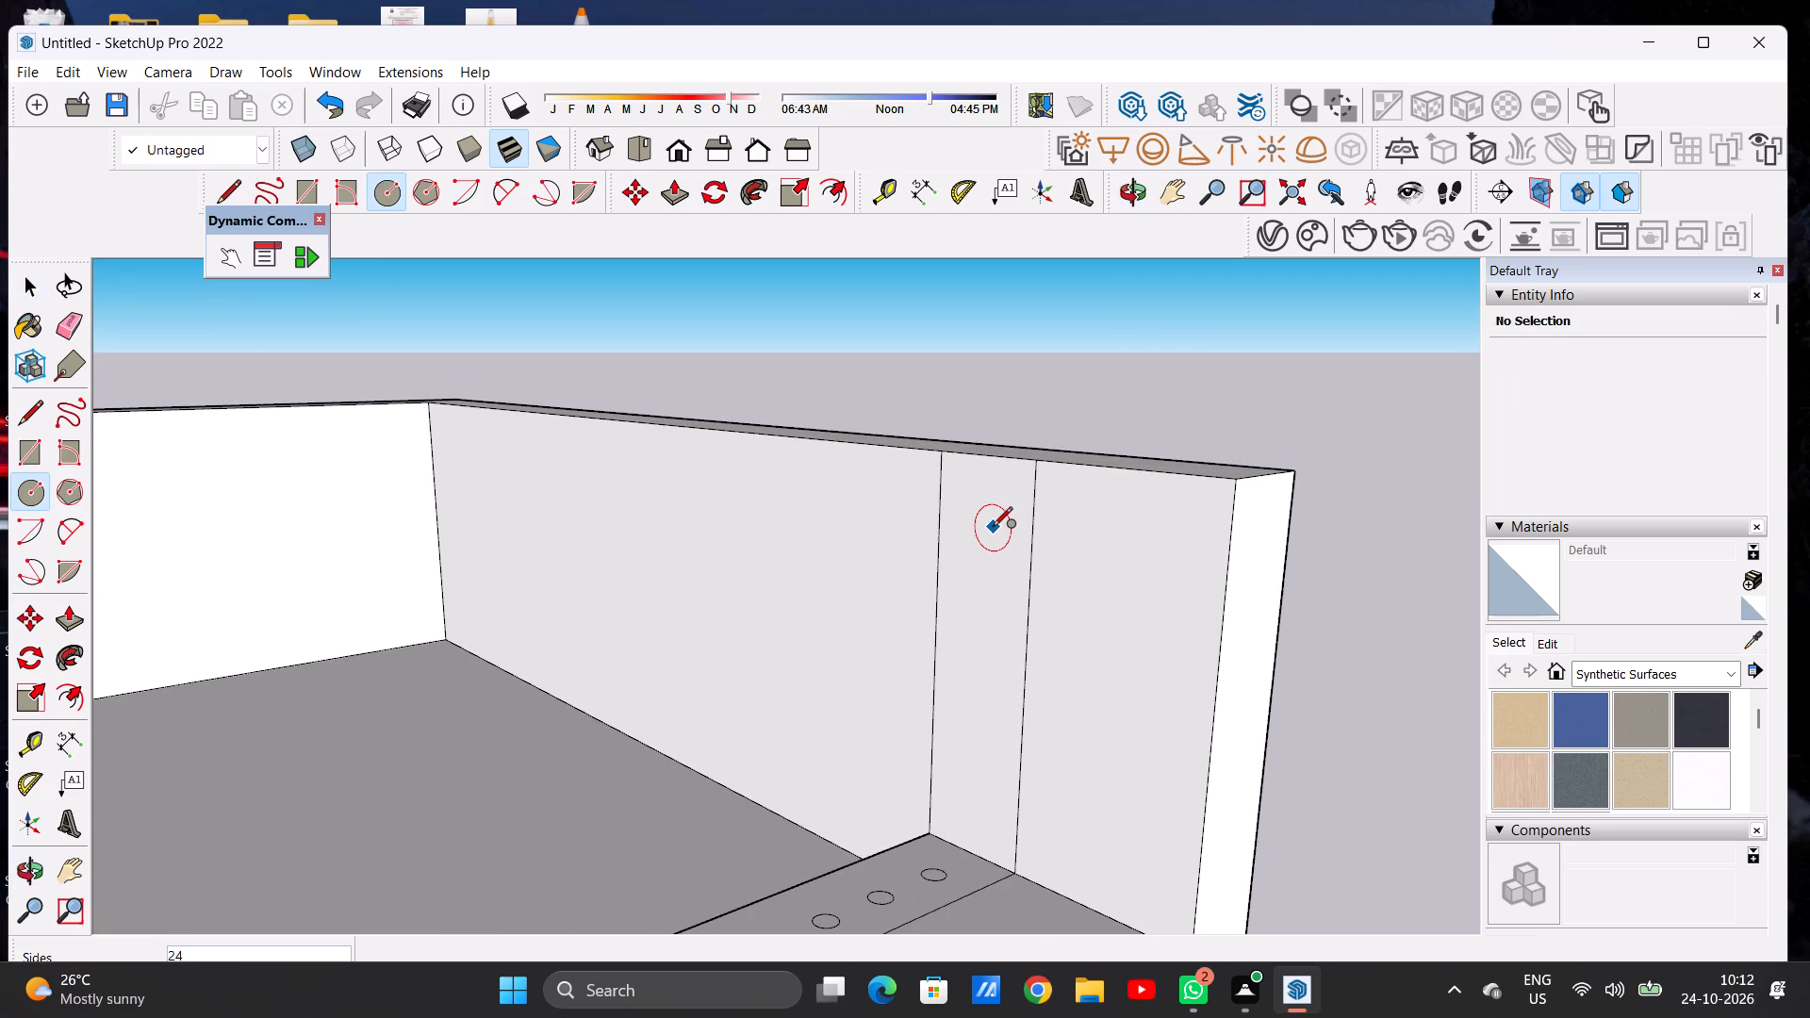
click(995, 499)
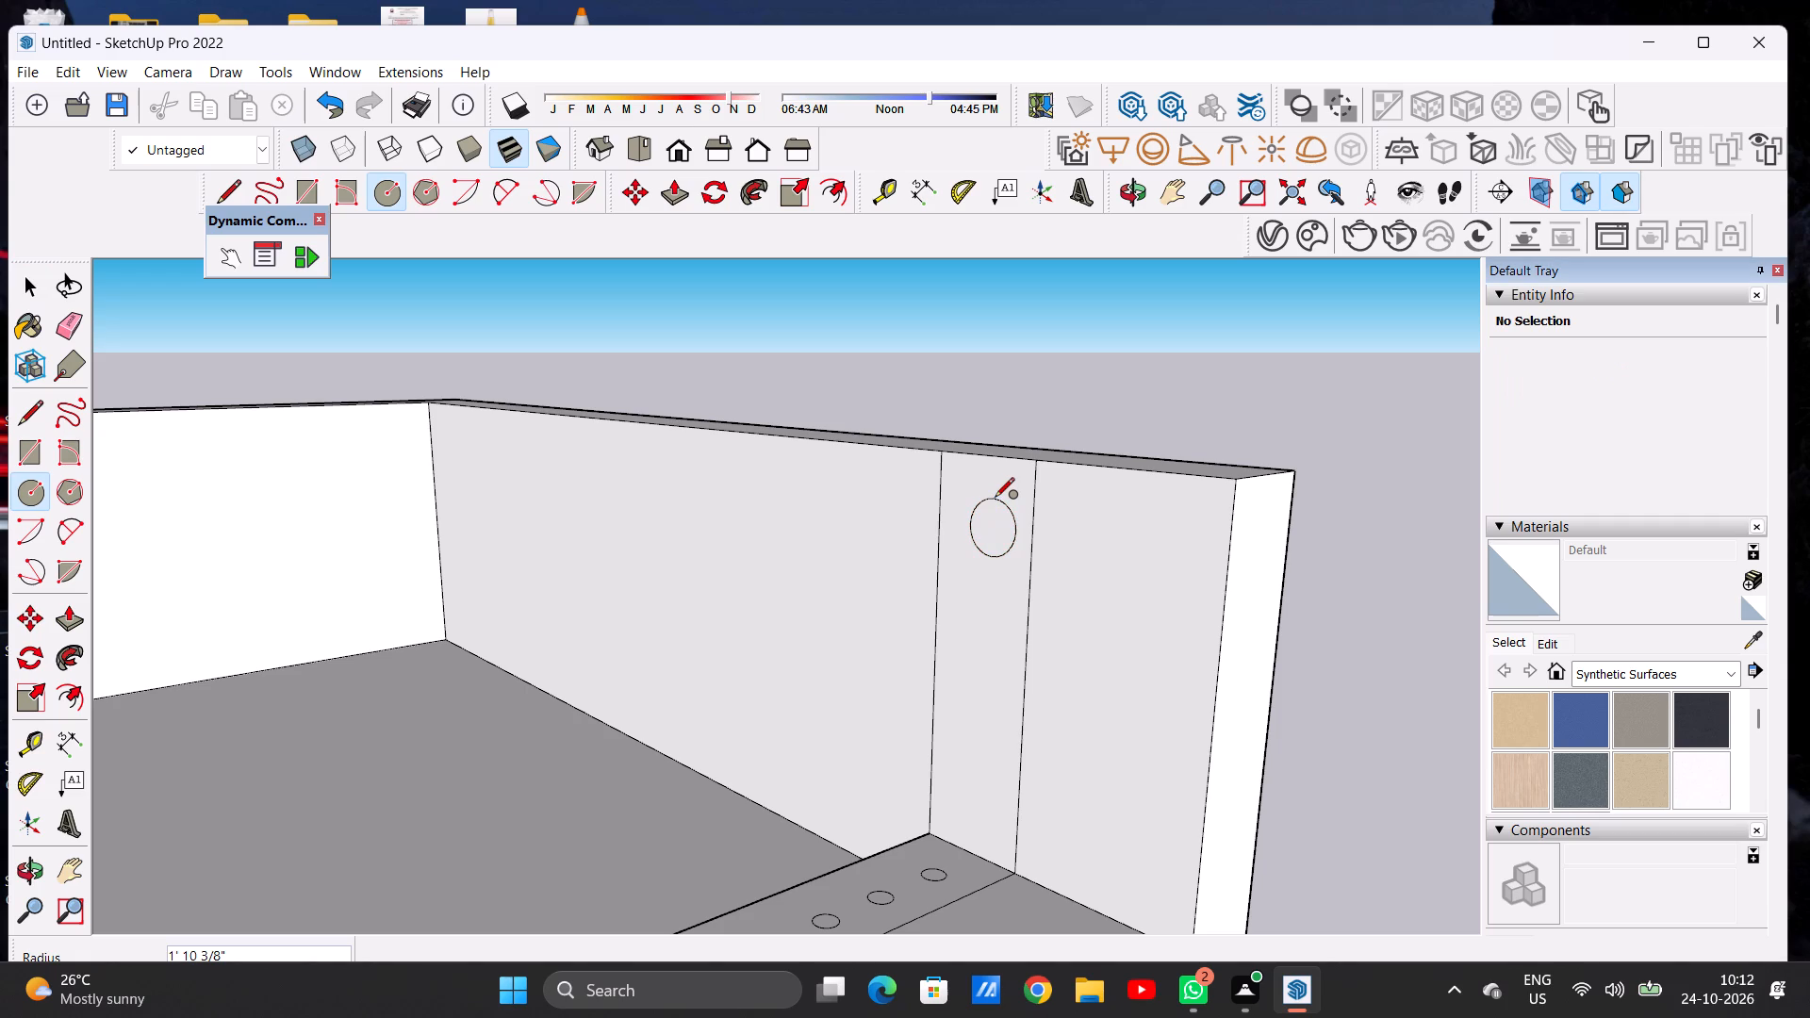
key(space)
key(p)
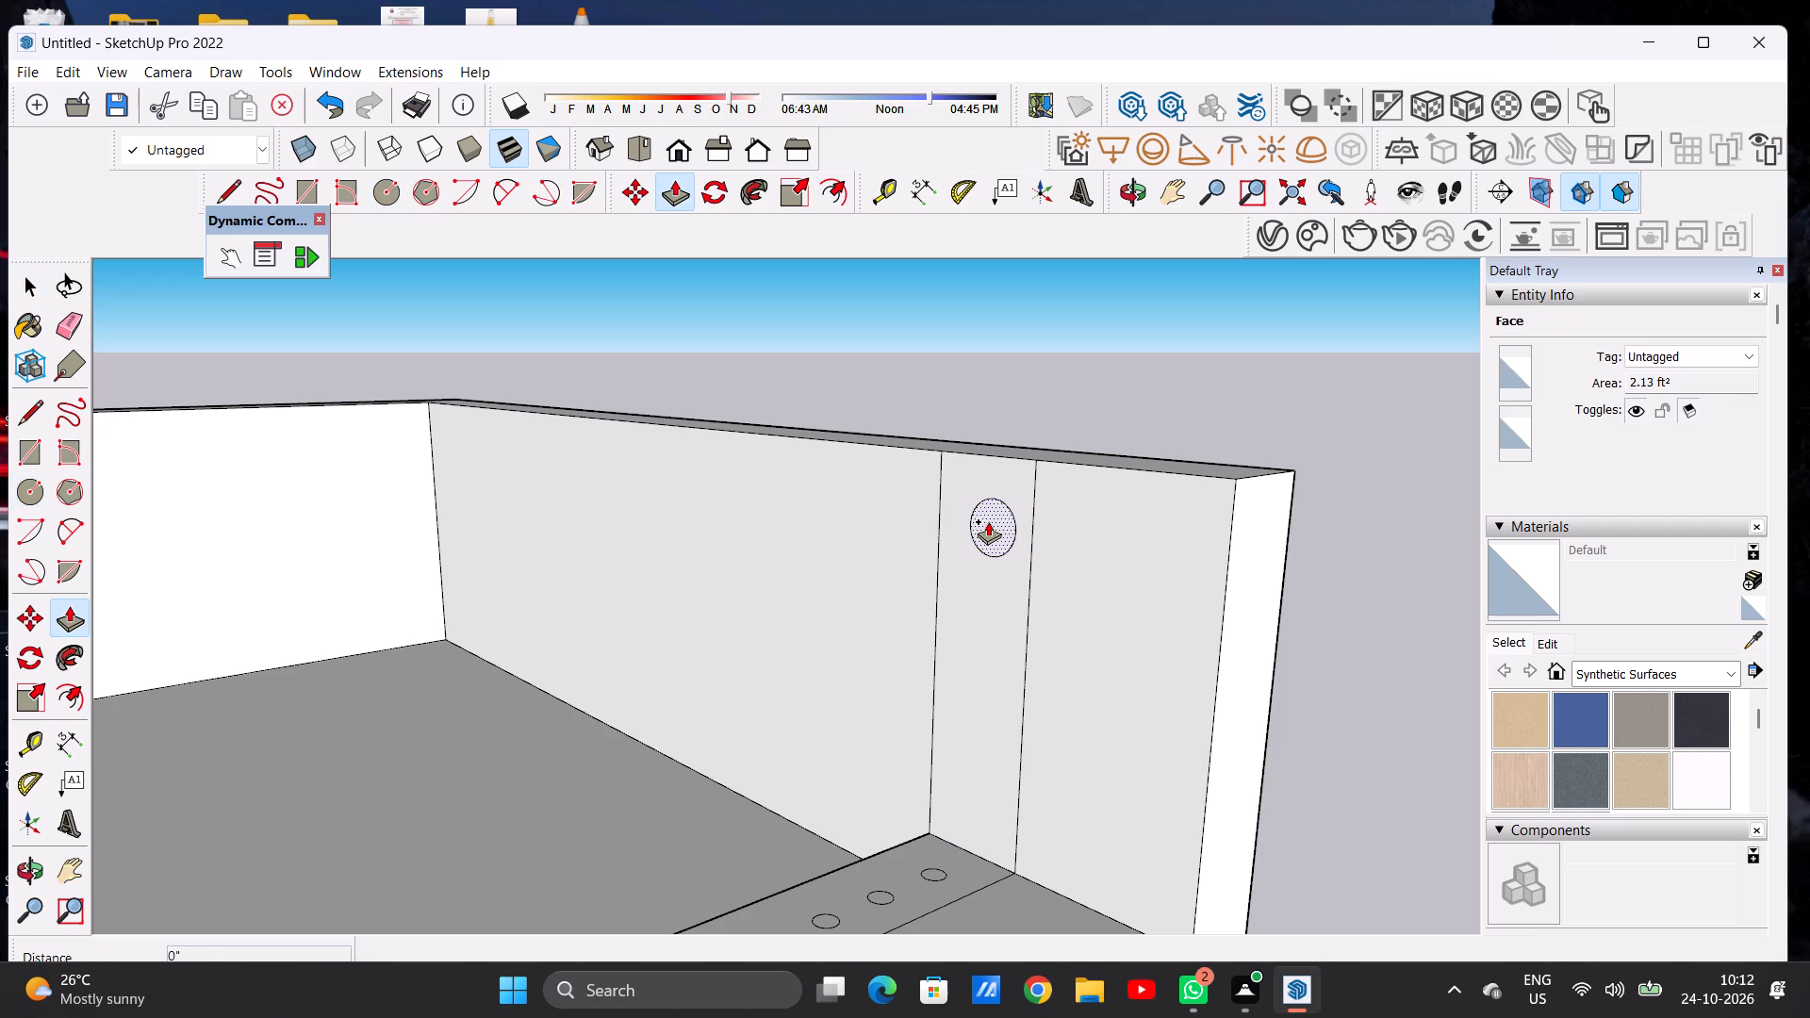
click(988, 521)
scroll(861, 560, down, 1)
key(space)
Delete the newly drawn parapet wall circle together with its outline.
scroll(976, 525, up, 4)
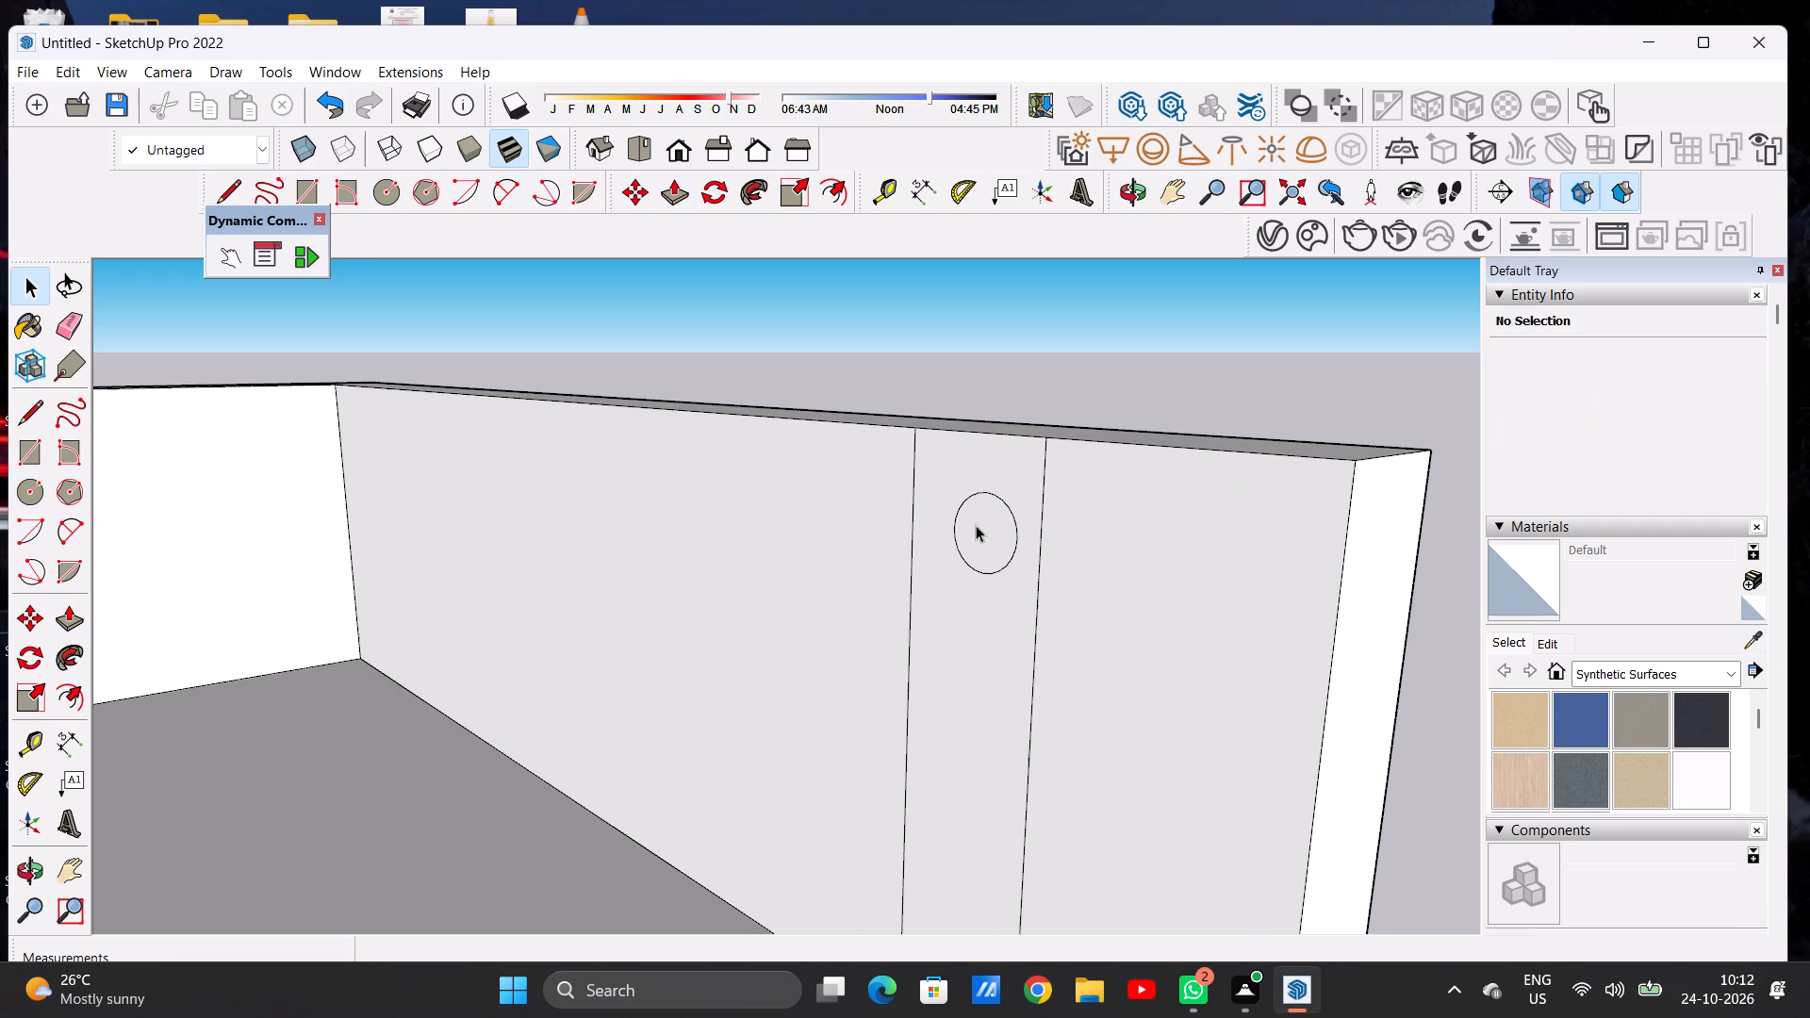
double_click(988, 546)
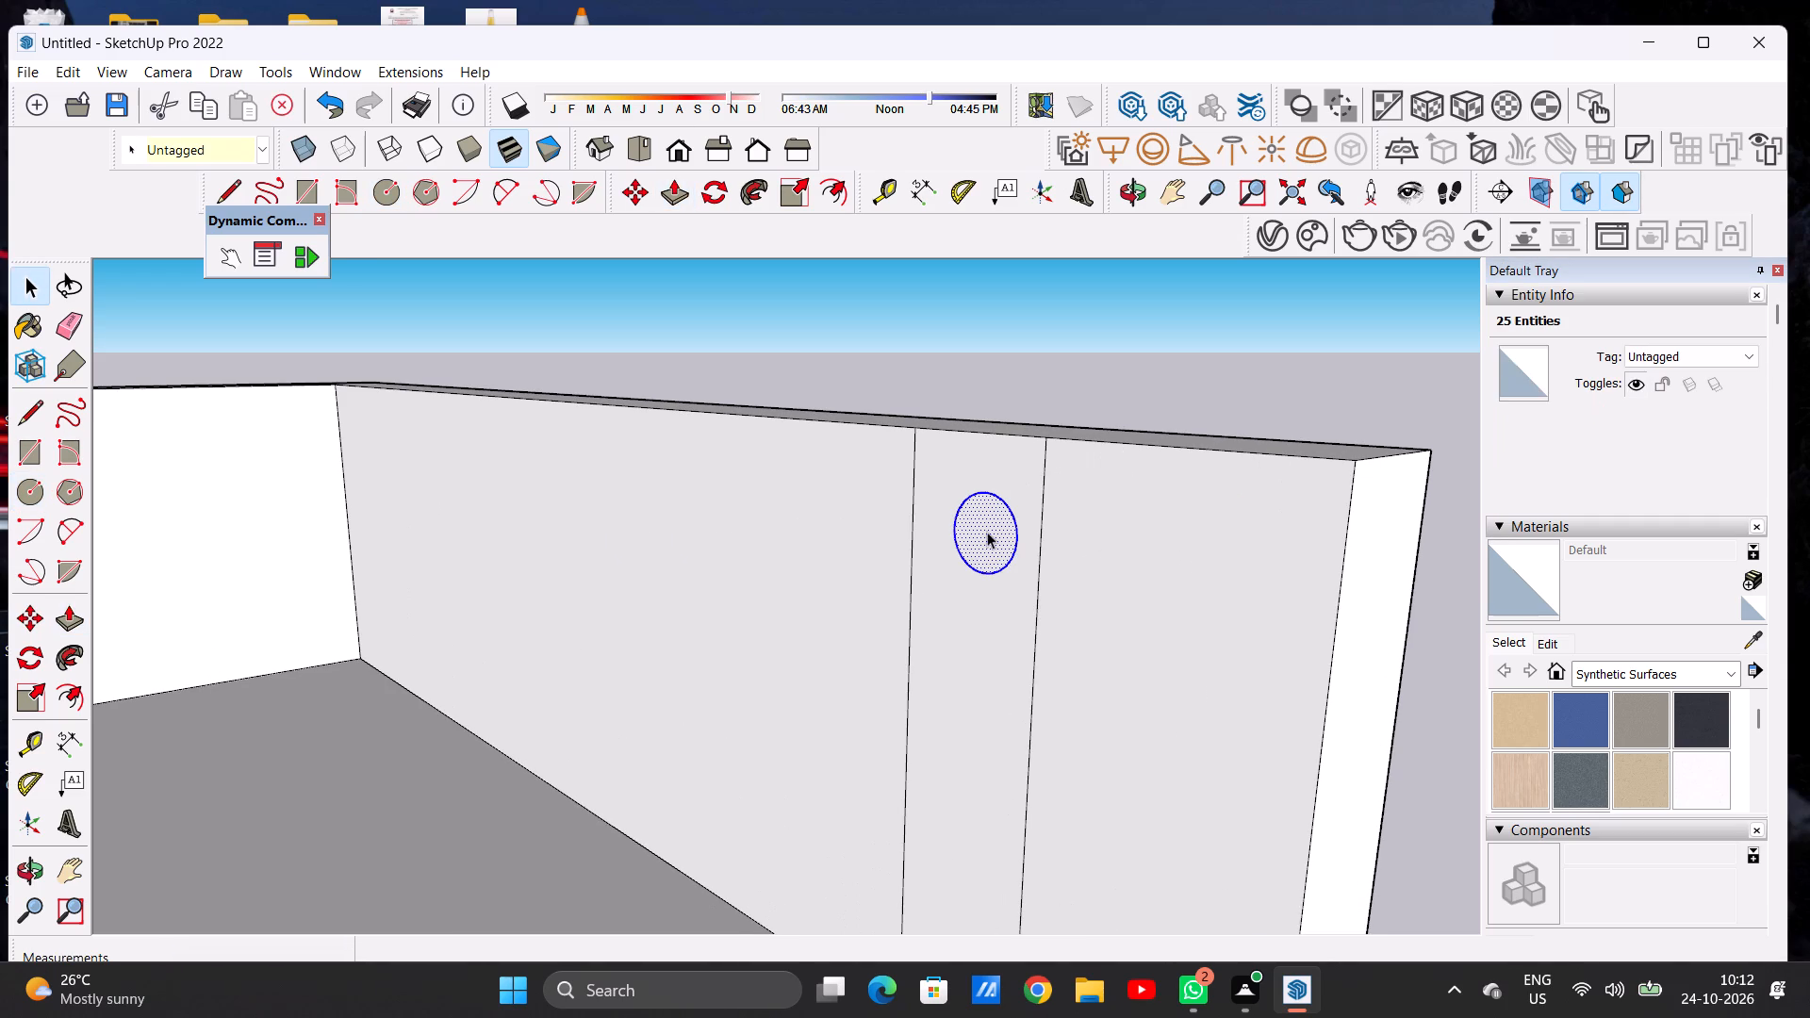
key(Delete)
Draw a smaller circle of about 1' 3 5/8" radius between the two vertical lines near the parapet wall's top.
key(c)
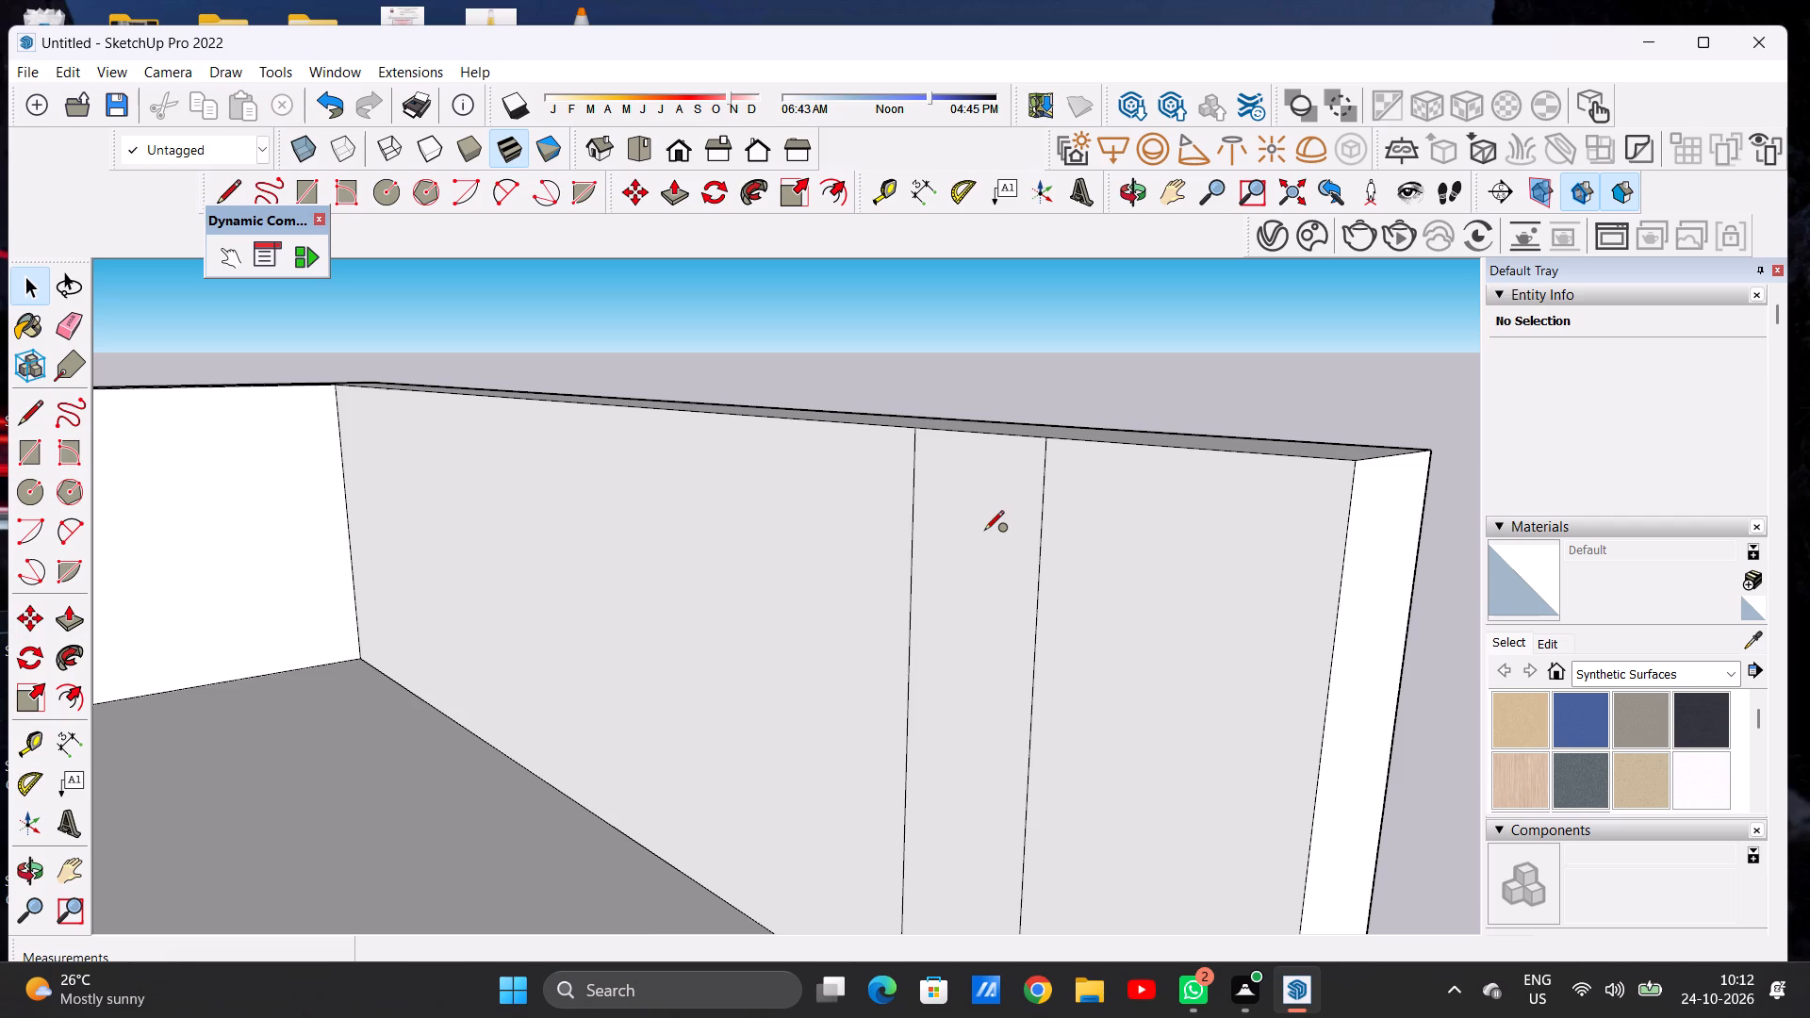
click(984, 532)
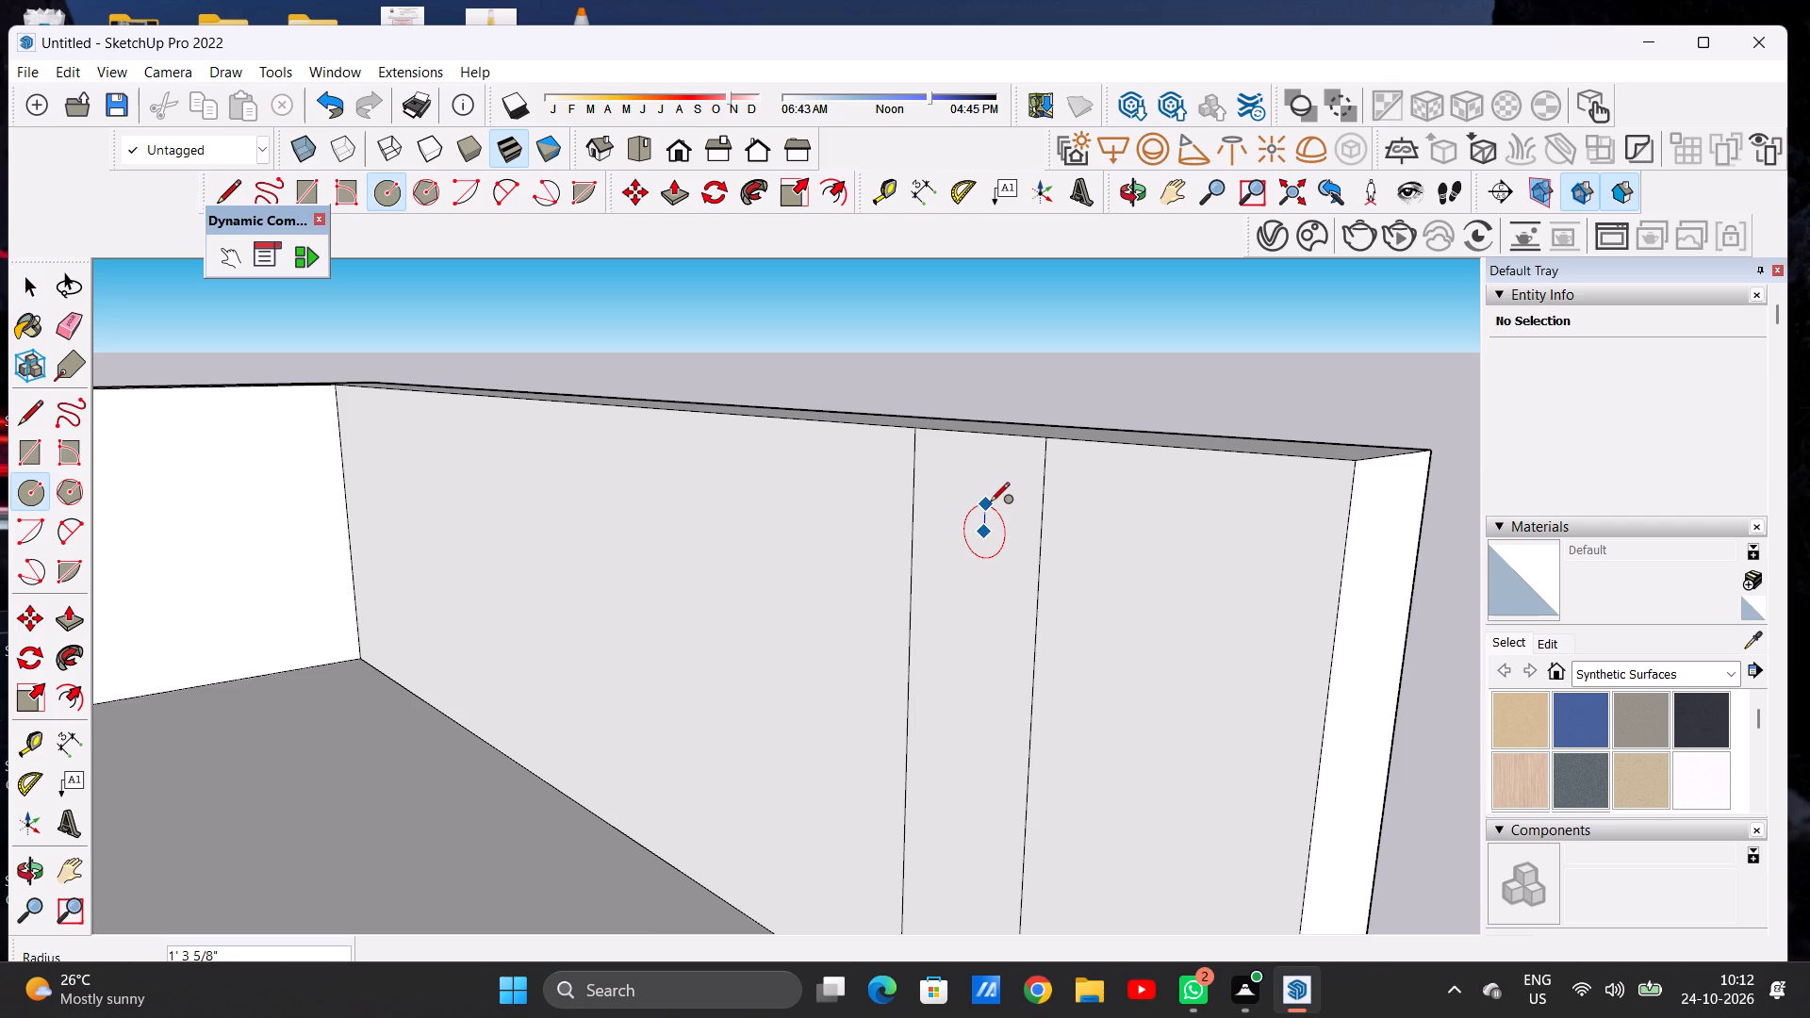
click(990, 503)
key(space)
Push/Pull the wall circle about 93' 8" across the roof opening to the opposite block as the top rail.
text(P)
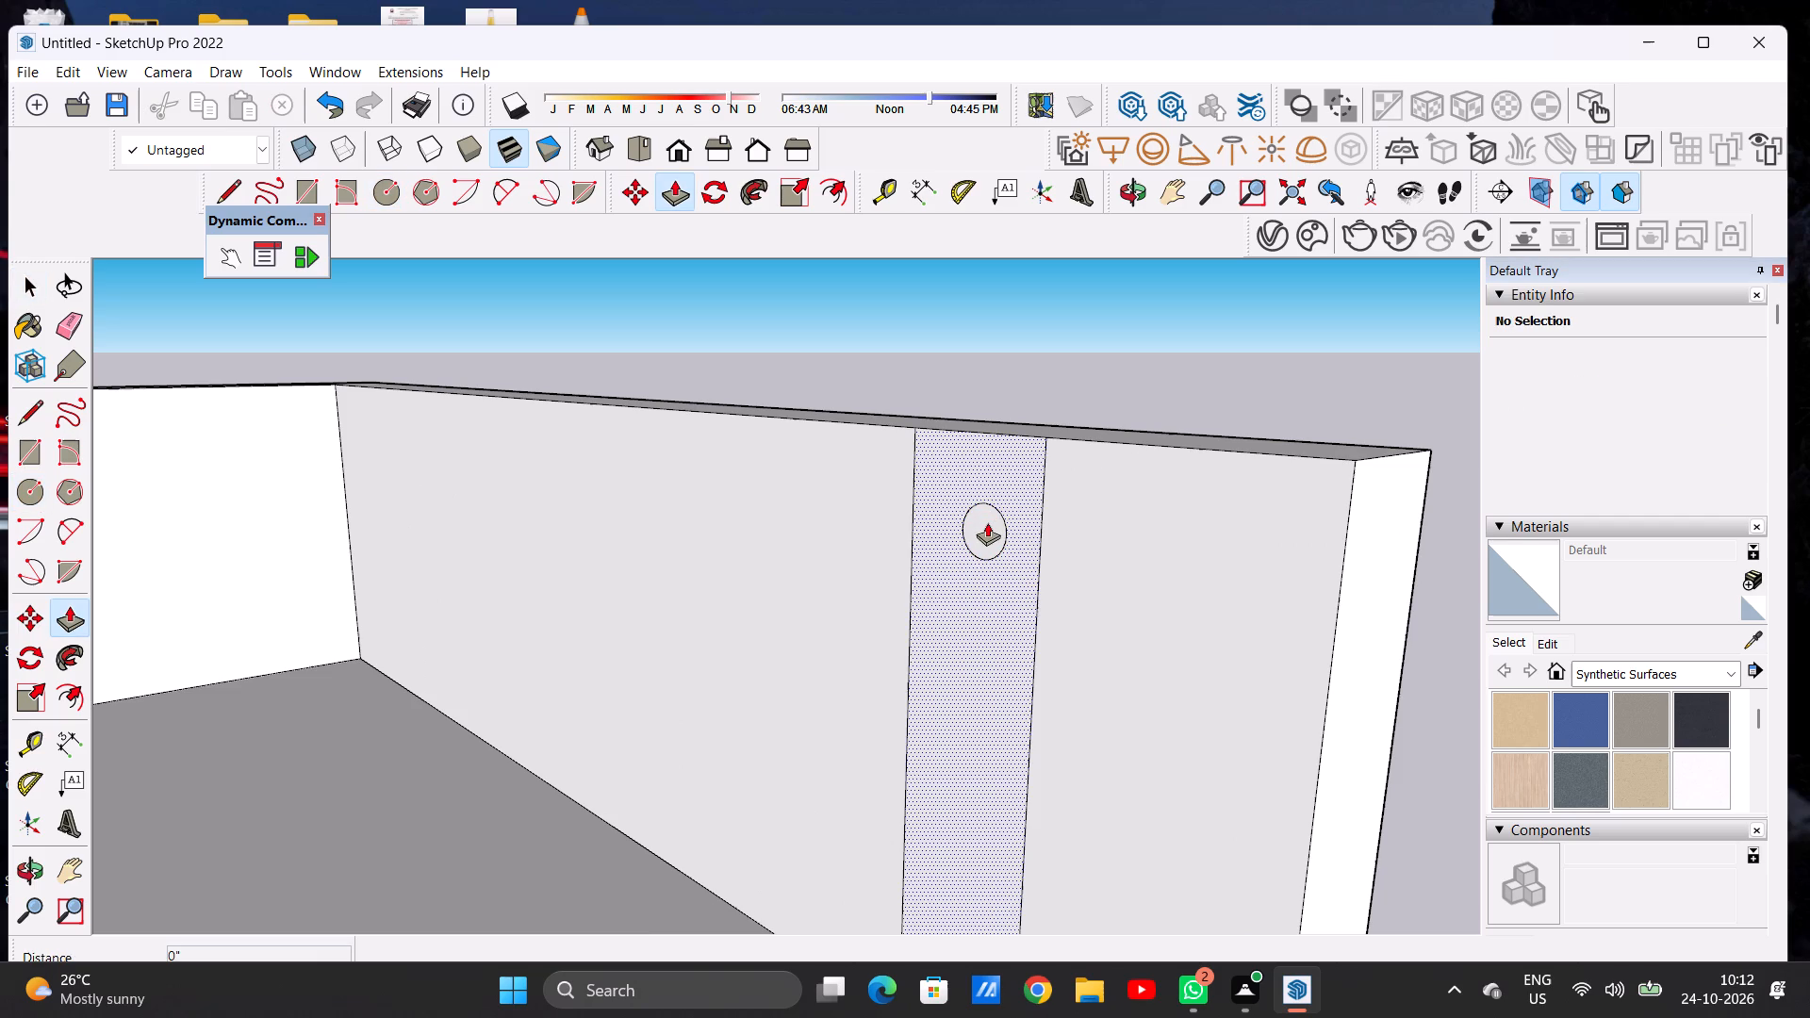
click(987, 522)
scroll(890, 568, down, 14)
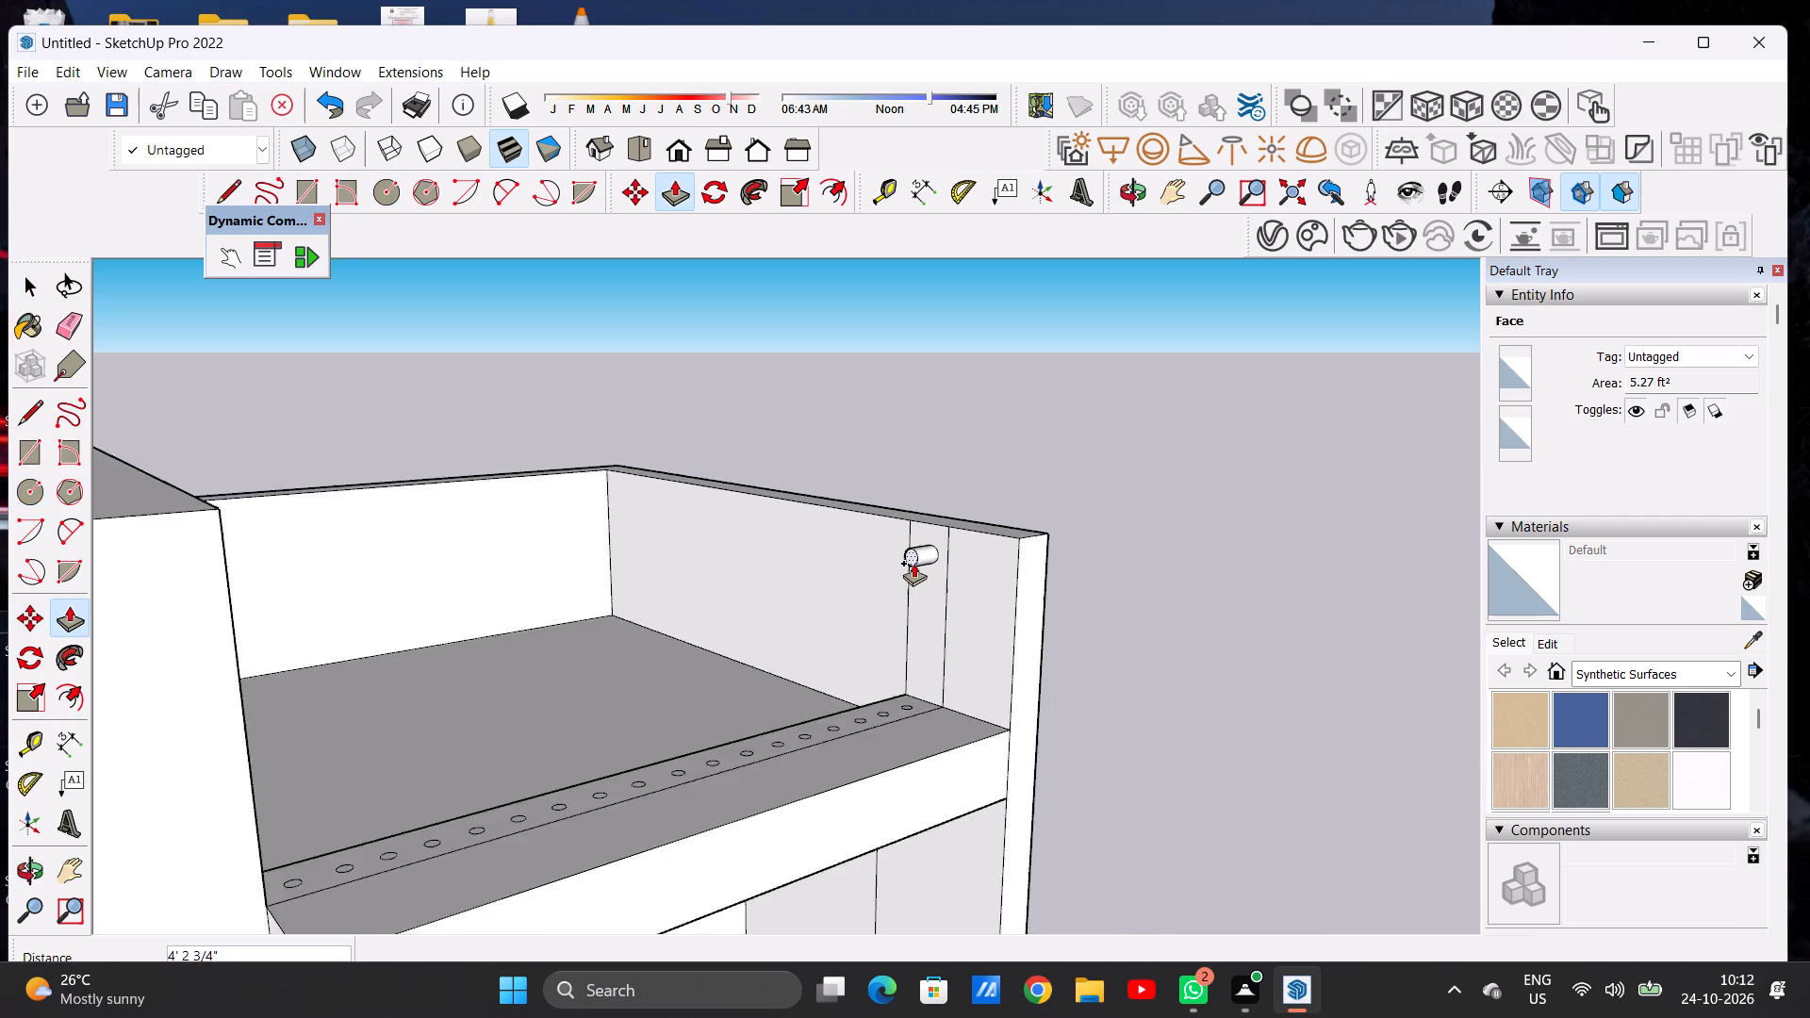
scroll(913, 563, down, 2)
scroll(913, 563, up, 1)
scroll(913, 563, down, 2)
middle_drag(725, 597, 451, 555)
scroll(439, 568, up, 13)
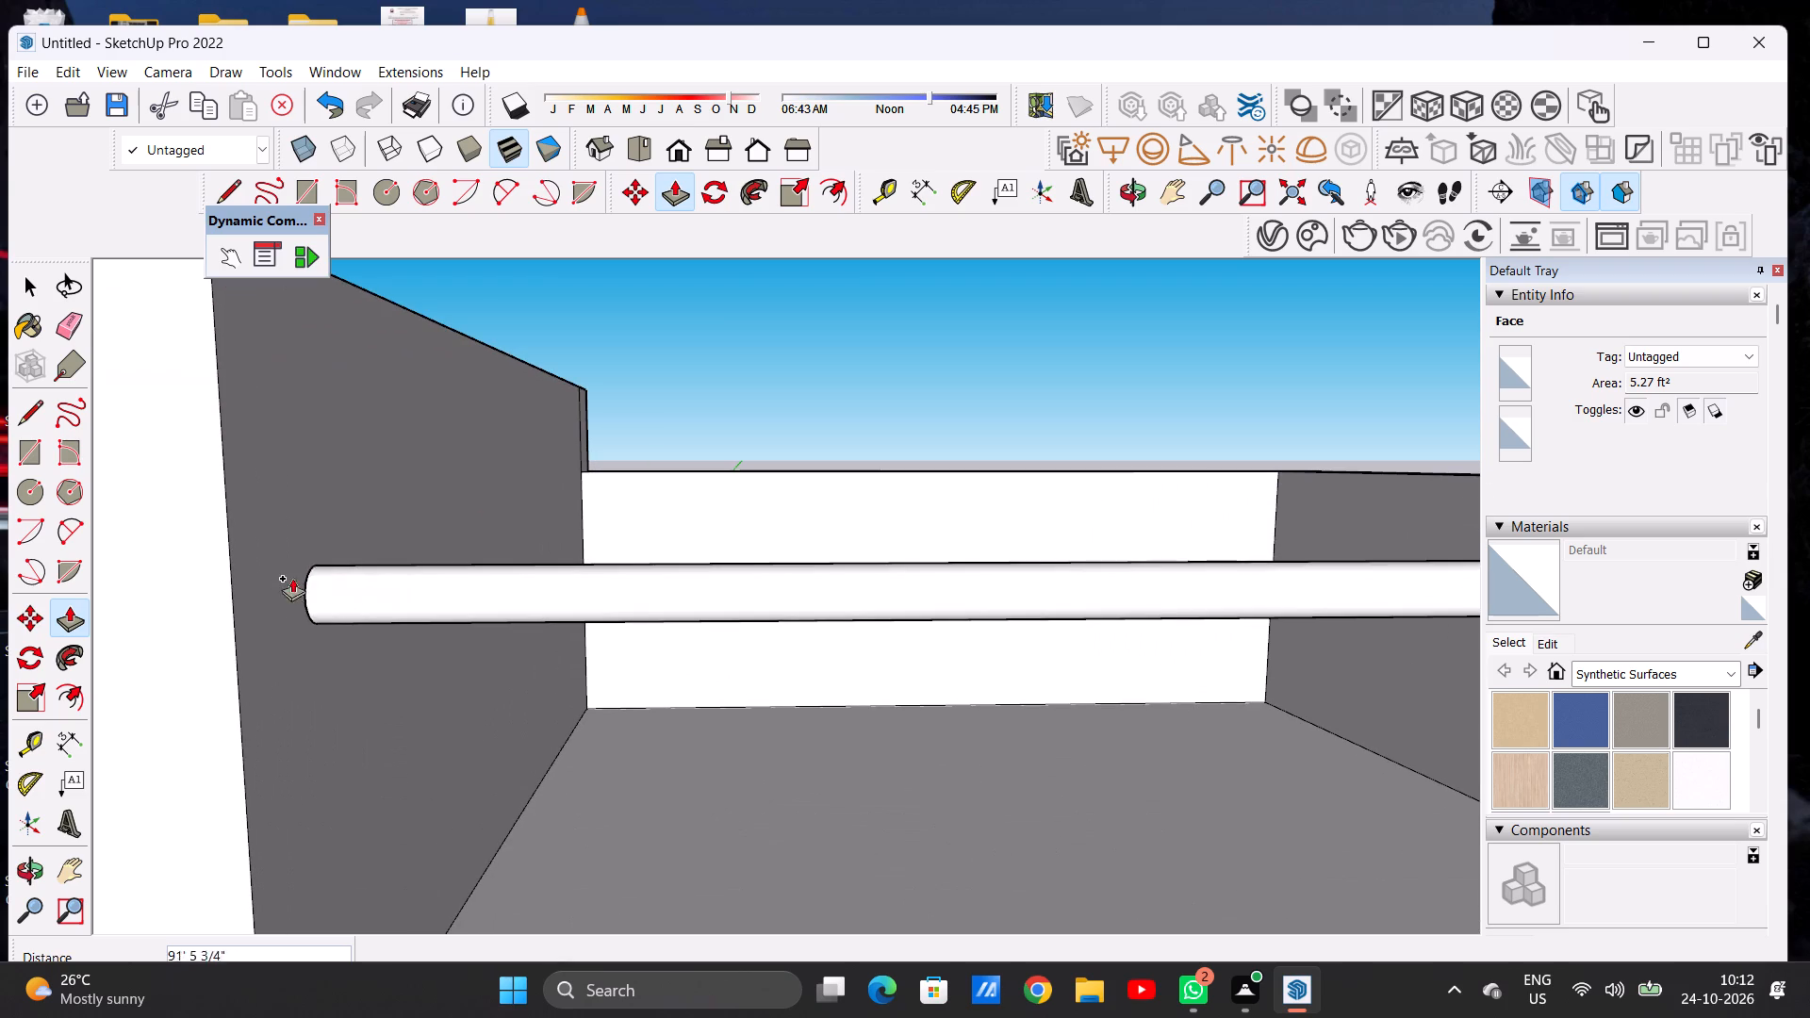
click(258, 528)
Push/Pull the slab strip's end circle beside the parapet wall up about 23' 3/4" into the top rail as the first post.
scroll(627, 565, down, 9)
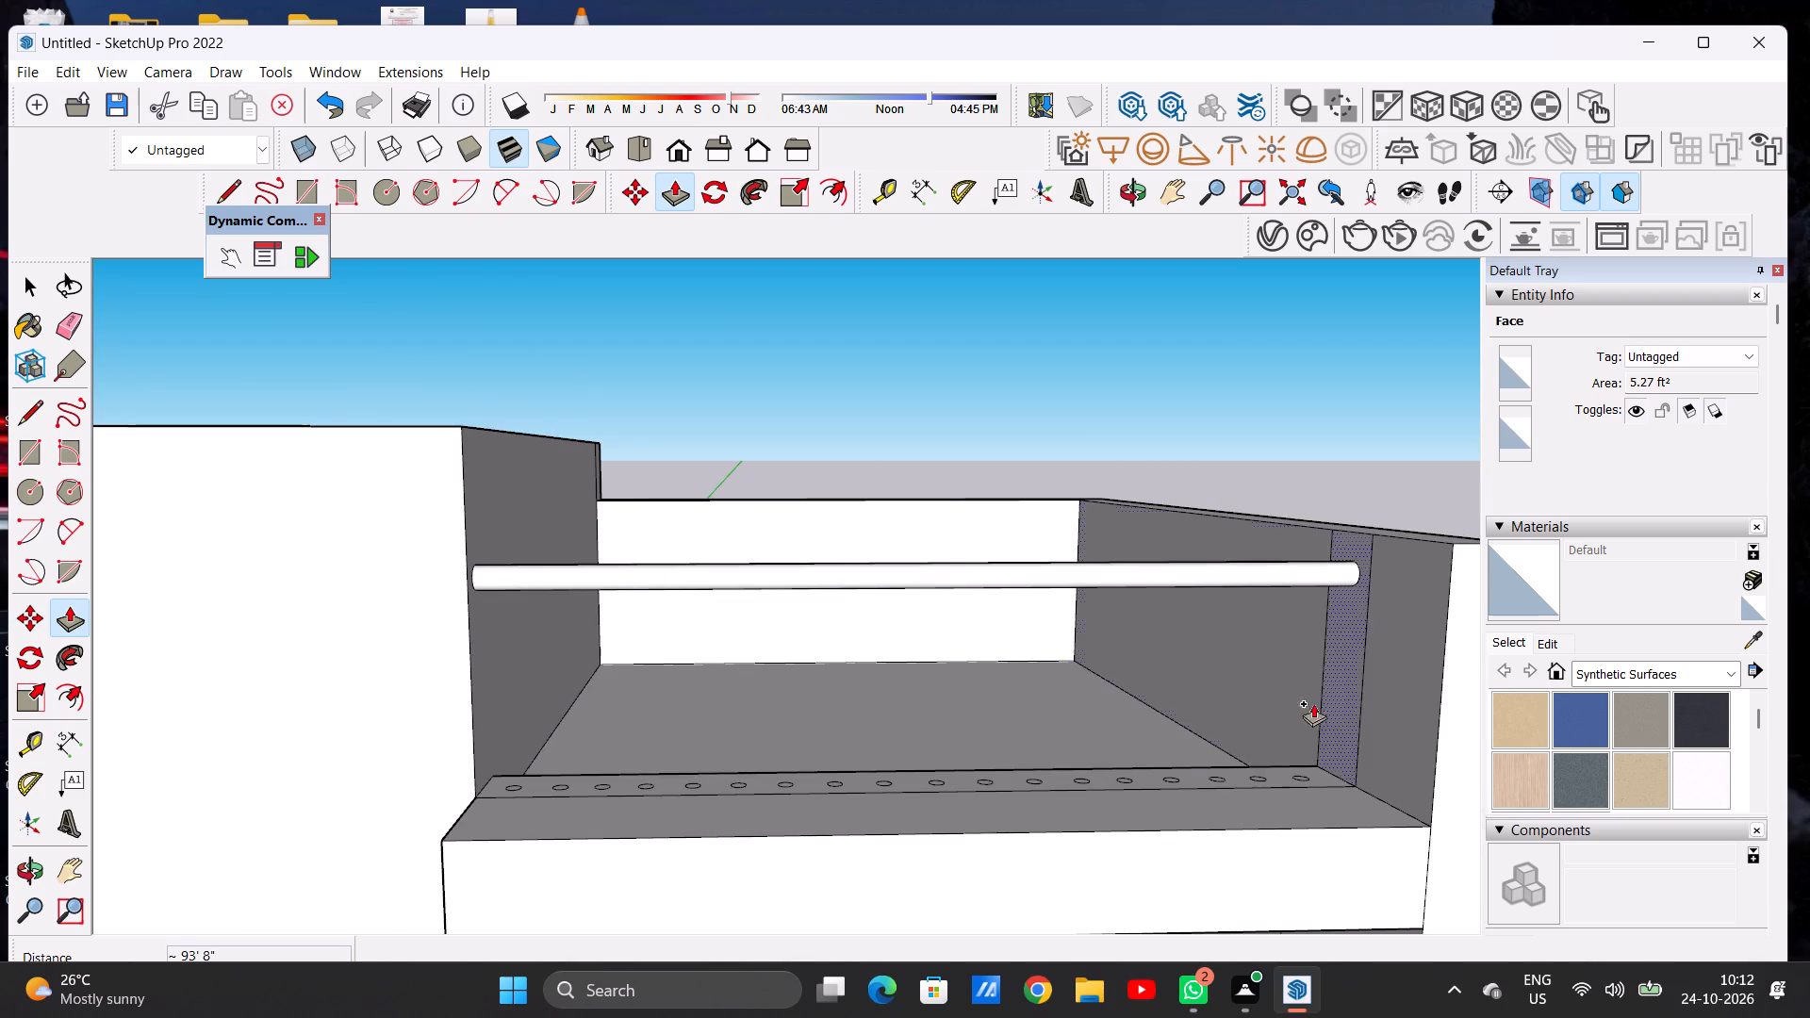
scroll(774, 628, down, 7)
middle_drag(1010, 669, 985, 748)
scroll(968, 689, up, 13)
scroll(969, 684, down, 1)
scroll(969, 684, up, 2)
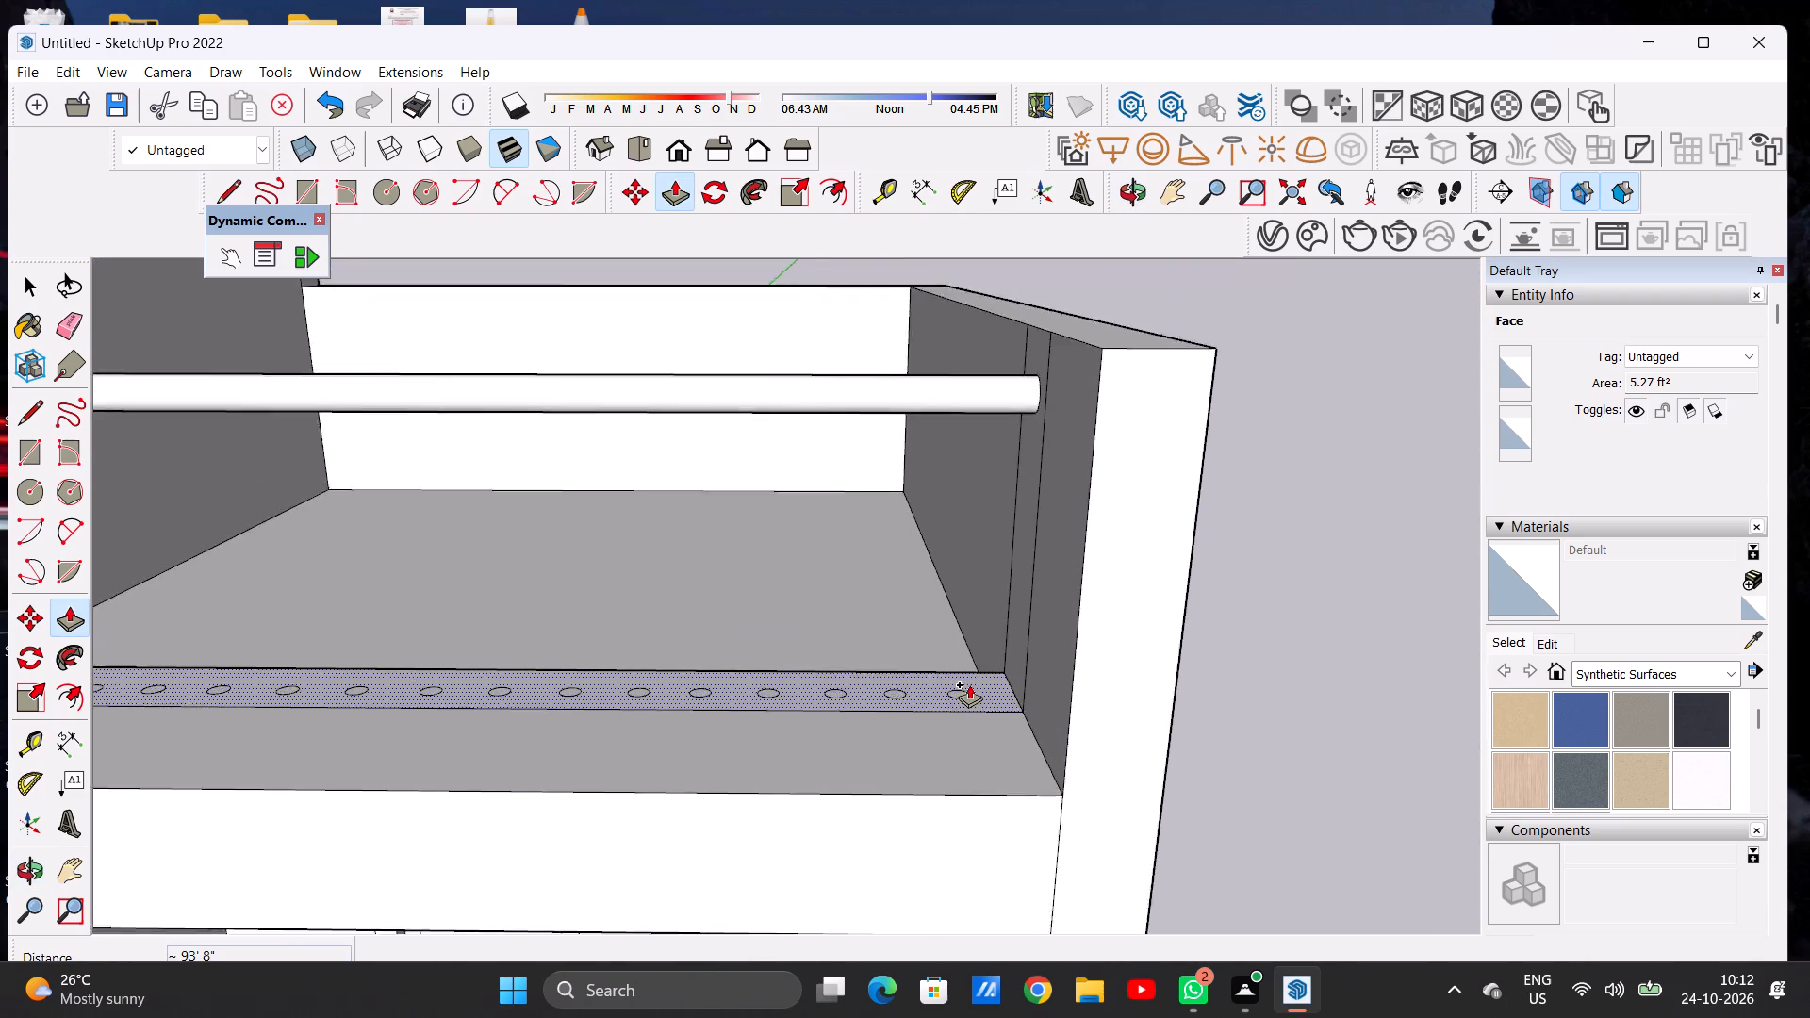
scroll(969, 684, up, 17)
click(956, 736)
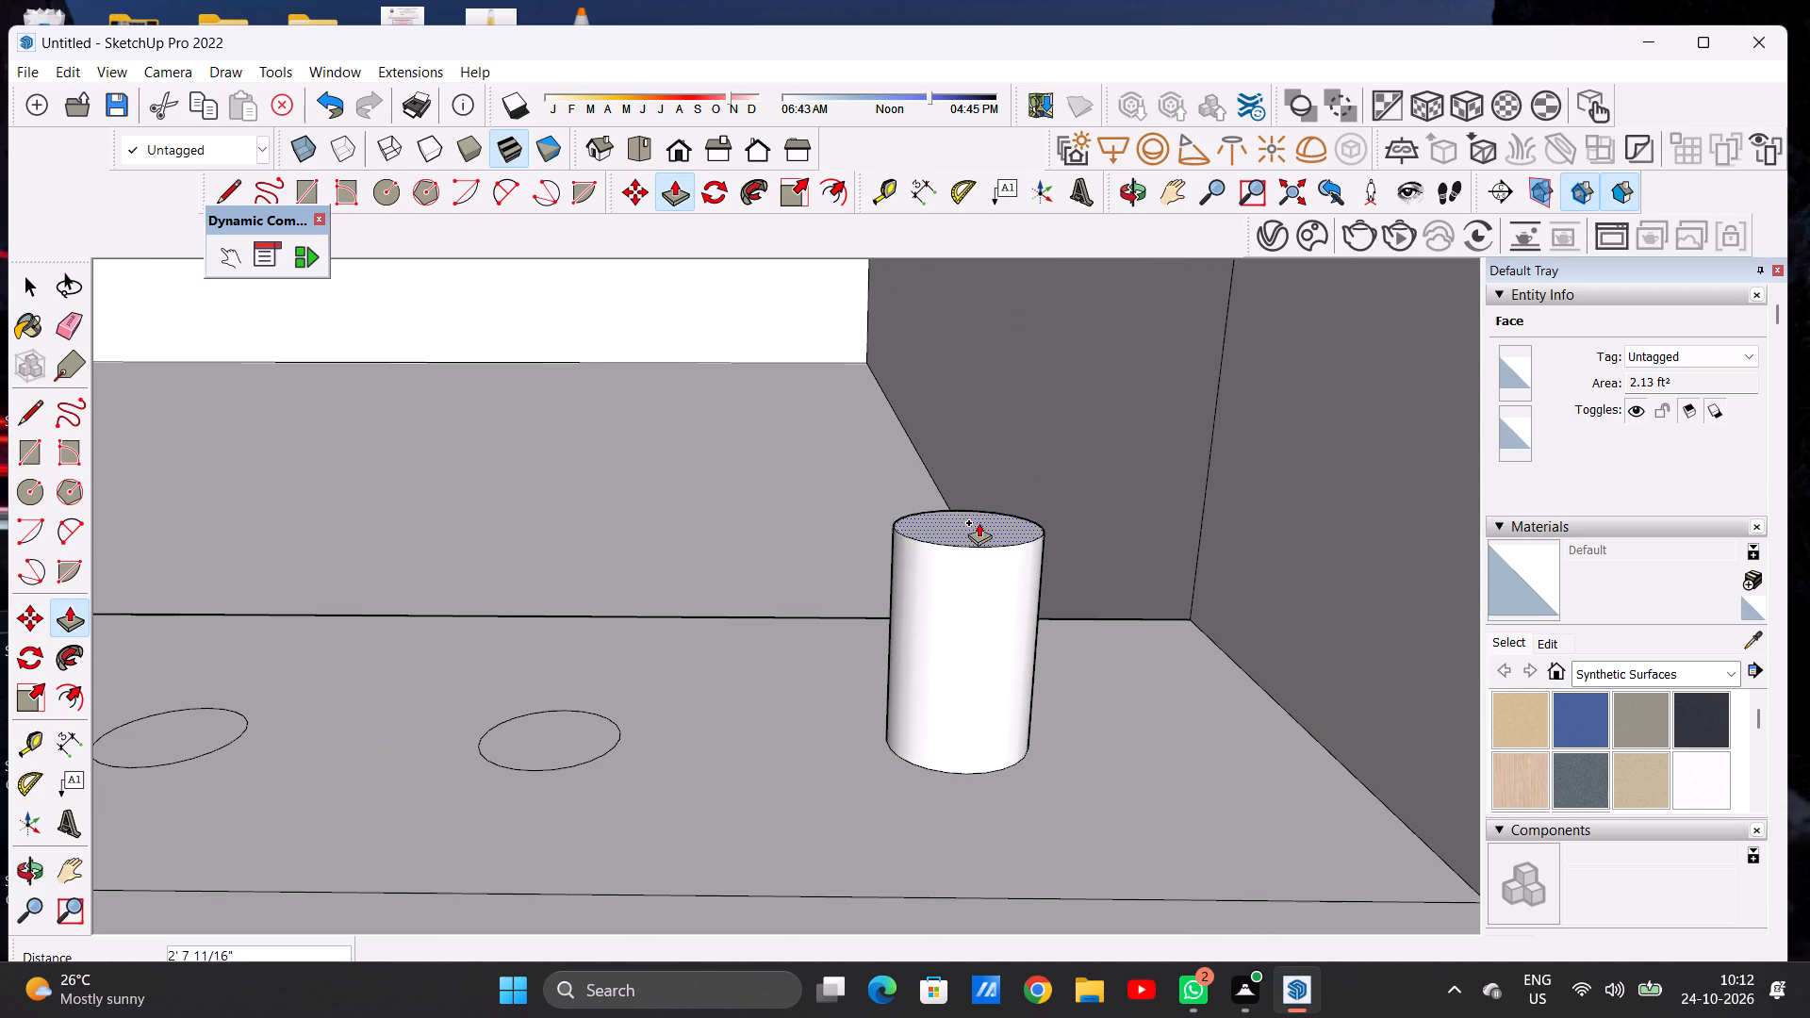
scroll(979, 548, down, 2)
scroll(981, 600, up, 1)
scroll(981, 610, down, 20)
scroll(981, 610, down, 2)
scroll(982, 626, up, 1)
scroll(982, 626, down, 1)
scroll(998, 364, up, 8)
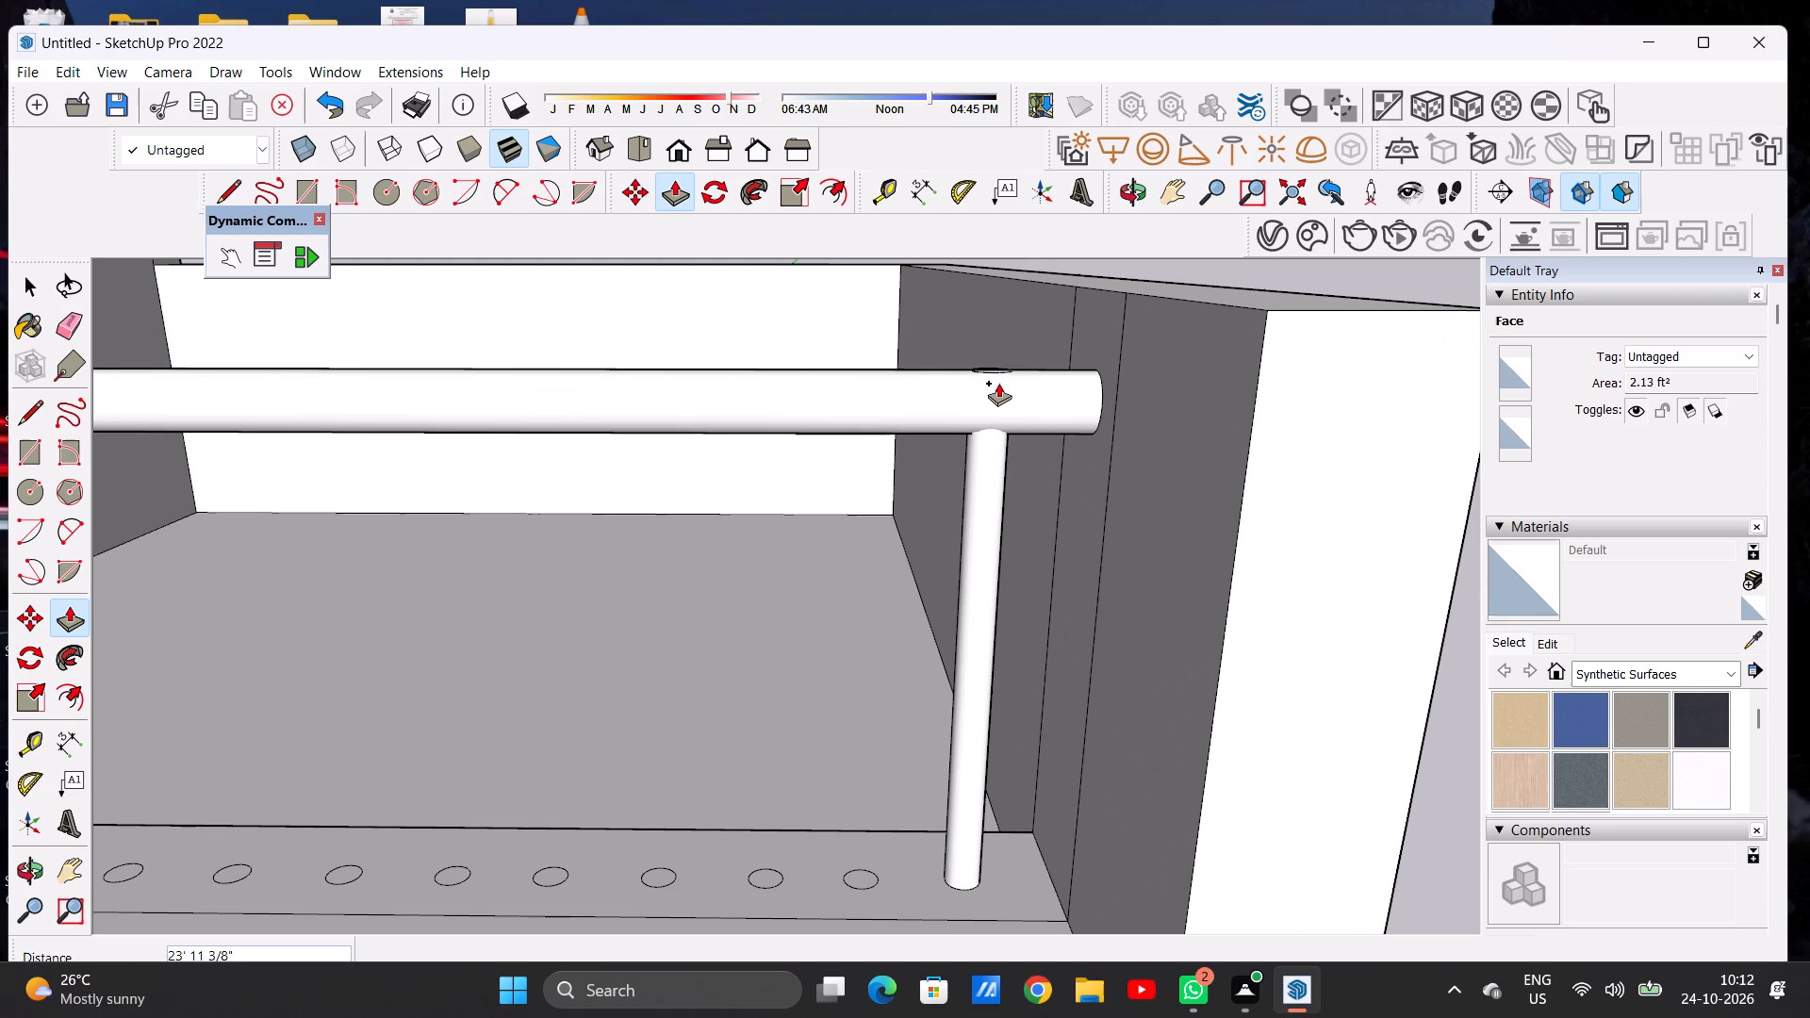
click(995, 393)
scroll(945, 533, down, 7)
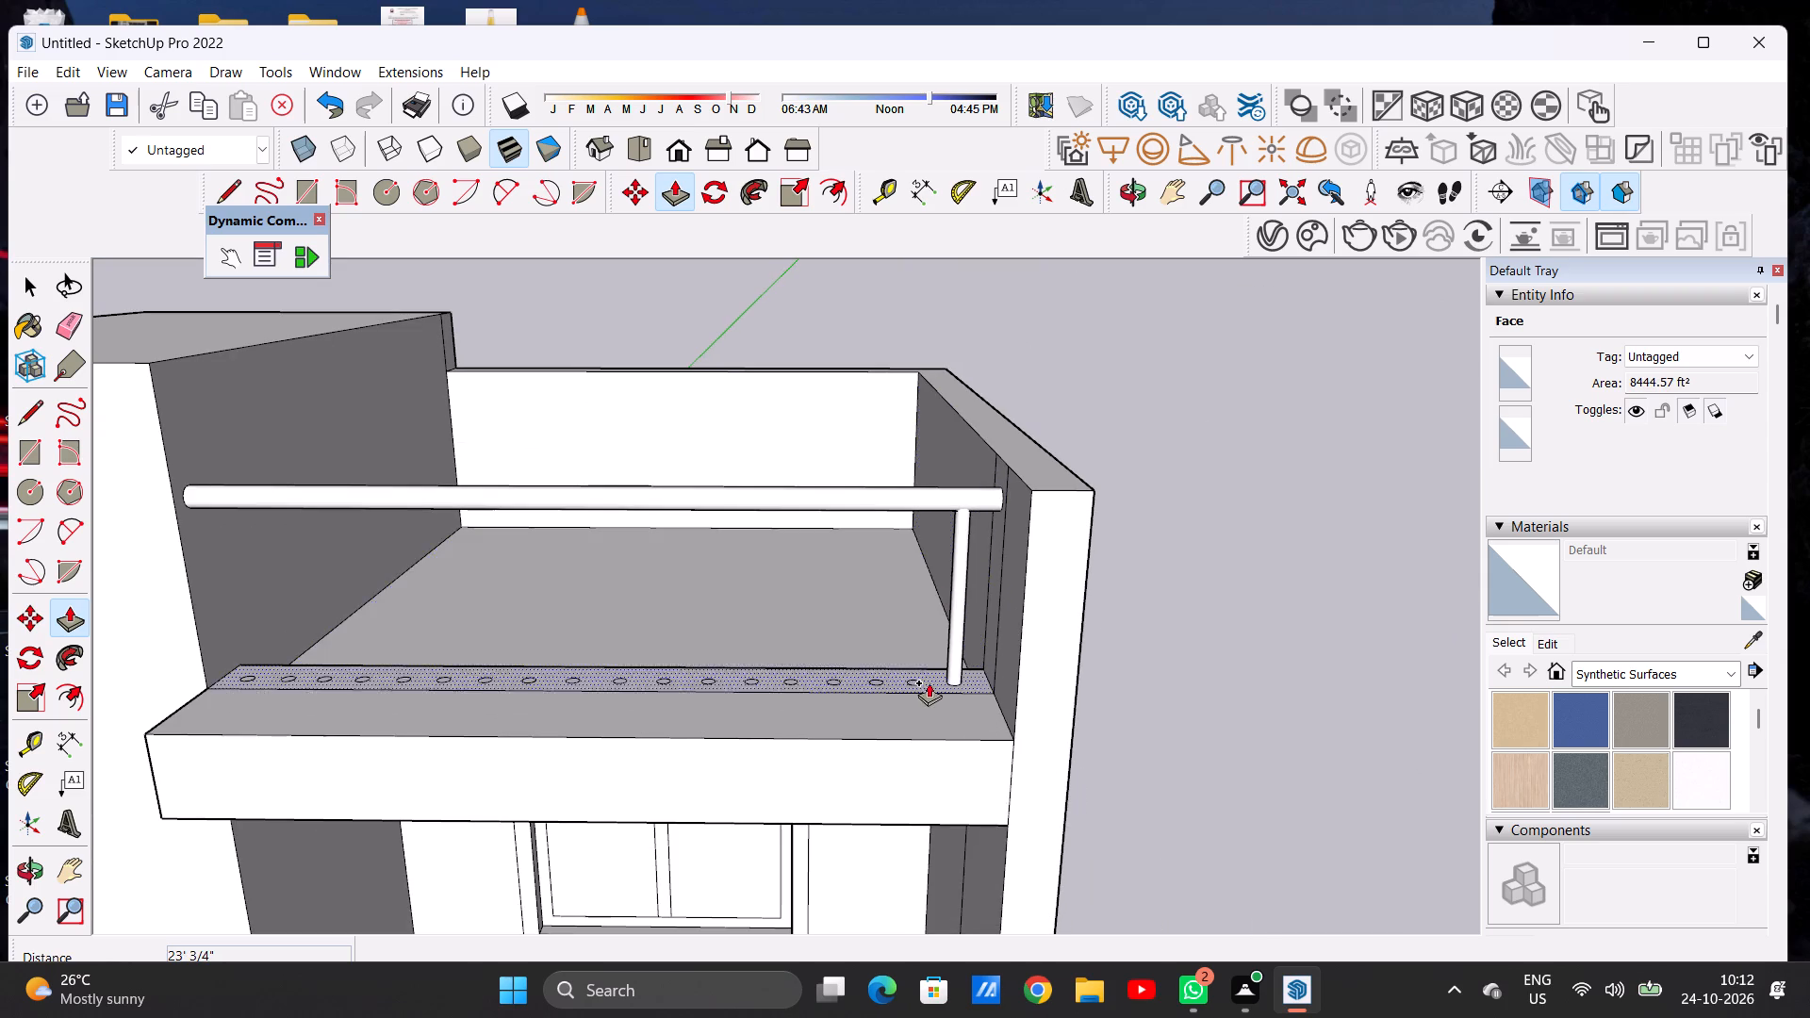
middle_drag(928, 697, 920, 665)
key(space)
Push/Pull the second slab circle from the parapet wall up to the top rail to form the next round post.
scroll(991, 711, down, 10)
scroll(971, 660, up, 1)
scroll(971, 660, down, 4)
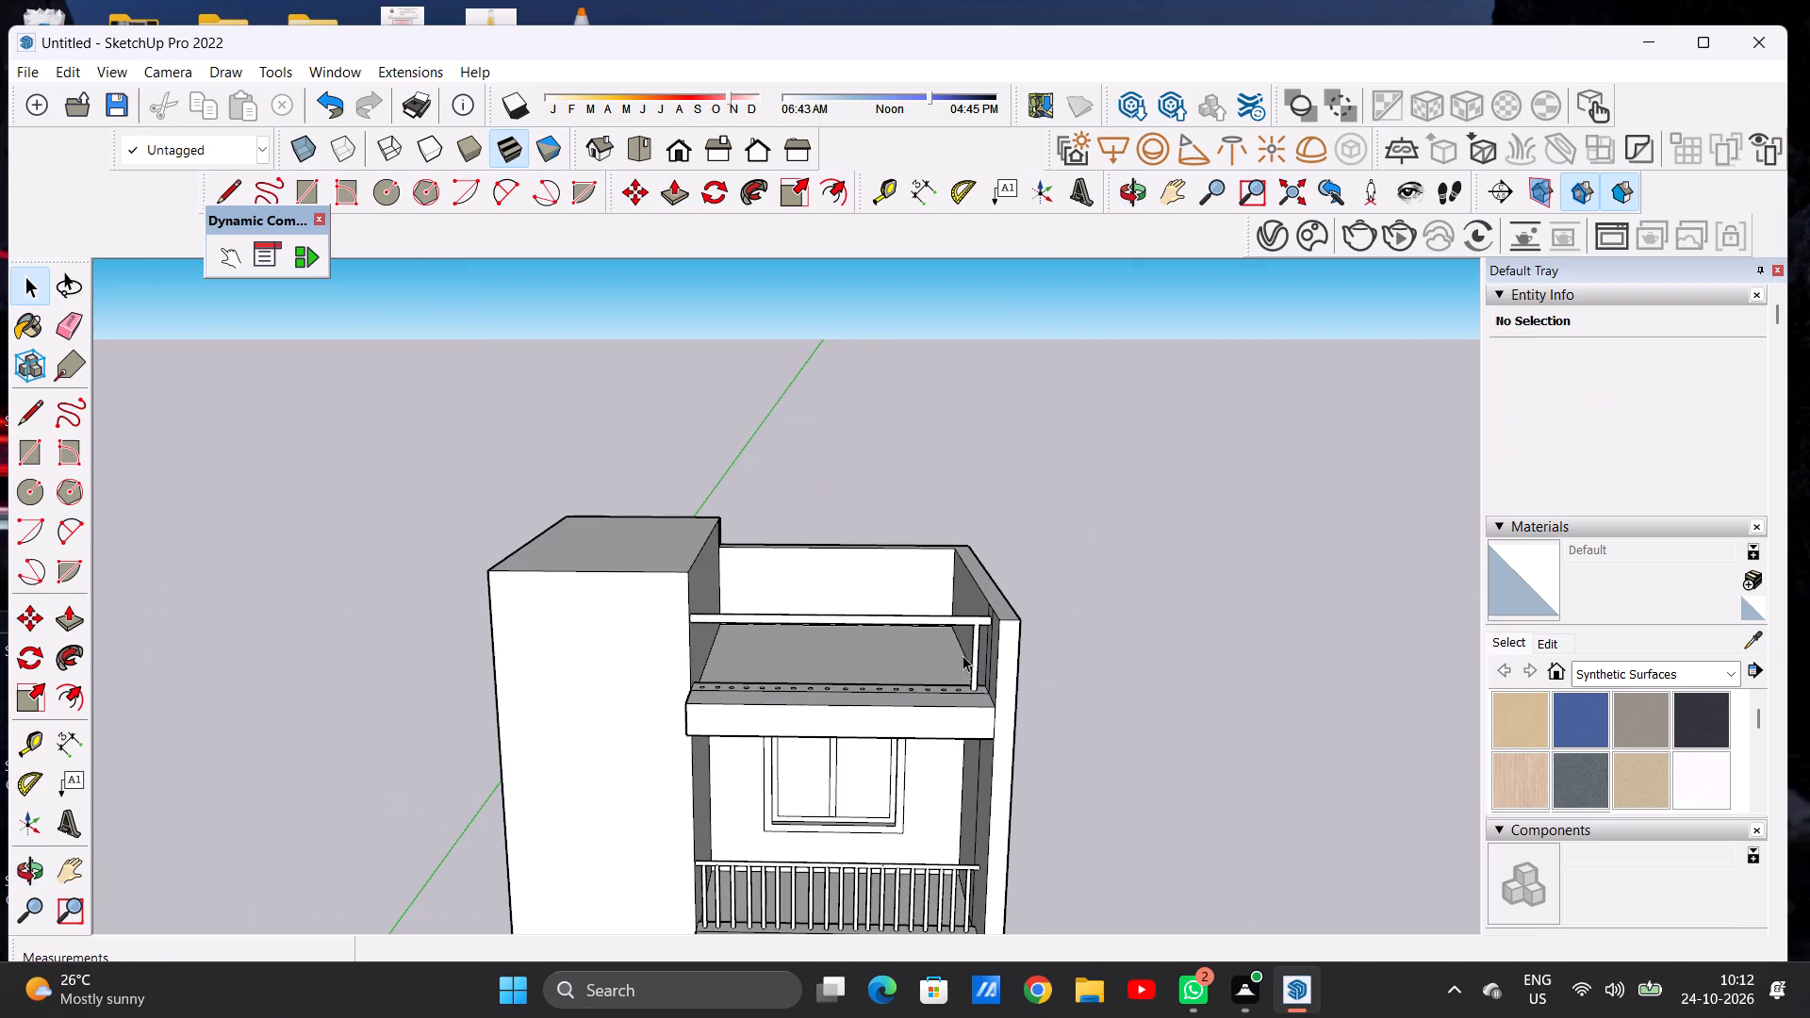
scroll(966, 666, up, 13)
scroll(770, 692, down, 6)
scroll(894, 663, up, 3)
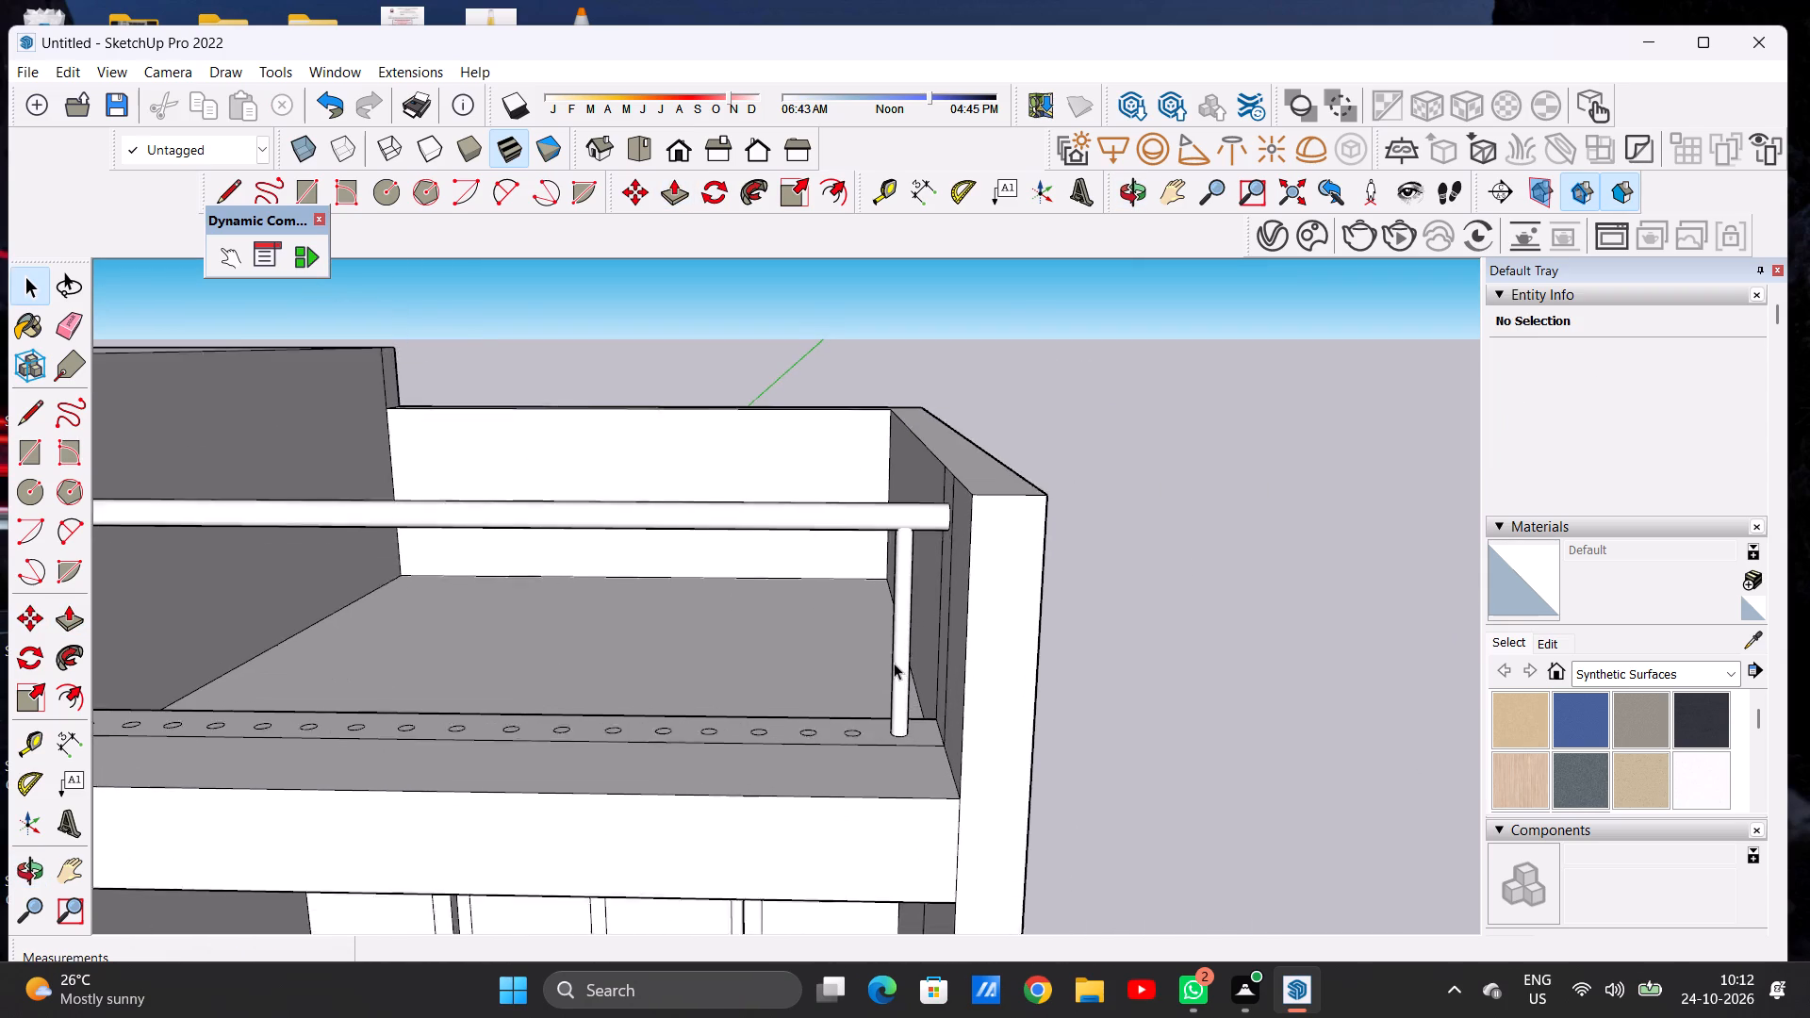
scroll(894, 663, up, 2)
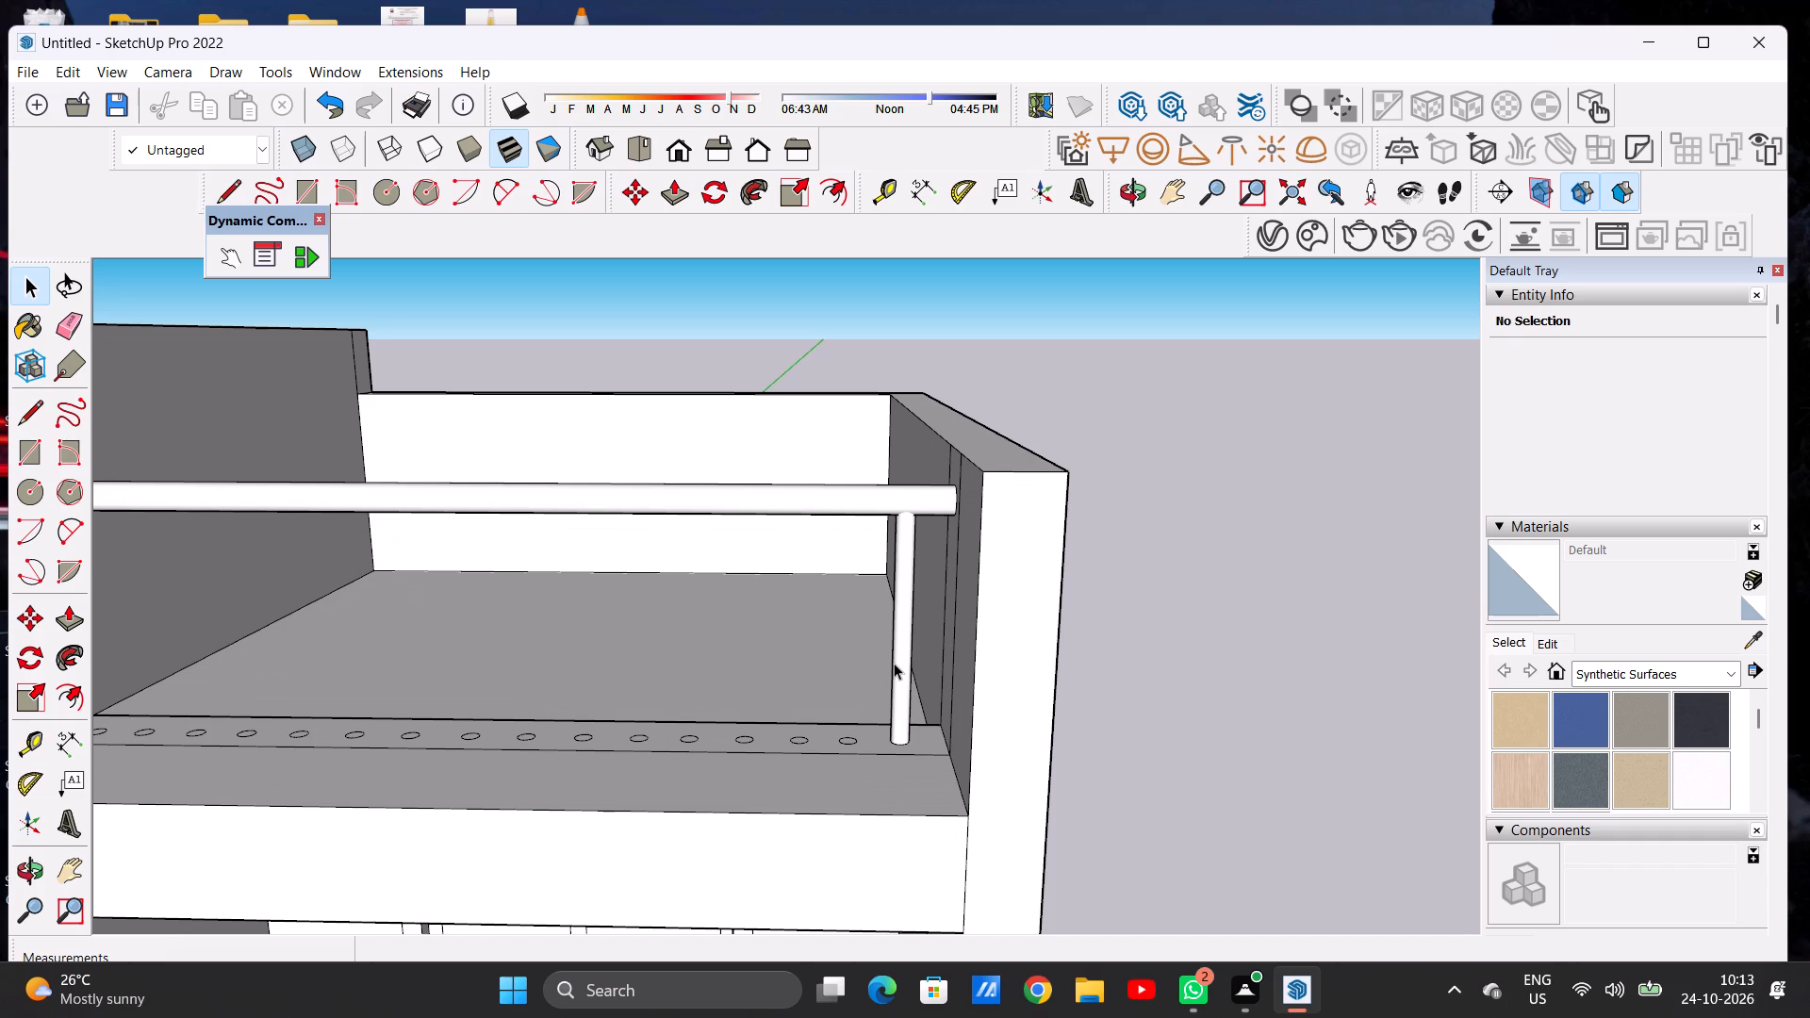
scroll(854, 619, down, 5)
scroll(888, 669, up, 11)
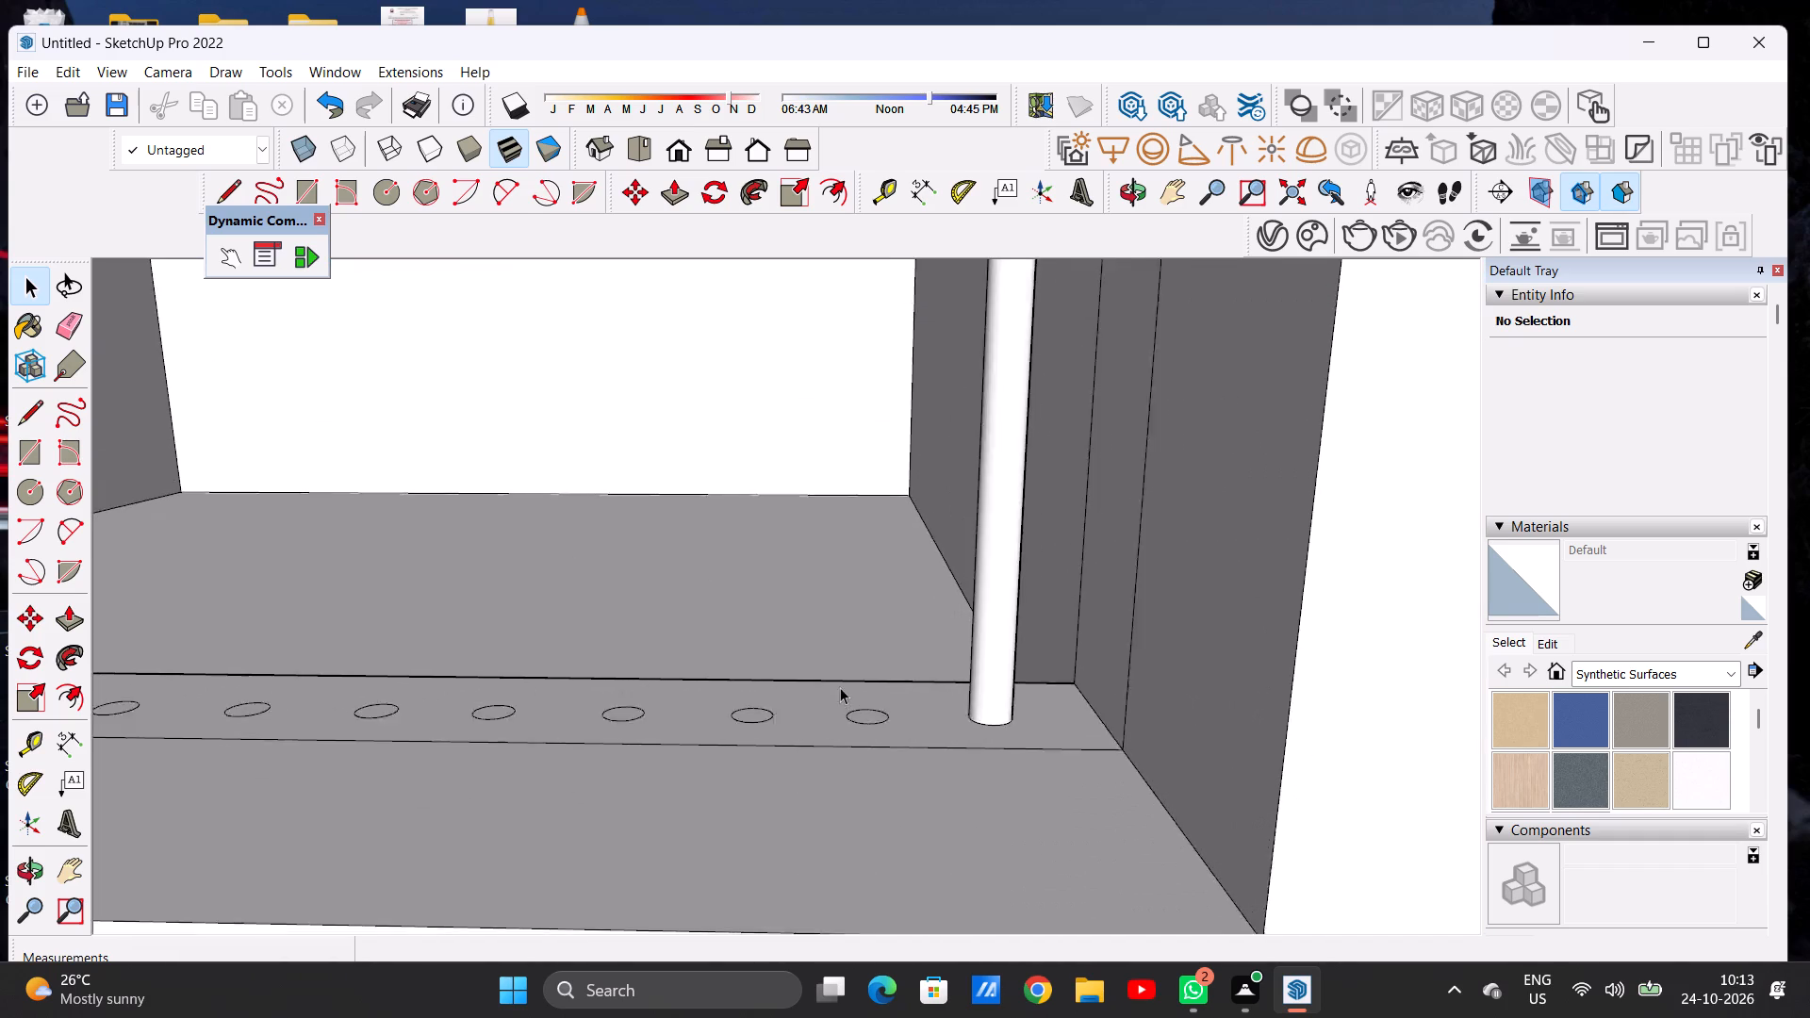
scroll(840, 687, up, 2)
middle_drag(851, 720, 891, 857)
key(p)
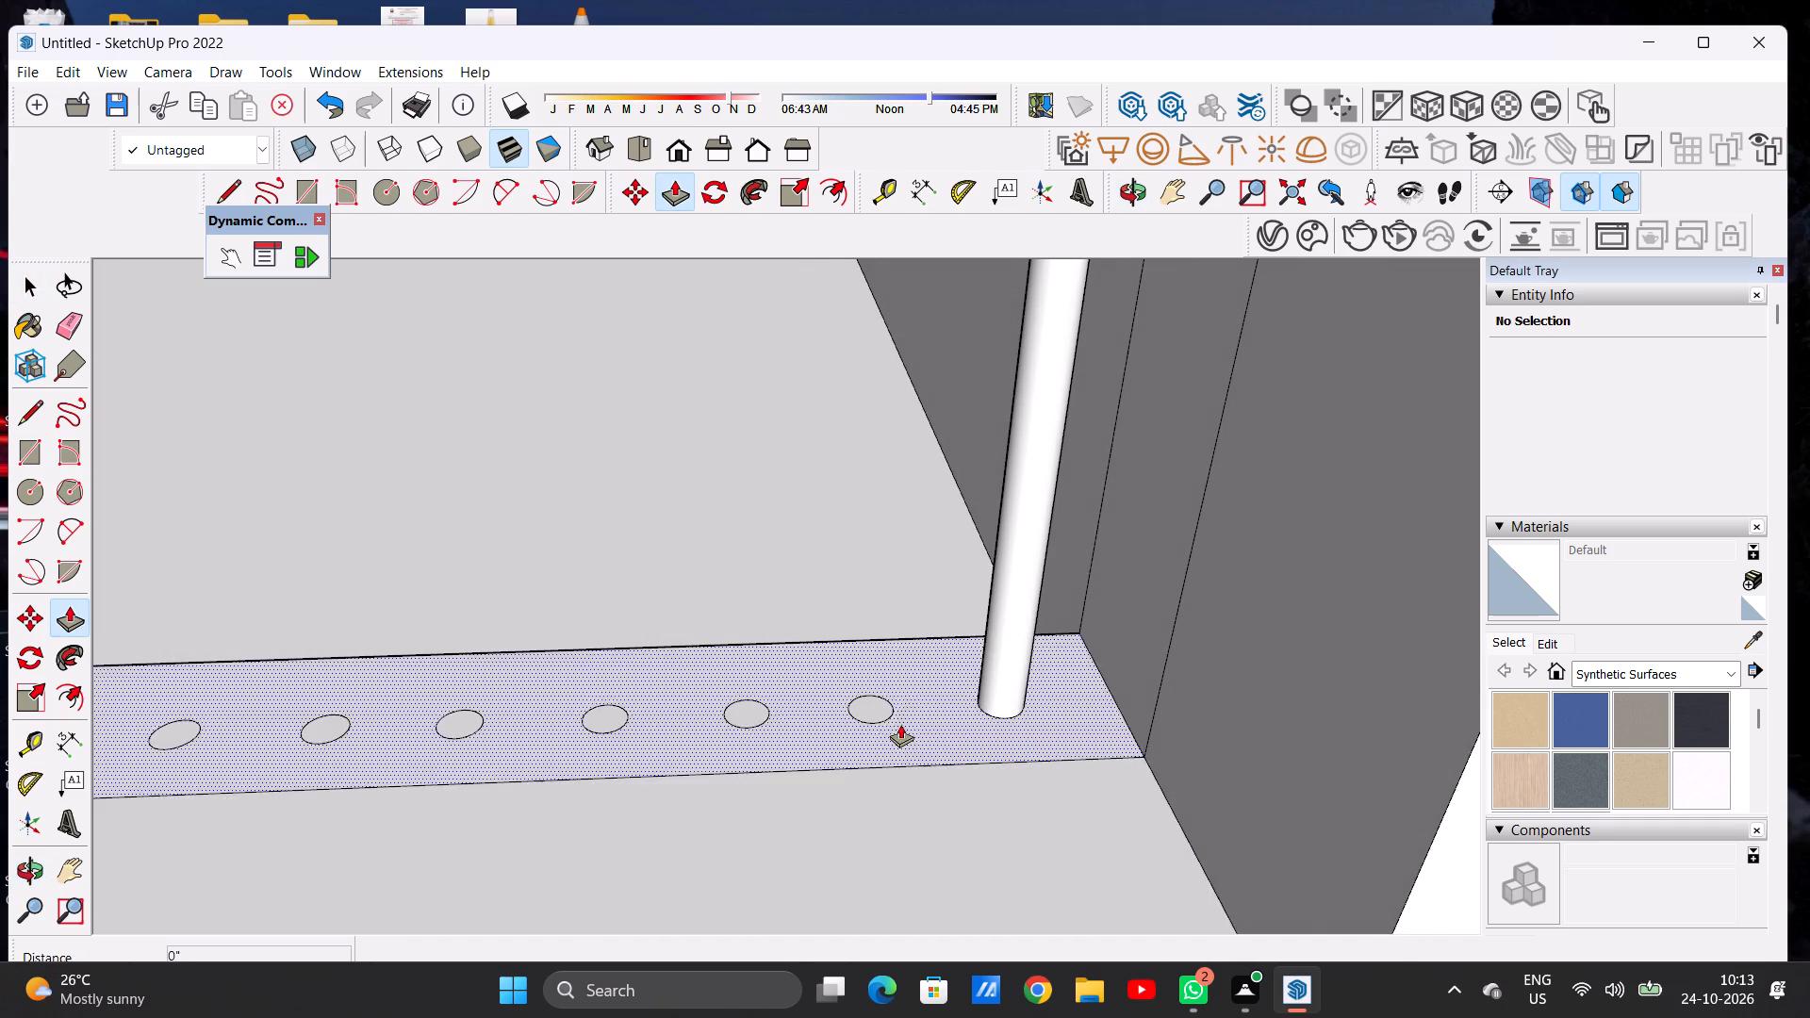
scroll(898, 713, up, 1)
scroll(894, 708, down, 1)
scroll(882, 703, up, 4)
click(874, 702)
scroll(889, 582, down, 2)
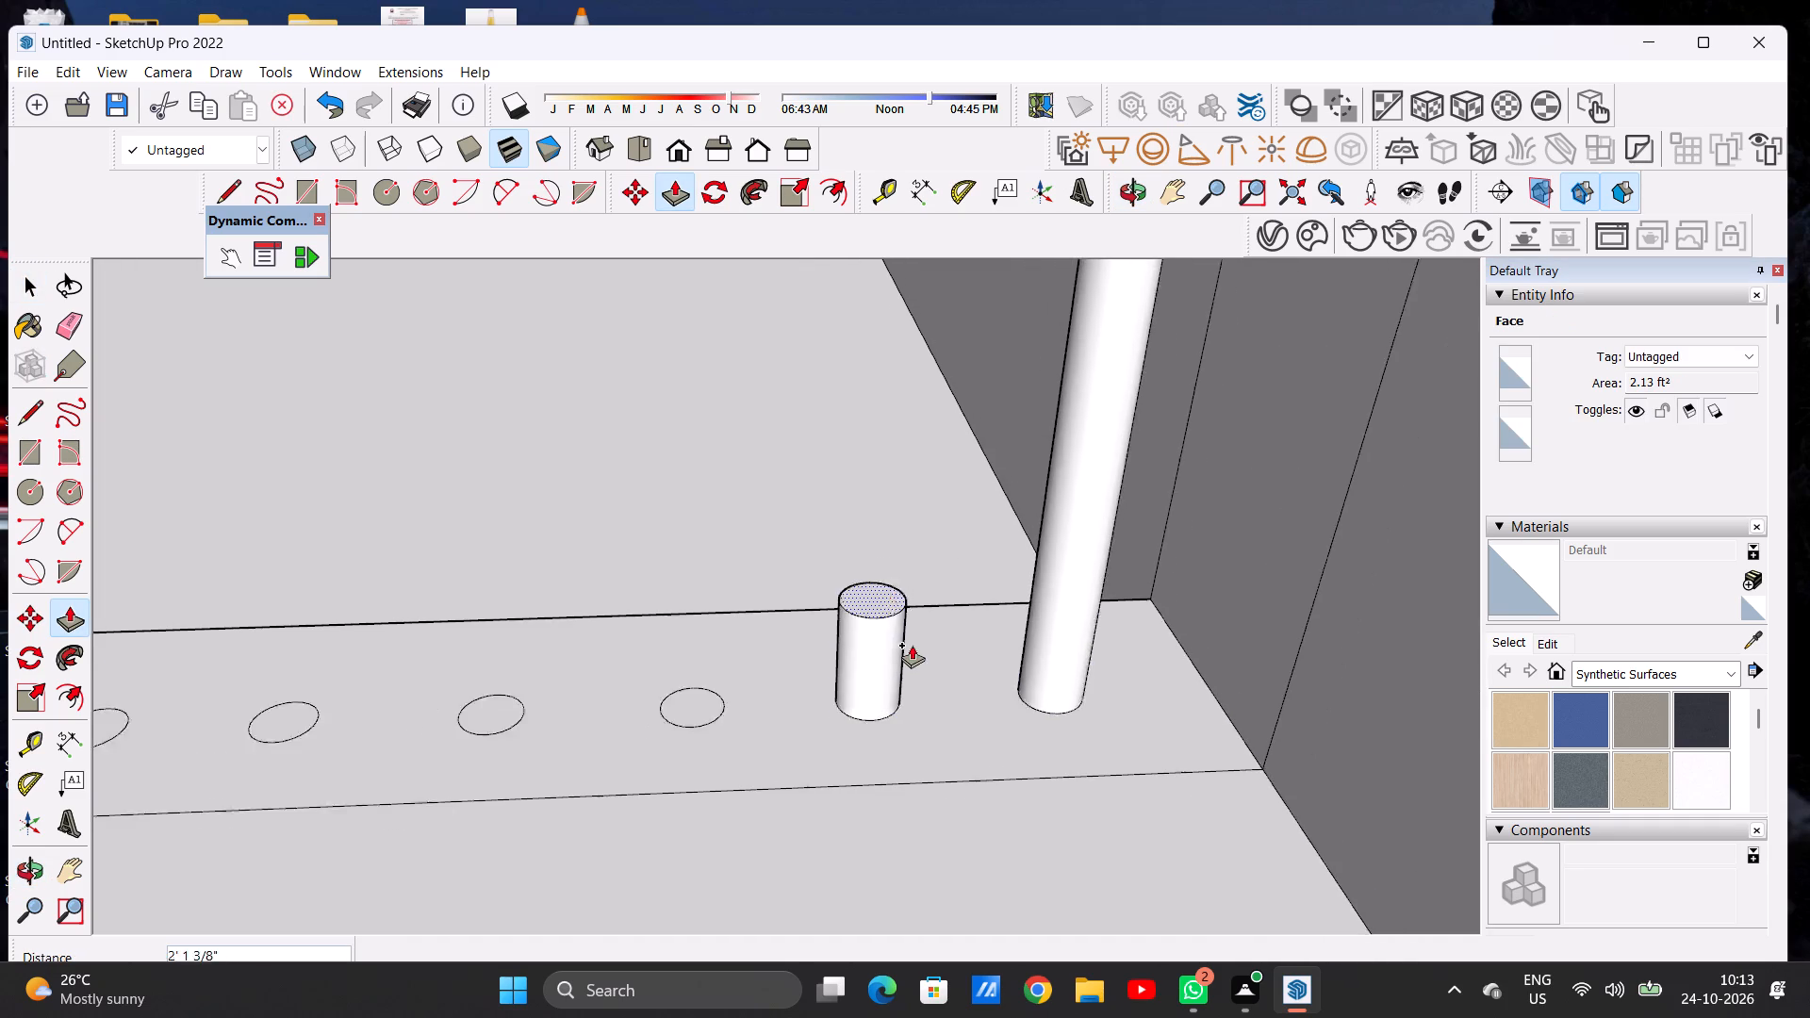
scroll(912, 645, down, 16)
scroll(889, 511, up, 15)
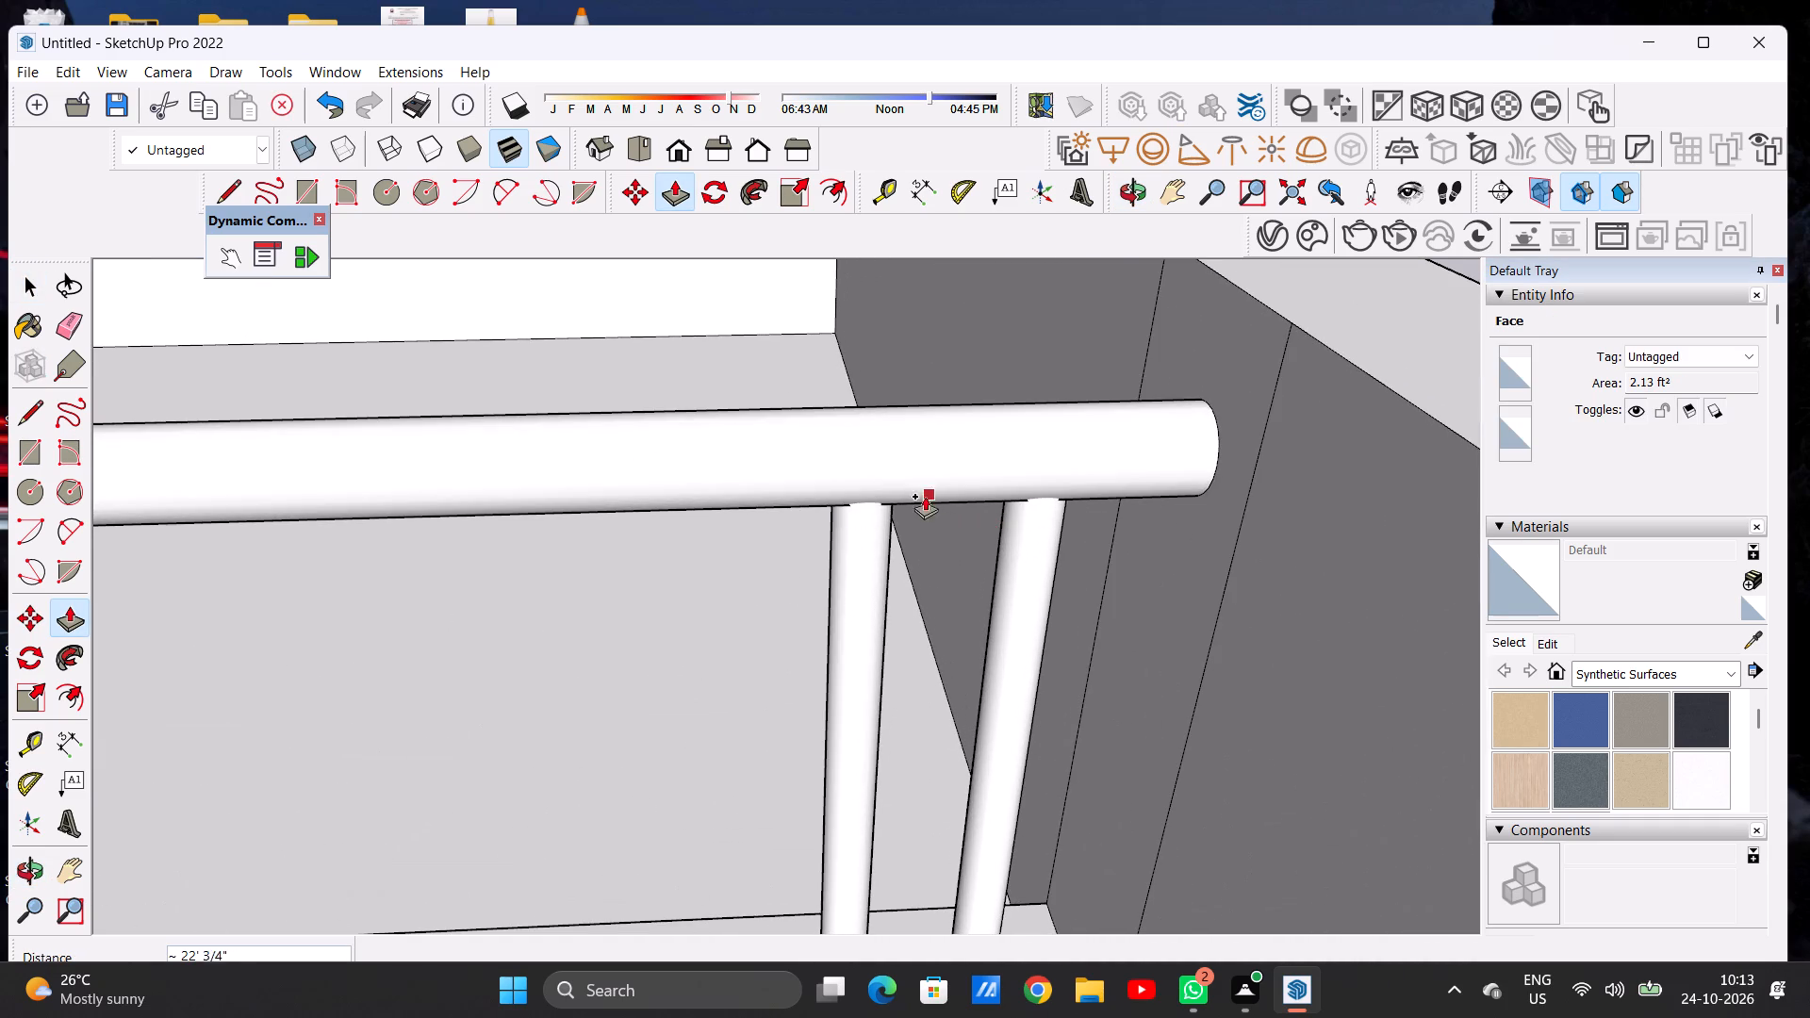
click(853, 484)
Push/Pull the third slab circle from the parapet wall up to the top rail as a round post.
scroll(857, 484, down, 9)
scroll(782, 769, up, 14)
click(806, 736)
scroll(834, 571, down, 19)
scroll(837, 504, up, 12)
scroll(839, 501, down, 1)
scroll(839, 501, up, 2)
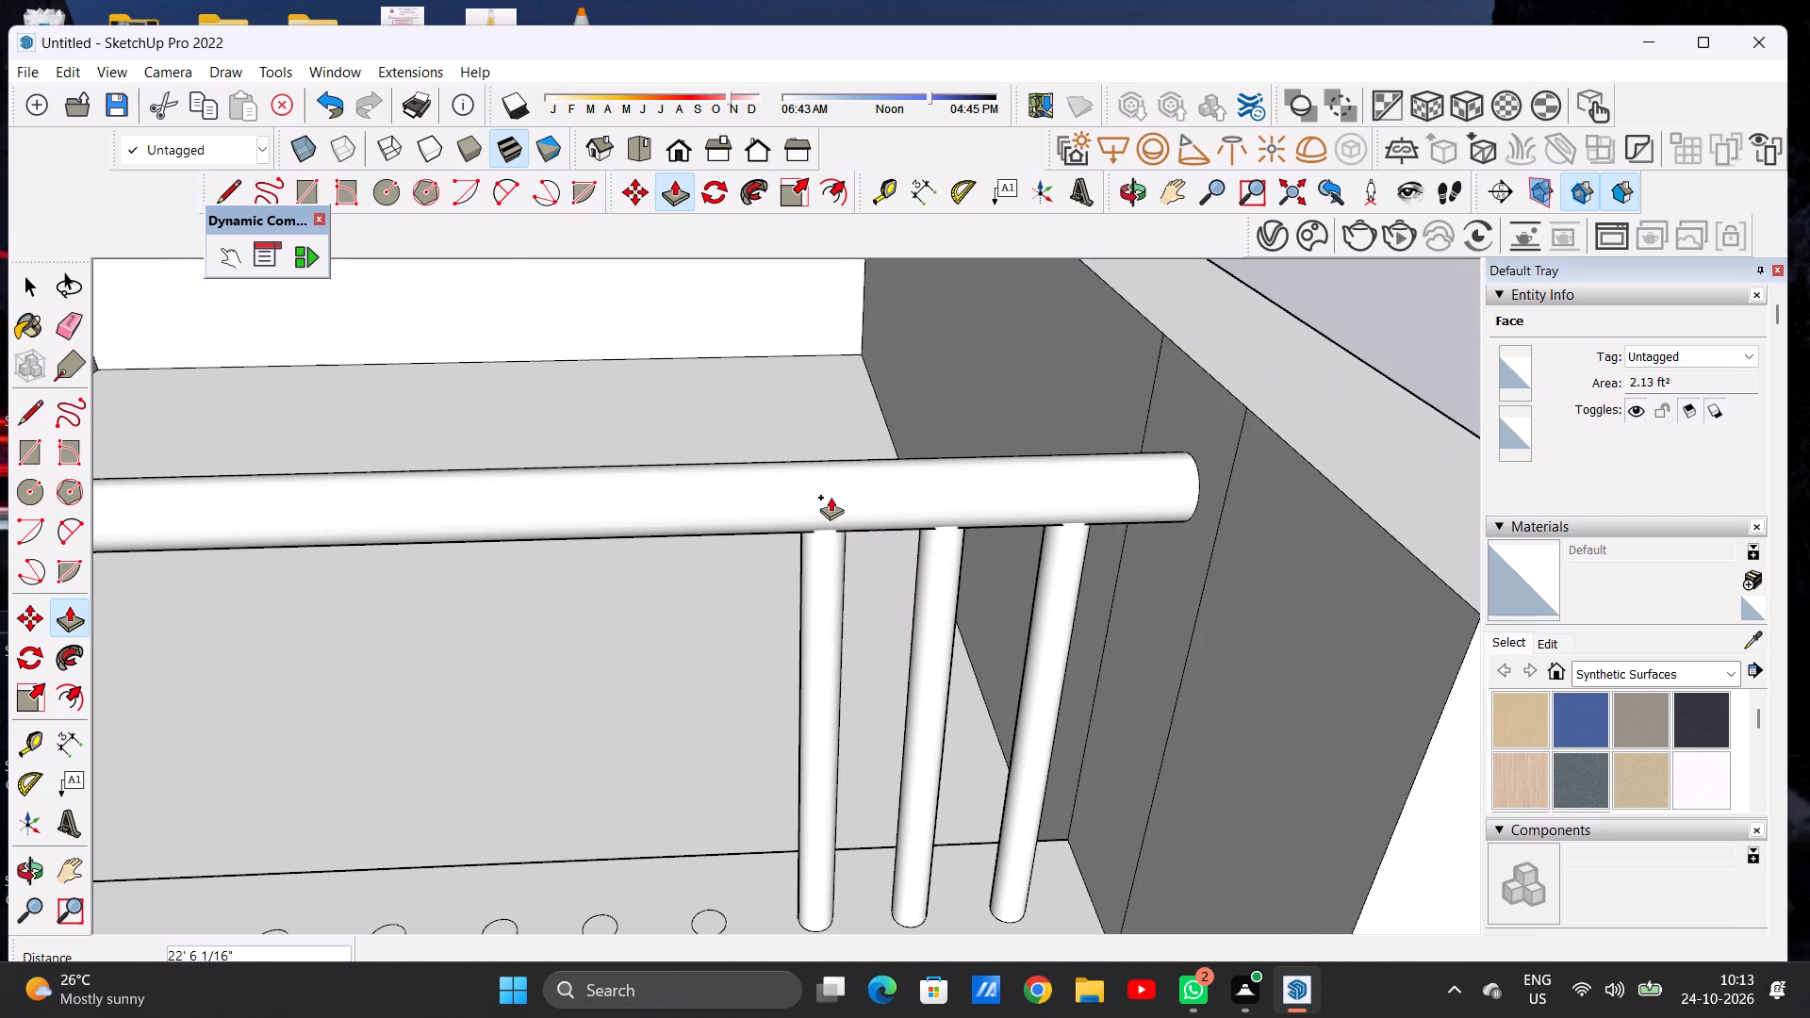
click(831, 497)
key(space)
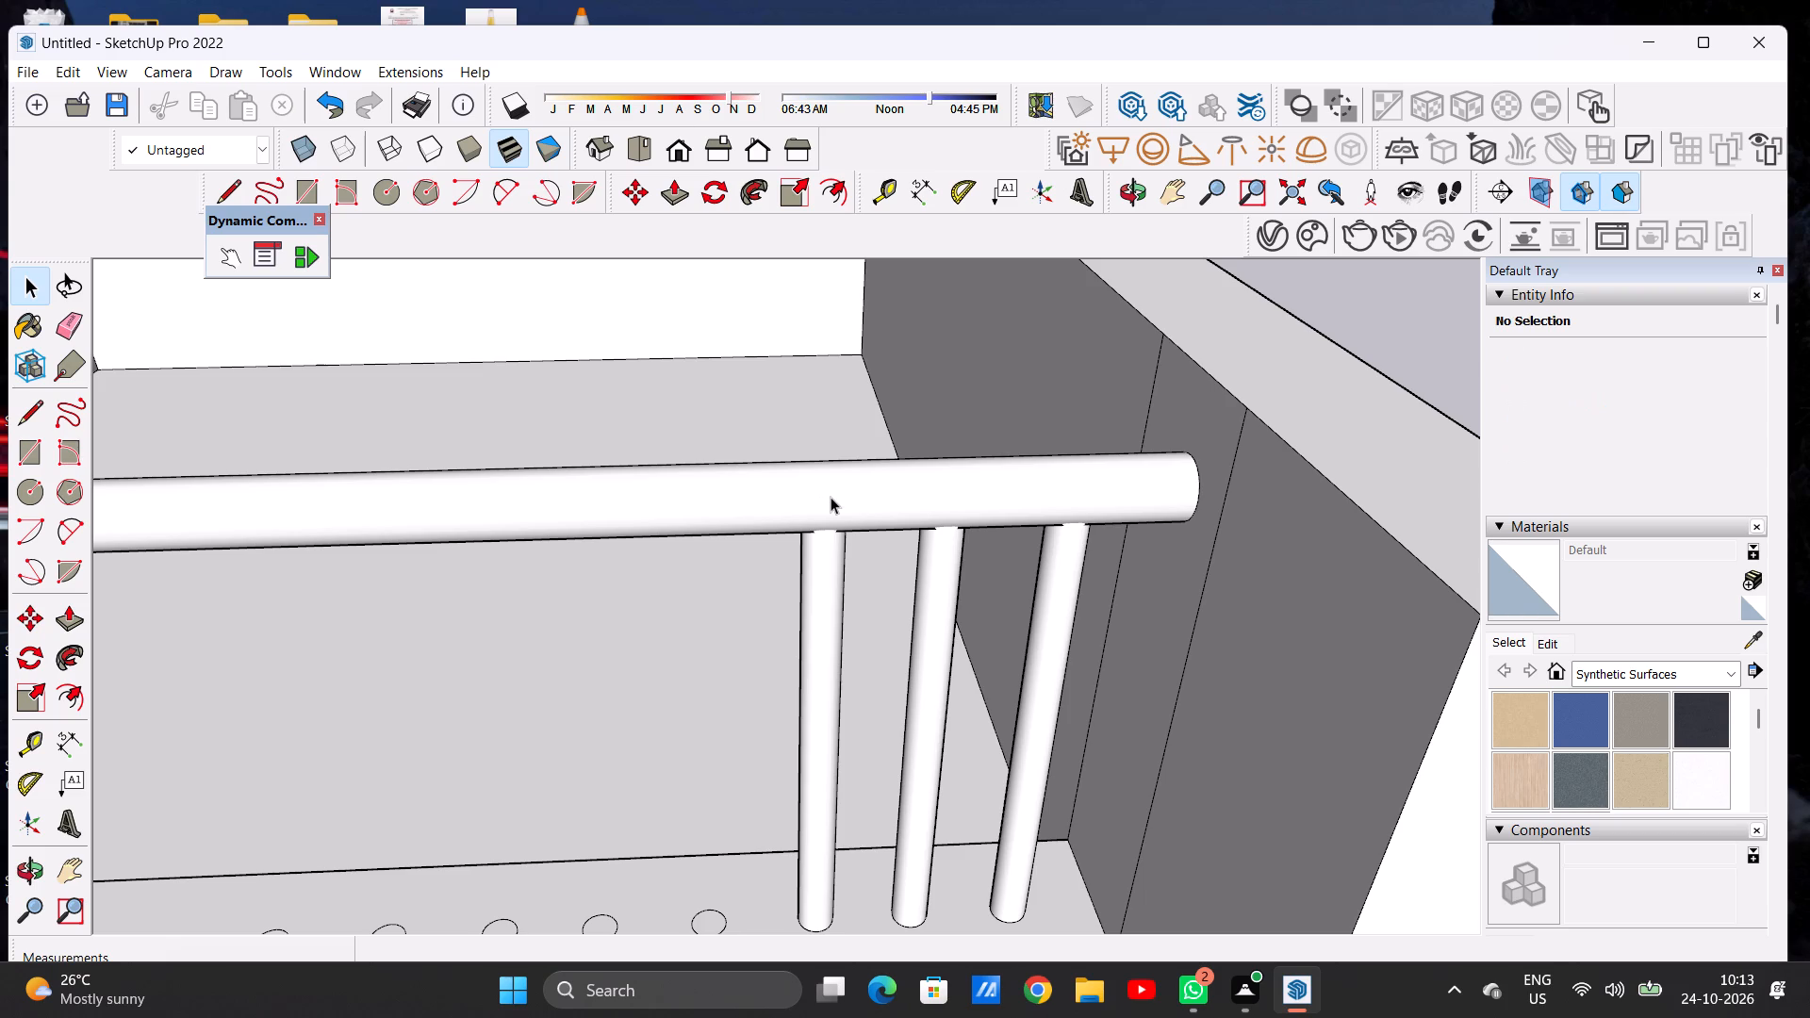
Push/Pull the fourth slab circle from the parapet wall up about 22' 4" into the top rail as a round post.
scroll(823, 505, down, 12)
middle_drag(825, 639, 756, 674)
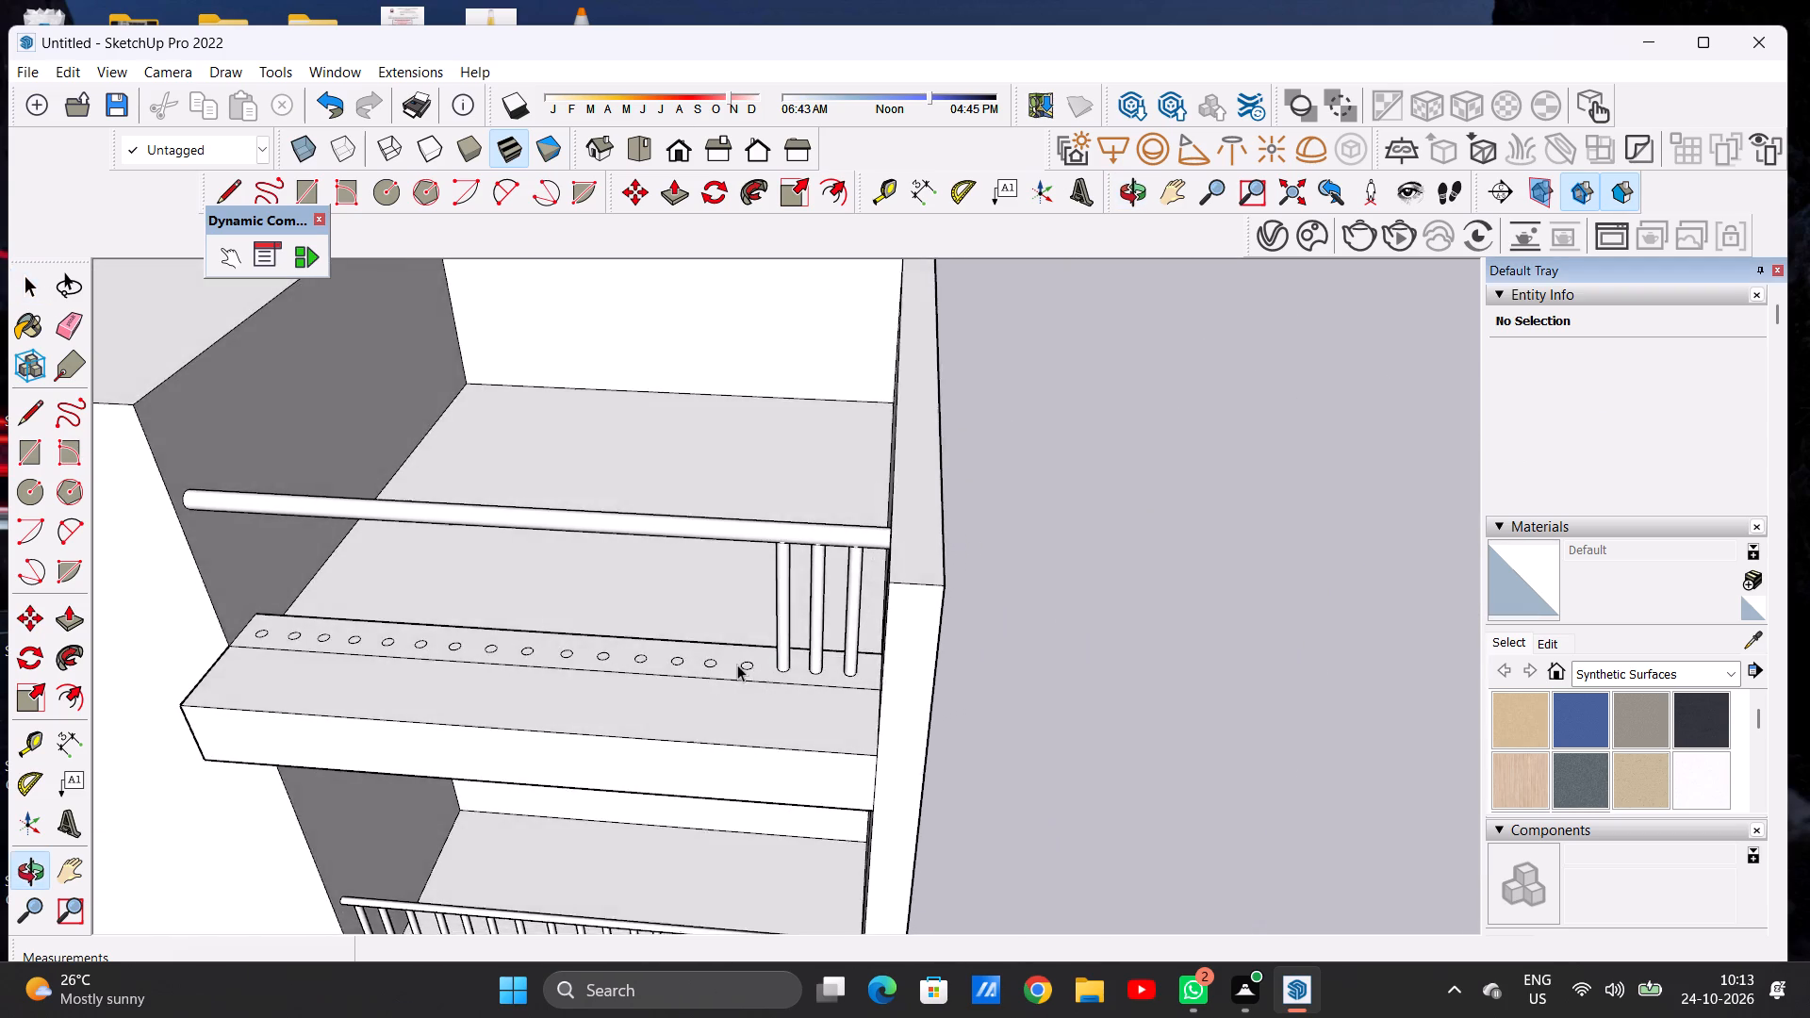
scroll(737, 665, up, 15)
key(p)
scroll(762, 652, up, 5)
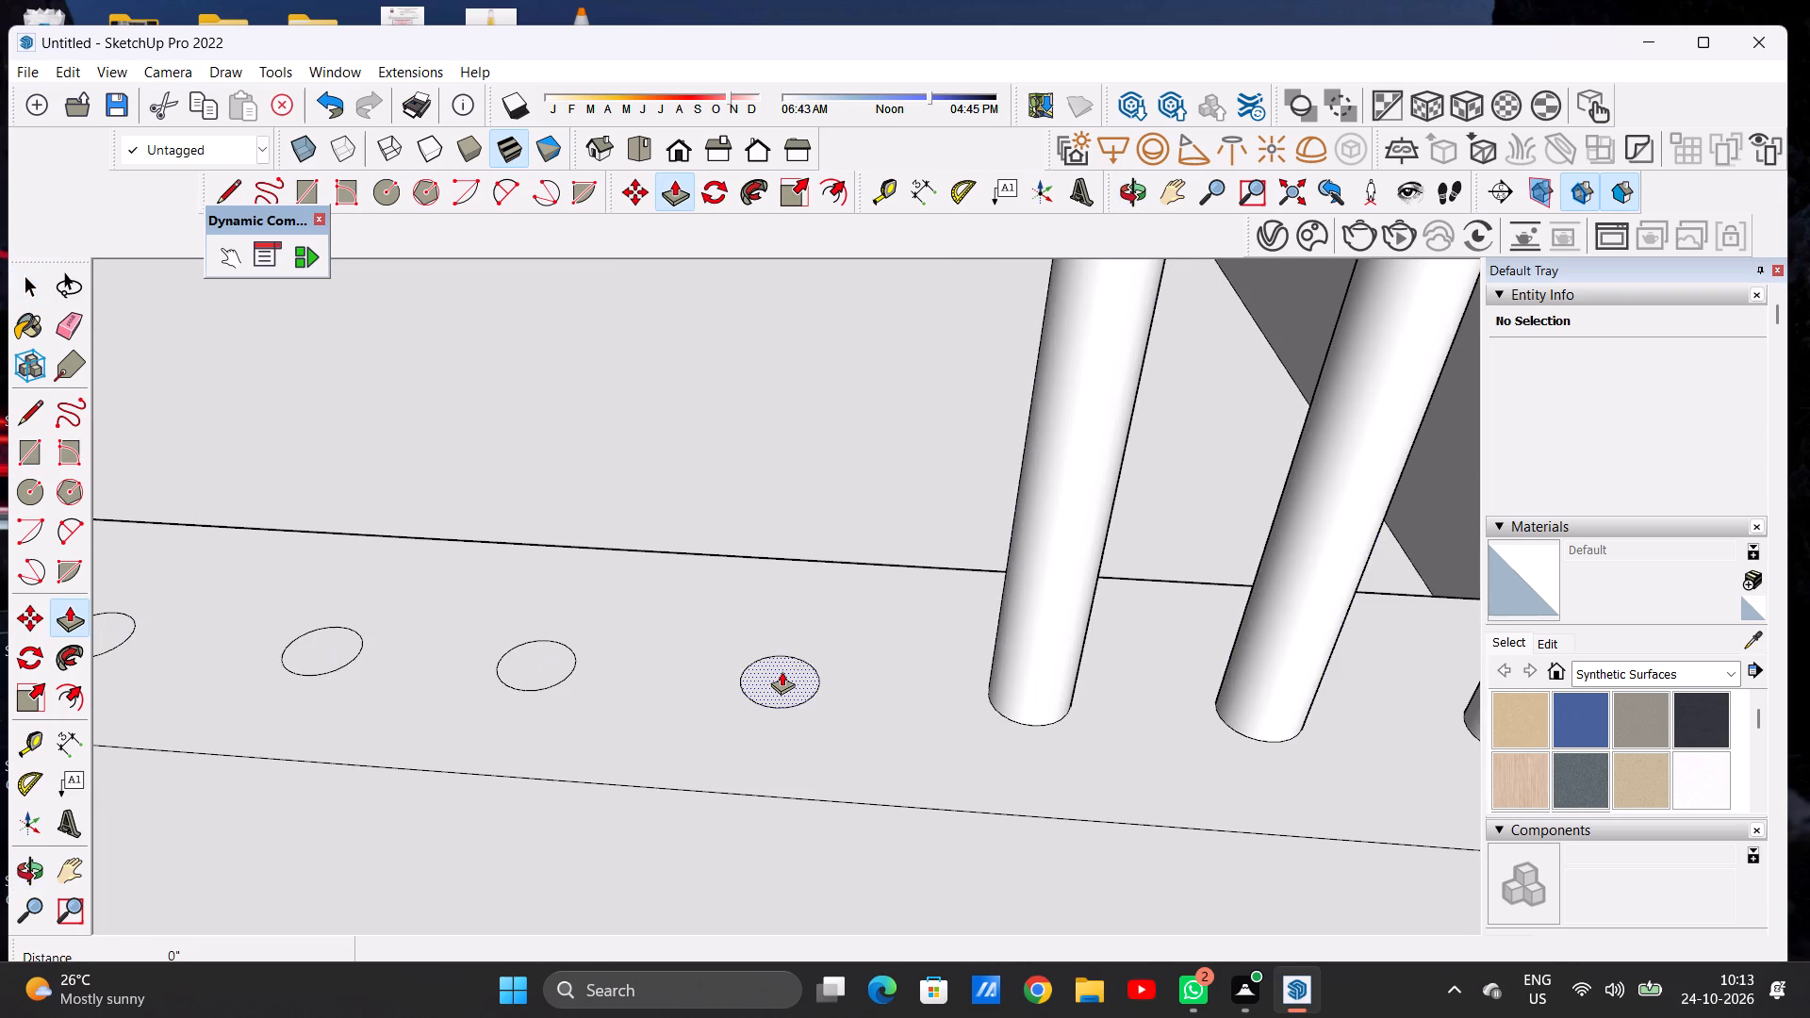
click(782, 671)
scroll(810, 616, down, 12)
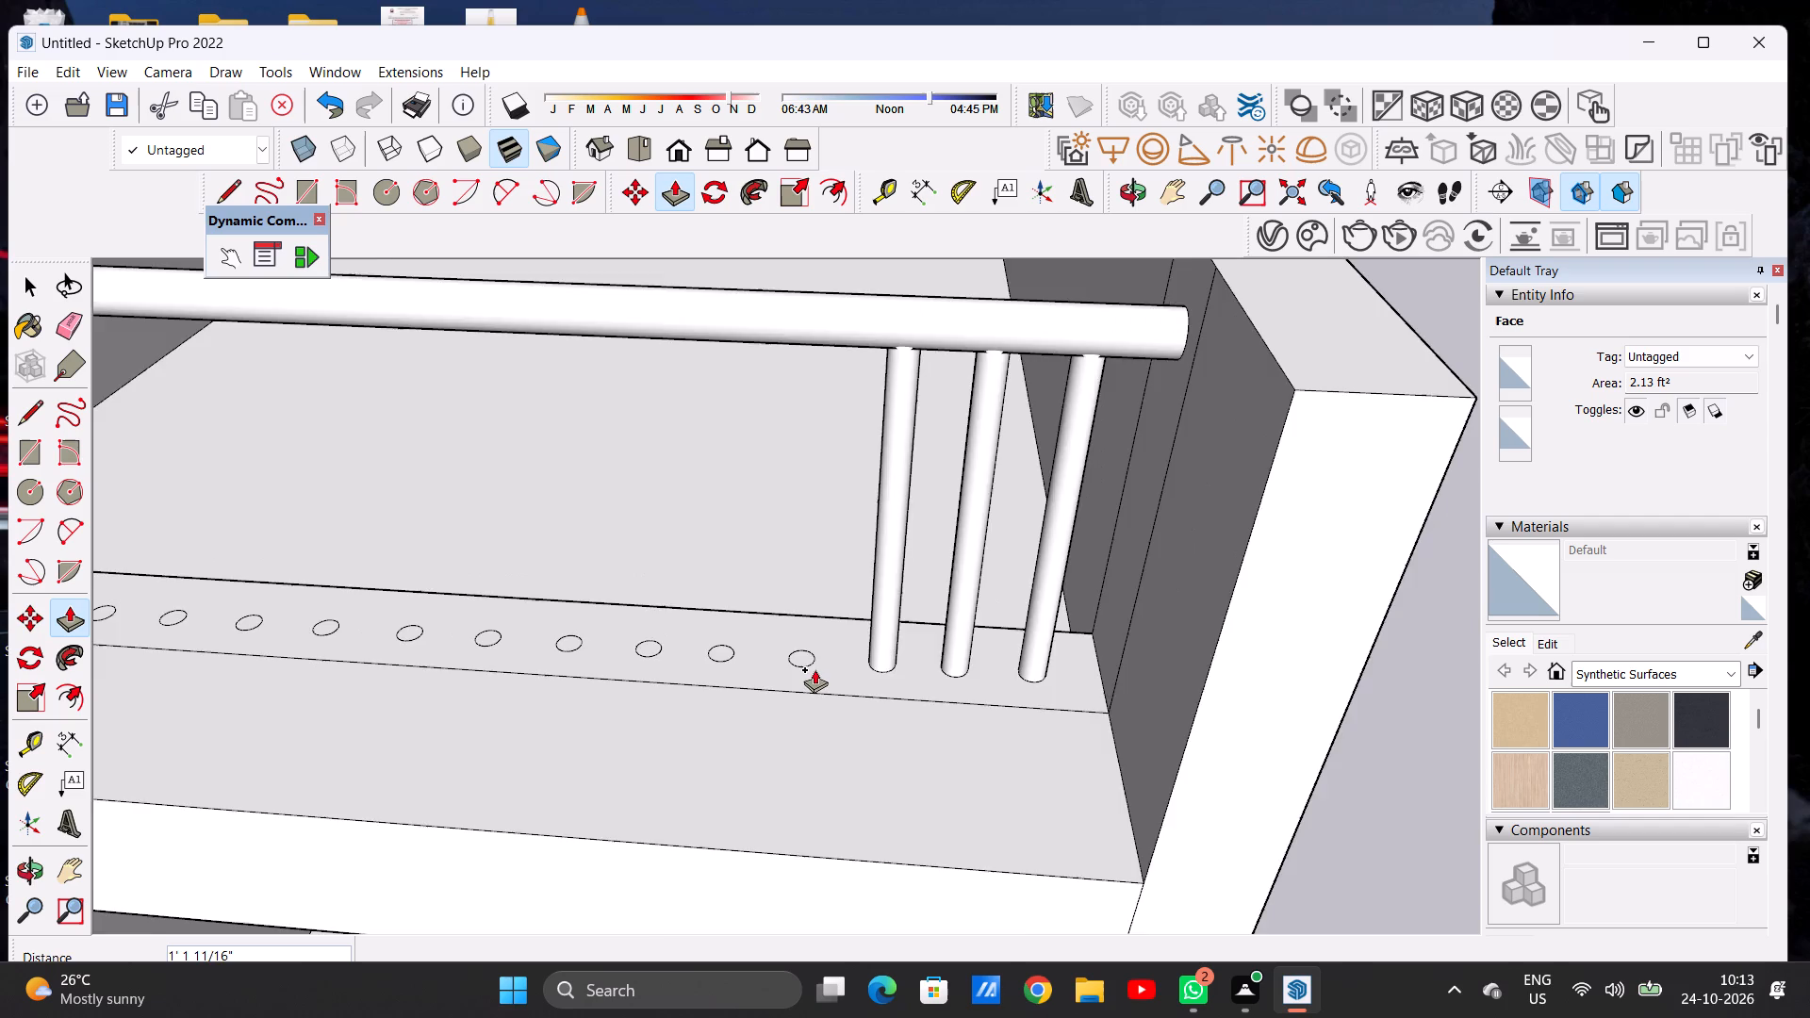
scroll(814, 669, down, 6)
scroll(828, 495, up, 6)
click(800, 486)
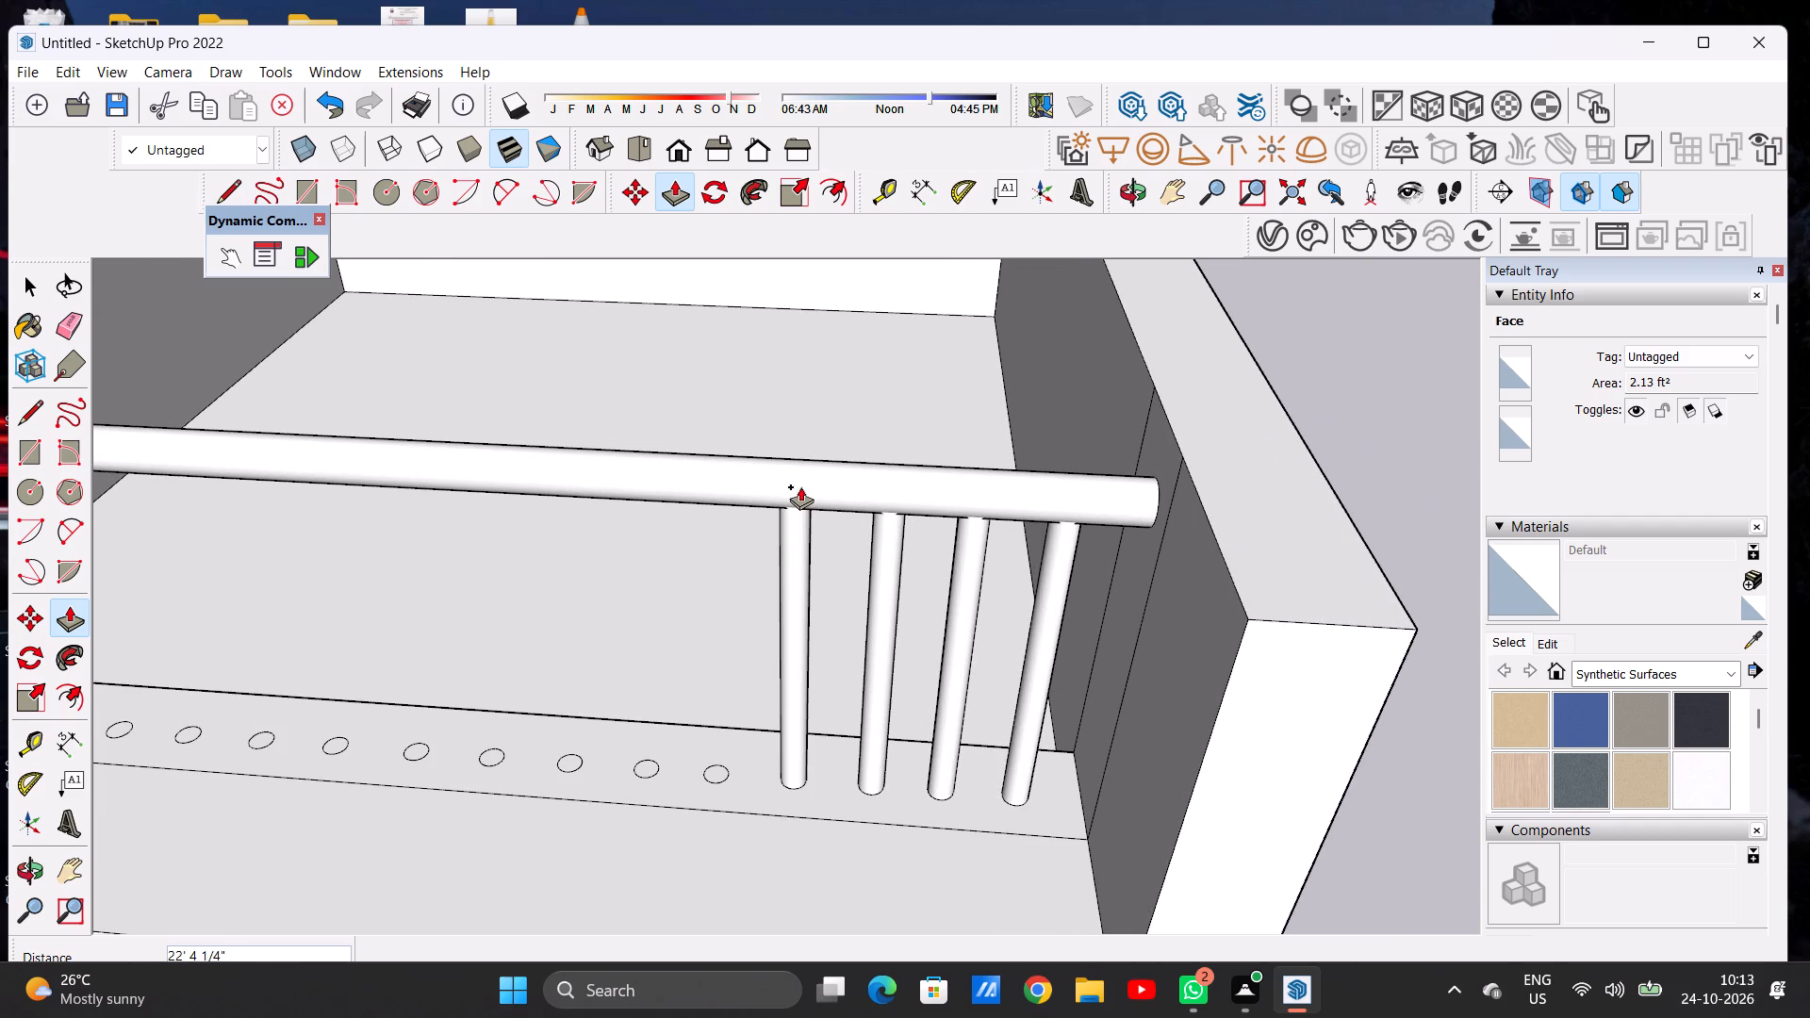
Push/Pull the fifth, sixth and seventh slab circles from the parapet wall up into the top rail as round posts.
scroll(712, 747, up, 7)
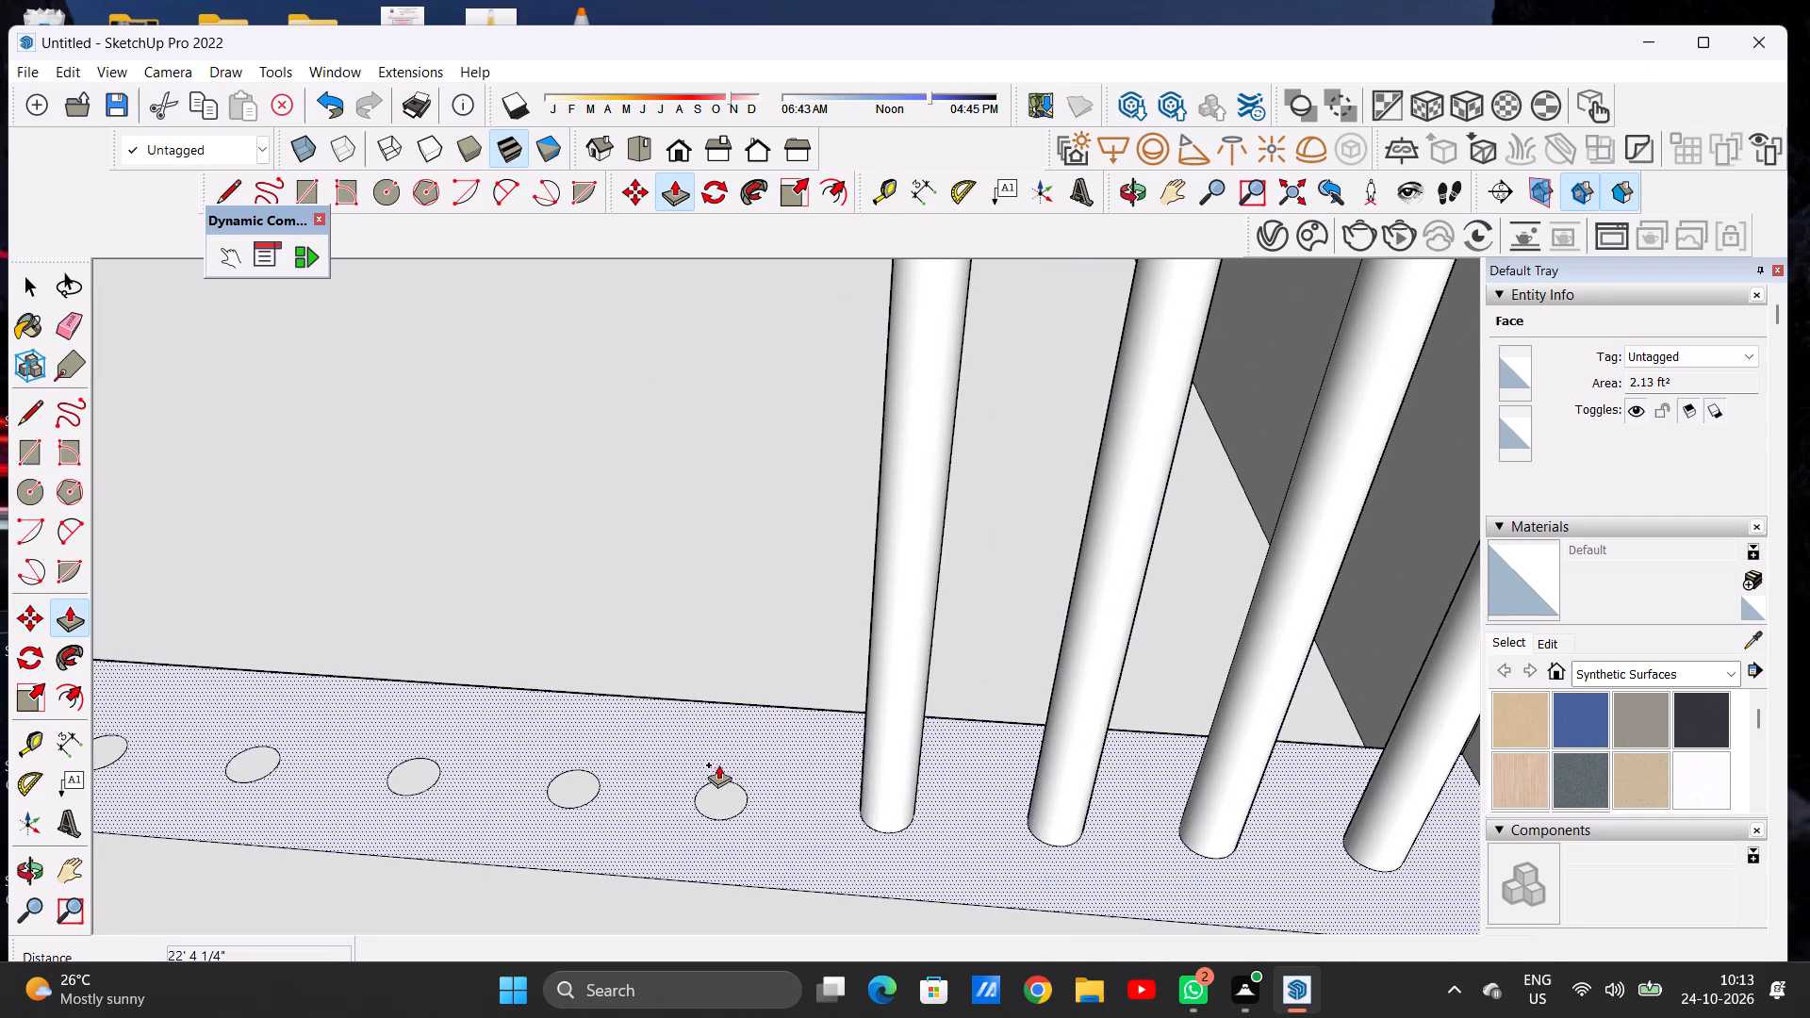
click(724, 785)
scroll(847, 603, down, 9)
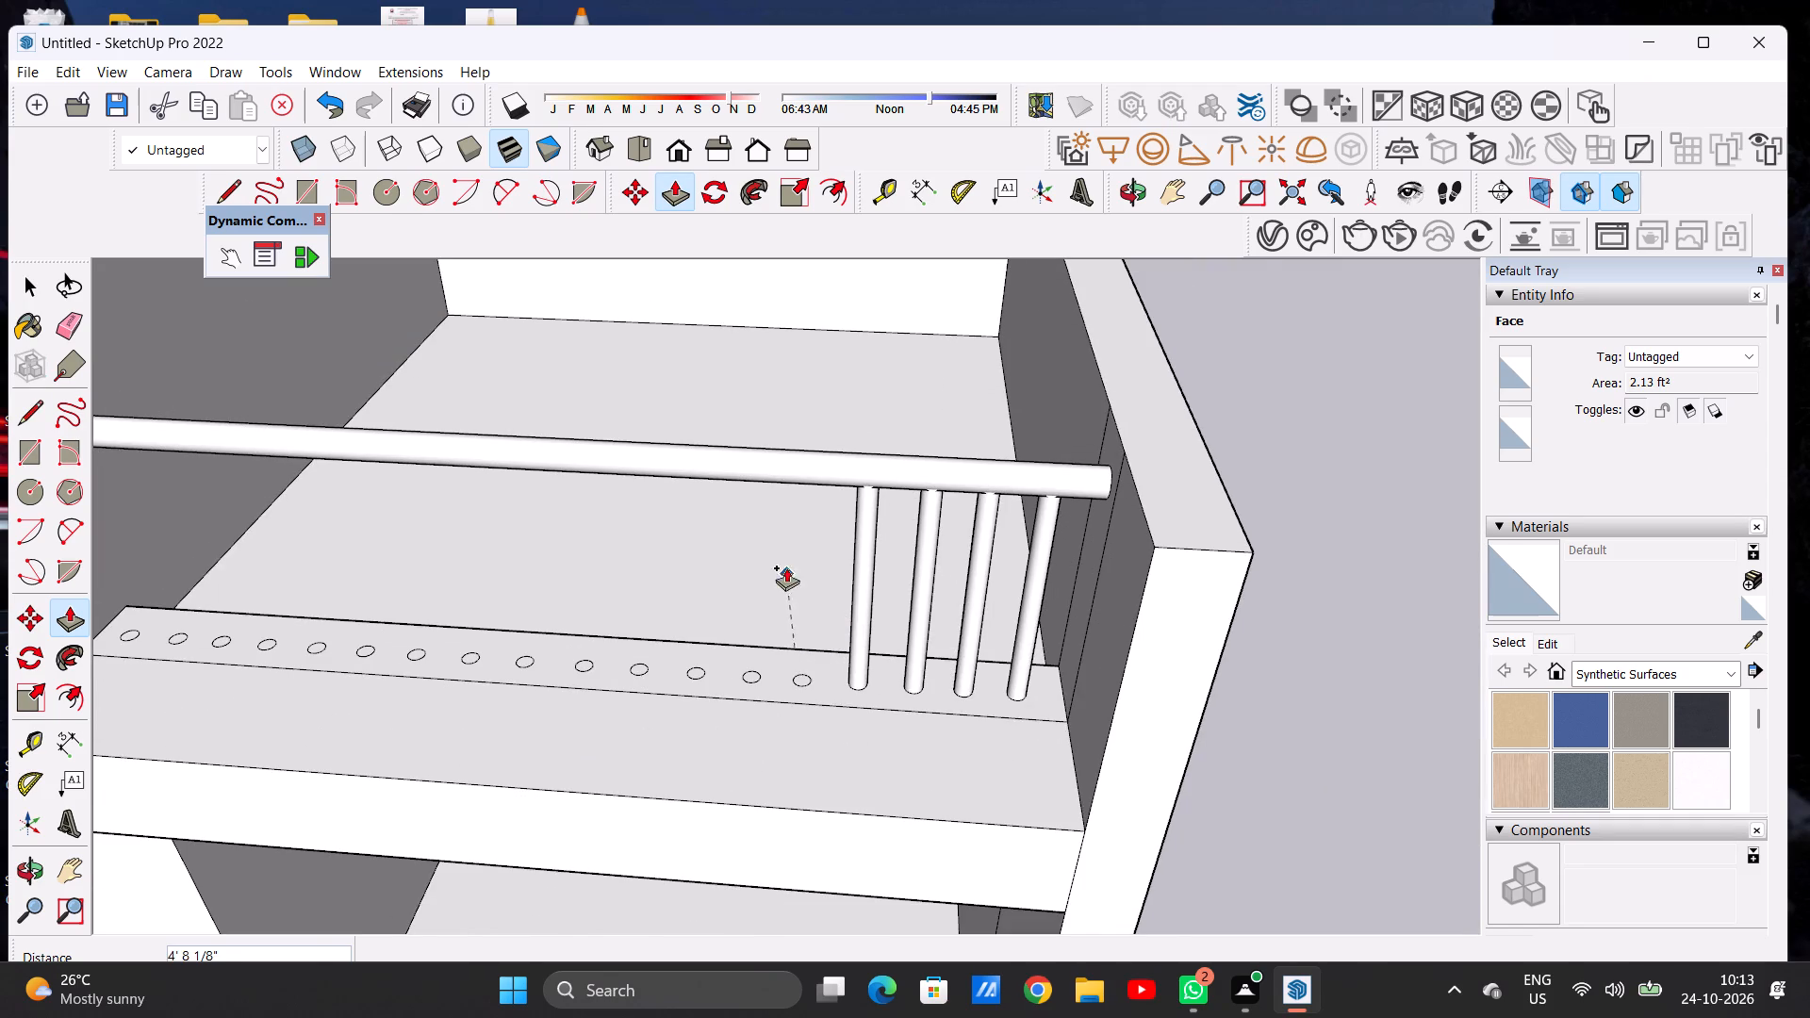
scroll(808, 510, up, 7)
click(814, 428)
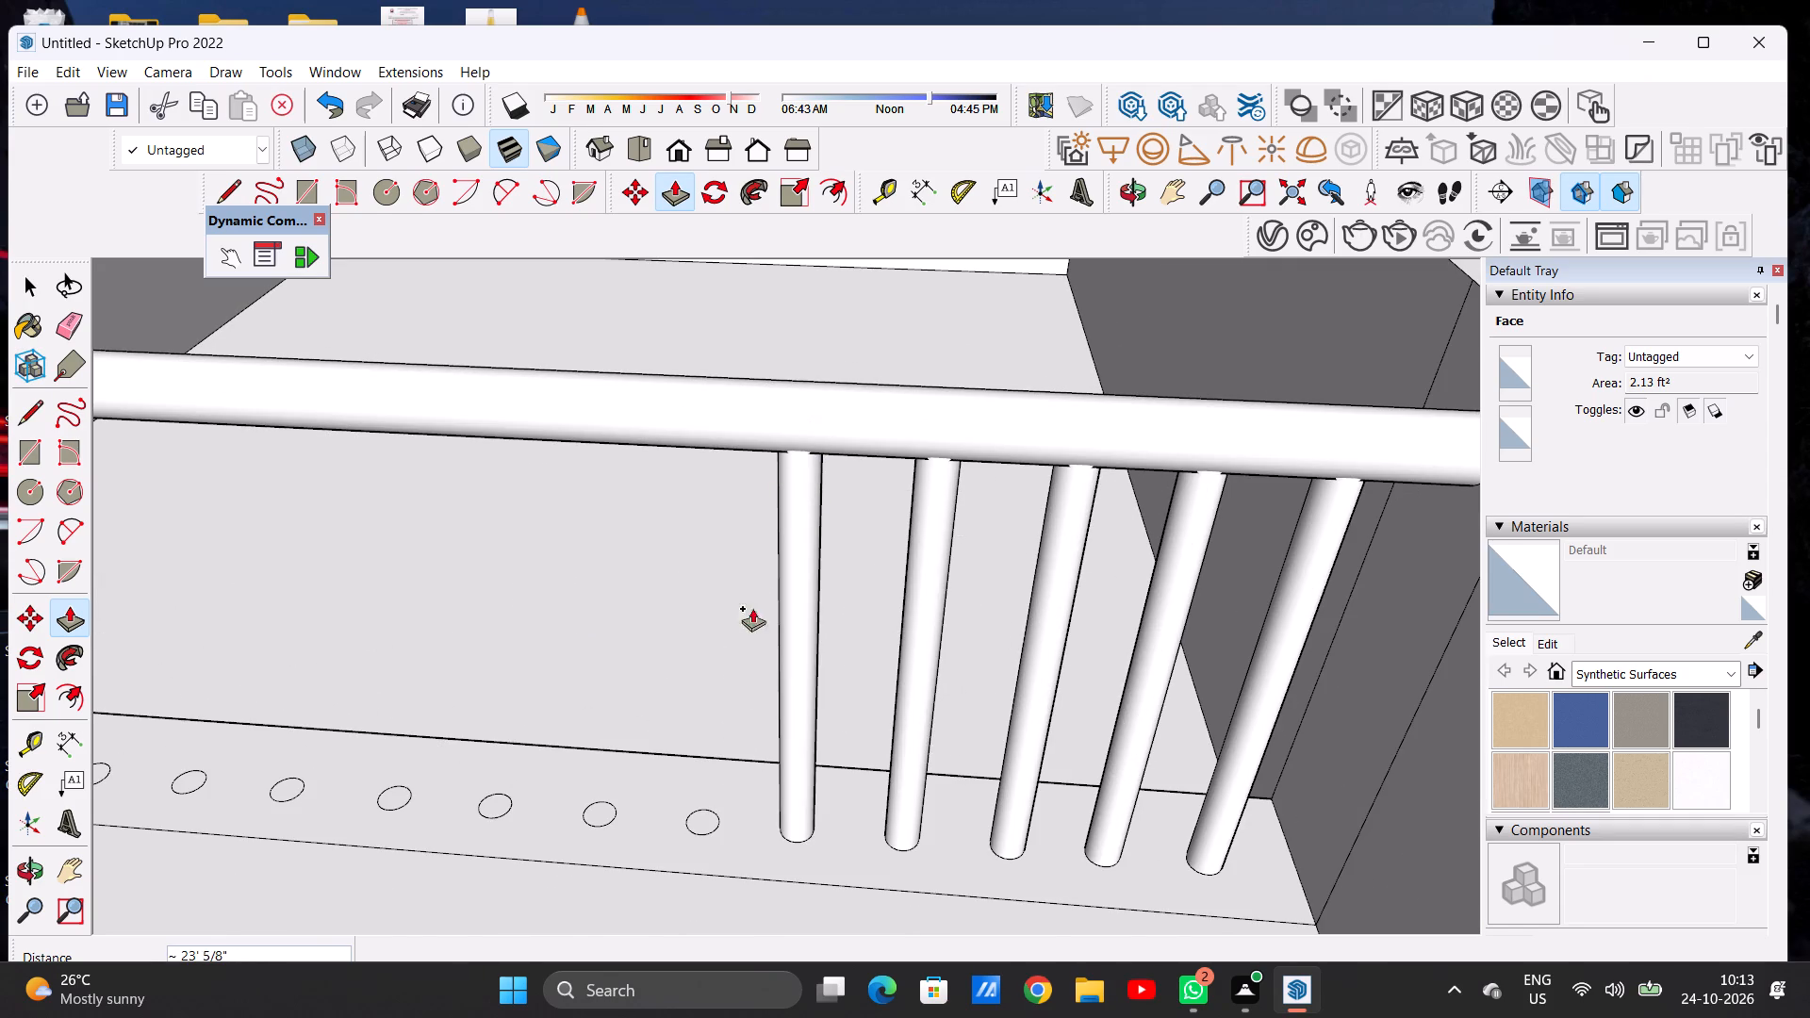
click(701, 817)
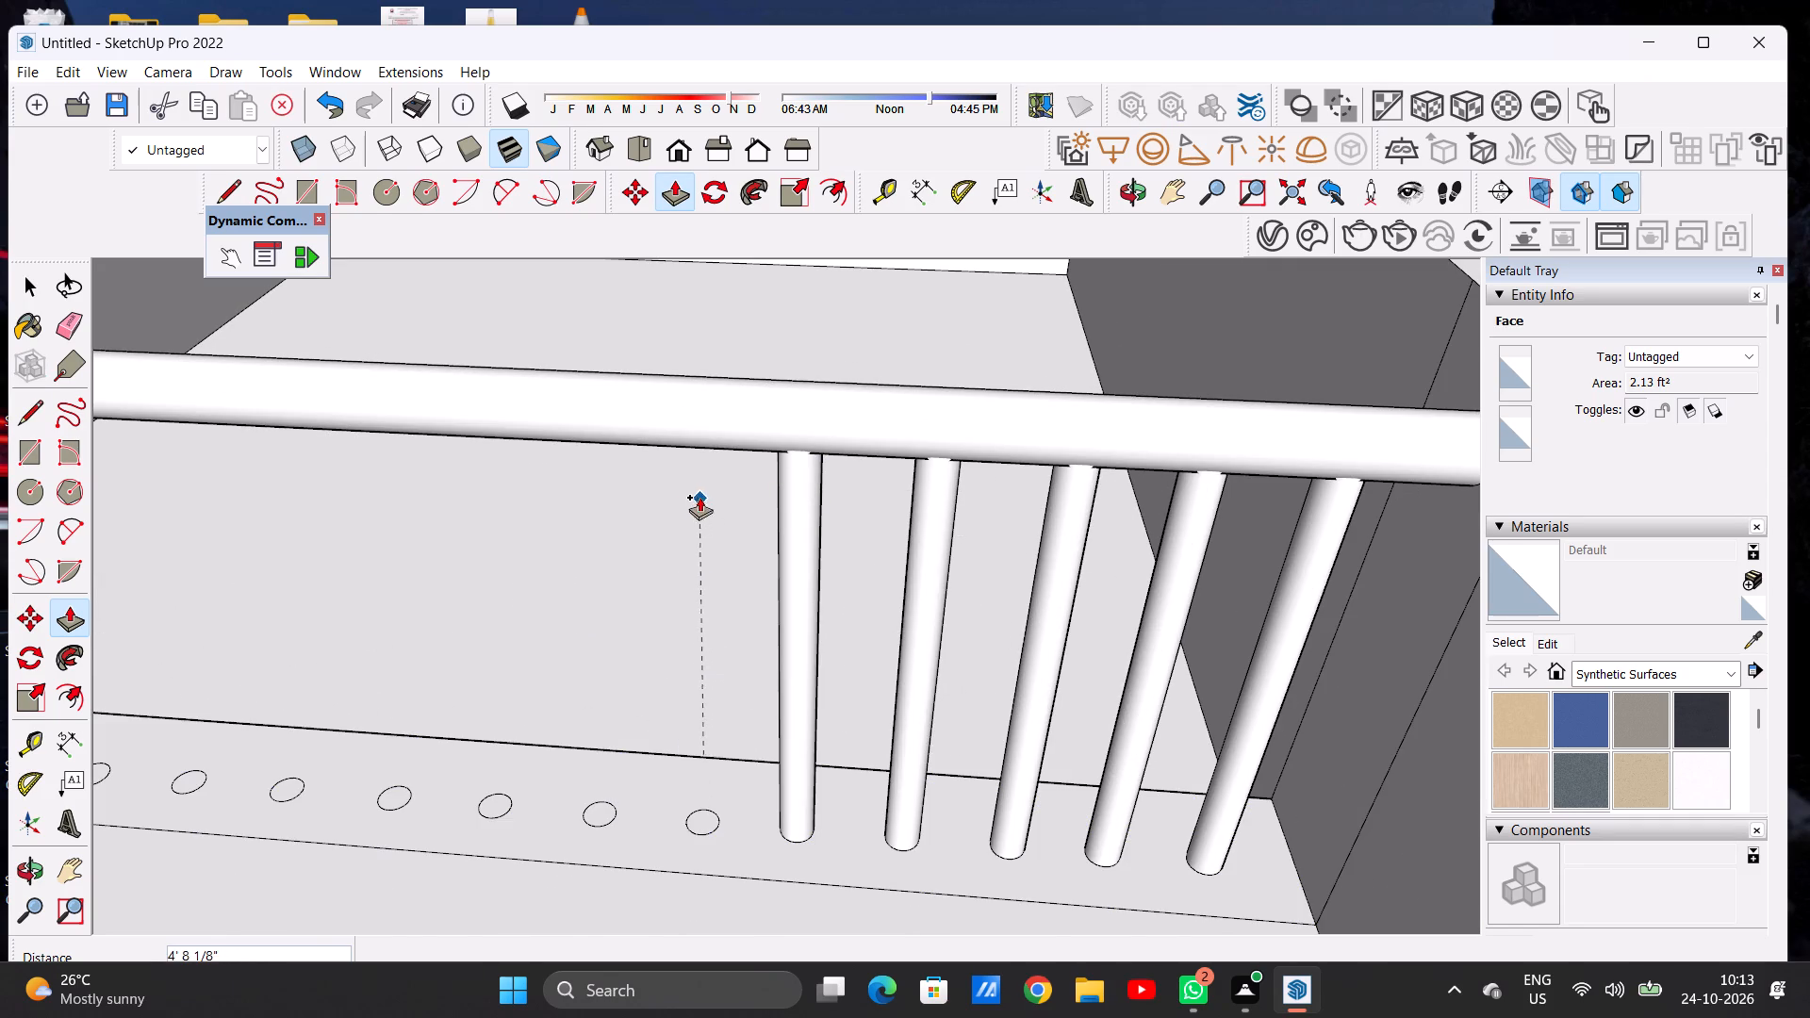
click(679, 423)
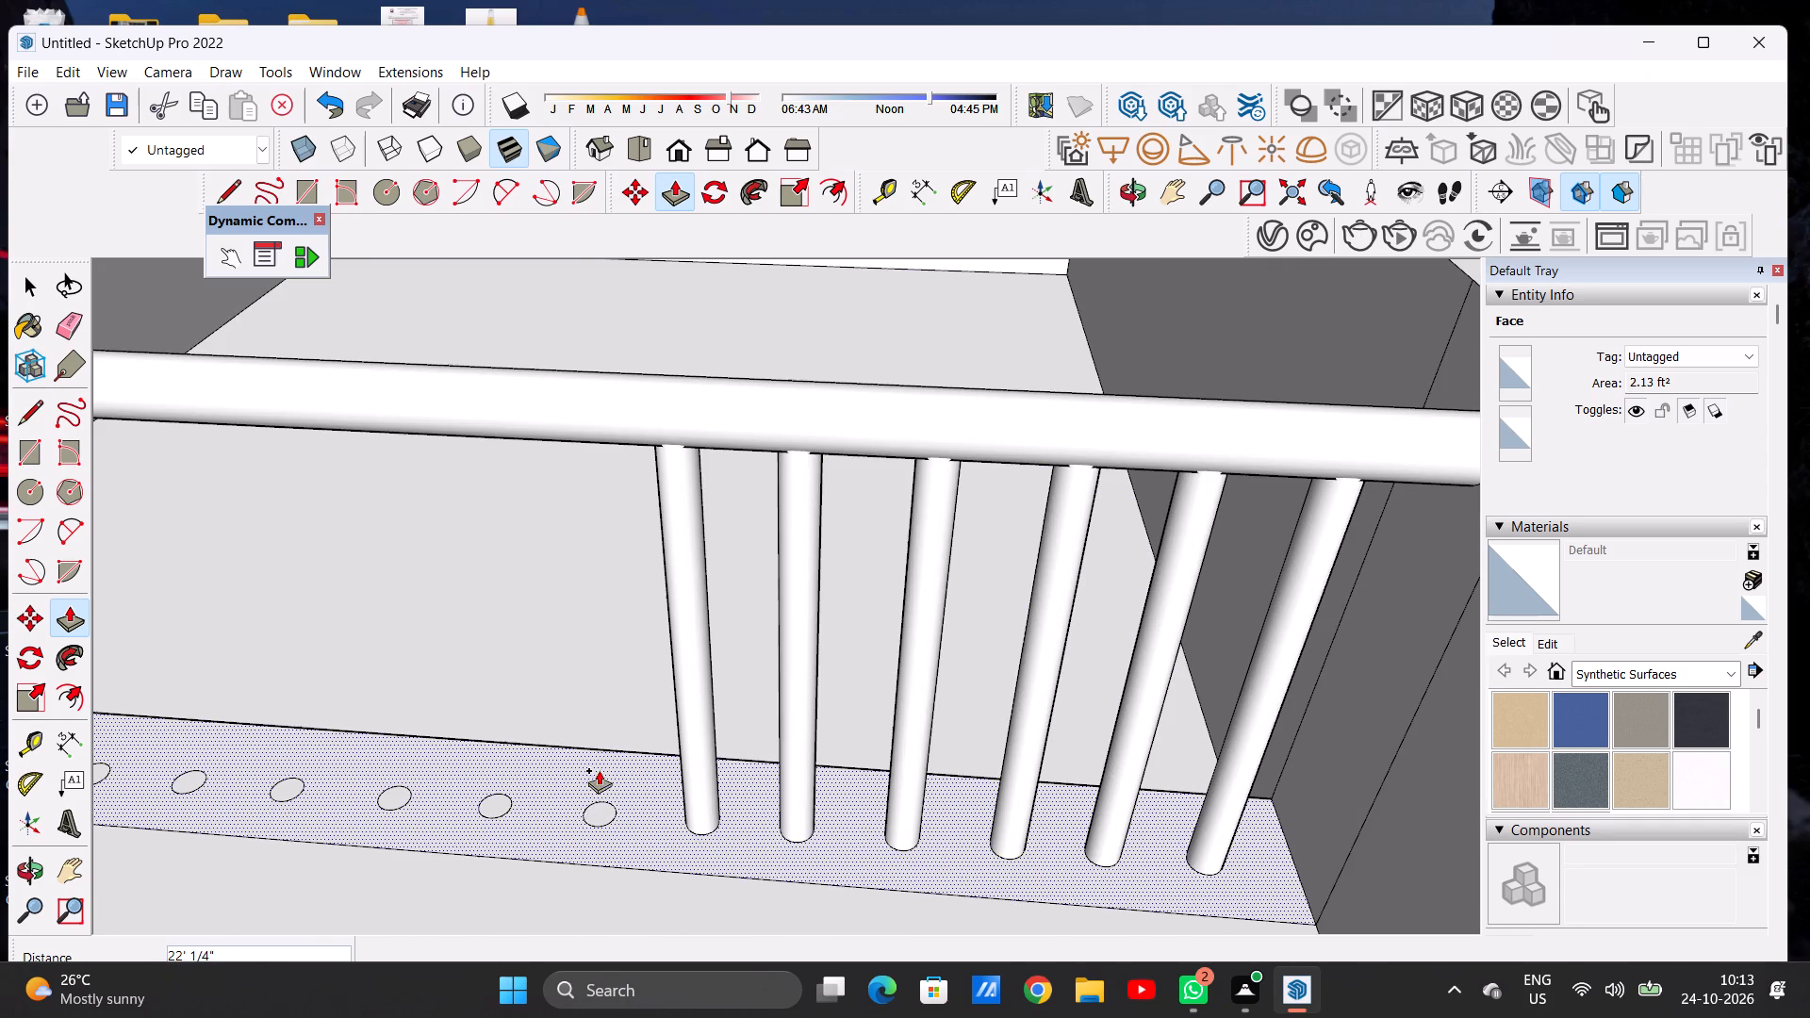
click(597, 805)
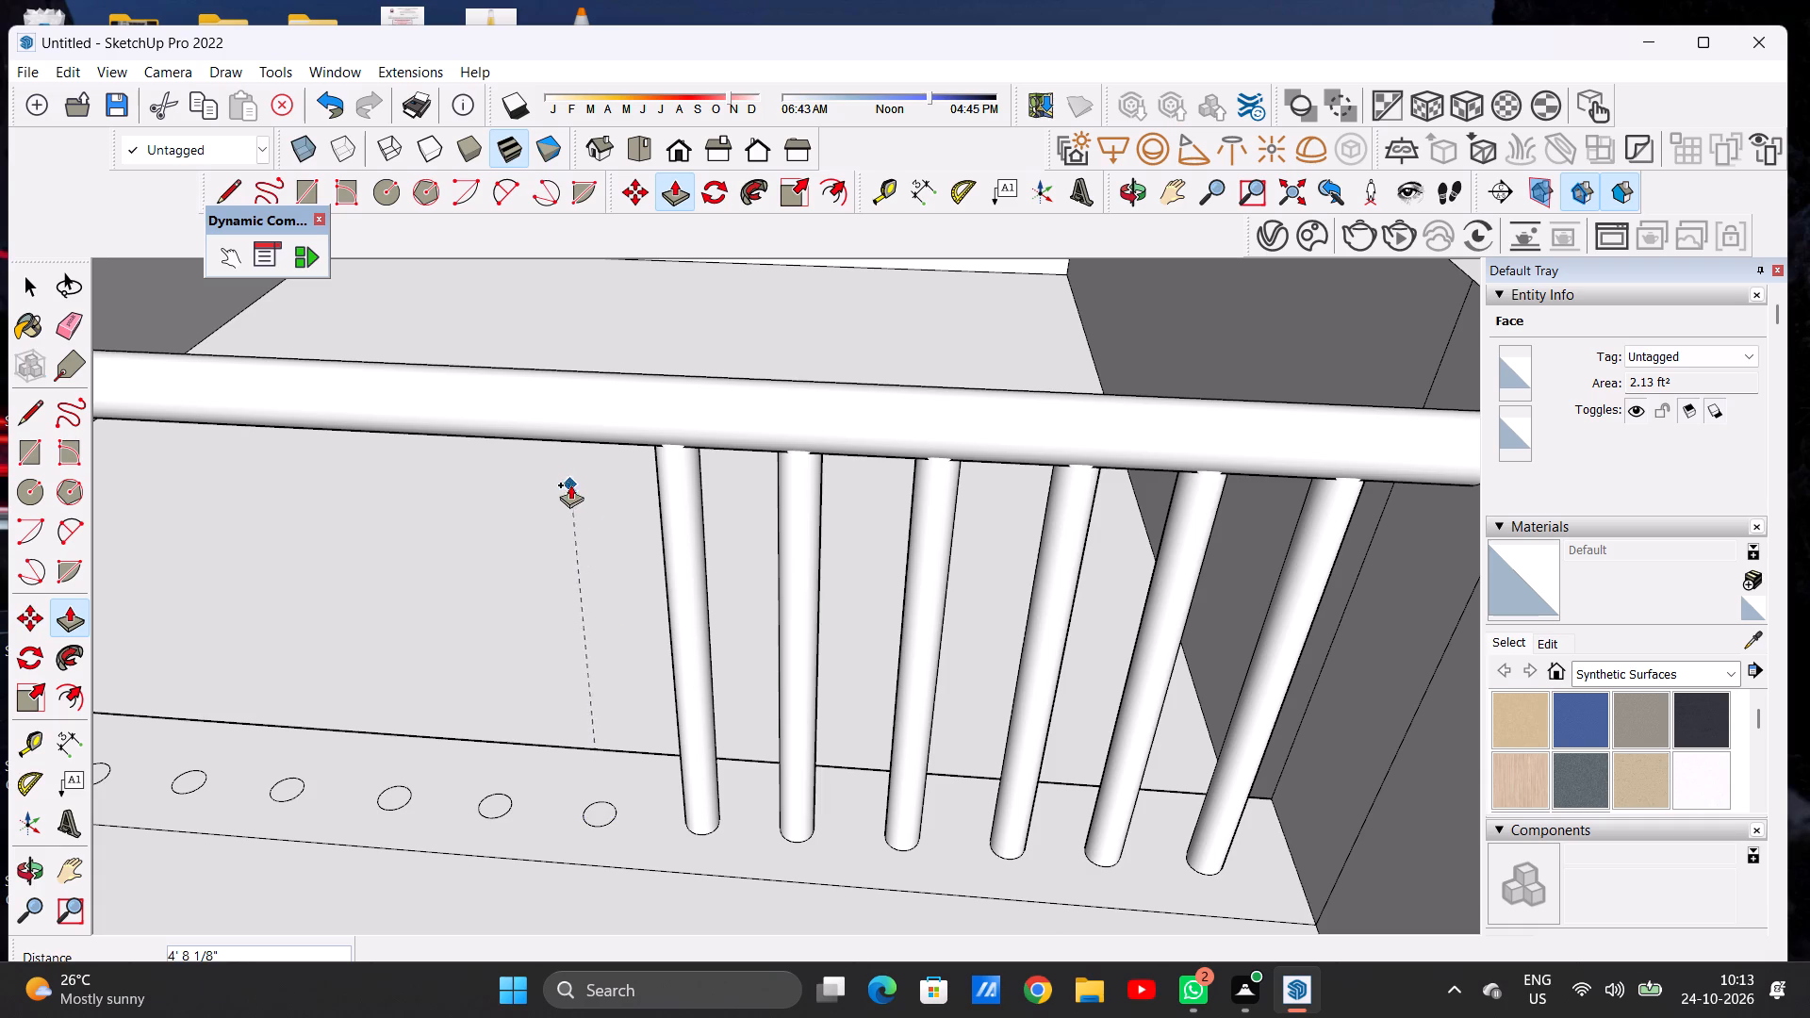
click(566, 421)
key(space)
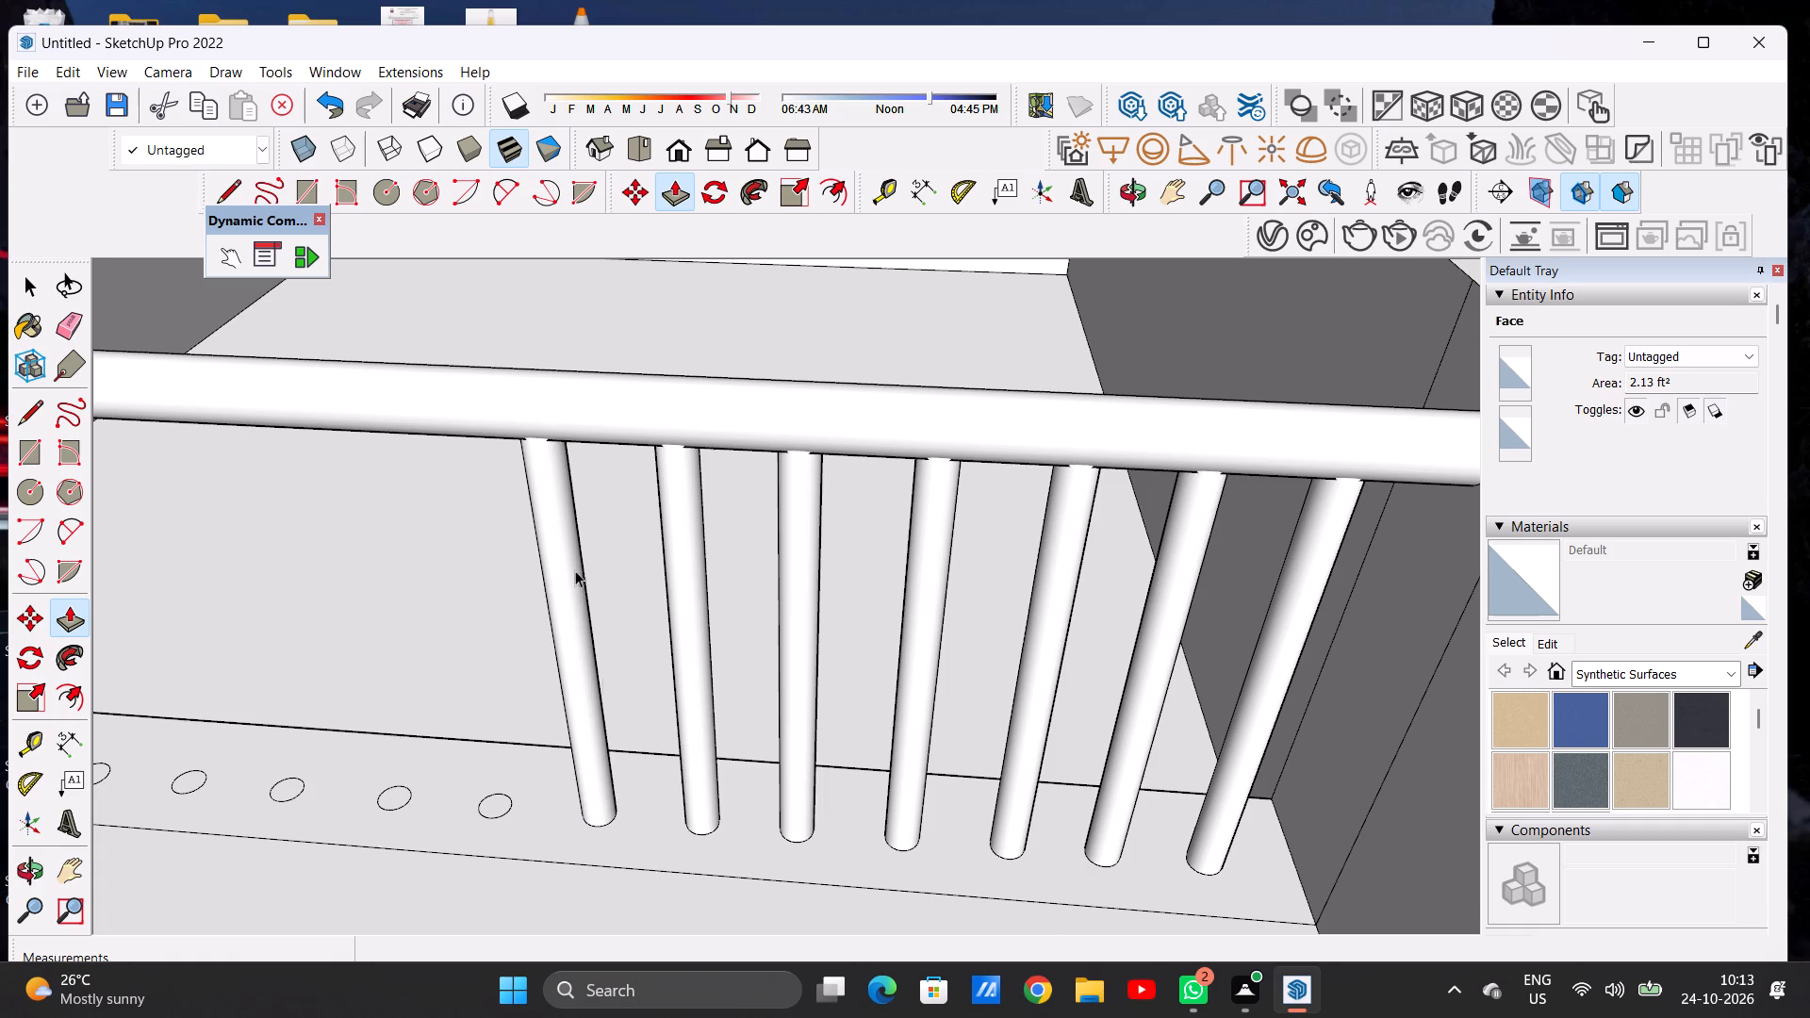
Push/Pull the eighth slab circle from the parapet wall up about 22' 1" into the top rail as a round post.
scroll(629, 702, down, 10)
middle_drag(888, 662, 878, 494)
scroll(449, 650, up, 5)
middle_drag(655, 614, 637, 739)
scroll(748, 655, down, 8)
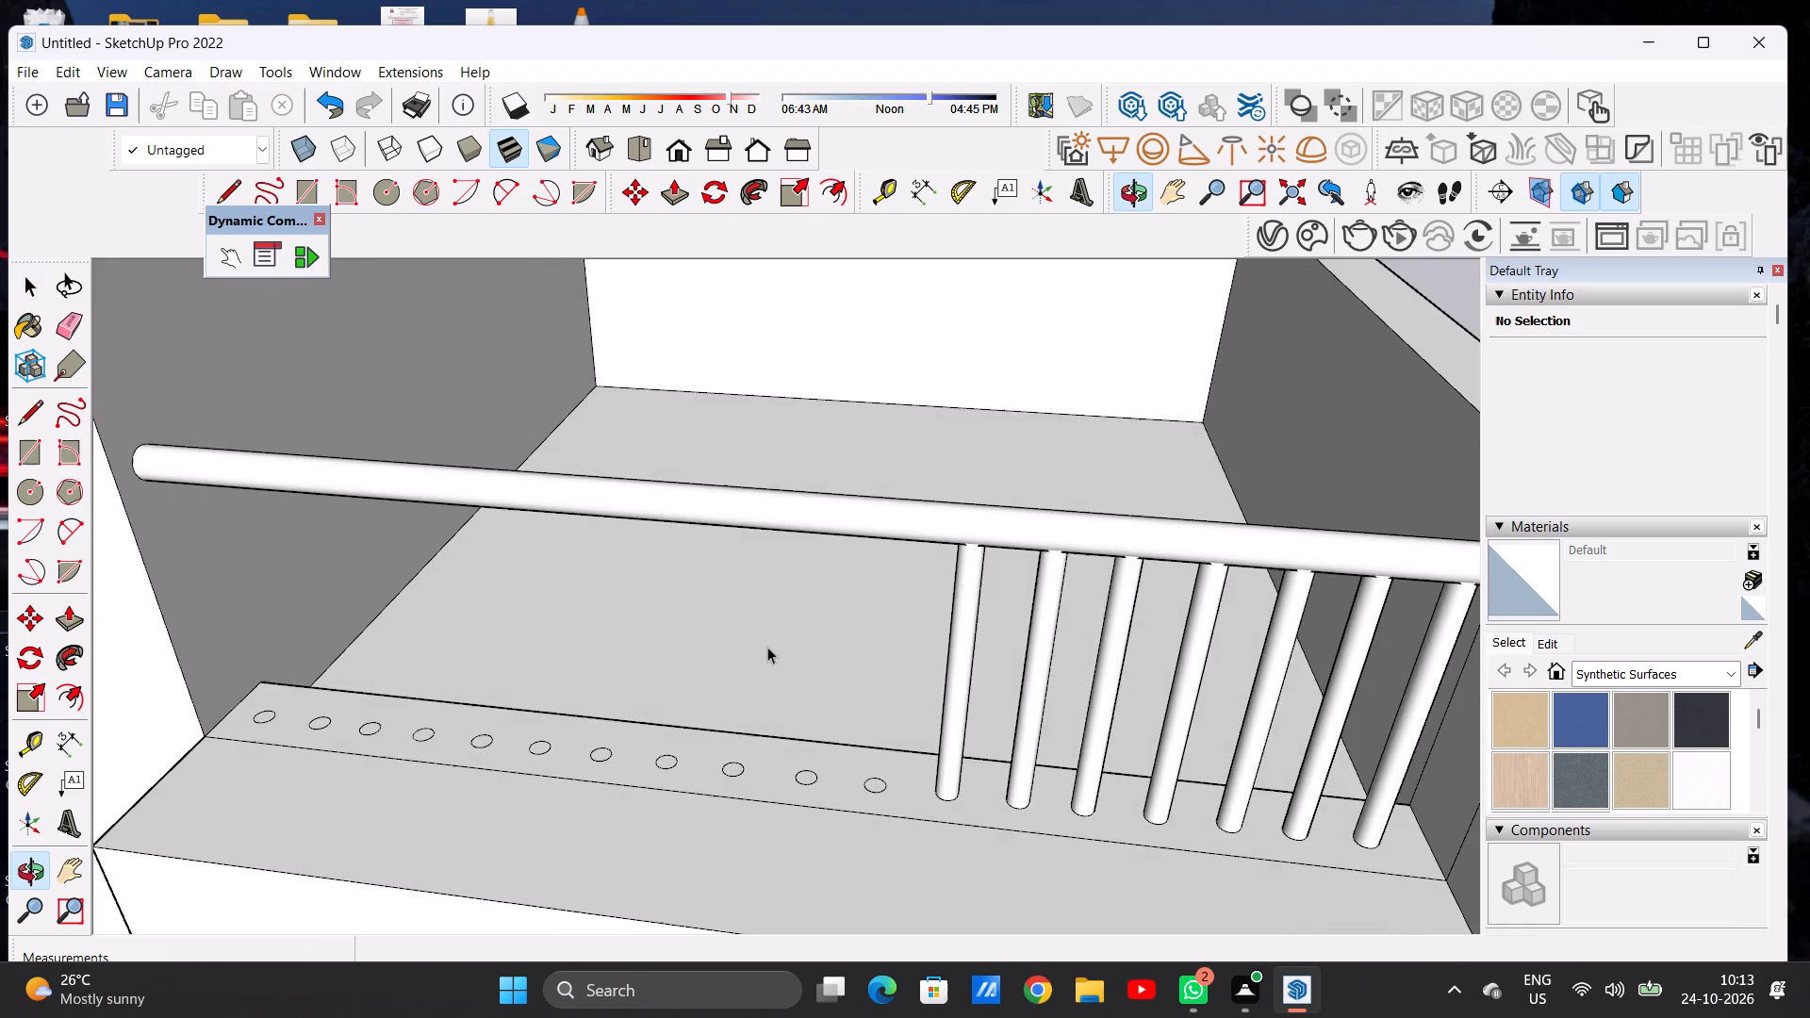
middle_drag(809, 719, 726, 722)
scroll(864, 709, up, 3)
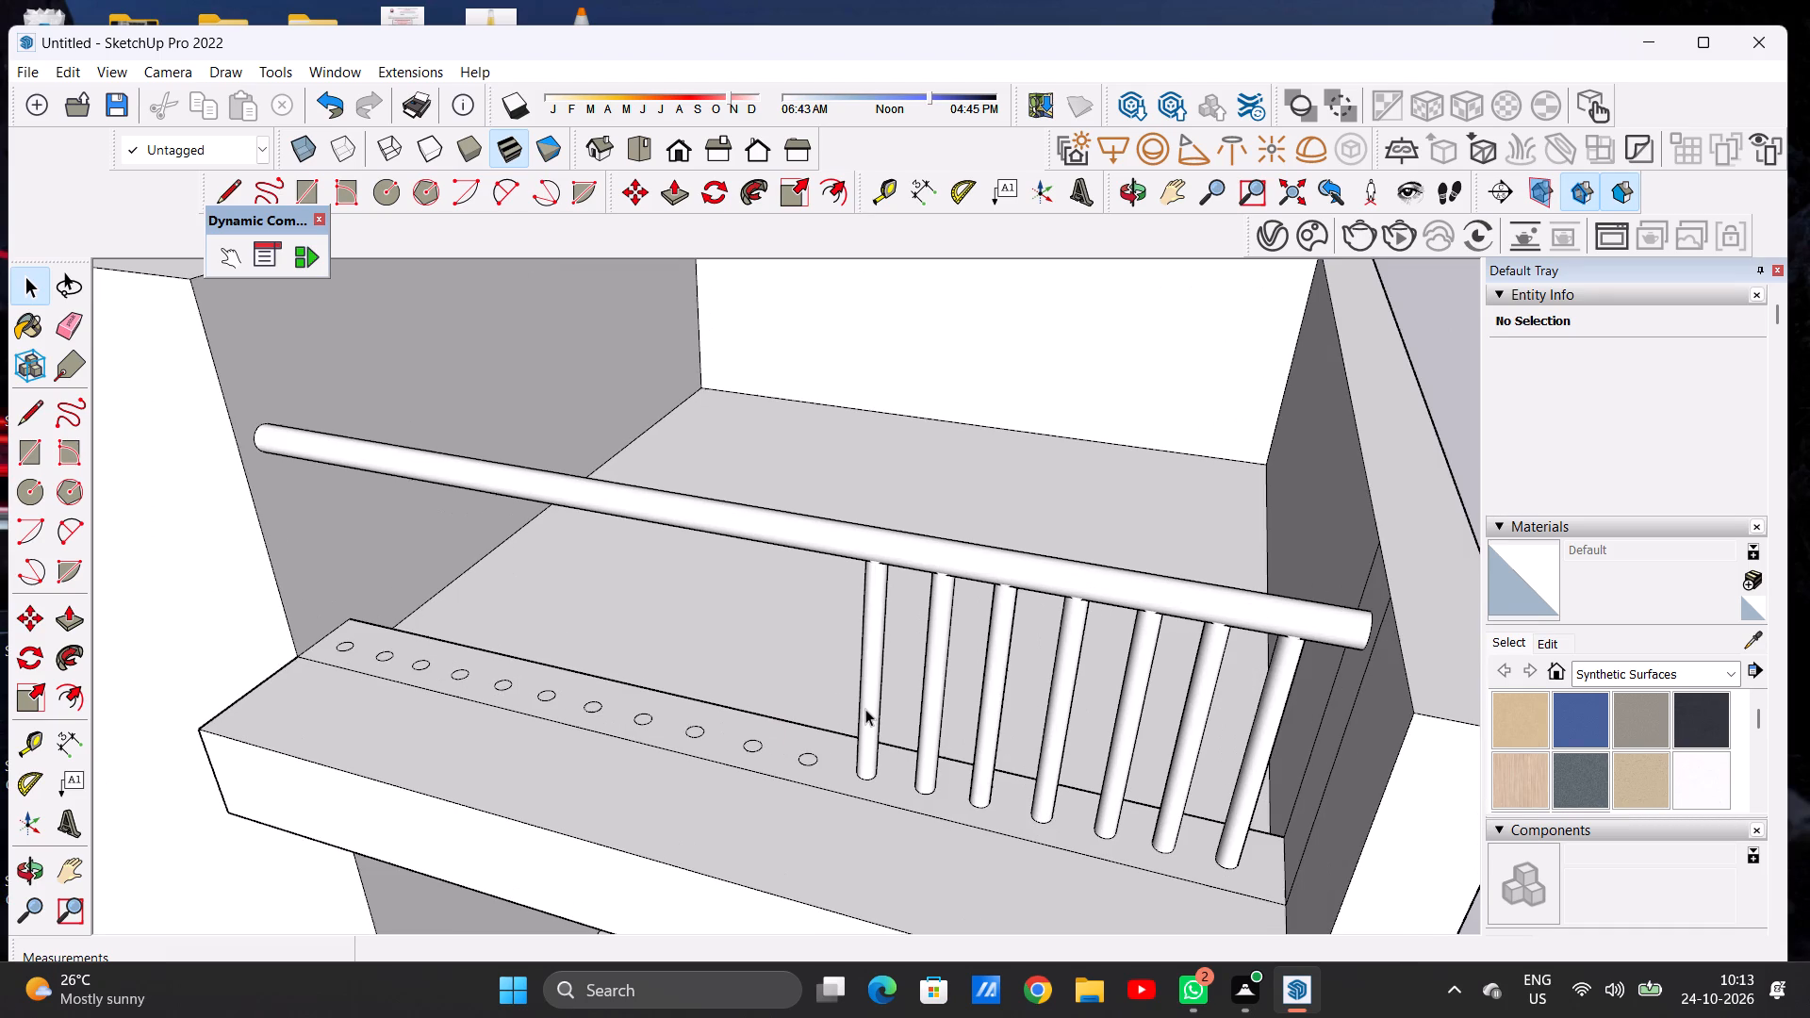
key(p)
scroll(823, 749, up, 6)
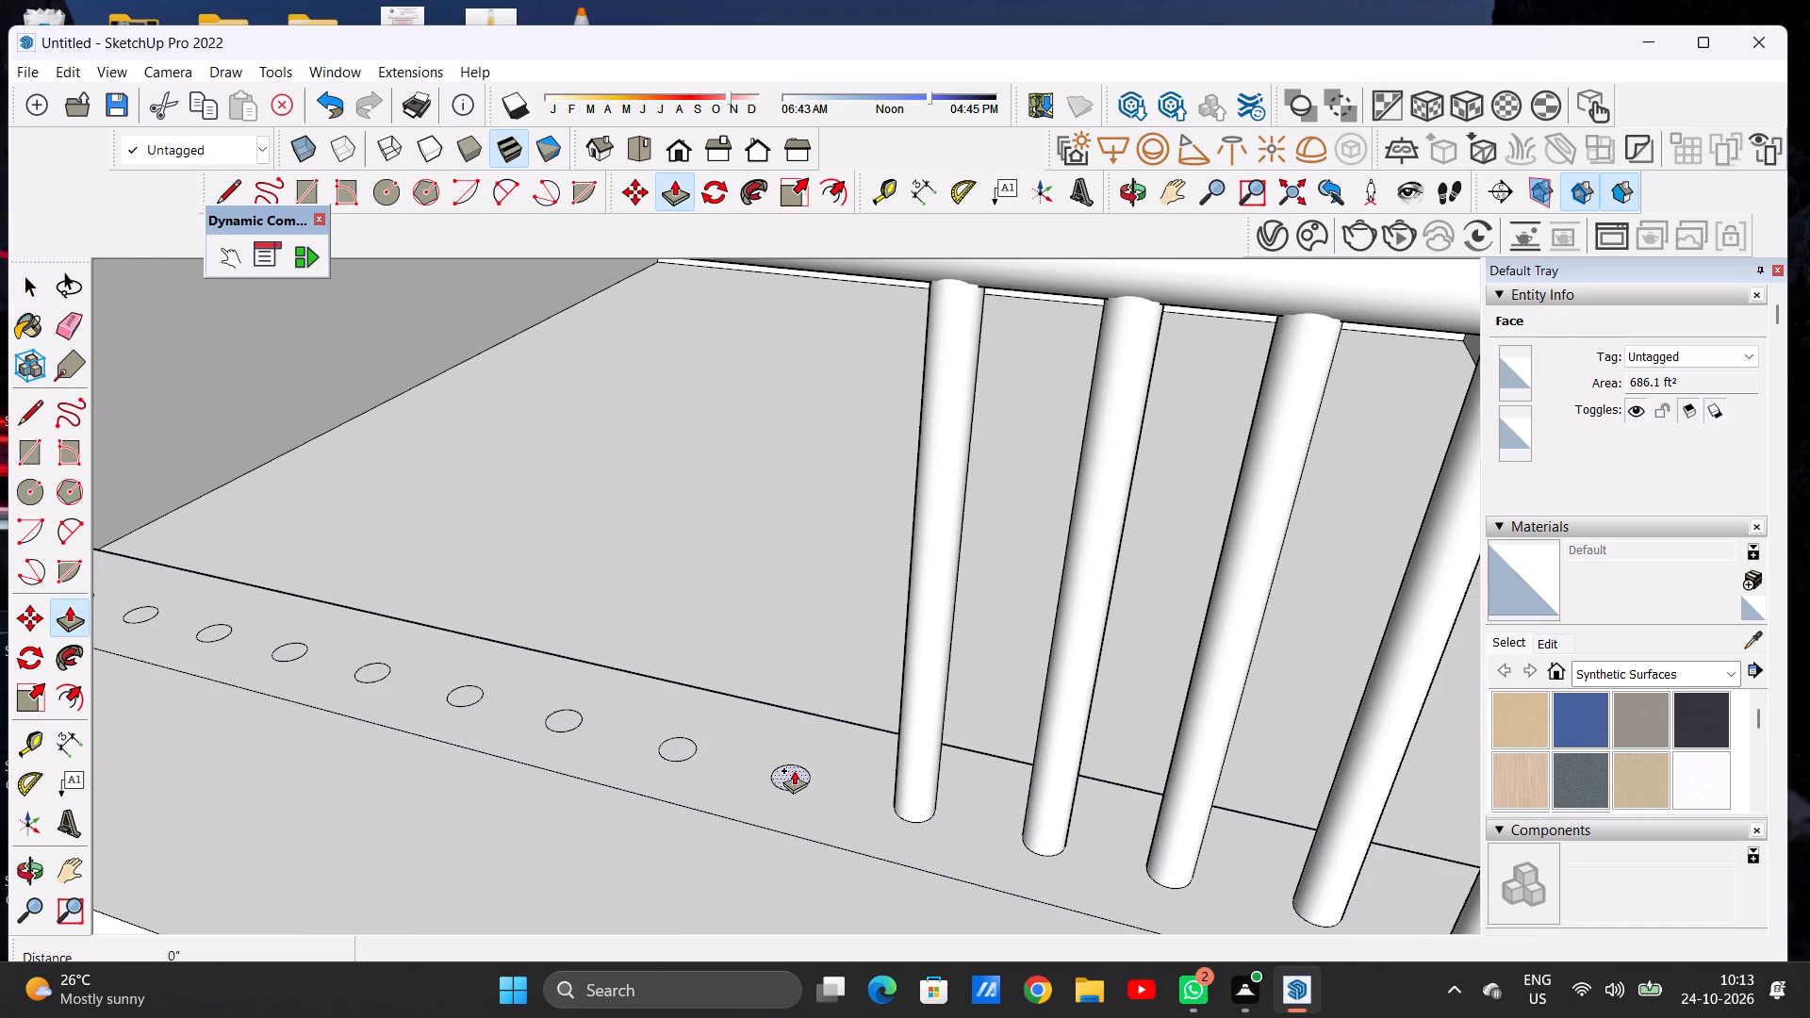
click(794, 770)
scroll(879, 642, down, 5)
scroll(834, 450, up, 5)
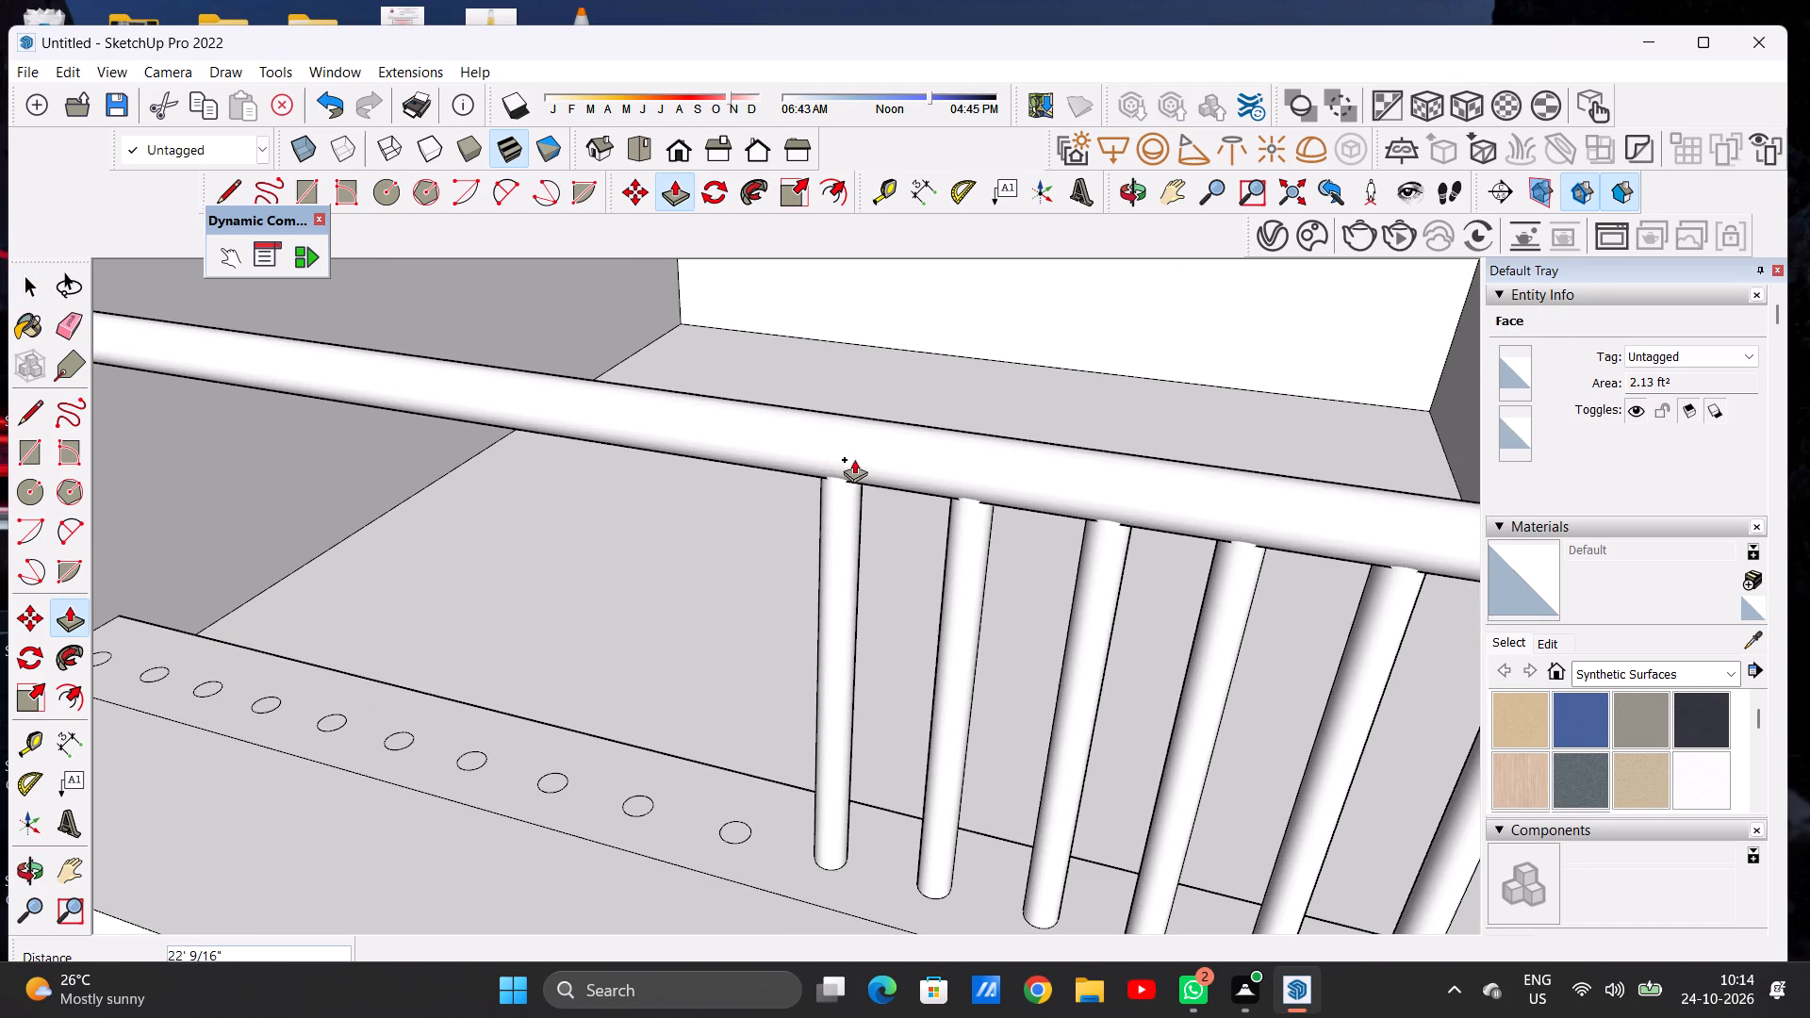
click(845, 457)
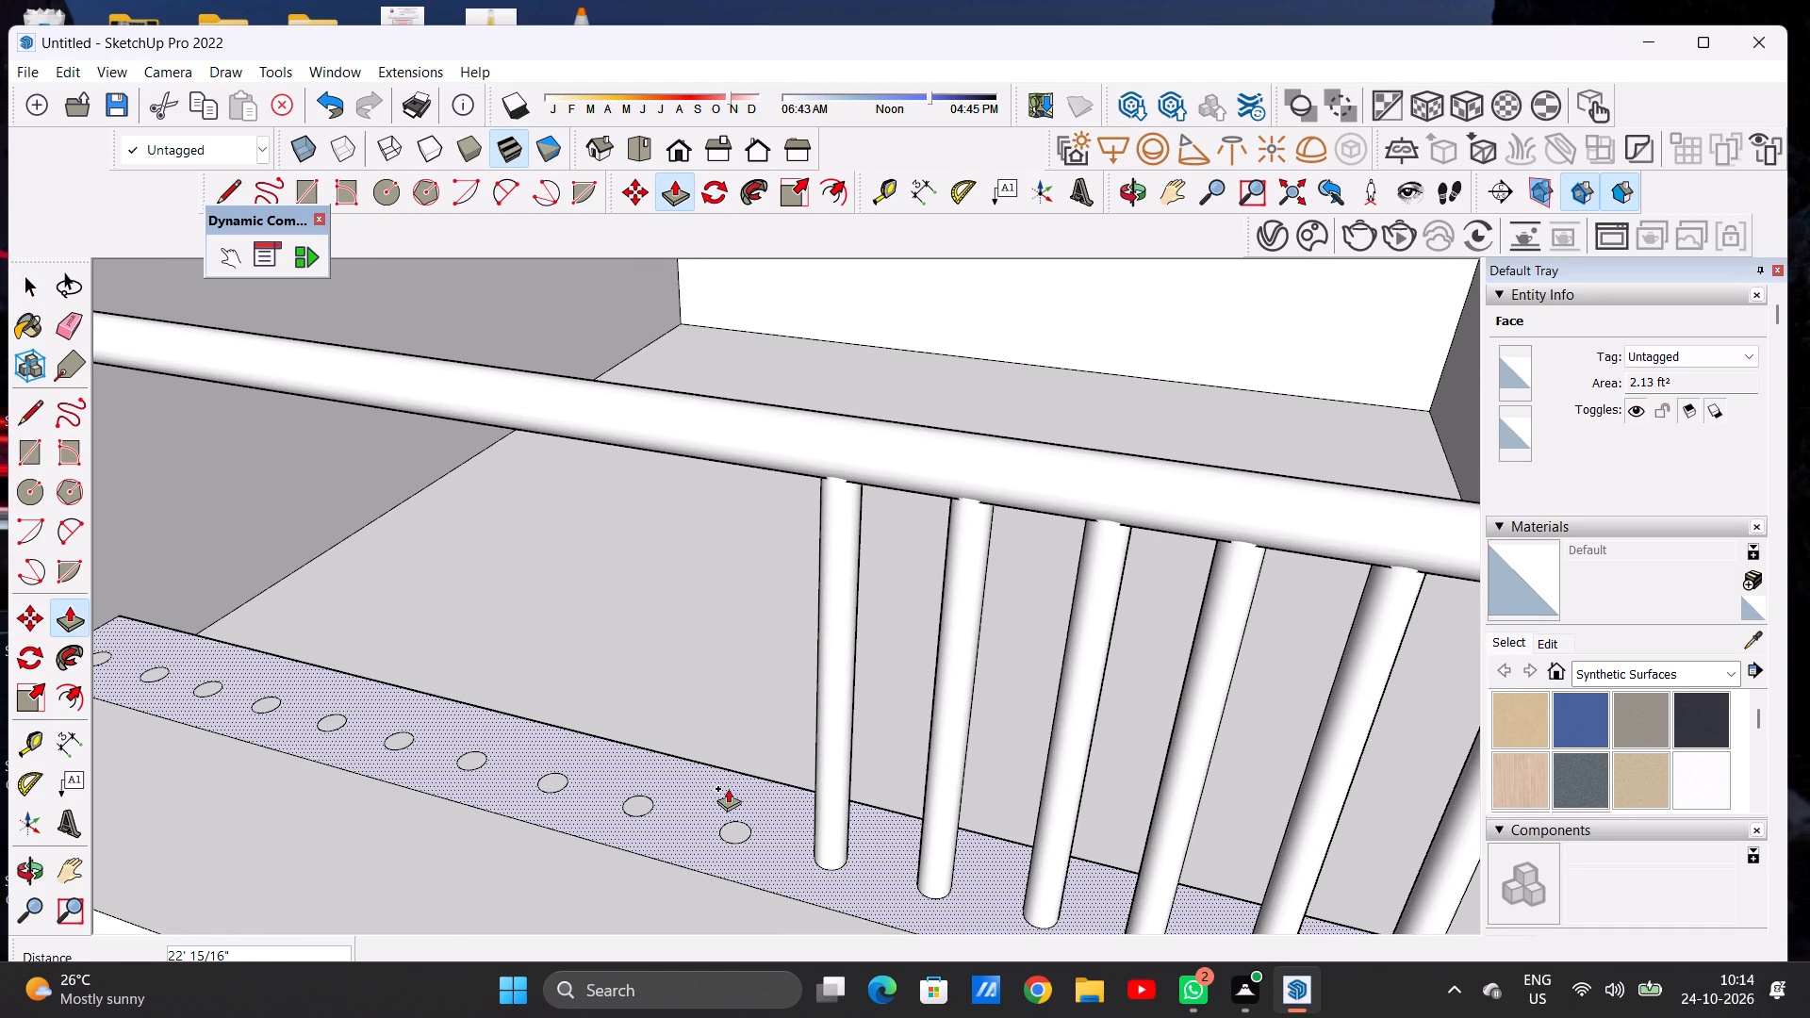
Push/Pull the ninth and tenth slab circles from the parapet wall up into the top rail as round posts.
click(740, 829)
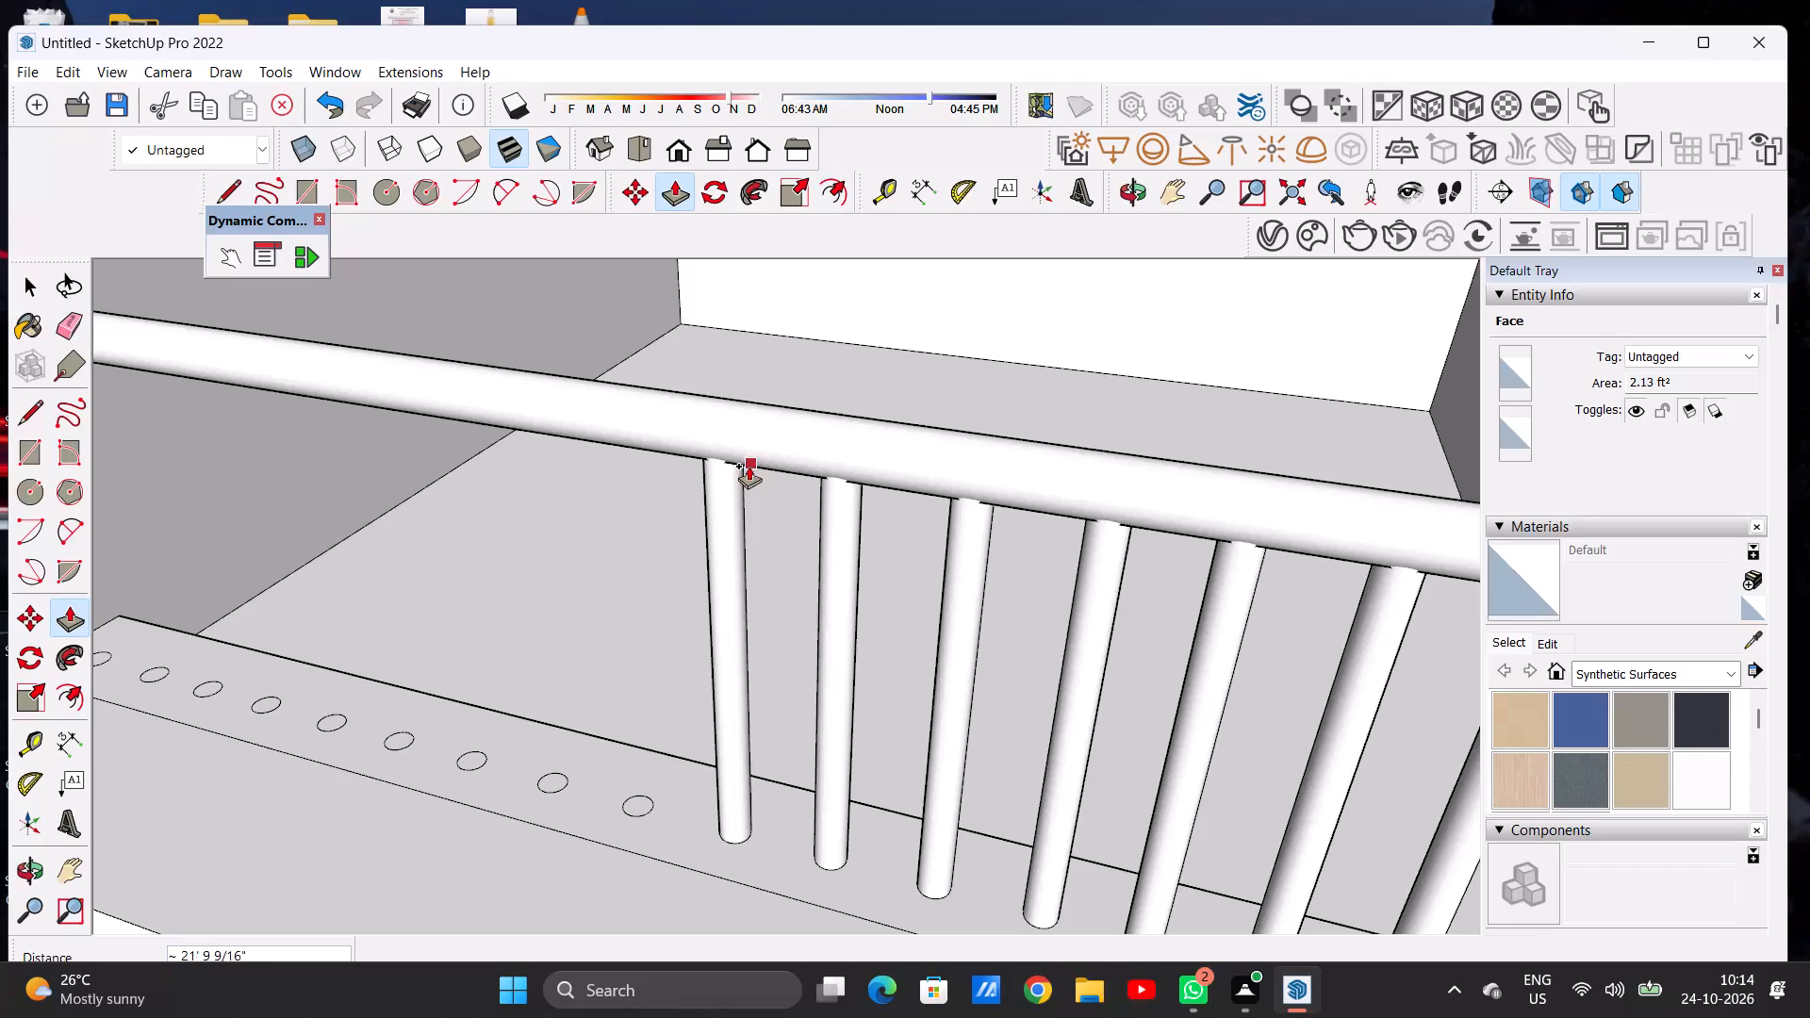
click(742, 443)
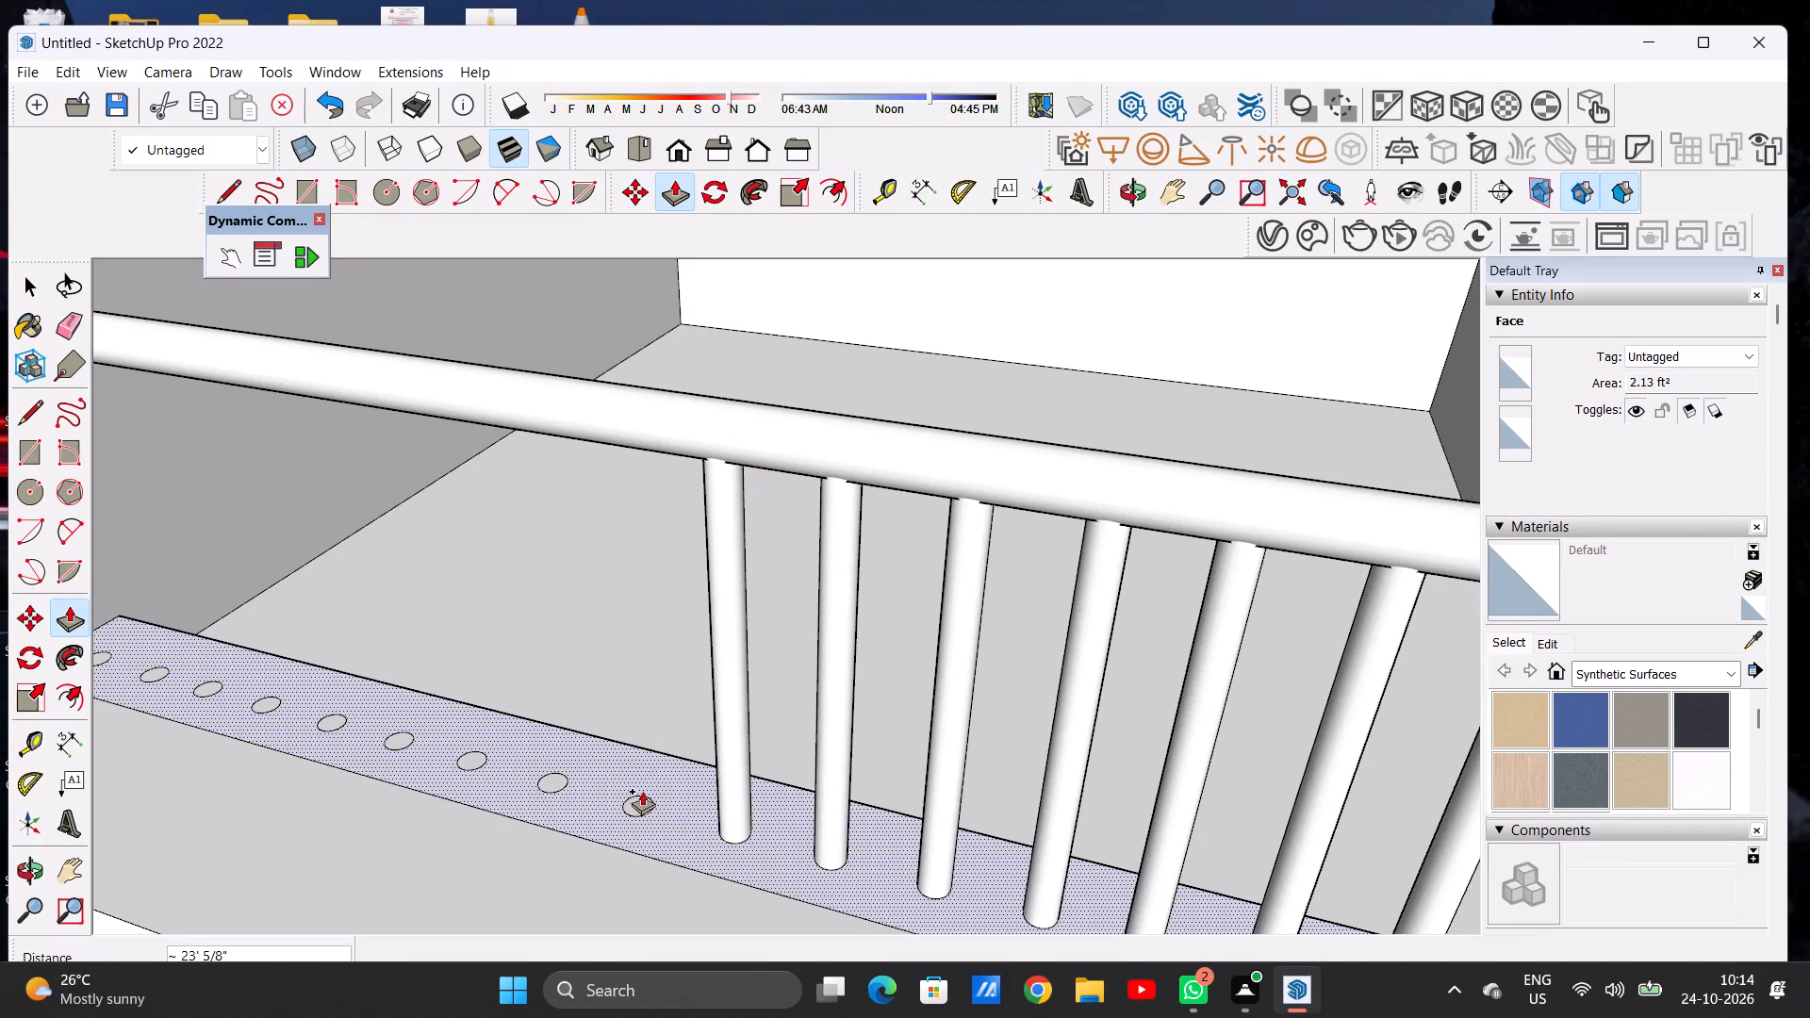
click(641, 805)
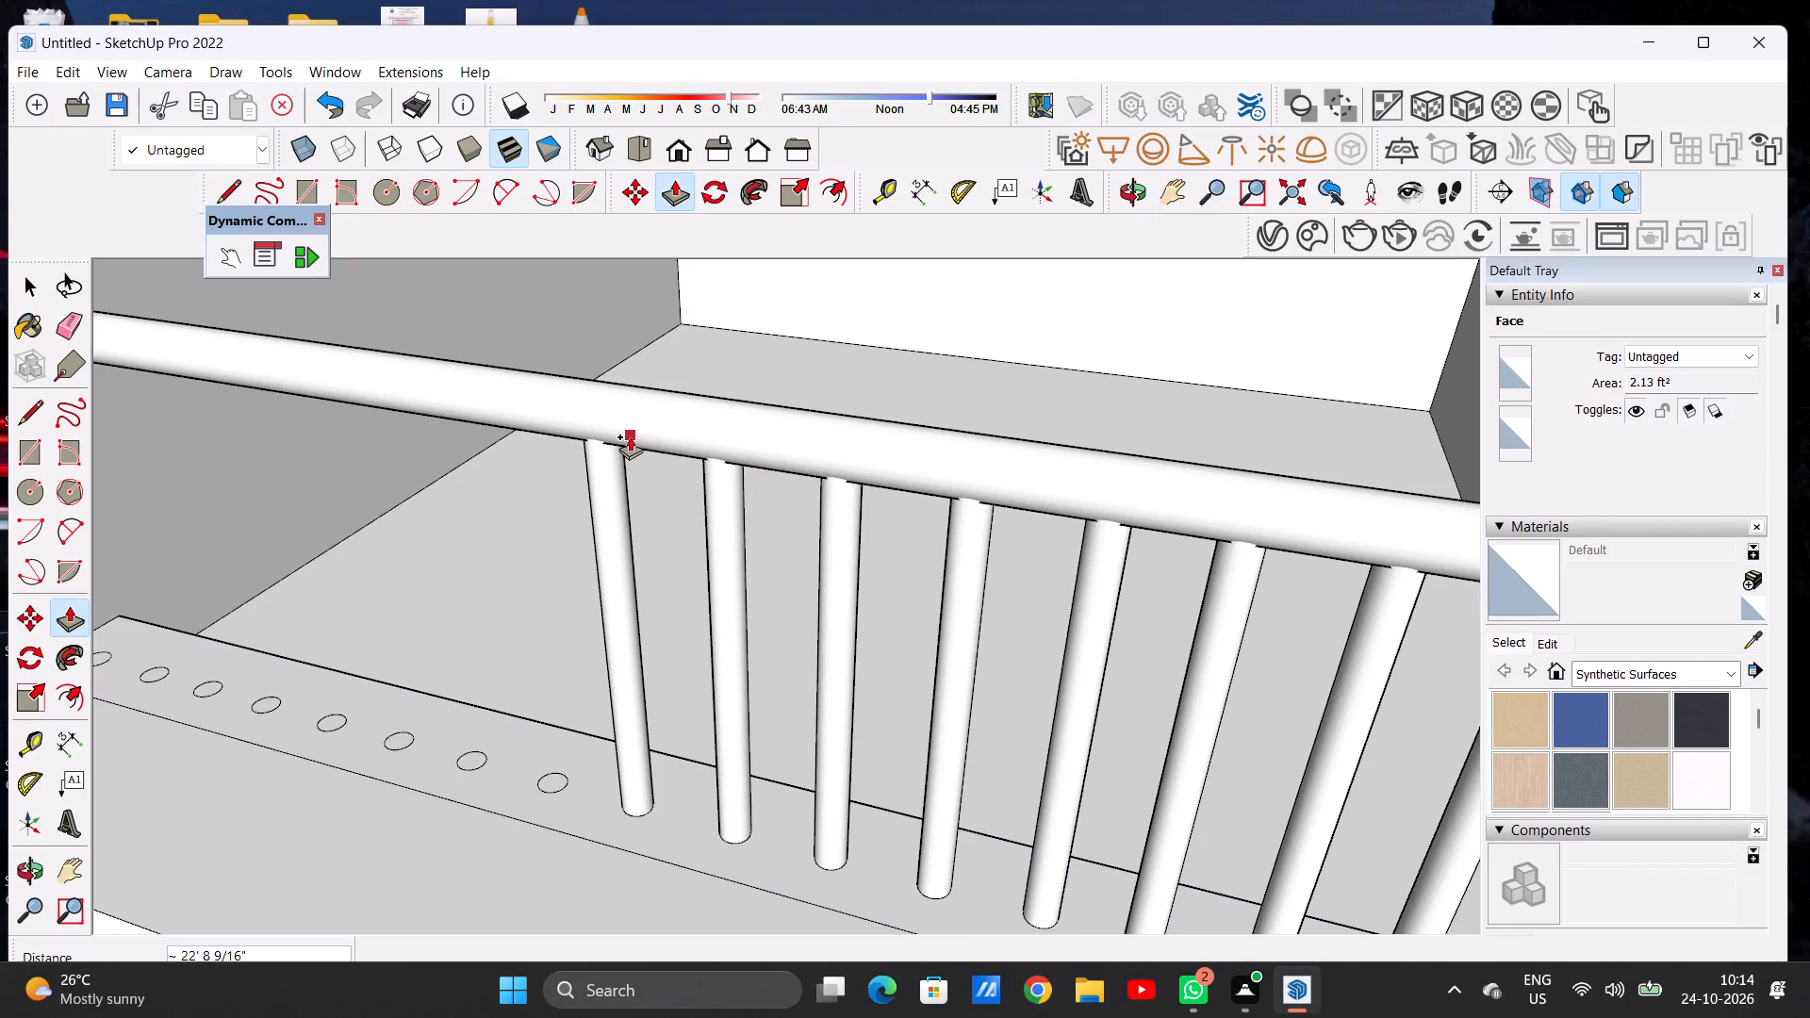
click(630, 436)
Push/Pull the eleventh slab circle from the parapet wall up about 21' 11" into the top rail as a round post.
scroll(823, 753, down, 7)
middle_drag(560, 787, 955, 748)
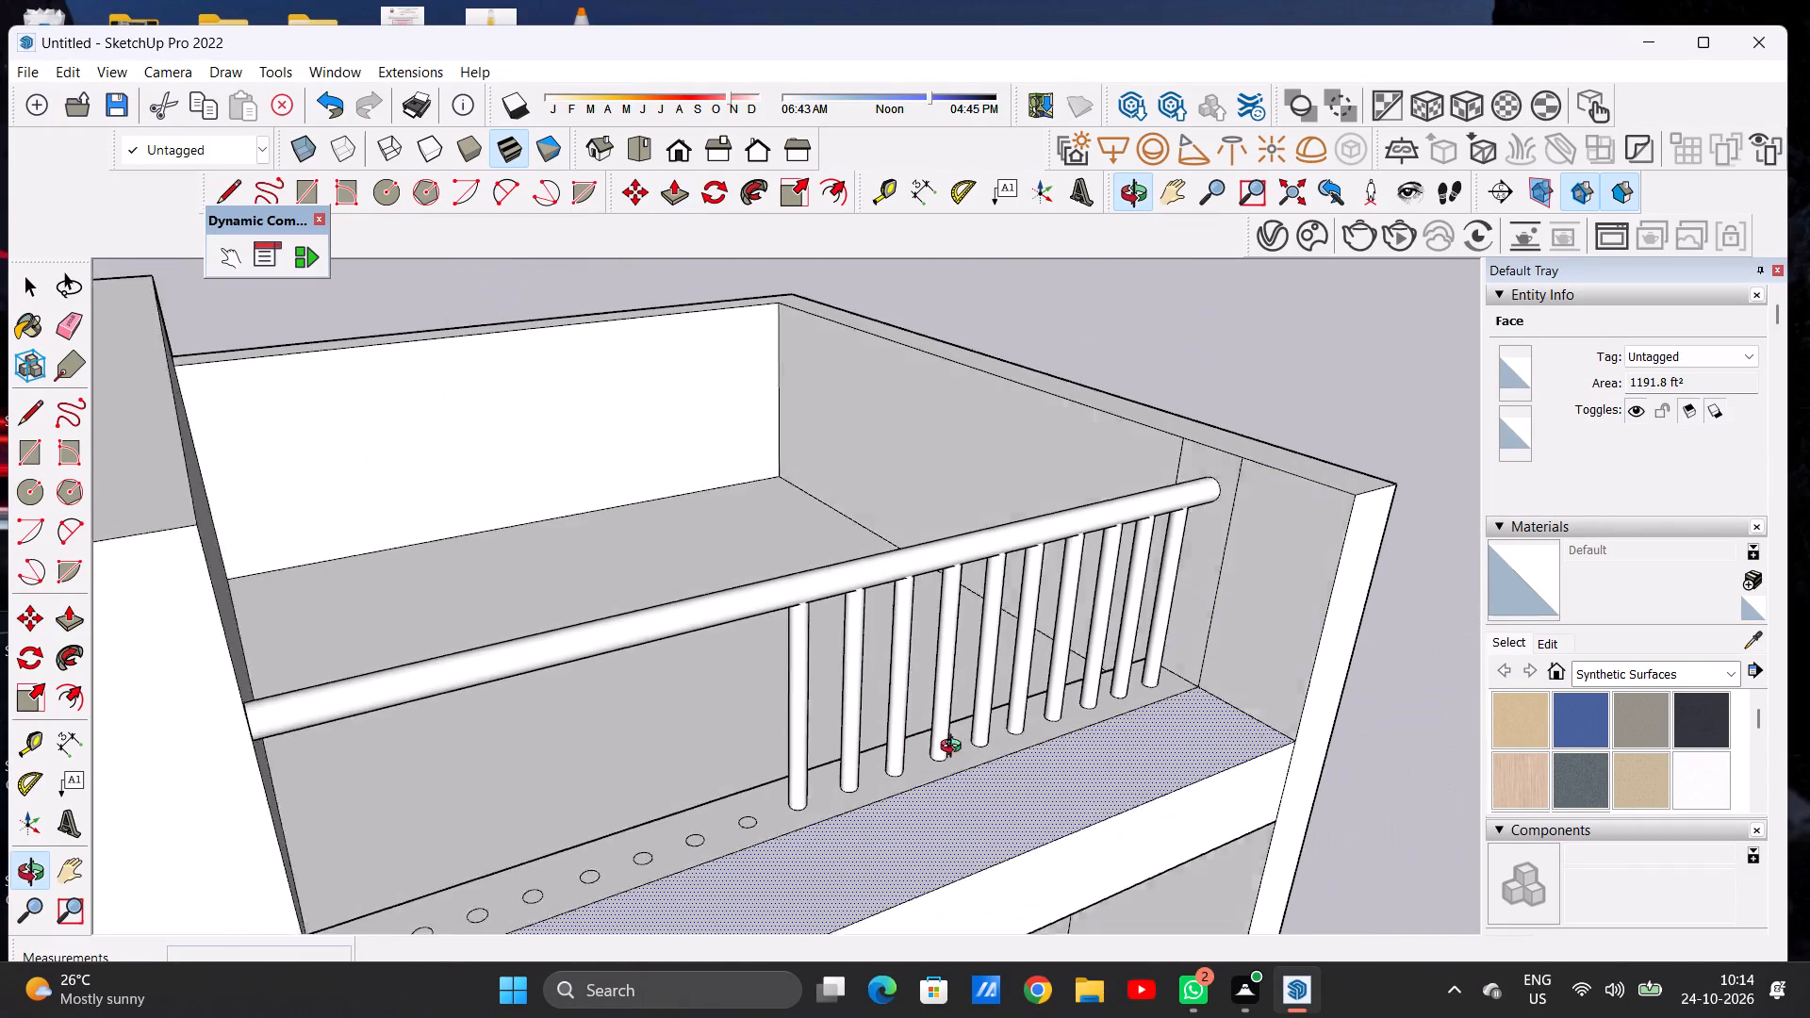
middle_drag(955, 748, 961, 747)
scroll(783, 804, up, 13)
click(710, 846)
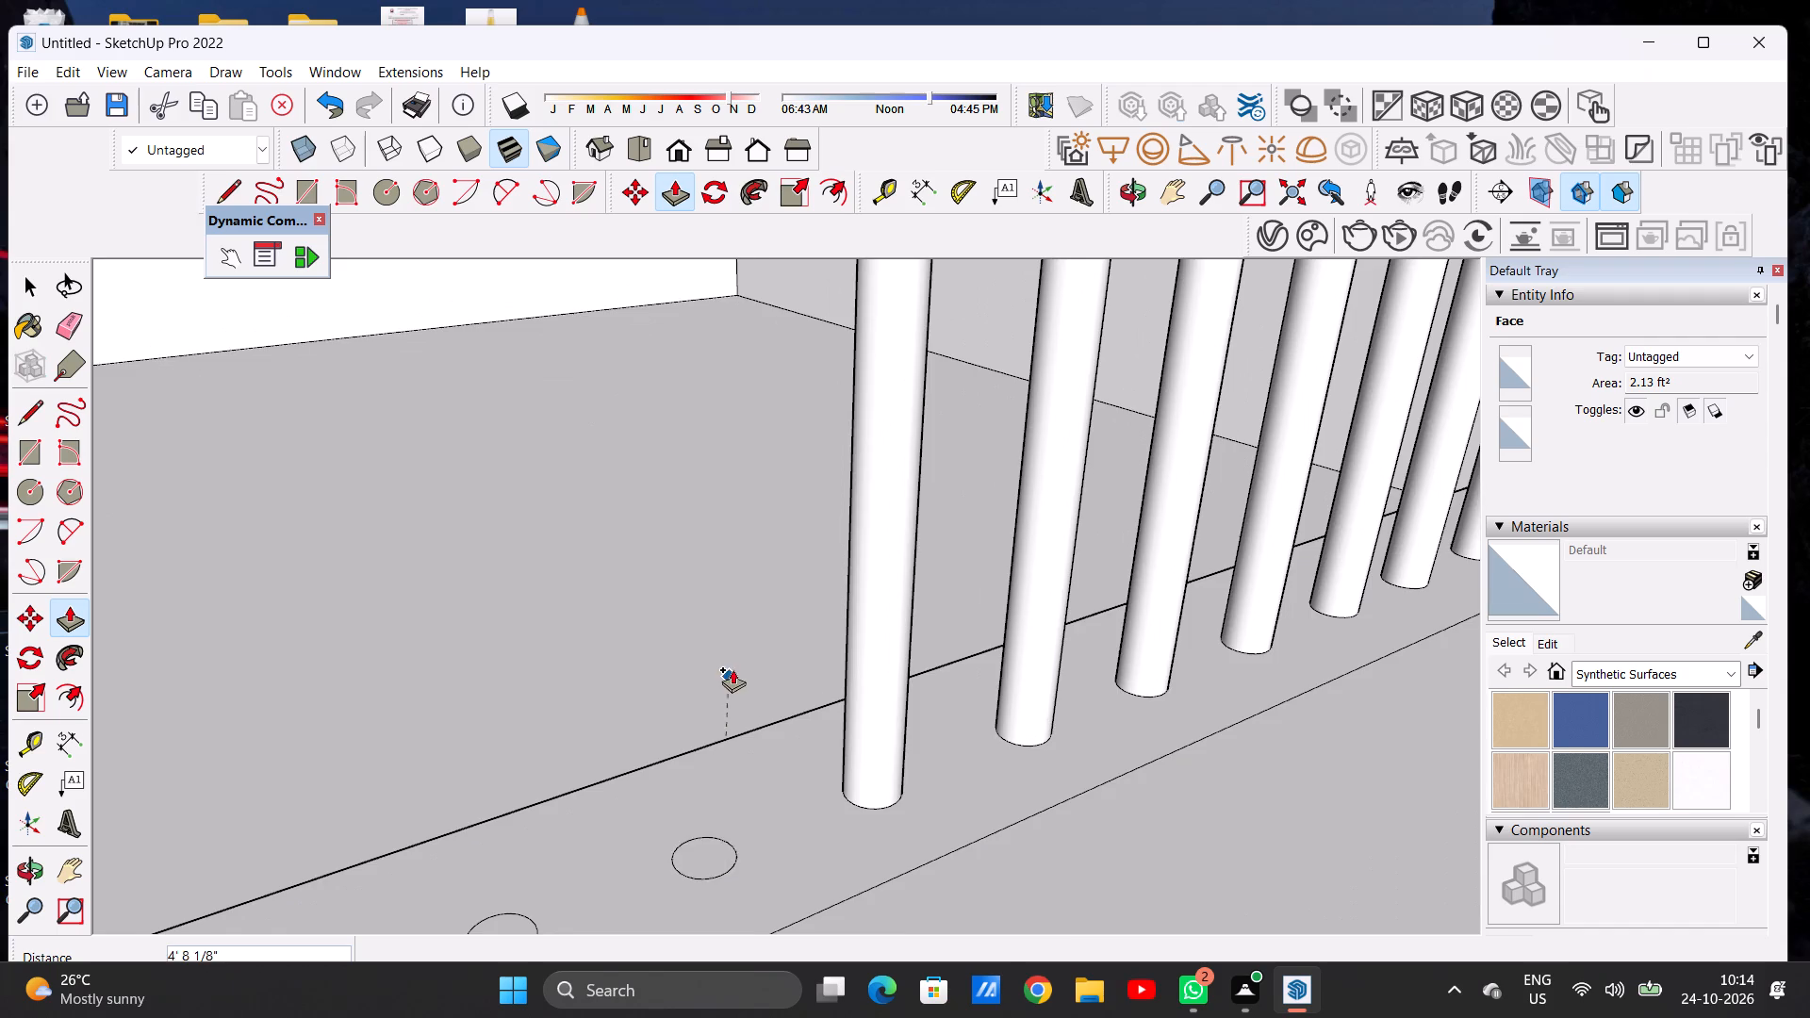
scroll(732, 694, down, 14)
scroll(716, 601, up, 11)
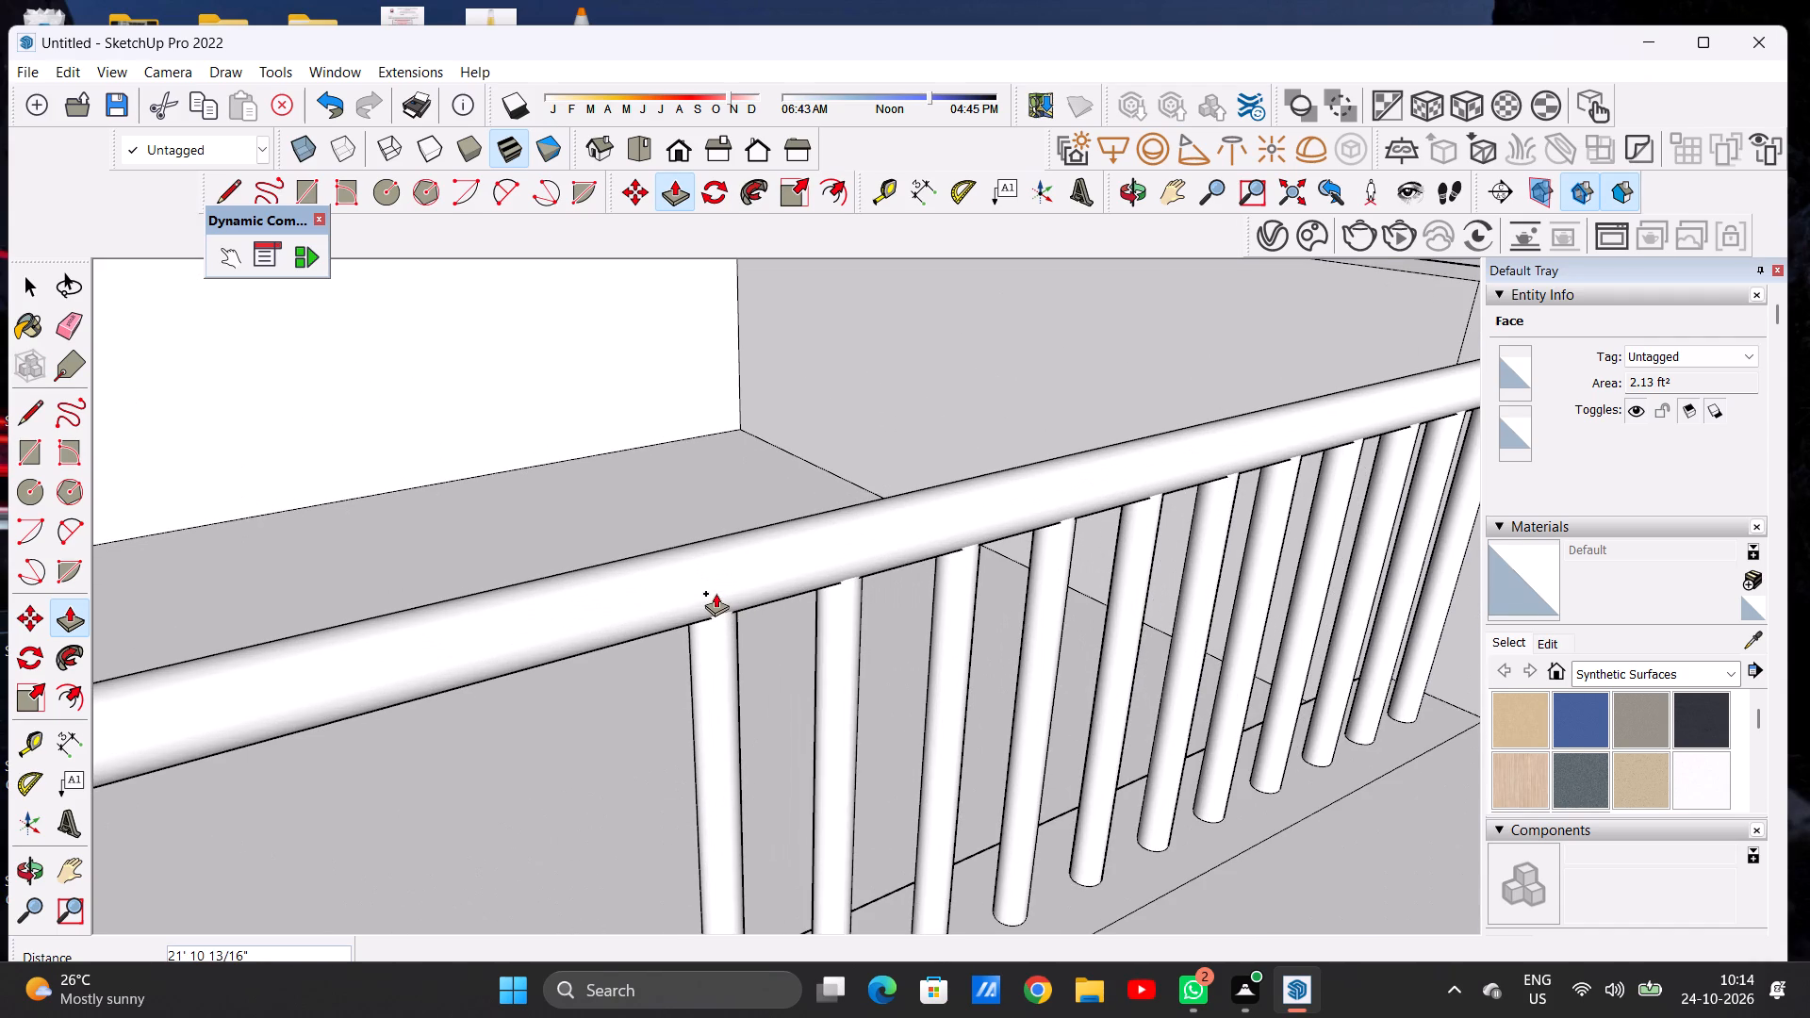
click(716, 593)
Push/Pull the twelfth slab circle from the parapet wall up about 22' 2" into the top rail as a round post.
scroll(716, 593, down, 10)
scroll(648, 828, up, 3)
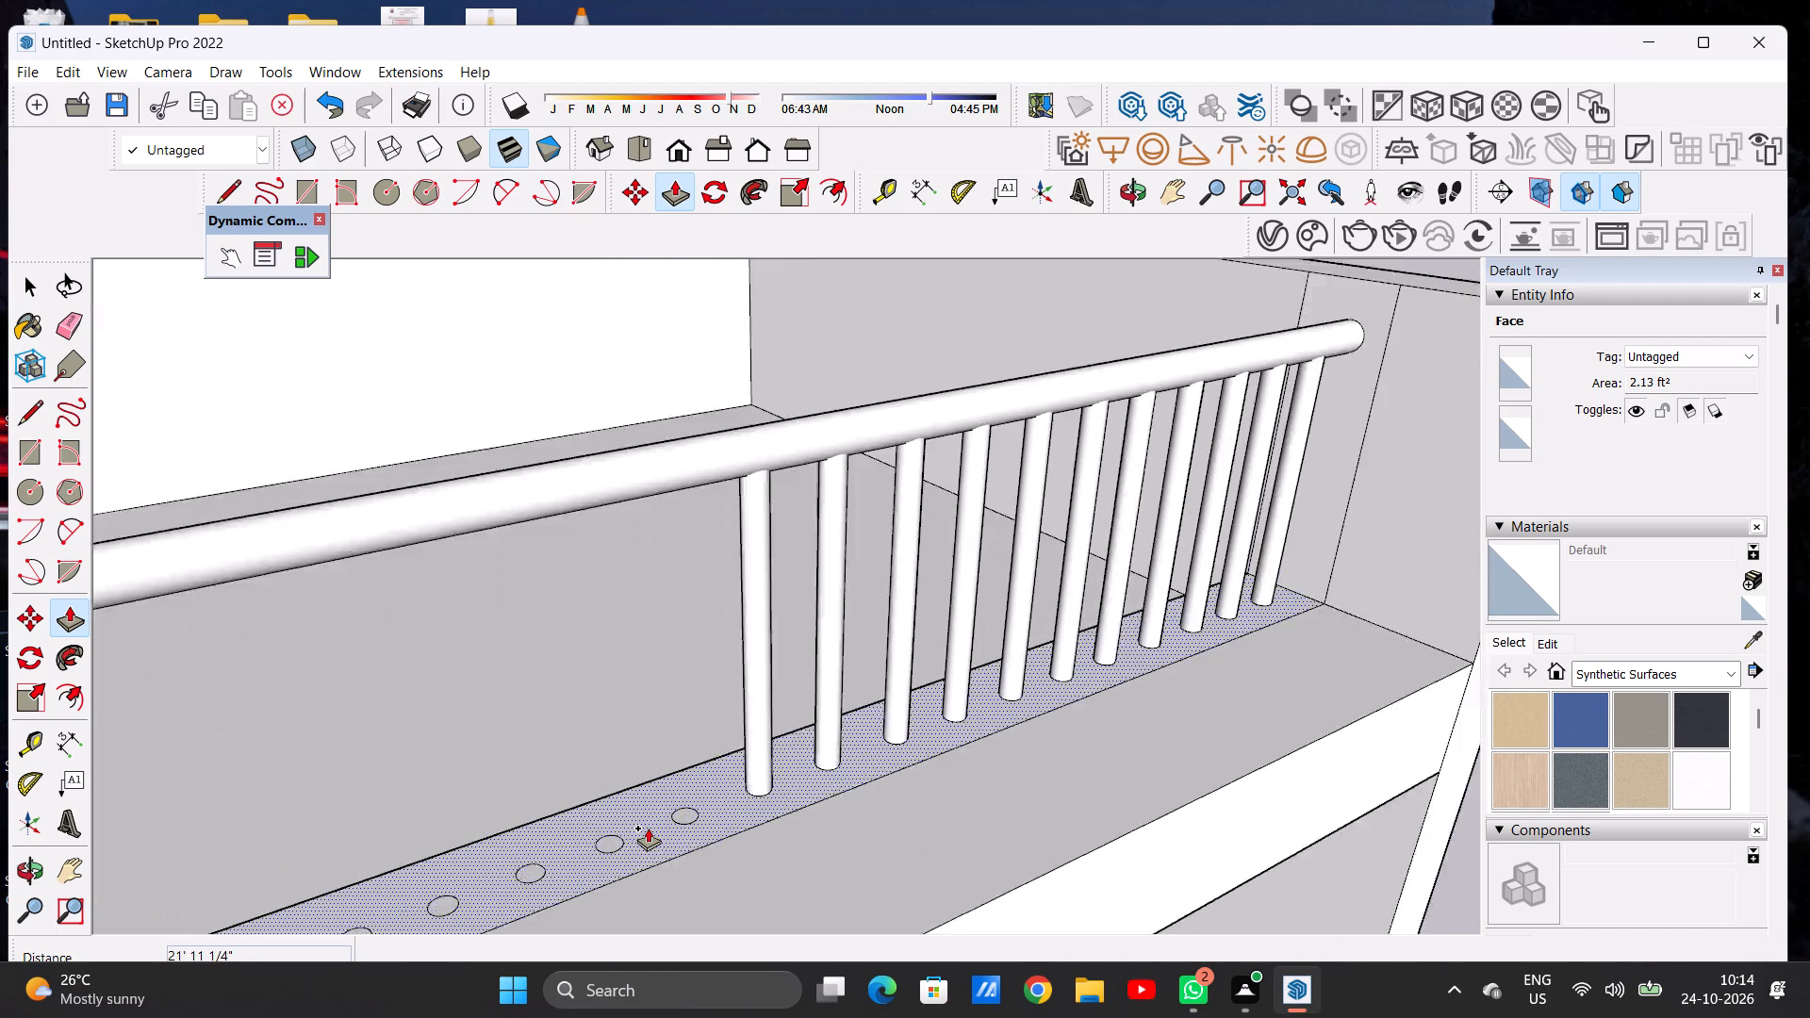
scroll(648, 828, up, 11)
scroll(700, 796, down, 1)
scroll(700, 796, up, 2)
click(721, 798)
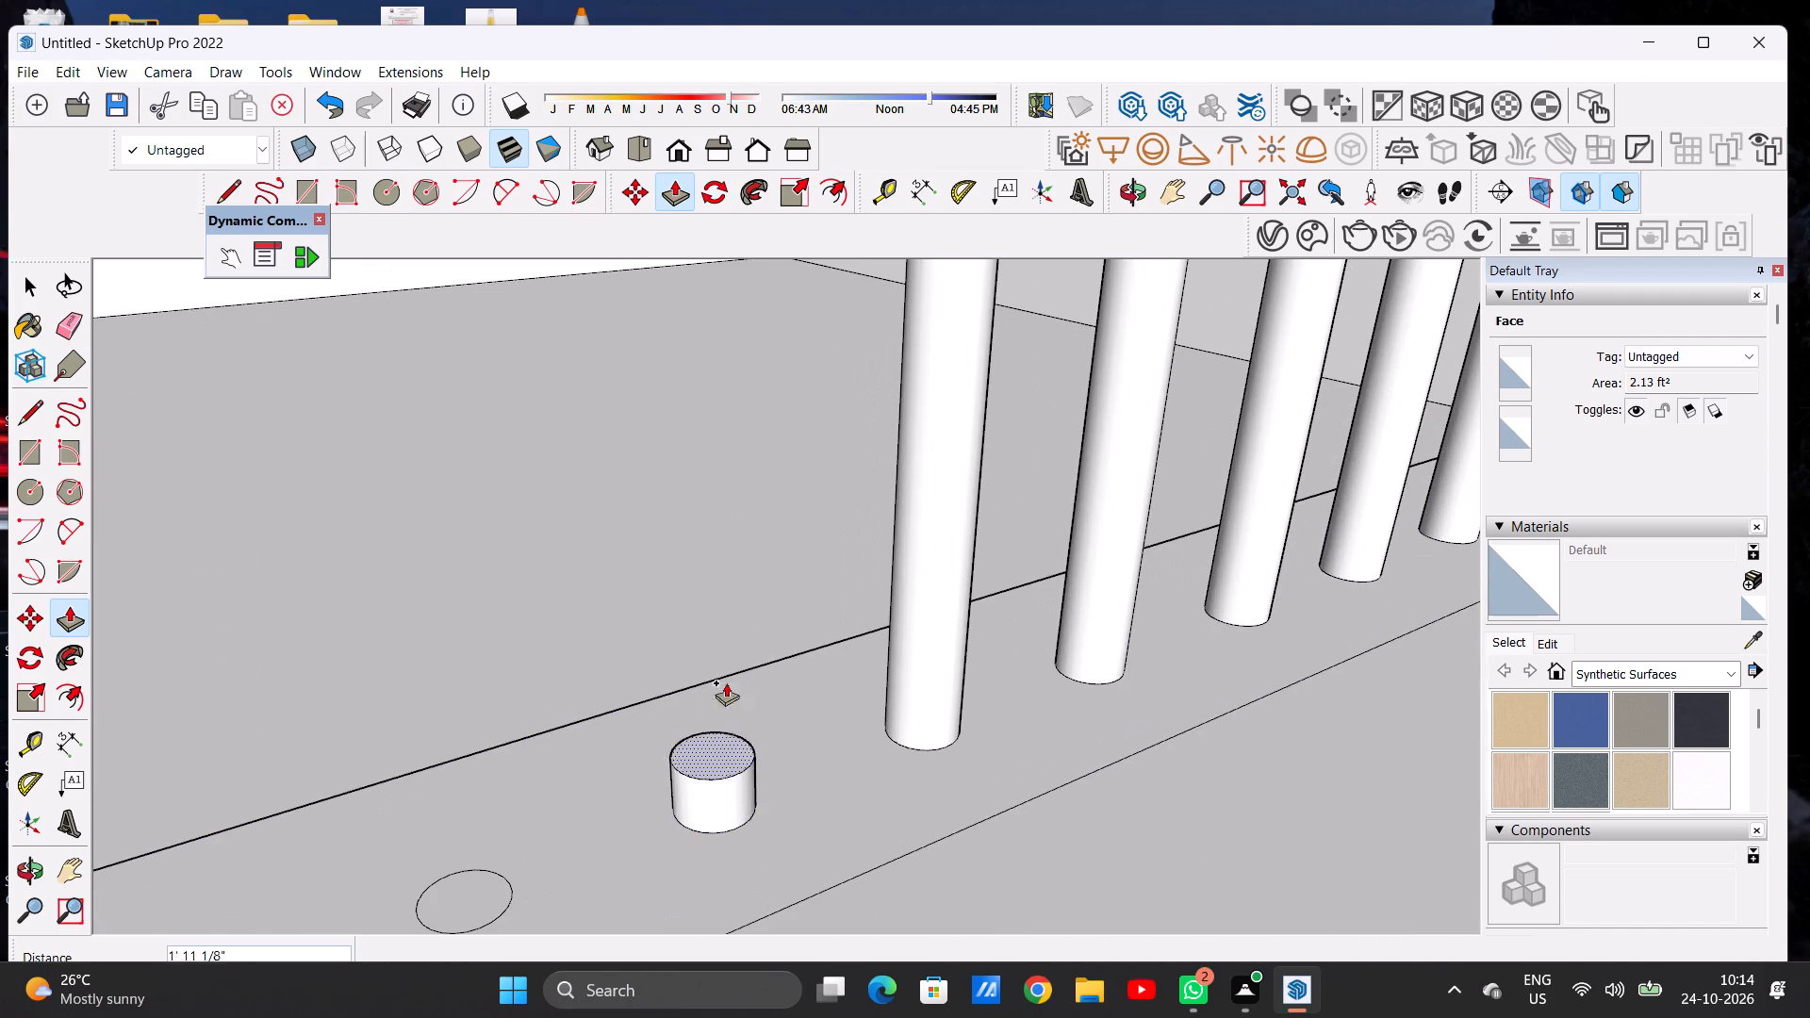
scroll(716, 627, down, 9)
scroll(711, 699, up, 1)
scroll(713, 701, down, 11)
scroll(714, 494, up, 3)
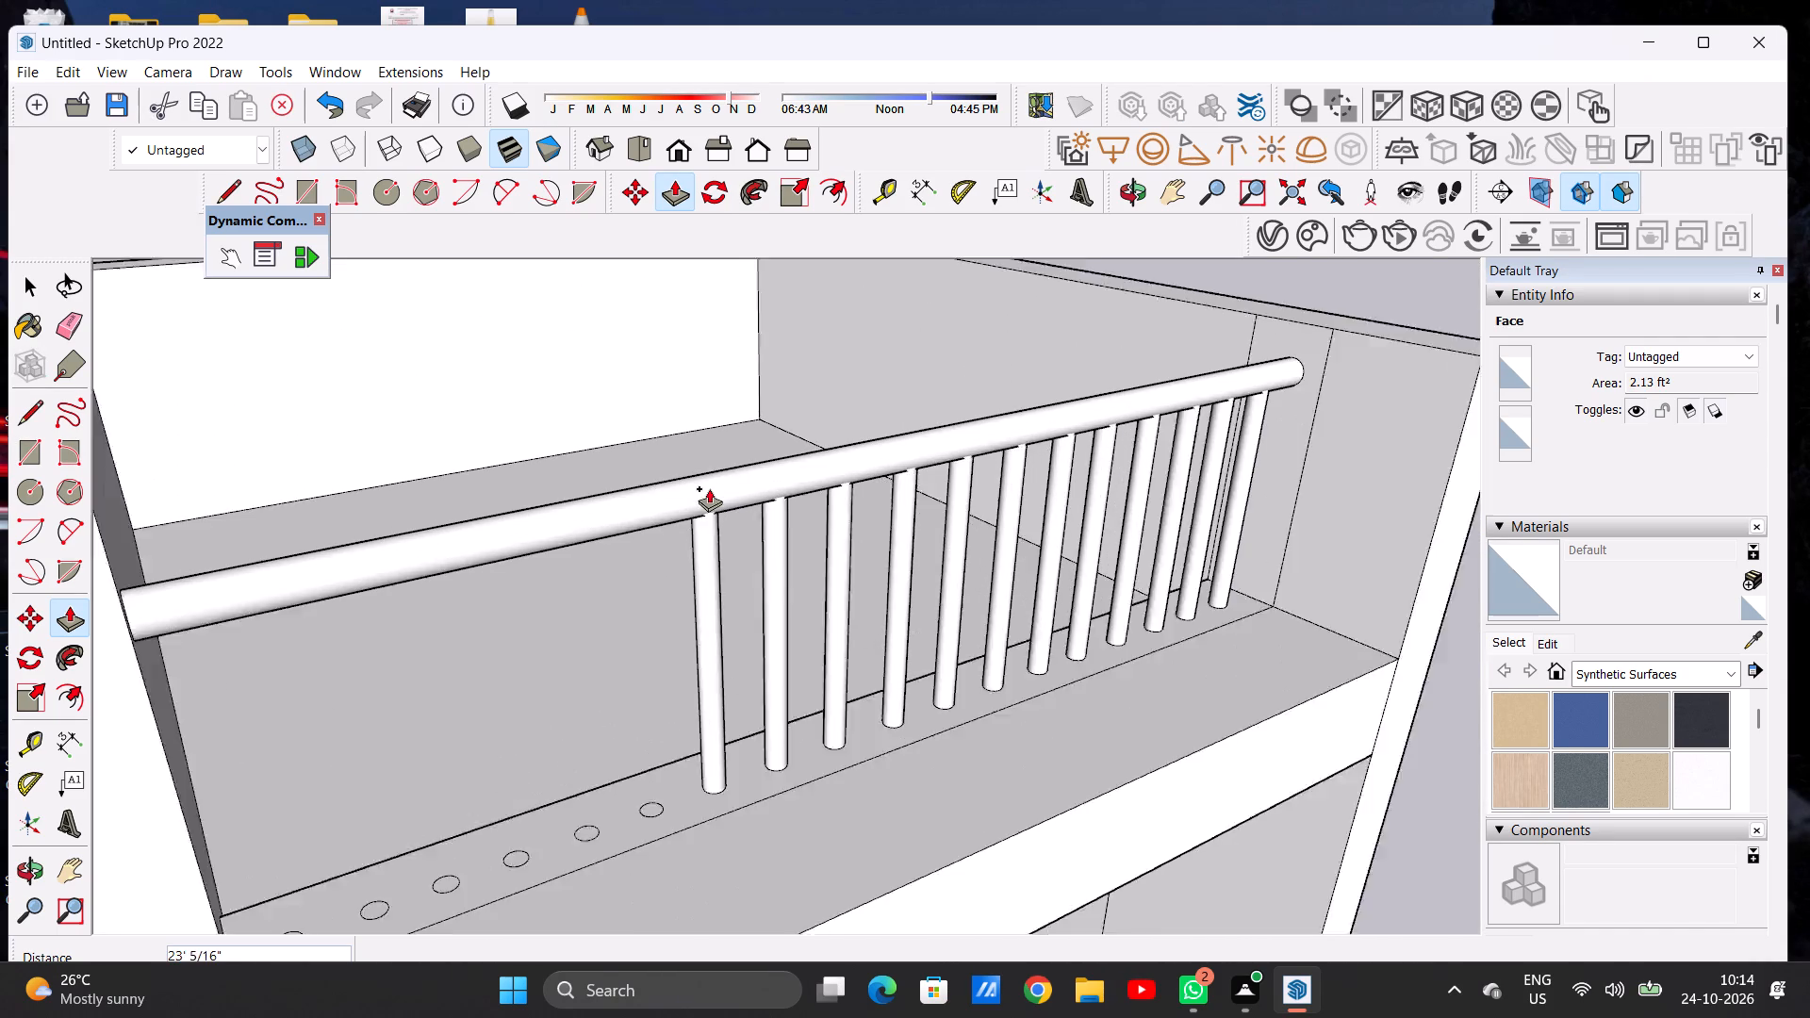
scroll(709, 488, up, 8)
click(708, 505)
Push/Pull the thirteenth slab circle, beside the last raised post, up about 23' 1" into the top rail.
scroll(713, 588, down, 3)
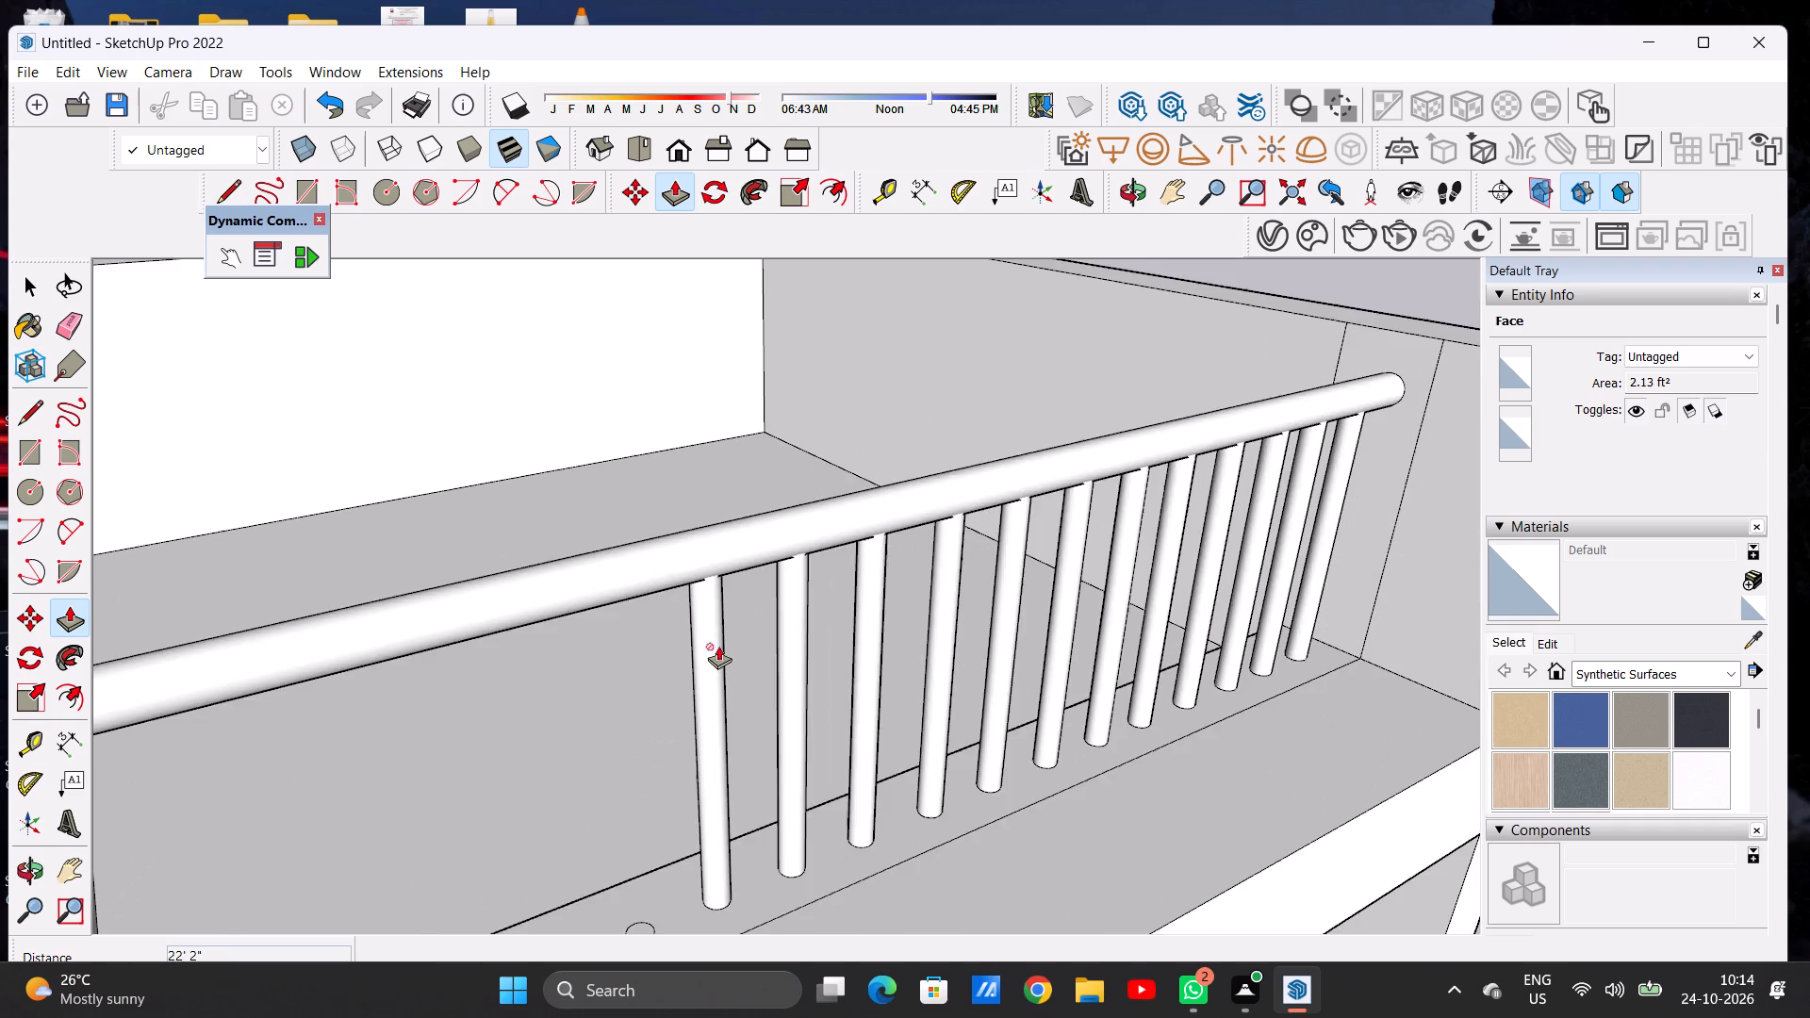
scroll(718, 646, down, 17)
middle_drag(913, 664, 308, 680)
scroll(640, 598, up, 3)
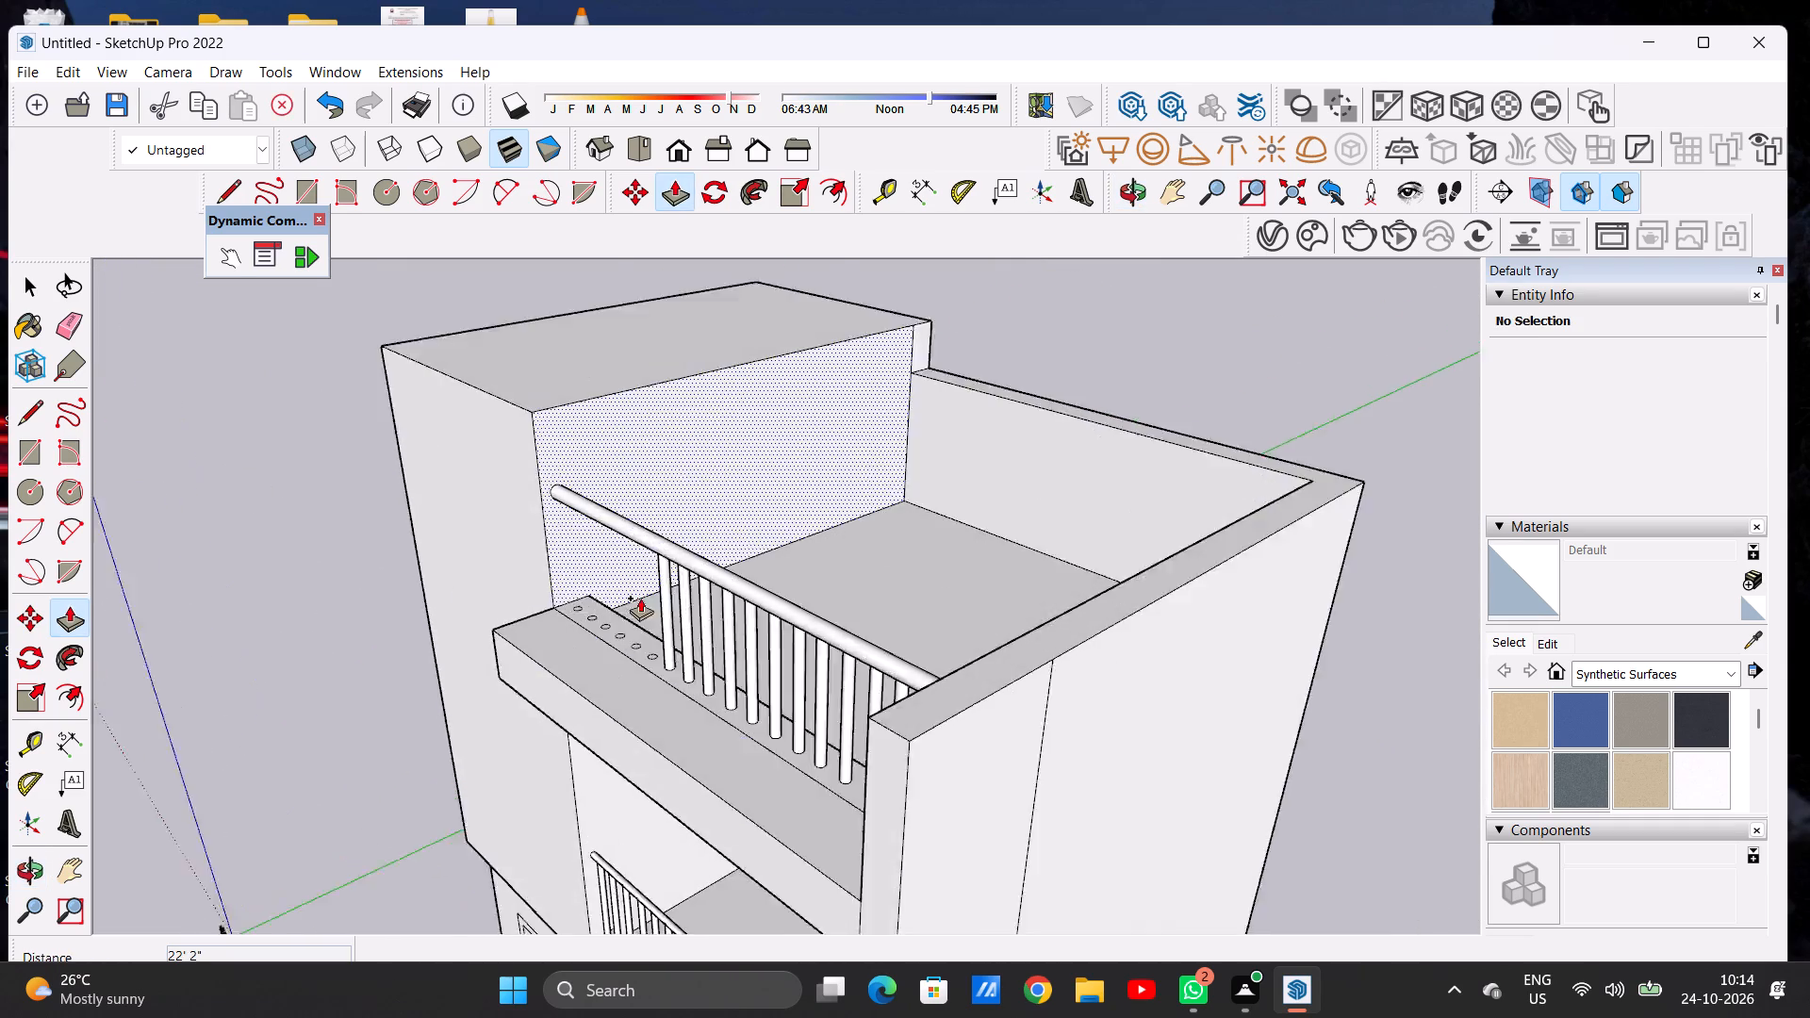
scroll(640, 598, up, 19)
click(648, 712)
scroll(675, 596, down, 3)
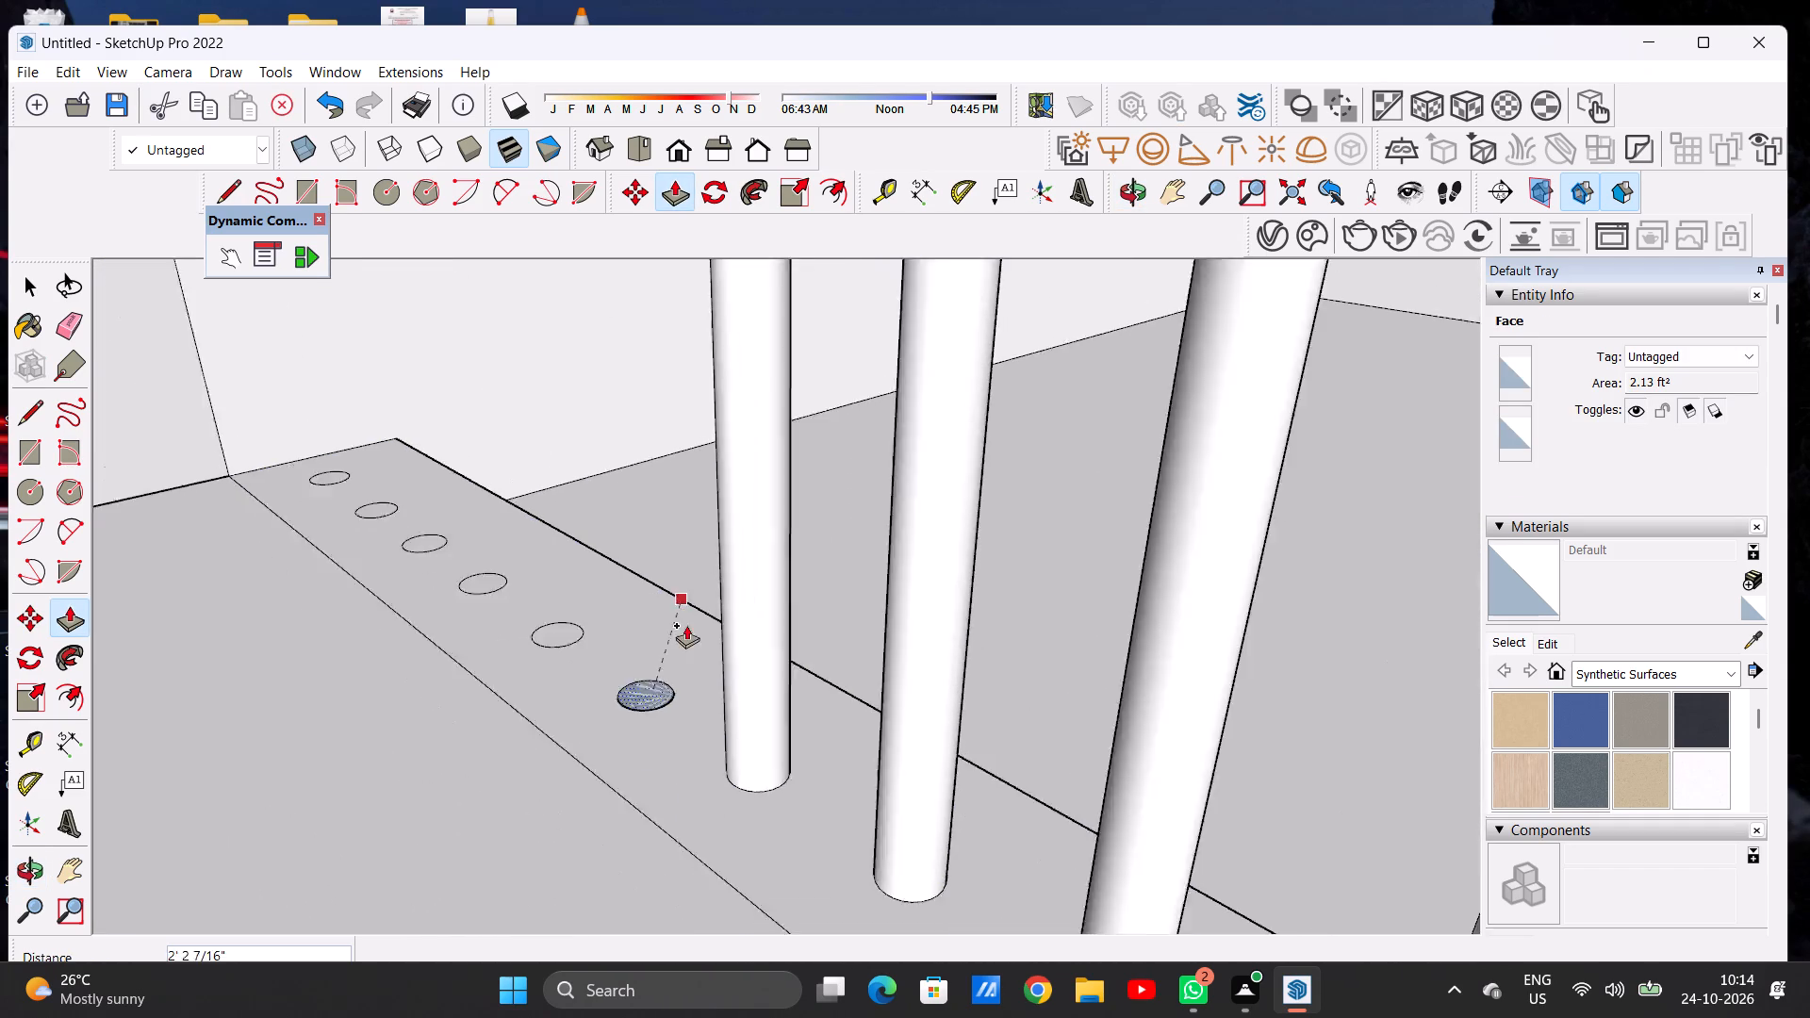
scroll(686, 625, down, 16)
middle_drag(663, 547, 931, 481)
scroll(679, 609, up, 5)
scroll(699, 571, down, 1)
scroll(700, 569, up, 1)
scroll(700, 569, down, 1)
scroll(700, 569, up, 3)
click(691, 509)
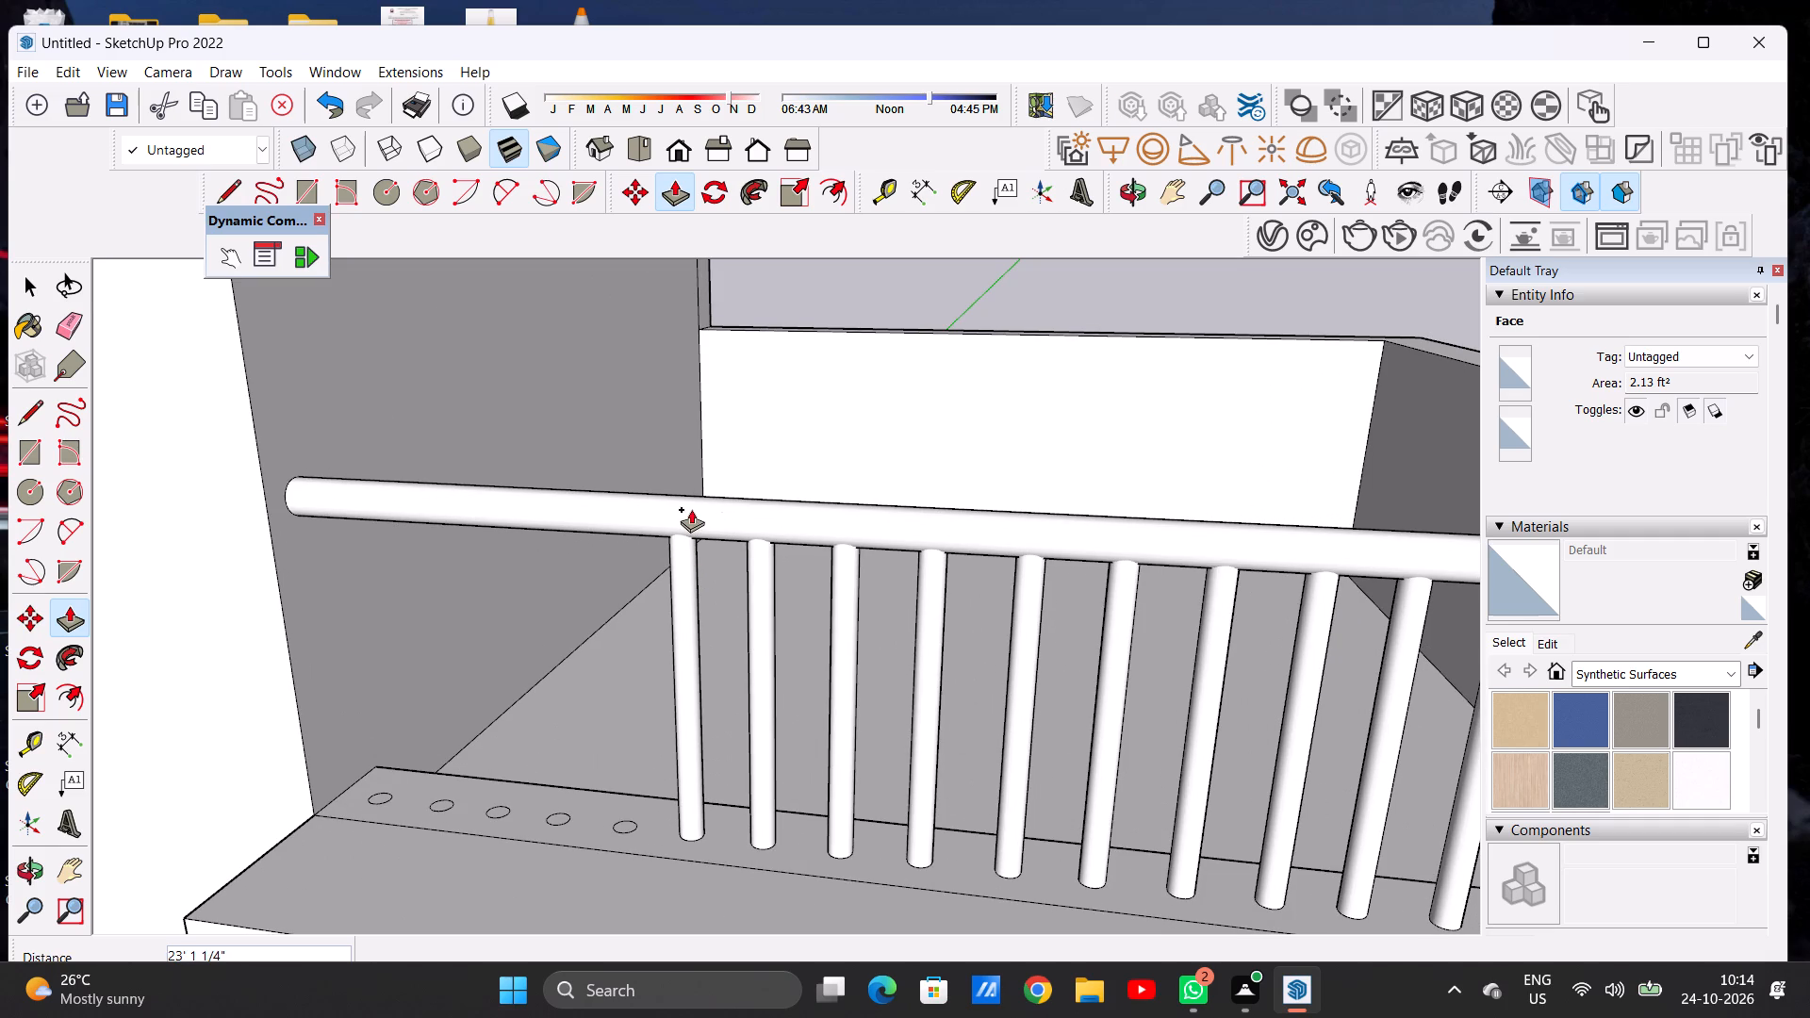
Push/Pull the fourteenth slab circle, beside the last raised post, up about 22' 5" into the top rail.
scroll(629, 819, up, 2)
scroll(629, 819, down, 1)
scroll(629, 819, up, 3)
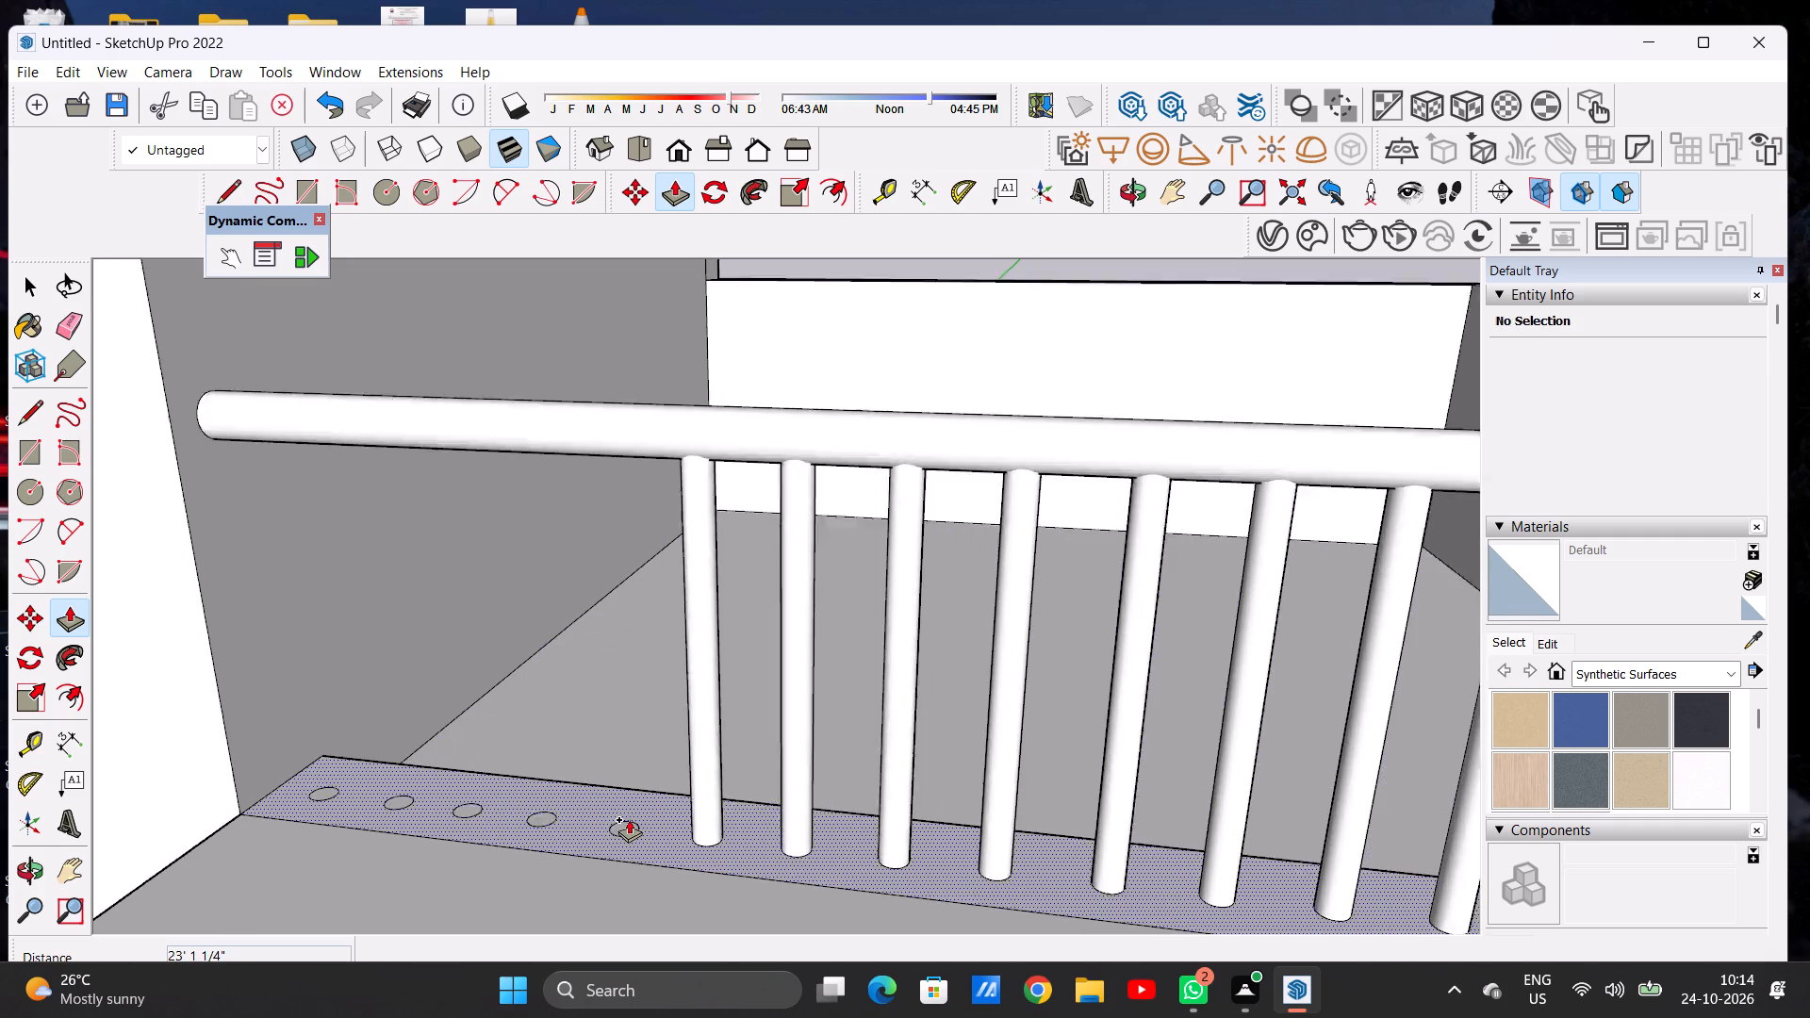
scroll(629, 819, up, 7)
click(618, 836)
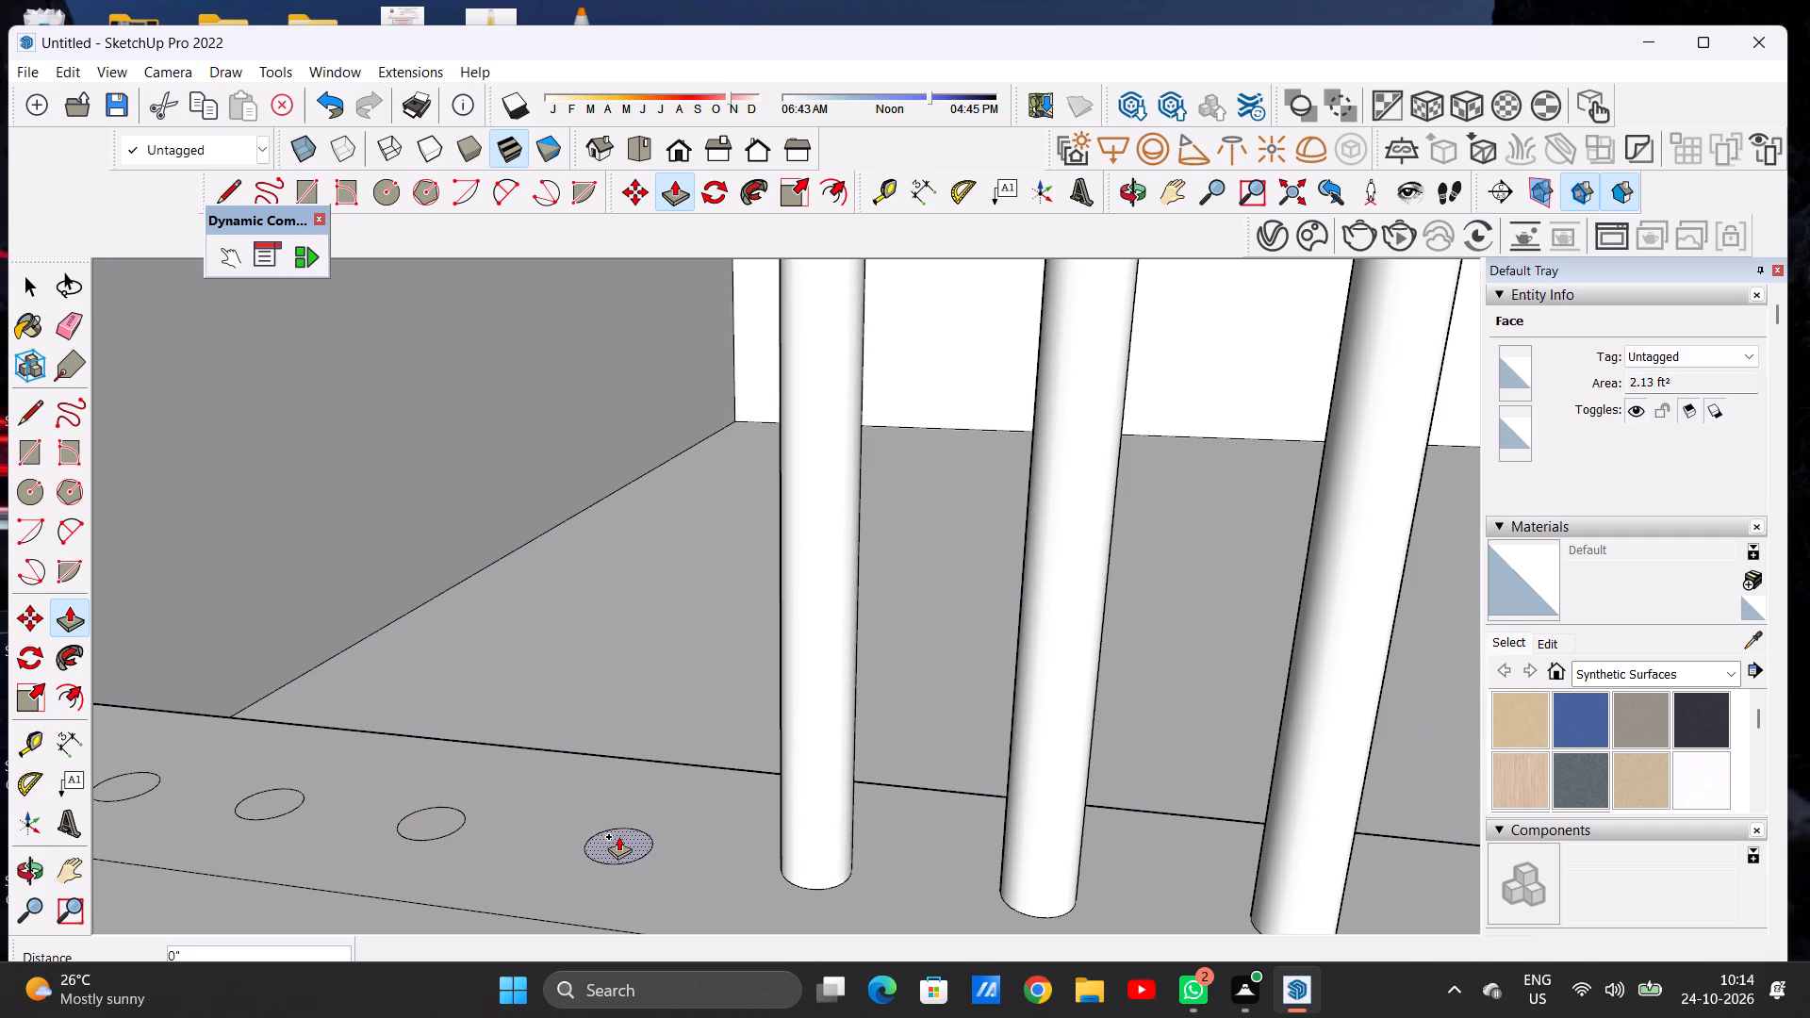
scroll(653, 596, down, 11)
scroll(644, 494, up, 3)
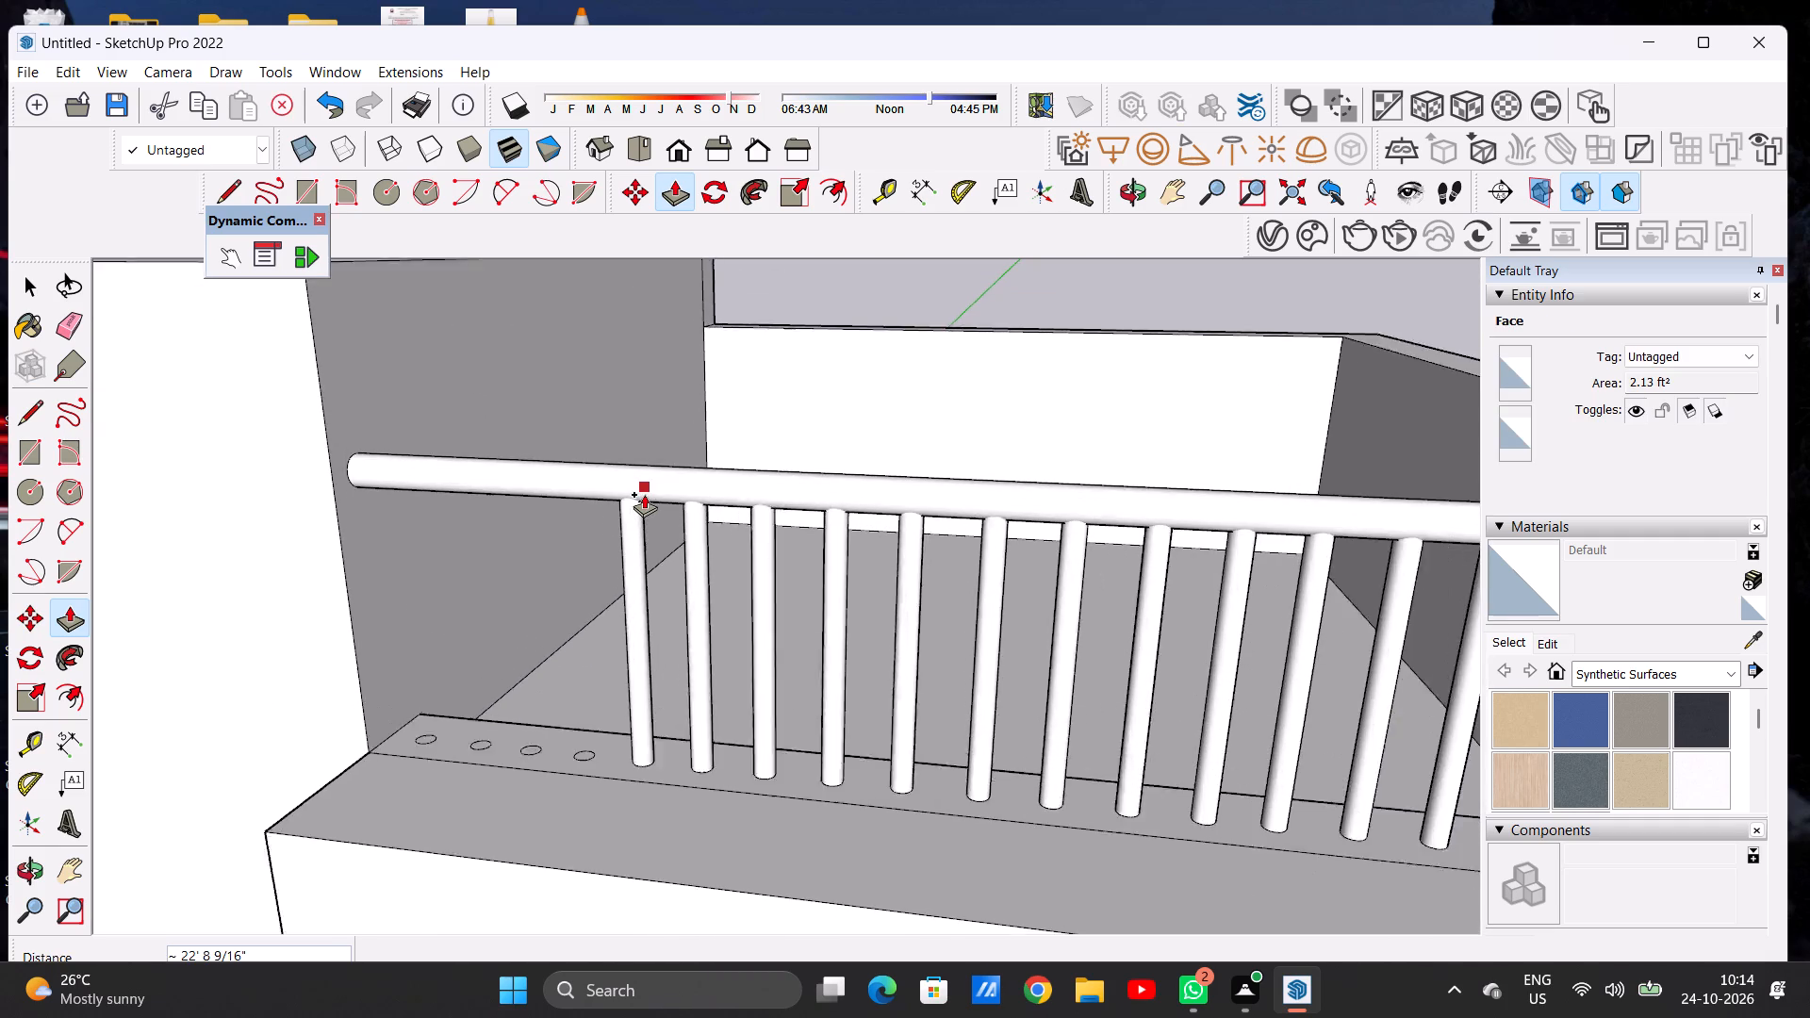
scroll(644, 494, up, 11)
click(628, 489)
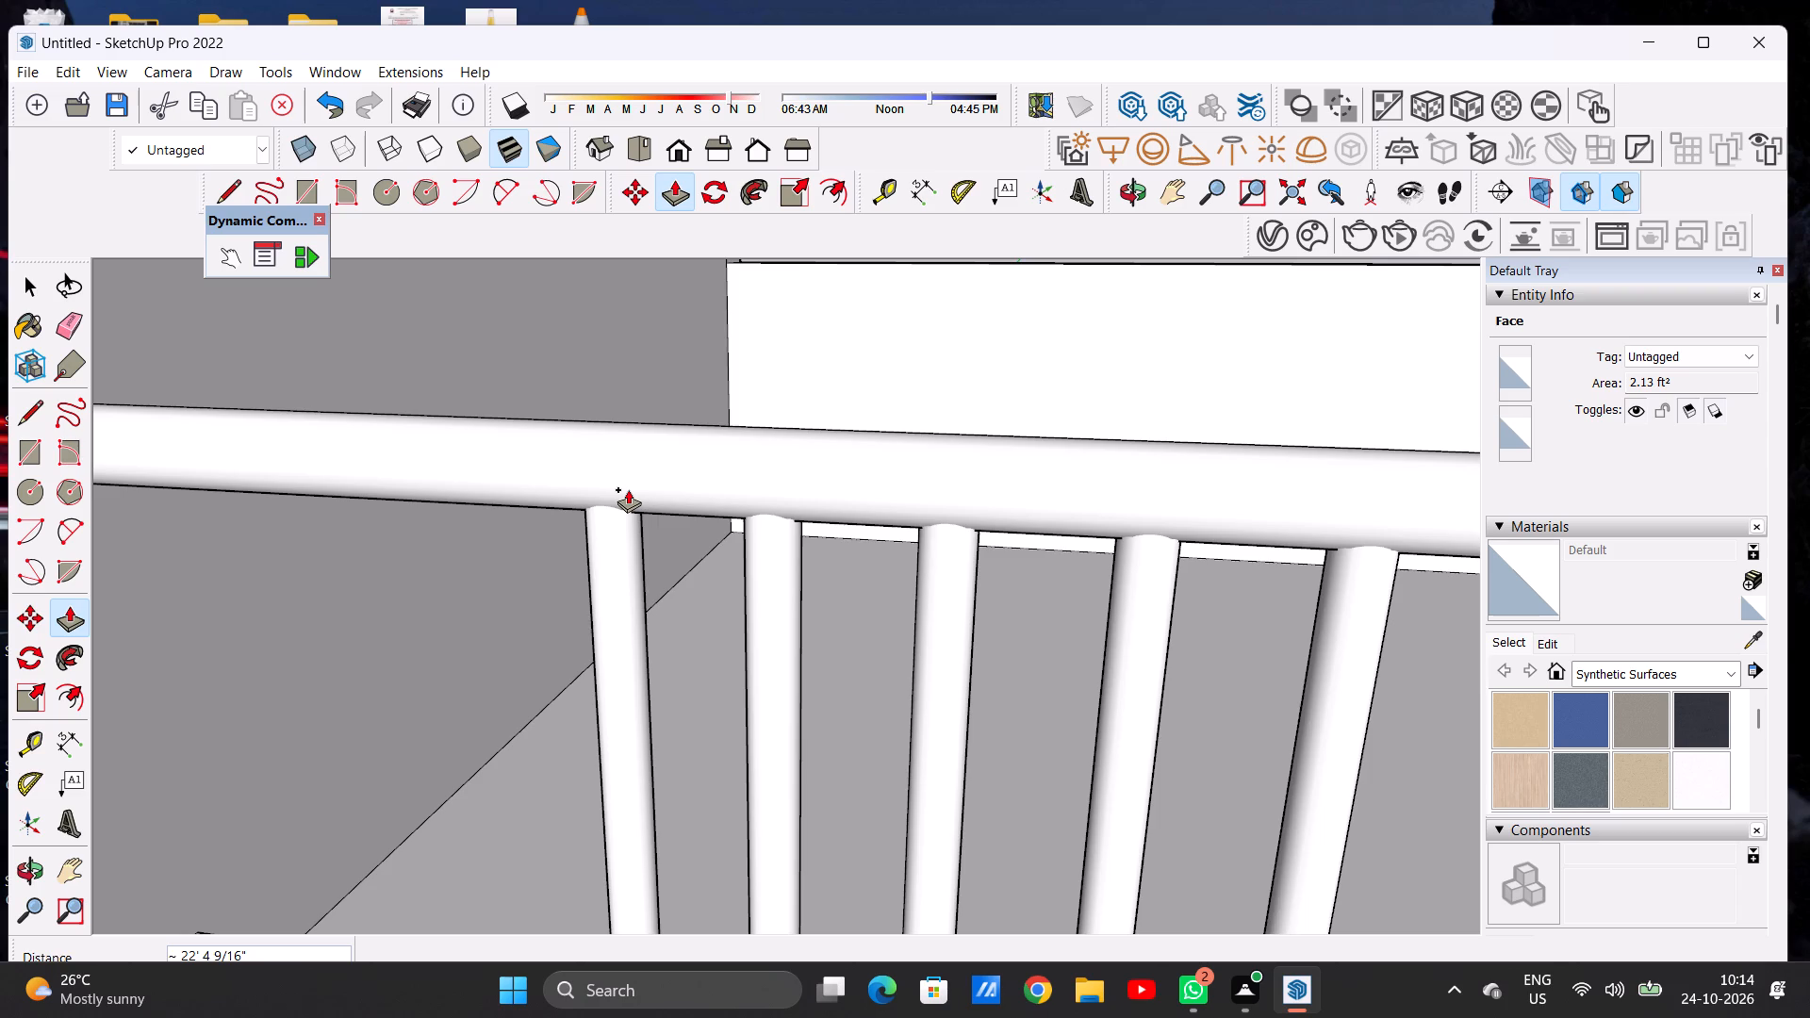
Push/Pull the fifteenth slab circle, beside the last raised post, up about 22' 2" into the top rail.
scroll(530, 525, down, 5)
scroll(530, 525, up, 2)
scroll(532, 523, down, 8)
scroll(529, 614, up, 2)
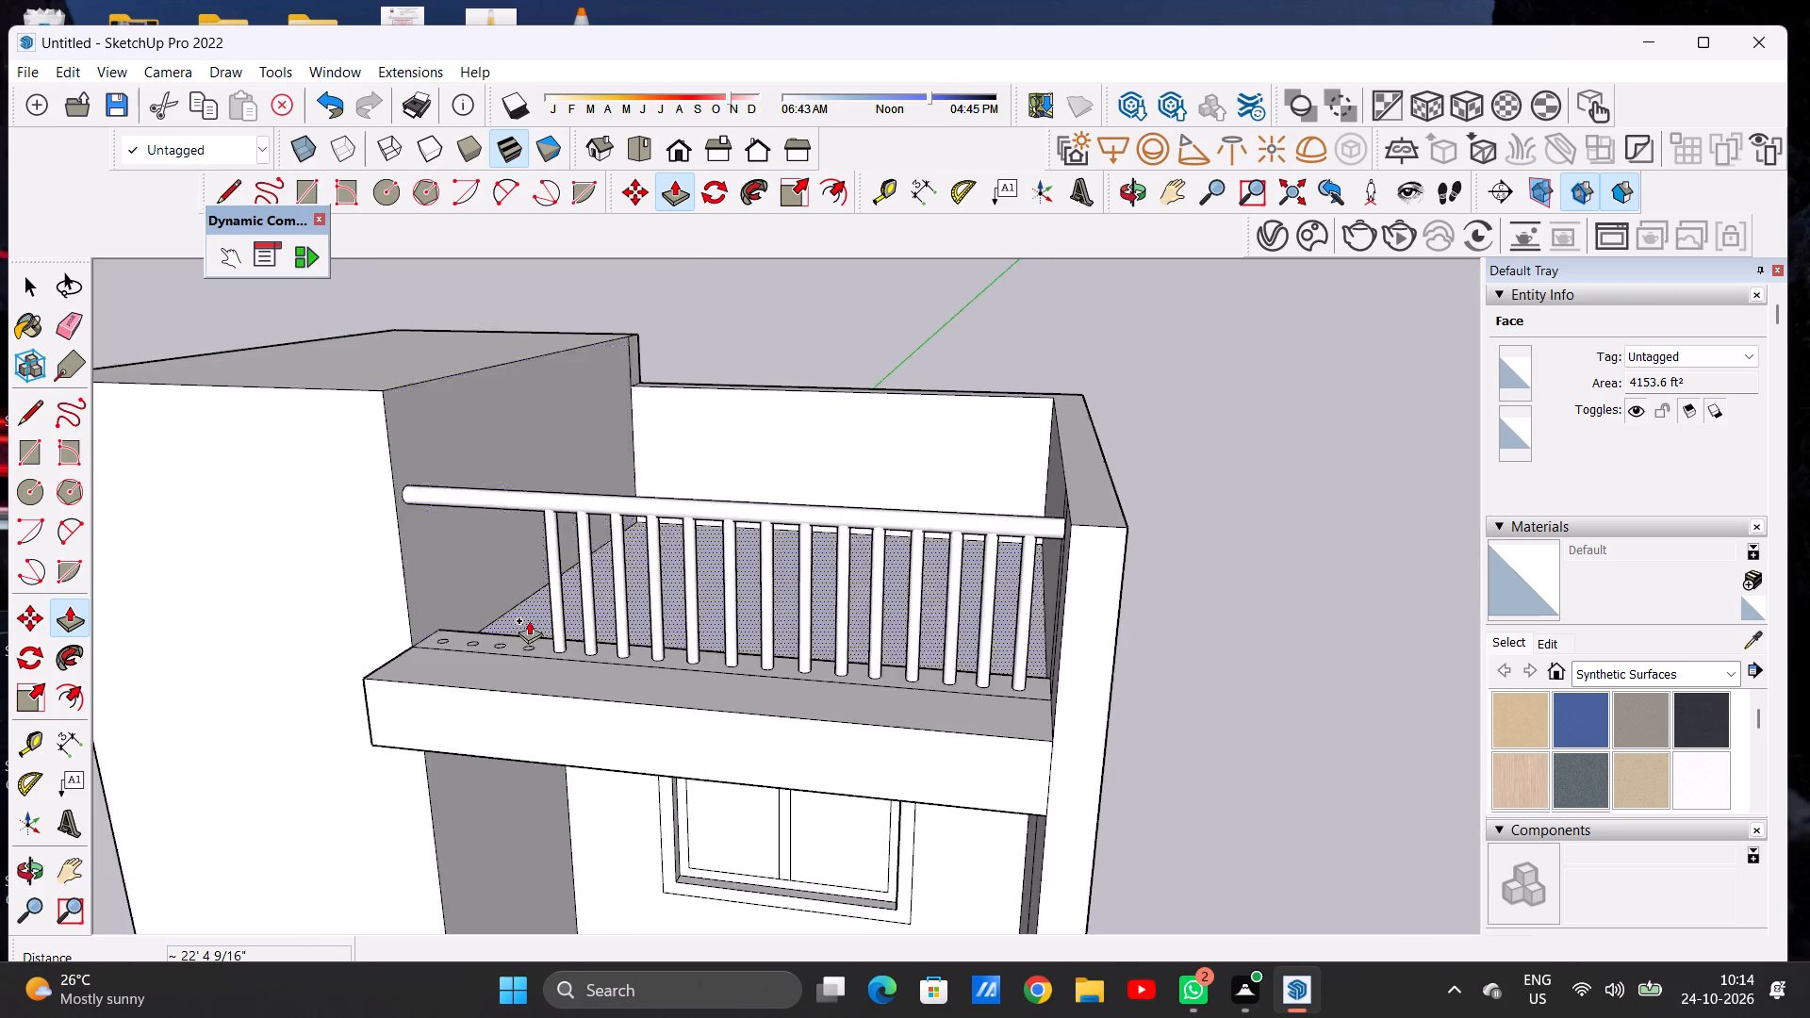
scroll(529, 620, up, 14)
scroll(554, 635, down, 8)
scroll(555, 695, up, 6)
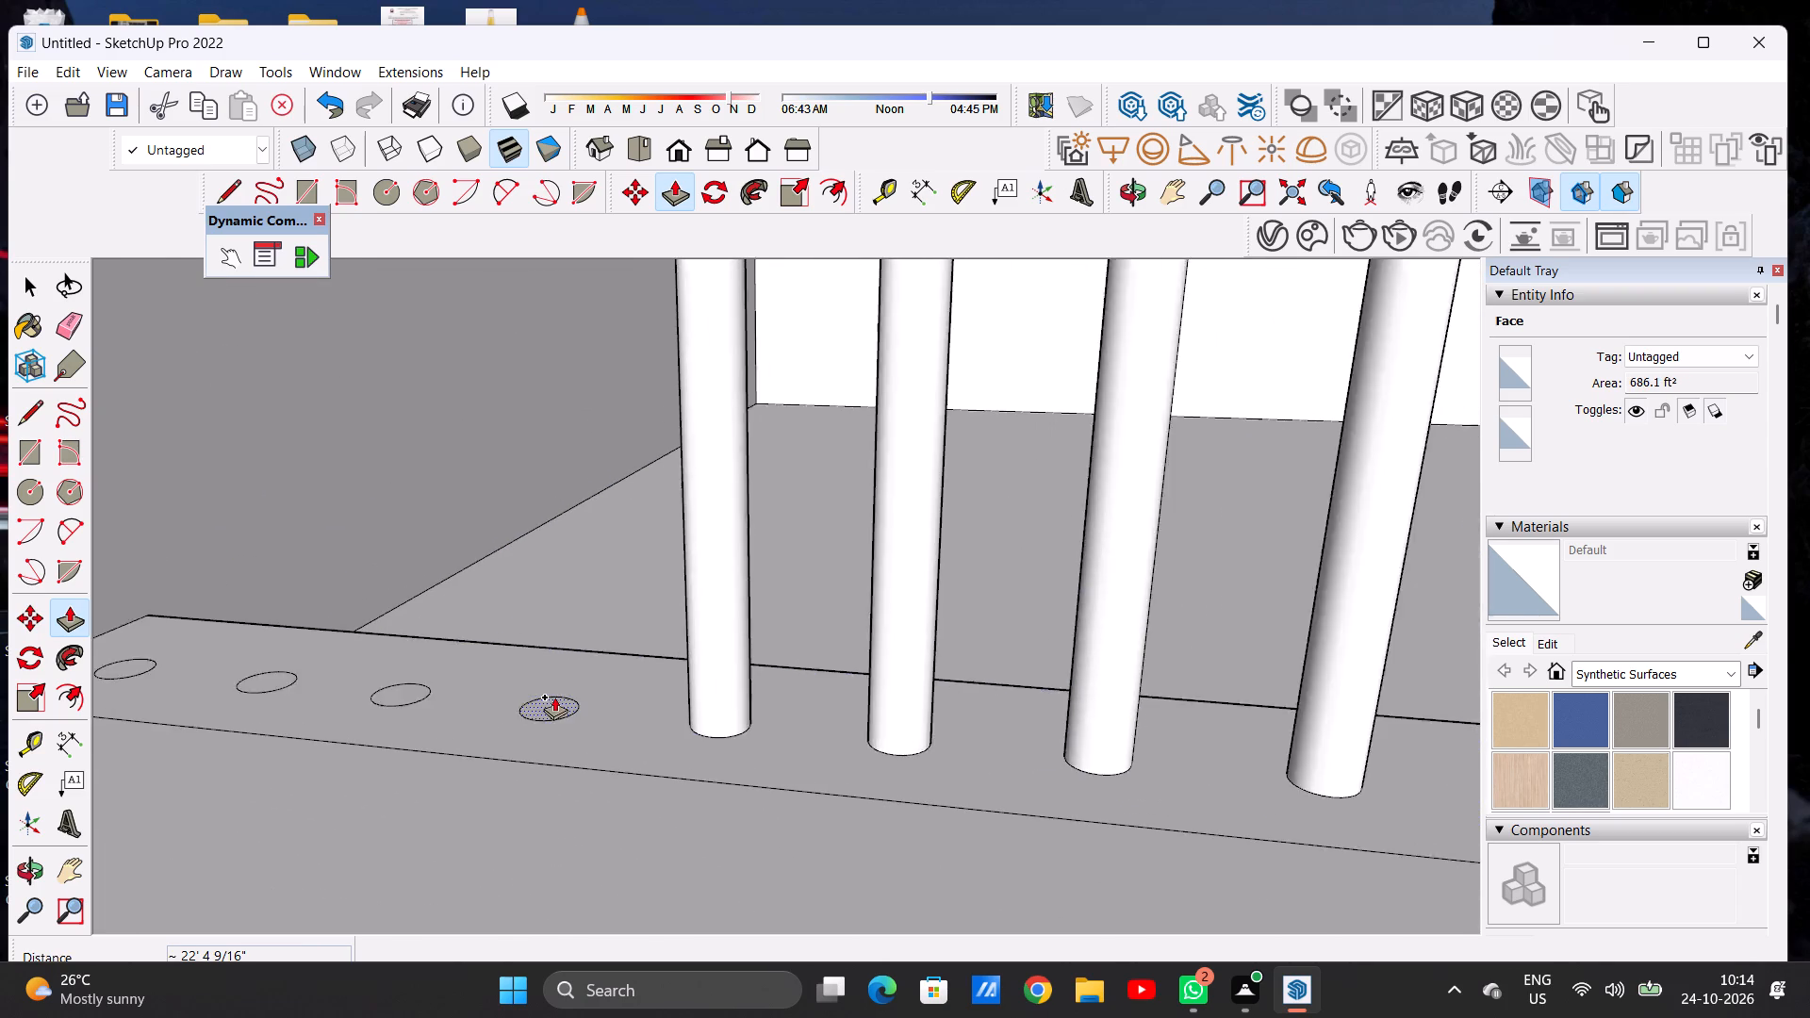
scroll(550, 698, up, 1)
scroll(550, 698, down, 1)
scroll(550, 698, up, 4)
click(551, 698)
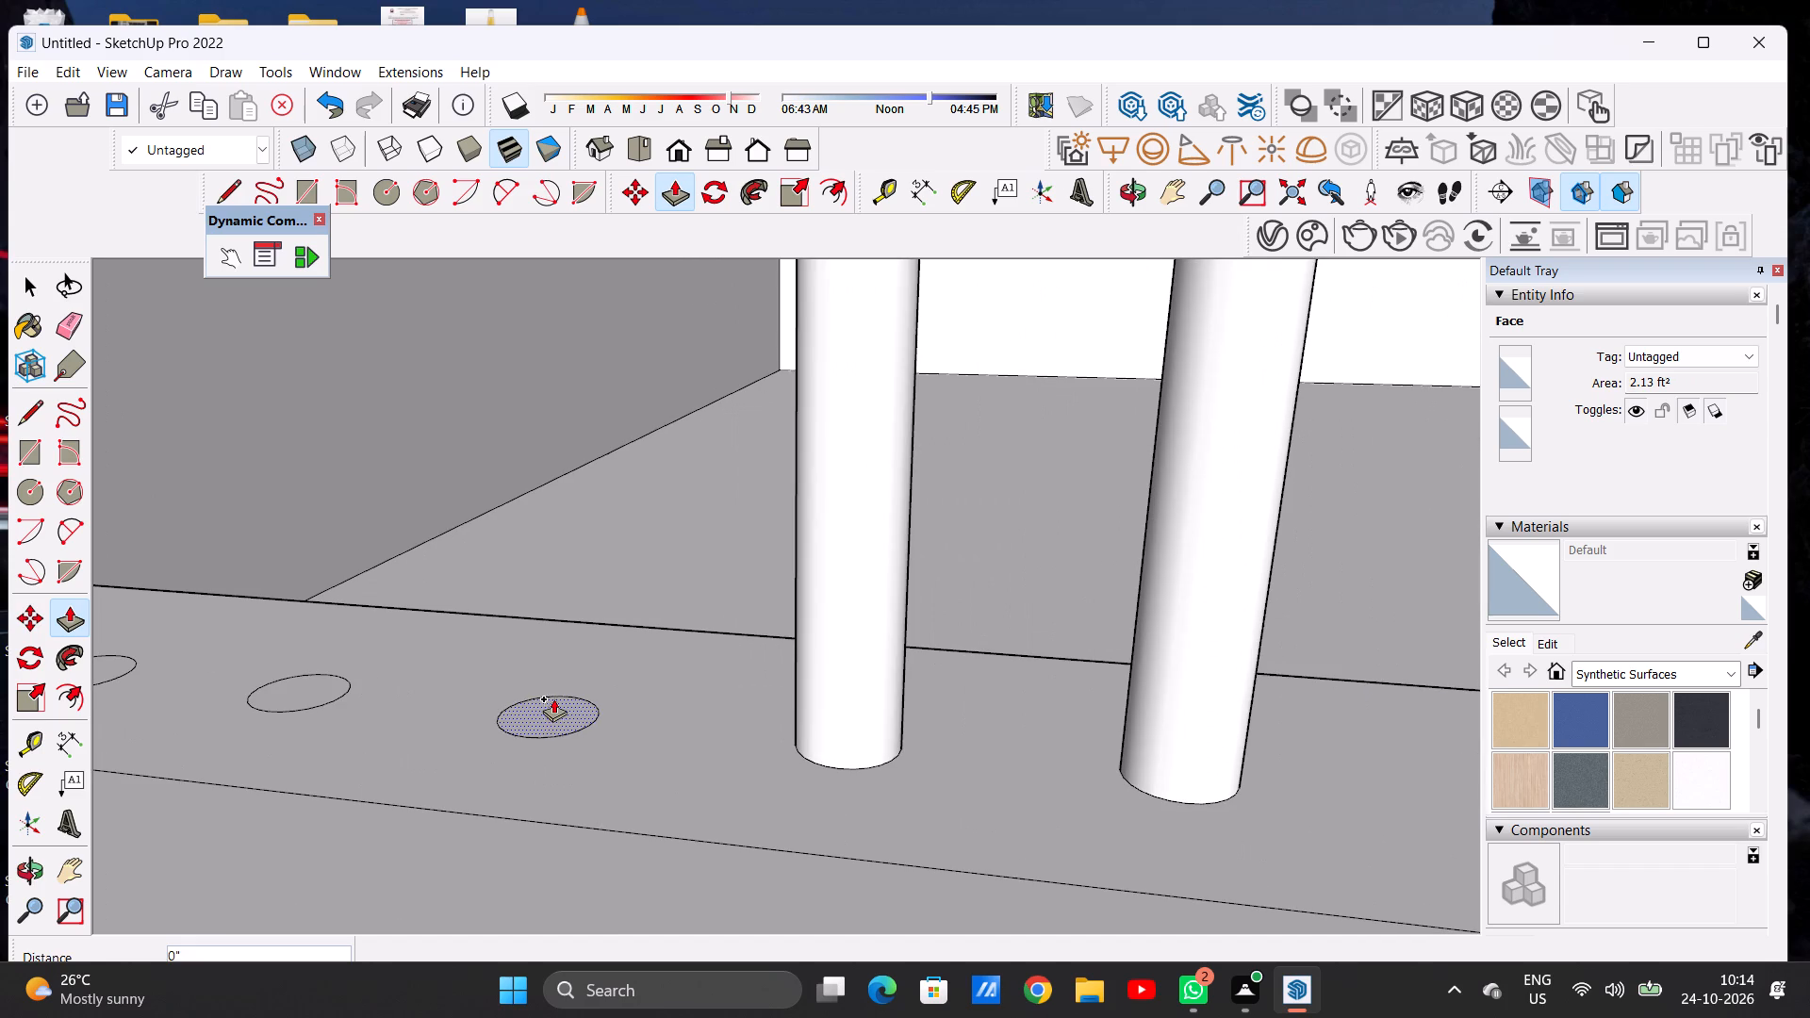
scroll(575, 599, down, 16)
scroll(568, 394, up, 8)
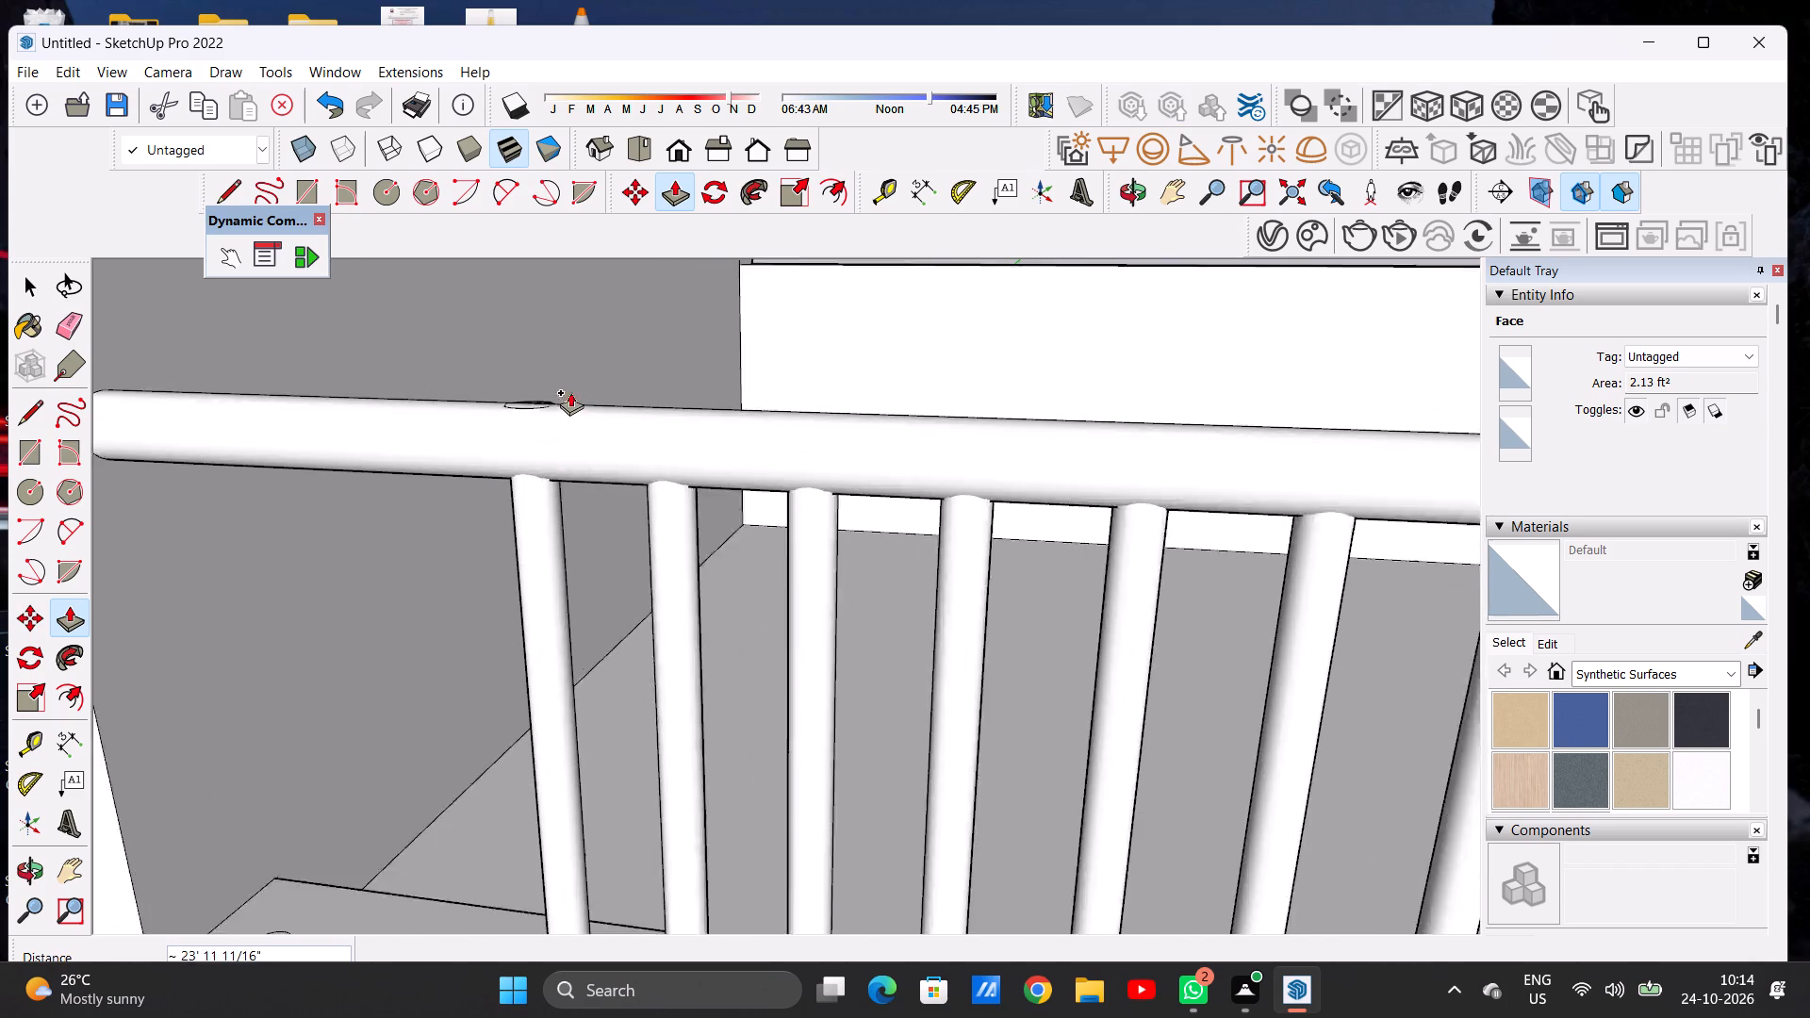
scroll(535, 444, up, 5)
click(519, 484)
Push/Pull the sixteenth slab circle, beside the last raised post, up about 23' 1" into the top rail.
scroll(538, 473, down, 9)
scroll(557, 469, up, 1)
scroll(569, 454, down, 4)
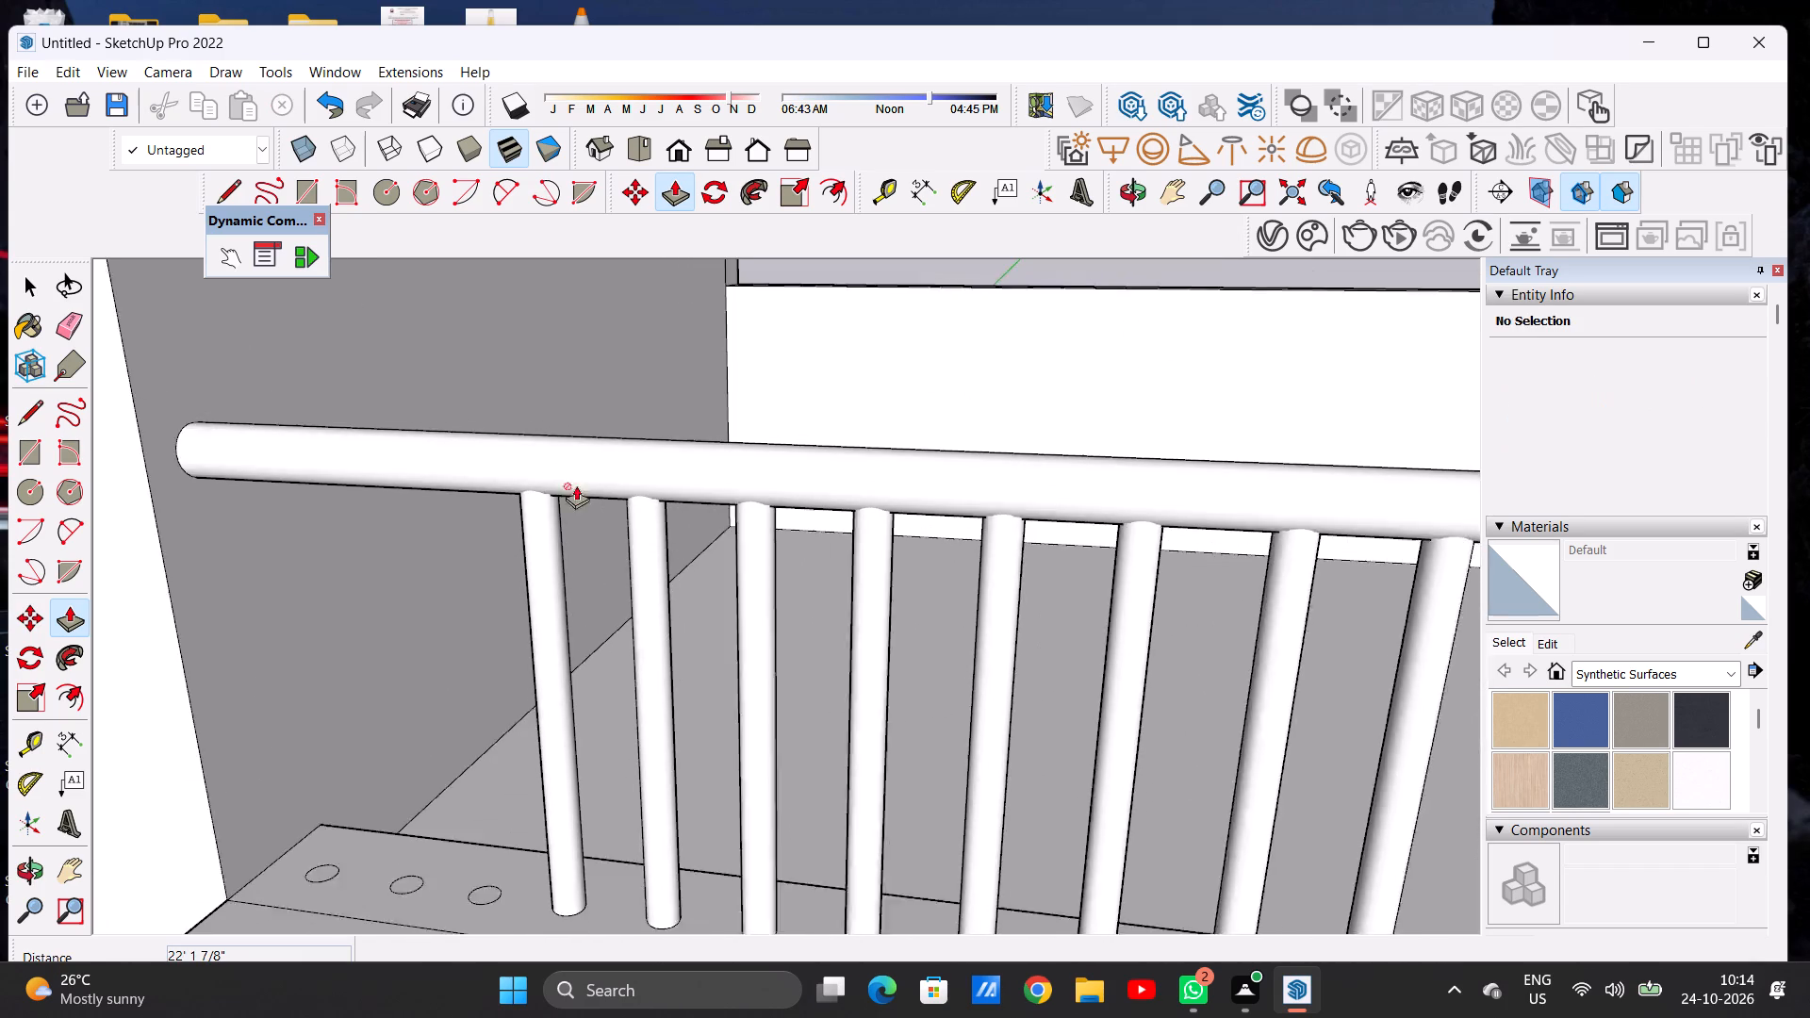
scroll(518, 842, up, 14)
click(467, 864)
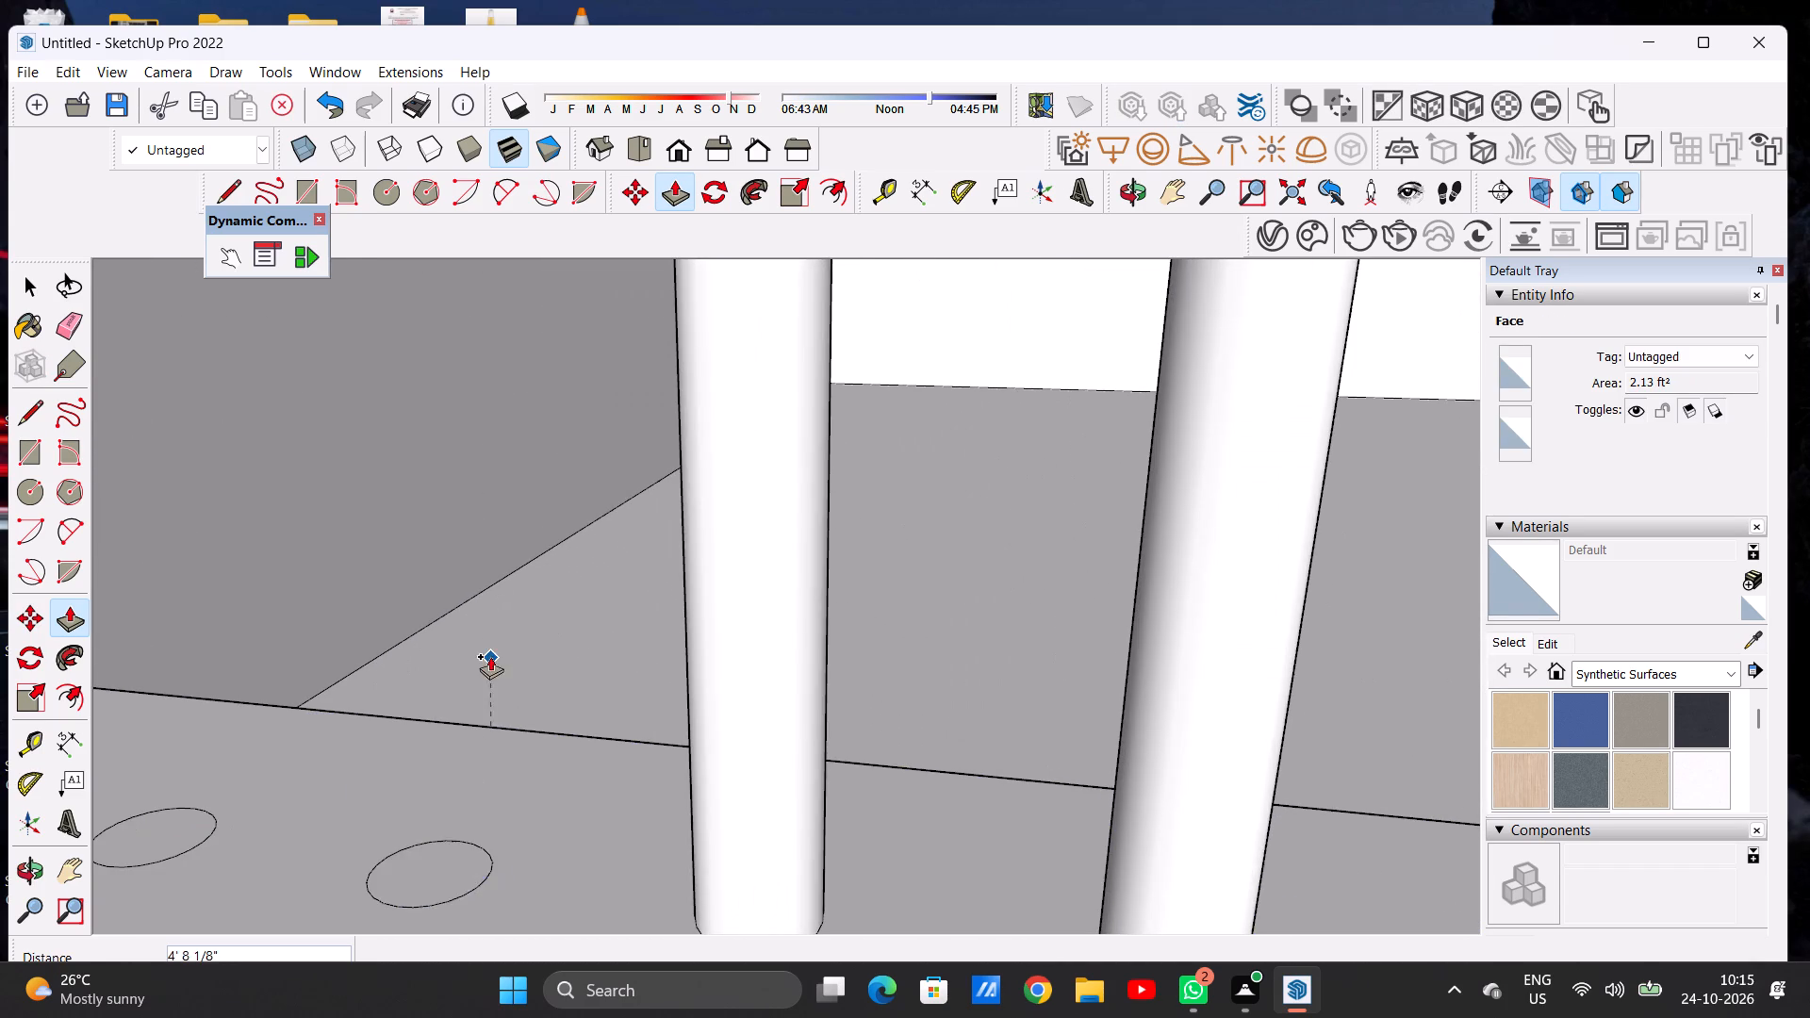
scroll(494, 649, down, 5)
scroll(499, 661, up, 1)
scroll(499, 661, down, 14)
scroll(491, 531, up, 11)
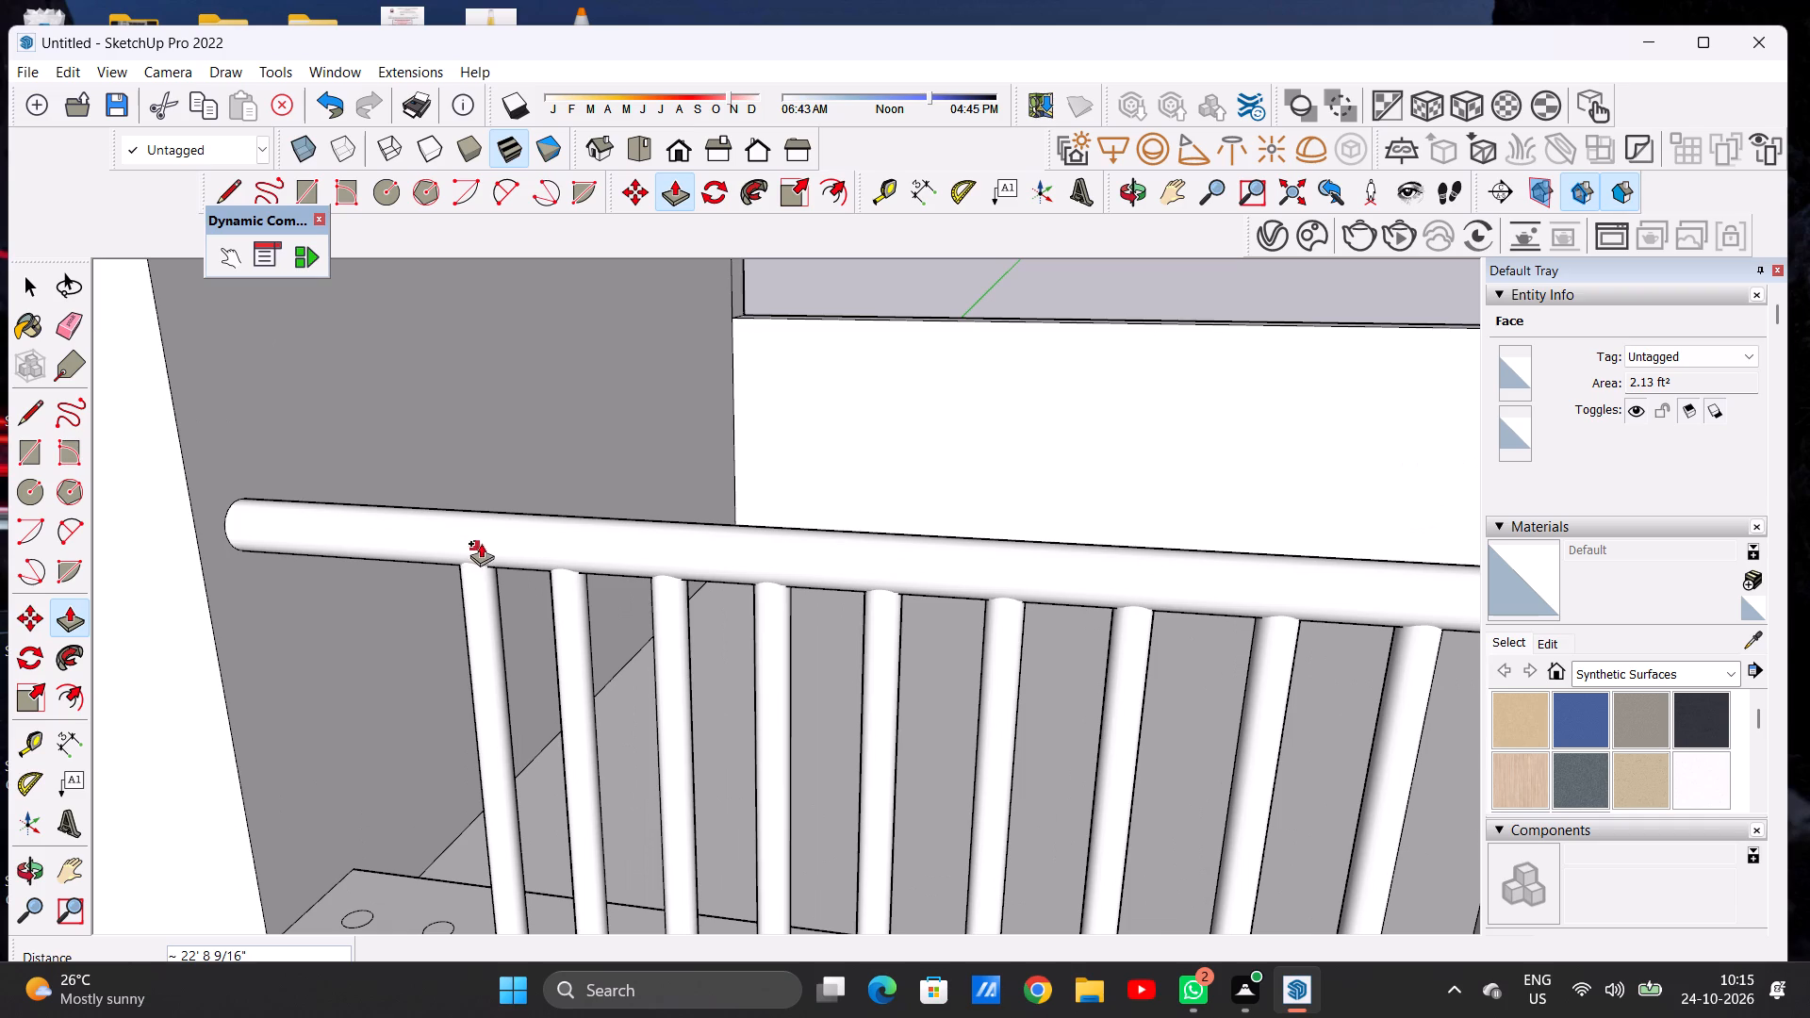
click(472, 541)
Push/Pull the seventeenth slab circle, beside the last raised post, up about 22' 7" into the top rail.
scroll(478, 537, down, 9)
scroll(471, 679, up, 11)
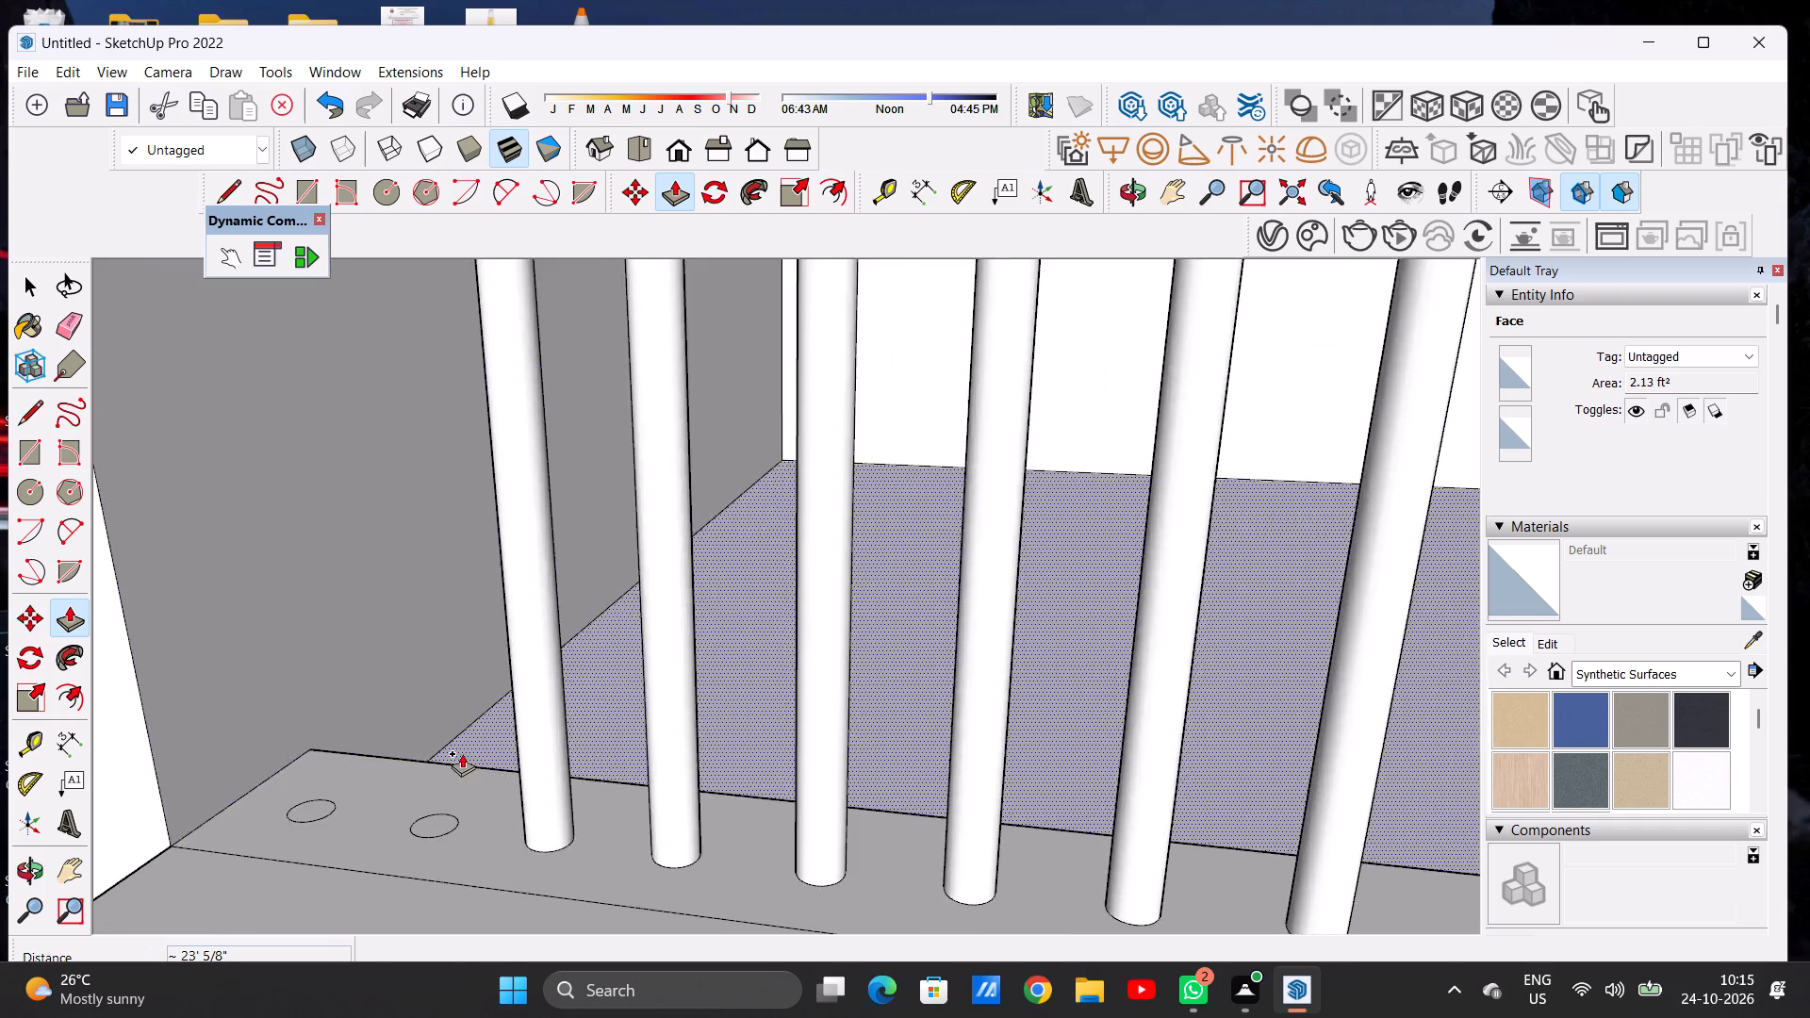
scroll(462, 753, up, 4)
click(405, 892)
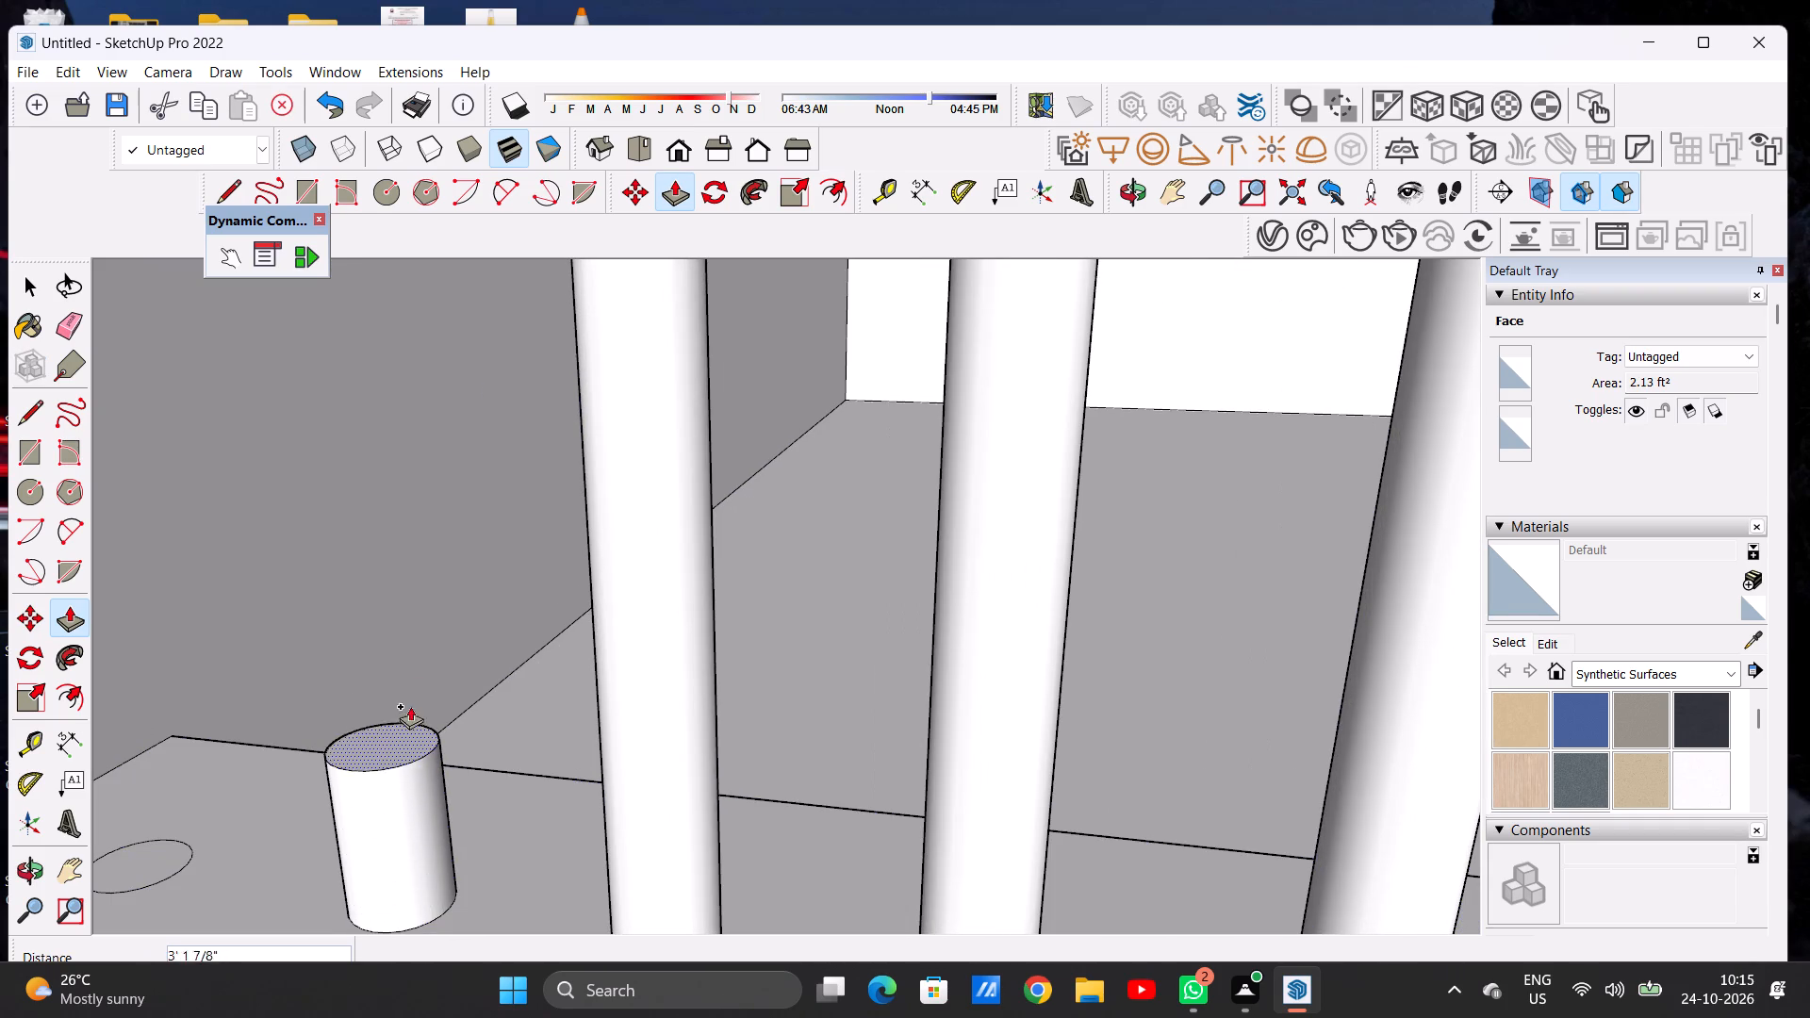
scroll(487, 603, down, 20)
scroll(461, 490, up, 15)
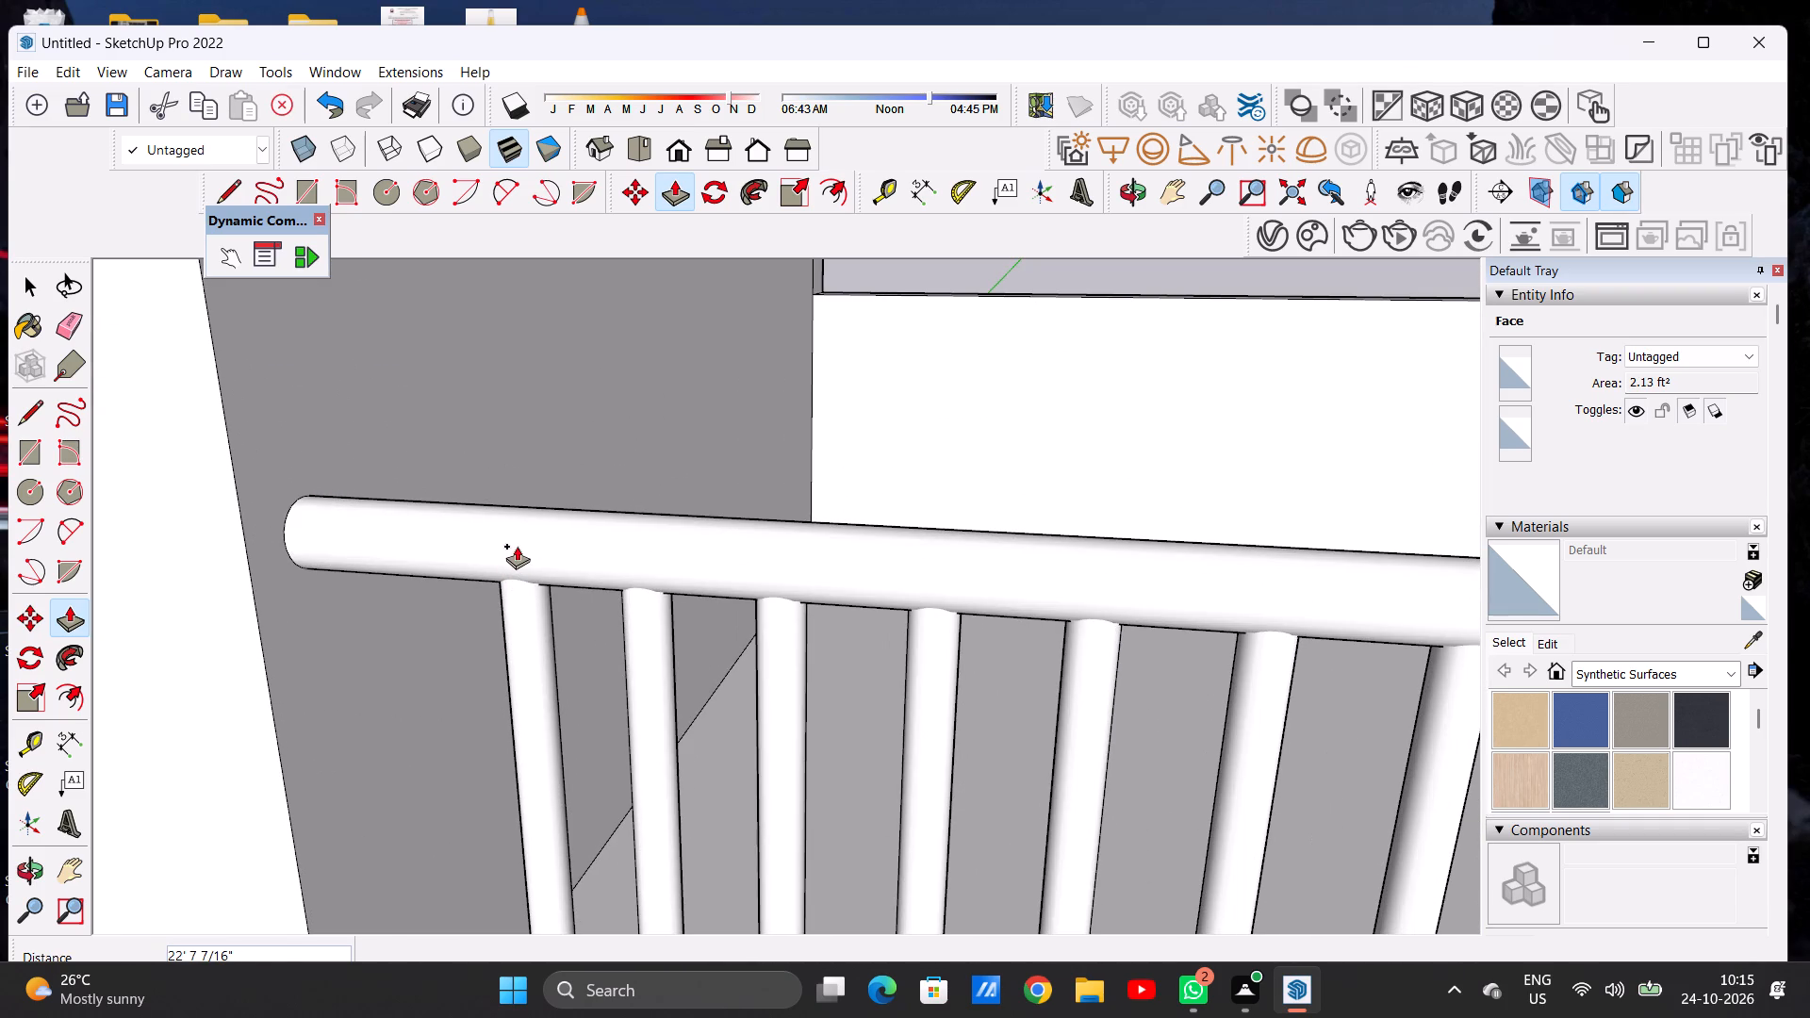
click(517, 546)
Push/Pull the last slab circle, nearest the tower block, up into the top rail as a round post.
scroll(579, 495, down, 6)
scroll(584, 495, up, 1)
scroll(584, 493, down, 1)
scroll(519, 724, up, 16)
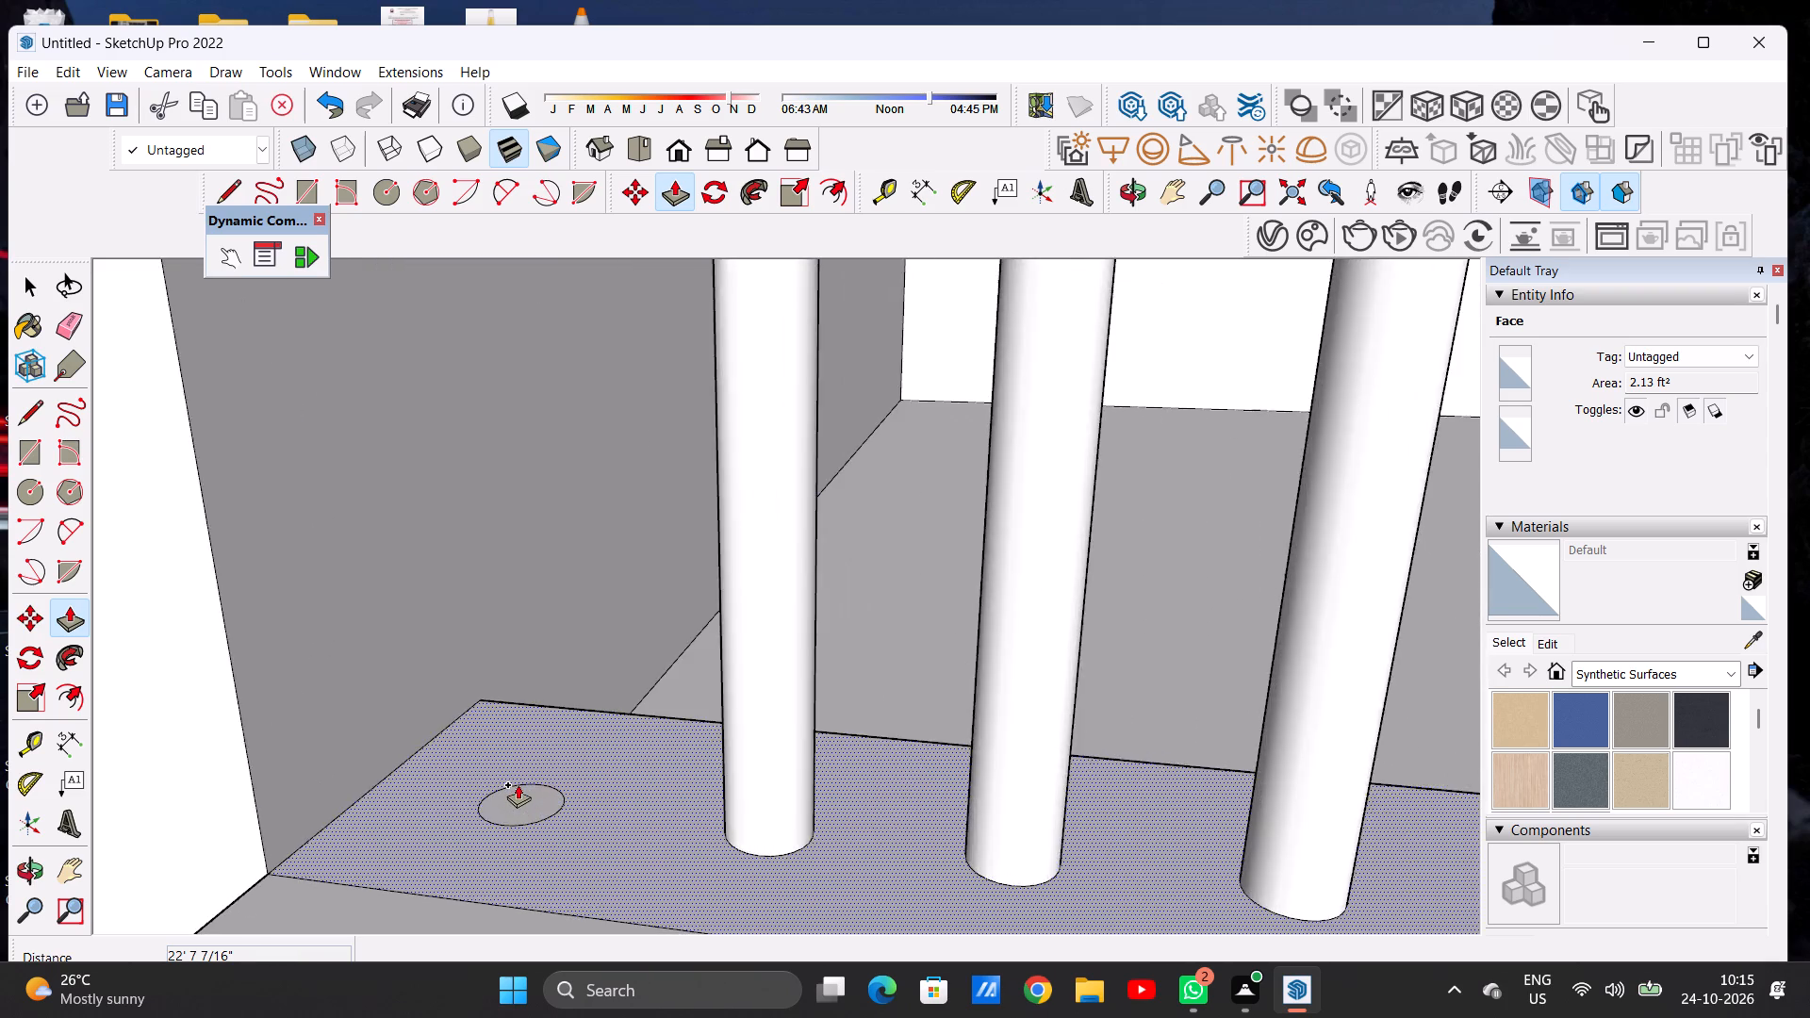
scroll(518, 784, up, 6)
click(526, 812)
scroll(551, 571, down, 9)
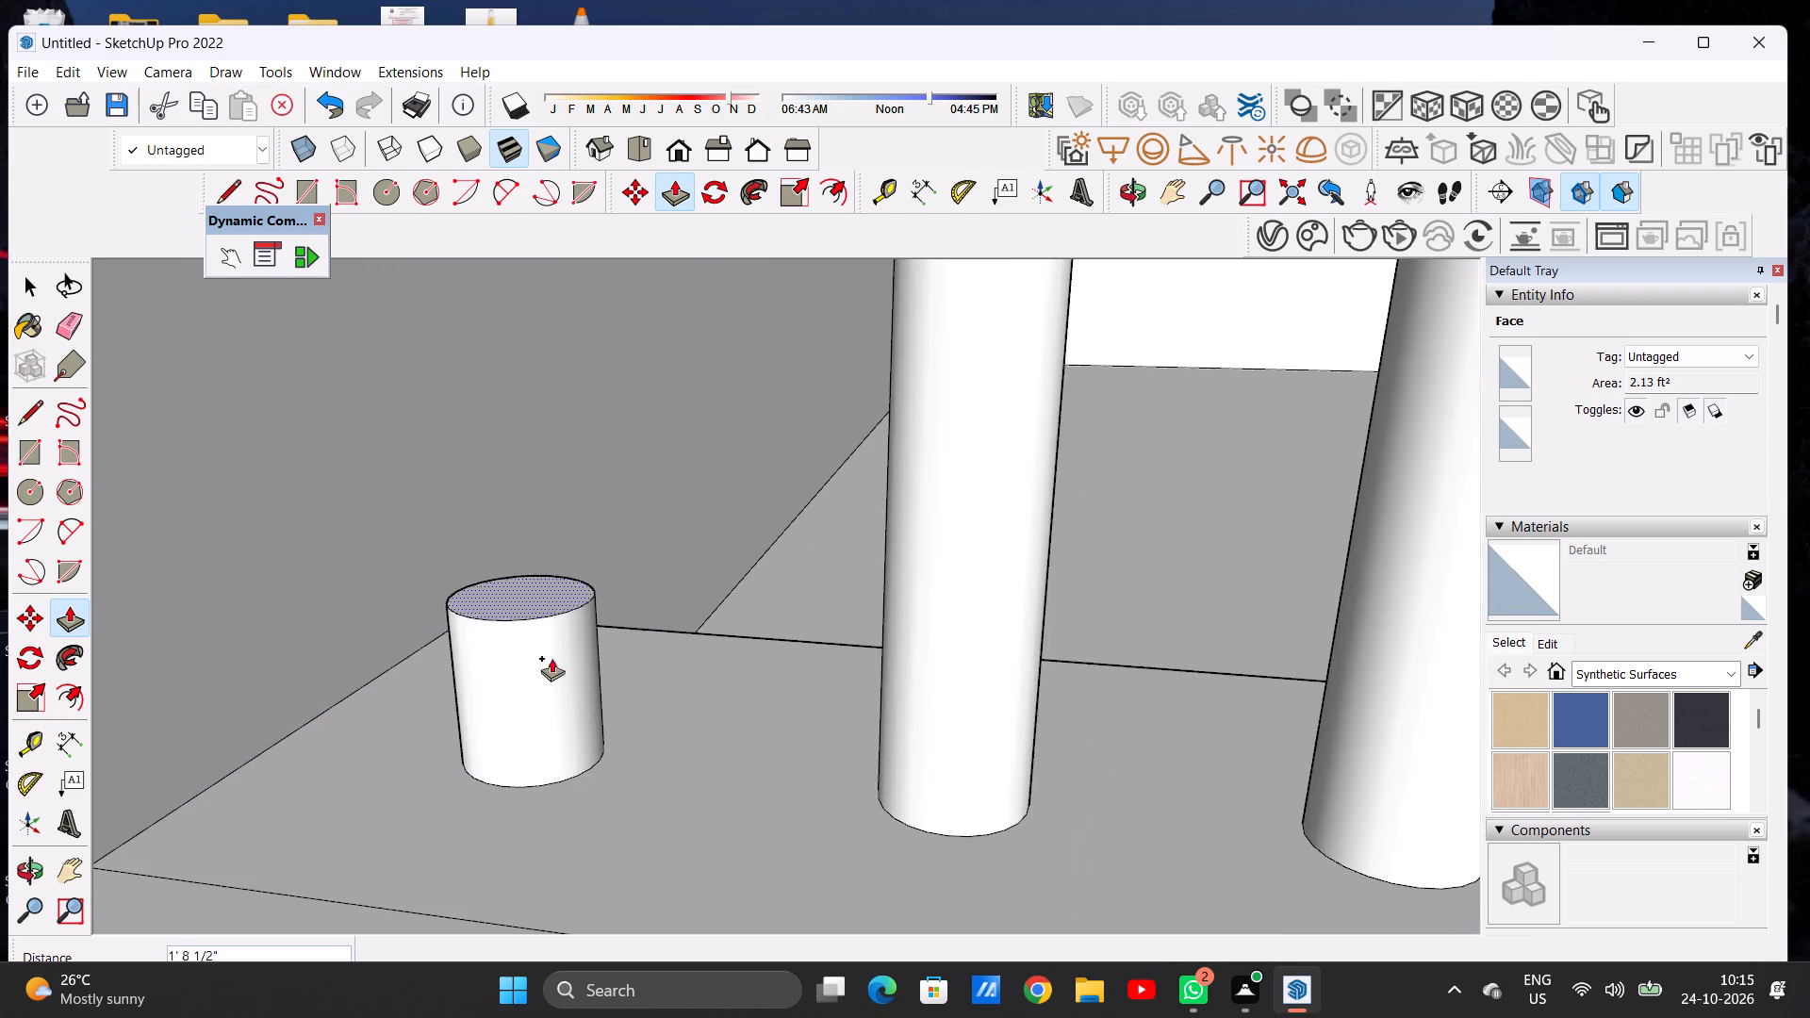
scroll(551, 658, down, 20)
scroll(551, 658, down, 1)
scroll(569, 460, up, 13)
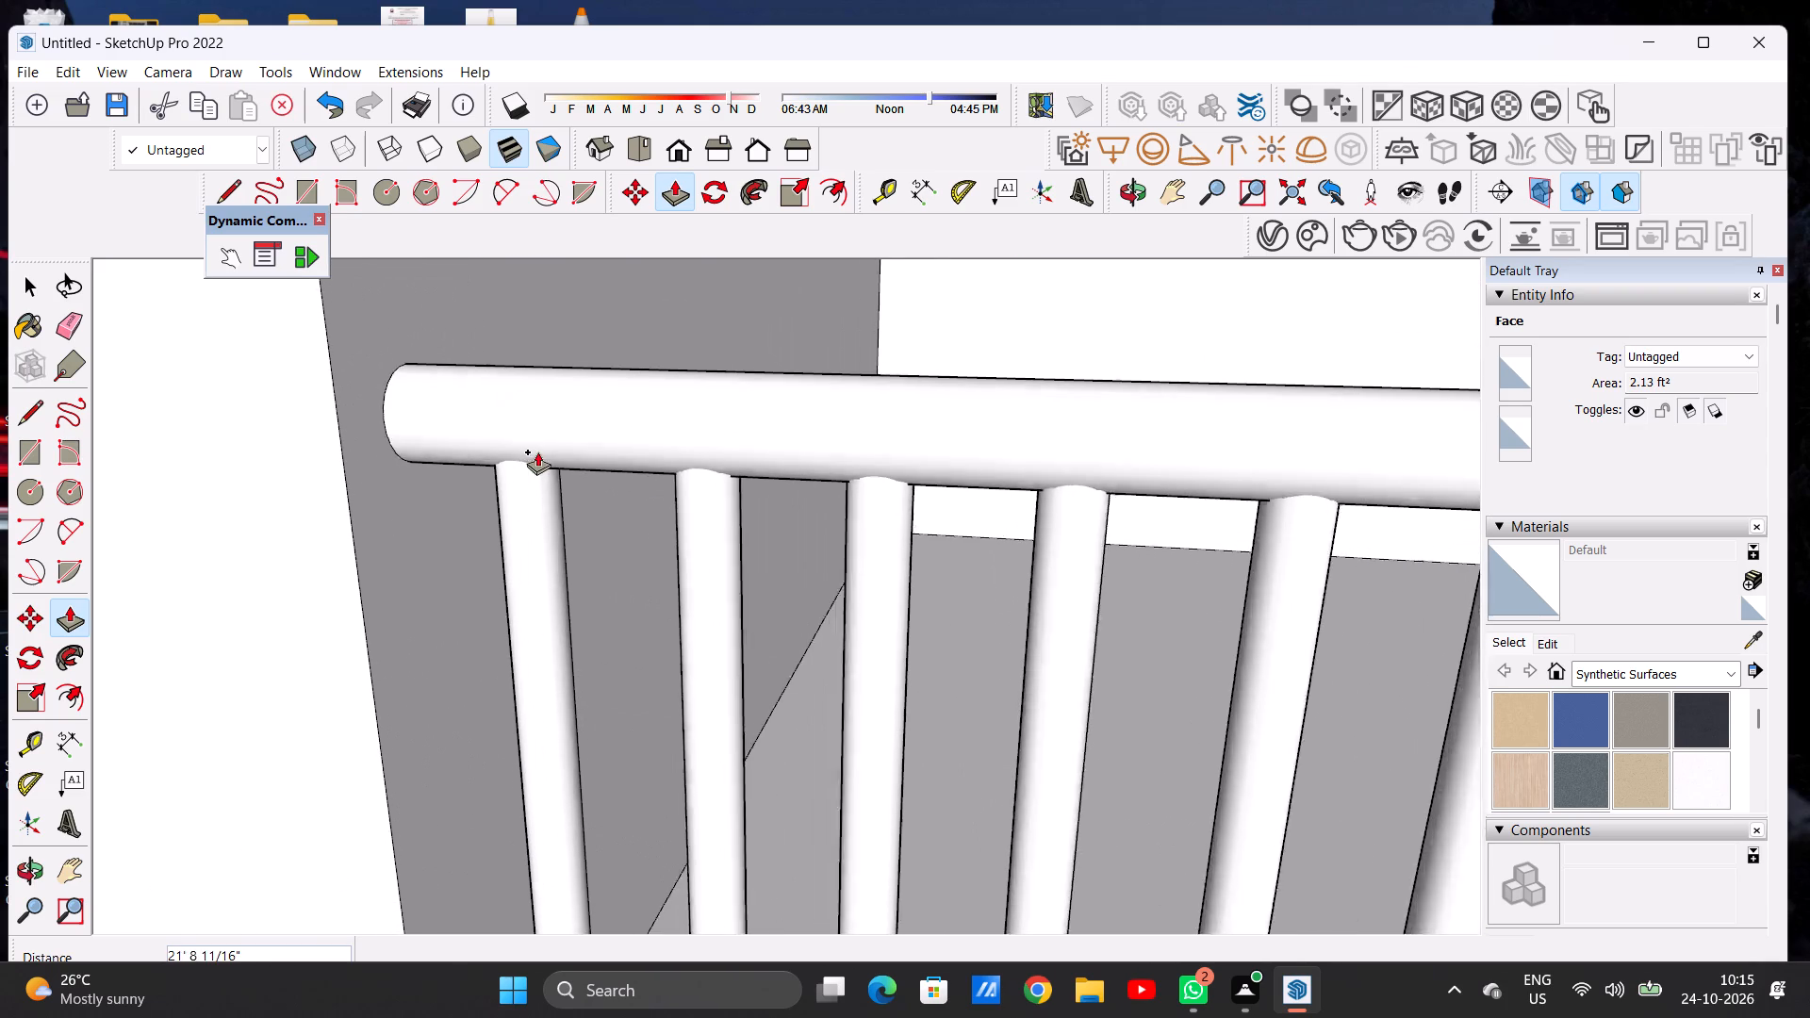
scroll(537, 452, up, 2)
click(561, 428)
key(space)
Examine the whole front facade, including both balcony railings and the plain tower block, from several angles.
scroll(491, 562, down, 7)
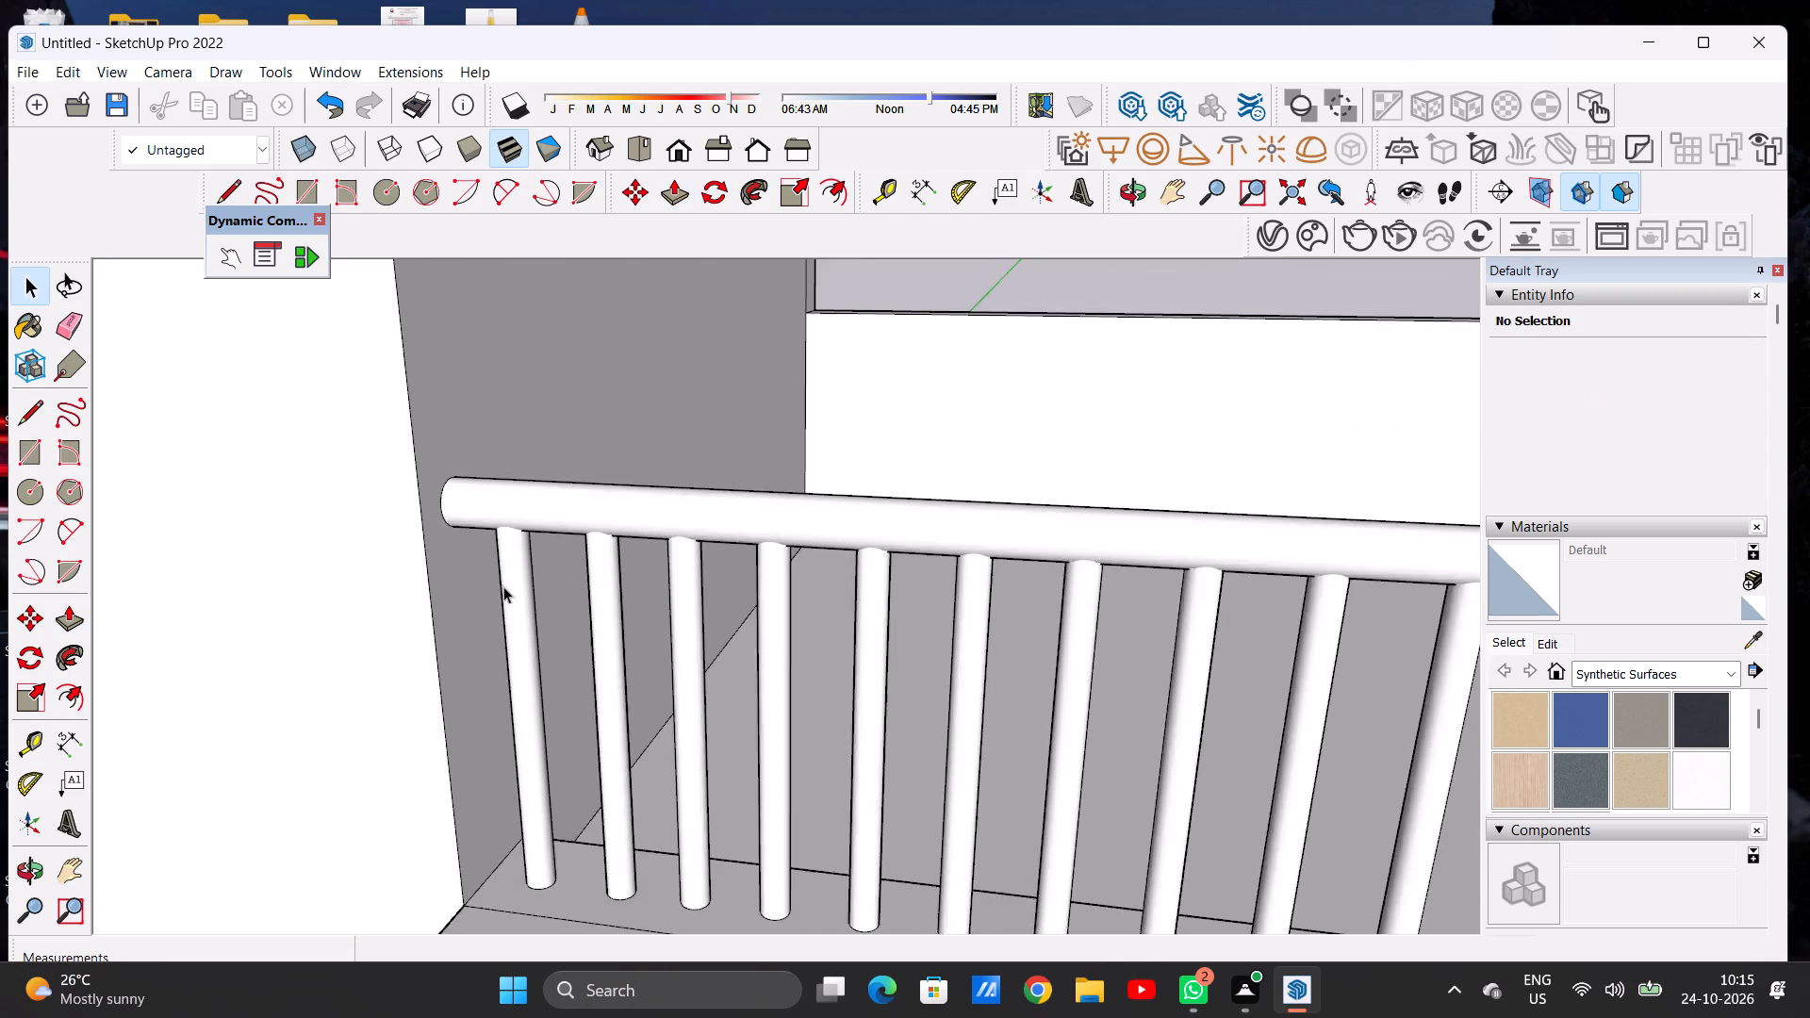
scroll(503, 586, down, 20)
scroll(600, 509, up, 1)
scroll(612, 513, down, 4)
middle_drag(609, 563, 731, 452)
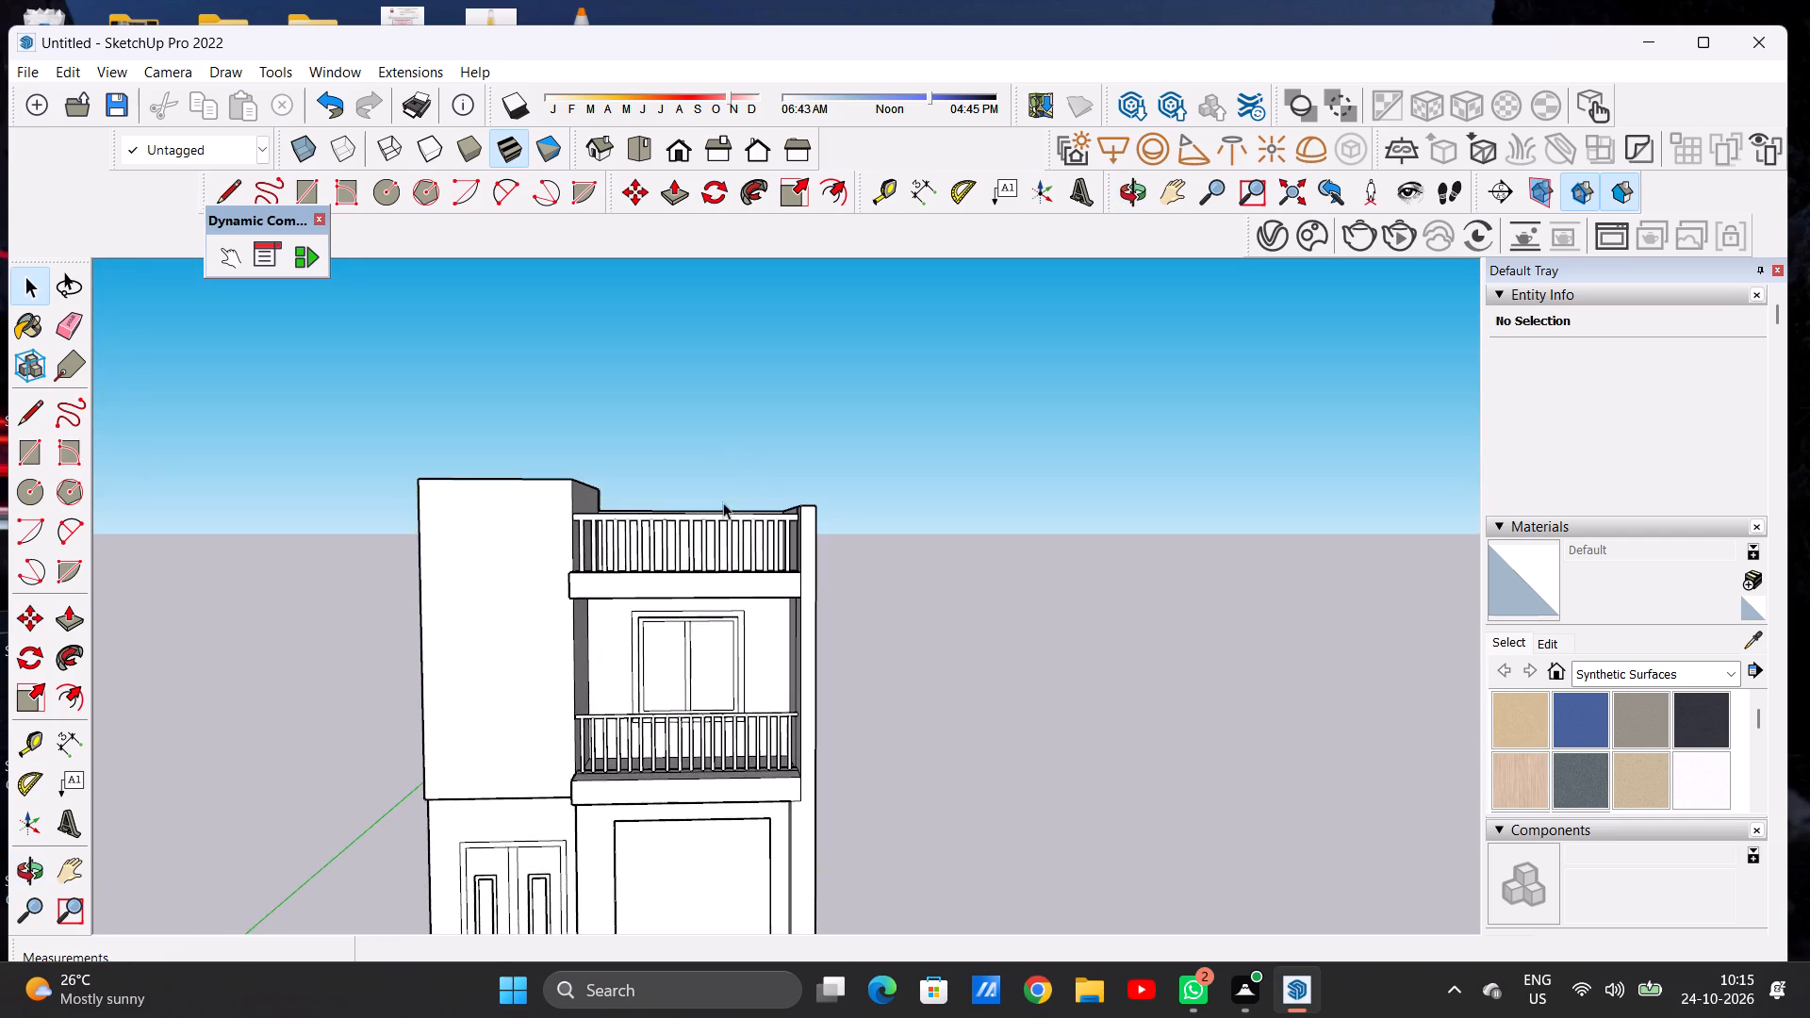
scroll(796, 536, down, 5)
middle_drag(730, 653, 679, 650)
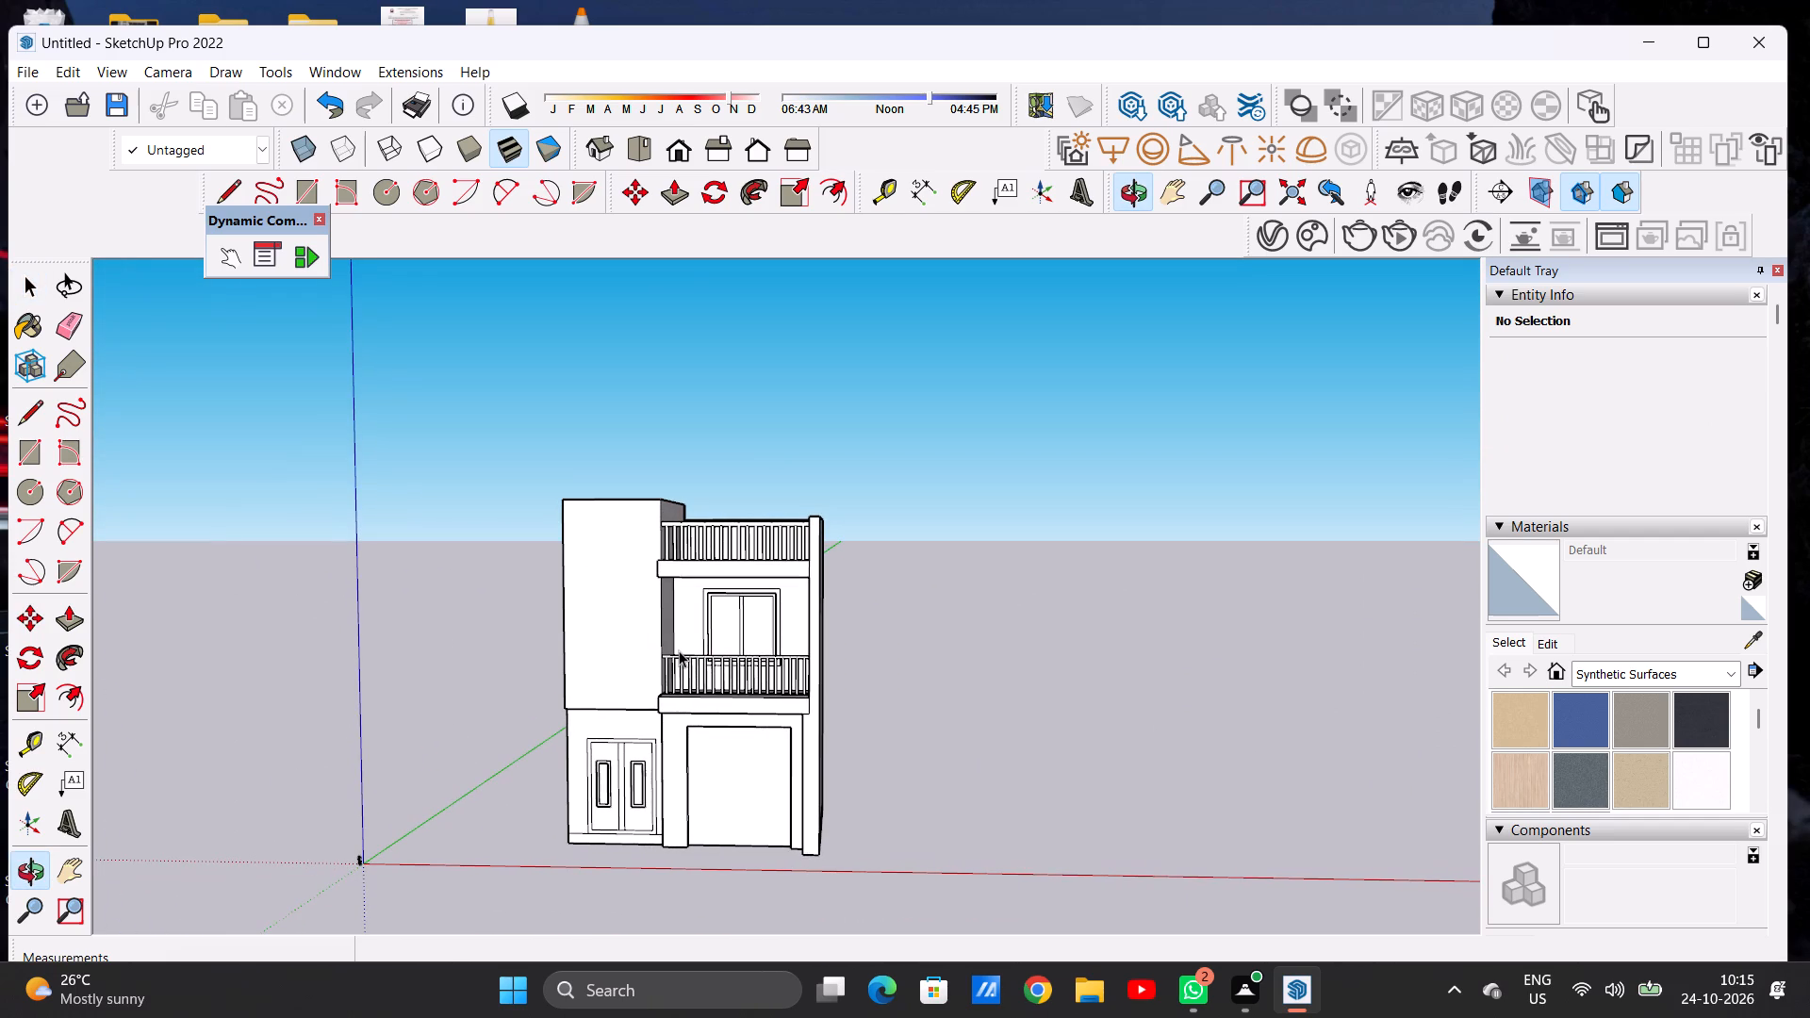
scroll(637, 530, up, 4)
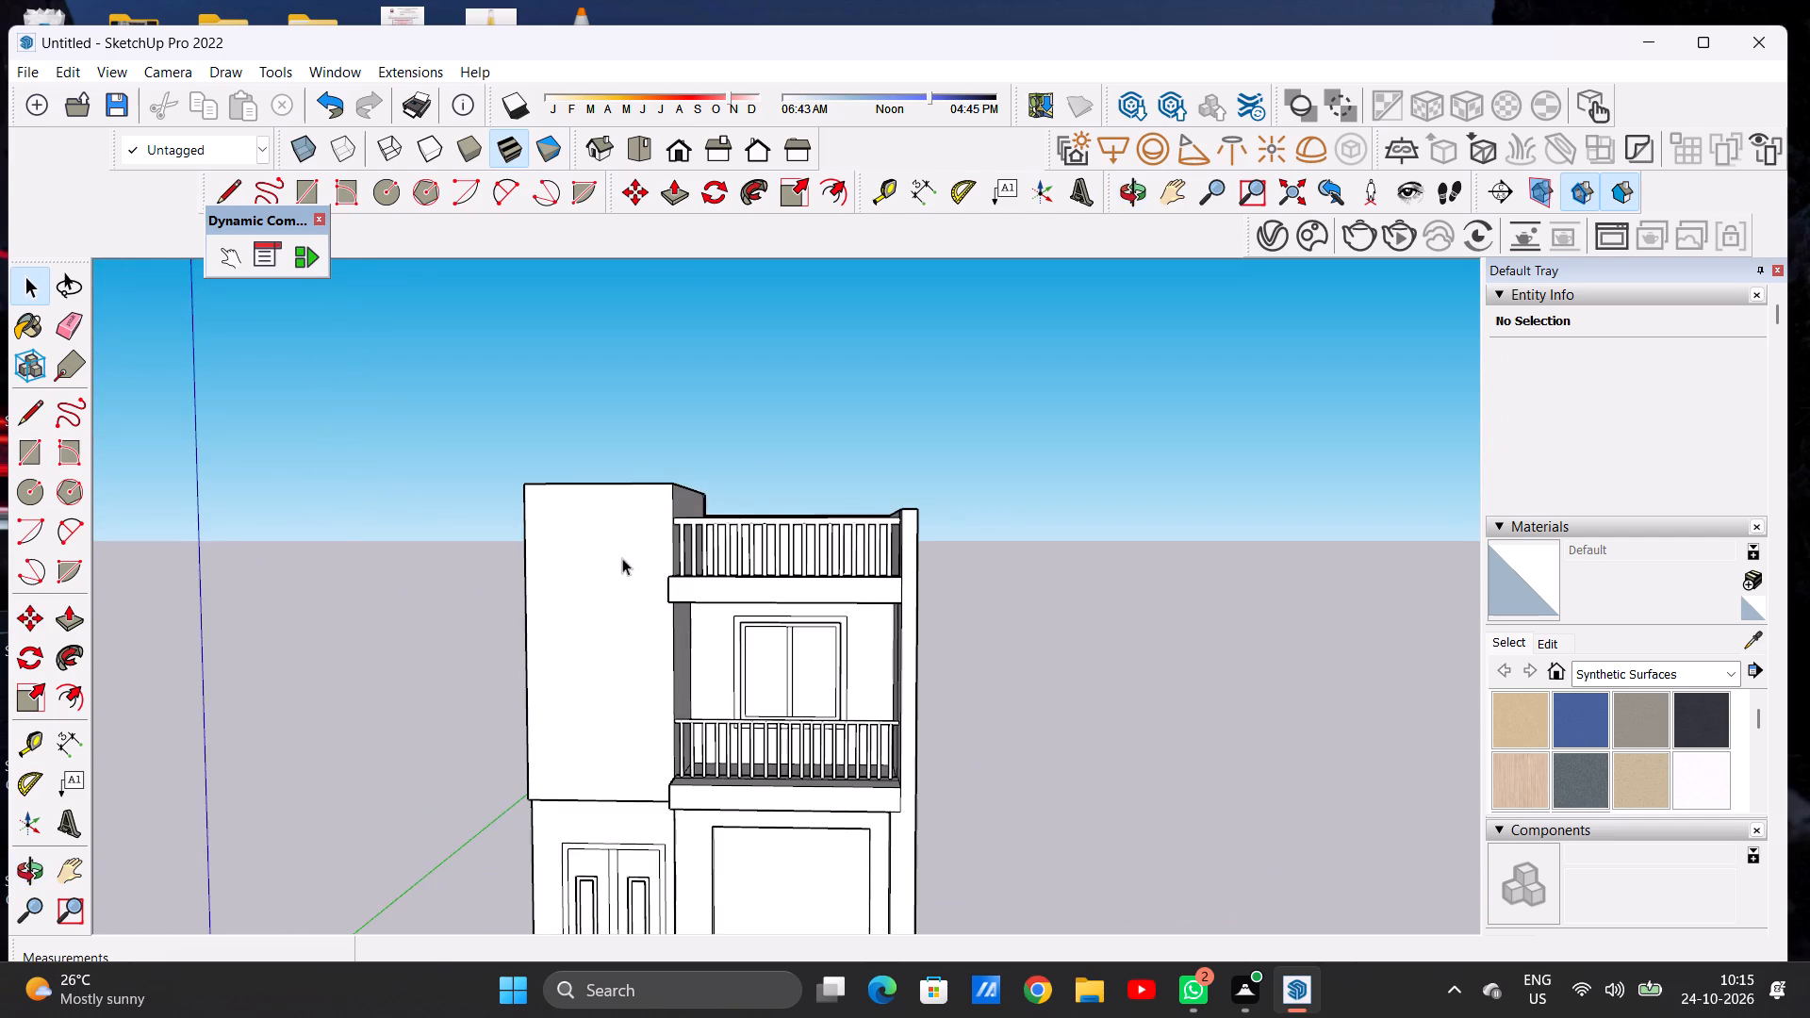
middle_drag(622, 560, 675, 573)
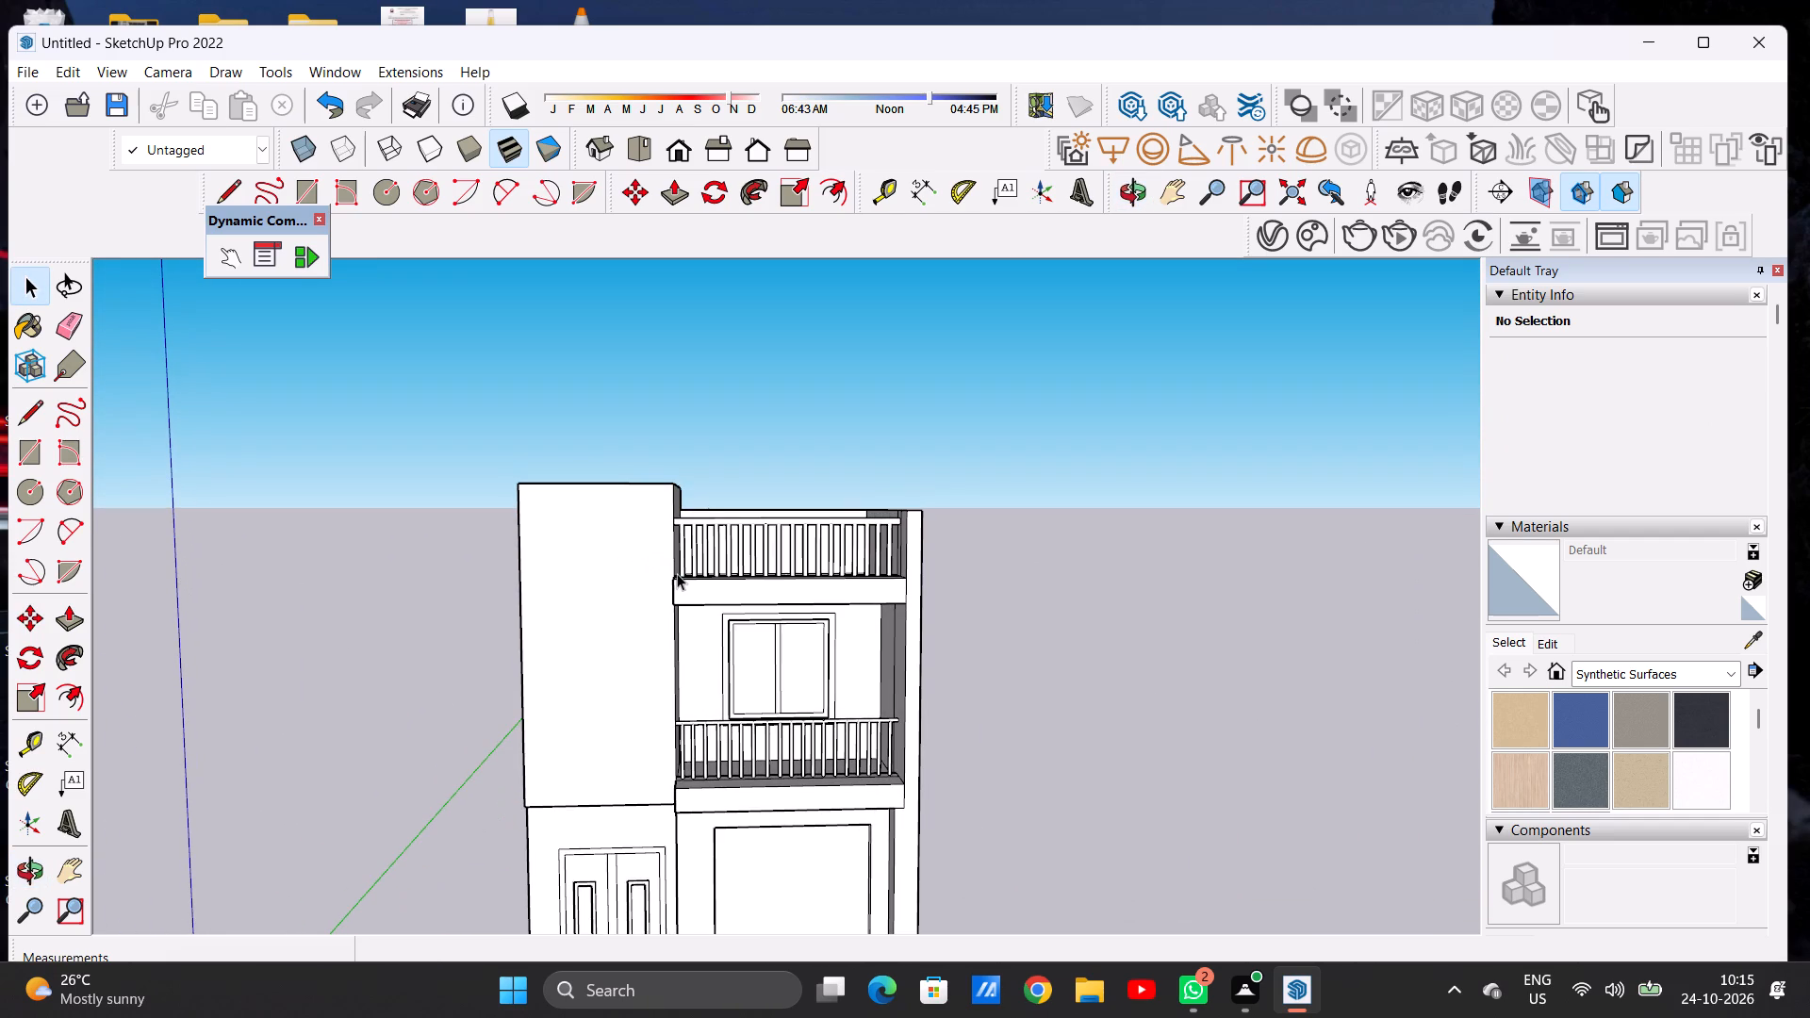
scroll(672, 516, up, 7)
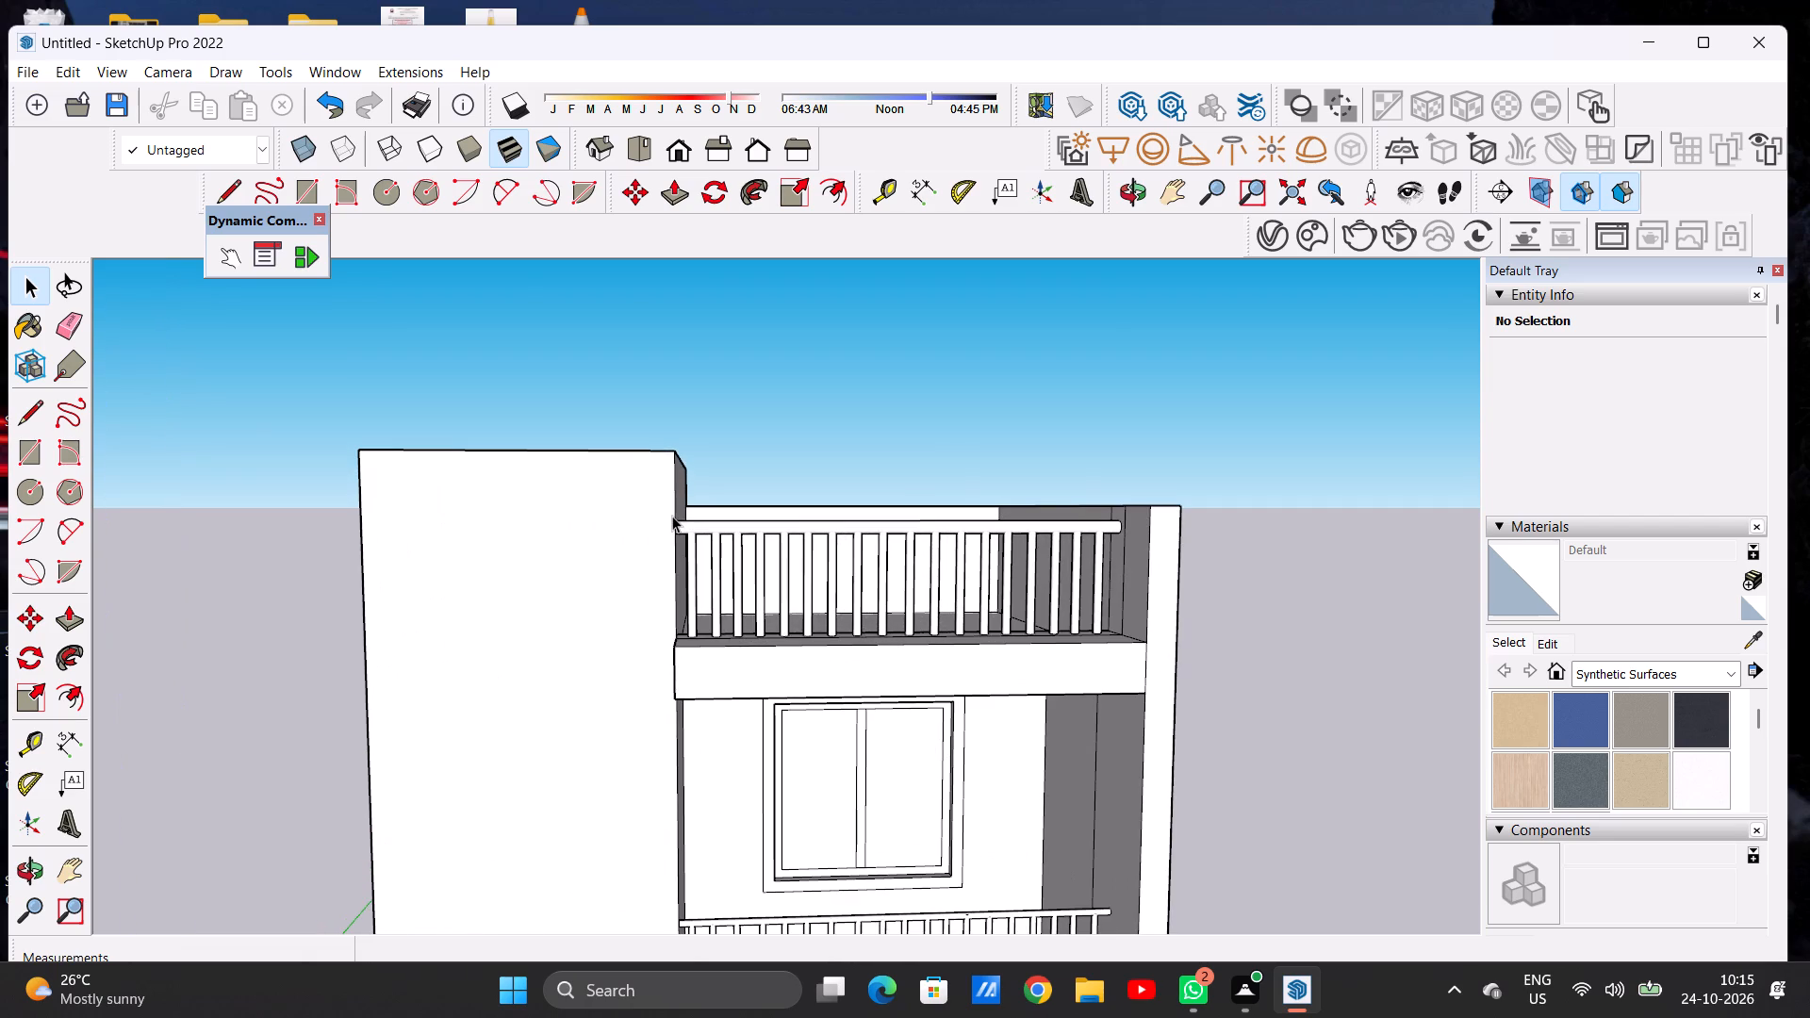
scroll(562, 486, down, 12)
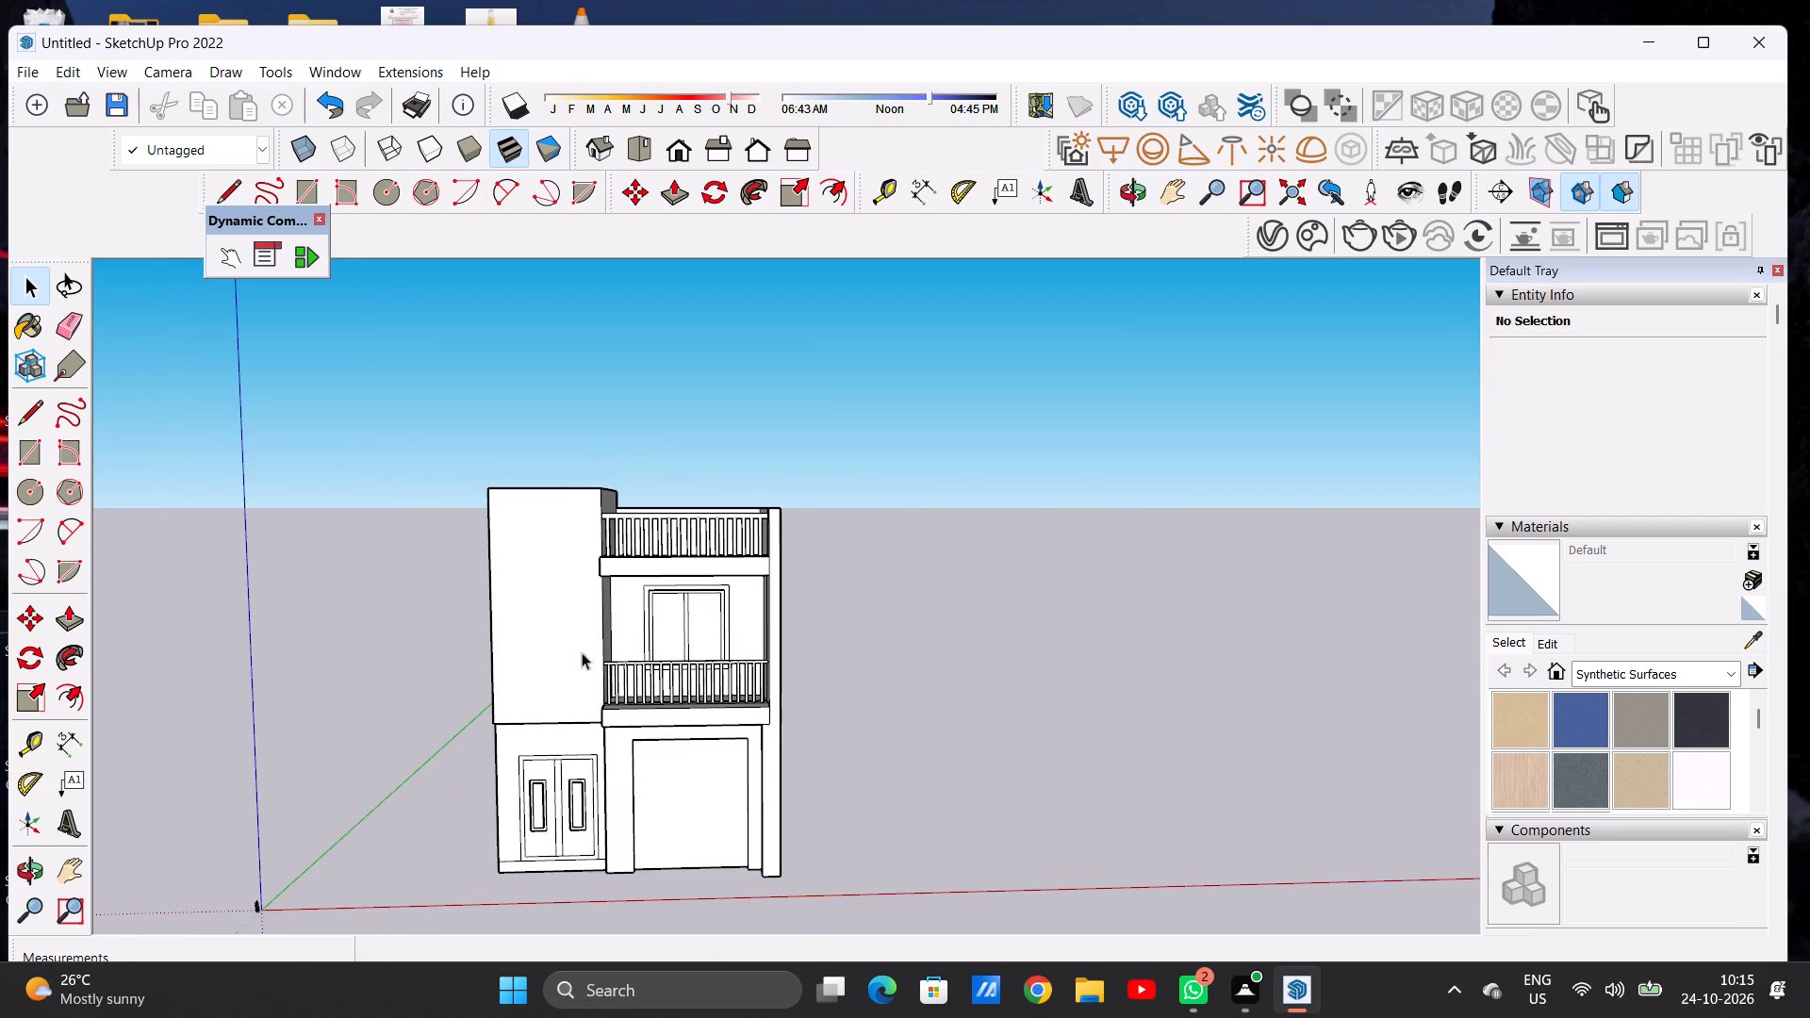
scroll(557, 788, up, 6)
middle_drag(453, 745, 836, 665)
middle_drag(835, 665, 483, 683)
middle_click(483, 683)
middle_click(483, 683)
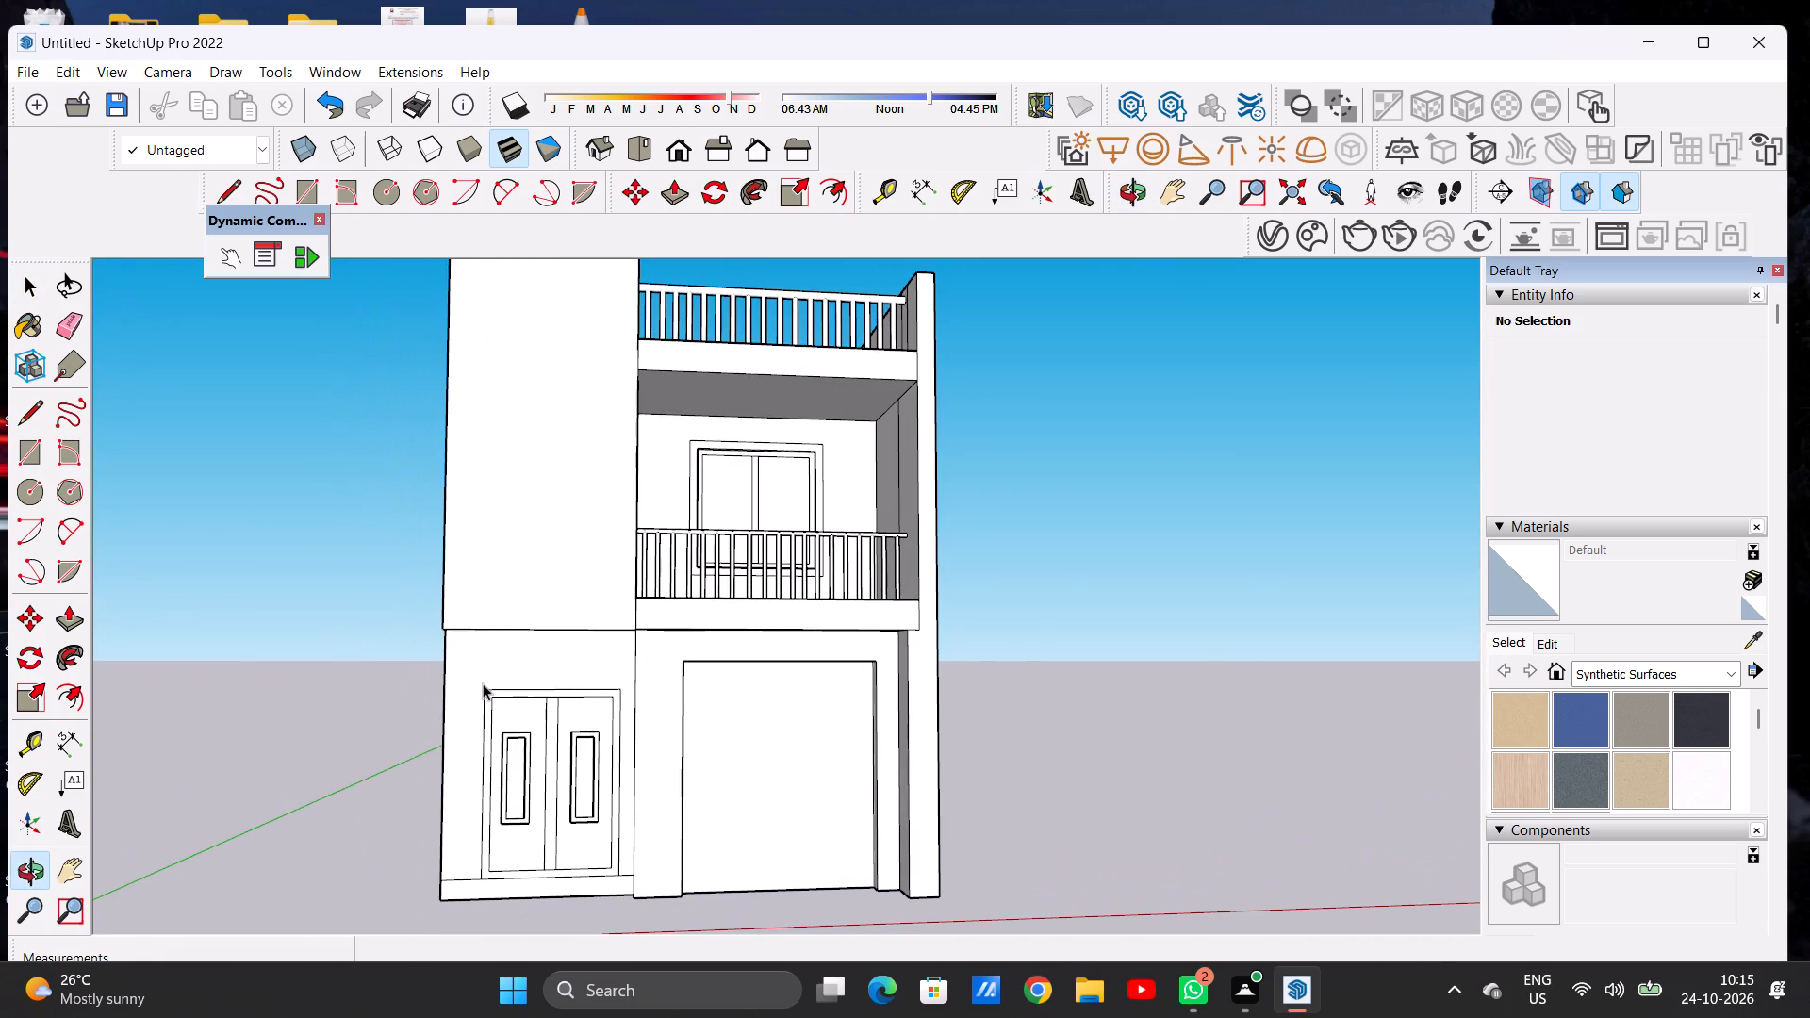
scroll(458, 597, down, 7)
middle_drag(609, 600, 582, 629)
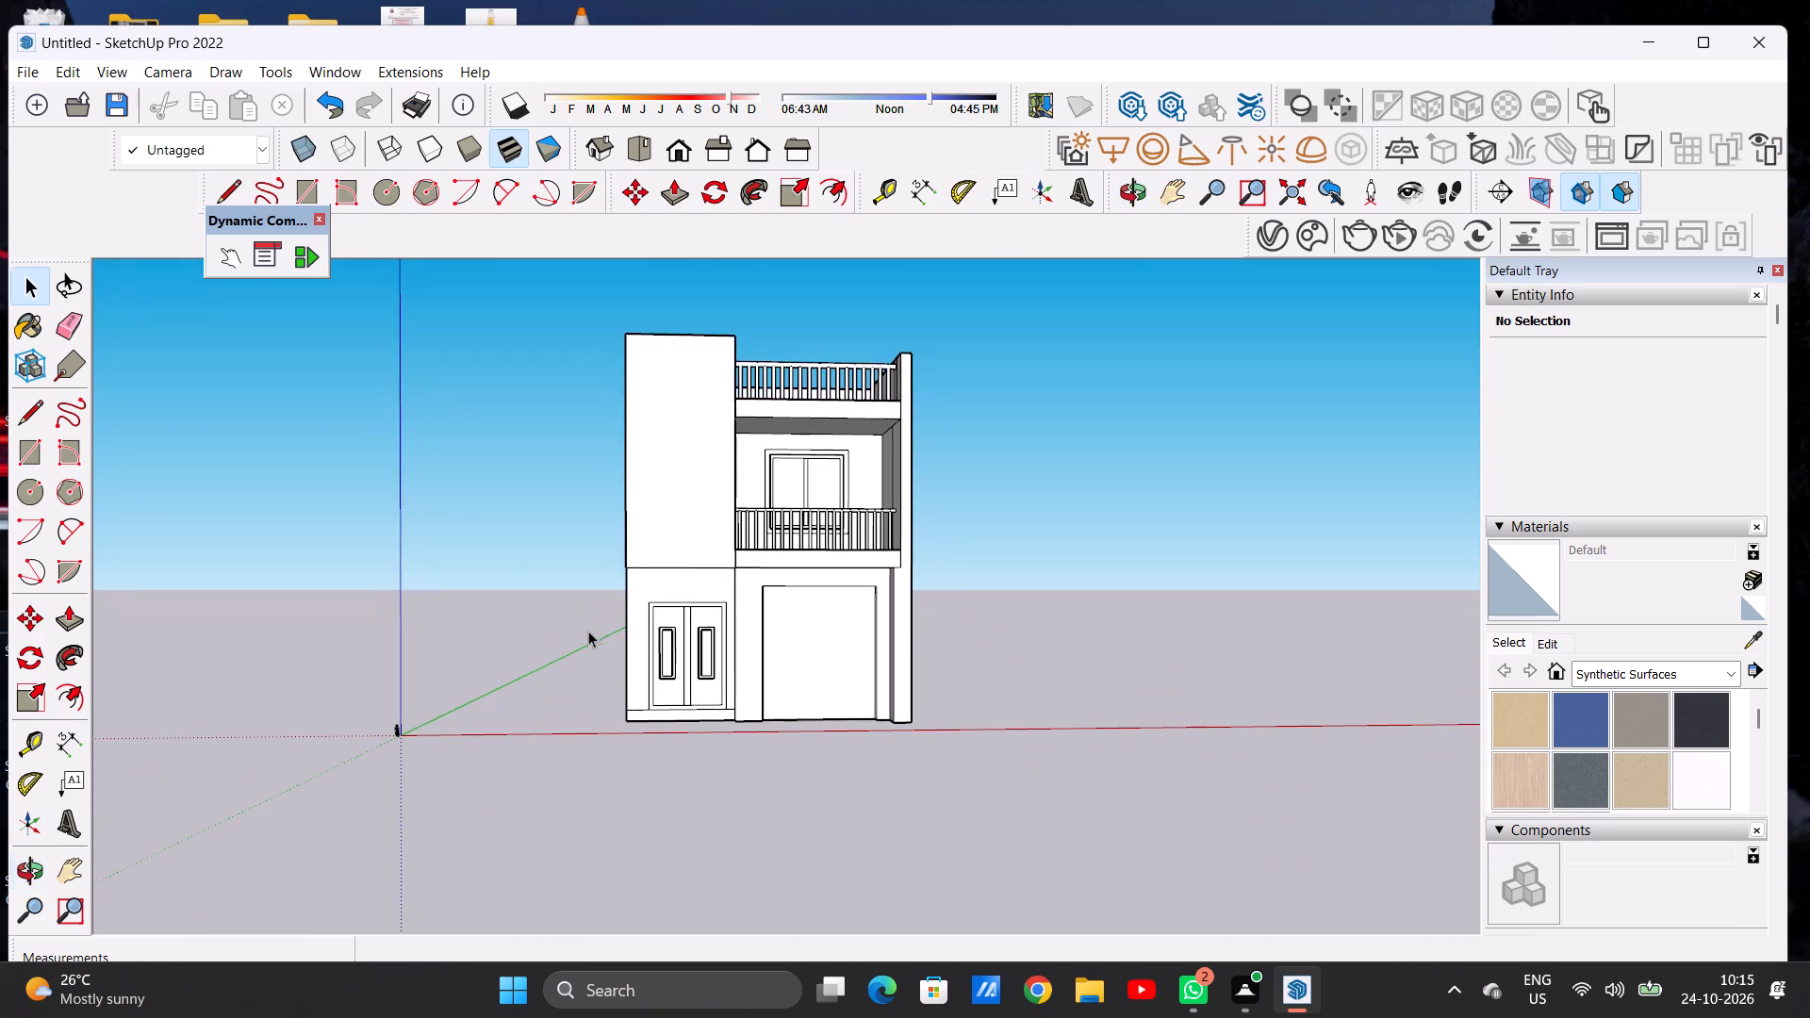
scroll(692, 575, up, 7)
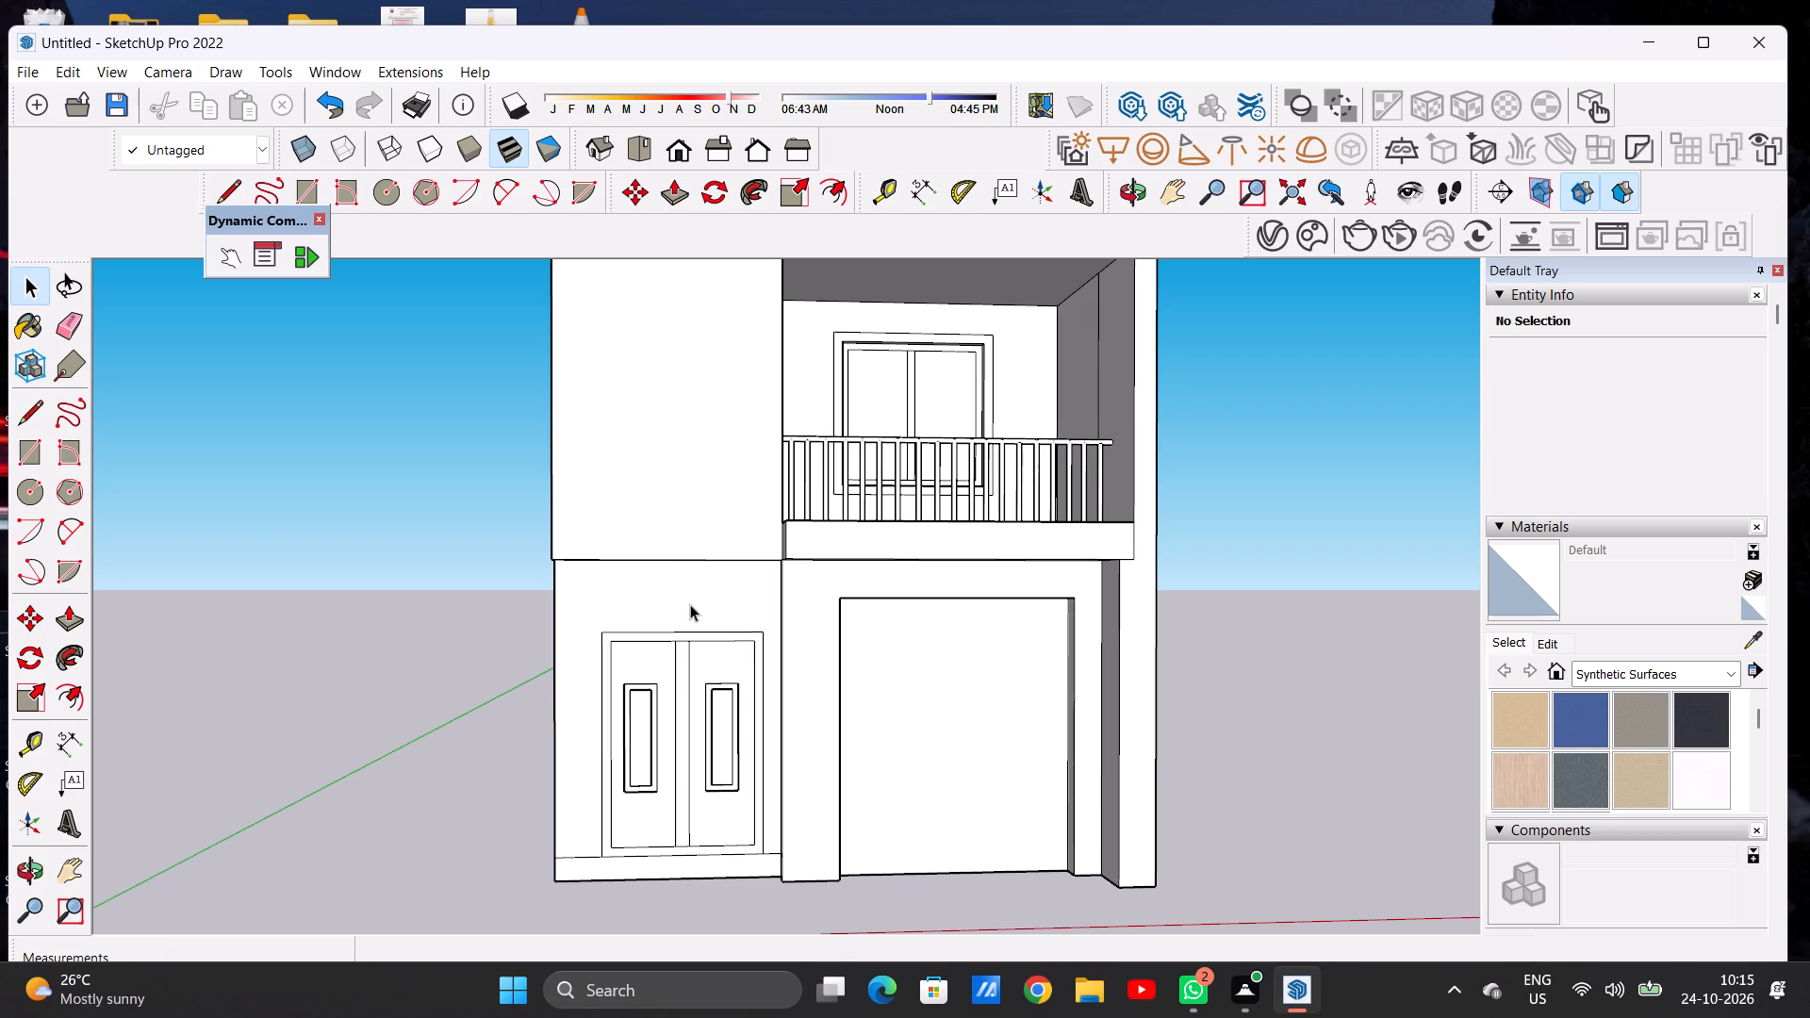
scroll(658, 626, down, 7)
scroll(704, 335, up, 5)
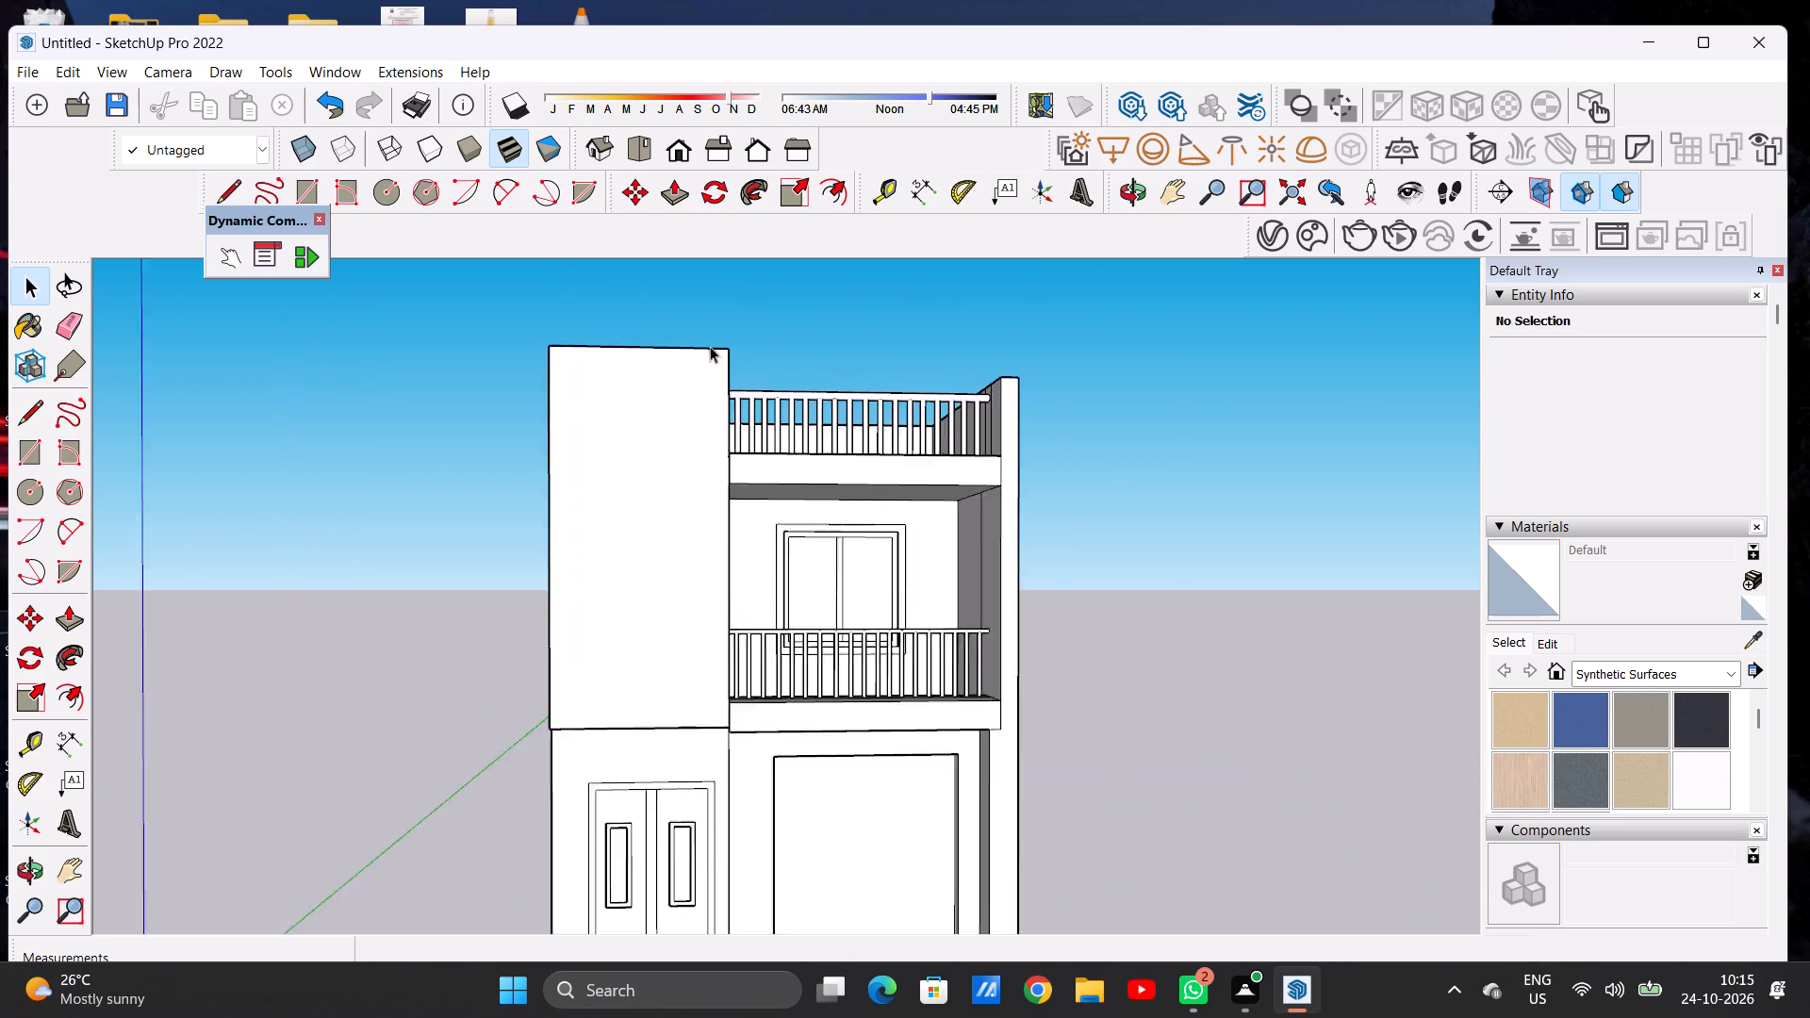
Draw a horizontal line about 55' 7" long across the tower's front face, just below its top edge, starting from the railing-side edge.
scroll(710, 346, up, 5)
key(l)
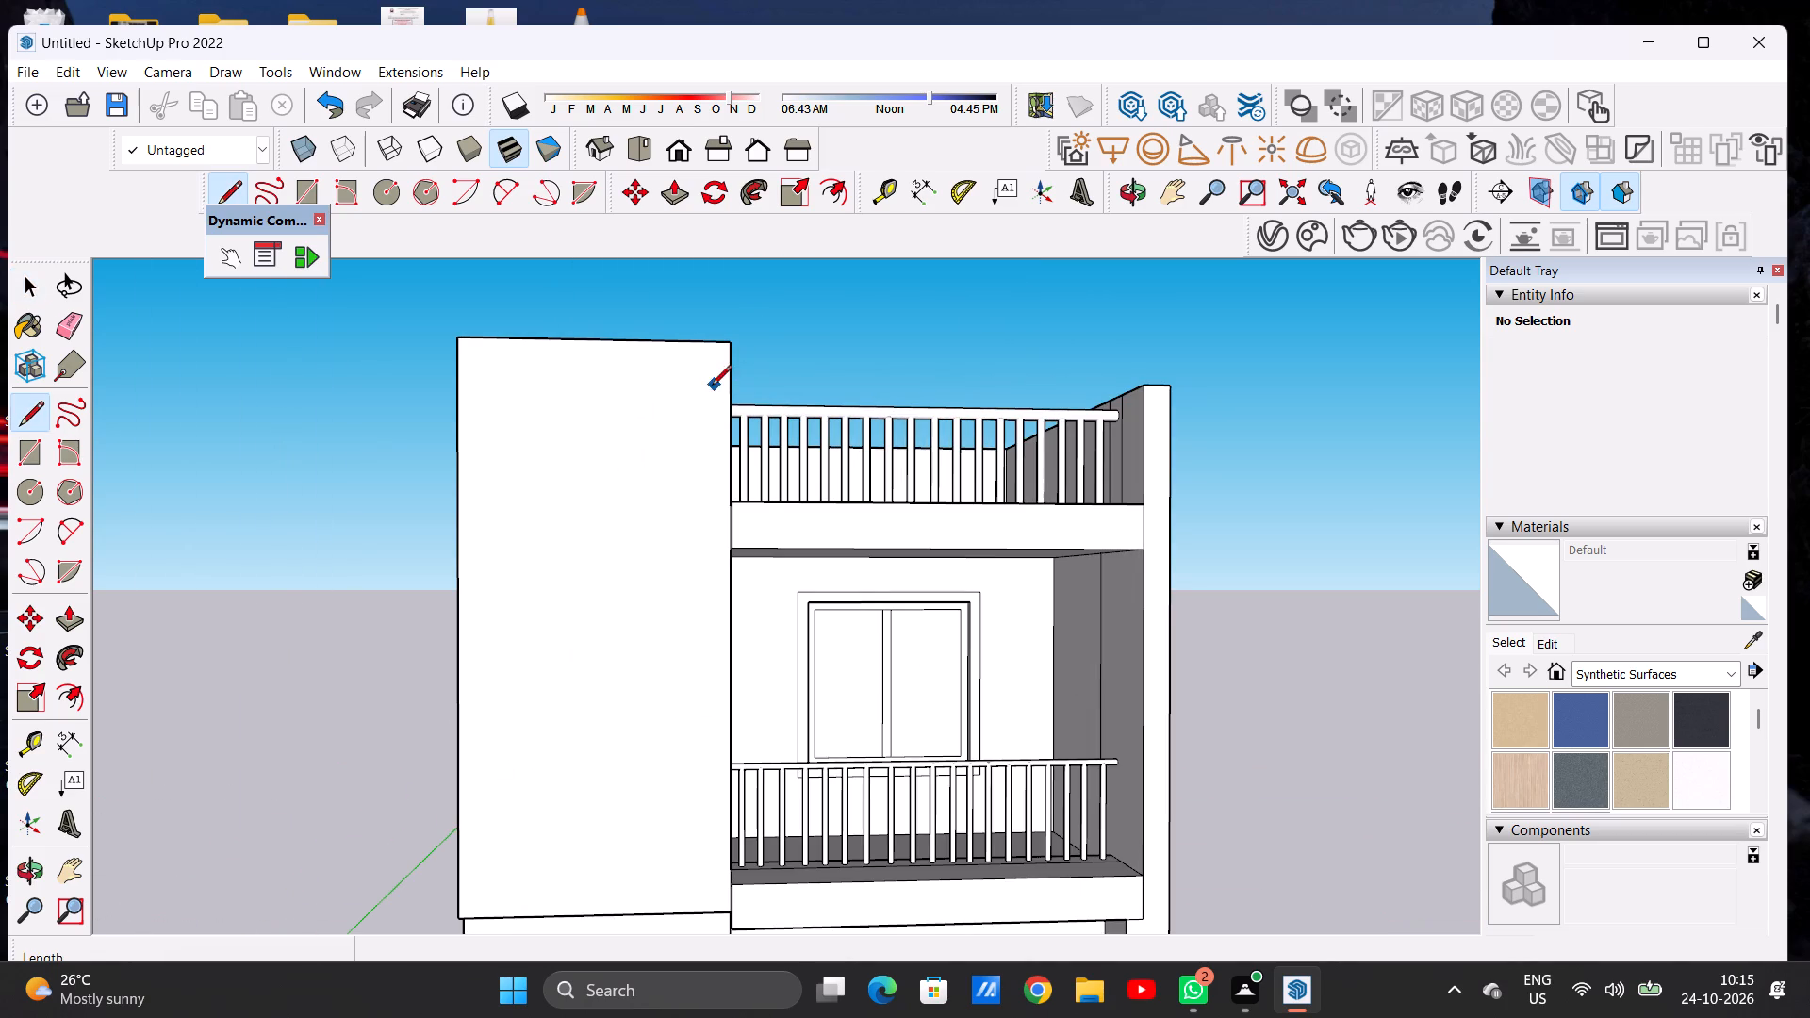
scroll(657, 385, down, 4)
middle_drag(635, 450, 626, 498)
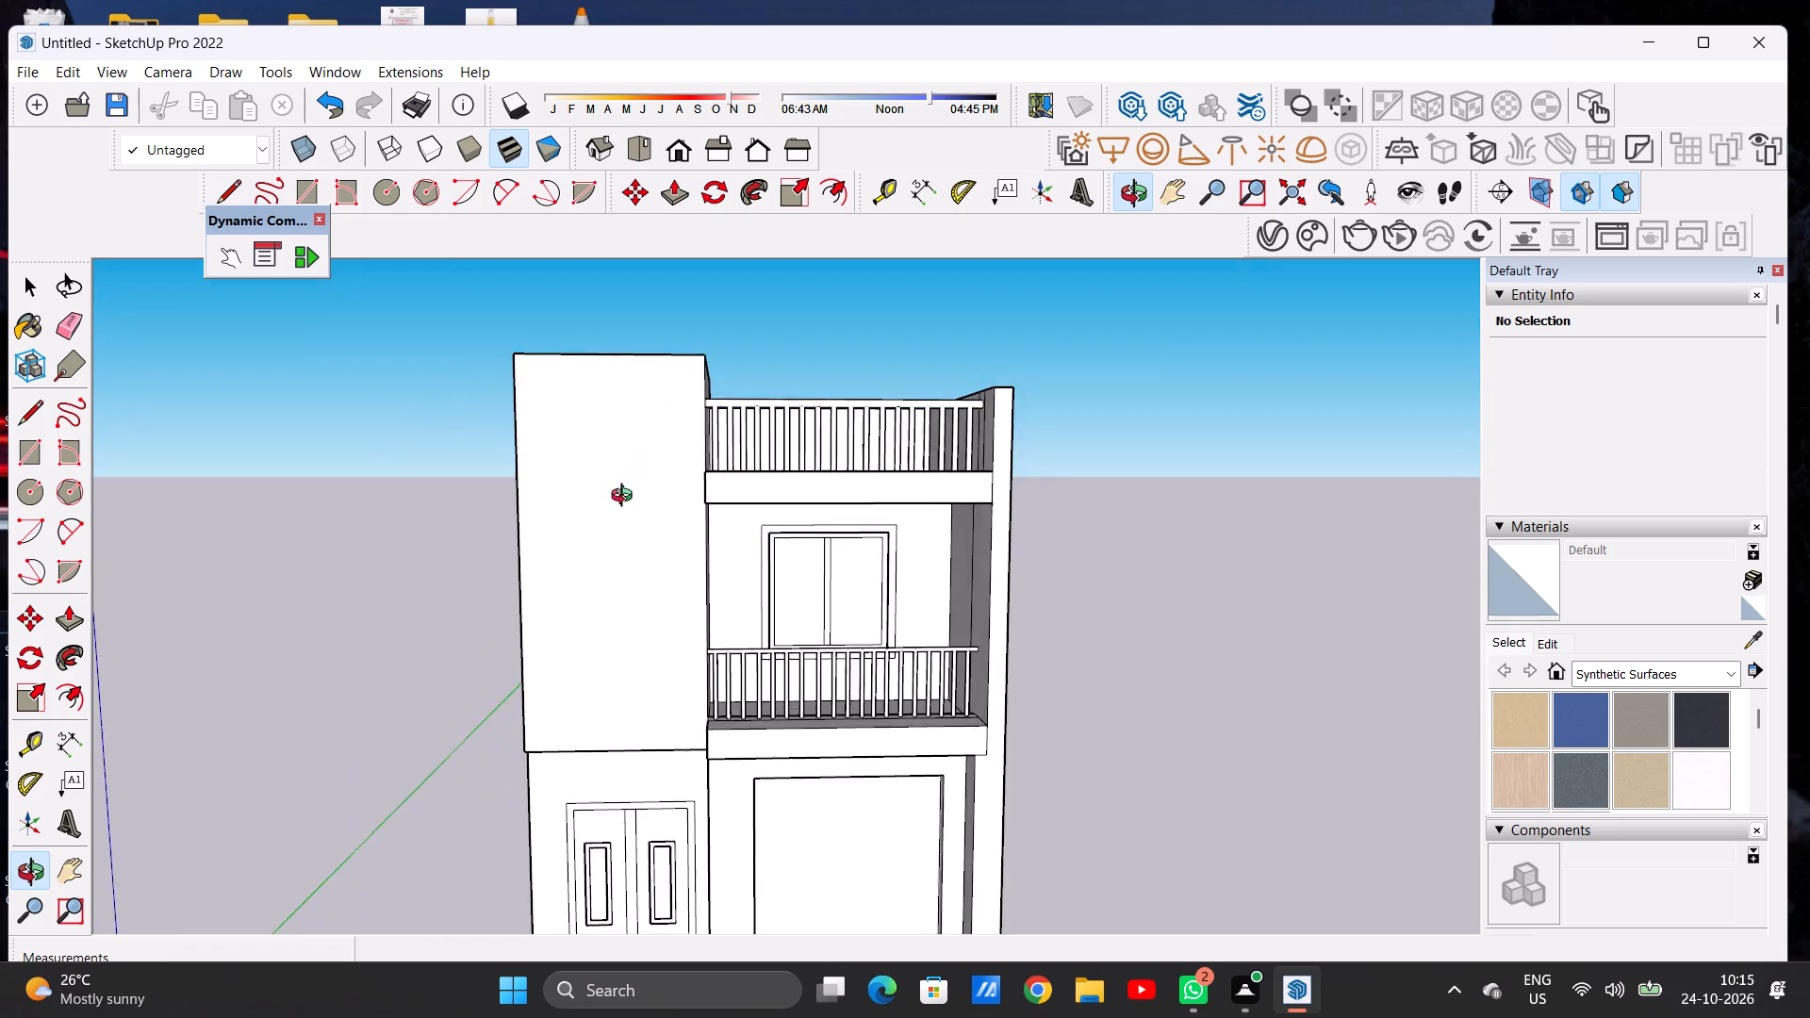
middle_drag(626, 498, 585, 512)
scroll(741, 409, up, 8)
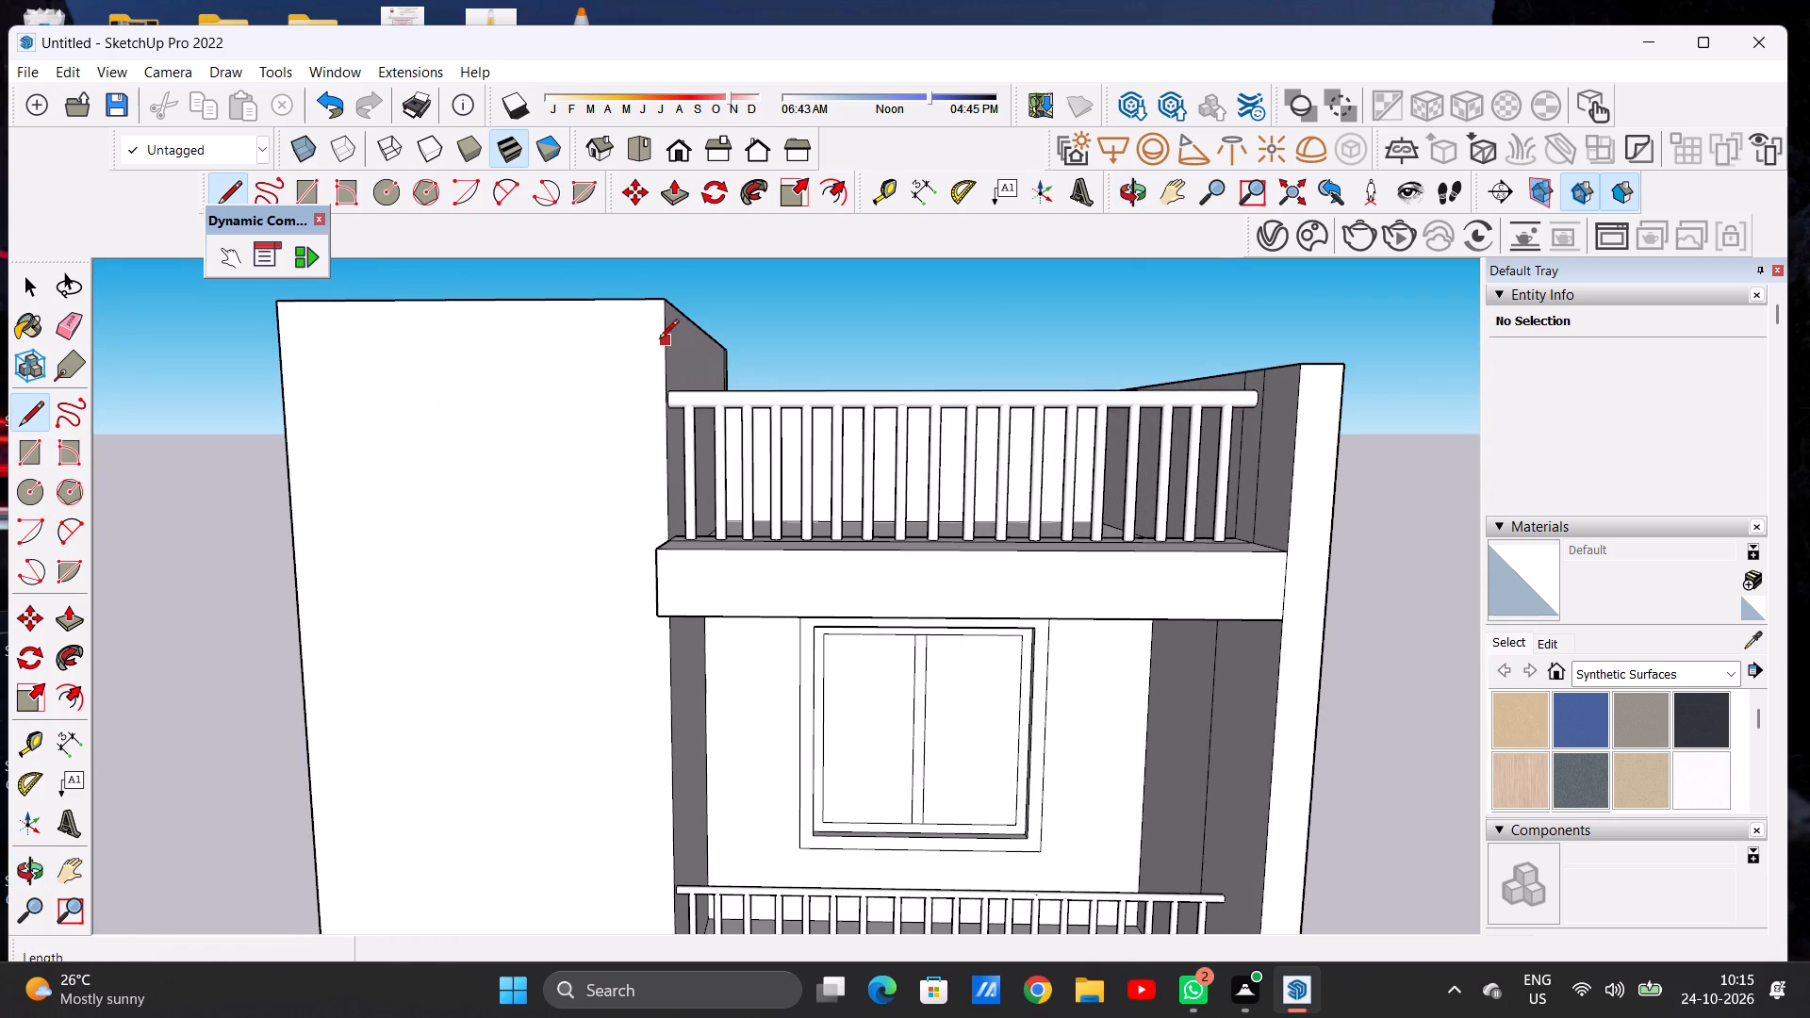
click(659, 340)
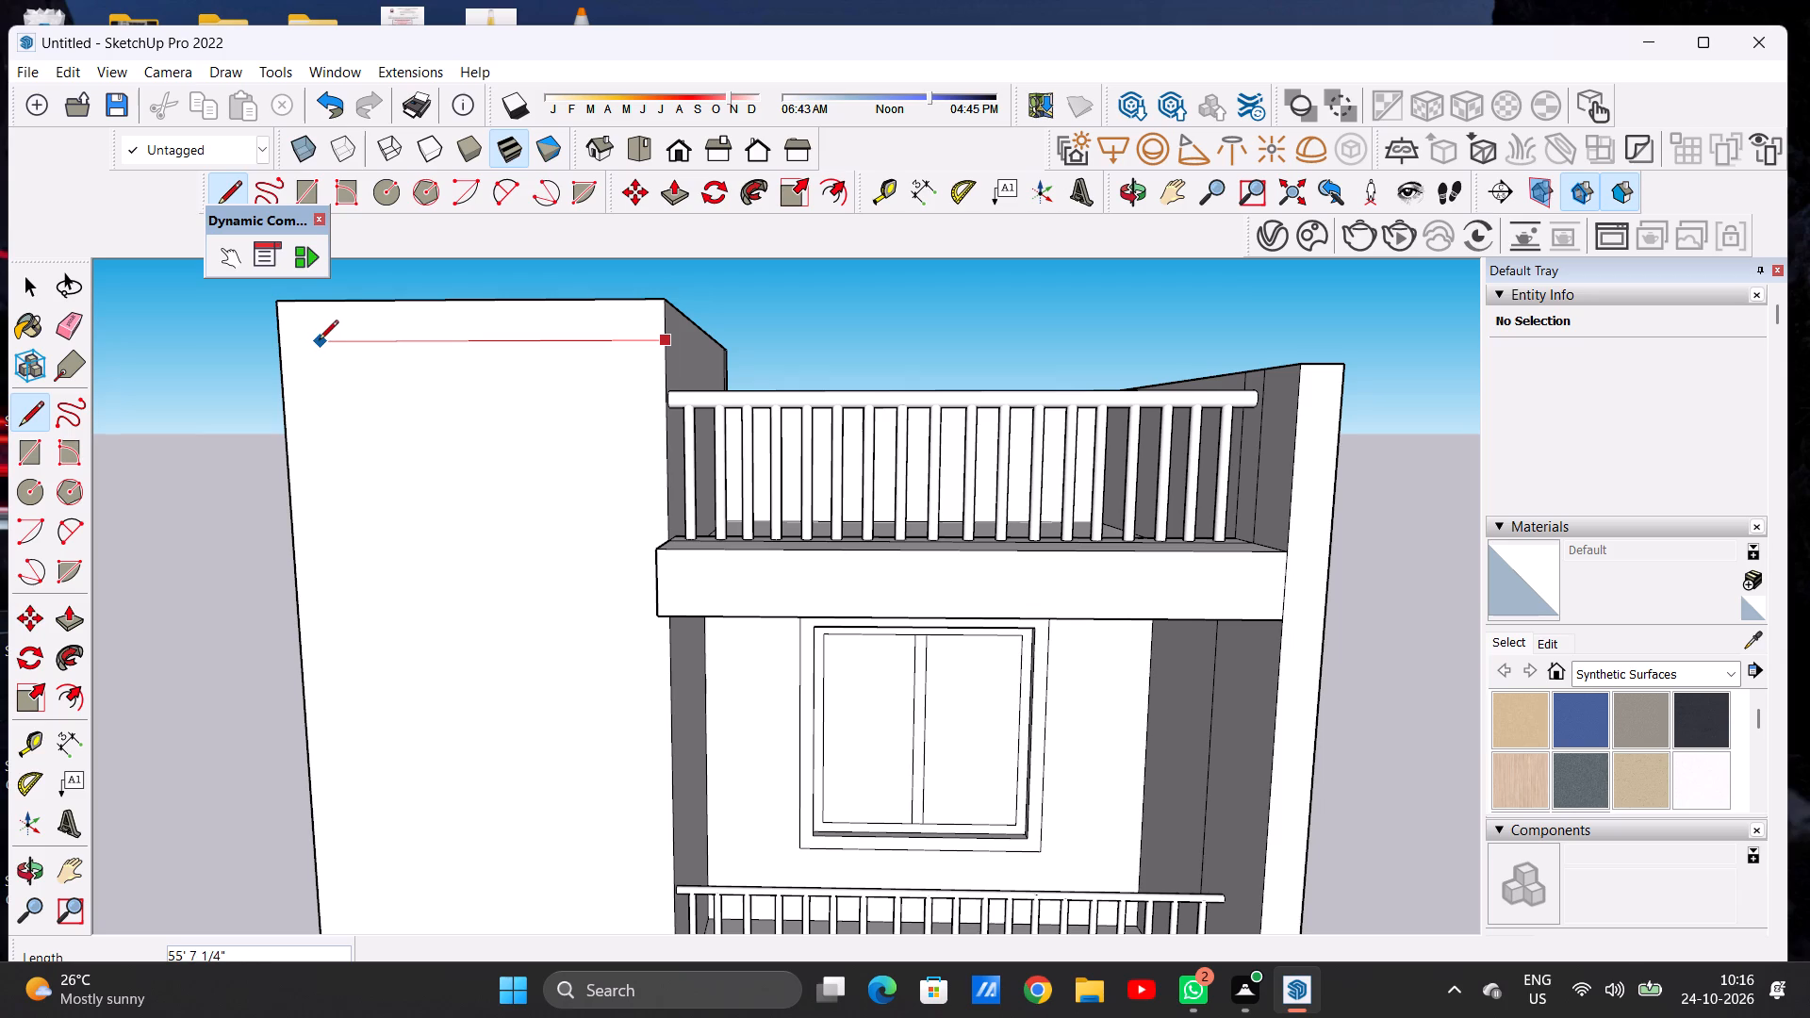
click(319, 341)
Draw a line about 126' 6" long from the horizontal line's outer end down to the bottom edge of the tower's upper face.
scroll(342, 396, down, 10)
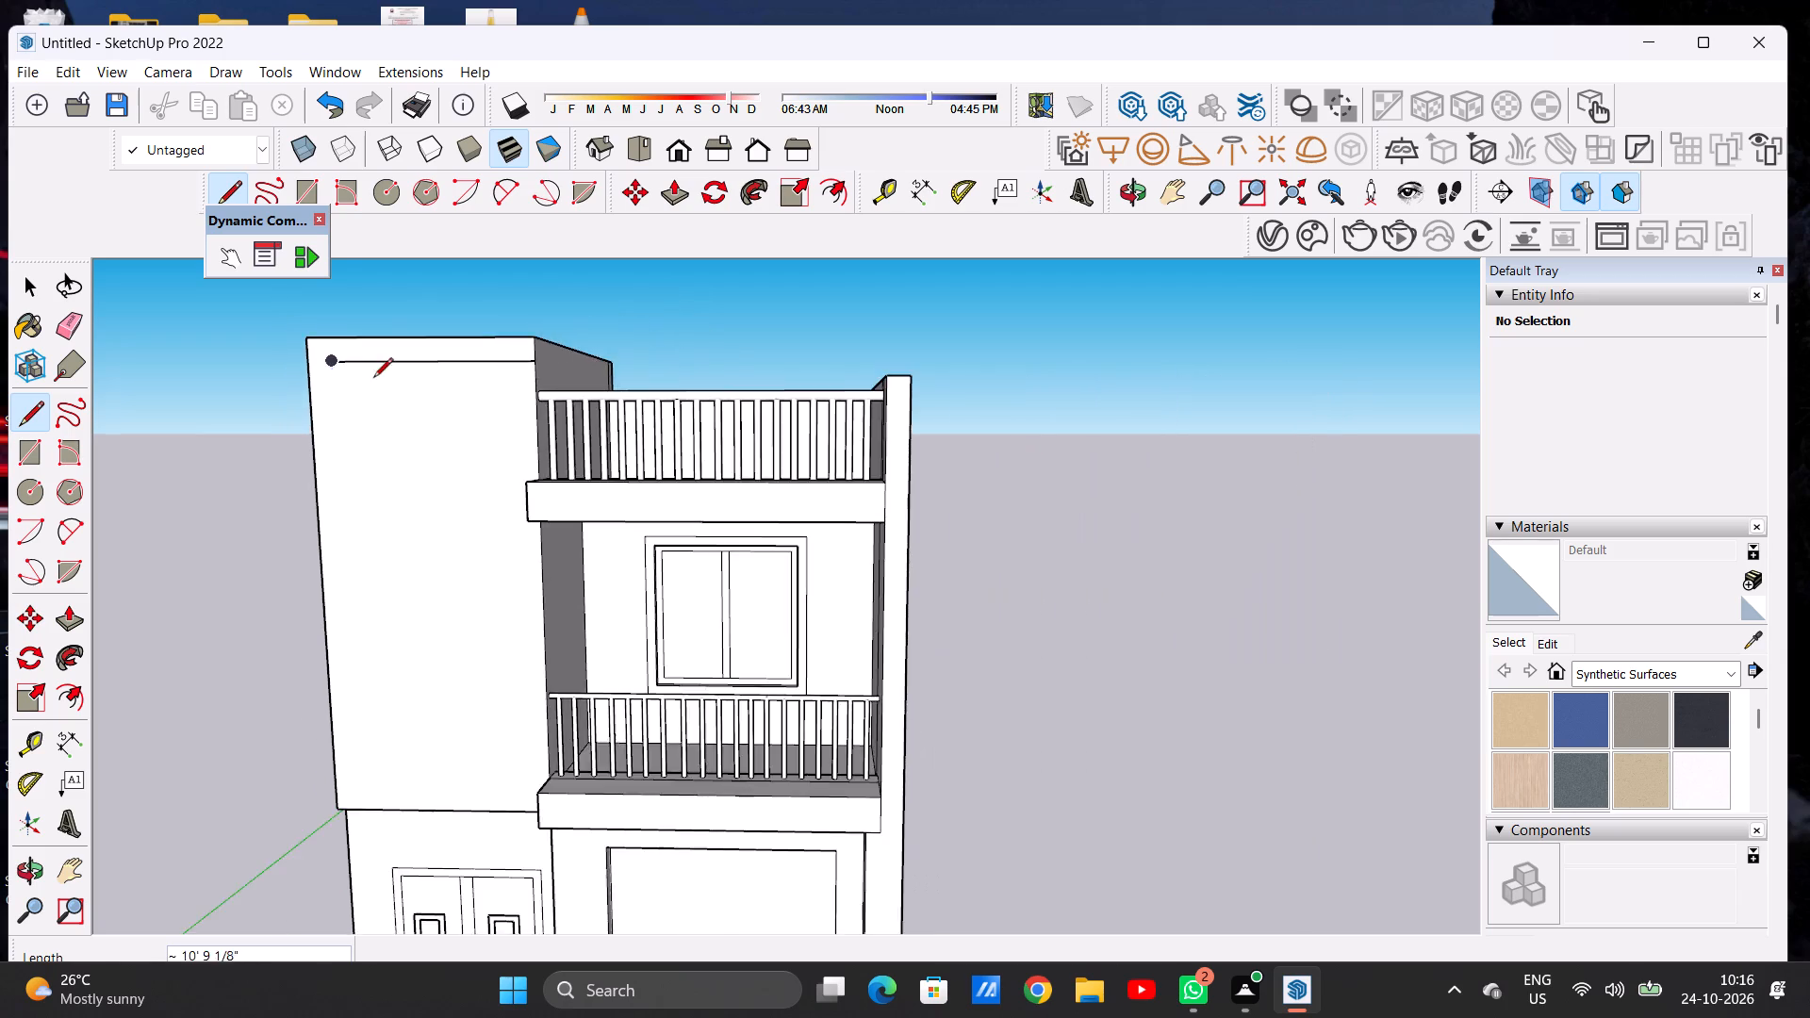
scroll(373, 379, down, 9)
middle_drag(390, 487, 486, 475)
scroll(371, 490, up, 5)
scroll(366, 491, down, 1)
scroll(364, 492, up, 1)
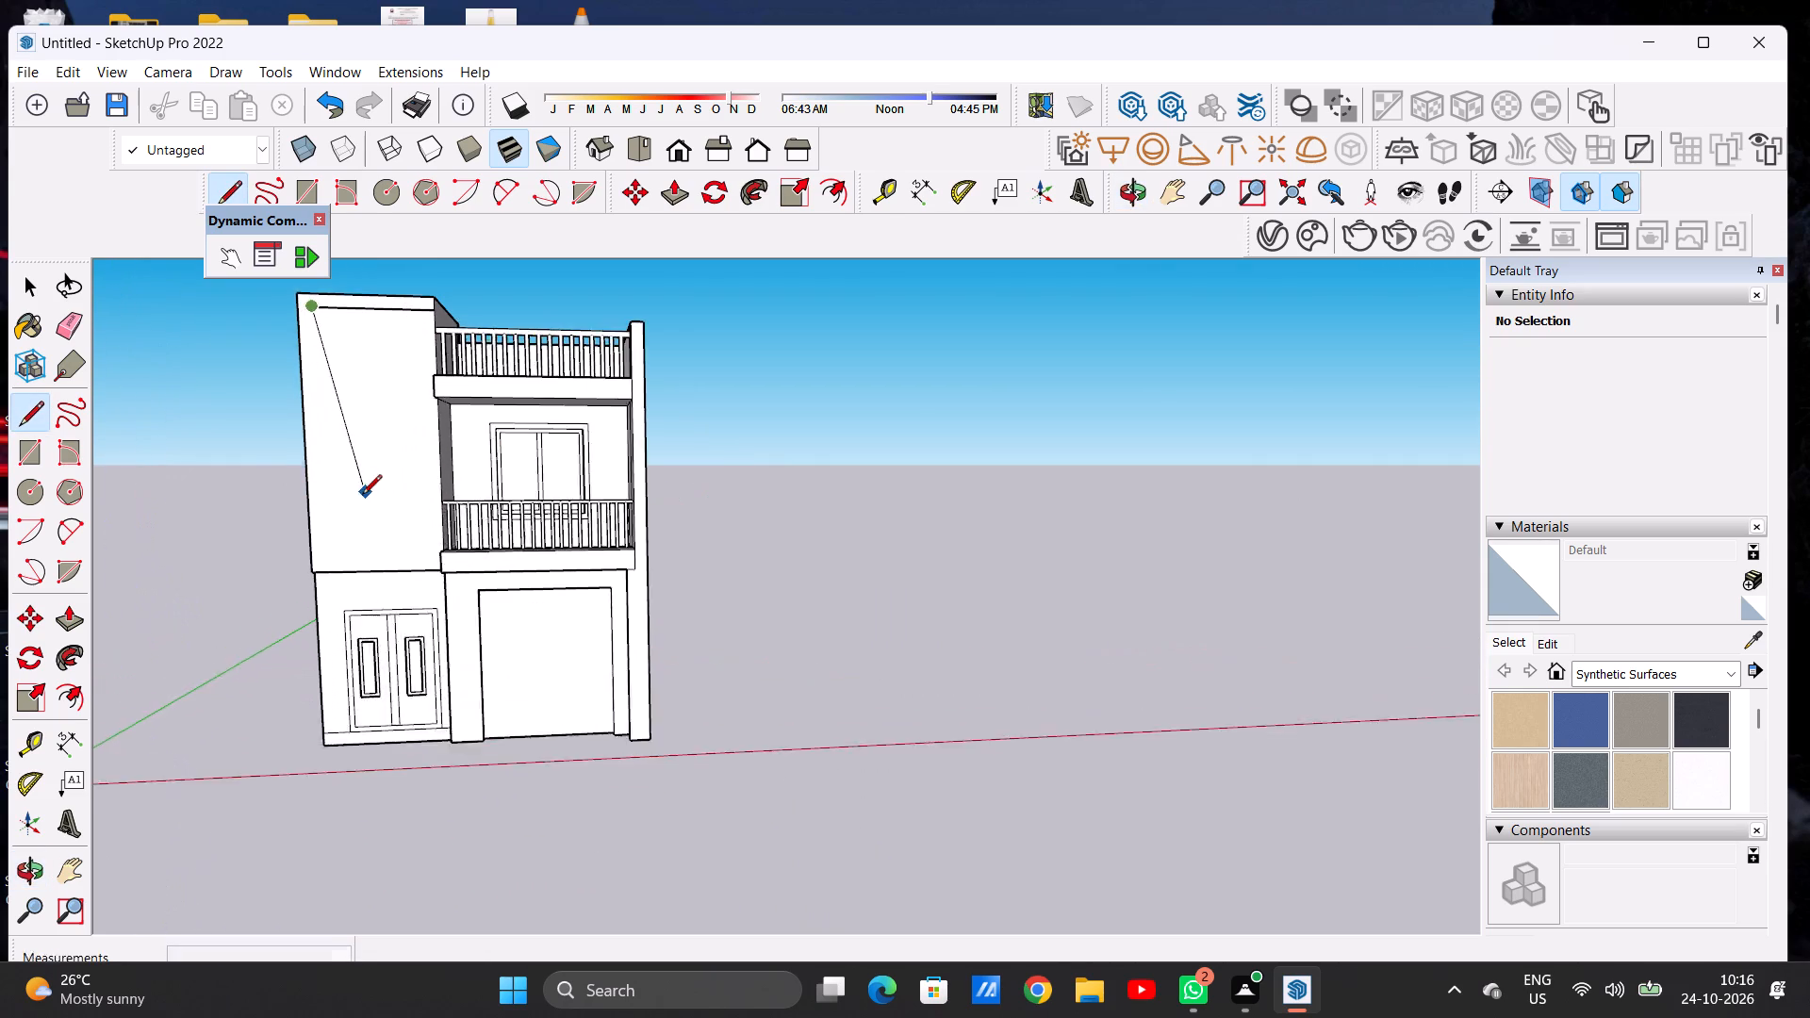
click(325, 579)
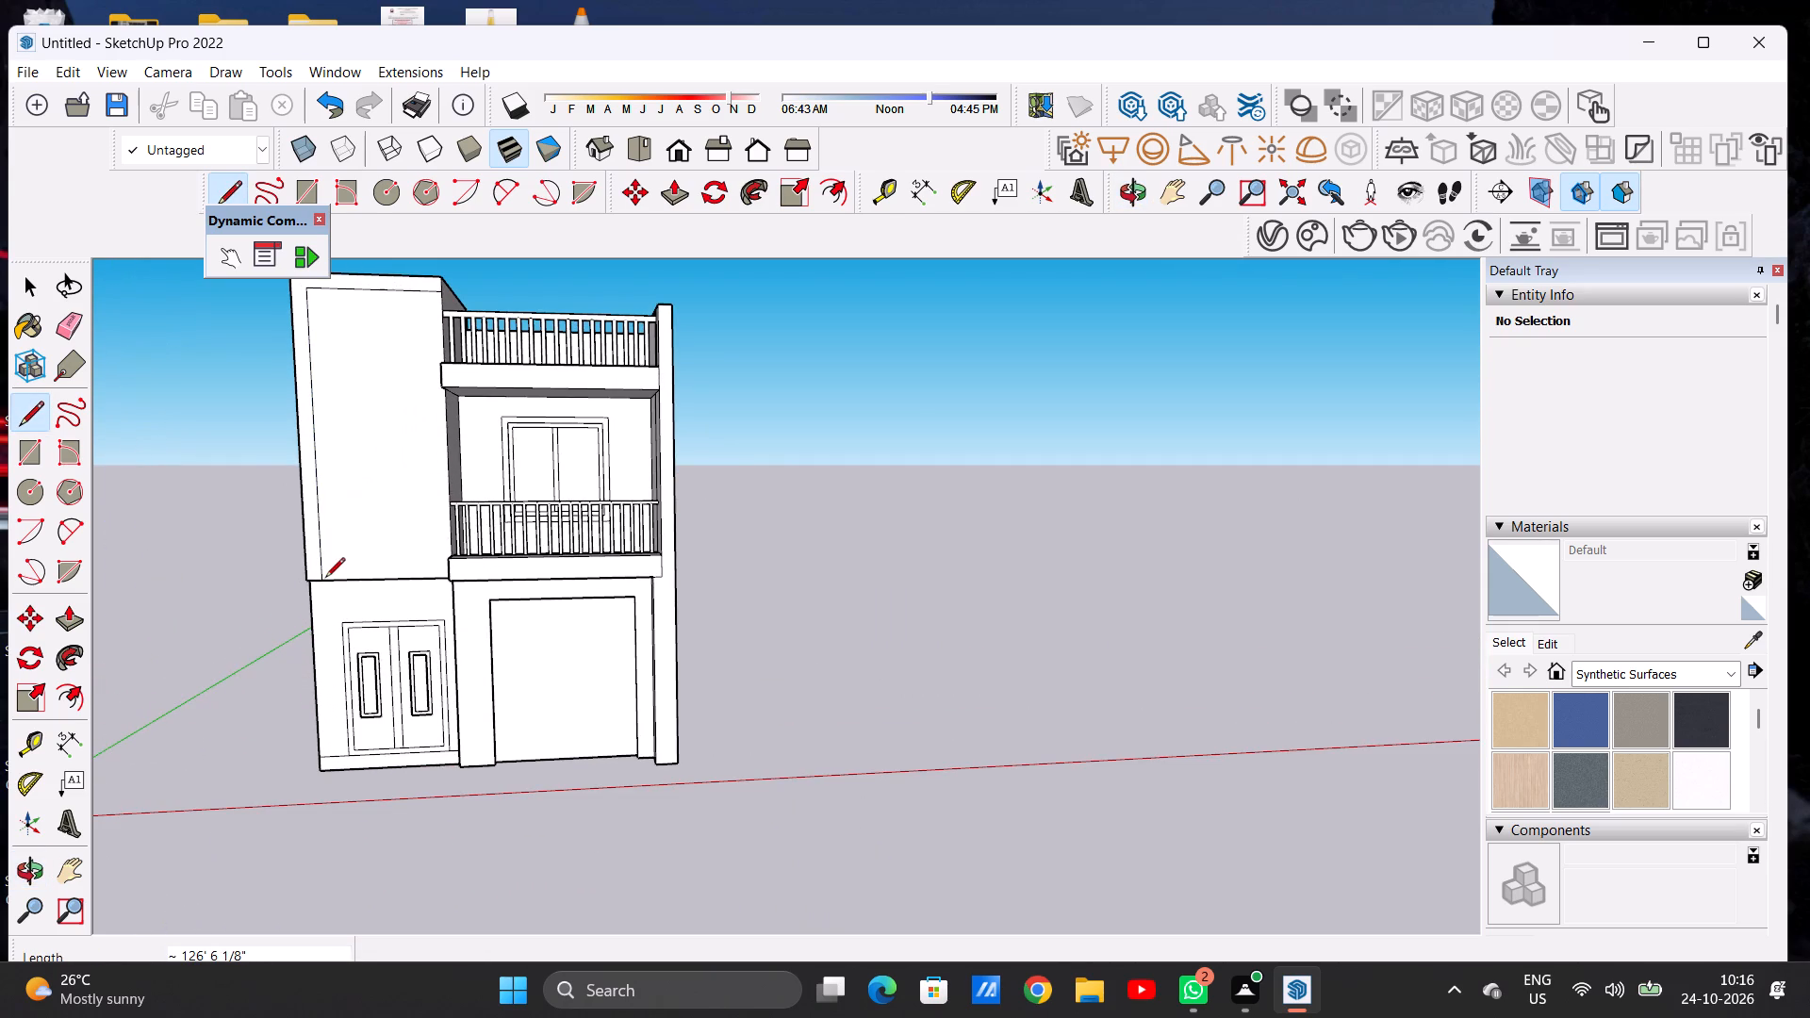
key(space)
Examine the border lines on the tower's front face and the overall facade from different angles.
scroll(570, 532, down, 7)
middle_drag(512, 487, 617, 404)
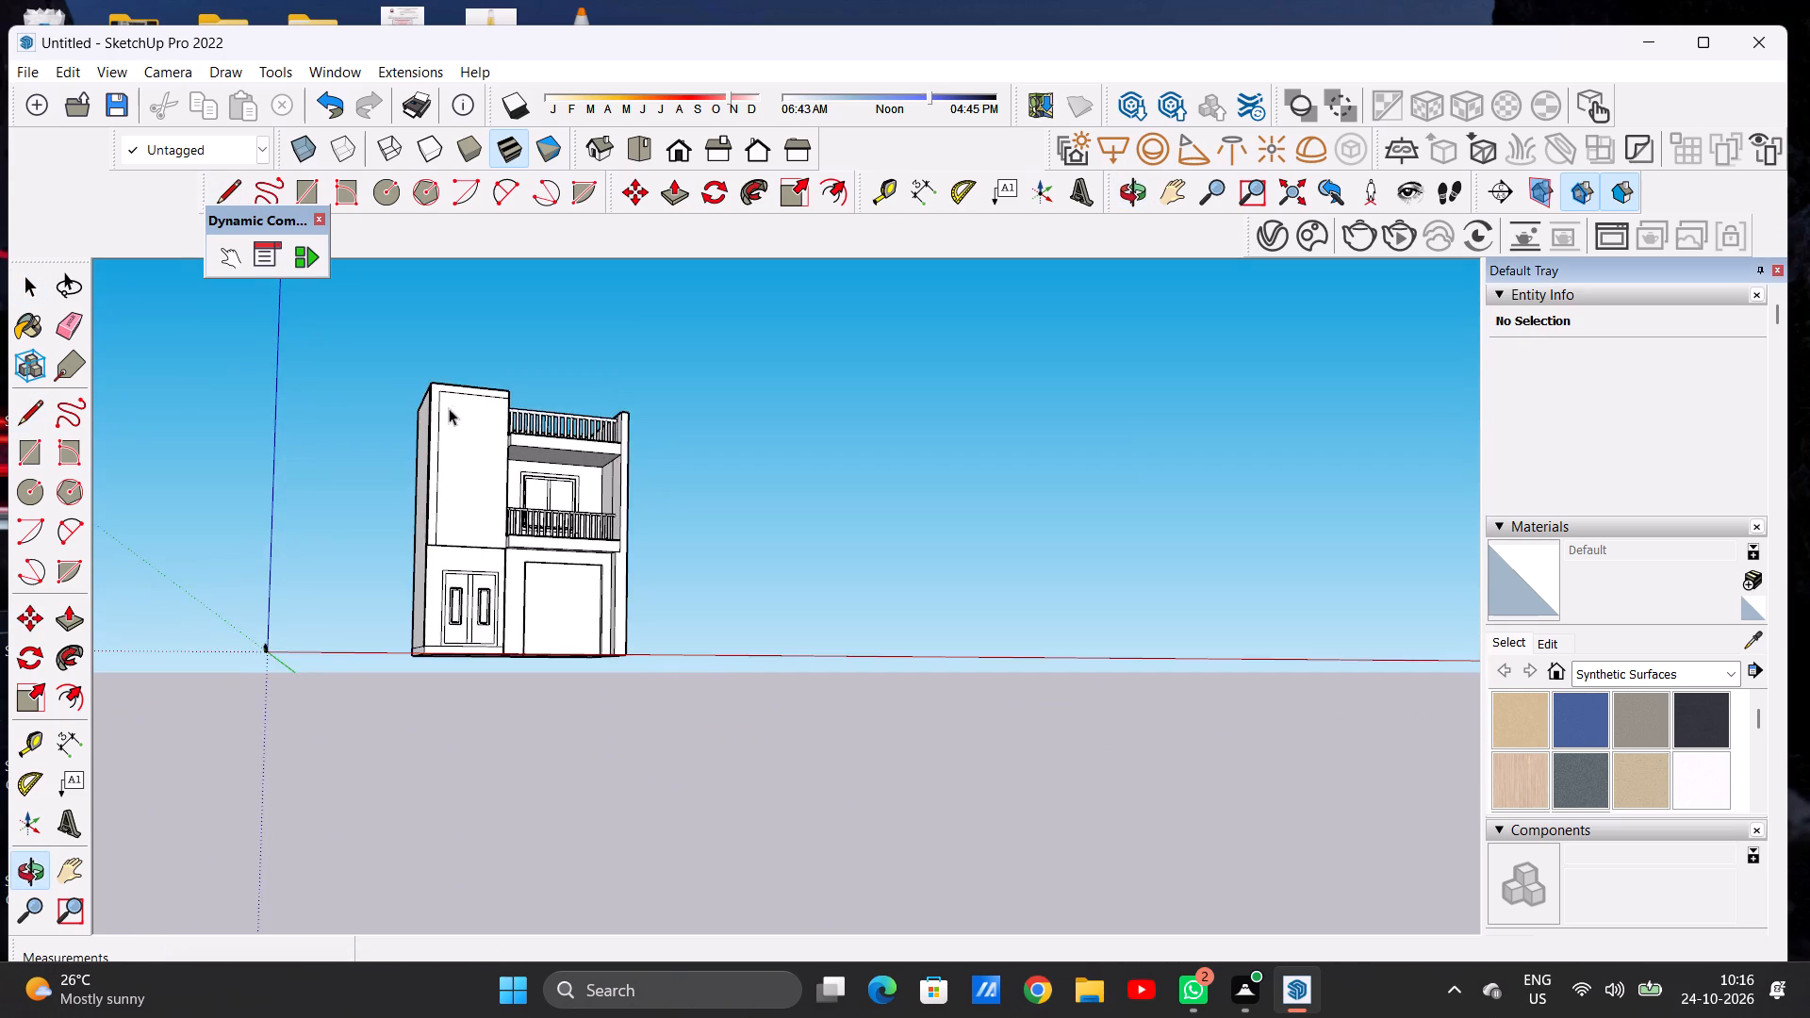
scroll(448, 408, up, 7)
scroll(449, 407, down, 1)
middle_drag(466, 440, 389, 502)
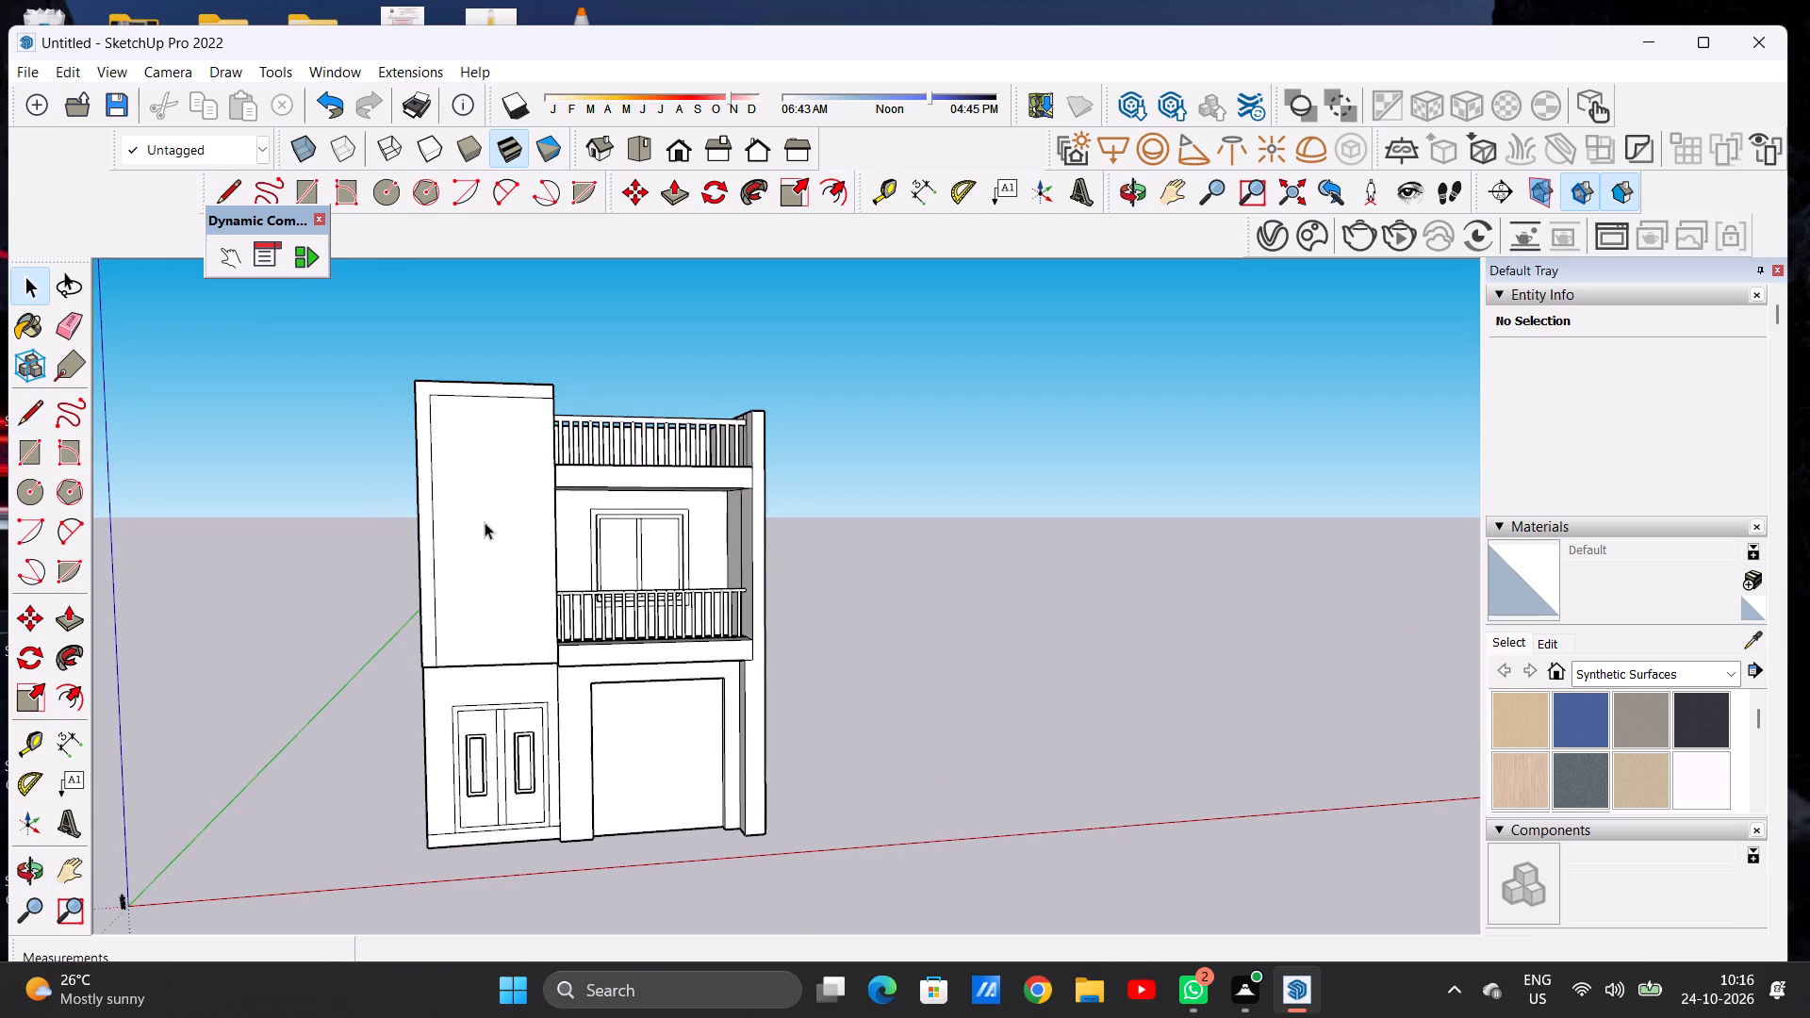
scroll(533, 404, up, 5)
middle_drag(527, 430, 517, 468)
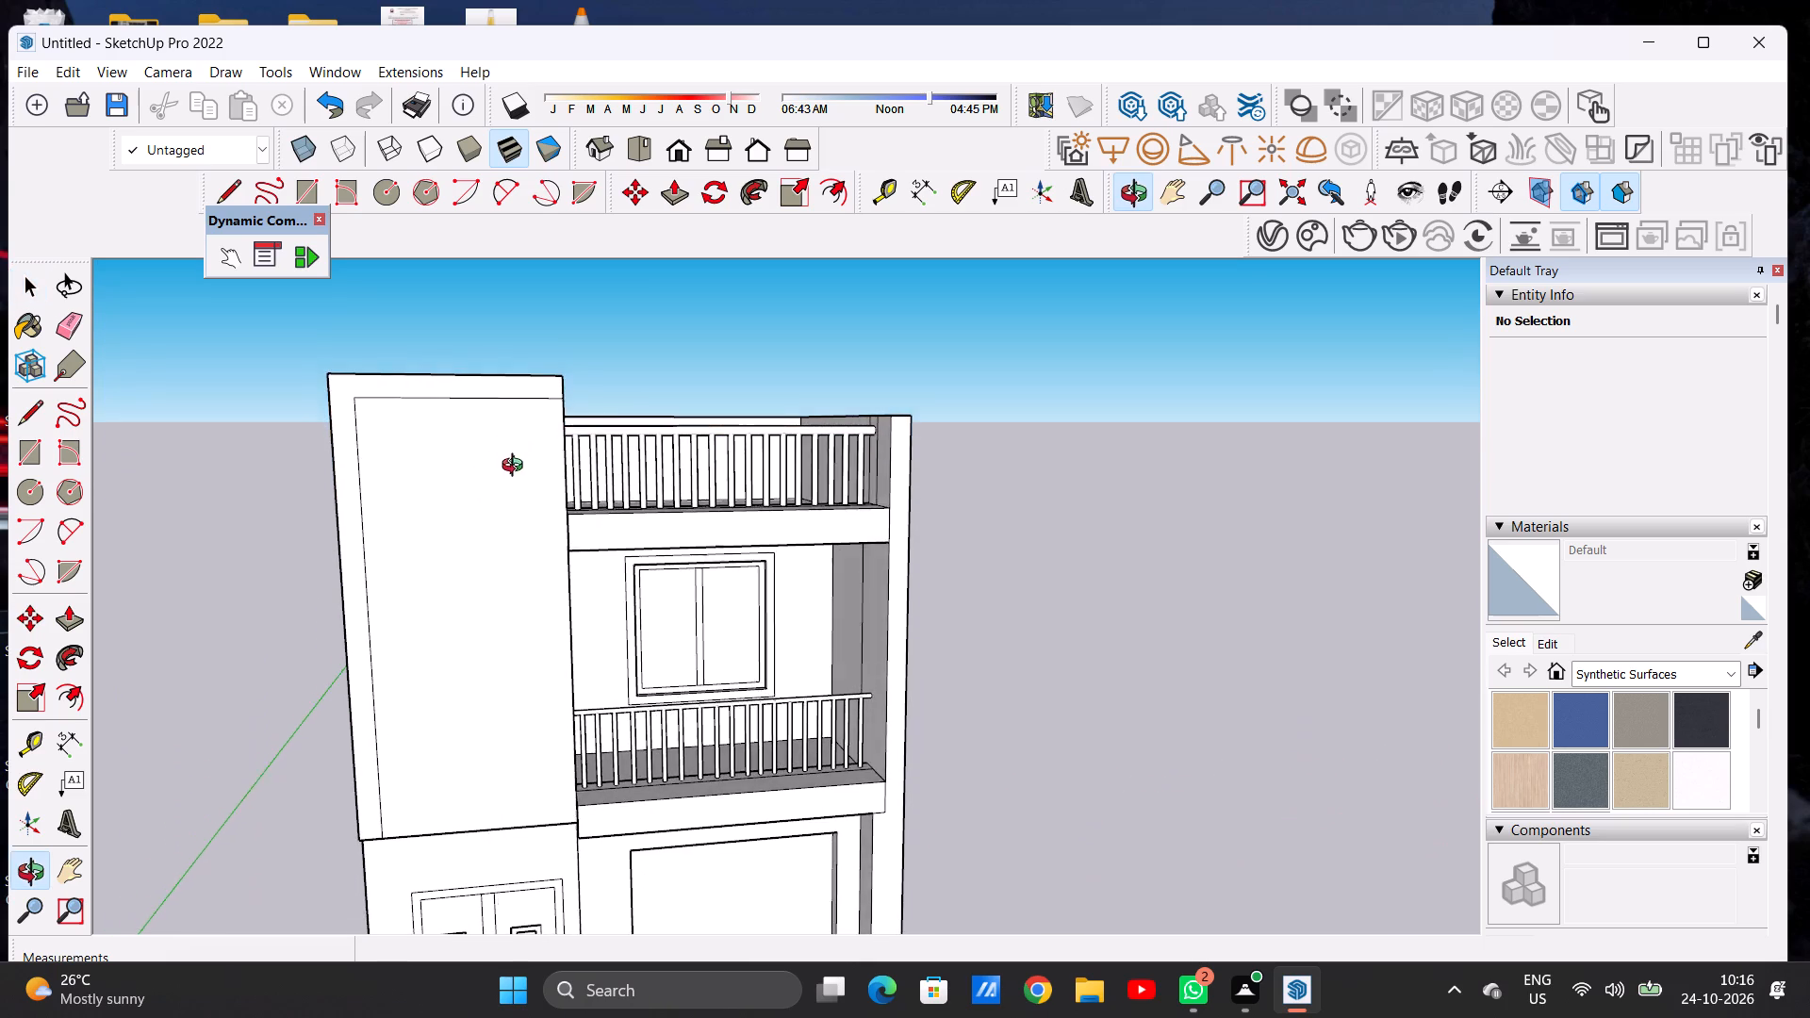
middle_drag(517, 468, 493, 460)
scroll(516, 373, down, 6)
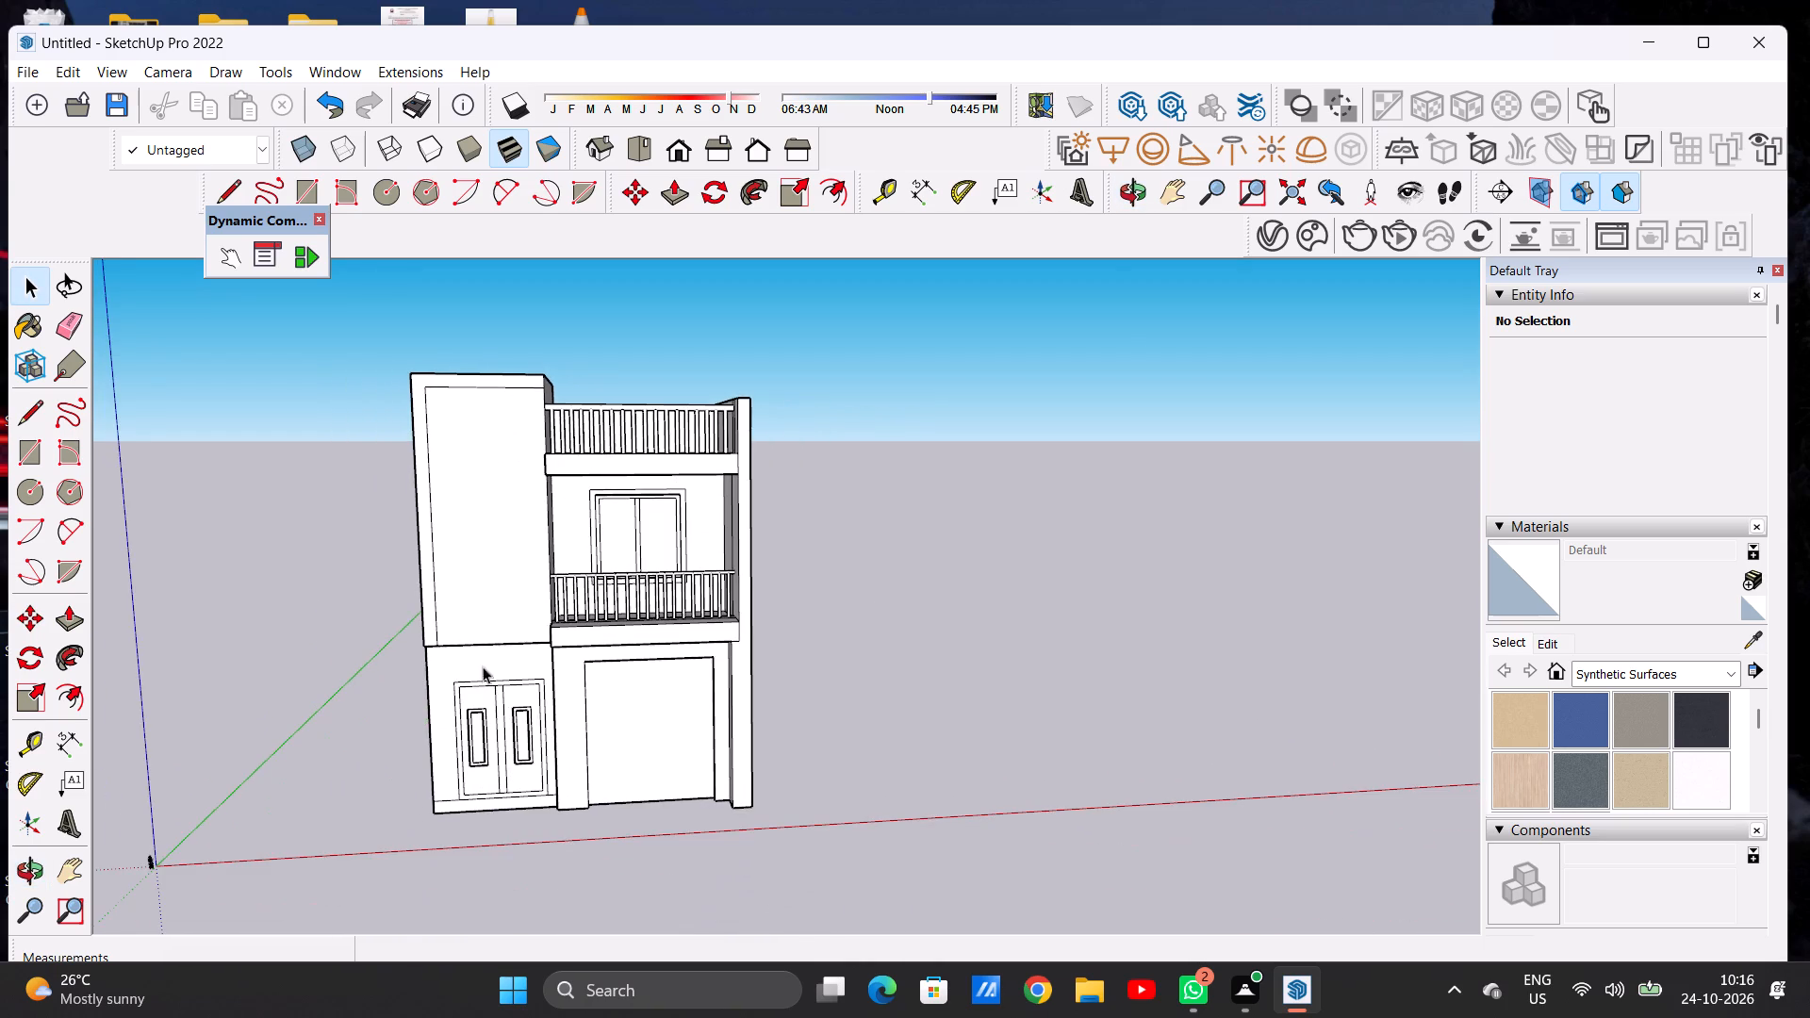
Draw a line about 5' 4" long across the tower overhang's underside, from the vertical border line's lower end back to the ground-floor wall.
scroll(443, 674, up, 6)
scroll(403, 686, down, 2)
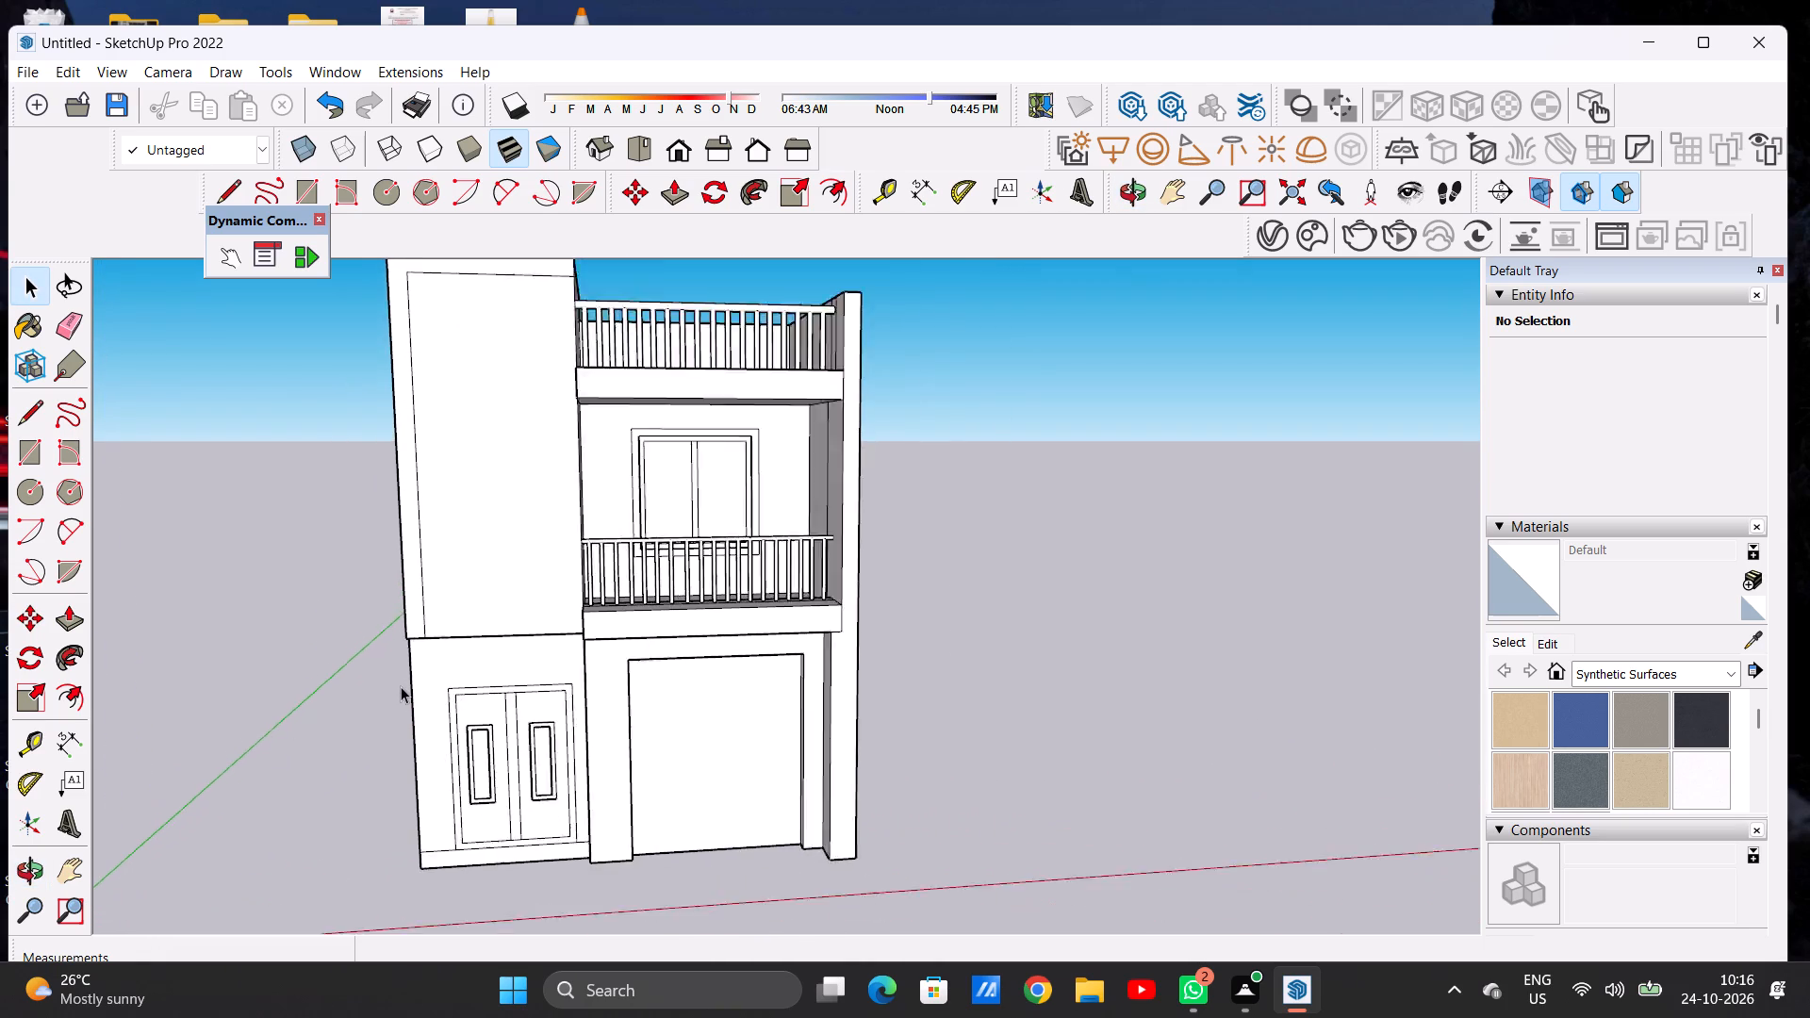
scroll(401, 686, down, 4)
middle_drag(434, 658, 414, 523)
scroll(415, 674, up, 5)
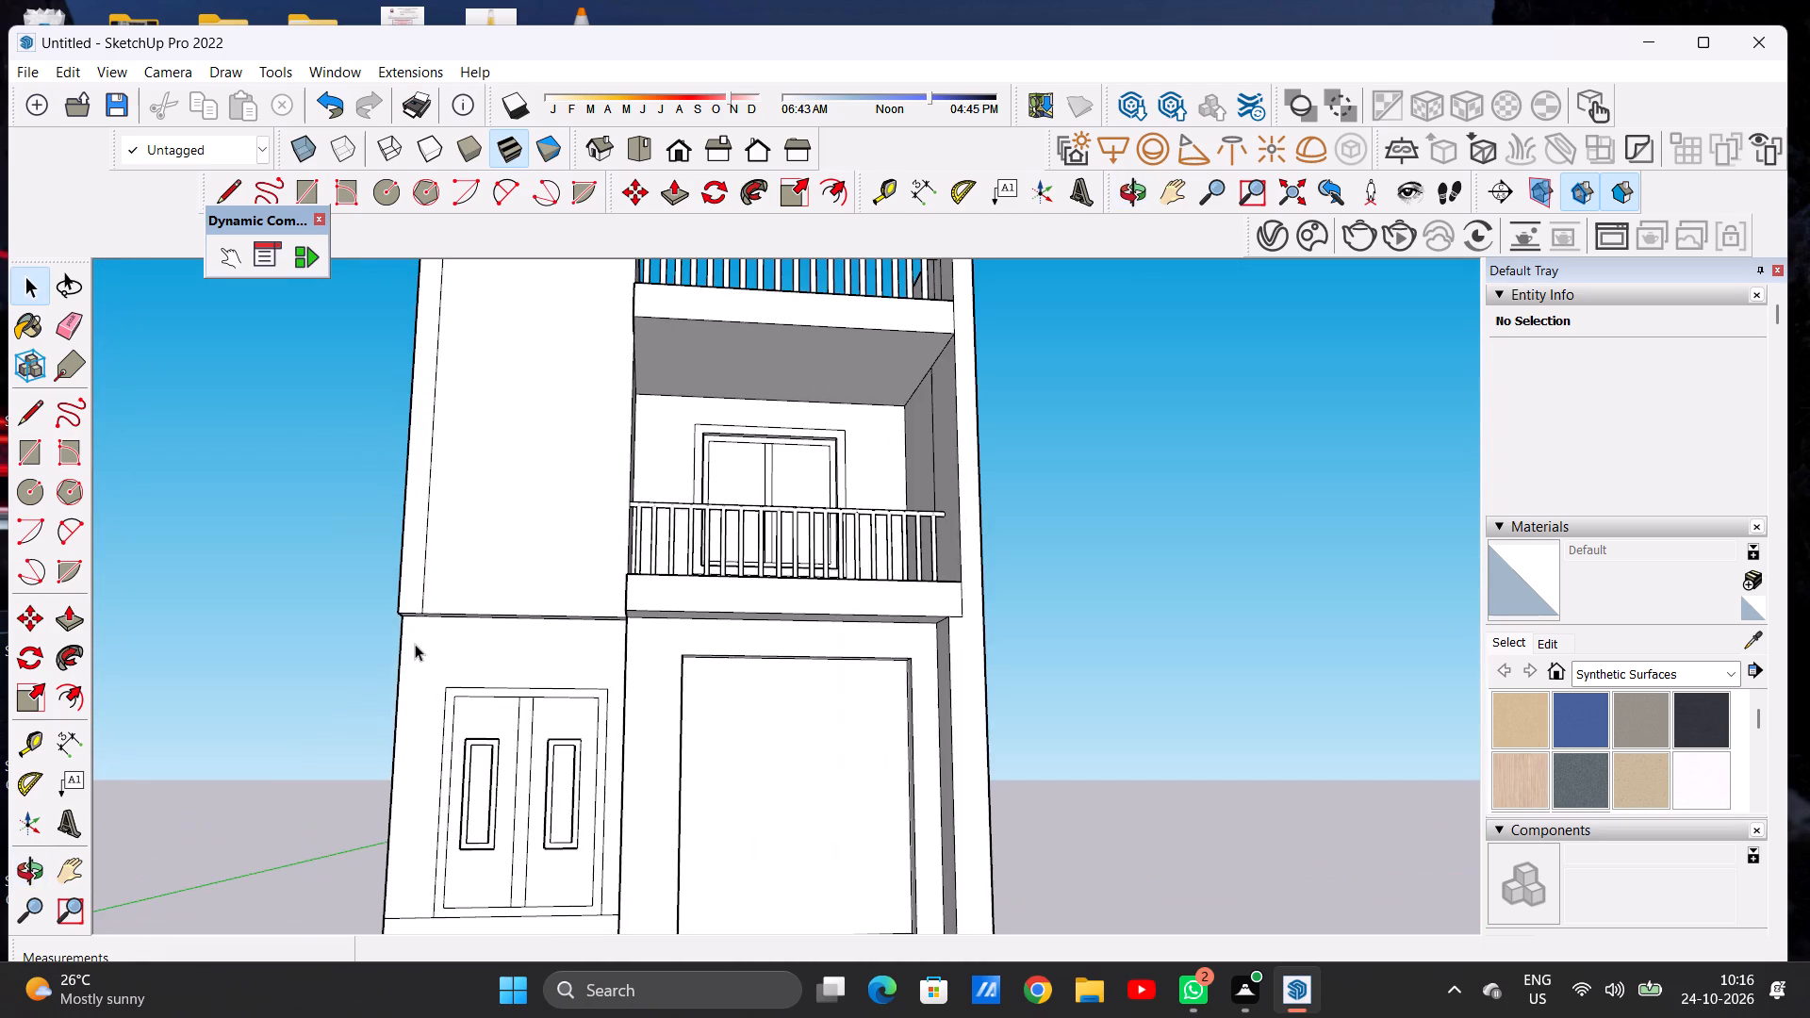
middle_drag(416, 643, 416, 528)
scroll(416, 528, up, 12)
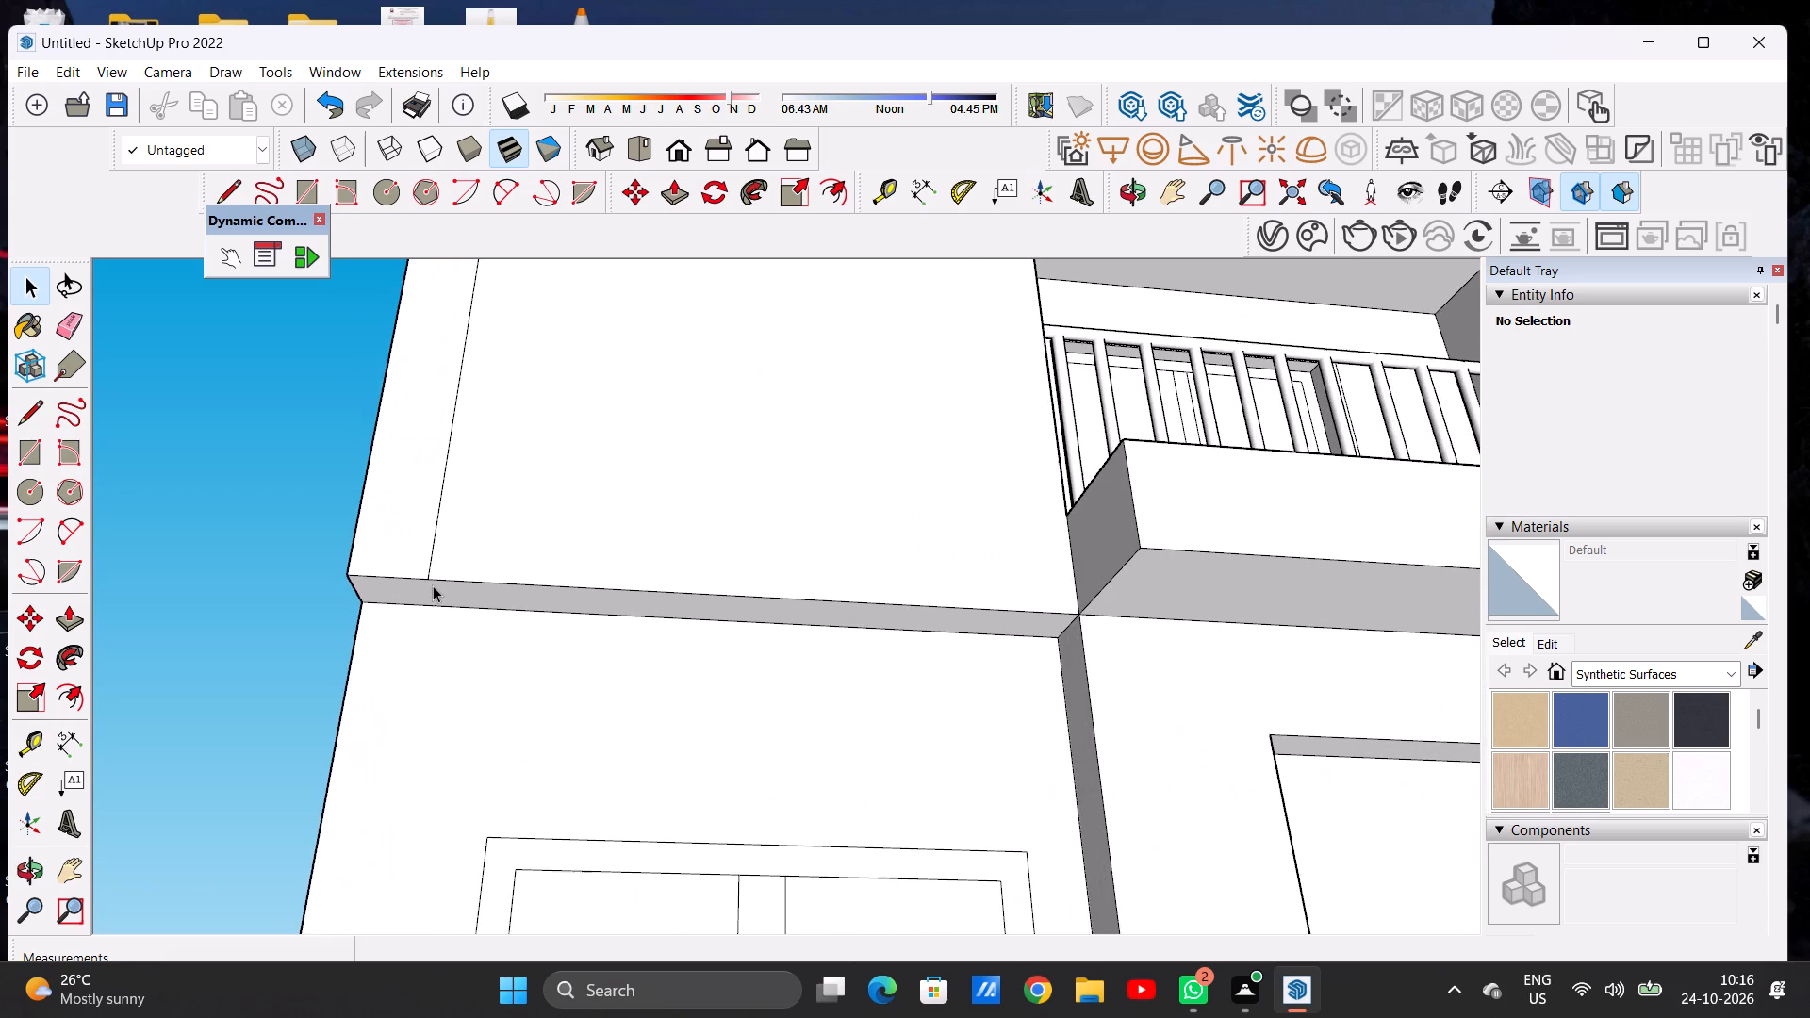
key(l)
scroll(435, 558, up, 2)
click(431, 583)
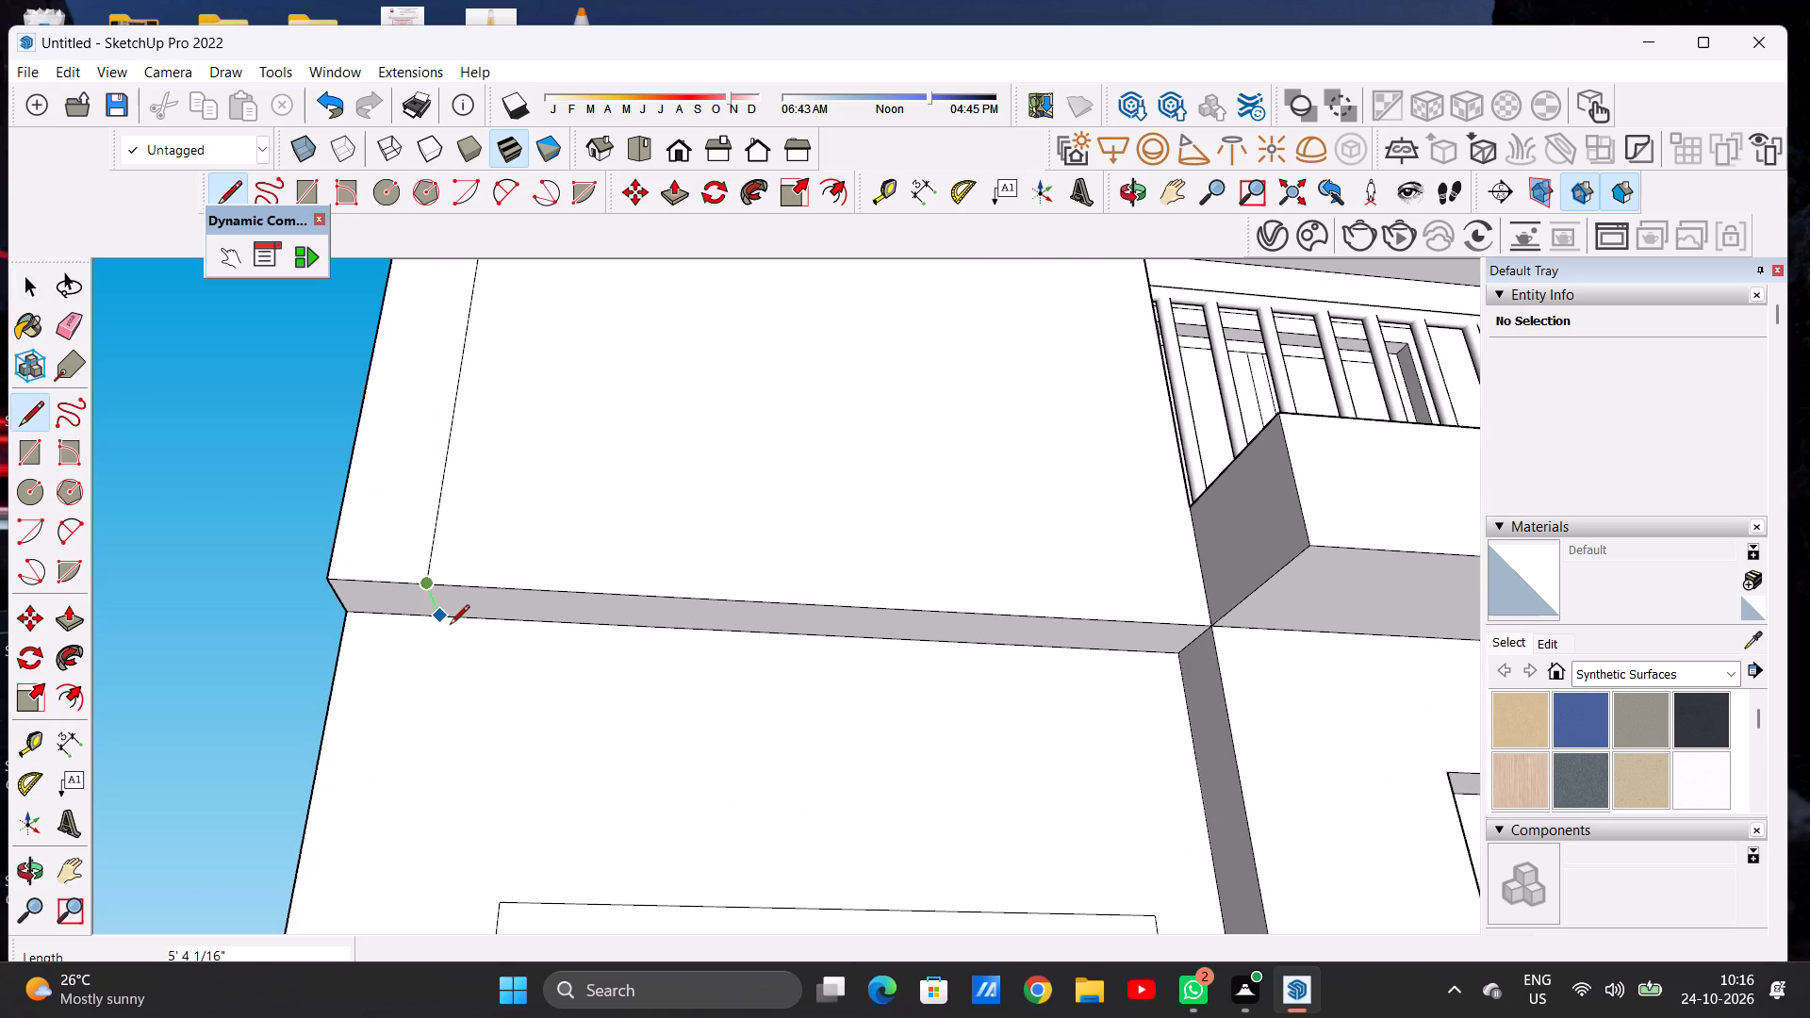
click(450, 626)
Draw a vertical line about 81' 8" long from the overhang's back edge down the ground-floor wall beside the double door to the base line.
click(442, 617)
scroll(453, 662, down, 16)
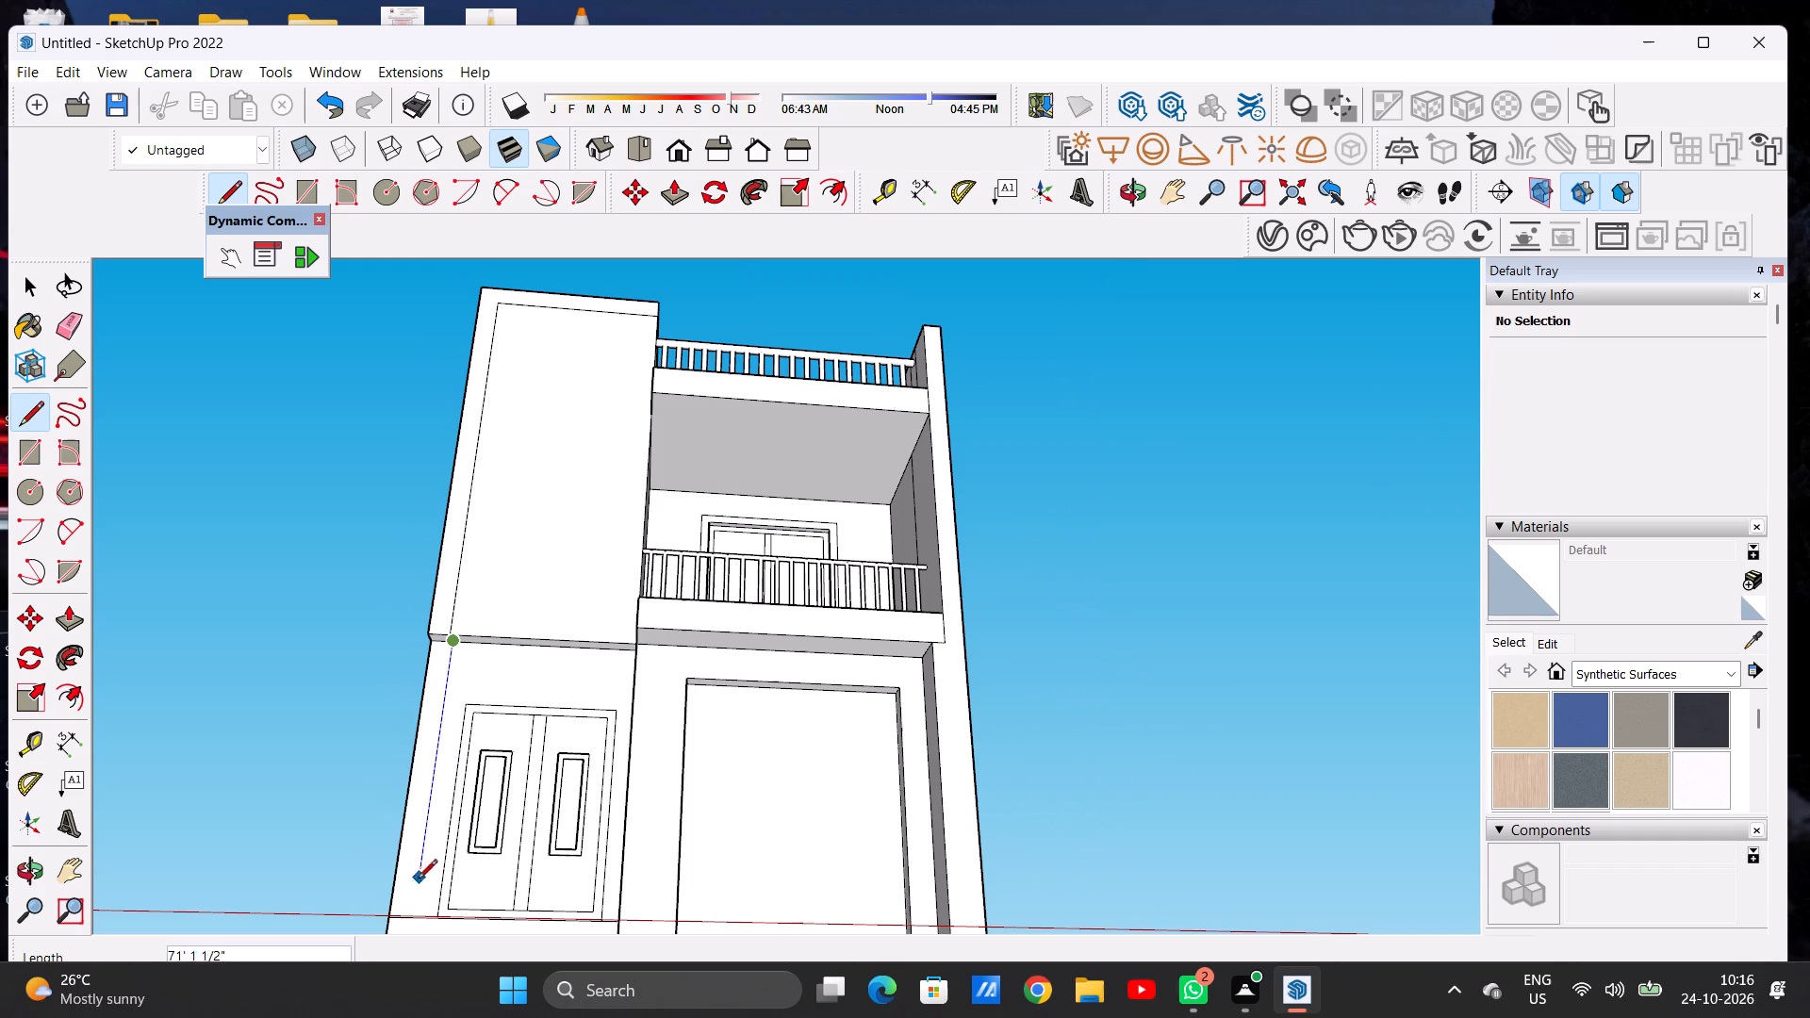
scroll(457, 757, down, 6)
middle_drag(449, 788, 446, 861)
scroll(446, 864, up, 4)
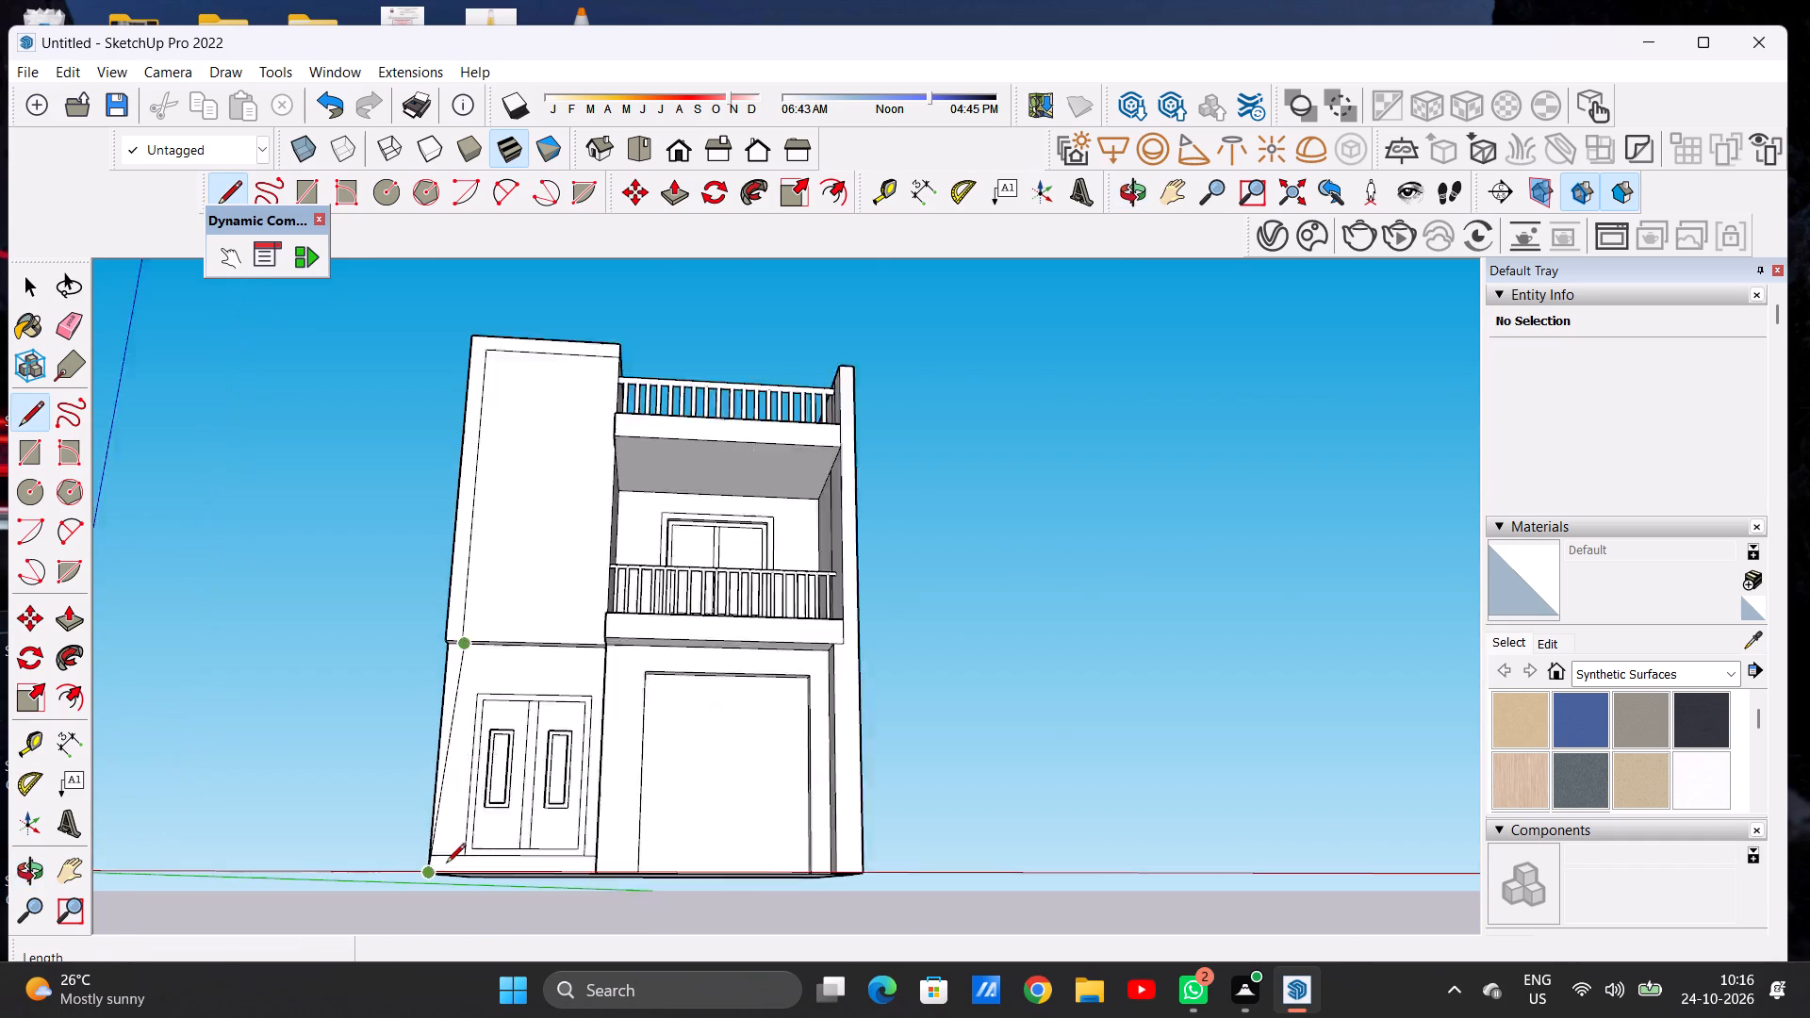
scroll(446, 864, up, 3)
click(450, 854)
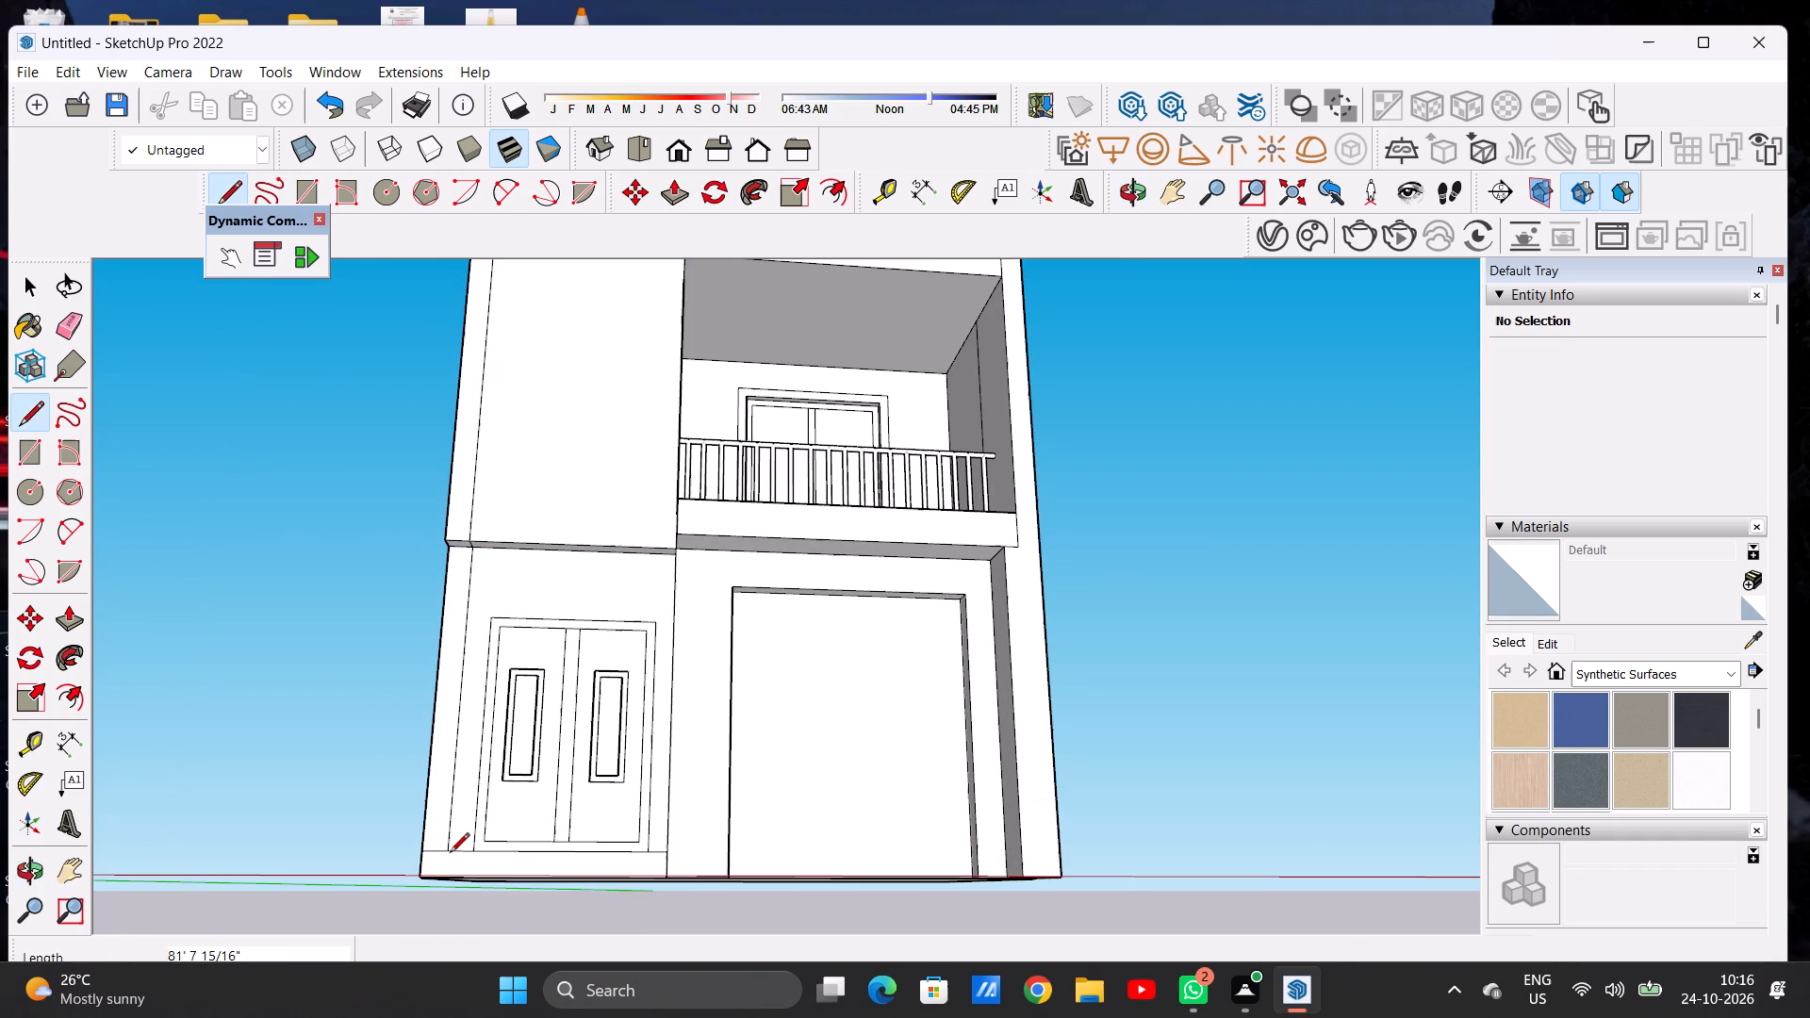
key(space)
Examine the whole front facade, including the standard front view, checking how the border lines run down the tower past the entrance door.
scroll(514, 659, down, 5)
middle_drag(520, 623, 498, 785)
scroll(548, 709, down, 5)
middle_drag(597, 716, 610, 709)
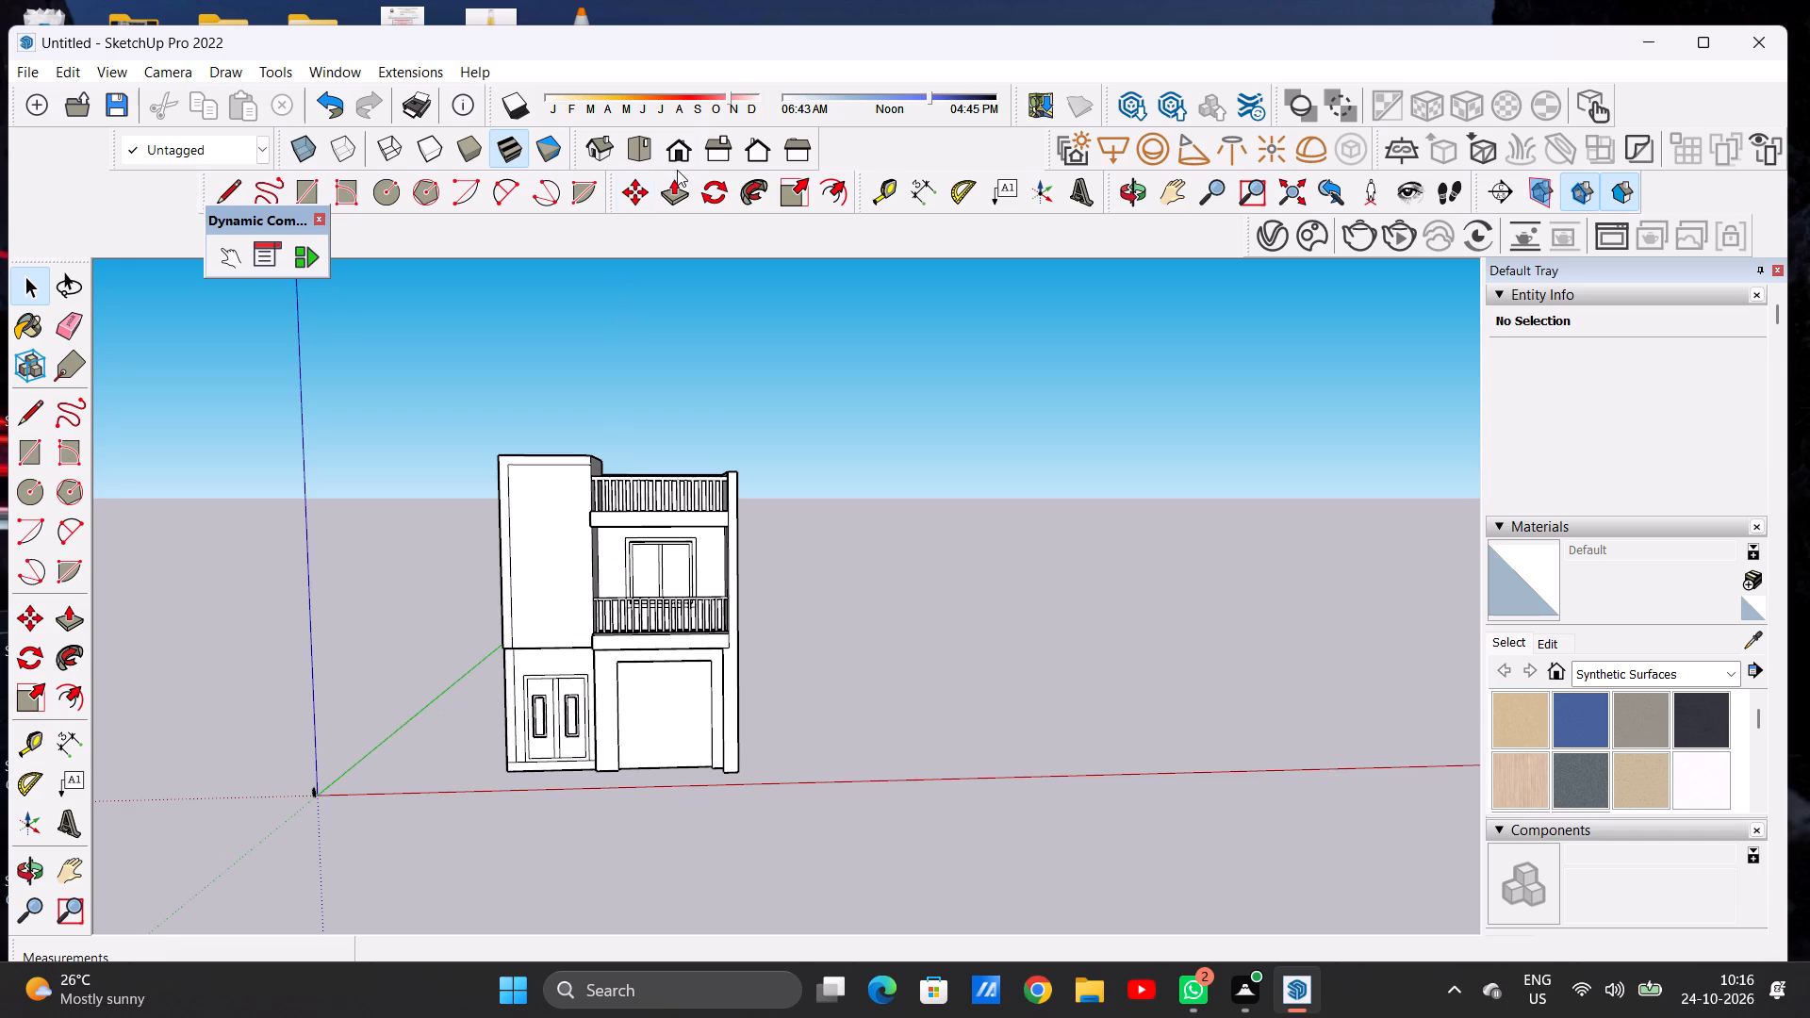
click(676, 160)
scroll(605, 651, down, 4)
scroll(847, 595, up, 4)
scroll(754, 539, up, 3)
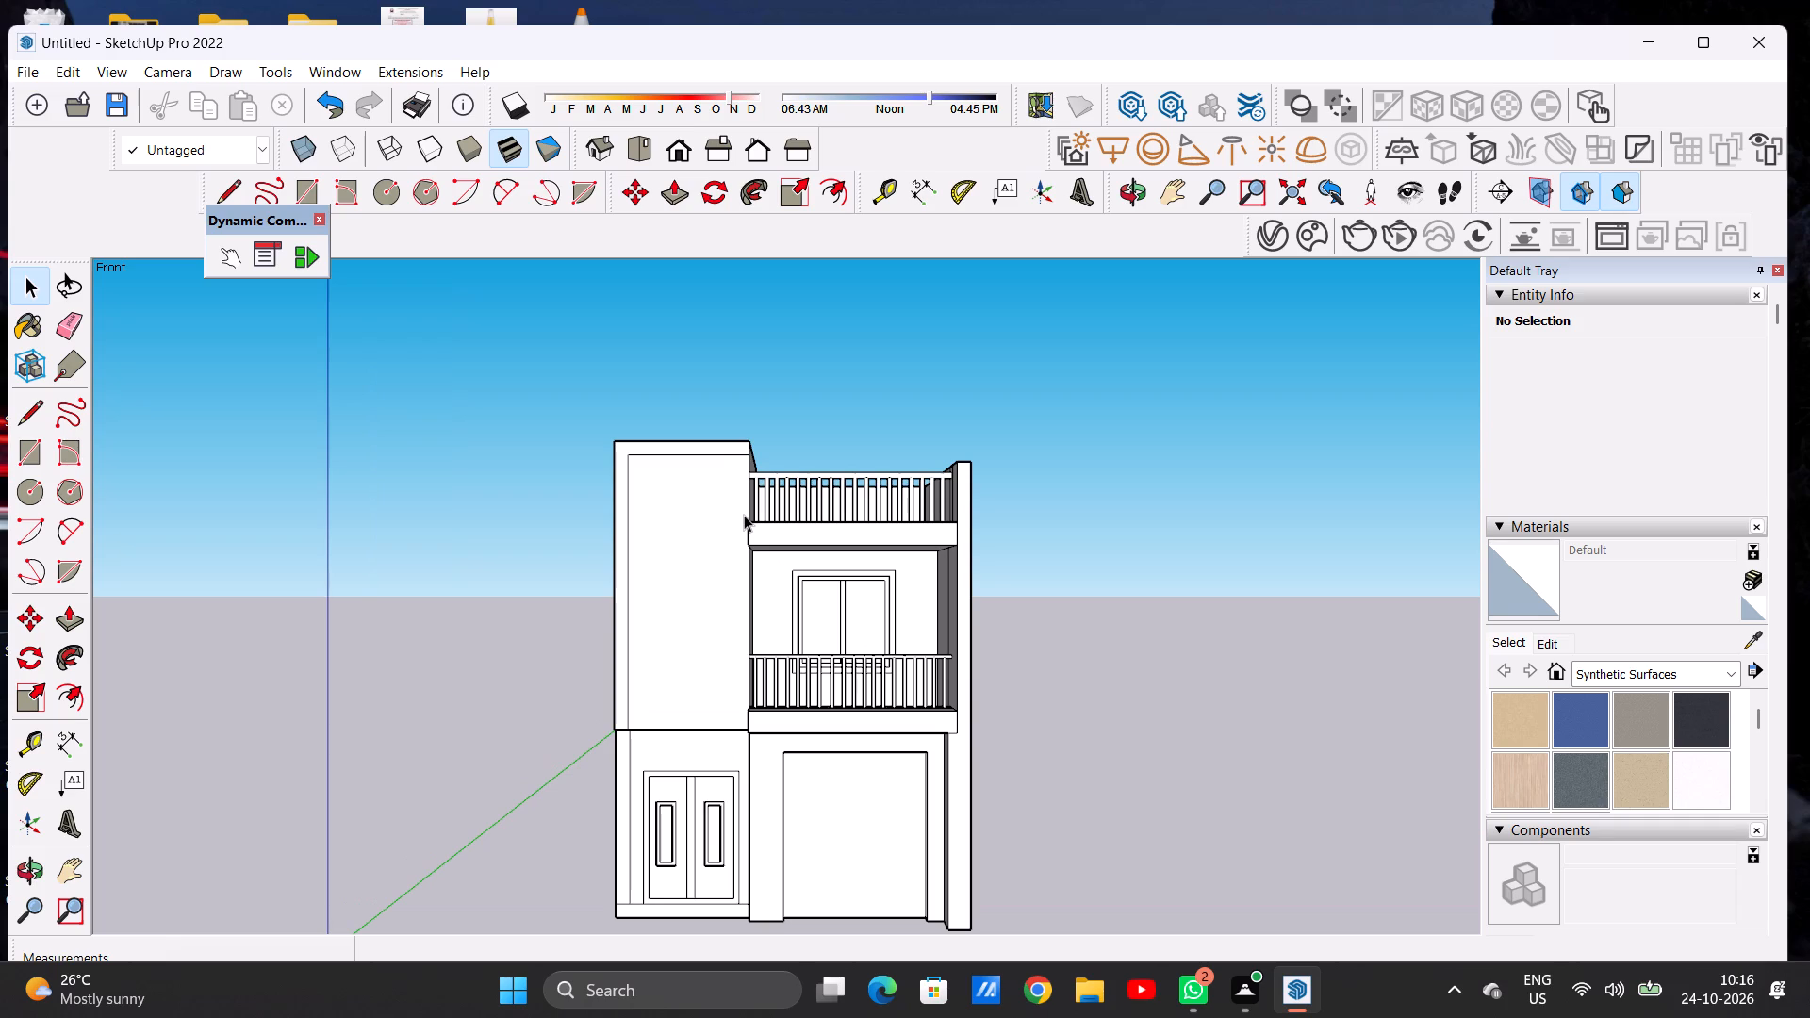
scroll(601, 483, down, 6)
middle_drag(641, 550, 702, 580)
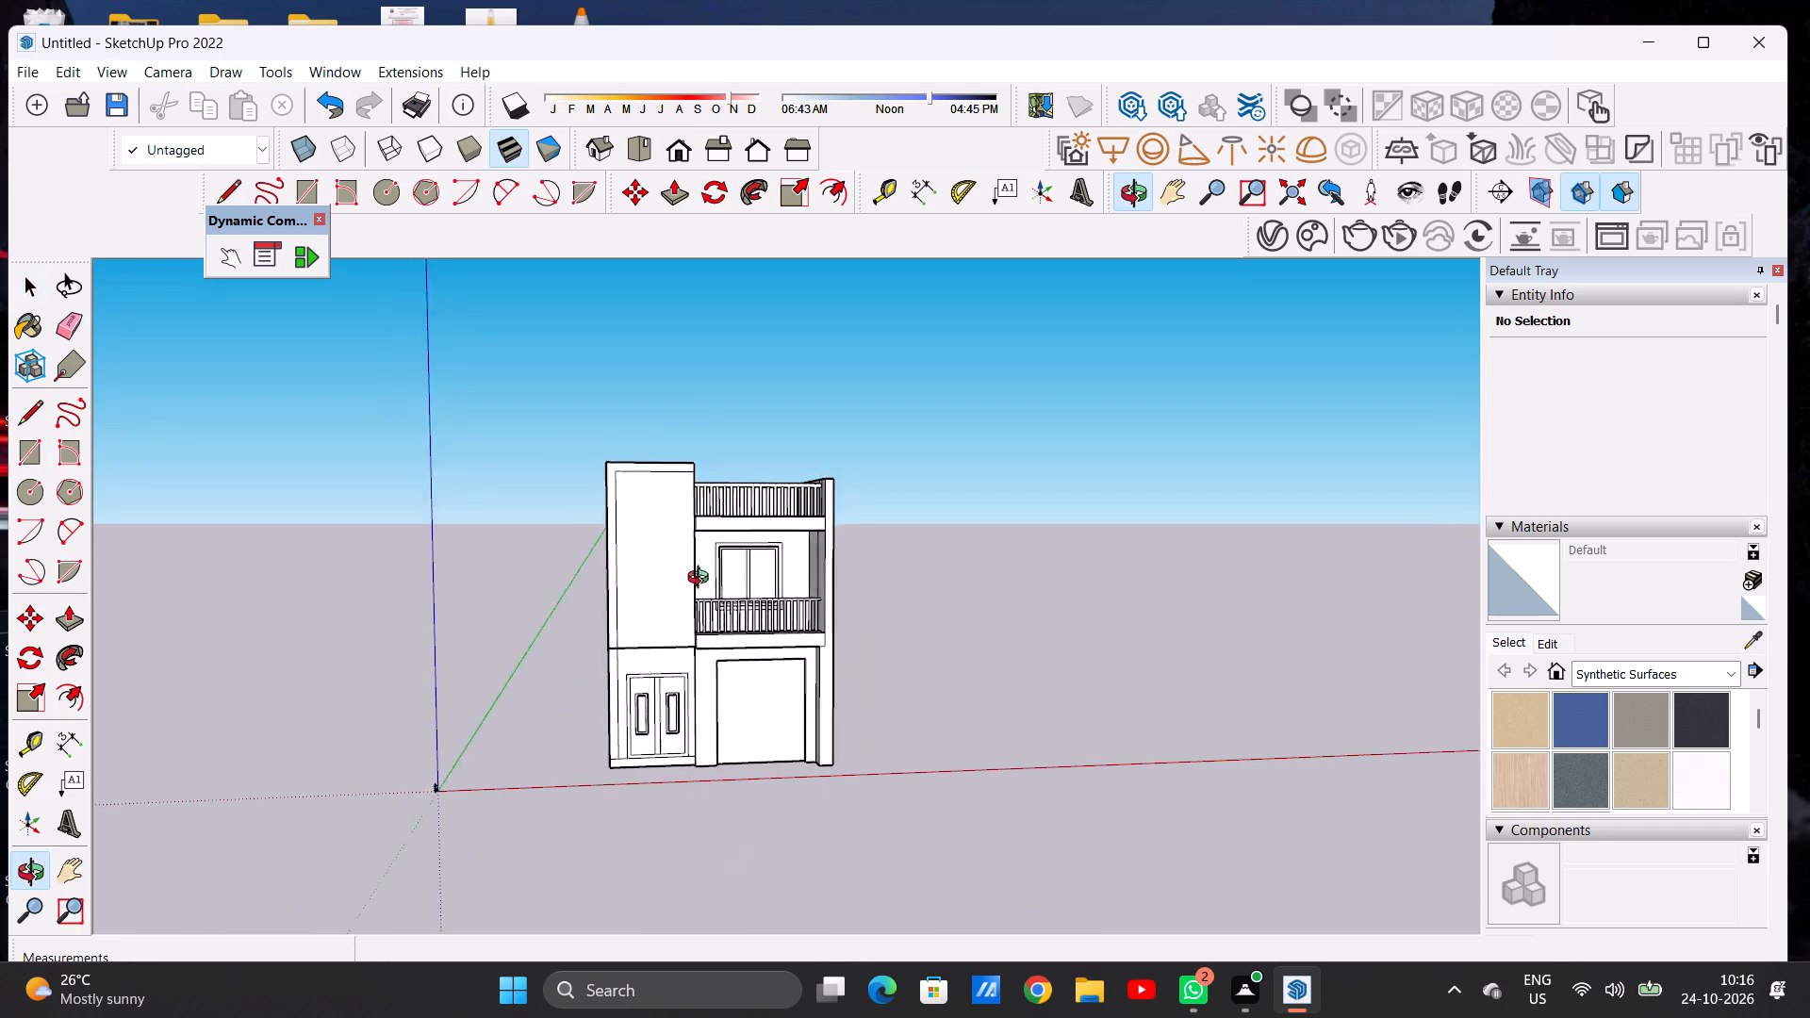
middle_drag(702, 580, 674, 596)
scroll(687, 489, up, 6)
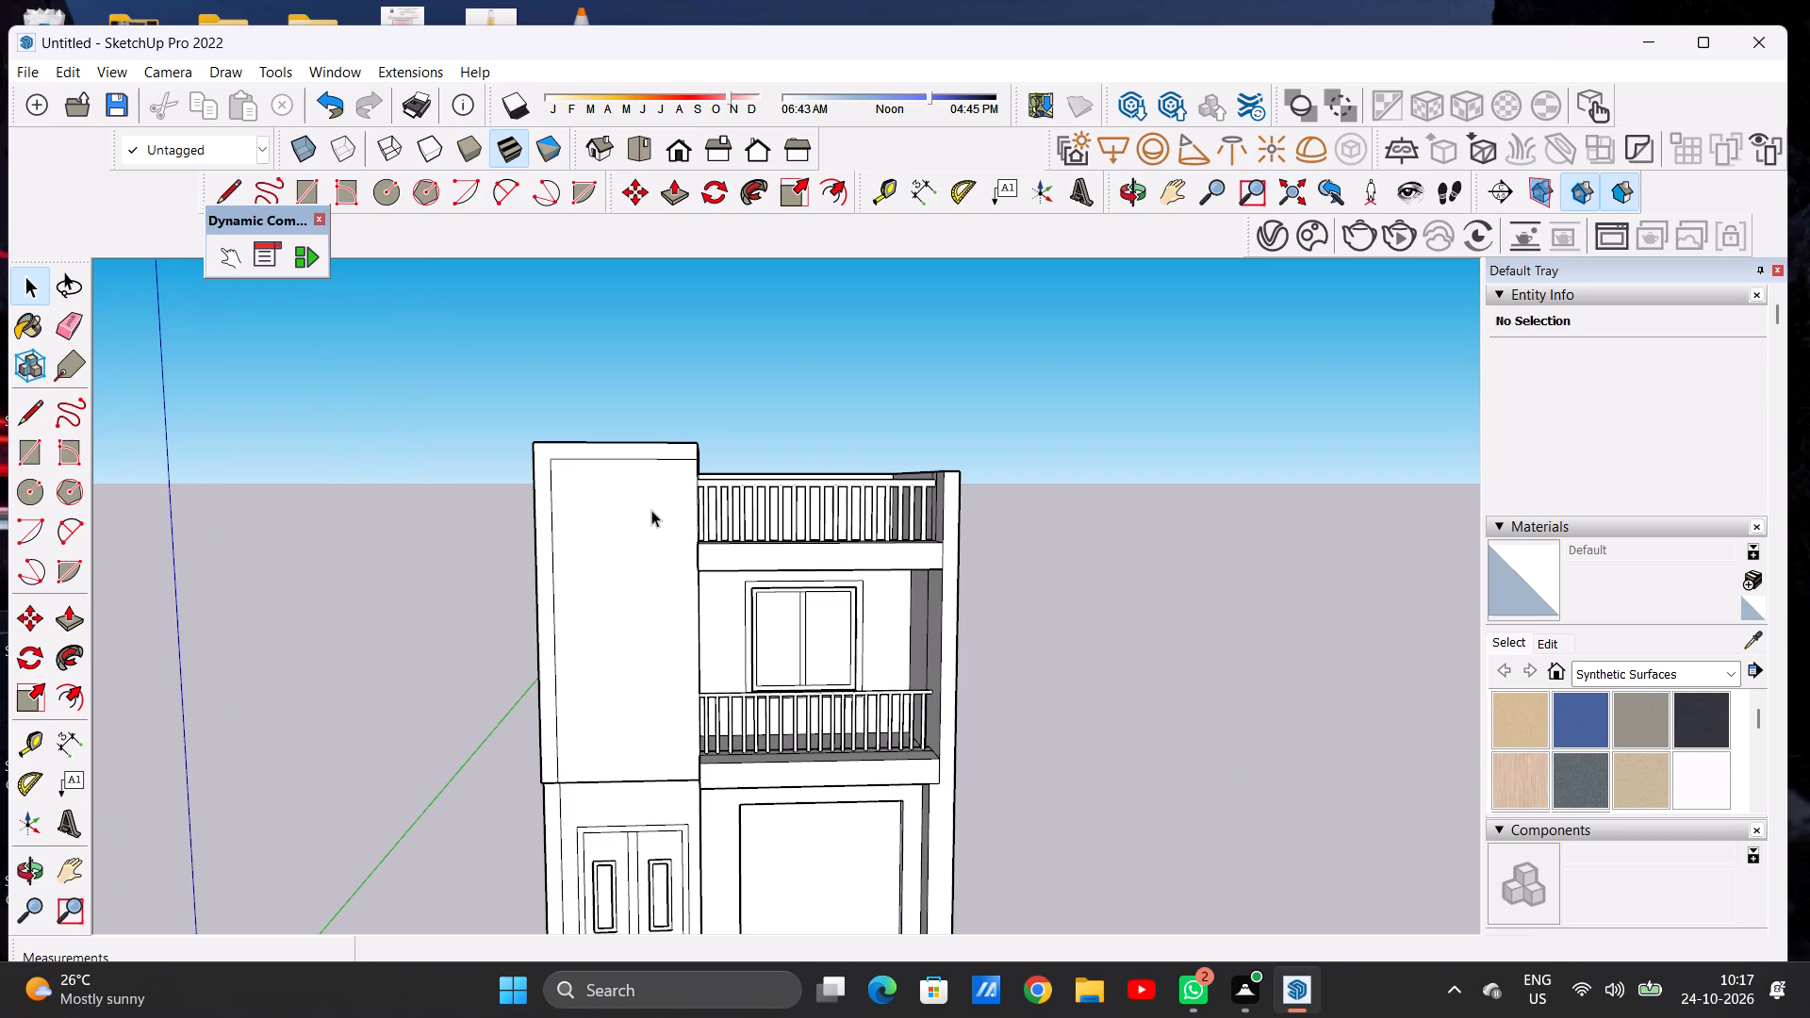
scroll(599, 517, down, 9)
scroll(629, 588, up, 5)
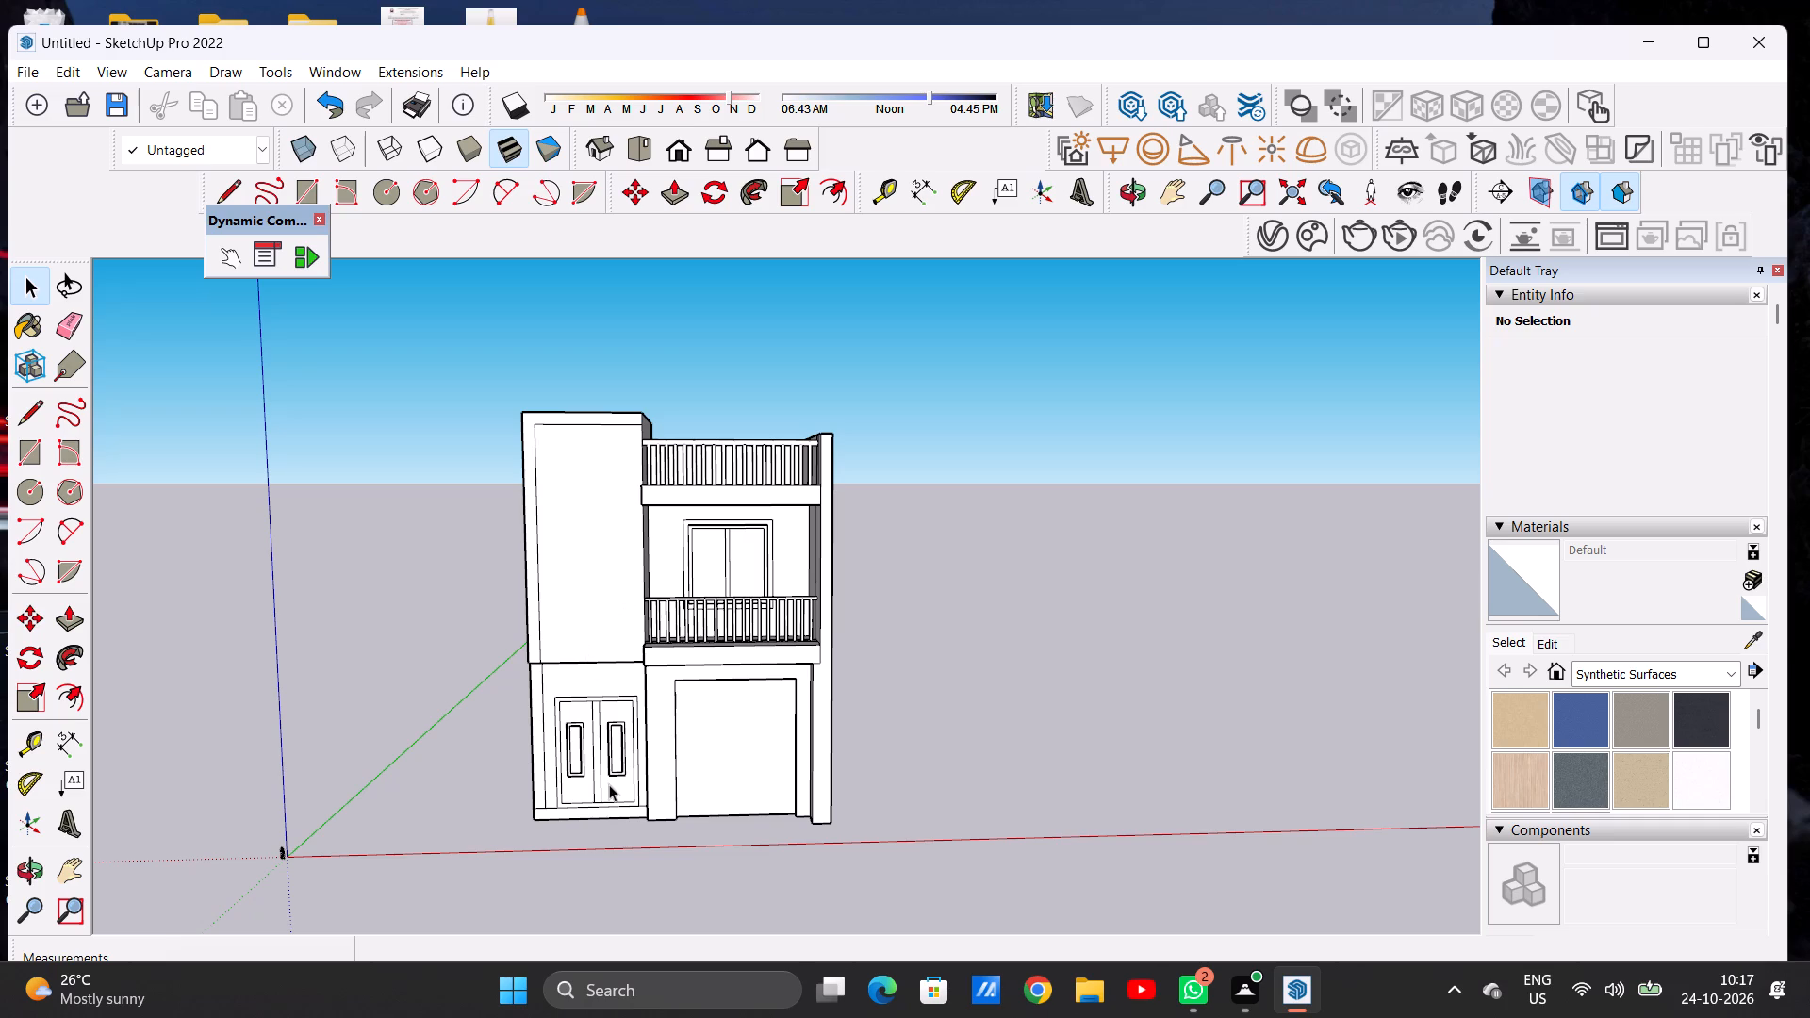
scroll(550, 690, up, 7)
scroll(580, 651, down, 3)
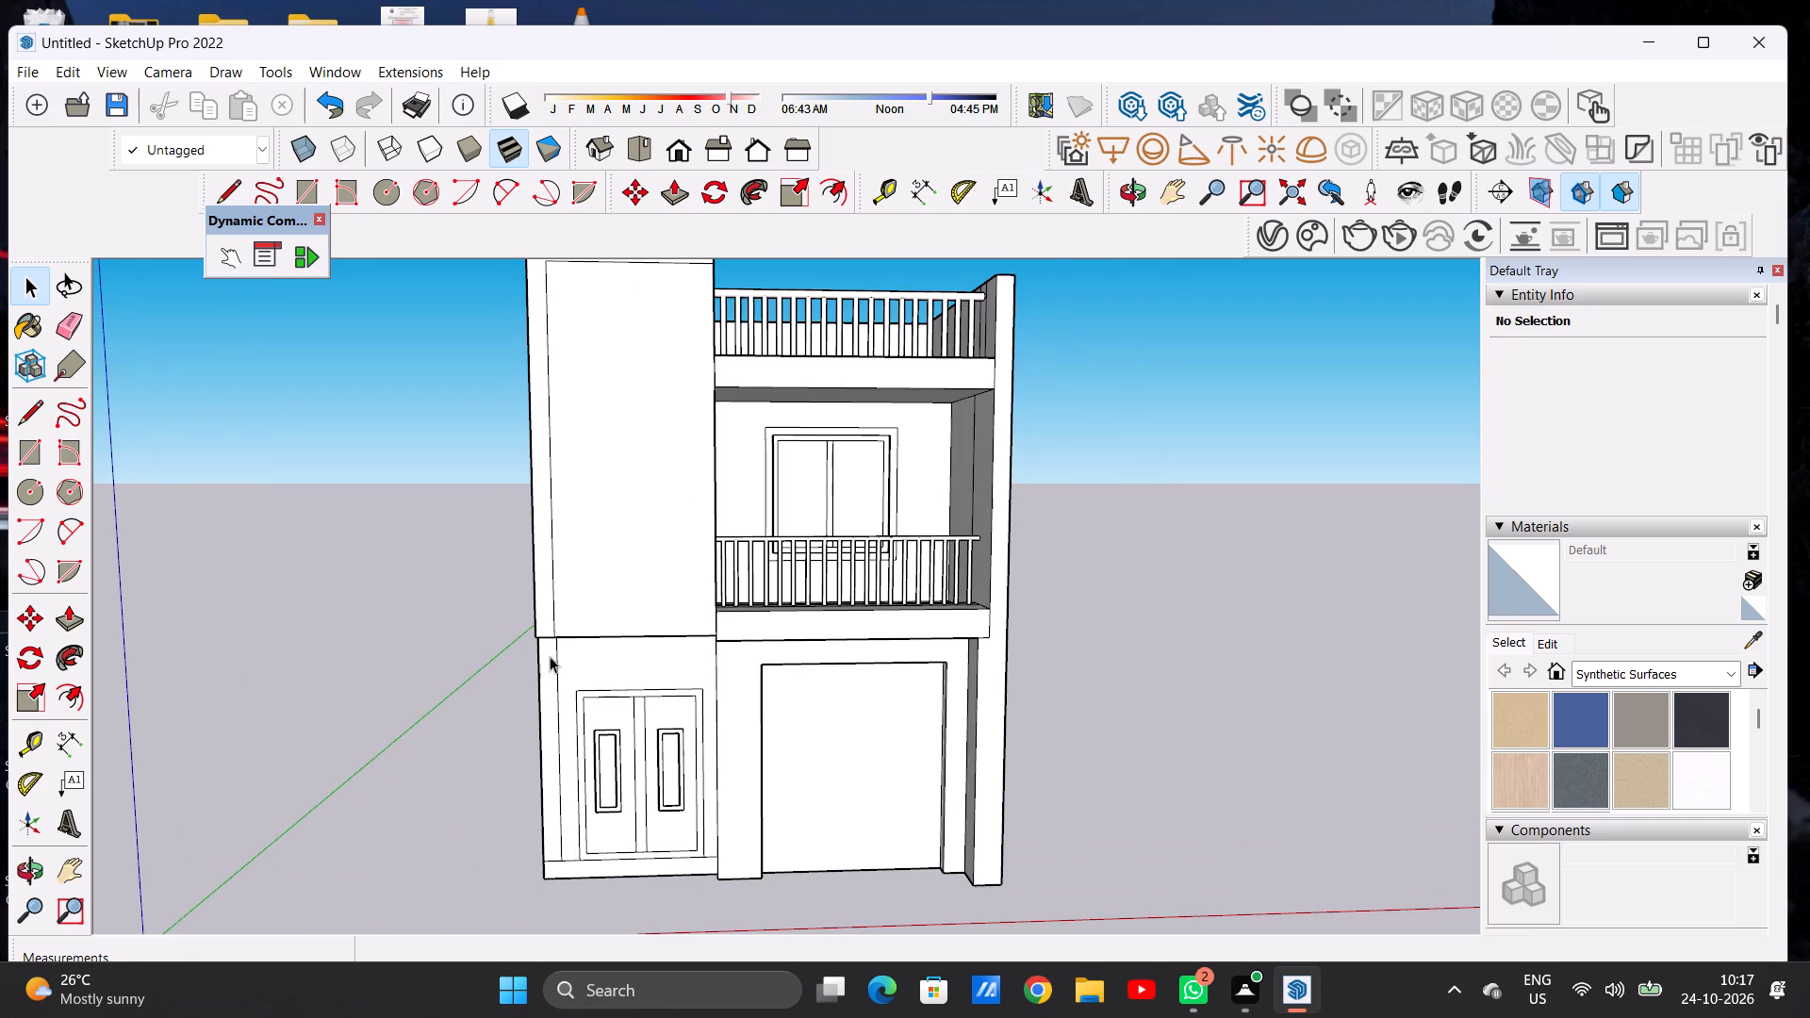
Push/Pull the narrow wall strip beside the entrance door outward about 5' 4", flush with the tower's overhanging front face.
middle_drag(528, 676, 741, 709)
scroll(555, 693, up, 2)
scroll(555, 693, down, 1)
scroll(555, 693, up, 8)
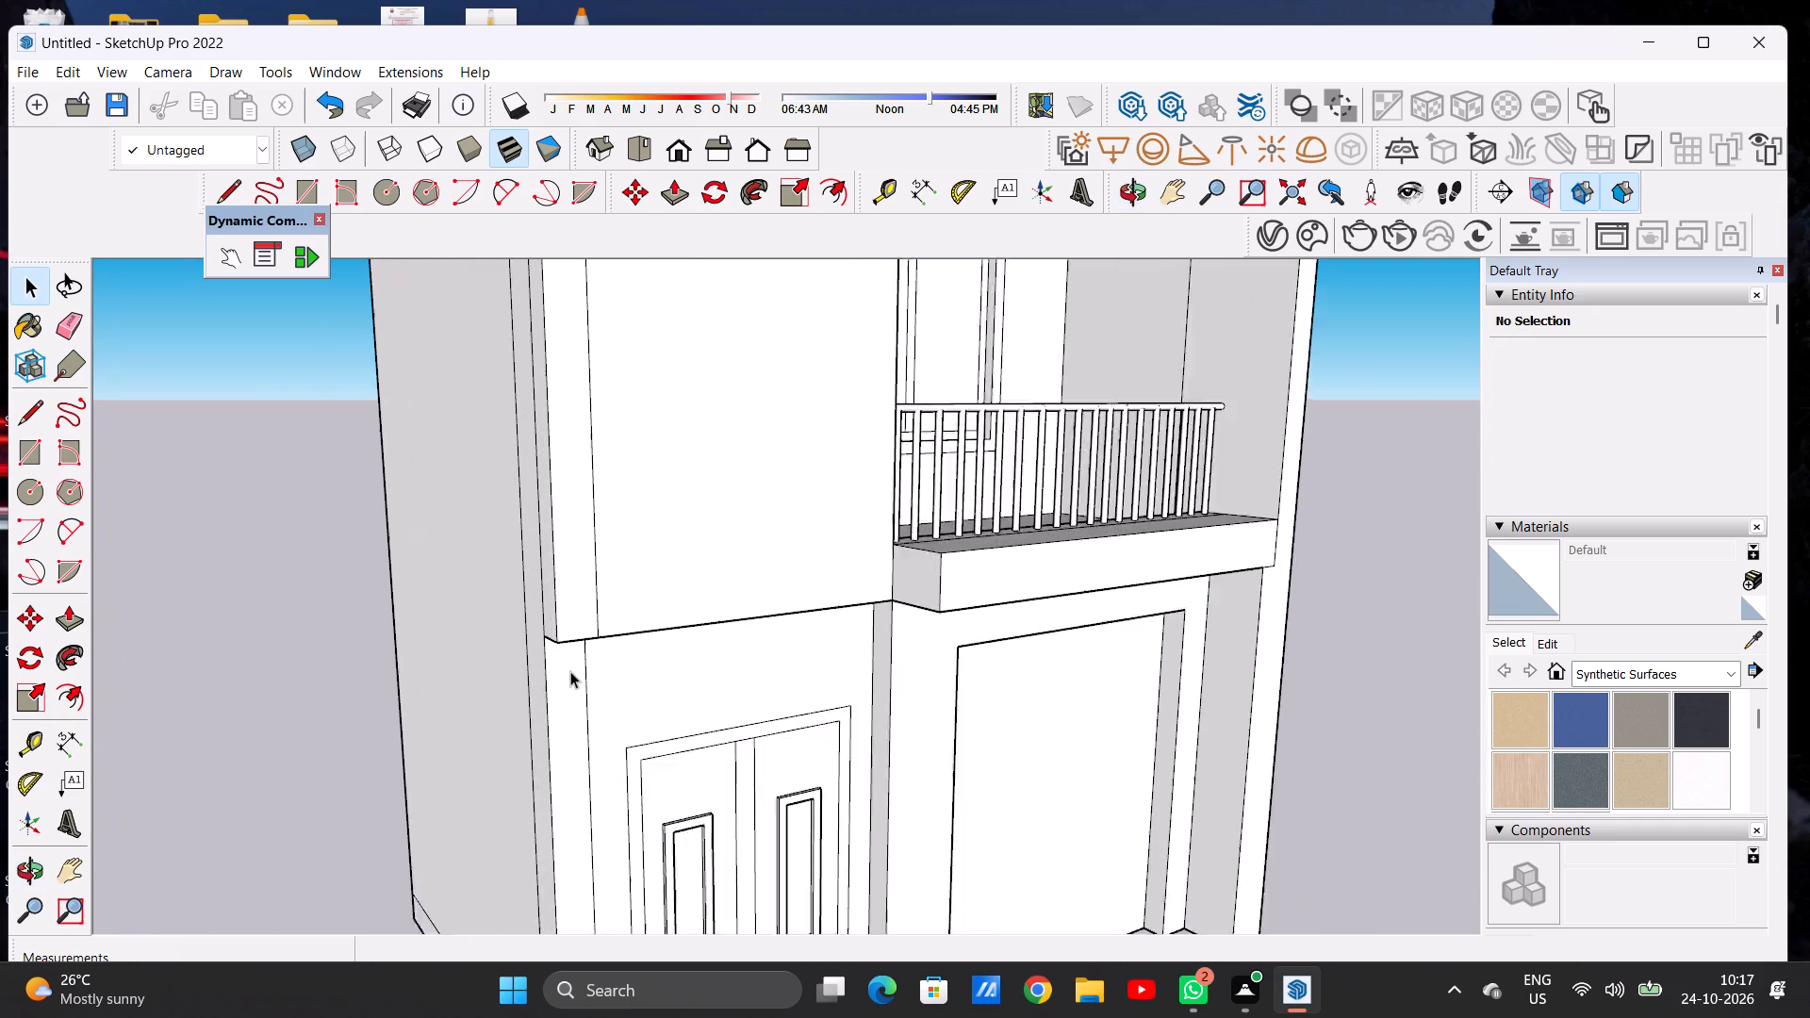
scroll(570, 671, up, 3)
key(p)
scroll(572, 671, up, 1)
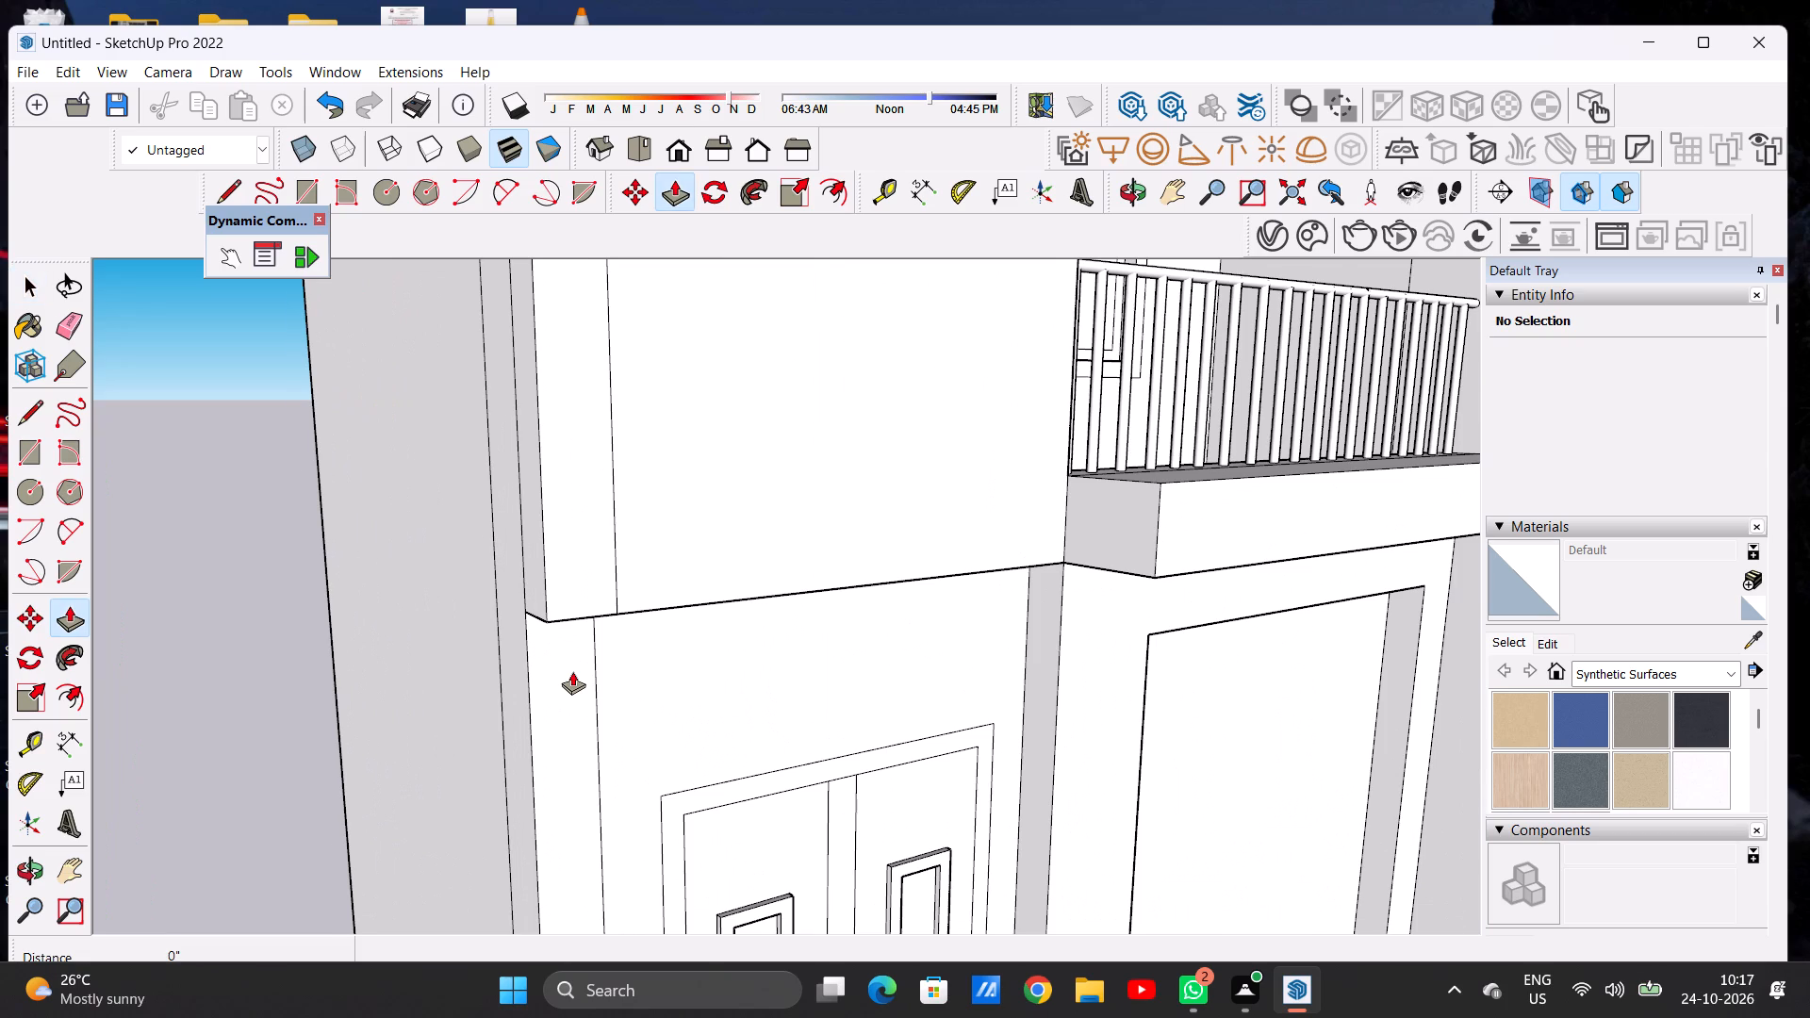
scroll(539, 673, up, 5)
click(525, 638)
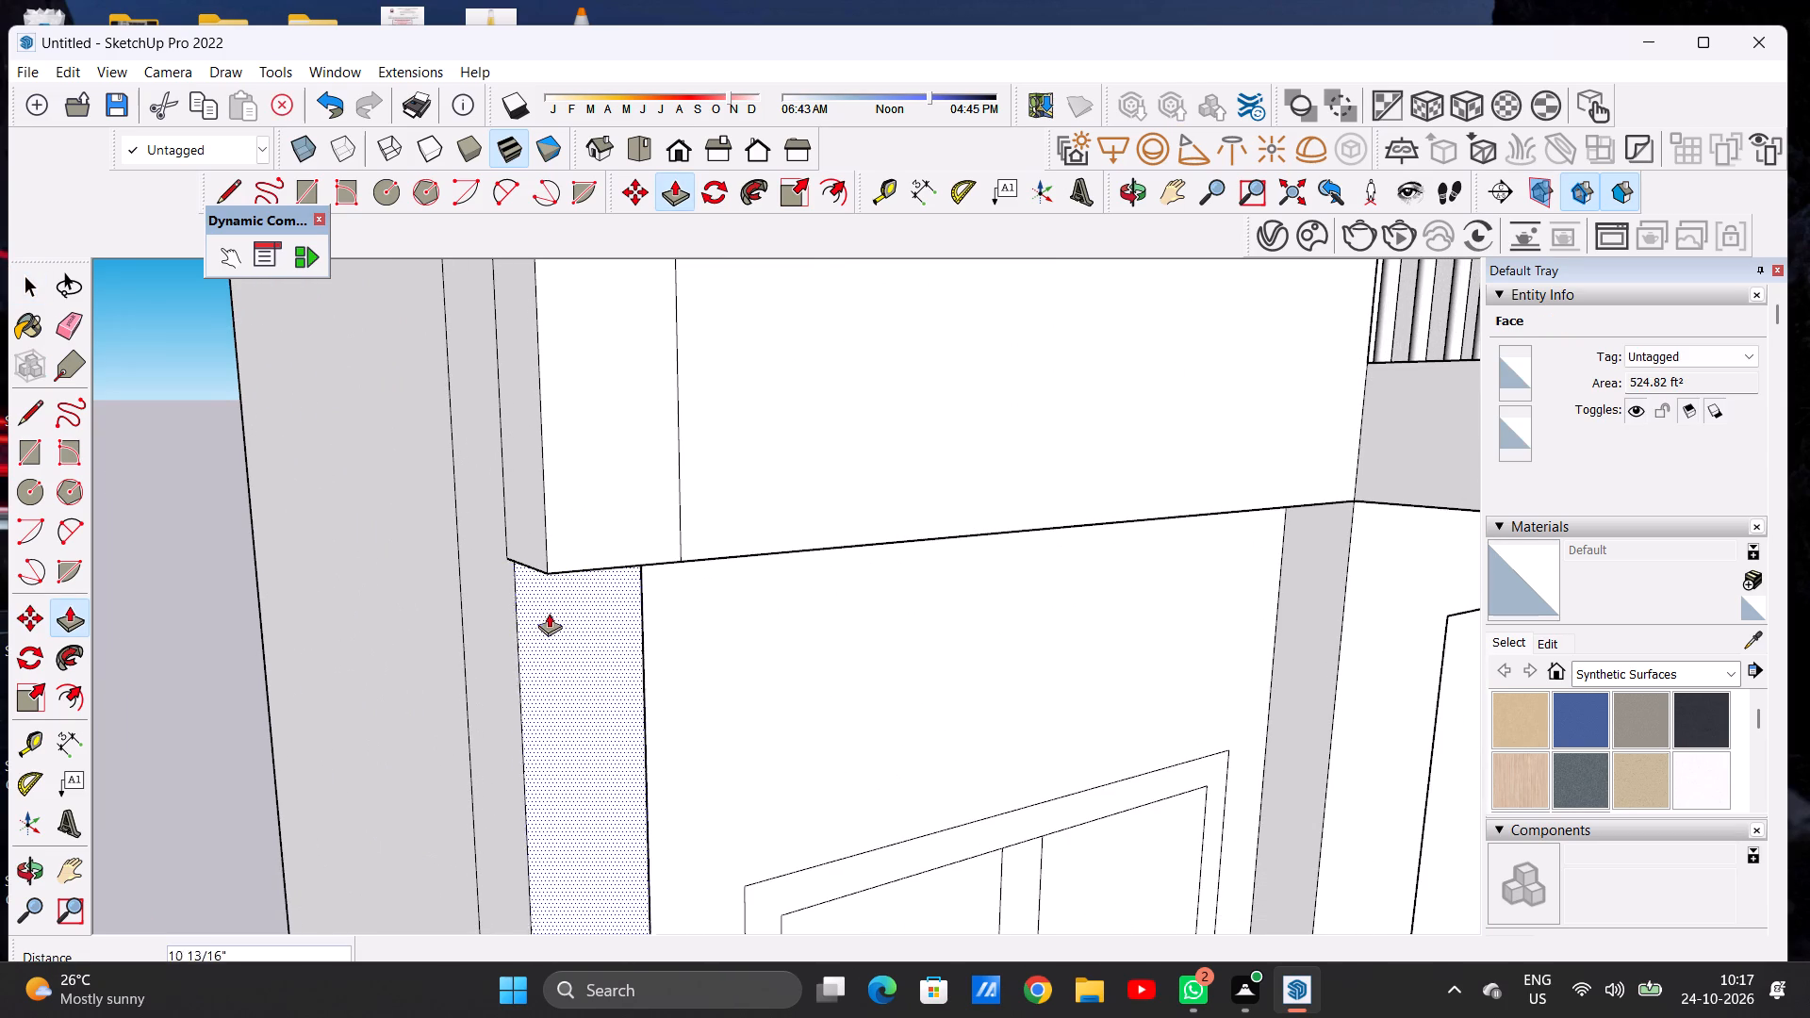
click(545, 575)
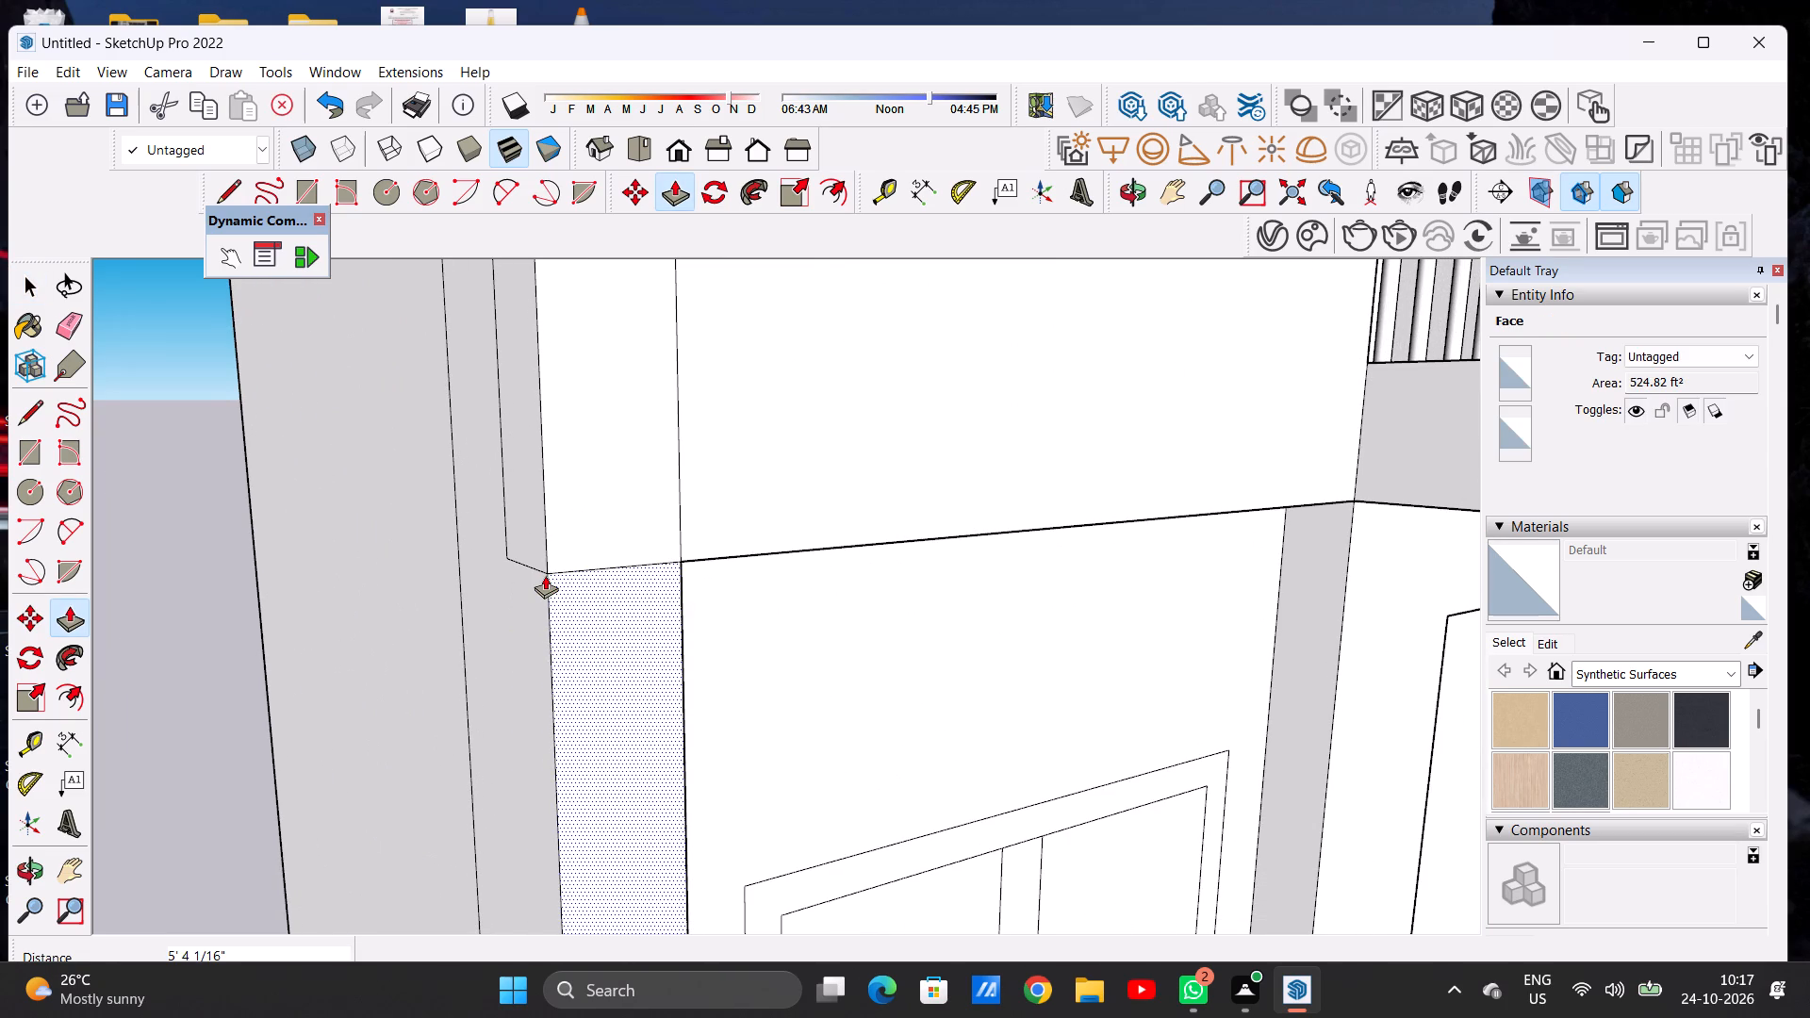
key(space)
scroll(546, 581, down, 19)
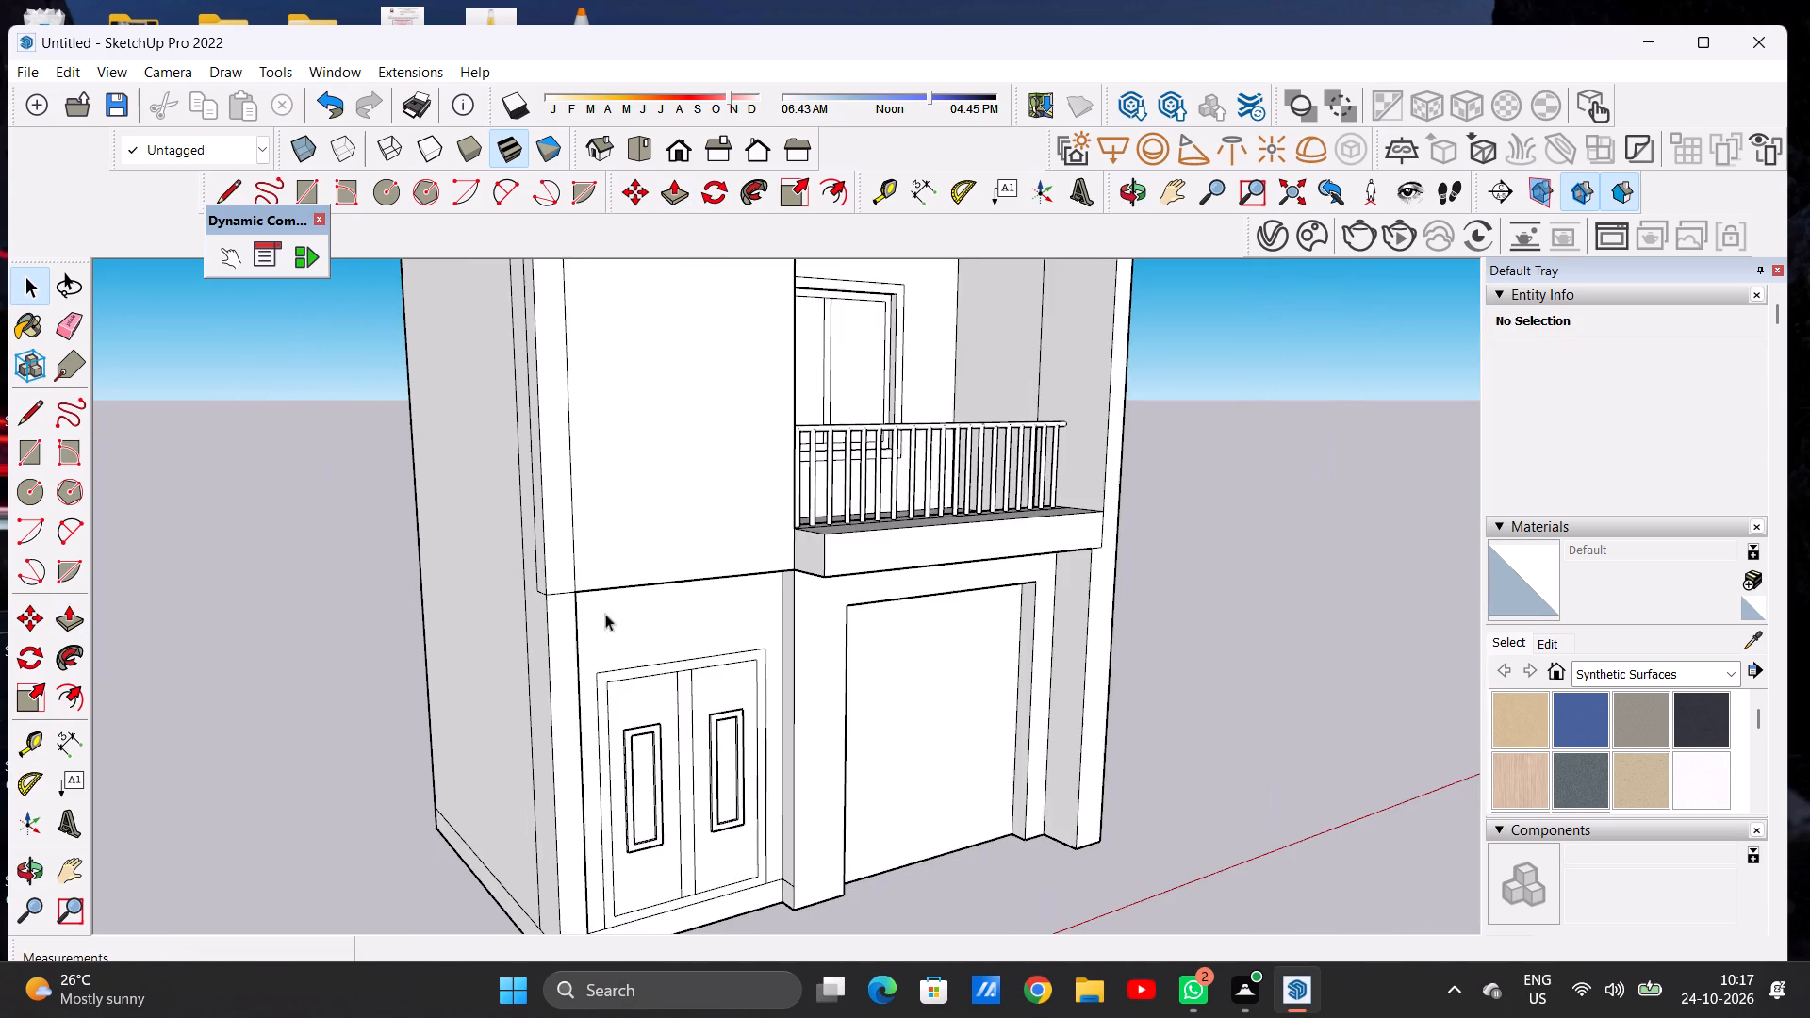
Erase the short horizontal seam between the pulled-out ground-floor strip and the tower's upper border strip.
middle_drag(743, 598, 496, 572)
scroll(509, 562, up, 8)
middle_drag(637, 607, 660, 467)
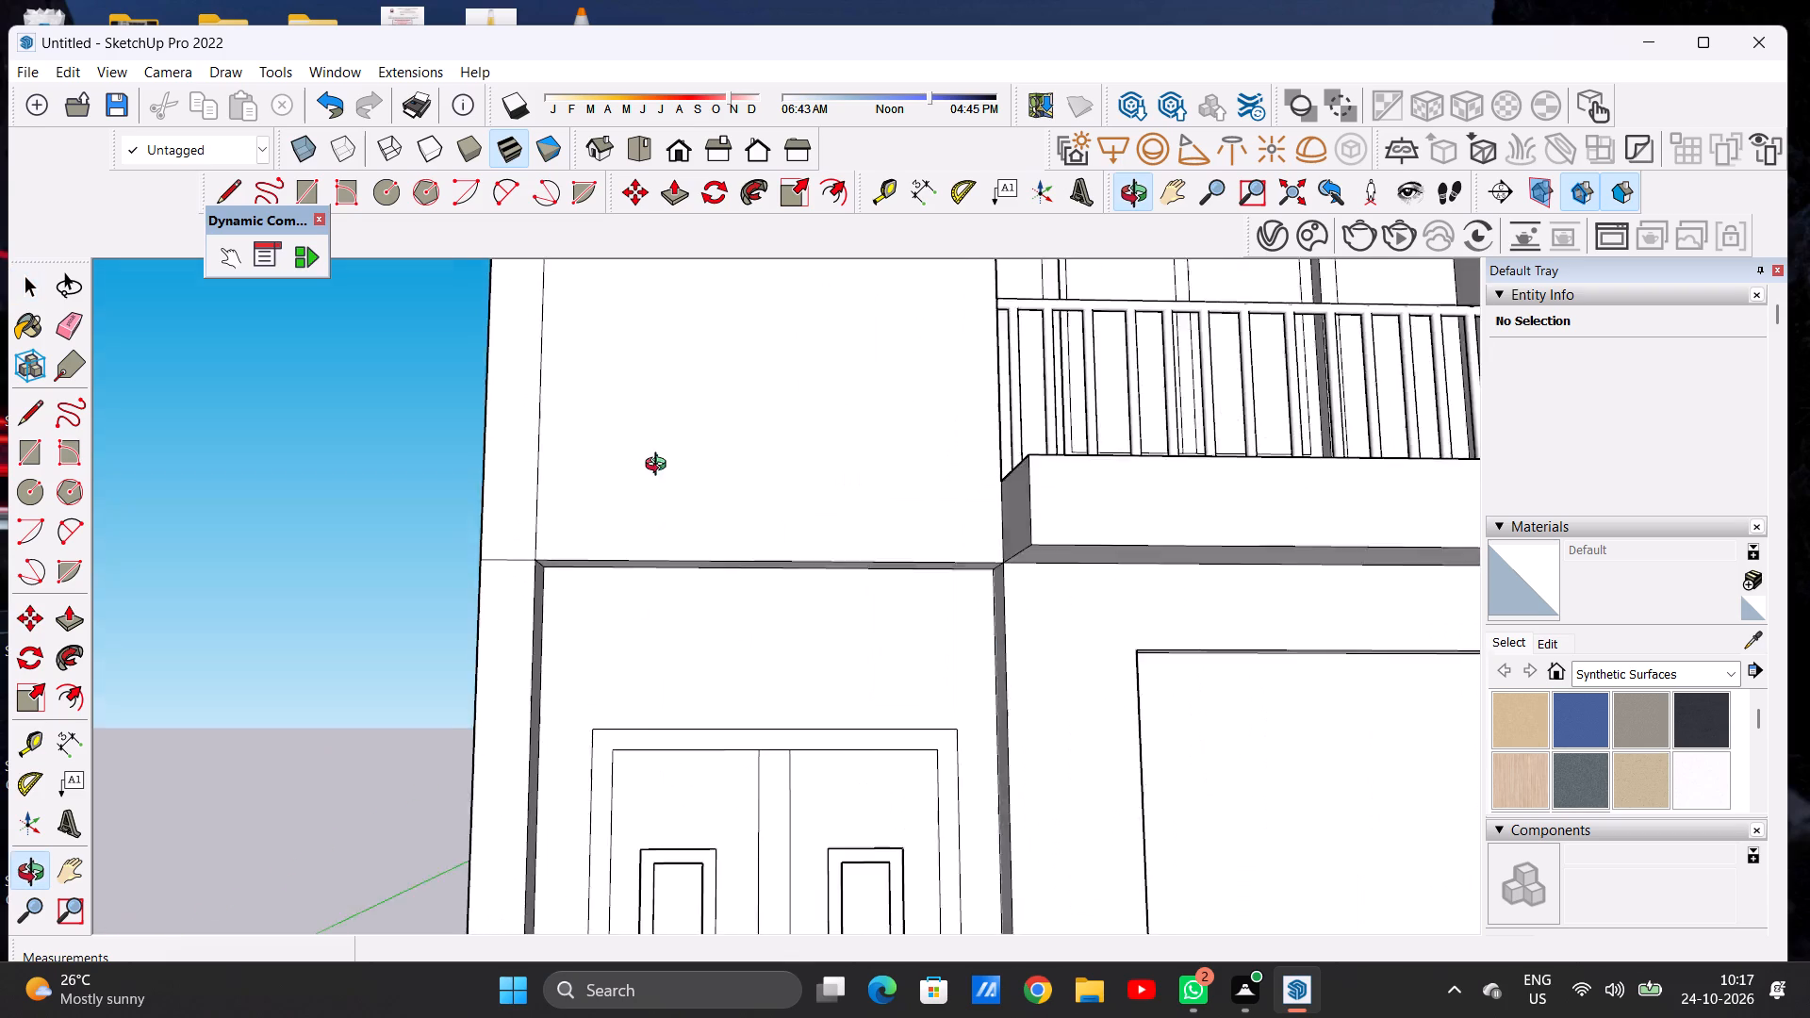
middle_drag(660, 467, 734, 659)
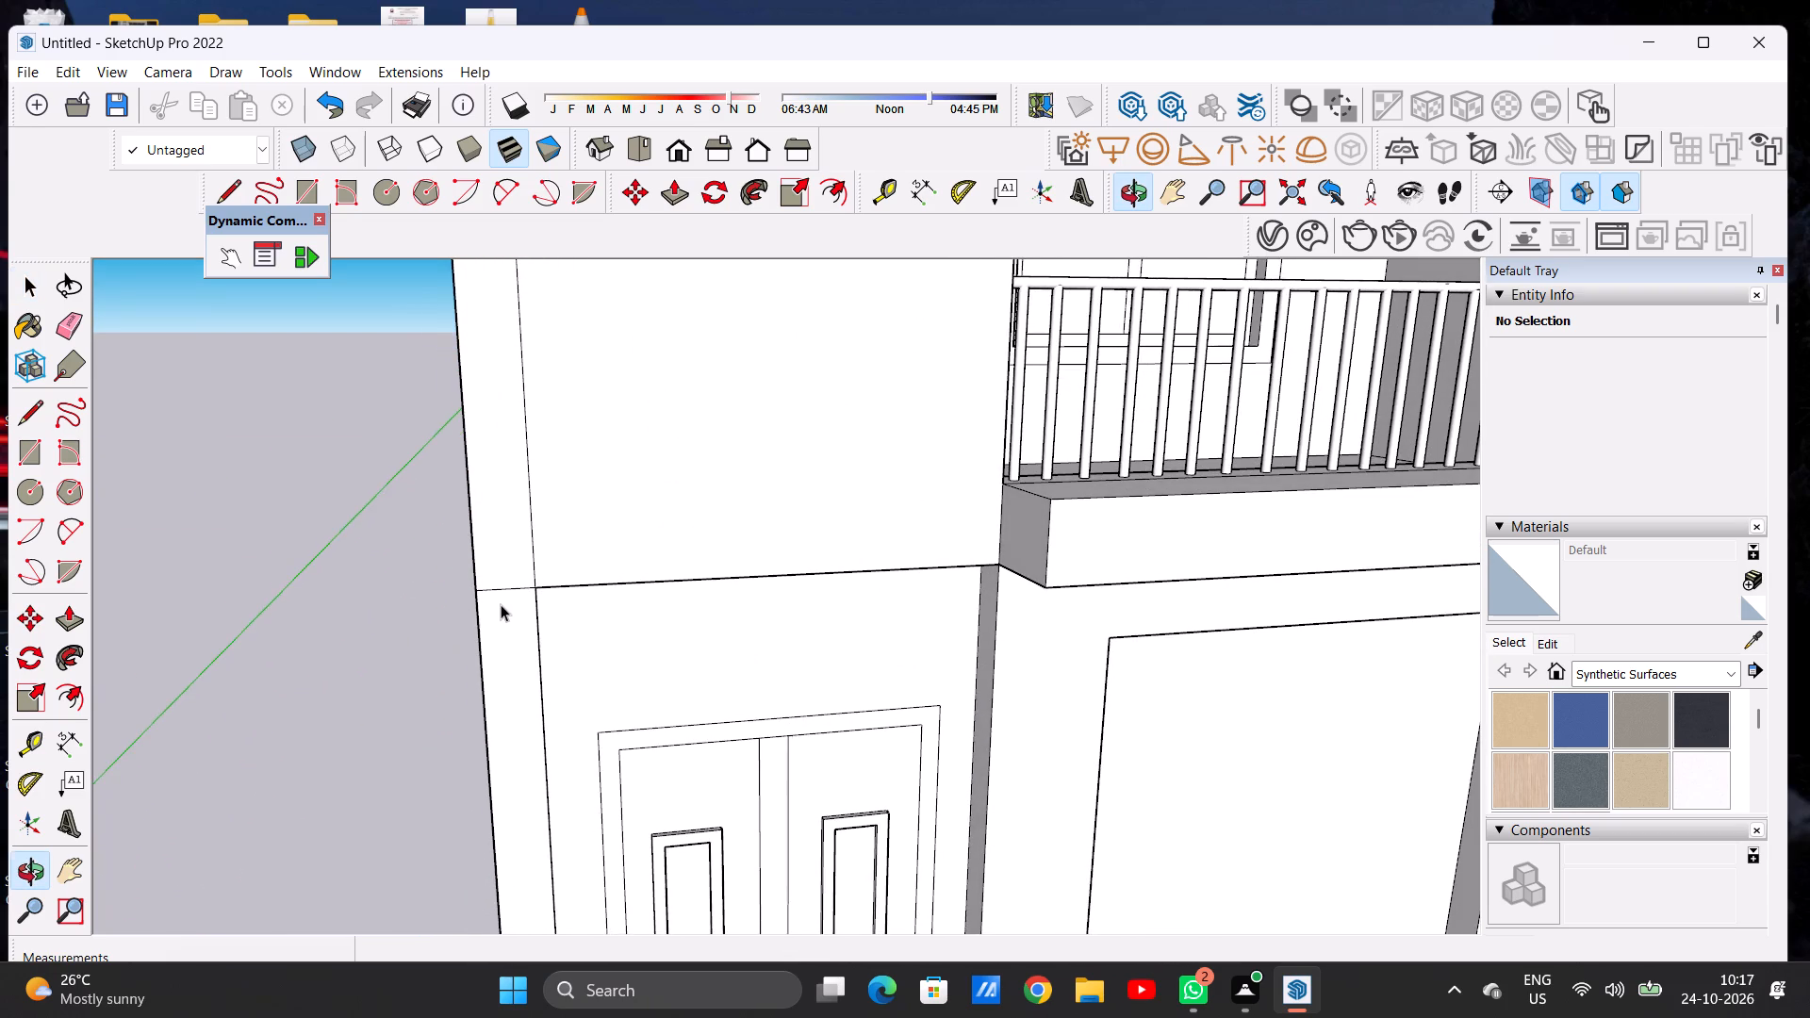
scroll(510, 604, up, 4)
key(e)
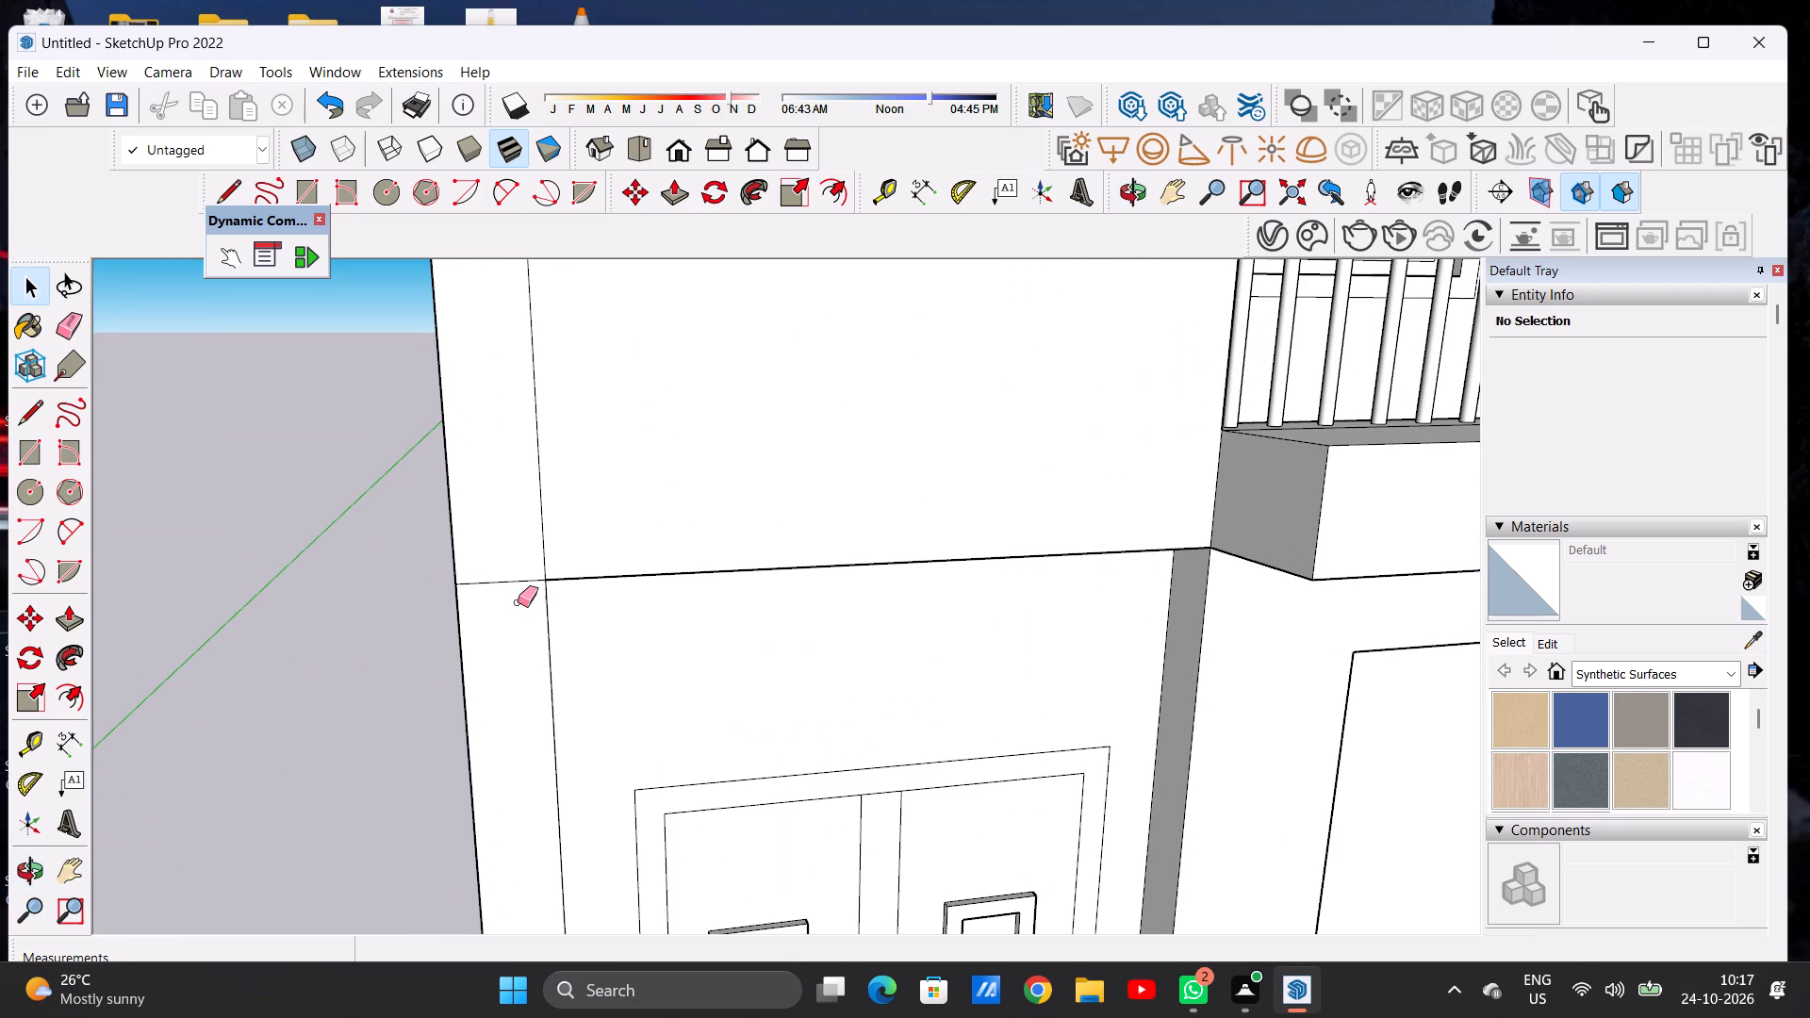
drag(528, 565, 542, 608)
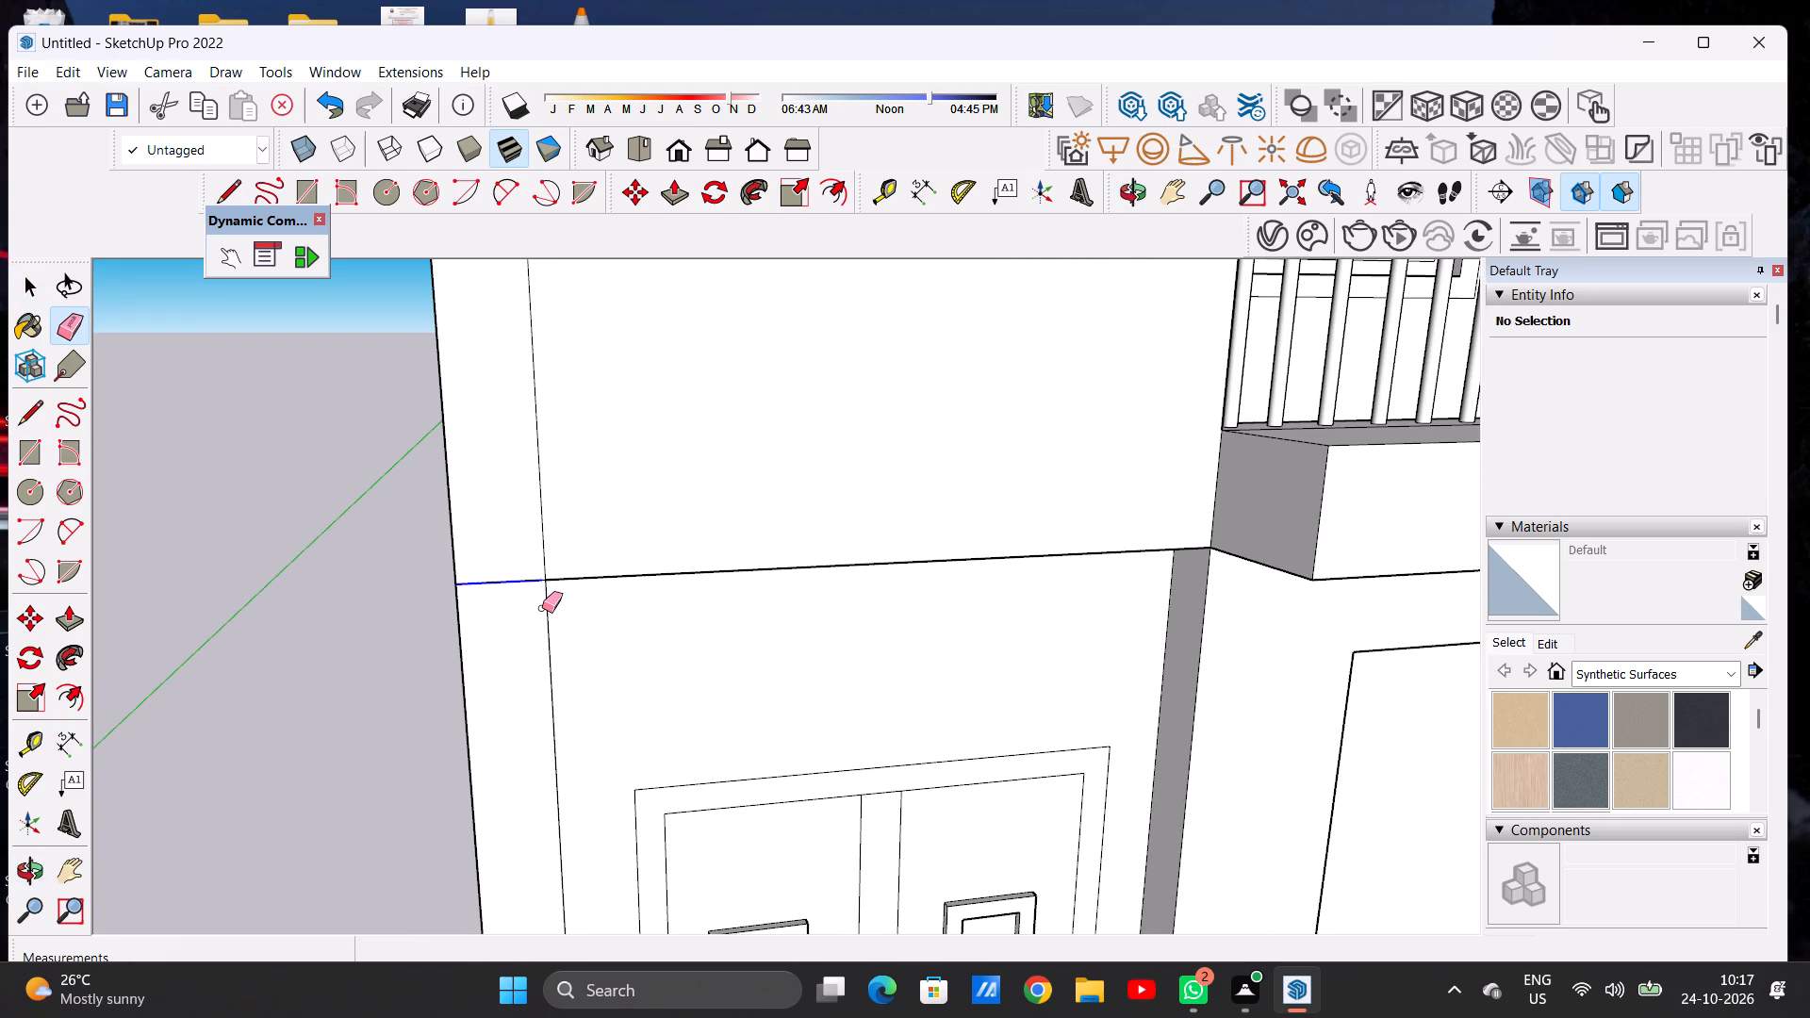
key(space)
Examine the joined border strip and the tower's overhang from the side, front and railing side.
scroll(678, 564, down, 11)
scroll(673, 564, up, 1)
scroll(673, 566, down, 2)
middle_drag(651, 593, 993, 641)
scroll(812, 542, up, 5)
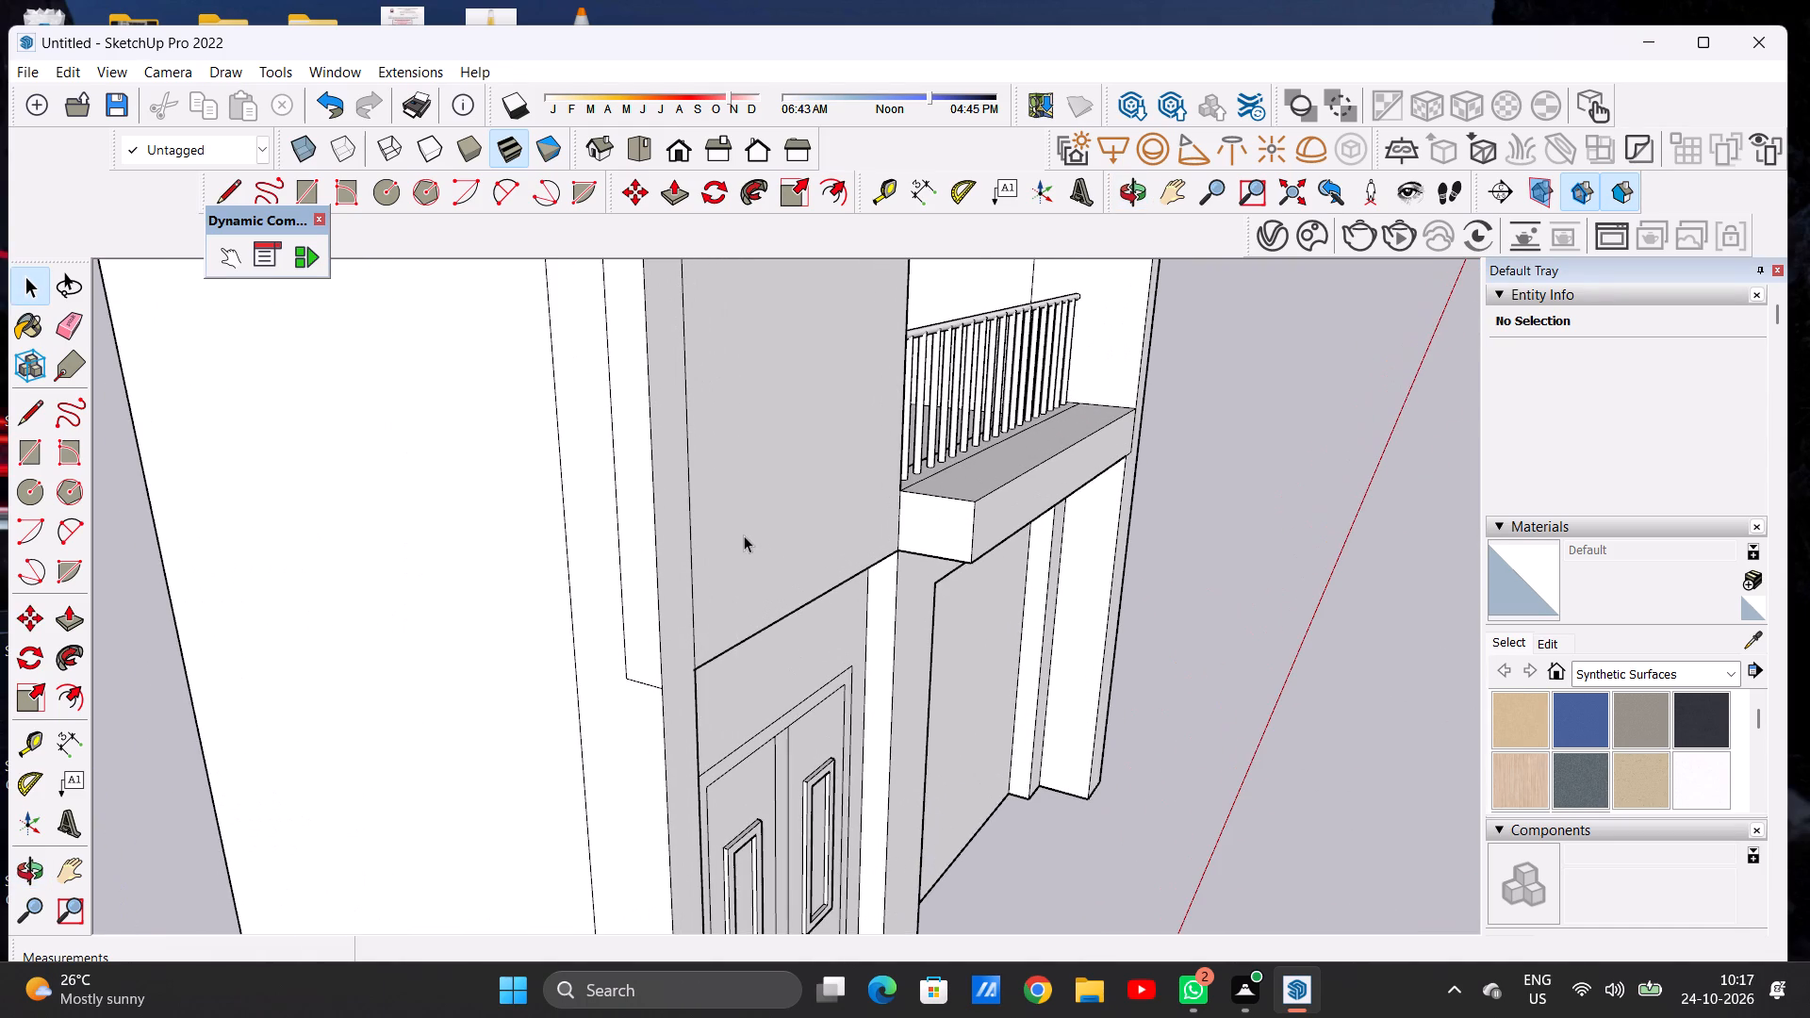
key(space)
scroll(716, 583, down, 5)
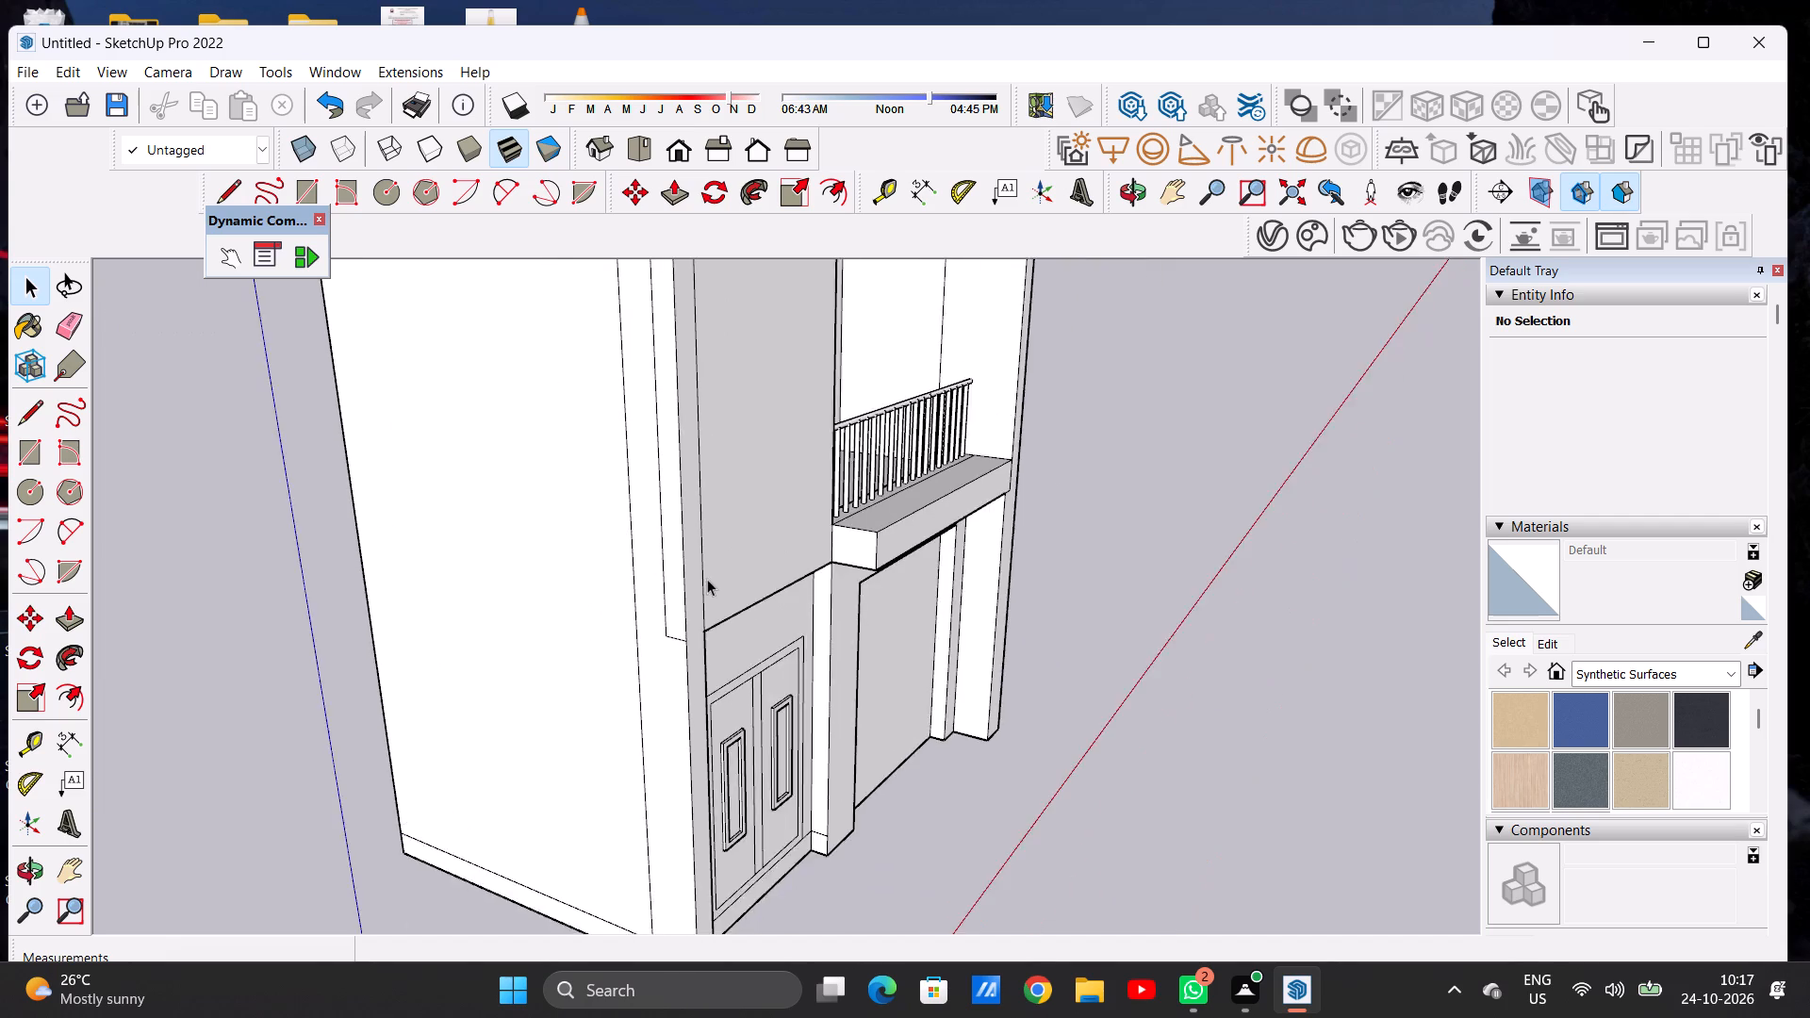
scroll(707, 579, down, 14)
middle_drag(780, 600, 362, 533)
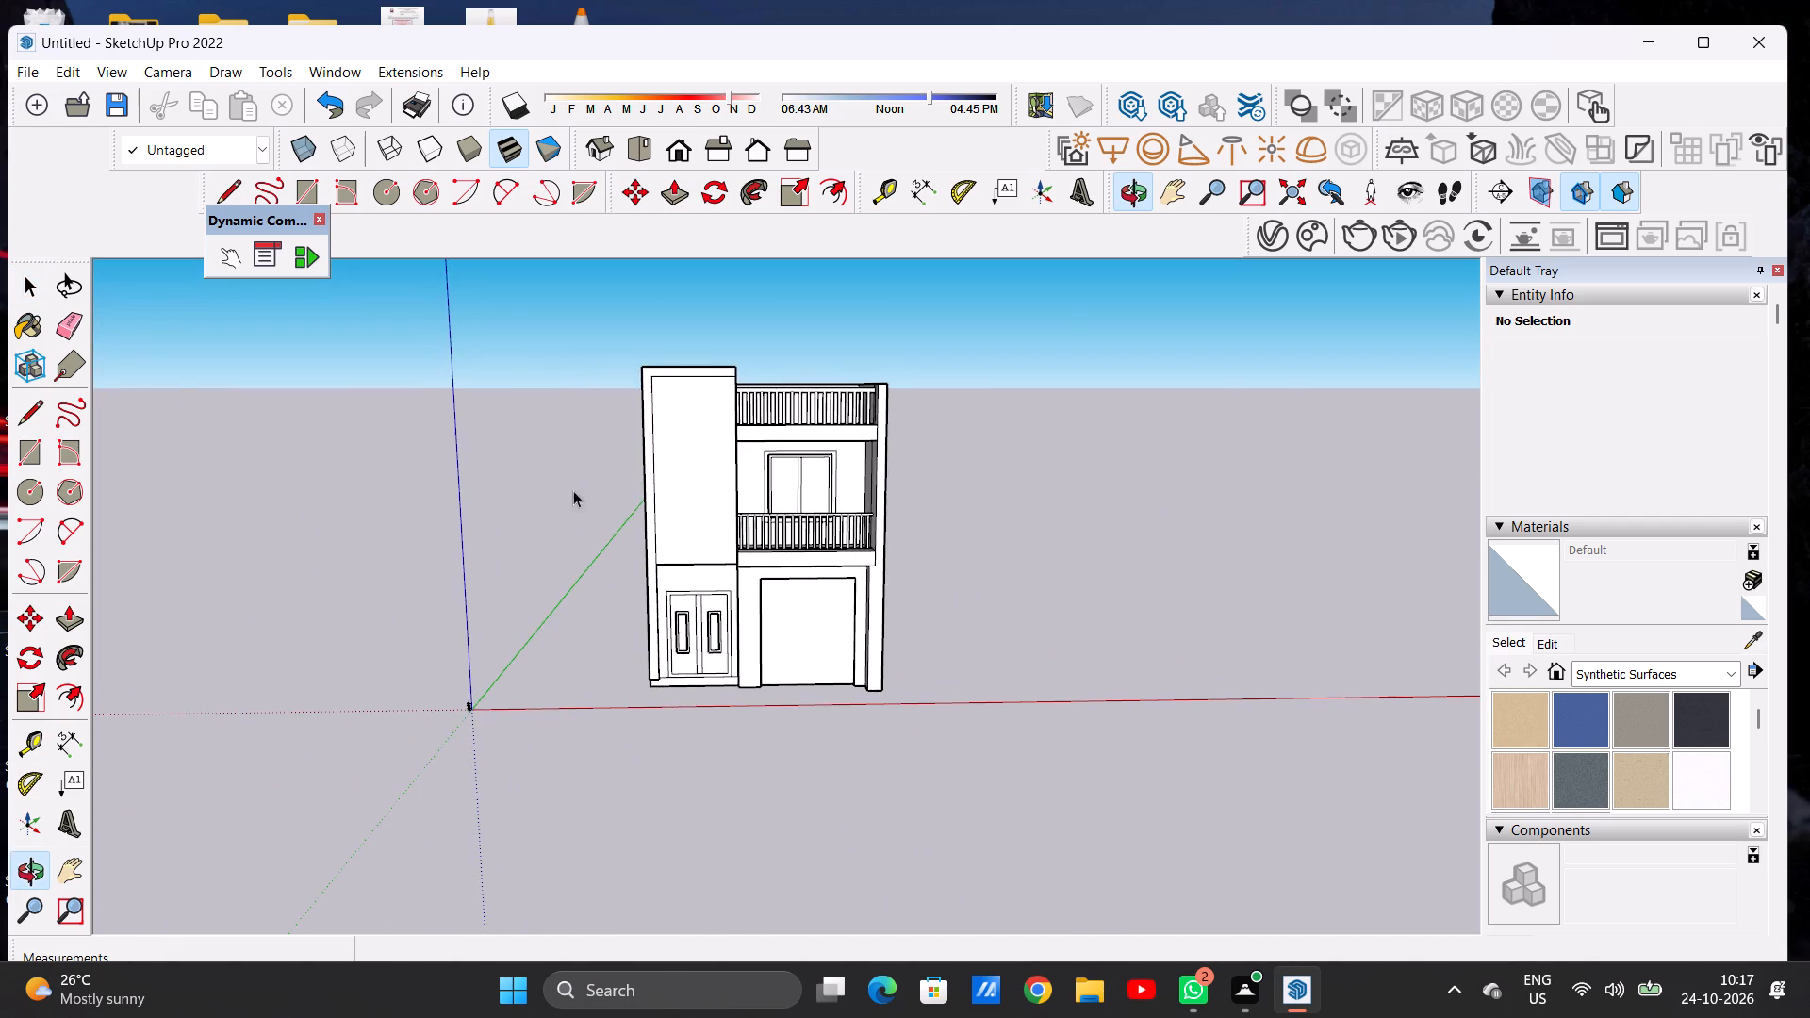
scroll(734, 452, up, 7)
middle_drag(725, 519, 437, 575)
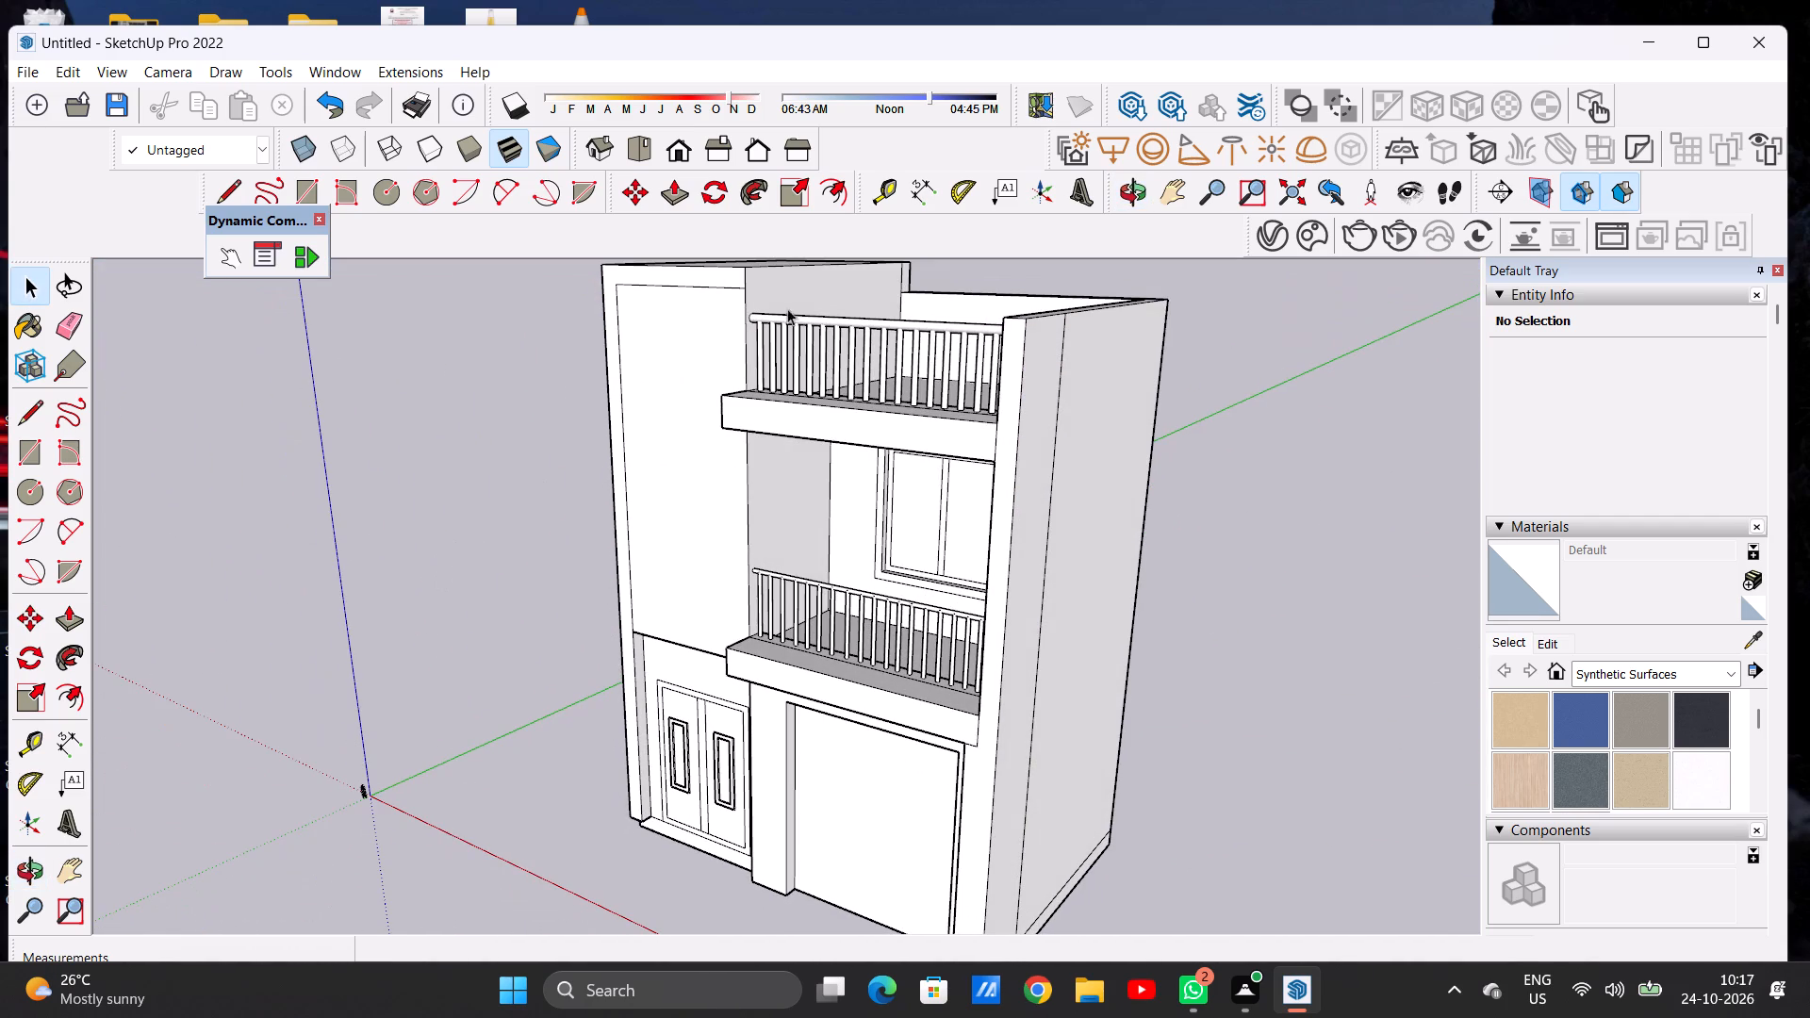
Push/Pull the L-shaped border along the tower's top and outer edge forward about 6'.
scroll(754, 483, down, 7)
scroll(731, 379, up, 11)
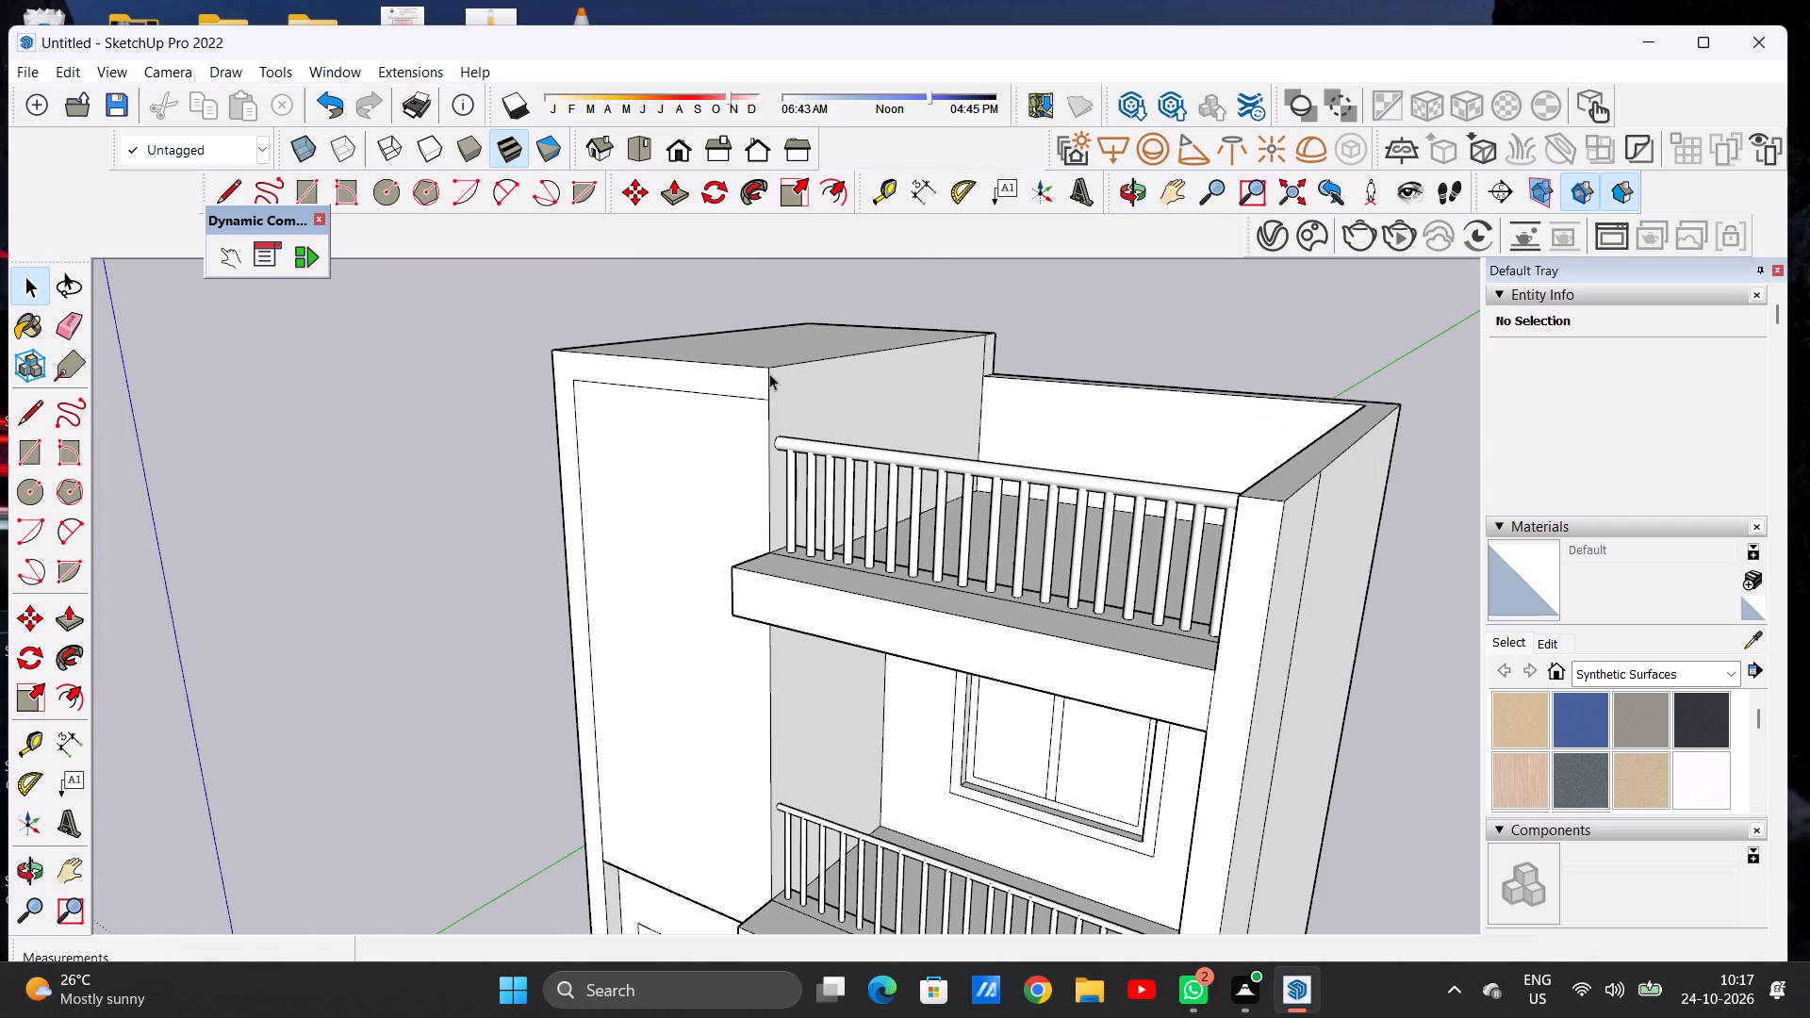
key(p)
scroll(769, 373, up, 4)
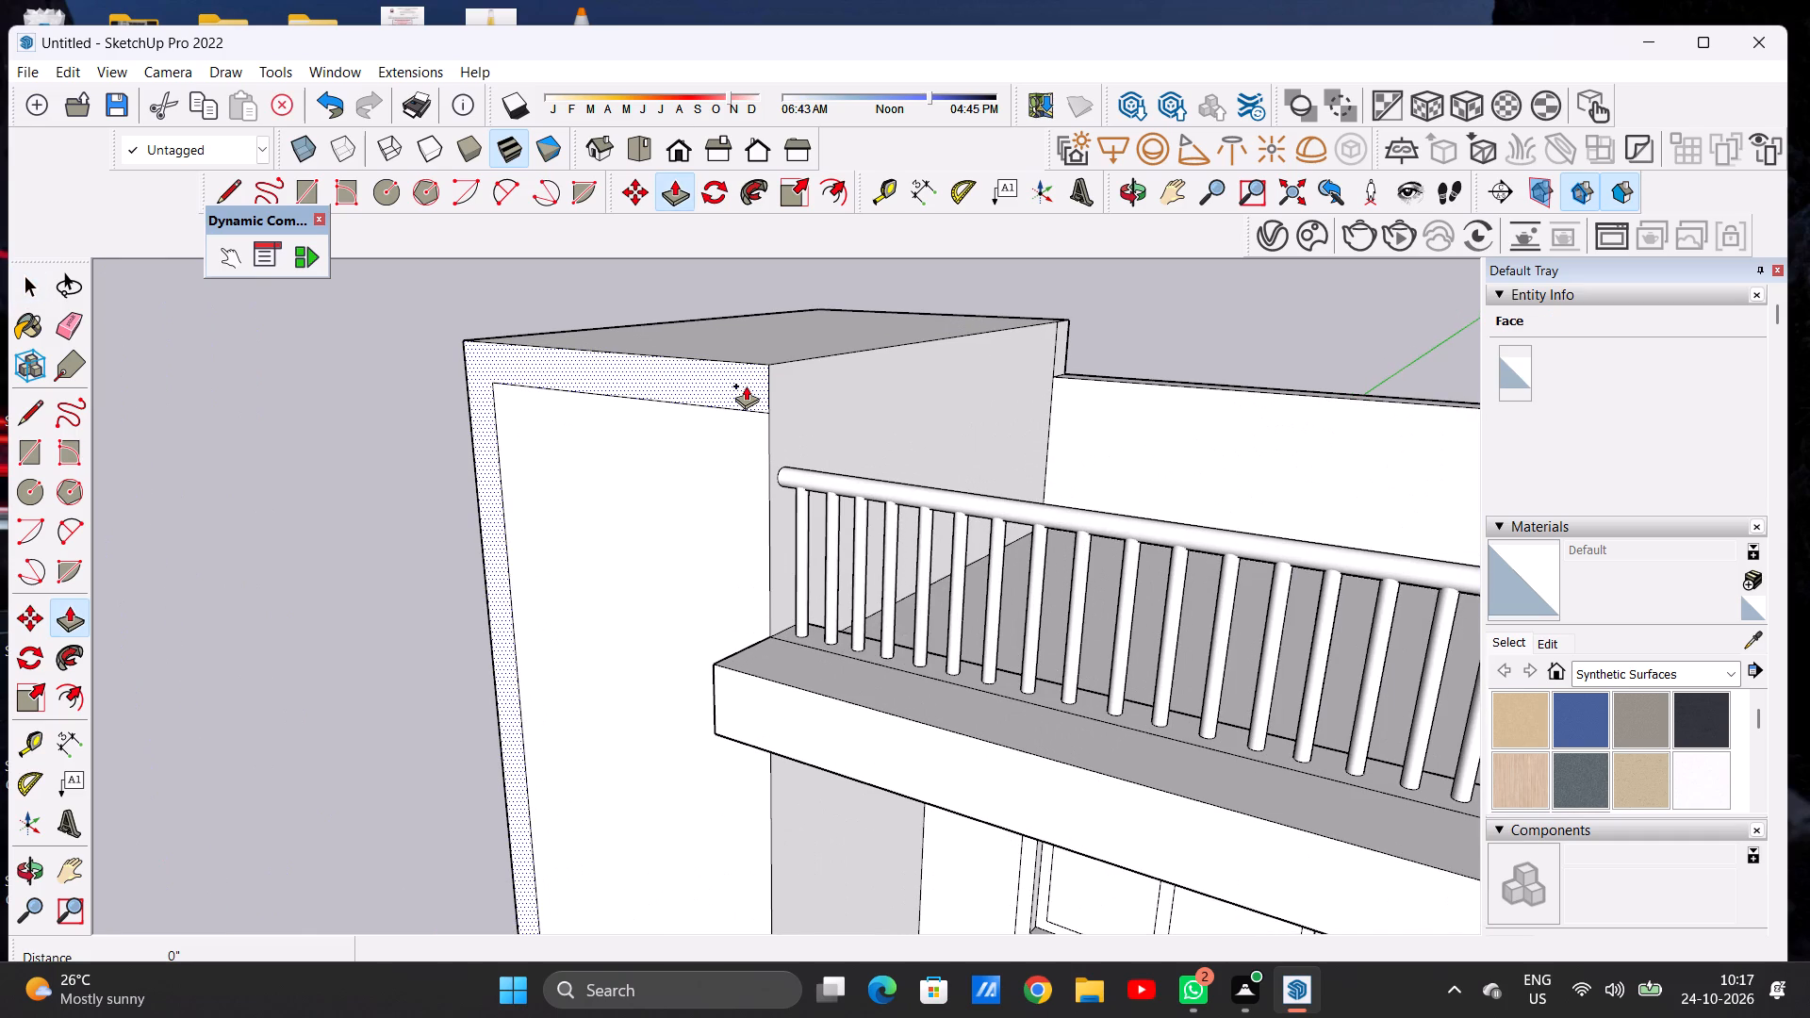
click(746, 386)
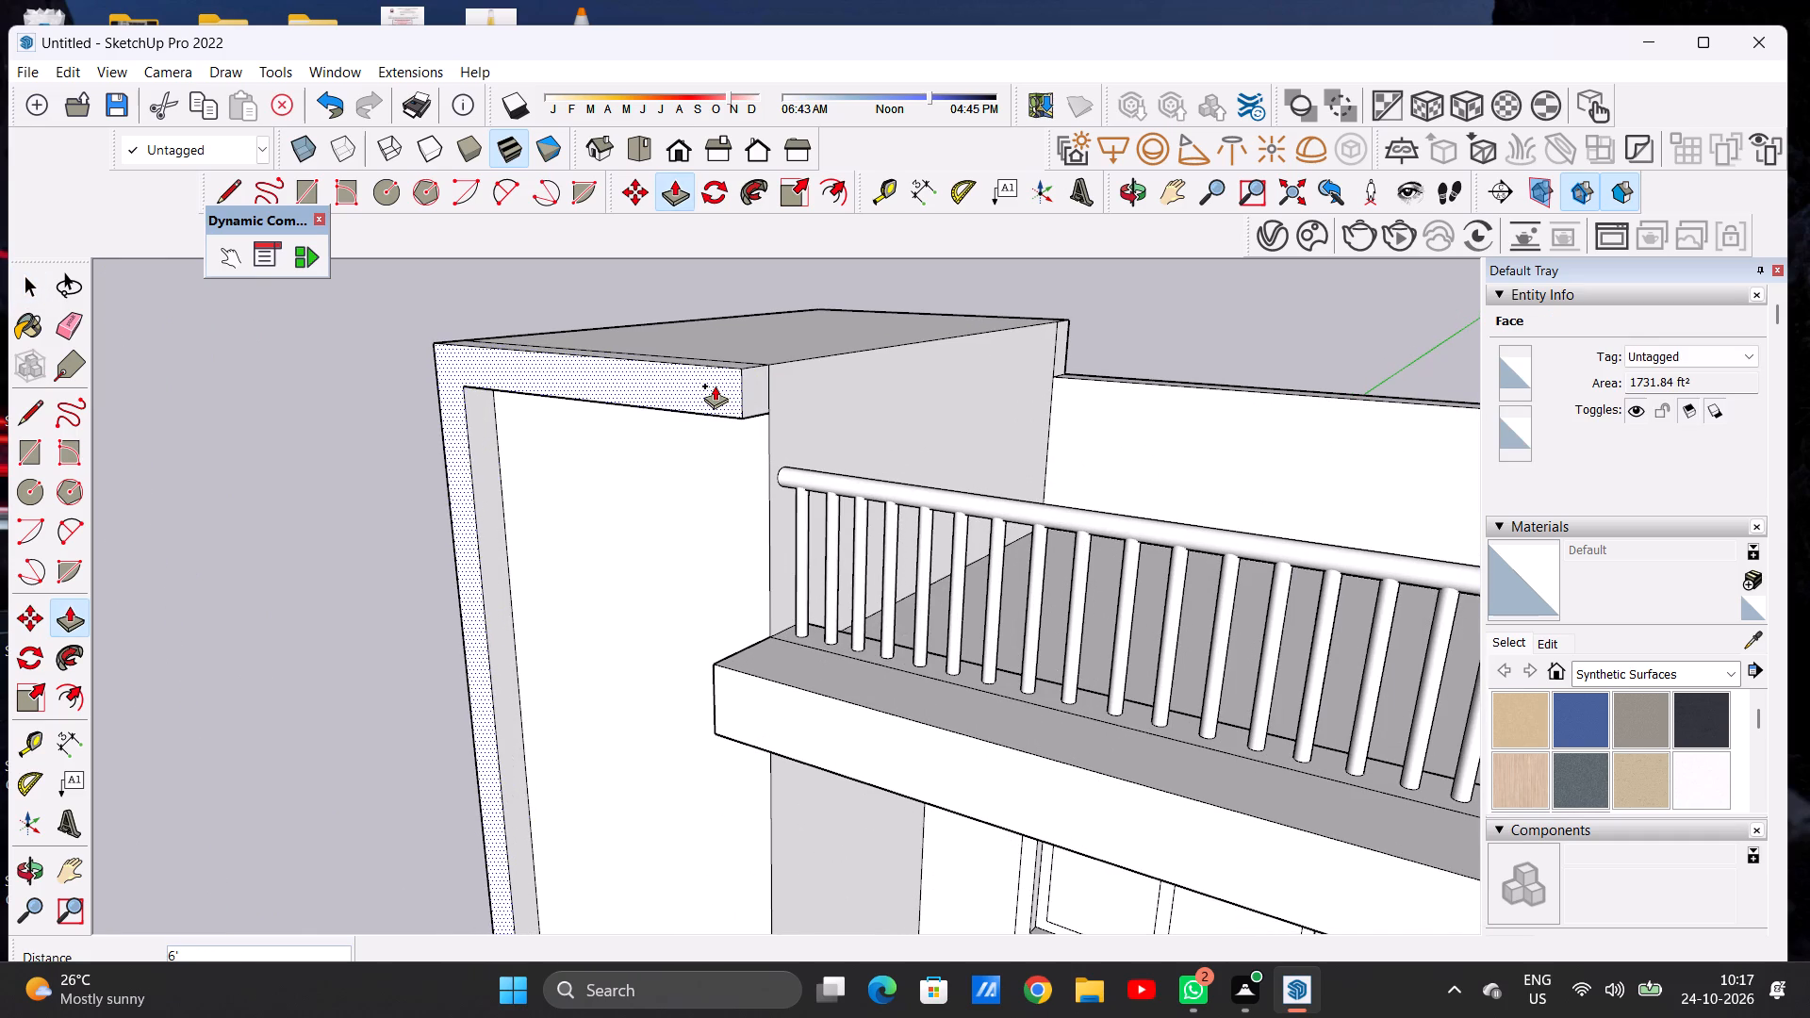
click(713, 386)
key(space)
Push/Pull the tower's large upper front panel forward, flush with the surrounding L-shaped border.
scroll(891, 377, down, 14)
middle_drag(749, 533, 883, 517)
middle_drag(892, 517, 1007, 466)
middle_click(1013, 464)
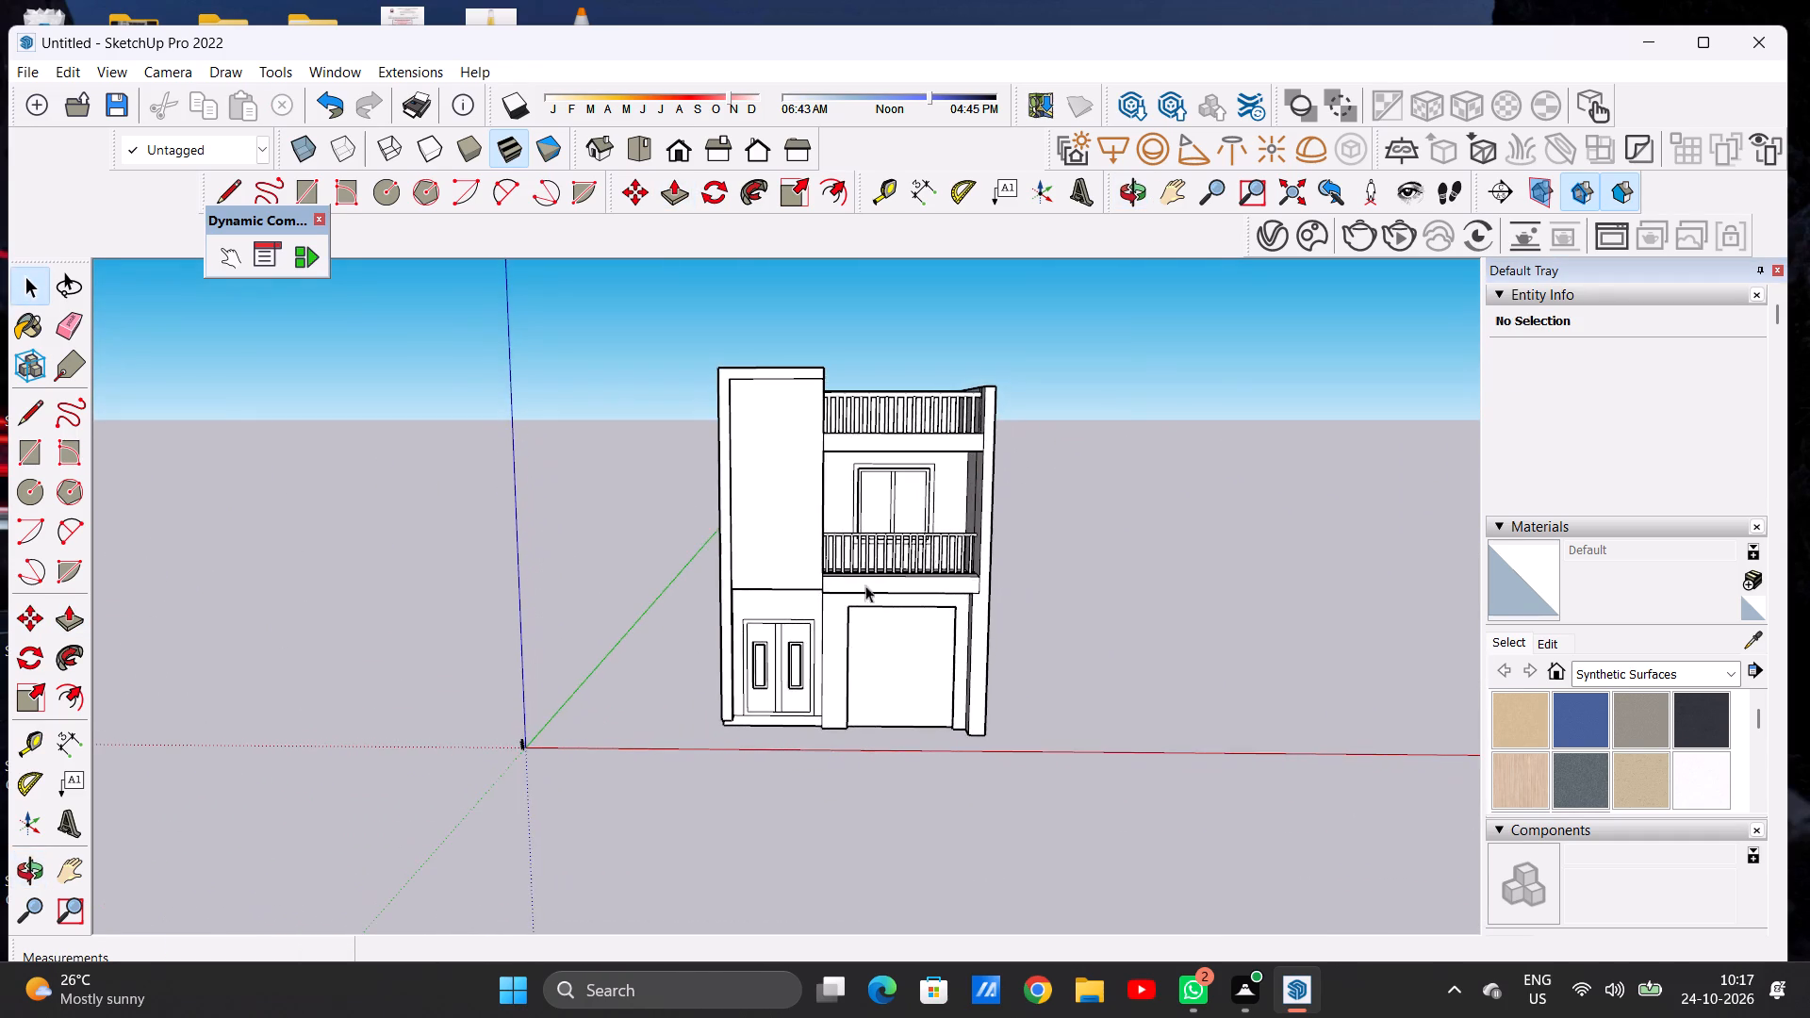
scroll(760, 611, up, 6)
middle_drag(749, 571, 557, 616)
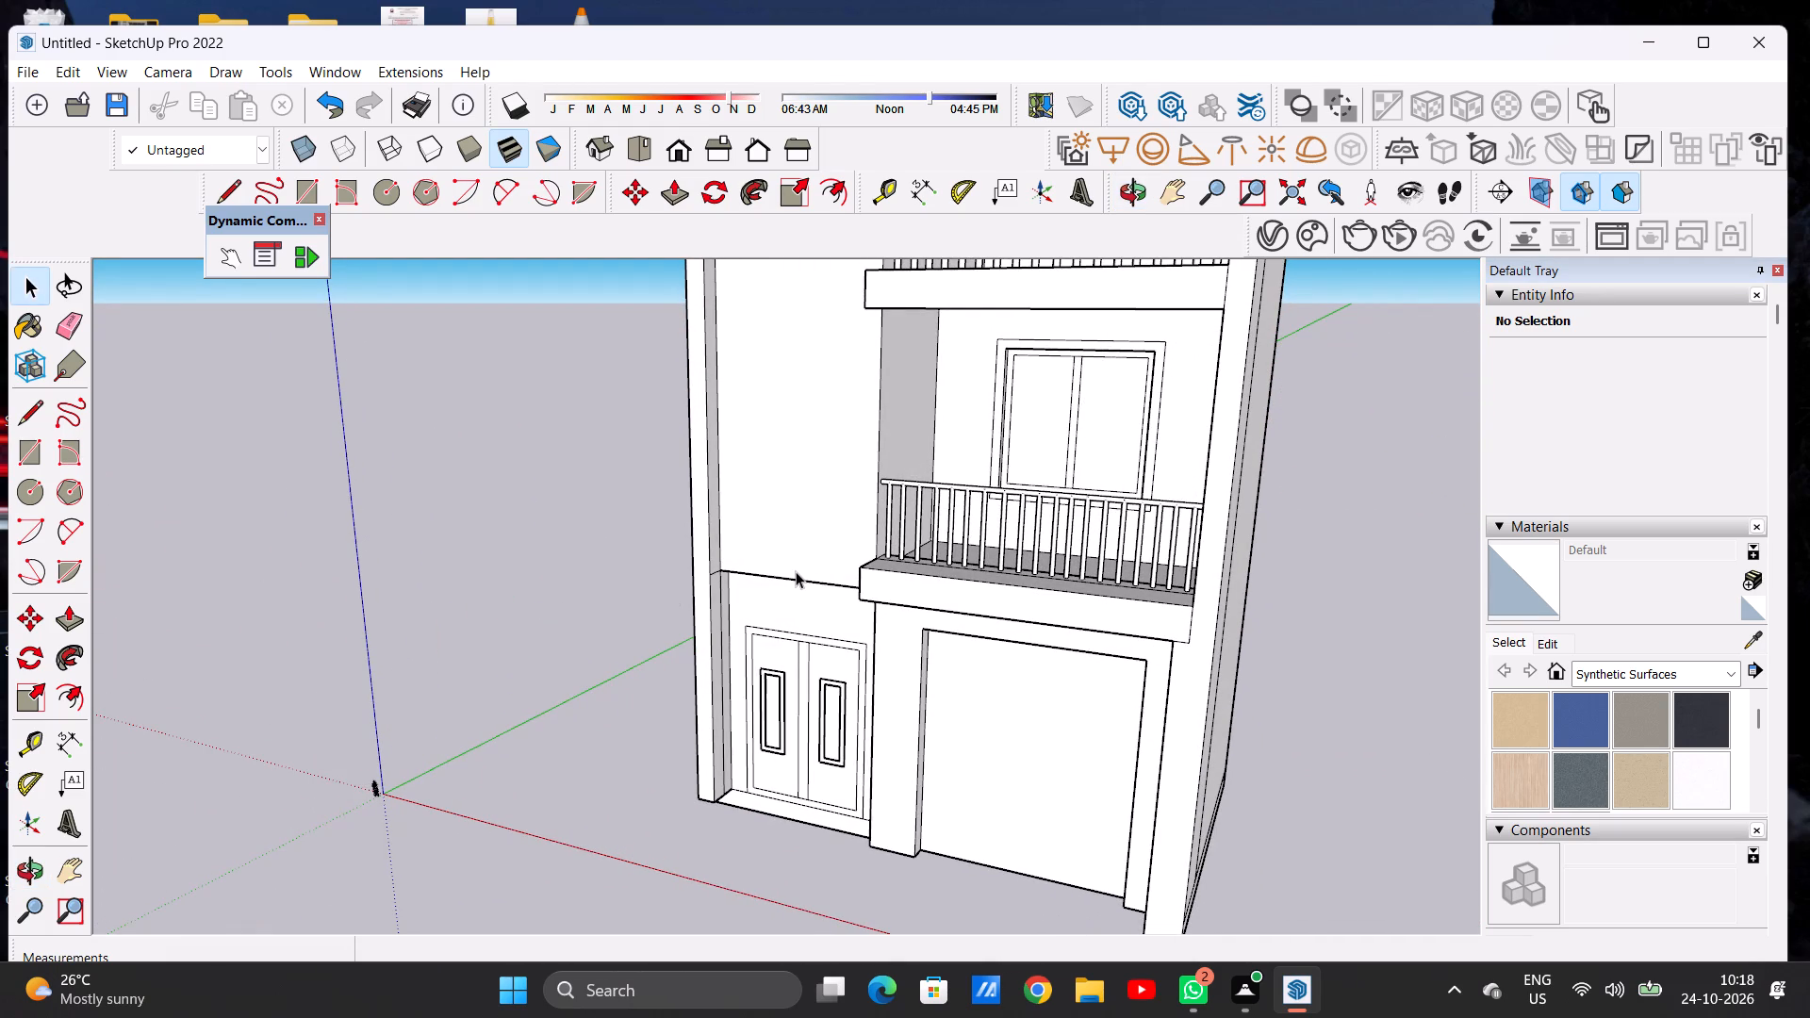
key(p)
scroll(774, 523, up, 5)
click(732, 534)
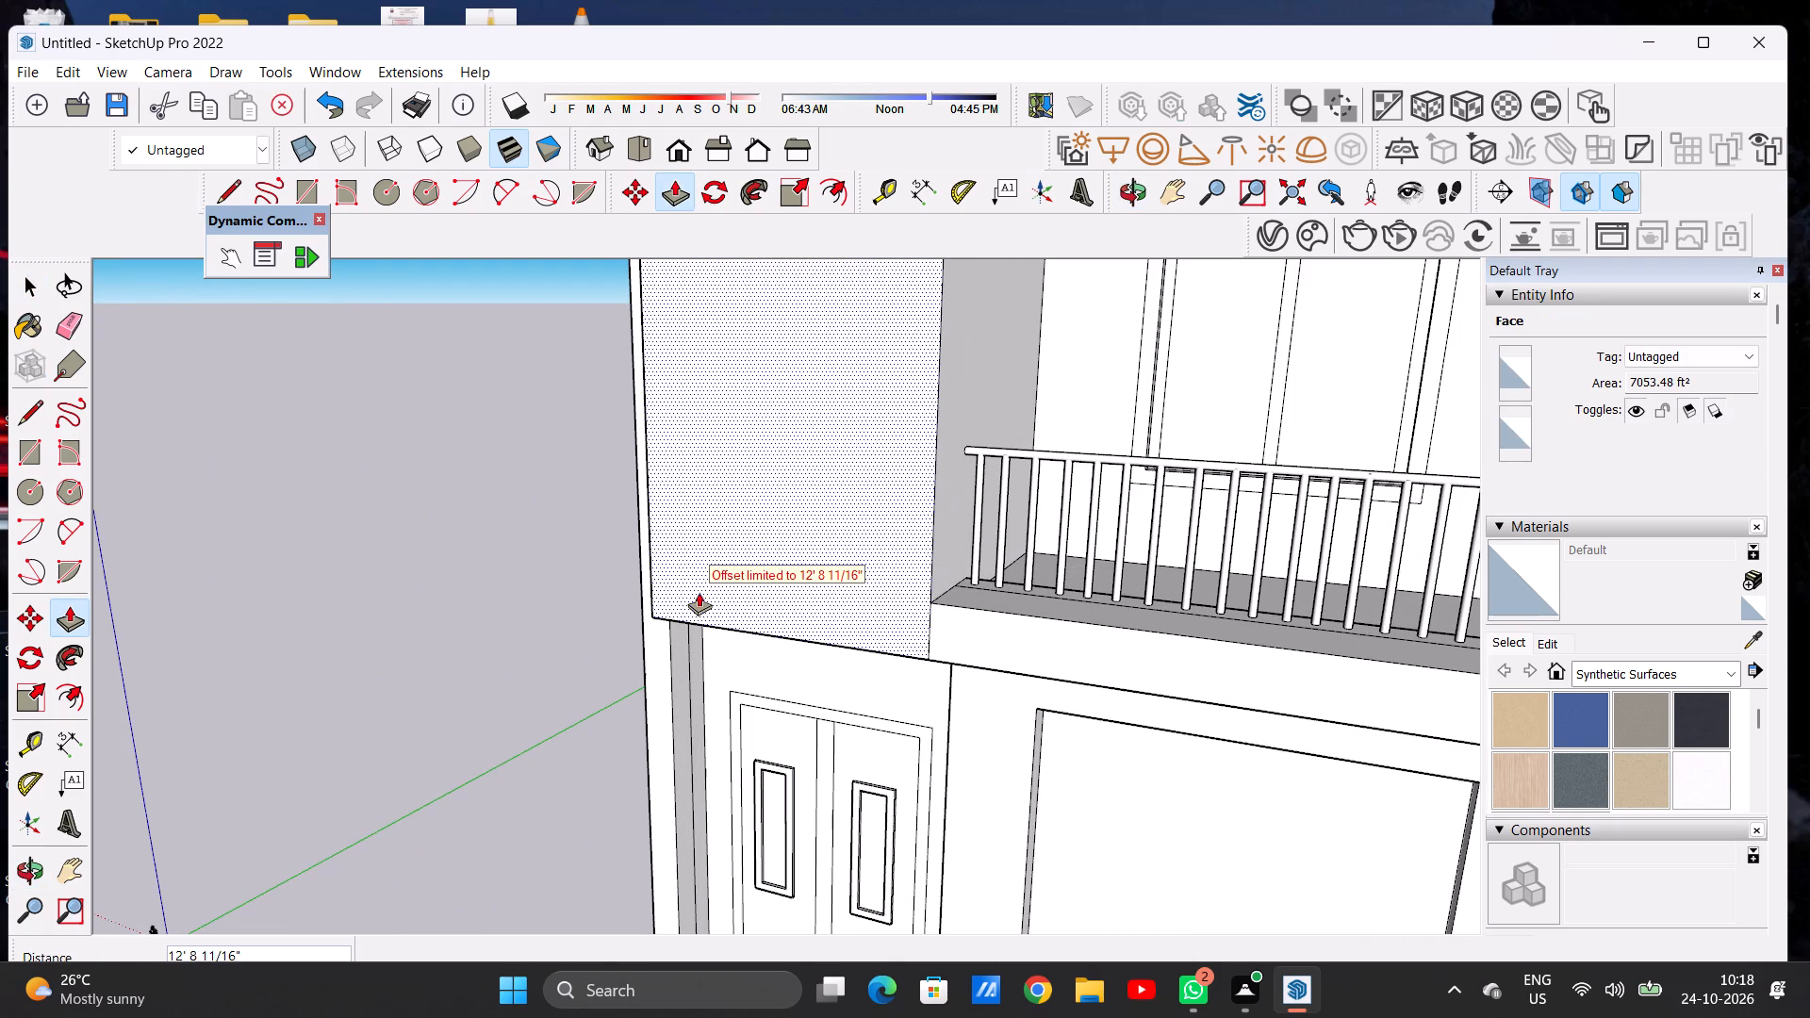
click(669, 649)
key(space)
scroll(757, 515, down, 9)
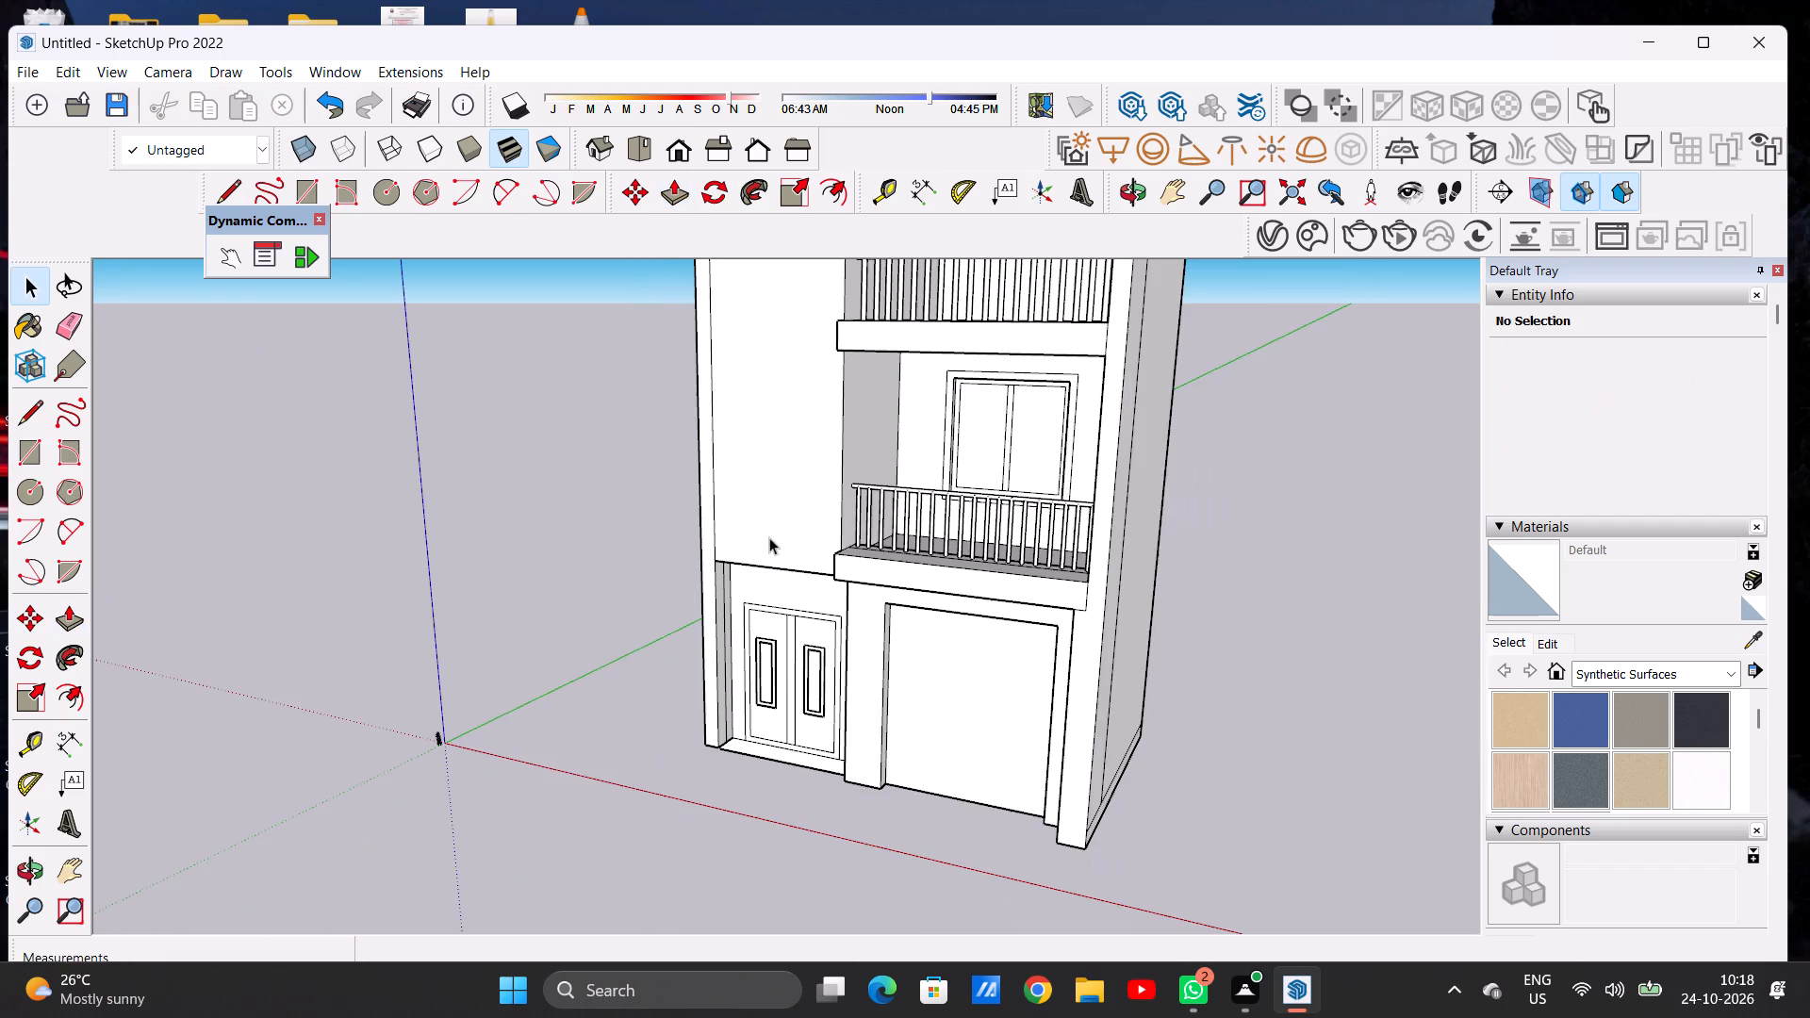
Examine the tower's pulled-forward front, its border strip and the entrance from both sides and the front.
middle_drag(688, 593, 825, 574)
middle_drag(833, 574, 913, 567)
middle_drag(932, 562, 1185, 564)
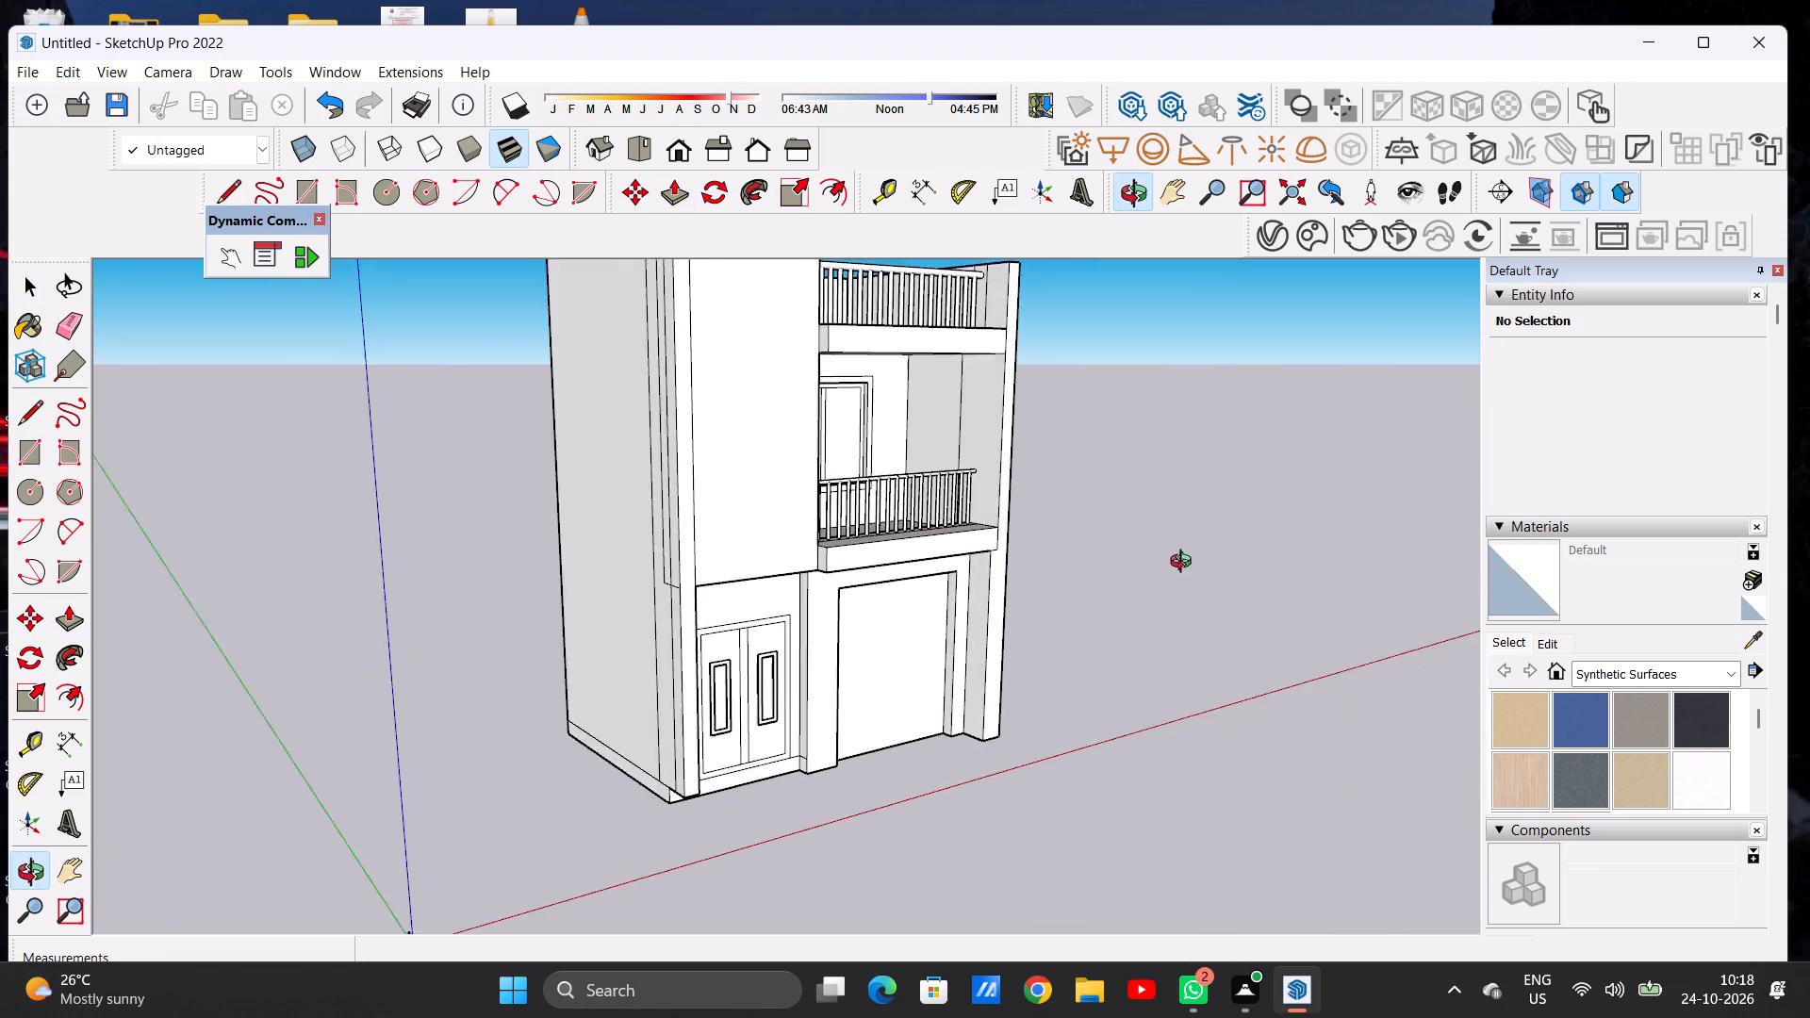
middle_drag(1185, 564, 544, 552)
scroll(726, 620, up, 7)
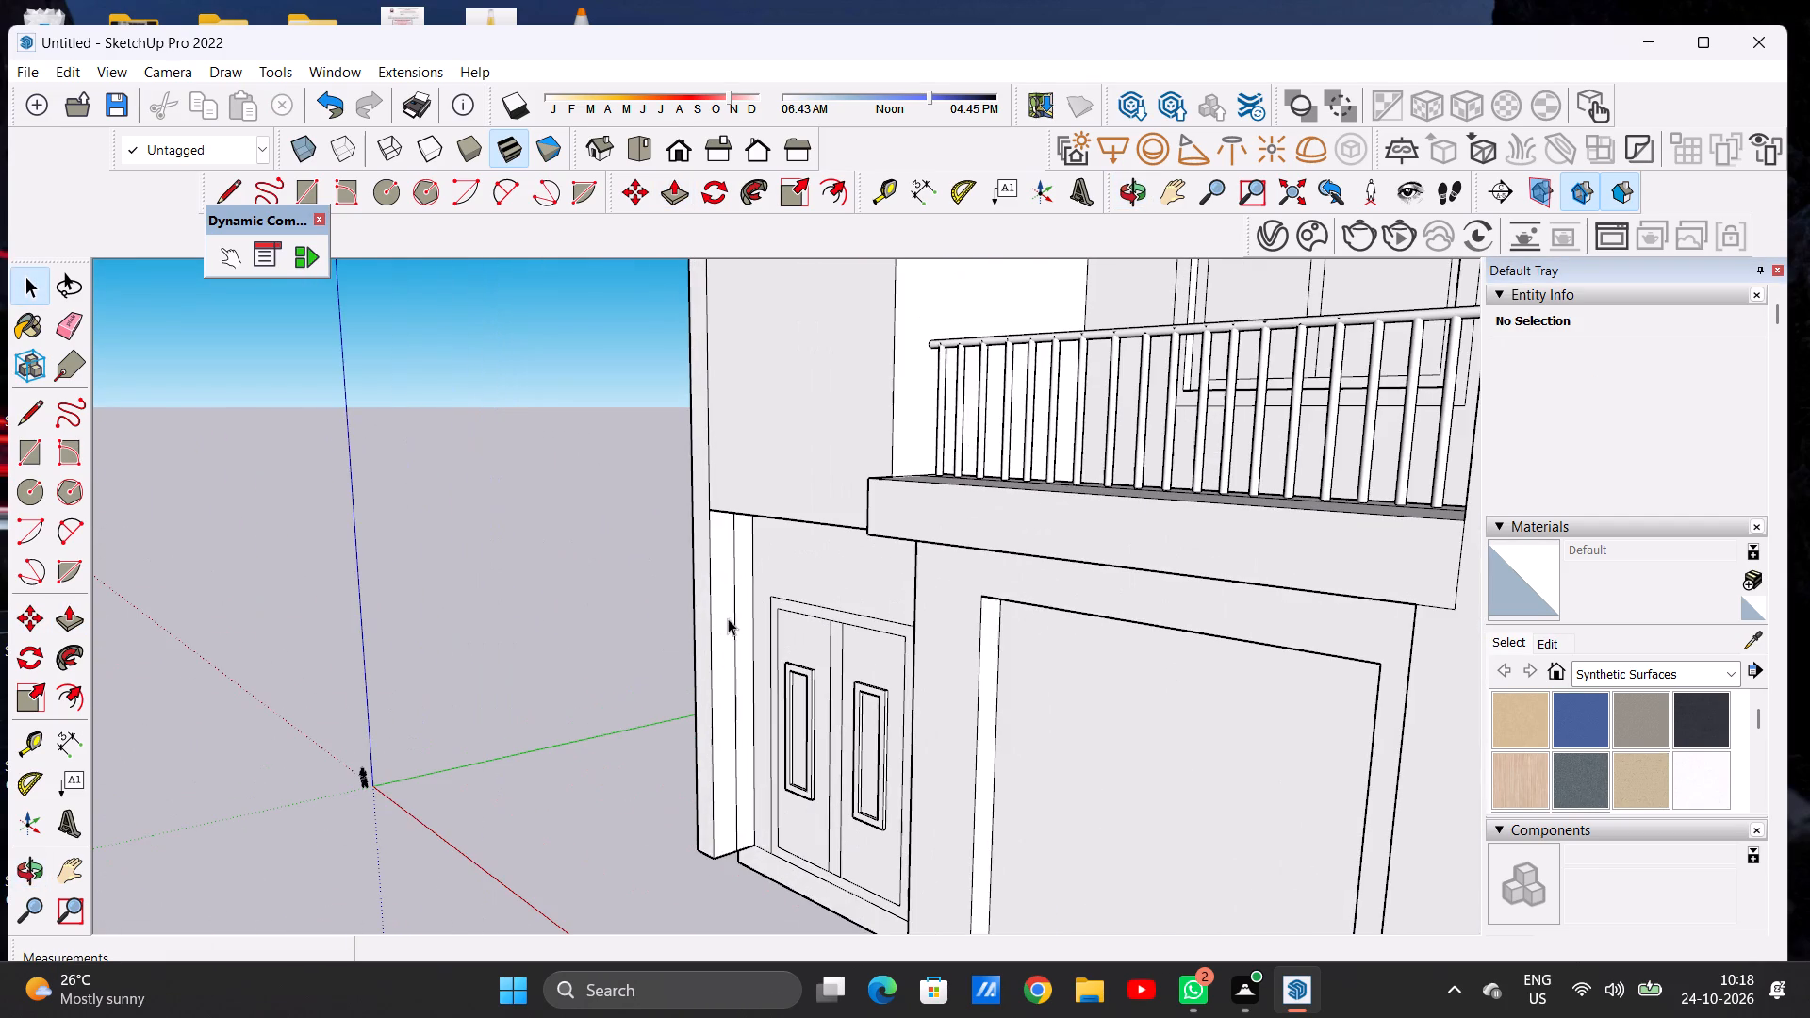
scroll(791, 573, down, 7)
middle_drag(756, 757, 1111, 703)
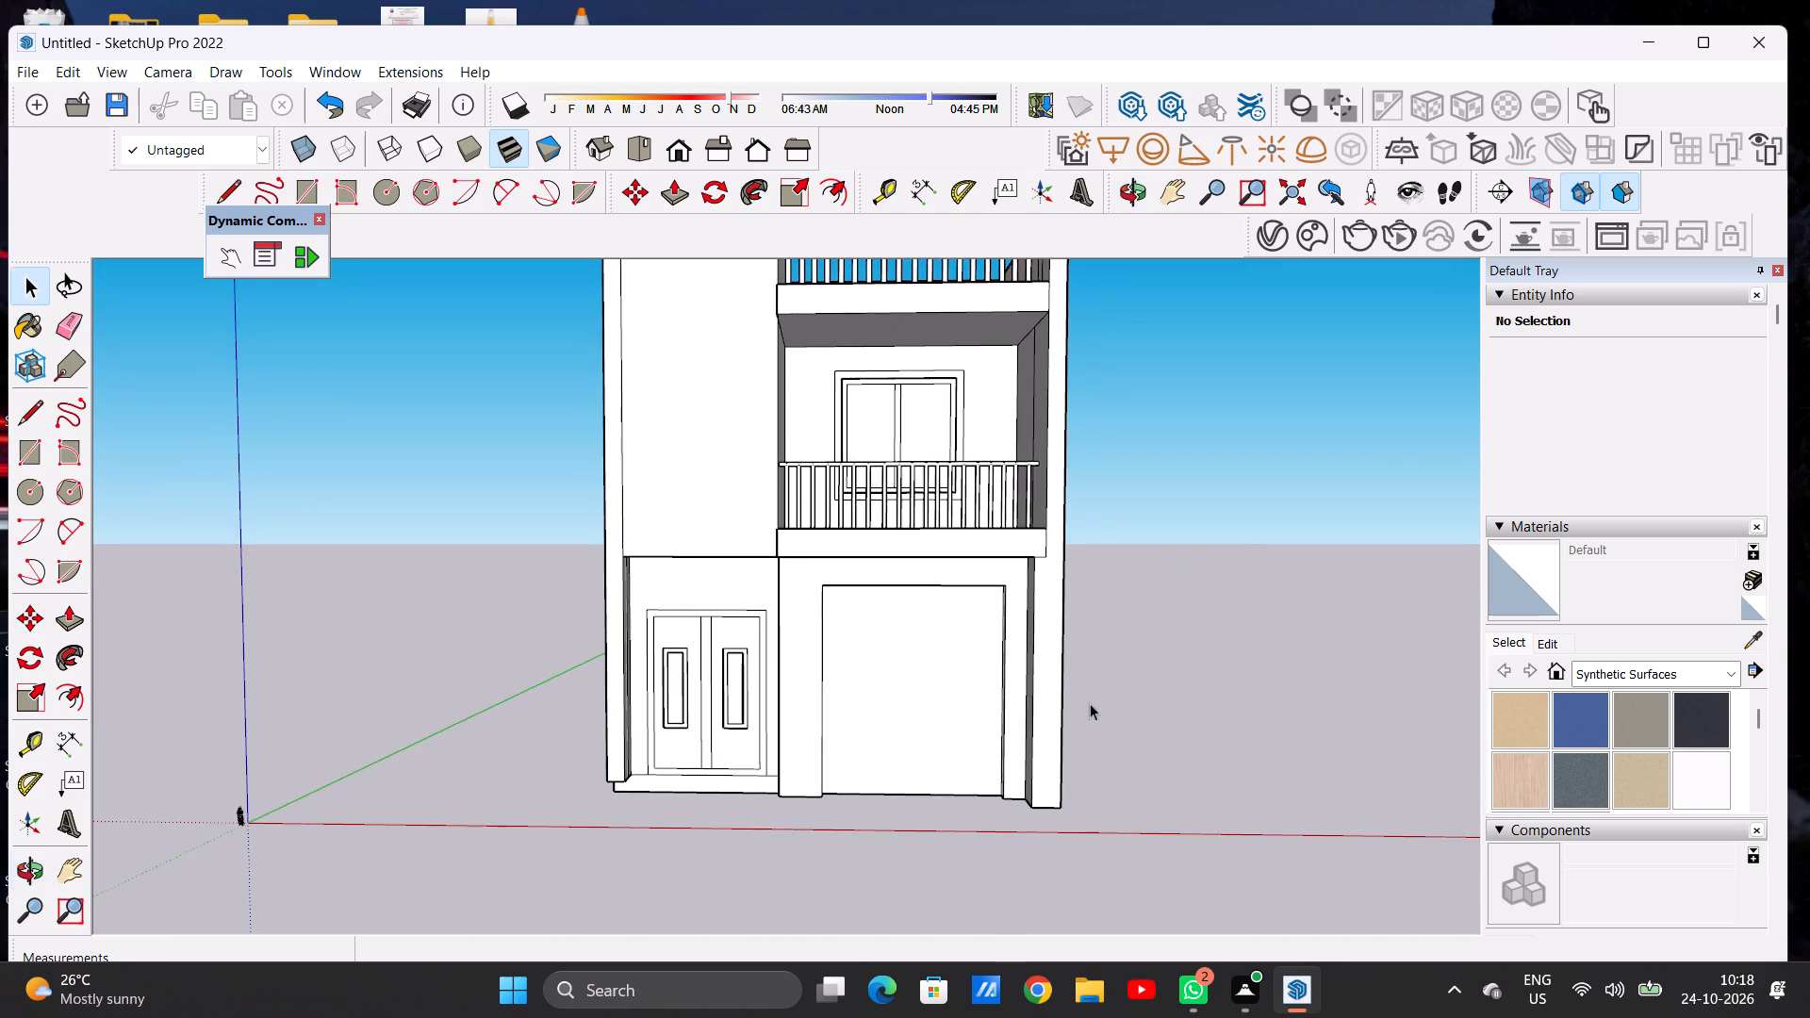
scroll(930, 632, down, 6)
scroll(739, 741, up, 15)
Erase the short seam across the underside of the border strip beside the entrance door.
middle_drag(805, 692, 677, 607)
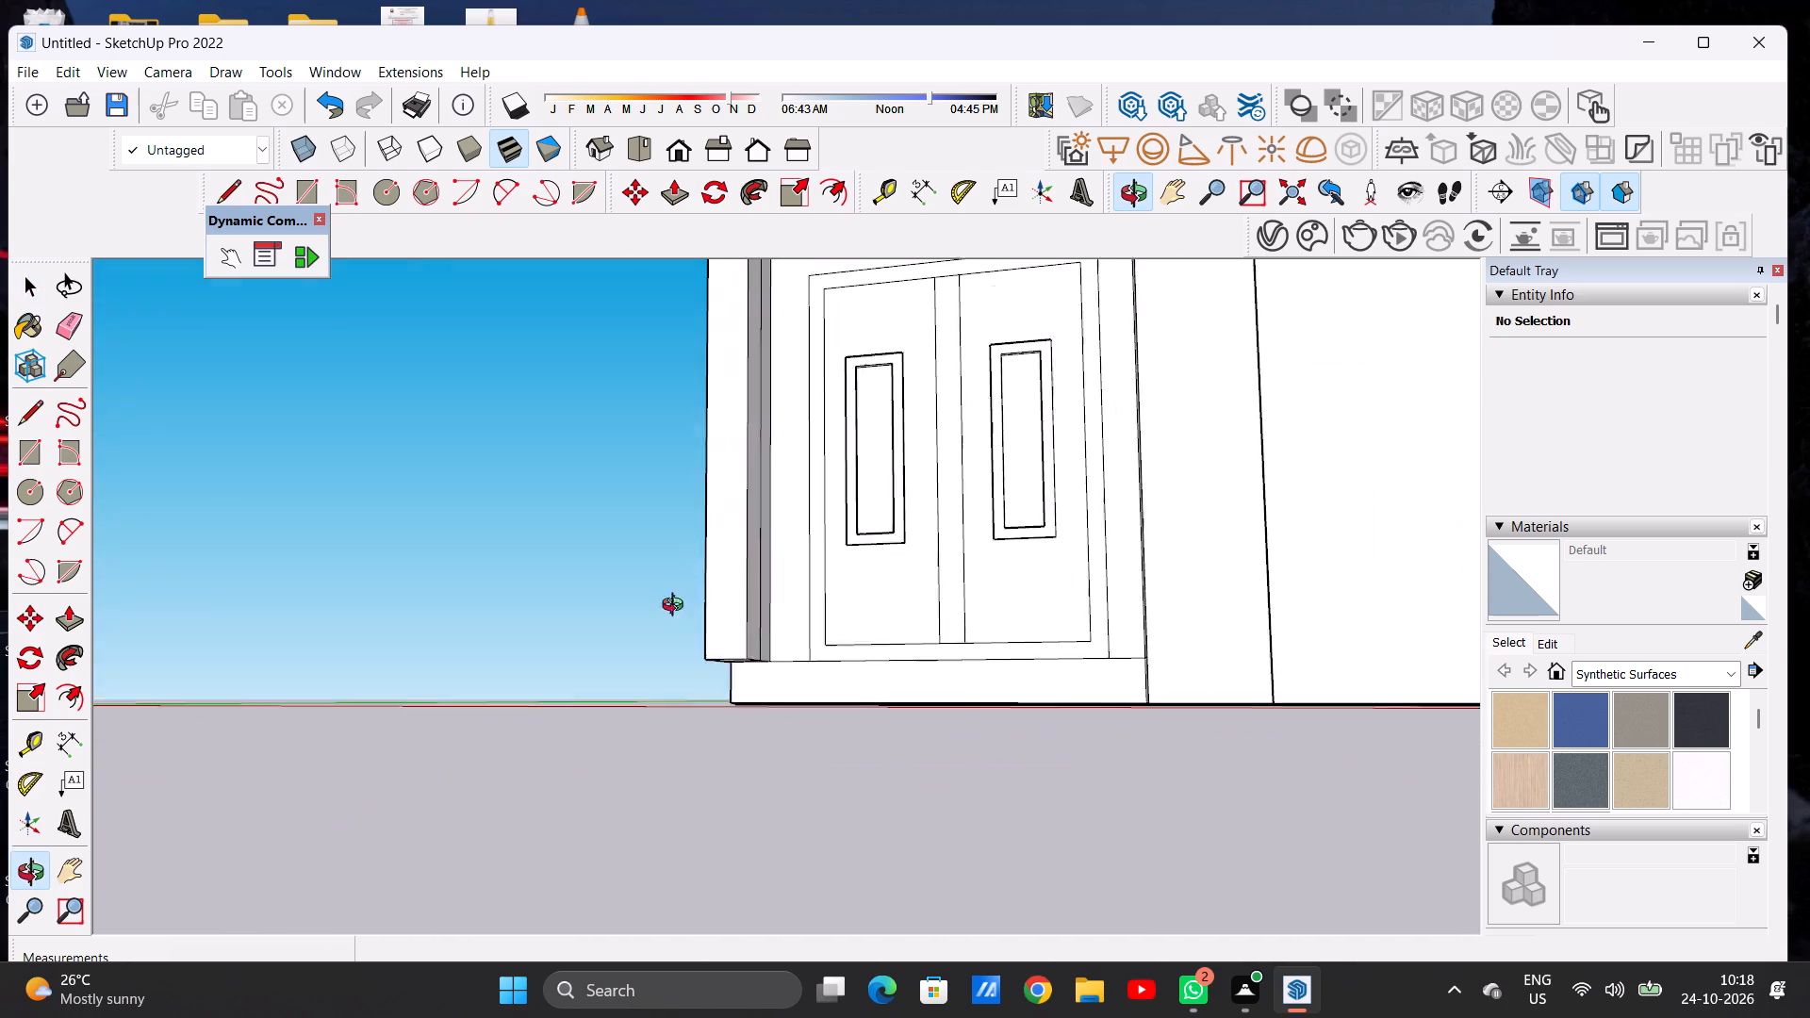
middle_drag(677, 607, 580, 549)
middle_drag(583, 550, 561, 715)
scroll(704, 673, up, 13)
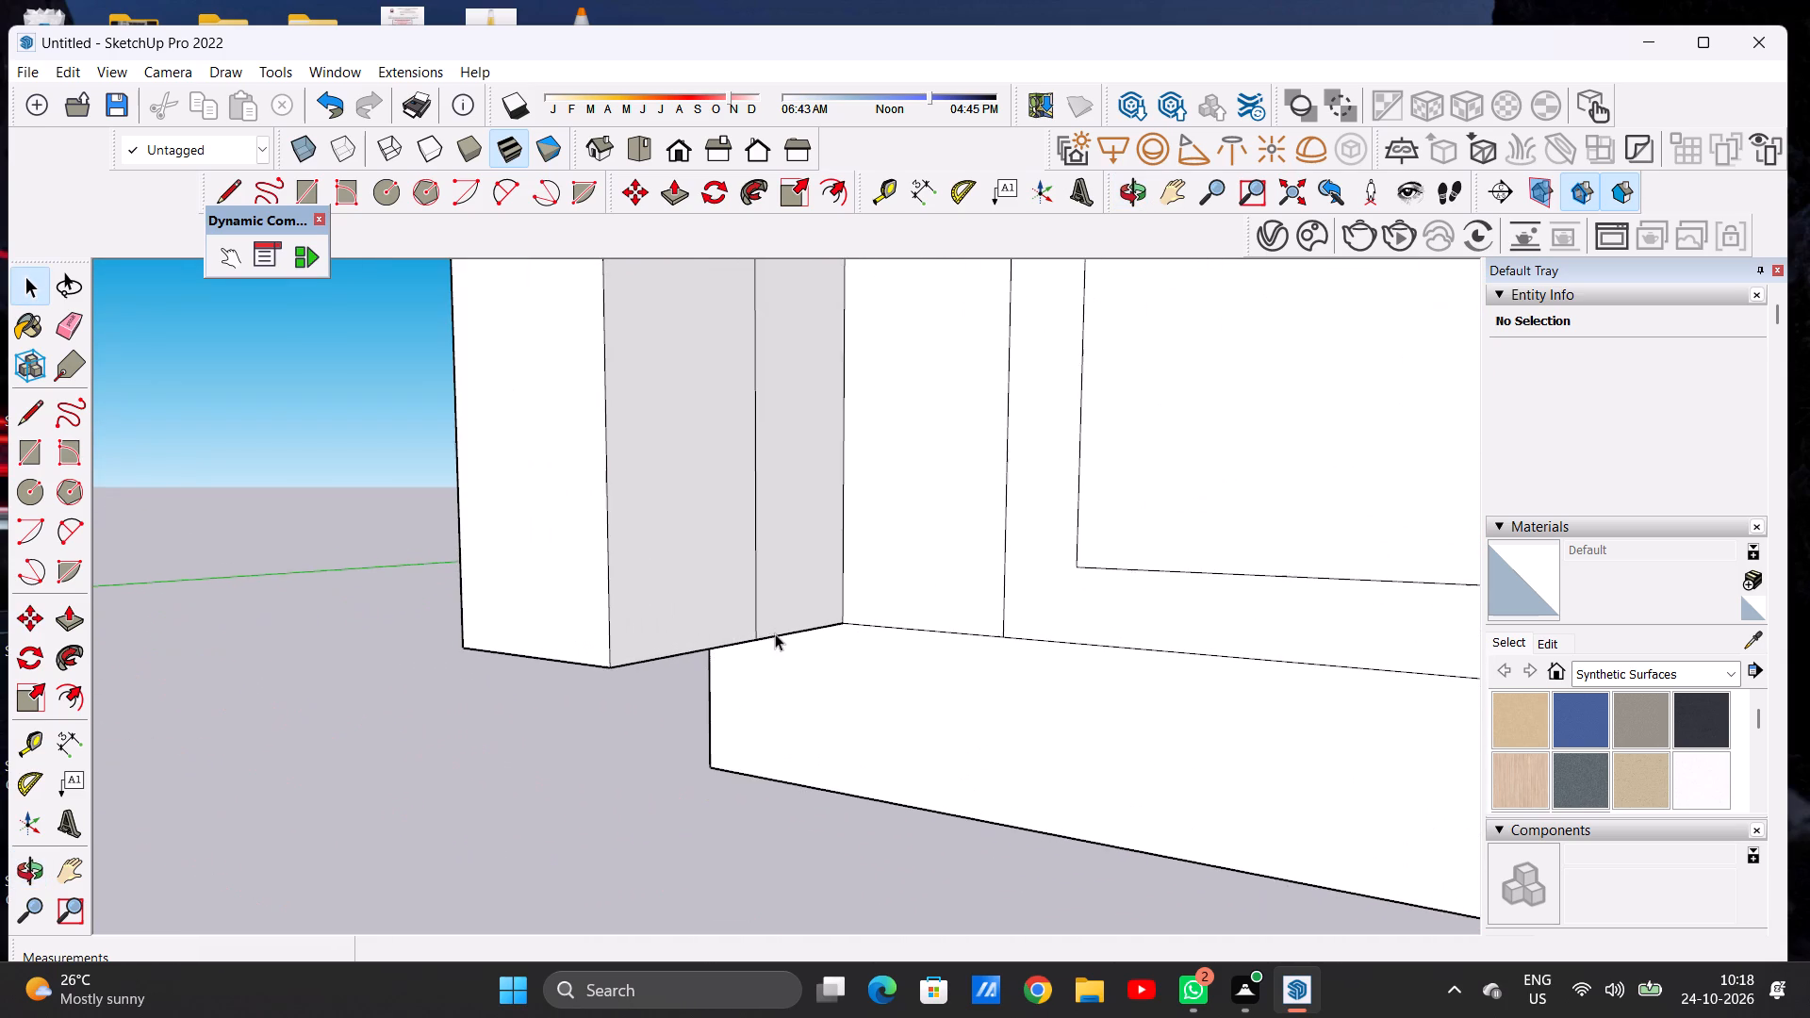
middle_drag(776, 651, 735, 504)
scroll(735, 504, up, 1)
scroll(735, 502, down, 1)
scroll(654, 530, up, 1)
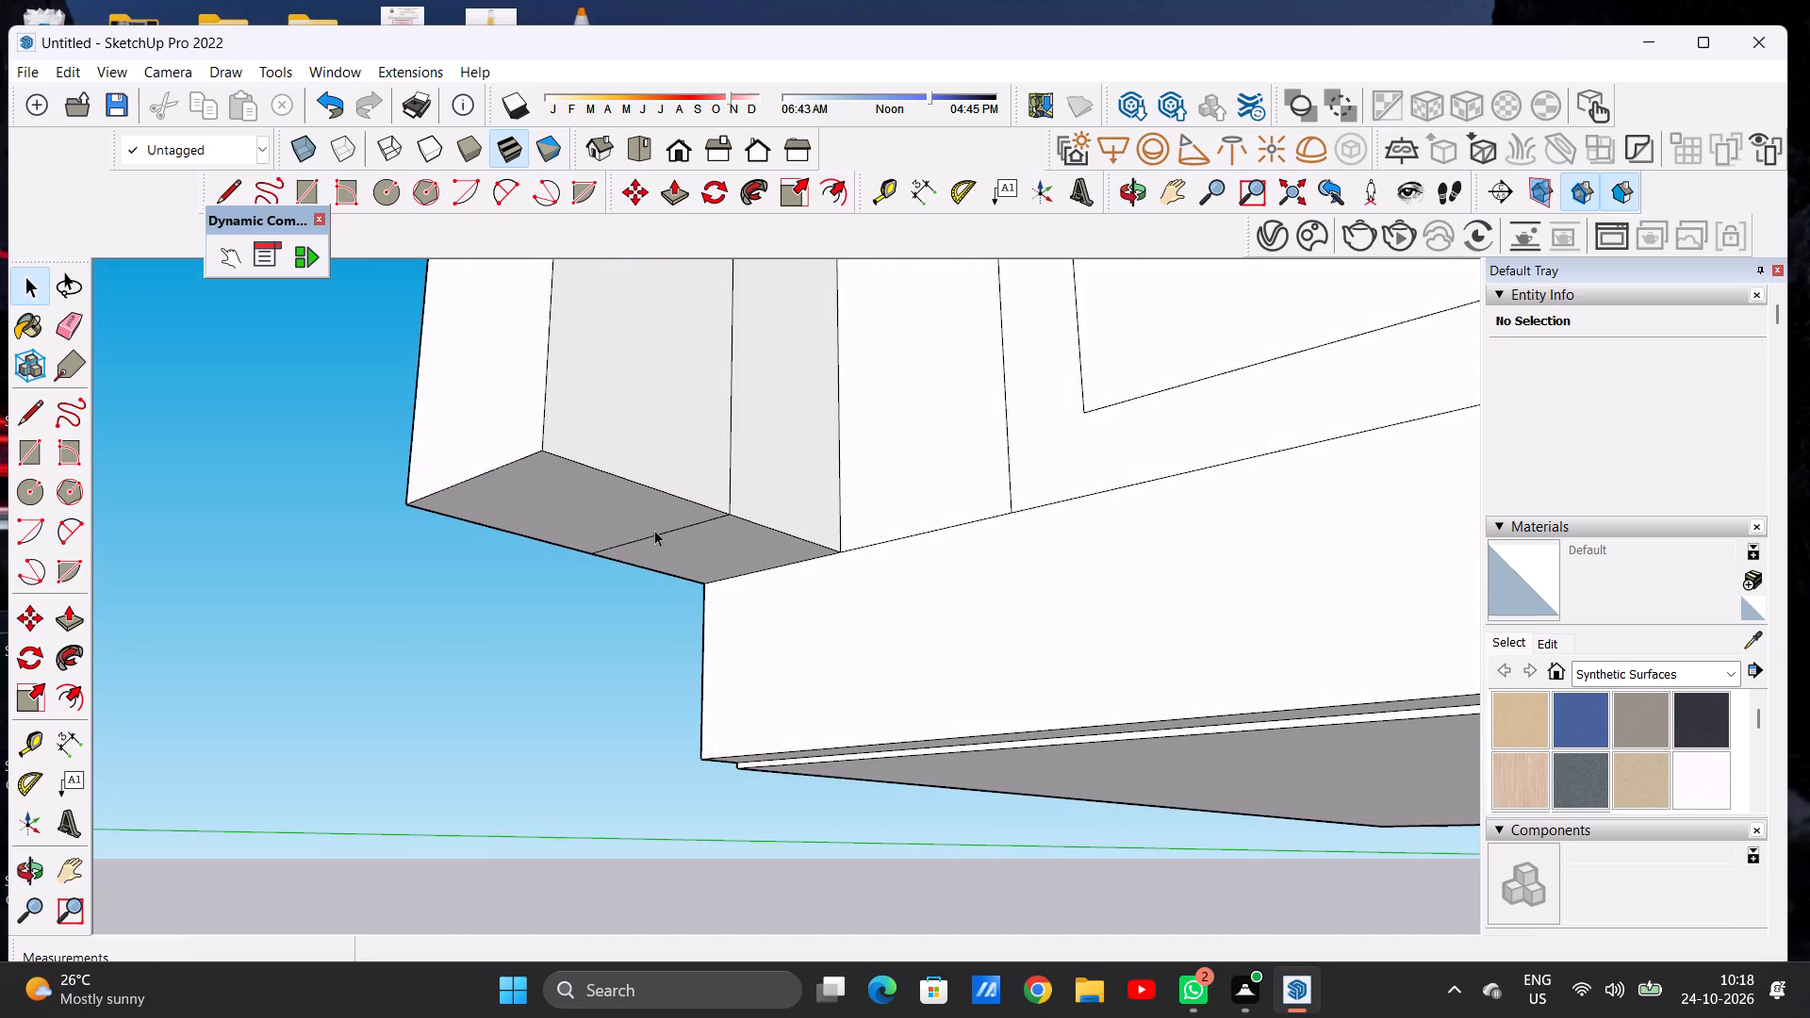
key(e)
drag(666, 524, 695, 540)
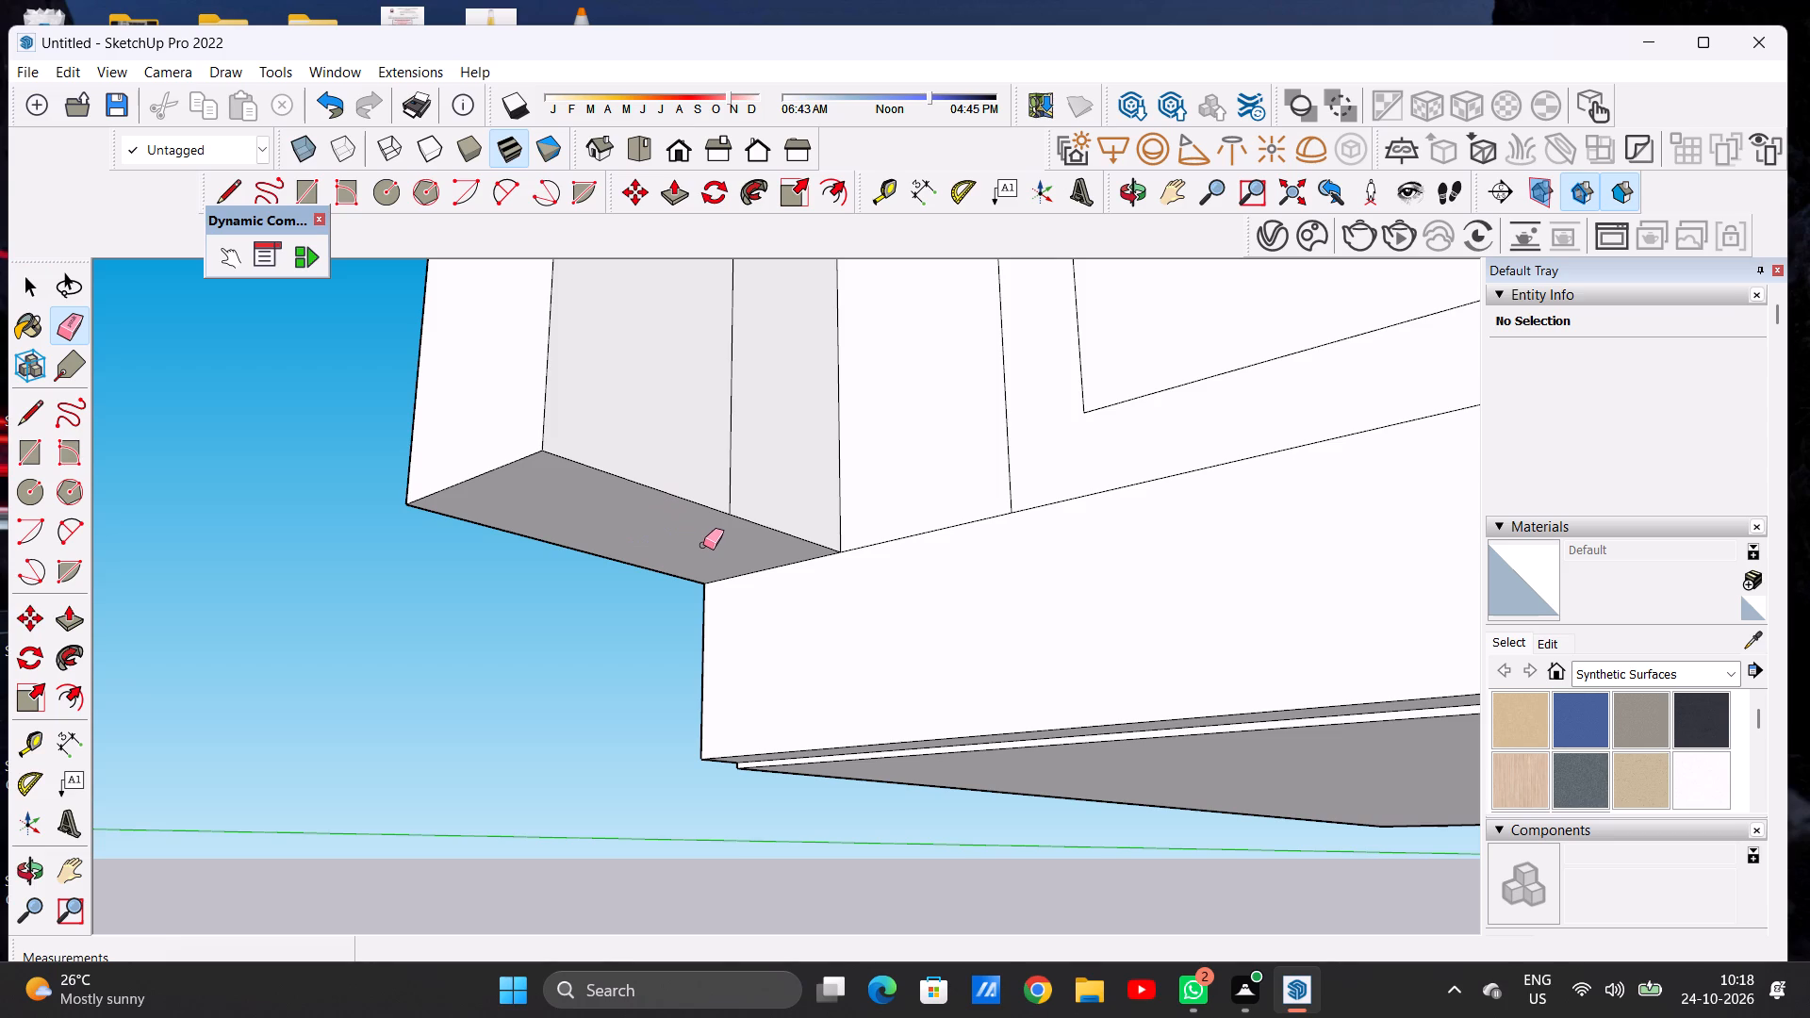
Push/Pull the border strip's bottom face down 6' 5 3/4" to the base of the house.
key(p)
click(699, 529)
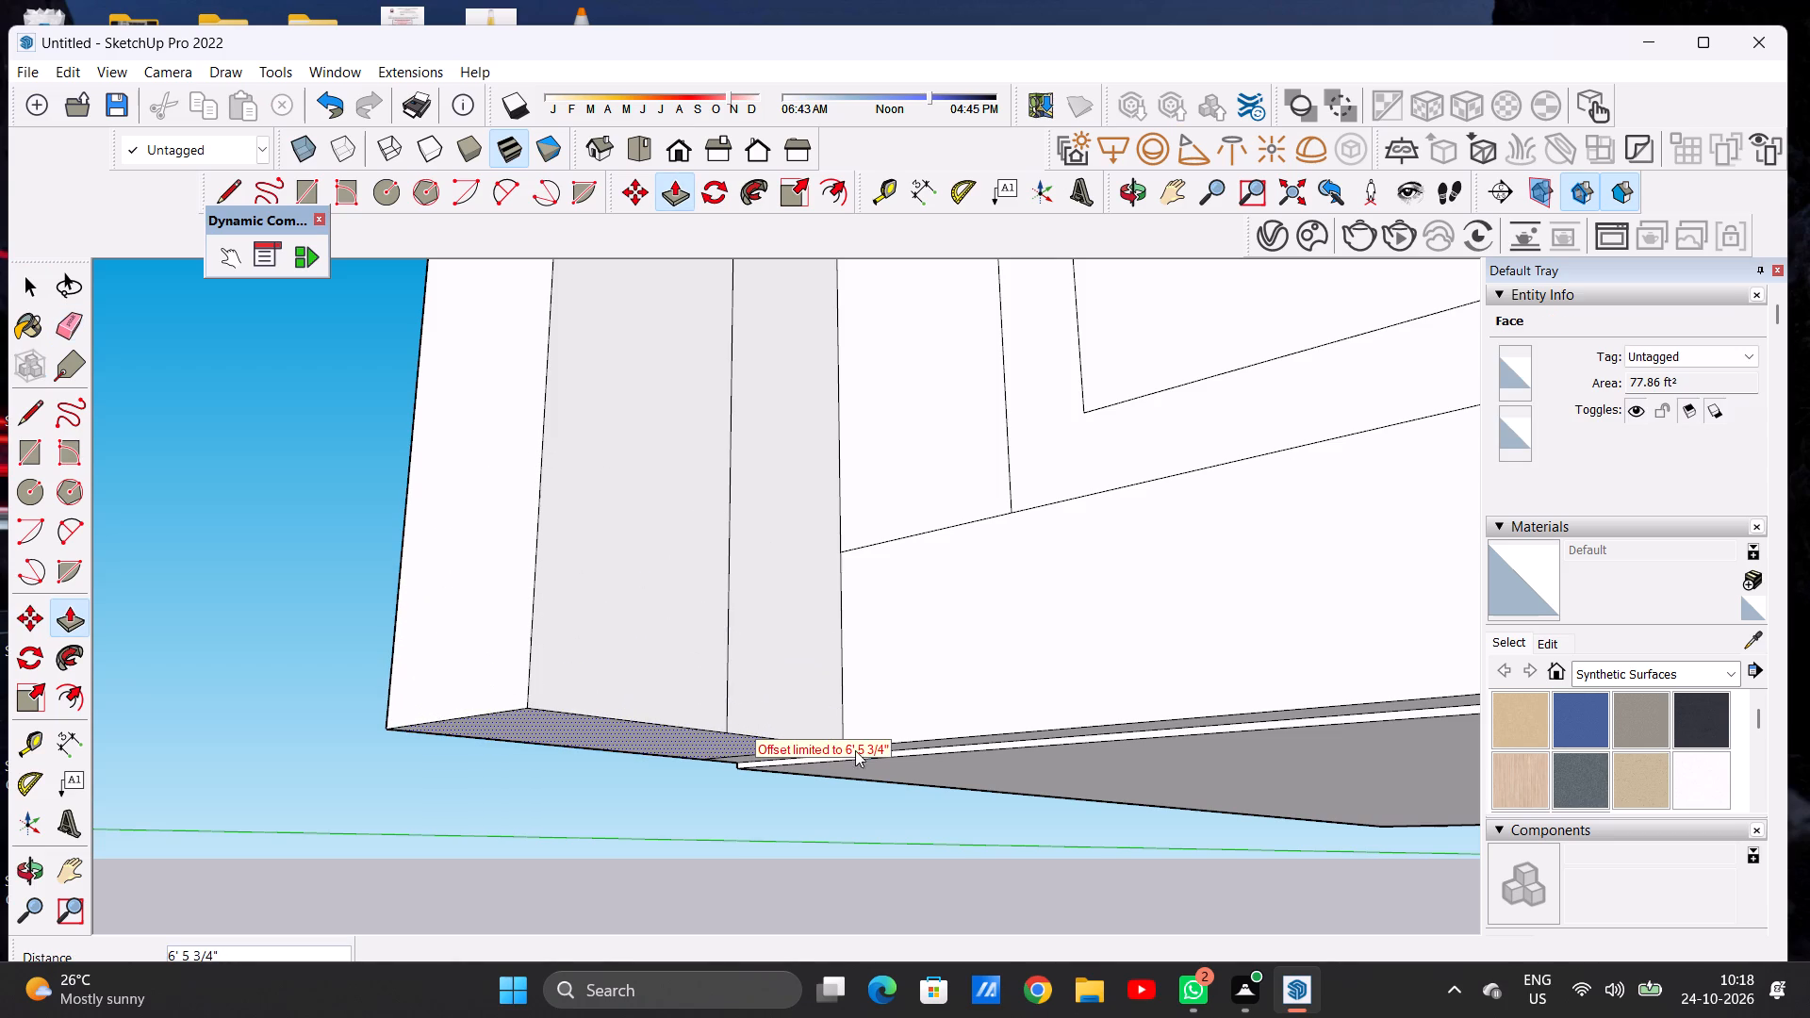
click(862, 748)
click(919, 759)
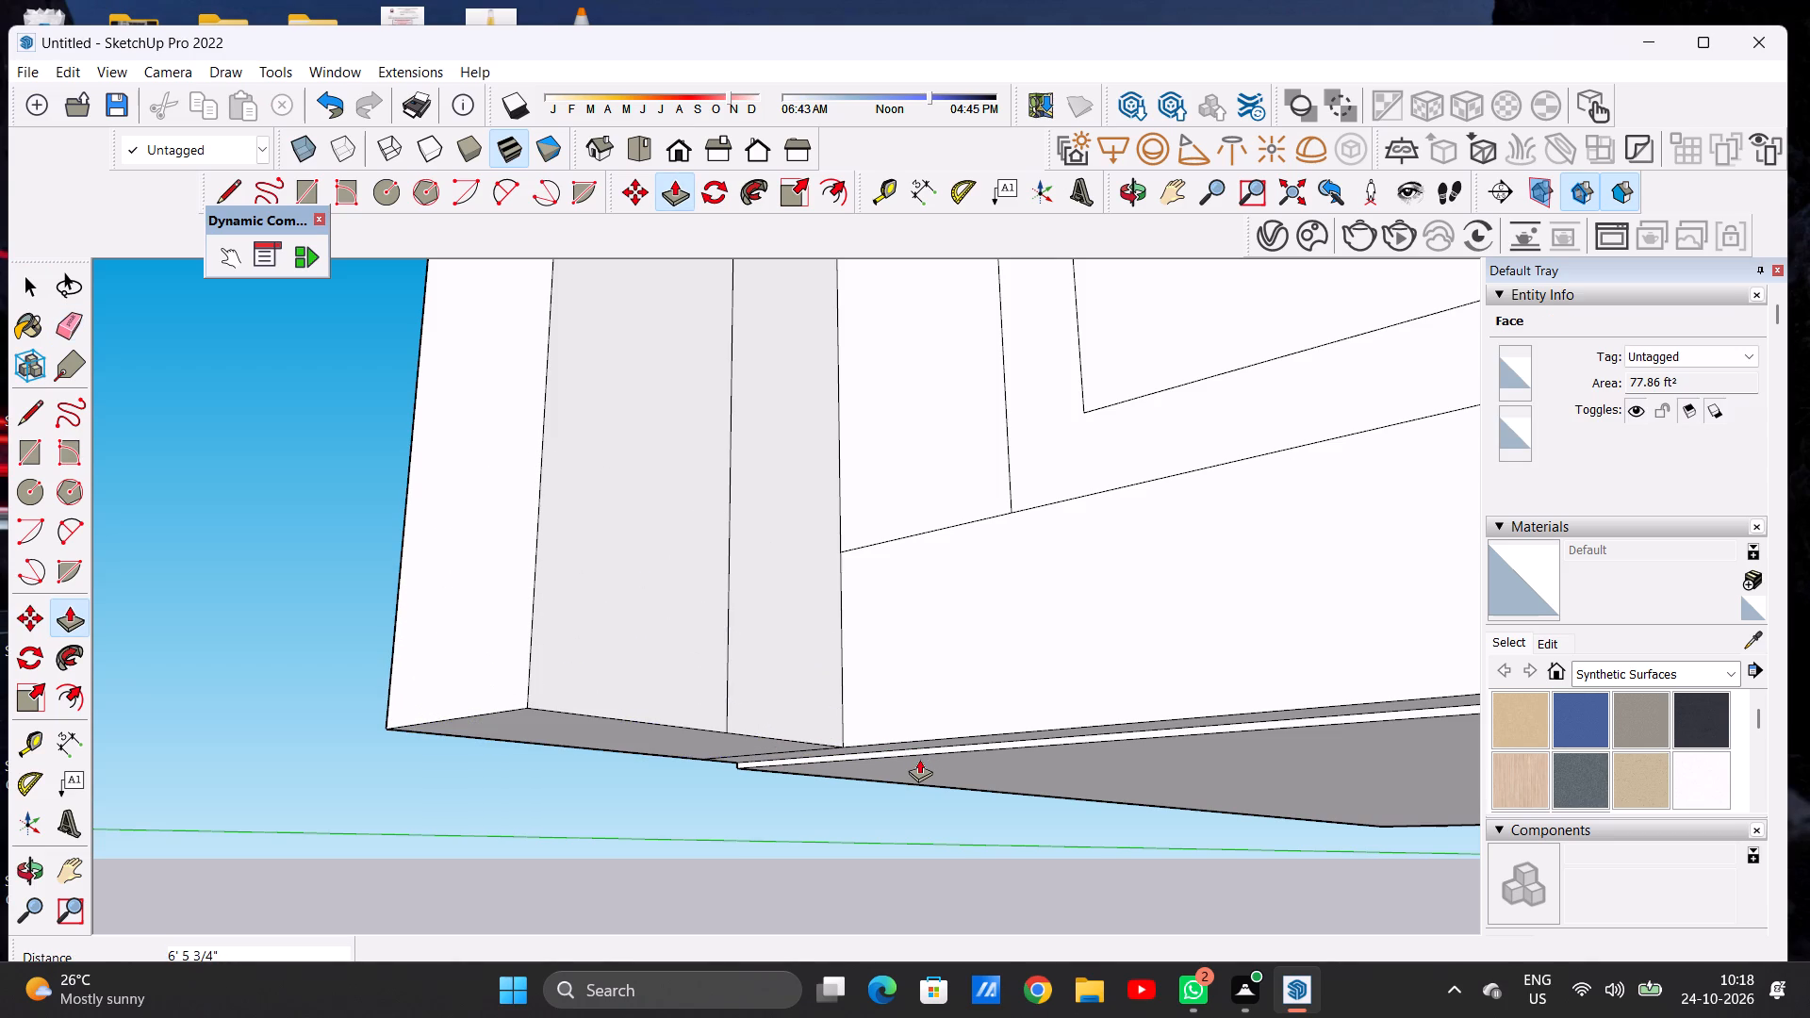
key(space)
Examine the lengthened border strip beside the door up close and the whole front facade.
scroll(818, 698, down, 12)
scroll(809, 654, up, 1)
scroll(809, 654, down, 1)
middle_drag(792, 639, 963, 803)
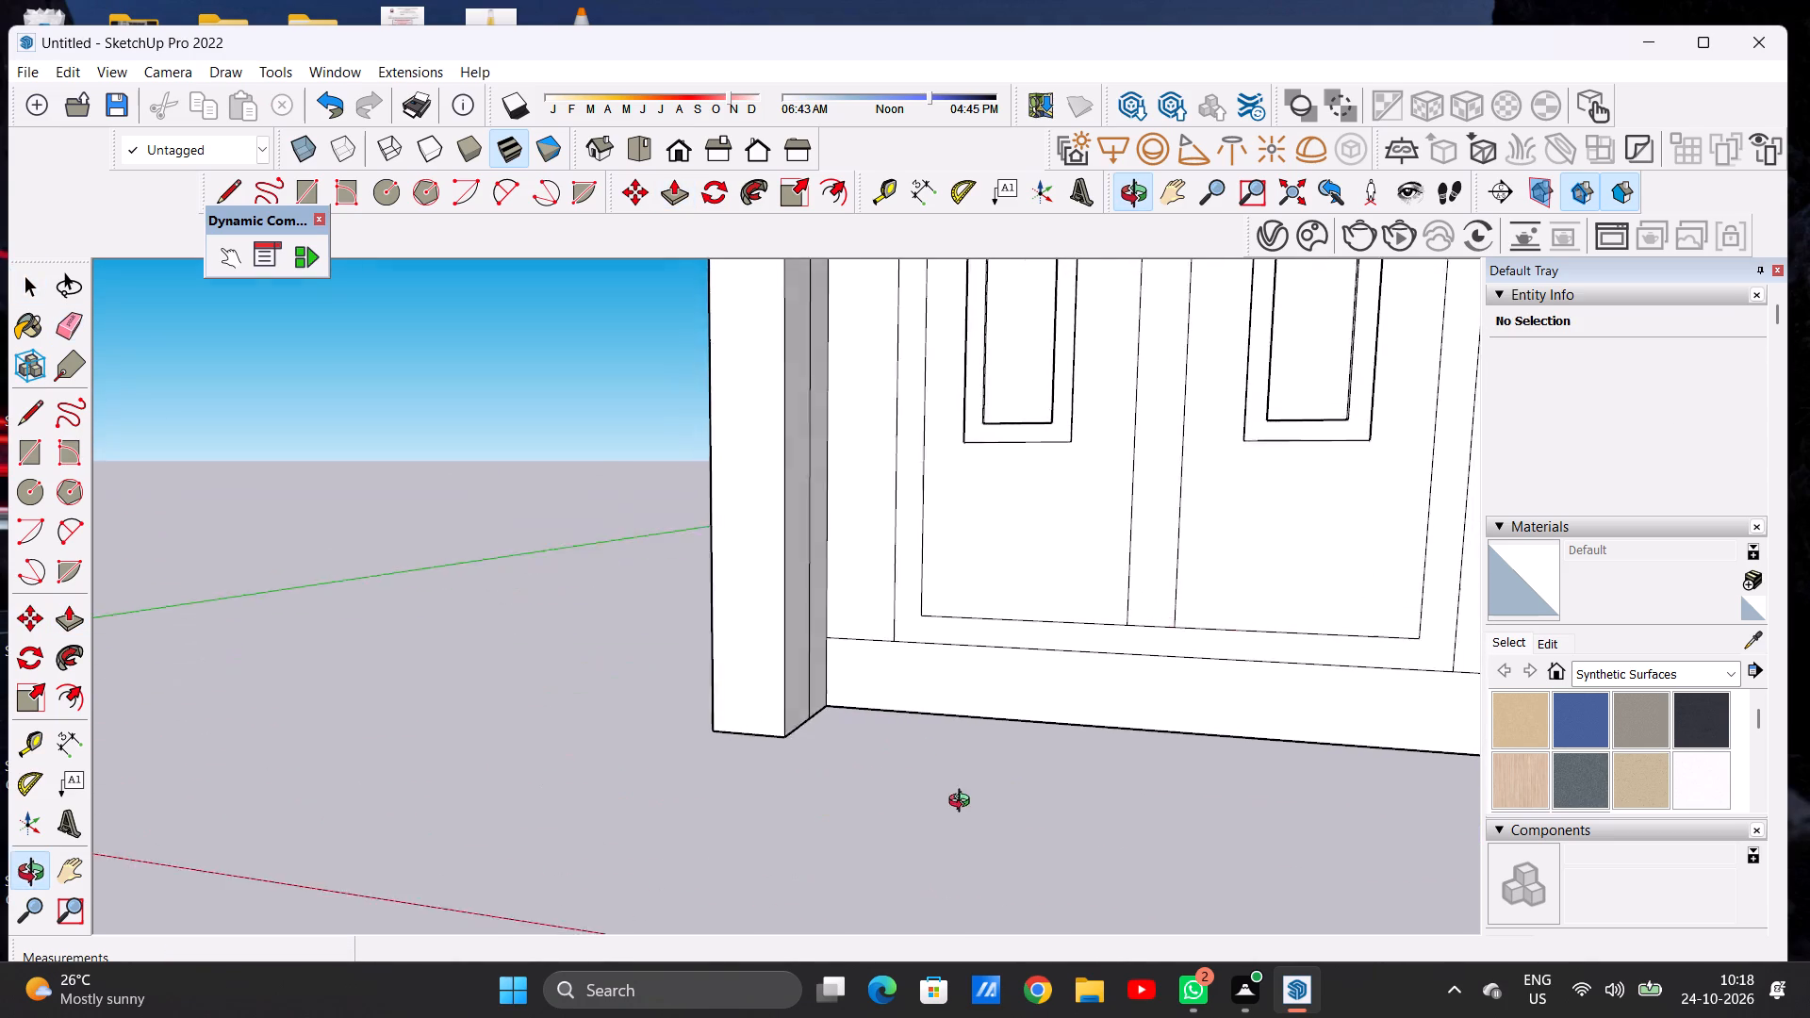
middle_drag(963, 803, 984, 835)
scroll(771, 700, down, 2)
scroll(769, 700, up, 1)
scroll(769, 700, down, 3)
middle_drag(662, 687, 814, 637)
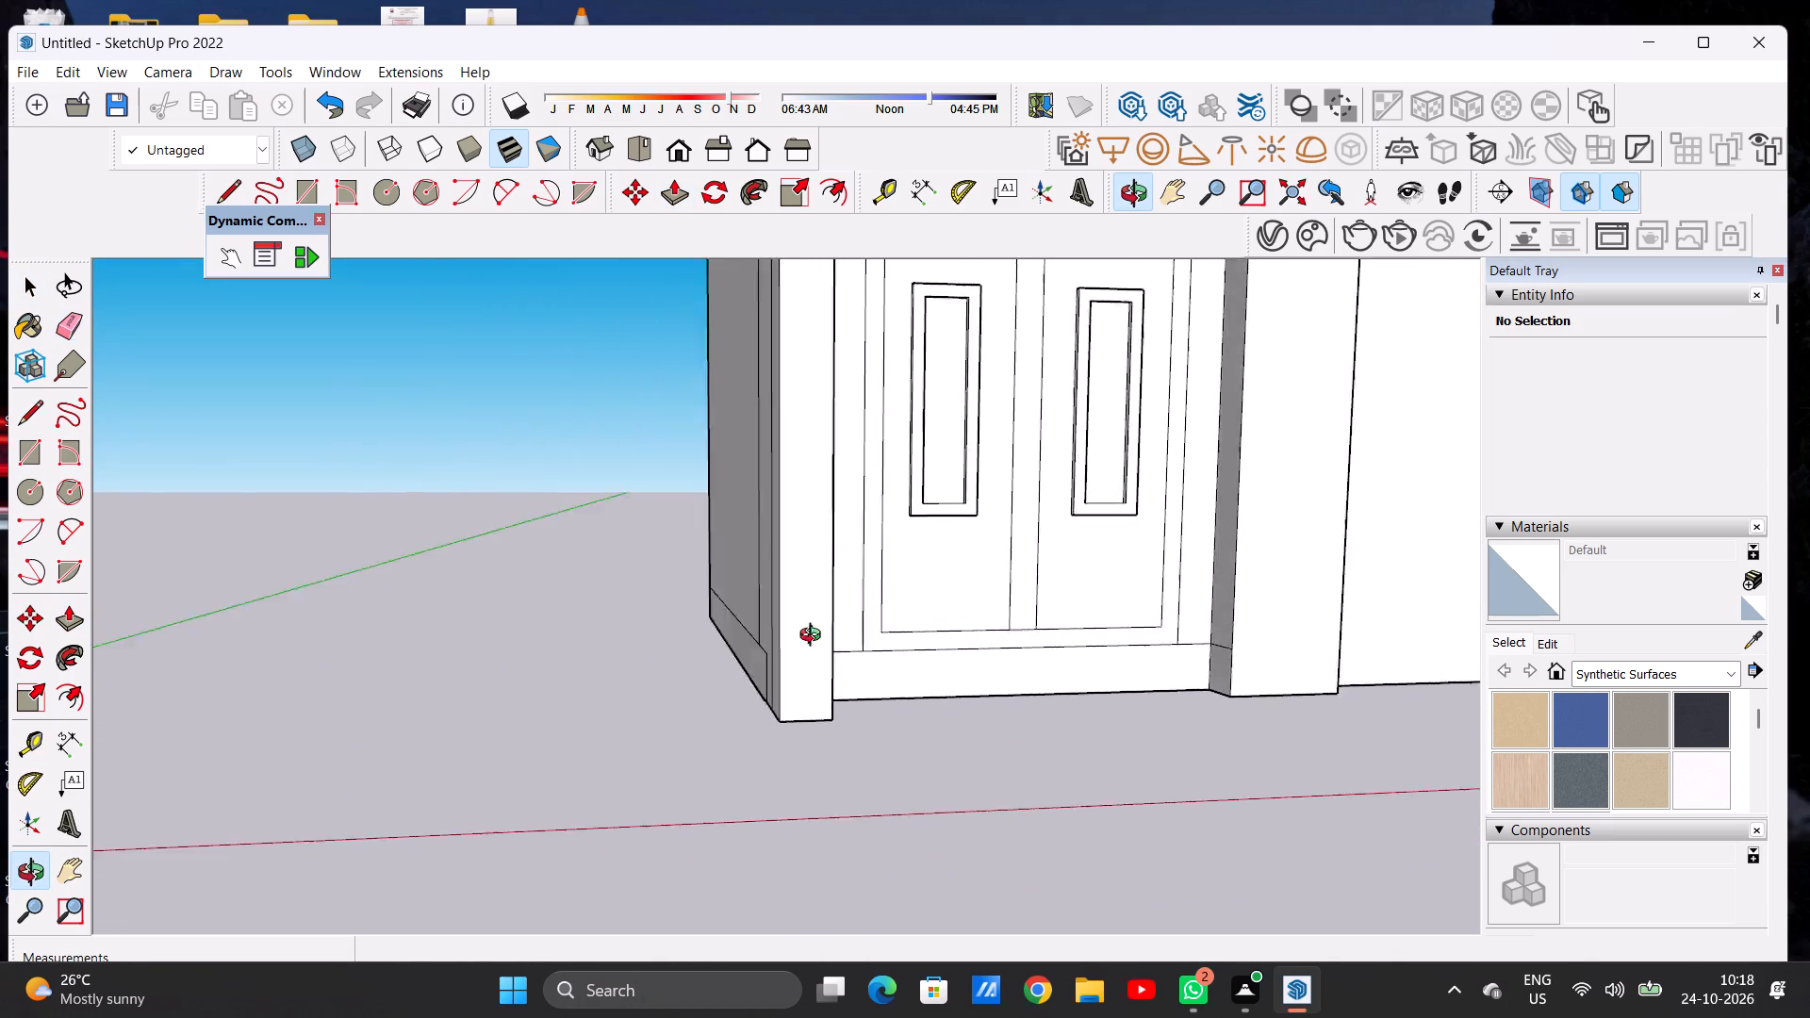
middle_drag(814, 637, 652, 626)
scroll(633, 683, down, 6)
scroll(1002, 569, down, 6)
middle_drag(949, 581, 972, 579)
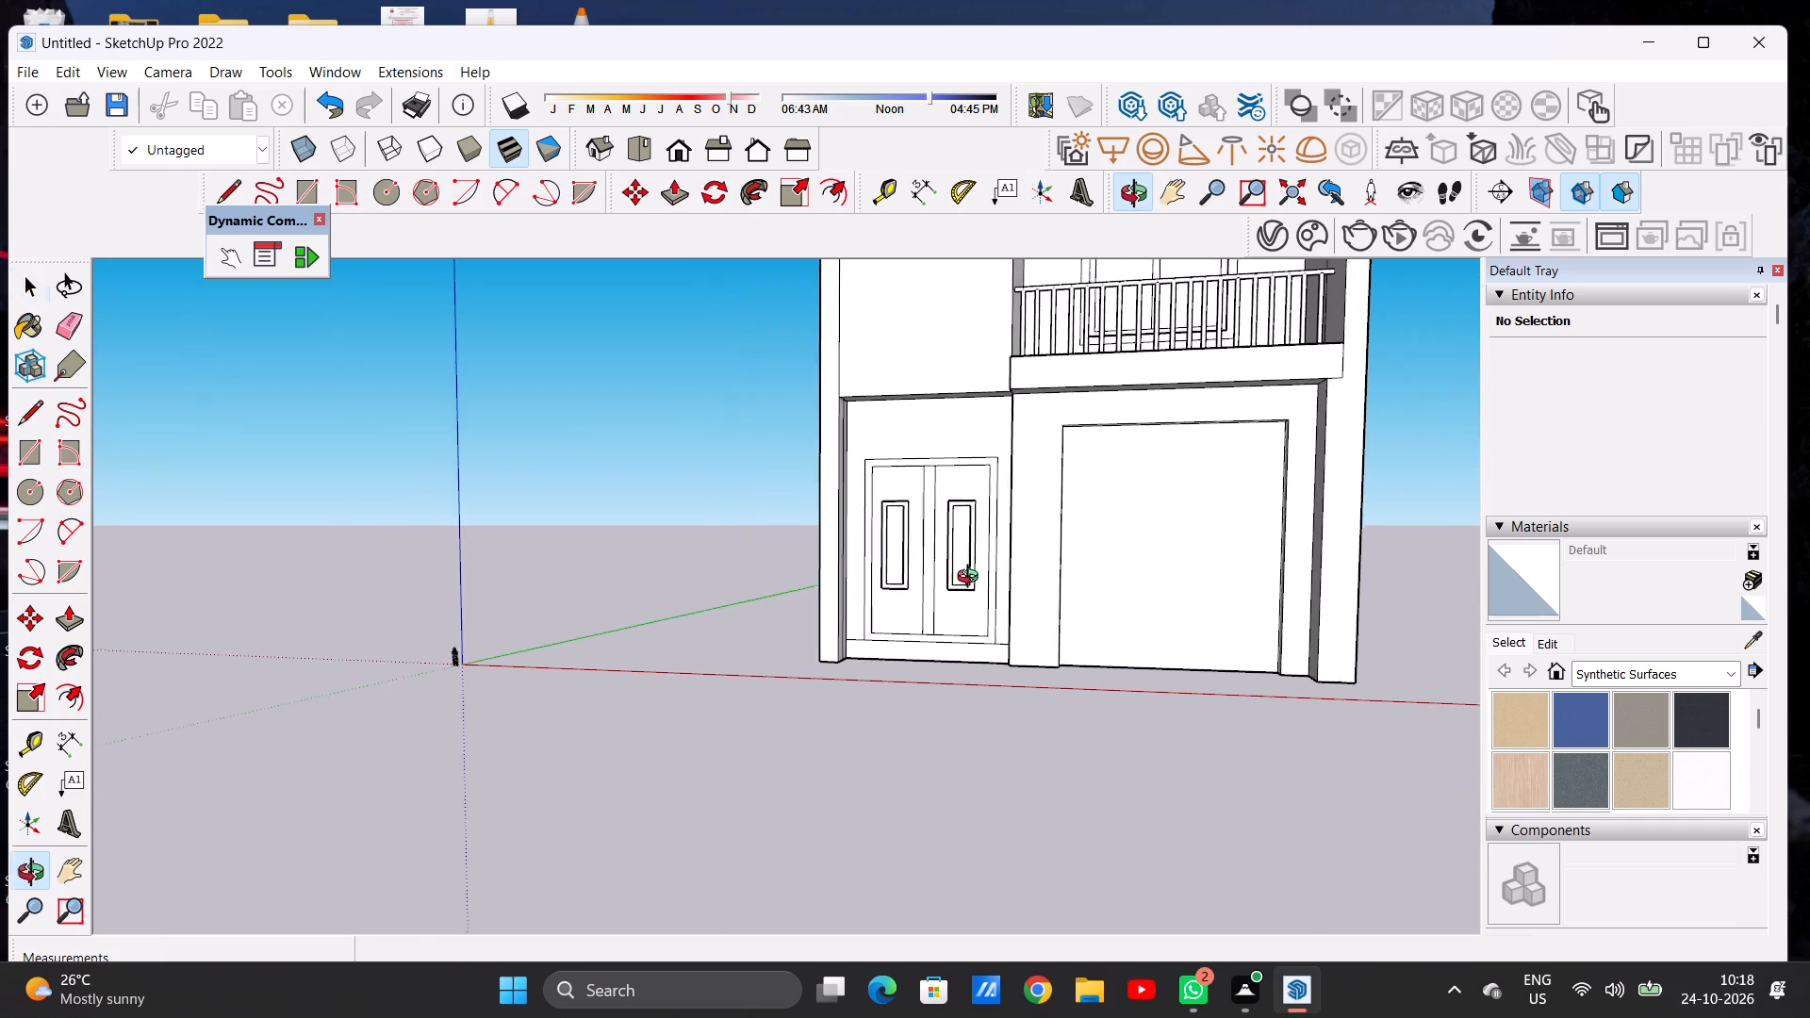
middle_drag(972, 579, 1045, 606)
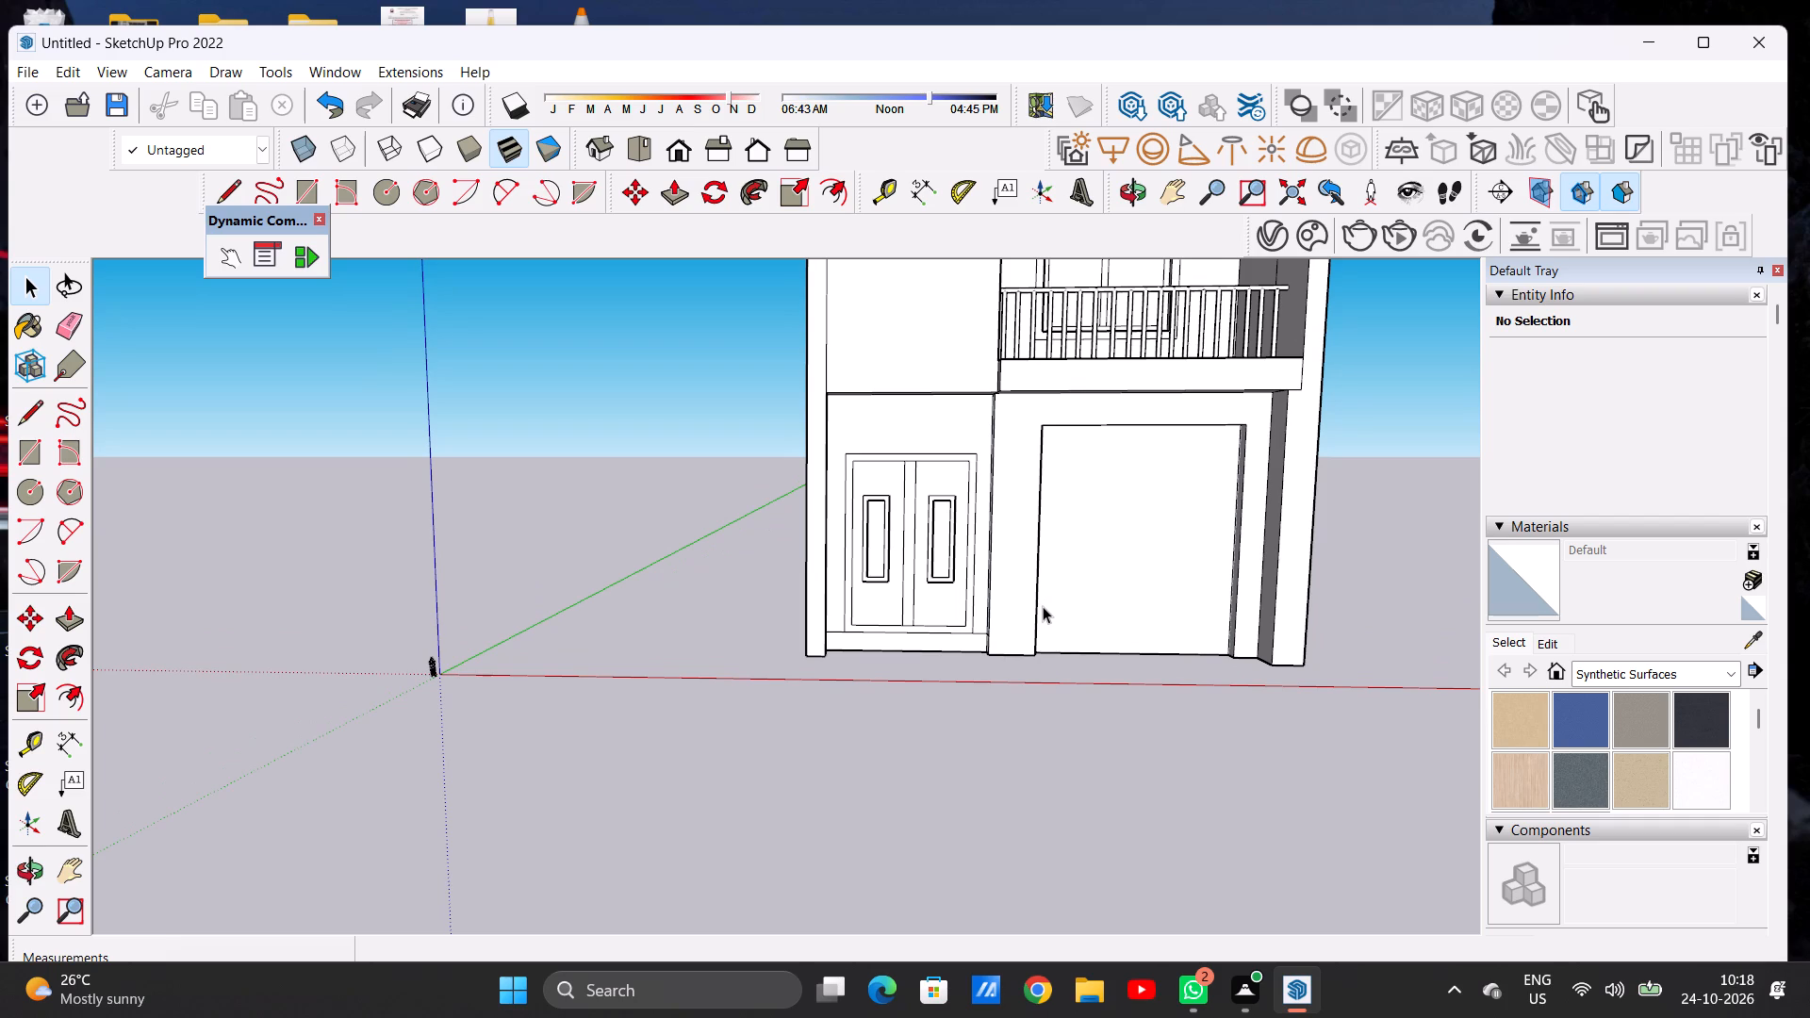
scroll(905, 653, down, 8)
scroll(921, 522, up, 2)
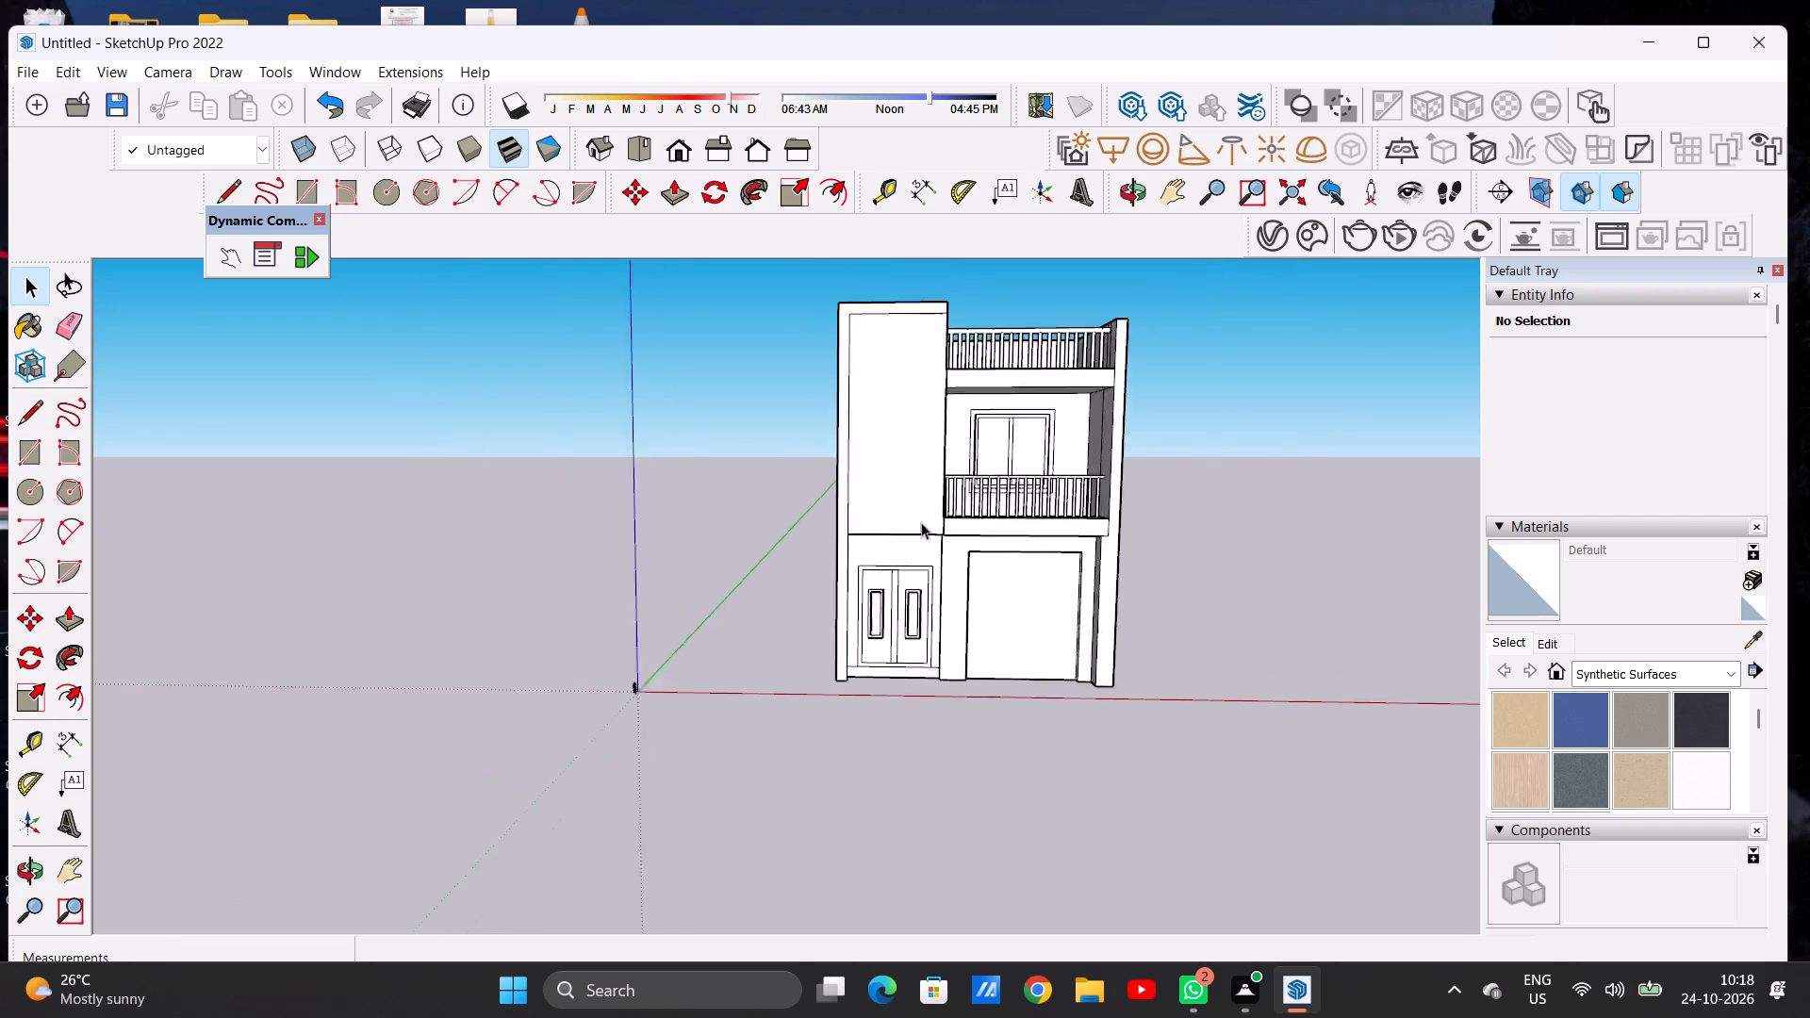
scroll(921, 522, up, 6)
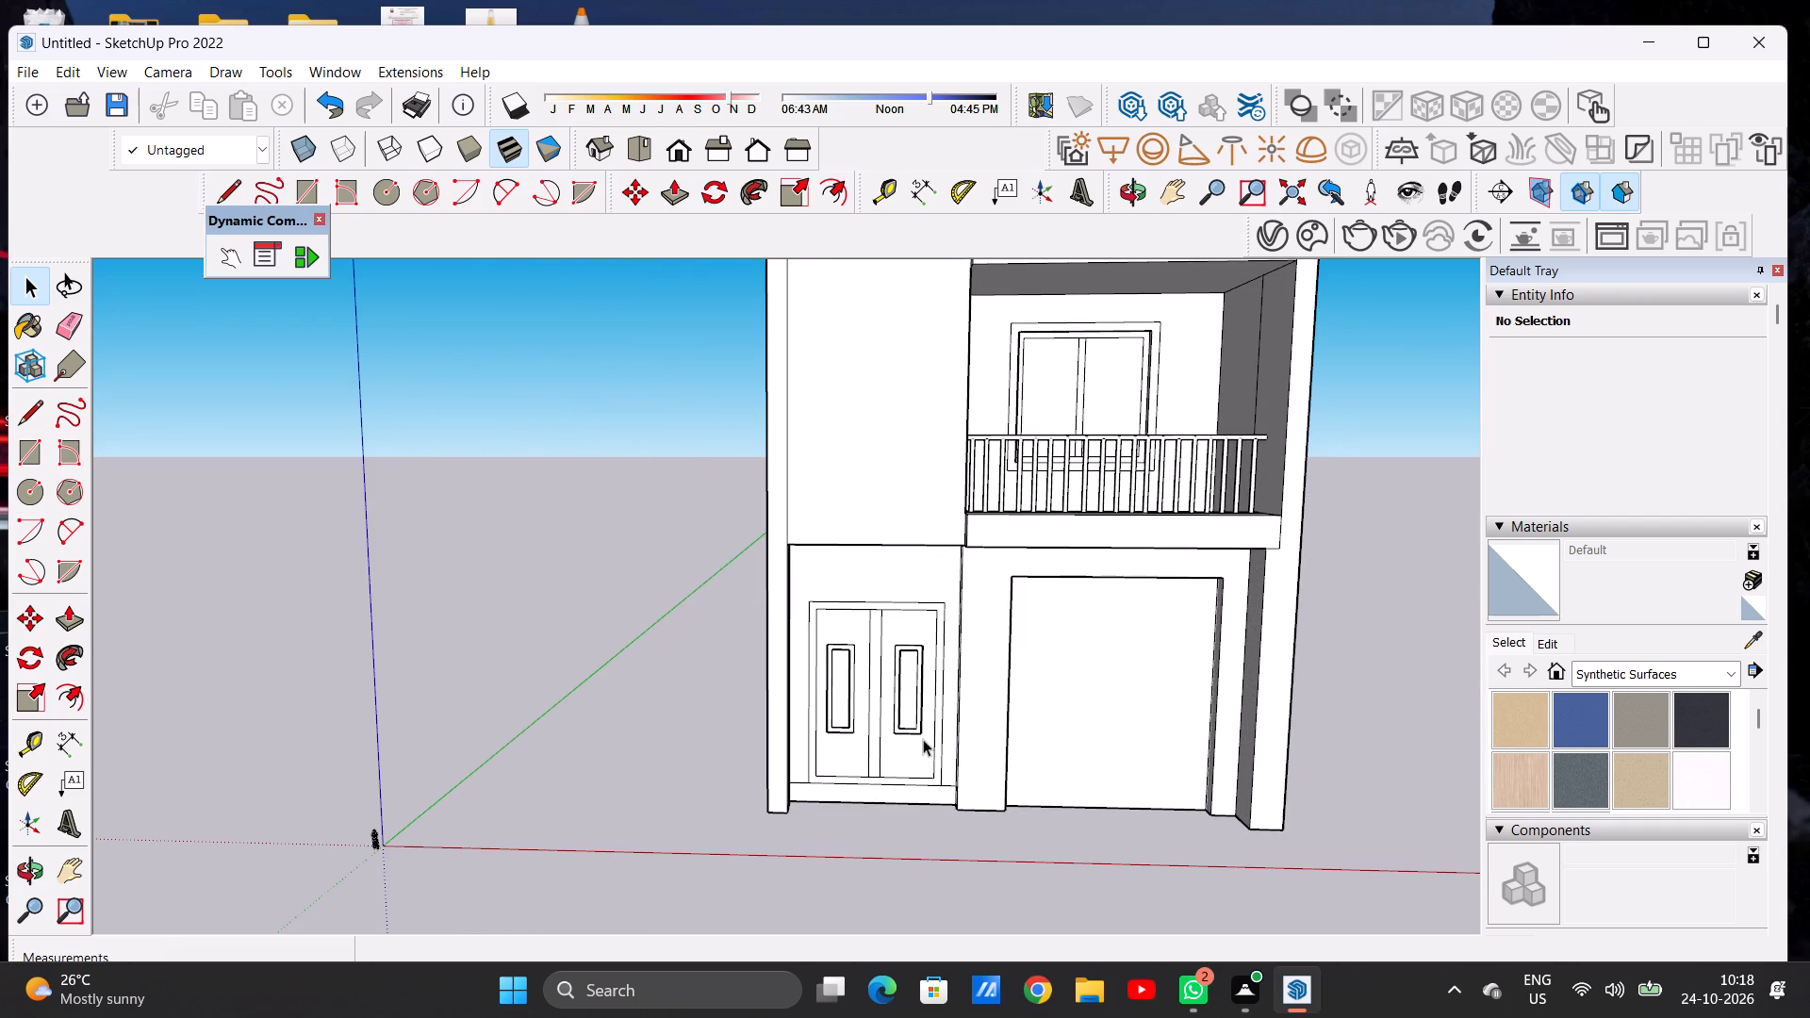
scroll(923, 739, up, 2)
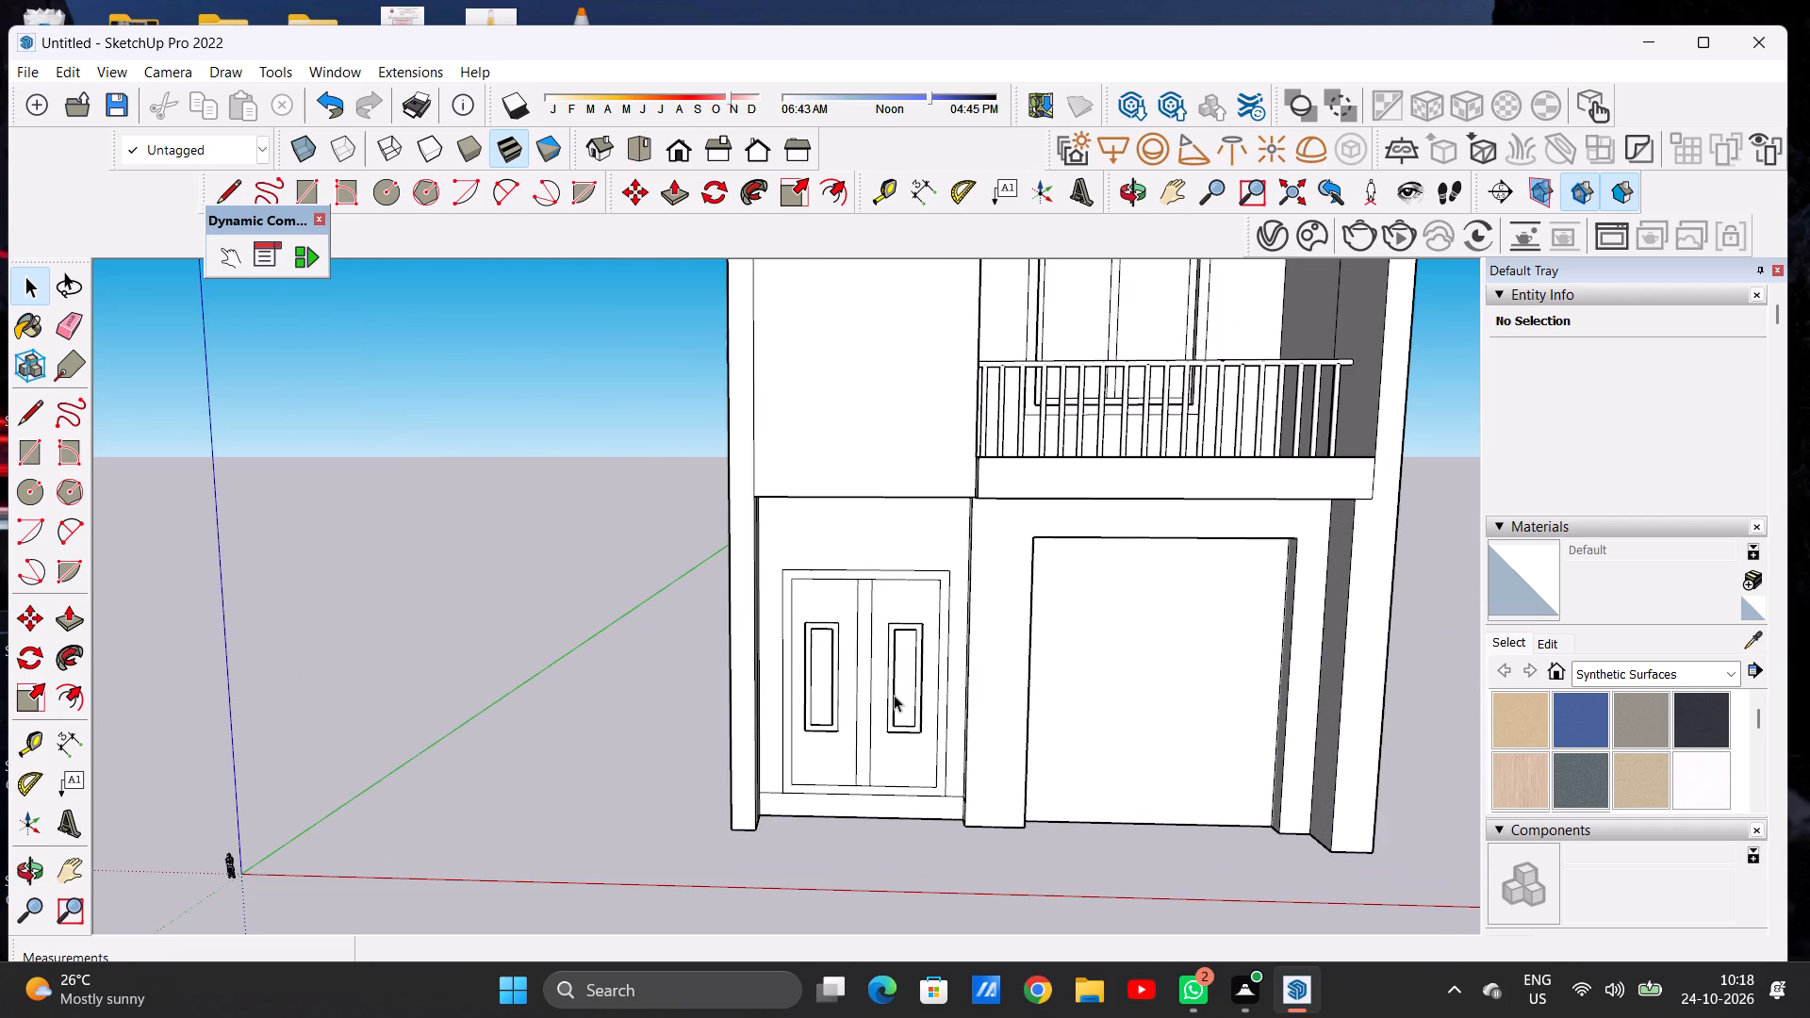
scroll(894, 695, down, 3)
scroll(899, 708, up, 4)
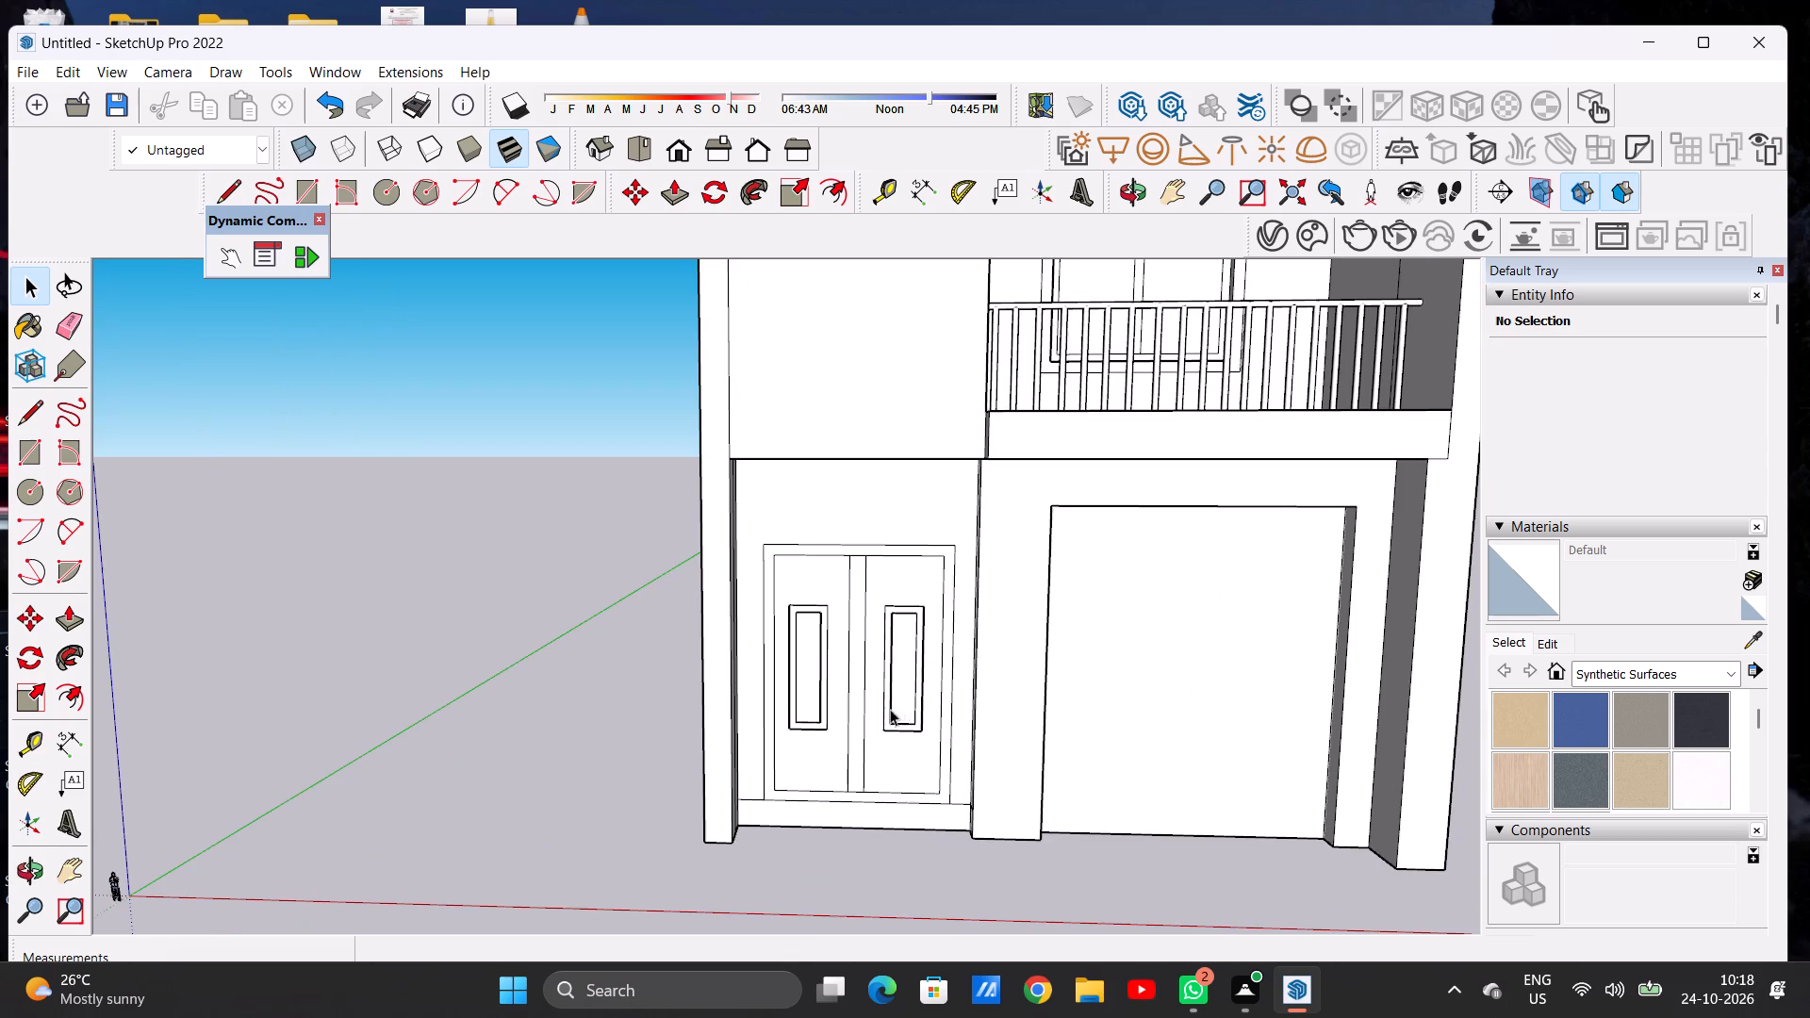
Draw a ground-level rectangle about 55' 9" by 26' 11" in front of the entrance door, starting at the wall base.
middle_drag(880, 703, 937, 694)
scroll(741, 717, down, 3)
scroll(833, 822, up, 6)
middle_drag(878, 809, 847, 869)
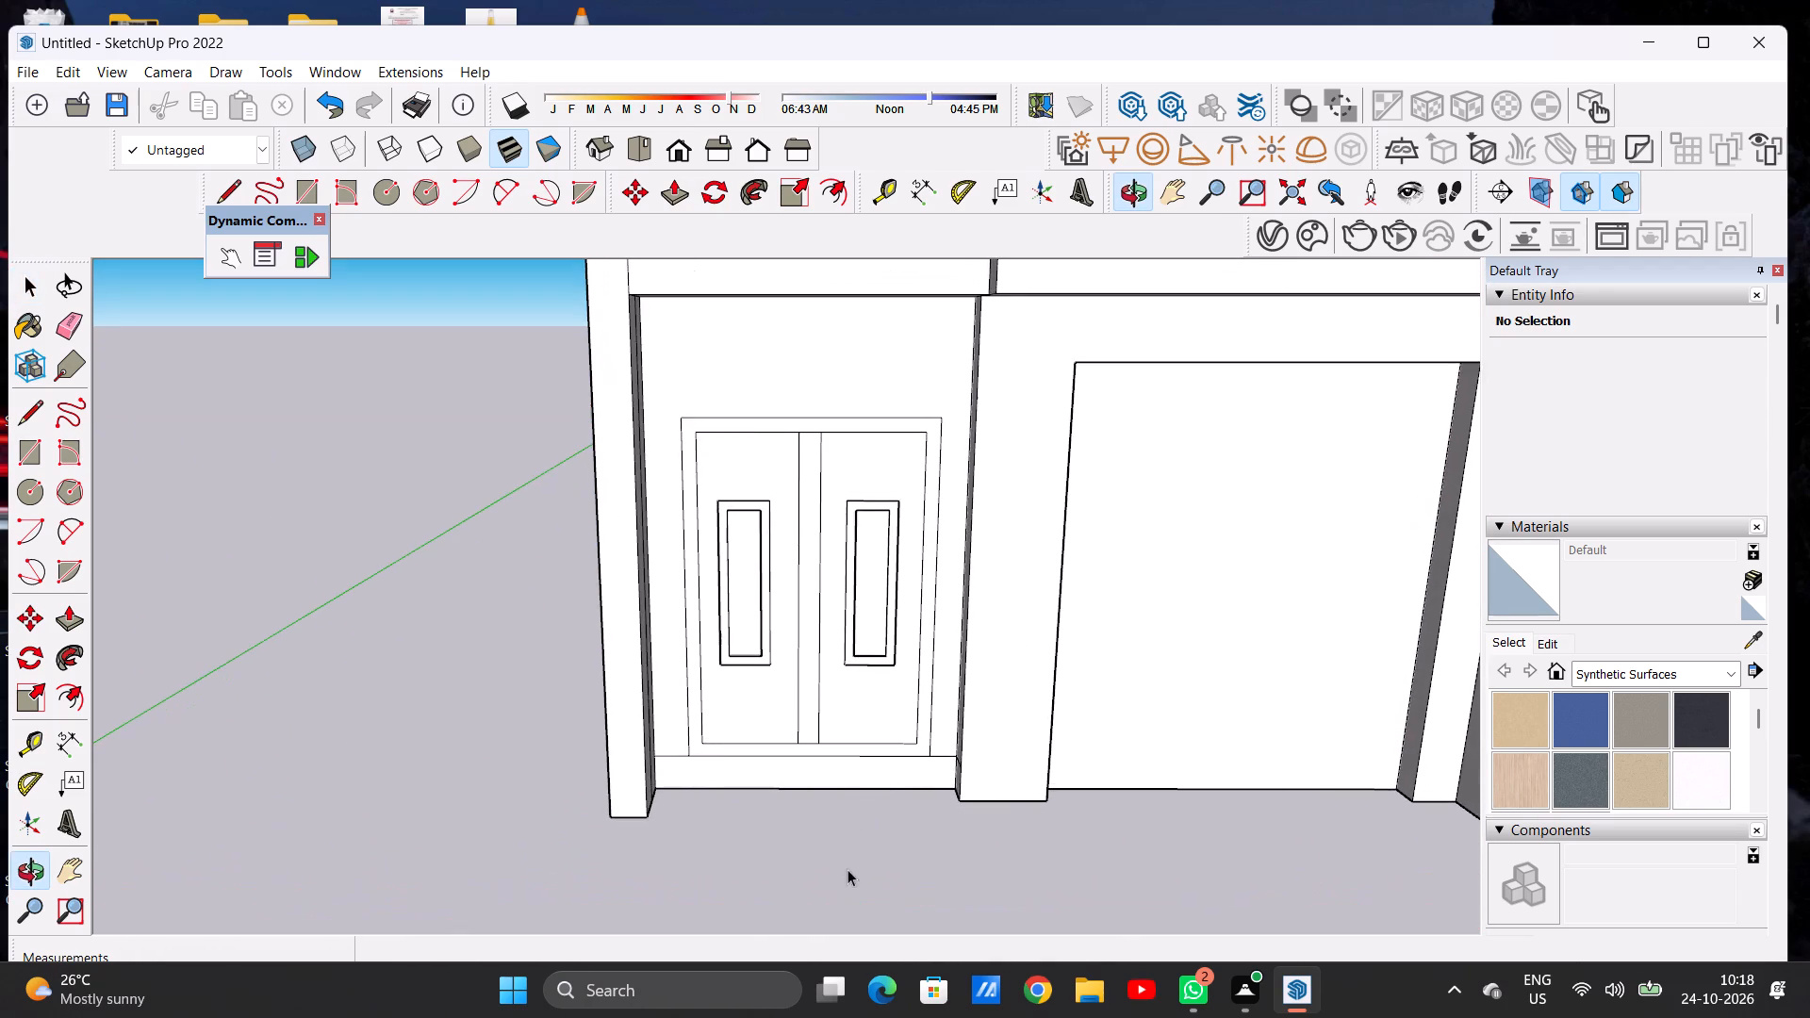
scroll(702, 650, down, 6)
middle_drag(872, 737, 875, 813)
scroll(807, 716, up, 7)
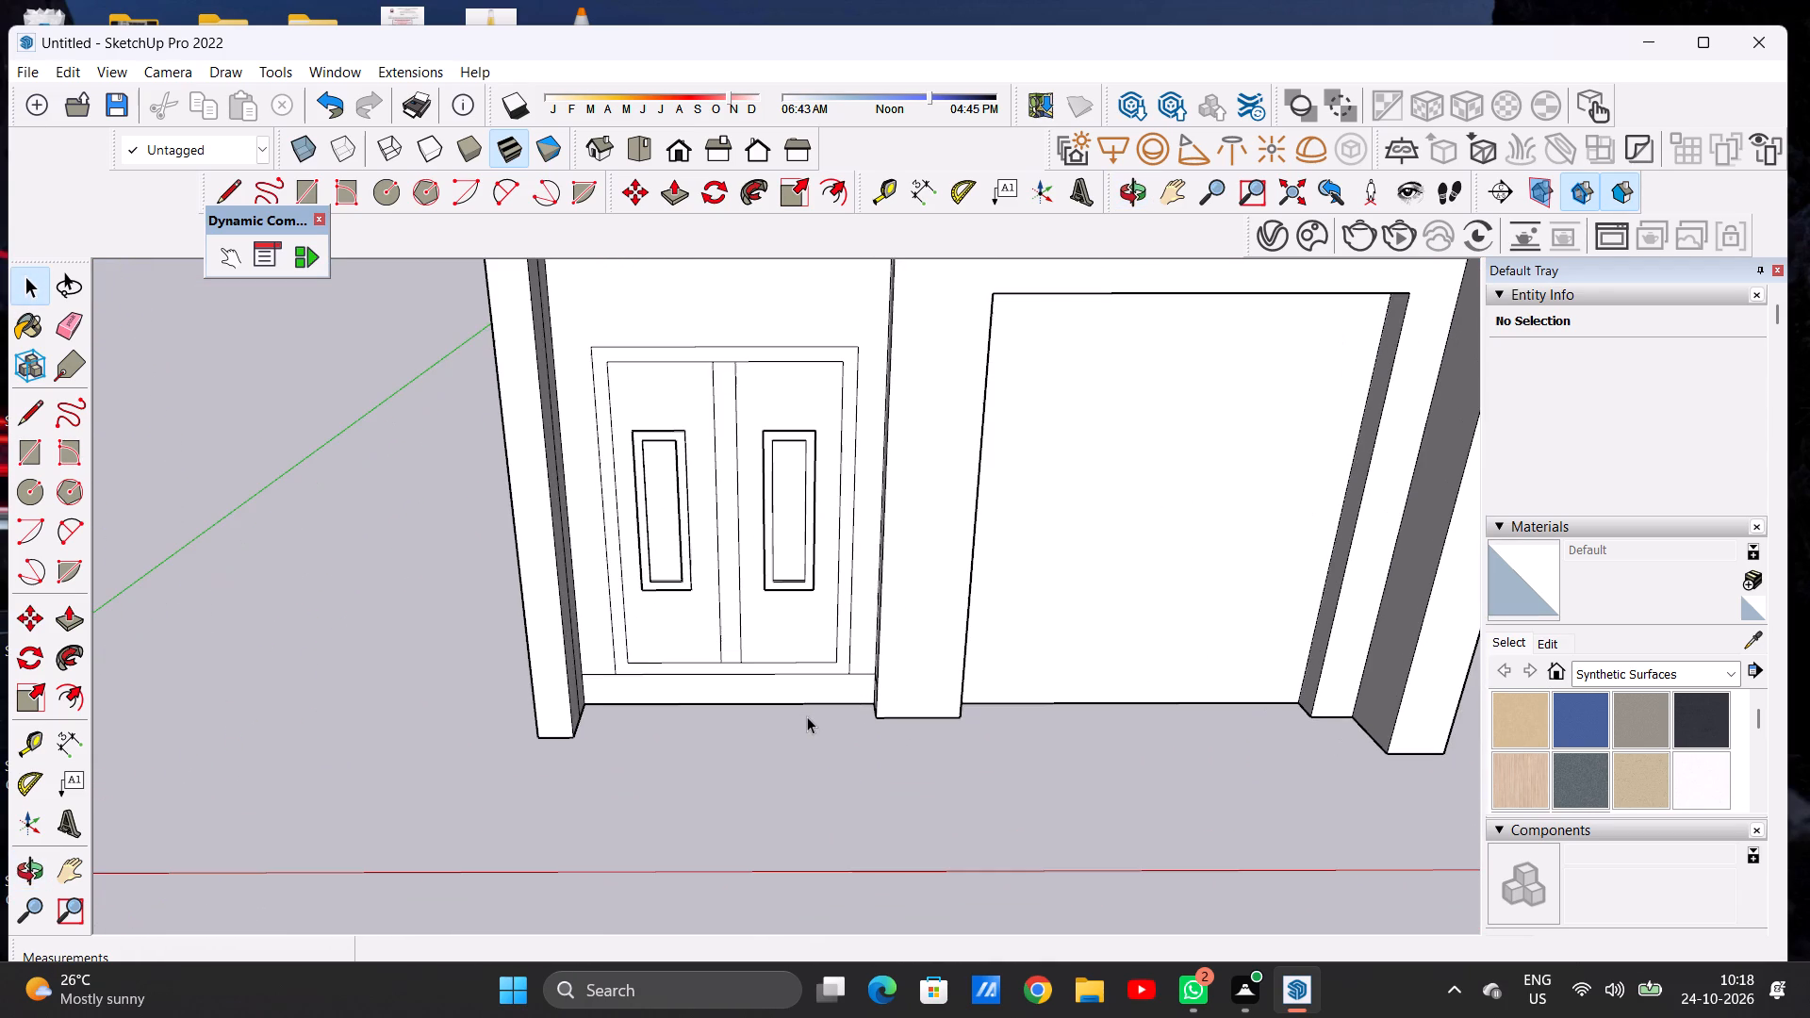
key(r)
scroll(700, 727, up, 5)
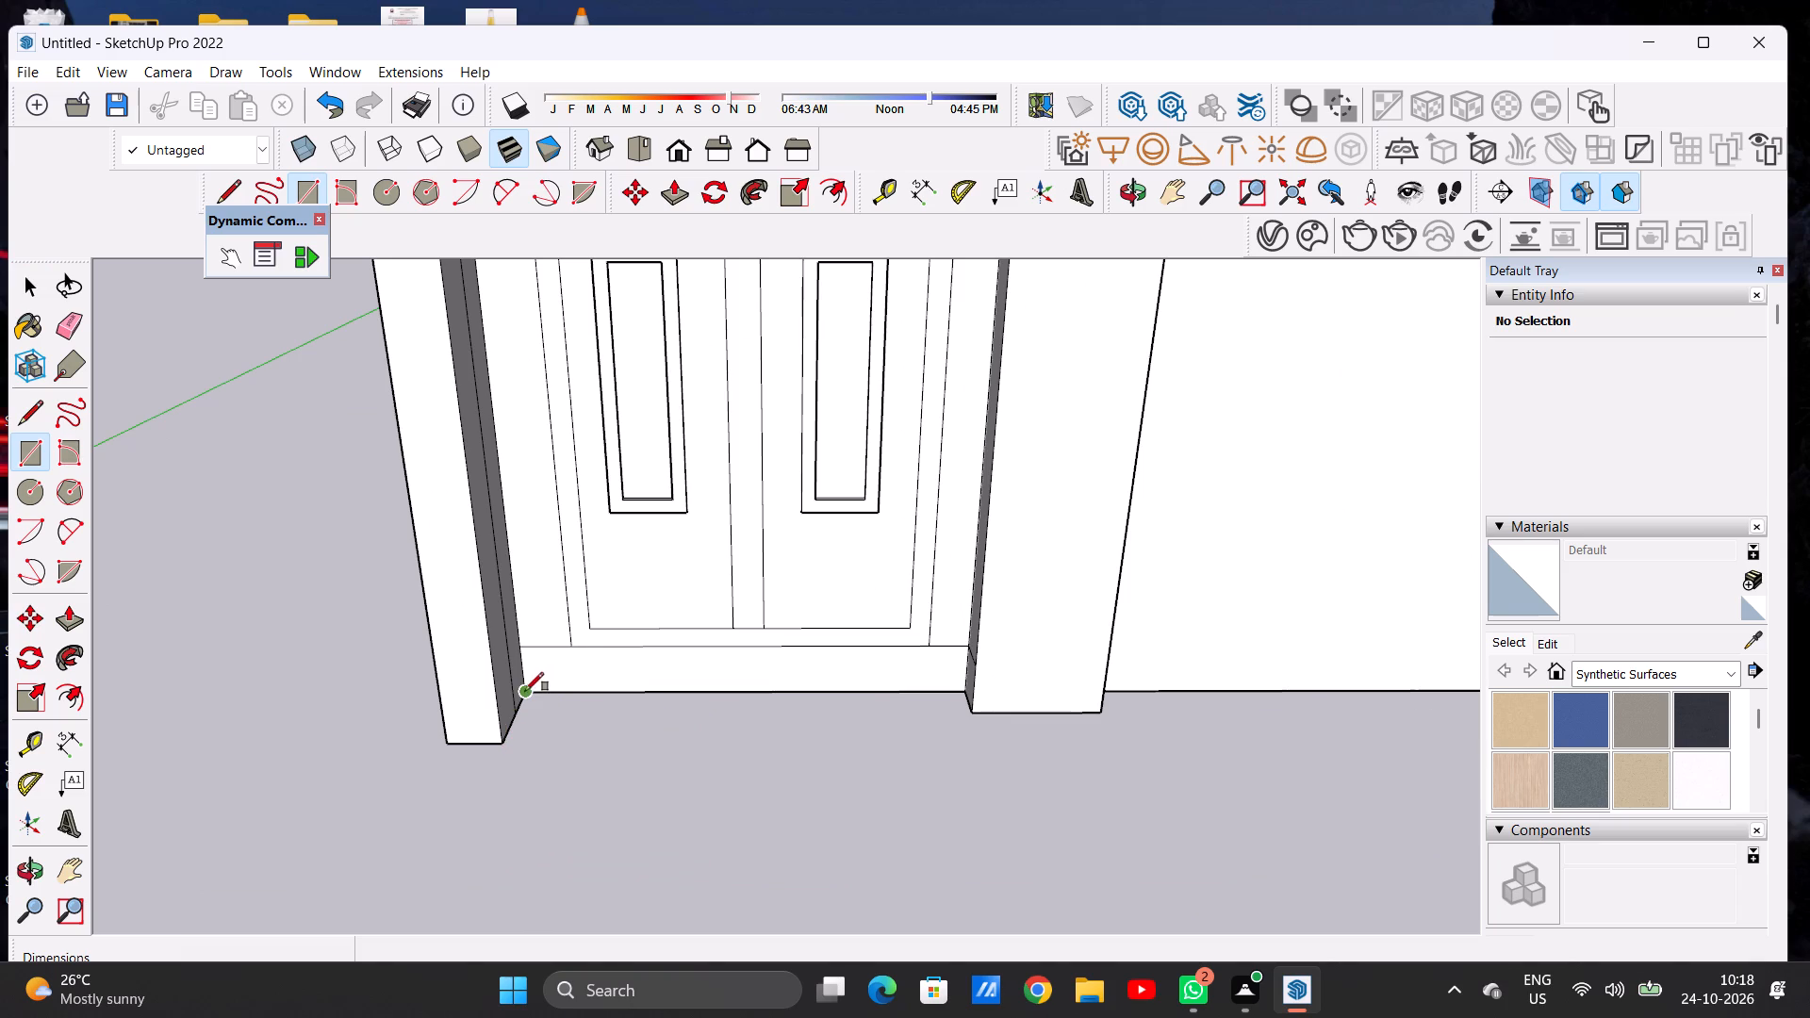
click(521, 690)
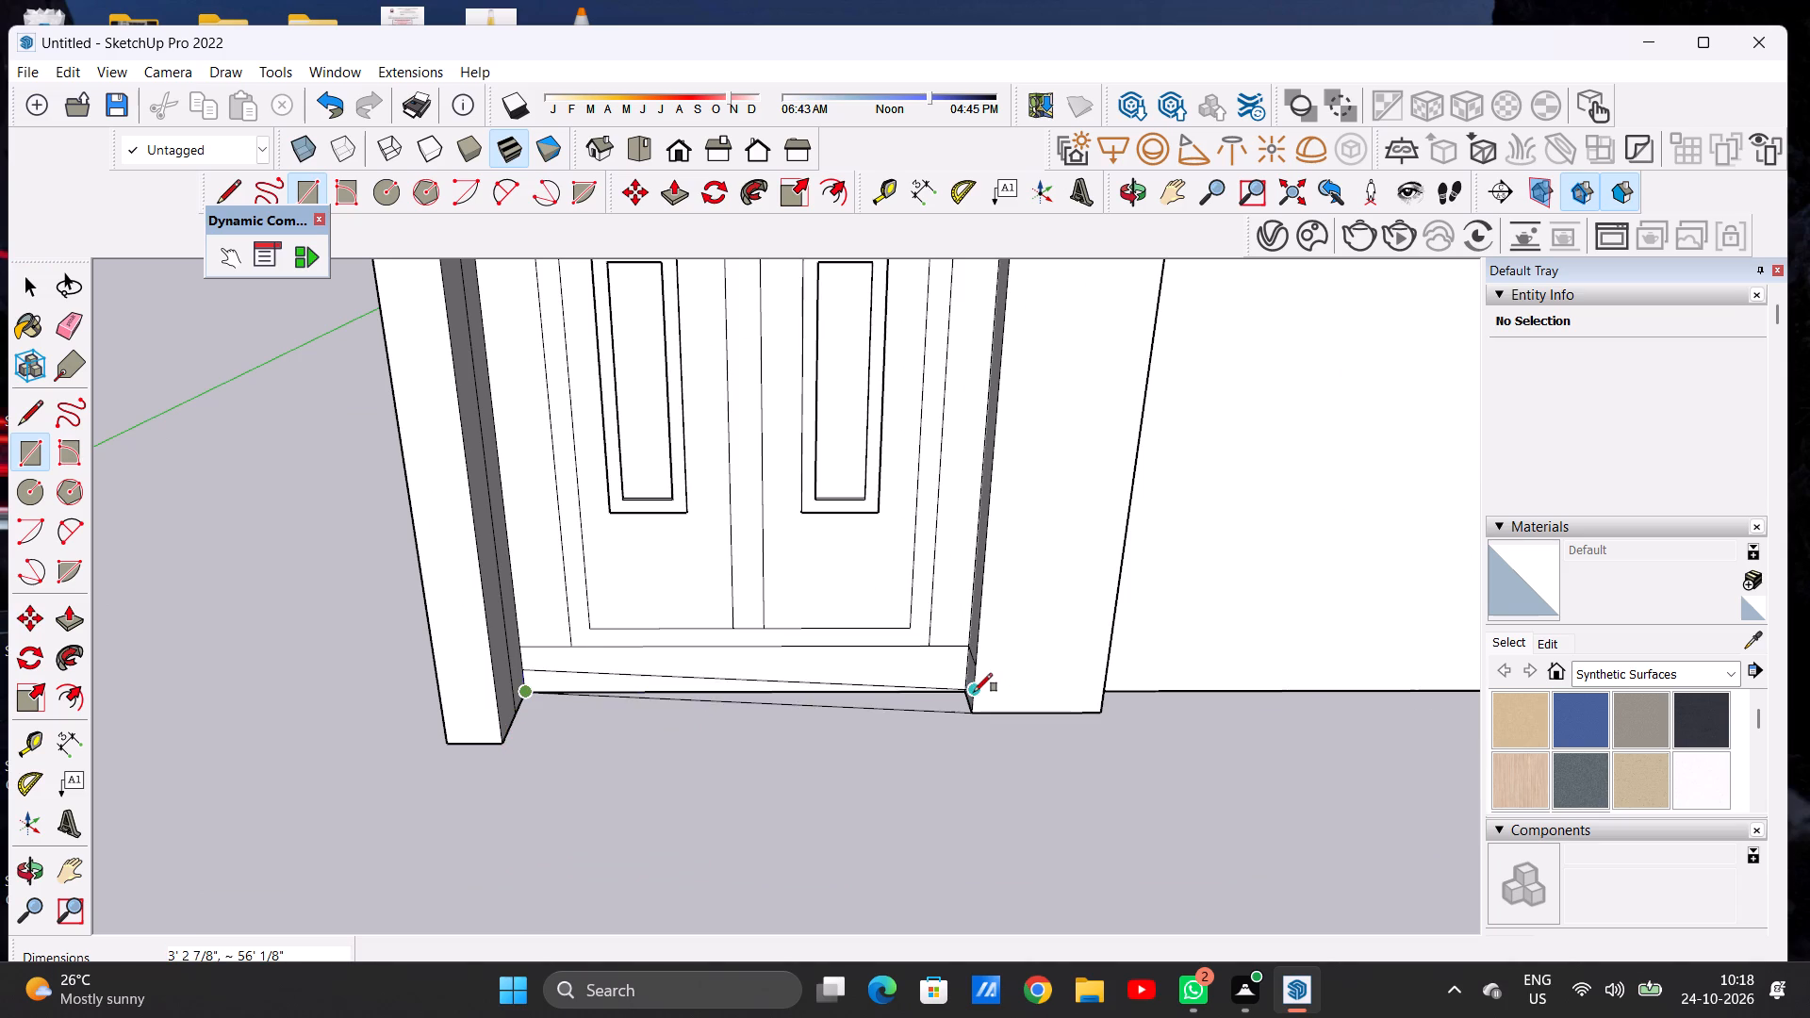
click(961, 689)
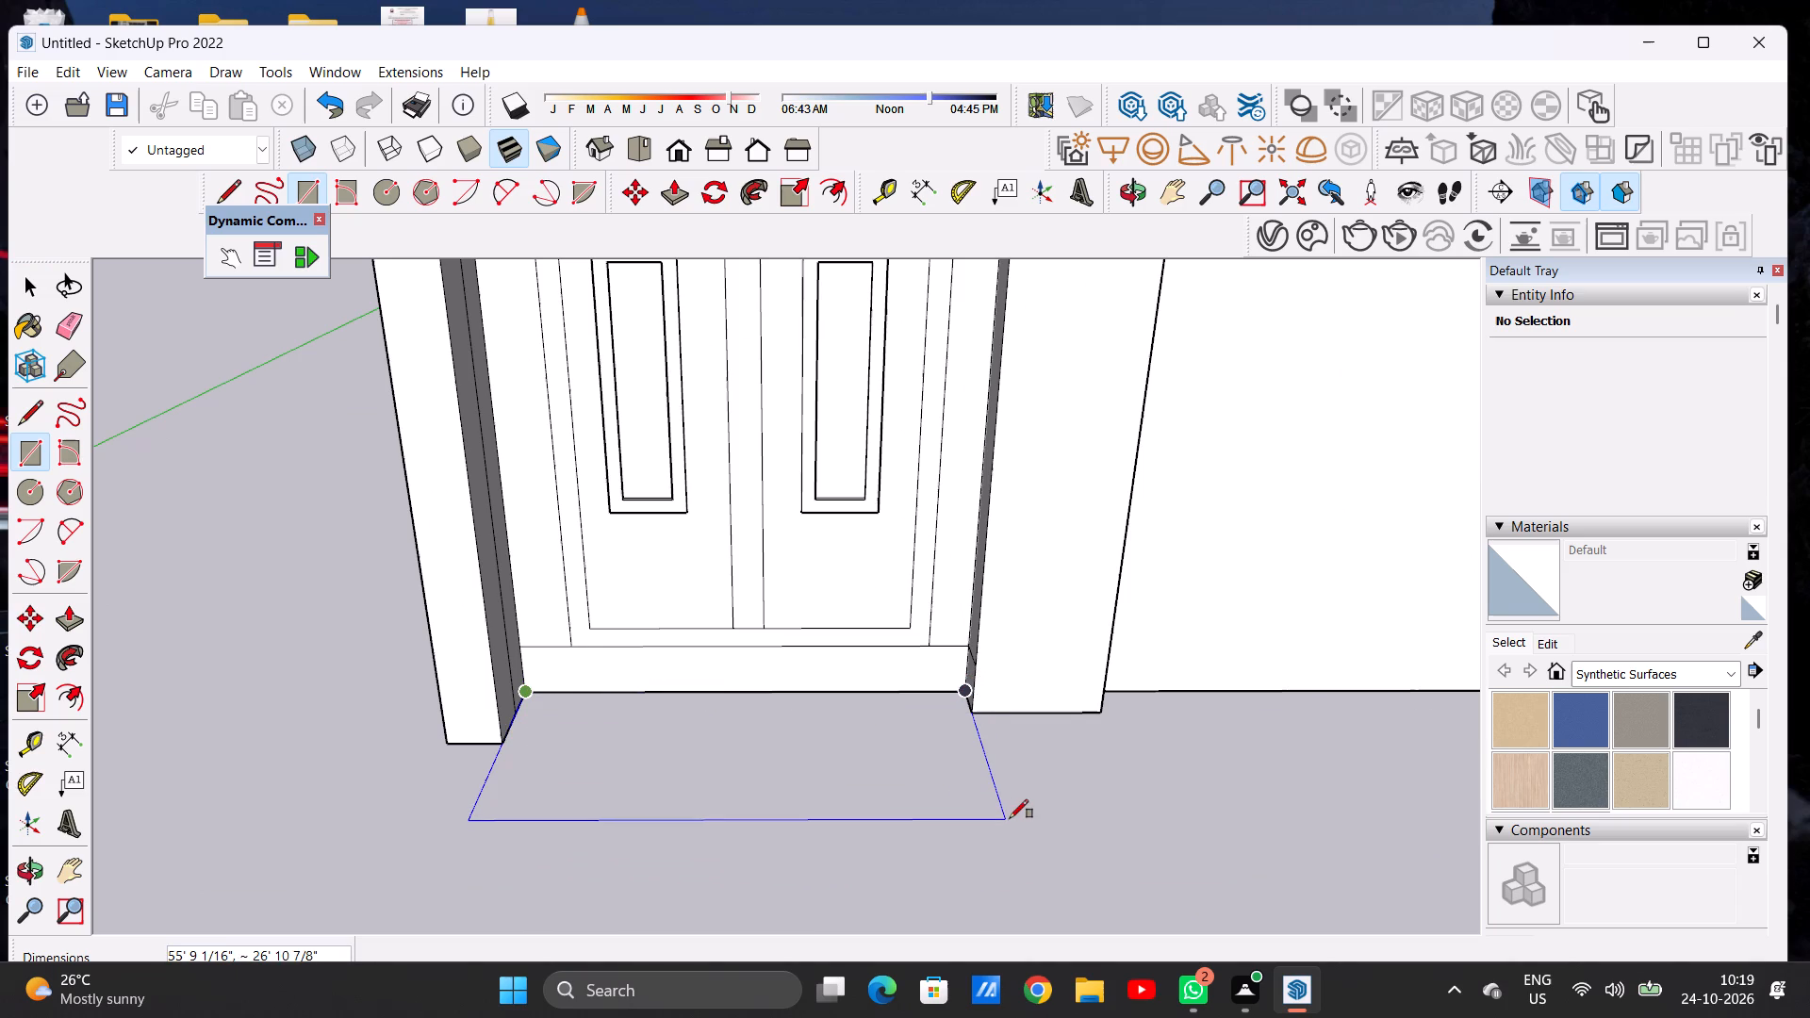
click(1014, 818)
key(space)
Draw a line across the ground rectangle parallel to the door, marking off a strip along the wall.
scroll(731, 751, down, 5)
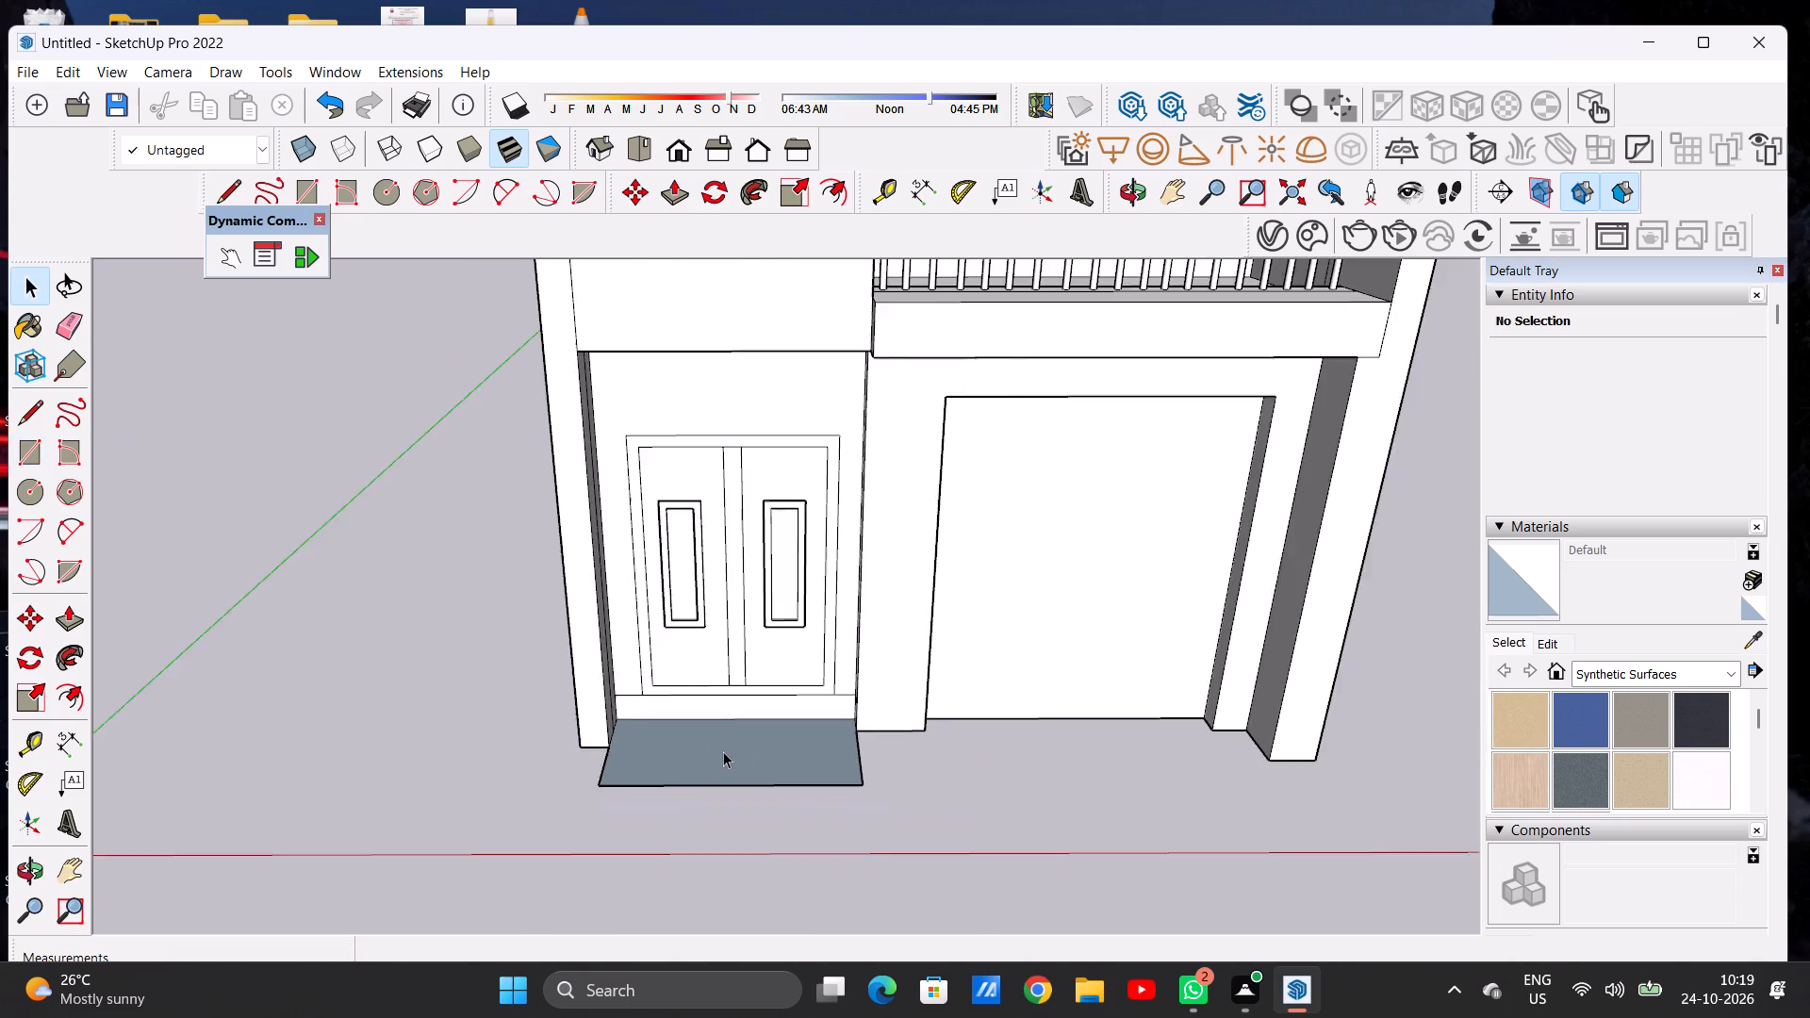
scroll(723, 751, down, 9)
scroll(735, 743, up, 6)
middle_drag(766, 760, 684, 767)
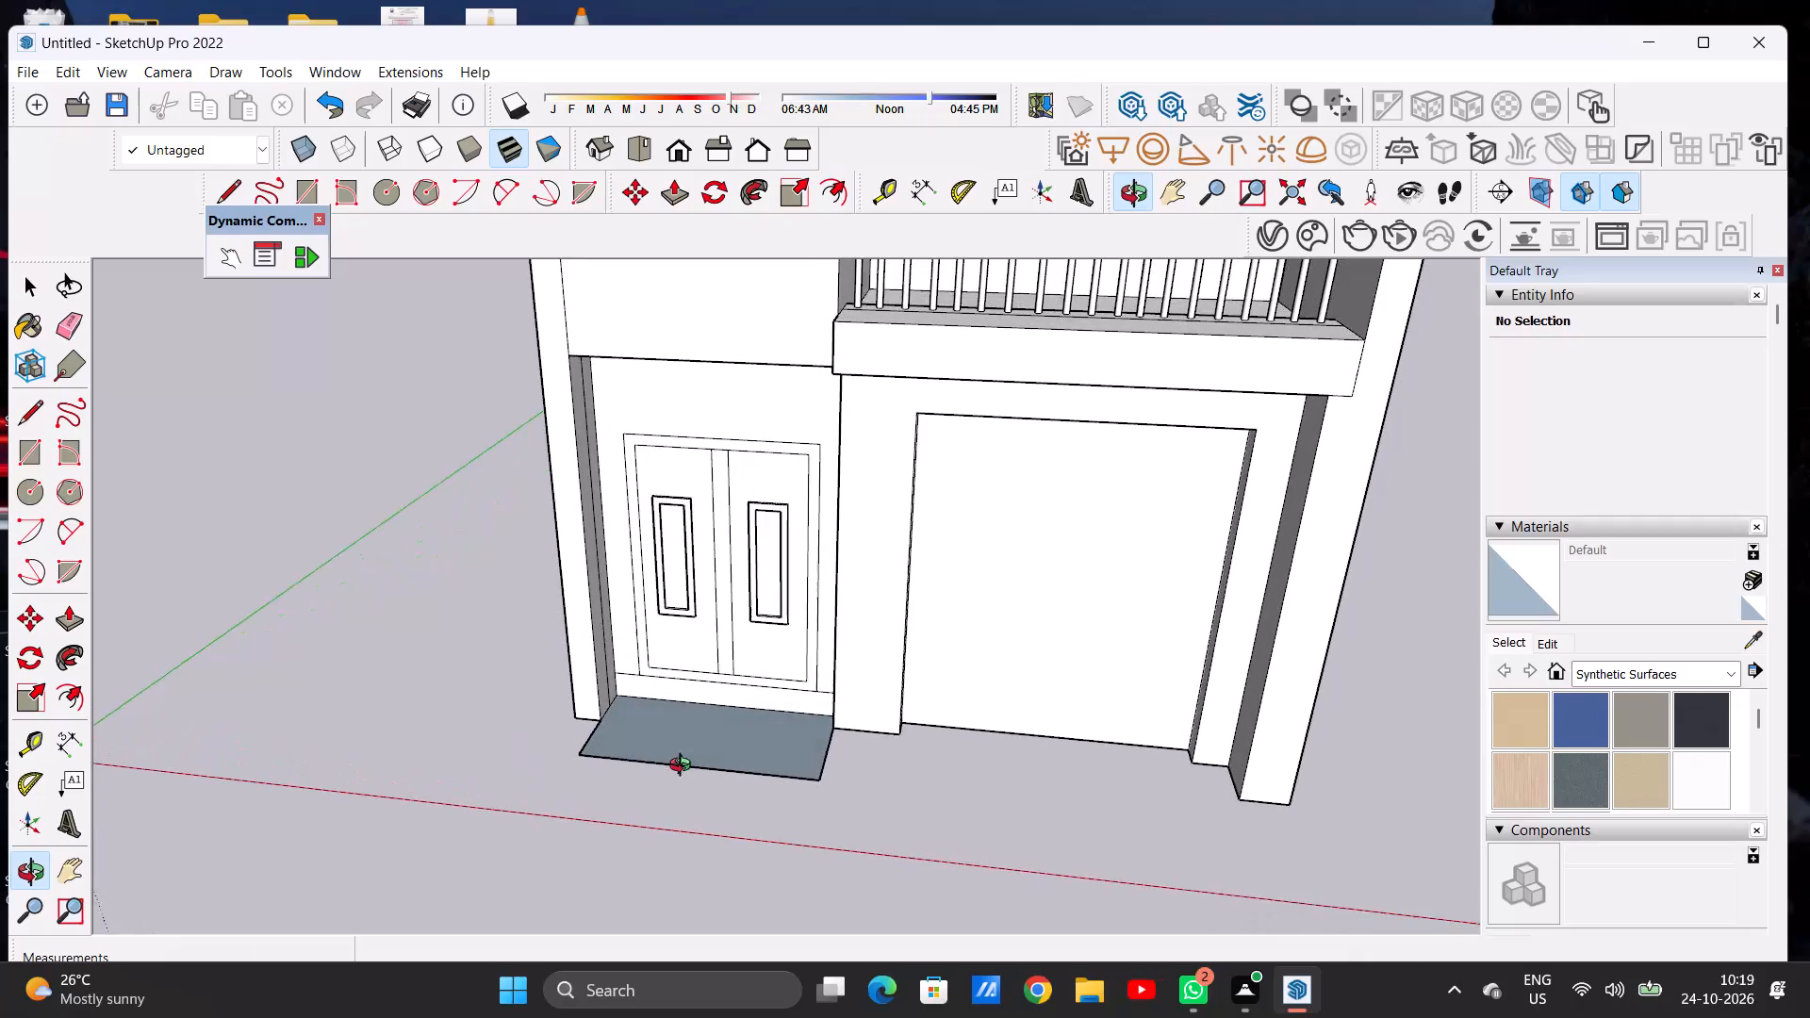
middle_drag(684, 767, 651, 745)
scroll(723, 759, up, 2)
key(l)
middle_drag(739, 721, 768, 866)
scroll(803, 778, up, 5)
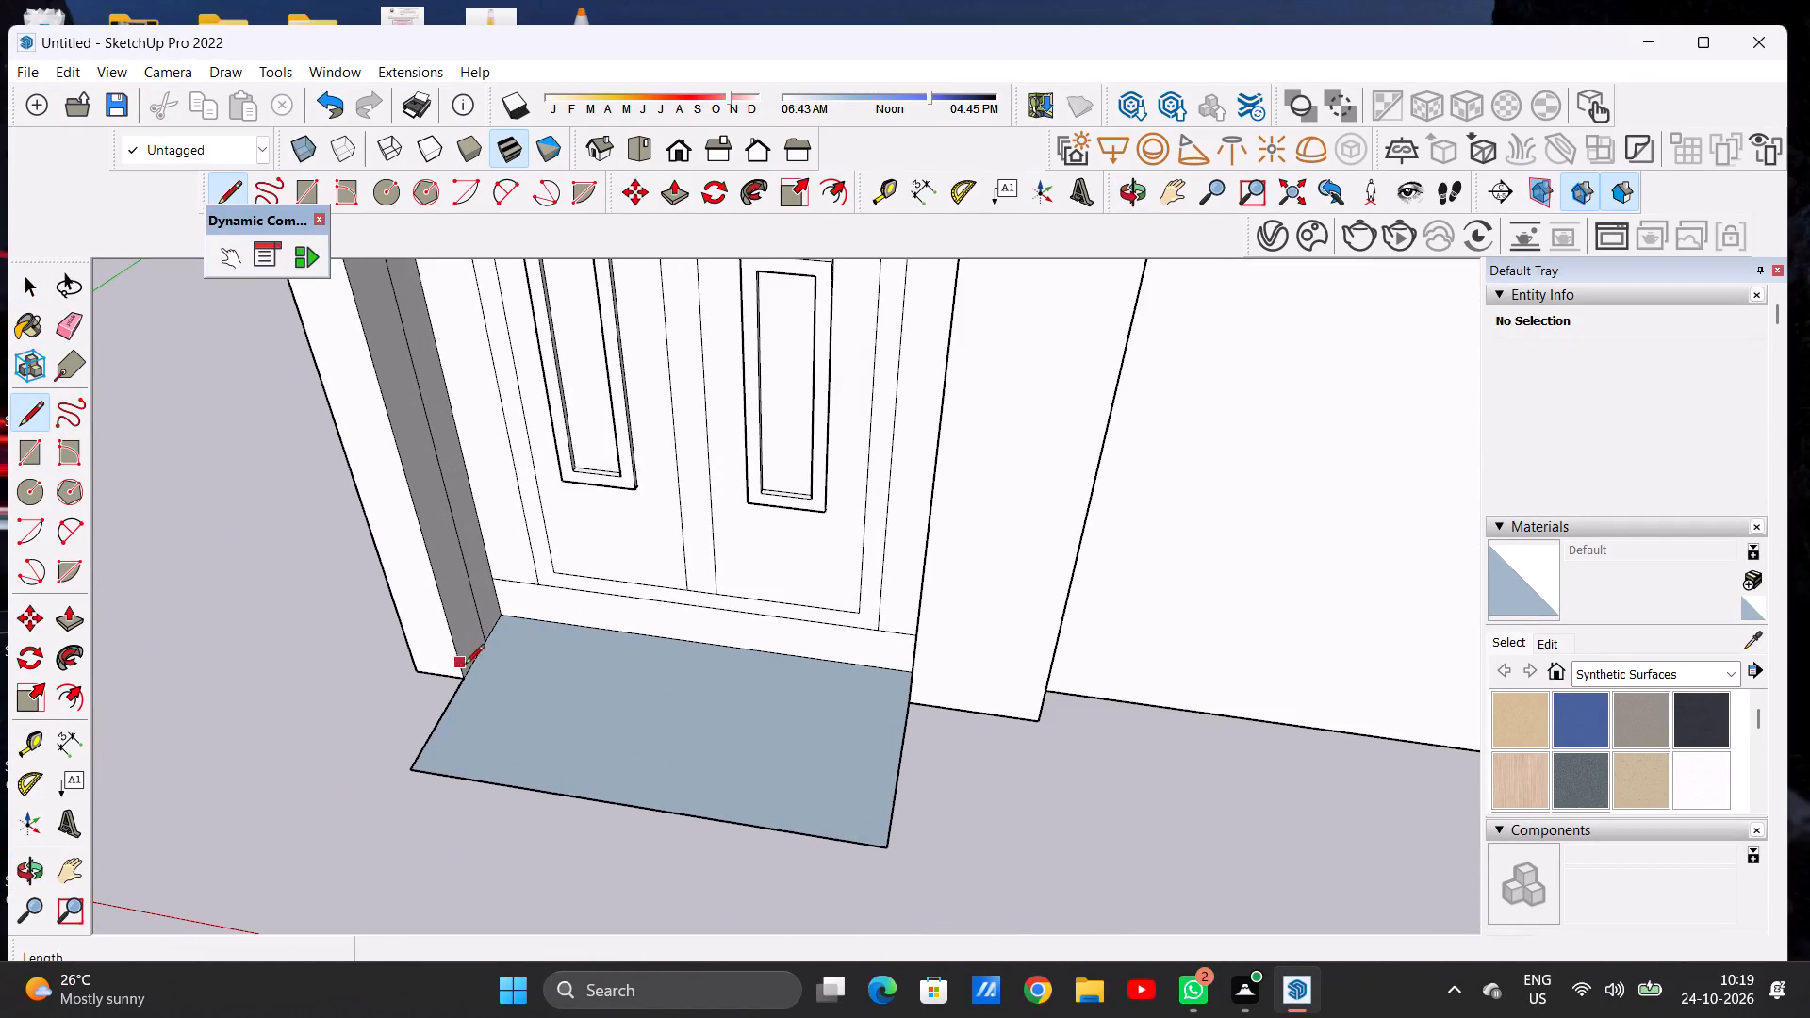
click(473, 665)
click(901, 732)
key(space)
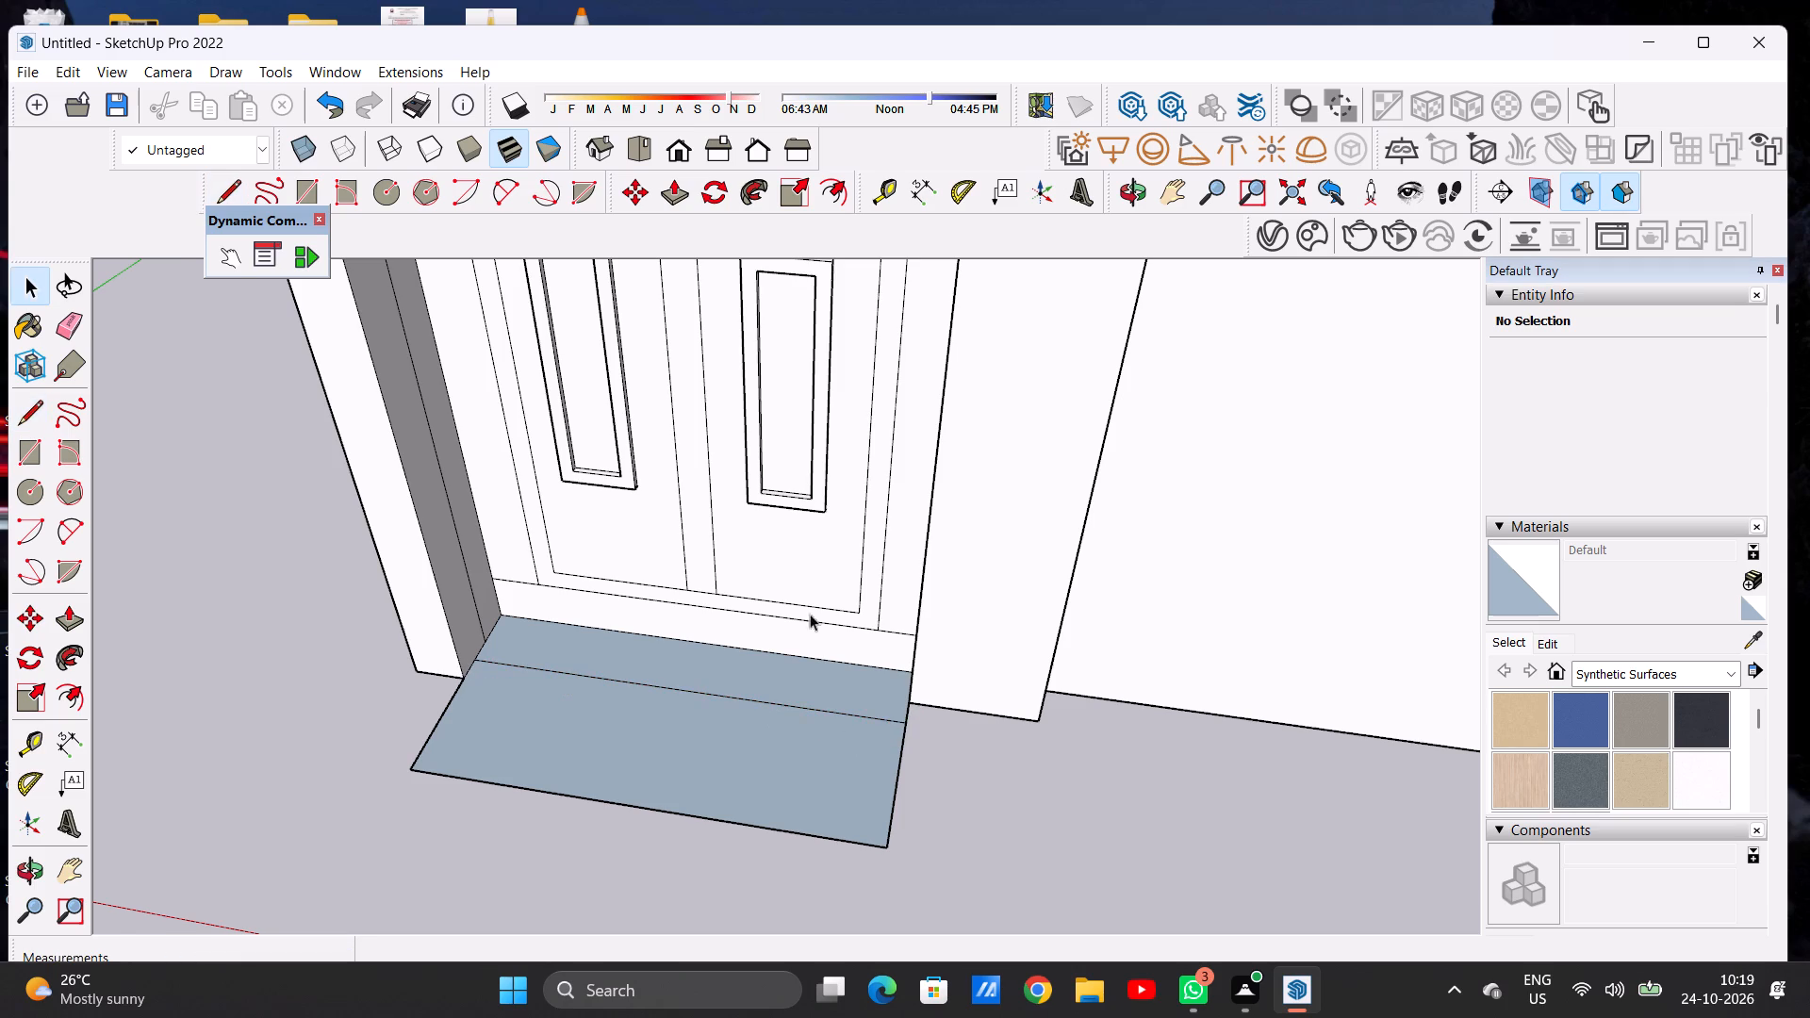
Draw two more lines across the ground rectangle parallel to the door, dividing its outer part into three strips.
scroll(843, 577, down, 7)
middle_drag(773, 675, 850, 787)
scroll(867, 671, up, 6)
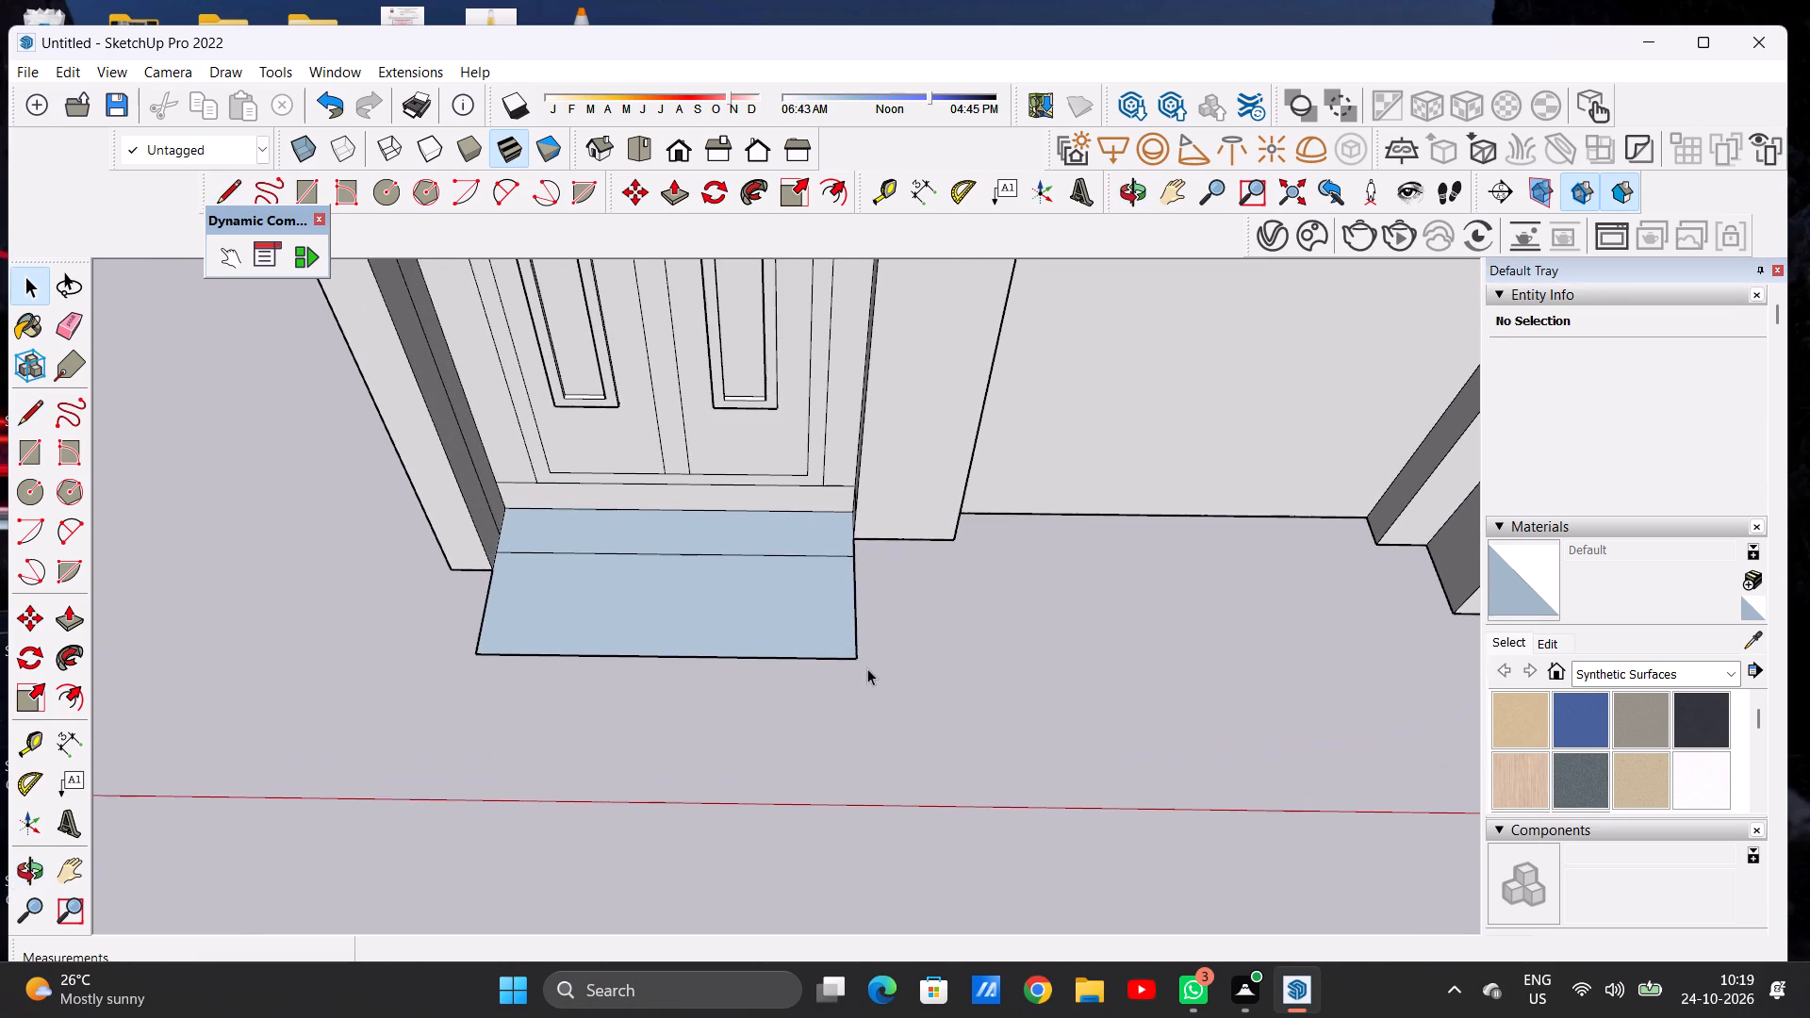
key(l)
scroll(854, 645, up, 4)
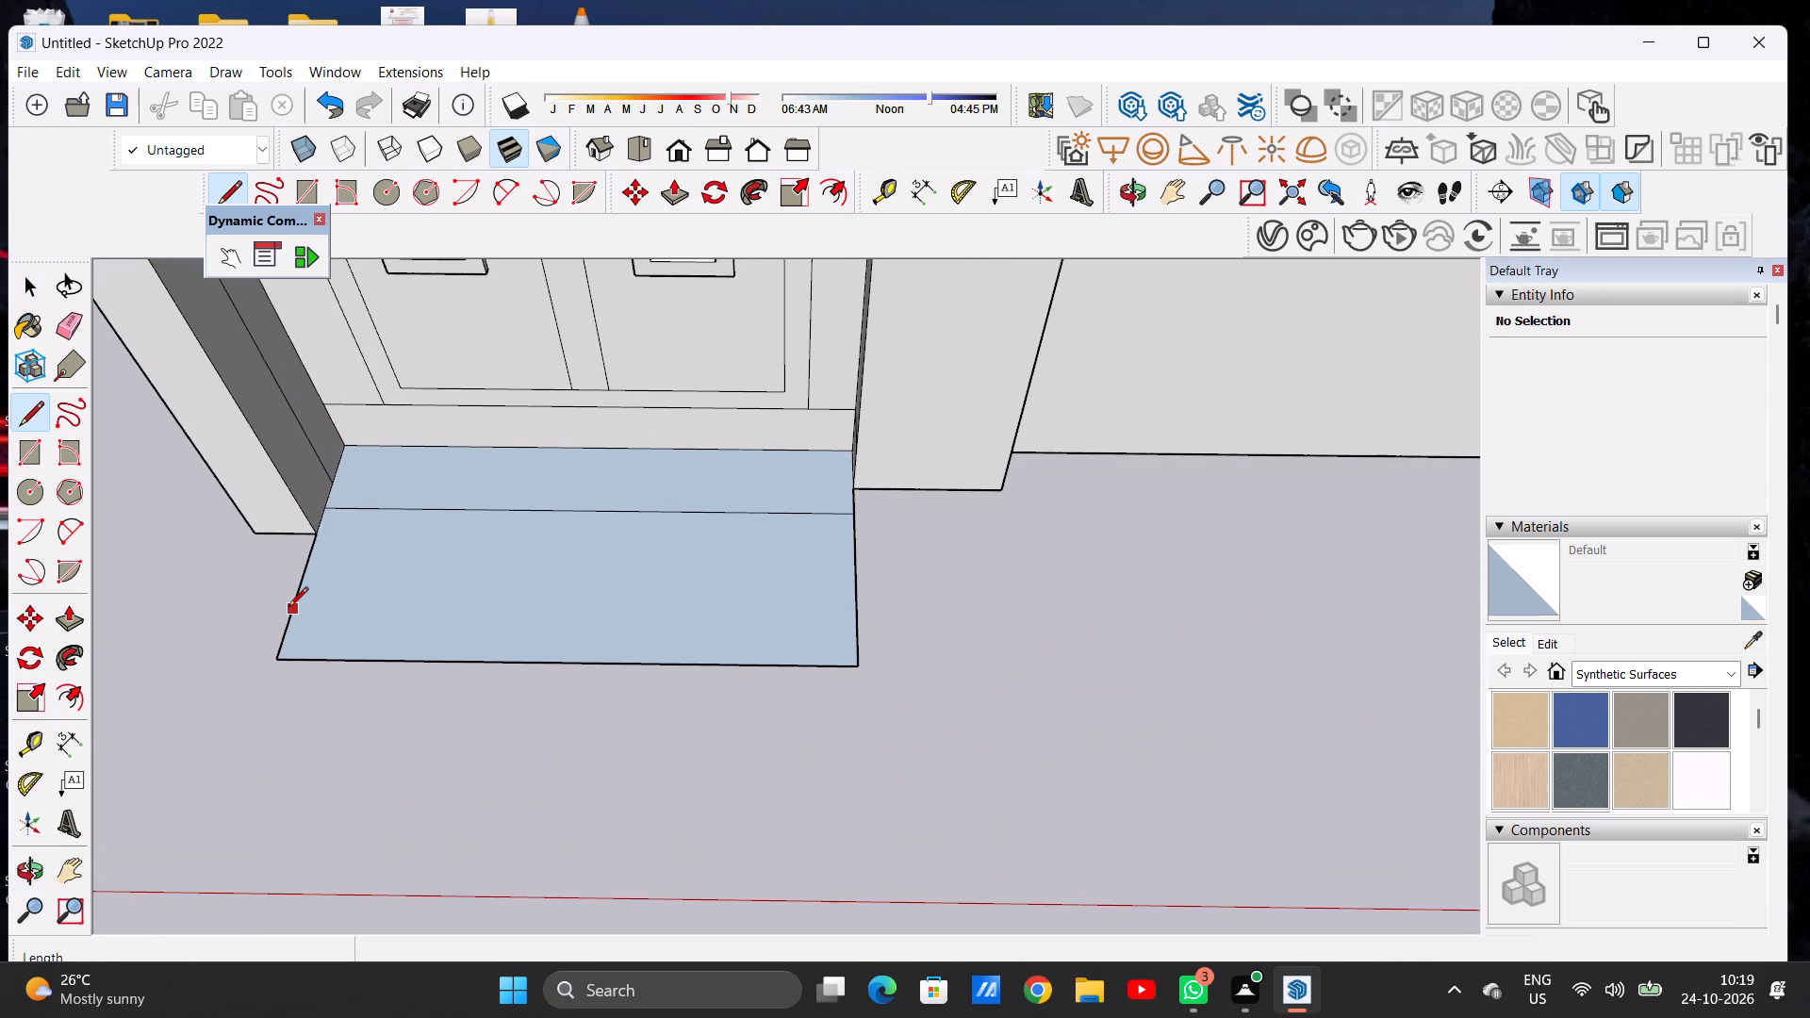
click(288, 608)
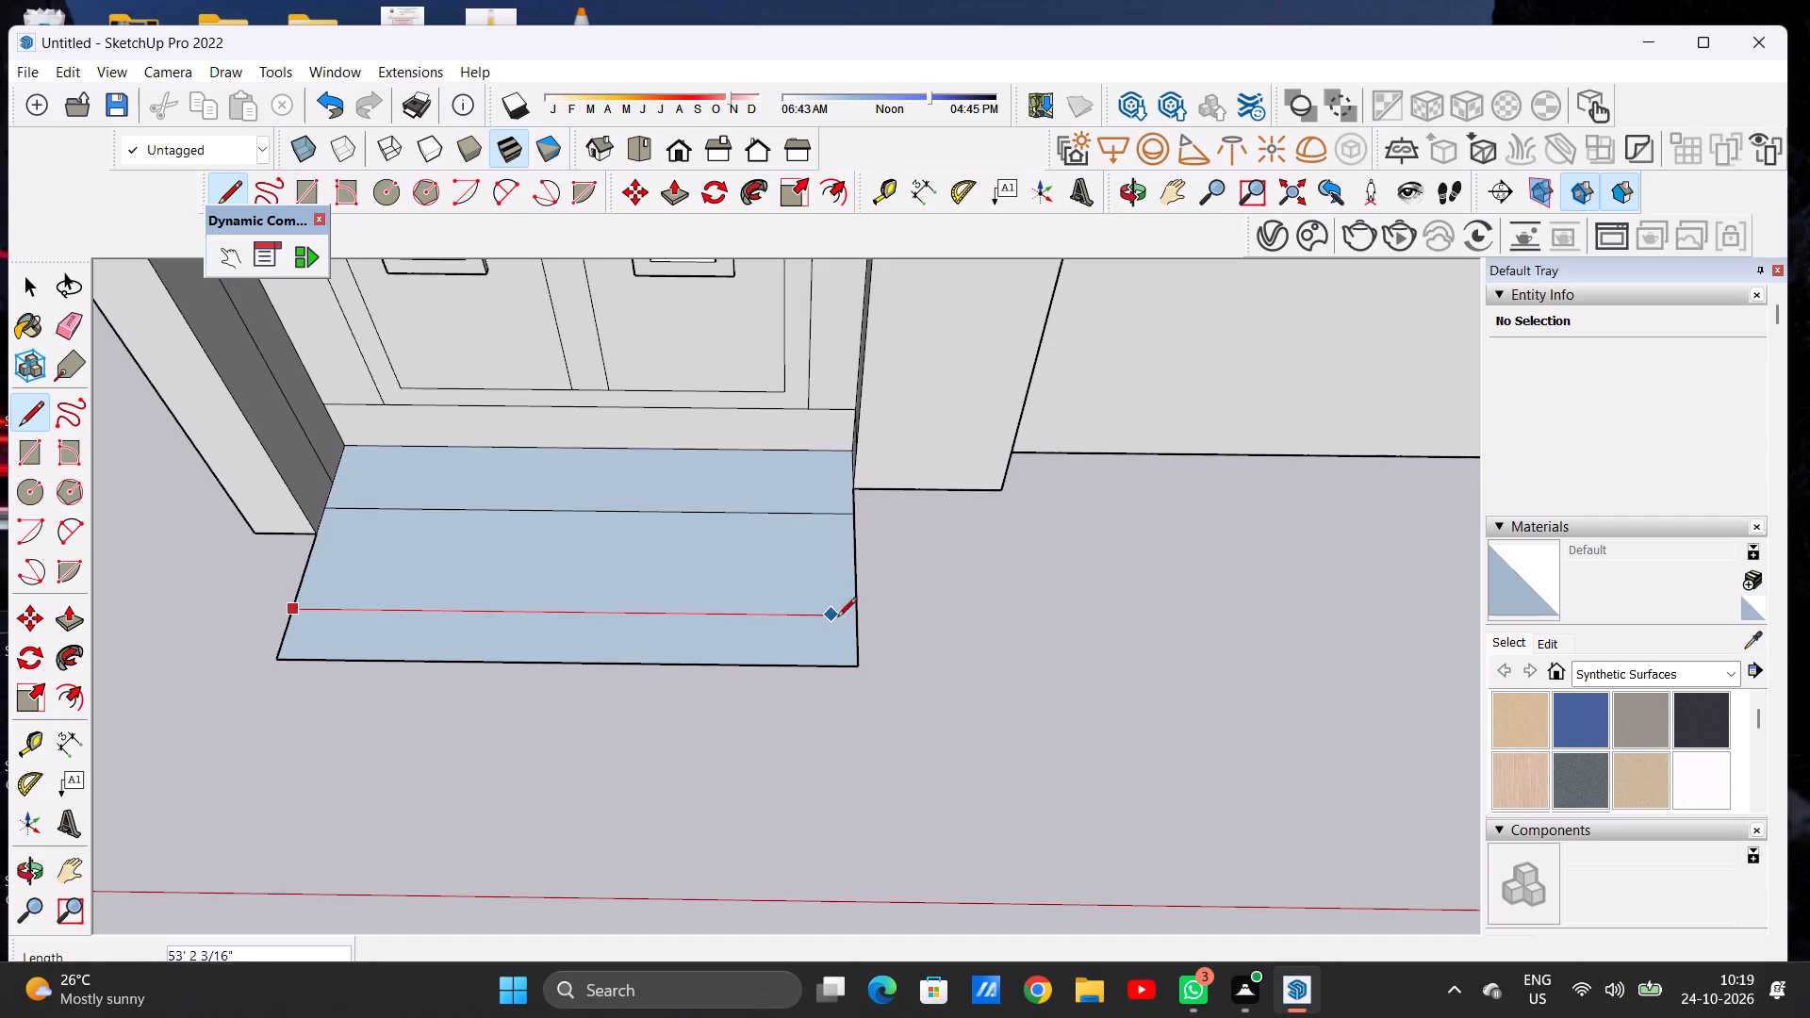
click(858, 616)
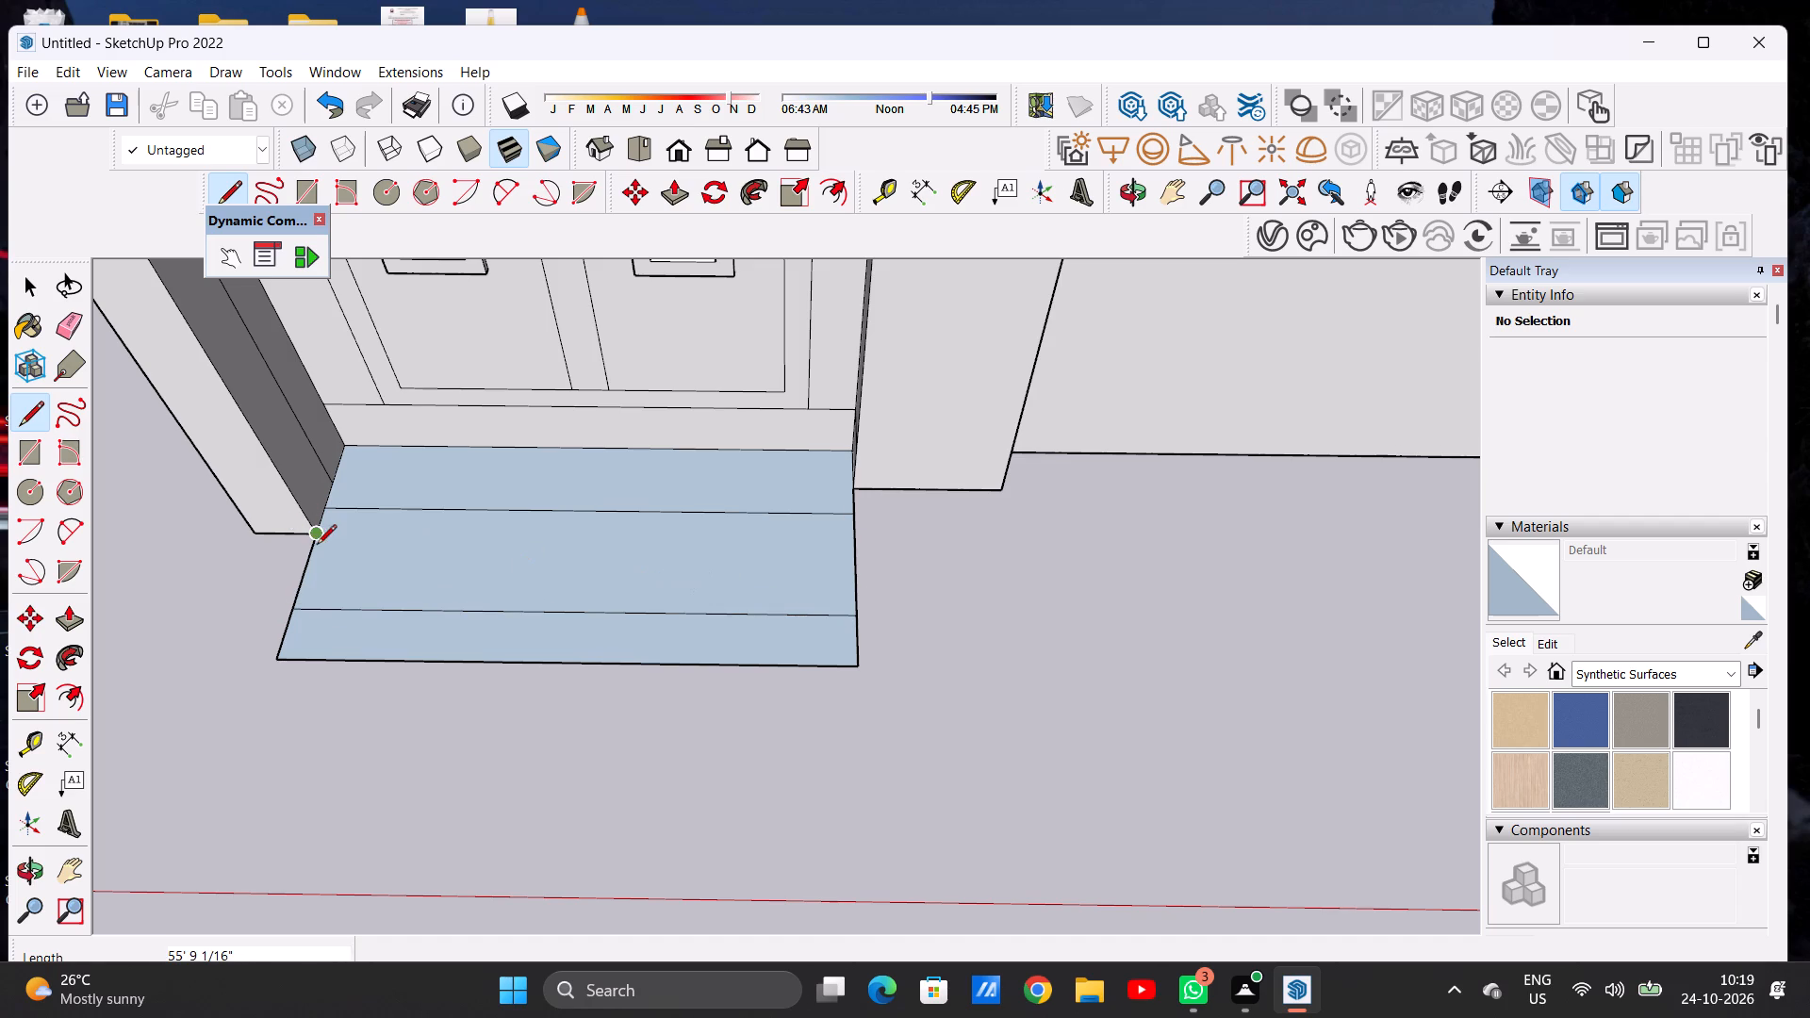
click(309, 554)
click(852, 565)
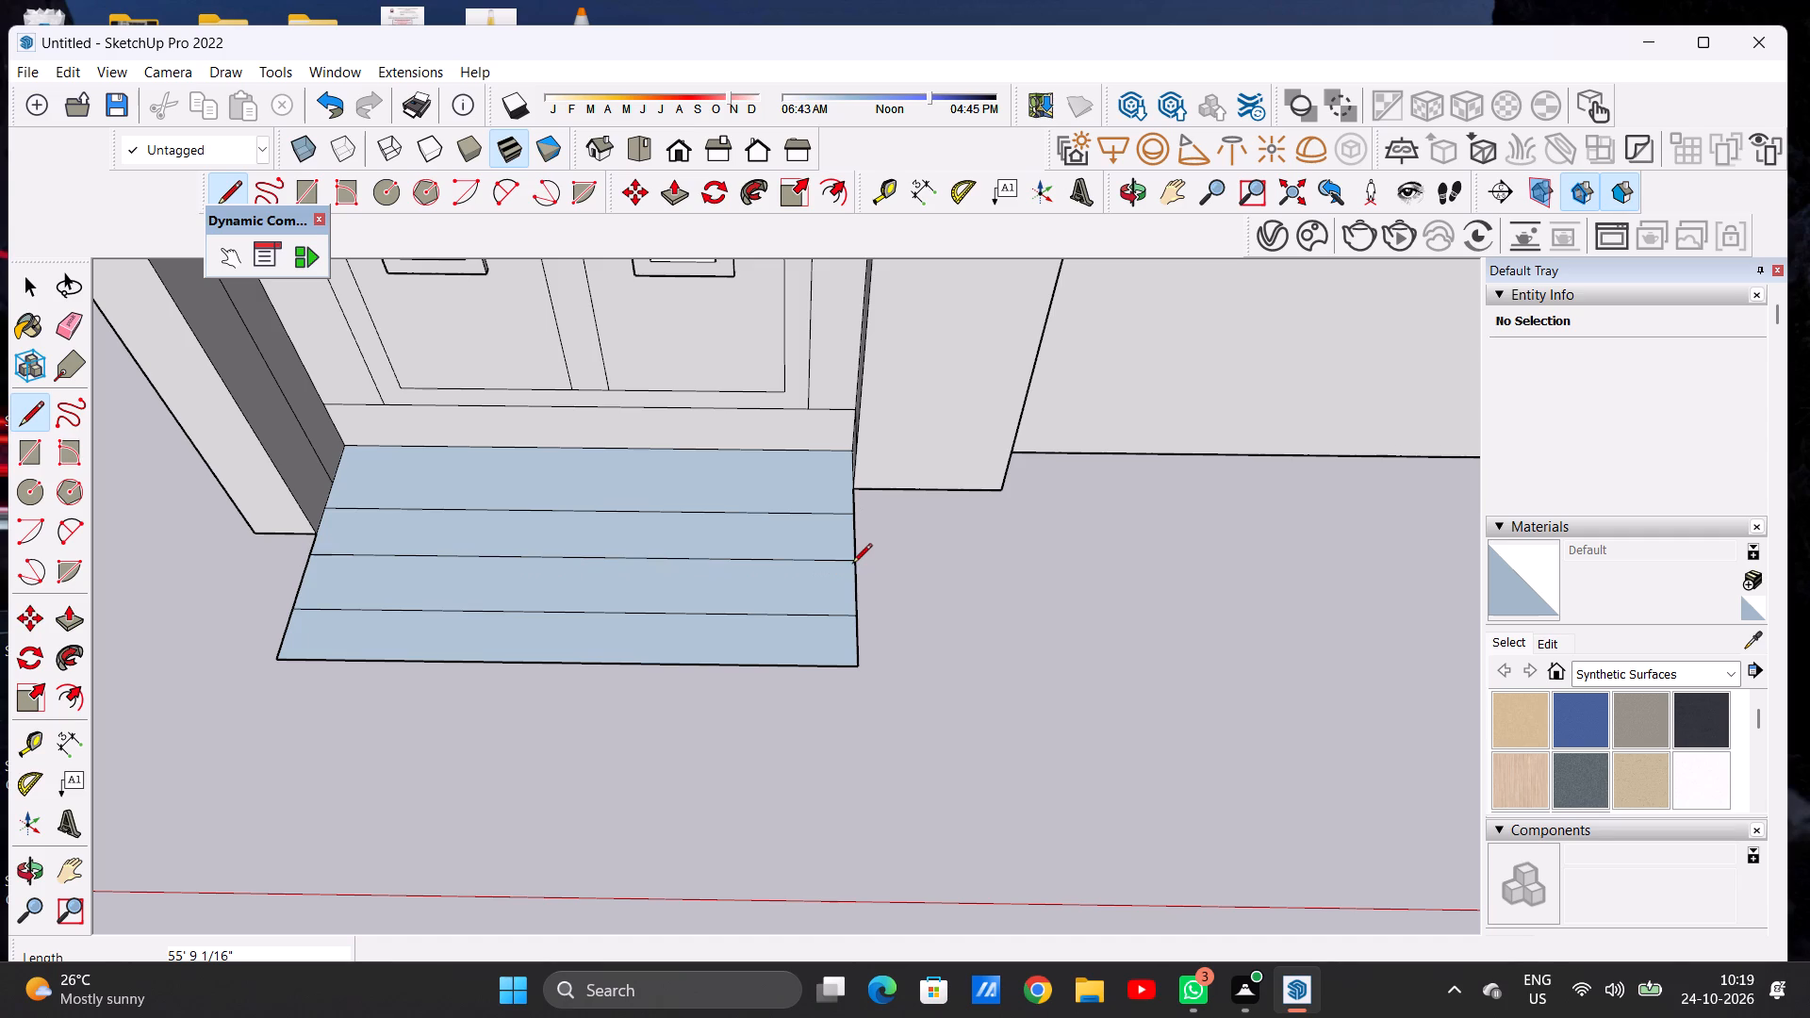
key(space)
Erase the ground rectangle's outermost edge and its leftover side edges, removing the strip farthest from the entrance door.
key(e)
scroll(807, 665, up, 5)
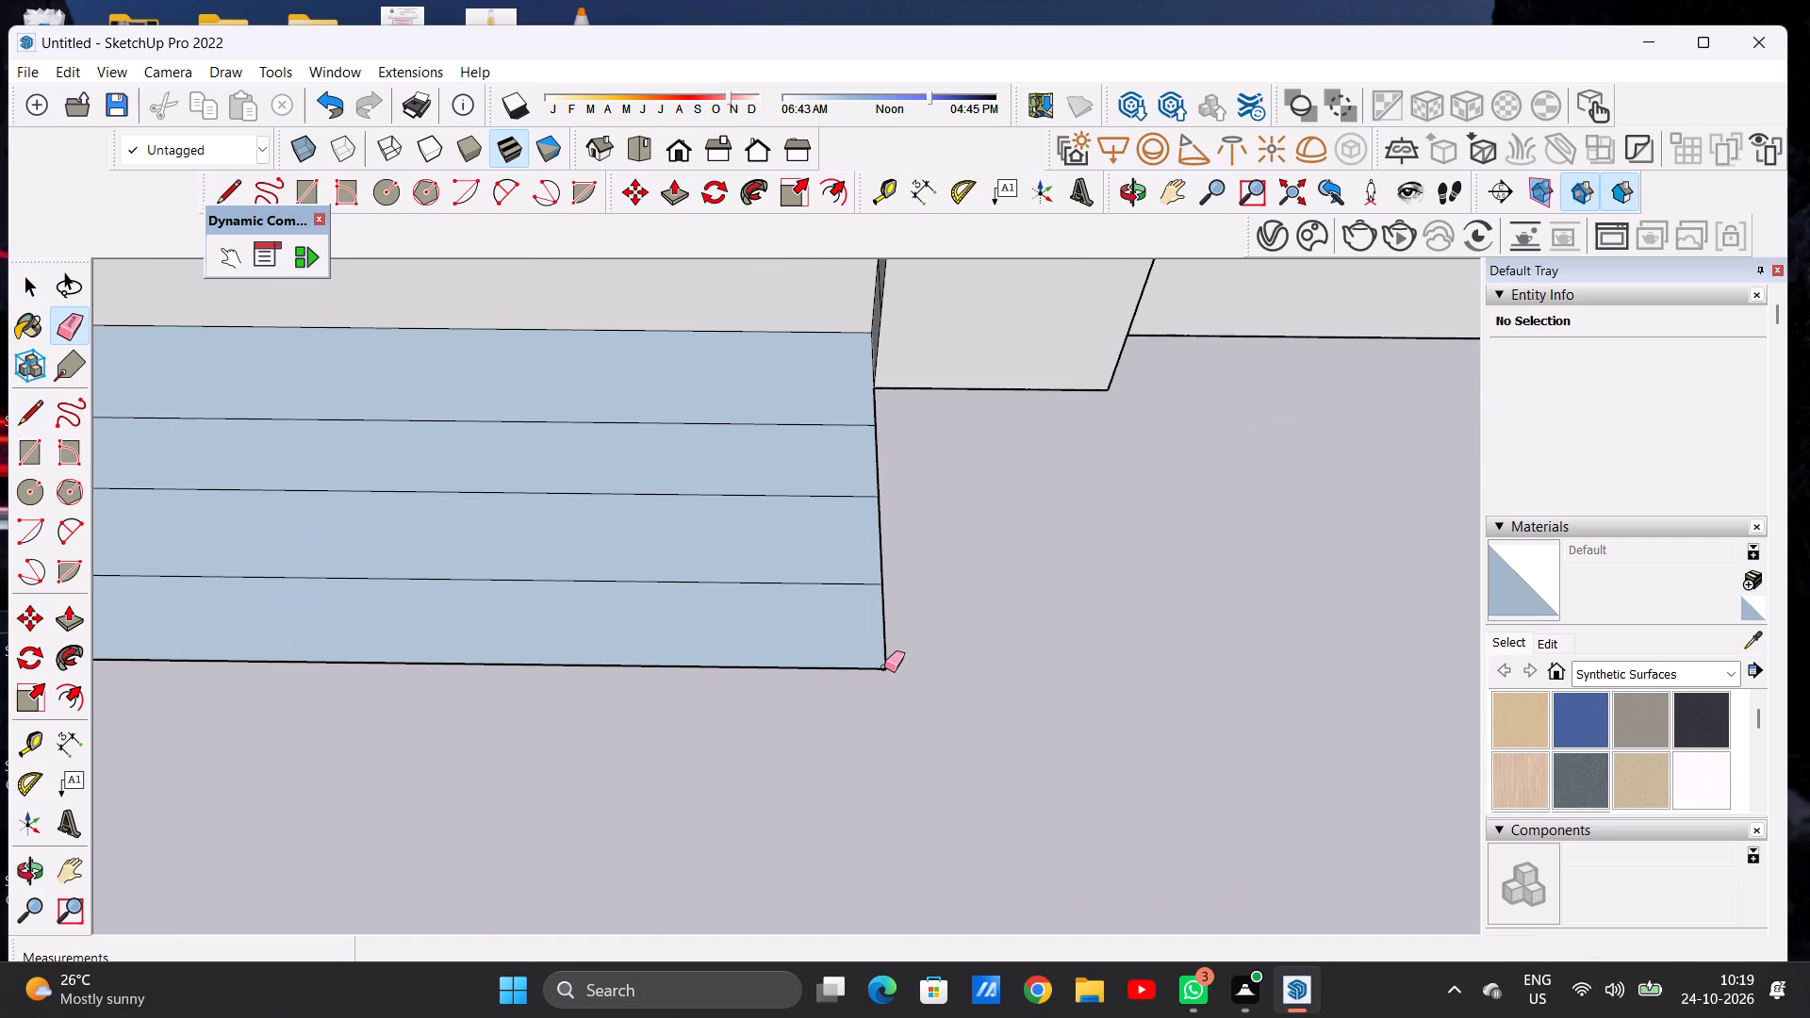
click(884, 667)
scroll(933, 678, down, 6)
scroll(321, 629, up, 7)
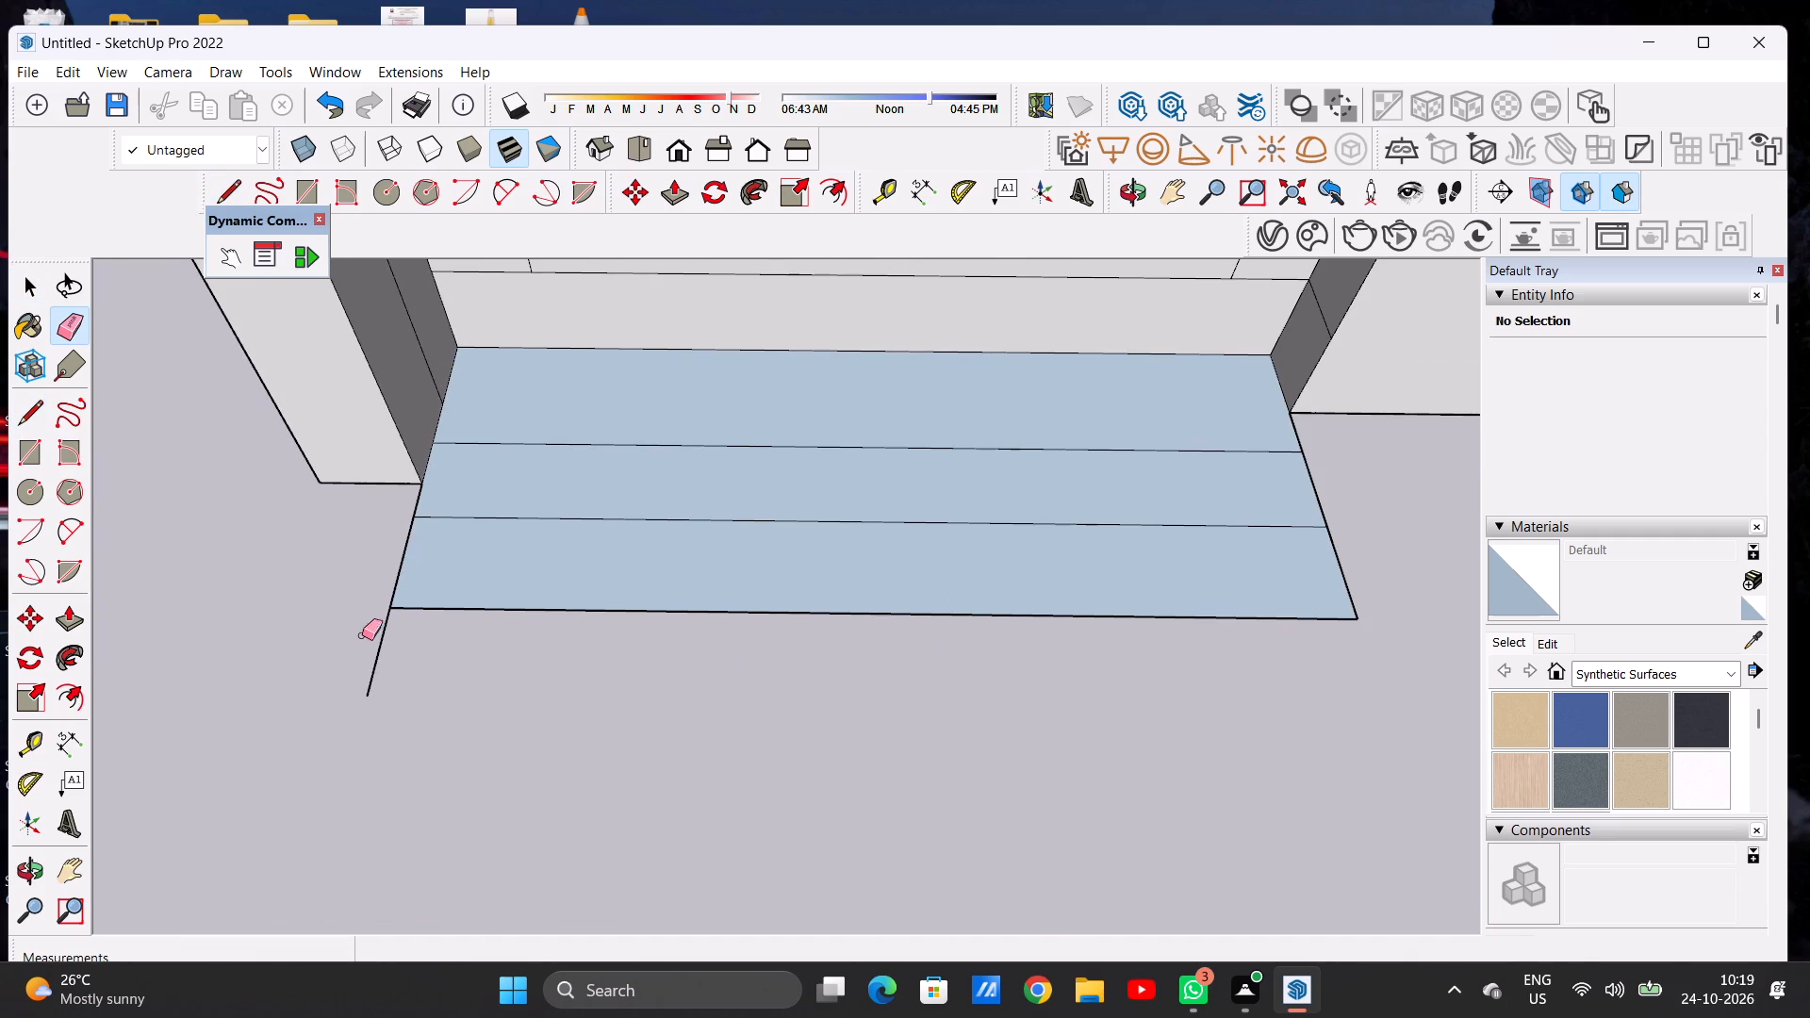
drag(420, 635, 345, 657)
key(space)
key(space)
Draw a new line across the ground rectangle parallel to the door, slightly closer to the wall than the nearest dividing line.
scroll(424, 703, down, 14)
middle_drag(703, 648, 615, 595)
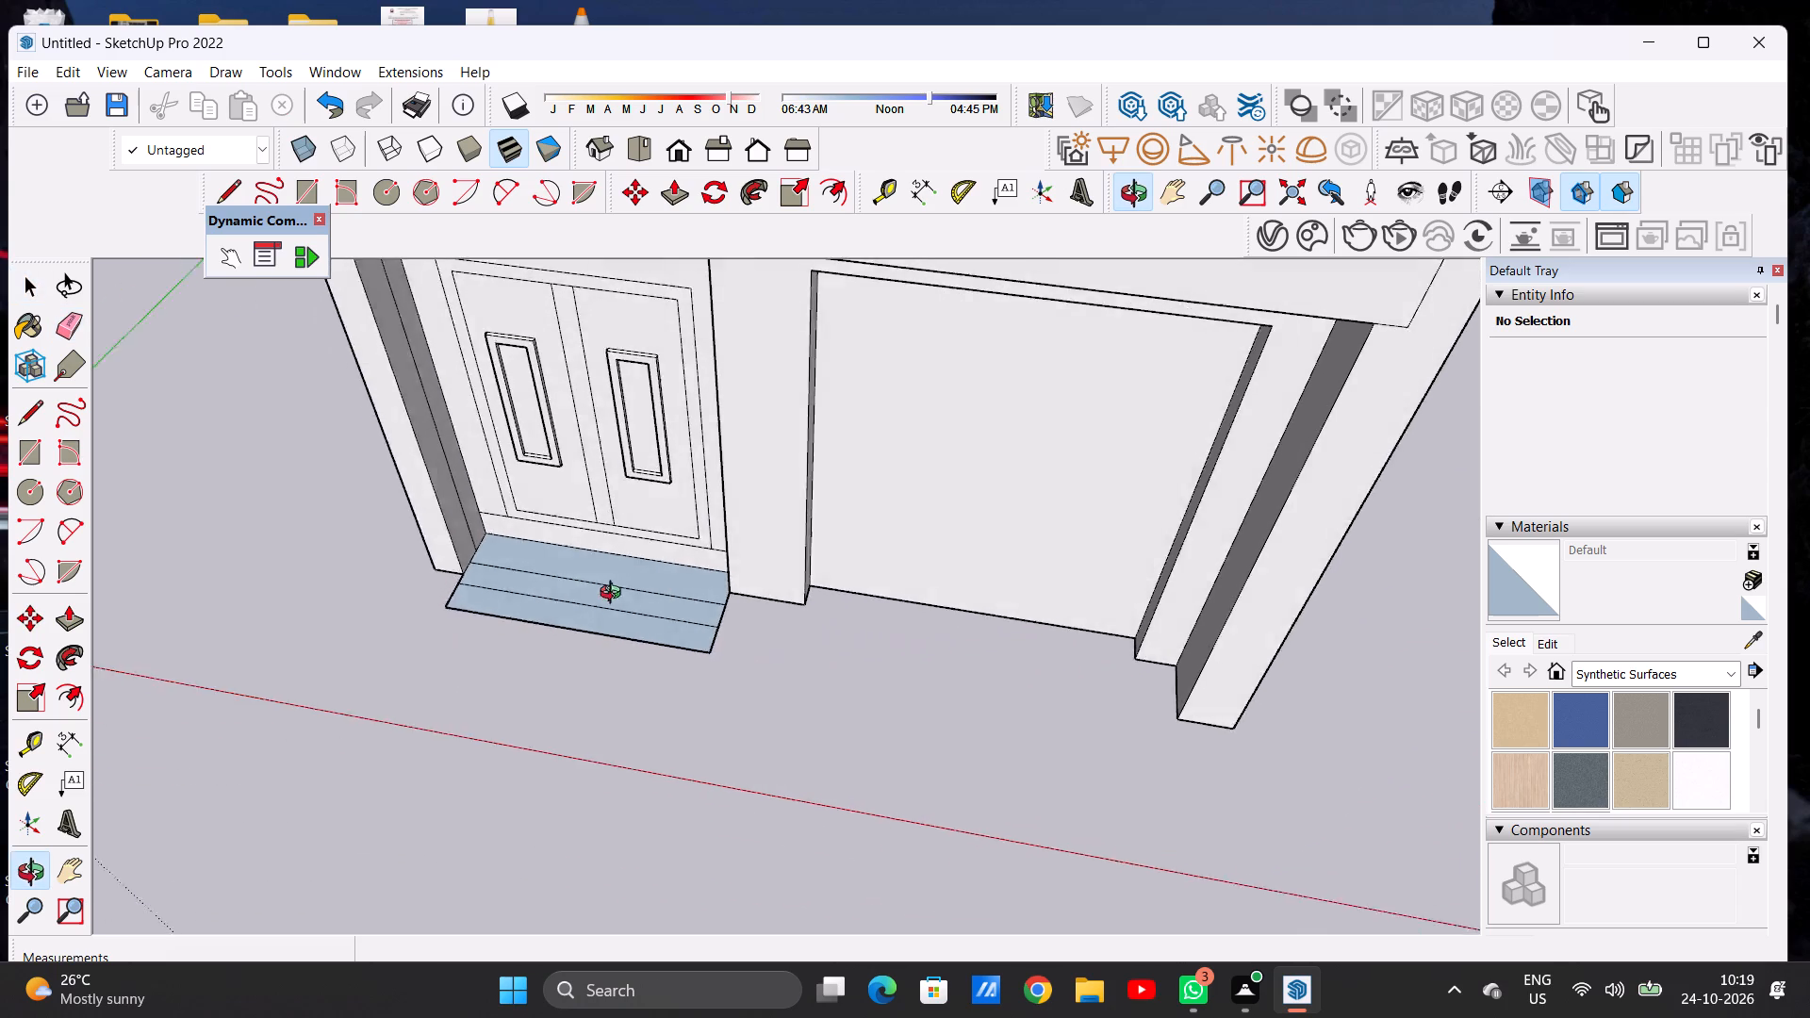
middle_drag(615, 595, 533, 552)
scroll(628, 561, up, 7)
middle_drag(606, 582, 770, 678)
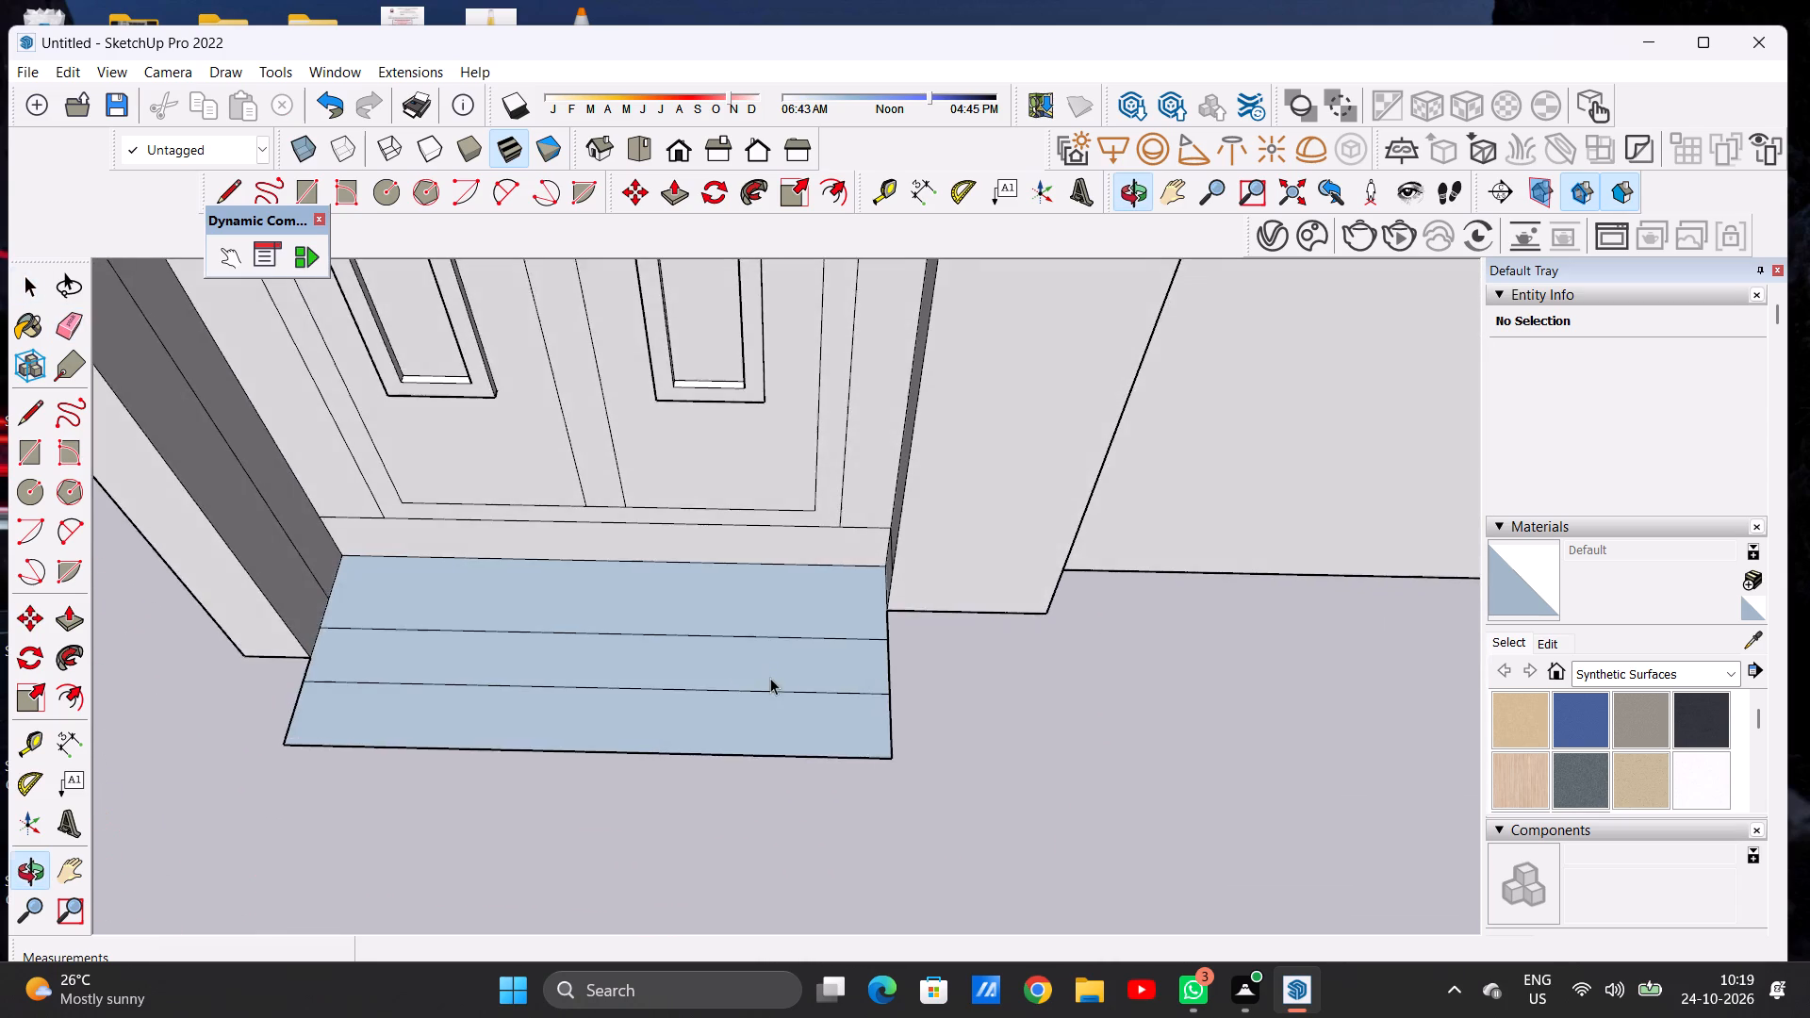
scroll(785, 669, up, 6)
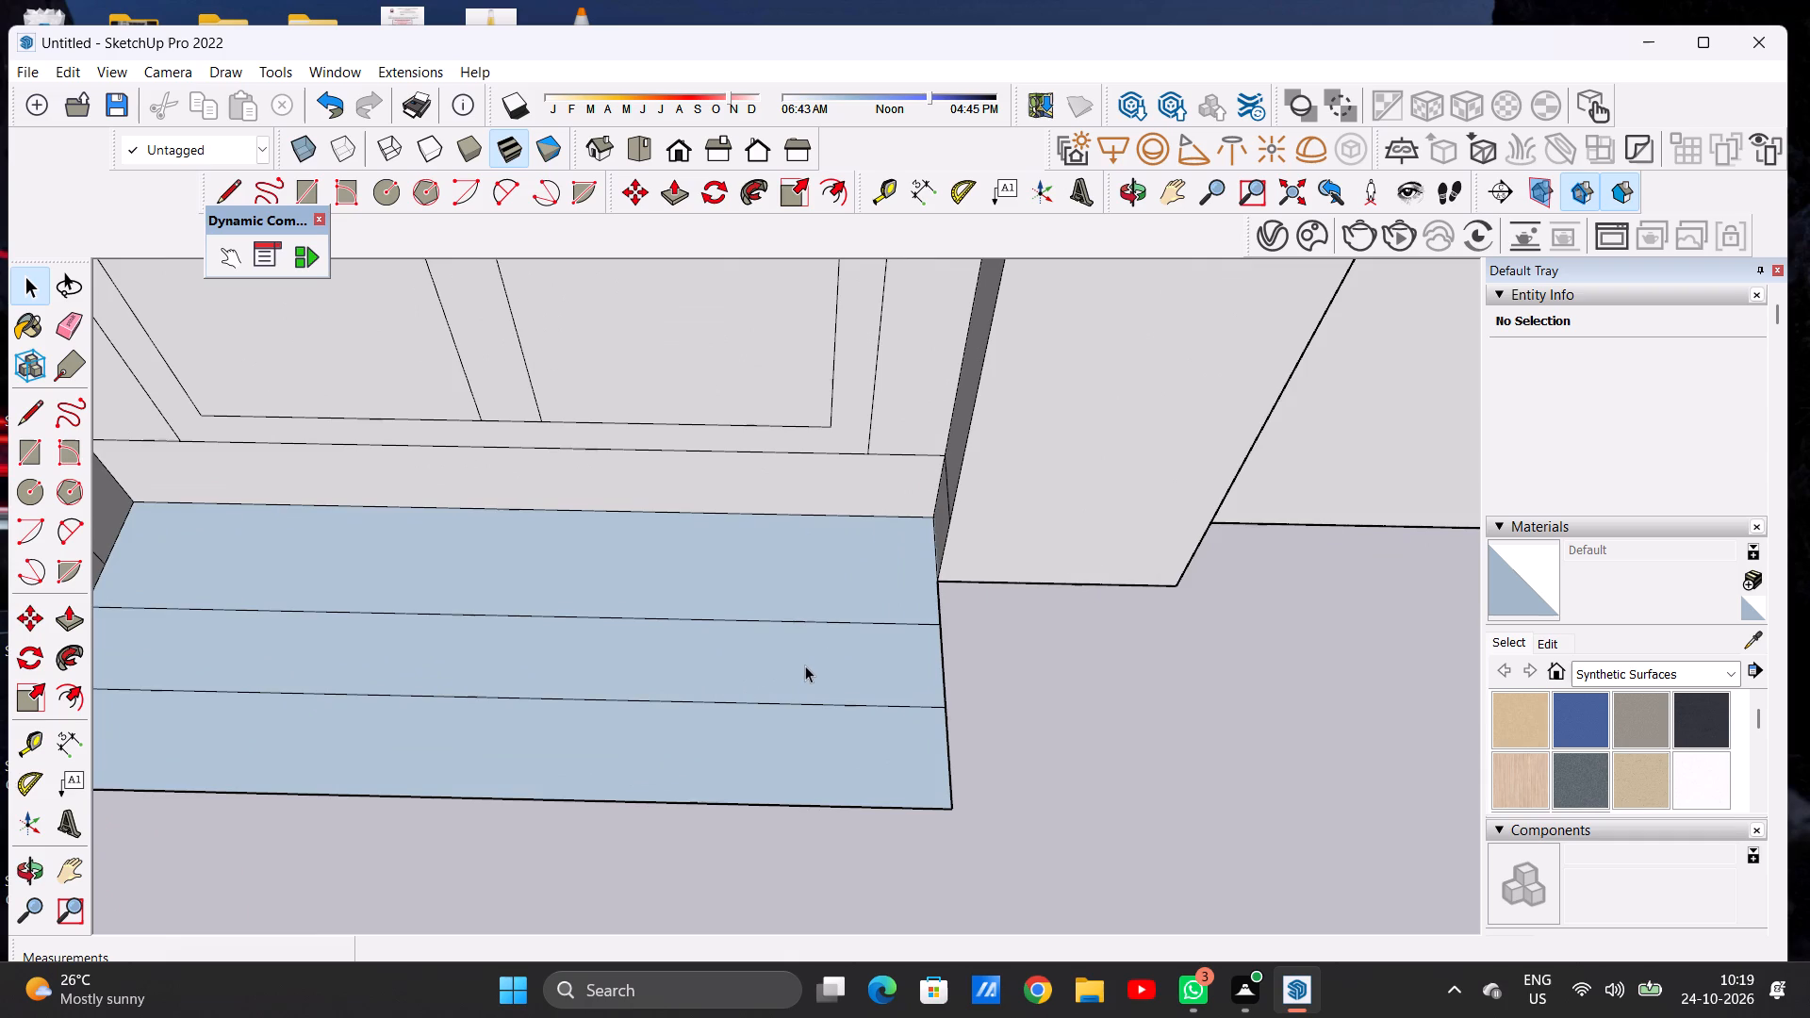
scroll(829, 645, down, 6)
key(l)
scroll(864, 605, up, 6)
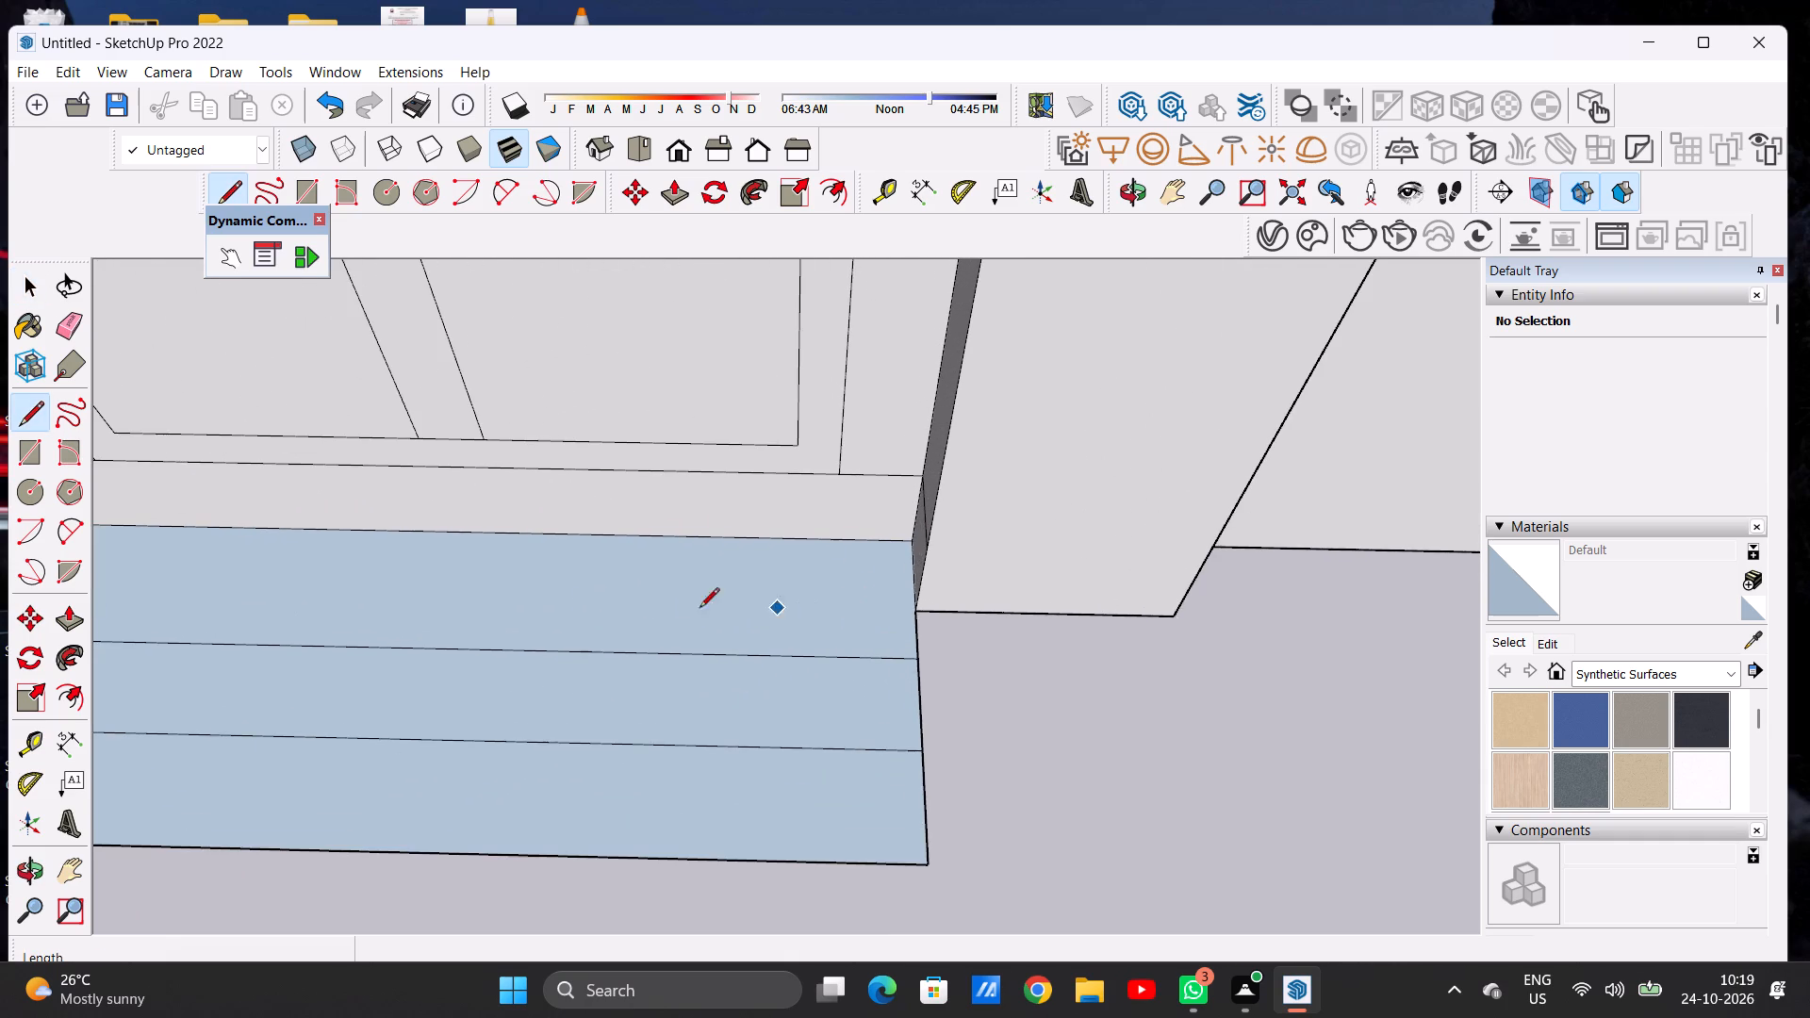
scroll(916, 619, down, 4)
scroll(302, 609, up, 4)
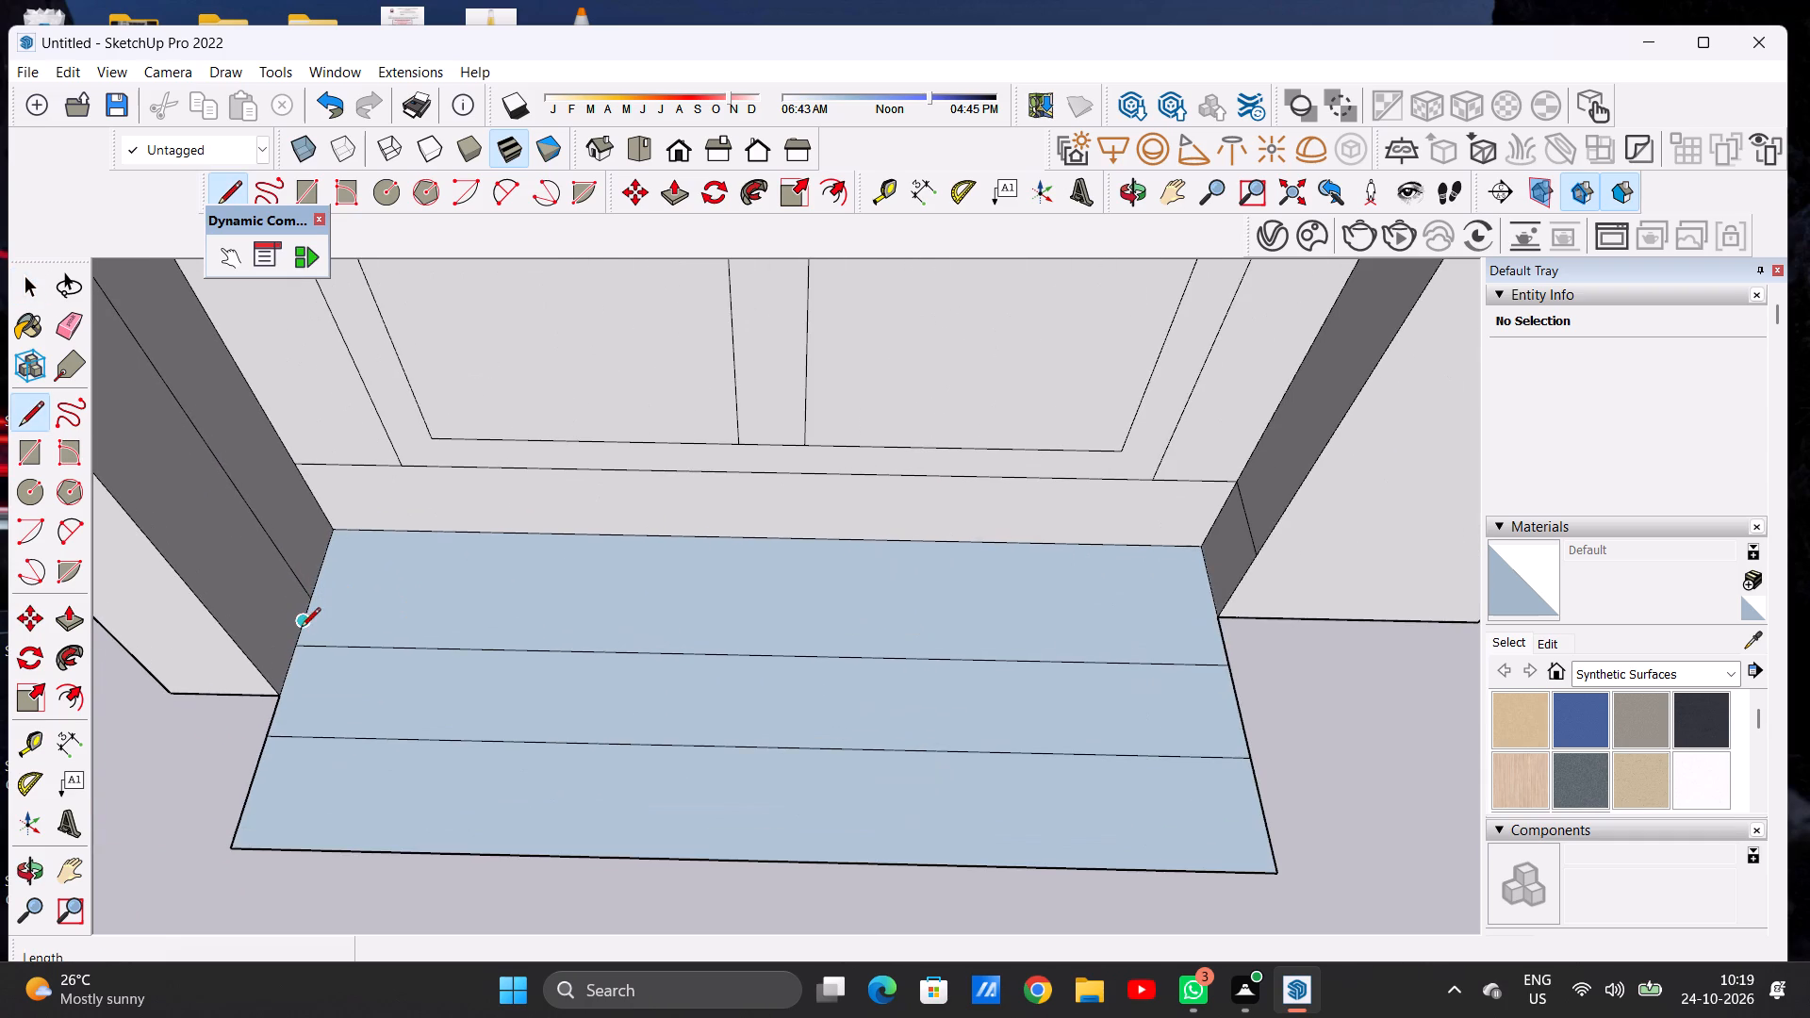
click(301, 623)
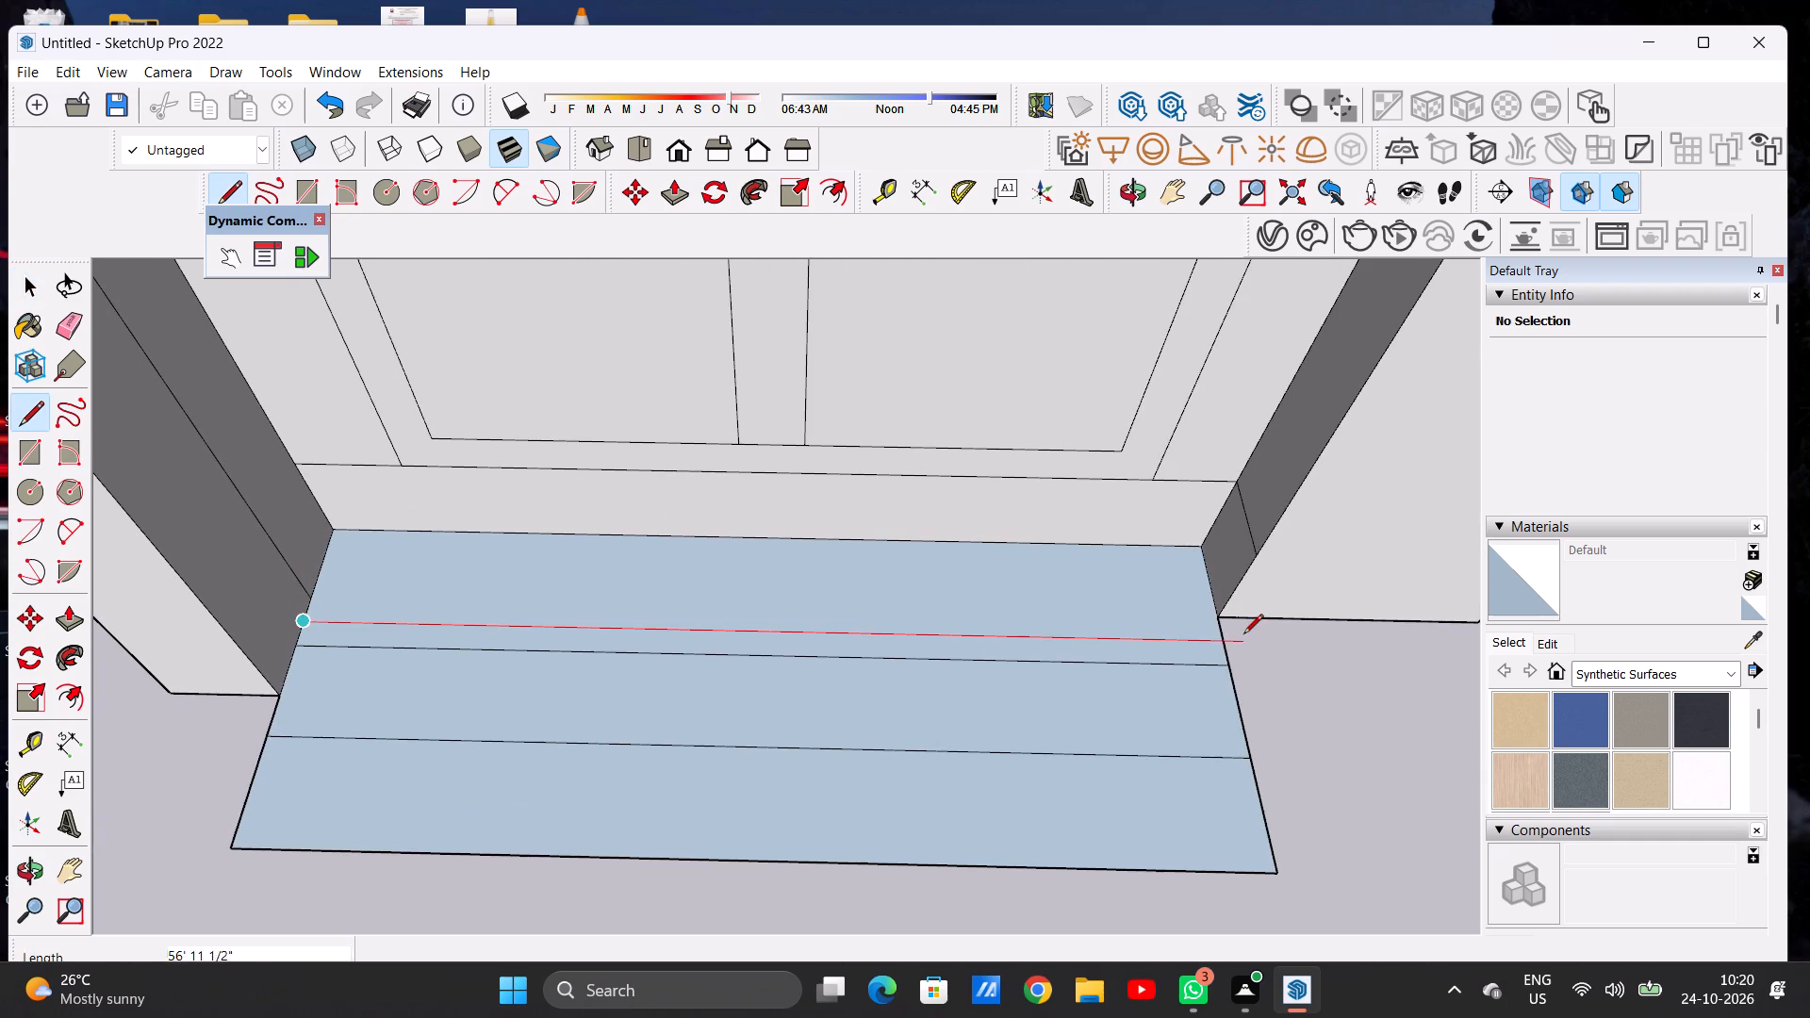
click(1228, 641)
key(space)
Erase the old dividing line just outside the new one, leaving three strips in front of the door.
key(e)
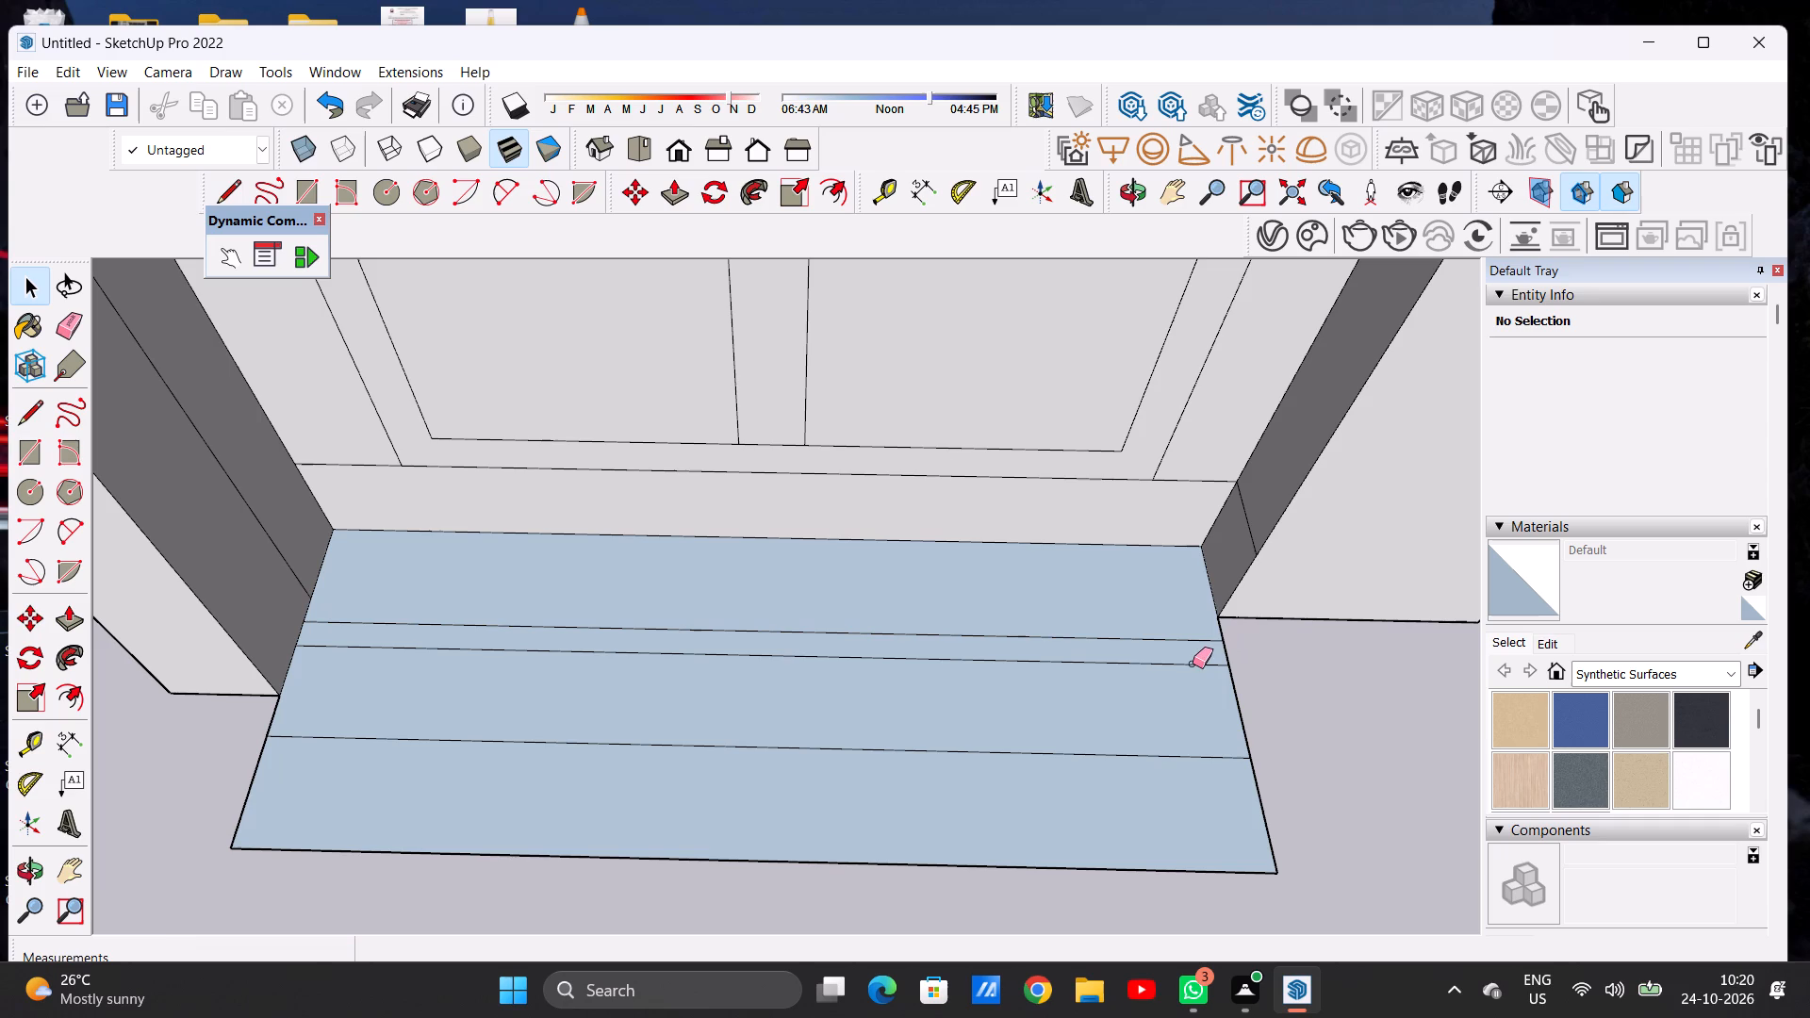
drag(1186, 659, 1192, 671)
key(space)
Push/Pull the strip nearest the door upward about 6' 7" to form the top entrance step.
scroll(648, 767, down, 3)
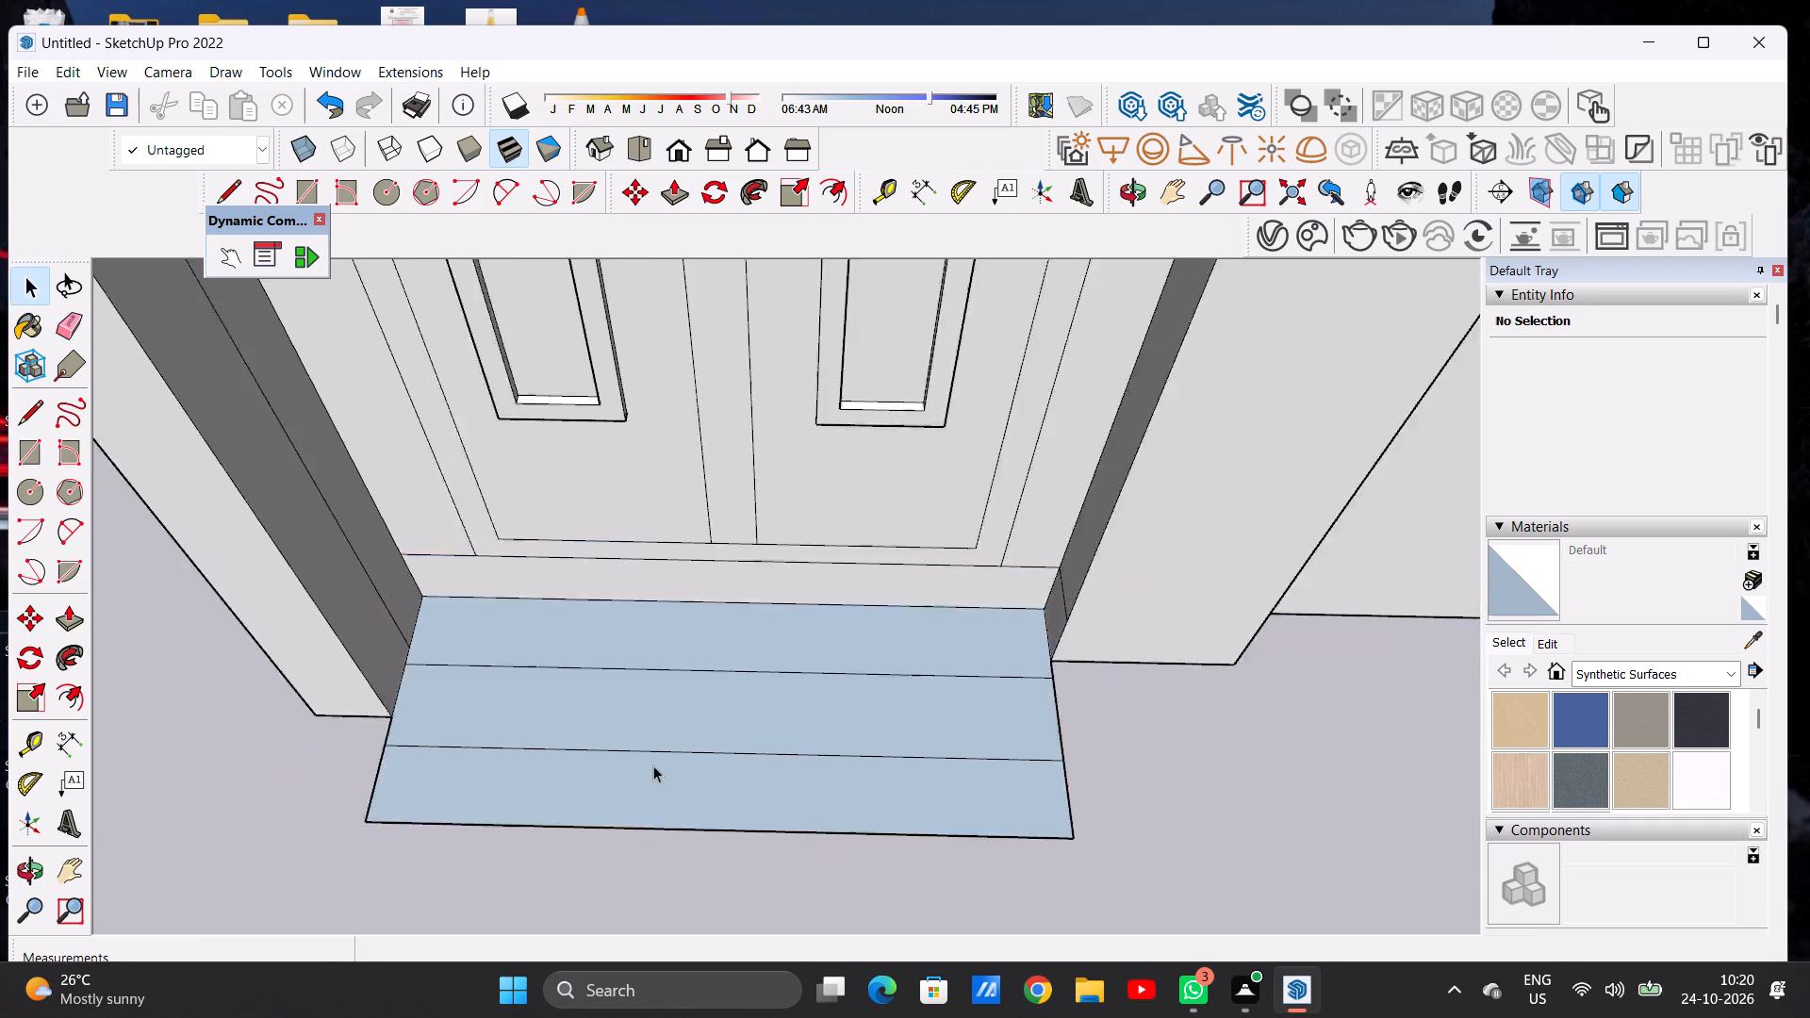
scroll(653, 765, down, 5)
middle_drag(891, 755, 634, 664)
scroll(820, 735, up, 1)
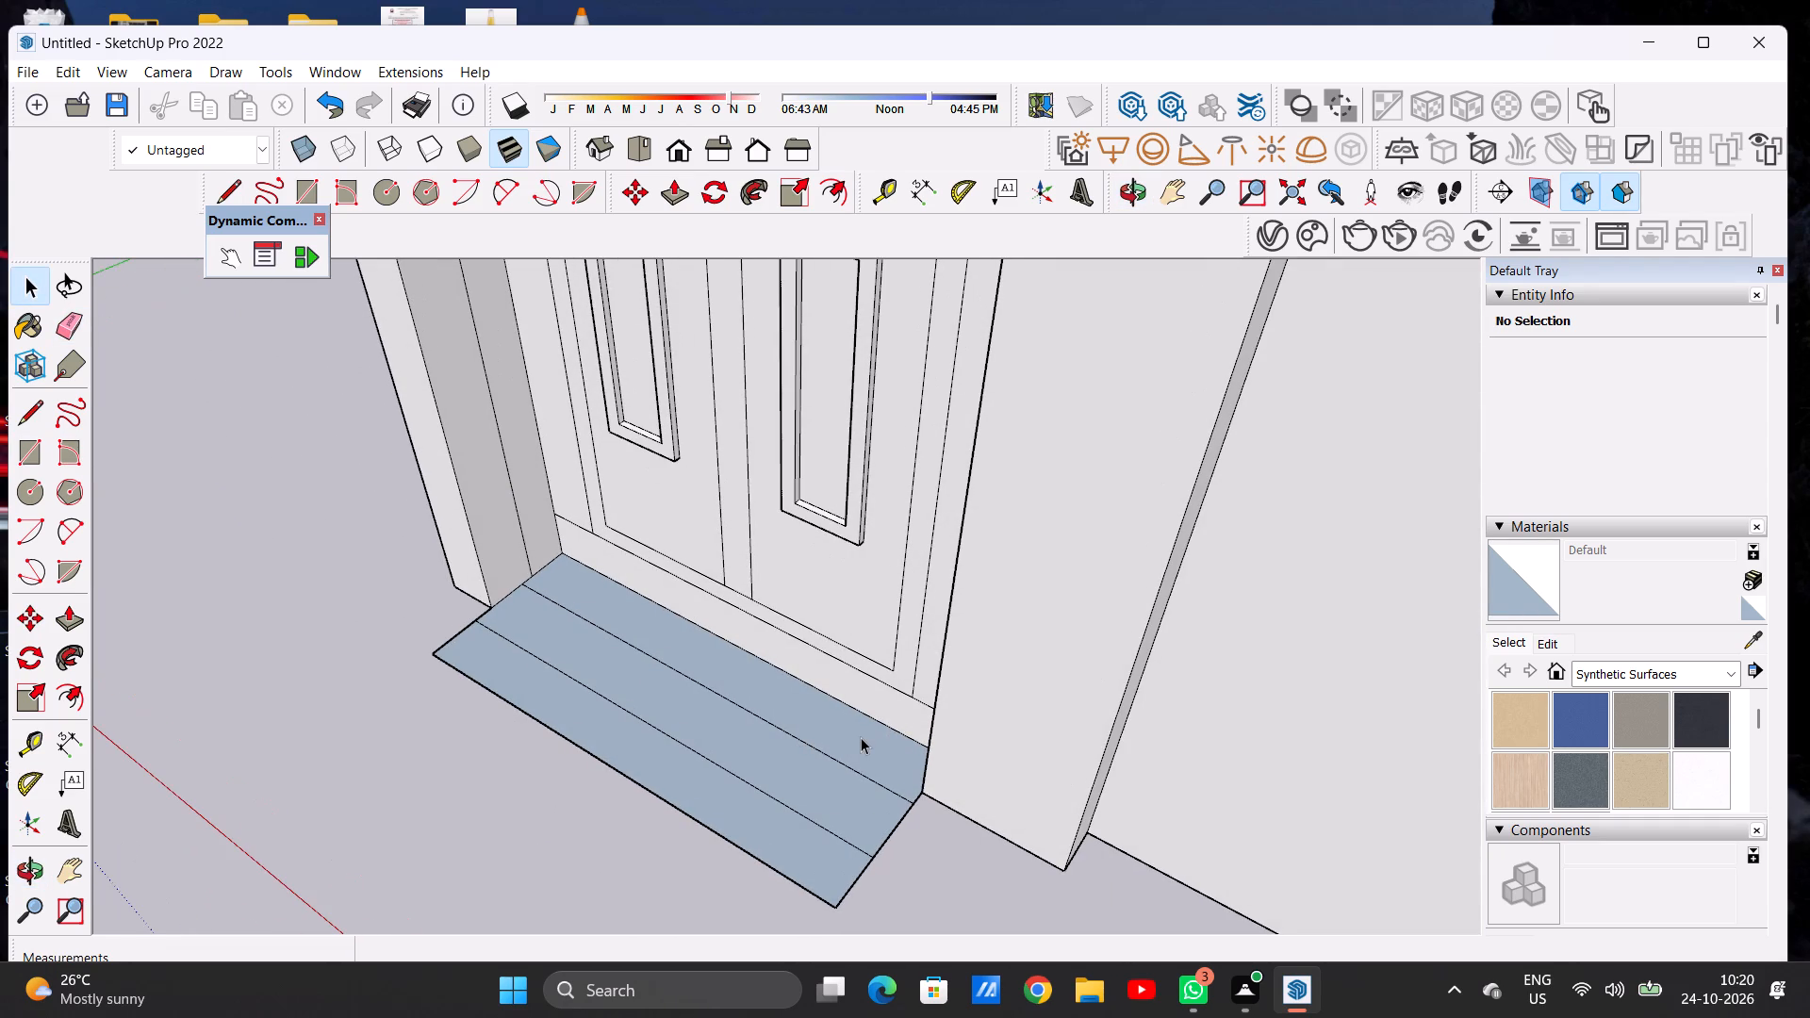
key(p)
scroll(913, 741, up, 7)
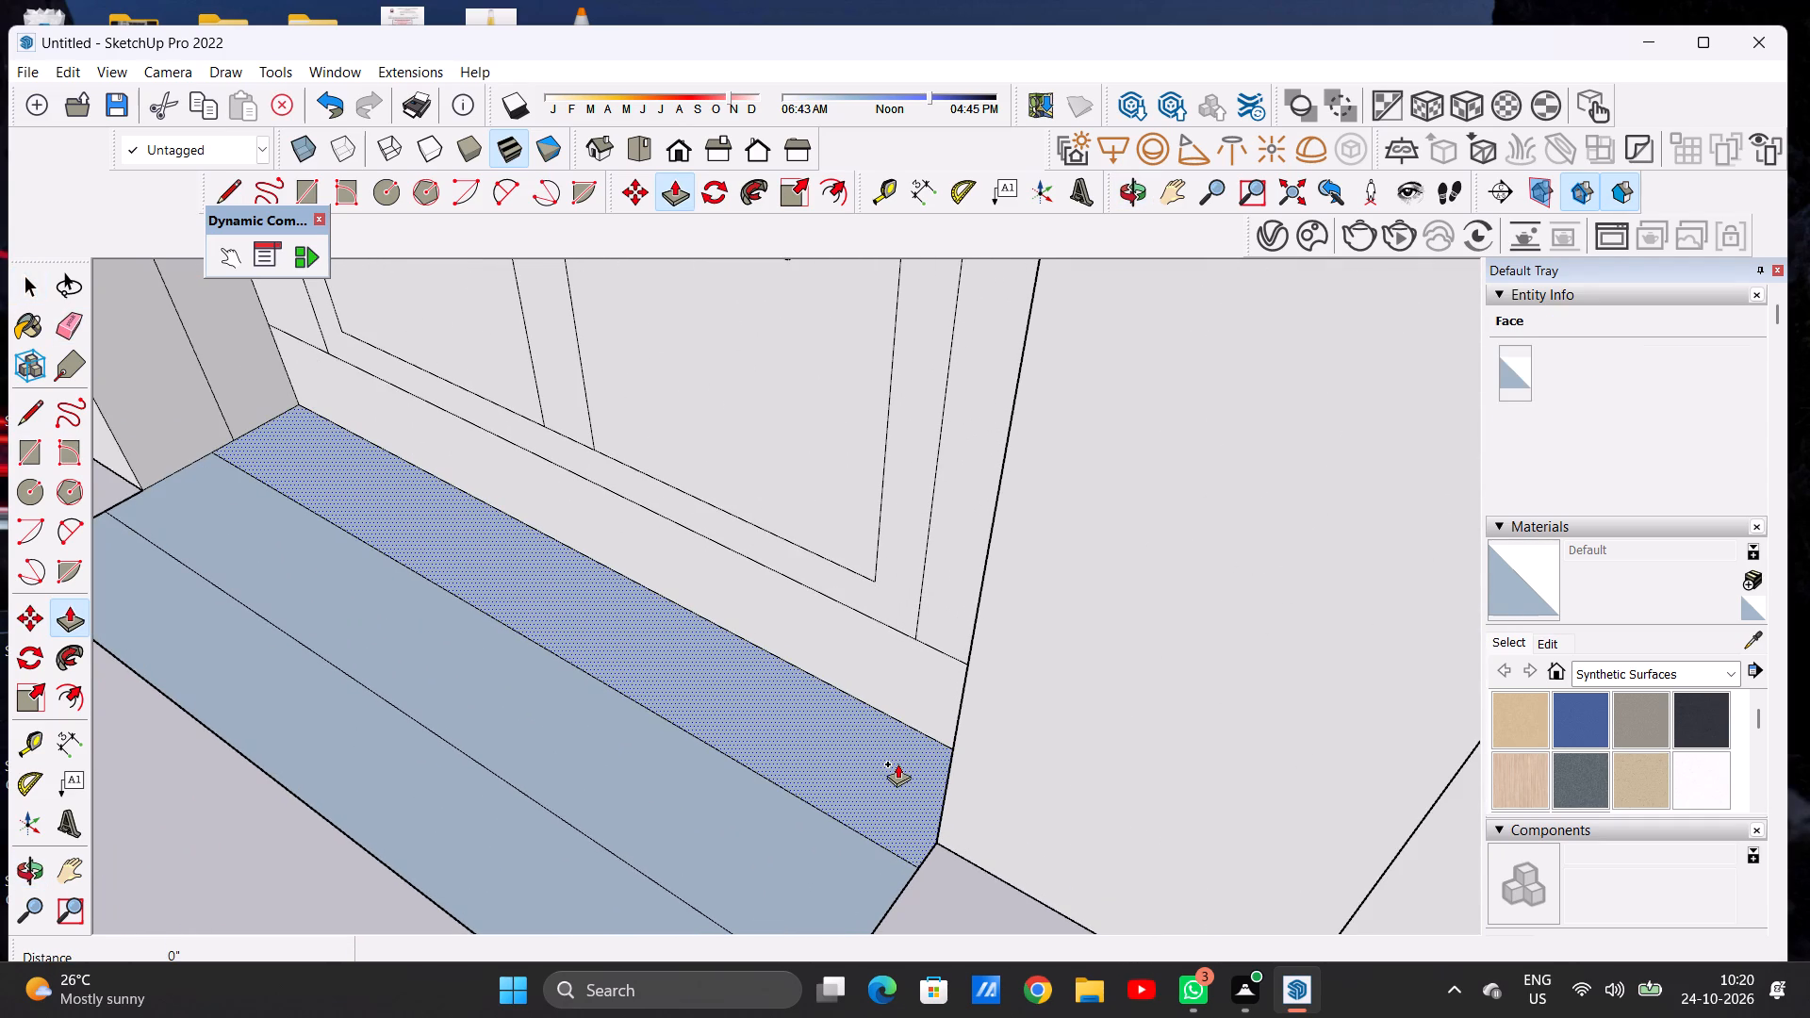
click(897, 763)
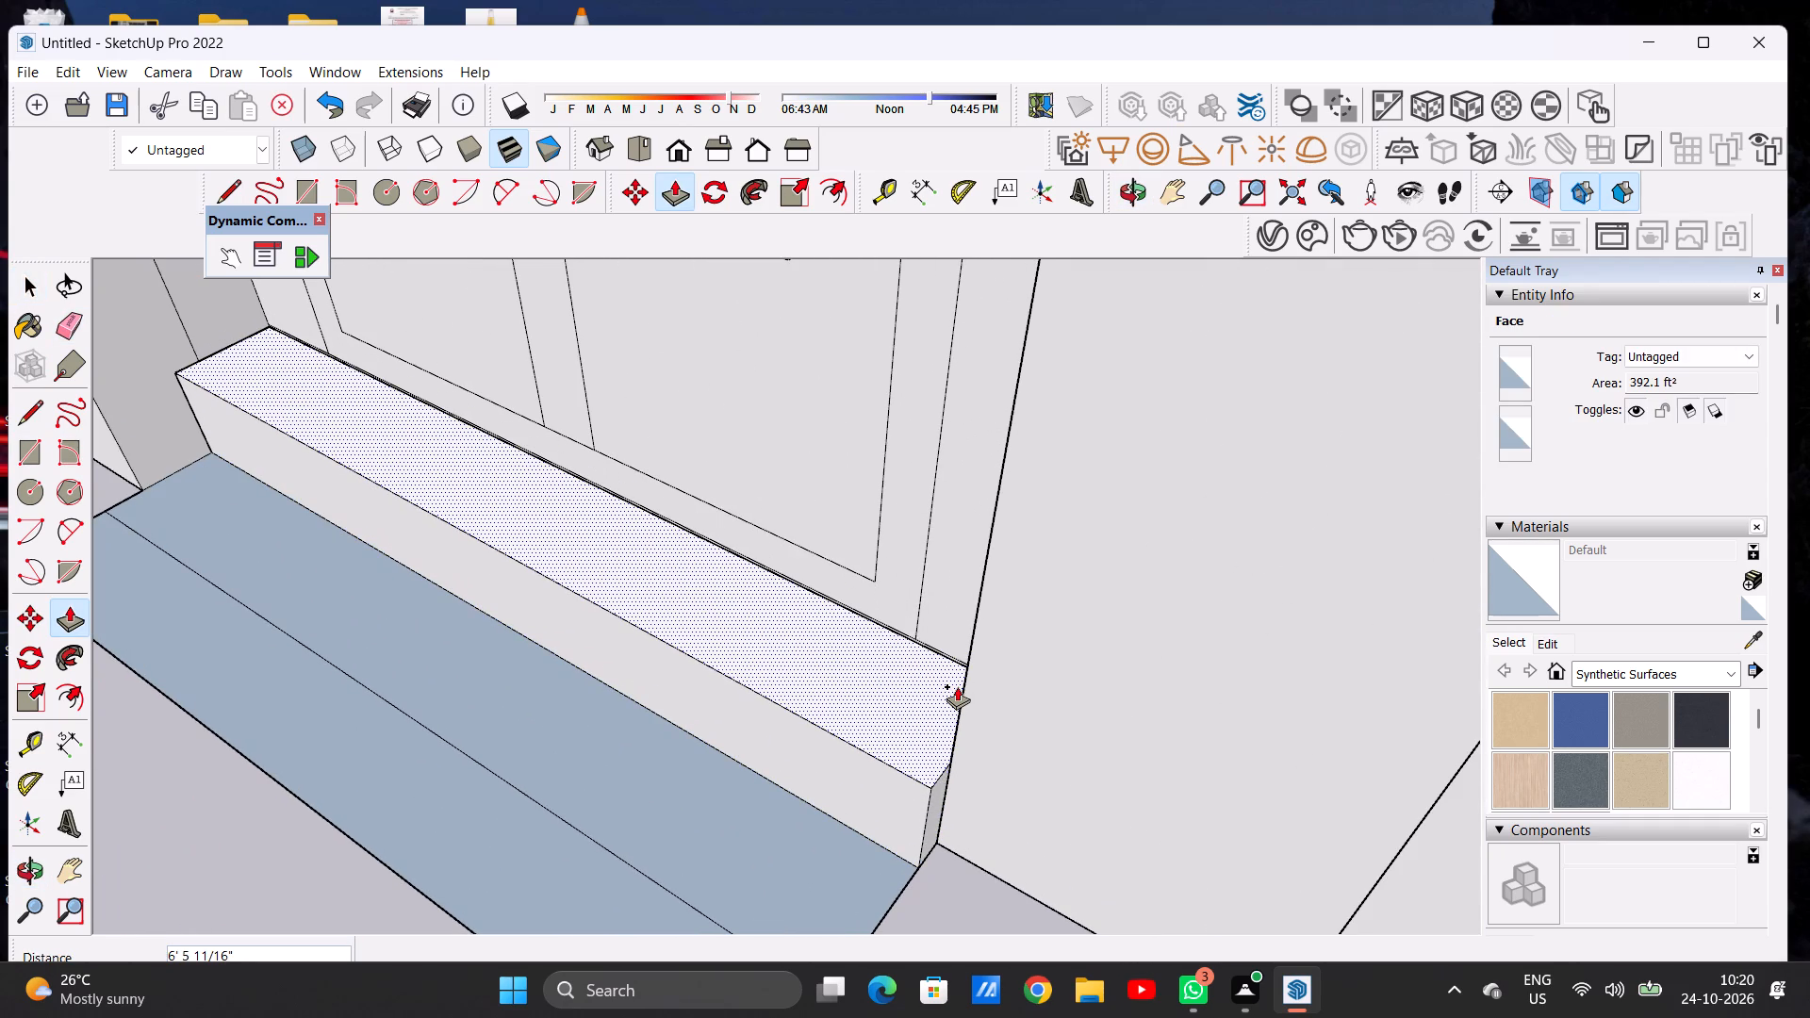
click(957, 686)
Push/Pull the middle strip upward about 4' 6" to form the second entrance step.
scroll(939, 728, down, 4)
middle_drag(921, 757, 931, 641)
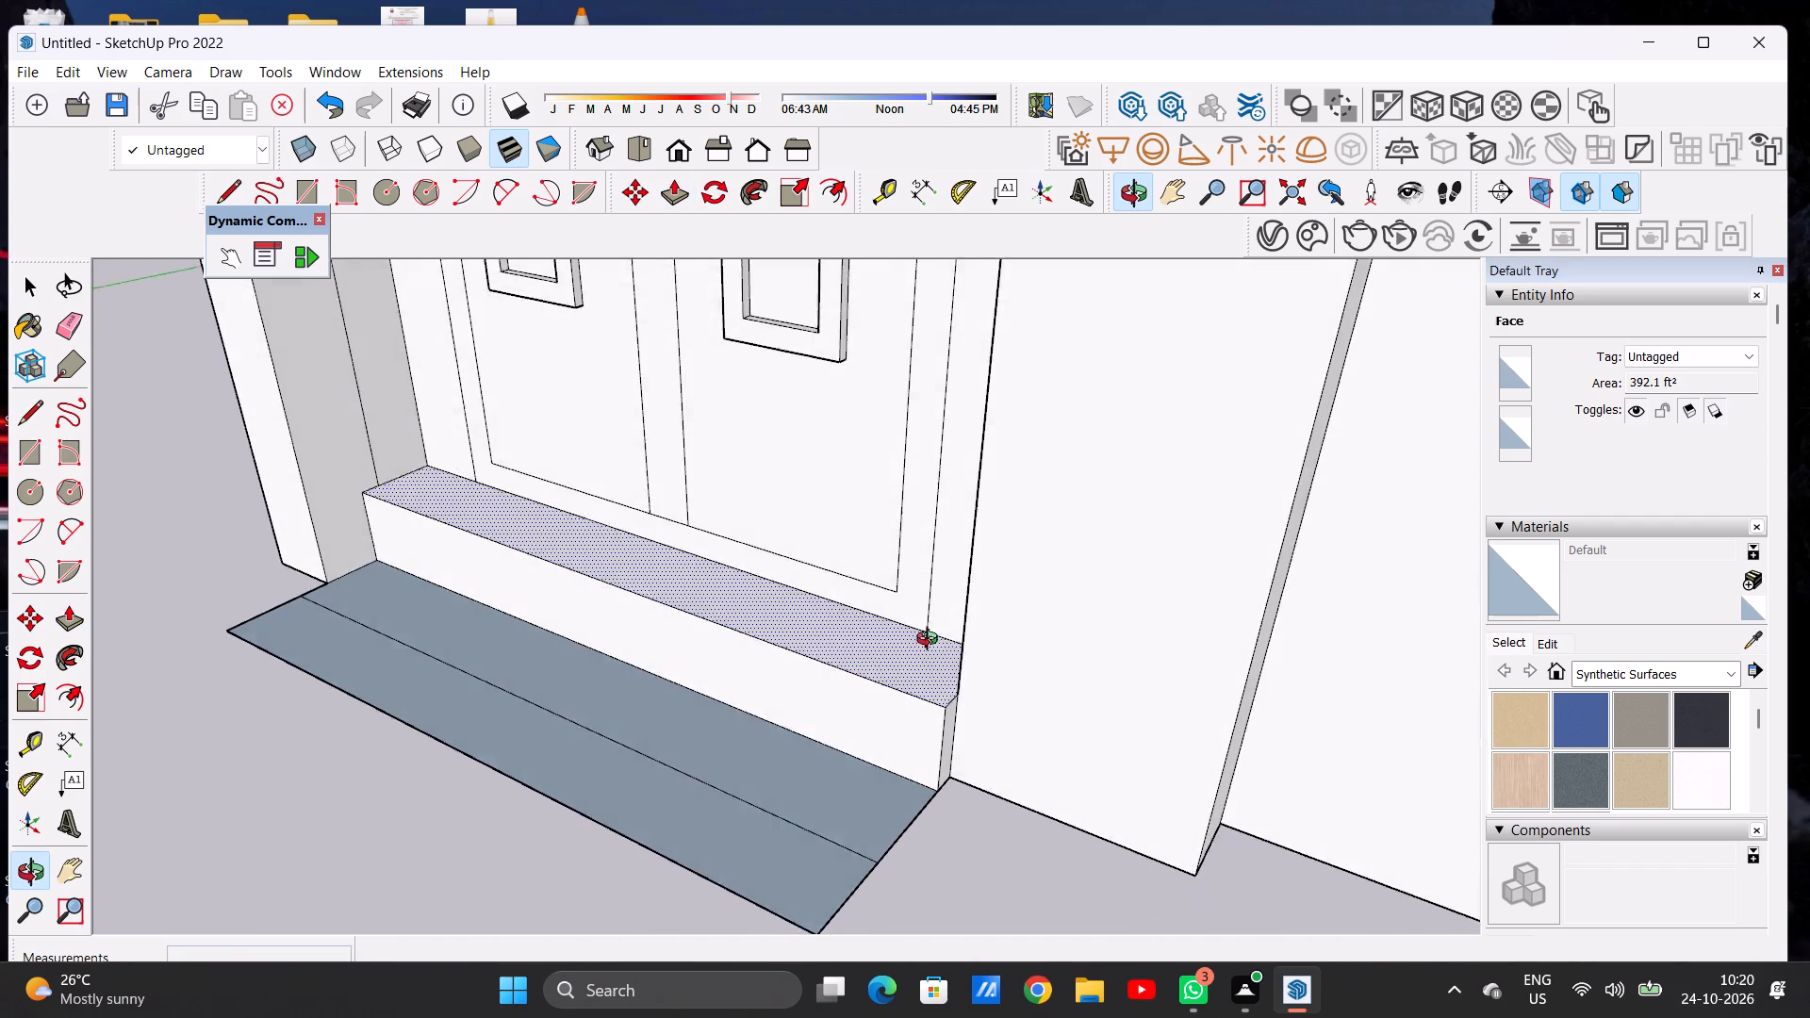
middle_drag(931, 641, 931, 622)
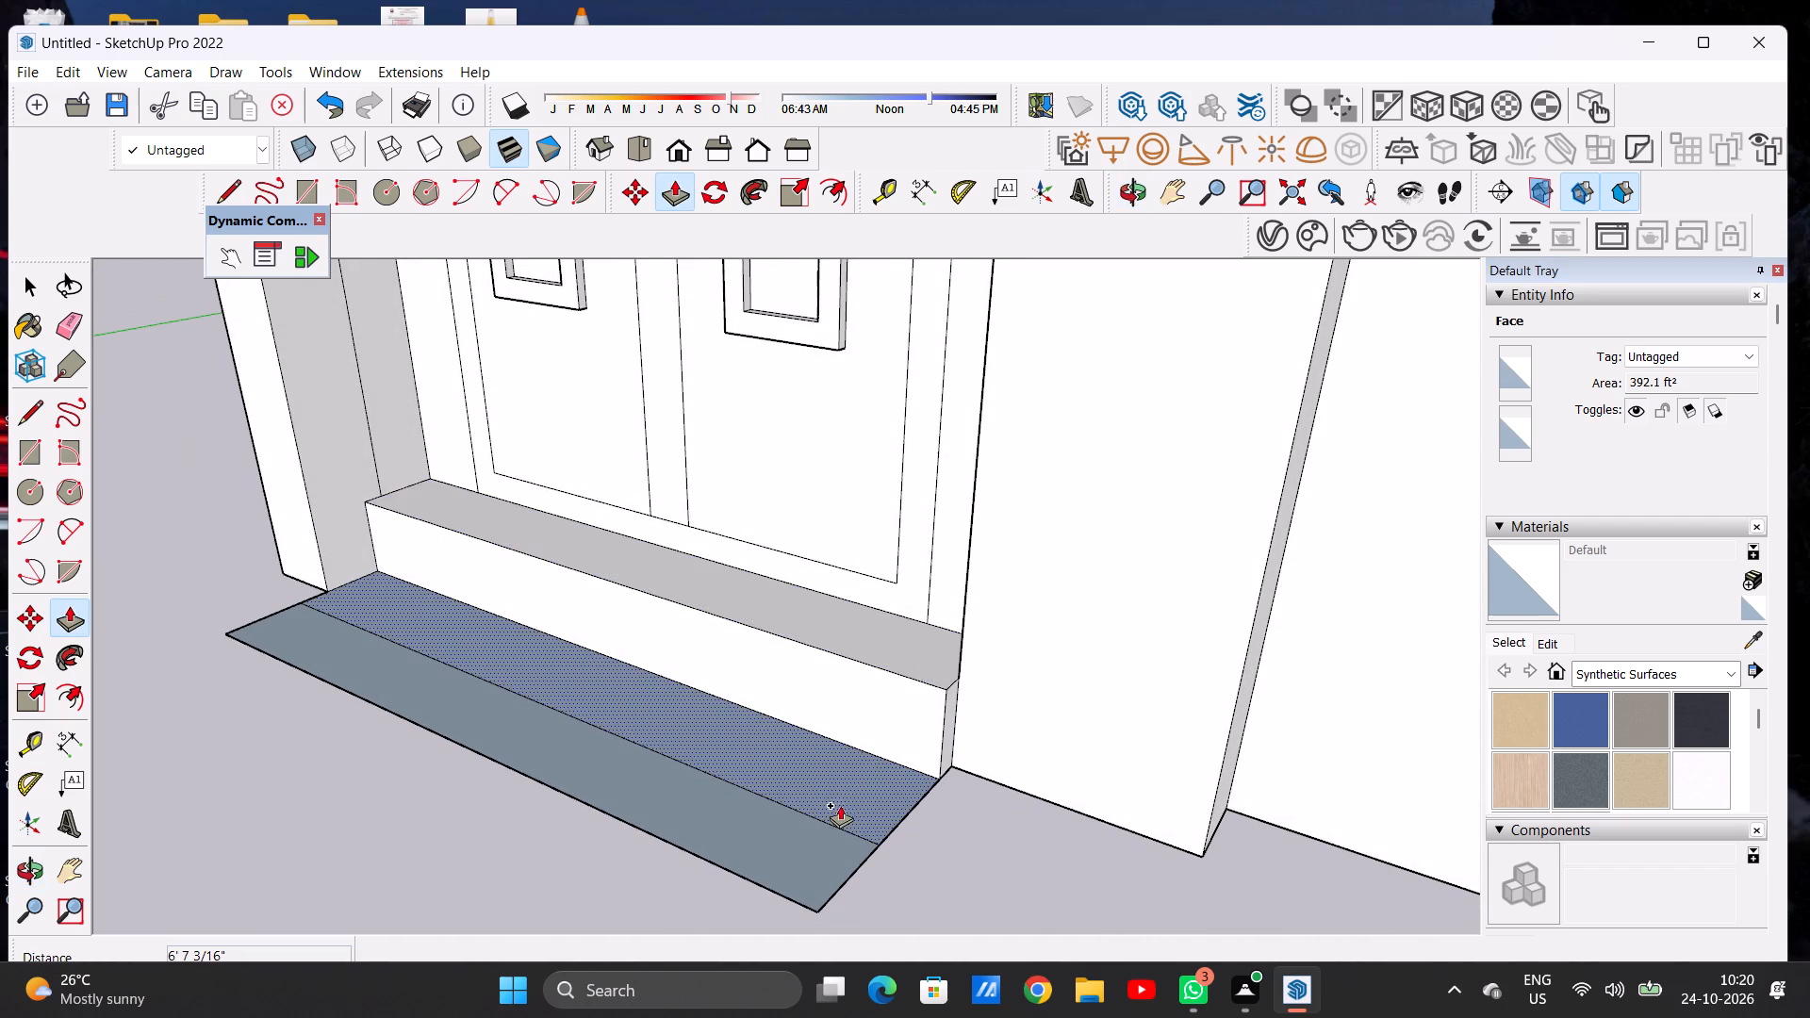
scroll(852, 796, up, 6)
click(867, 796)
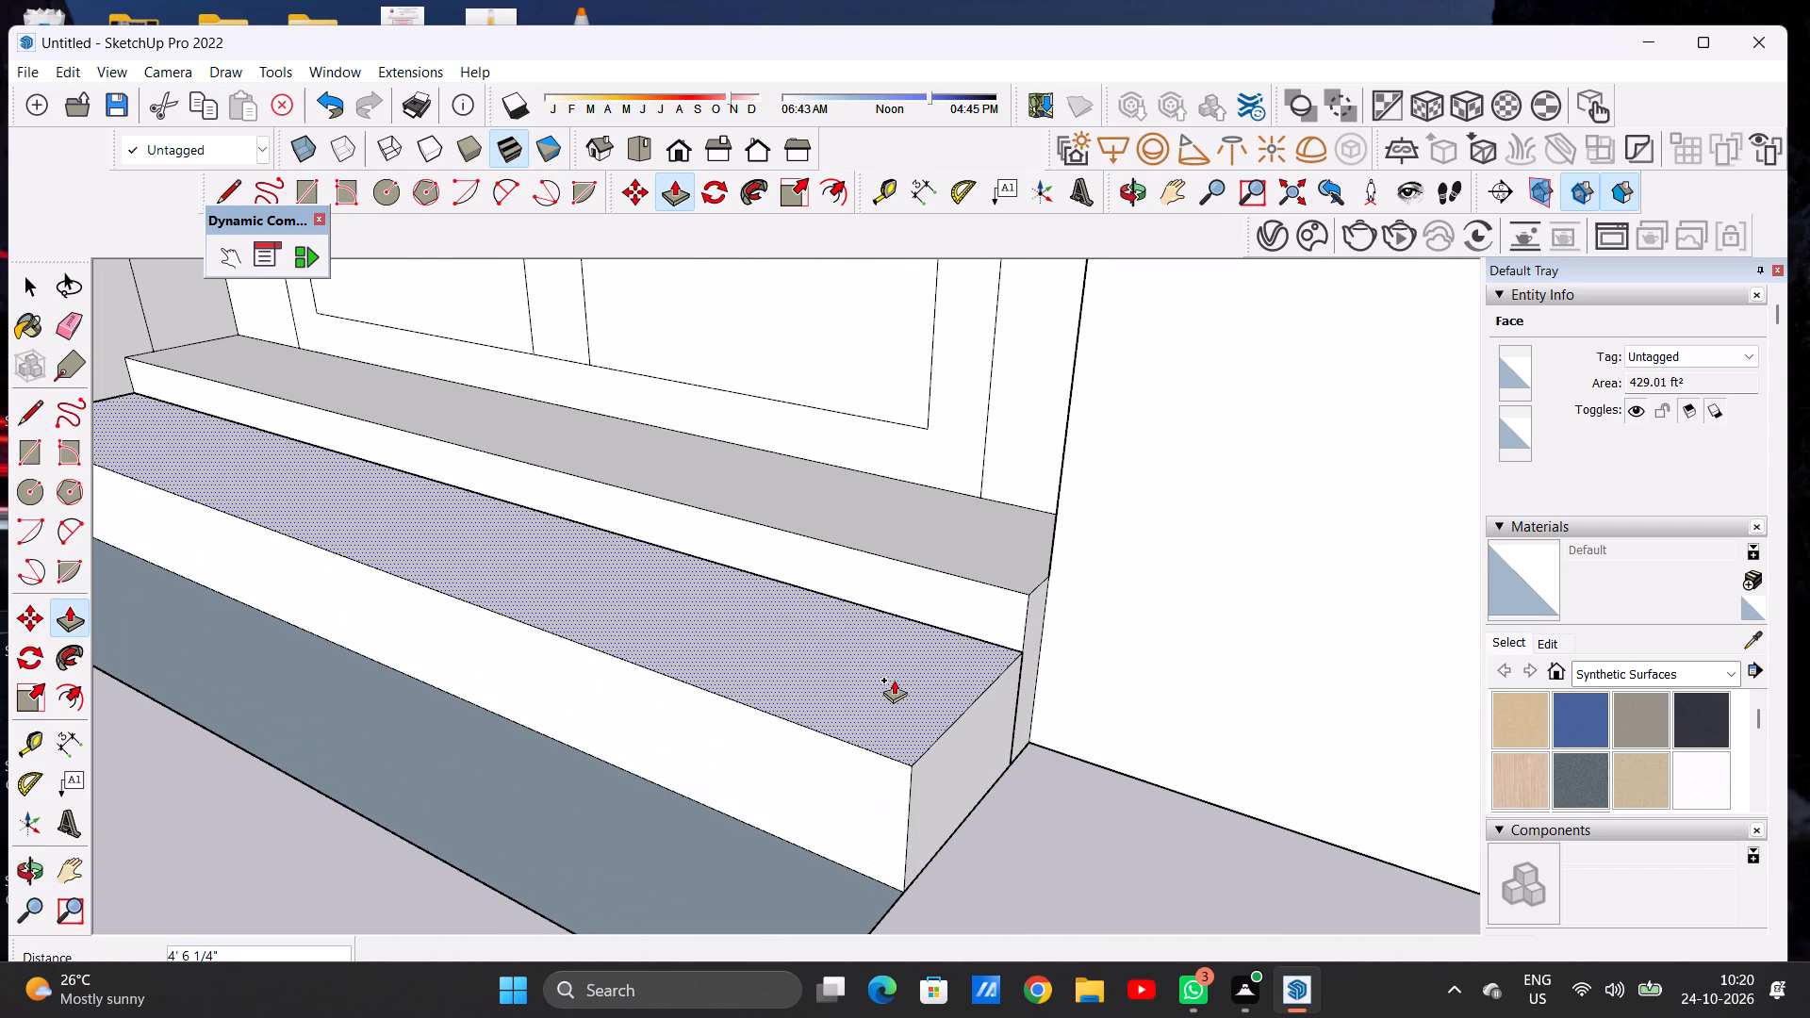
click(894, 680)
Push/Pull the outermost strip upward about 2' 5" to form the lowest entrance step.
scroll(838, 646, down, 3)
scroll(838, 646, up, 1)
scroll(840, 642, down, 4)
click(806, 814)
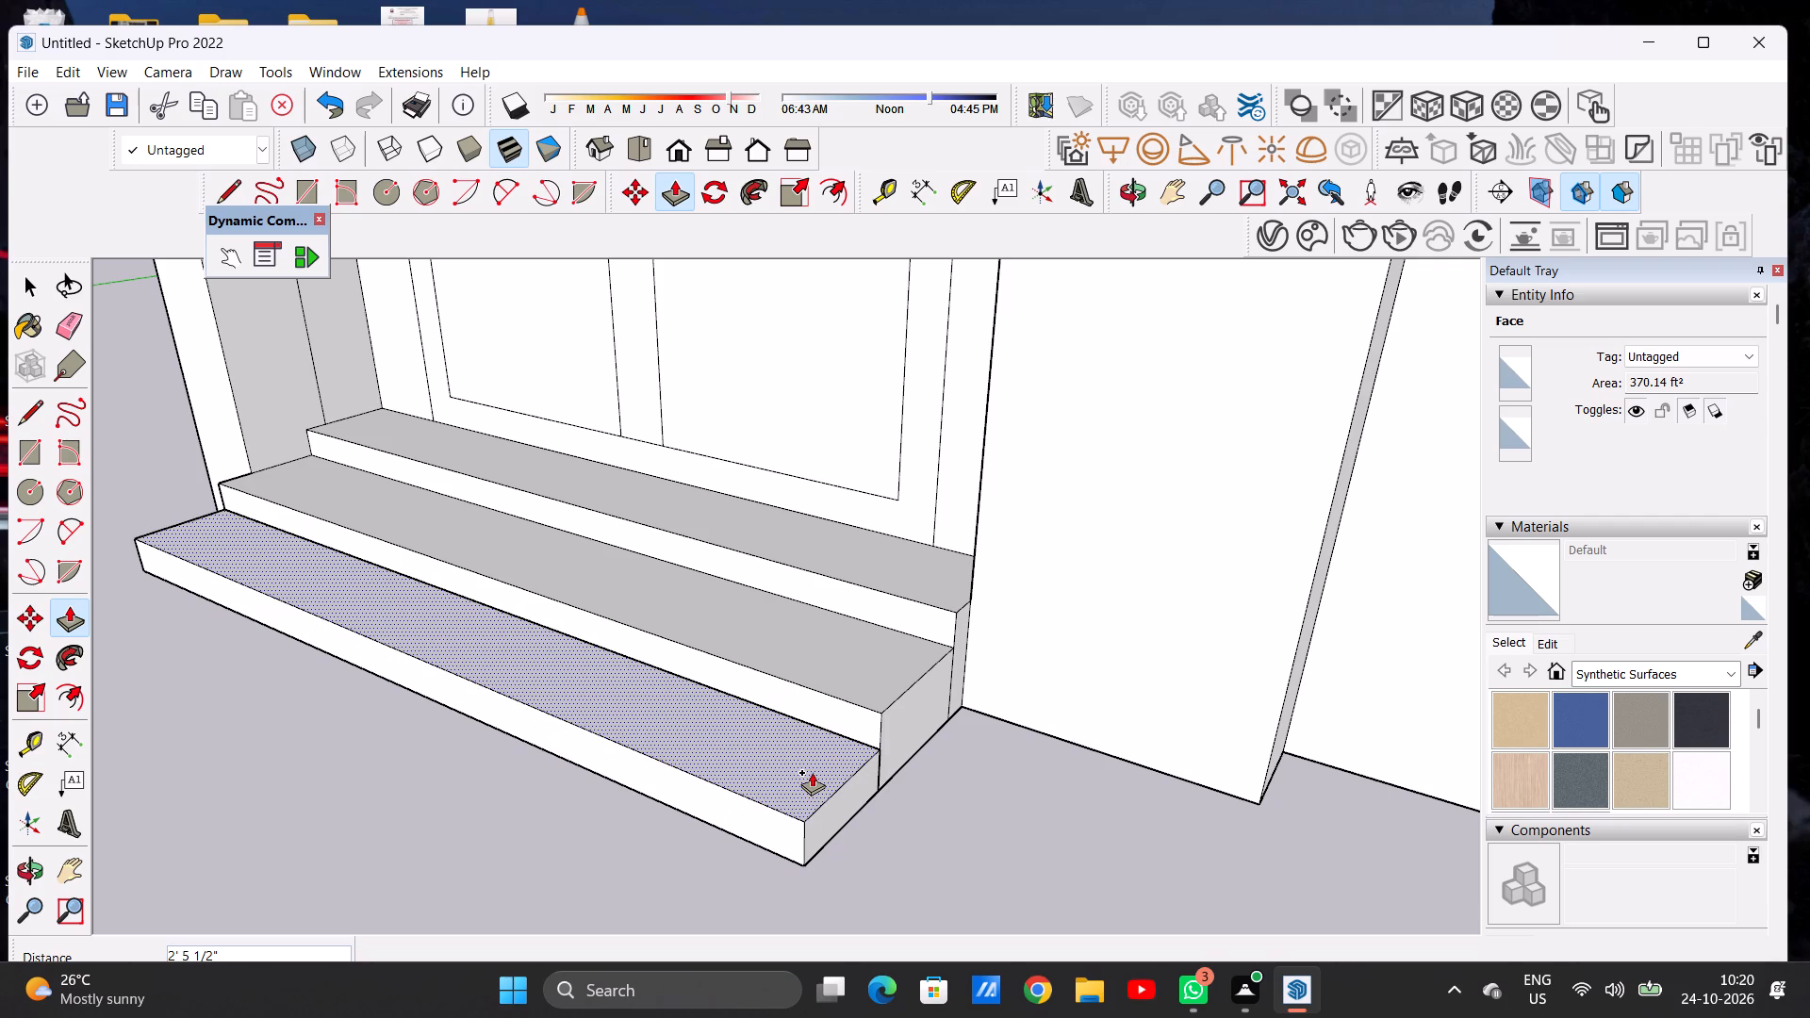
click(812, 772)
key(space)
Examine the finished entrance steps and the whole front facade, including the tower, from the front and at an angle.
scroll(752, 740, down, 5)
scroll(750, 742, up, 2)
scroll(751, 742, down, 7)
scroll(703, 714, up, 1)
scroll(703, 714, down, 8)
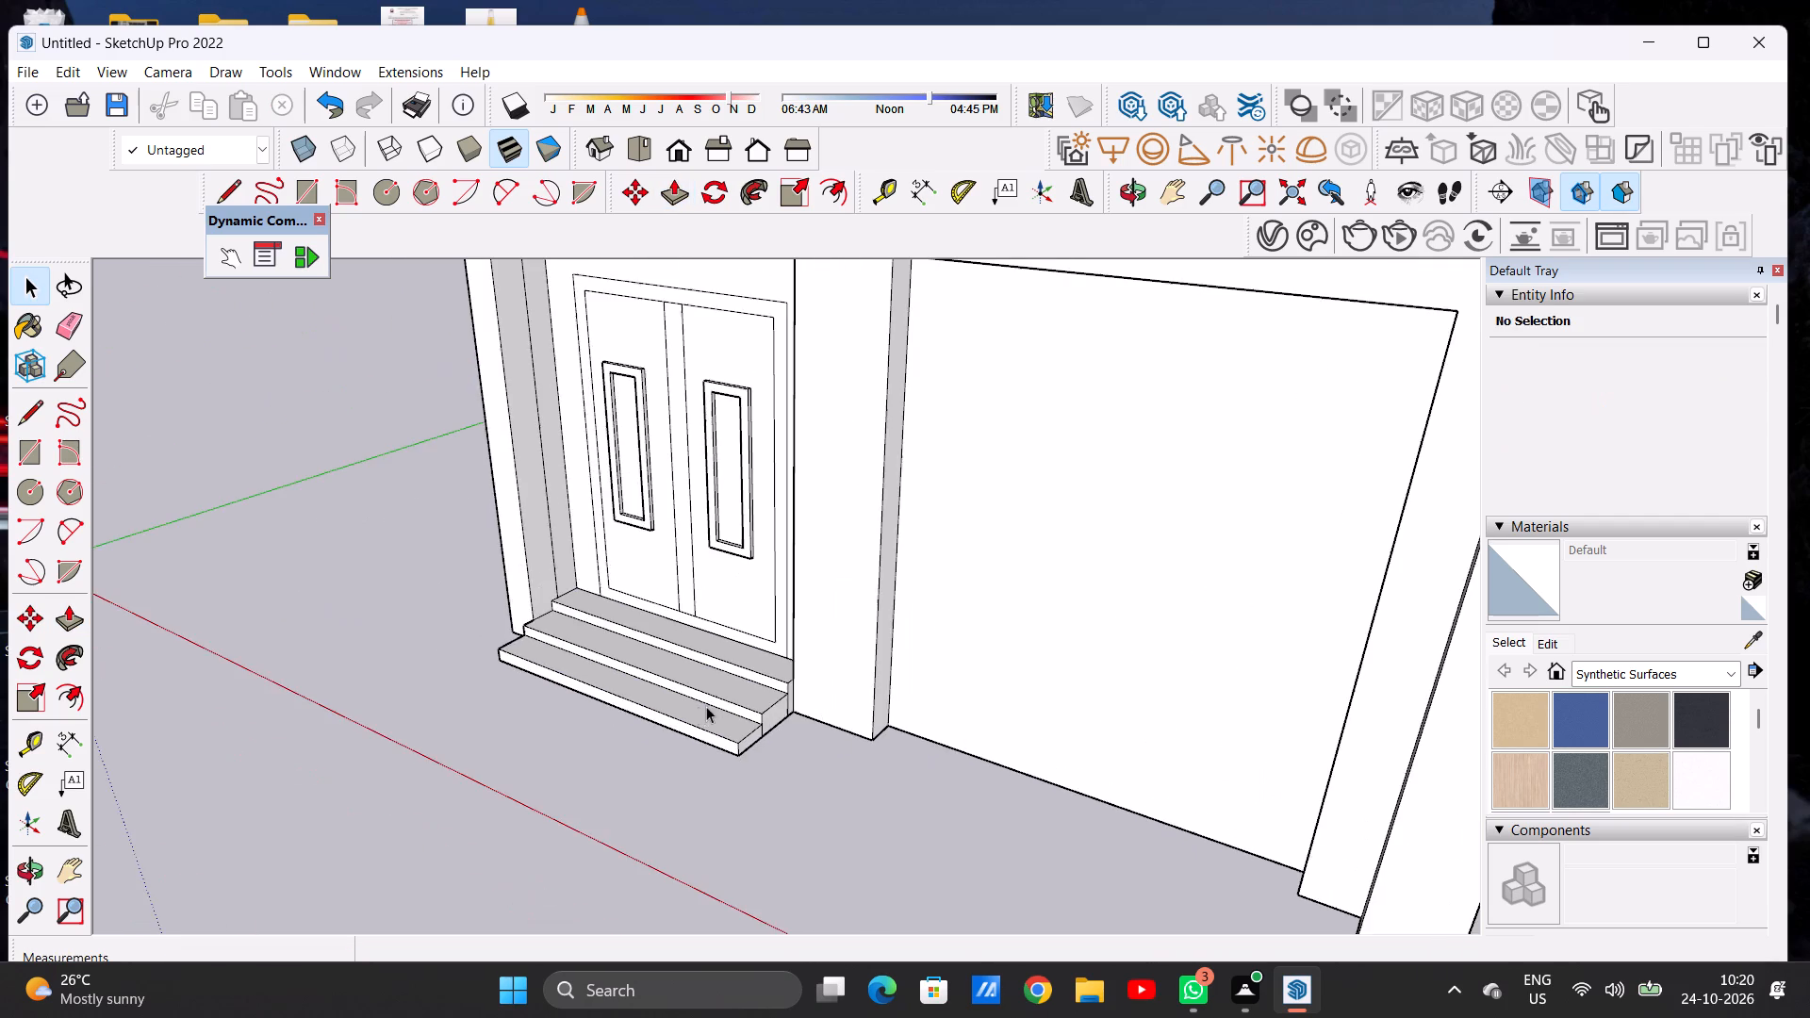
middle_drag(630, 752, 882, 678)
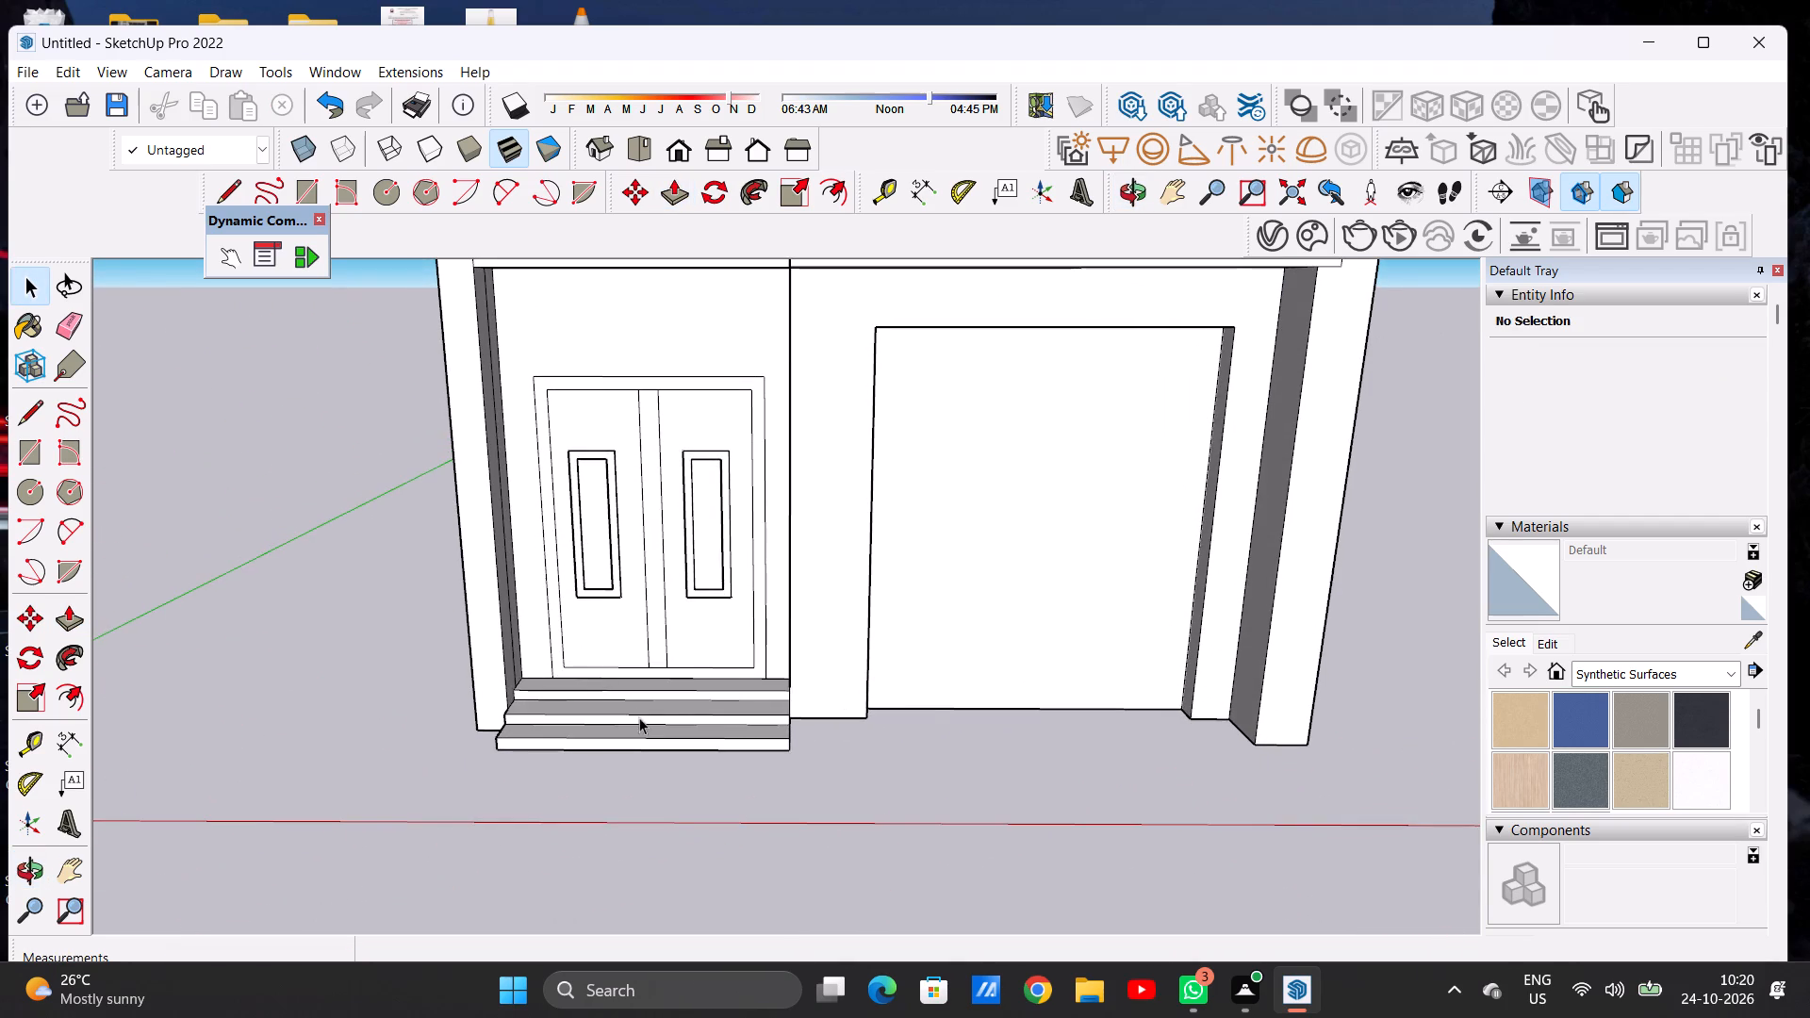
scroll(637, 711, down, 8)
middle_drag(735, 725, 732, 637)
scroll(667, 632, up, 2)
scroll(671, 627, down, 1)
scroll(671, 627, up, 1)
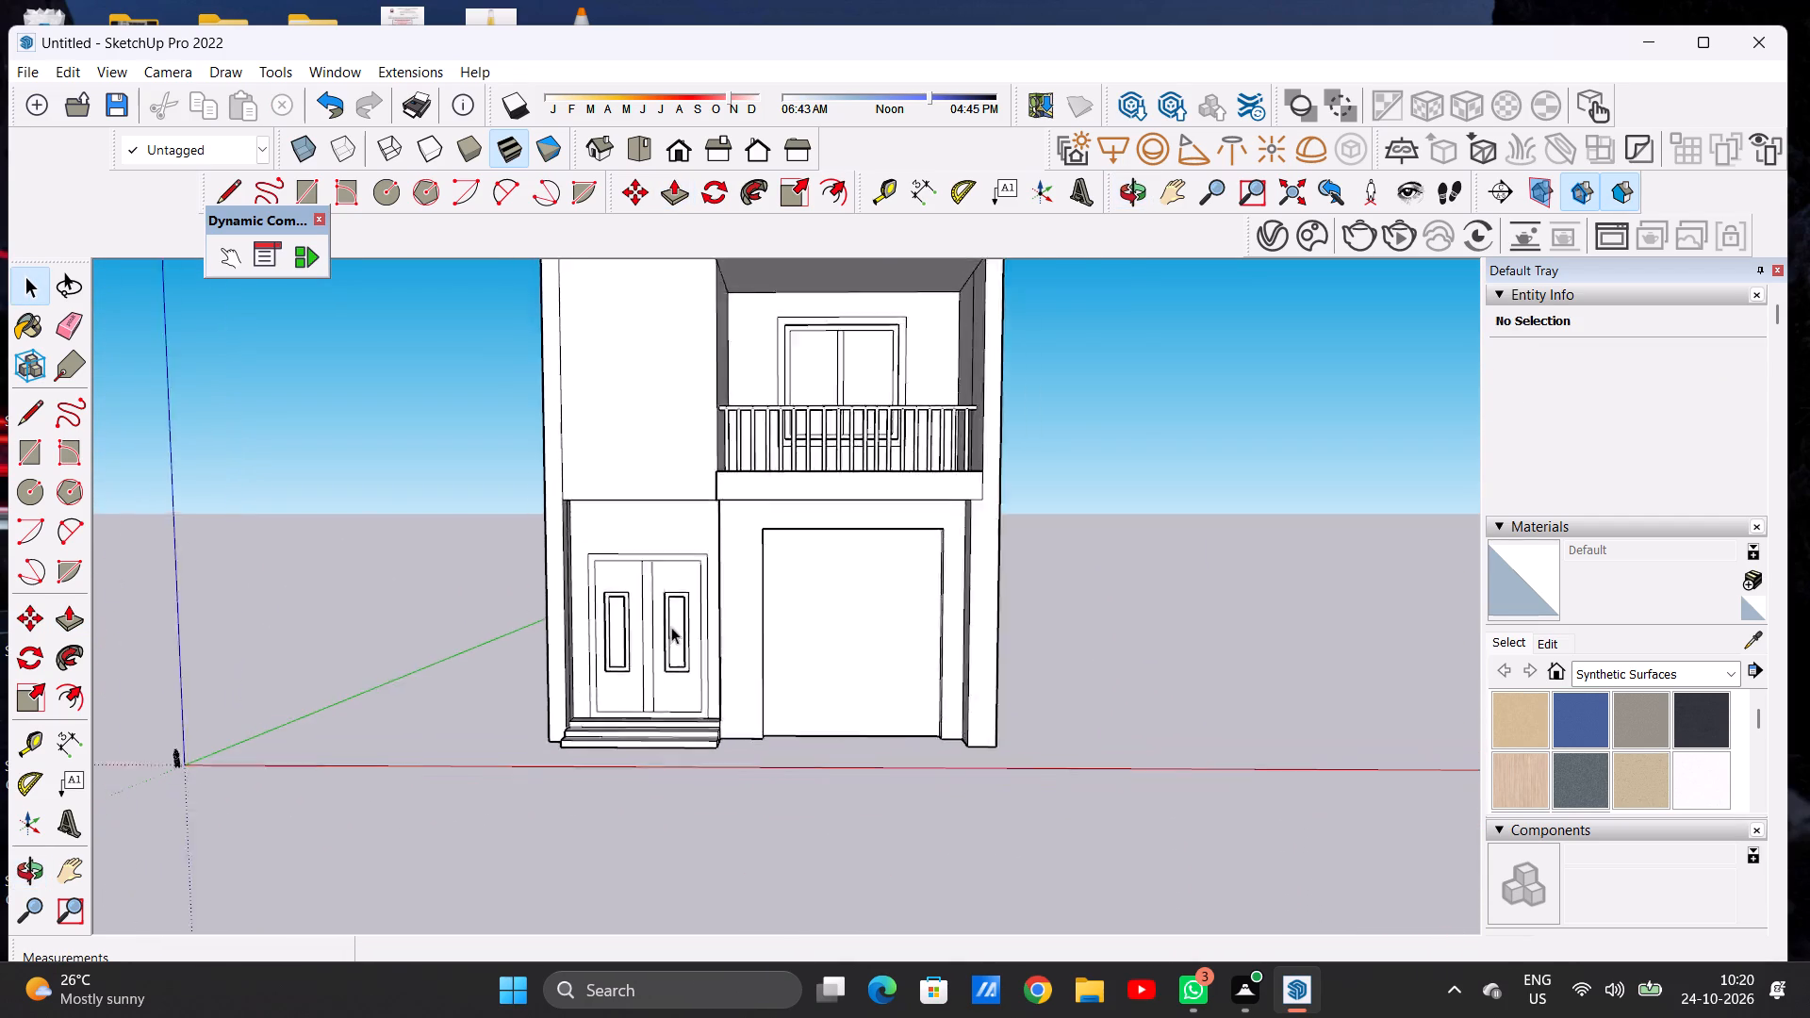
scroll(671, 627, up, 2)
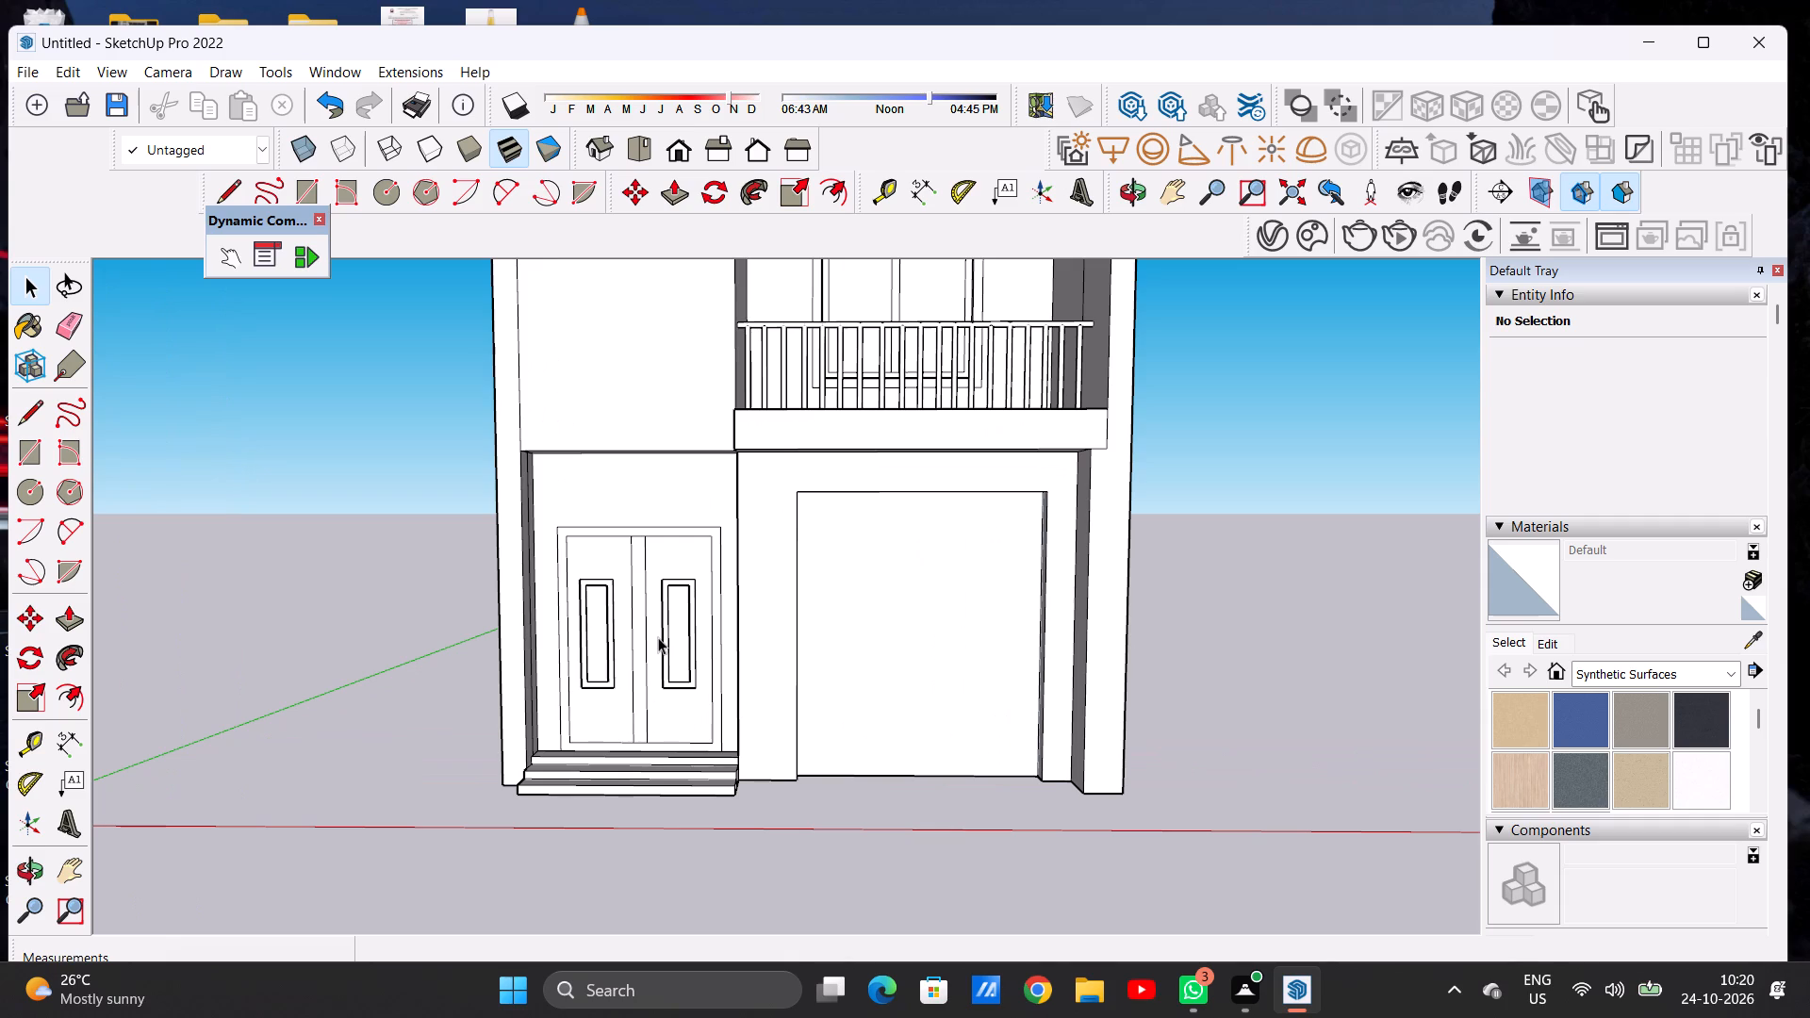
scroll(477, 772, down, 7)
scroll(652, 682, down, 7)
scroll(743, 573, up, 7)
middle_drag(579, 582, 599, 578)
scroll(869, 575, down, 6)
scroll(683, 591, up, 6)
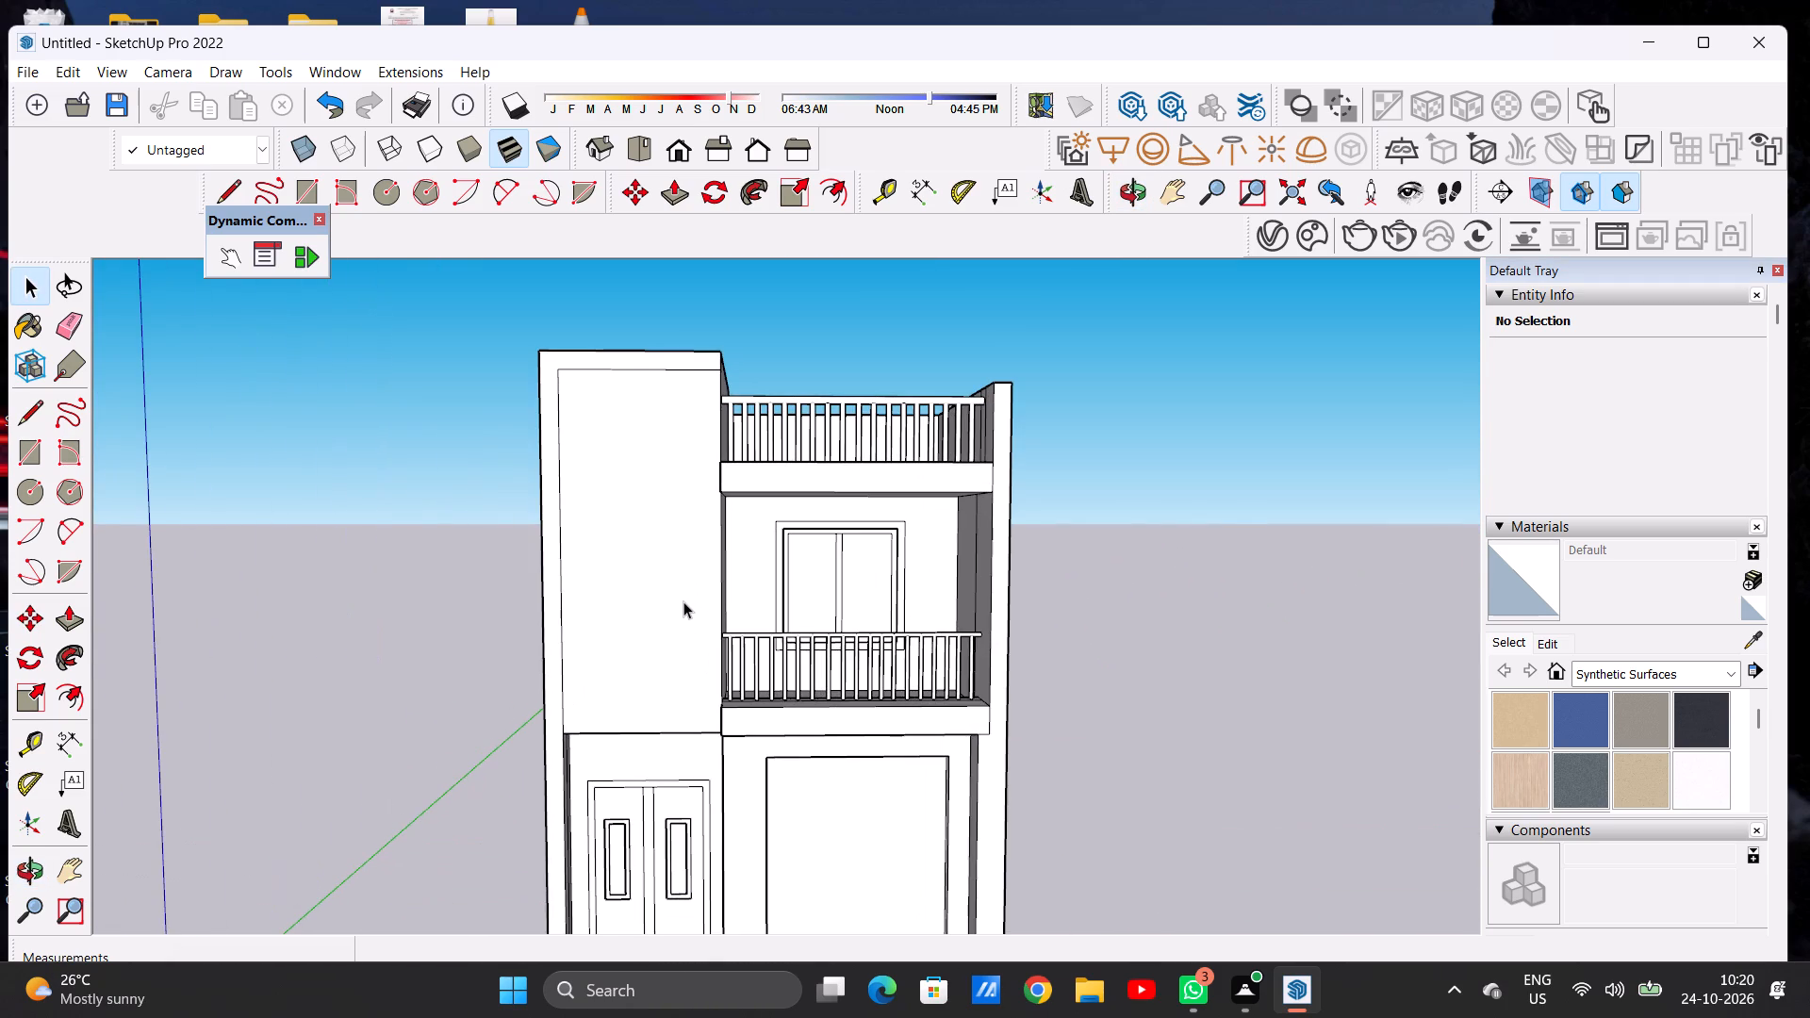
middle_click(683, 601)
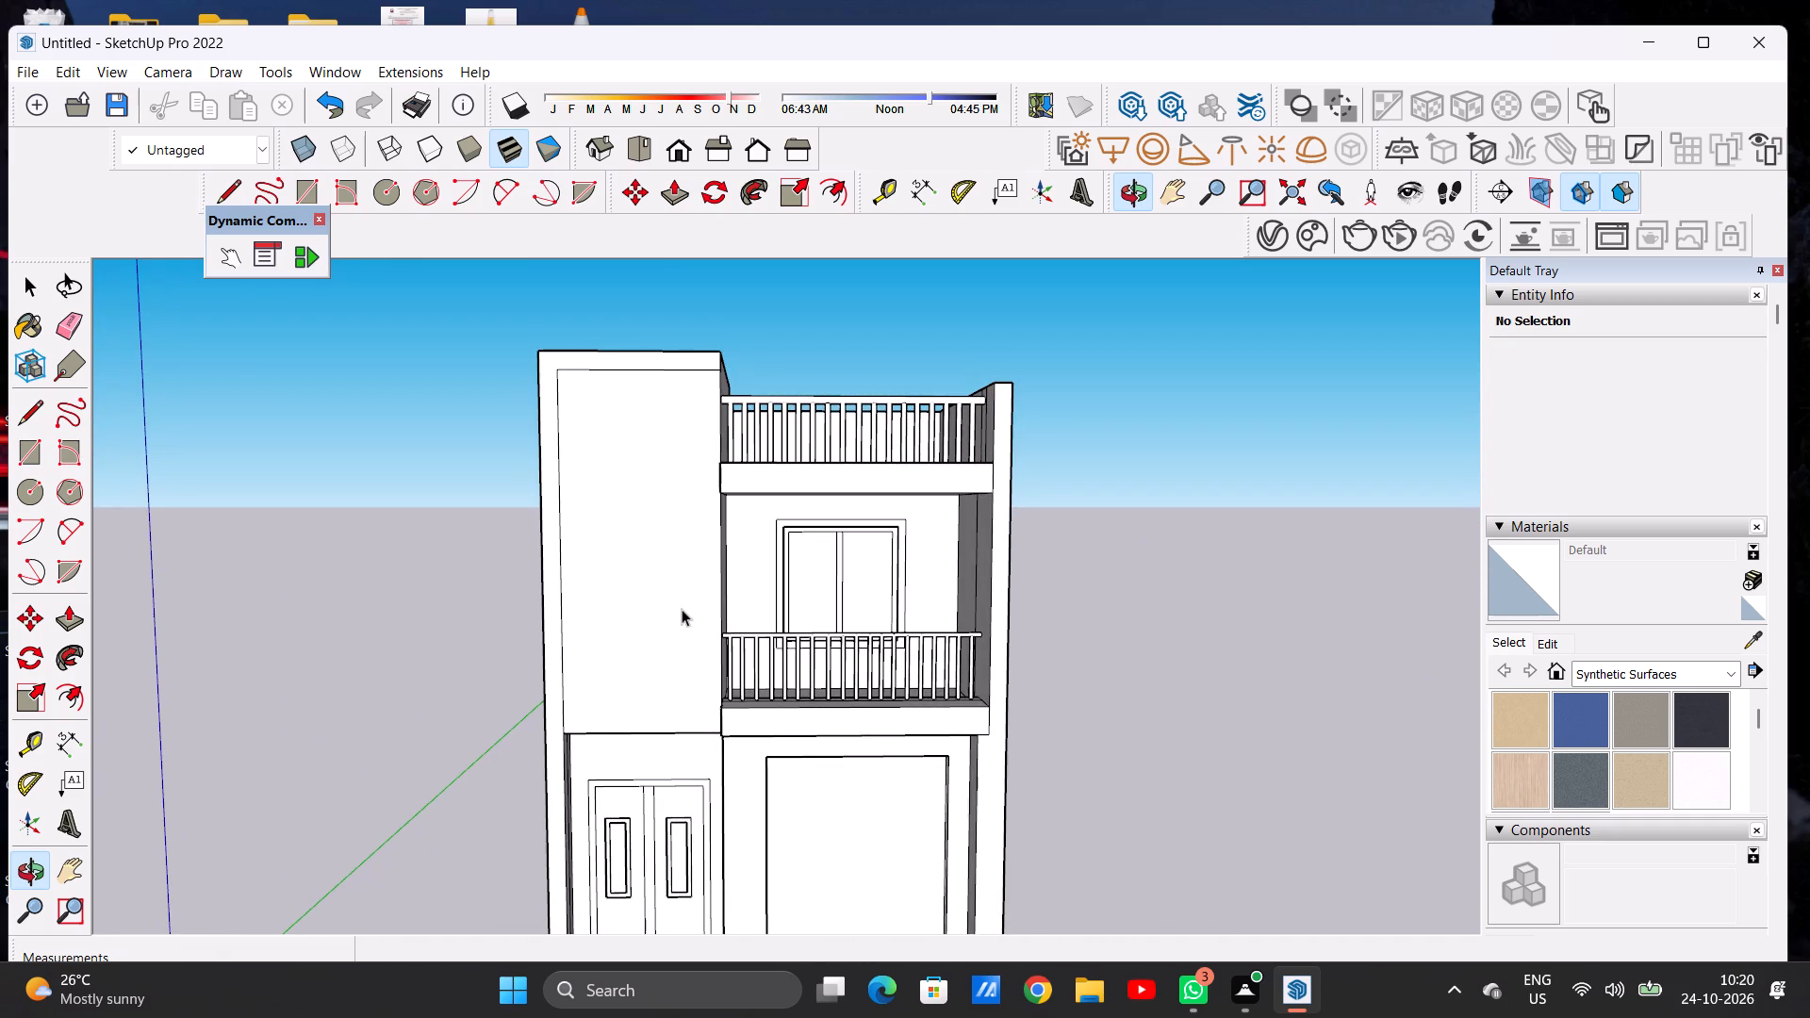
scroll(656, 420, up, 1)
middle_drag(676, 484, 494, 490)
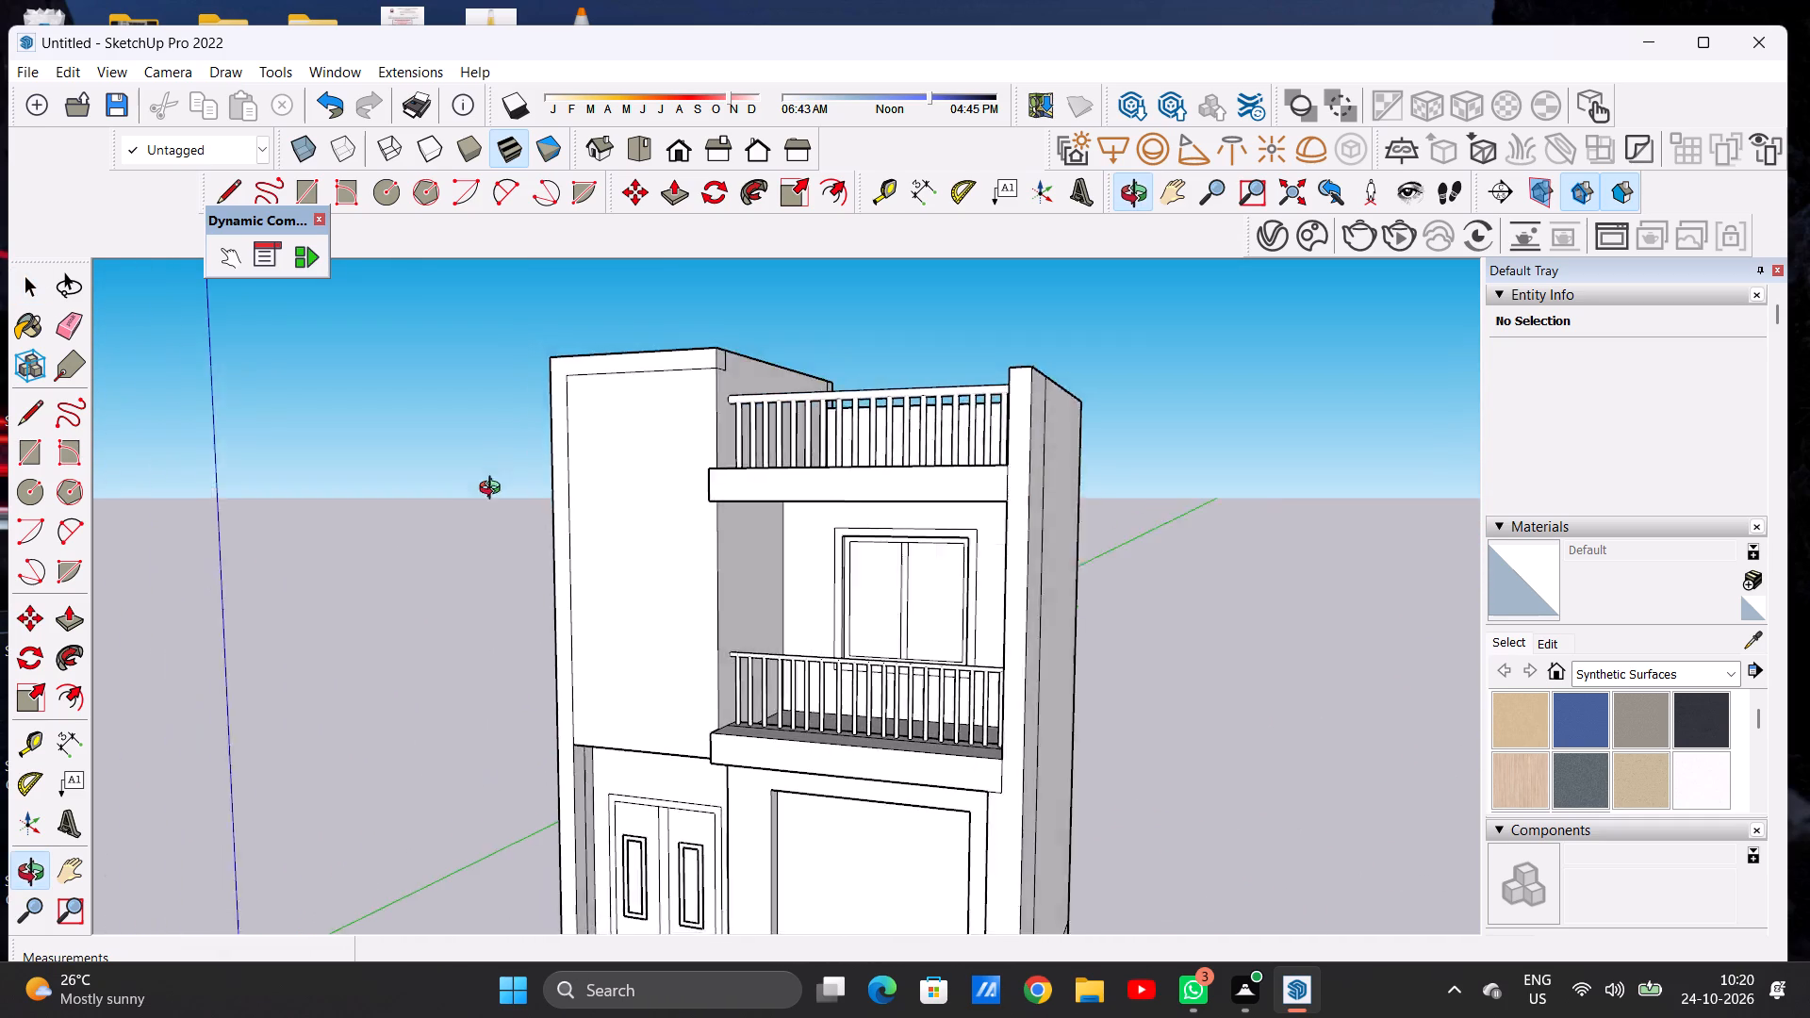
middle_drag(494, 490, 443, 534)
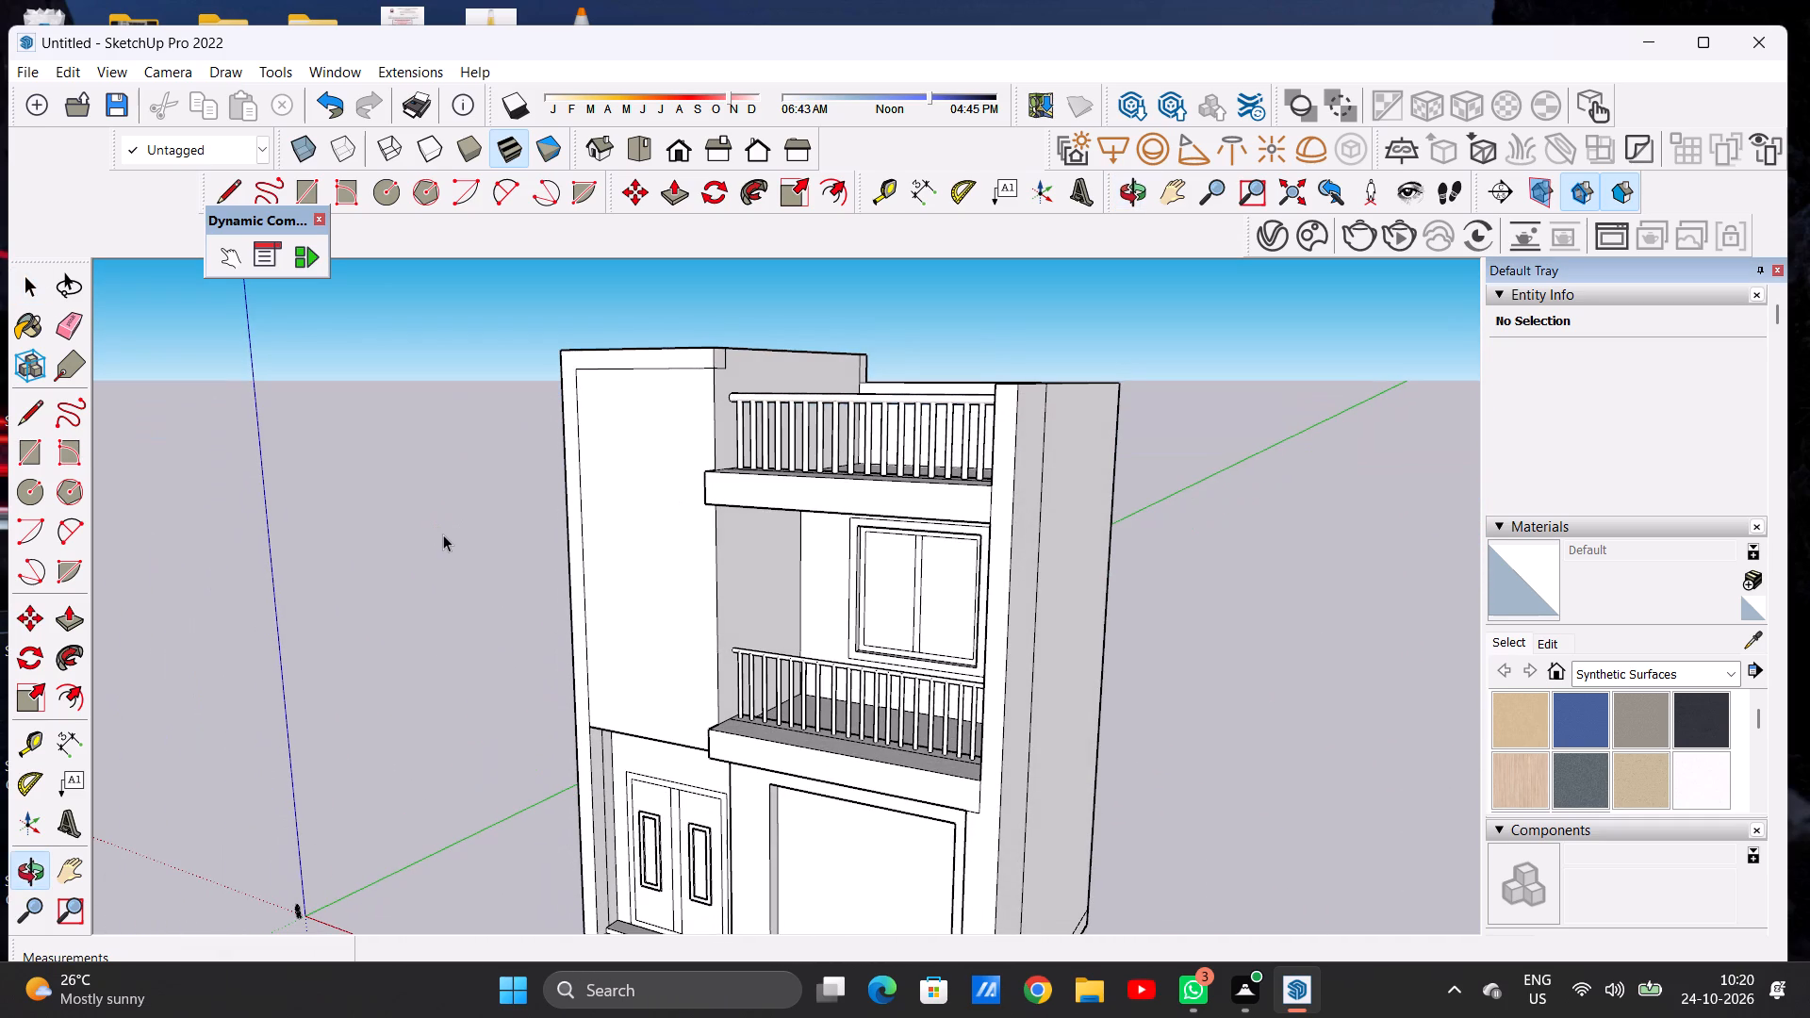
scroll(486, 581, down, 5)
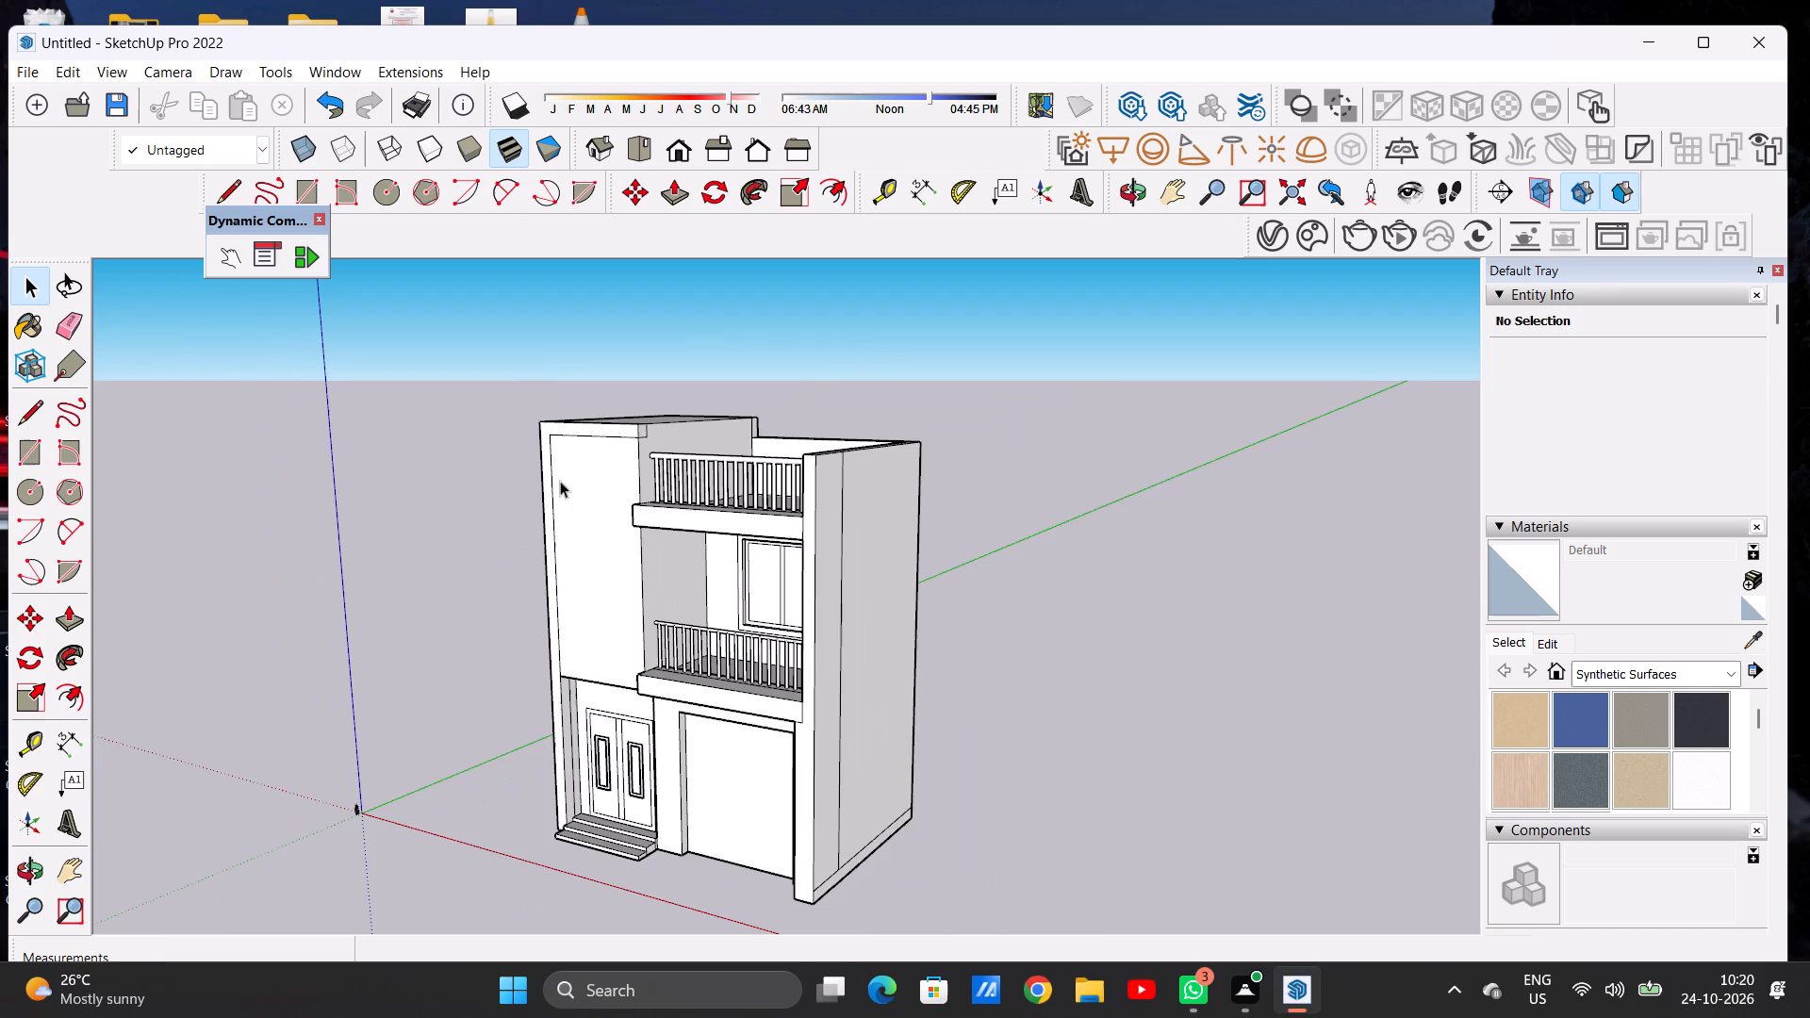
Push/Pull the tower's large upper front panel inward about 3' 9", recessing it behind the surrounding border.
scroll(581, 479, up, 6)
key(p)
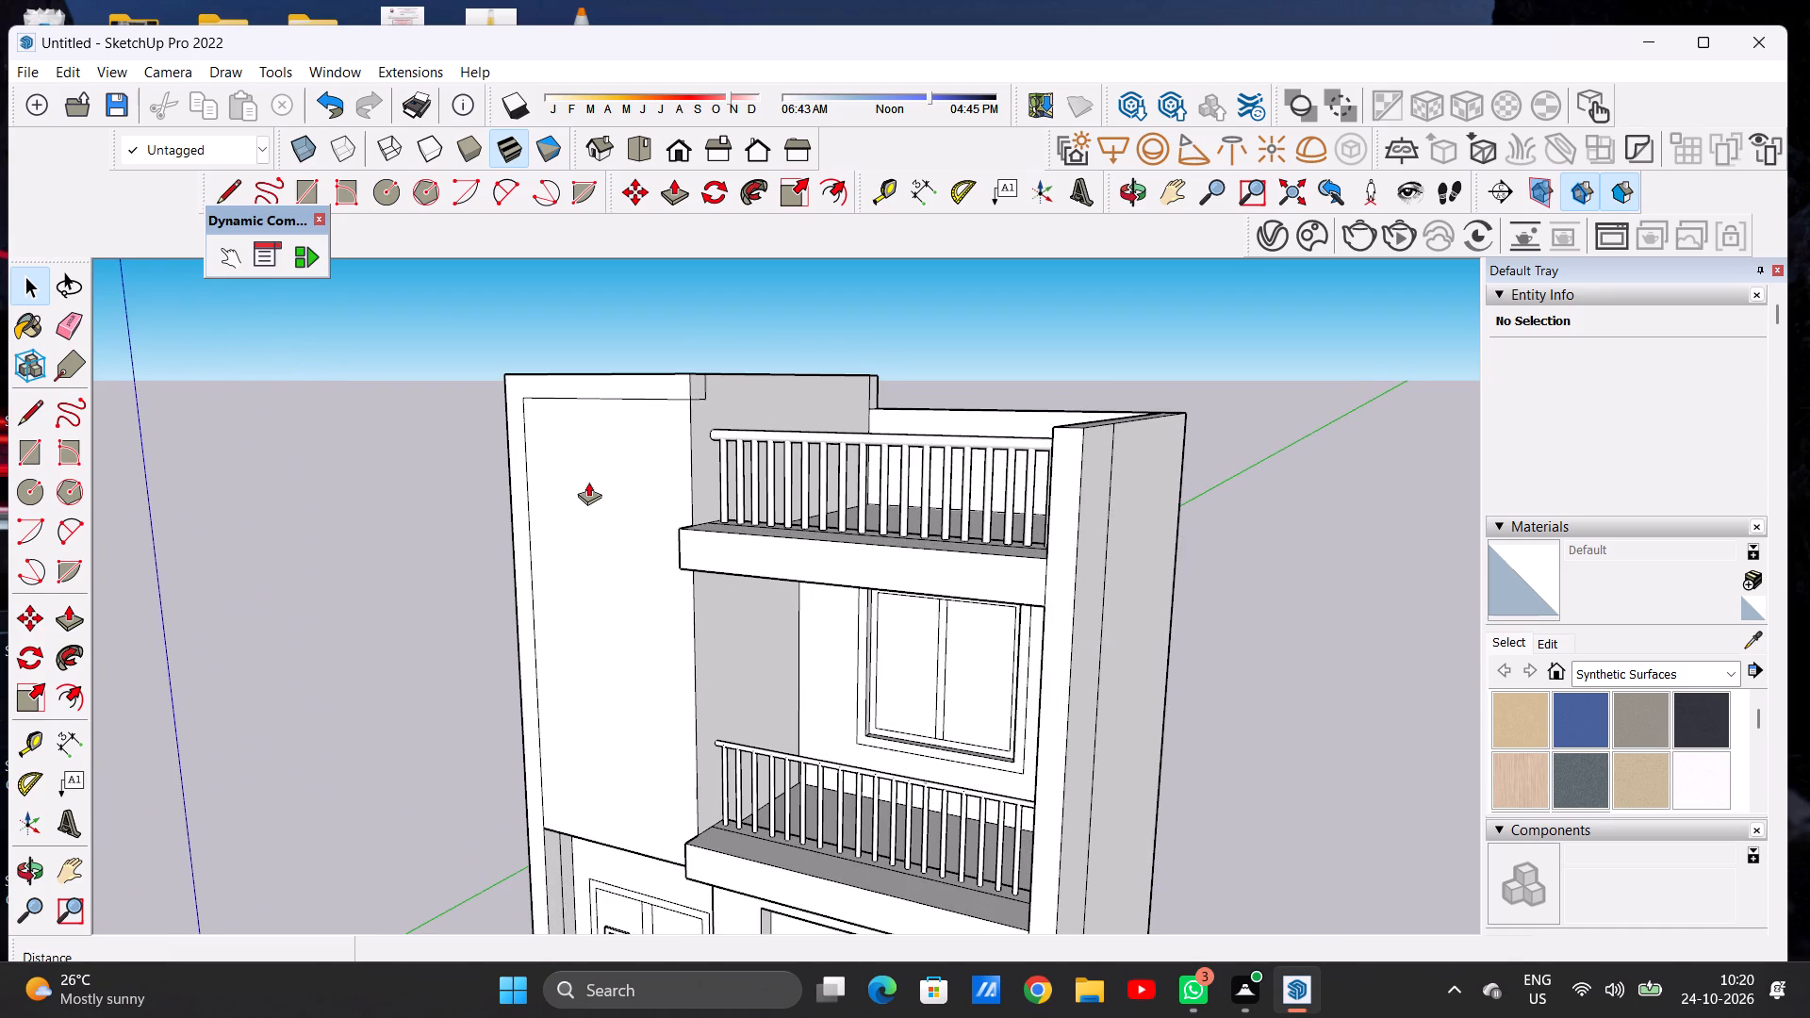
scroll(617, 474, up, 5)
click(617, 474)
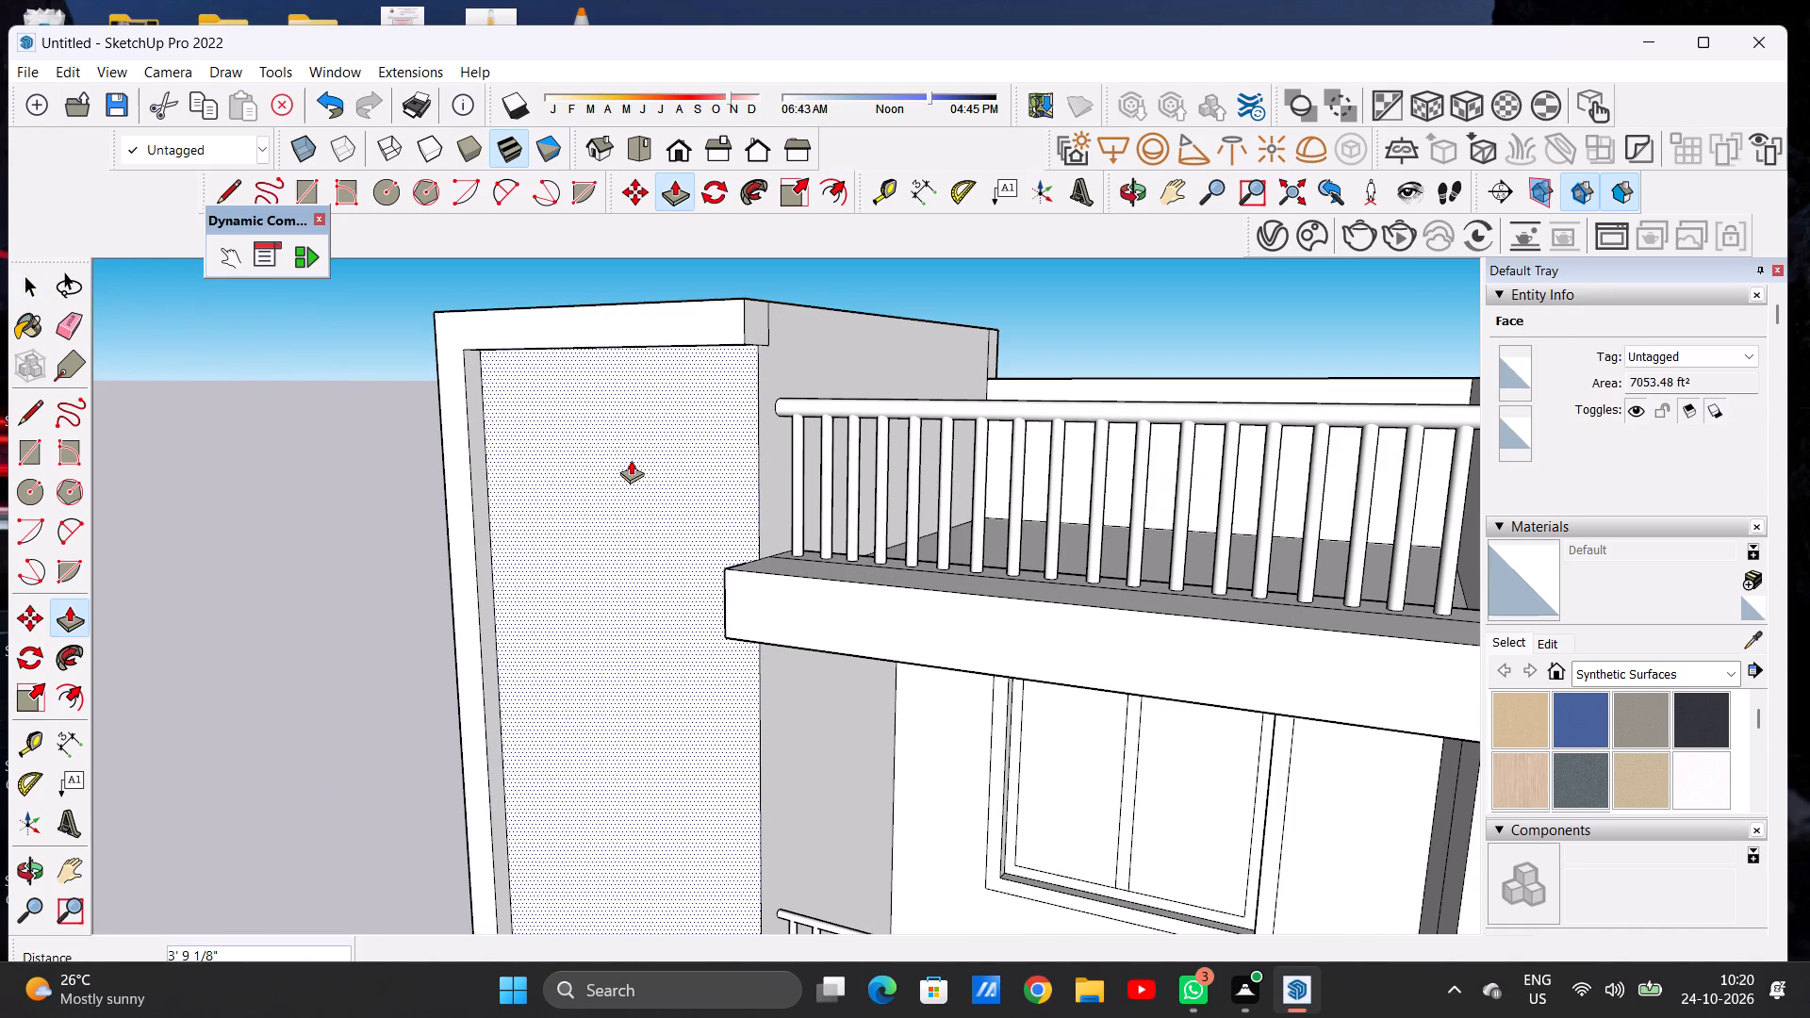
click(631, 460)
key(space)
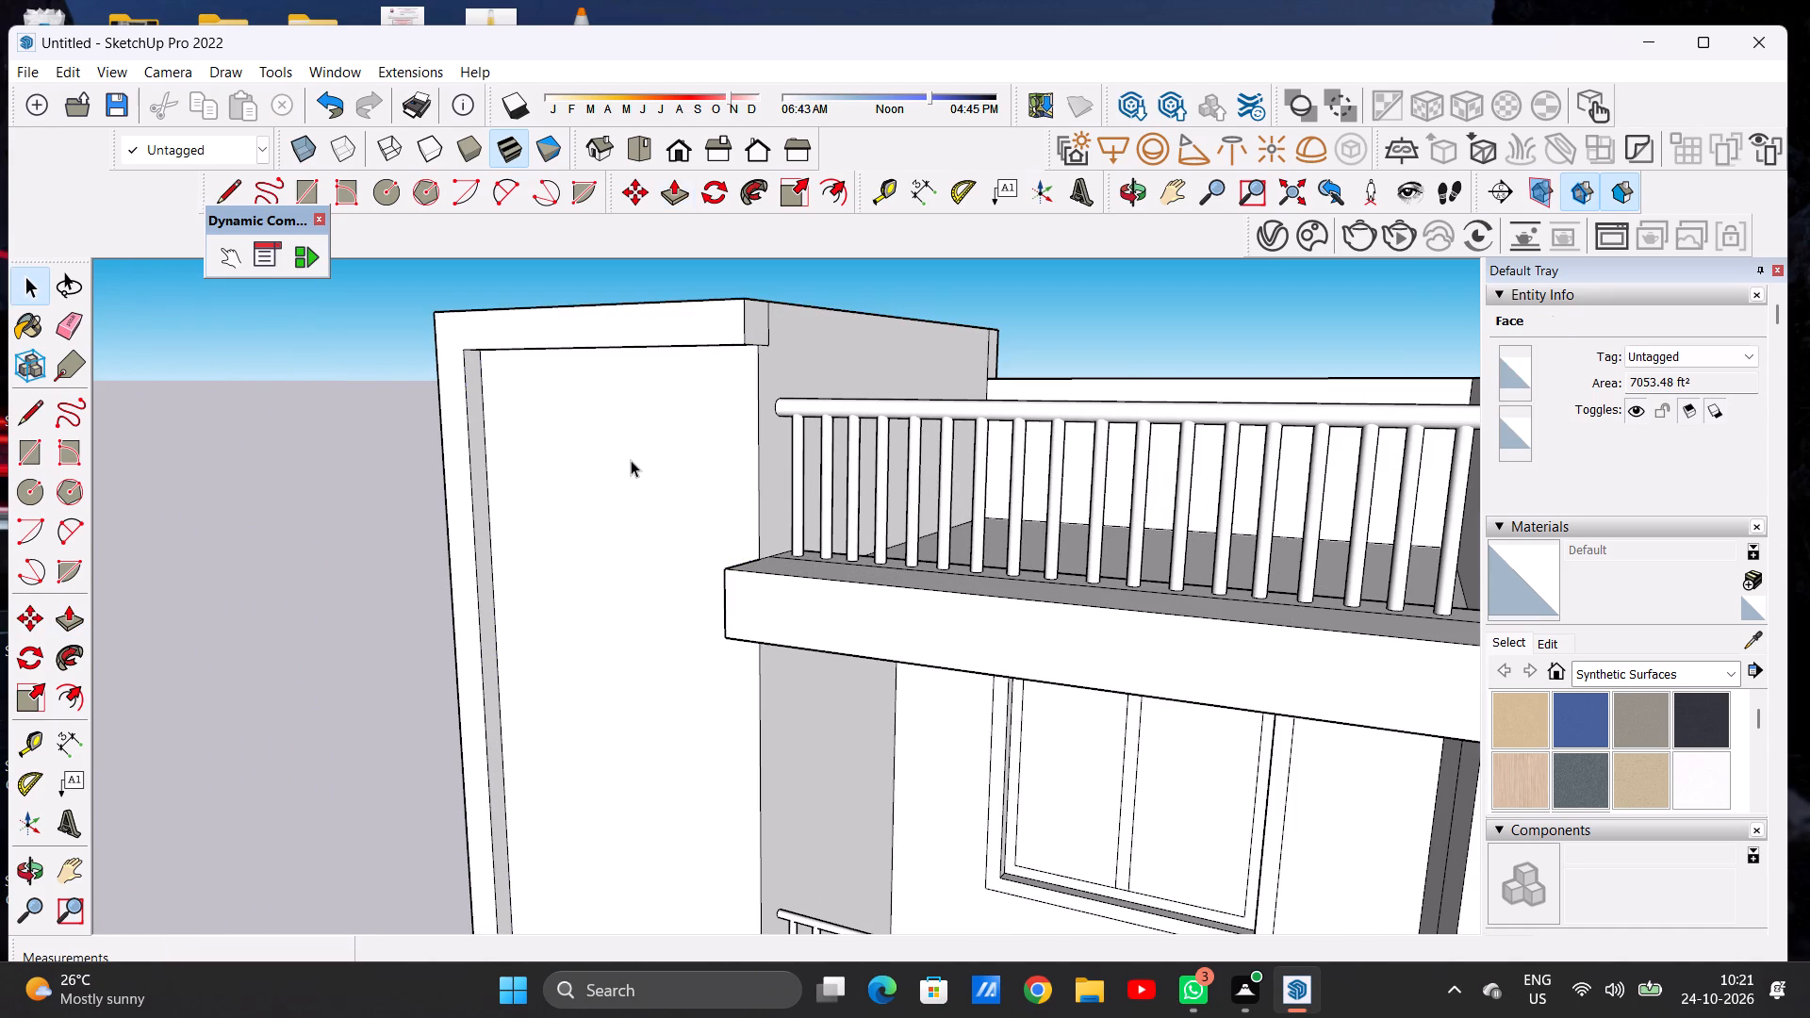
Examine the recessed tower panel and the whole house from the side and in the standard front view.
scroll(669, 471, down, 12)
middle_drag(676, 618, 932, 599)
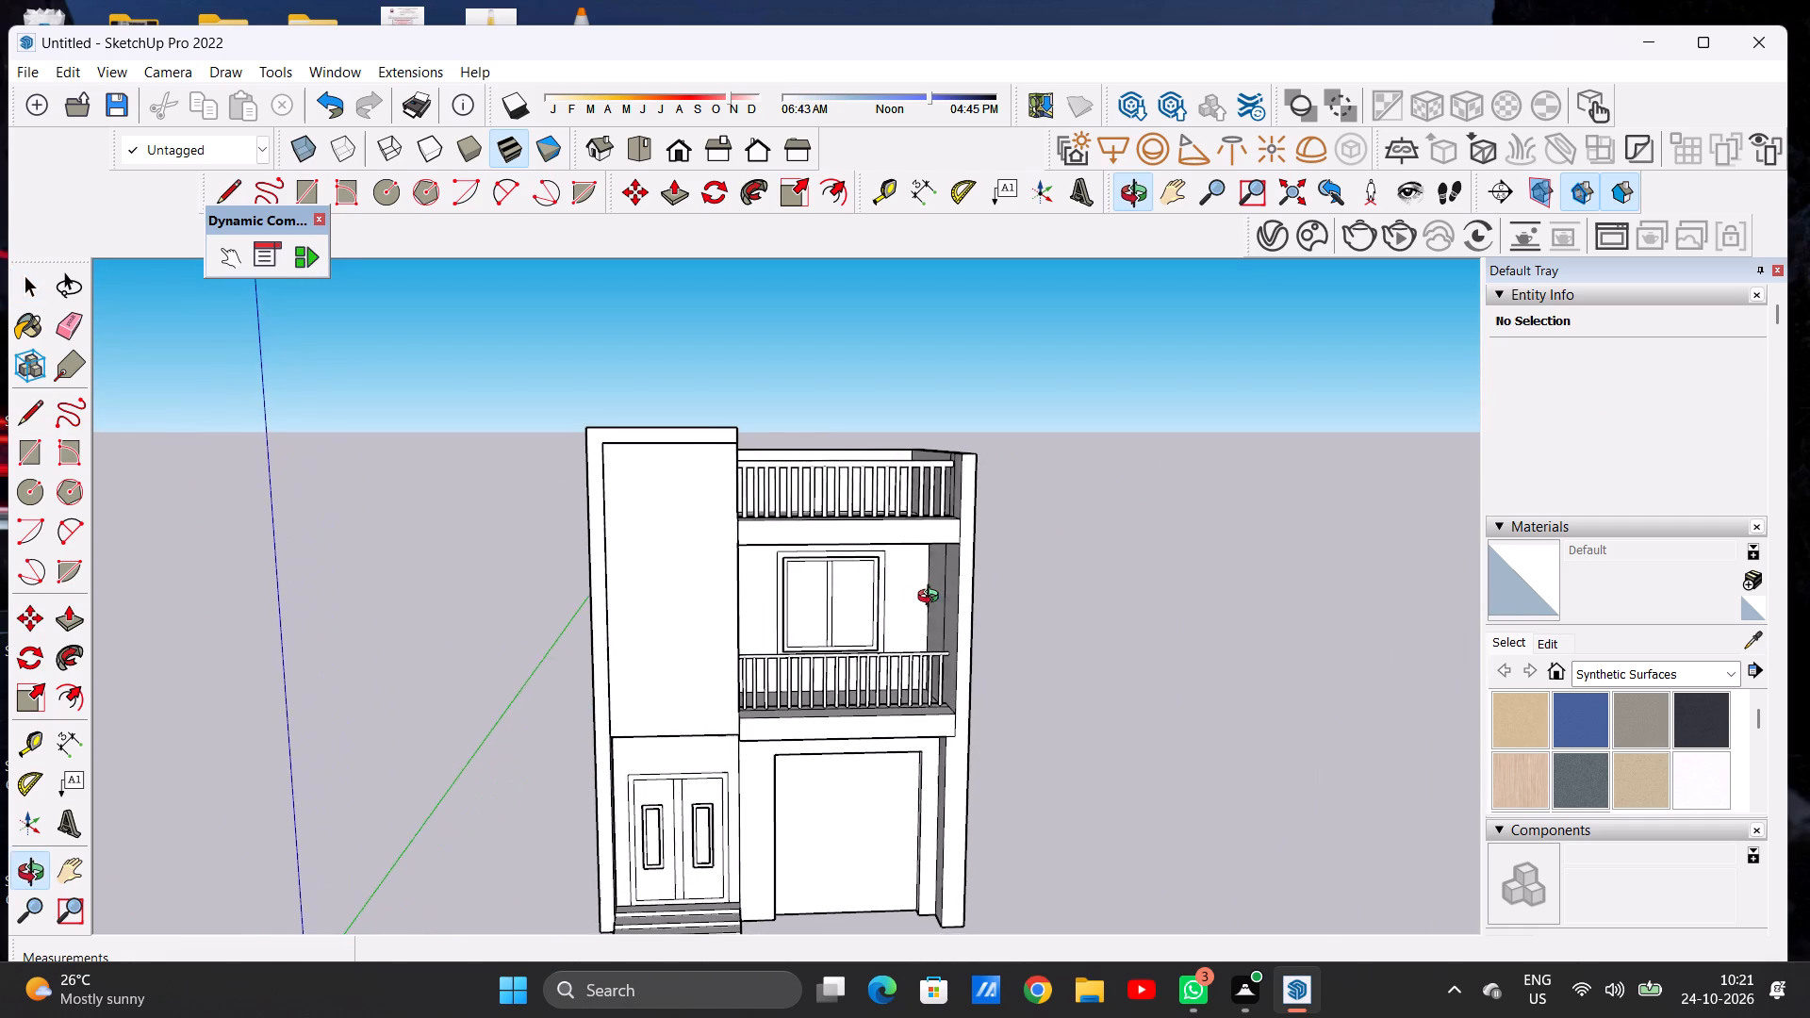
middle_drag(932, 599, 934, 599)
middle_drag(793, 601, 319, 591)
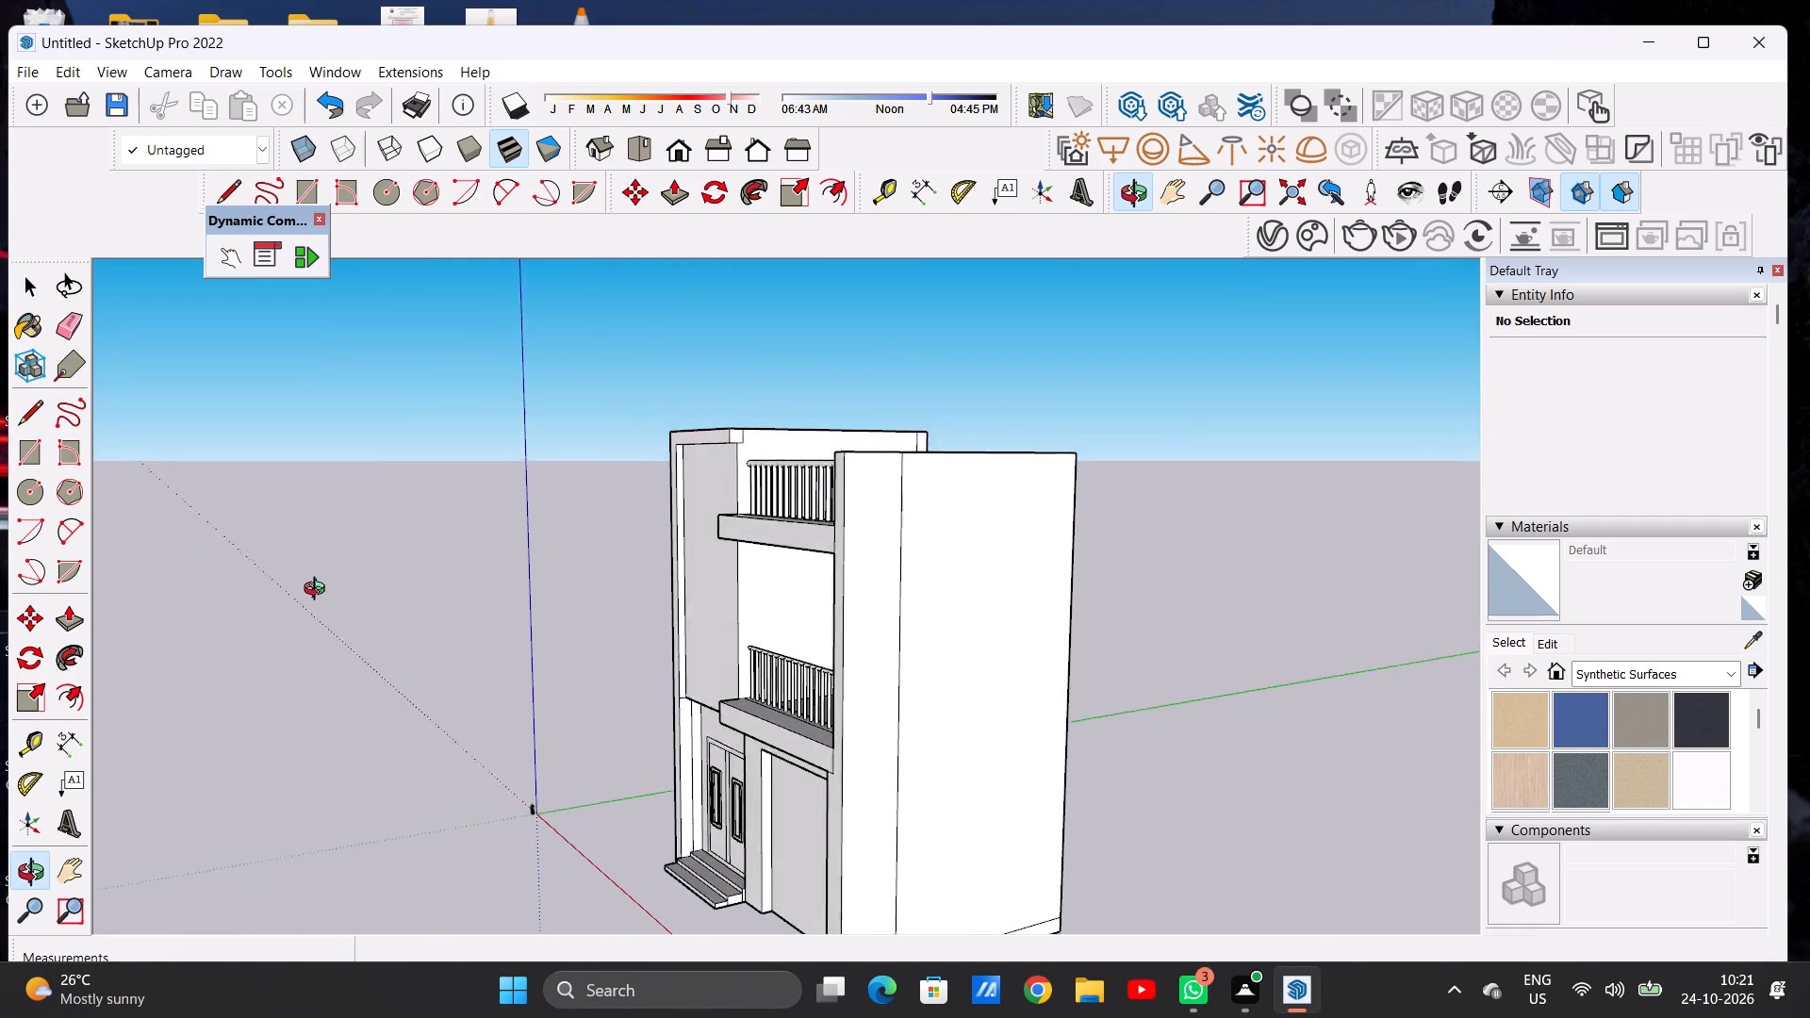
middle_drag(319, 591, 882, 593)
middle_drag(835, 585, 763, 587)
middle_click(758, 587)
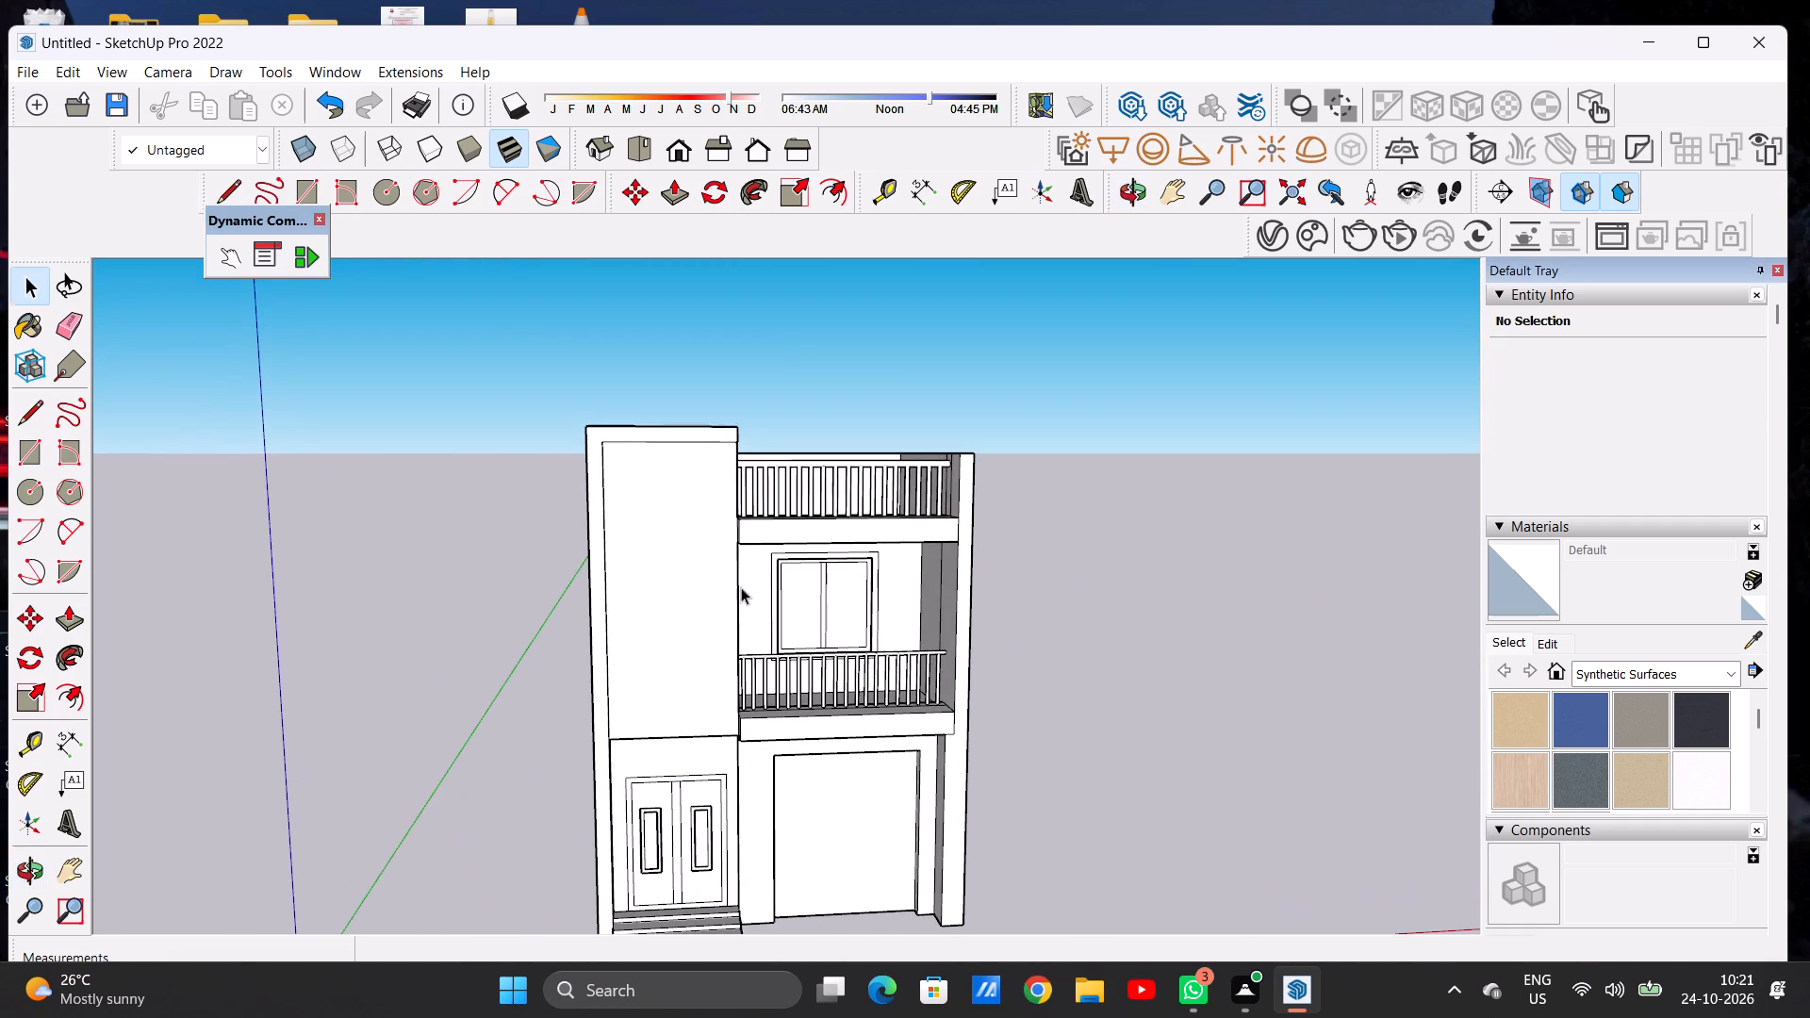
middle_click(741, 587)
scroll(700, 600, up, 2)
click(679, 154)
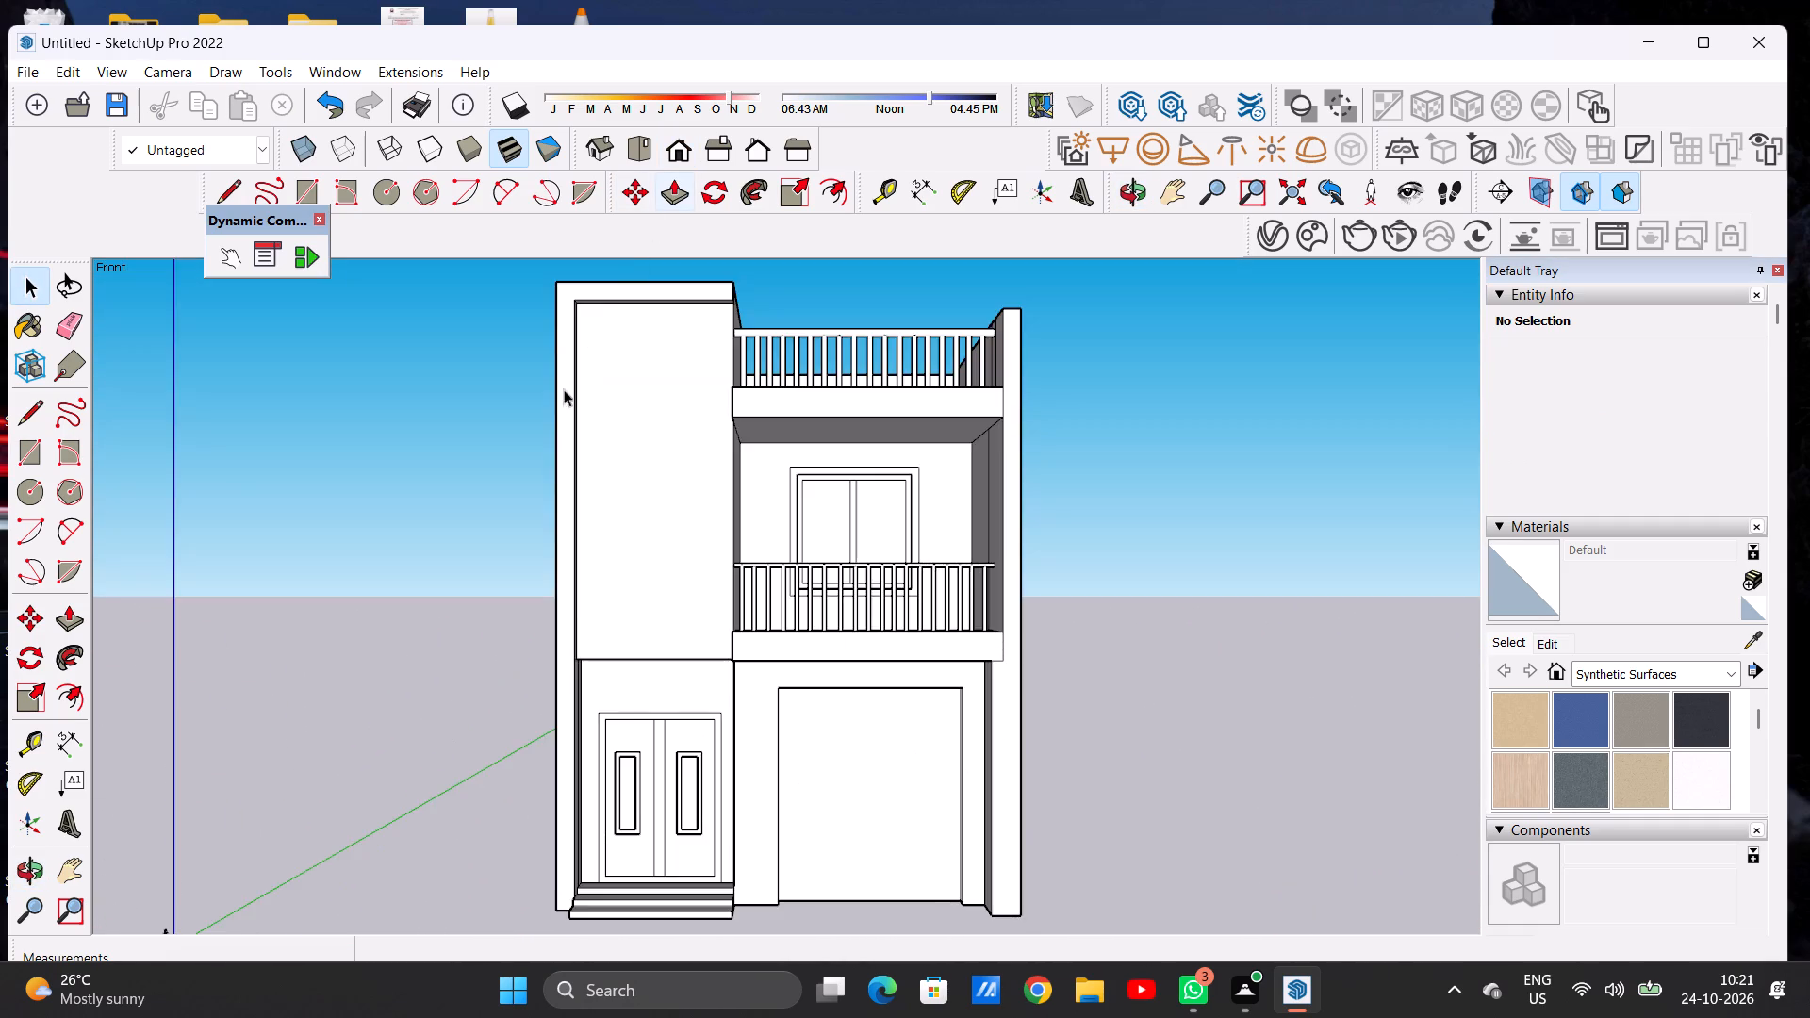
Draw a tall rectangle about 28' 4" wide and 74' 11" high on the tower's recessed front panel.
scroll(555, 597, down, 4)
scroll(617, 381, up, 4)
middle_drag(632, 450, 611, 454)
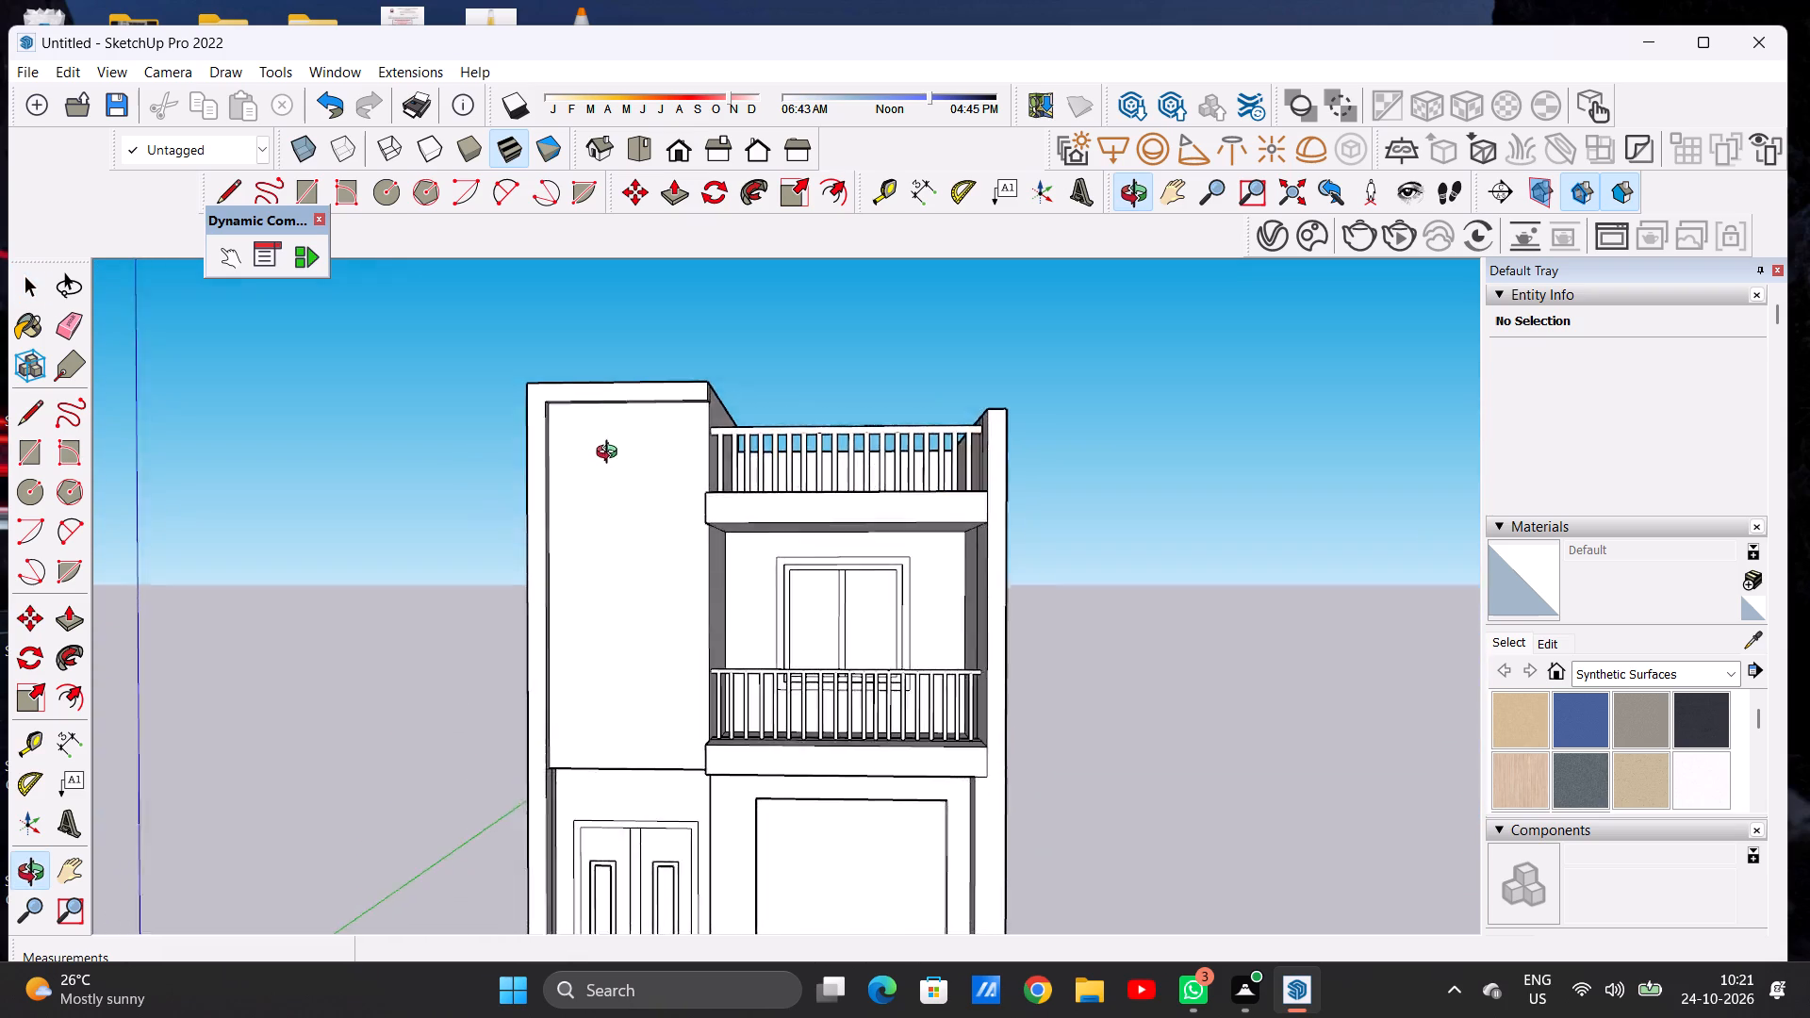
middle_drag(611, 454, 676, 484)
scroll(676, 484, up, 1)
scroll(666, 498, down, 3)
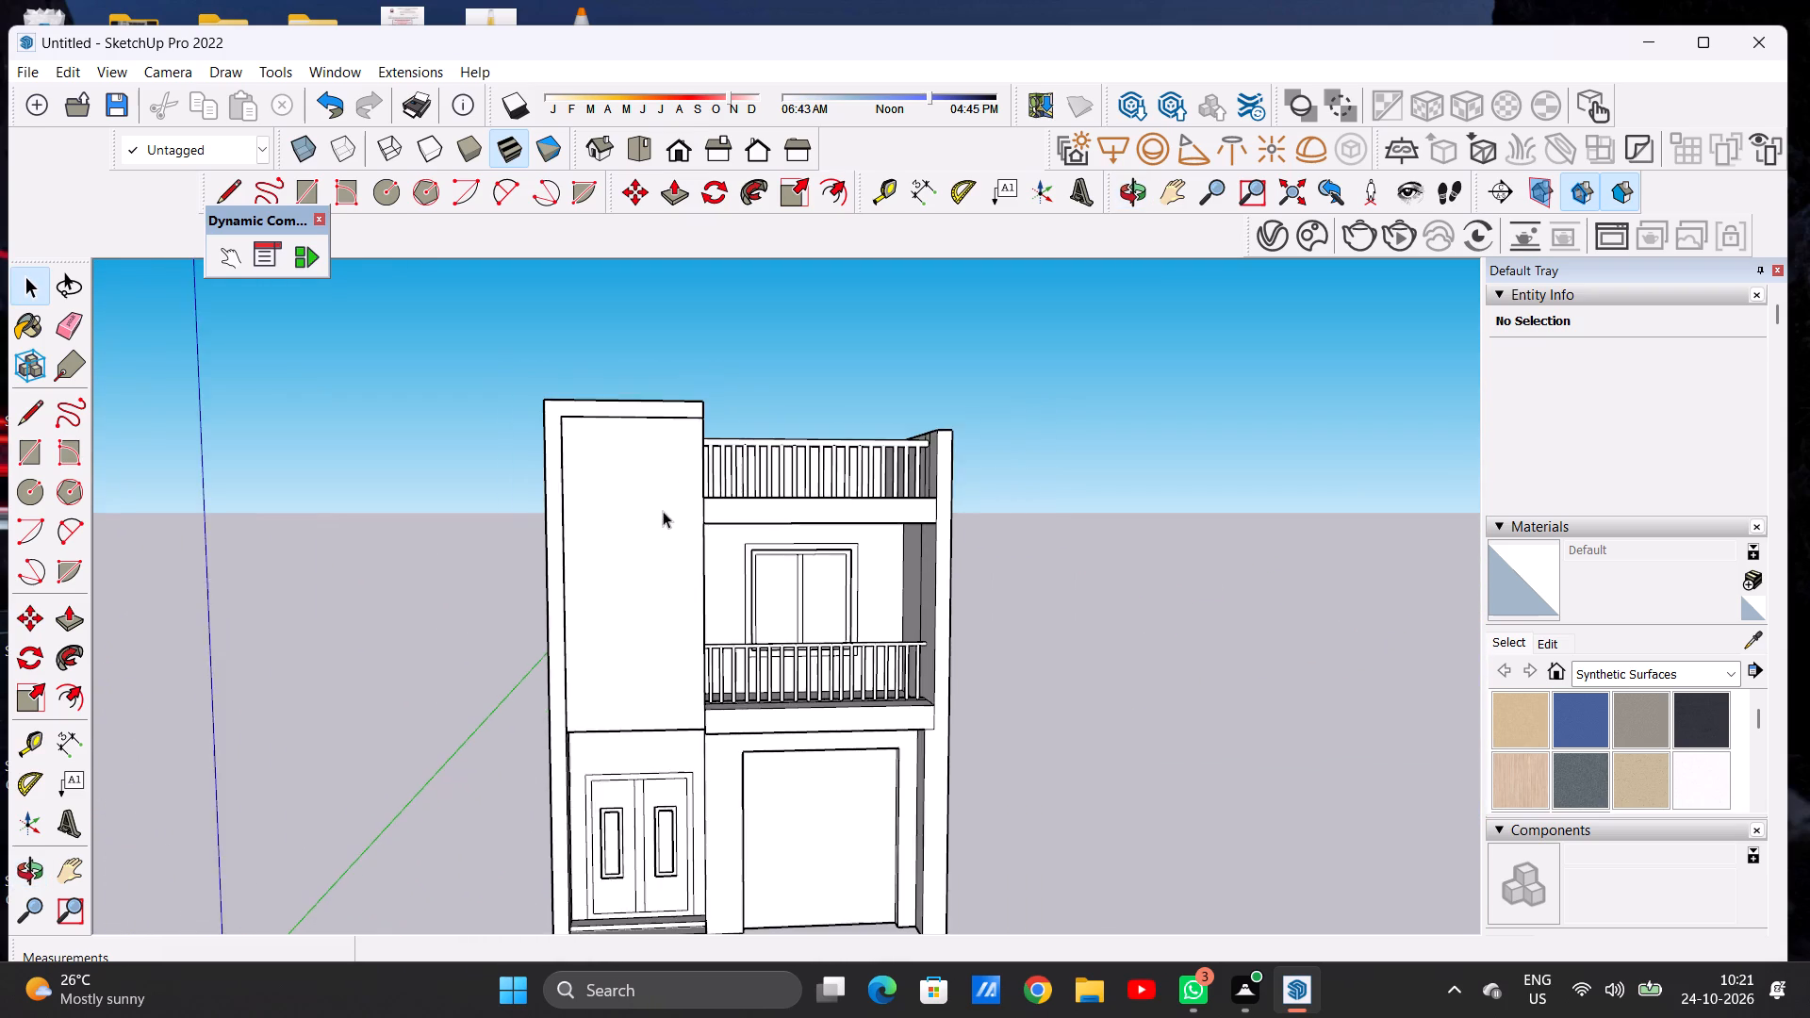
scroll(673, 550, up, 3)
click(667, 146)
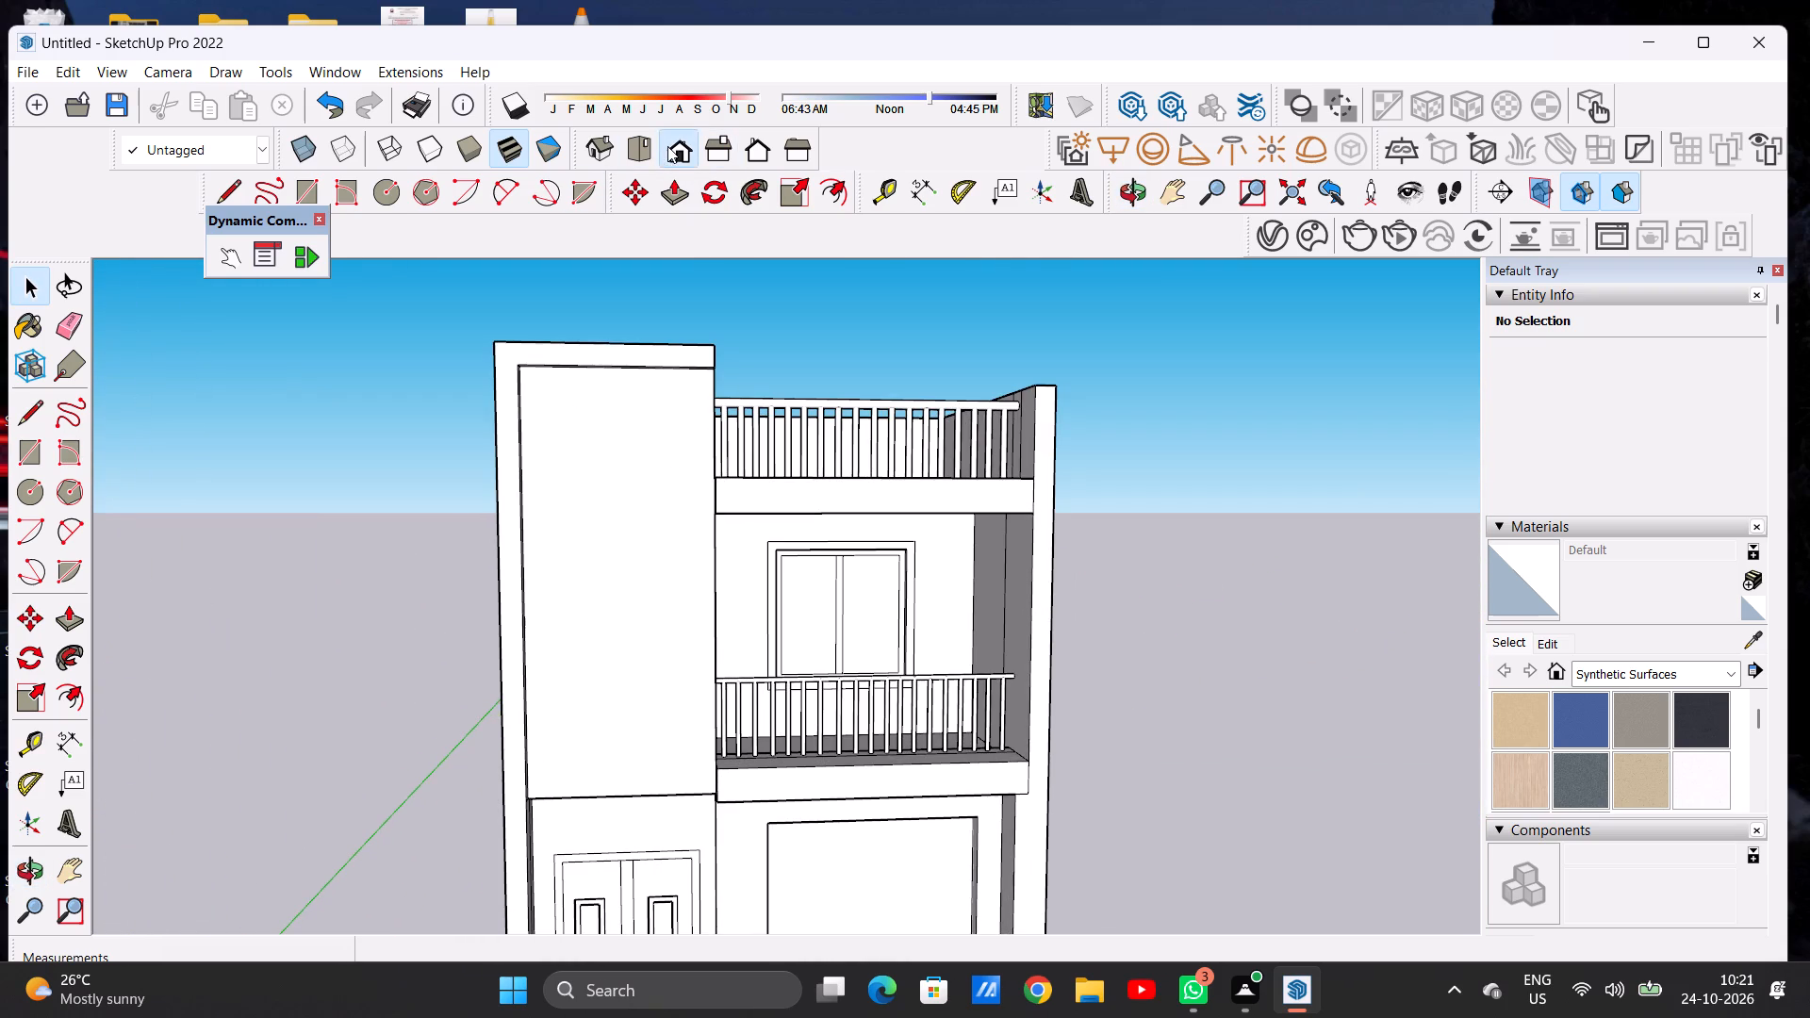
scroll(650, 667, down, 5)
scroll(661, 421, up, 5)
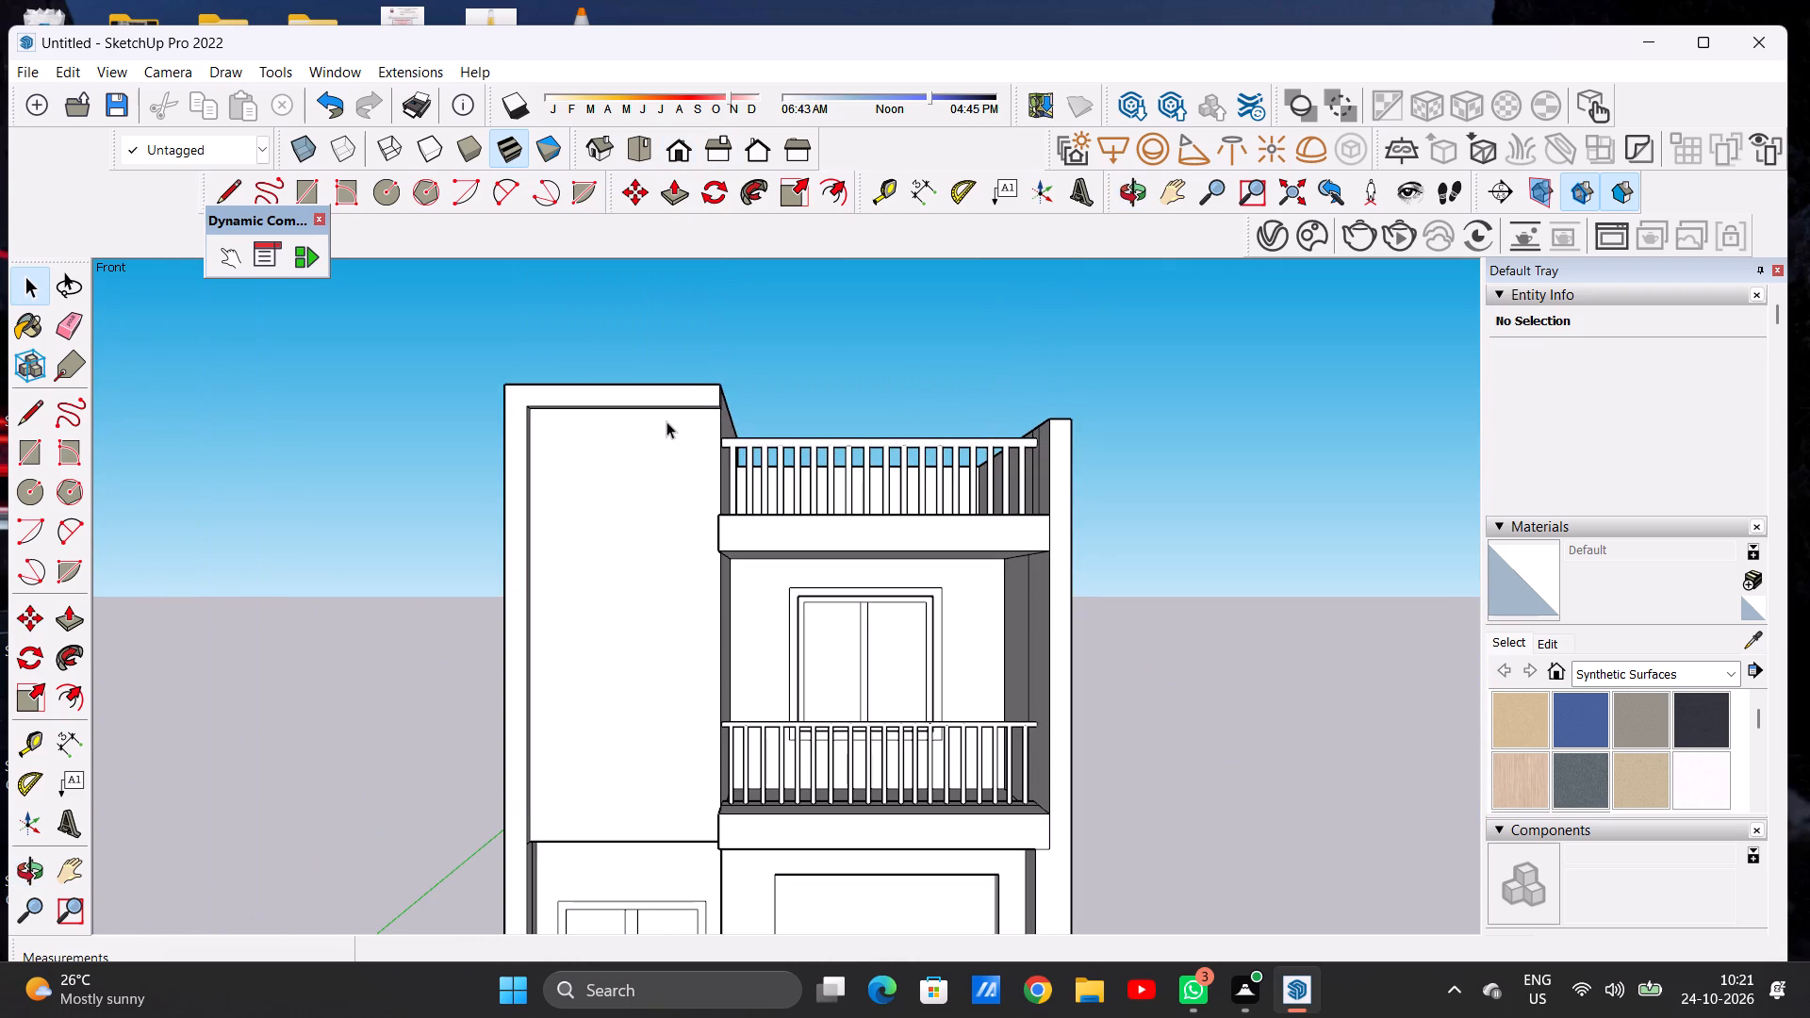
key(r)
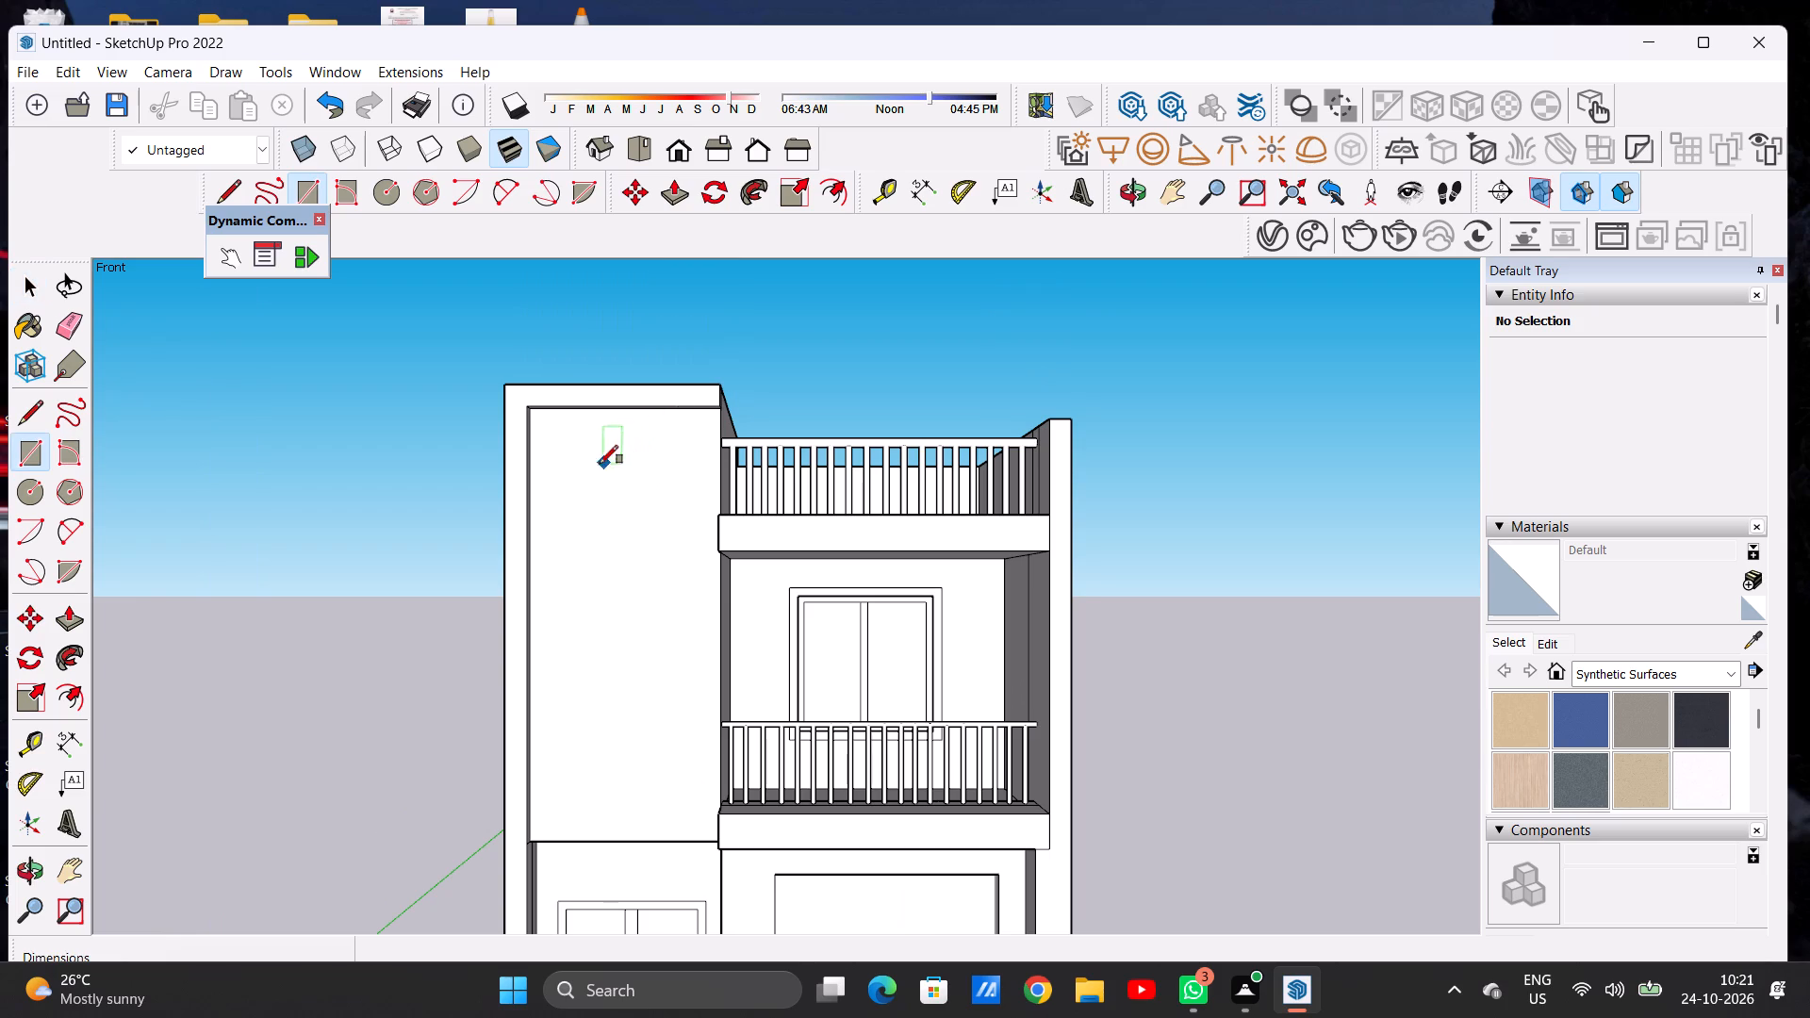
click(570, 508)
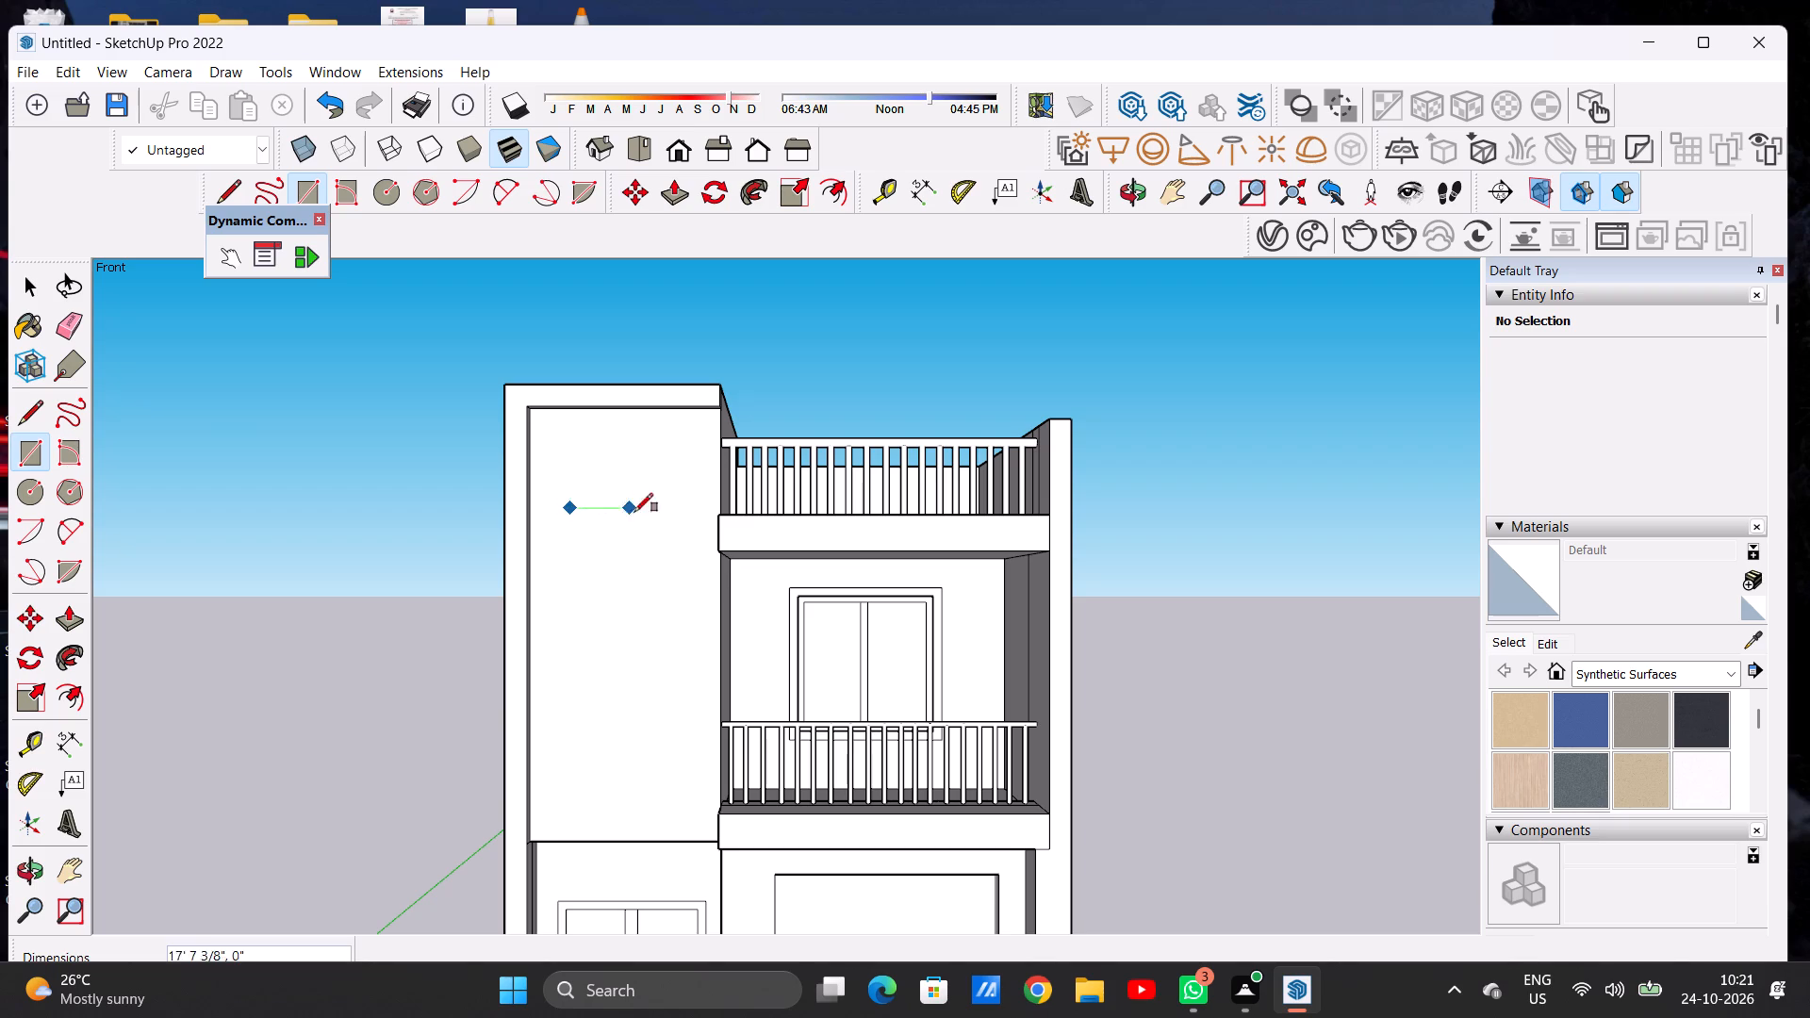
click(669, 505)
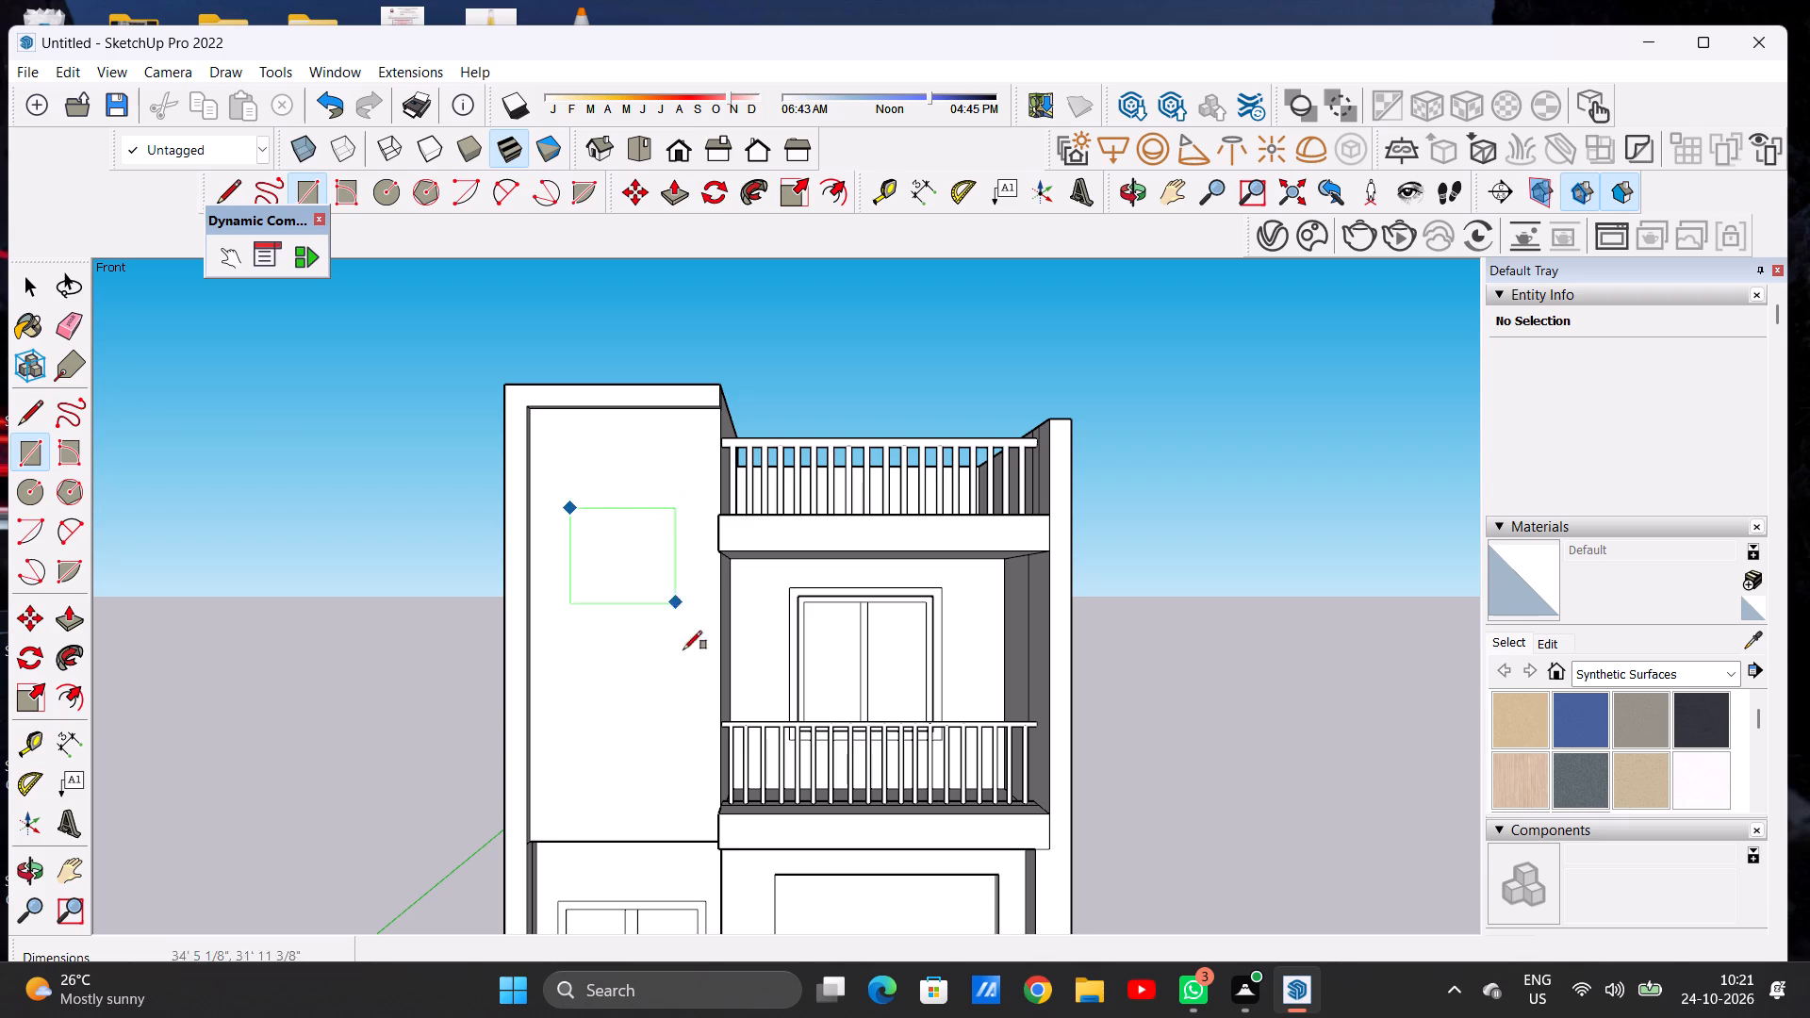
click(667, 764)
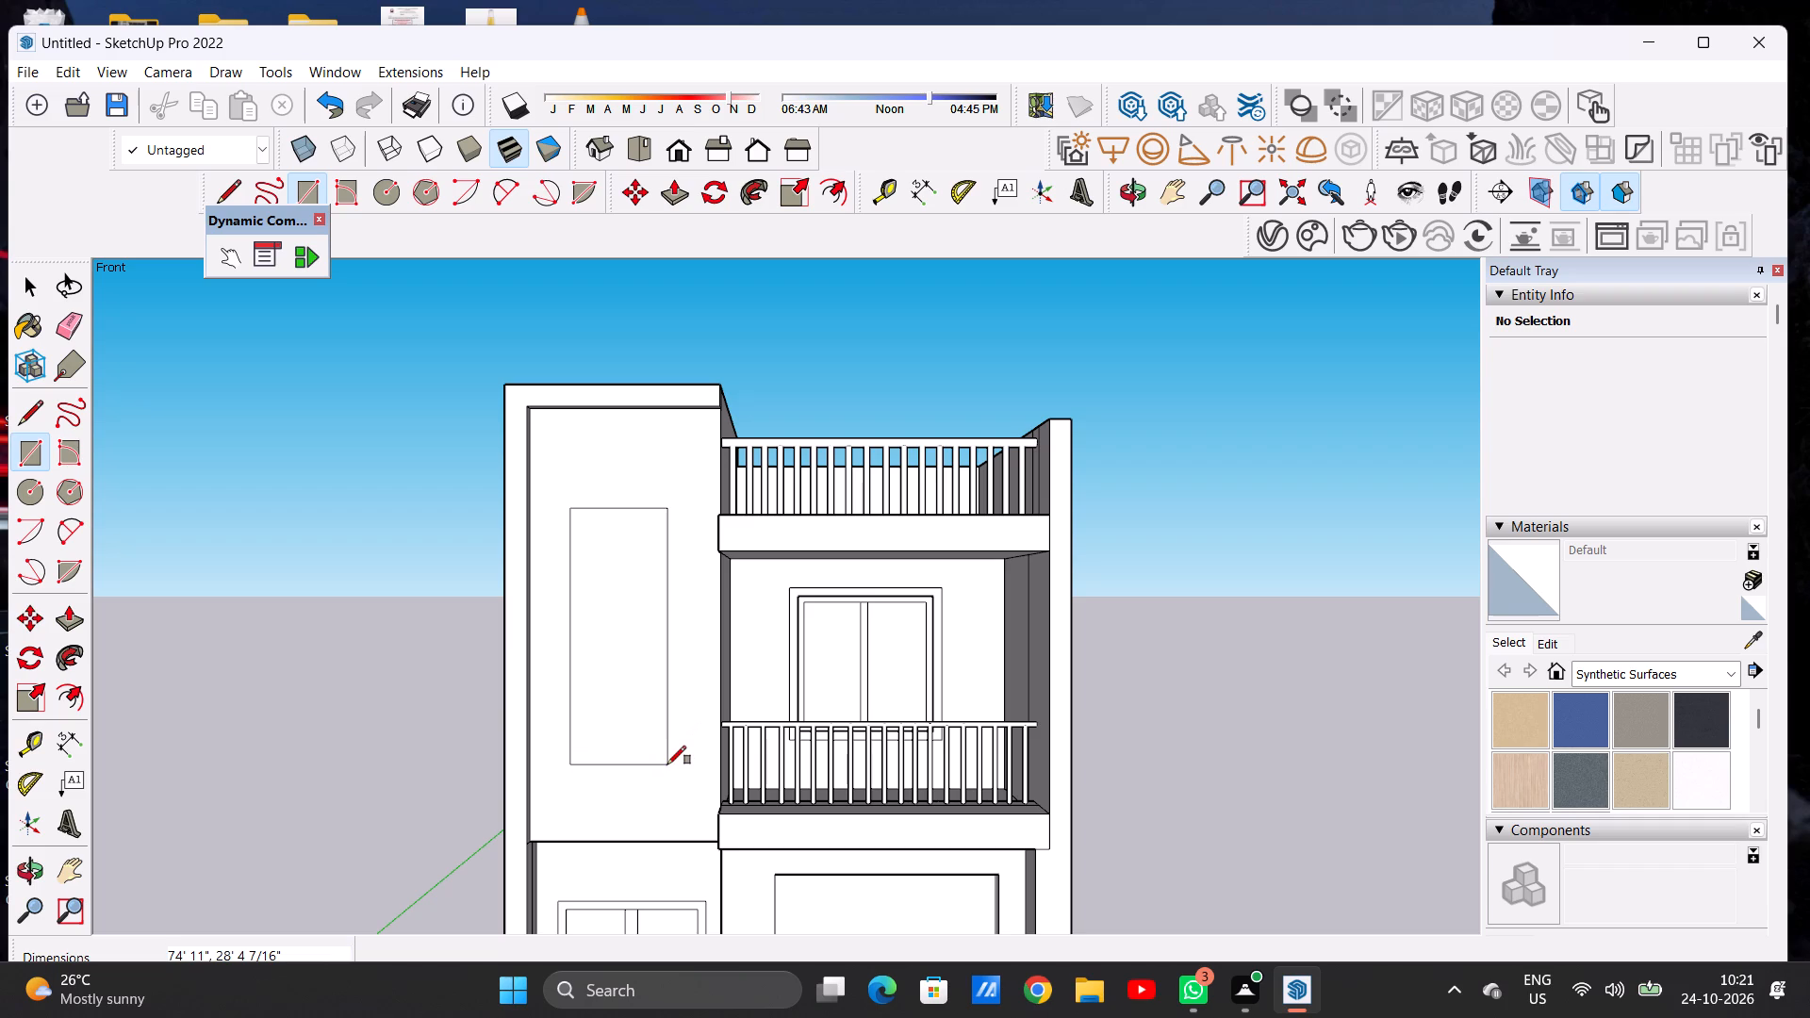
key(space)
Draw a U-shaped outline about 23' 6" high with lines around the lower end of the tower's tall rectangle.
scroll(599, 623, down, 4)
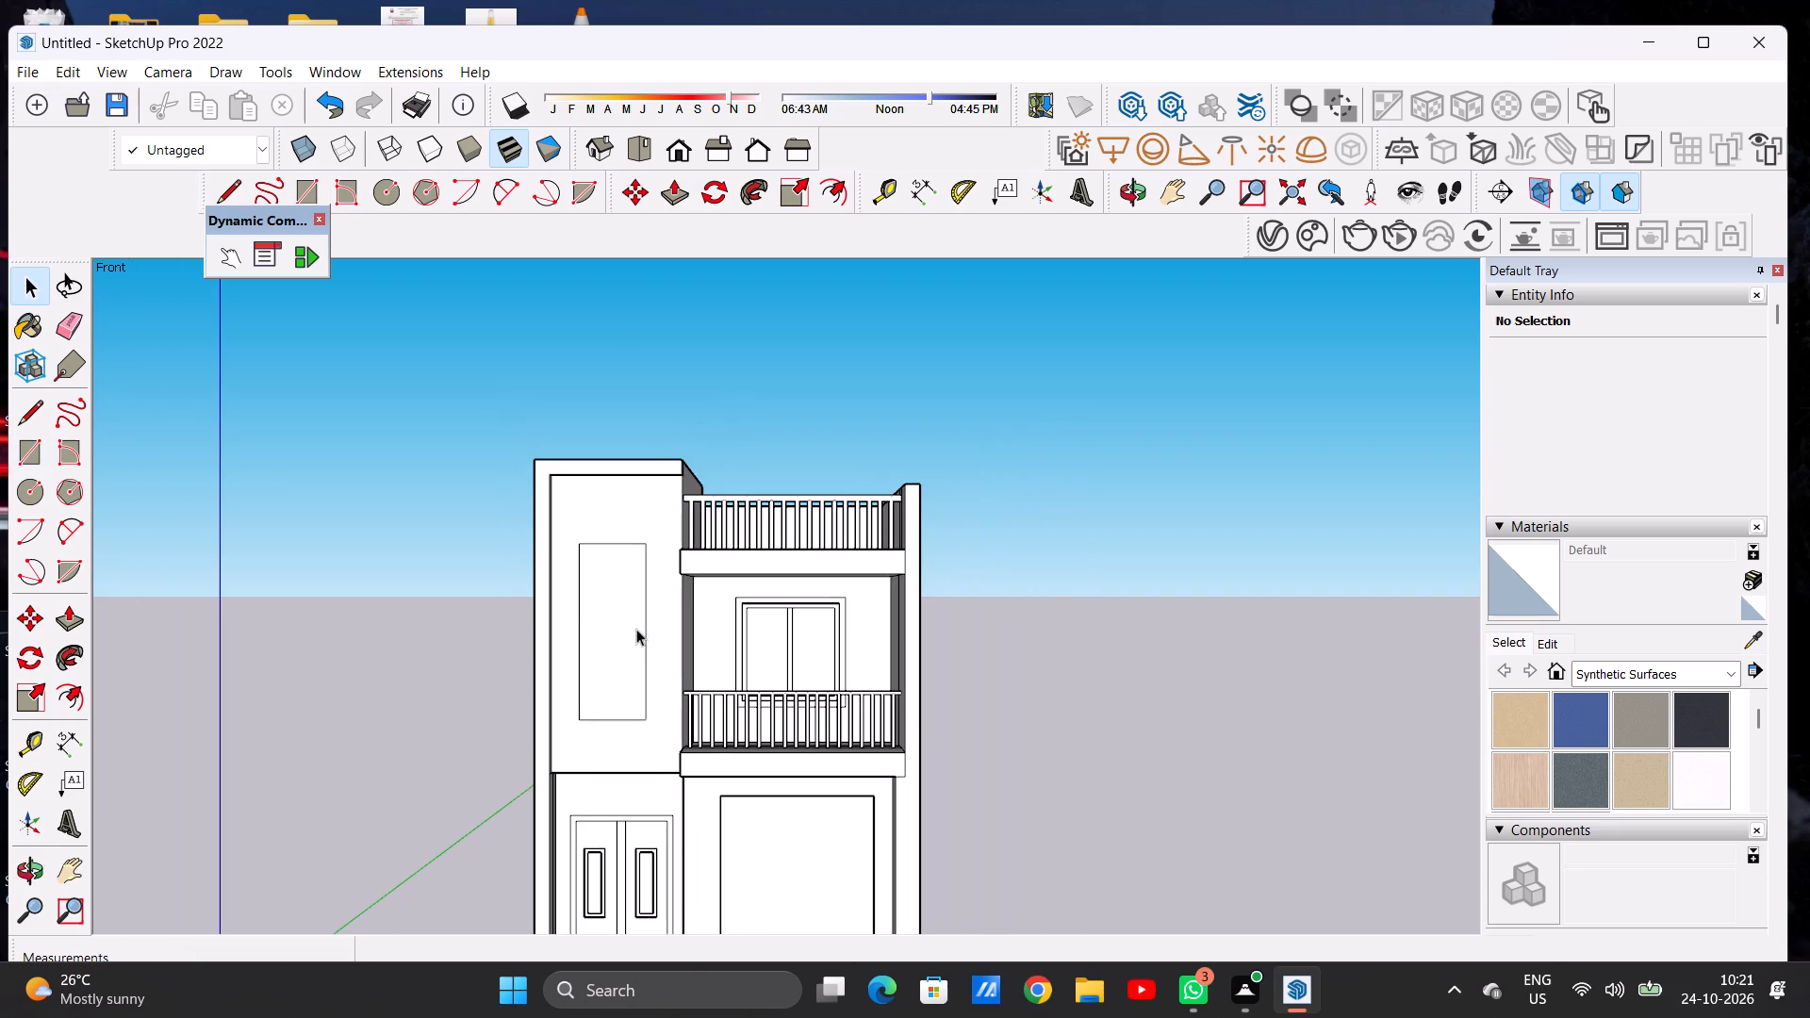
scroll(668, 600, down, 4)
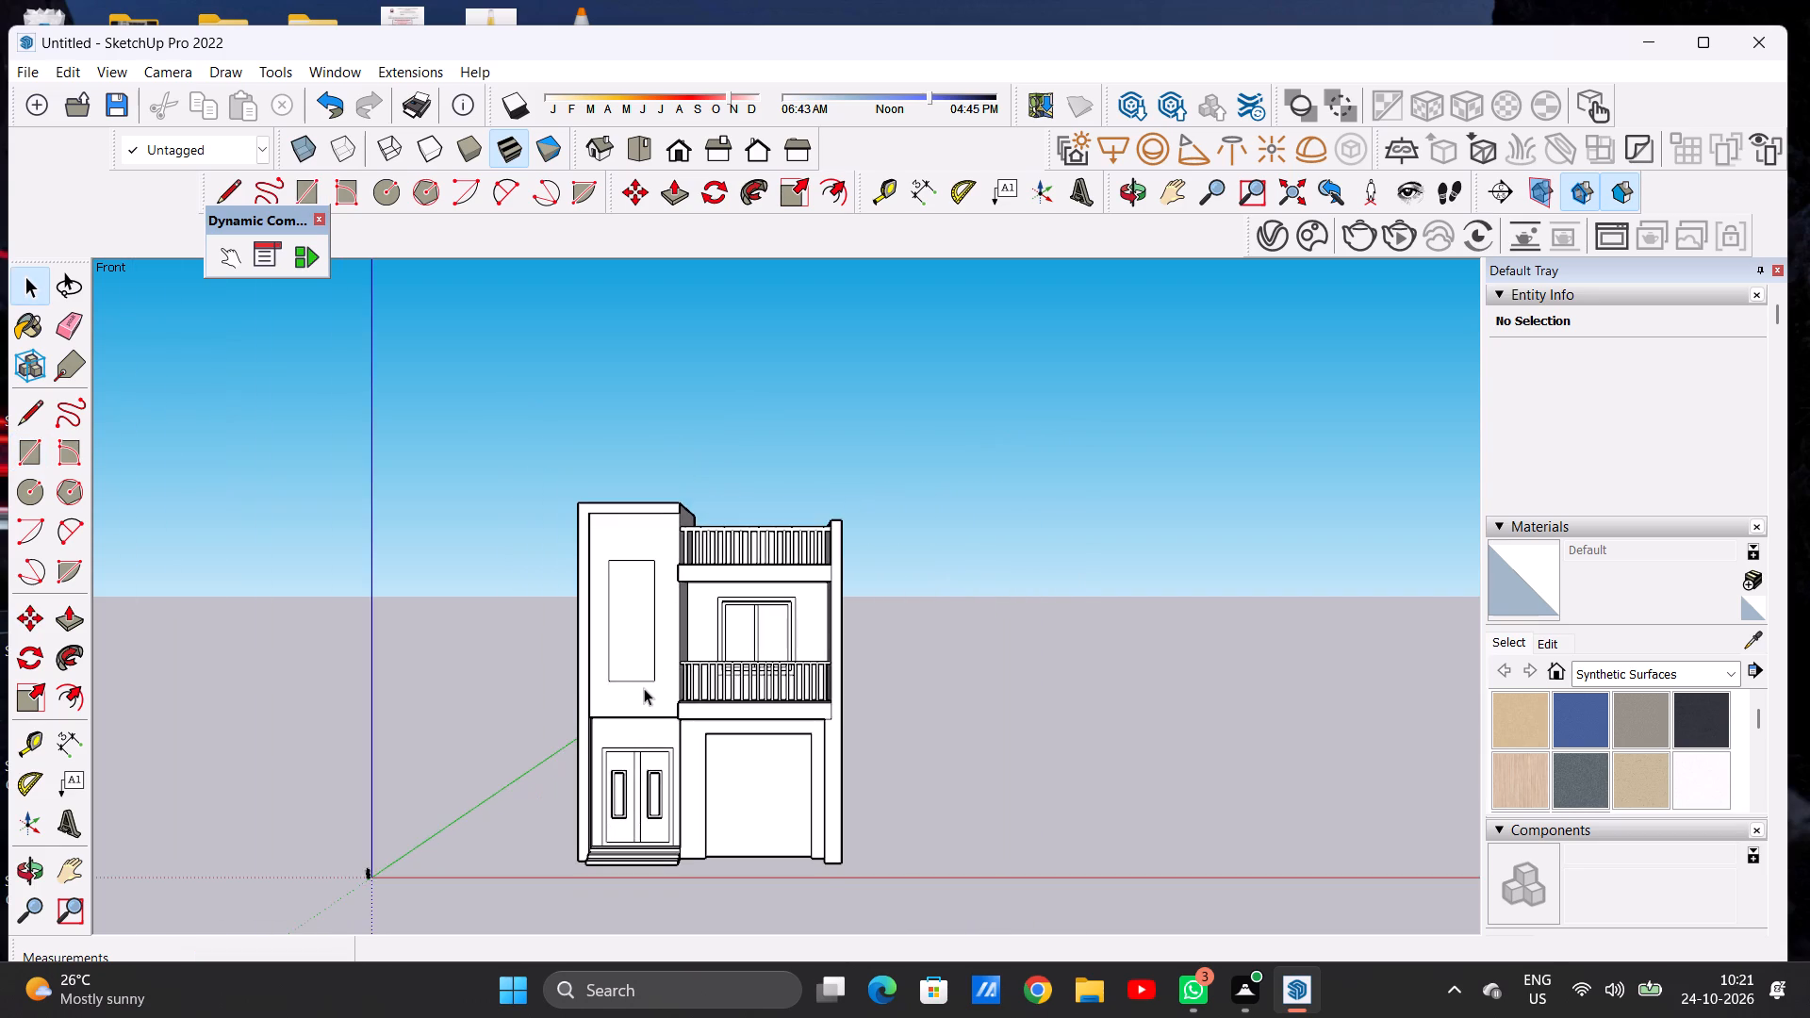
scroll(644, 690, up, 11)
key(l)
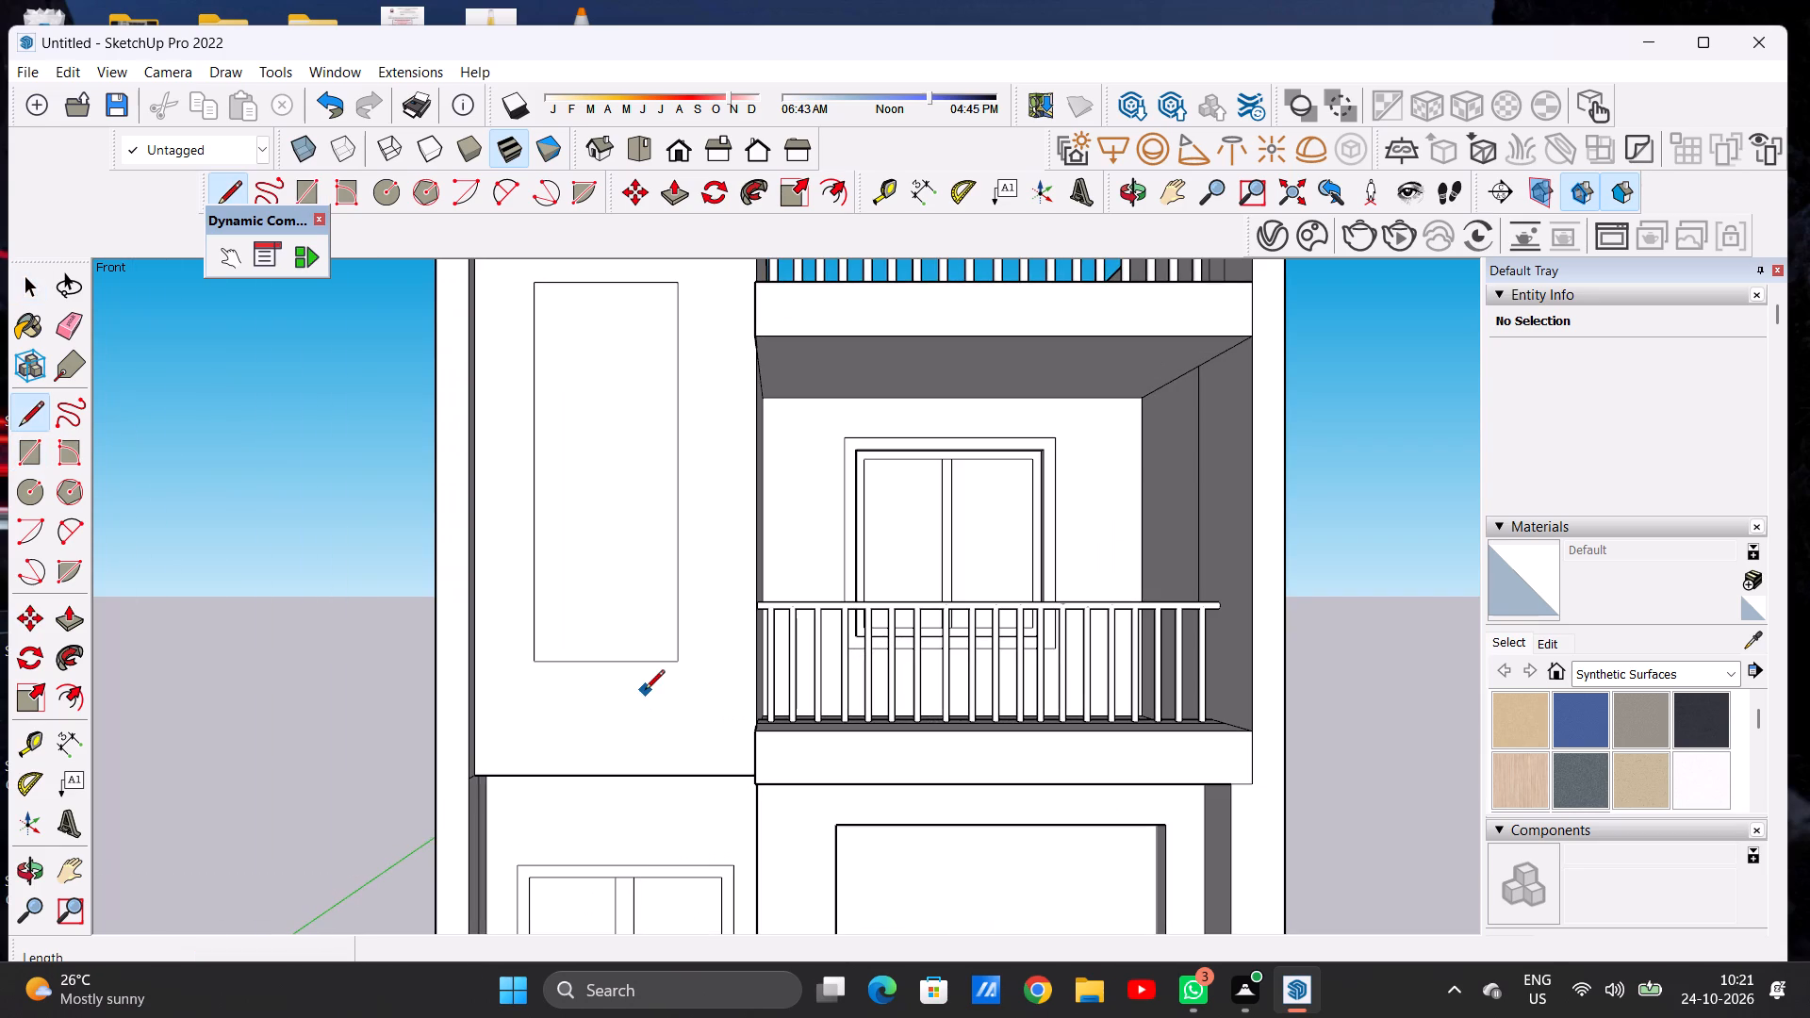
scroll(670, 597, down, 3)
scroll(668, 658, up, 6)
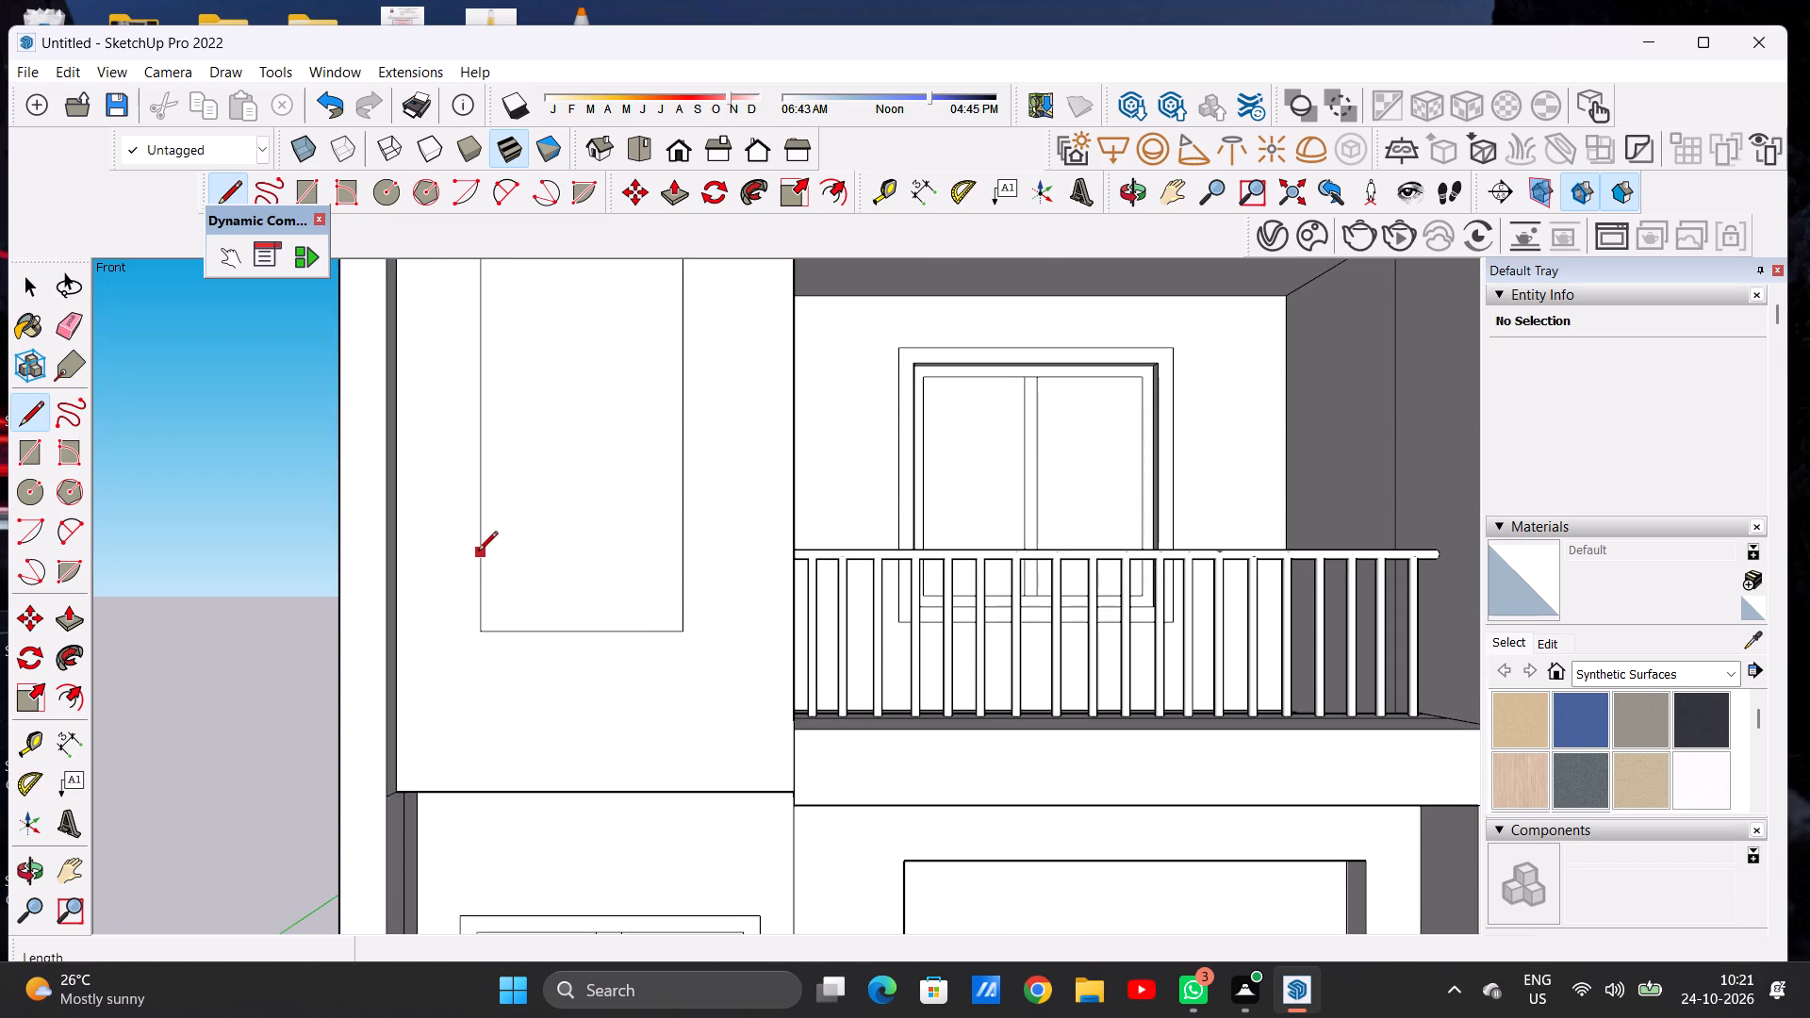
click(478, 552)
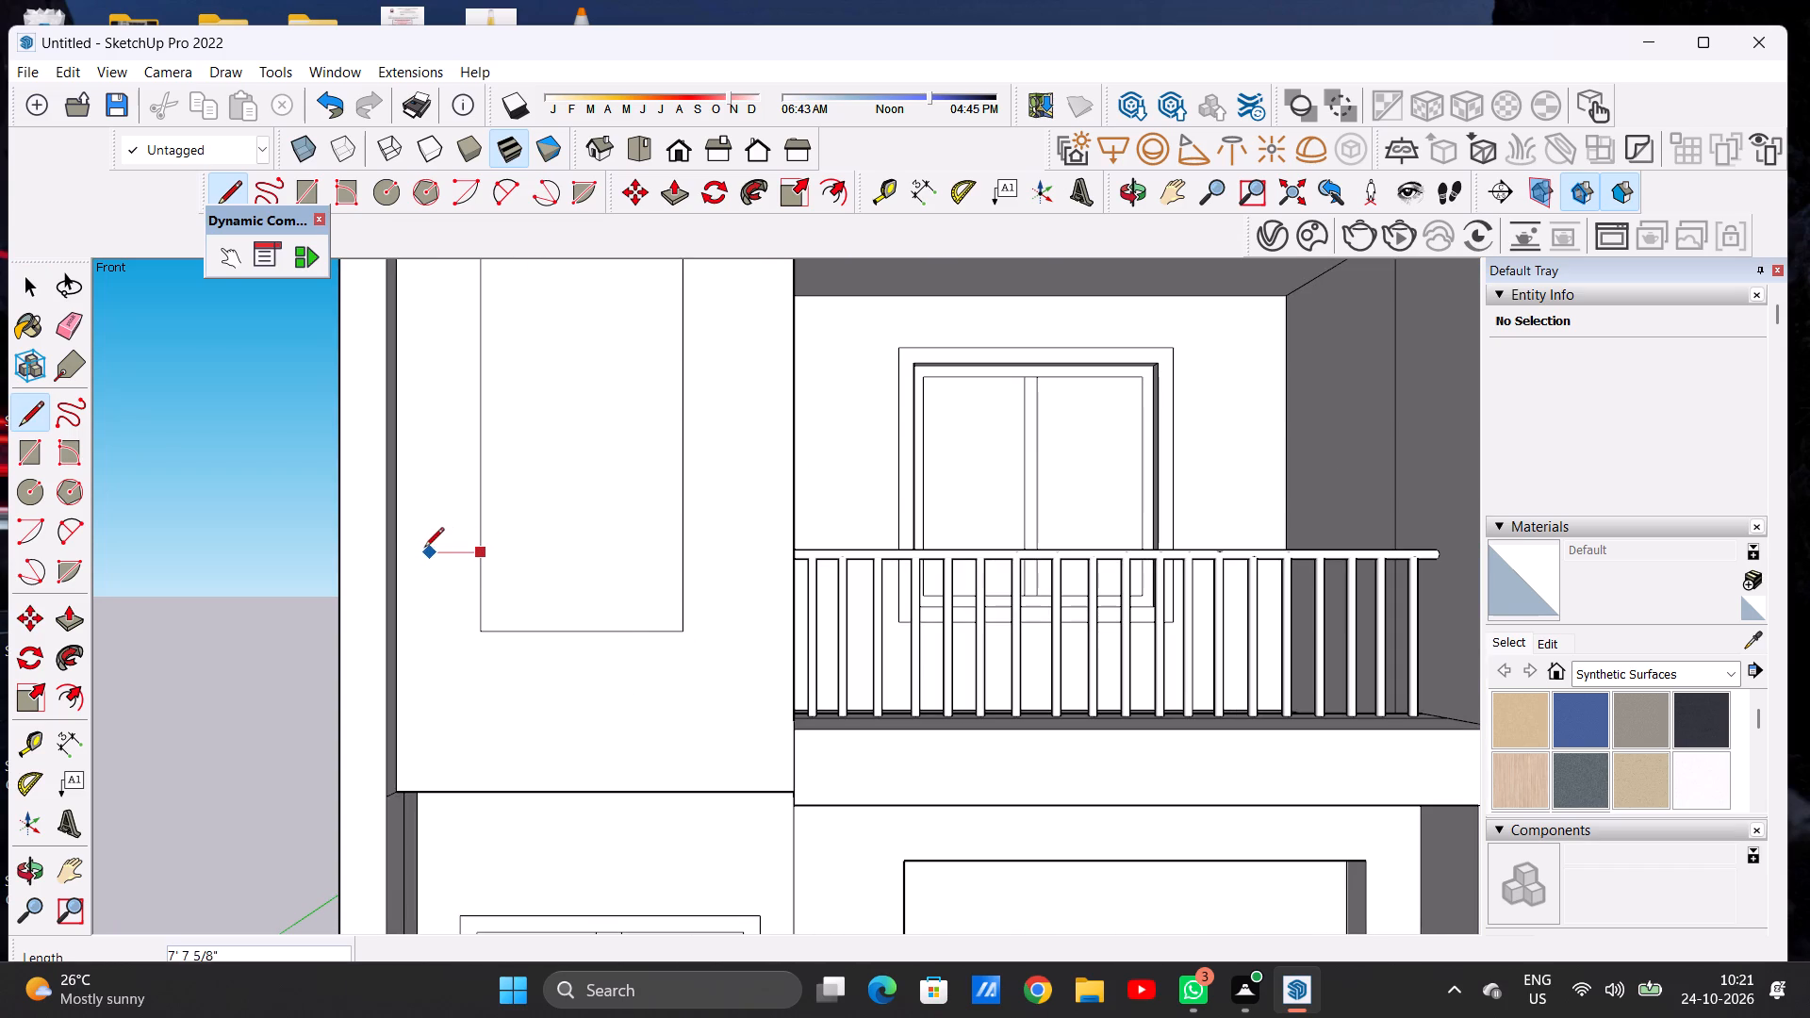
click(419, 550)
click(420, 720)
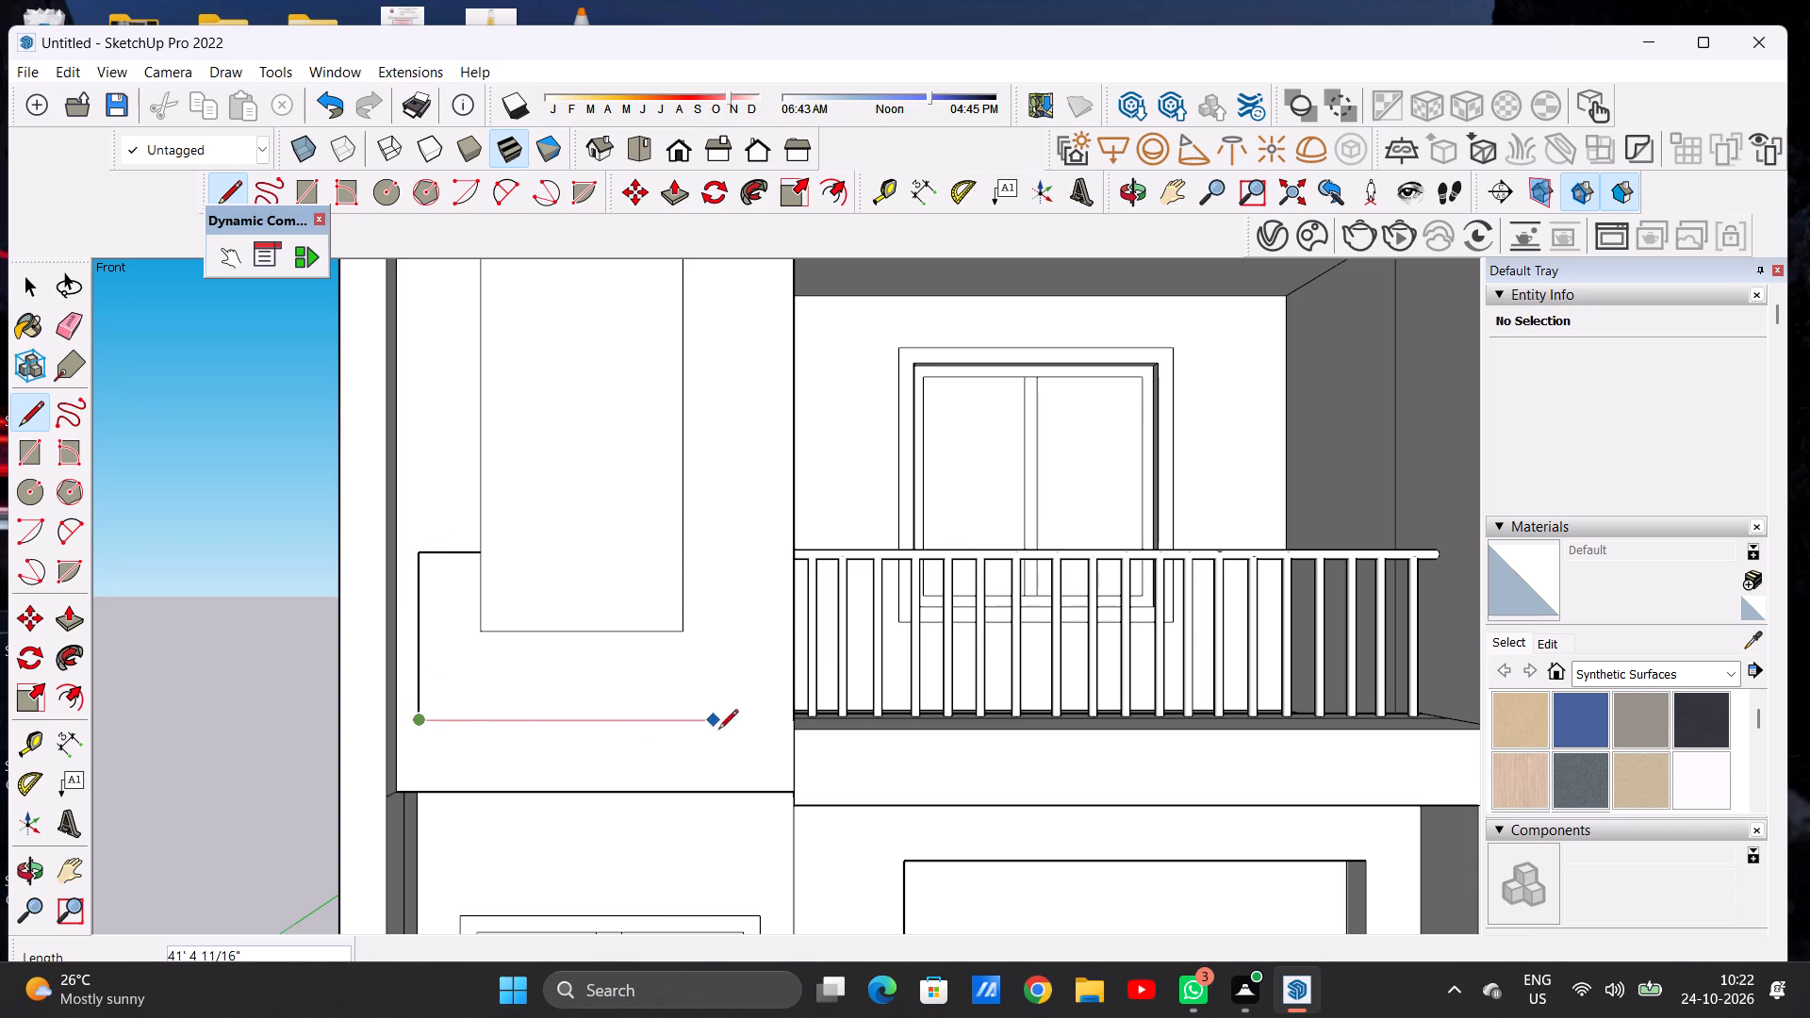
click(748, 716)
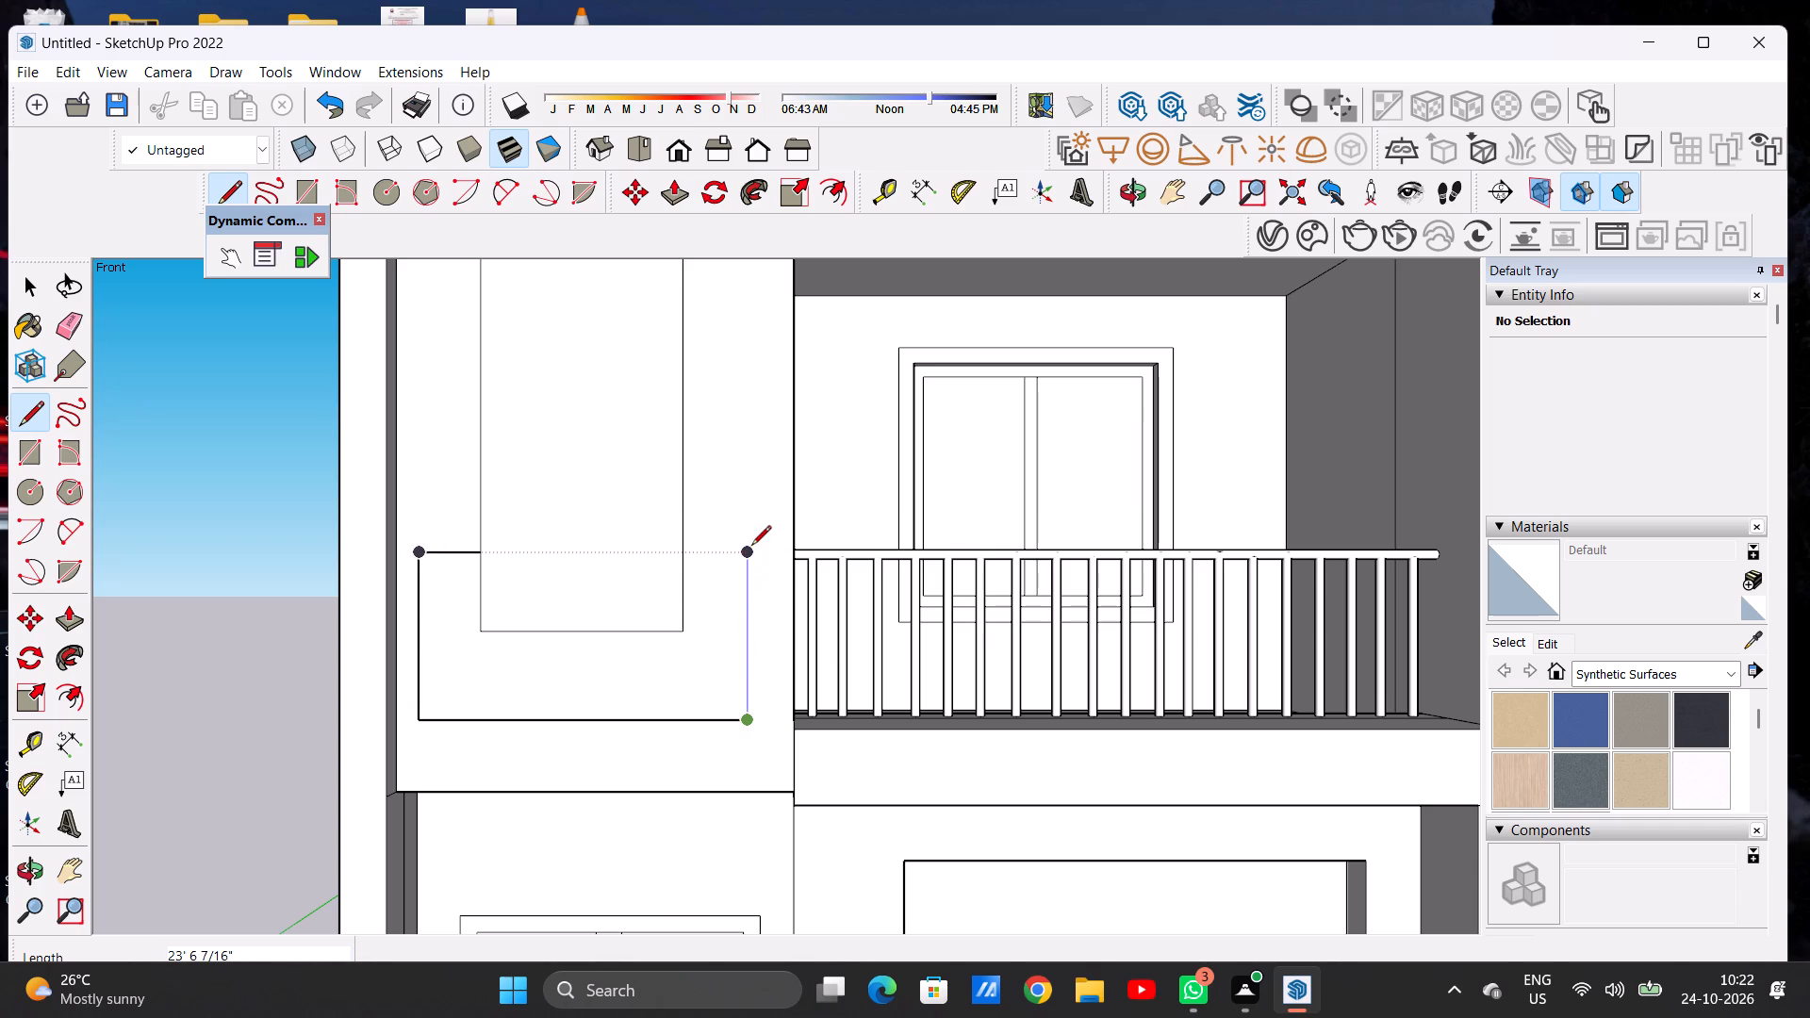
click(750, 547)
click(683, 556)
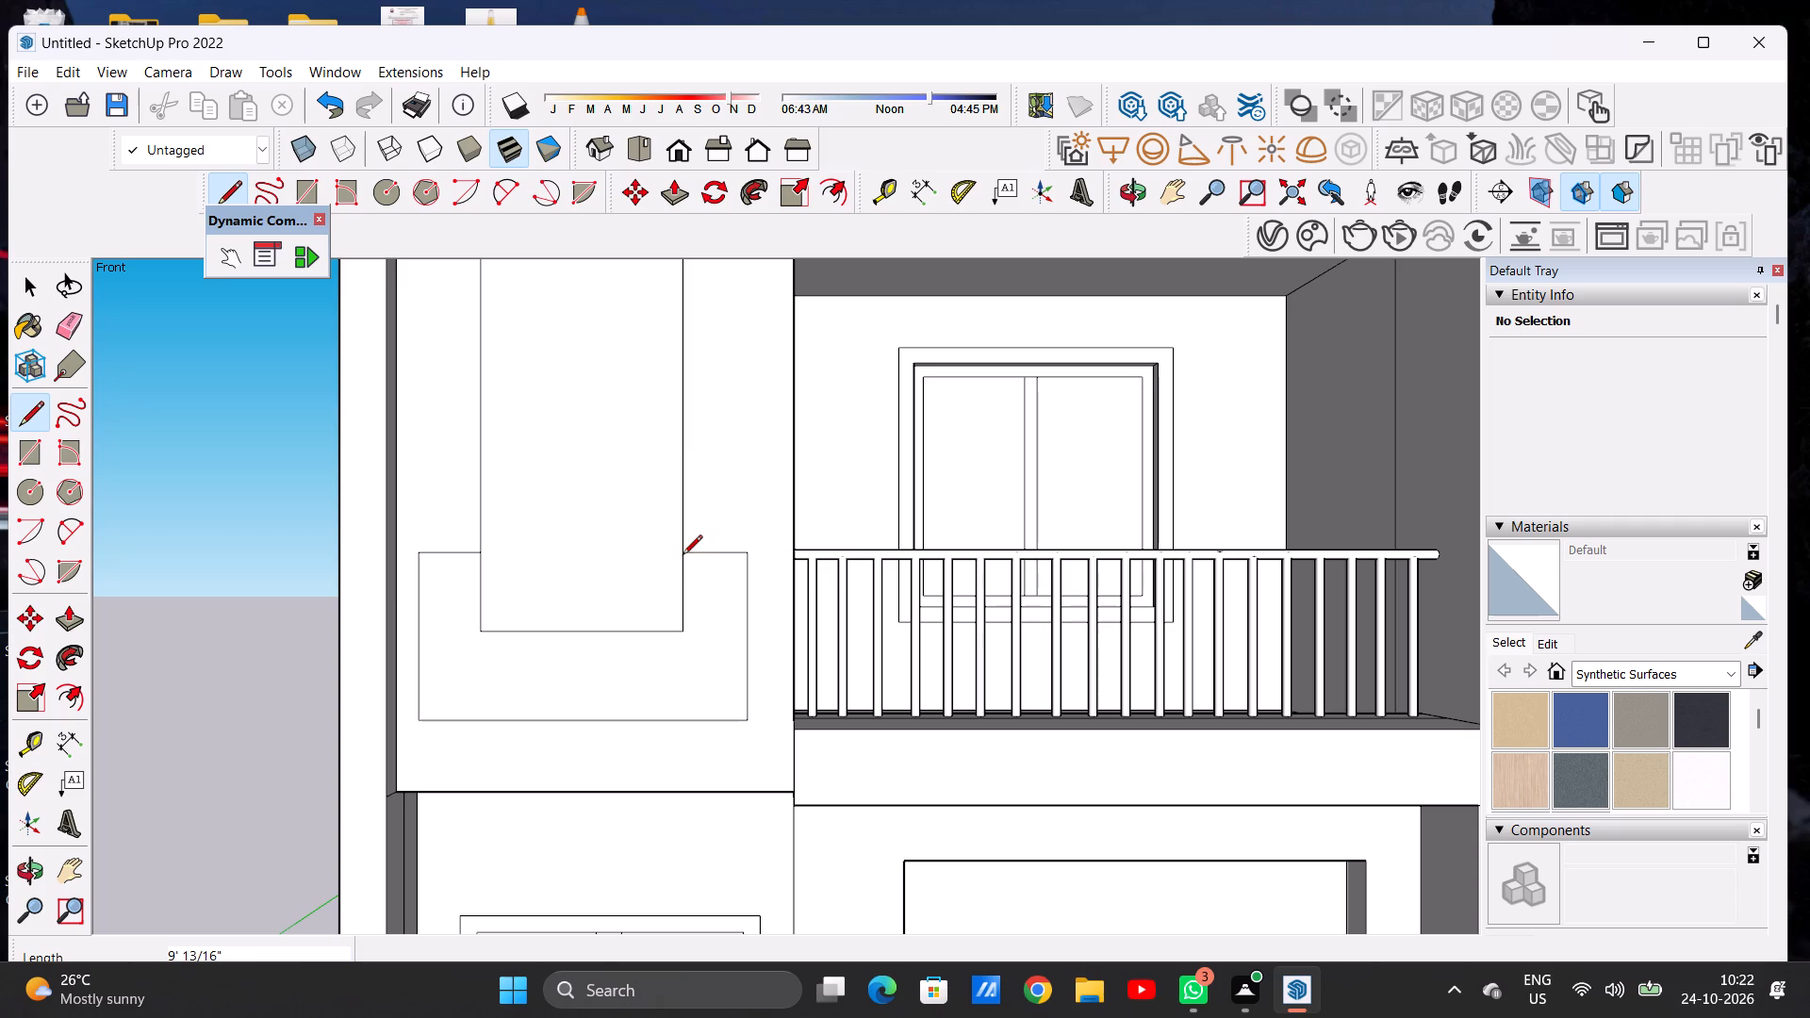
key(space)
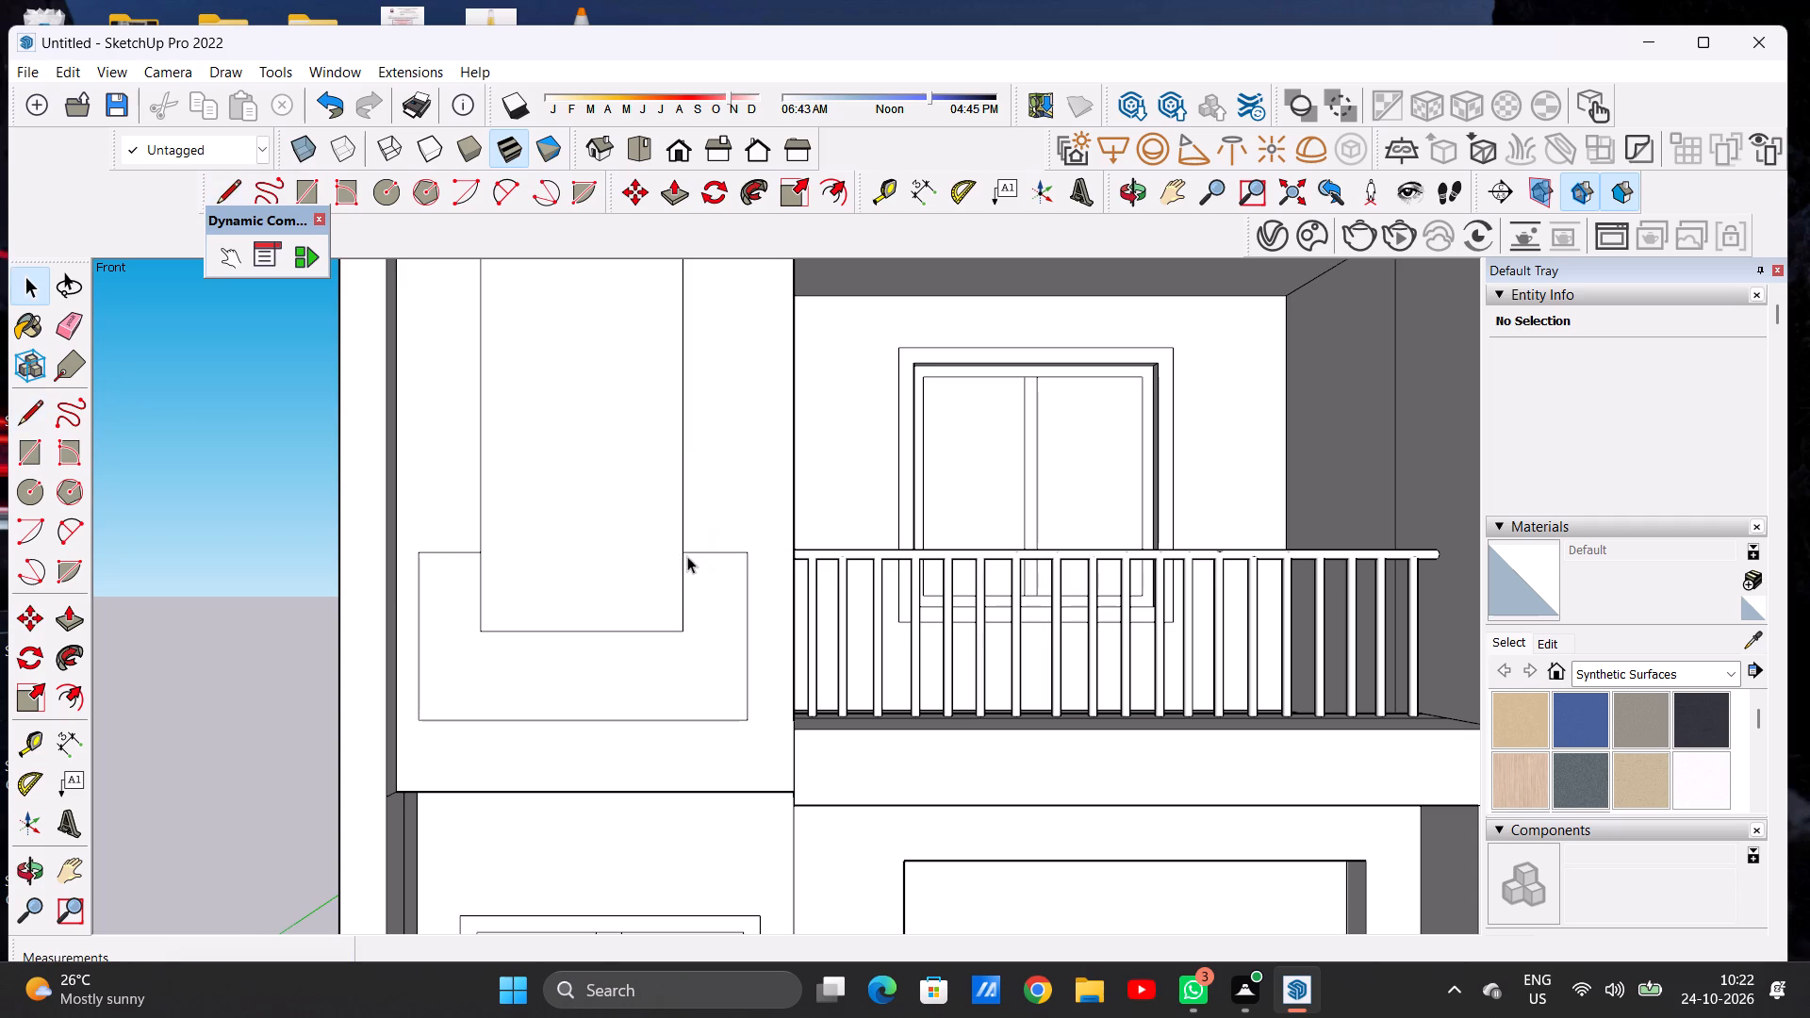
Draw a smaller U-shaped outline about 18' 4" high inside the first one, leaving a U-shaped strip between them.
scroll(687, 556, down, 5)
scroll(696, 582, up, 2)
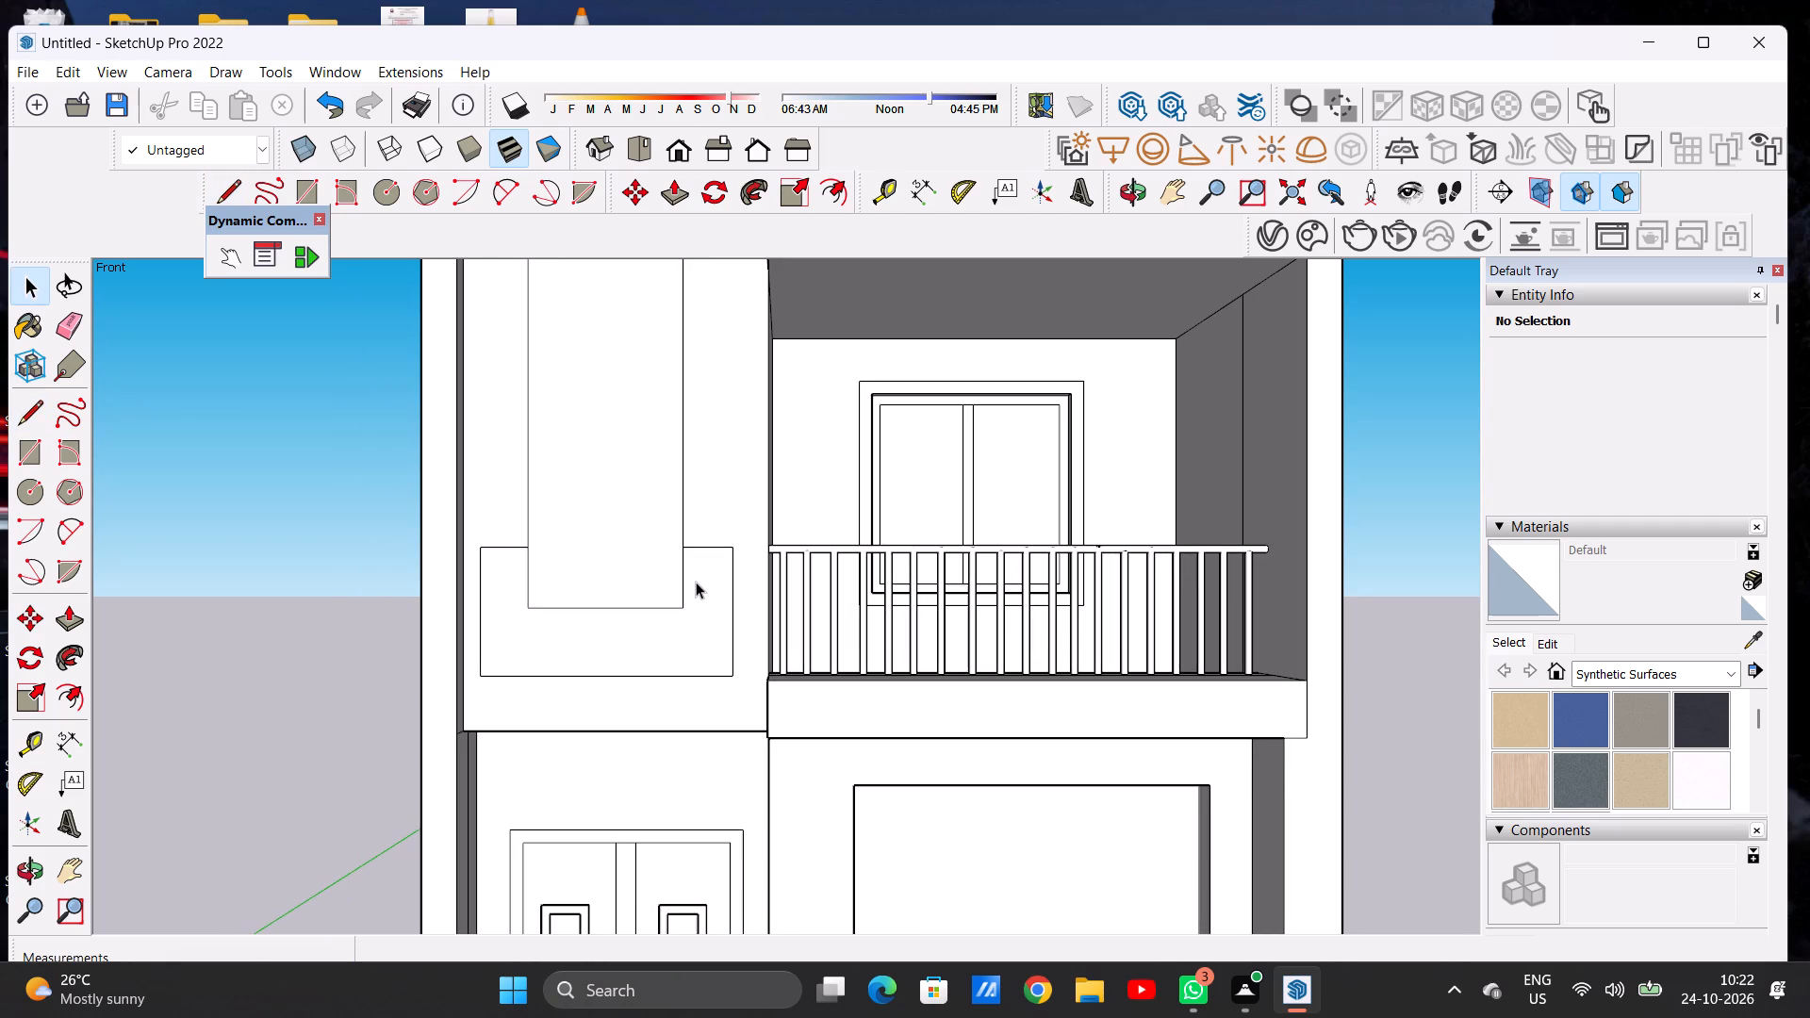
key(l)
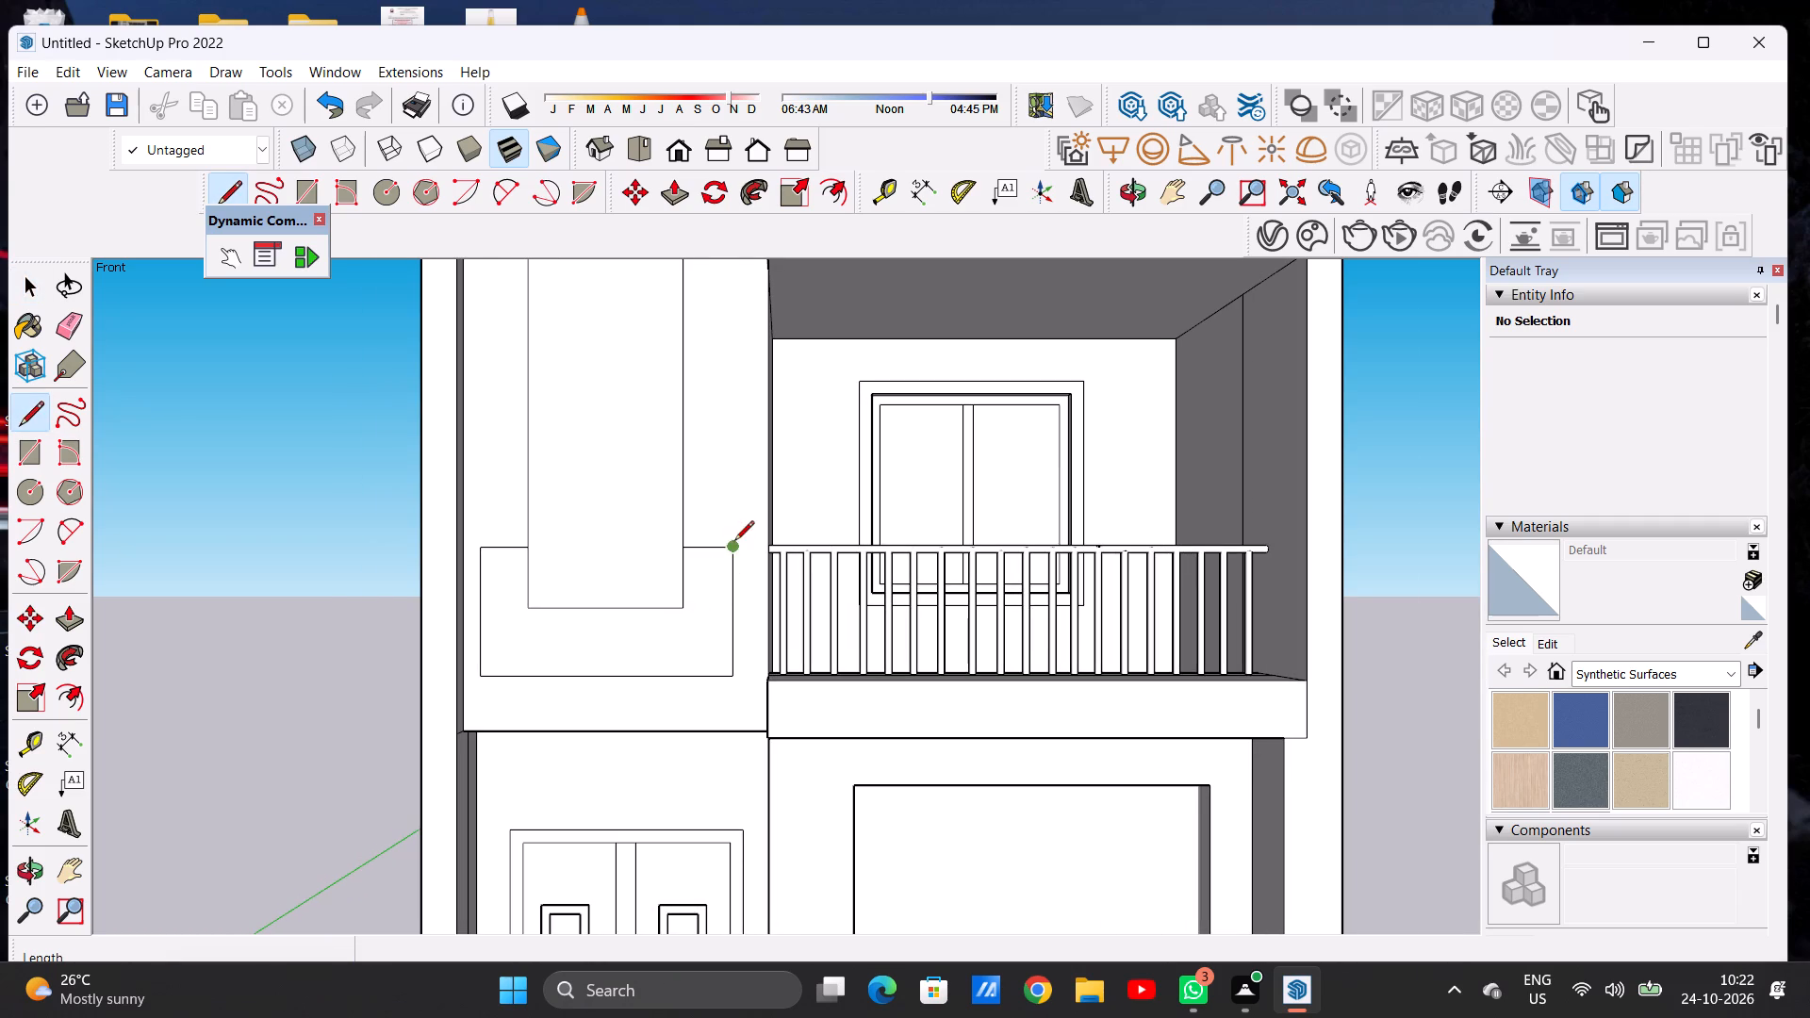
scroll(734, 539, up, 3)
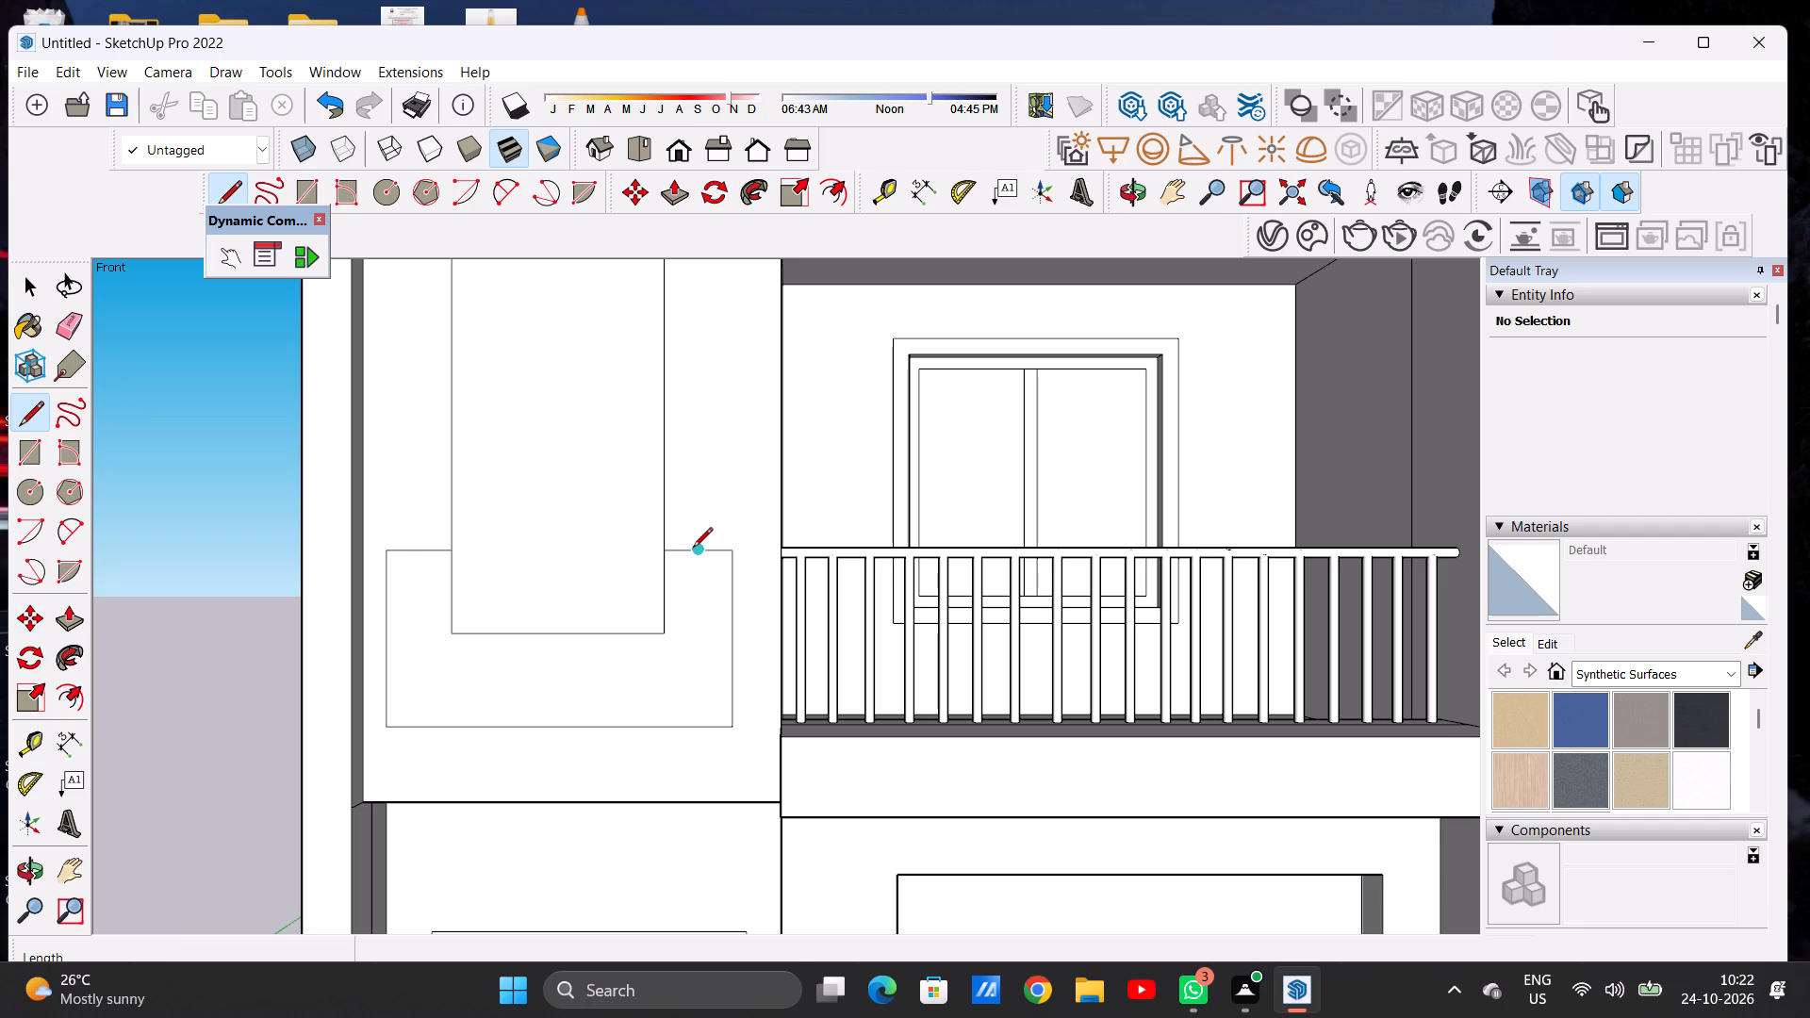
click(693, 549)
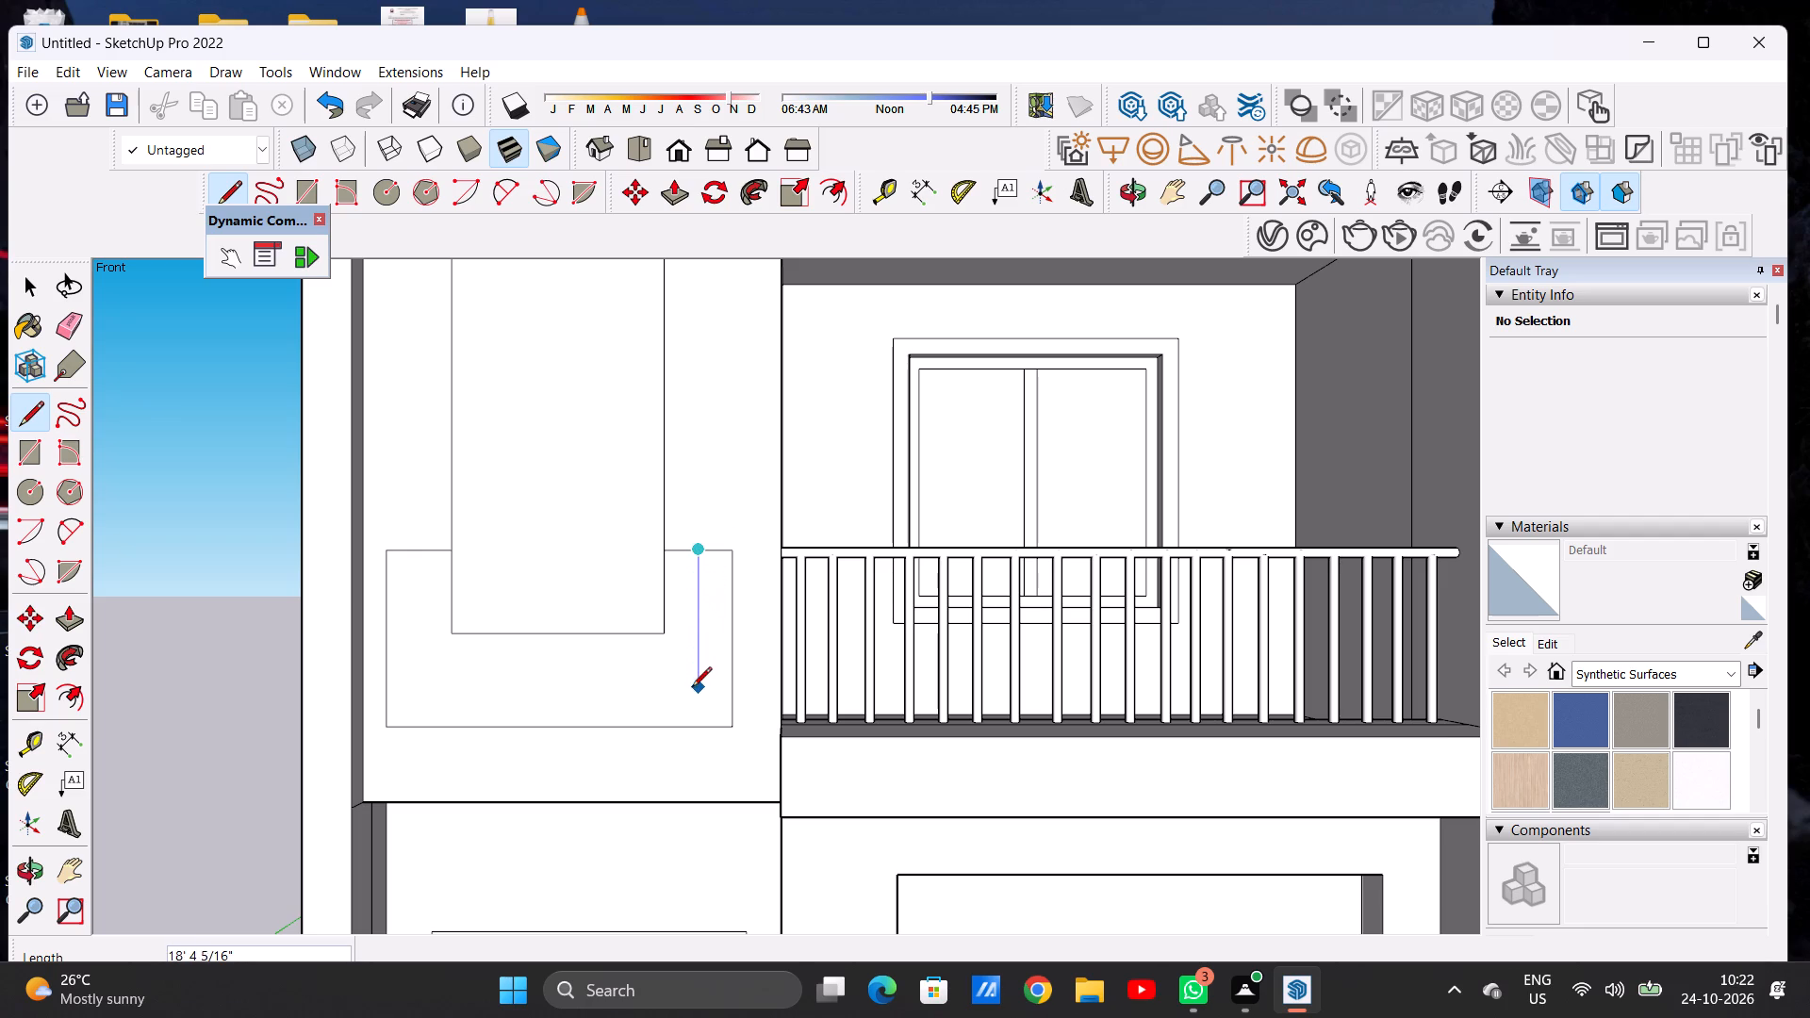
click(692, 688)
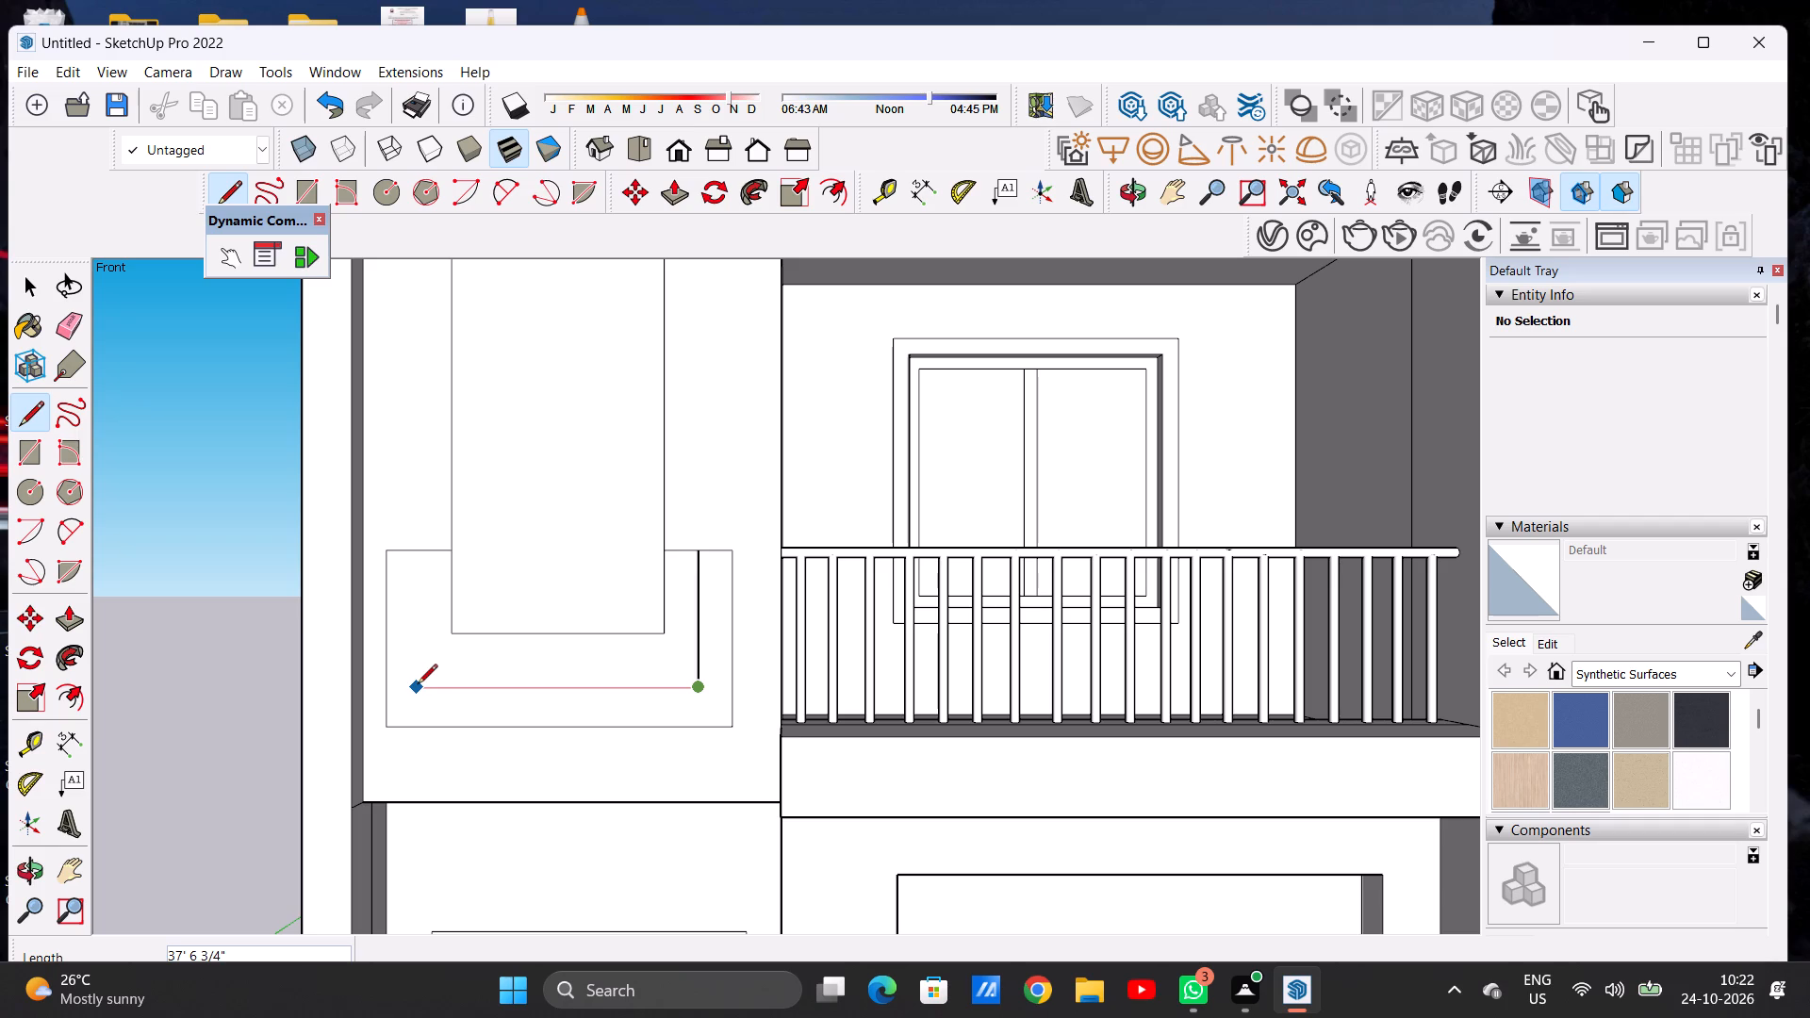
click(425, 685)
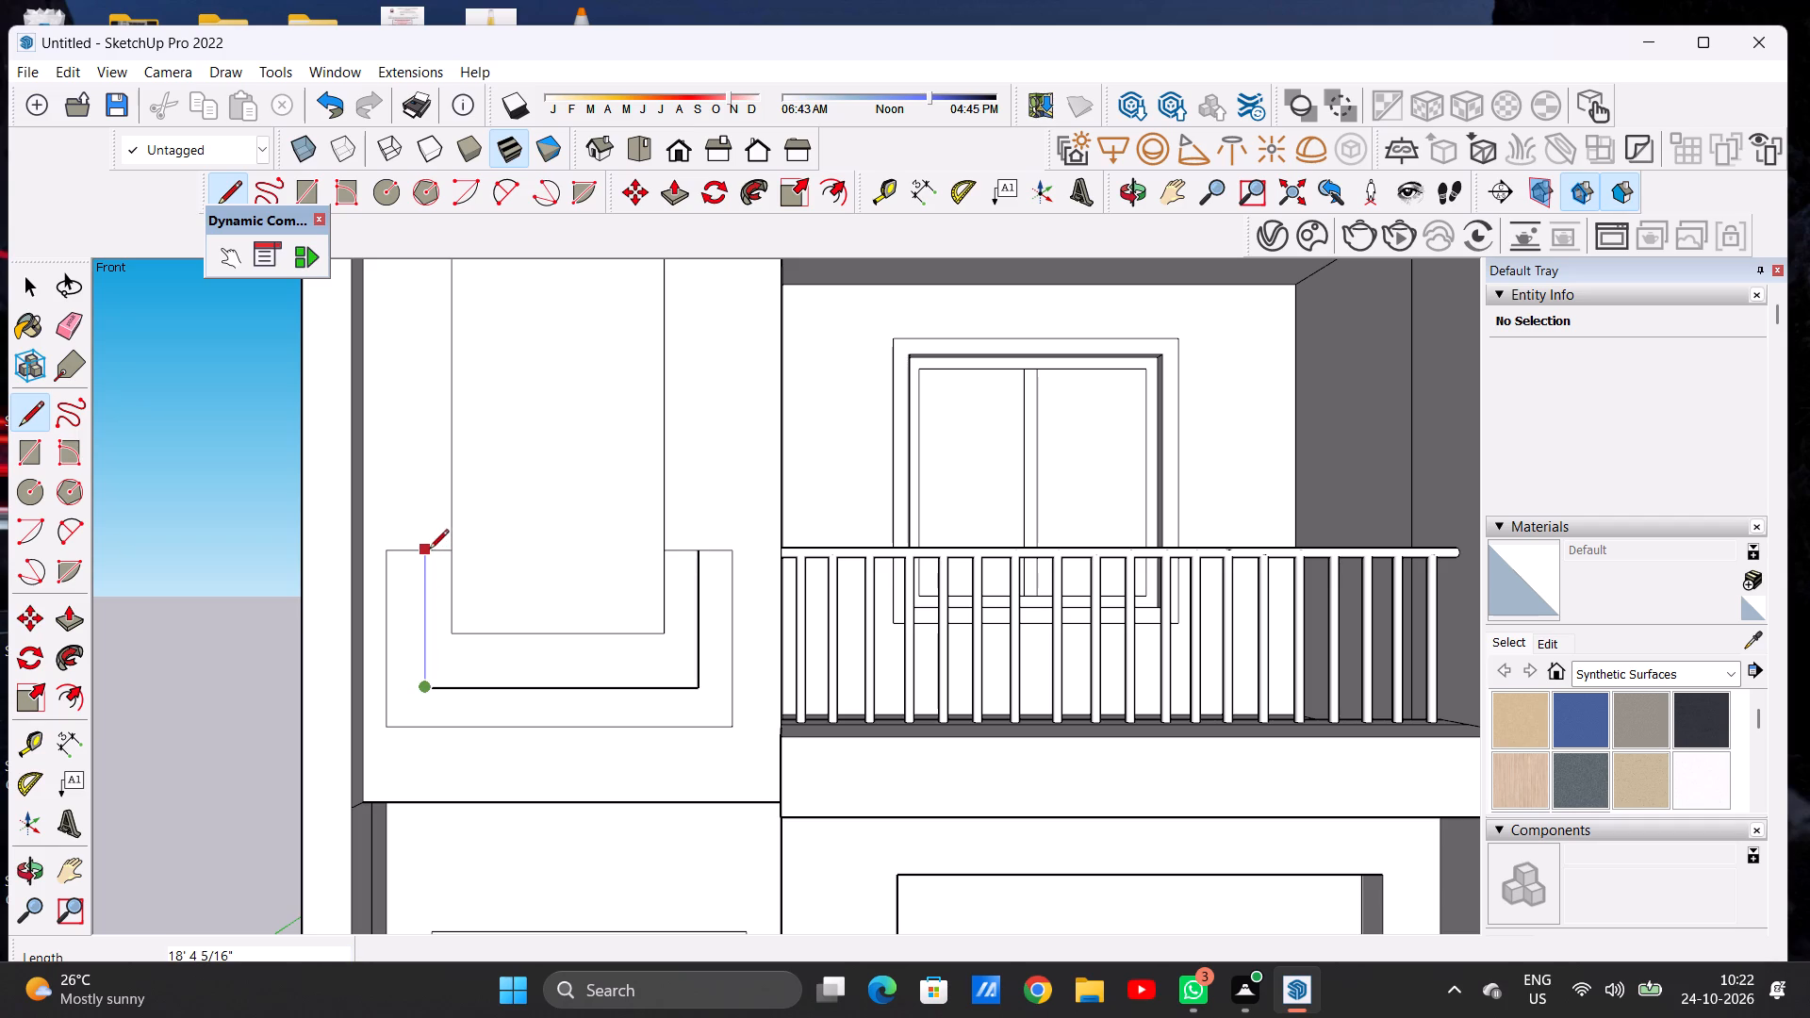
click(424, 552)
key(space)
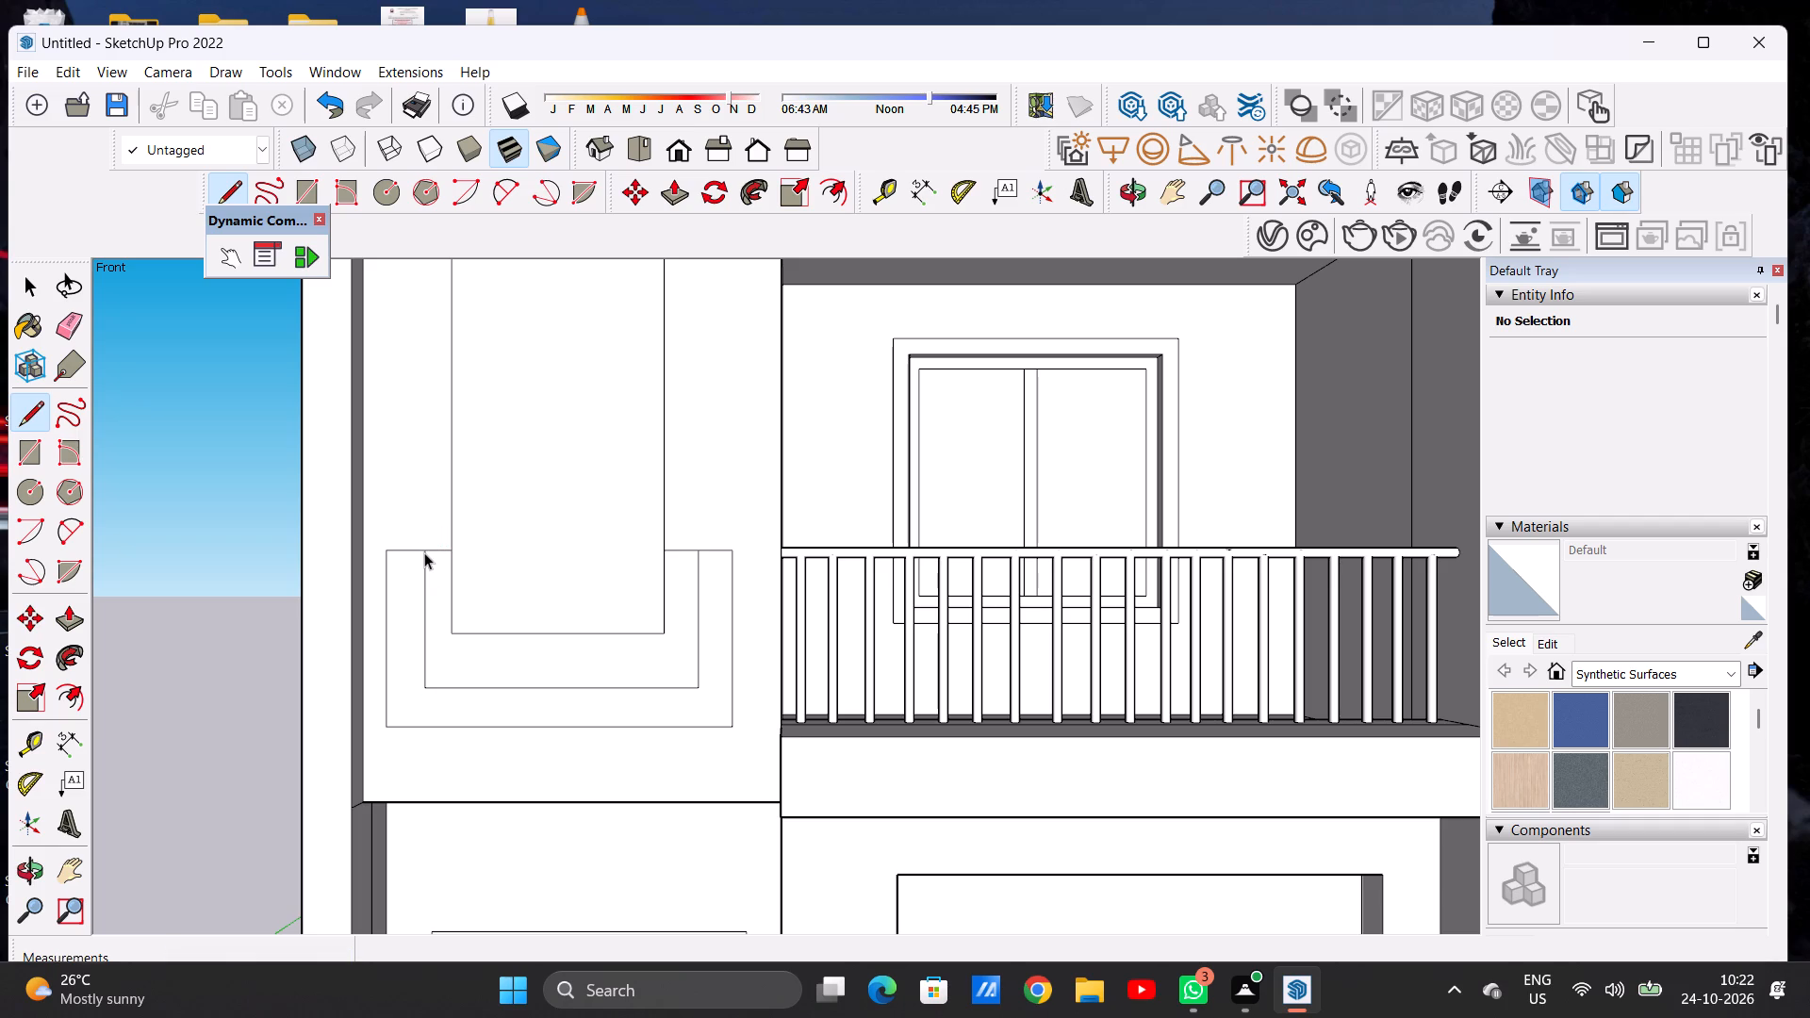
Push/Pull the U-shaped strip on the tower outward about 11' 2" to form a projecting surround.
scroll(668, 713, down, 7)
middle_drag(639, 708, 397, 751)
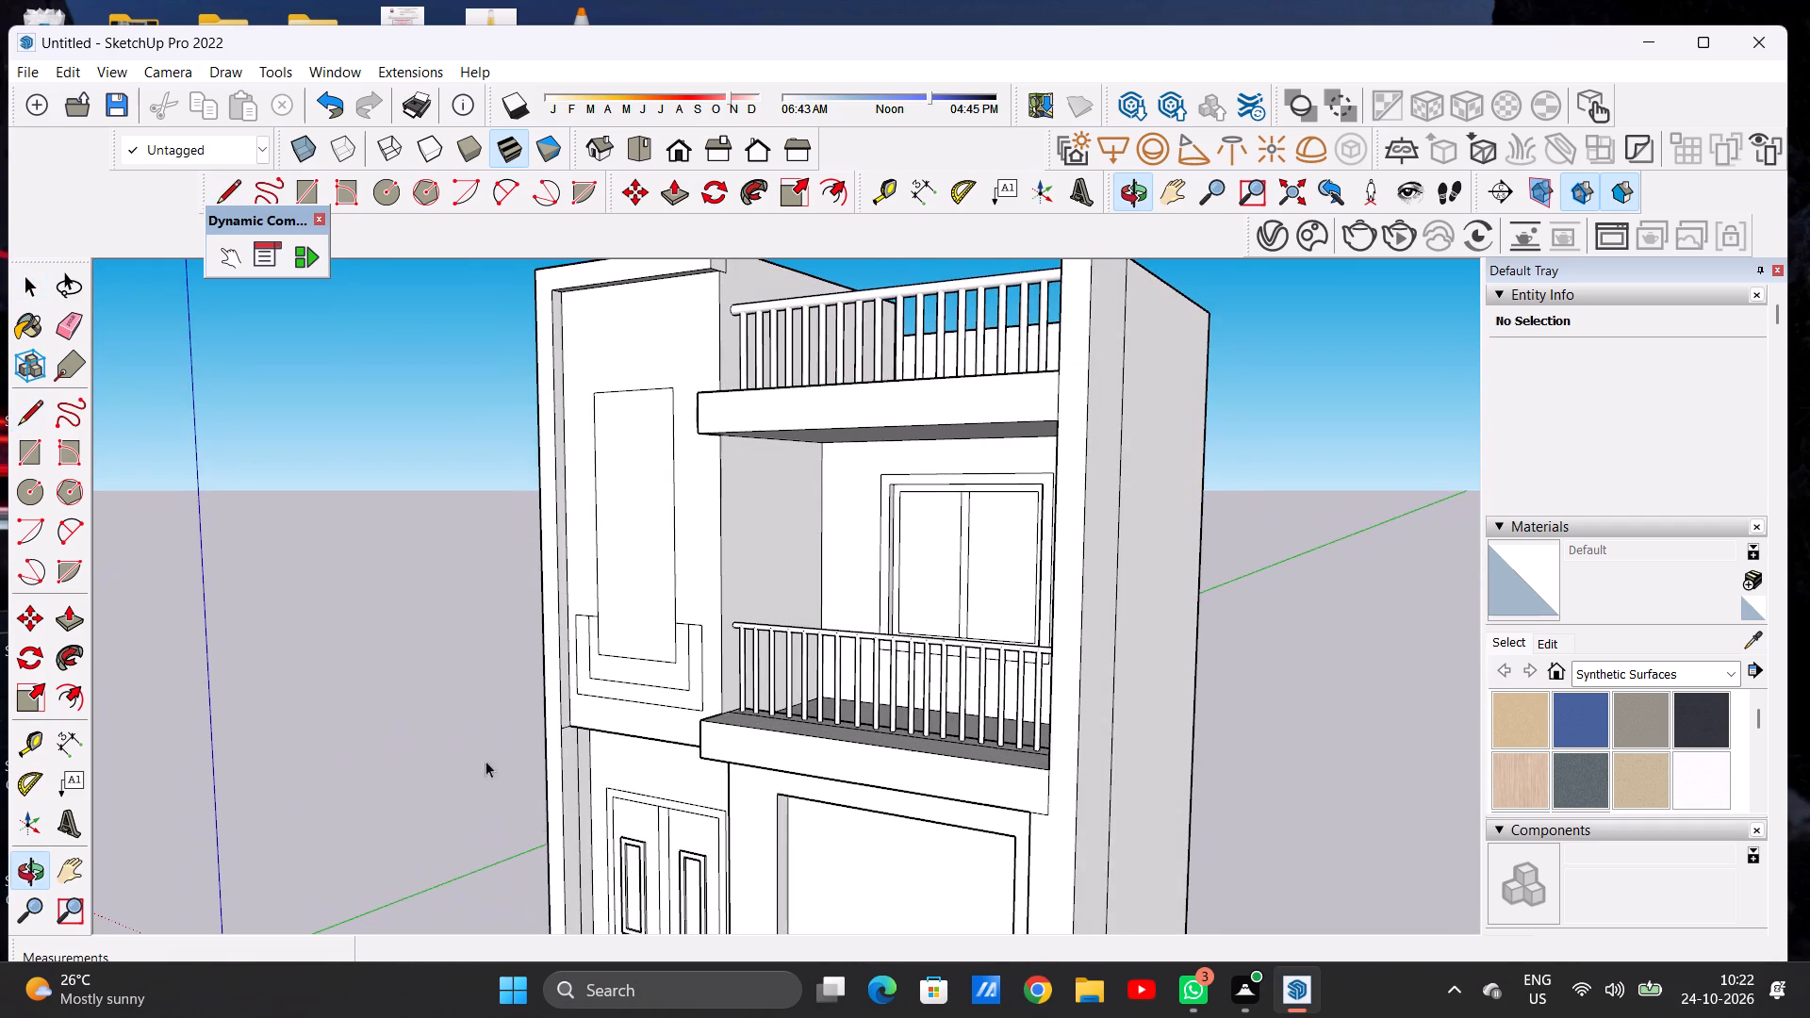
scroll(681, 658, up, 5)
key(p)
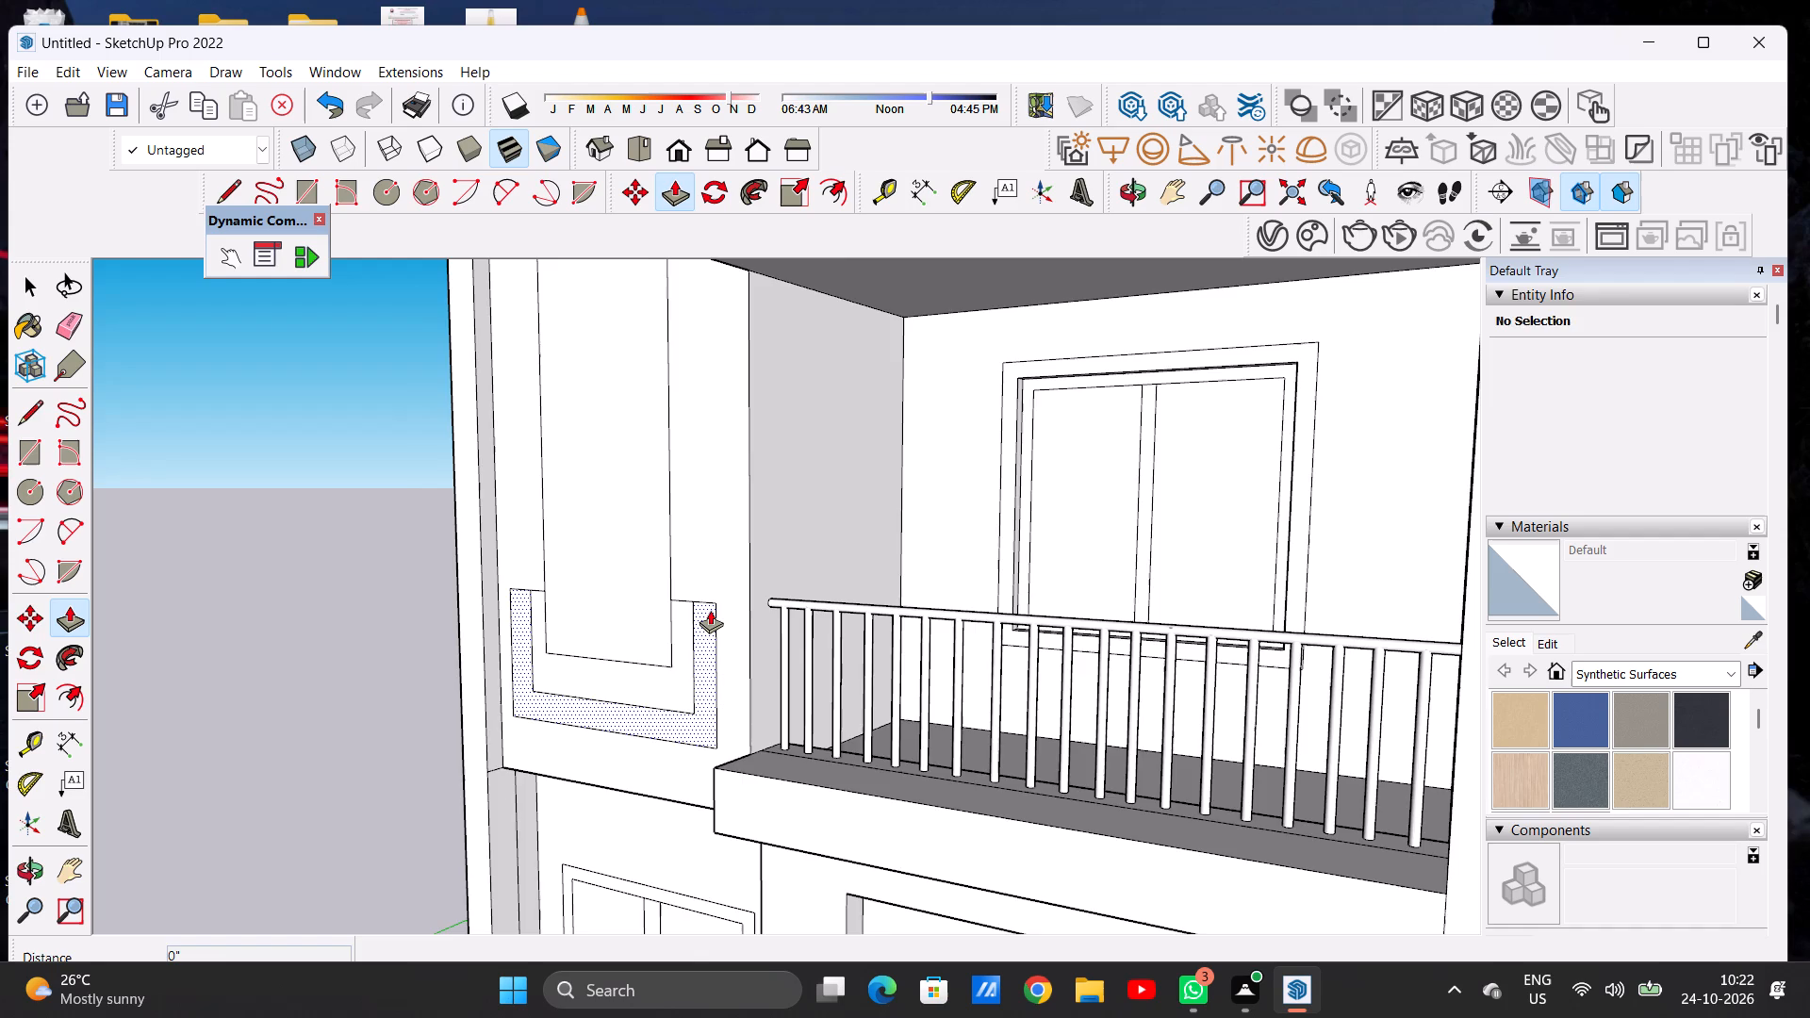
scroll(704, 614, up, 3)
click(705, 614)
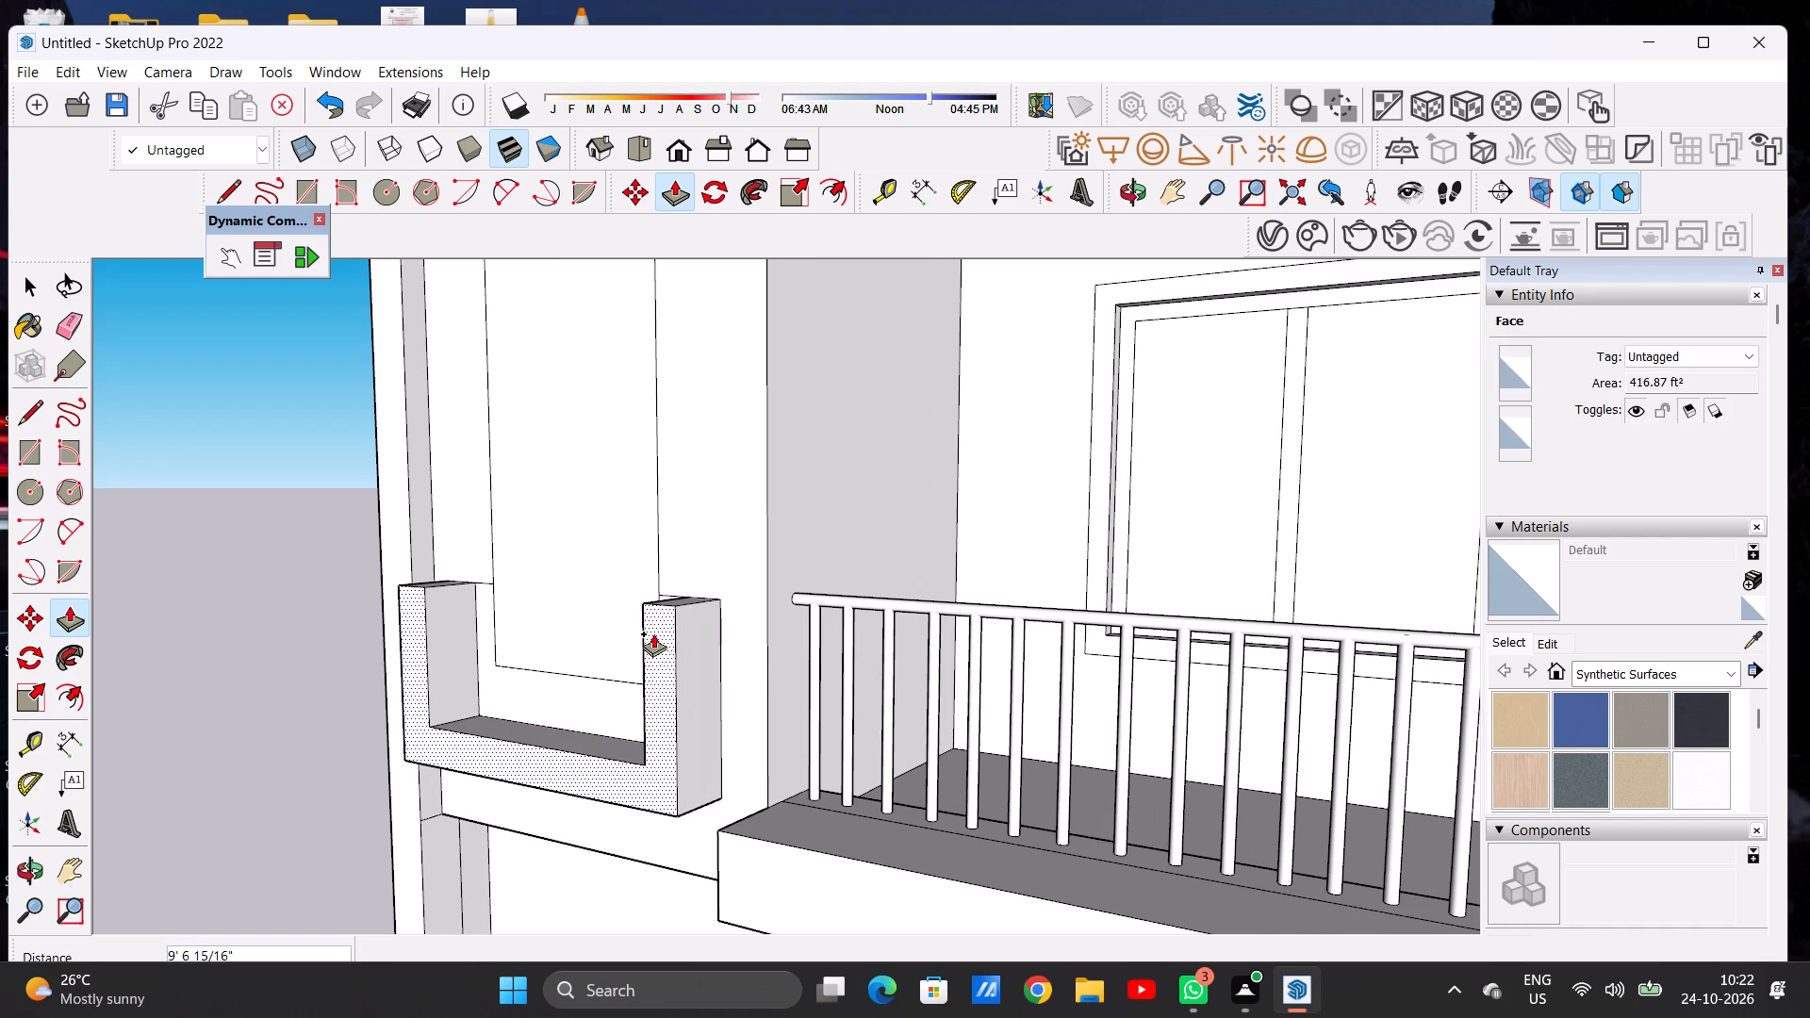
click(646, 638)
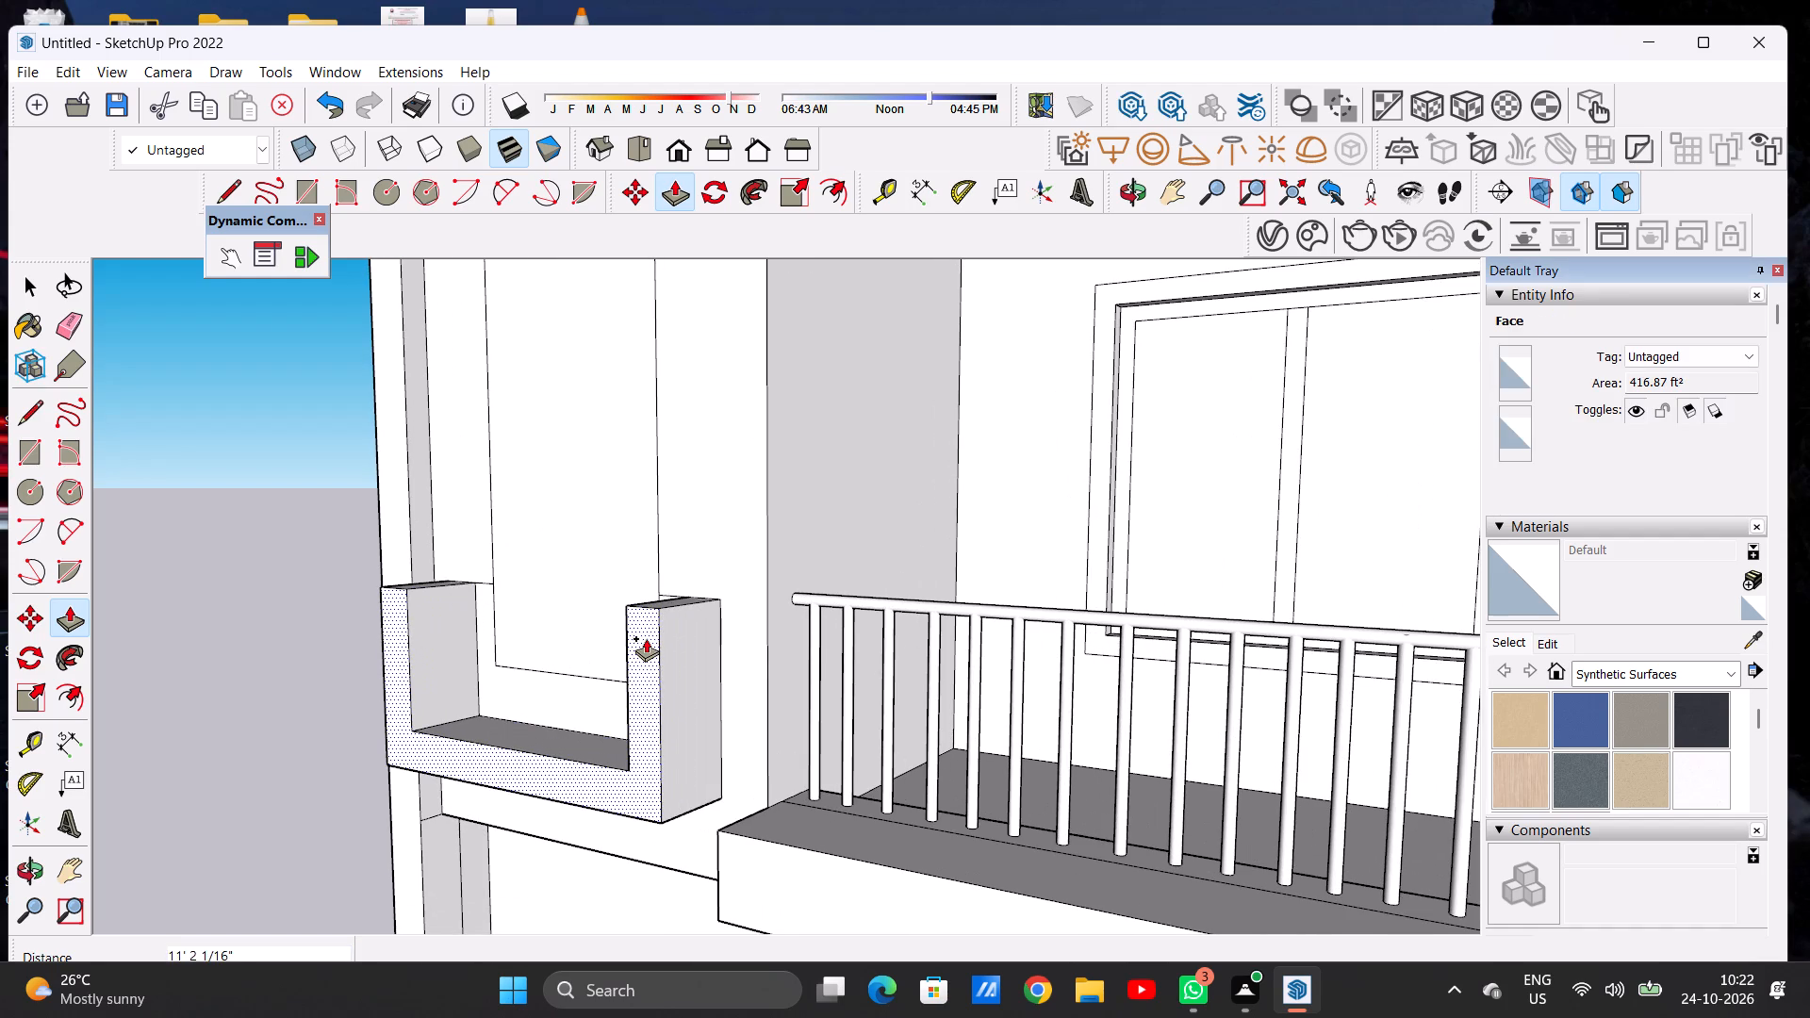
key(space)
Push/Pull the front face of the tower's U-shaped surround a further 3' 11" or so outward.
scroll(660, 625, down, 5)
scroll(663, 611, up, 2)
scroll(666, 601, down, 6)
middle_drag(543, 689, 706, 736)
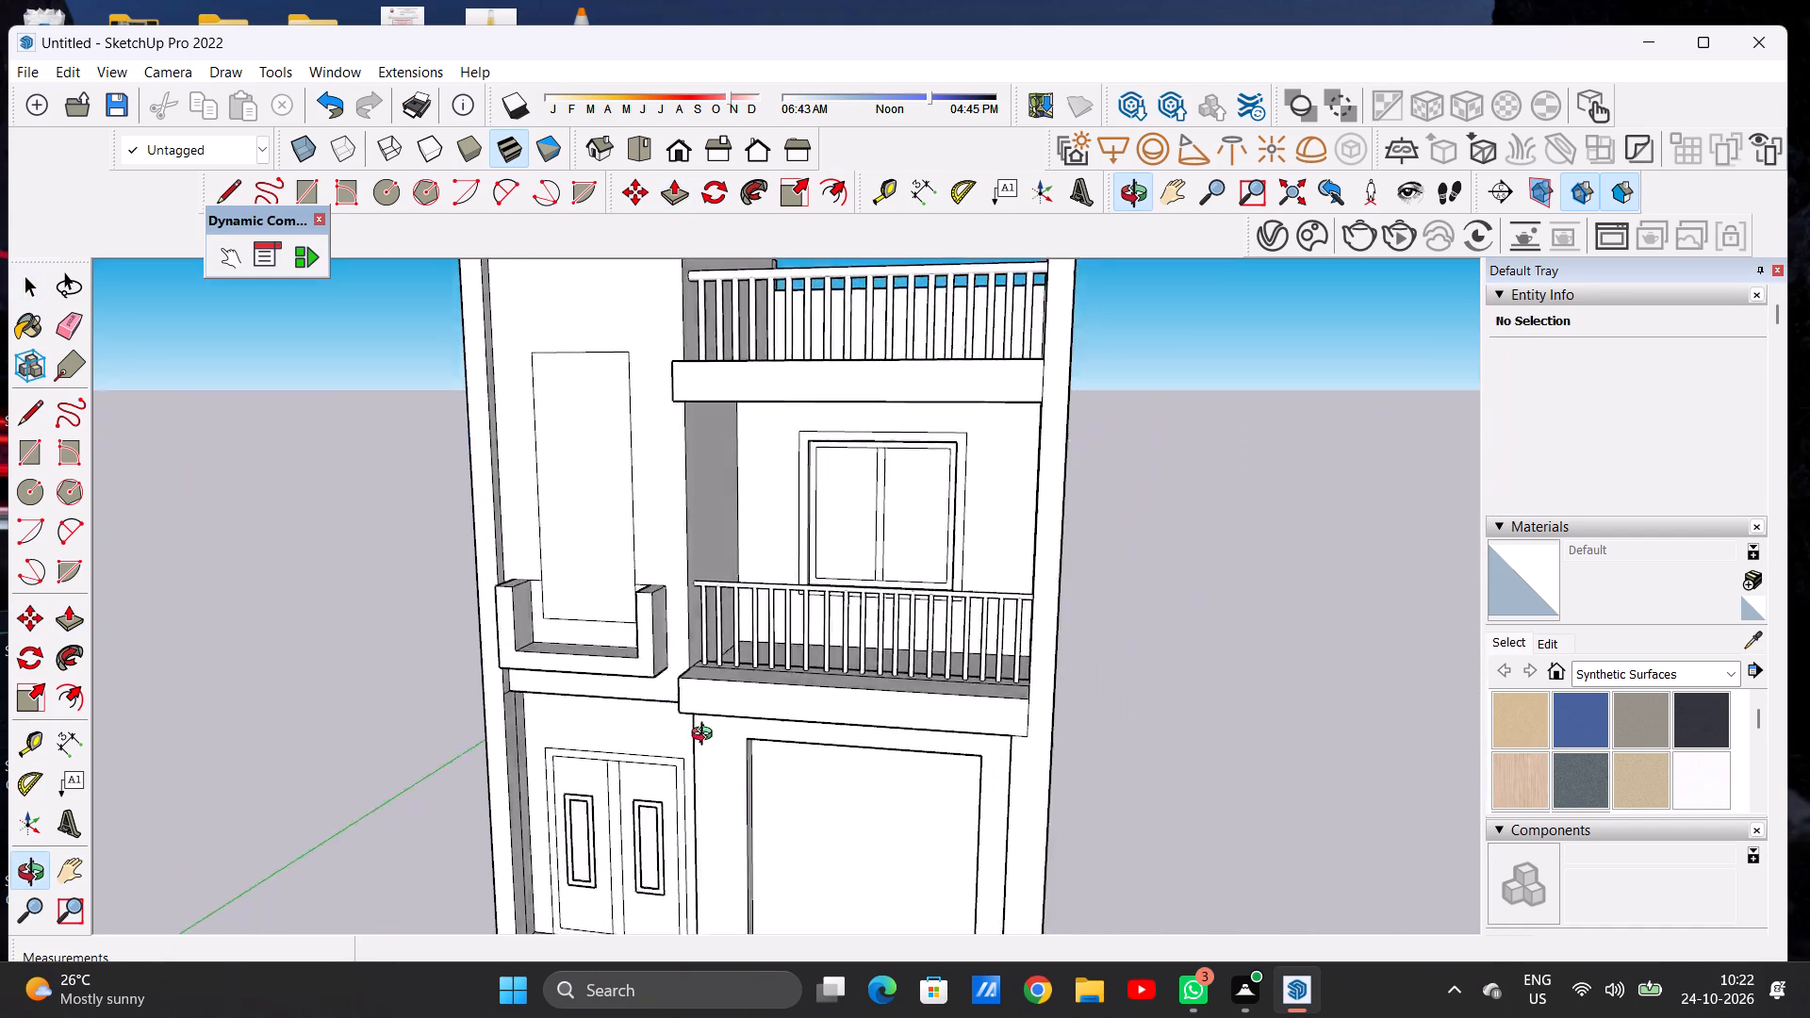
middle_drag(706, 736, 820, 915)
scroll(557, 678, up, 8)
scroll(785, 652, down, 3)
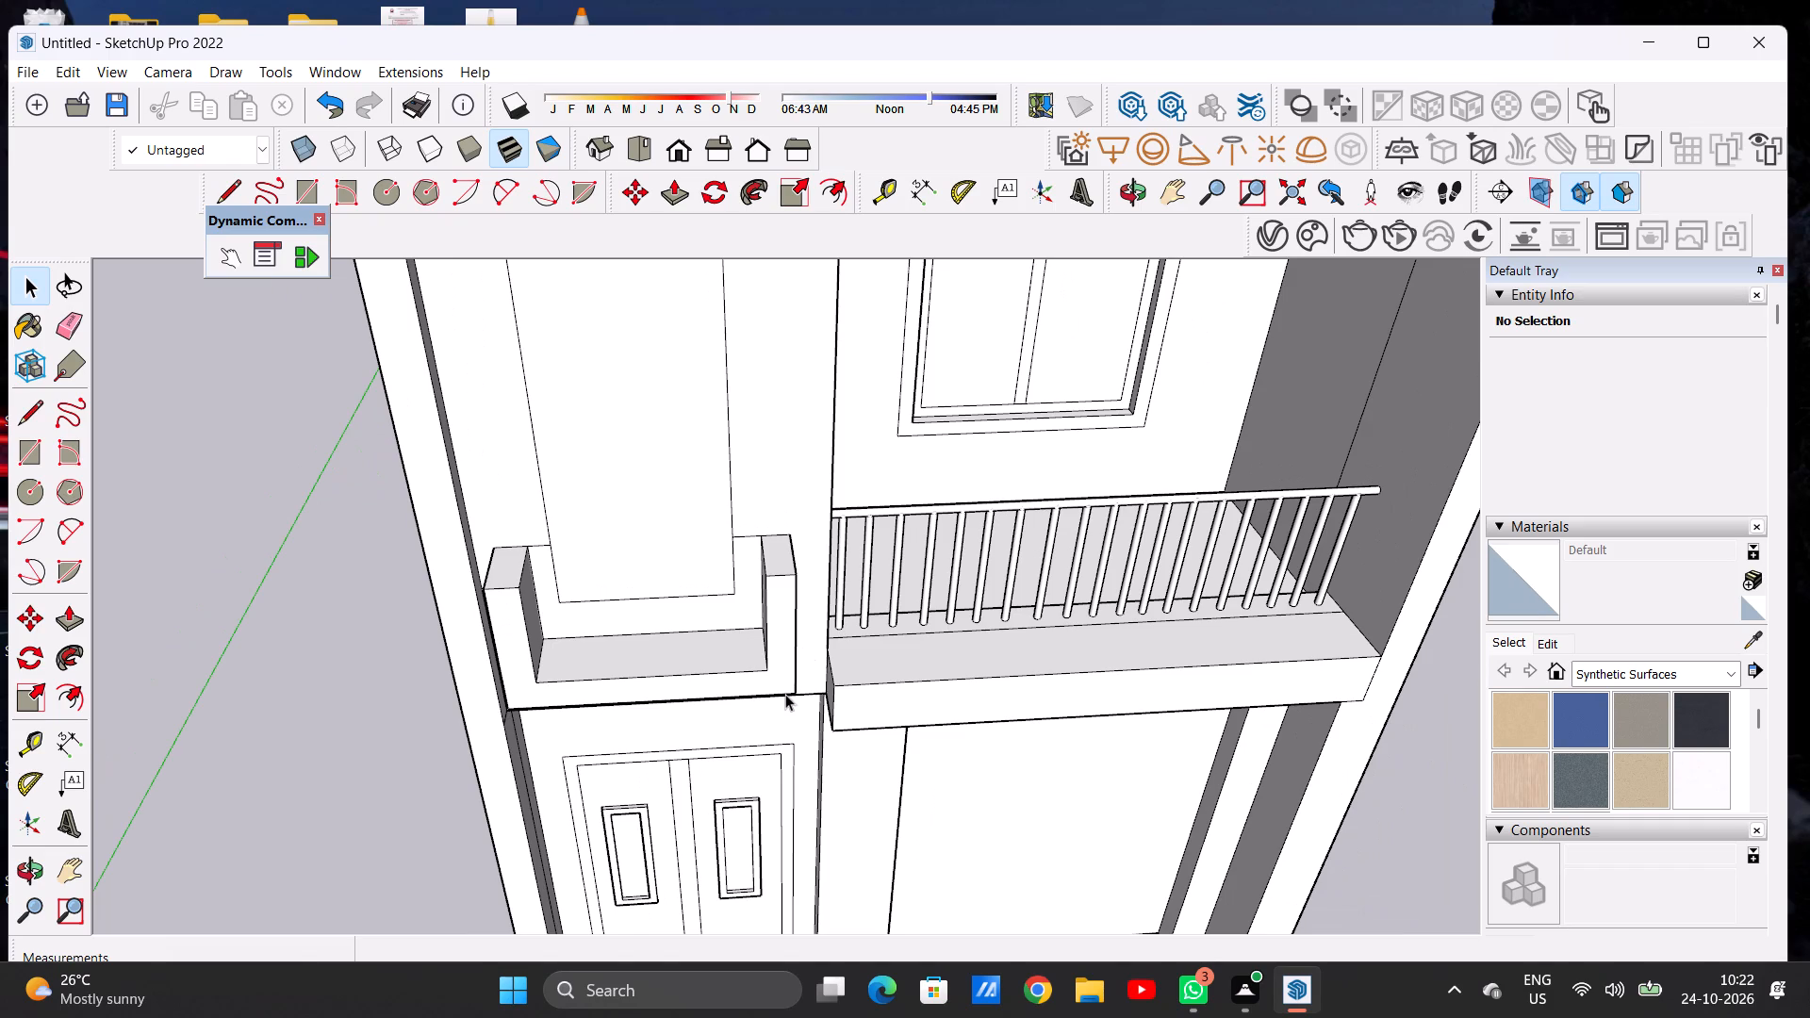
middle_drag(768, 689, 601, 600)
scroll(696, 619, up, 6)
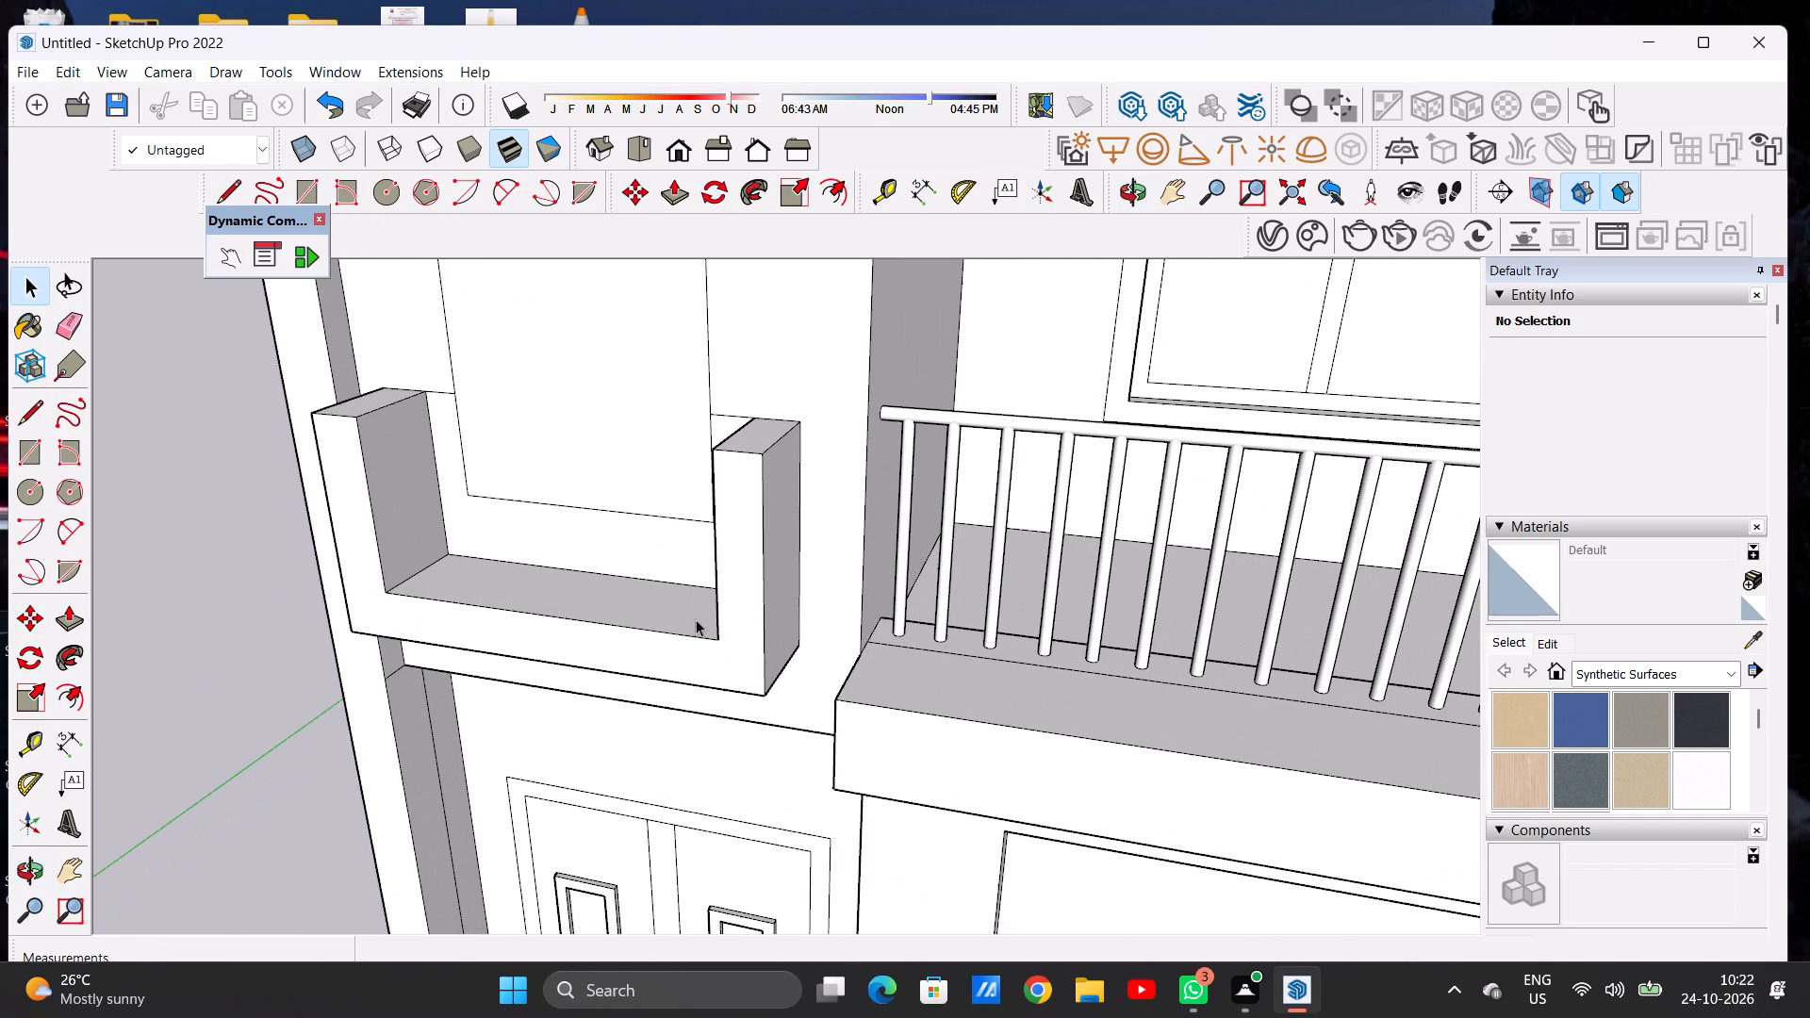
key(p)
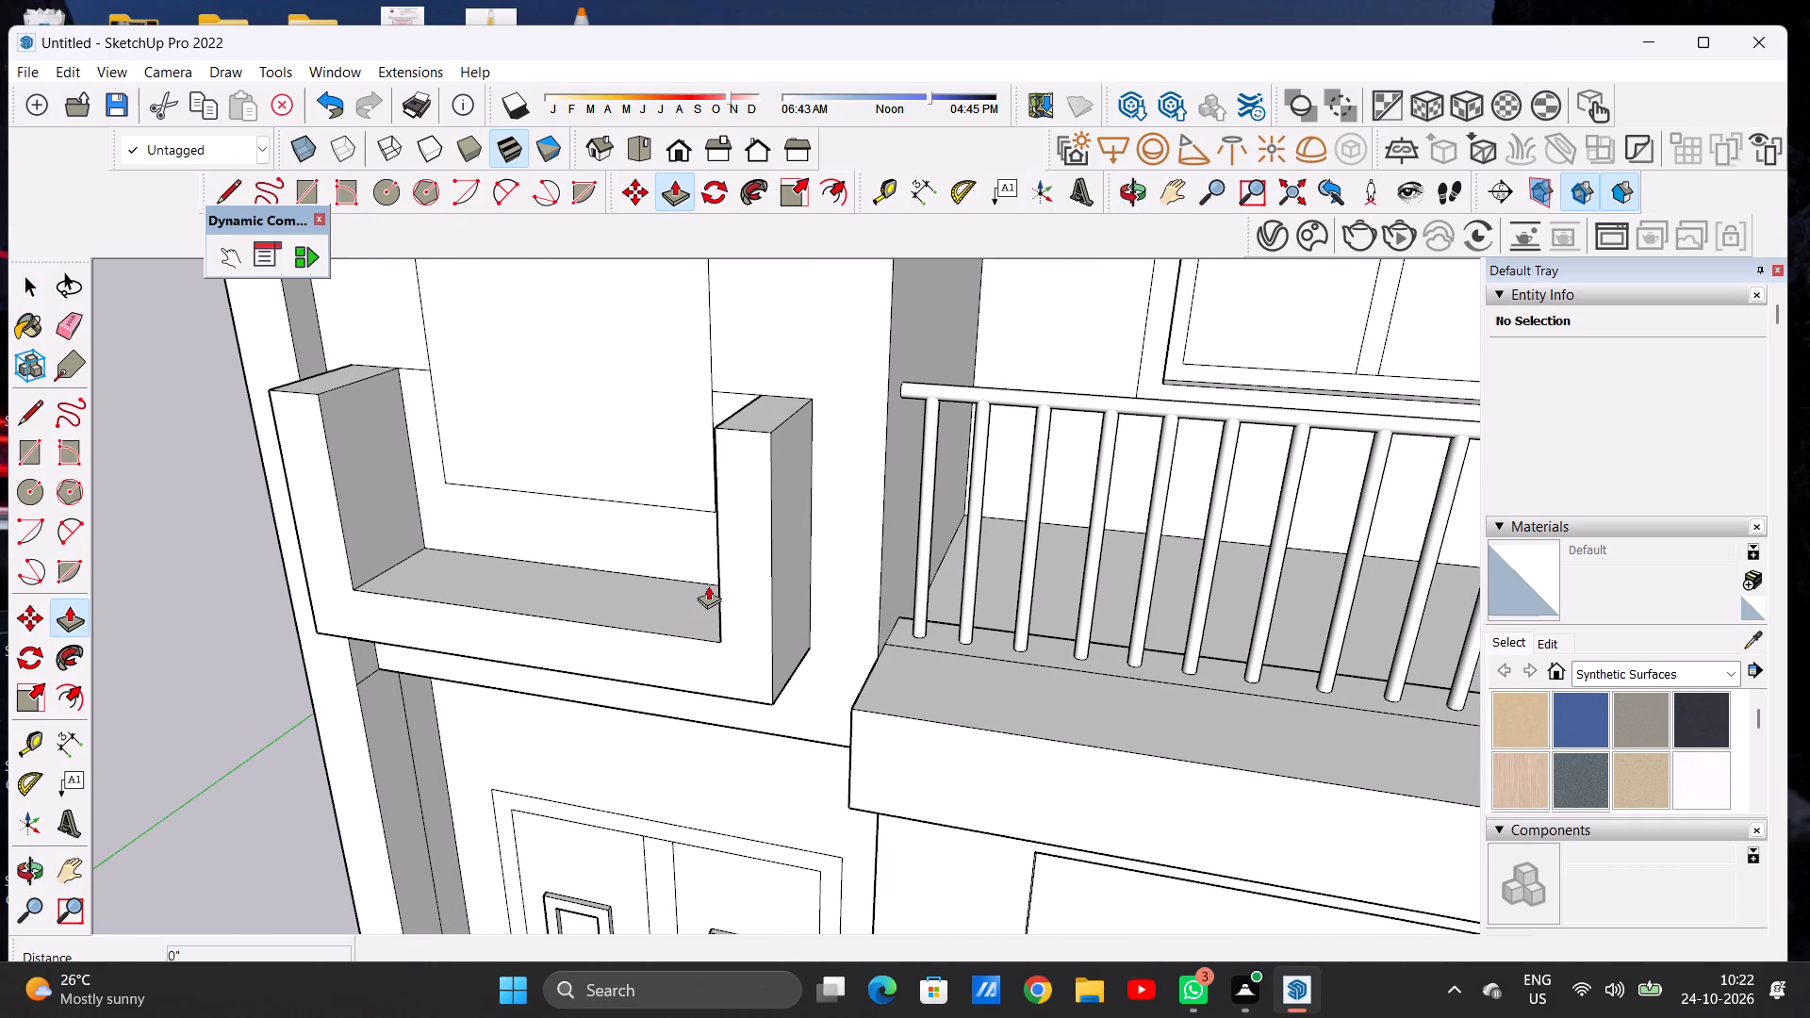
click(742, 586)
click(729, 609)
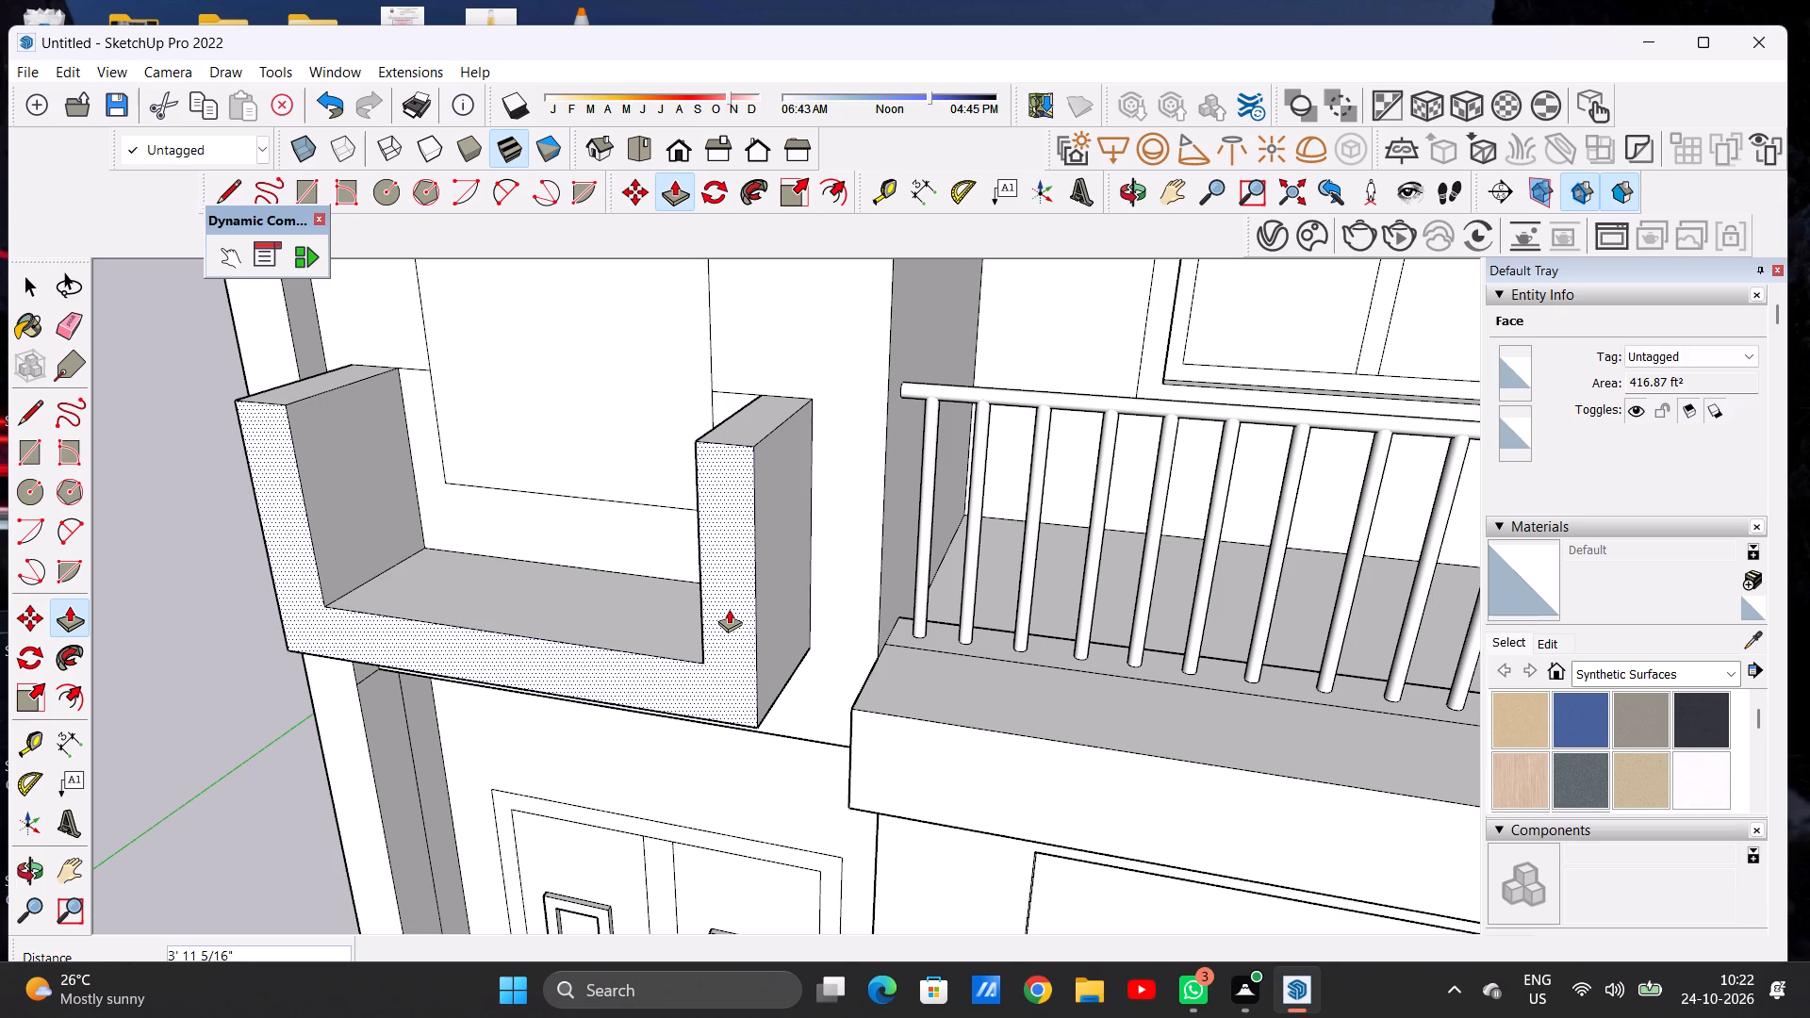
Draw a line about 36' 5" long across the floor of the tower's U-shaped surround, near its front edge.
key(space)
scroll(841, 604, down, 4)
scroll(842, 604, up, 1)
scroll(844, 602, down, 12)
middle_drag(741, 583, 803, 666)
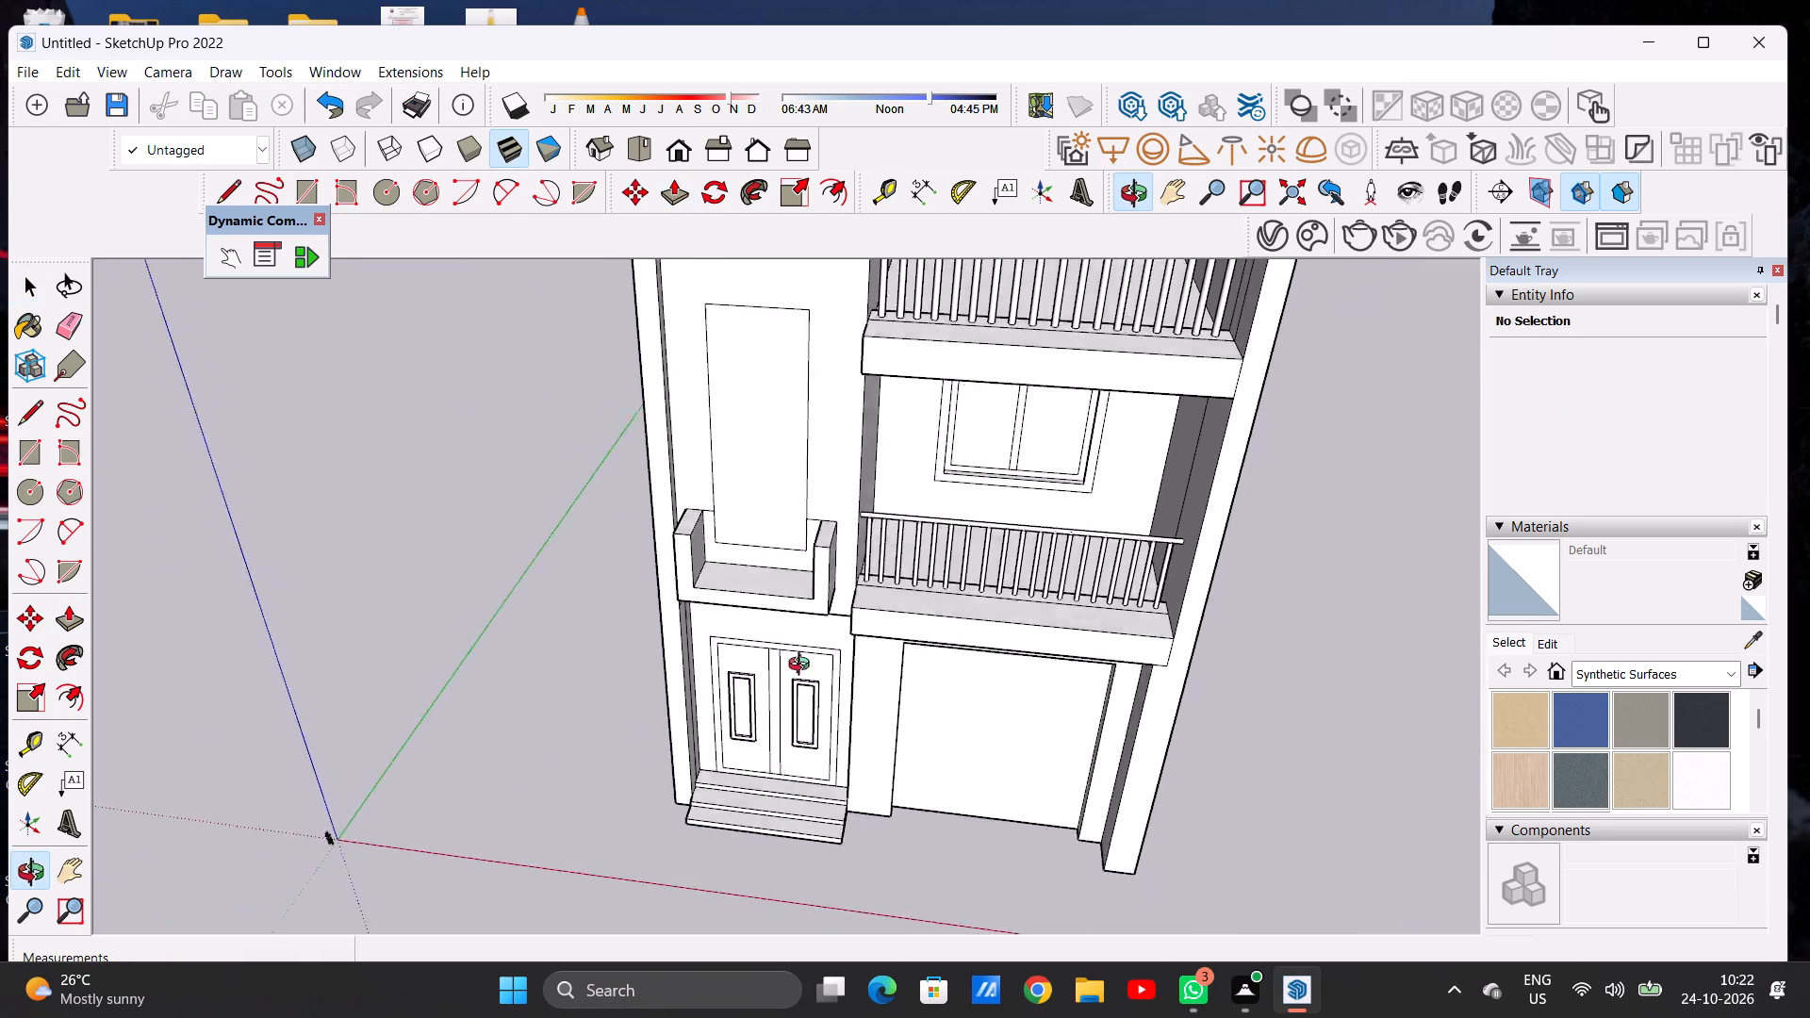
middle_drag(803, 666, 864, 798)
scroll(682, 574, up, 11)
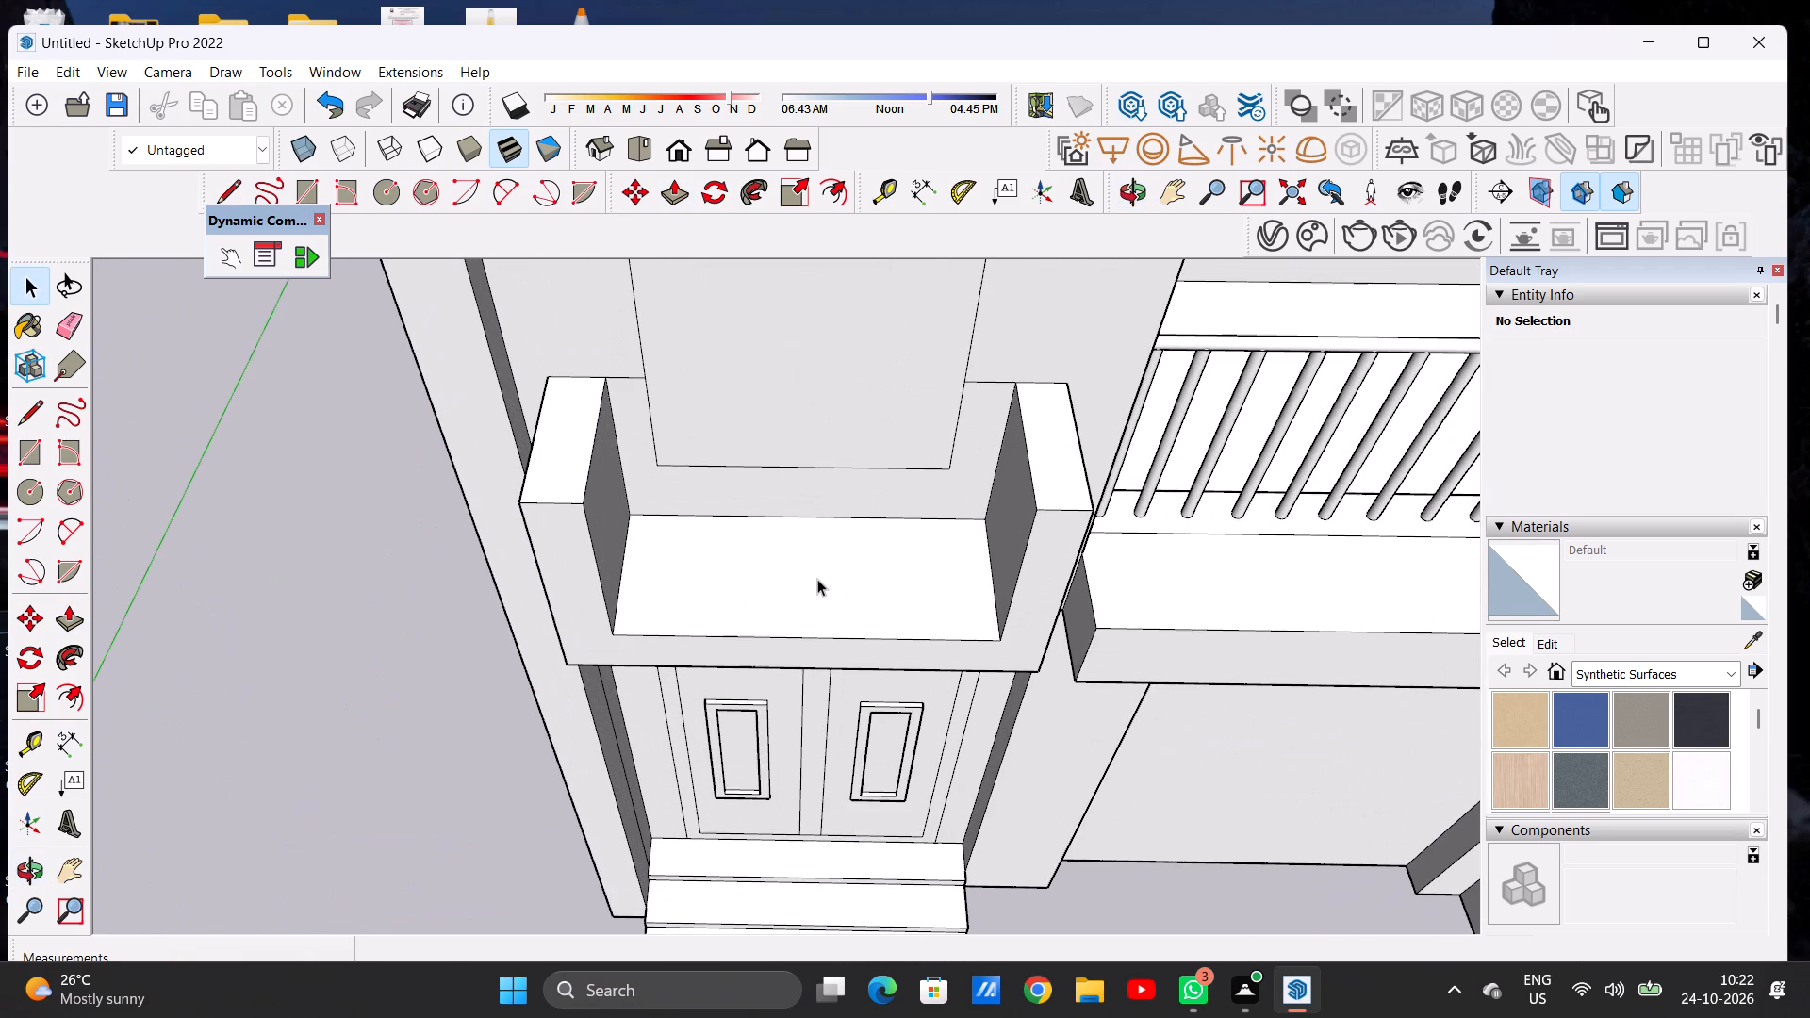
key(l)
scroll(818, 579, up, 5)
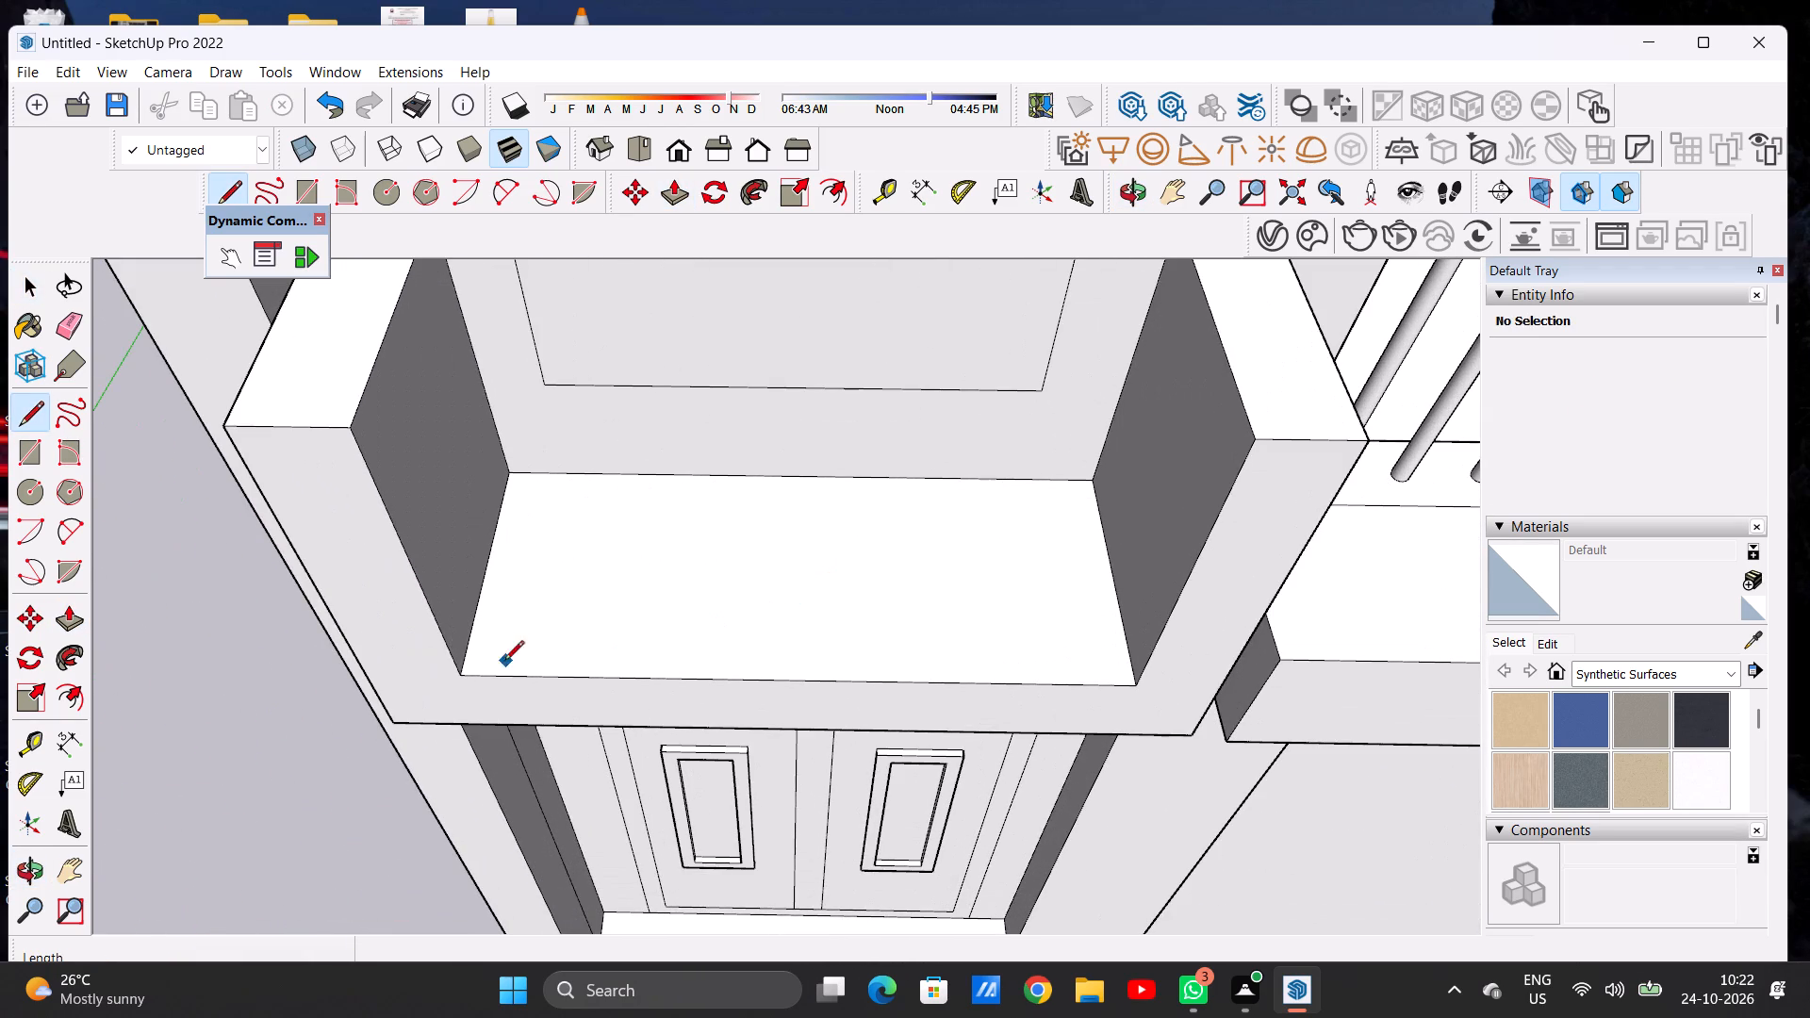
click(476, 642)
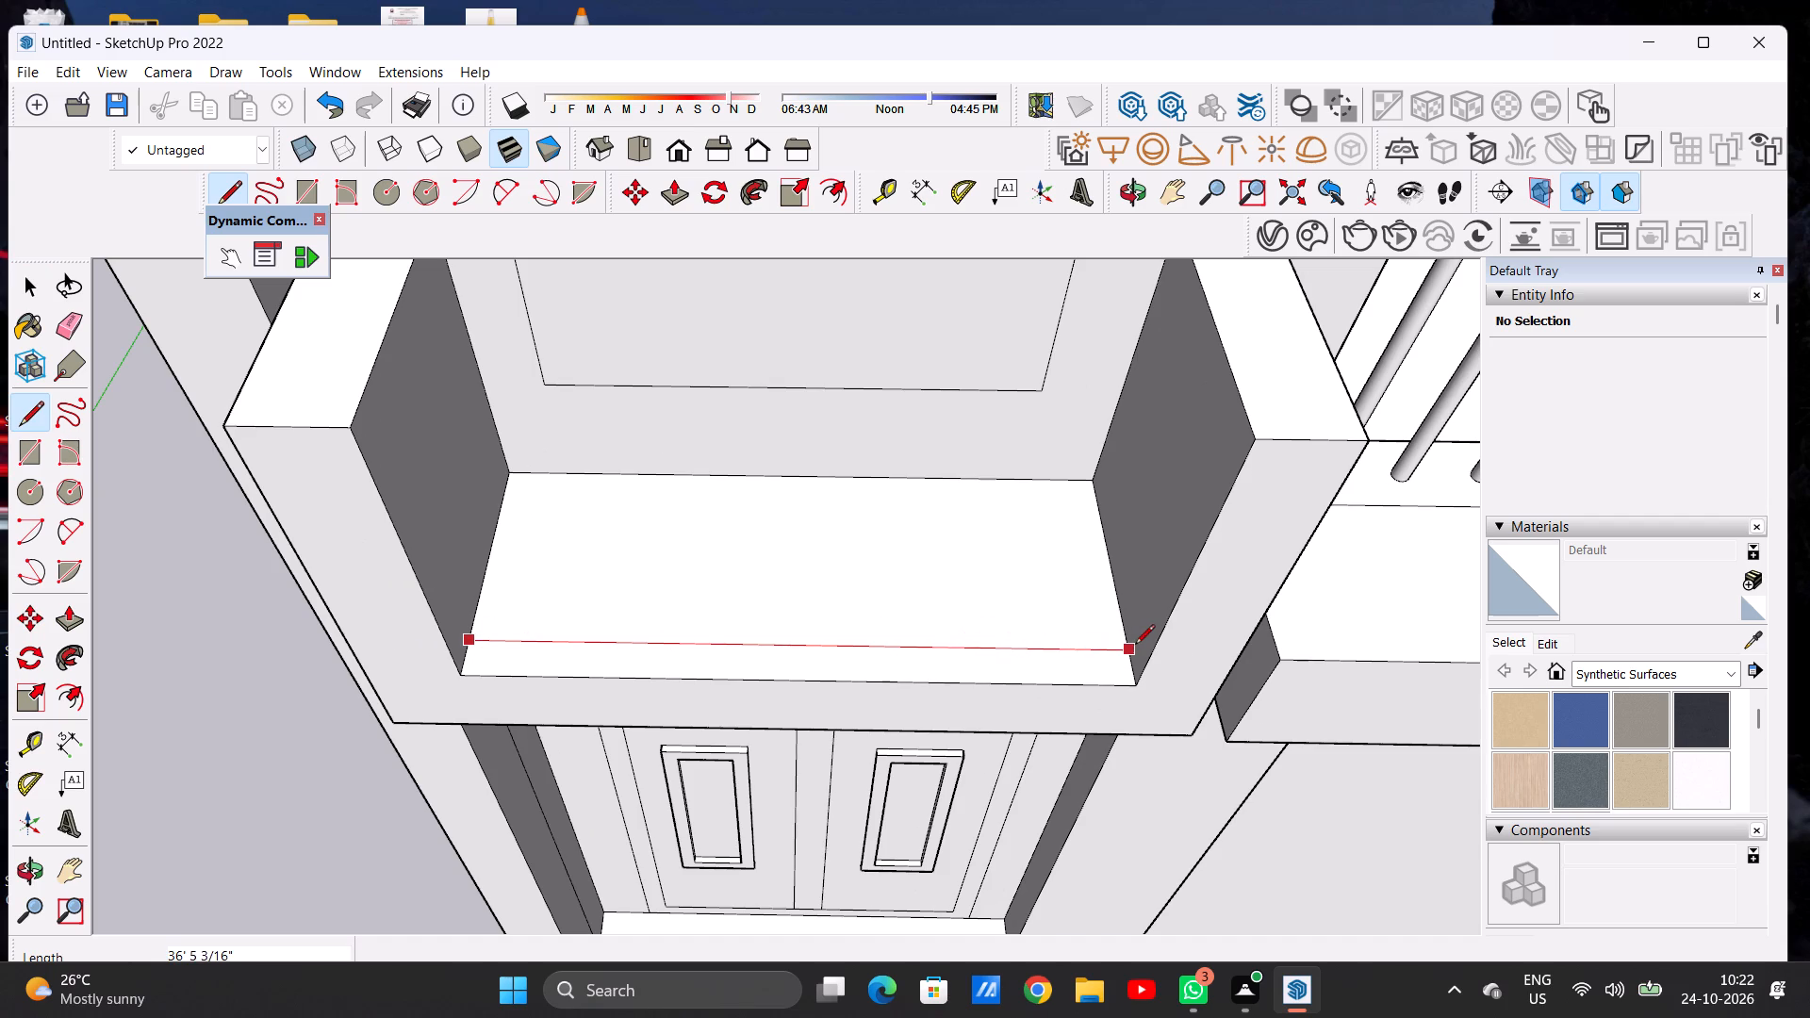
click(1135, 646)
key(space)
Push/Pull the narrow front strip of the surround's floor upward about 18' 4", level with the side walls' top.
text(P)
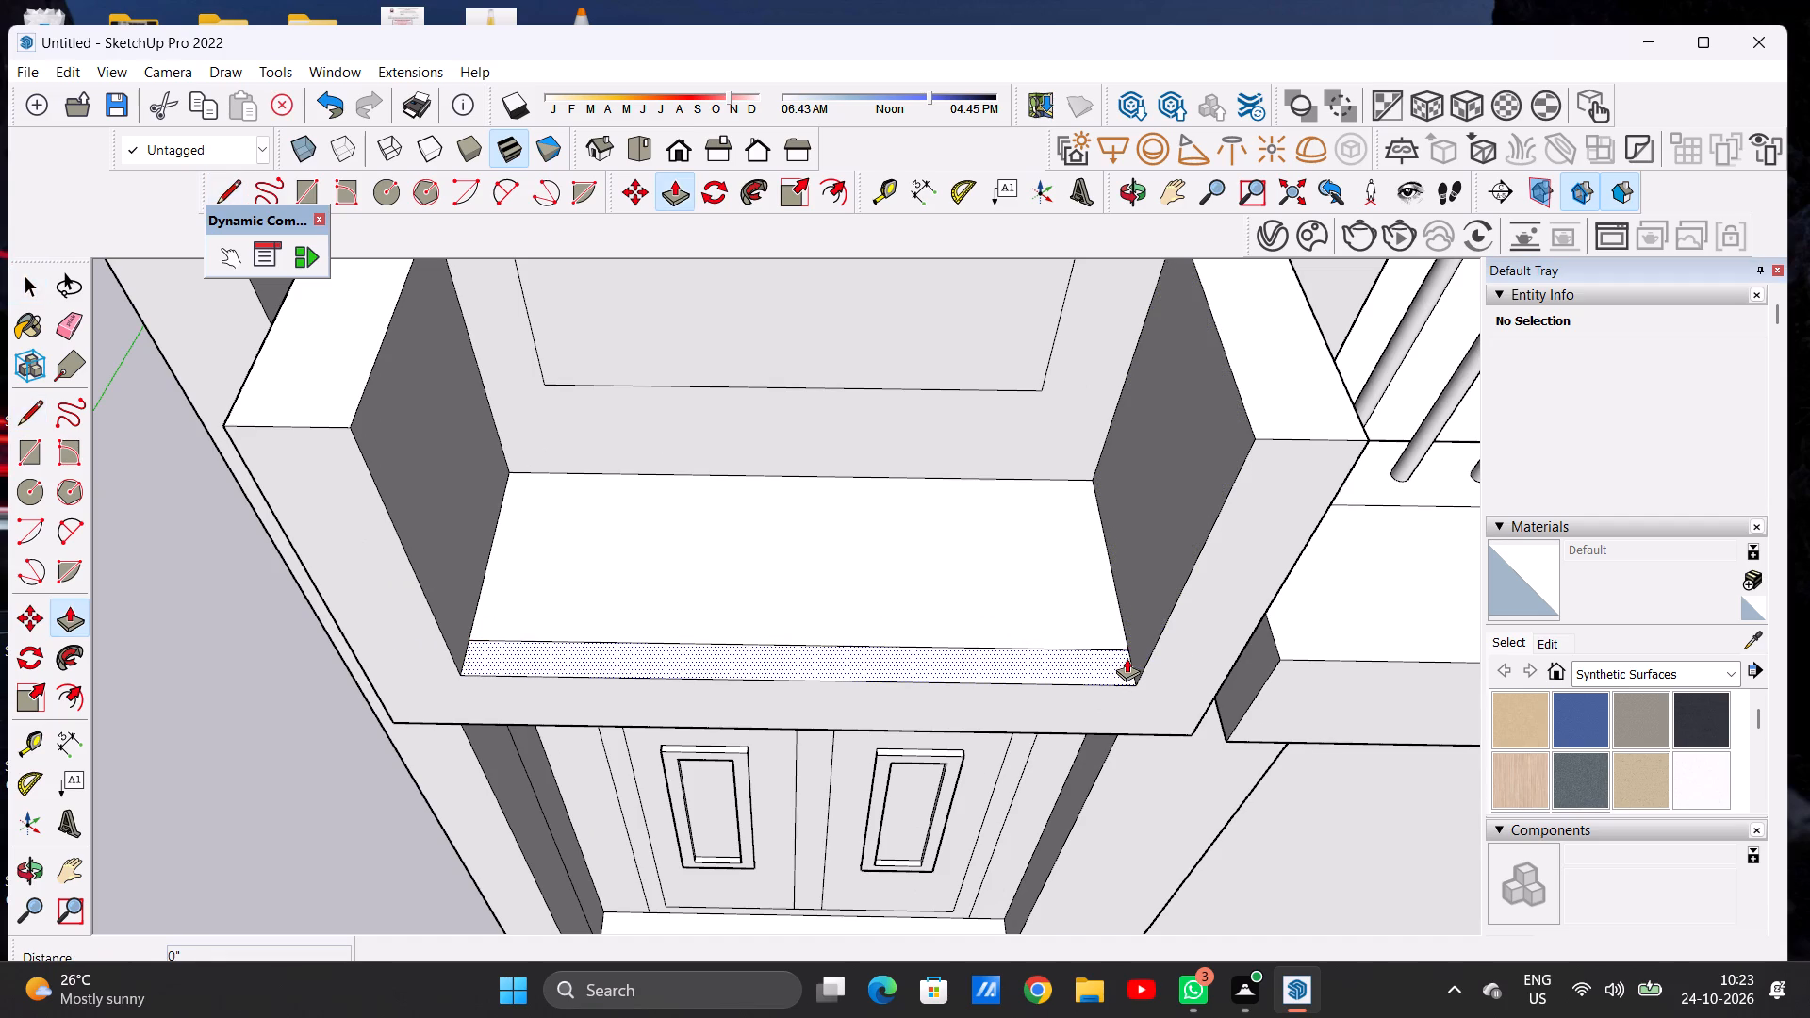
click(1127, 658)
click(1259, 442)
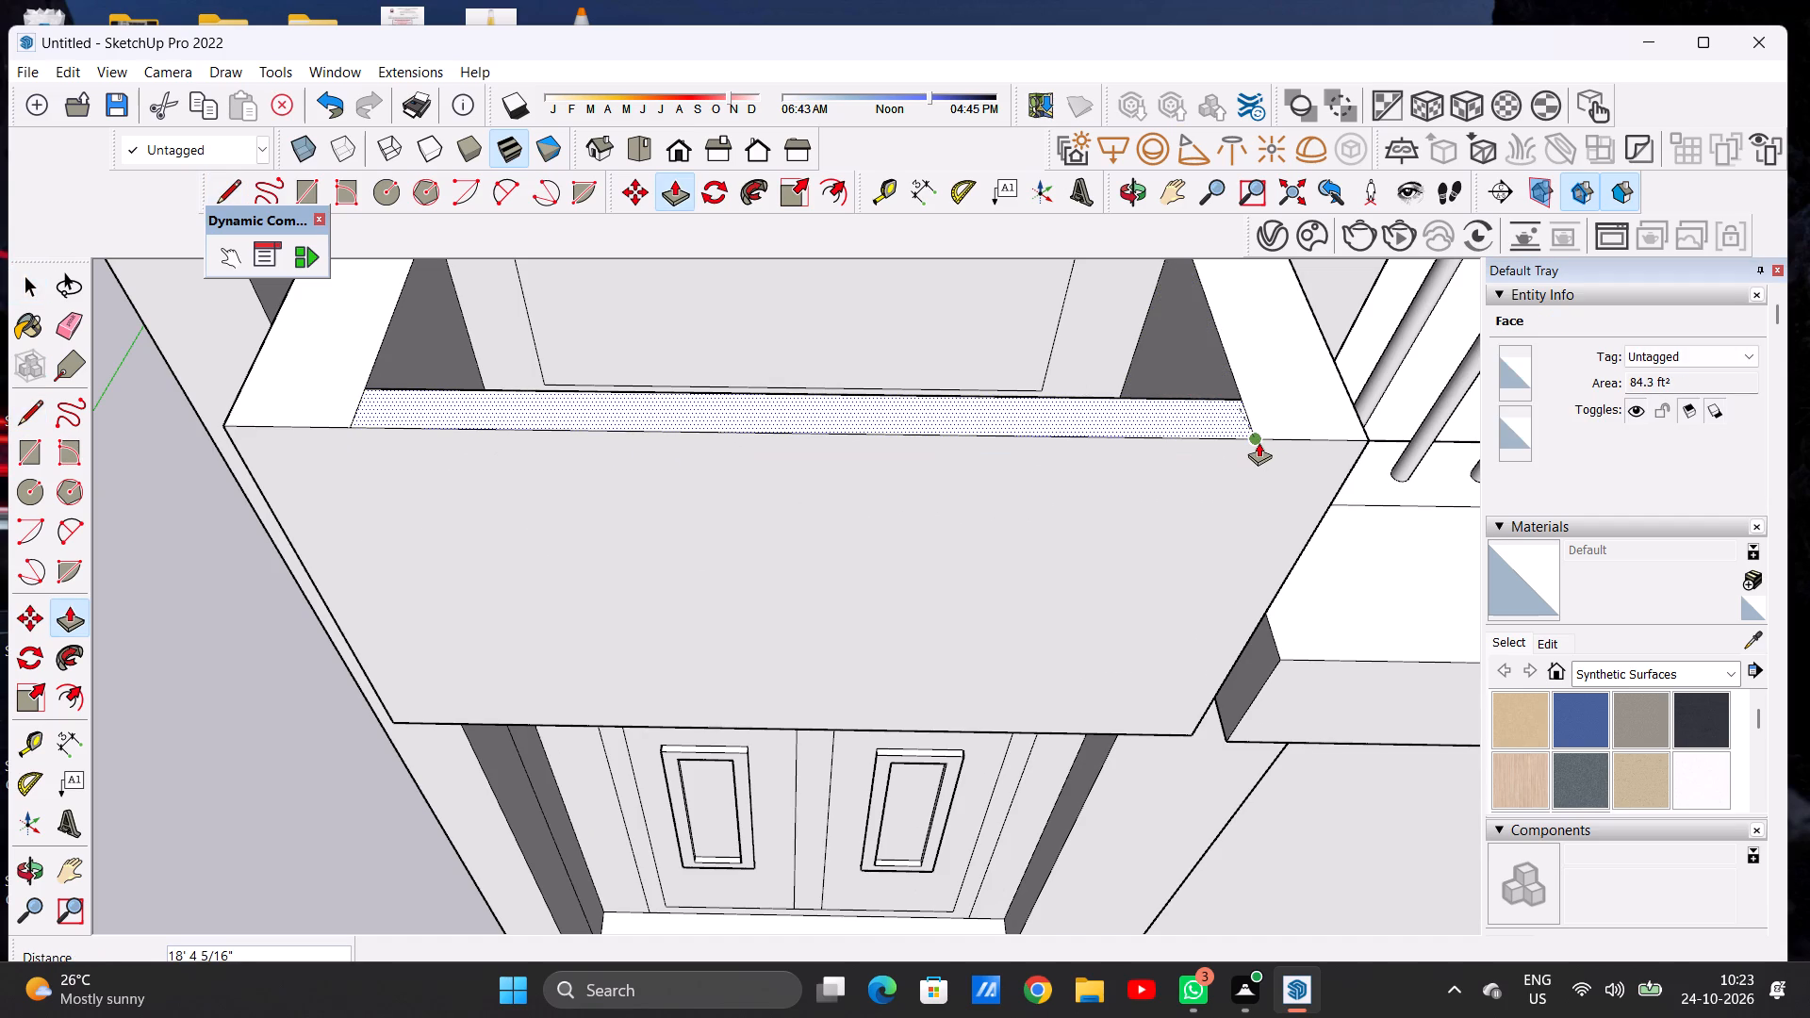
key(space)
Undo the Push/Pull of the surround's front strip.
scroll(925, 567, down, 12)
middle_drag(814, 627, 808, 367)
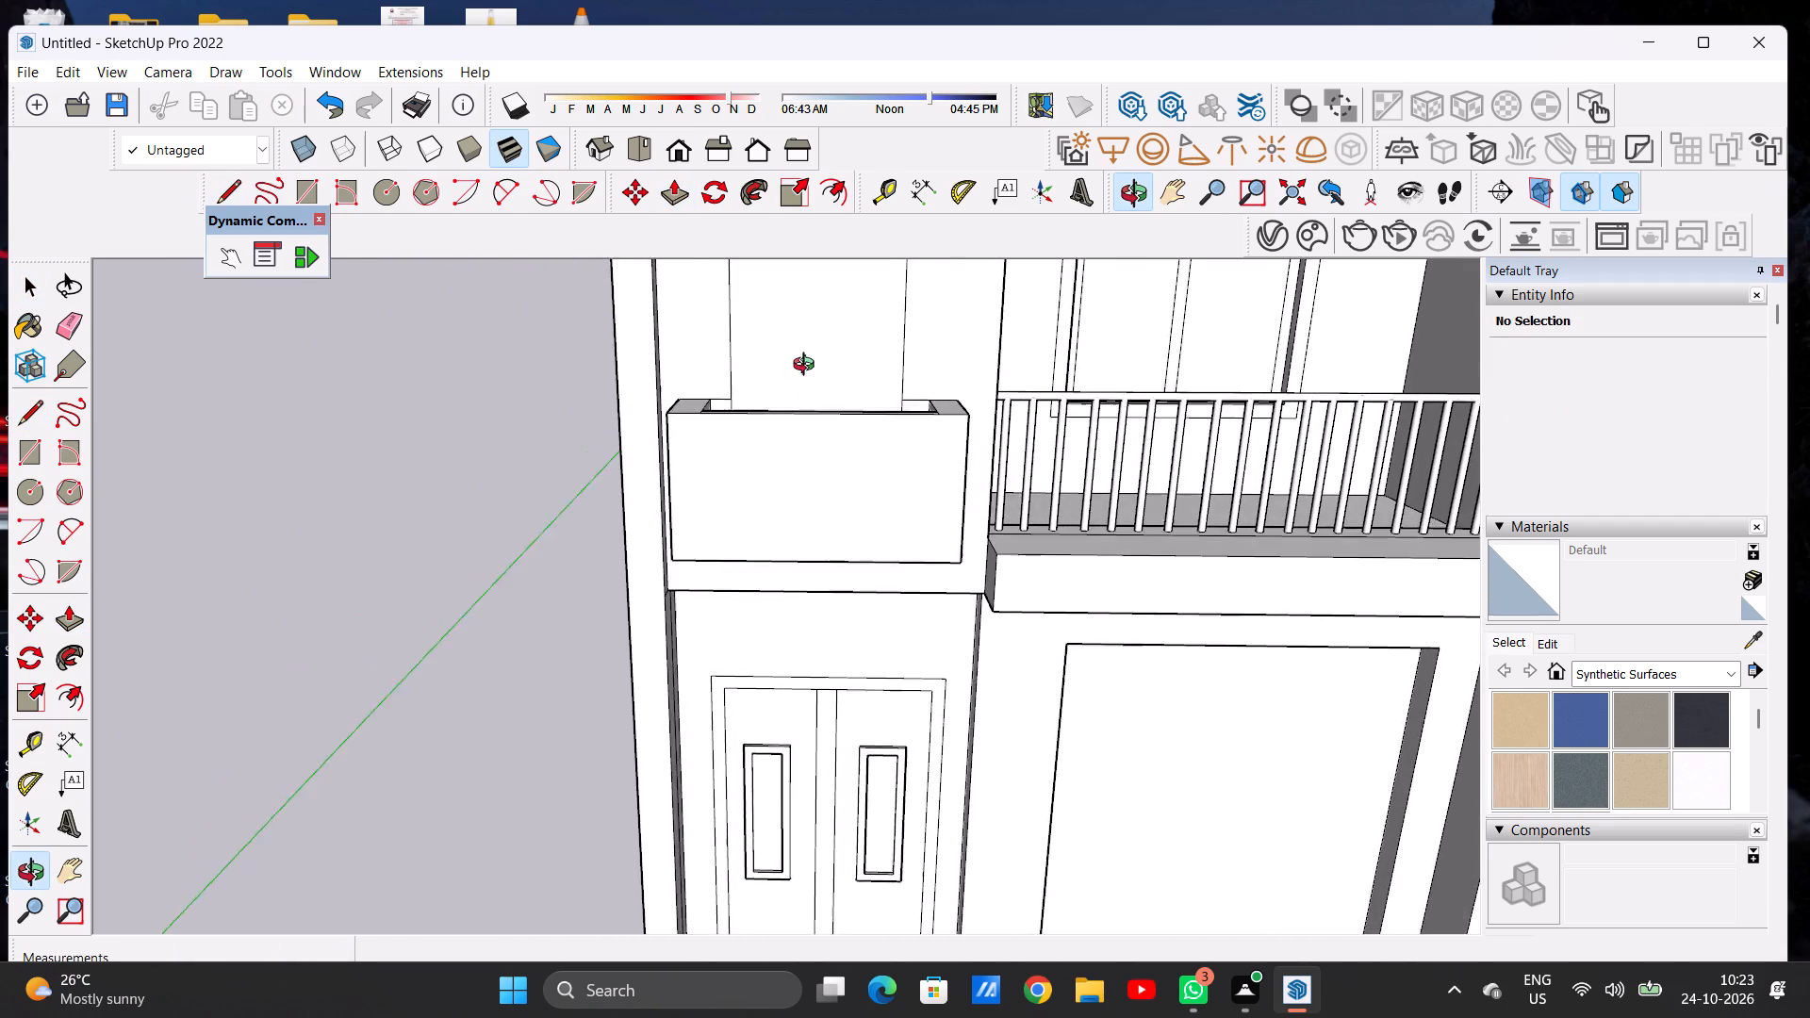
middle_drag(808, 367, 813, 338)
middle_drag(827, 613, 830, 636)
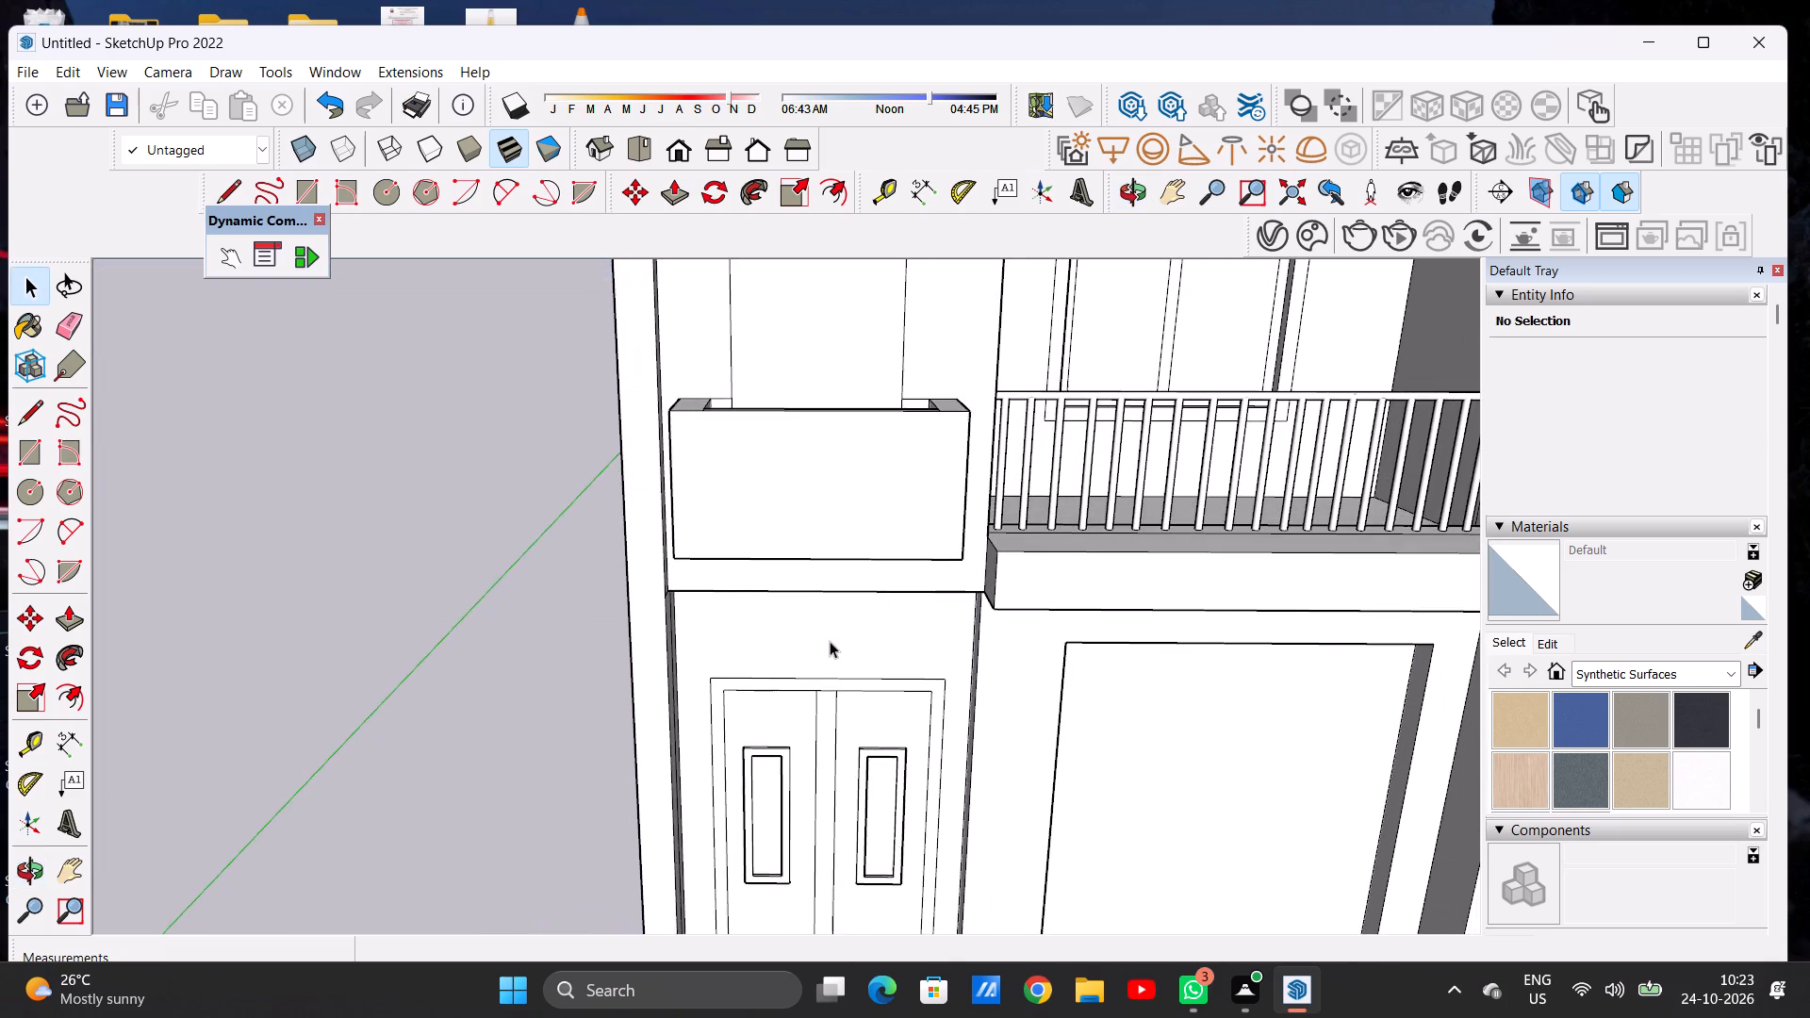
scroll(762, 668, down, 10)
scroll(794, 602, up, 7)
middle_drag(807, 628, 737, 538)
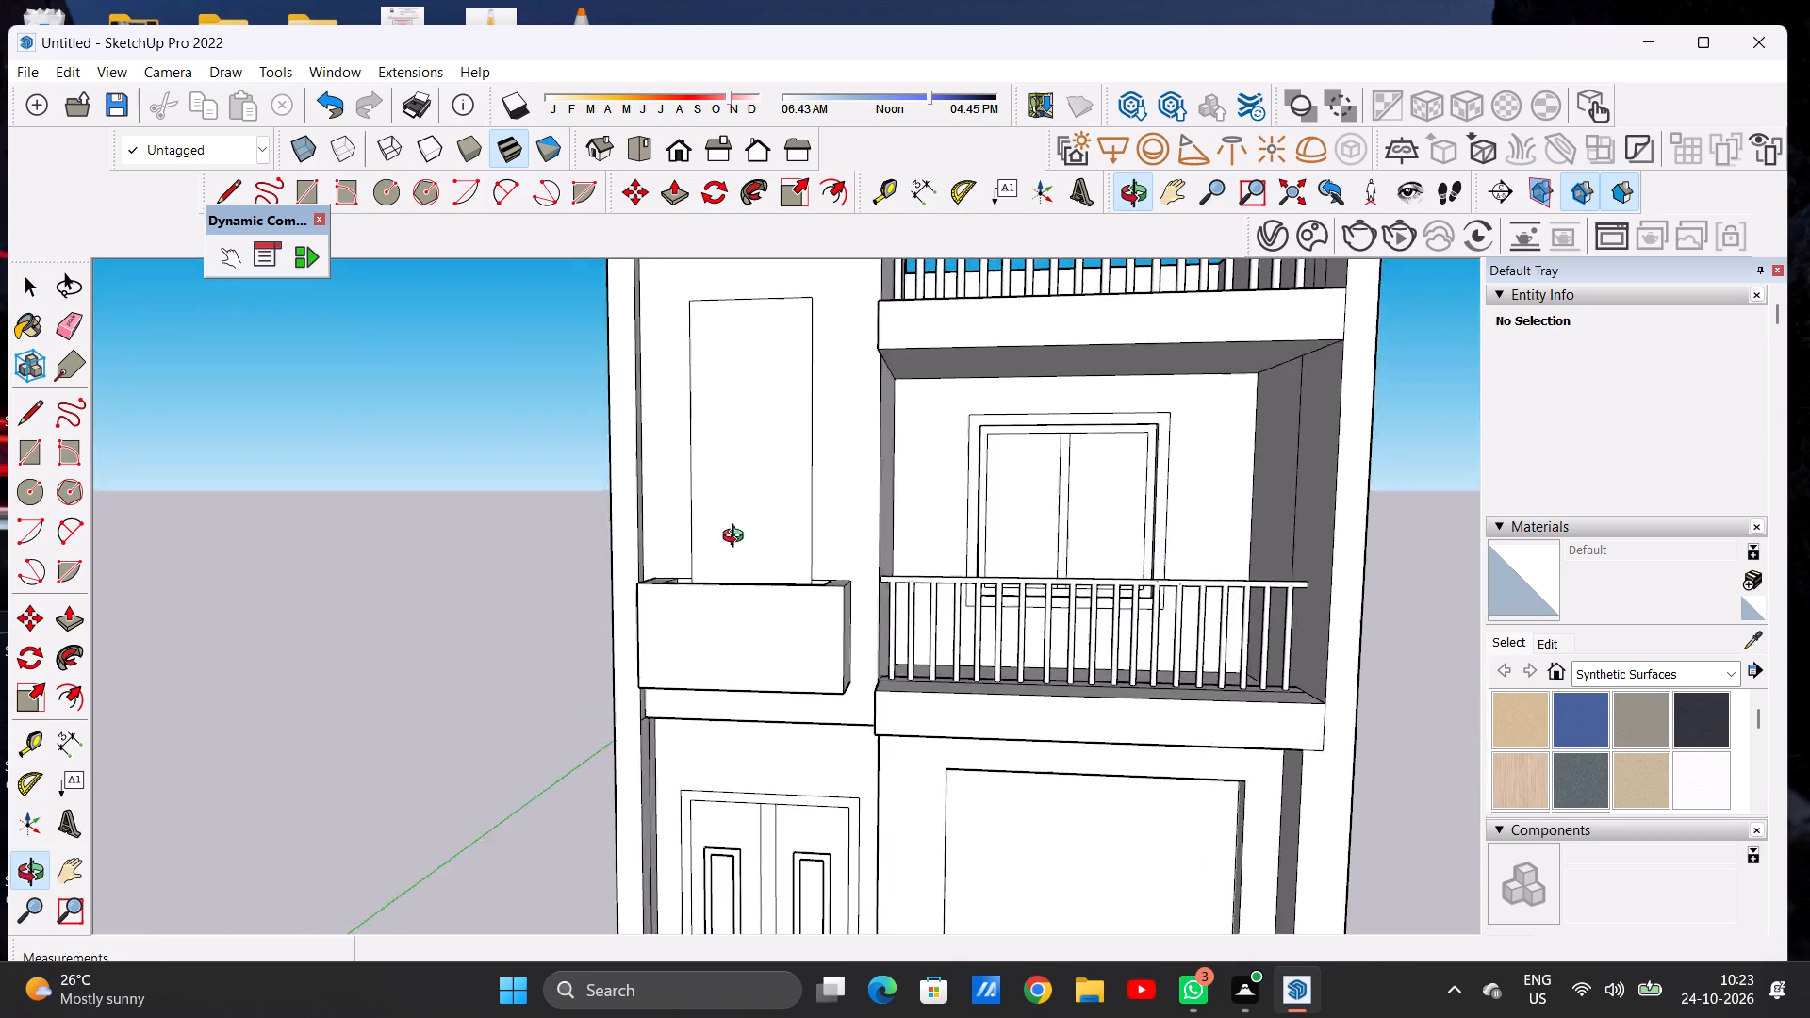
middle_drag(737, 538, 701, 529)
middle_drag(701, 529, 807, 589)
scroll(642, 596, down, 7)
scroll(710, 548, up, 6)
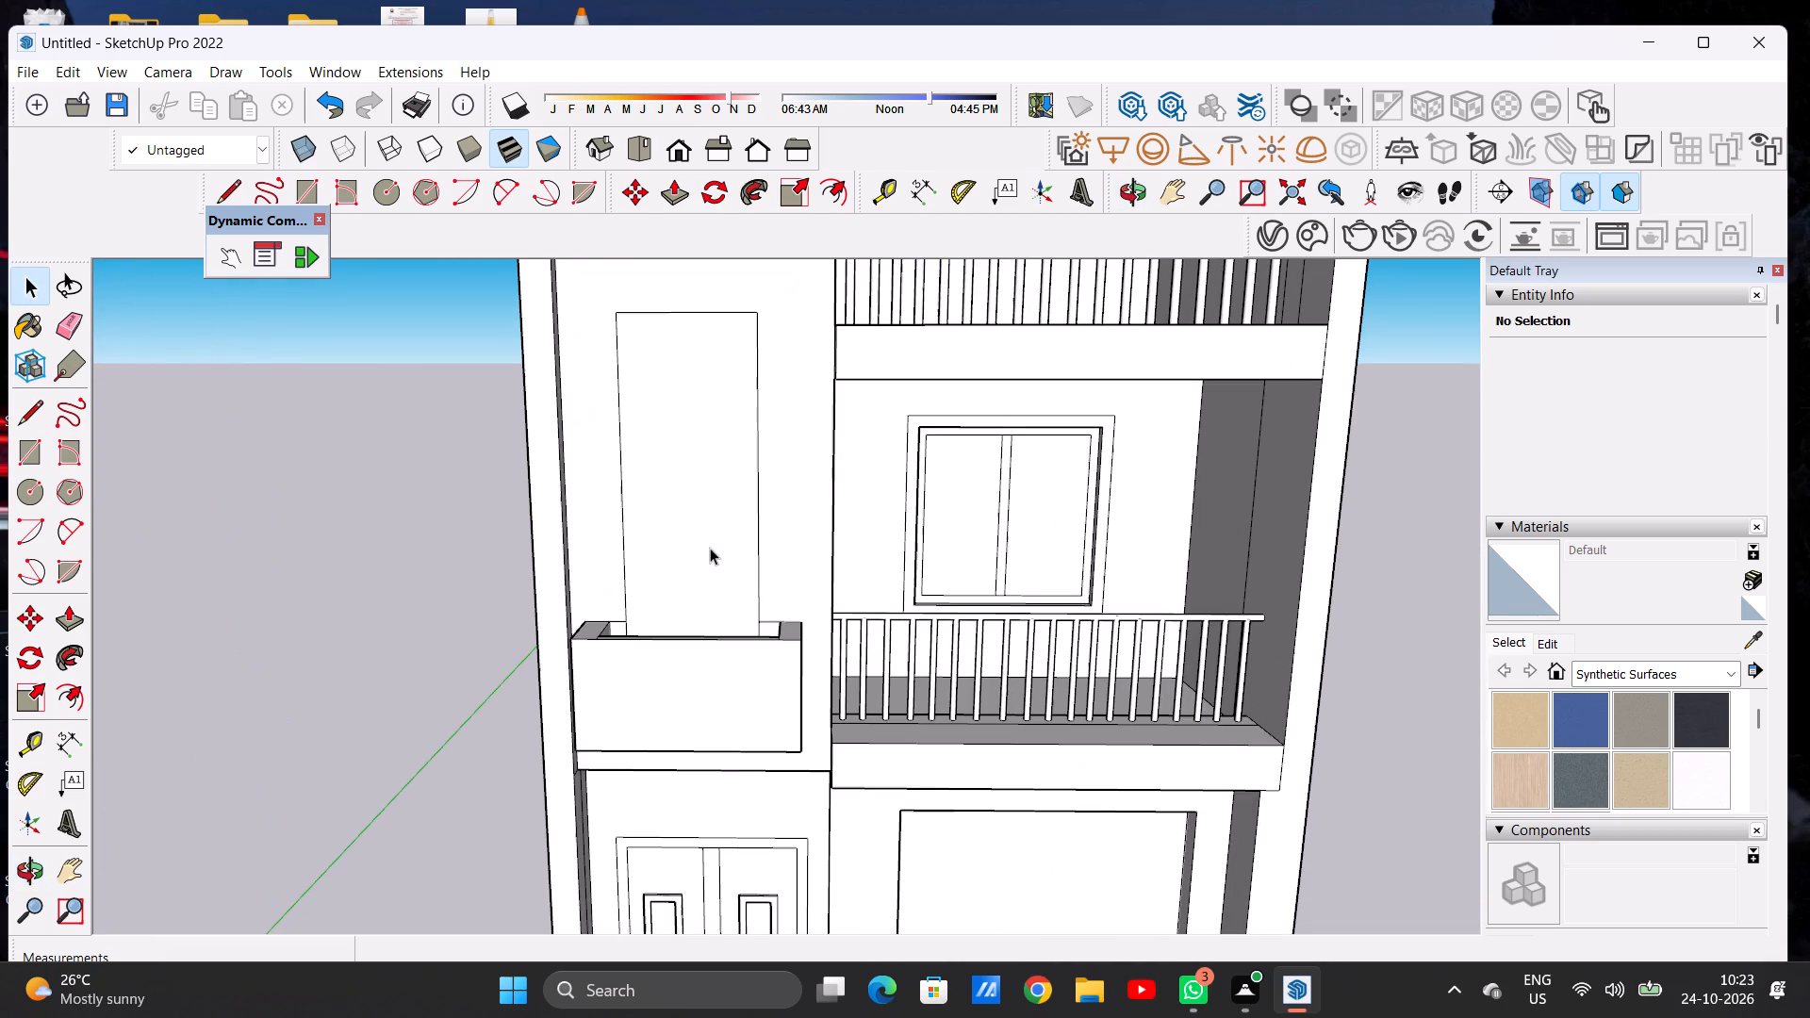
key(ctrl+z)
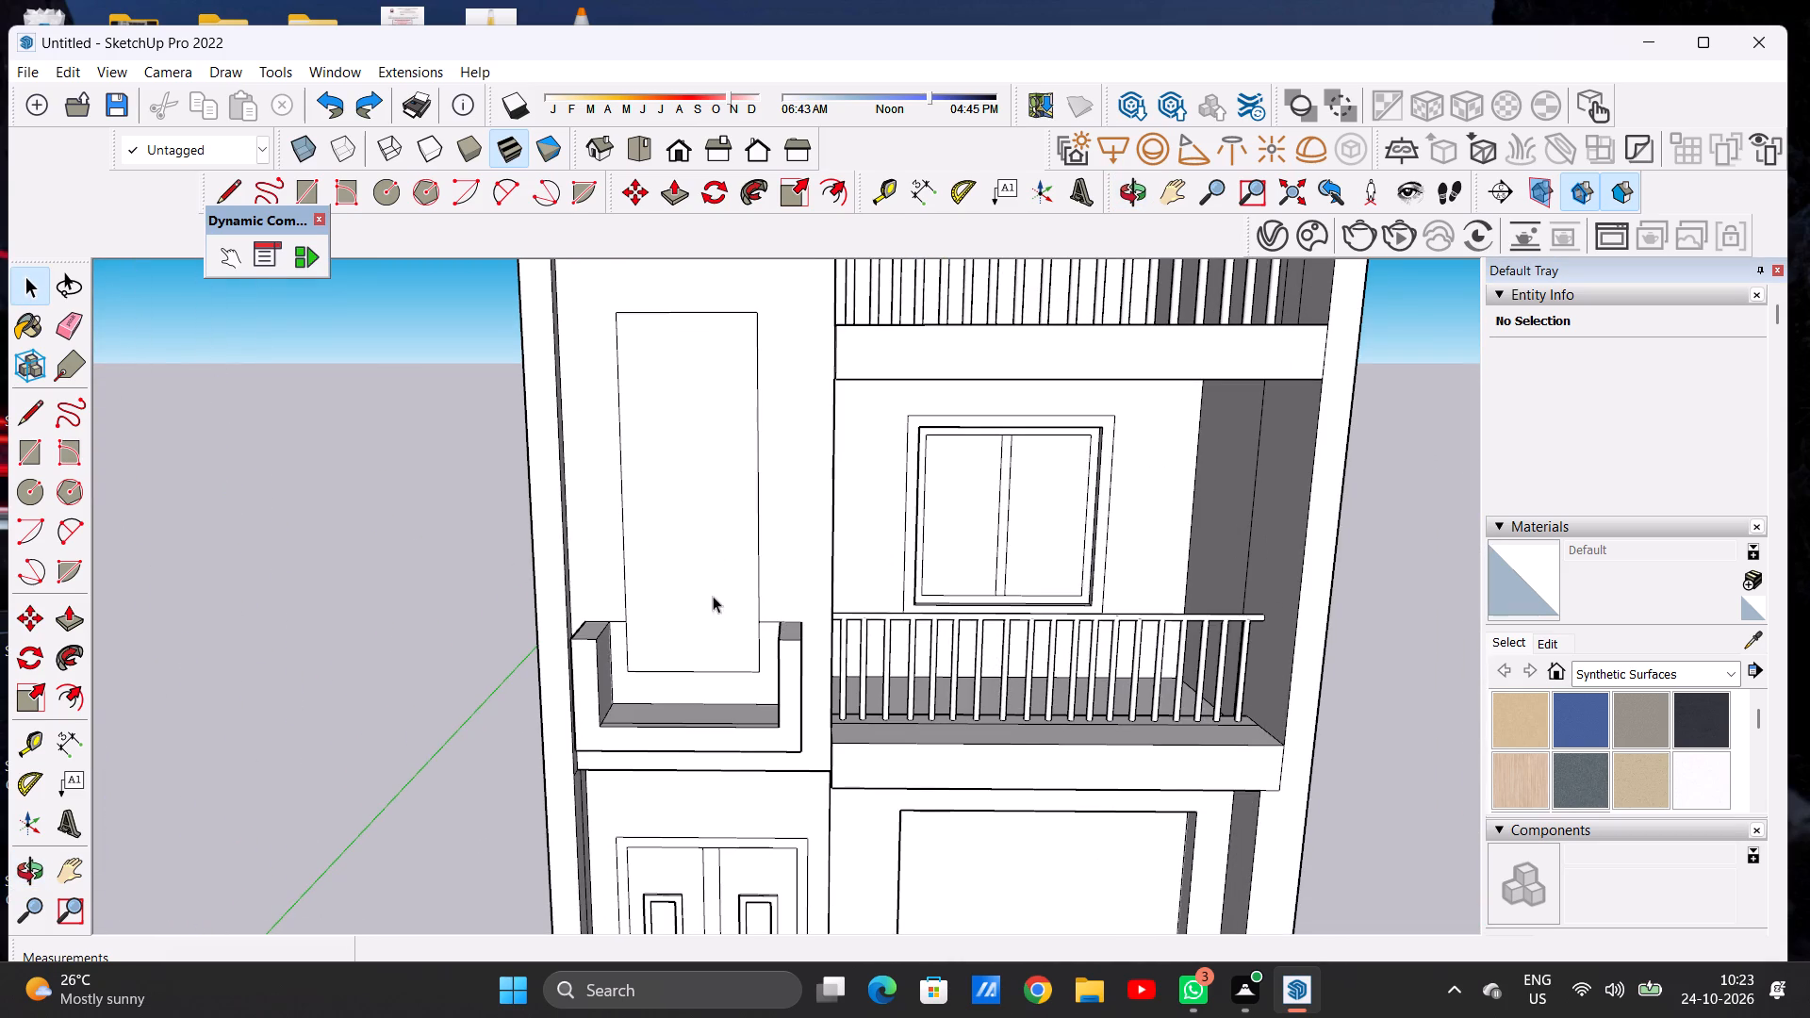
Push/Pull the tower's tall rectangle inward about 5' 11" to form a window recess.
scroll(716, 603, down, 3)
scroll(708, 431, down, 1)
scroll(708, 431, up, 3)
key(p)
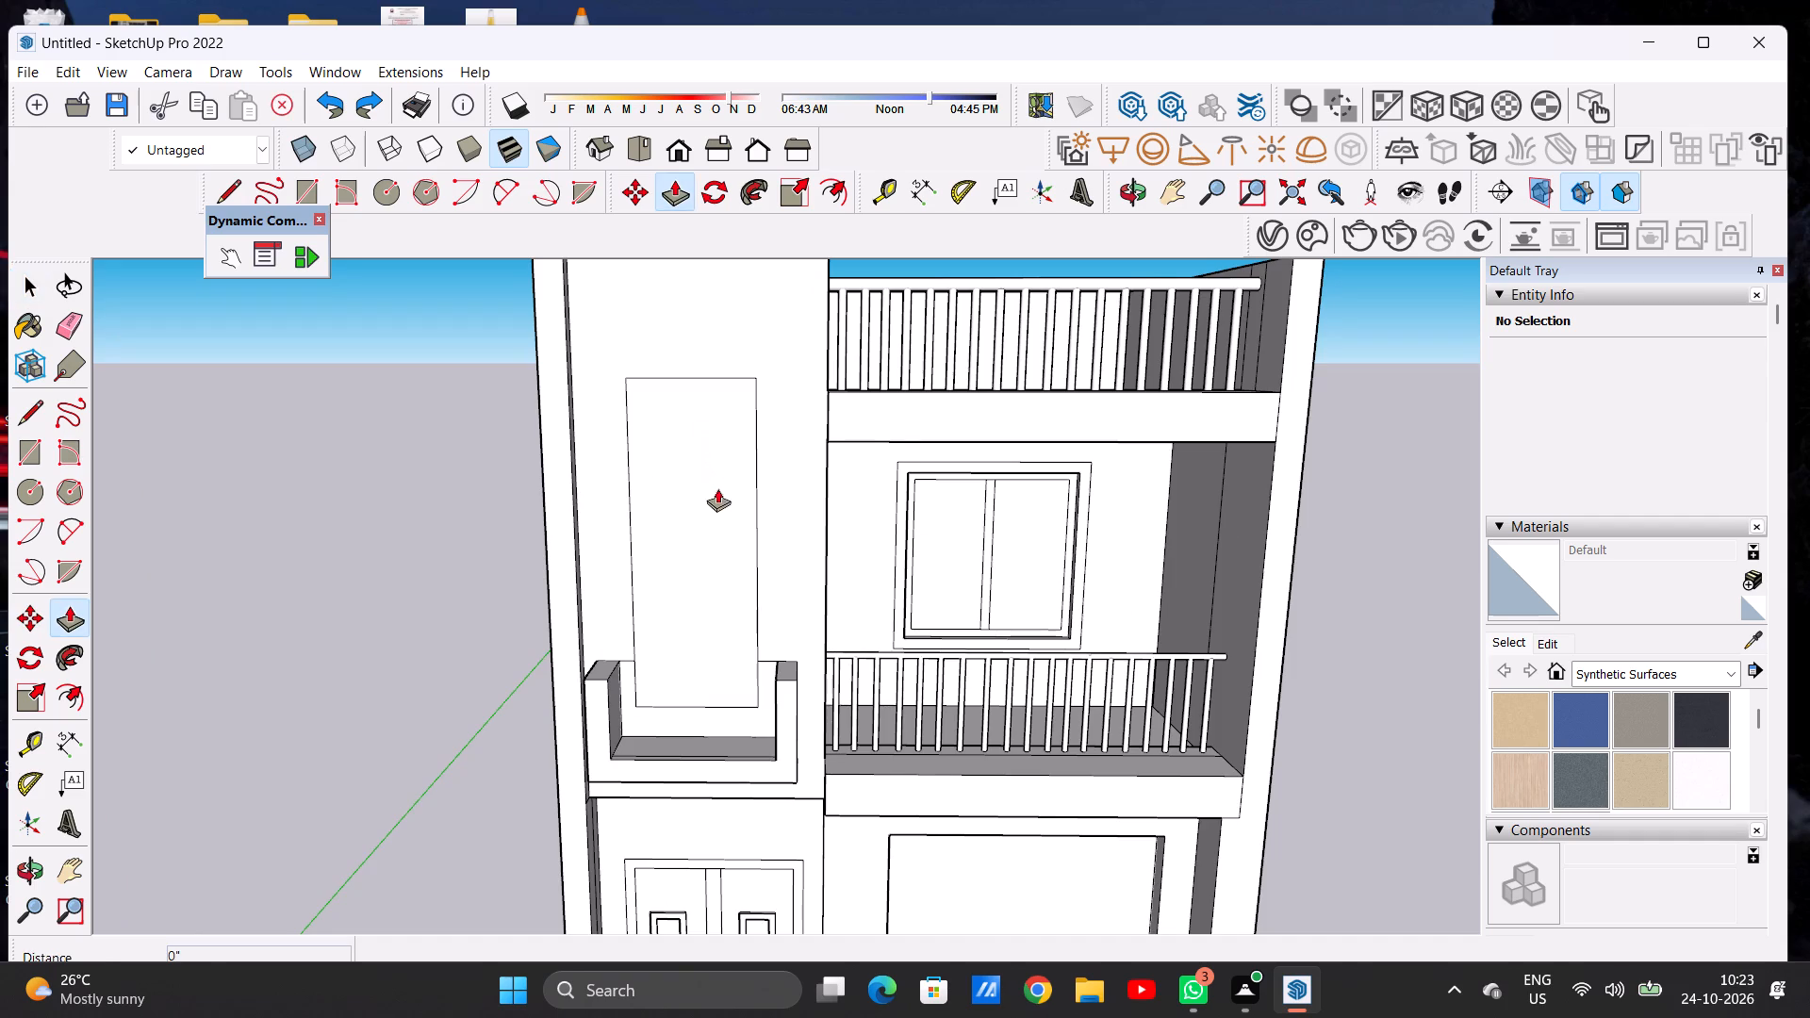
middle_drag(714, 502, 738, 492)
scroll(681, 504, up, 5)
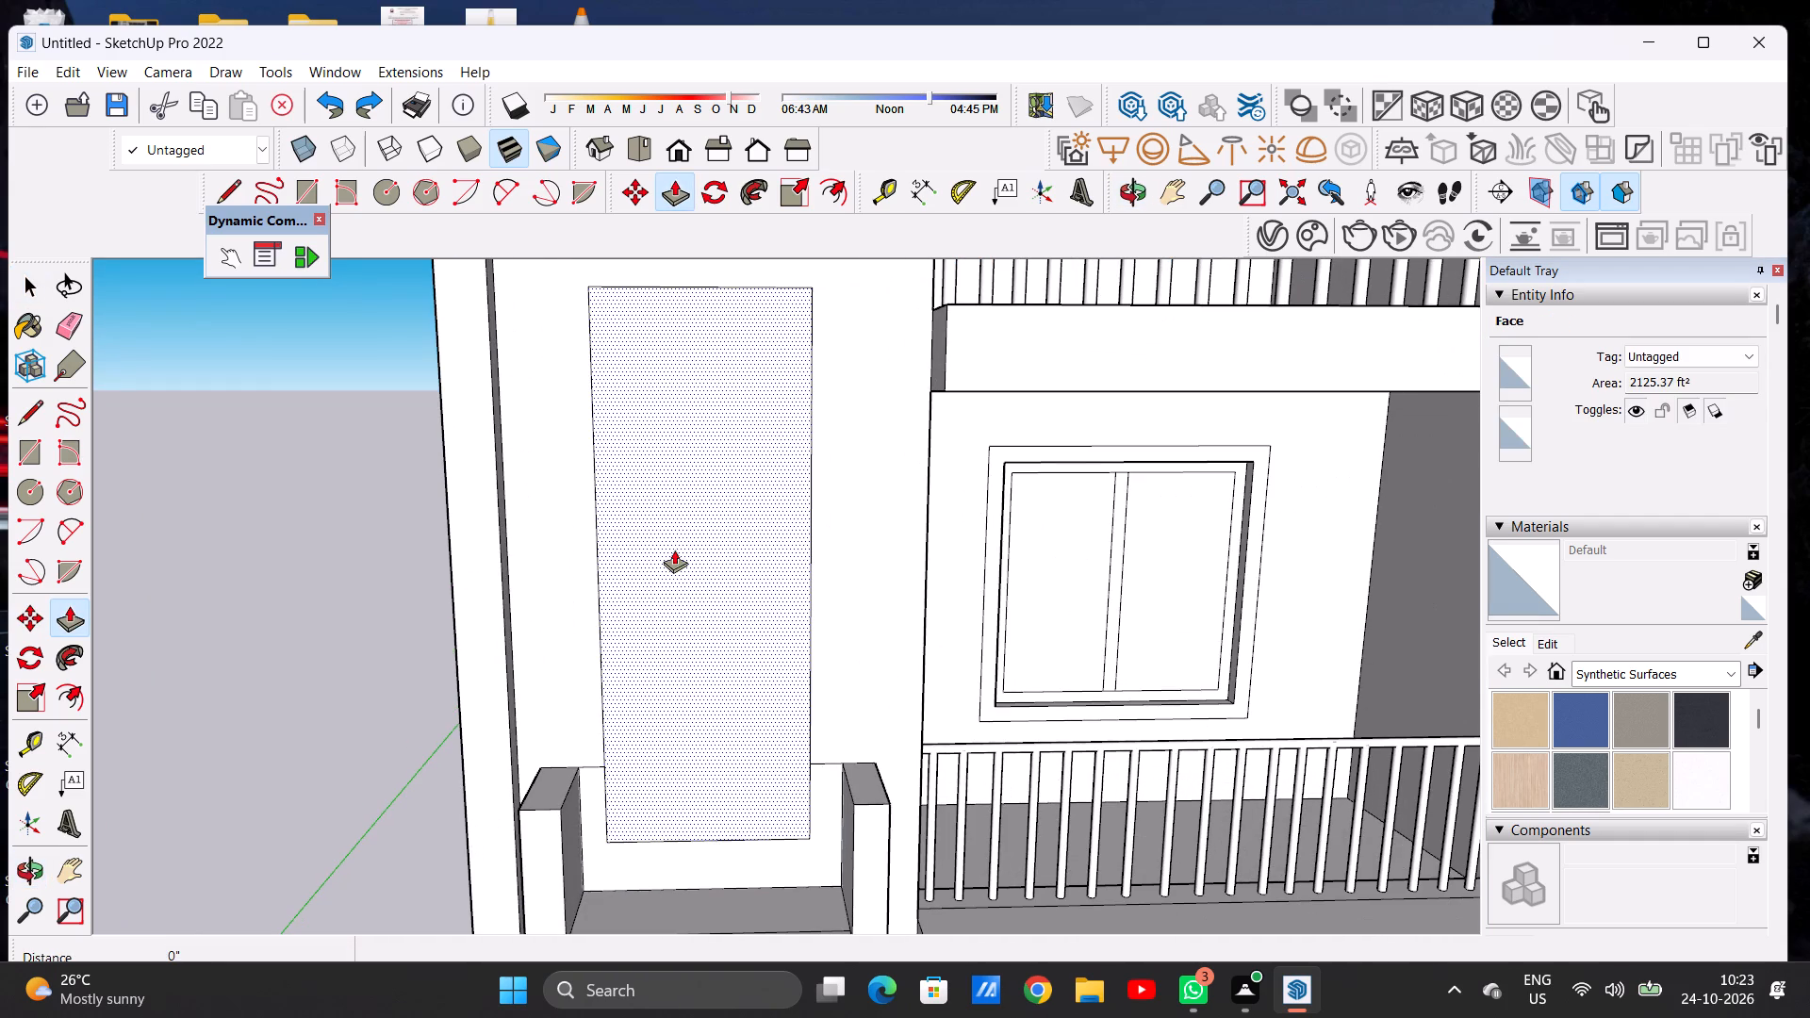
click(674, 550)
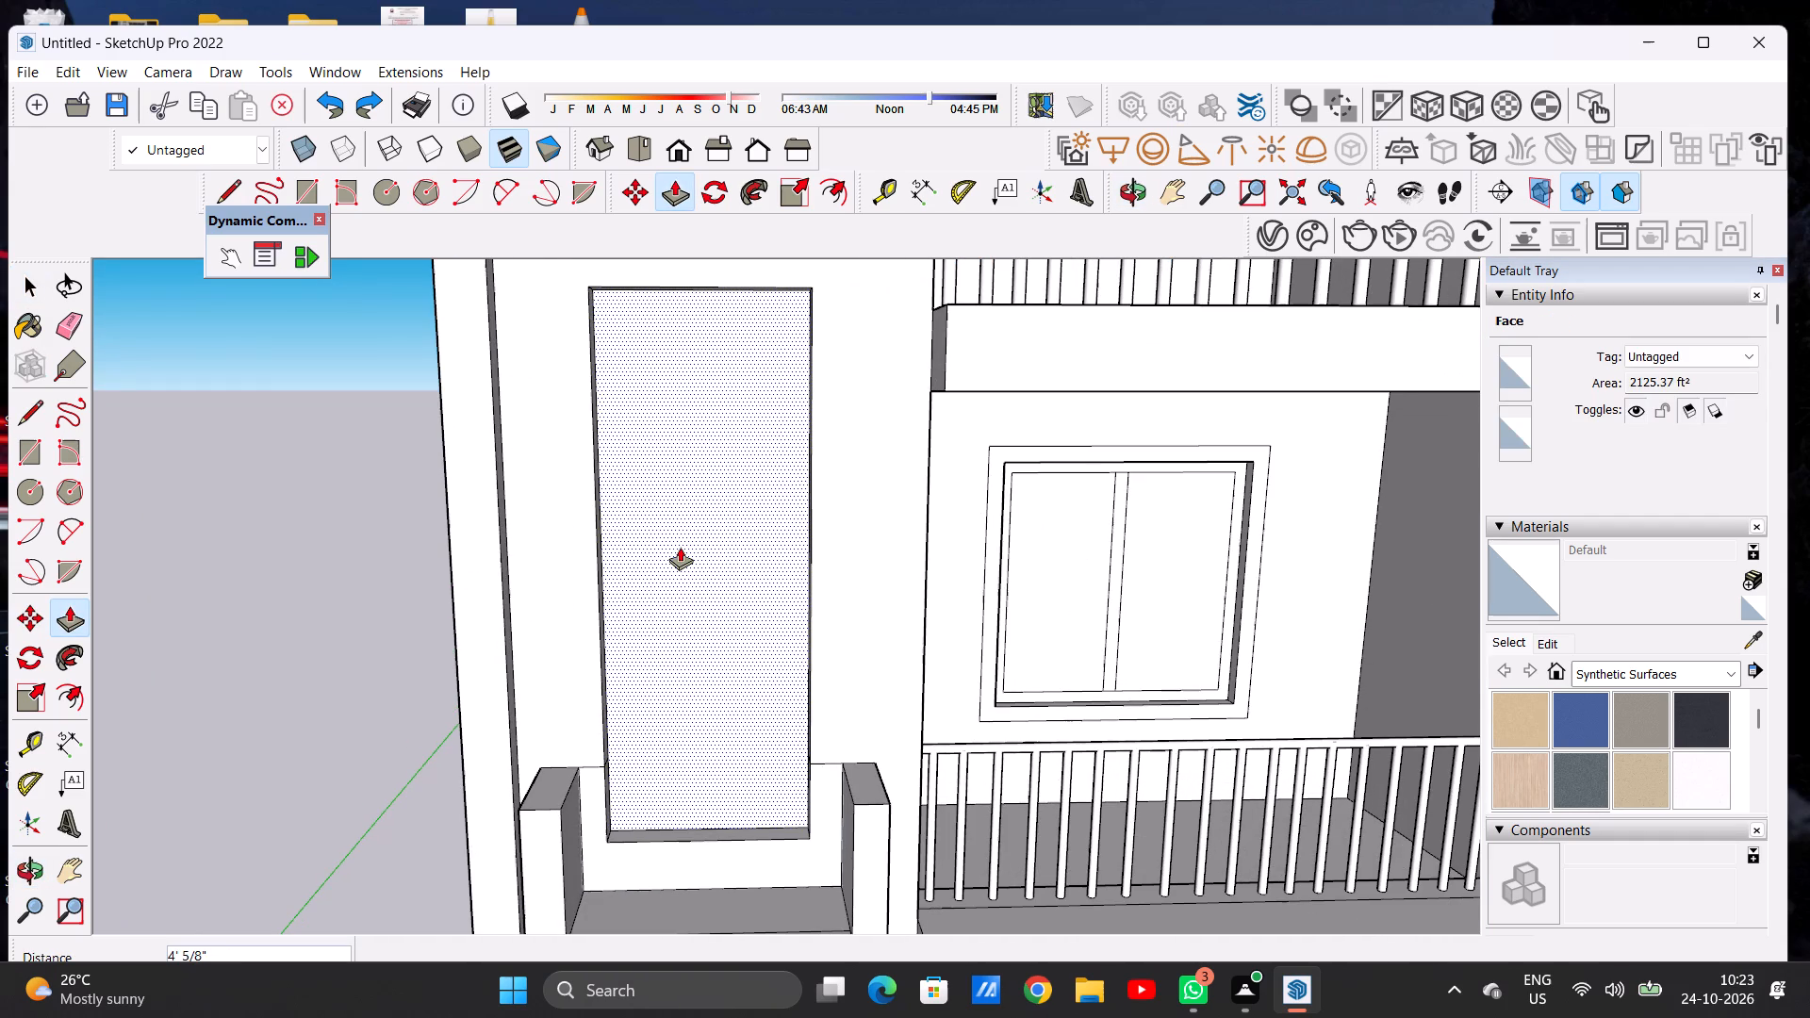
click(681, 545)
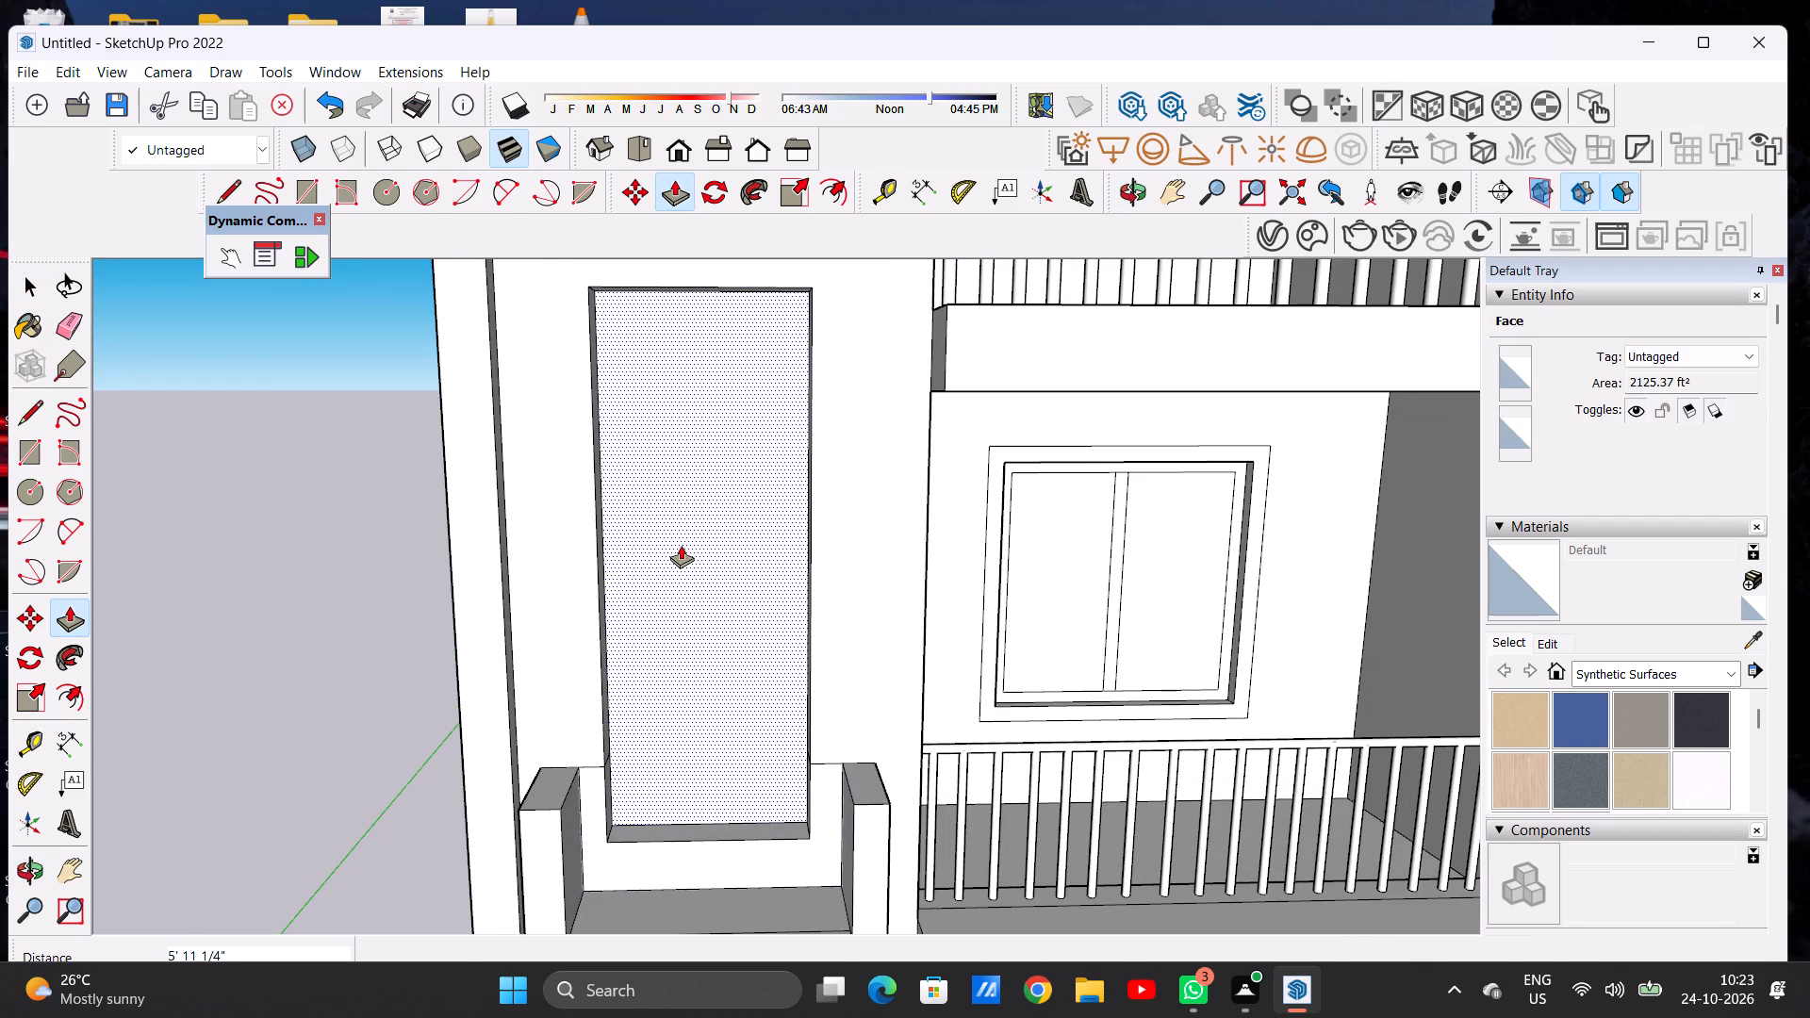
key(space)
Offset the outline of the tower's recessed tall face inward about 2' 2 9/16" to form a window frame.
scroll(706, 681, down, 4)
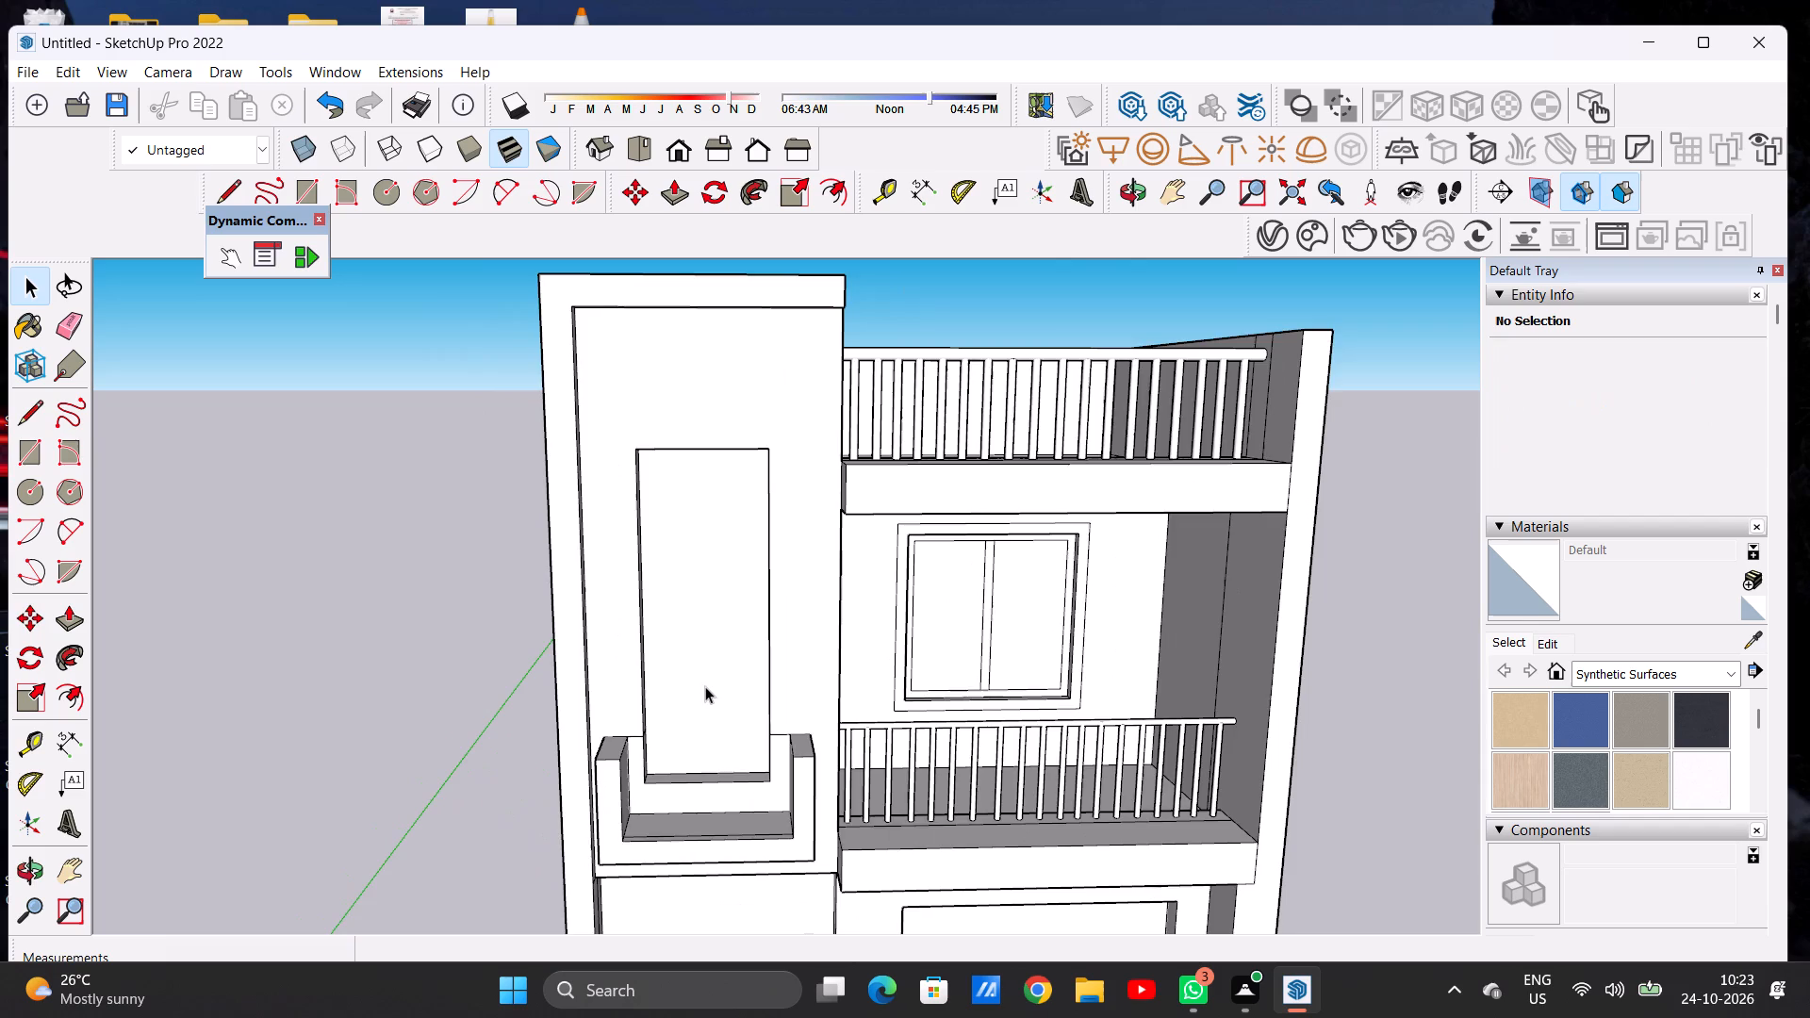
scroll(705, 686, down, 5)
middle_drag(729, 661, 716, 631)
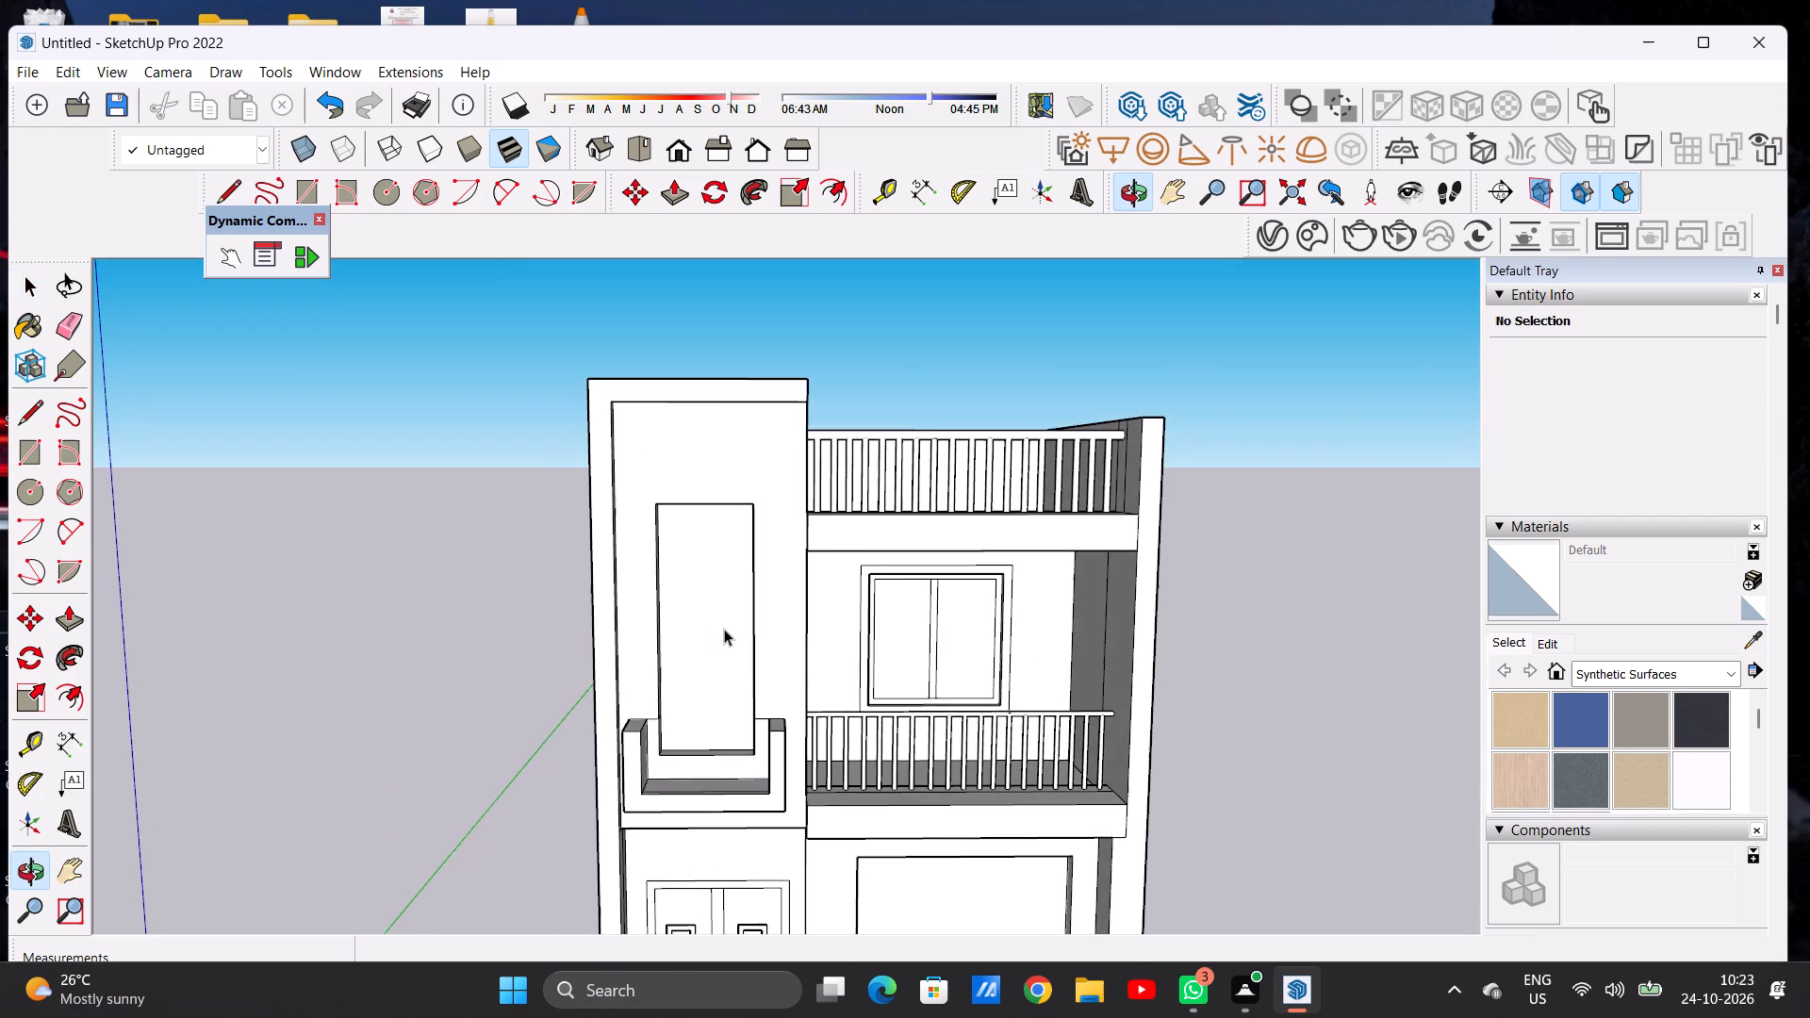
scroll(721, 674, up, 5)
middle_drag(671, 644, 676, 616)
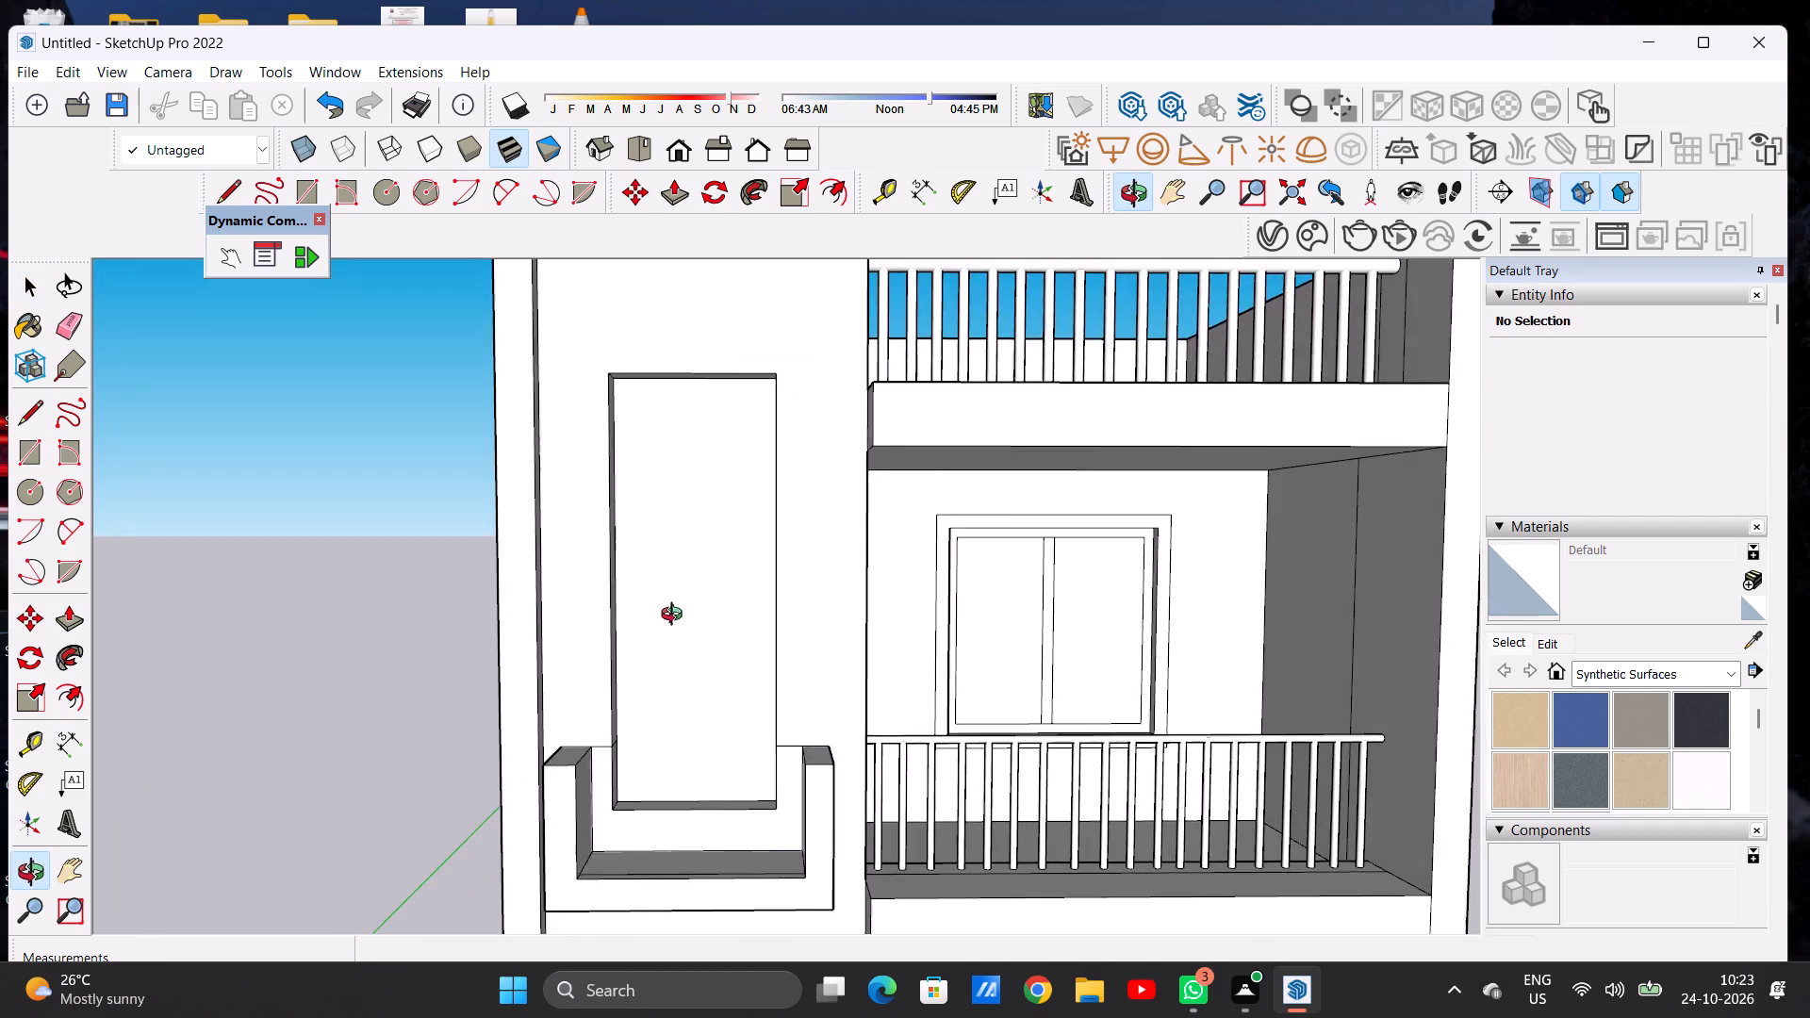
middle_drag(676, 616, 683, 616)
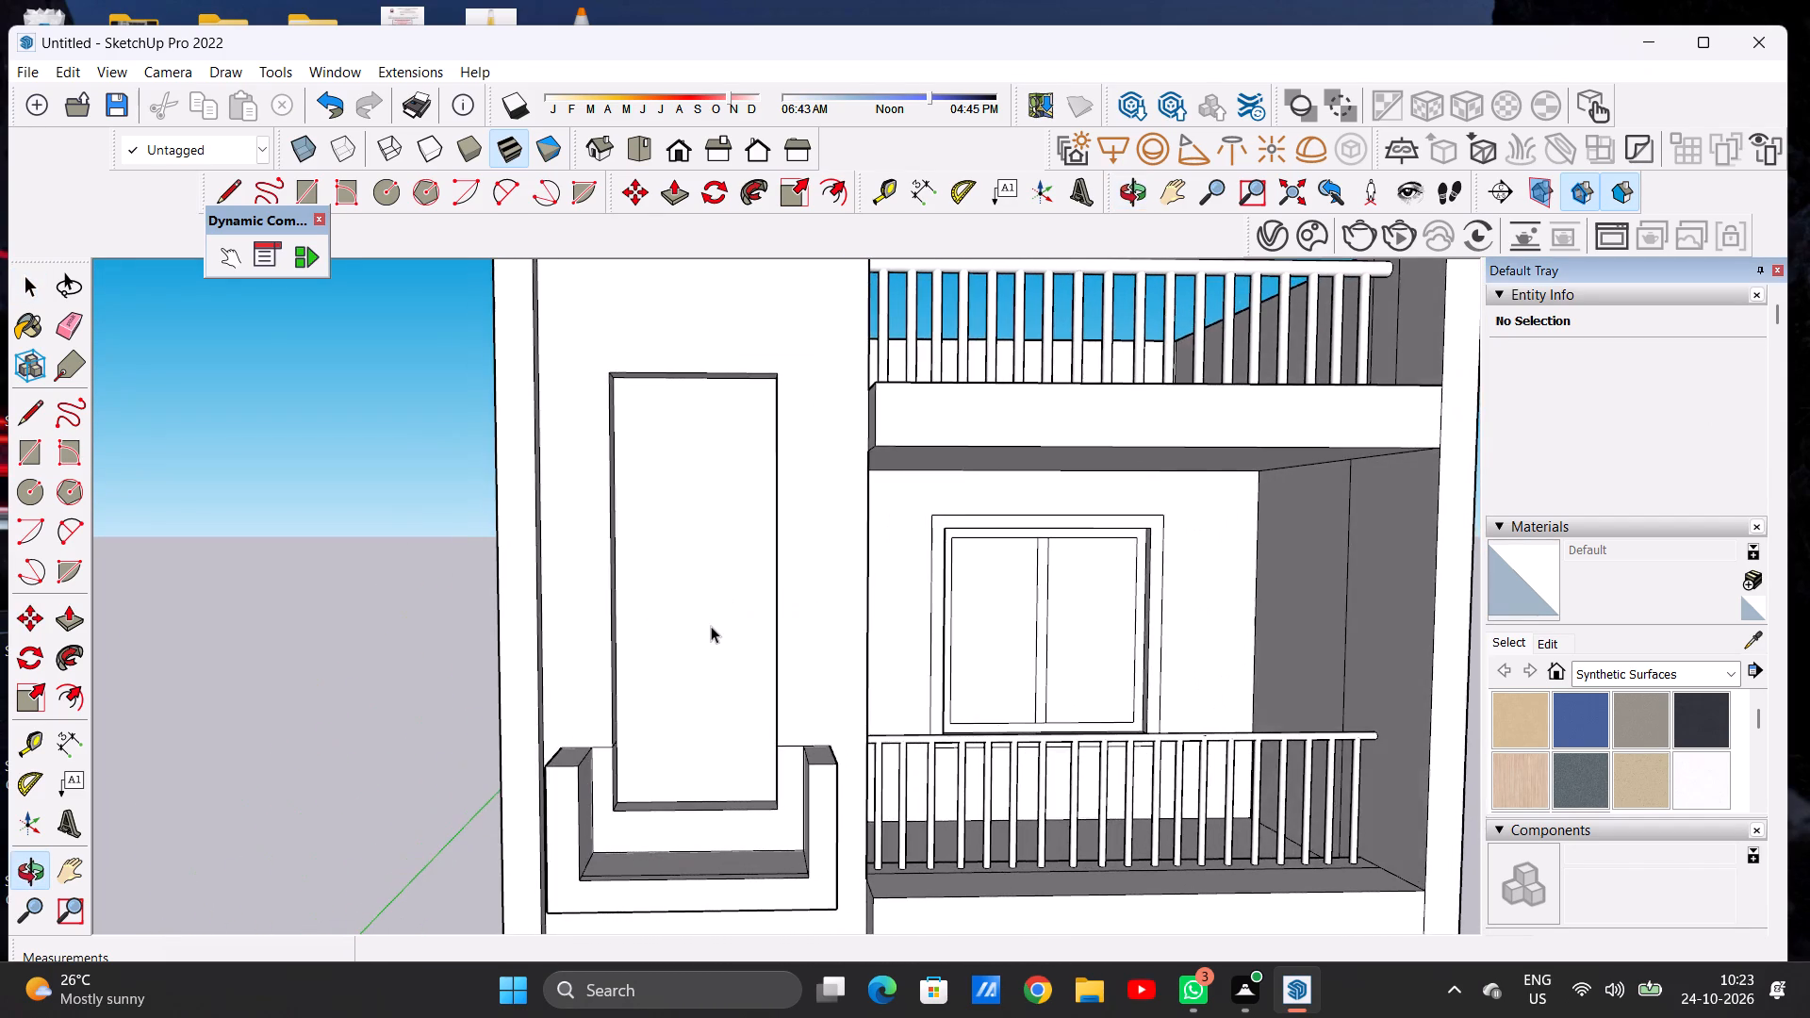
scroll(721, 620, up, 1)
text(OF)
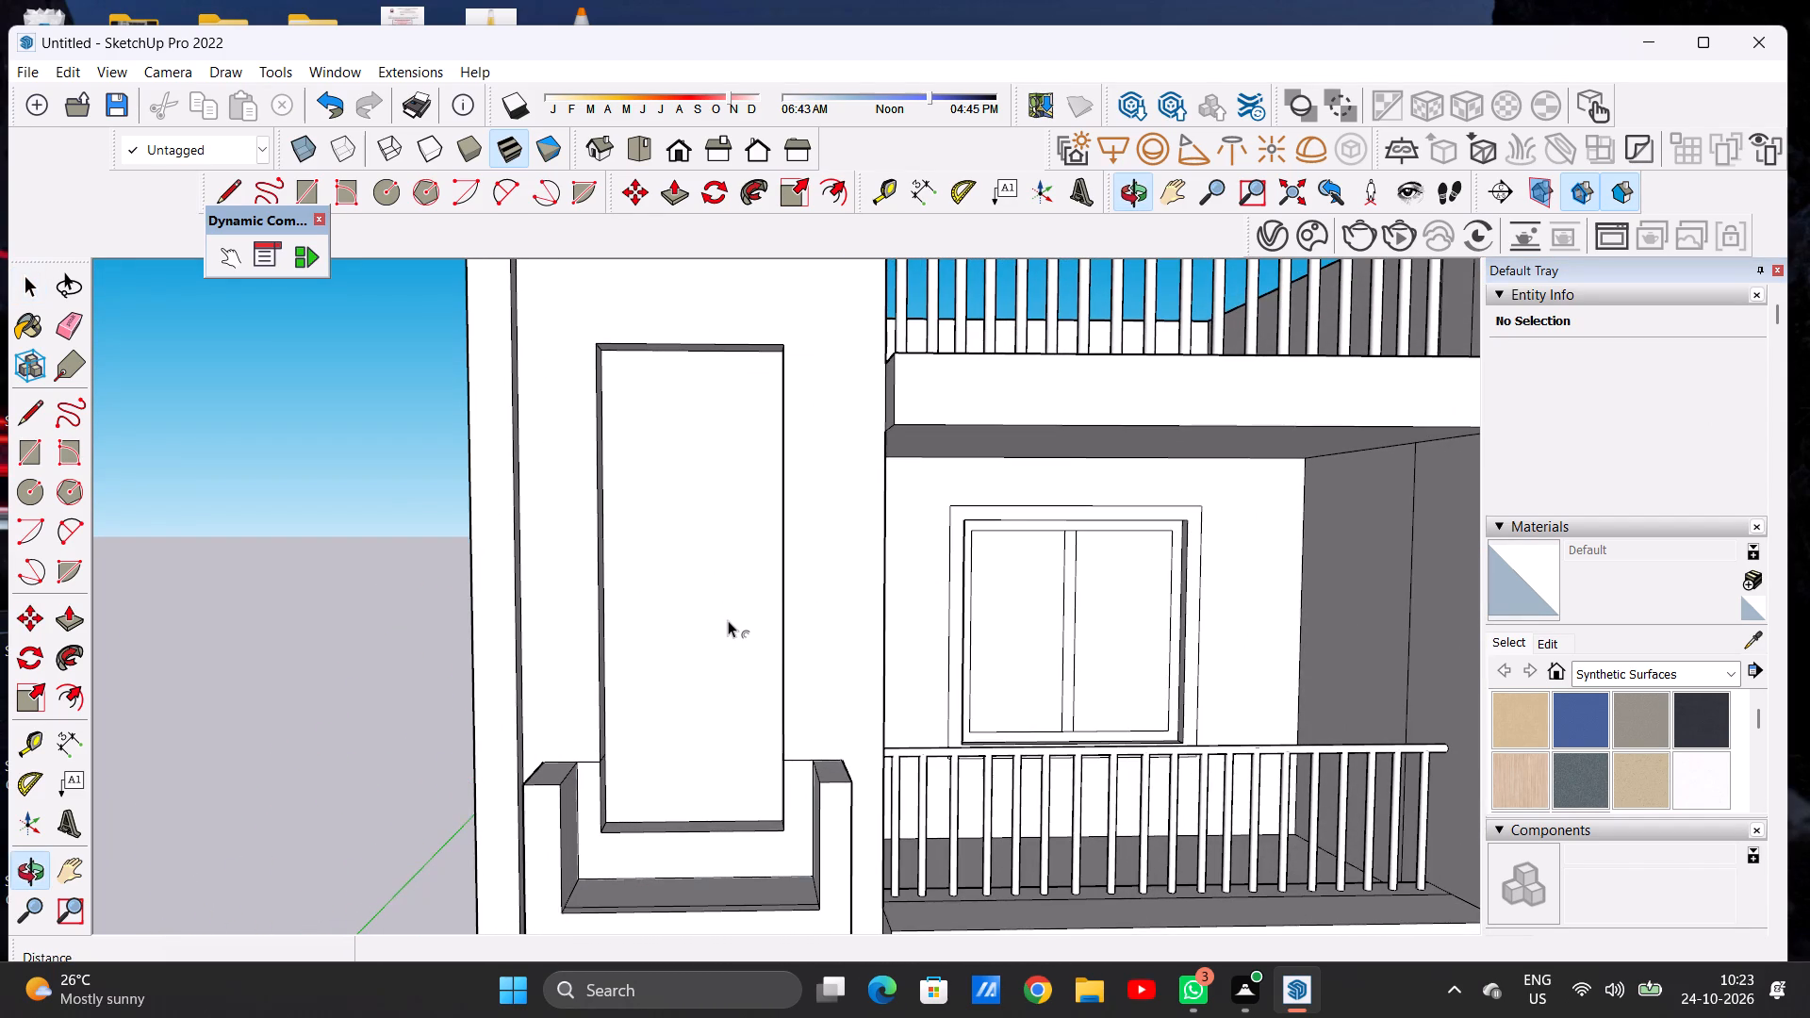
scroll(666, 653, down, 5)
scroll(664, 490, up, 3)
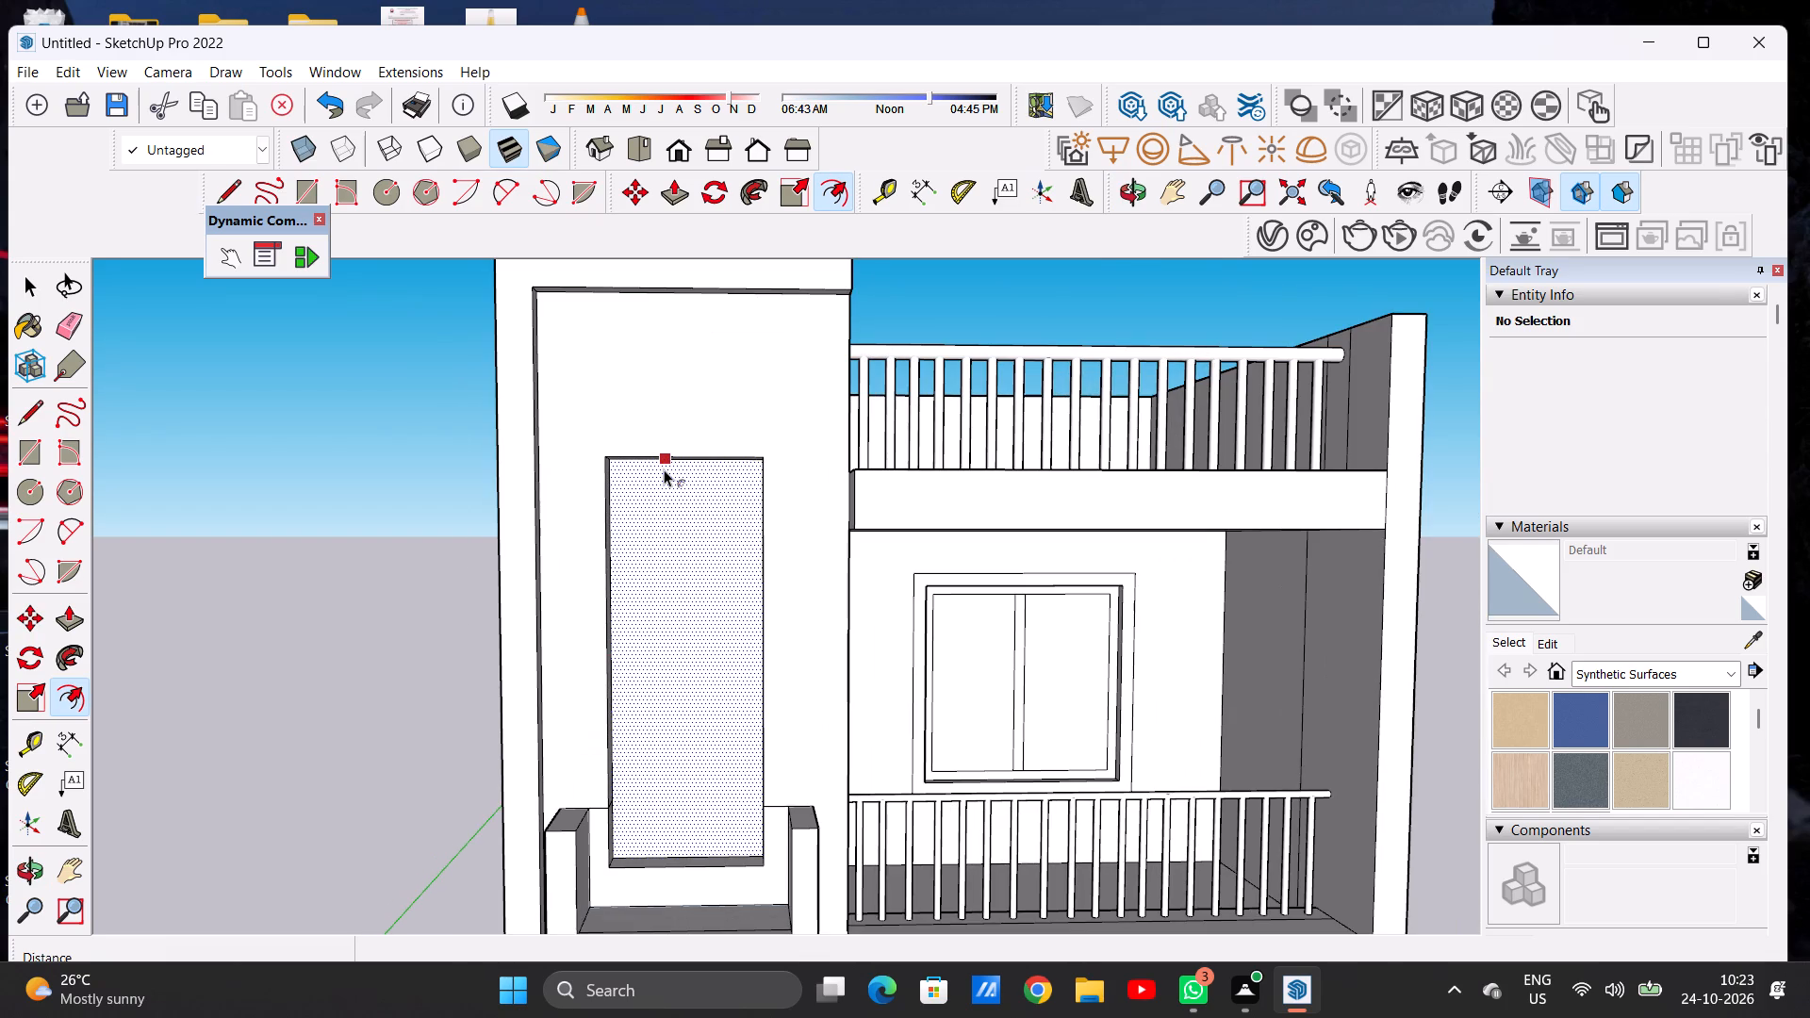
click(664, 469)
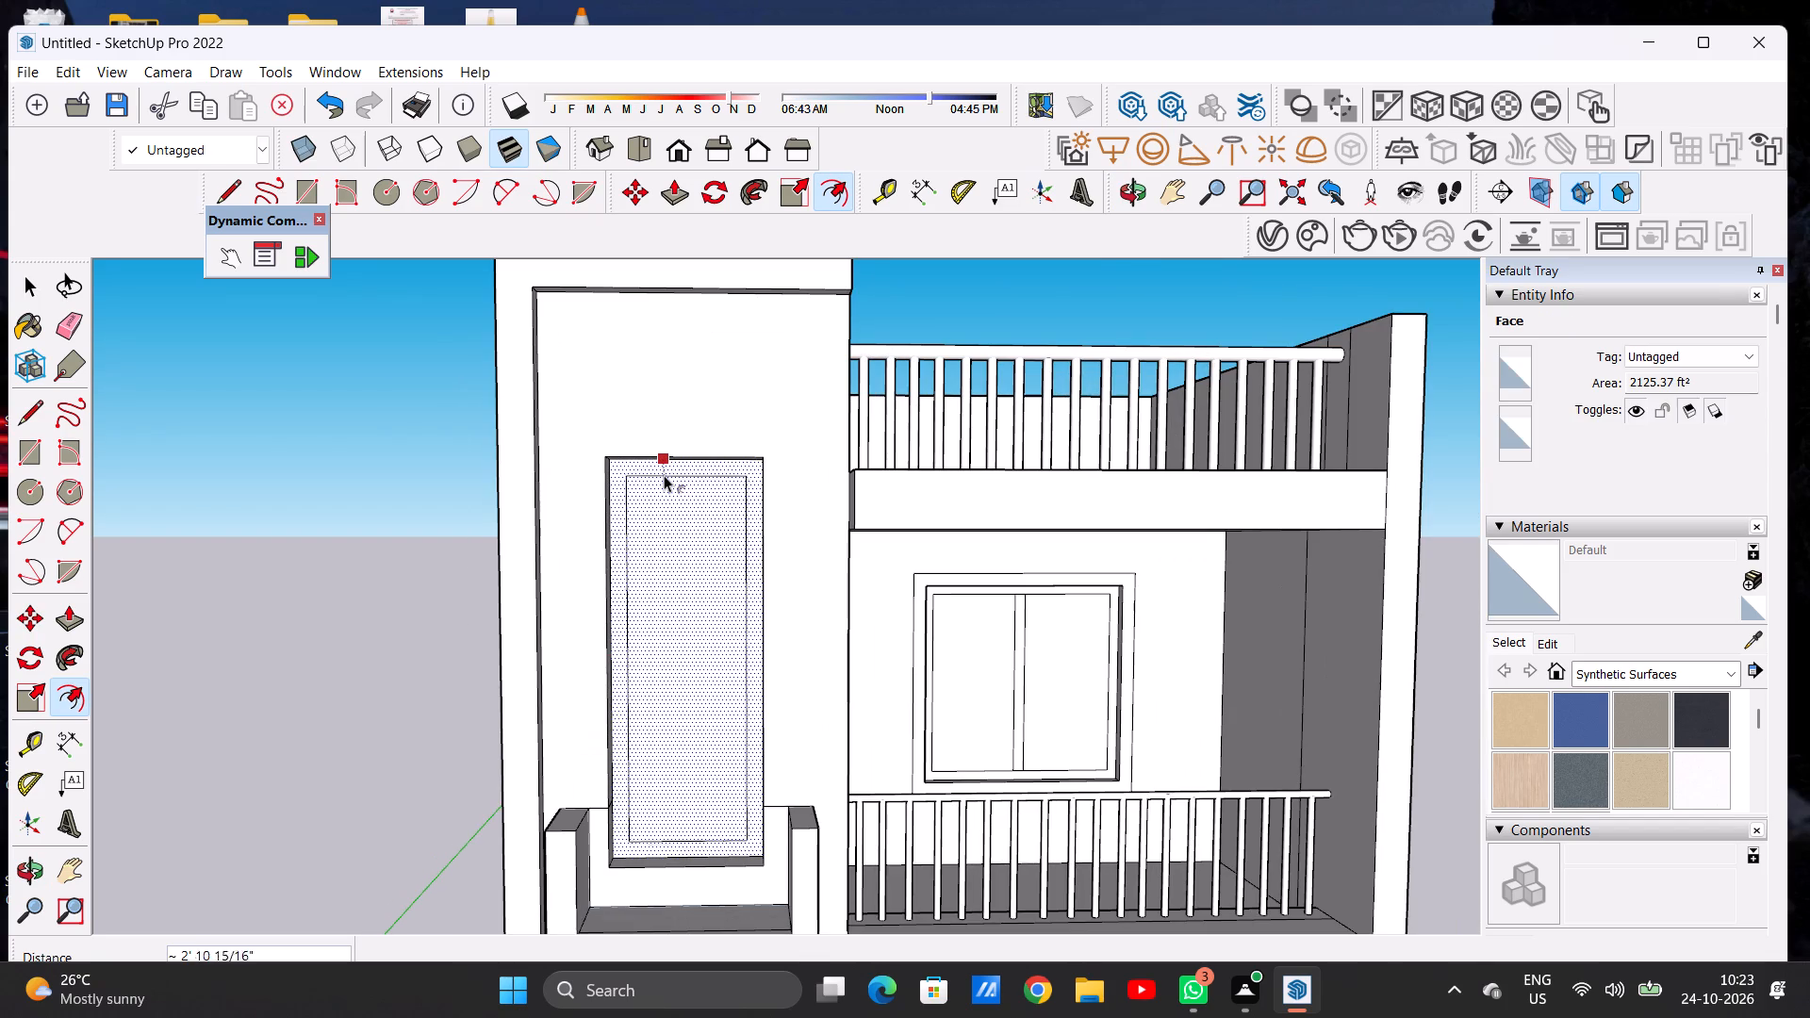
click(664, 471)
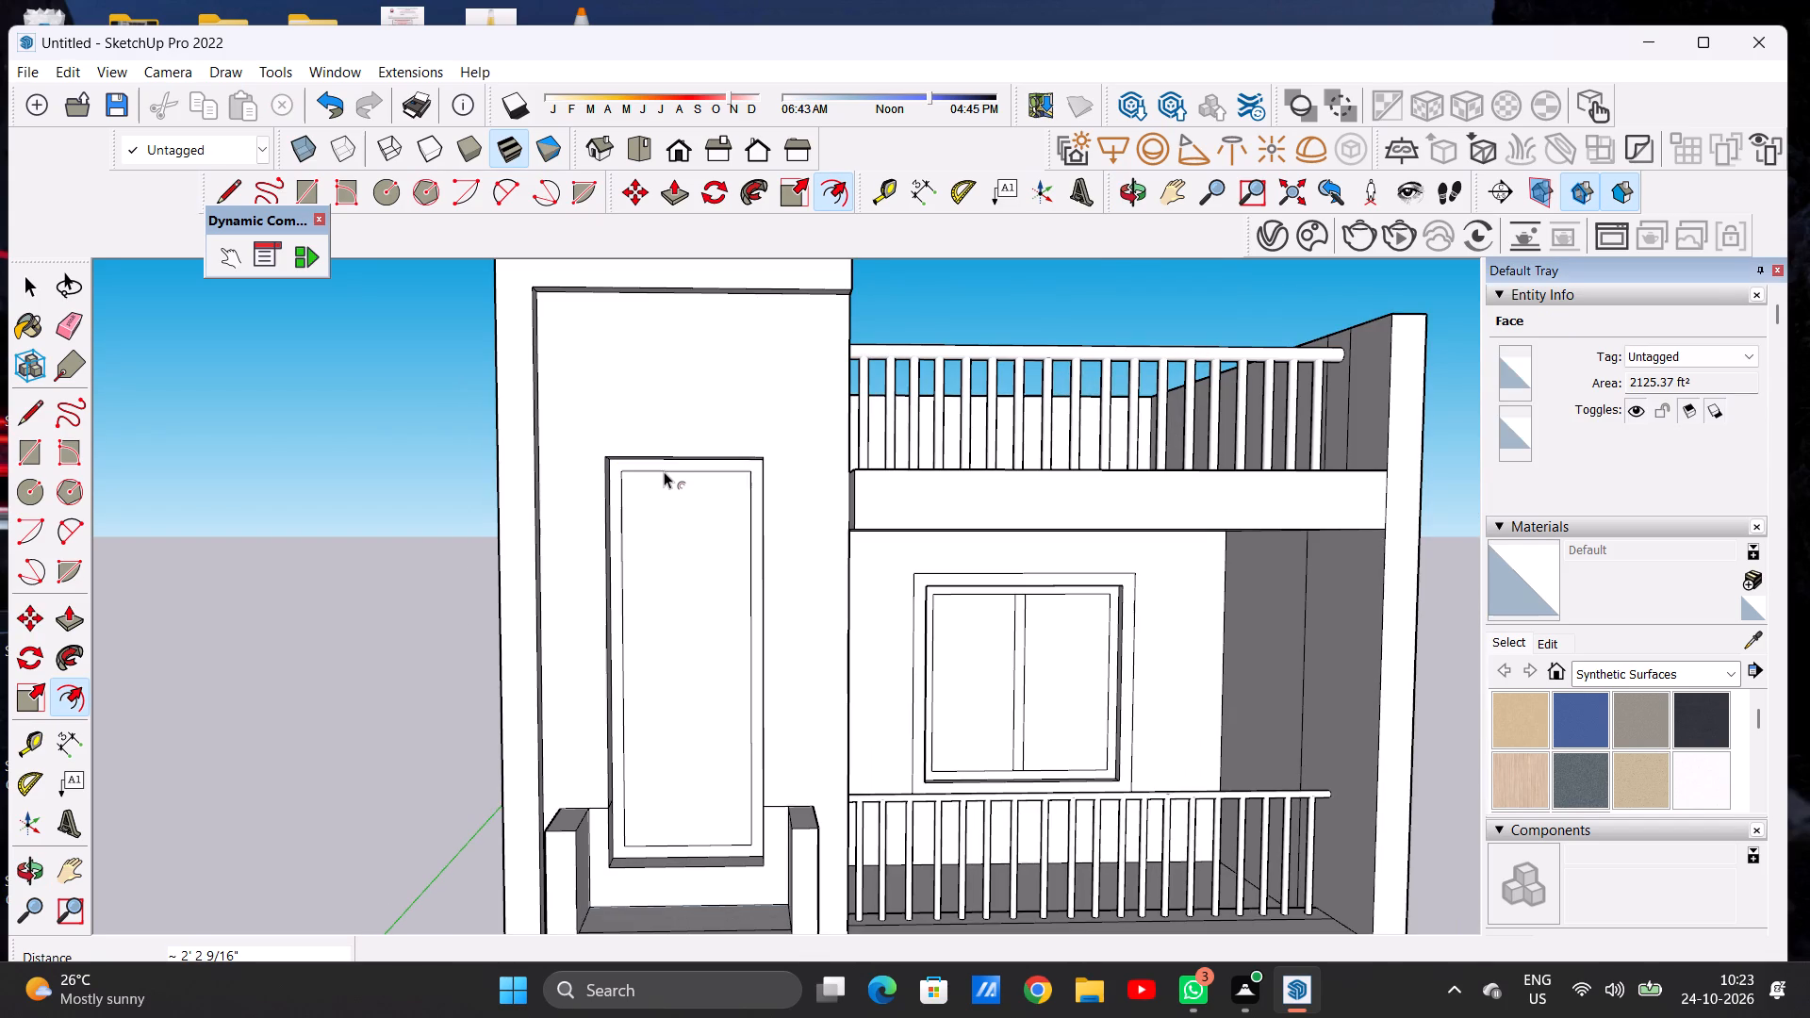
key(space)
Draw two closely spaced horizontal lines about 23' 11" long across the upper part of the tall window's inner rectangle, forming a crossbar.
text(L)
scroll(575, 431, down, 1)
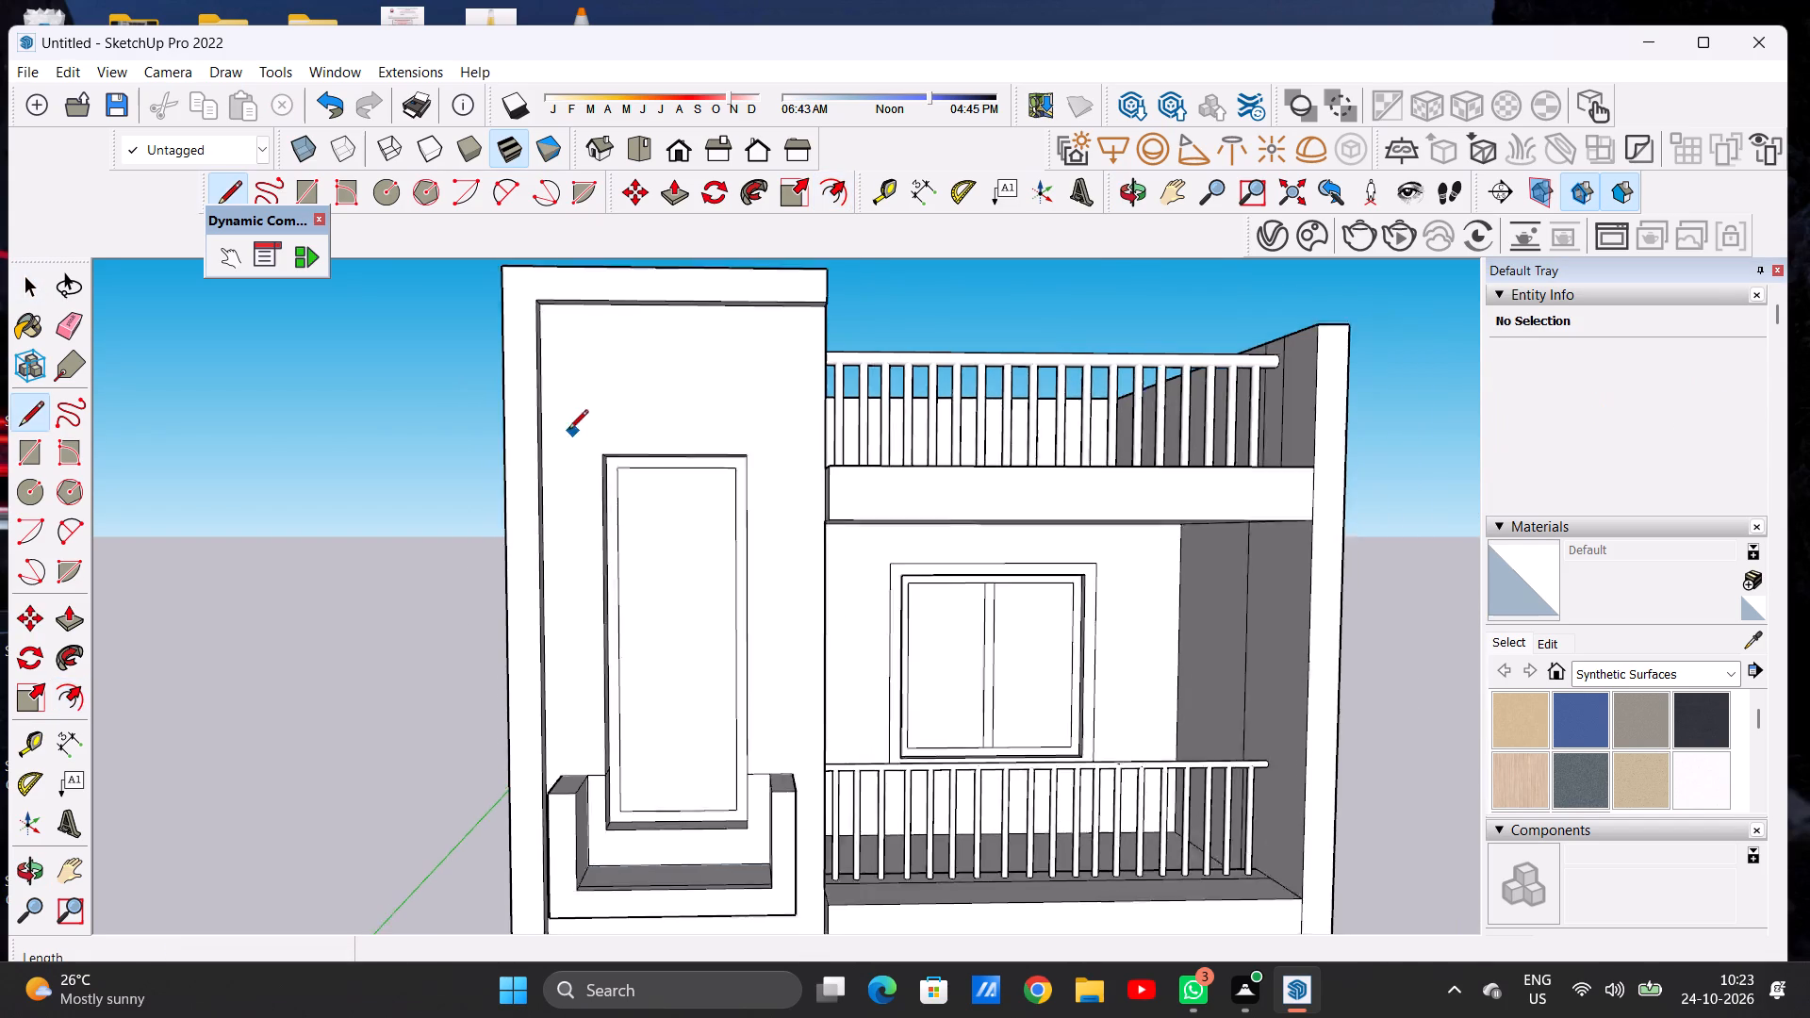
scroll(568, 431, down, 2)
scroll(687, 583, up, 5)
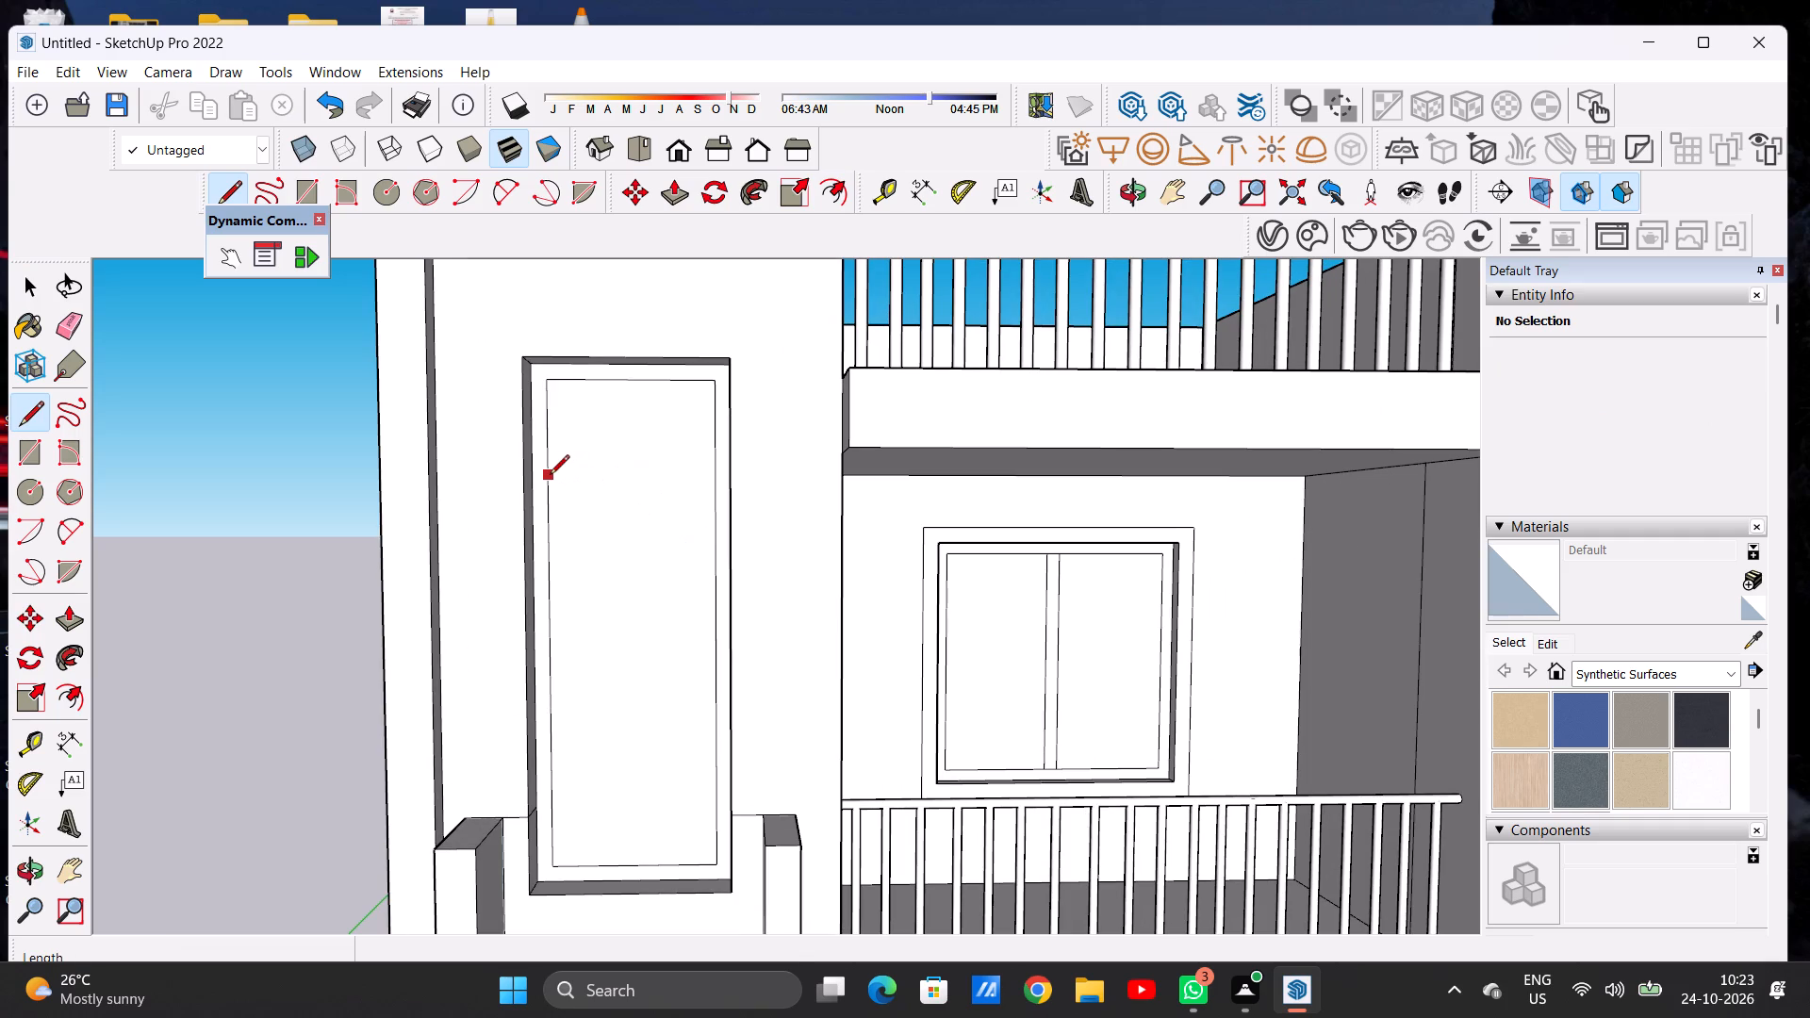
click(550, 476)
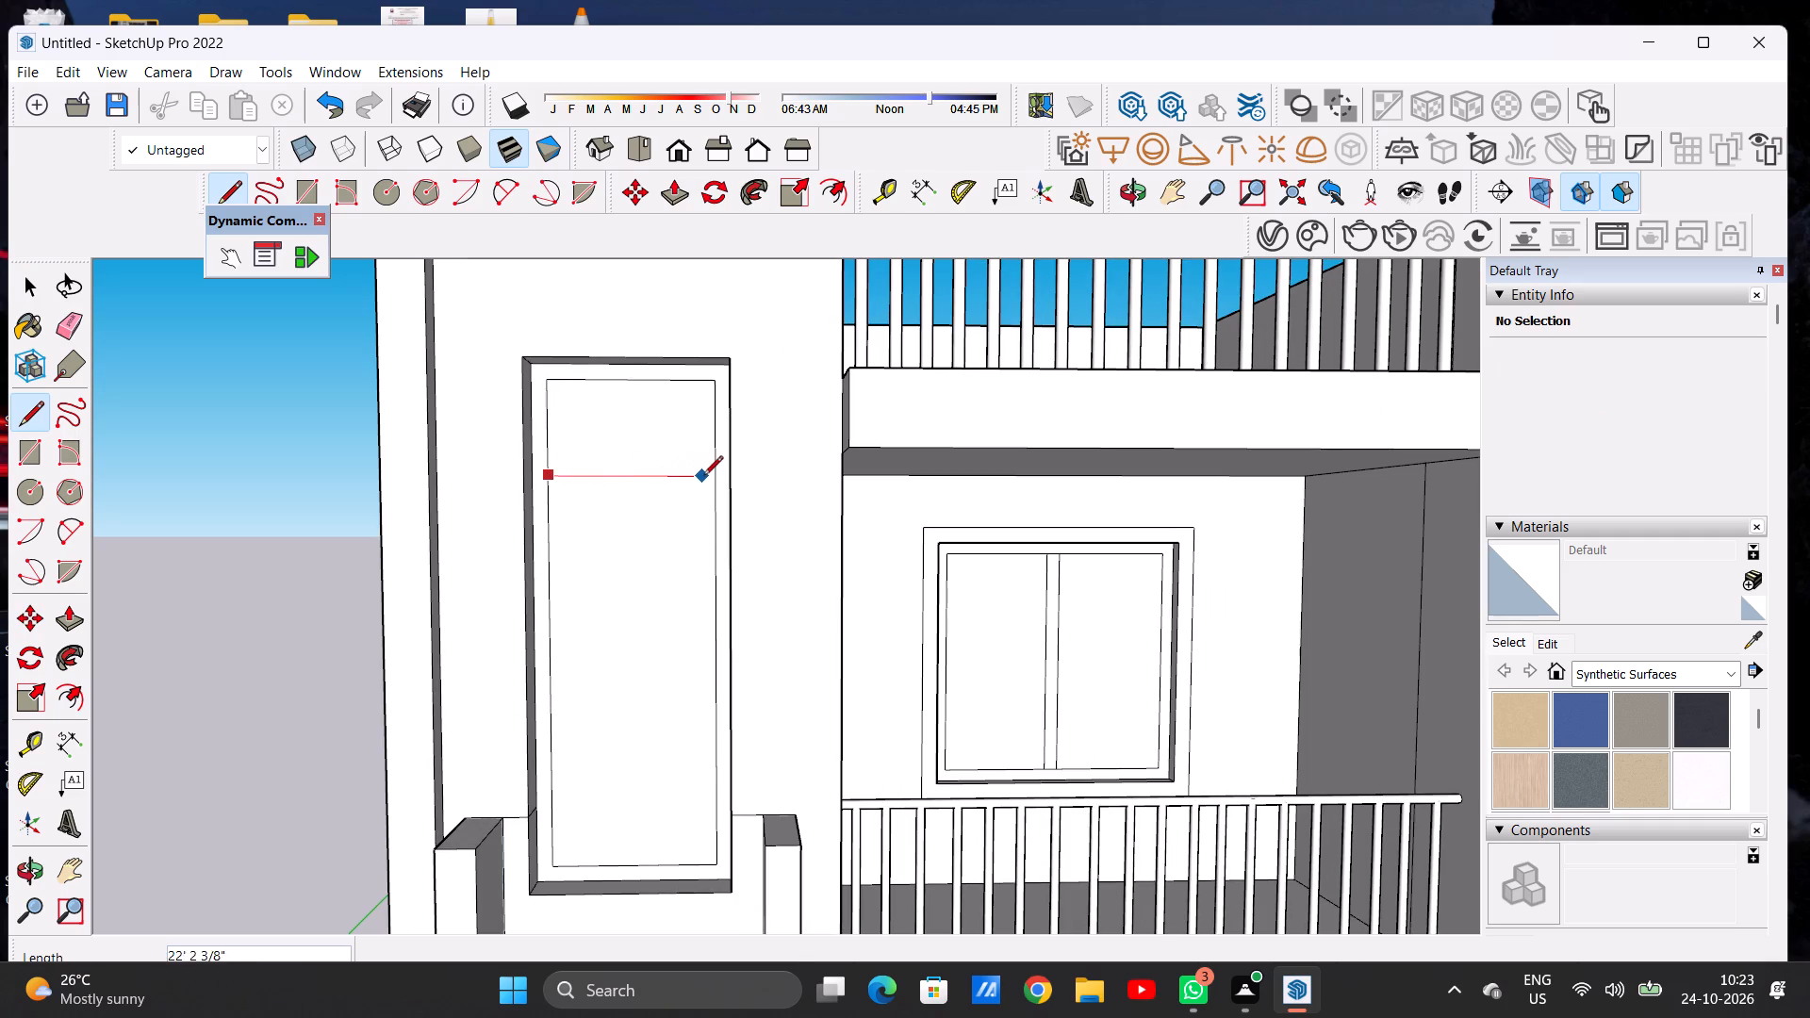
click(711, 478)
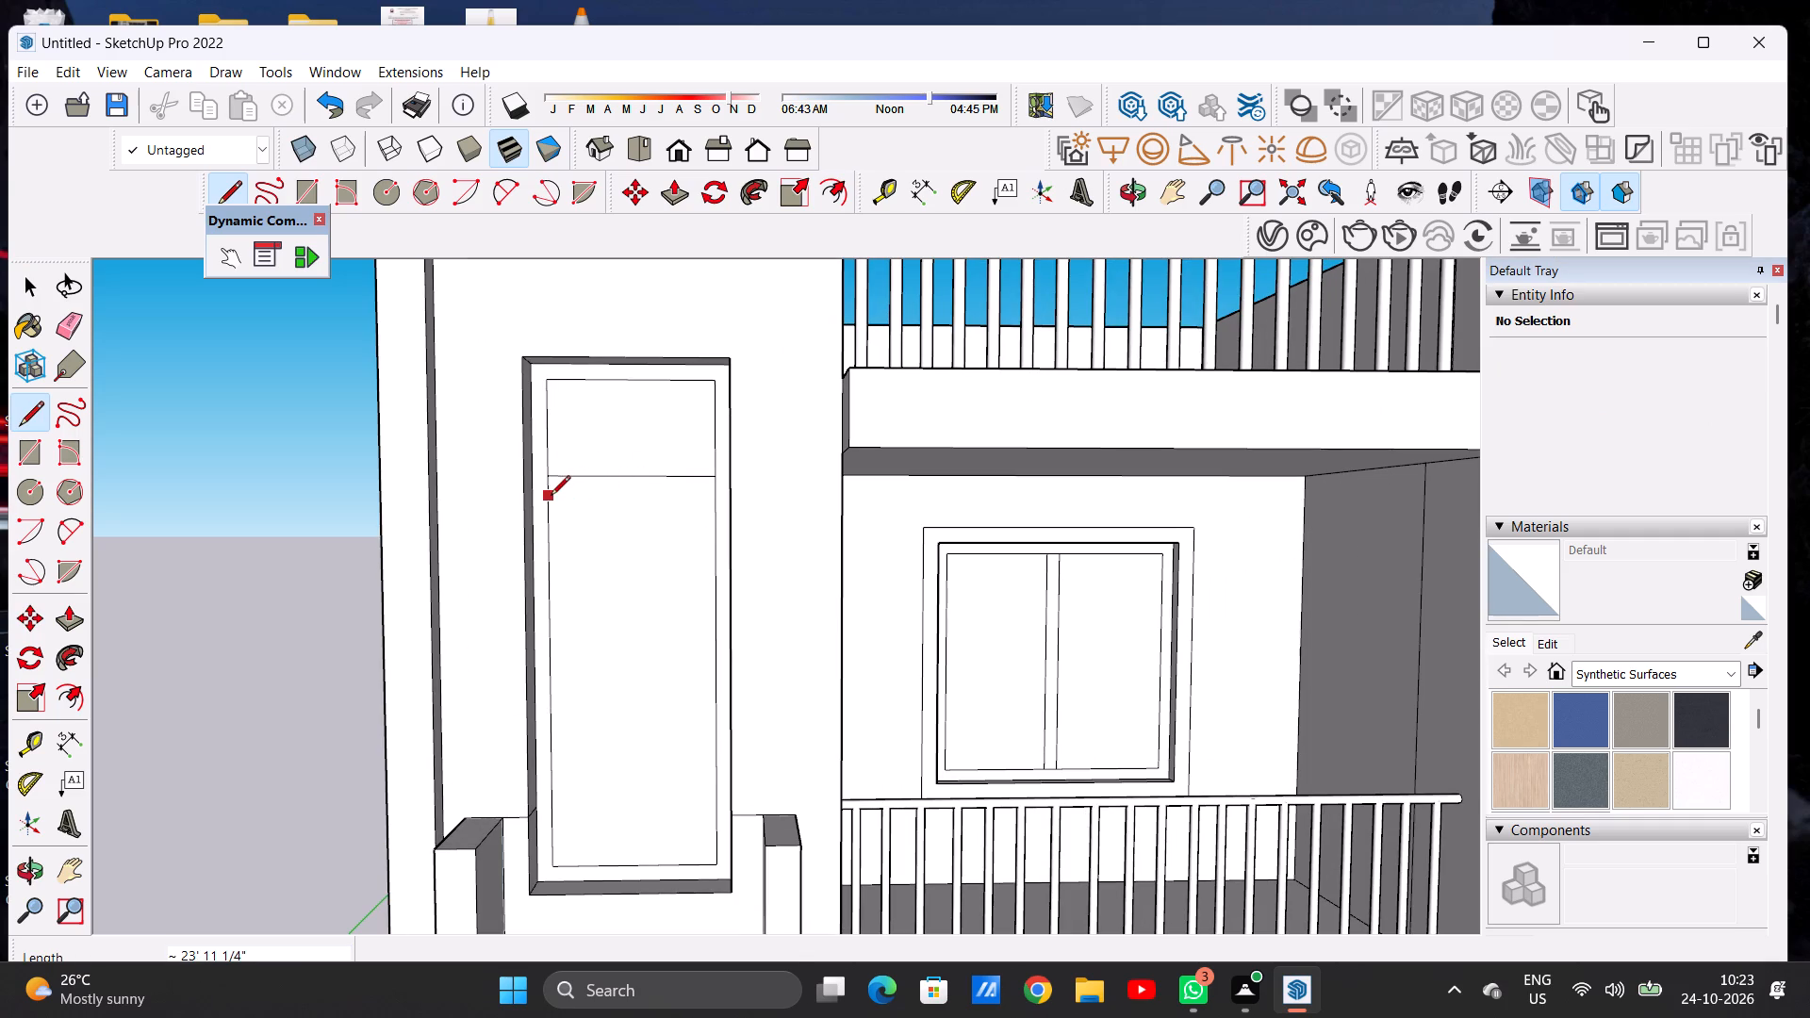
click(551, 495)
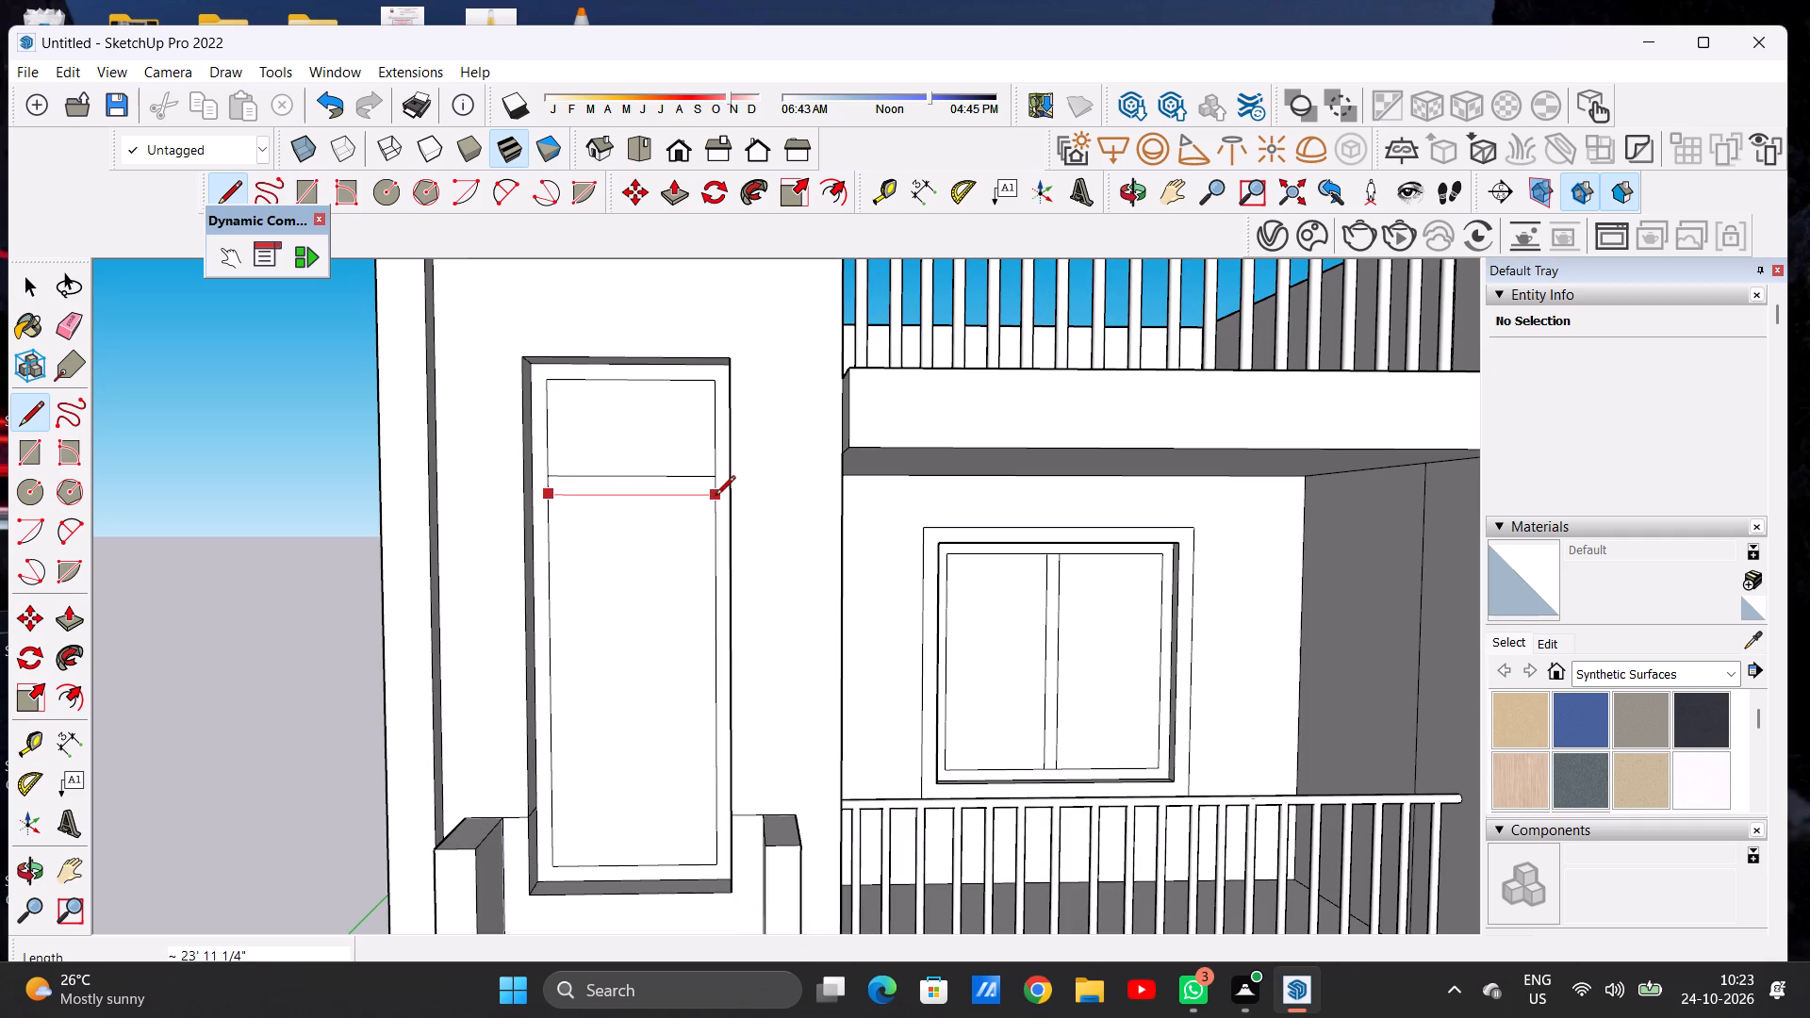
click(716, 497)
key(space)
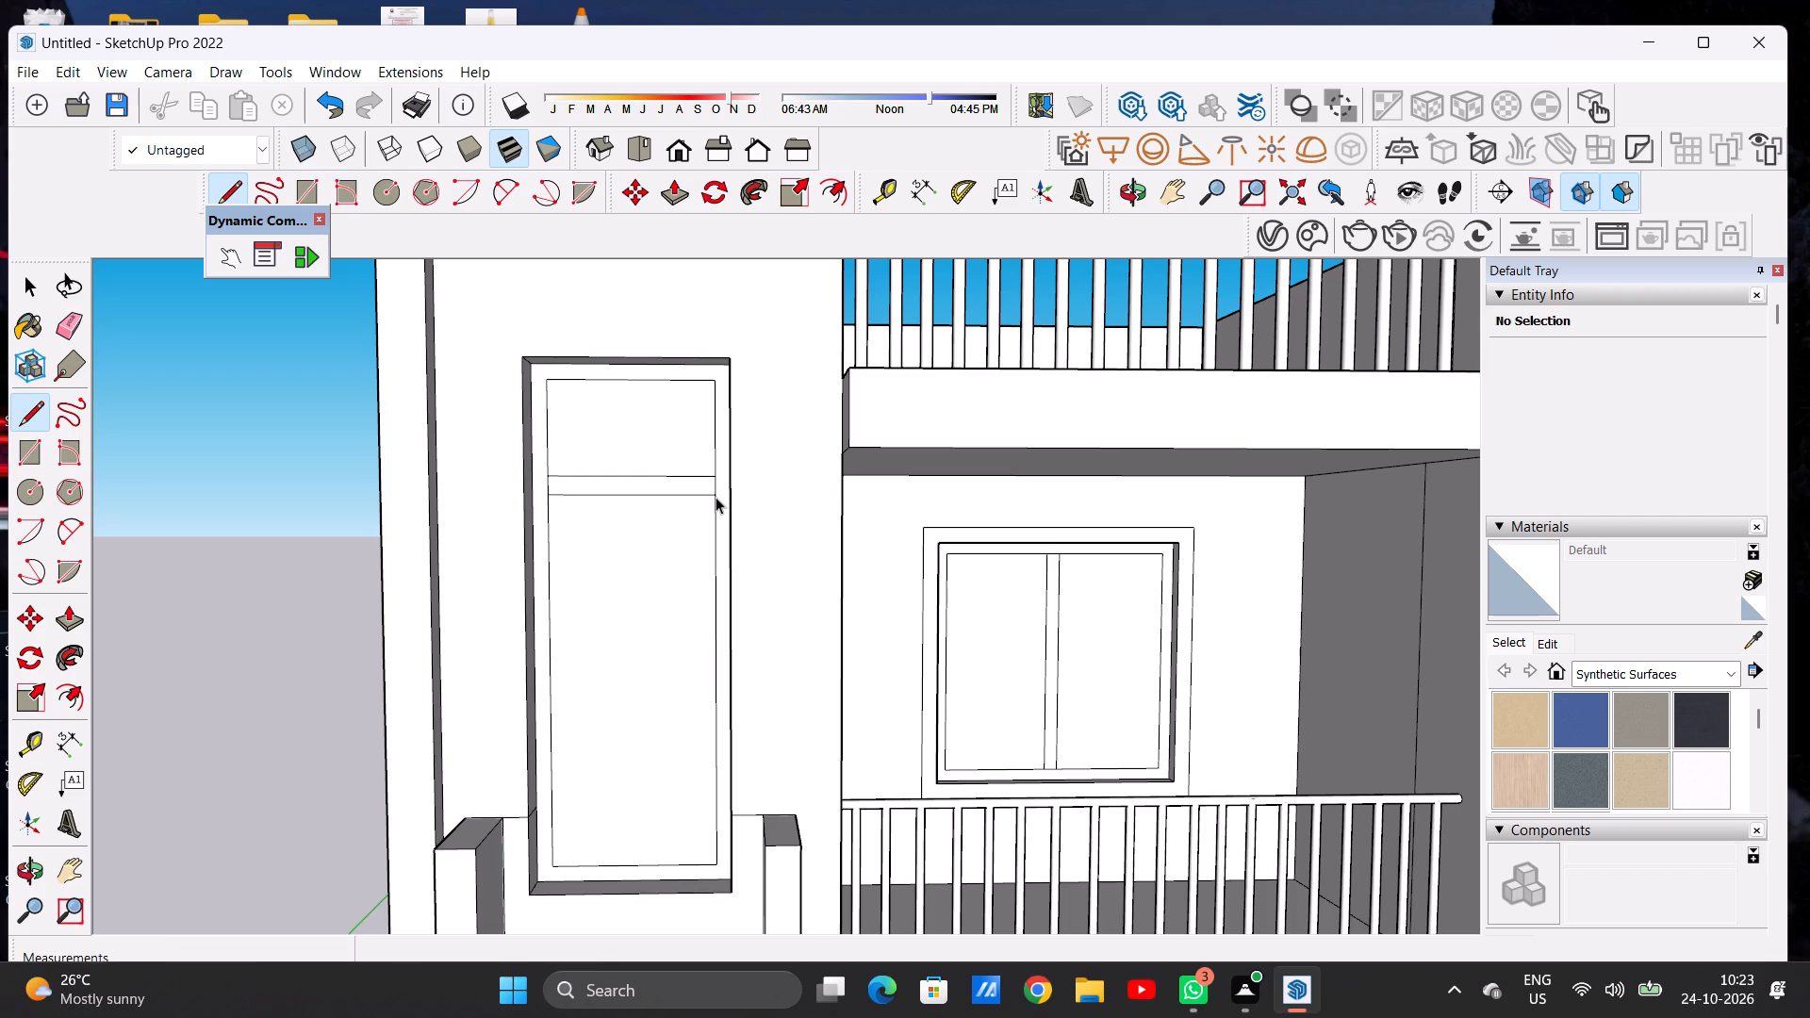
Copy the tall window's crossbar strip about 39' 3" straight down toward the bottom of the inner rectangle.
scroll(653, 537, down, 6)
scroll(660, 632, up, 5)
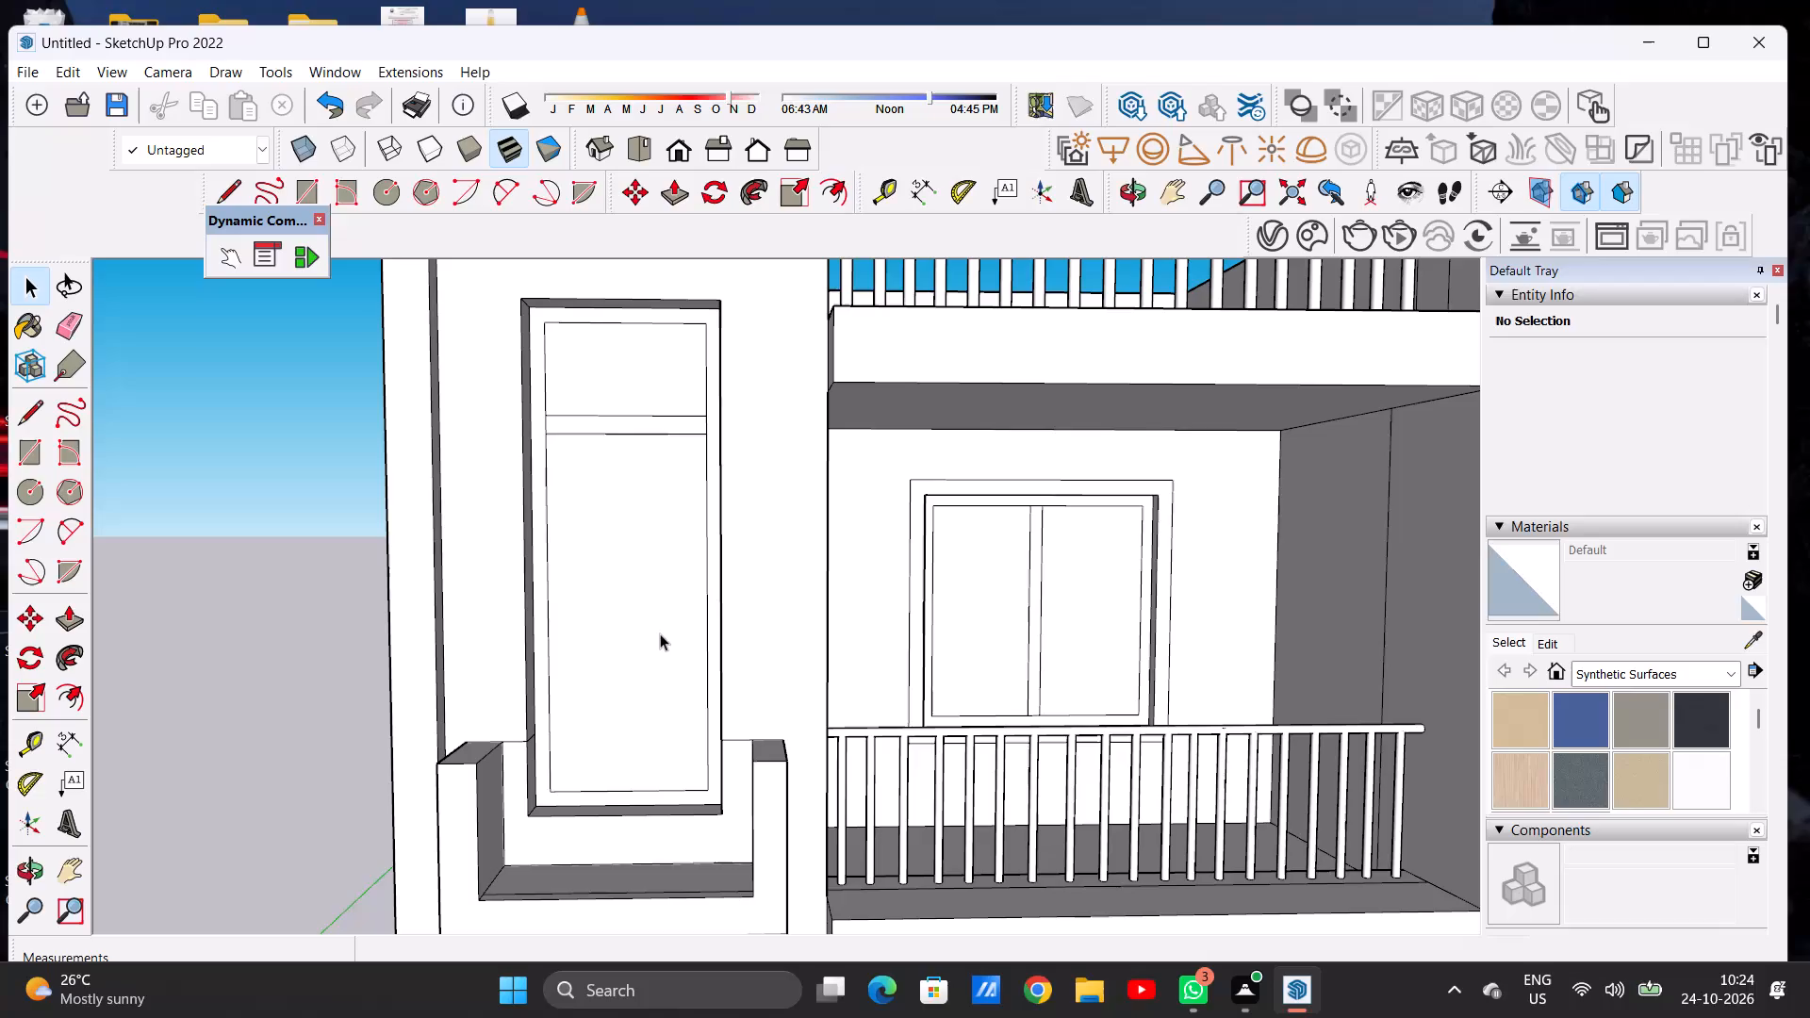
scroll(710, 461, up, 3)
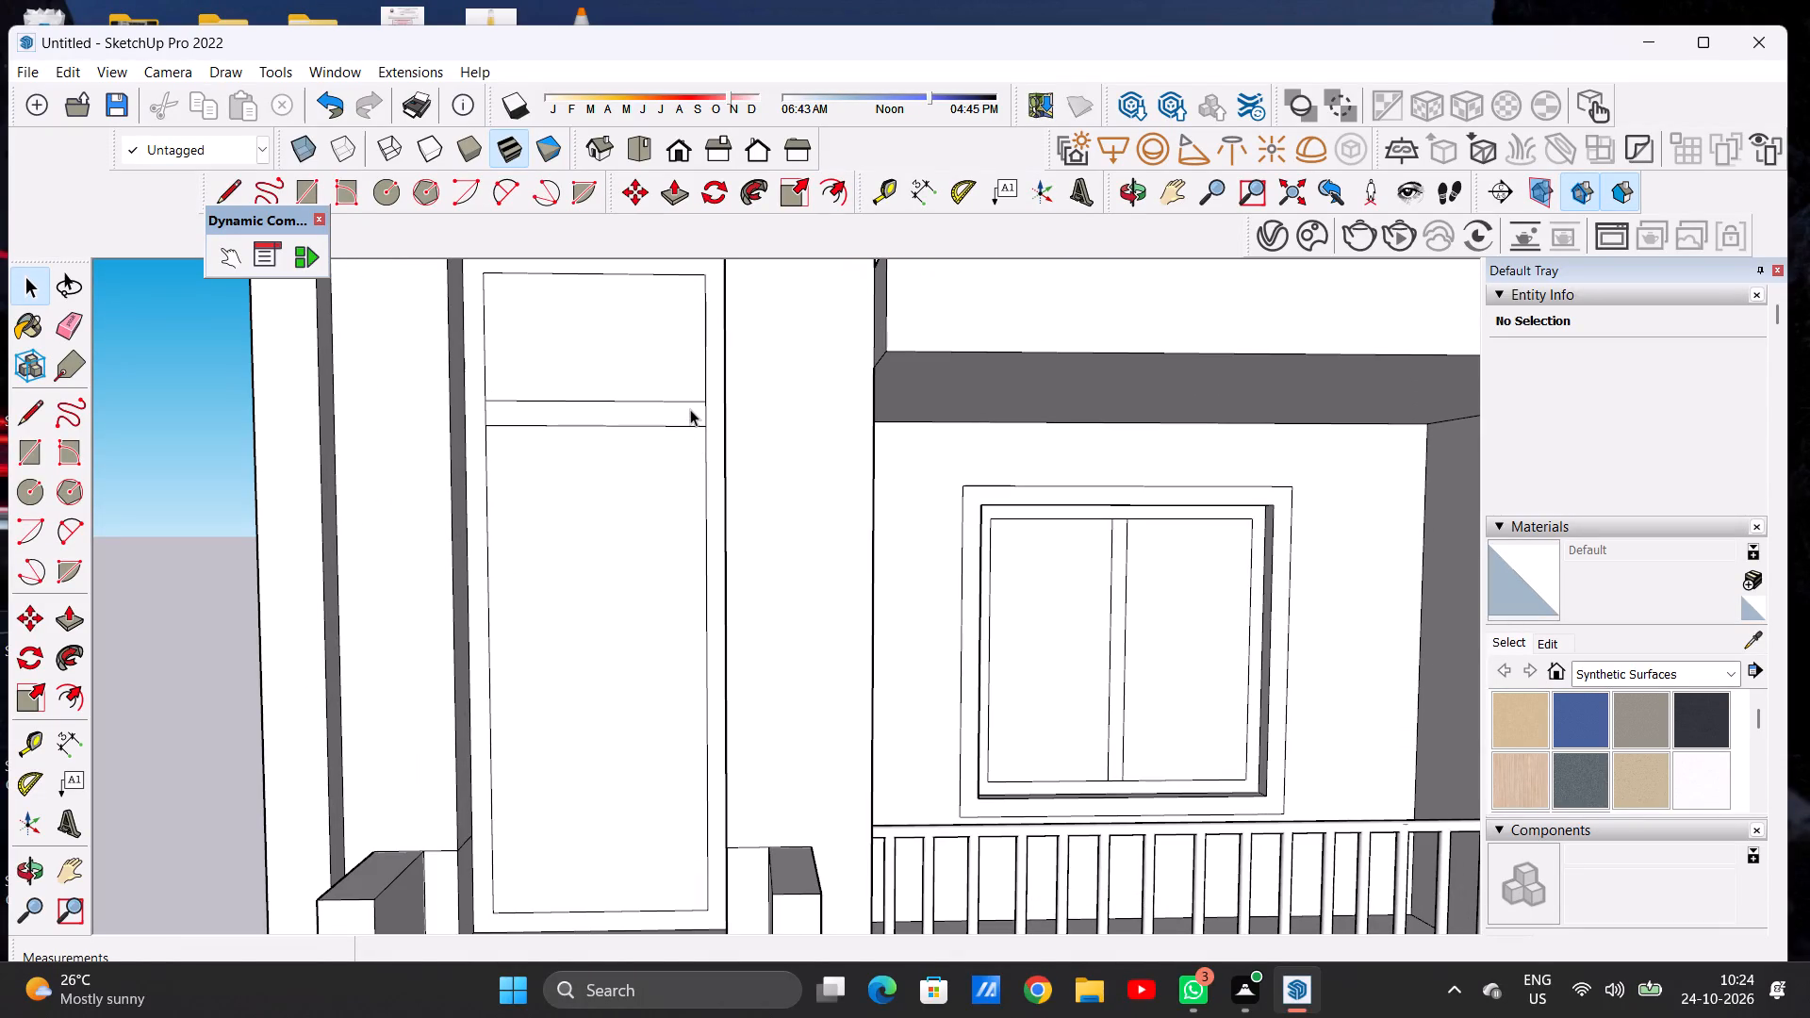
click(690, 409)
click(690, 409)
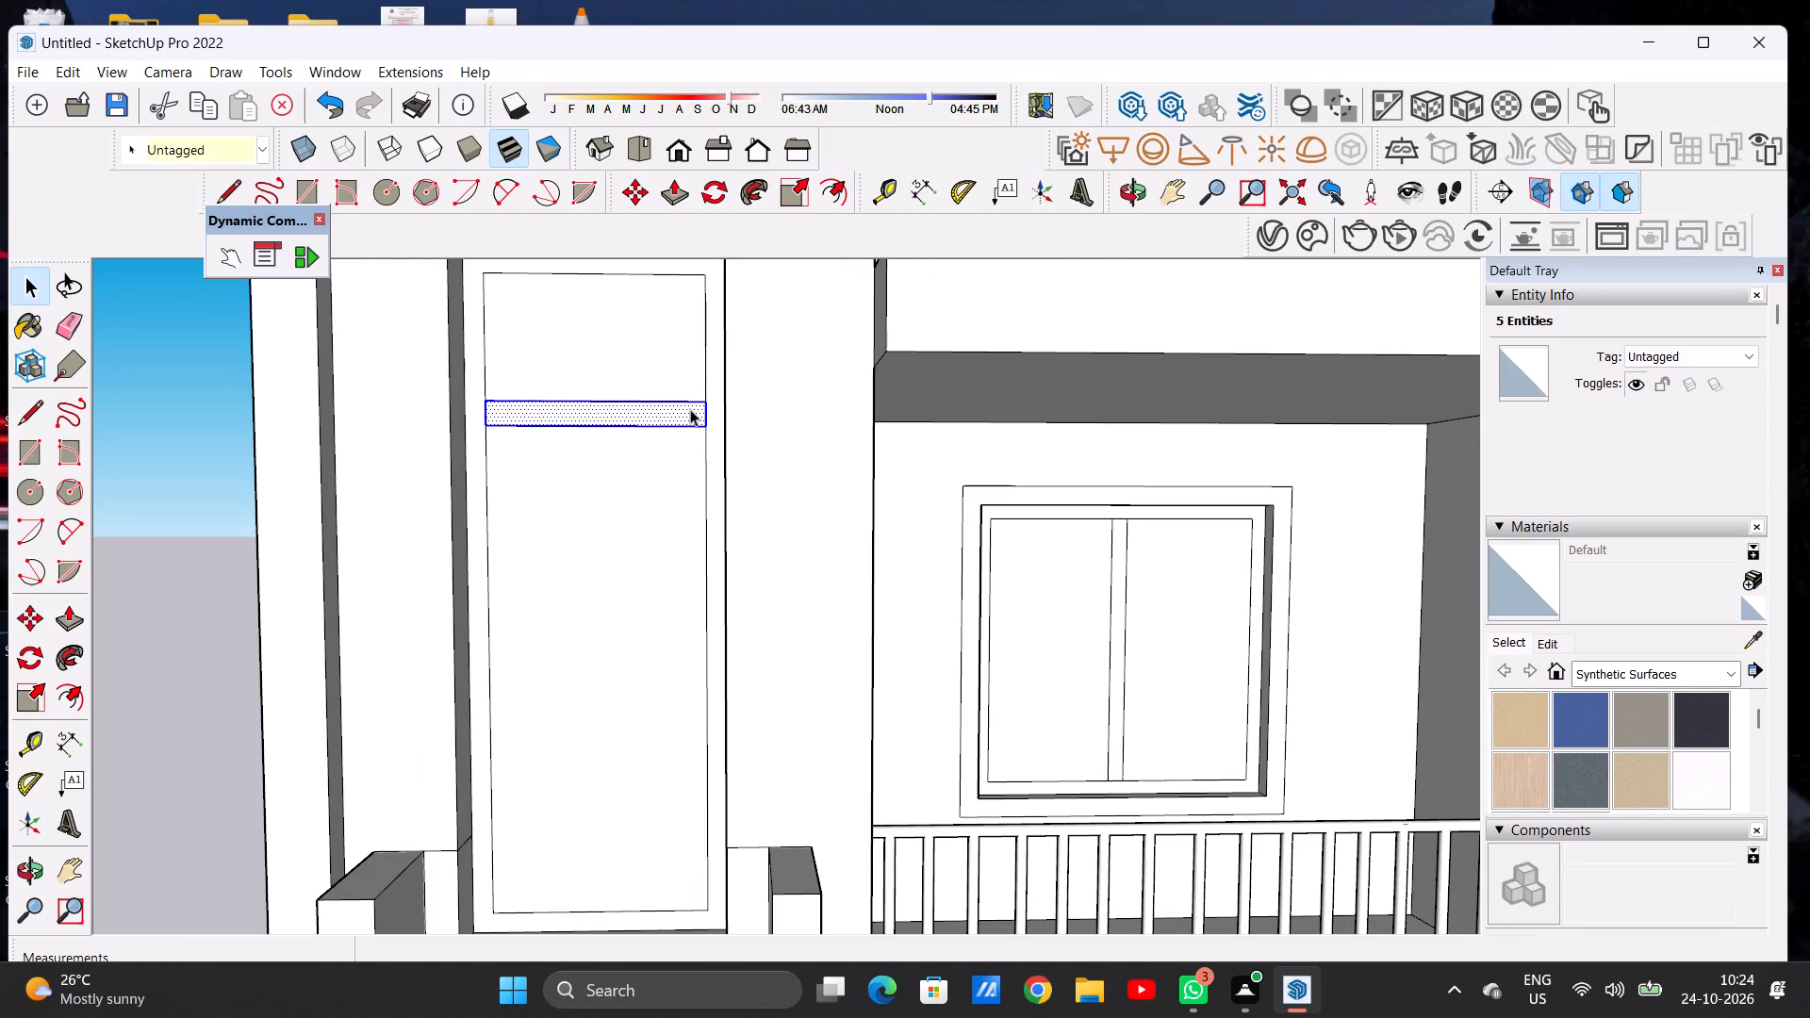
key(m)
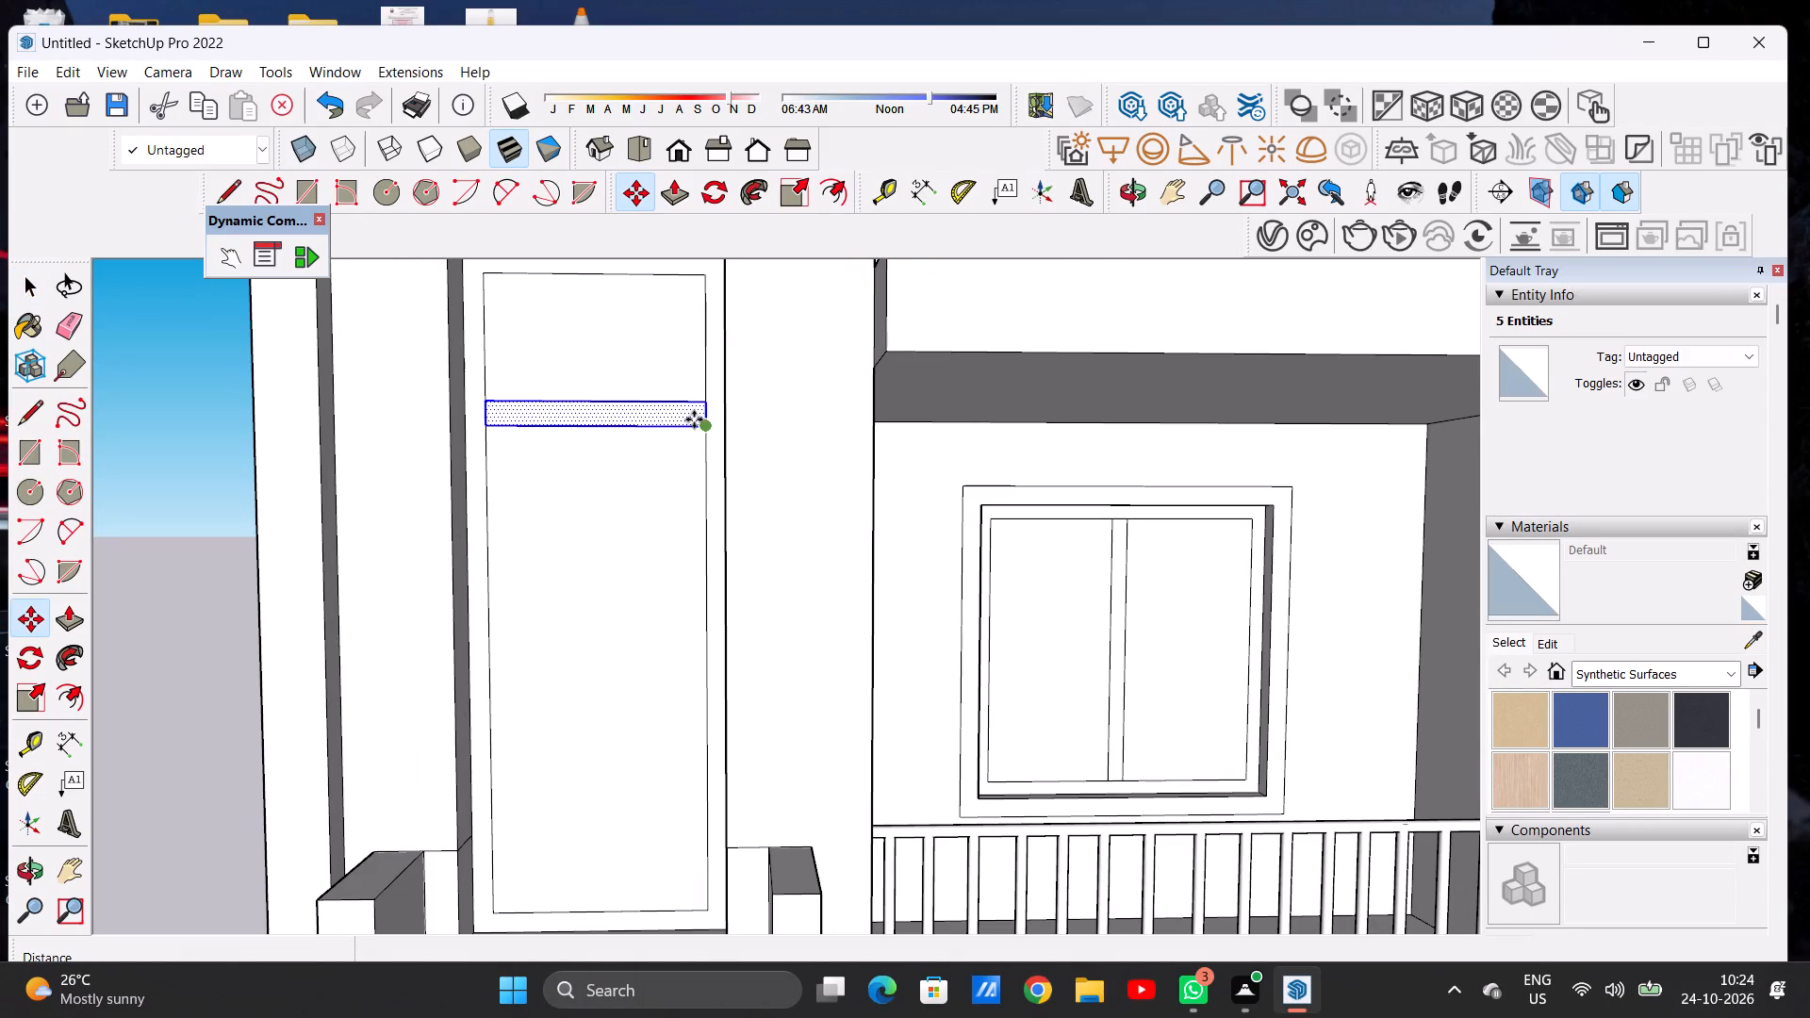
click(694, 419)
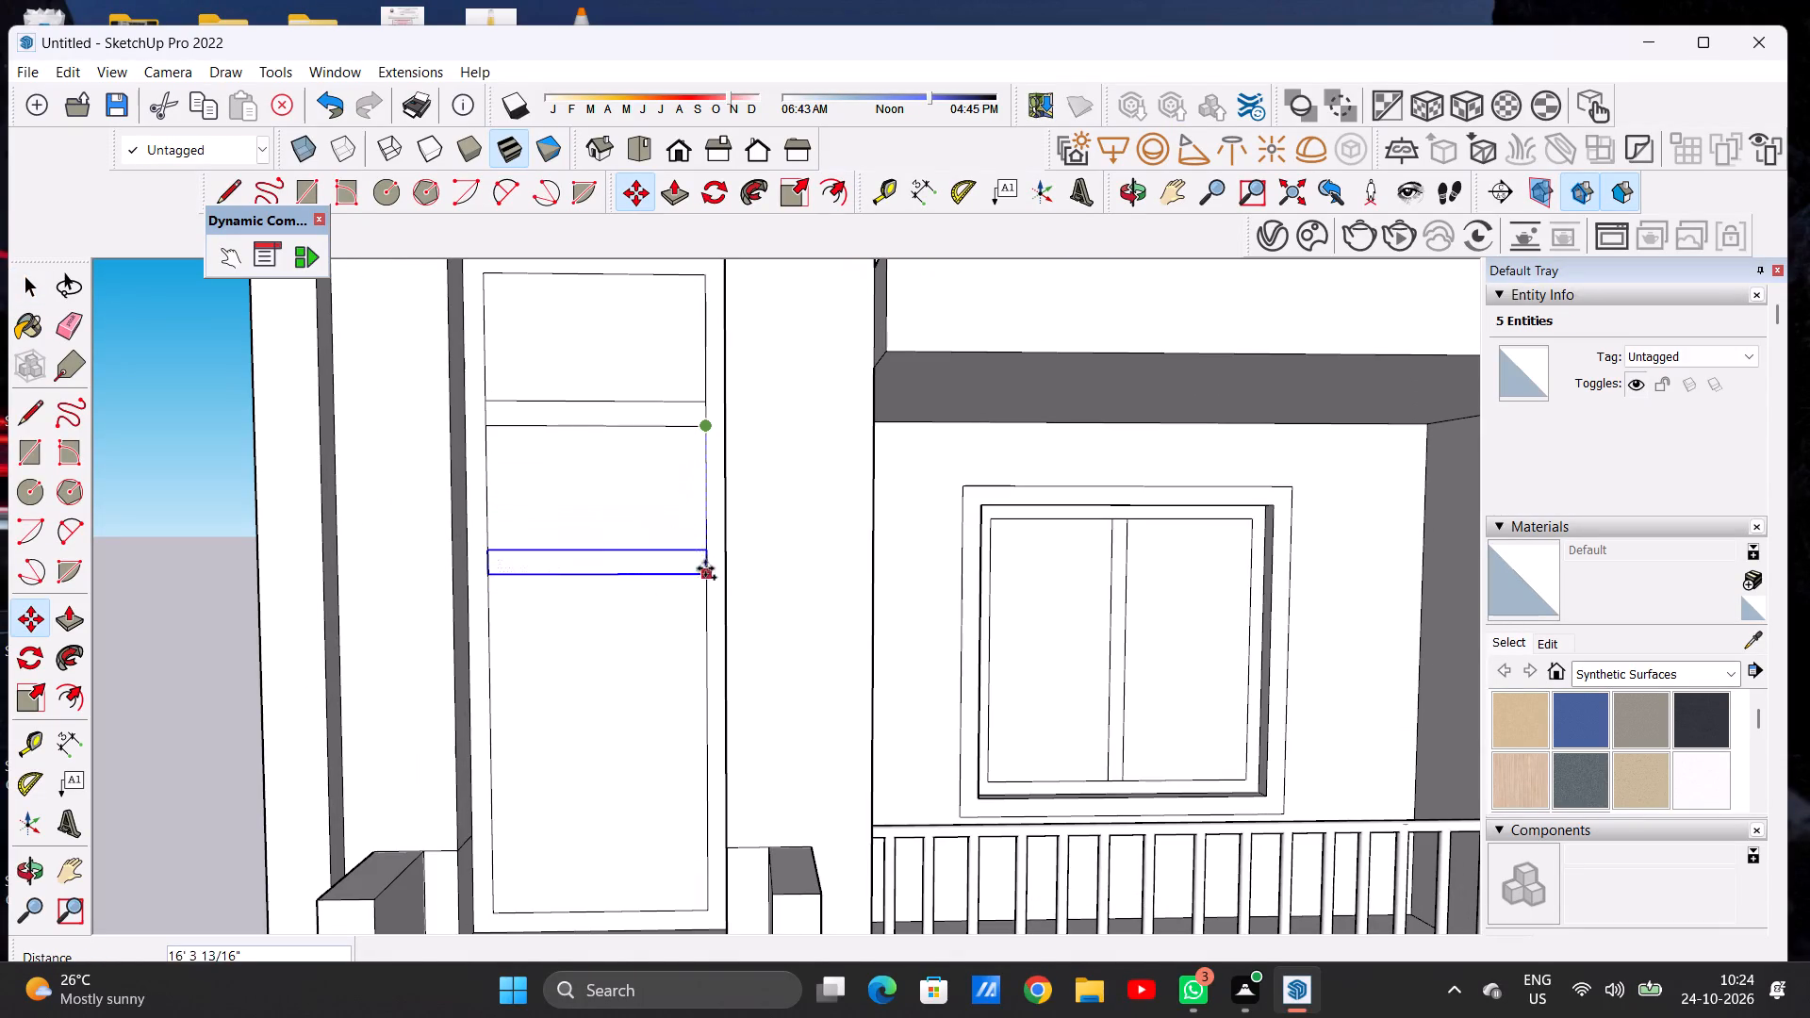
scroll(709, 536, down, 8)
scroll(702, 656, up, 7)
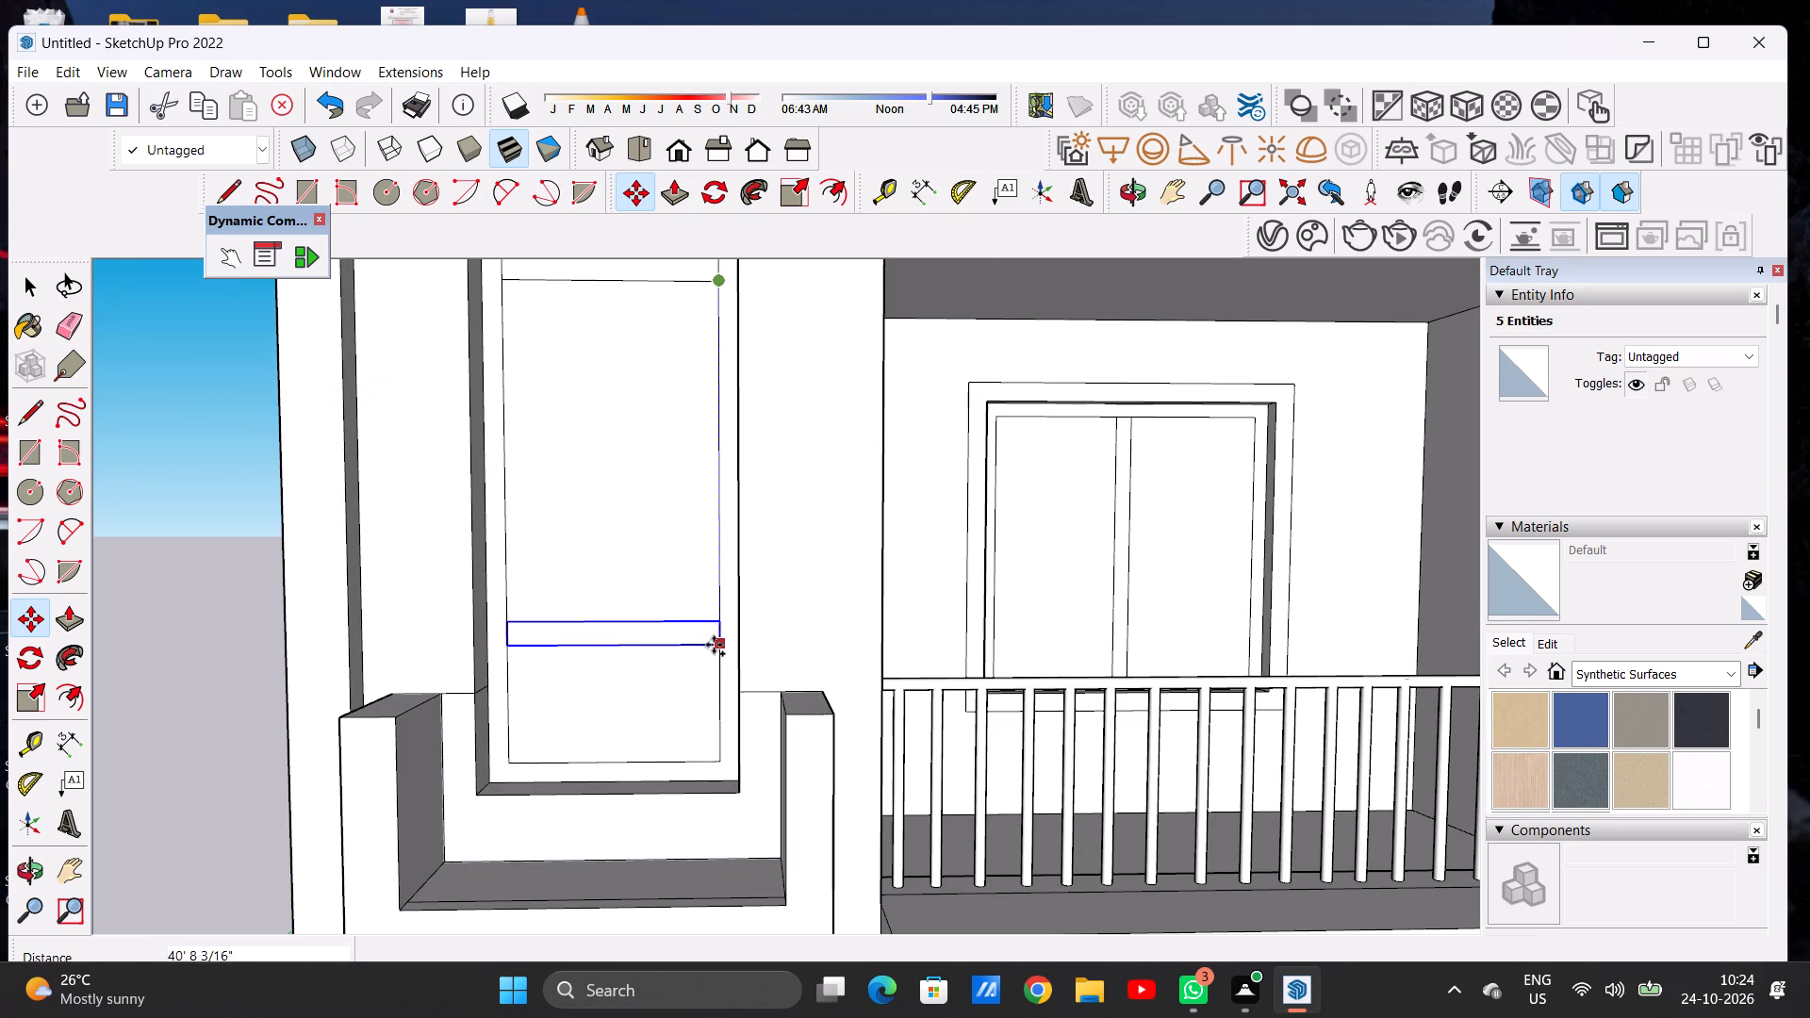
click(717, 632)
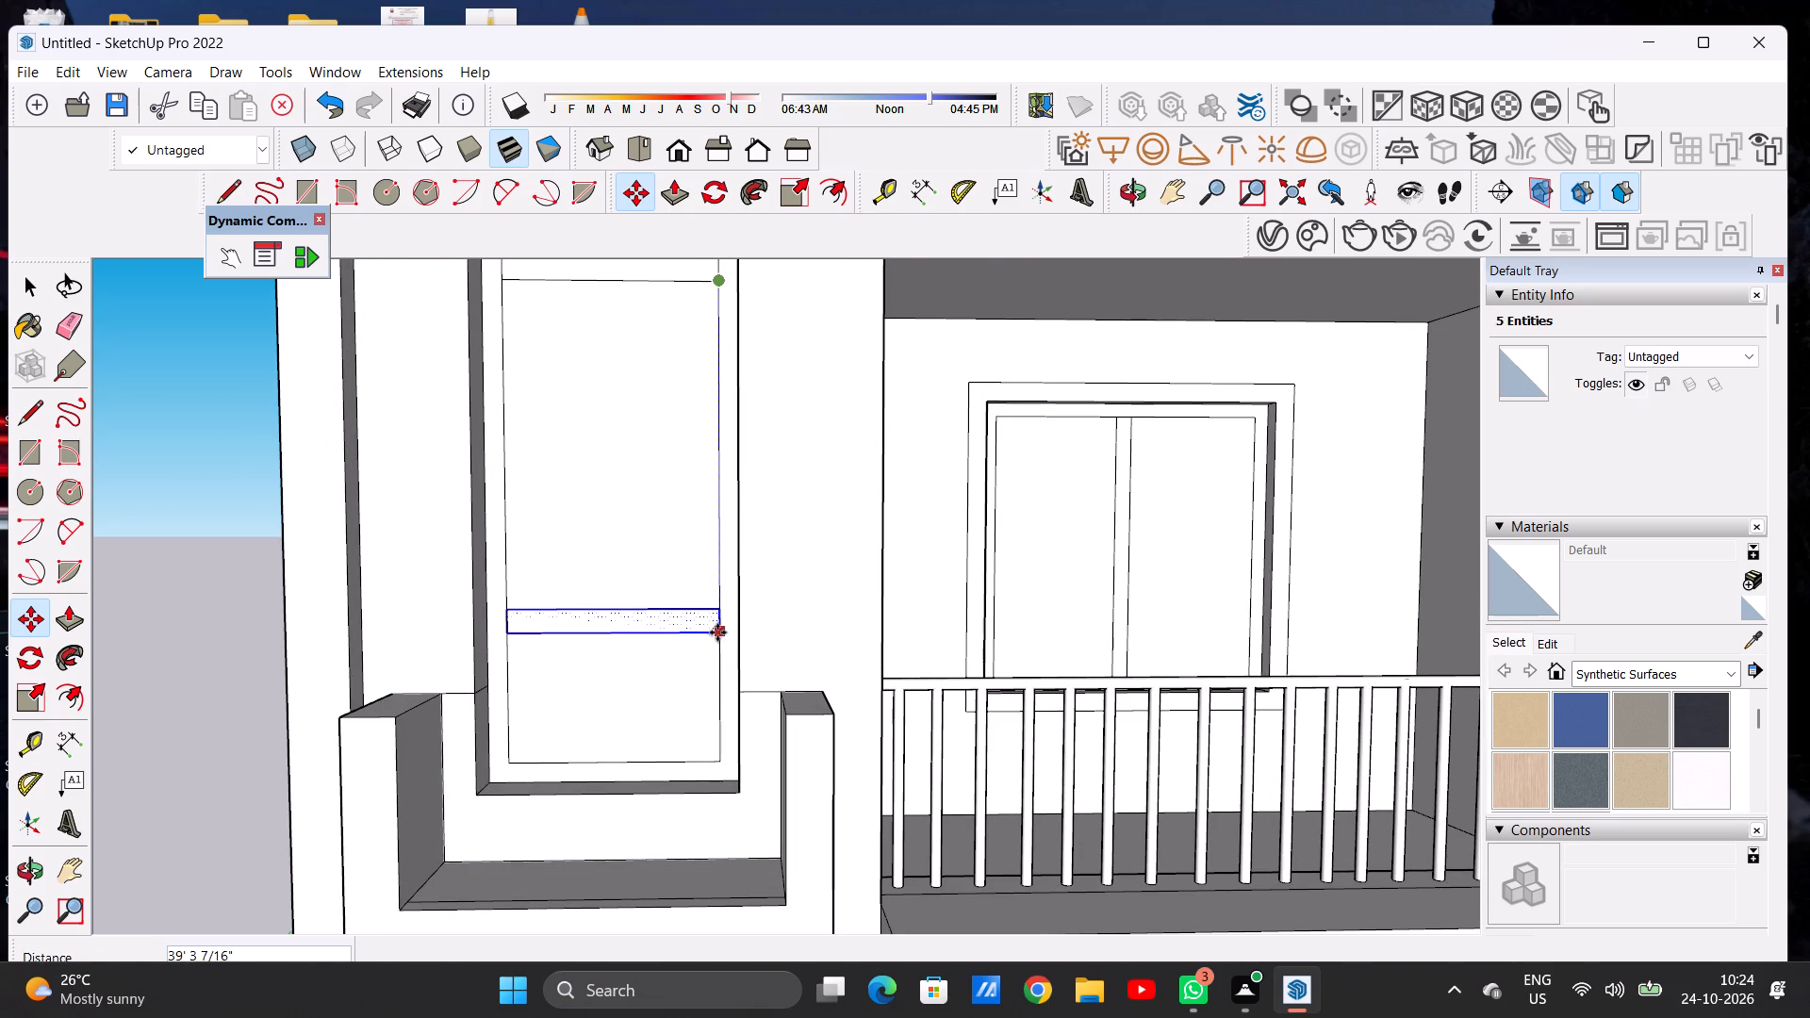
Copy the tall window's lower crossbar about 24' 9" straight up, between the two existing crossbars.
click(717, 632)
scroll(717, 574, down, 8)
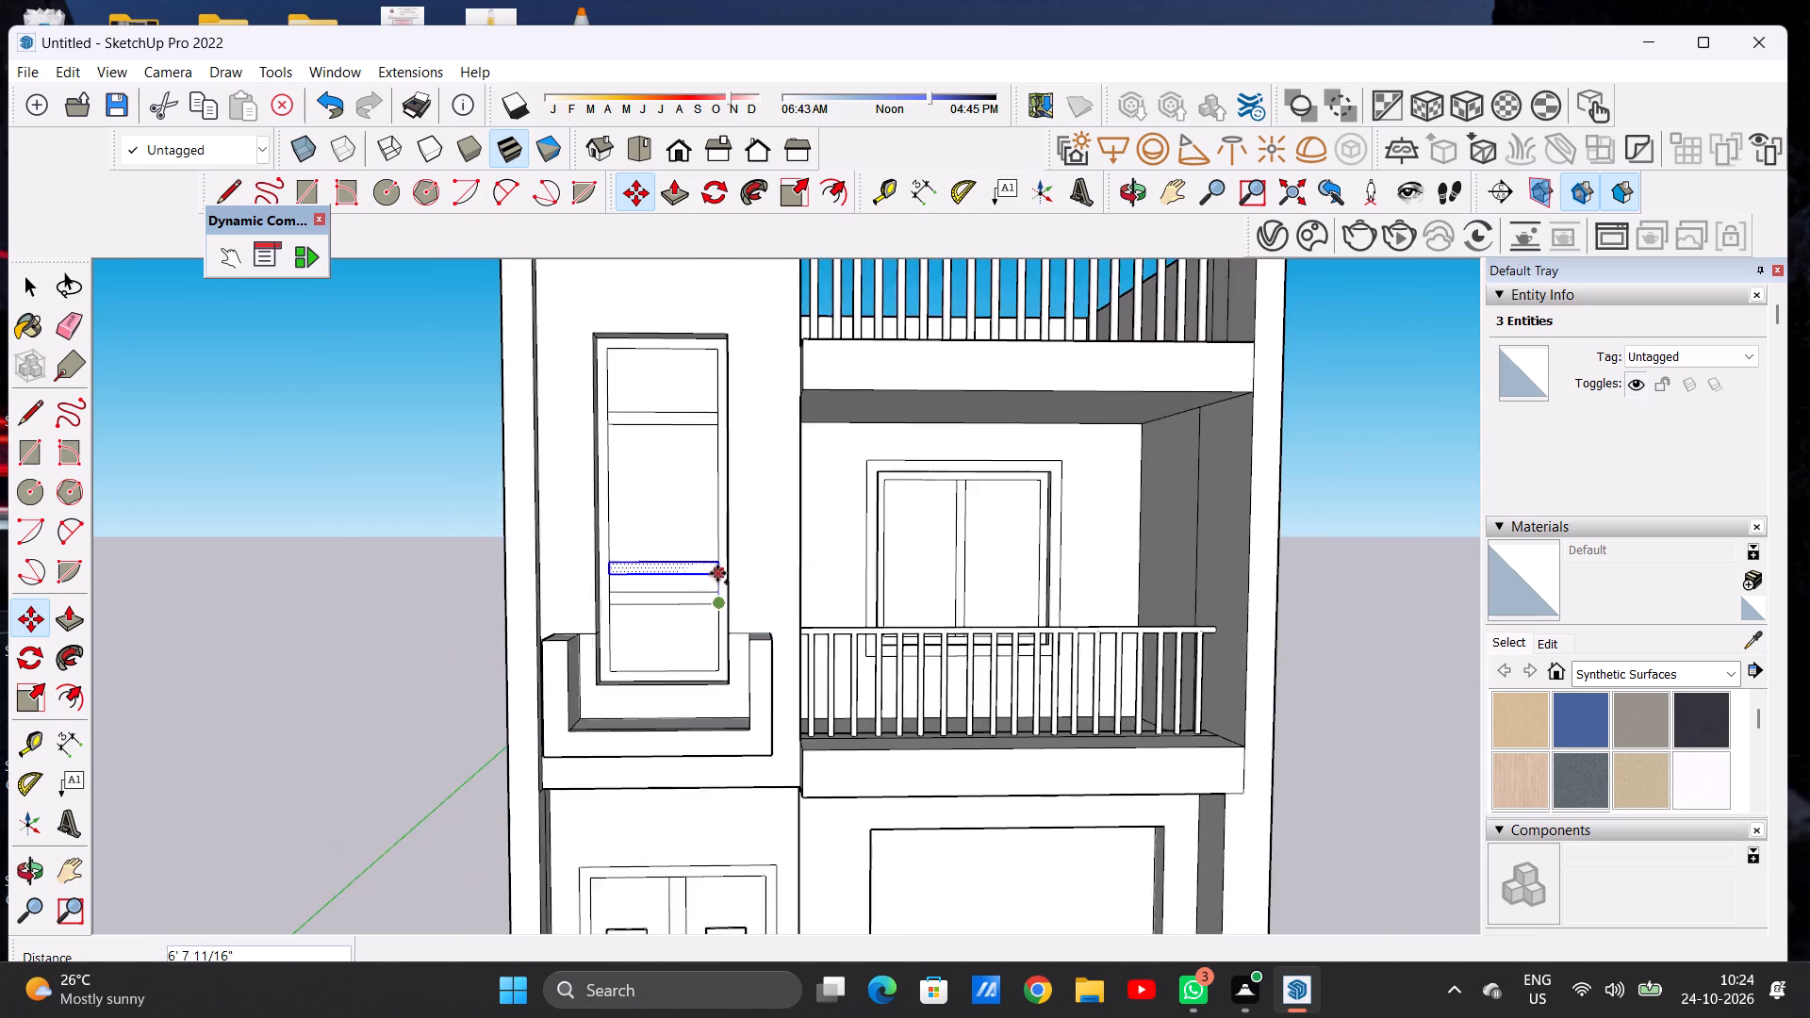
scroll(717, 528, up, 8)
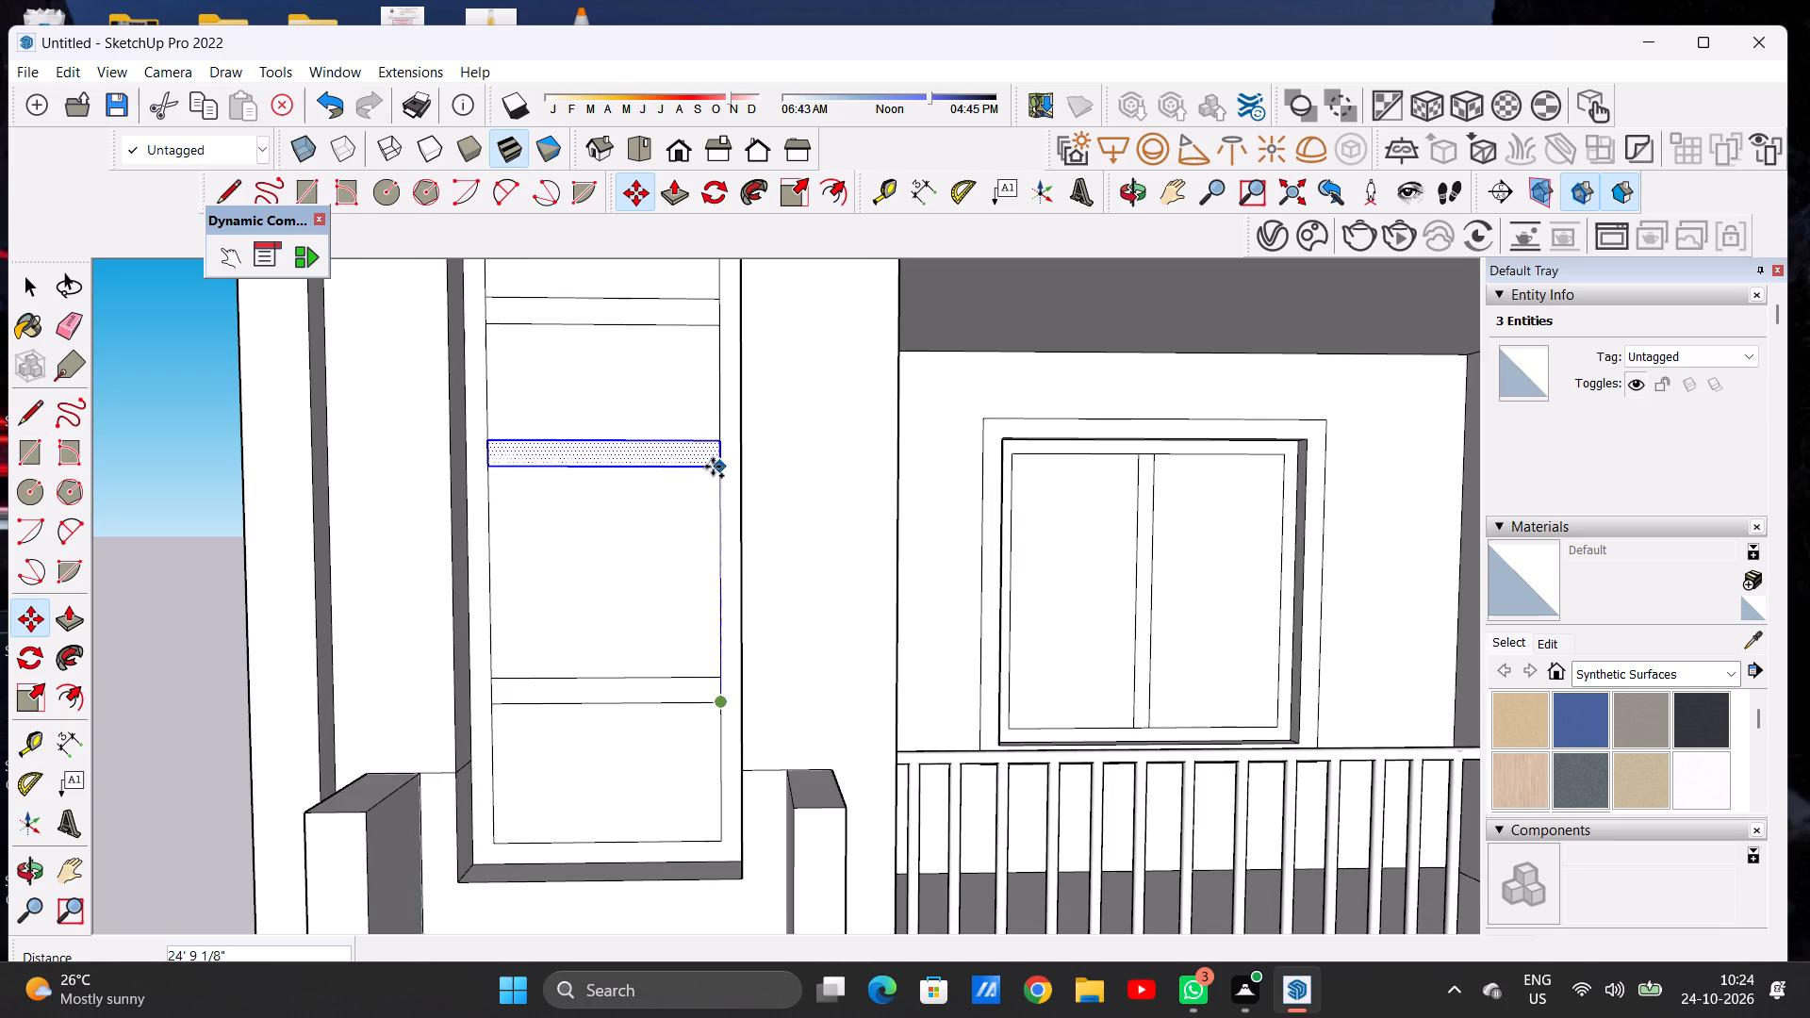
click(713, 467)
key(space)
scroll(649, 593, down, 6)
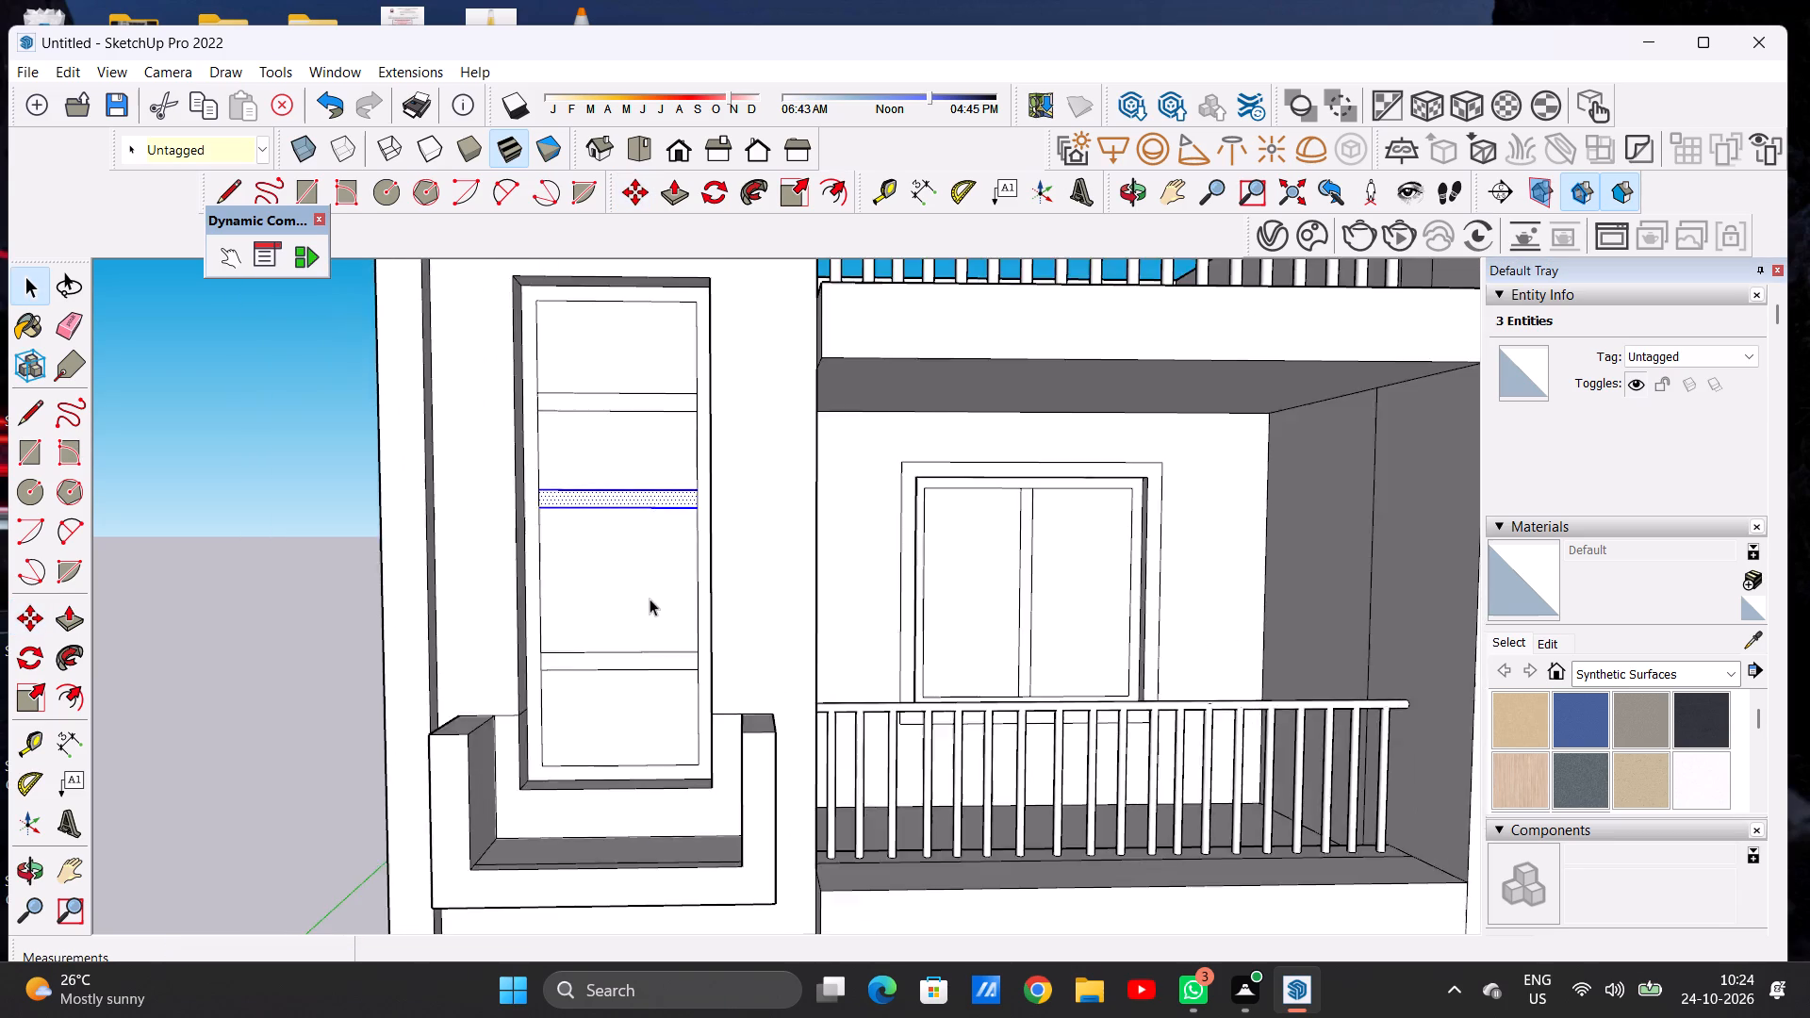
scroll(650, 599, down, 7)
click(419, 593)
Move the tall window's lowest crossbar down about 1' 8 1/2".
scroll(643, 655, up, 12)
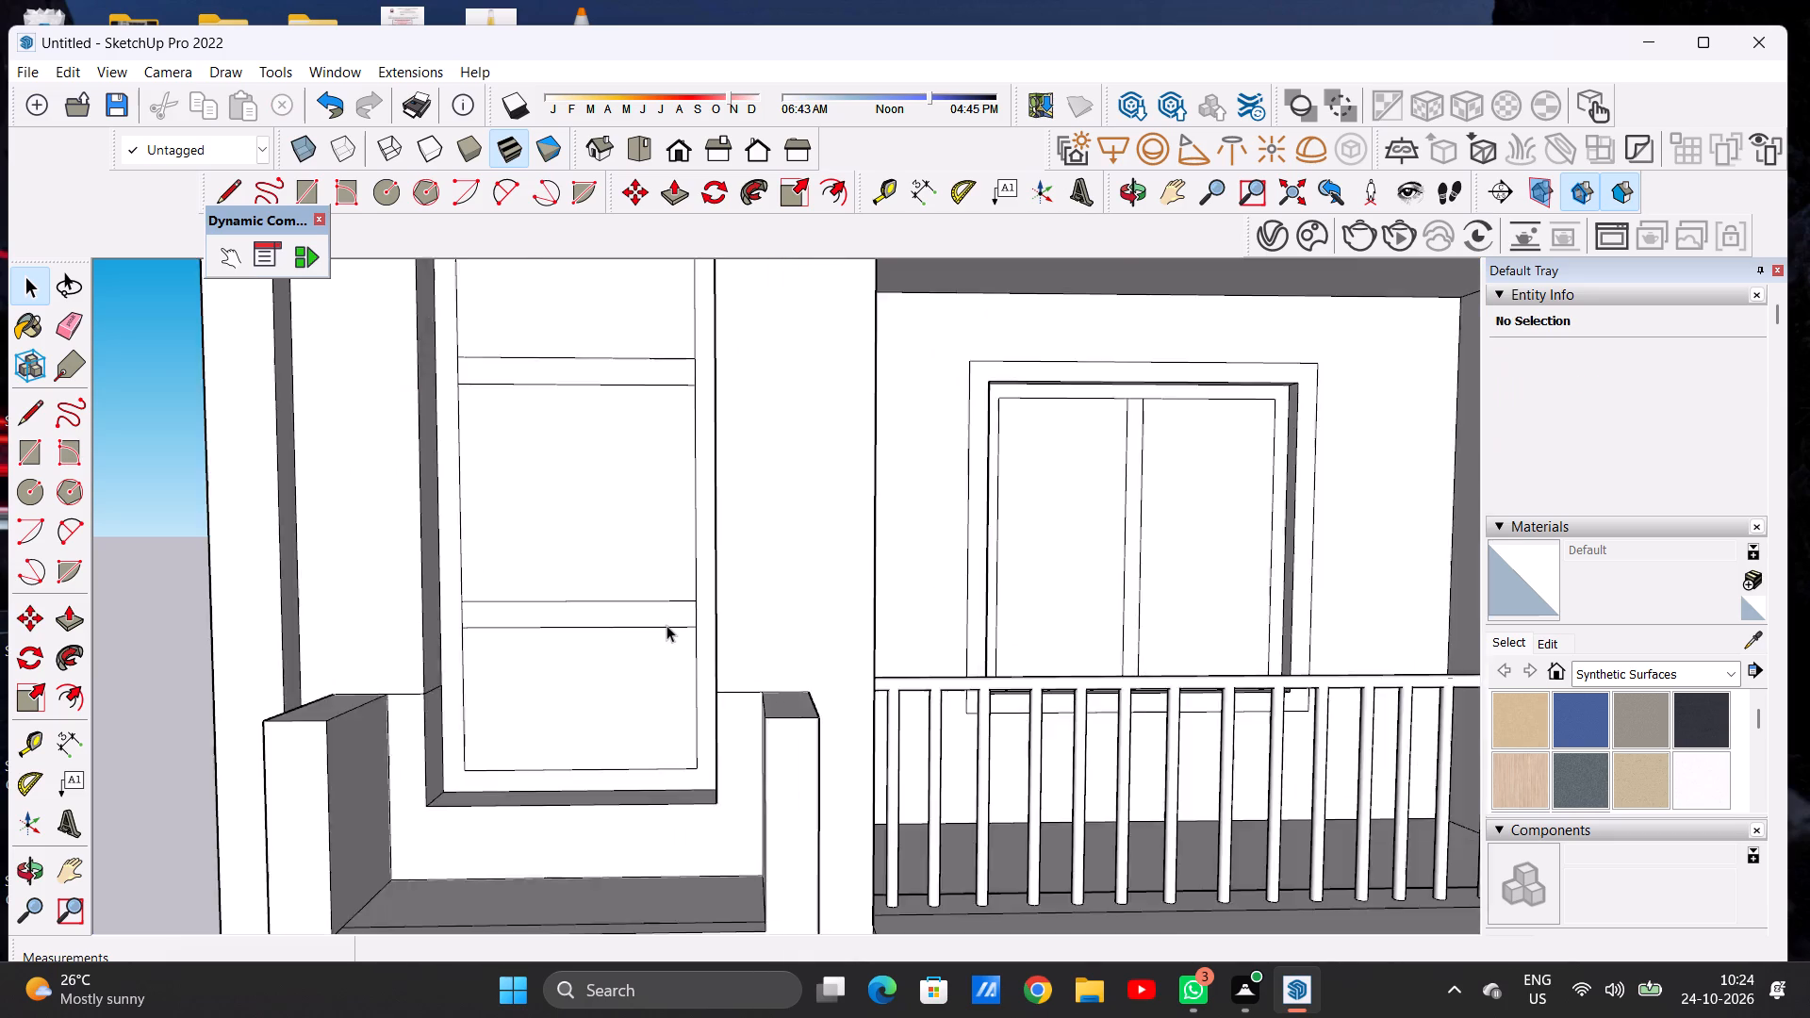
scroll(666, 625, up, 6)
double_click(666, 619)
key(m)
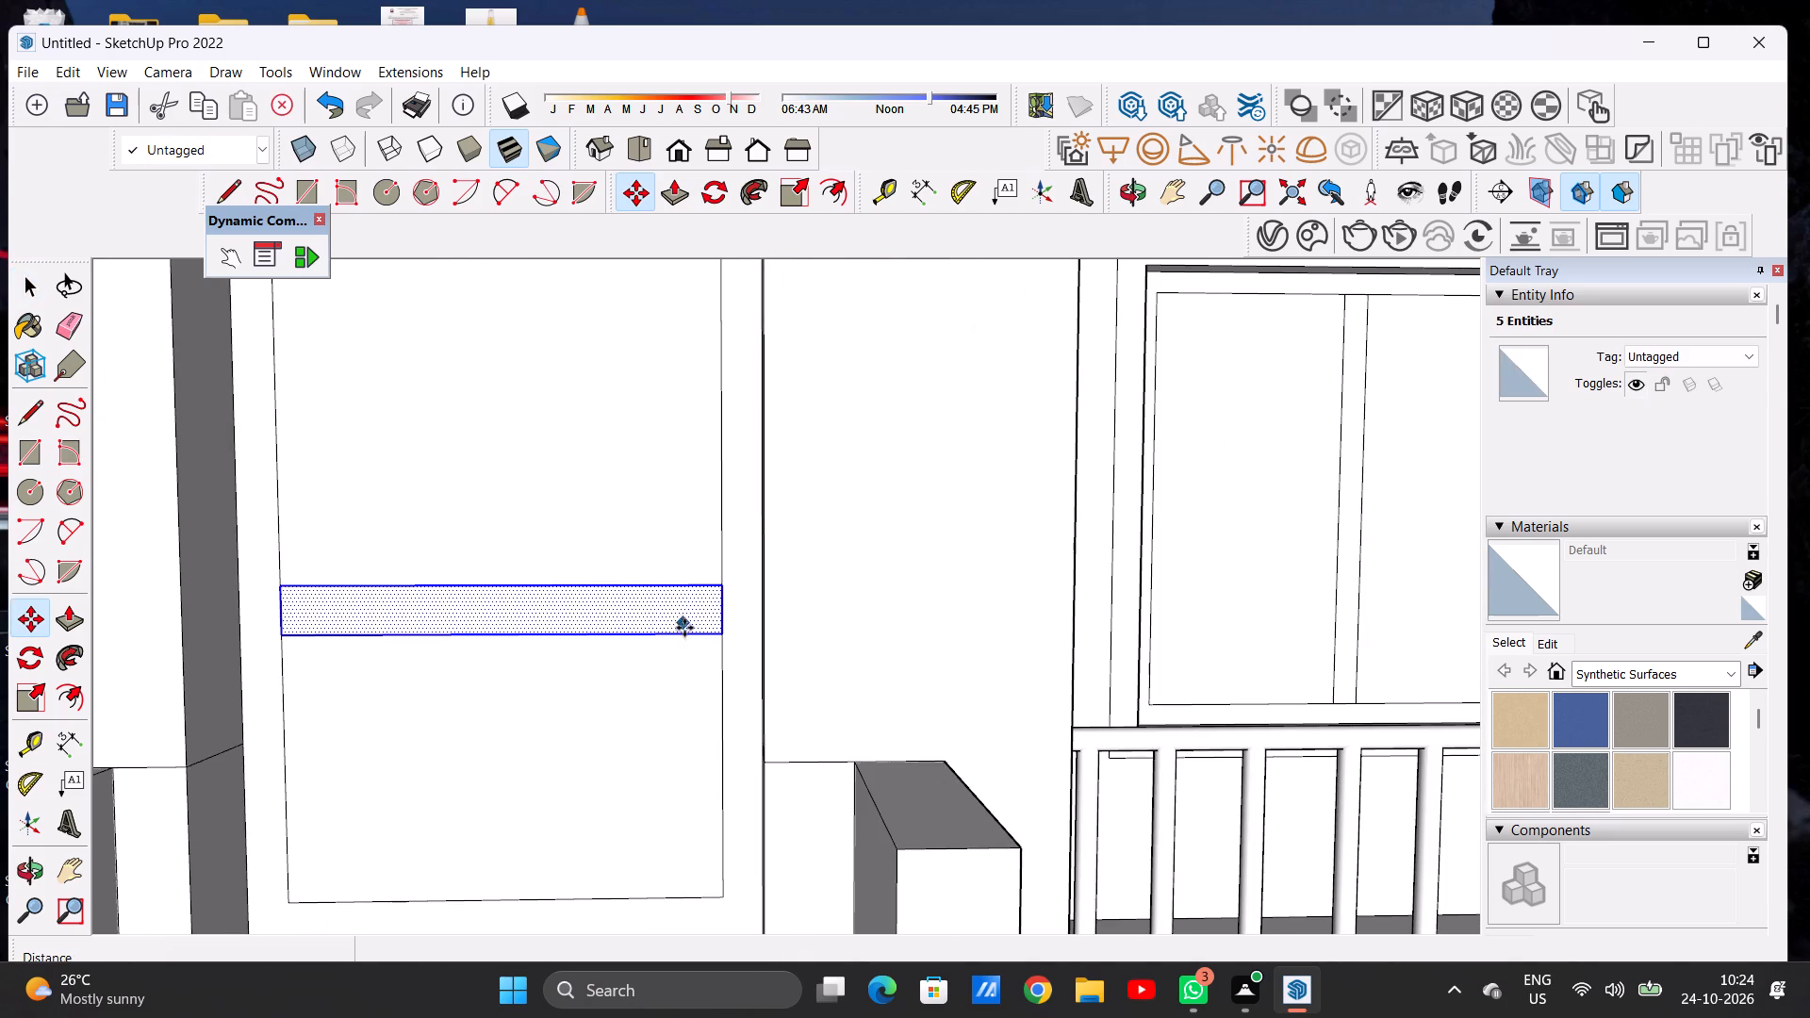
click(718, 636)
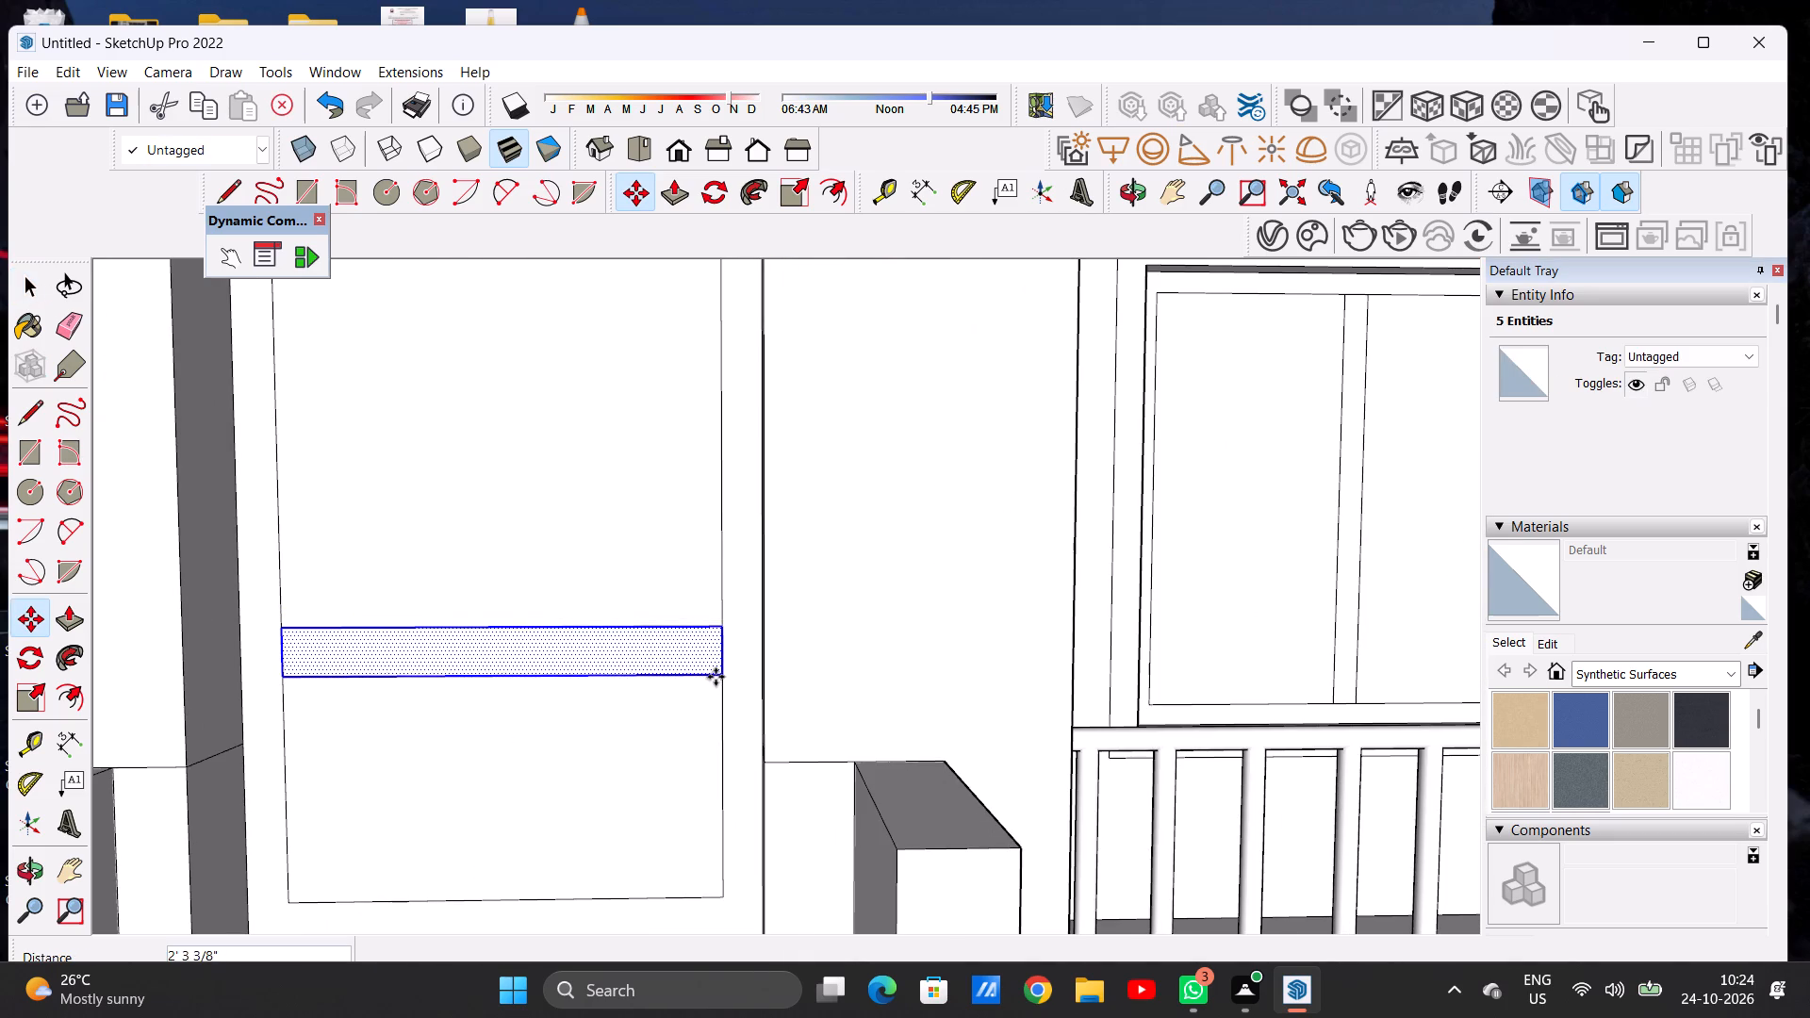
click(721, 665)
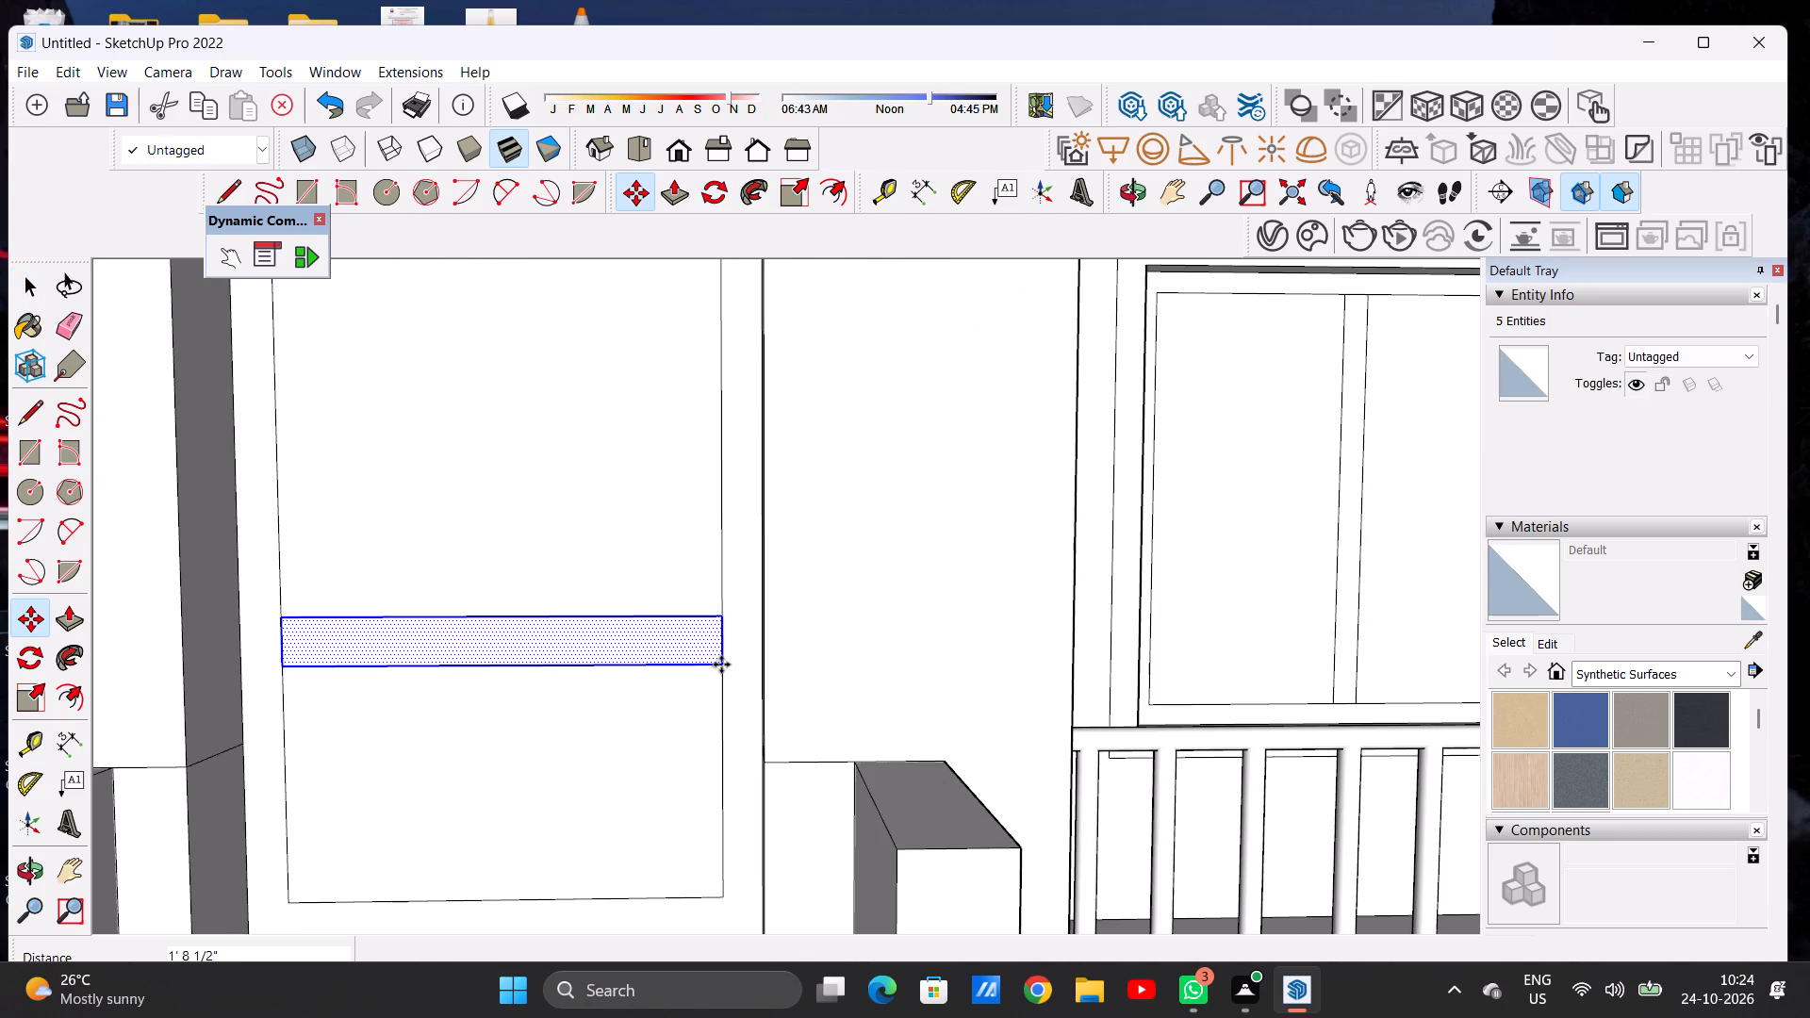
Copy the tall window's lowest crossbar about 13' 2" straight up, into the gap below the middle crossbar.
click(722, 665)
scroll(721, 593, down, 12)
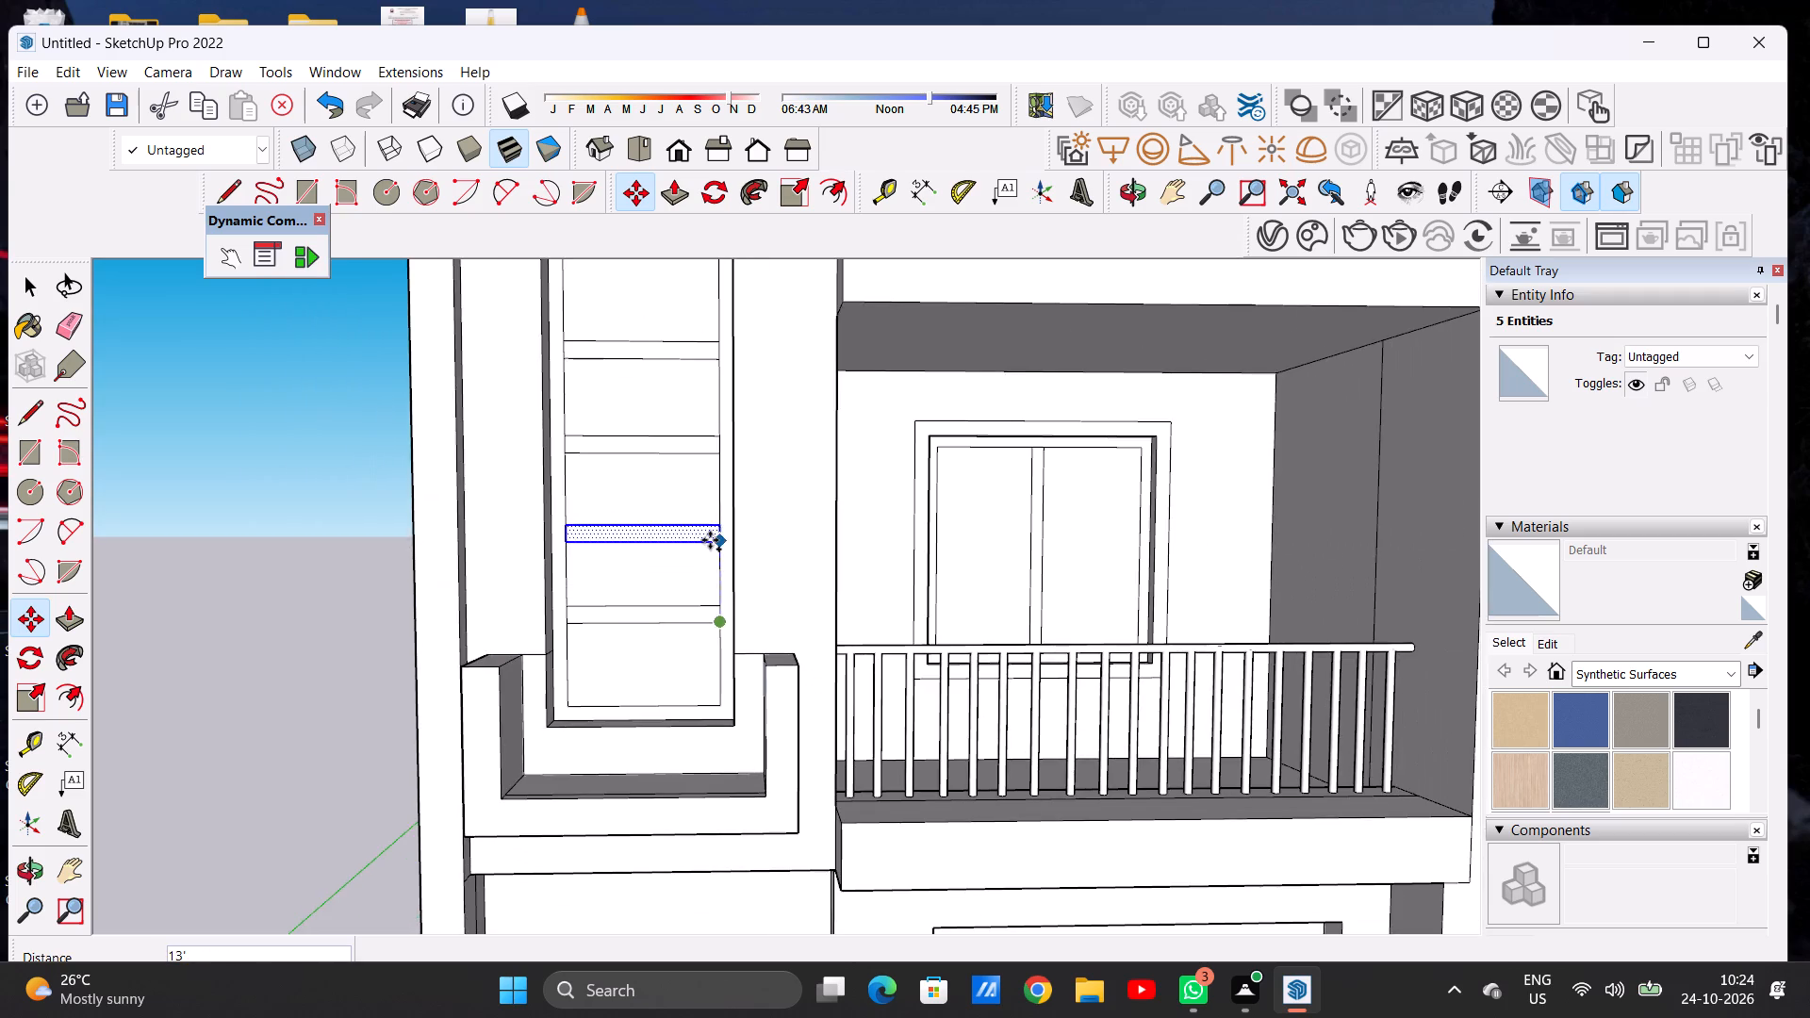
scroll(710, 538, up, 6)
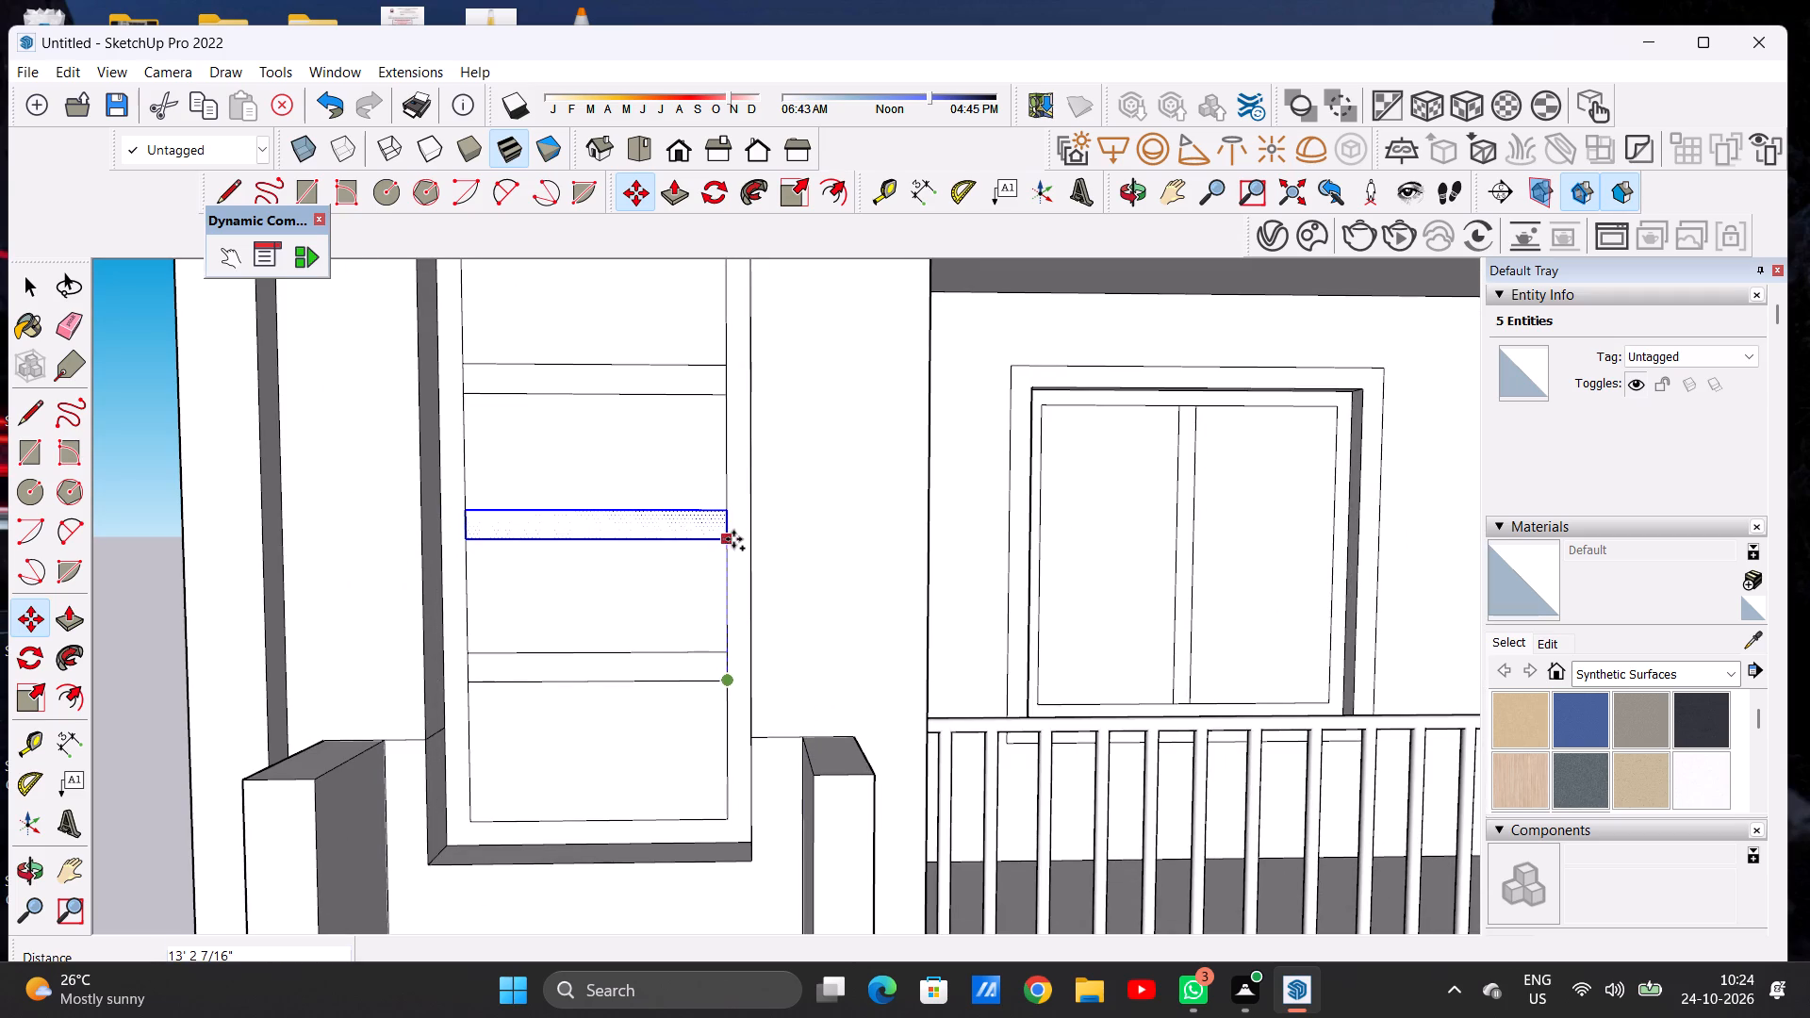
click(734, 539)
key(space)
scroll(637, 601, down, 15)
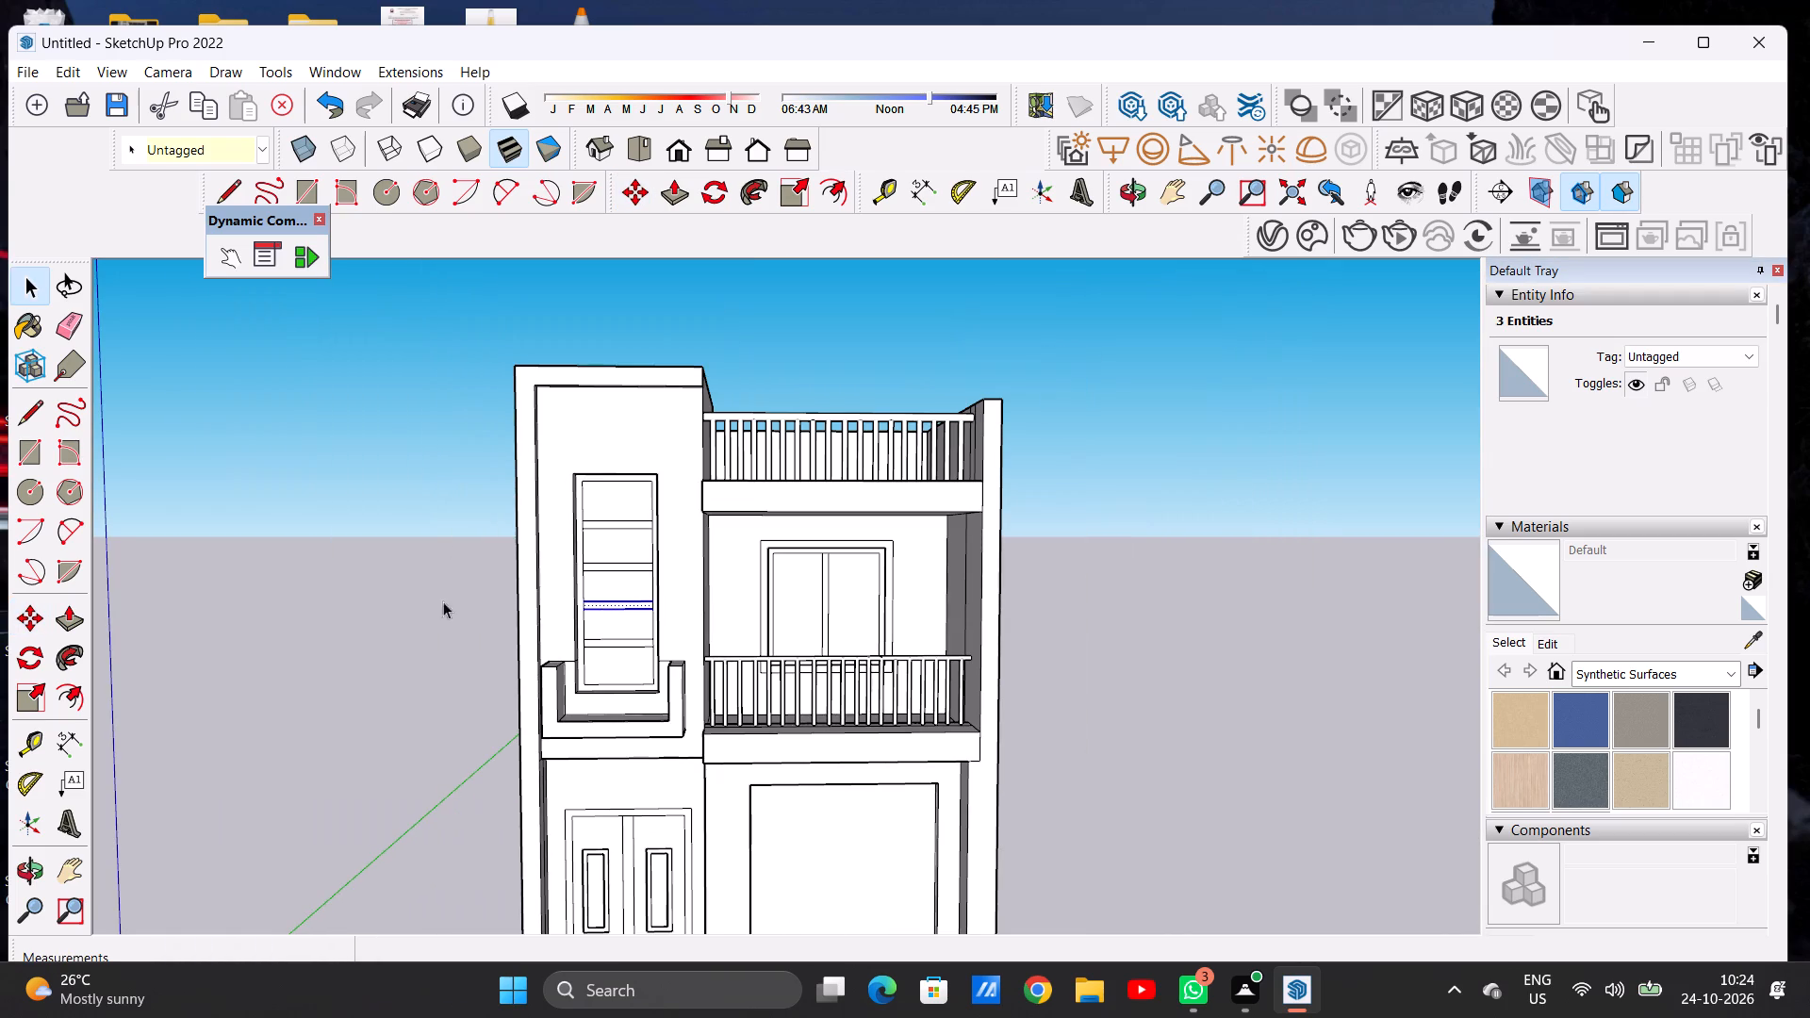
click(363, 601)
Examine the house front with the tower window's crossbars from an angle and from a distance.
scroll(699, 522, up, 6)
middle_drag(718, 578, 395, 588)
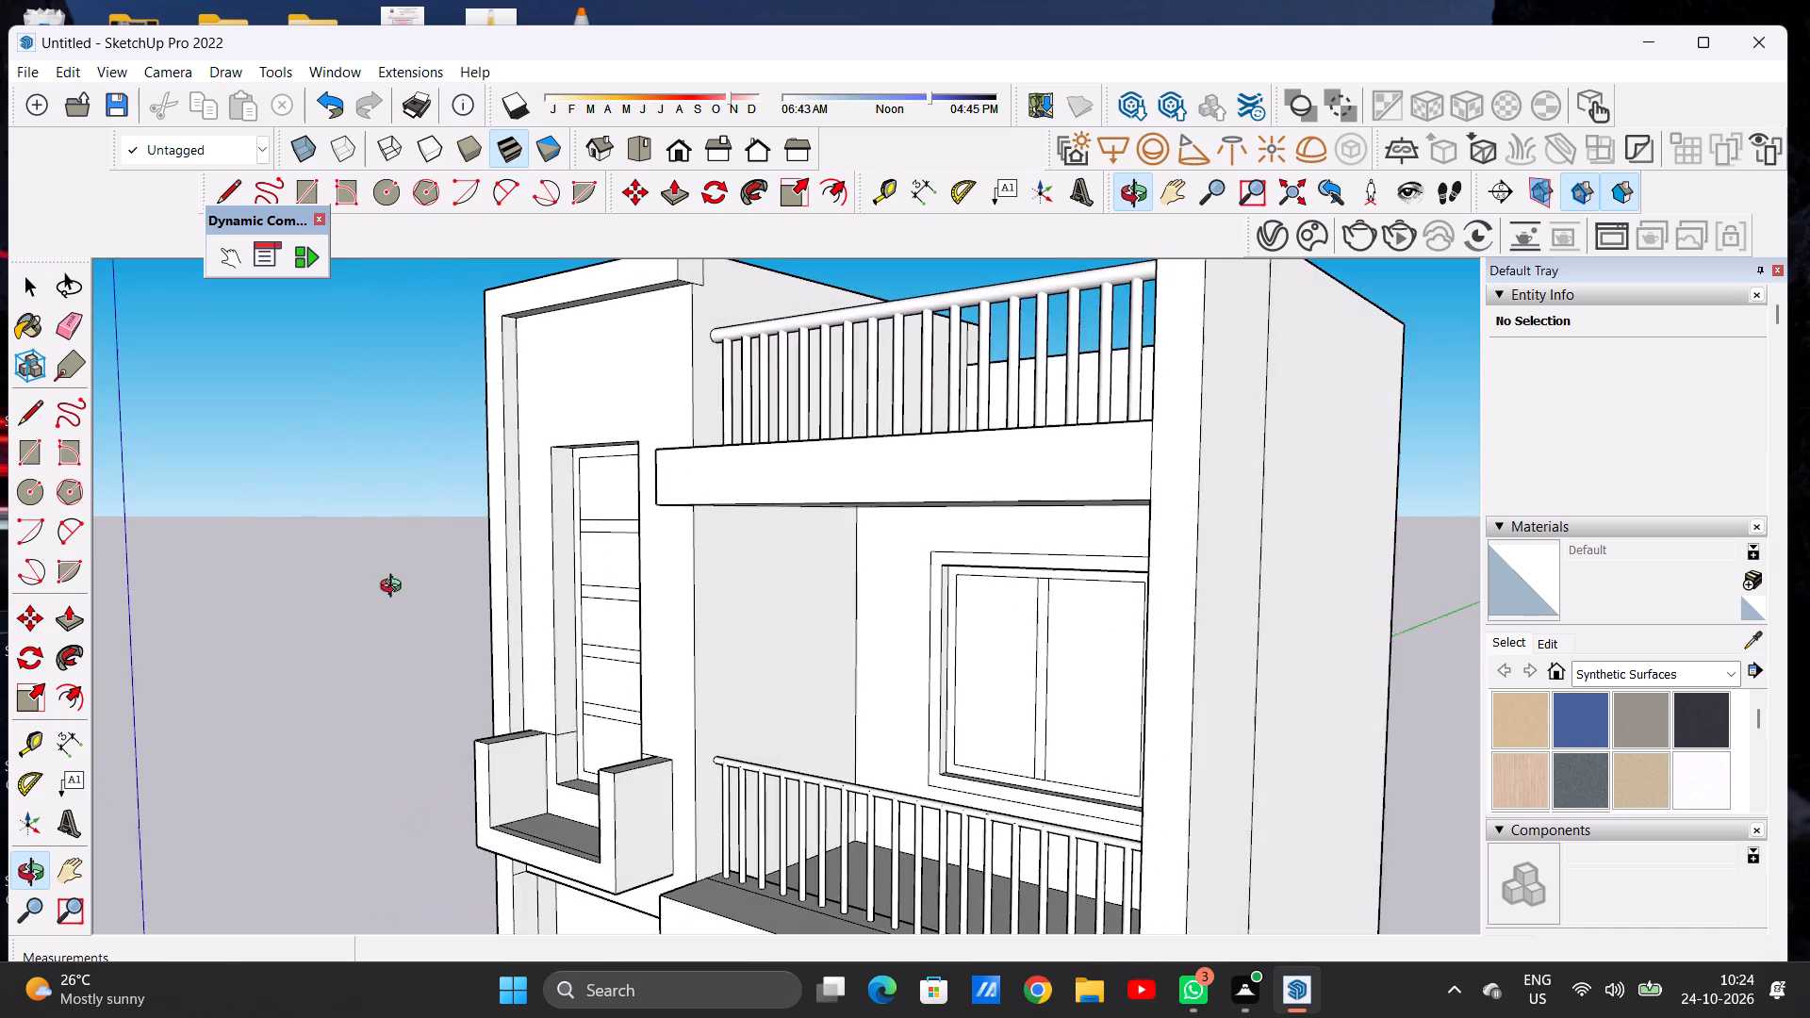
middle_drag(395, 588, 708, 590)
scroll(604, 650, down, 9)
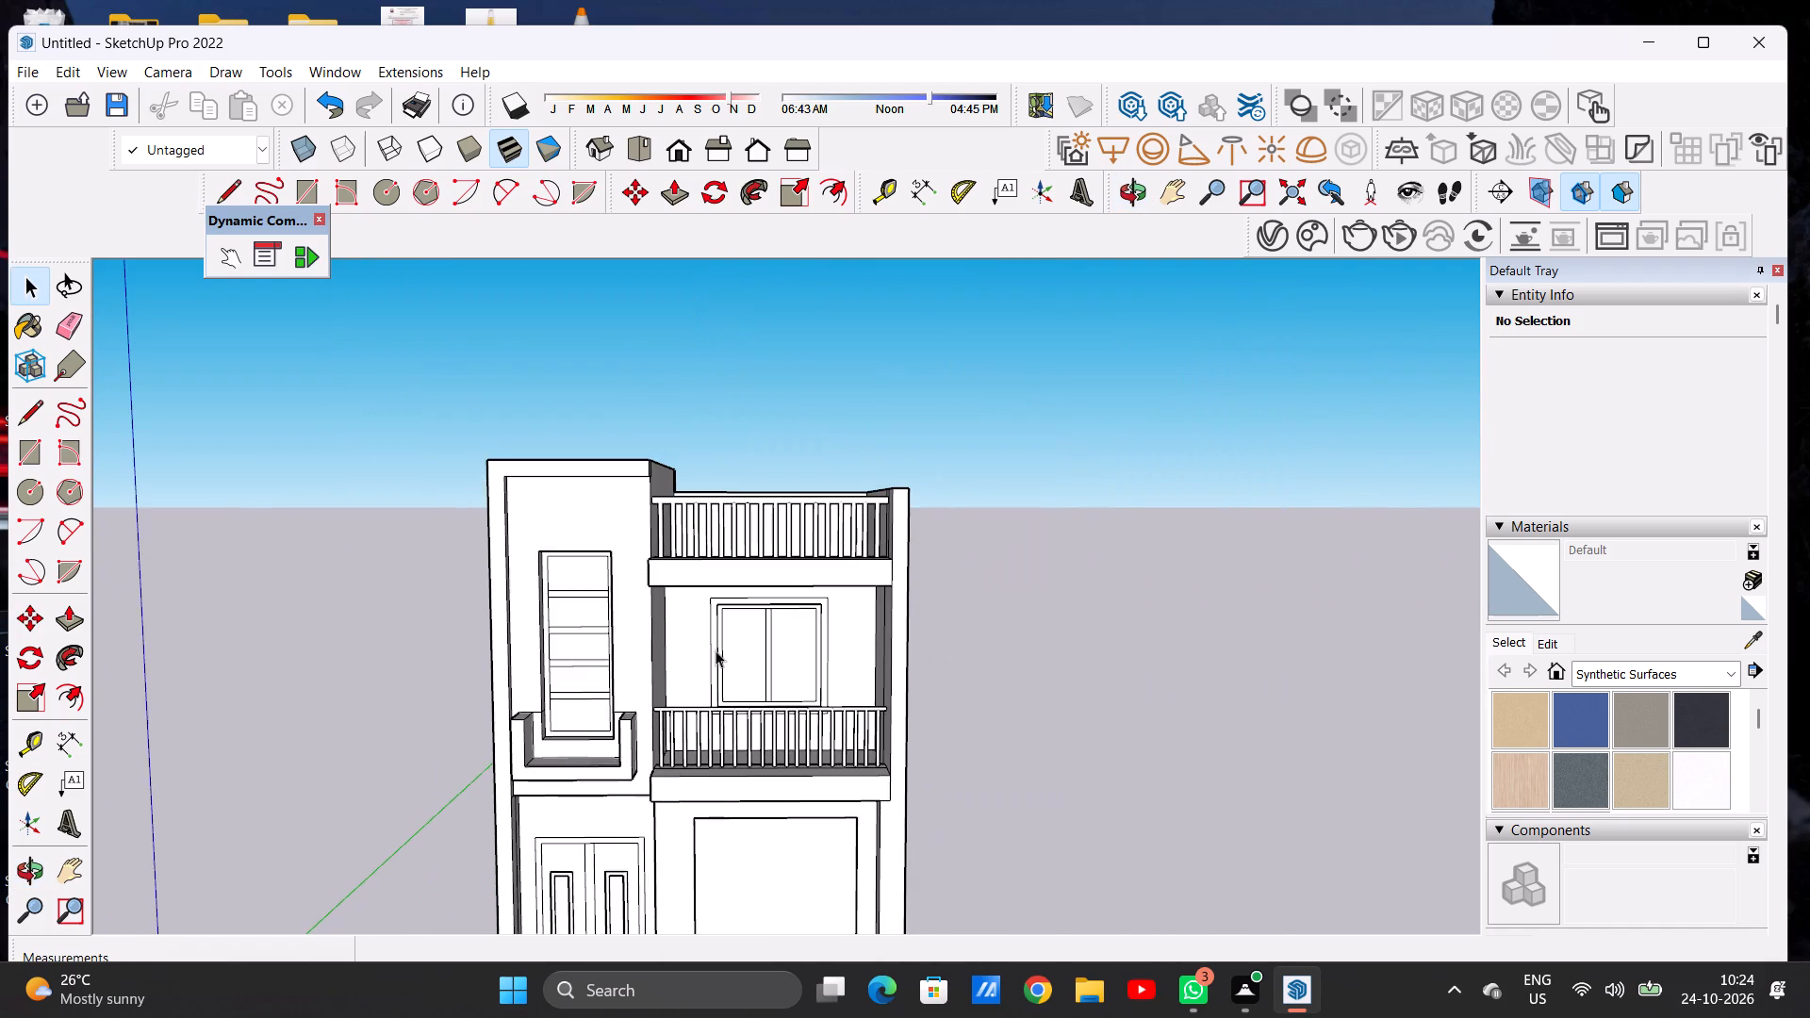
scroll(719, 644, down, 6)
middle_drag(735, 726, 734, 668)
scroll(687, 624, up, 6)
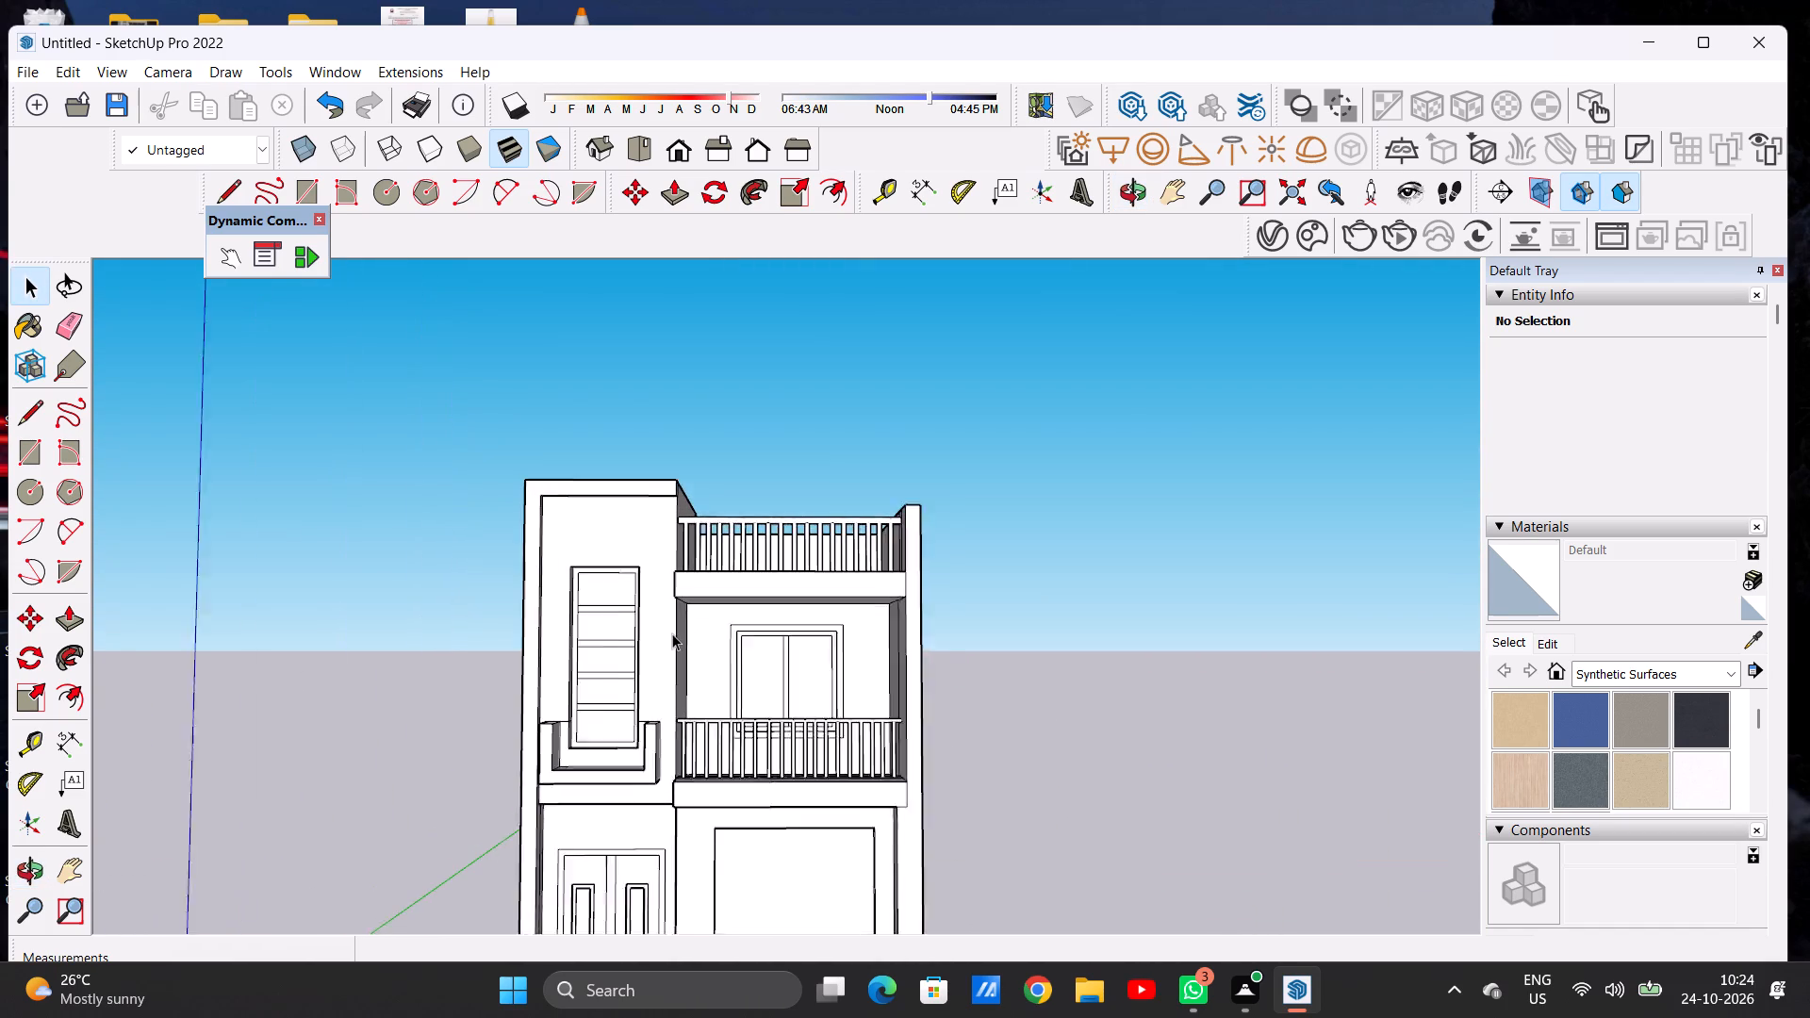
scroll(672, 633, up, 1)
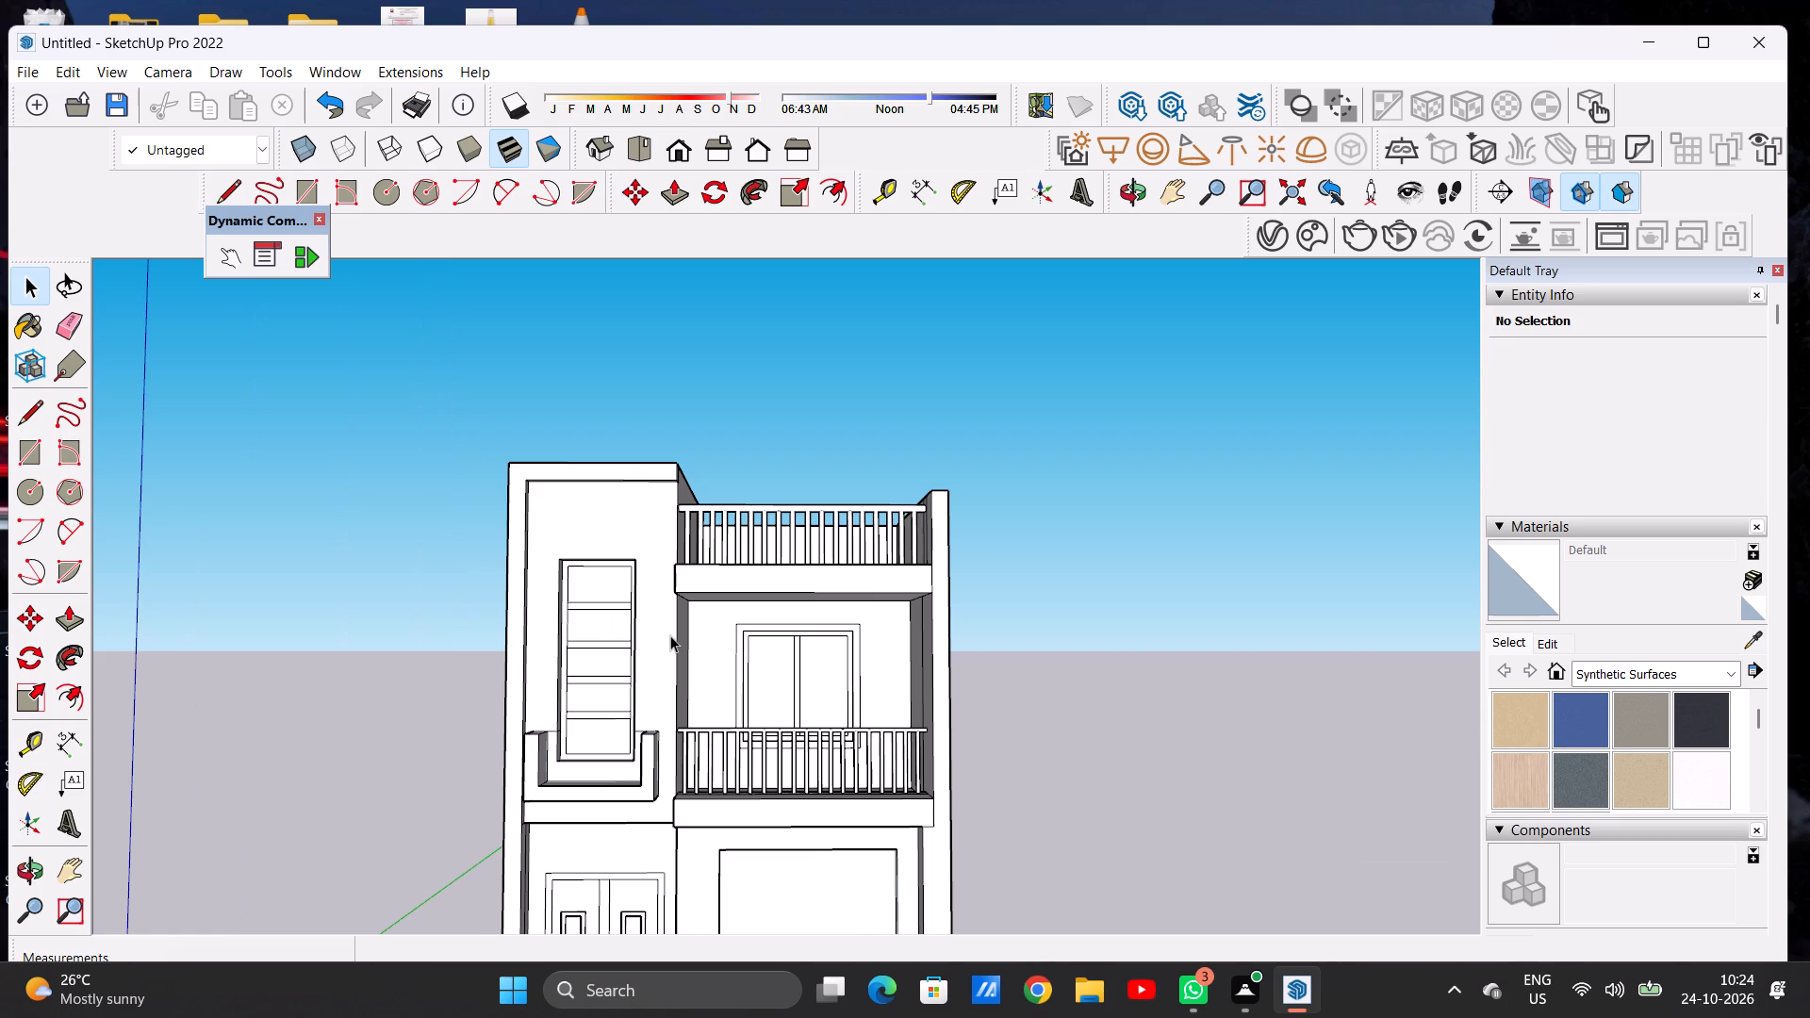
scroll(670, 635, down, 6)
scroll(661, 644, up, 3)
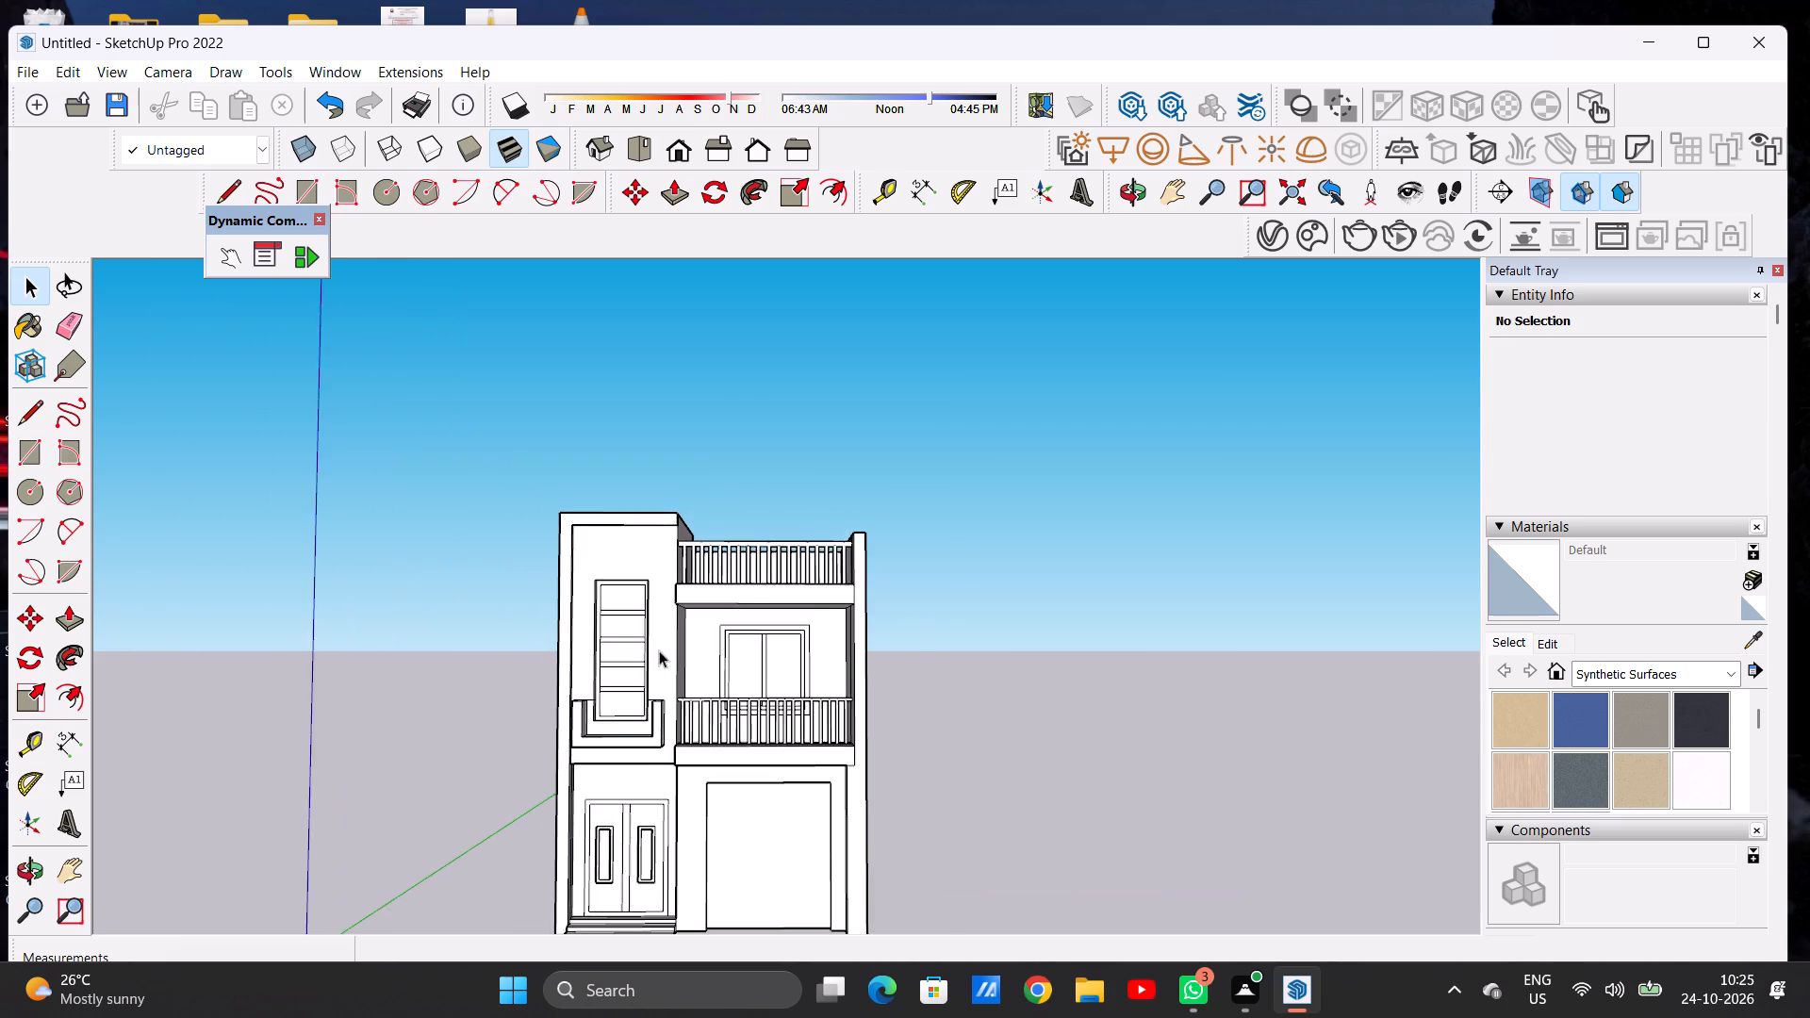
scroll(659, 650, up, 2)
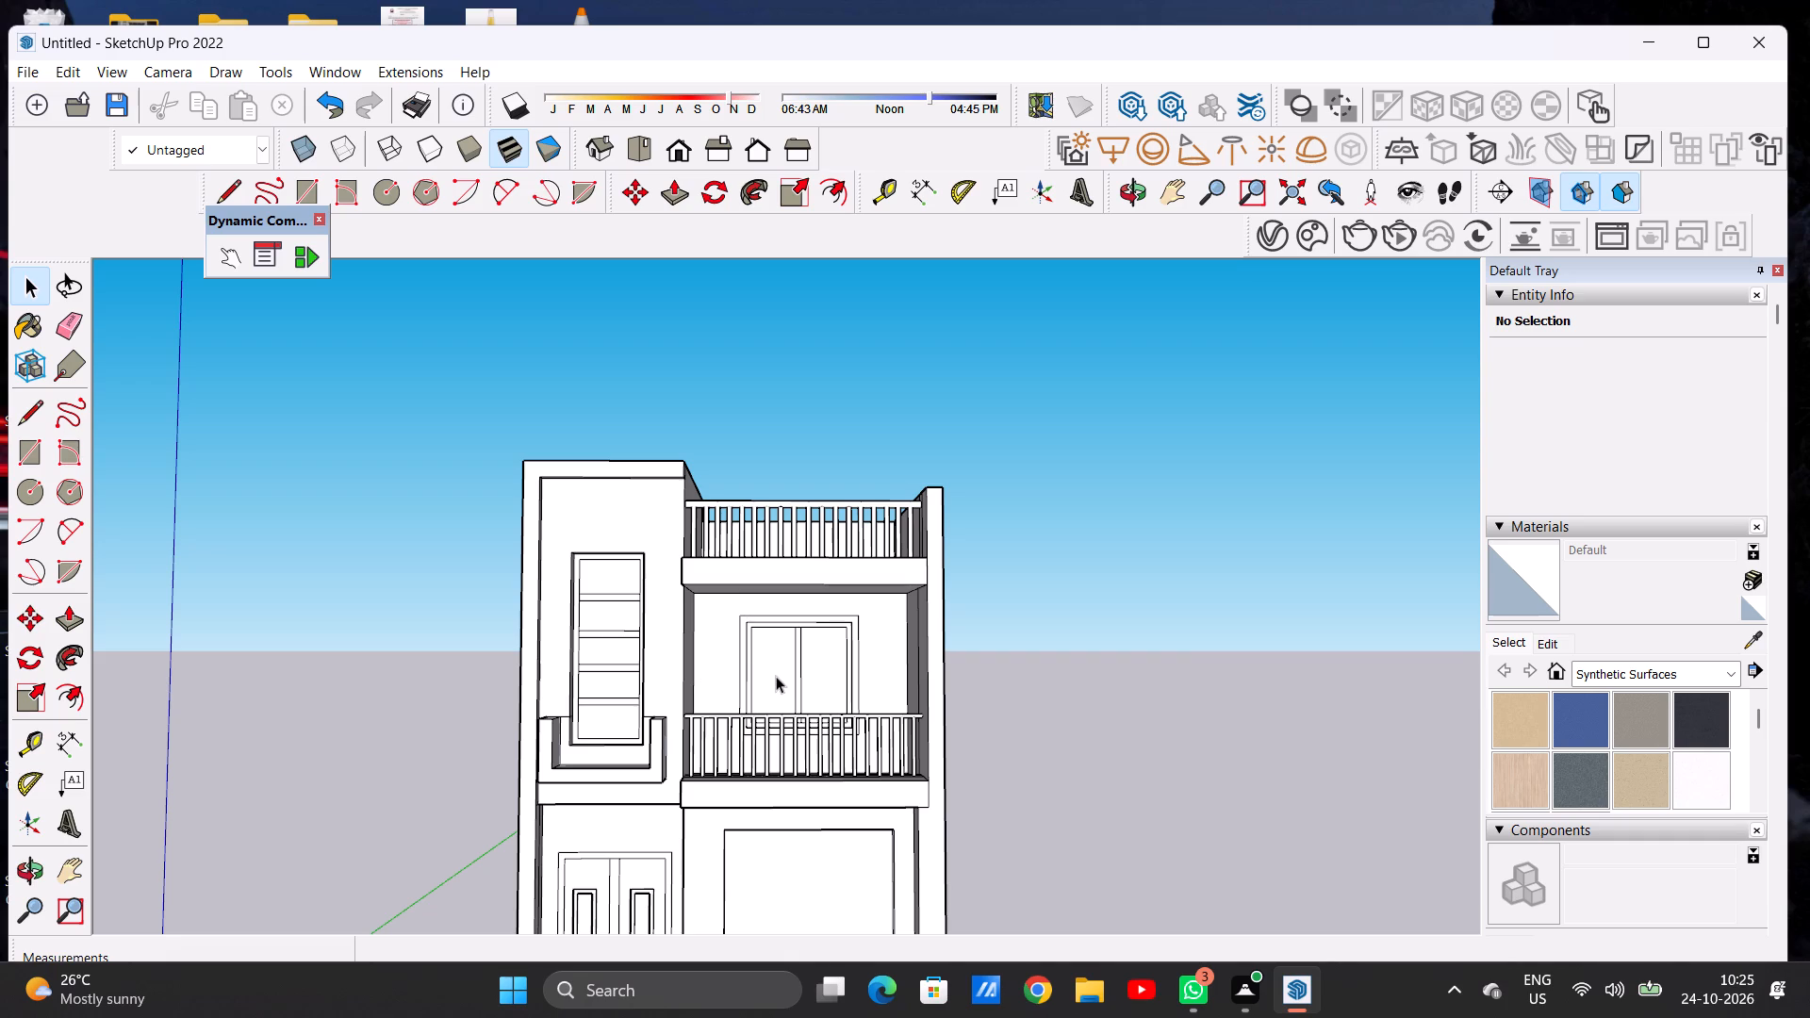
scroll(669, 619, down, 2)
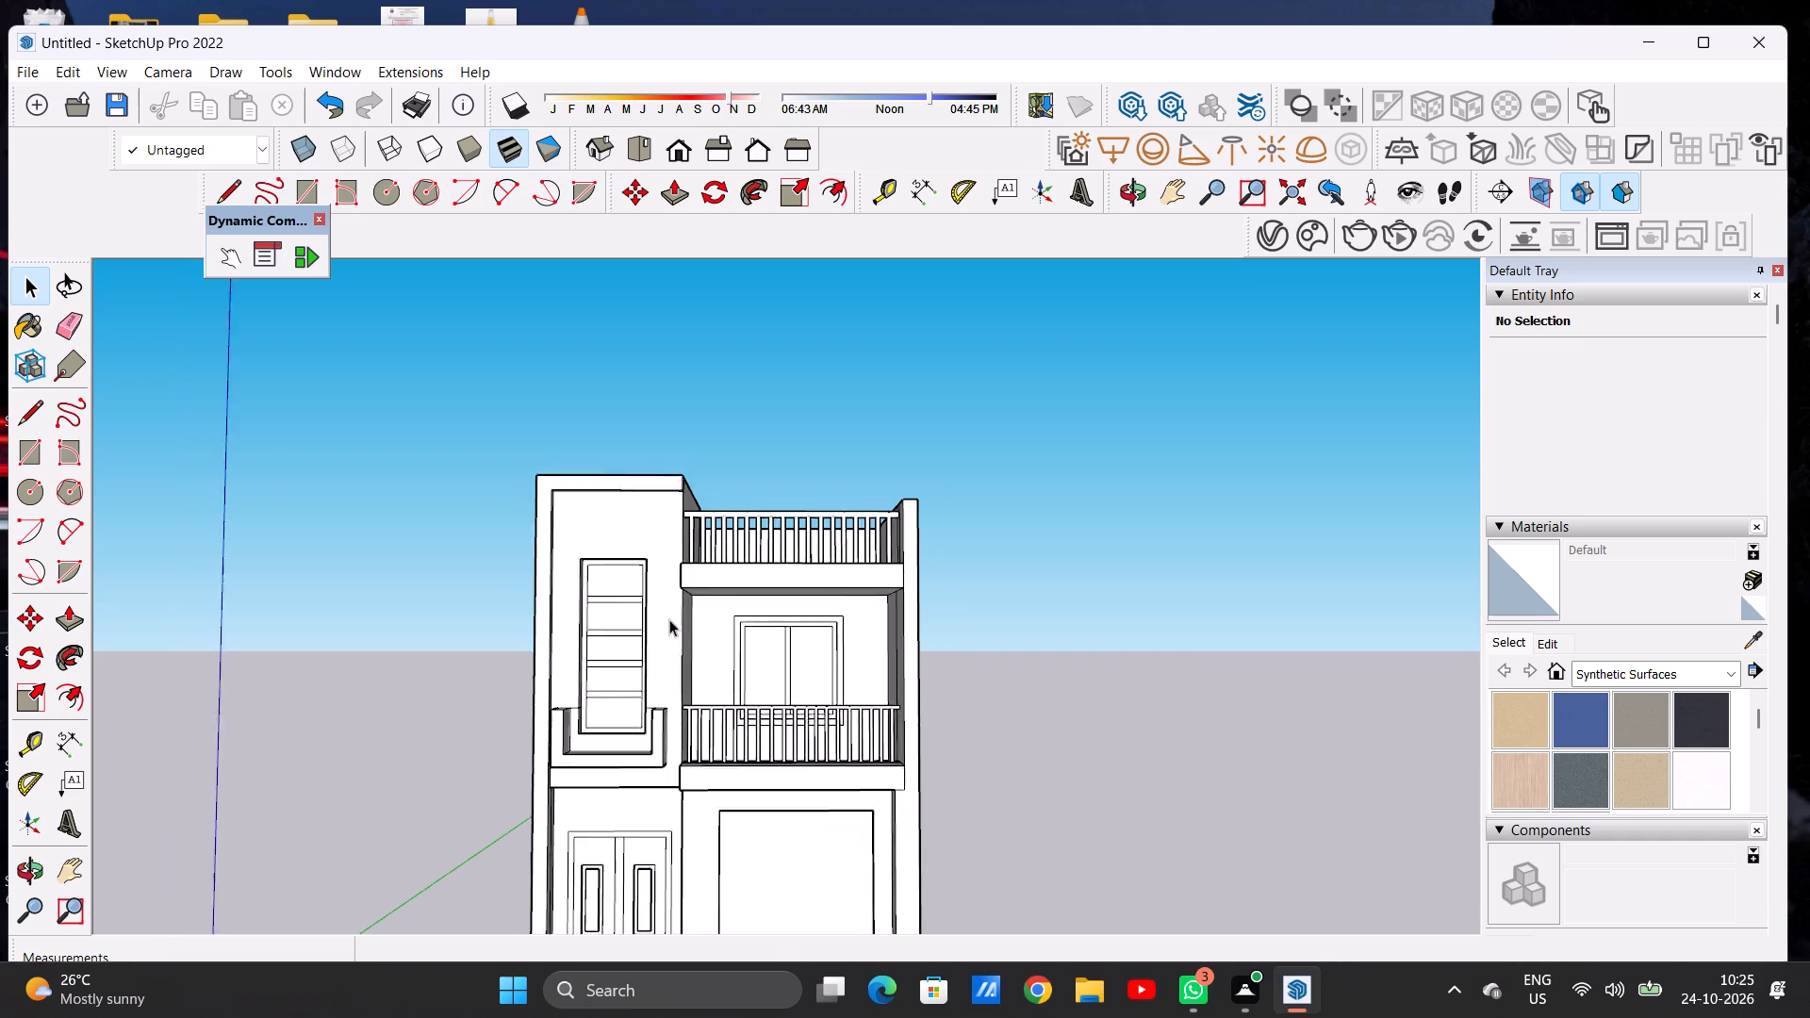
scroll(669, 619, down, 2)
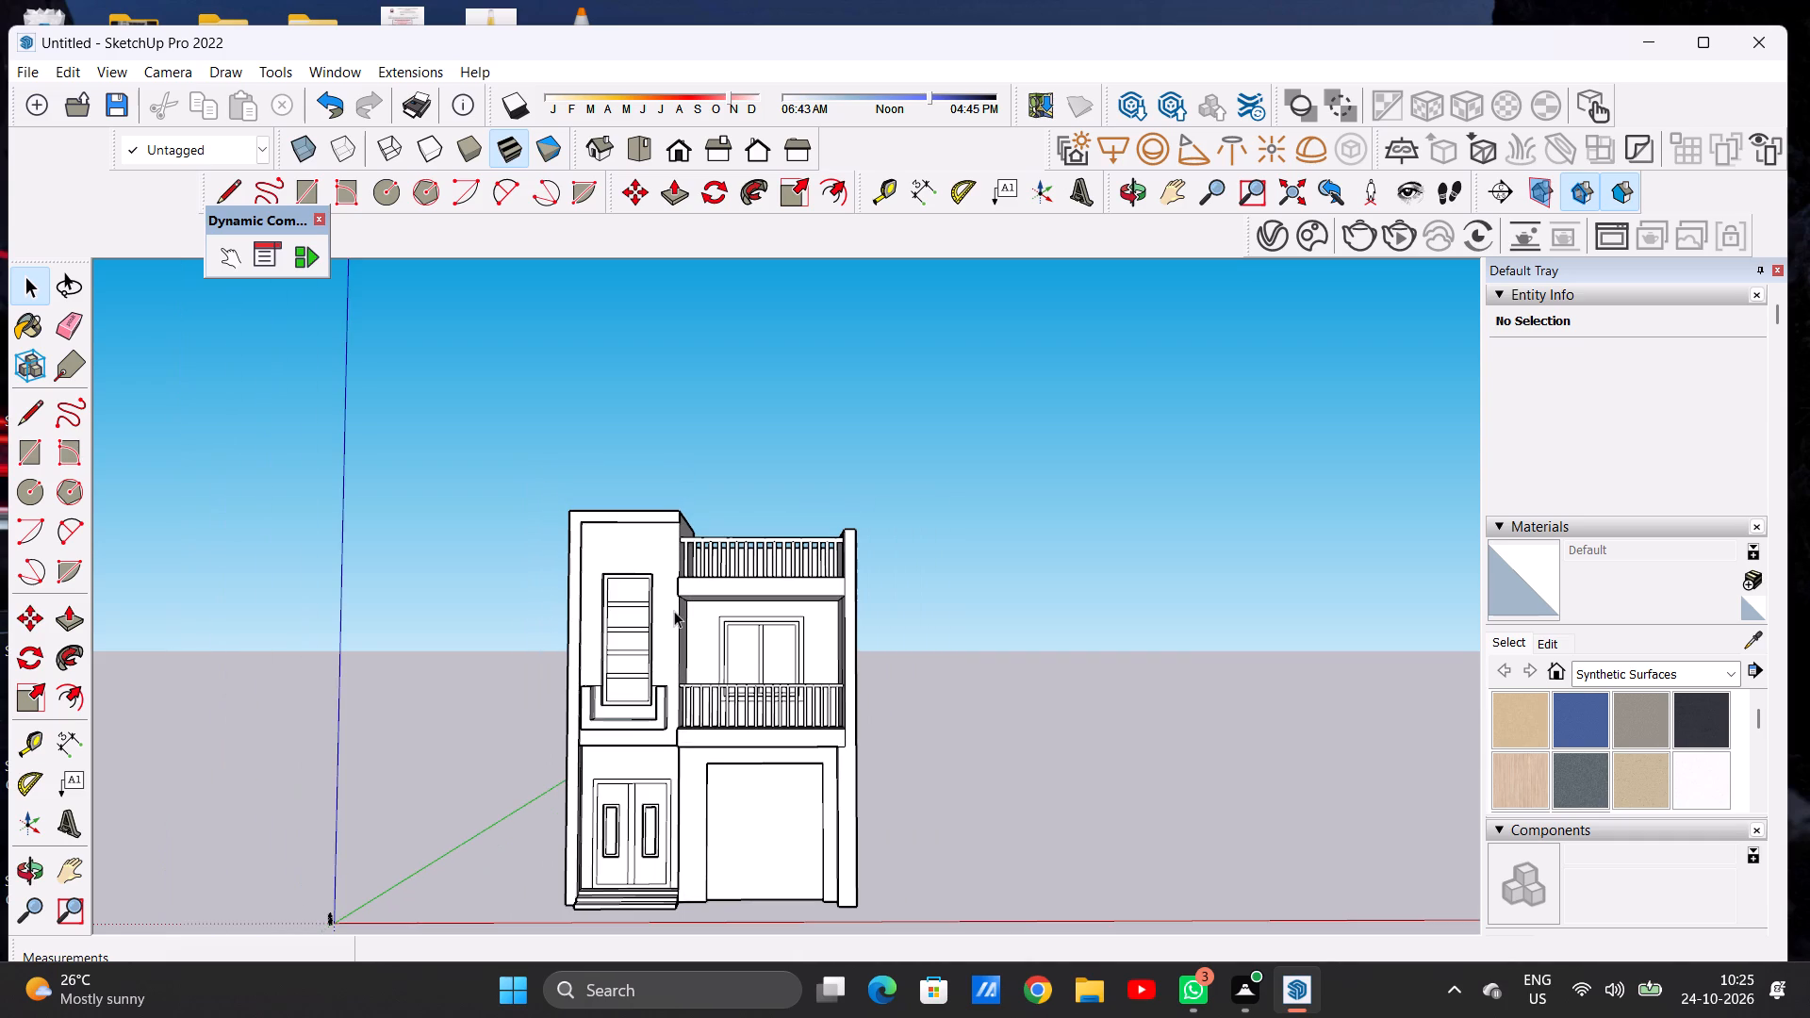
middle_drag(749, 649, 741, 639)
middle_click(742, 634)
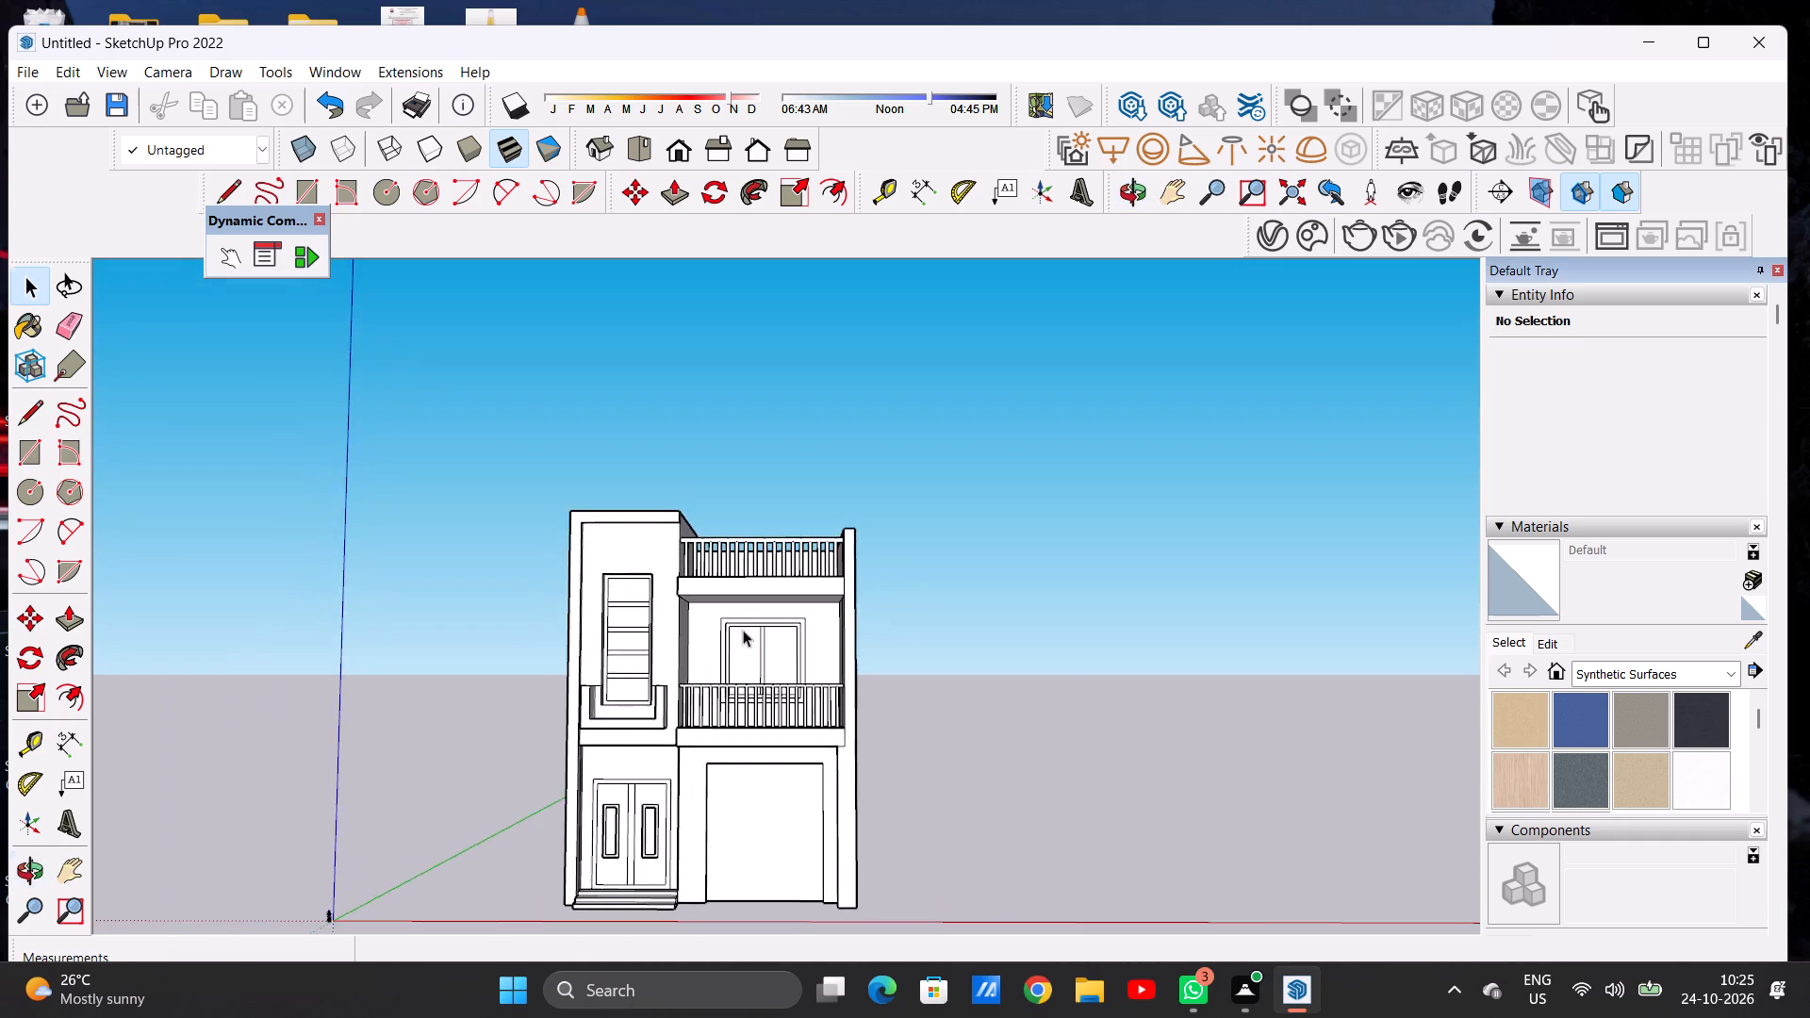
Draw a circle of about 3' 11" radius on the upper balcony ceiling, near its tower end.
scroll(770, 593, up, 5)
middle_drag(700, 630, 742, 493)
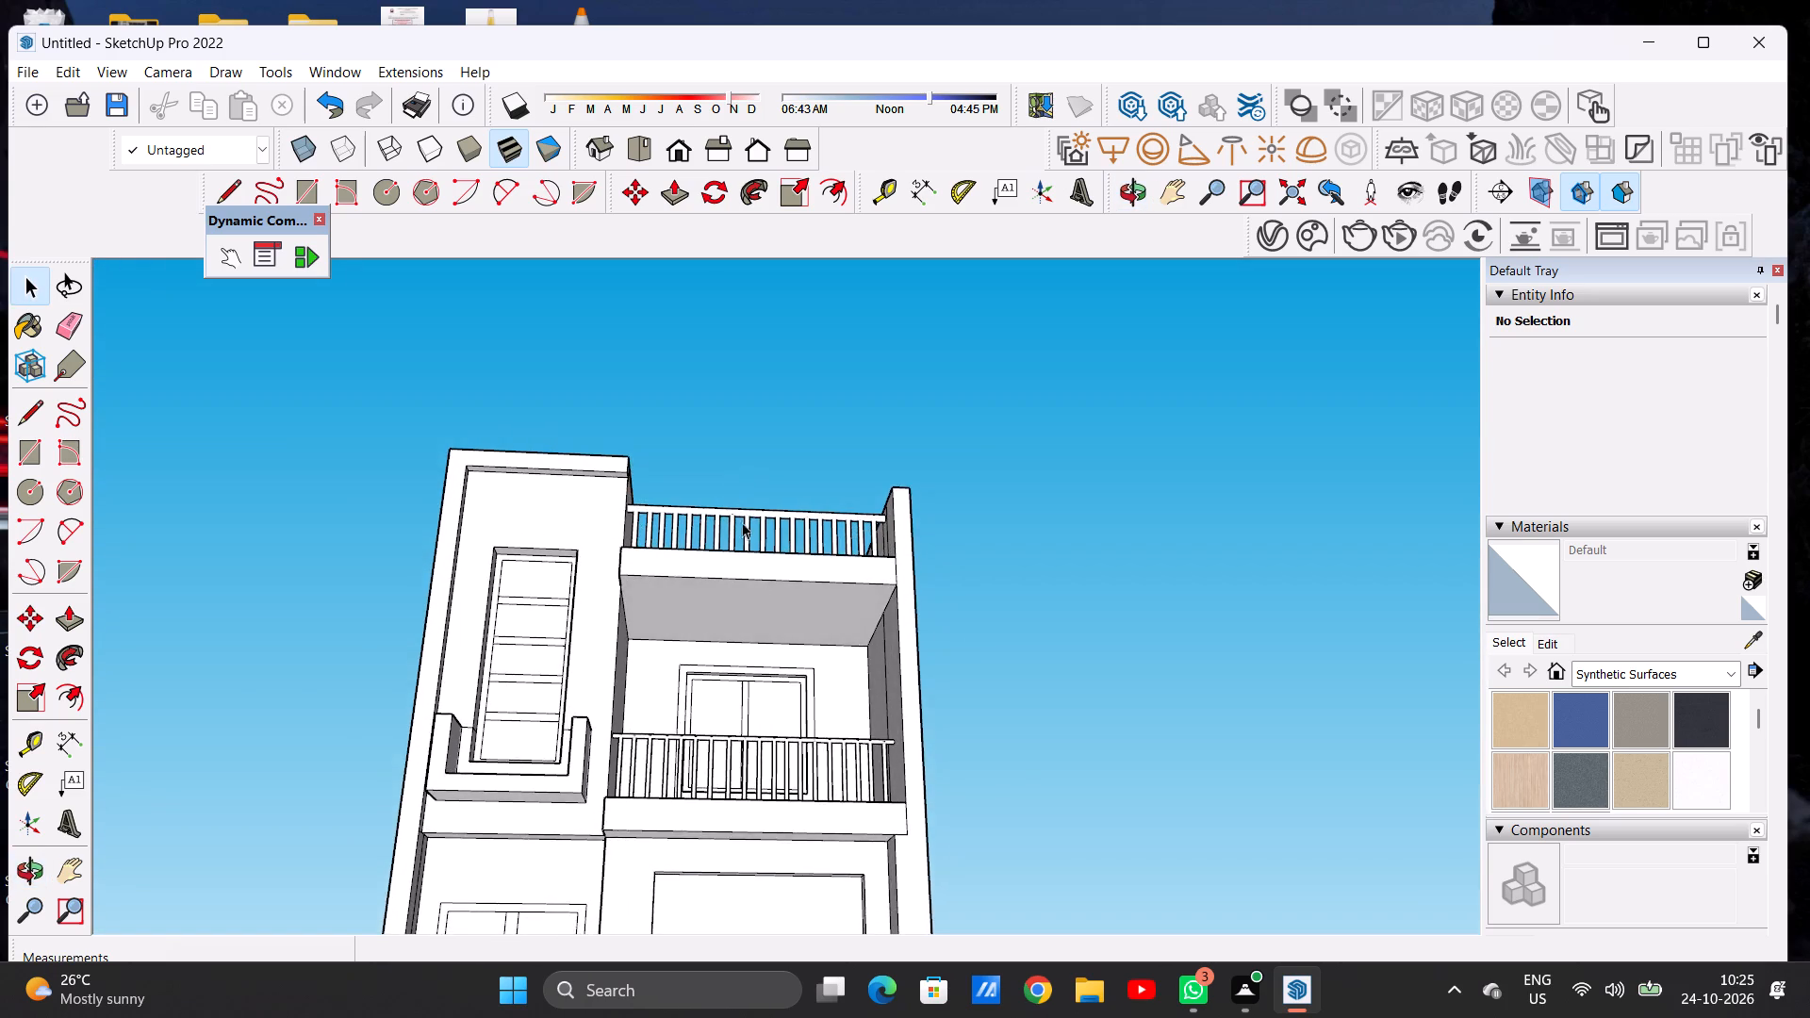
scroll(764, 625, up, 4)
scroll(768, 617, down, 1)
scroll(768, 617, up, 1)
scroll(768, 616, down, 1)
middle_drag(749, 594, 721, 513)
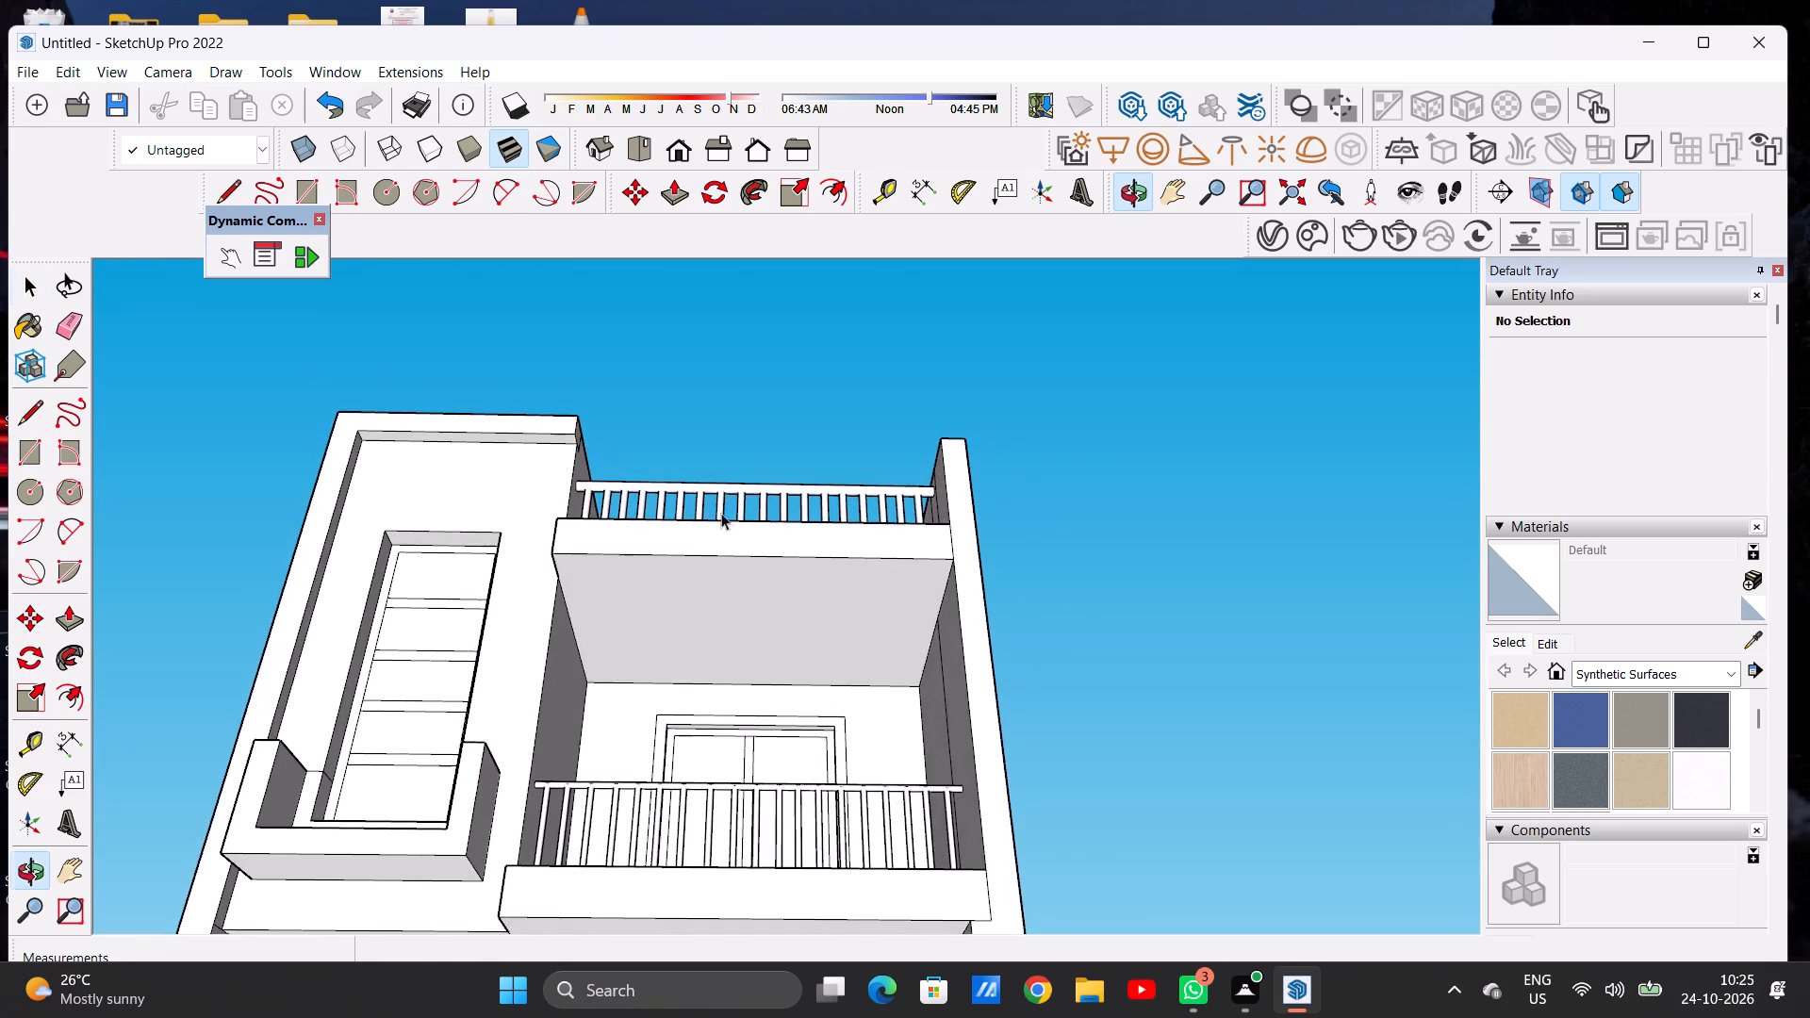
scroll(703, 576, up, 5)
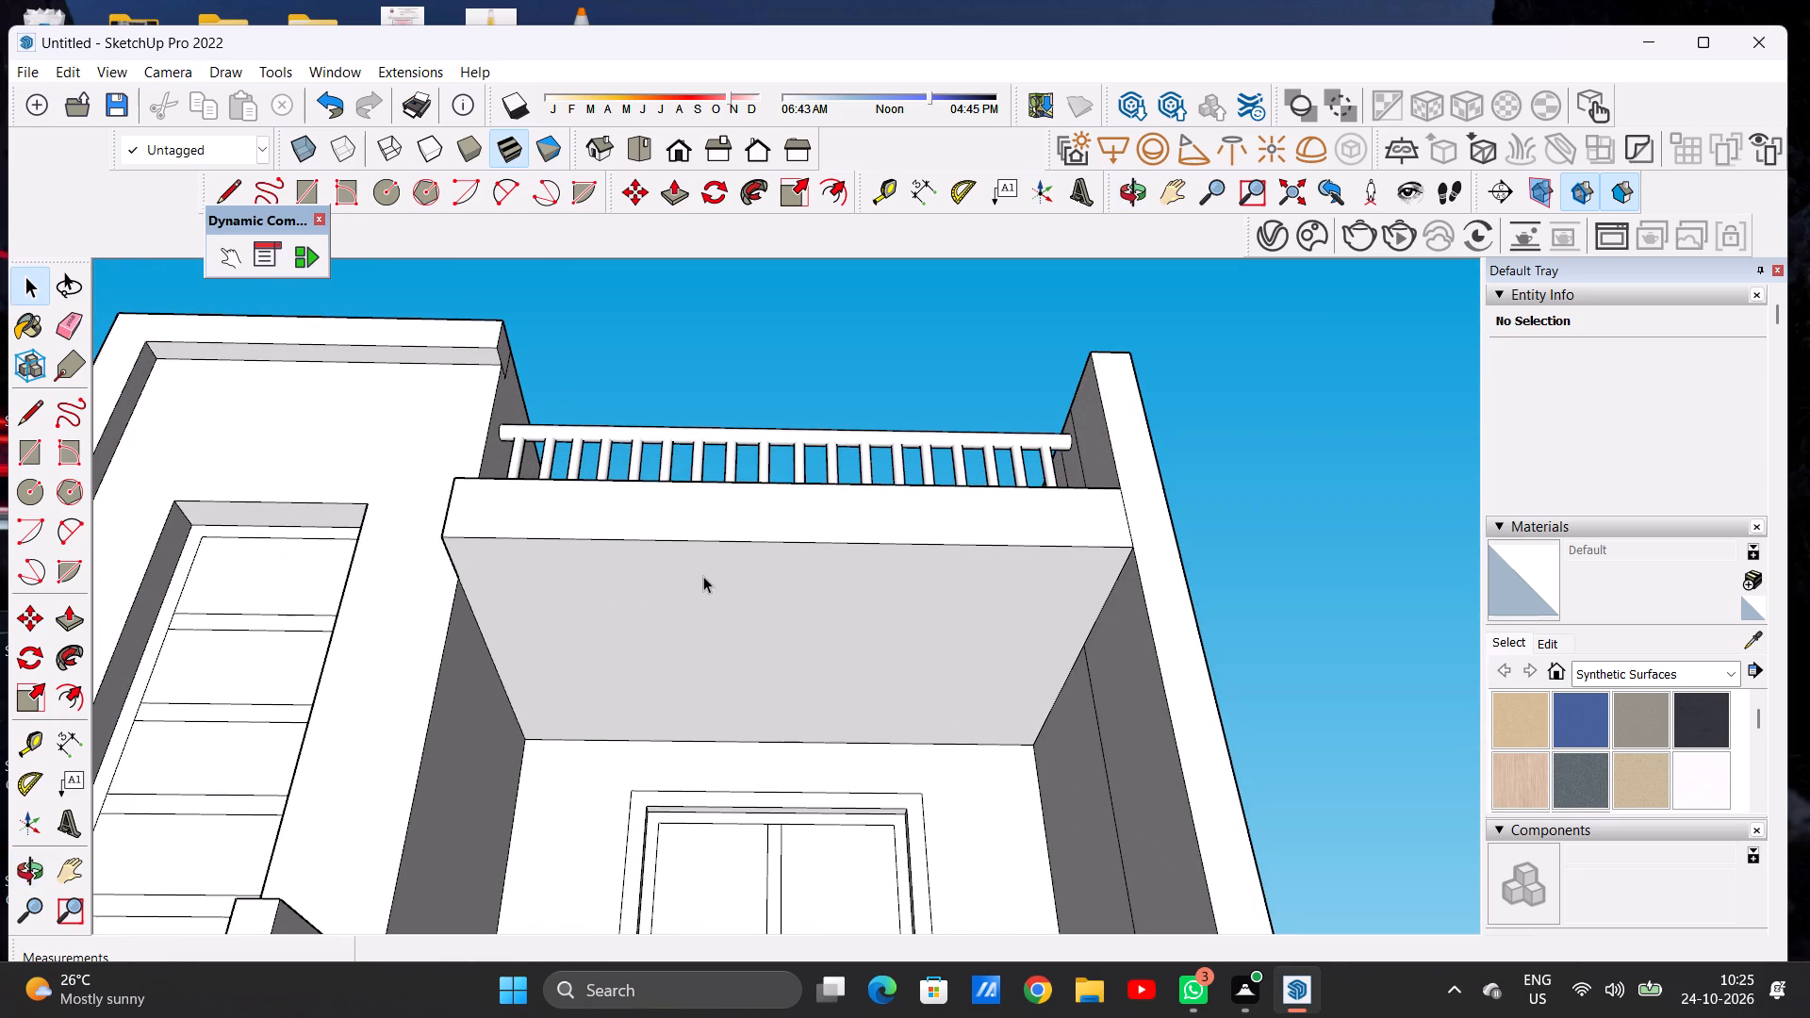
key(c)
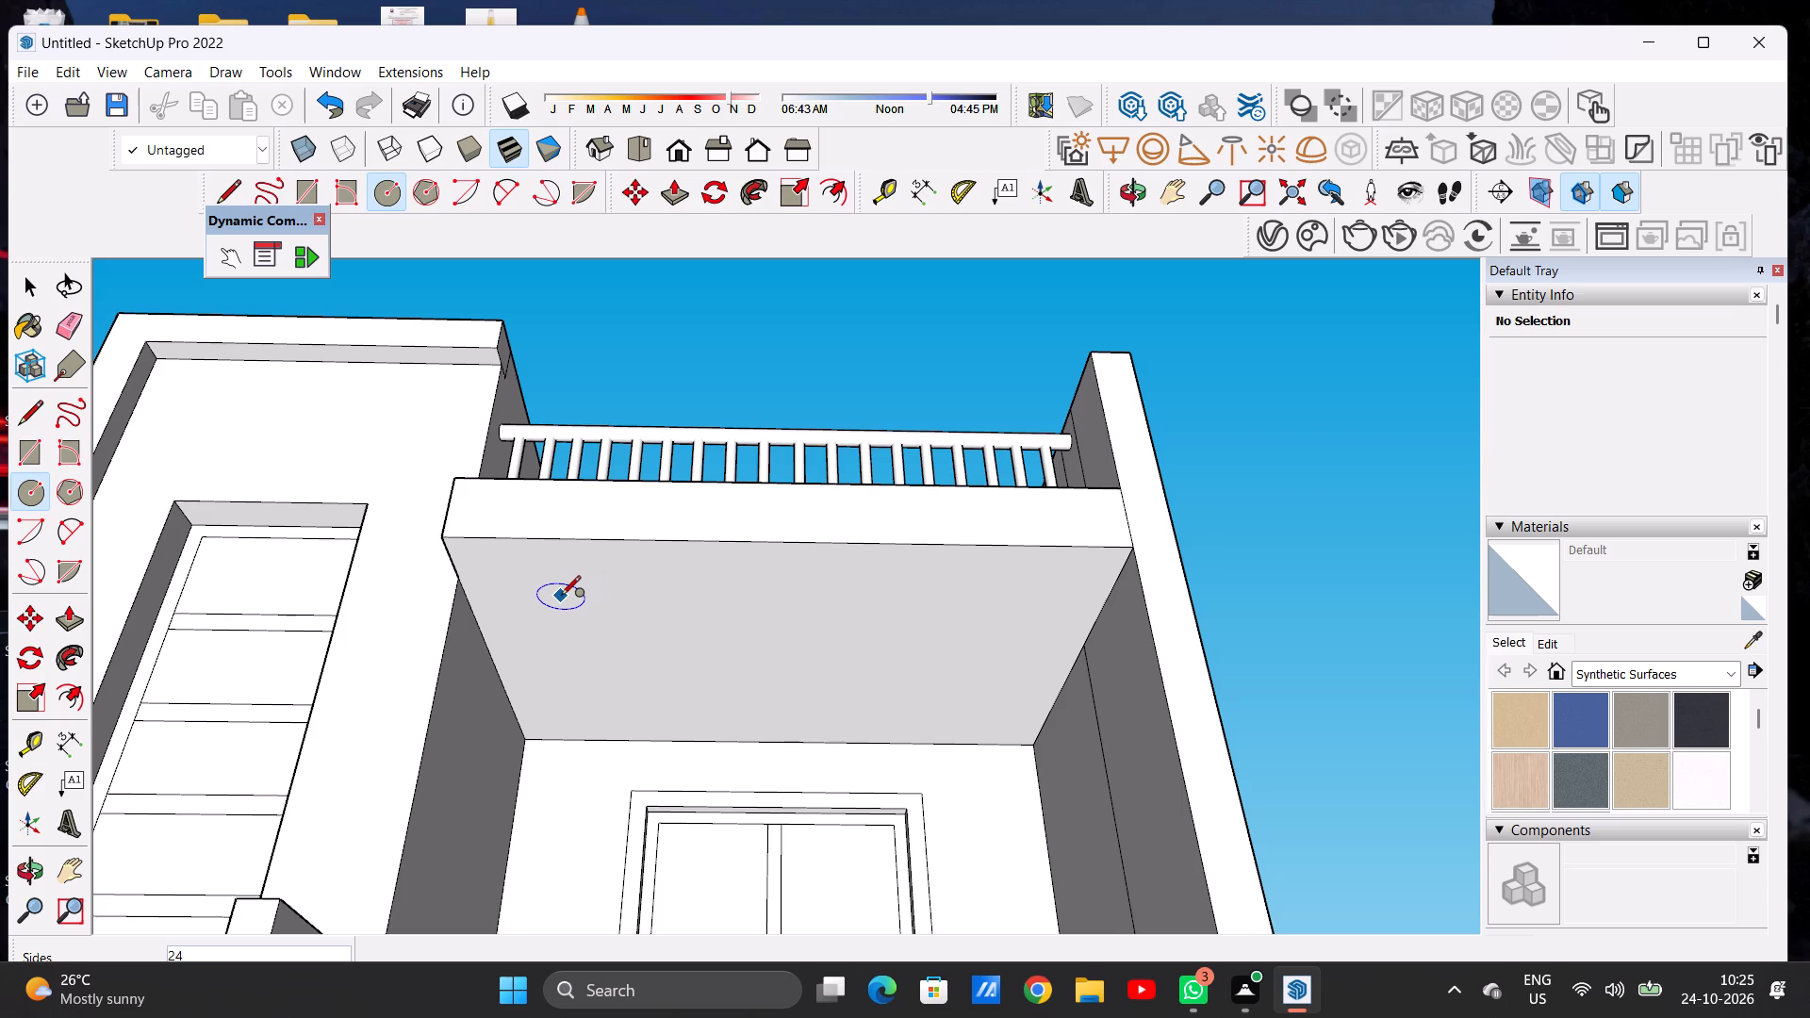
click(561, 597)
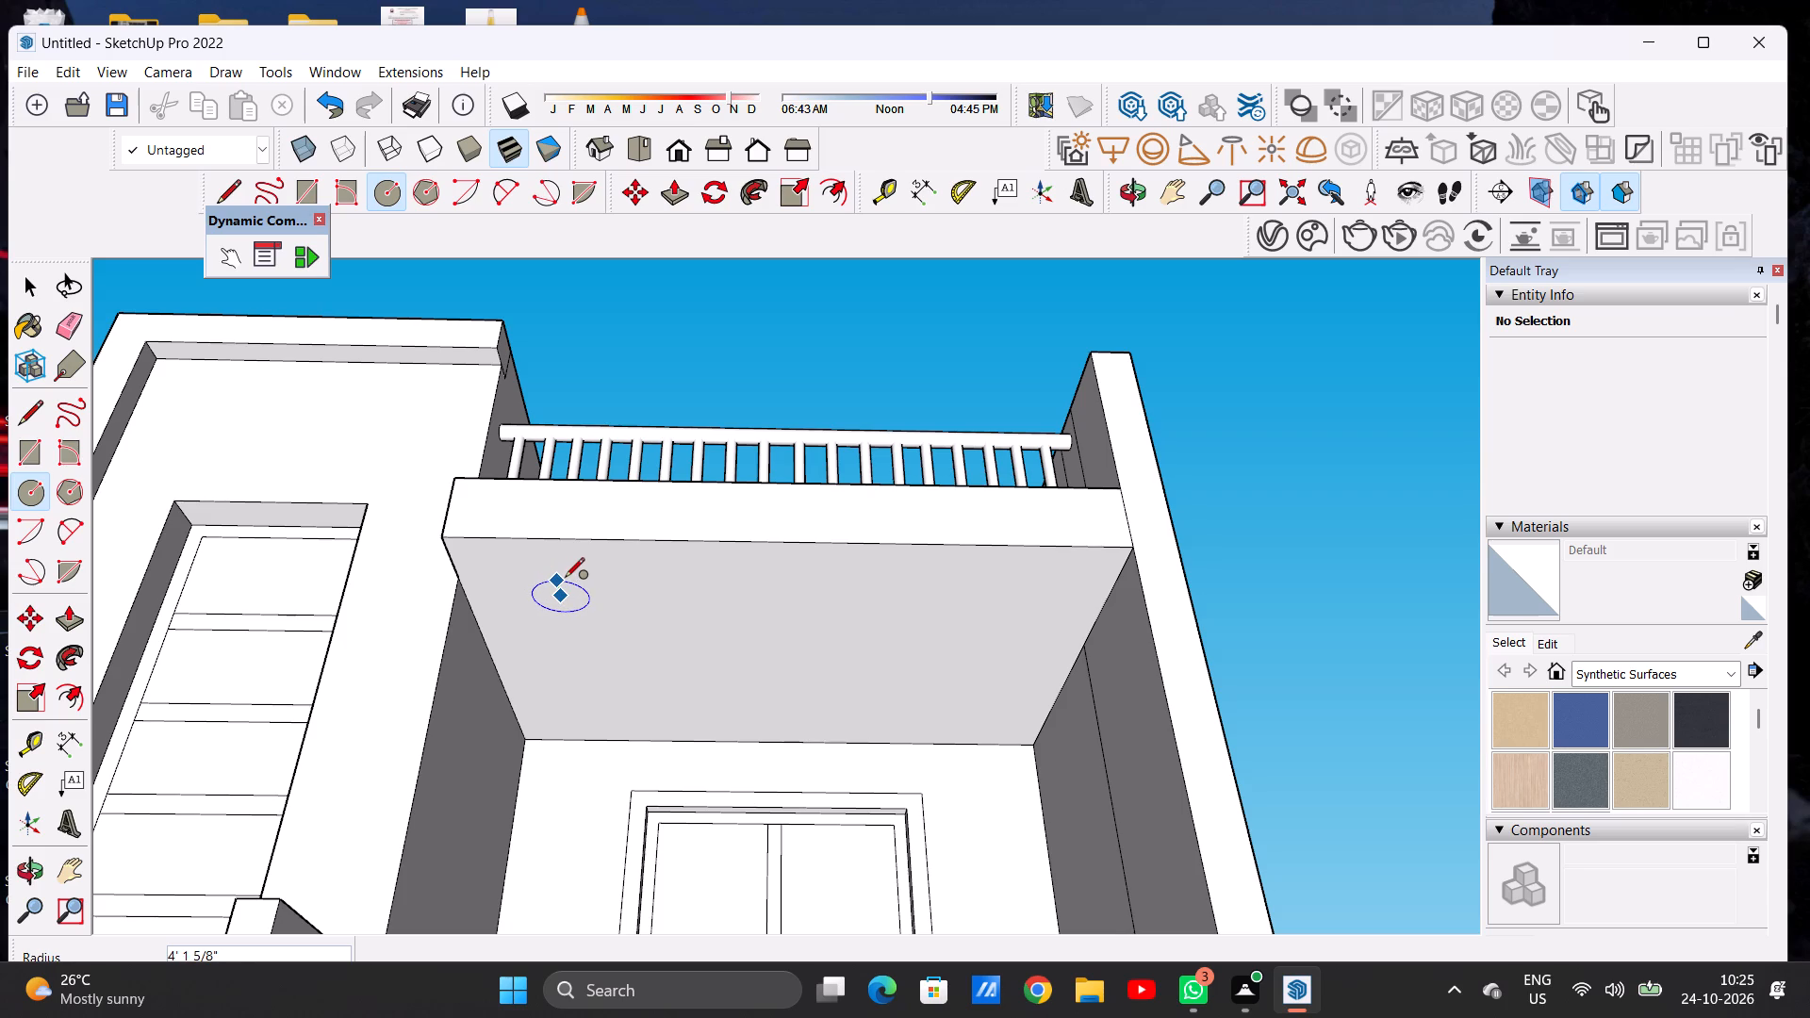
click(565, 580)
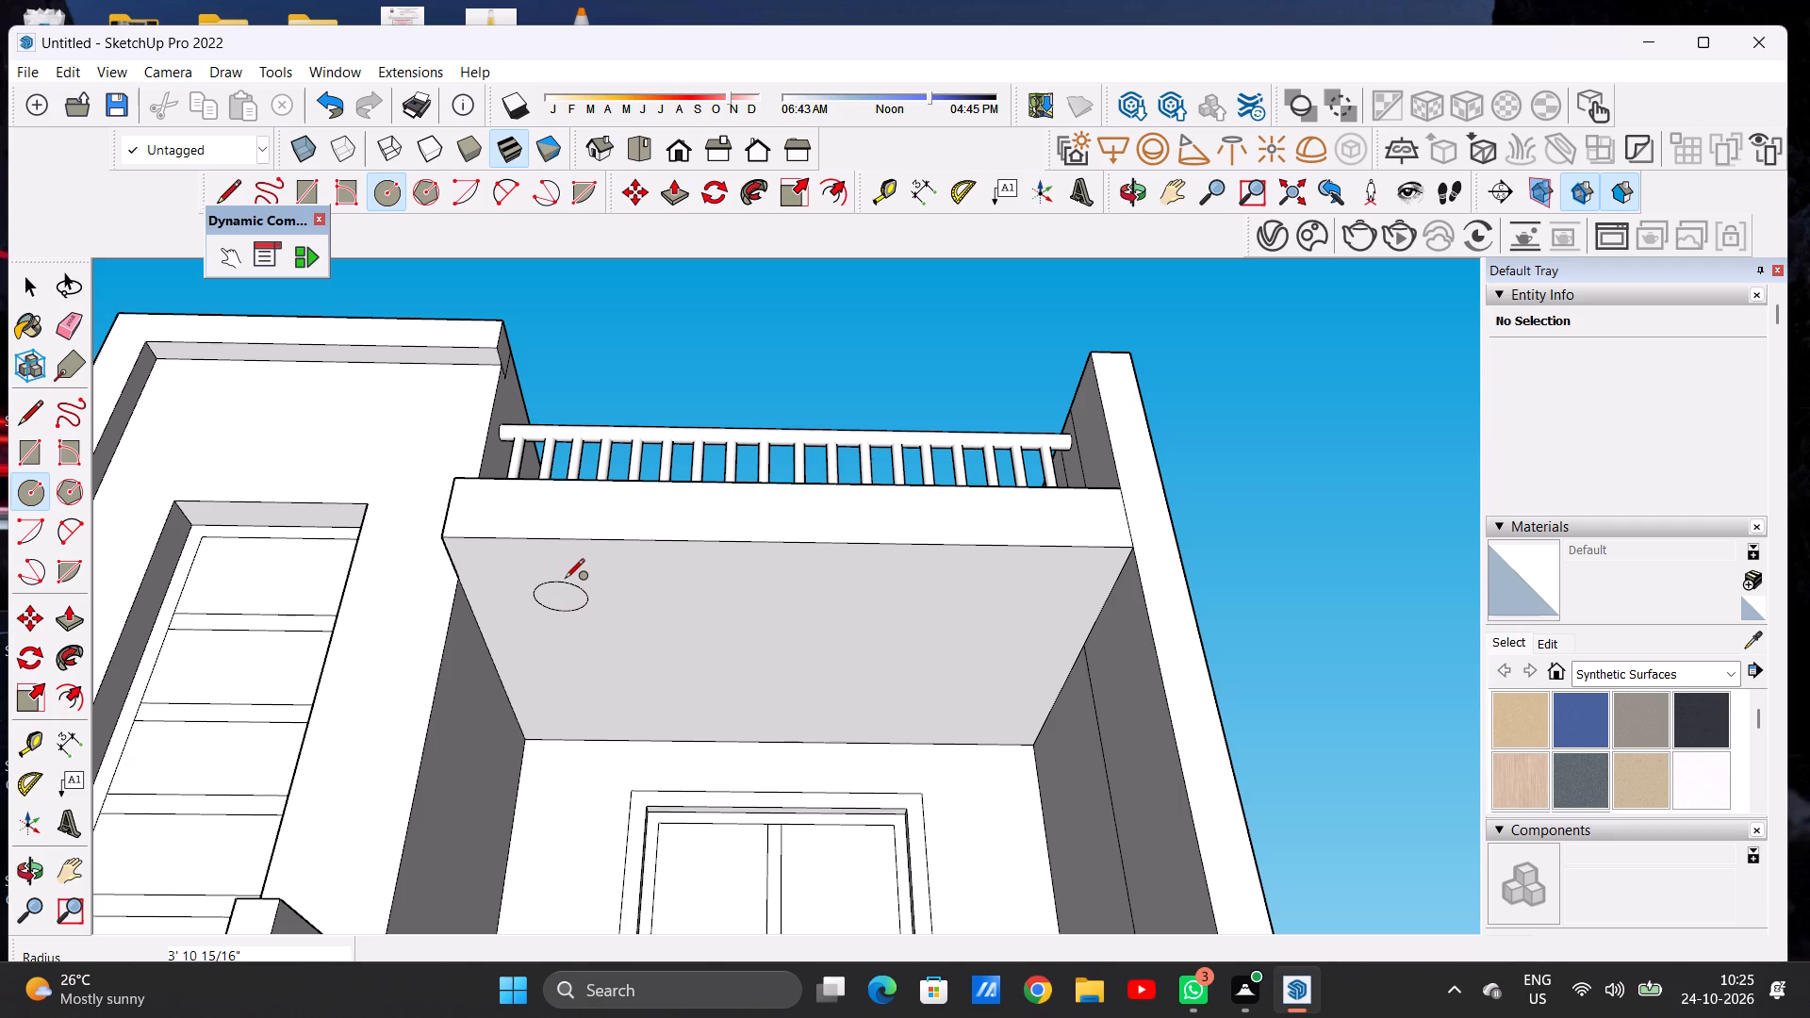
Copy the ceiling circle about 60' straight across to the opposite end of the upper balcony ceiling.
key(space)
double_click(563, 600)
key(m)
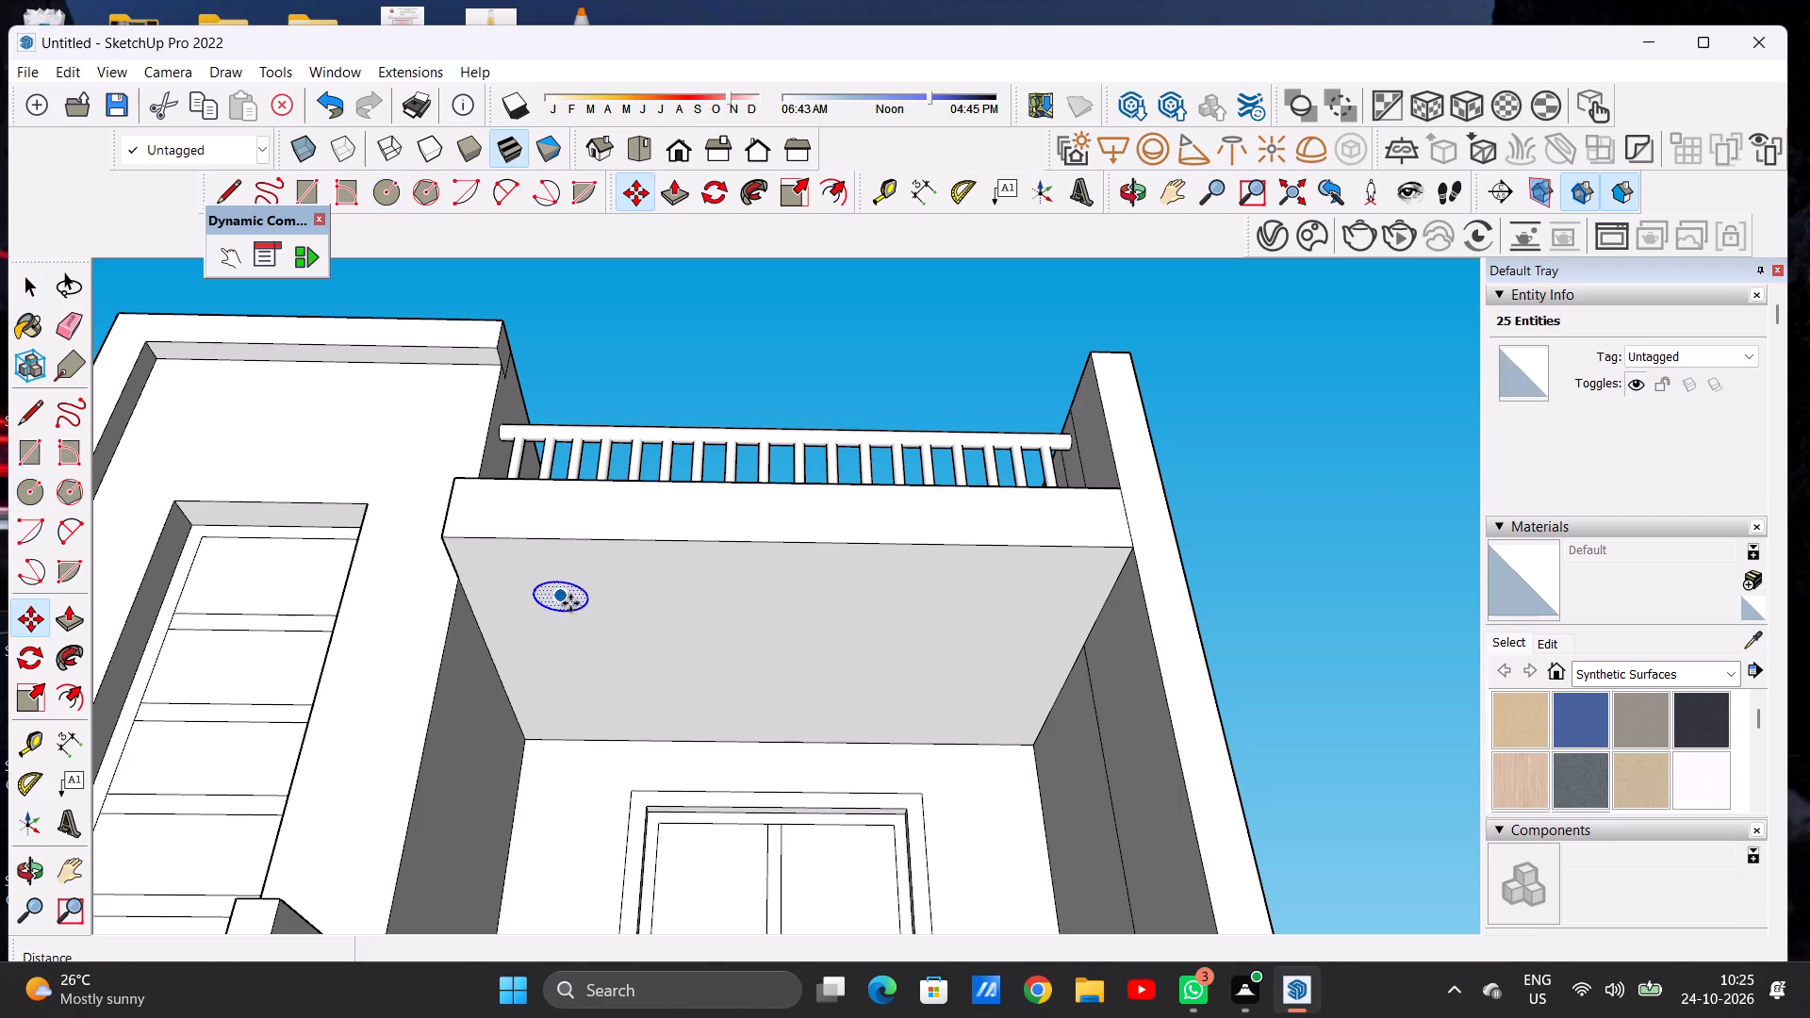
click(588, 599)
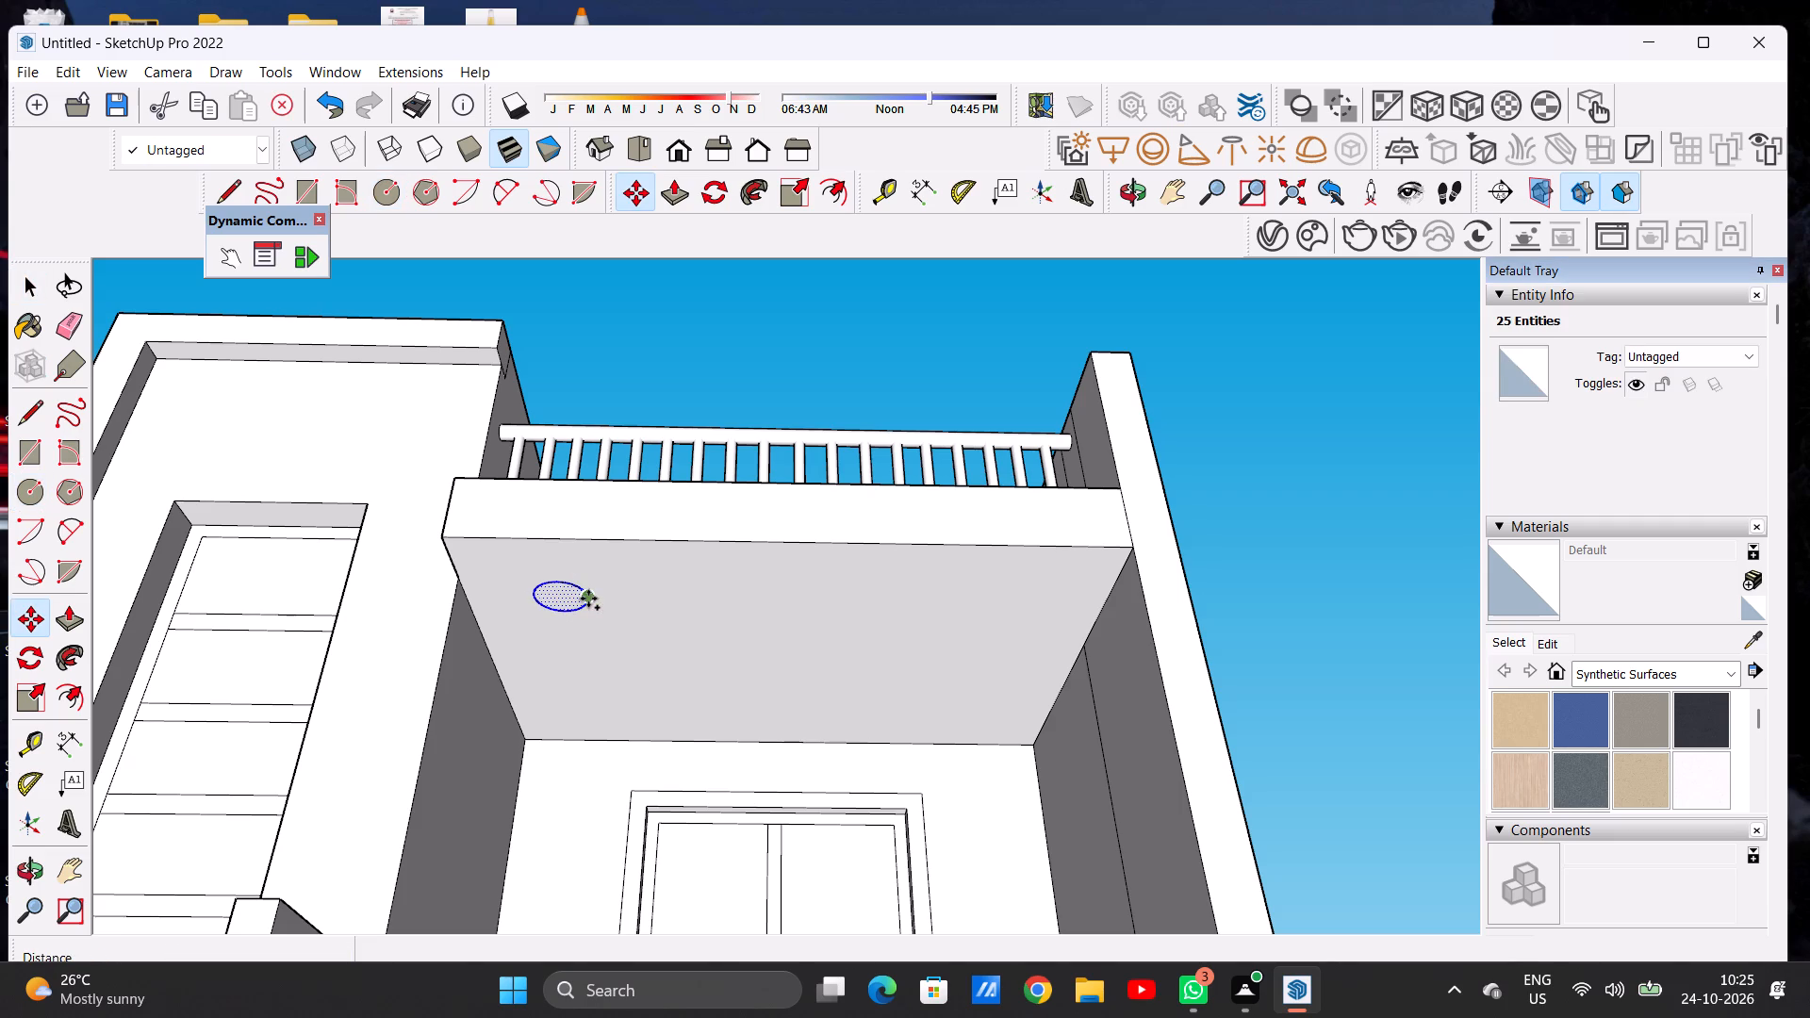
click(997, 595)
Copy the ceiling circle at the outer end about 32' back to the middle of the upper balcony ceiling.
click(997, 593)
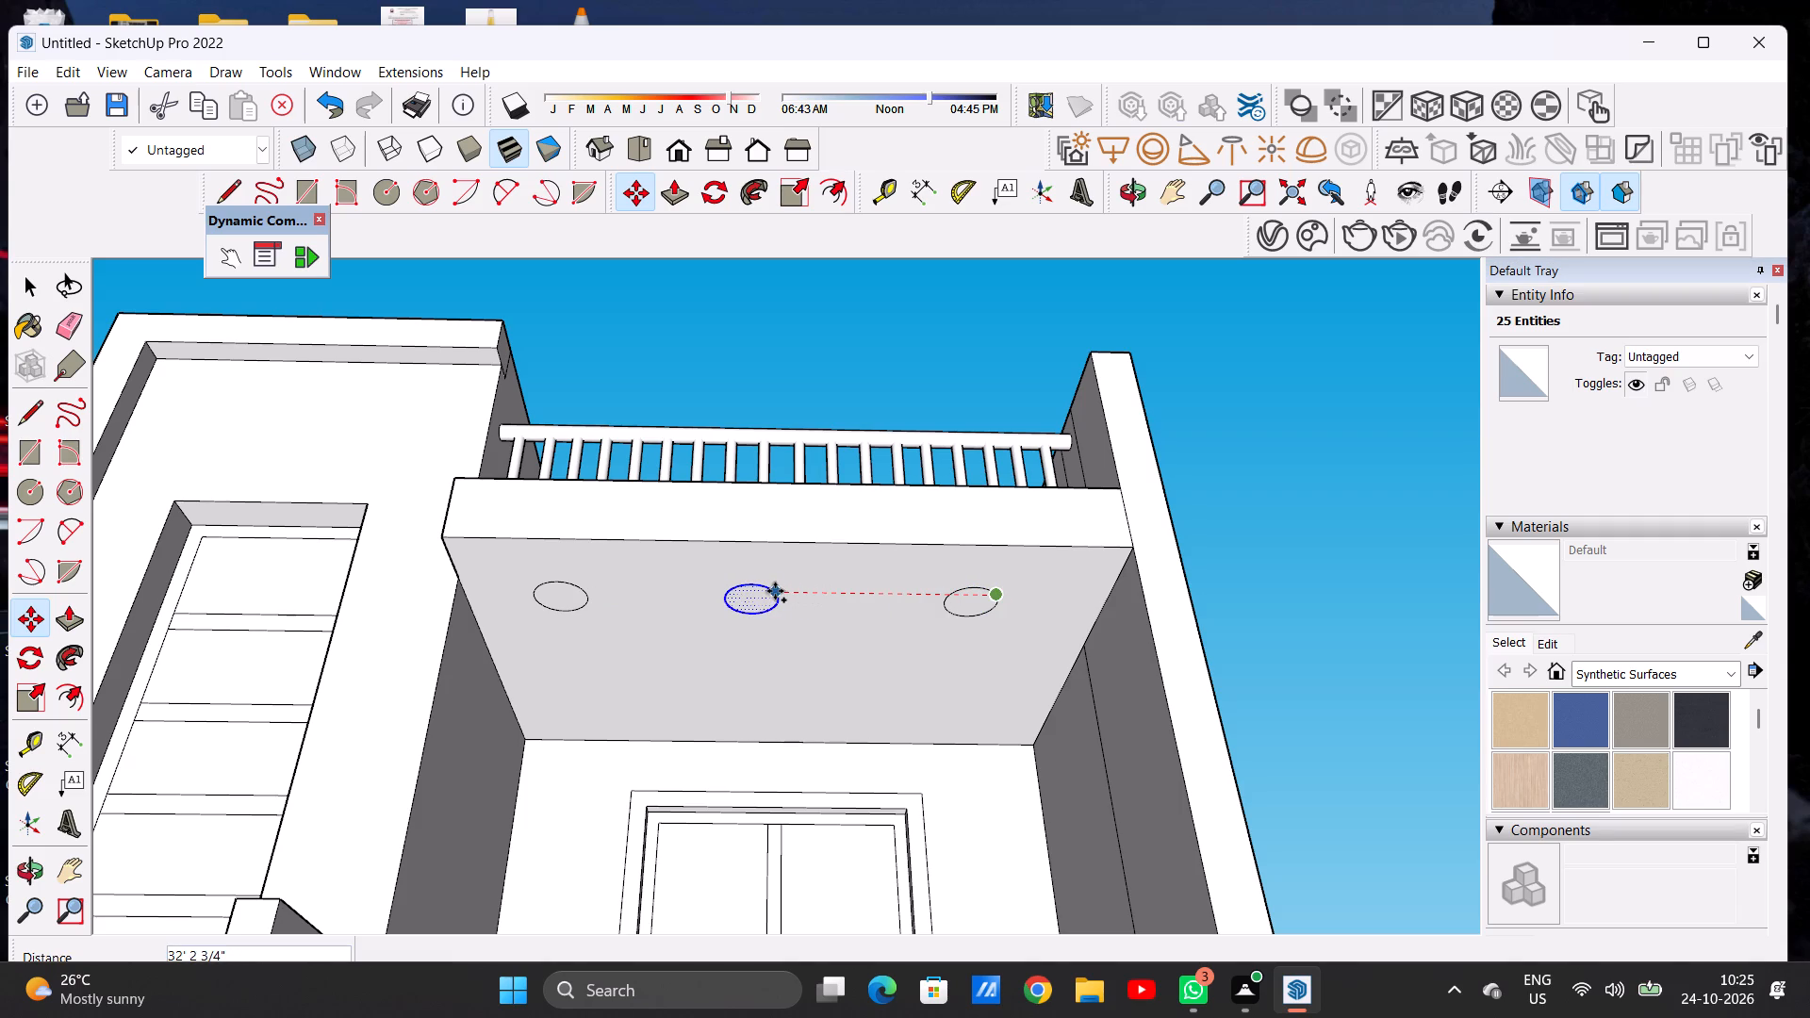
click(779, 591)
key(space)
click(782, 366)
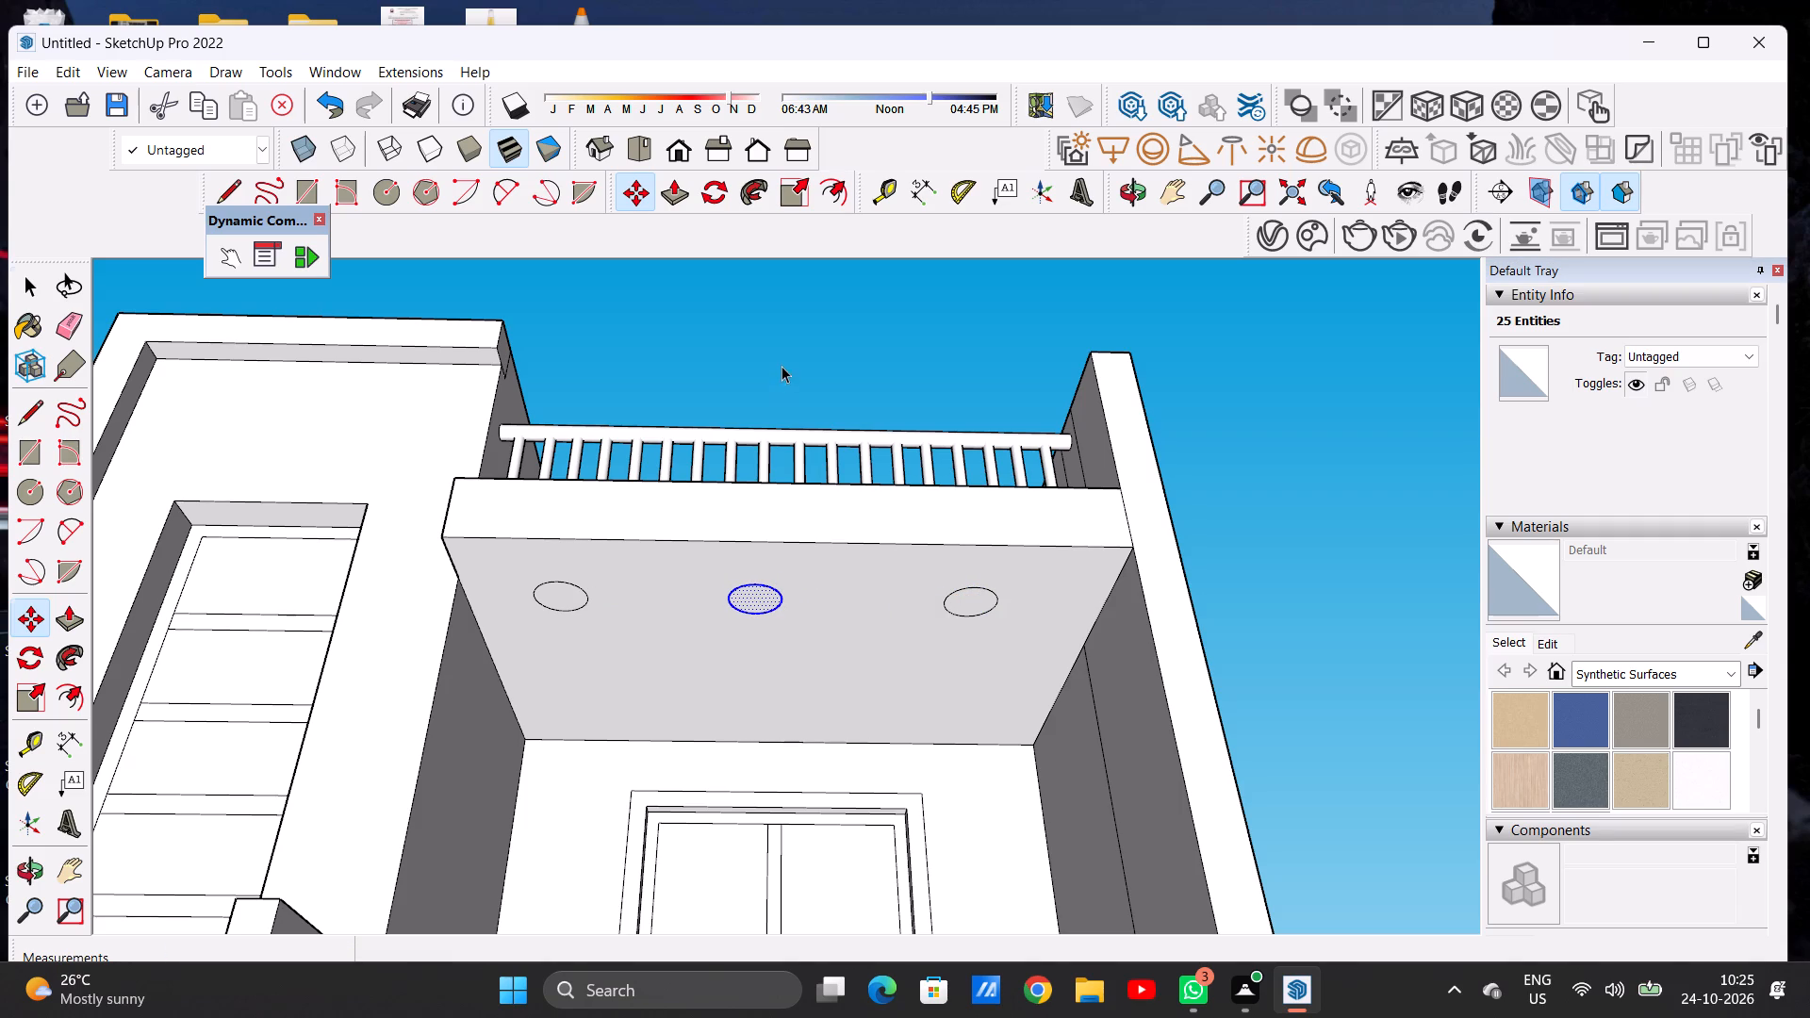
Draw a circle of about 2' 6" radius on the underside of the lower balcony slab, near its tower end.
scroll(795, 599, down, 9)
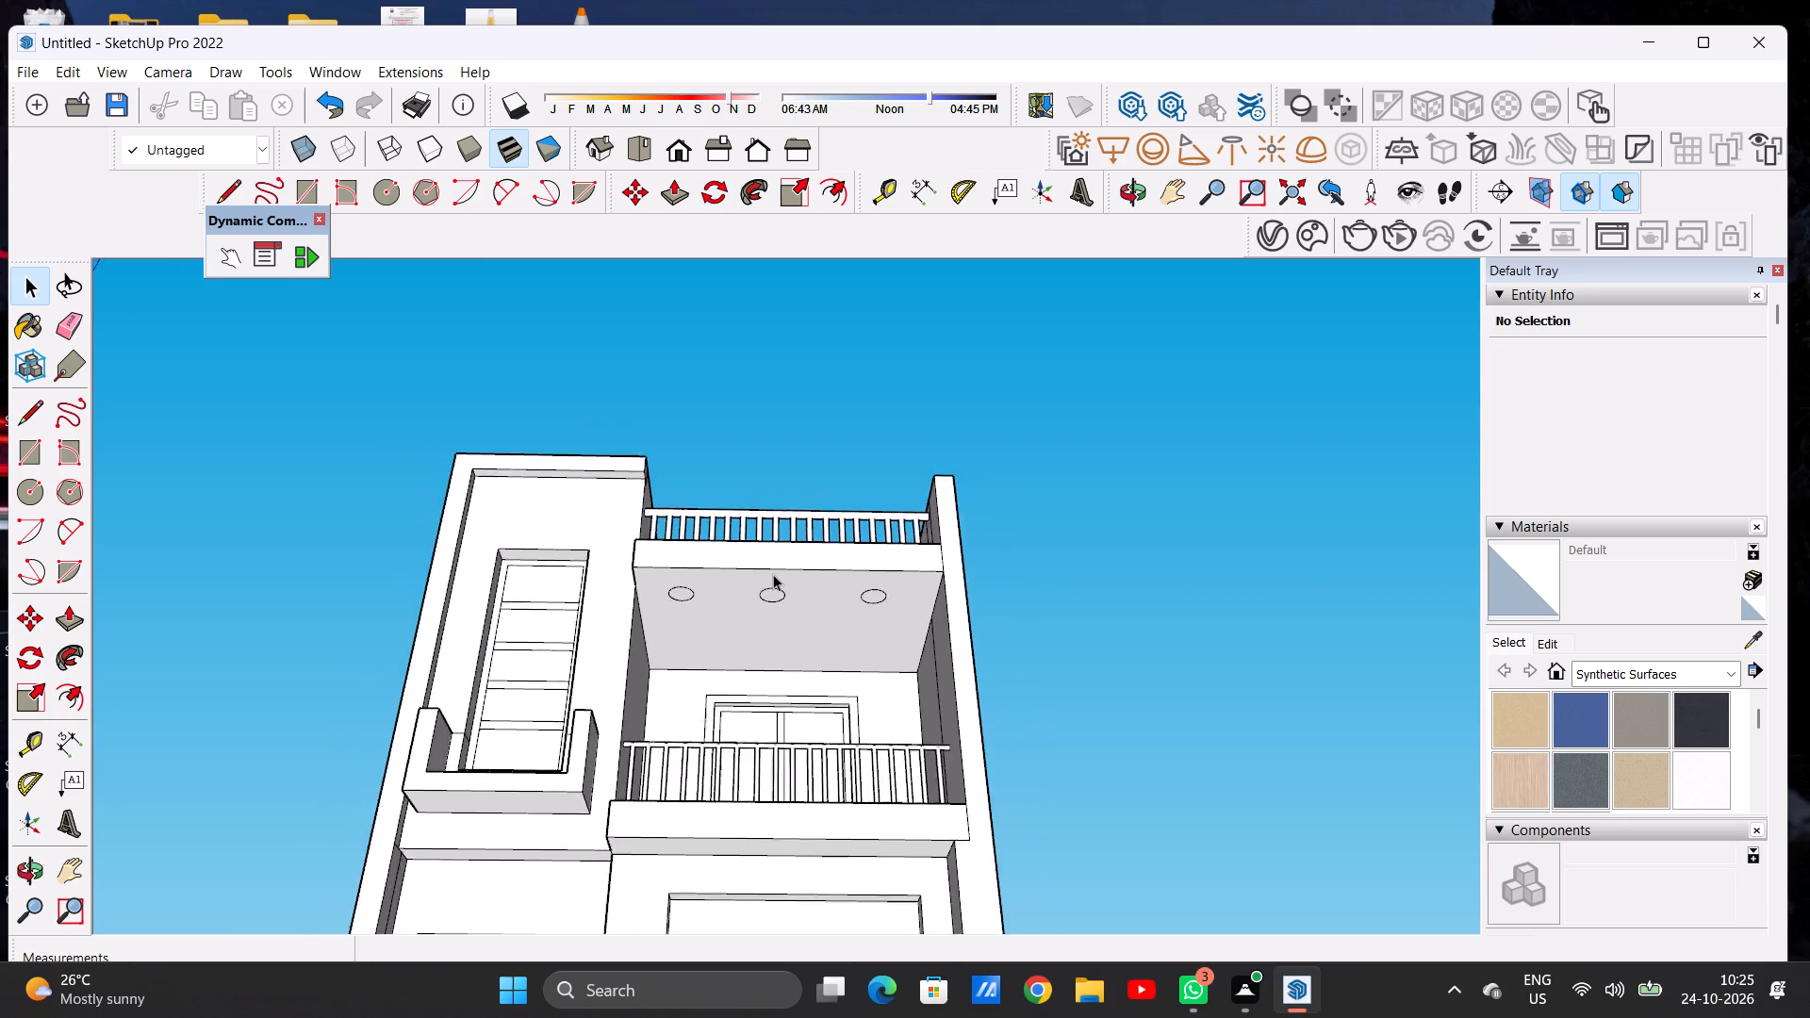
scroll(773, 574, down, 7)
scroll(755, 681, up, 12)
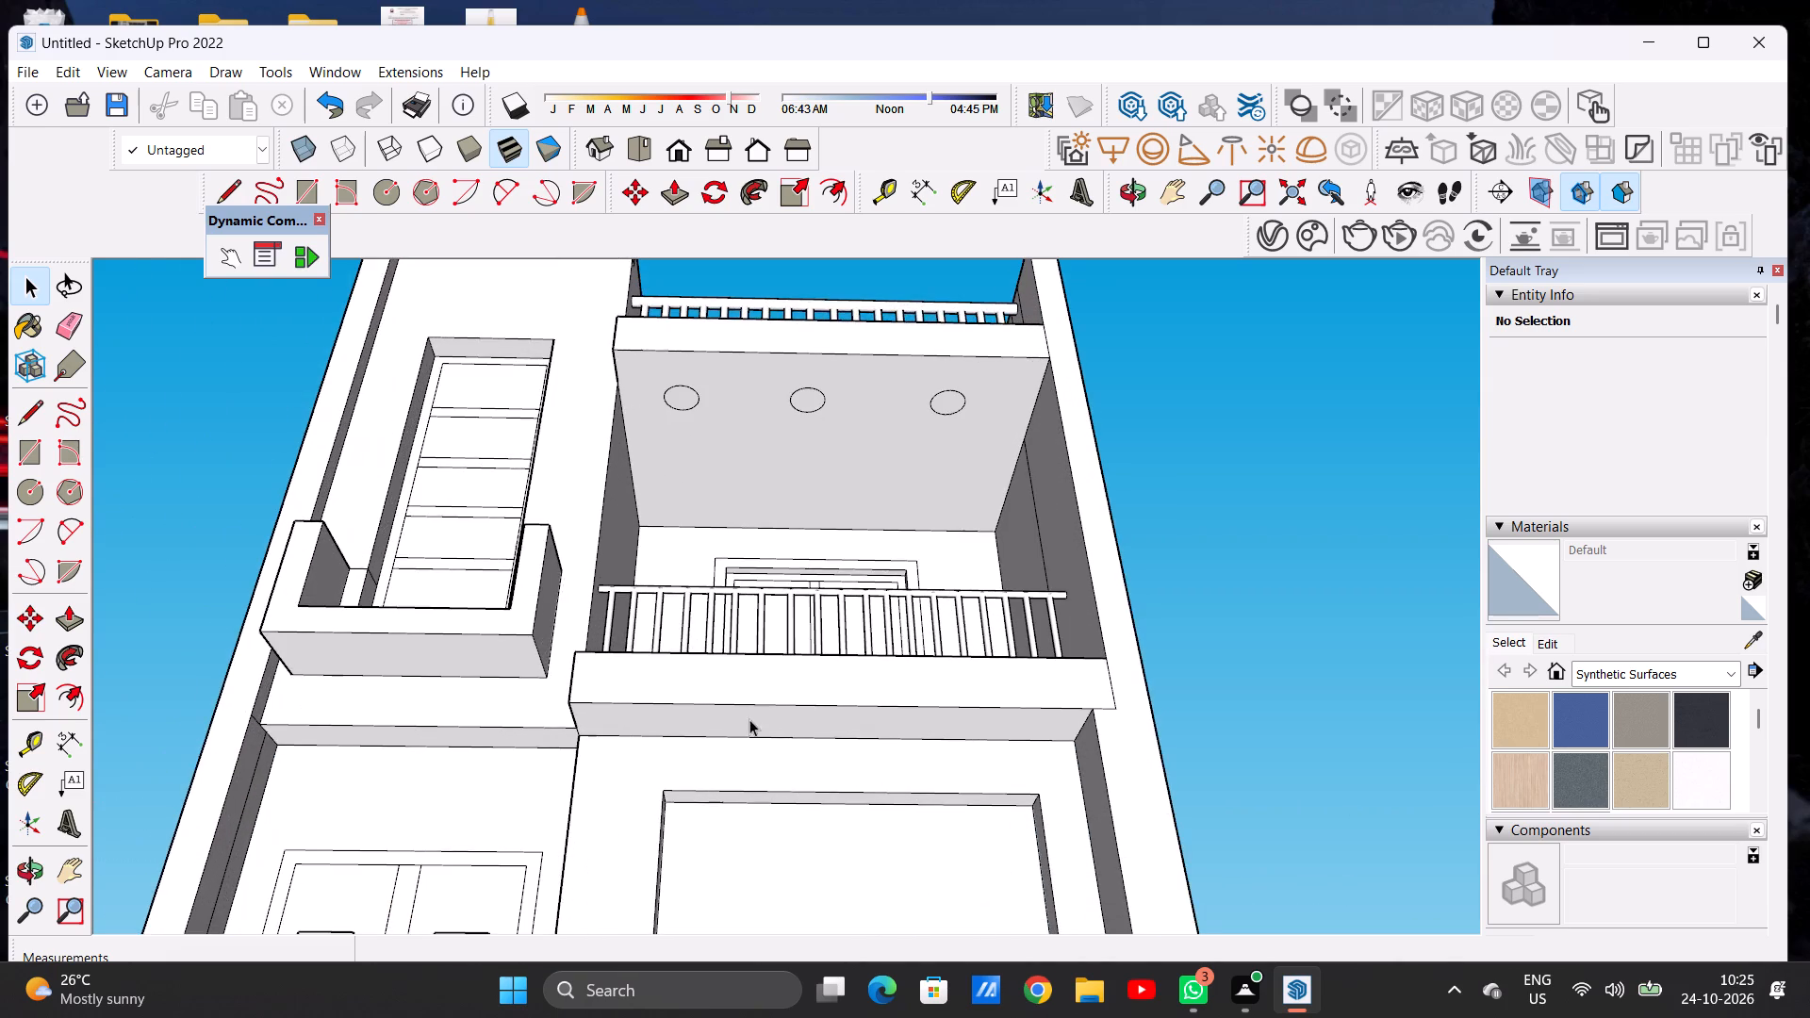
middle_drag(749, 719, 747, 674)
scroll(771, 684, up, 2)
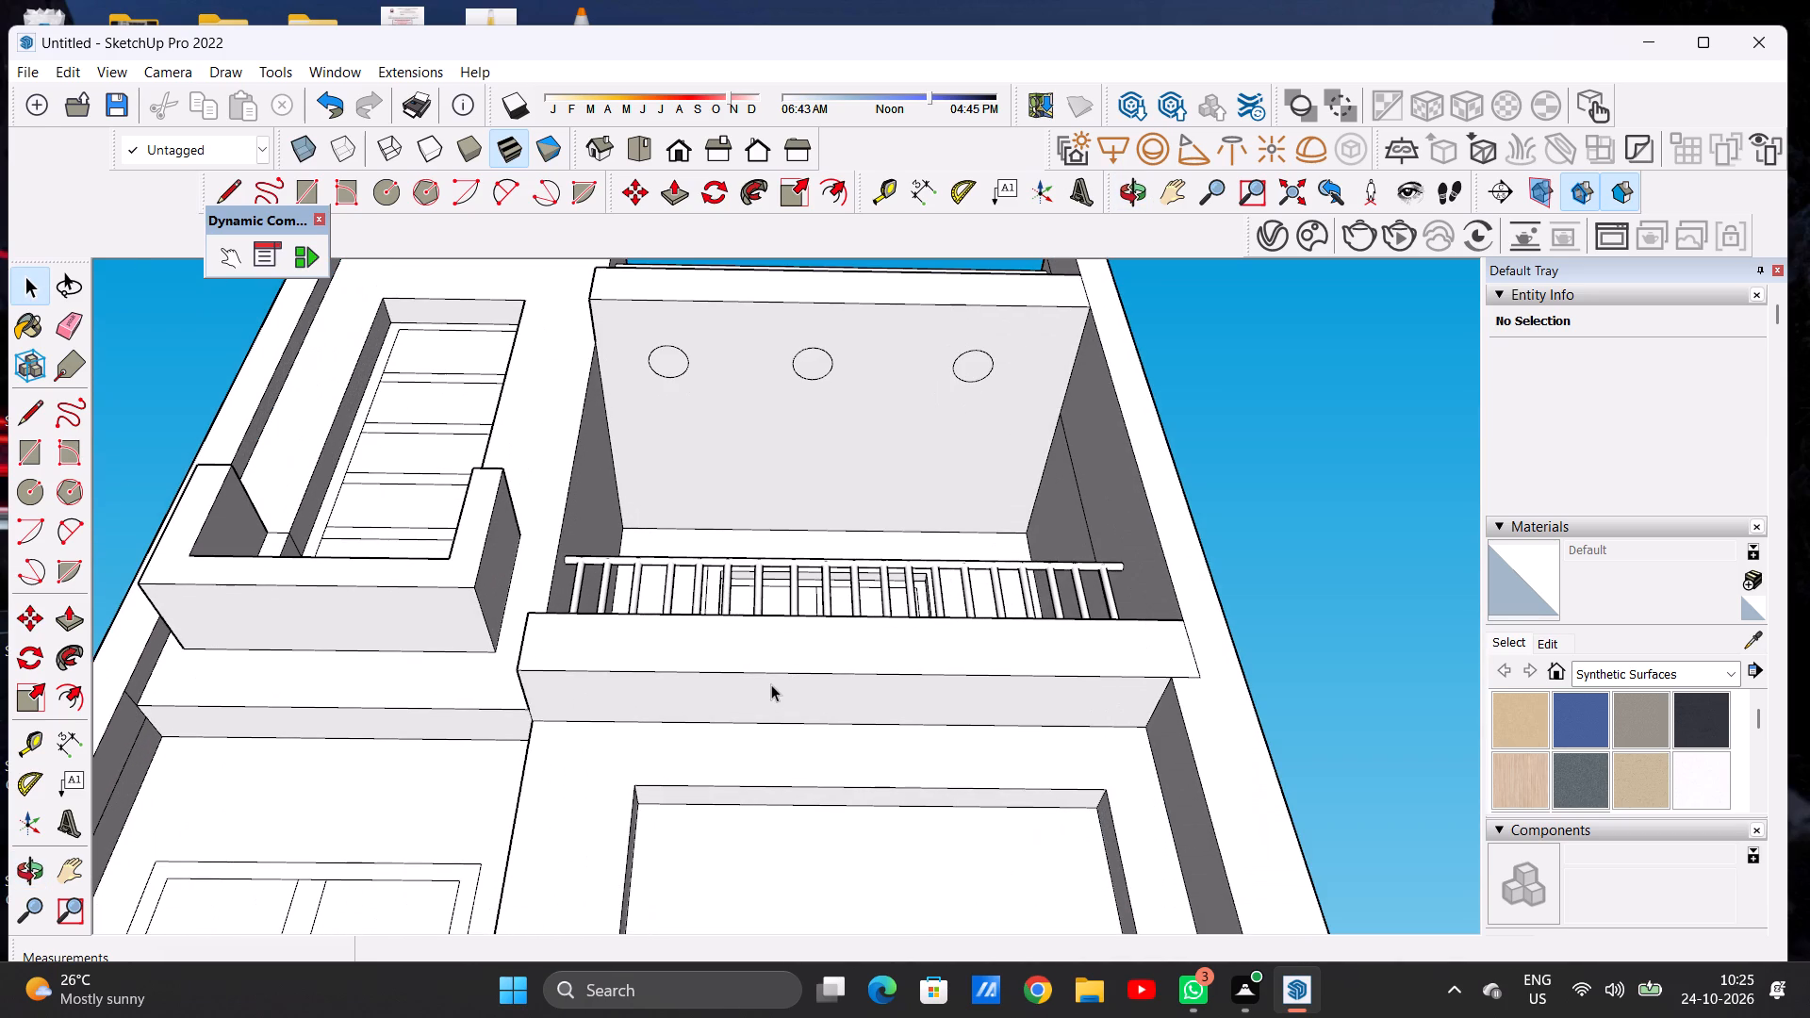
key(c)
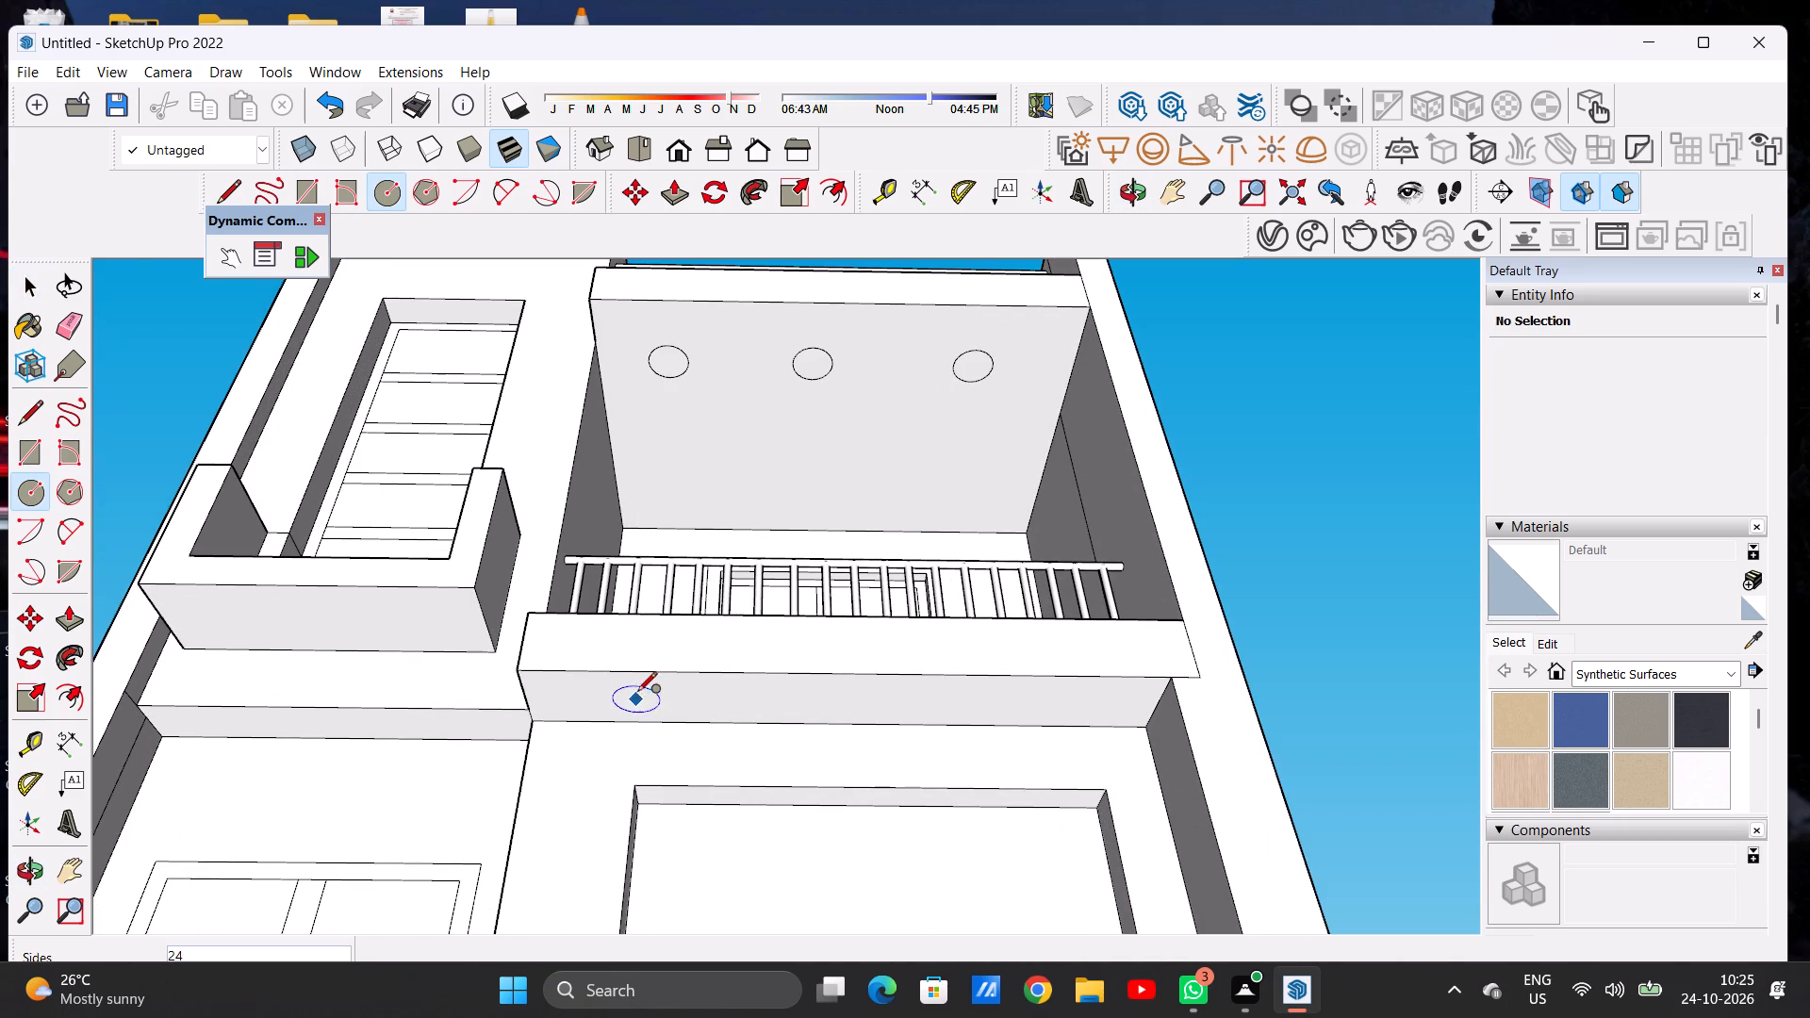
middle_drag(669, 705, 684, 652)
scroll(672, 652, up, 6)
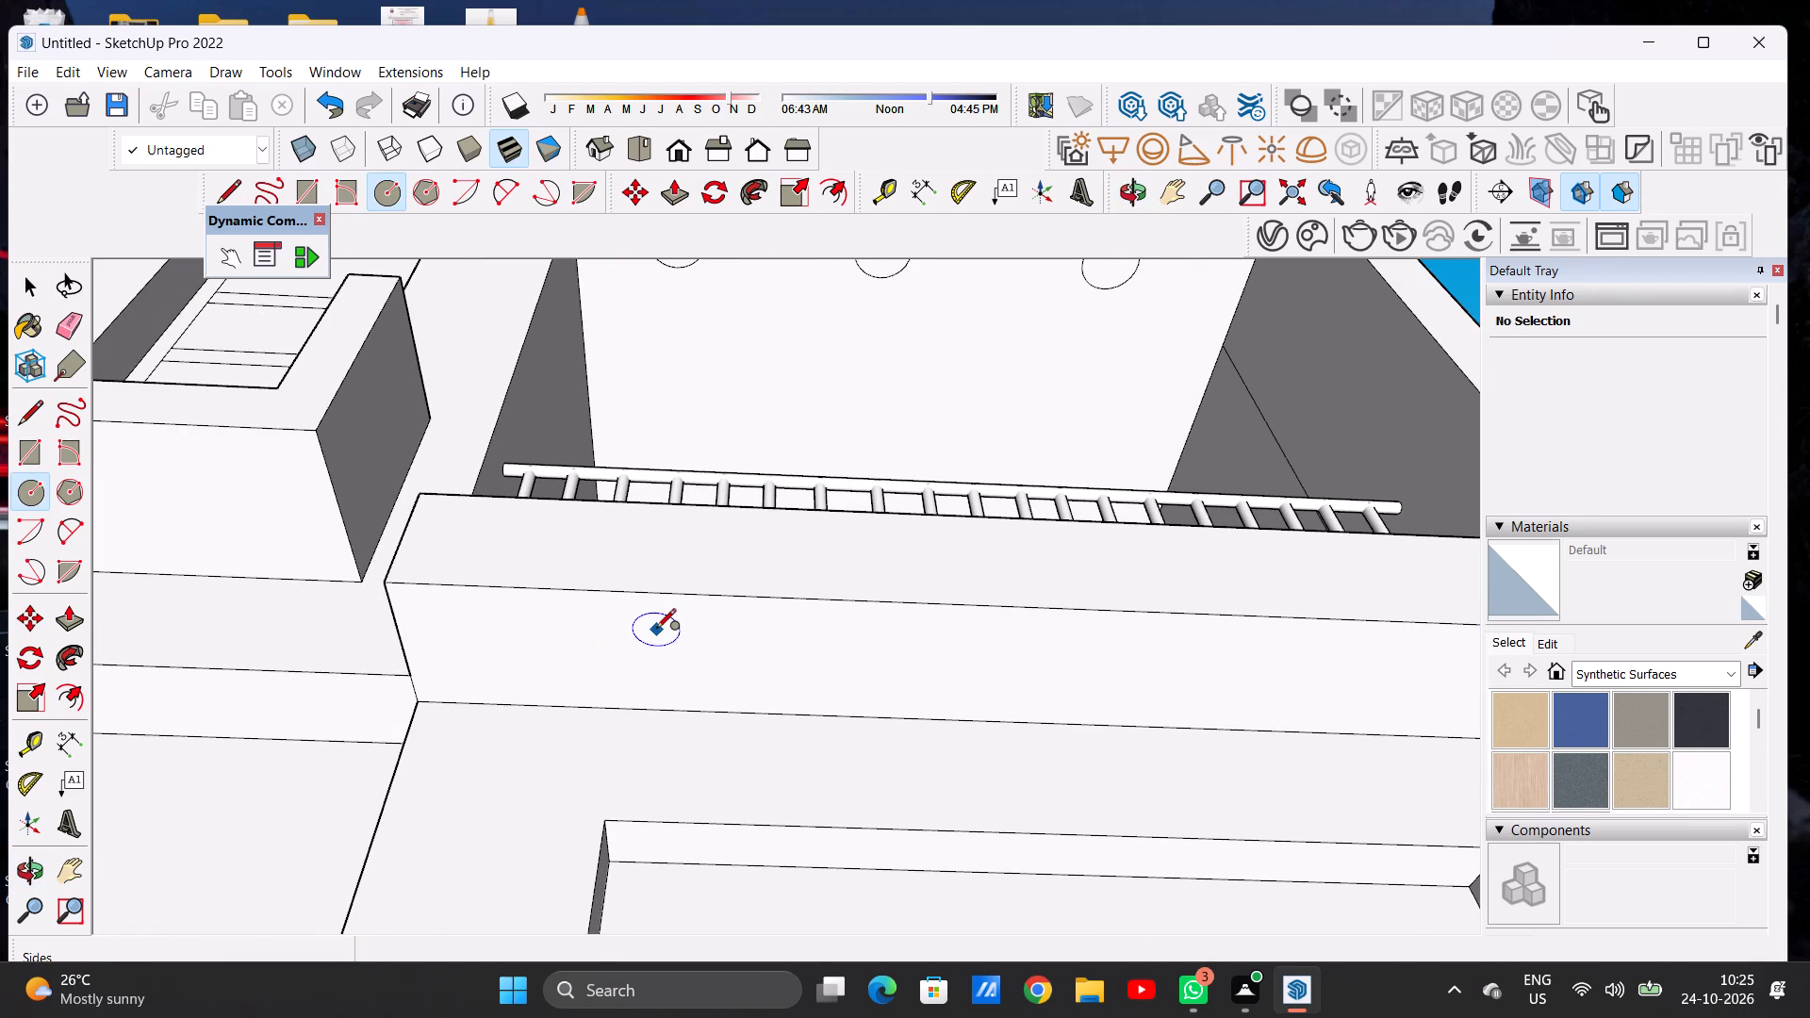
click(656, 649)
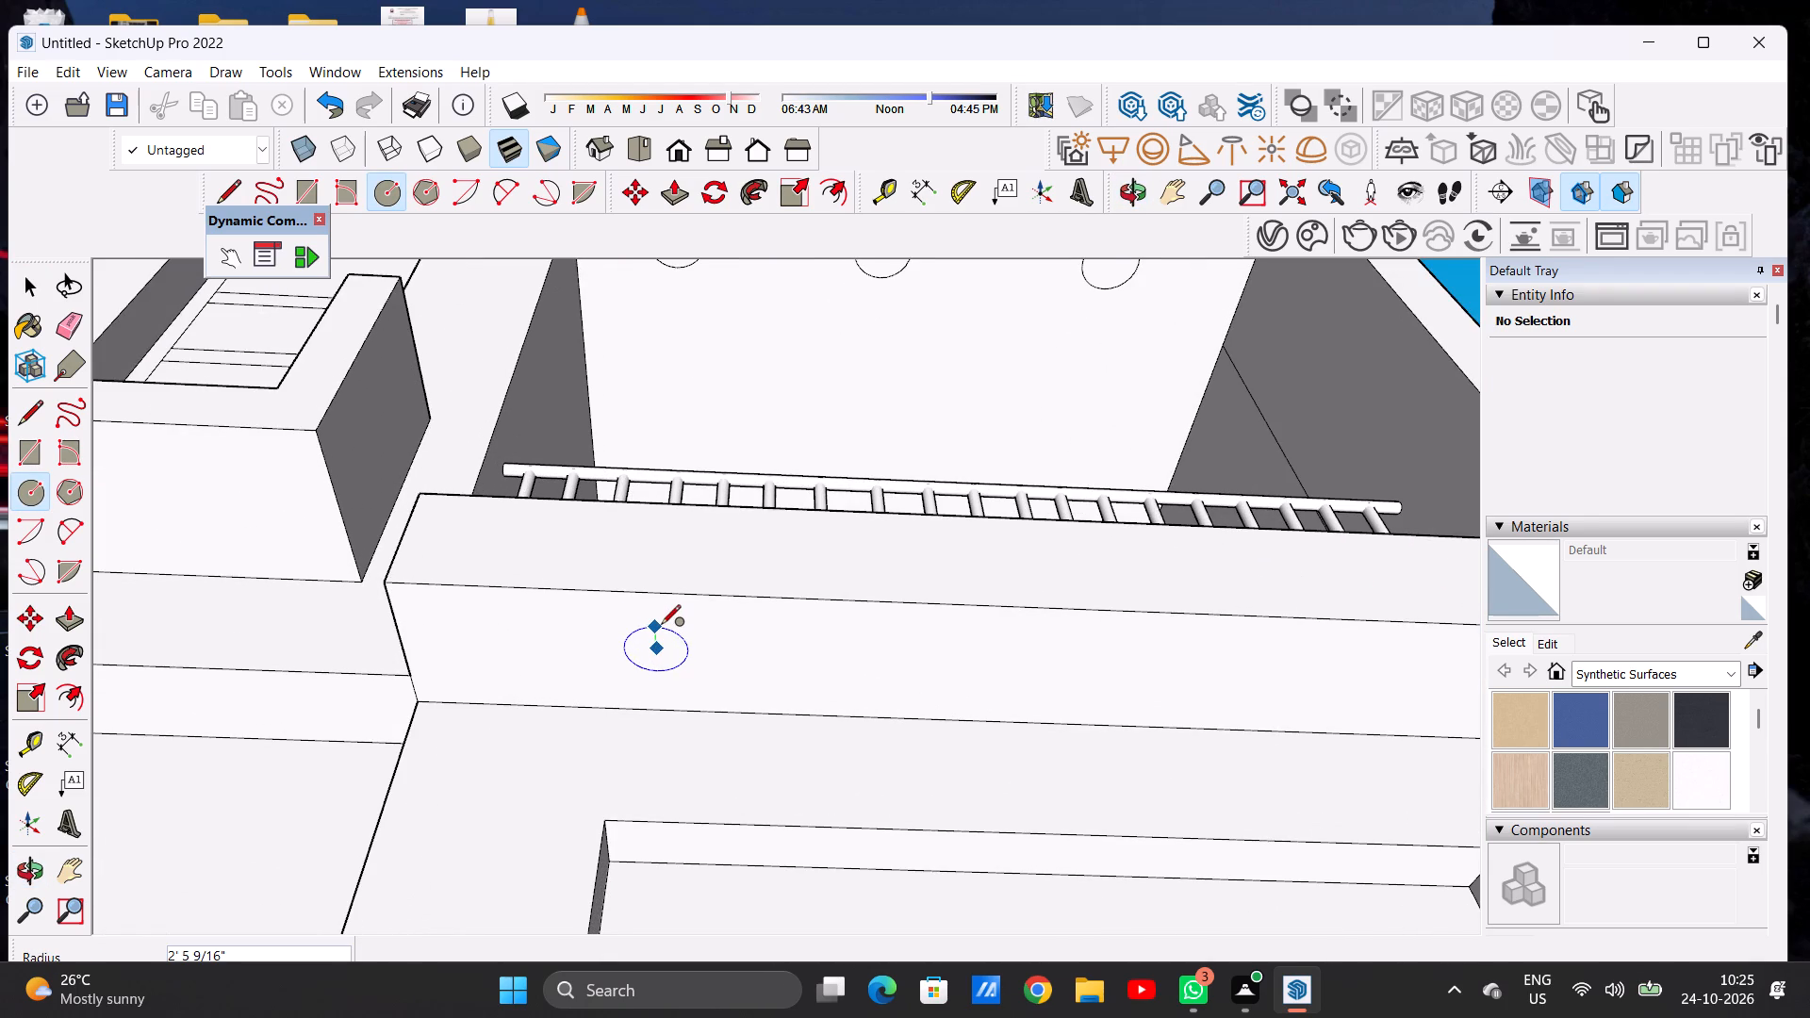
click(661, 624)
key(space)
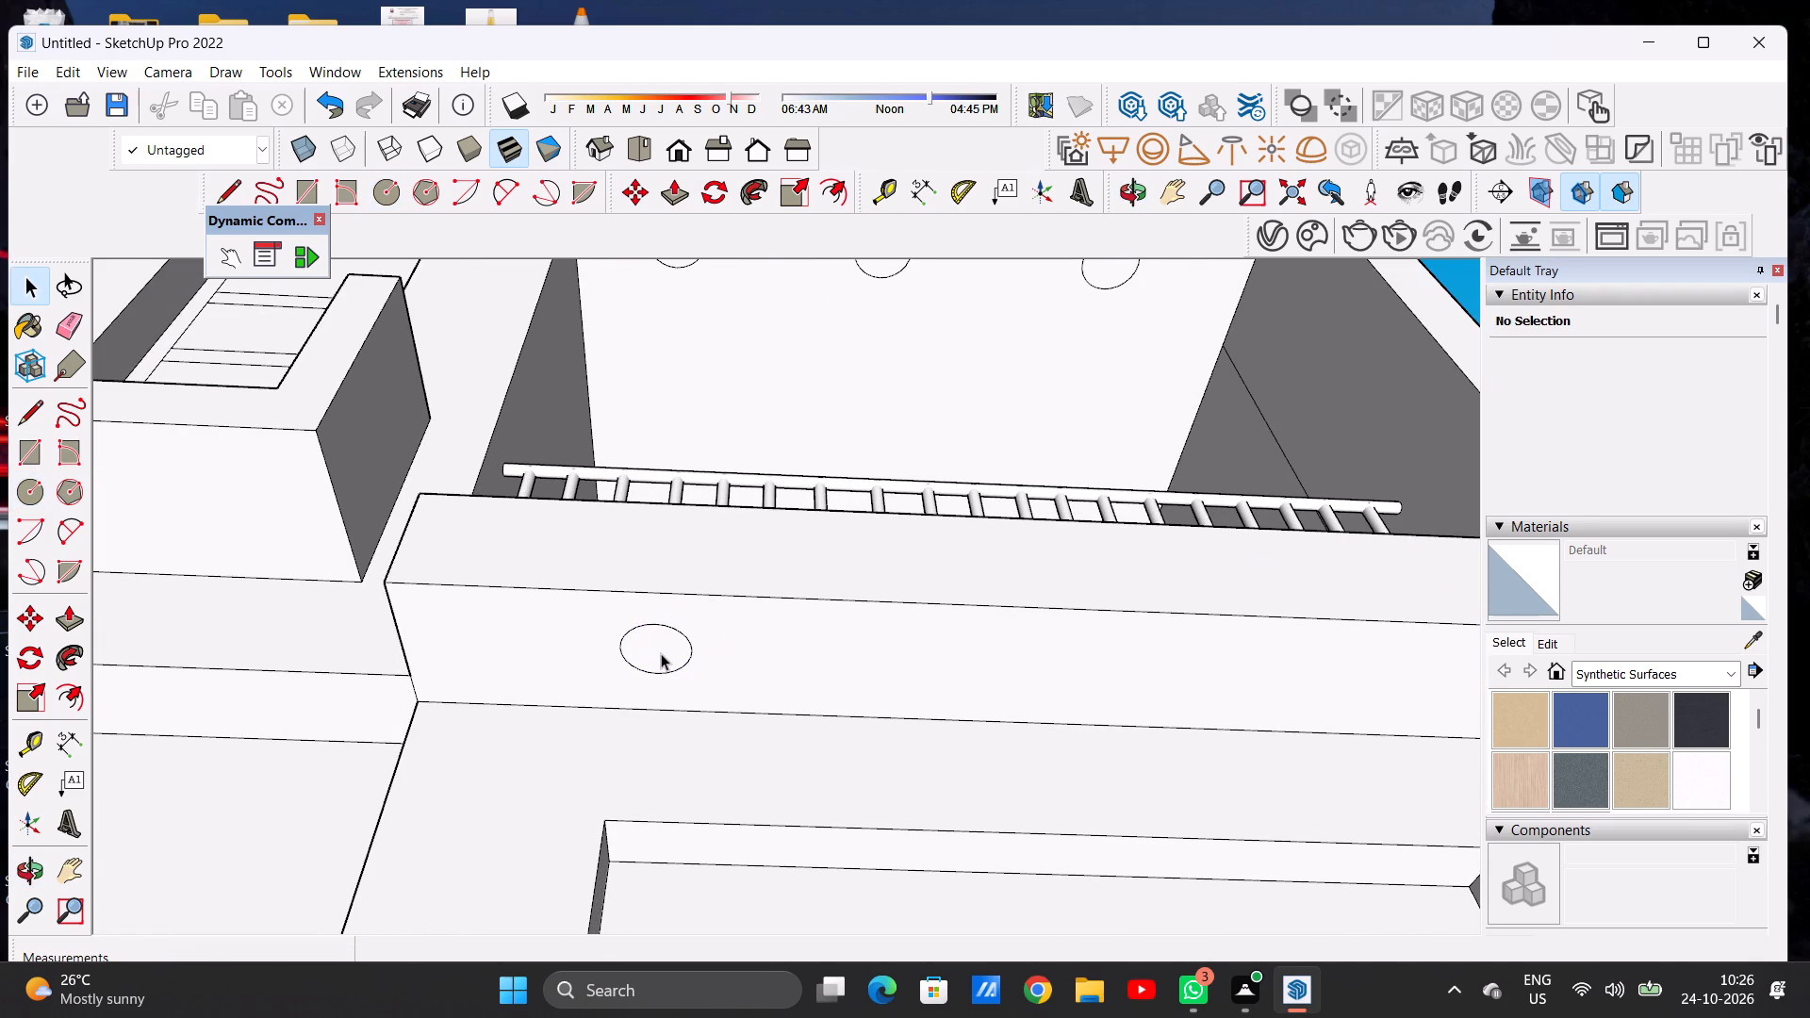
Copy the lower slab's circle straight across to the opposite end of the slab's underside.
double_click(661, 653)
key(m)
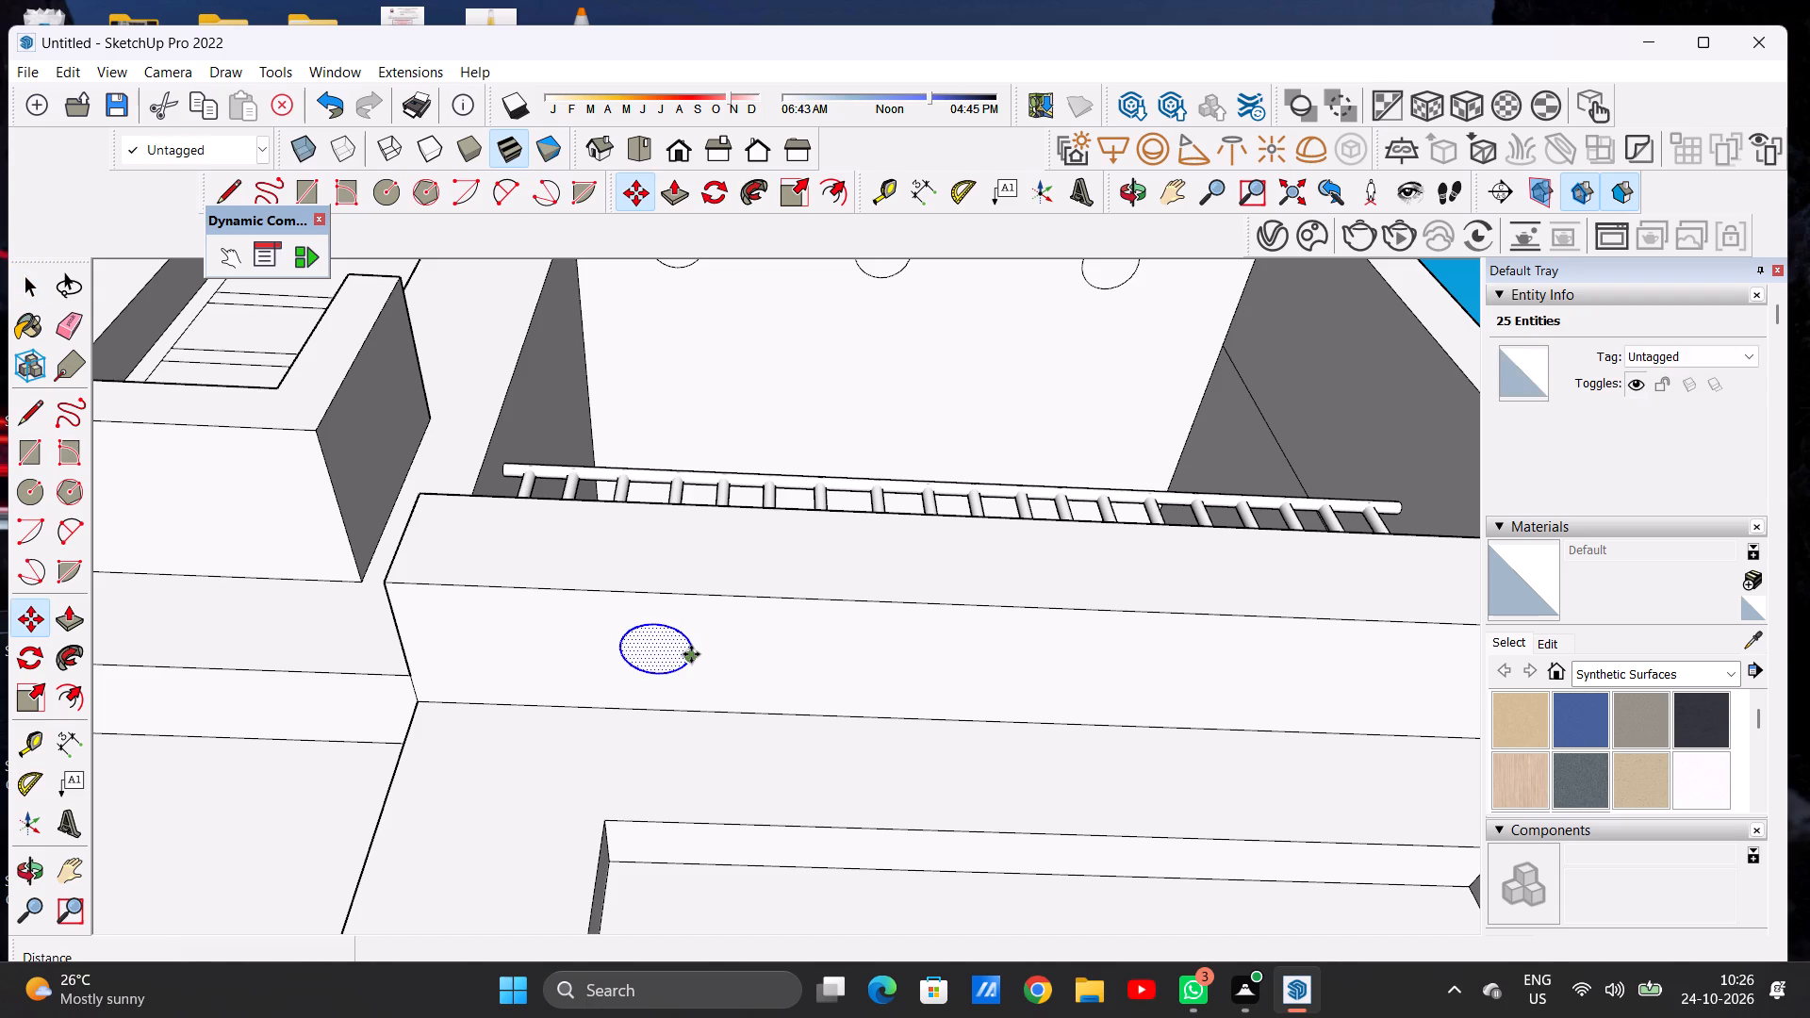
click(691, 654)
scroll(697, 663, down, 10)
scroll(951, 671, up, 6)
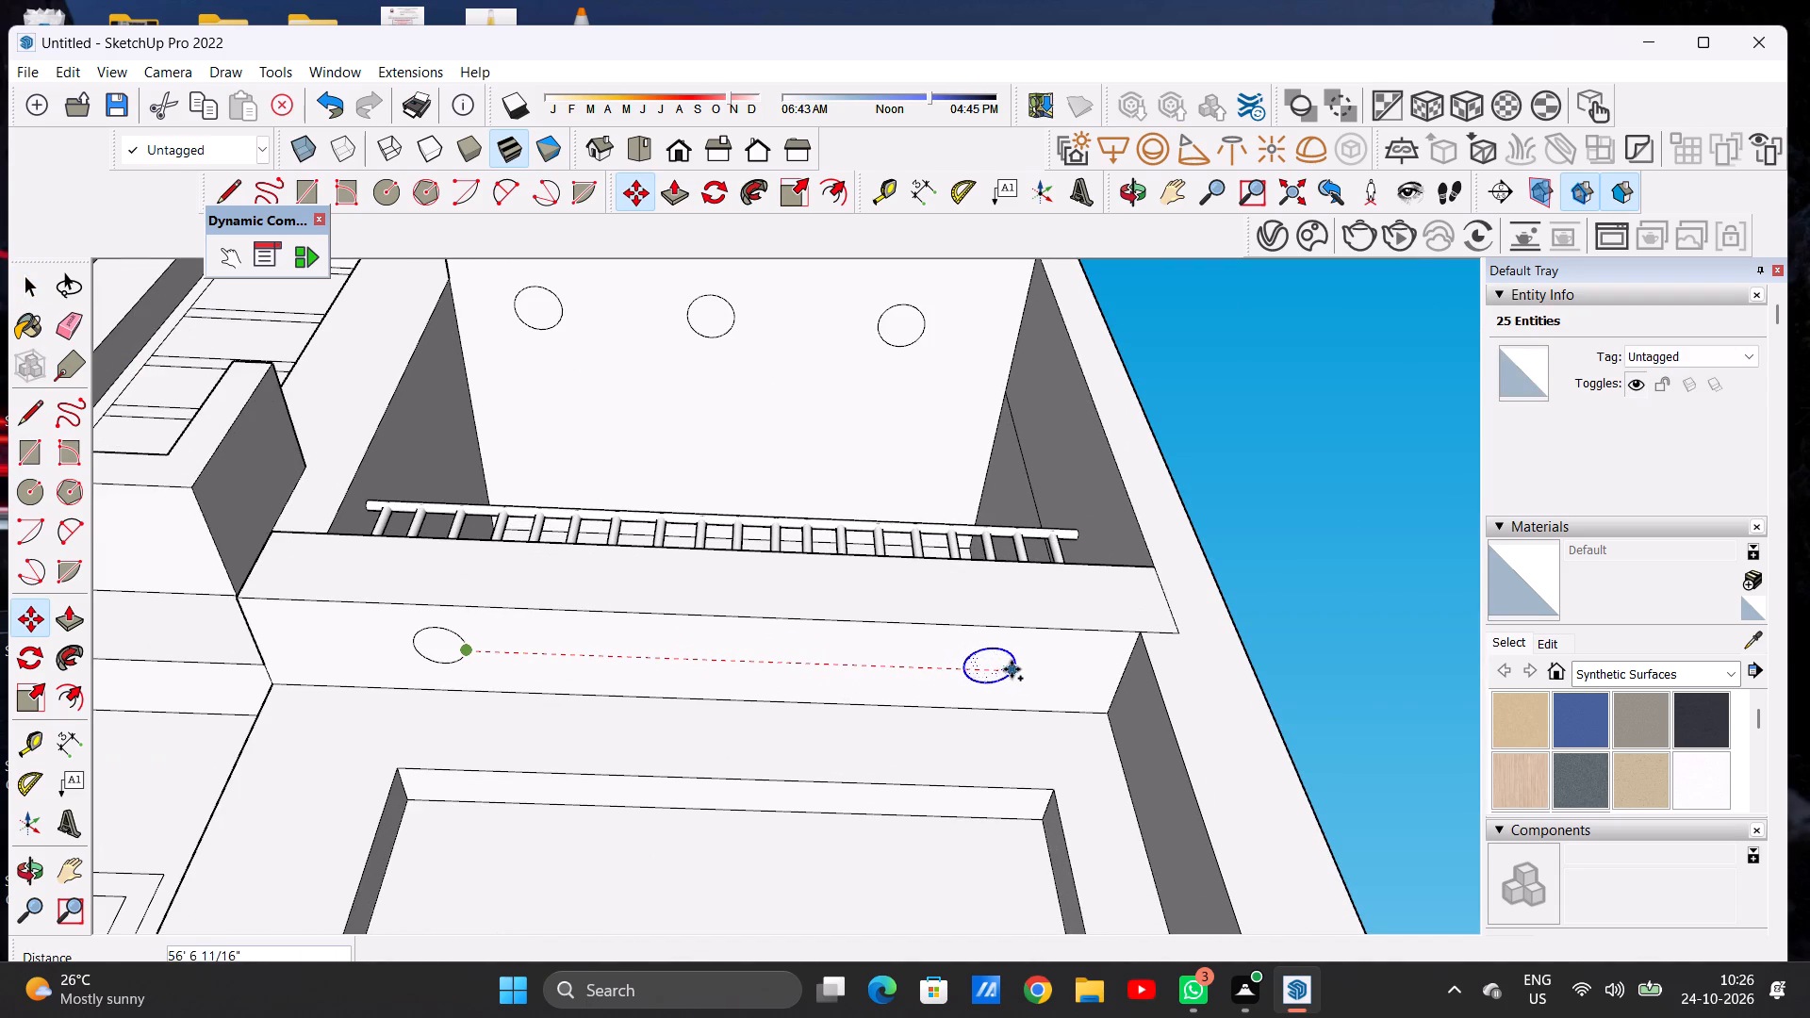
click(986, 668)
key(space)
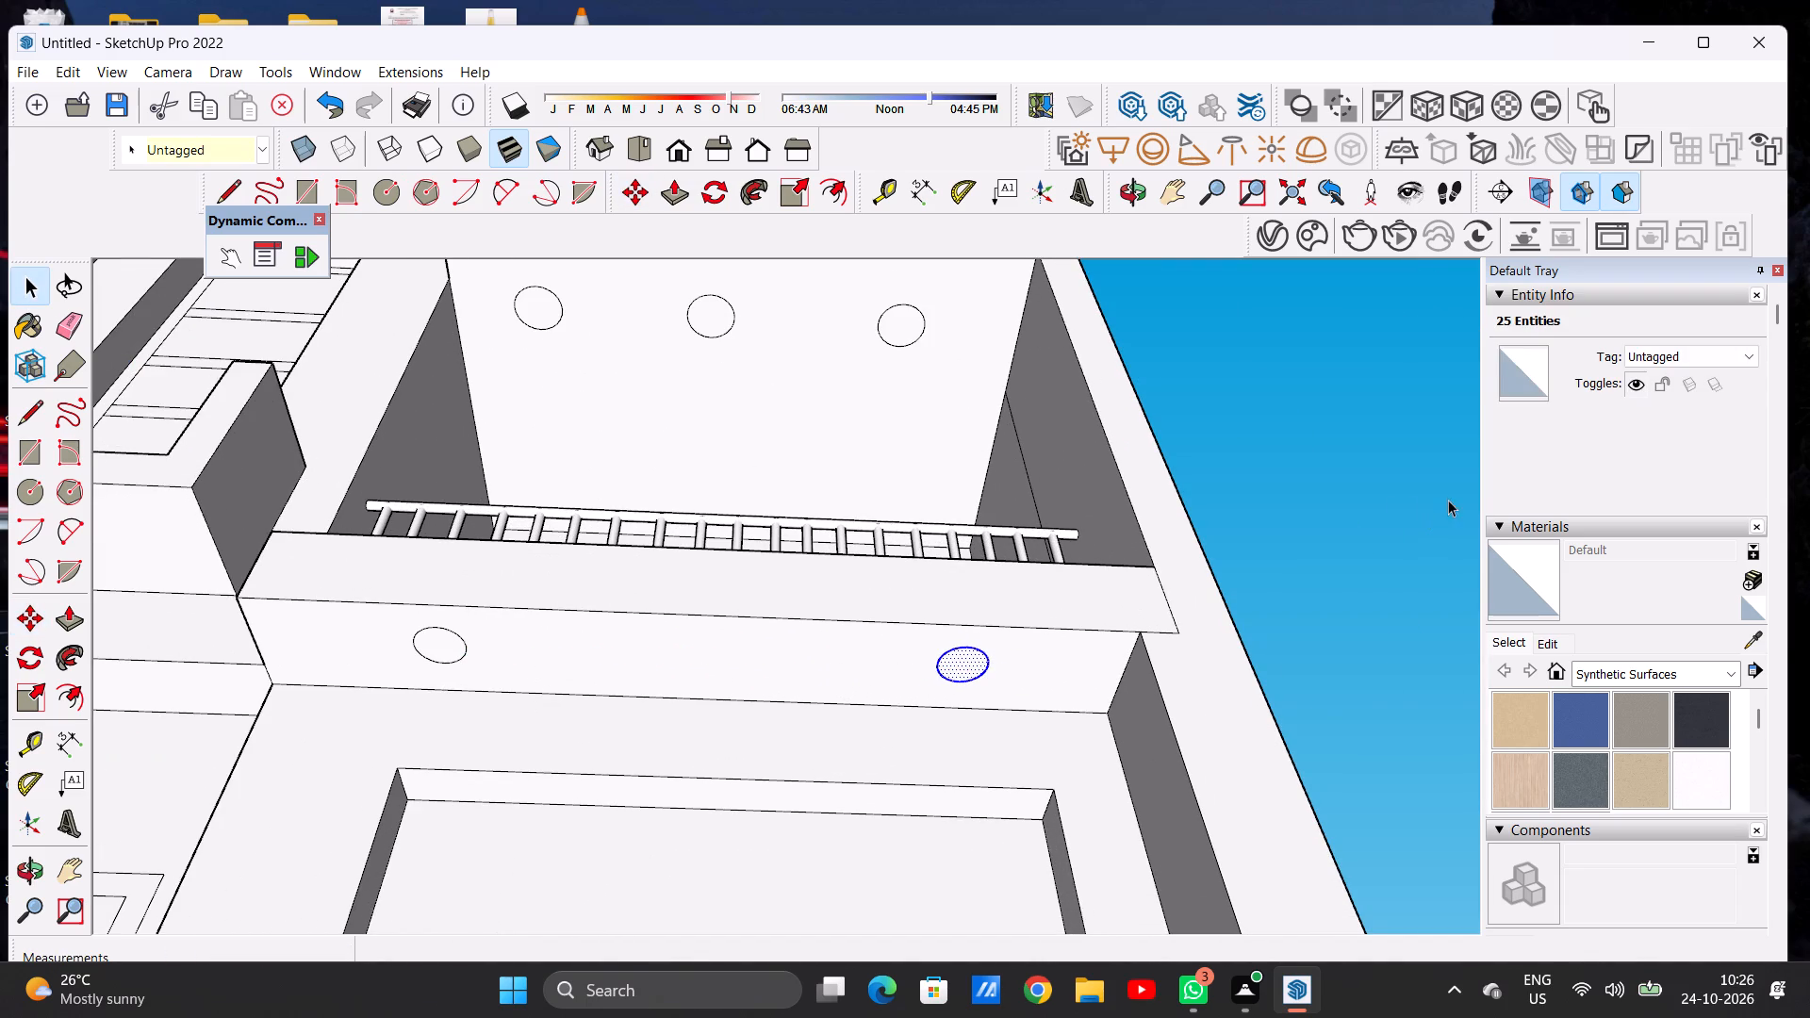
click(1307, 524)
Examine the house from the front, both sides and the back, including the new ceiling circles.
scroll(907, 579, down, 5)
middle_drag(774, 532, 768, 772)
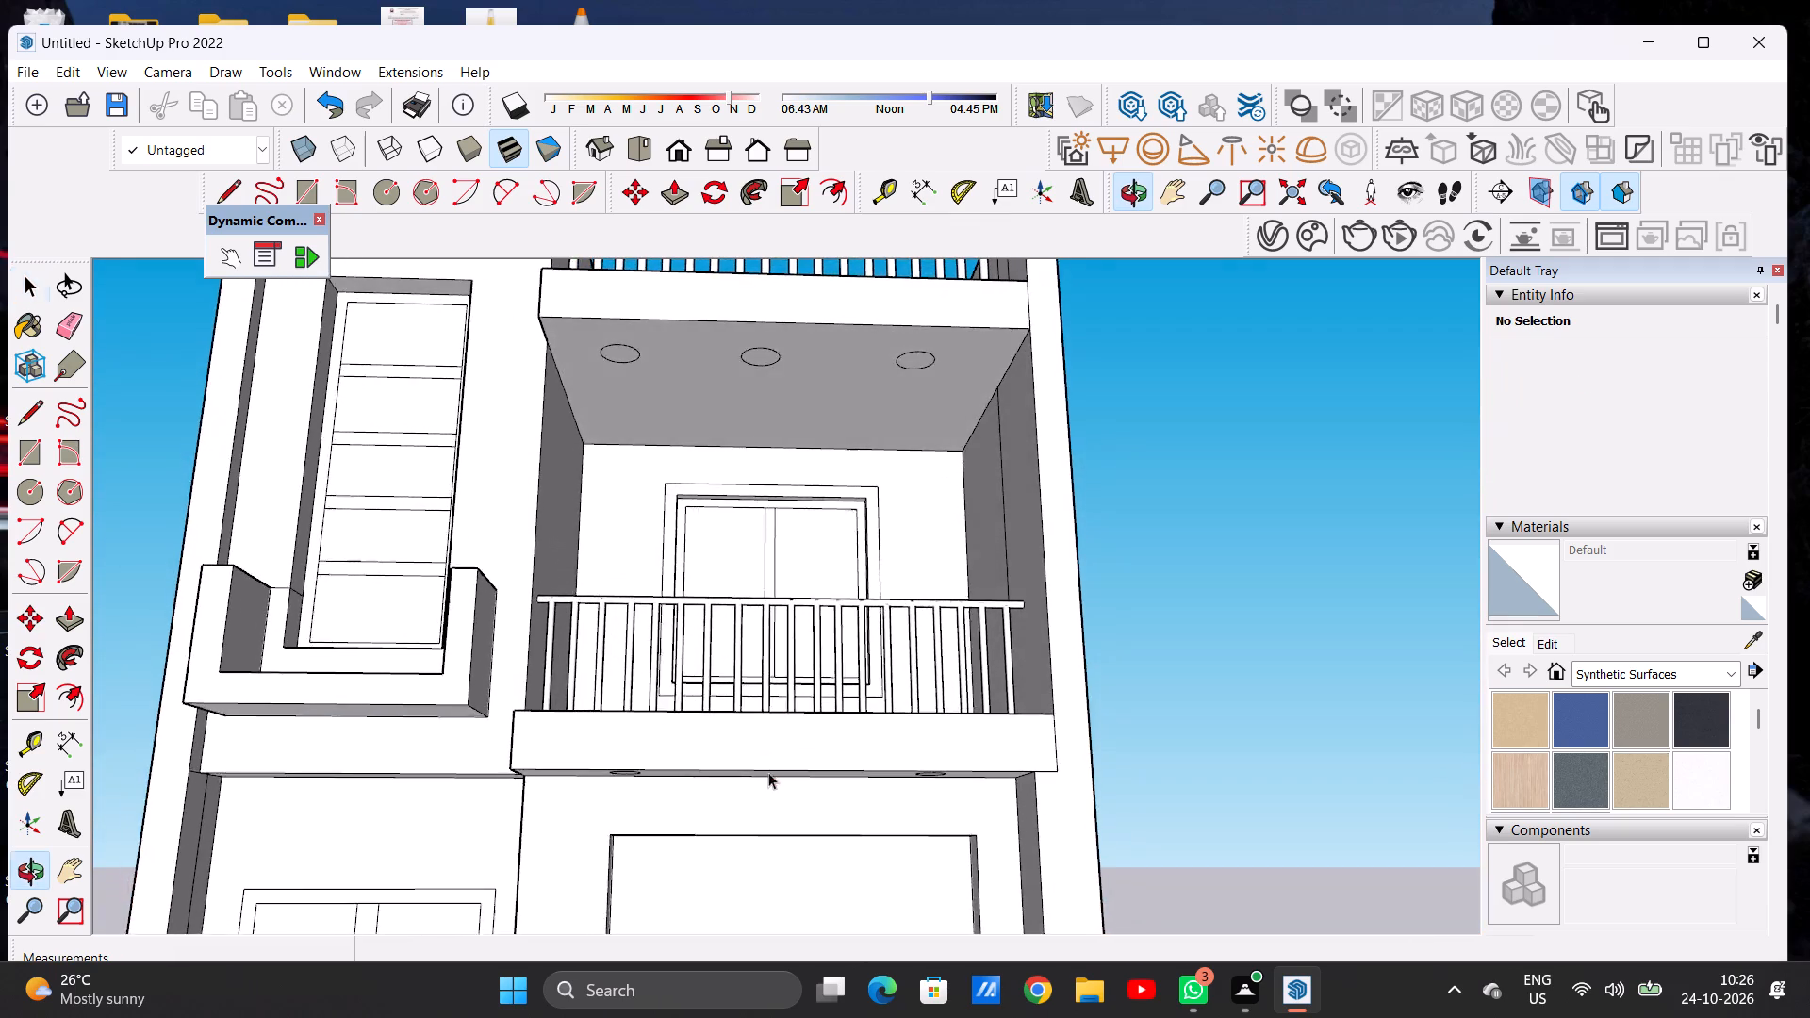
middle_drag(768, 772, 771, 772)
scroll(746, 641, down, 3)
scroll(746, 641, up, 1)
scroll(746, 641, down, 9)
middle_drag(773, 677, 756, 800)
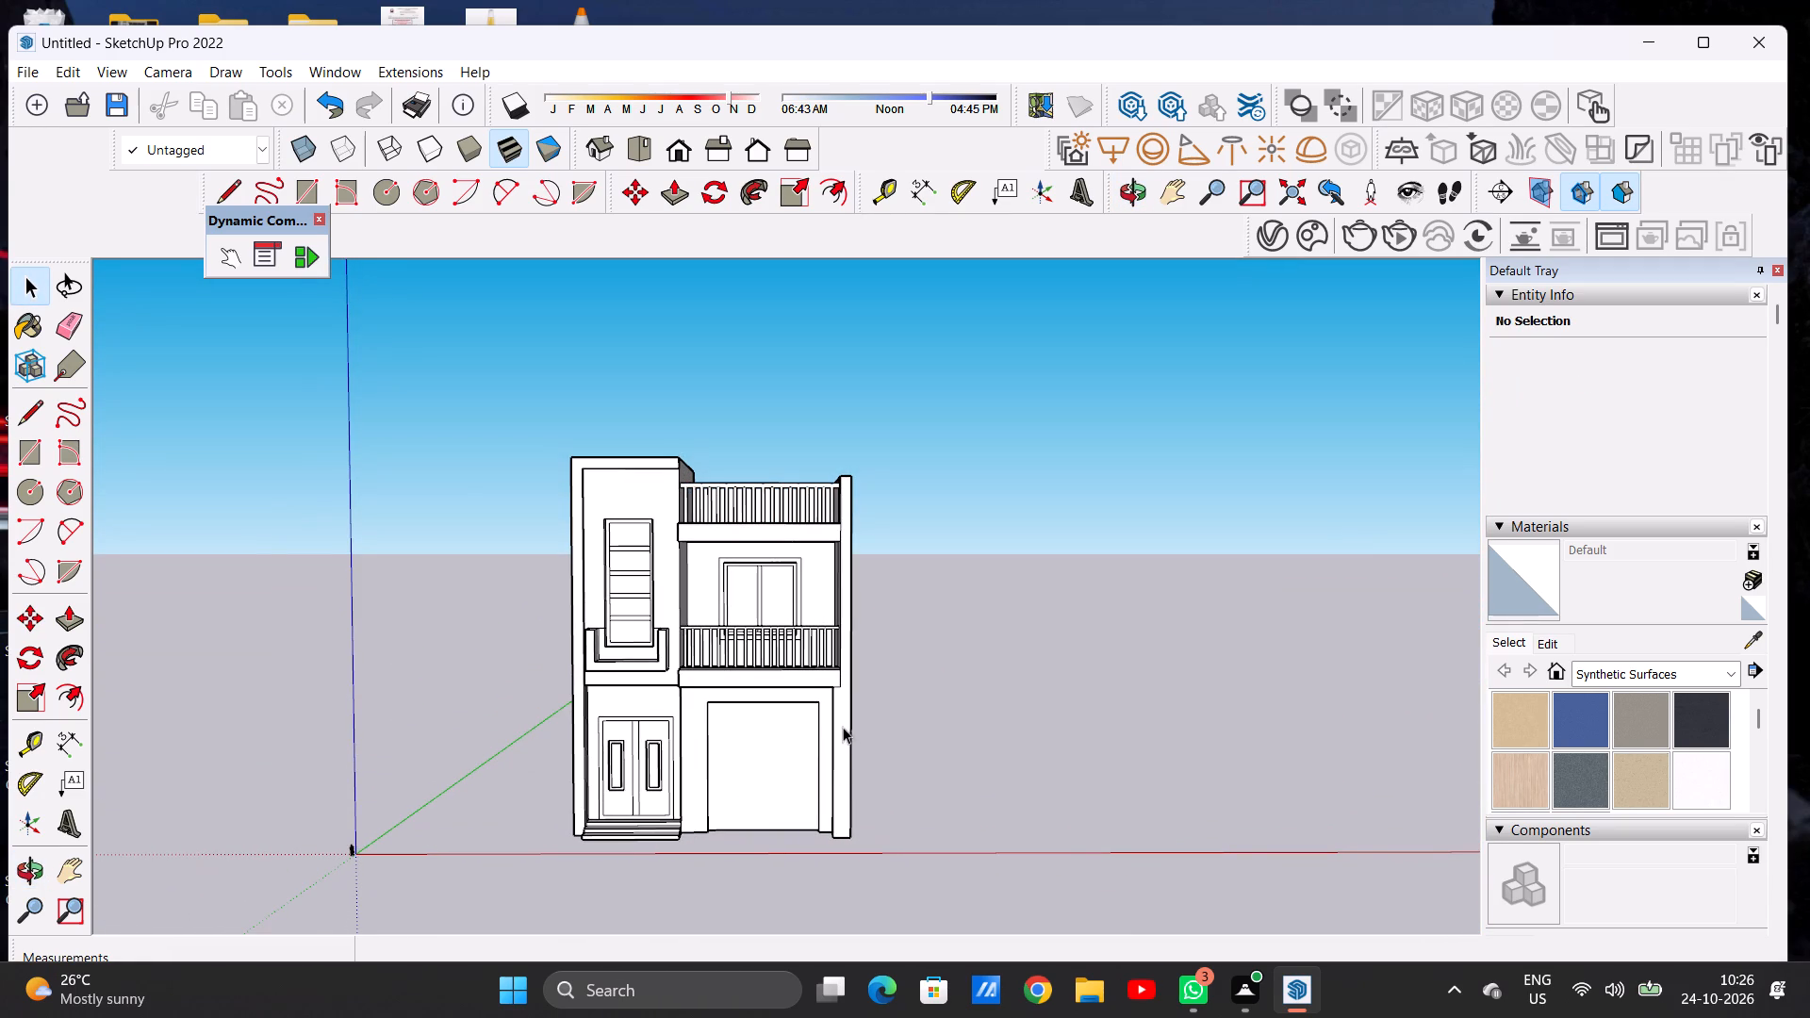
scroll(834, 669, up, 7)
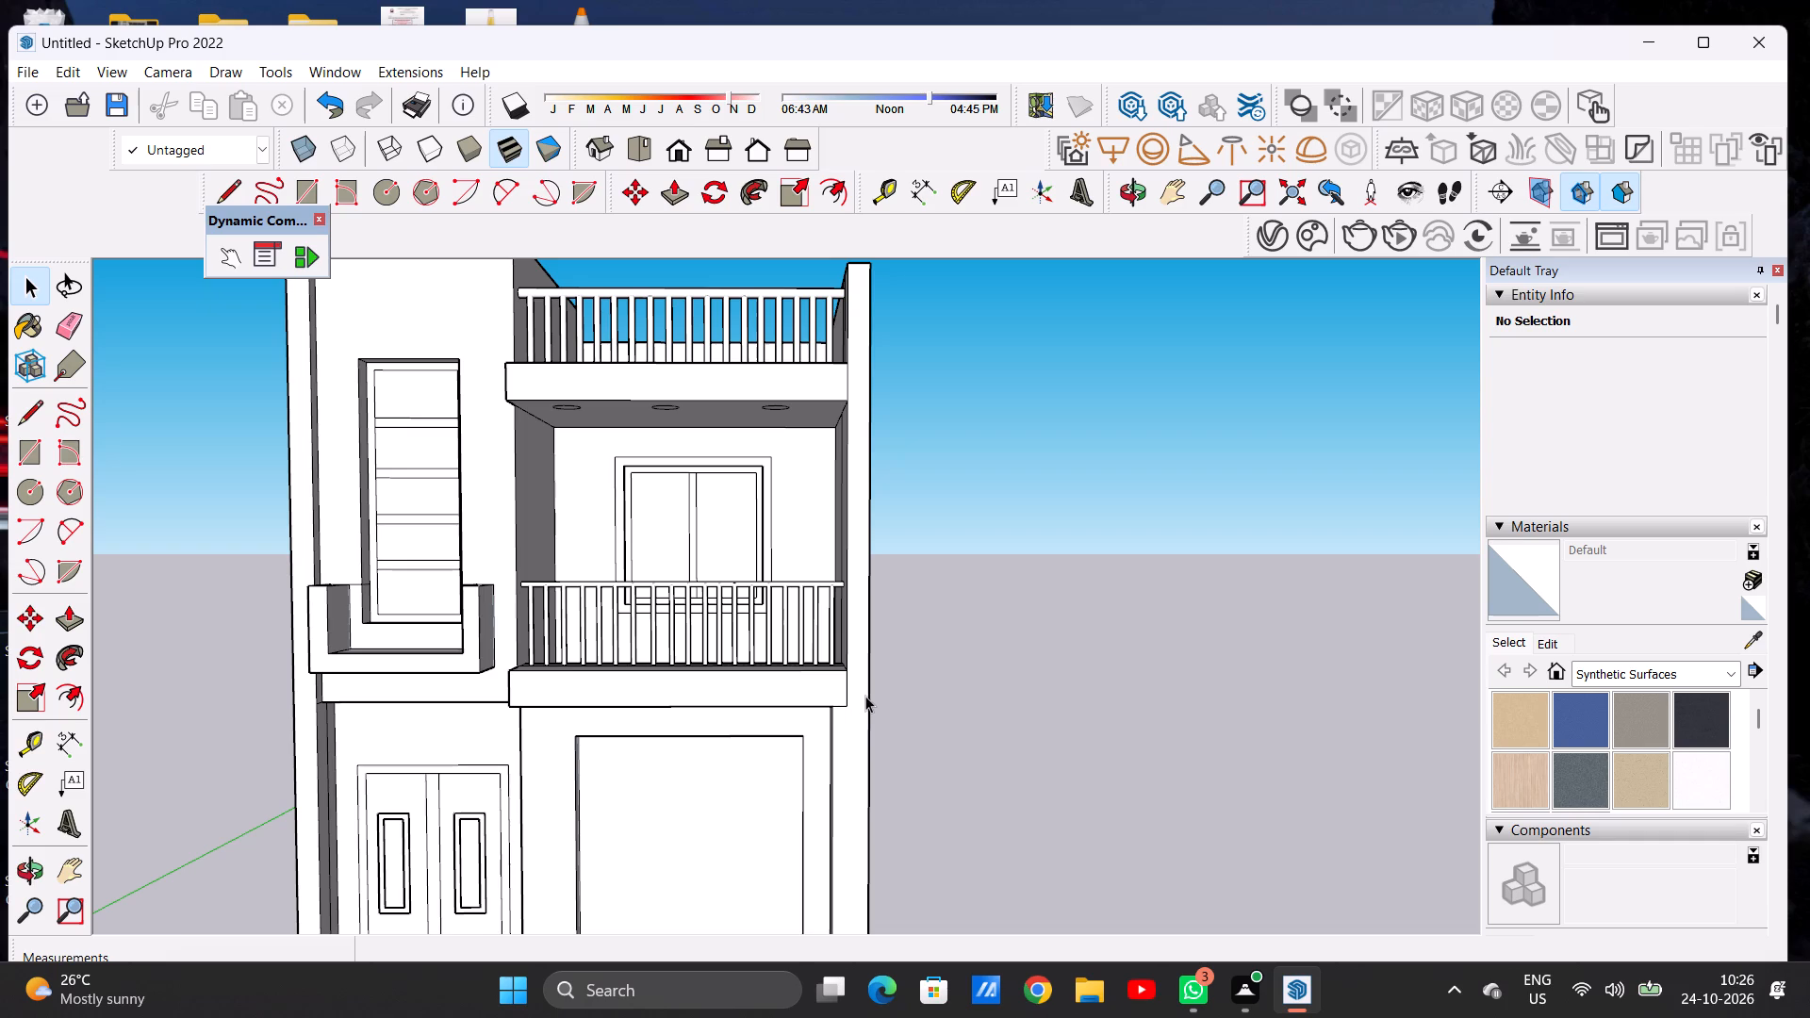
scroll(818, 676, down, 7)
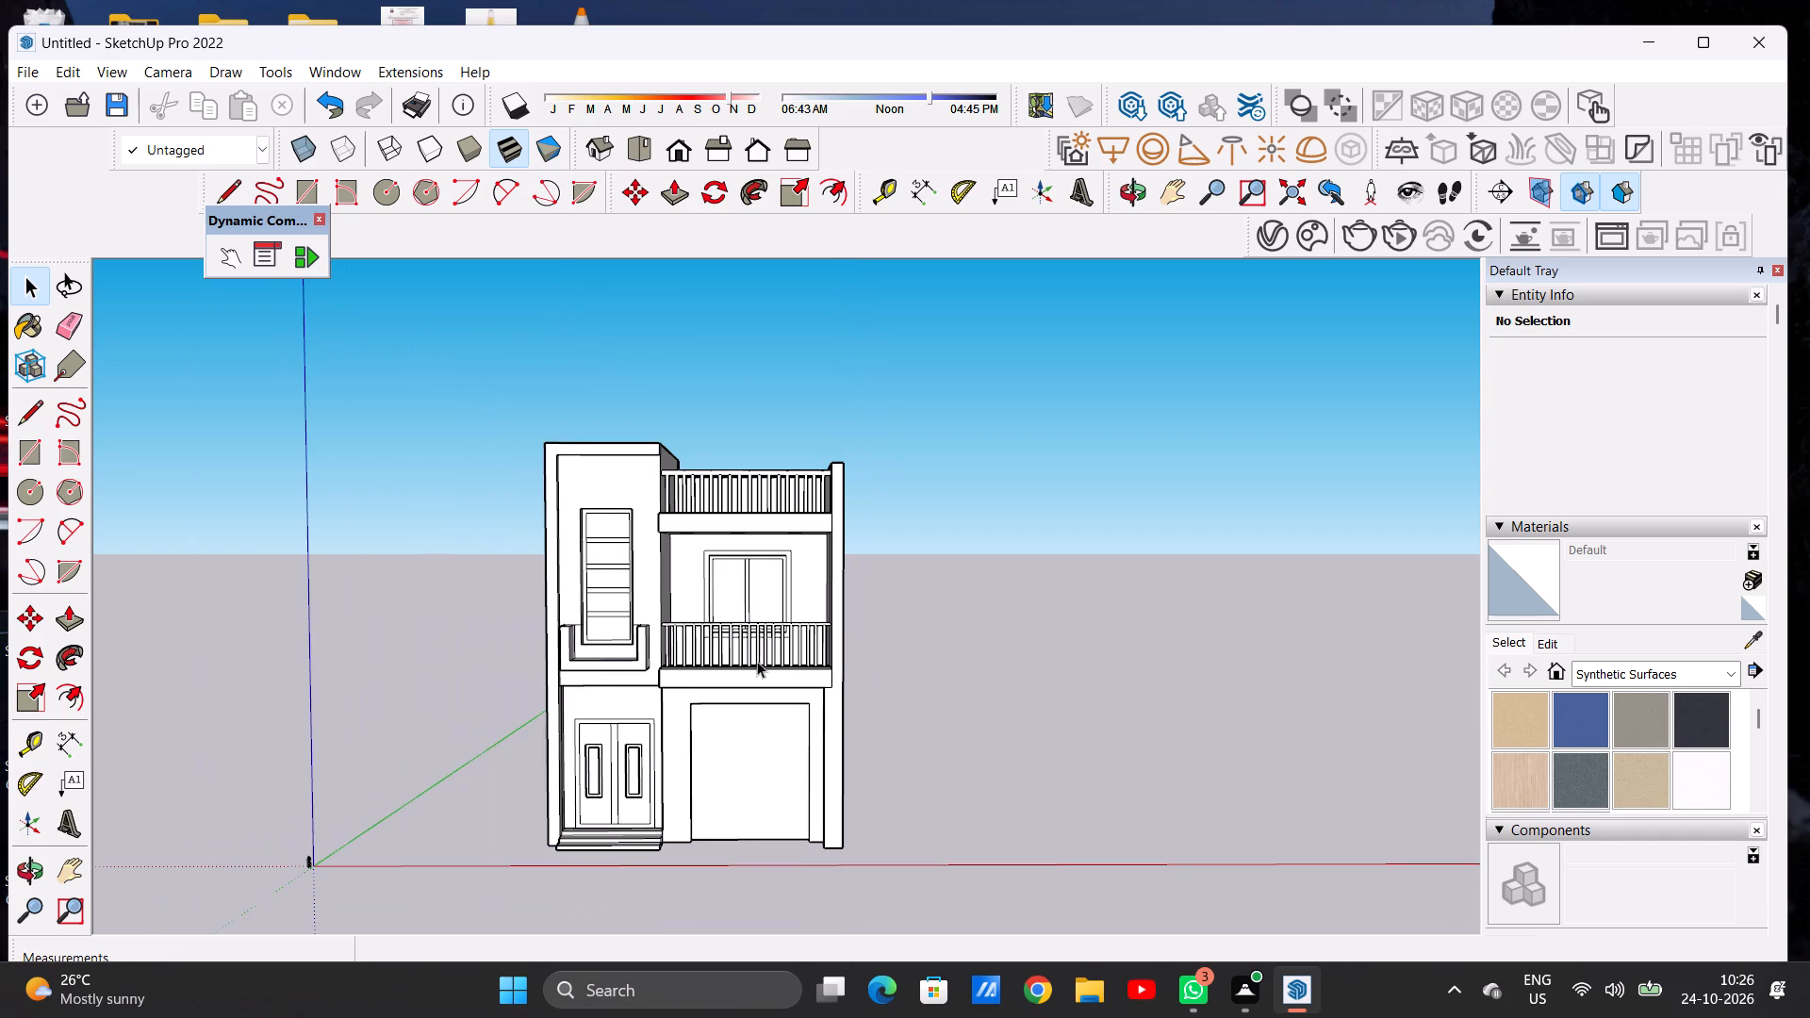
scroll(757, 661, down, 4)
middle_drag(830, 605, 1327, 562)
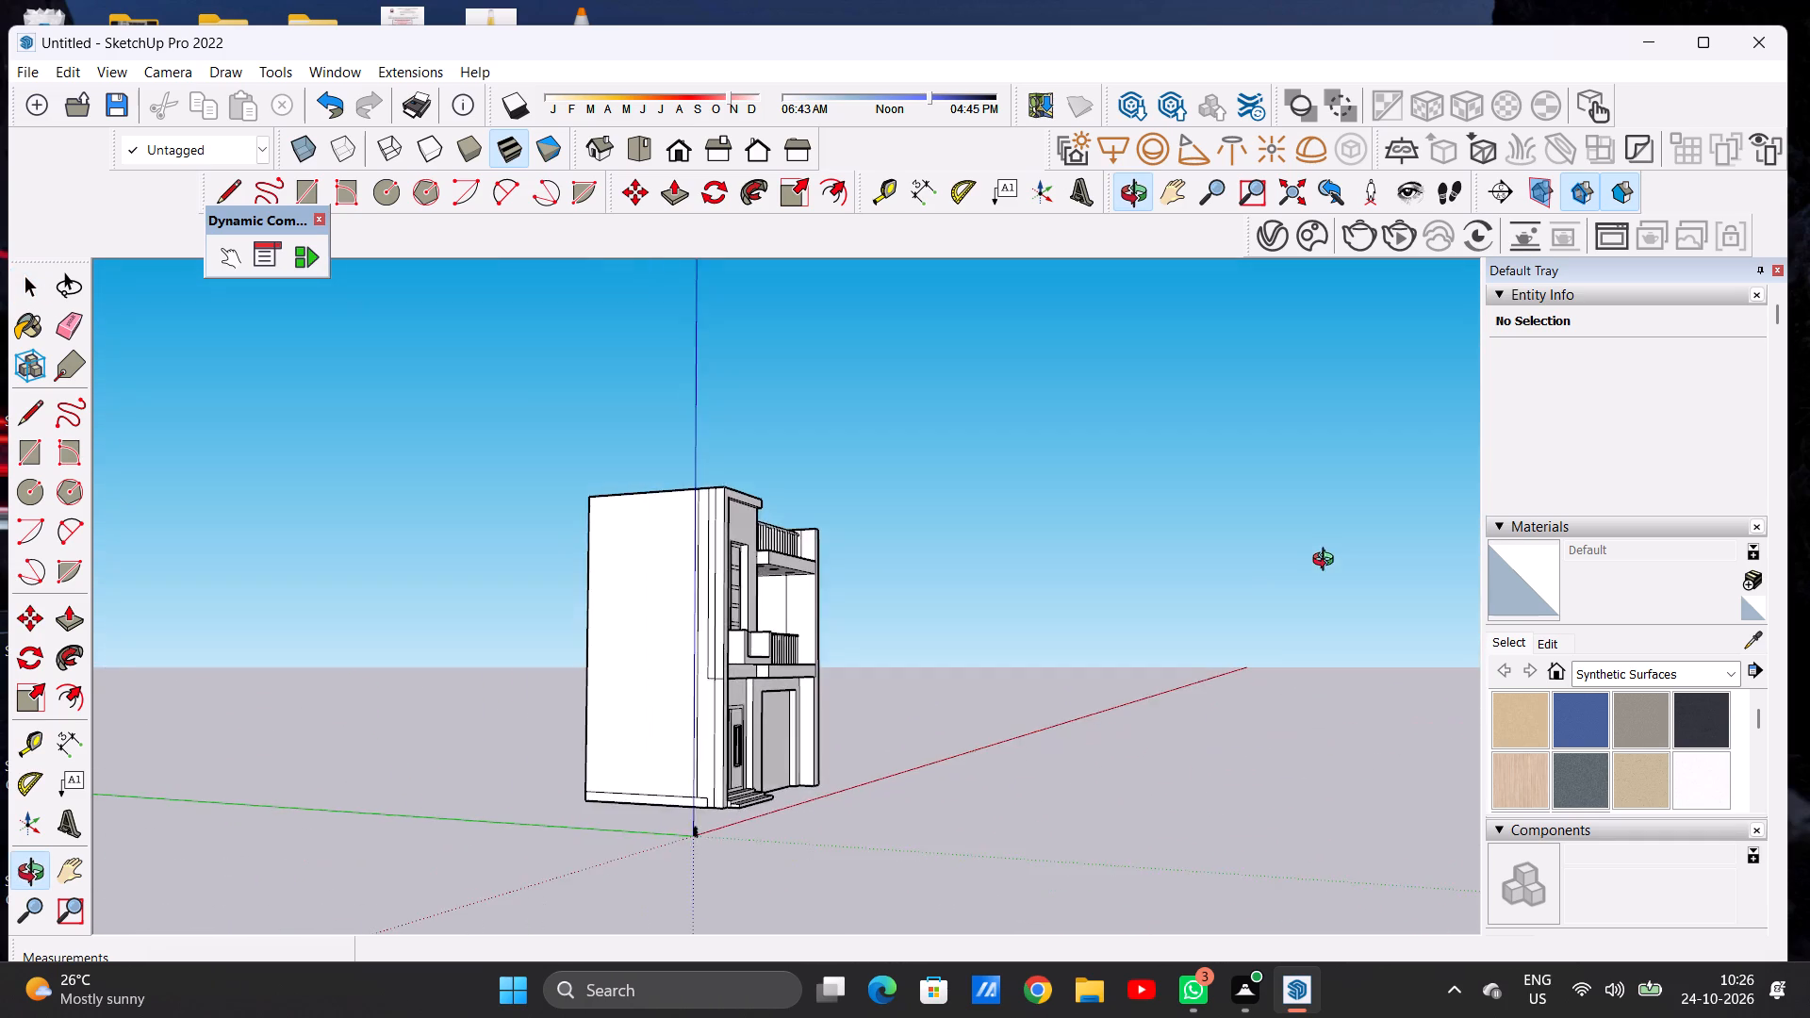
middle_drag(1327, 562, 628, 643)
middle_drag(1056, 592, 428, 602)
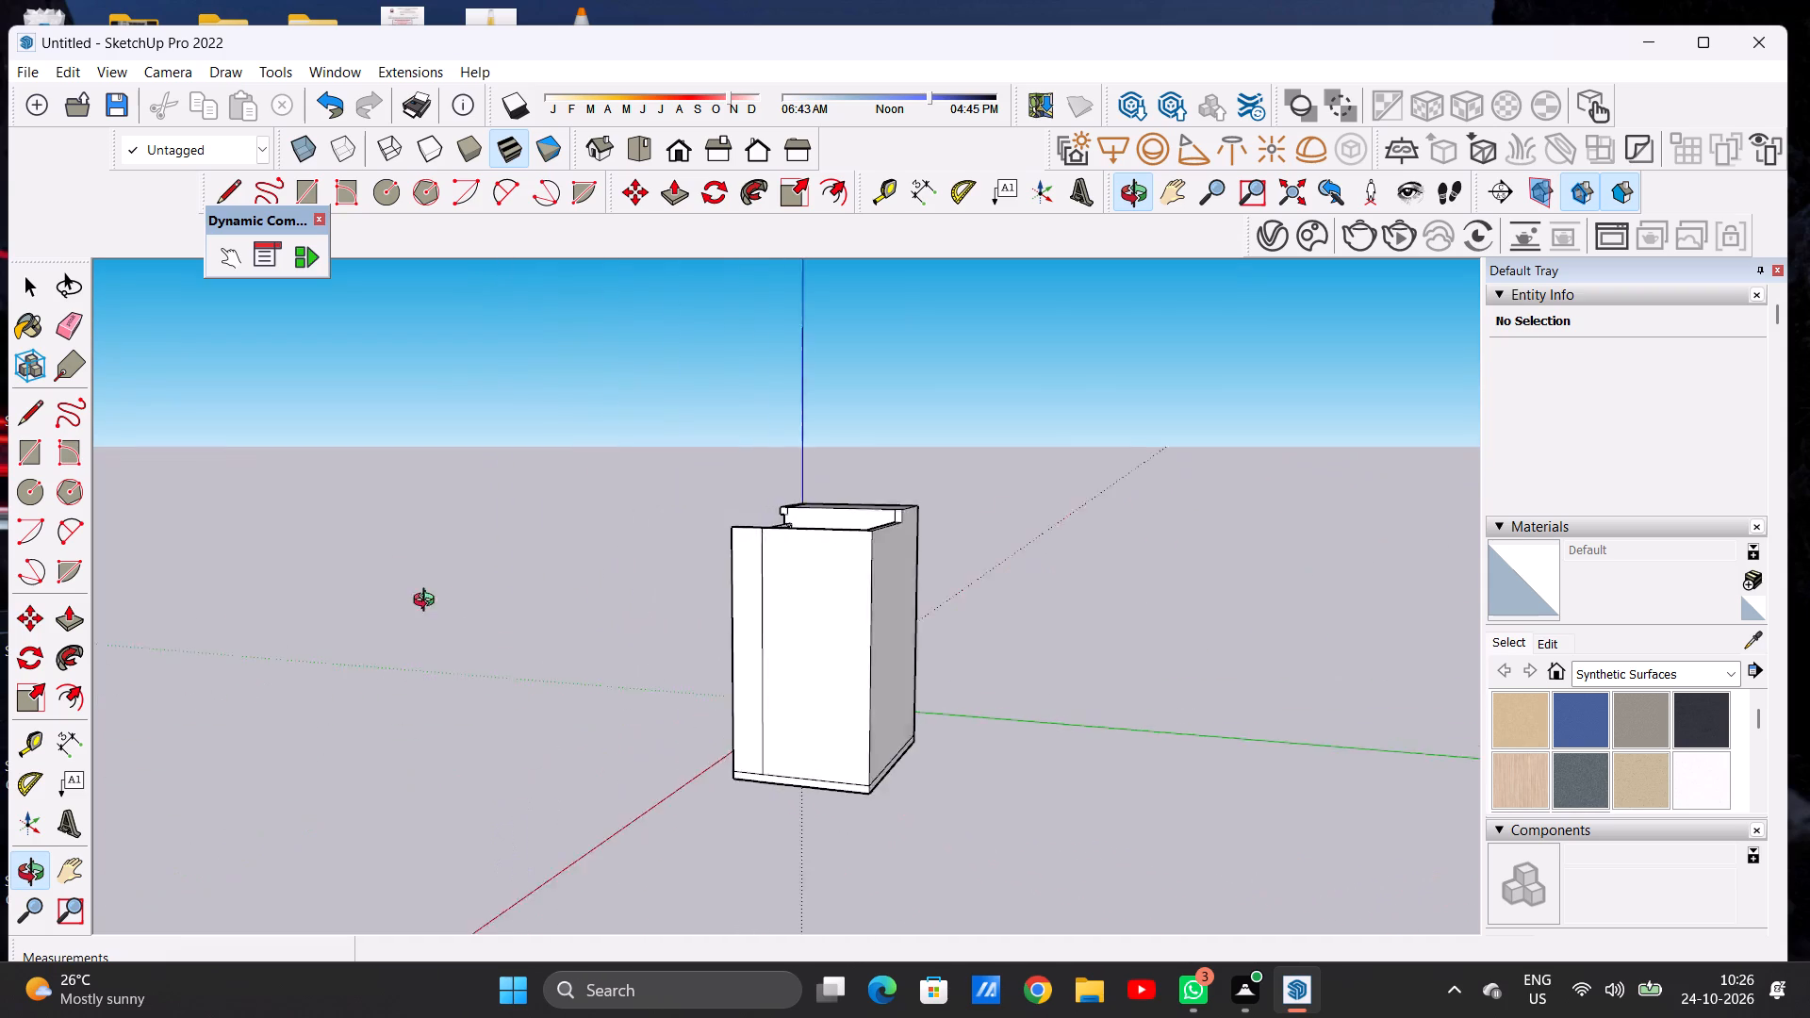
middle_drag(428, 602, 603, 643)
middle_drag(965, 632, 575, 618)
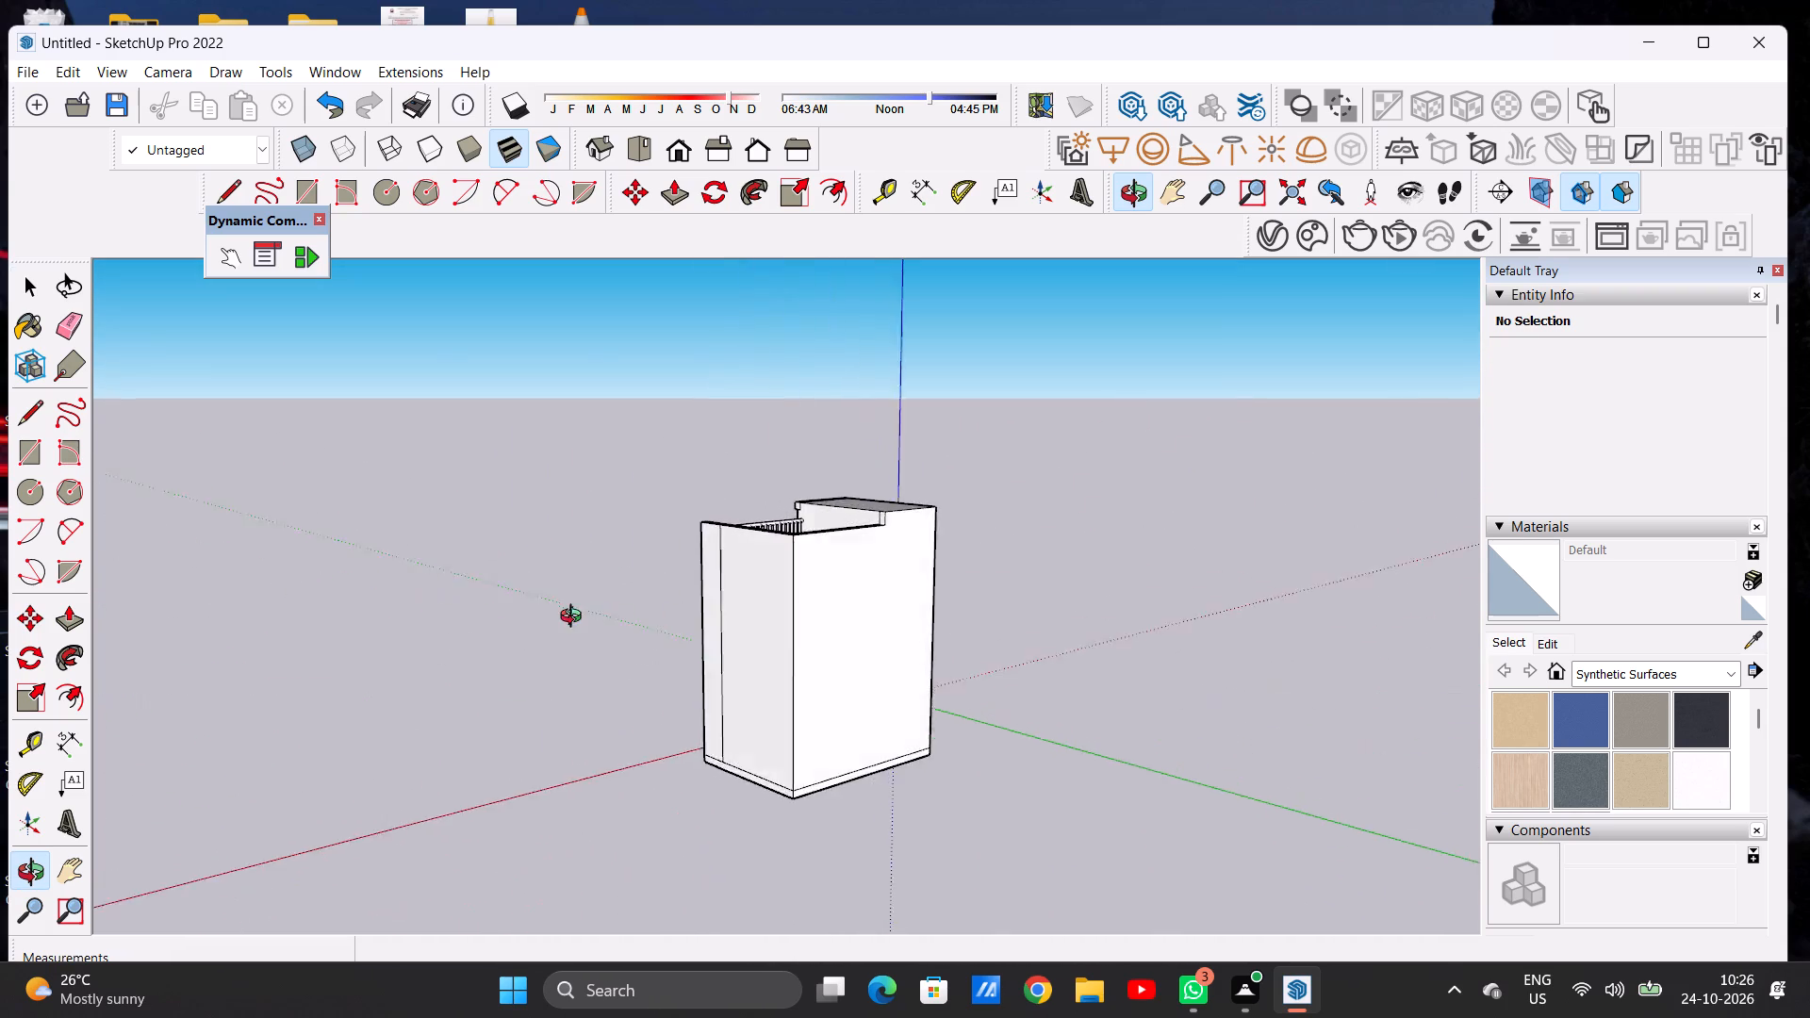
middle_drag(575, 618, 1087, 593)
middle_drag(711, 604, 802, 669)
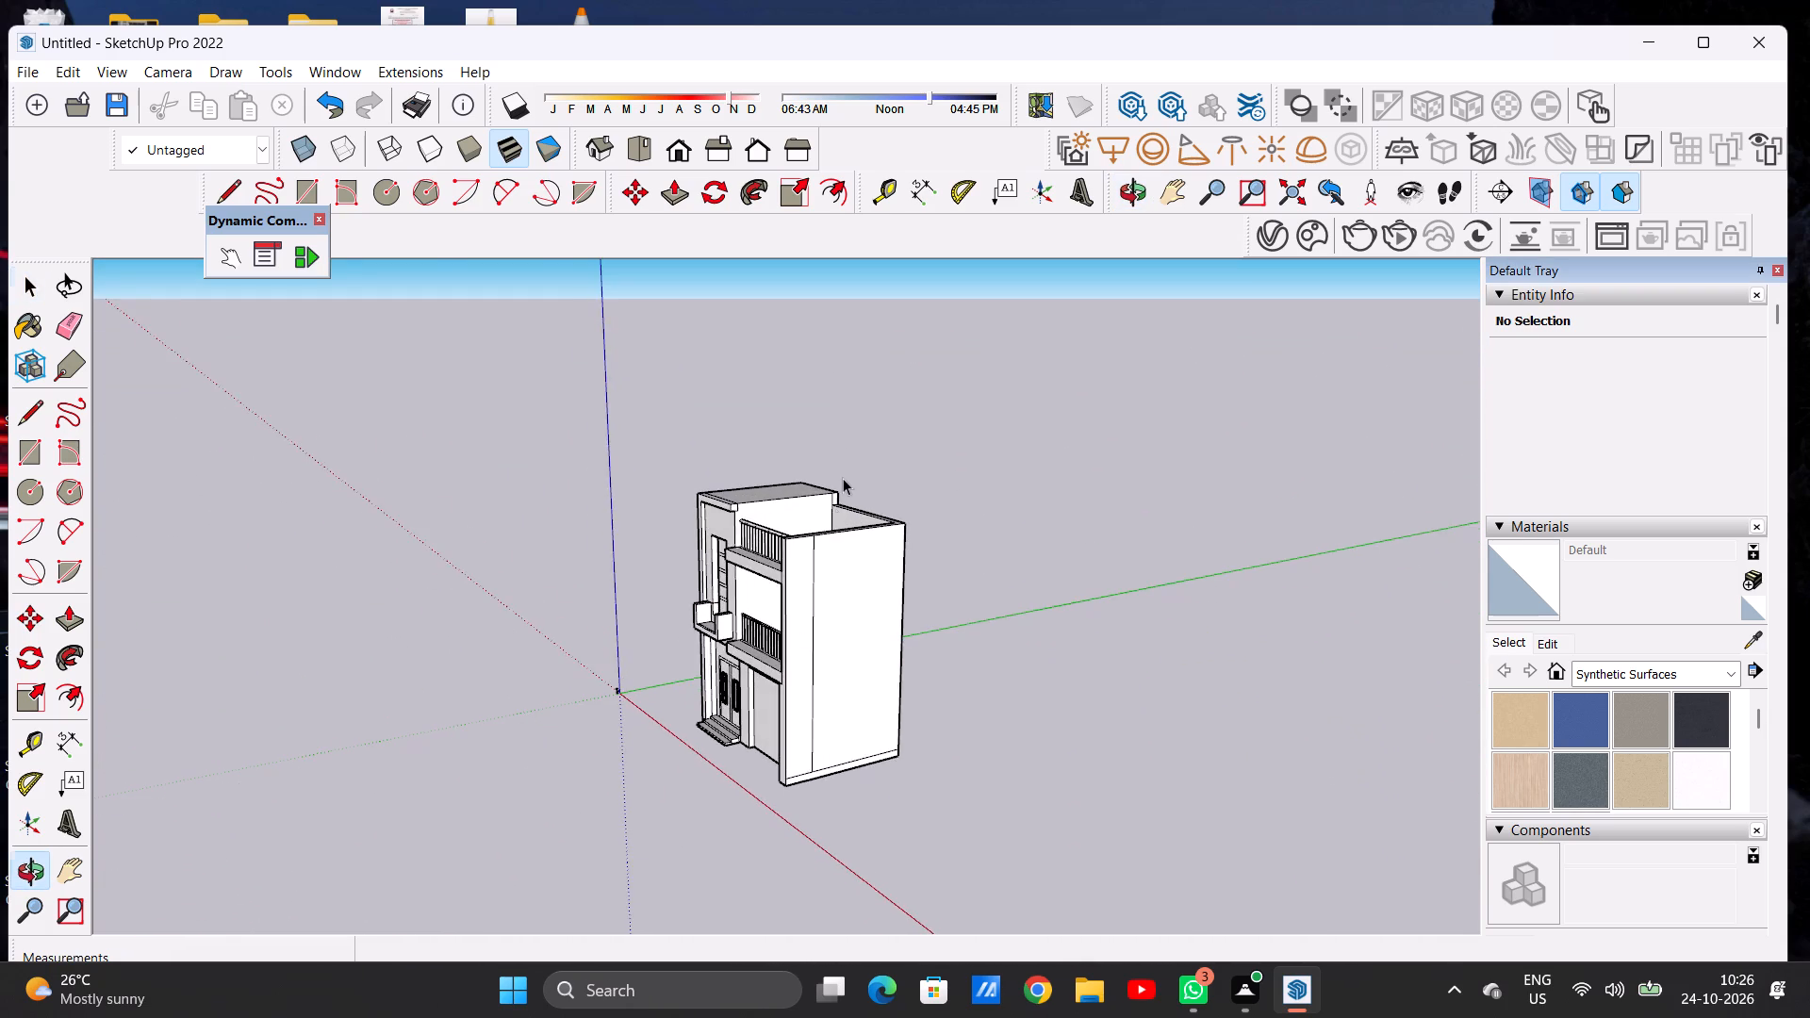
Erase the stray vertical edge on the tower's side wall, above the rear corner of the roof terrace parapet.
scroll(844, 473, up, 20)
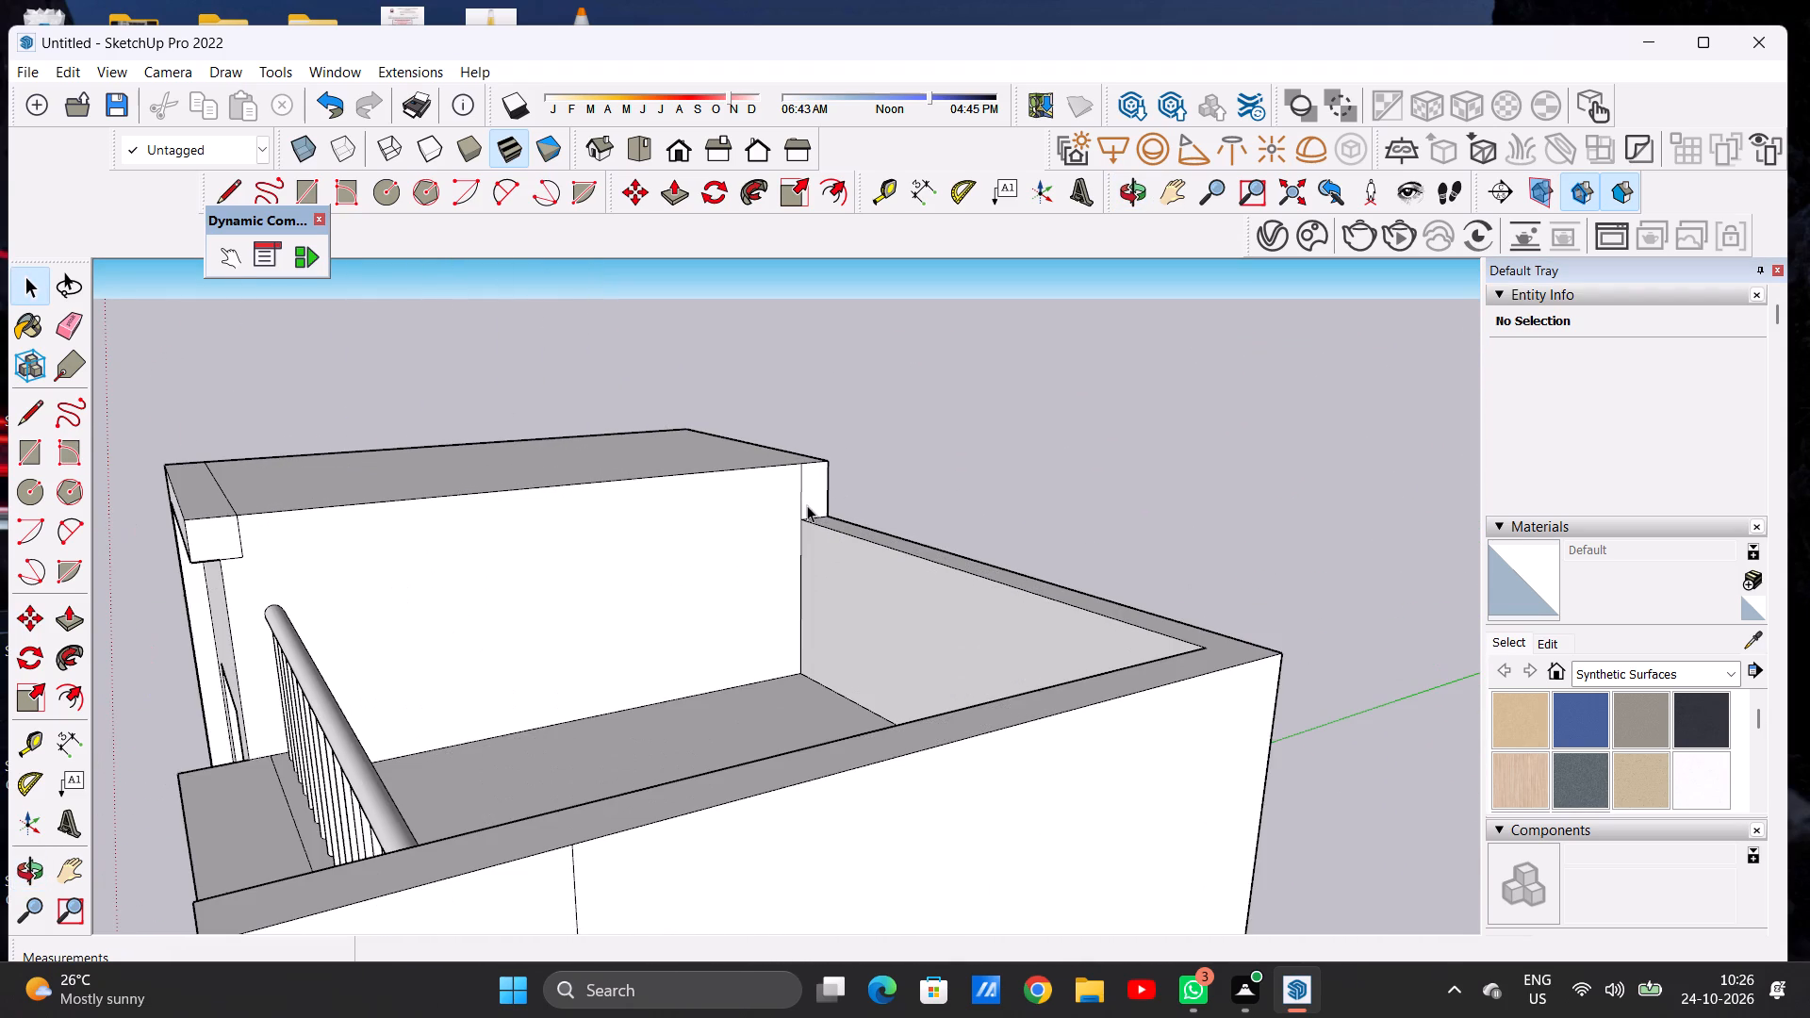
key(e)
scroll(781, 513, up, 7)
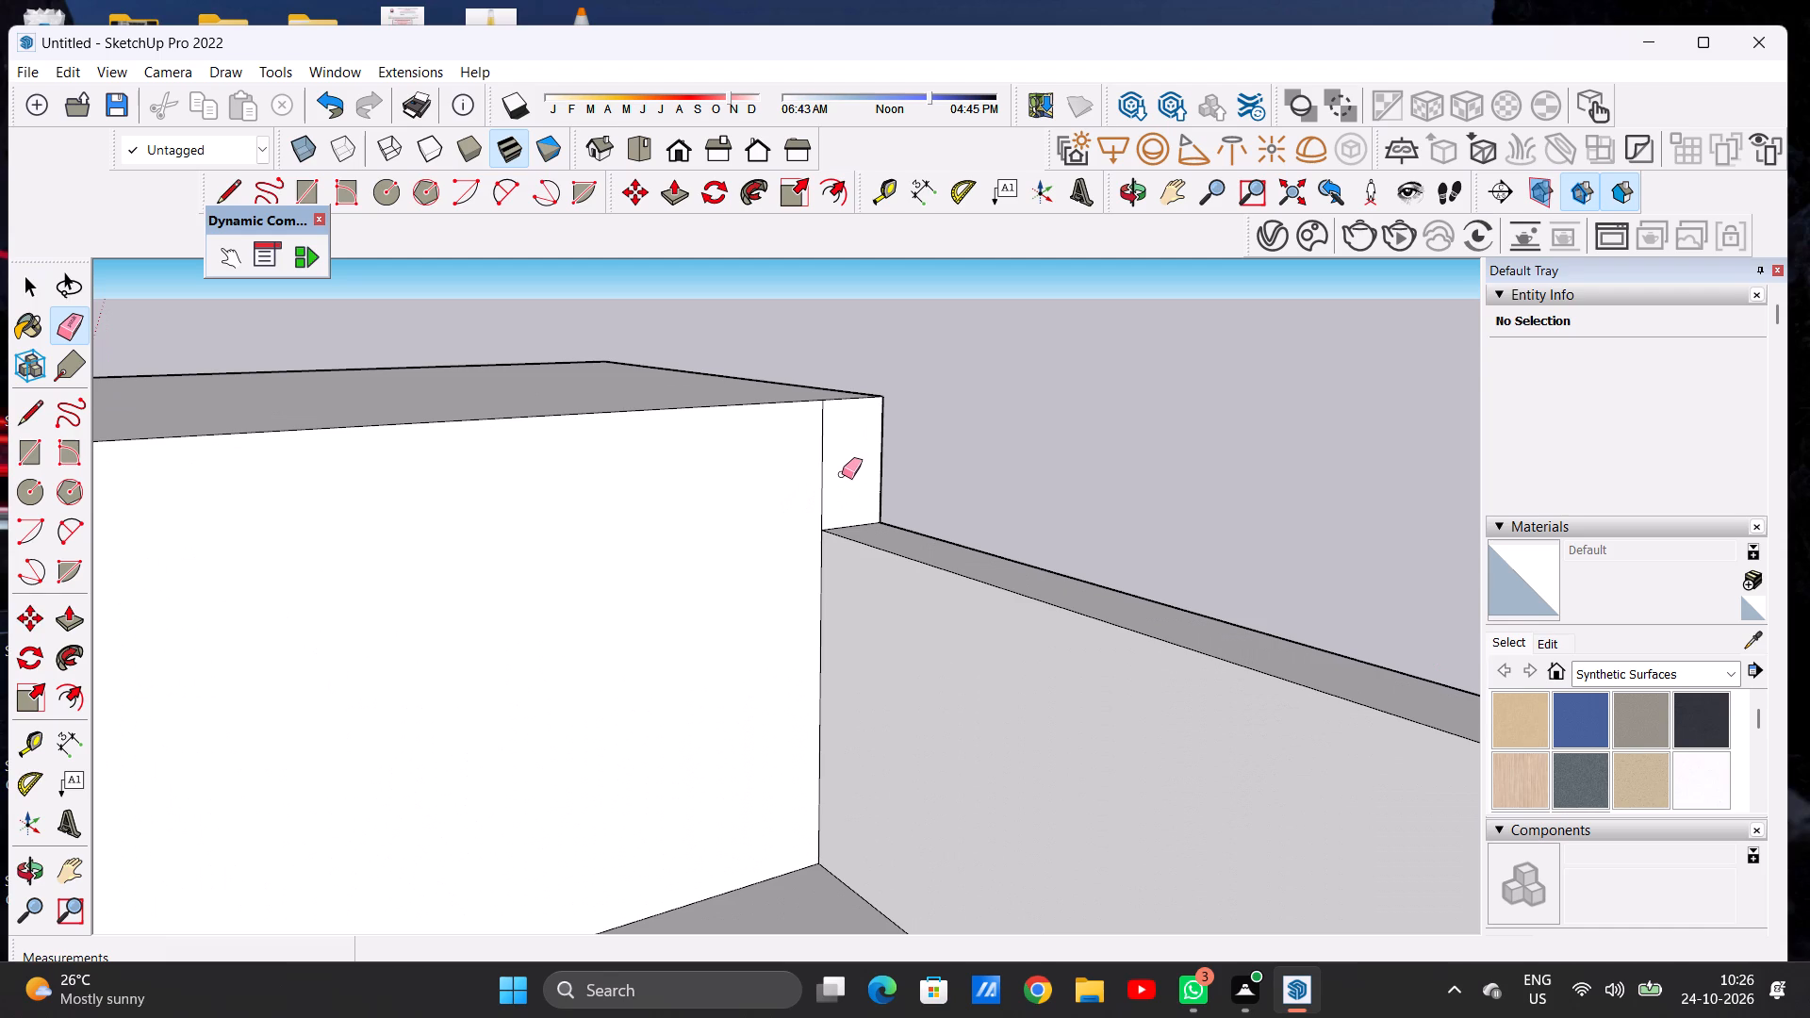
drag(834, 474, 815, 478)
key(space)
Examine the house front and roof terrace from a distance and from above.
scroll(678, 540, down, 10)
scroll(739, 513, up, 1)
scroll(739, 513, down, 7)
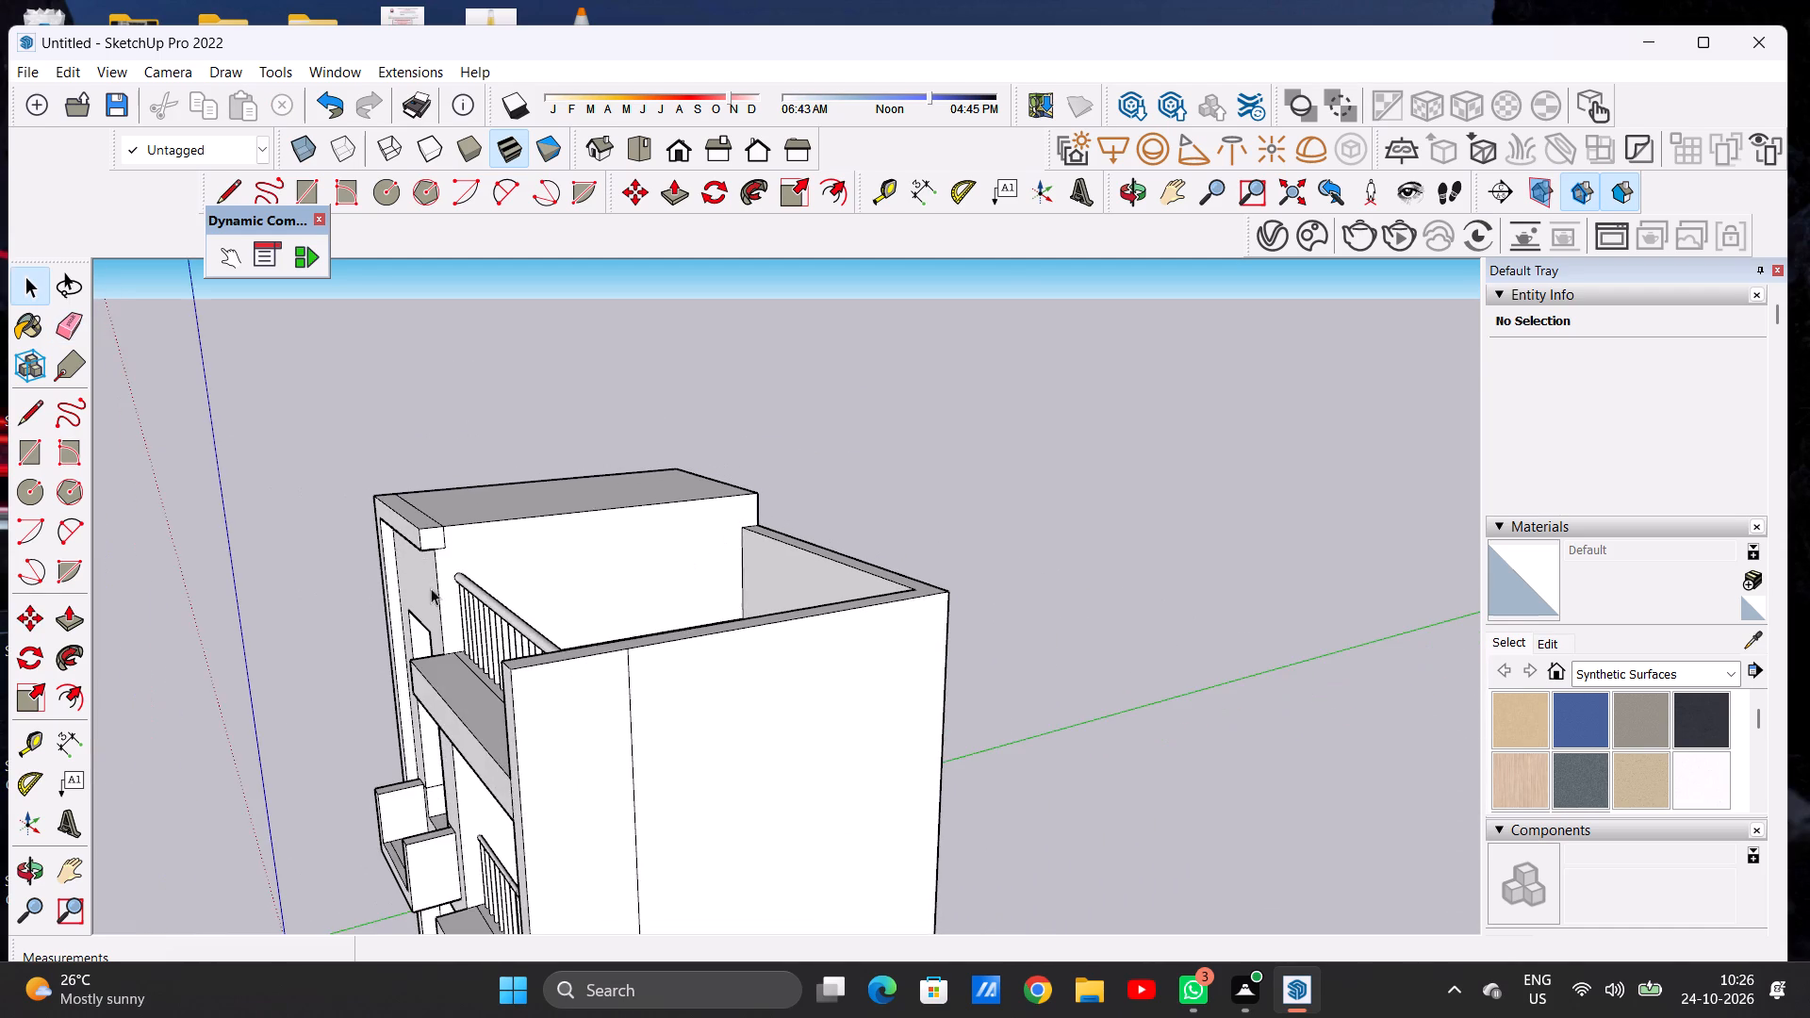
middle_drag(436, 616, 930, 596)
scroll(629, 676, down, 6)
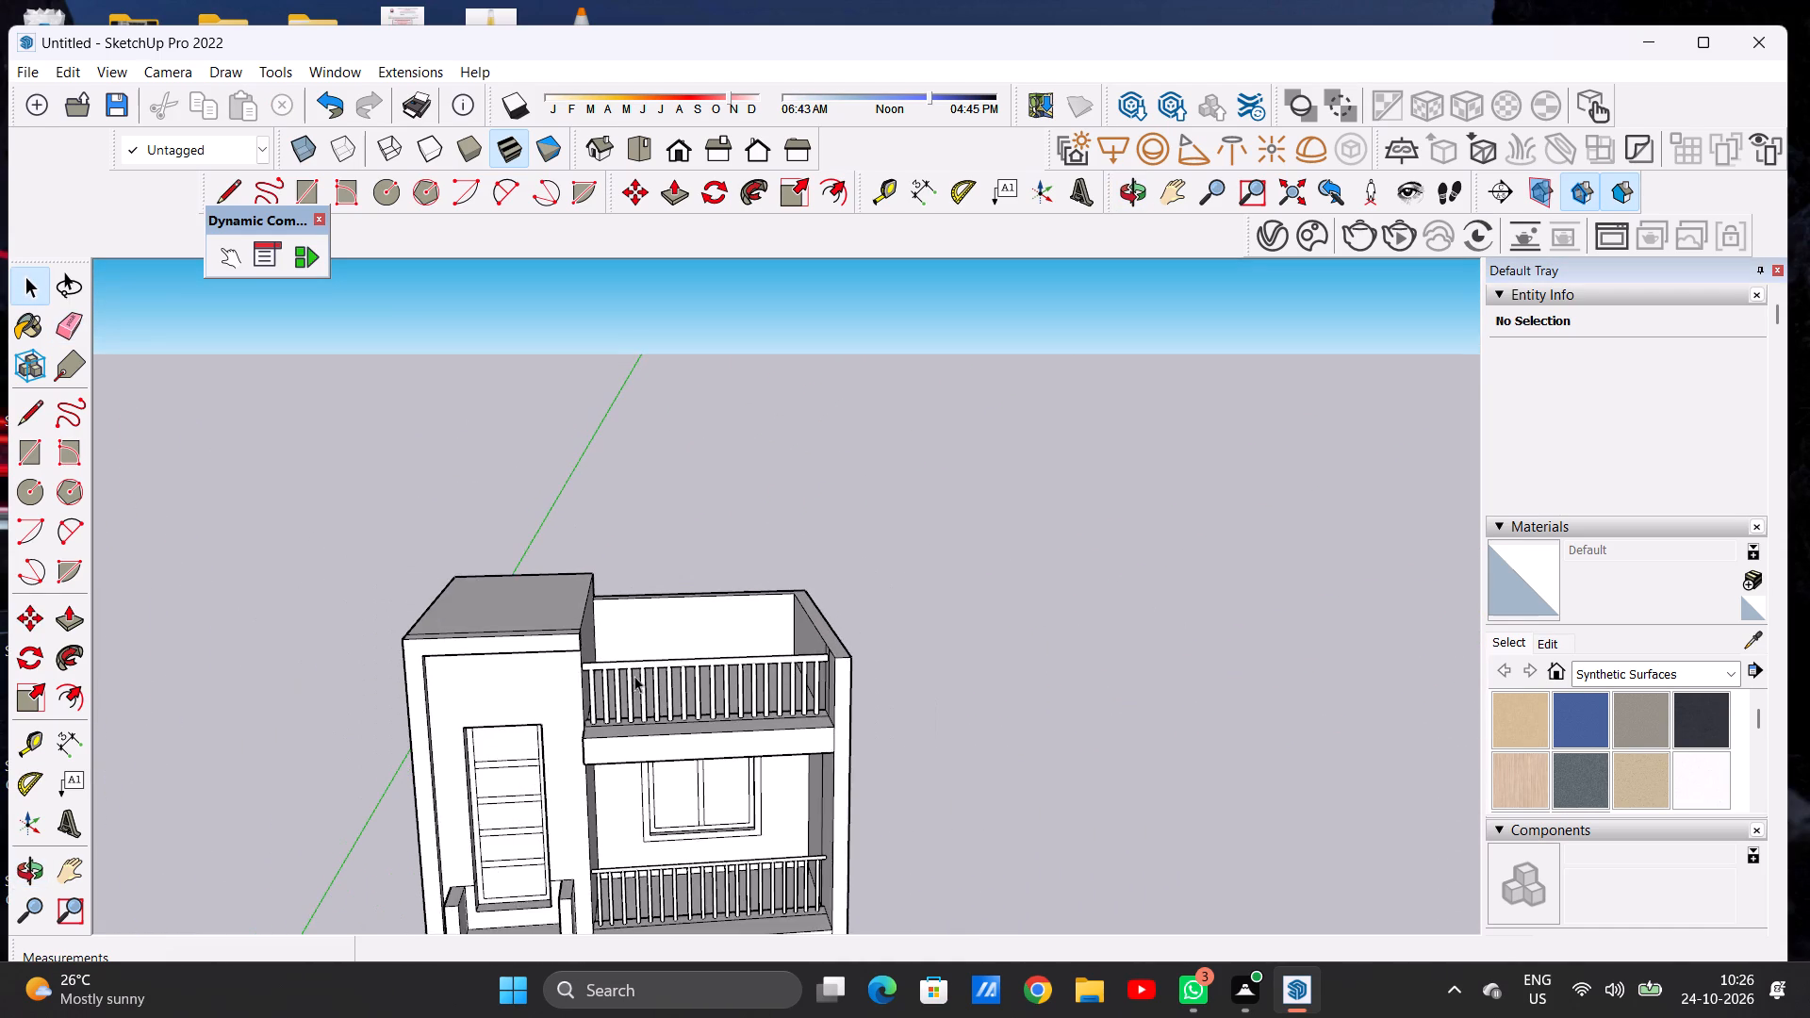
scroll(541, 676, down, 6)
middle_drag(563, 757, 556, 667)
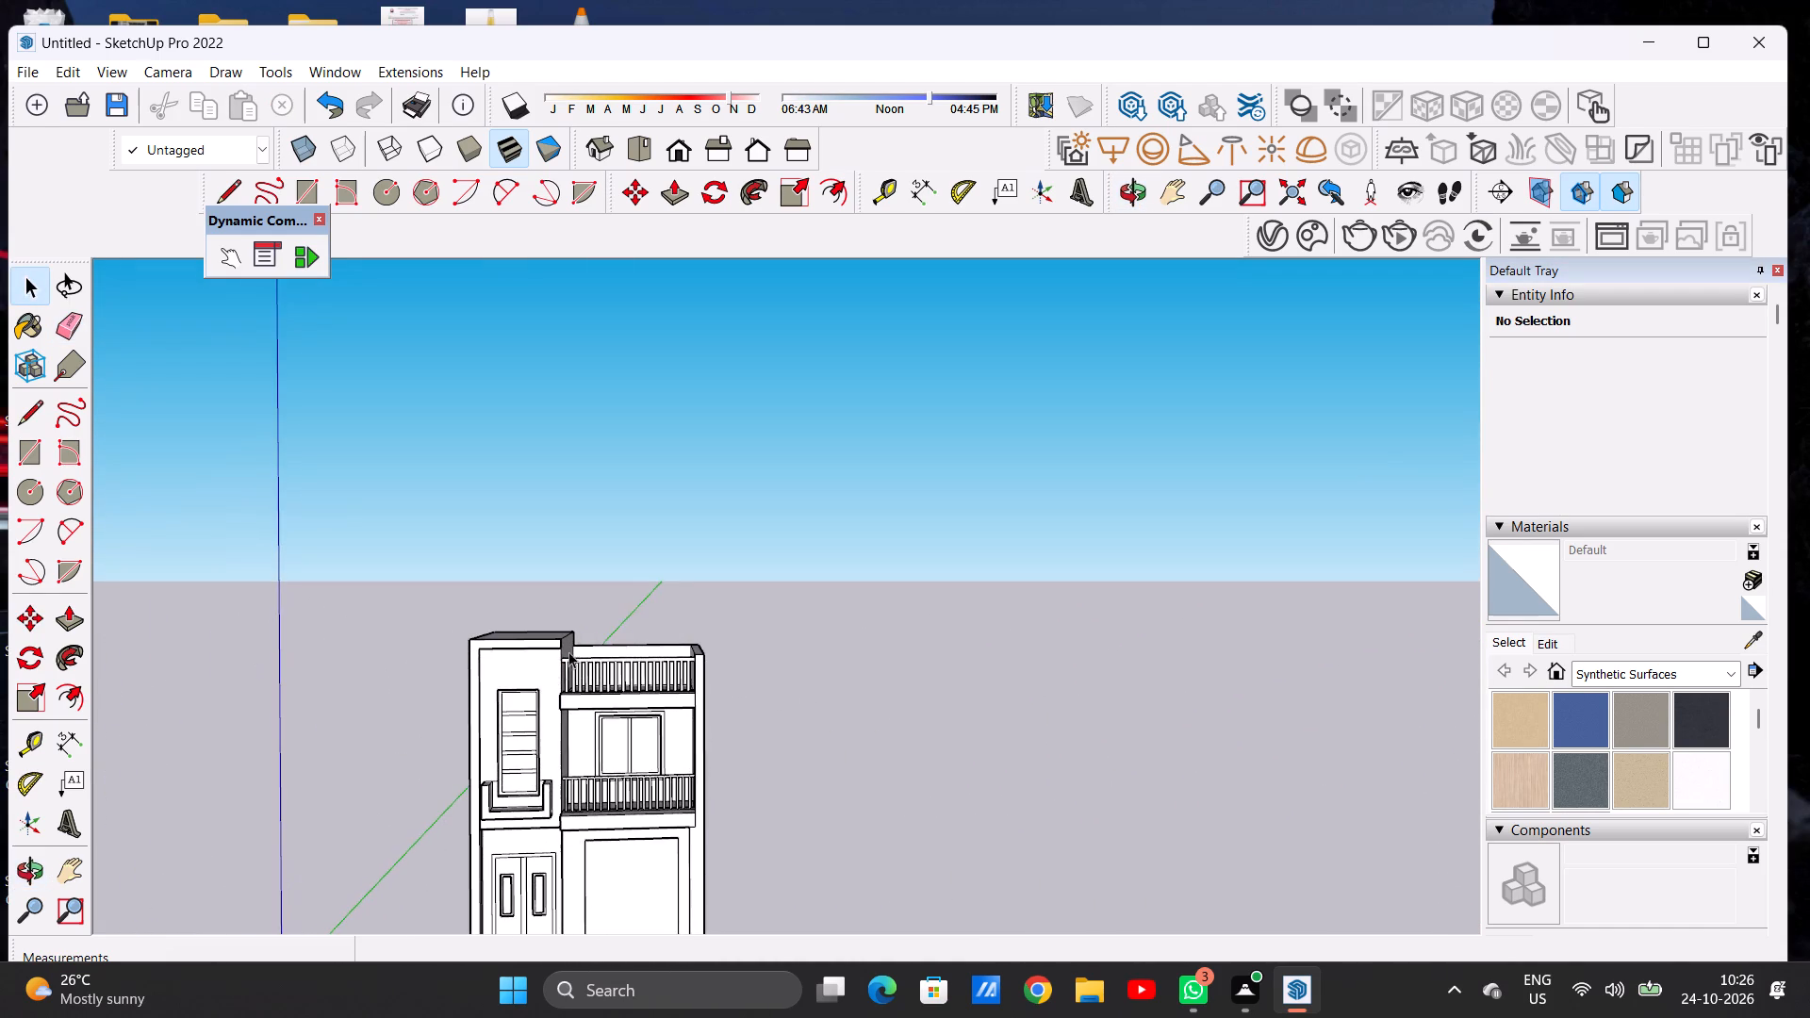
scroll(571, 641, down, 8)
scroll(544, 775, up, 6)
scroll(540, 696, up, 11)
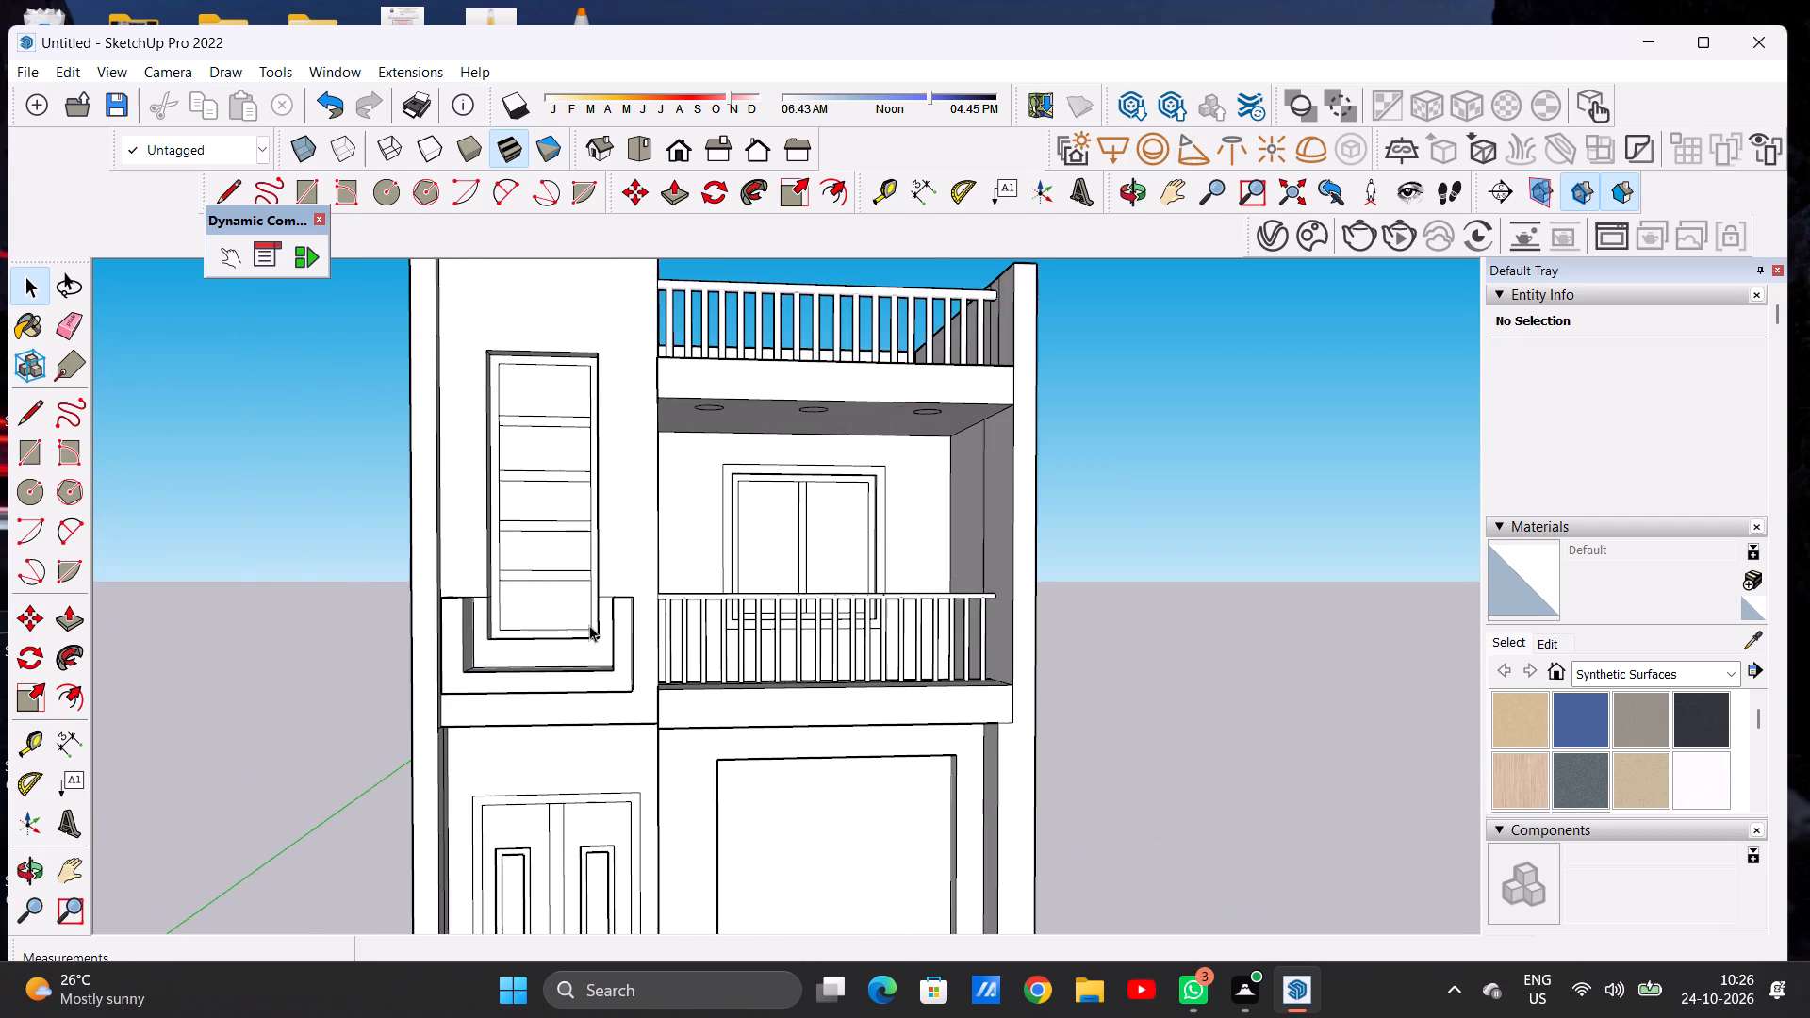
middle_drag(577, 680, 617, 838)
scroll(730, 755, down, 6)
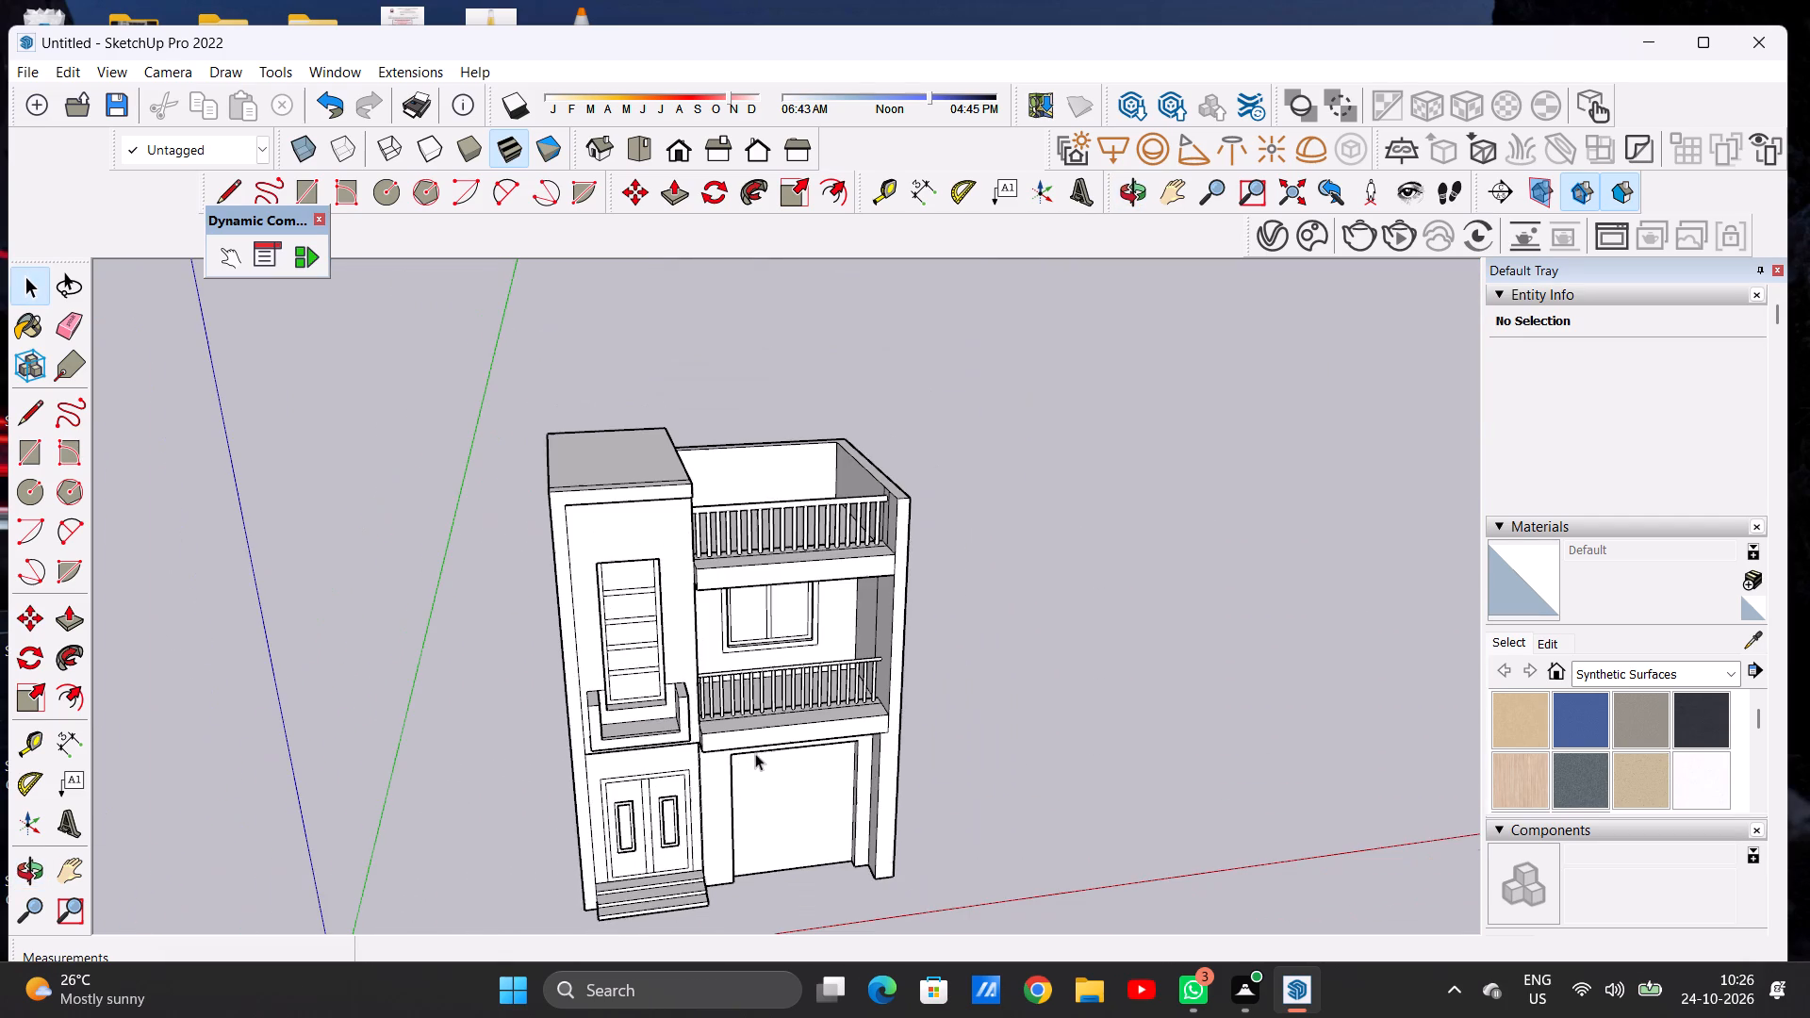
middle_drag(806, 792, 643, 863)
Push/Pull the top of the tower balcony's low front wall up about 18' 4", level with its side walls.
scroll(608, 711, up, 3)
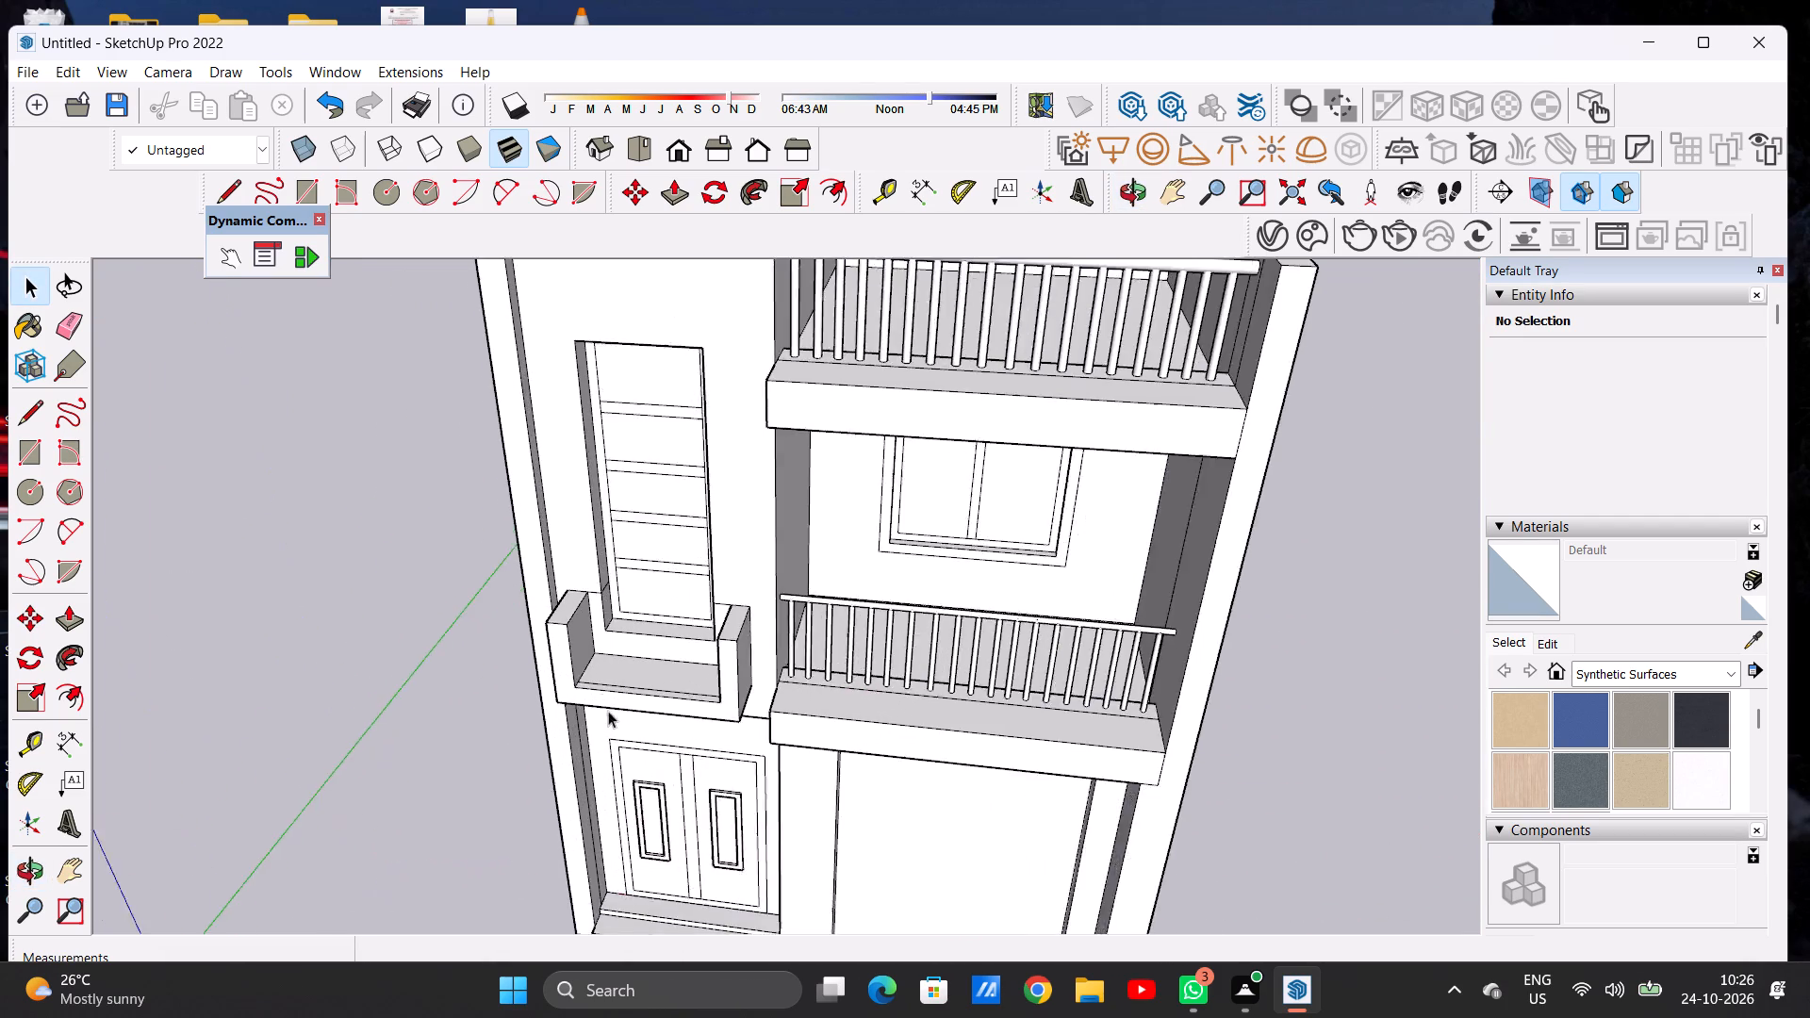
scroll(608, 711, up, 8)
scroll(631, 660, down, 1)
scroll(631, 660, up, 3)
middle_drag(659, 711, 663, 752)
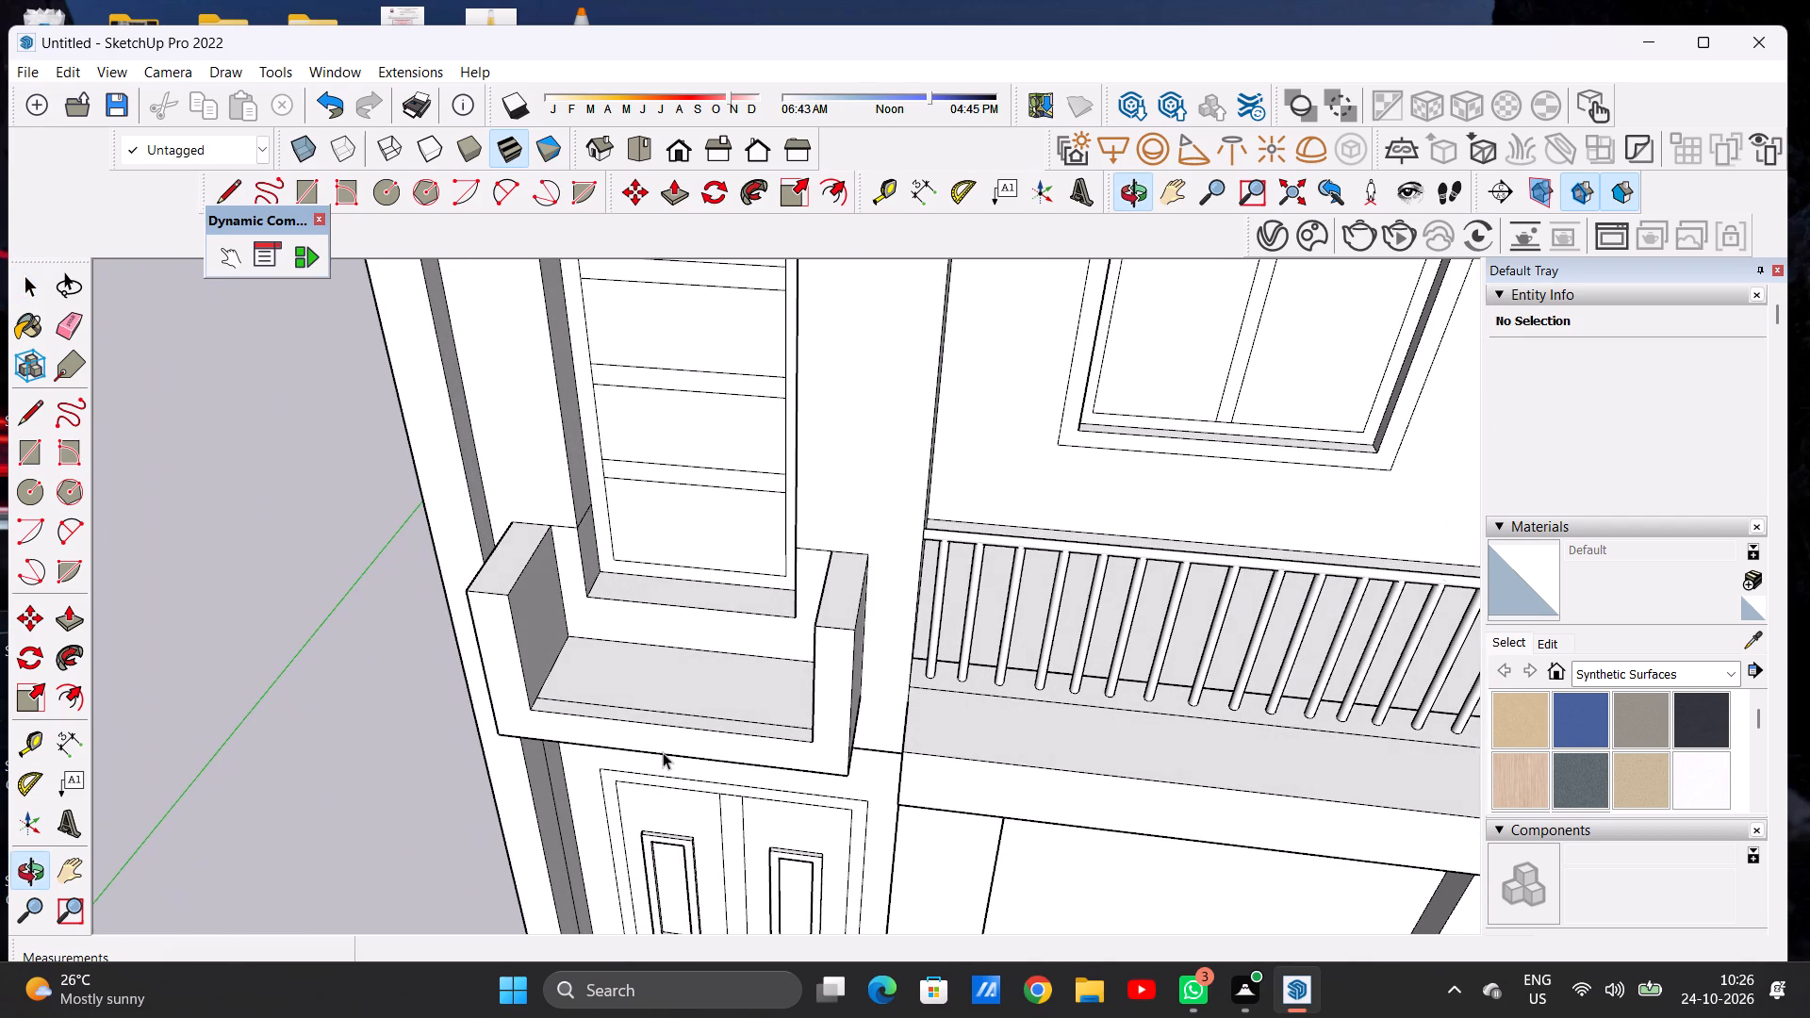
scroll(713, 732, up, 6)
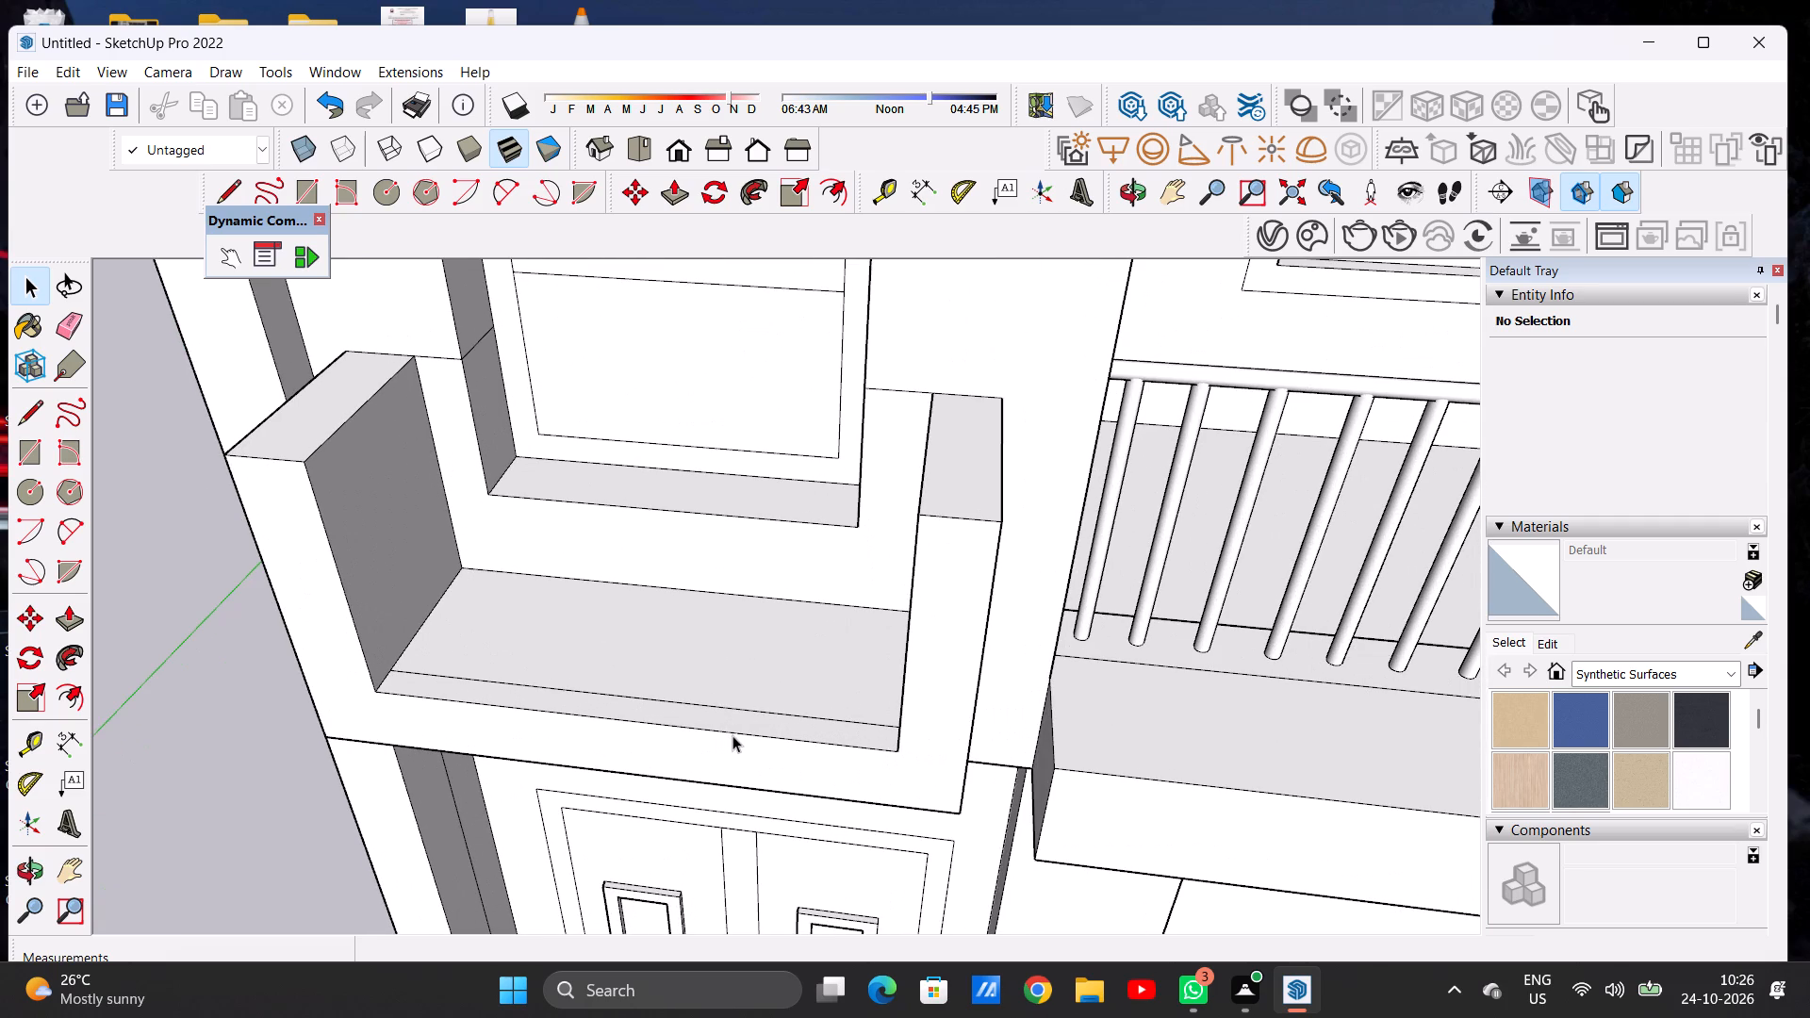
key(p)
scroll(848, 729, up, 6)
click(886, 730)
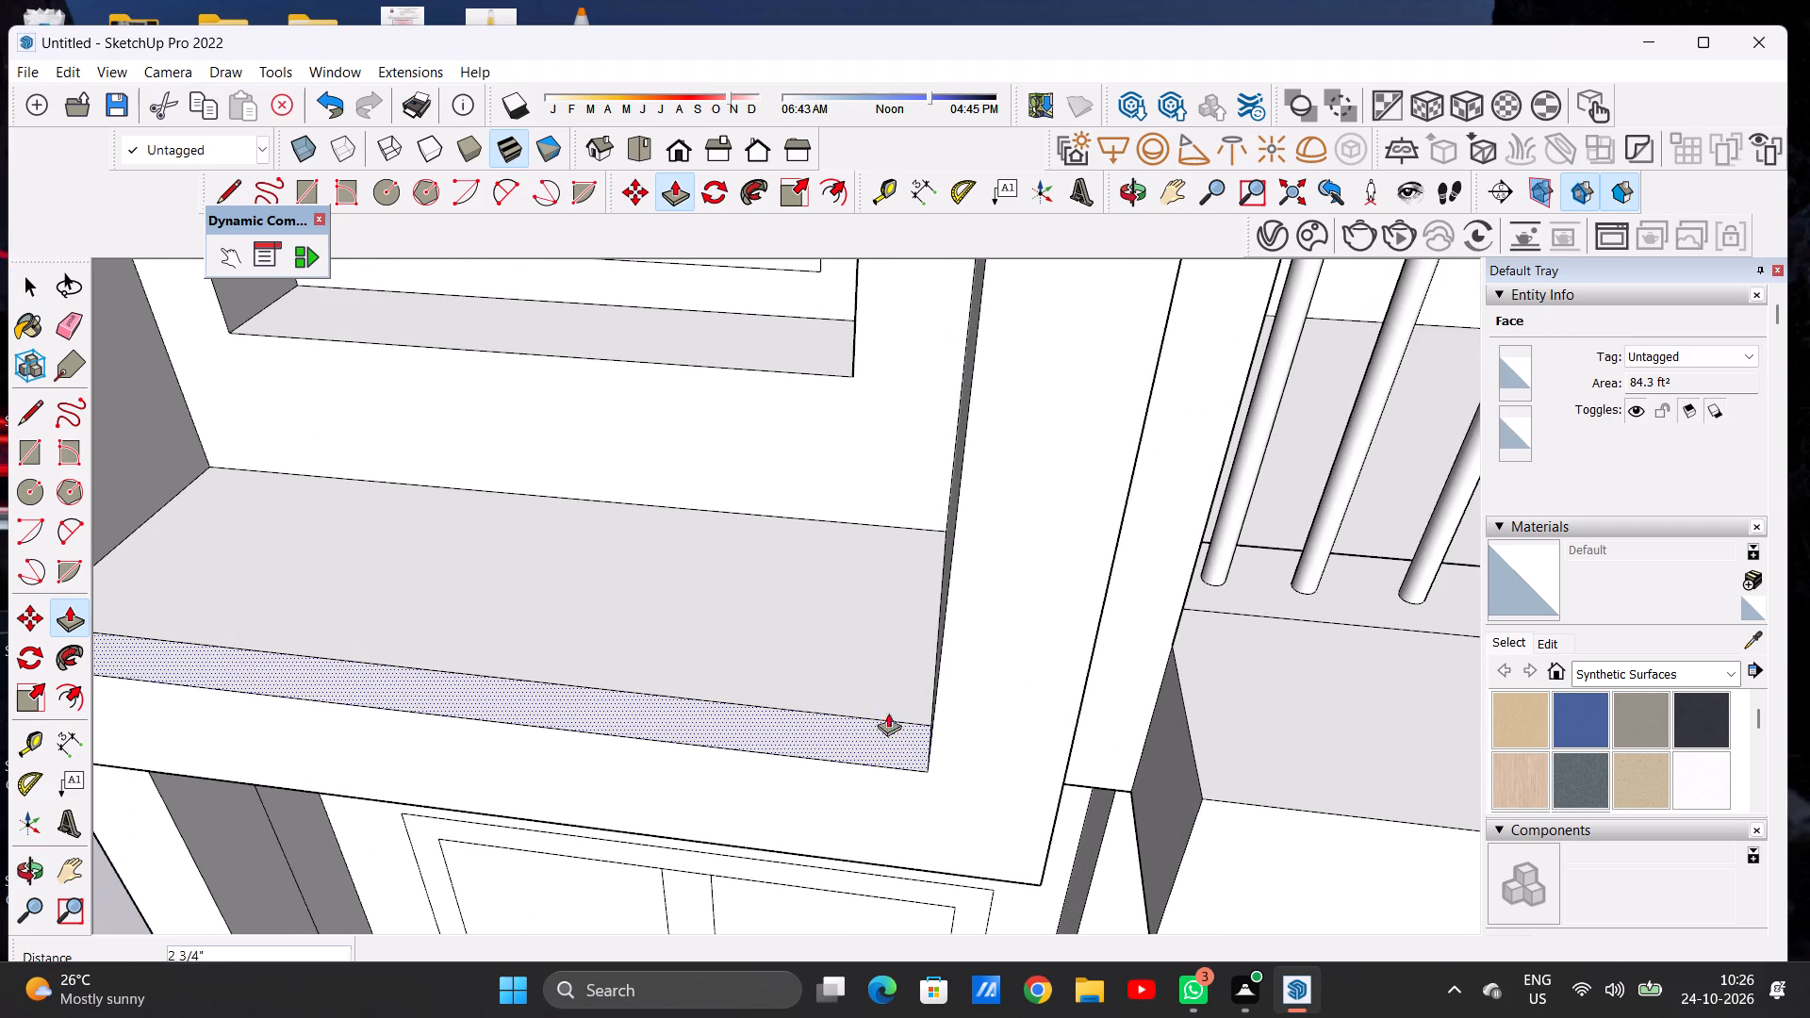
scroll(913, 695, down, 2)
scroll(913, 713, up, 1)
scroll(913, 714, down, 10)
scroll(954, 537, up, 7)
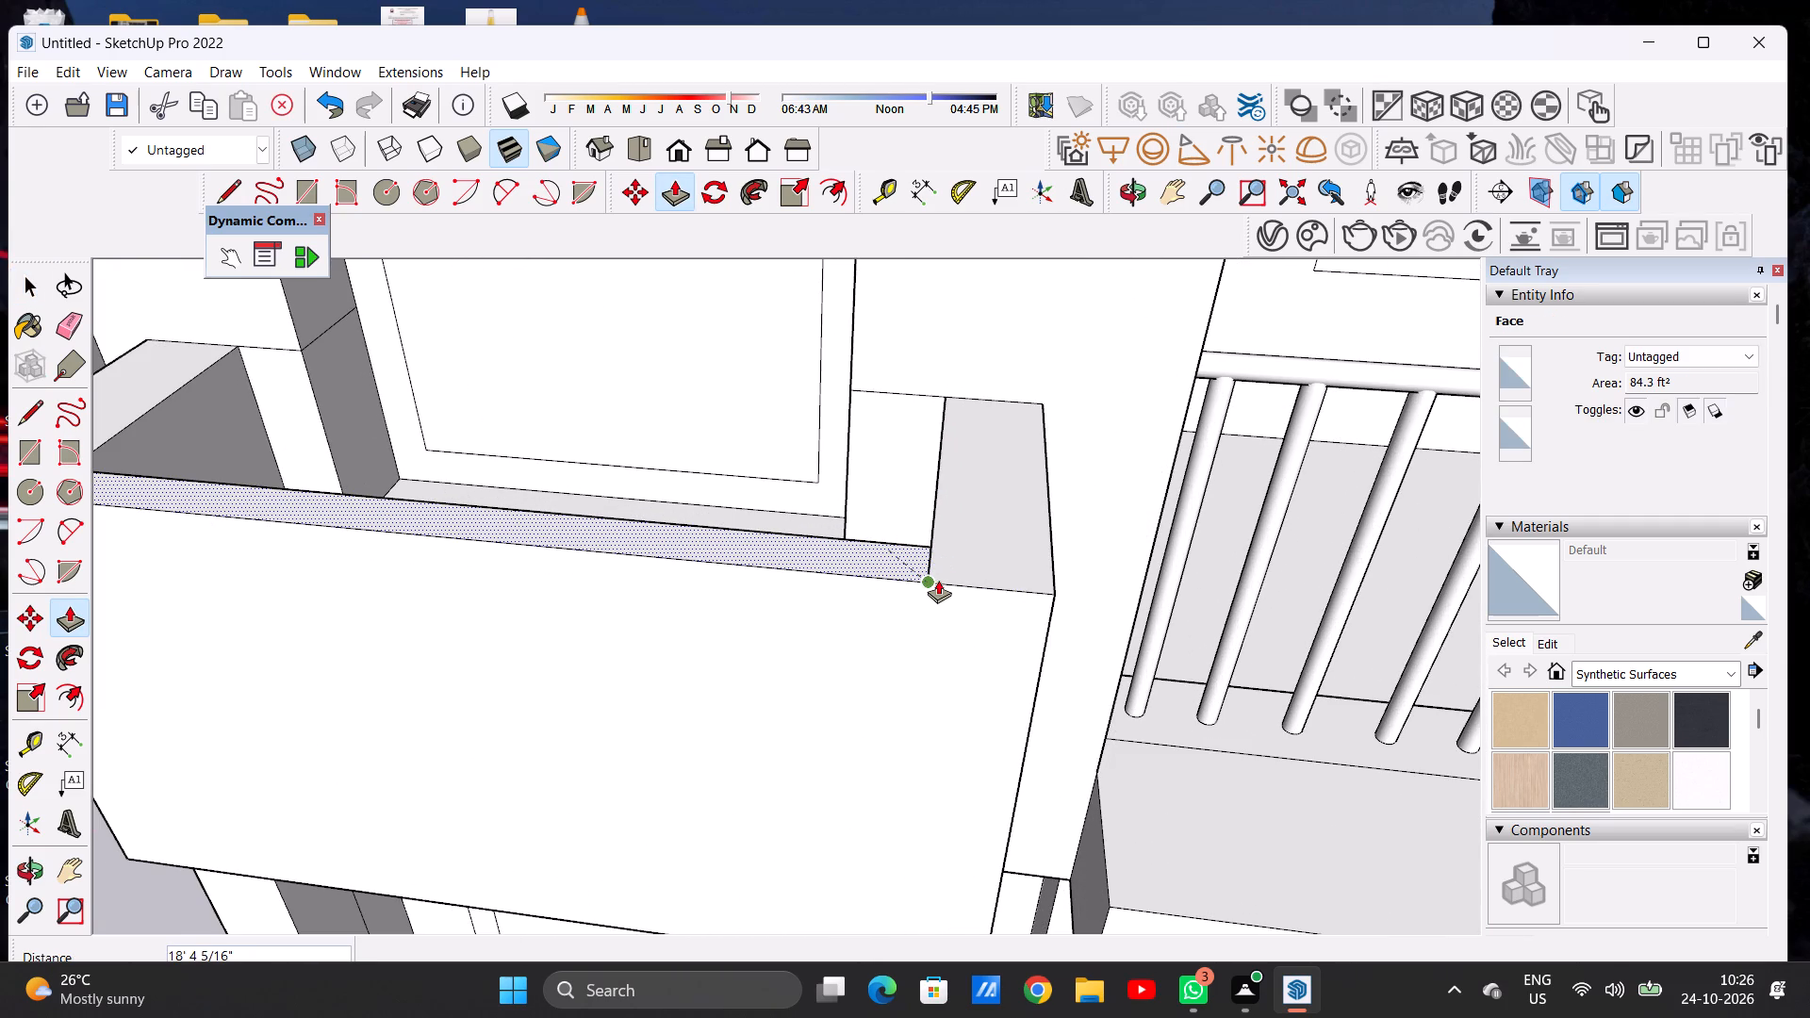
click(936, 582)
key(space)
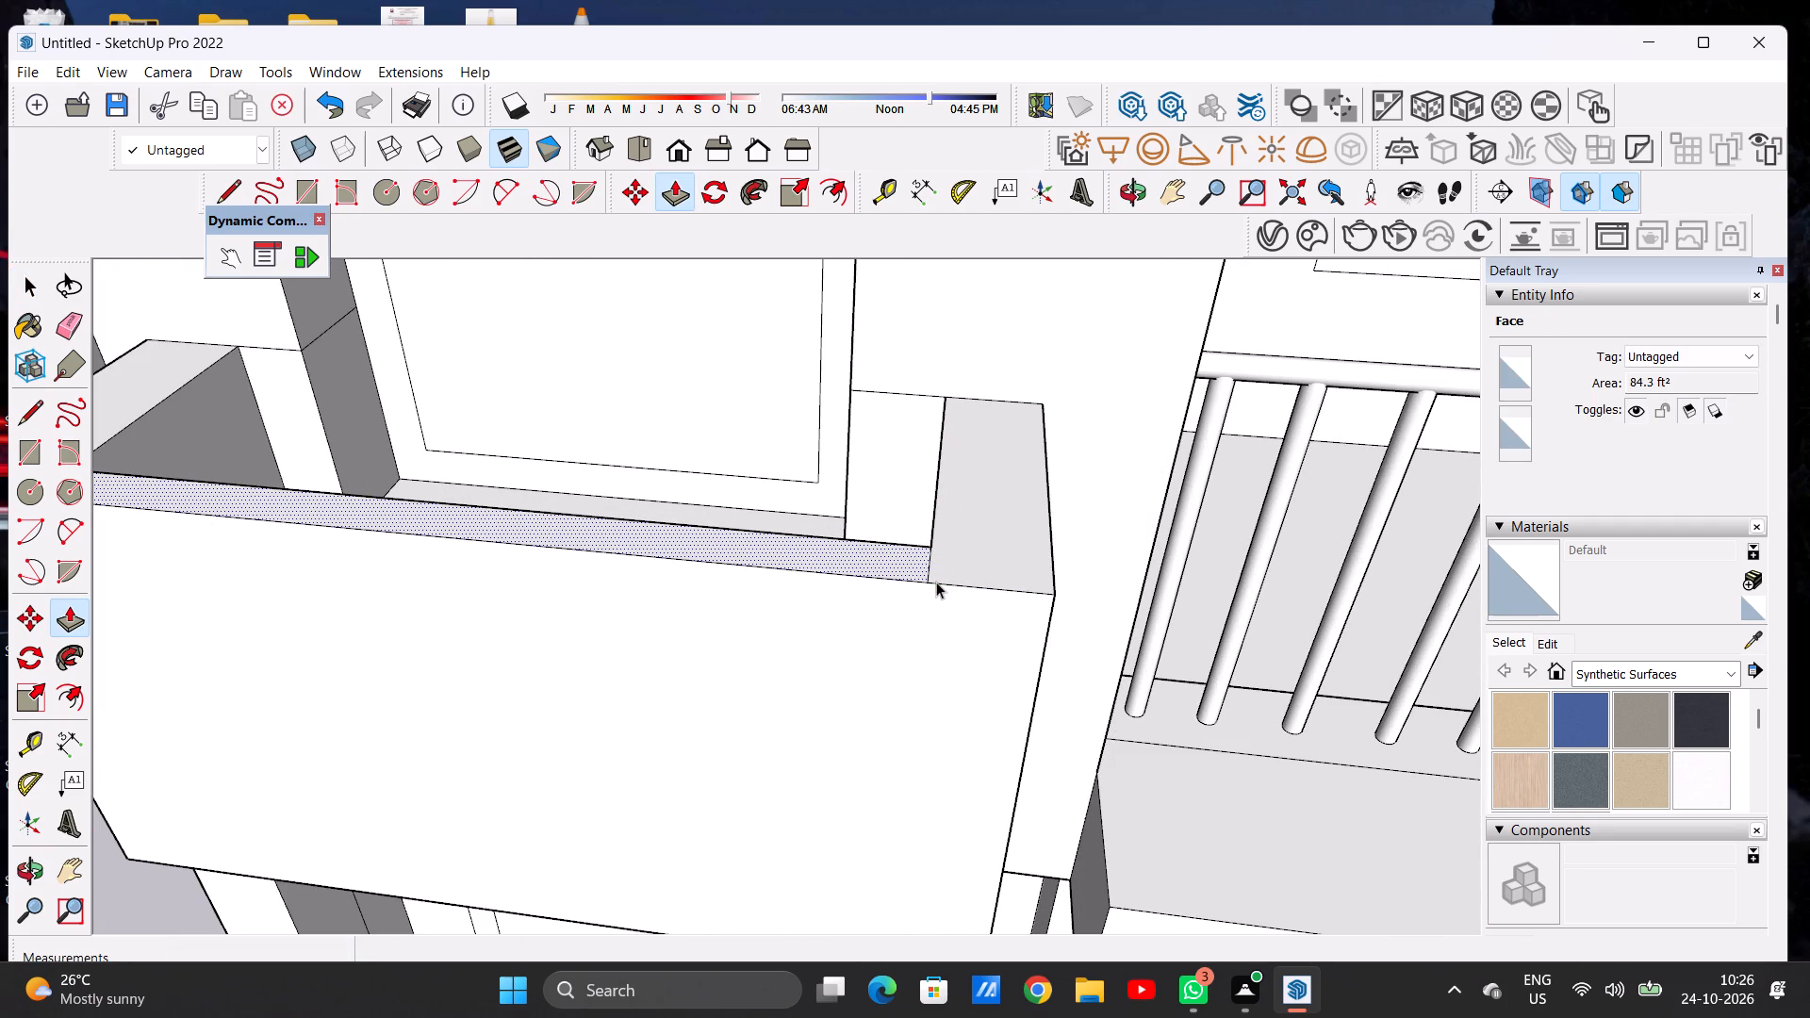
scroll(949, 579, down, 5)
scroll(829, 575, down, 1)
scroll(829, 575, up, 1)
scroll(829, 575, down, 2)
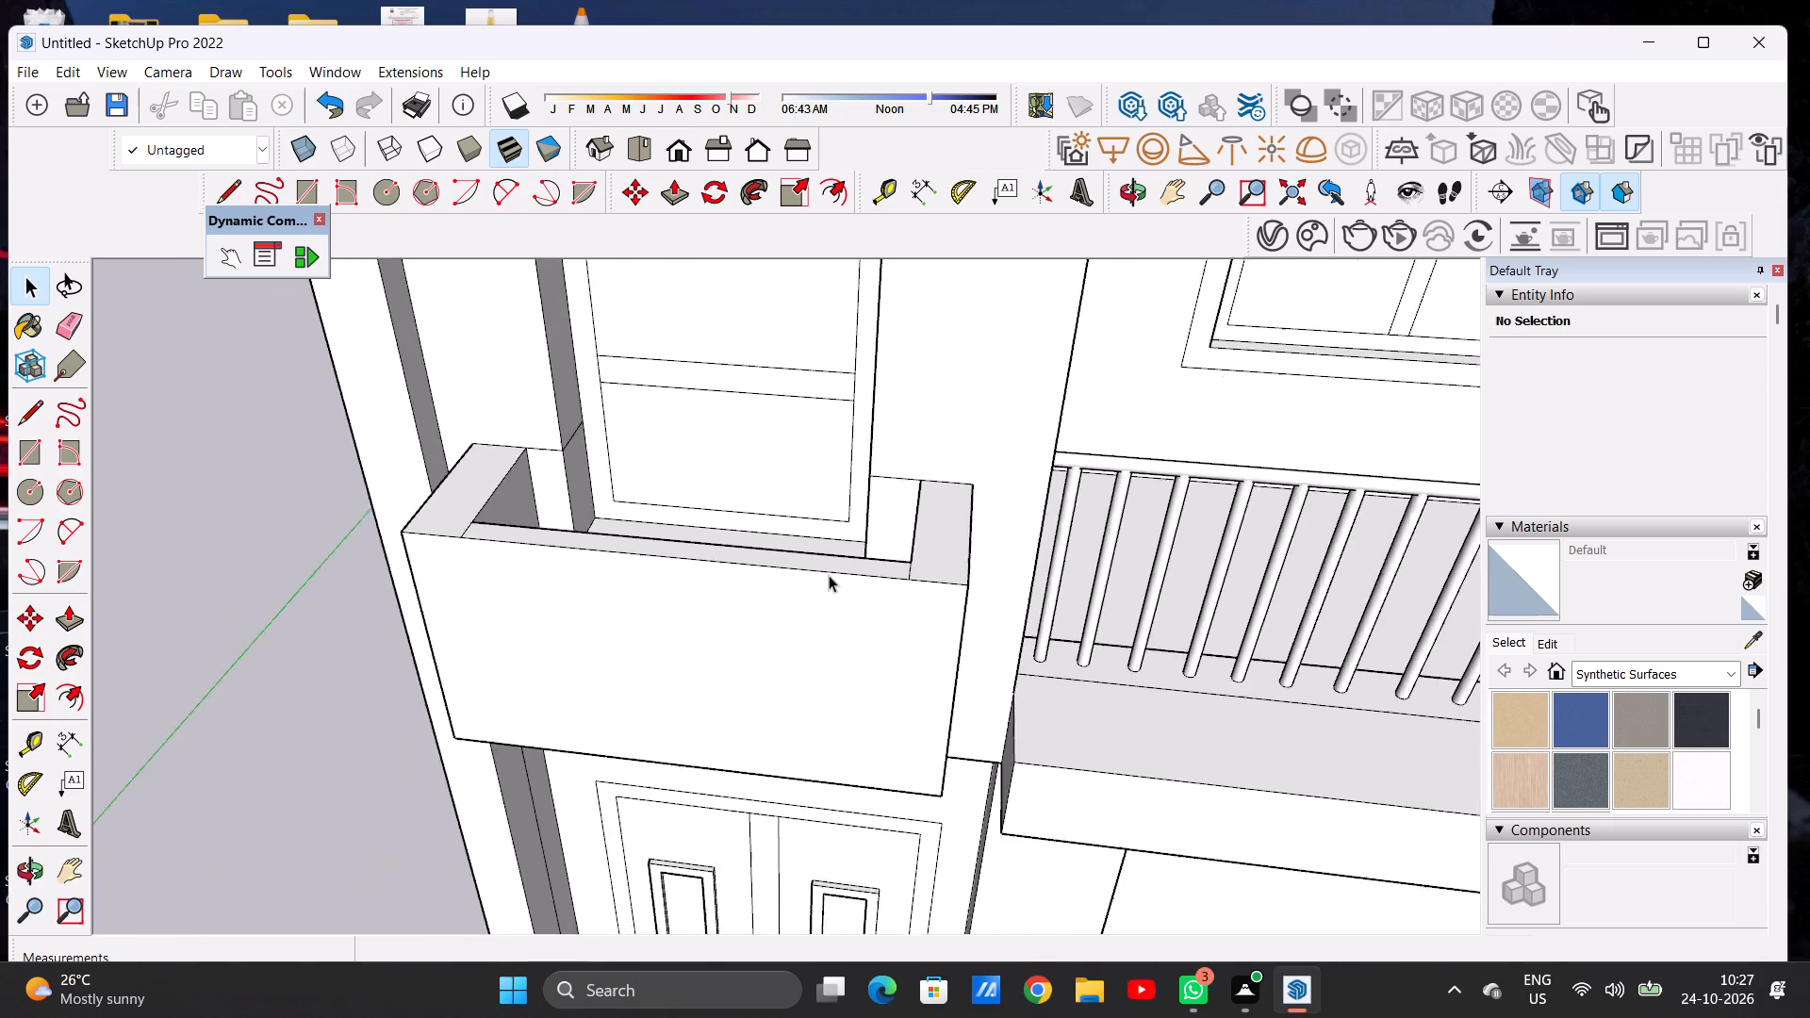
Examine the whole house front from above, at eye level and from slight angles, including the raised tower balcony wall.
scroll(829, 575, down, 8)
middle_drag(844, 634, 867, 519)
scroll(704, 666, down, 3)
scroll(714, 678, up, 1)
scroll(716, 678, down, 8)
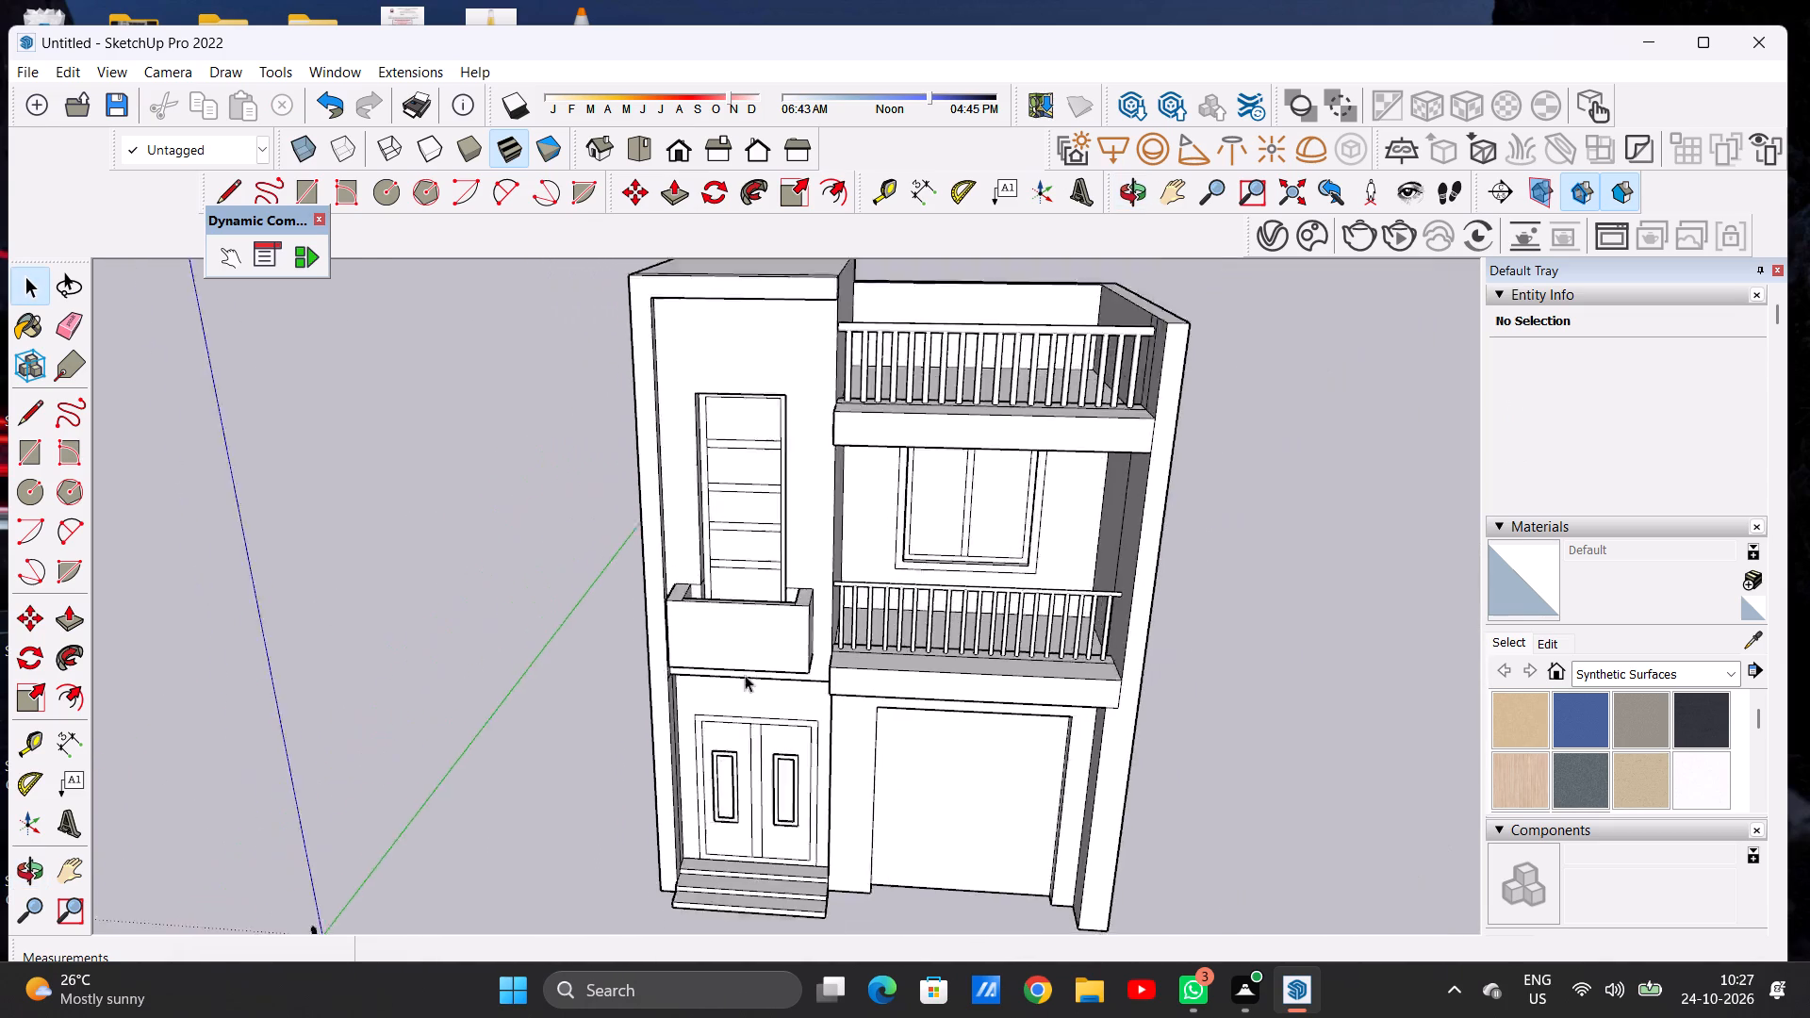
scroll(745, 675, down, 2)
middle_drag(786, 698, 804, 577)
scroll(785, 680, up, 1)
scroll(669, 734, down, 7)
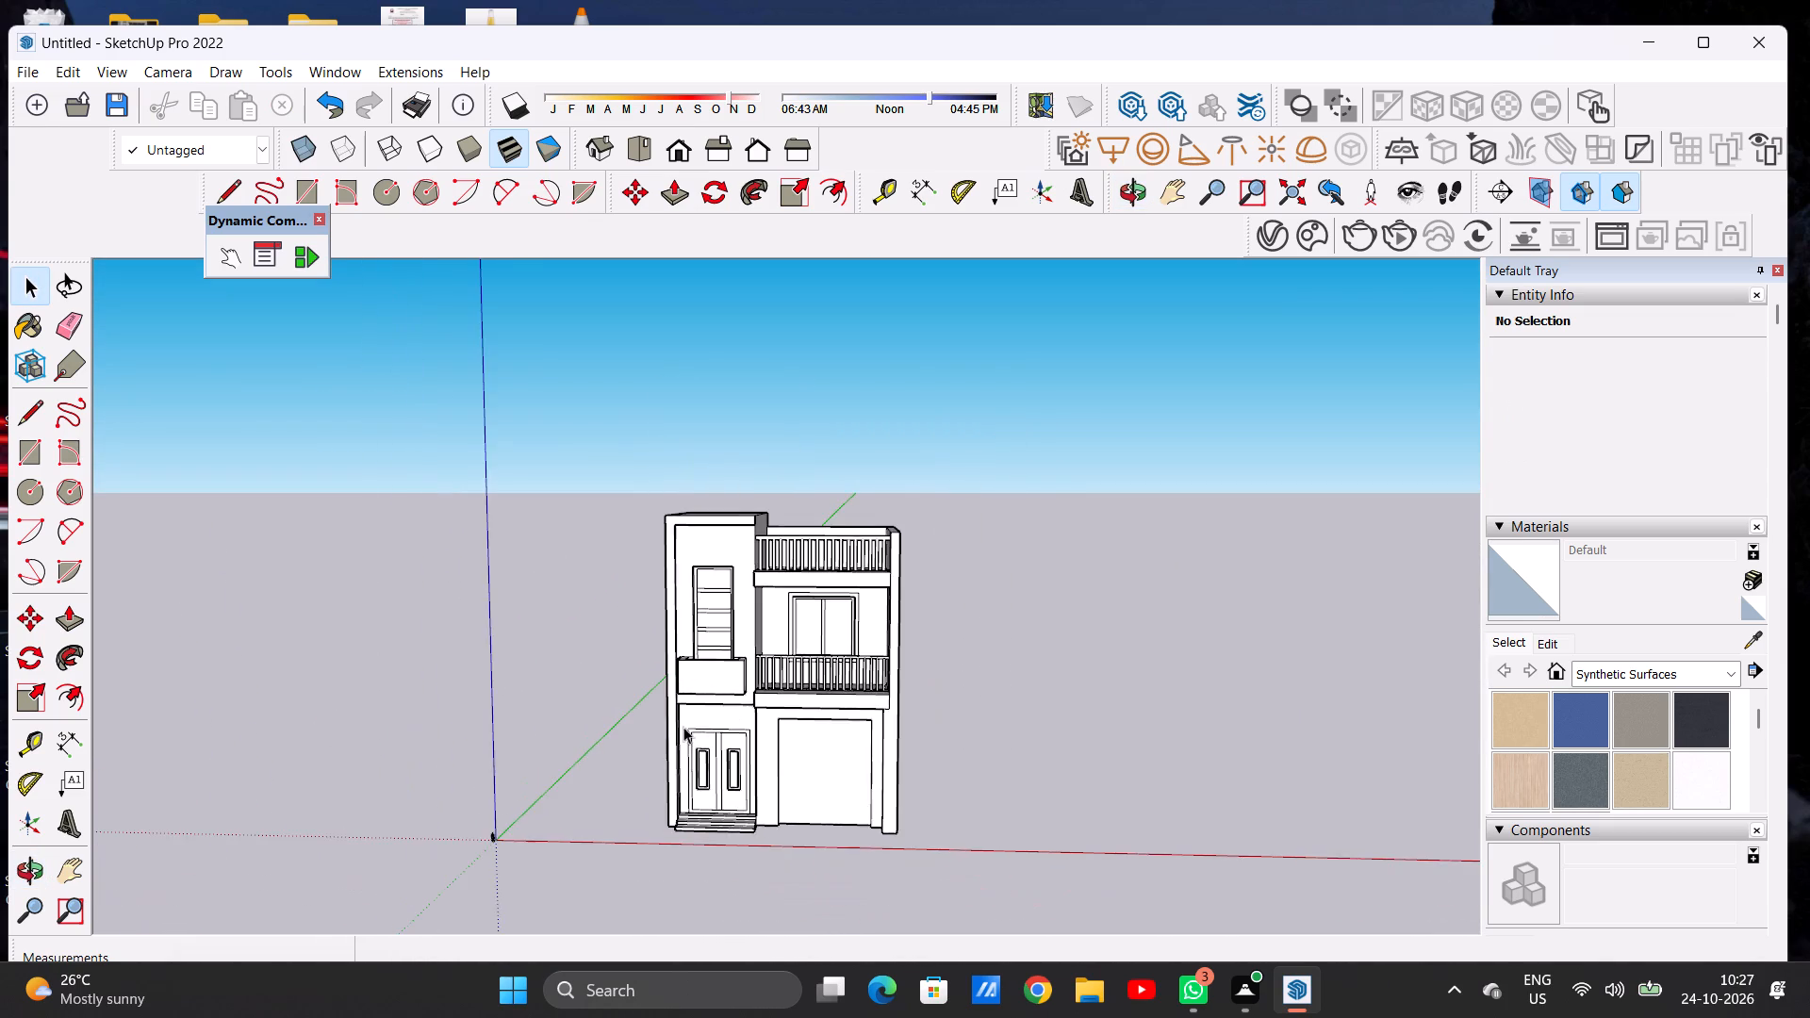
scroll(785, 659, up, 6)
middle_drag(543, 698, 699, 617)
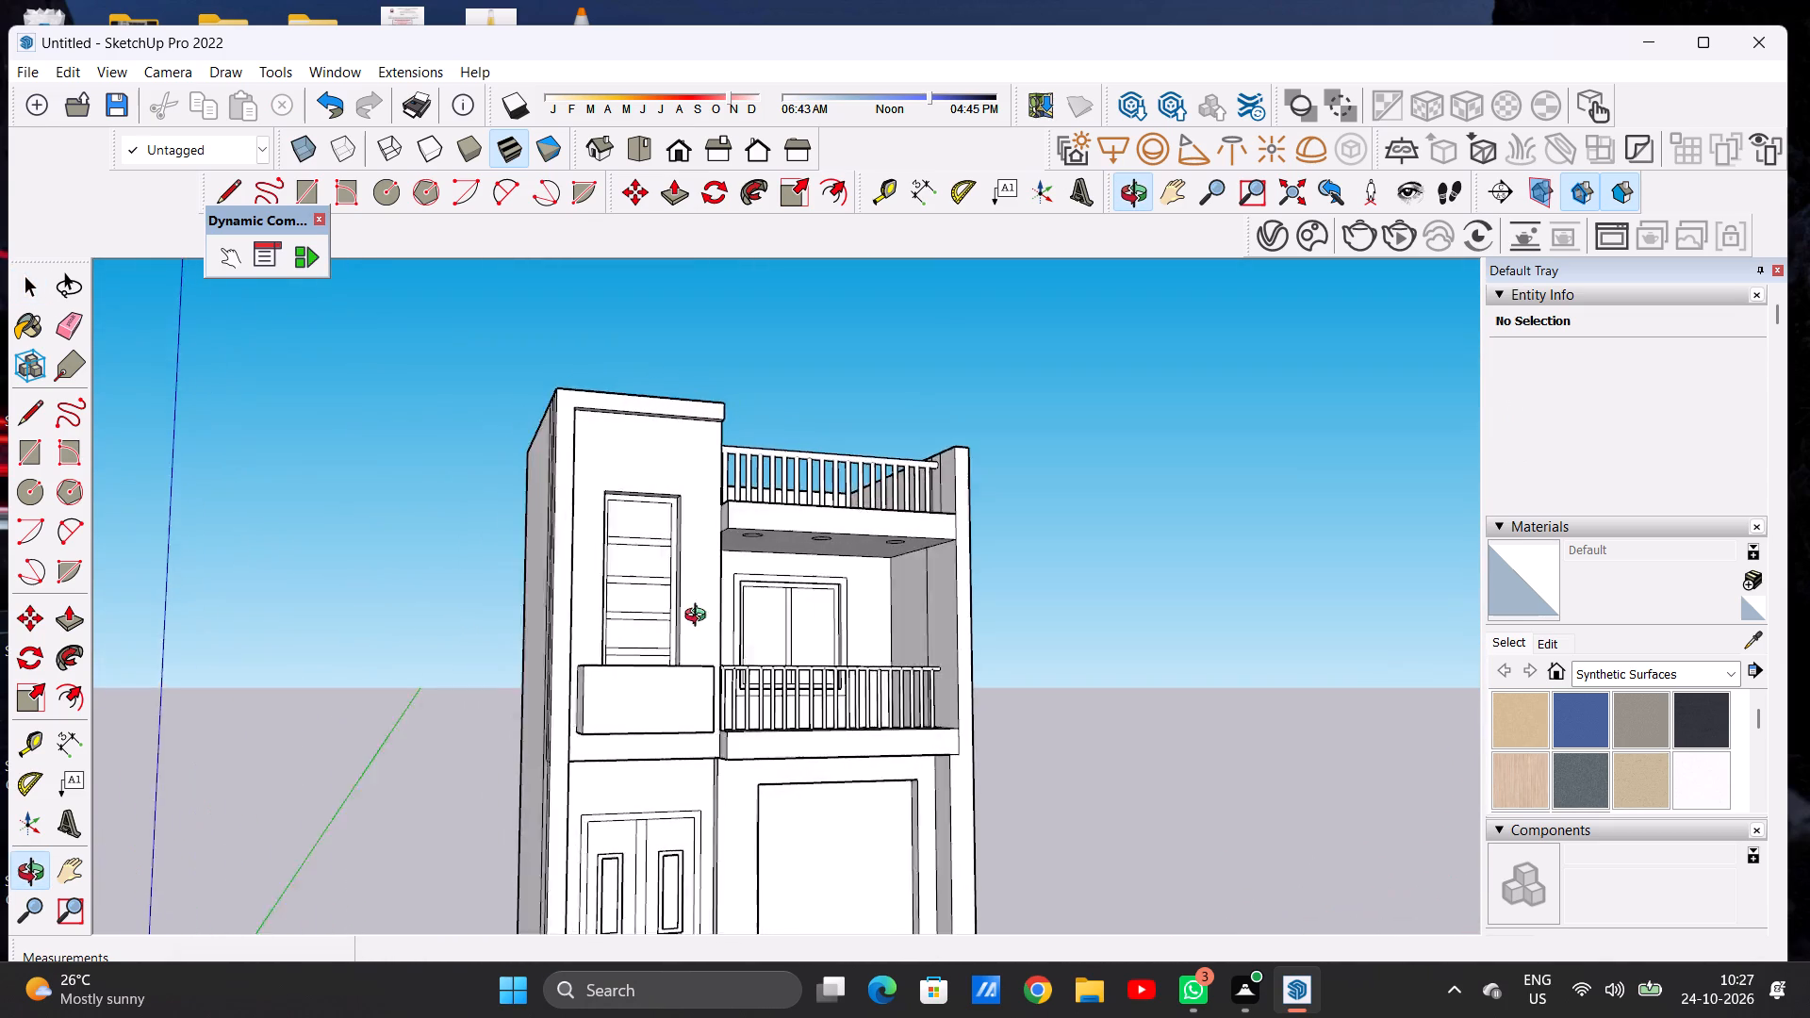
middle_drag(699, 617, 571, 620)
scroll(725, 624, down, 6)
scroll(779, 631, up, 4)
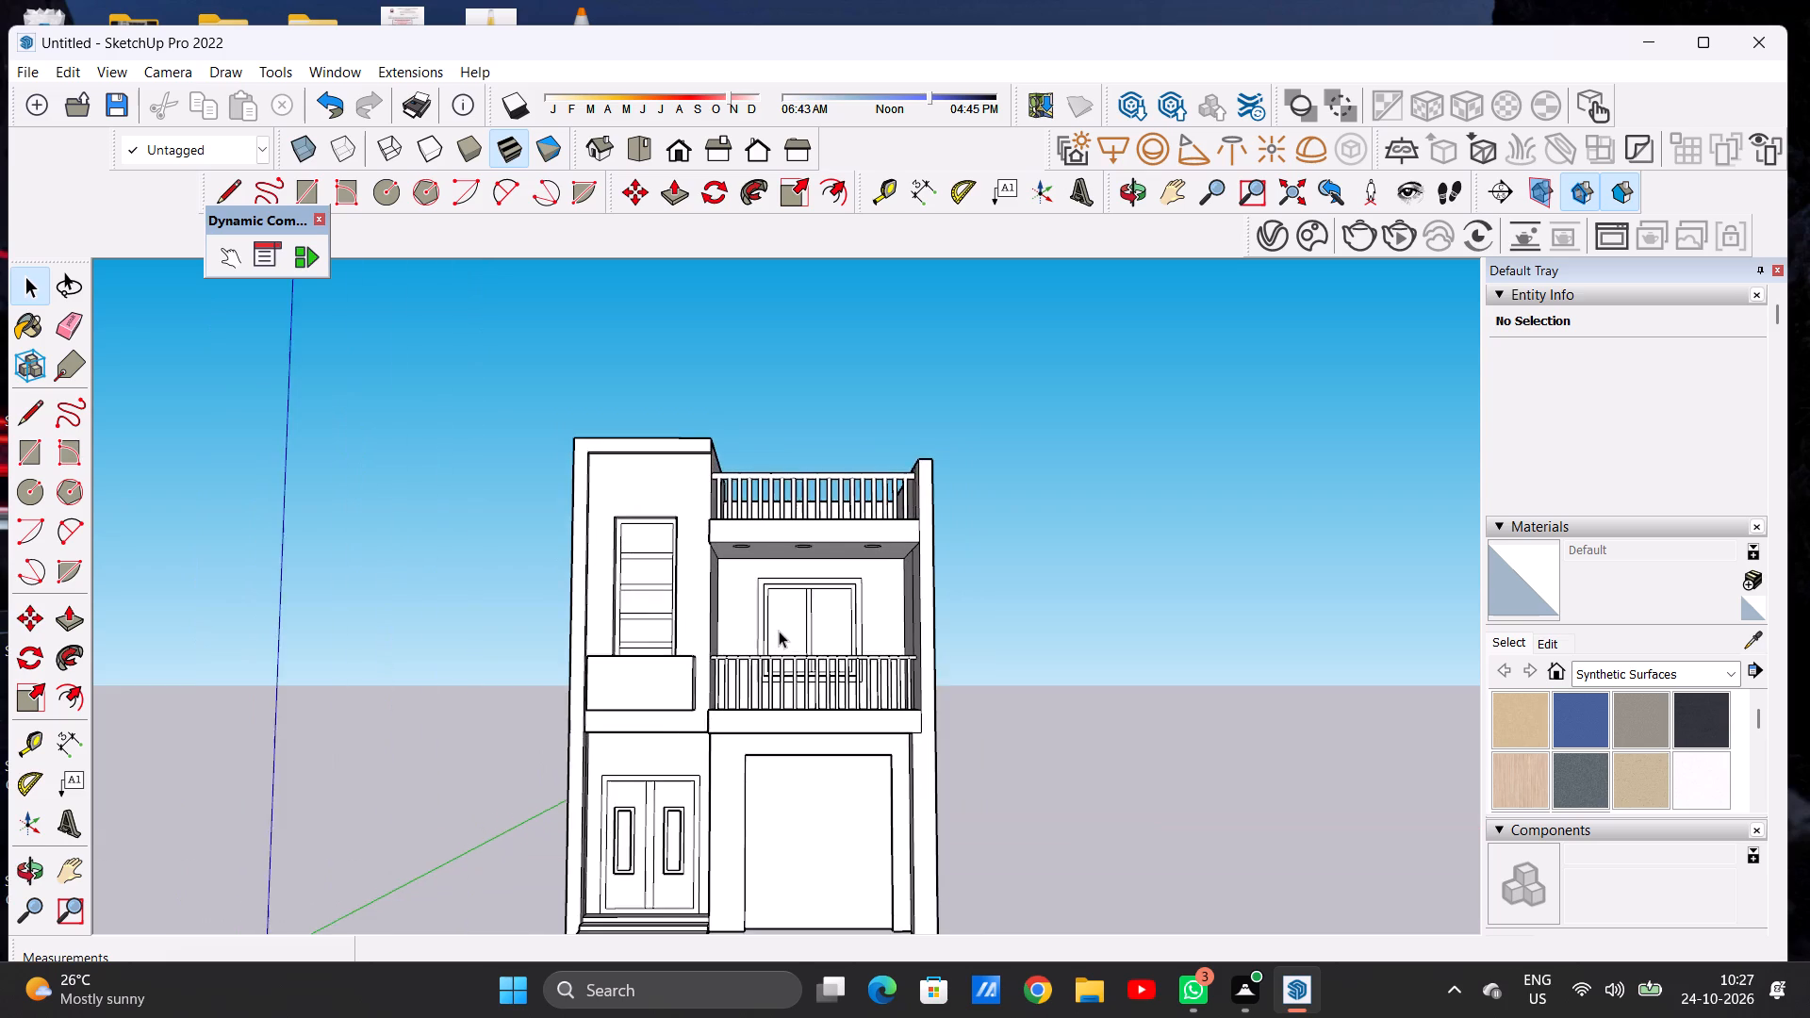
scroll(698, 660, down, 4)
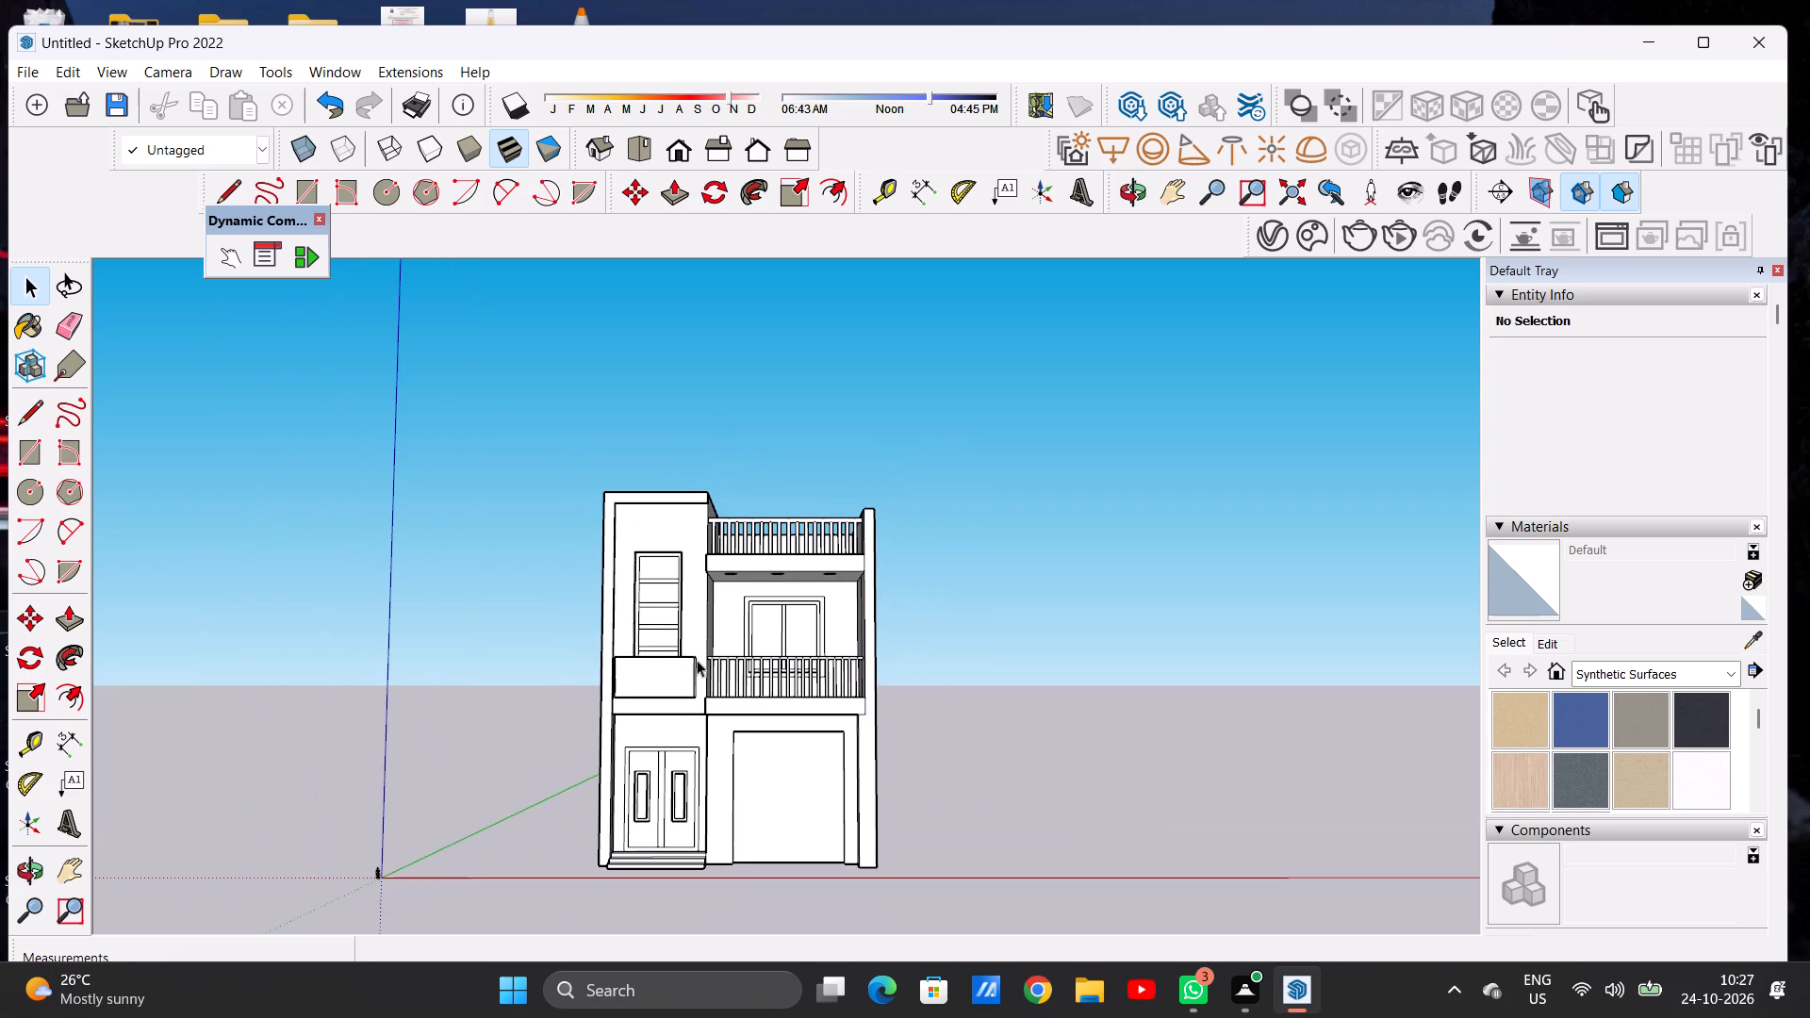
scroll(735, 645, down, 3)
scroll(739, 603, up, 5)
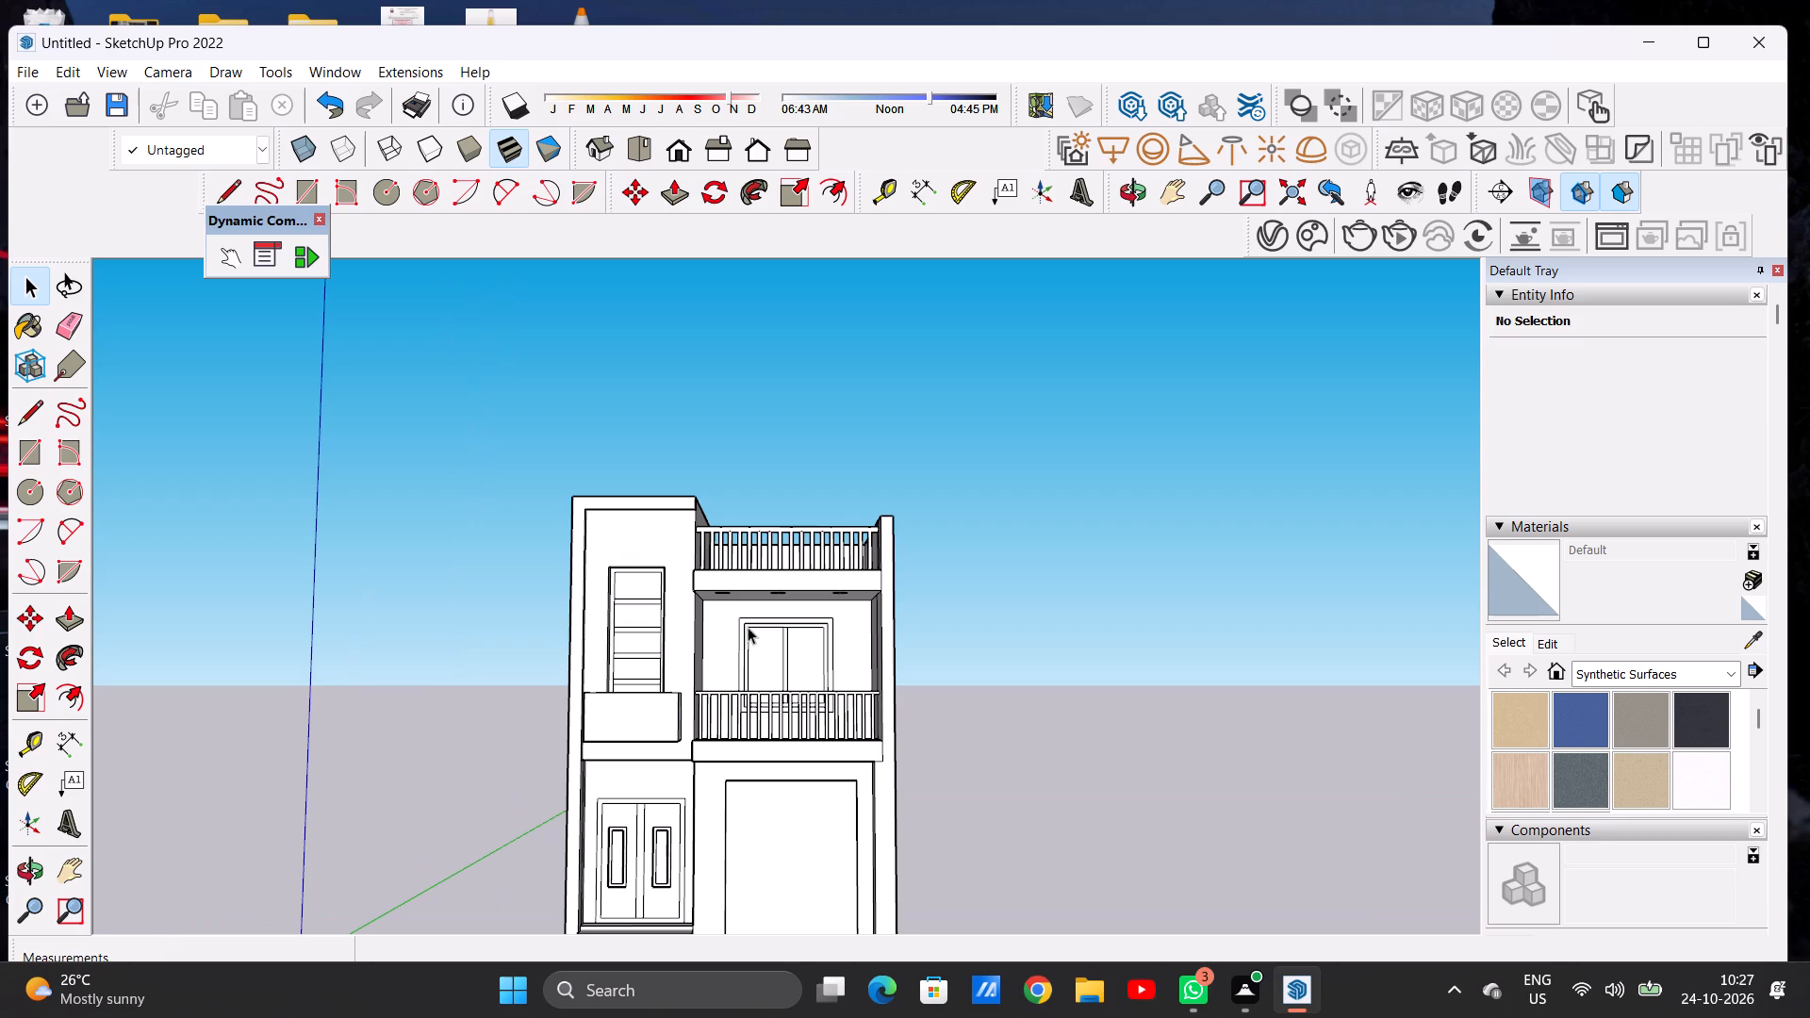
scroll(807, 607, down, 6)
scroll(798, 678, up, 3)
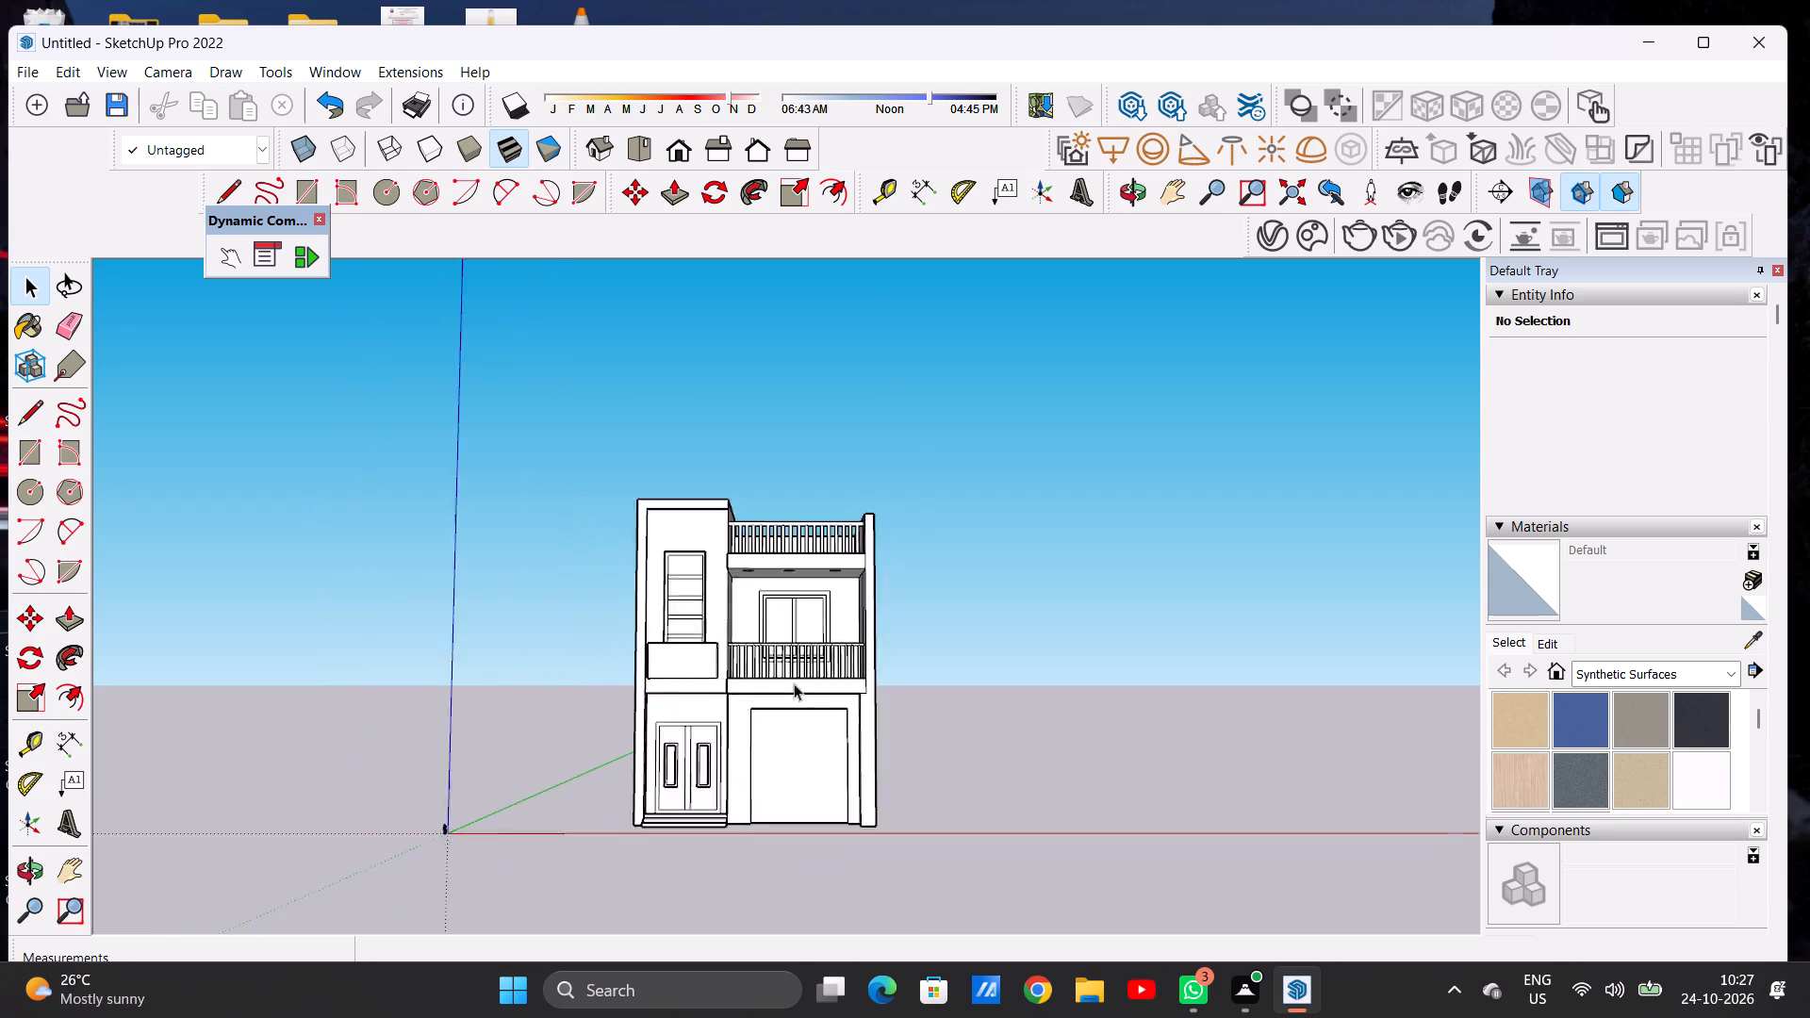
scroll(794, 683, up, 4)
middle_drag(691, 714, 781, 754)
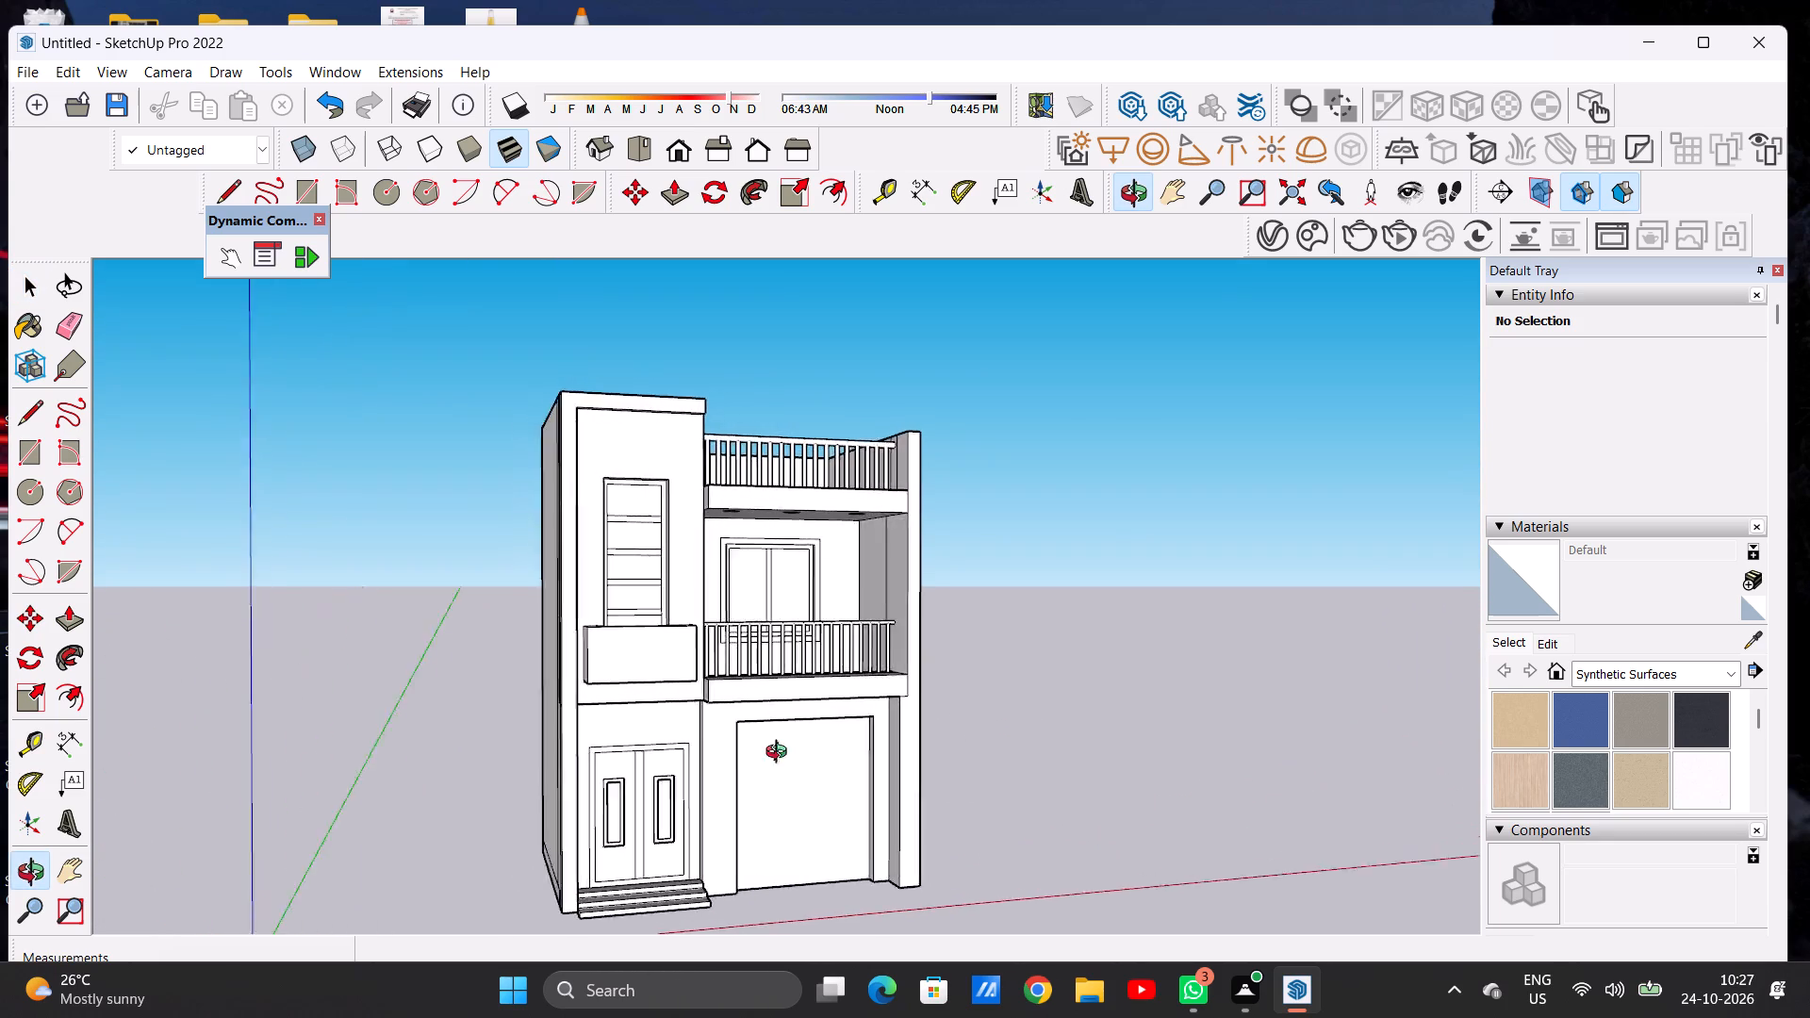
middle_drag(781, 754, 675, 747)
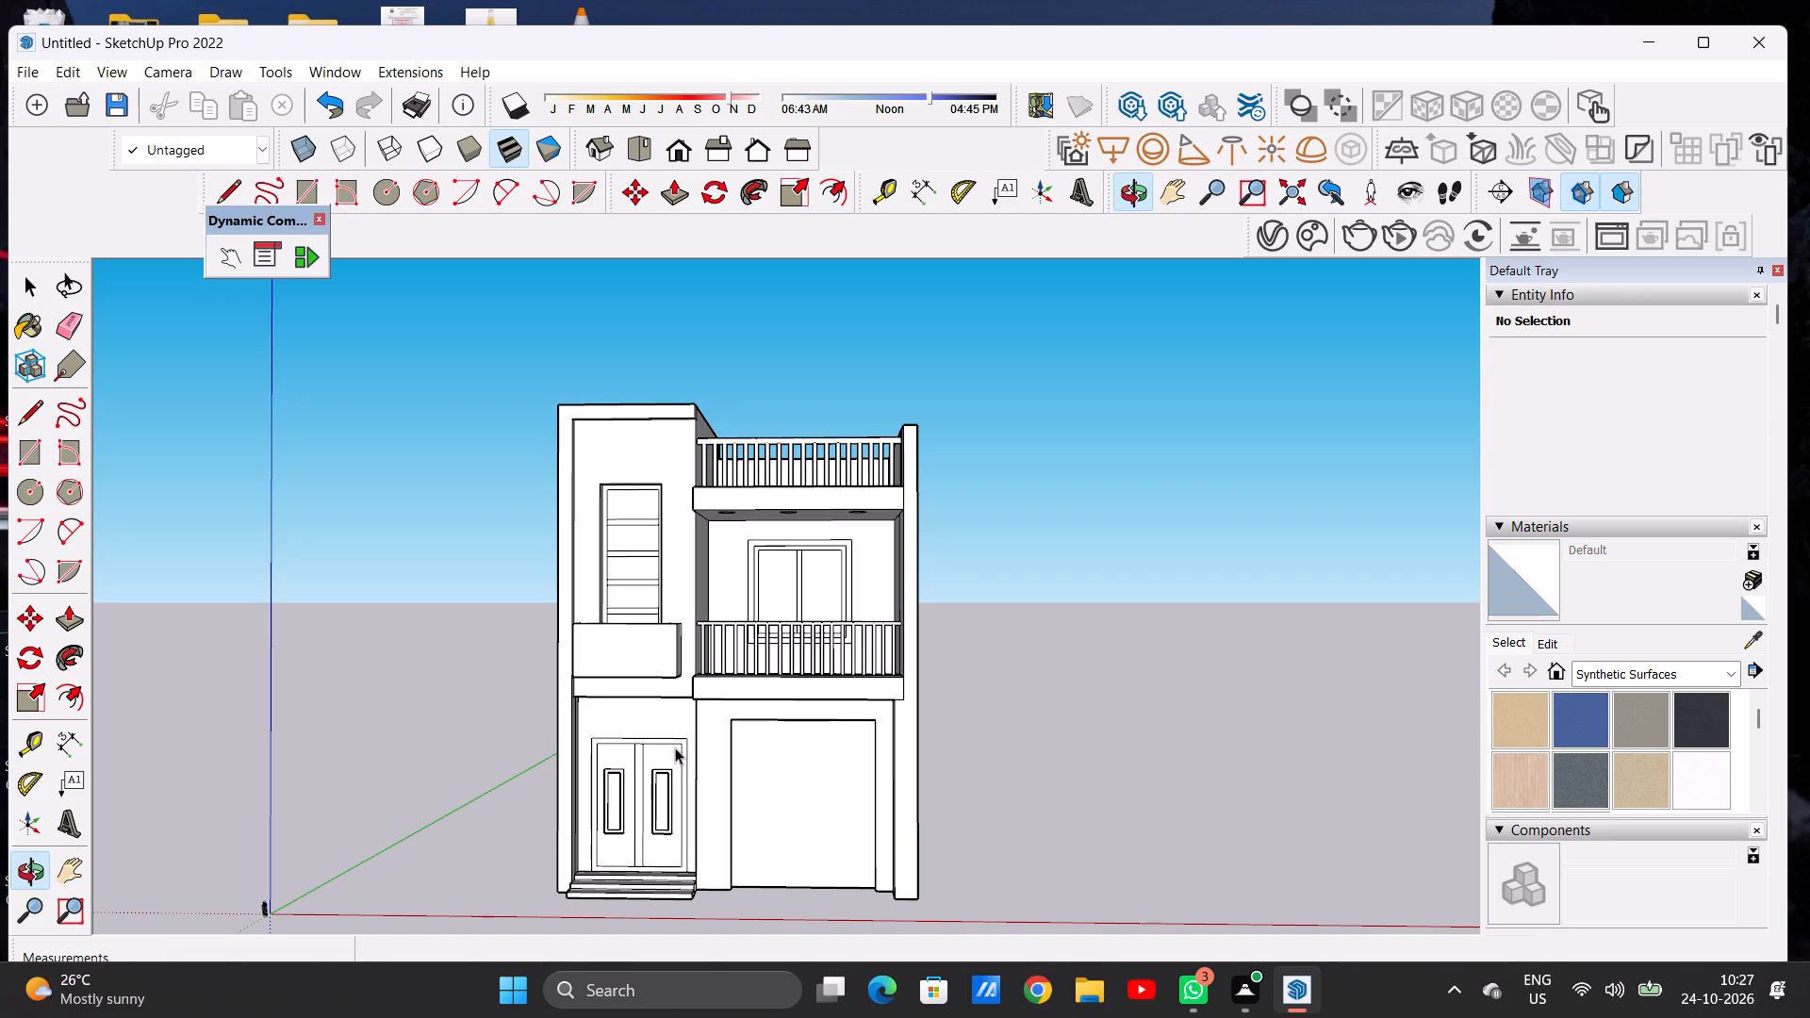
scroll(673, 698, down, 5)
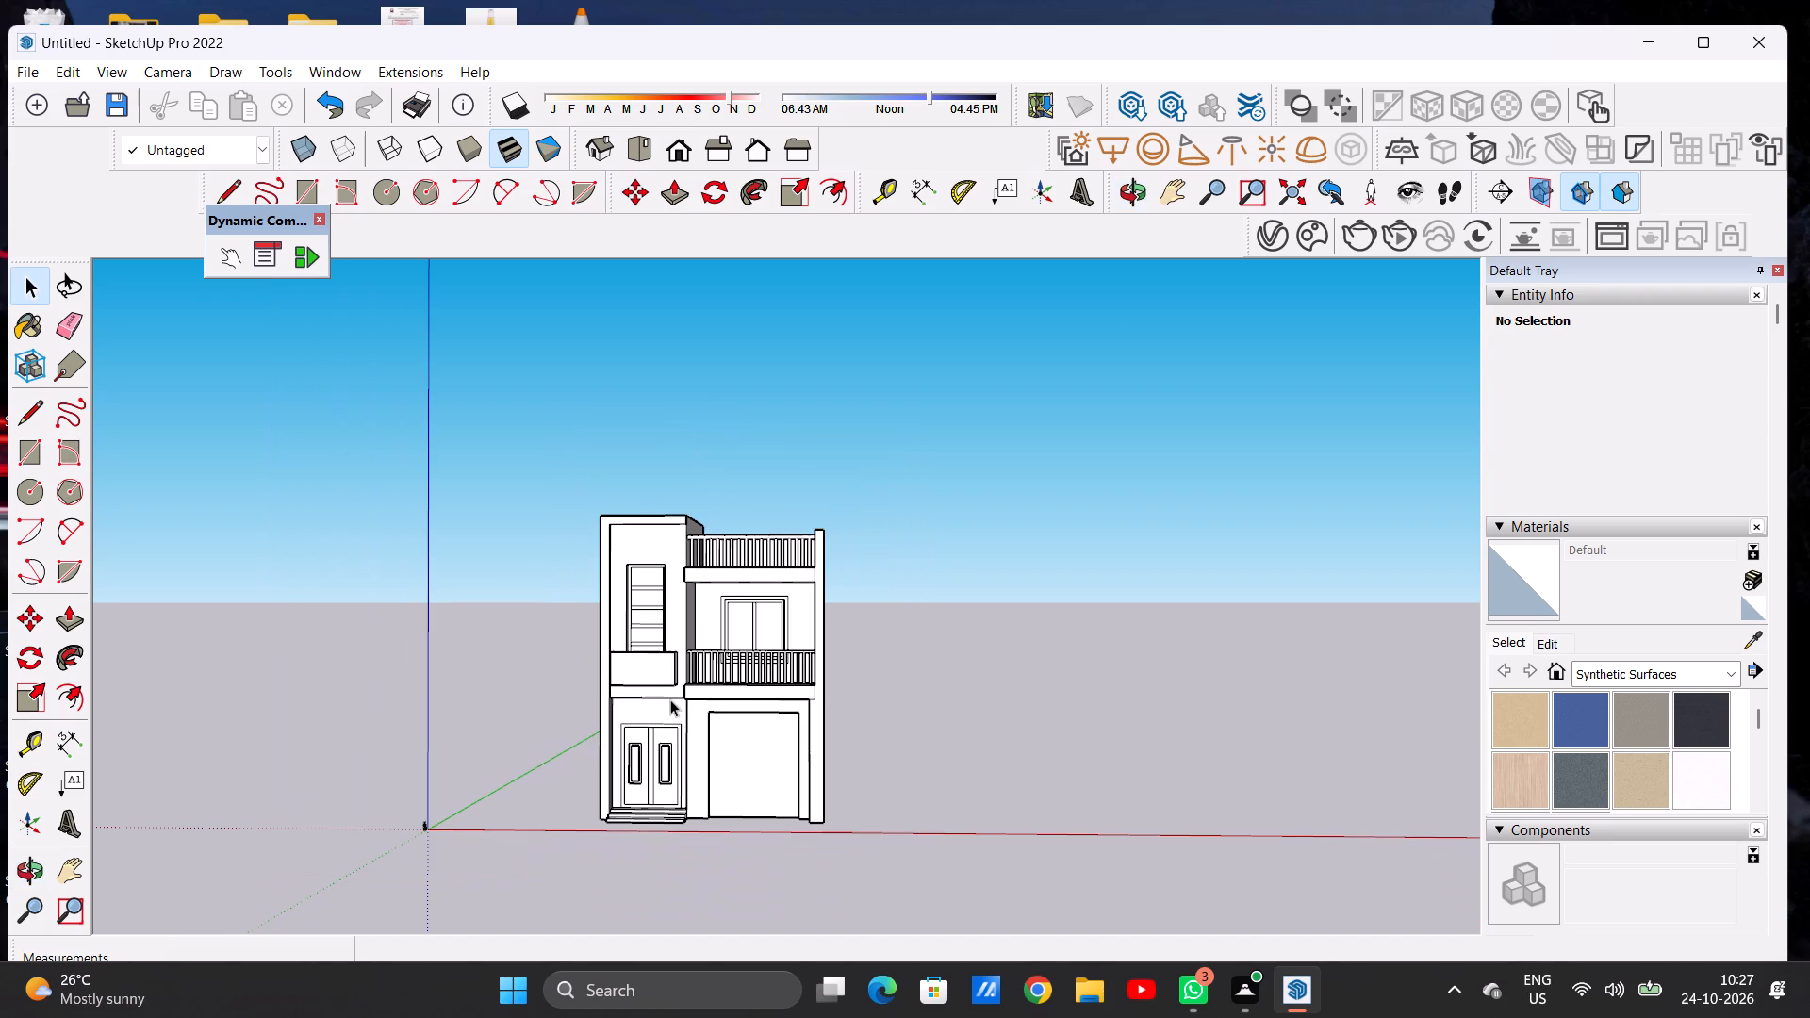
scroll(703, 704, down, 1)
middle_drag(843, 686, 880, 681)
middle_click(880, 681)
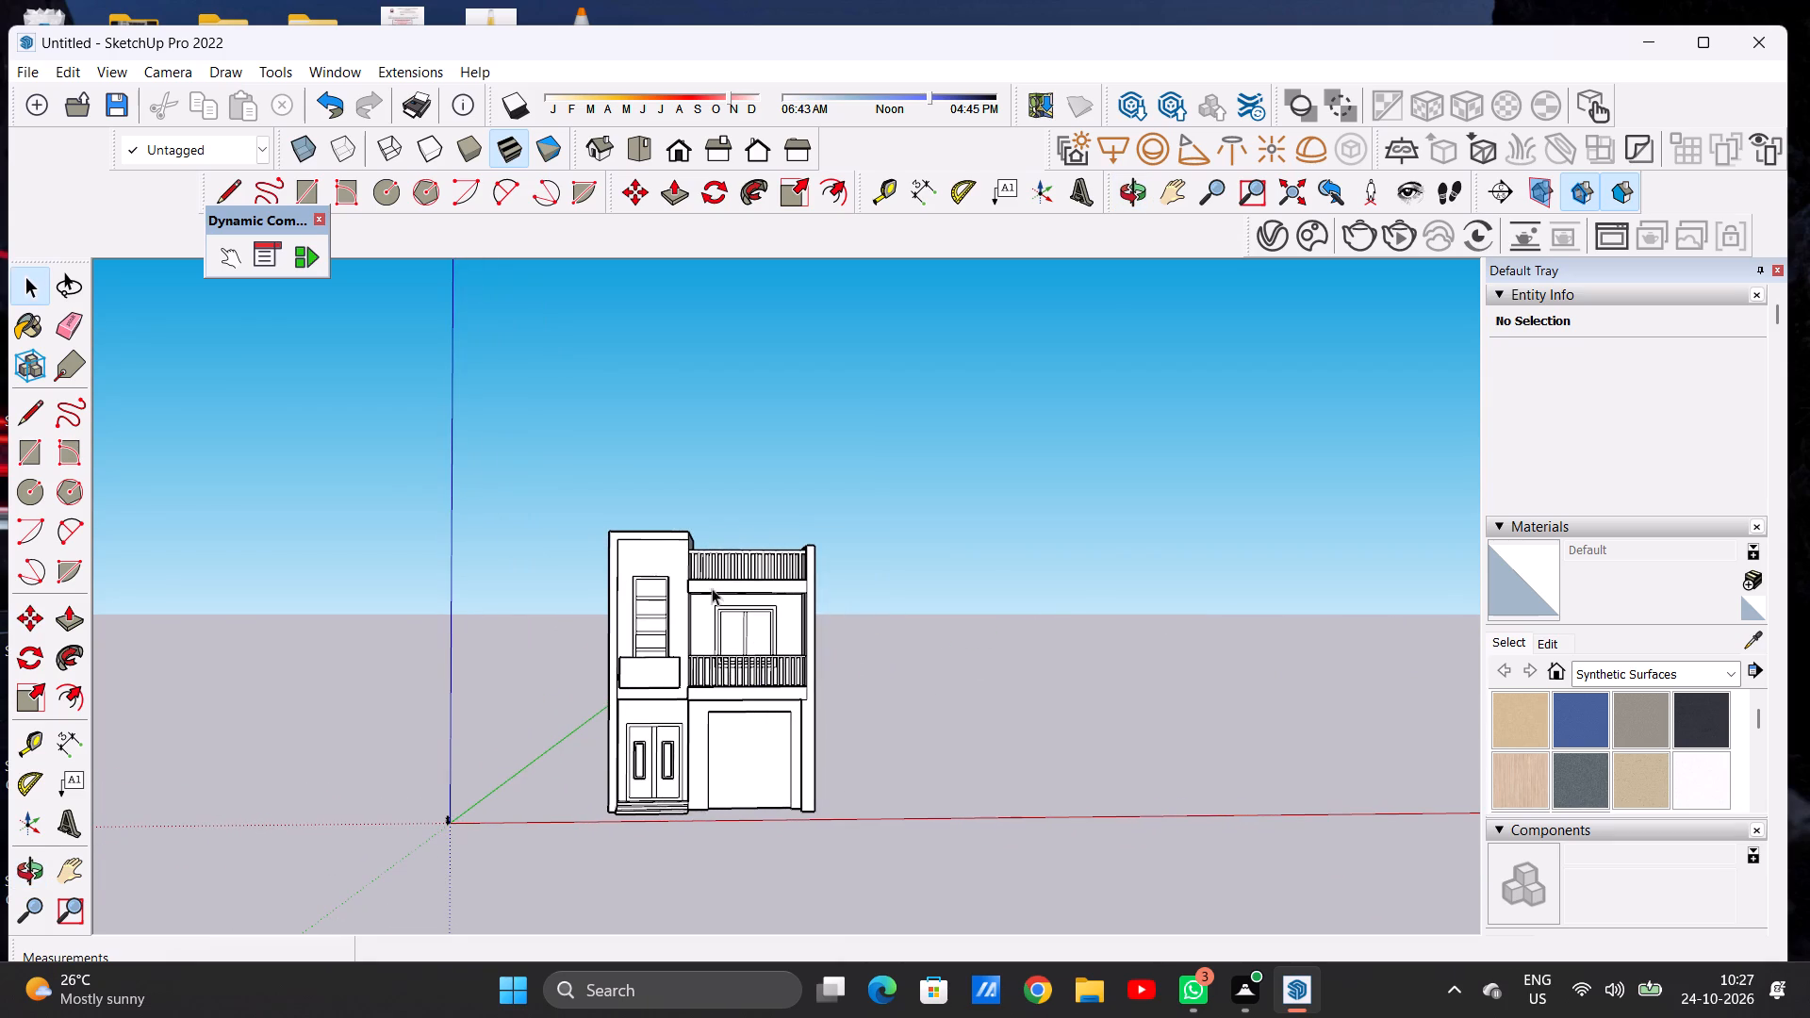
Push/Pull the top strip of the upper balcony slab, in front of the railing, down about 4' 8".
scroll(696, 582, up, 6)
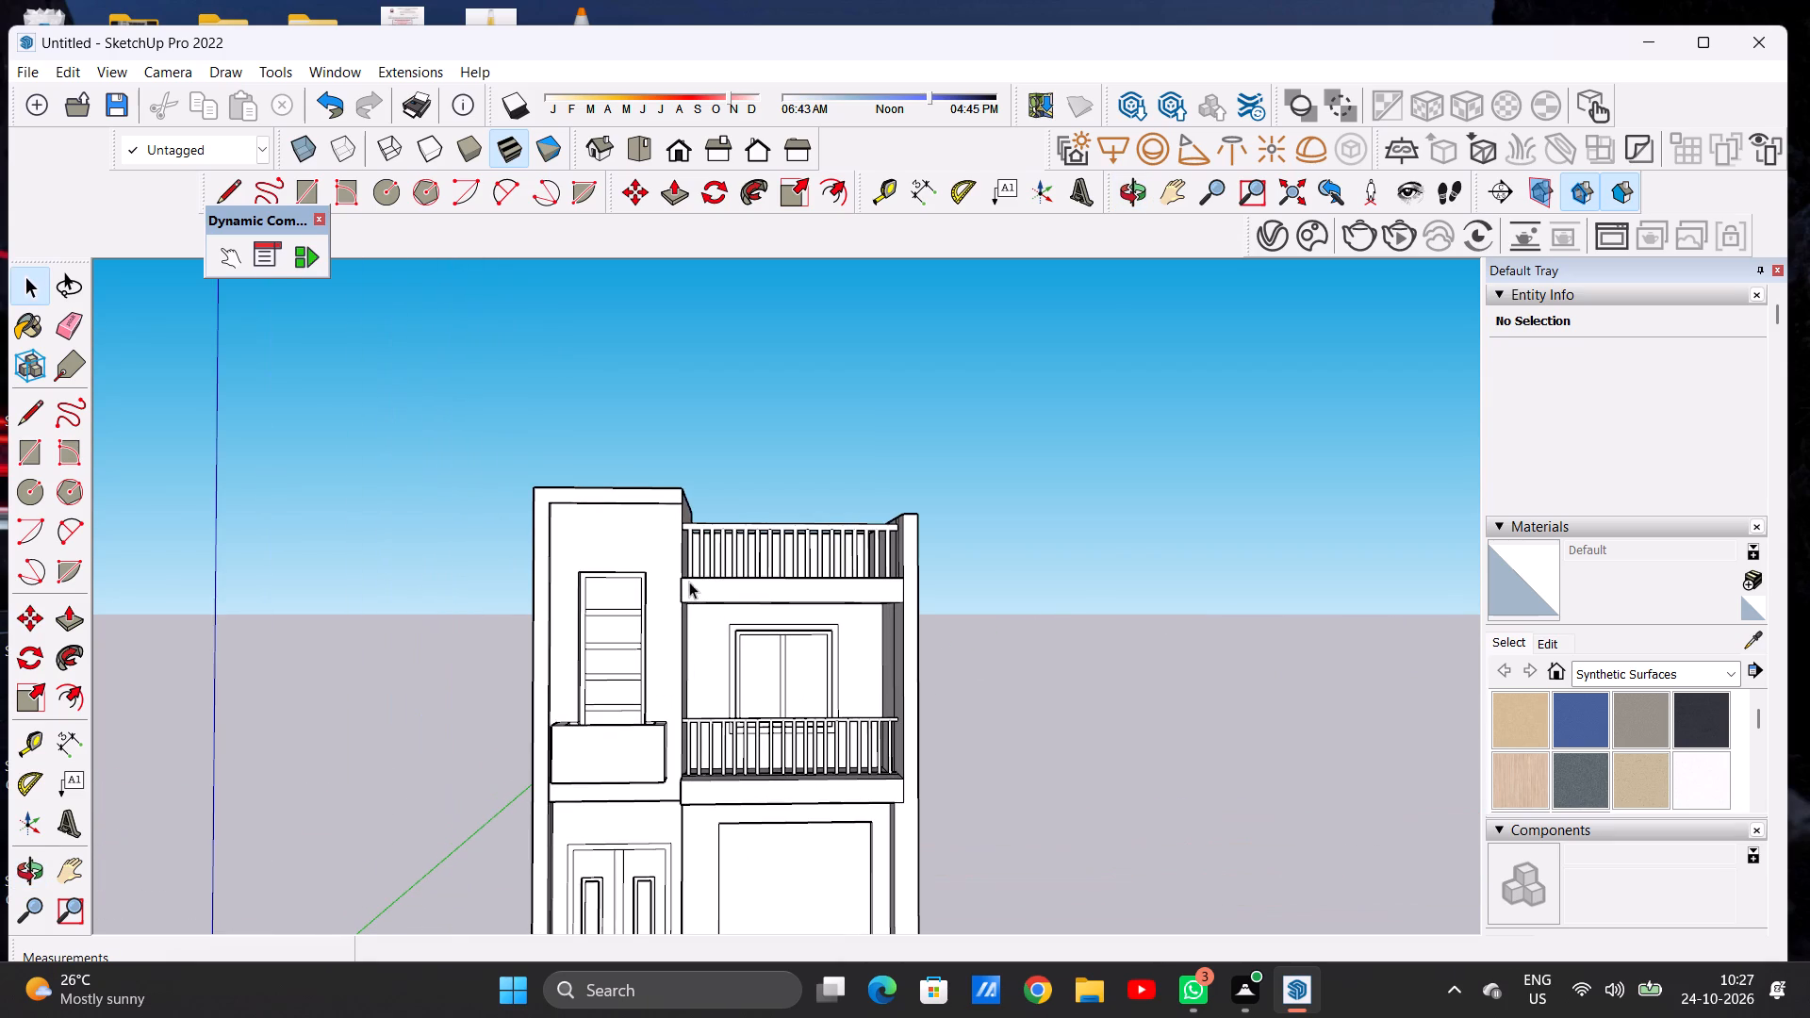
scroll(730, 571, up, 5)
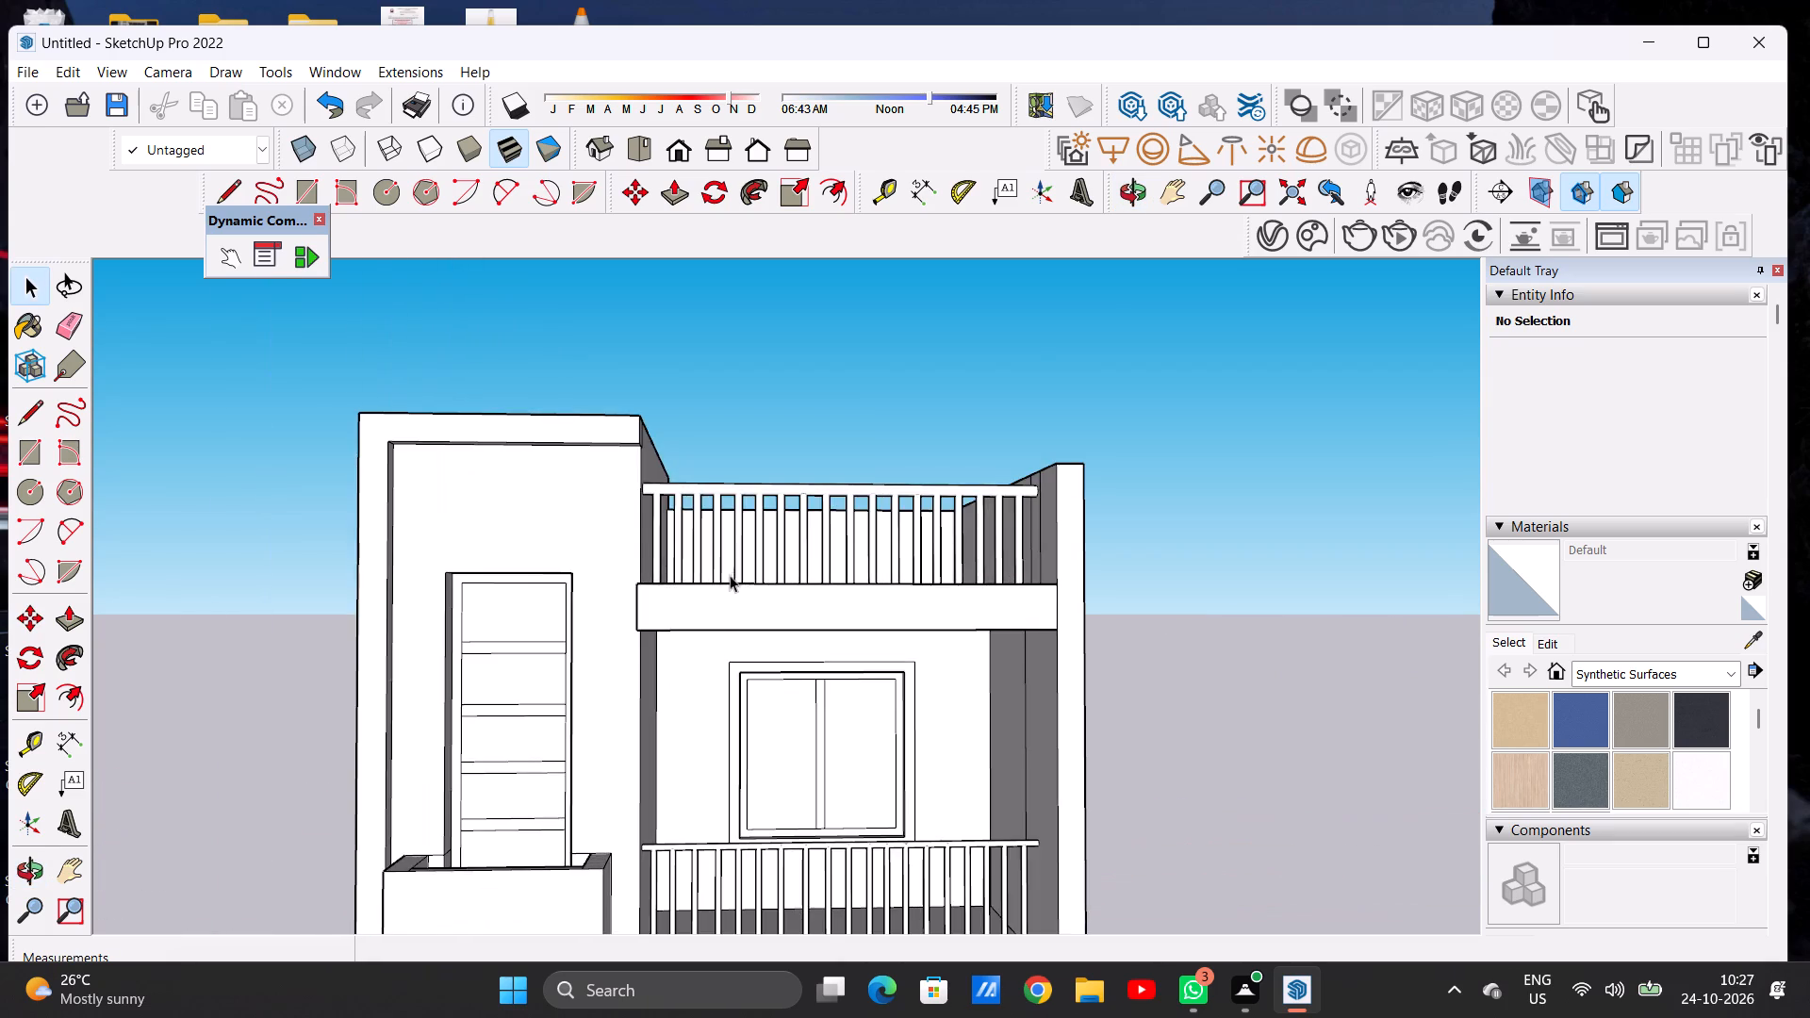
middle_drag(725, 614, 443, 786)
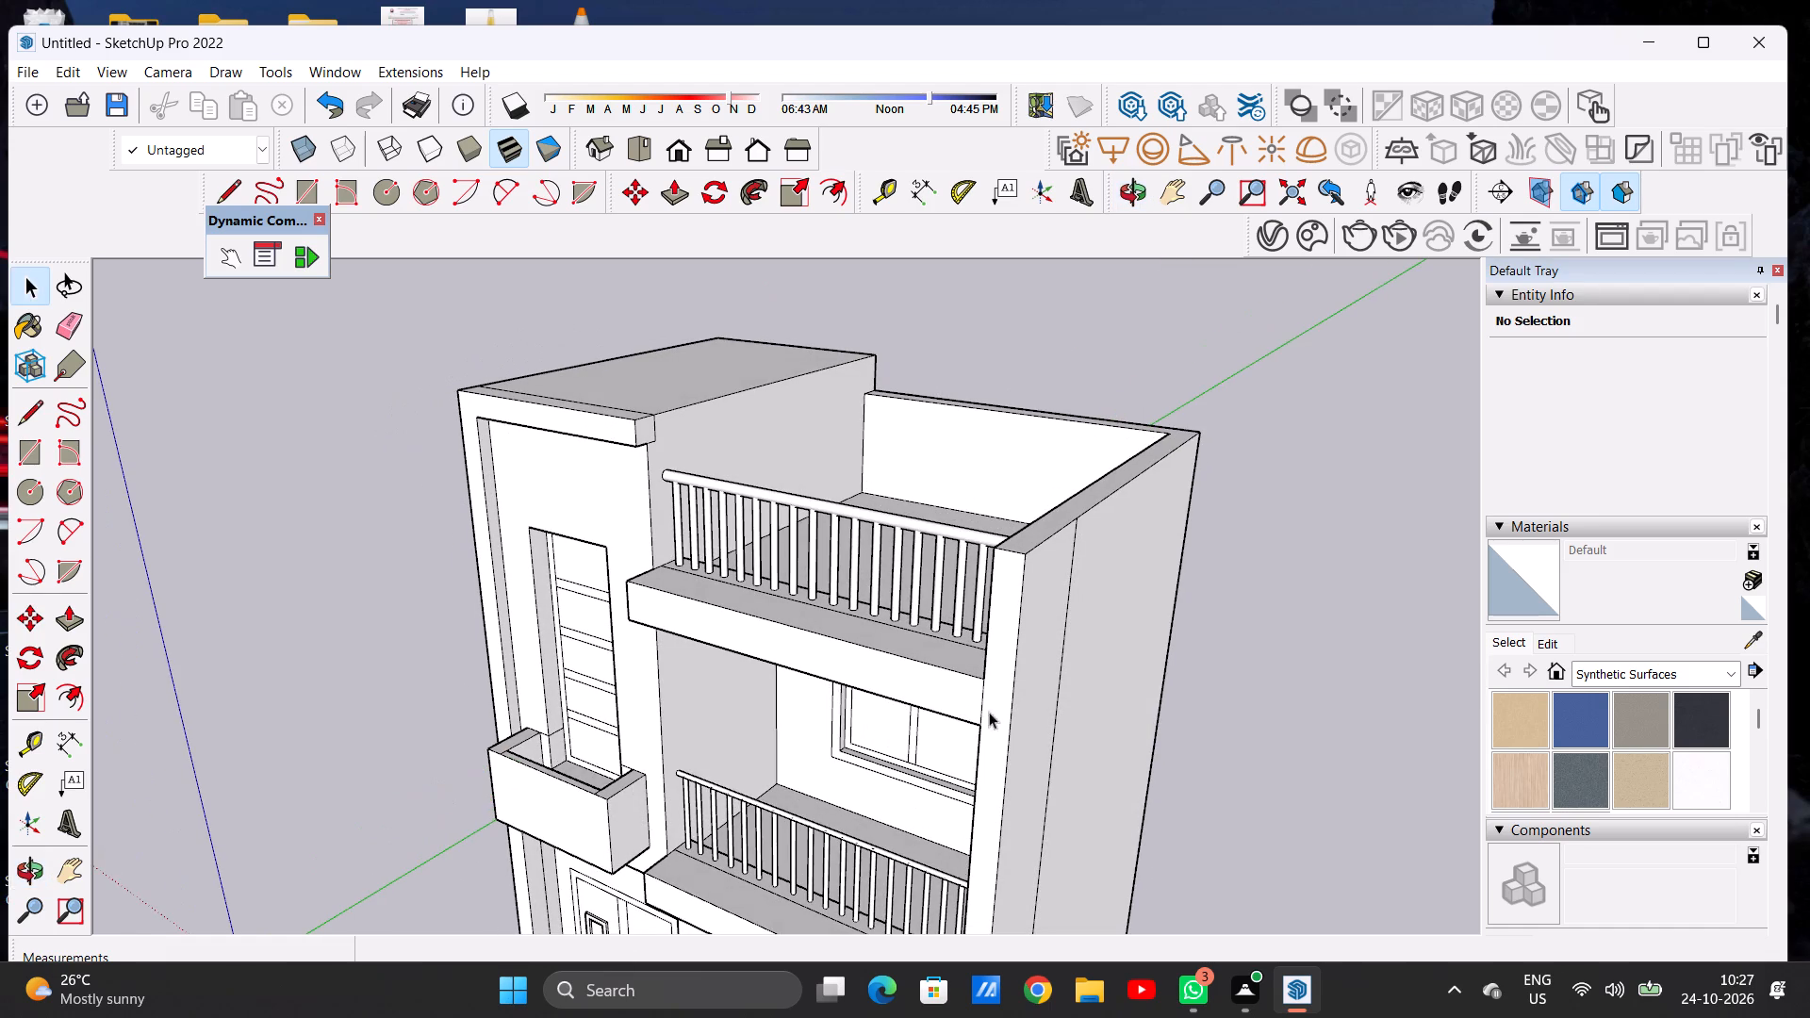
scroll(940, 693, up, 8)
middle_drag(877, 680, 976, 671)
scroll(992, 648, up, 1)
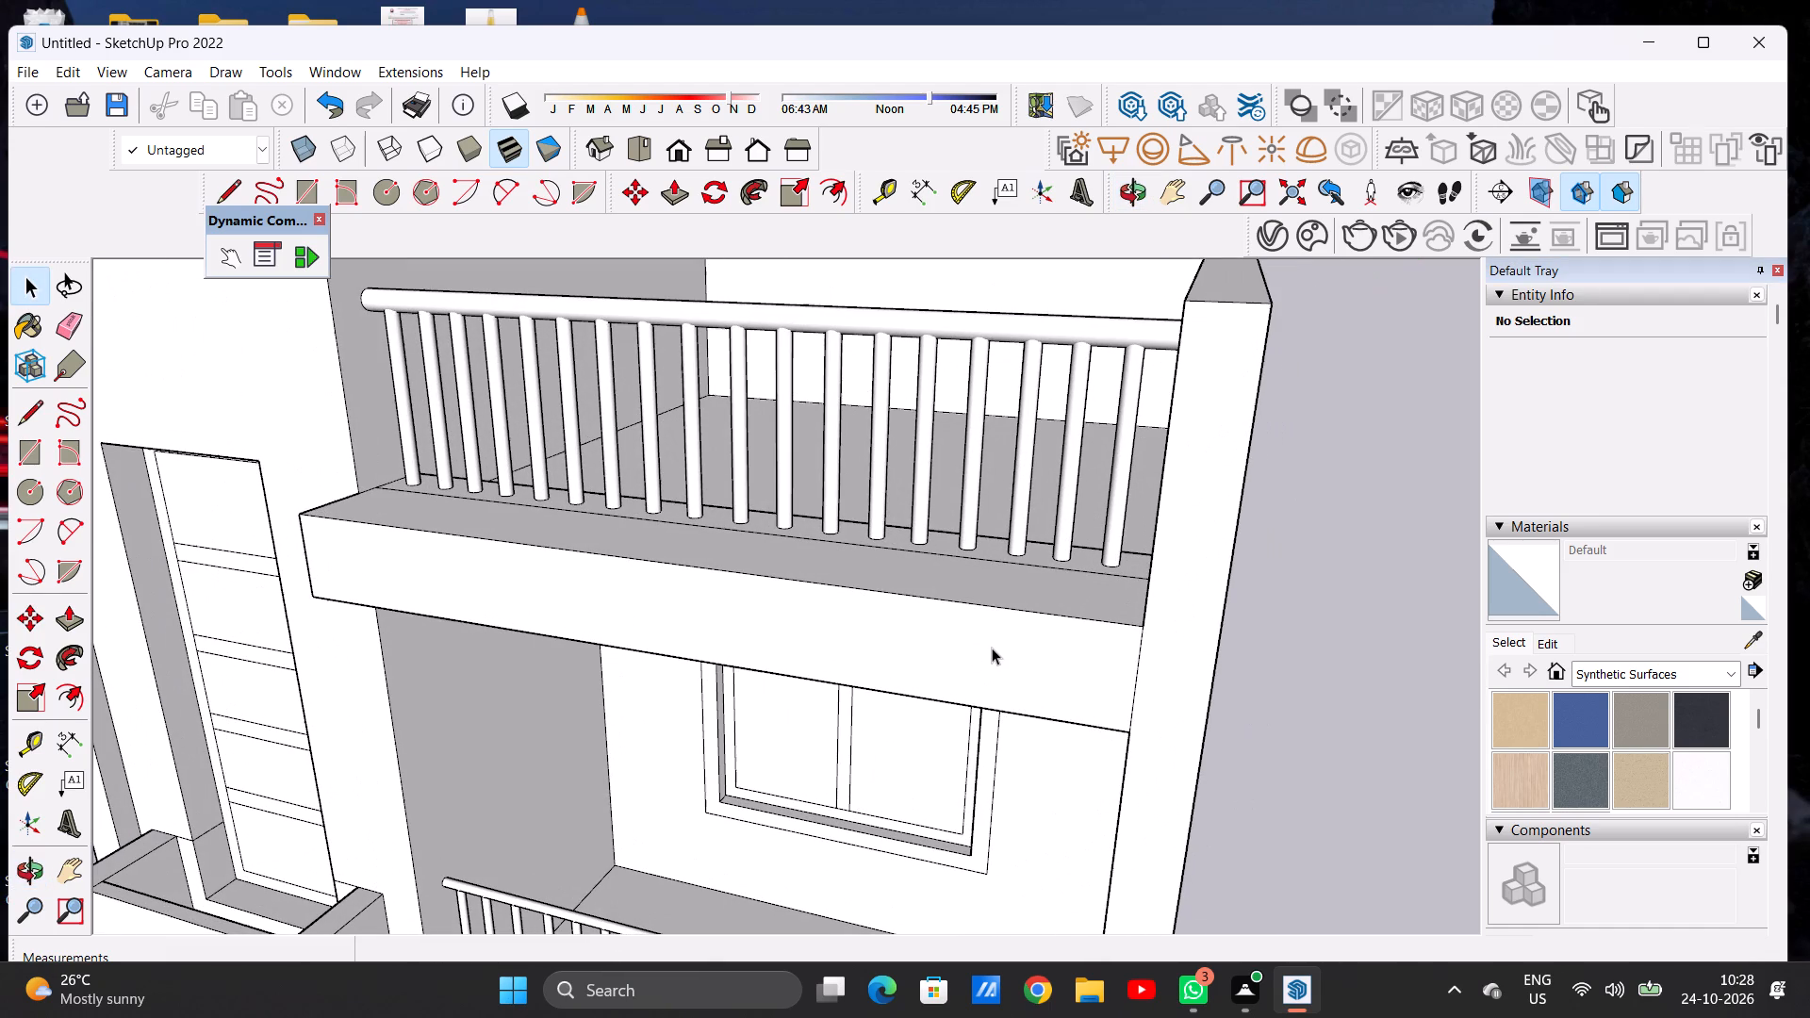
key(p)
scroll(1080, 583, up, 5)
click(1094, 620)
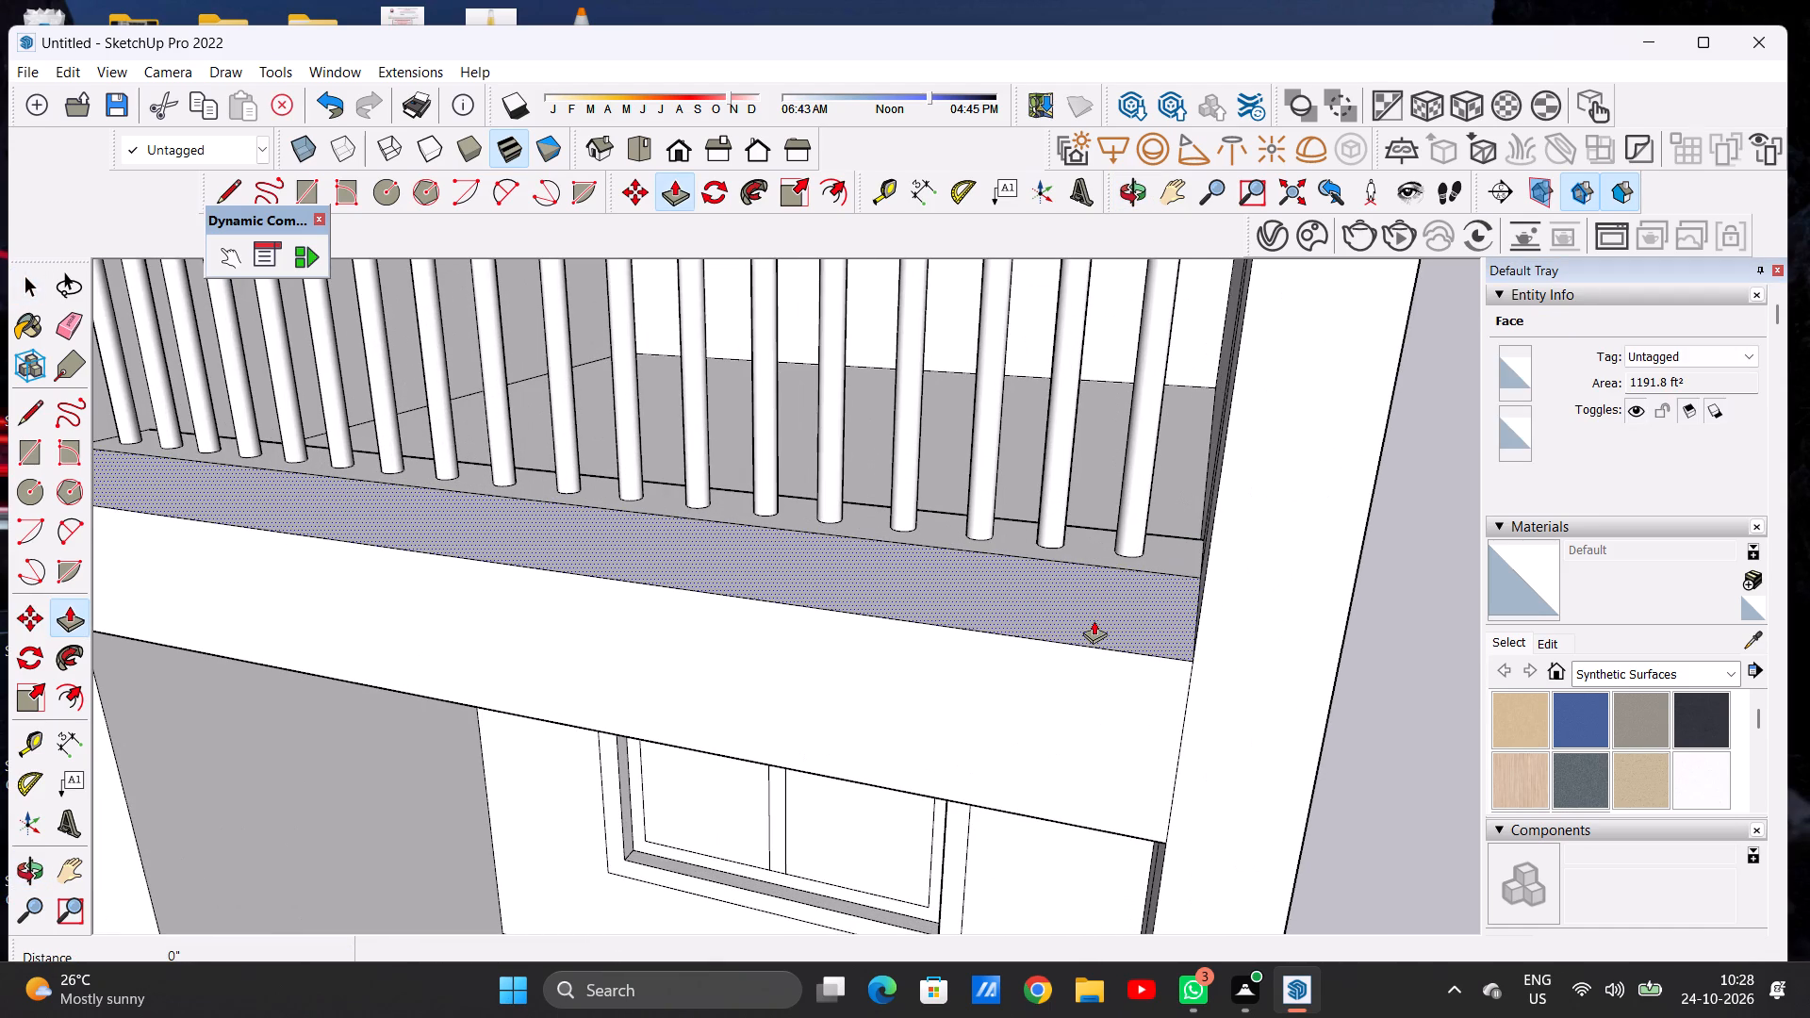
click(1094, 726)
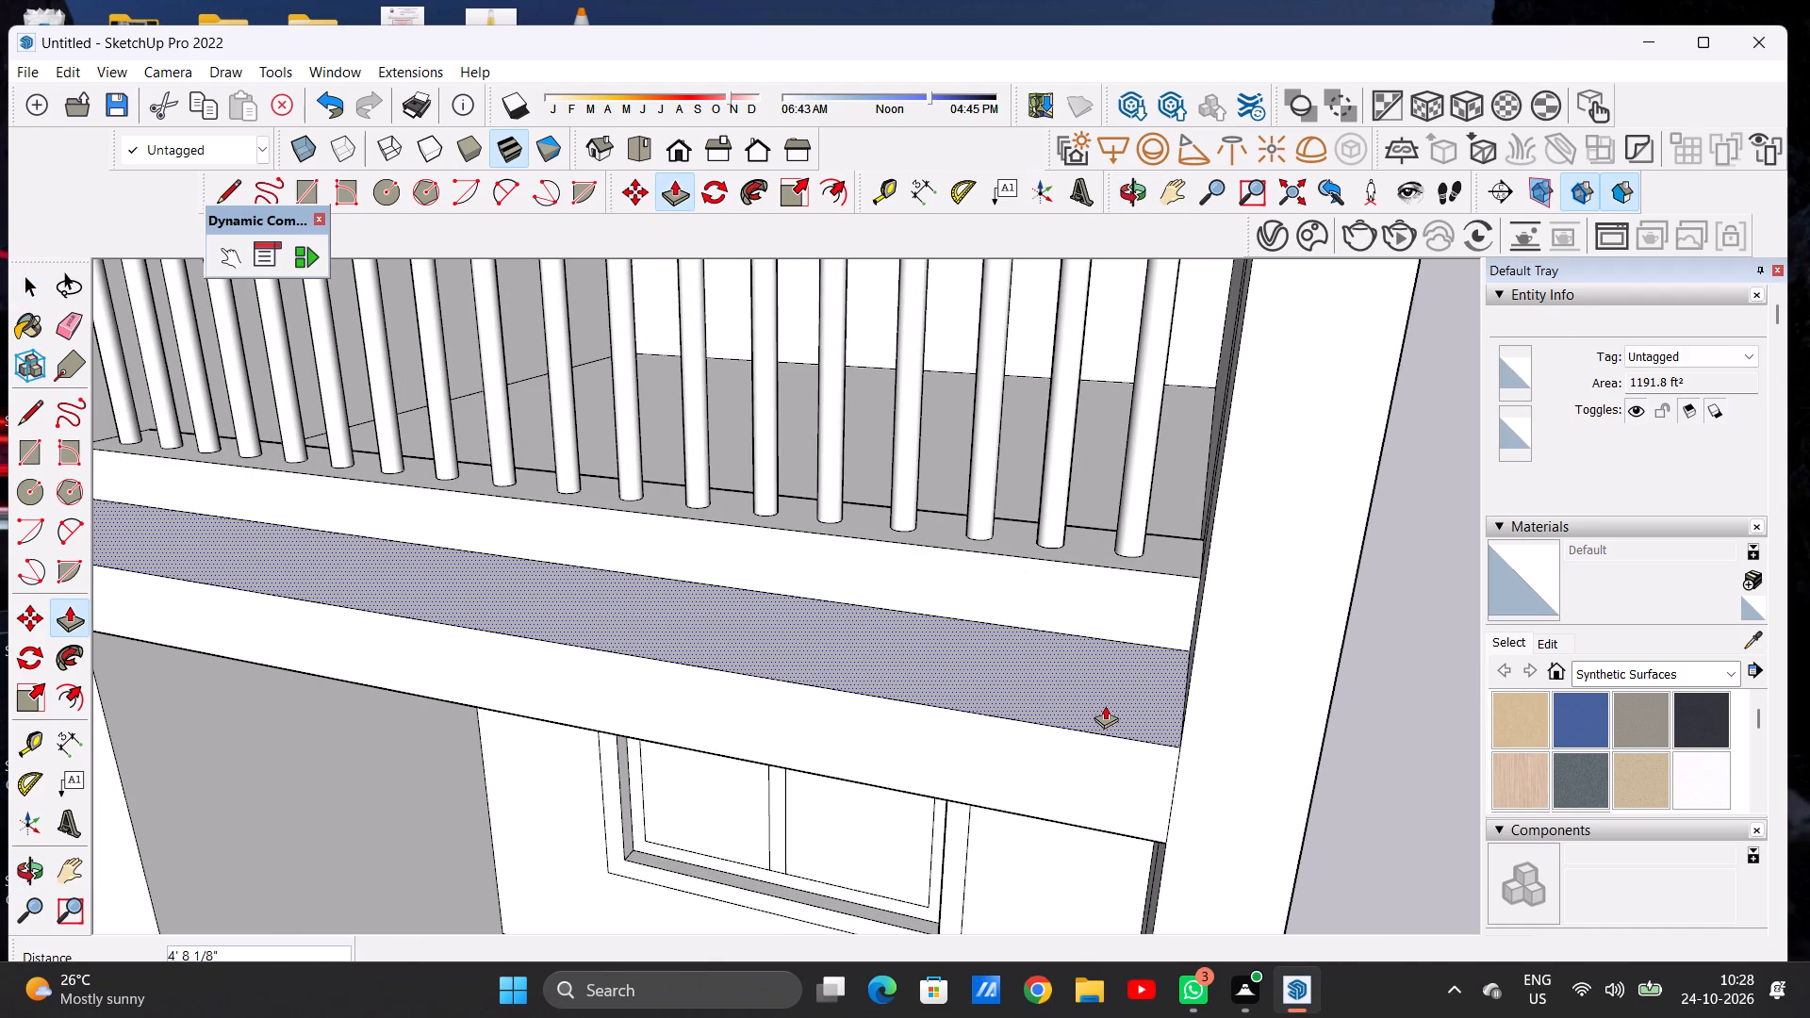
Push/Pull the lowered strip back up about 1' 5" plus a further 4", leaving a first band line on the slab front.
click(1105, 705)
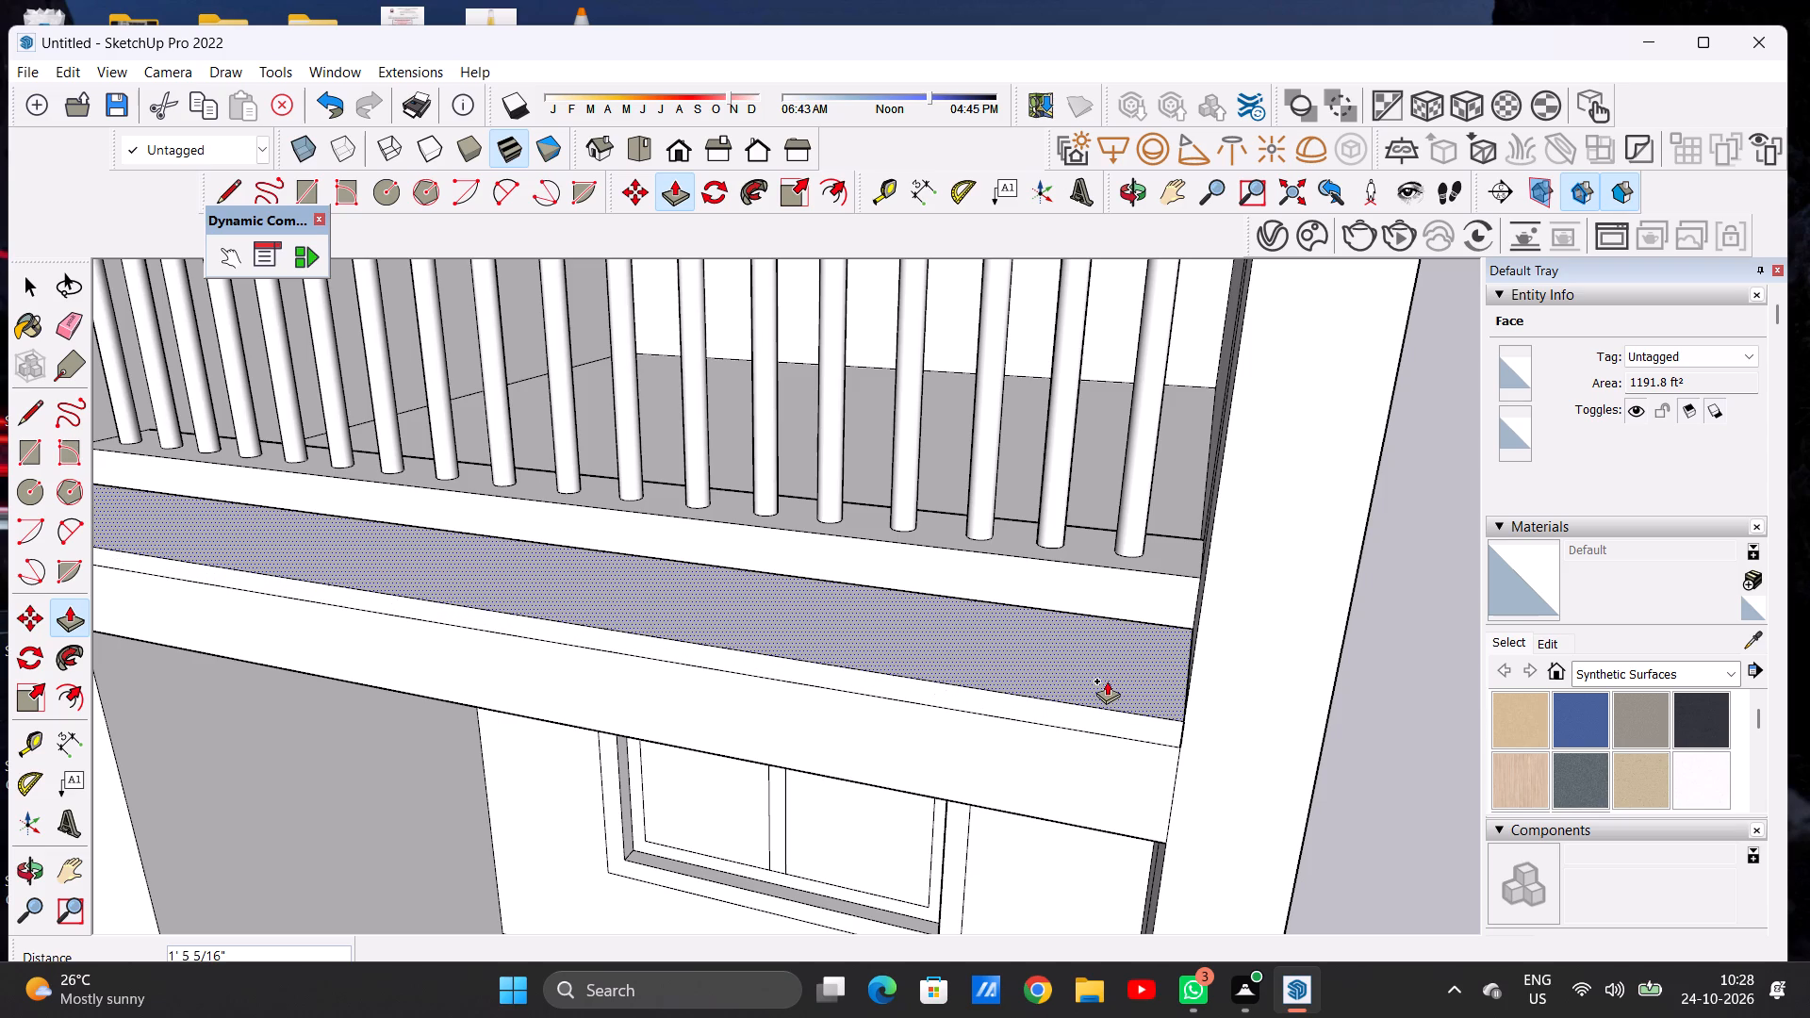
click(1107, 681)
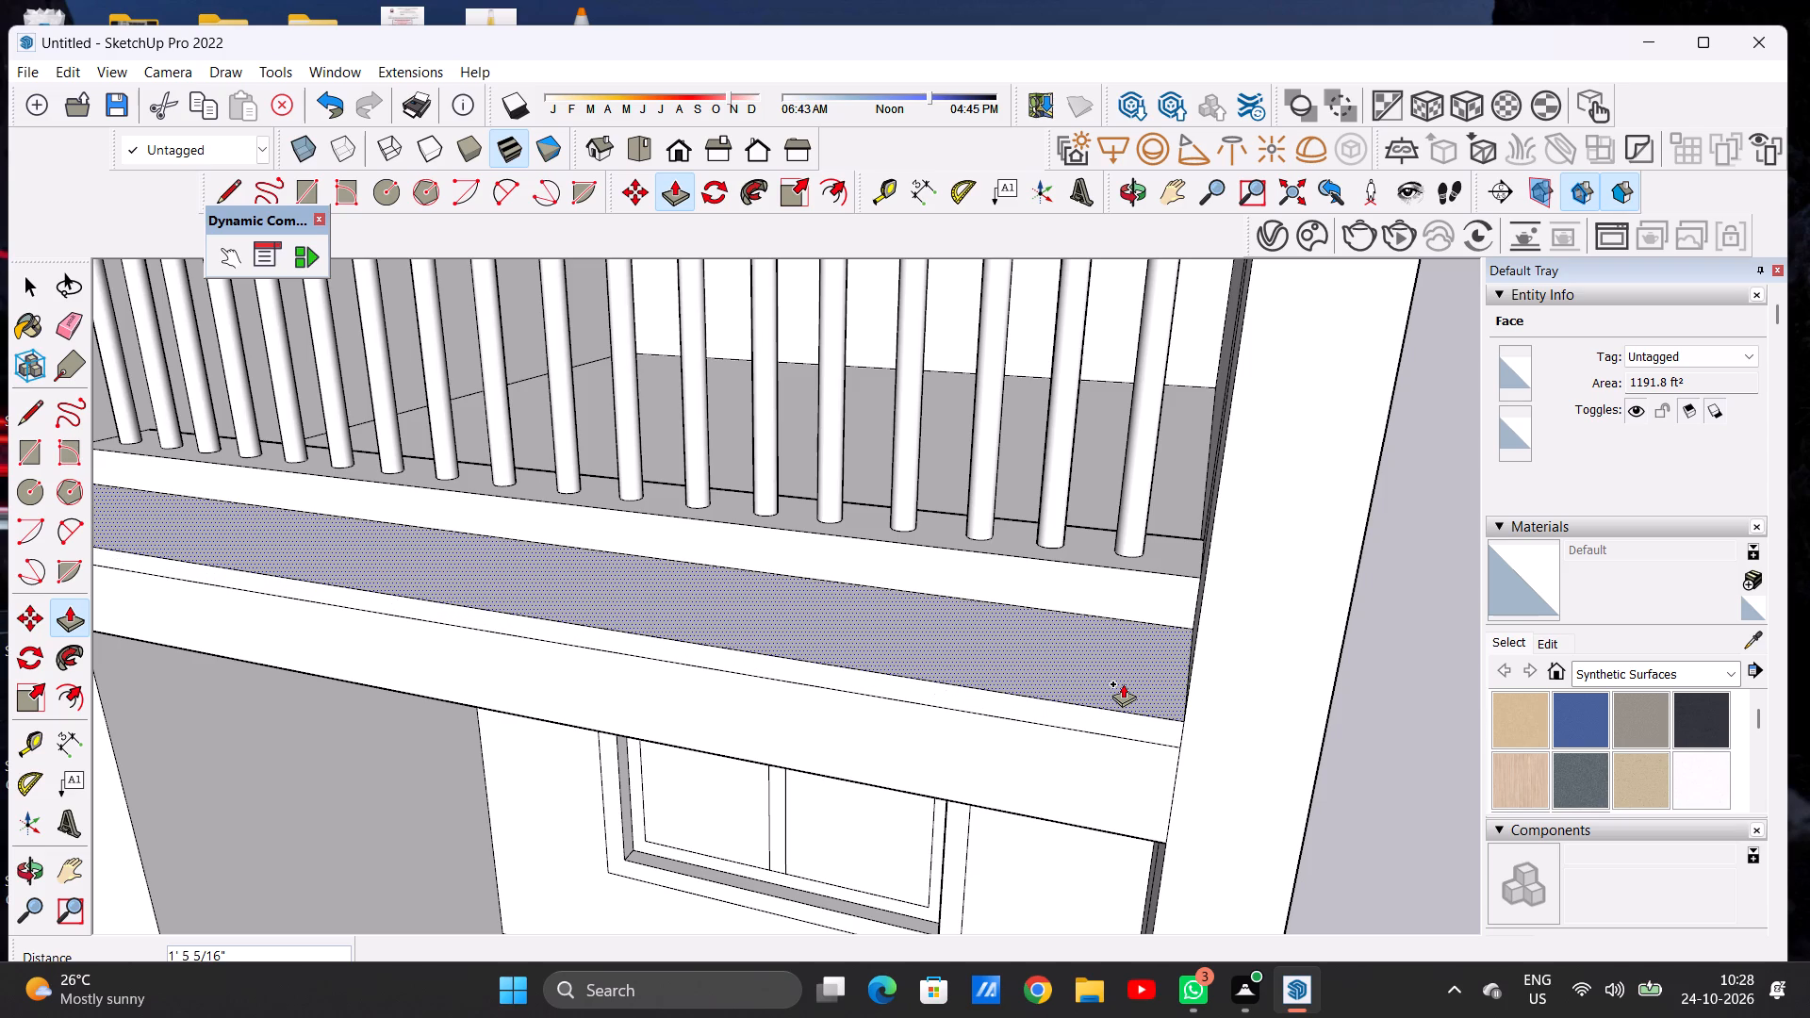
click(1123, 683)
key(space)
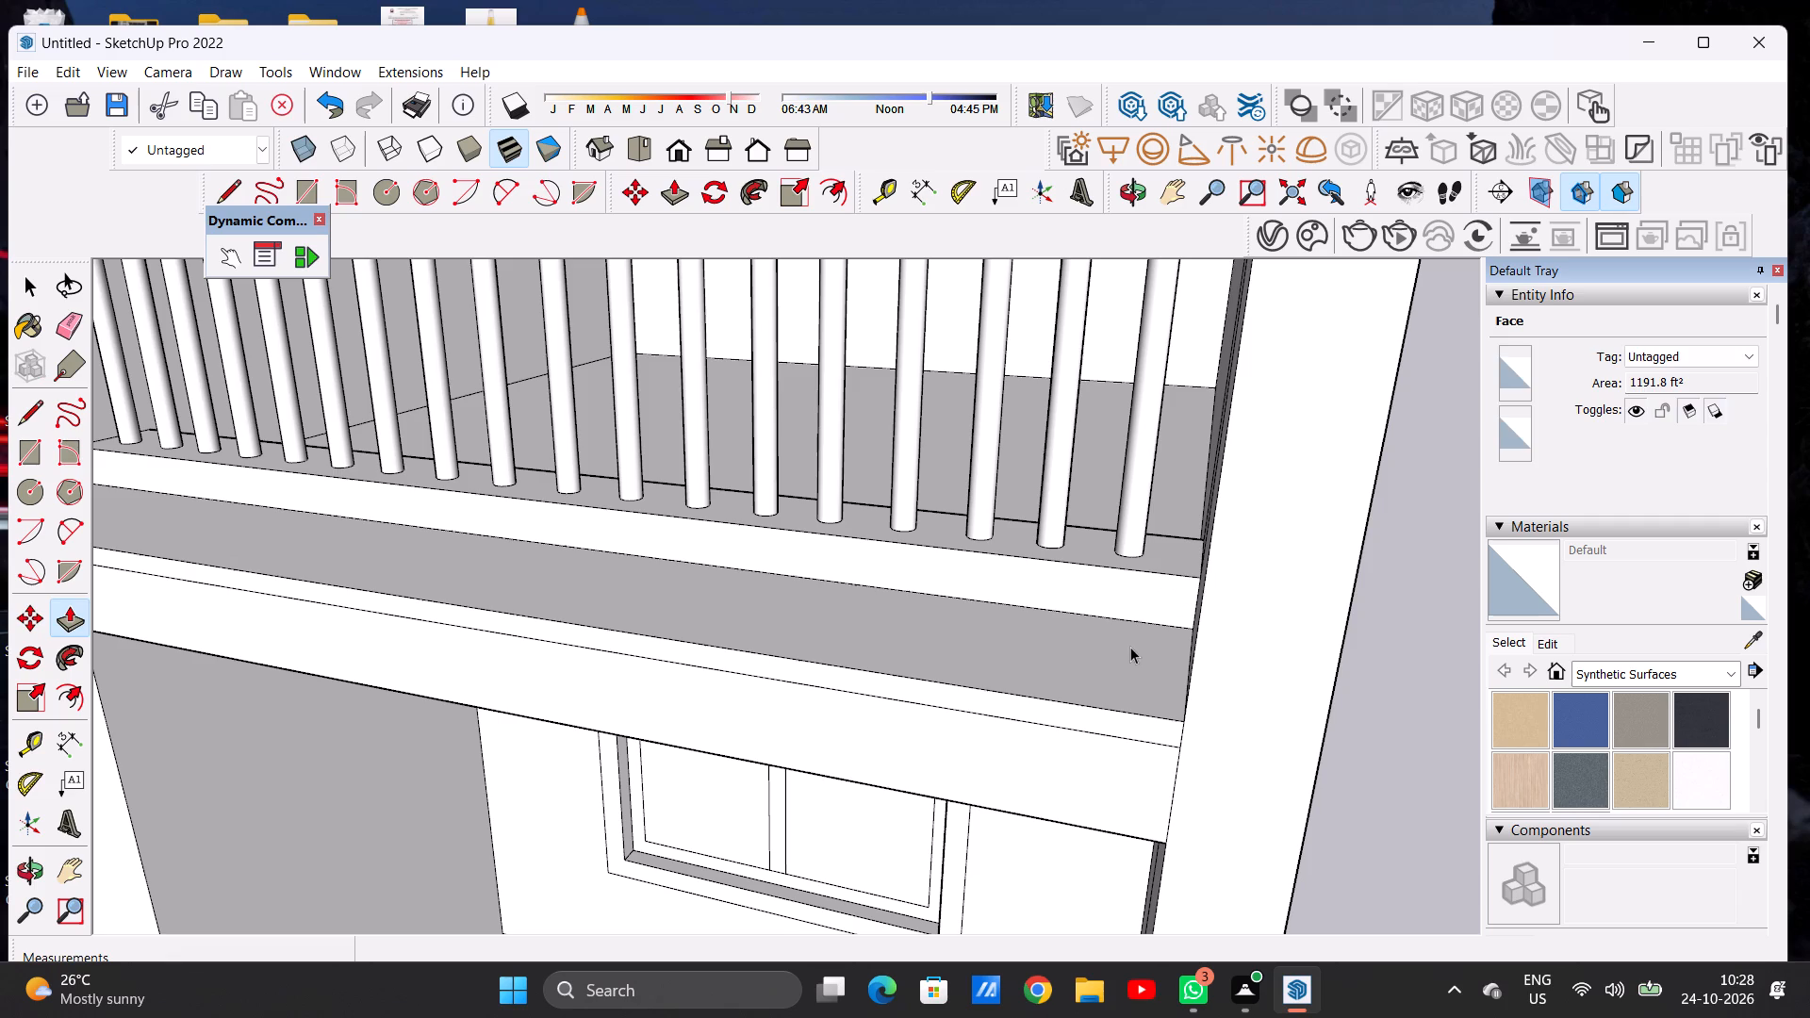
key(p)
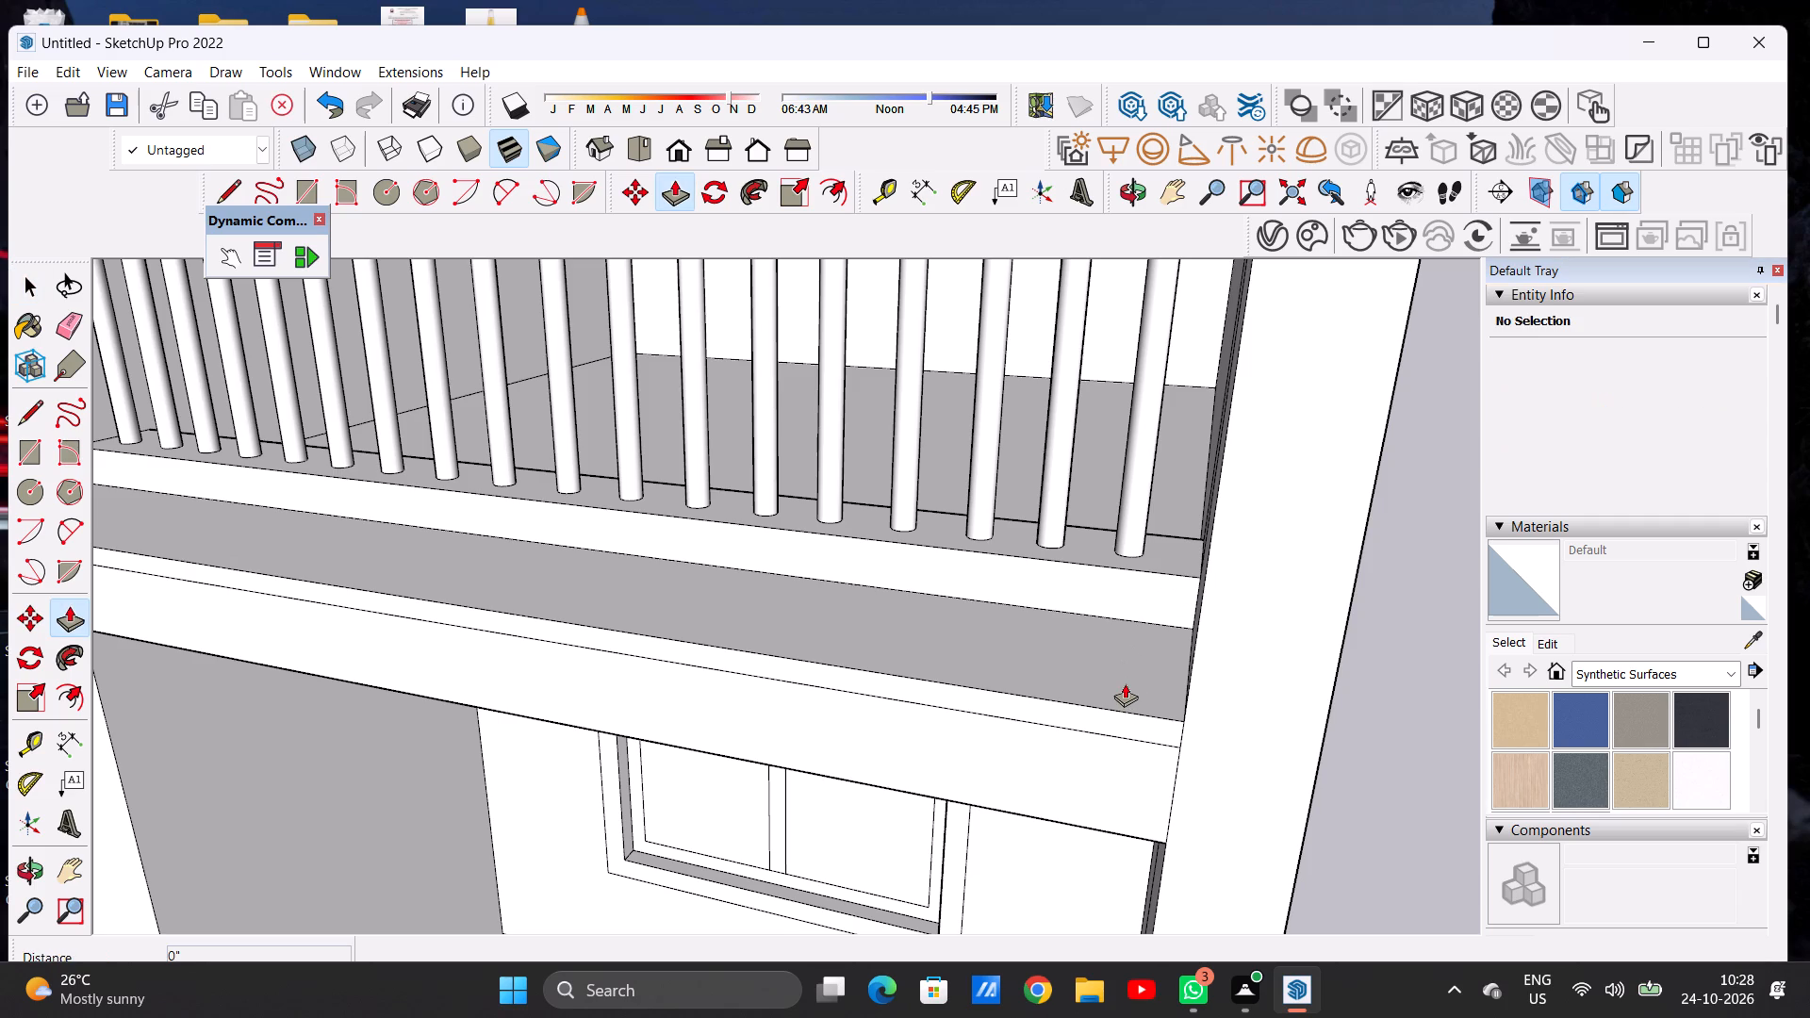
click(1125, 683)
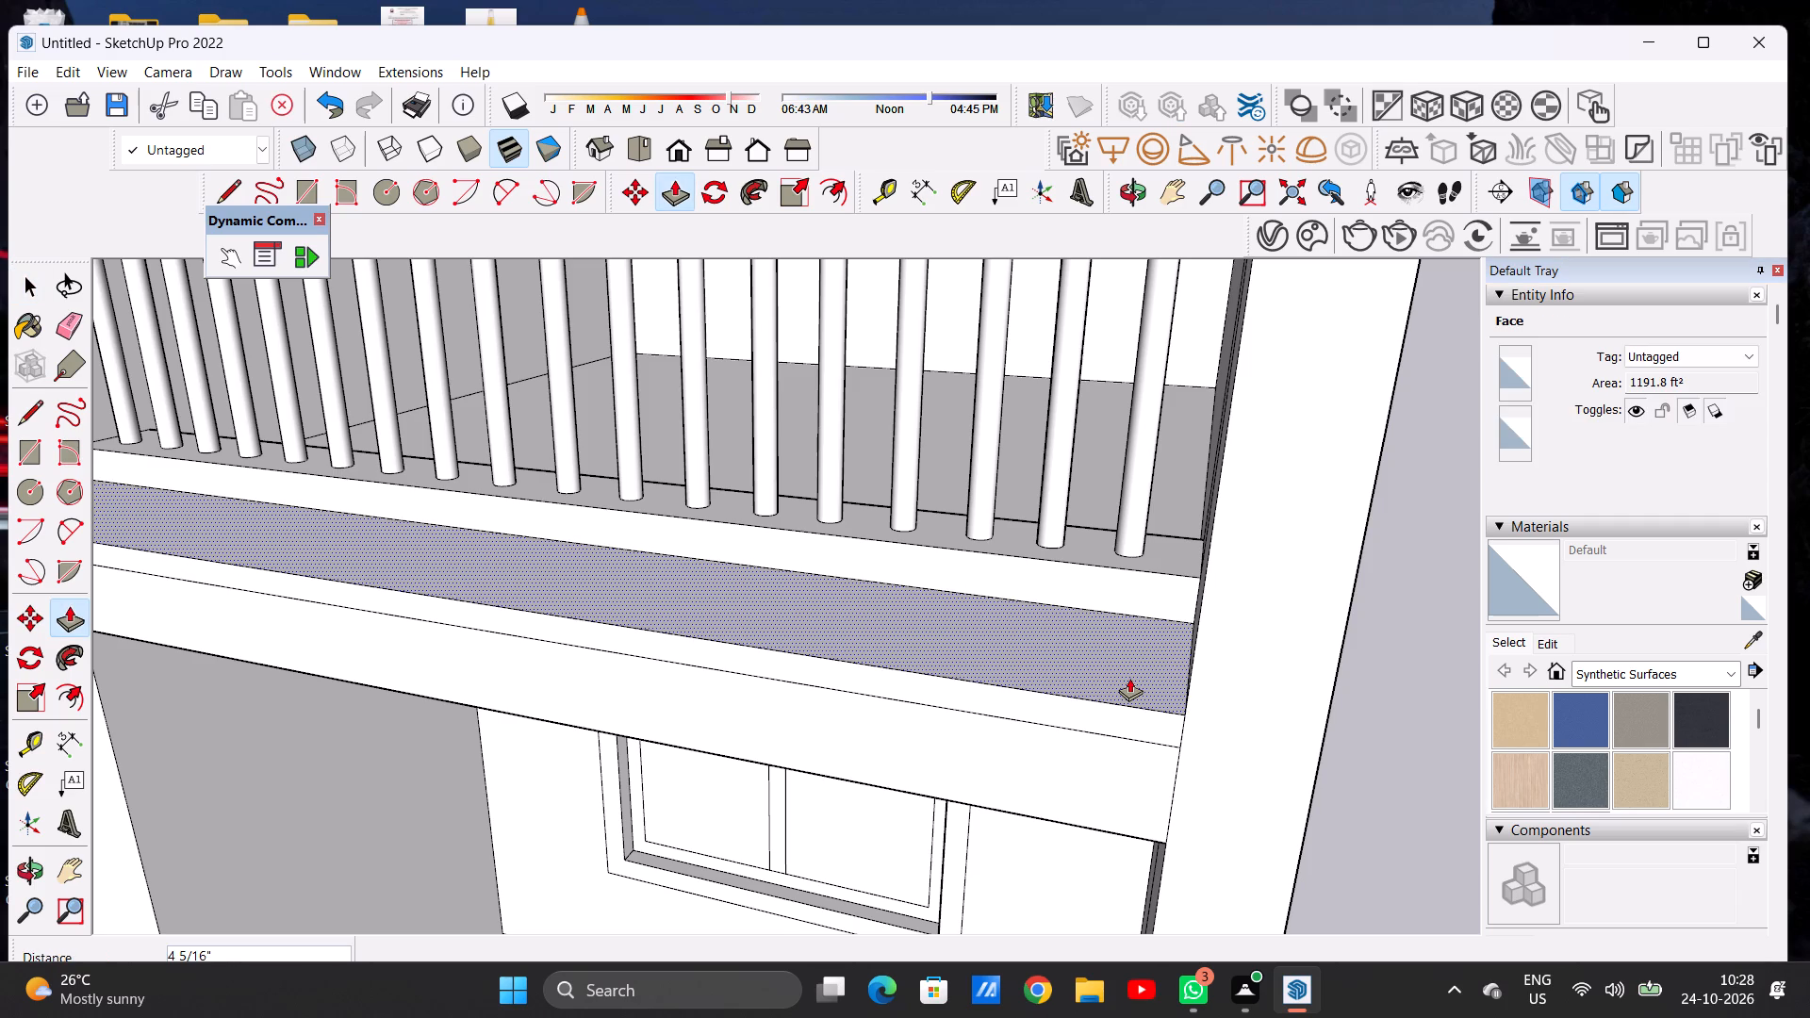
click(1129, 678)
Push/Pull the strip up another 1' 6" or so to form a second band on the slab front.
click(1129, 678)
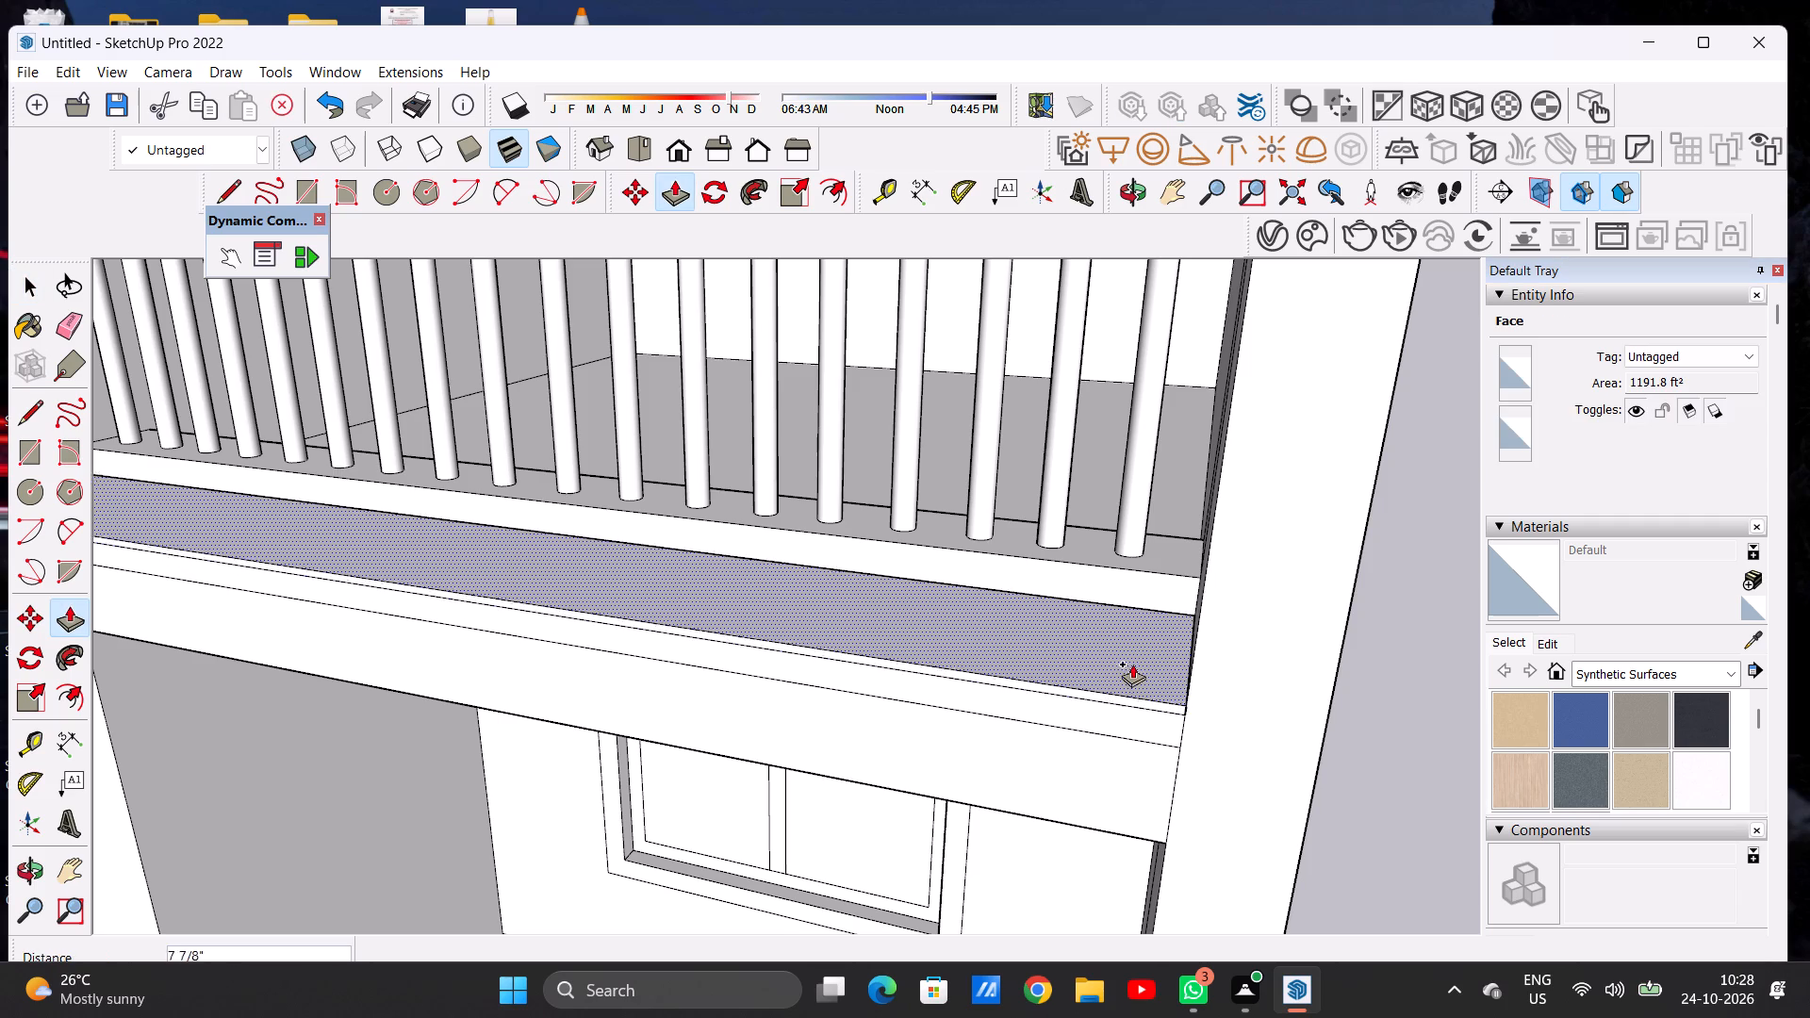
click(1134, 652)
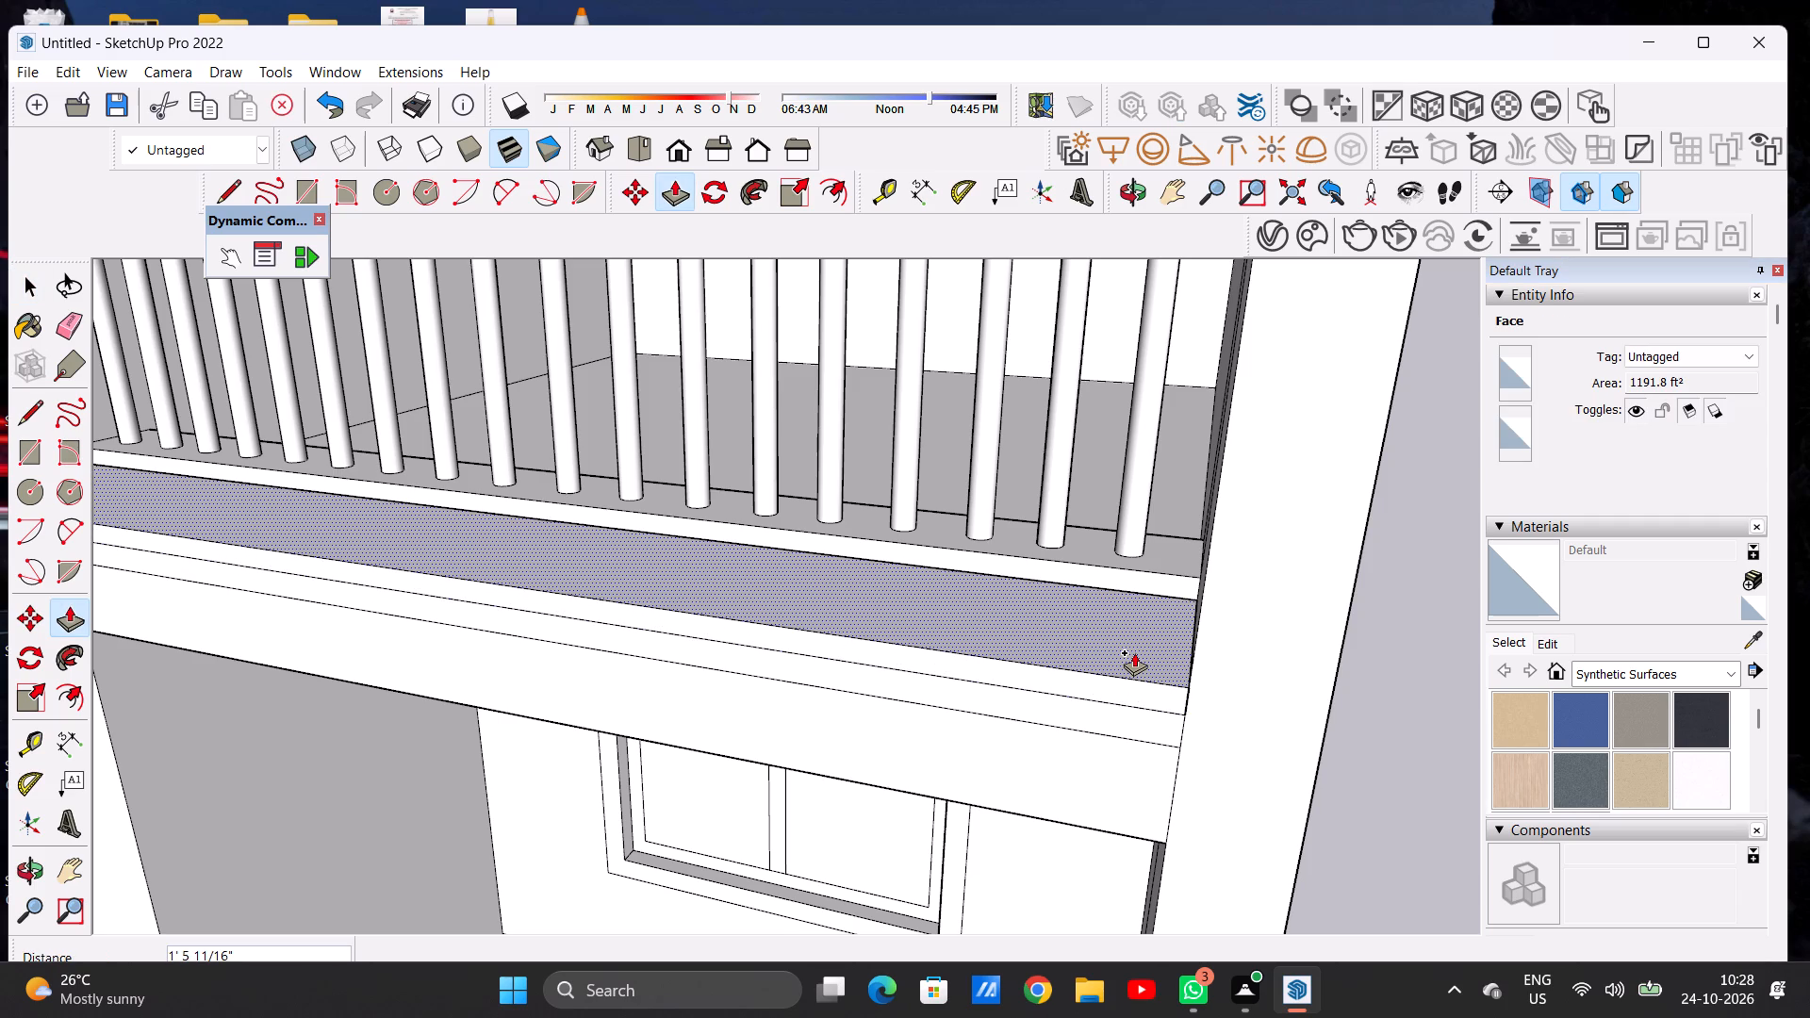
click(1140, 648)
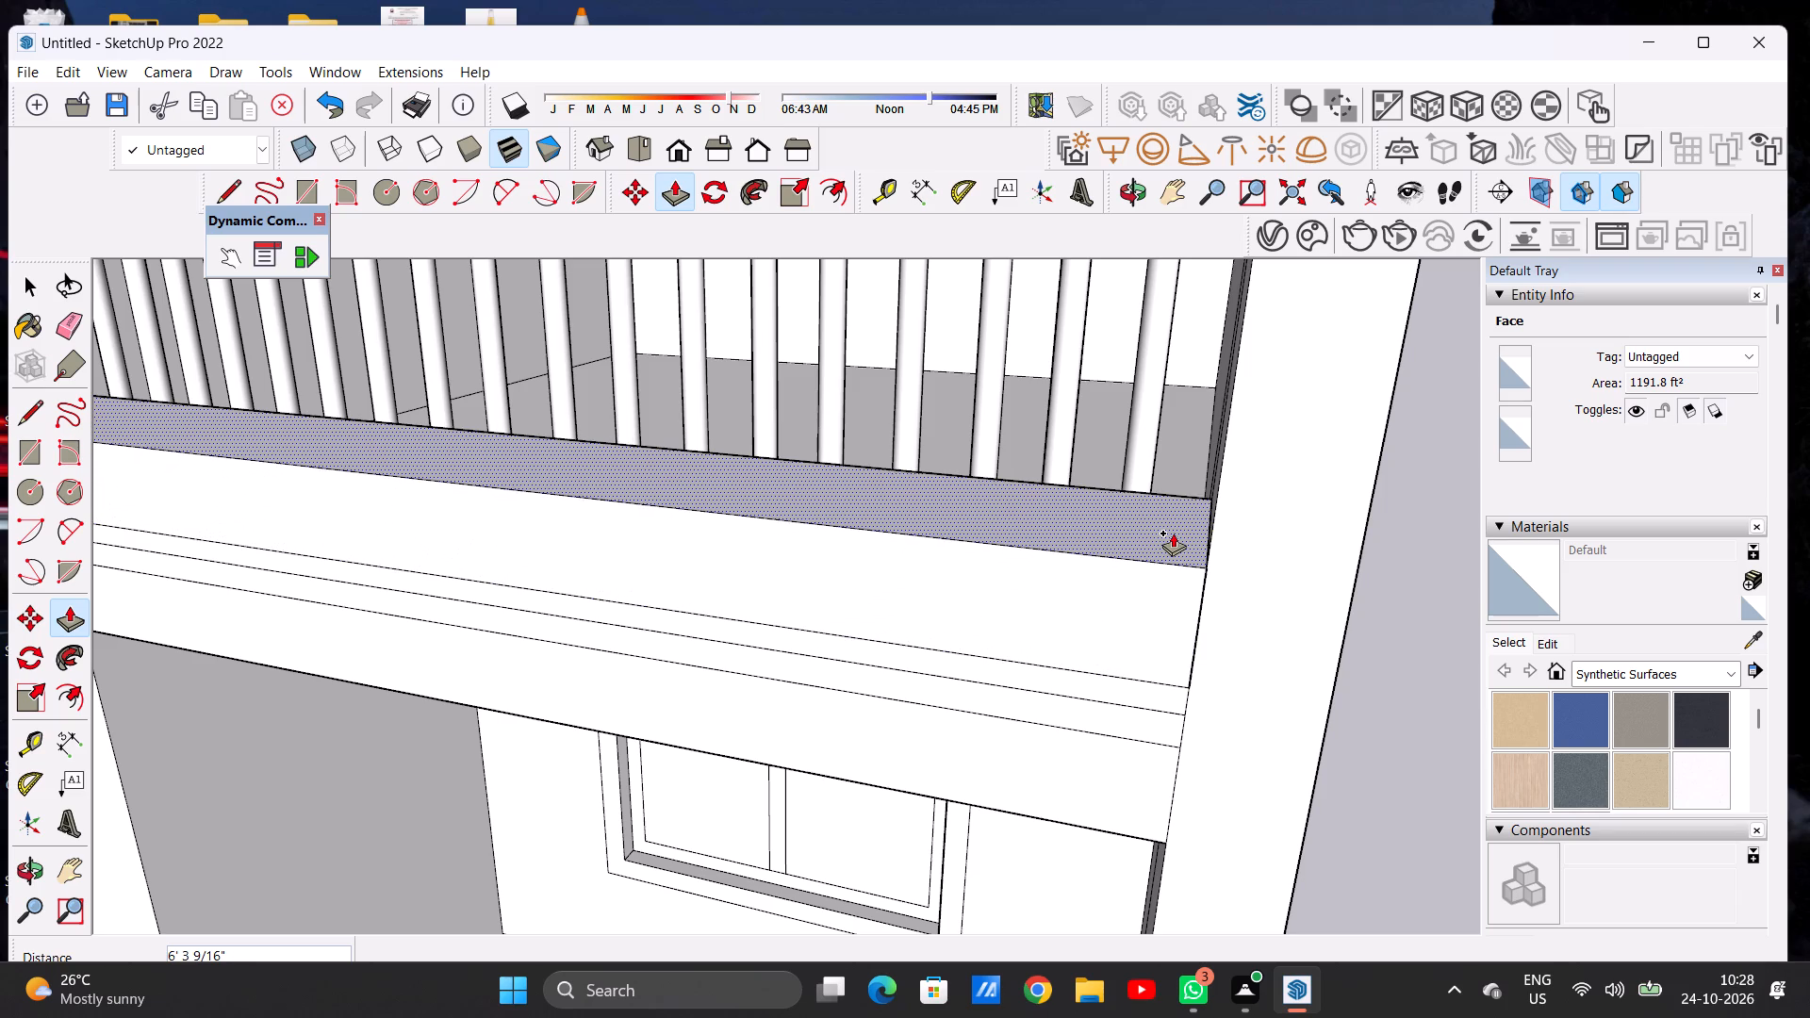
key(space)
Push/Pull the strip up the remaining 1' 5" or so, level with the railing base, forming a third band.
scroll(1082, 640, down, 6)
middle_drag(985, 618, 929, 624)
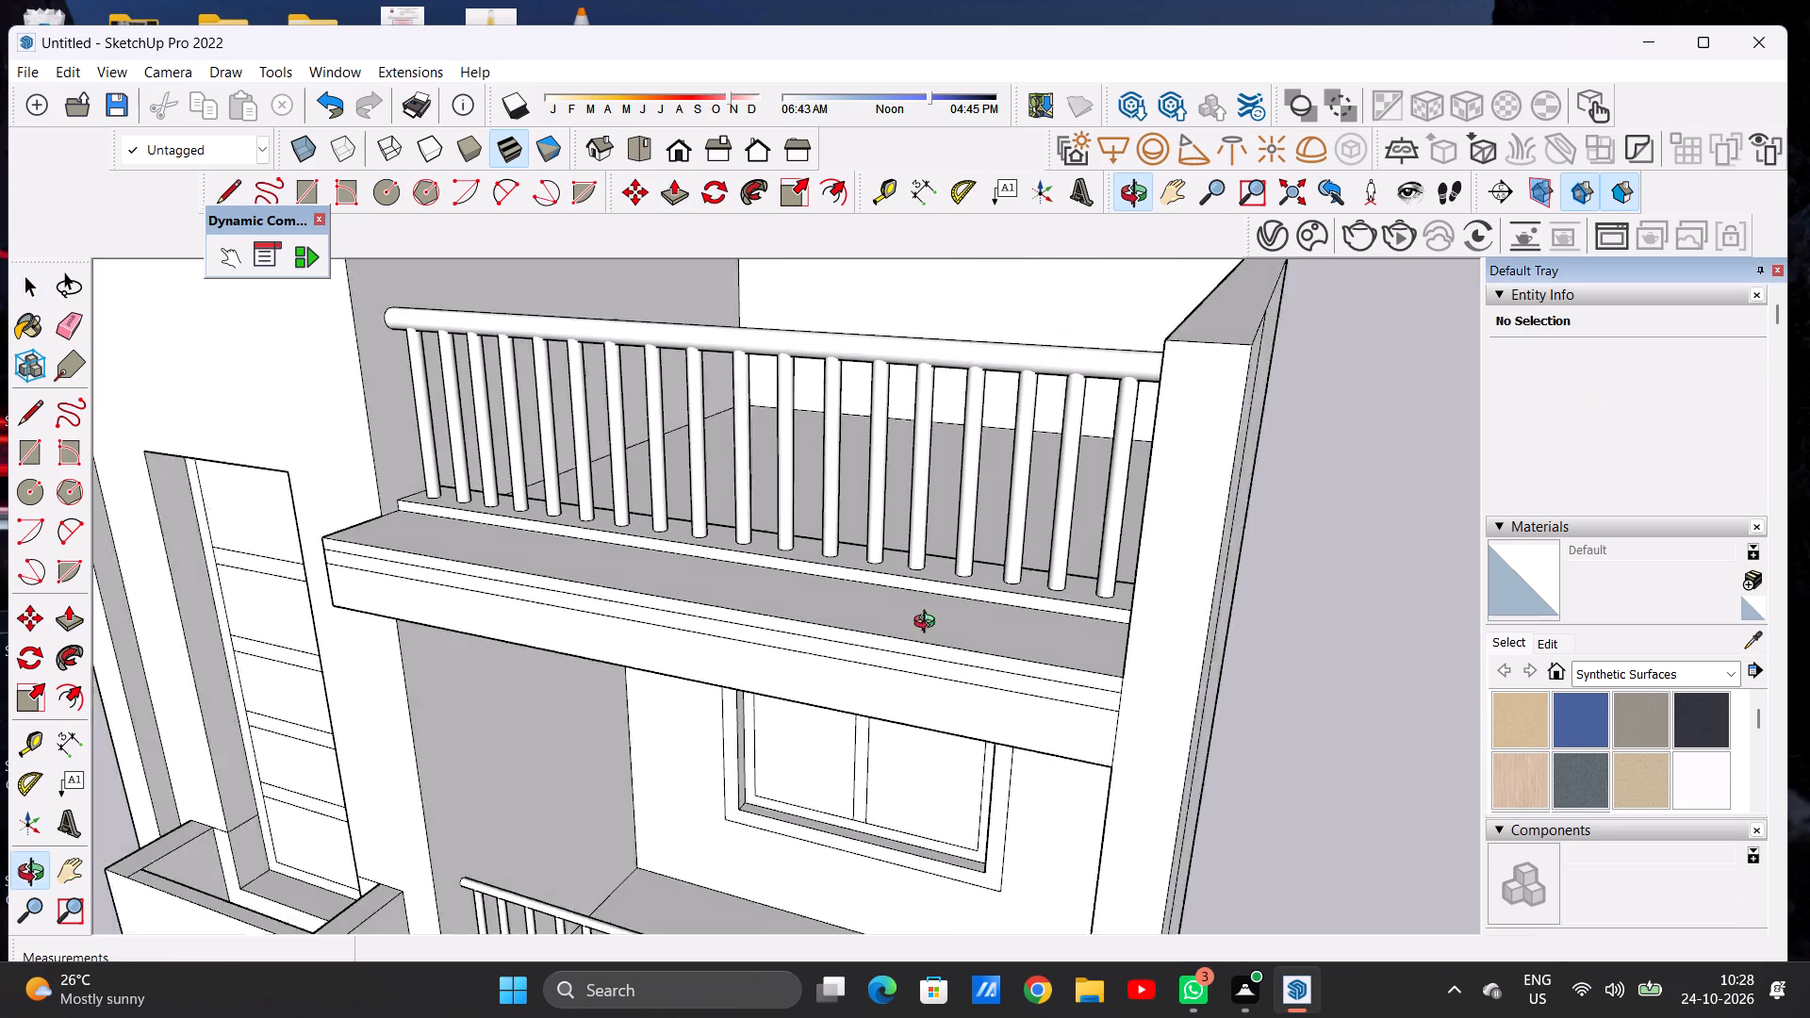
middle_drag(929, 624, 706, 696)
scroll(698, 618, up, 7)
scroll(803, 635, up, 5)
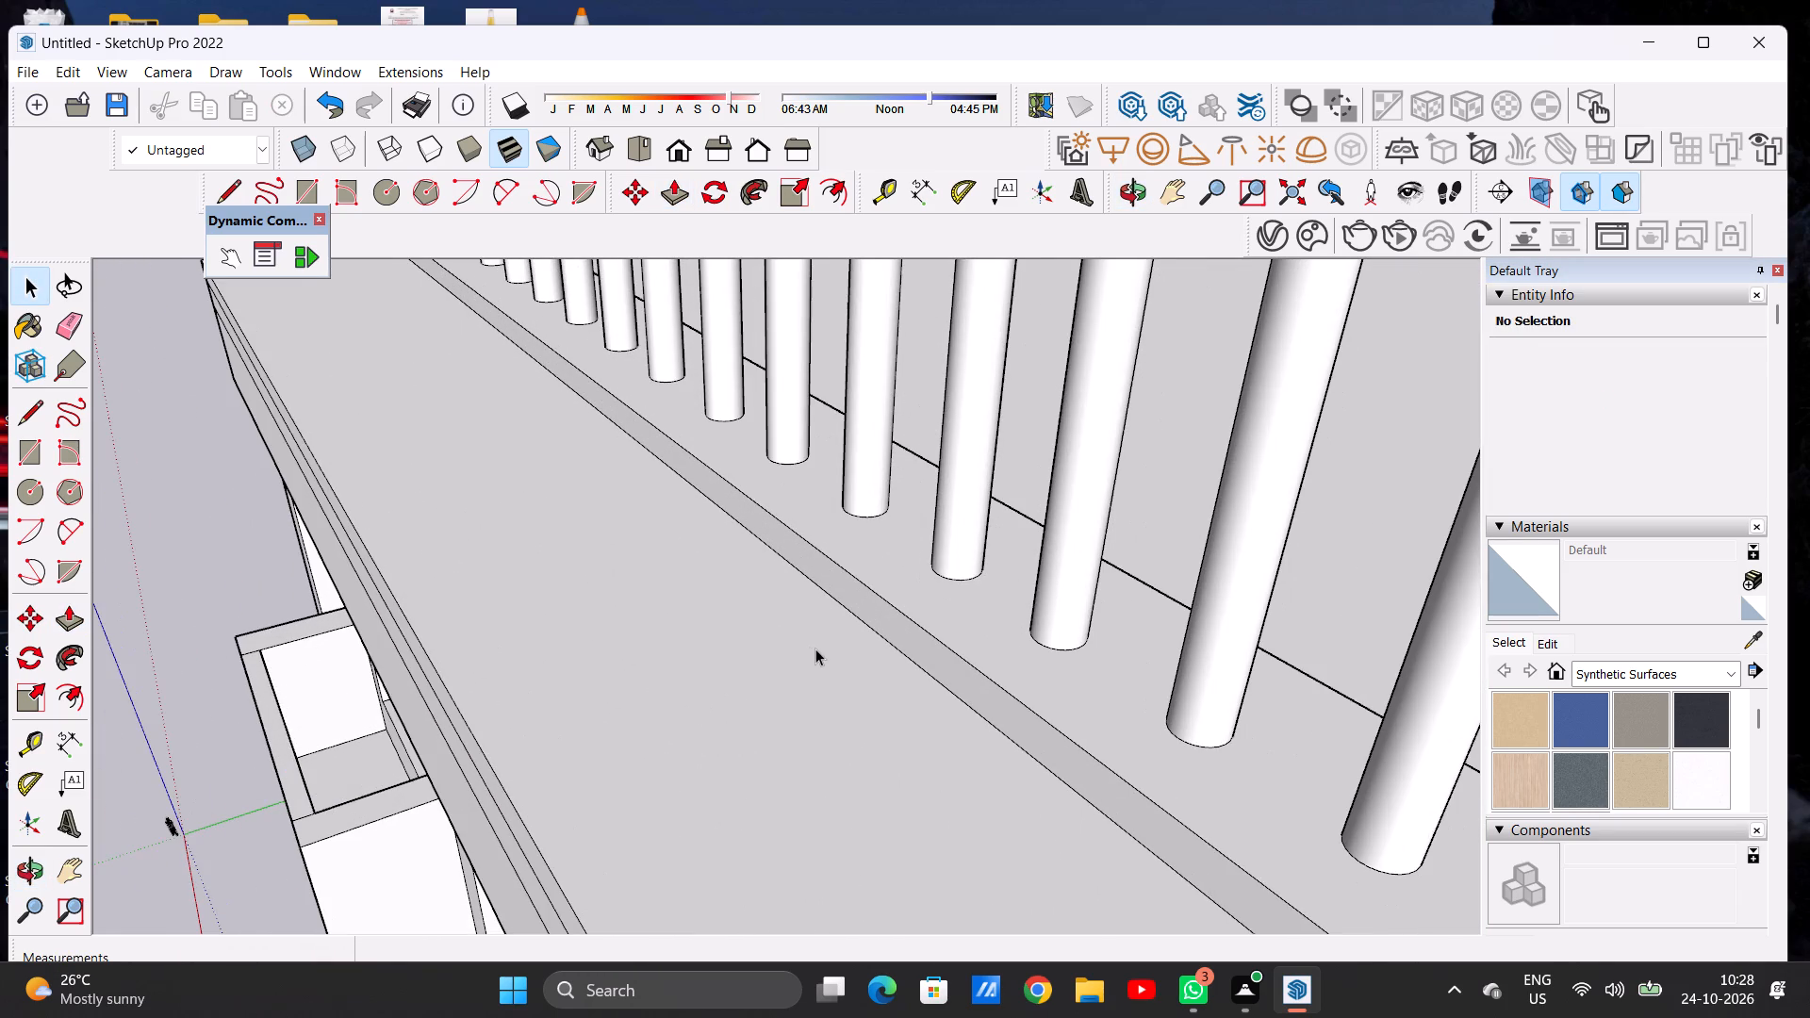
key(p)
click(886, 688)
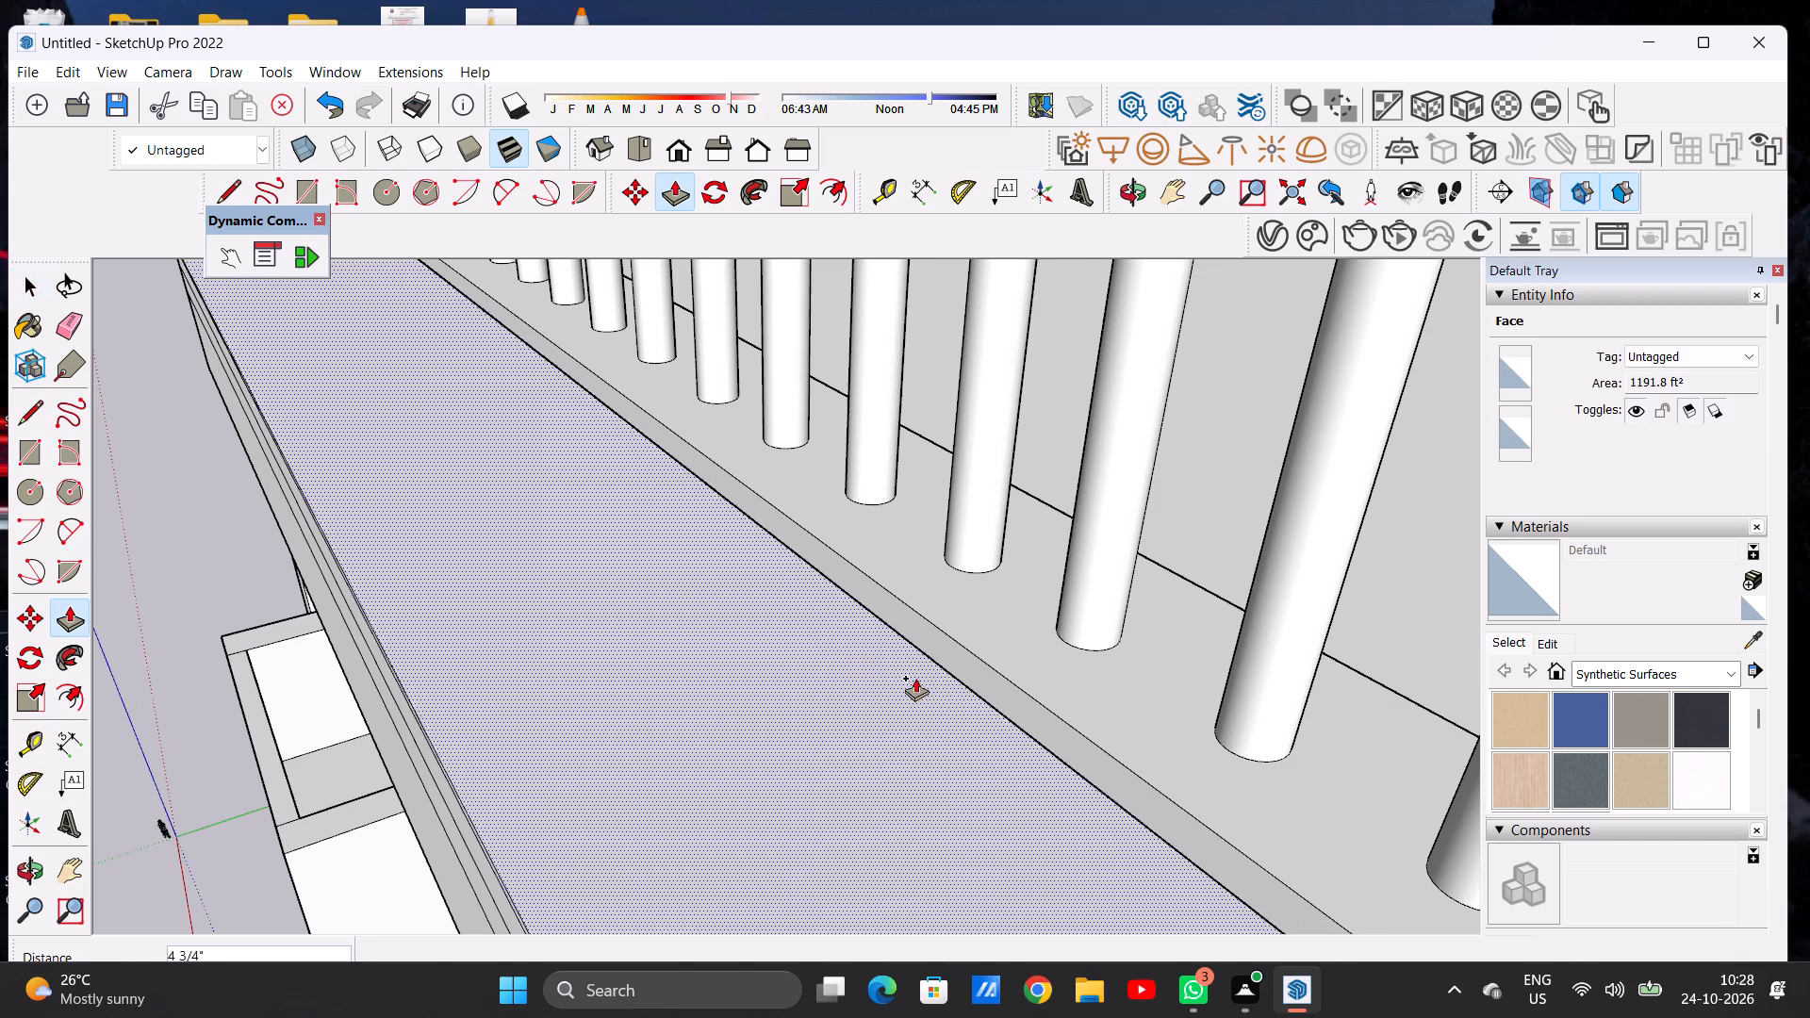
click(1034, 692)
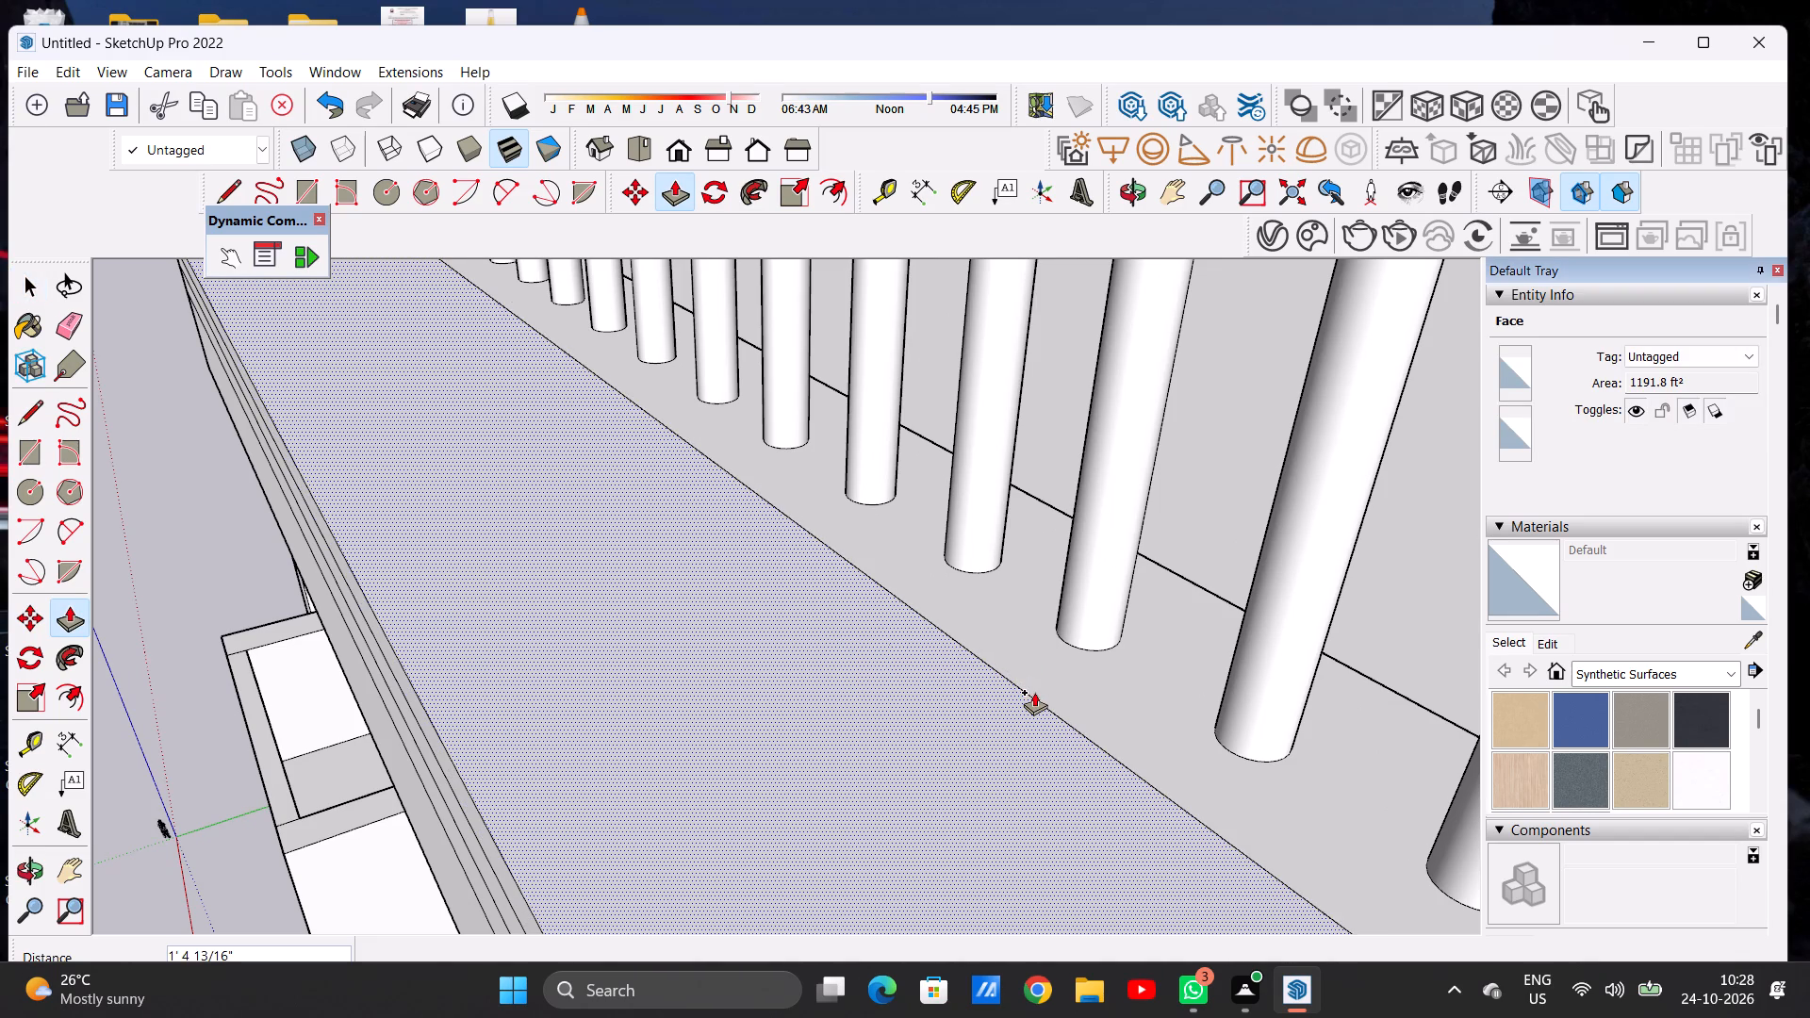
key(space)
Push/Pull the lowest of the three thin bands on the upper balcony slab's front outward about 1' 7 1/2".
scroll(966, 674, down, 12)
scroll(925, 673, up, 1)
scroll(925, 673, down, 7)
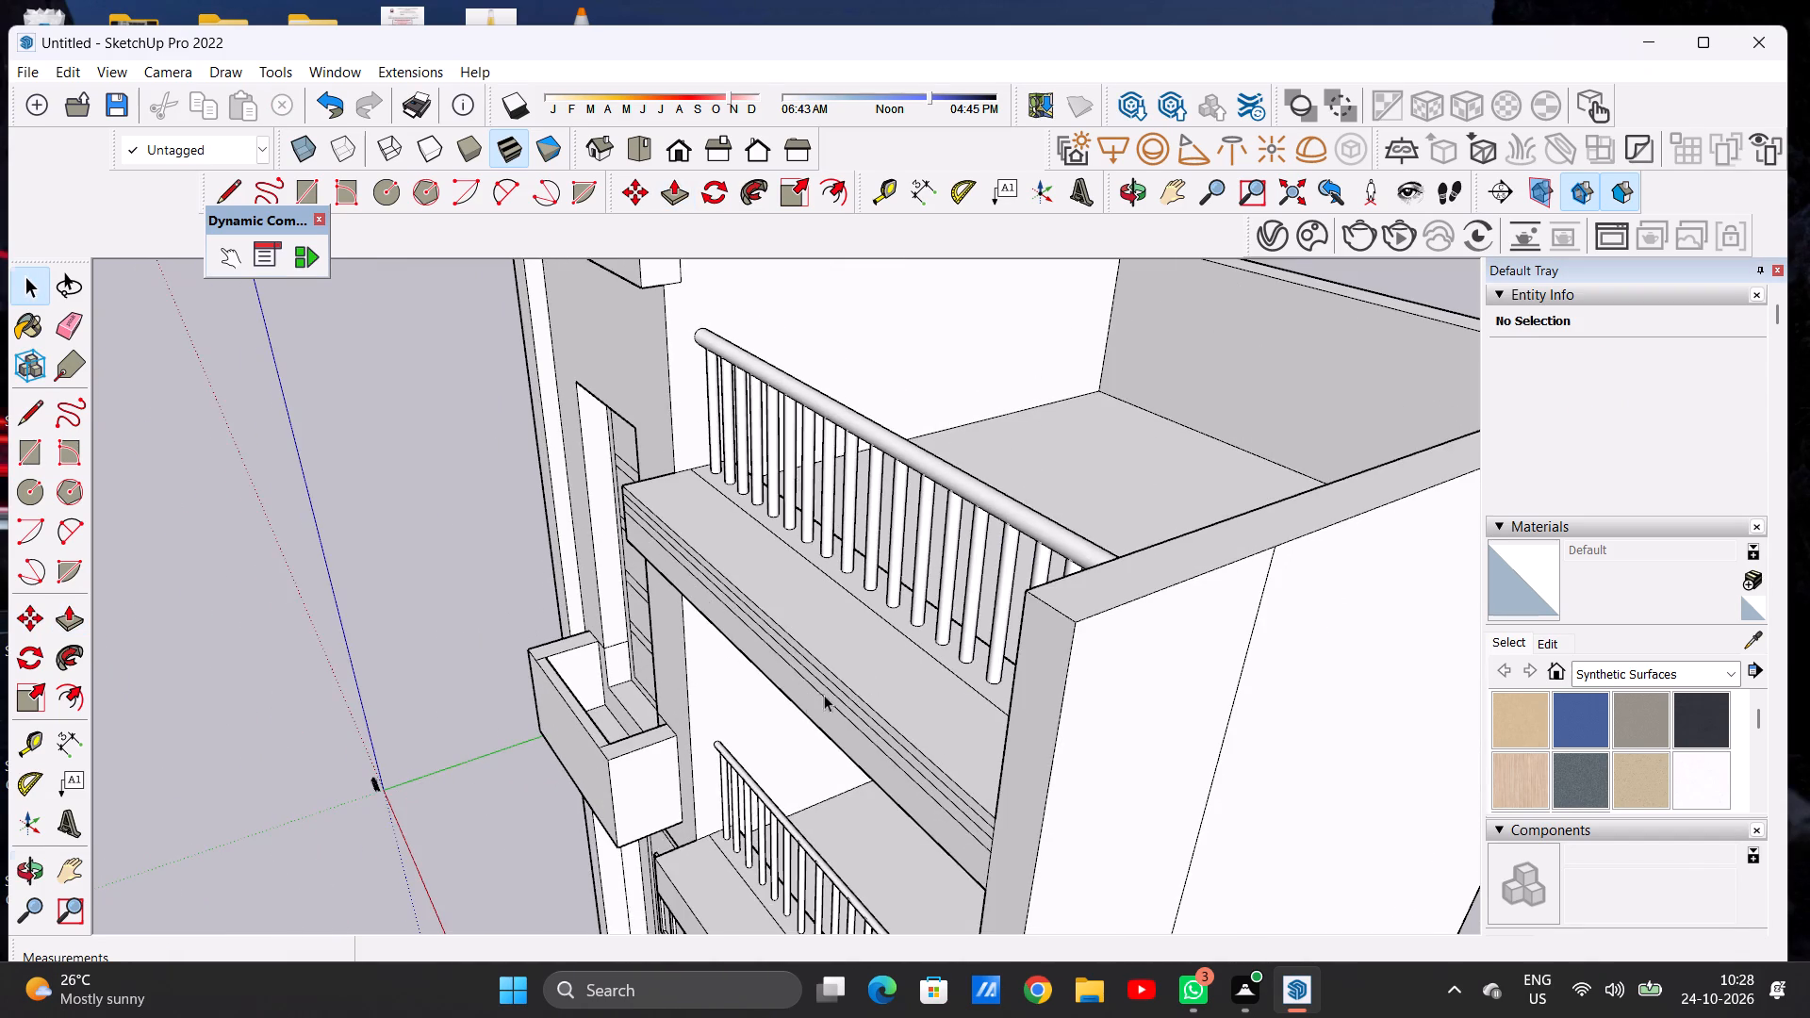
middle_drag(828, 695, 1505, 507)
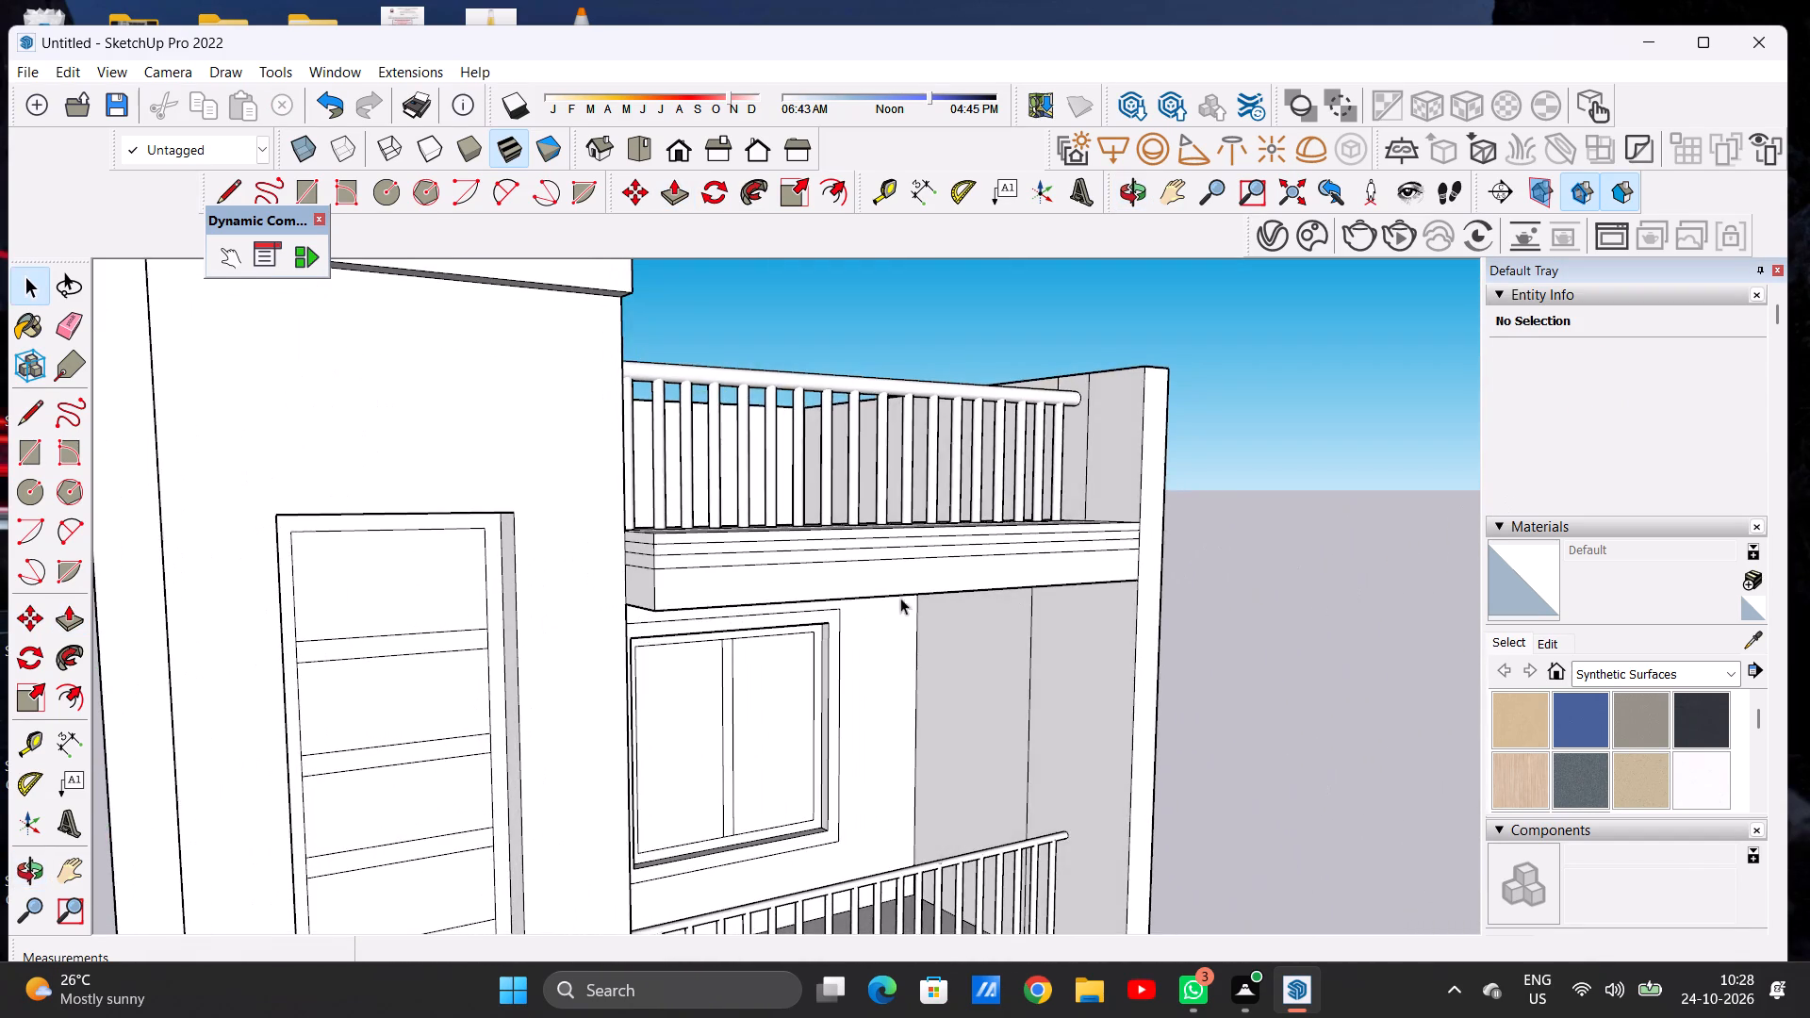
scroll(744, 567, up, 6)
middle_drag(627, 573, 740, 615)
scroll(740, 615, up, 3)
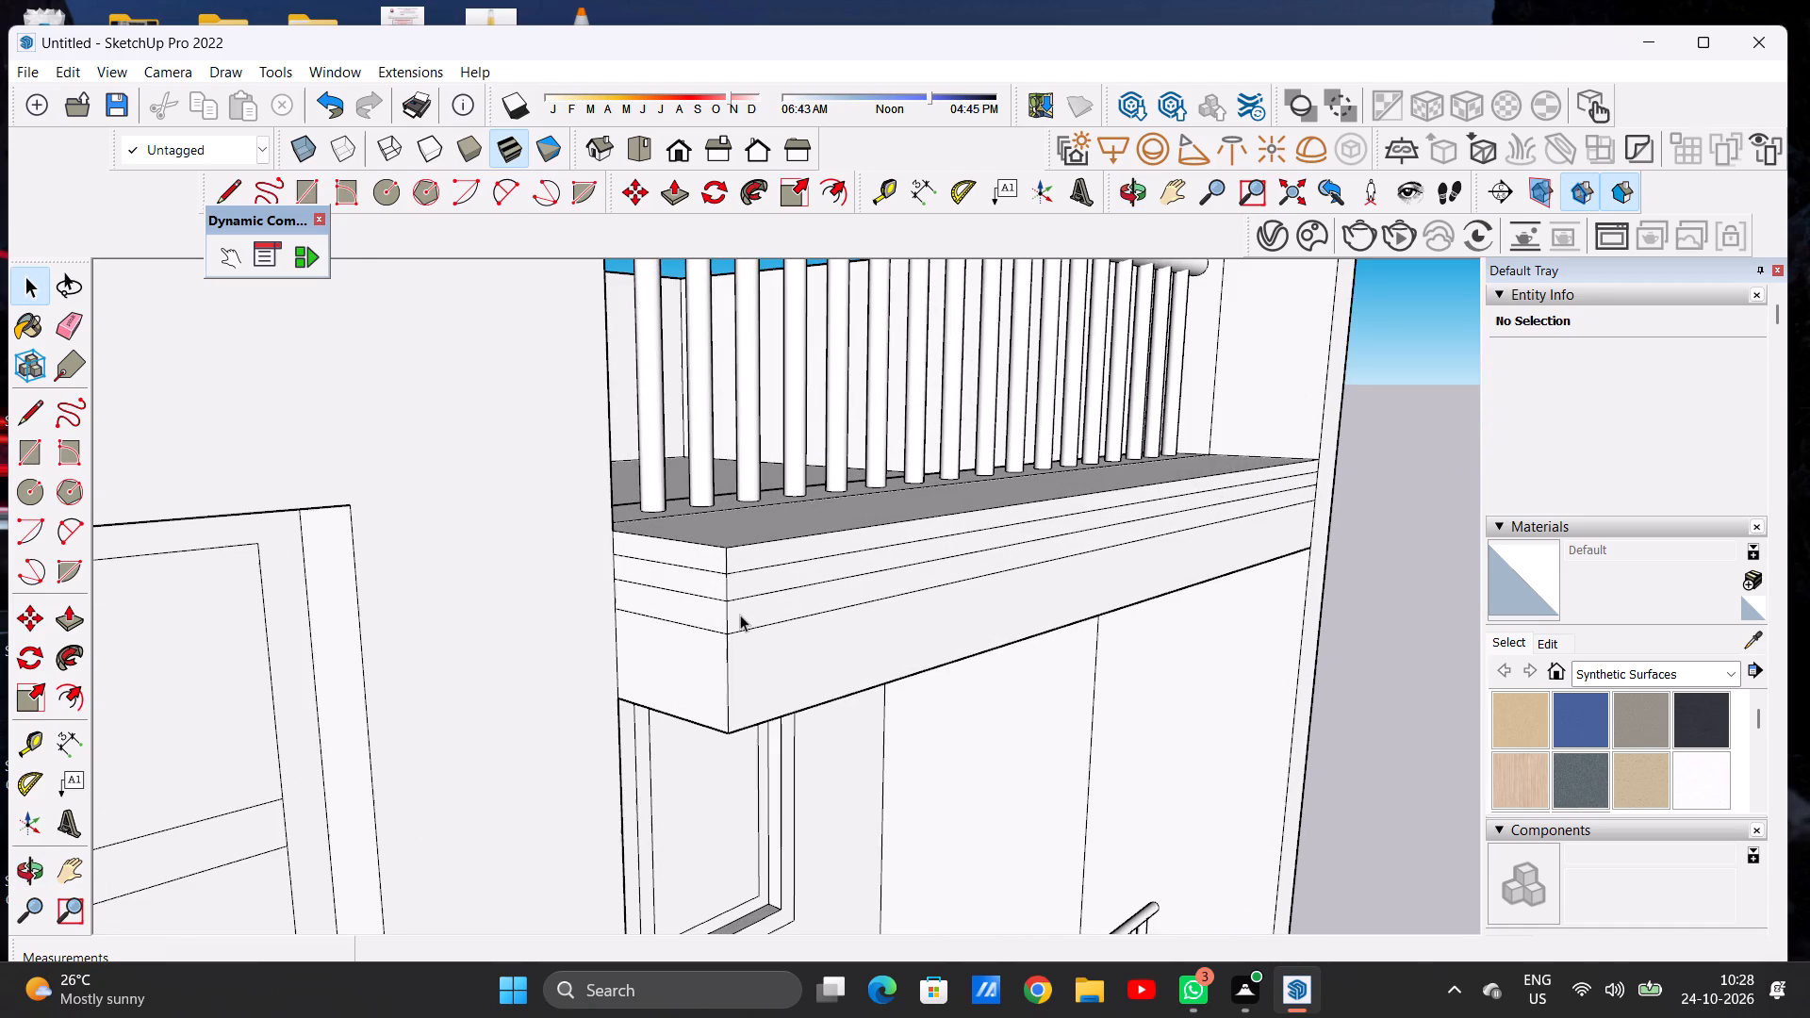
key(p)
scroll(734, 607, up, 4)
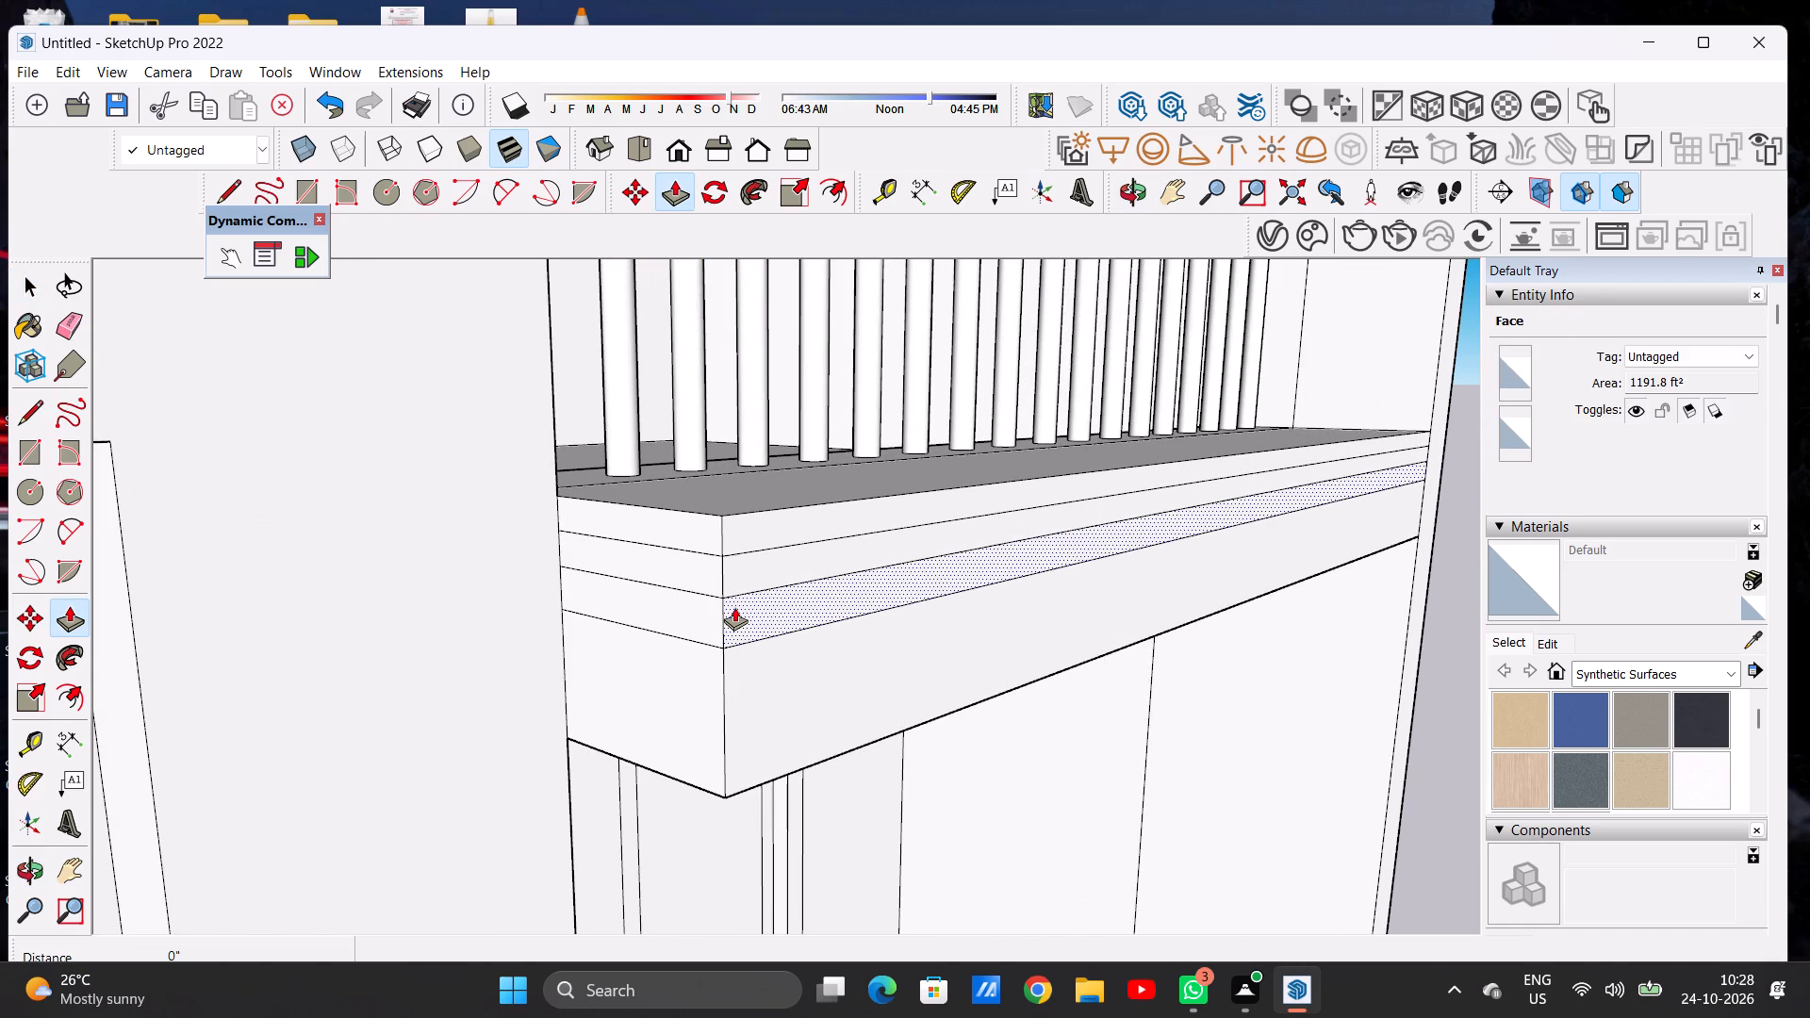
click(734, 607)
click(768, 609)
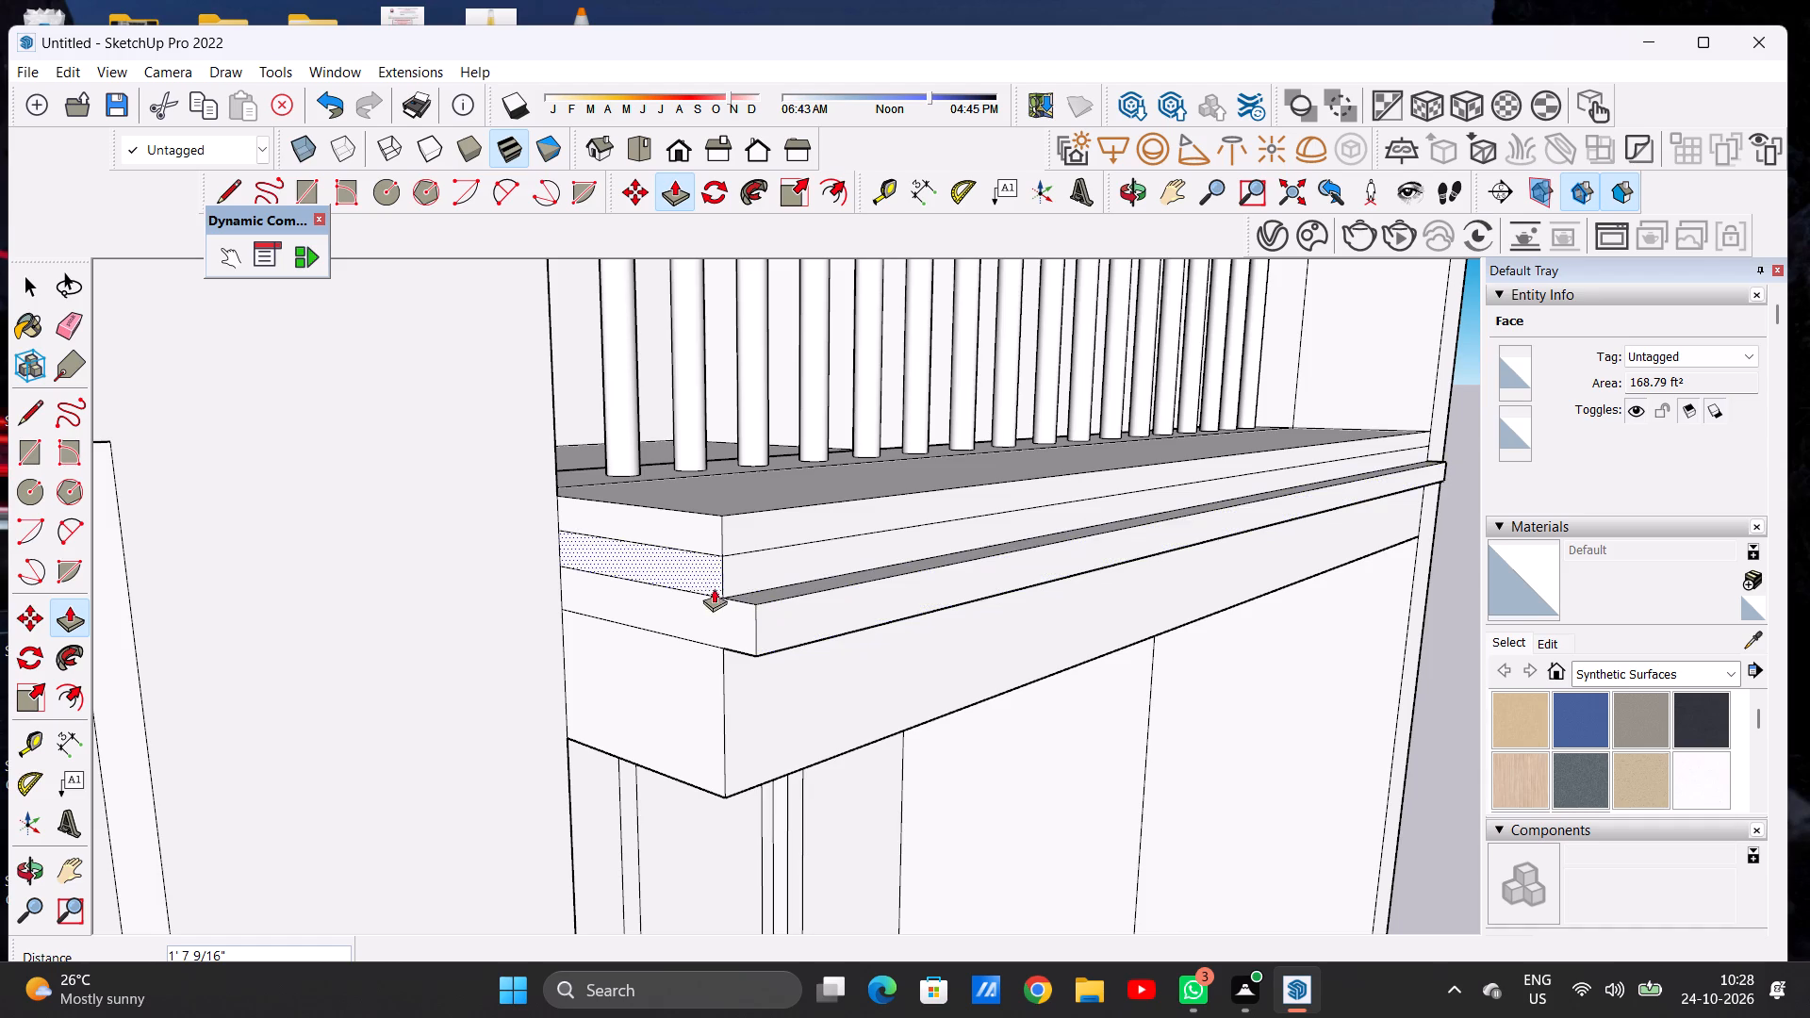
Push/Pull the middle thin band on the upper balcony slab's front outward about 10 7/16".
scroll(725, 555, up, 2)
scroll(737, 551, down, 2)
scroll(738, 551, up, 2)
click(744, 566)
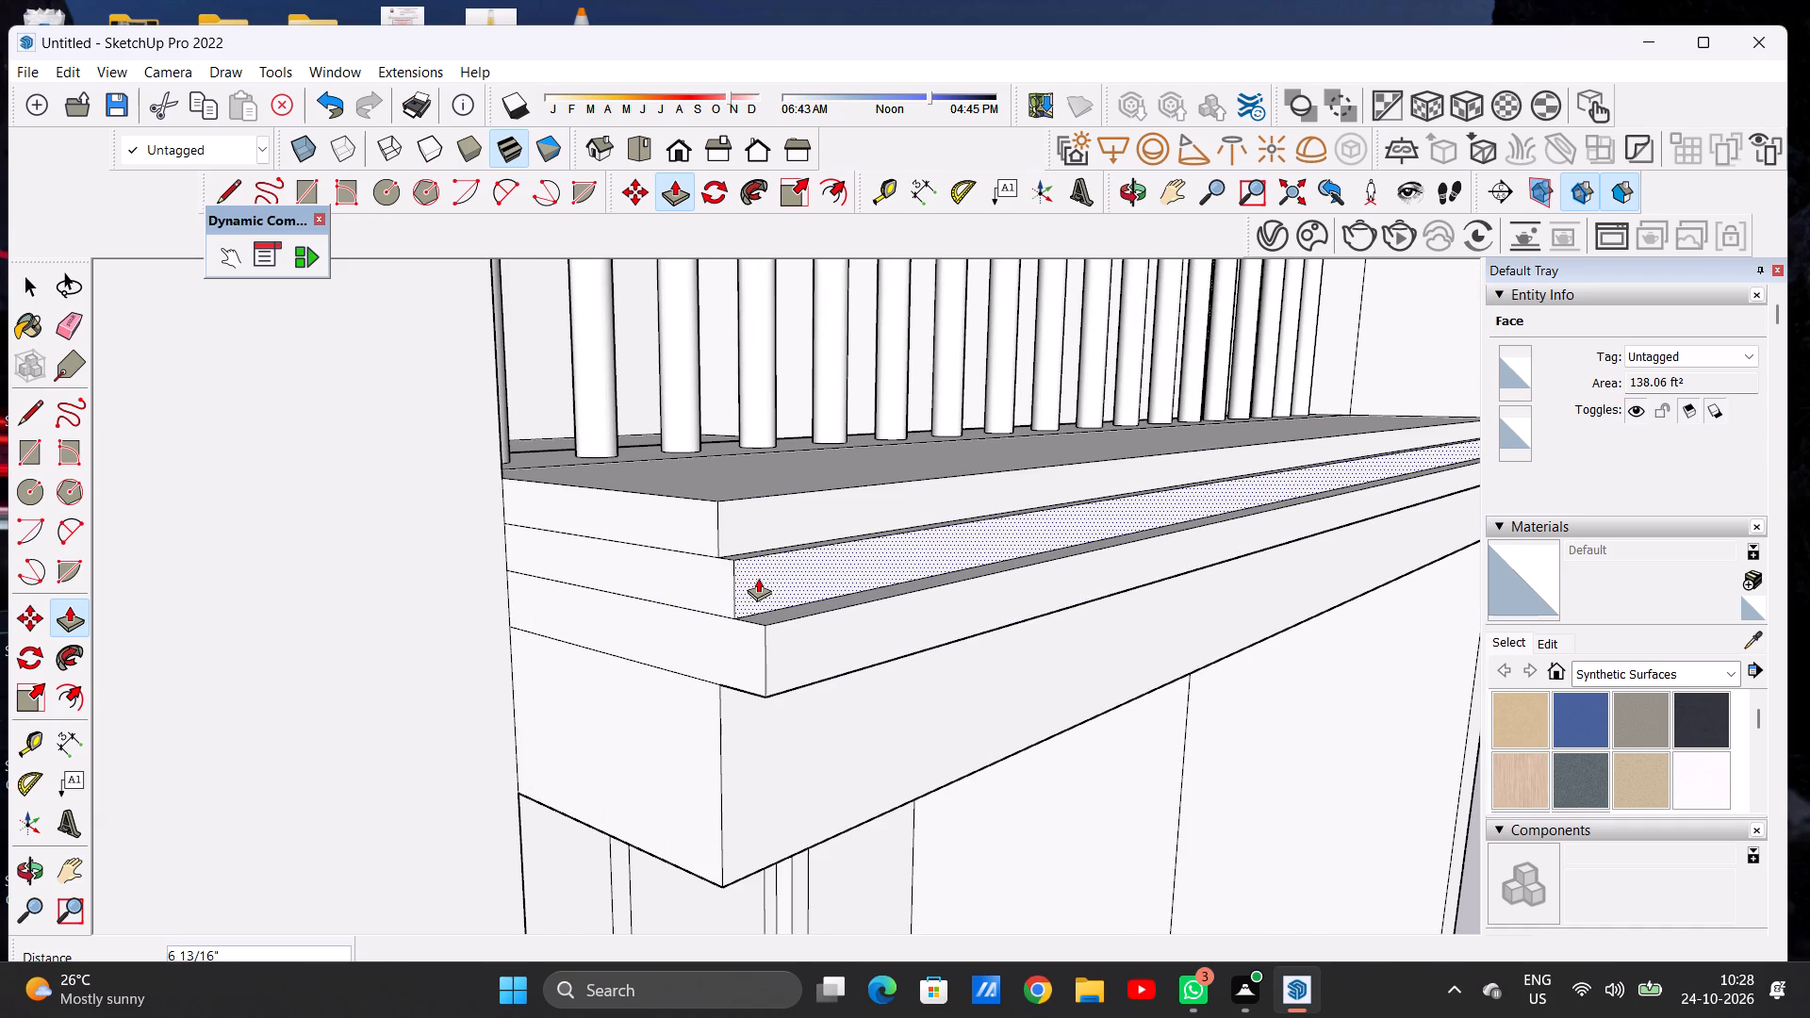
click(767, 574)
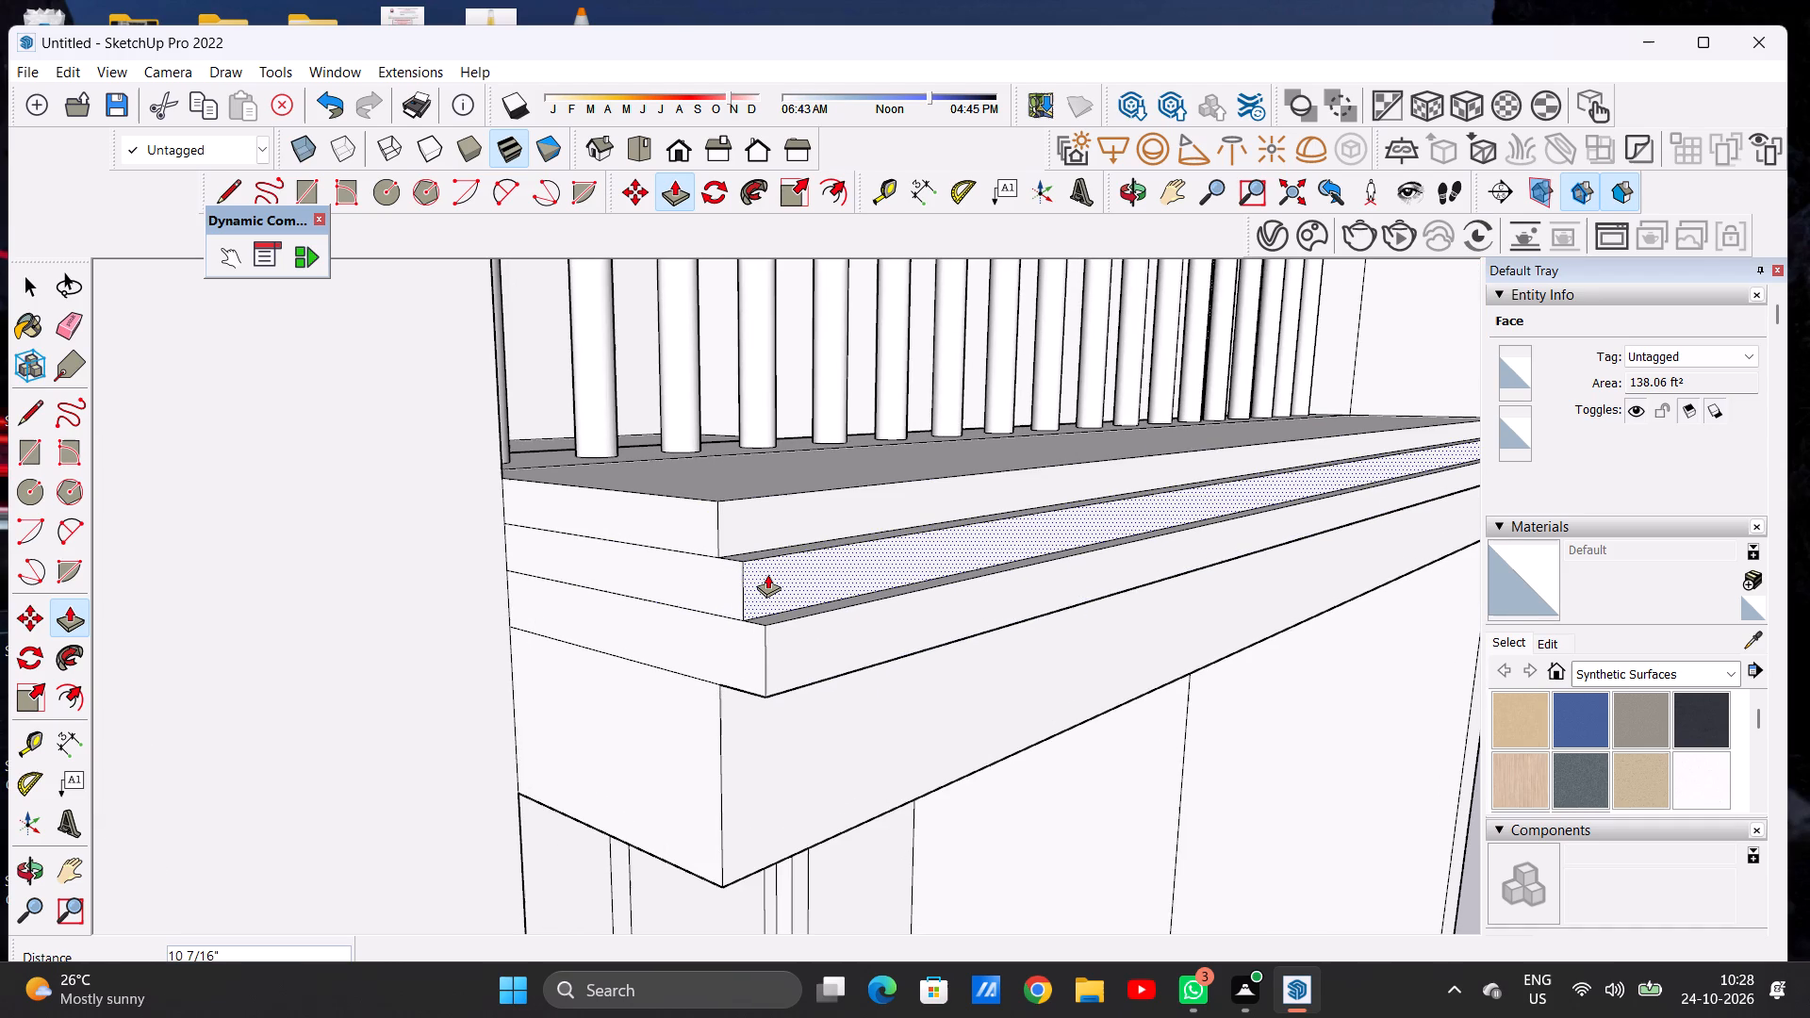
key(space)
Examine the upper balcony's stepped bands along the slab and in the context of the whole front elevation.
scroll(691, 623, down, 5)
scroll(690, 623, up, 1)
scroll(690, 623, down, 20)
middle_drag(863, 613, 356, 611)
scroll(1016, 561, up, 6)
middle_drag(602, 629, 576, 658)
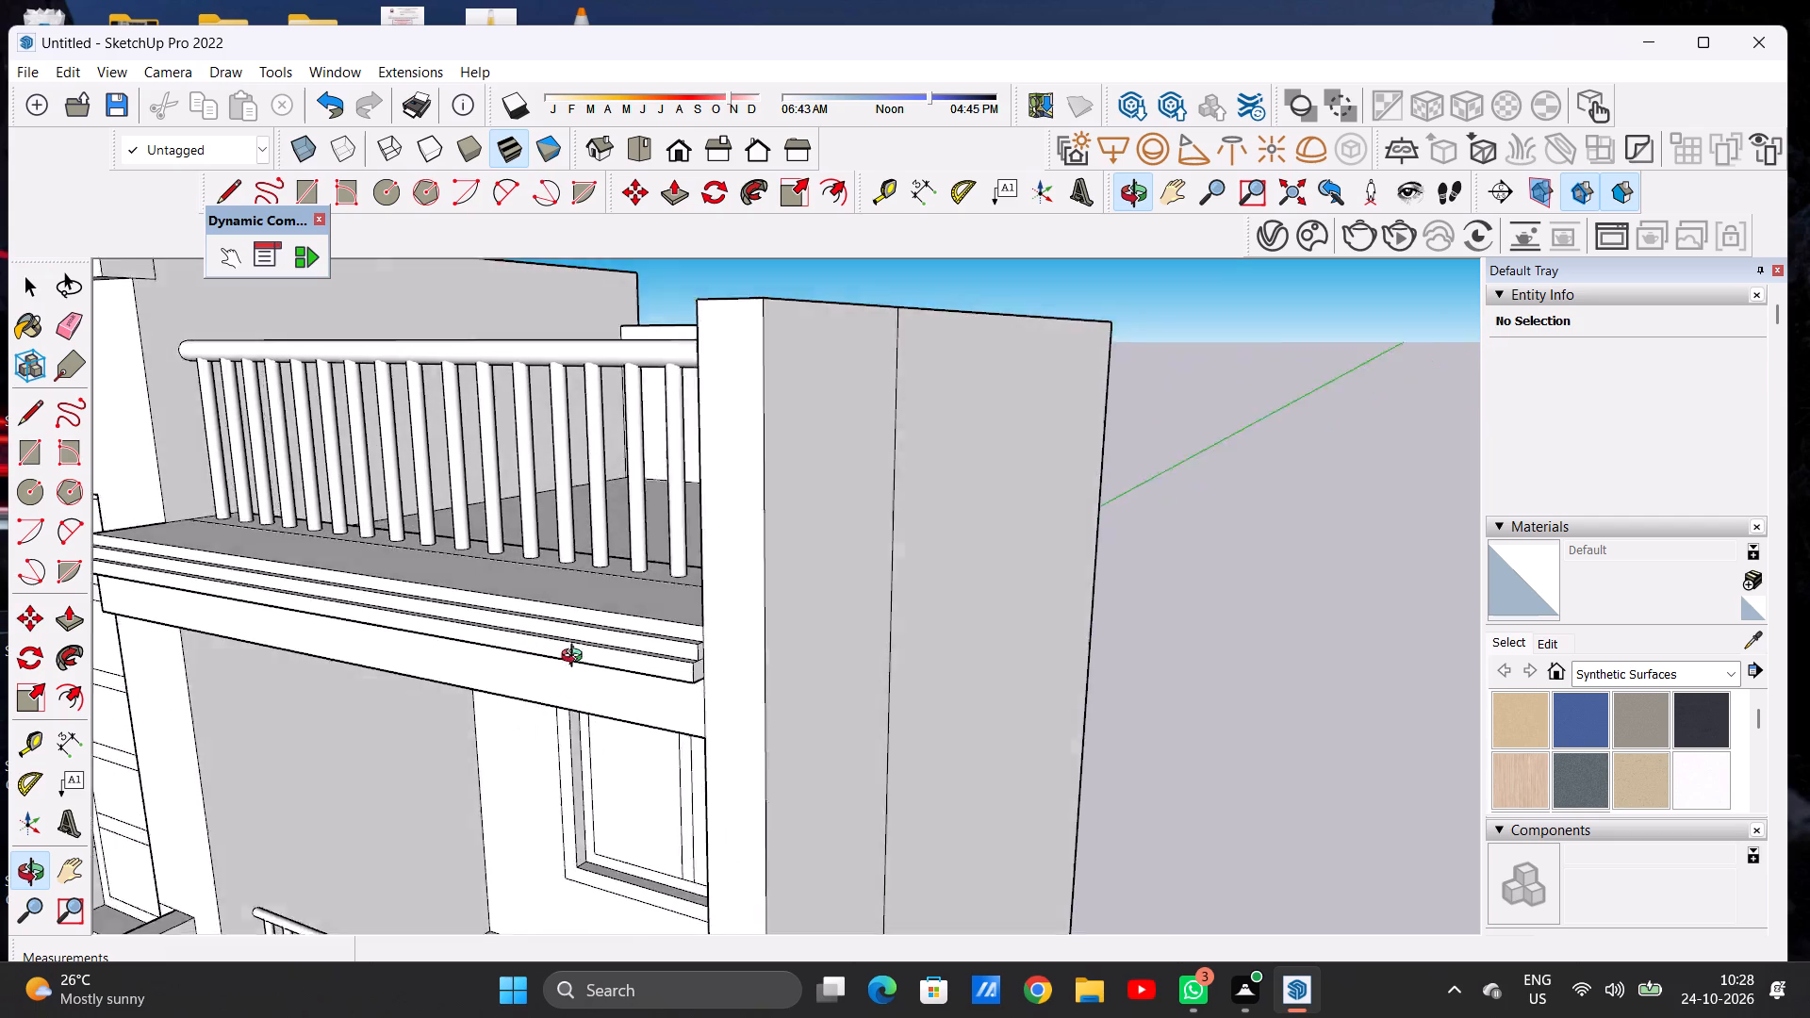
middle_drag(576, 658, 678, 658)
scroll(843, 650, down, 9)
scroll(995, 608, up, 1)
scroll(995, 608, down, 6)
scroll(980, 612, up, 1)
scroll(978, 612, down, 3)
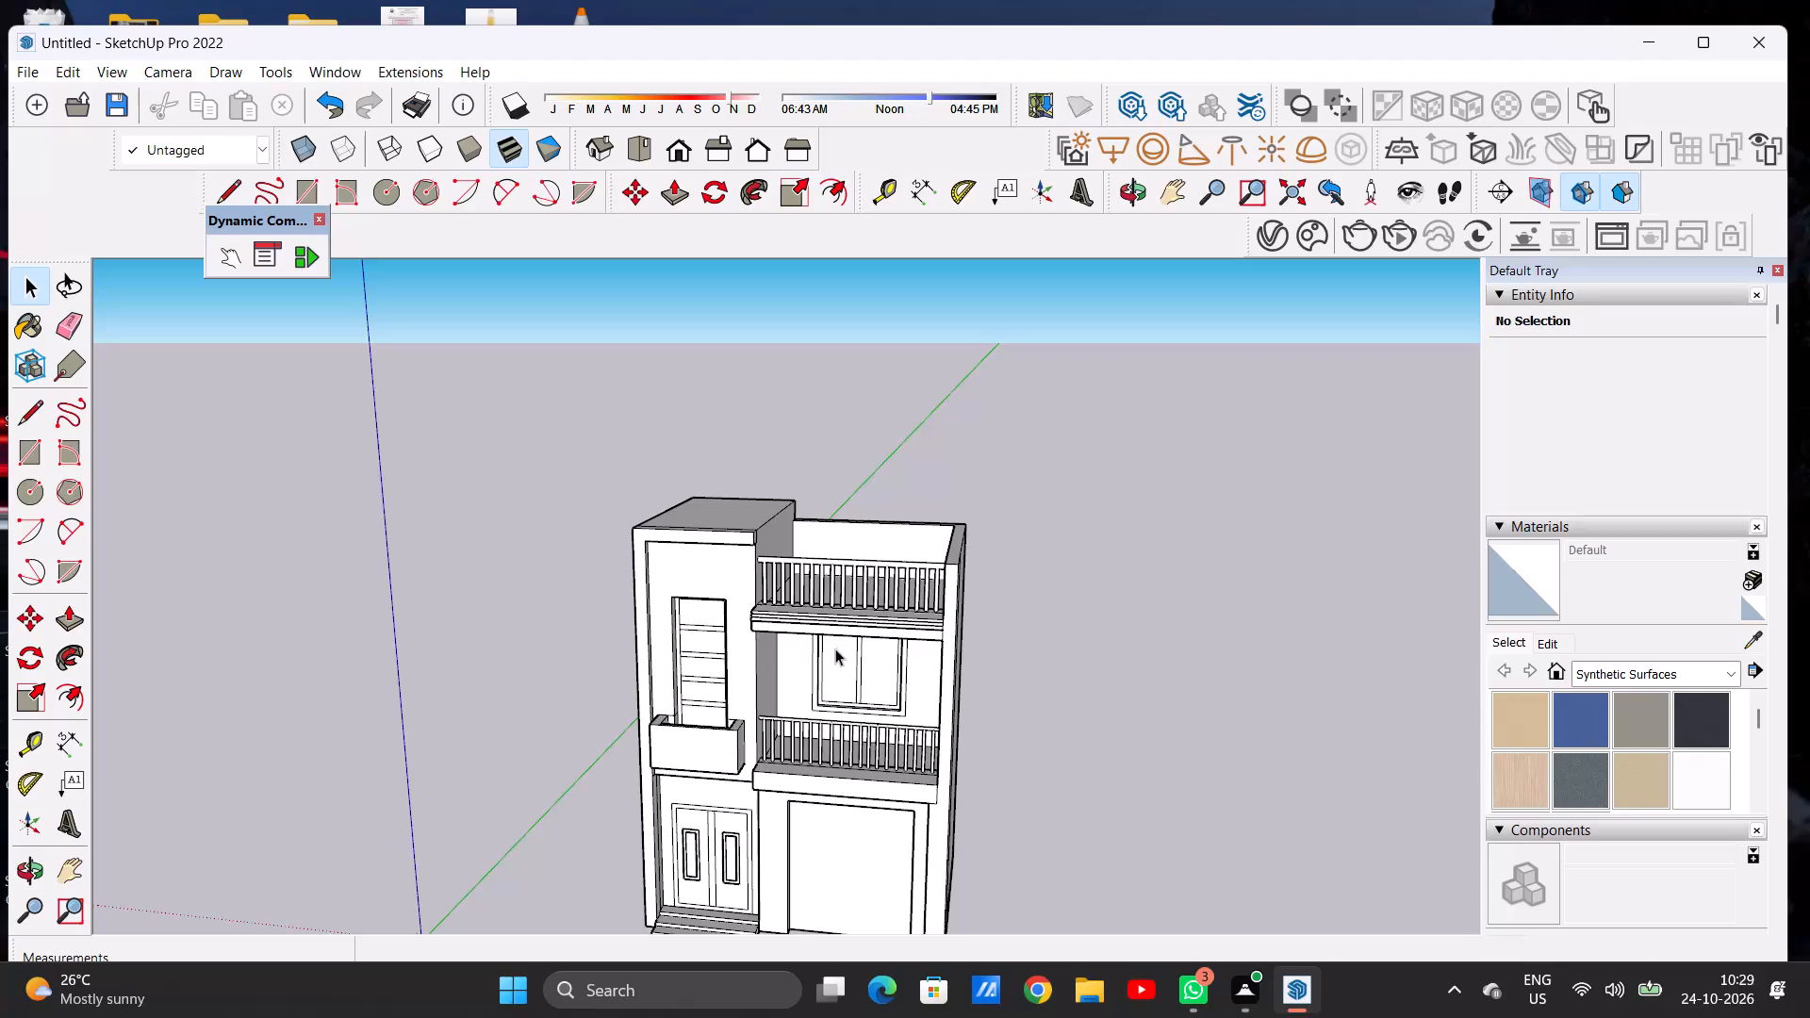
scroll(760, 652, down, 3)
middle_drag(797, 655, 837, 635)
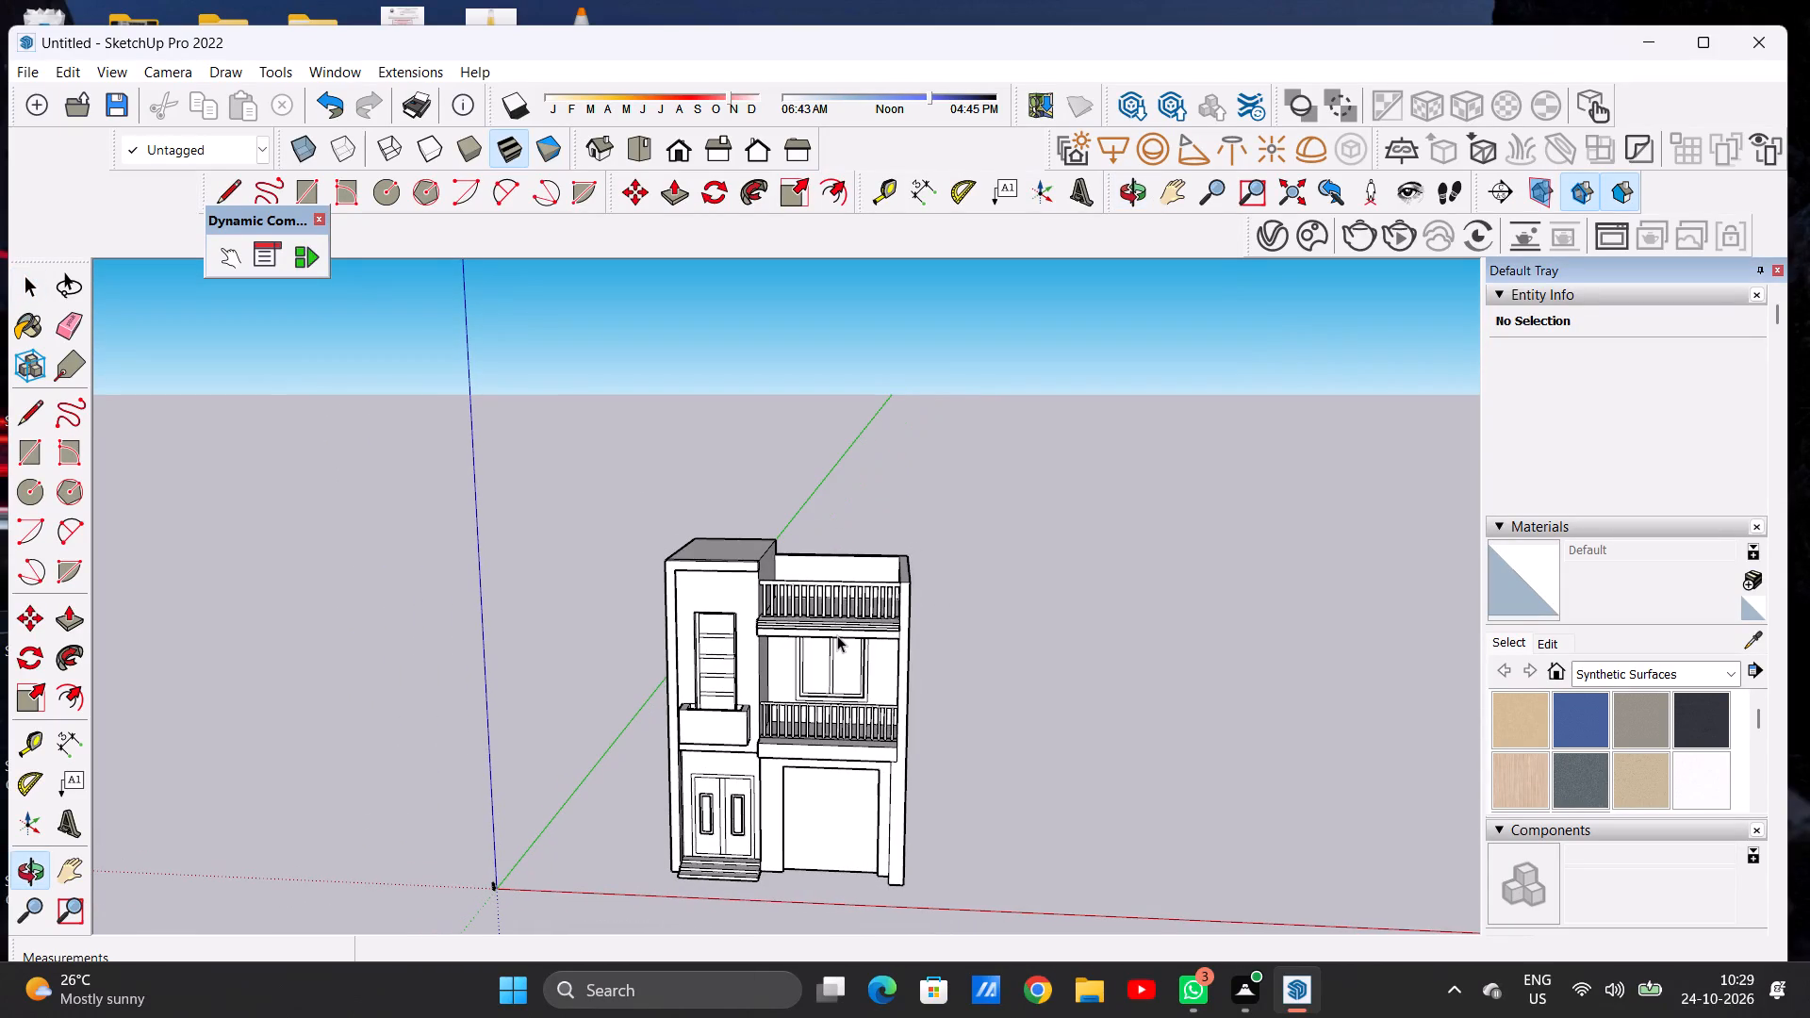
scroll(802, 617, down, 4)
scroll(807, 717, up, 6)
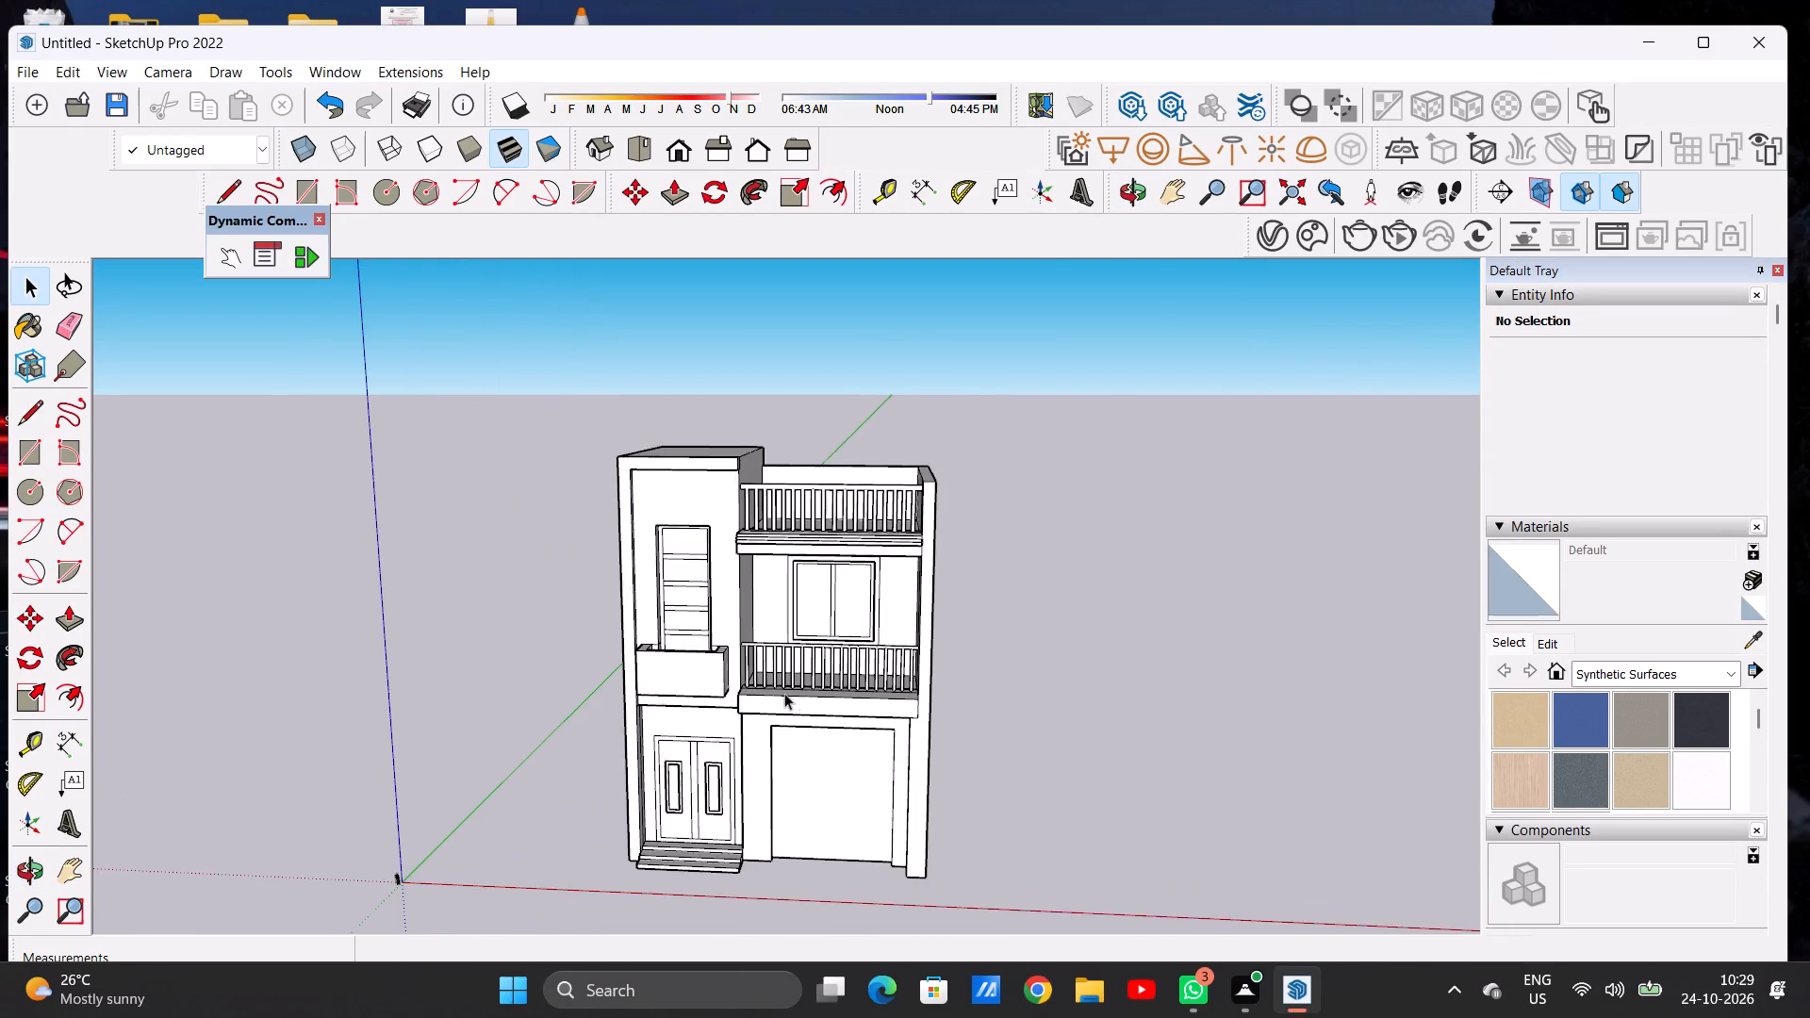
Push/Pull the top face of the lower balcony slab's front strip, outside the railing, down about 4' 13/16".
scroll(784, 693, up, 8)
middle_drag(901, 706, 582, 684)
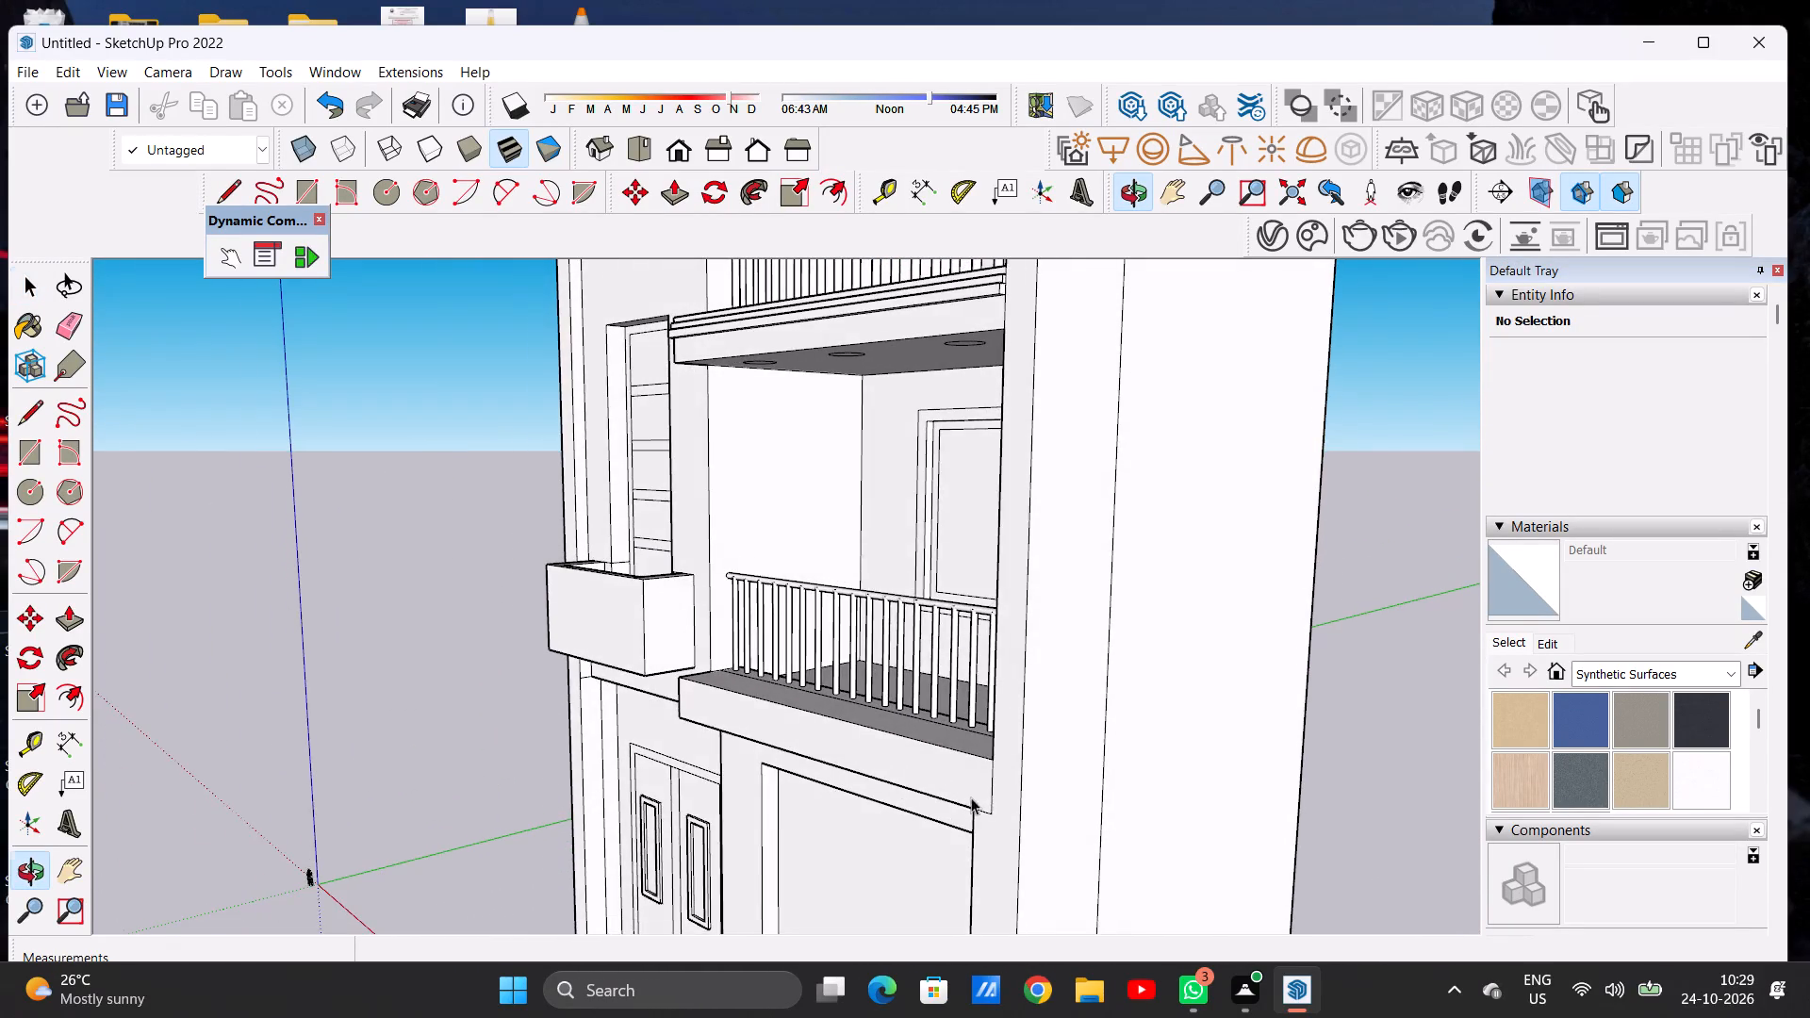
scroll(971, 797, up, 7)
middle_drag(860, 750, 1398, 749)
scroll(1289, 724, down, 5)
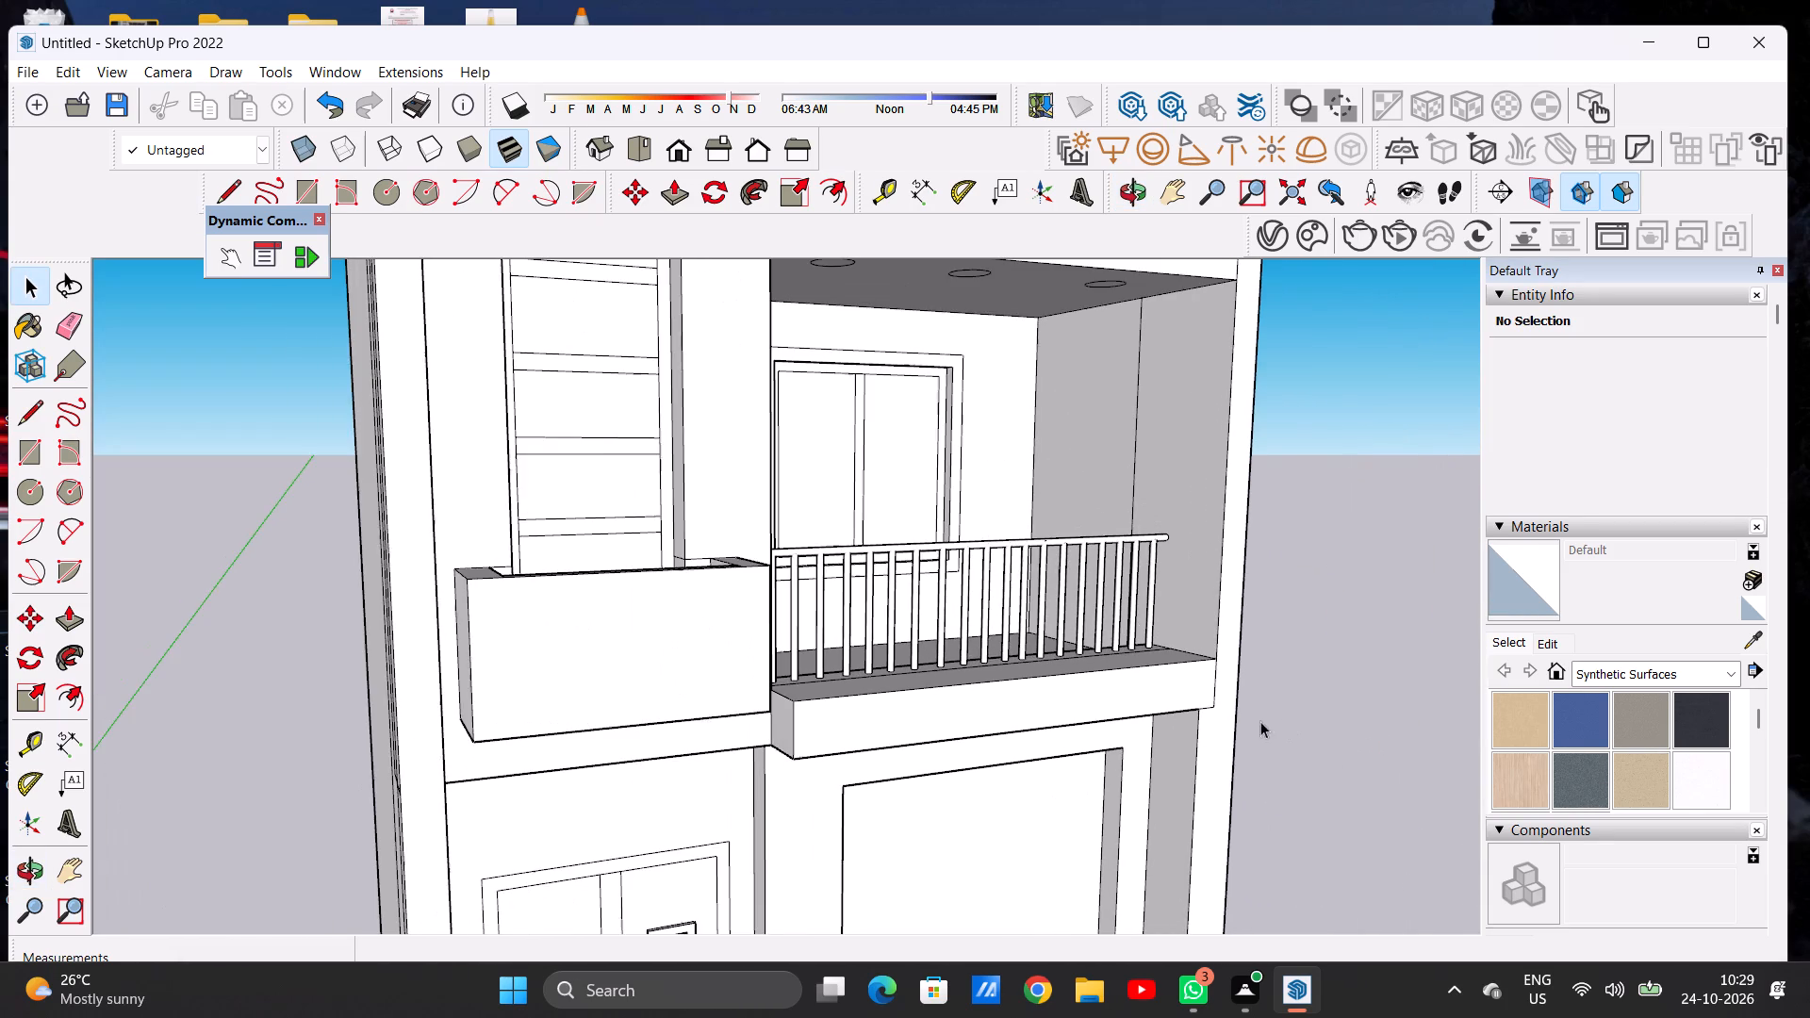
scroll(1260, 721, down, 1)
middle_drag(892, 777, 915, 805)
scroll(899, 783, up, 4)
scroll(899, 783, down, 1)
scroll(899, 783, up, 4)
key(p)
middle_drag(720, 717, 752, 794)
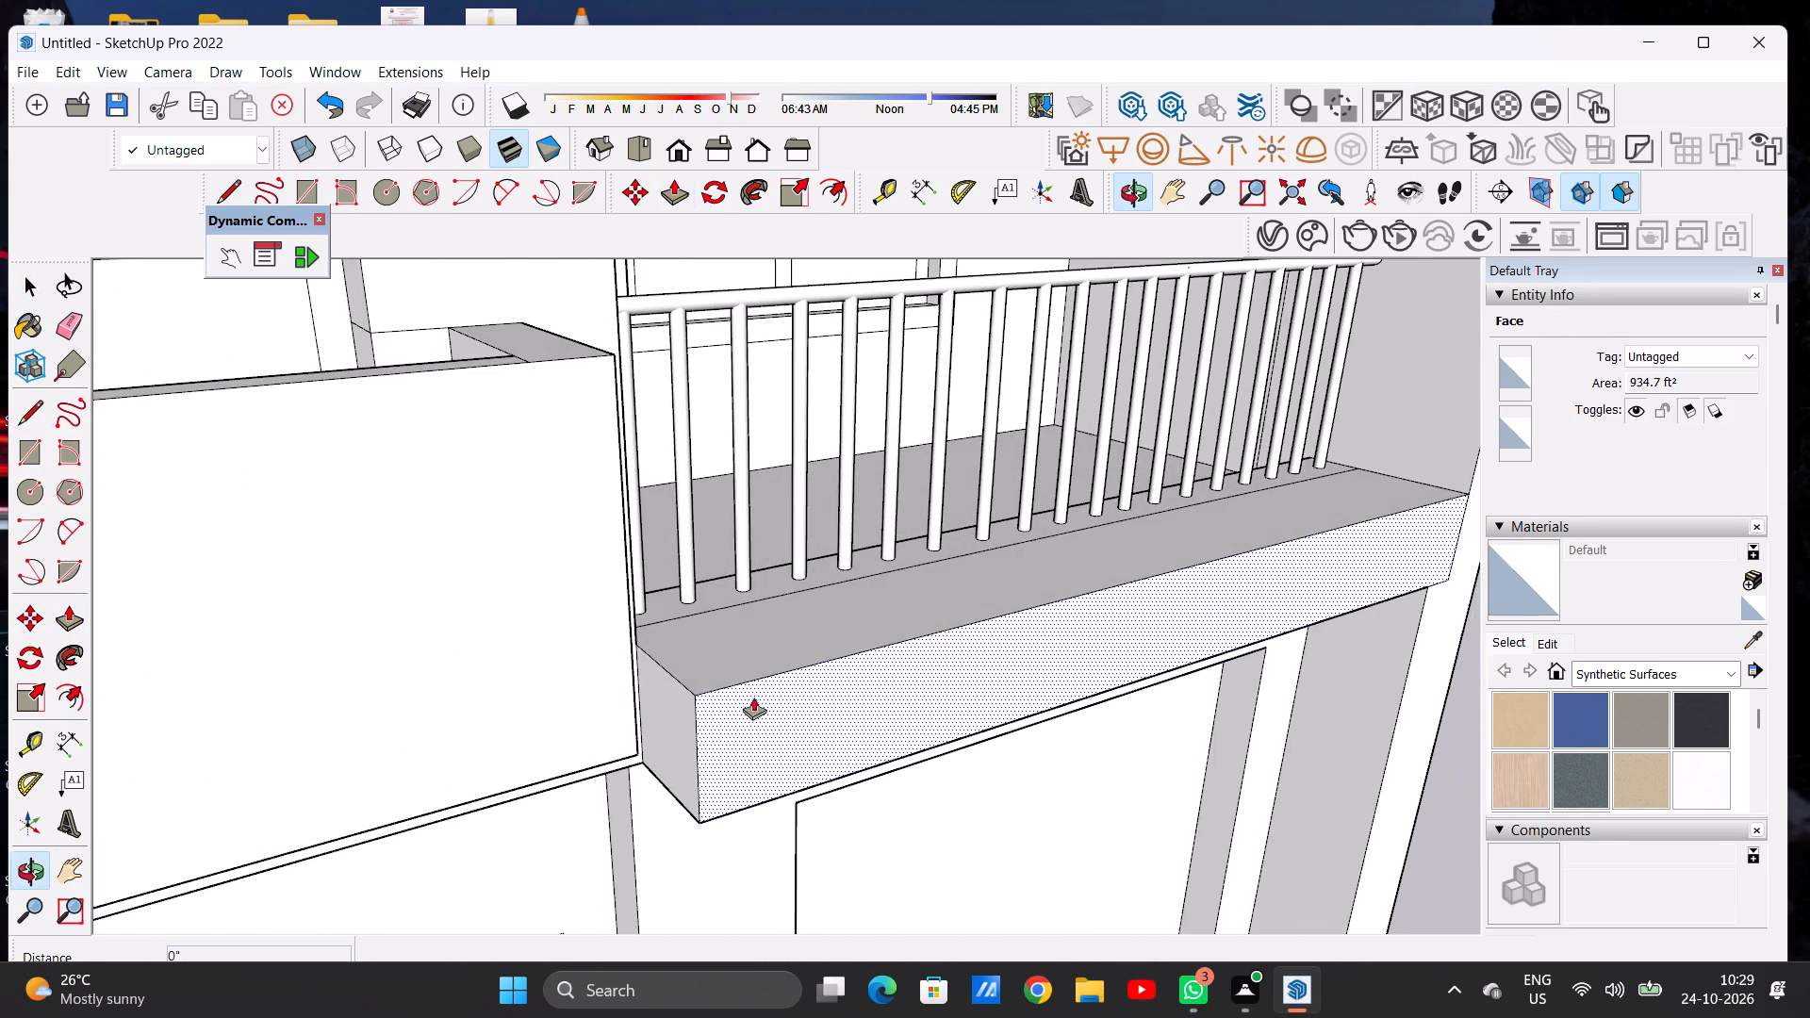
scroll(753, 652, up, 6)
click(746, 658)
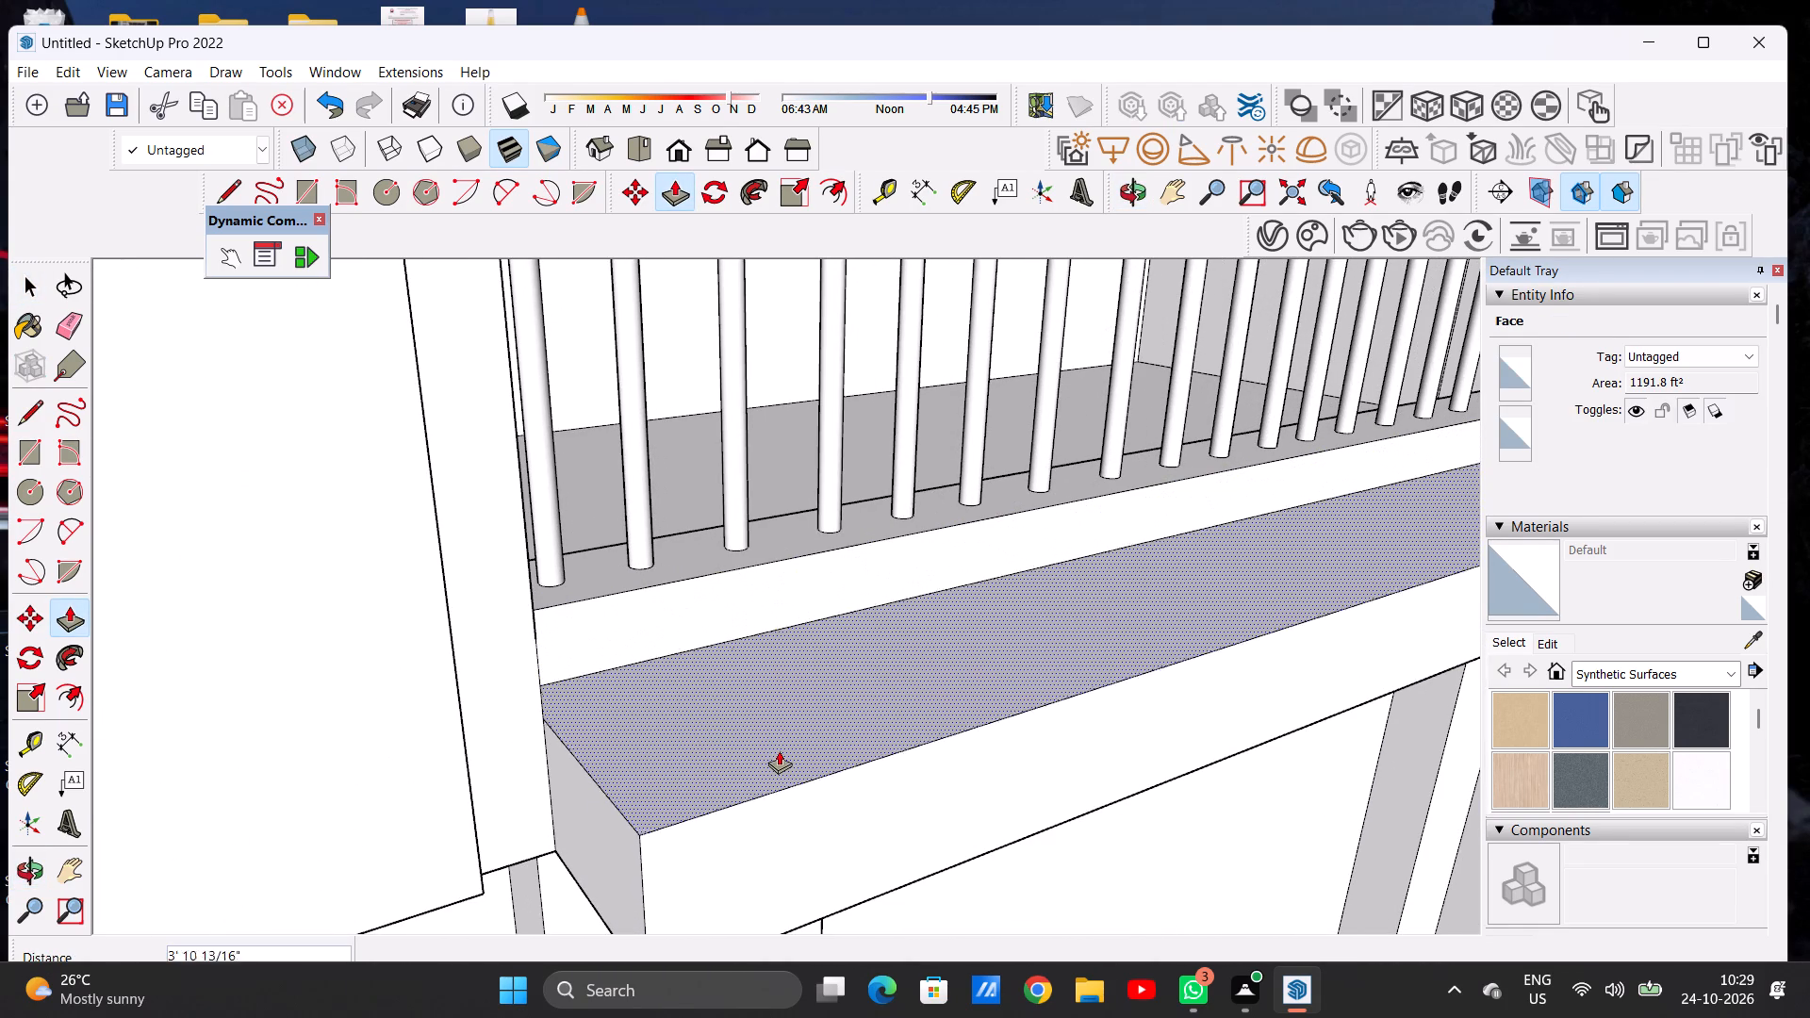
click(781, 751)
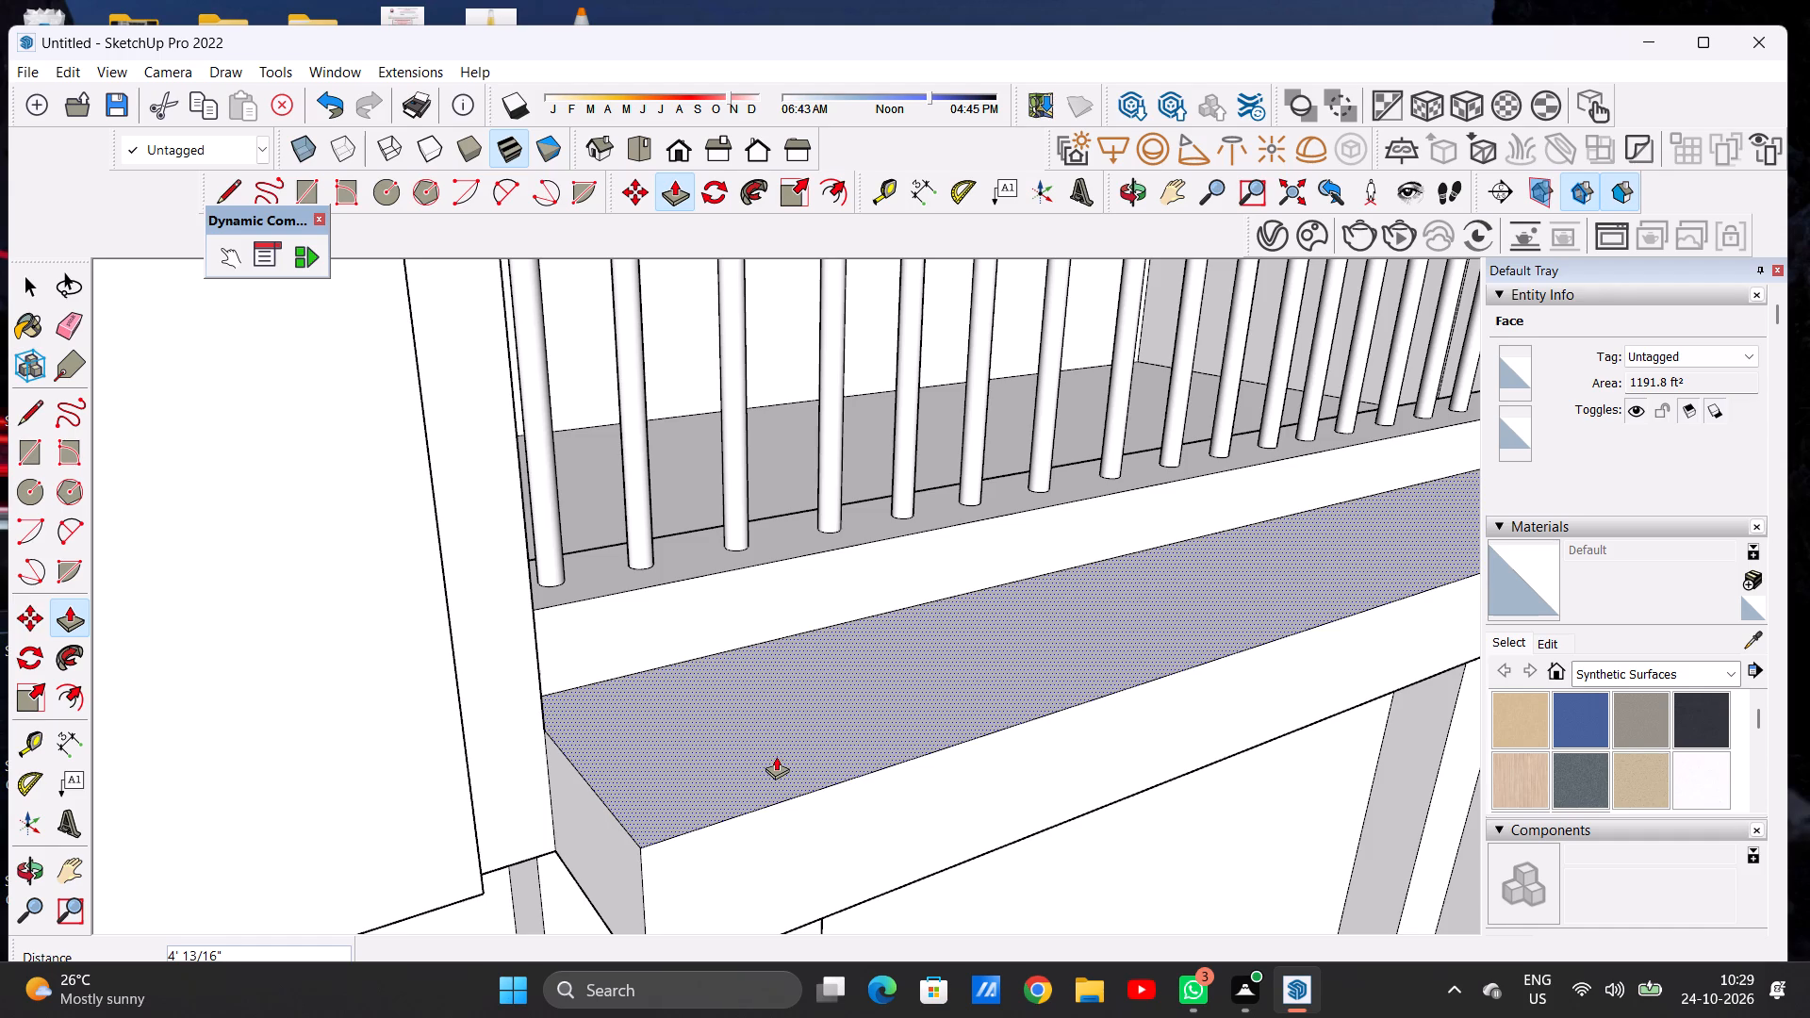
Push/Pull the lowered strip back up twice, about 1' 5 1/2" each time, forming two bands on the lower slab's front.
click(774, 757)
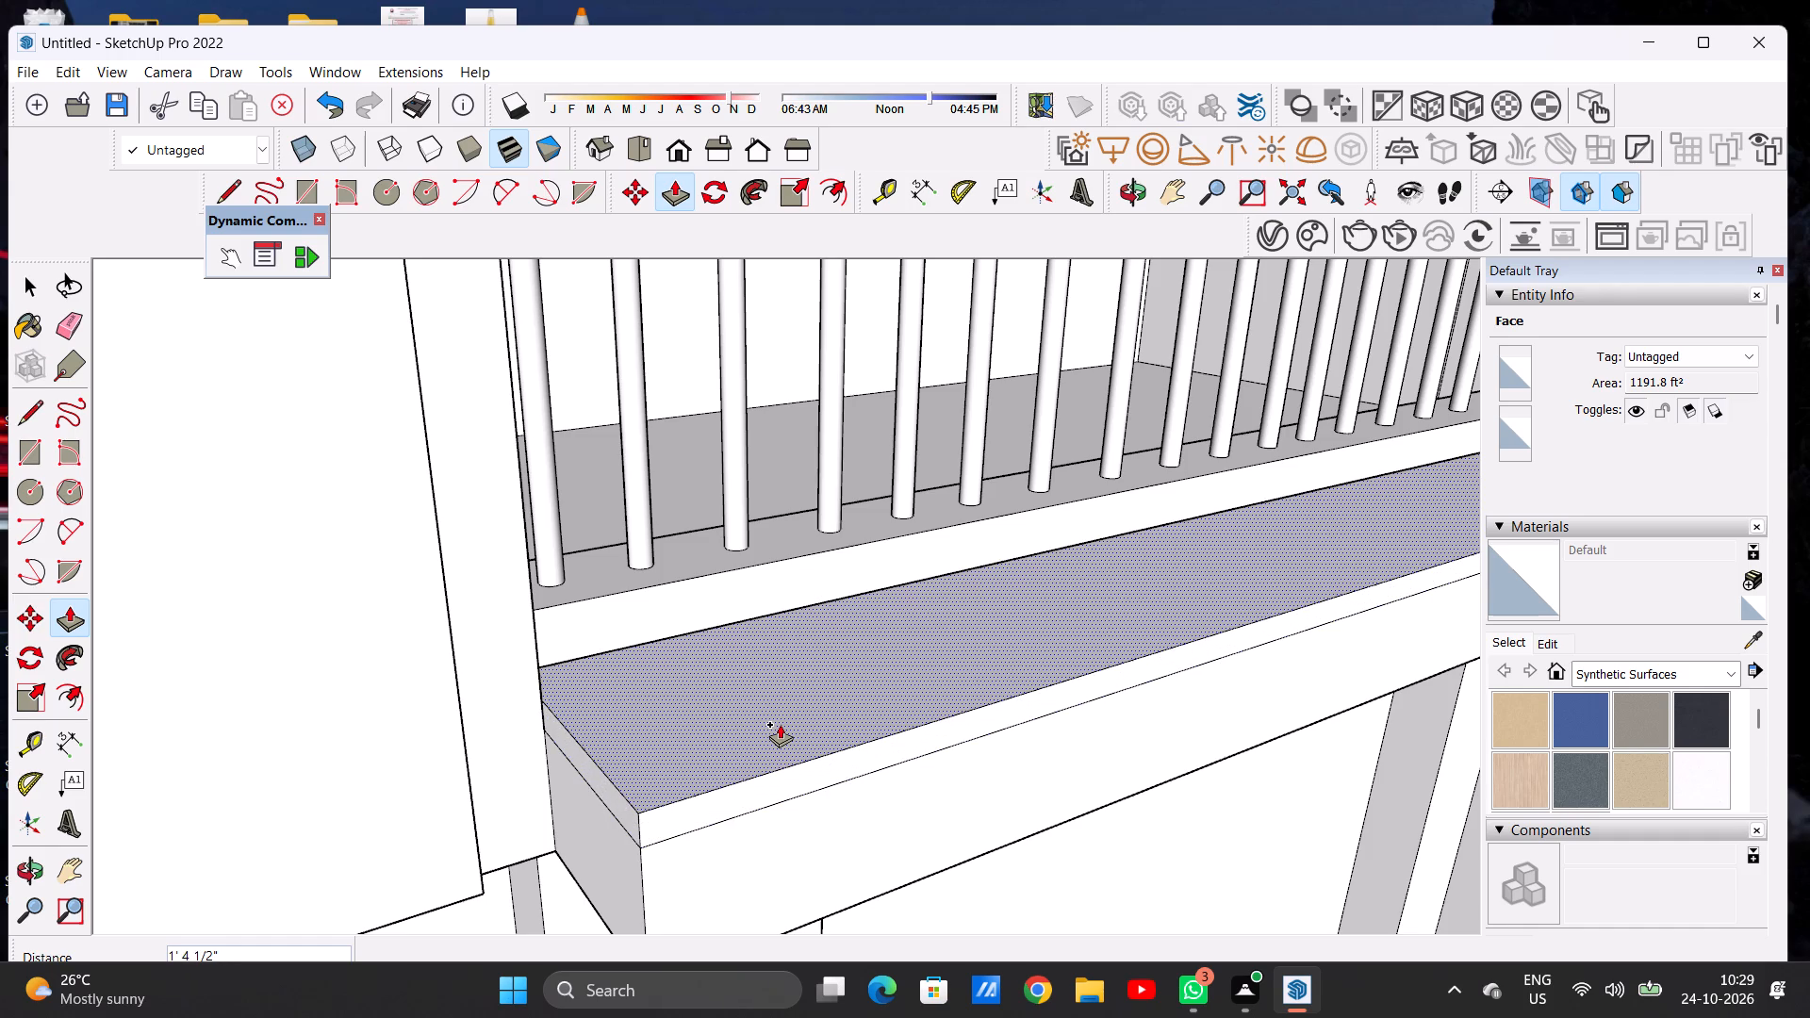
click(780, 724)
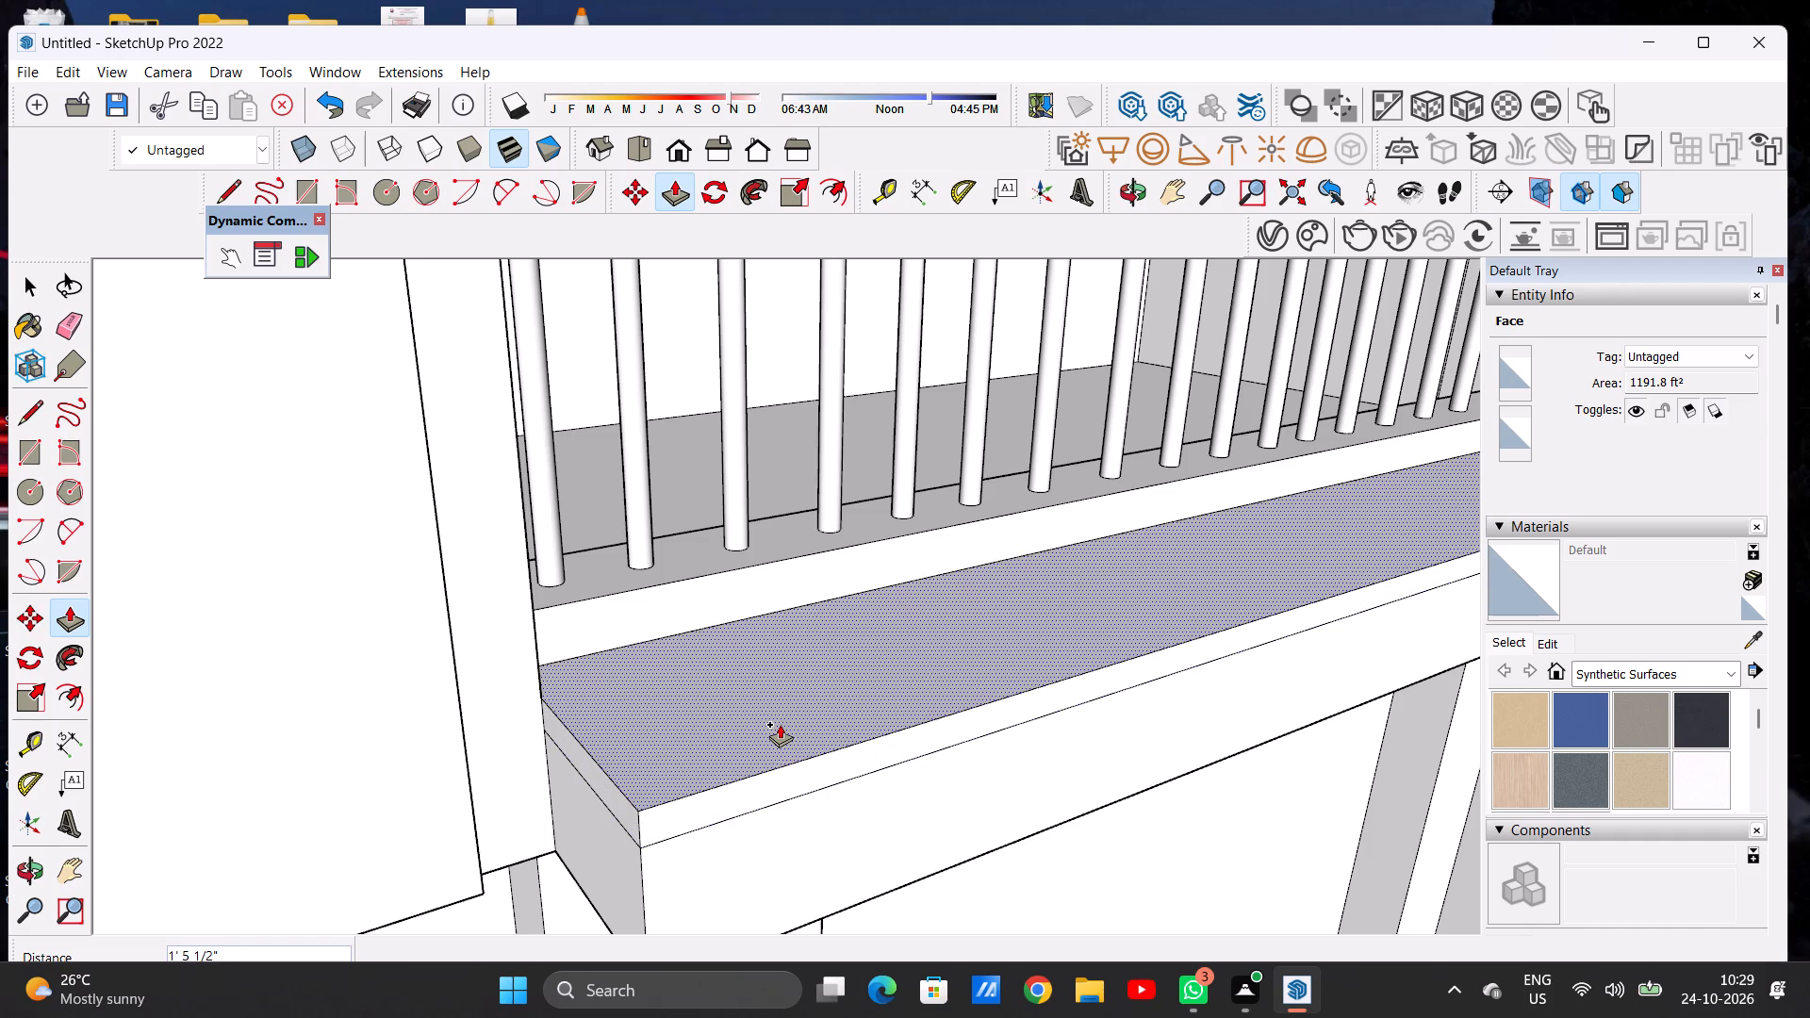
click(780, 724)
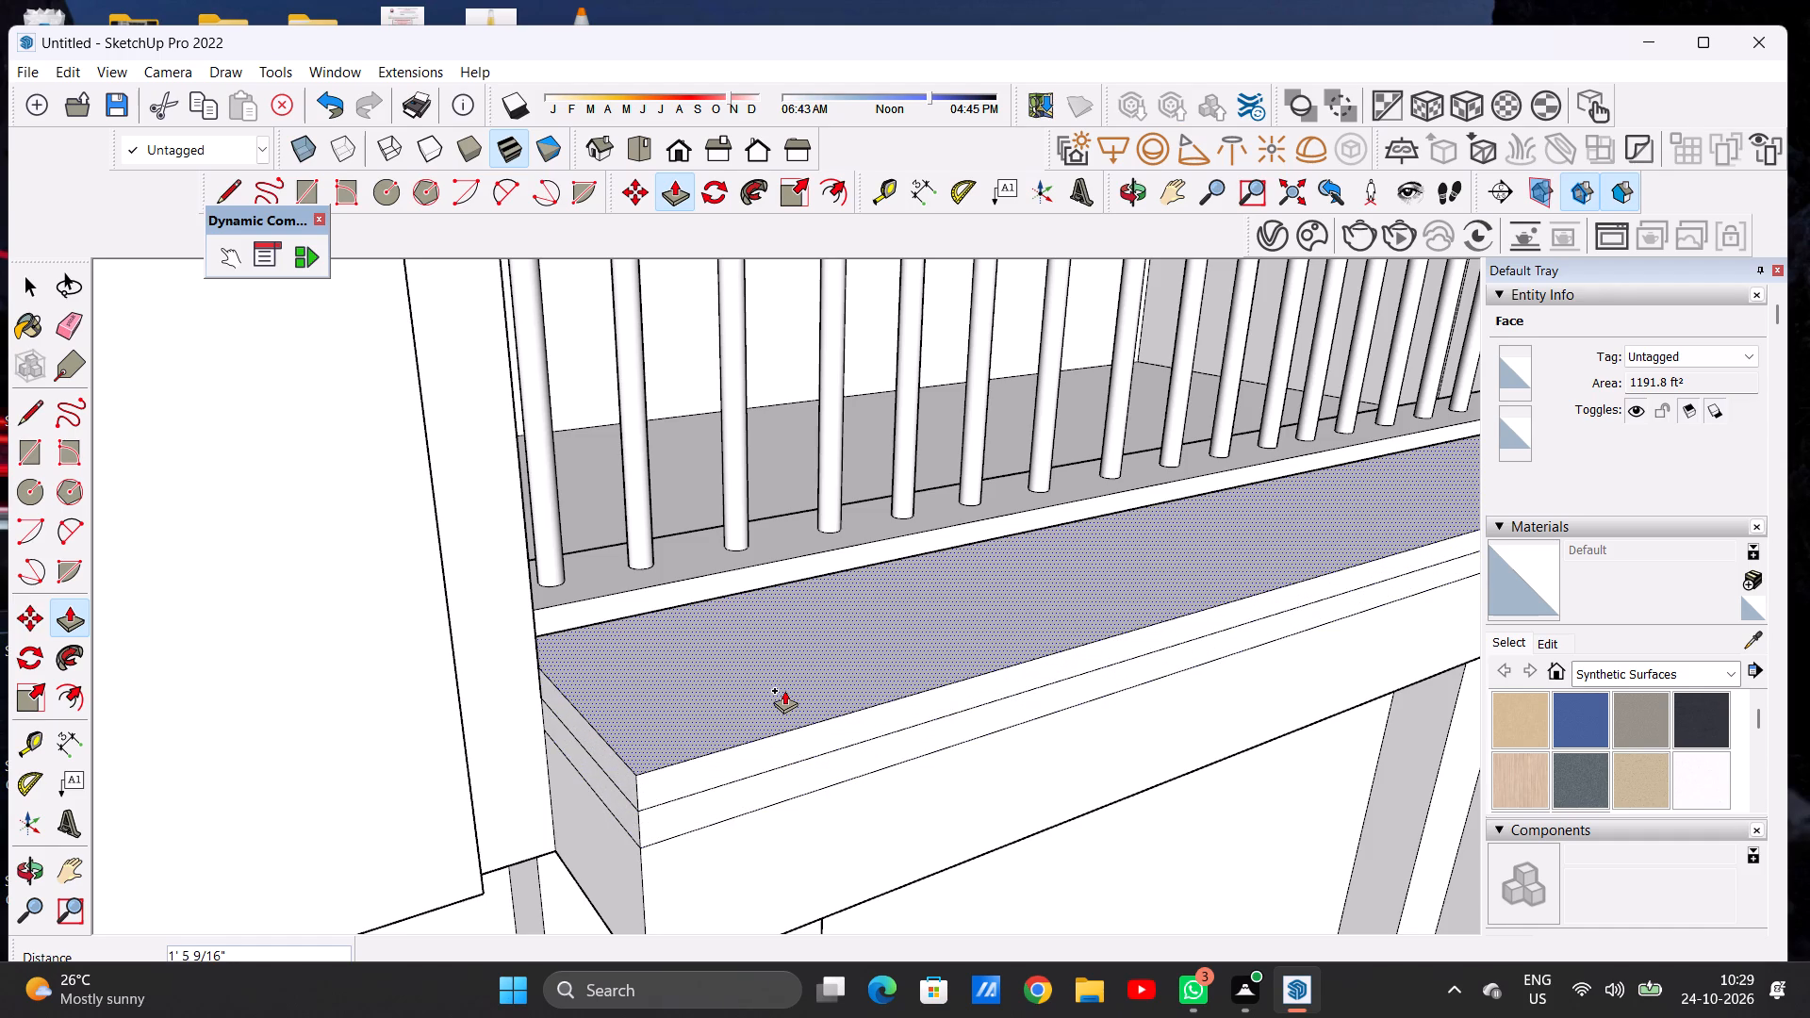
click(784, 690)
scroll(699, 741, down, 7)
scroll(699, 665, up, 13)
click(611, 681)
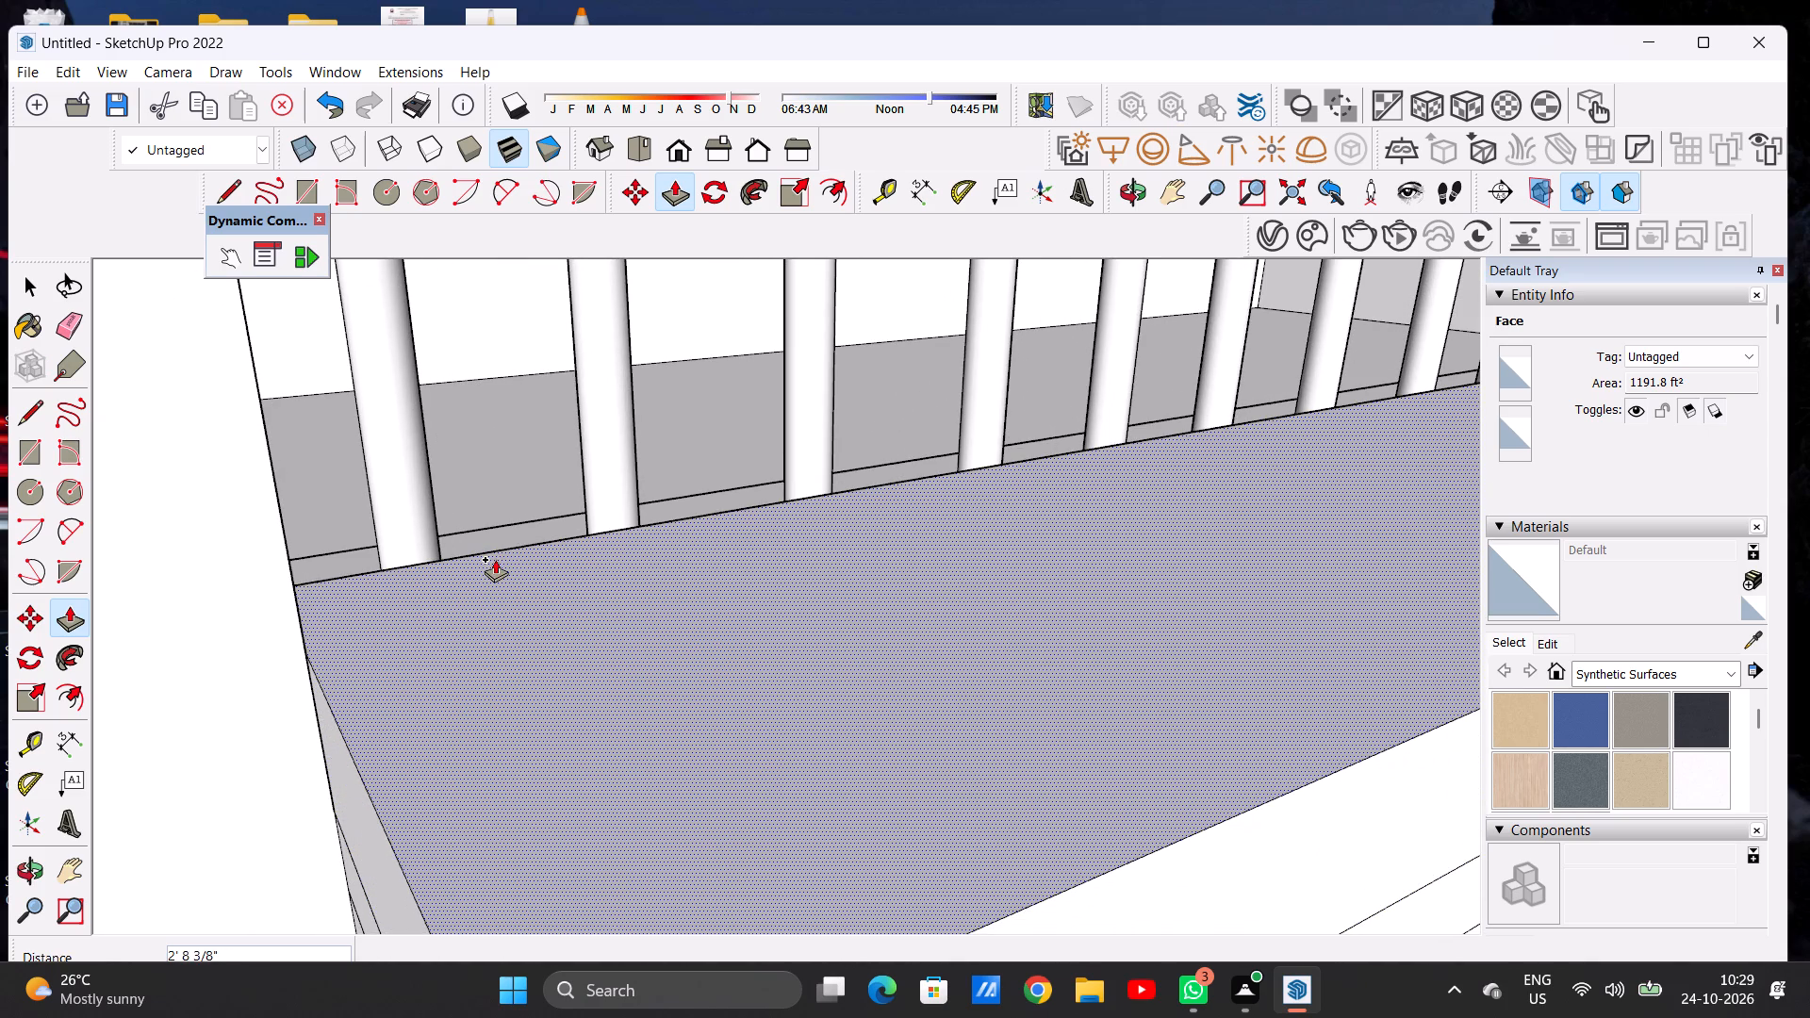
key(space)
Push/Pull the lower balcony's strip up the remaining 1' 1 3/4" or so, level with the railing base, forming a third band.
scroll(613, 734, down, 7)
scroll(621, 743, up, 1)
scroll(621, 743, down, 17)
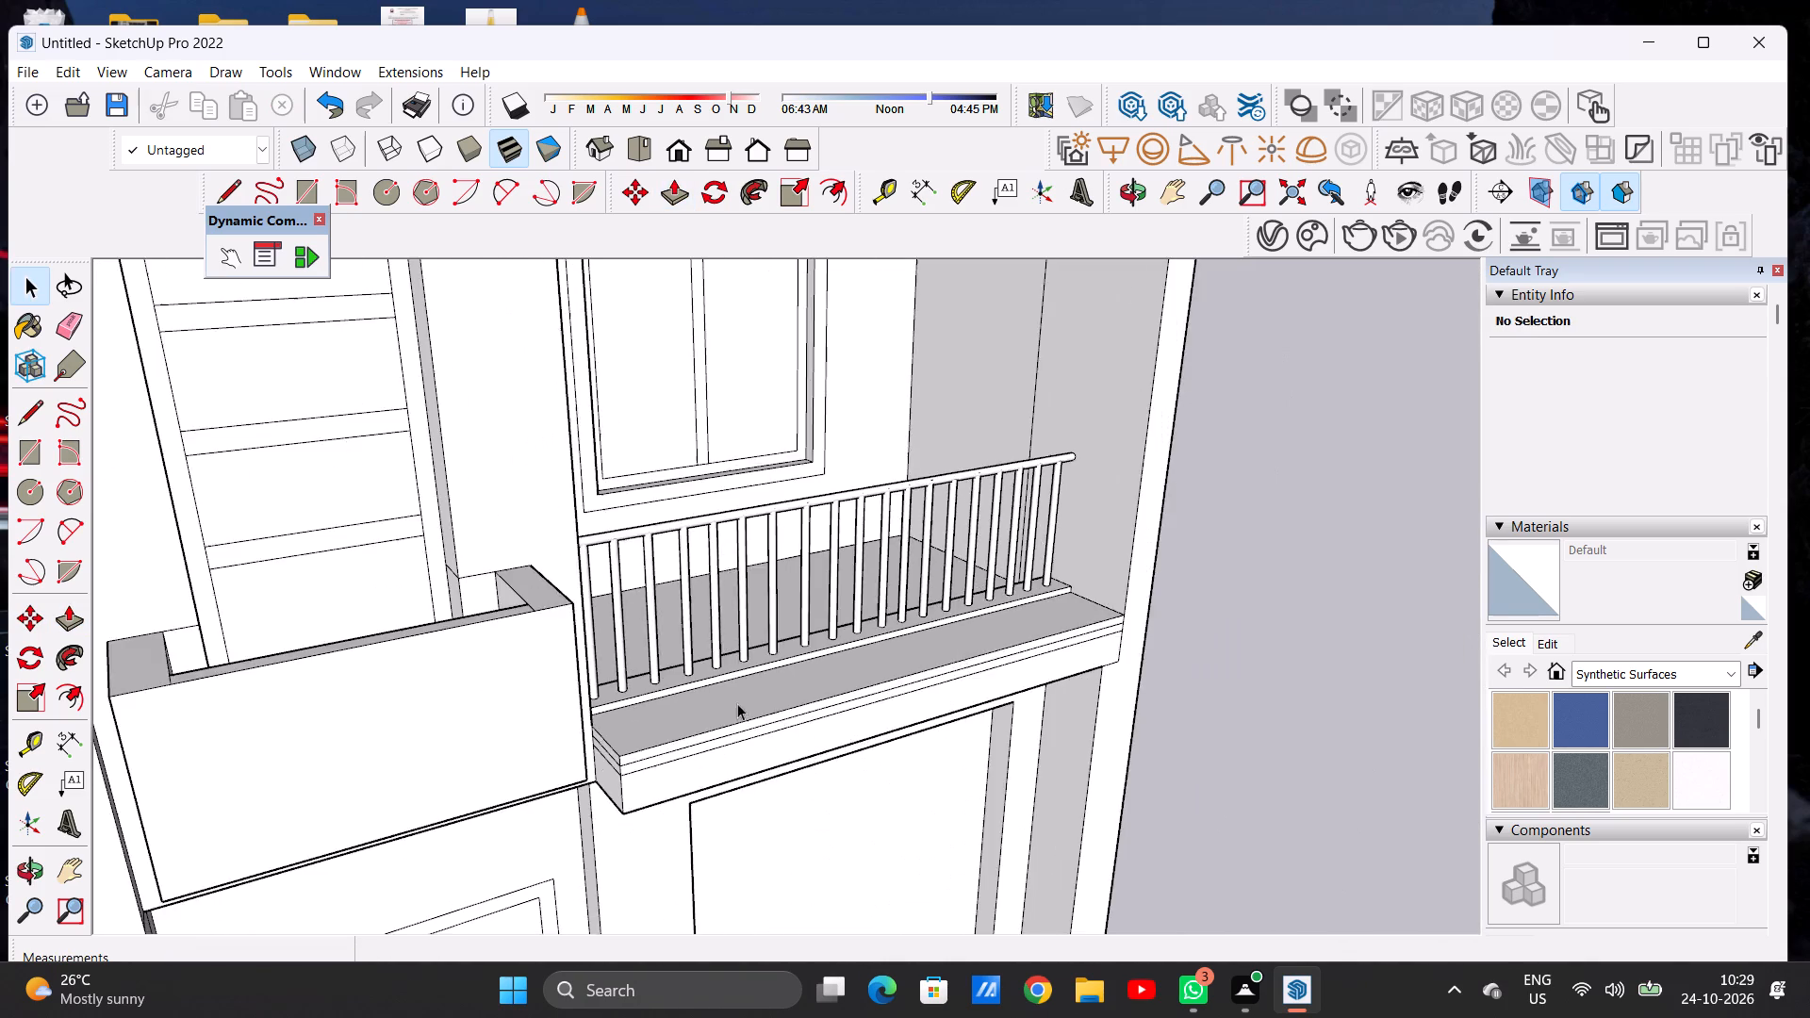
middle_drag(995, 644, 392, 681)
scroll(896, 756, up, 9)
scroll(889, 737, down, 1)
scroll(889, 737, up, 2)
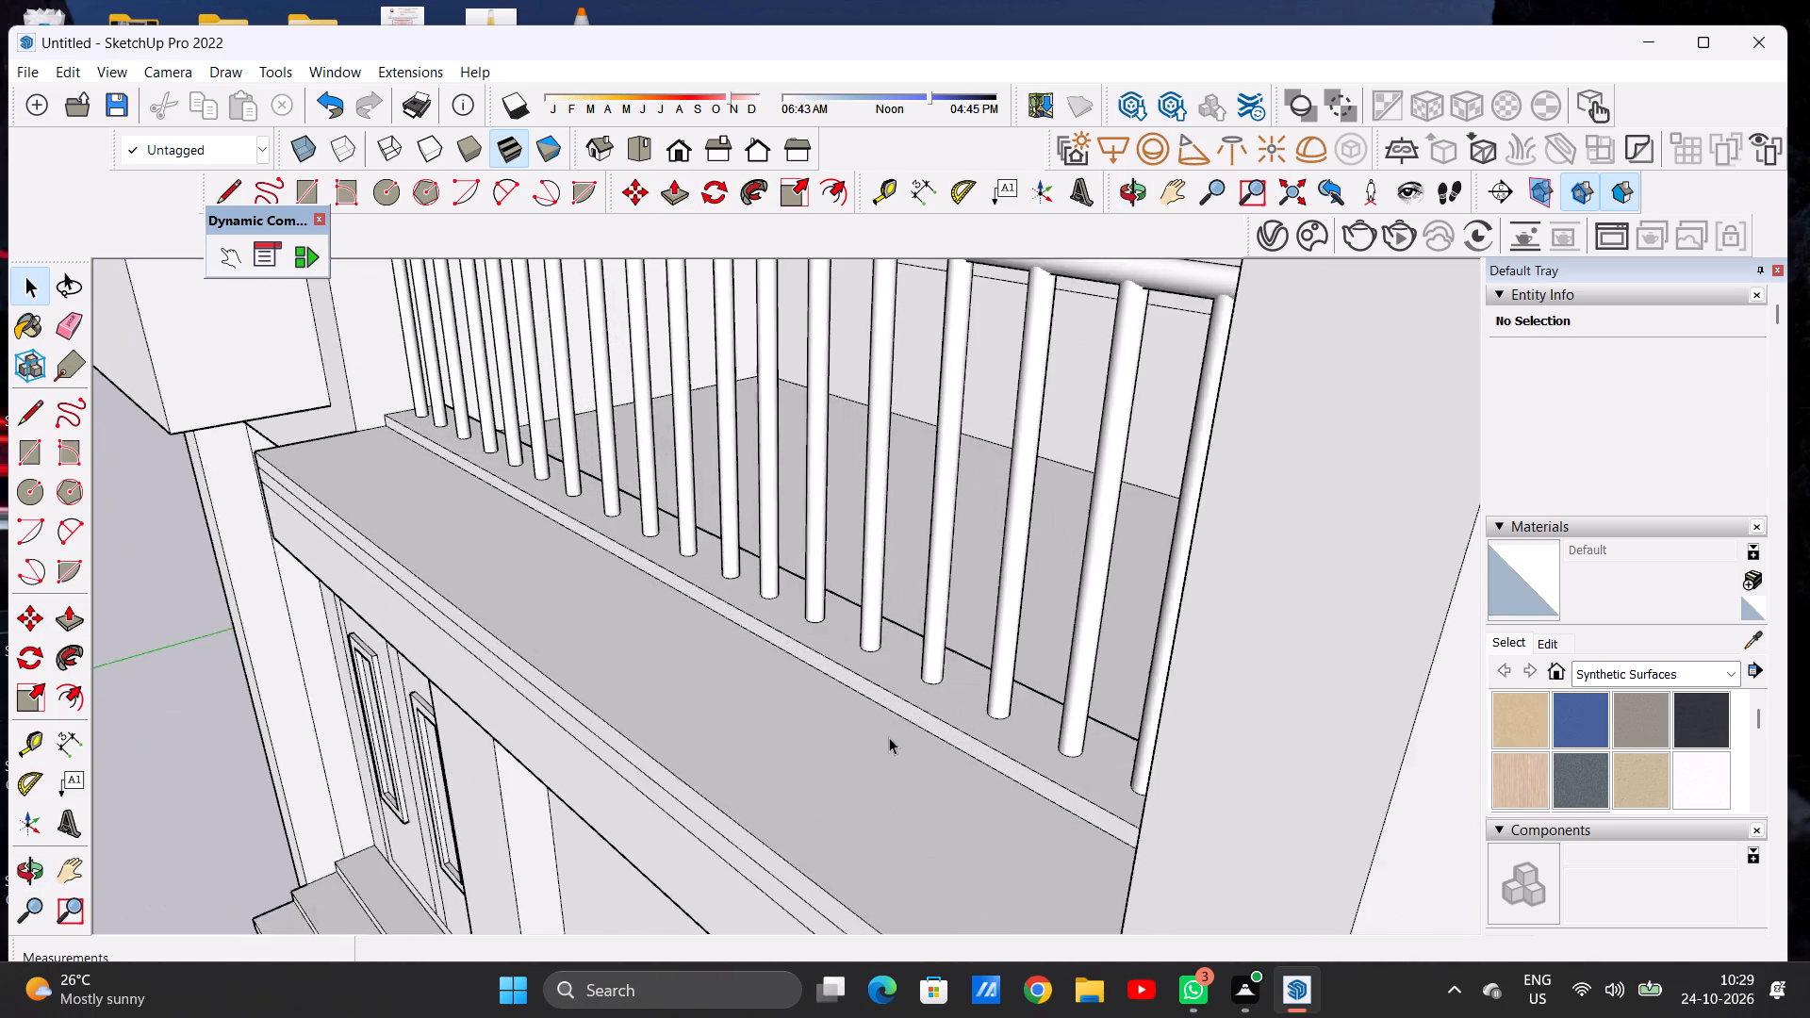
scroll(889, 737, up, 6)
key(p)
scroll(974, 753, up, 3)
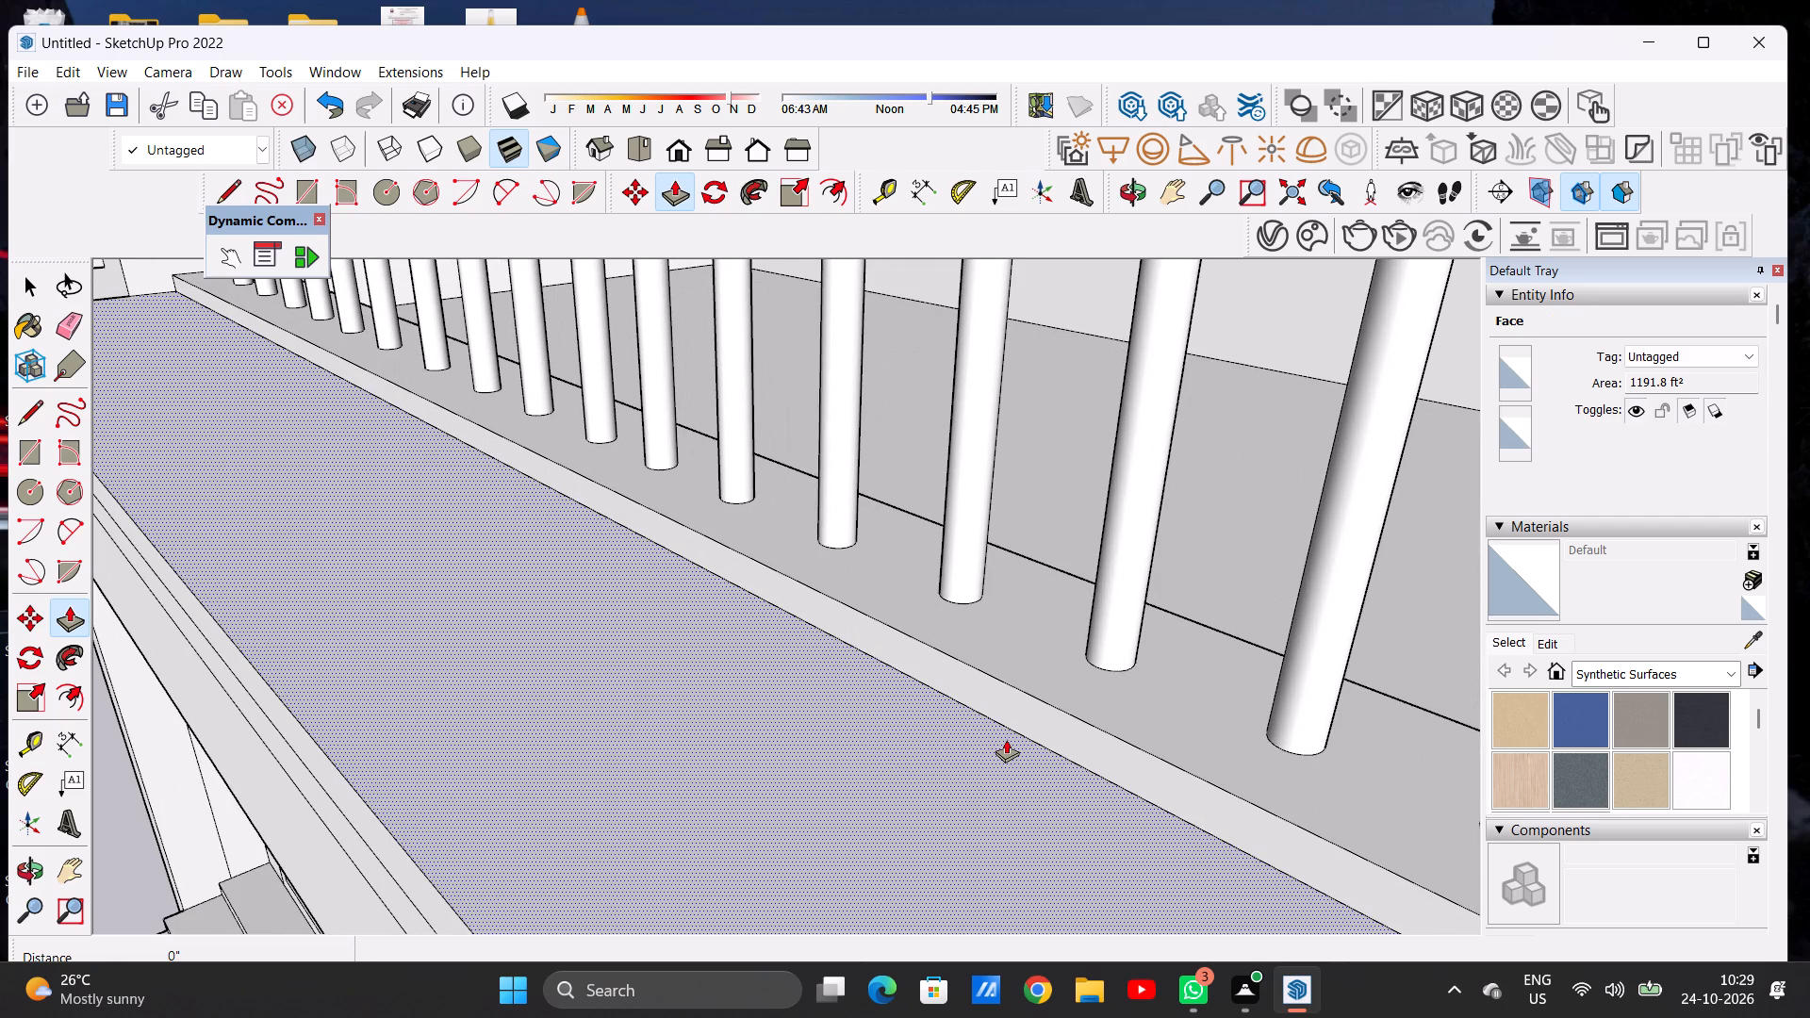
click(1006, 739)
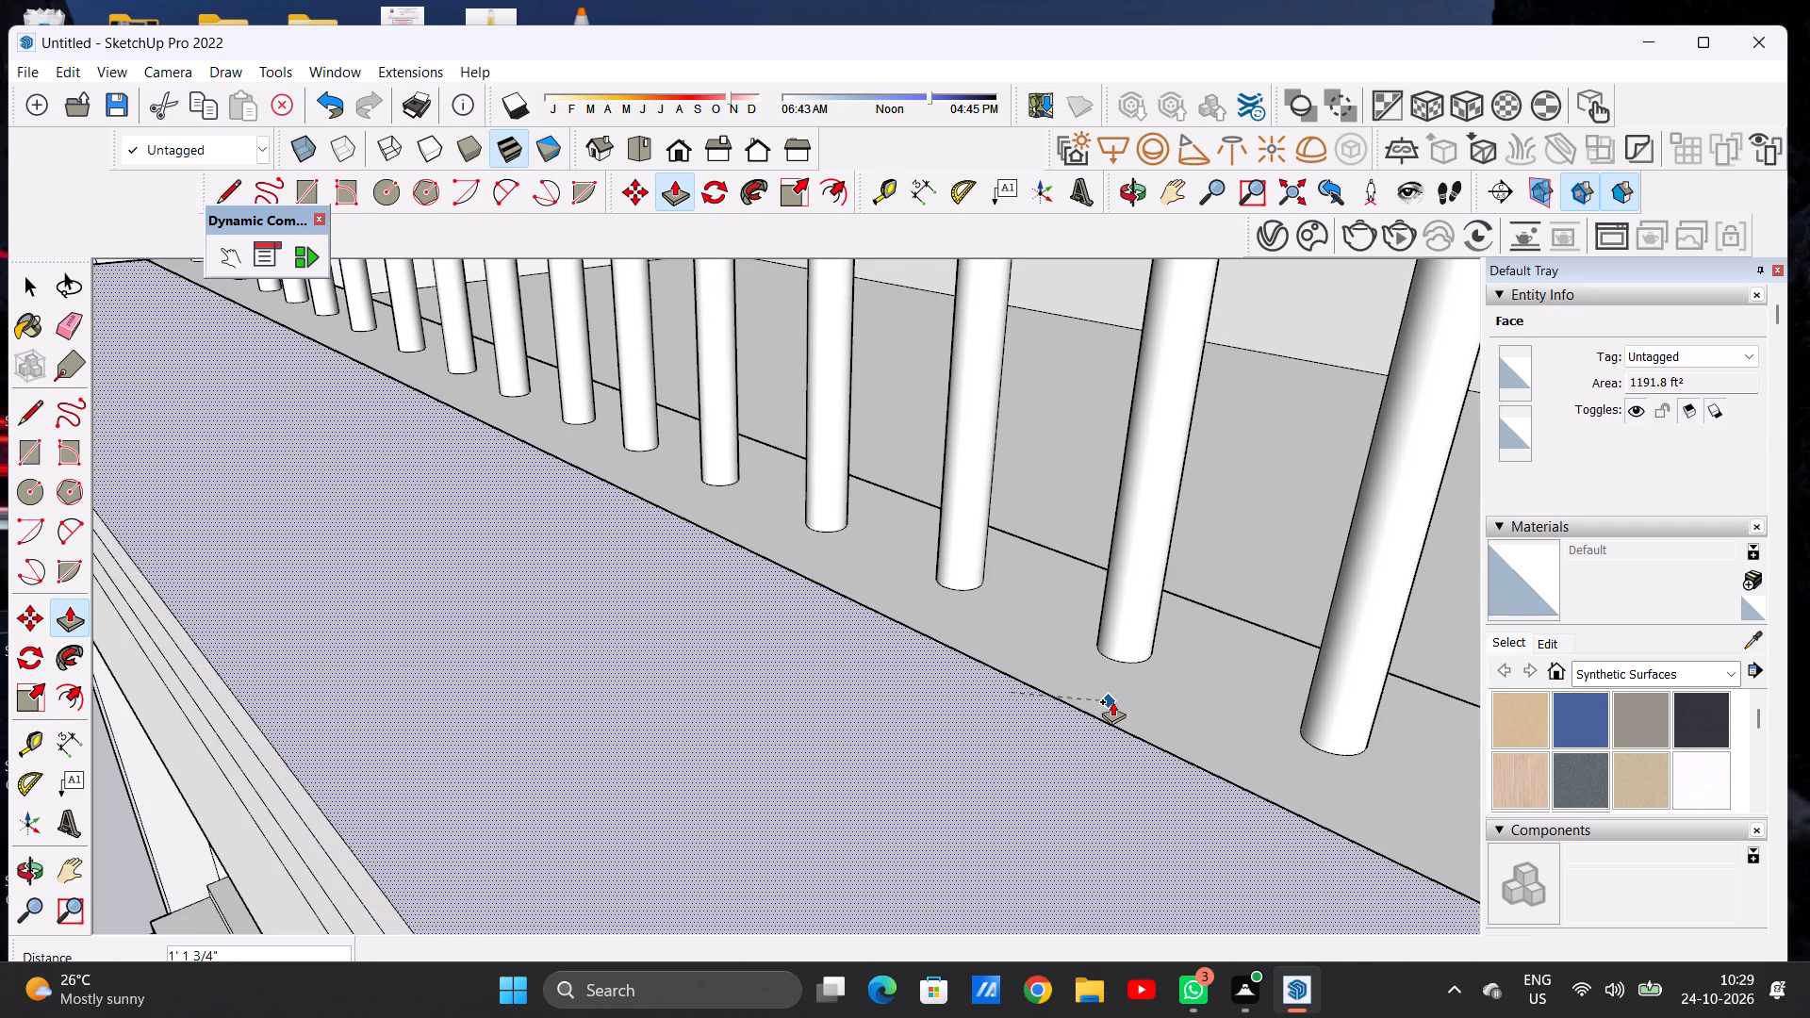
click(1121, 701)
key(space)
Push/Pull the lowest of the three thin bands on the lower balcony slab's front outward about 2' 1 9/16".
scroll(964, 743, down, 14)
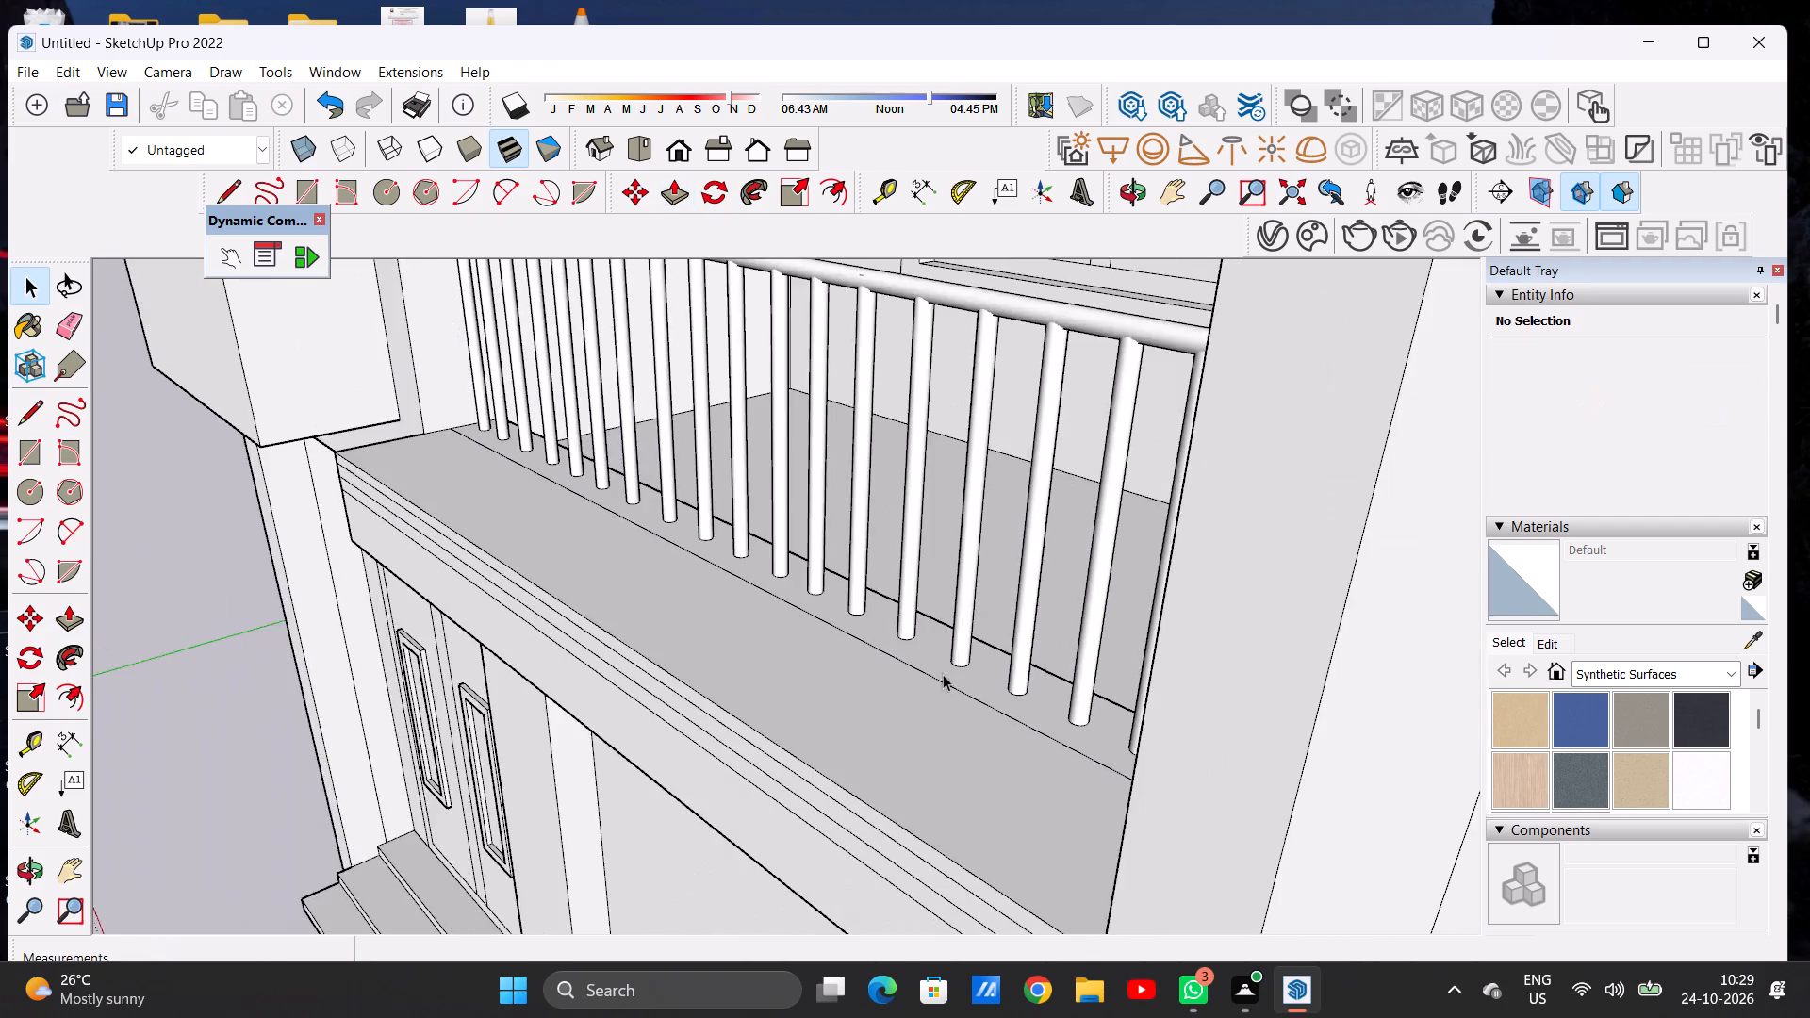
scroll(943, 674, down, 10)
scroll(898, 649, up, 1)
scroll(898, 649, down, 3)
middle_drag(580, 716, 1226, 629)
scroll(997, 678, down, 4)
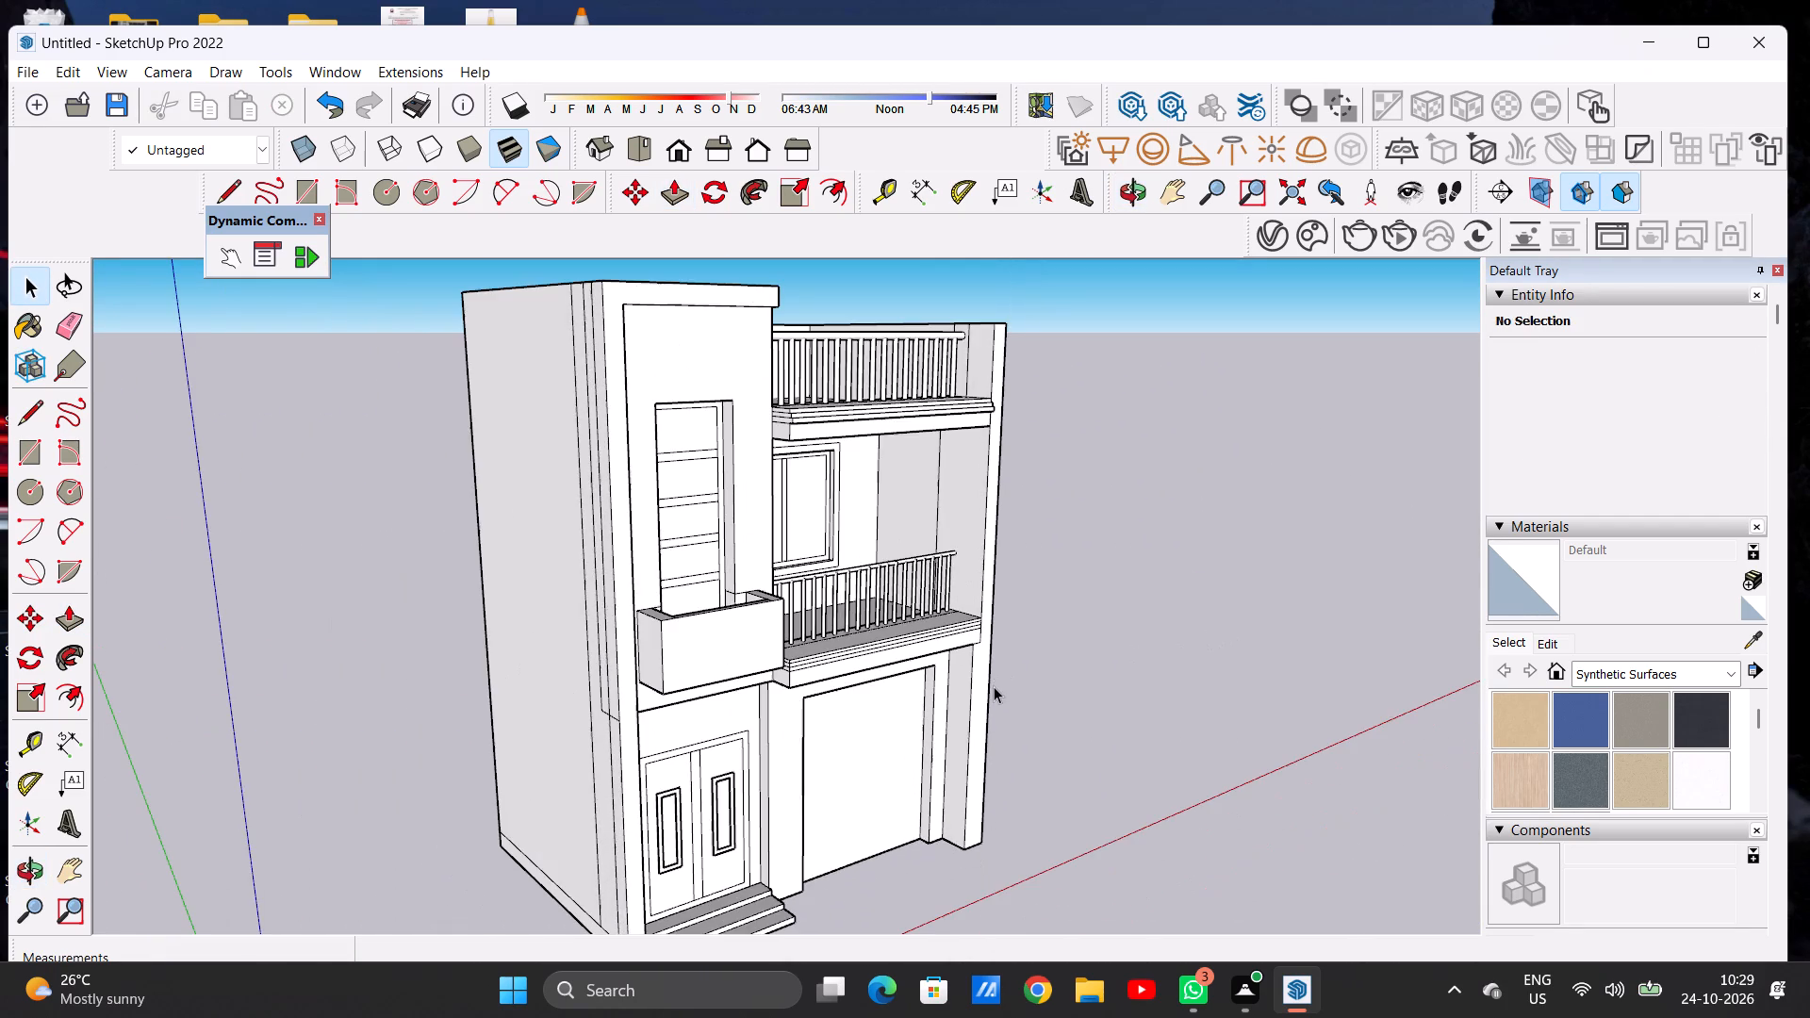
scroll(994, 686, down, 1)
scroll(893, 702, up, 6)
middle_drag(639, 667, 811, 698)
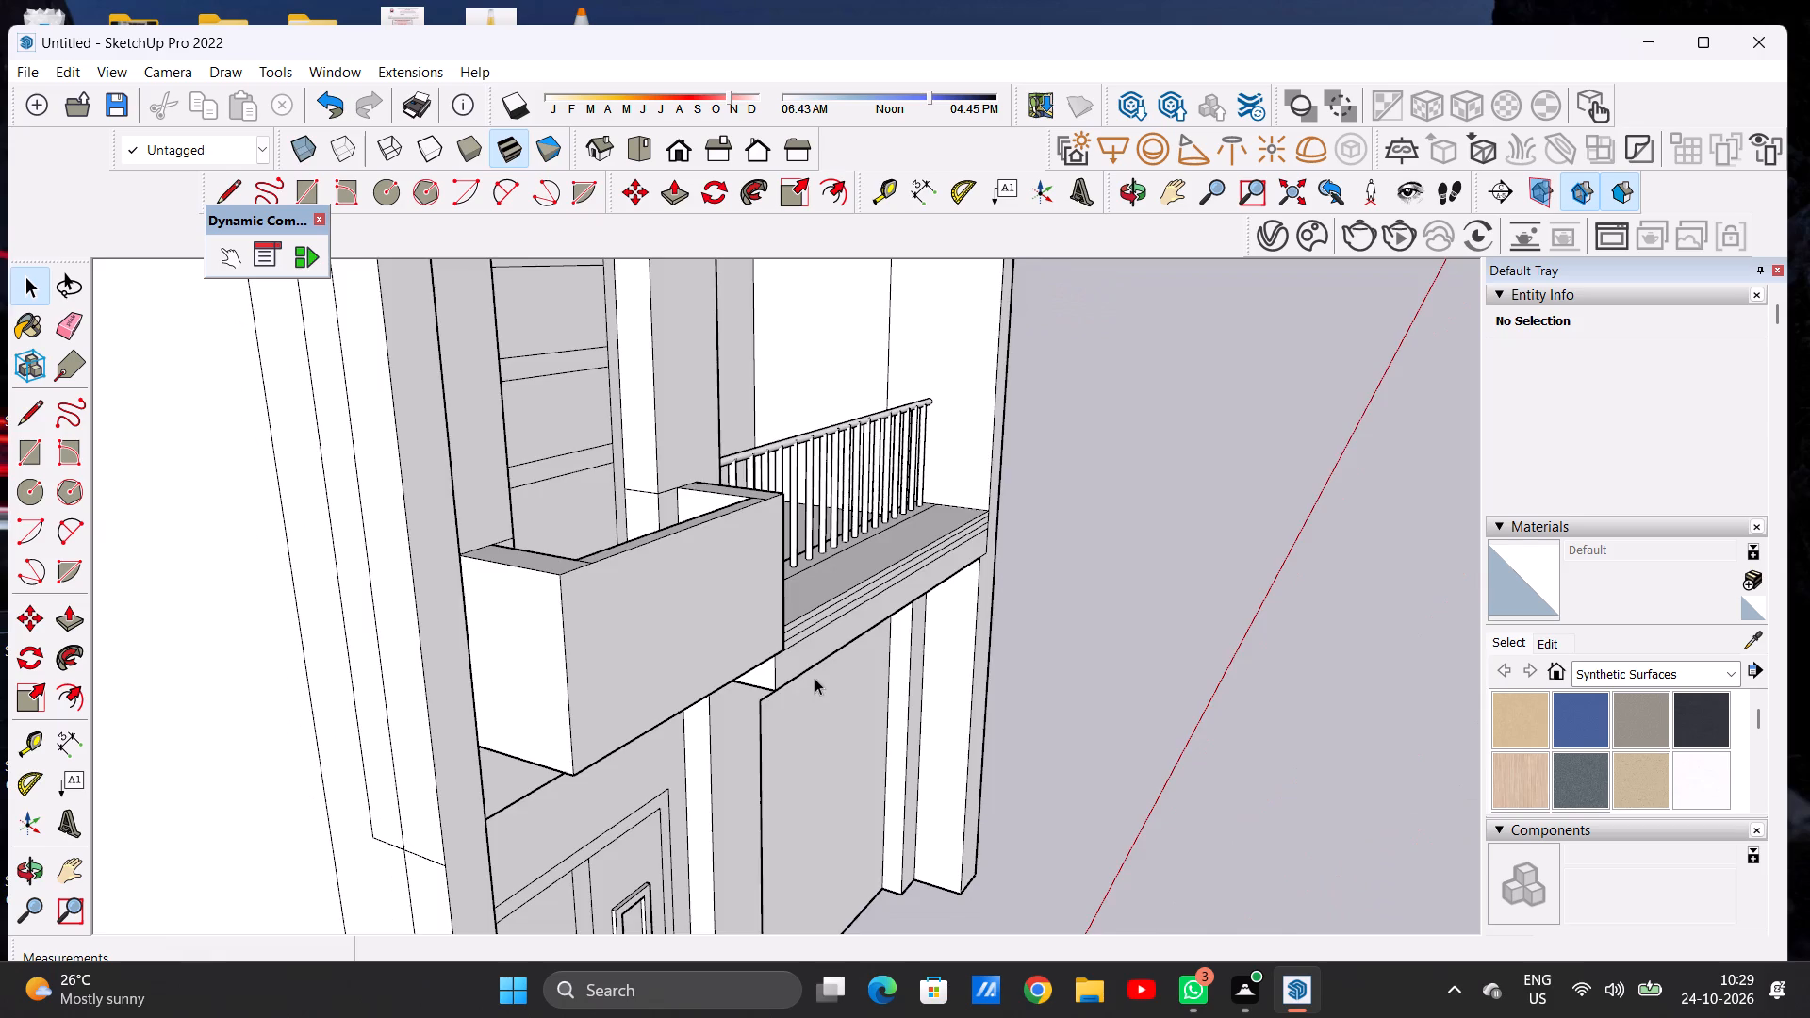
middle_drag(813, 678, 591, 745)
scroll(659, 672, up, 8)
middle_drag(656, 672, 706, 635)
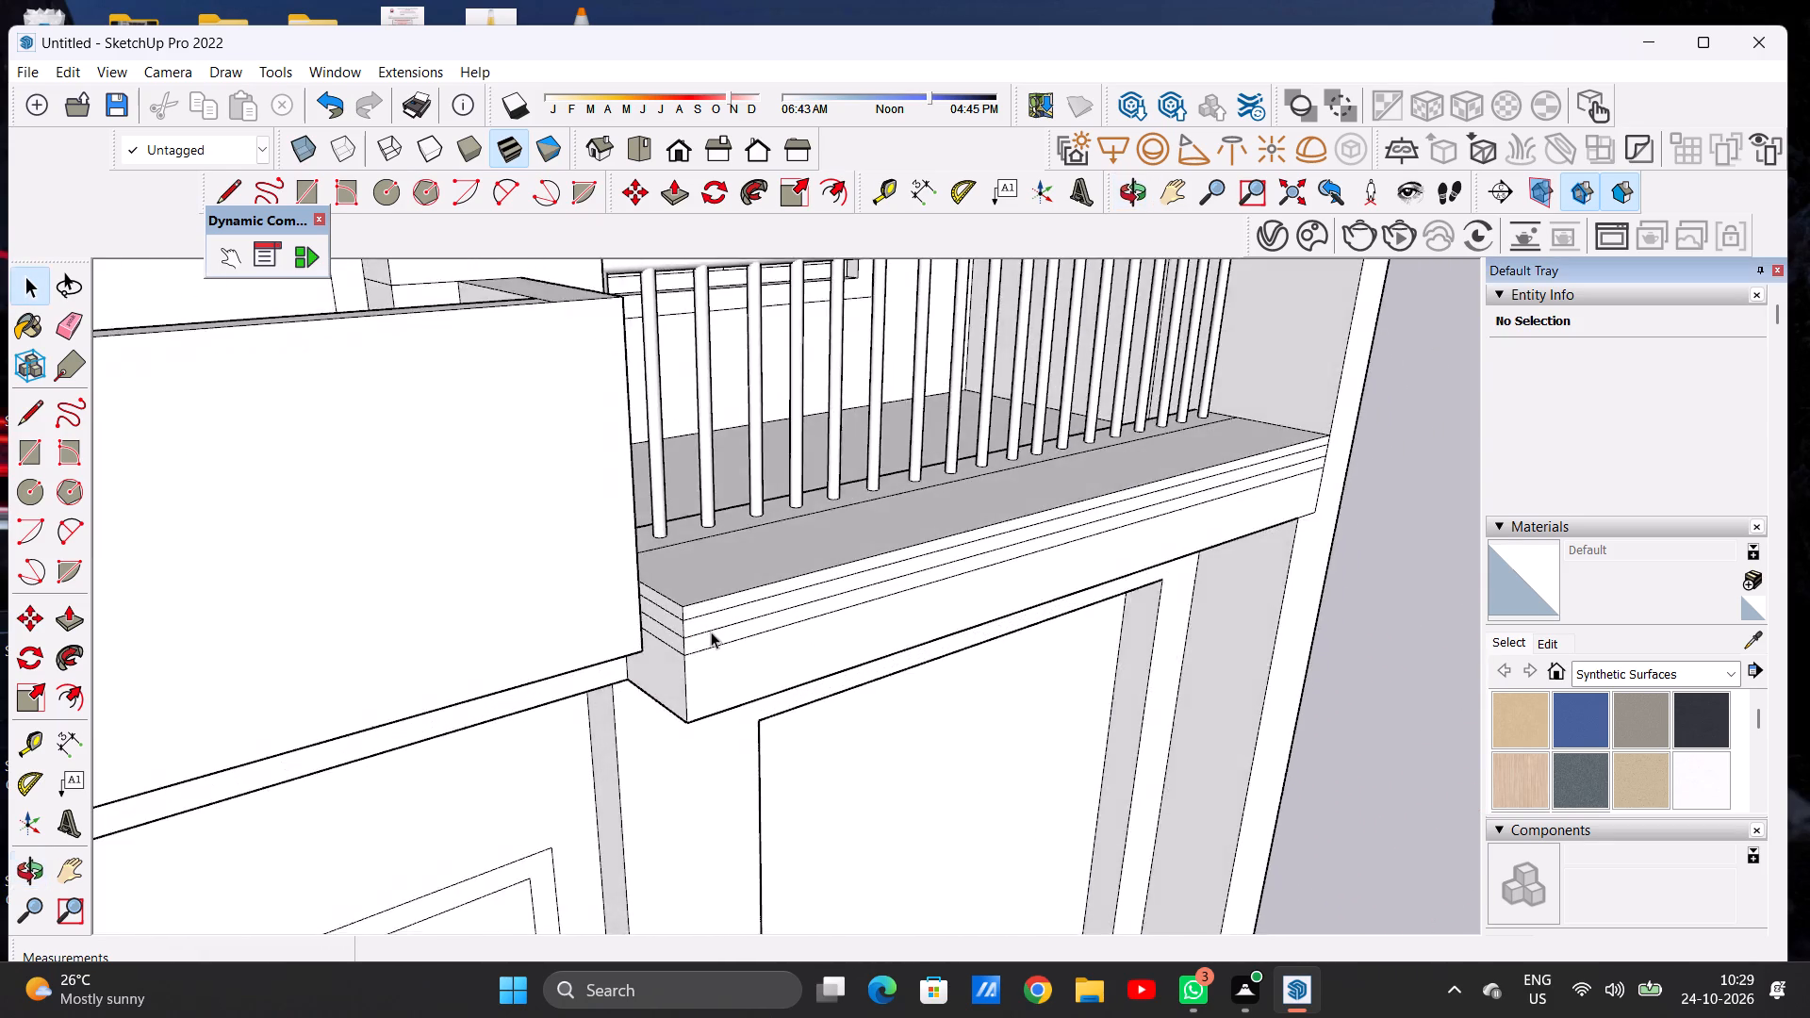
scroll(711, 632, up, 6)
scroll(705, 639, down, 2)
scroll(705, 639, up, 1)
key(p)
scroll(703, 641, up, 1)
scroll(703, 641, down, 1)
scroll(703, 641, up, 2)
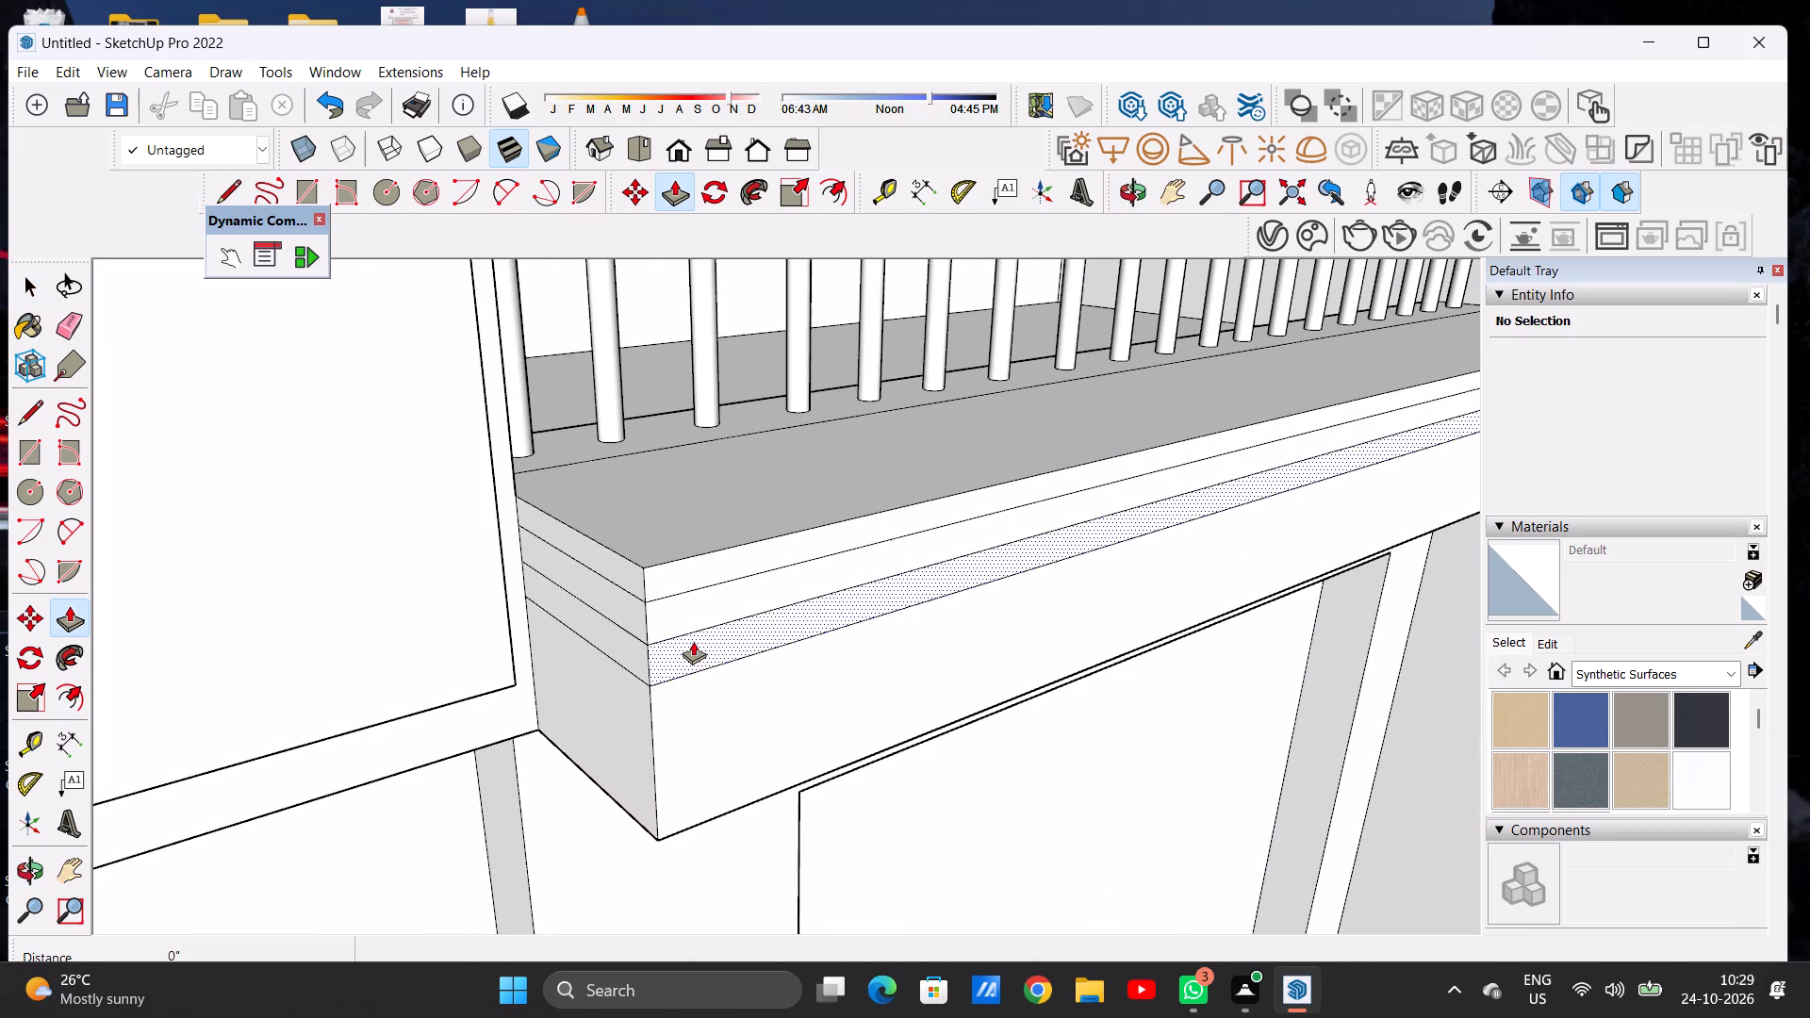
click(693, 641)
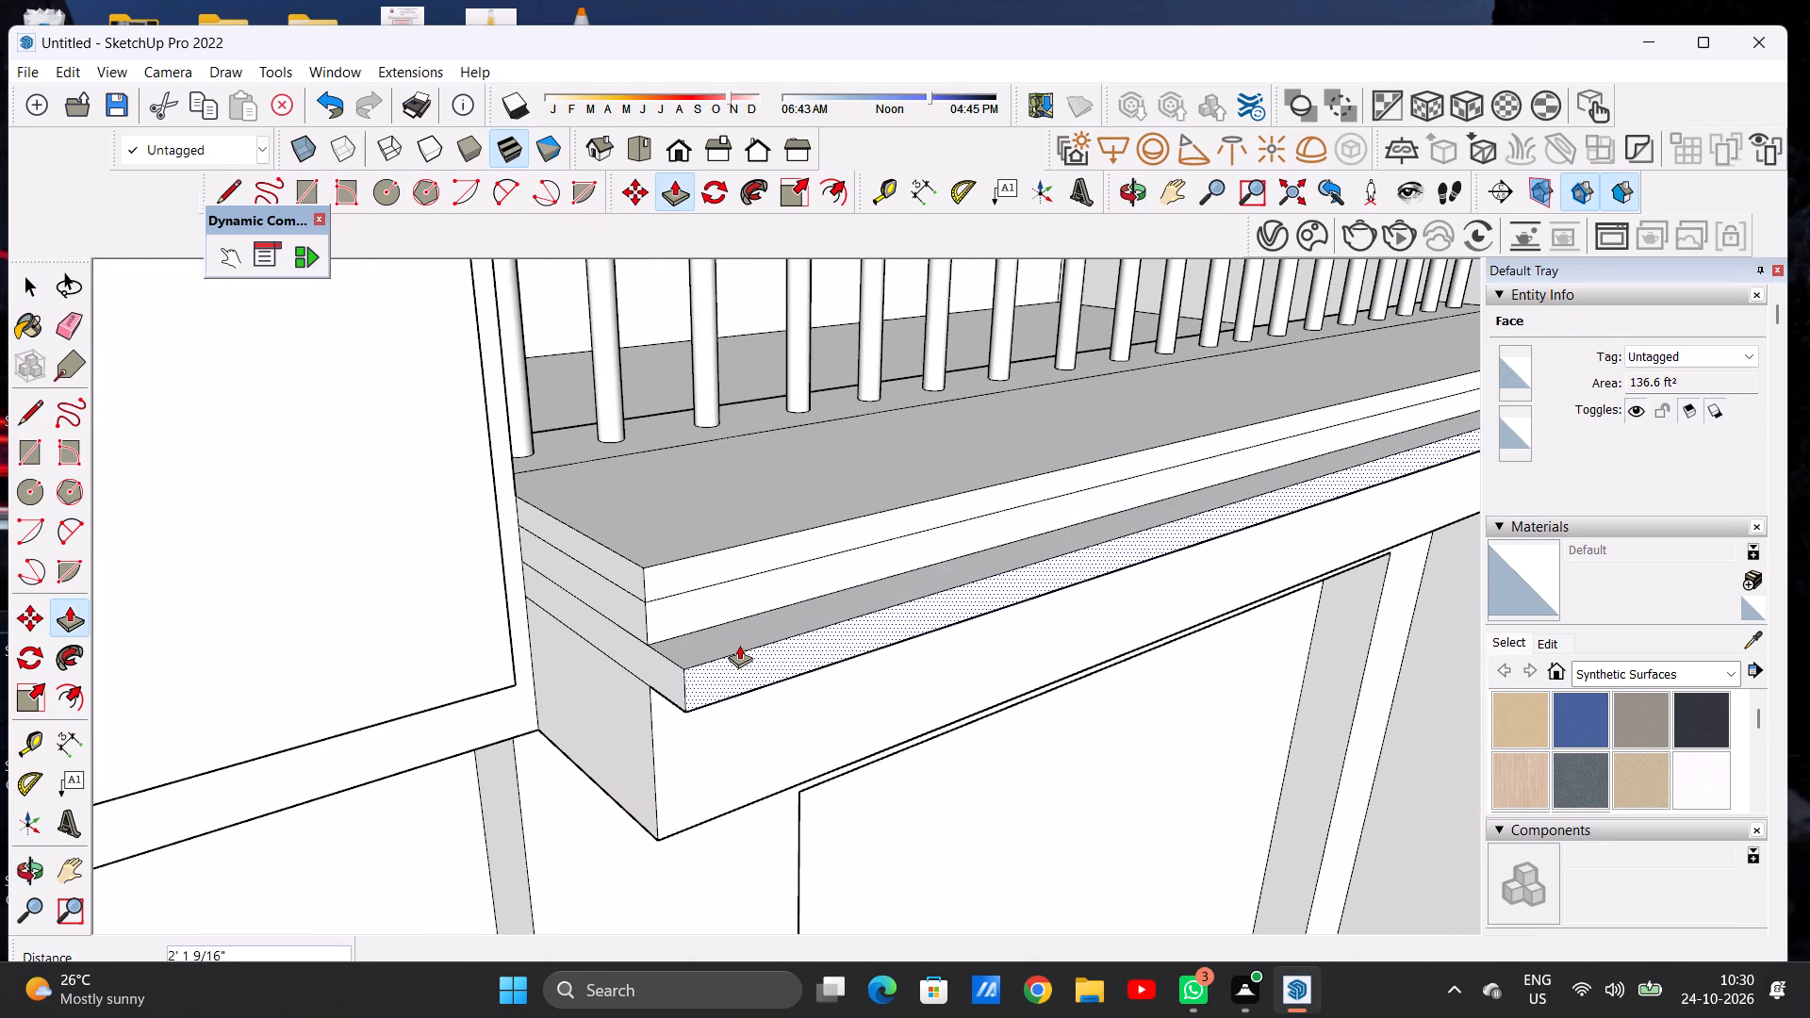
click(739, 645)
Push/Pull the middle thin band on the lower balcony slab's front outward about 1' 1 5/16".
scroll(675, 619, up, 6)
click(649, 616)
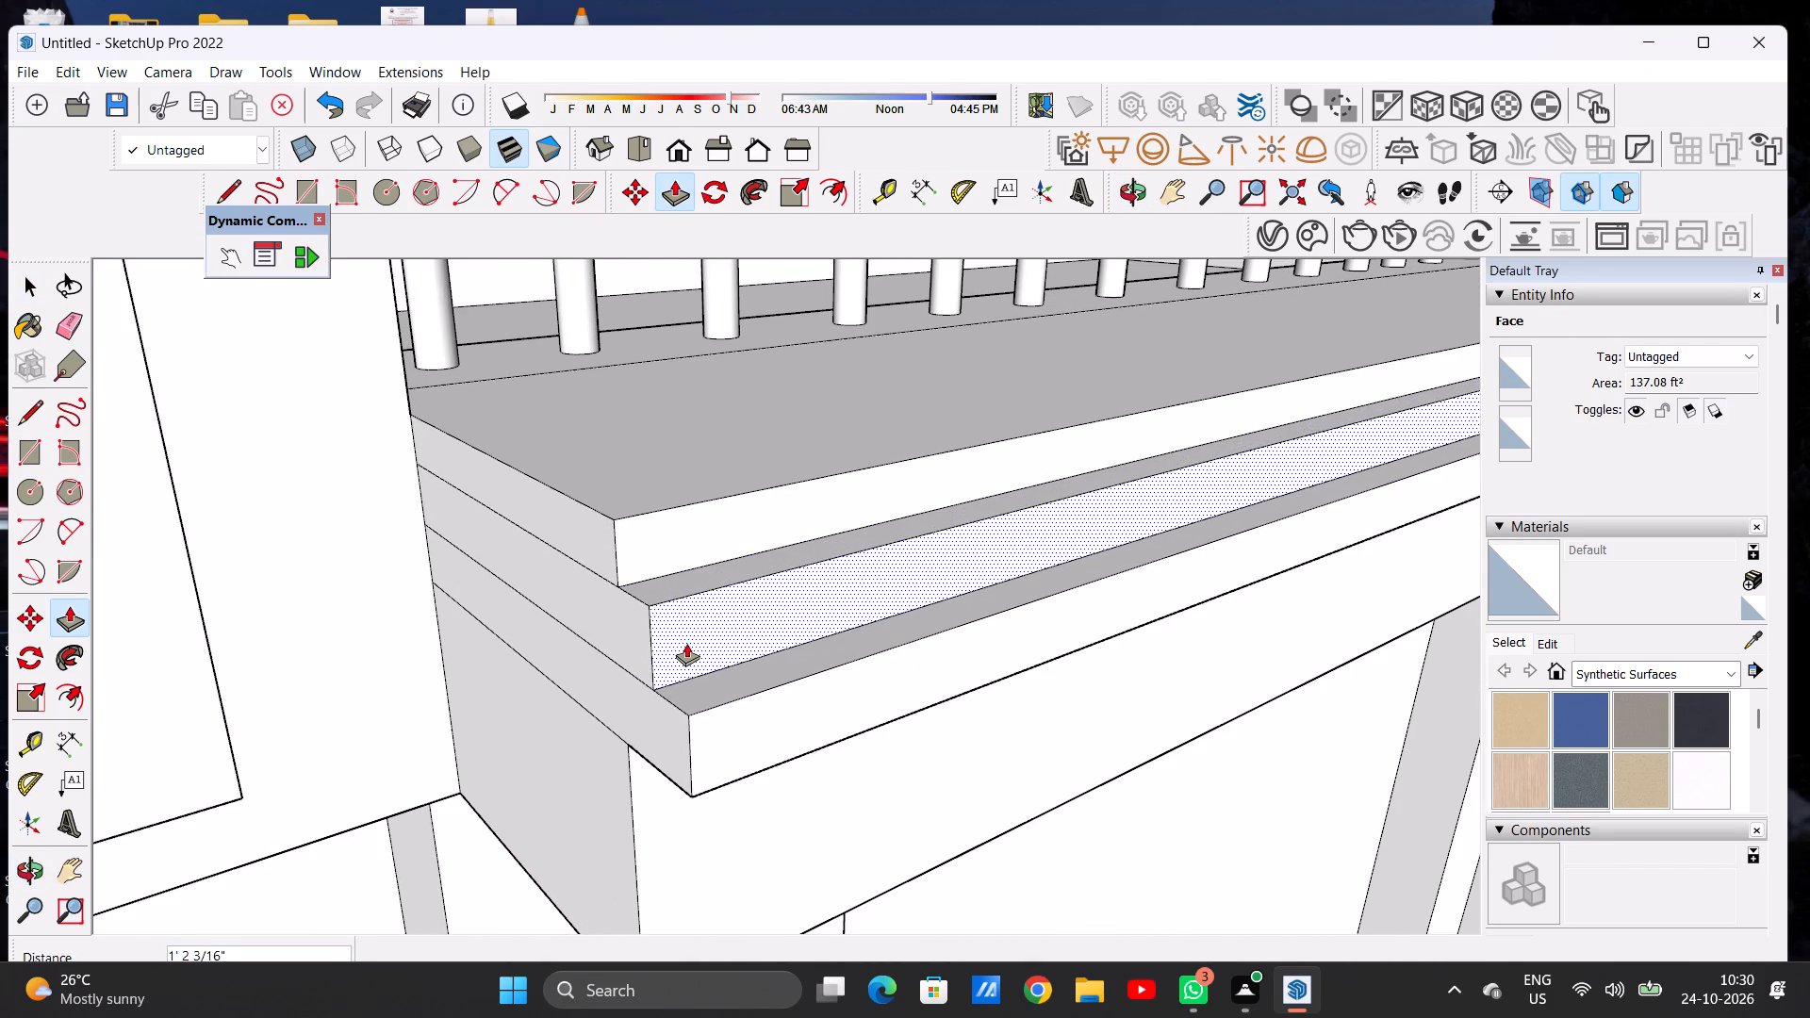
click(684, 636)
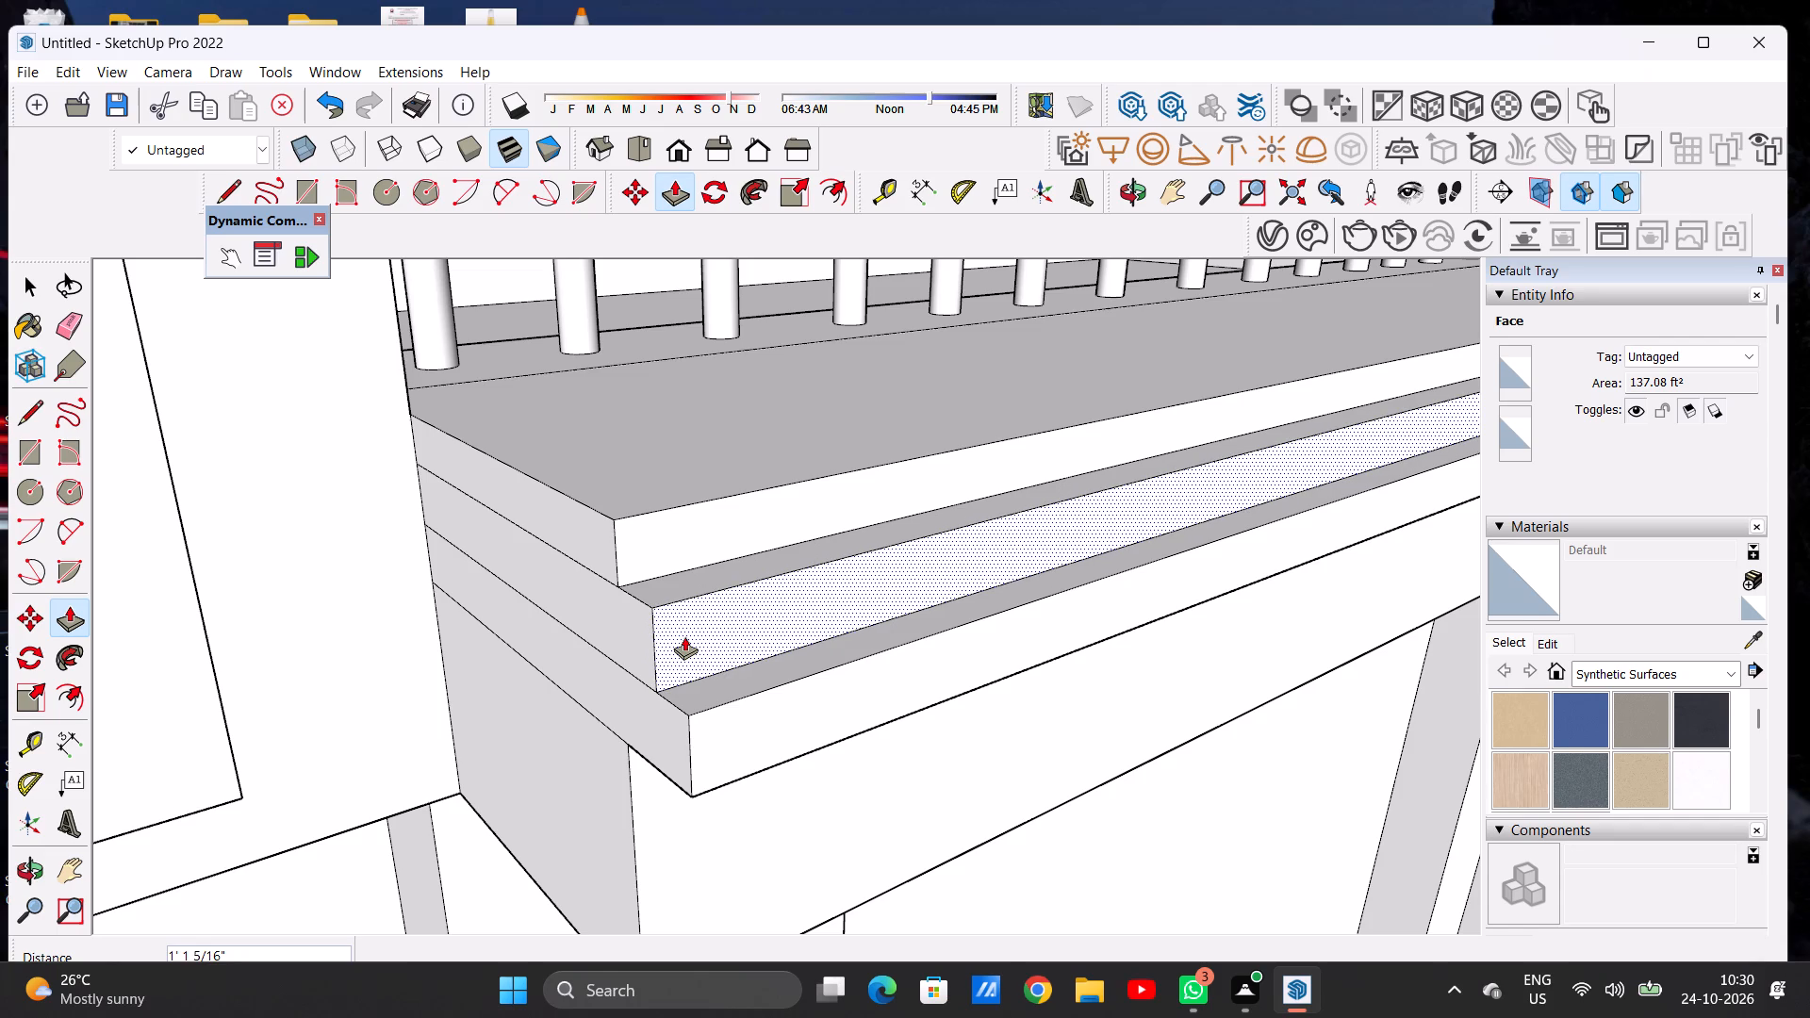
key(space)
Examine the whole house front with the stepped bands on both balconies from several angles.
scroll(682, 667, down, 16)
scroll(651, 634, up, 1)
scroll(651, 634, down, 14)
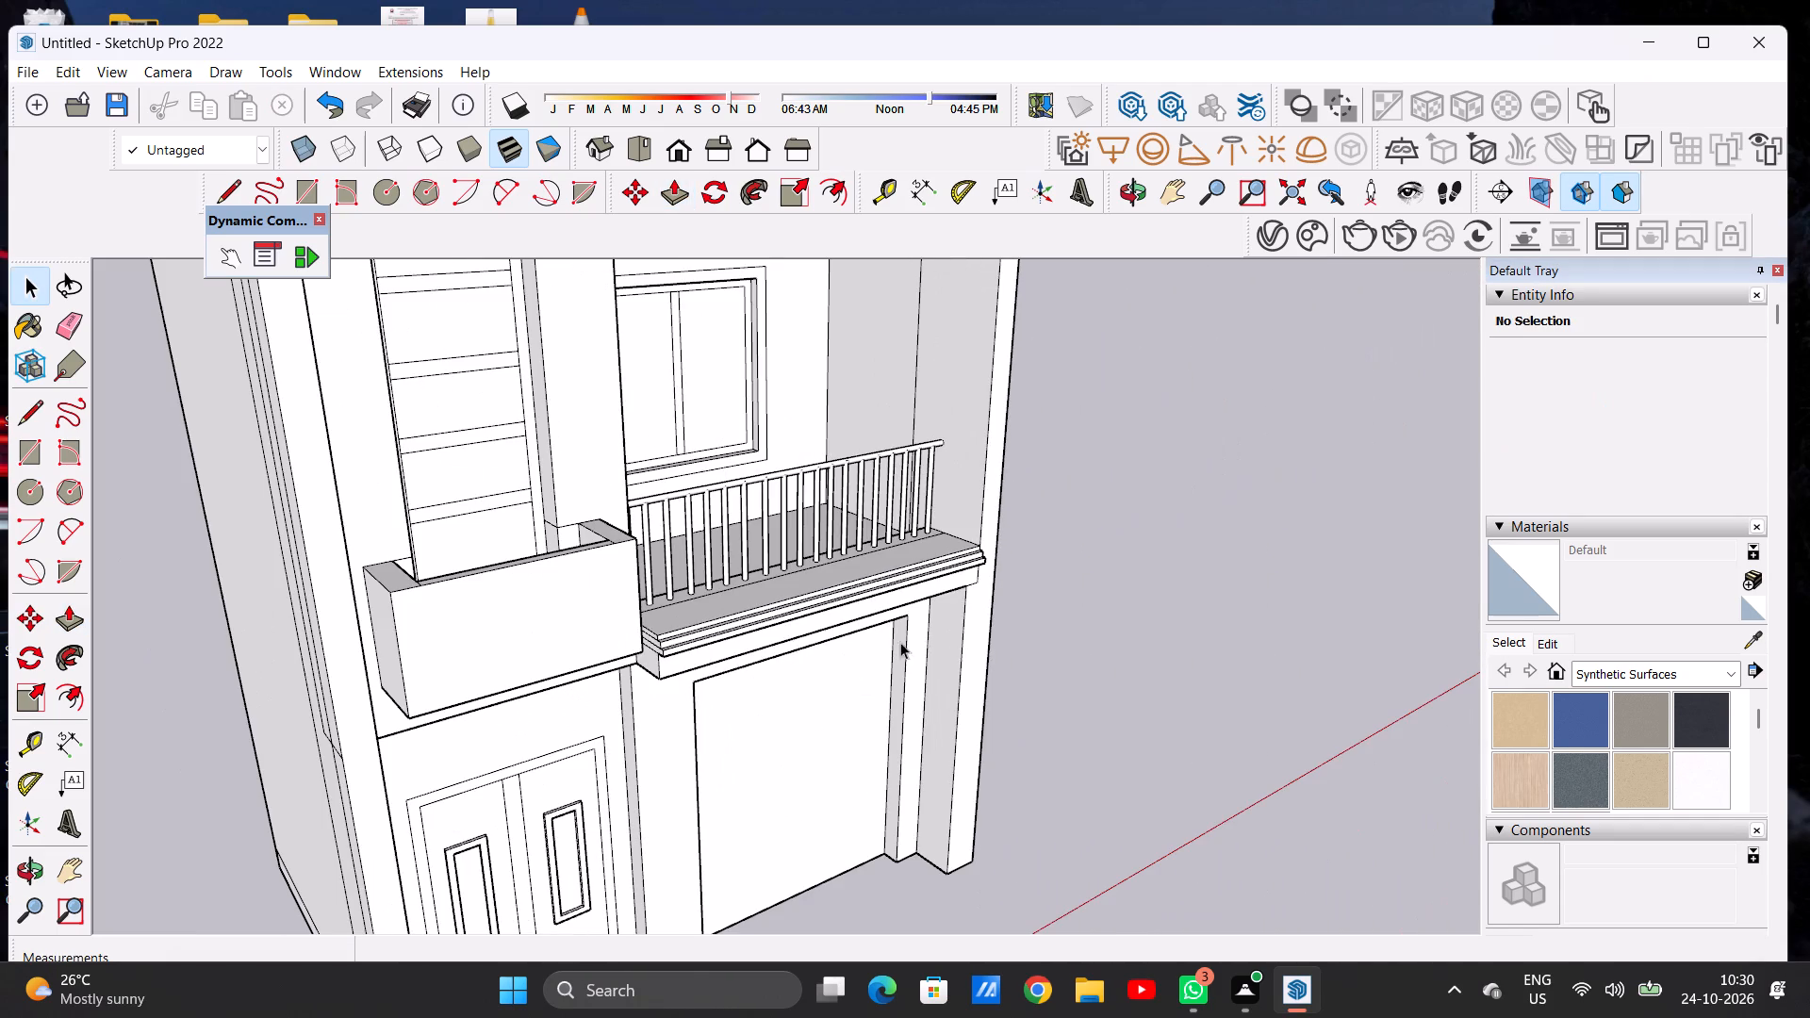
middle_drag(694, 643, 422, 595)
scroll(939, 619, down, 4)
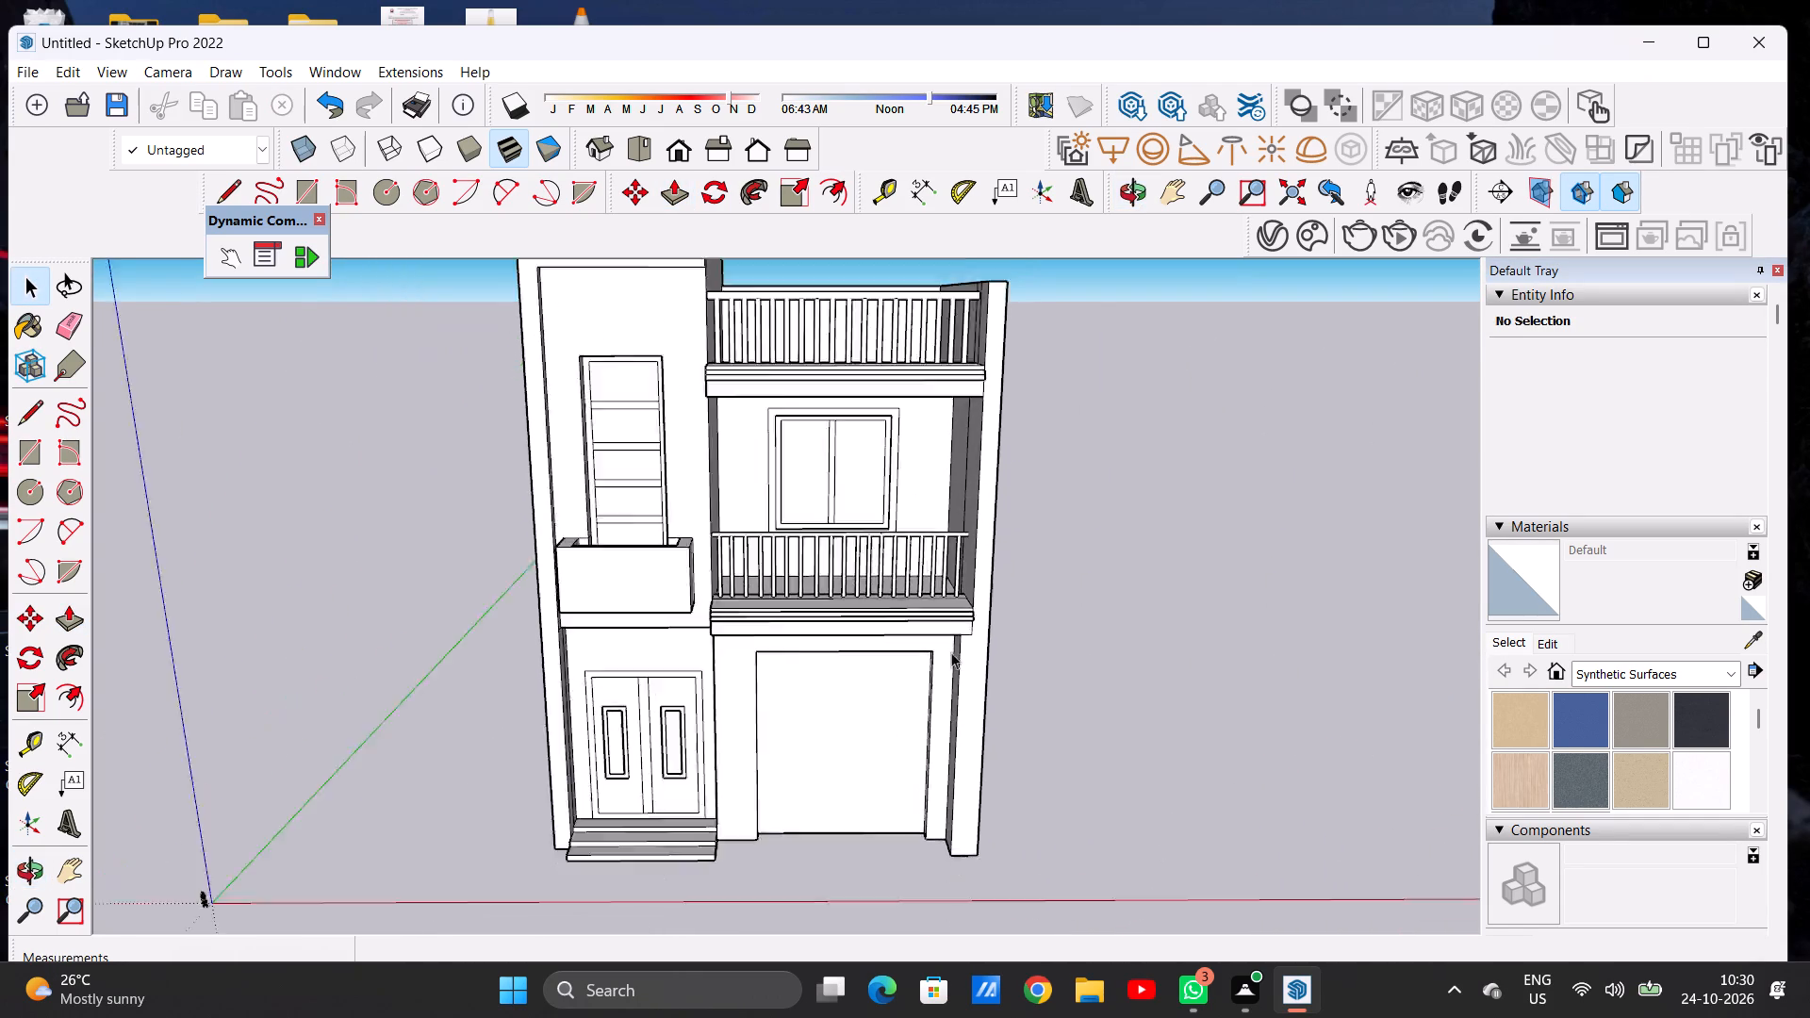
scroll(951, 652, down, 4)
scroll(954, 636, up, 1)
scroll(954, 636, down, 1)
scroll(954, 636, up, 4)
middle_drag(954, 653, 792, 584)
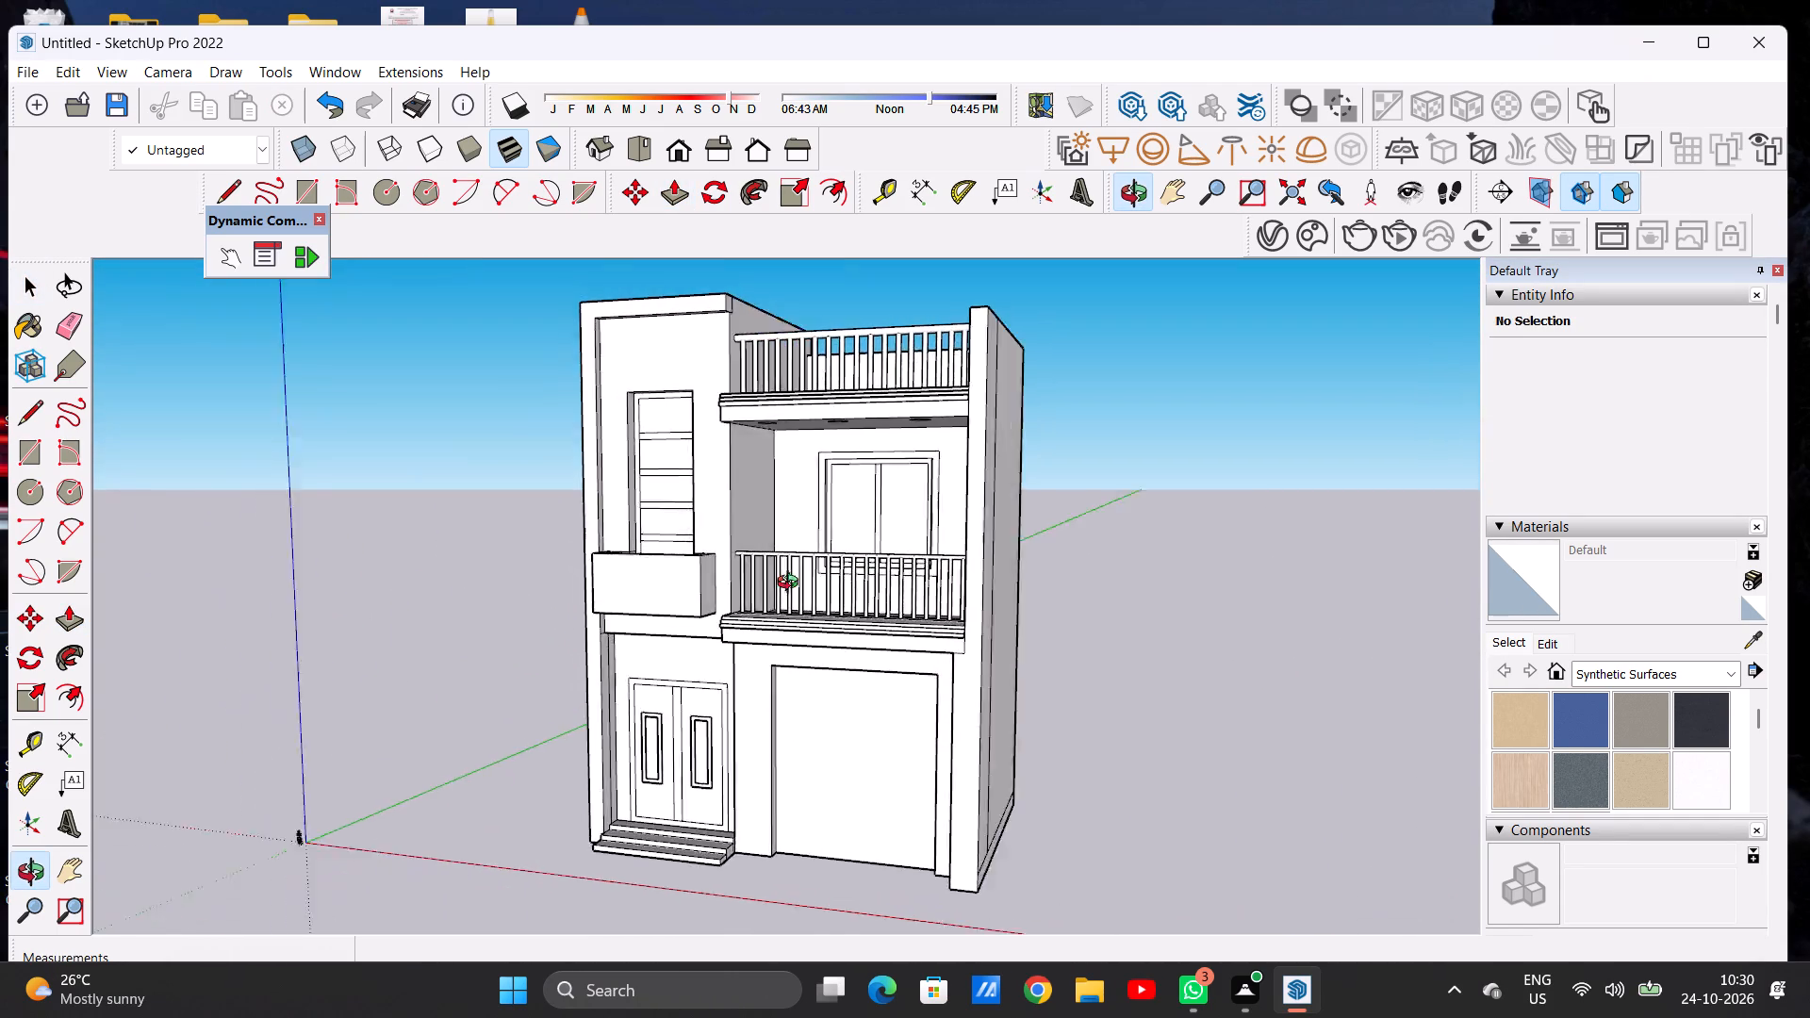
middle_drag(792, 584, 933, 598)
scroll(936, 655, down, 4)
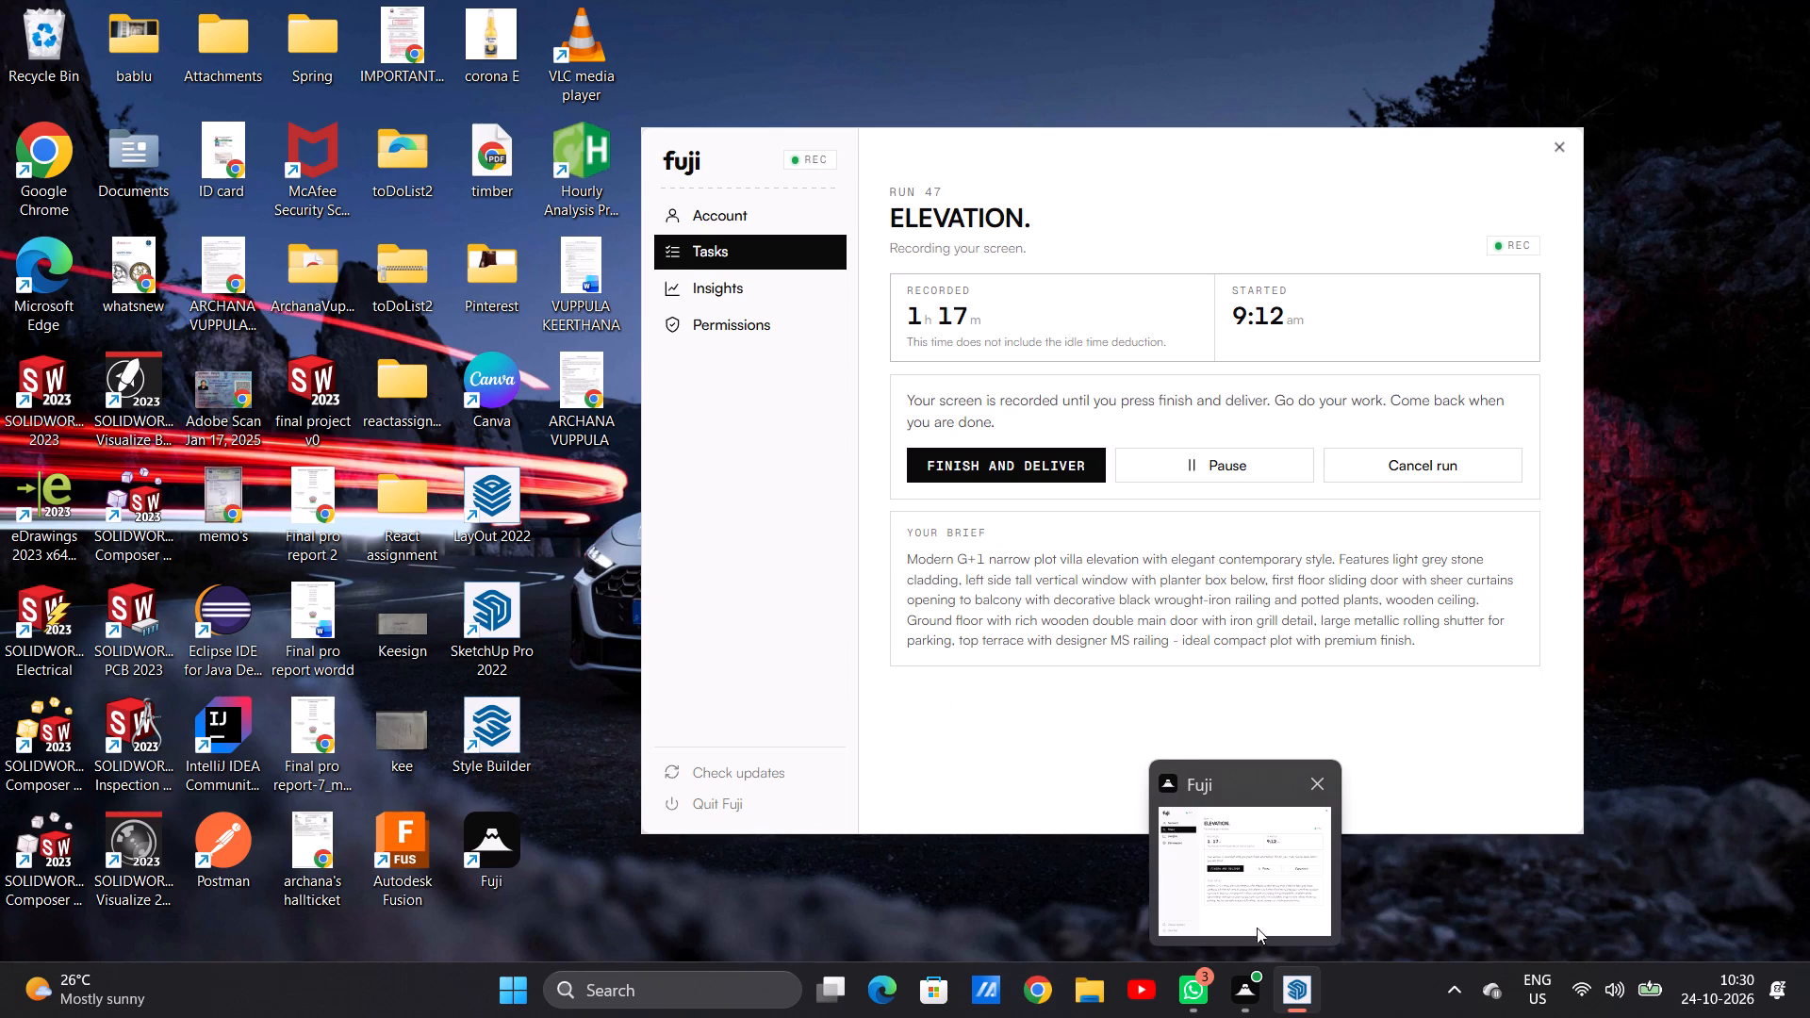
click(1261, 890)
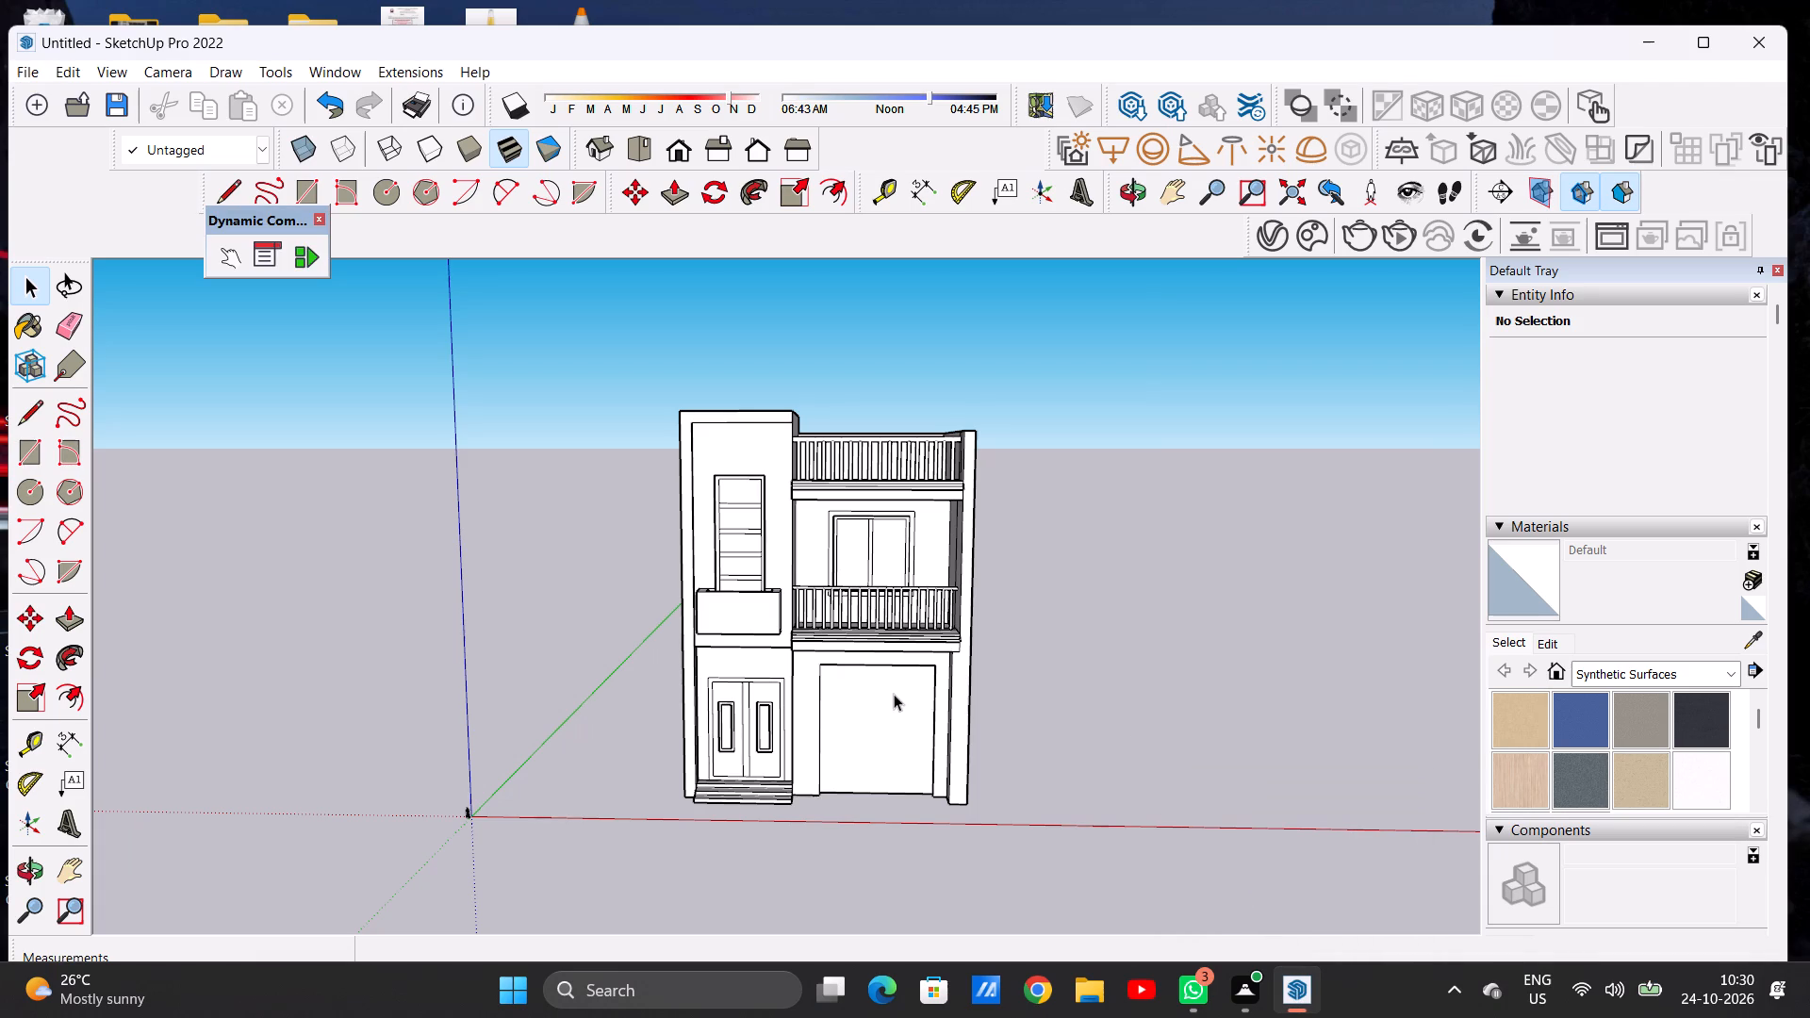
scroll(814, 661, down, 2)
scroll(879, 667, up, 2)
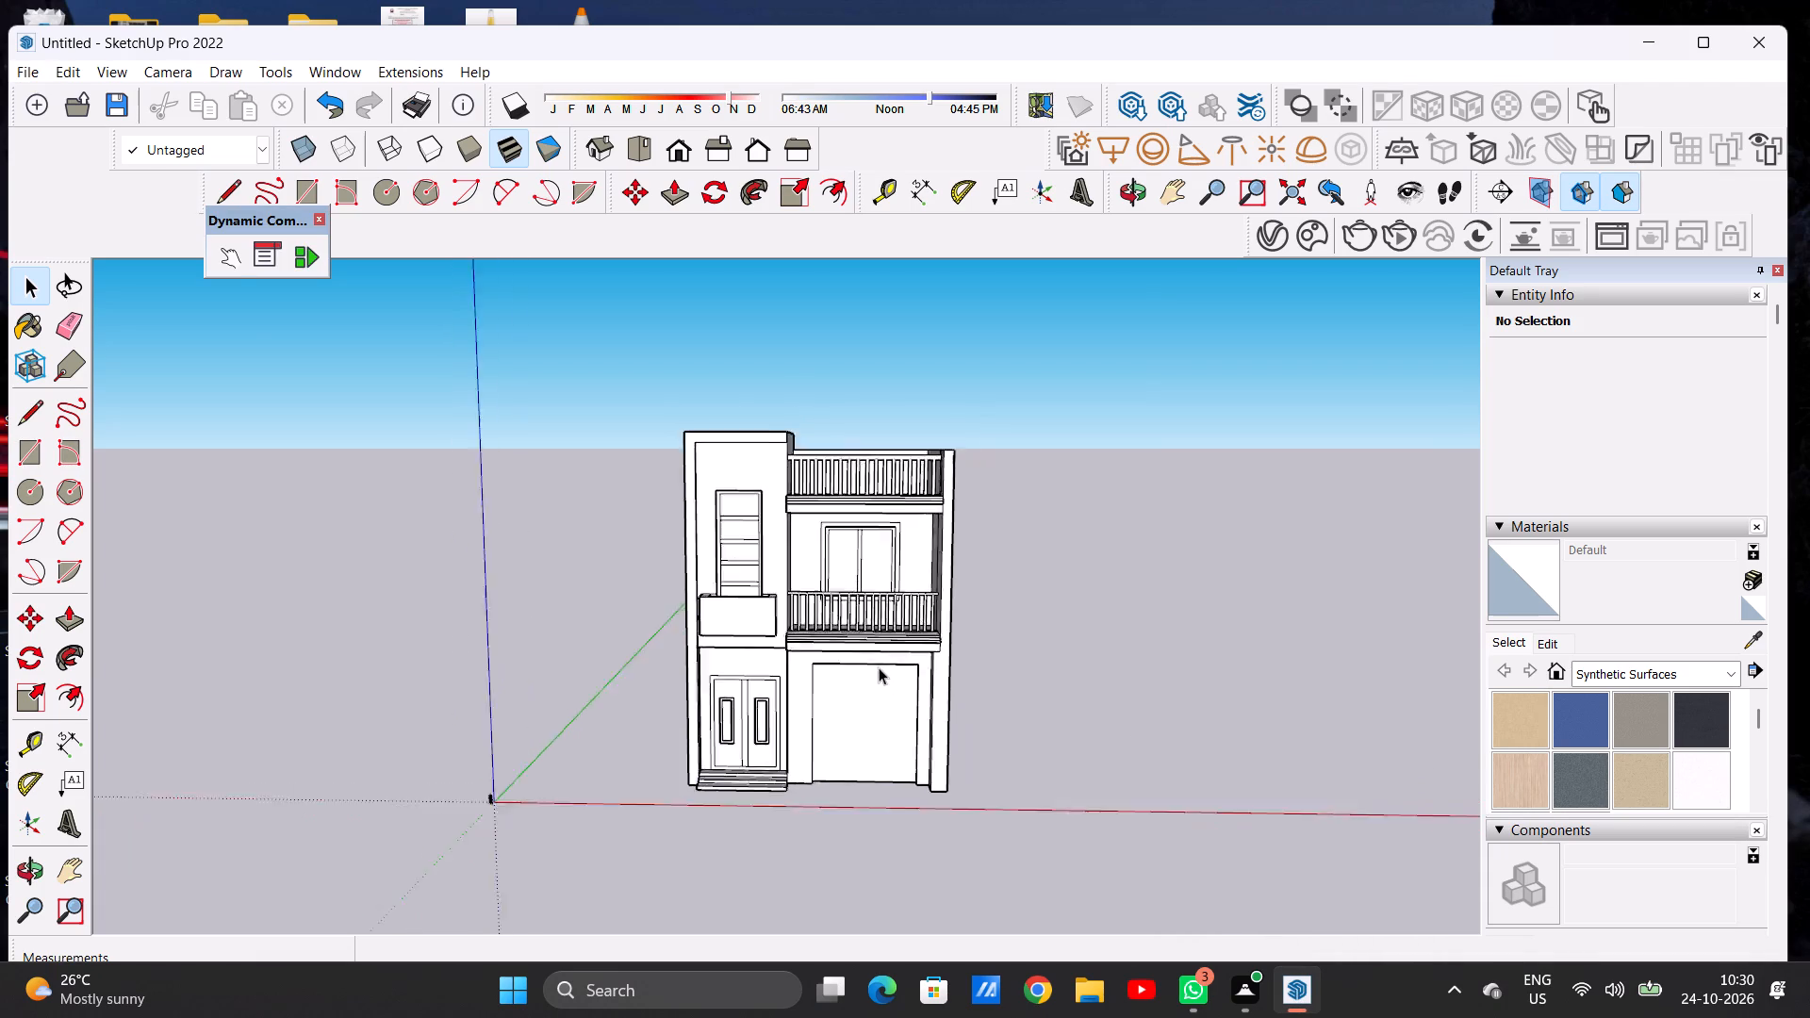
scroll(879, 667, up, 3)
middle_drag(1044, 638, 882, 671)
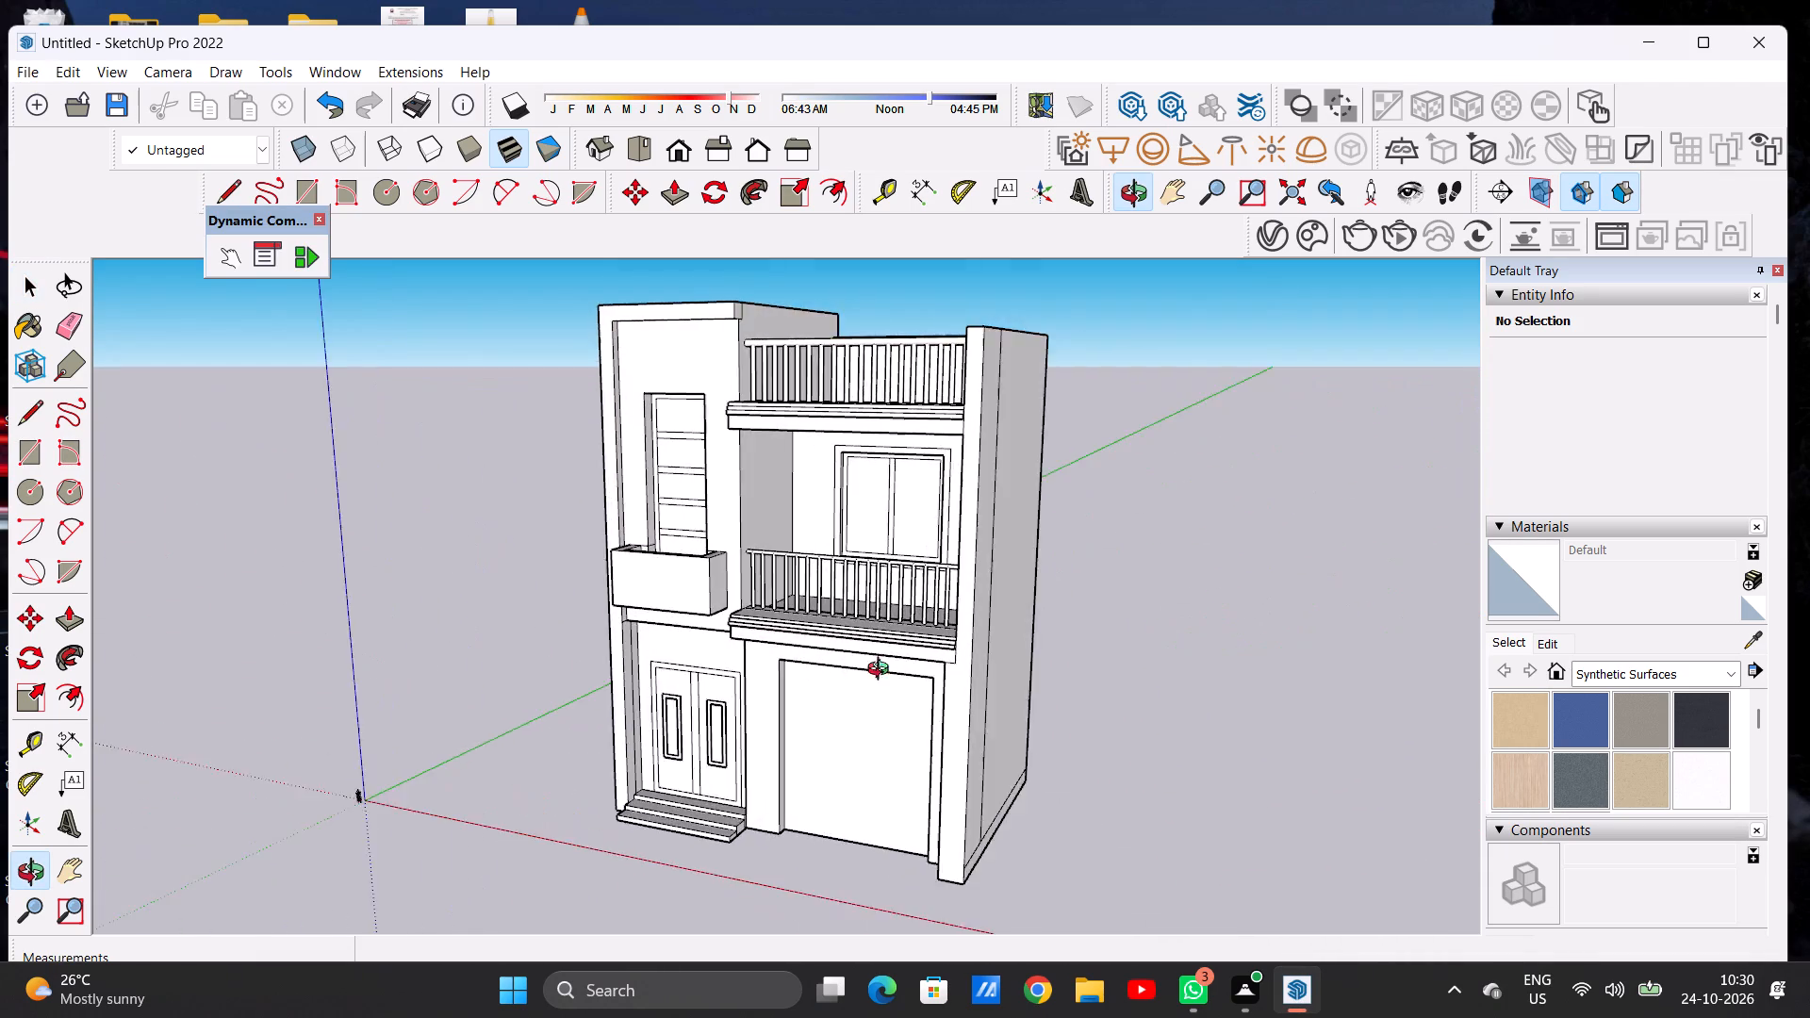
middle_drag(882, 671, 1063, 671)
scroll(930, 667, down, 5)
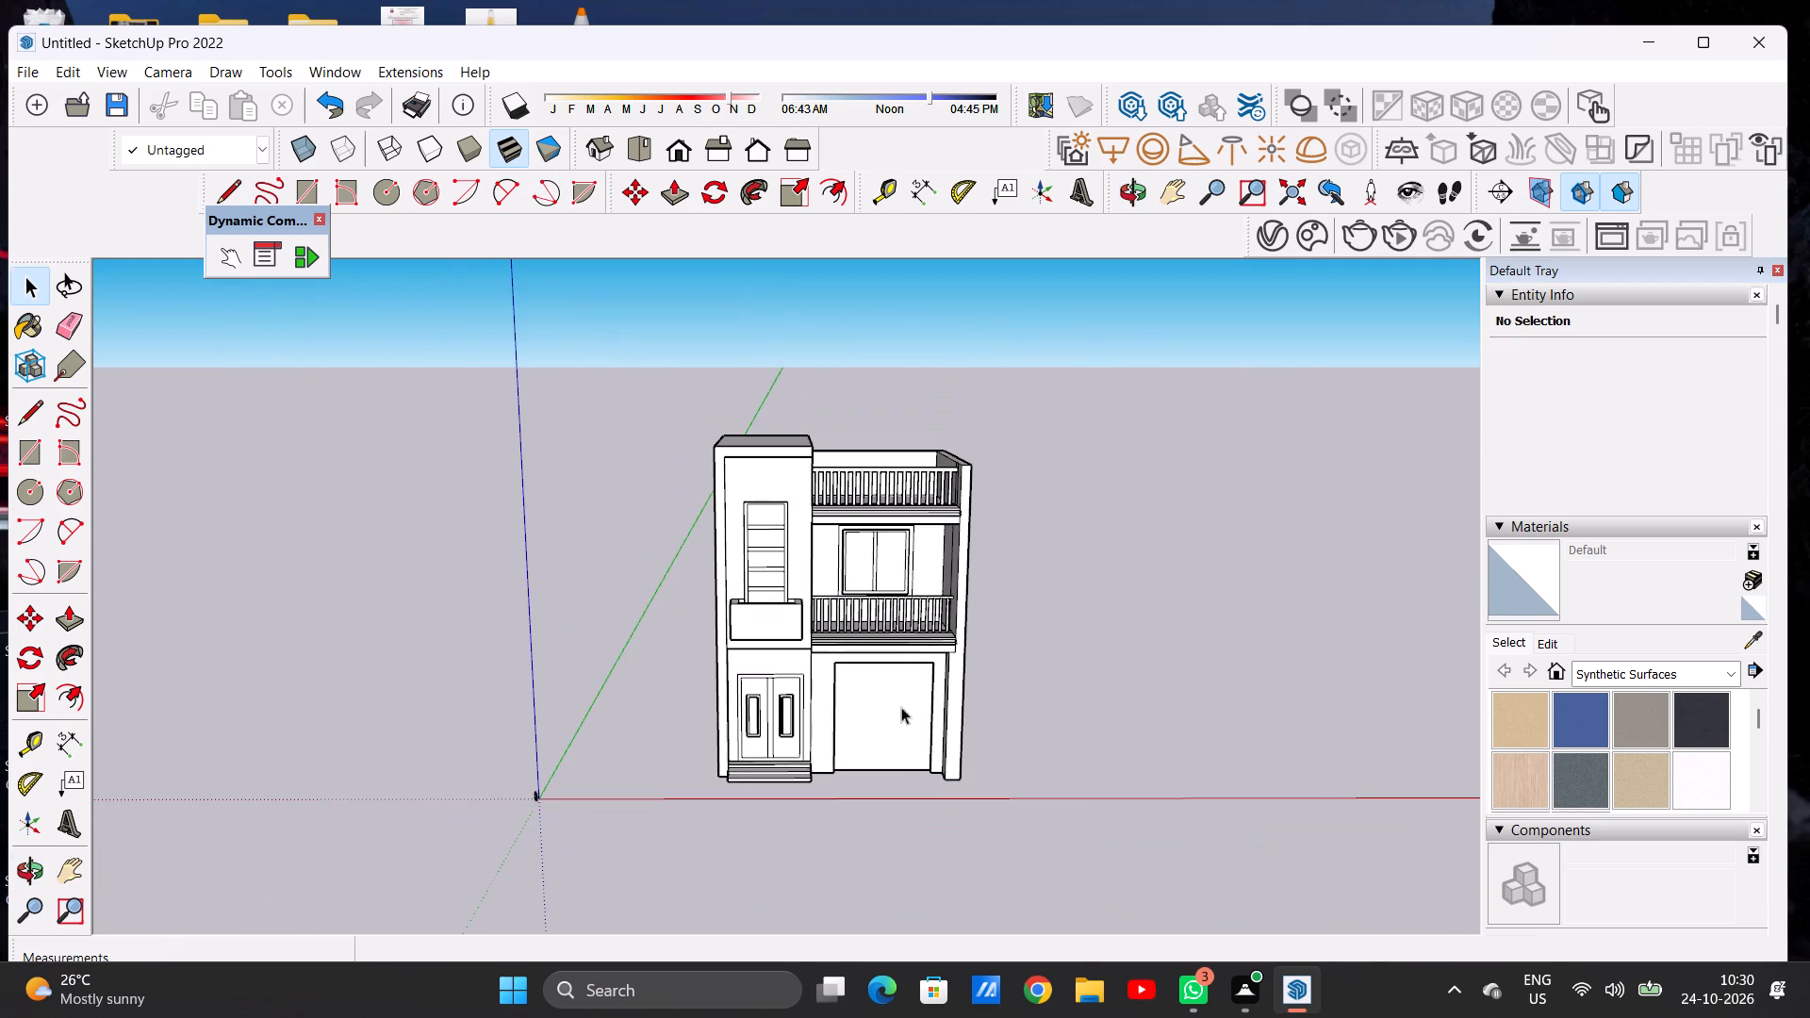
Examine the house from the front, both sides and the rear, including the entrance doors and the balcony bands.
middle_drag(901, 686, 887, 634)
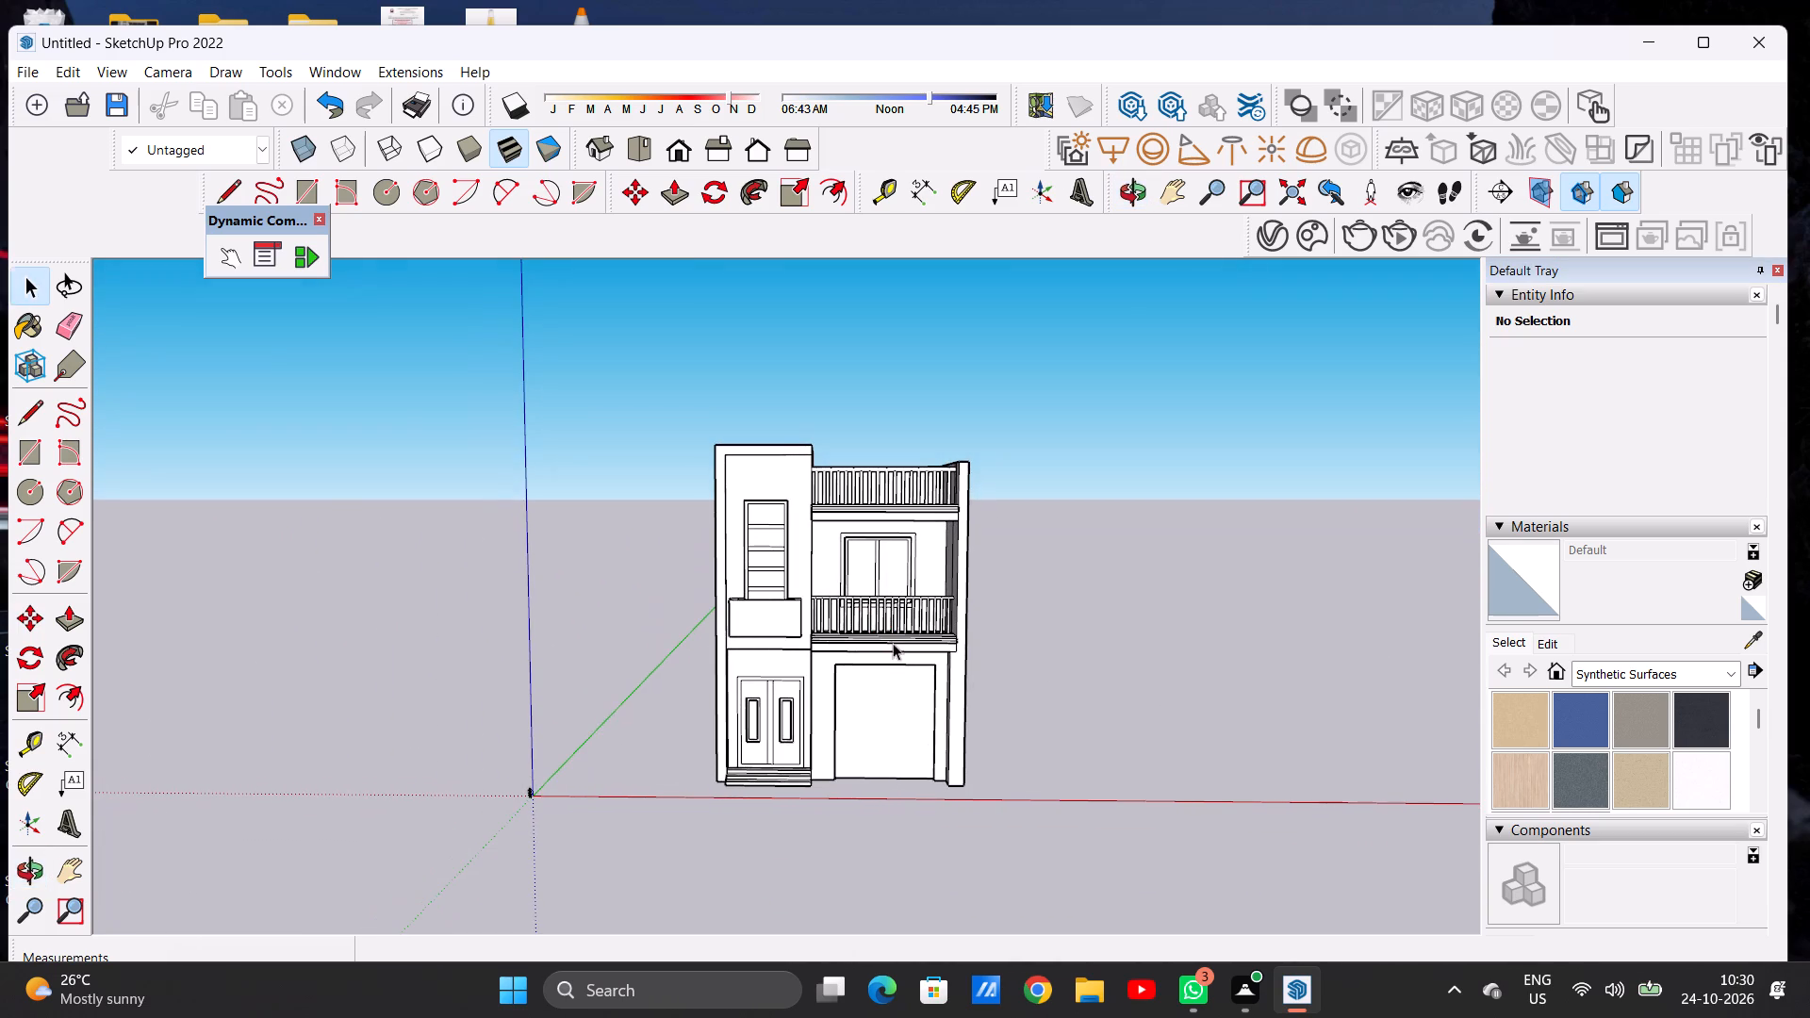
scroll(884, 710, up, 3)
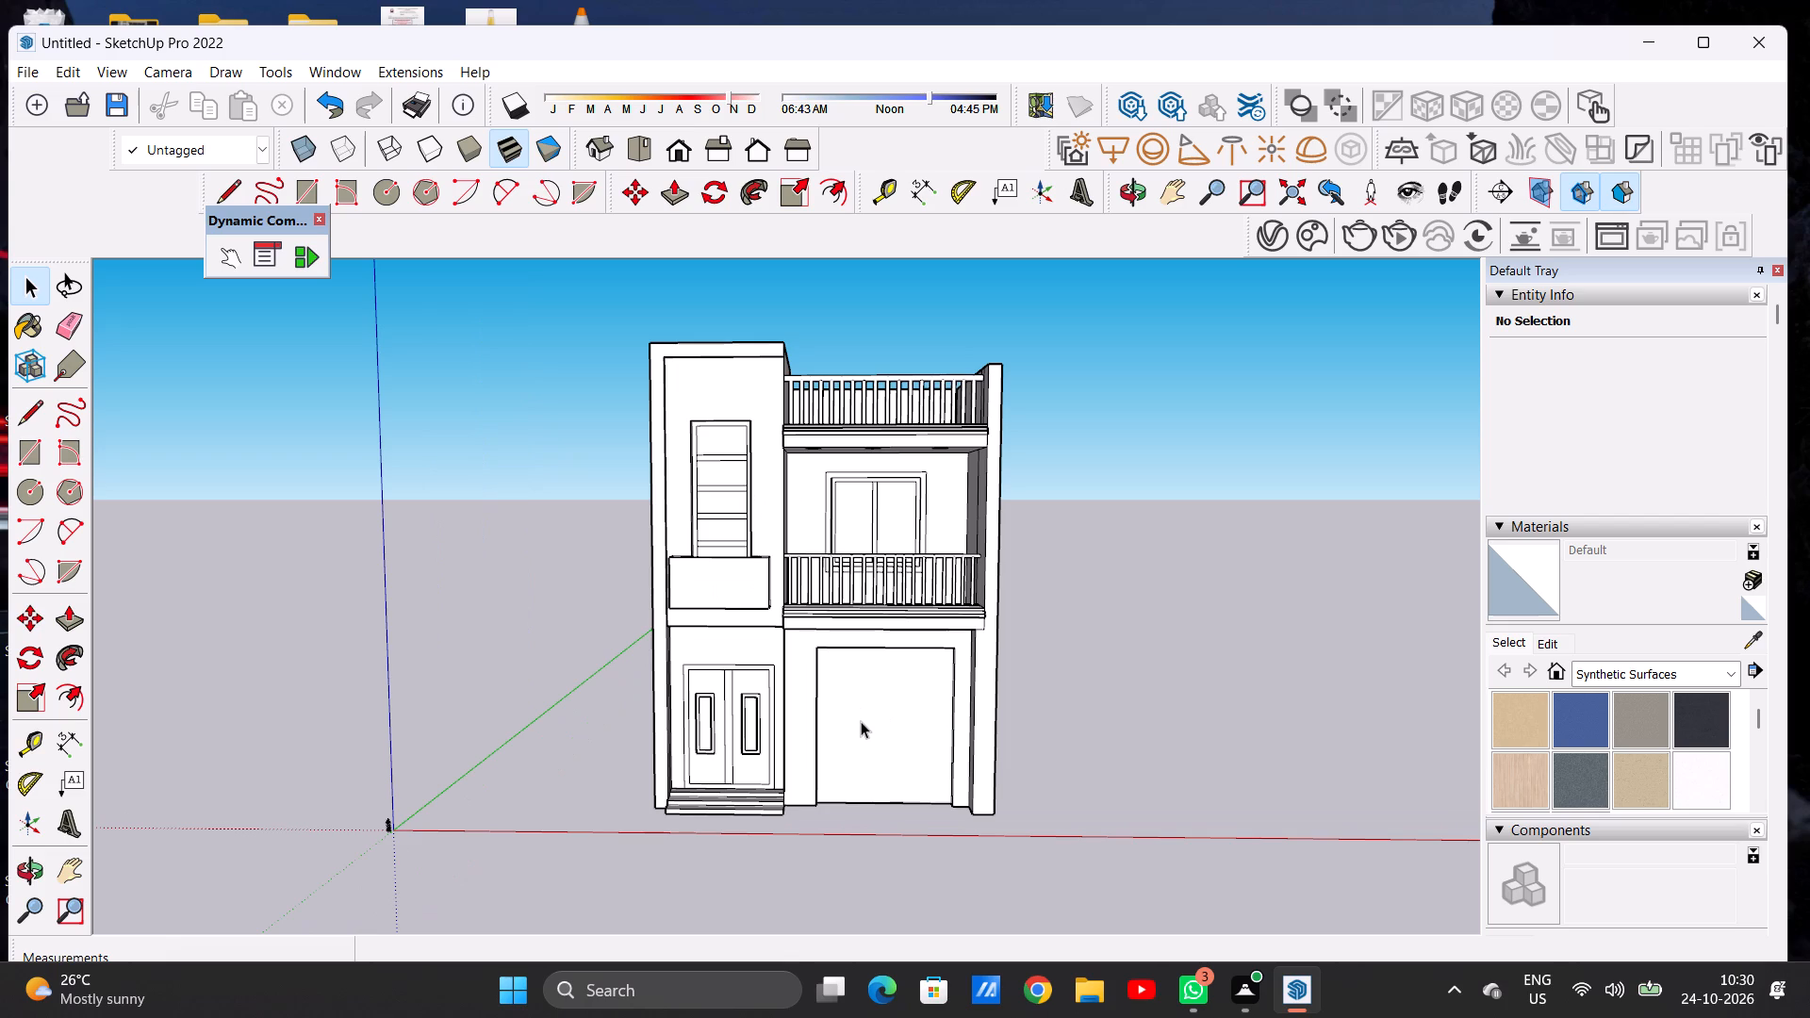
scroll(825, 714, down, 3)
scroll(765, 677, up, 6)
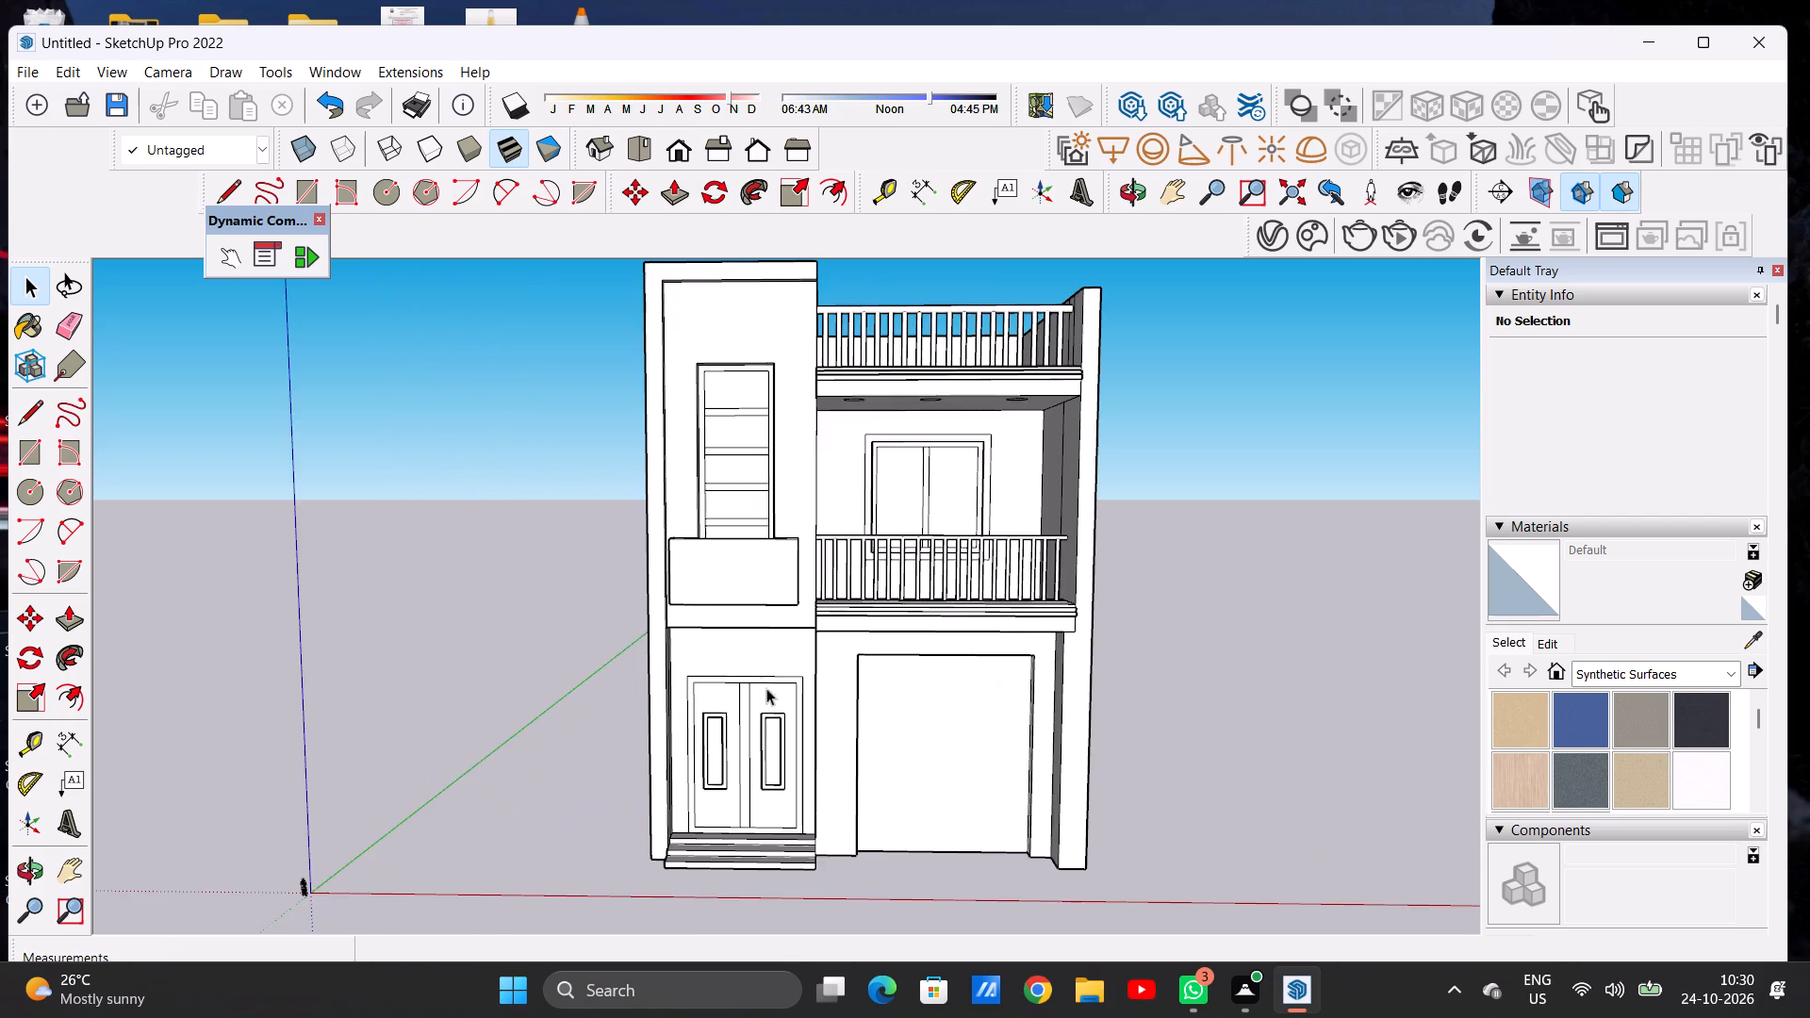
middle_drag(844, 719, 1251, 725)
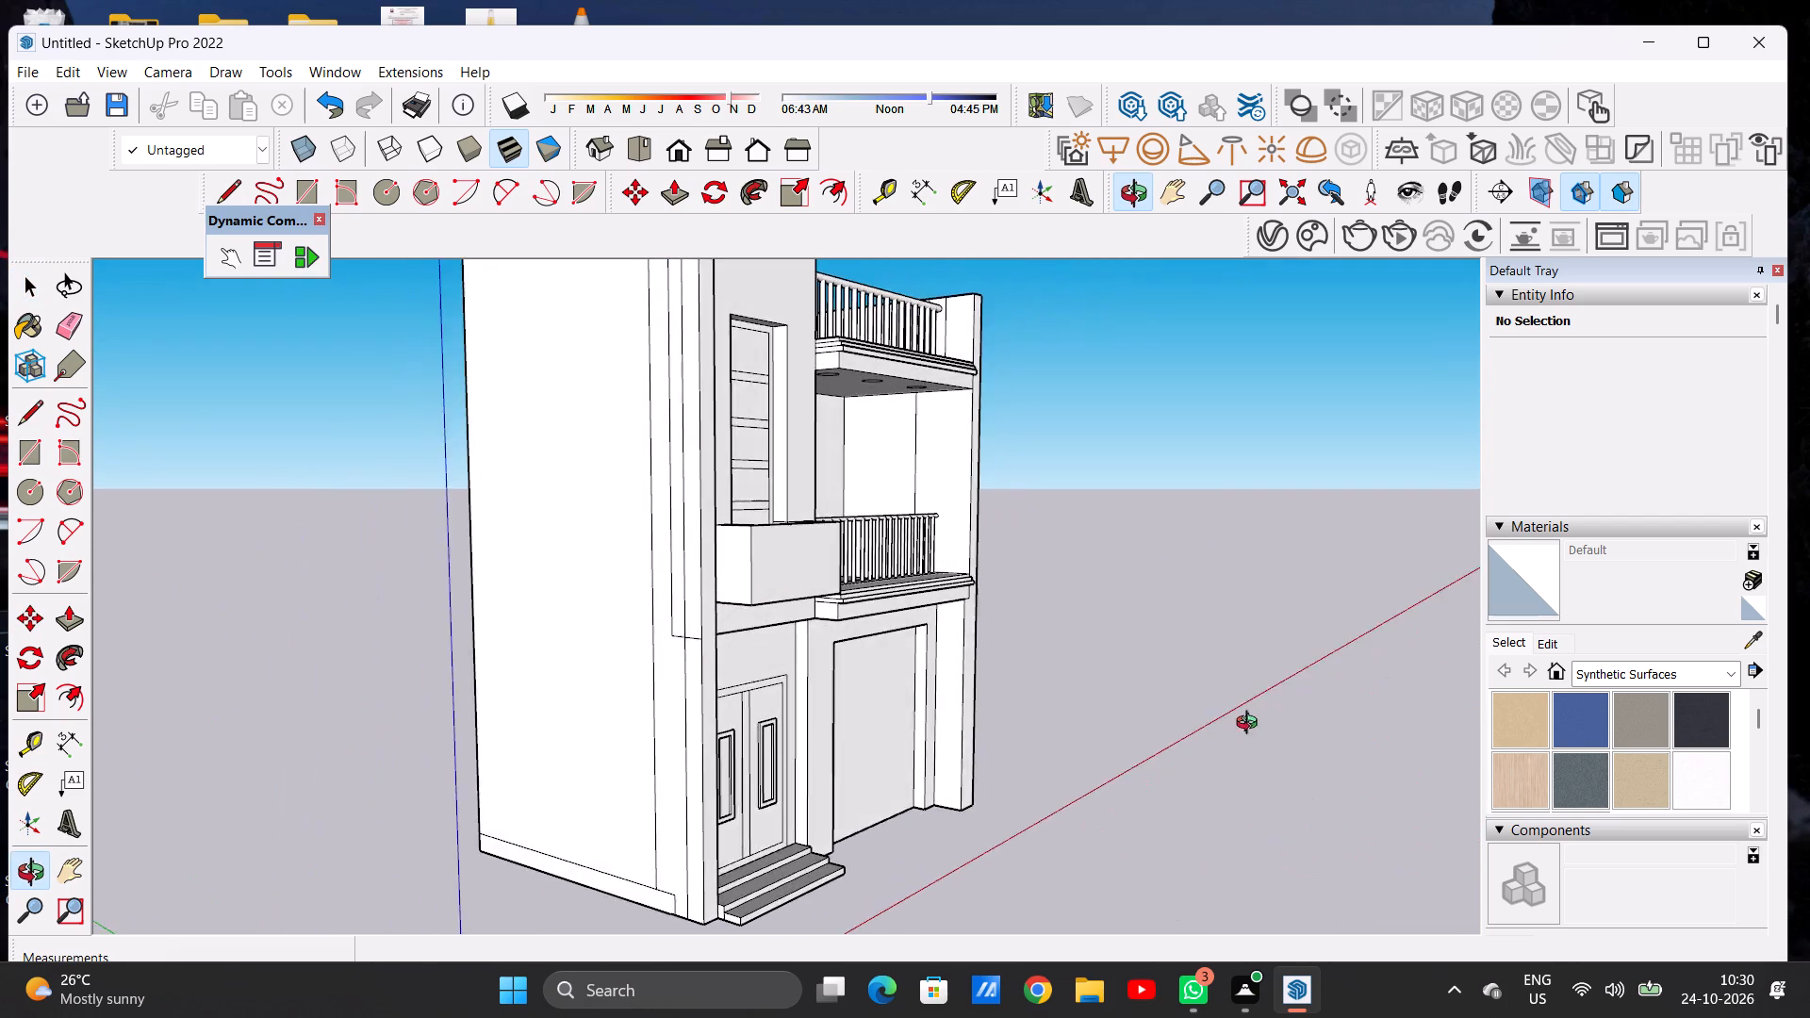
middle_drag(1251, 725, 824, 694)
scroll(750, 779, up, 6)
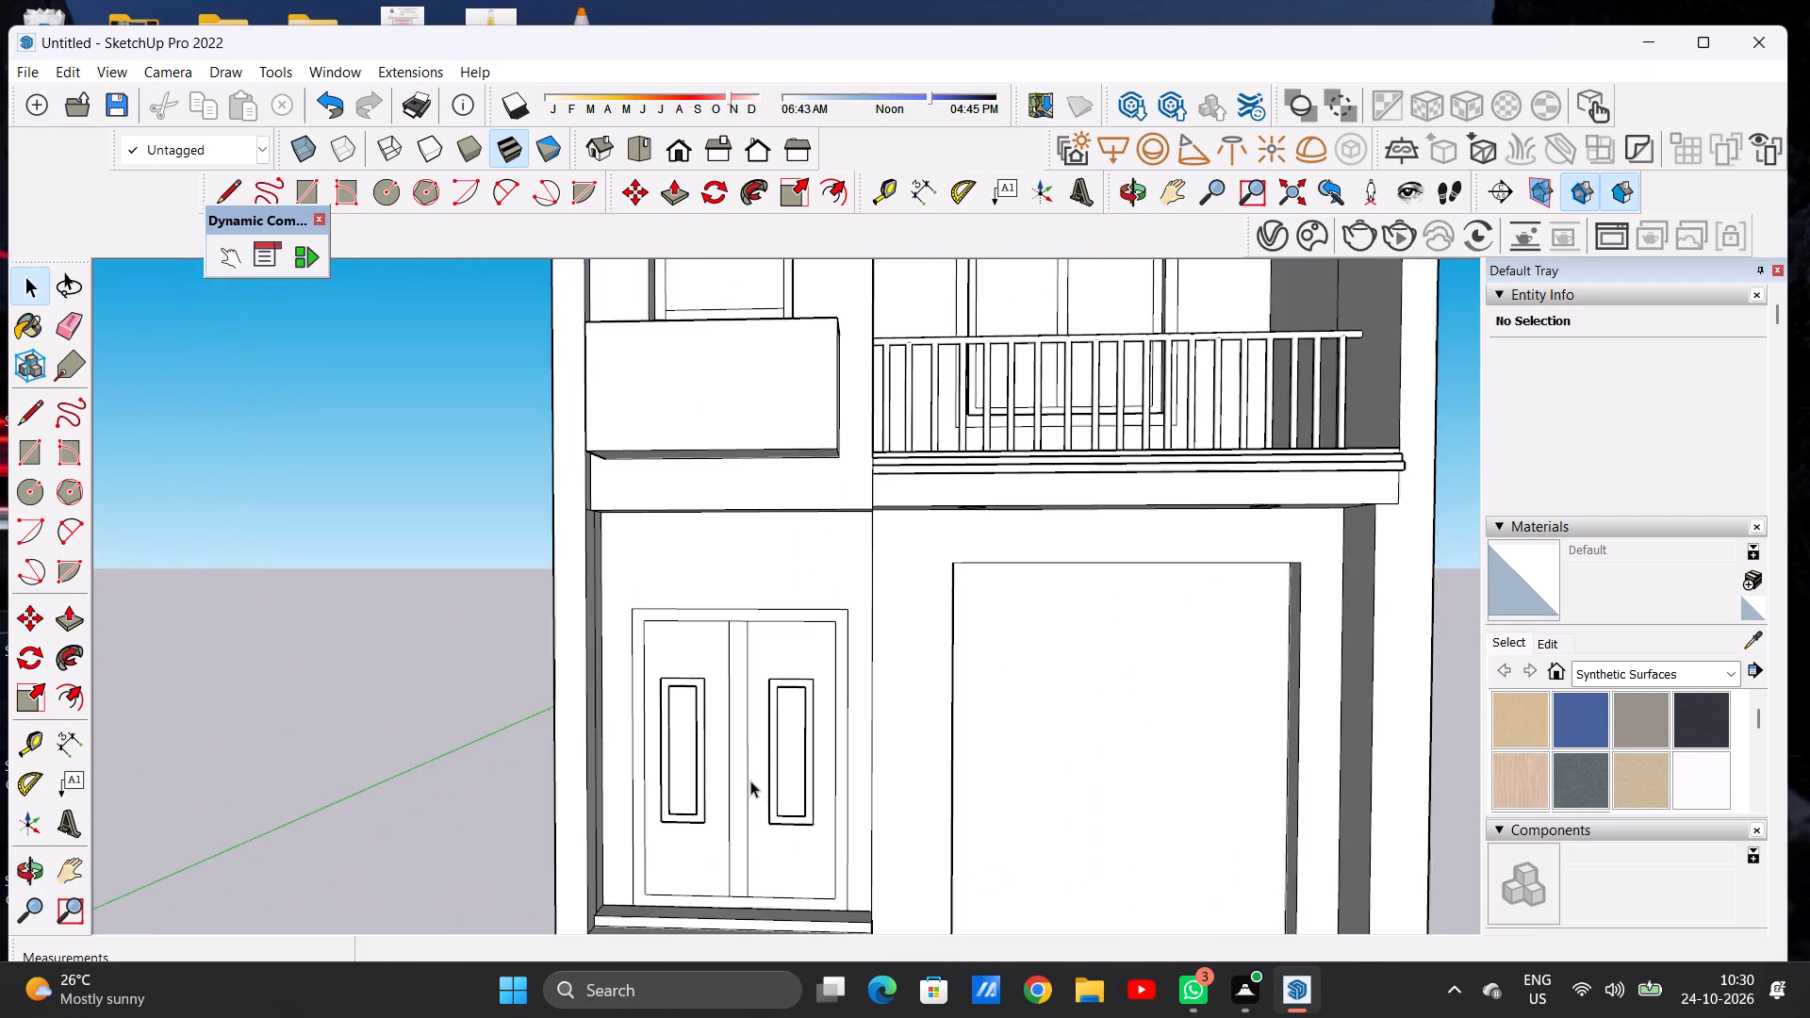
scroll(737, 790, up, 5)
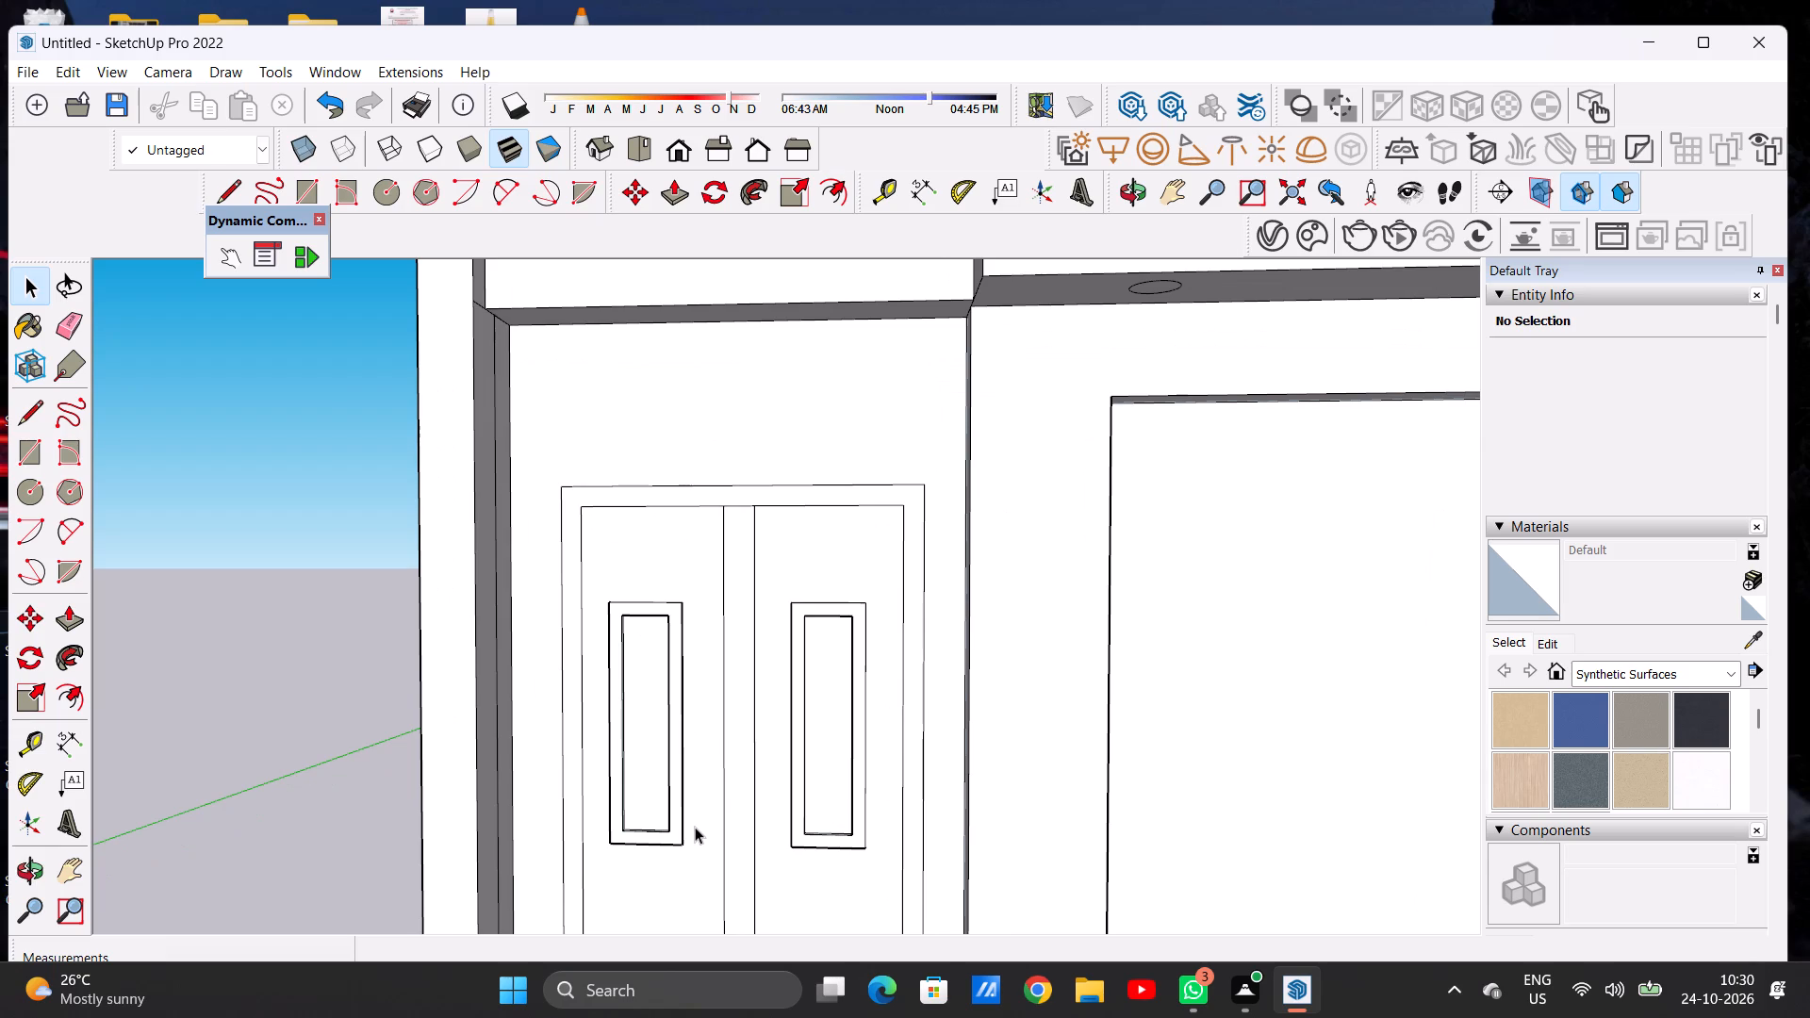
scroll(641, 777, down, 6)
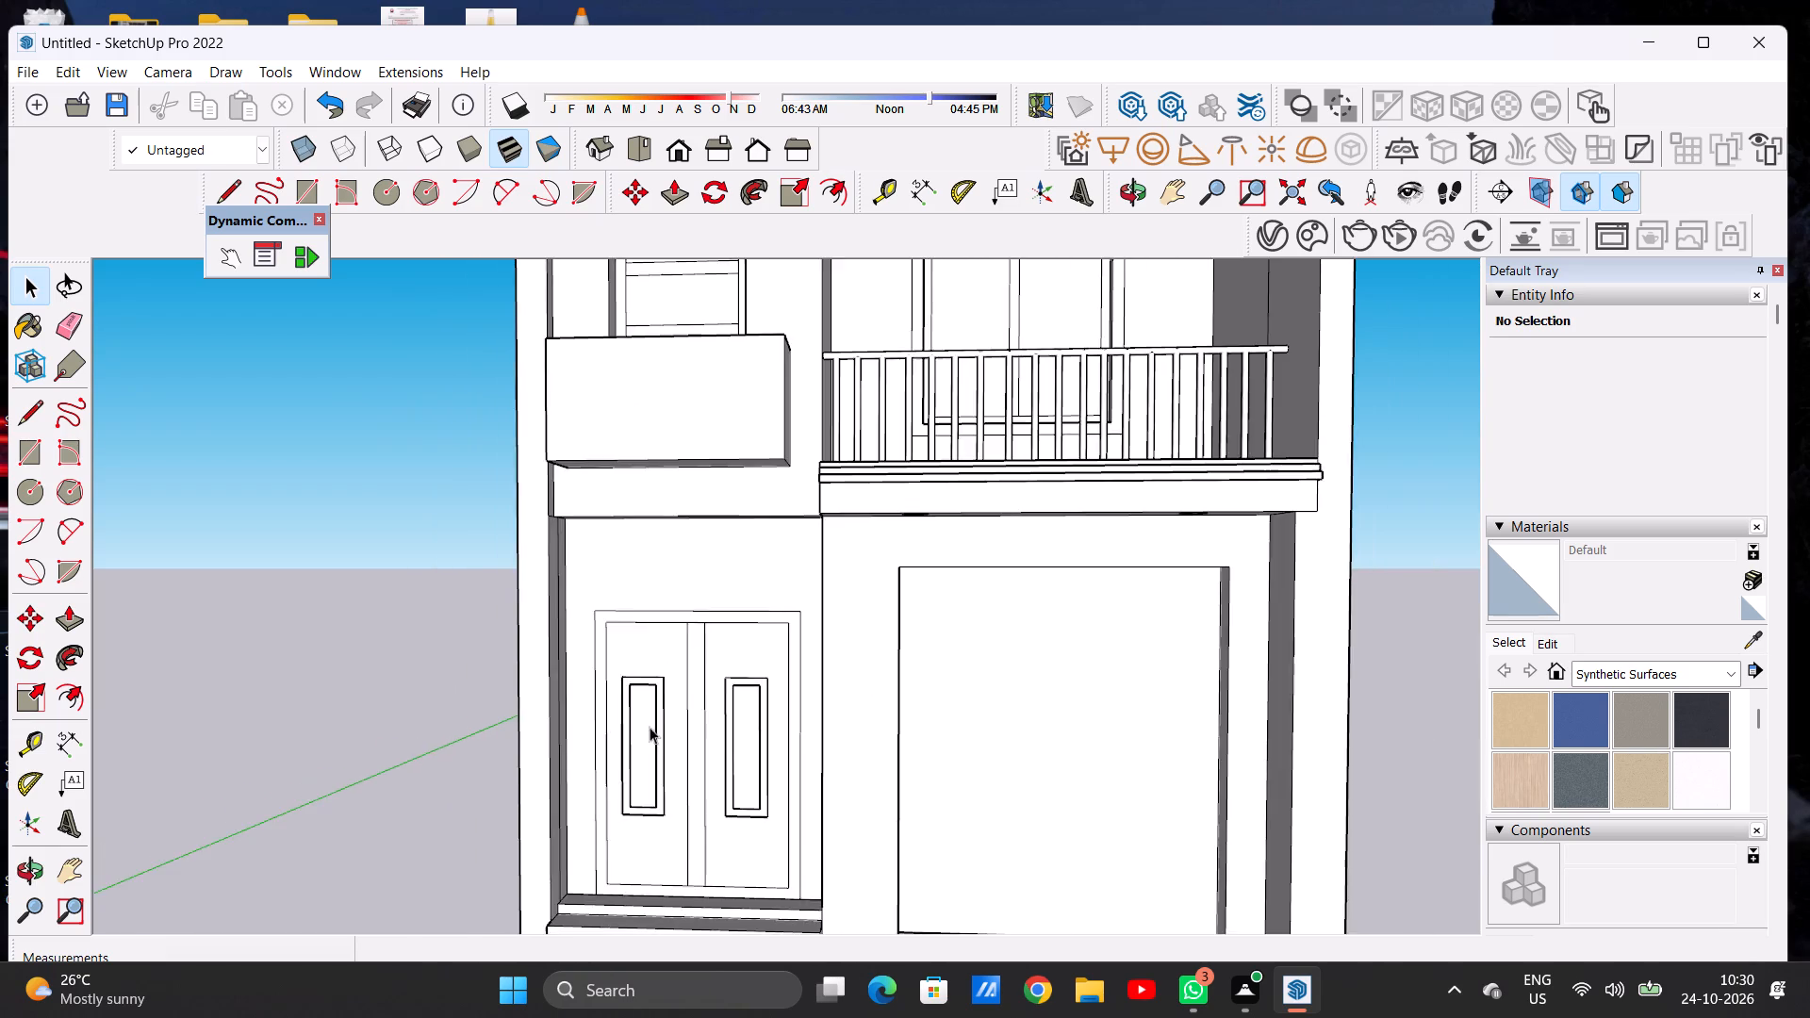
scroll(650, 727, down, 6)
middle_drag(942, 683, 579, 689)
middle_drag(1117, 651, 827, 666)
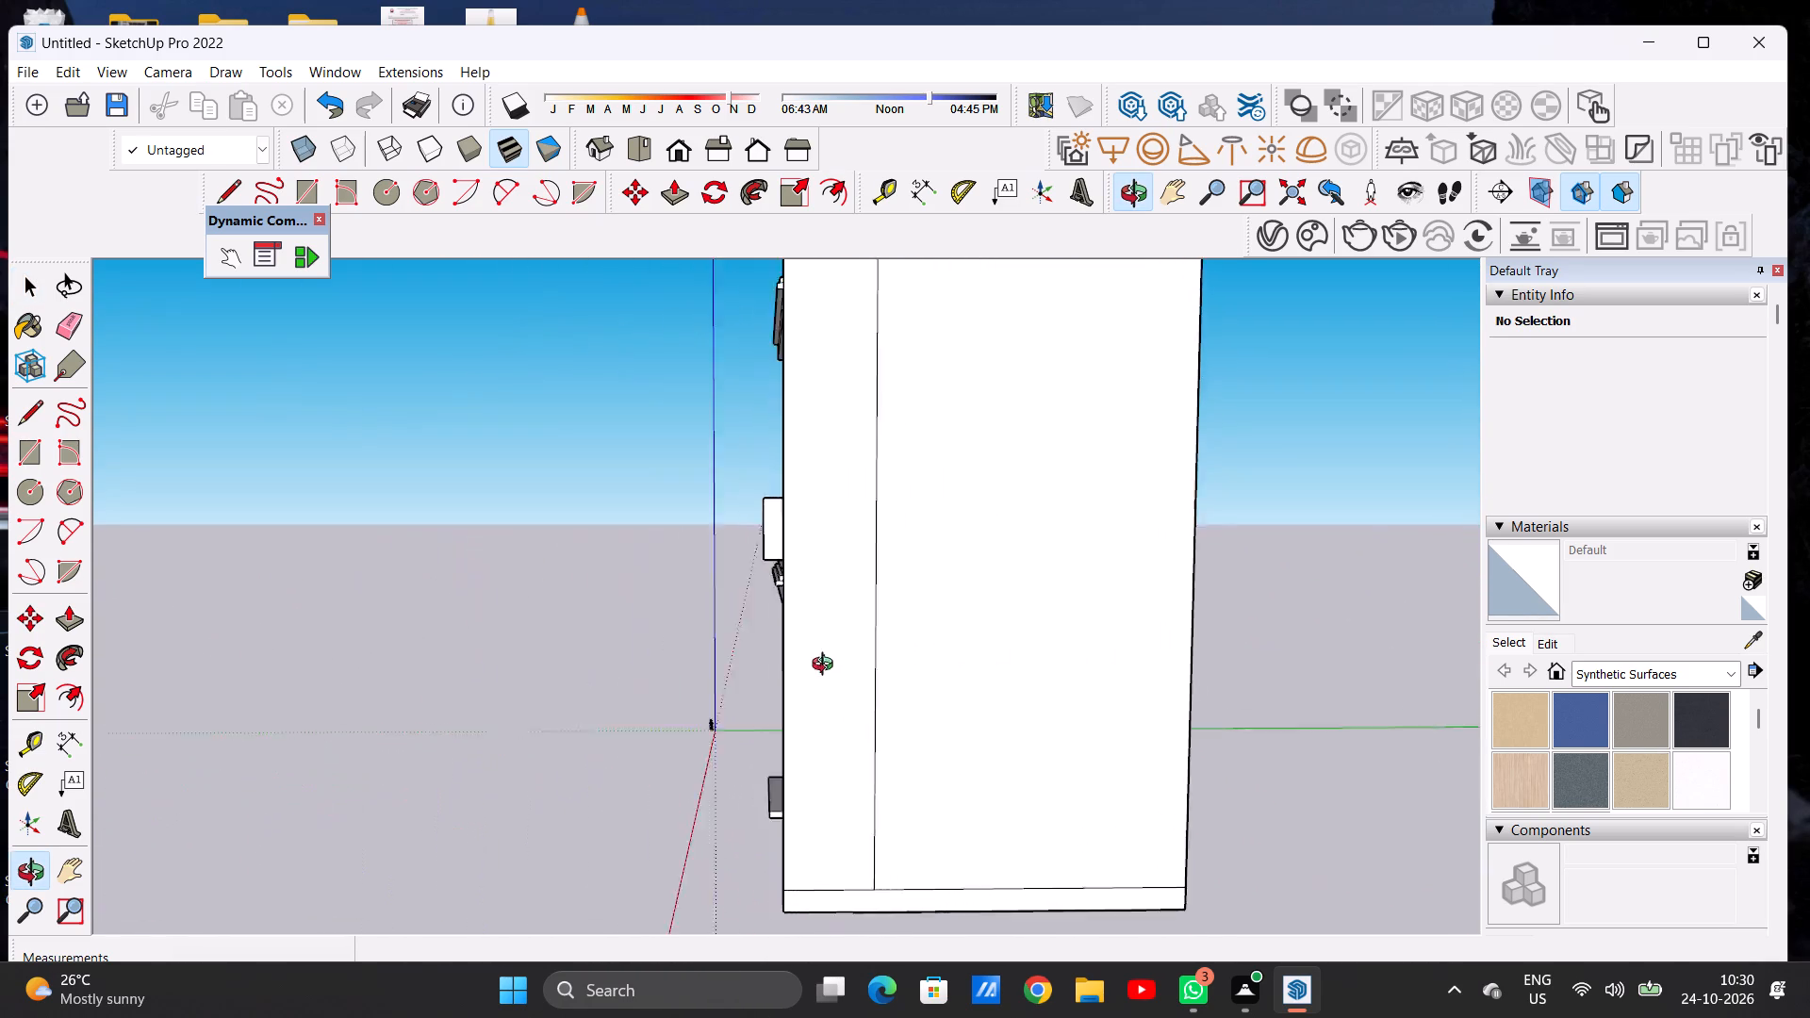
middle_drag(827, 666, 682, 666)
middle_drag(1031, 666, 969, 674)
scroll(973, 637, down, 5)
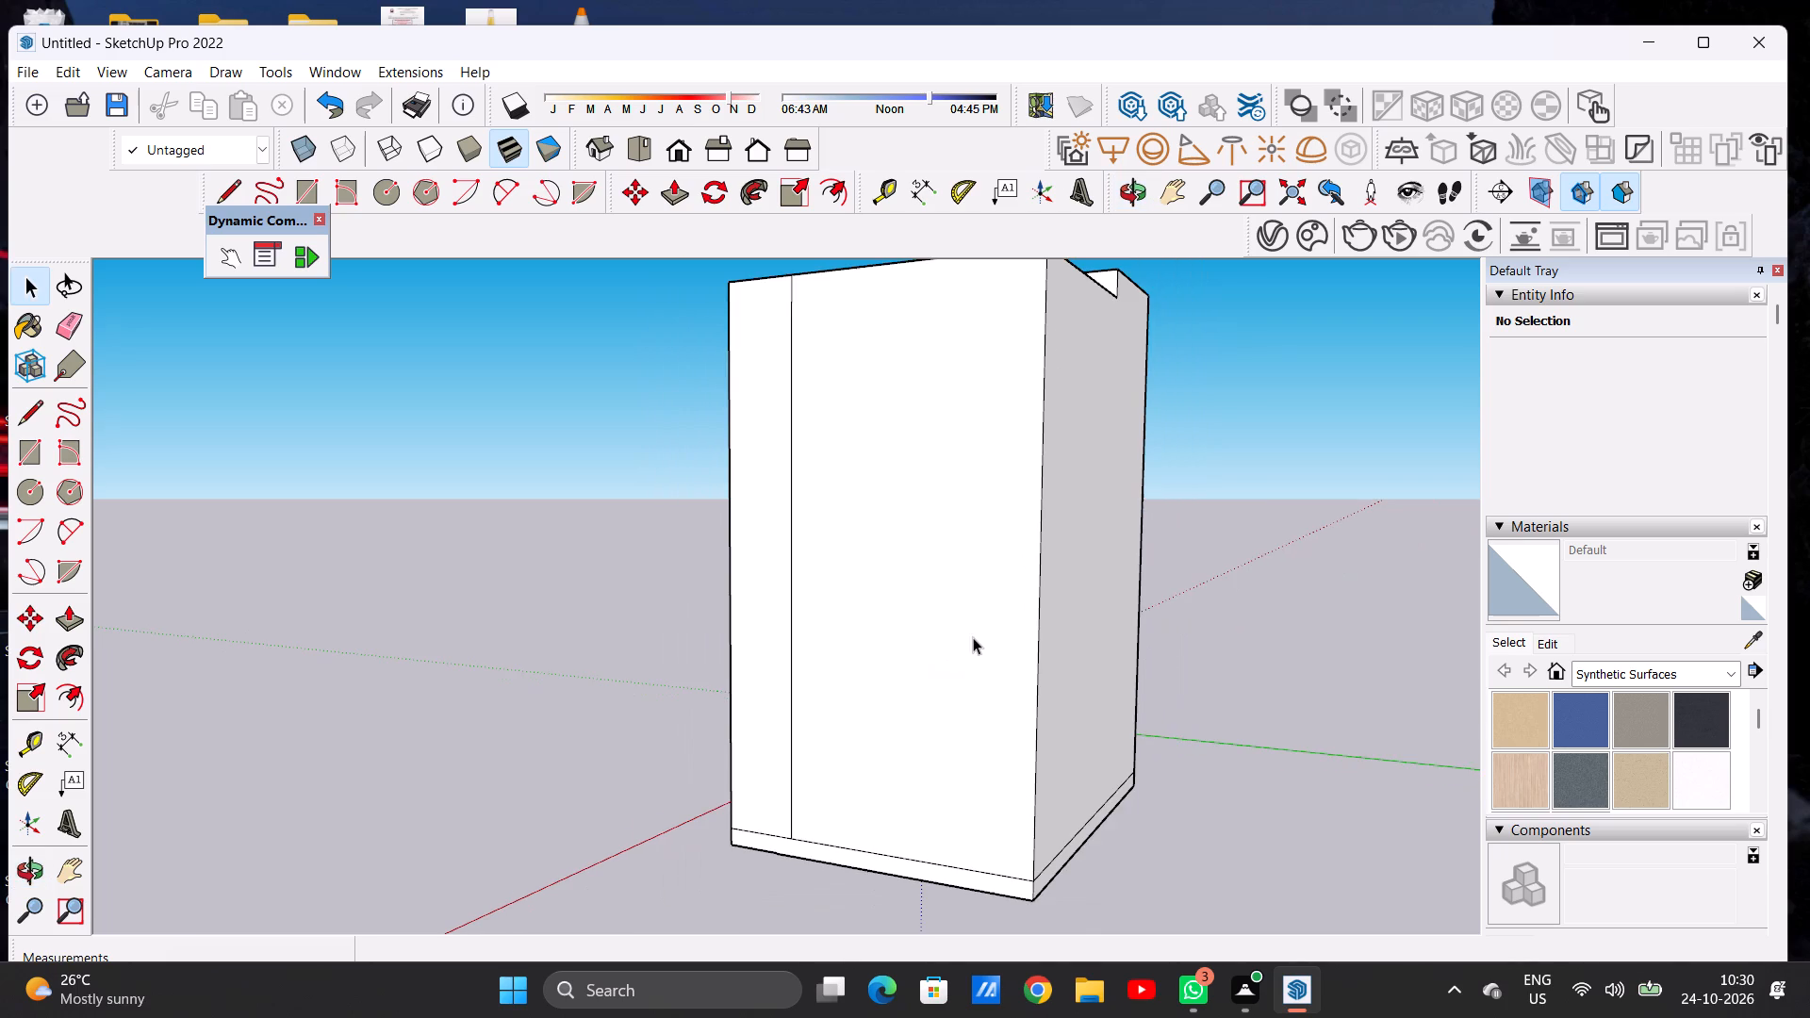
middle_drag(1245, 665, 696, 744)
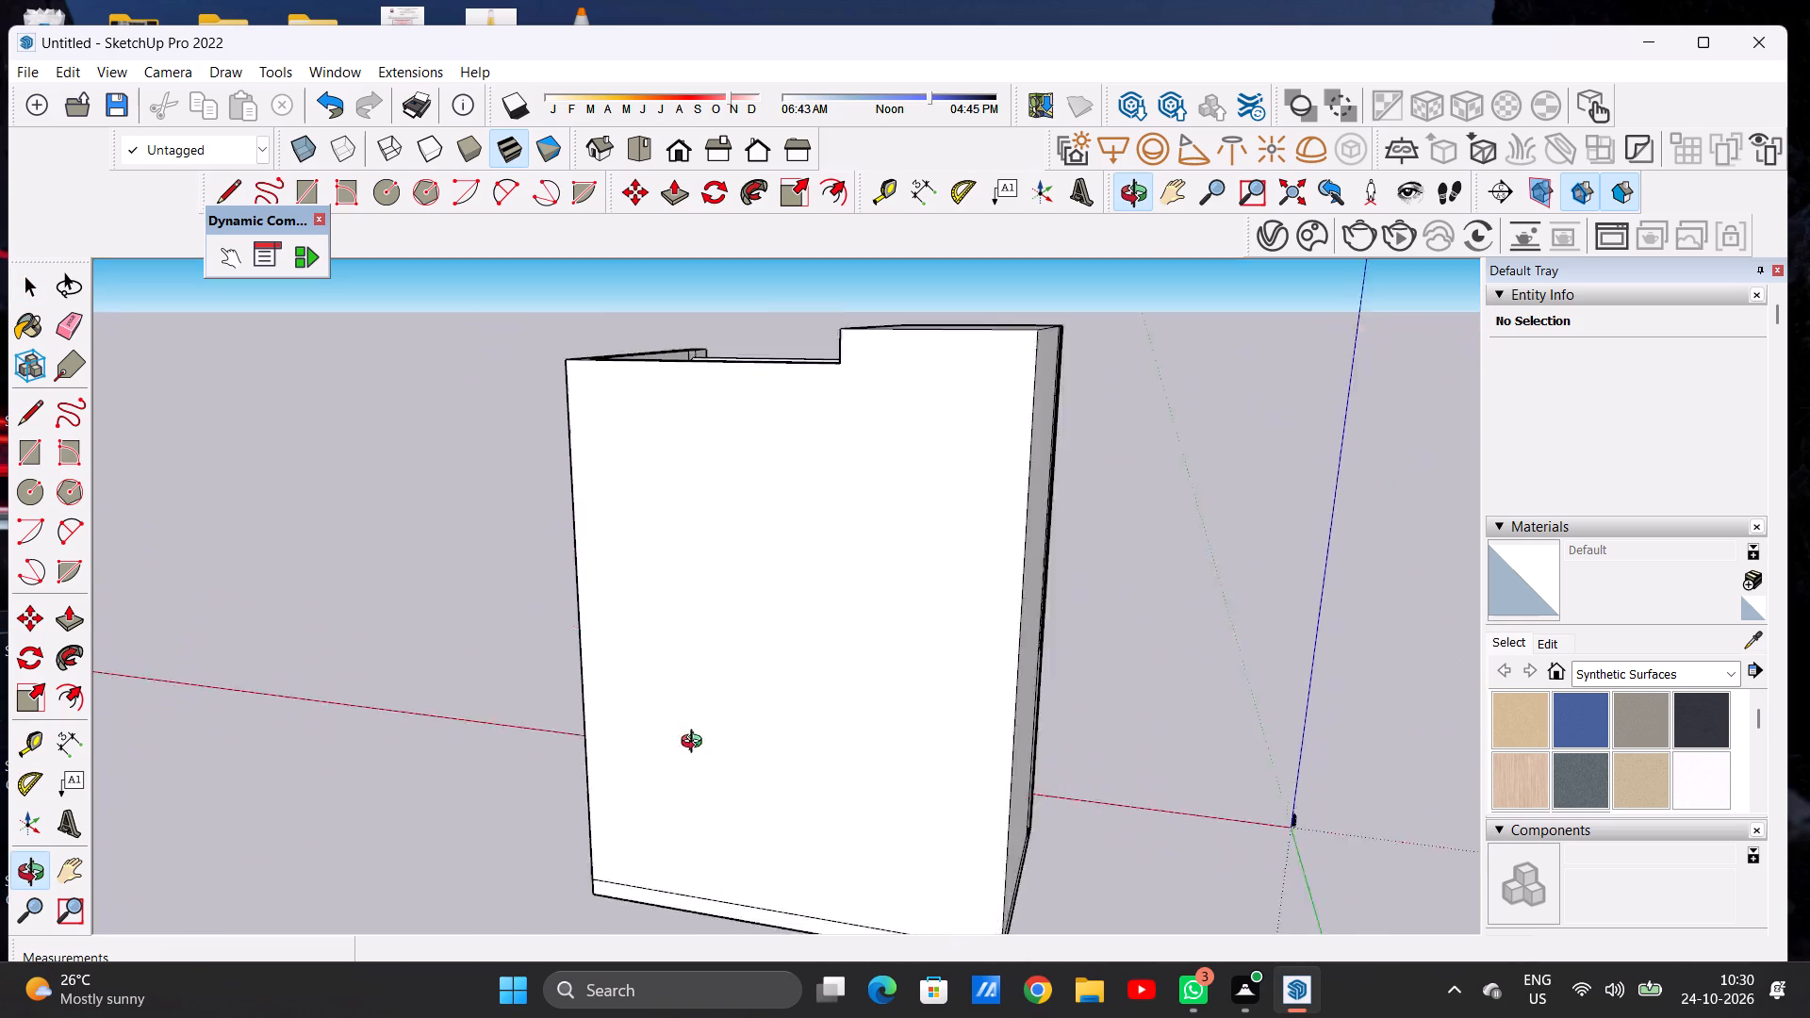
middle_drag(696, 744, 916, 756)
scroll(748, 749, down, 5)
middle_drag(685, 749, 1068, 745)
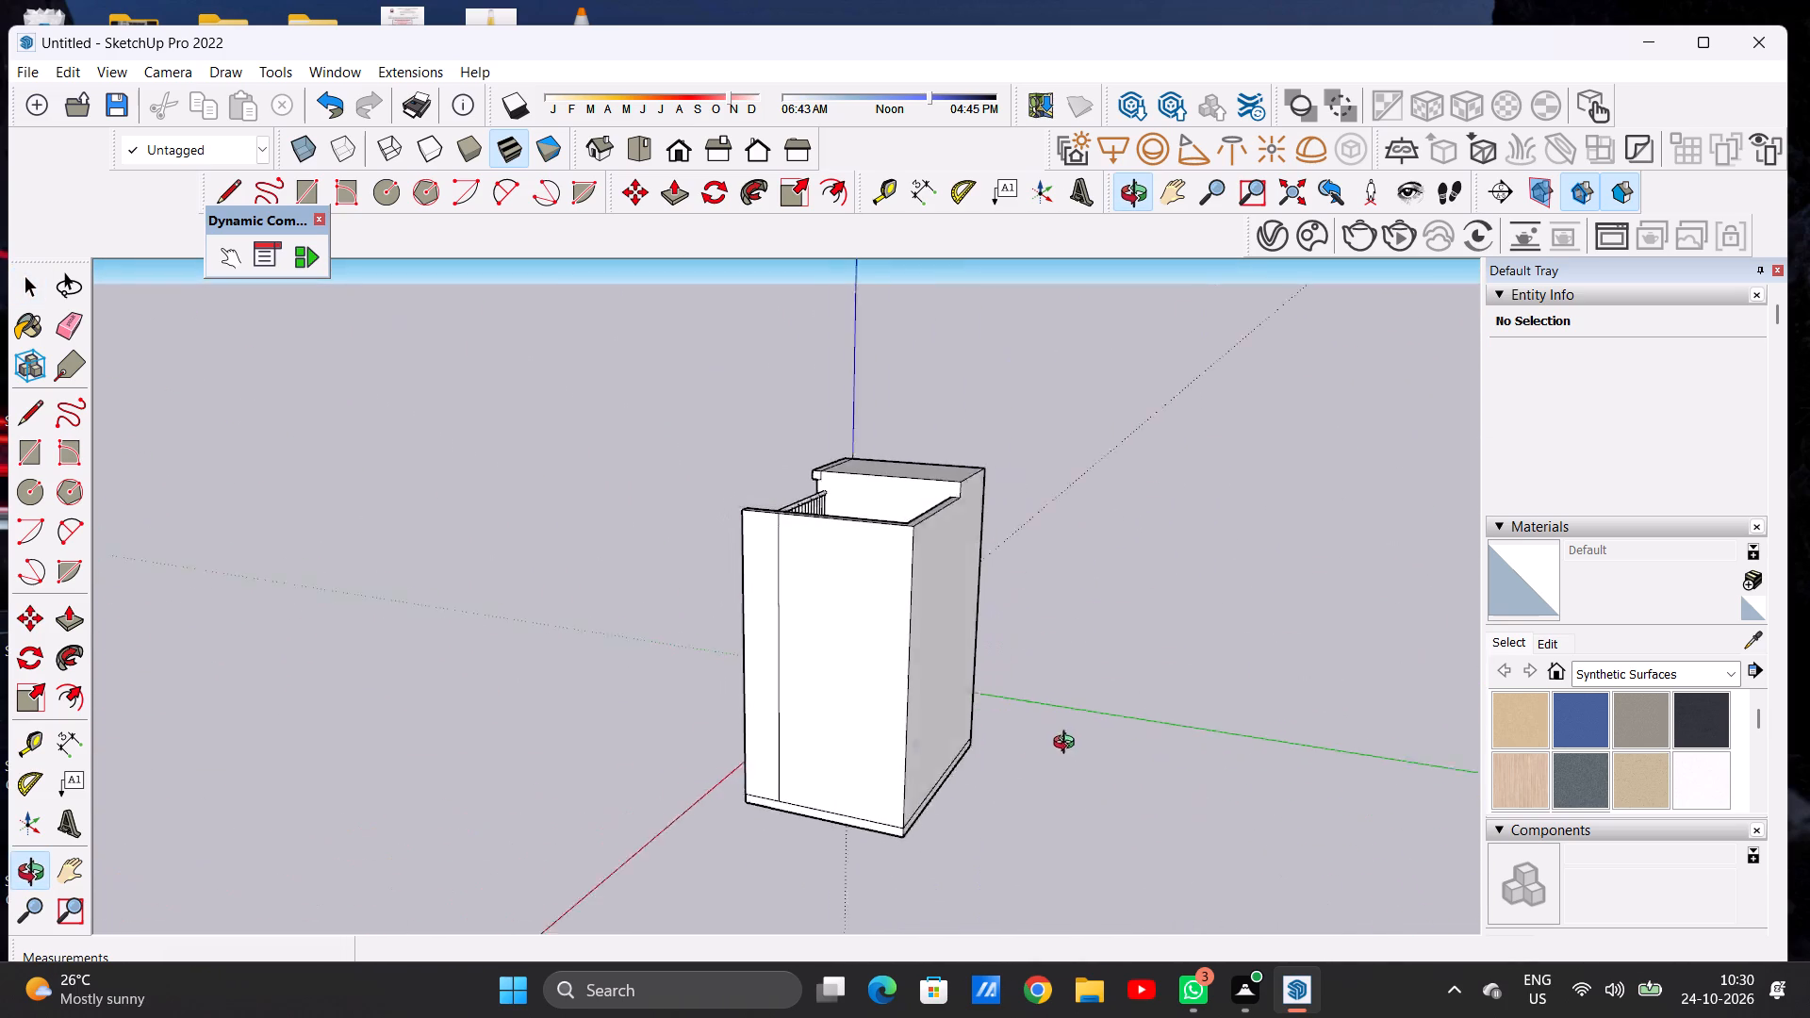
middle_drag(1068, 745, 1094, 731)
middle_drag(621, 736, 1053, 714)
middle_drag(805, 716, 868, 716)
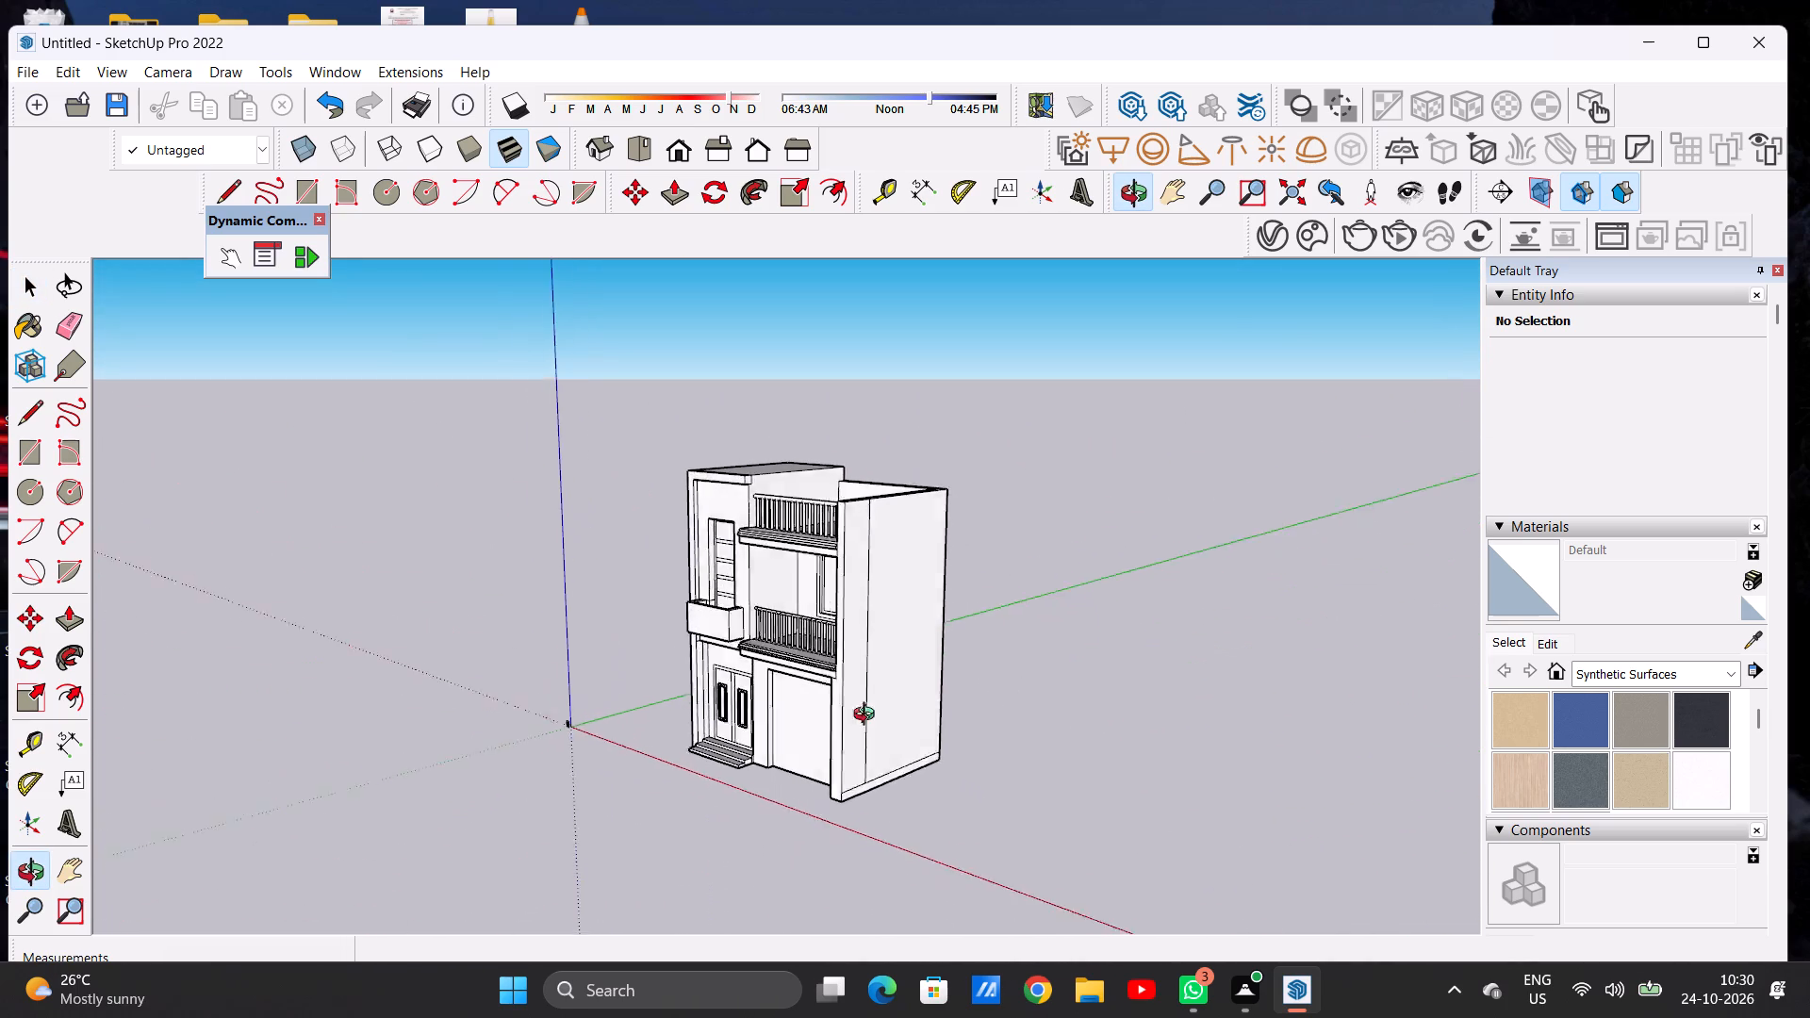
middle_drag(868, 716, 1094, 711)
scroll(1053, 591, down, 6)
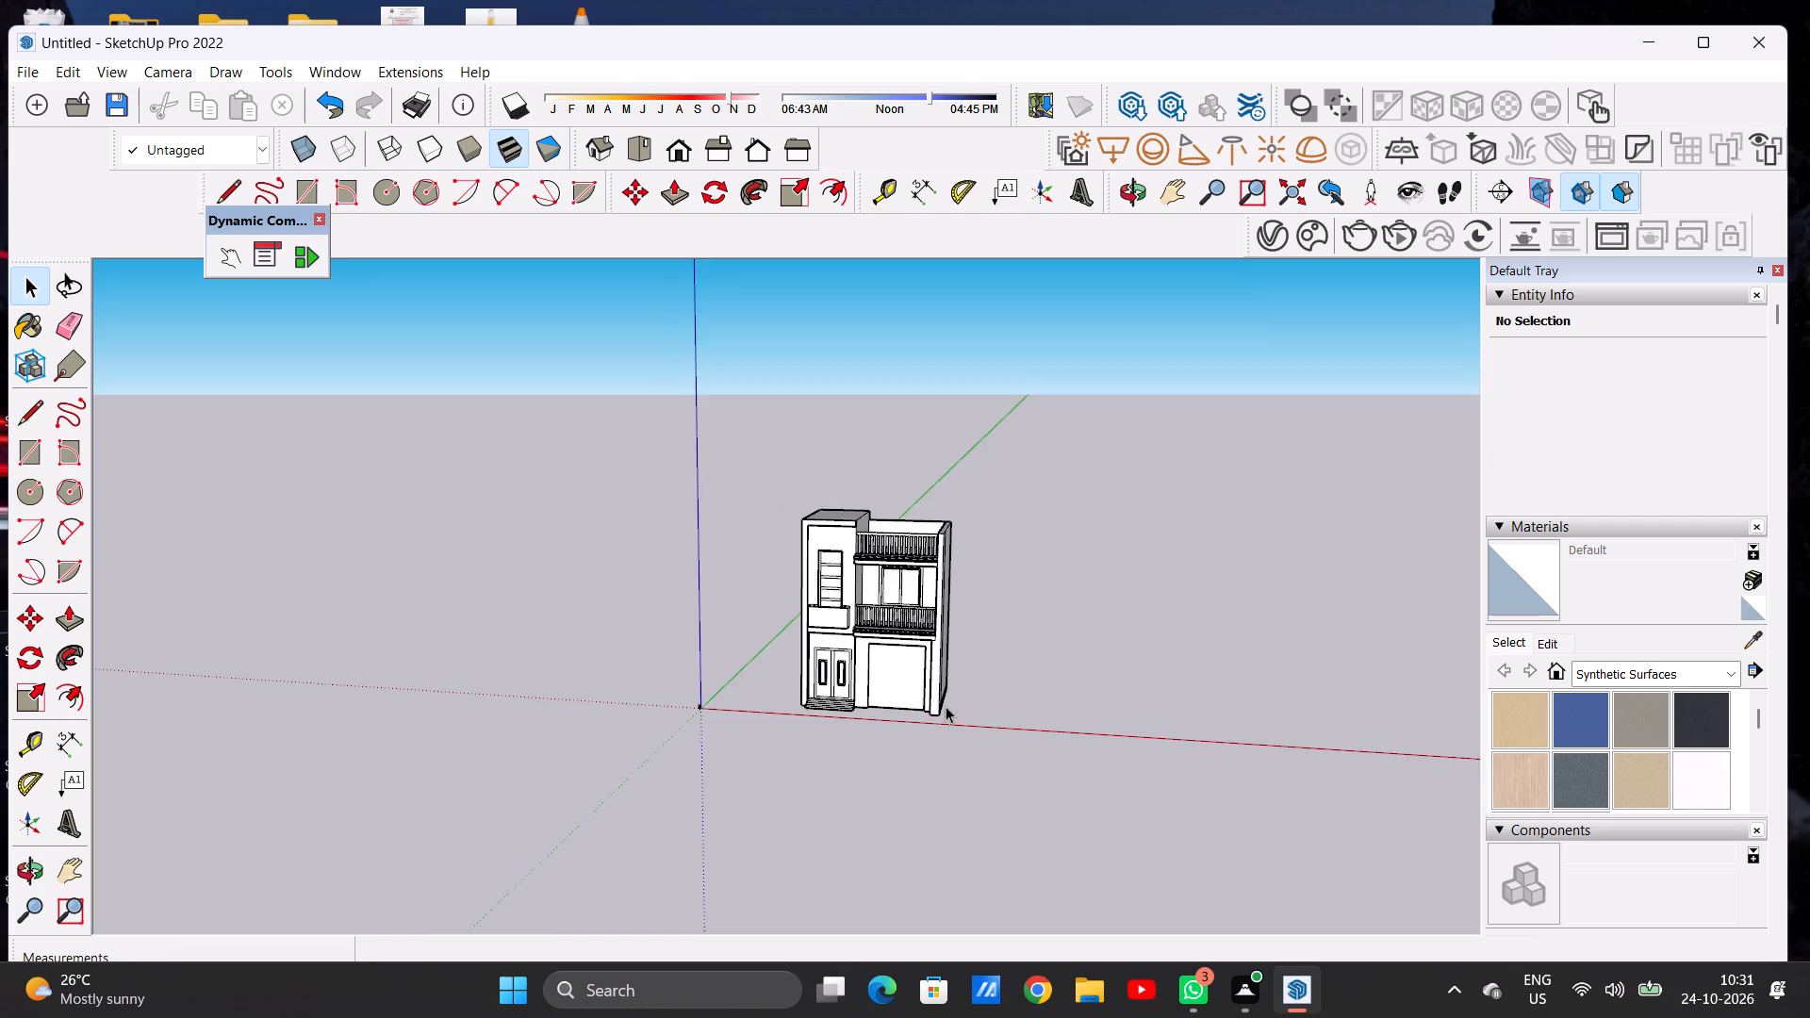
Select the entire house and move it by its front pillar's bottom corner, farther back from the red axis and away from the origin.
scroll(946, 706, up, 6)
triple_click(893, 687)
double_click(893, 687)
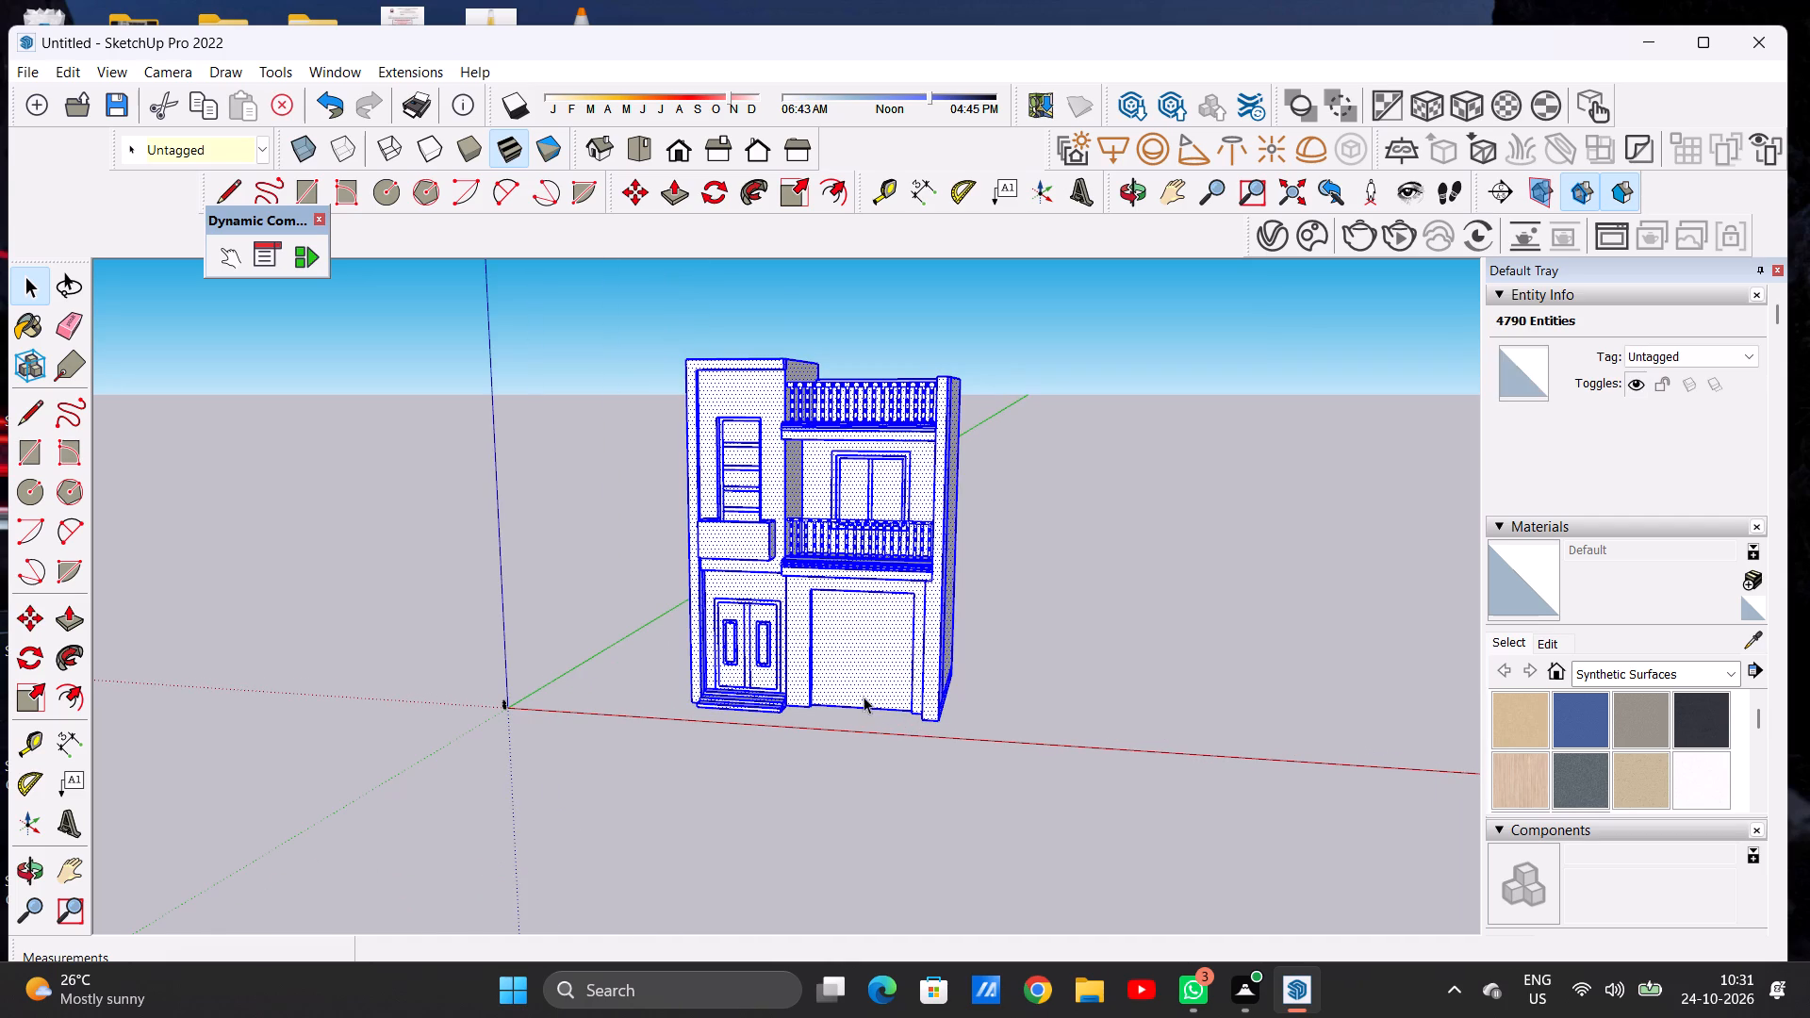
click(676, 149)
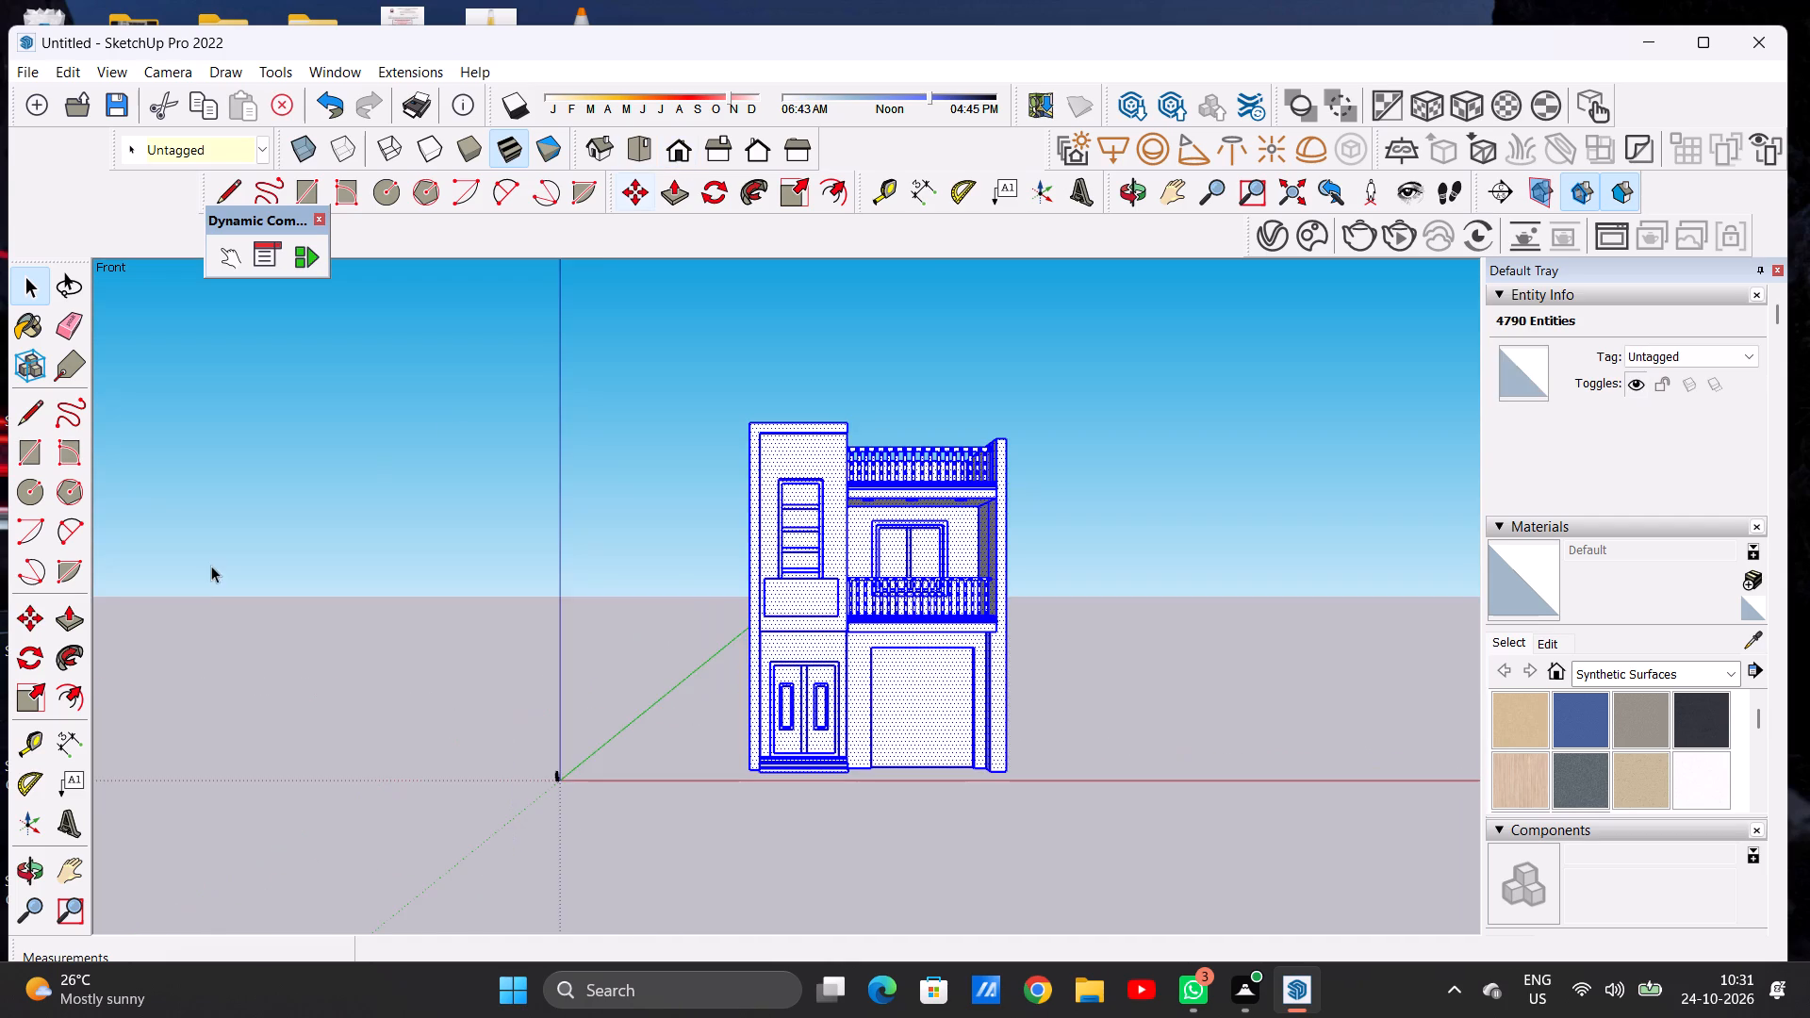
scroll(203, 573, up, 5)
scroll(140, 618, down, 13)
scroll(674, 578, up, 6)
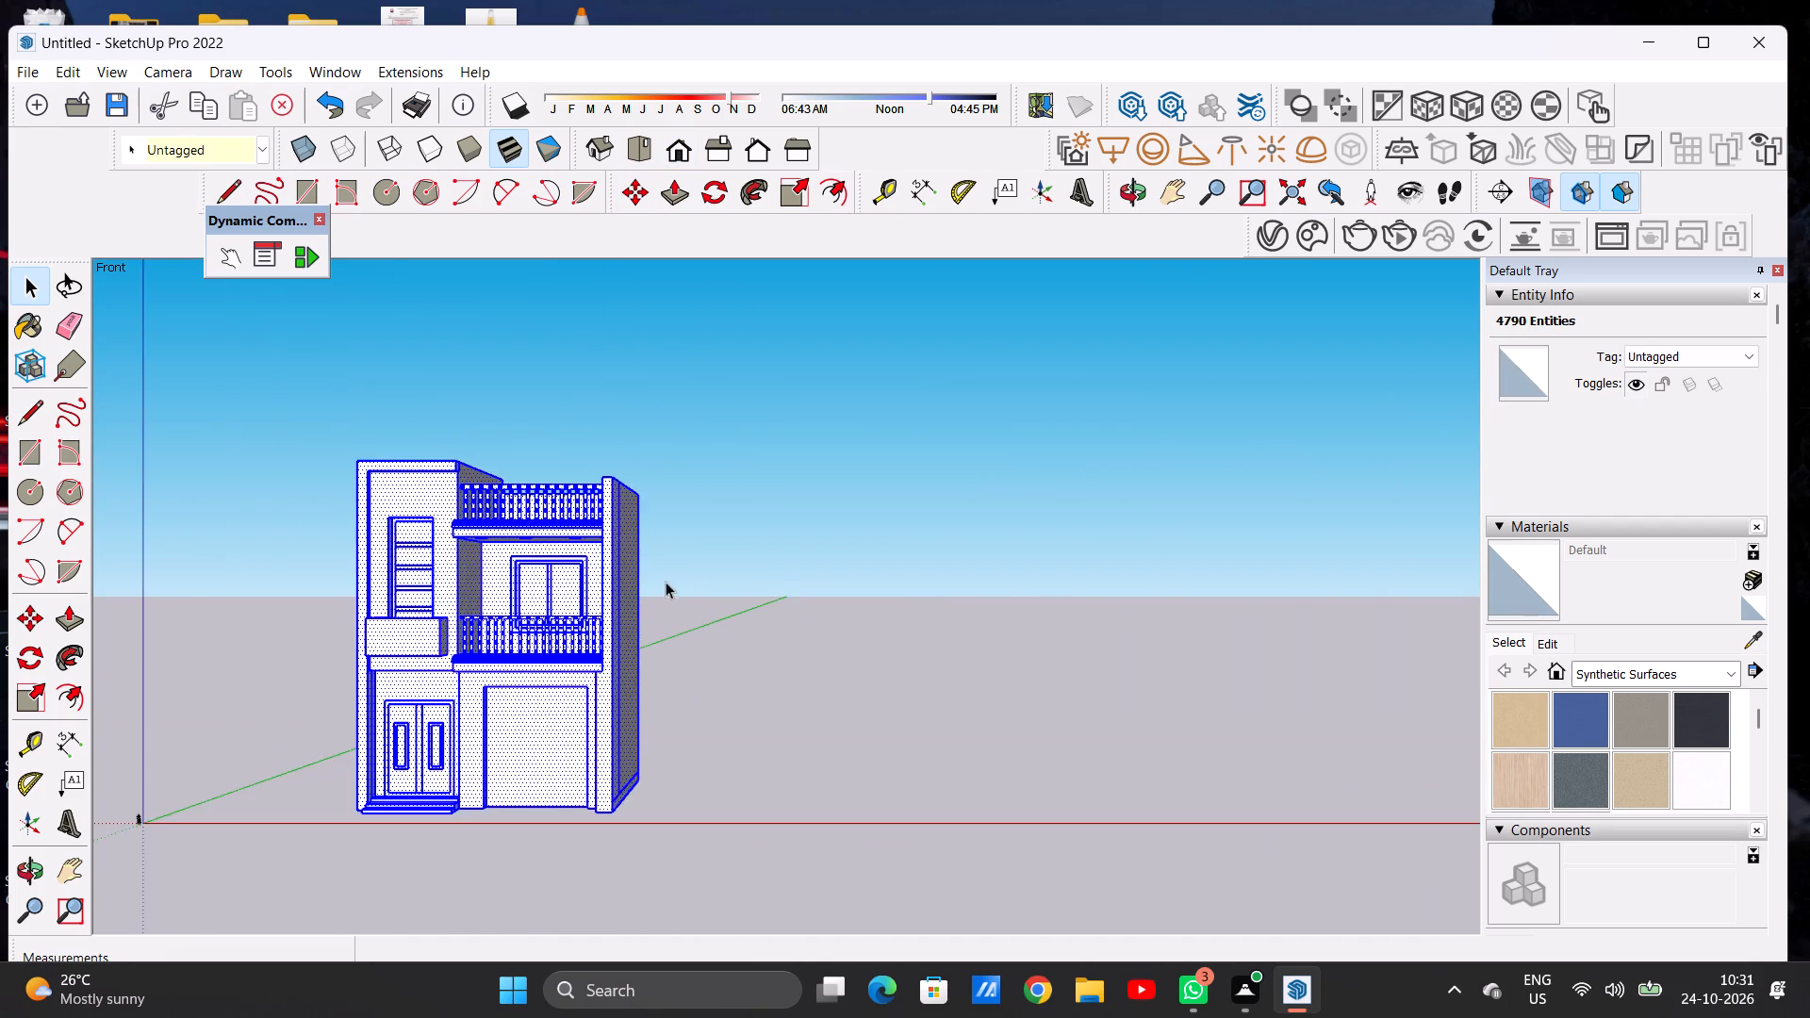
scroll(668, 580, up, 1)
middle_drag(670, 579, 703, 741)
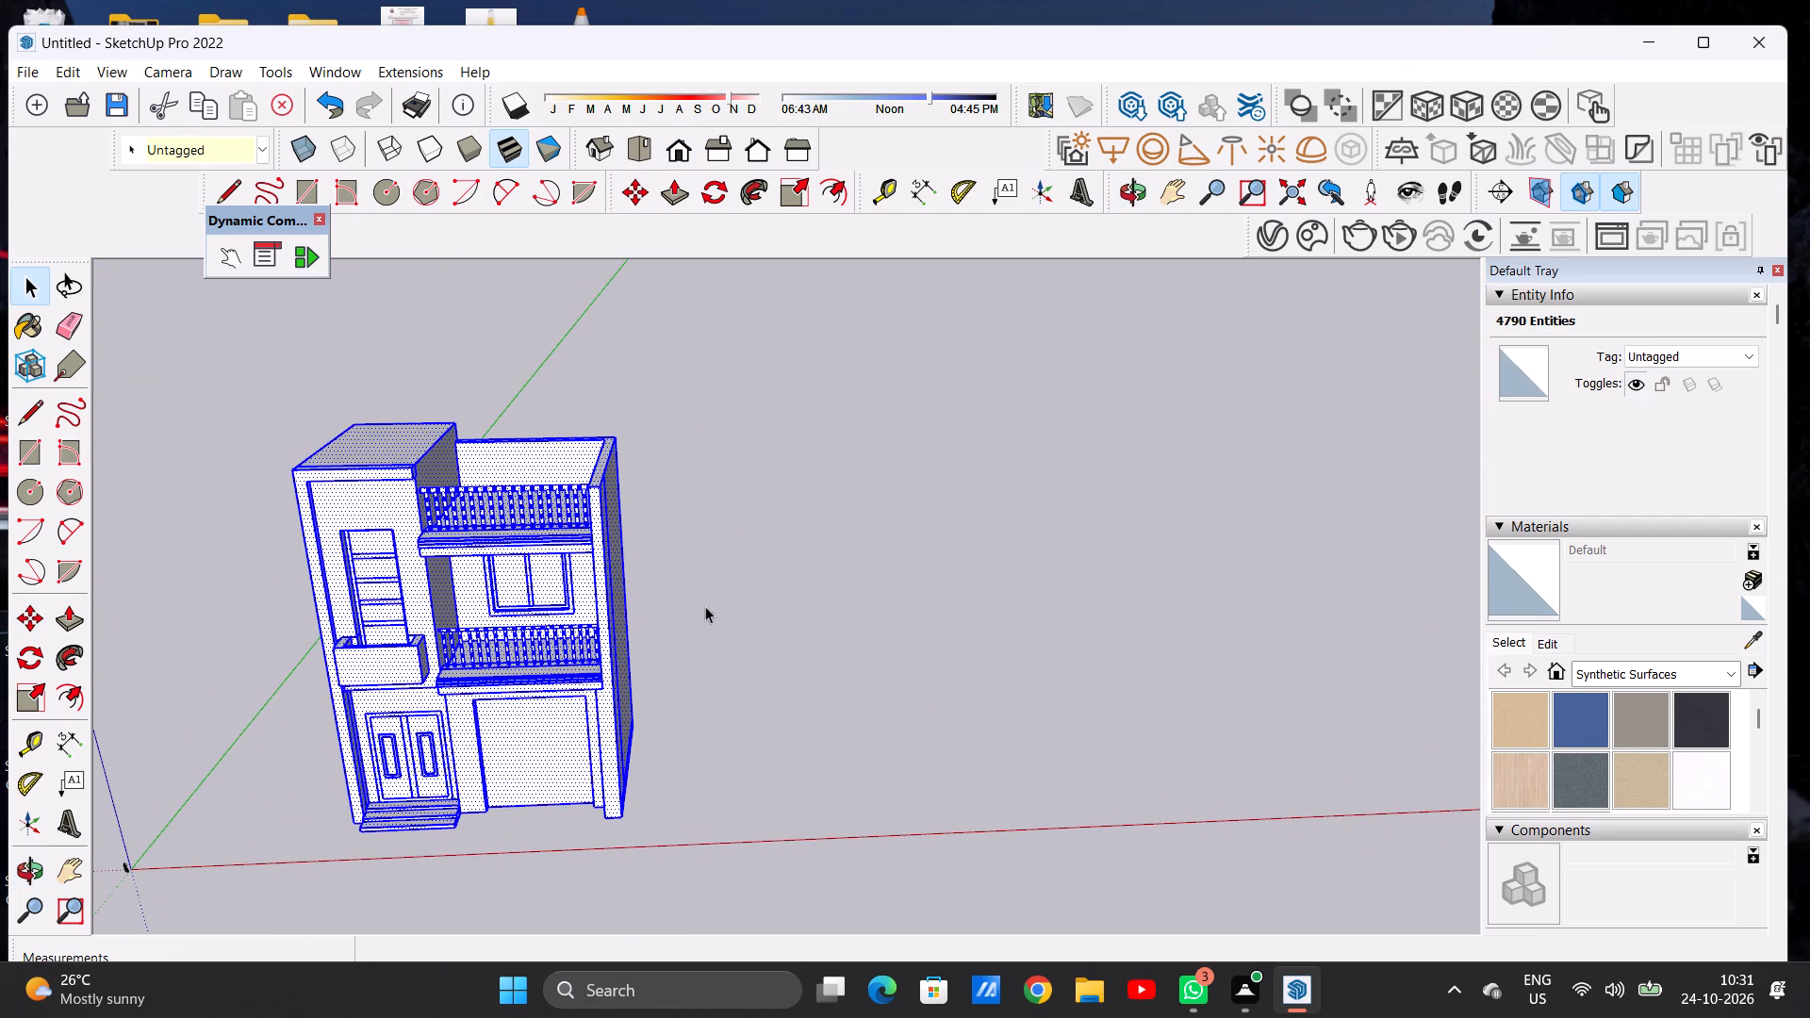
click(646, 151)
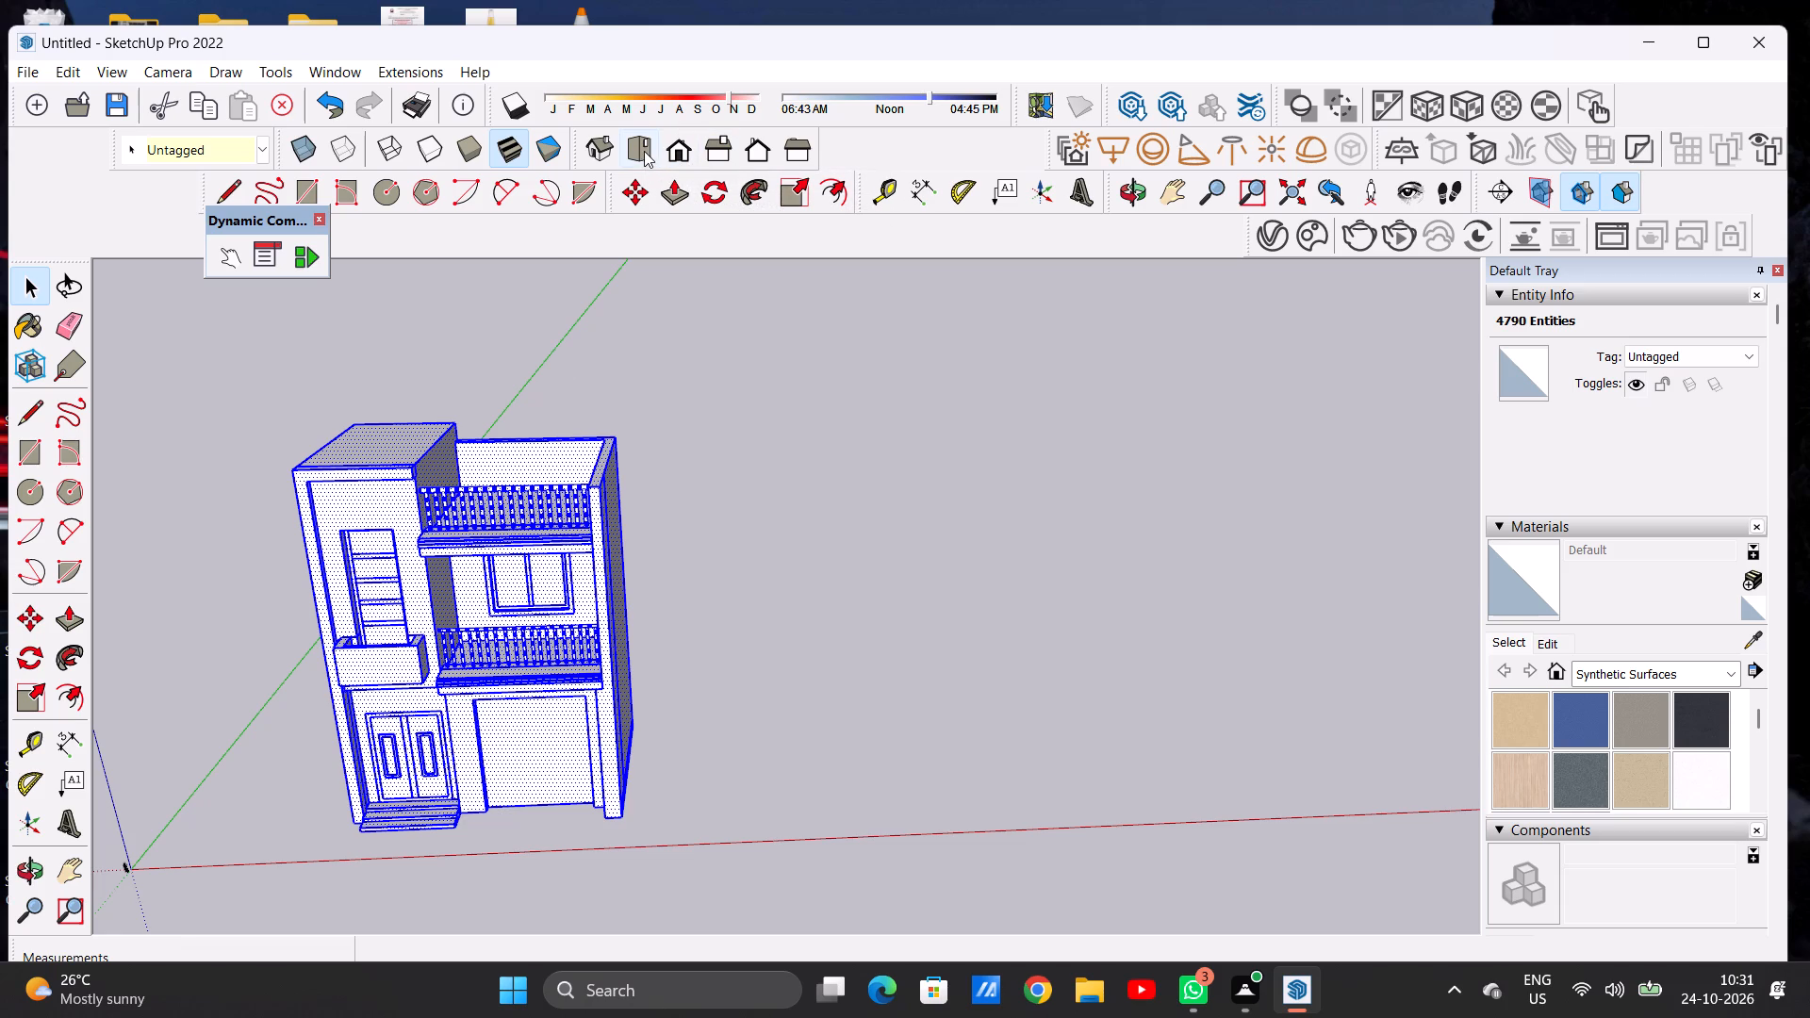
scroll(1368, 606, up, 8)
middle_drag(1042, 665, 1045, 534)
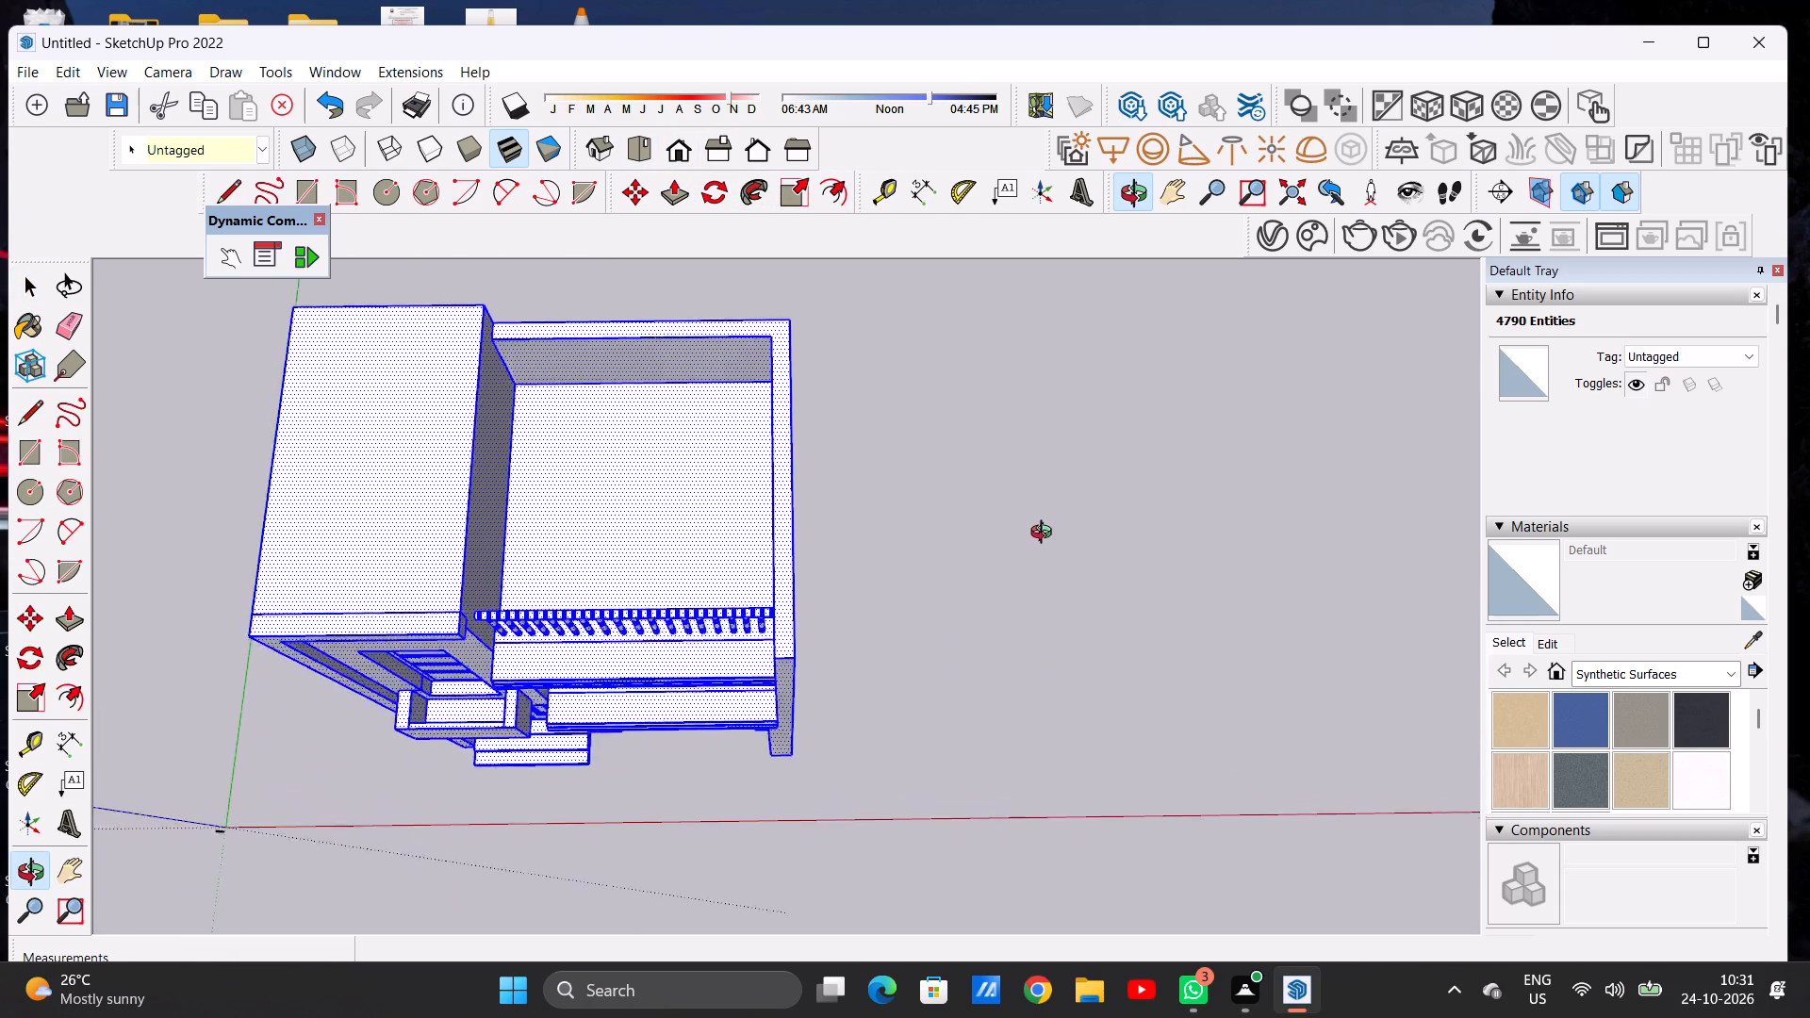
middle_drag(1045, 534, 1038, 487)
key(m)
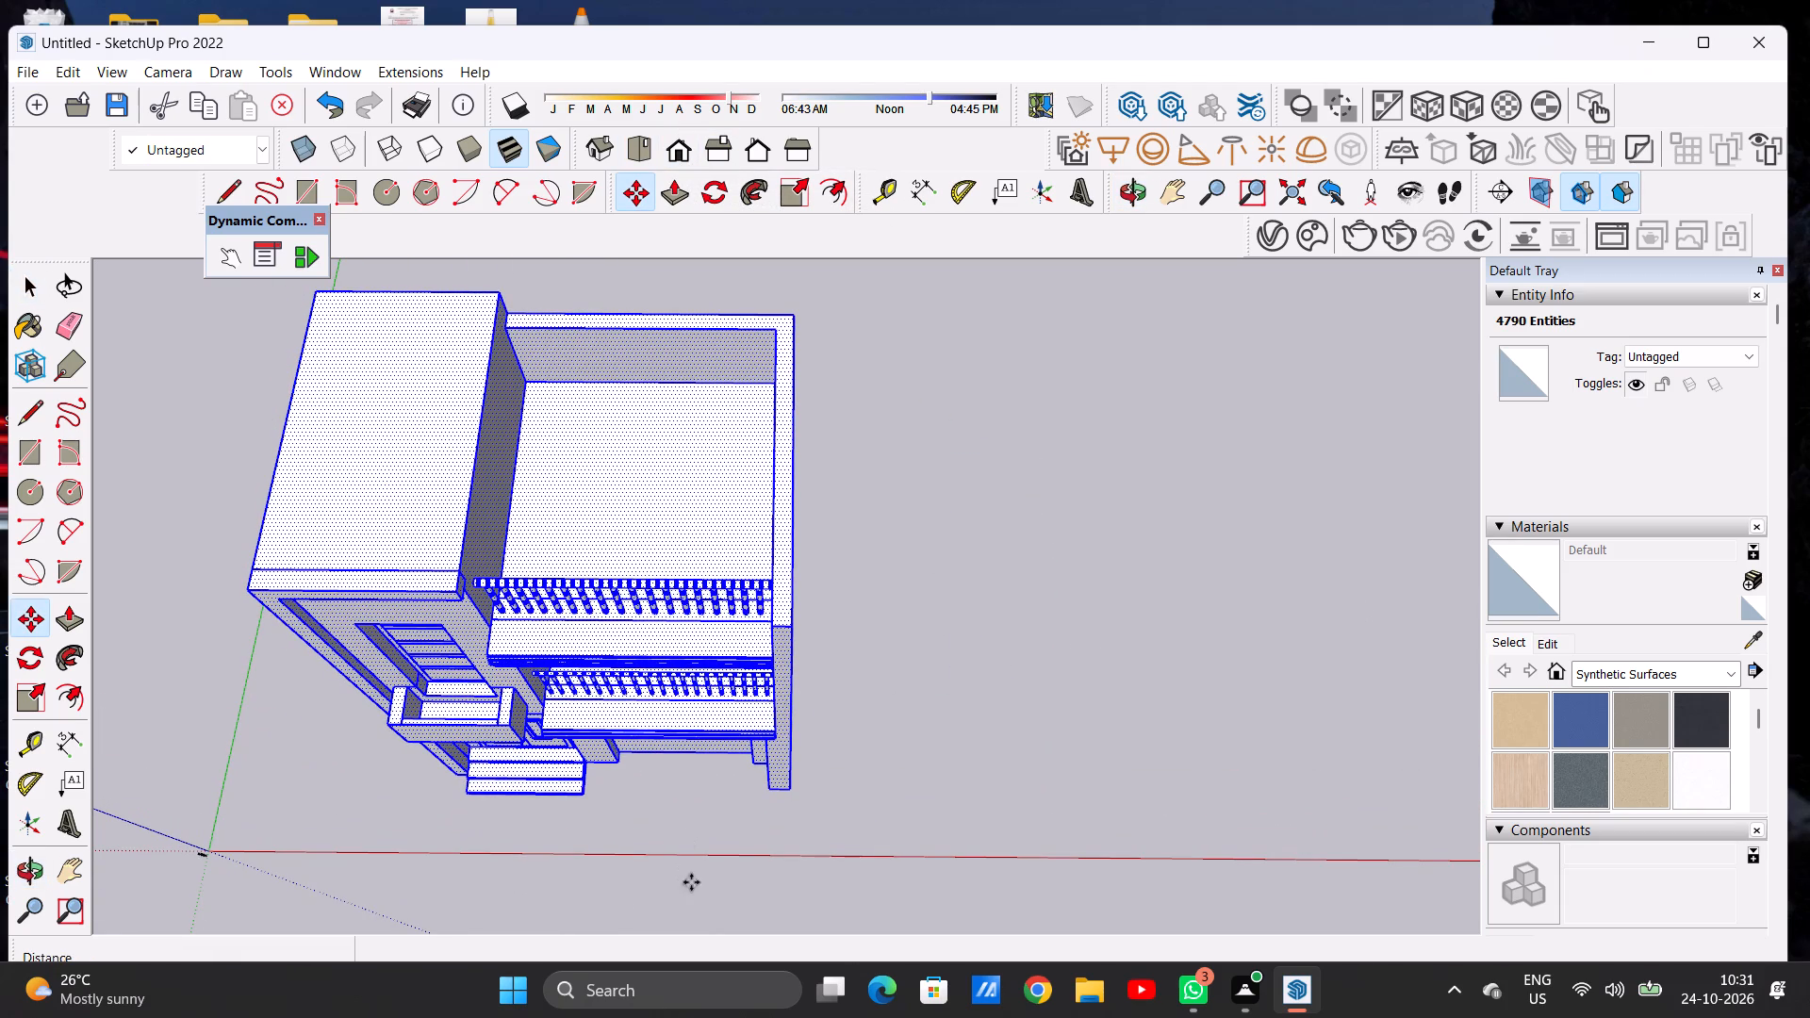
click(793, 791)
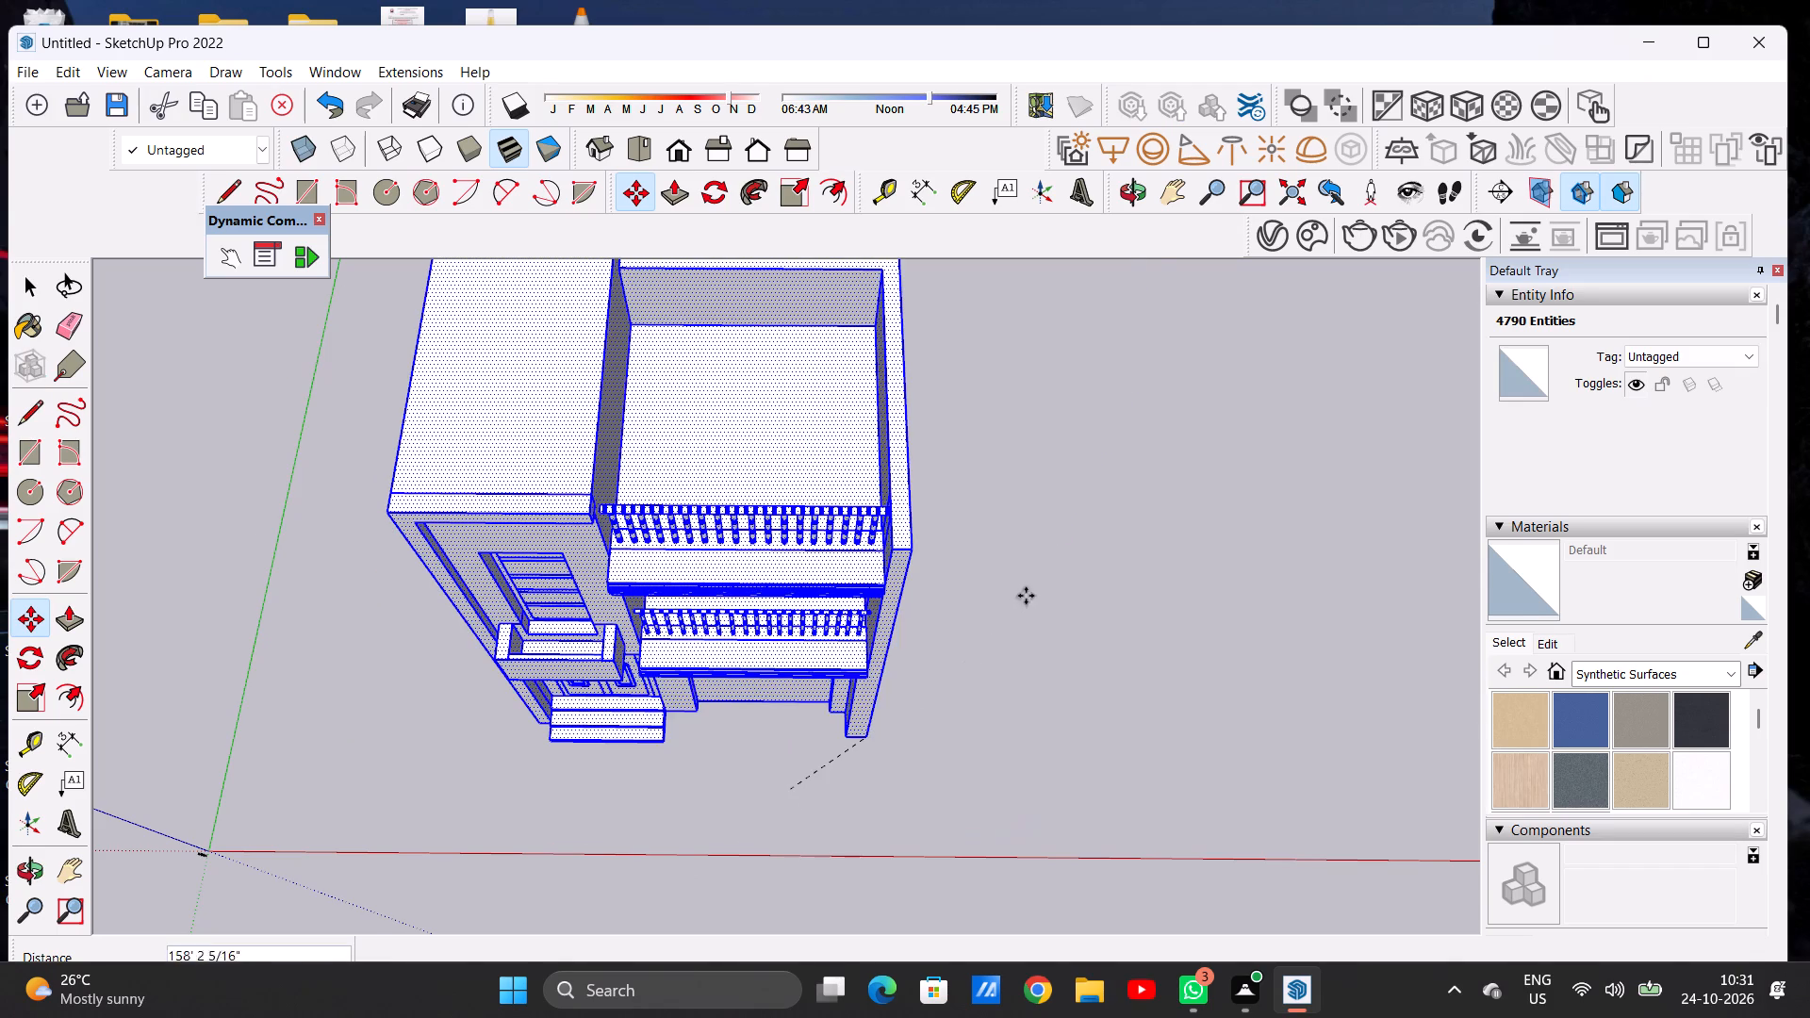
click(1045, 569)
key(space)
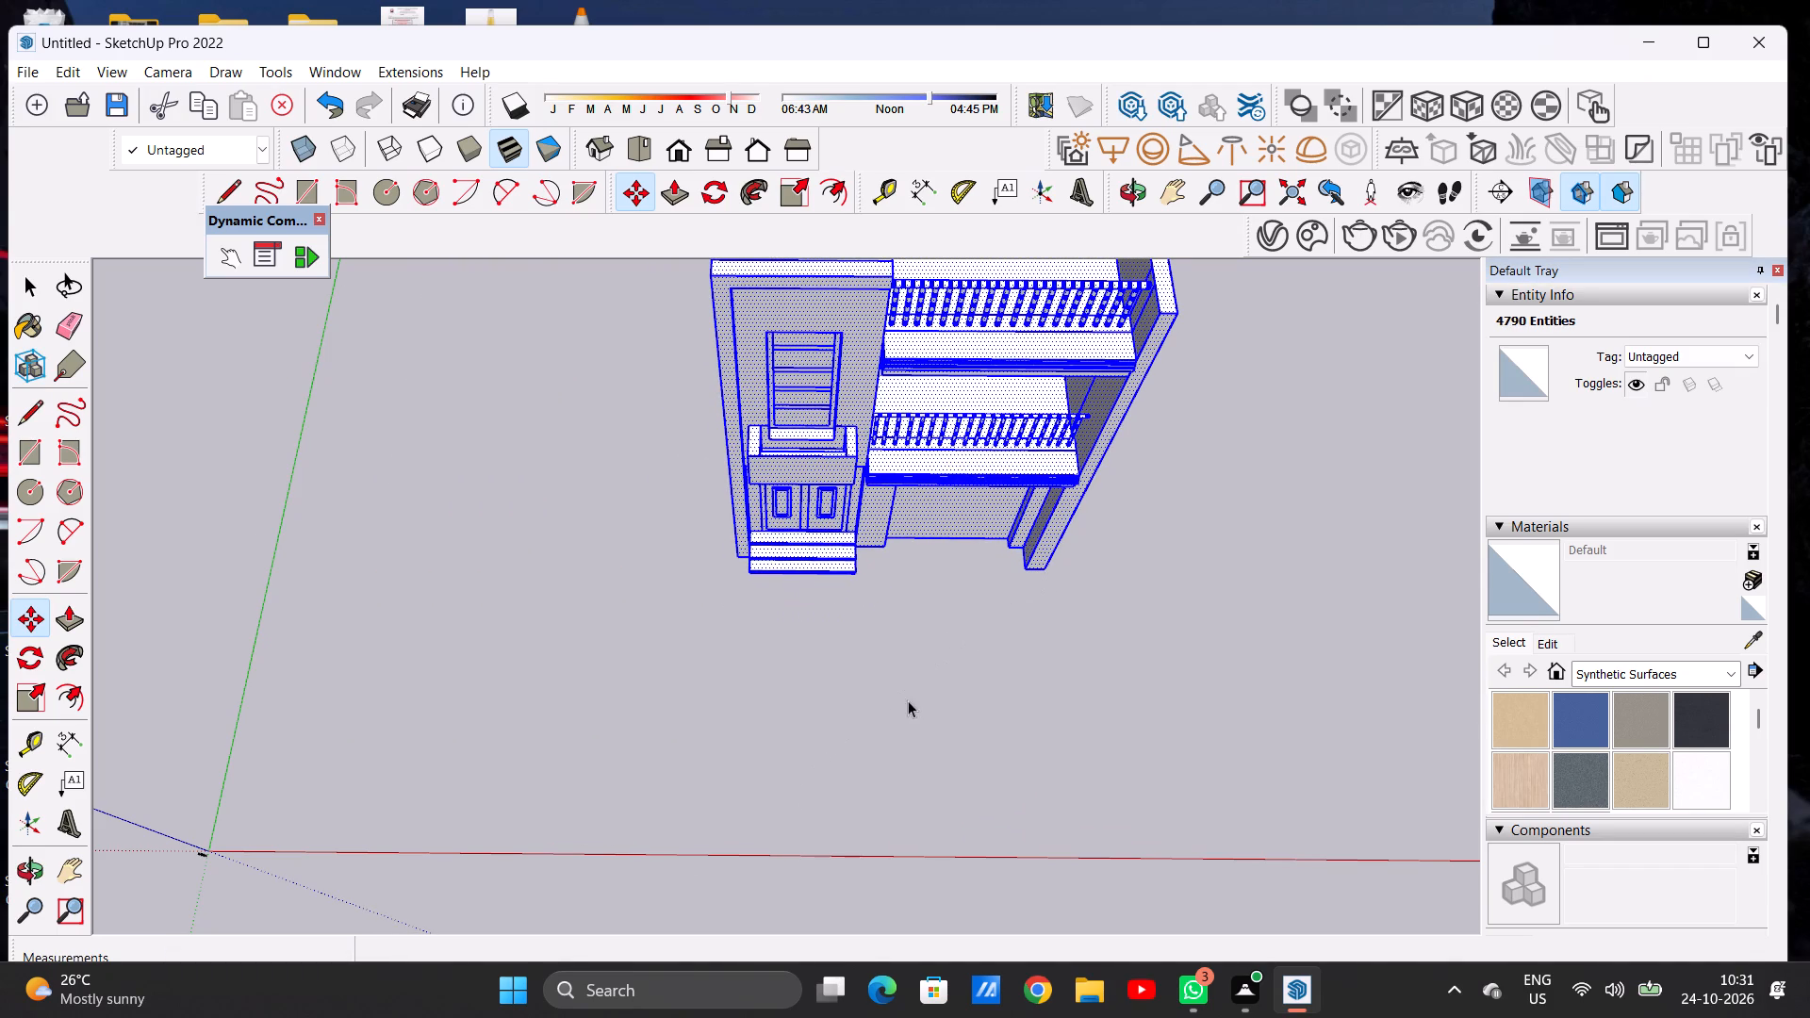
click(908, 700)
Draw a ground rectangle about 162' by 57' 4 5/8" across the house's full front width, starting at the front wall's bottom corner.
scroll(633, 713, down, 10)
scroll(710, 607, up, 7)
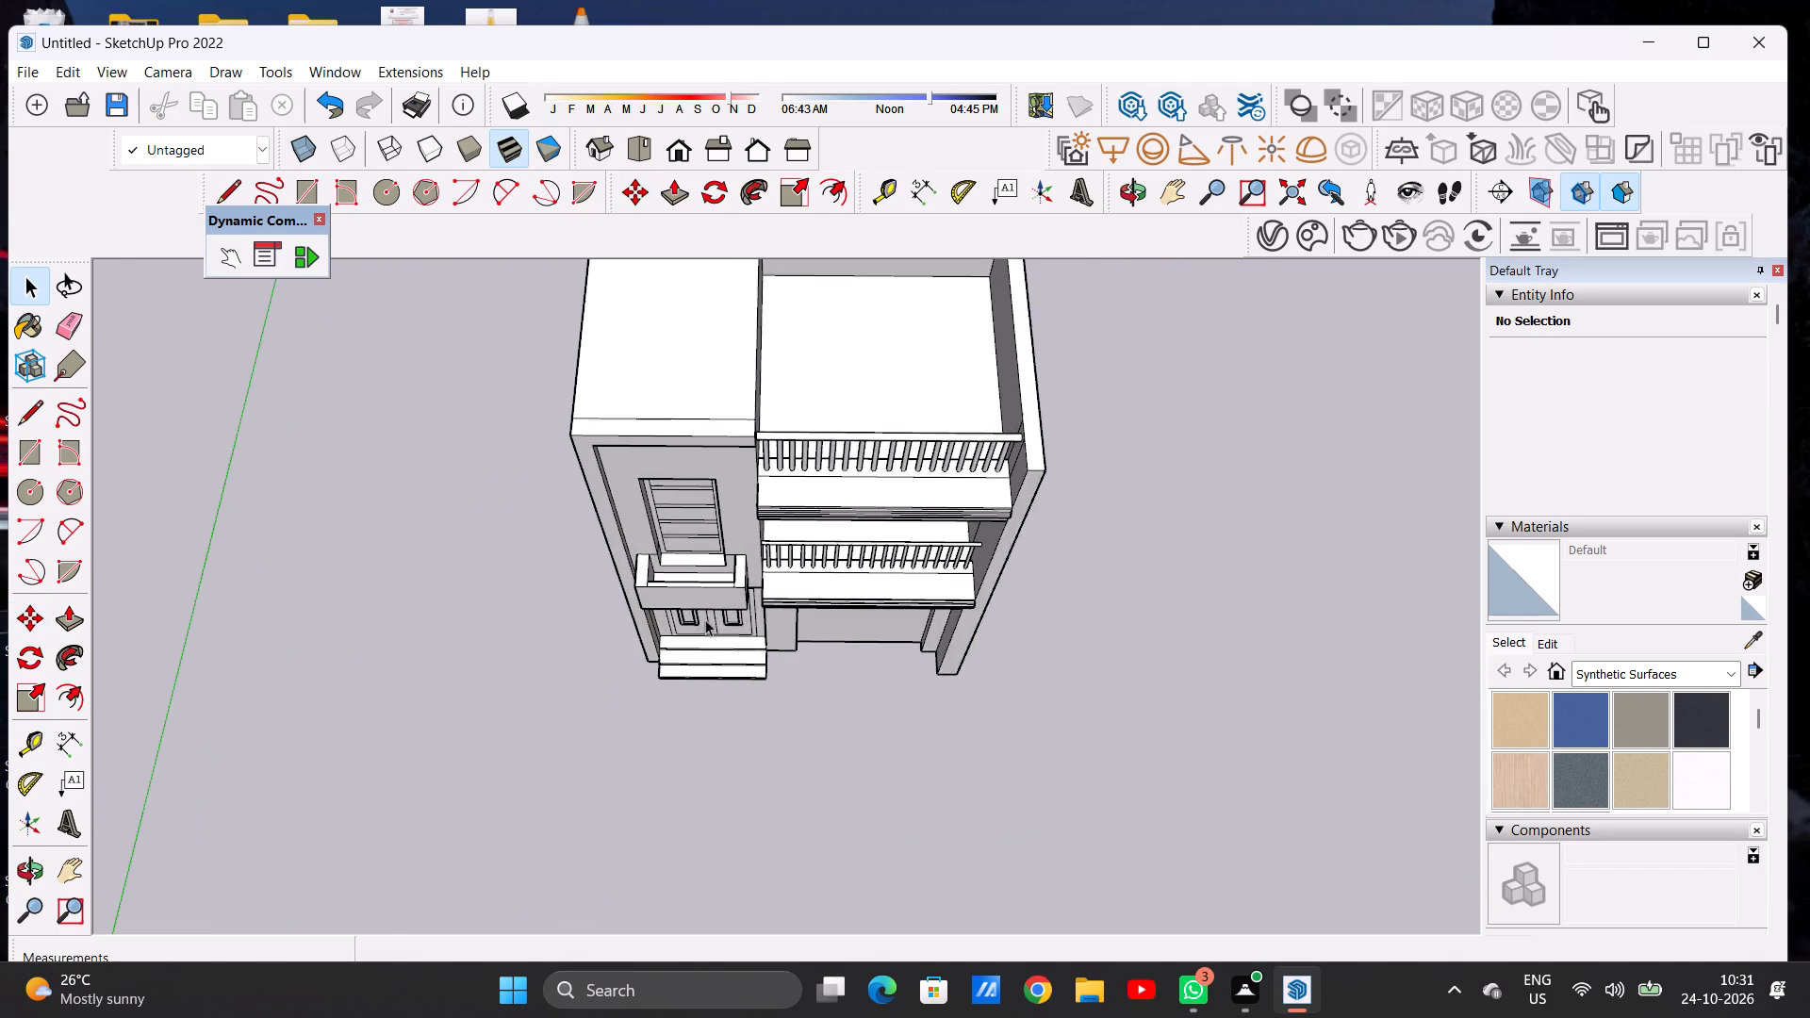
scroll(702, 678, up, 3)
middle_drag(708, 725, 701, 613)
scroll(700, 599, down, 3)
scroll(700, 599, up, 1)
scroll(699, 597, down, 2)
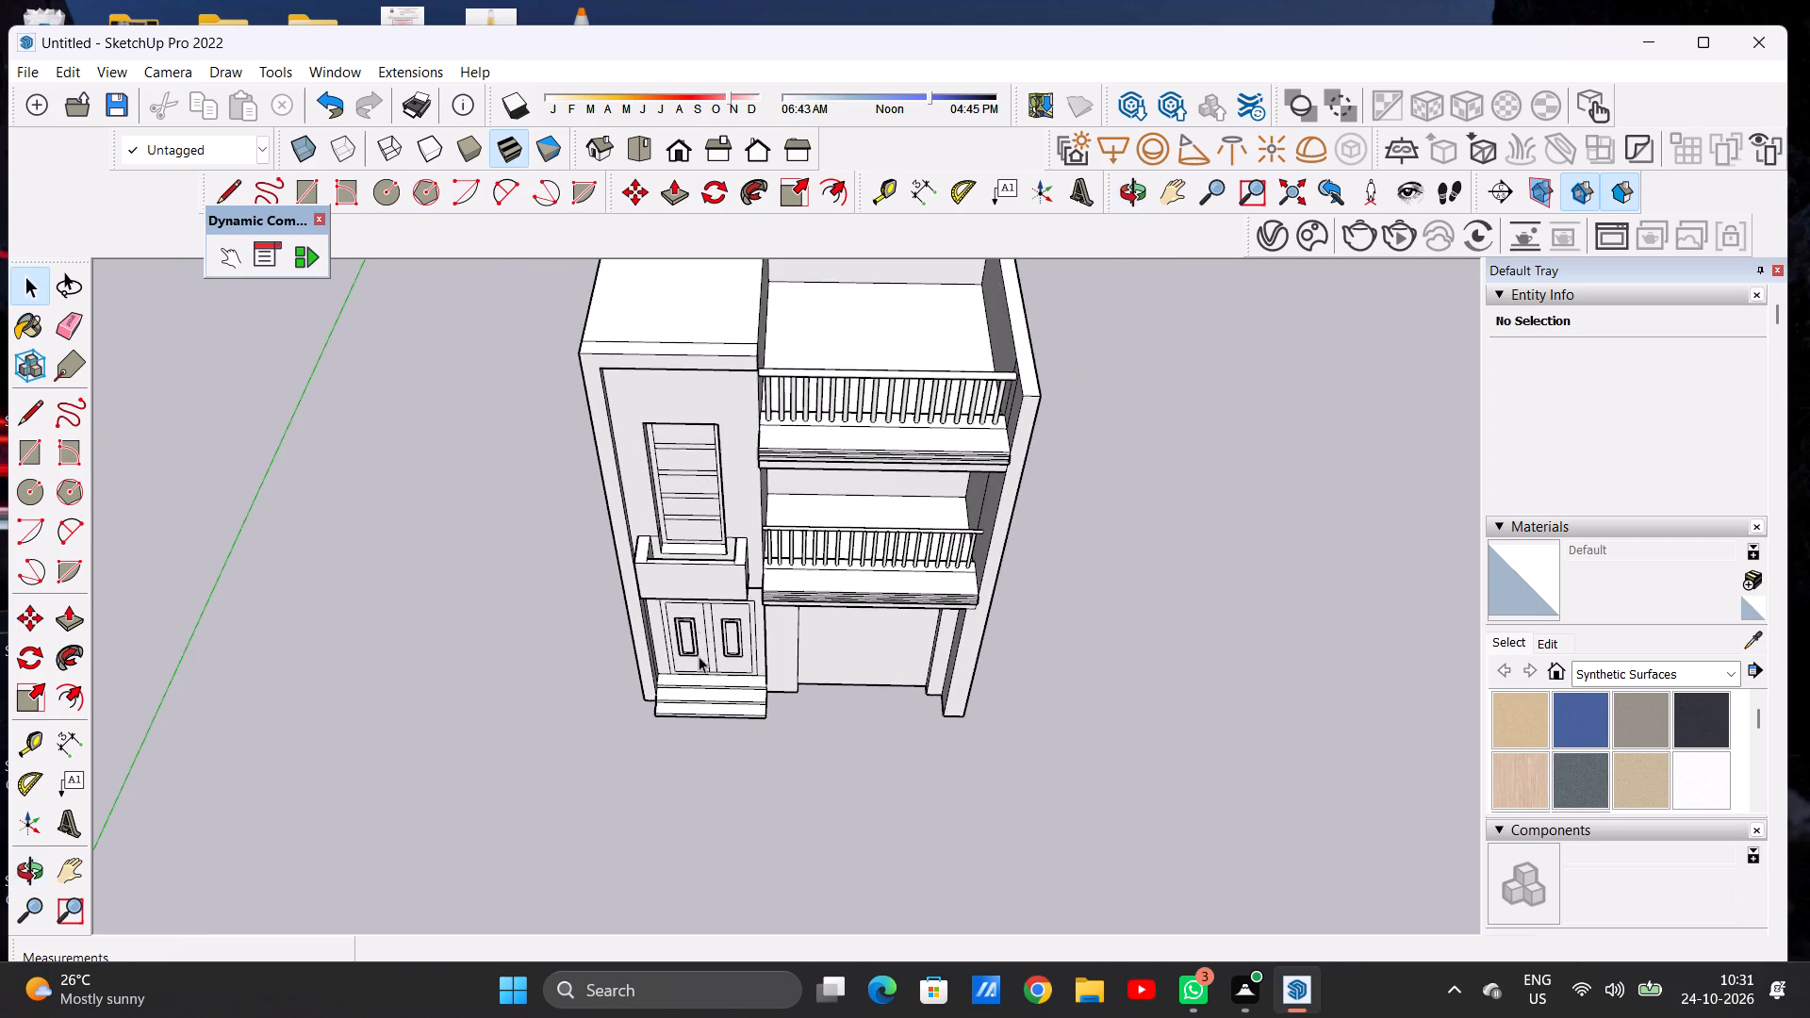
middle_drag(677, 755, 684, 649)
scroll(736, 798, up, 3)
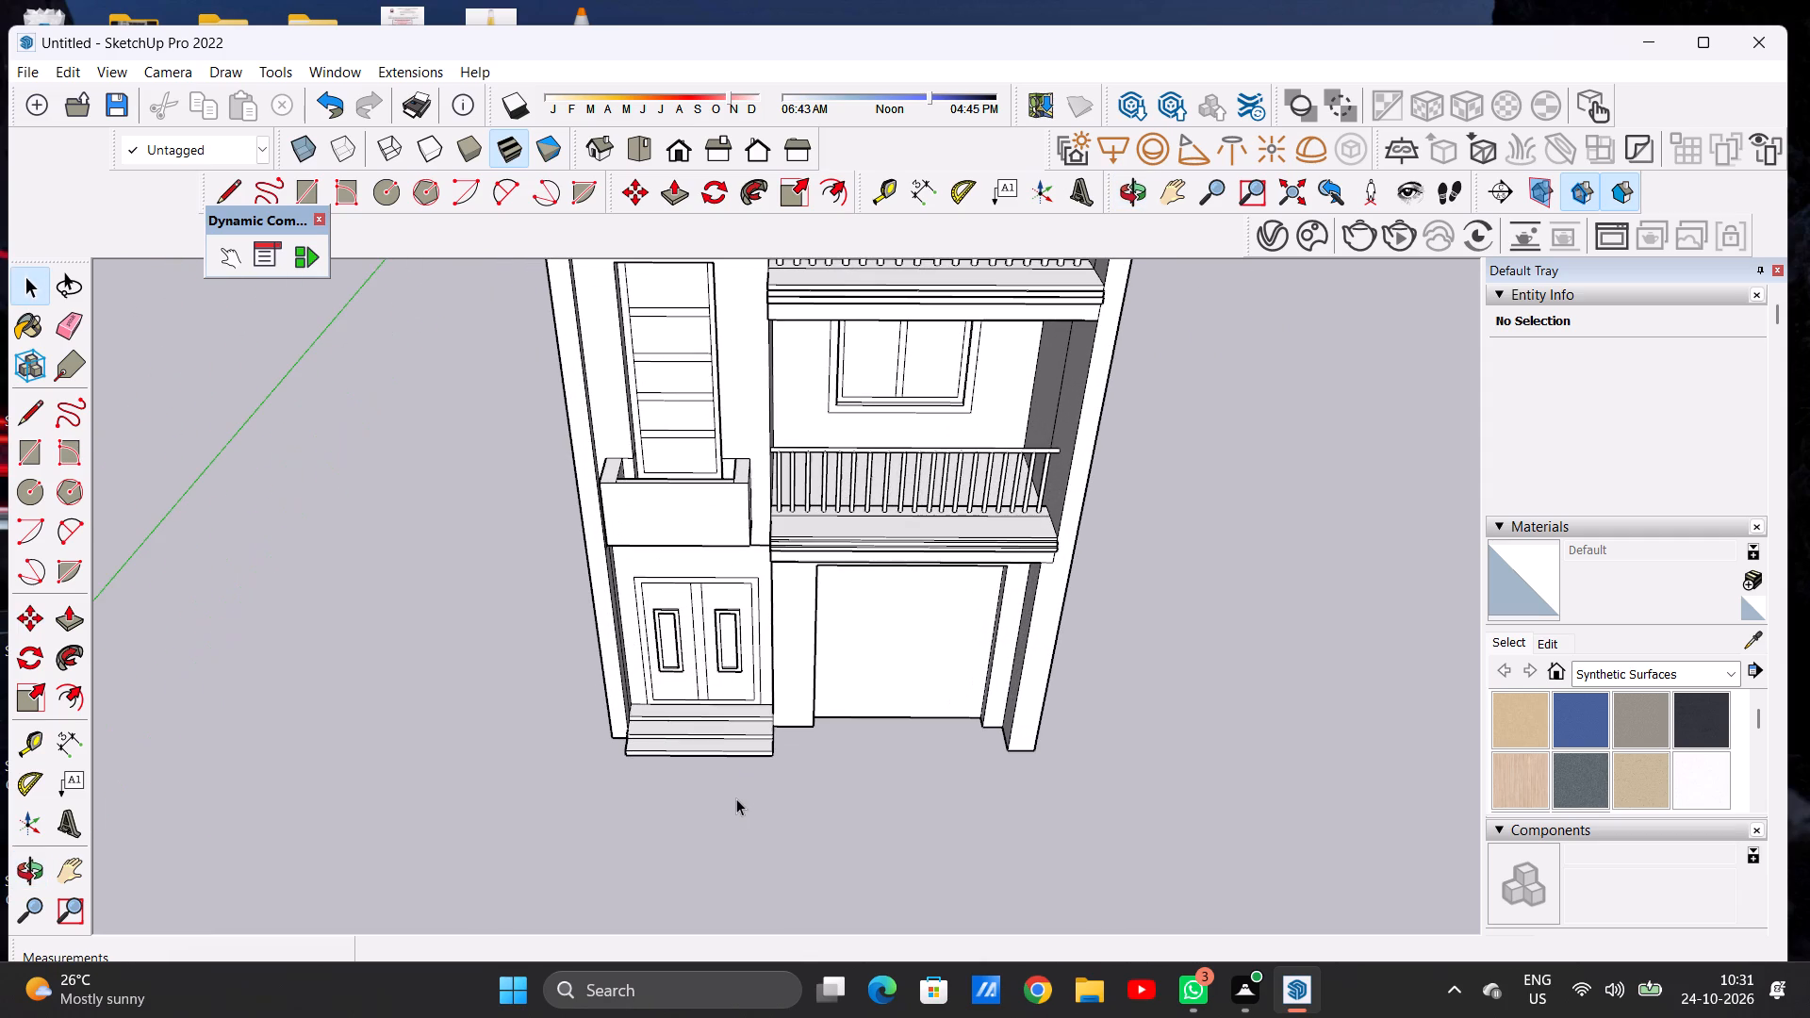
key(r)
scroll(736, 810, up, 6)
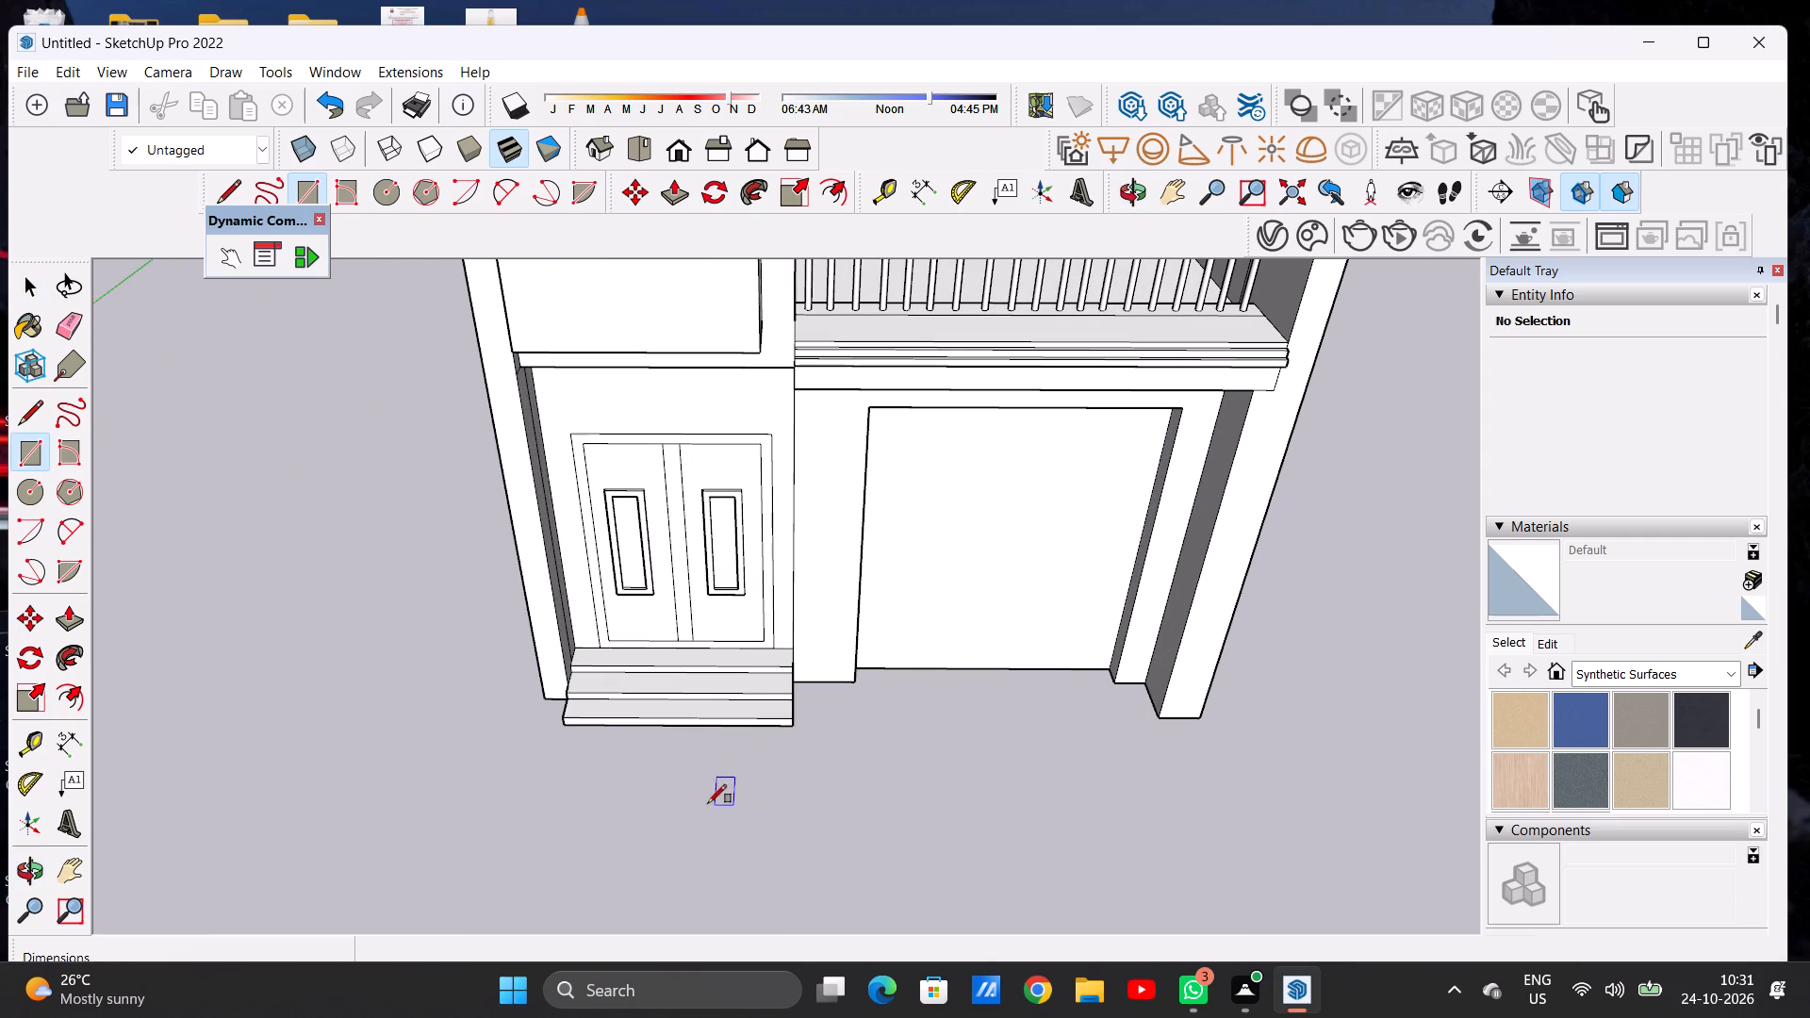
click(543, 703)
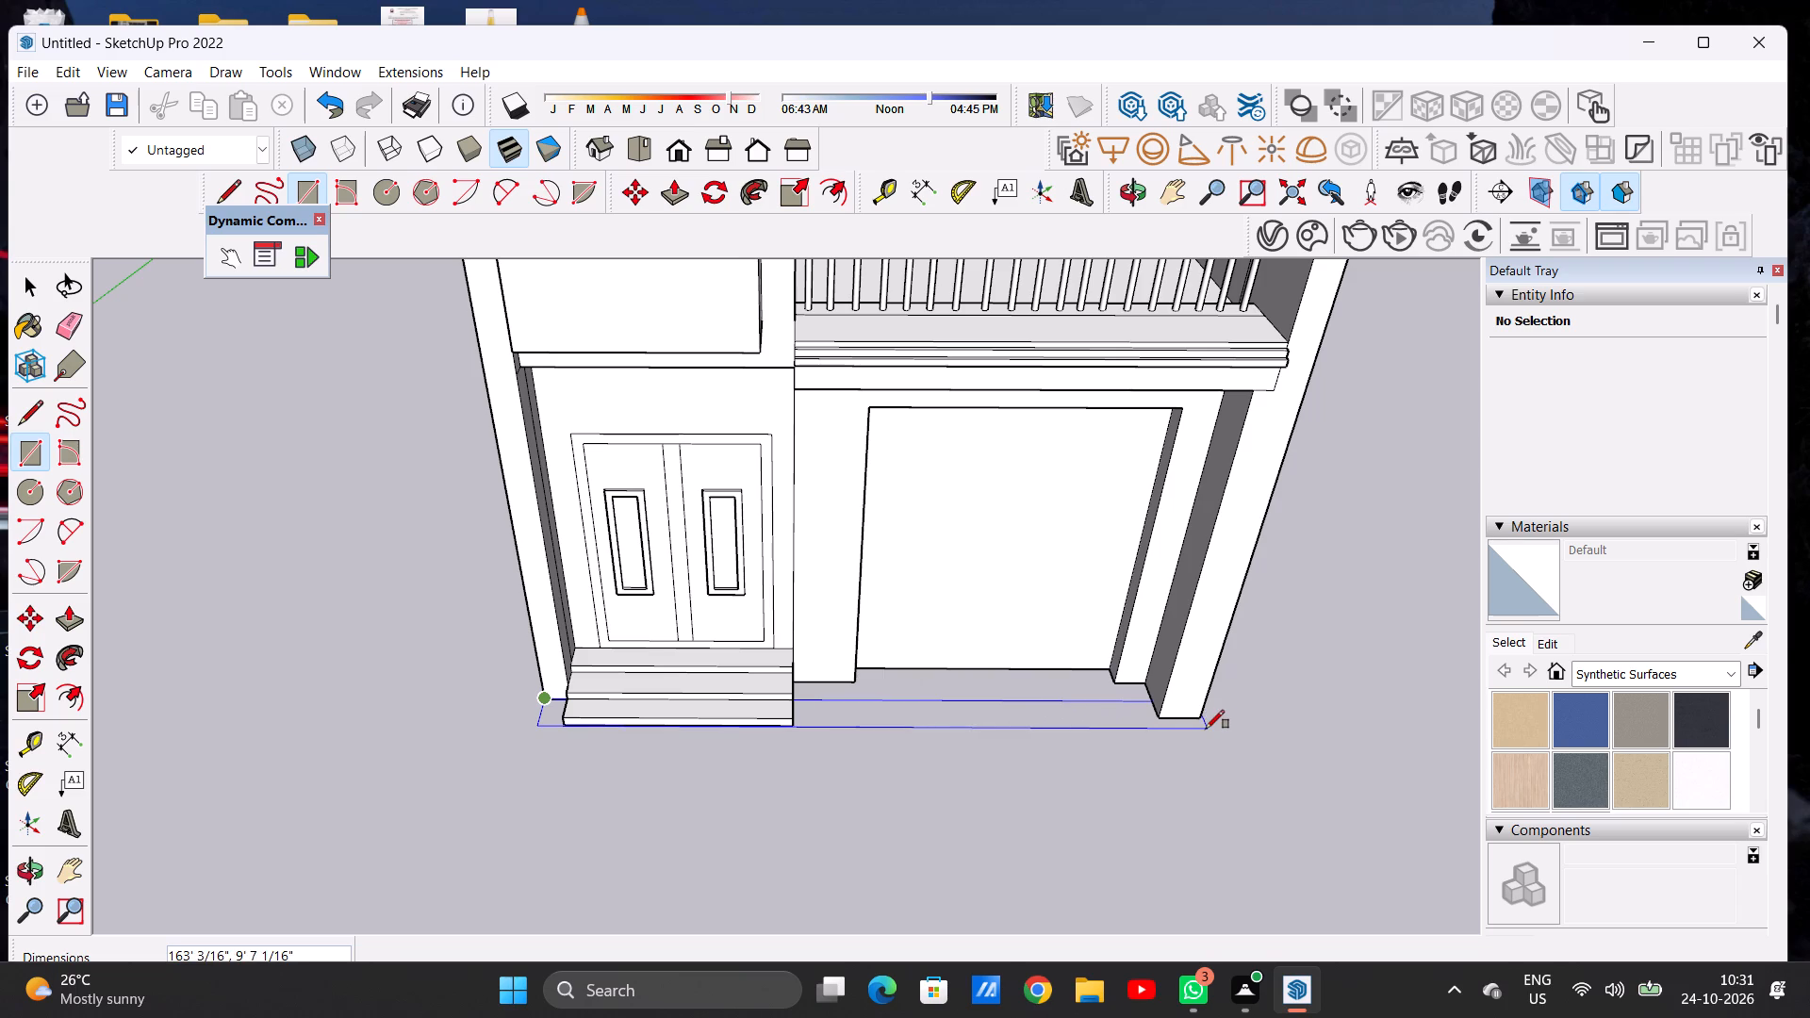
click(1292, 886)
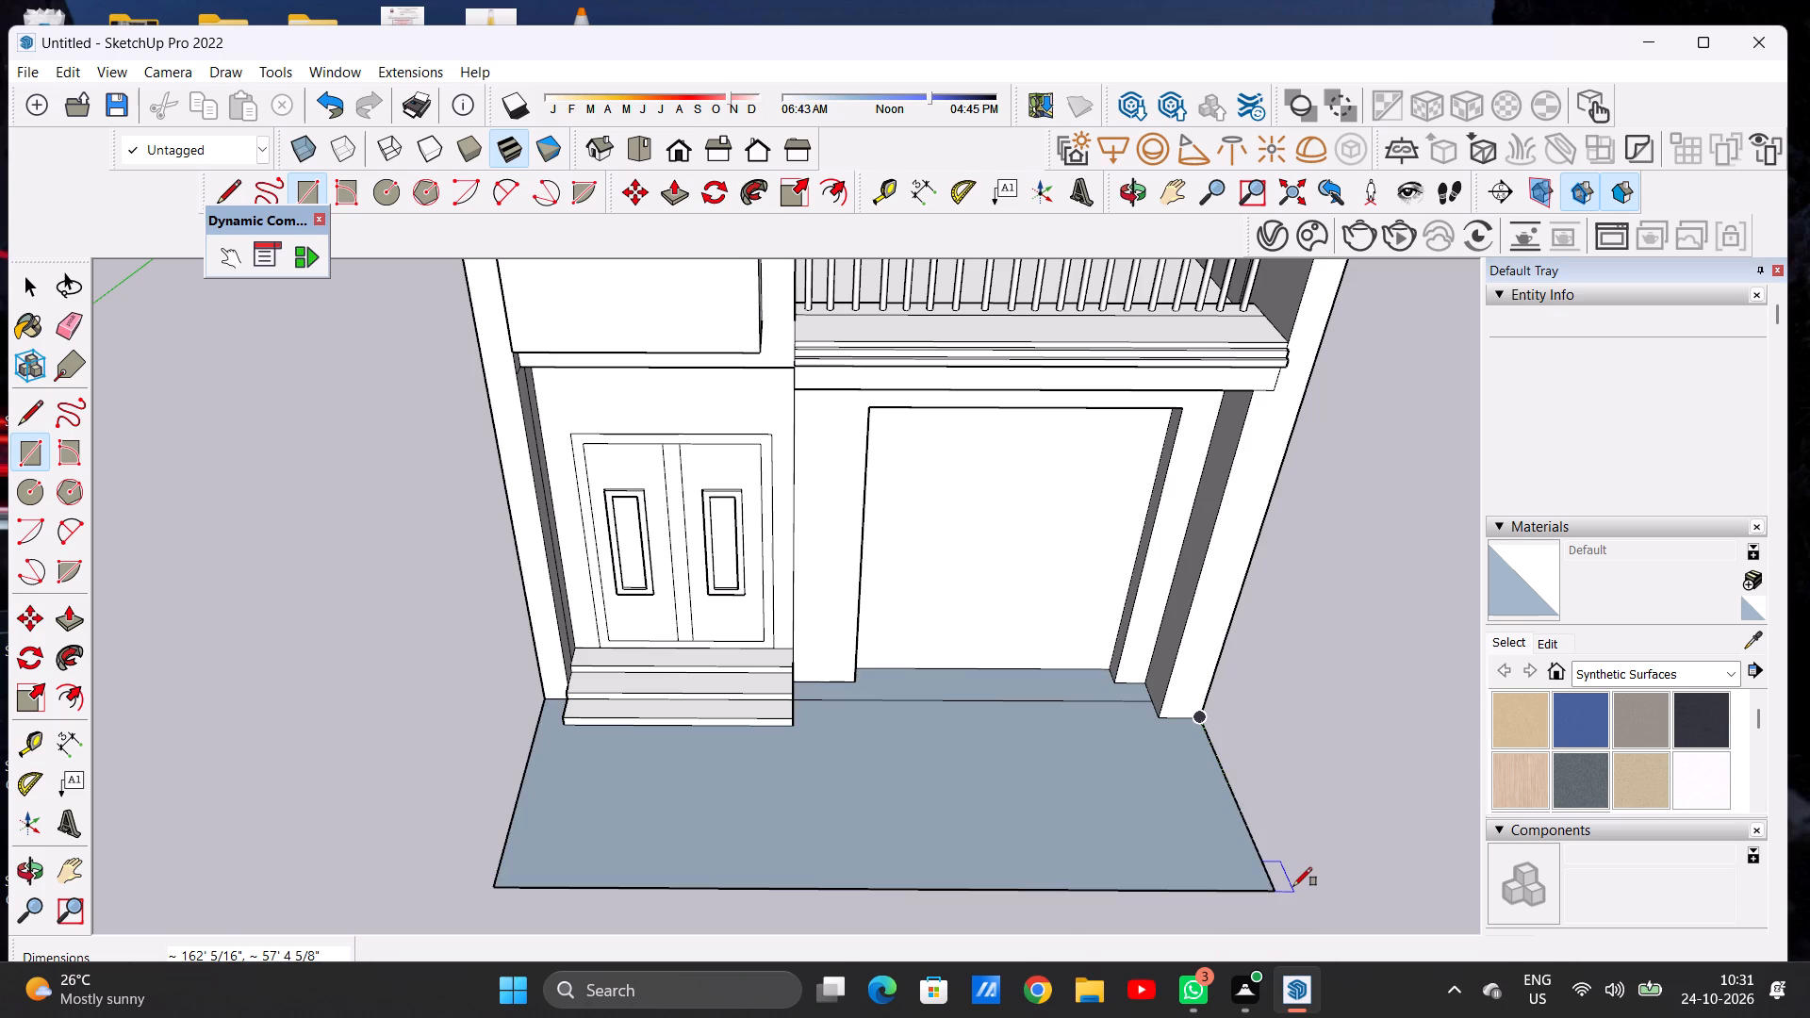
key(space)
click(1303, 758)
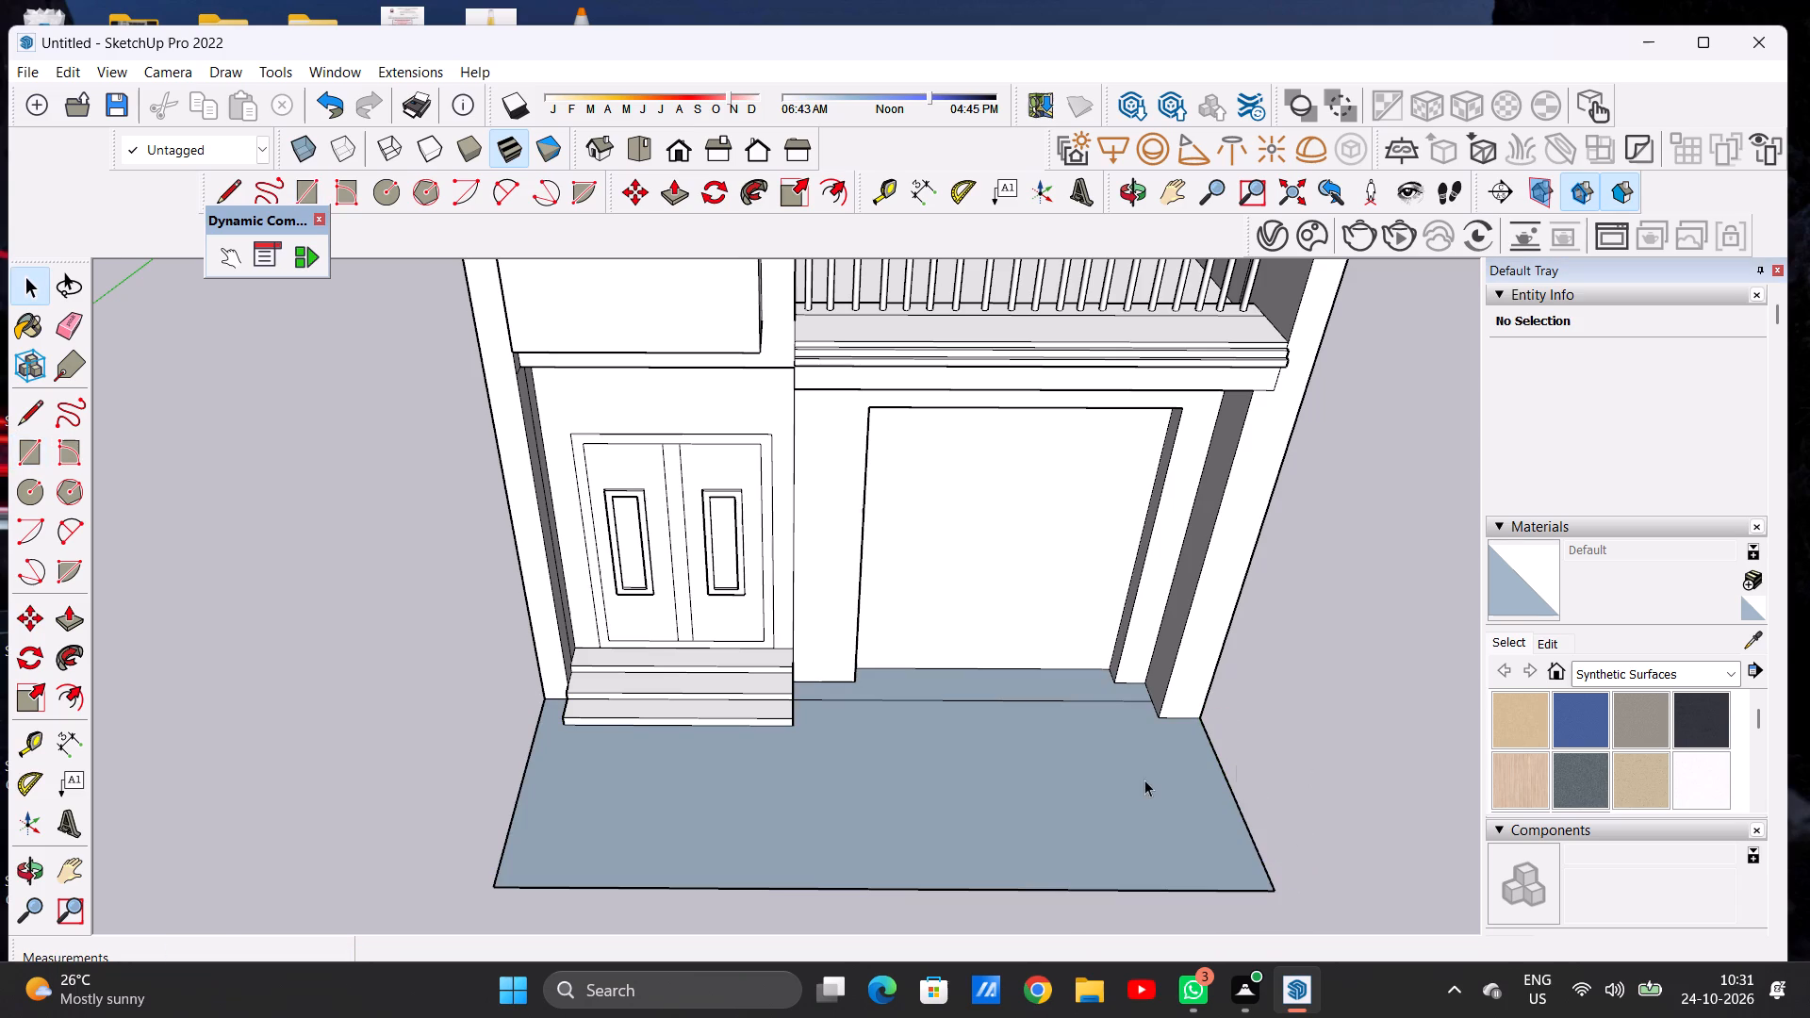
Examine the house and the new ground rectangle from the side, from underneath and from the front.
scroll(1051, 760, down, 6)
middle_drag(1082, 809, 698, 675)
scroll(829, 707, down, 2)
scroll(829, 707, up, 2)
scroll(829, 707, down, 8)
scroll(879, 796, up, 7)
middle_drag(909, 813, 927, 577)
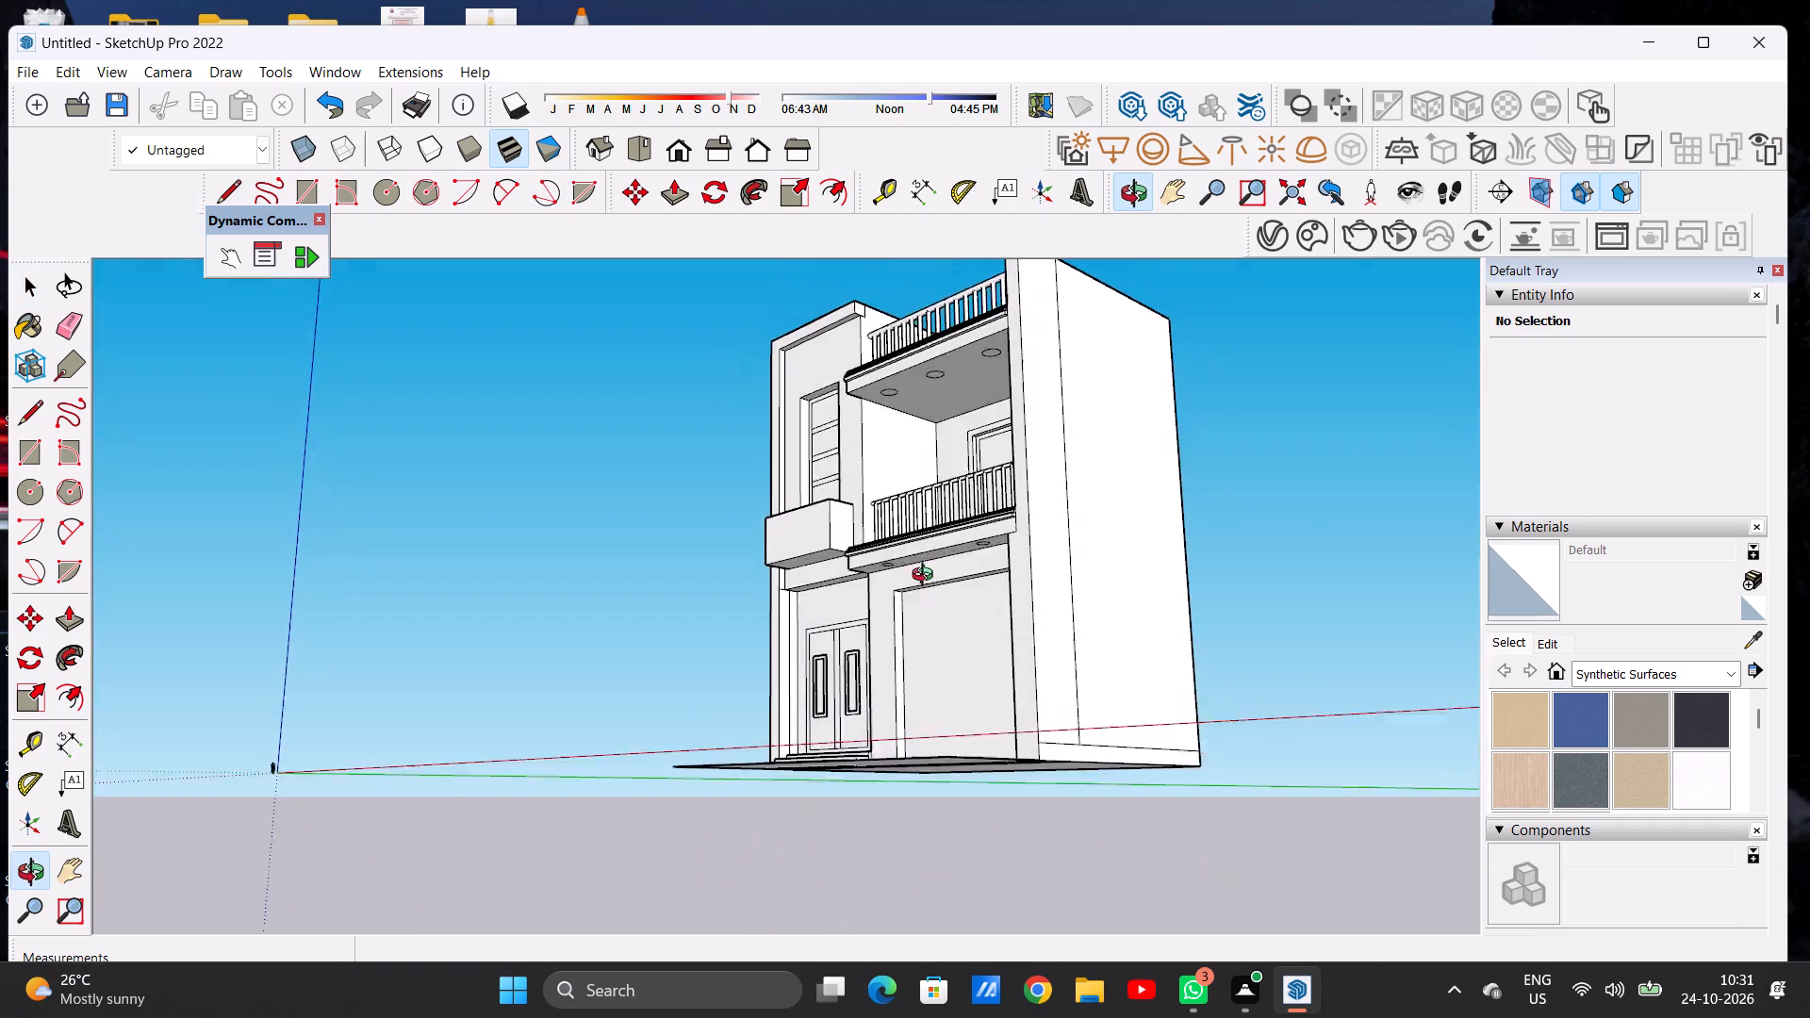
middle_drag(927, 577, 935, 513)
middle_click(940, 496)
scroll(988, 711, up, 4)
scroll(986, 735, down, 1)
scroll(986, 738, up, 2)
middle_drag(986, 760, 989, 634)
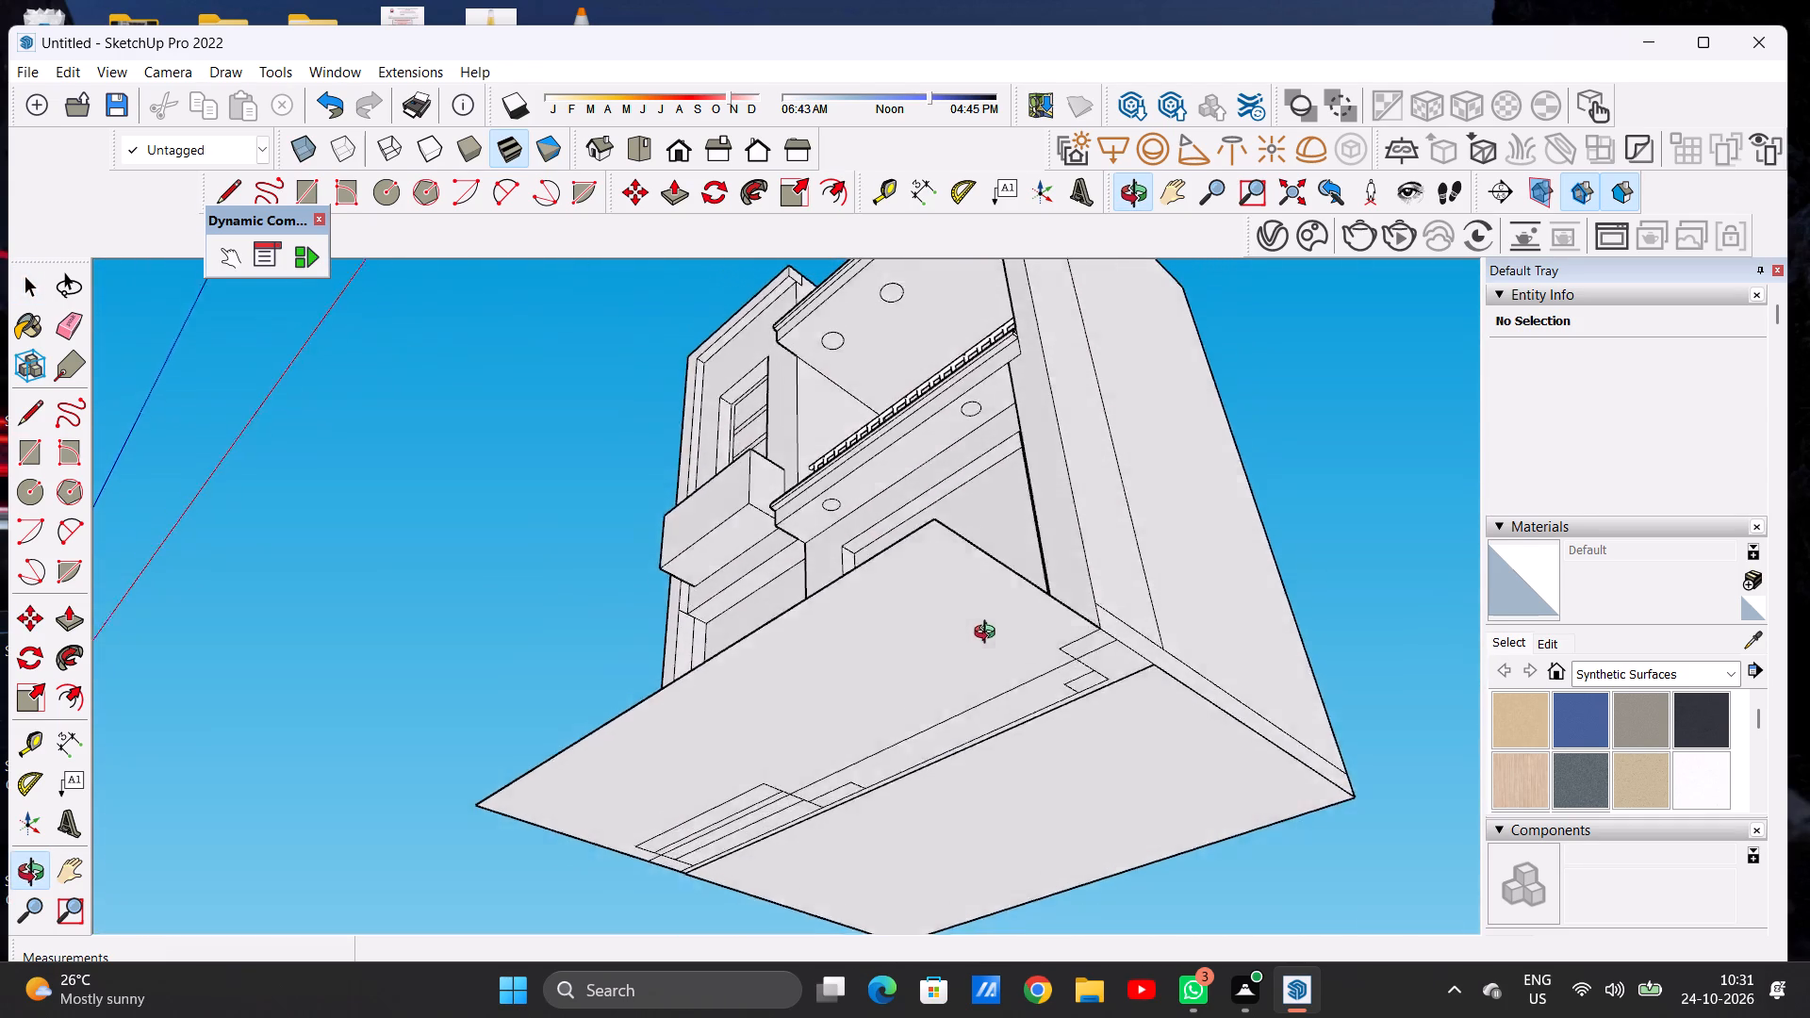
middle_drag(989, 634, 1114, 980)
scroll(798, 756, down, 5)
scroll(796, 754, up, 1)
scroll(793, 752, down, 1)
middle_drag(732, 754, 1010, 875)
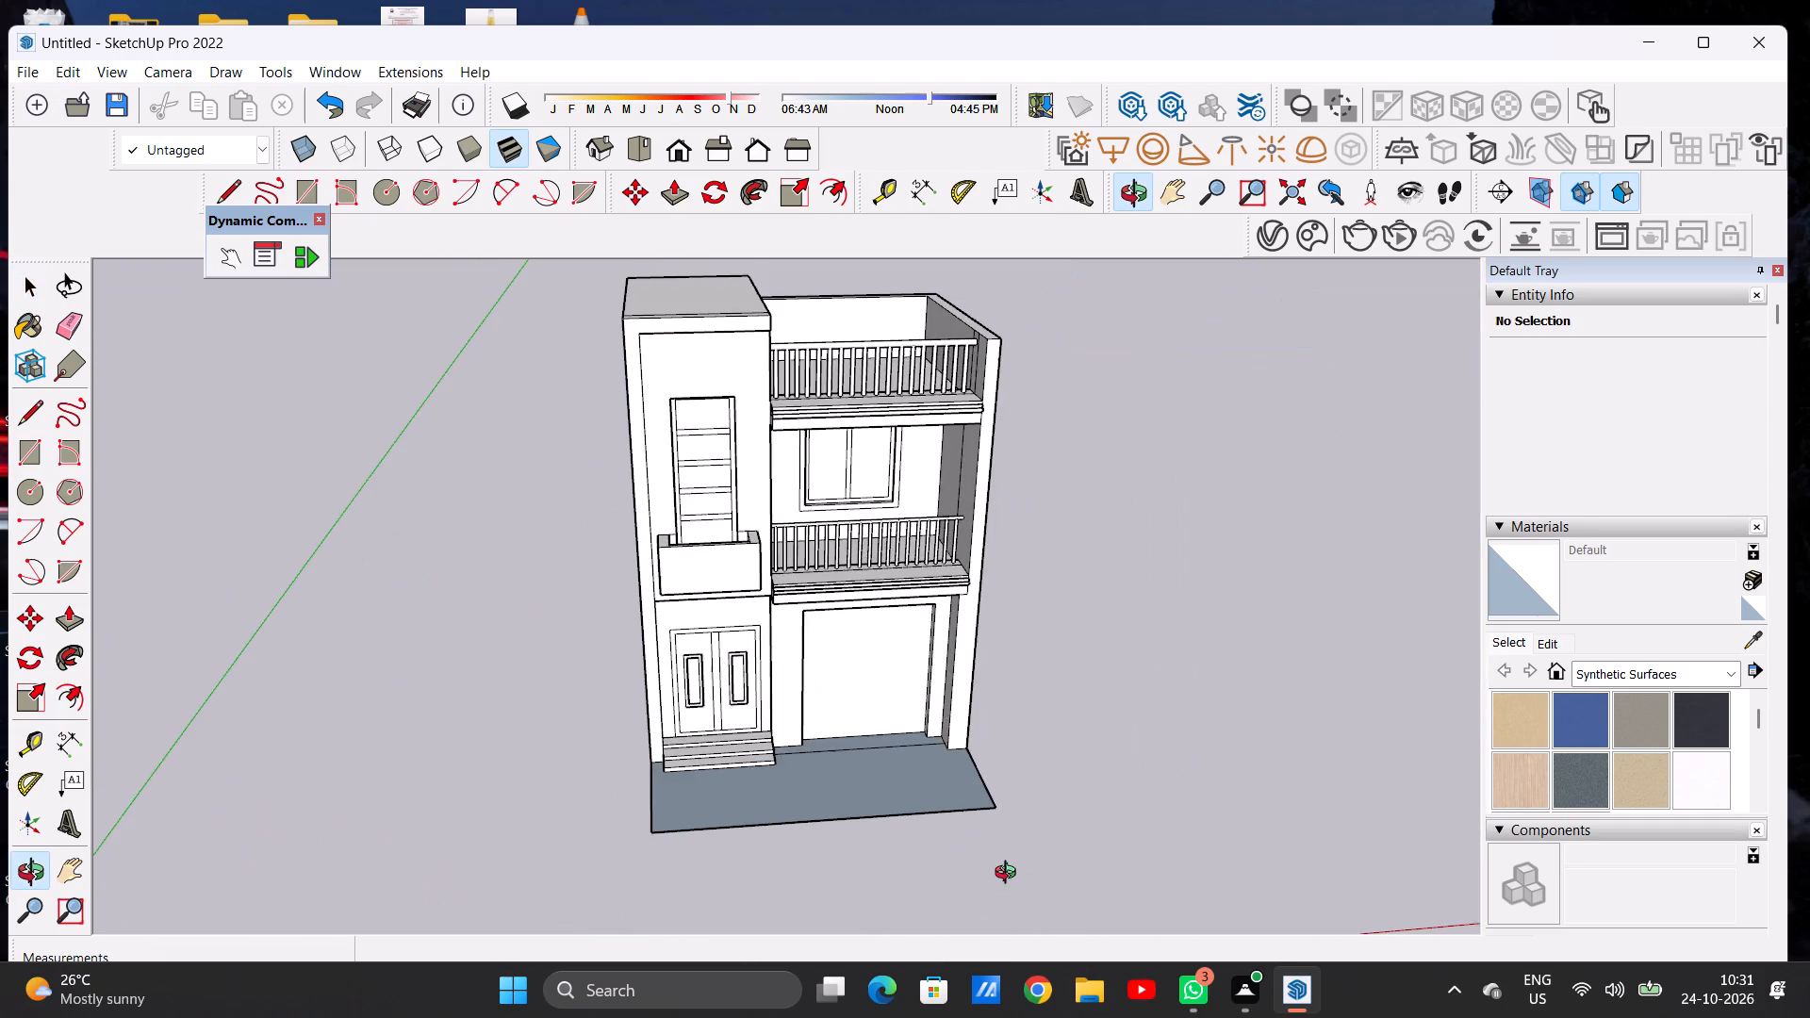
middle_drag(1010, 875, 985, 910)
Erase the leftover line crossing the forecourt in front of the garage opening, between the entrance steps and the side pillar.
scroll(896, 731, up, 7)
middle_drag(909, 719, 698, 864)
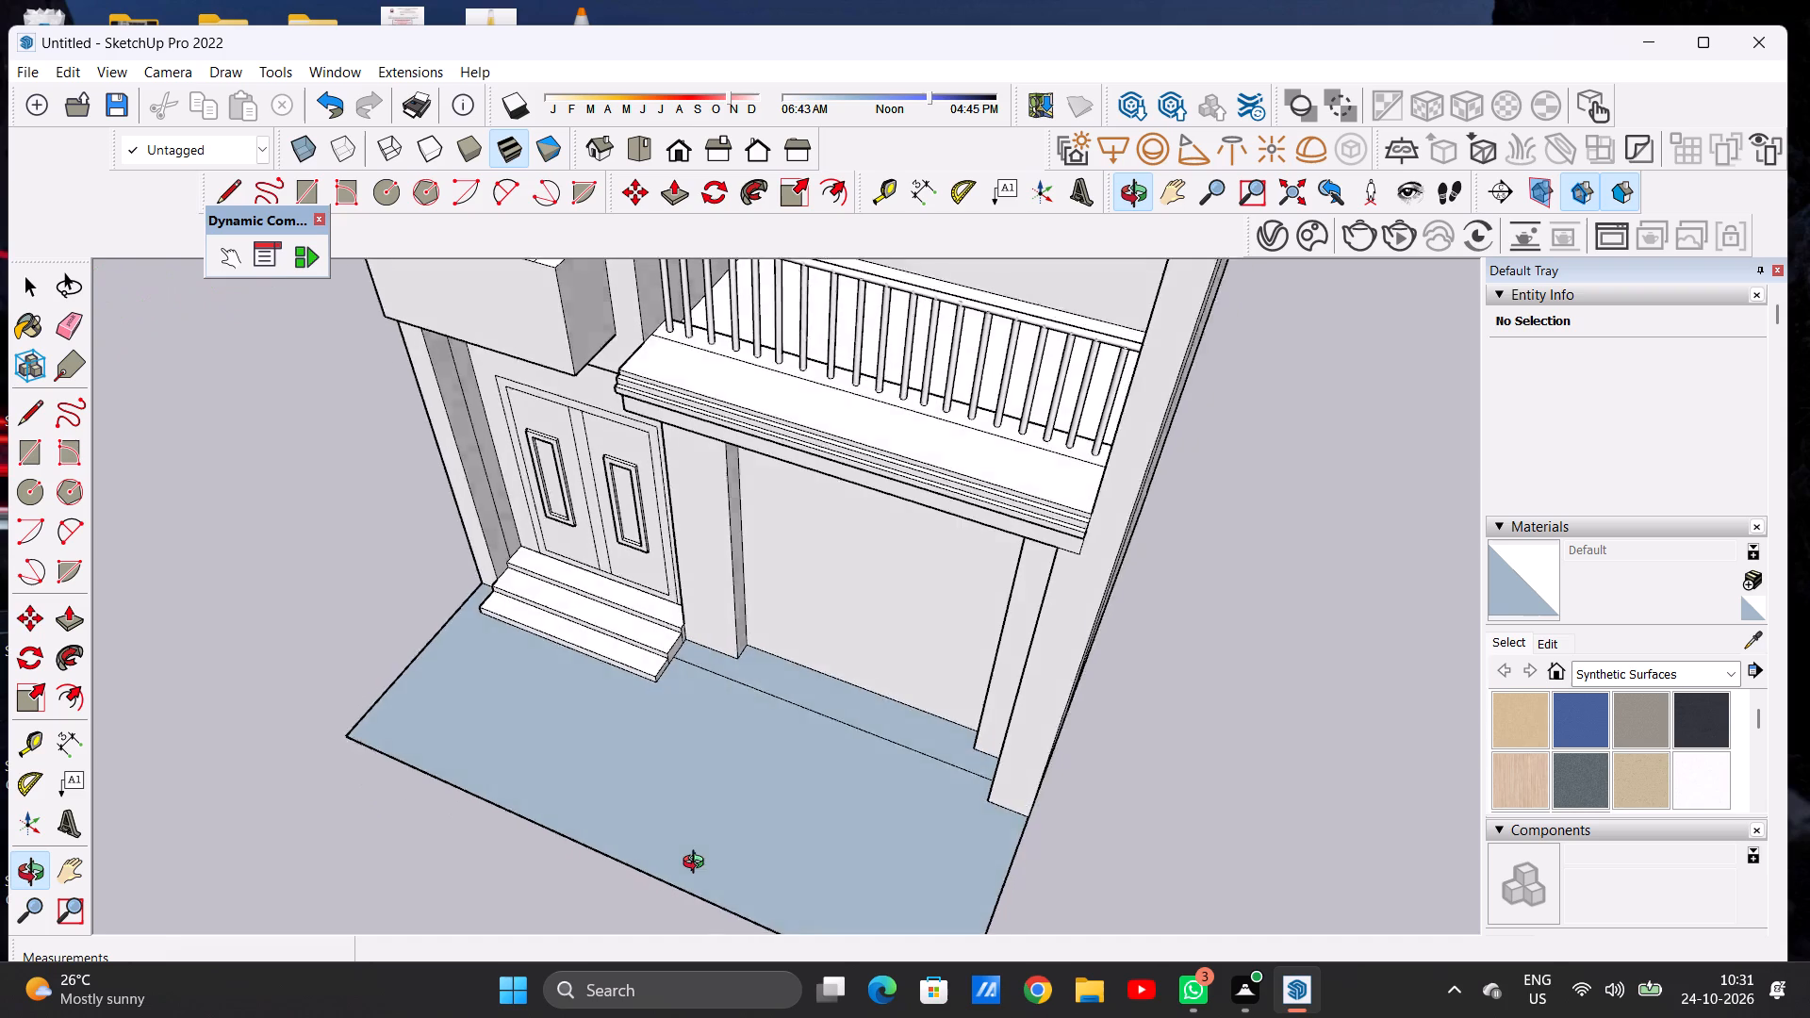
middle_drag(698, 864, 756, 907)
scroll(837, 766, up, 4)
middle_drag(975, 700, 778, 689)
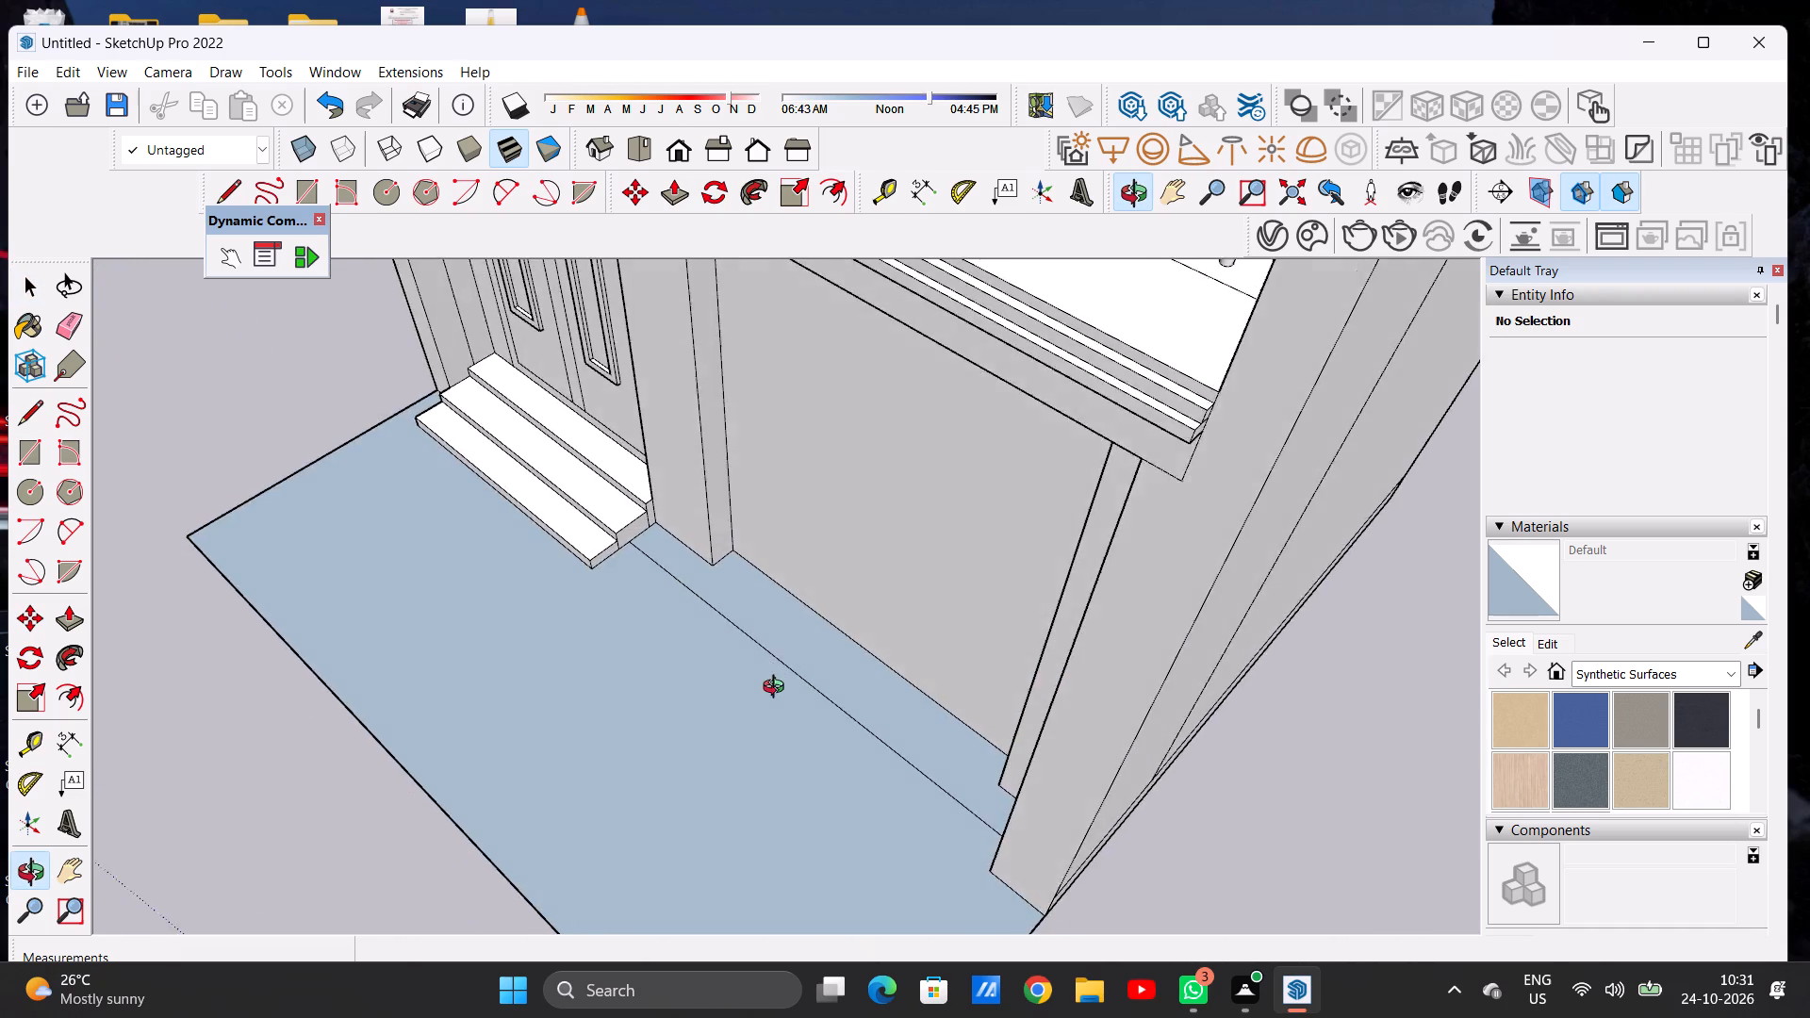
middle_drag(778, 689, 802, 711)
scroll(831, 721, up, 6)
key(e)
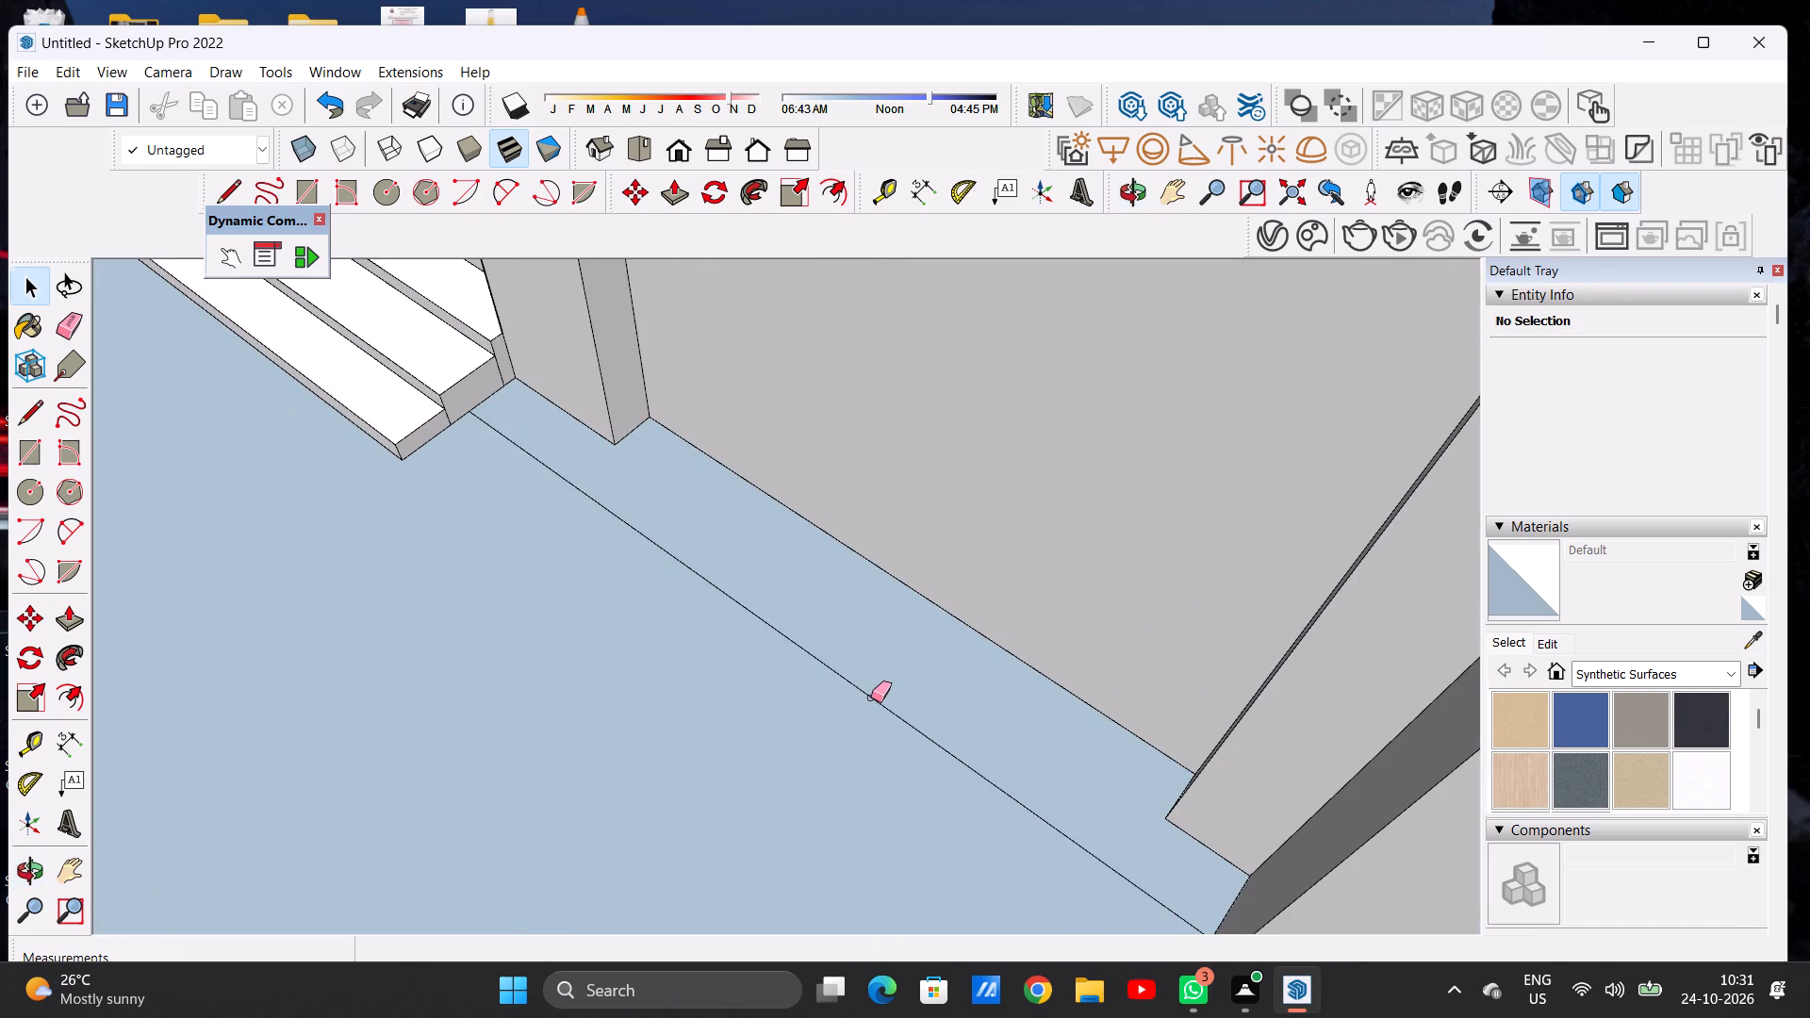
click(871, 698)
key(space)
Examine the forecourt and the whole front facade from above and from the front.
scroll(871, 748, down, 20)
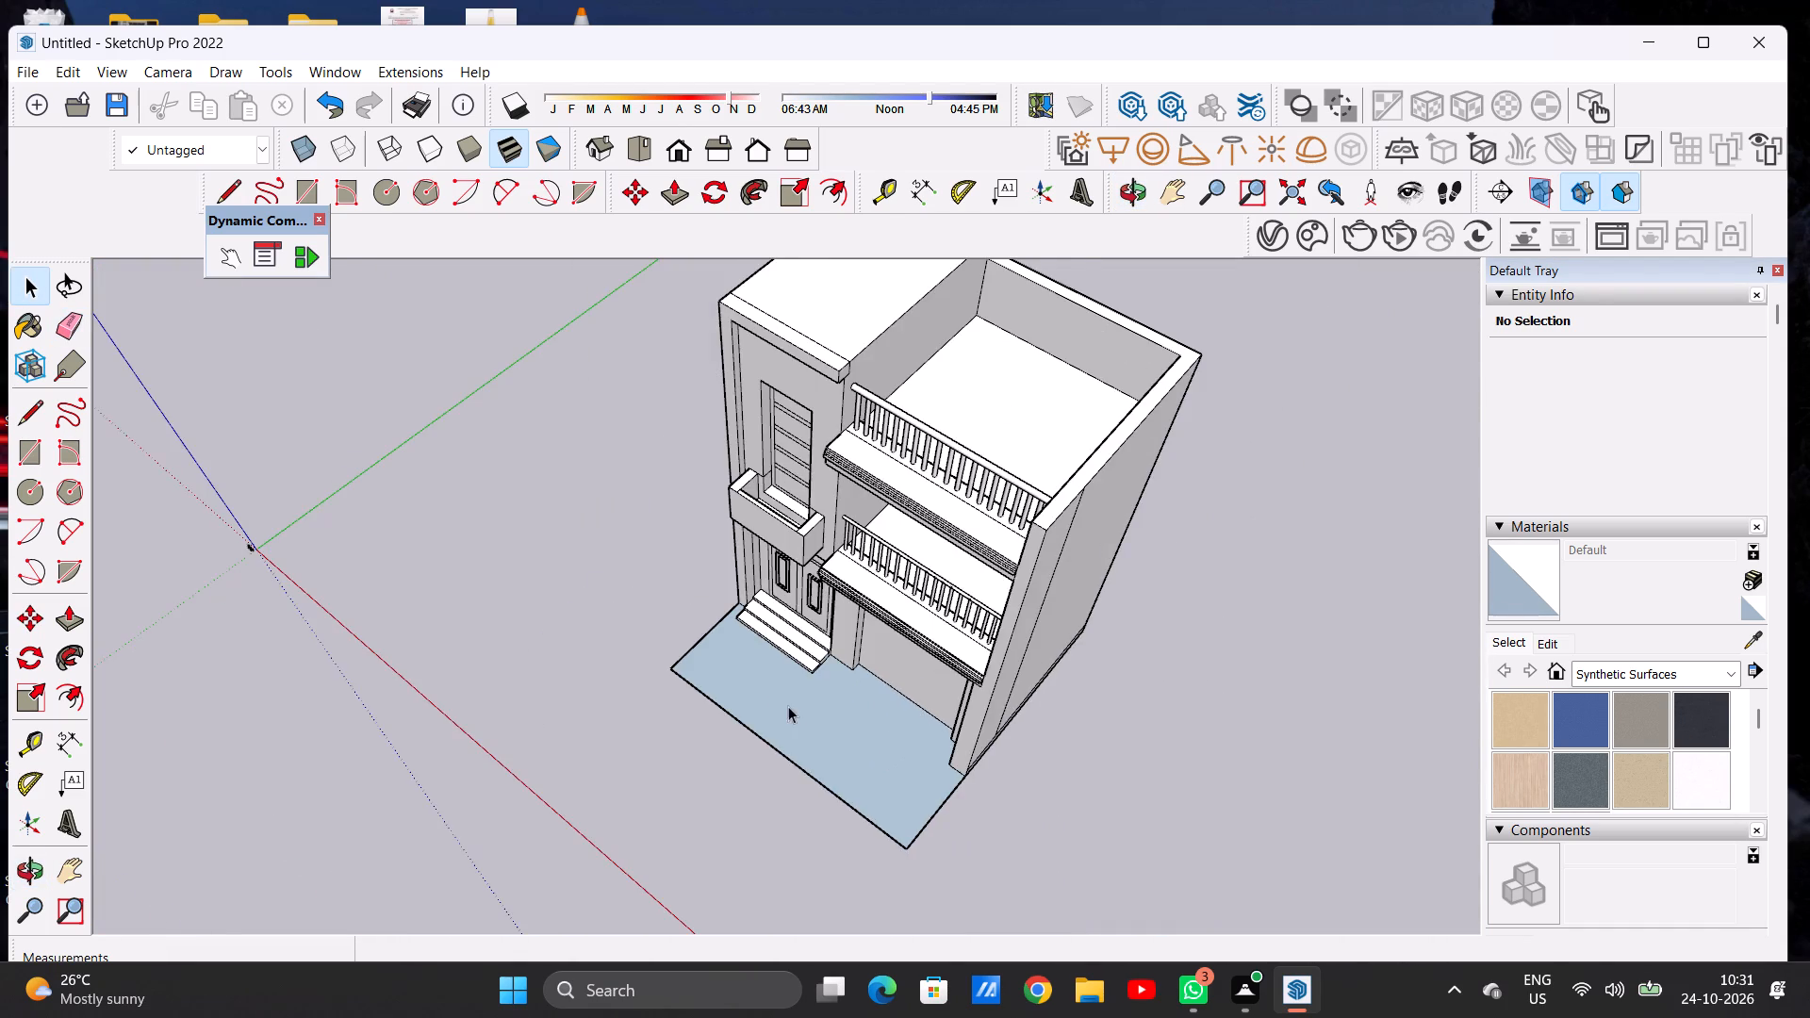
middle_drag(788, 706, 1011, 659)
scroll(642, 675, up, 7)
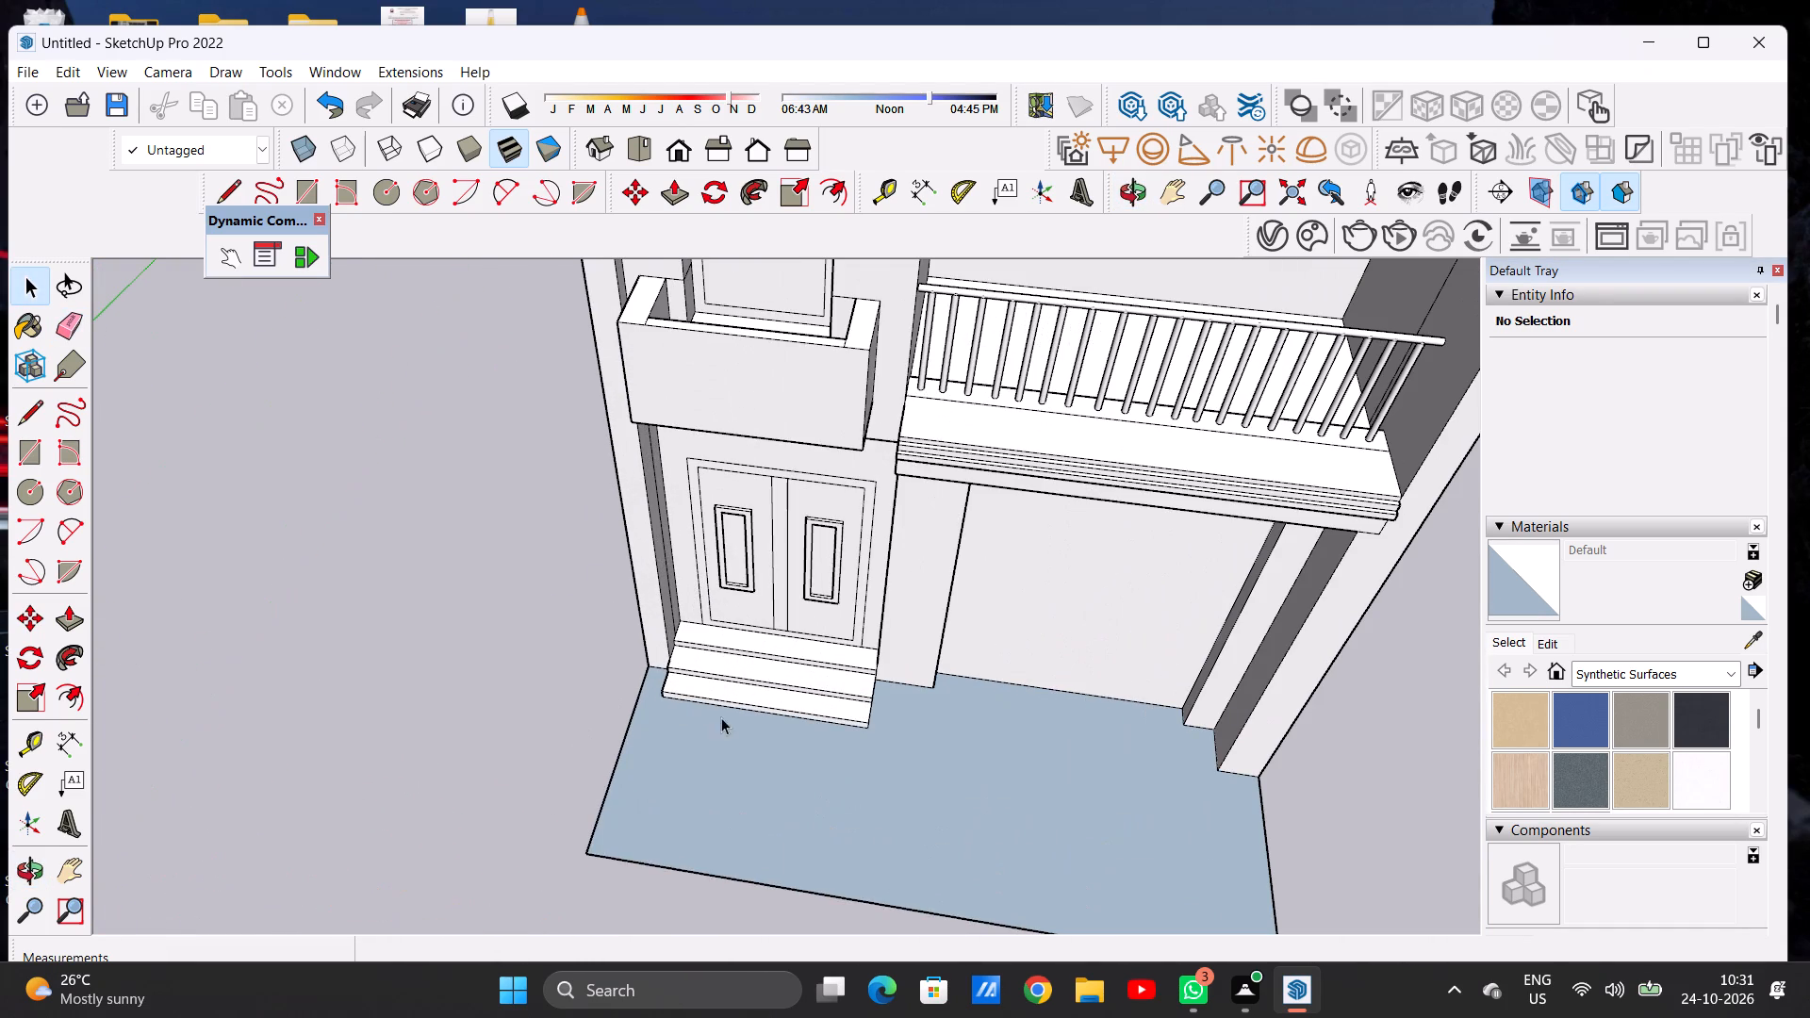
middle_drag(924, 747, 1000, 676)
scroll(686, 696, down, 8)
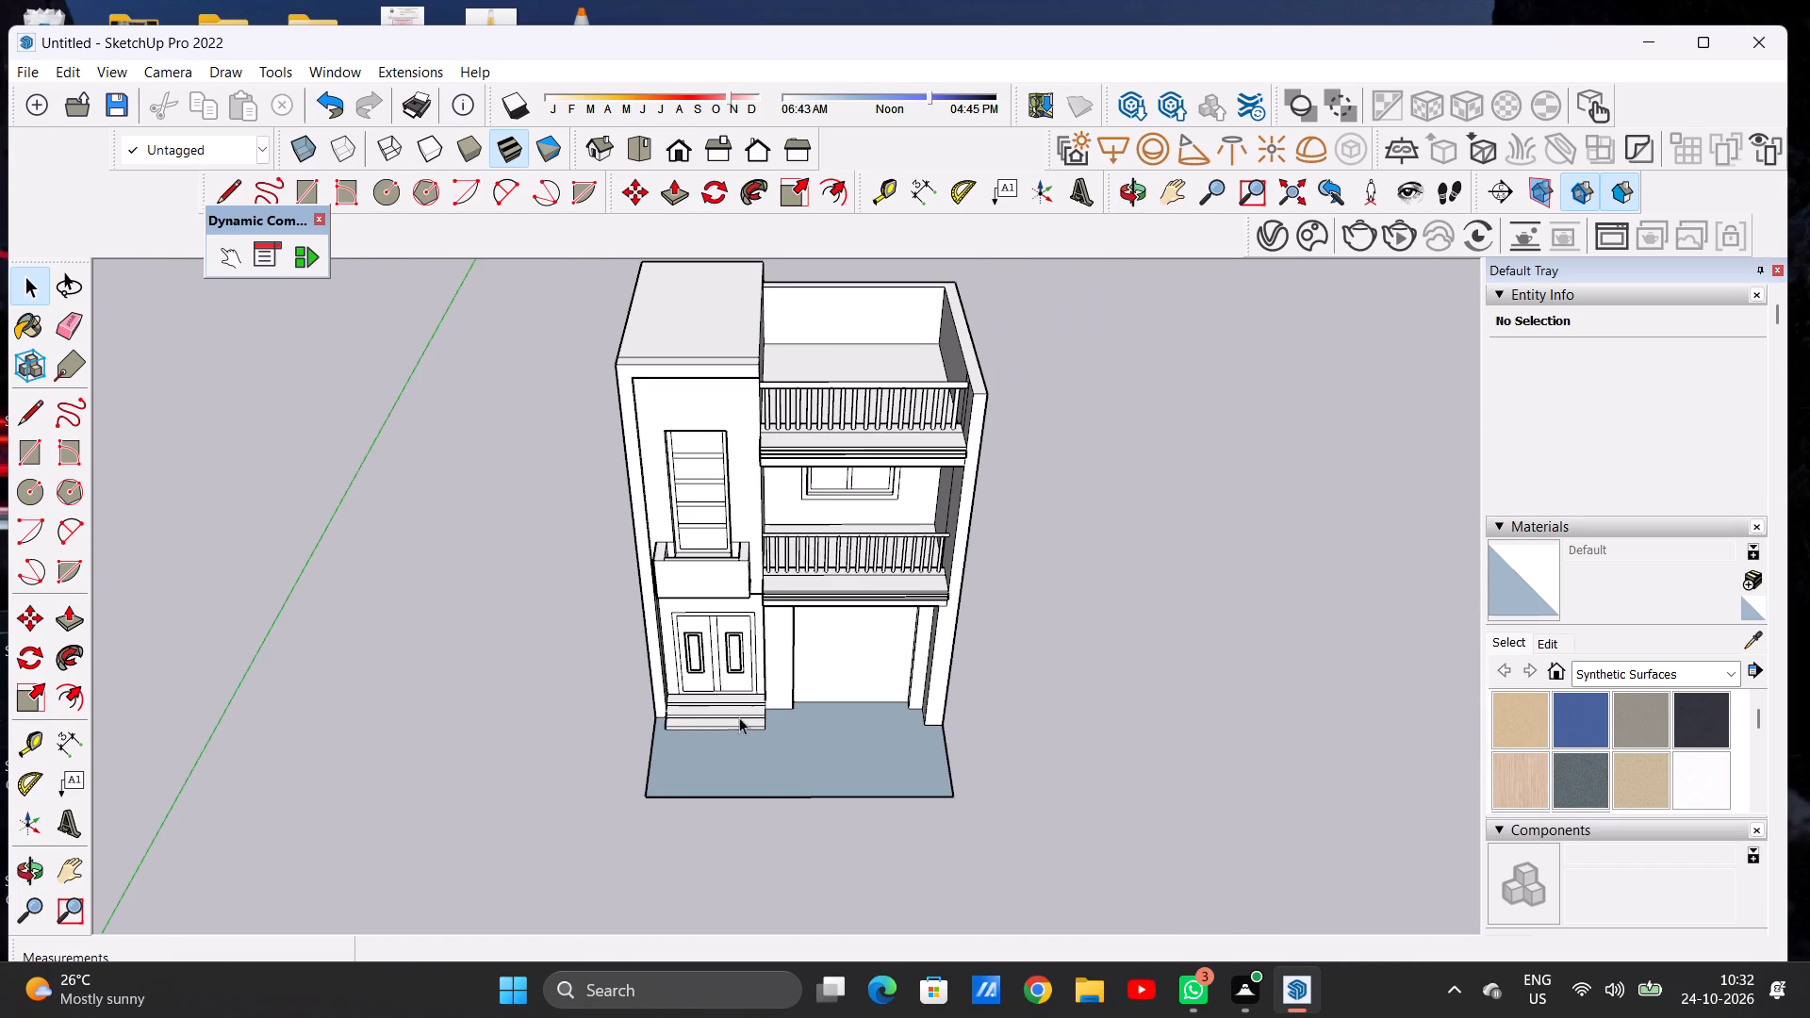
middle_drag(743, 722, 743, 642)
middle_drag(744, 638, 744, 569)
Erase the horizontal lines on the wall on both sides of the tall window, level with the small balcony's parapet top.
scroll(744, 569, up, 5)
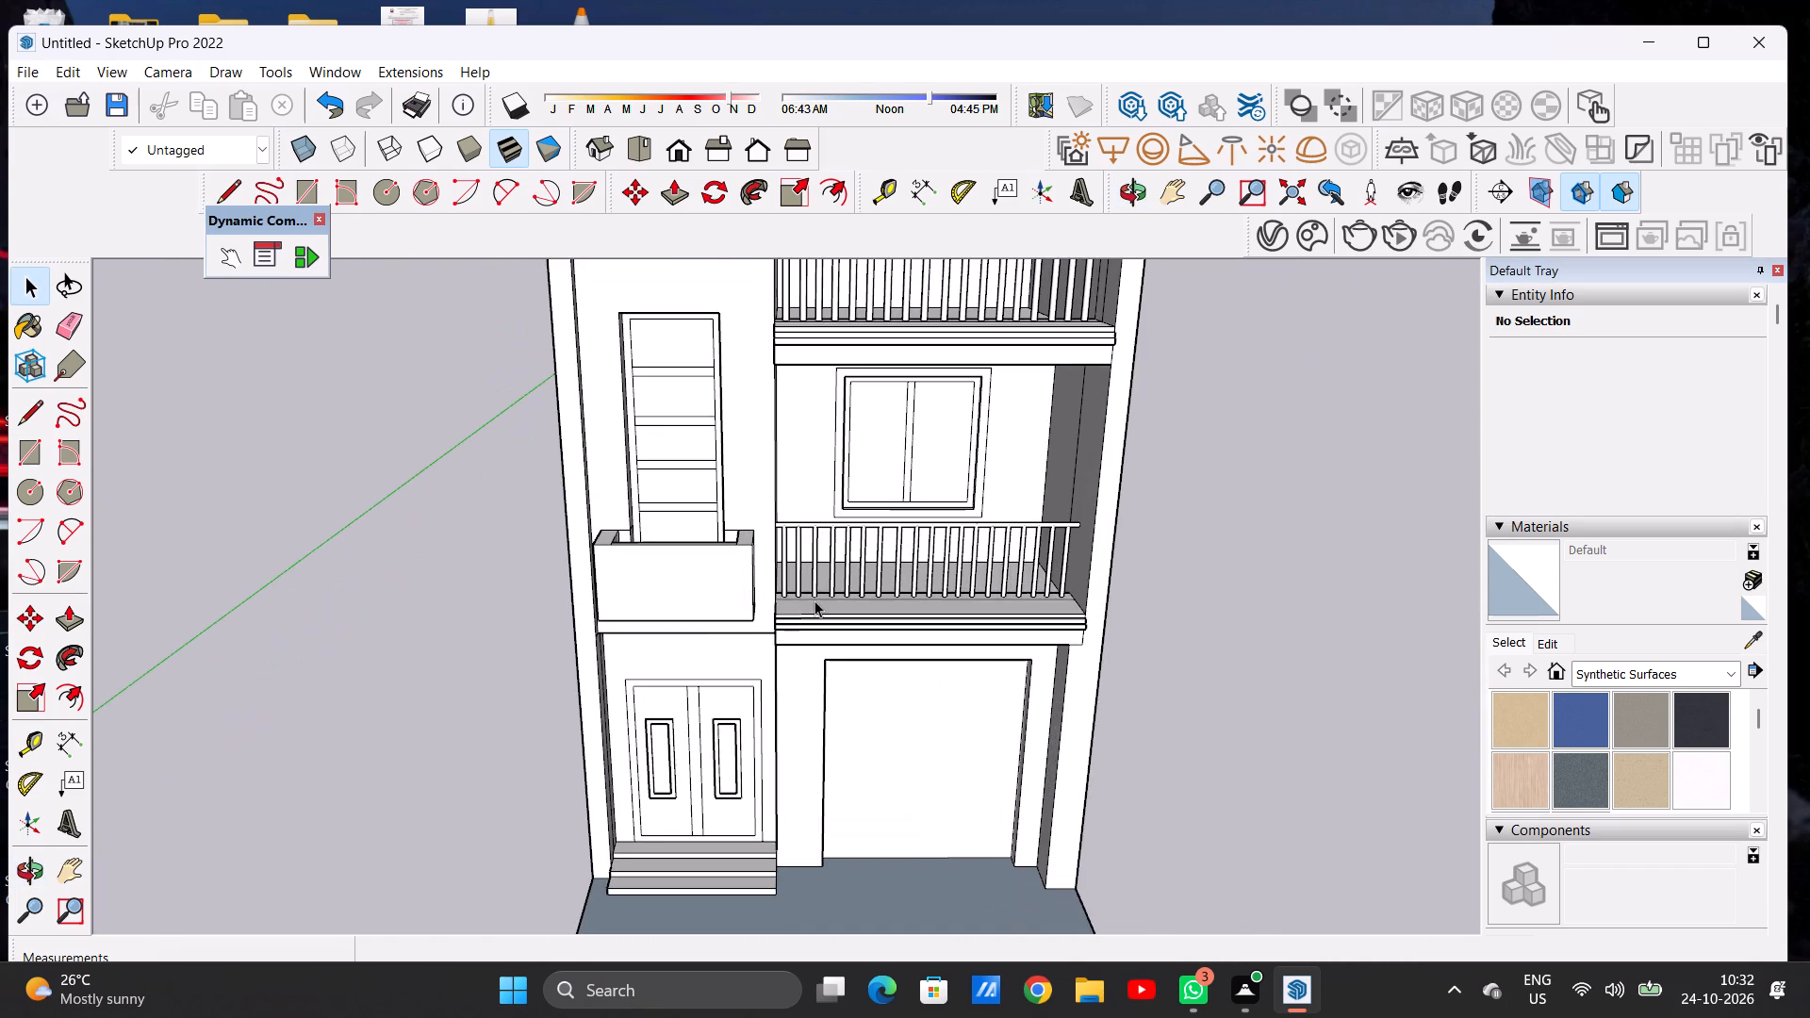
middle_drag(797, 599, 824, 649)
scroll(716, 530, up, 12)
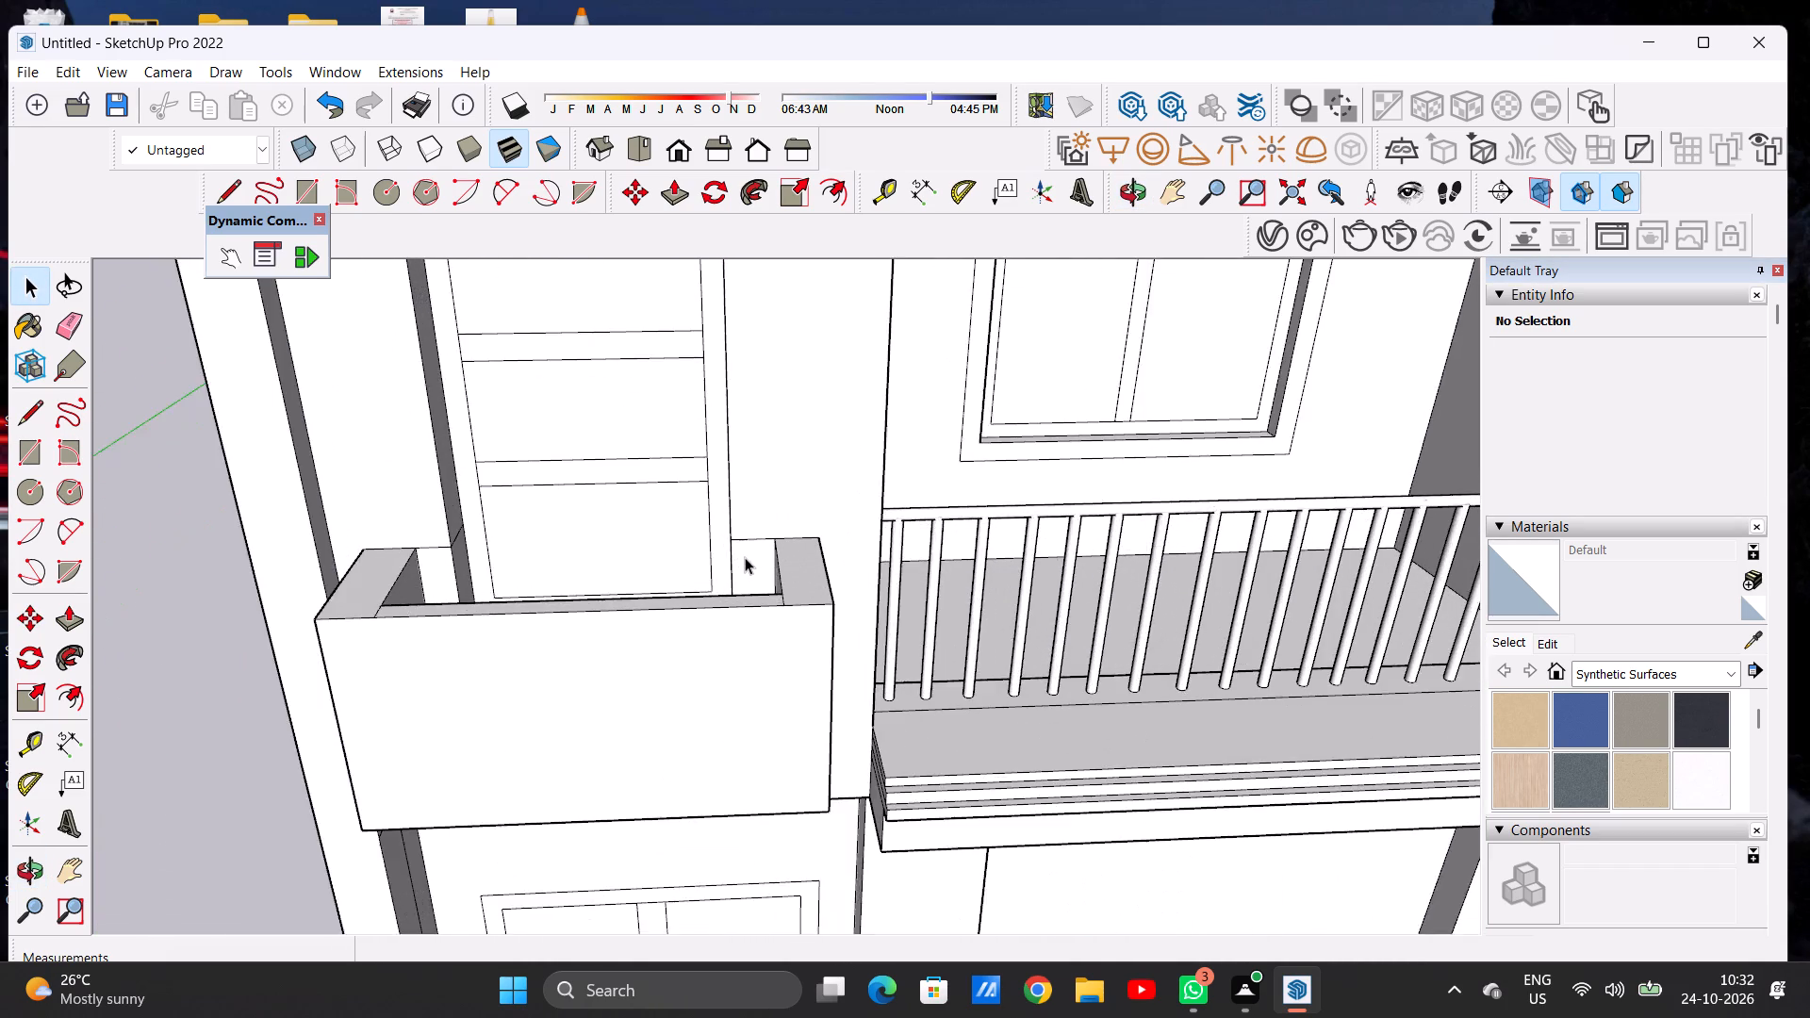
scroll(745, 557, up, 3)
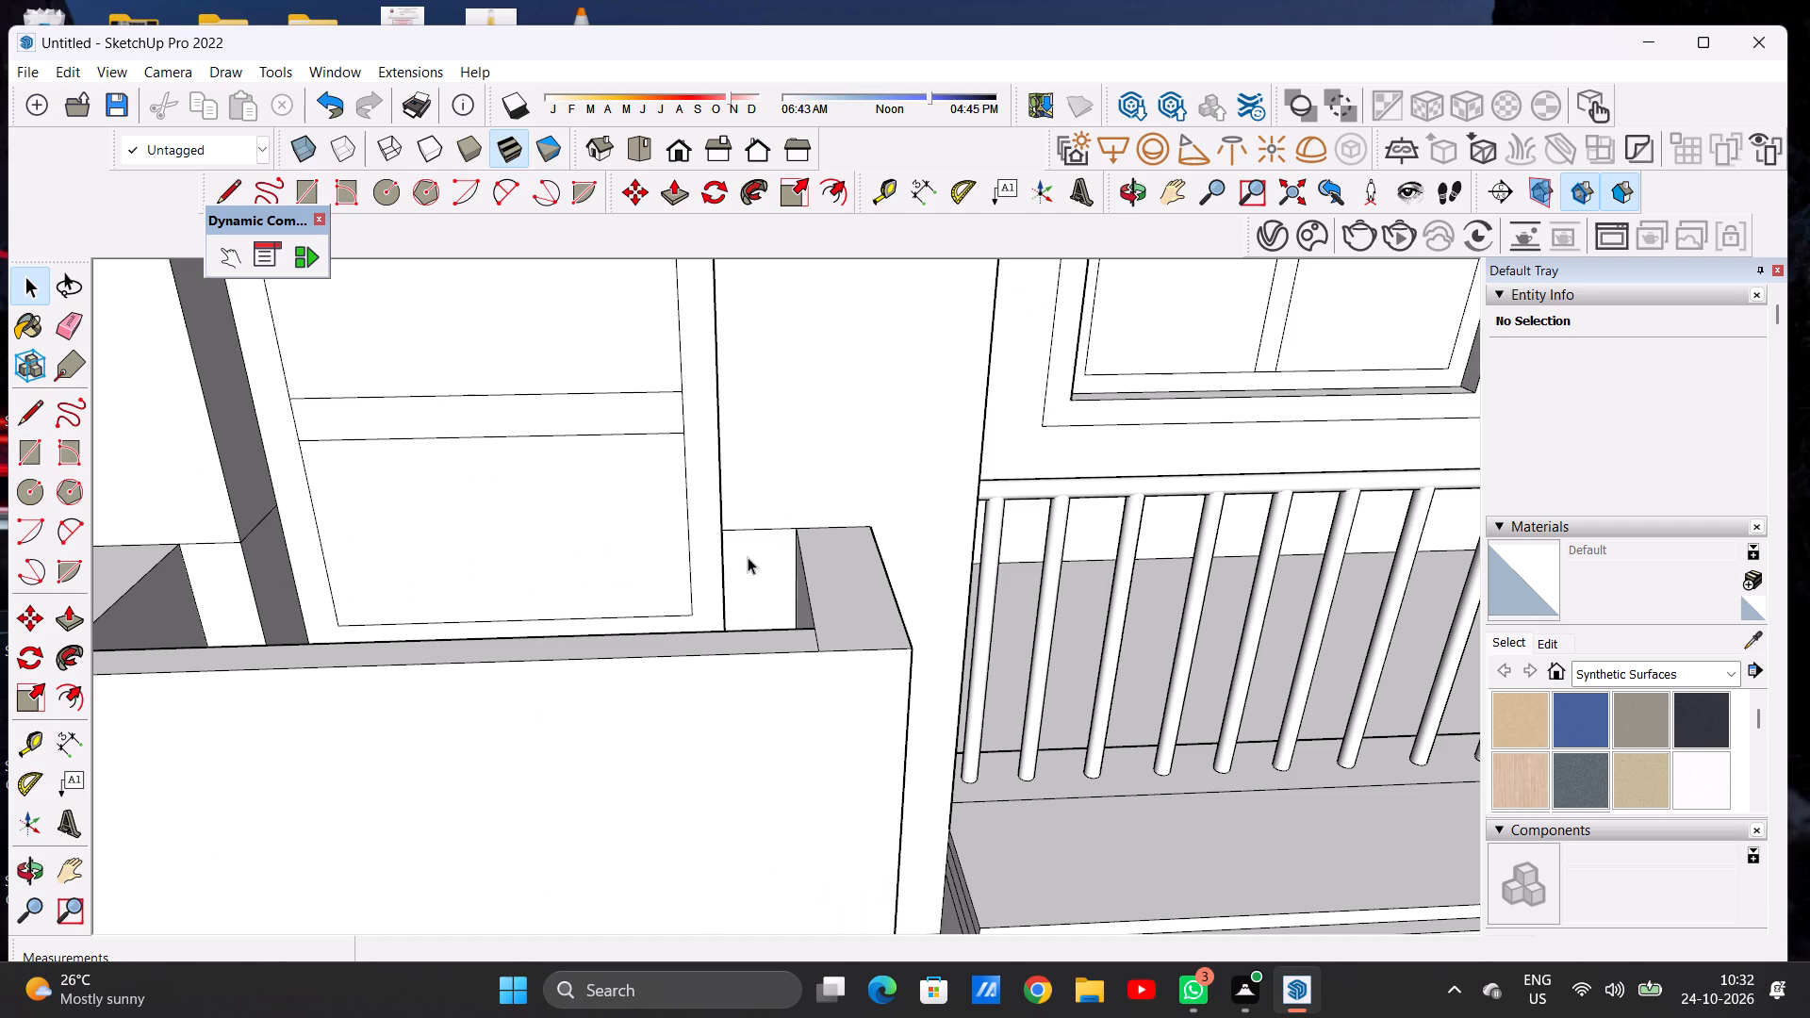
key(e)
scroll(748, 553, up, 3)
drag(779, 511, 783, 524)
scroll(763, 583, down, 4)
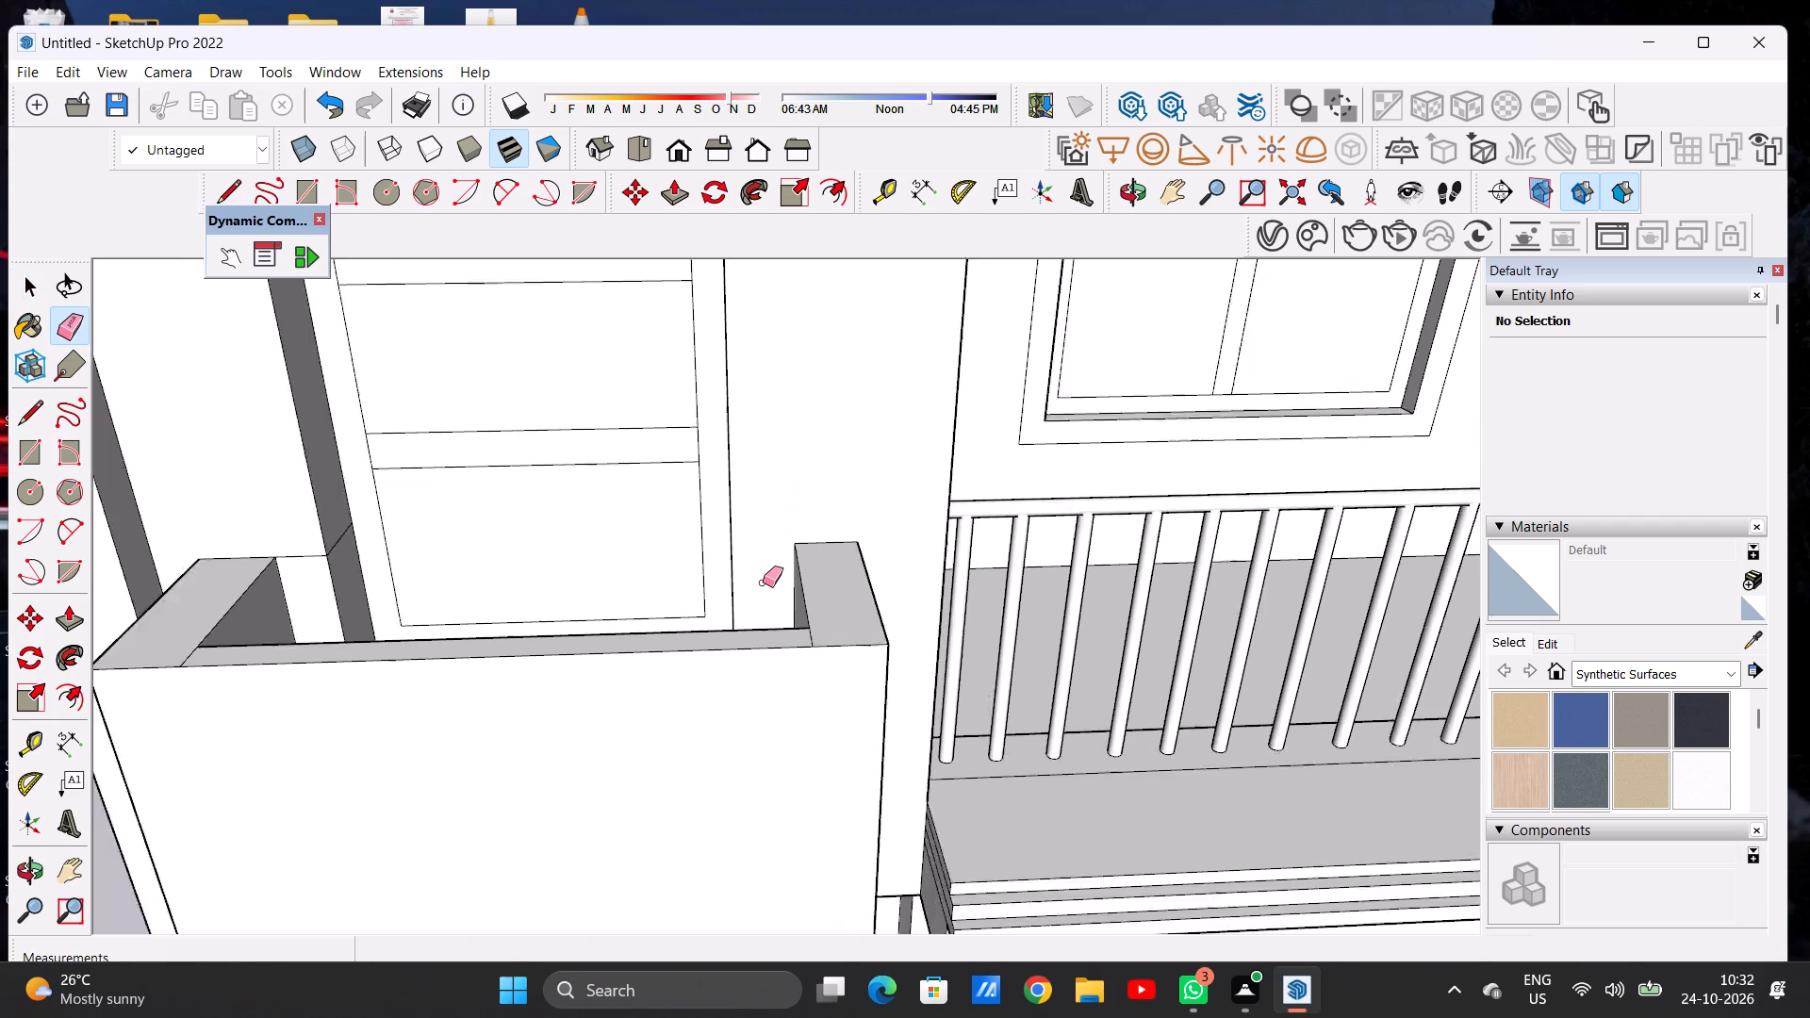
scroll(763, 583, down, 3)
scroll(365, 587, up, 14)
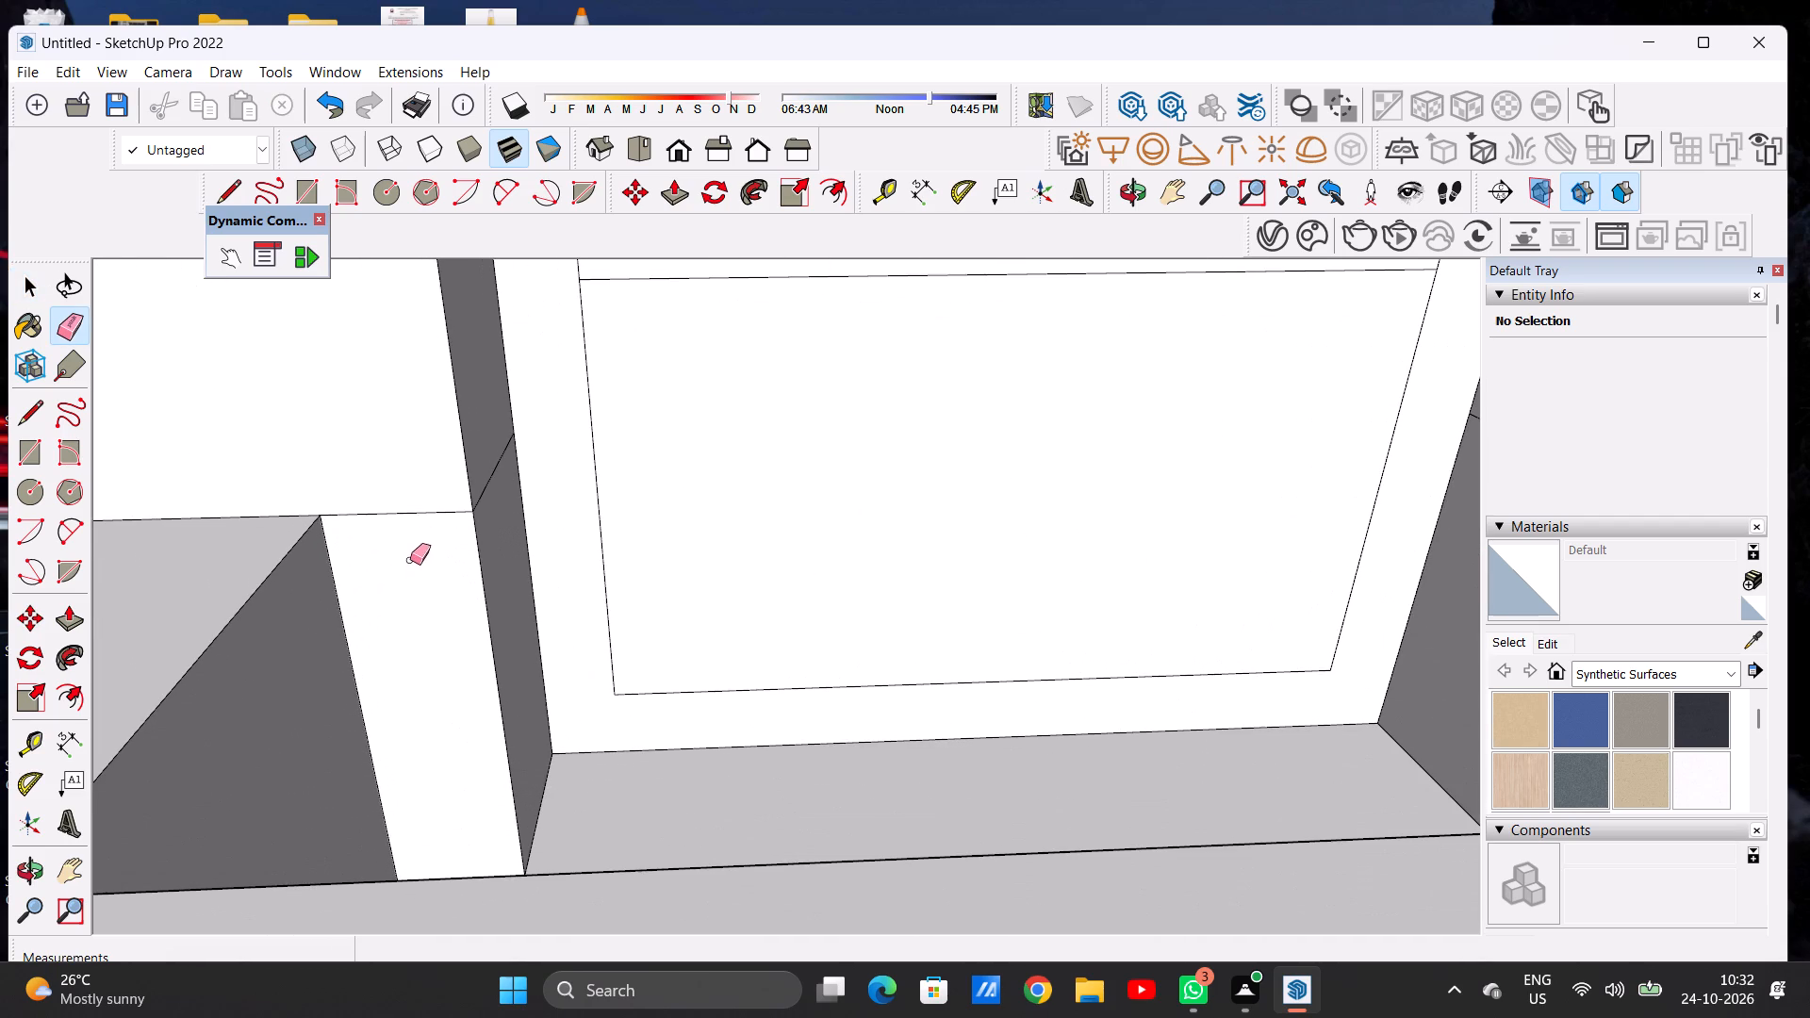
drag(398, 502, 401, 517)
Erase the short lines crossing the tall window's two side reveals just above the small balcony.
scroll(401, 524, down, 7)
middle_drag(454, 681, 183, 665)
scroll(507, 469, up, 6)
drag(491, 470, 499, 487)
scroll(498, 527, down, 9)
scroll(530, 523, up, 1)
scroll(530, 523, down, 10)
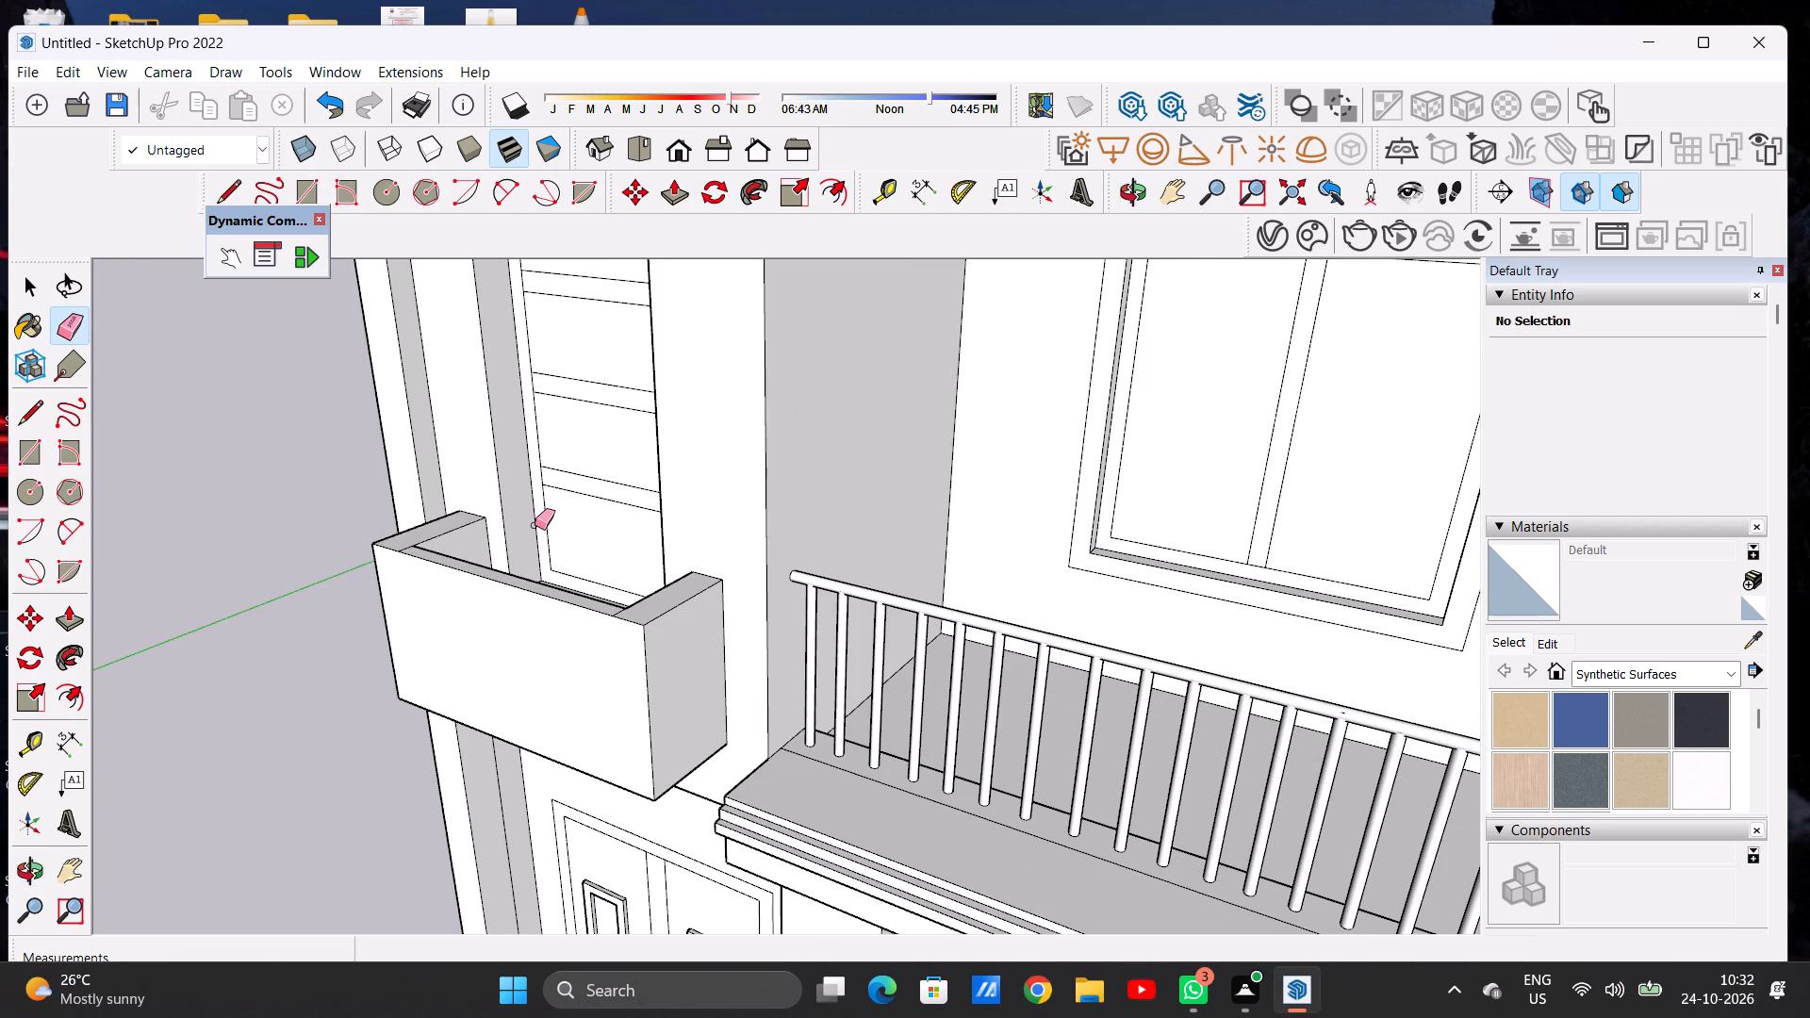
middle_drag(495, 548, 1012, 511)
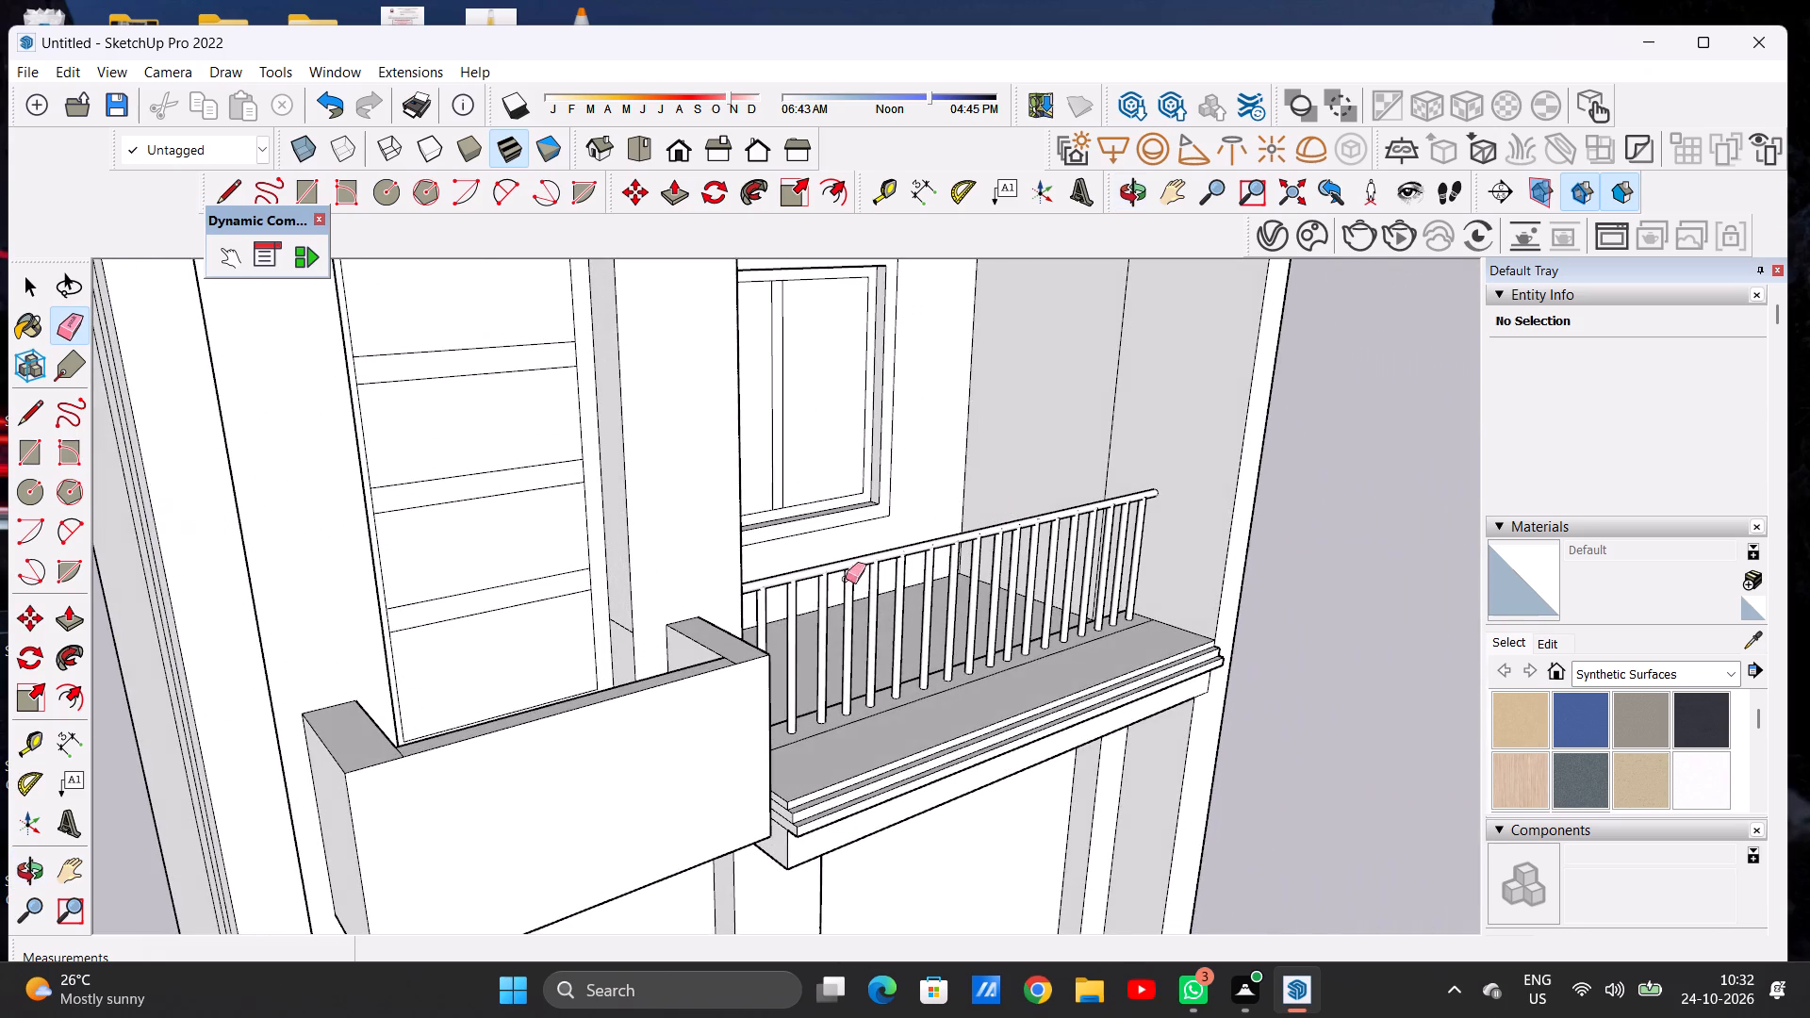
scroll(675, 627, up, 8)
drag(584, 614, 577, 632)
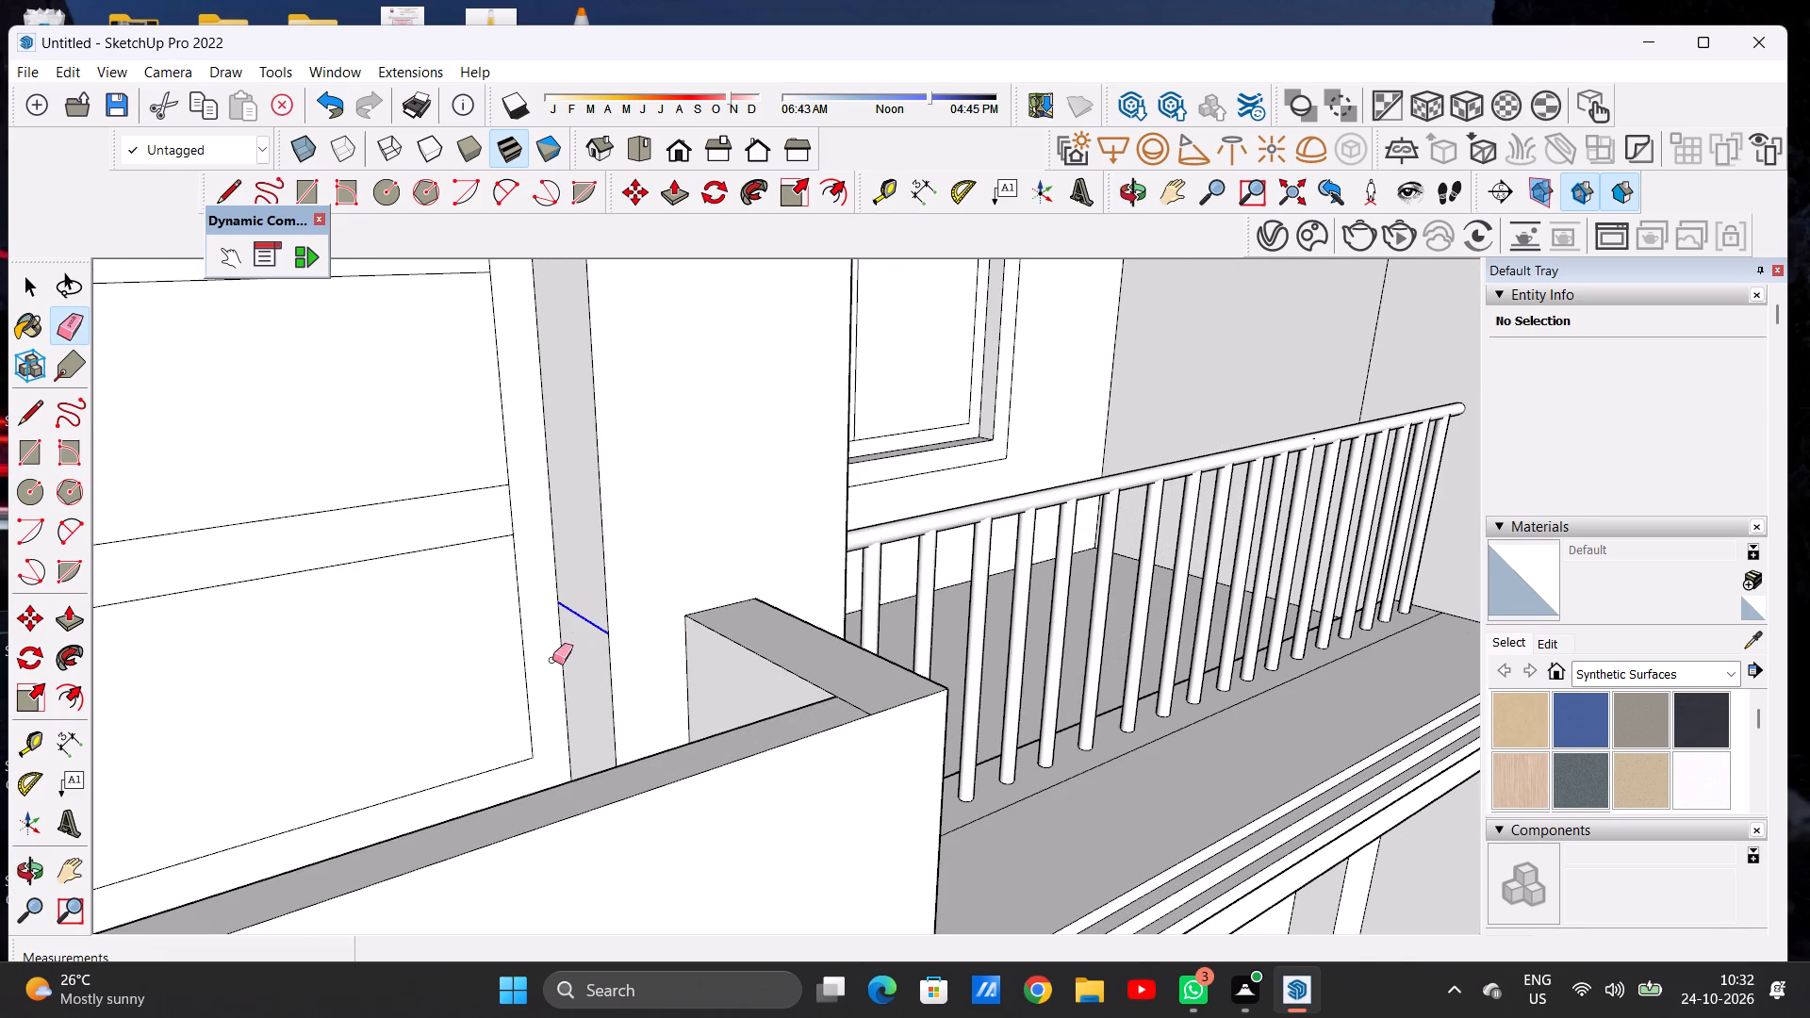
Examine the house from the standard front view and from above, checking the facade and forecourt.
scroll(571, 642, down, 12)
scroll(458, 674, up, 1)
scroll(458, 674, down, 12)
scroll(478, 689, up, 1)
scroll(478, 689, down, 9)
middle_drag(585, 684, 424, 535)
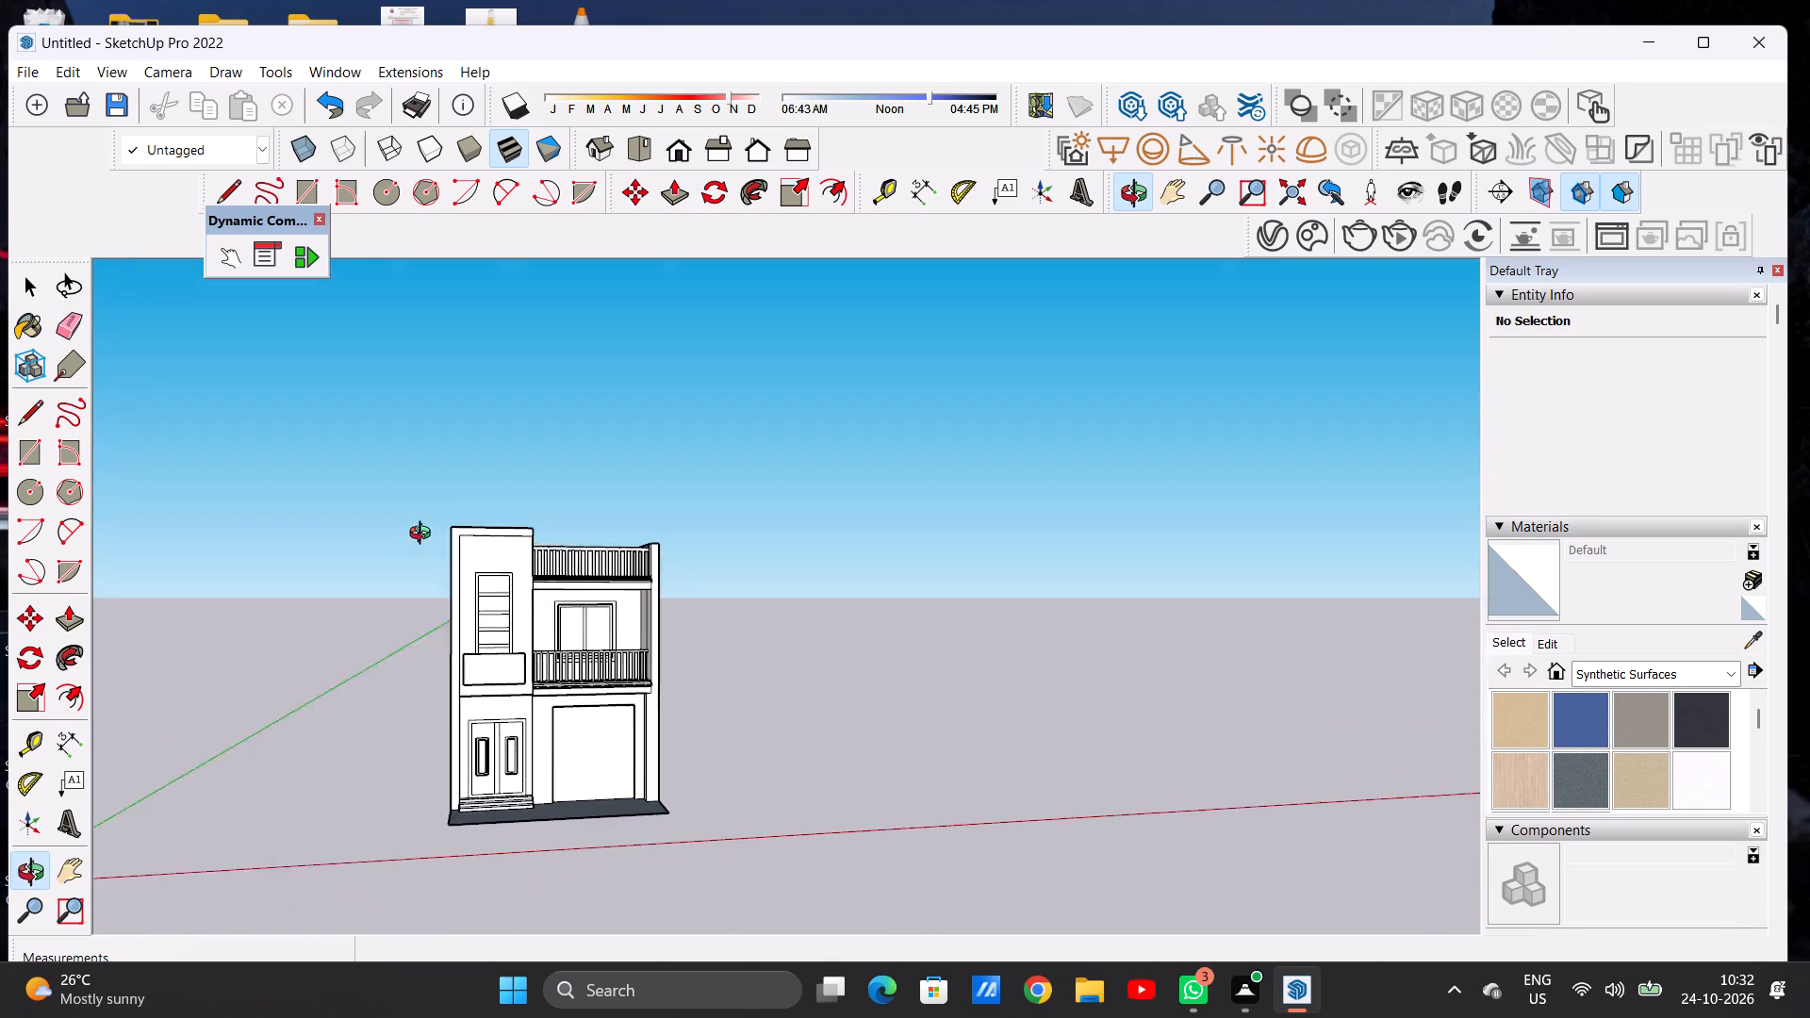
middle_drag(424, 535, 367, 554)
scroll(523, 594, up, 6)
key(space)
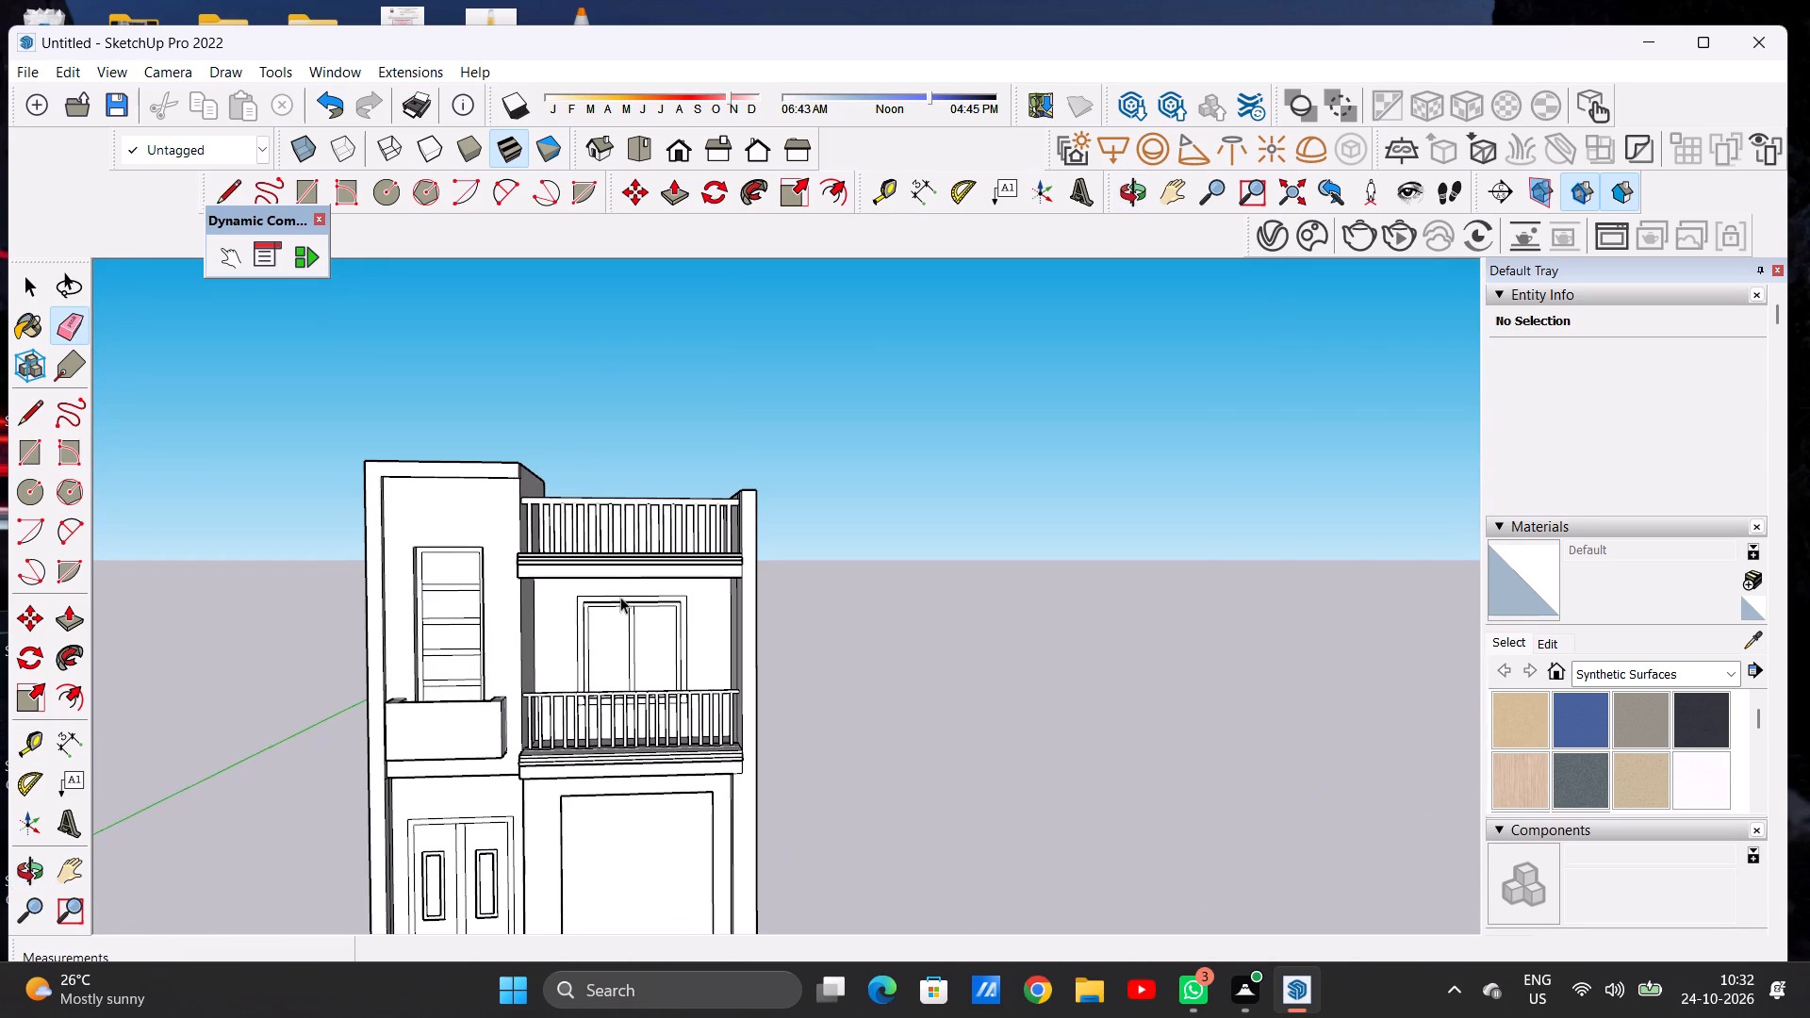
scroll(598, 632, down, 6)
middle_drag(641, 664, 626, 849)
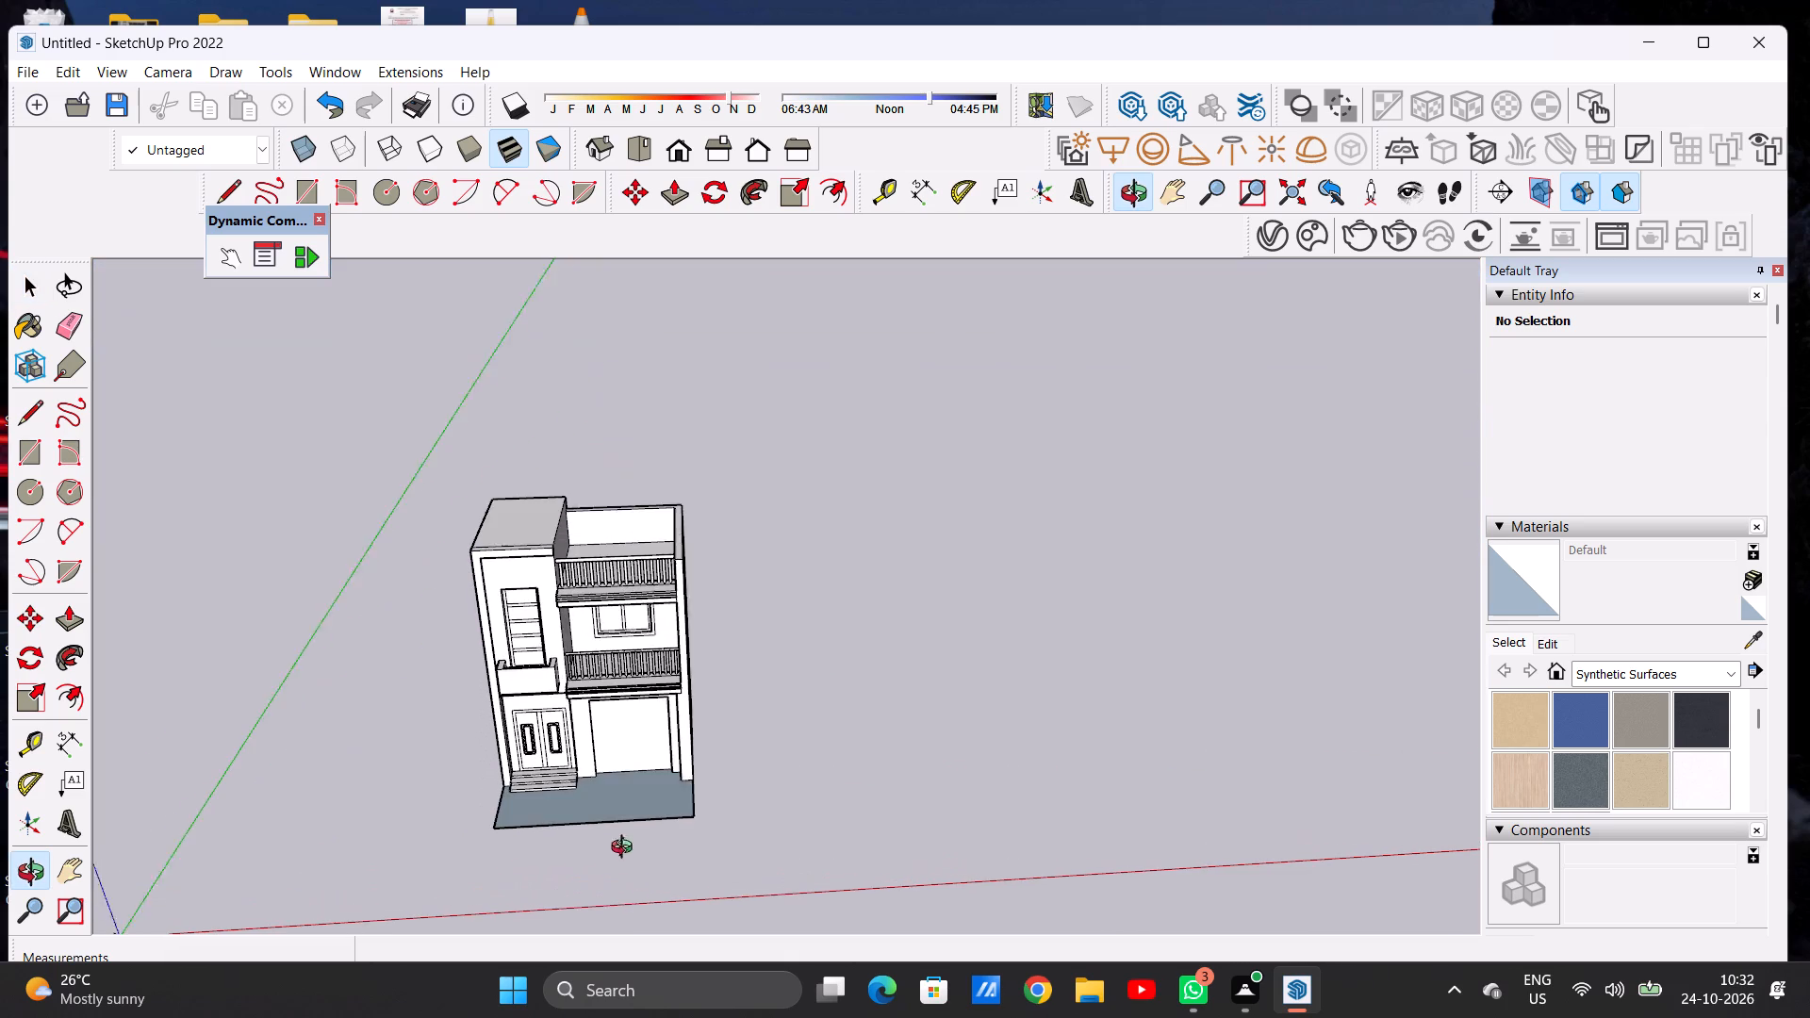
middle_drag(626, 849, 622, 883)
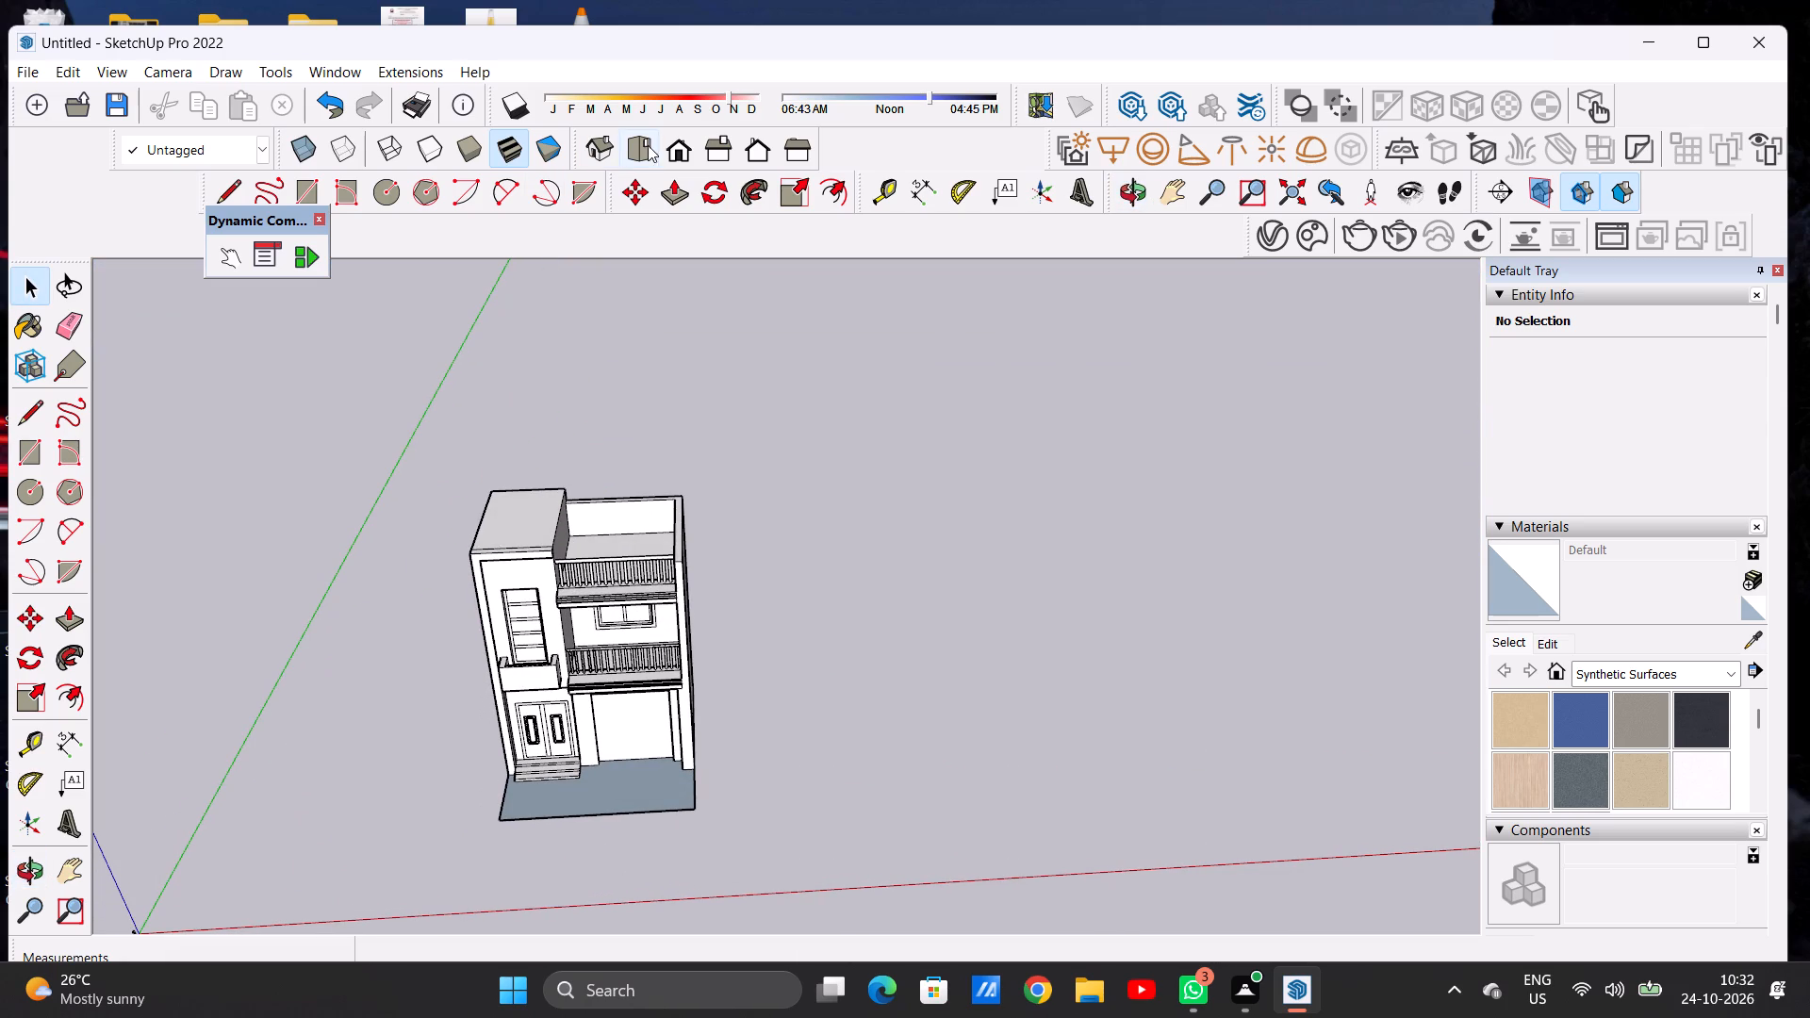
click(681, 154)
scroll(595, 437, down, 3)
scroll(983, 564, up, 3)
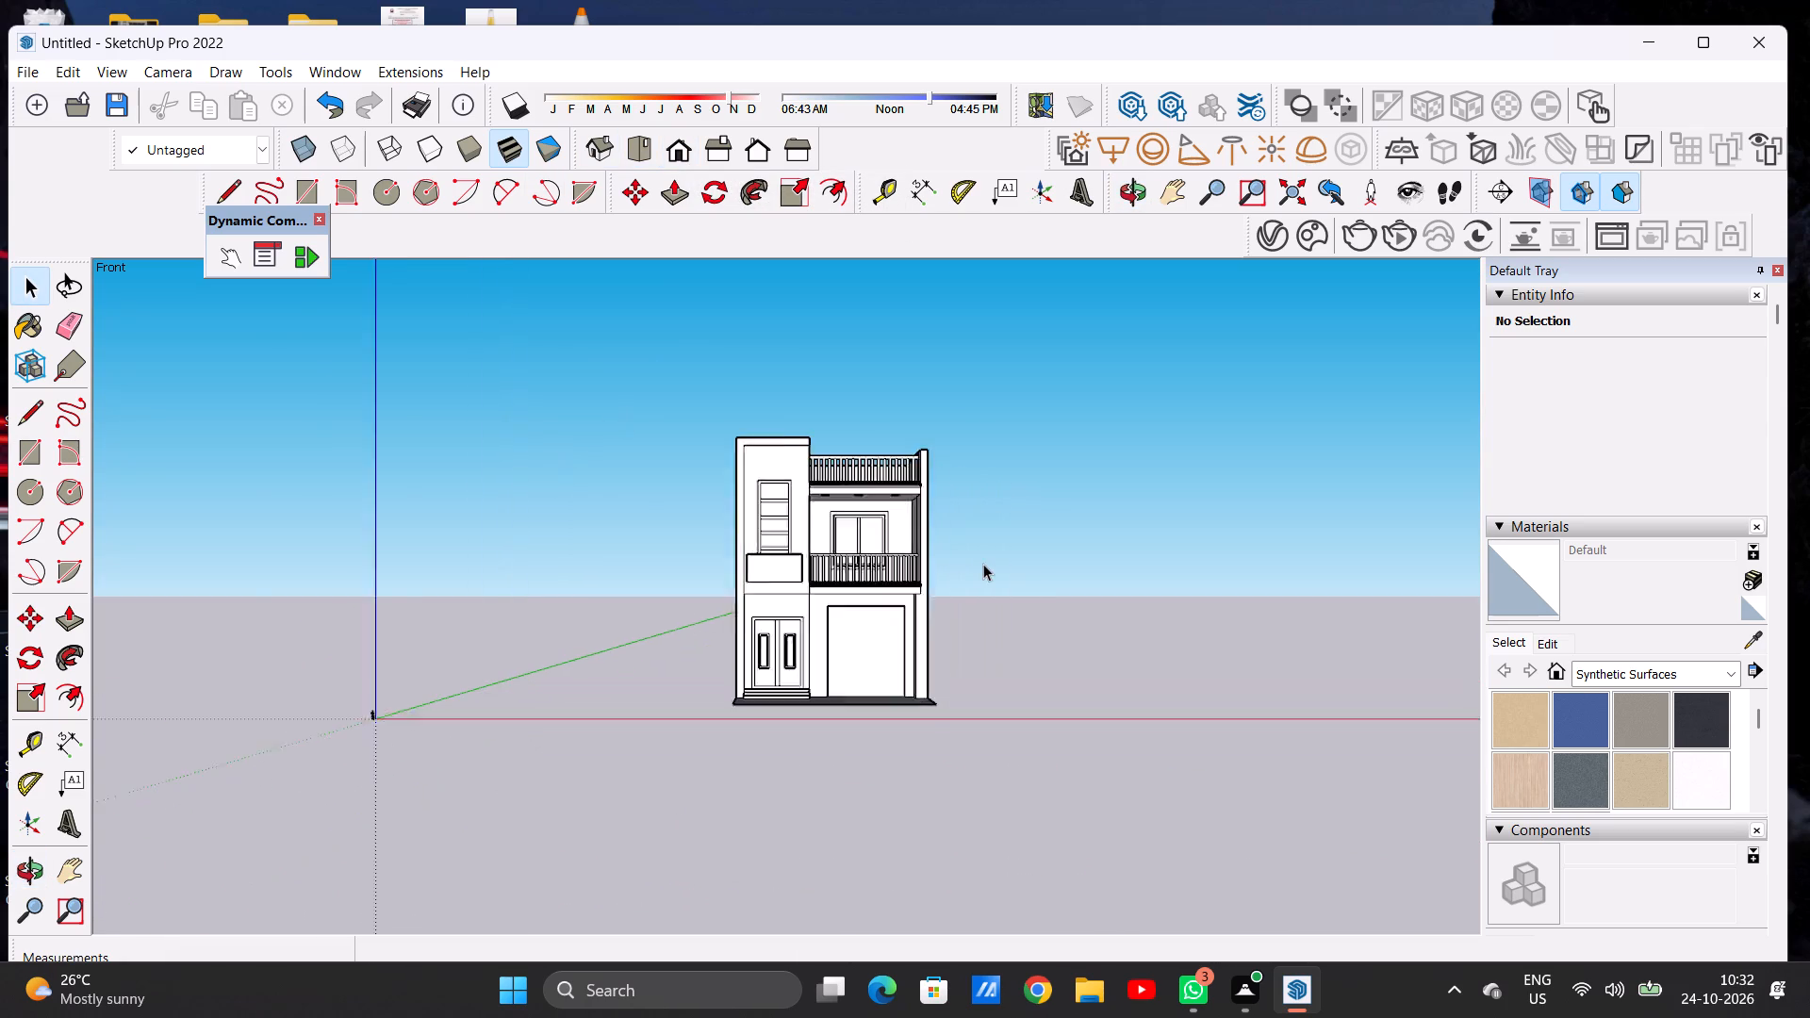
scroll(983, 564, up, 3)
middle_drag(896, 613, 826, 917)
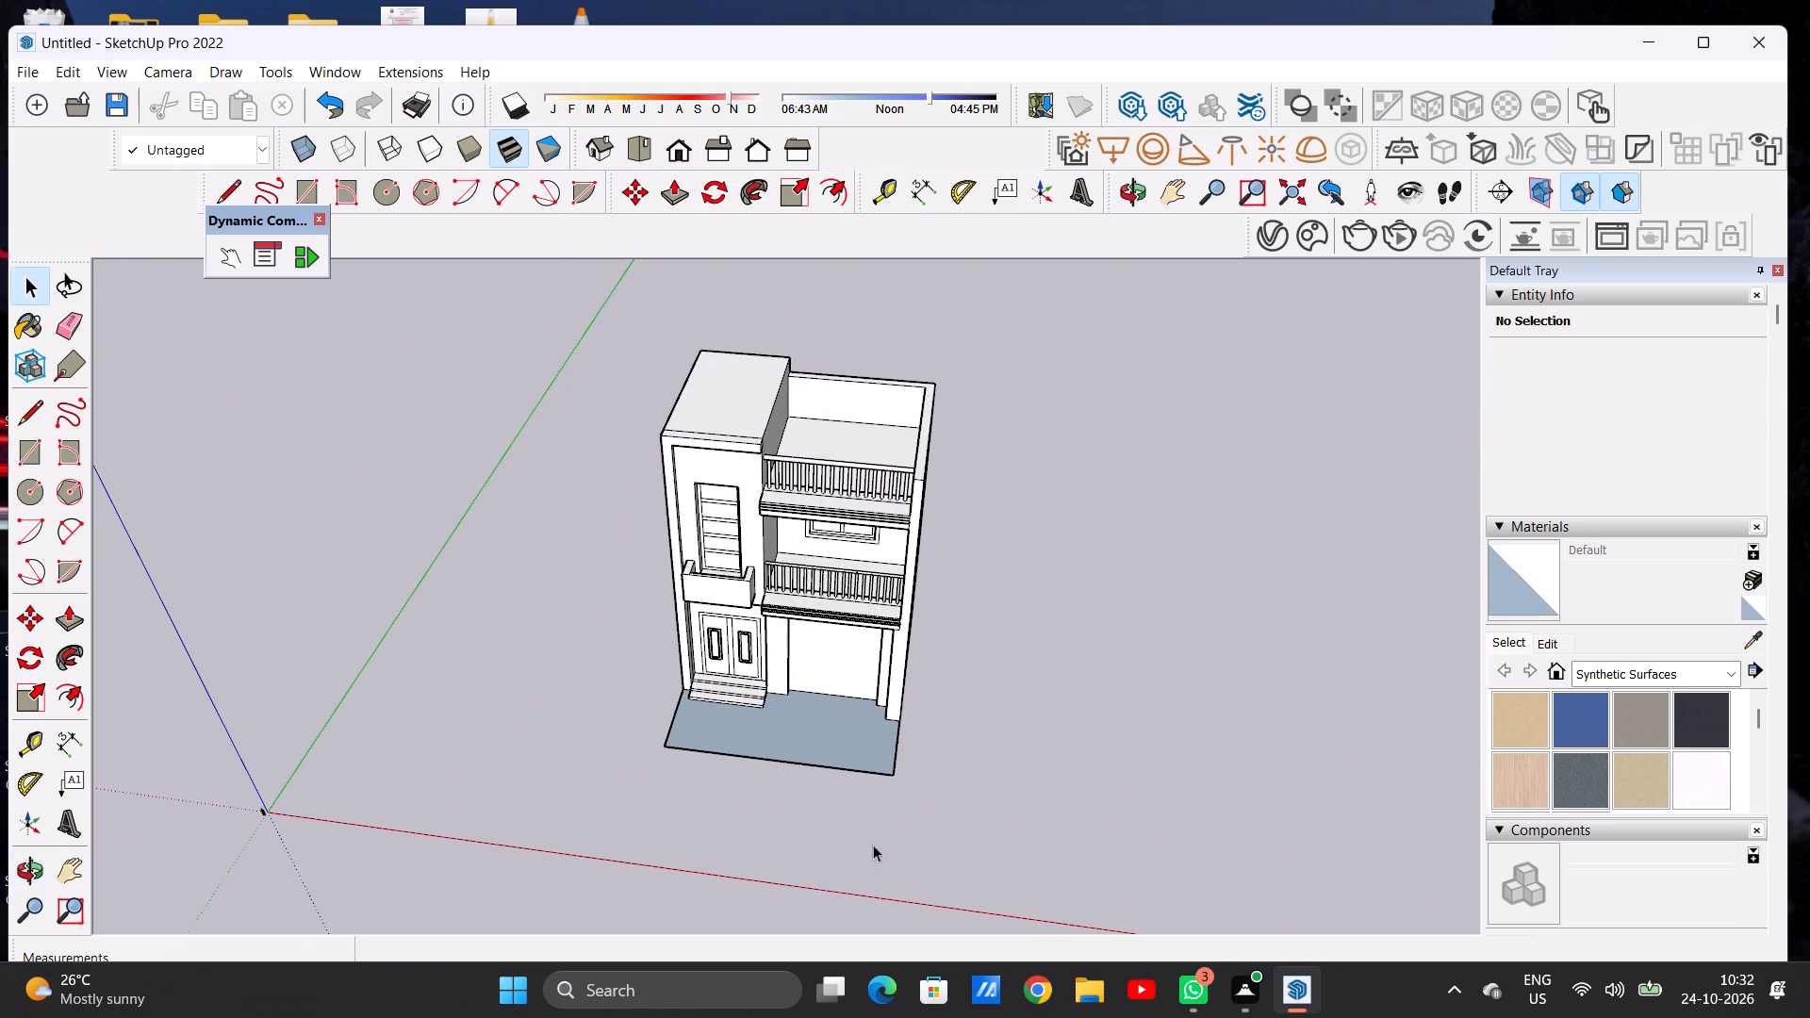
scroll(905, 771, up, 4)
scroll(842, 728, down, 7)
middle_drag(831, 746, 853, 607)
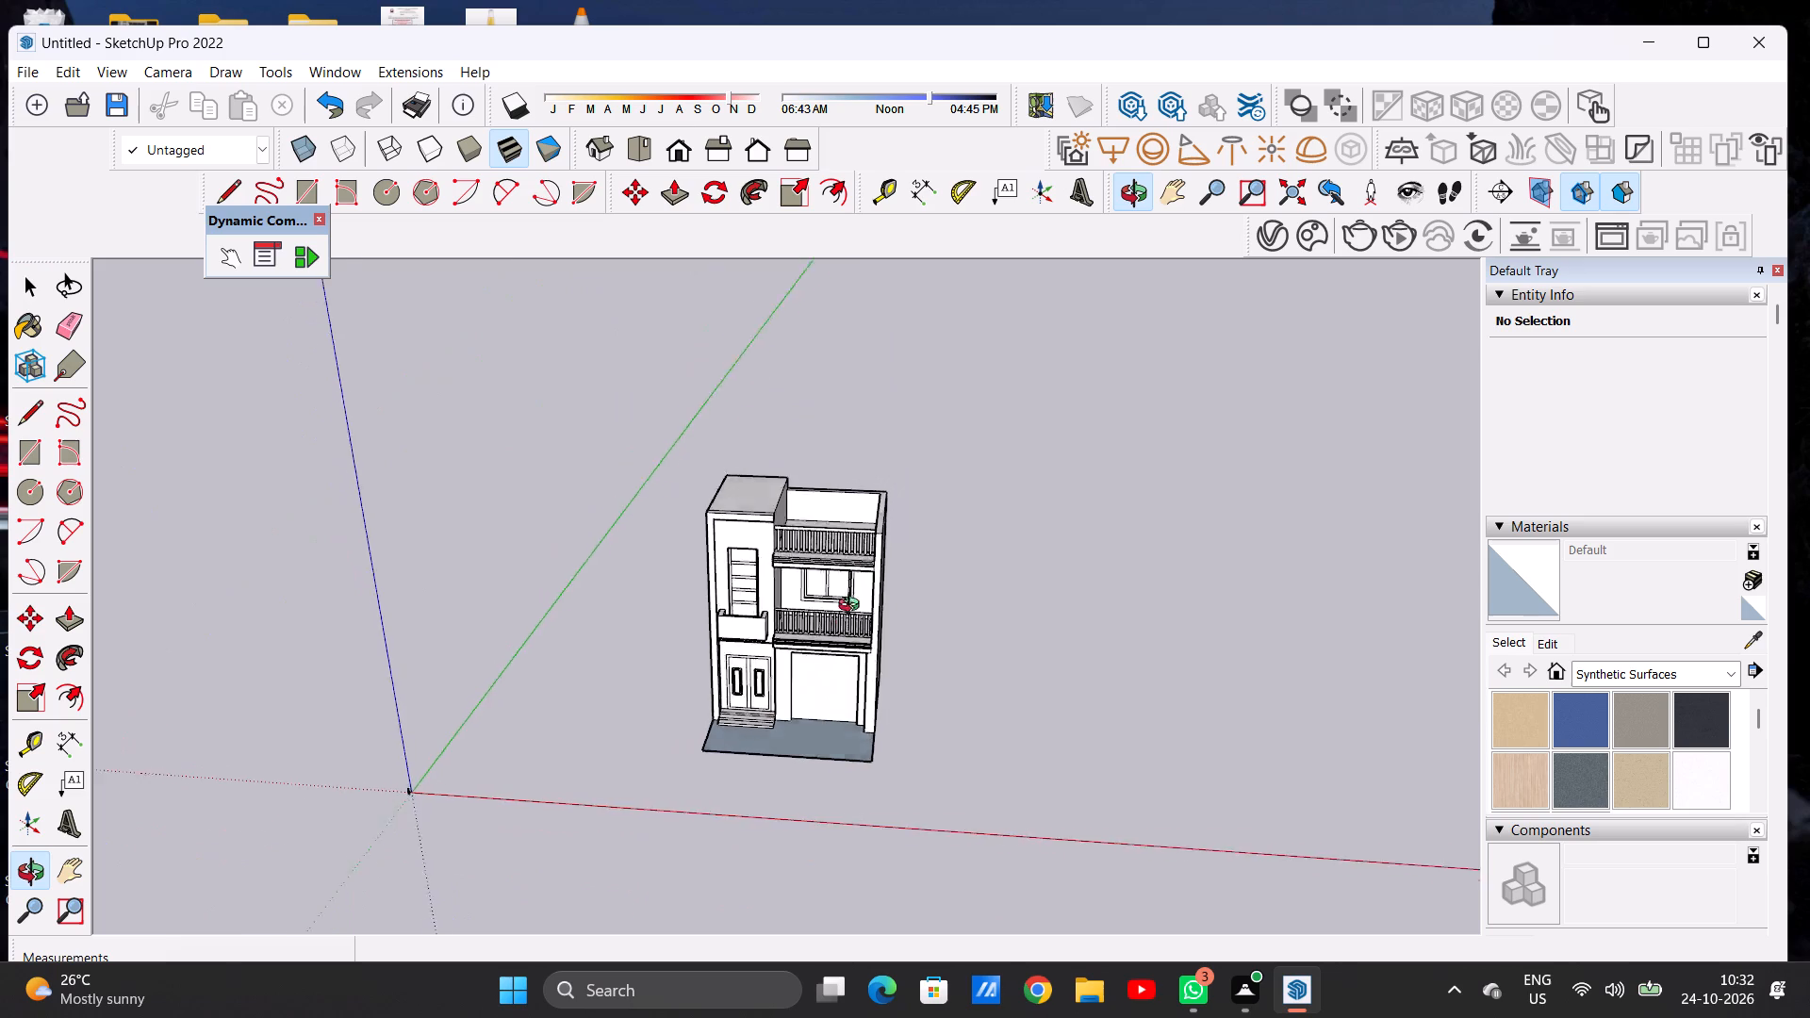
middle_drag(853, 607, 889, 524)
click(666, 153)
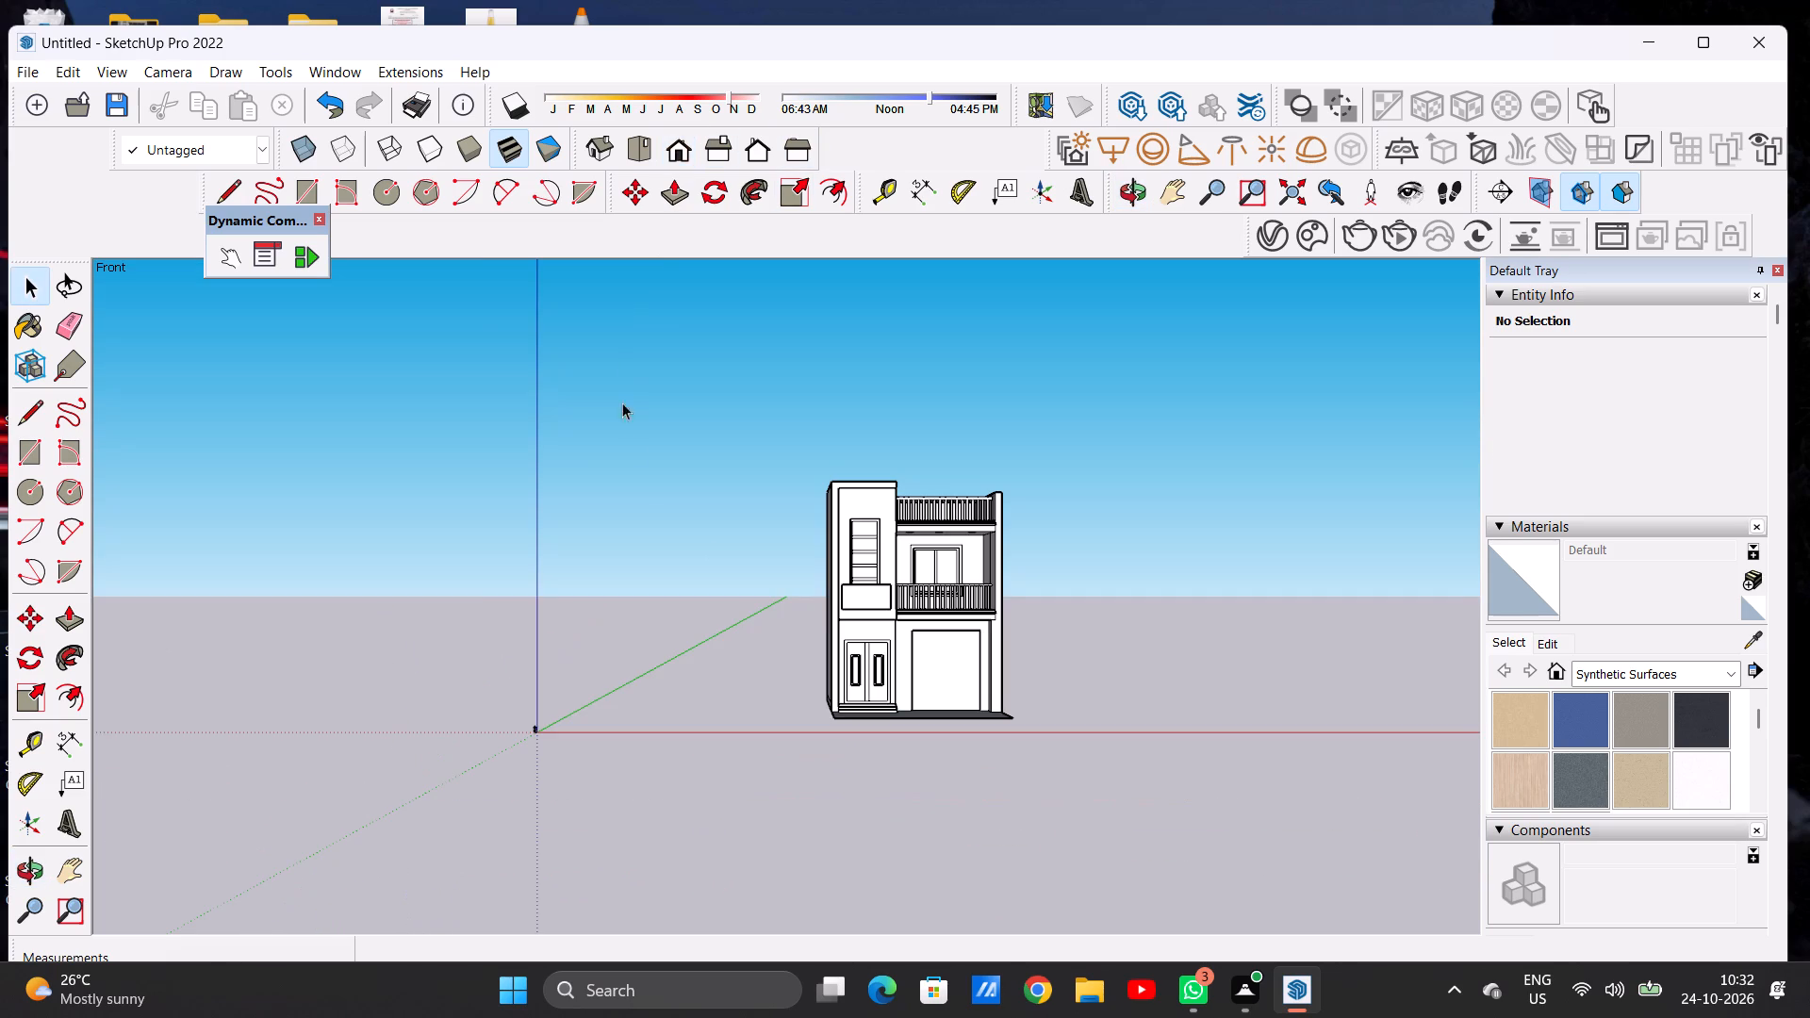
Paint the forecourt face with the Terrazzo Tile Light material from Synthetic Surfaces.
scroll(1129, 698, up, 5)
scroll(1129, 698, down, 1)
scroll(1129, 698, up, 2)
scroll(902, 731, up, 5)
middle_drag(868, 710, 849, 724)
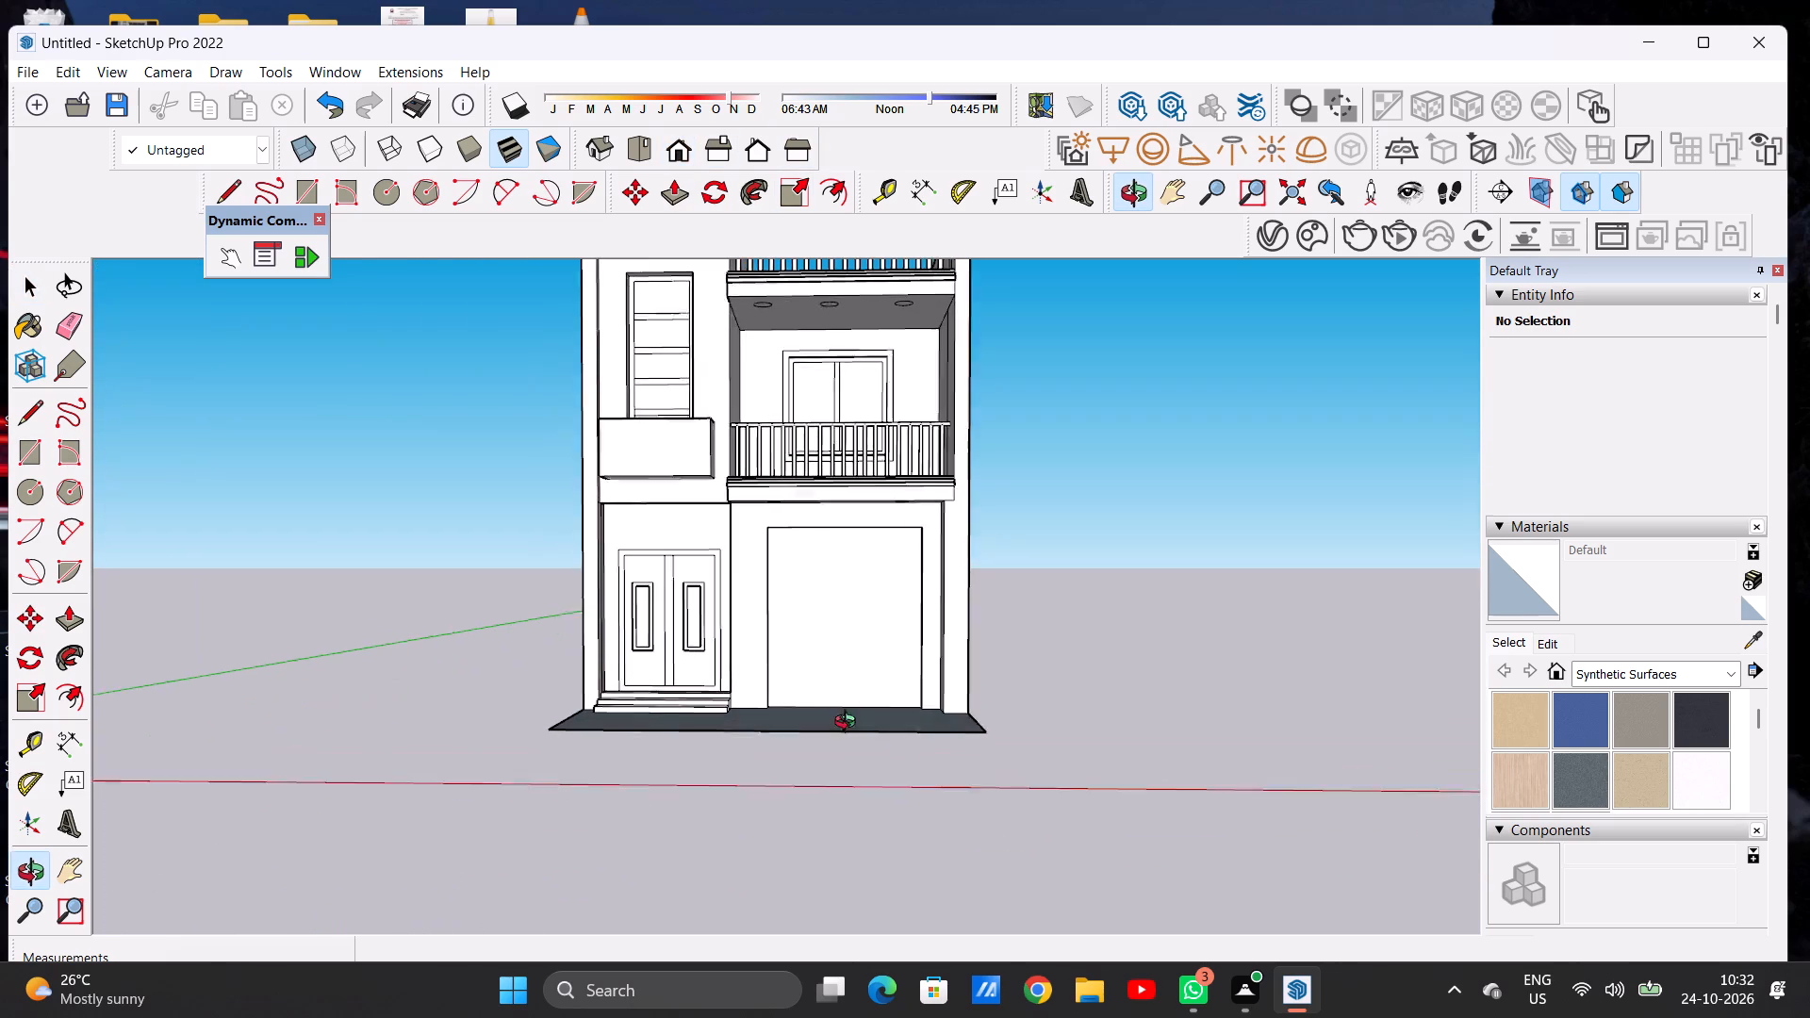
middle_drag(849, 724, 854, 942)
scroll(854, 813, up, 4)
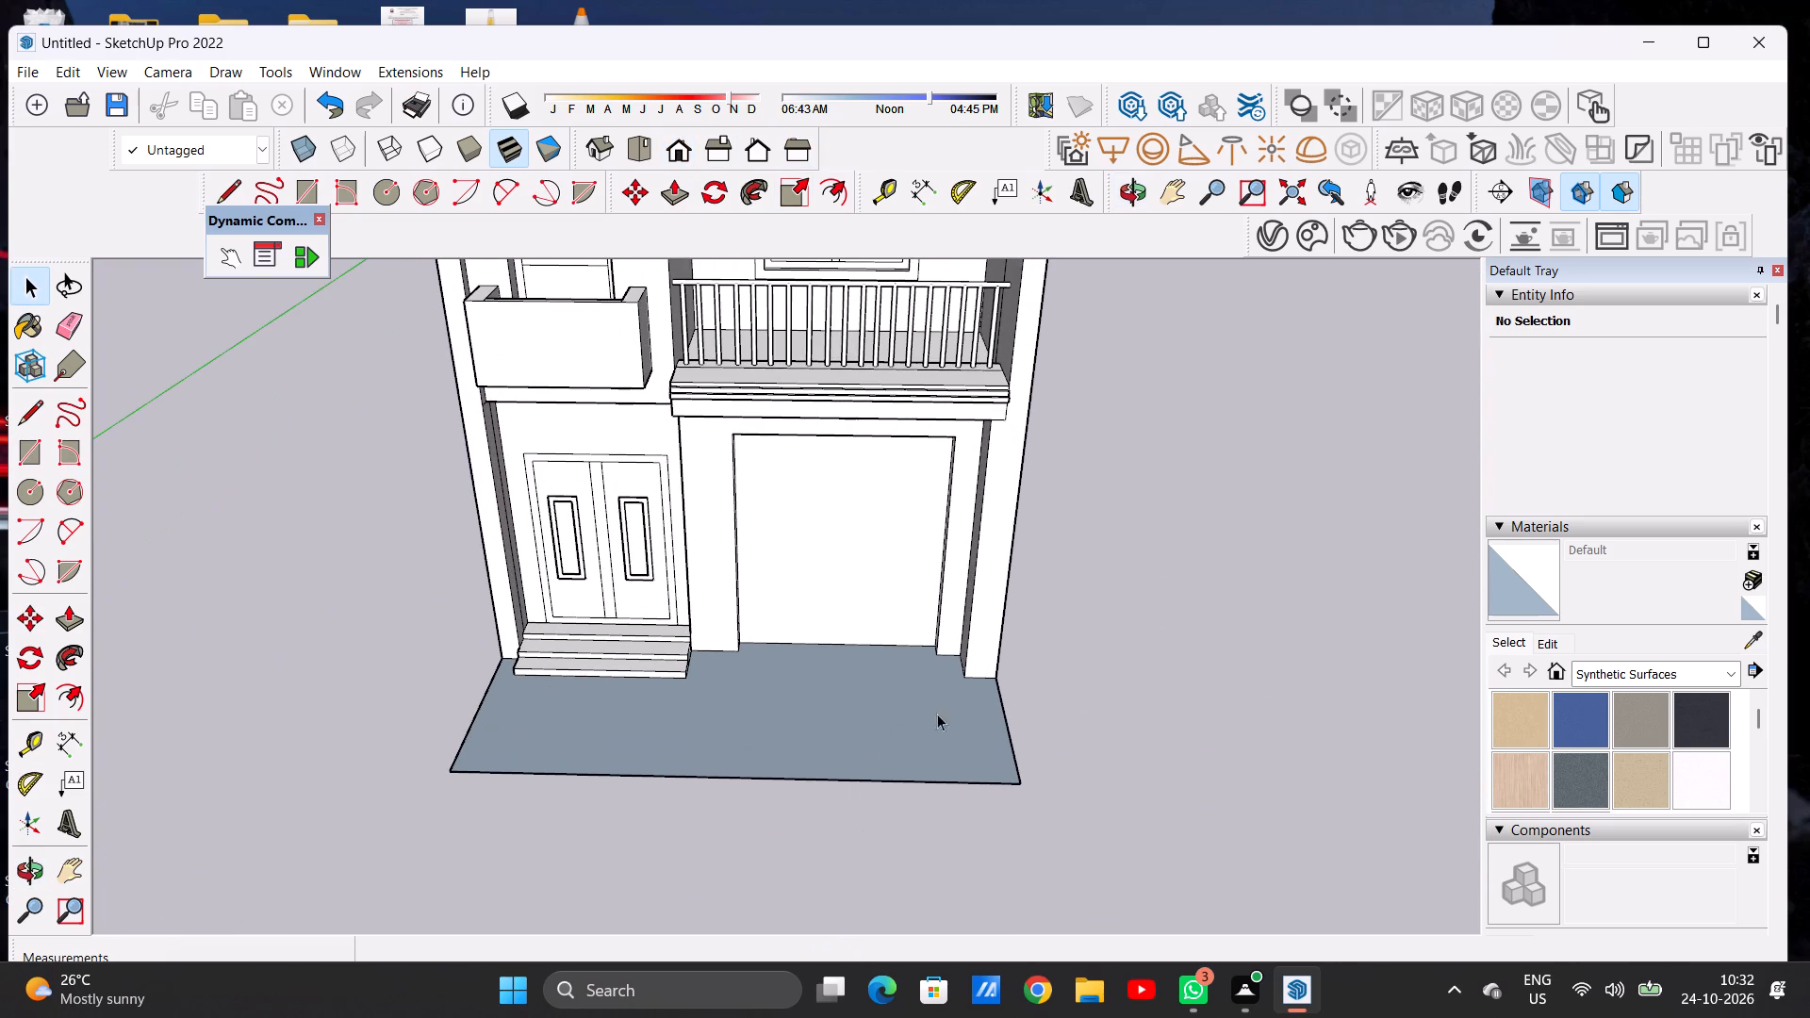
scroll(1618, 742, down, 1)
click(1585, 740)
click(804, 757)
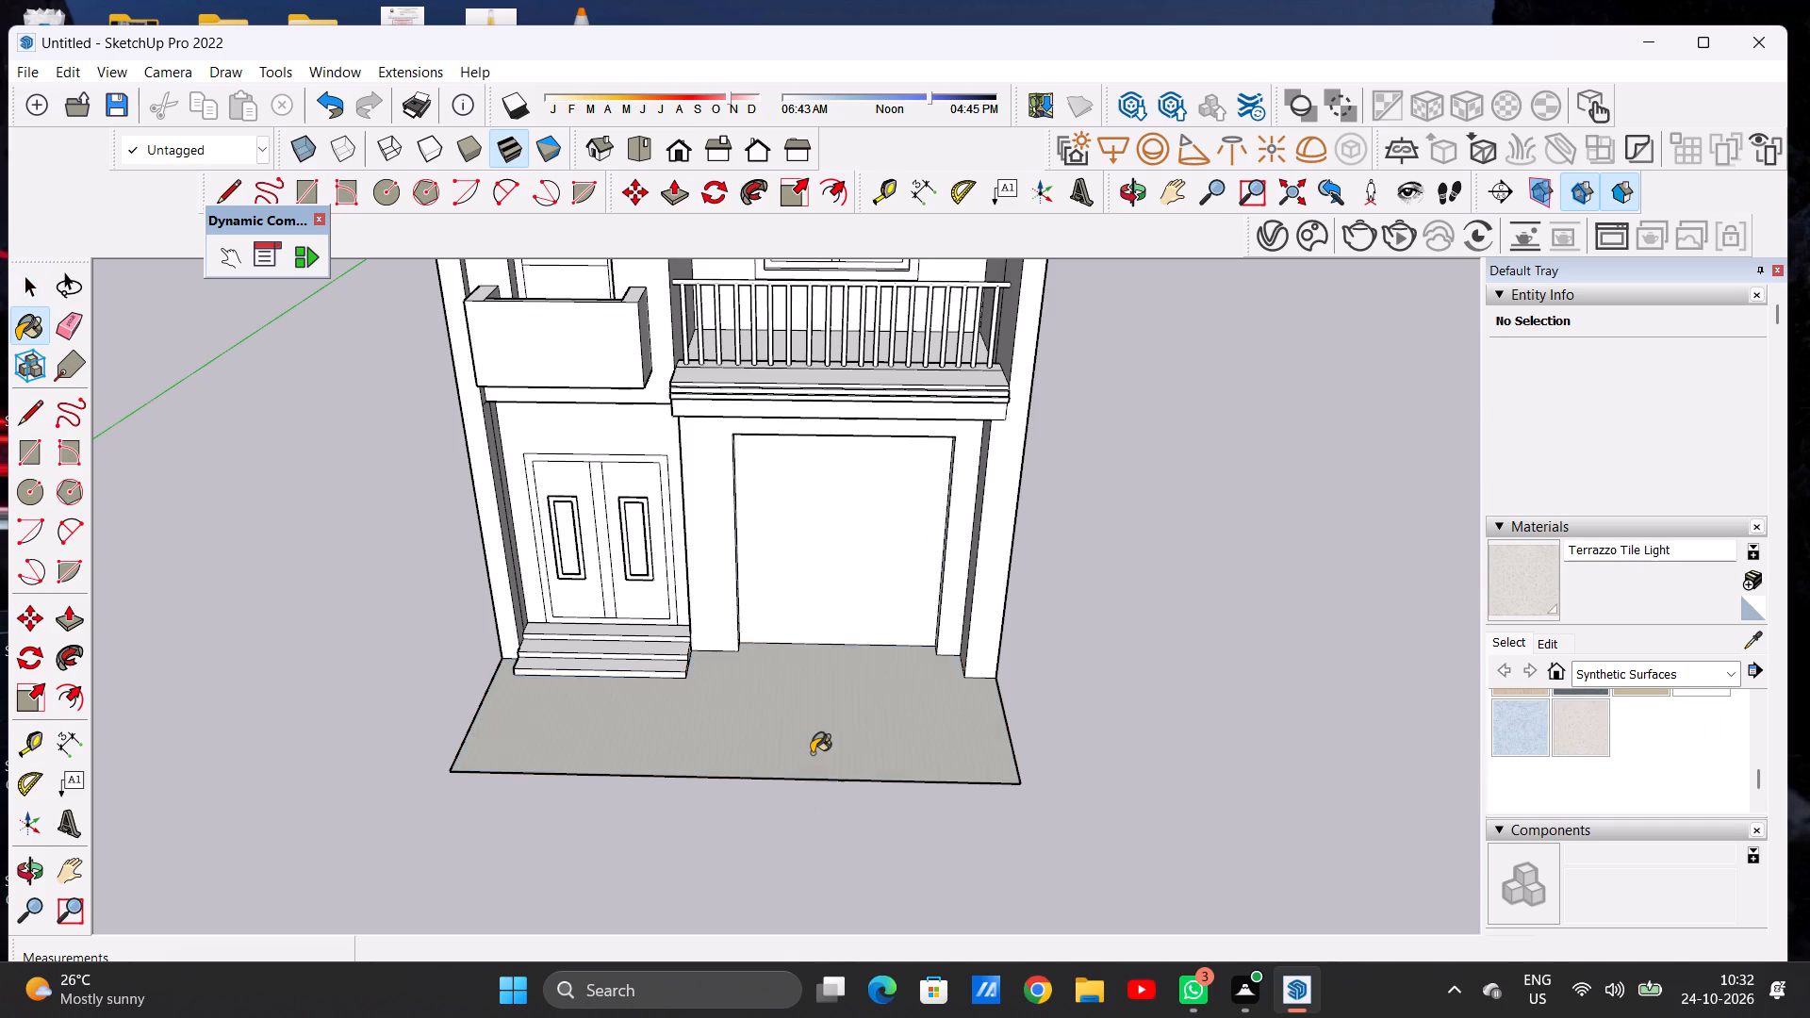
scroll(812, 753, up, 13)
middle_drag(811, 649, 798, 811)
scroll(809, 692, down, 13)
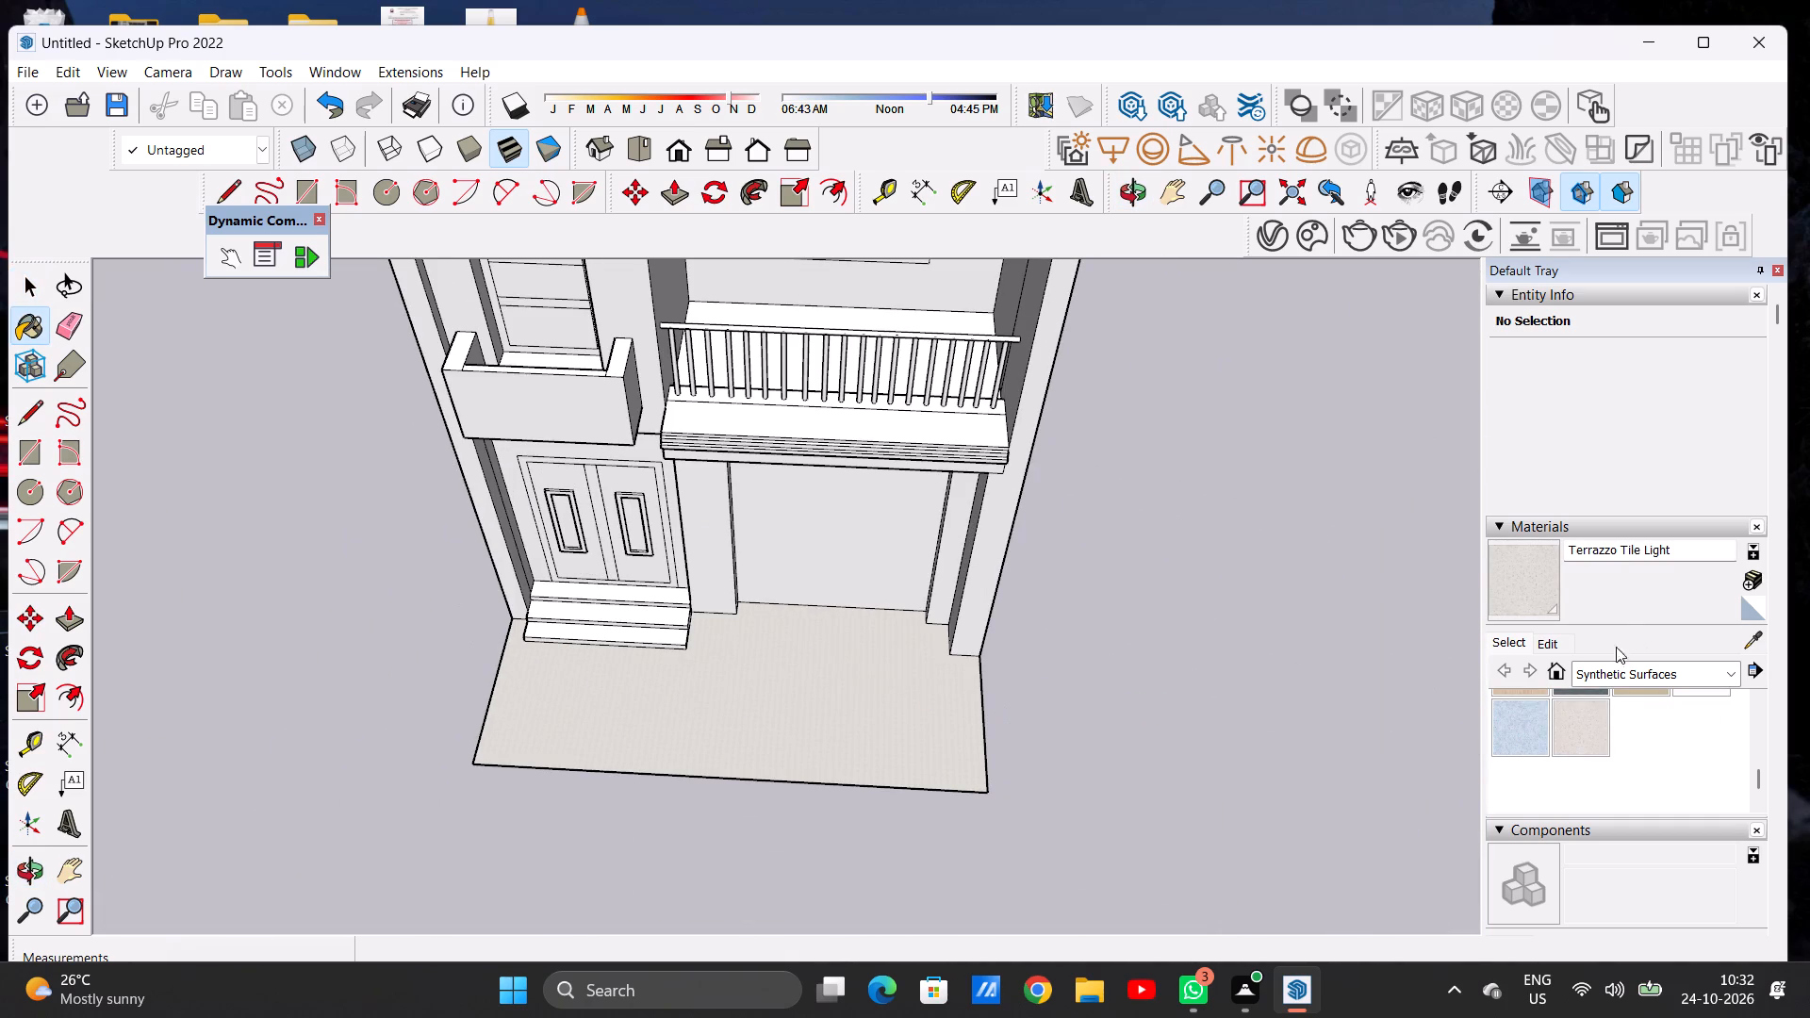
Repaint the forecourt face with the Pavers Driveway Brick material from the Landscaping, Fencing and Vegetation collection.
click(1587, 671)
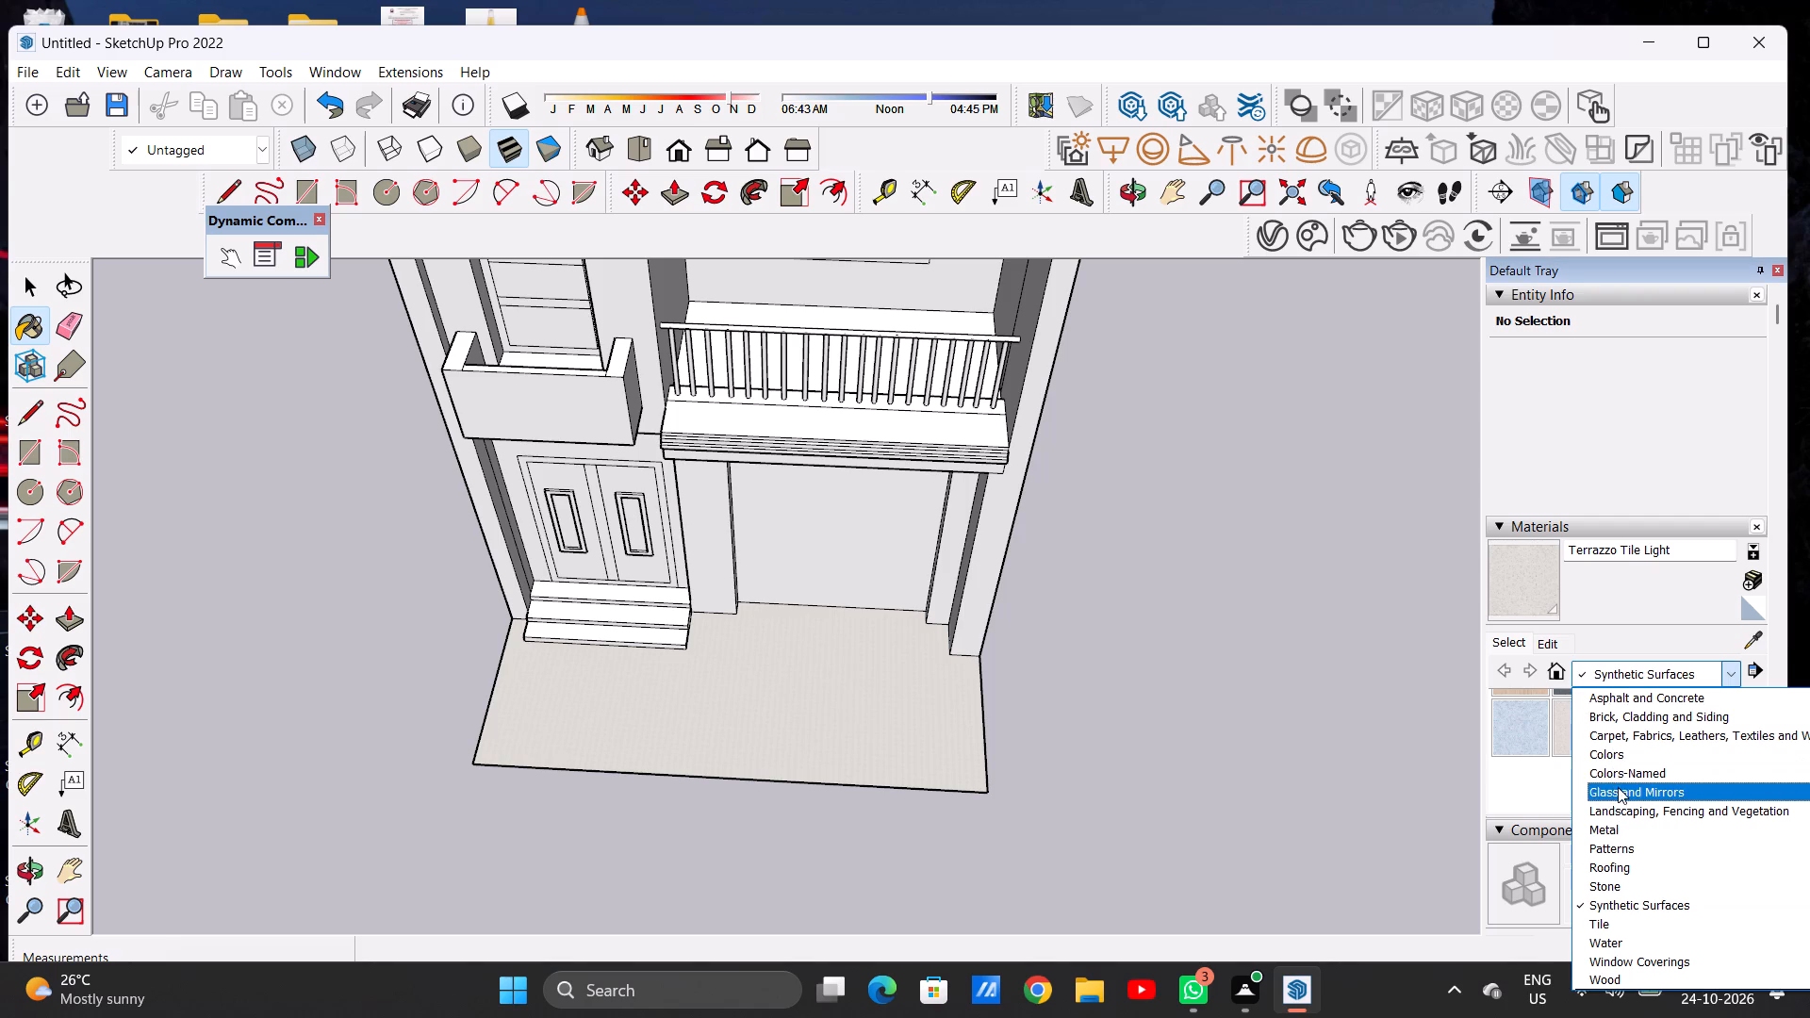
click(1620, 805)
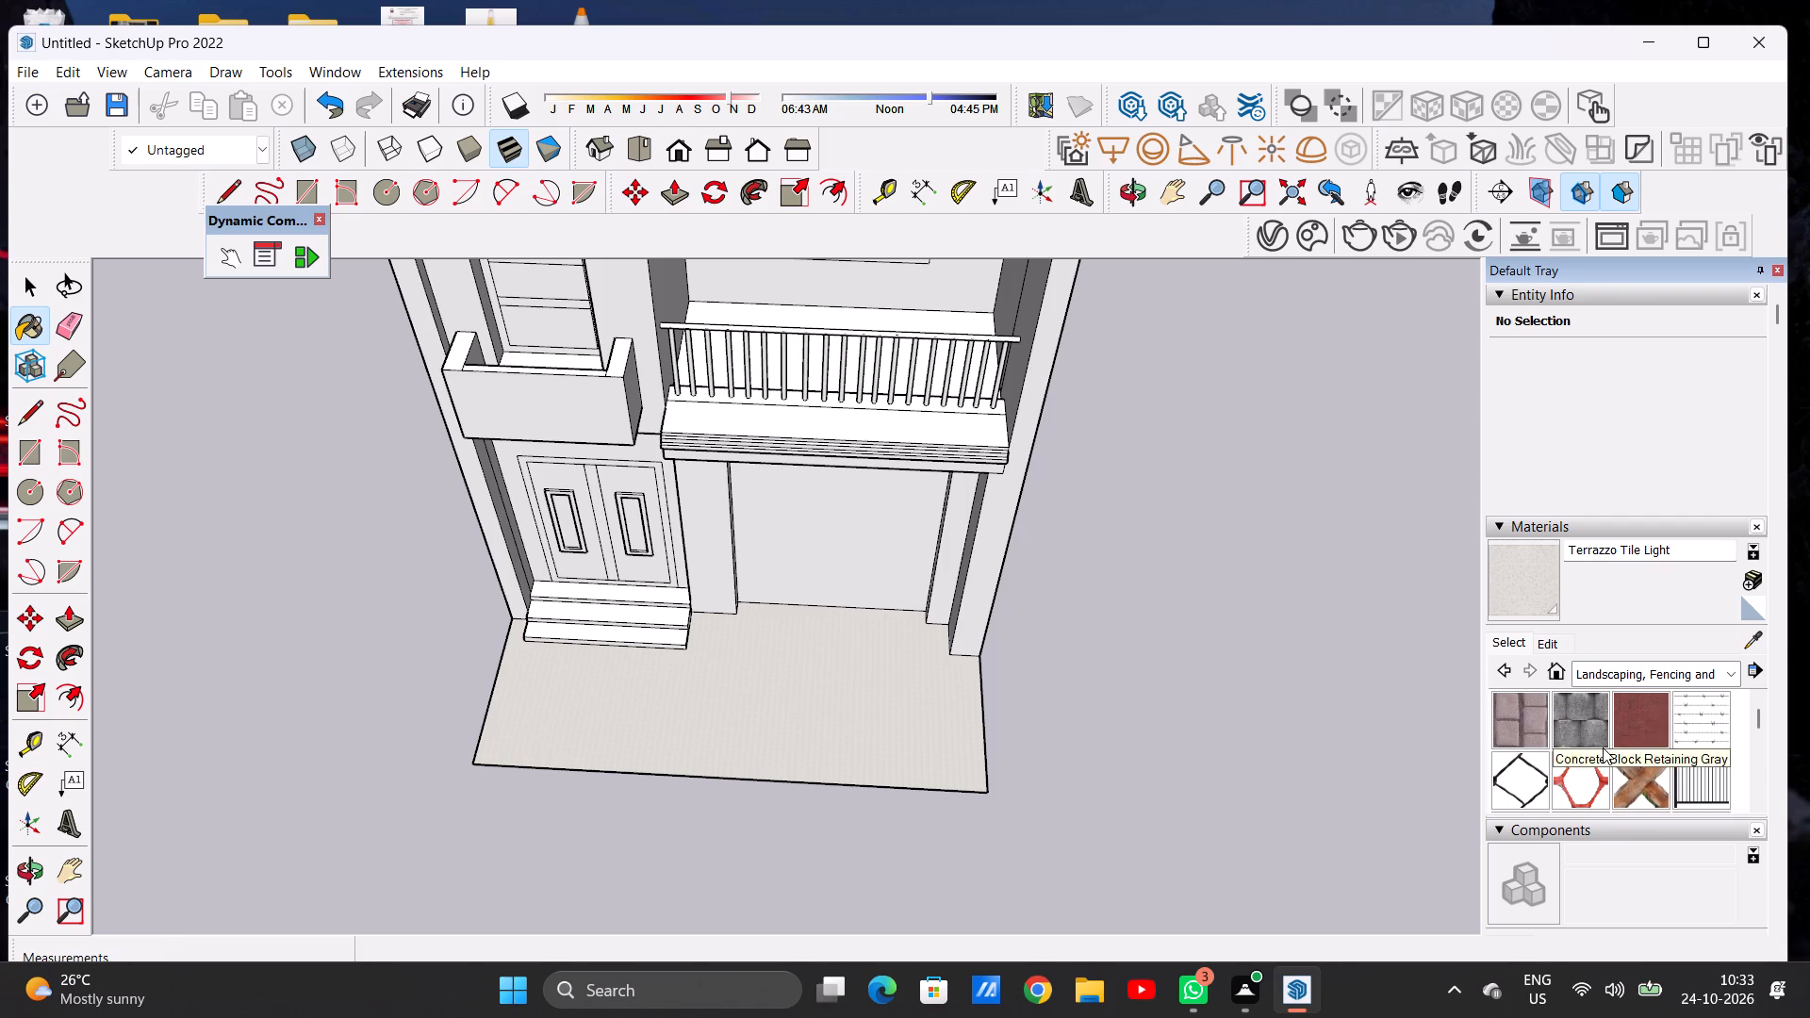
scroll(1603, 747, down, 3)
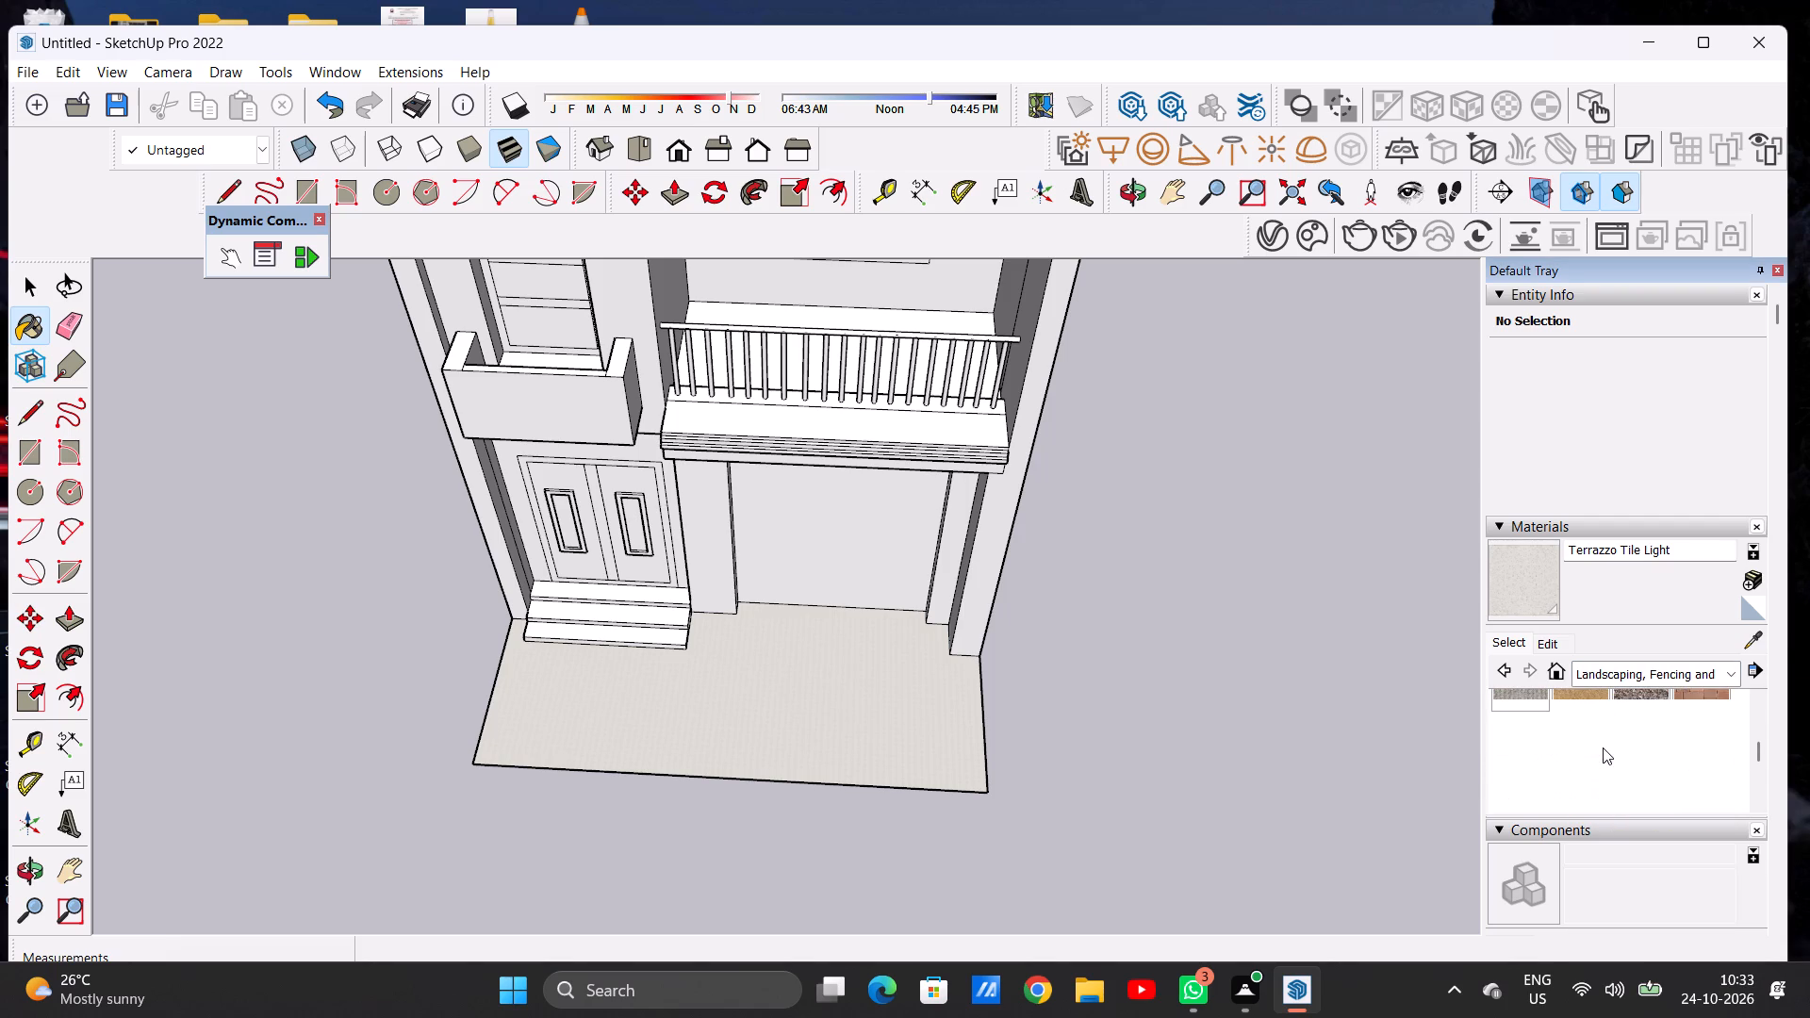
scroll(1603, 747, down, 4)
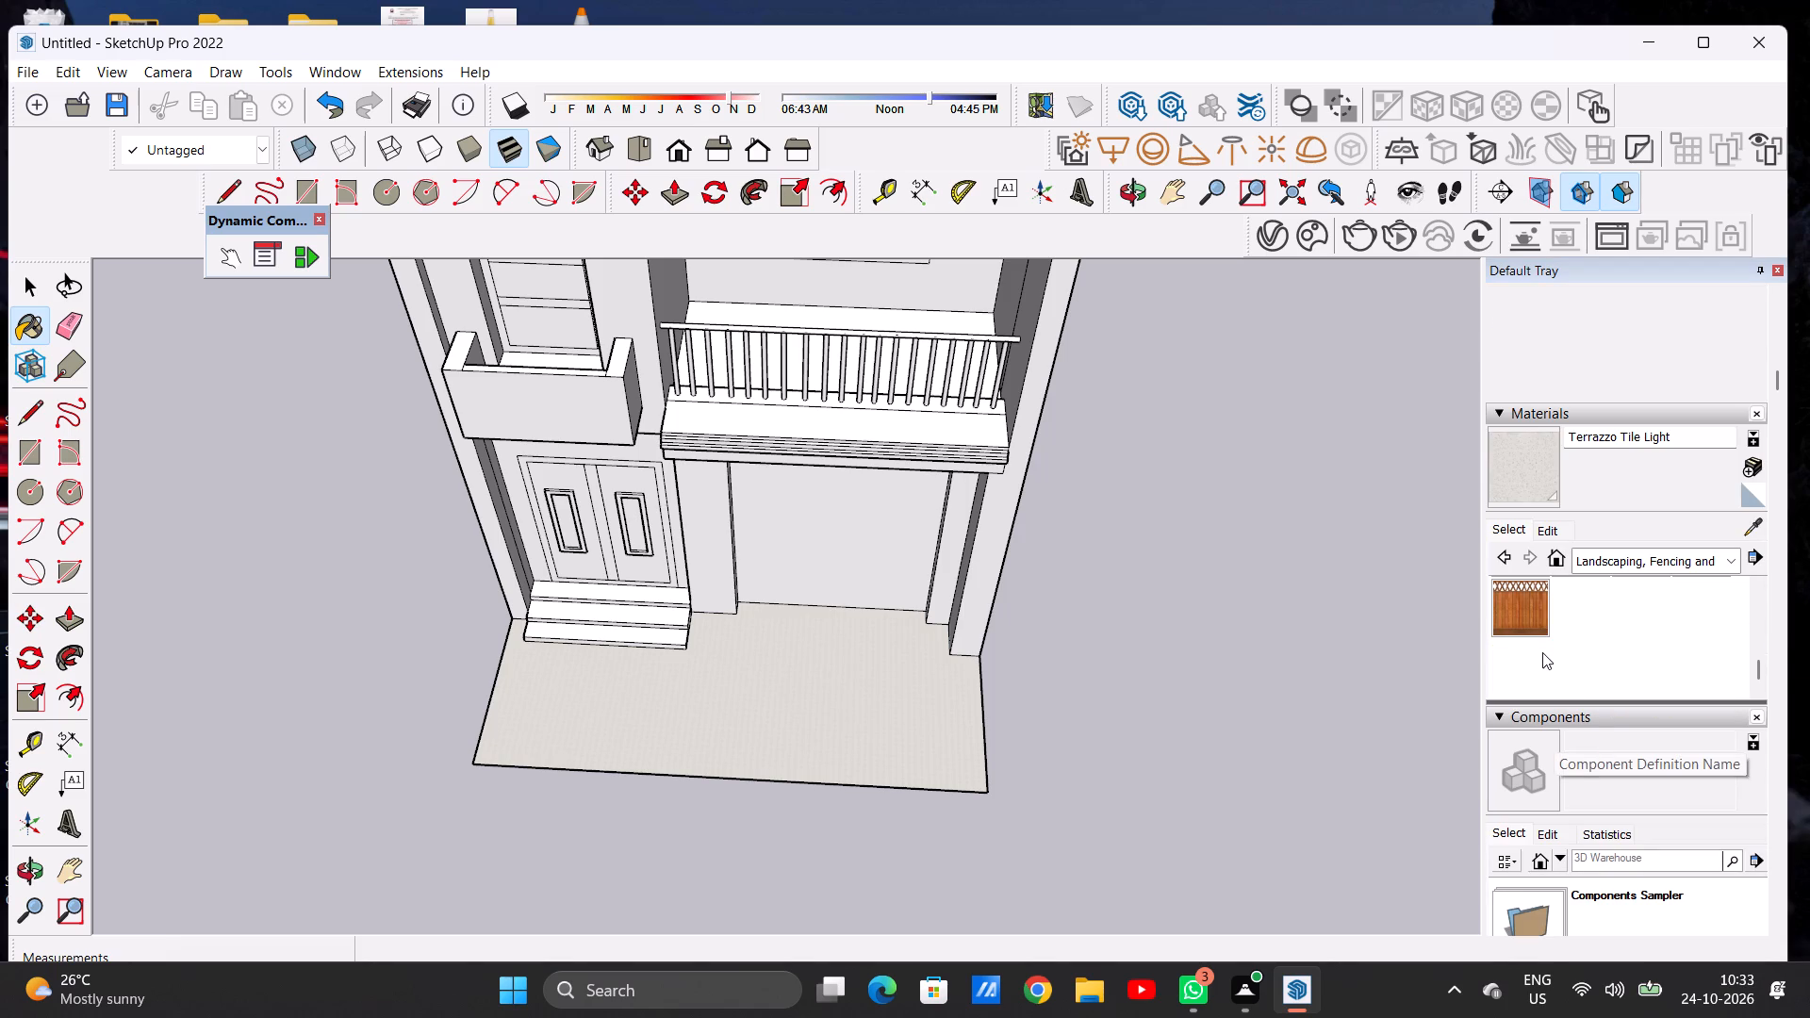
scroll(1542, 645, up, 3)
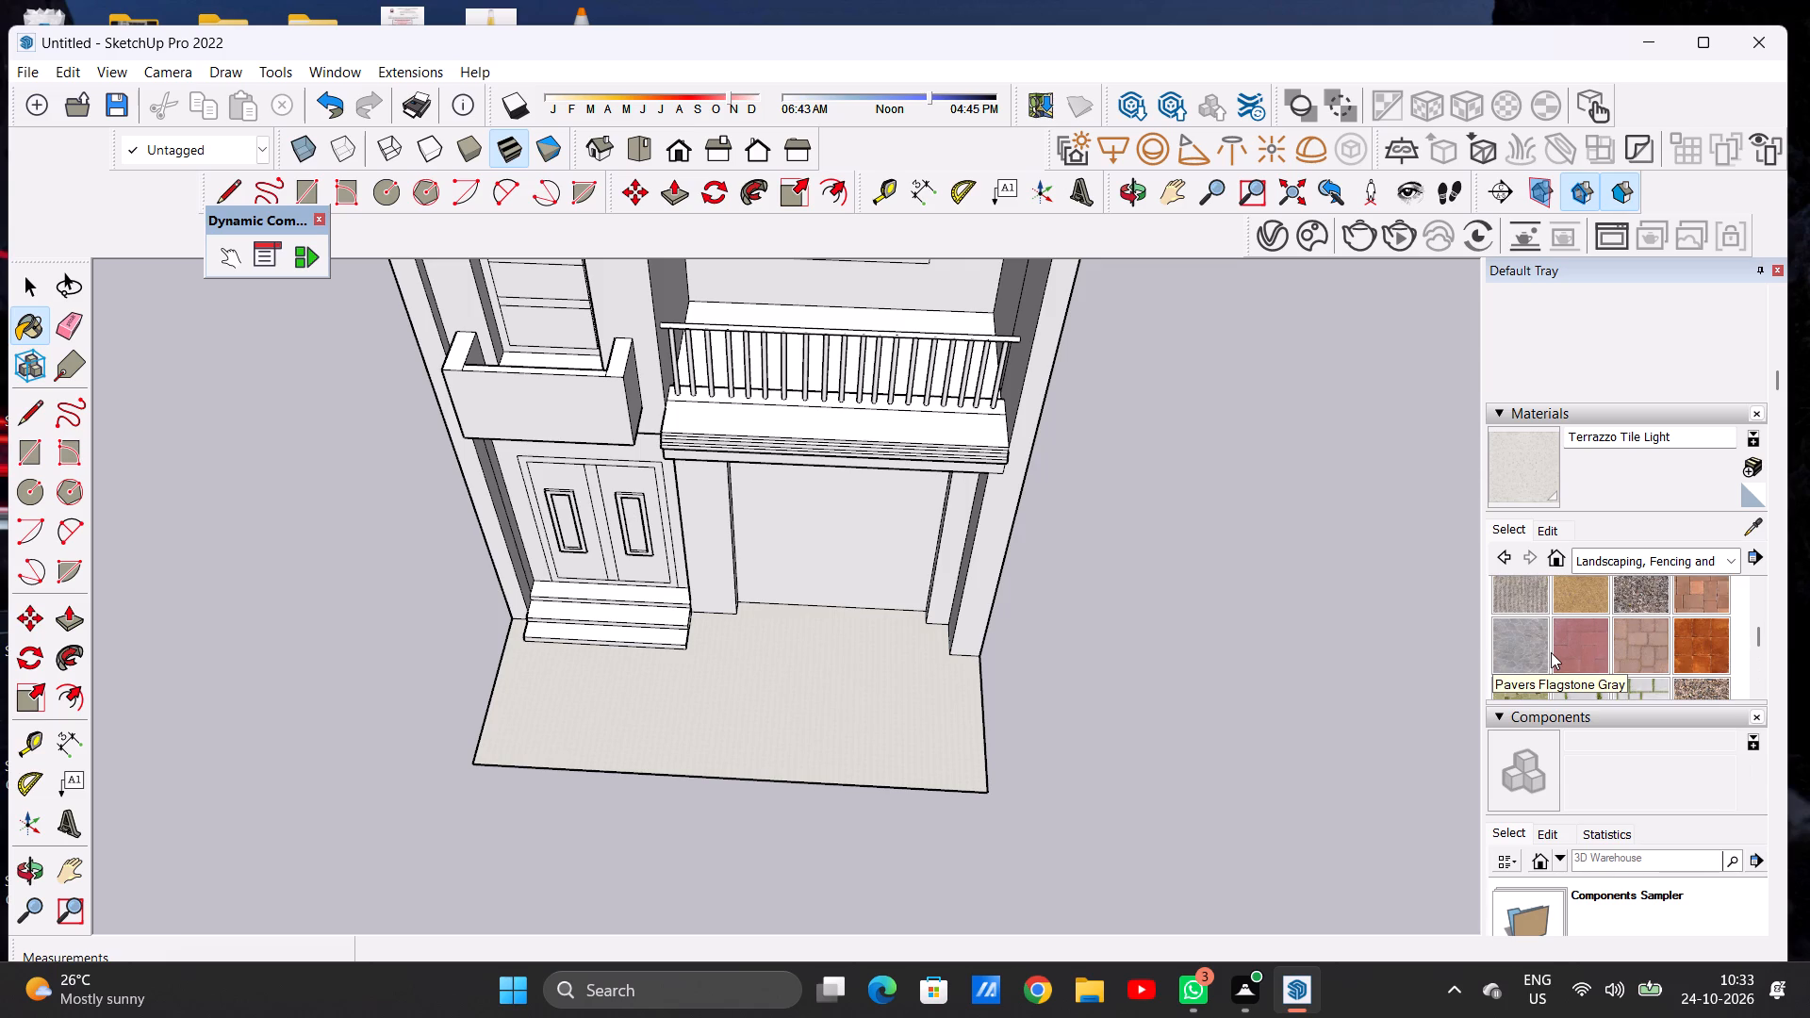
scroll(1551, 652, up, 3)
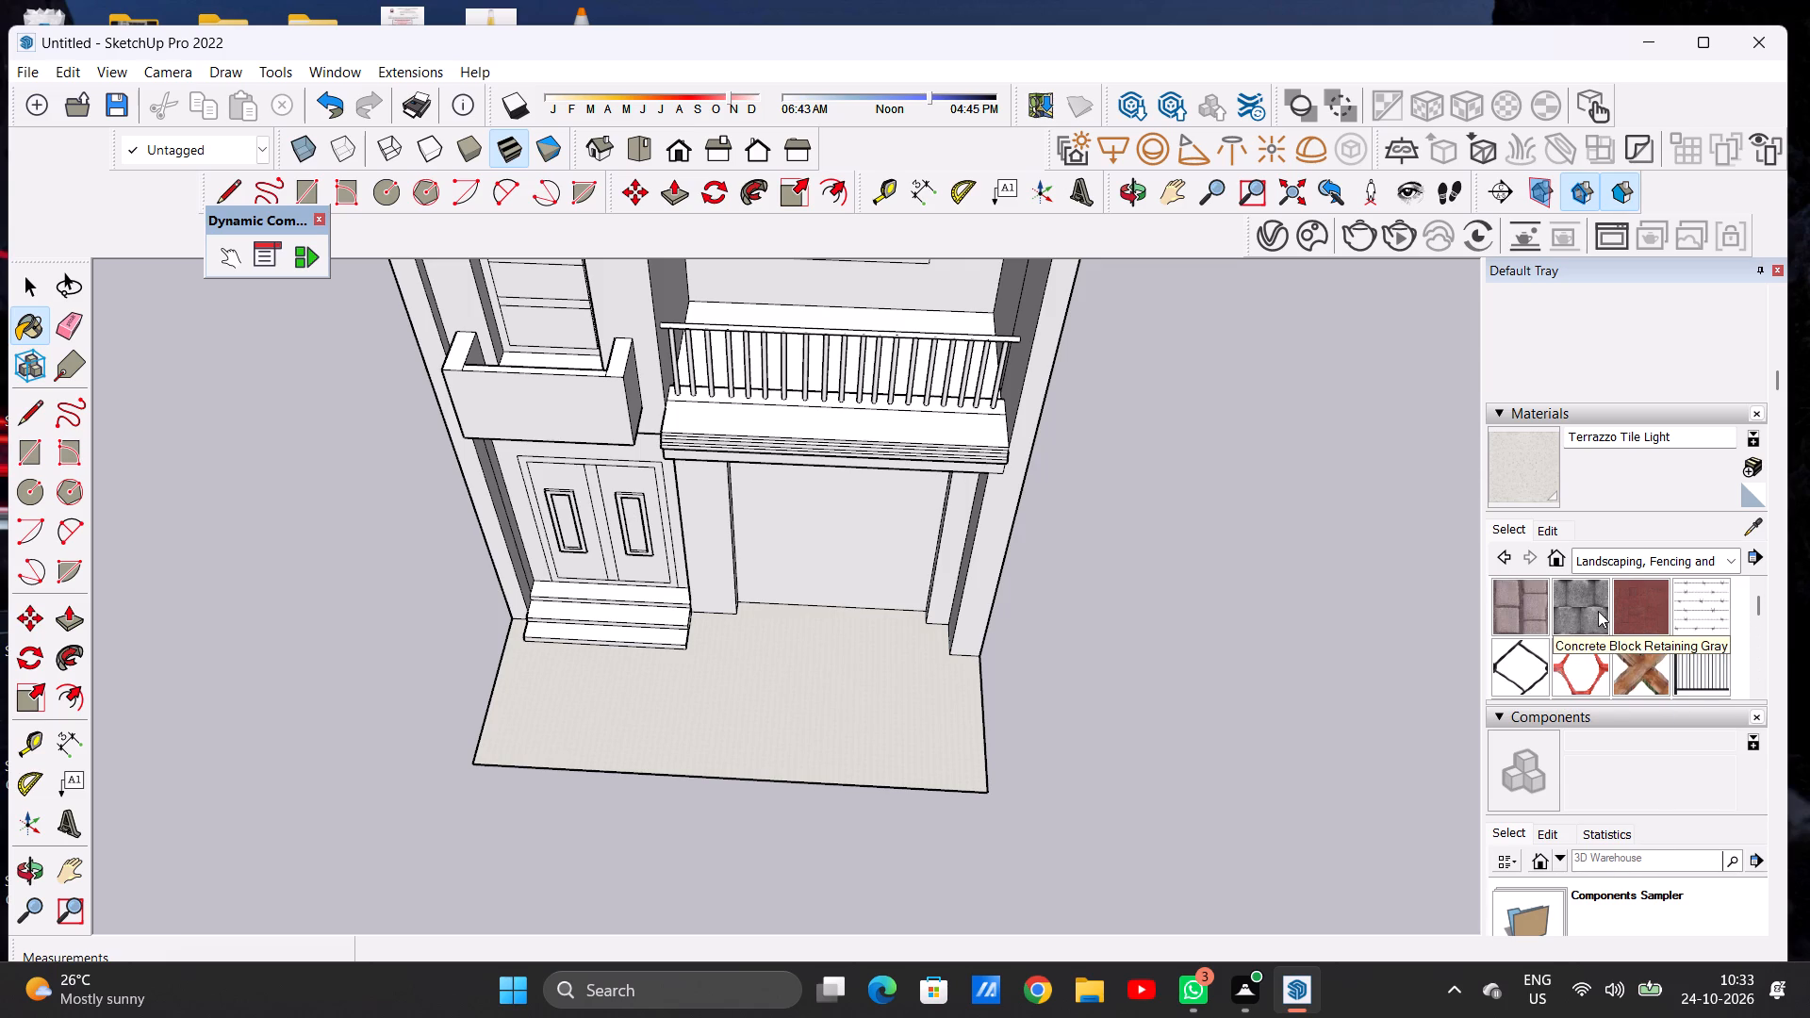
scroll(1598, 611, down, 2)
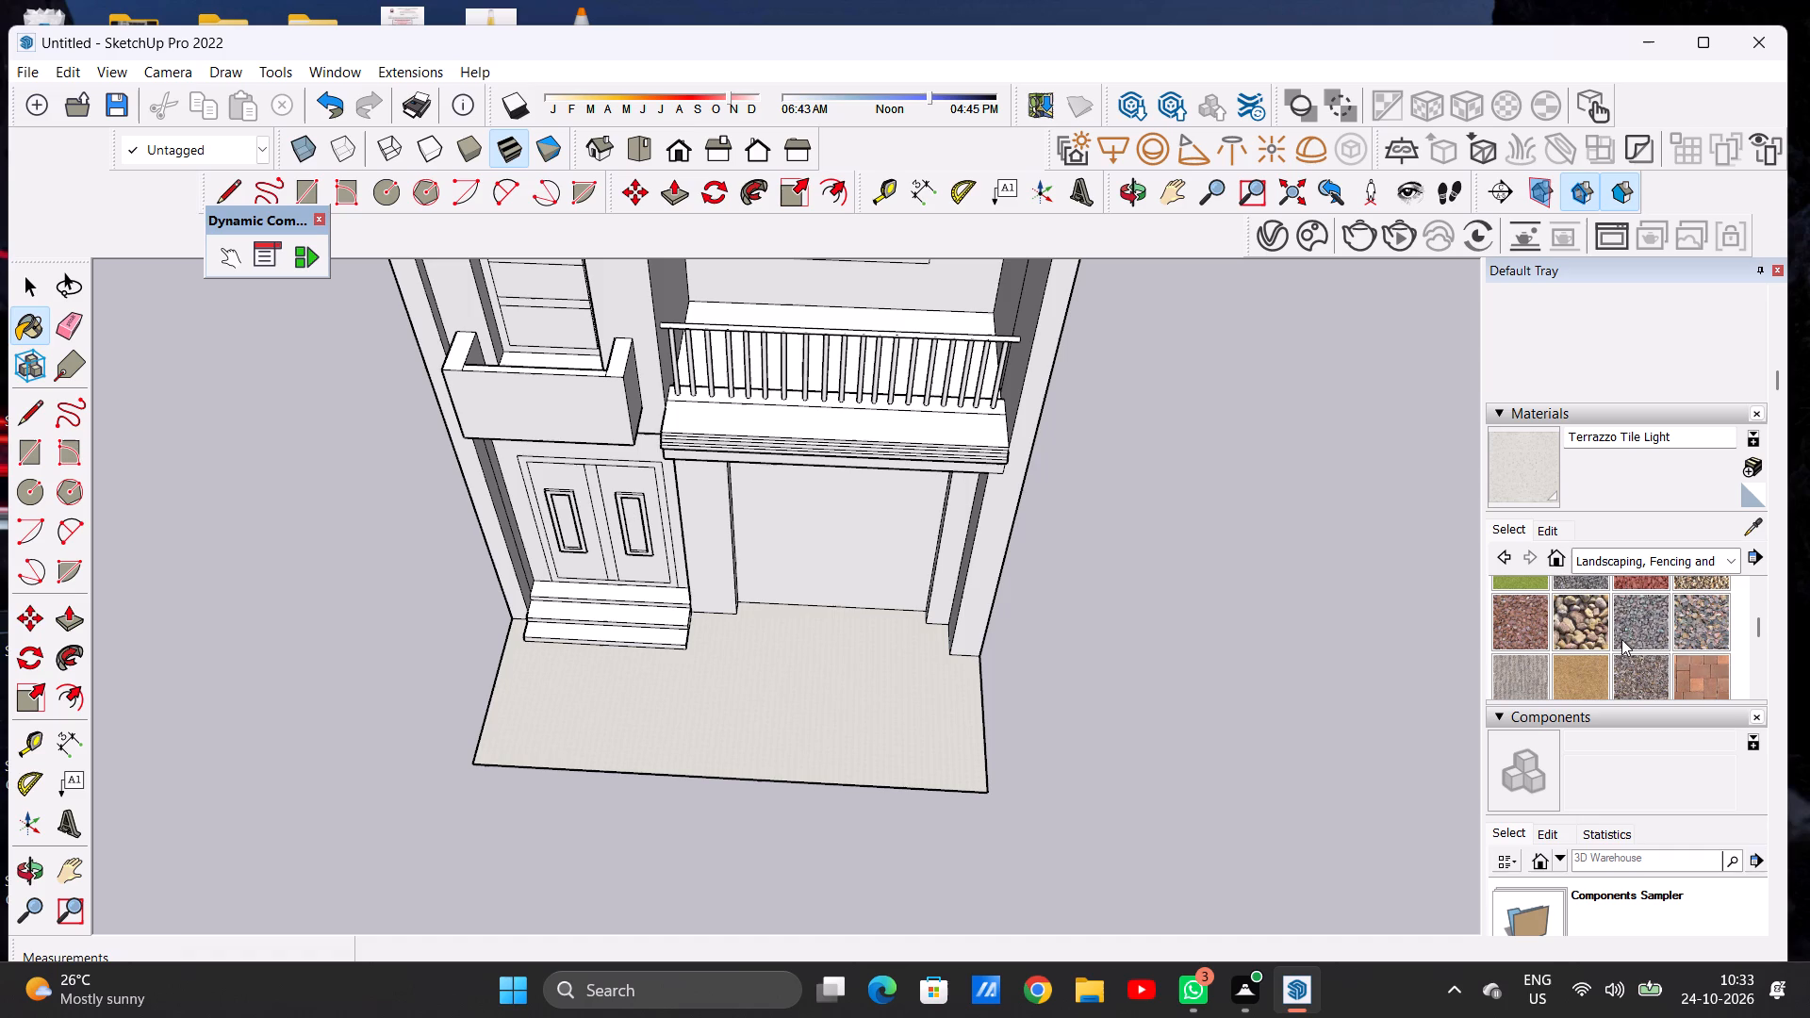
scroll(1621, 639, down, 1)
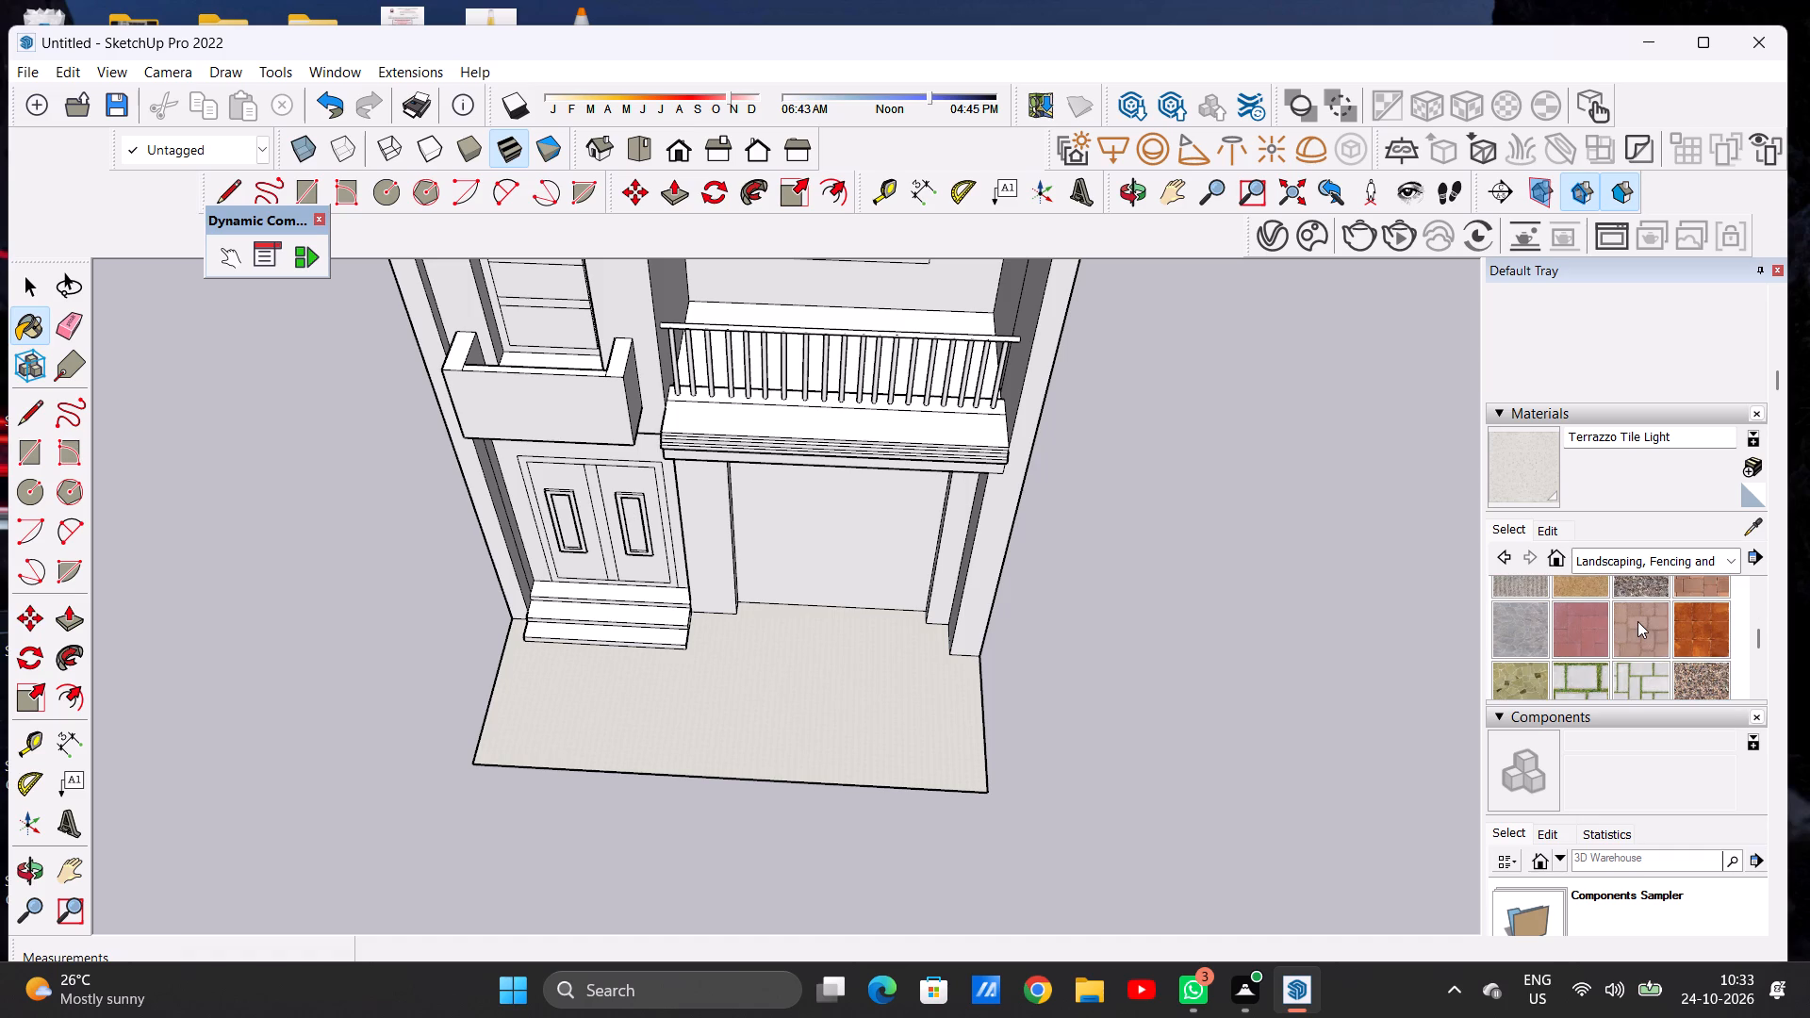
click(1694, 584)
scroll(782, 759, up, 1)
scroll(782, 759, down, 1)
scroll(782, 759, up, 3)
click(782, 759)
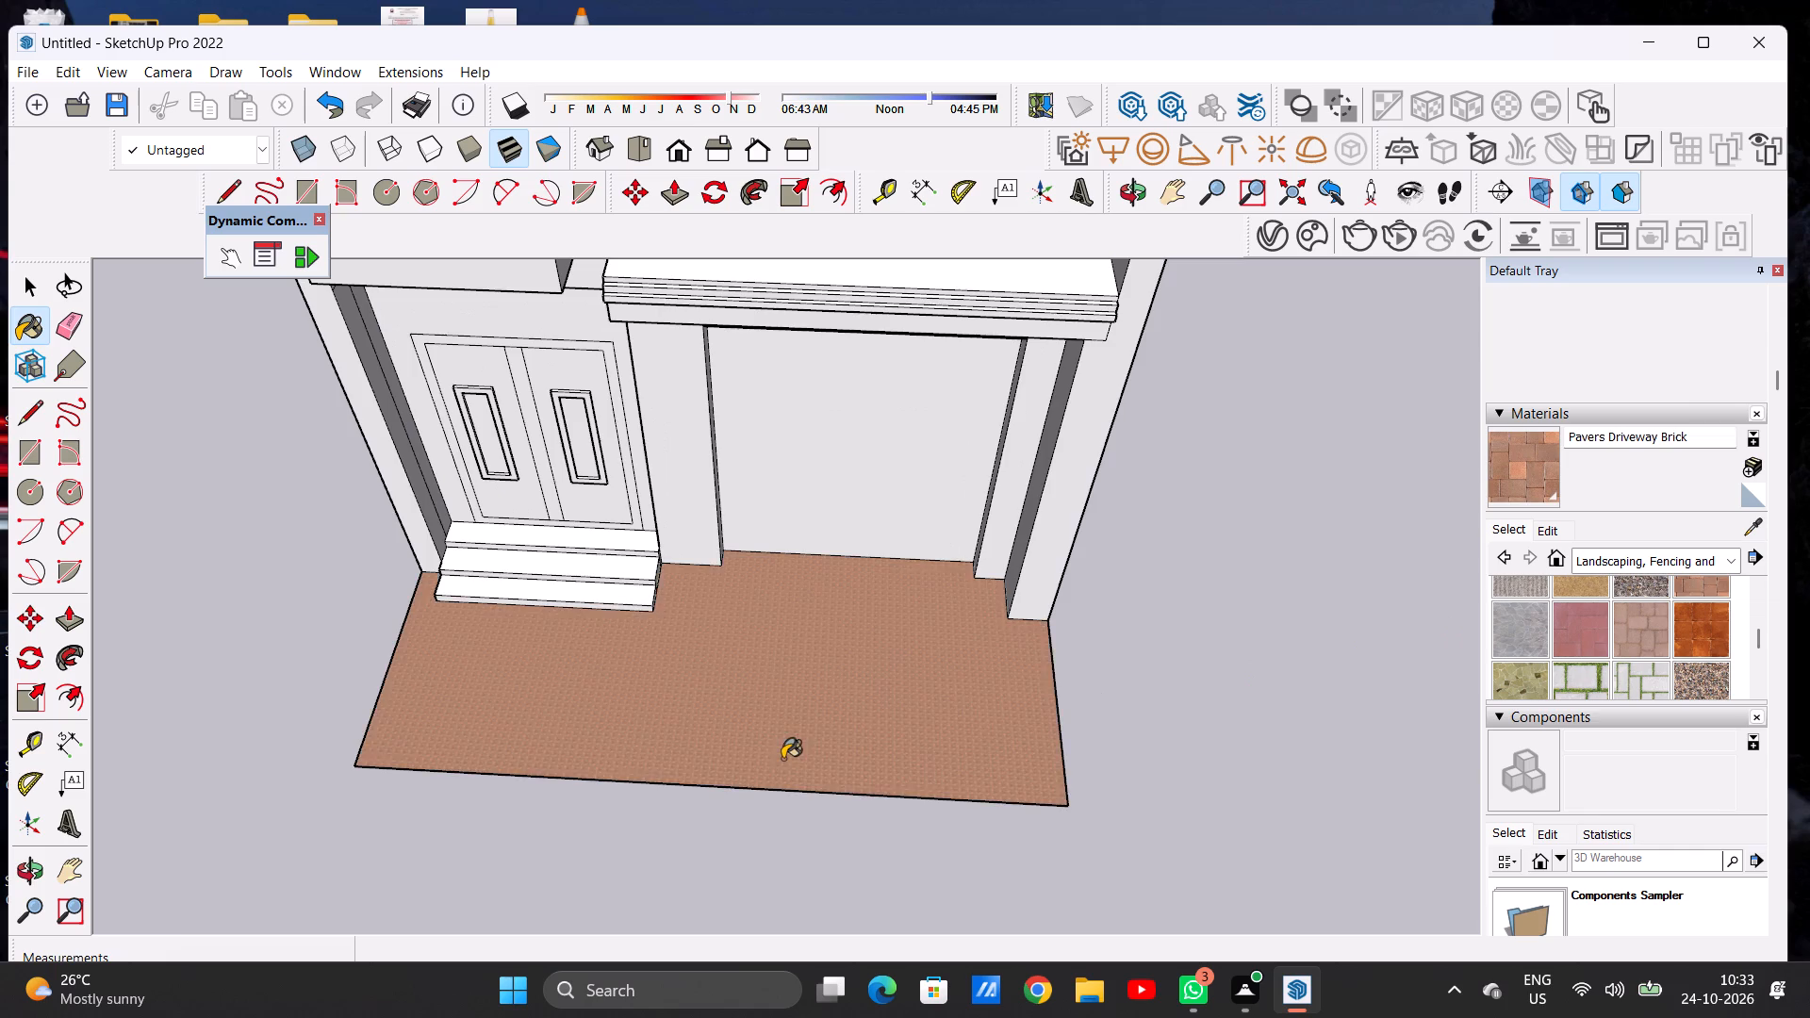
scroll(791, 756, up, 8)
scroll(794, 707, down, 8)
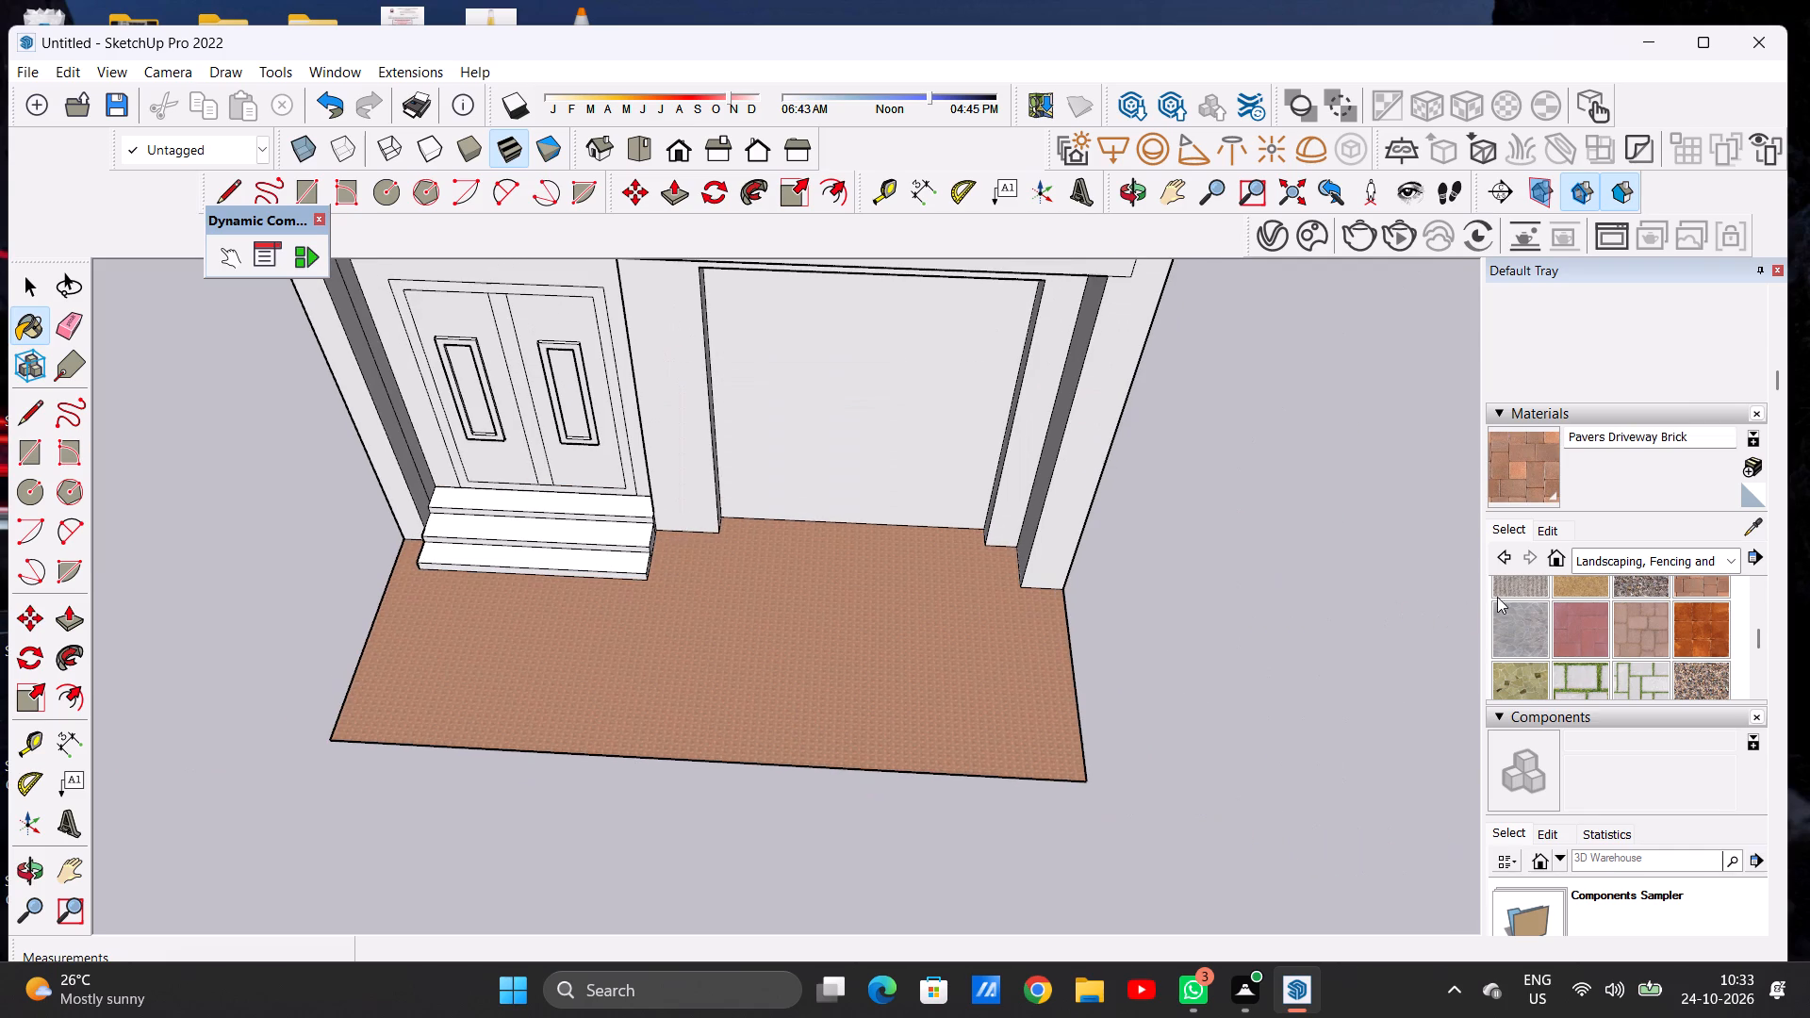
Enlarge the Pavers Driveway Brick texture, trying 5' and settling on 10' by 10', and leave the Paint Bucket tool.
click(1543, 533)
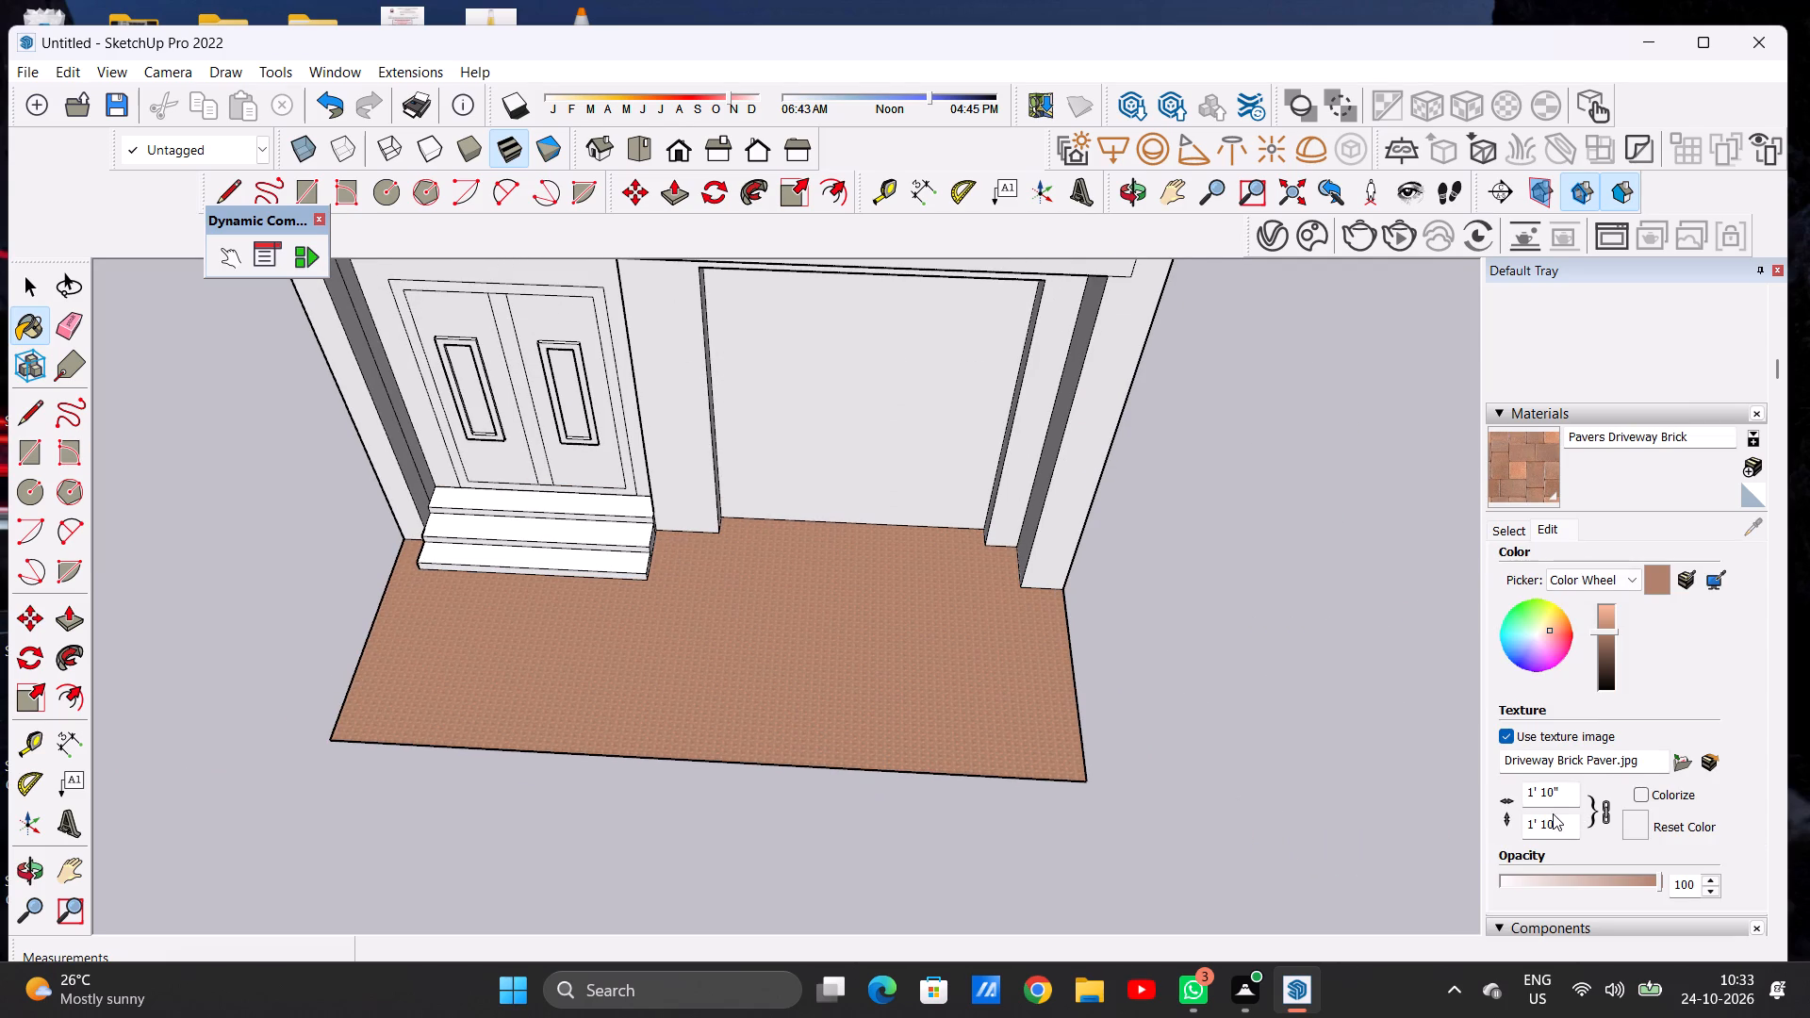
click(1562, 820)
key(BackSpace)
key(BackSpace)
key(BackSpace)
key(BackSpace)
key(BackSpace)
key(BackSpace)
key(BackSpace)
key(BackSpace)
key(BackSpace)
key(BackSpace)
key(BackSpace)
key(BackSpace)
key(BackSpace)
key(BackSpace)
key(BackSpace)
key(BackSpace)
key(BackSpace)
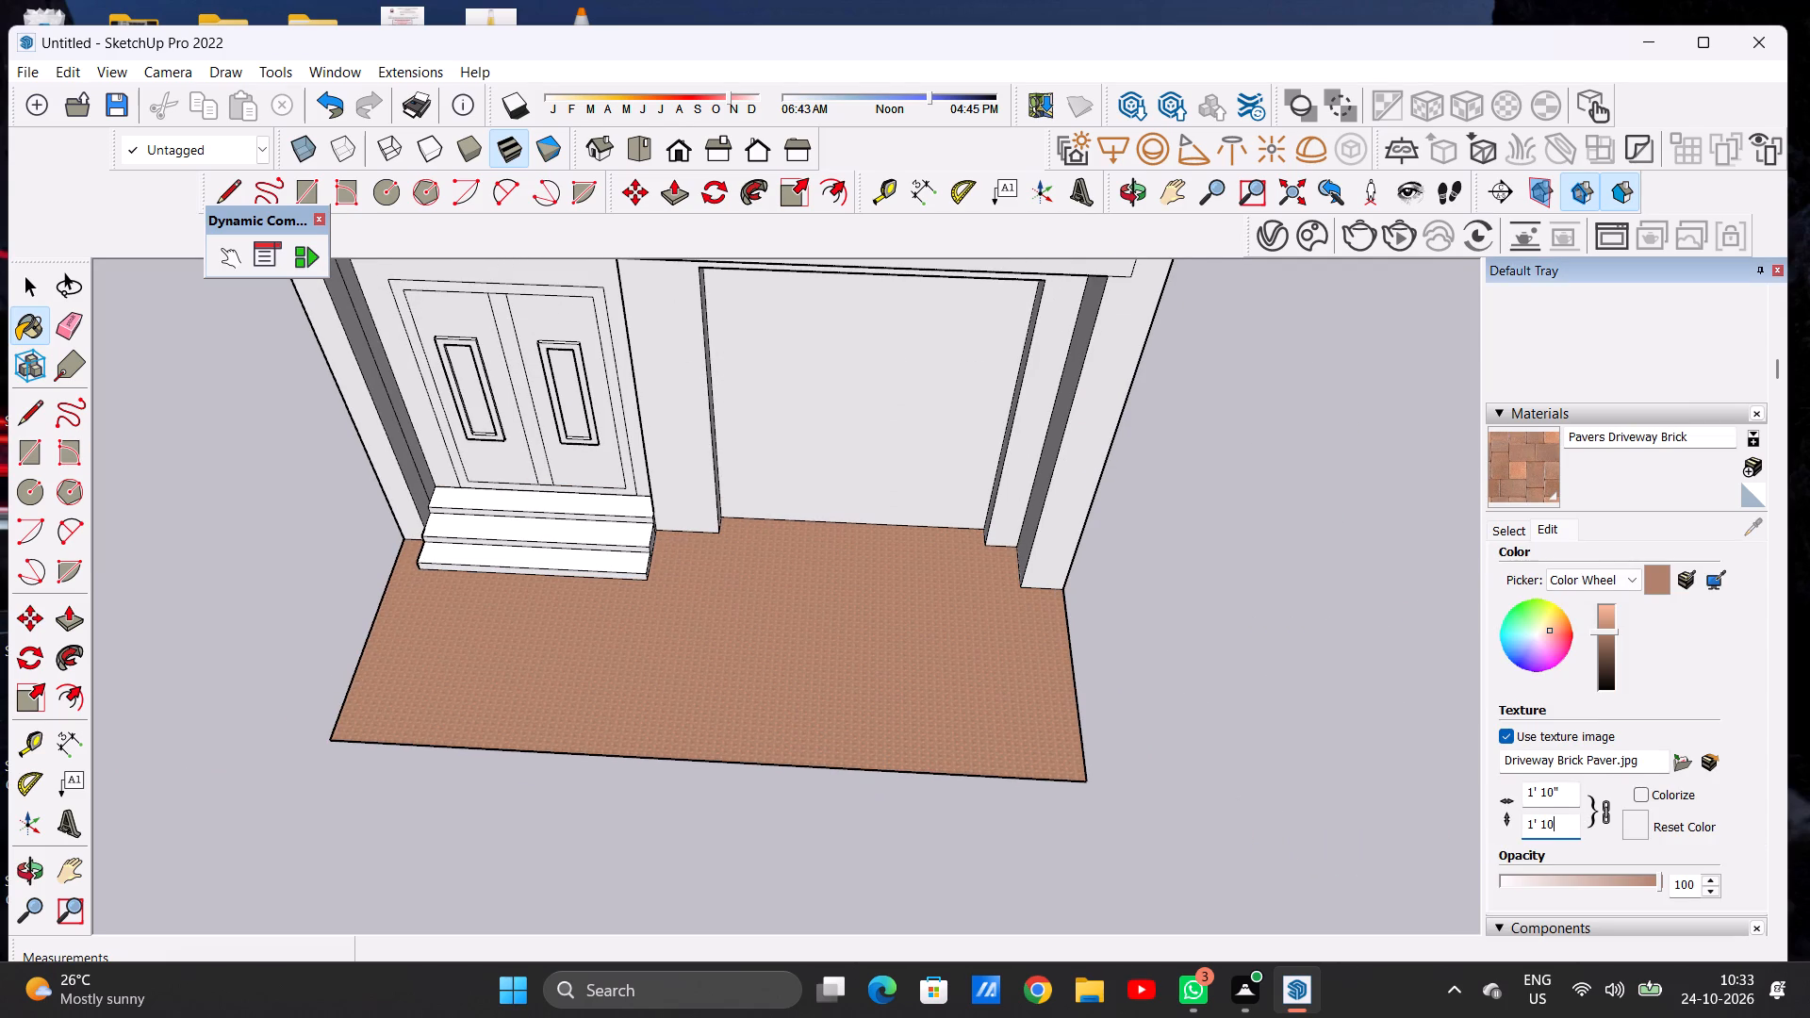
text(5')
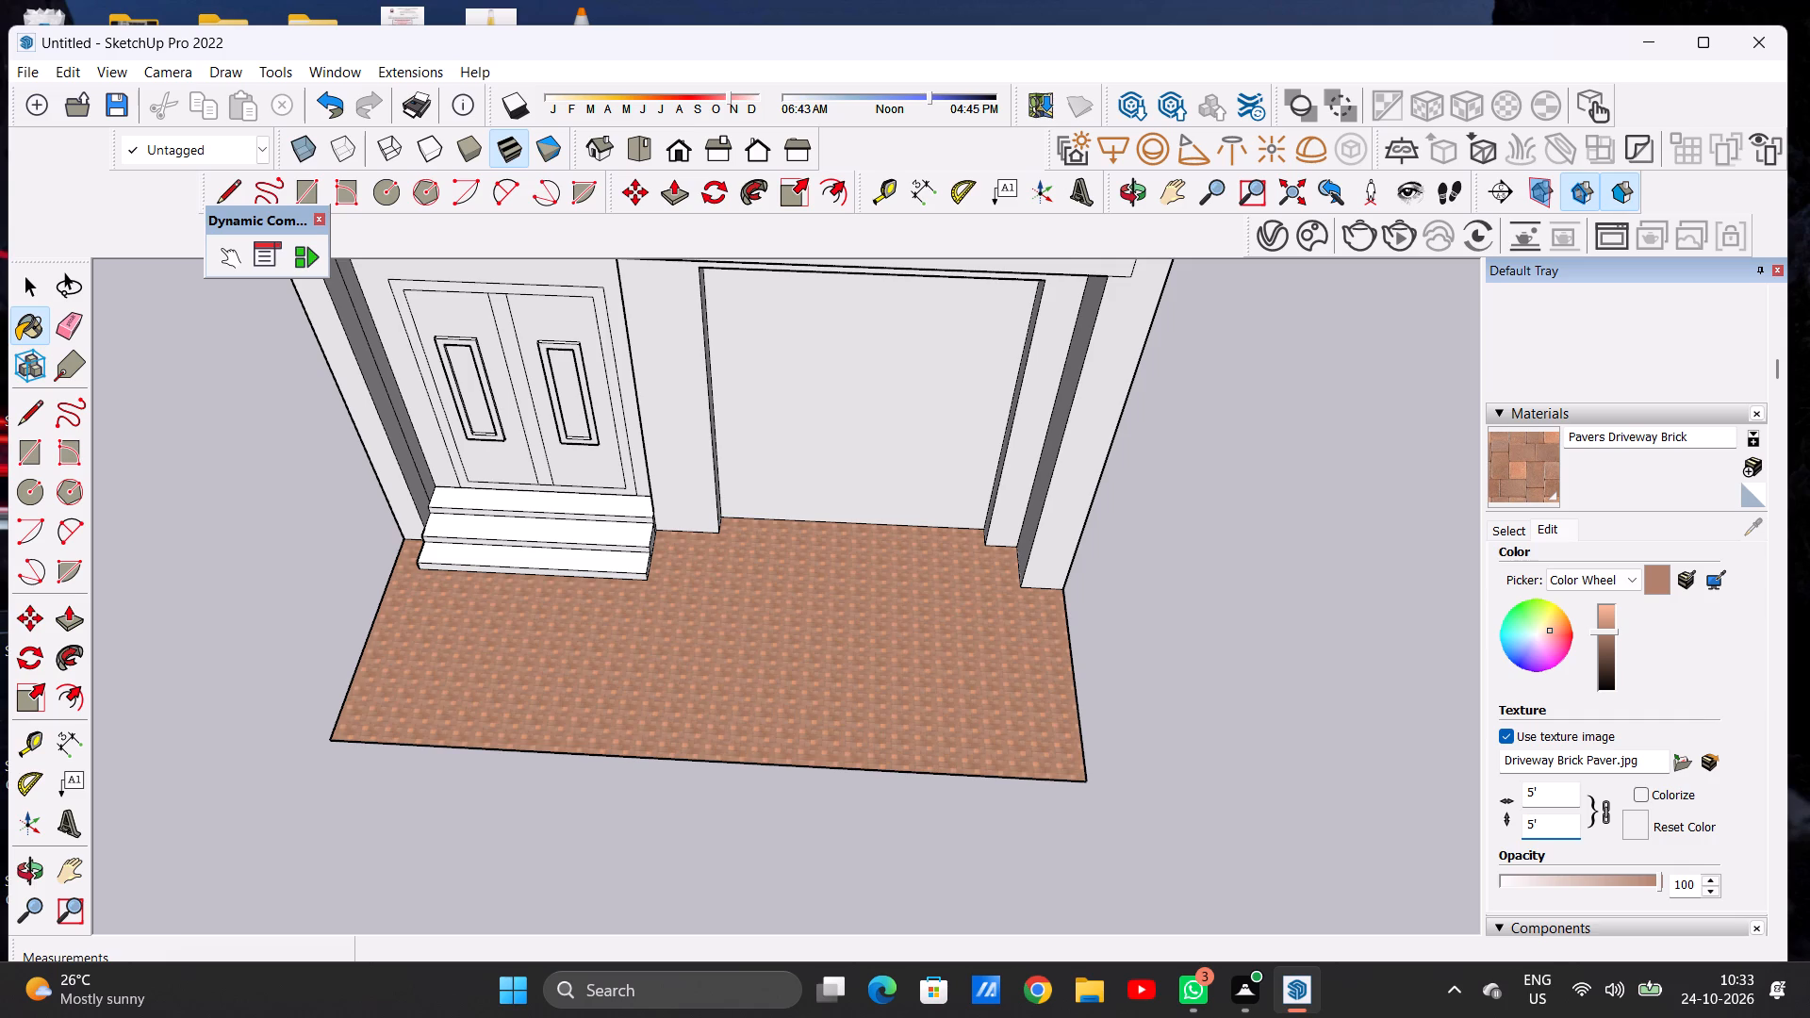
key(BackSpace)
key(BackSpace)
text(10')
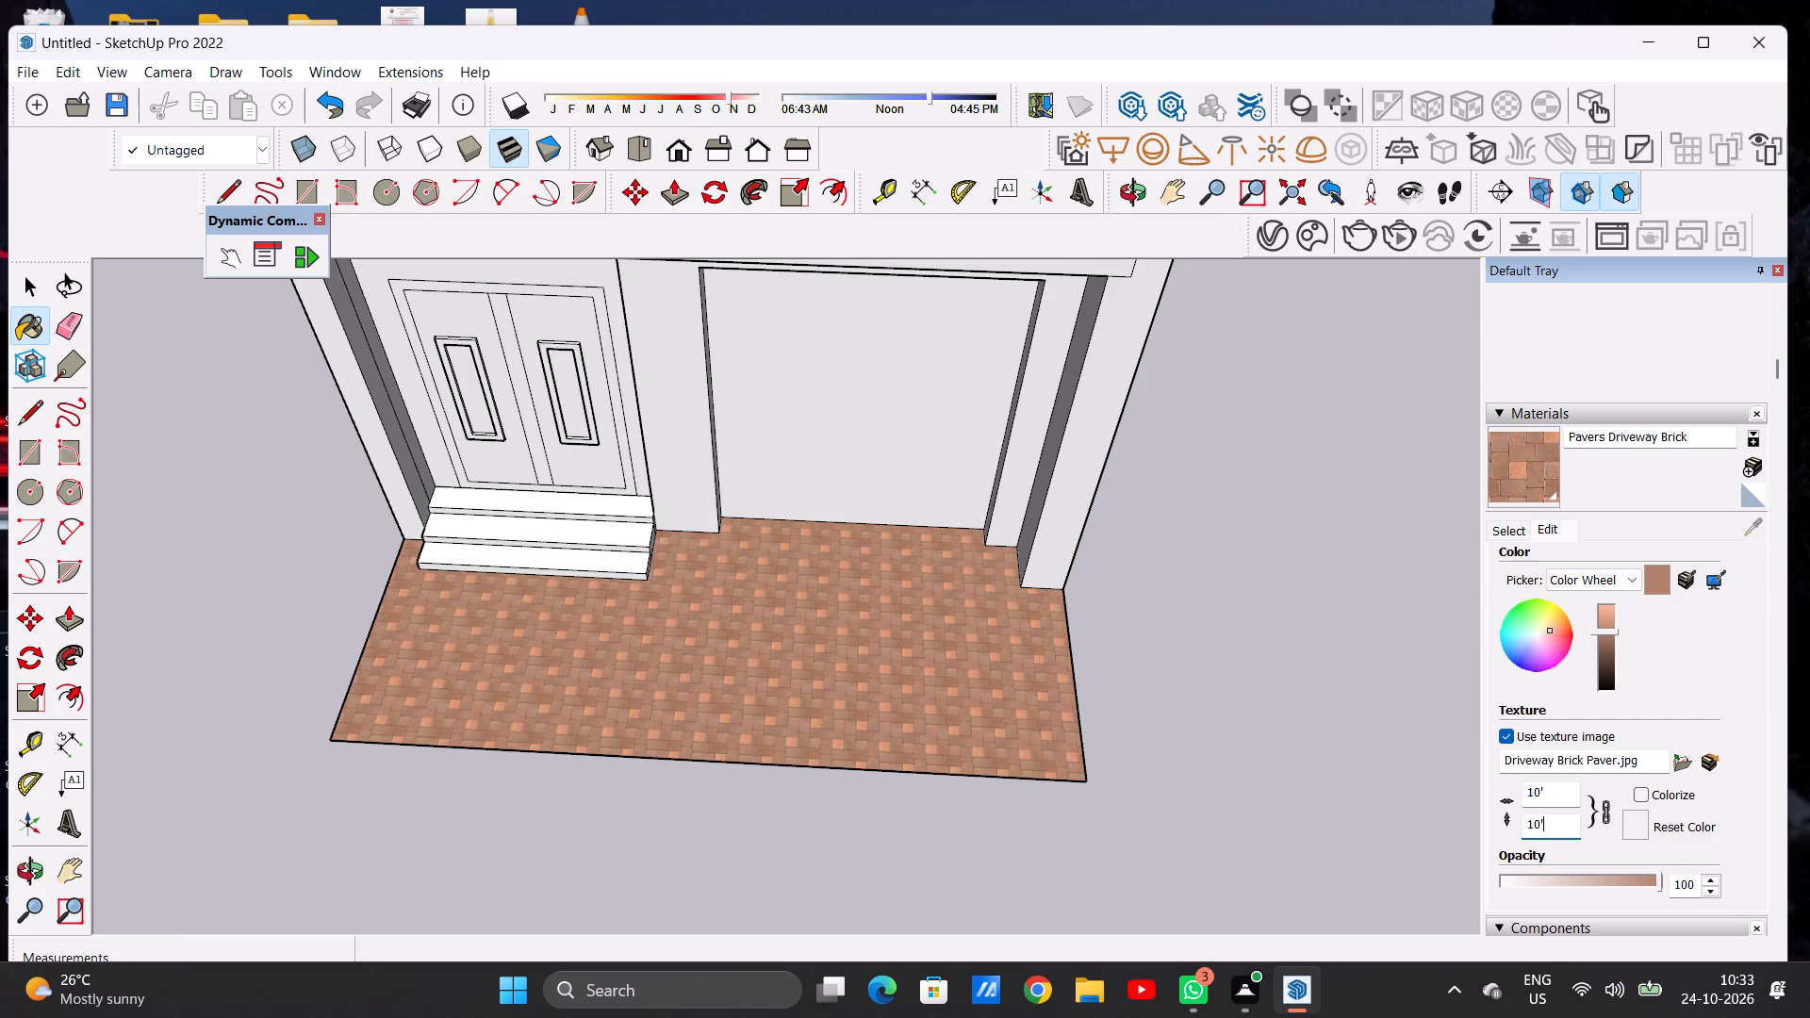
key(Return)
scroll(899, 724, up, 11)
scroll(902, 724, down, 1)
scroll(902, 724, up, 3)
scroll(736, 705, down, 1)
scroll(735, 705, up, 1)
scroll(735, 705, down, 2)
scroll(733, 705, up, 1)
scroll(733, 705, down, 1)
scroll(733, 705, up, 1)
scroll(733, 705, down, 11)
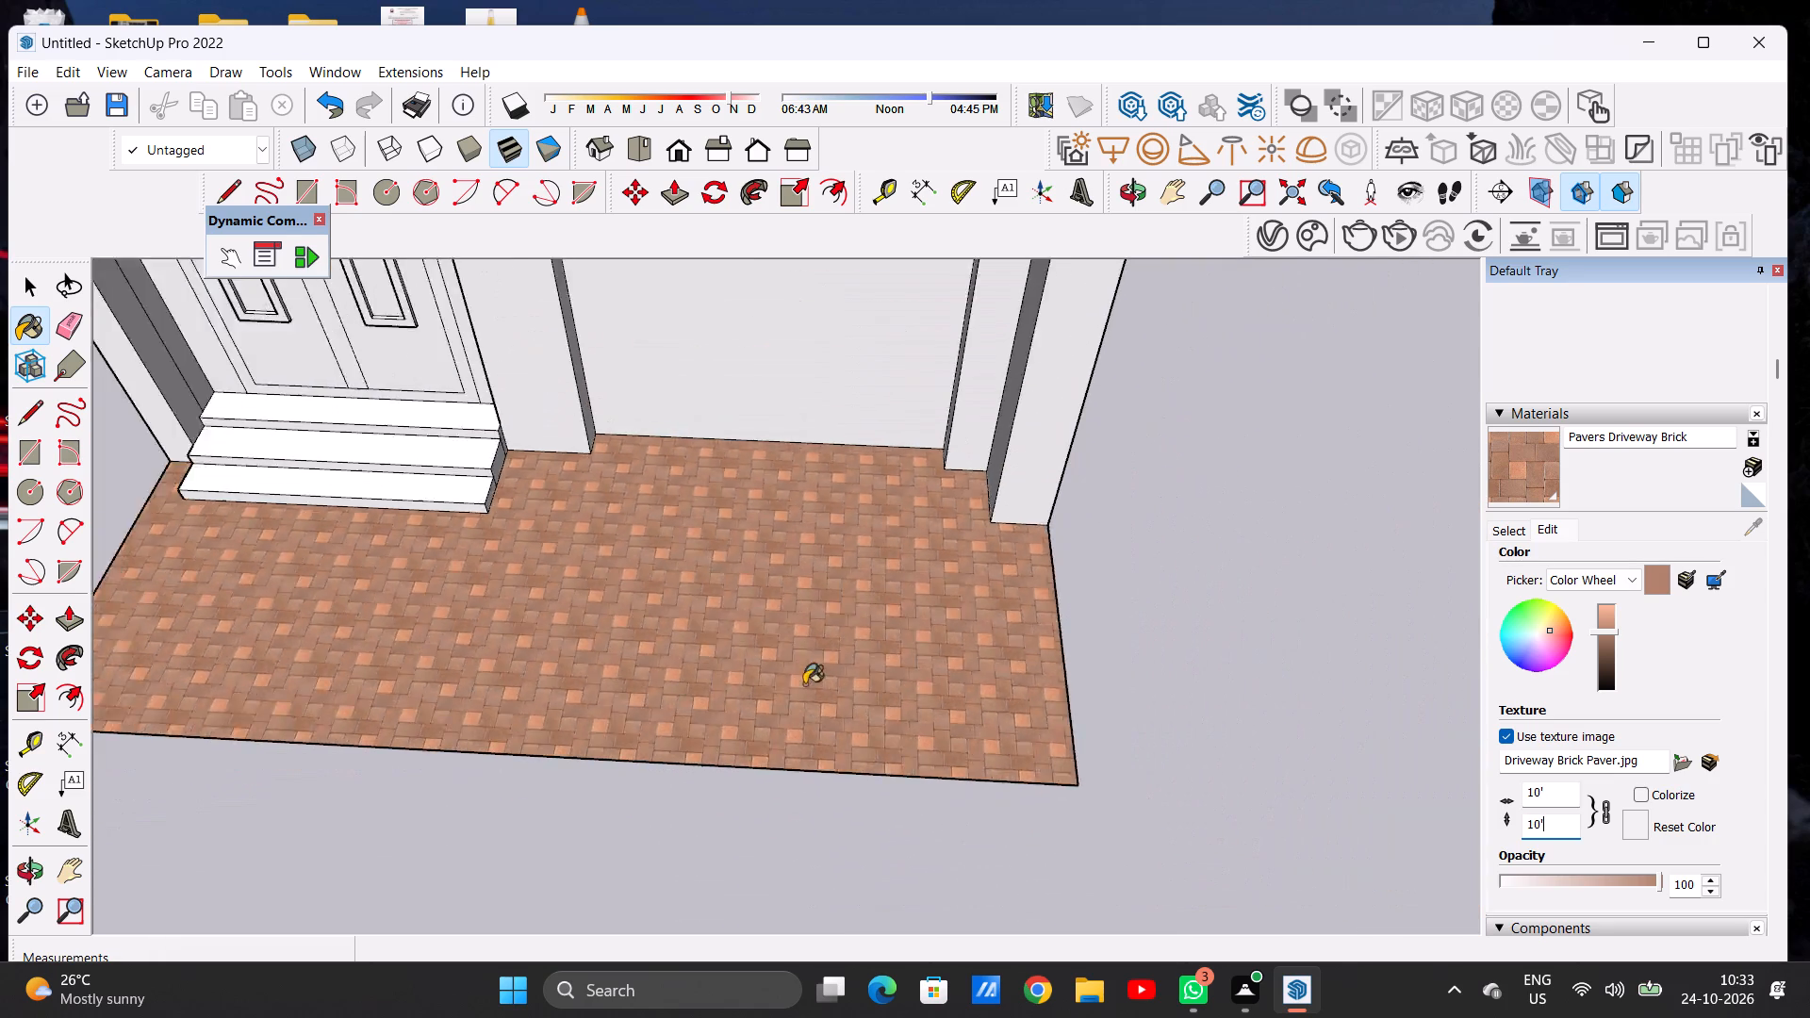
scroll(804, 684, down, 5)
key(space)
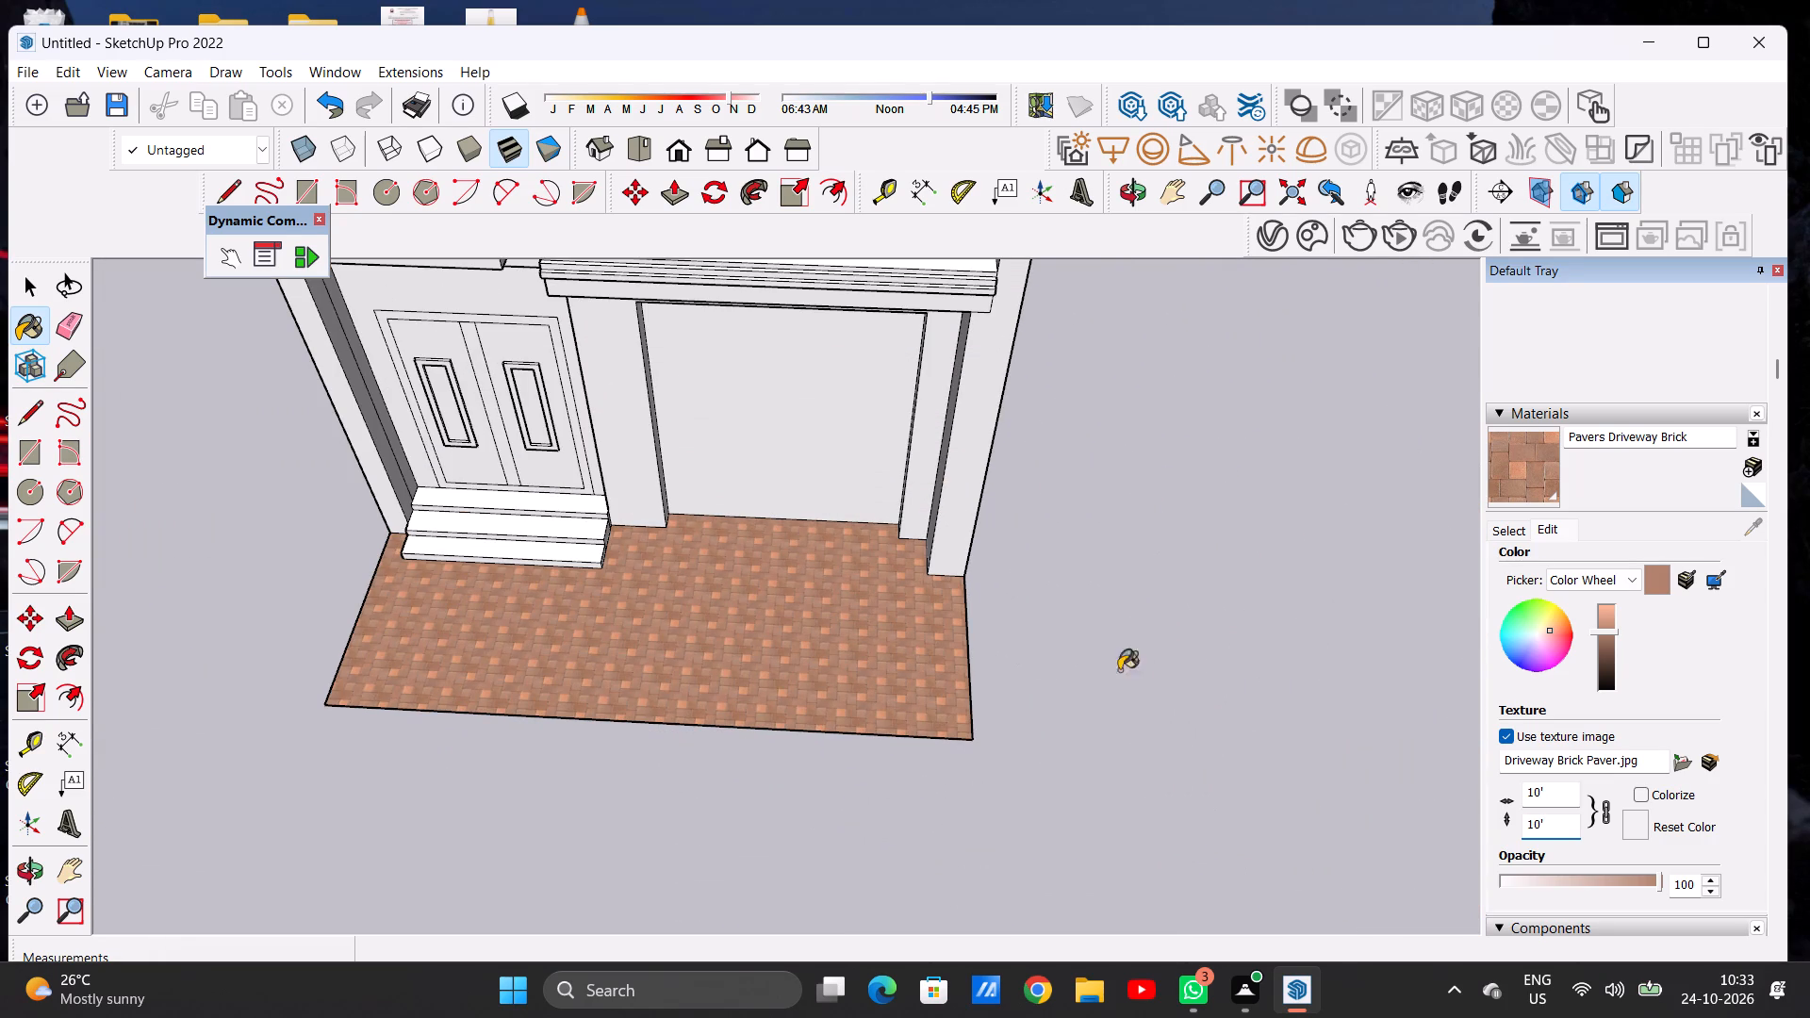
click(1210, 670)
key(space)
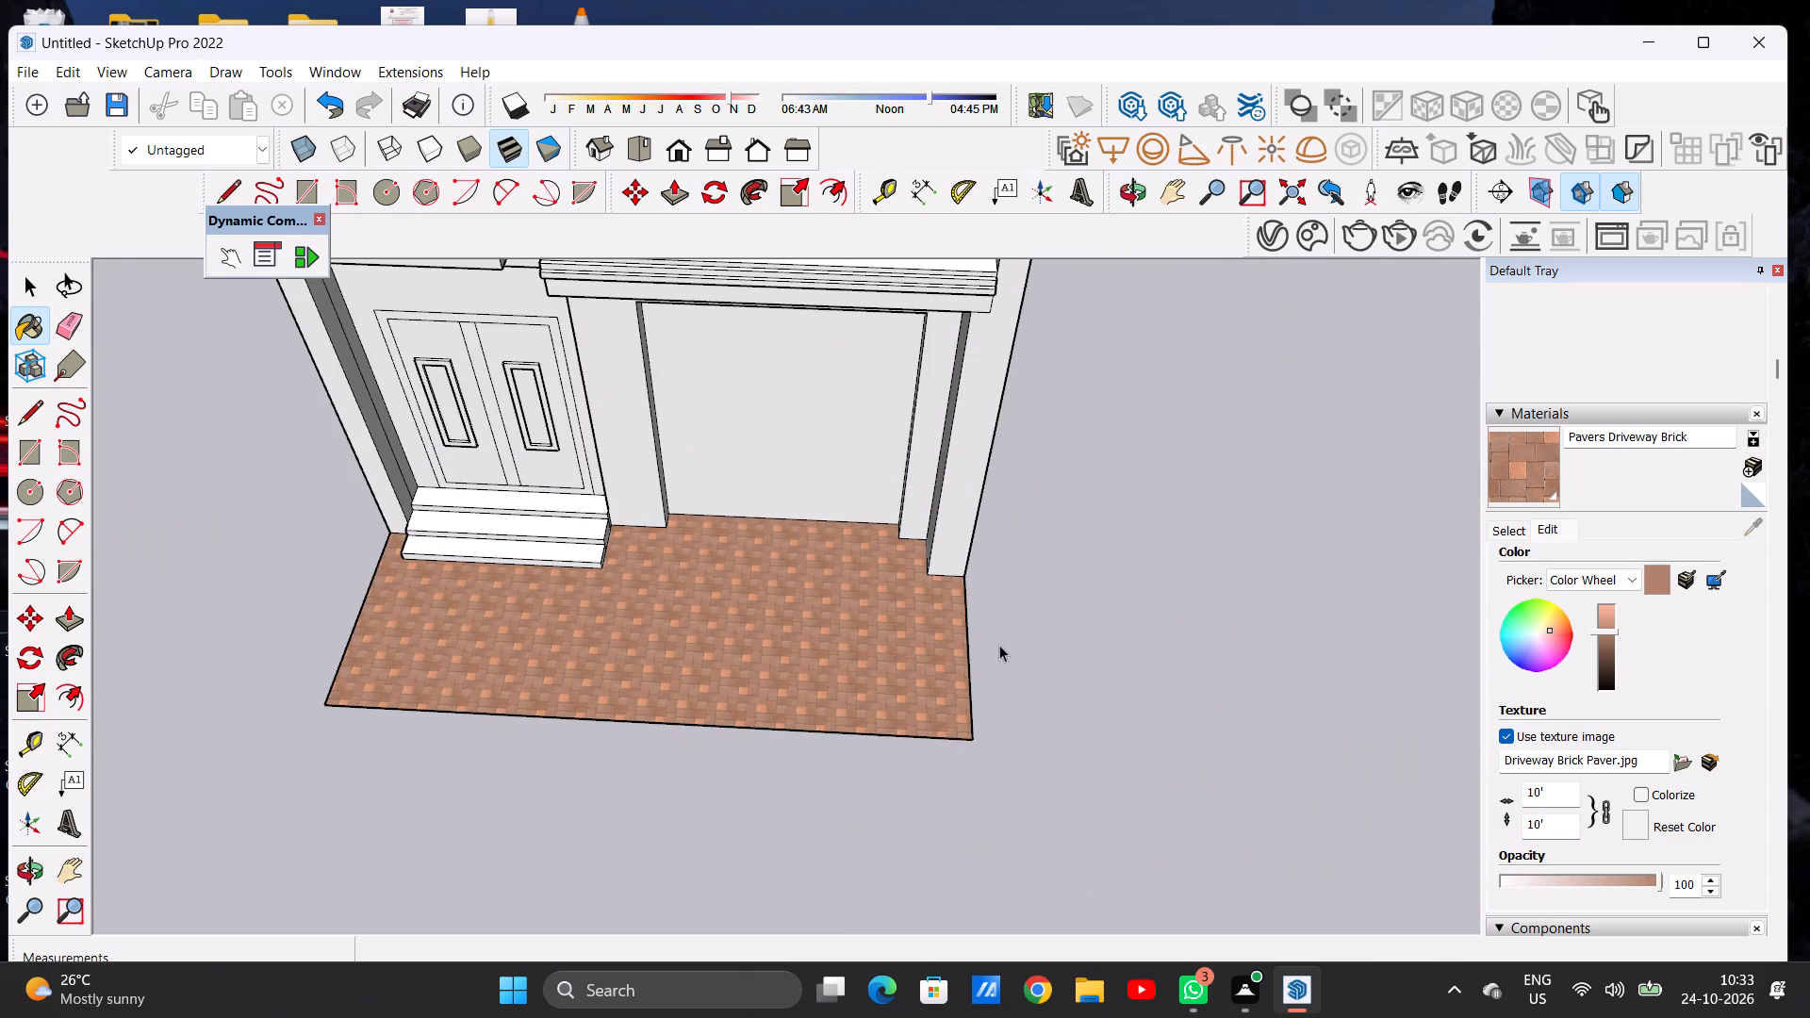
Examine the paver pattern on the forecourt close up and from several angles around the house.
scroll(999, 644, down, 5)
scroll(956, 644, up, 6)
middle_drag(907, 654, 980, 567)
scroll(917, 631, down, 8)
scroll(899, 625, up, 1)
scroll(899, 625, down, 2)
middle_drag(901, 677, 851, 410)
middle_drag(830, 691, 847, 347)
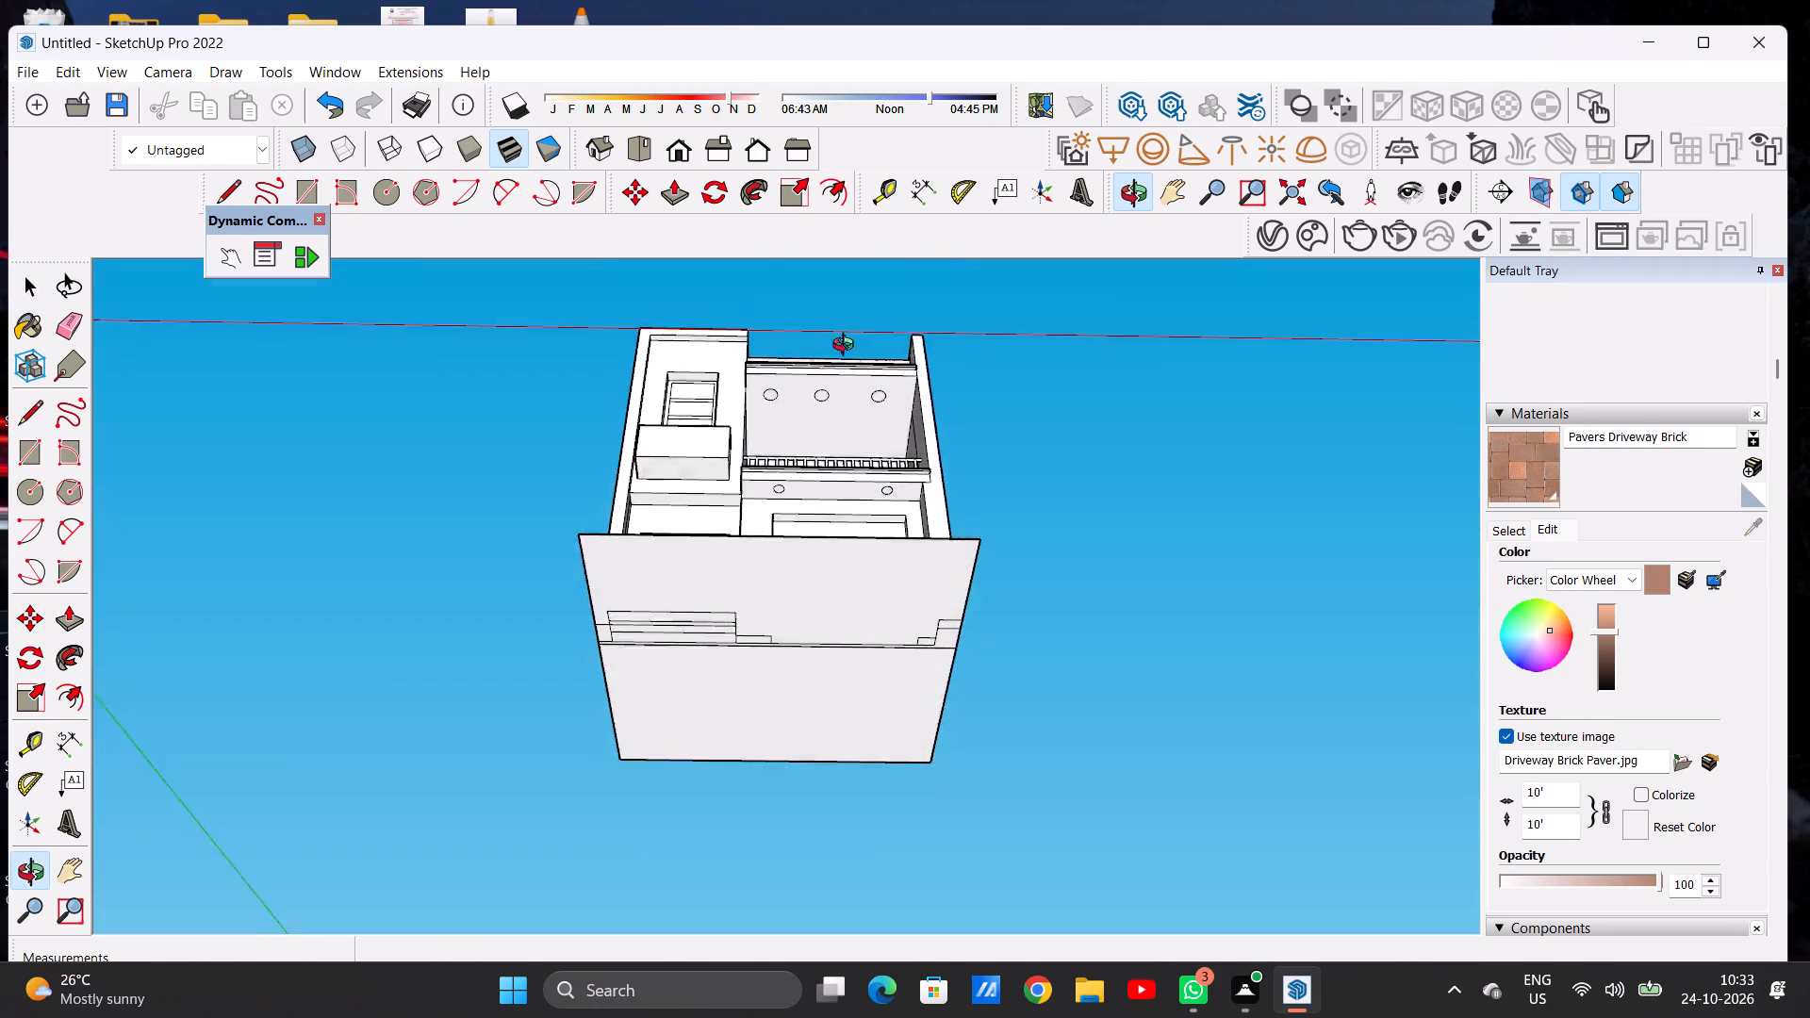
middle_drag(847, 347, 831, 911)
scroll(875, 732, up, 7)
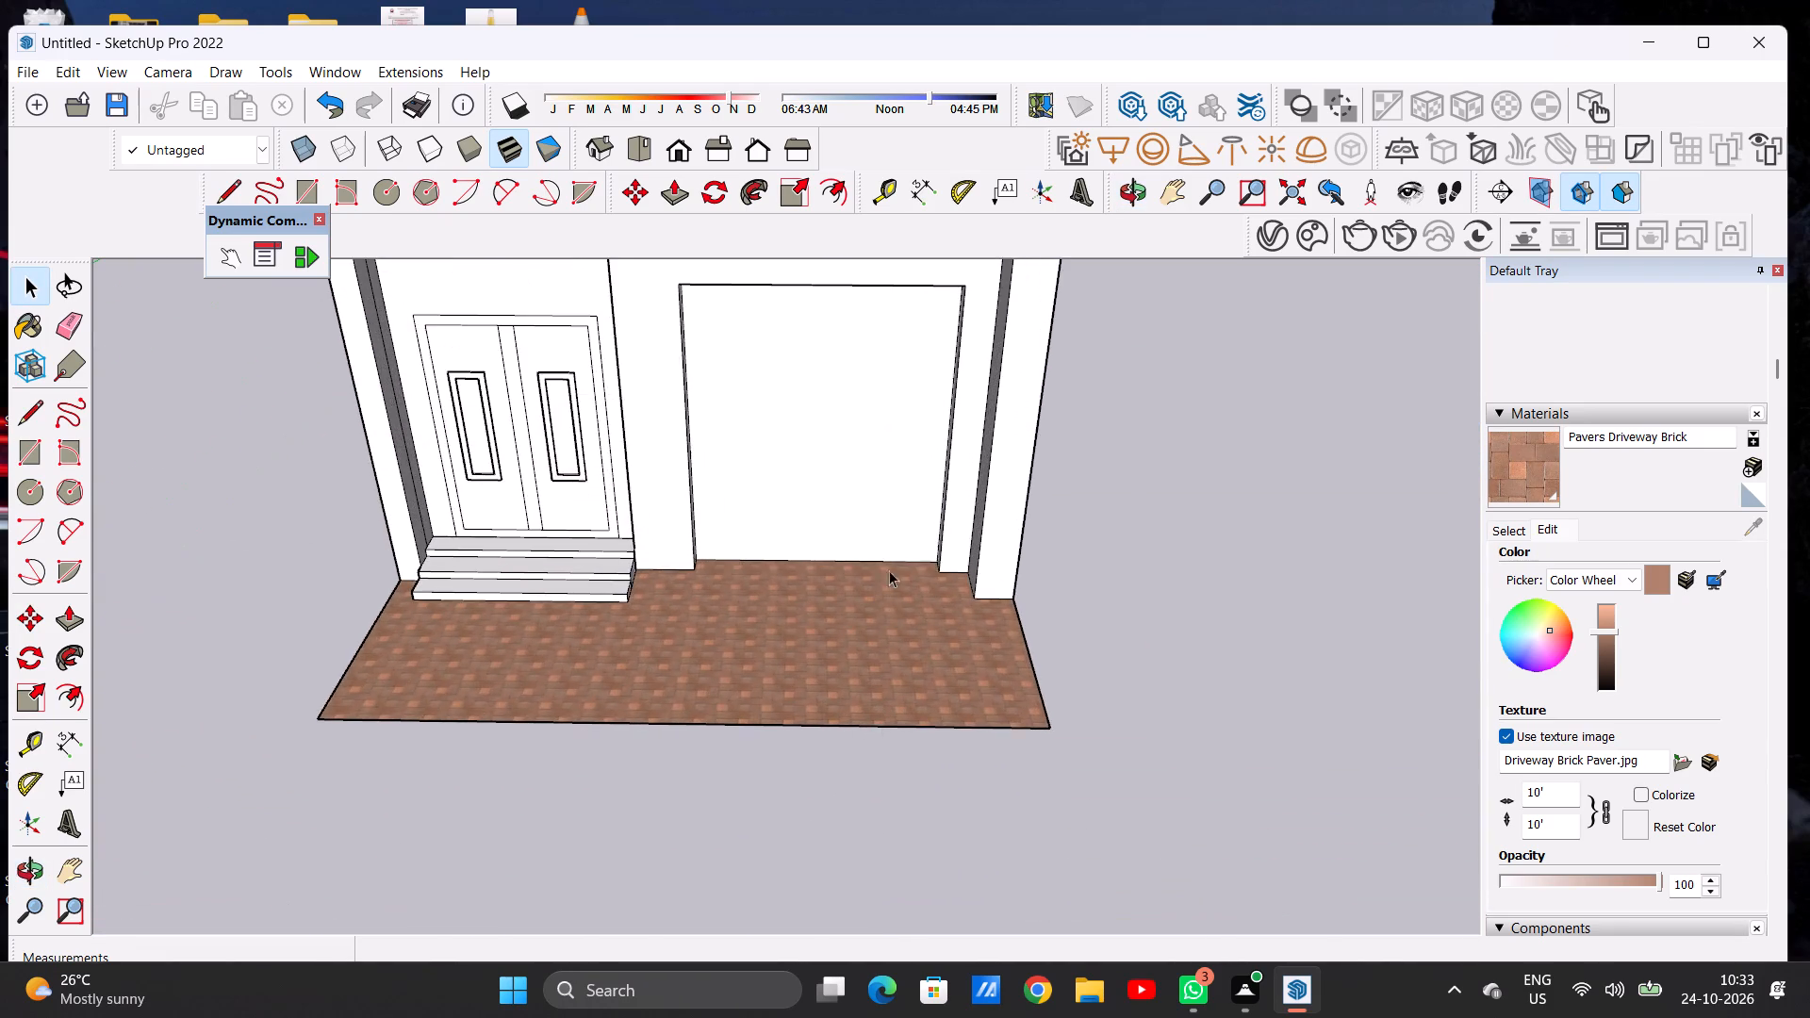
middle_drag(875, 531, 477, 712)
scroll(803, 640, up, 3)
scroll(809, 637, down, 1)
scroll(809, 637, up, 19)
scroll(772, 602, down, 14)
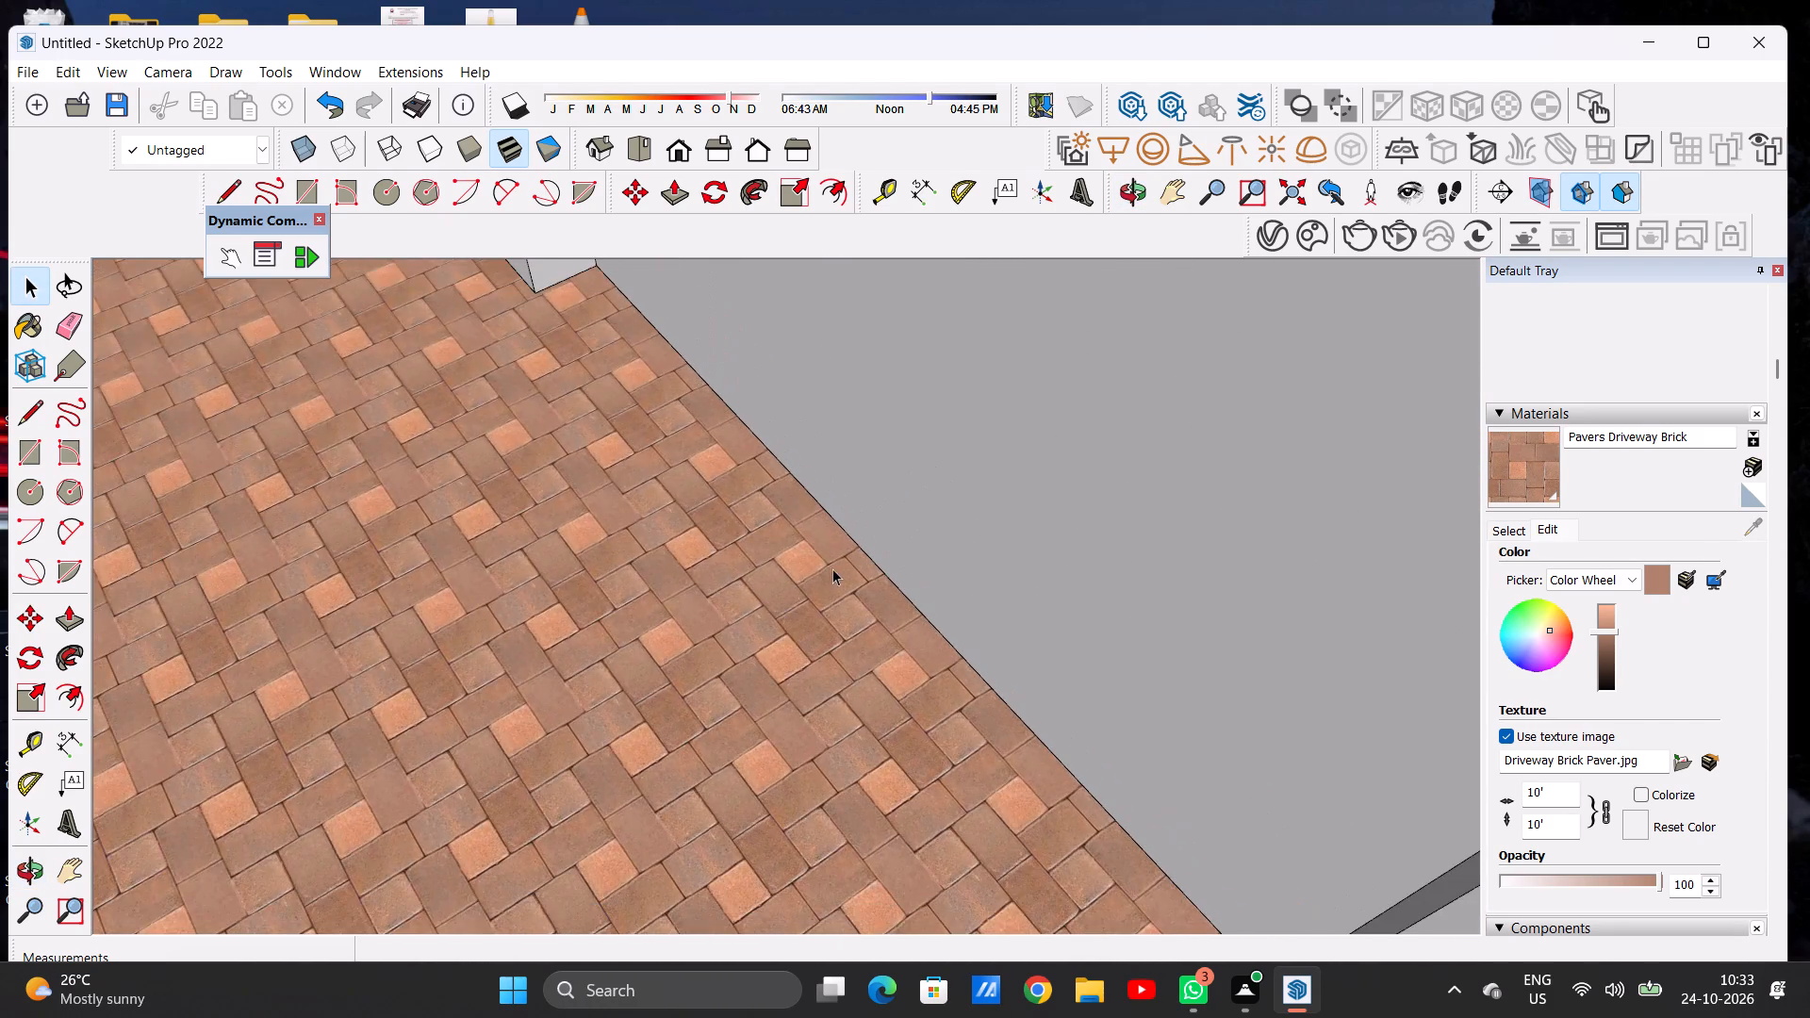
scroll(832, 568, down, 20)
scroll(832, 568, down, 10)
middle_drag(806, 641, 967, 579)
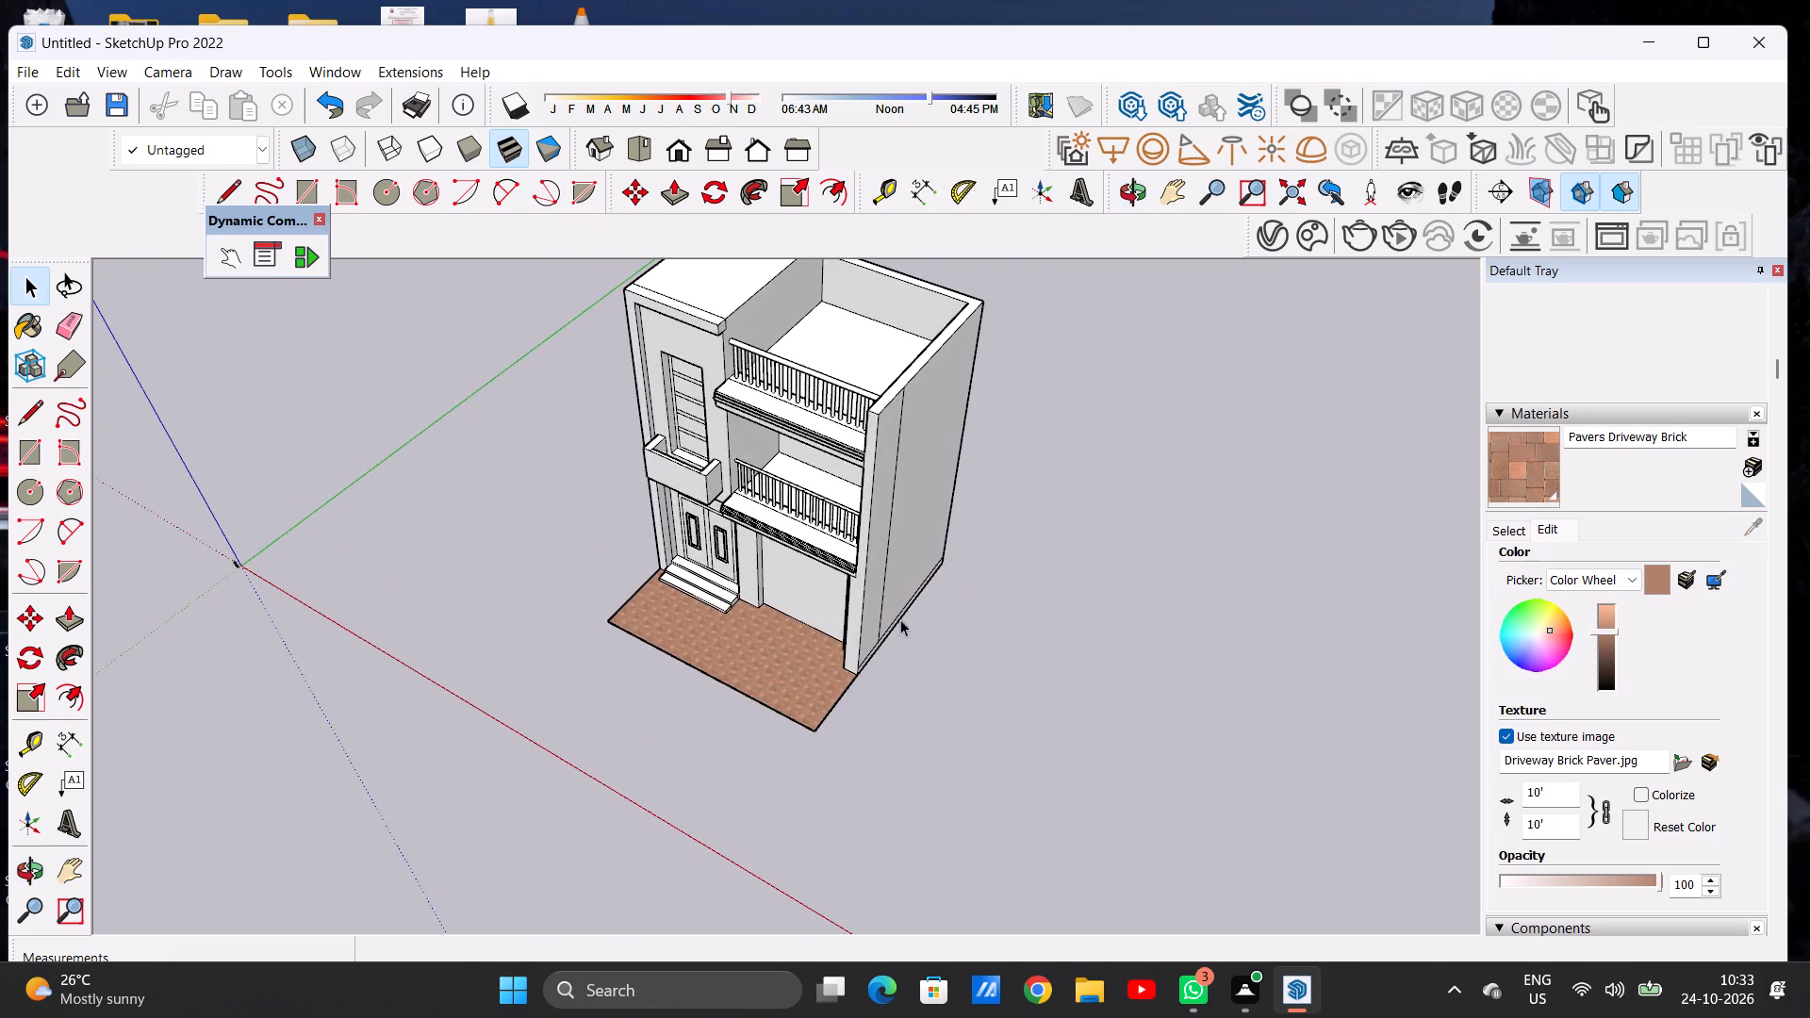
scroll(814, 679, up, 5)
middle_drag(751, 666, 775, 632)
scroll(775, 665, up, 7)
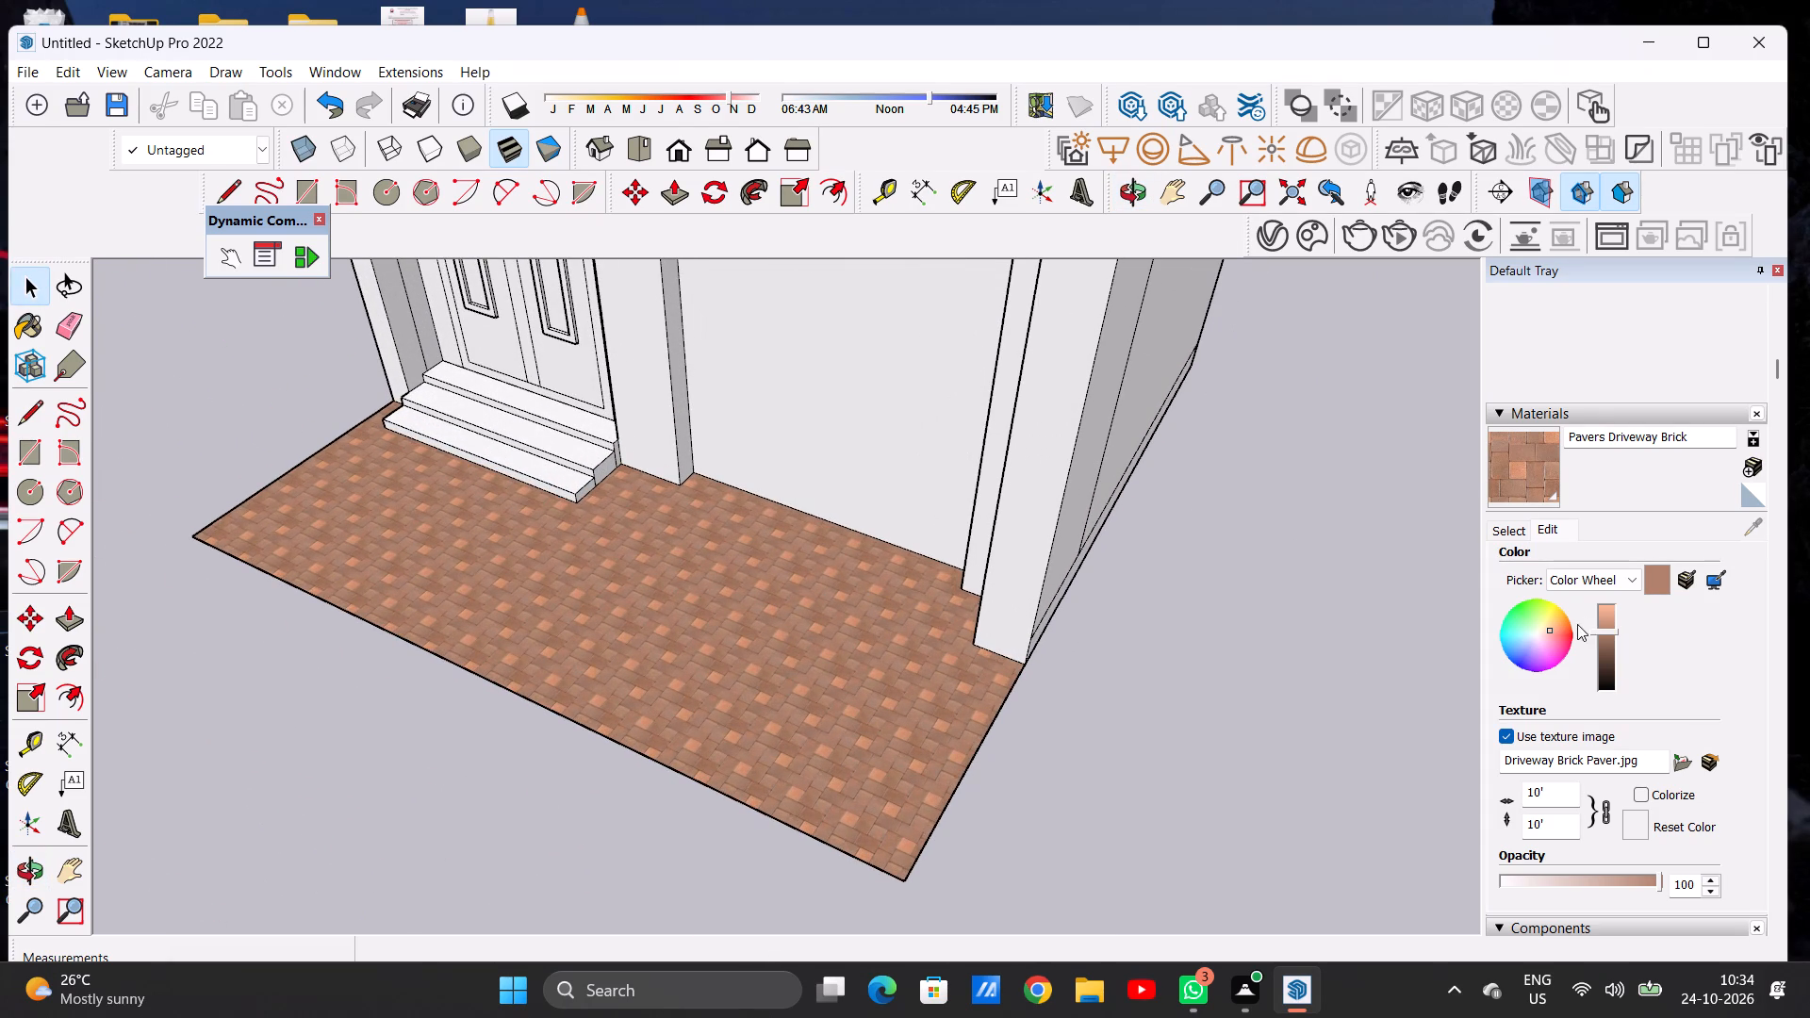
Recolour the Pavers Driveway Brick material to a neutral hue and brighten it to a very light off-white.
click(1534, 639)
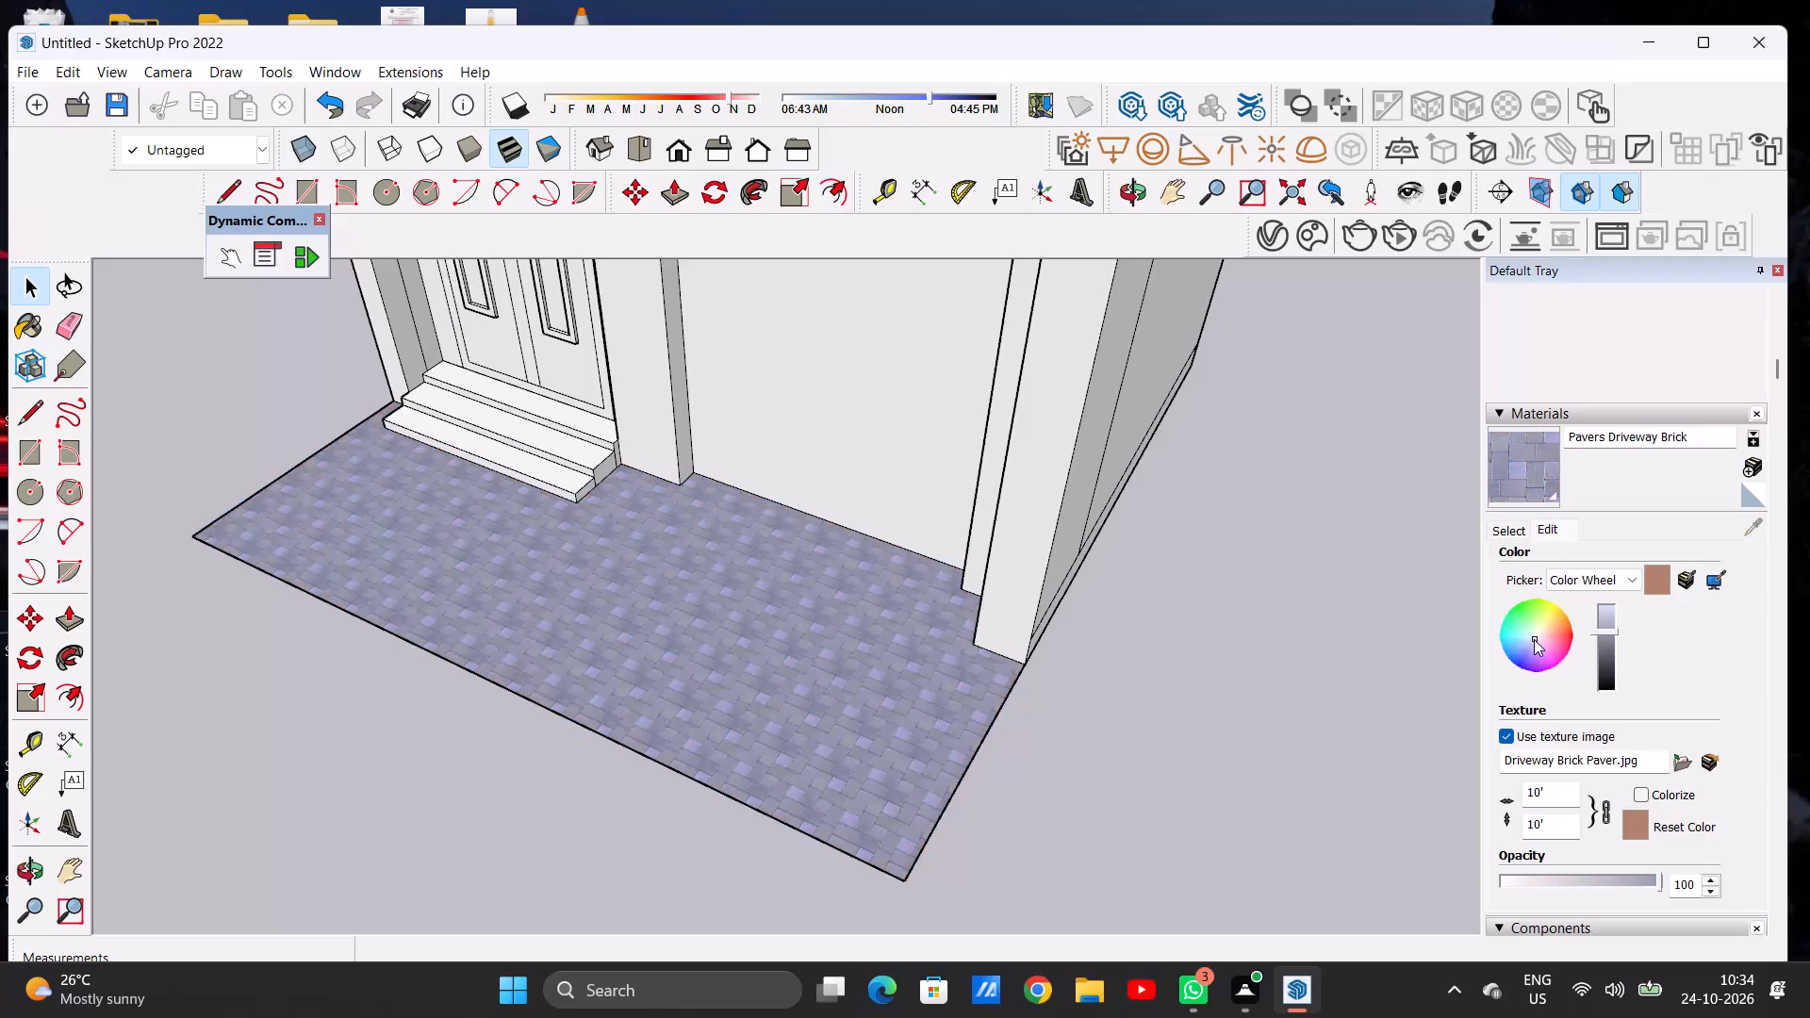
click(1538, 634)
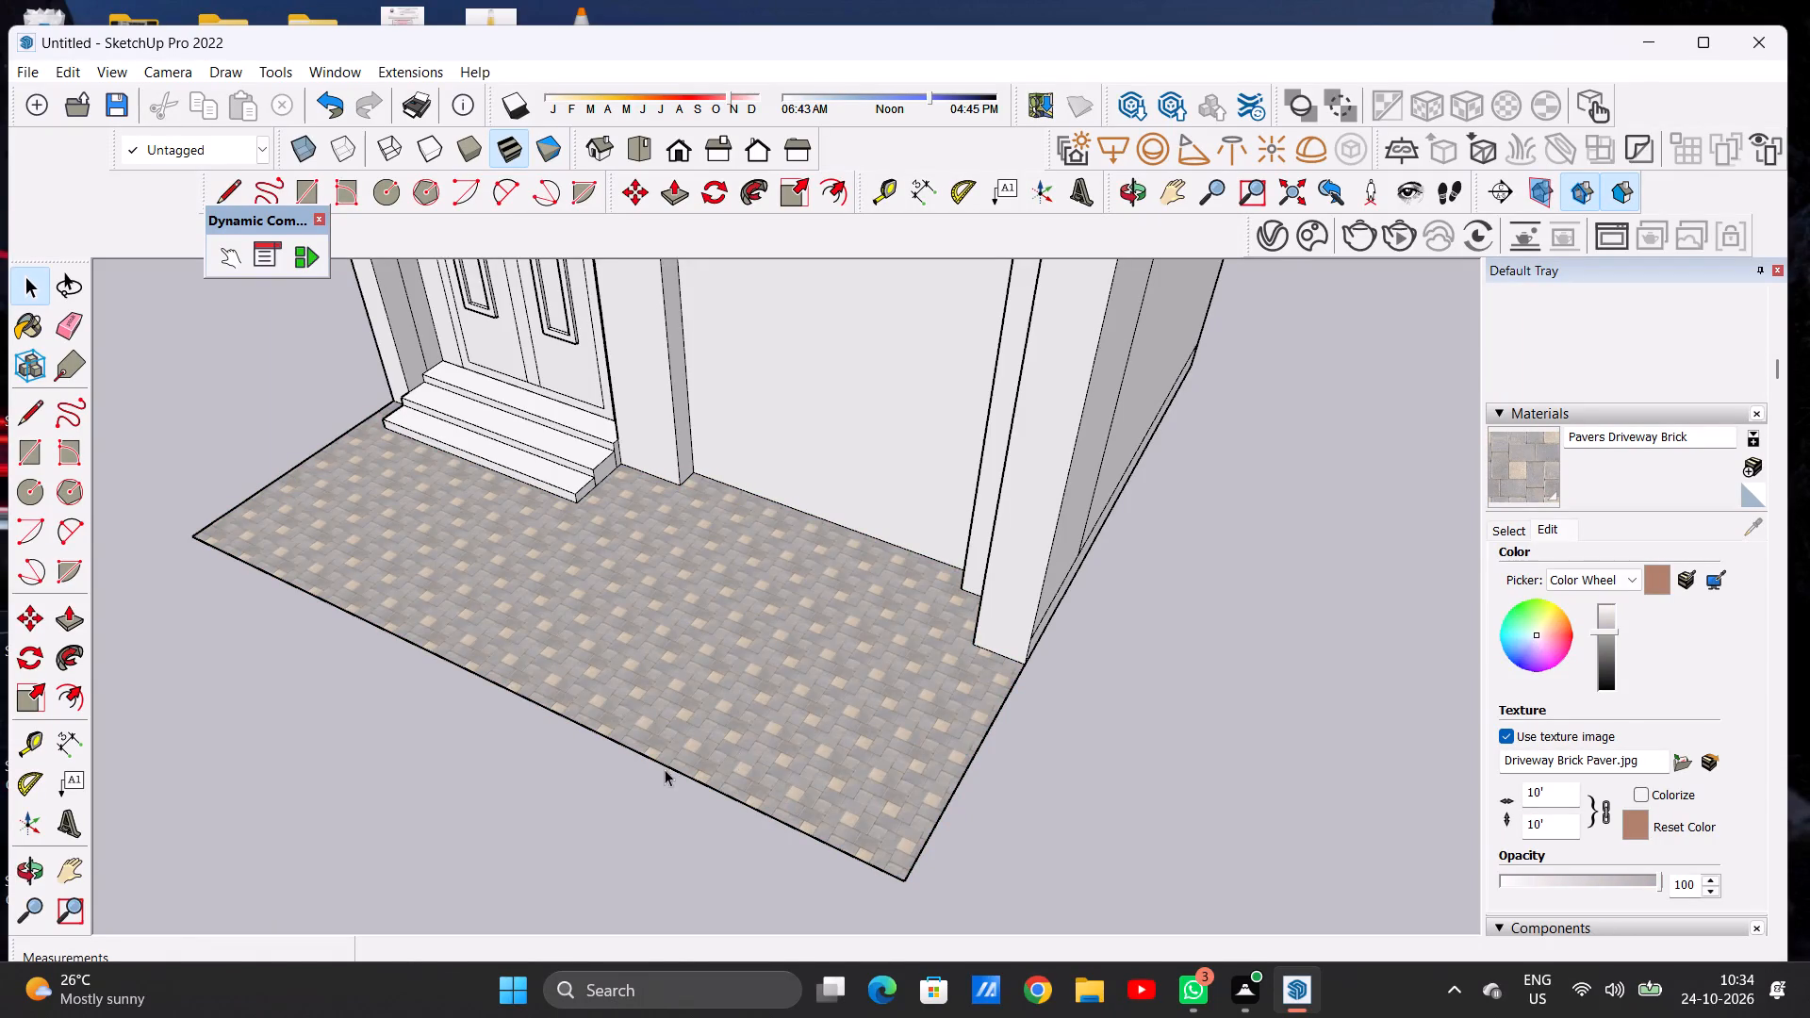
scroll(723, 764, up, 13)
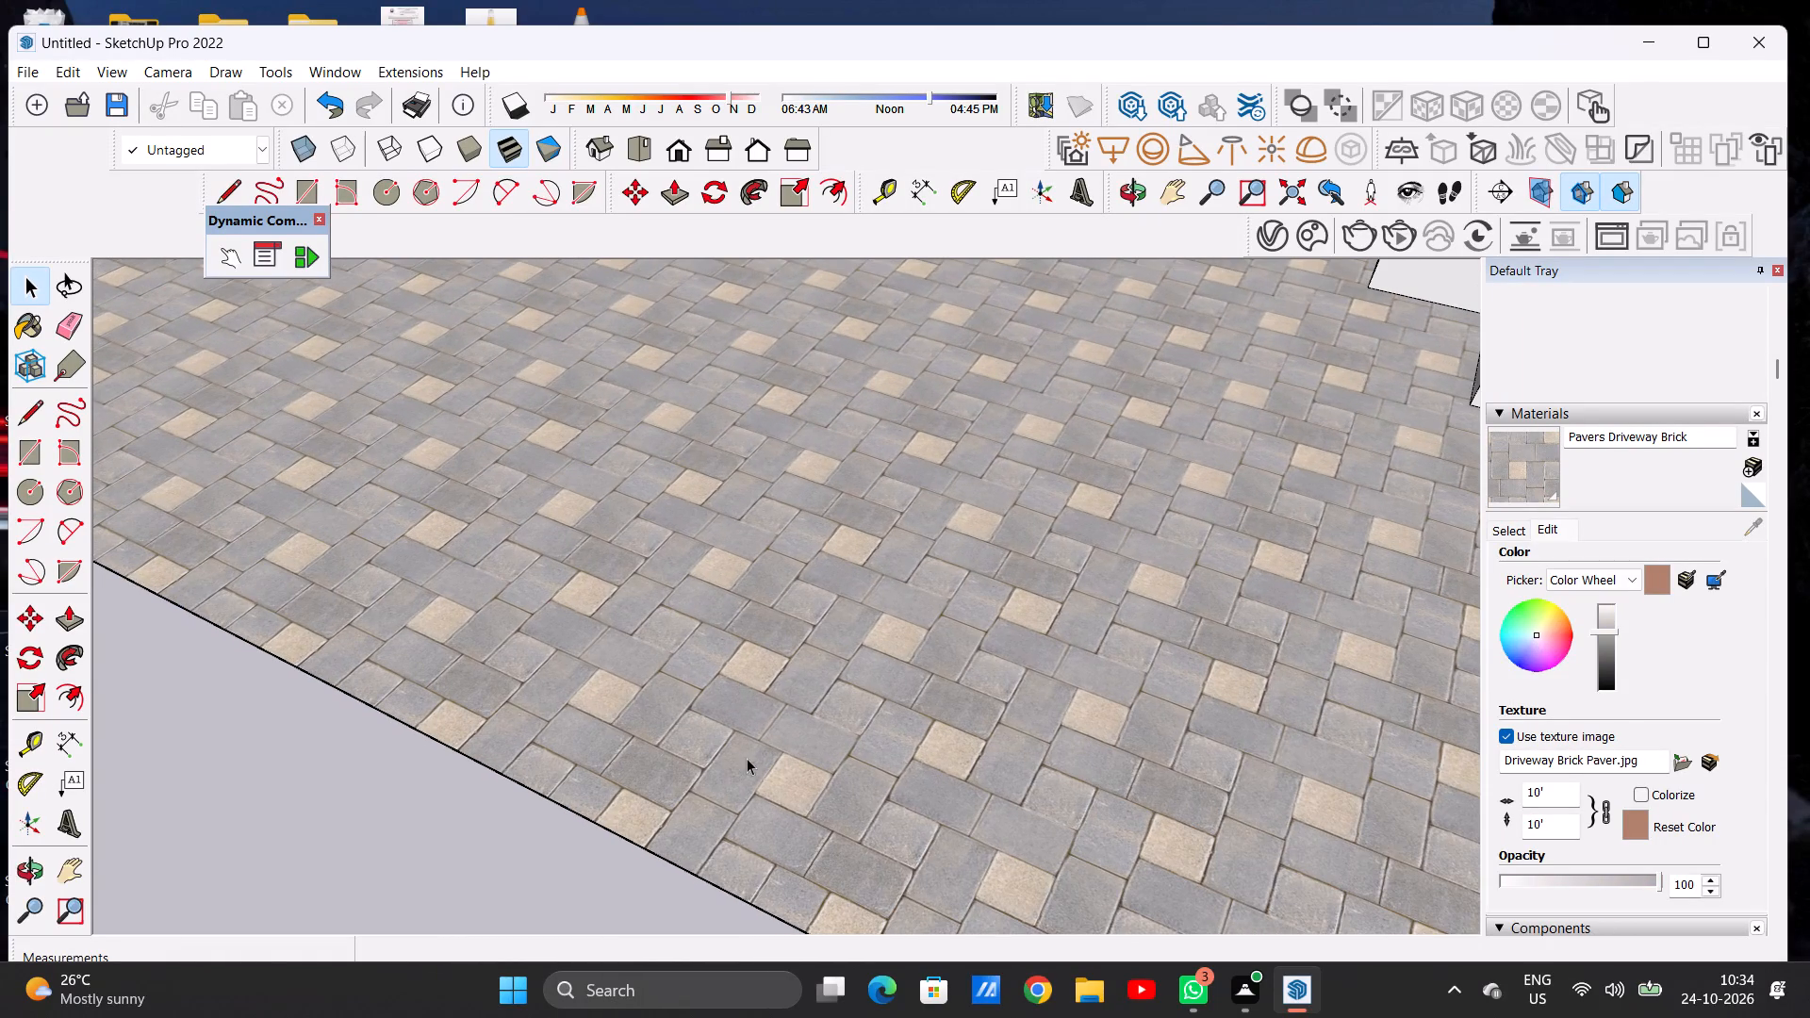
scroll(747, 759, down, 20)
scroll(747, 759, down, 10)
middle_drag(840, 666, 933, 617)
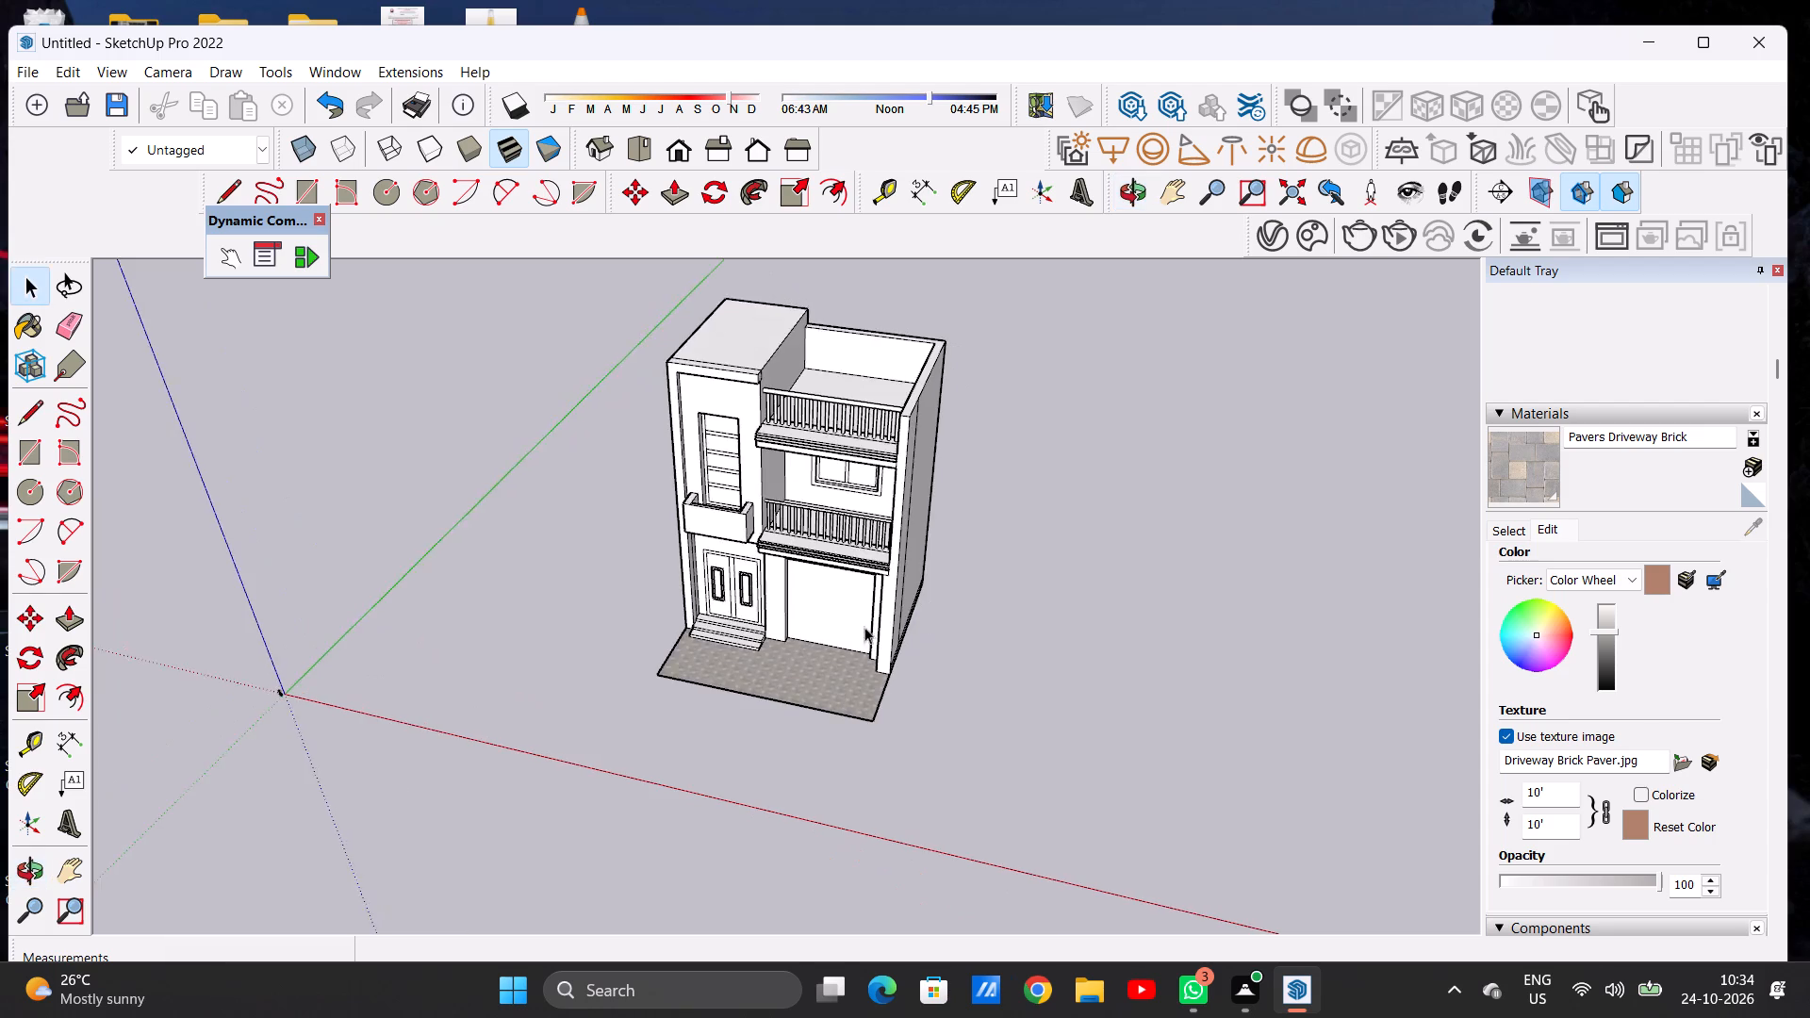
scroll(781, 645, up, 12)
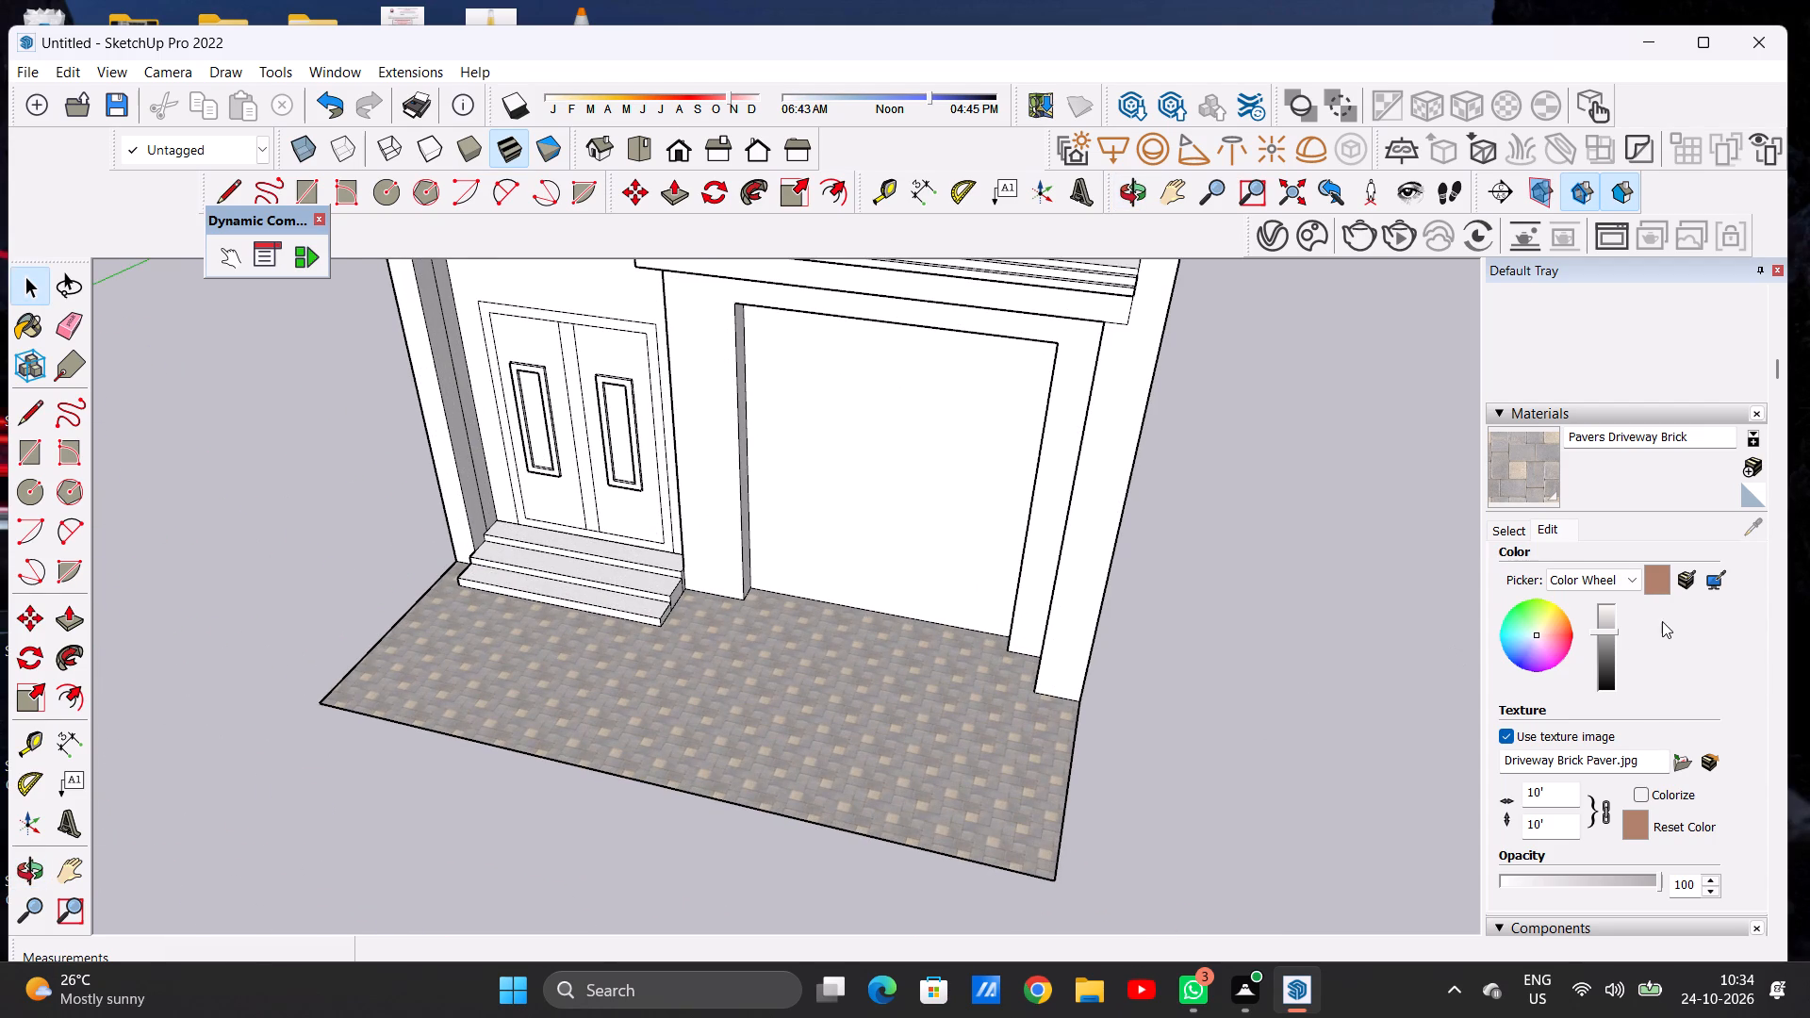
click(1606, 612)
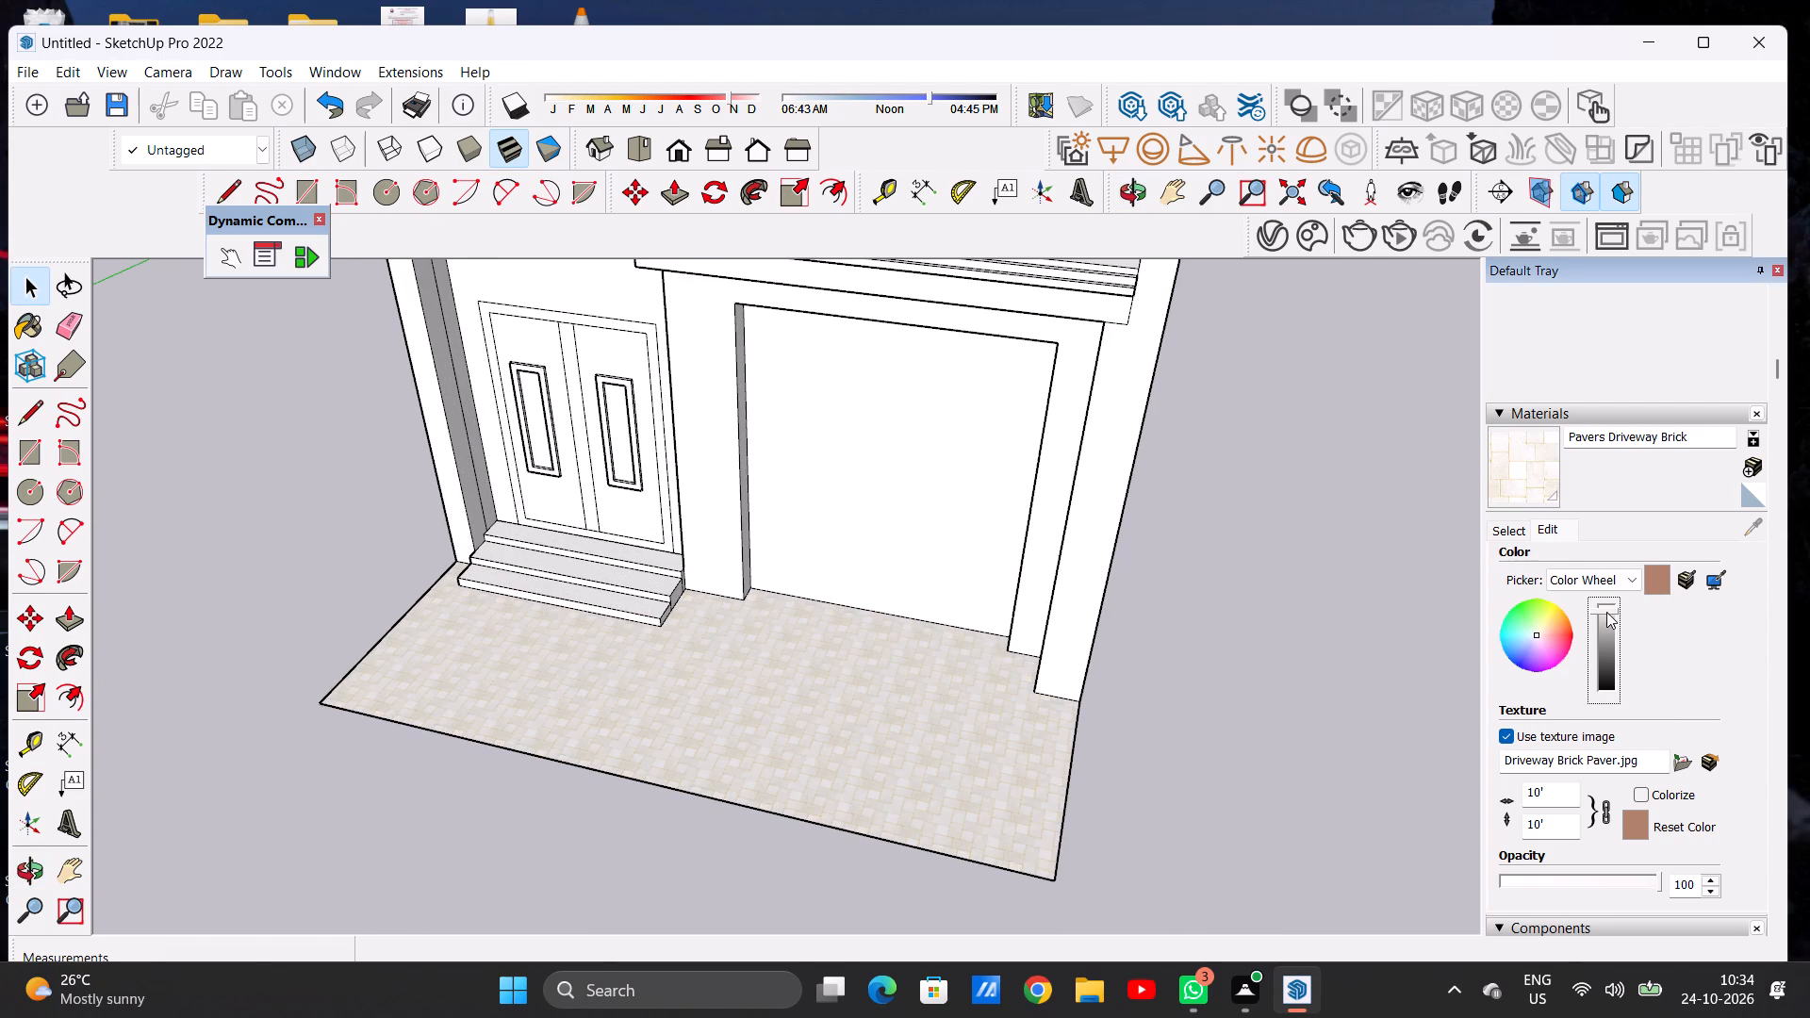
Examine the lightened forecourt paving close up and together with the ground-floor entrance, steps and garage opening.
scroll(811, 796, up, 19)
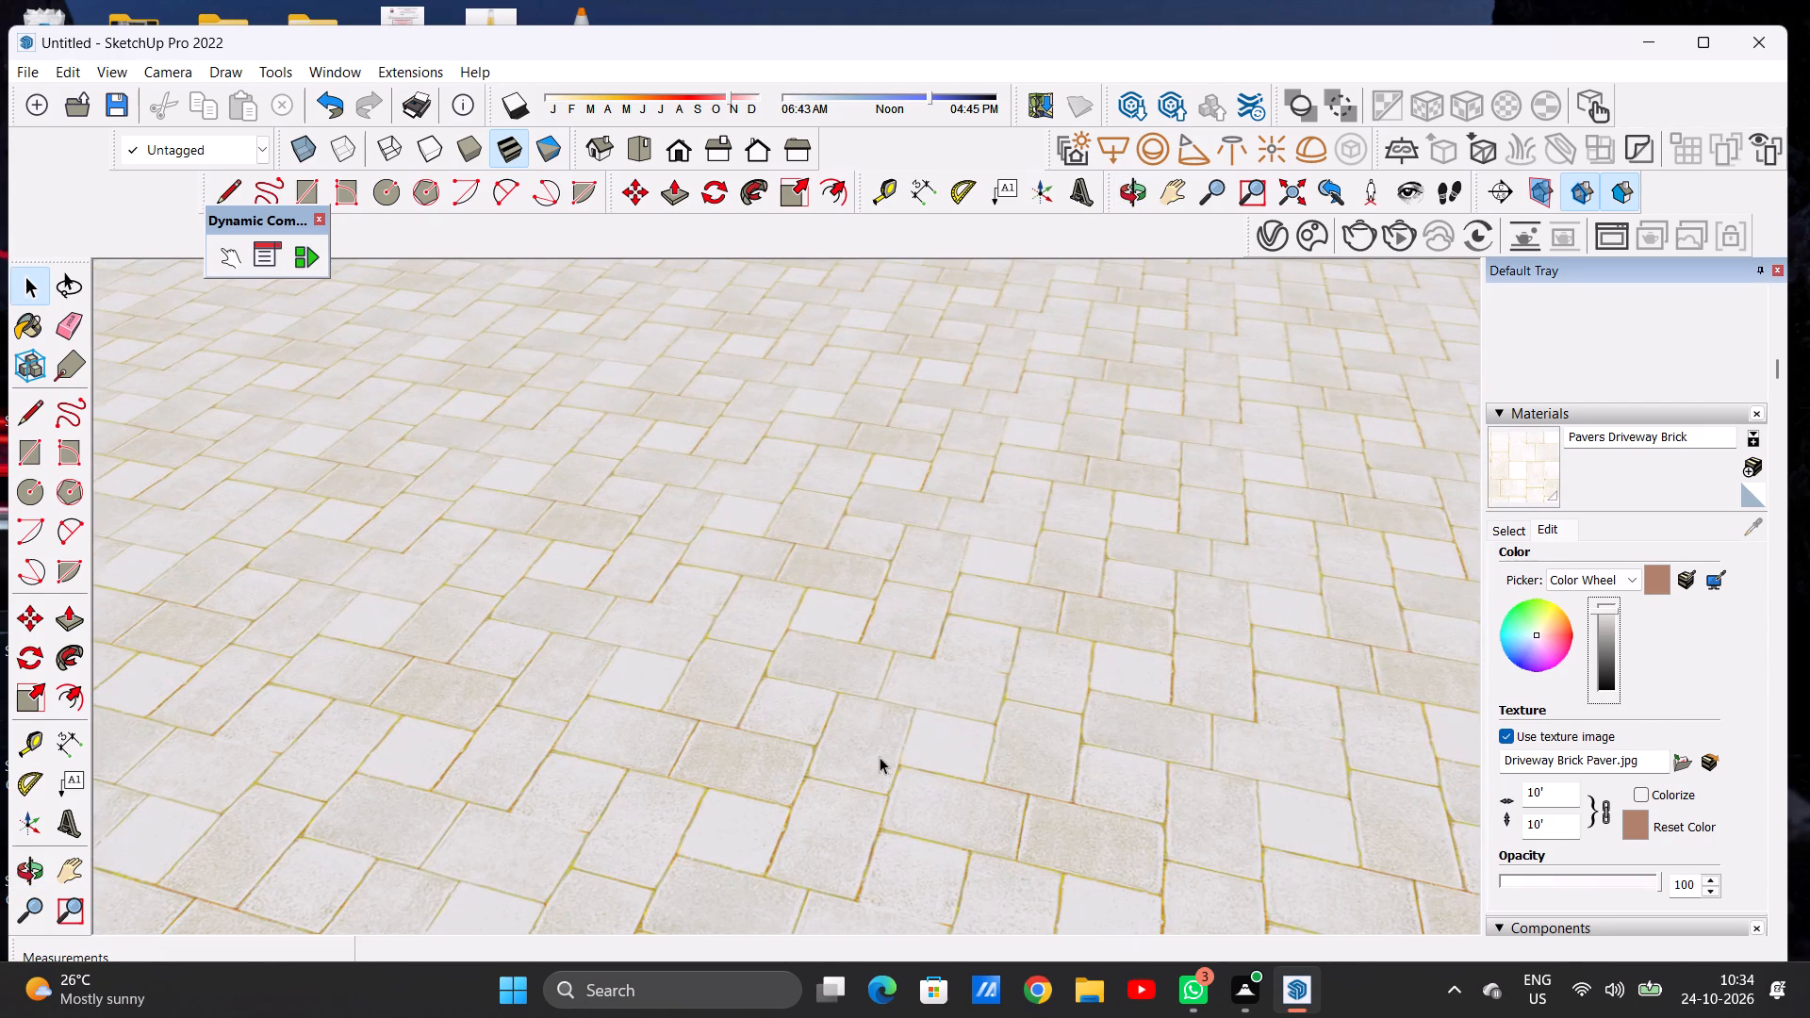
scroll(967, 712, down, 20)
scroll(967, 712, down, 2)
scroll(939, 720, up, 1)
scroll(939, 720, down, 1)
scroll(939, 720, up, 1)
scroll(939, 720, down, 1)
middle_drag(841, 718, 924, 813)
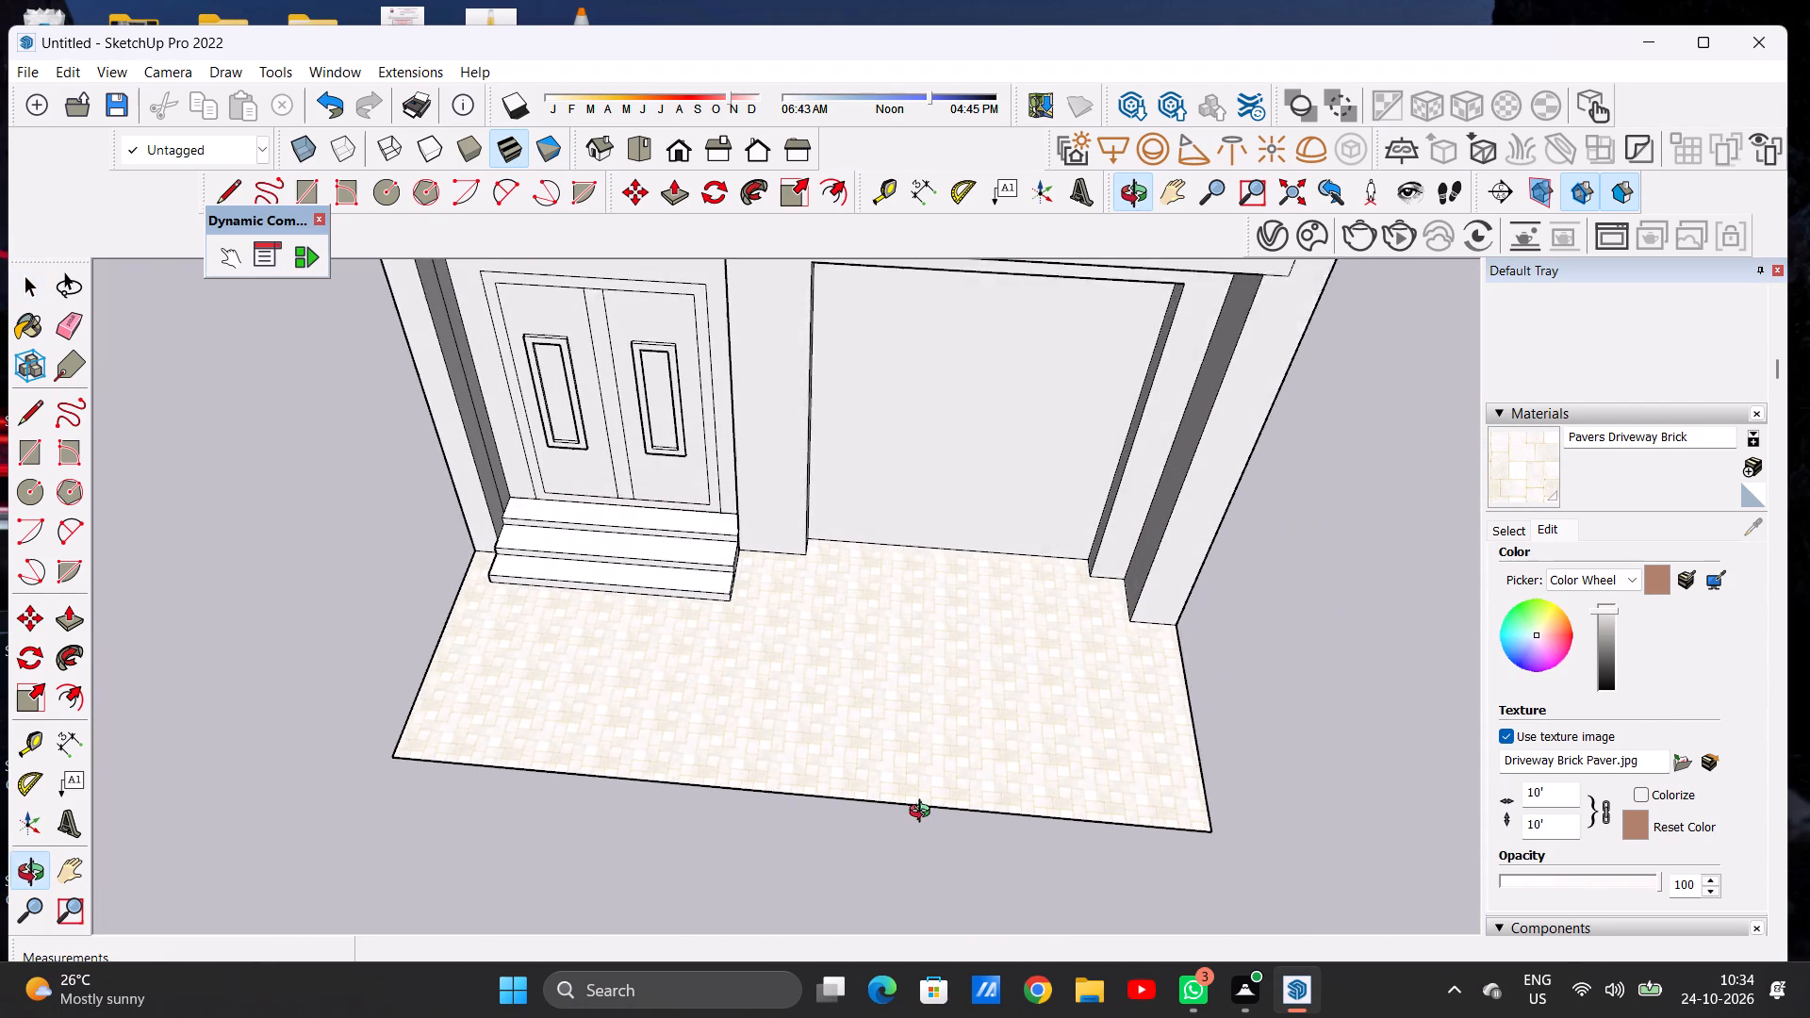
middle_drag(924, 813, 921, 815)
scroll(965, 734, down, 6)
scroll(1039, 602, up, 5)
middle_drag(989, 728, 997, 707)
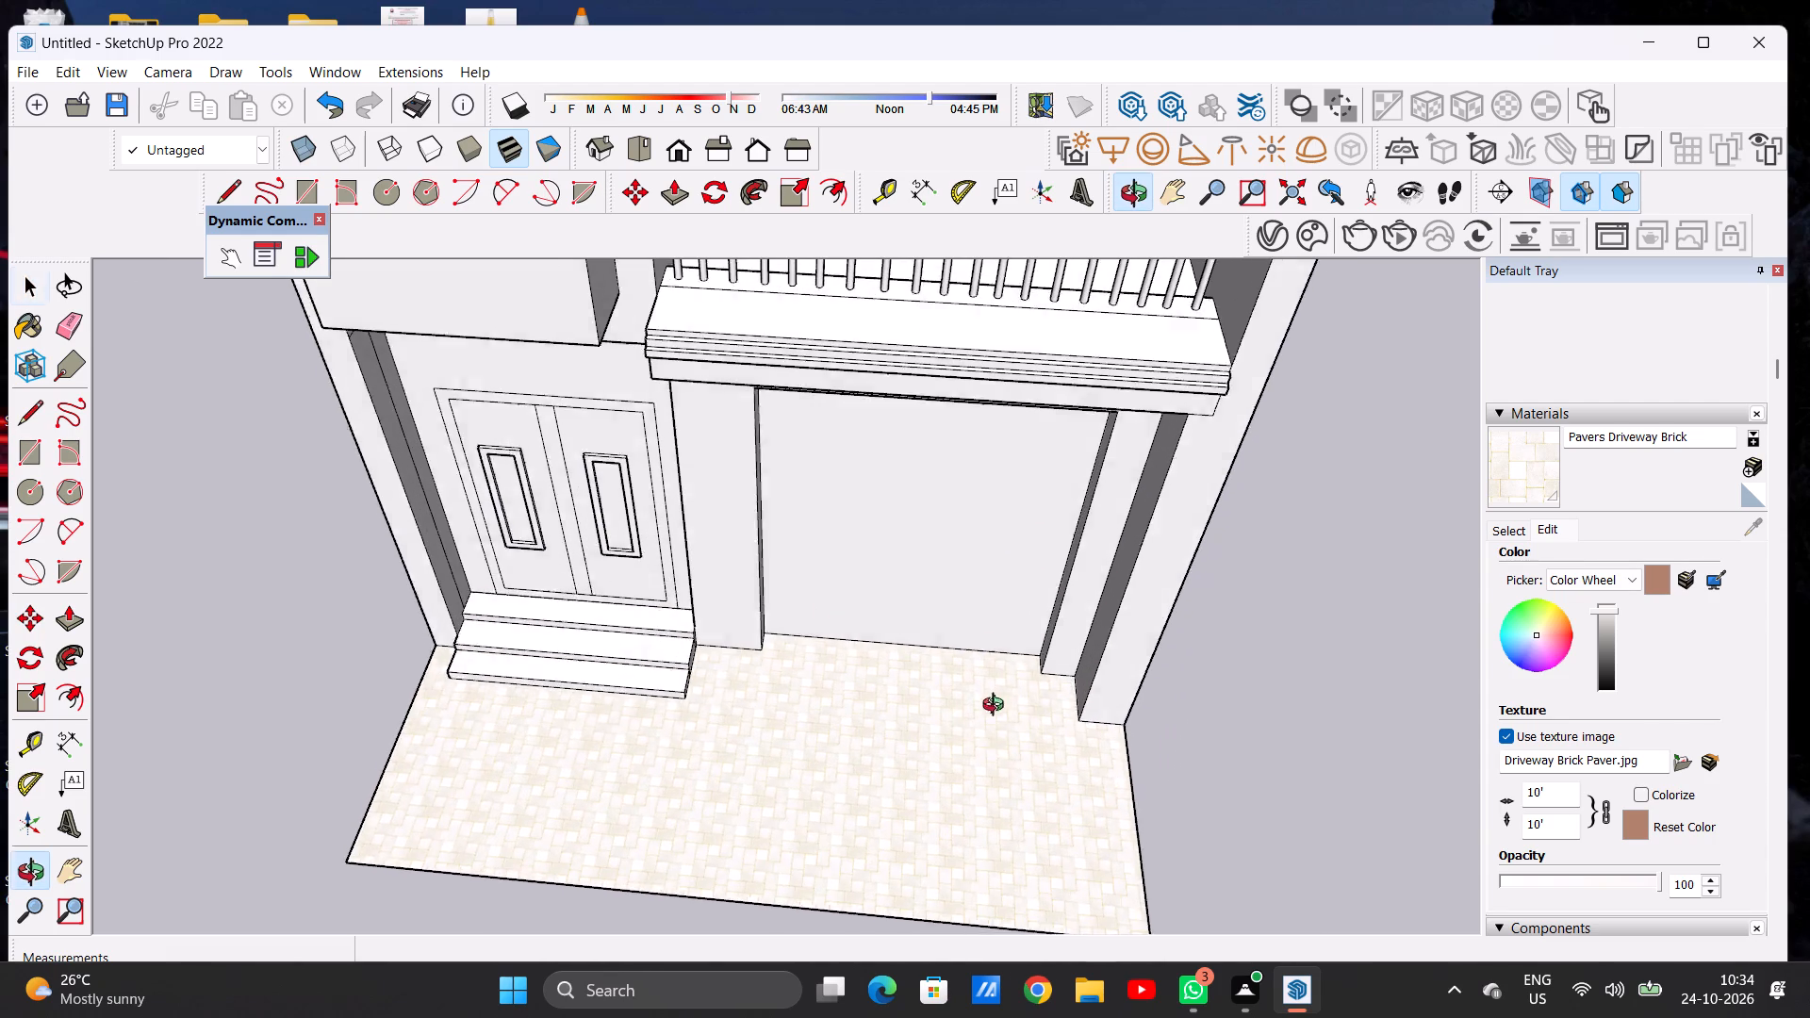
middle_drag(997, 707, 1006, 681)
scroll(1006, 681, up, 2)
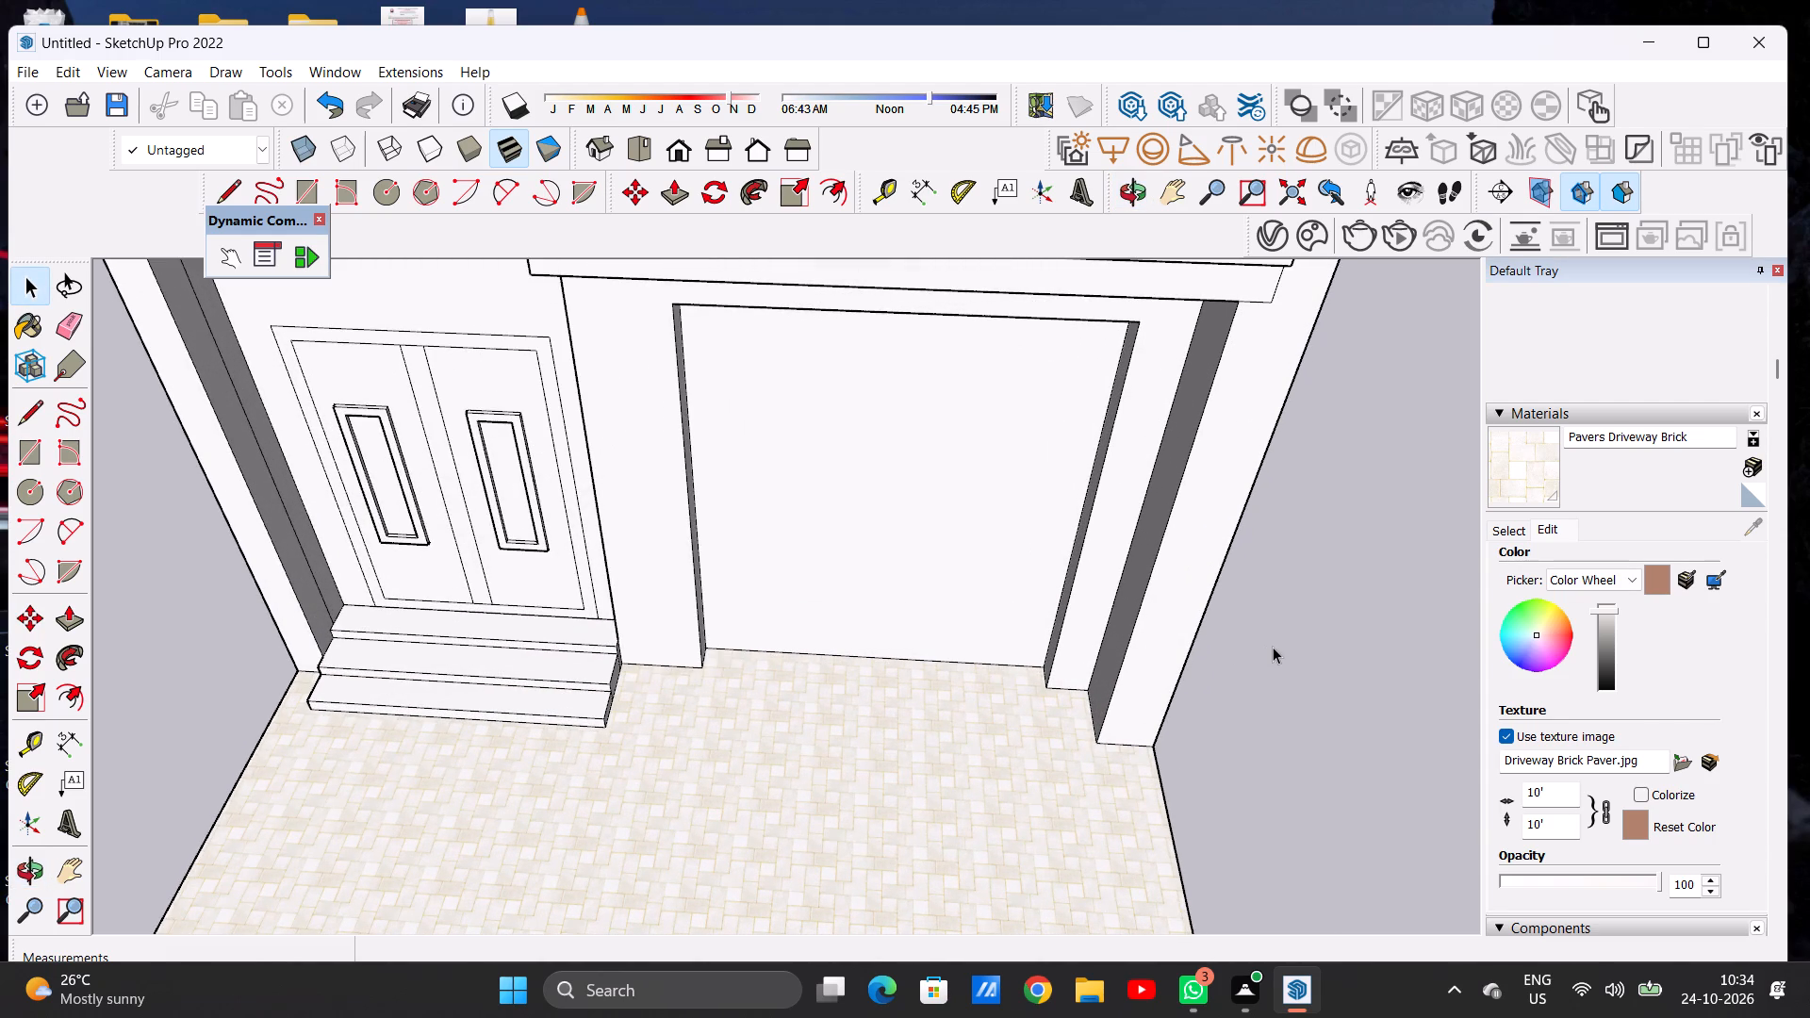
key(space)
scroll(703, 674, down, 5)
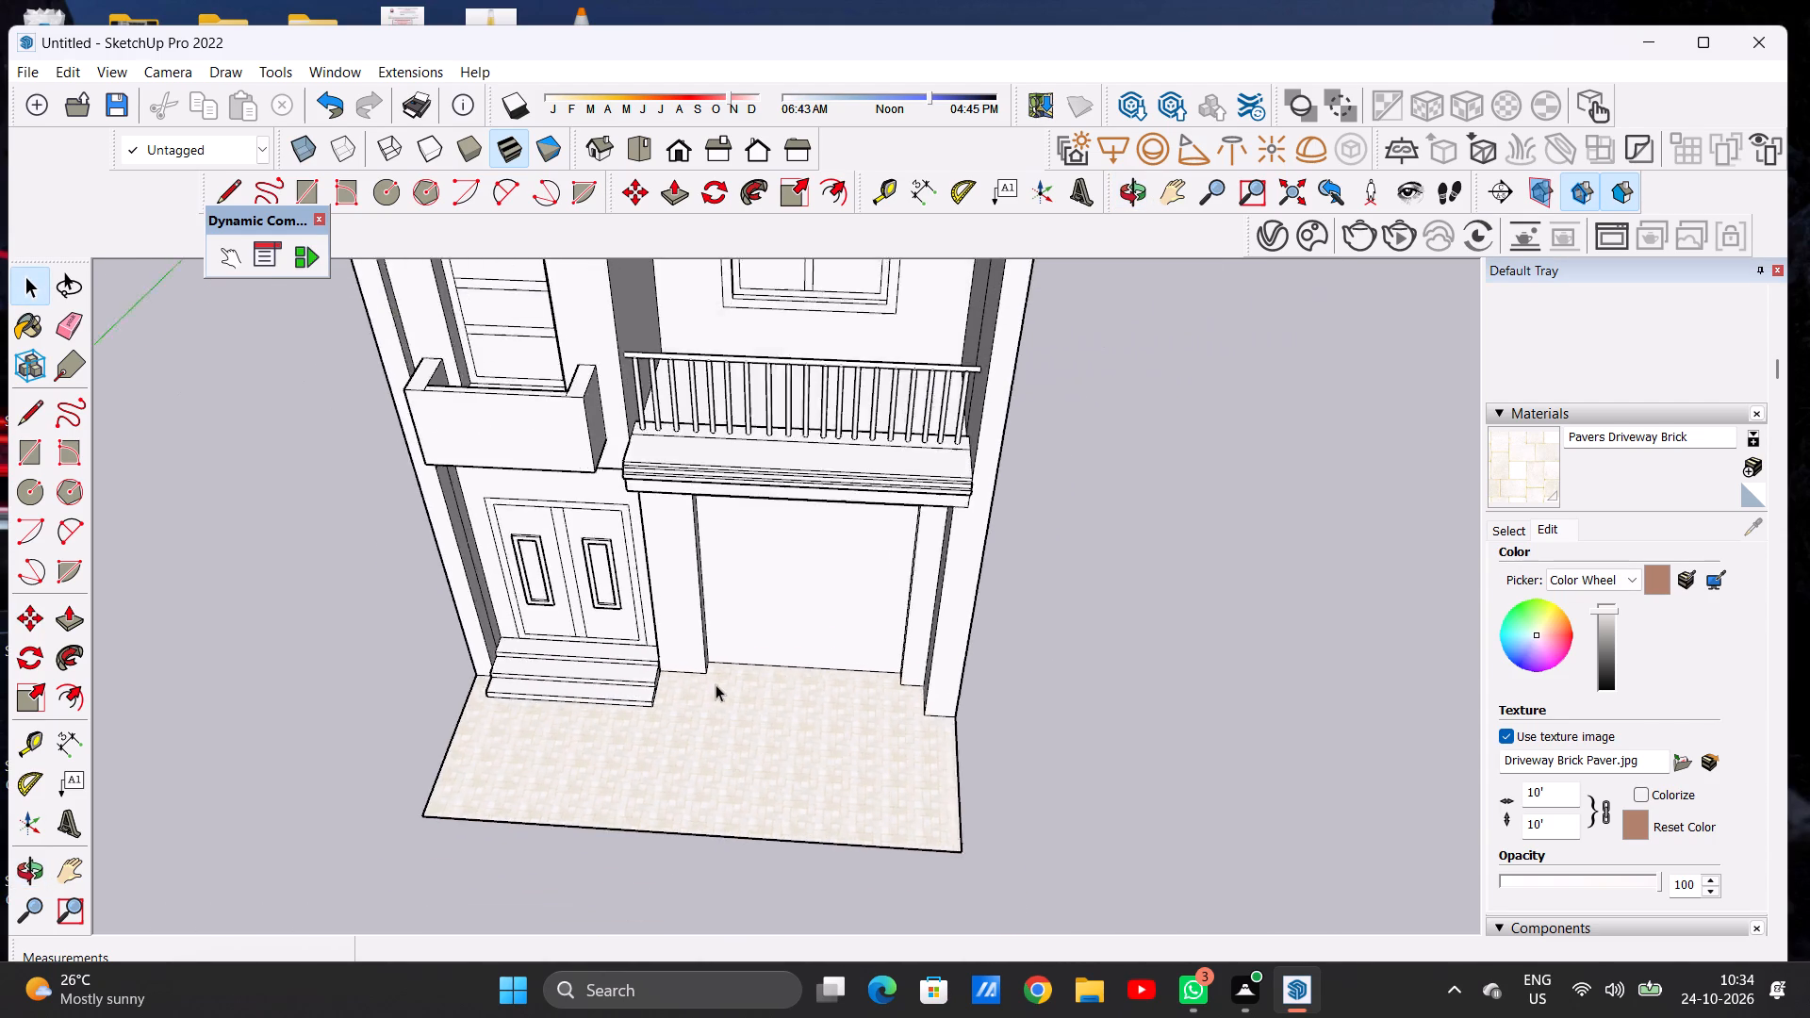
scroll(716, 684, down, 2)
middle_drag(764, 668, 771, 472)
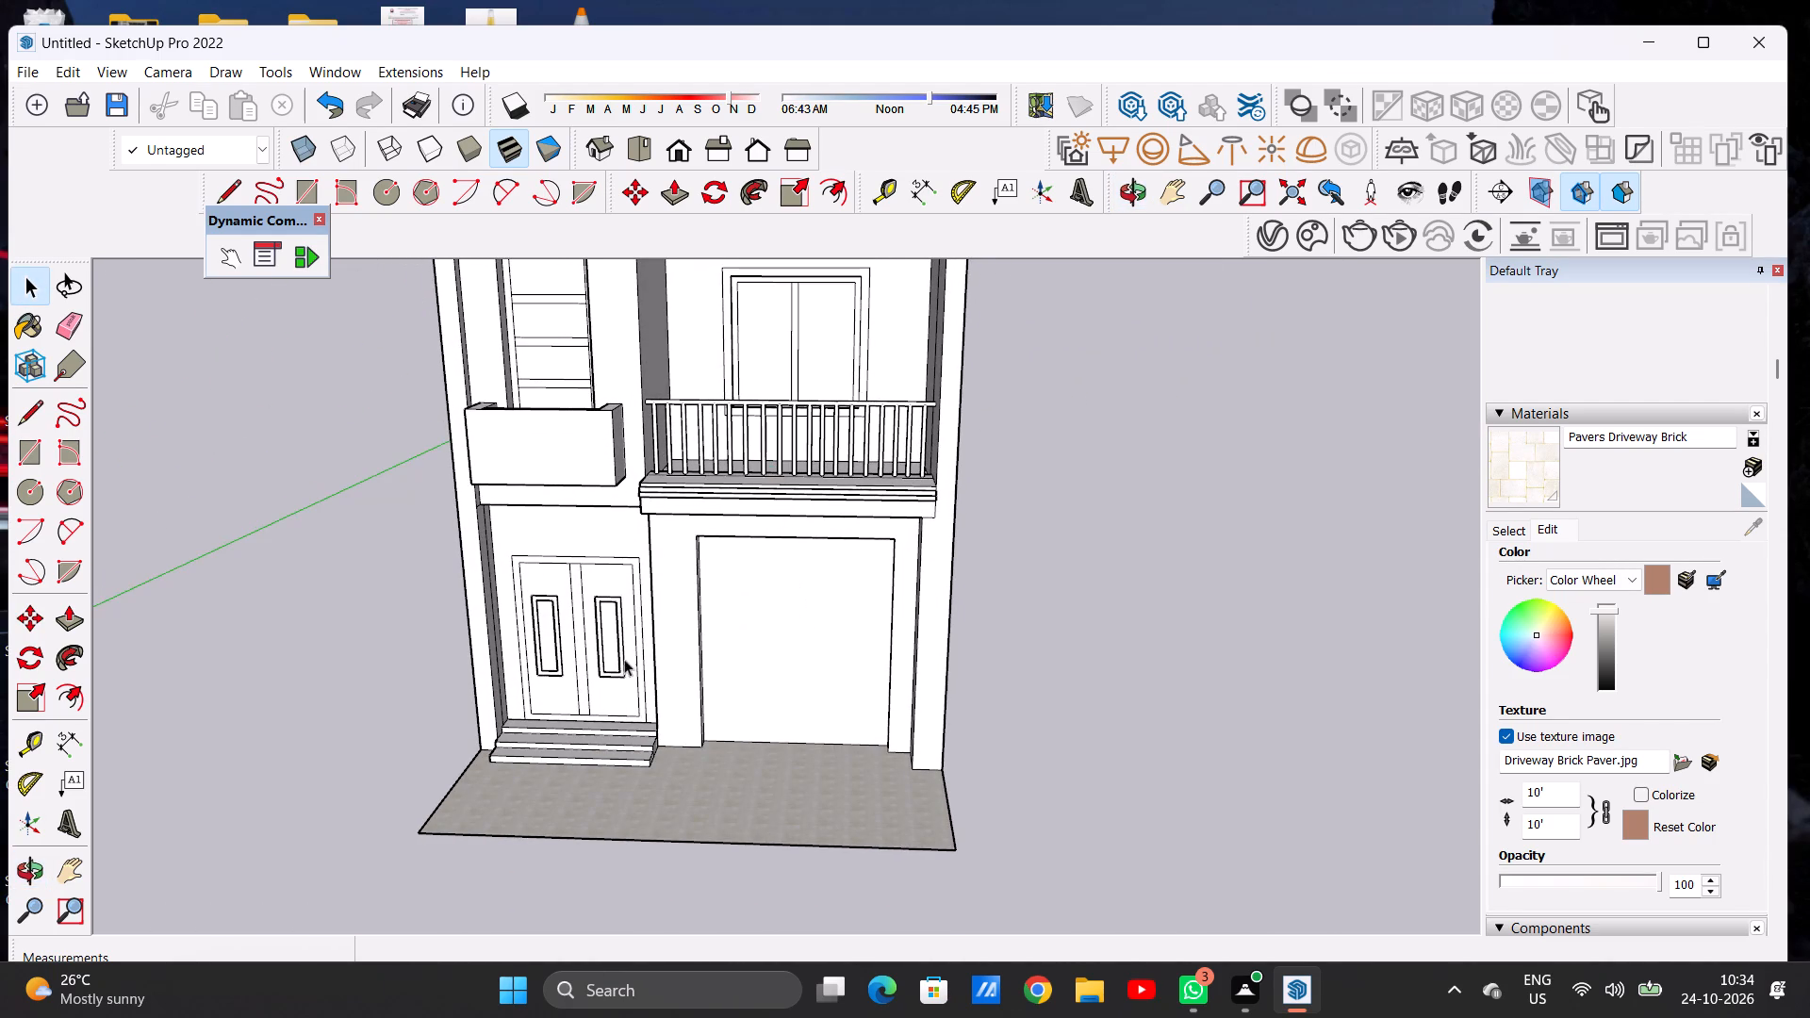
scroll(684, 727, up, 6)
scroll(535, 738, down, 5)
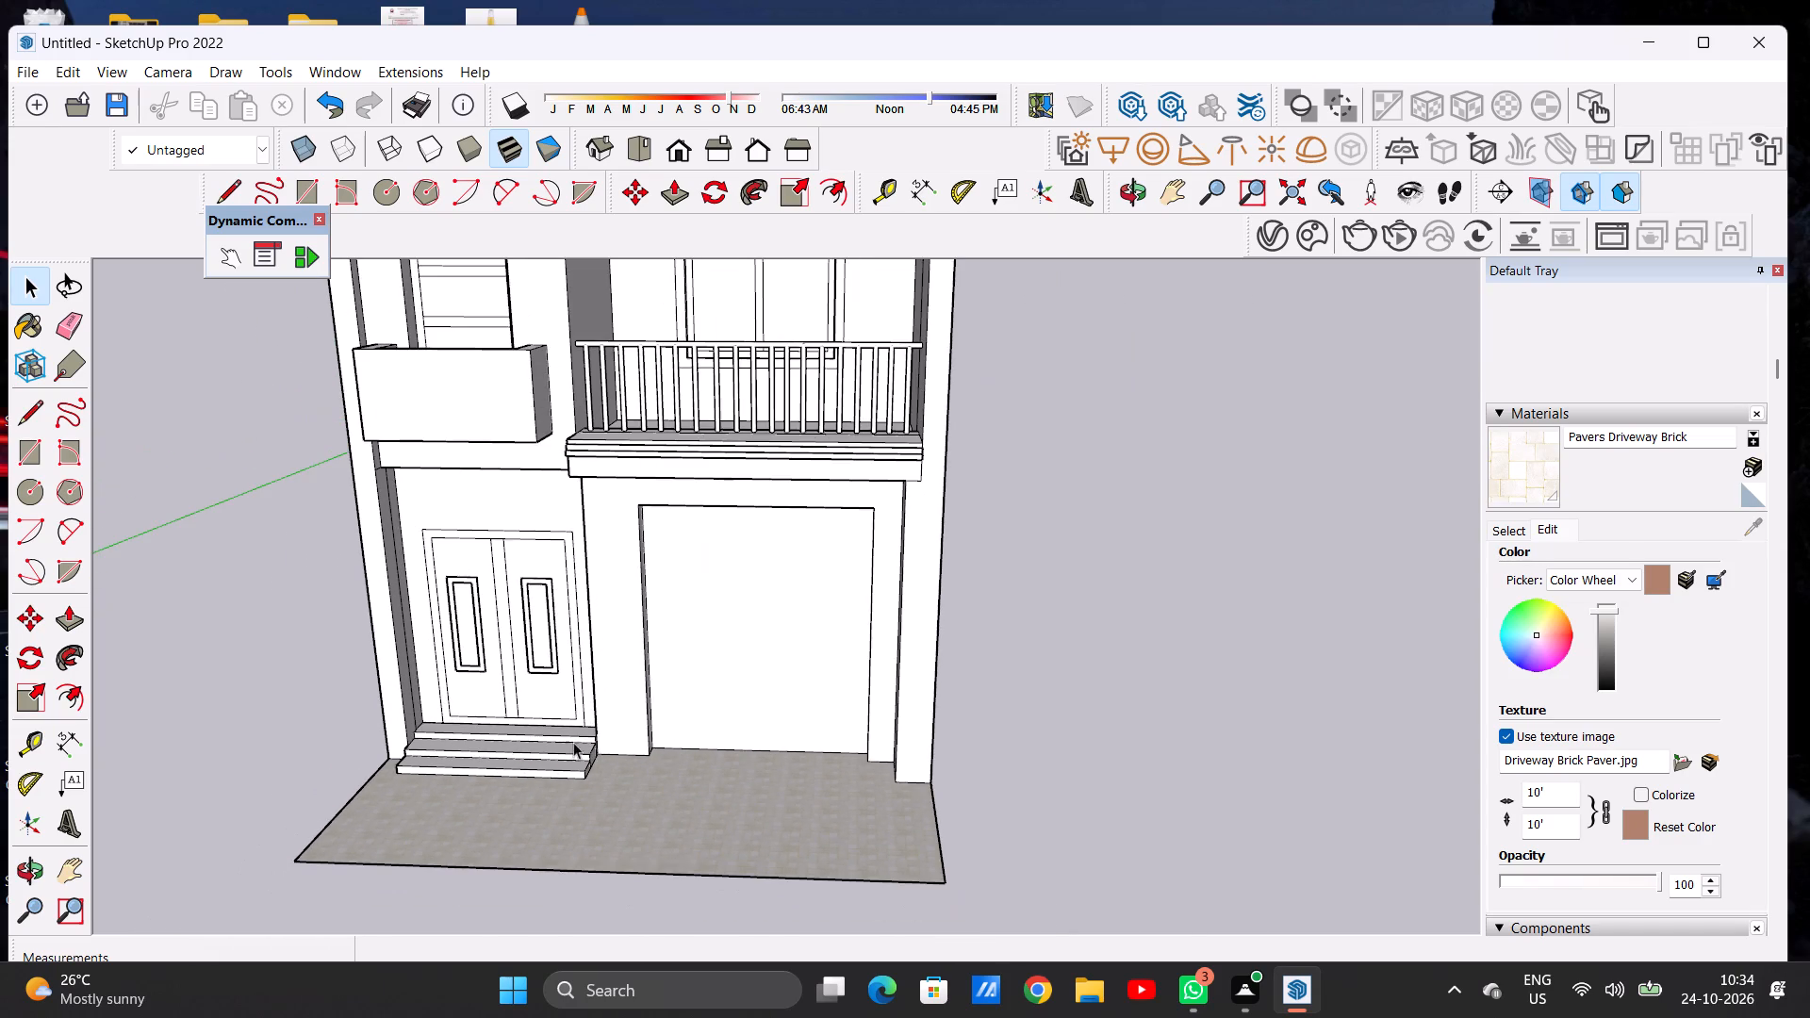
middle_drag(594, 730, 603, 654)
scroll(613, 664, up, 4)
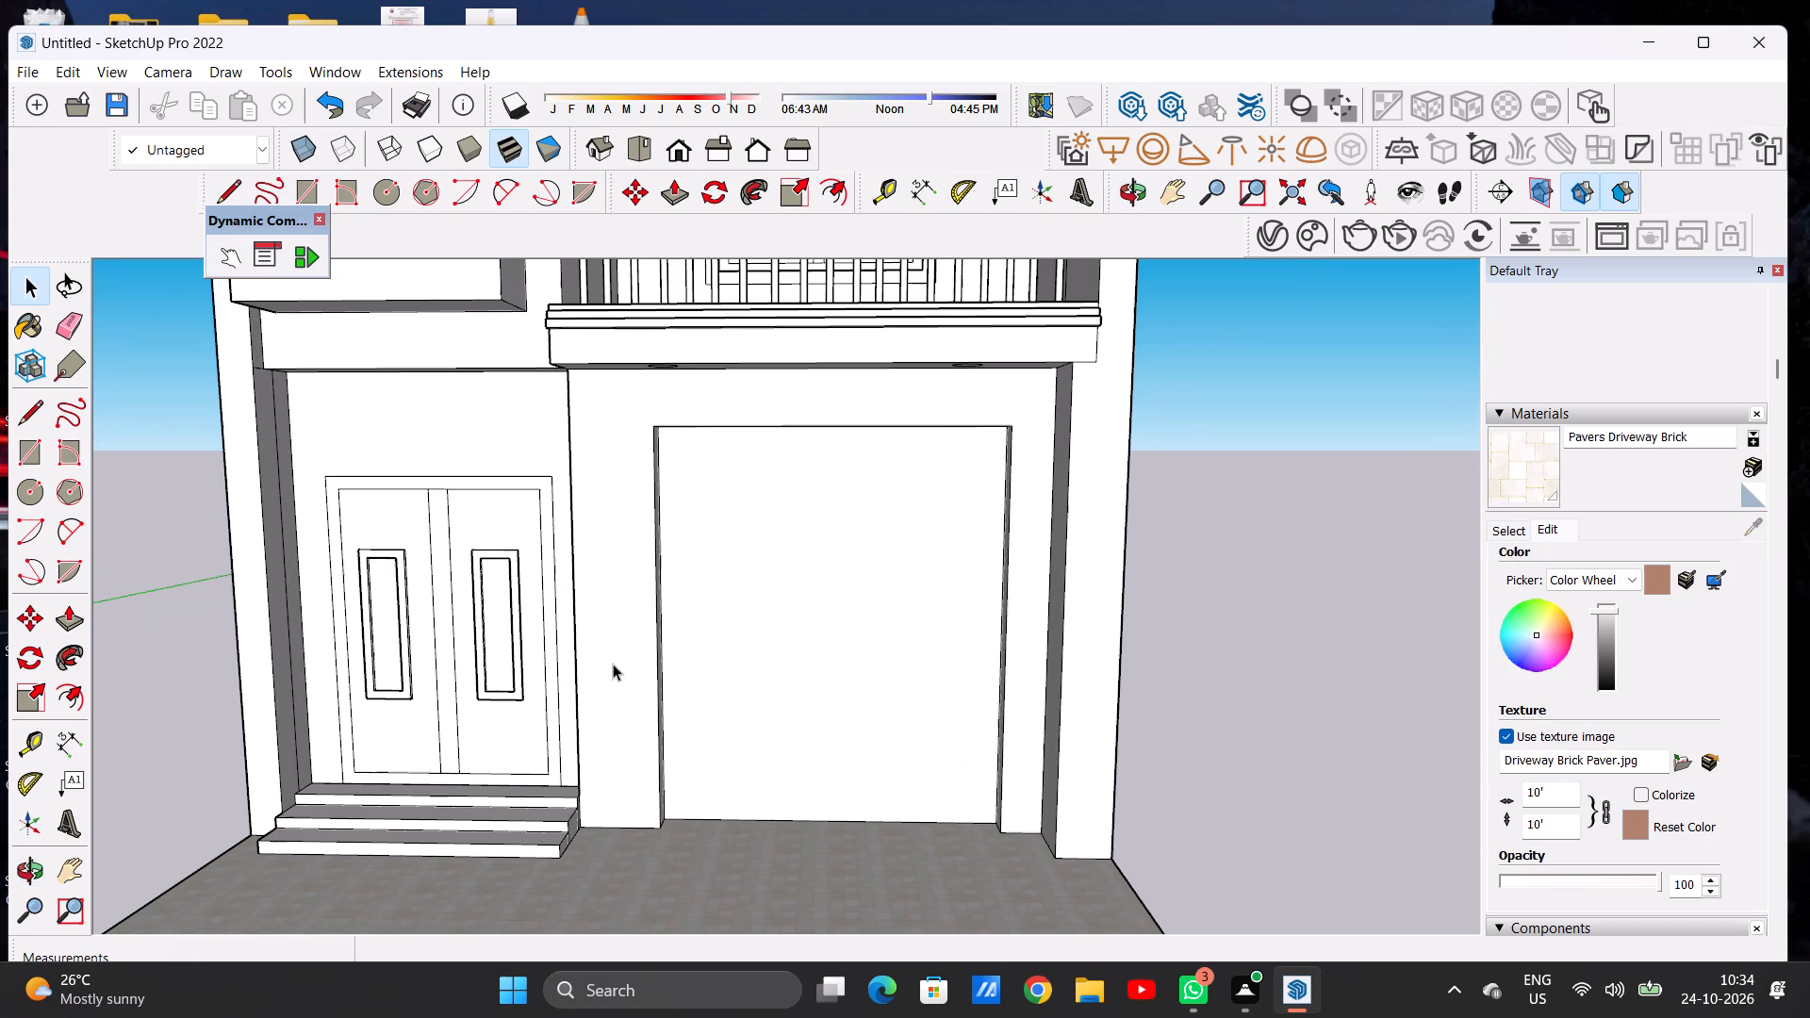
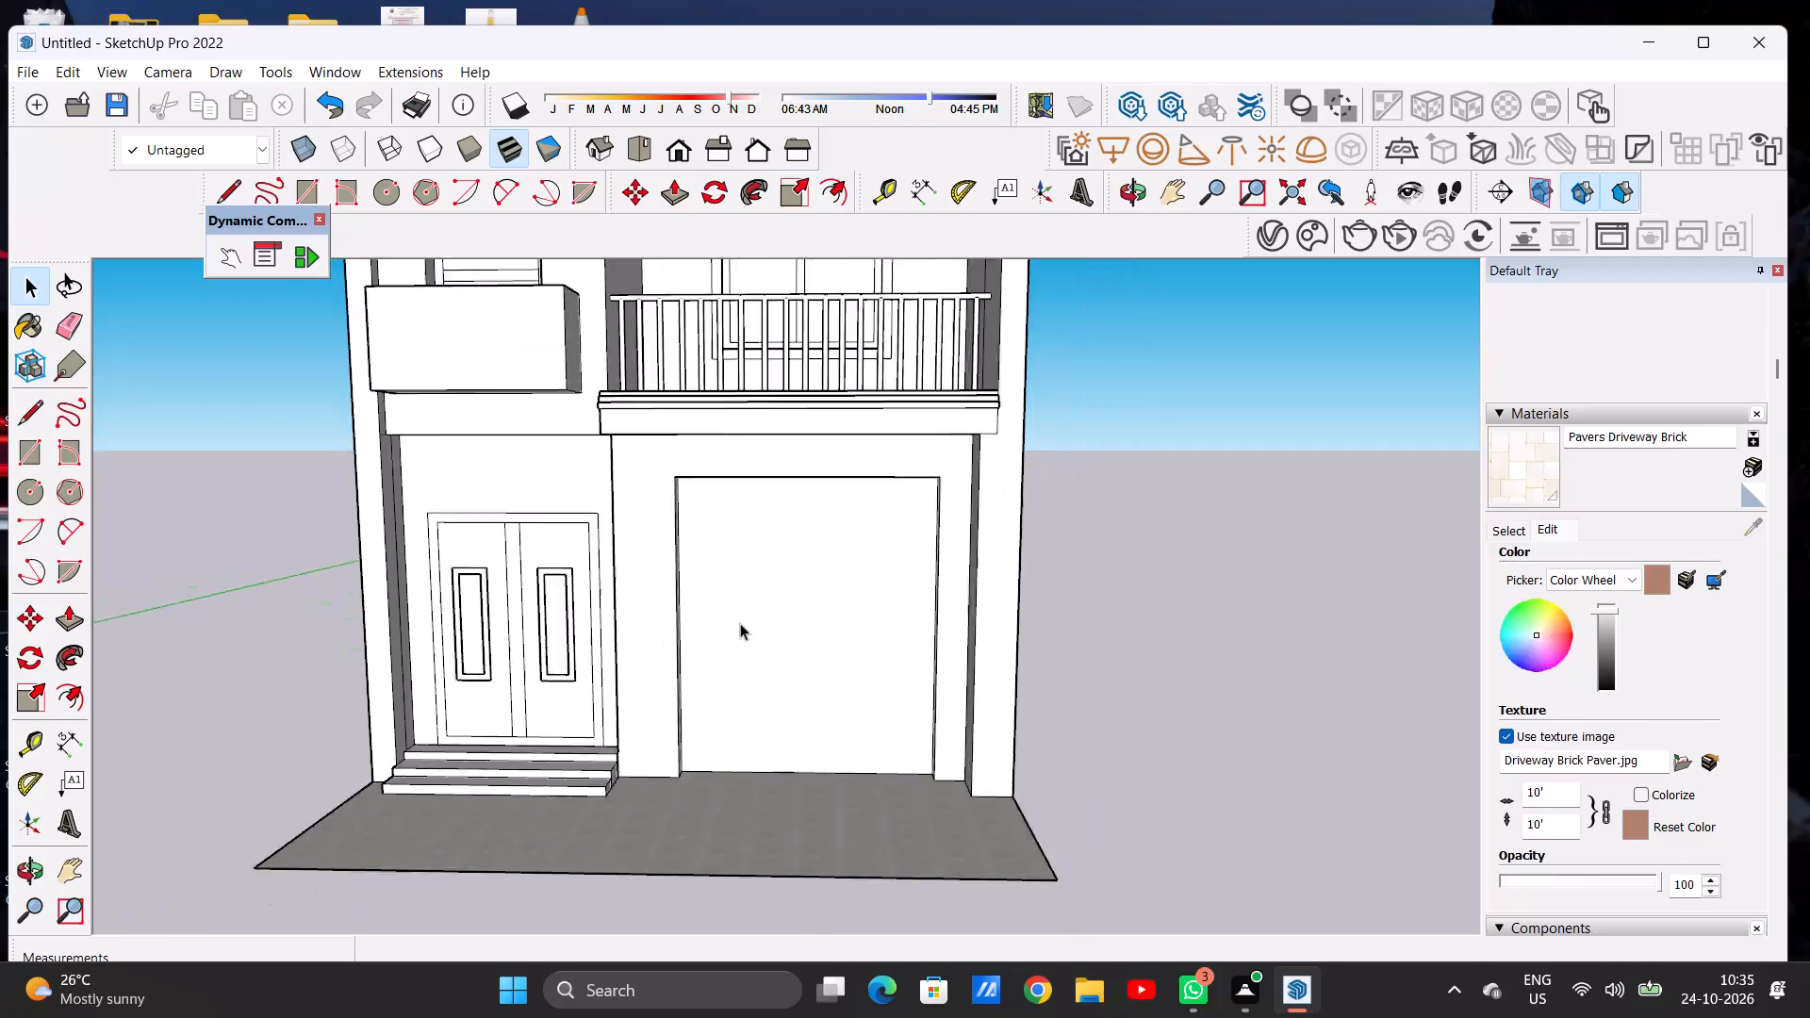
Examine the paved forecourt, entrance doors and garage opening of the ground floor from several distances and angles.
scroll(724, 689, up, 5)
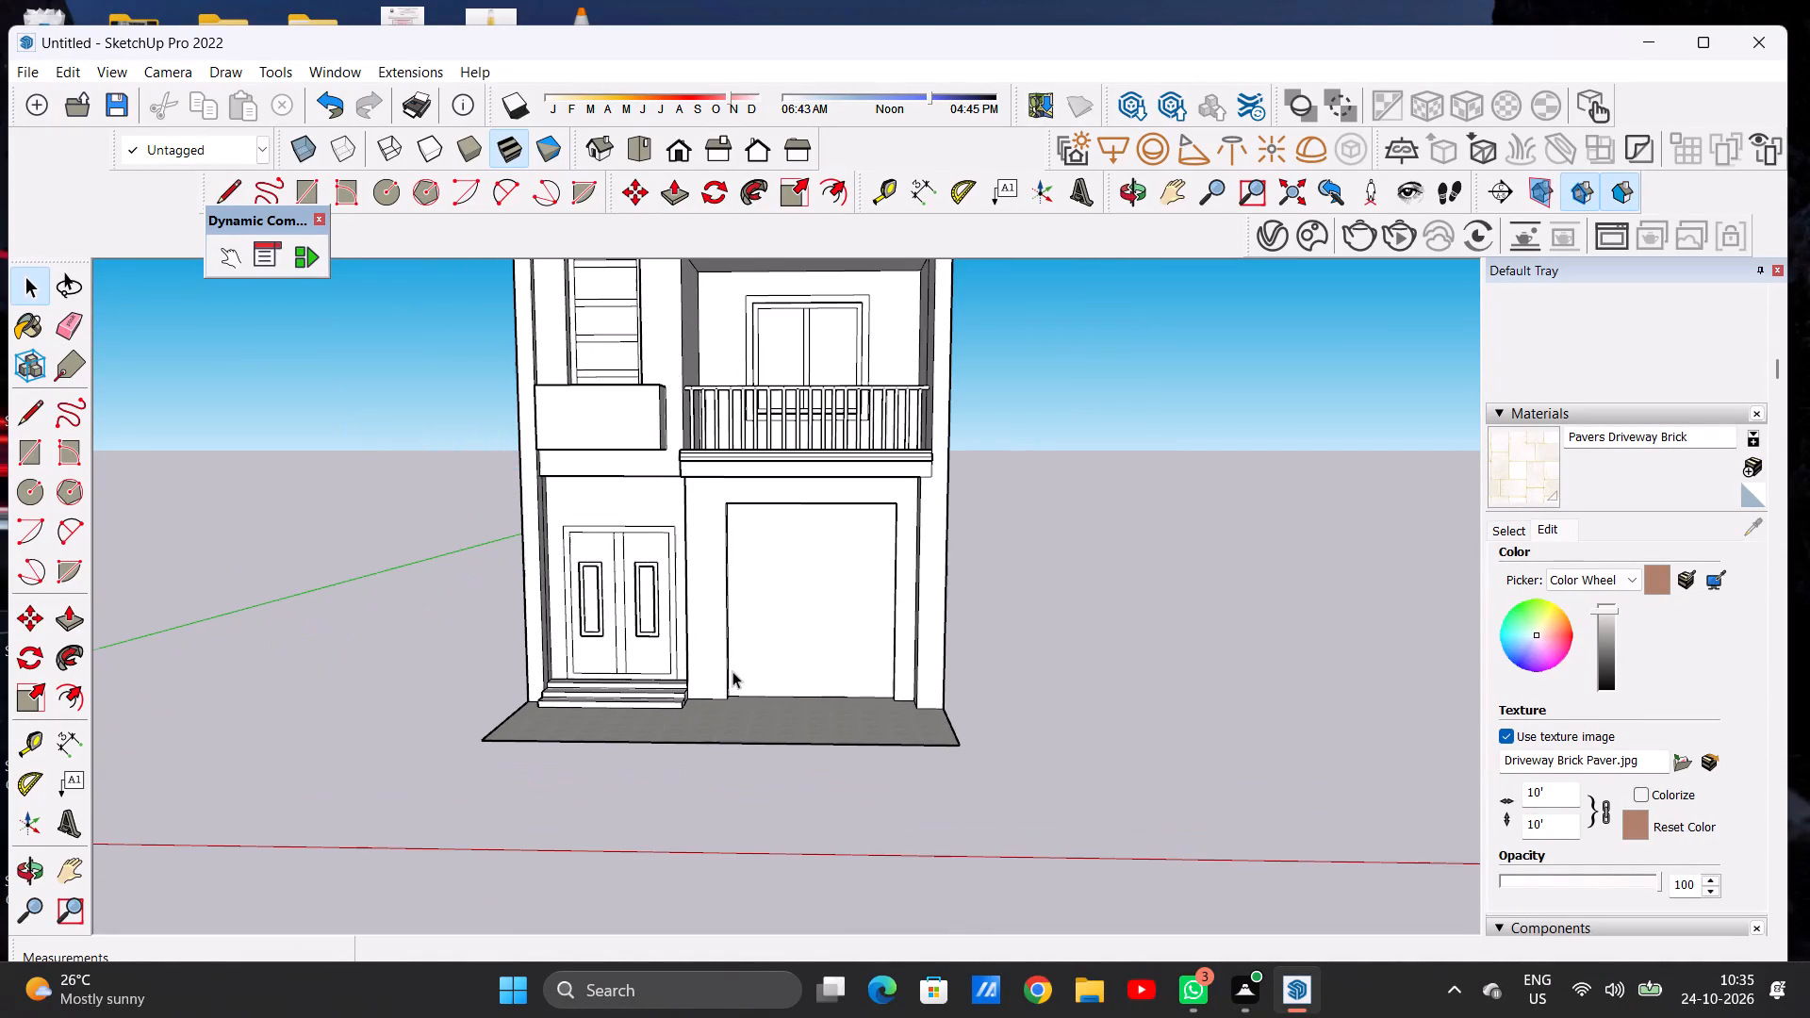
middle_drag(744, 727, 721, 878)
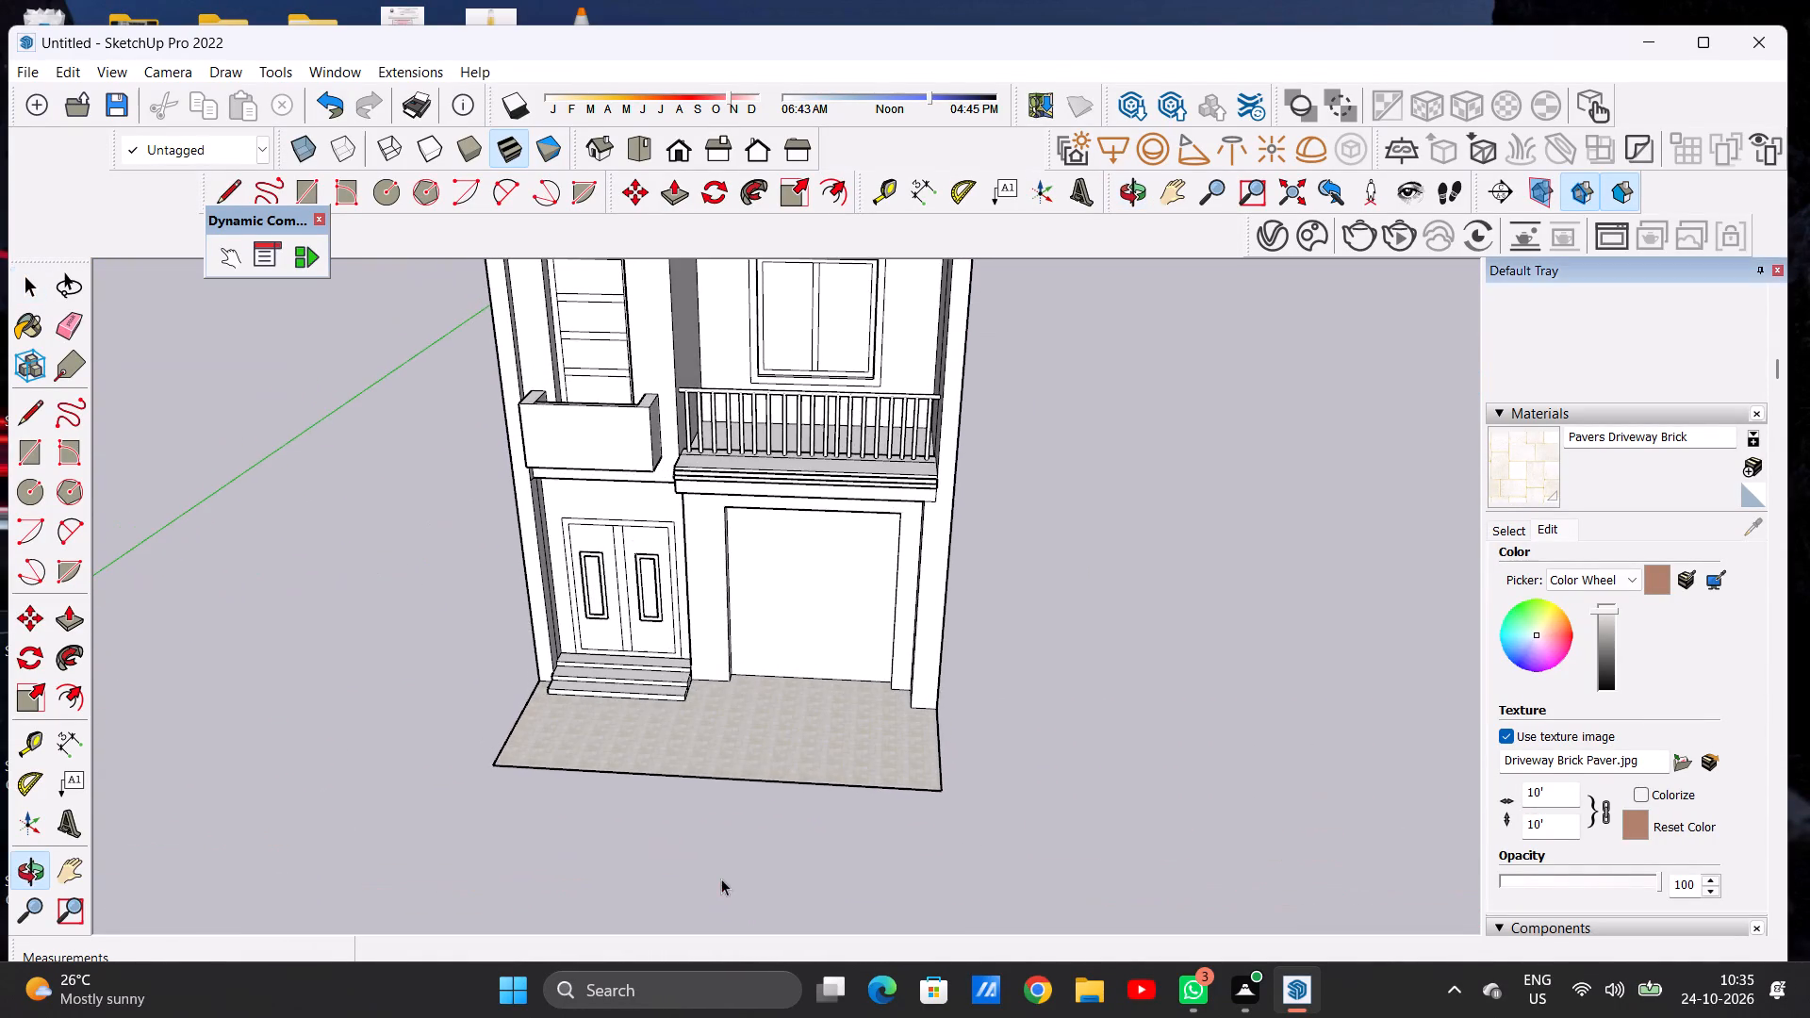
scroll(719, 658, up, 7)
middle_drag(723, 670, 716, 597)
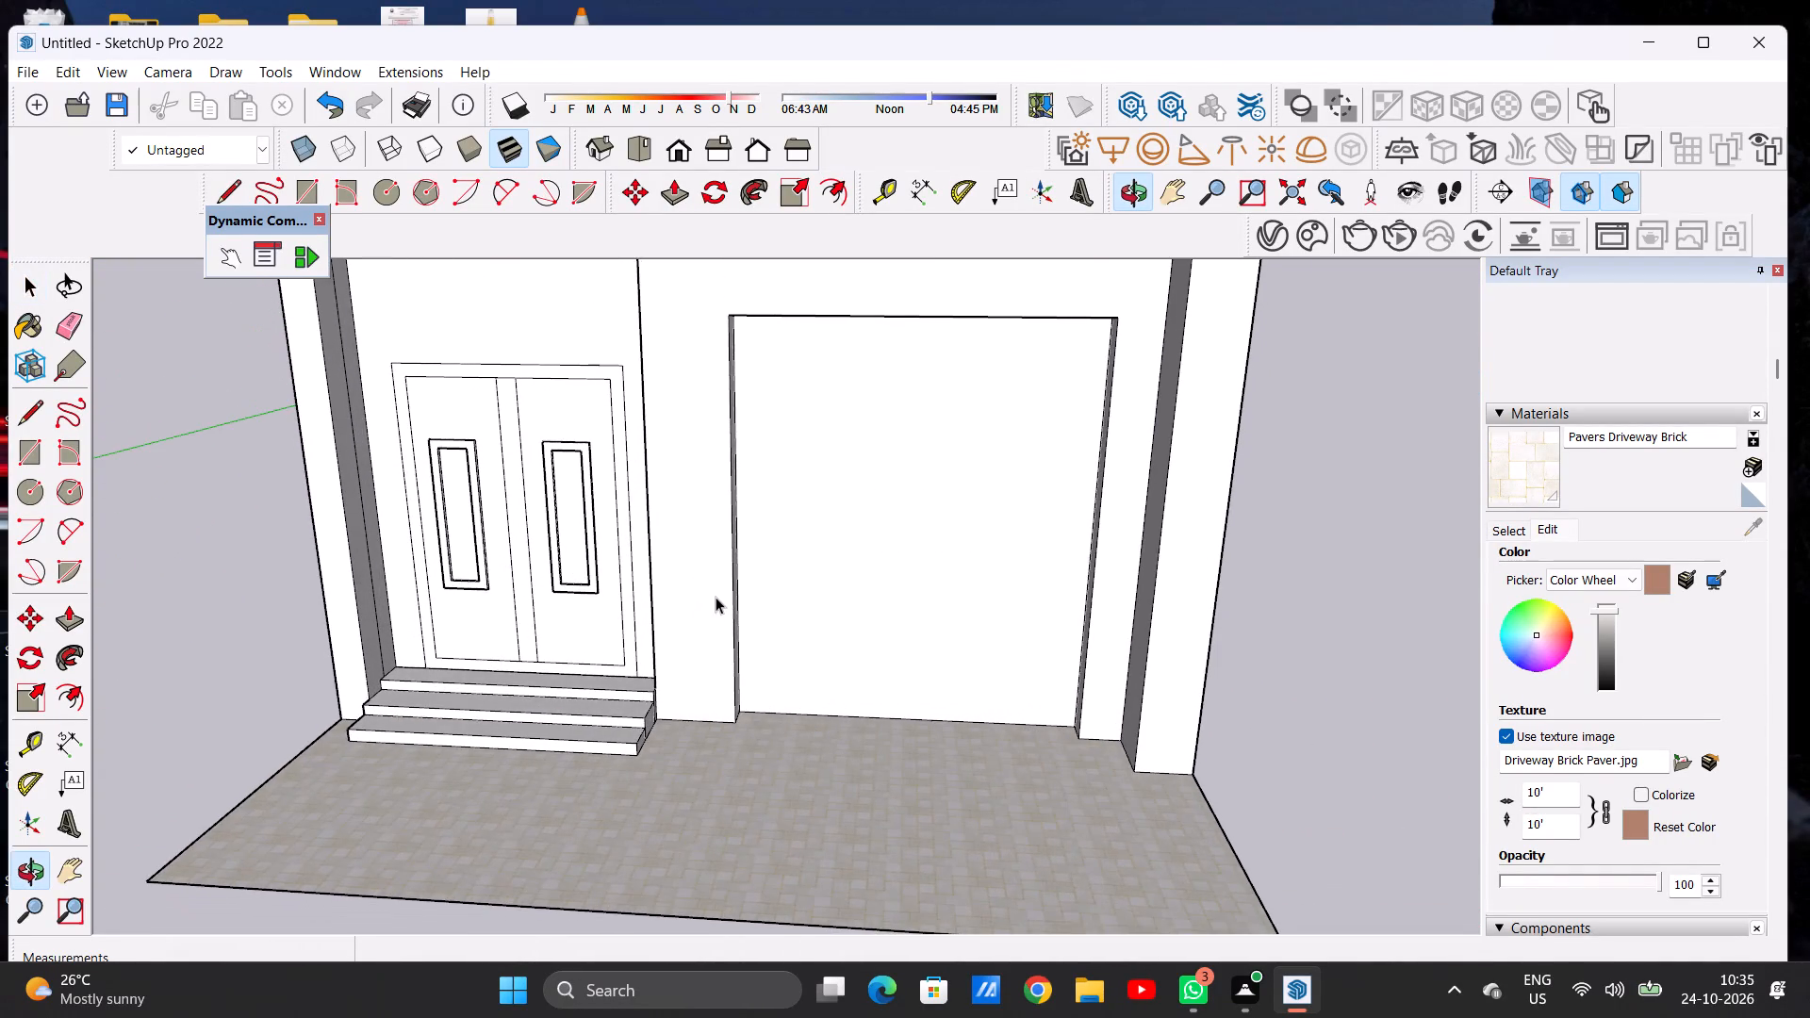
scroll(708, 633, down, 8)
scroll(714, 458, up, 5)
middle_drag(682, 613, 683, 549)
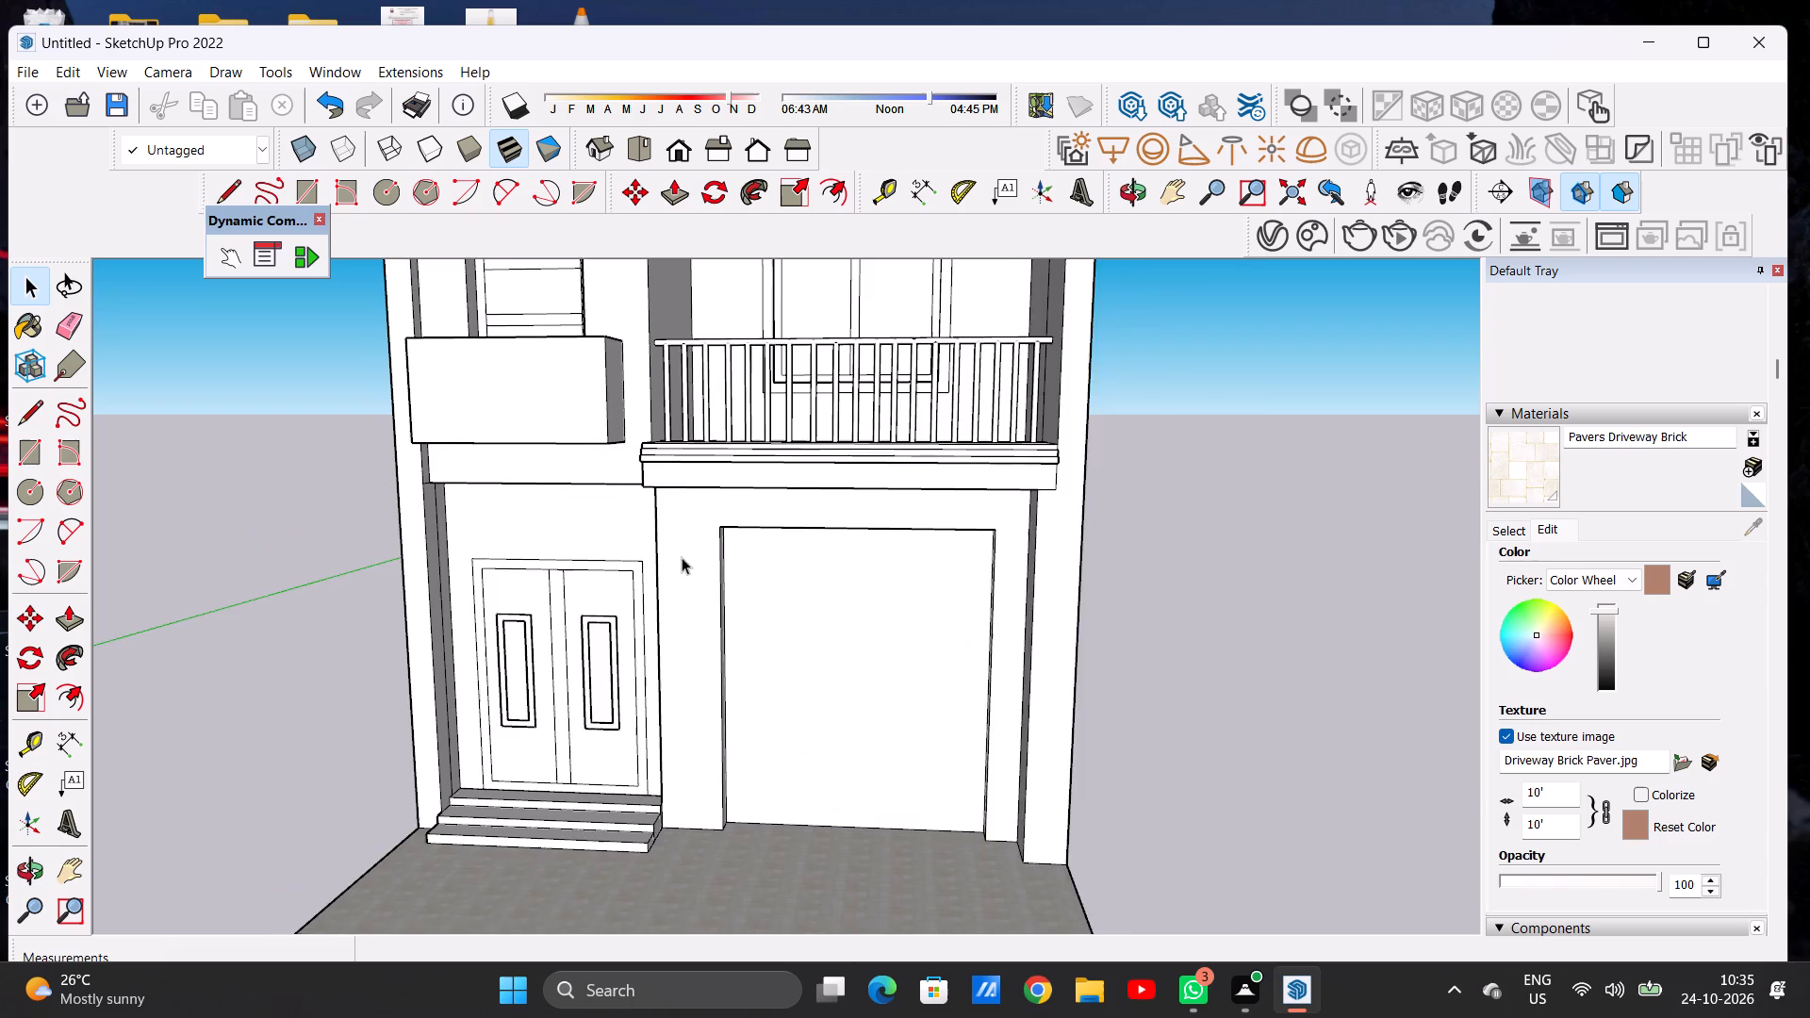
scroll(682, 584, up, 3)
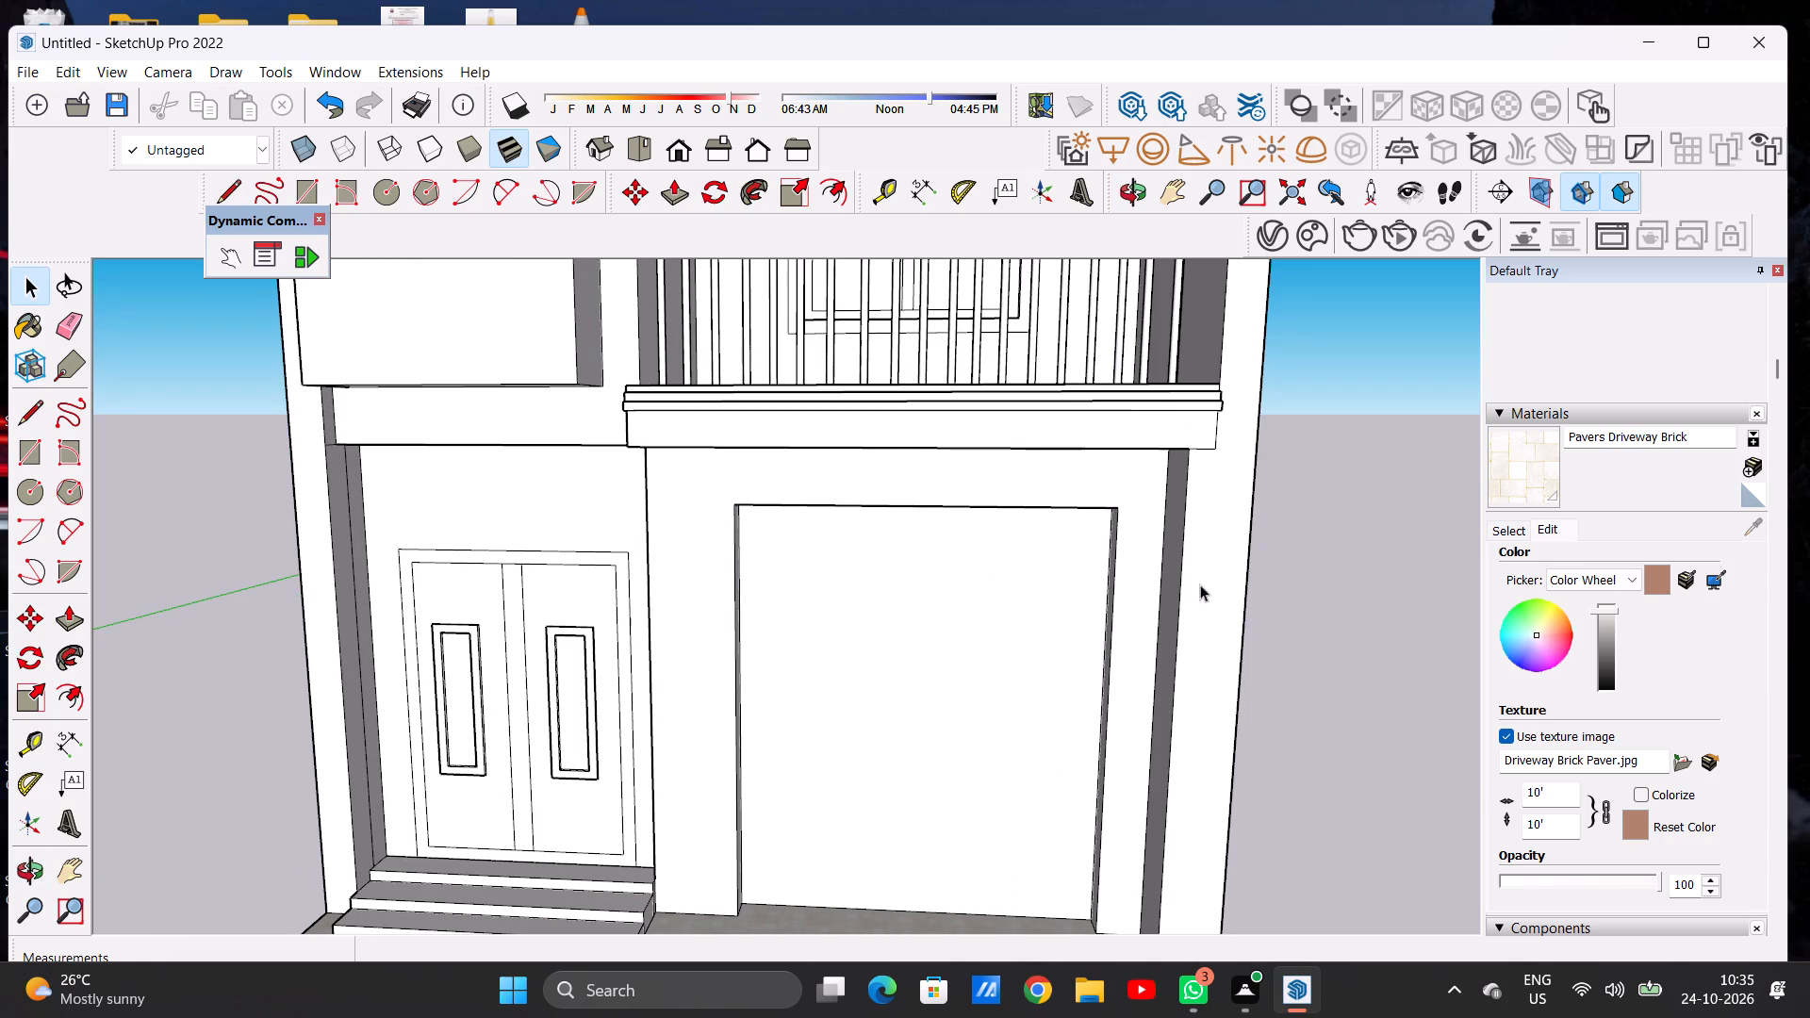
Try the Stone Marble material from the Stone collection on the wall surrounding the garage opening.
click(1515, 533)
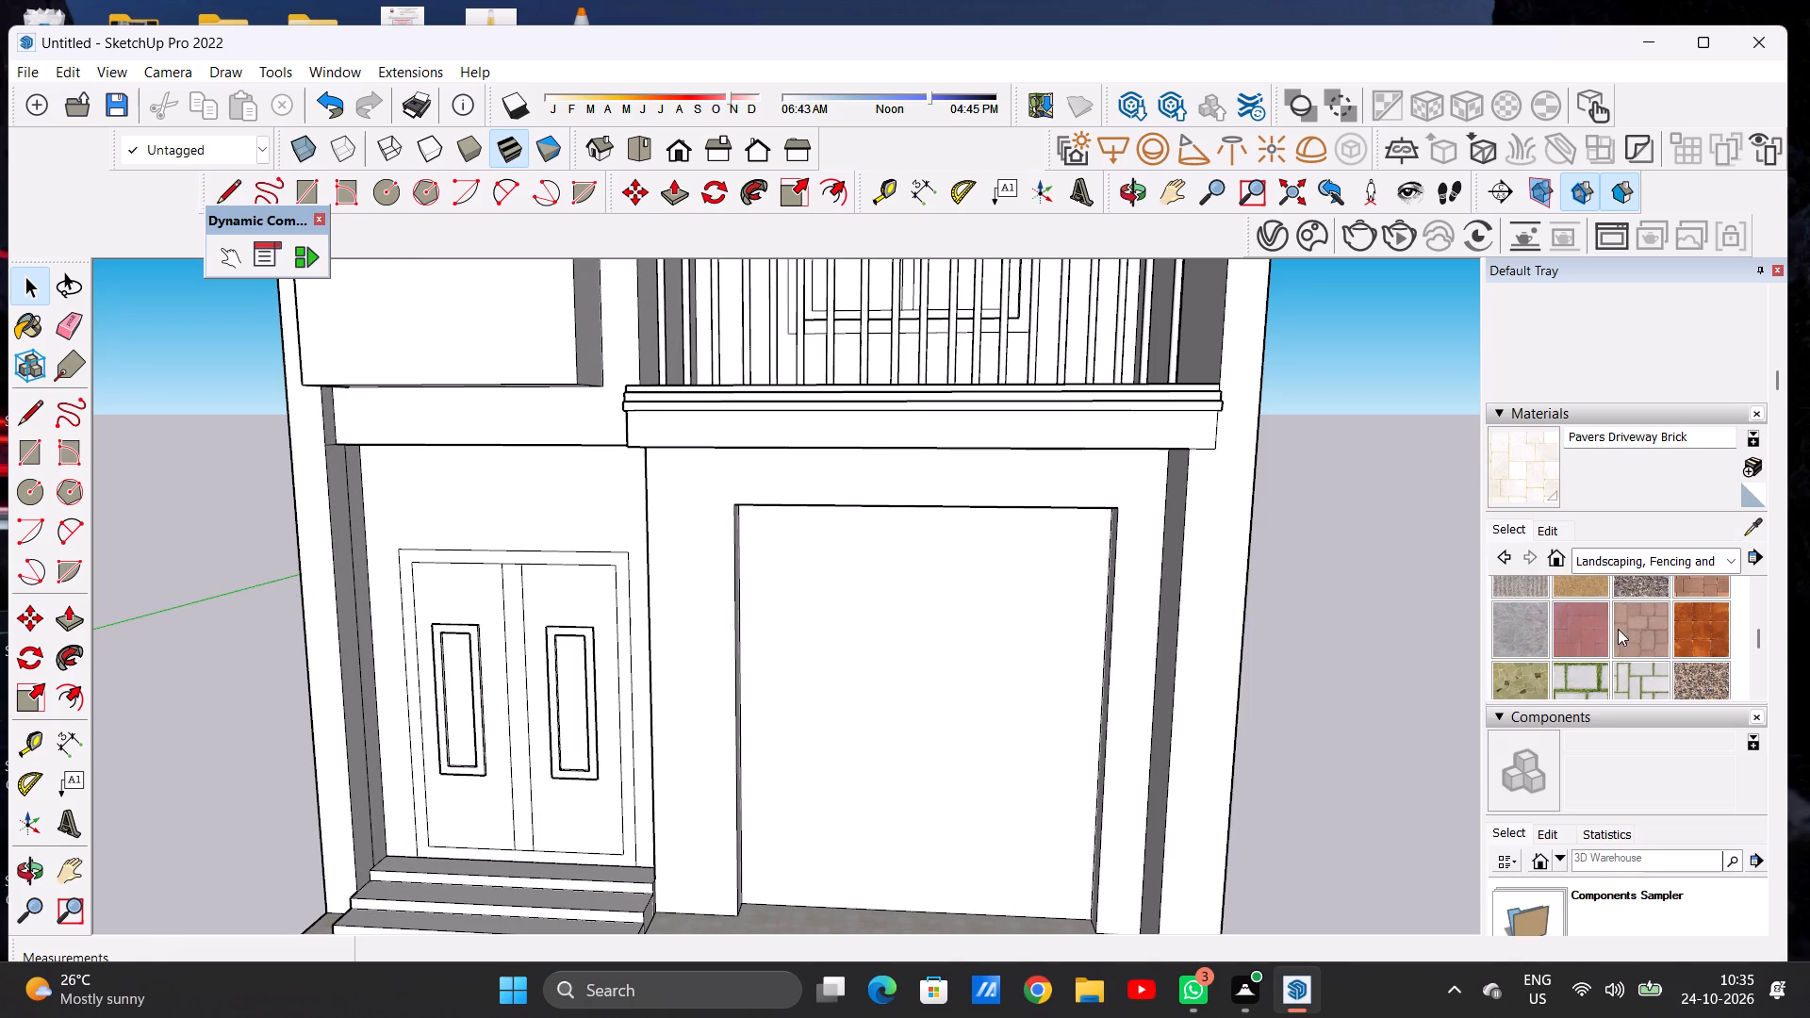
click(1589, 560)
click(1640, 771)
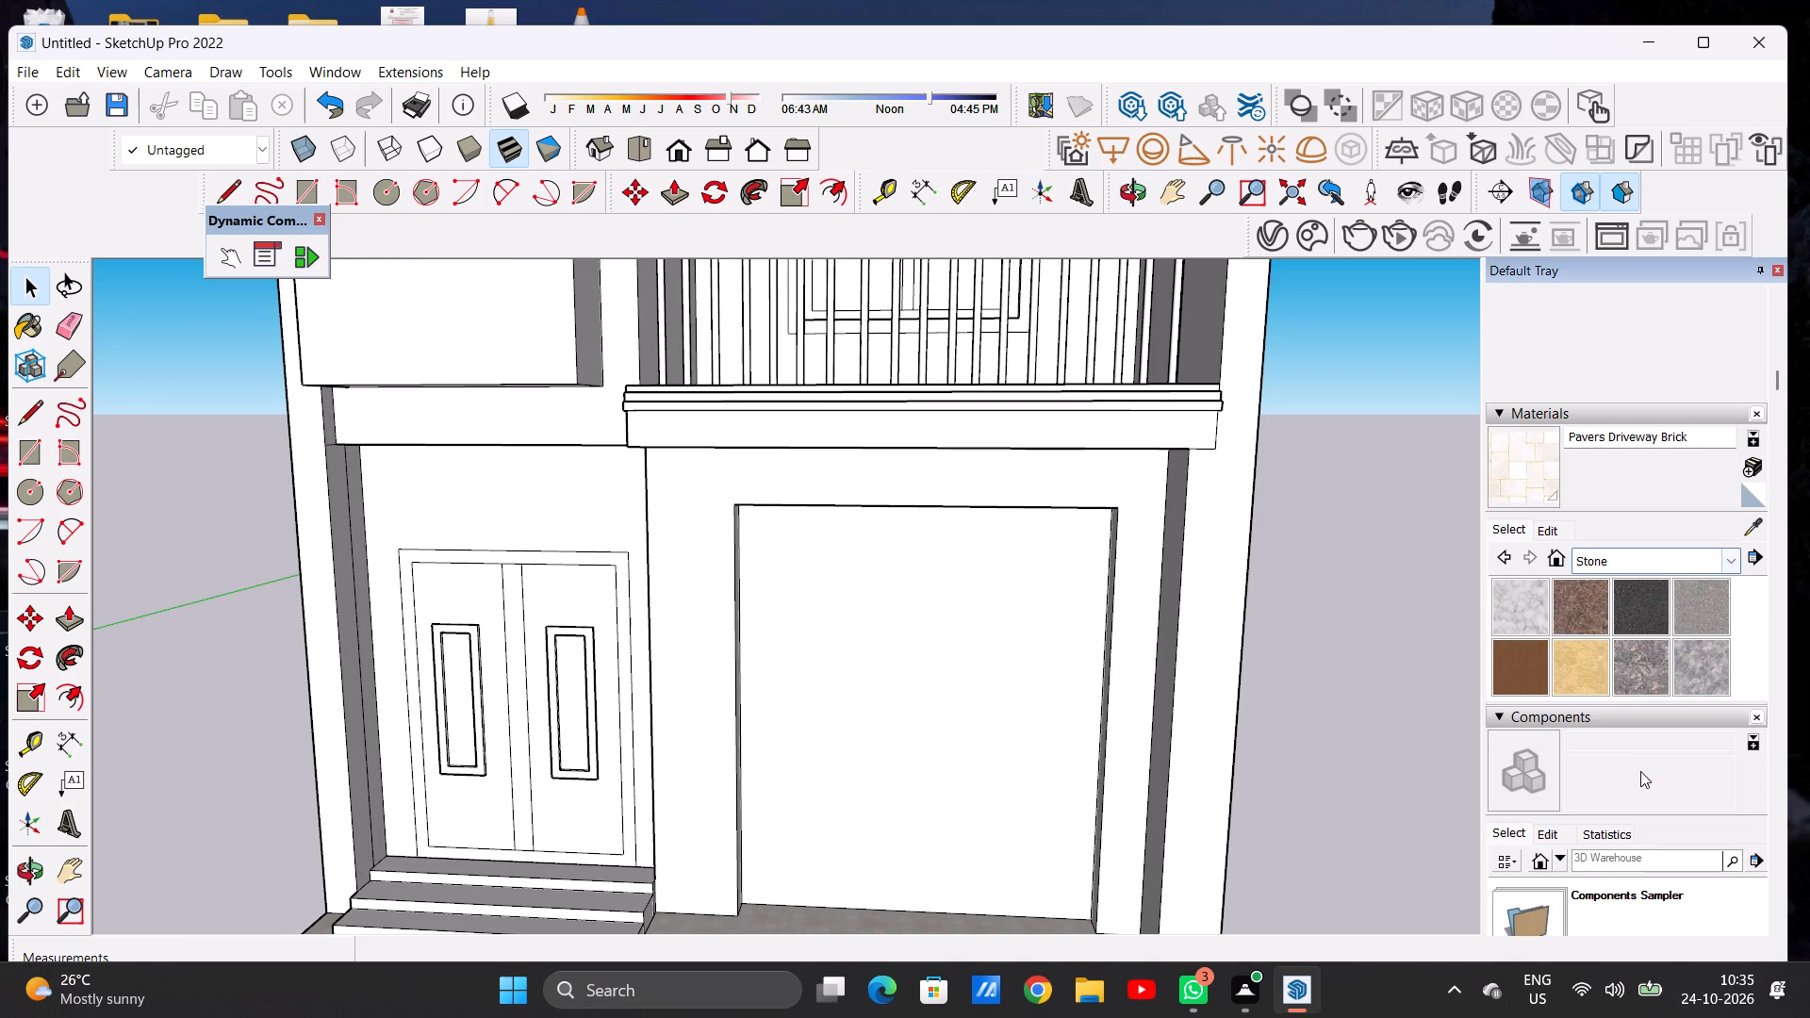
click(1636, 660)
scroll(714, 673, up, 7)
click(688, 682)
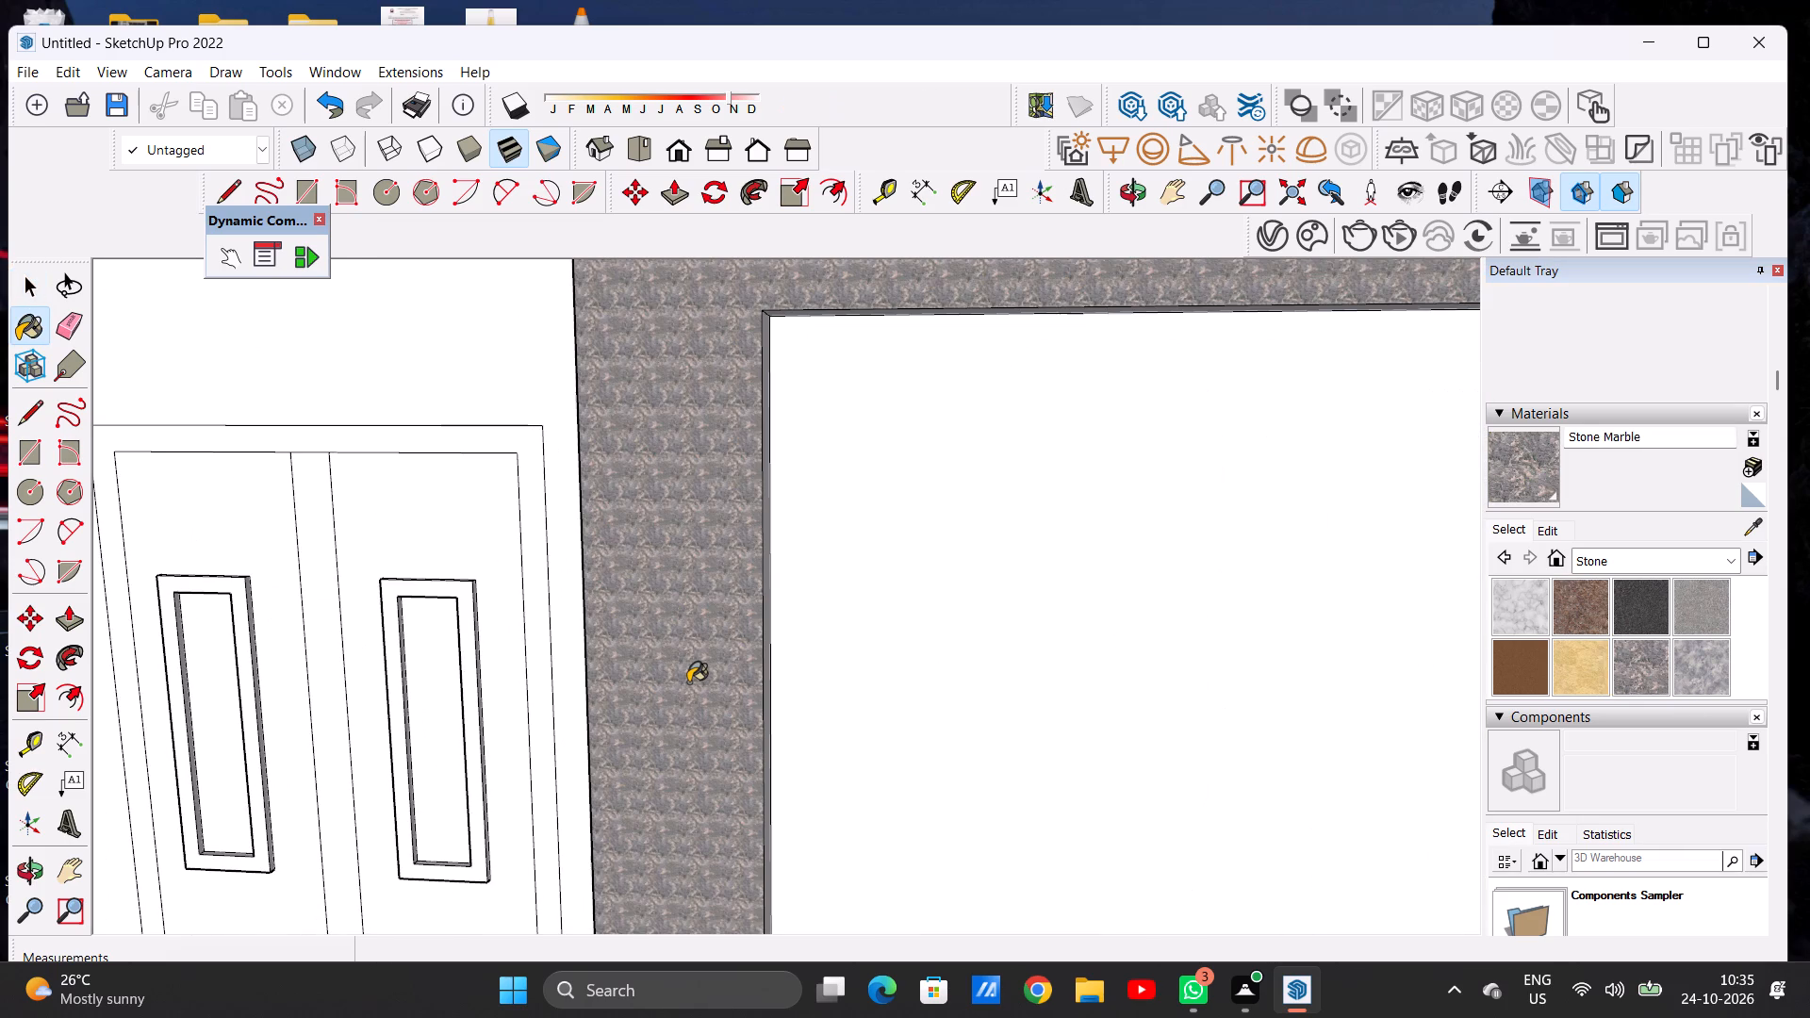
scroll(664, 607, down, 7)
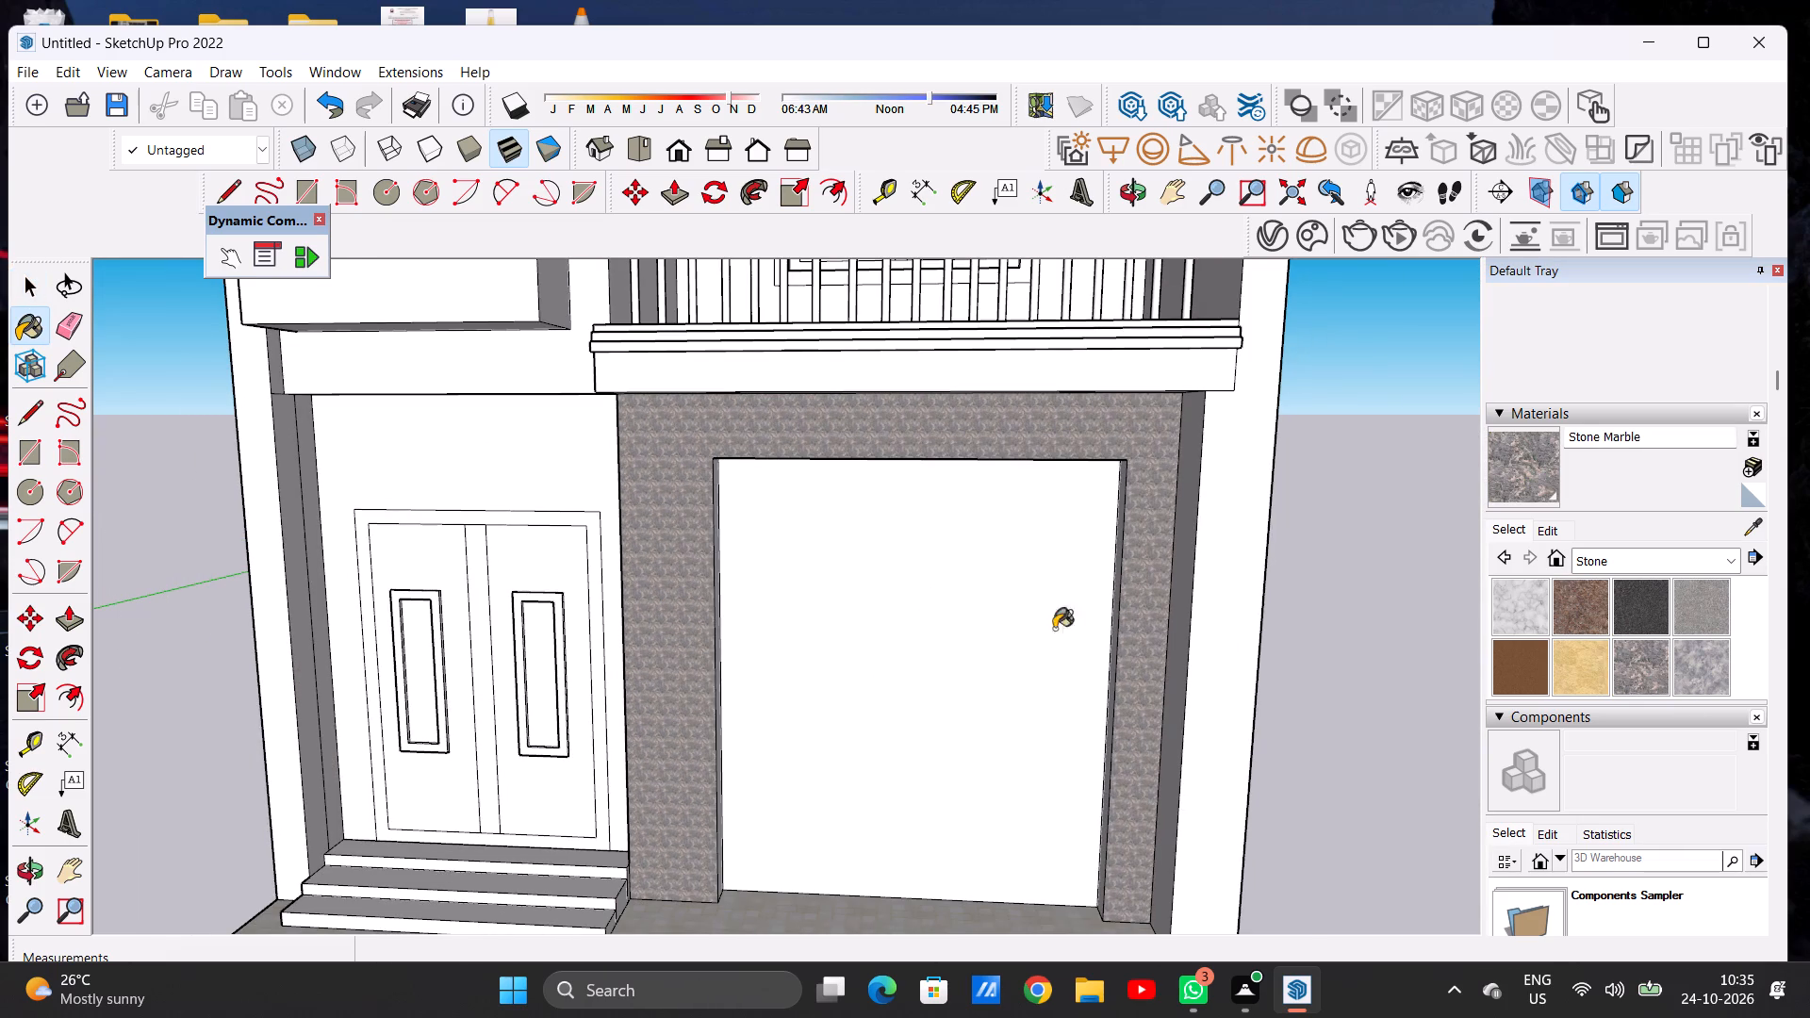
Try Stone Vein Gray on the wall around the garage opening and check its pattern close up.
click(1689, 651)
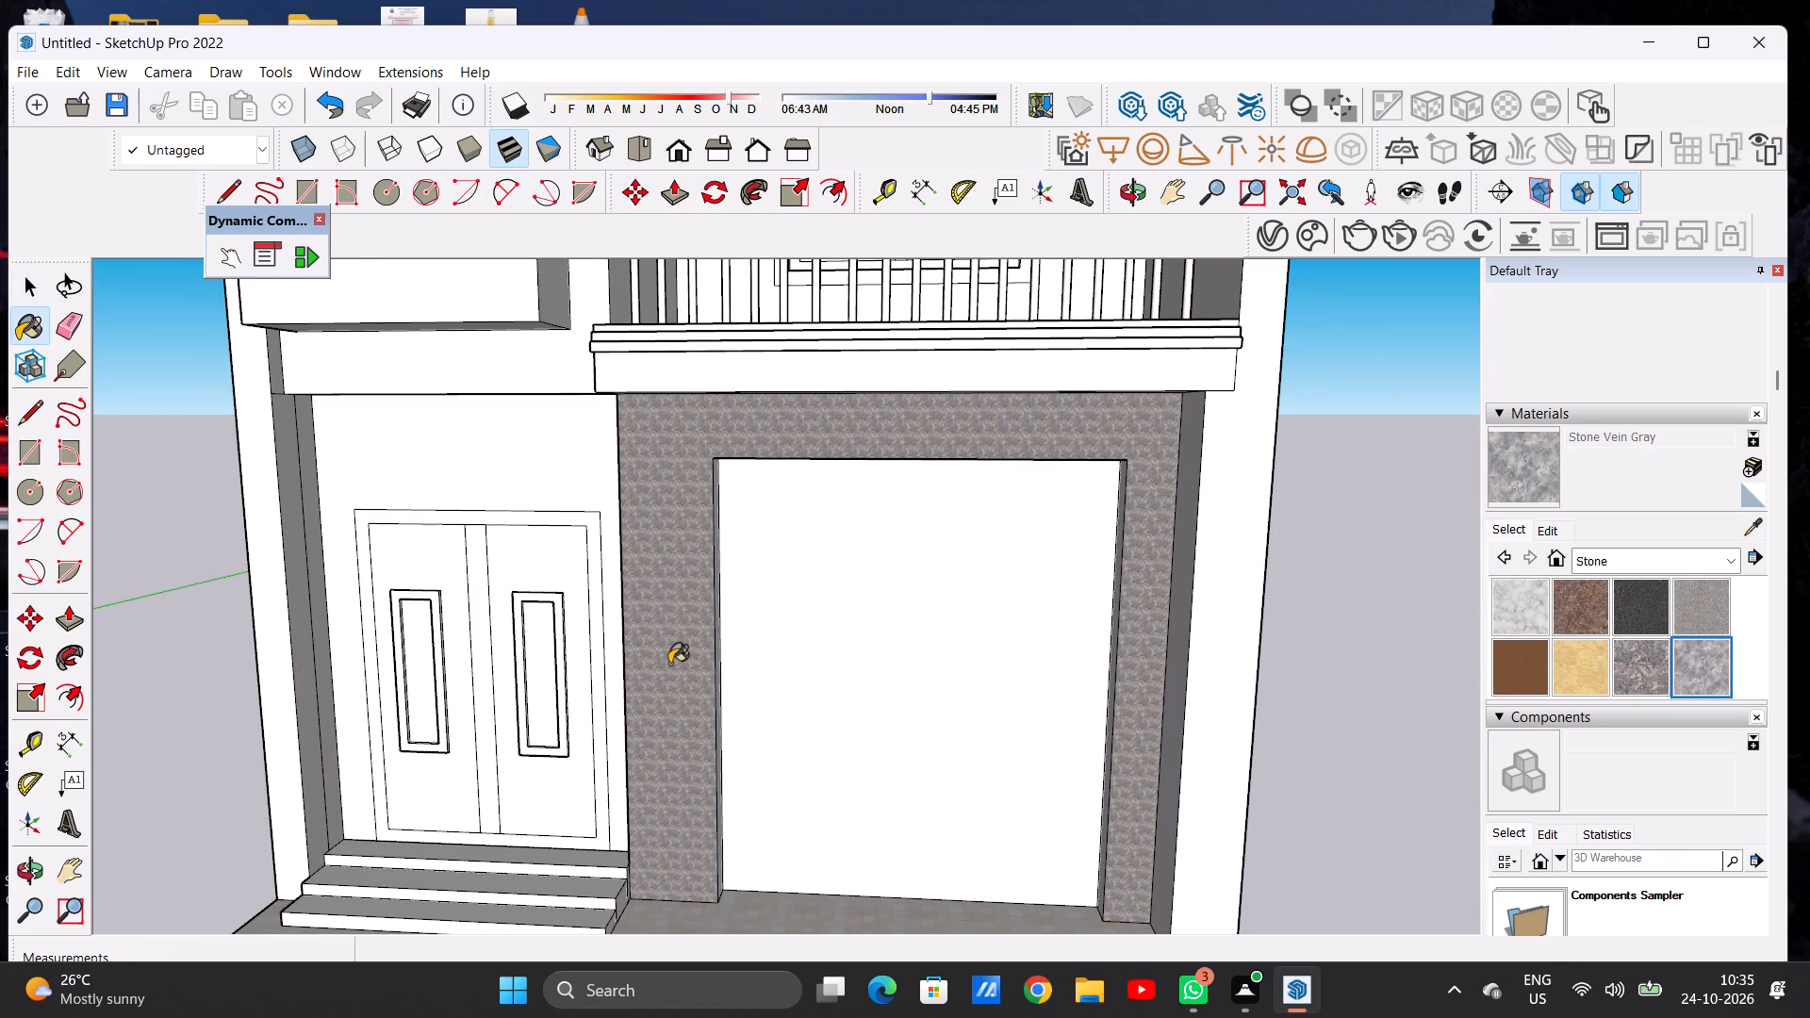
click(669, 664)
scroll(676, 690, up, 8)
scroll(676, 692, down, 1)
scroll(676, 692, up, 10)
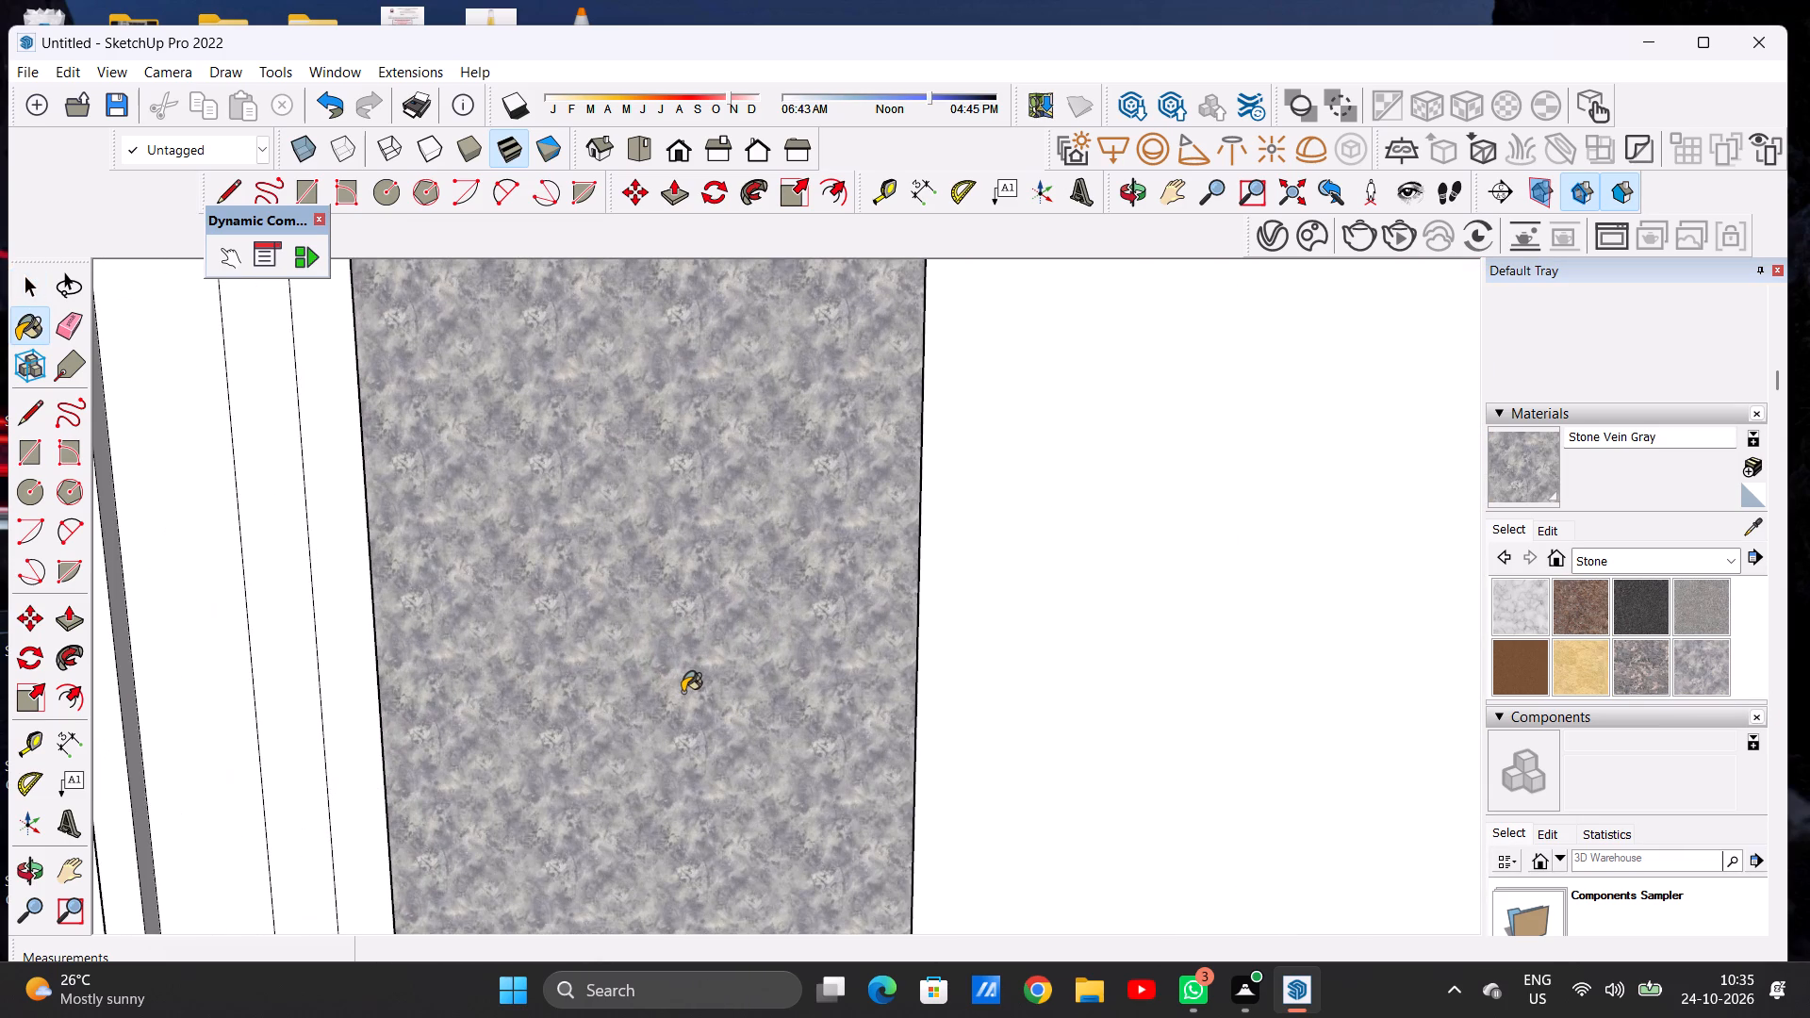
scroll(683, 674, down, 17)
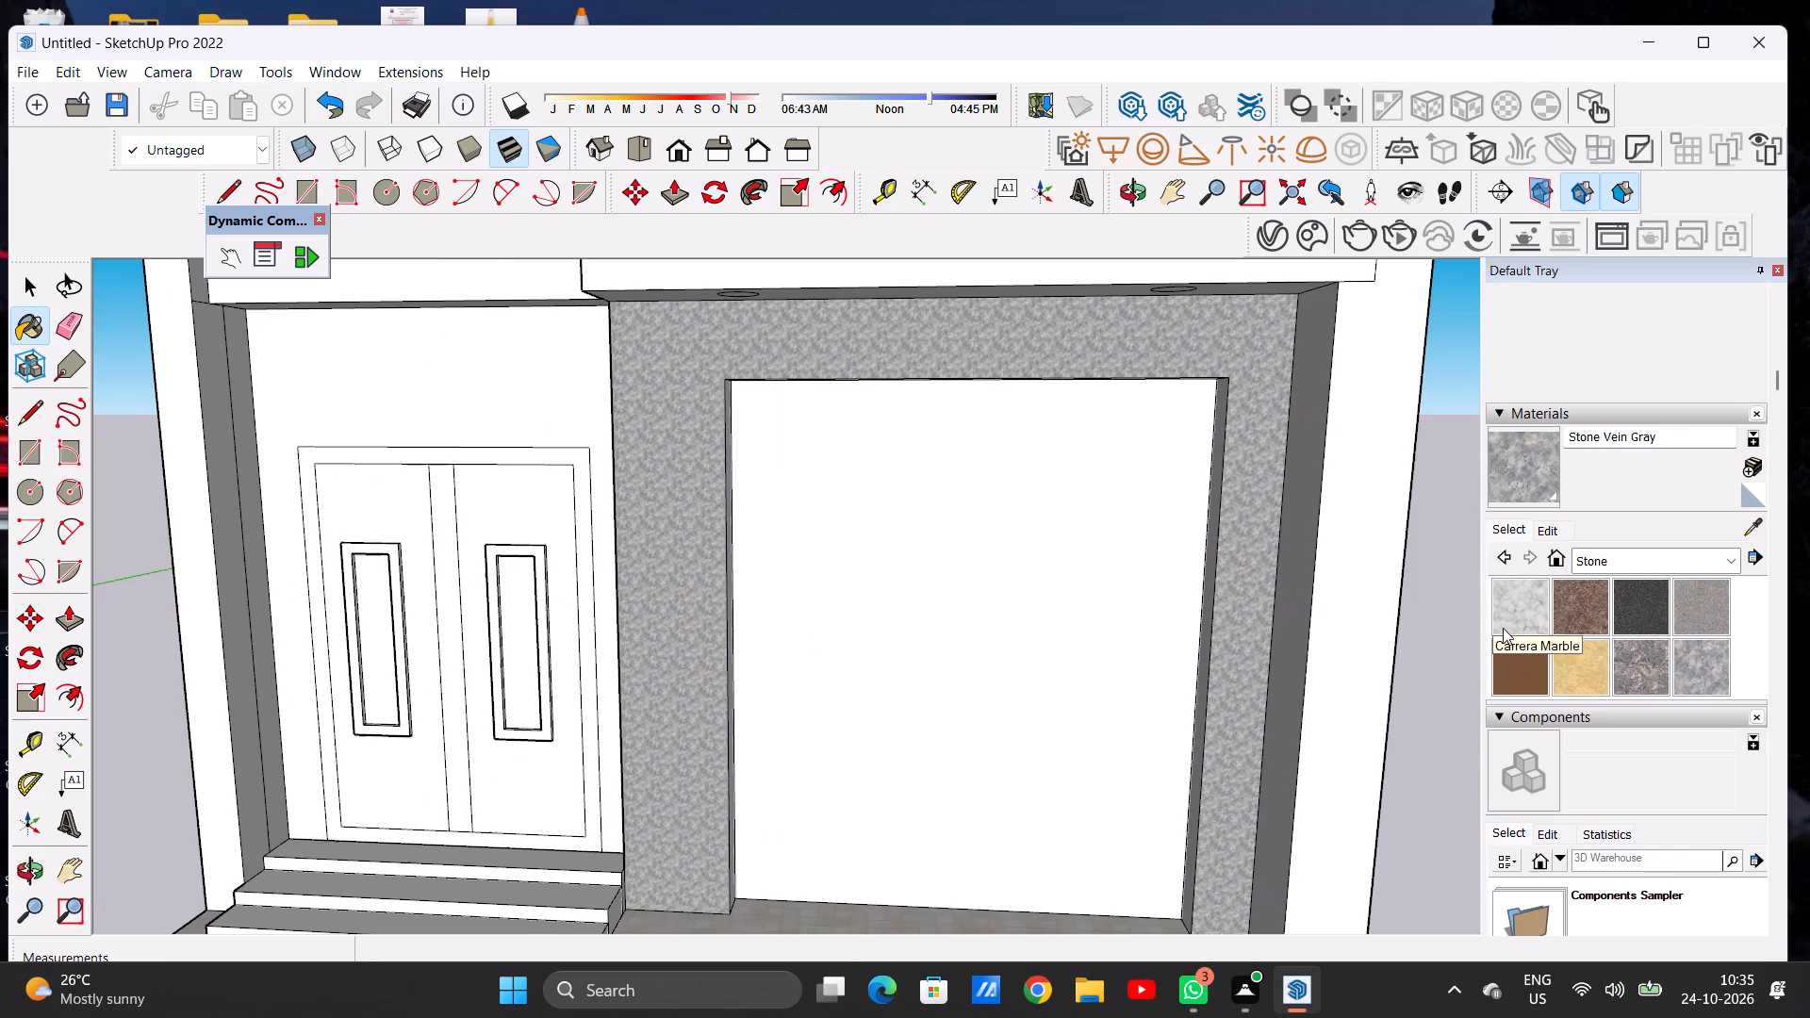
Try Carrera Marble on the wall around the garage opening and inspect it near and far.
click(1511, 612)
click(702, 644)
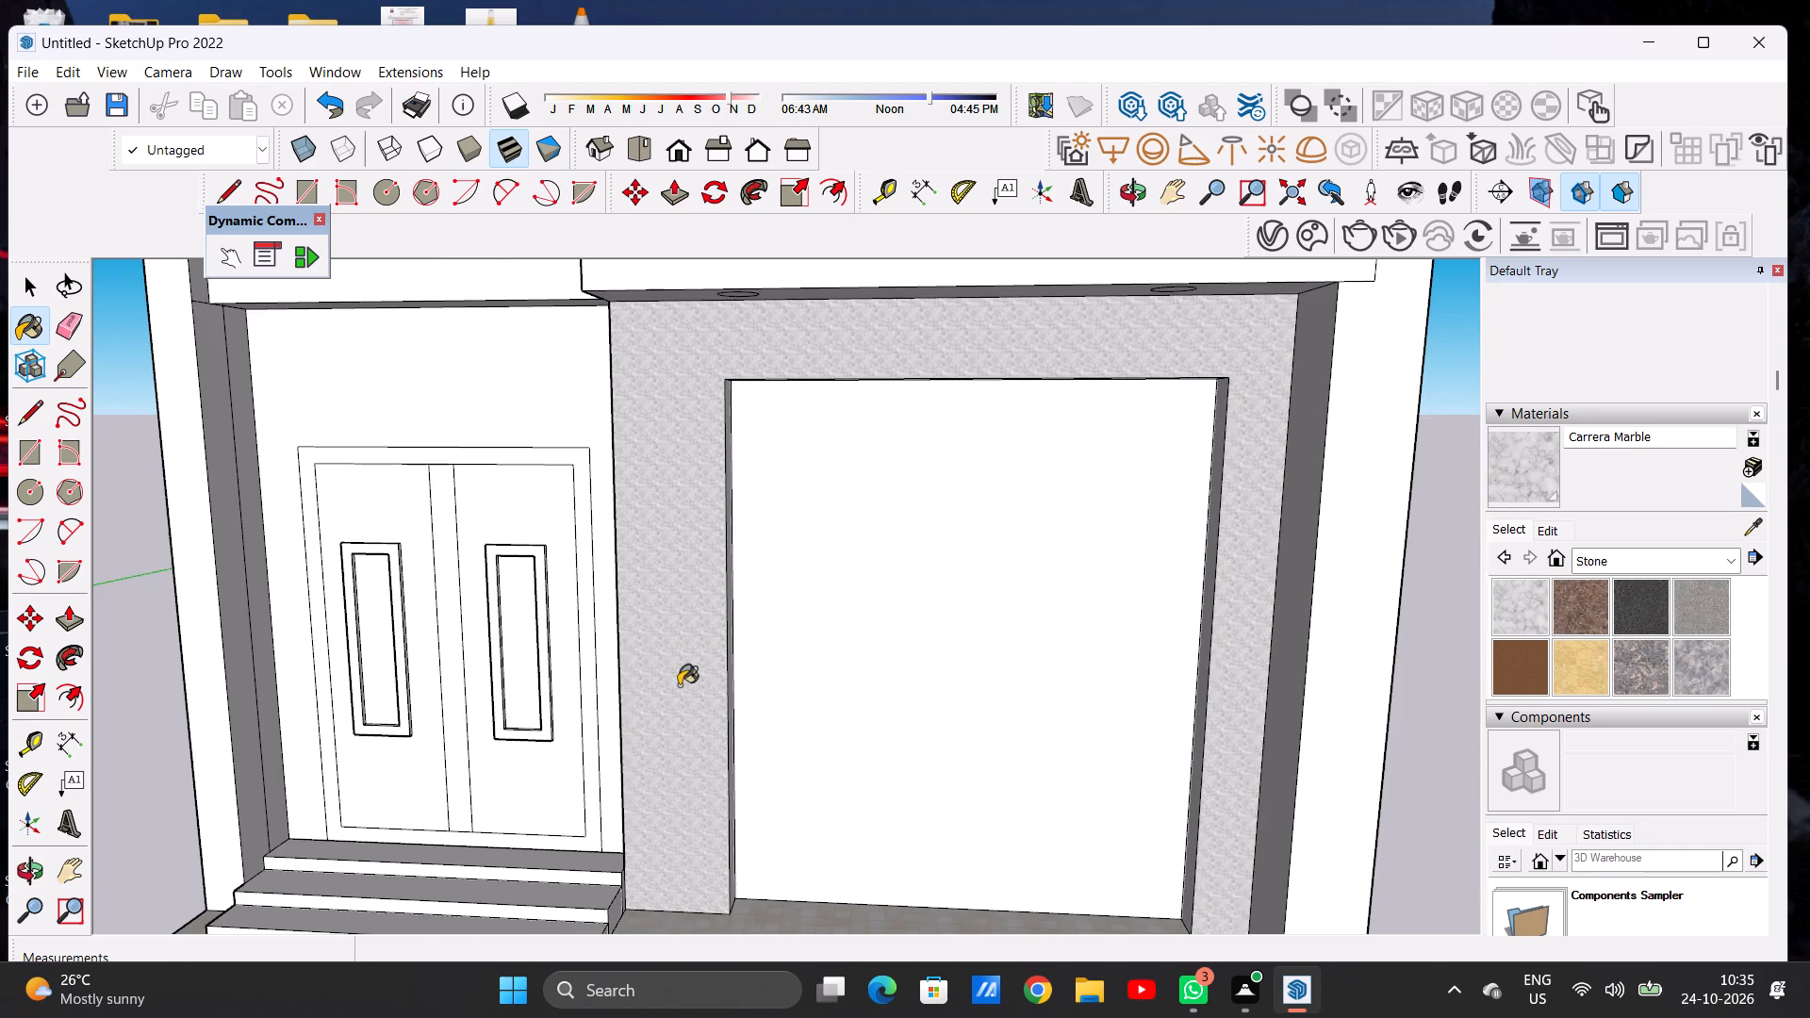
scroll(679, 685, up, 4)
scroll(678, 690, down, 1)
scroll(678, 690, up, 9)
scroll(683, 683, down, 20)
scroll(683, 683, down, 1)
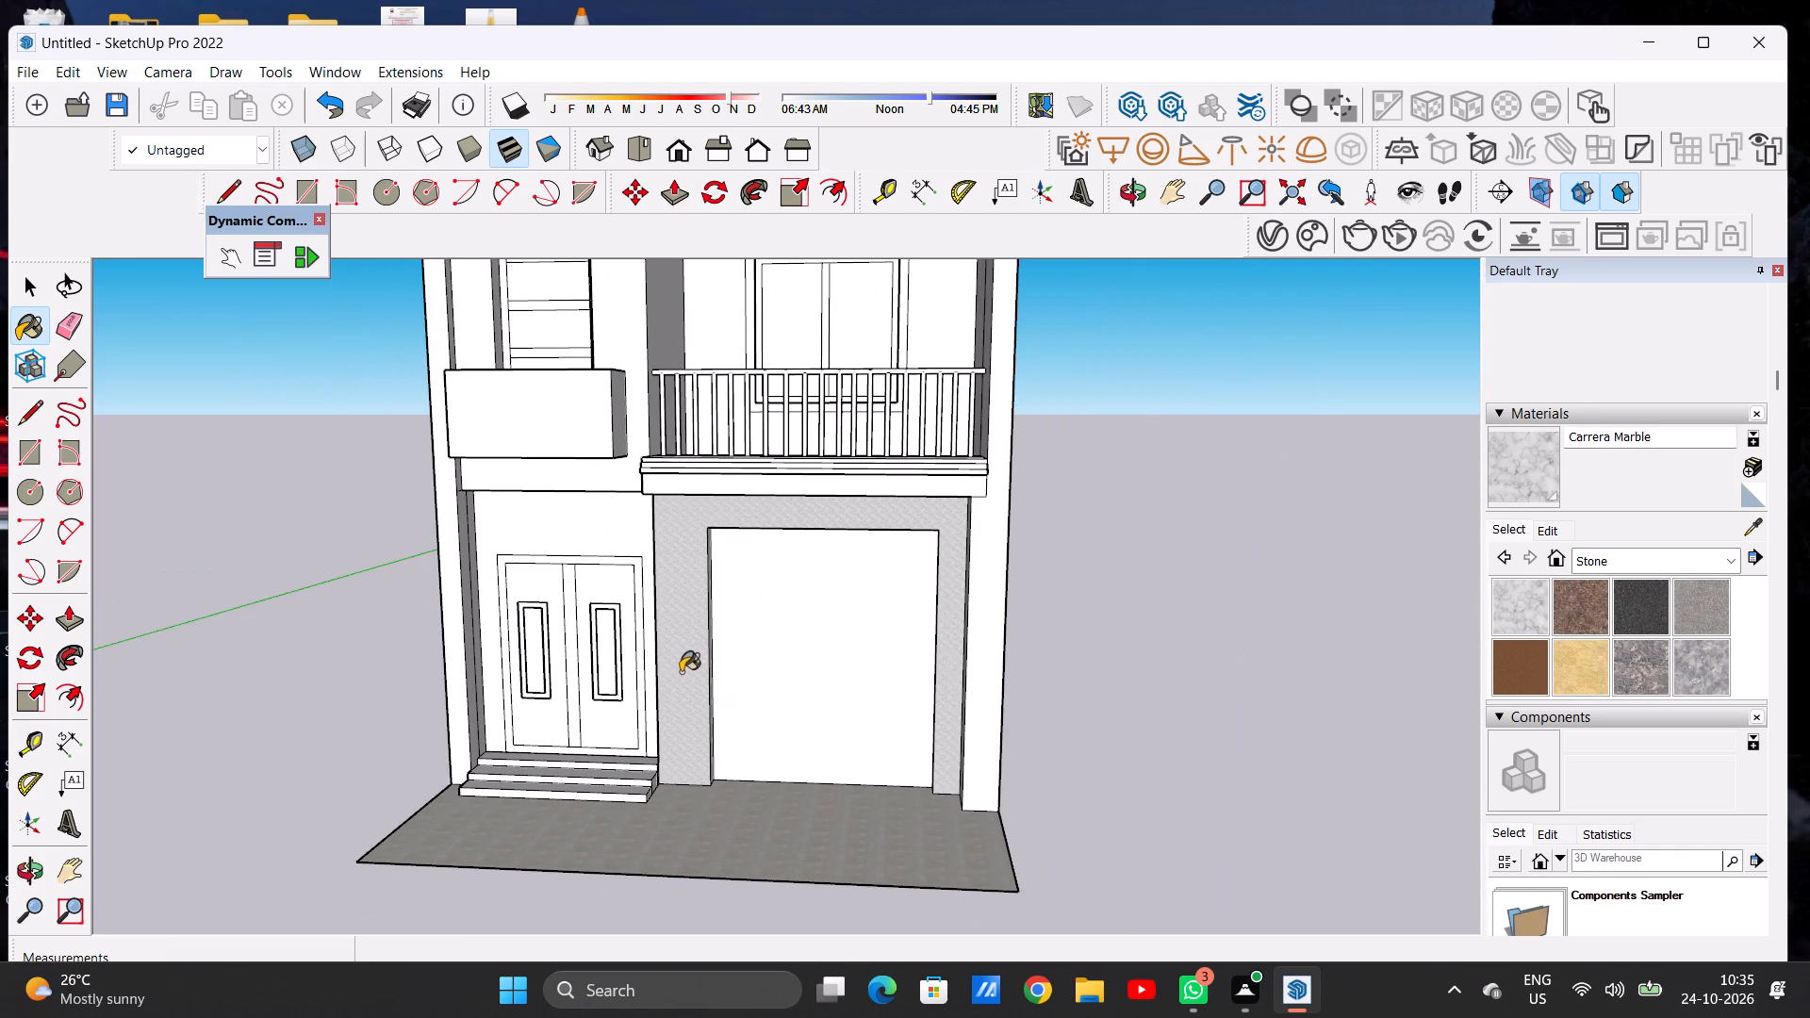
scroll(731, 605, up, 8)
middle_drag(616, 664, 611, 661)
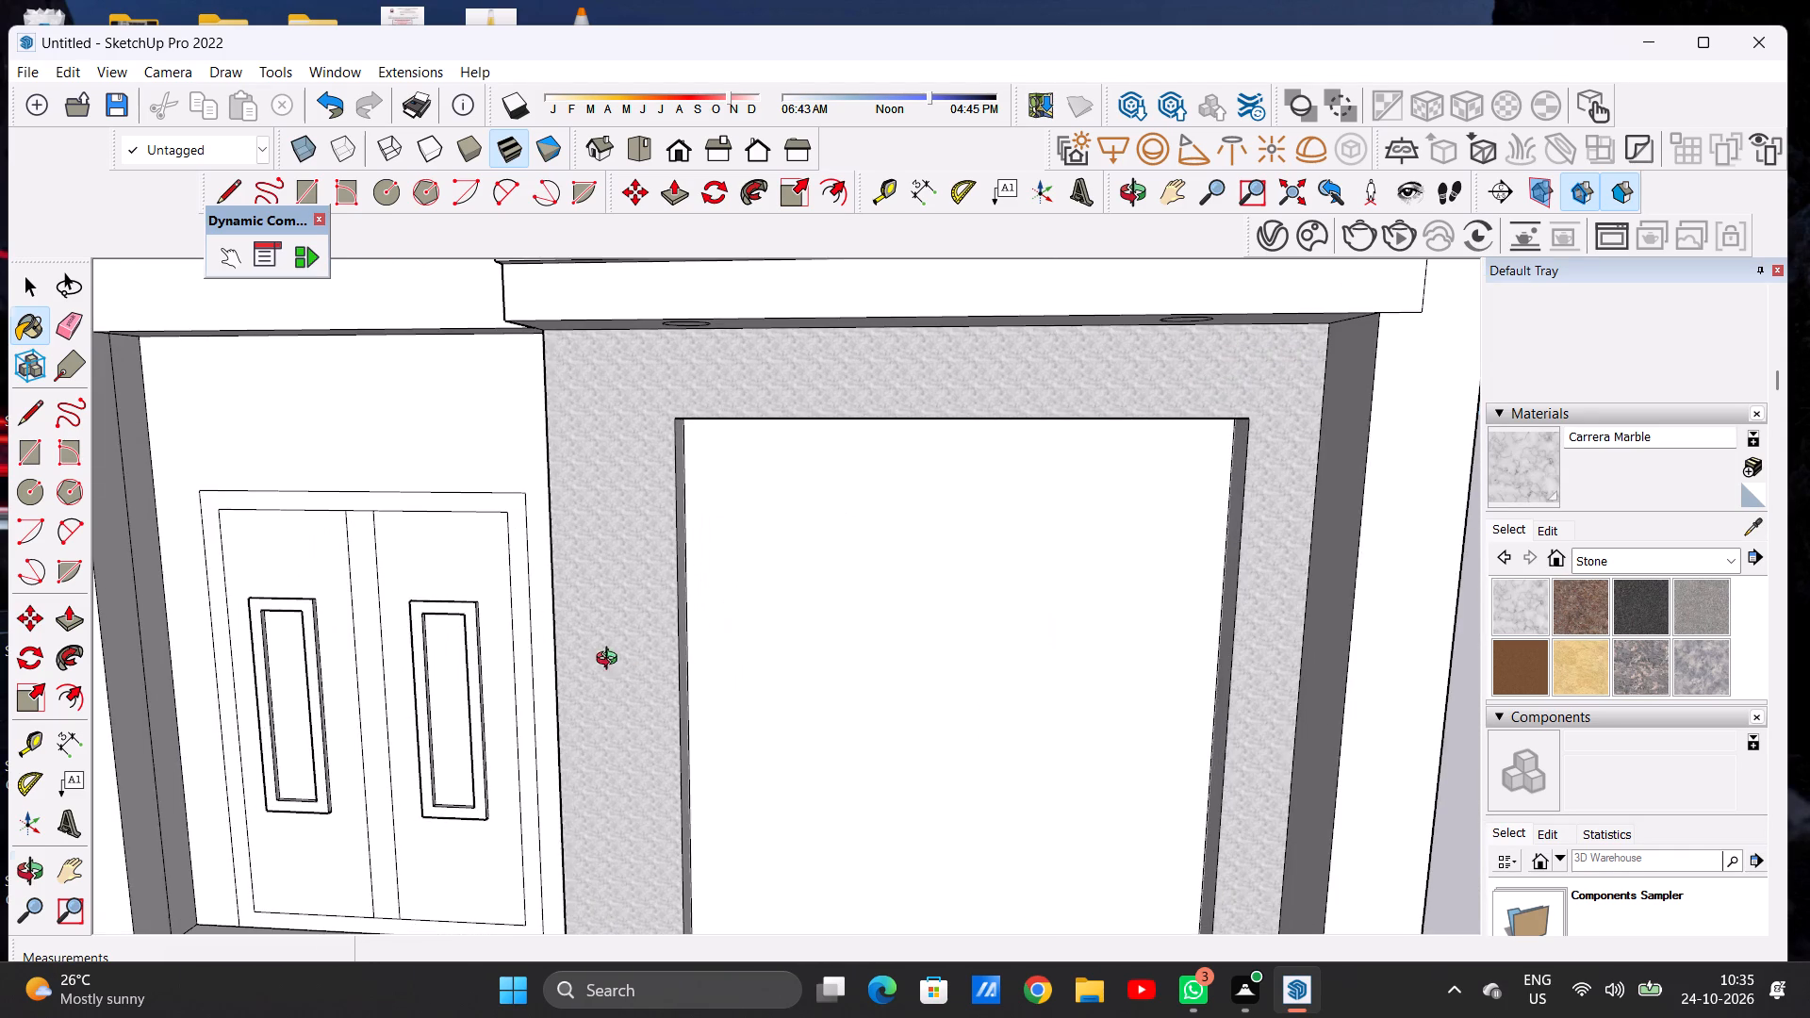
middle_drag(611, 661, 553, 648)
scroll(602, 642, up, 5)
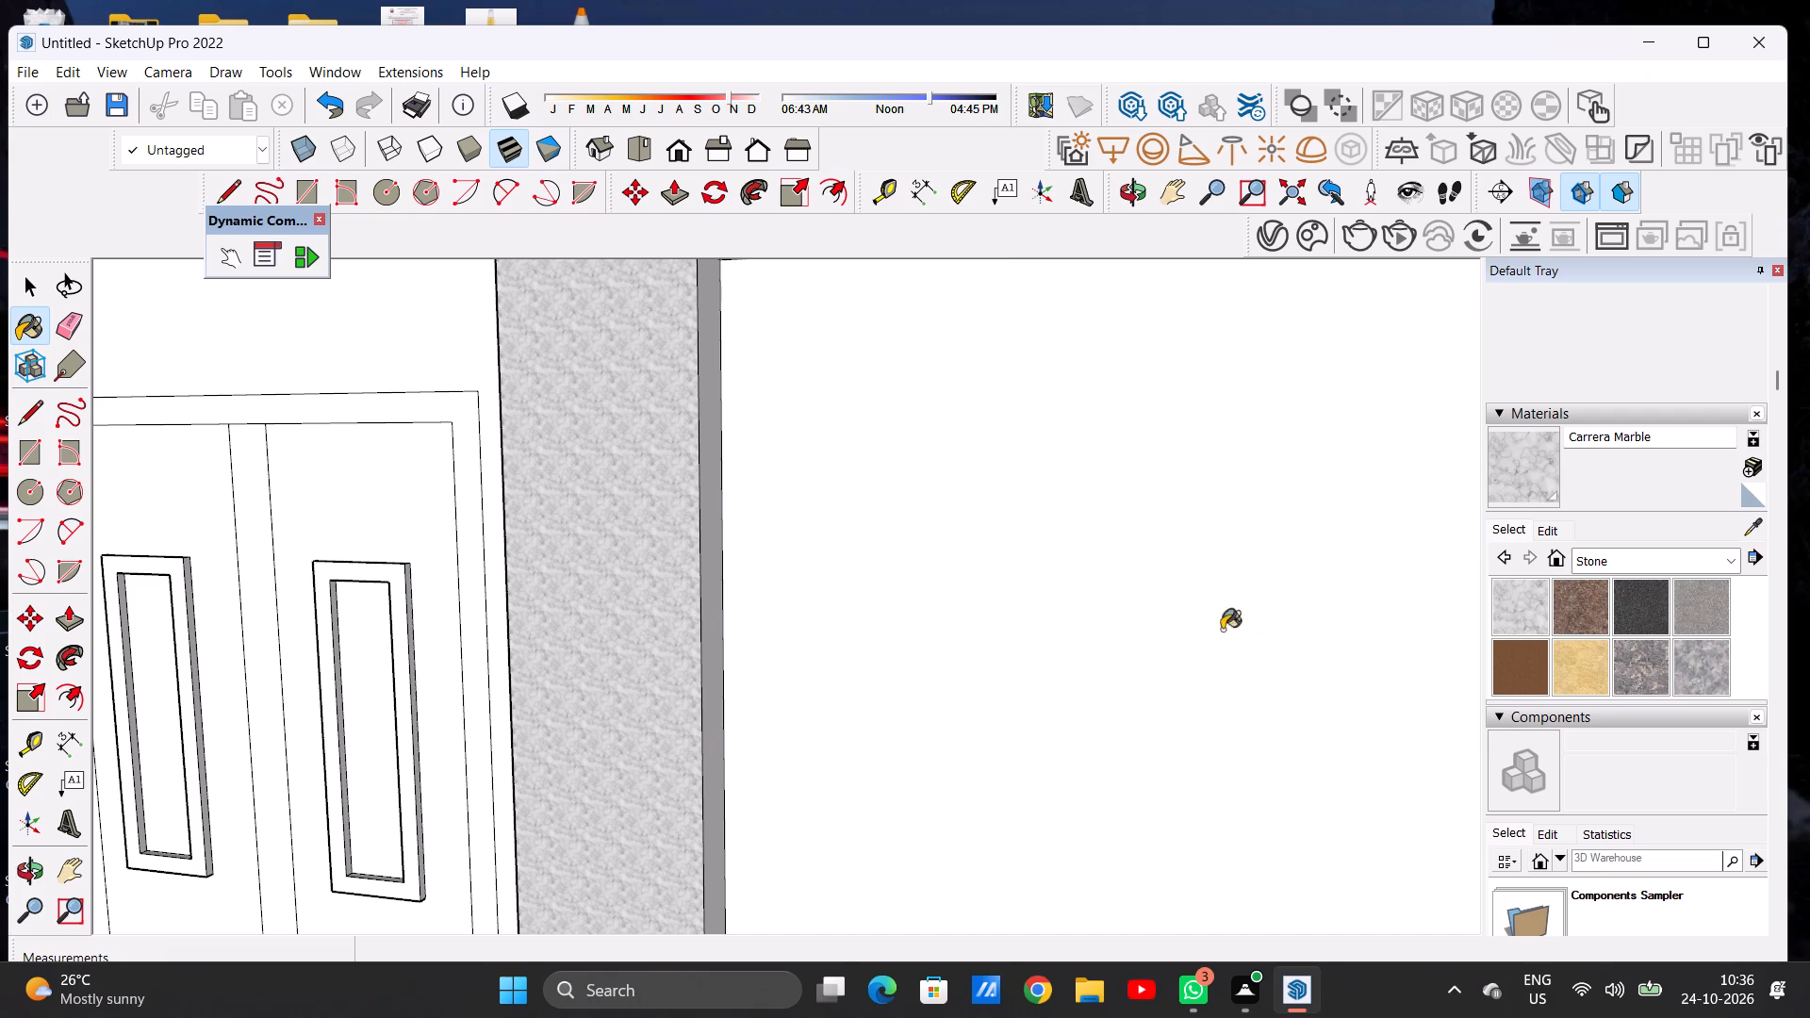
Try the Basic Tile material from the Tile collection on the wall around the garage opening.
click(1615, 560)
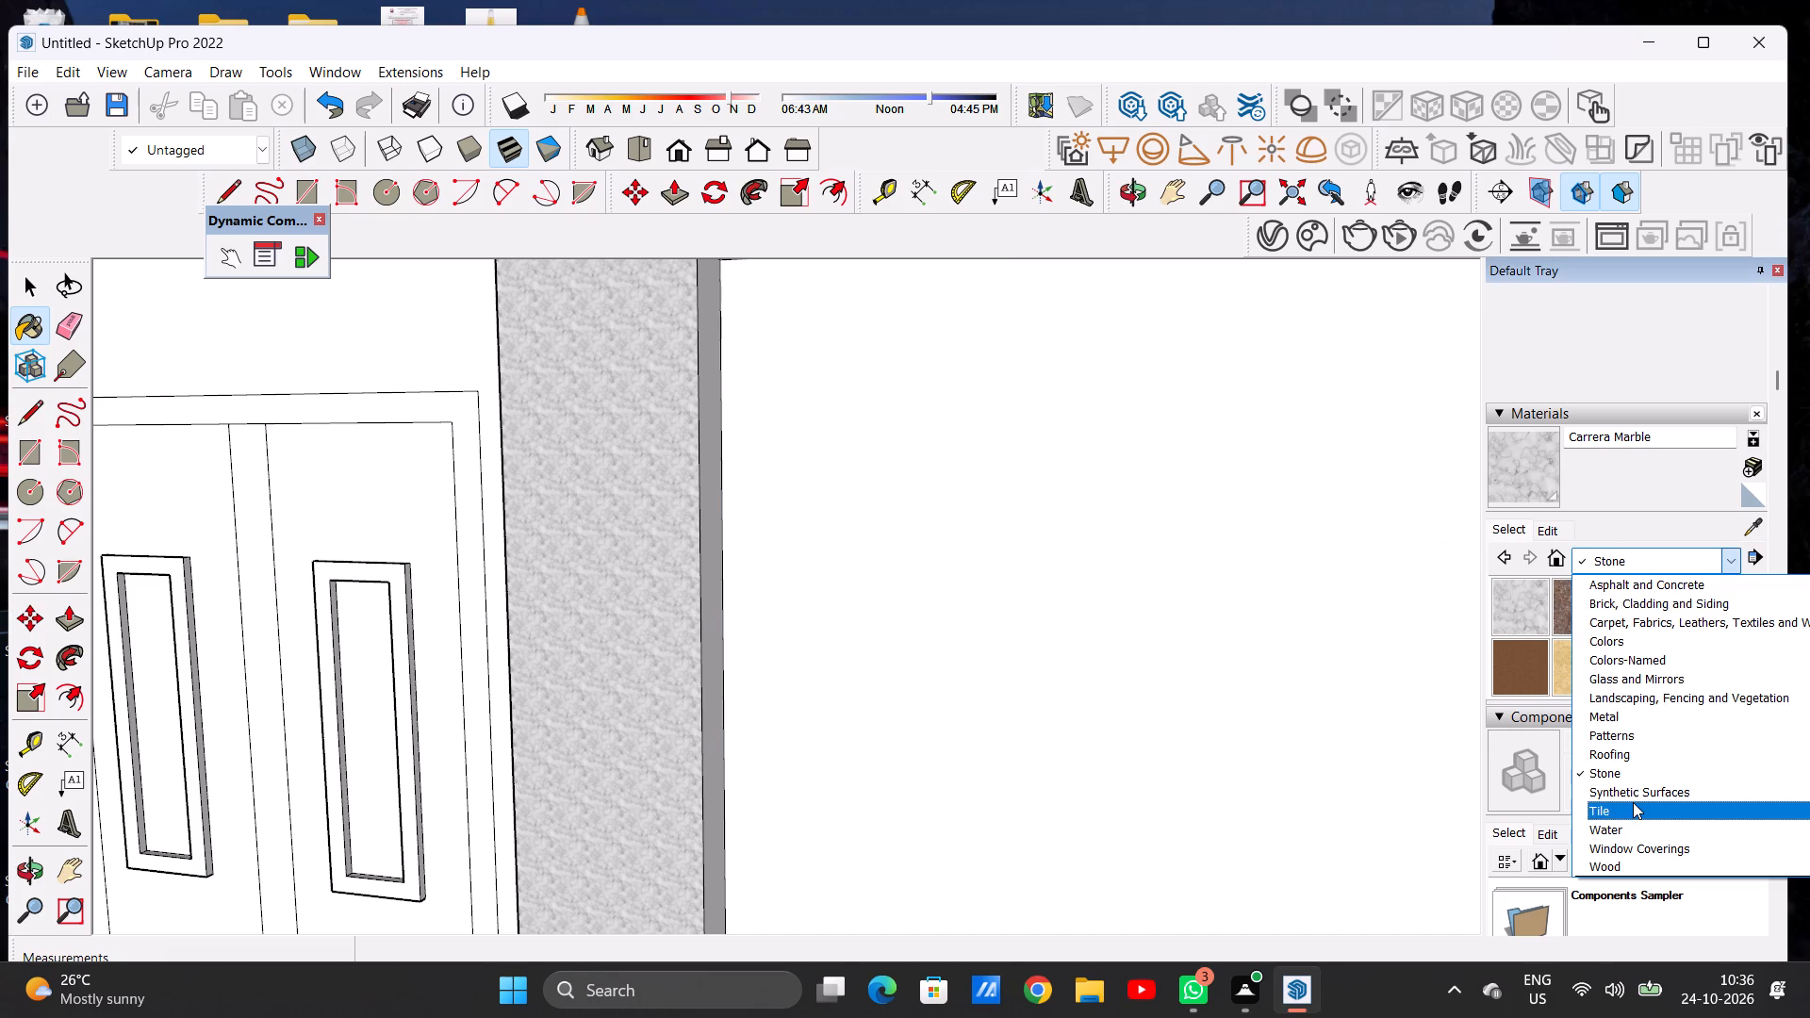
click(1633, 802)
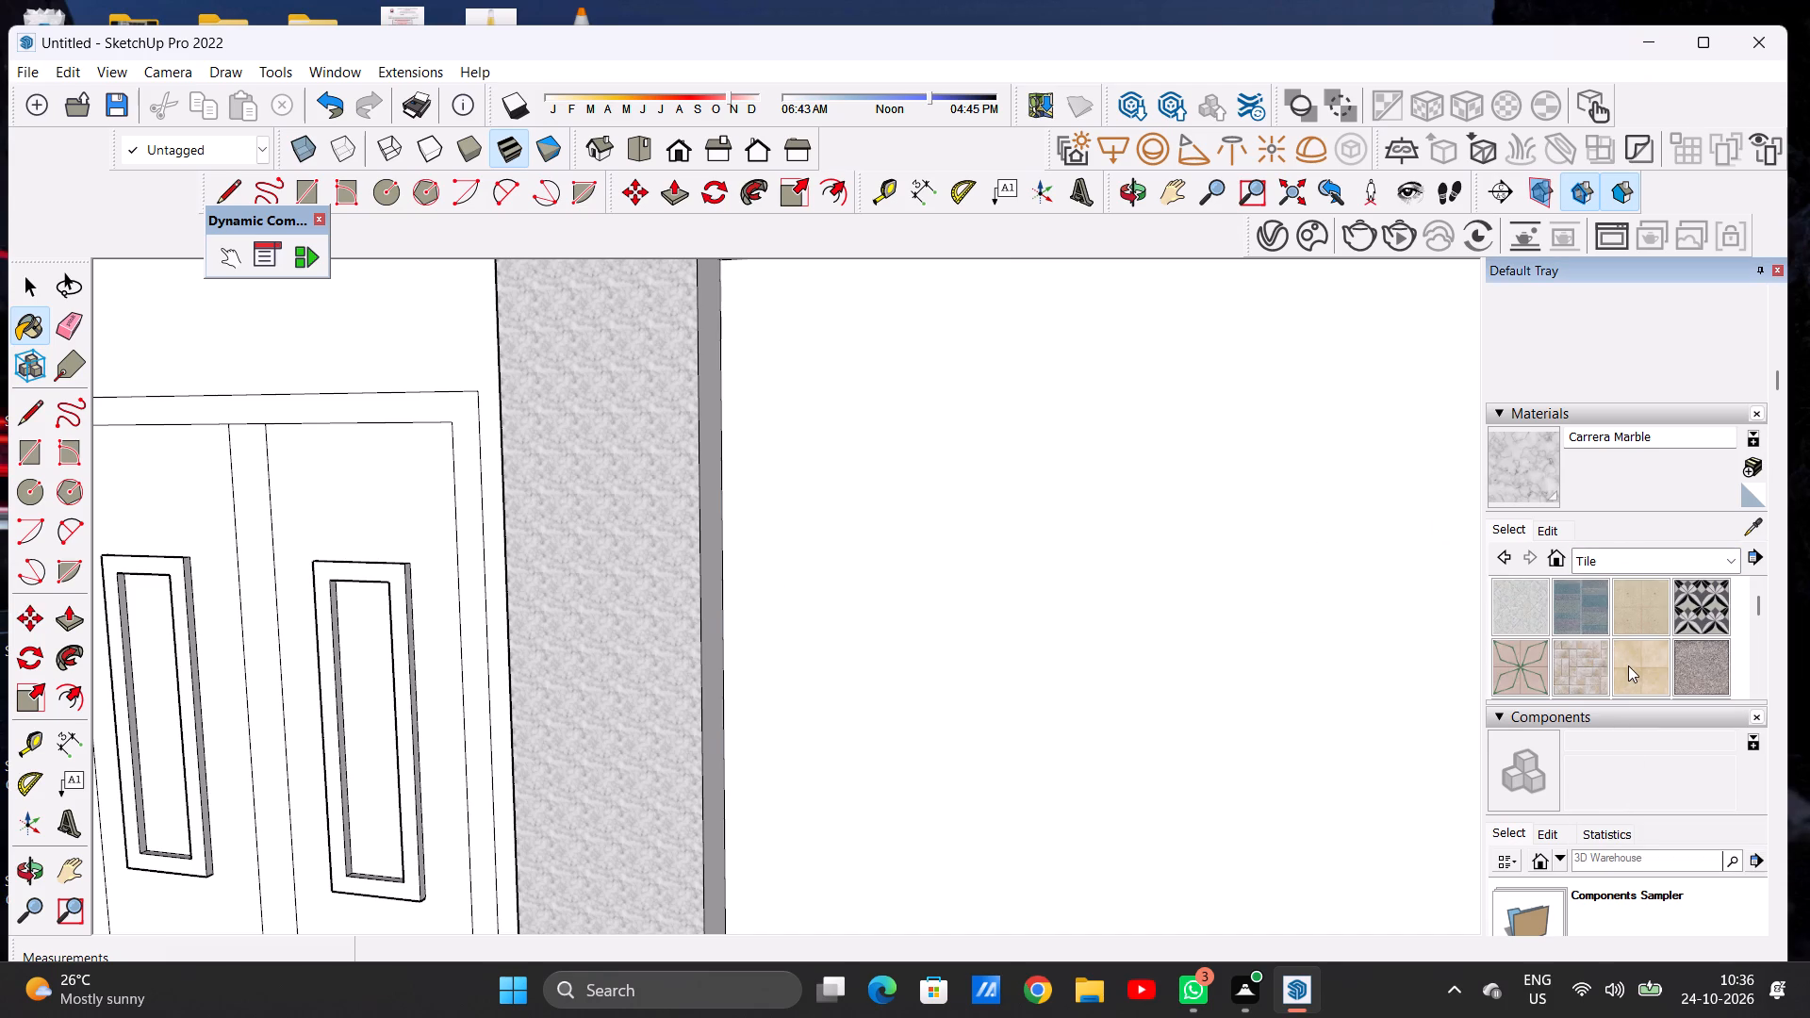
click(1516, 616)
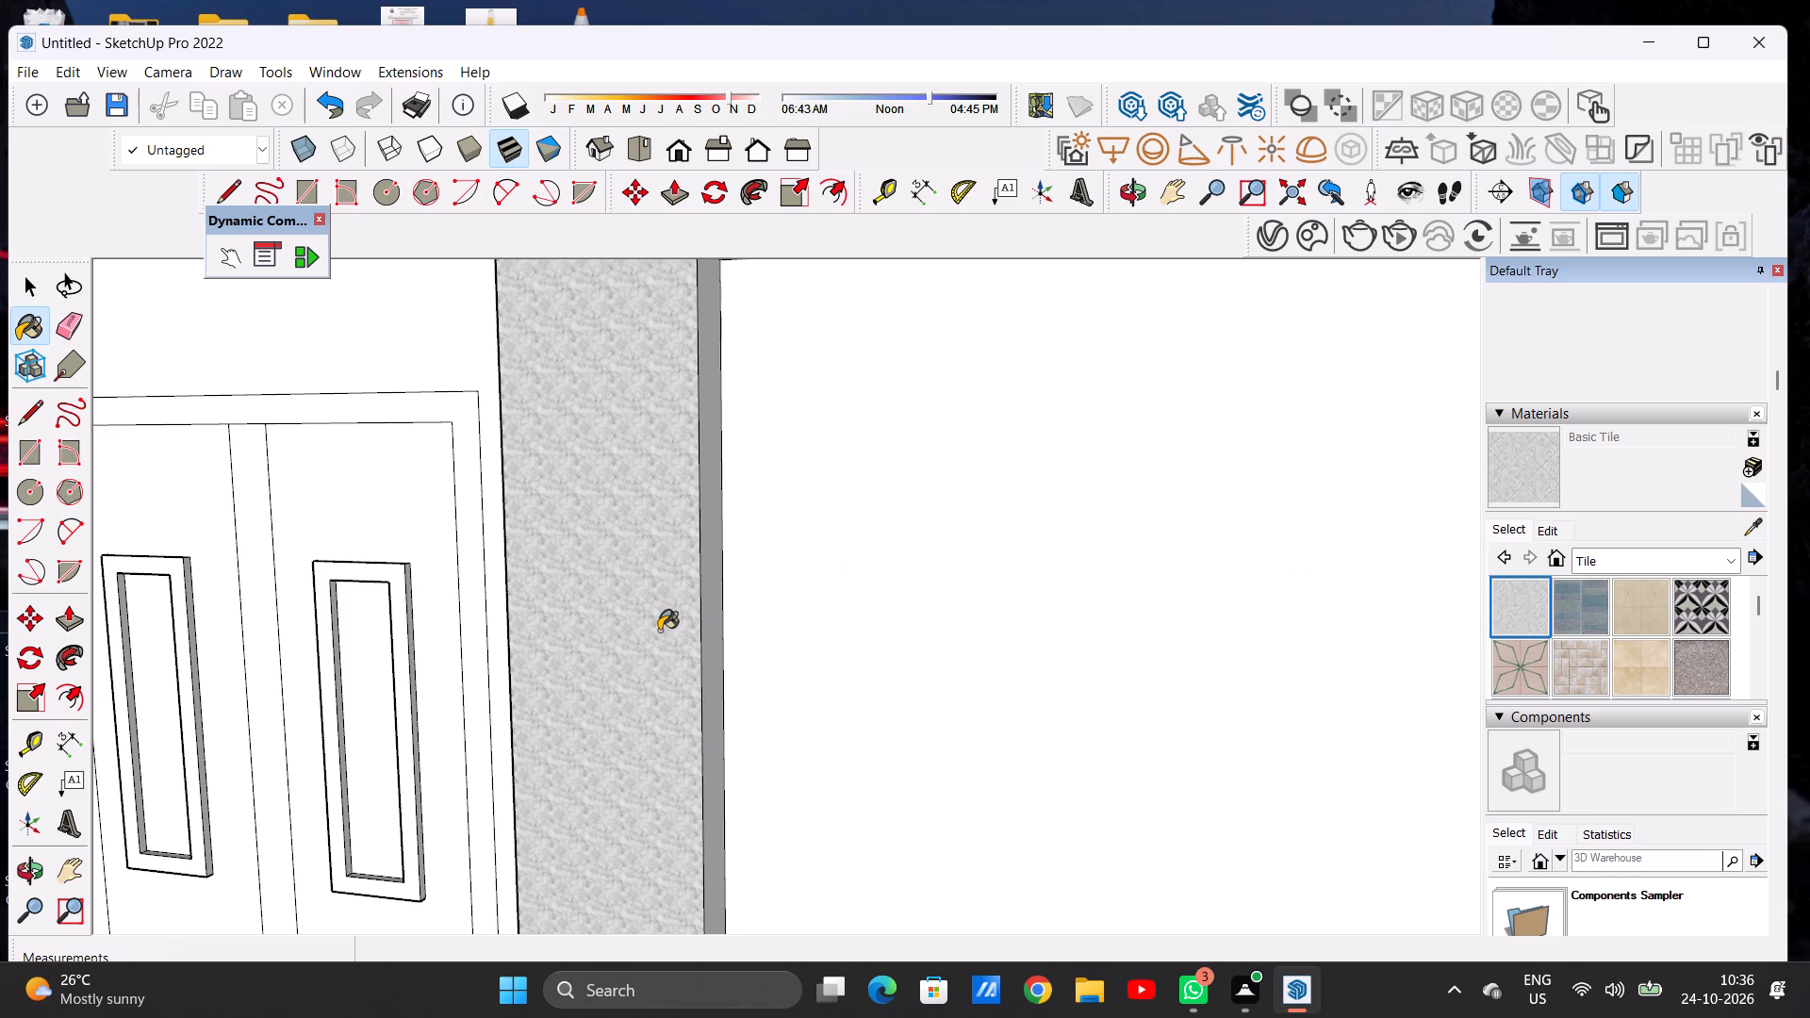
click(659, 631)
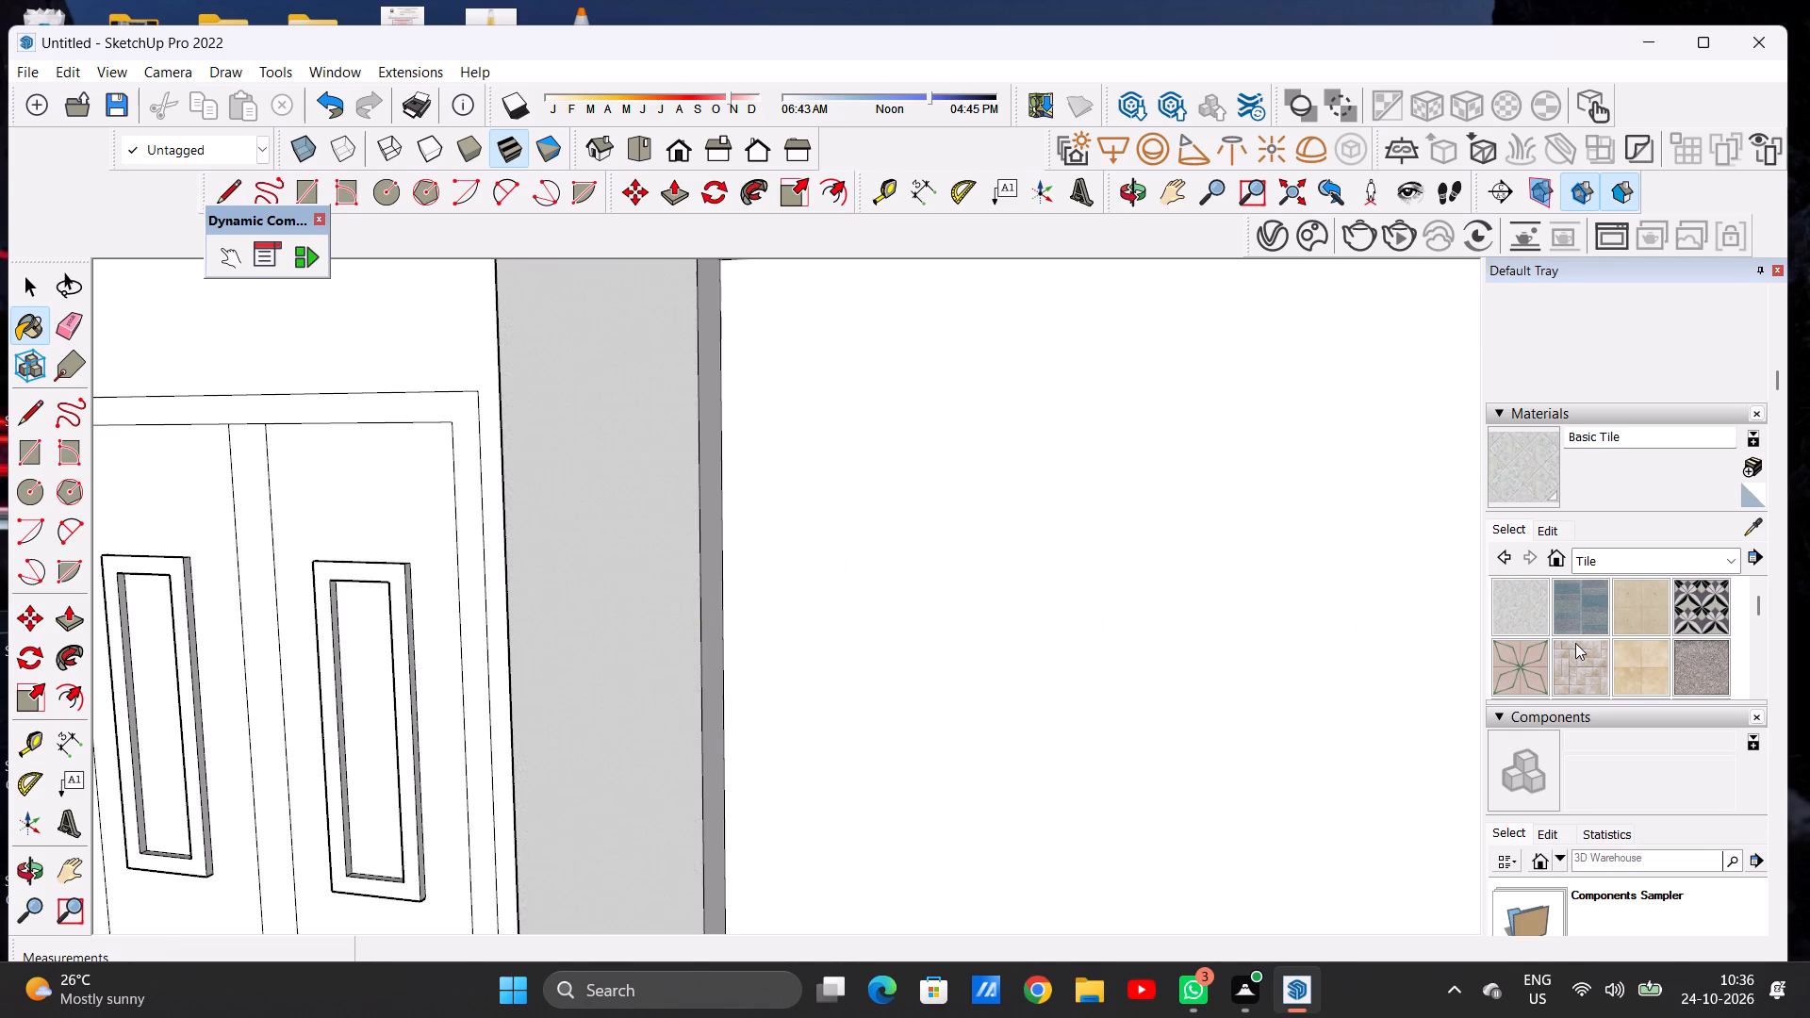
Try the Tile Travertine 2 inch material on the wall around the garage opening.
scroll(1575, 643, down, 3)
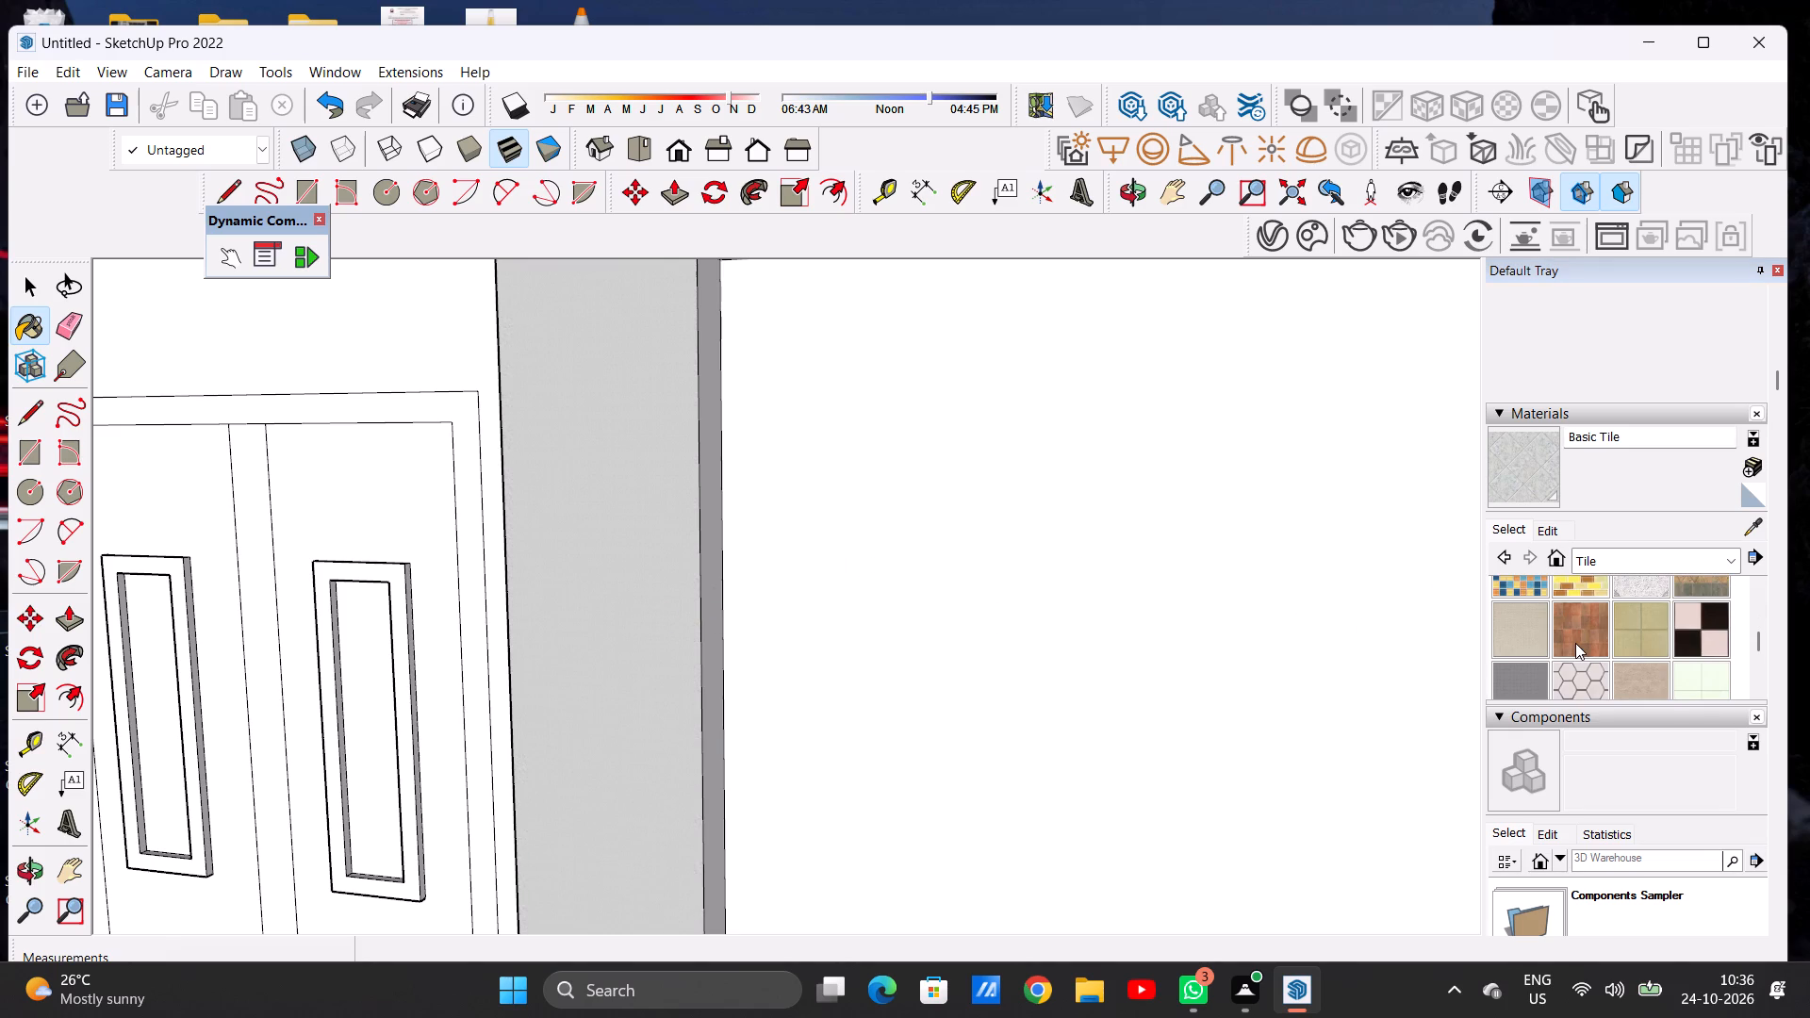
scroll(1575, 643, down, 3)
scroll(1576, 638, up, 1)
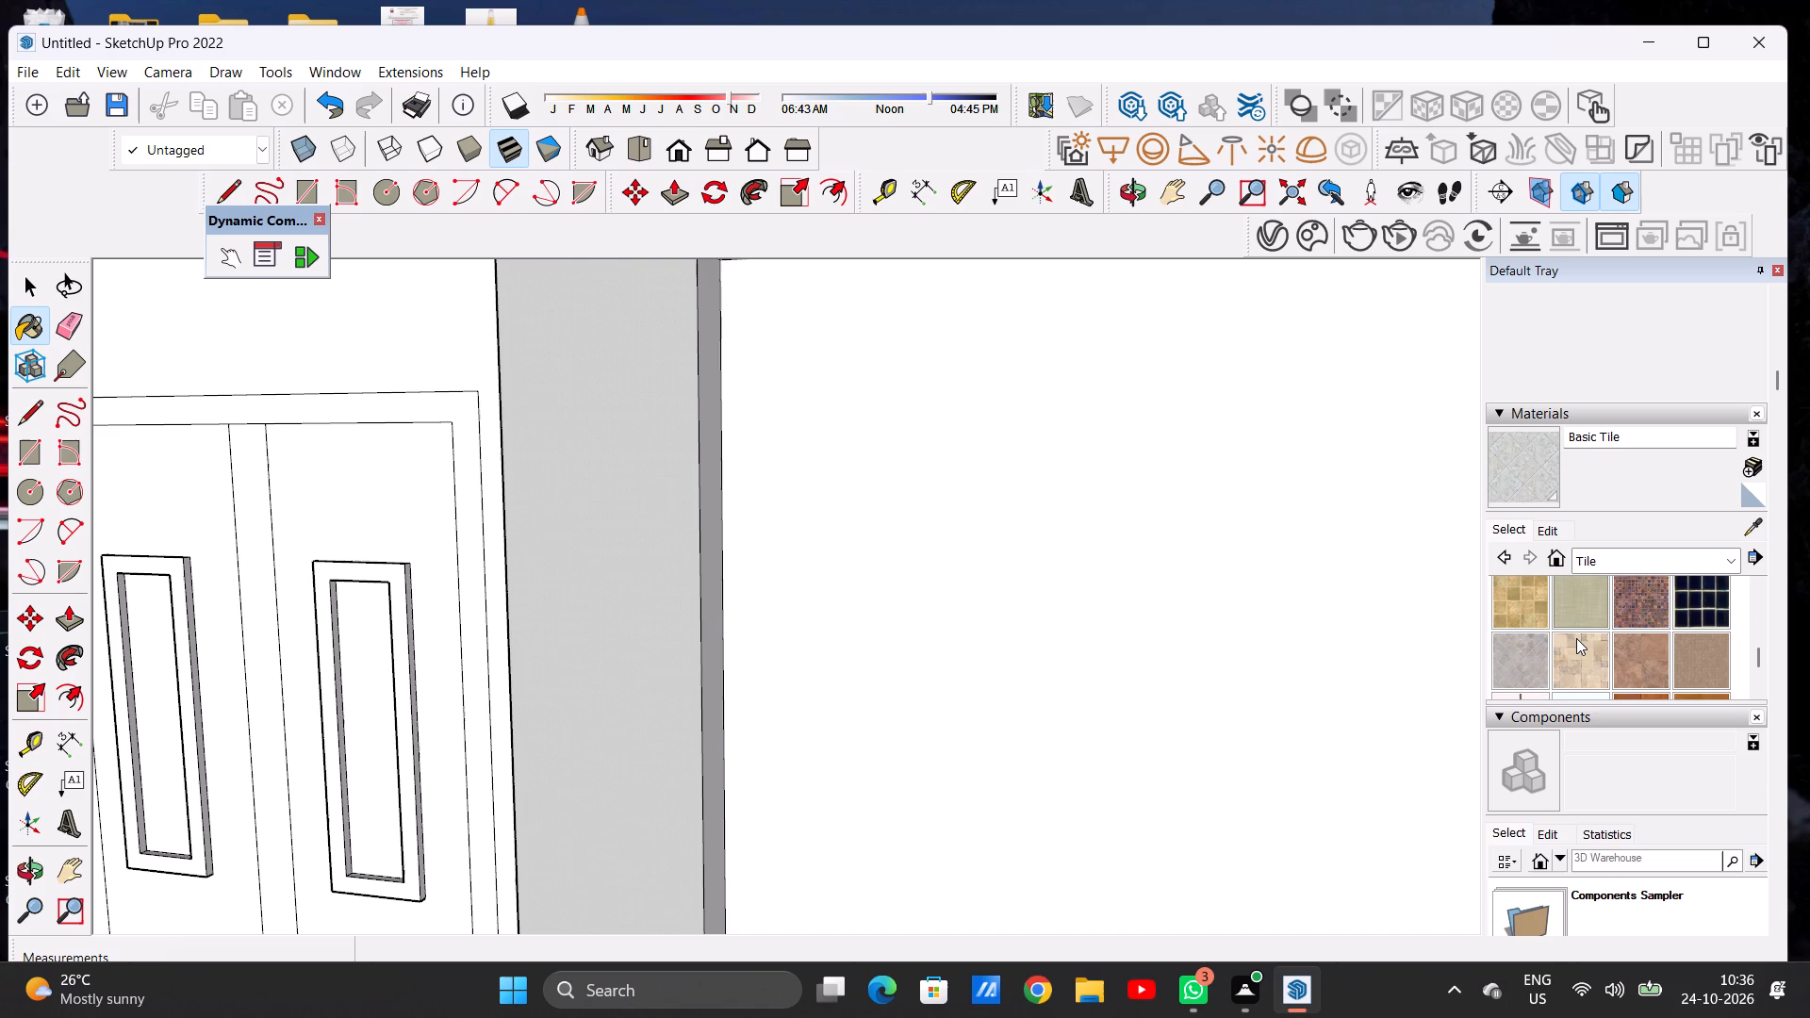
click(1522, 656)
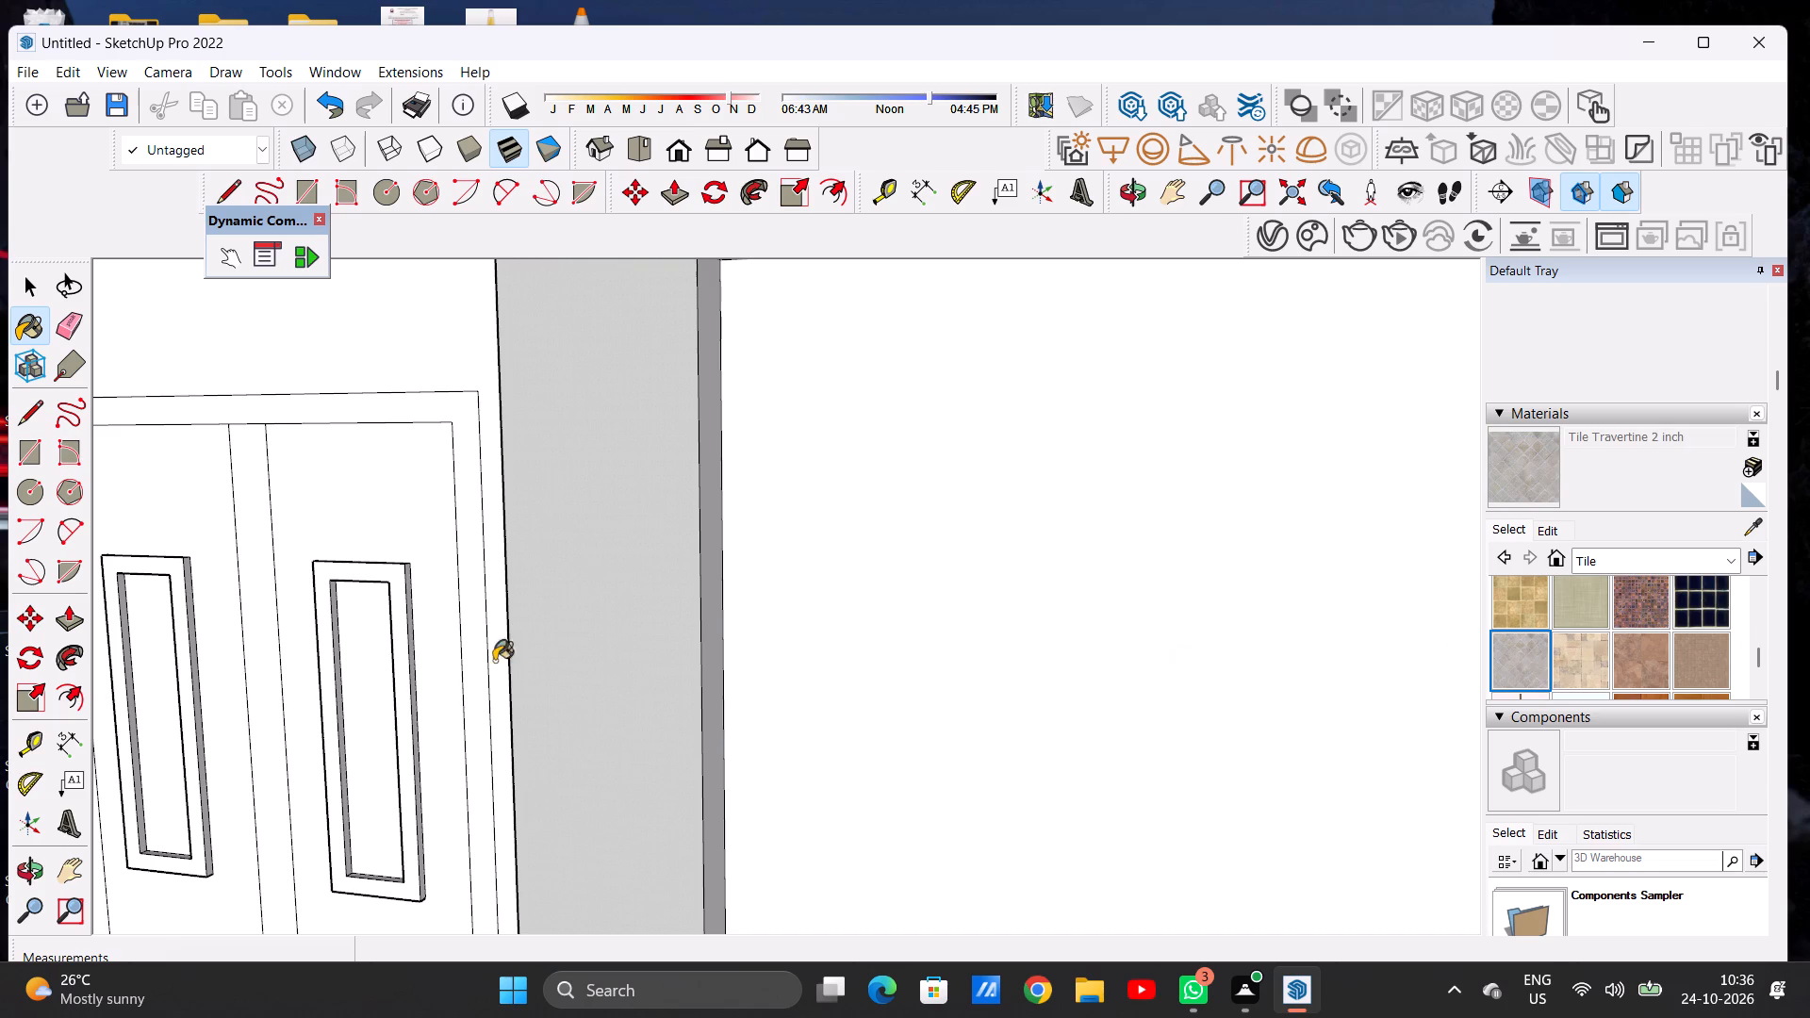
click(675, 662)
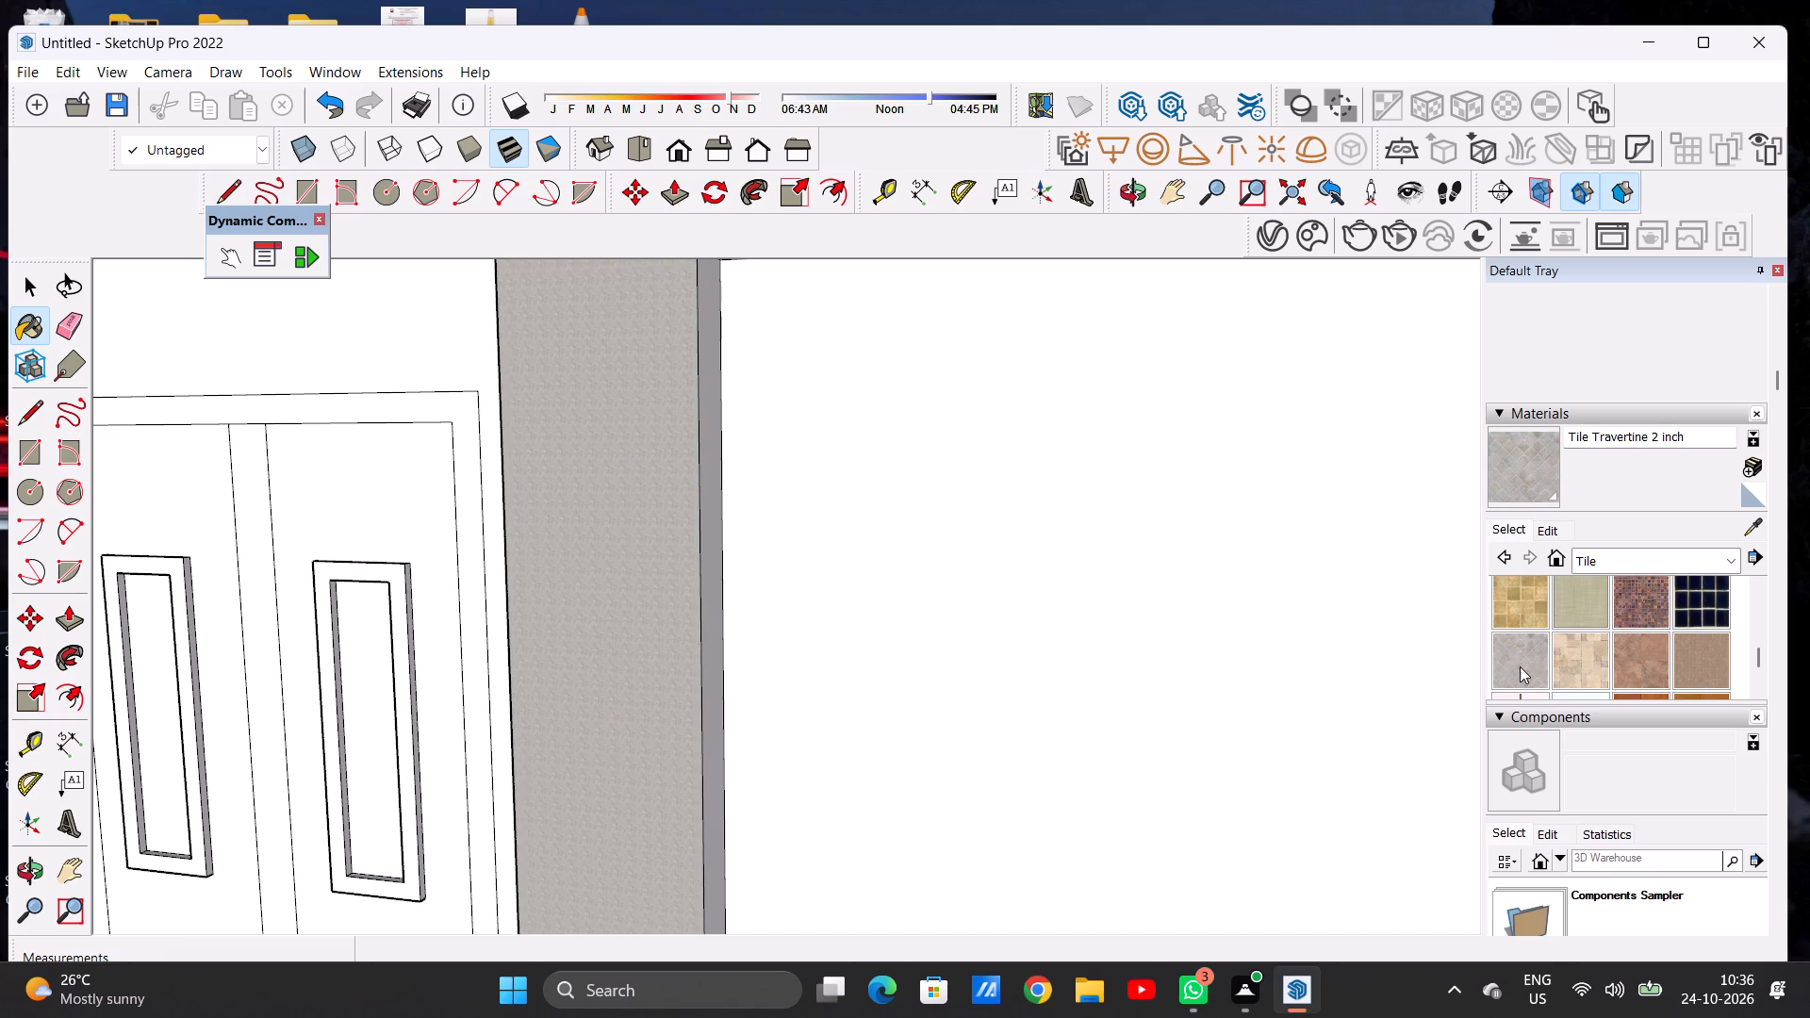
Paint the wall around the garage opening with the beige Tile Canvas material and check its grid pattern.
scroll(1524, 666, down, 1)
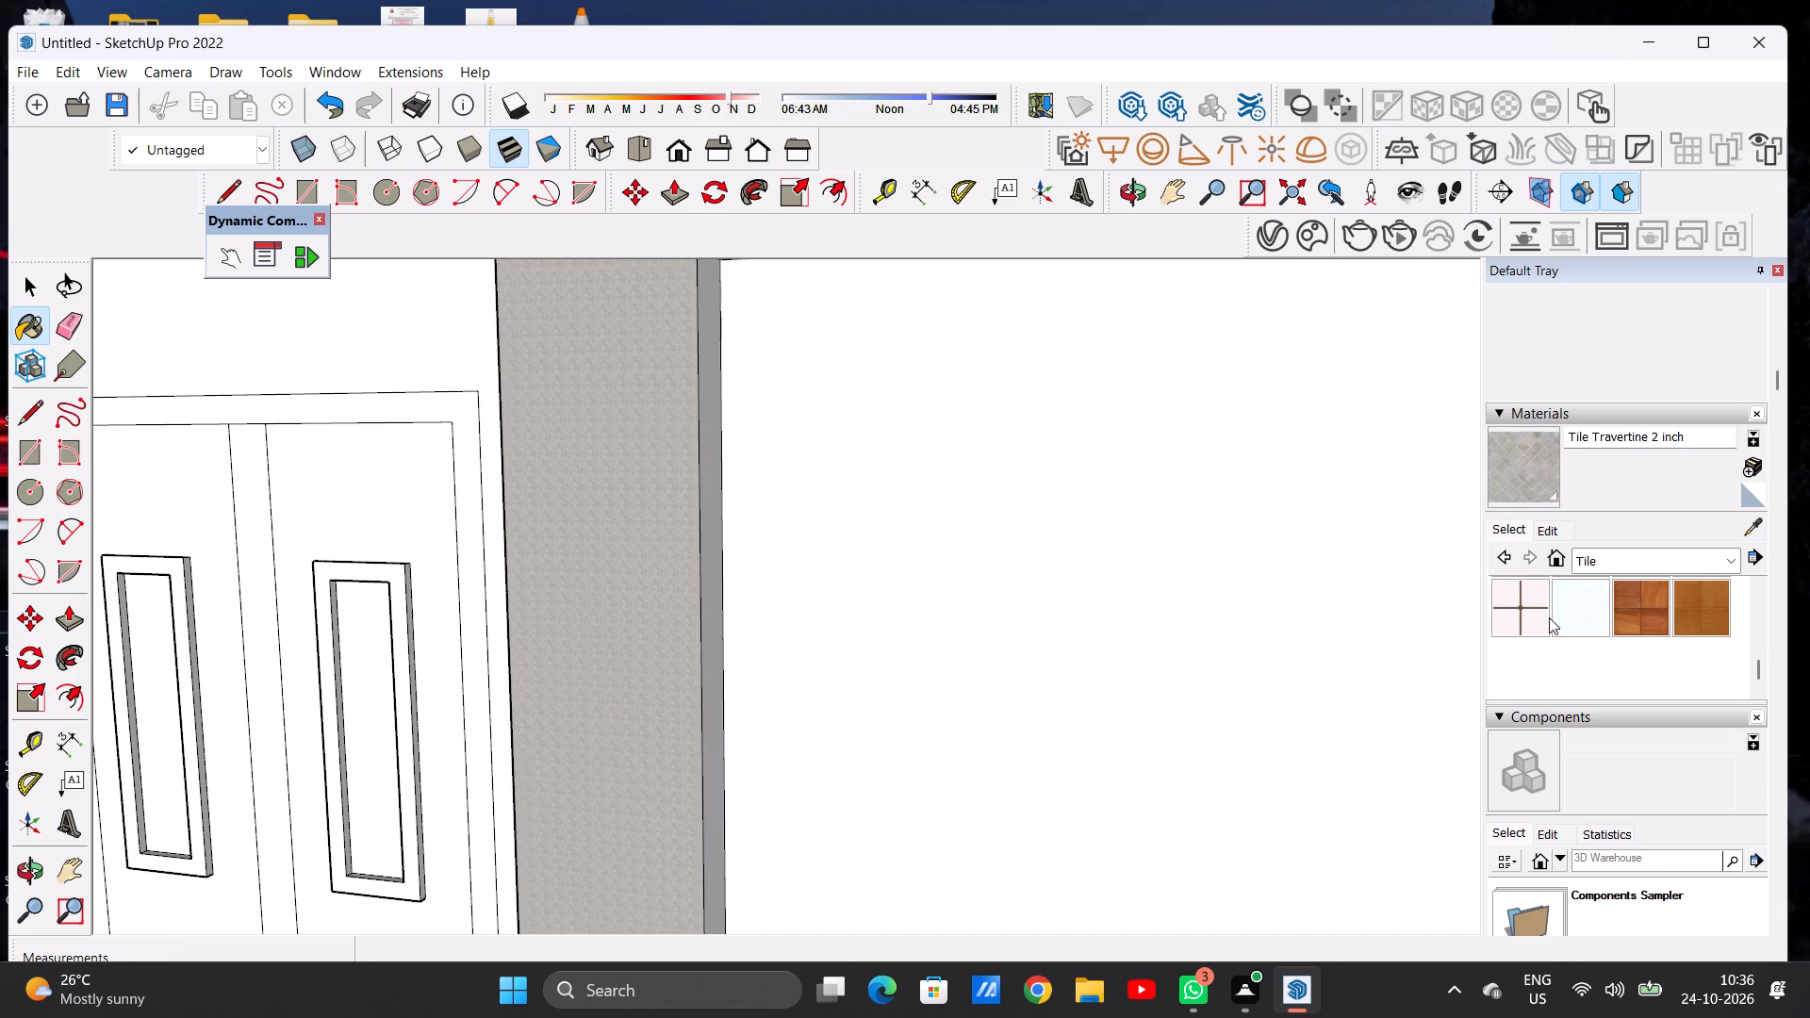
scroll(1555, 616, up, 2)
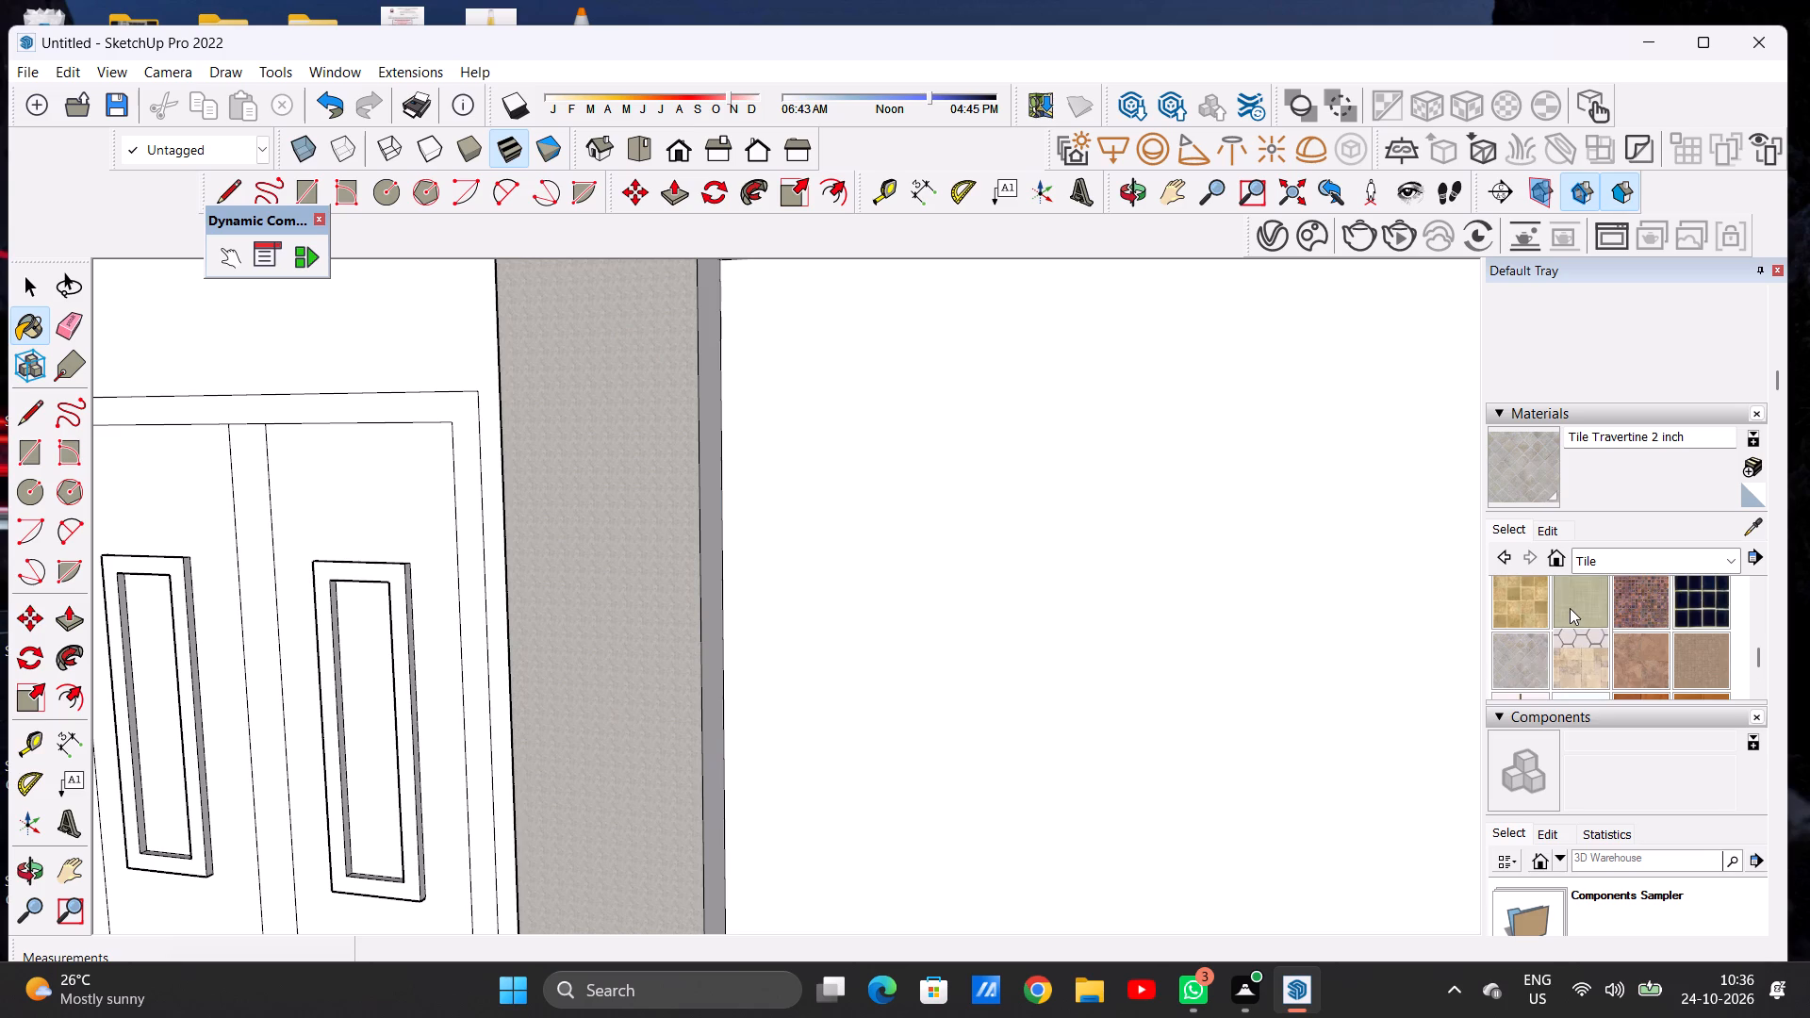
scroll(1570, 608, up, 1)
scroll(1570, 608, down, 1)
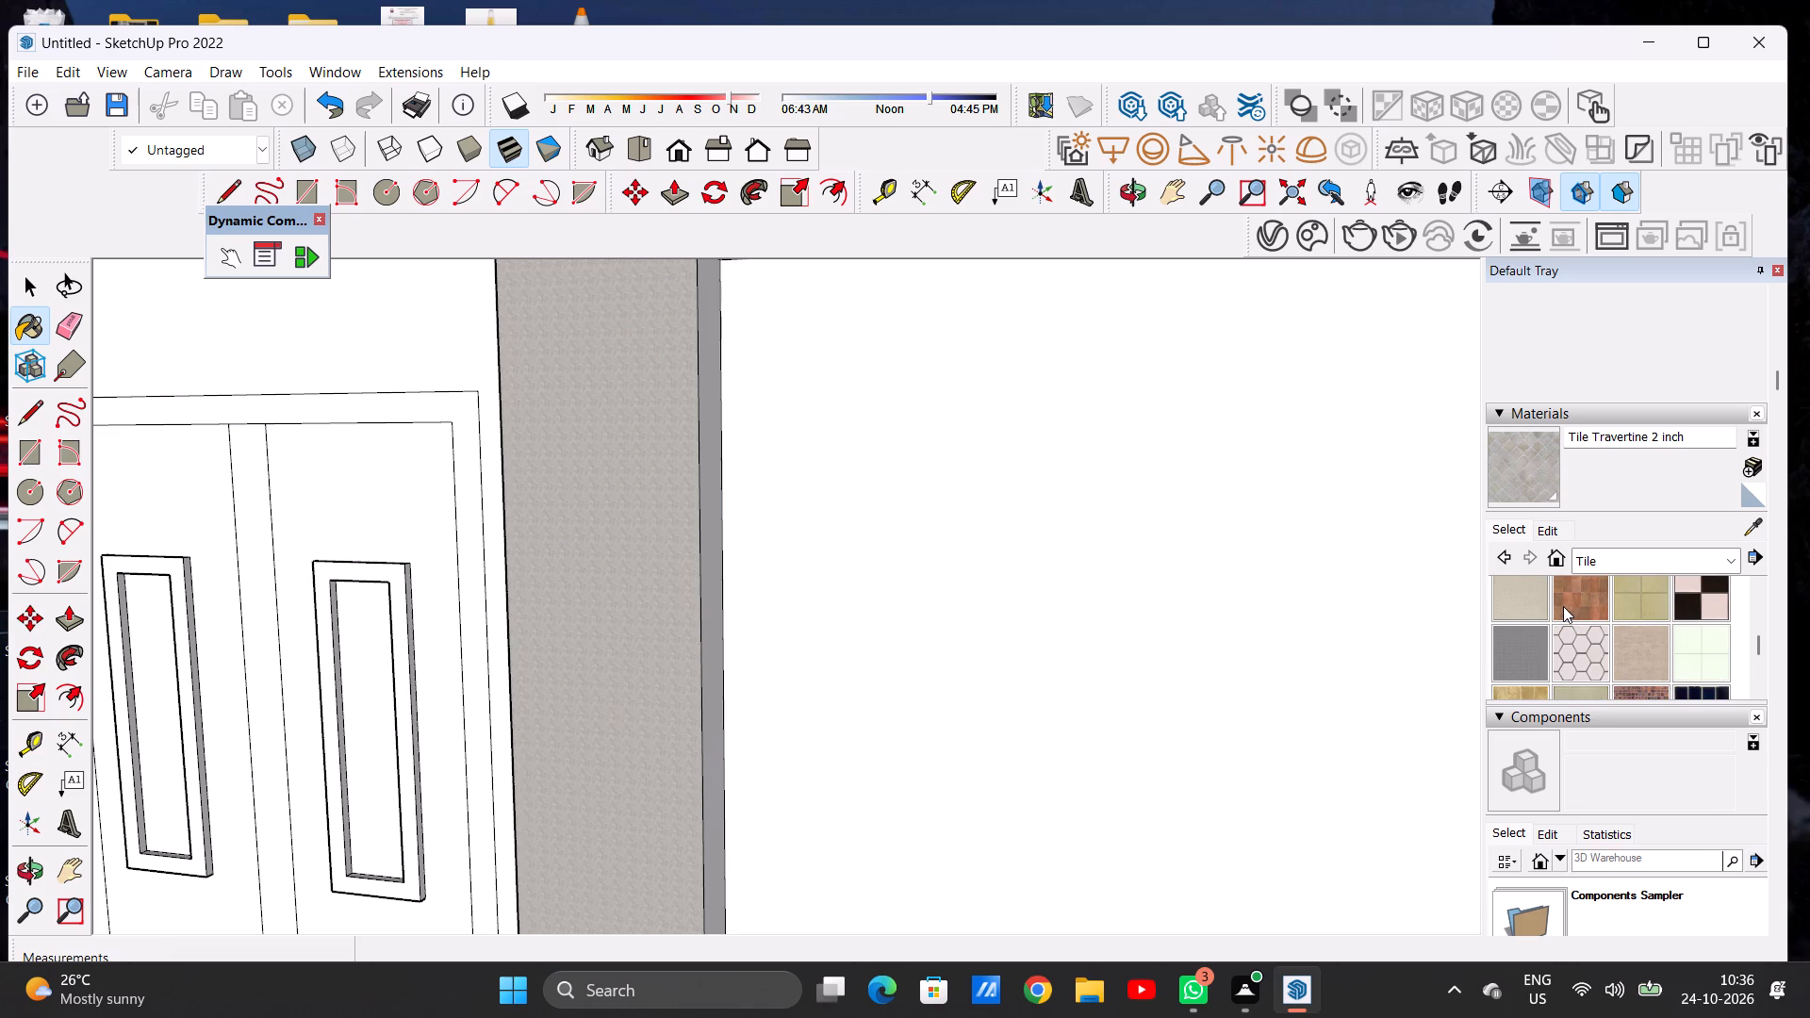
click(1535, 589)
click(569, 559)
scroll(623, 623, up, 1)
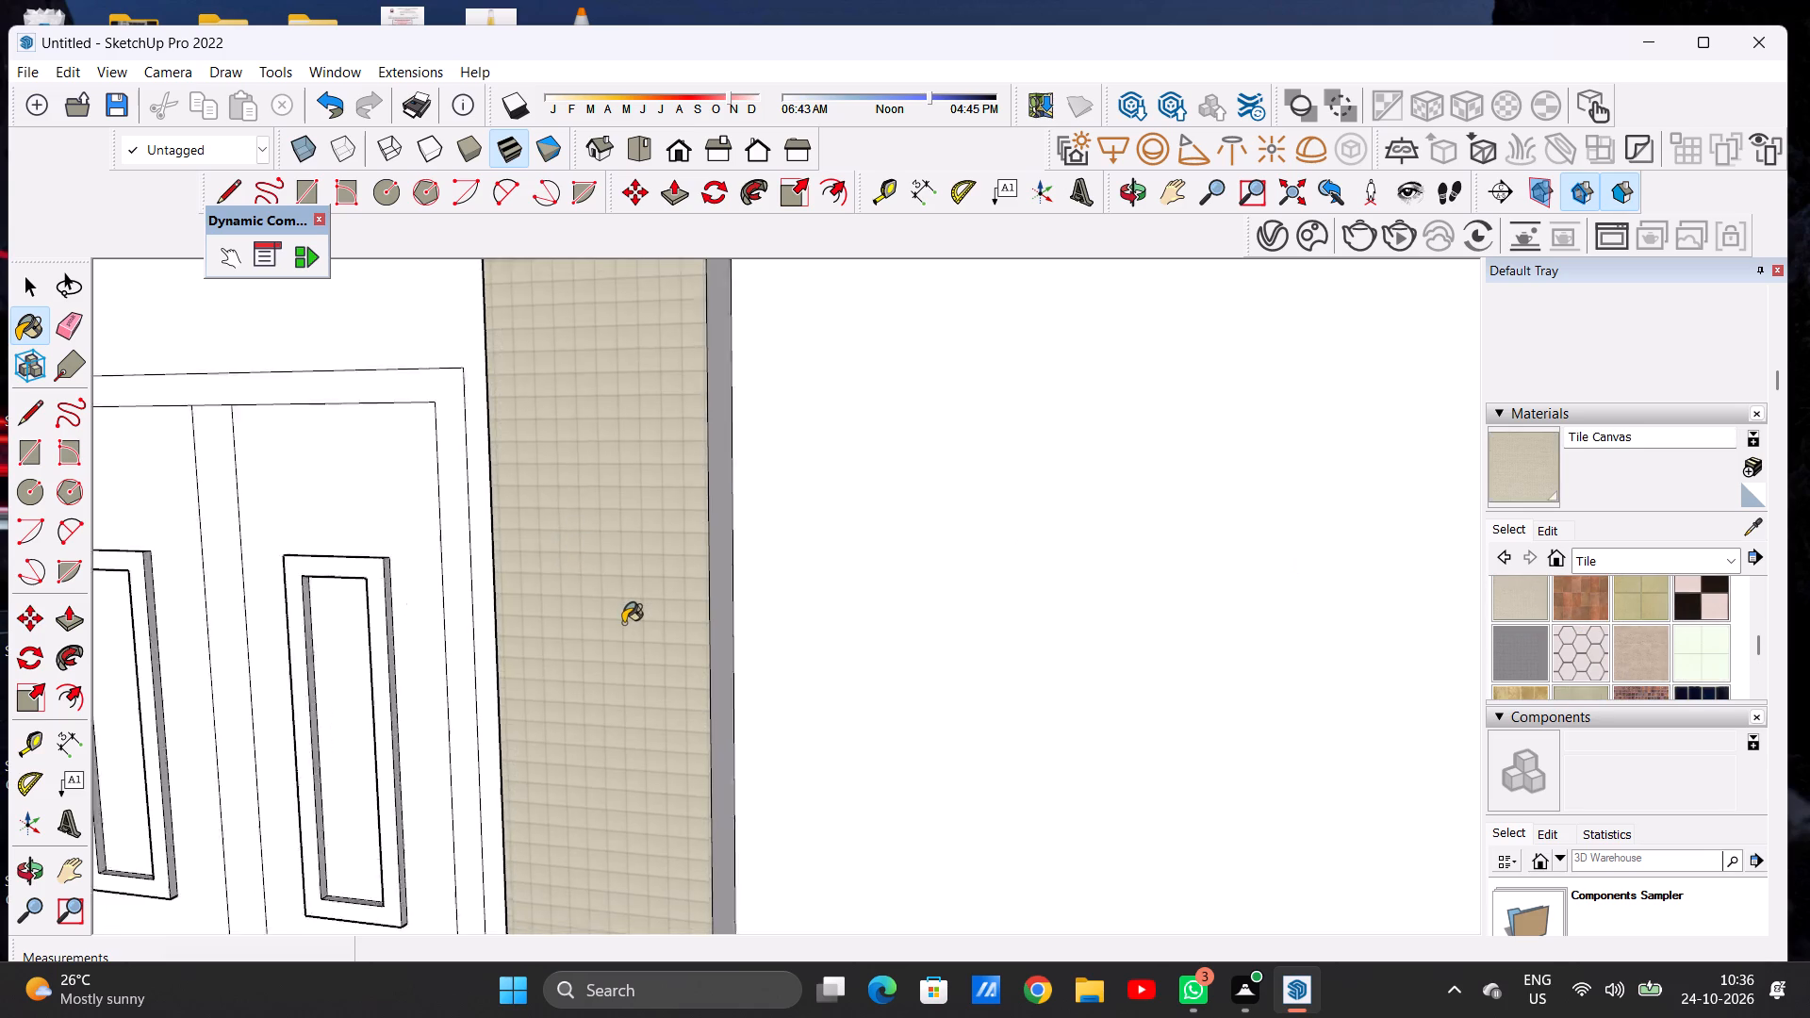
scroll(623, 623, up, 10)
scroll(623, 623, down, 7)
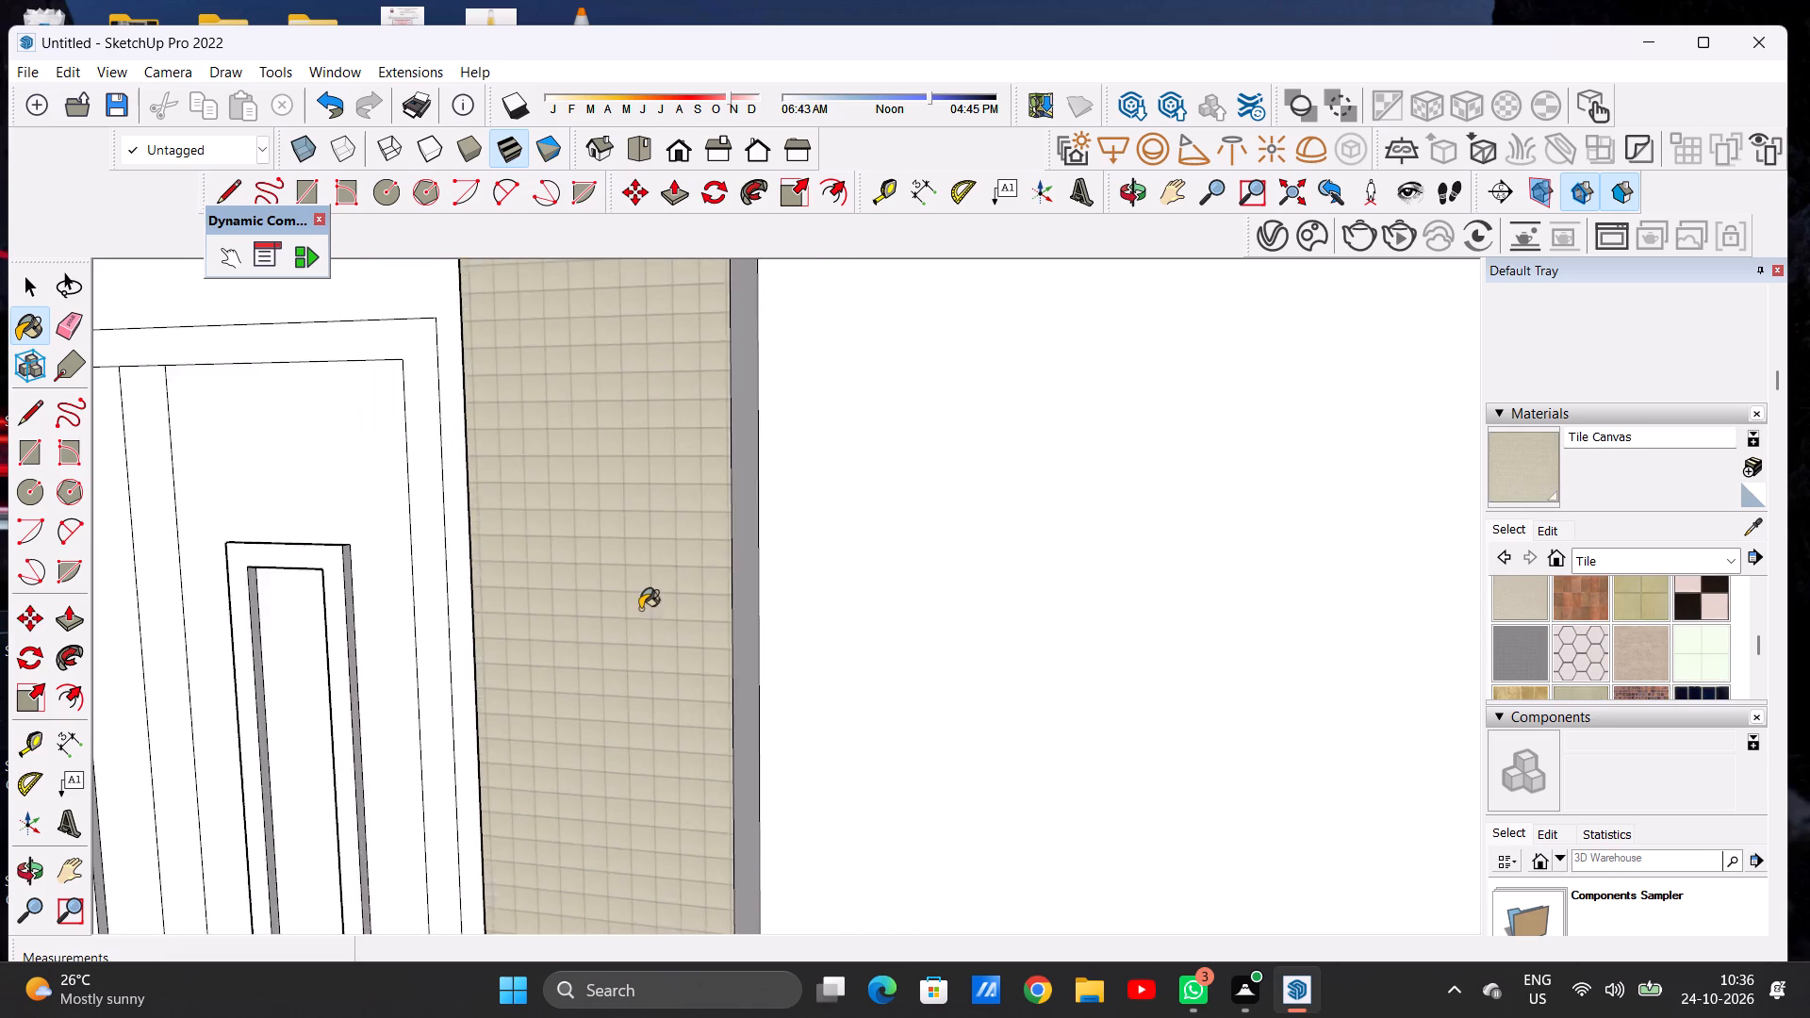
scroll(640, 609, down, 20)
scroll(635, 663, up, 6)
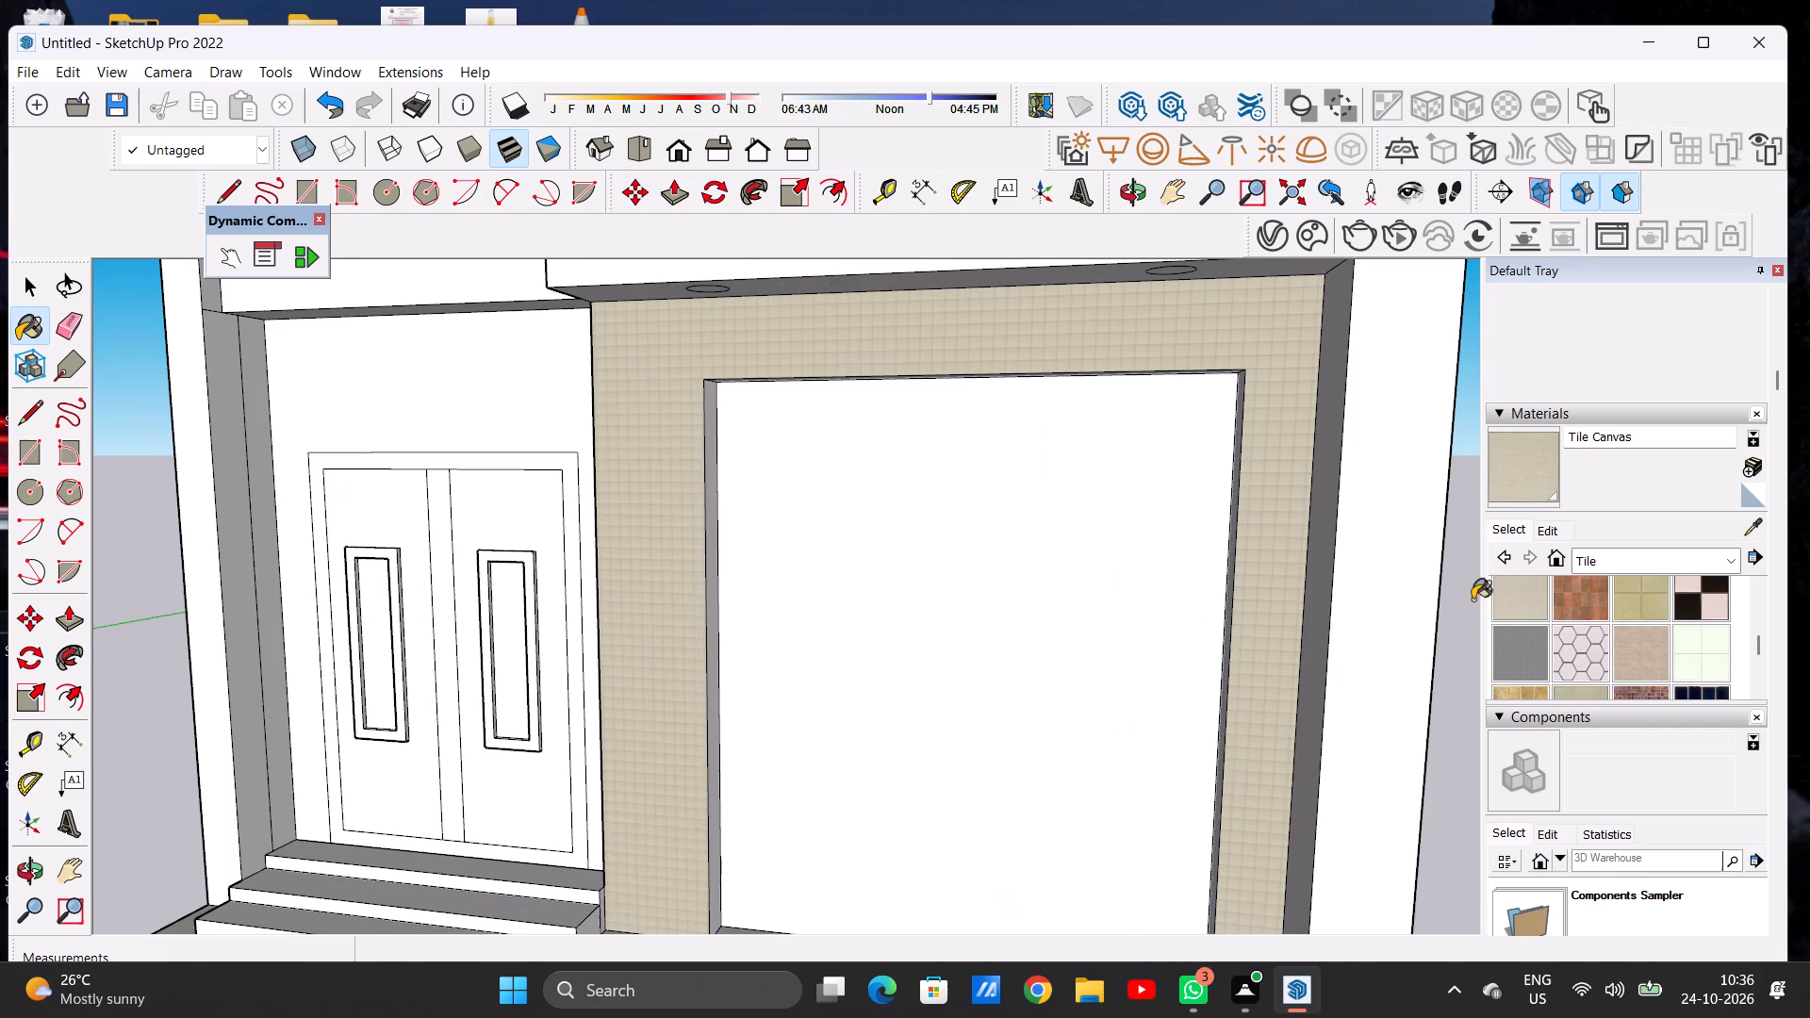
Brighten the Tile Canvas material to a lighter beige and check it on the garage surround.
click(1540, 530)
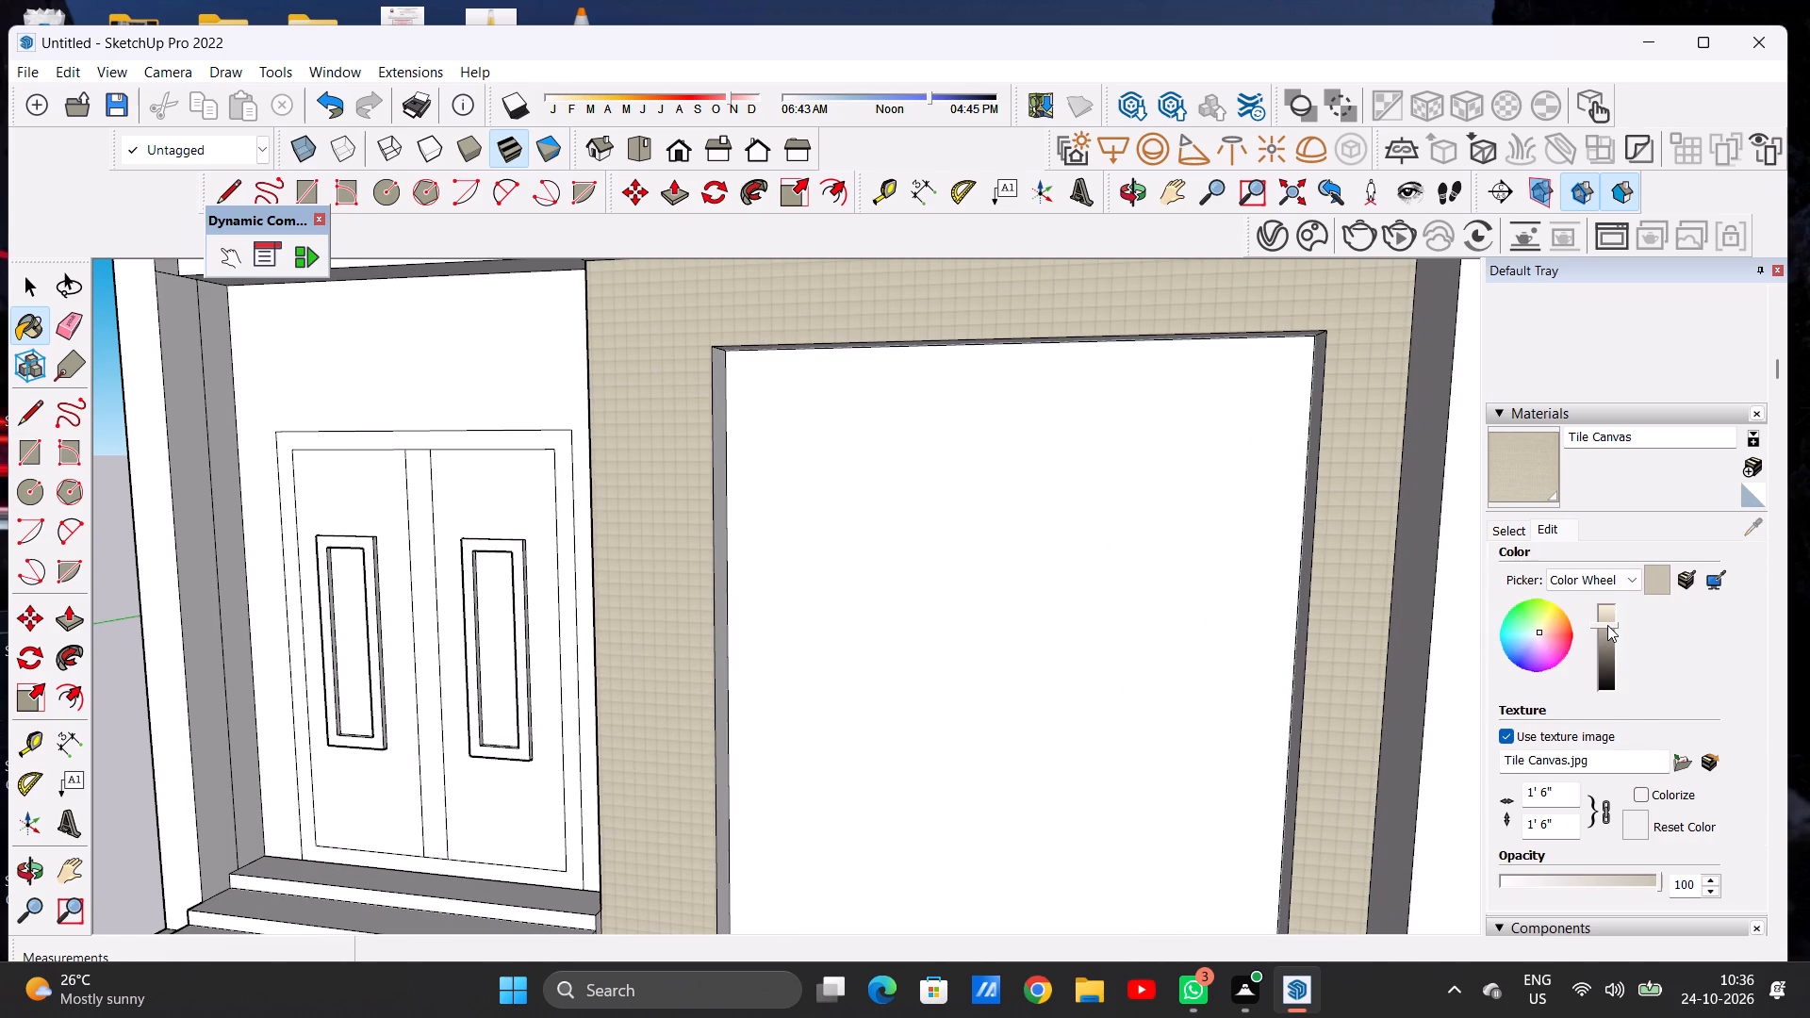
click(1605, 620)
click(1604, 630)
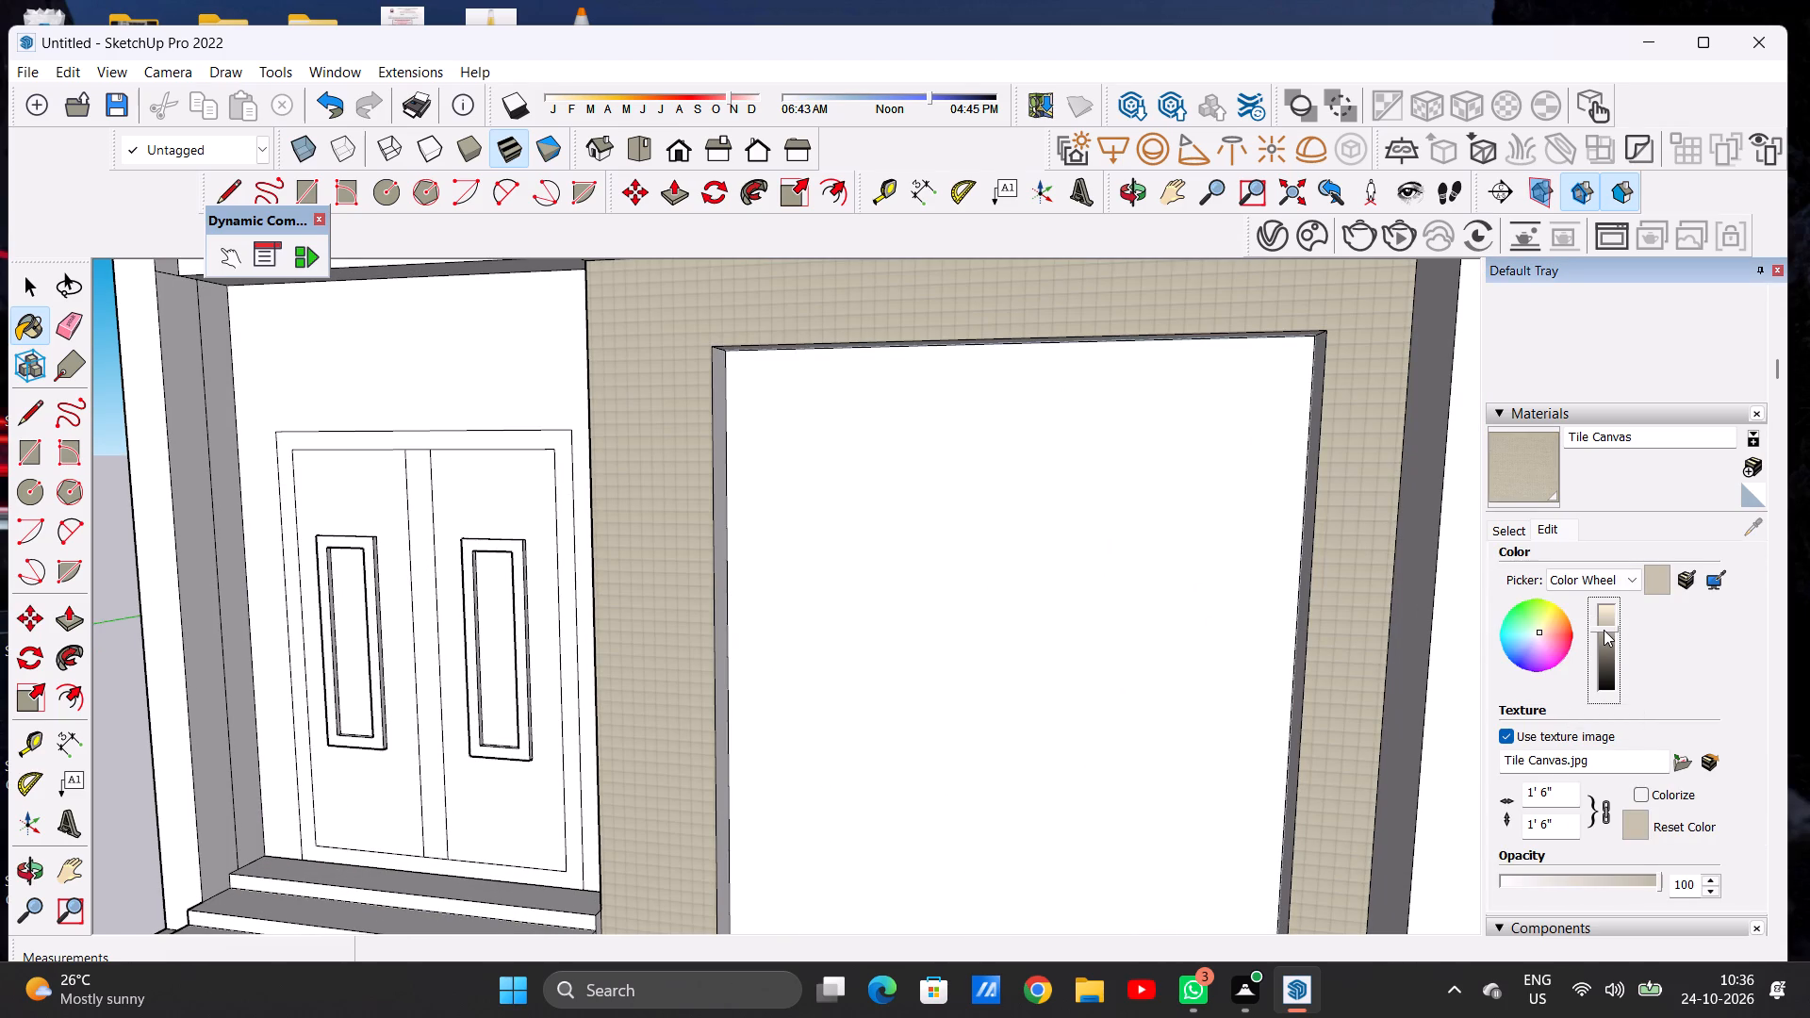
click(1604, 621)
scroll(928, 522, down, 7)
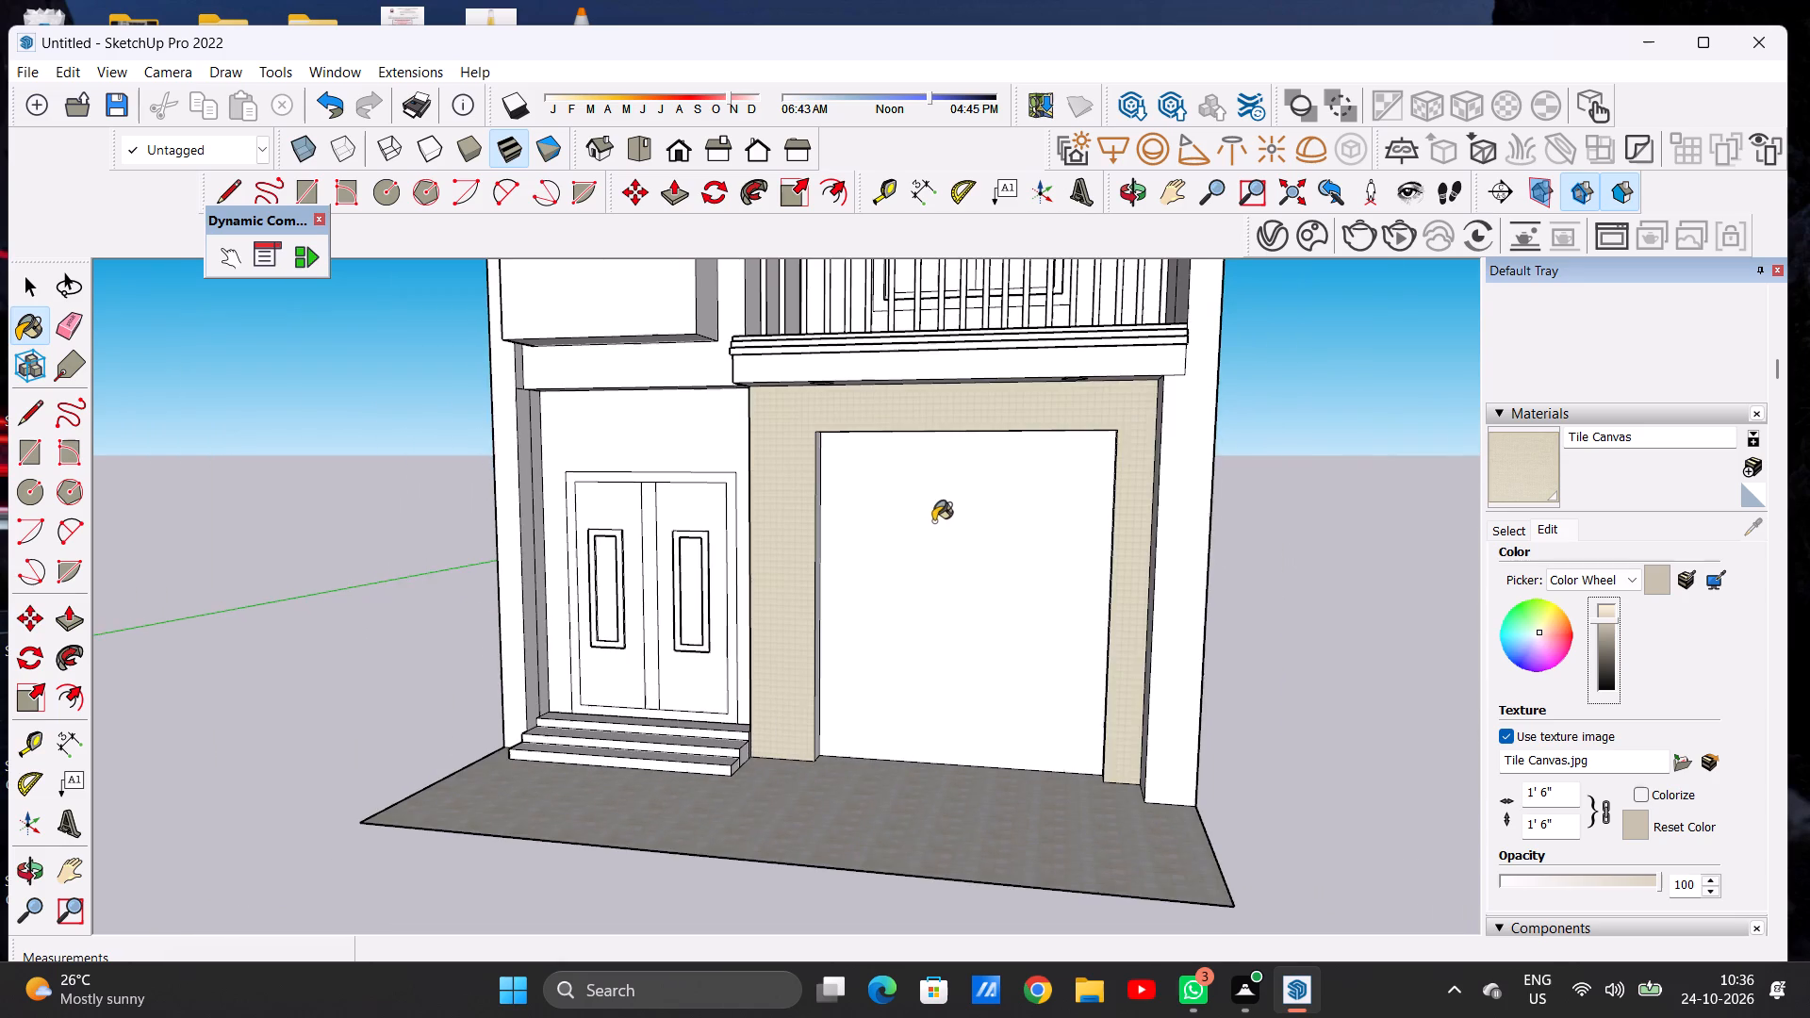
scroll(1119, 541, up, 5)
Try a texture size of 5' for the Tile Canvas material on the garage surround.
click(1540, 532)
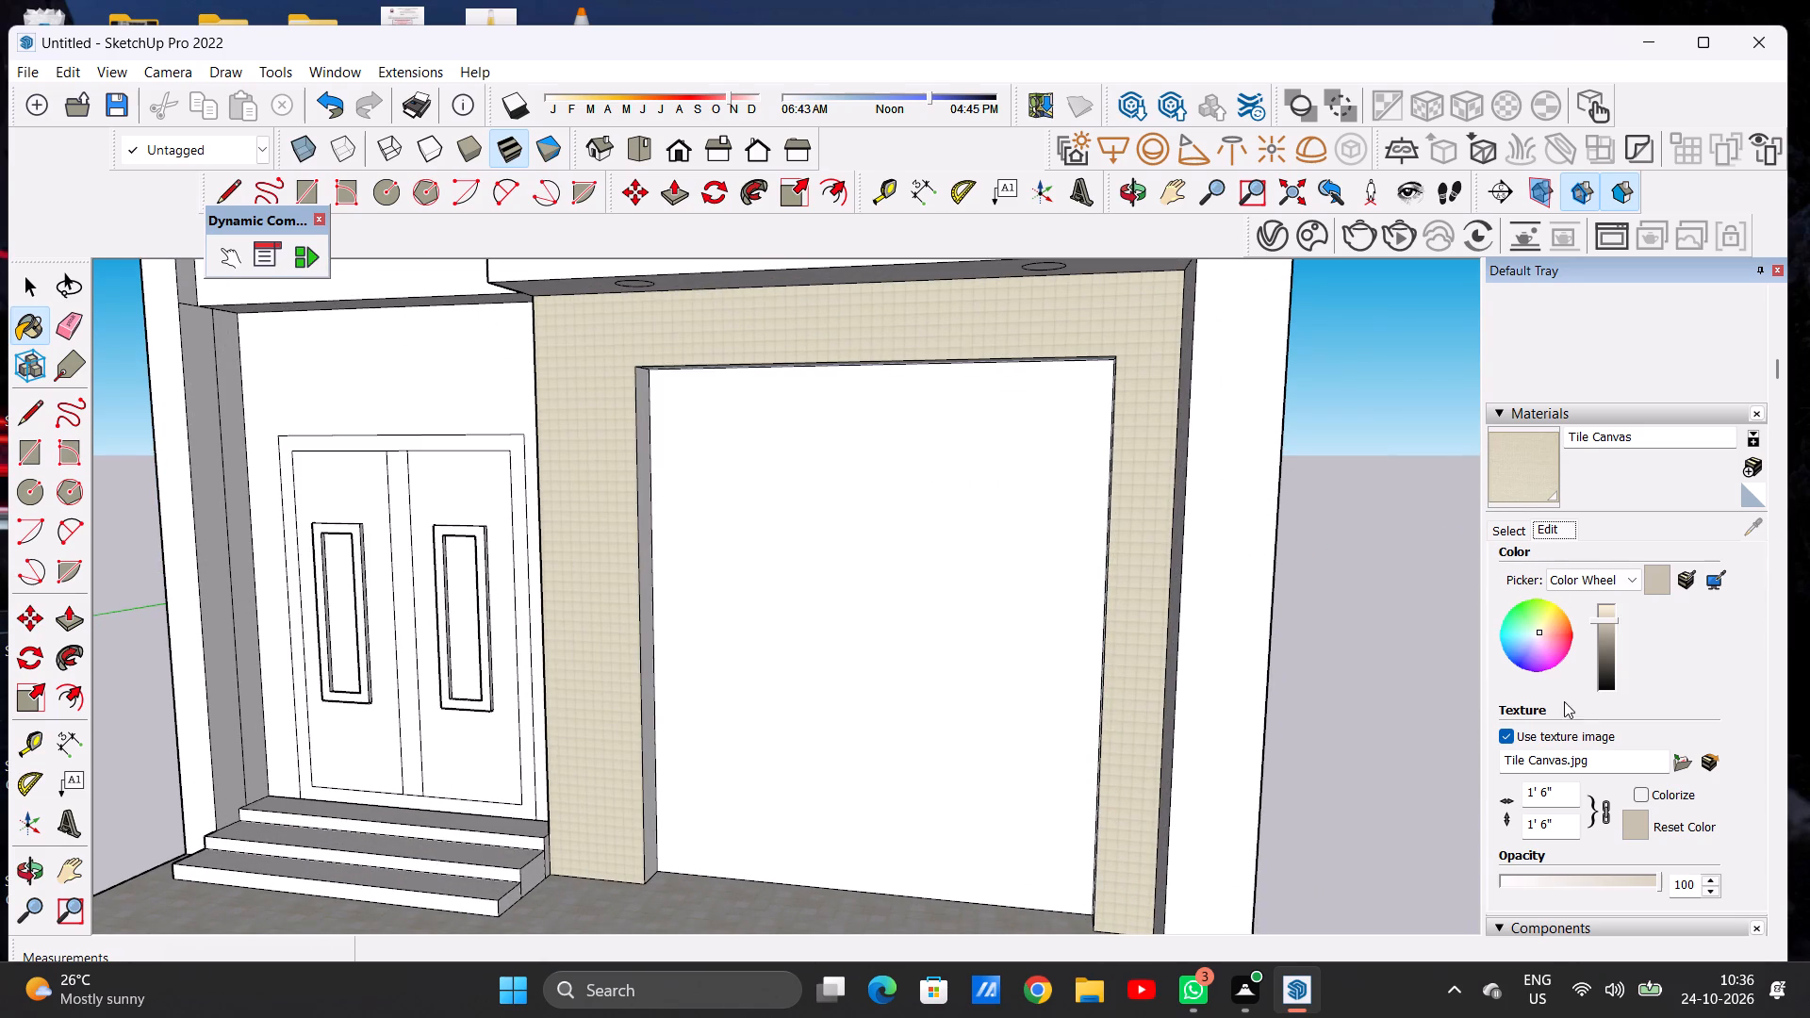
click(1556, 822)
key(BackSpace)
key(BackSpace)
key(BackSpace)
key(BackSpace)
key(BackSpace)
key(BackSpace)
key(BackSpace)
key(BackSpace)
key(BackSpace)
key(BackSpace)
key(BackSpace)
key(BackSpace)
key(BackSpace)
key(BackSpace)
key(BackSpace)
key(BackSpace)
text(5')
Set the Tile Canvas texture size to 10' so the garage surround shows larger tiles.
key(BackSpace)
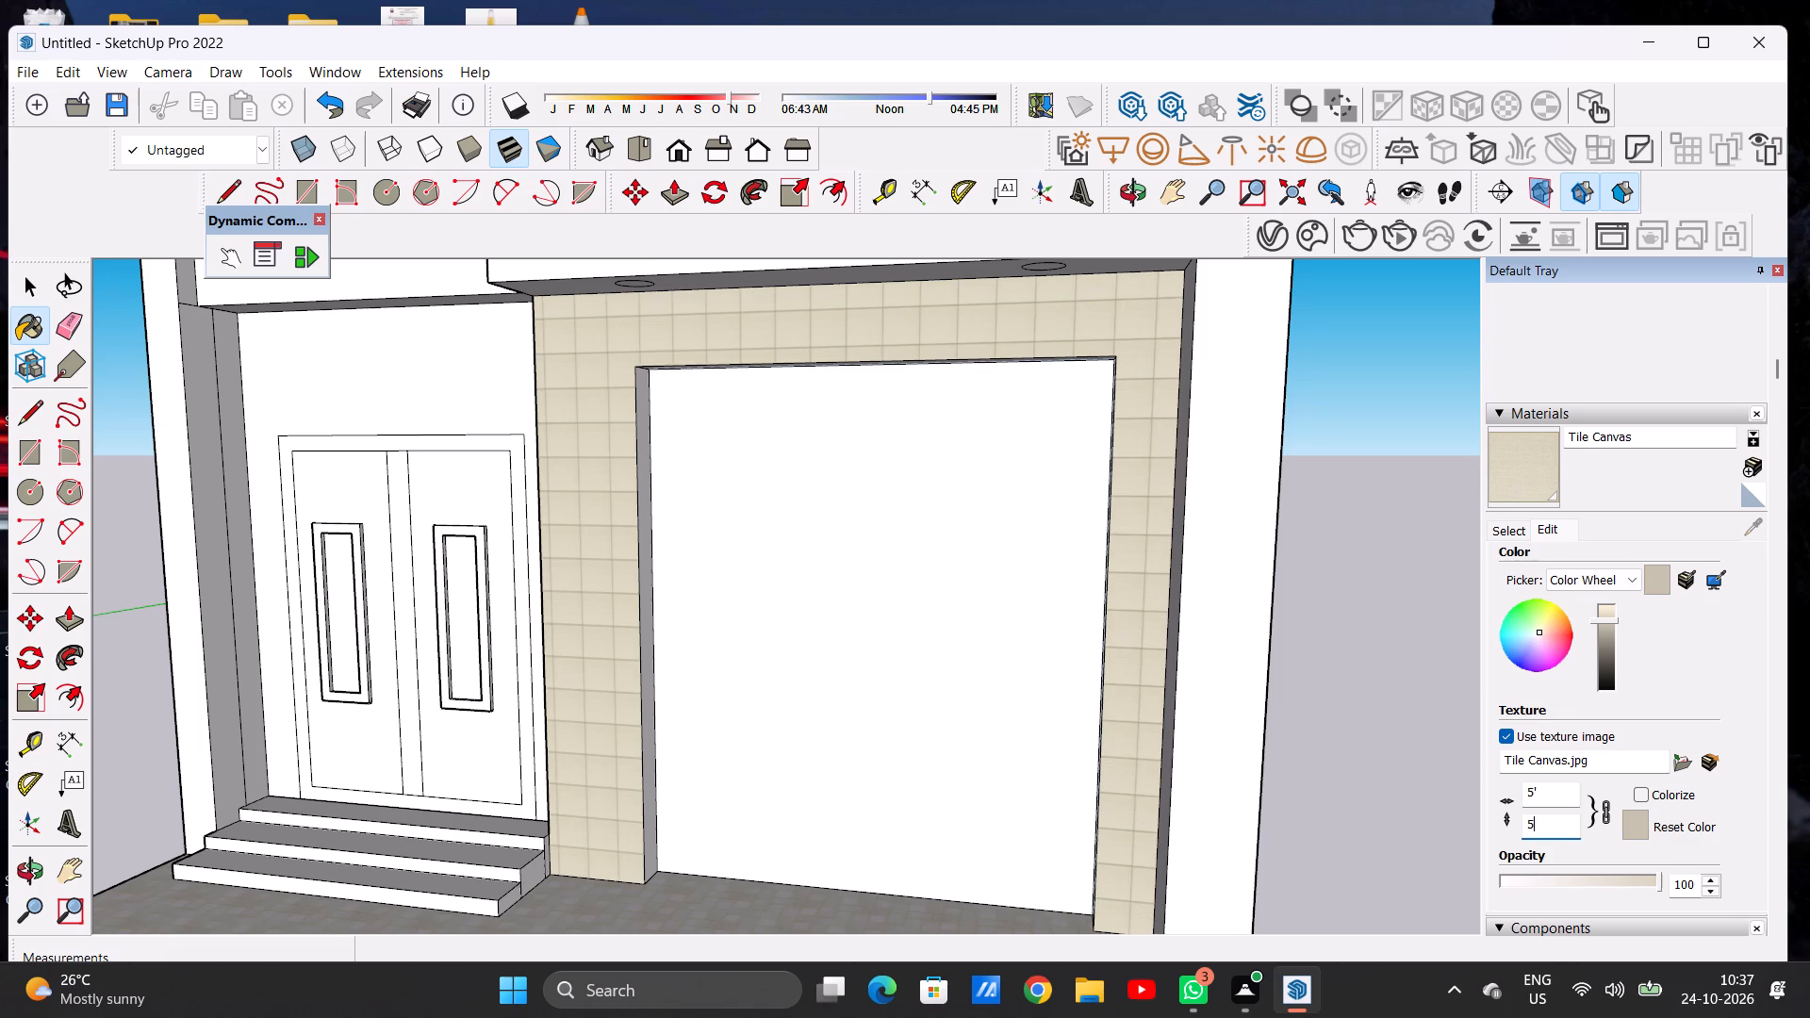
key(BackSpace)
text(10)
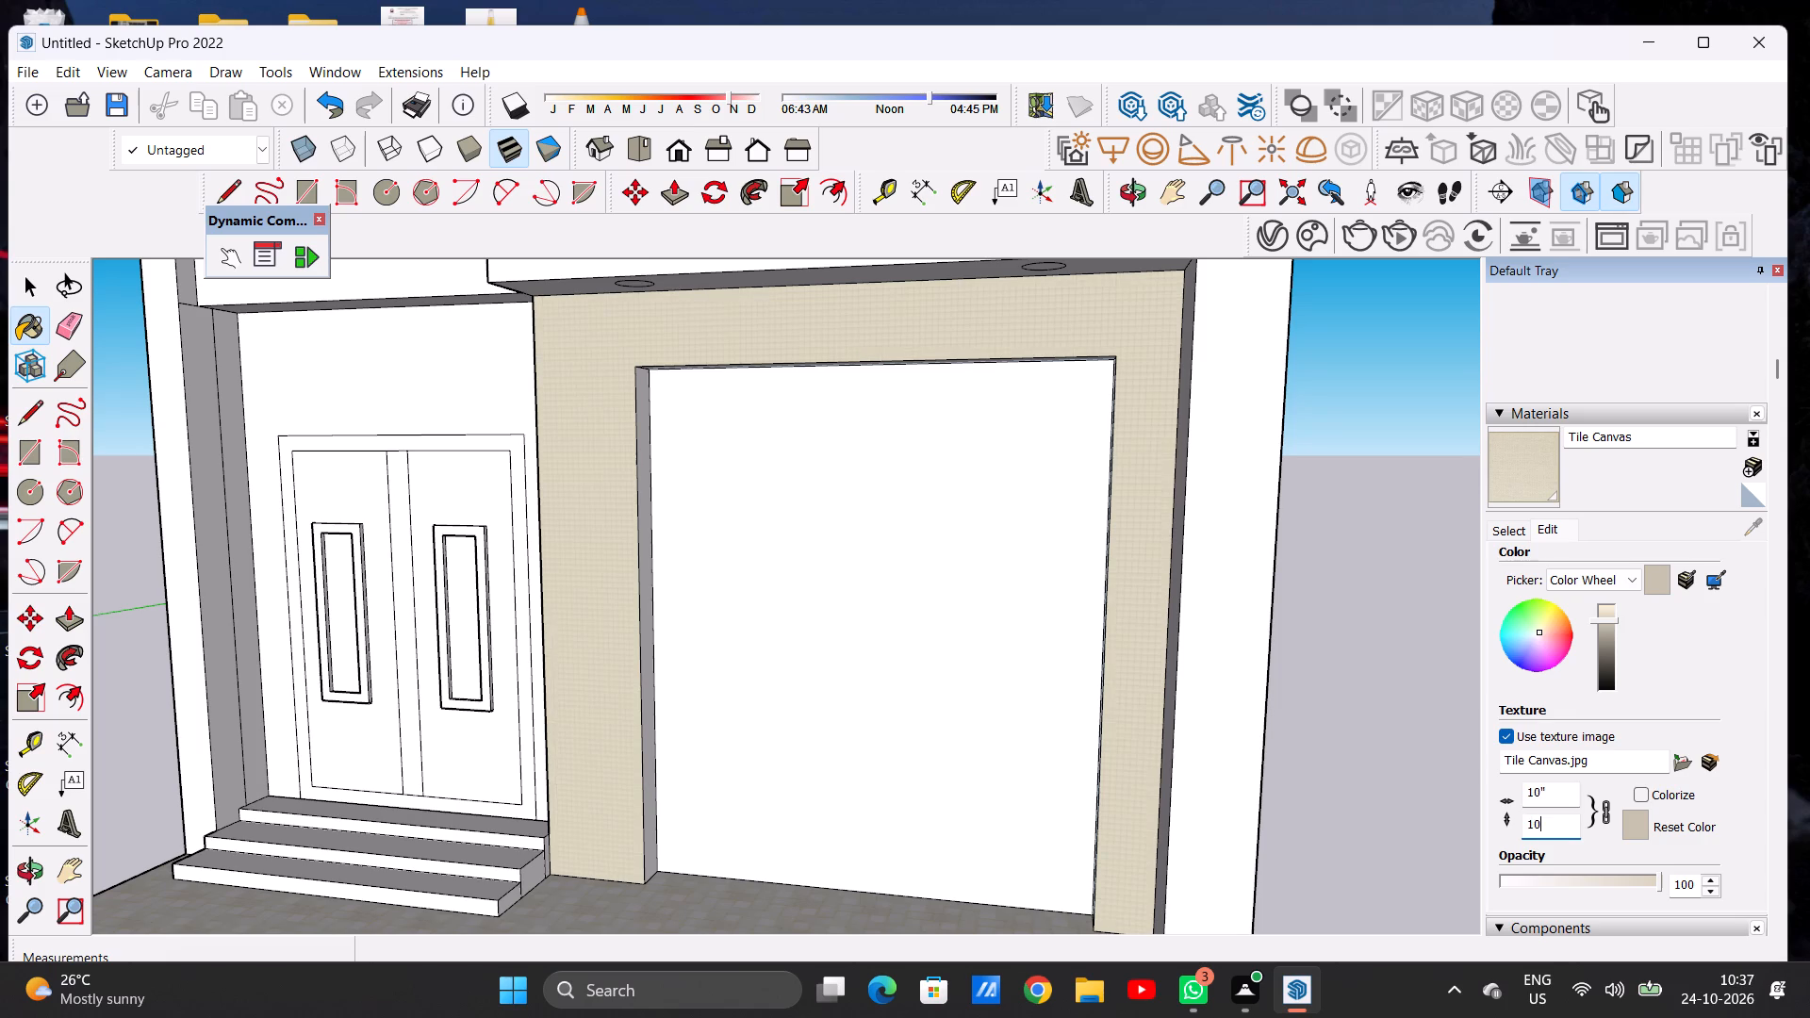
key(apostrophe)
key(space)
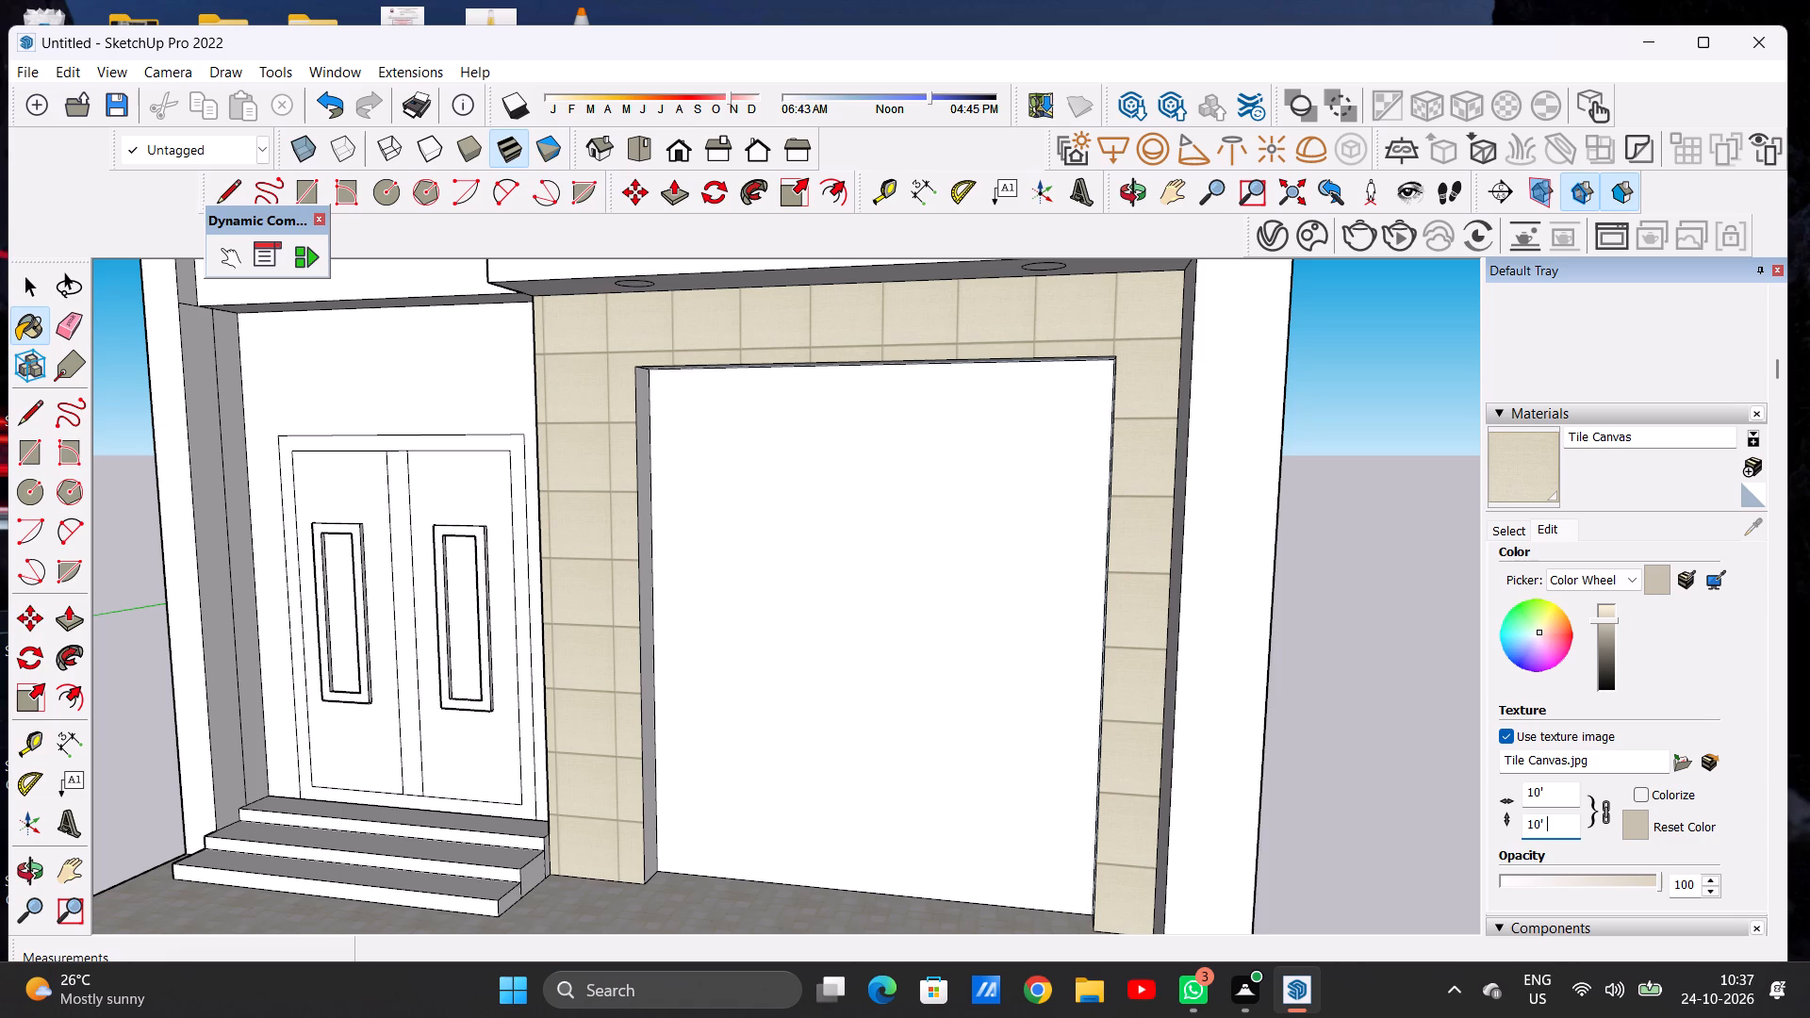
key(Return)
Examine the enlarged tile pattern on the garage surround up close and against the whole front facade.
scroll(773, 652, down, 2)
scroll(771, 652, up, 1)
scroll(771, 652, down, 9)
middle_drag(822, 689, 889, 671)
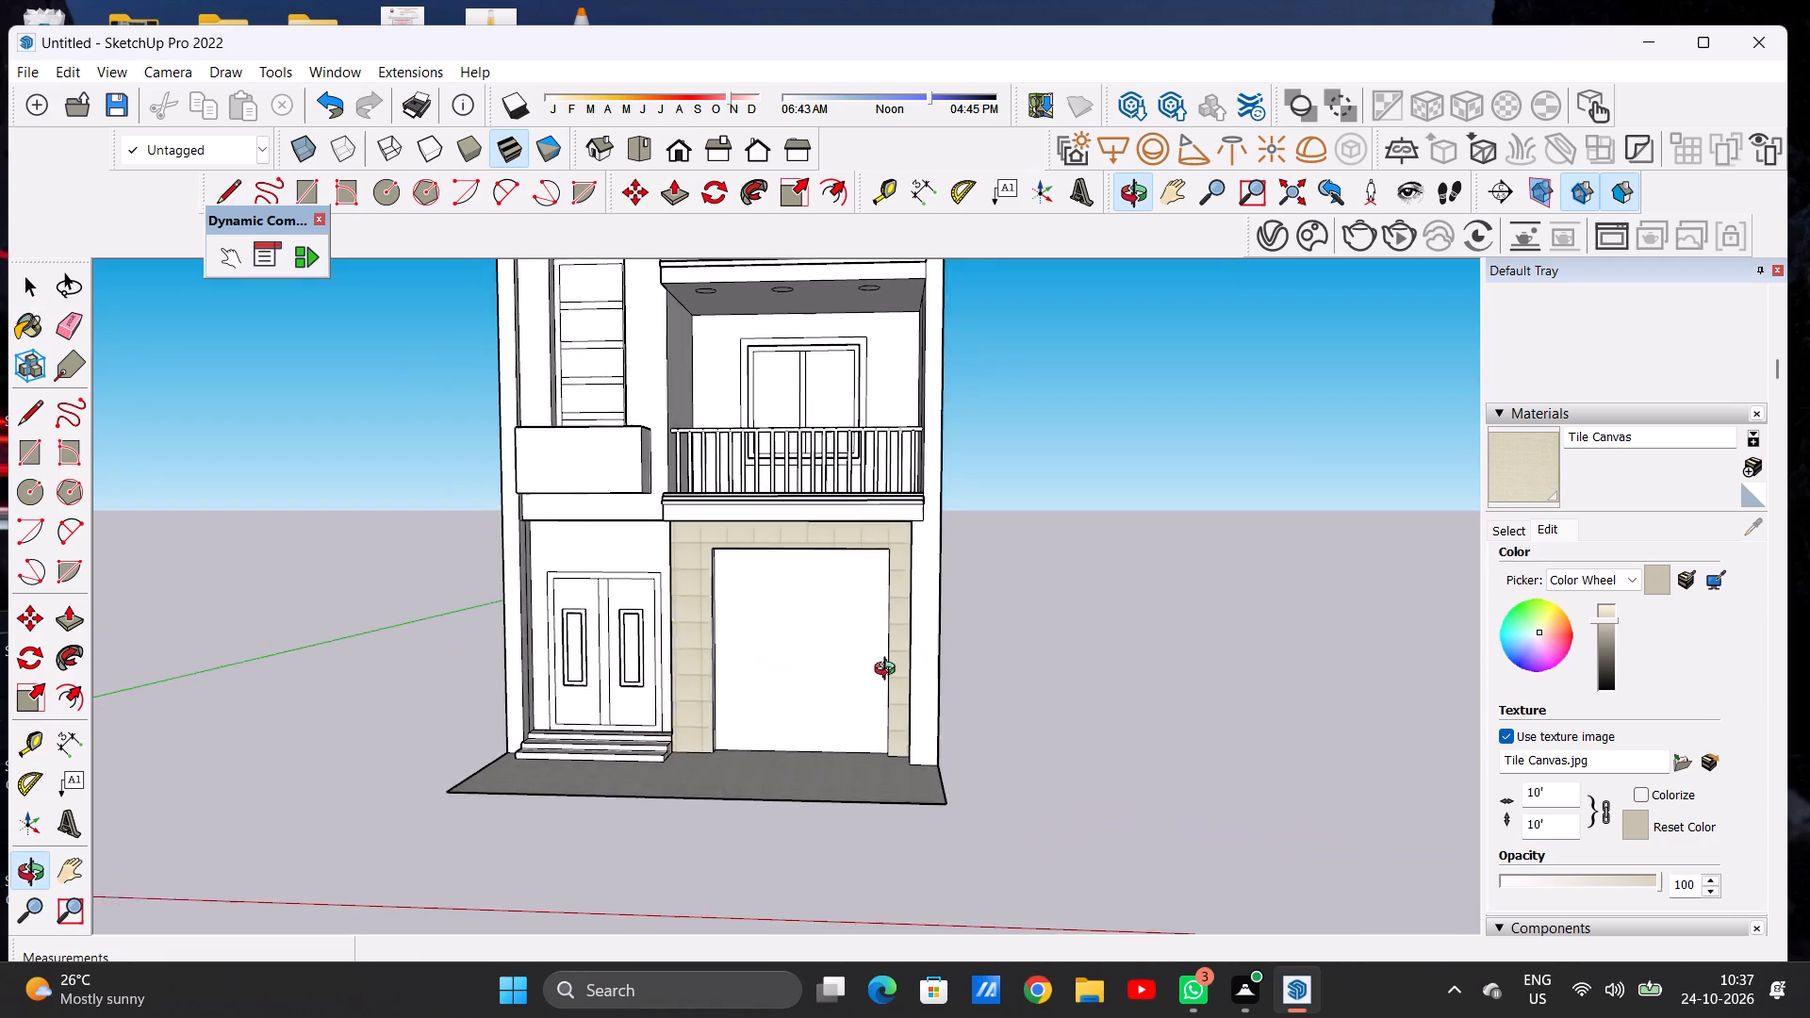
middle_drag(889, 671, 887, 680)
scroll(861, 570, up, 4)
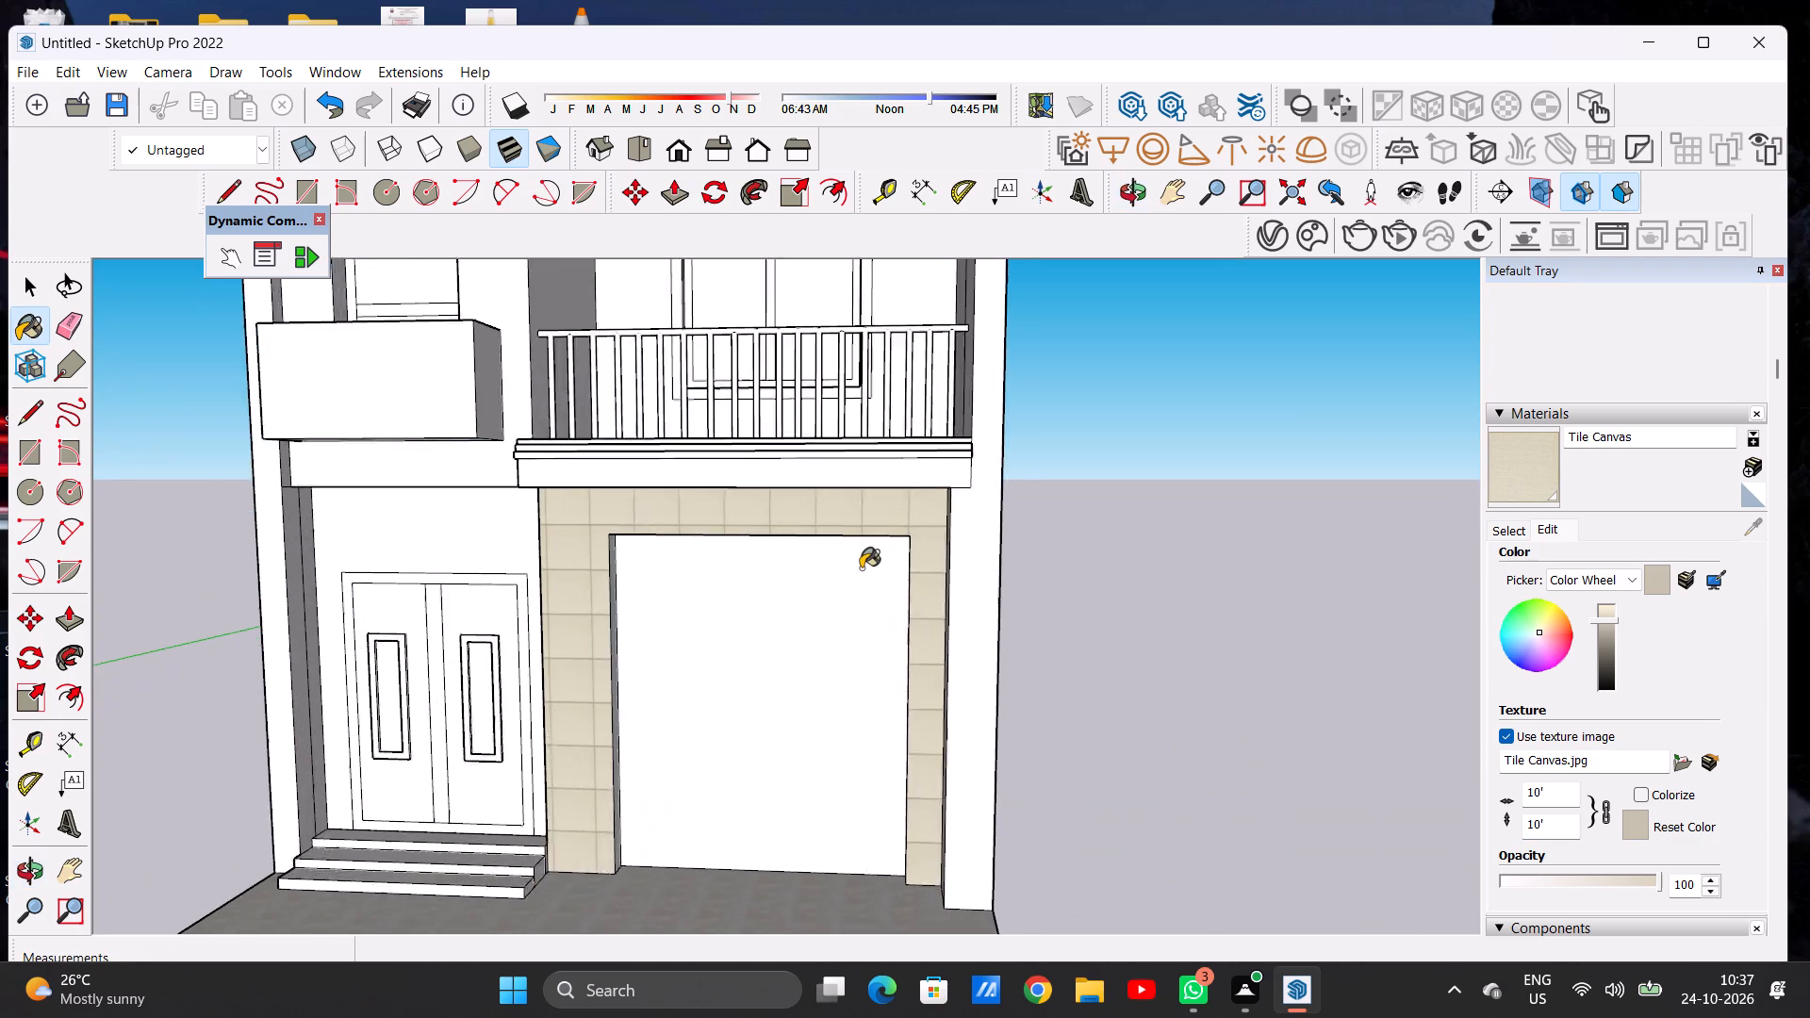
scroll(861, 568, up, 2)
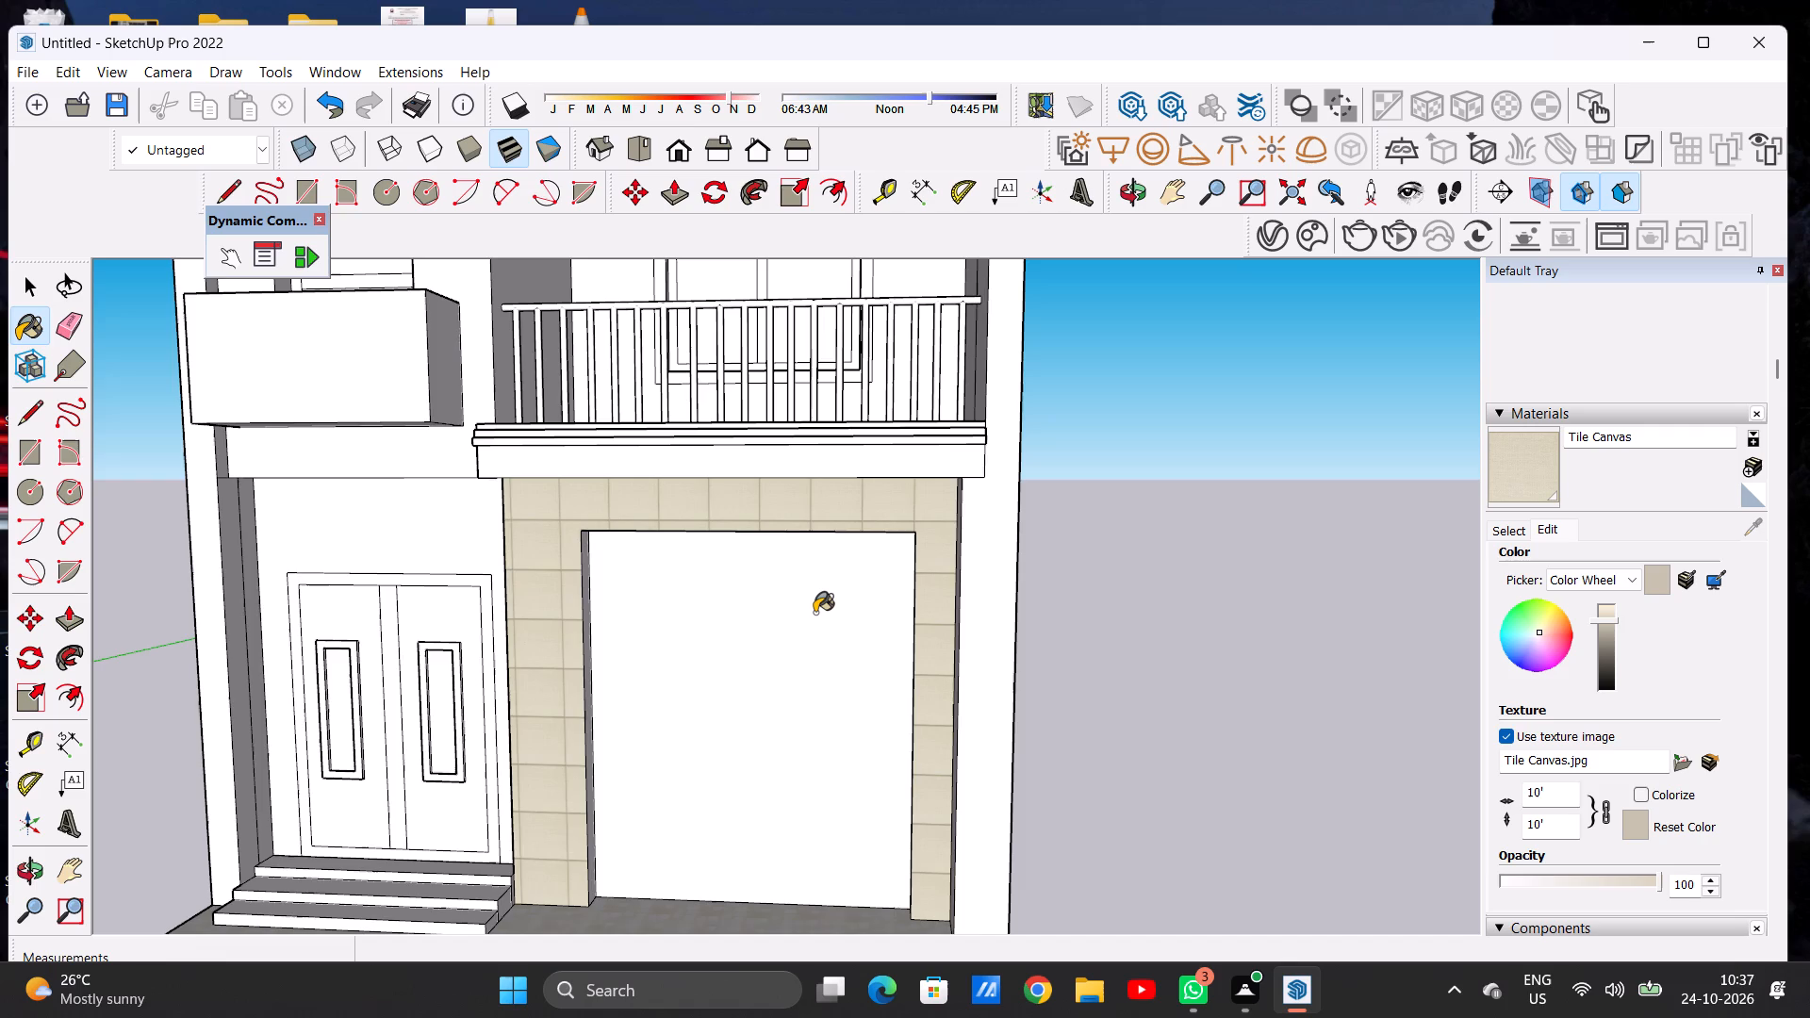
scroll(814, 613, down, 4)
middle_drag(783, 648, 825, 640)
middle_drag(824, 640, 810, 625)
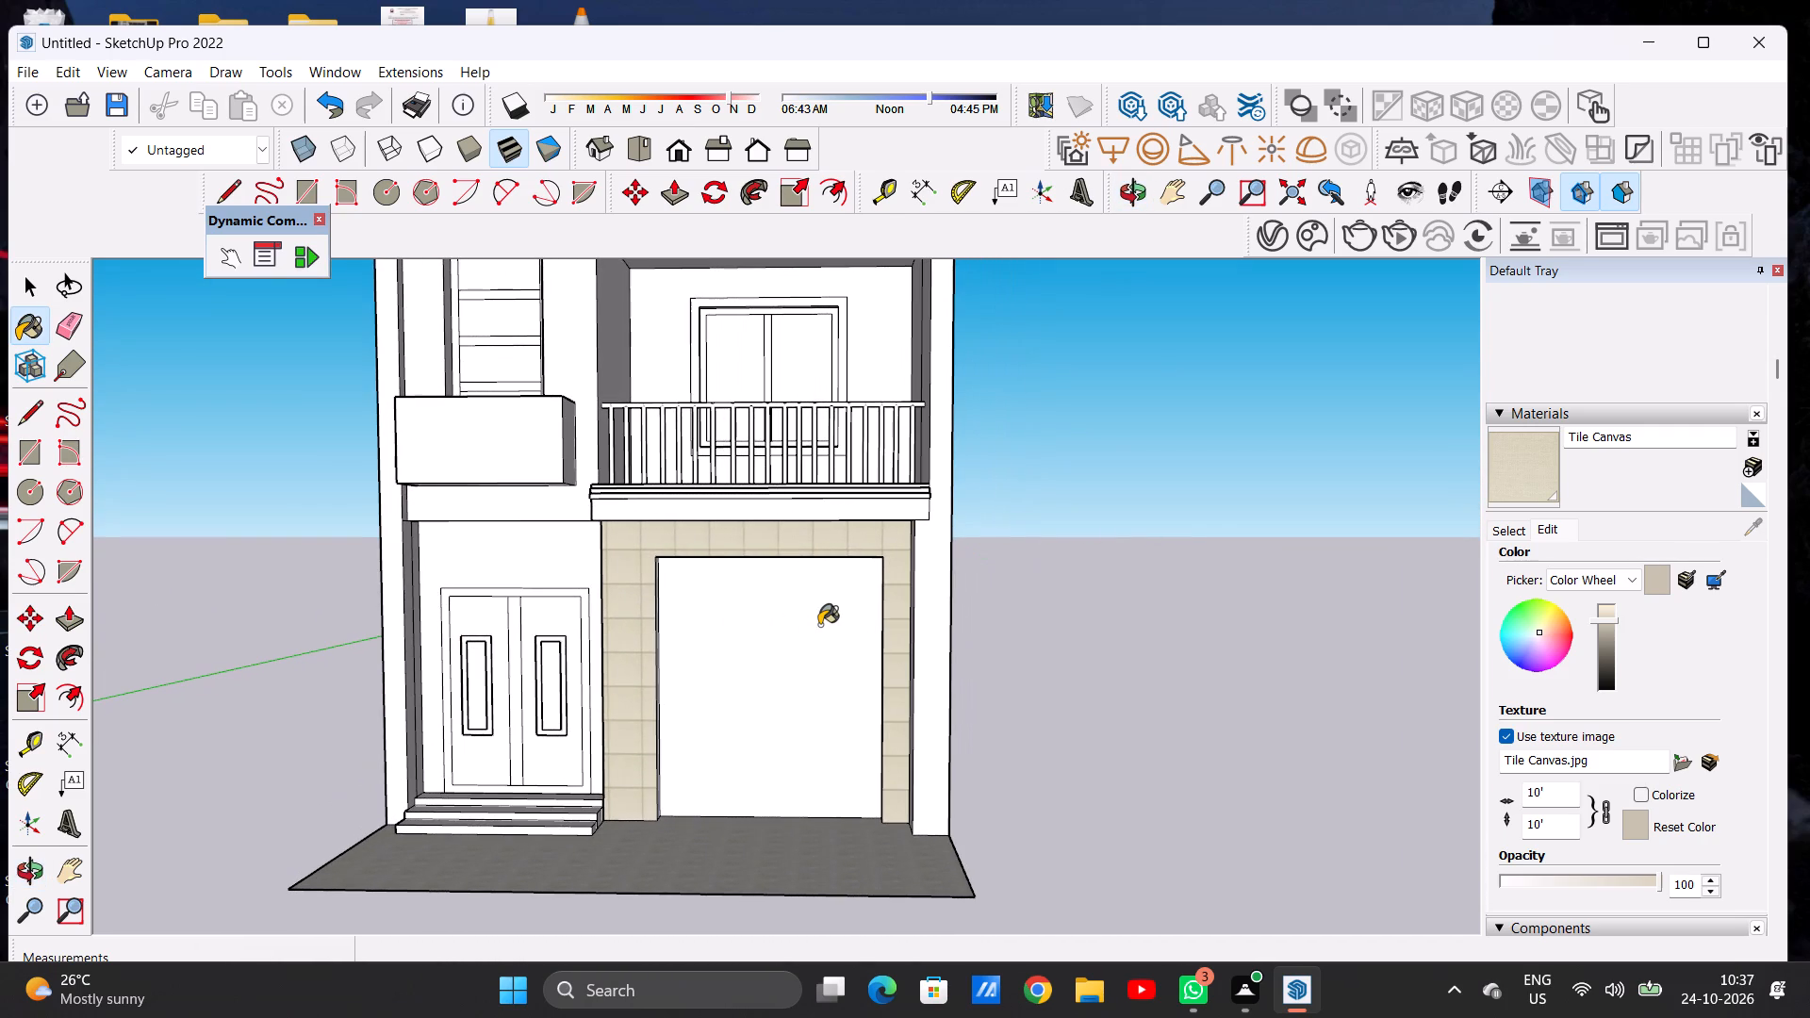
middle_click(819, 625)
scroll(820, 652, down, 6)
middle_drag(852, 664, 867, 646)
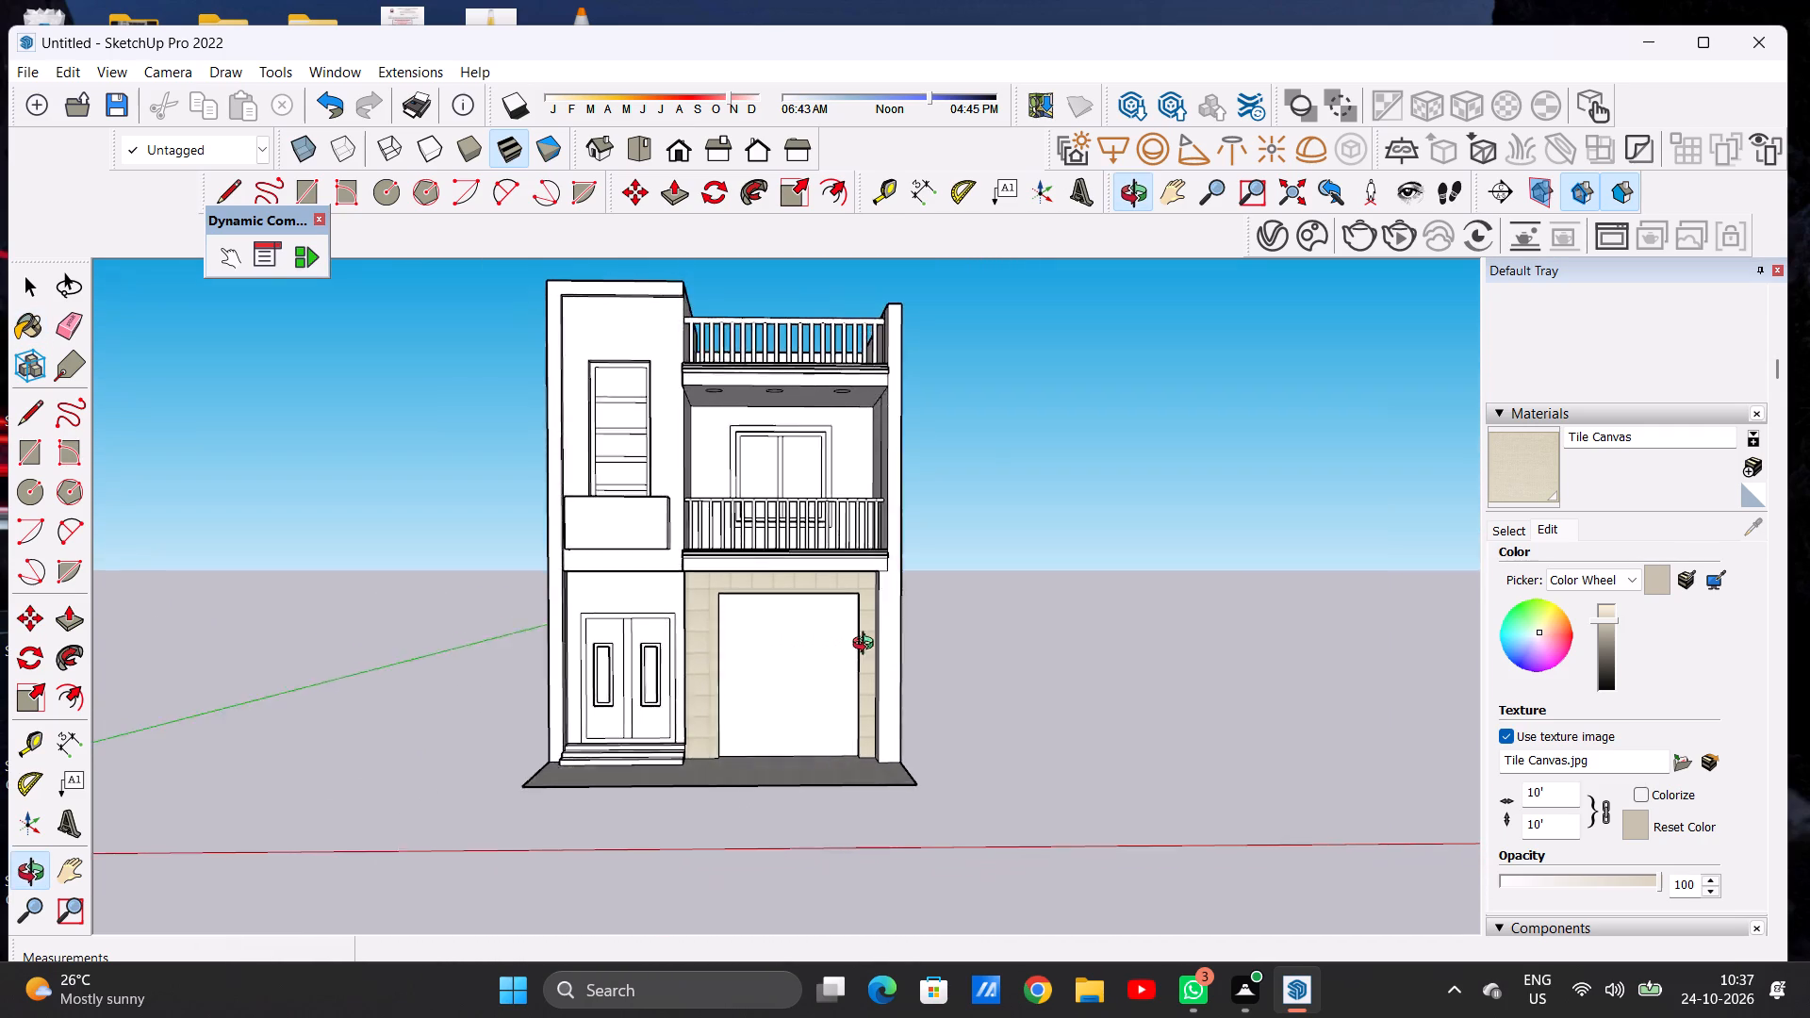
middle_drag(867, 646, 846, 649)
scroll(817, 627, up, 2)
key(space)
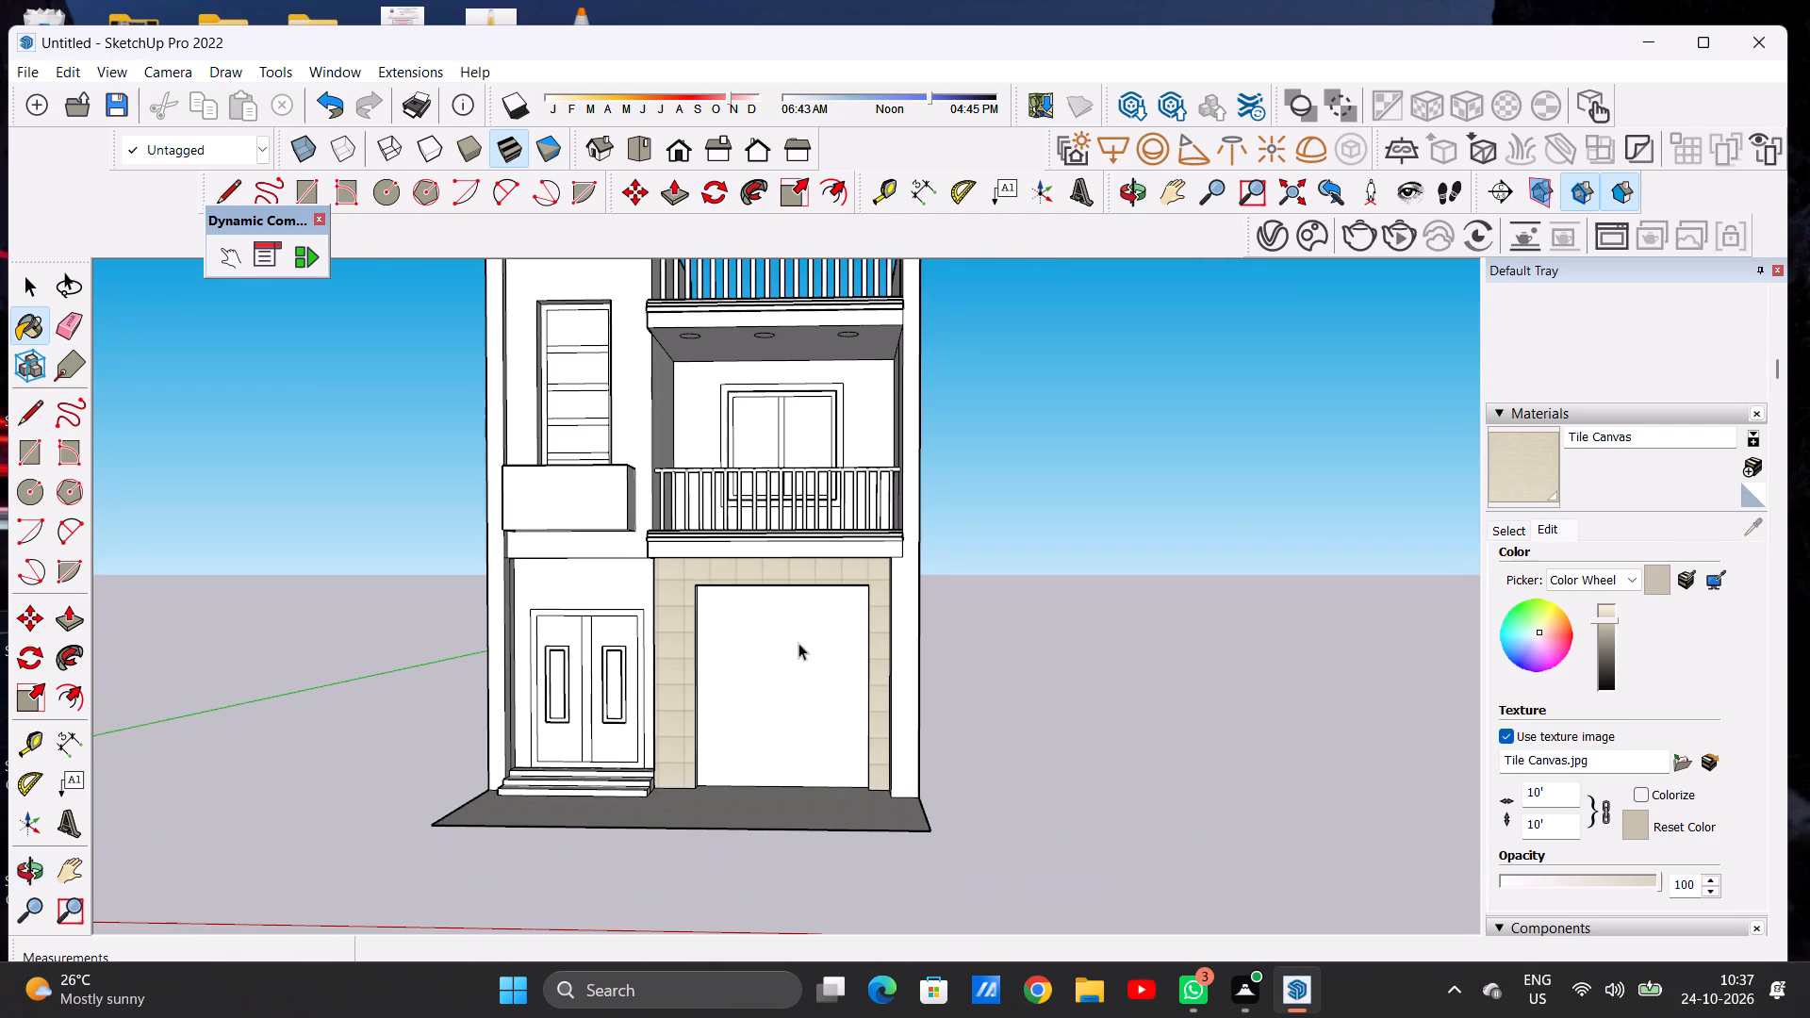
Paint both inner side faces of the garage opening with Formica Graystone from the Synthetic Surfaces collection.
click(1506, 529)
click(1599, 564)
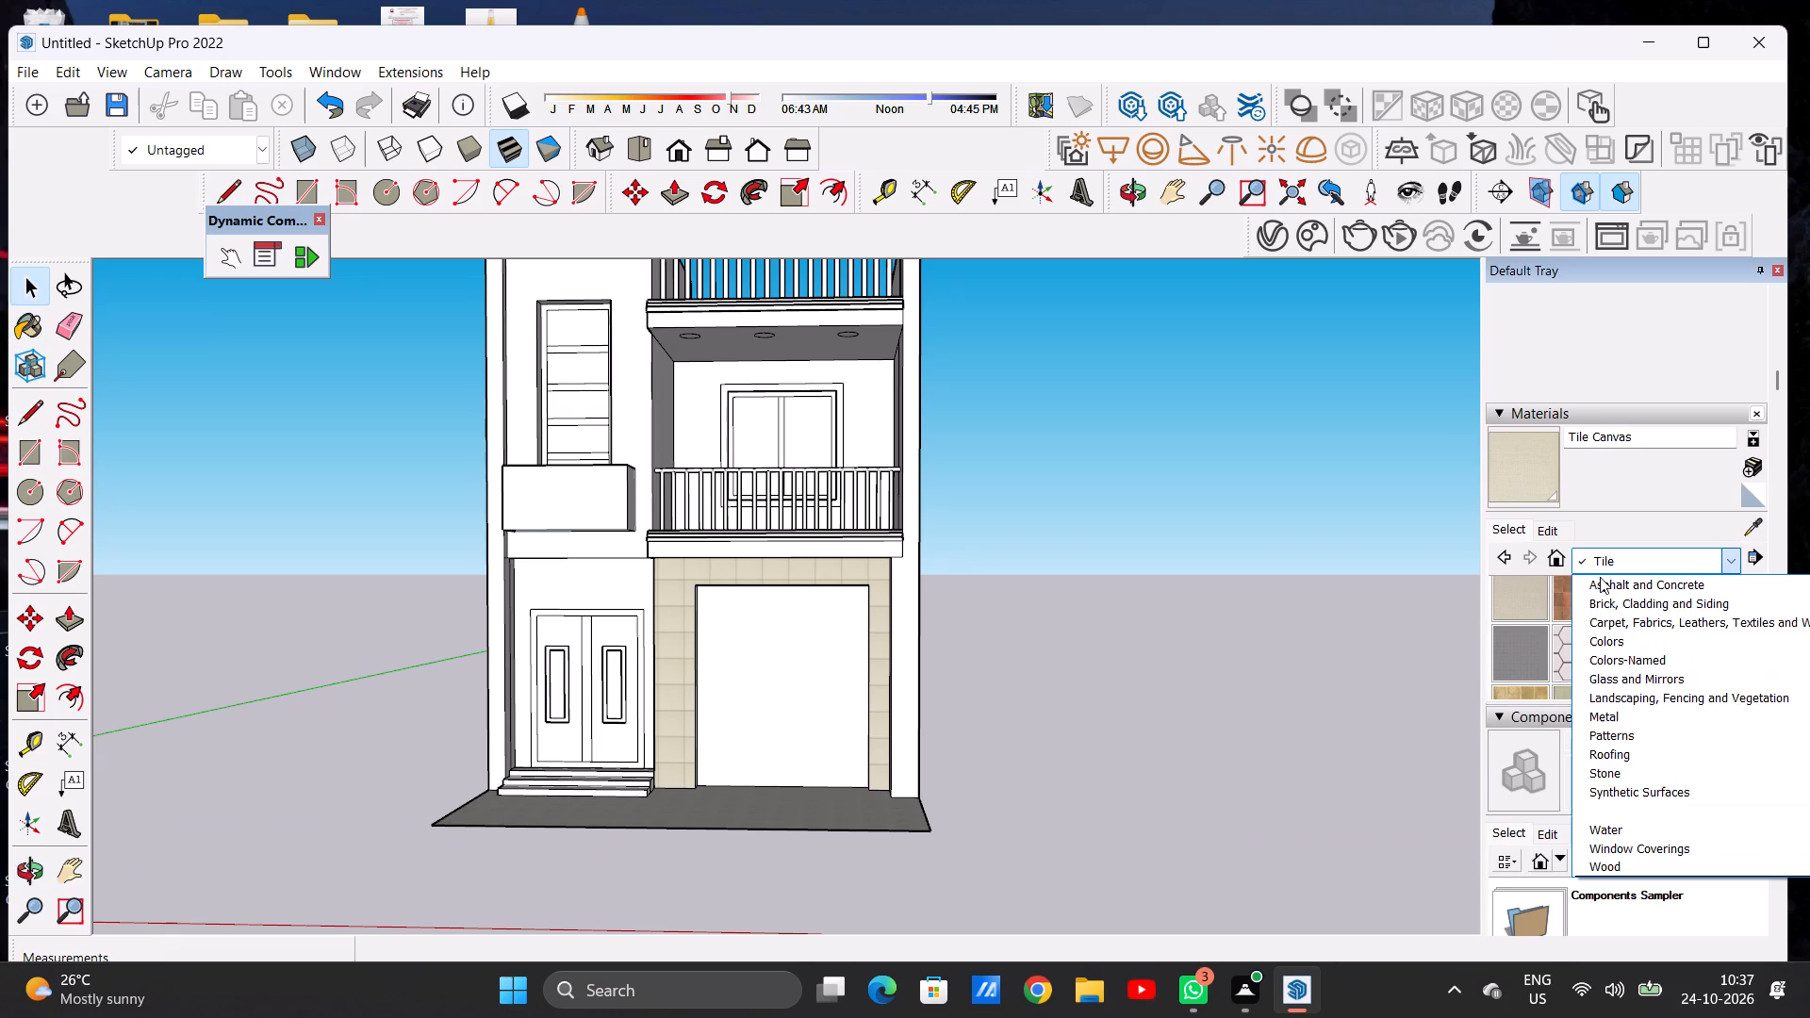
click(1632, 796)
click(1637, 608)
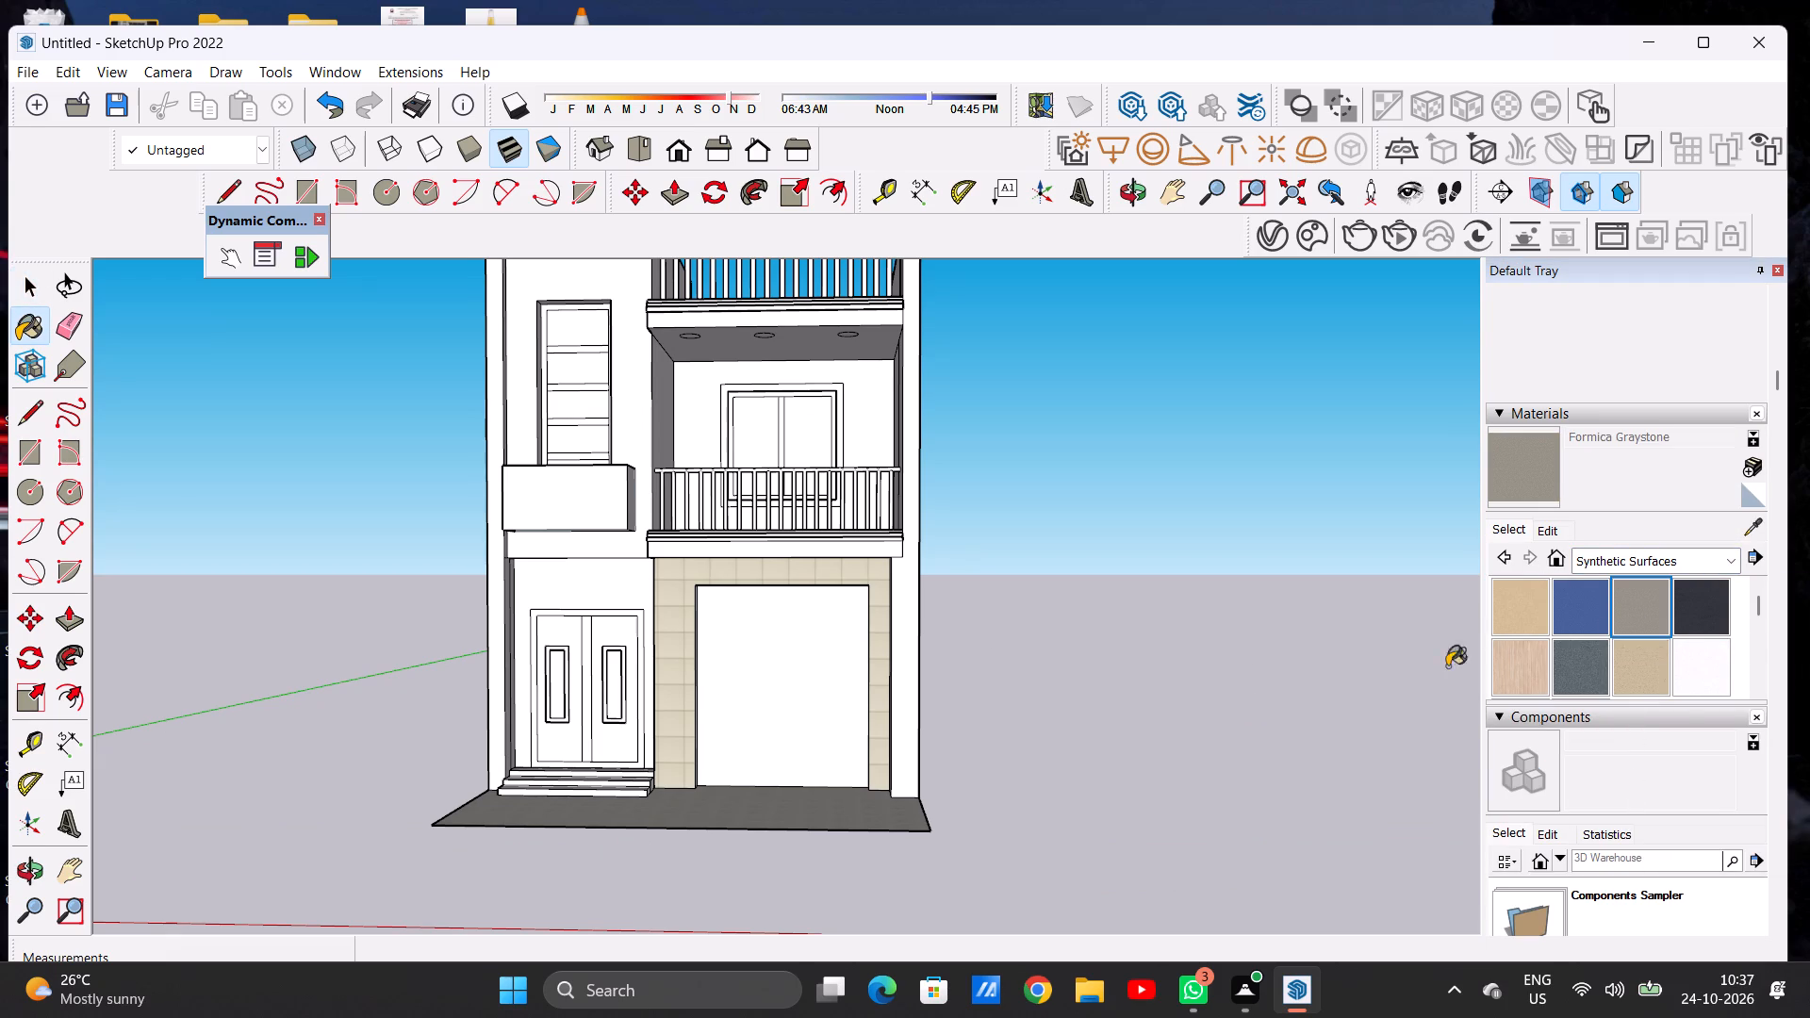
scroll(527, 770, down, 1)
scroll(610, 667, up, 4)
scroll(728, 610, up, 6)
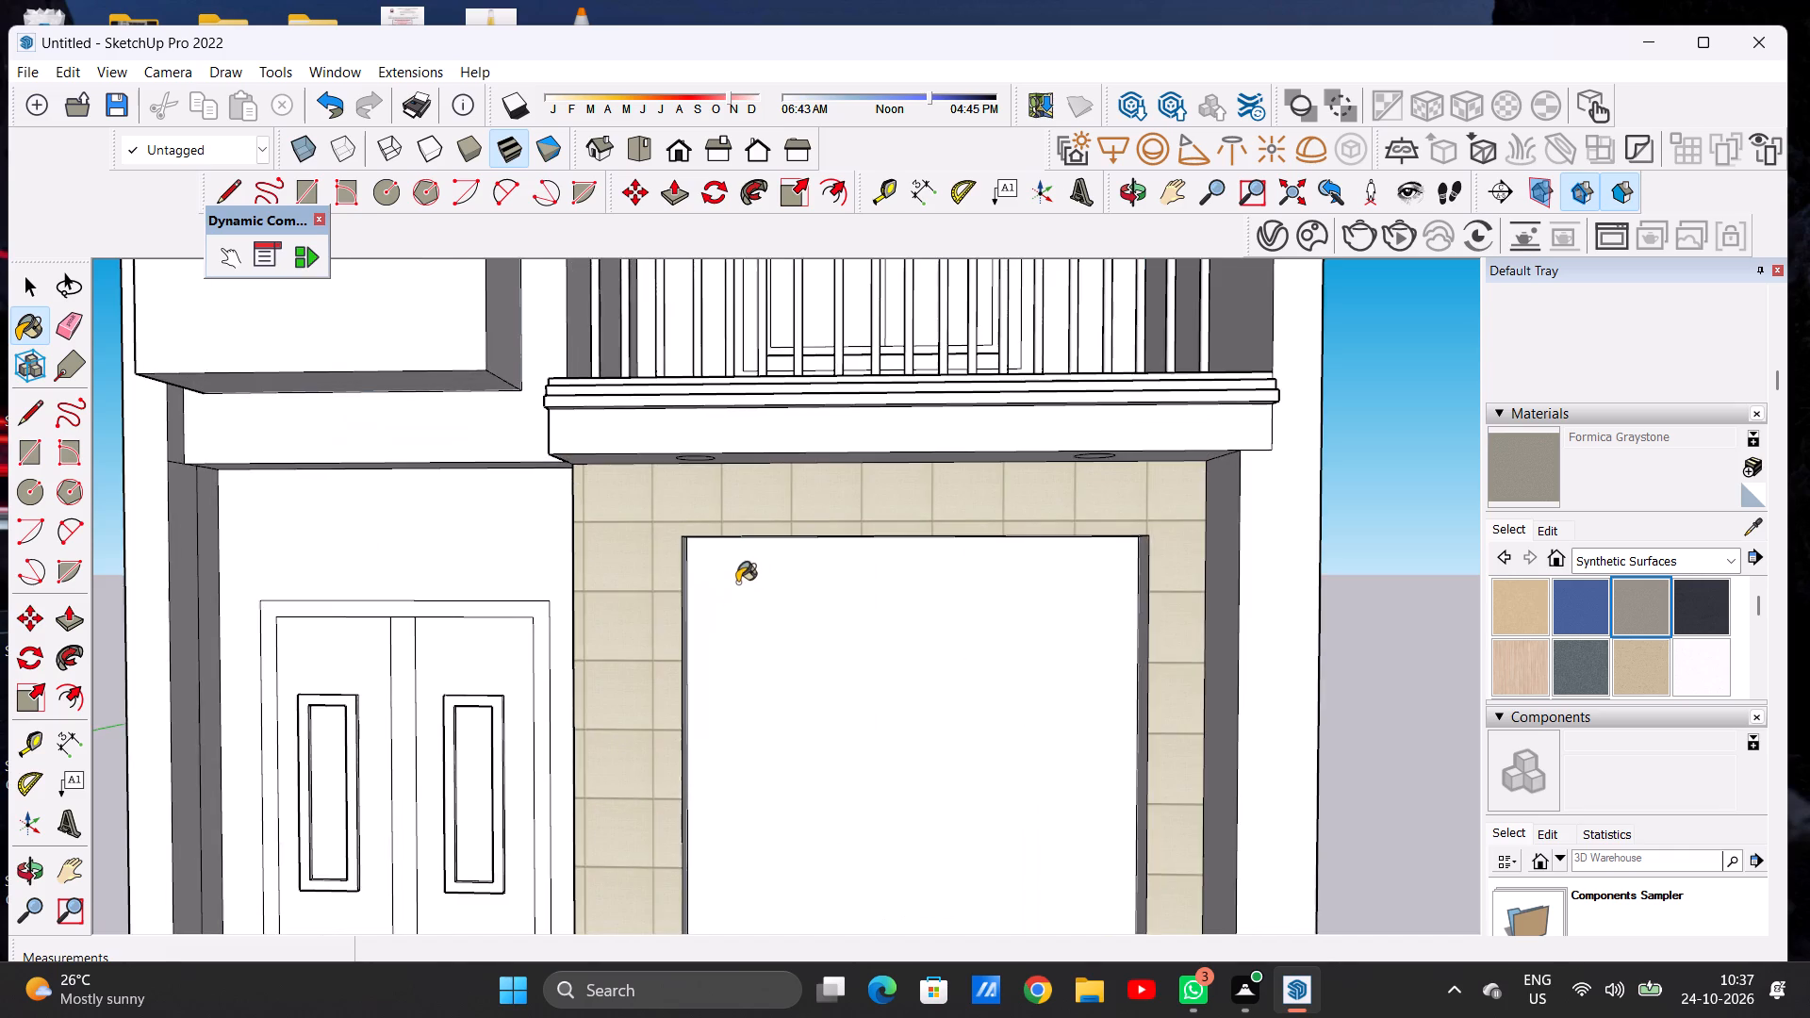
middle_drag(771, 624, 584, 647)
scroll(690, 546, up, 11)
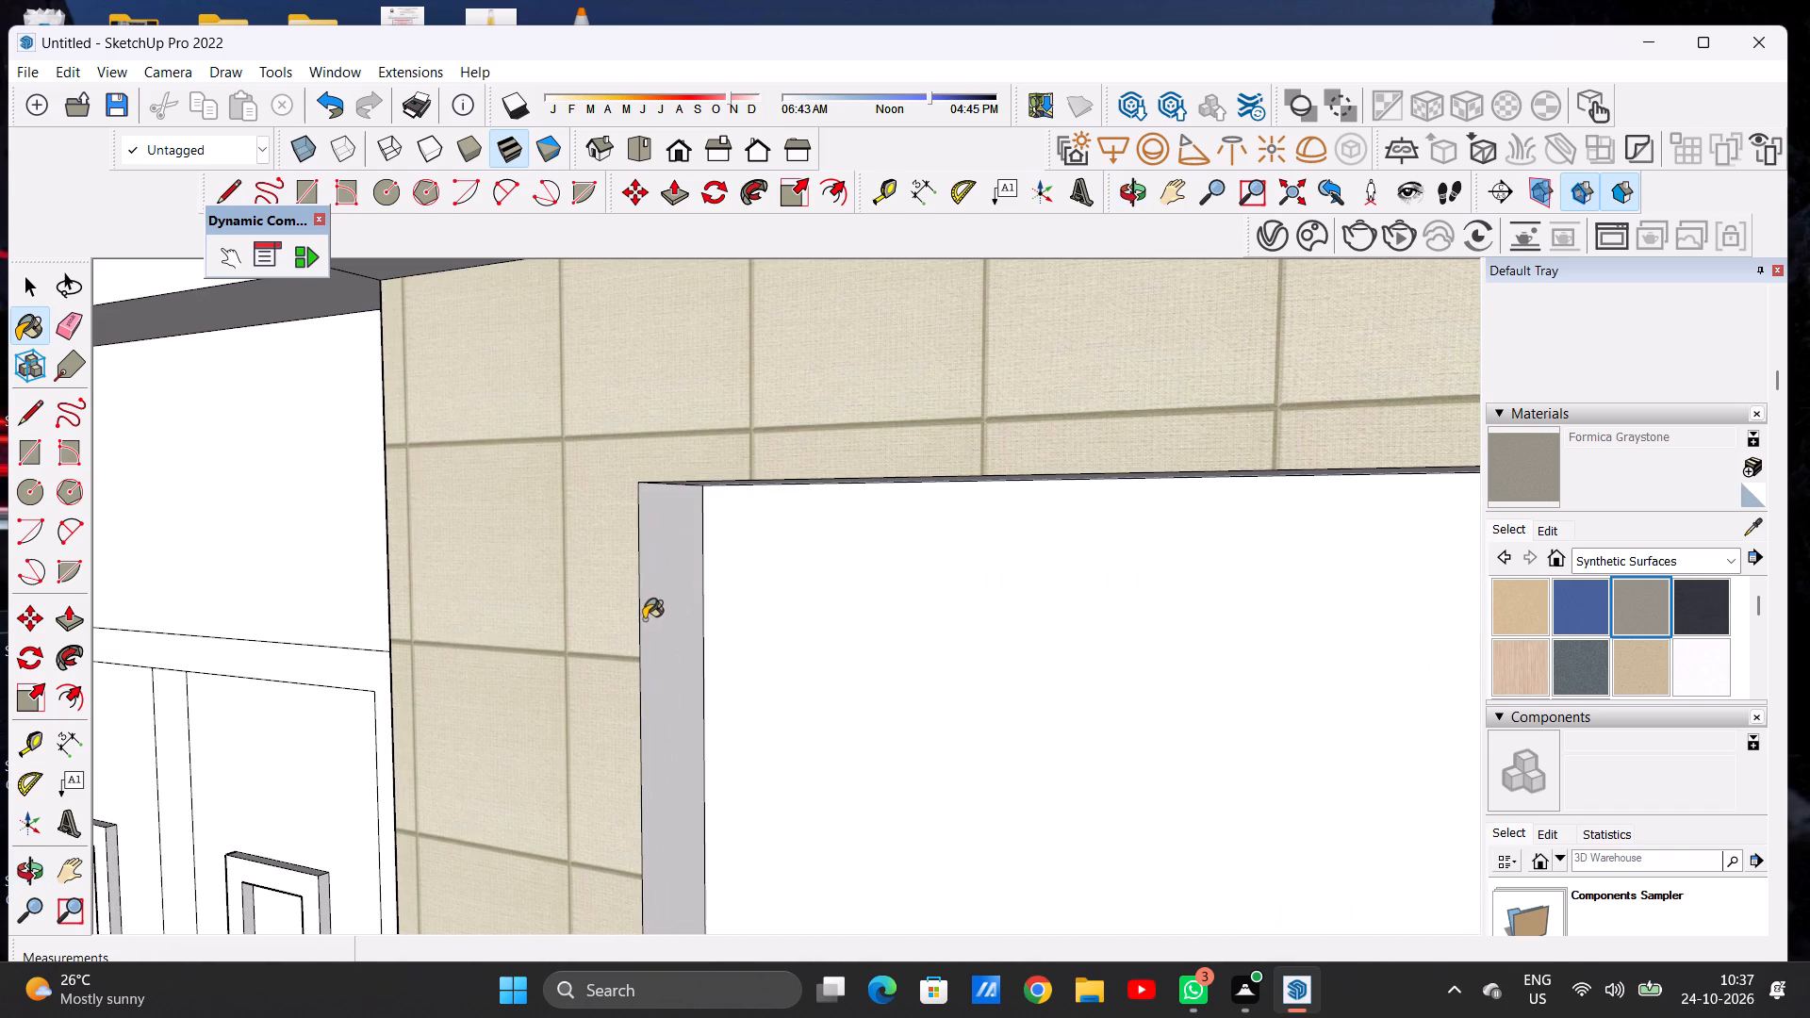
click(651, 616)
scroll(688, 655, down, 11)
scroll(684, 639, down, 11)
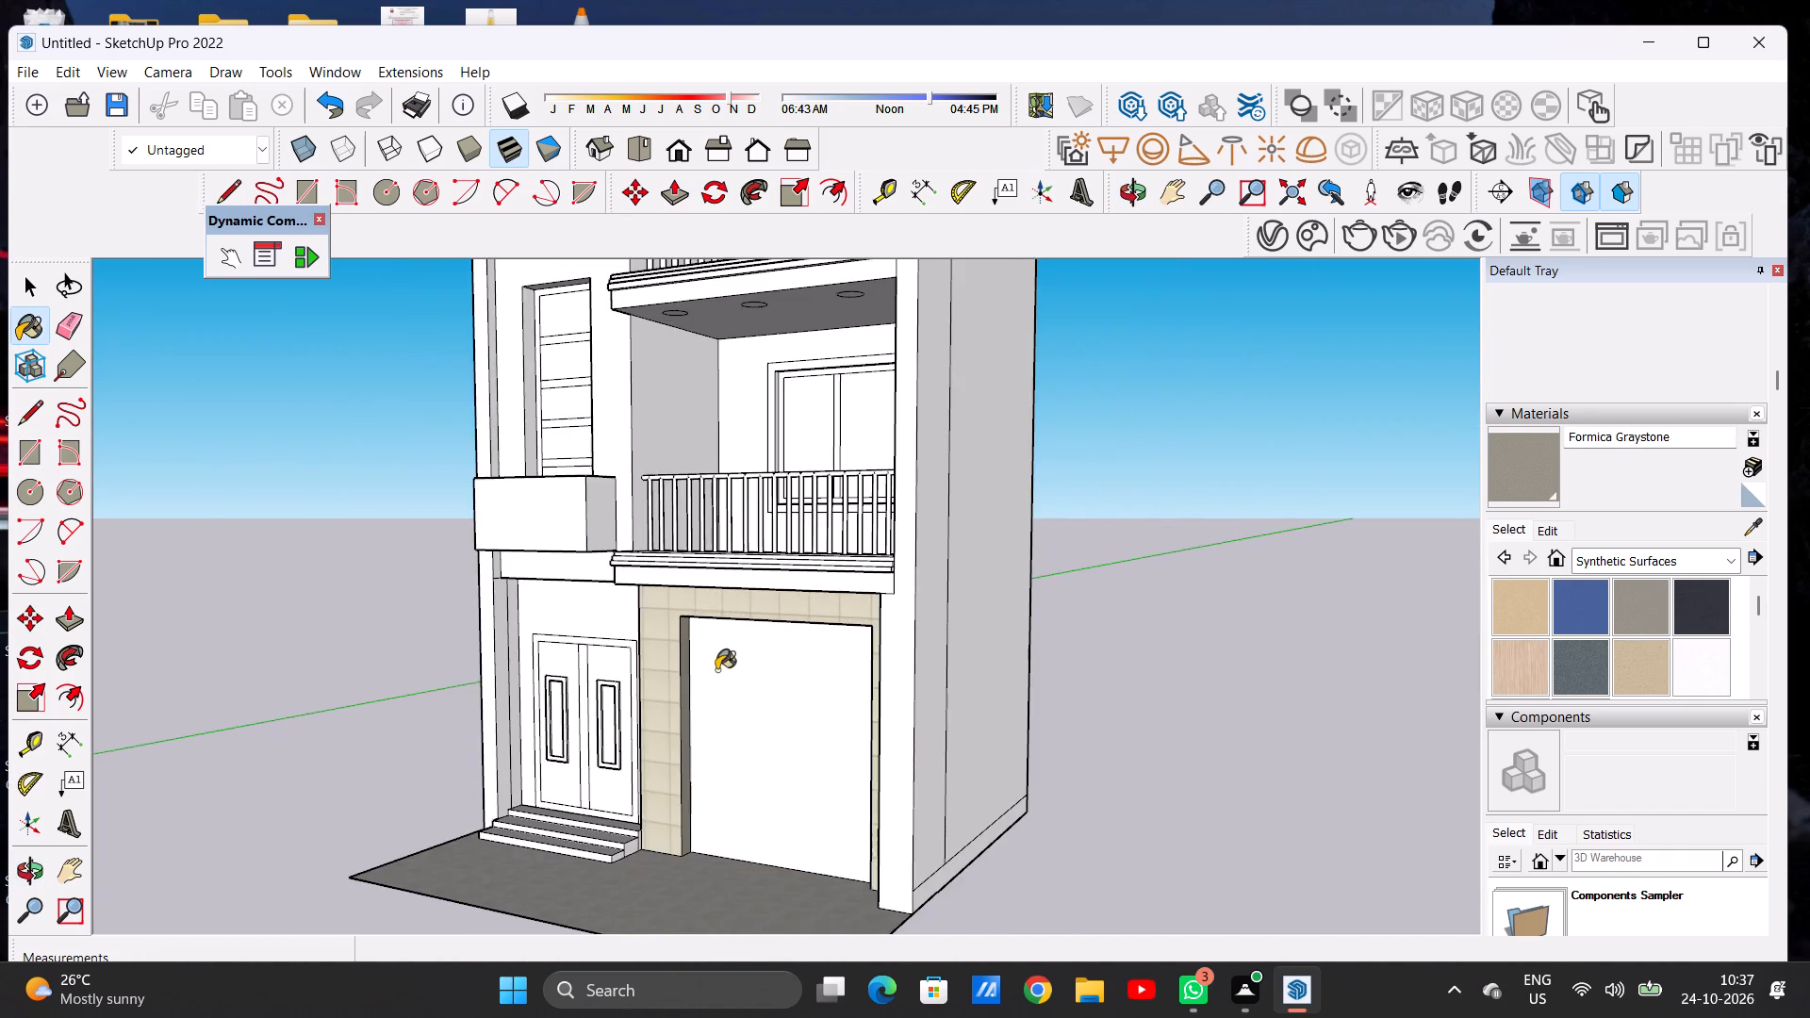
middle_drag(730, 701, 1173, 650)
scroll(886, 649, up, 12)
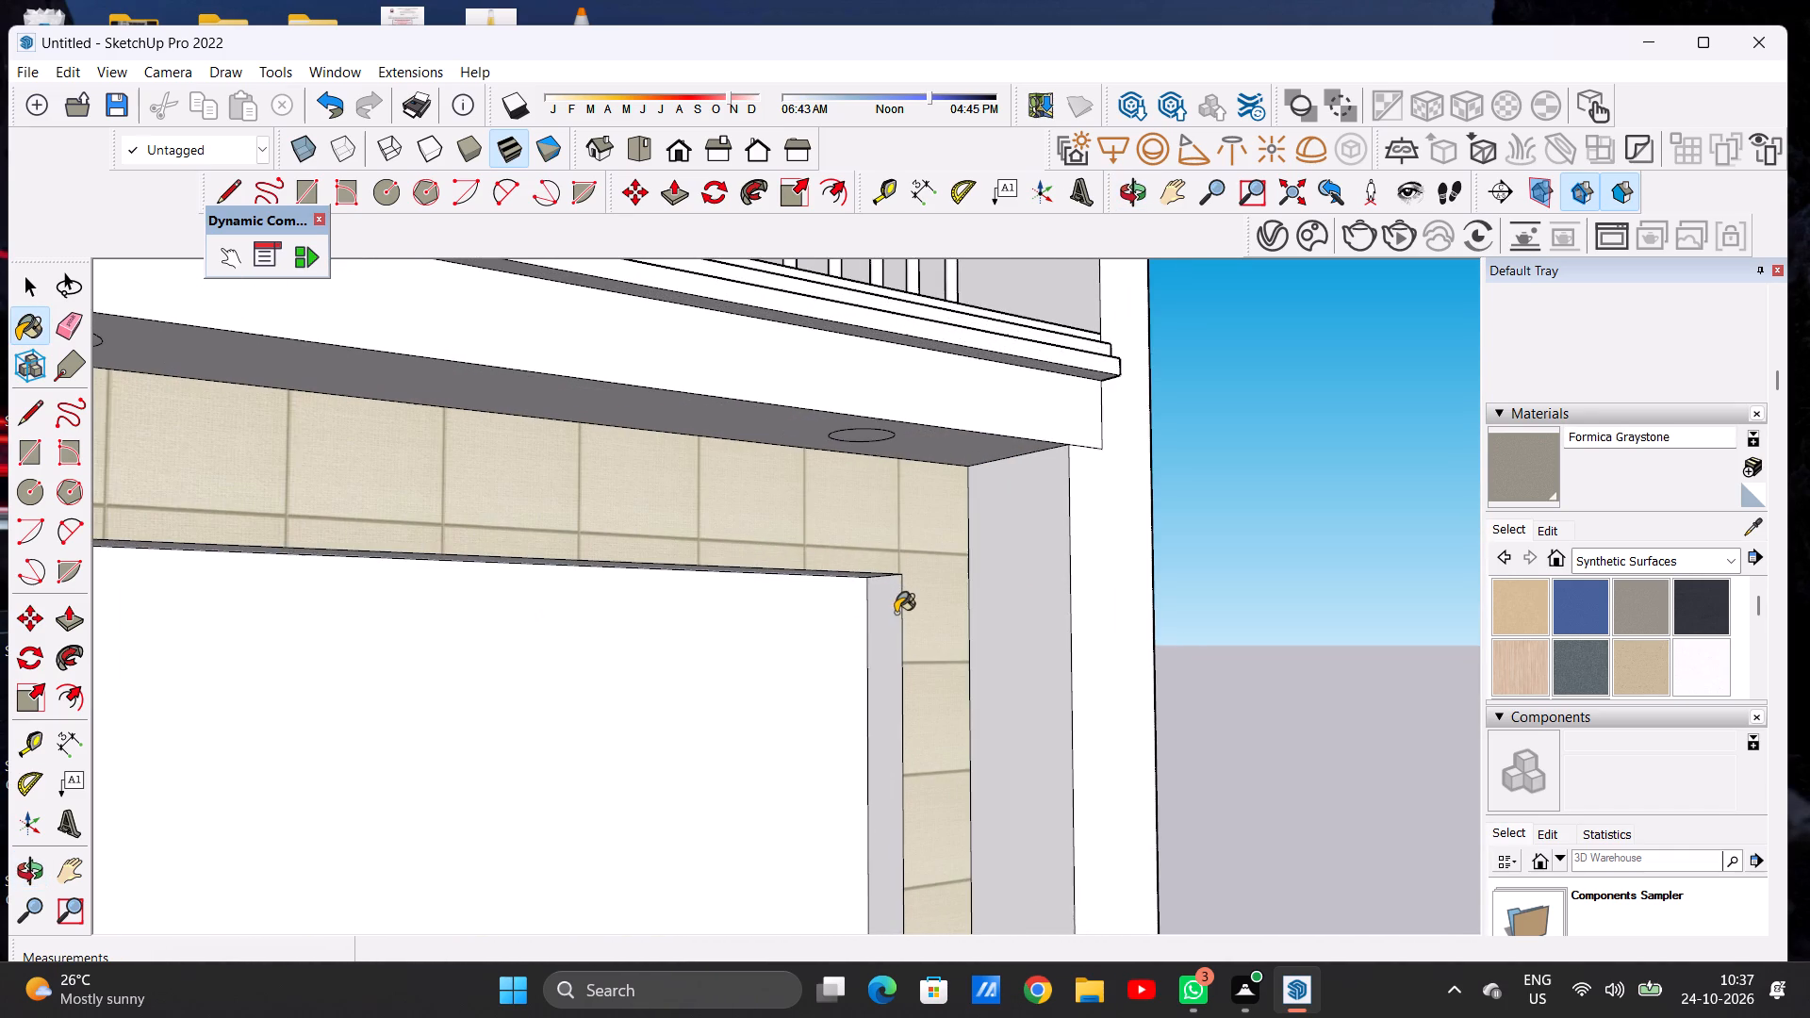
click(893, 613)
Paint the underside at the top of the garage opening with Formica Graystone.
scroll(869, 681, down, 14)
middle_drag(768, 728, 609, 645)
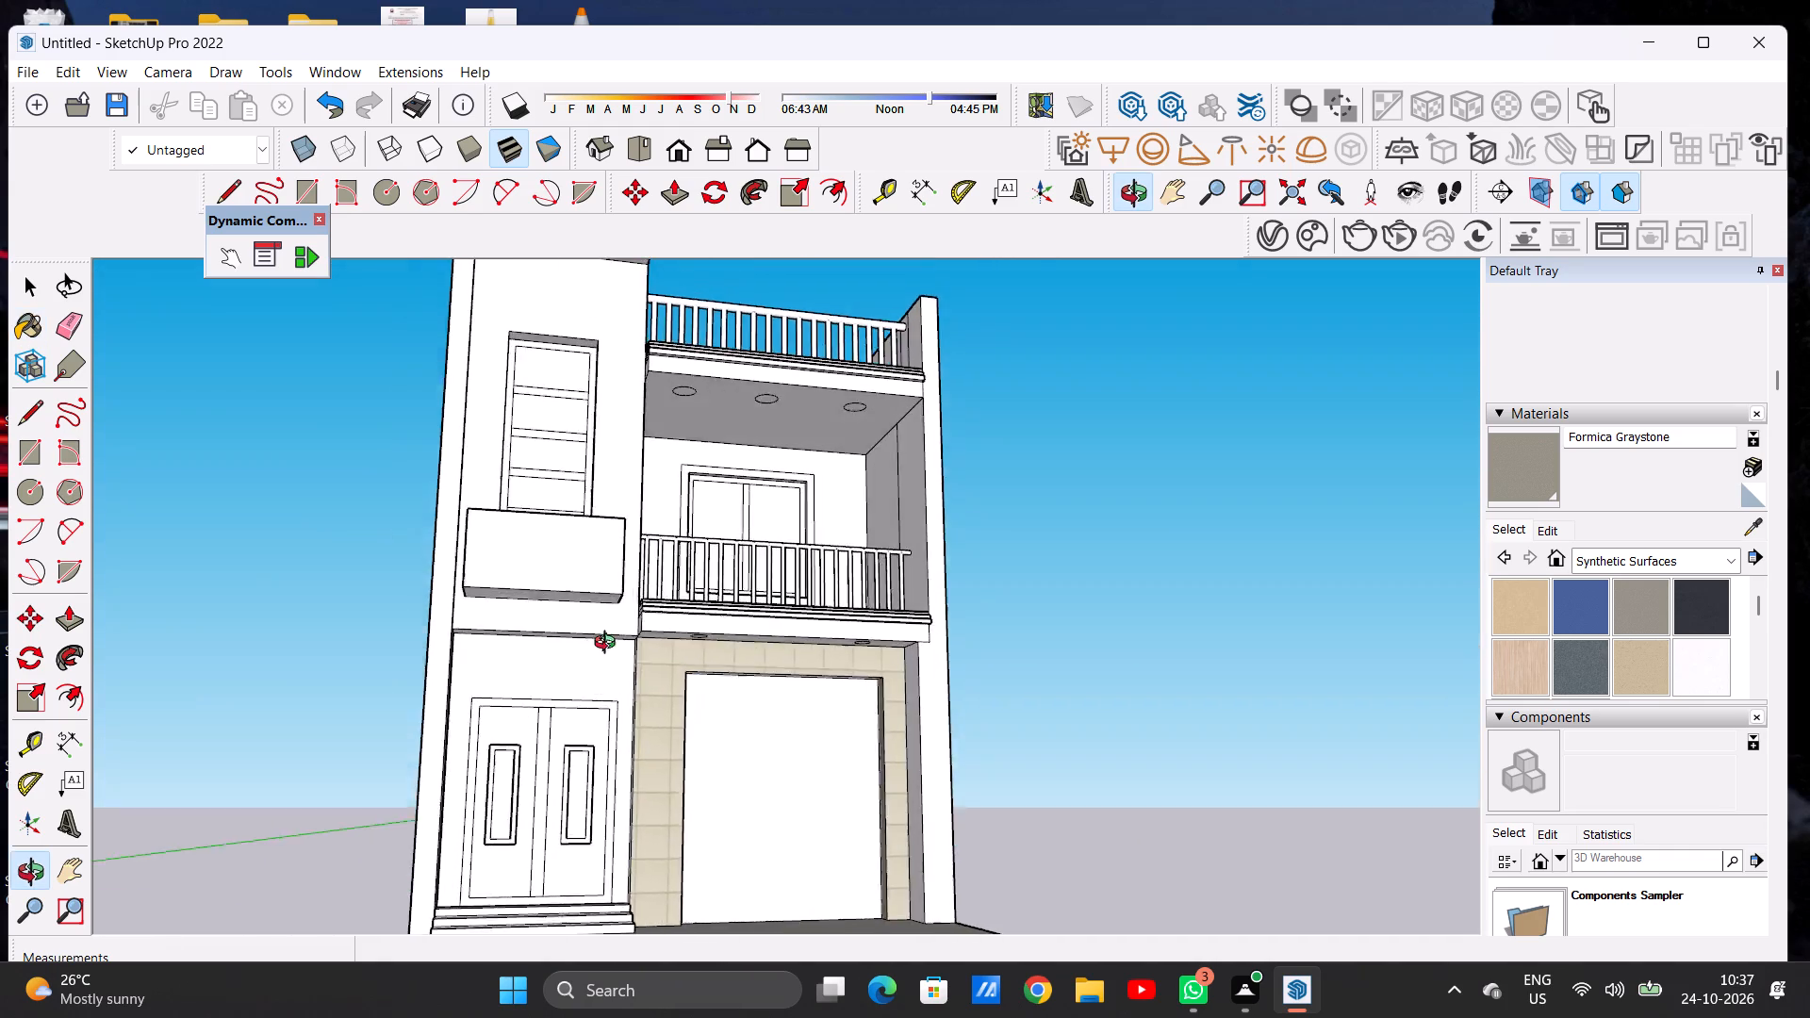
middle_drag(609, 645, 517, 595)
scroll(801, 691, up, 20)
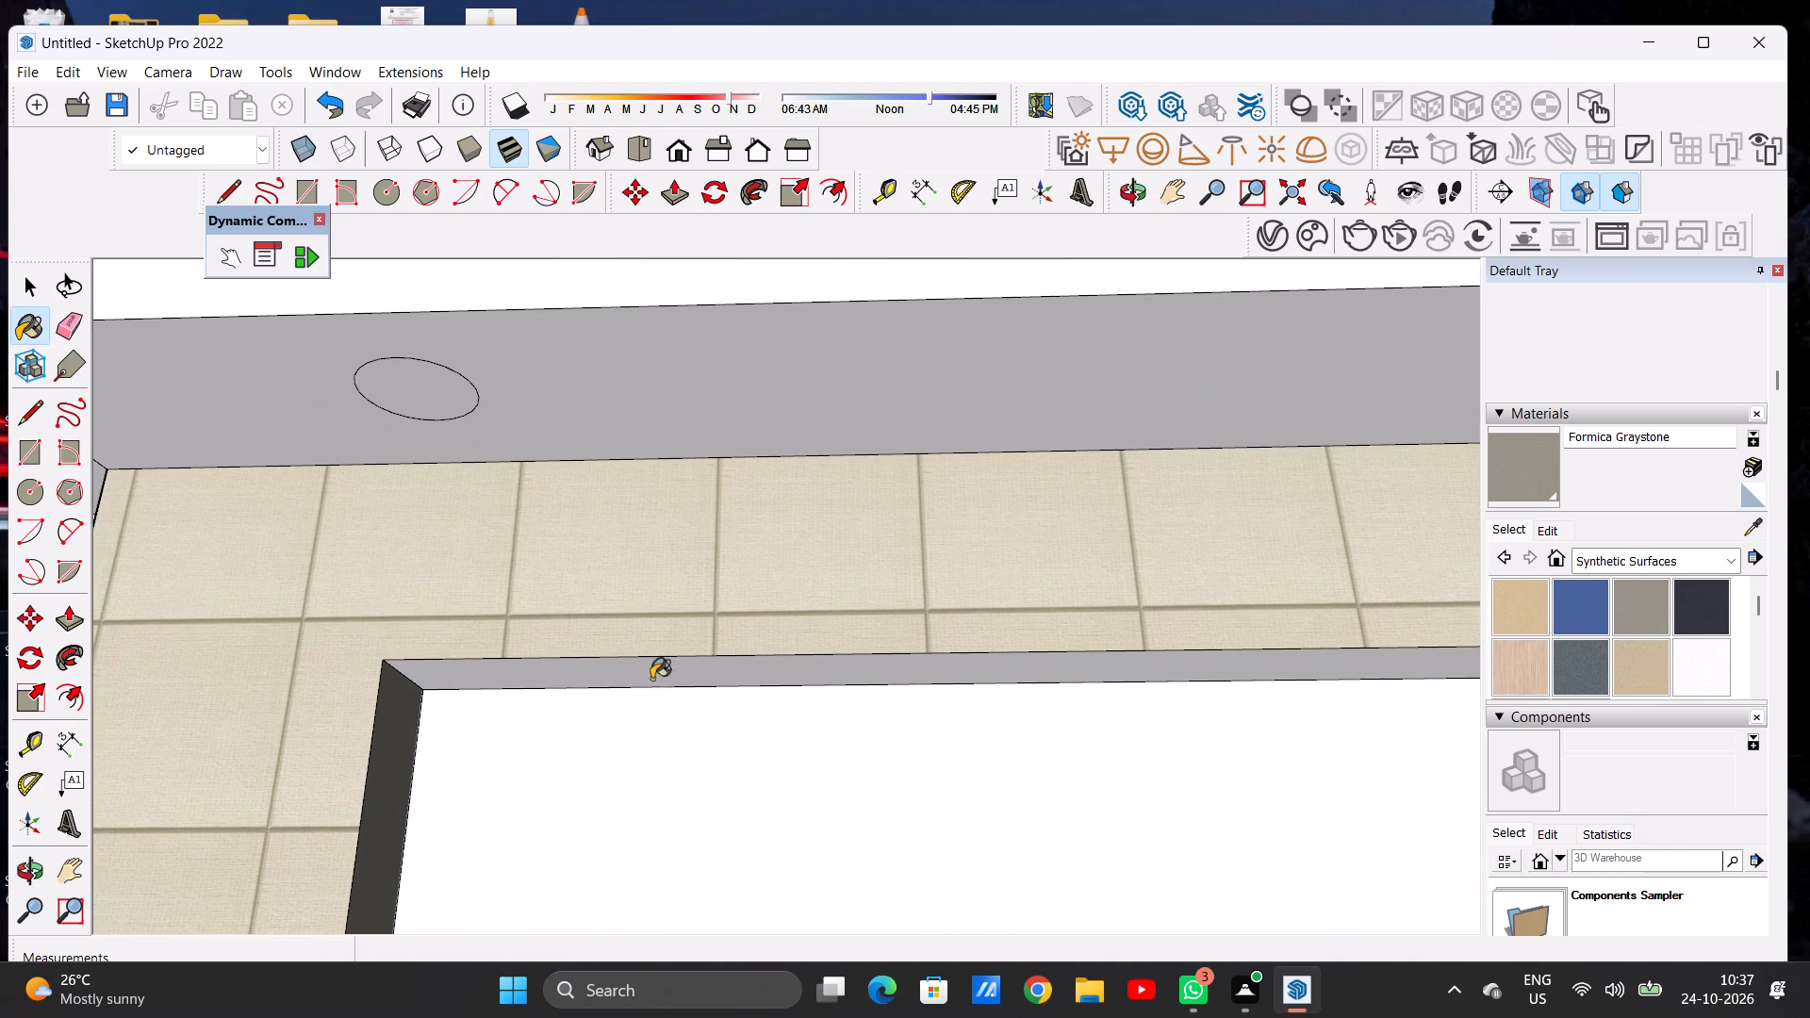
click(651, 672)
Paint the narrow side face of the garage surround facing the entrance recess with Formica Graystone.
scroll(776, 715, down, 19)
middle_drag(536, 749, 887, 922)
scroll(675, 772, up, 12)
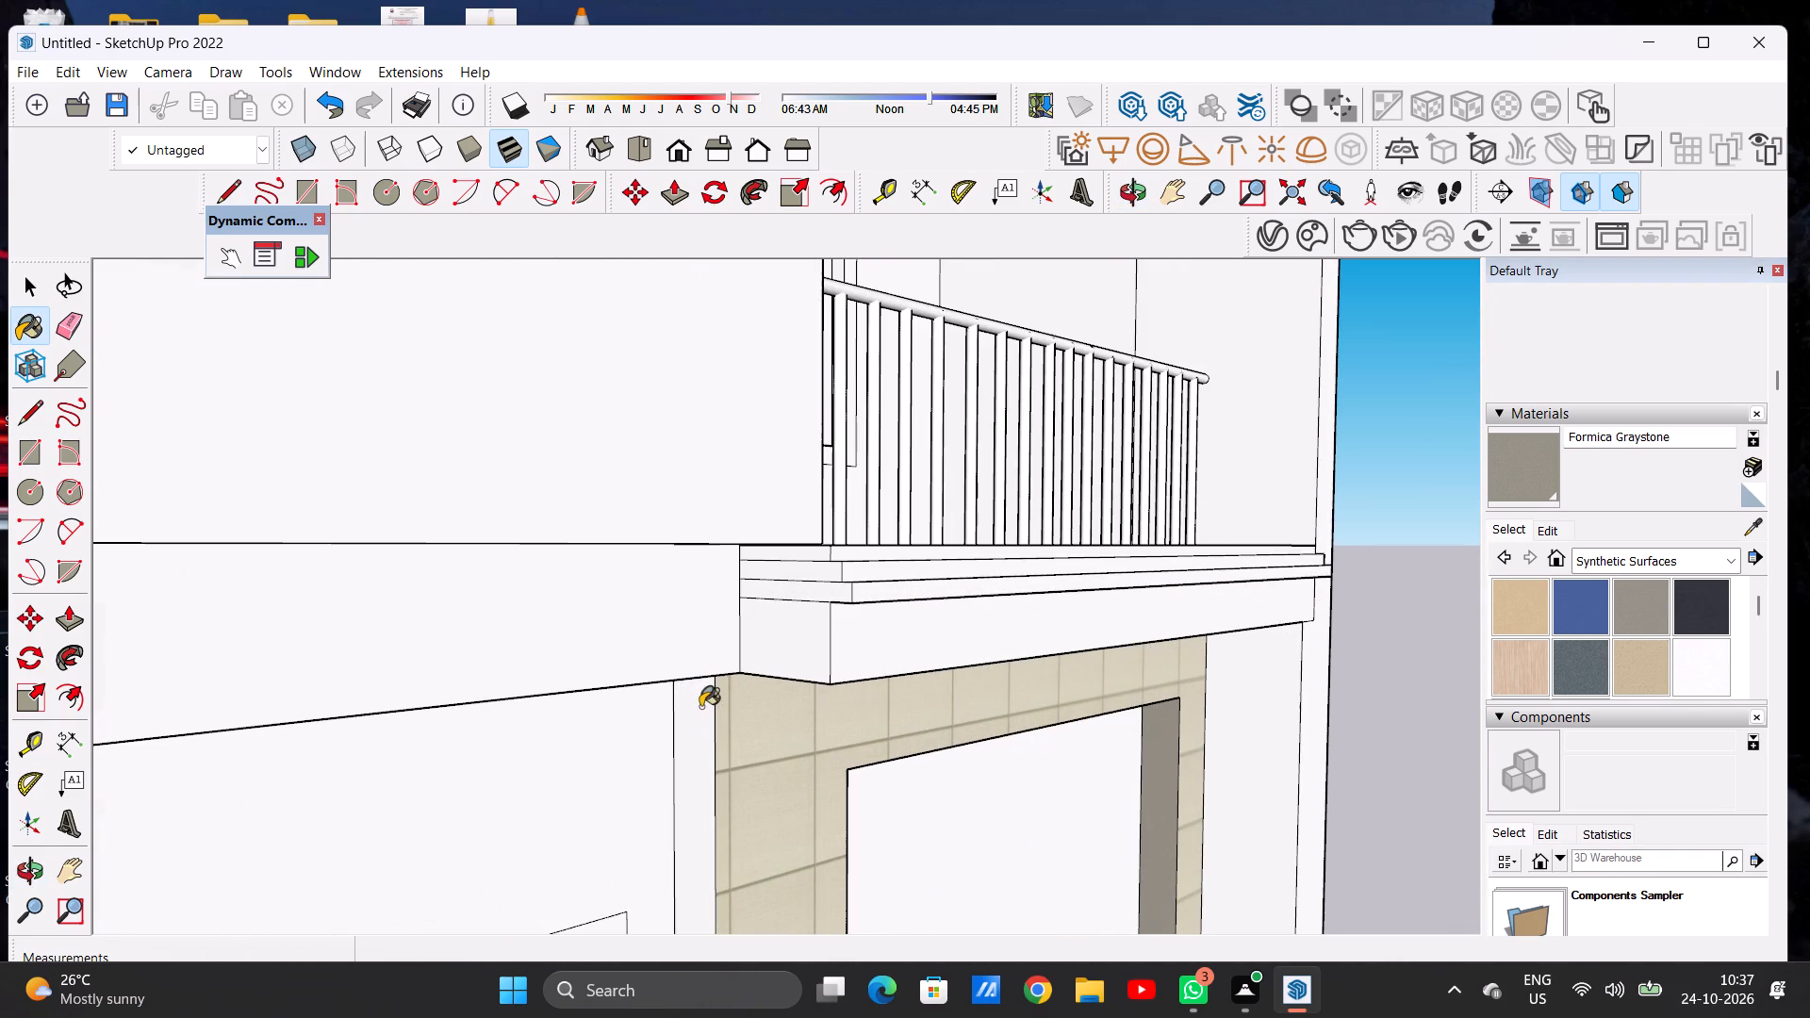
click(702, 708)
Examine the tiled garage surround and its painted edges from the front of the whole villa.
scroll(582, 765, down, 9)
scroll(593, 740, down, 14)
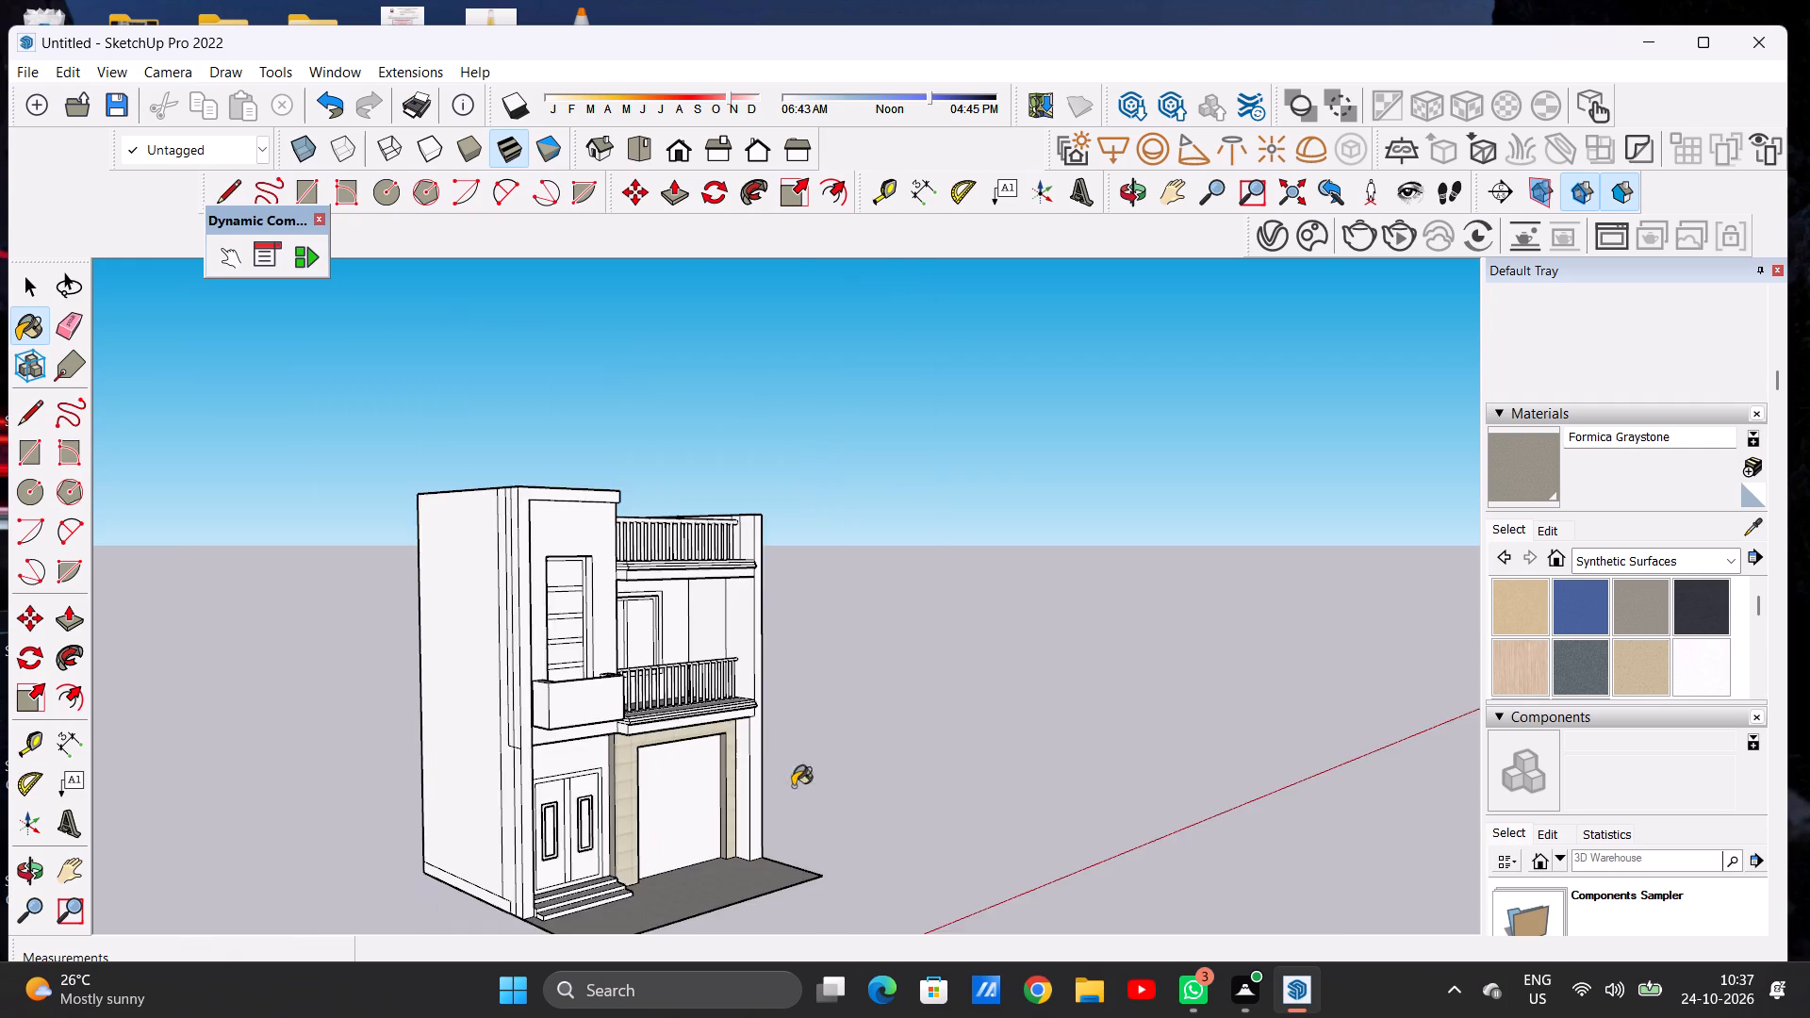
middle_drag(777, 792, 440, 792)
scroll(732, 796, up, 6)
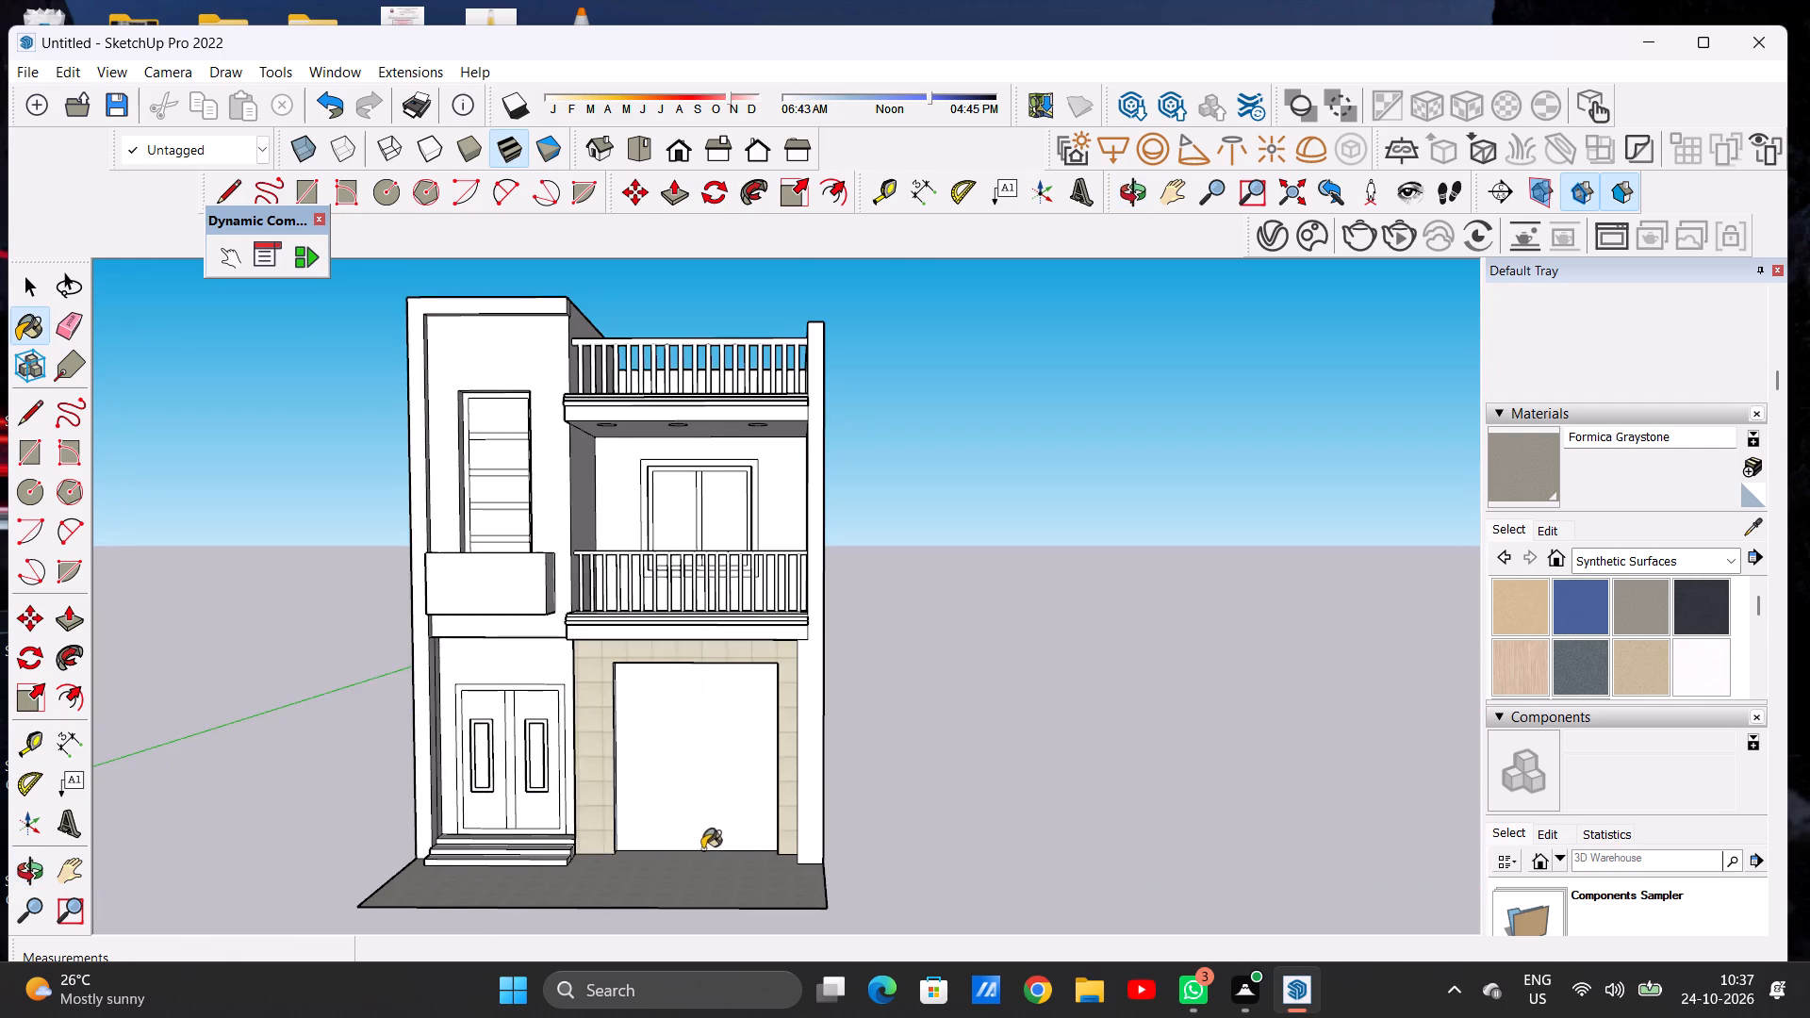
middle_drag(659, 846, 637, 819)
scroll(654, 845, down, 5)
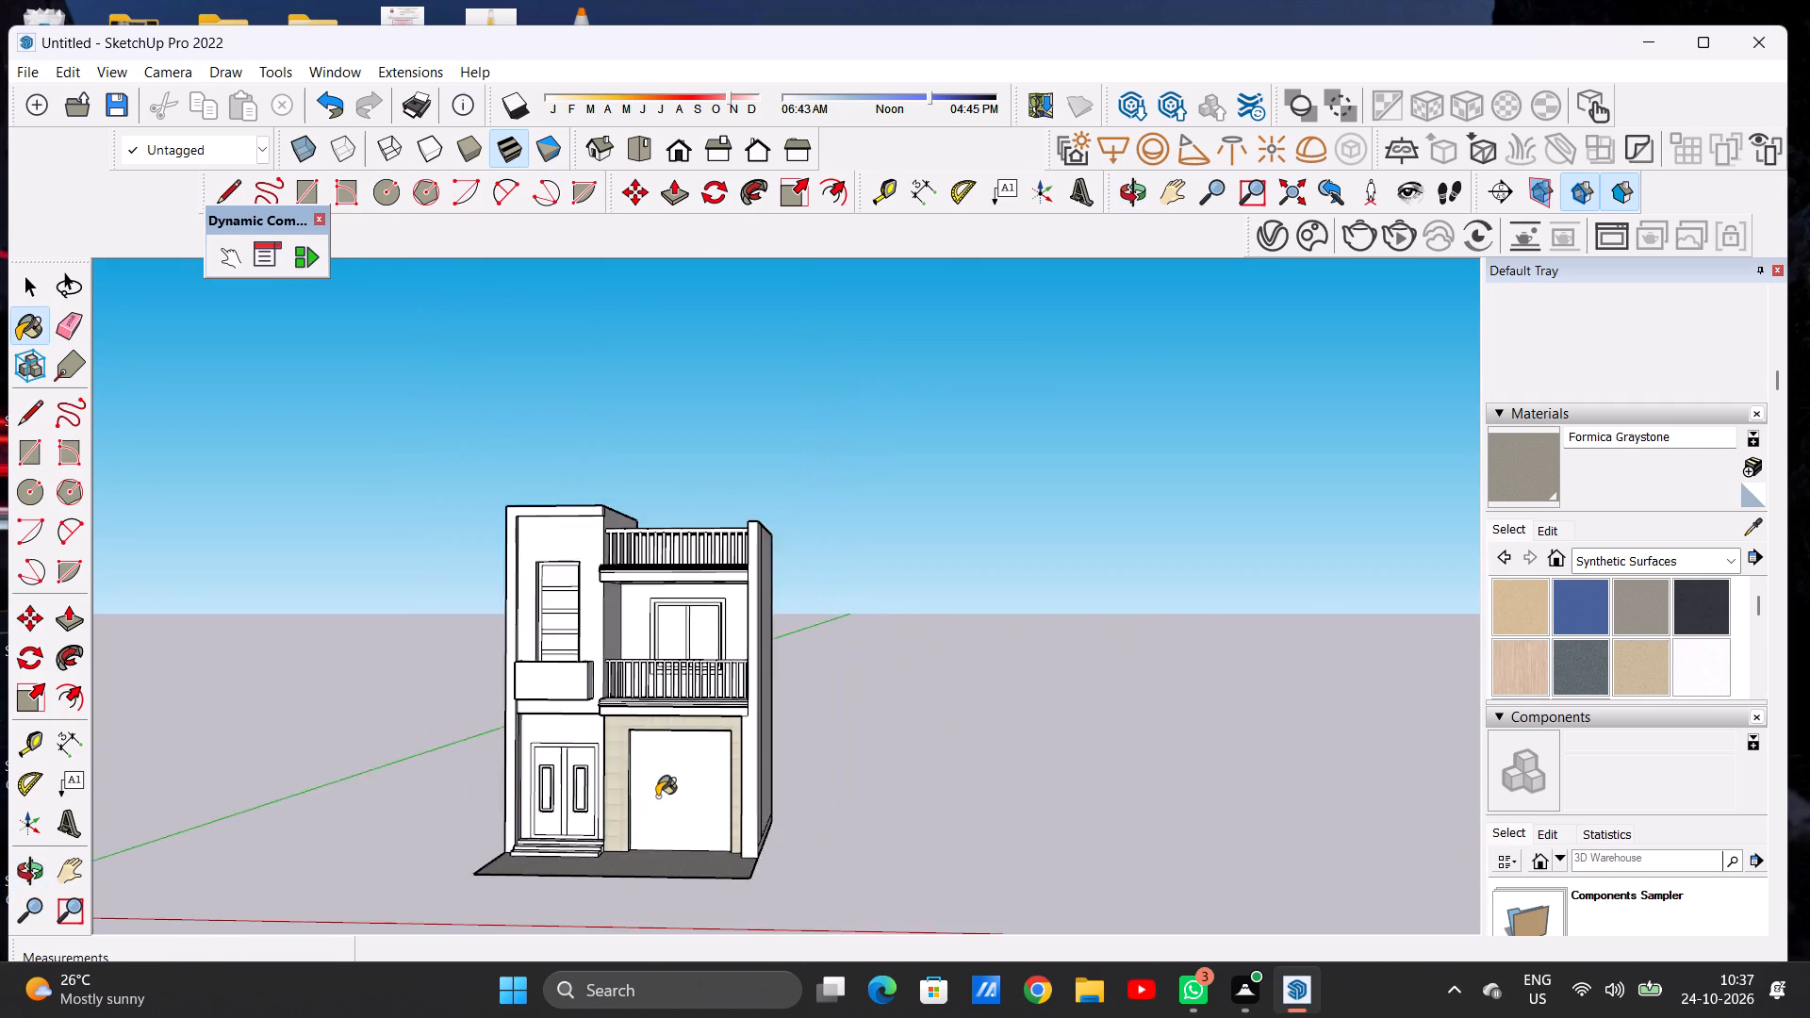
scroll(655, 780, up, 6)
key(space)
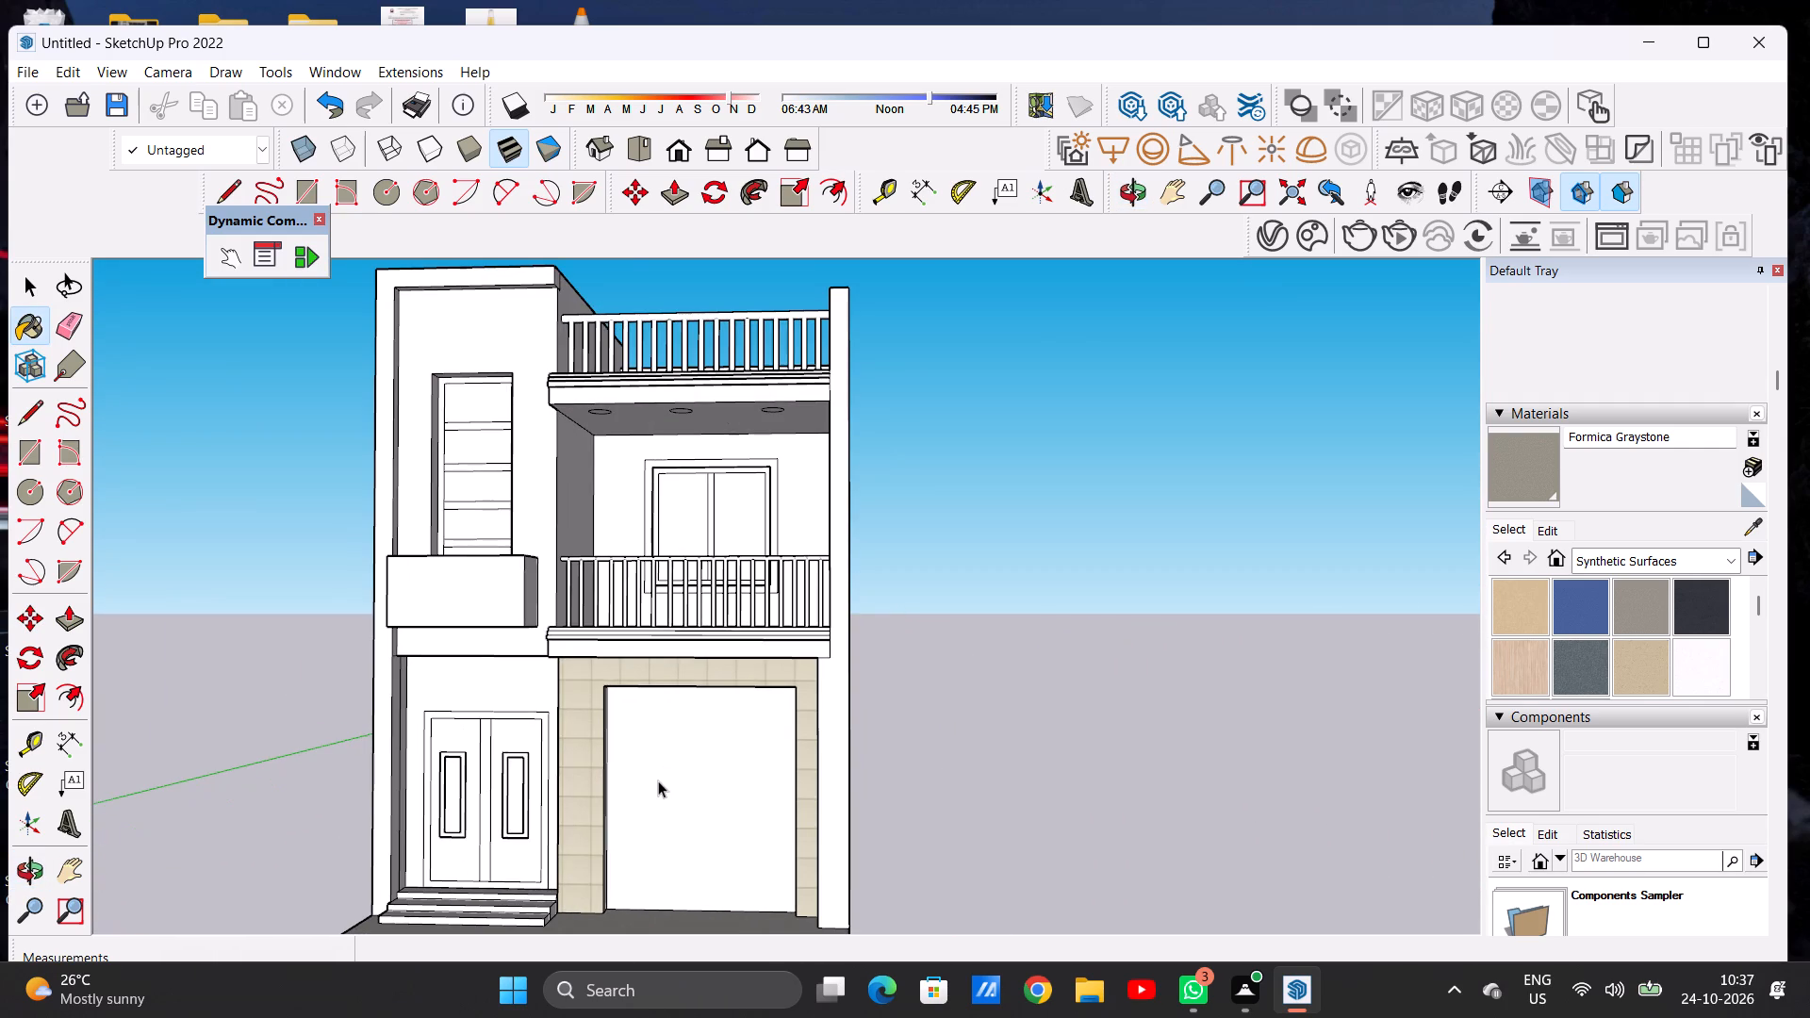
scroll(746, 719, down, 5)
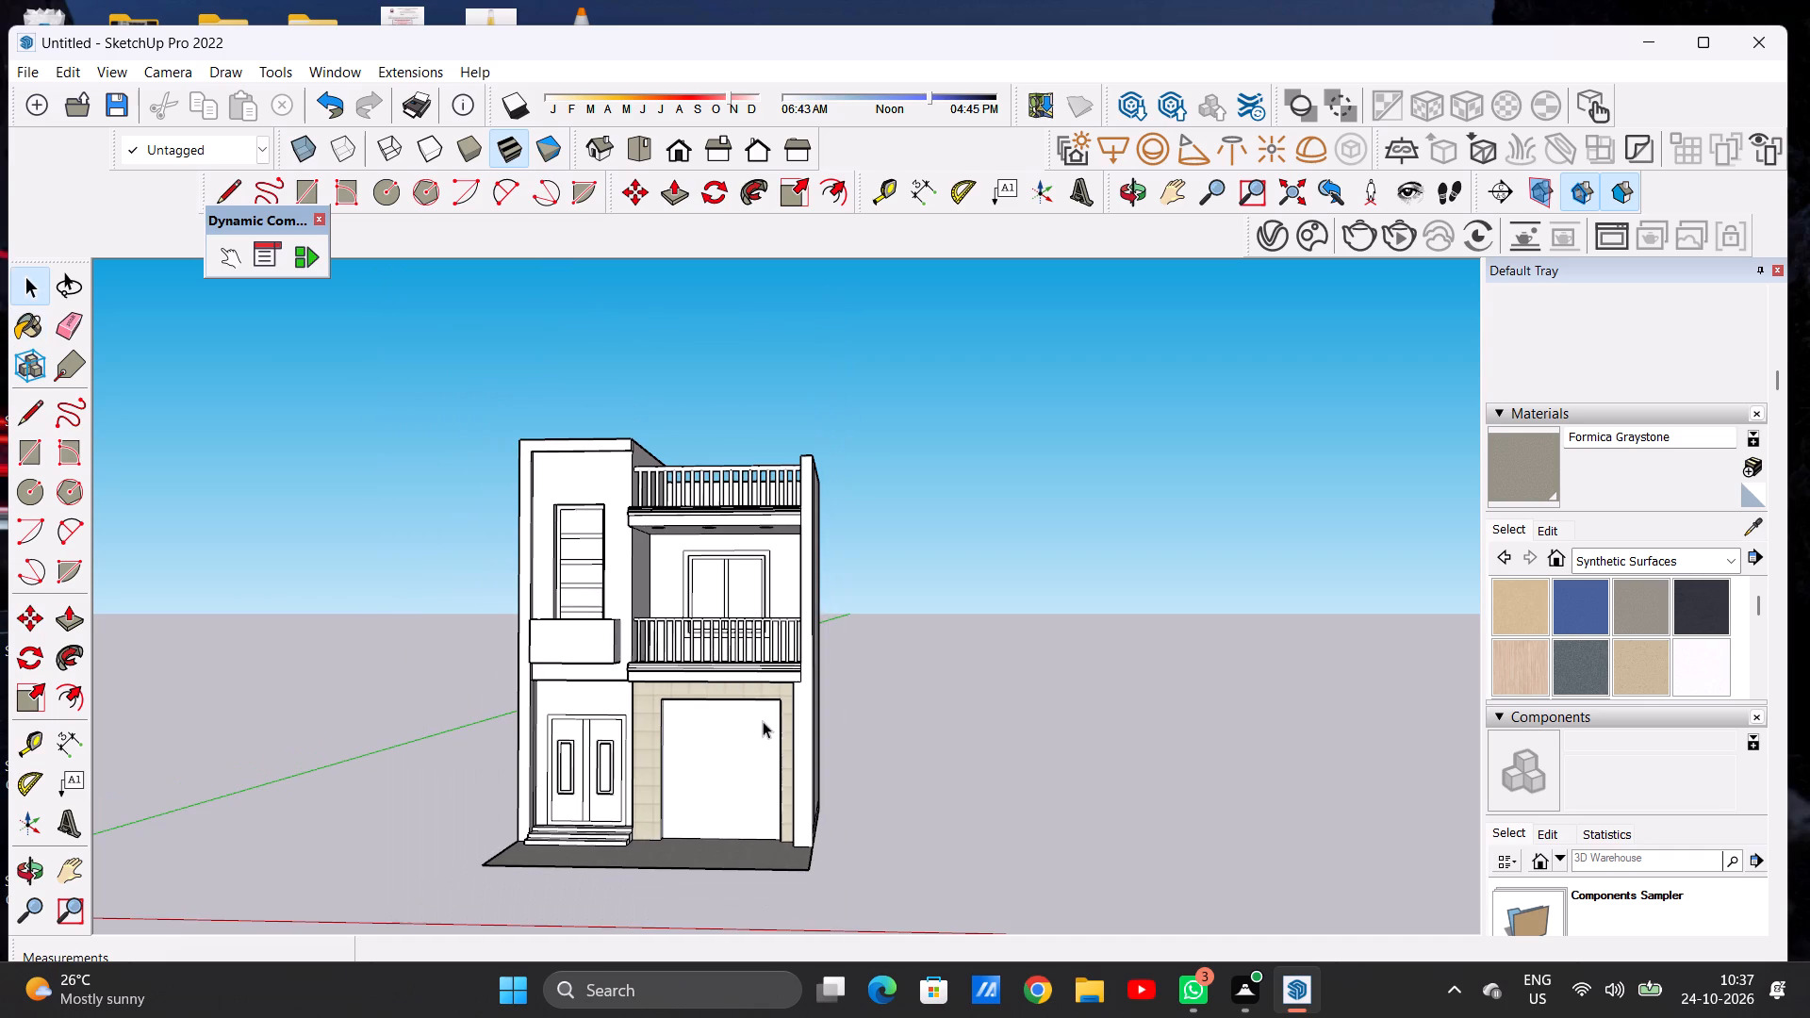
scroll(780, 748, down, 1)
middle_drag(765, 785, 794, 831)
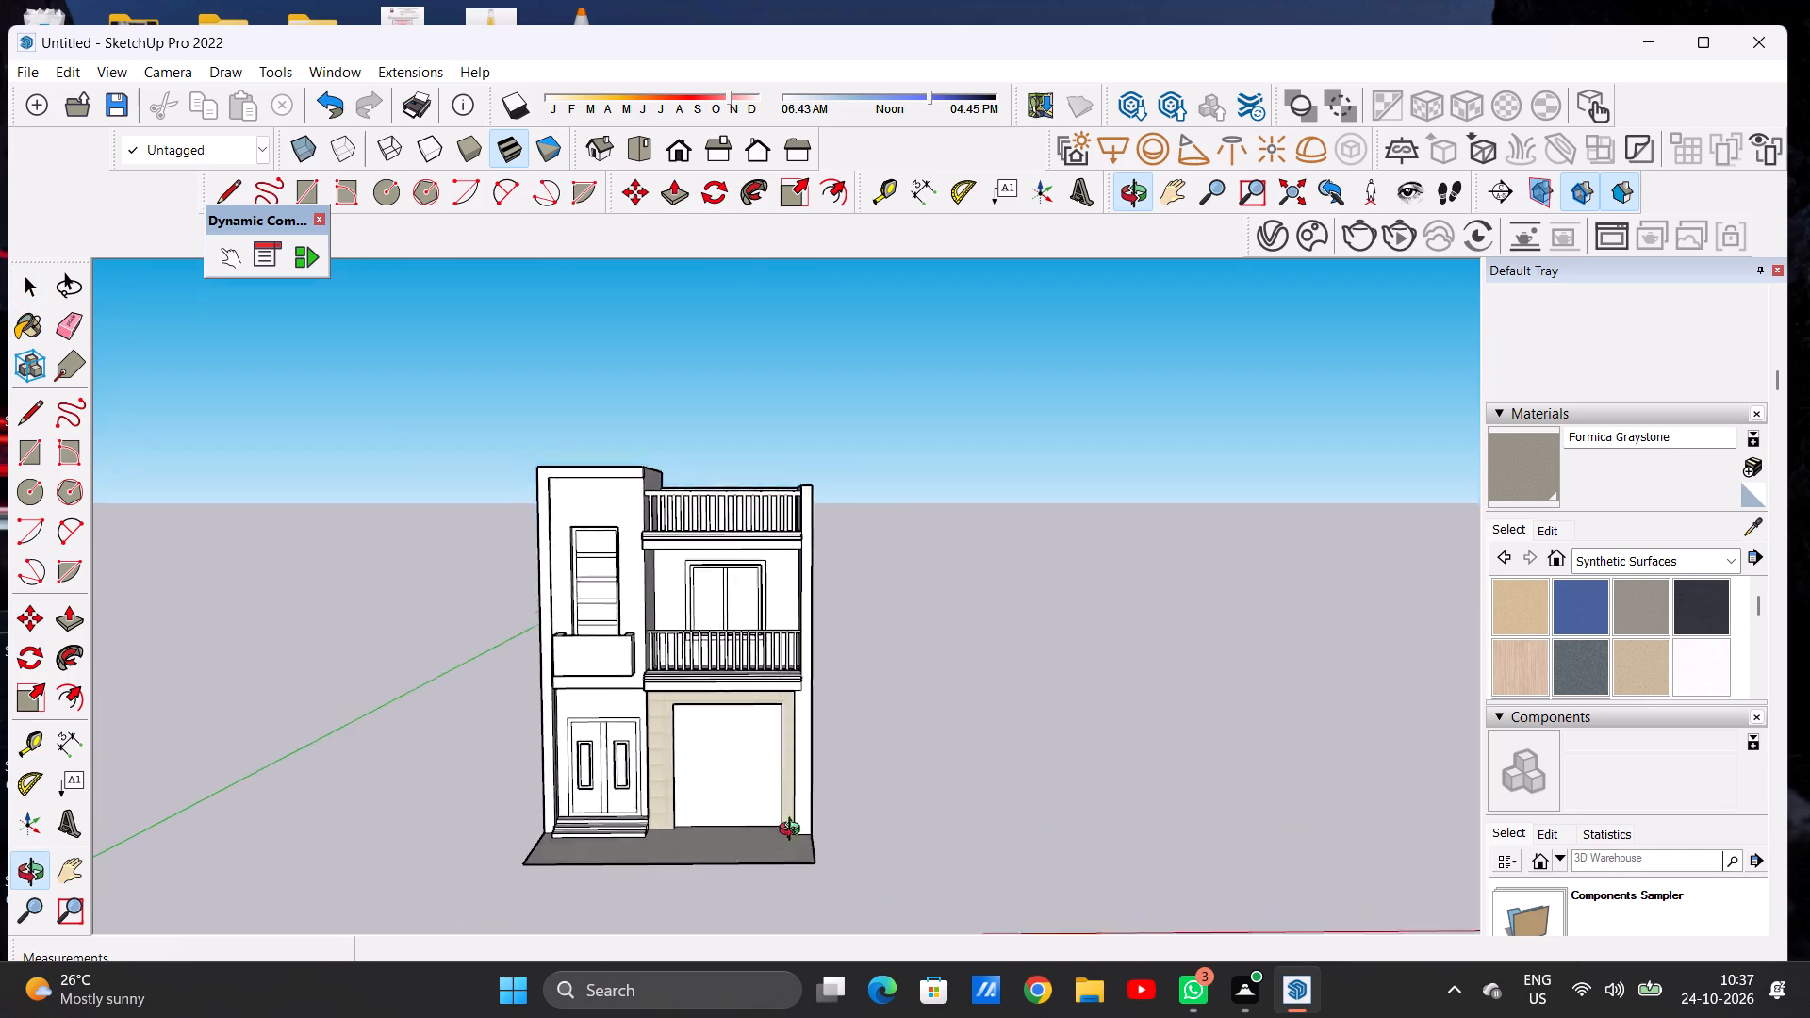
middle_drag(794, 831, 759, 798)
scroll(723, 812, up, 6)
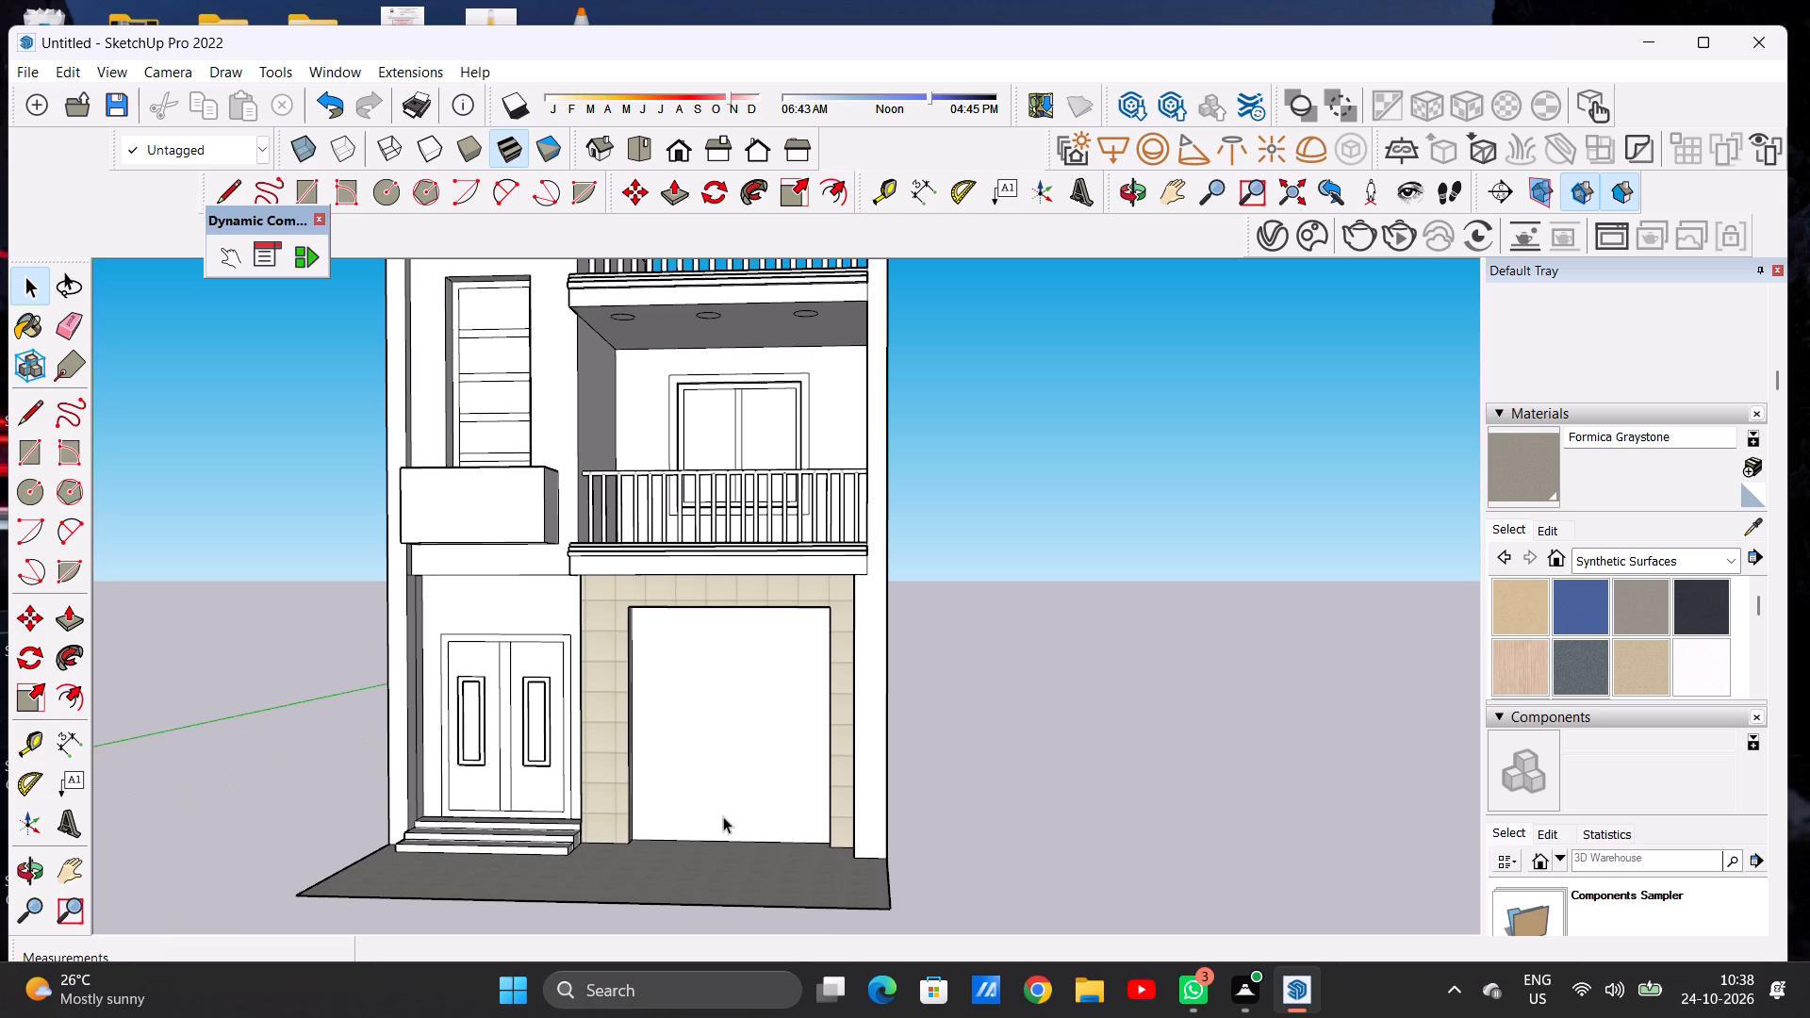
Draw a horizontal line across the full width of the white garage door panel, a little below its top edge.
scroll(743, 637, up, 8)
middle_drag(734, 681, 712, 617)
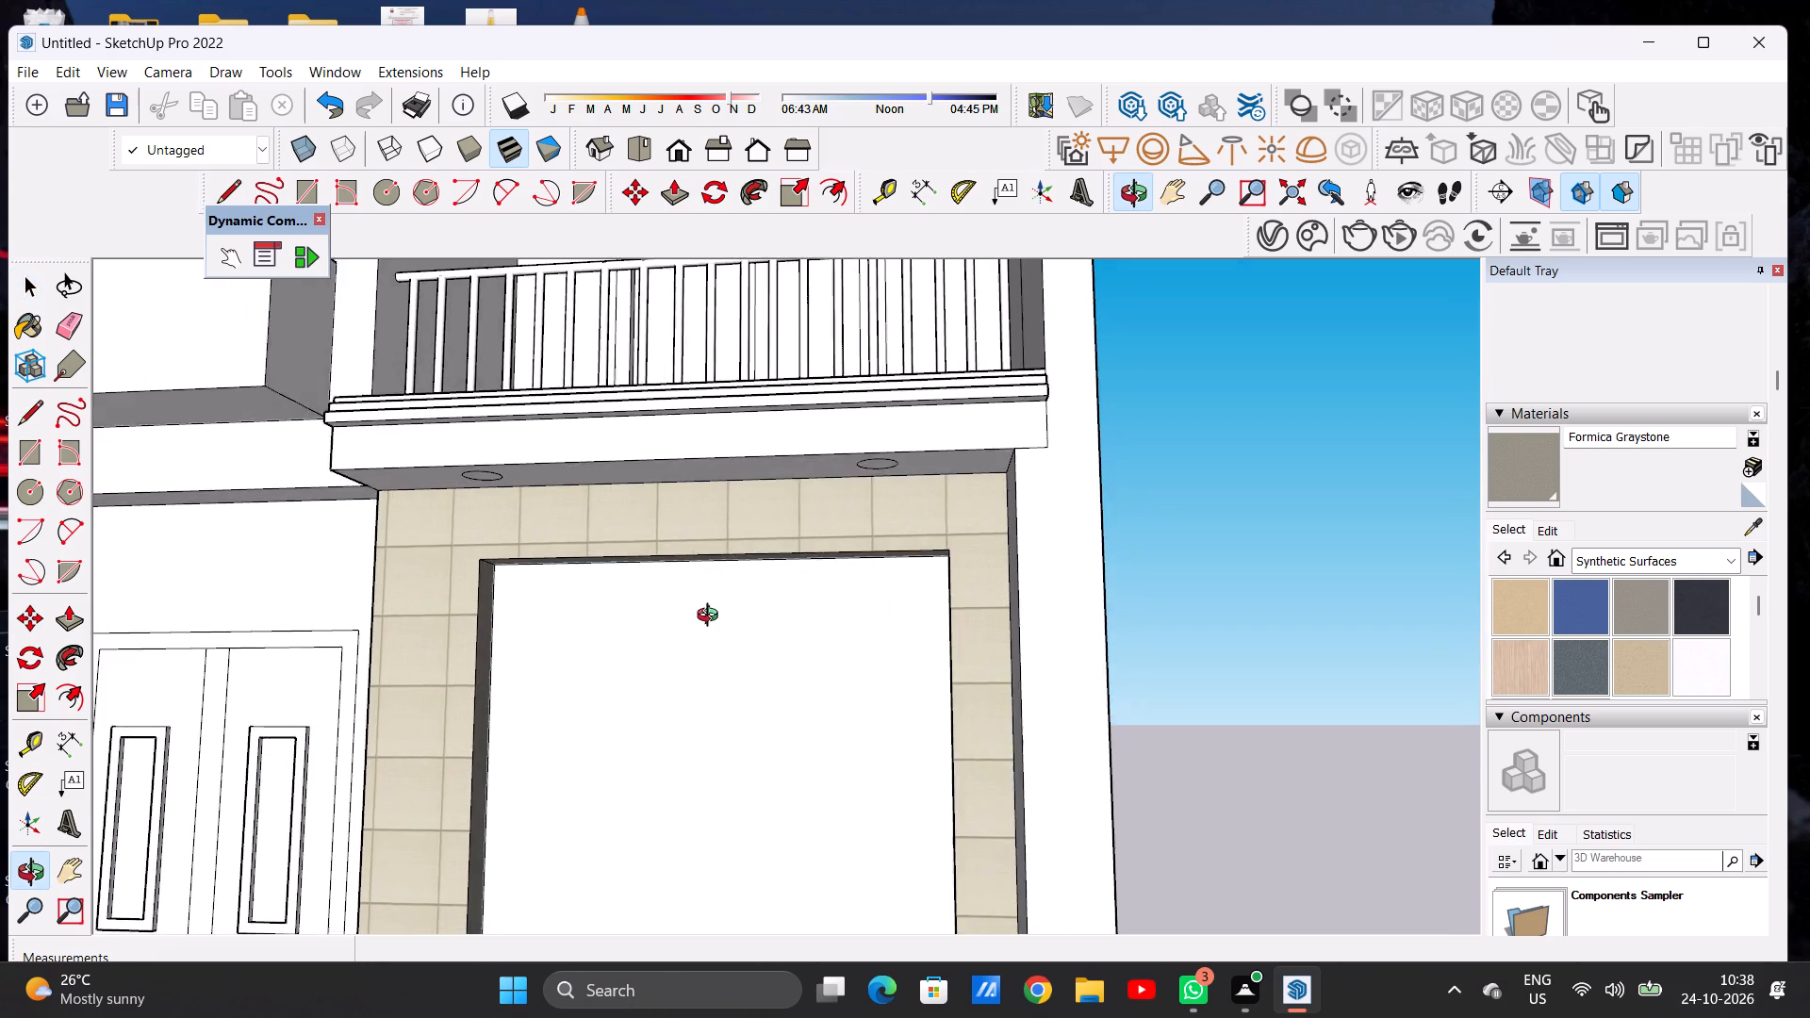
middle_drag(712, 617, 760, 603)
scroll(766, 675, up, 3)
key(l)
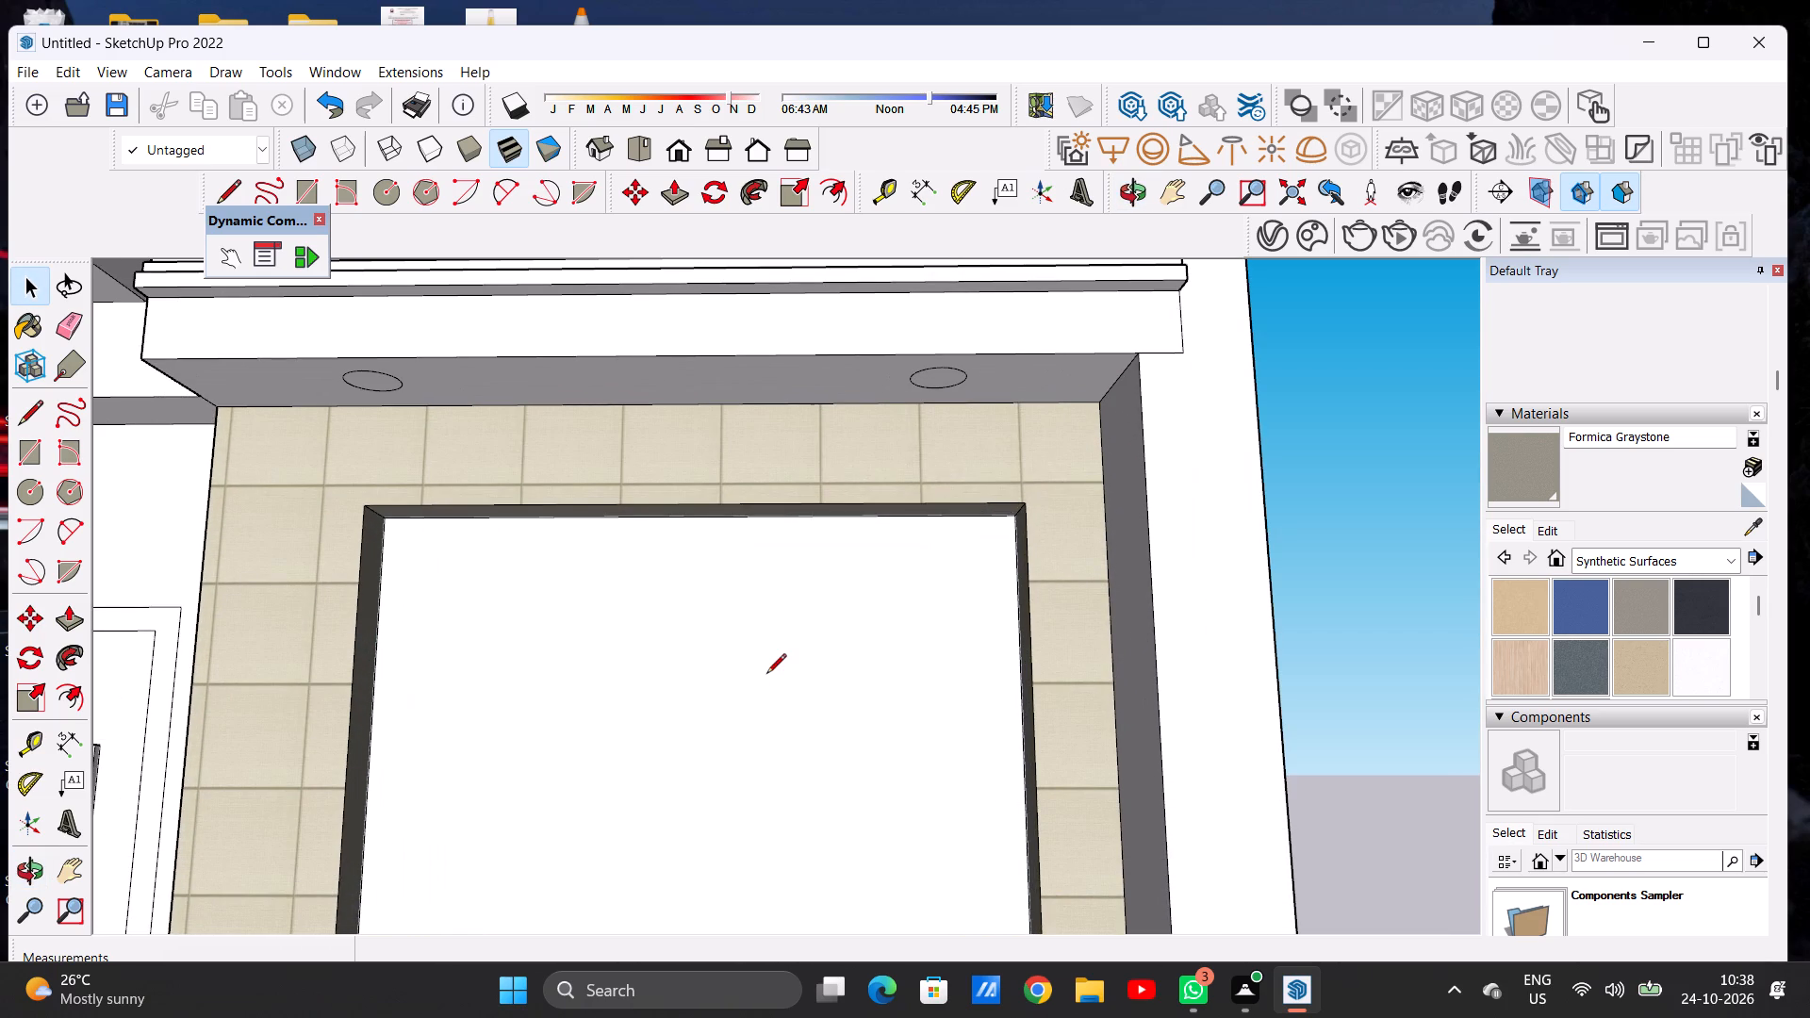
click(382, 624)
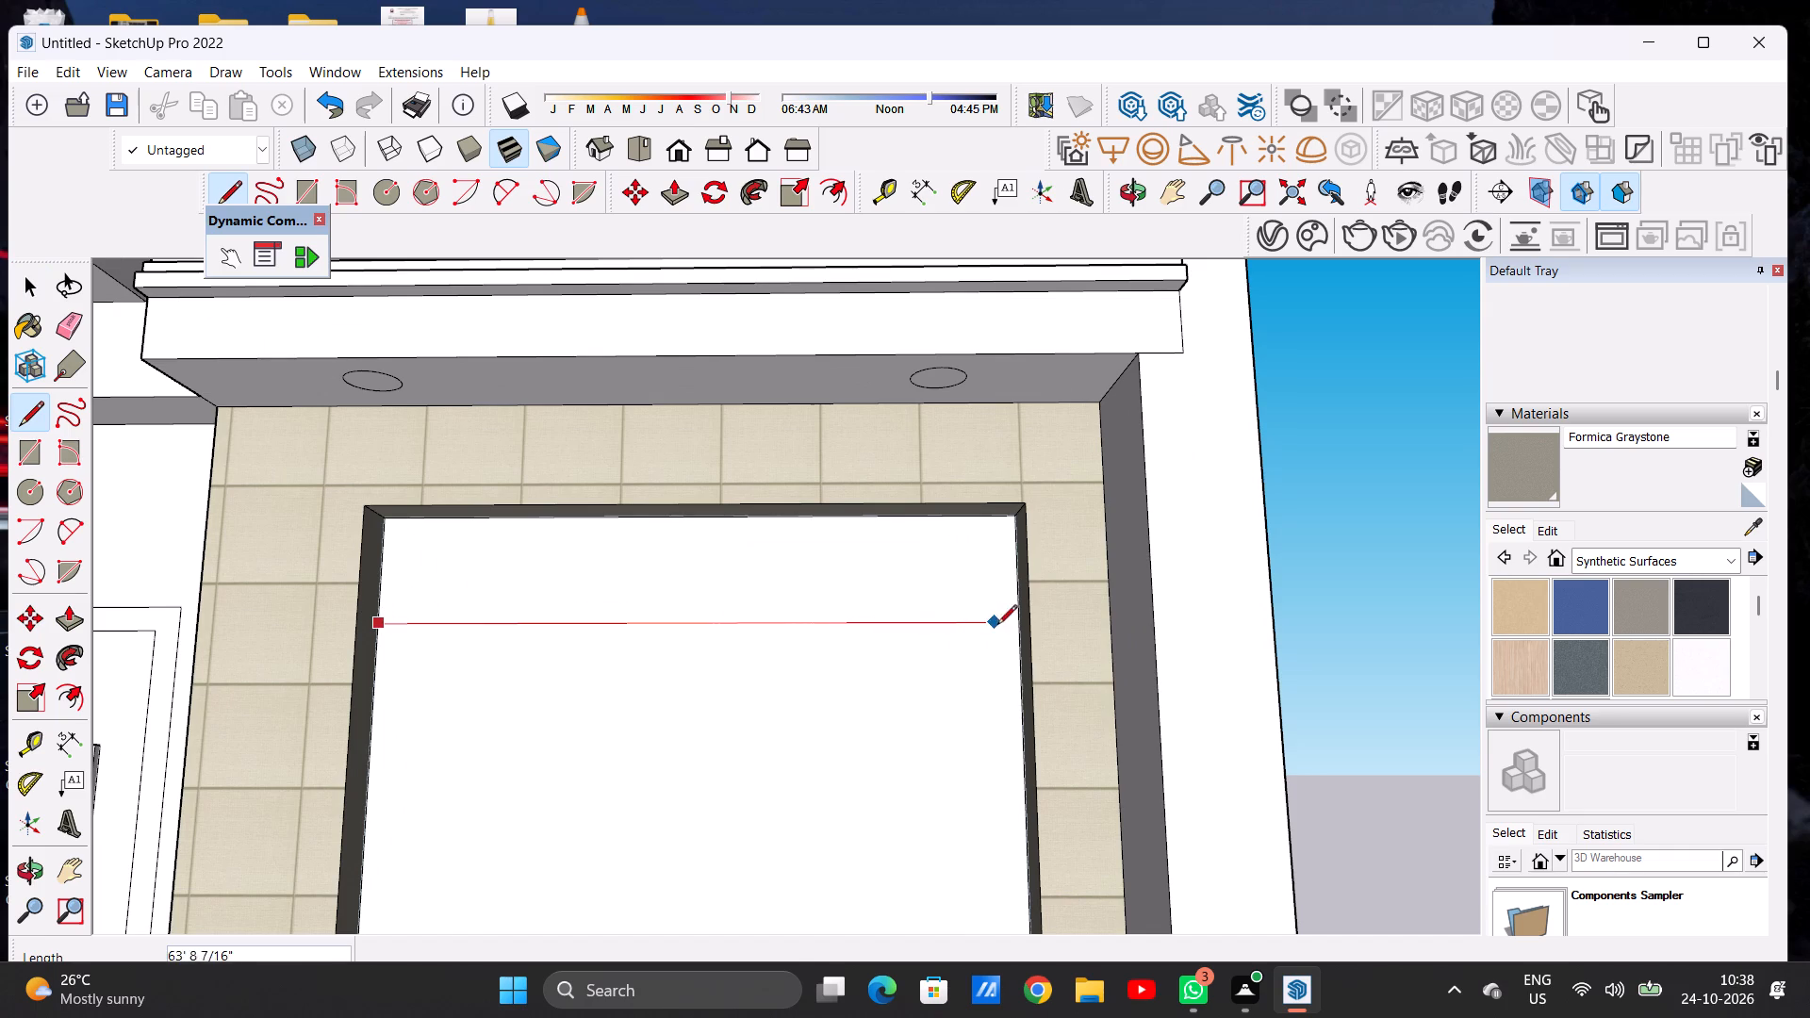
click(1017, 625)
key(space)
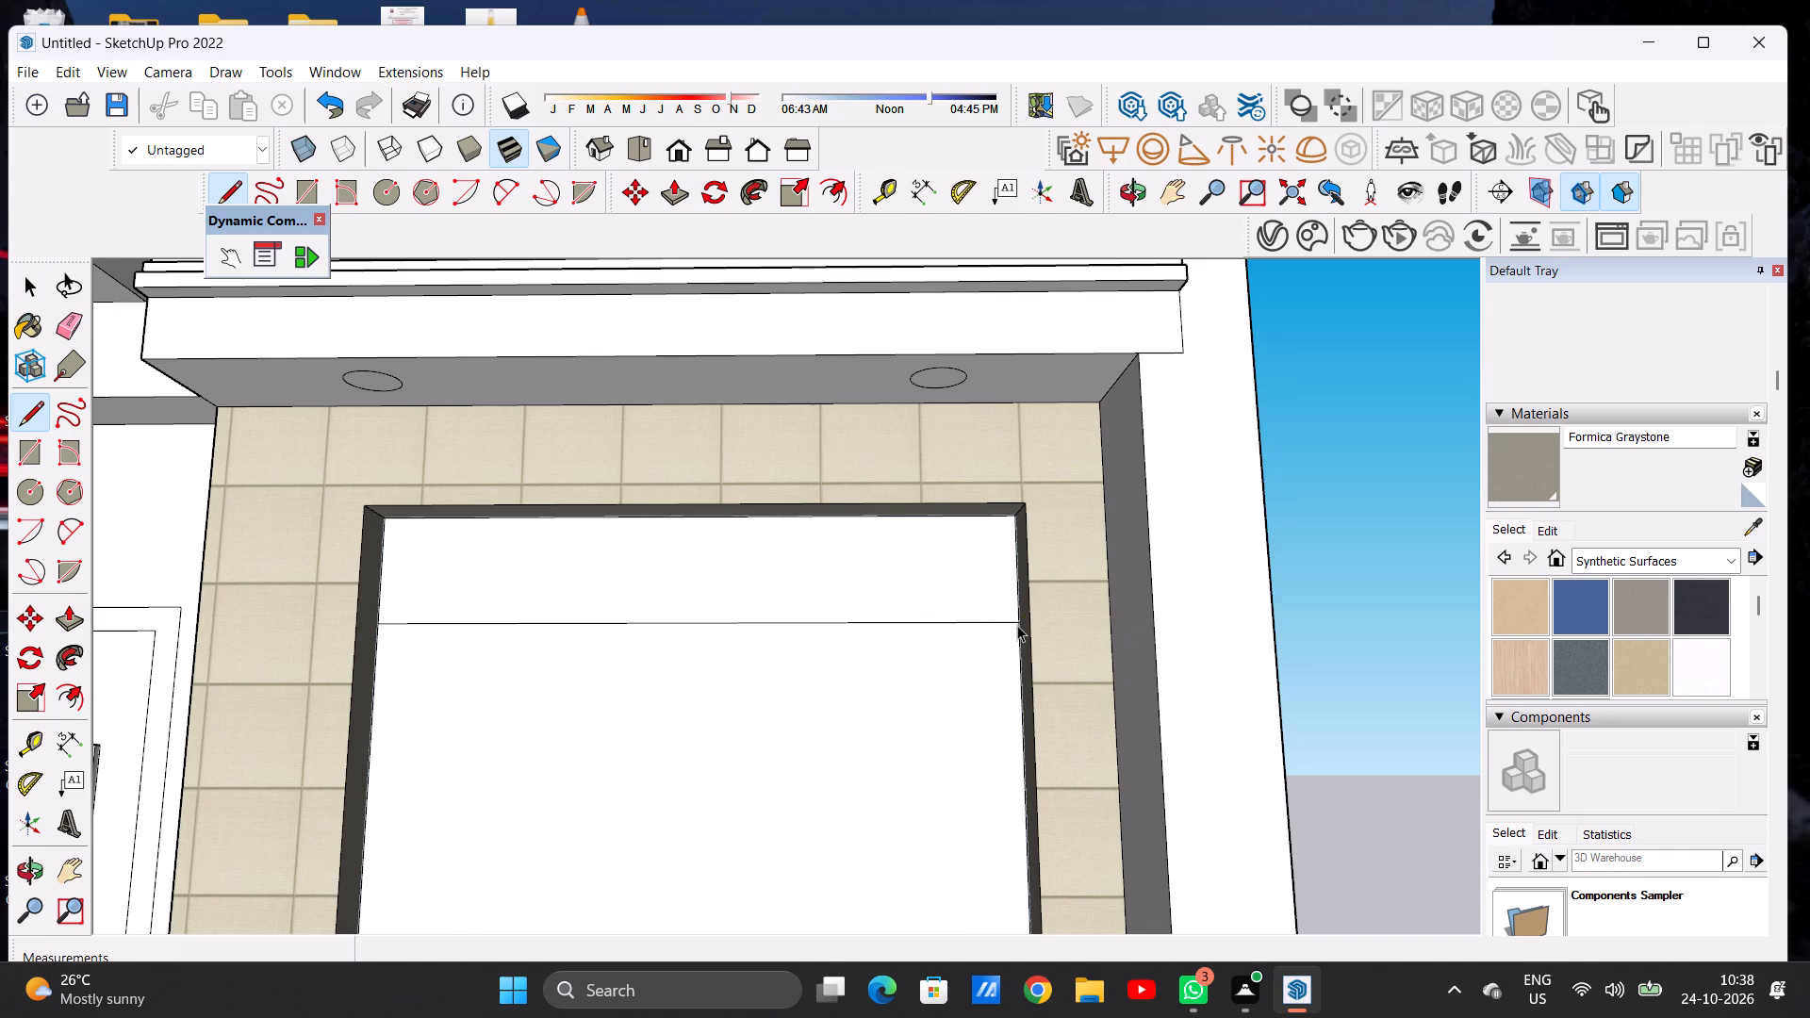
Paint the strip above the dividing line on the garage door panel with Carrera Marble from the Stone materials.
scroll(861, 591, down, 14)
middle_drag(876, 666, 854, 714)
scroll(855, 620, up, 8)
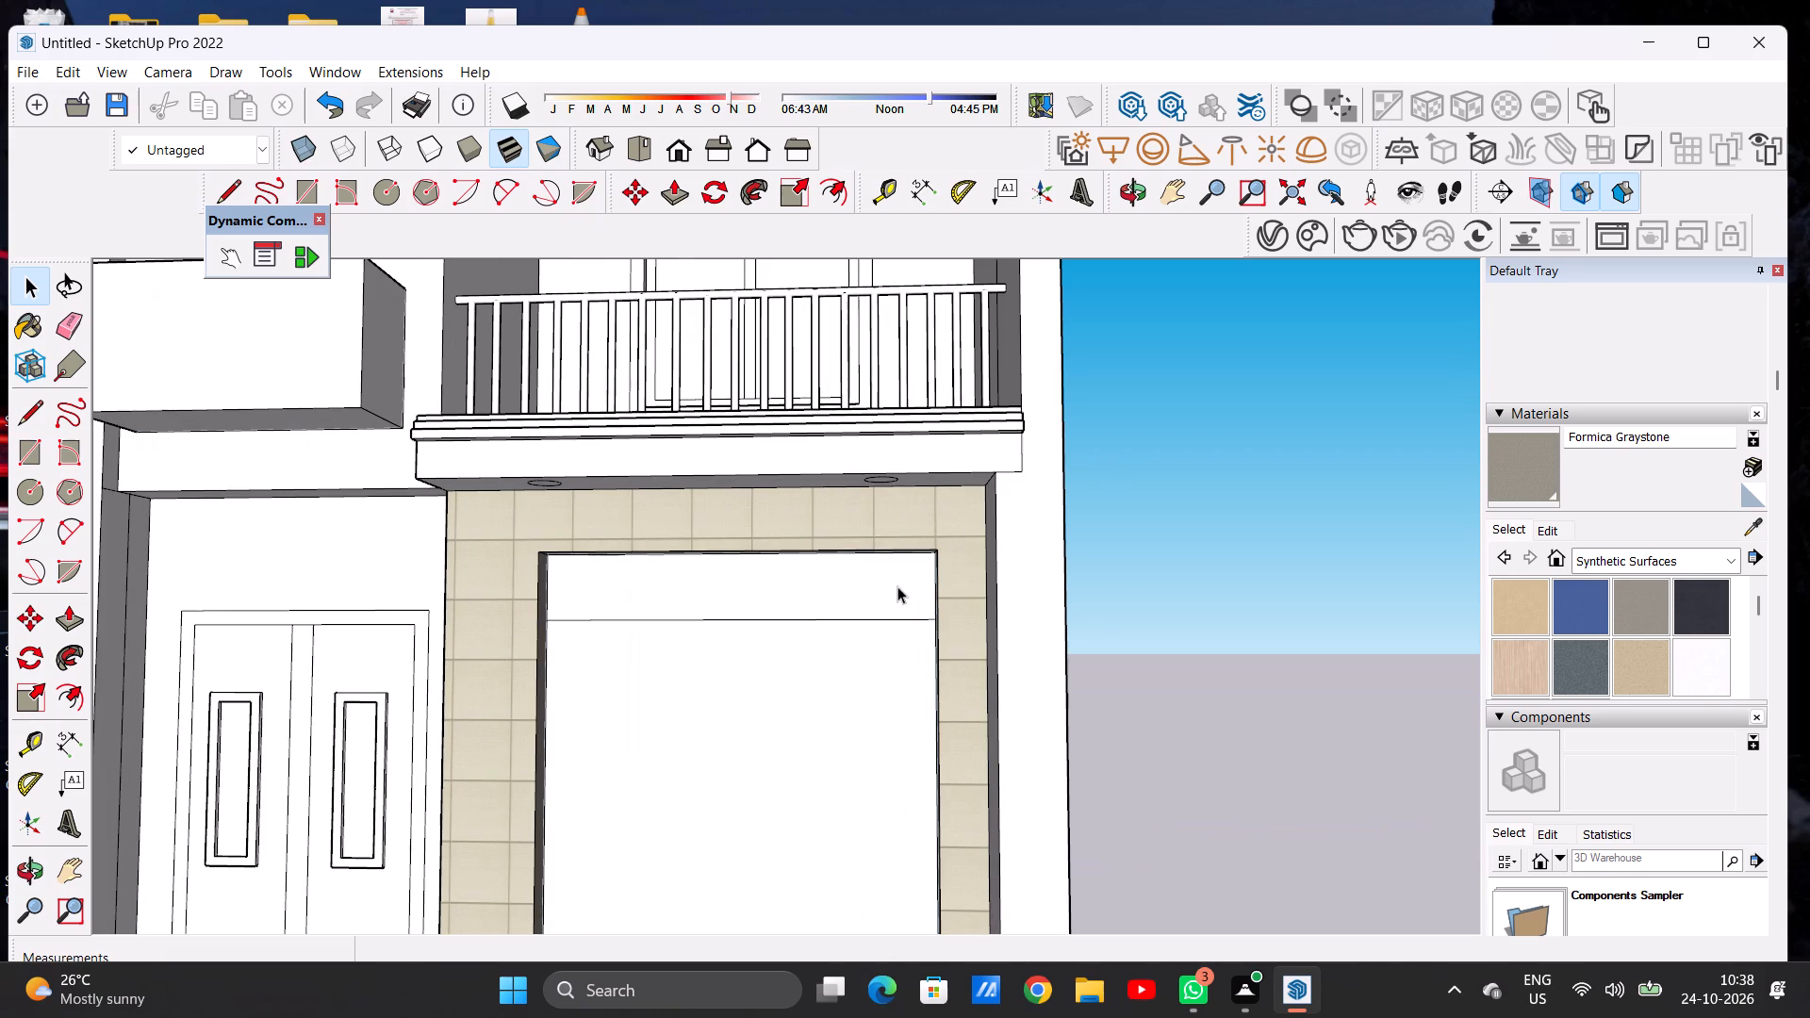
click(1588, 554)
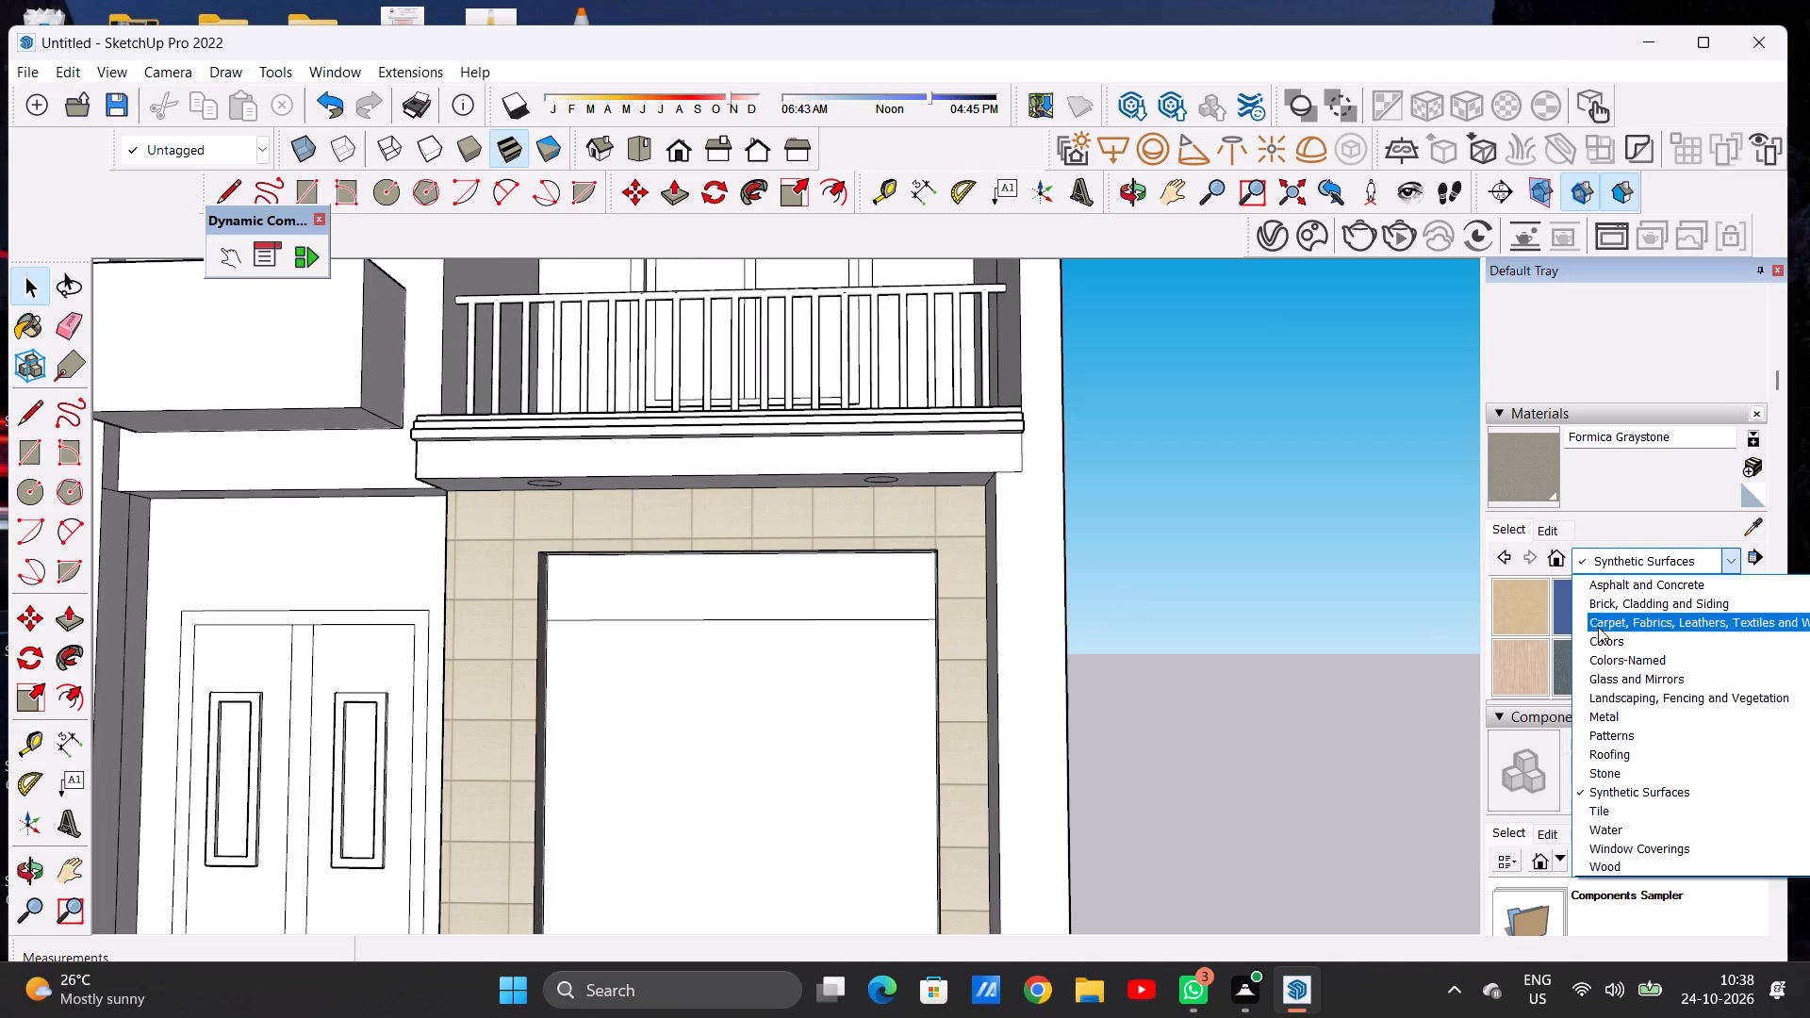
click(1623, 780)
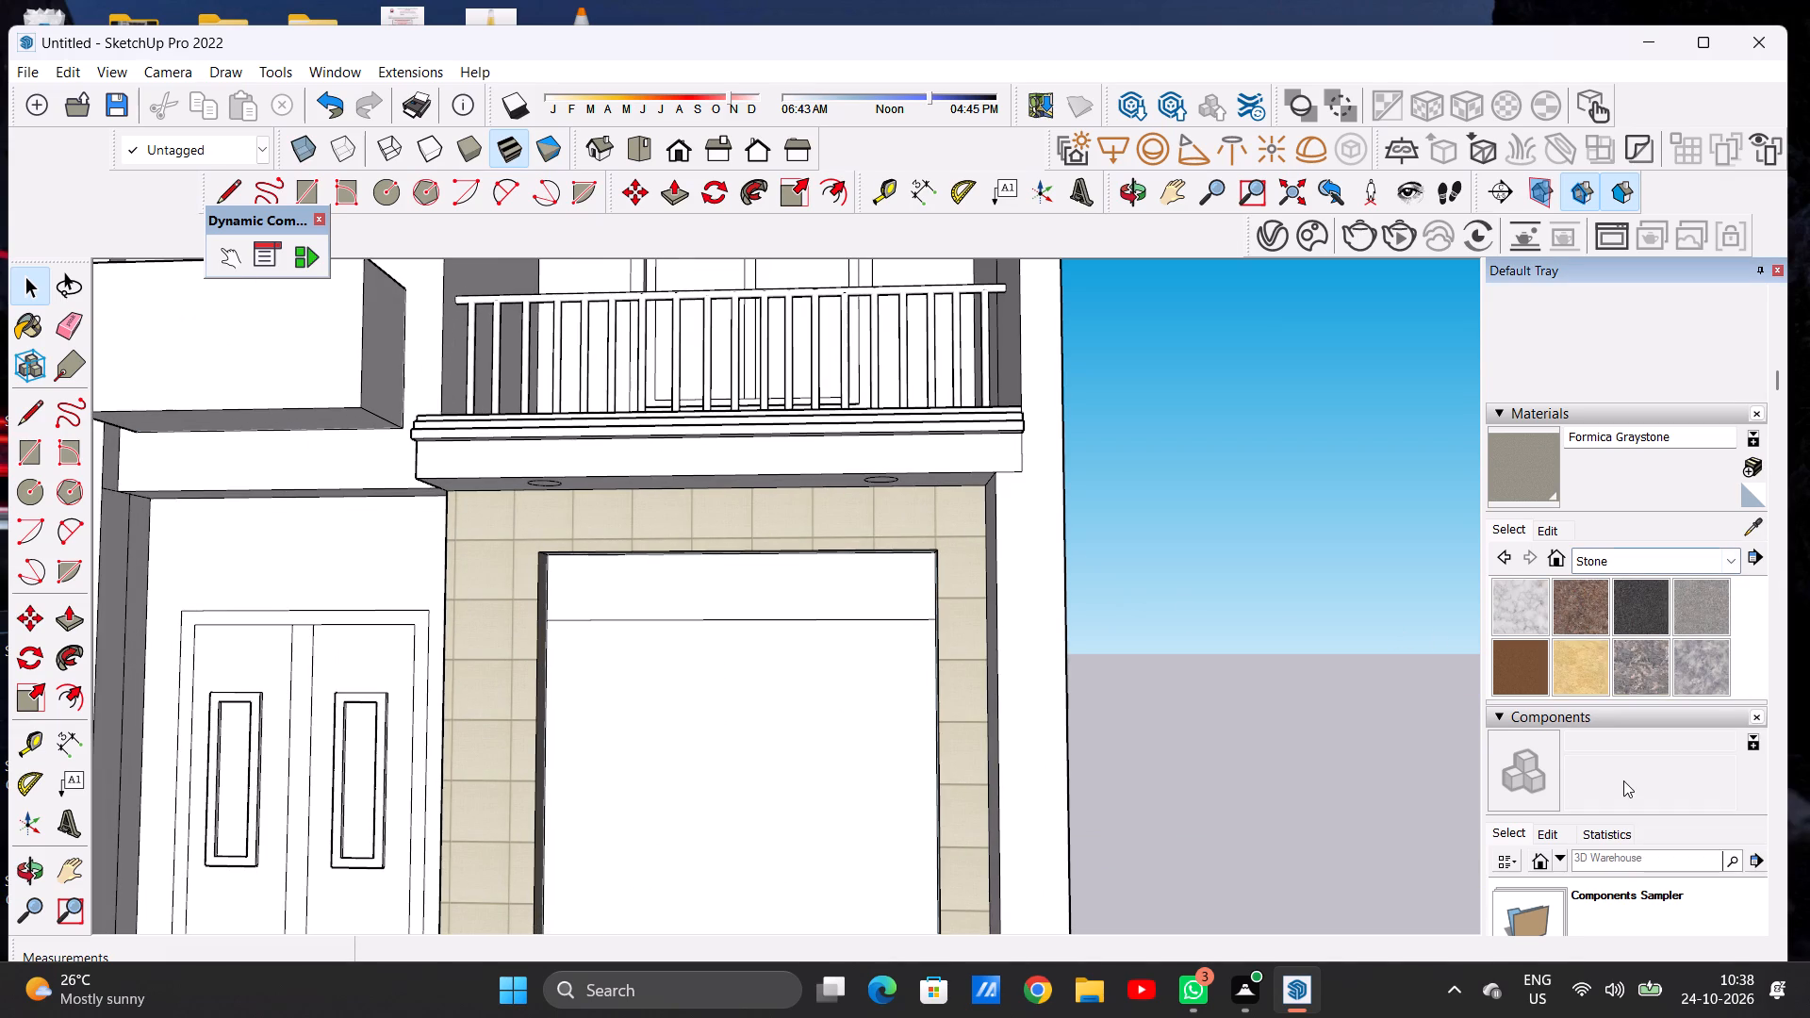
click(1528, 609)
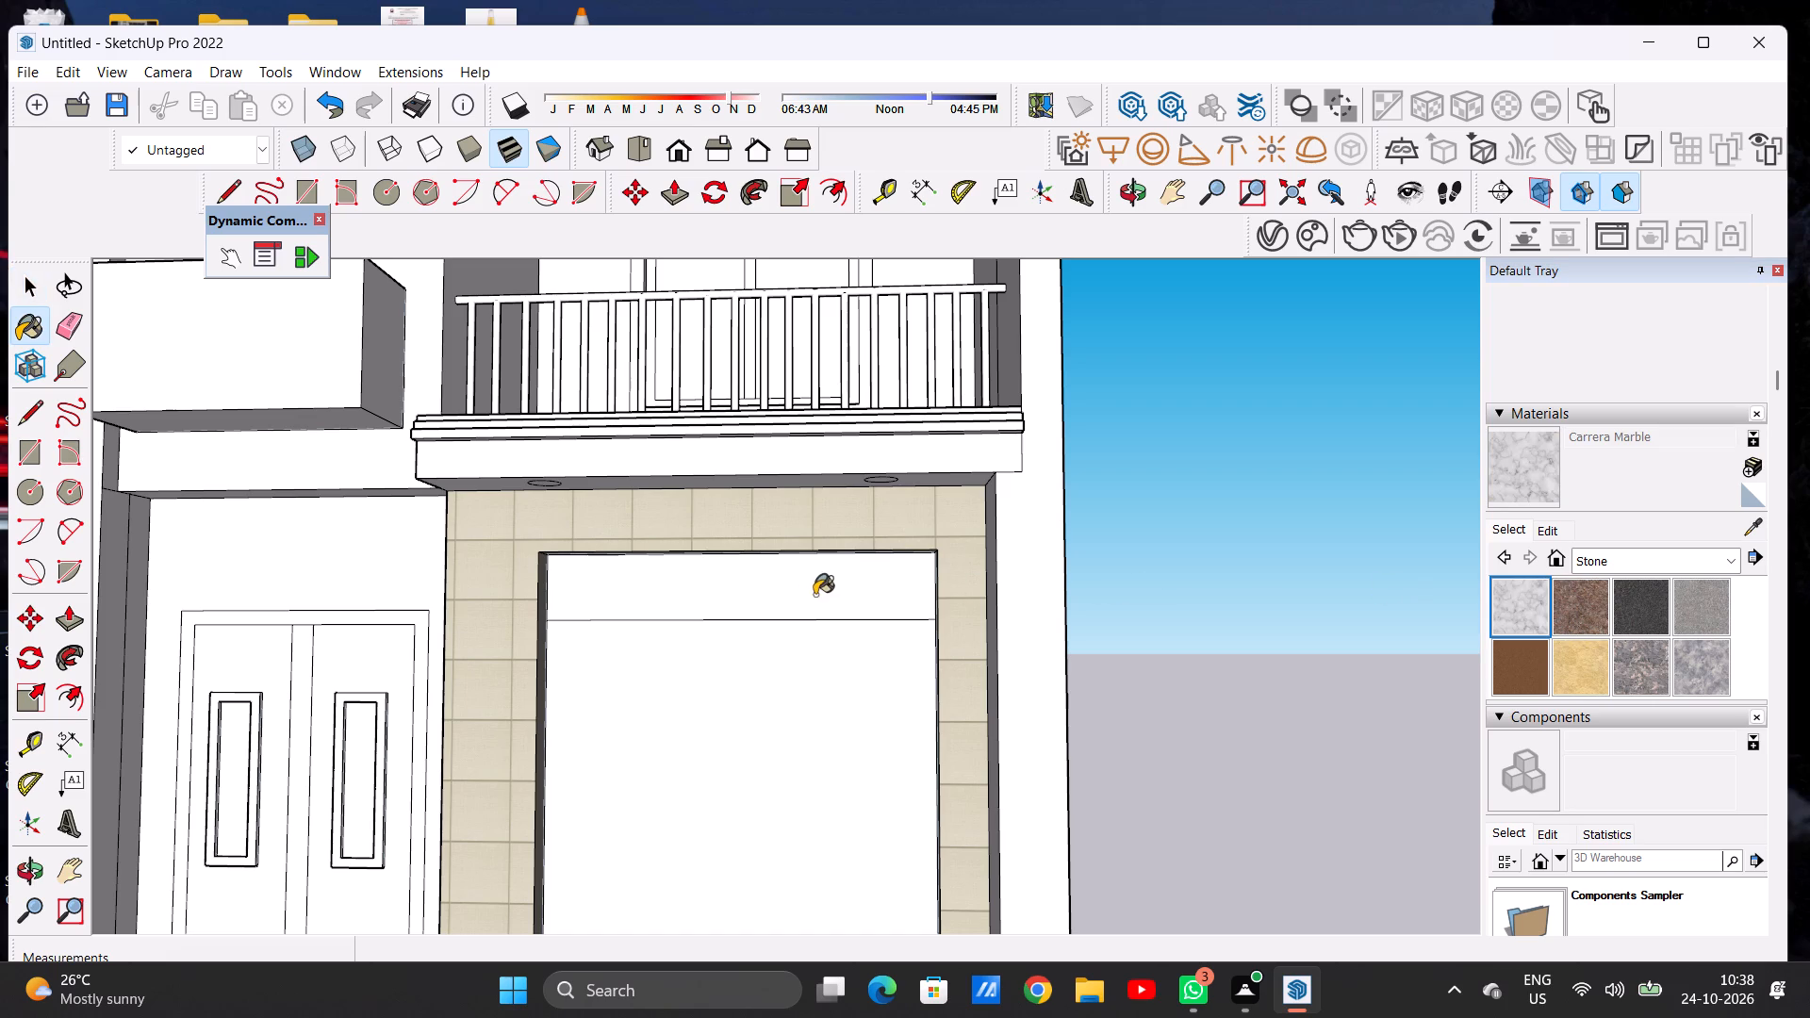
click(814, 595)
scroll(842, 613, up, 20)
scroll(842, 613, up, 7)
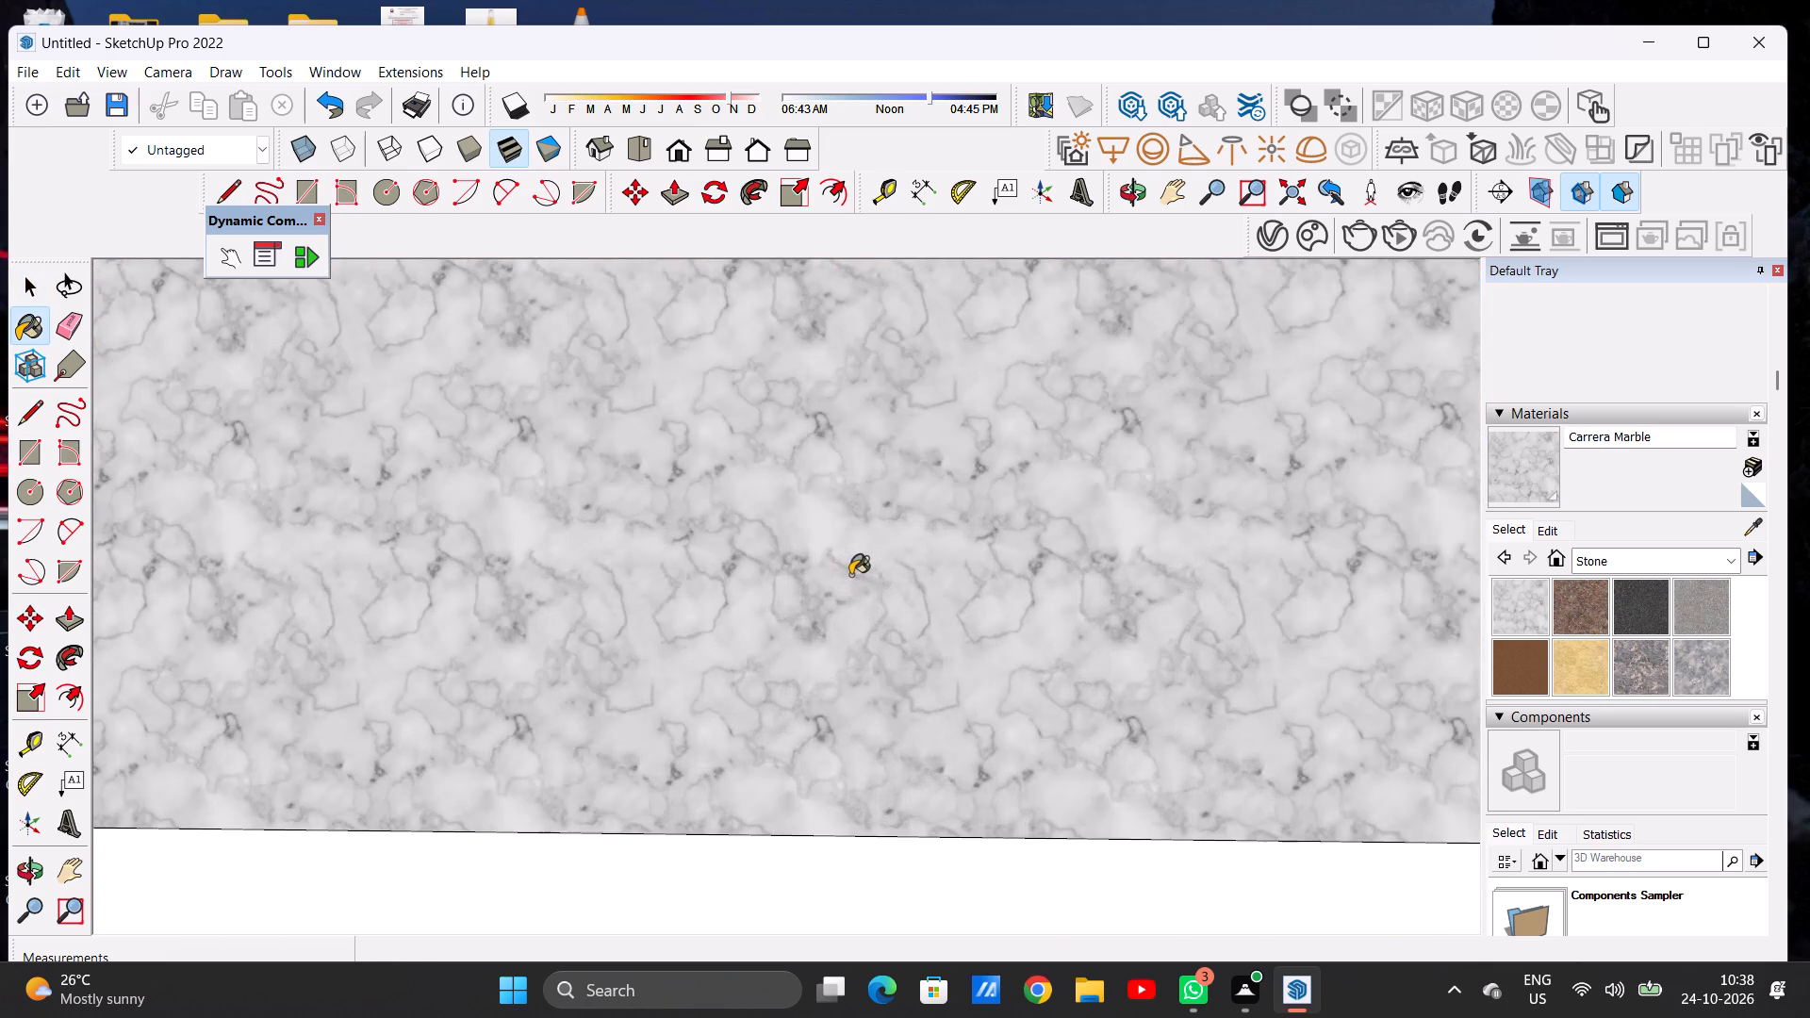
scroll(850, 575, down, 20)
scroll(850, 575, down, 10)
scroll(913, 566, up, 1)
scroll(913, 566, down, 13)
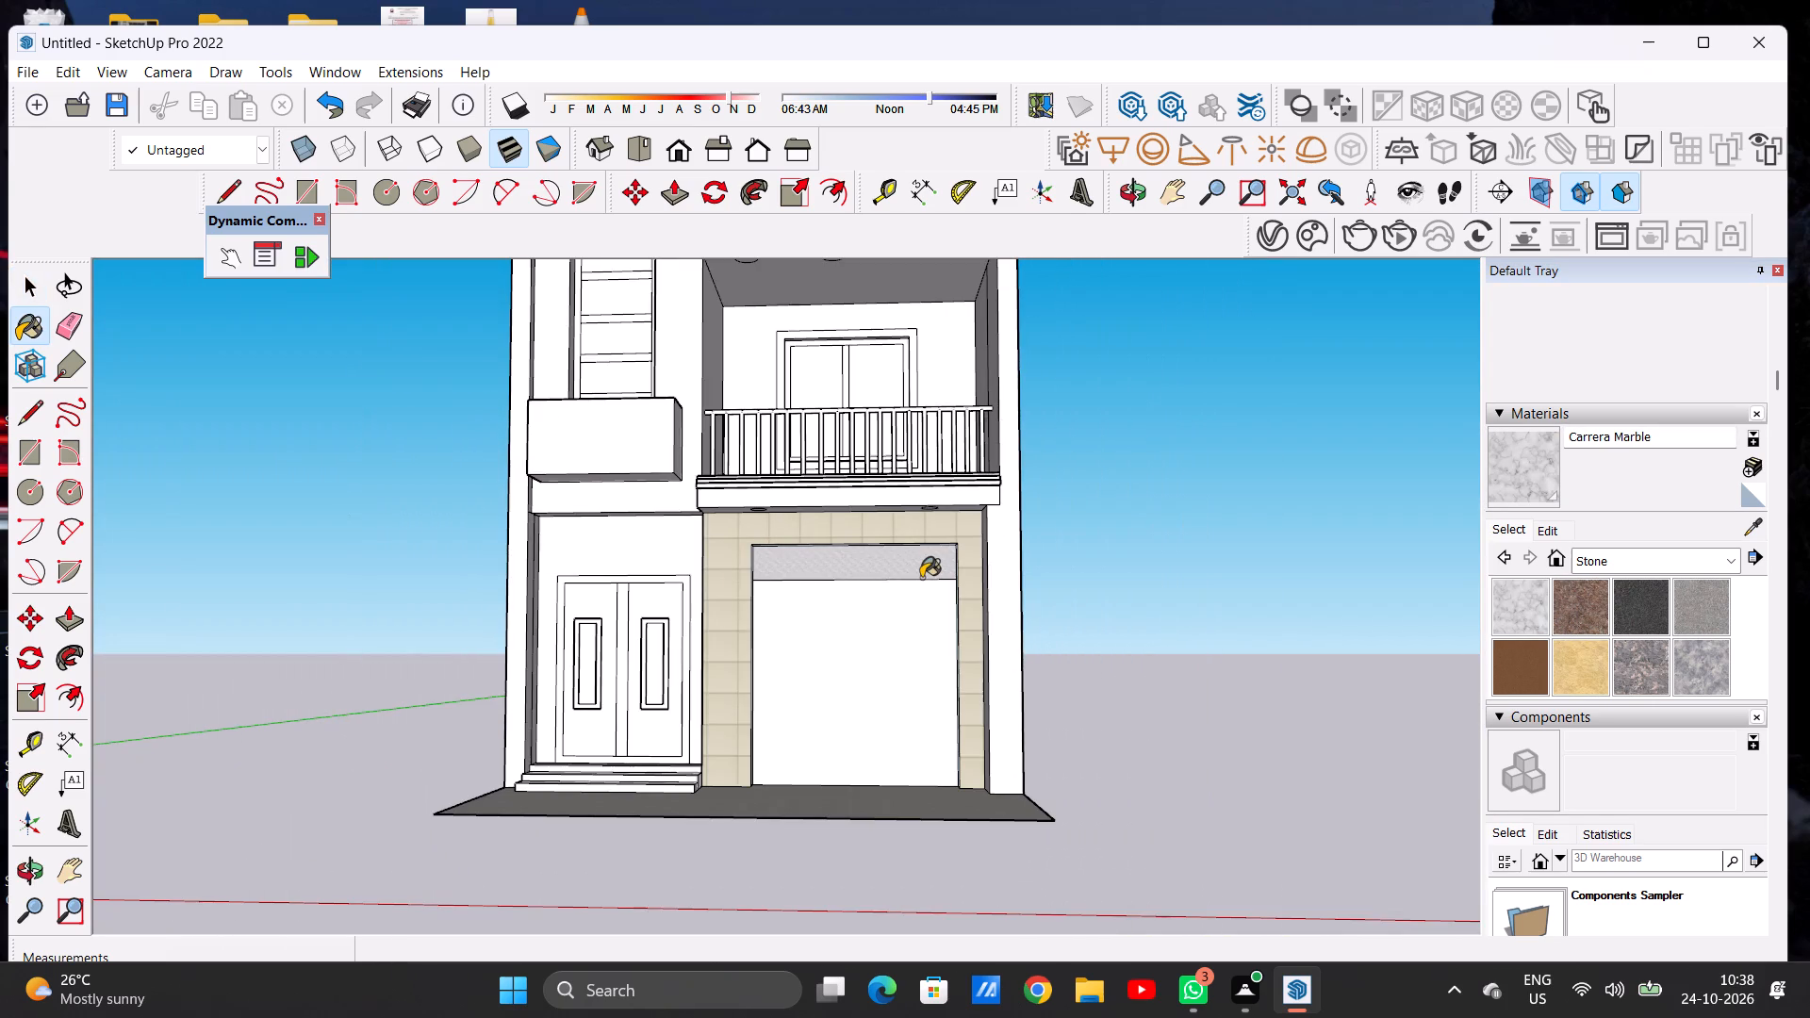
scroll(921, 578, up, 2)
scroll(921, 578, down, 1)
scroll(921, 578, up, 6)
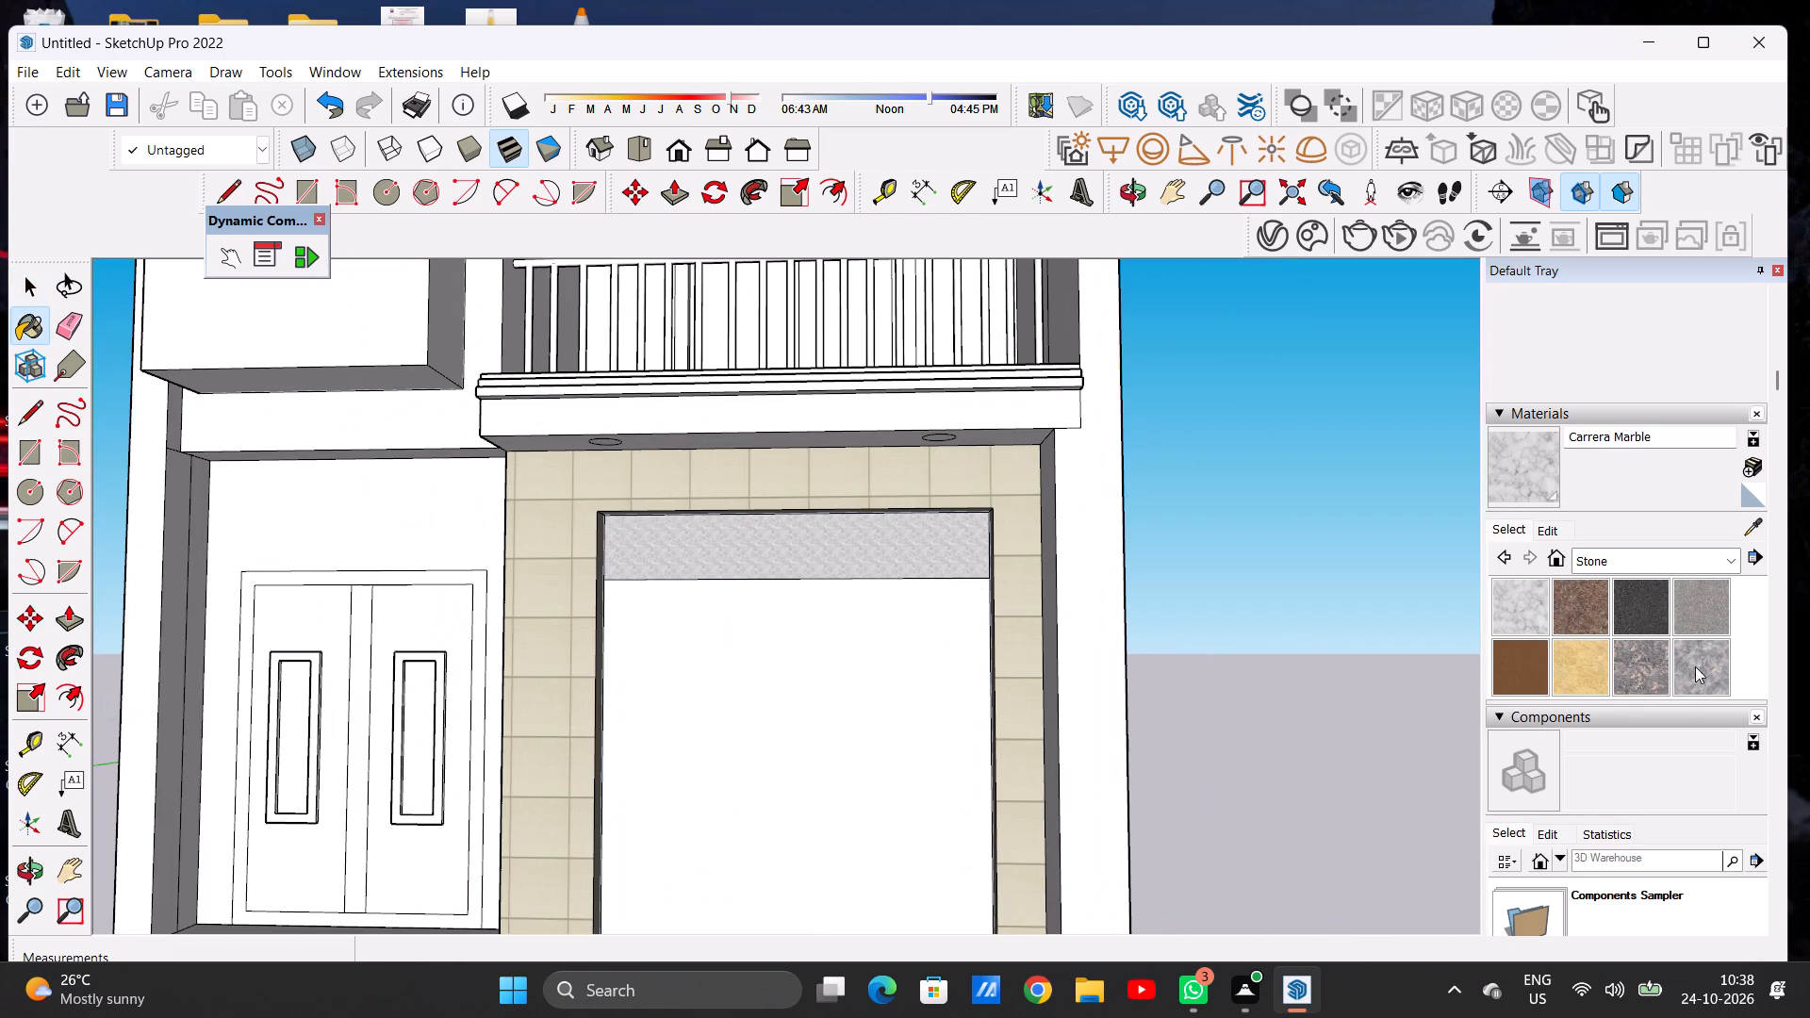
Set the Carrera Marble texture size to 10' by 10'.
click(1542, 534)
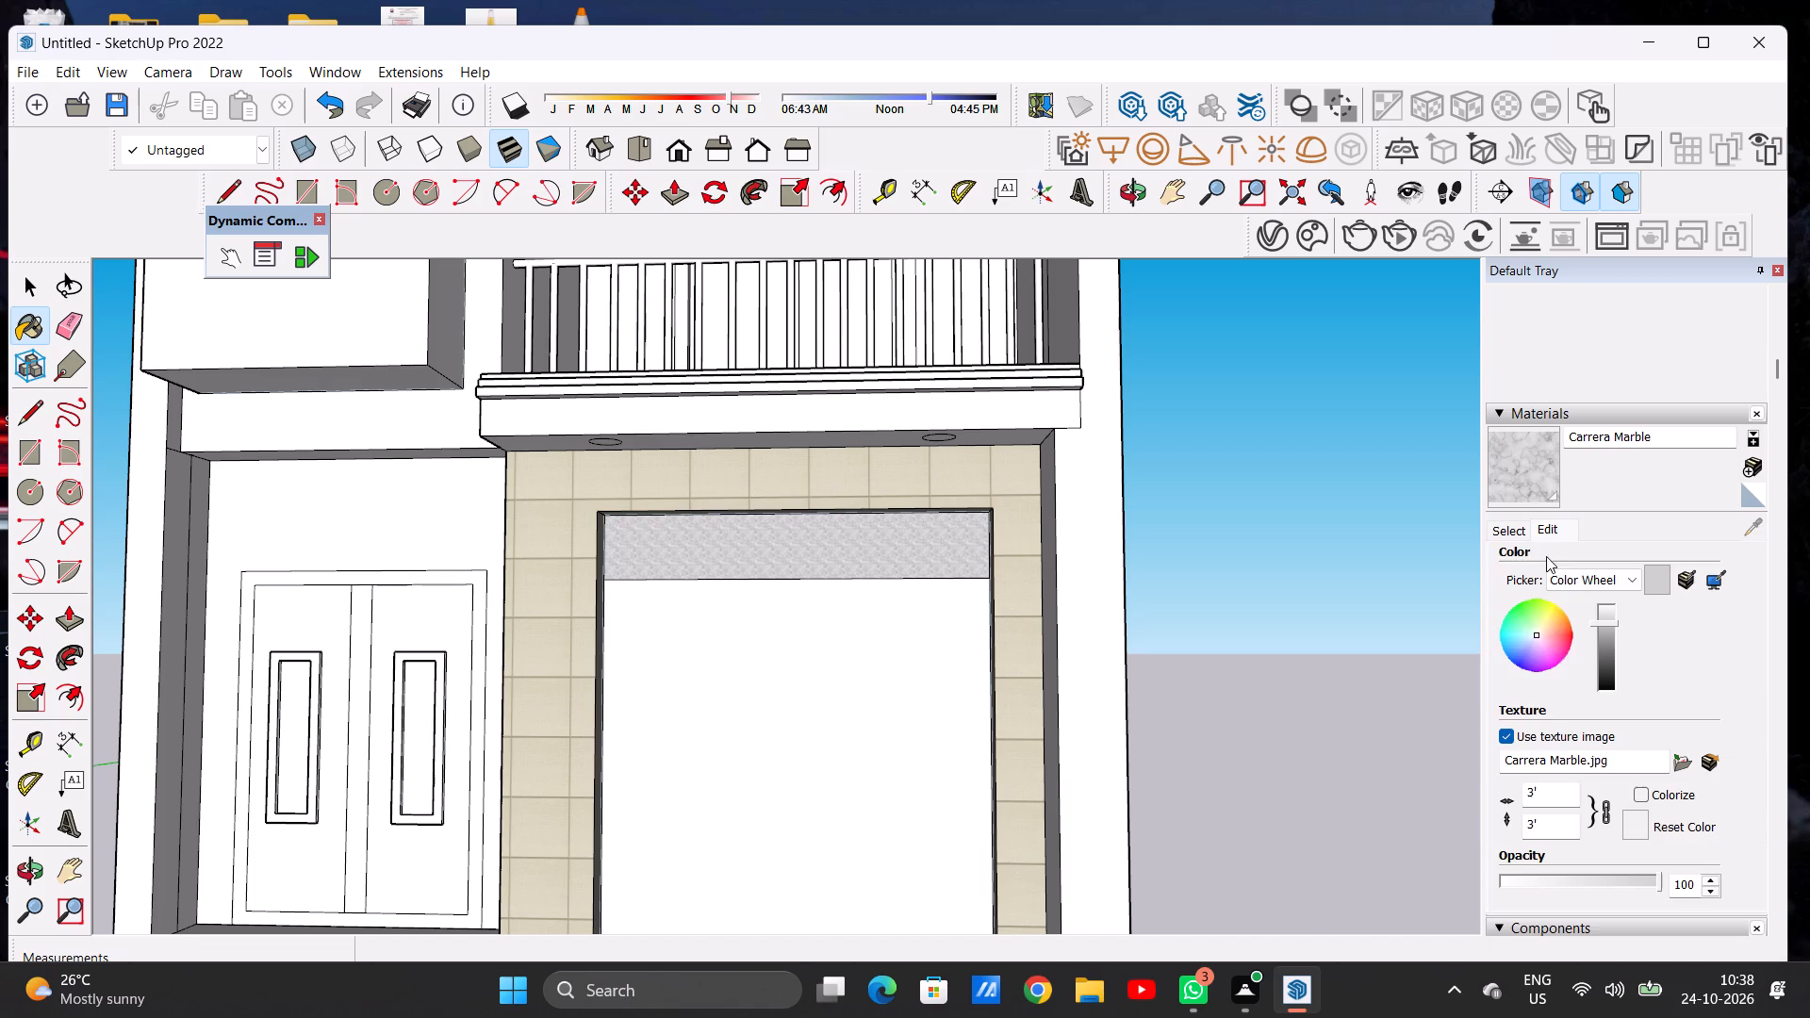
click(1540, 826)
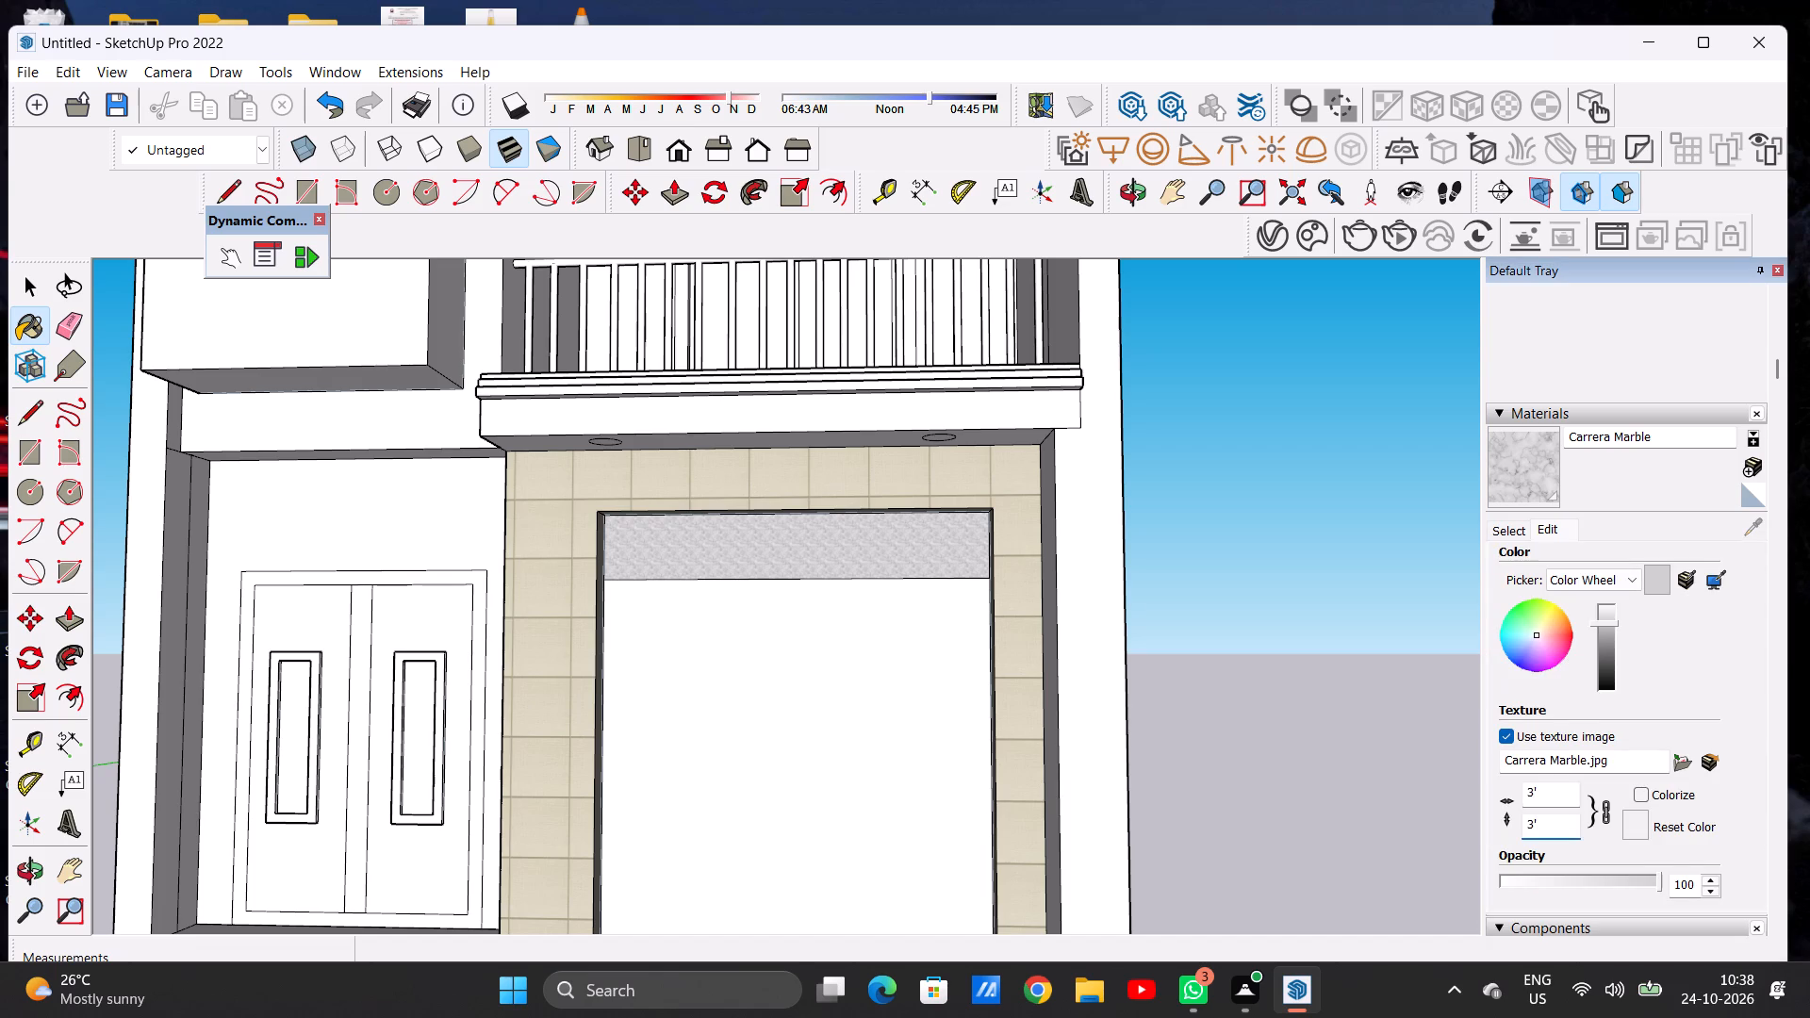
key(BackSpace)
key(BackSpace)
key(BackSpace)
text(5')
key(BackSpace)
key(BackSpace)
key(BackSpace)
text(10)
key(apostrophe)
key(Return)
key(space)
scroll(767, 650, down, 5)
scroll(853, 609, up, 14)
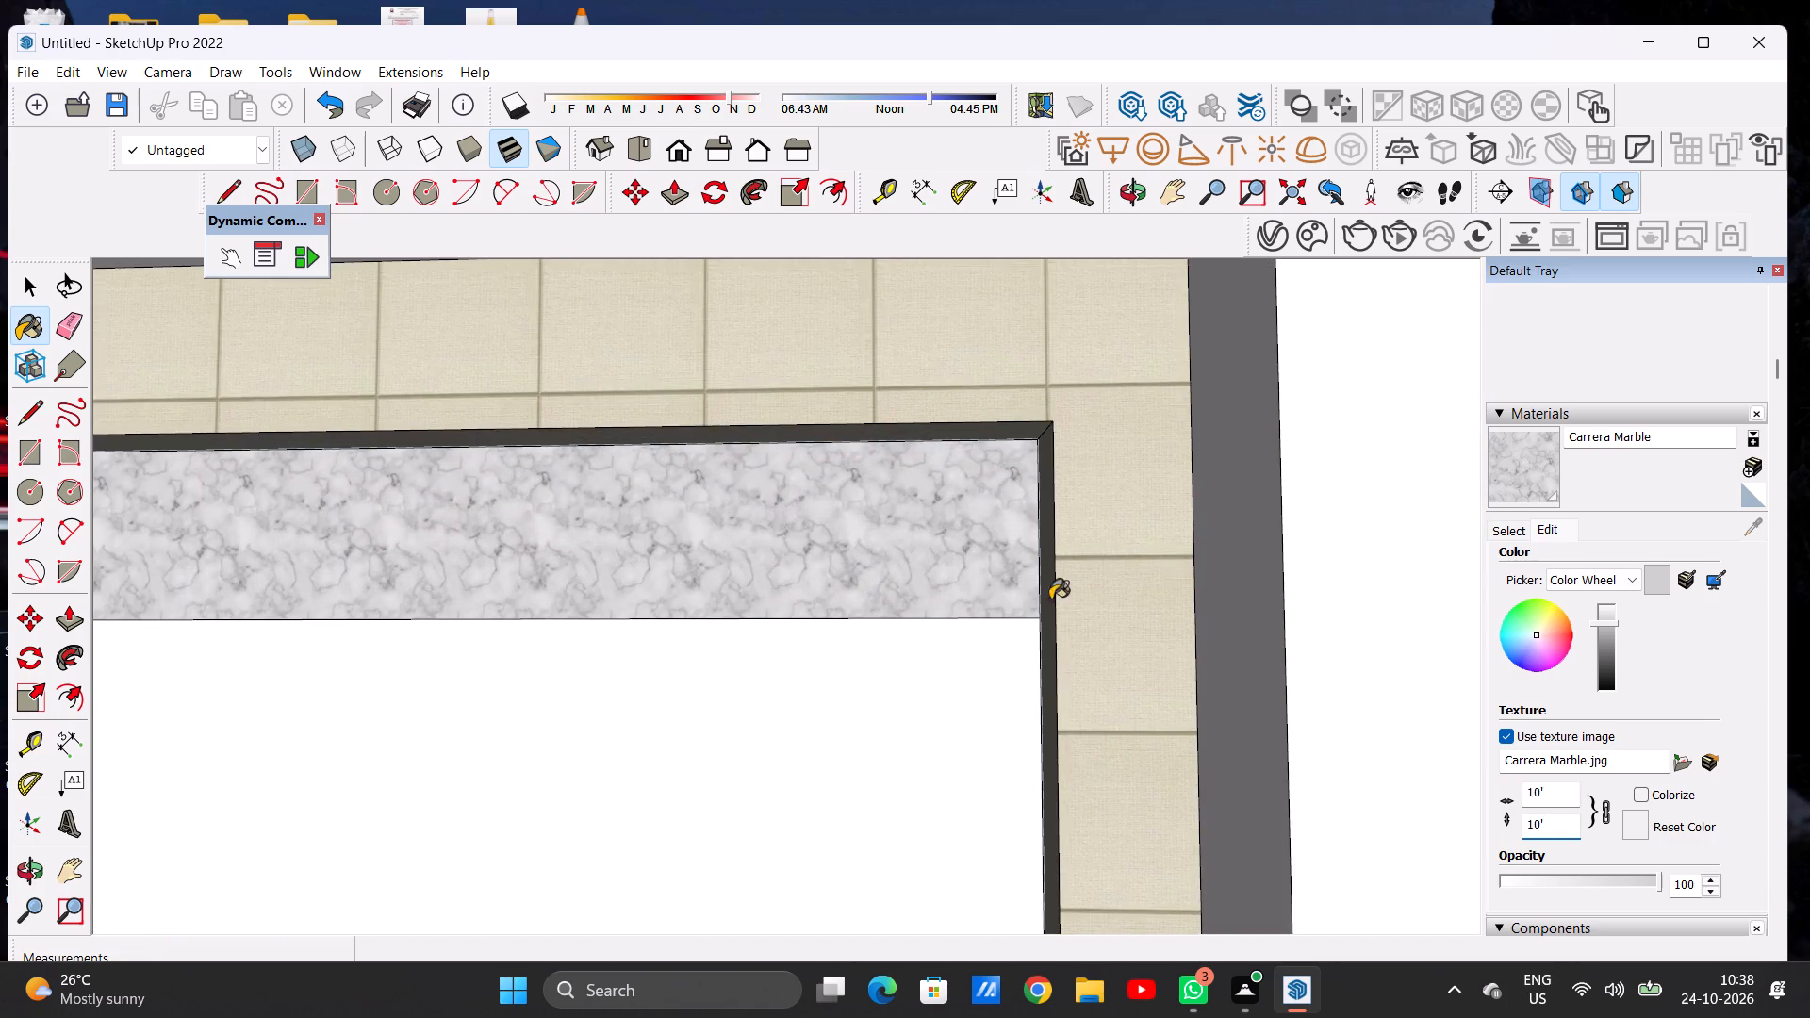
scroll(839, 609, down, 14)
click(1207, 585)
key(space)
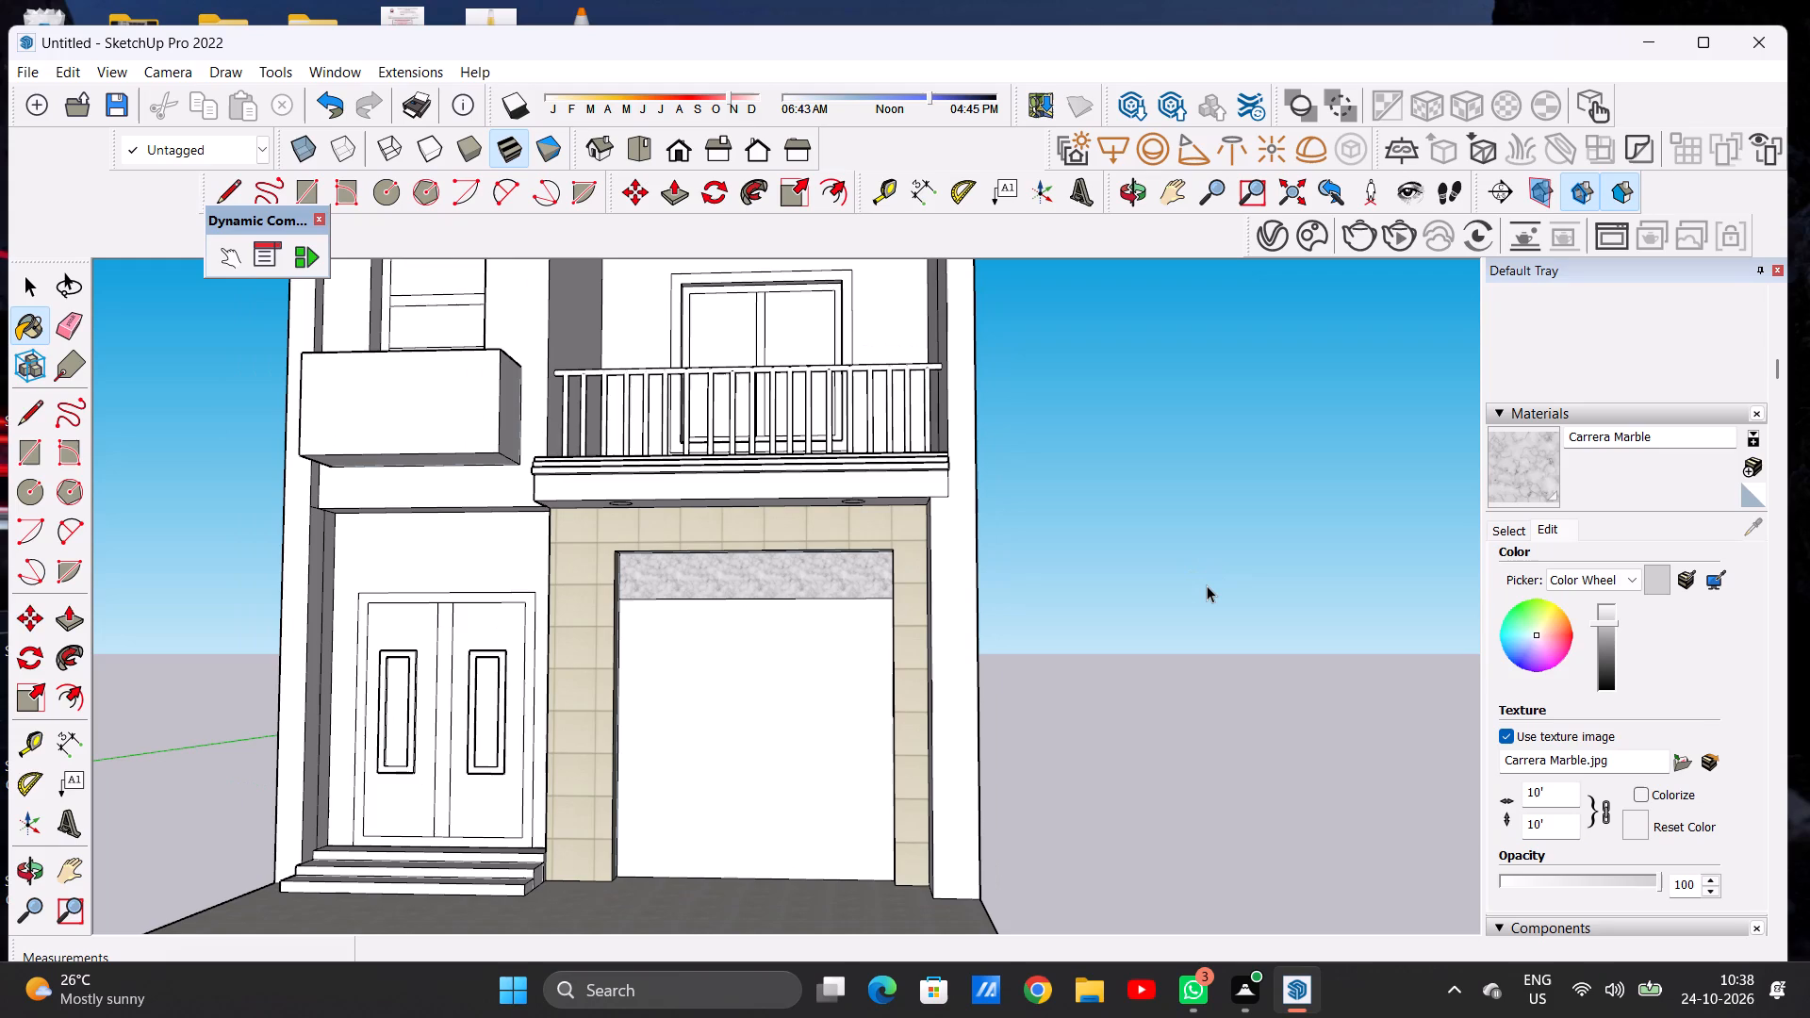
Push/Pull the marble strip above the garage door outward about 2' 7" within the opening.
scroll(933, 510, down, 5)
scroll(864, 569, up, 4)
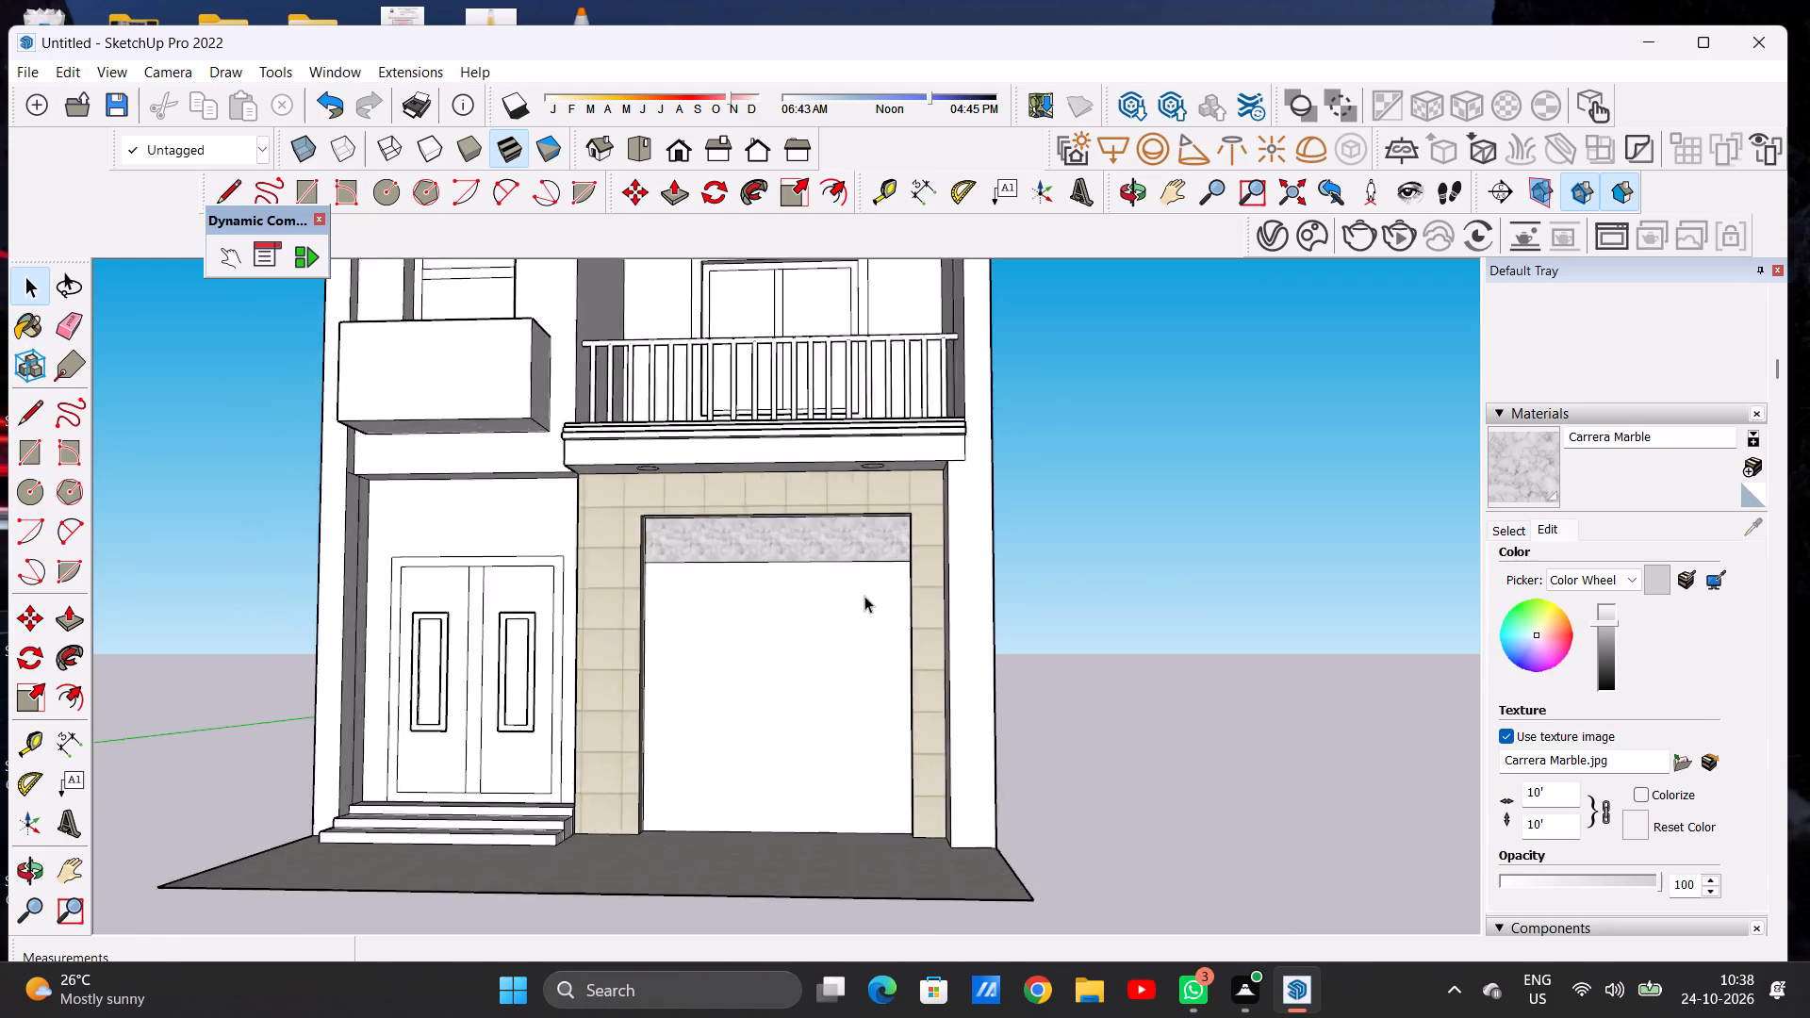
scroll(864, 596, up, 4)
scroll(782, 539, down, 5)
scroll(782, 532, up, 1)
scroll(782, 532, down, 1)
scroll(772, 670, up, 5)
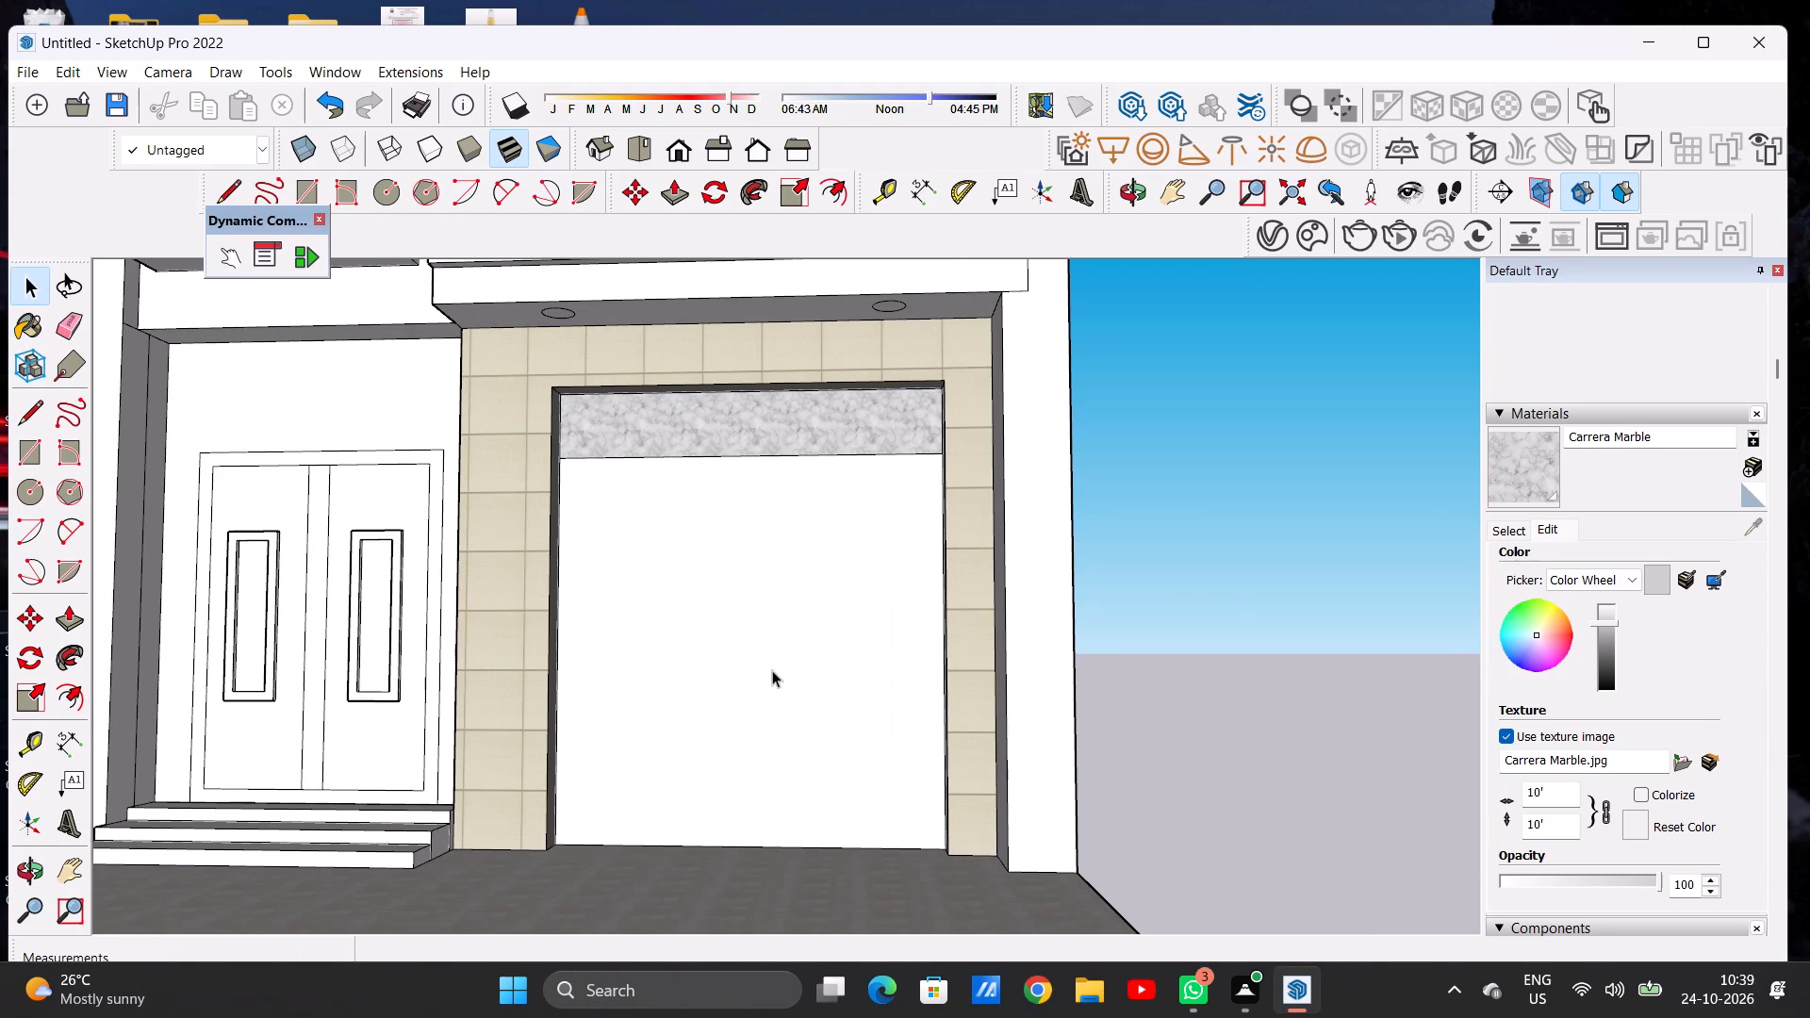
scroll(765, 653, down, 2)
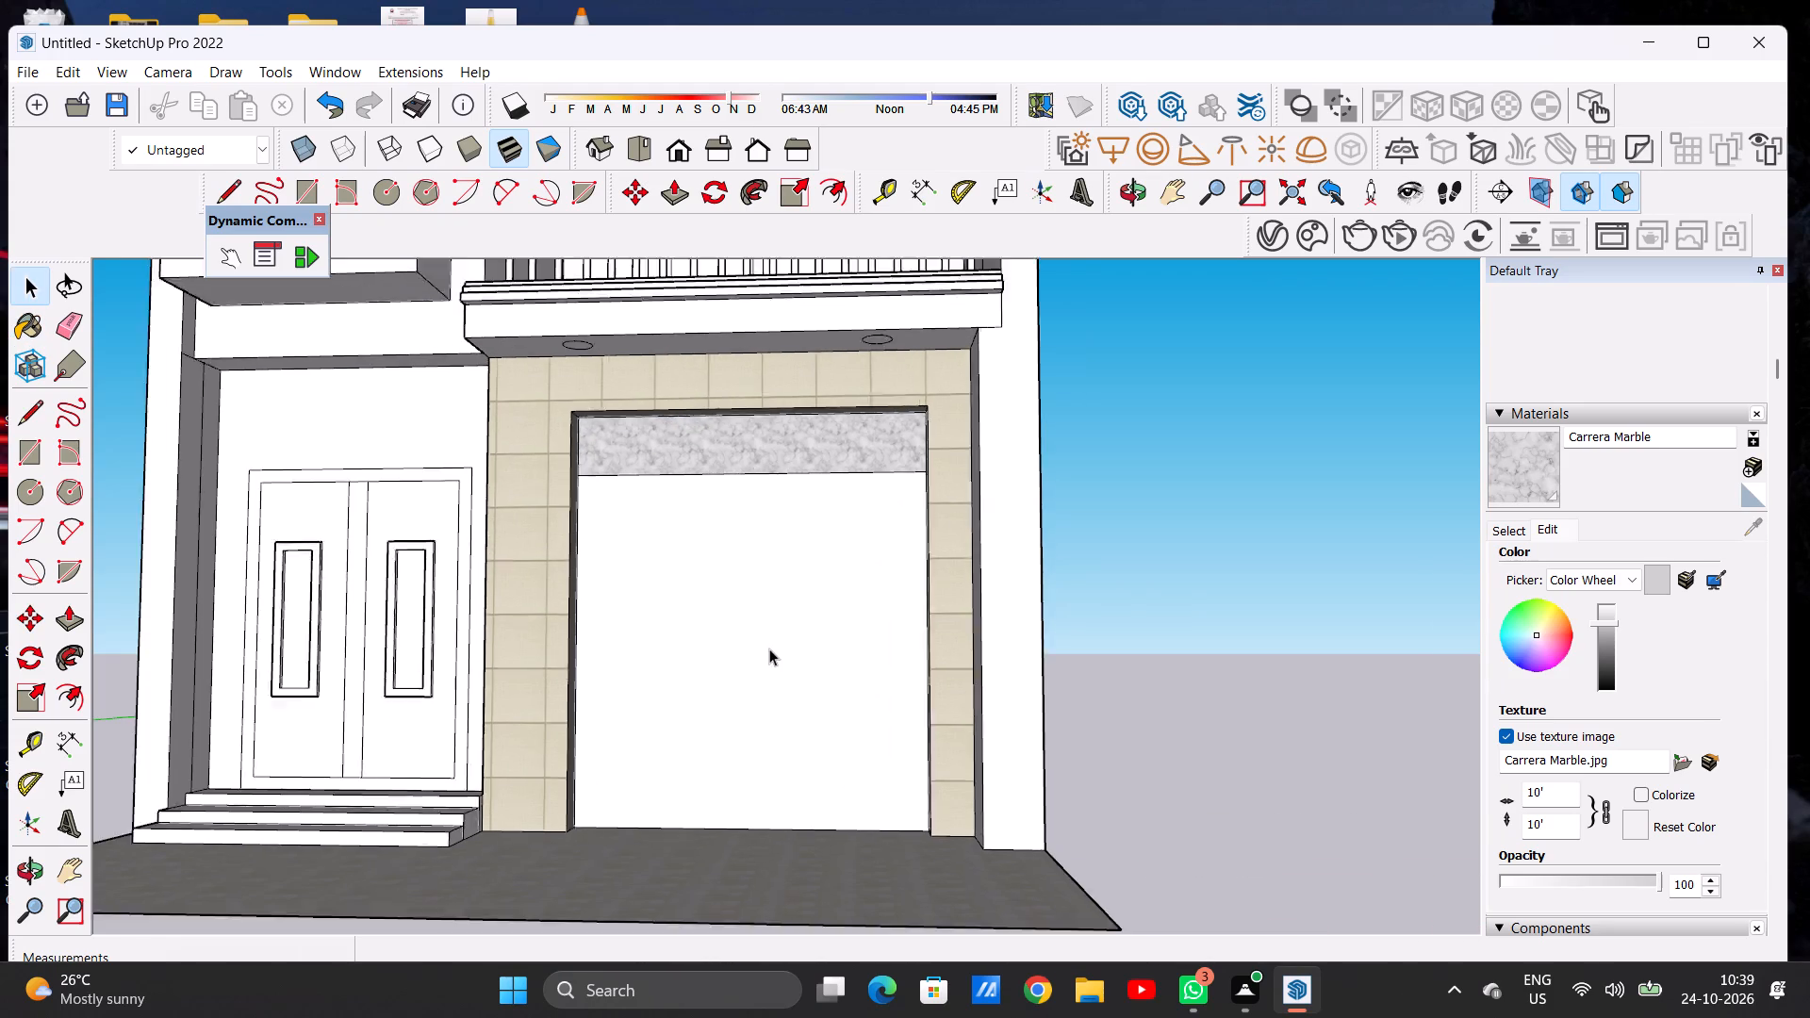
scroll(769, 649, down, 3)
middle_drag(796, 618, 589, 665)
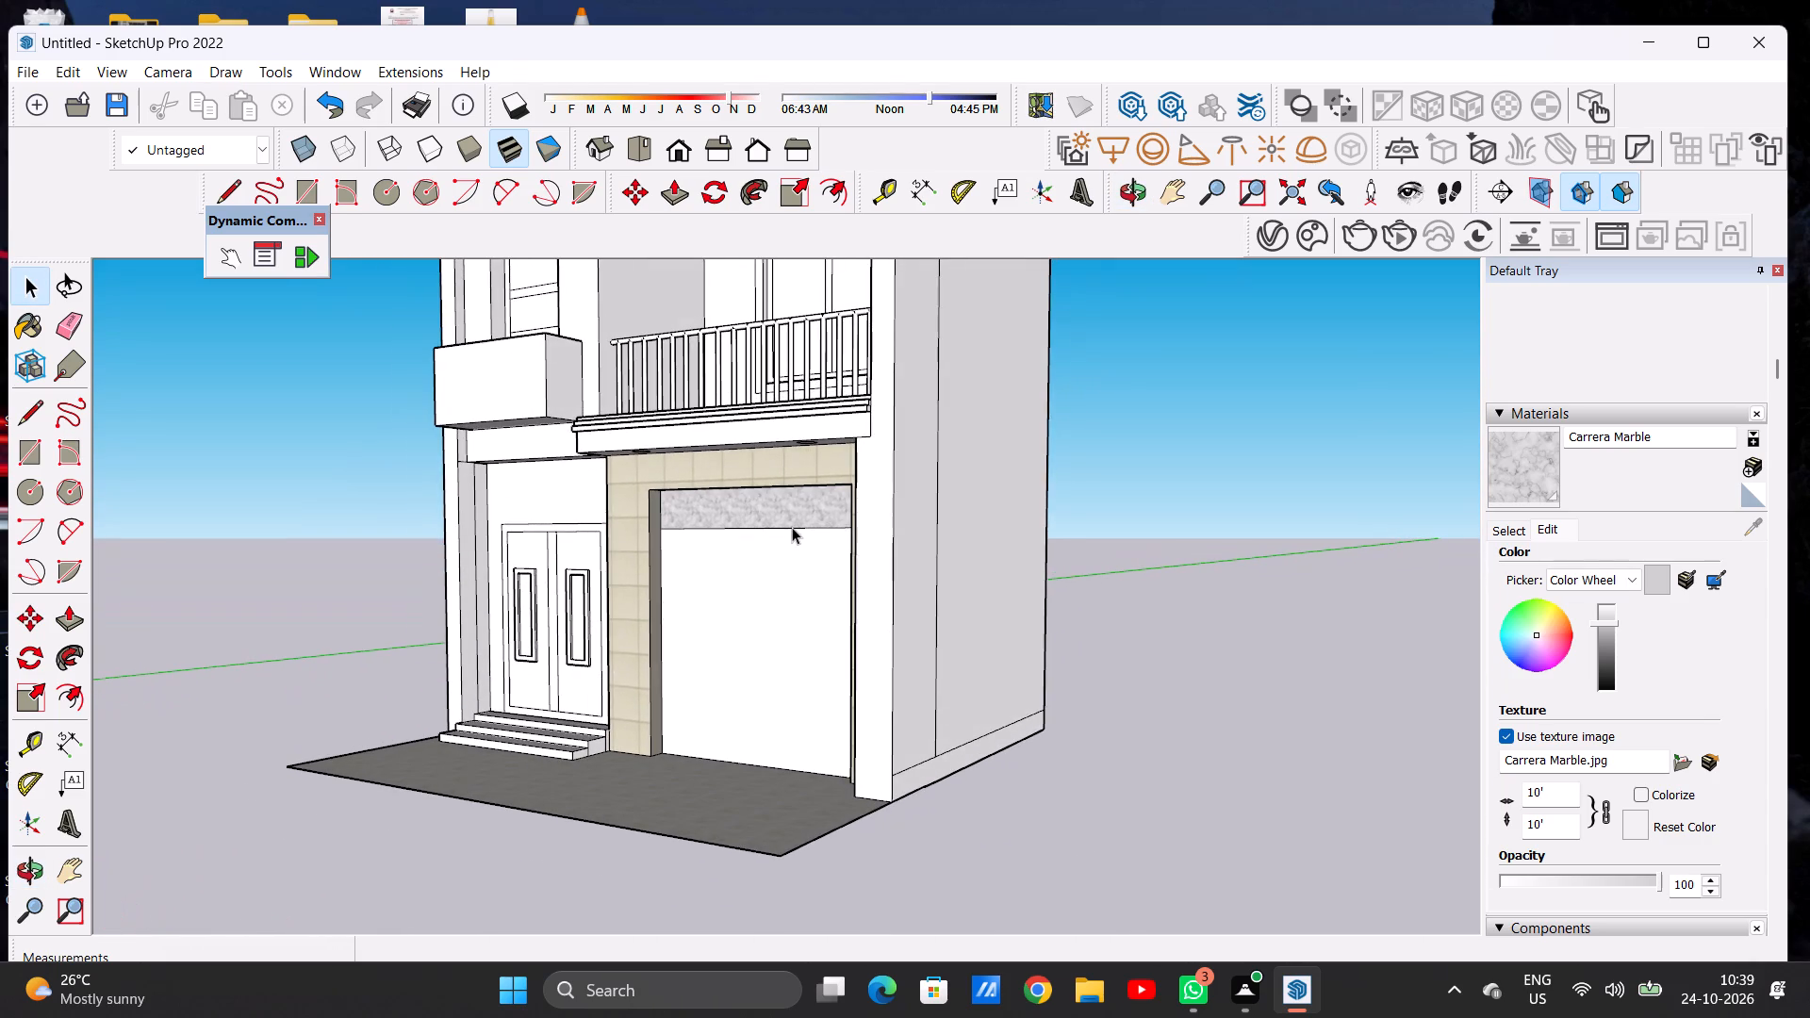
scroll(792, 527, up, 7)
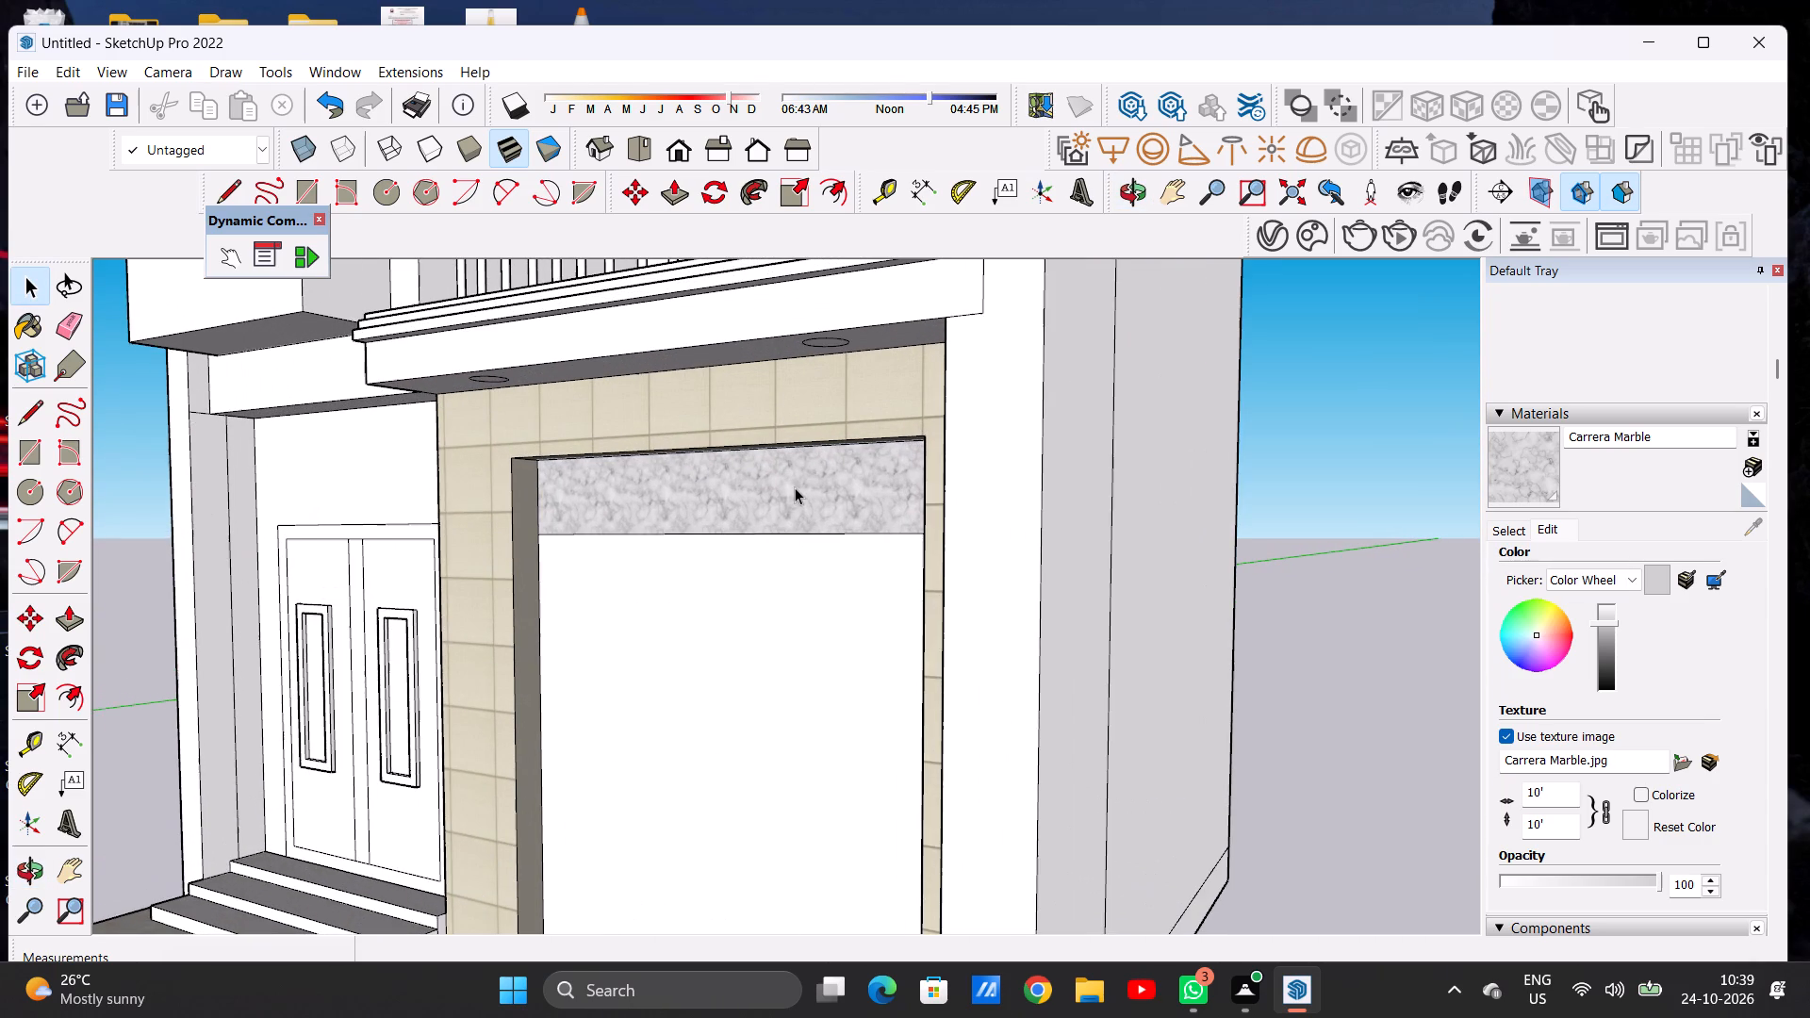
key(p)
click(834, 491)
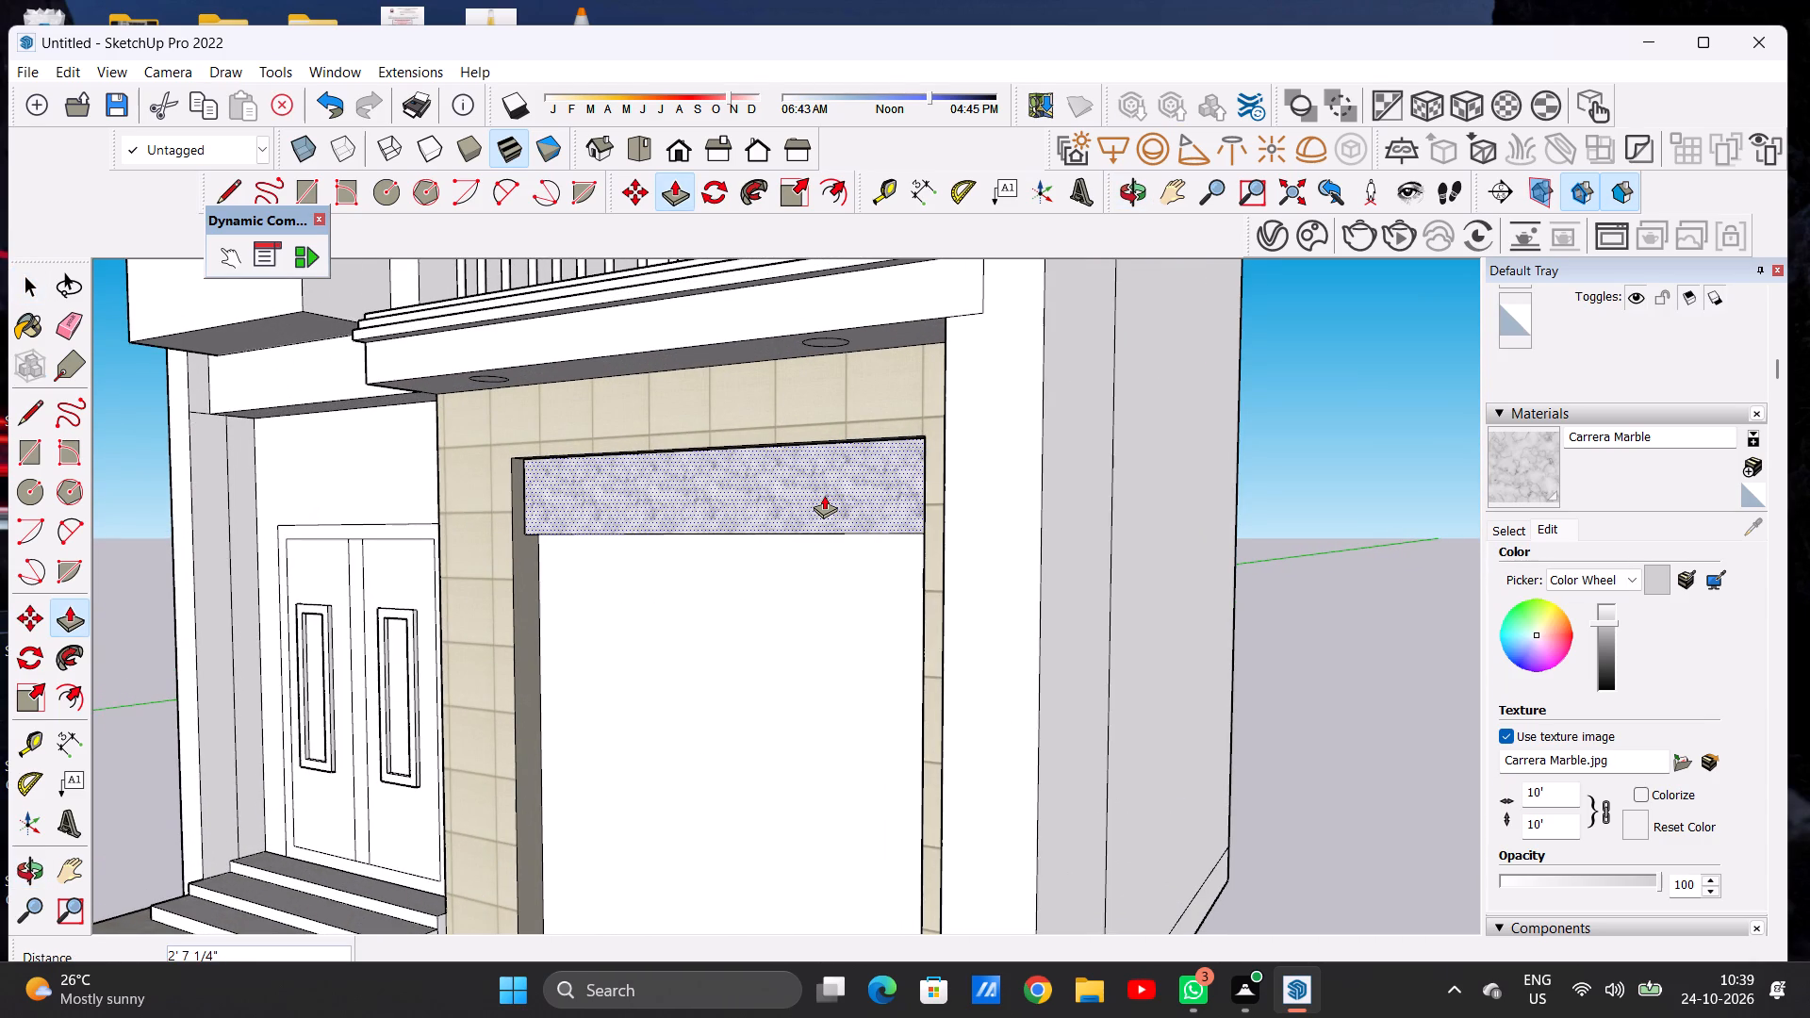
click(824, 495)
key(space)
Examine the projecting marble strip and the garage opening from different angles at the front of the villa.
scroll(871, 488, down, 6)
middle_drag(731, 550, 913, 295)
scroll(812, 550, up, 7)
middle_drag(725, 449, 803, 649)
scroll(608, 592, down, 5)
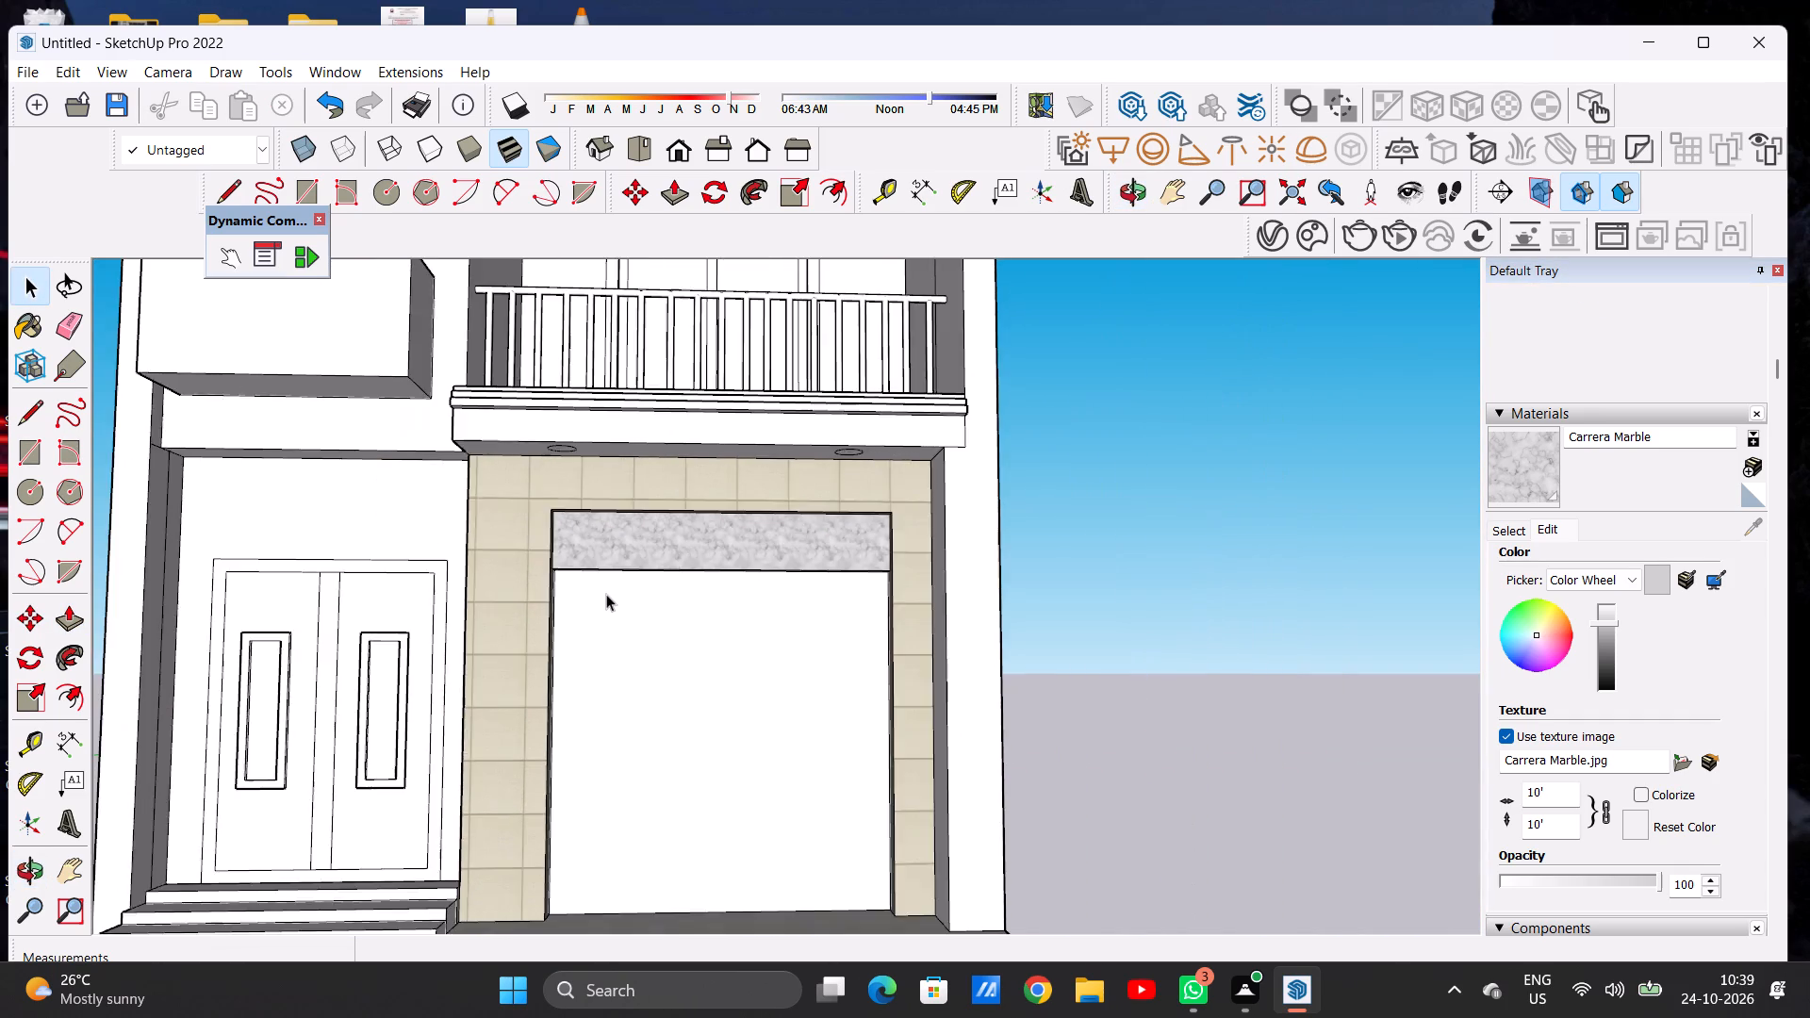
scroll(606, 594, down, 13)
middle_drag(641, 611, 640, 630)
scroll(646, 636, up, 6)
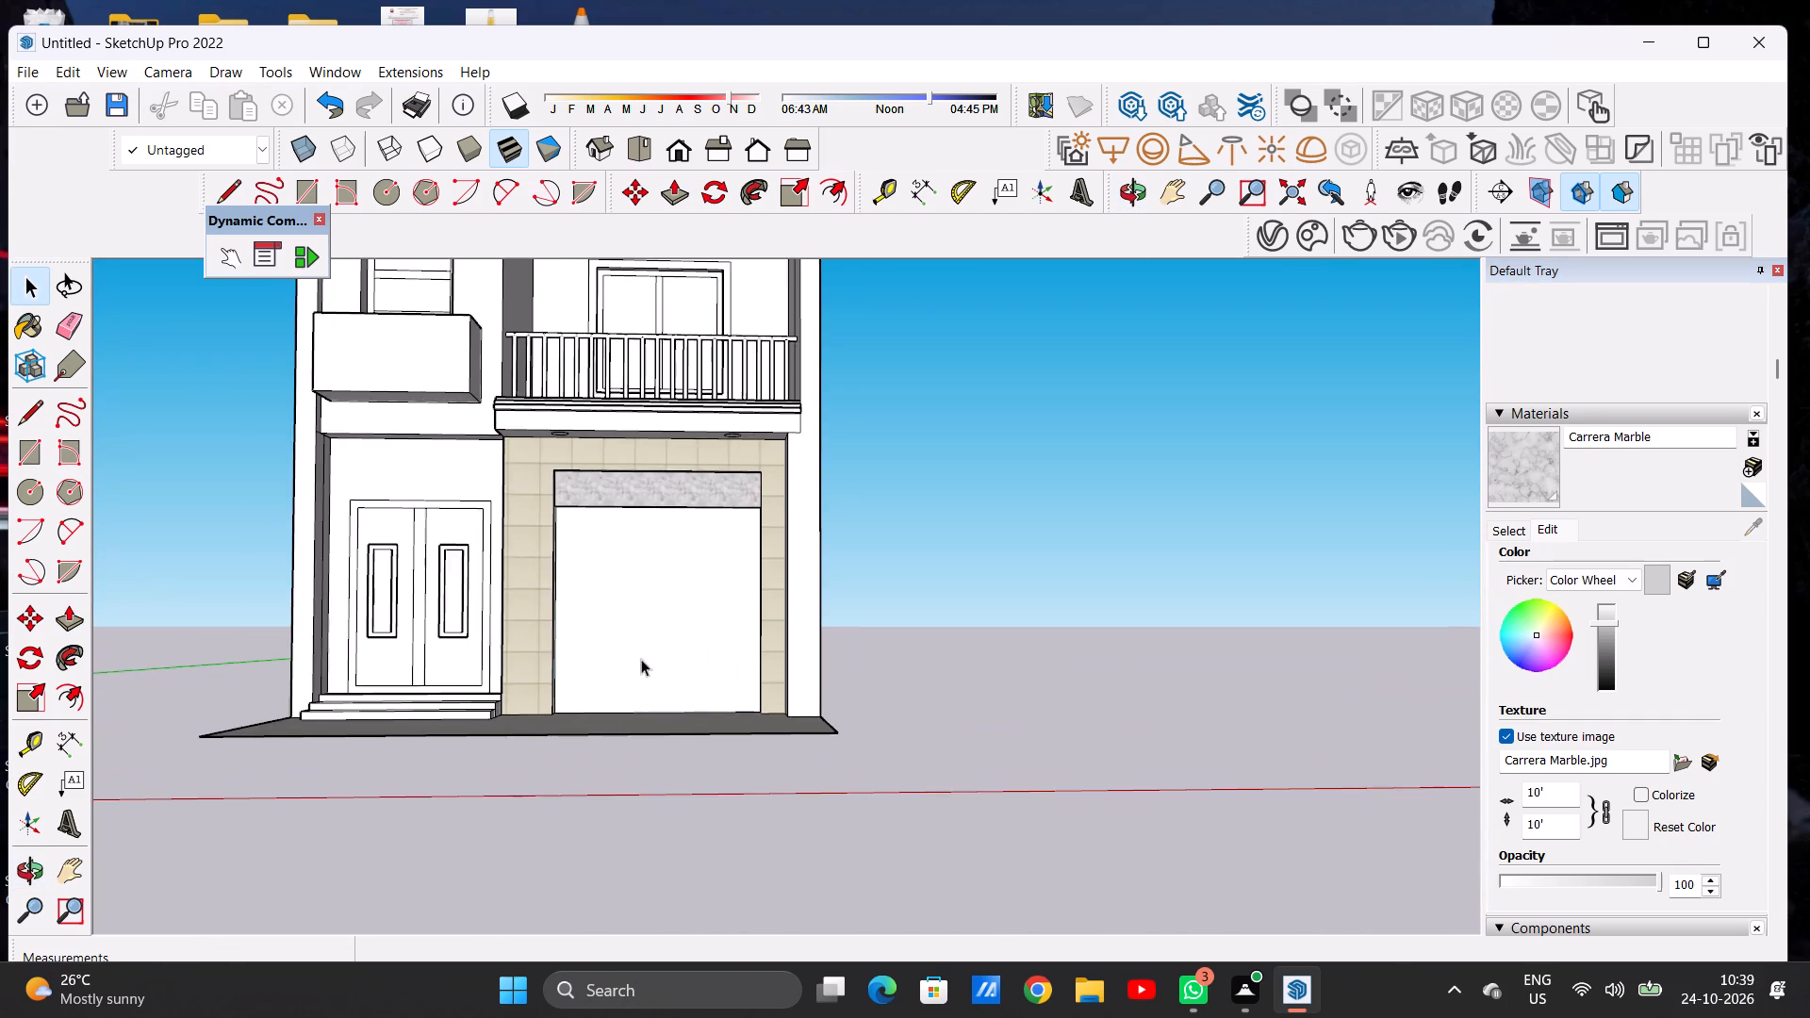
scroll(639, 659, up, 1)
middle_drag(632, 657, 615, 619)
middle_drag(634, 678, 649, 764)
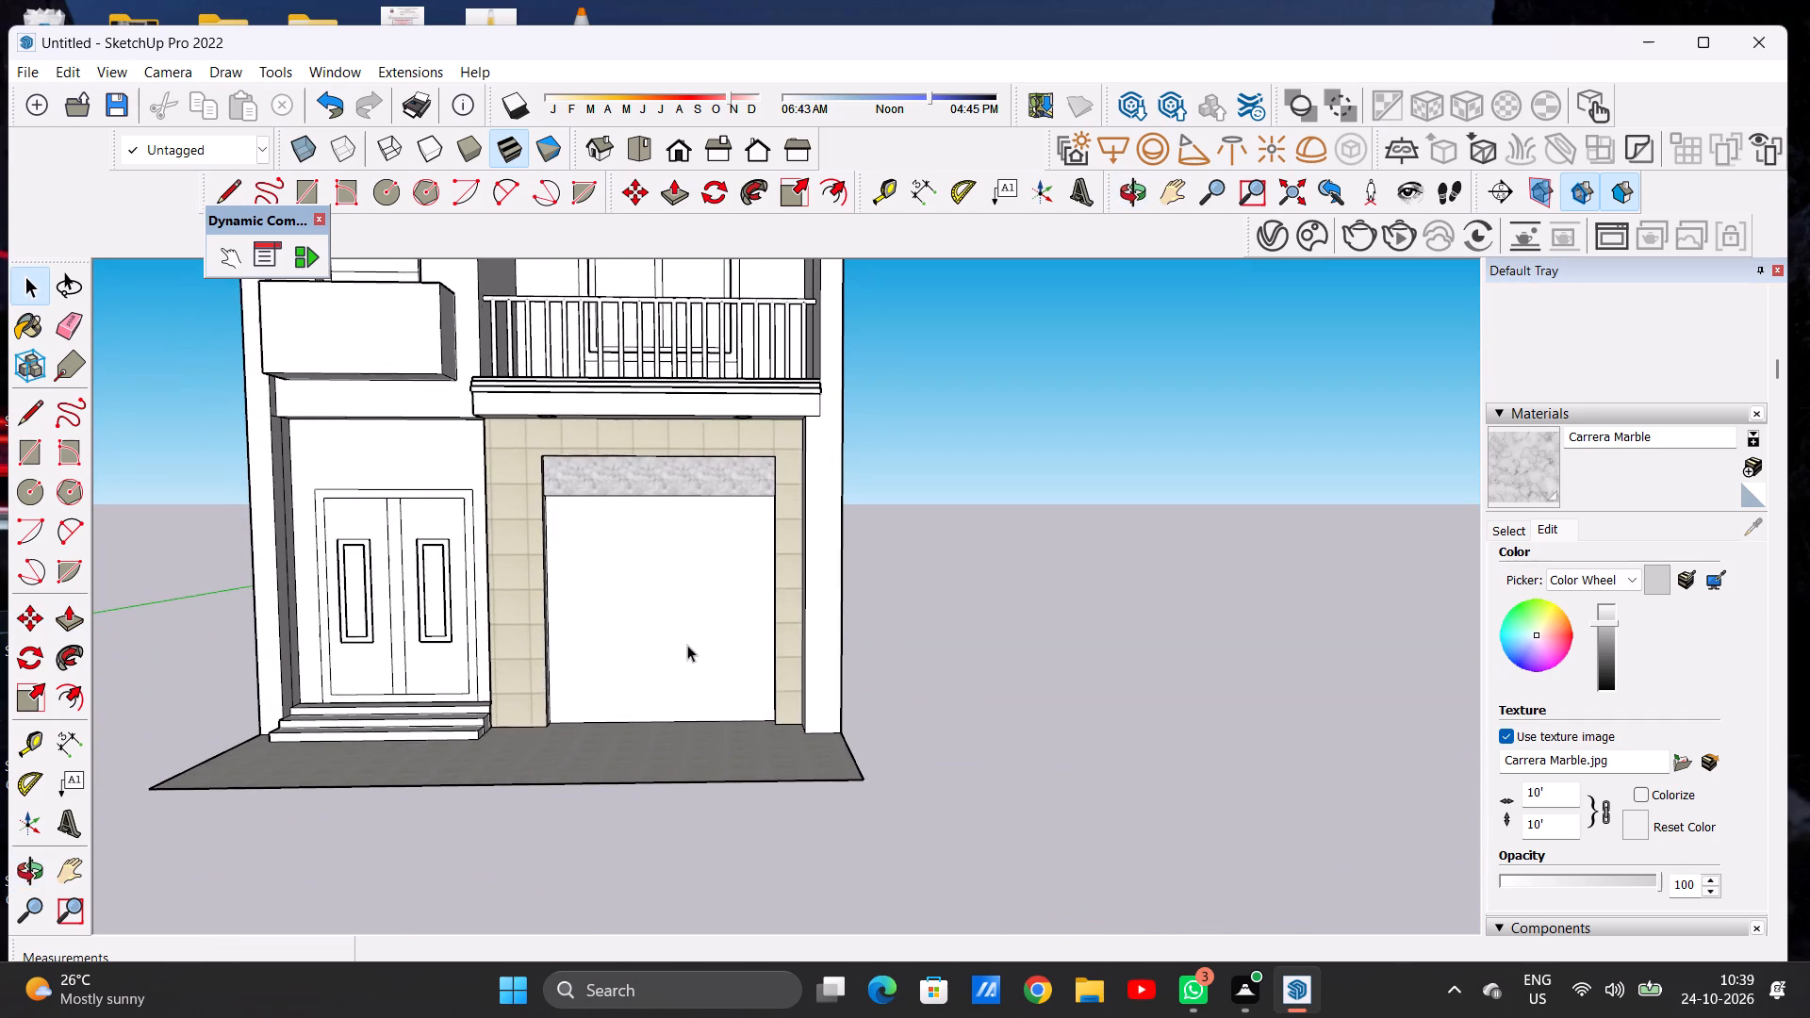
scroll(688, 642, up, 2)
middle_drag(708, 680, 683, 666)
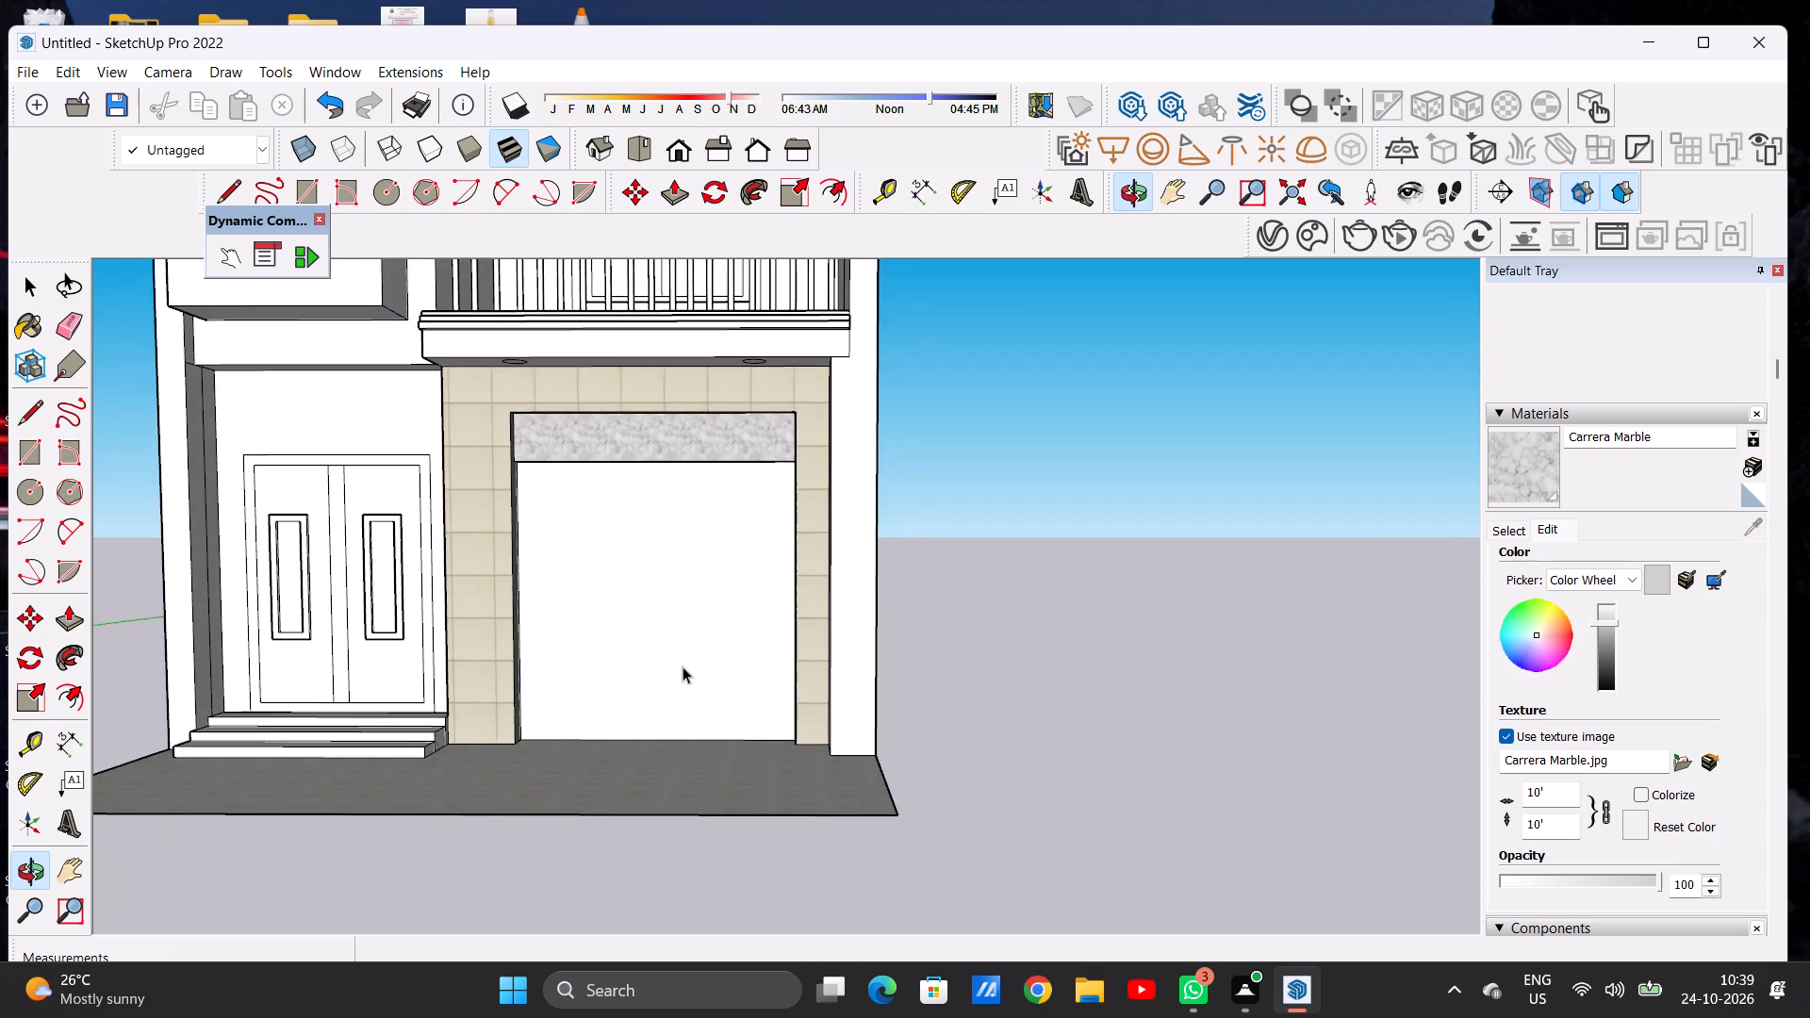
scroll(683, 666, up, 2)
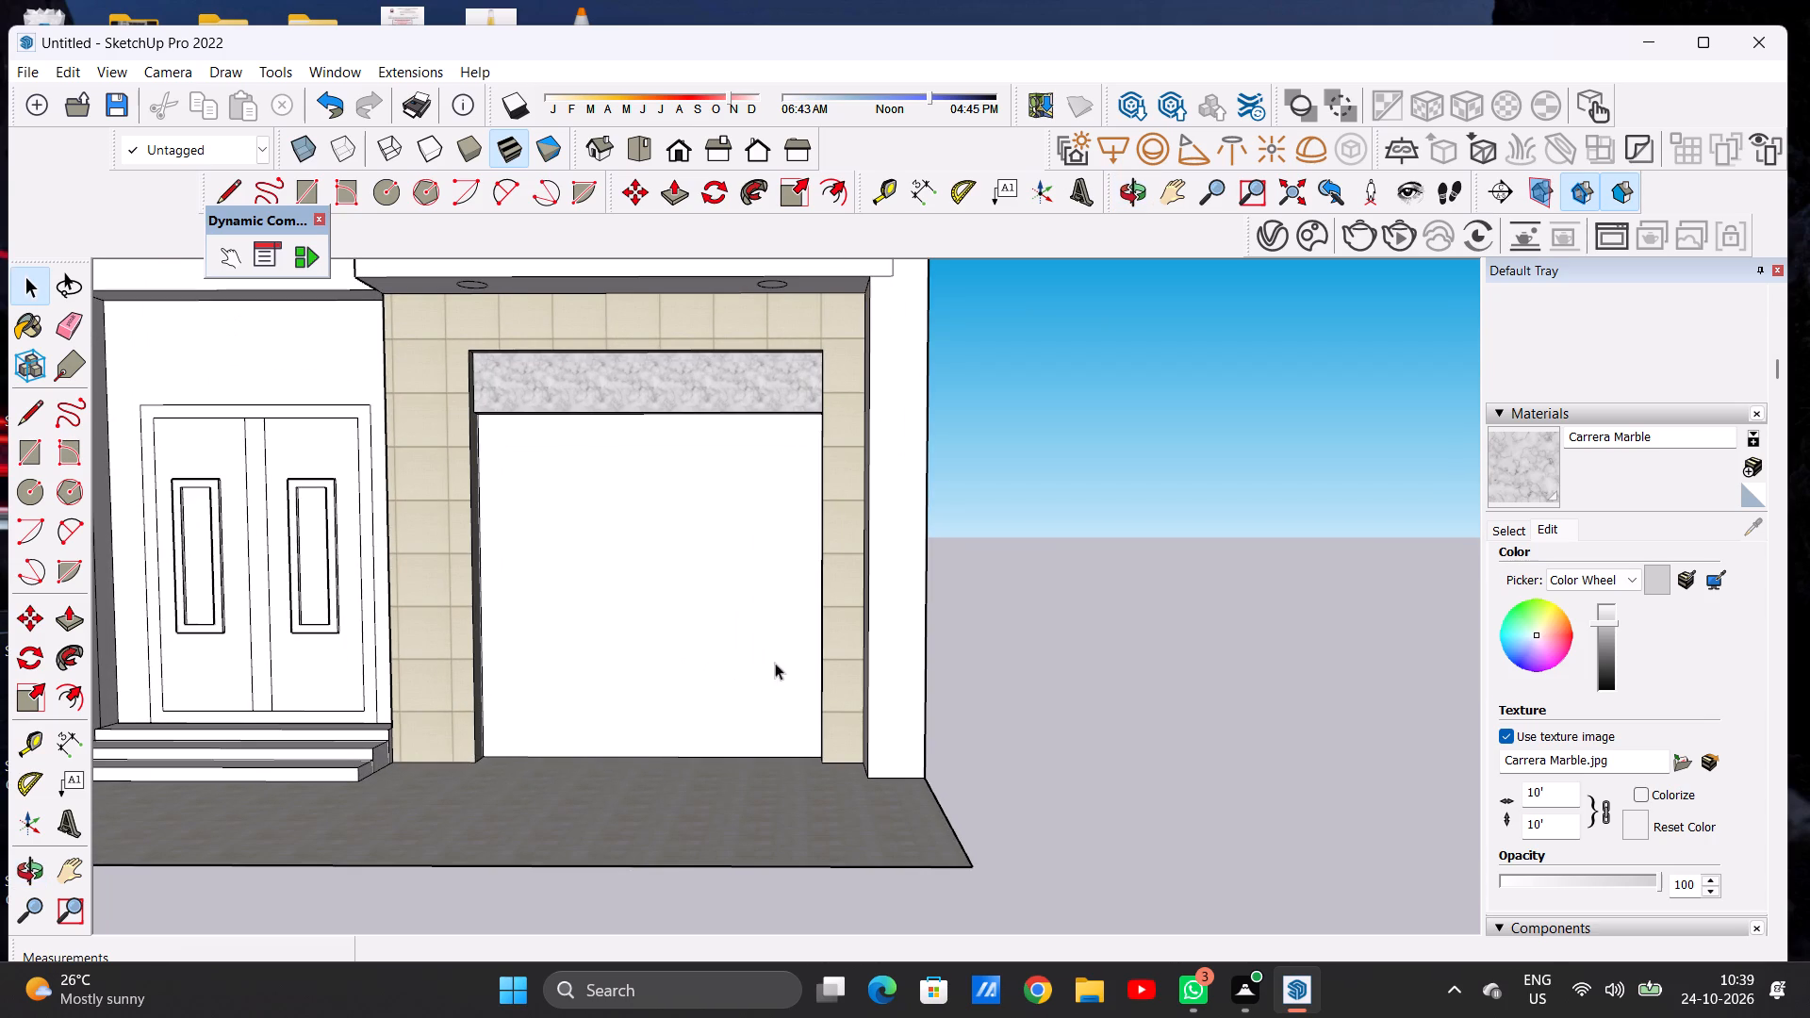
Paint the white garage door panel below the marble strip with Blinds Cellular White from the Window Coverings materials.
click(1510, 537)
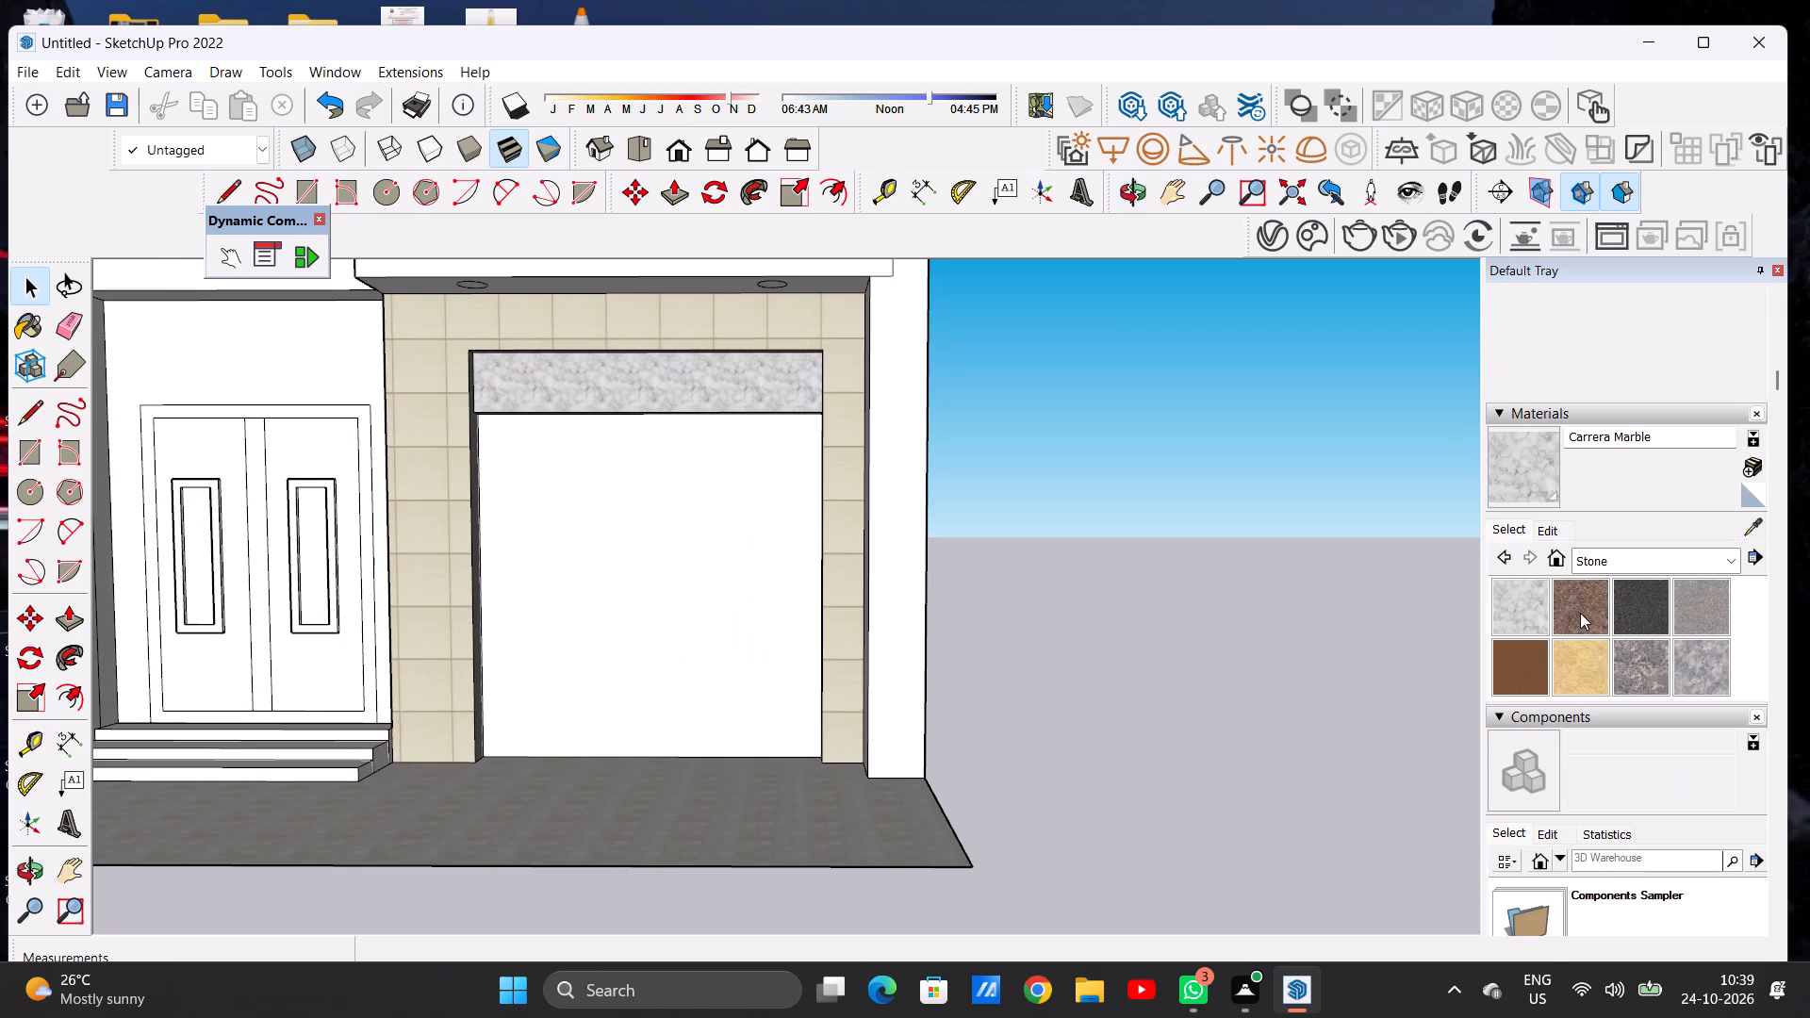
click(1599, 559)
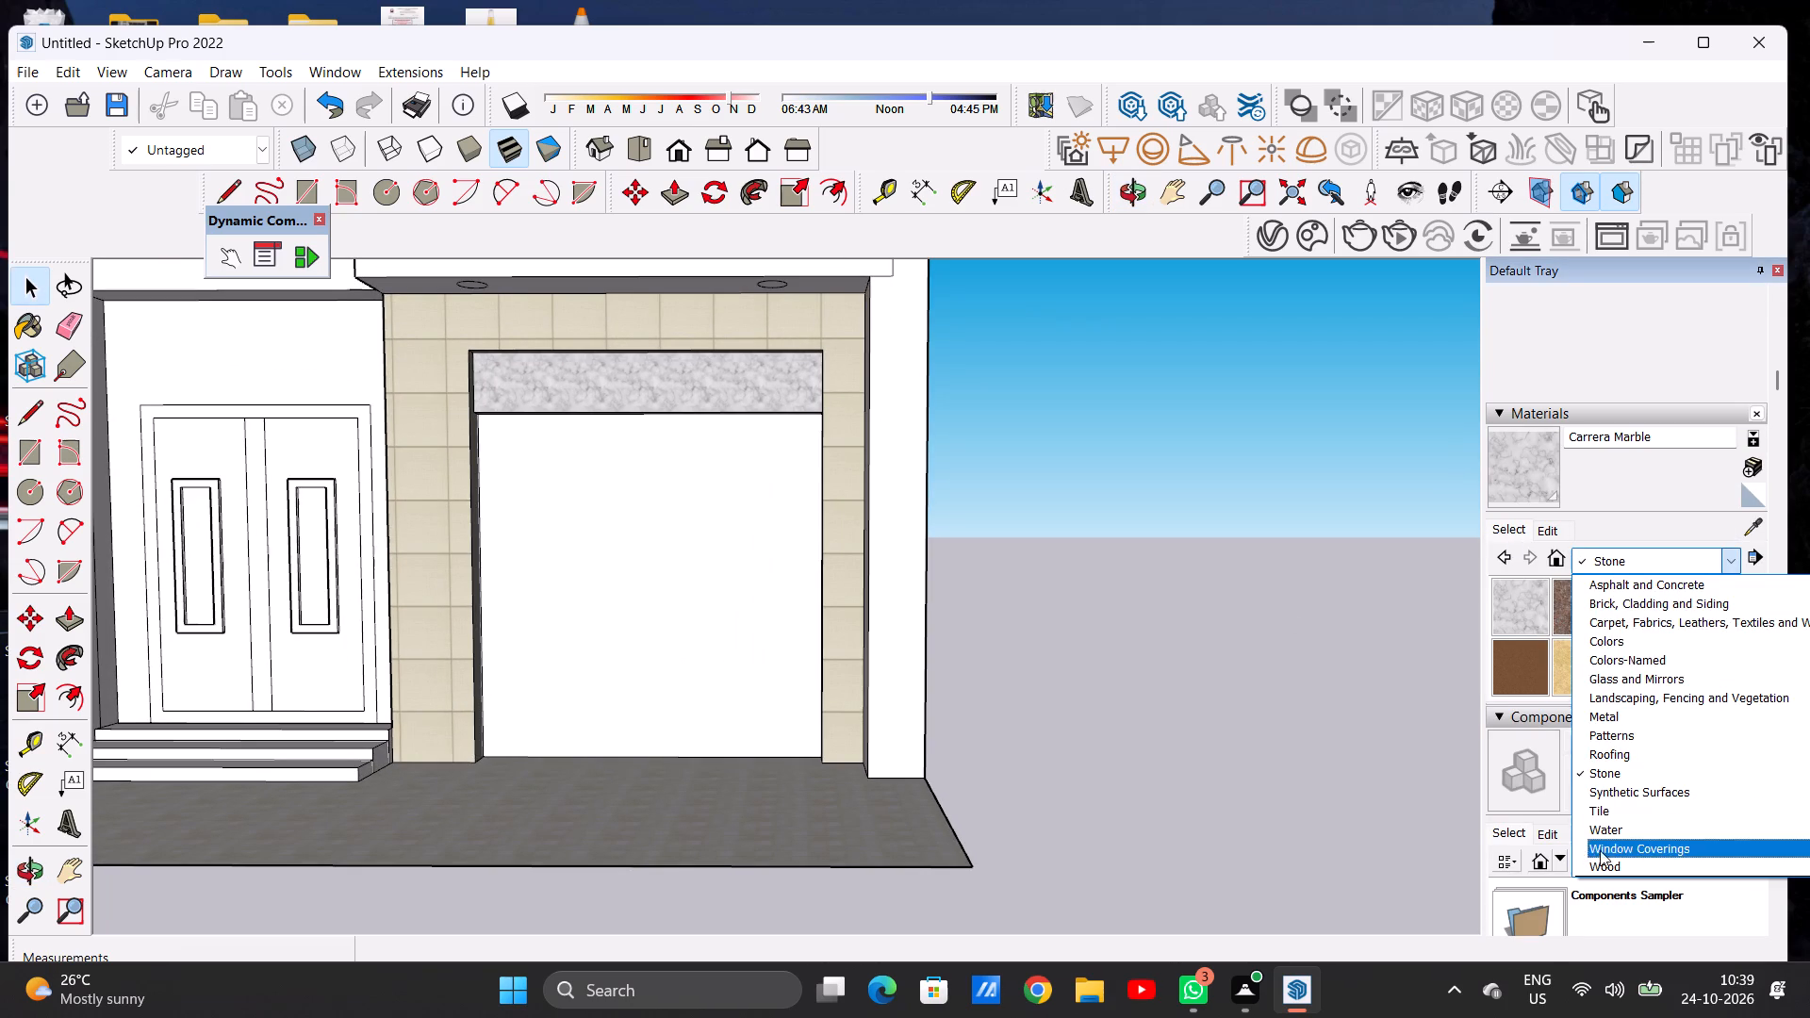
click(1596, 847)
click(1512, 616)
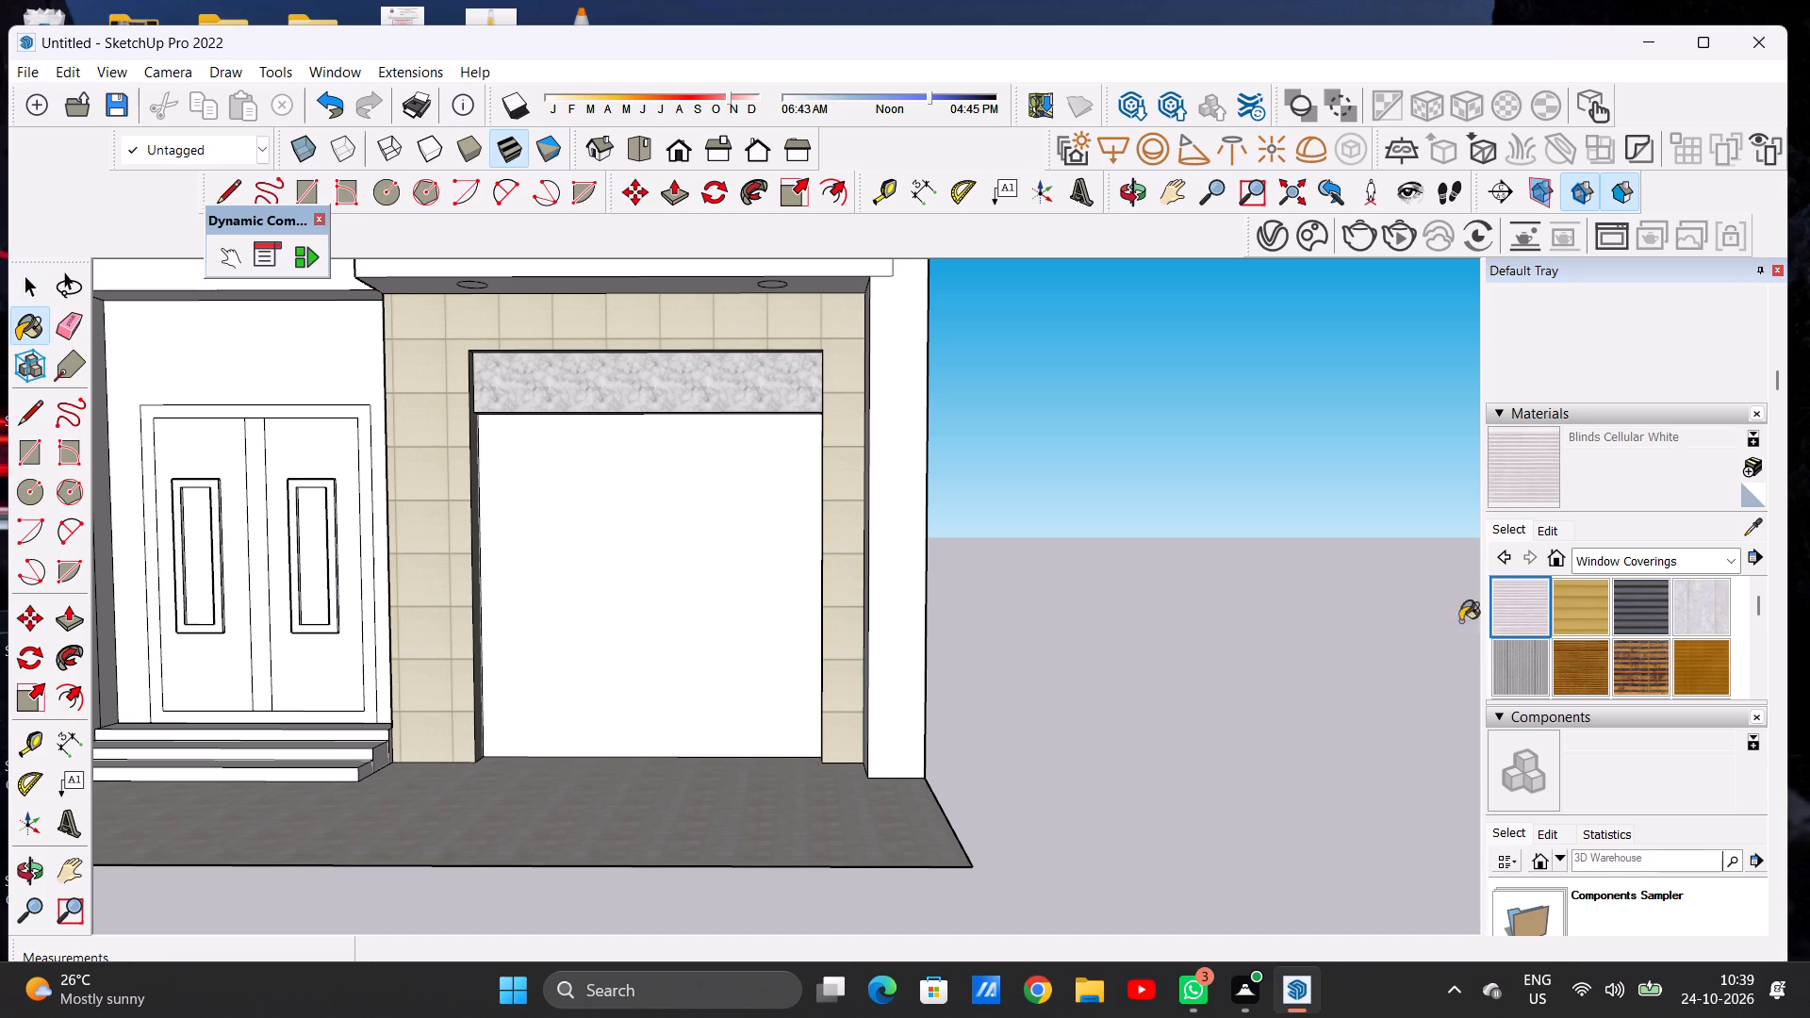
click(669, 629)
scroll(686, 632, up, 4)
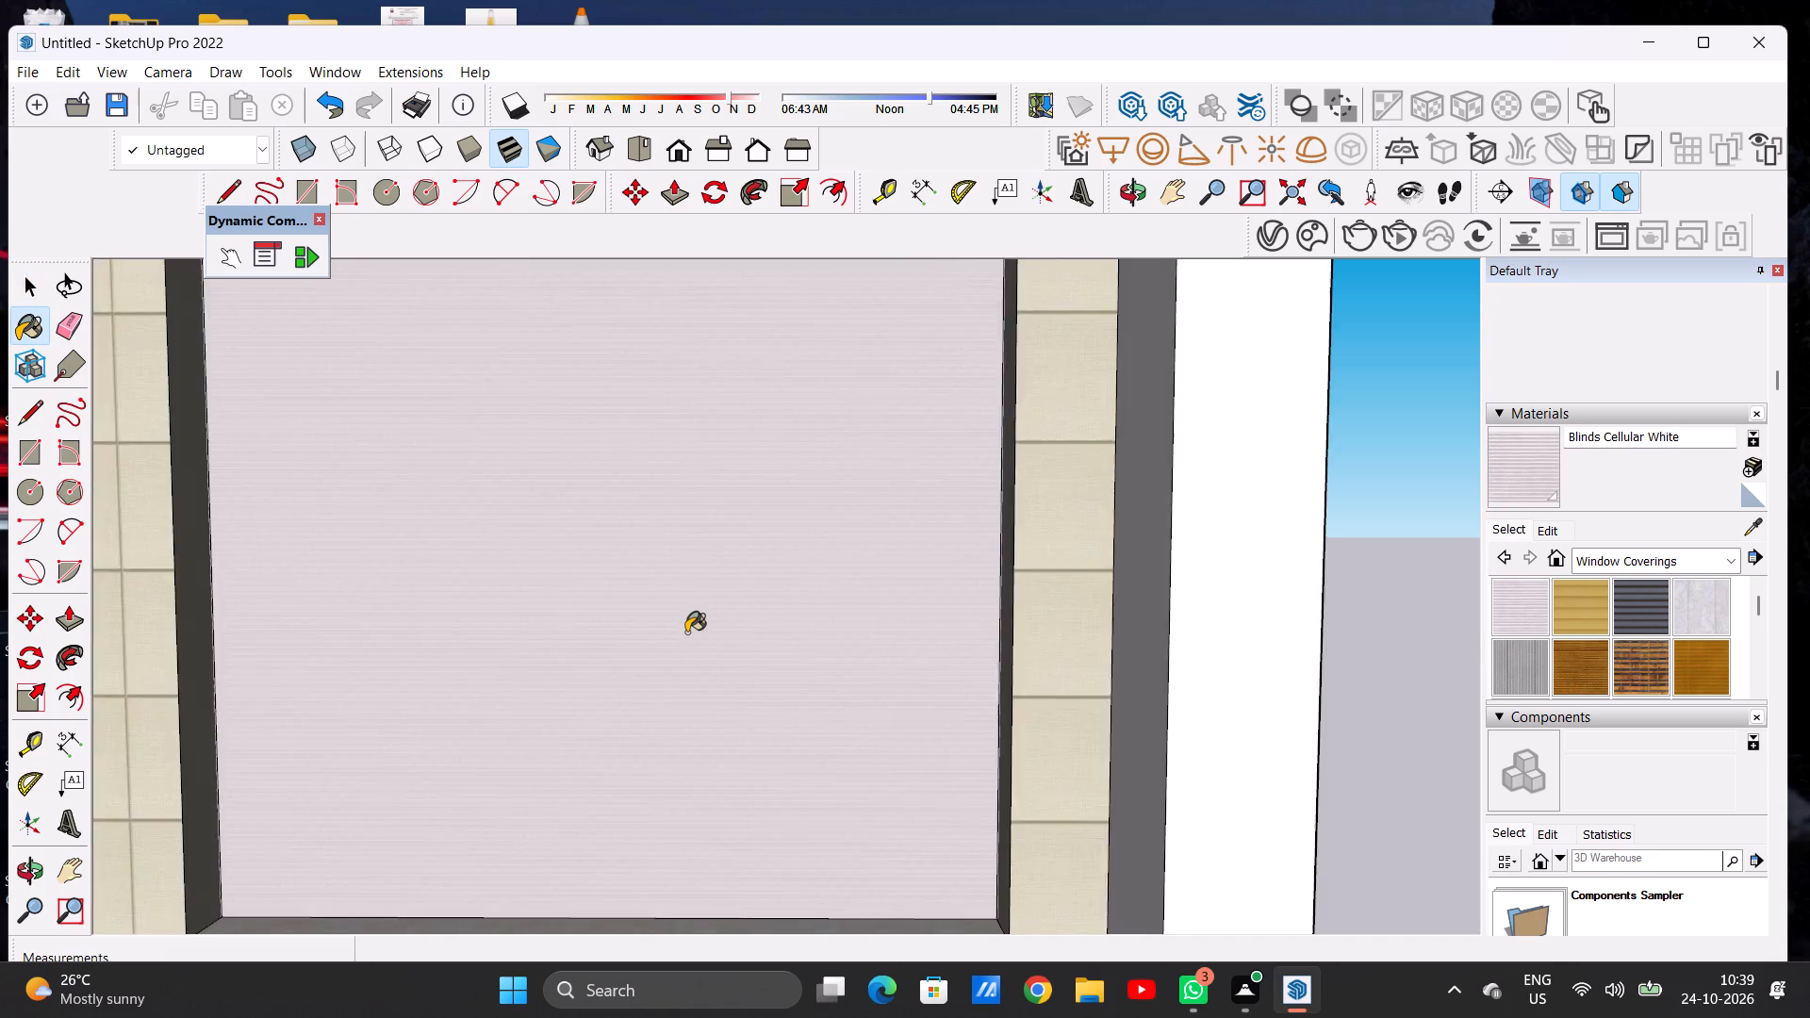
scroll(686, 632, up, 12)
scroll(686, 632, down, 1)
scroll(686, 632, up, 5)
scroll(686, 632, down, 15)
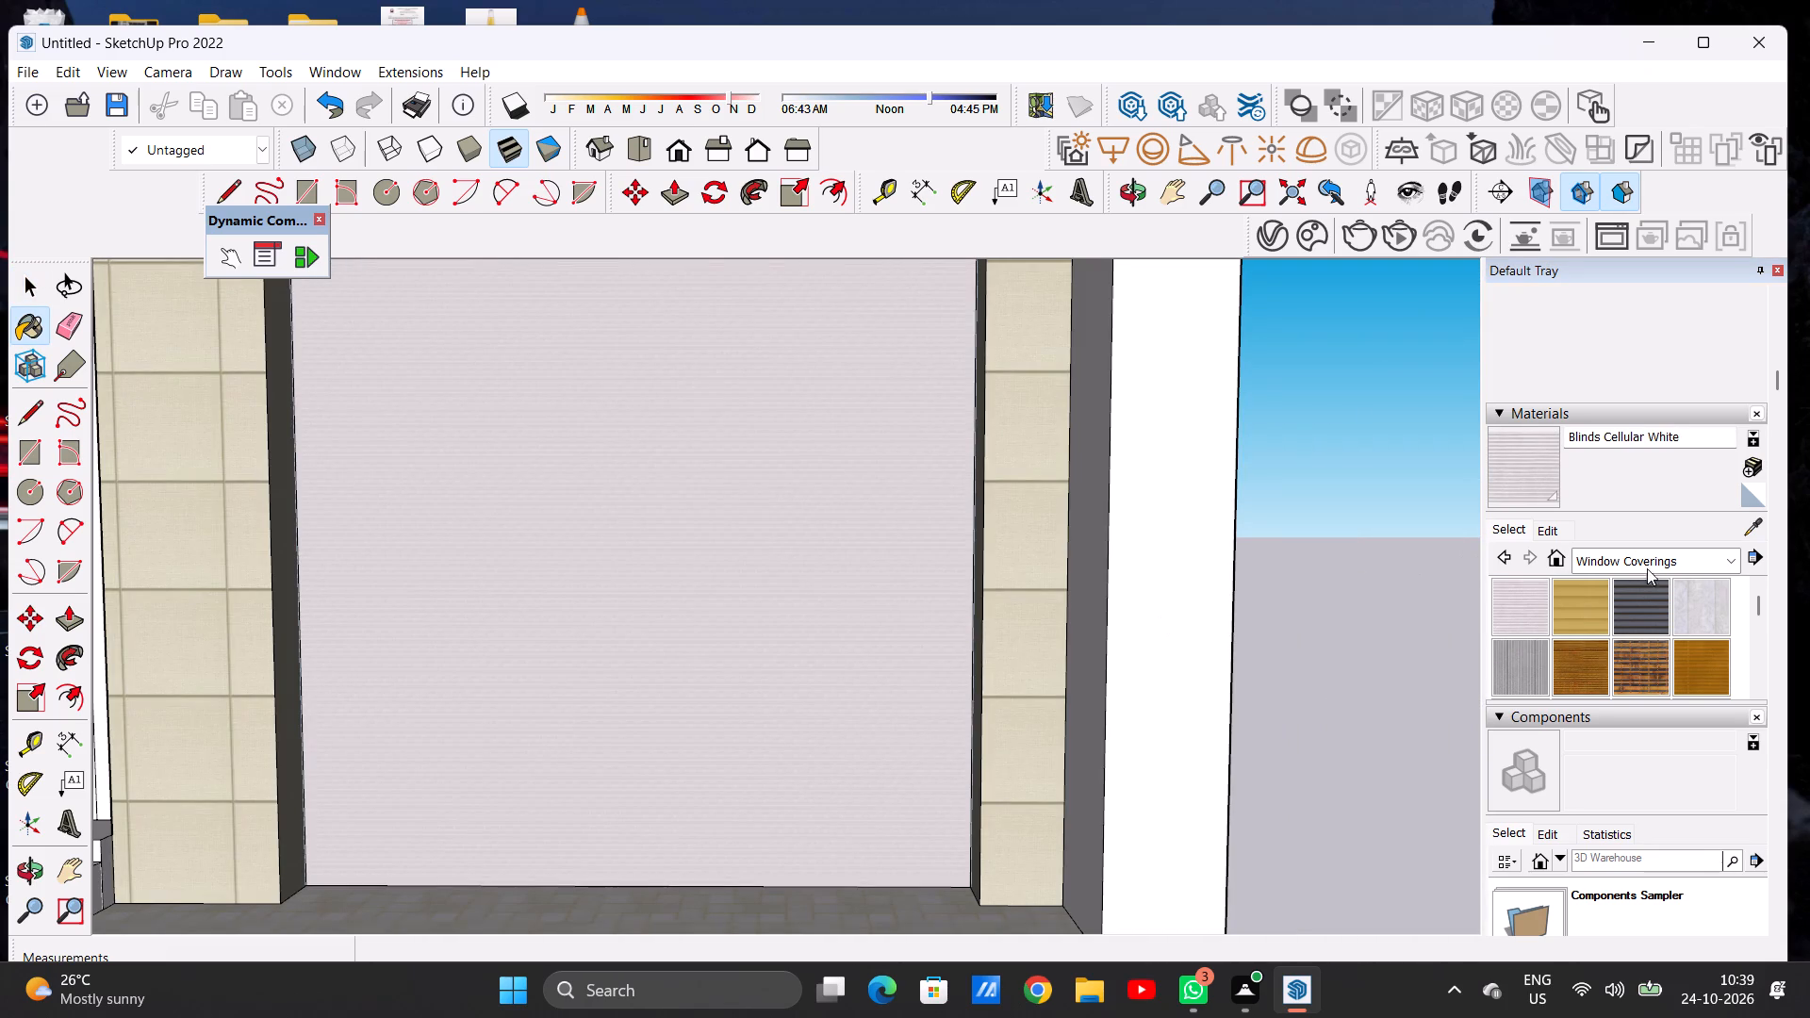
click(1517, 614)
click(819, 651)
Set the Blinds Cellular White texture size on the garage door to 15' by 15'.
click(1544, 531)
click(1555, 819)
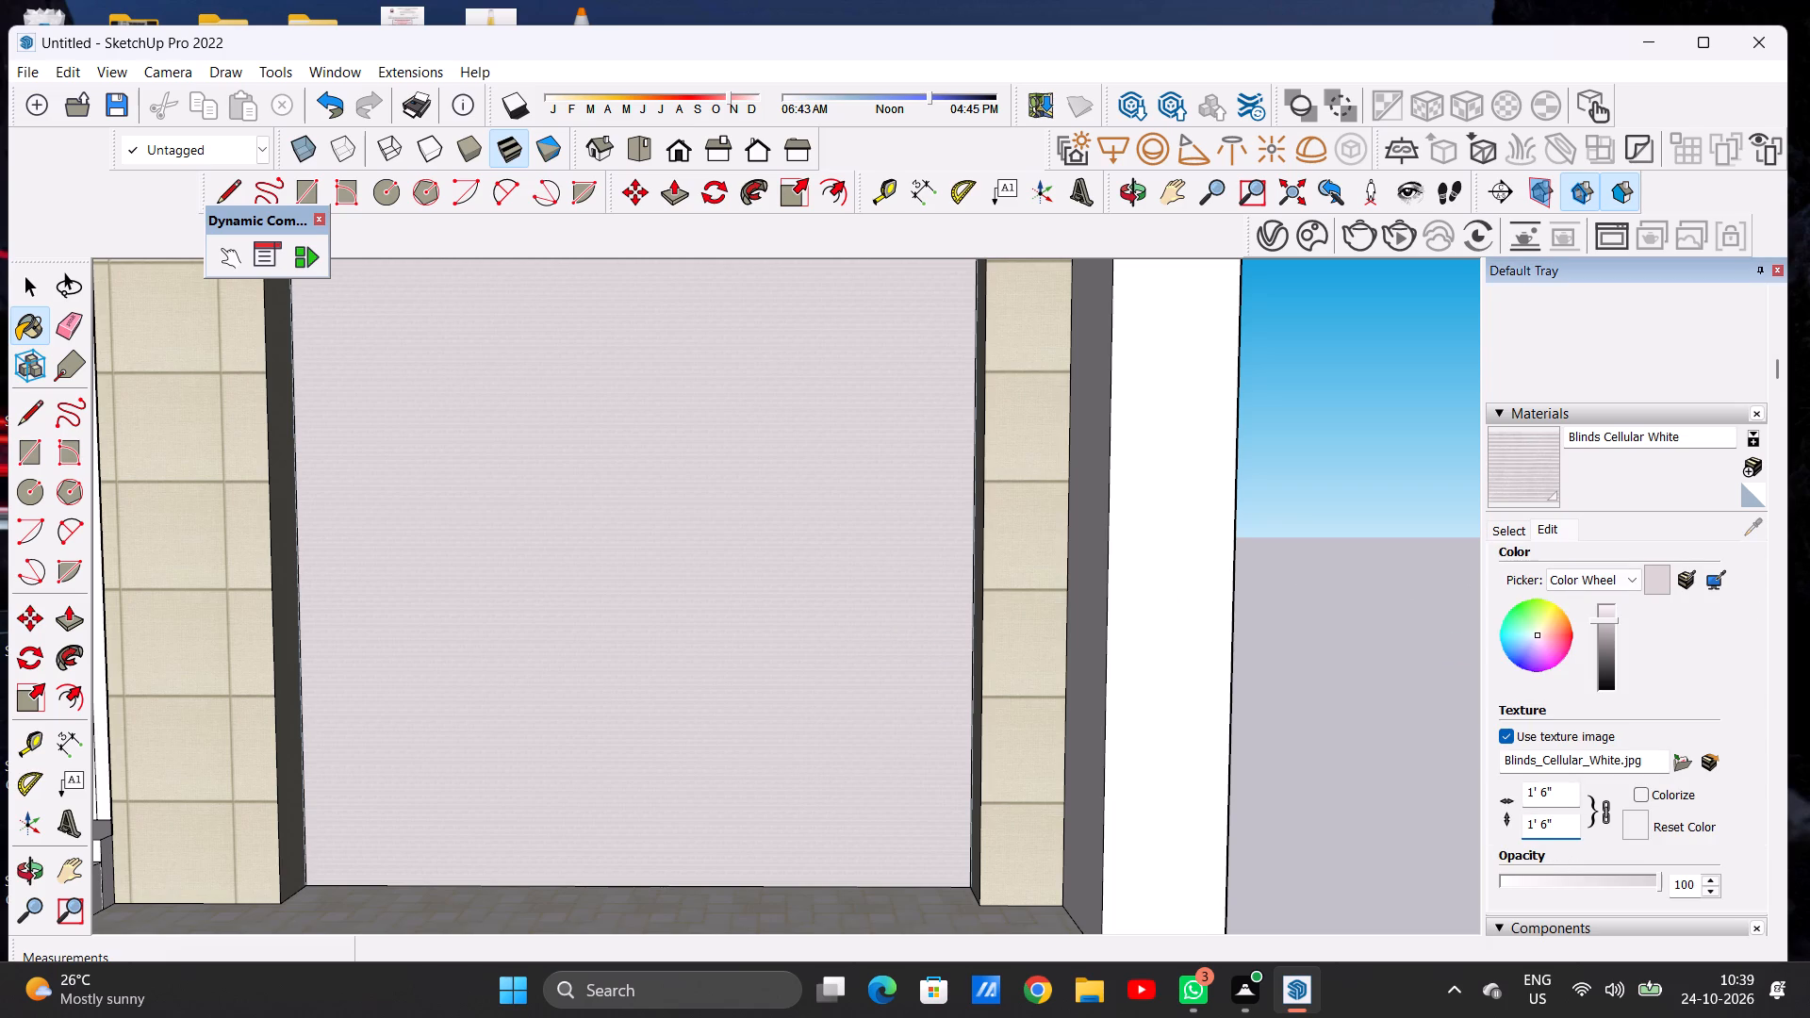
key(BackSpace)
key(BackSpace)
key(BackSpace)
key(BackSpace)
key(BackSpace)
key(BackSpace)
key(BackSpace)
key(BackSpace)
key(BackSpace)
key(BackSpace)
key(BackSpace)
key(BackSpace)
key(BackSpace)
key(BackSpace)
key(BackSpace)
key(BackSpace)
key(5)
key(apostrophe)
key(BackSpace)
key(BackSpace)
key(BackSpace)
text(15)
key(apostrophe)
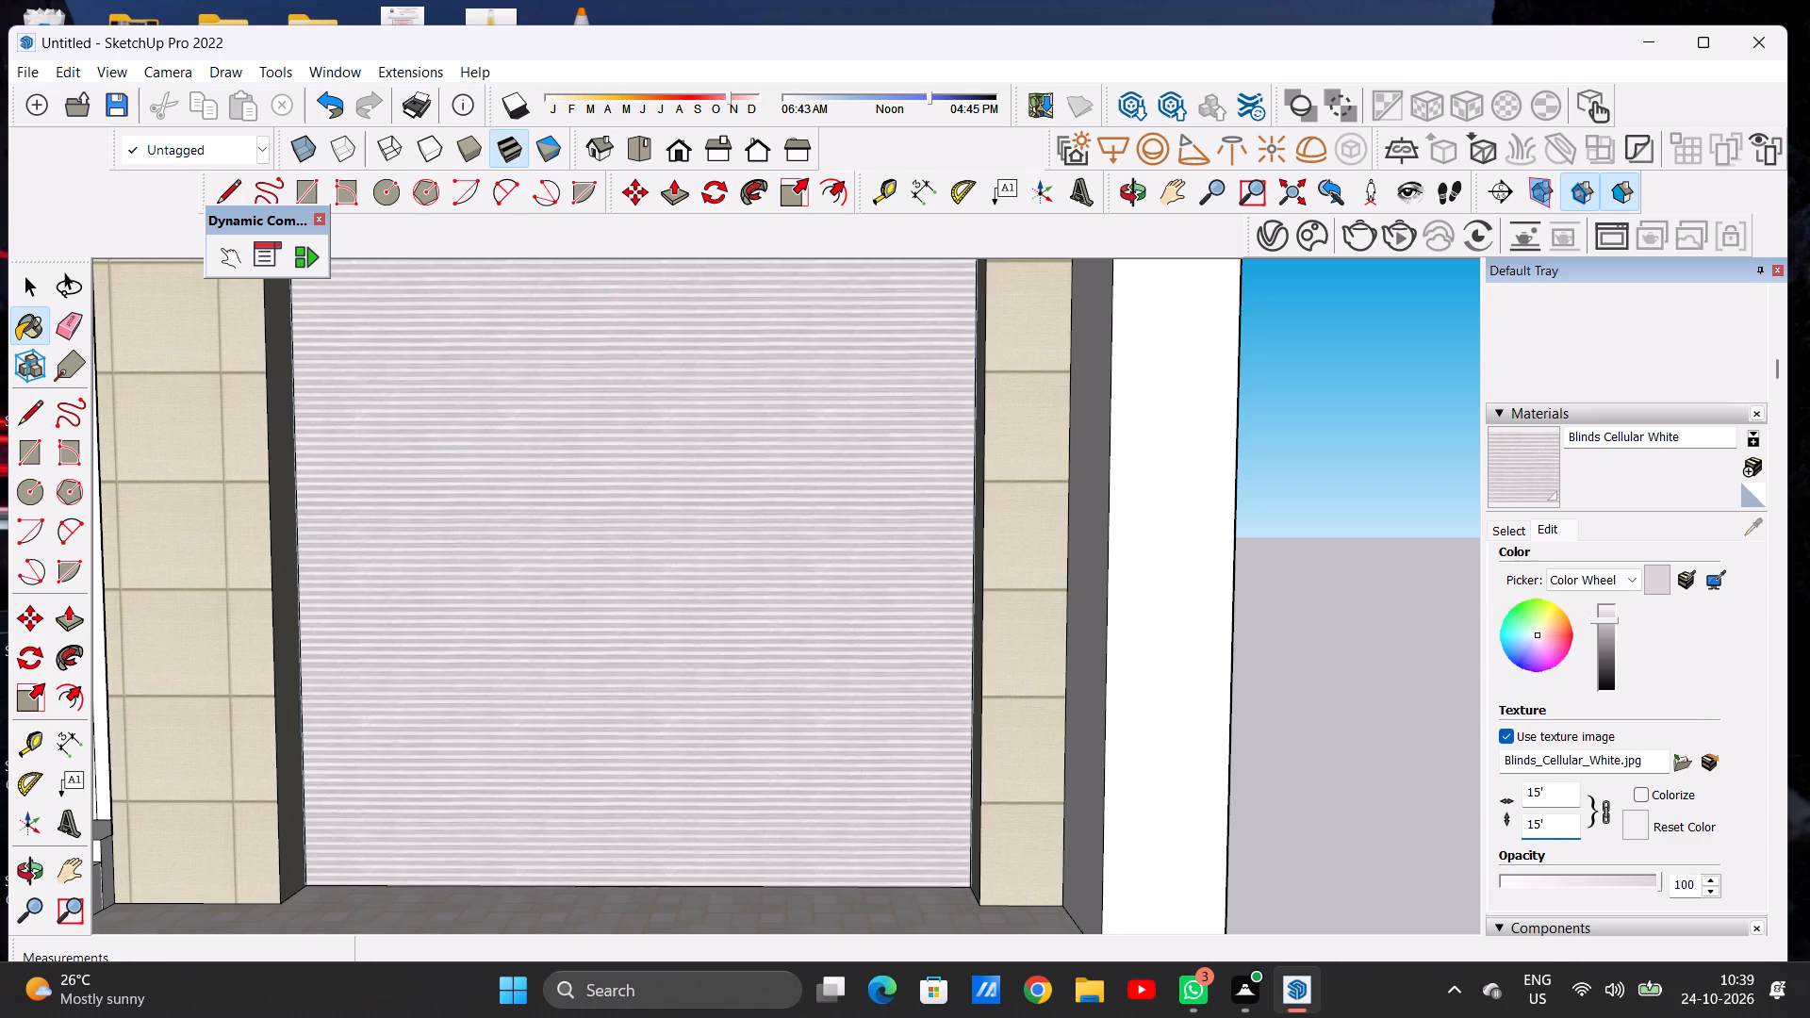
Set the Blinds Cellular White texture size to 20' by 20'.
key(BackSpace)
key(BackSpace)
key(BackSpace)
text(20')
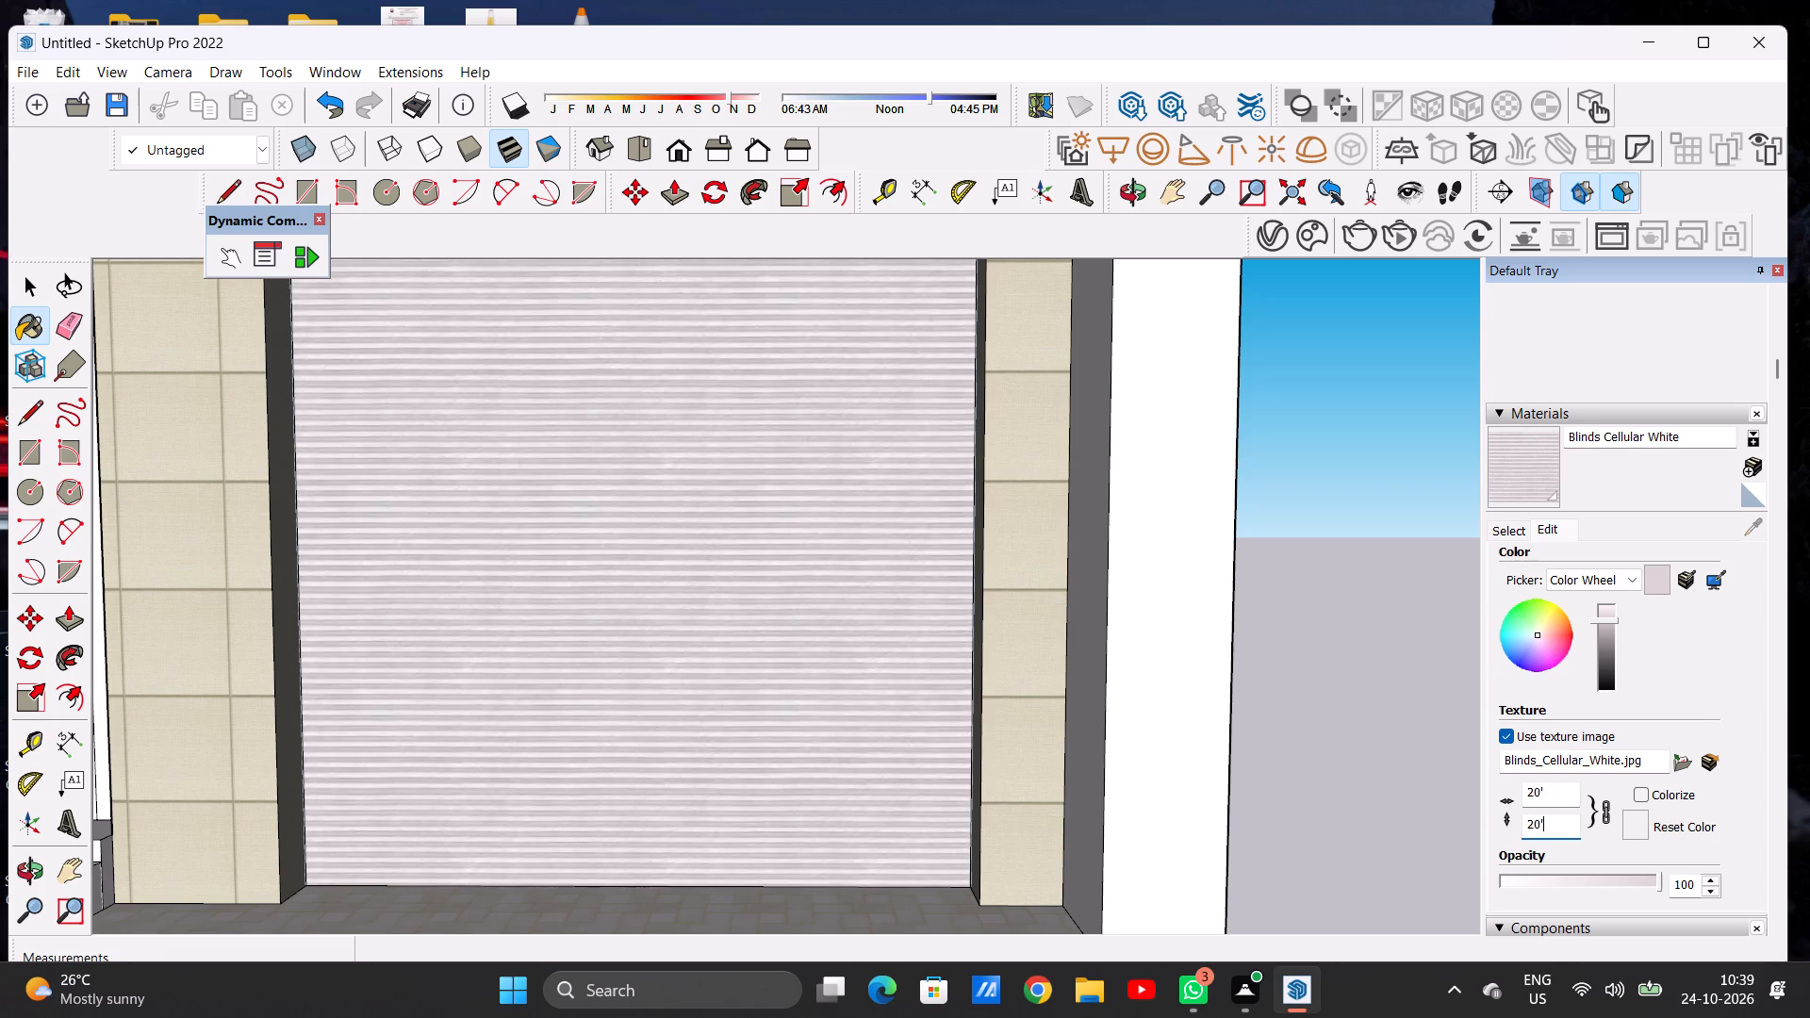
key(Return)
Examine the garage door's shutter texture up close and within the whole front facade.
scroll(430, 543, down, 3)
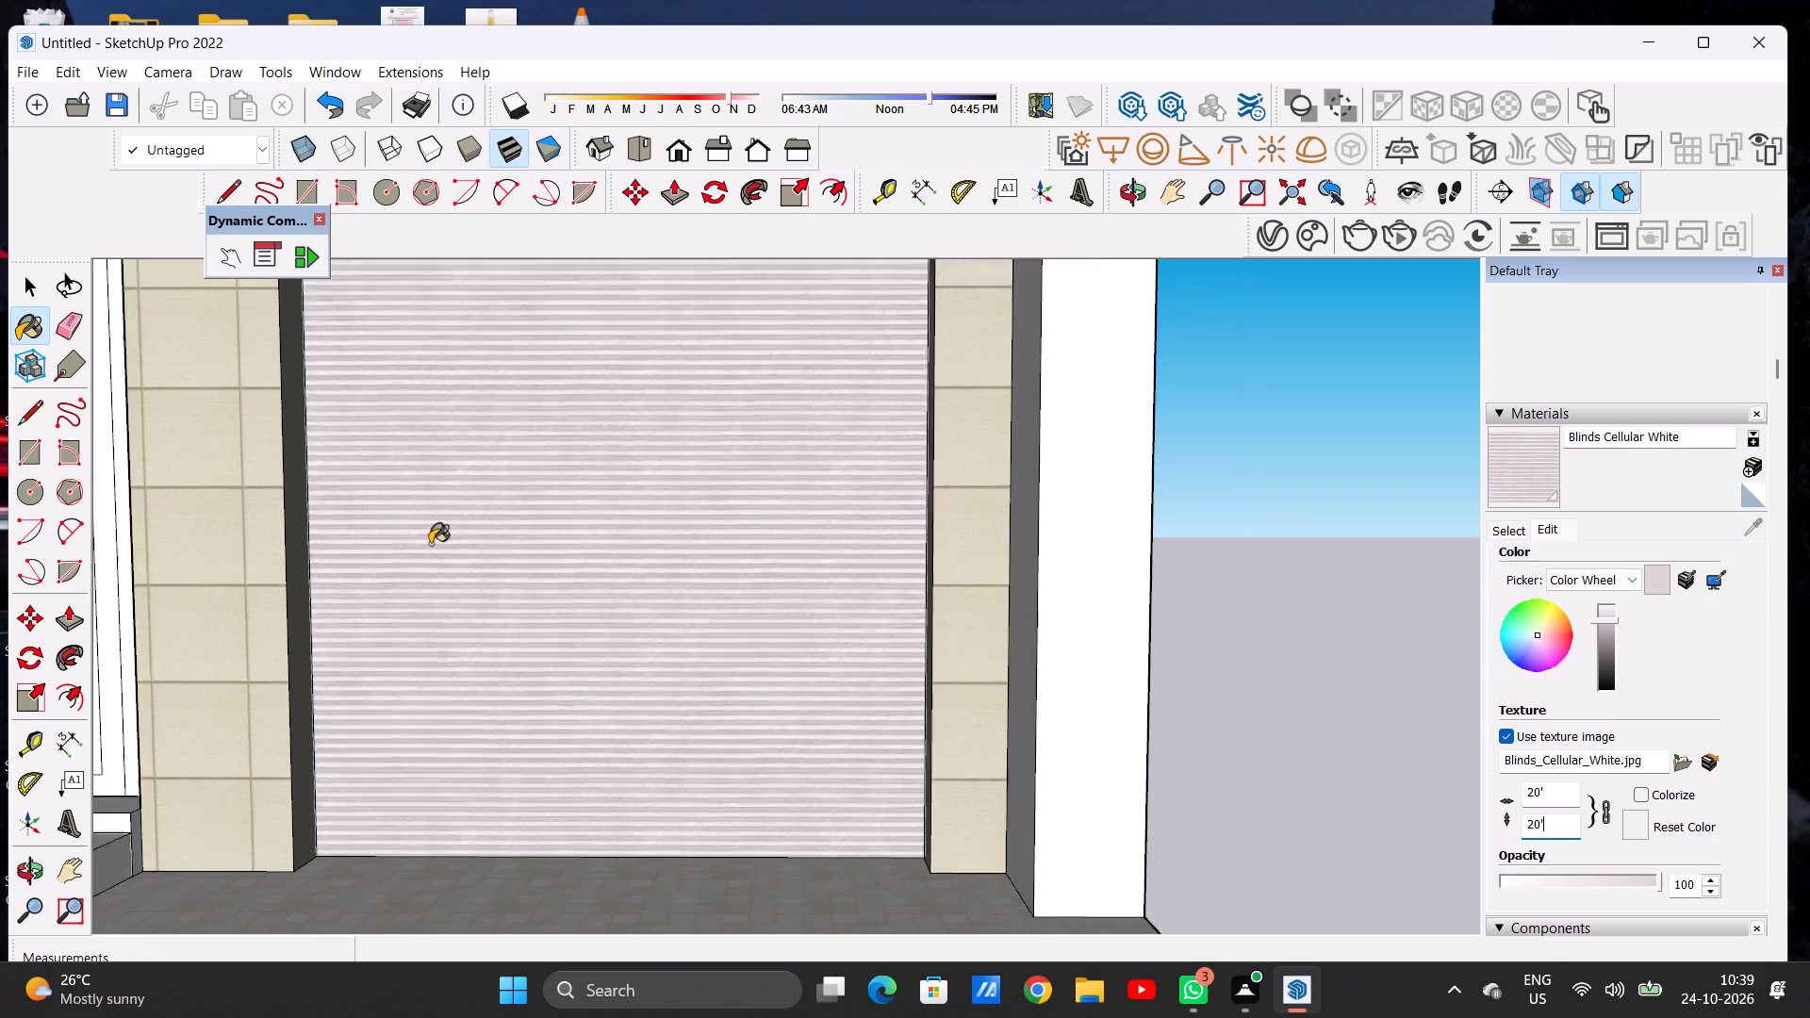
scroll(430, 544, down, 6)
scroll(582, 580, down, 4)
scroll(993, 537, up, 2)
key(space)
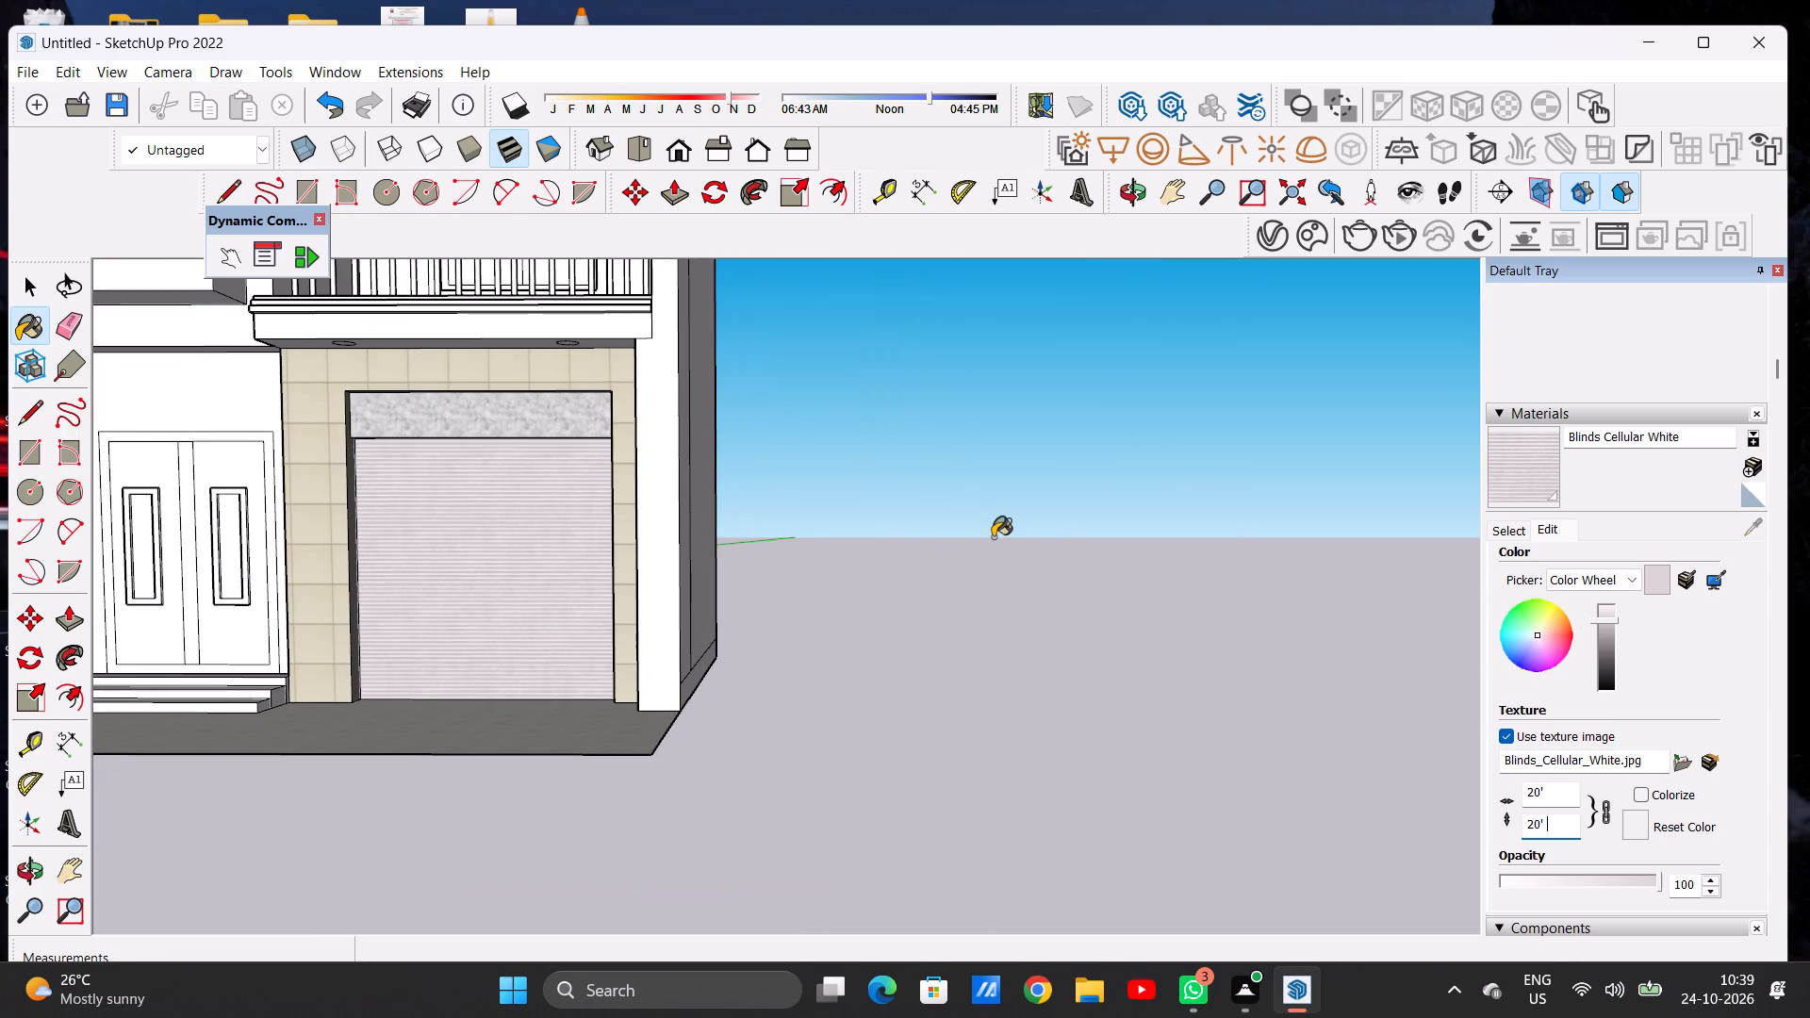
scroll(993, 537, up, 1)
click(946, 827)
key(space)
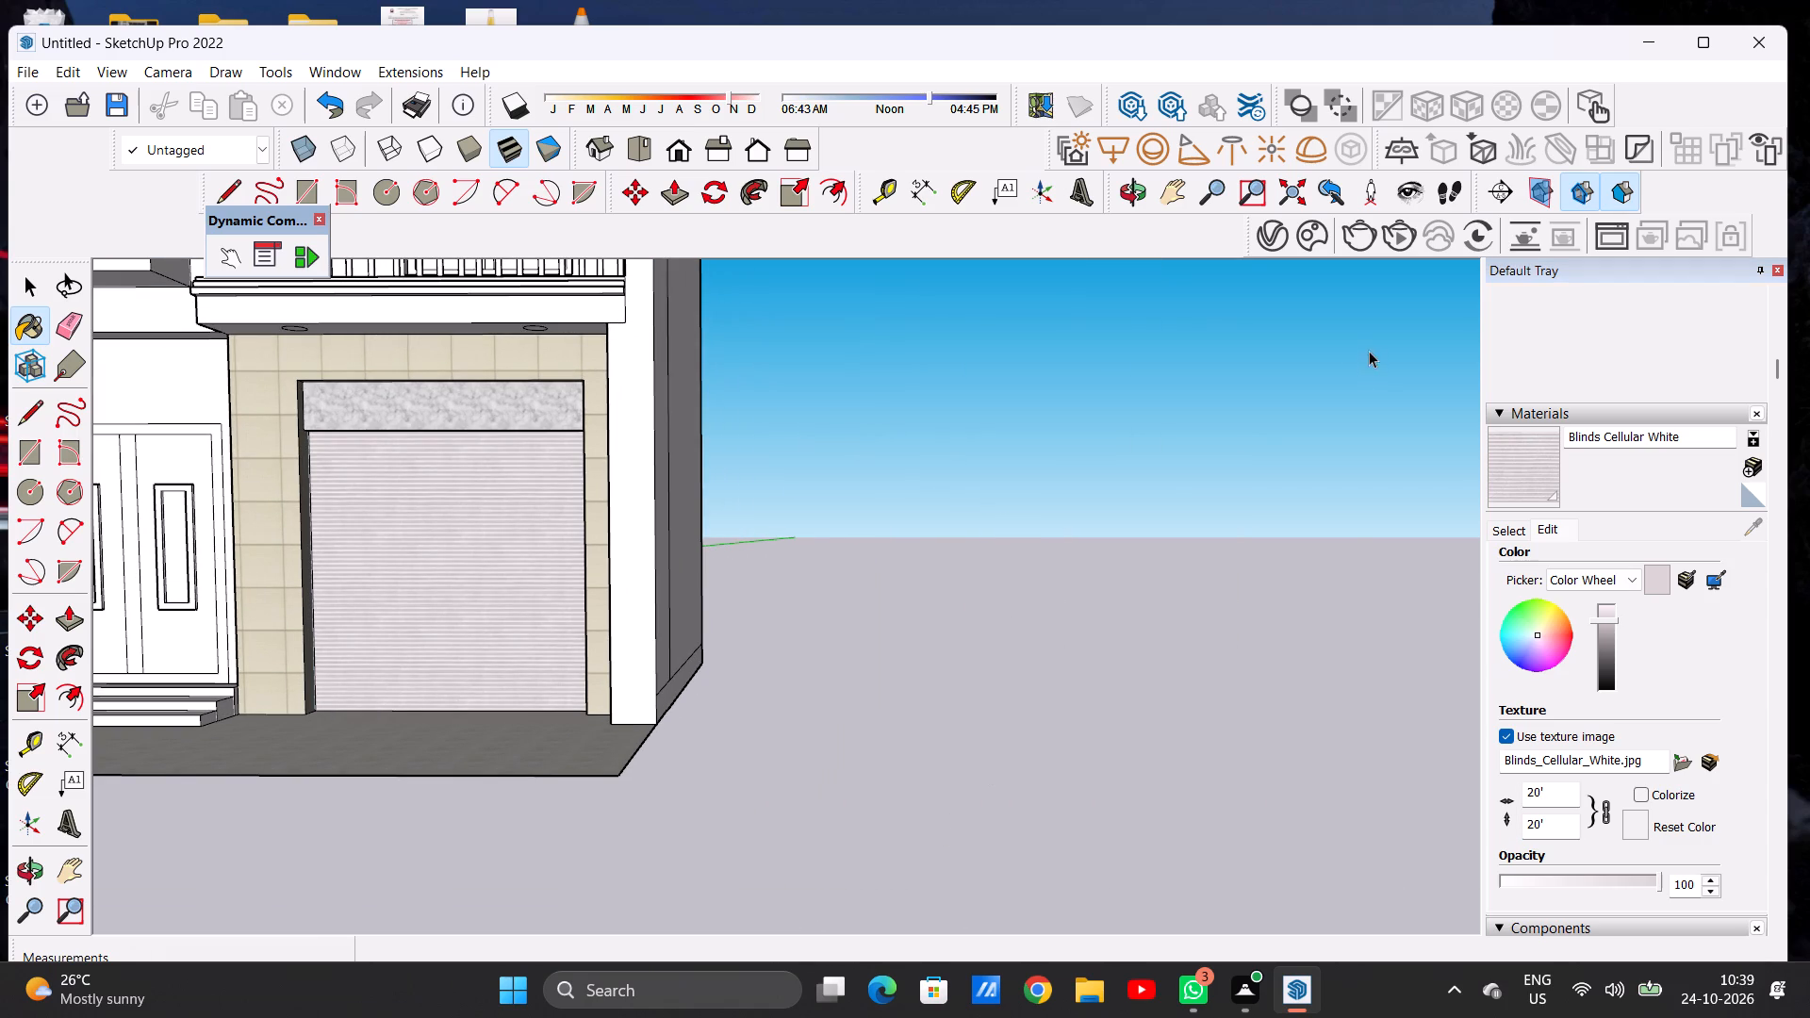
scroll(690, 773, down, 3)
scroll(724, 750, up, 1)
scroll(737, 743, down, 10)
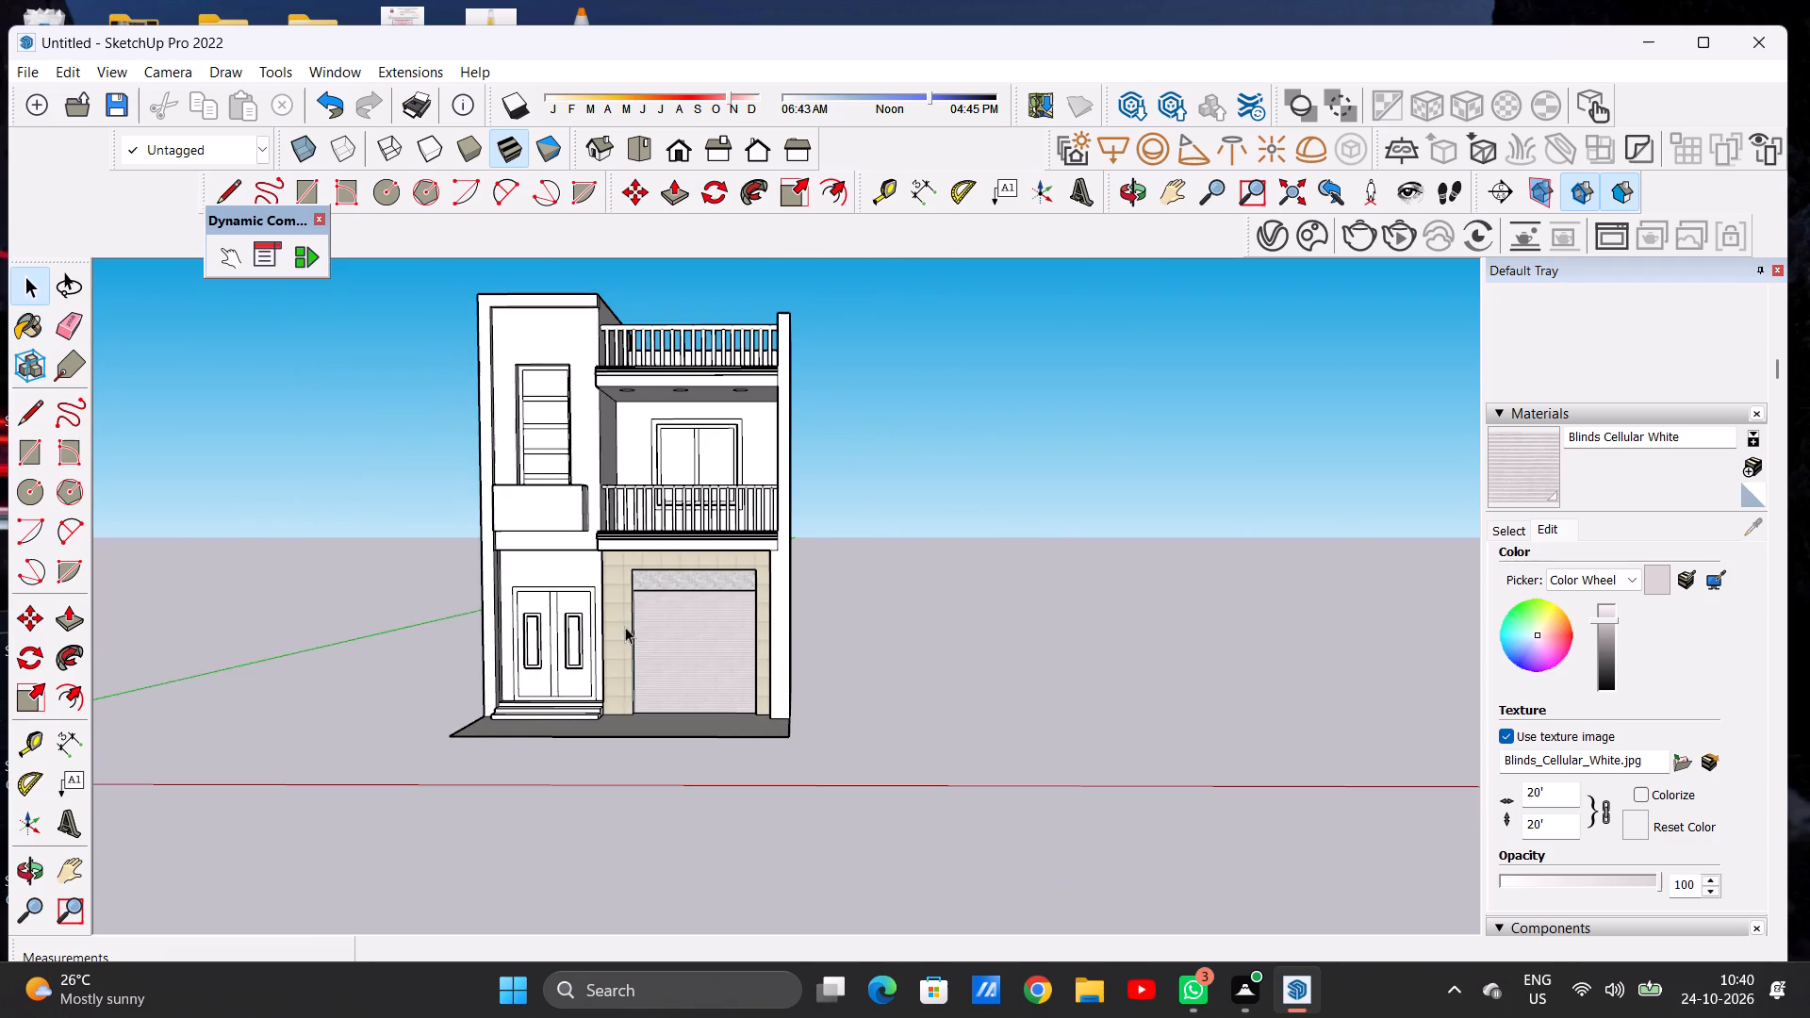
scroll(625, 627, up, 7)
middle_drag(664, 645, 604, 582)
scroll(810, 614, up, 8)
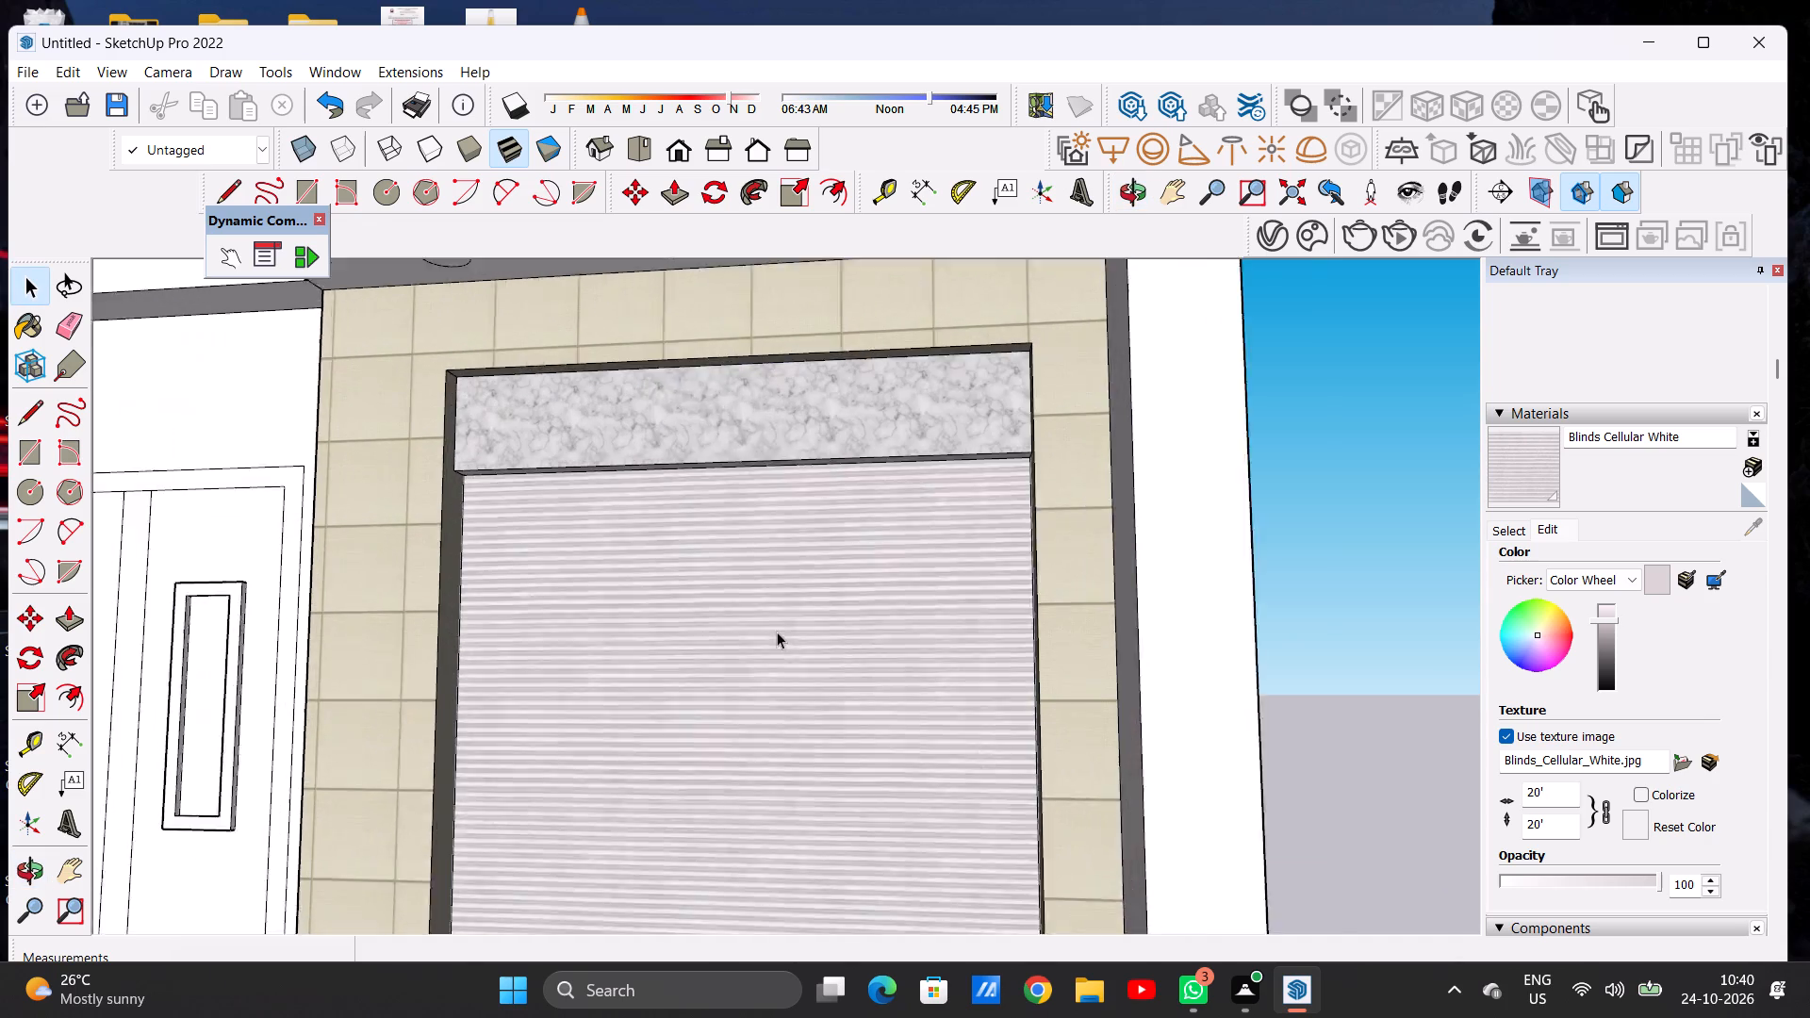
scroll(777, 632, up, 2)
middle_drag(636, 650, 669, 690)
scroll(699, 574, down, 11)
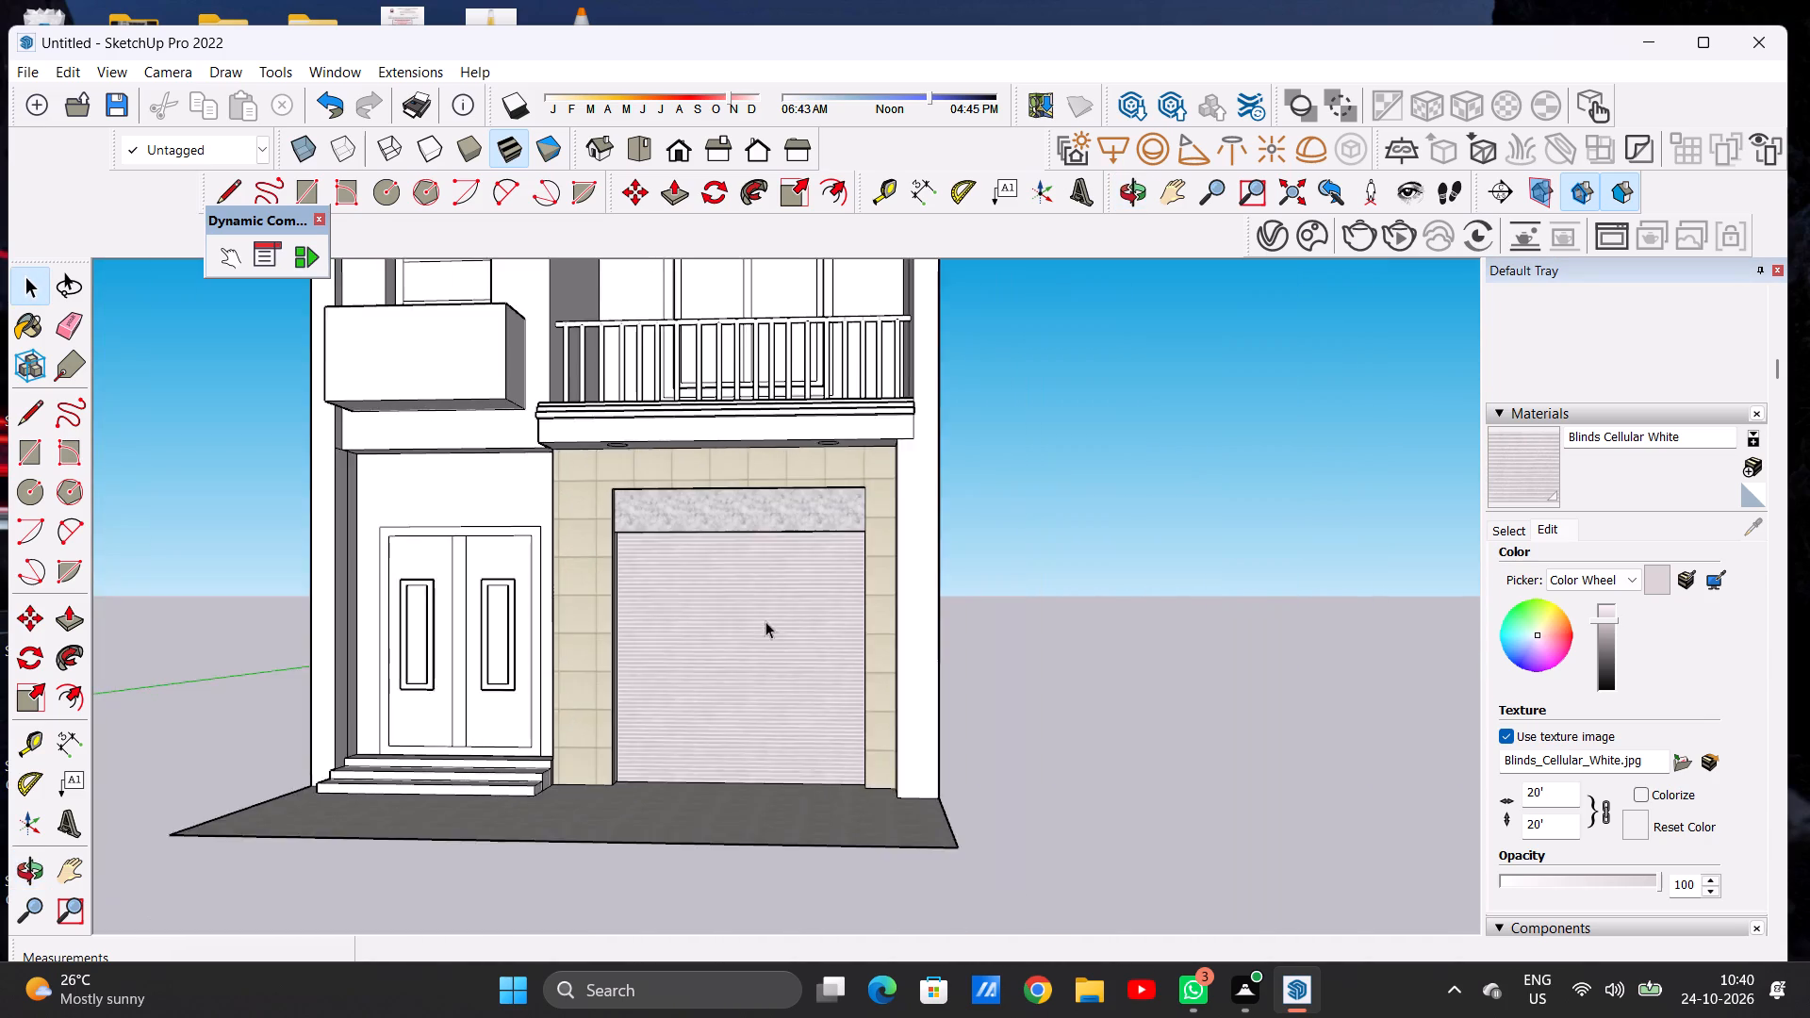
scroll(772, 629, up, 6)
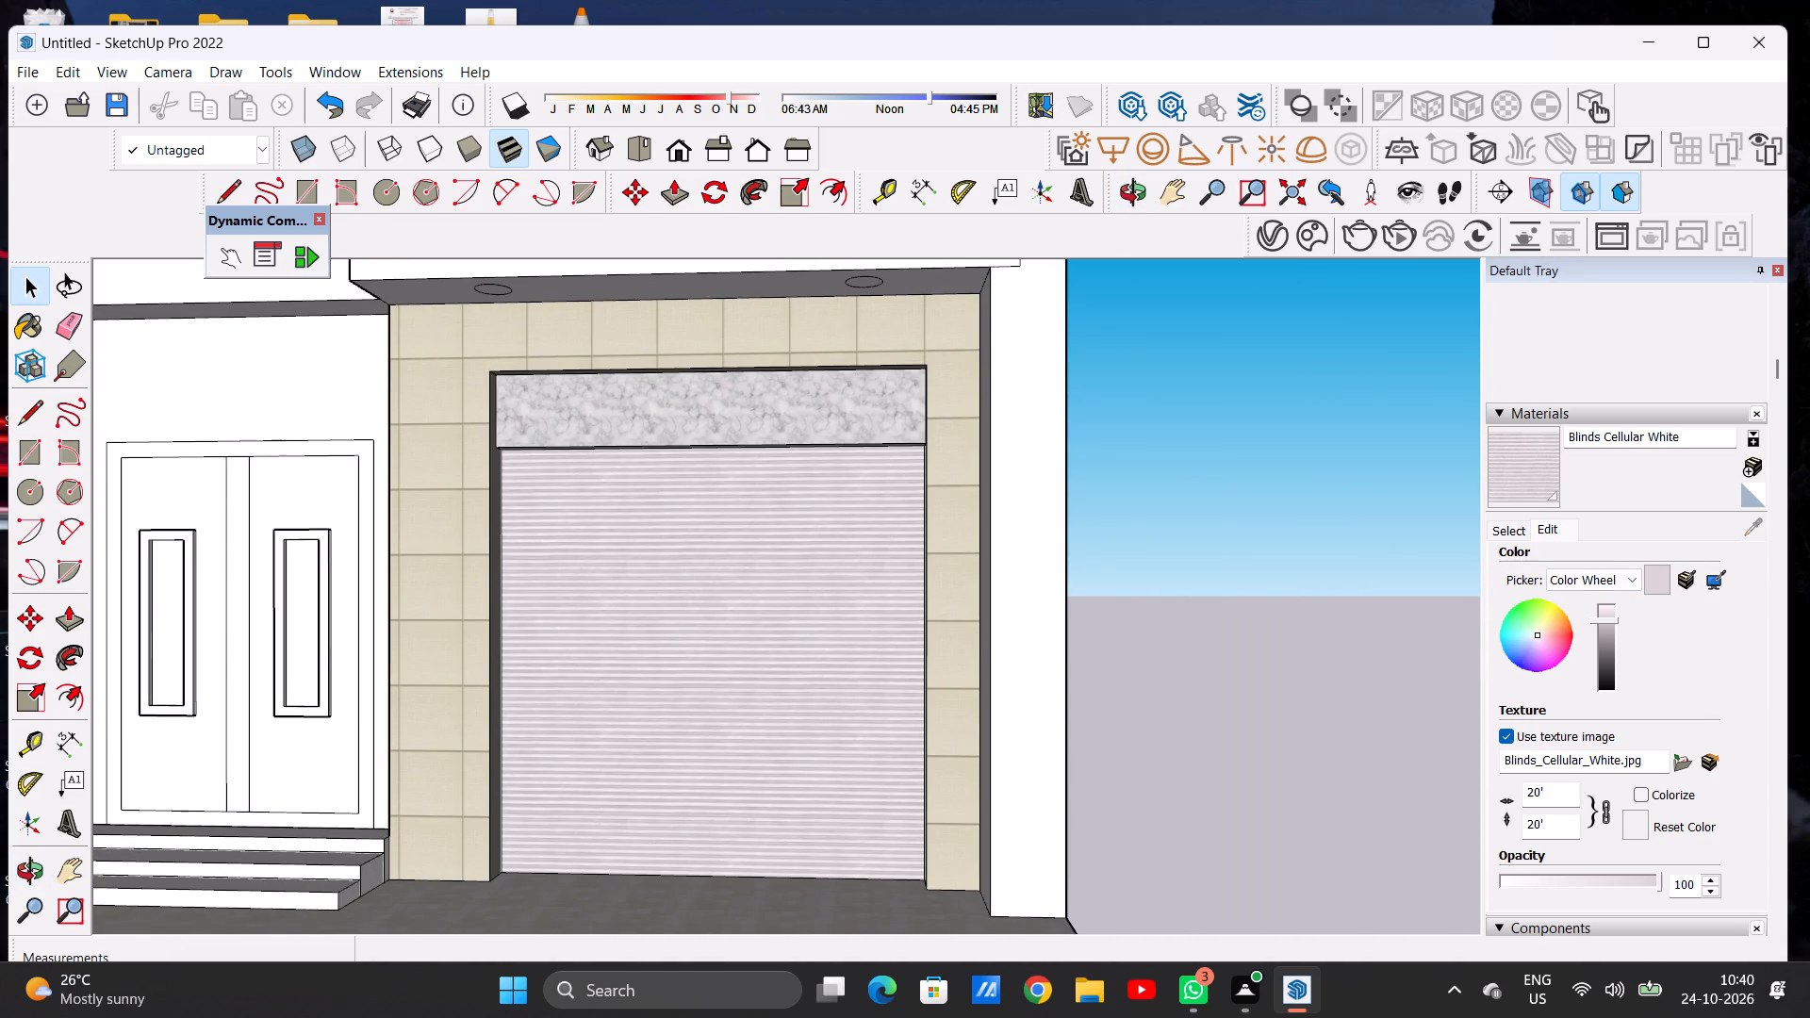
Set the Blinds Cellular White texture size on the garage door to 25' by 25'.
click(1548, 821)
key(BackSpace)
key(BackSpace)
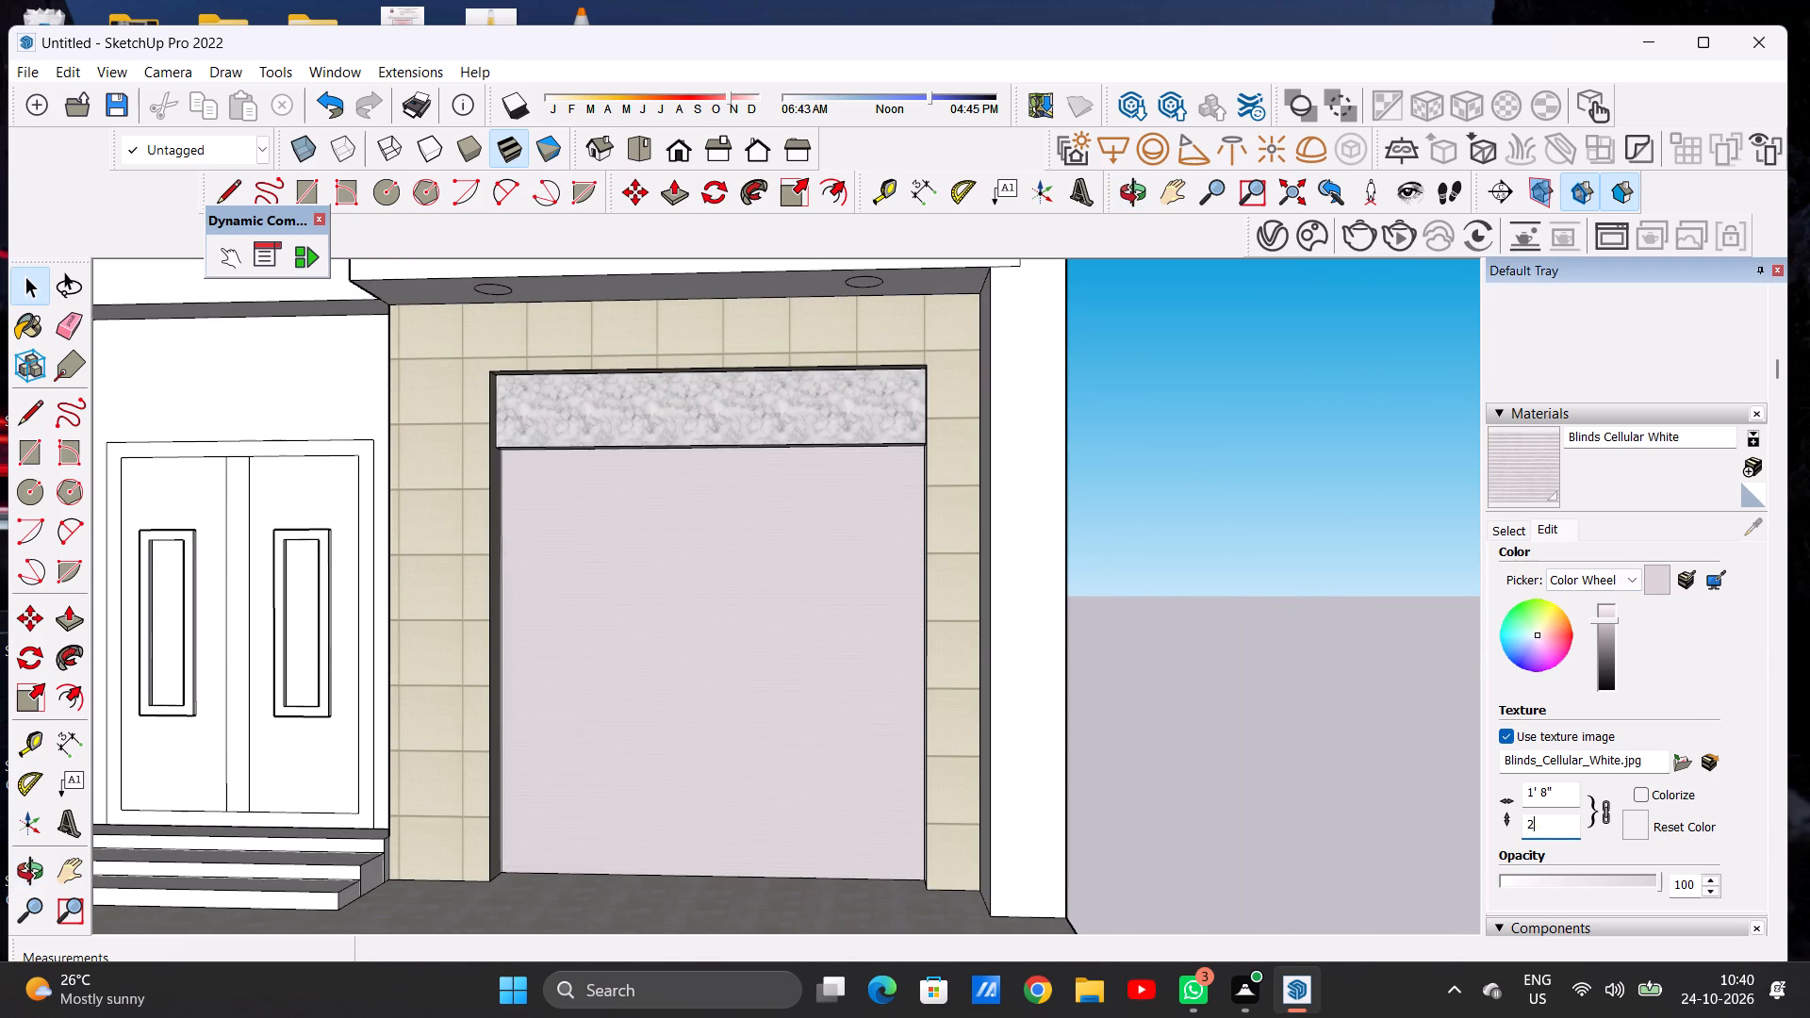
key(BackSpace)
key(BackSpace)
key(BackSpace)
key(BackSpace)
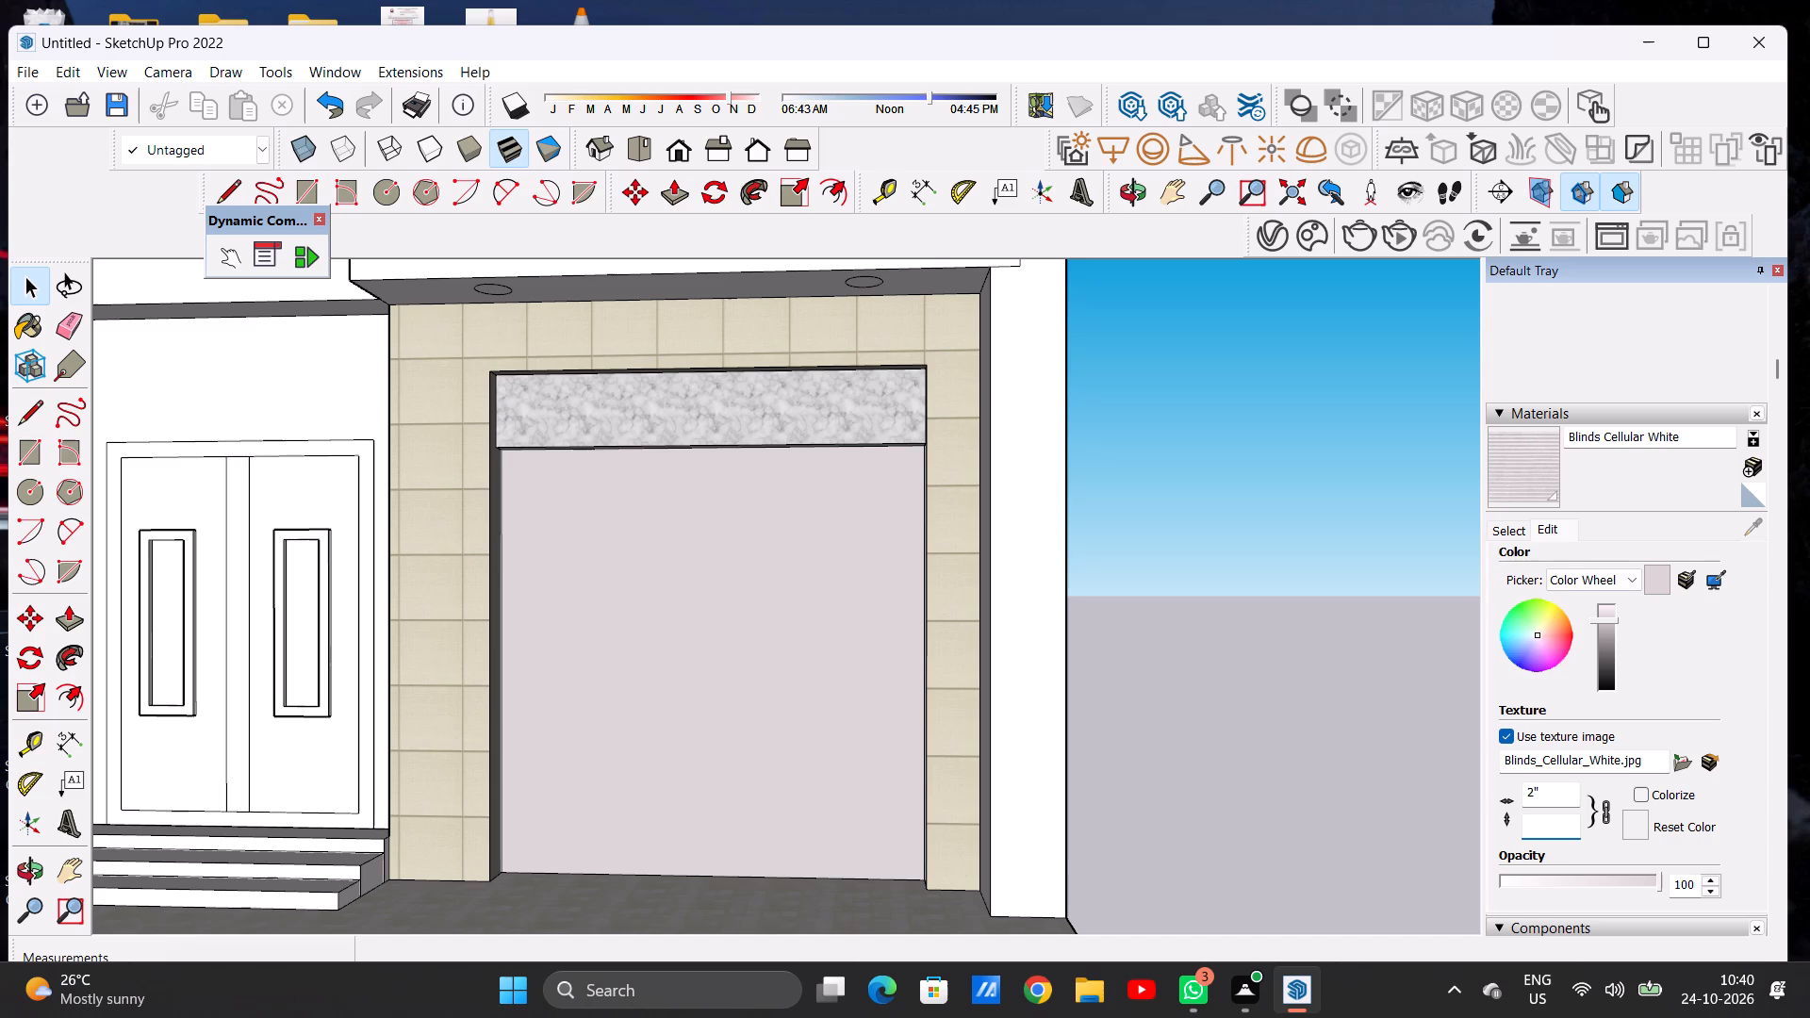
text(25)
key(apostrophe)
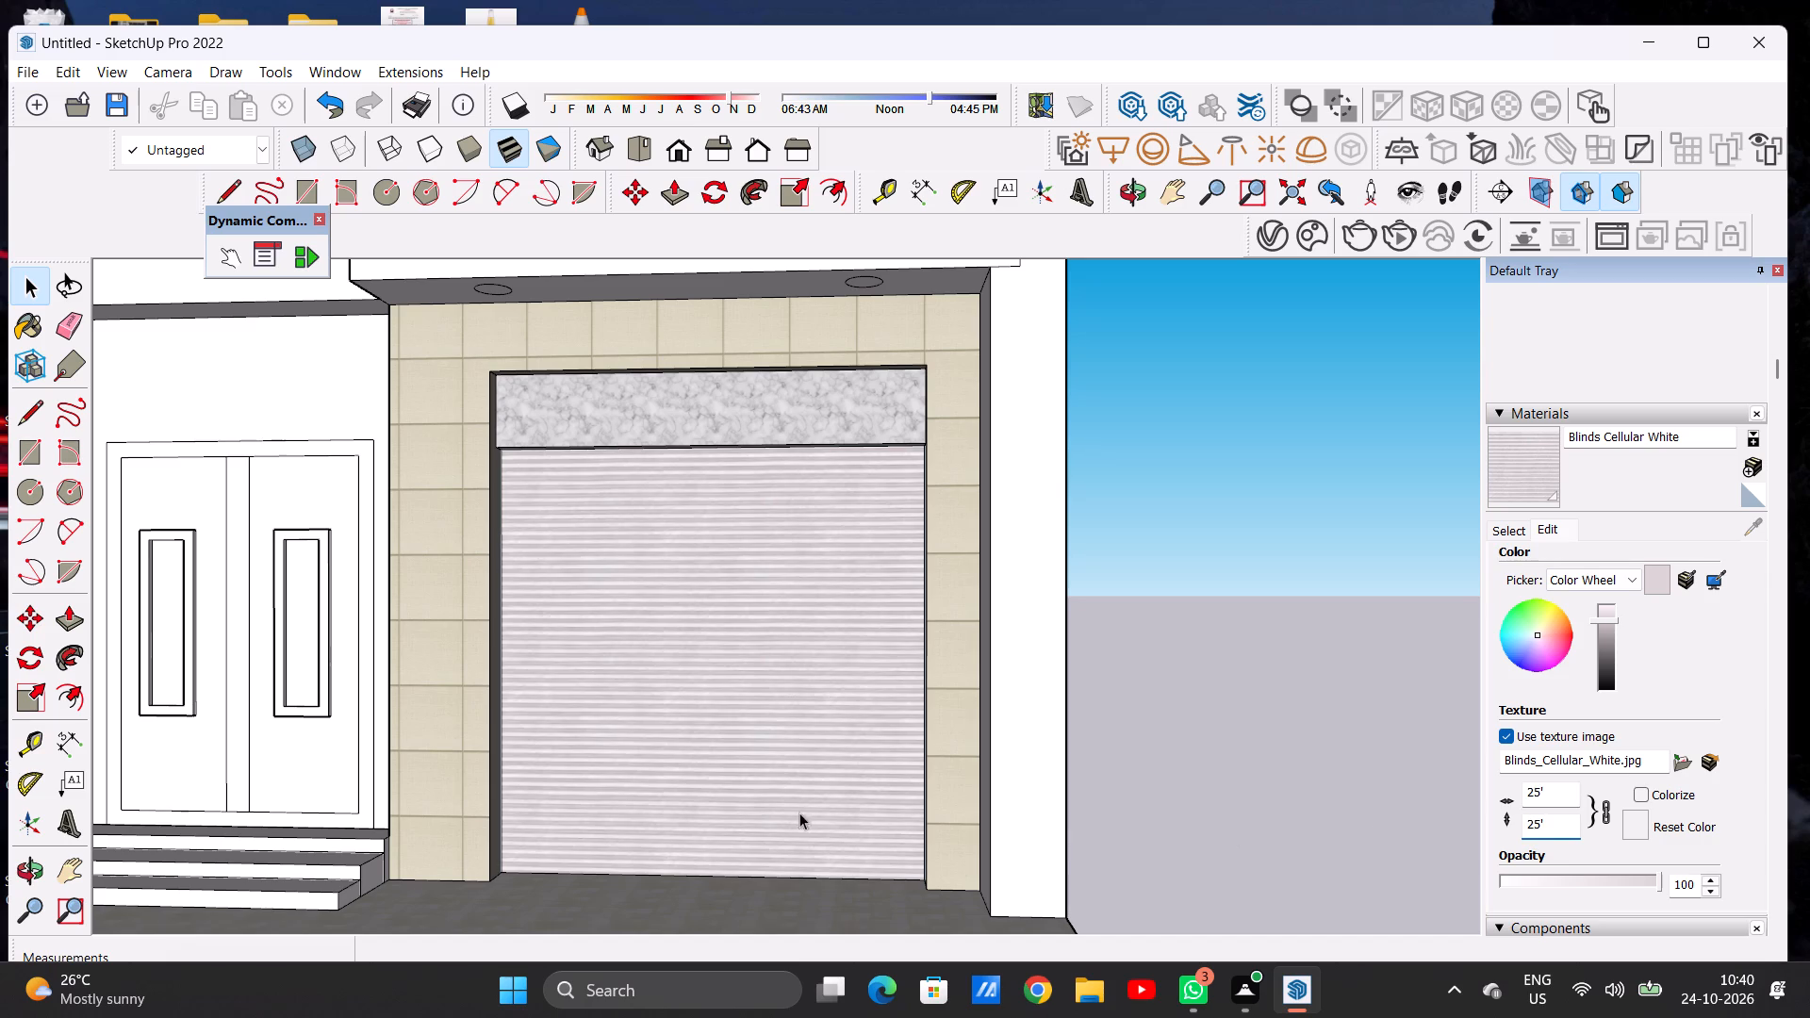
Set the Blinds Cellular White texture size on the garage door to 30' by 30'.
scroll(762, 672, up, 11)
scroll(754, 648, down, 2)
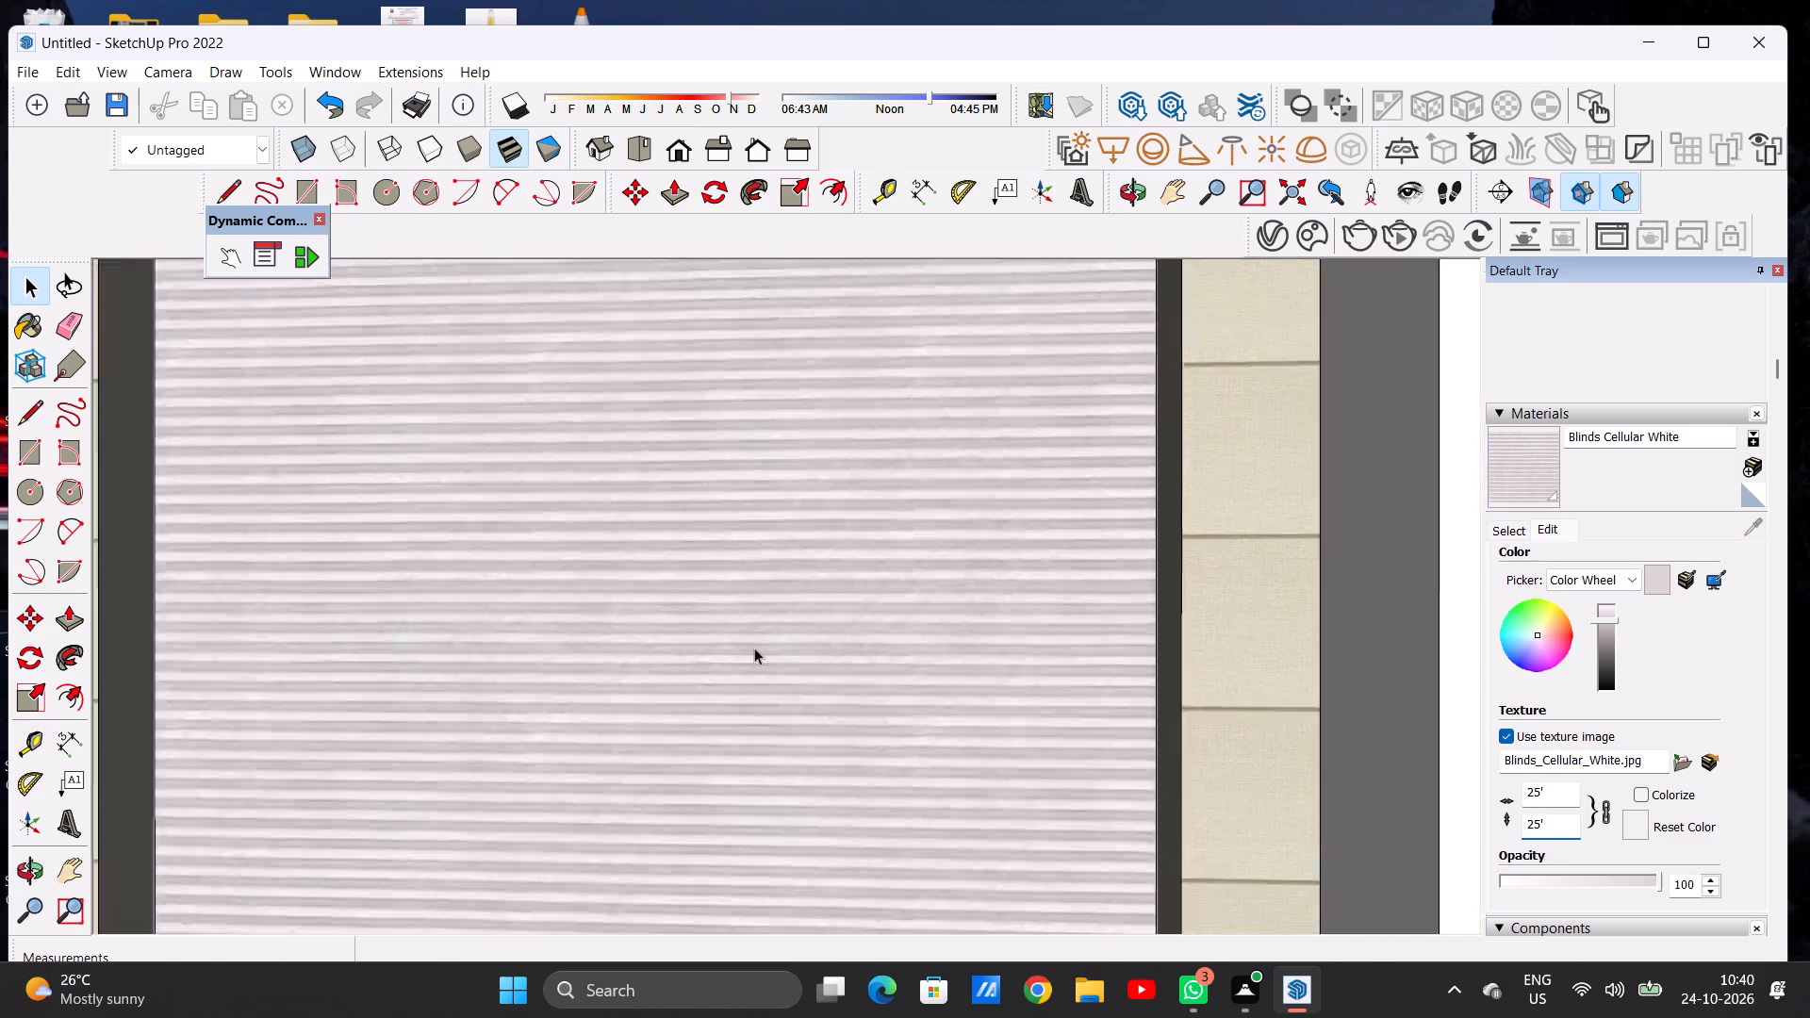
scroll(754, 648, down, 18)
scroll(861, 579, up, 4)
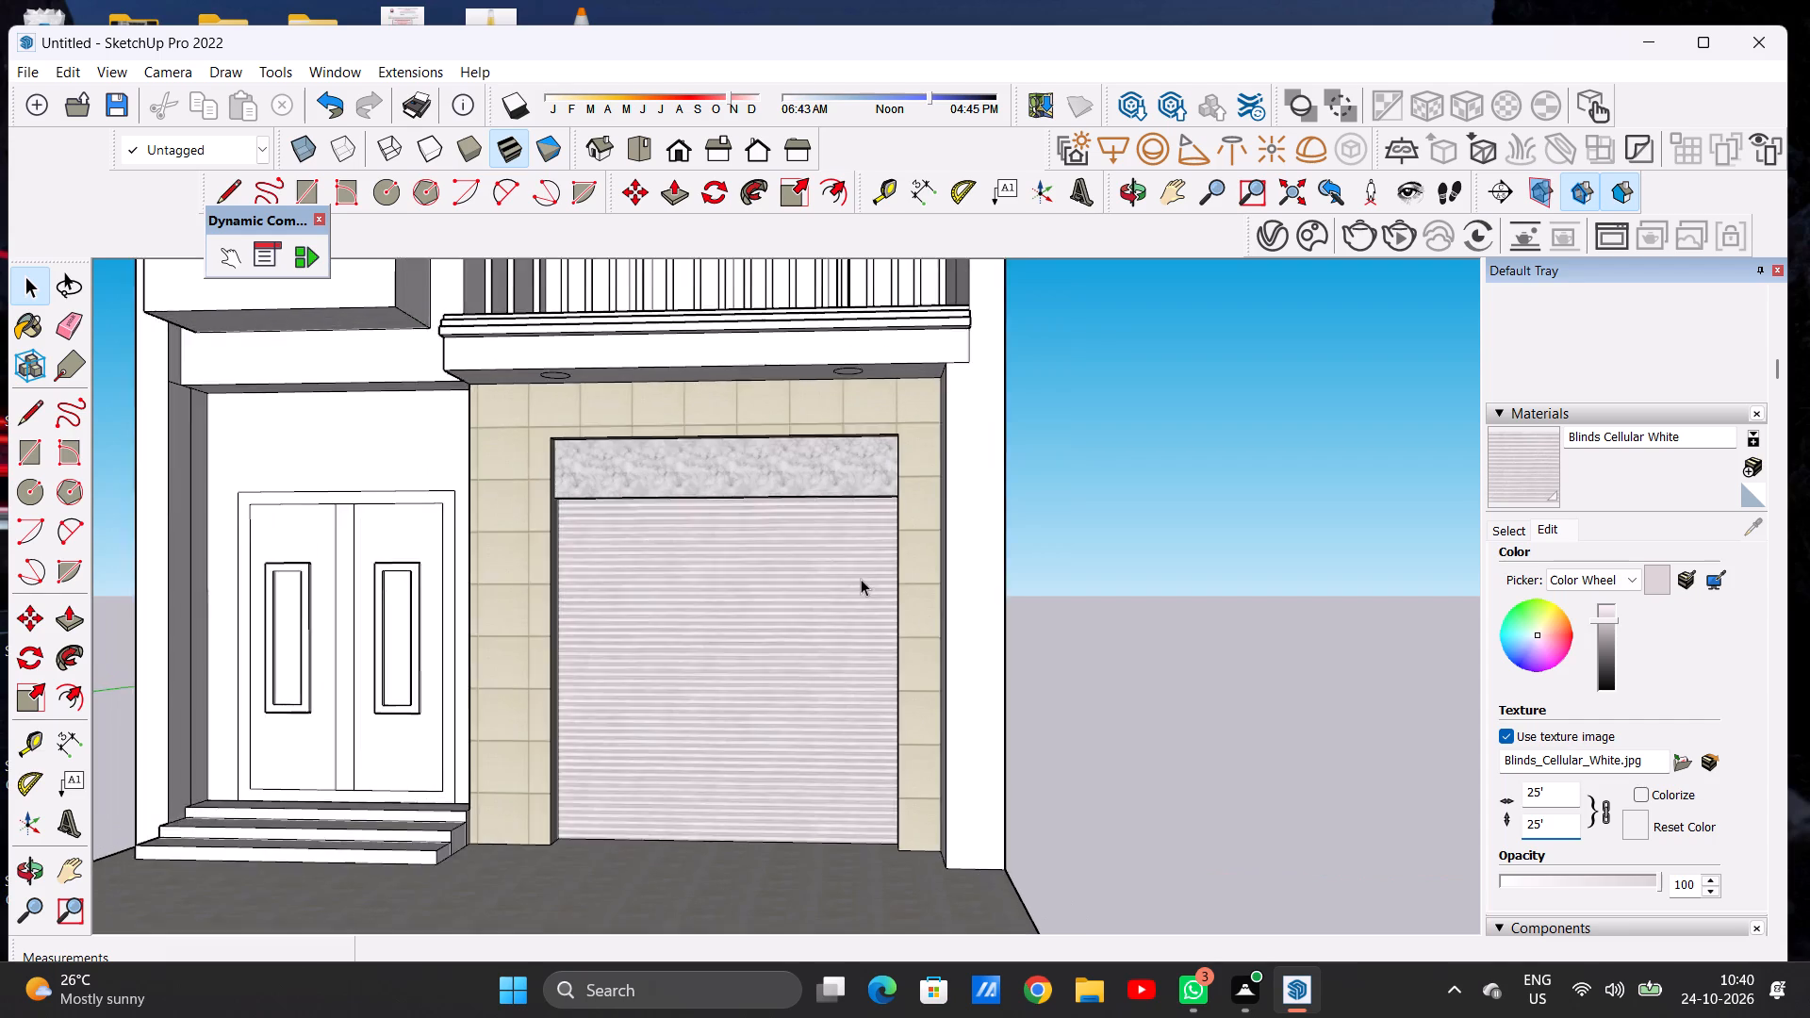
scroll(861, 579, up, 6)
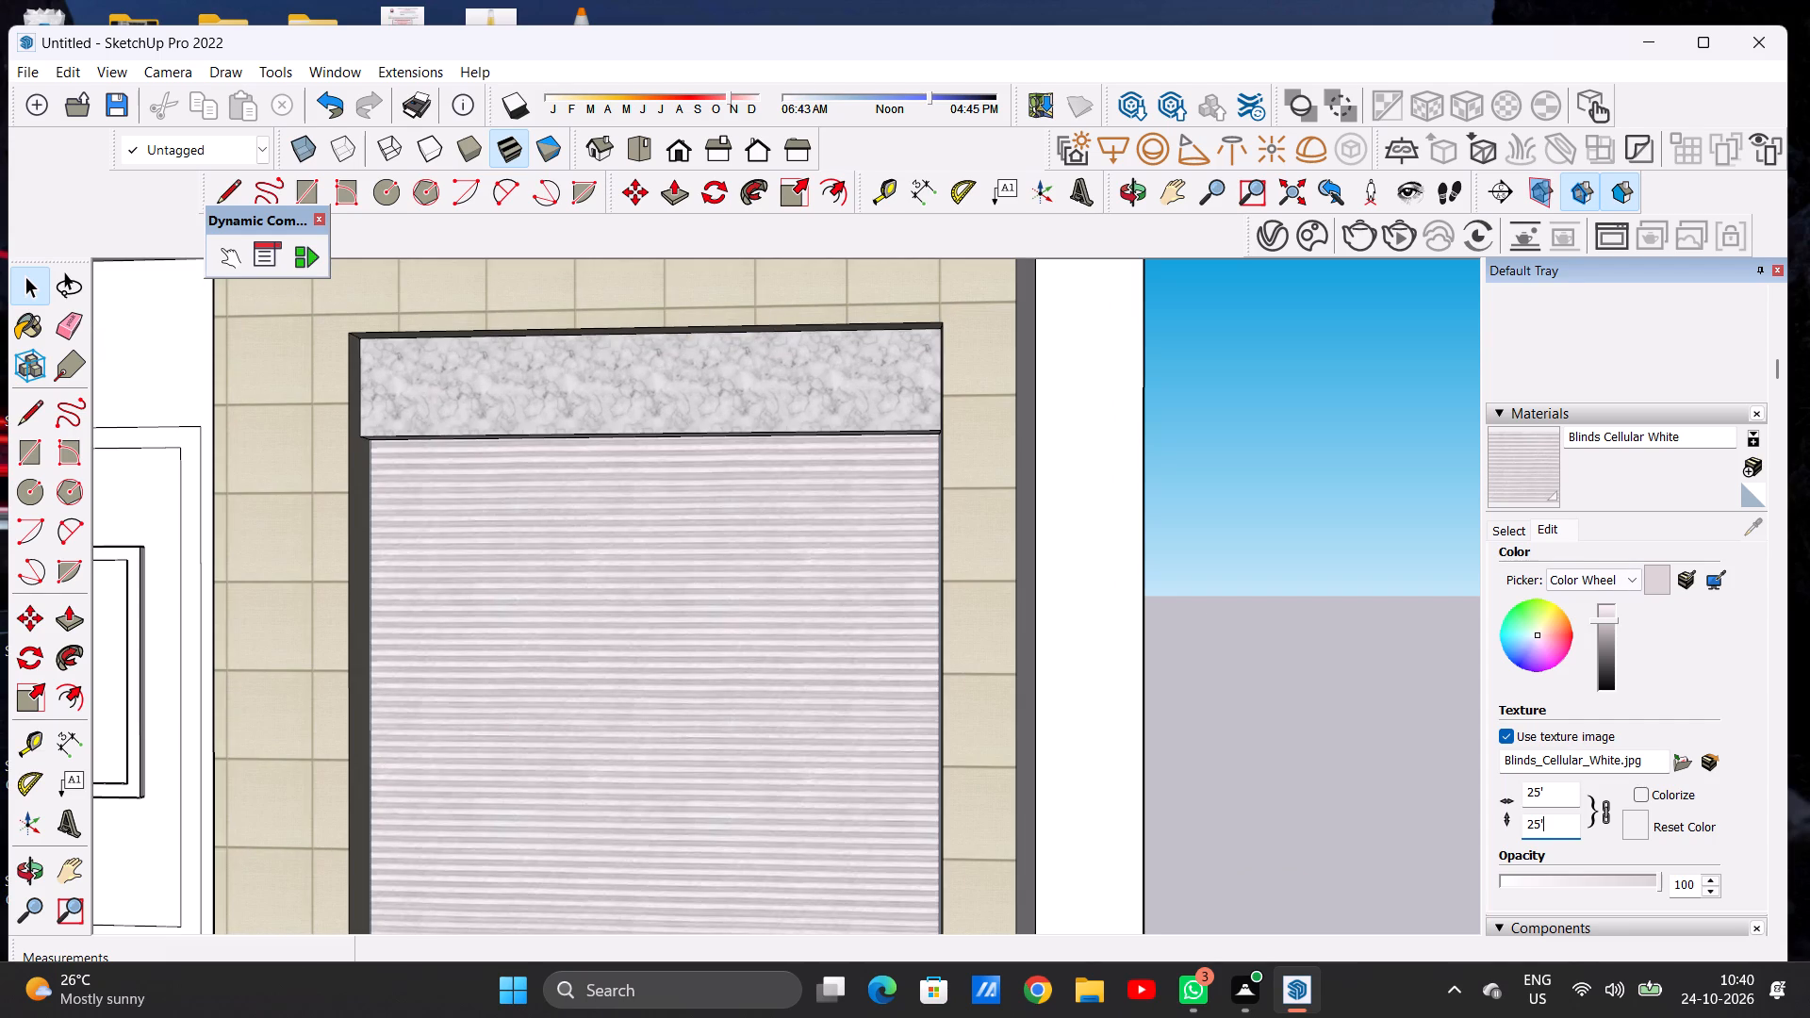
key(BackSpace)
key(BackSpace)
key(BackSpace)
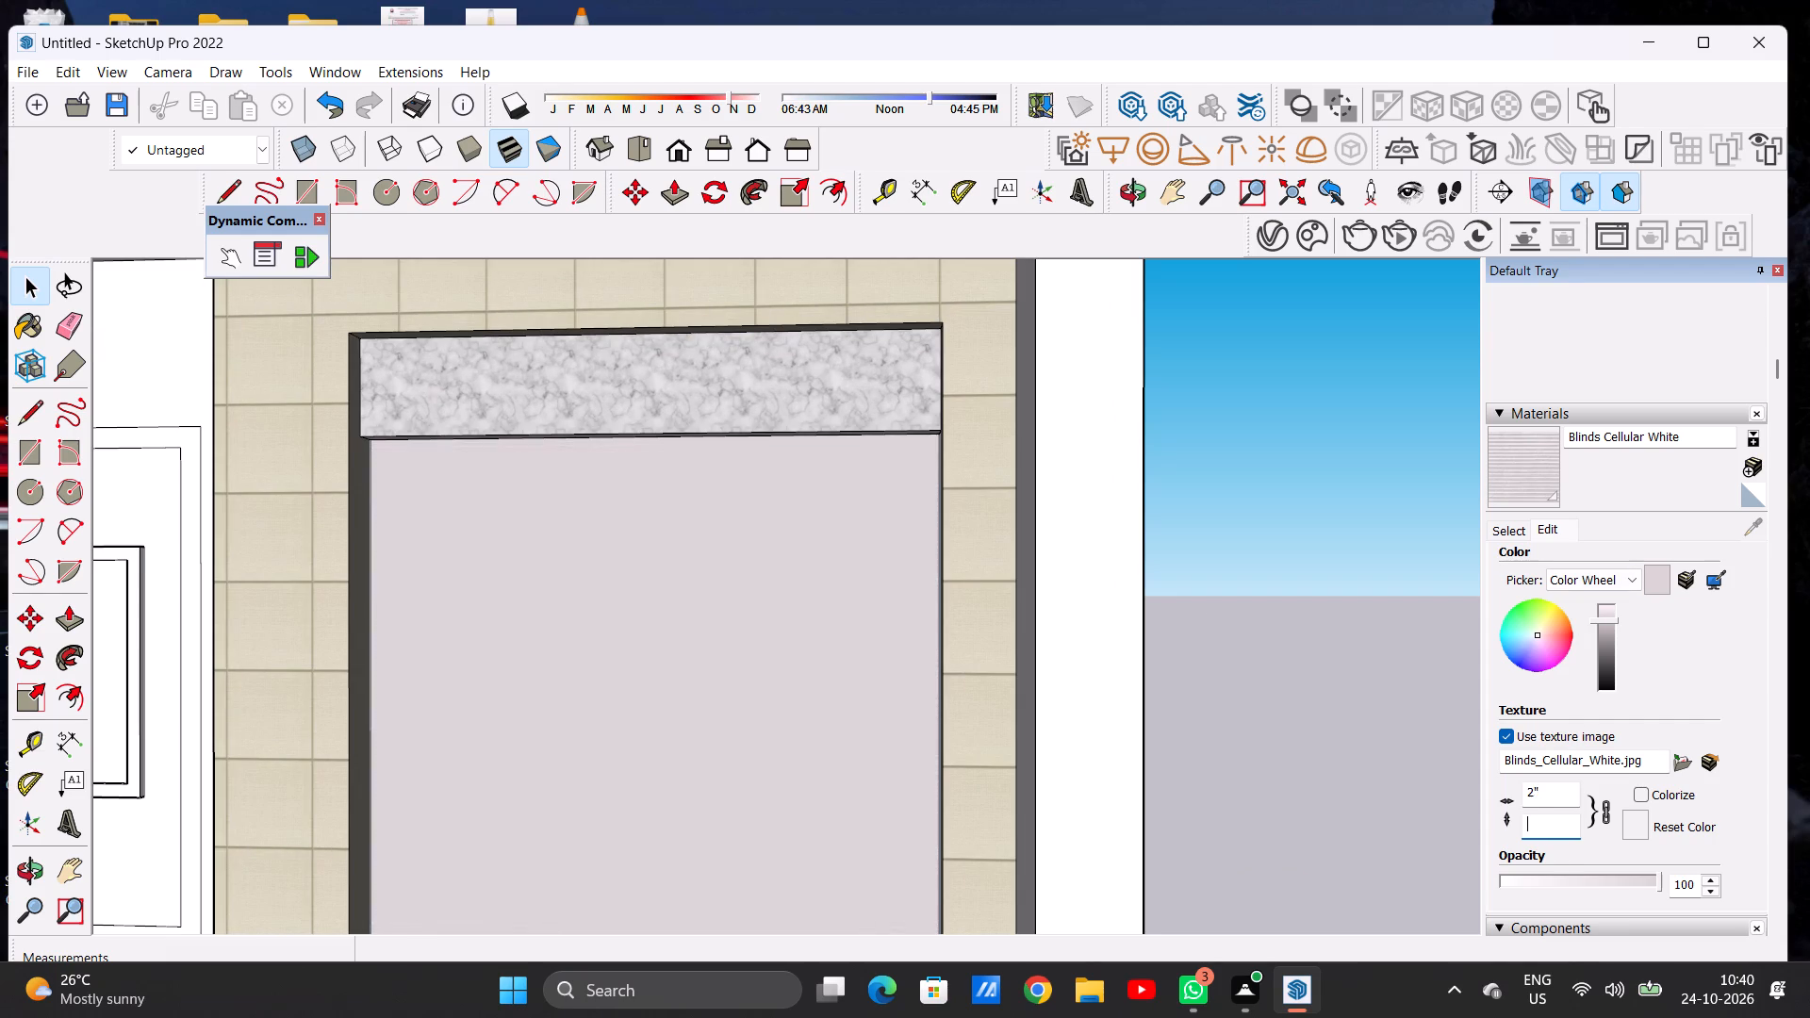
key(BackSpace)
text(30)
key(apostrophe)
key(Return)
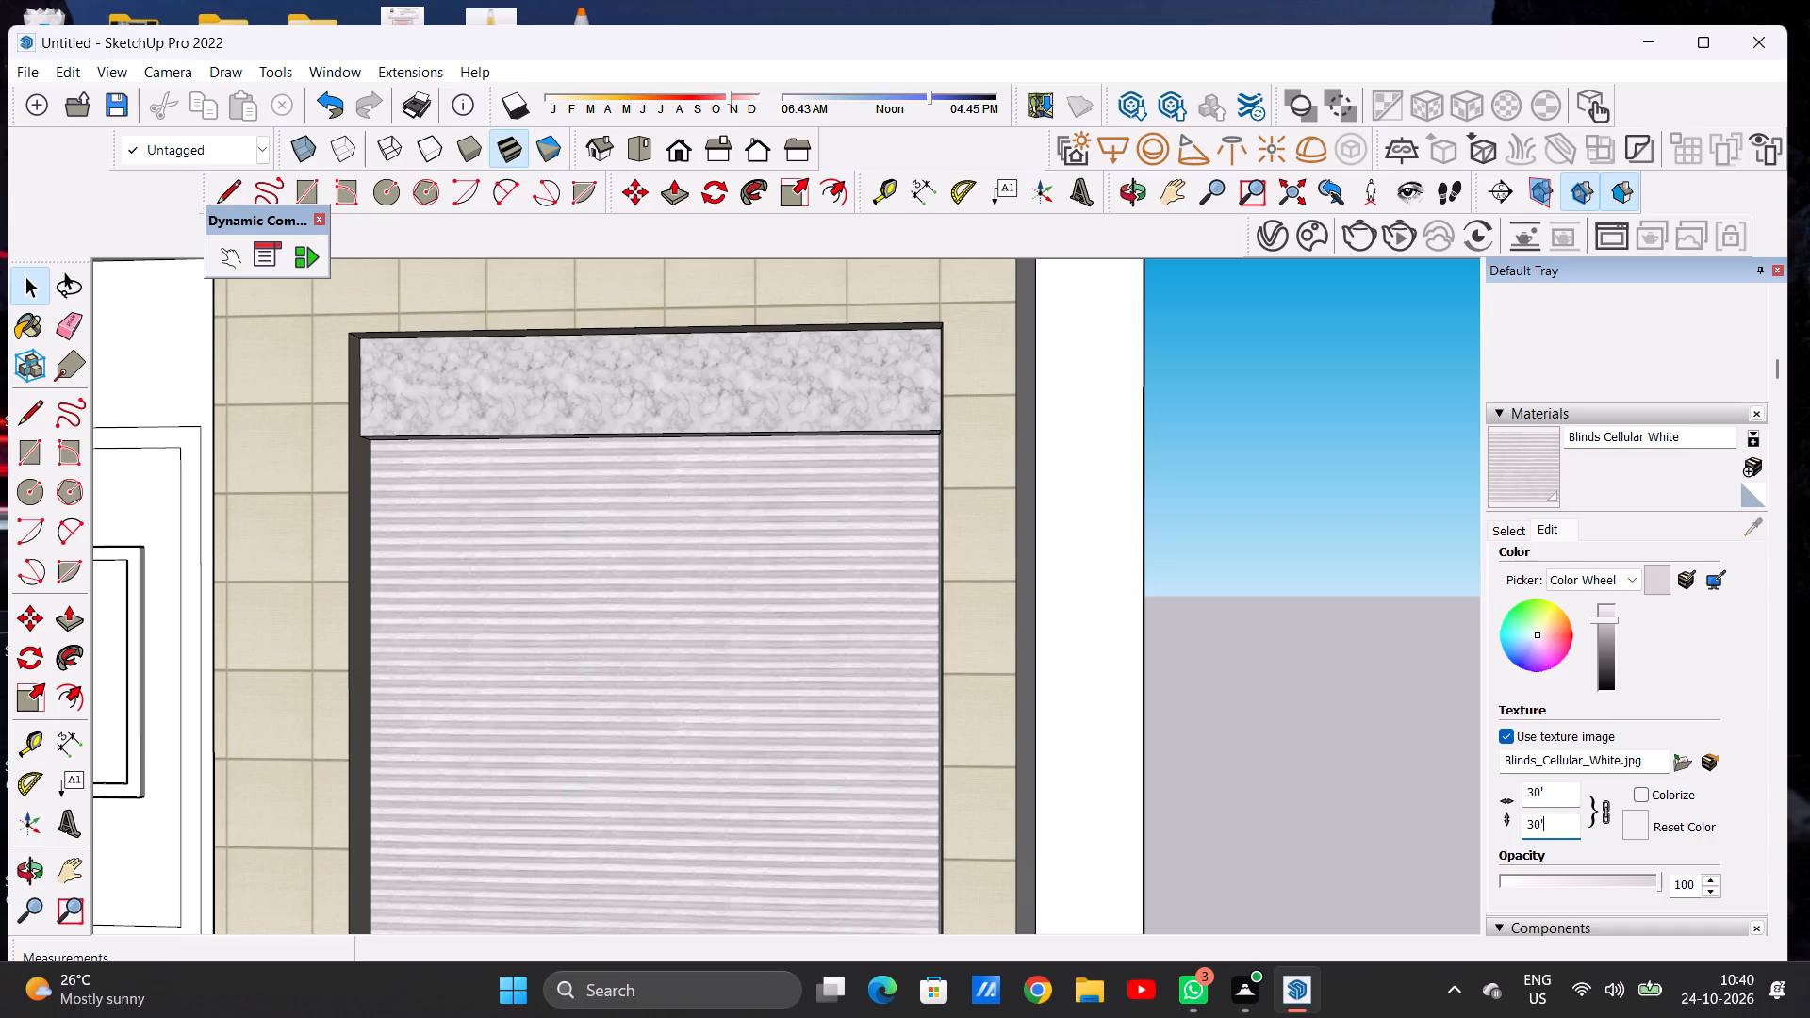
Examine the garage shutter, marble strip and surrounding tiles from several angles and against the full front facade.
scroll(717, 606, down, 17)
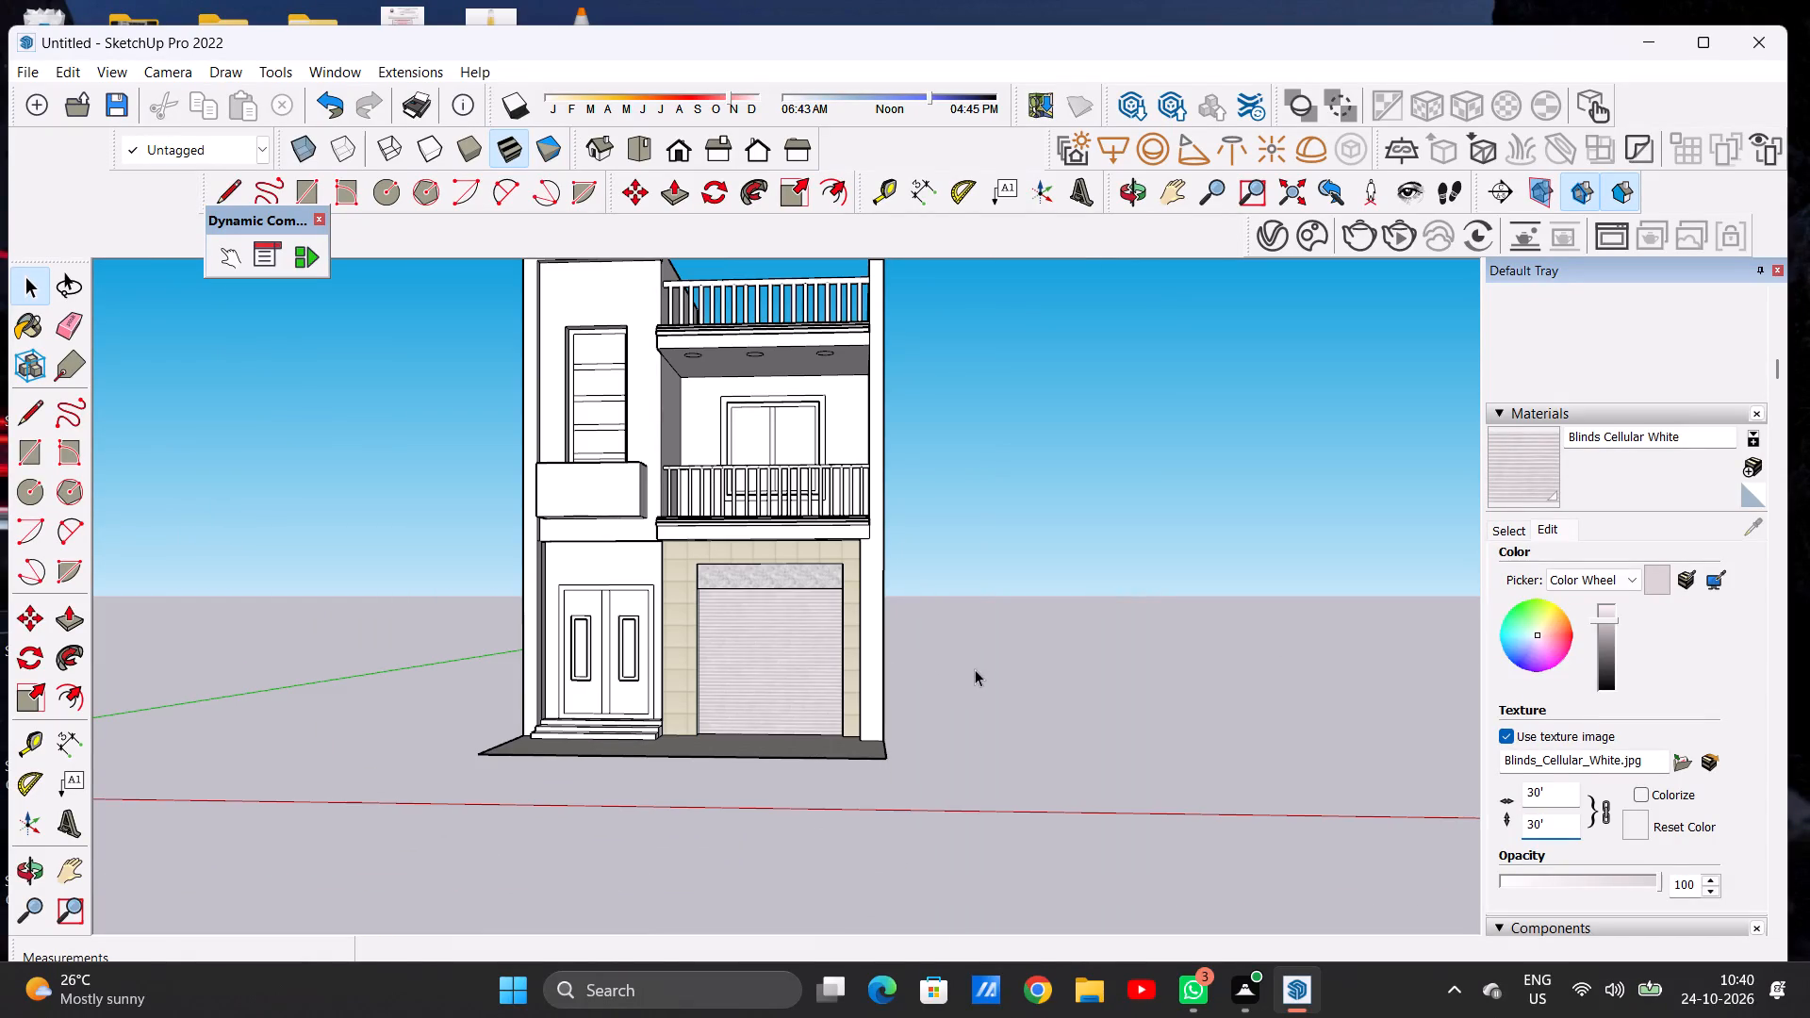
click(975, 669)
scroll(710, 615, up, 13)
middle_drag(869, 660, 399, 664)
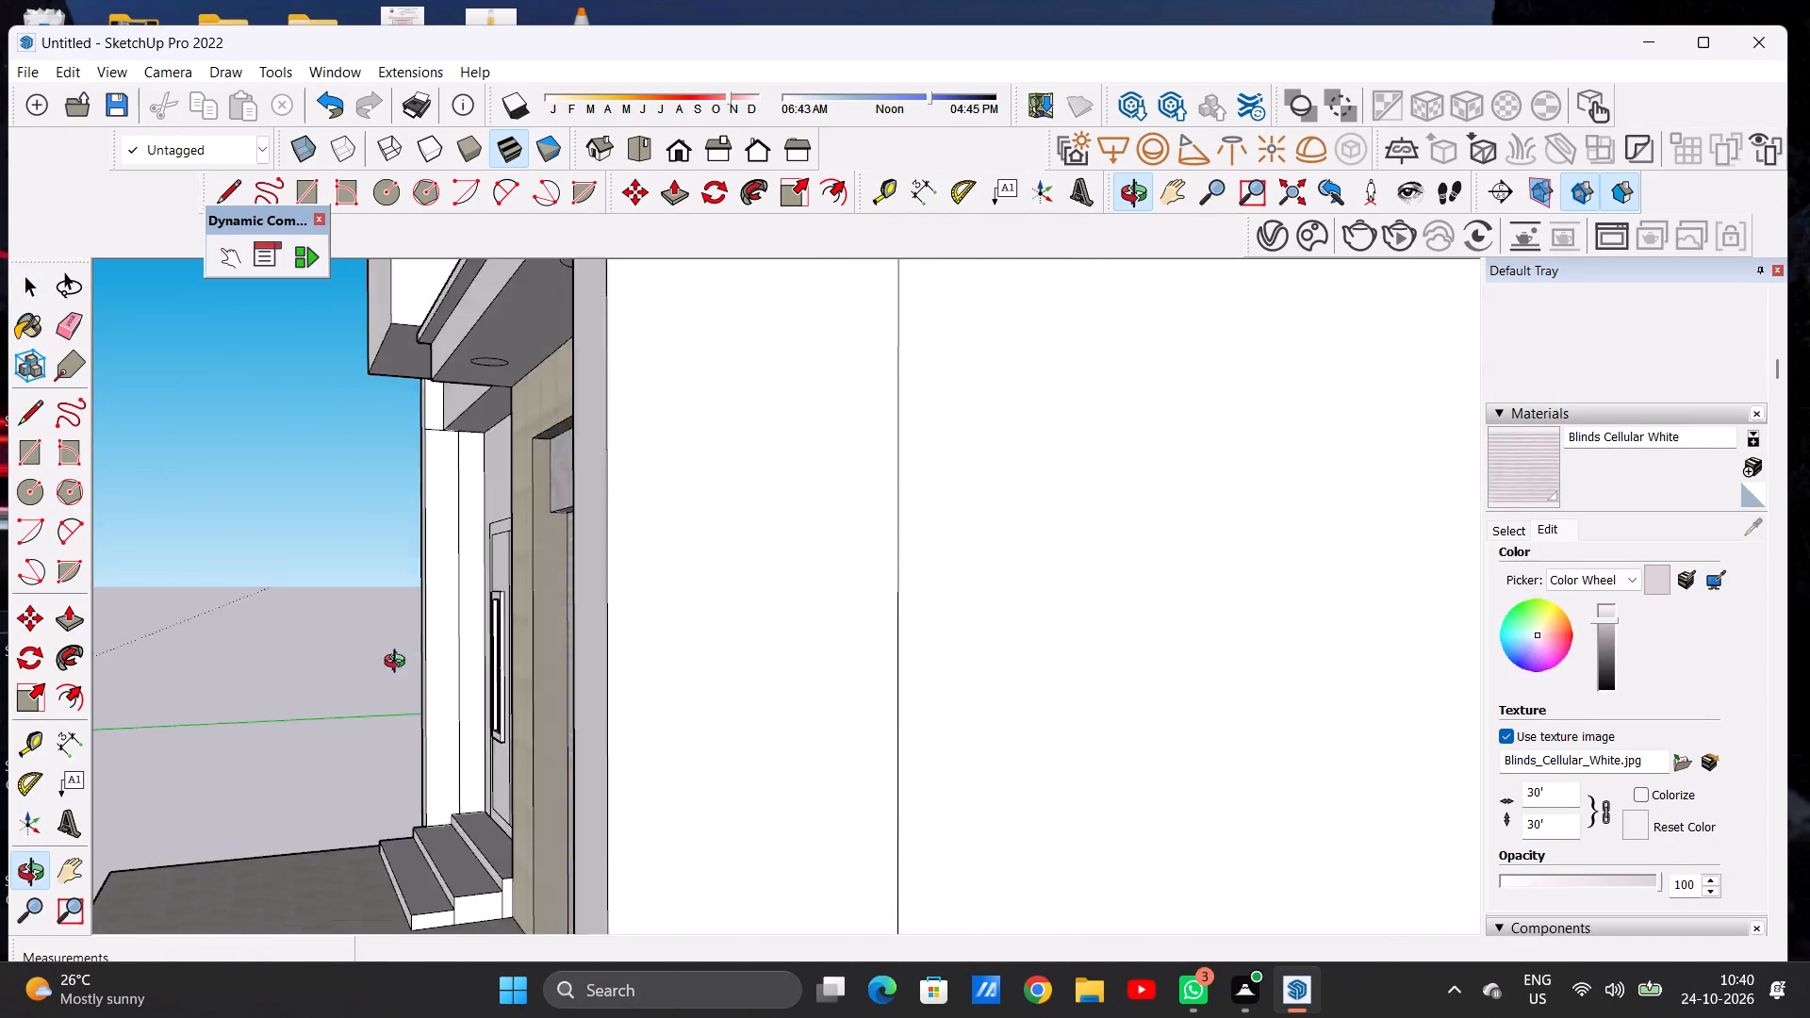
middle_drag(399, 664, 897, 731)
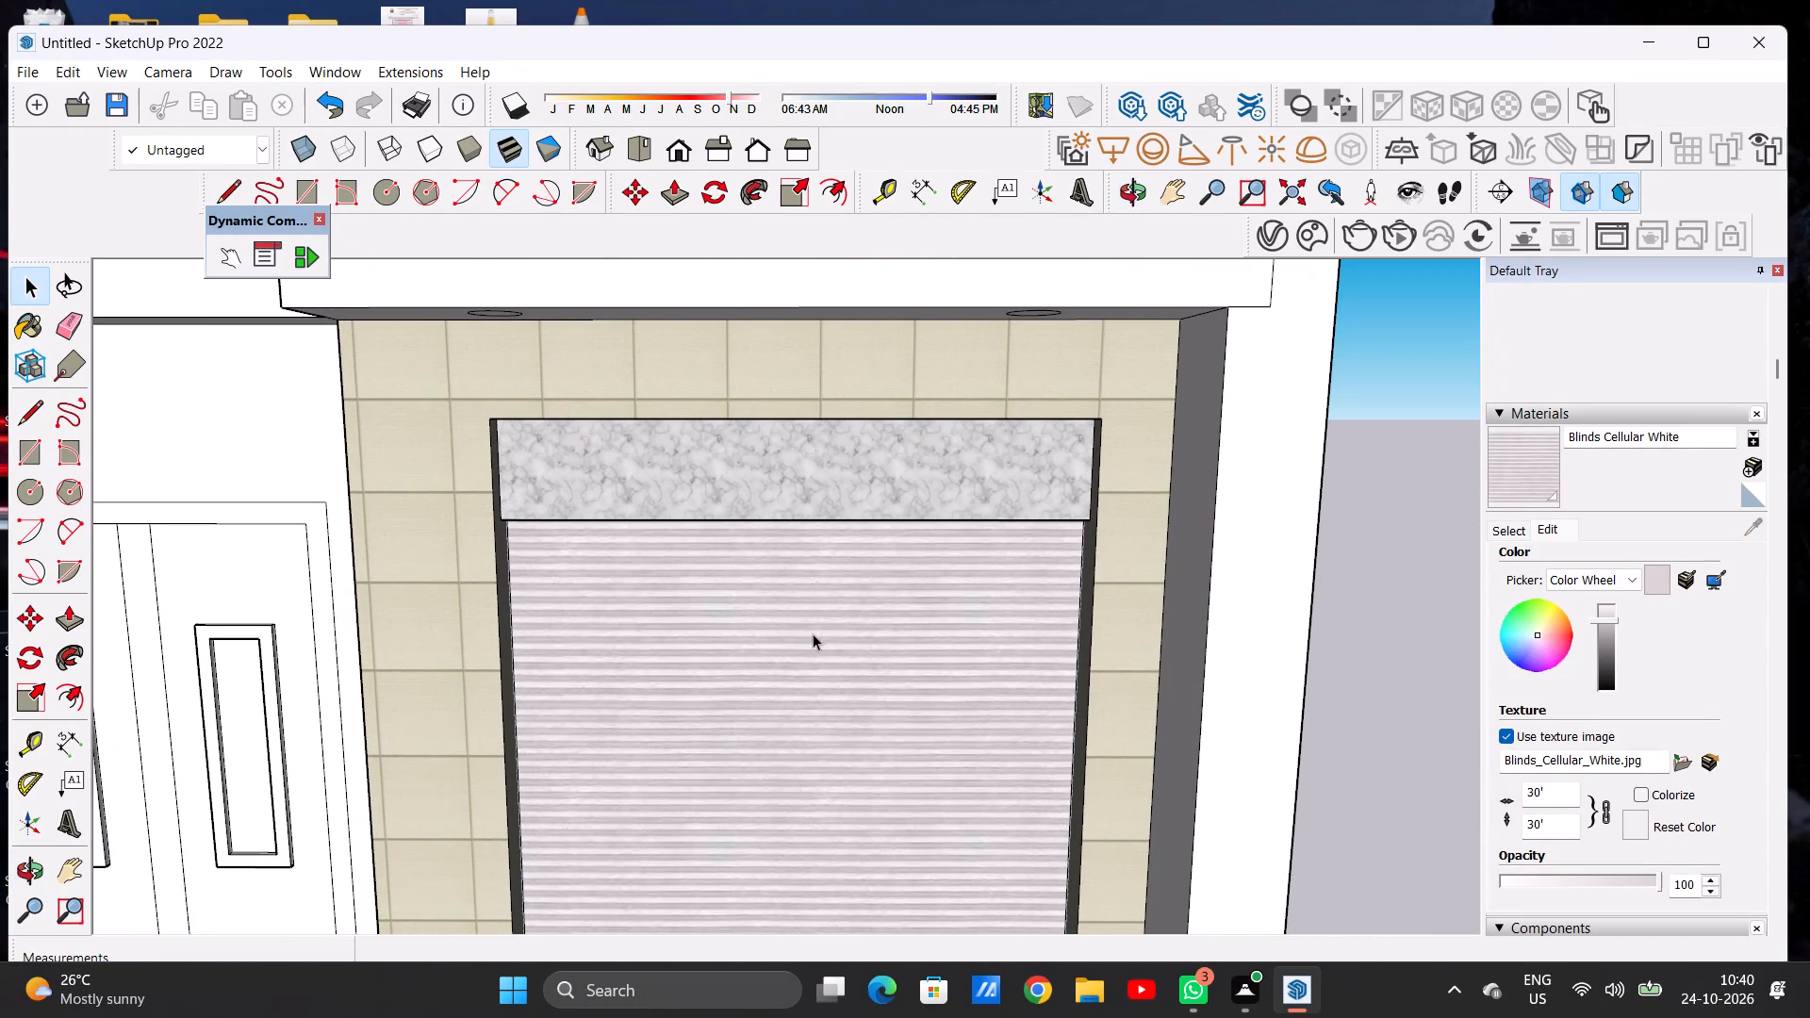
scroll(929, 625, down, 6)
scroll(738, 591, down, 5)
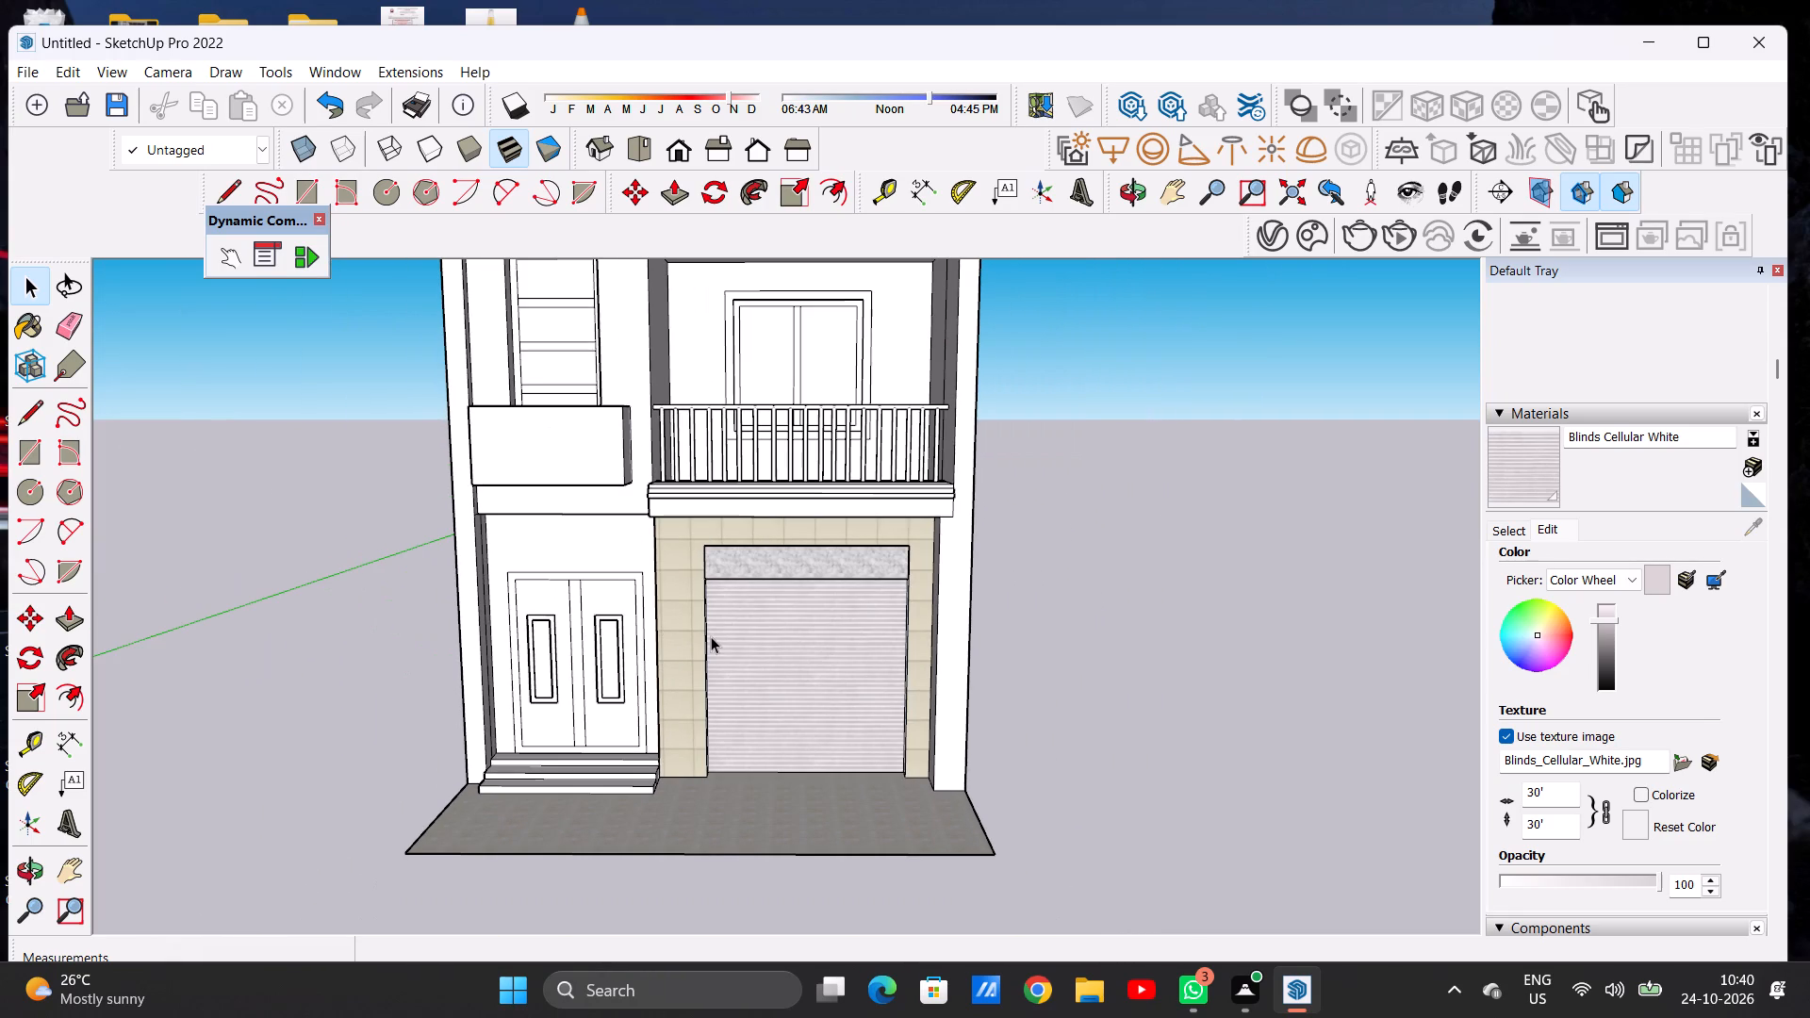
scroll(749, 629, down, 3)
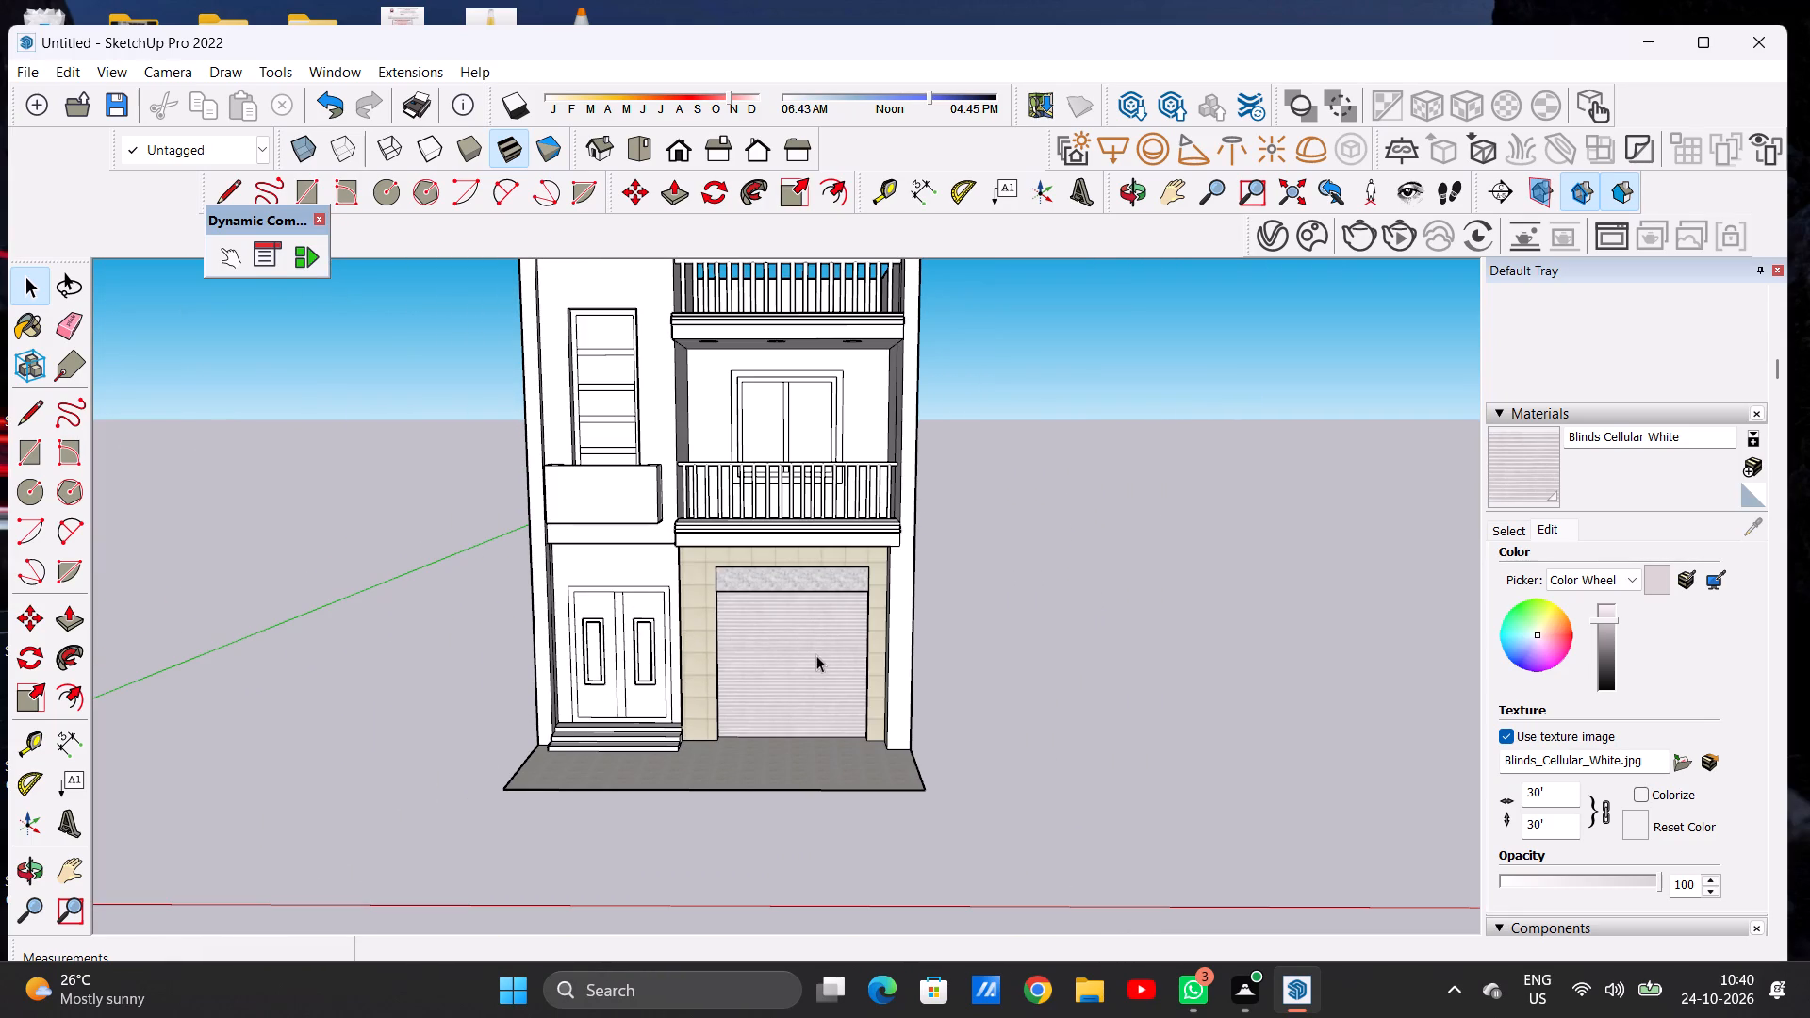
middle_drag(779, 699, 766, 628)
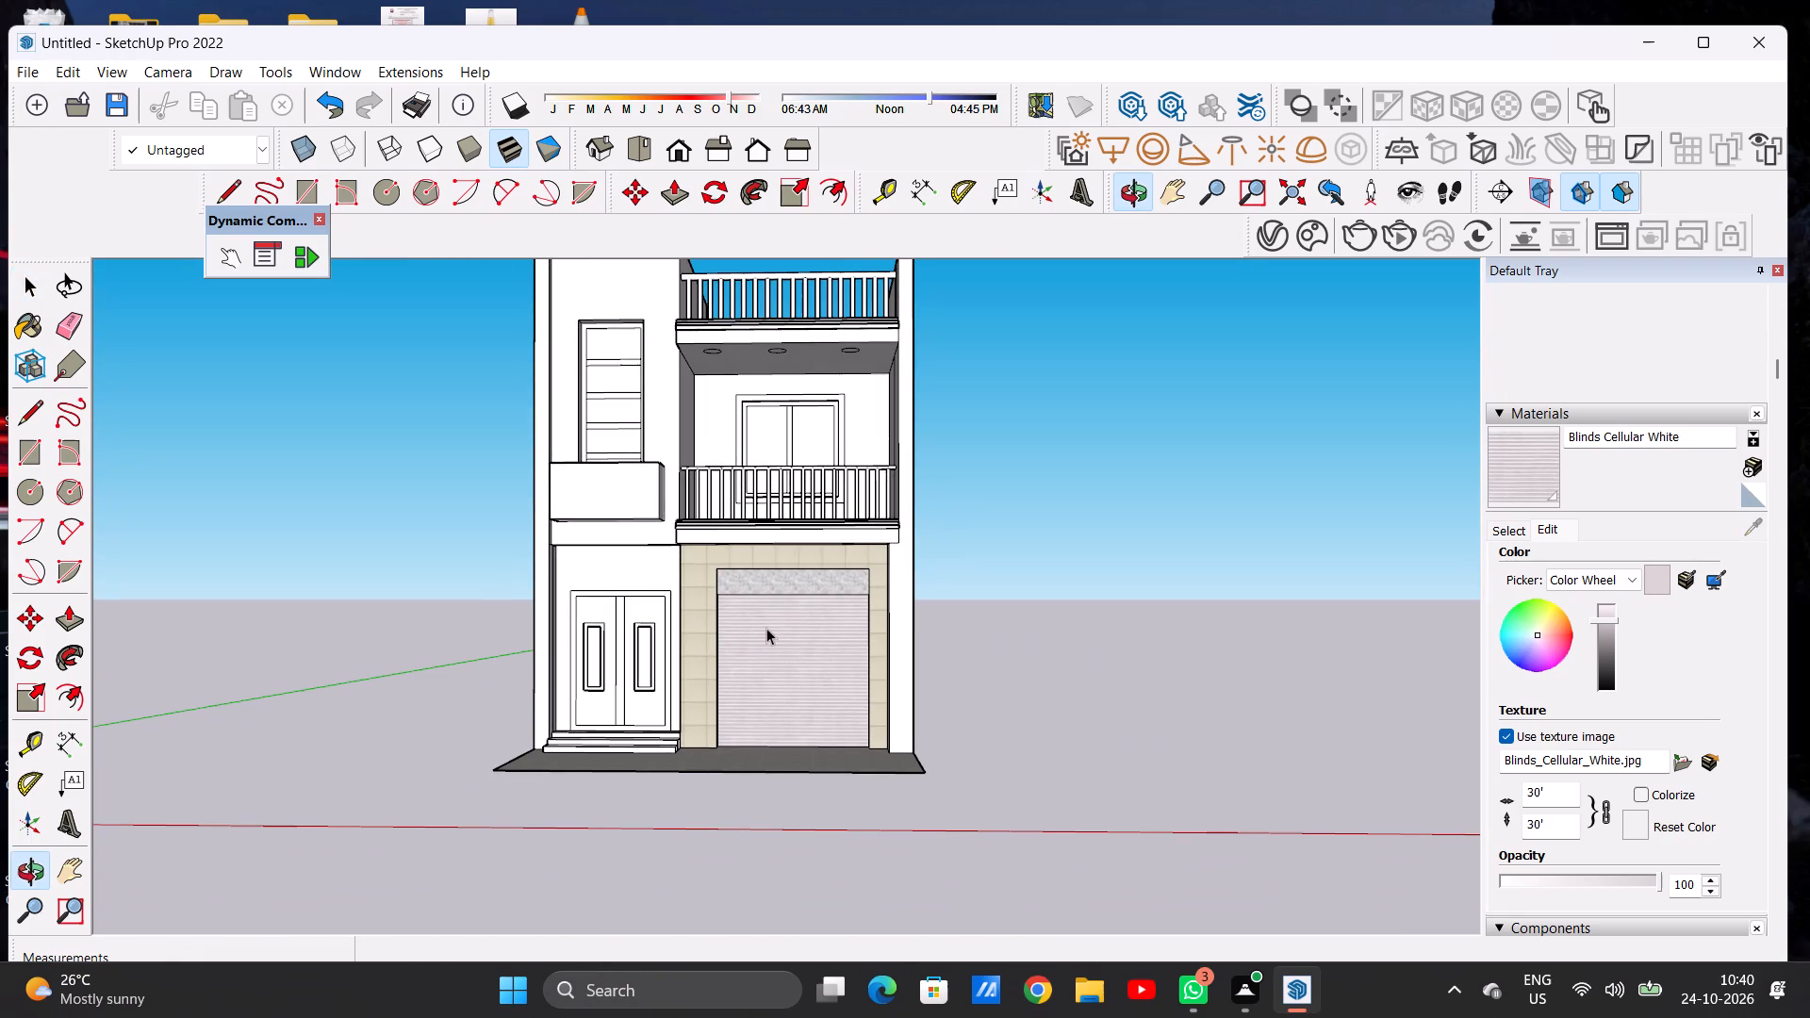
scroll(758, 798, down, 4)
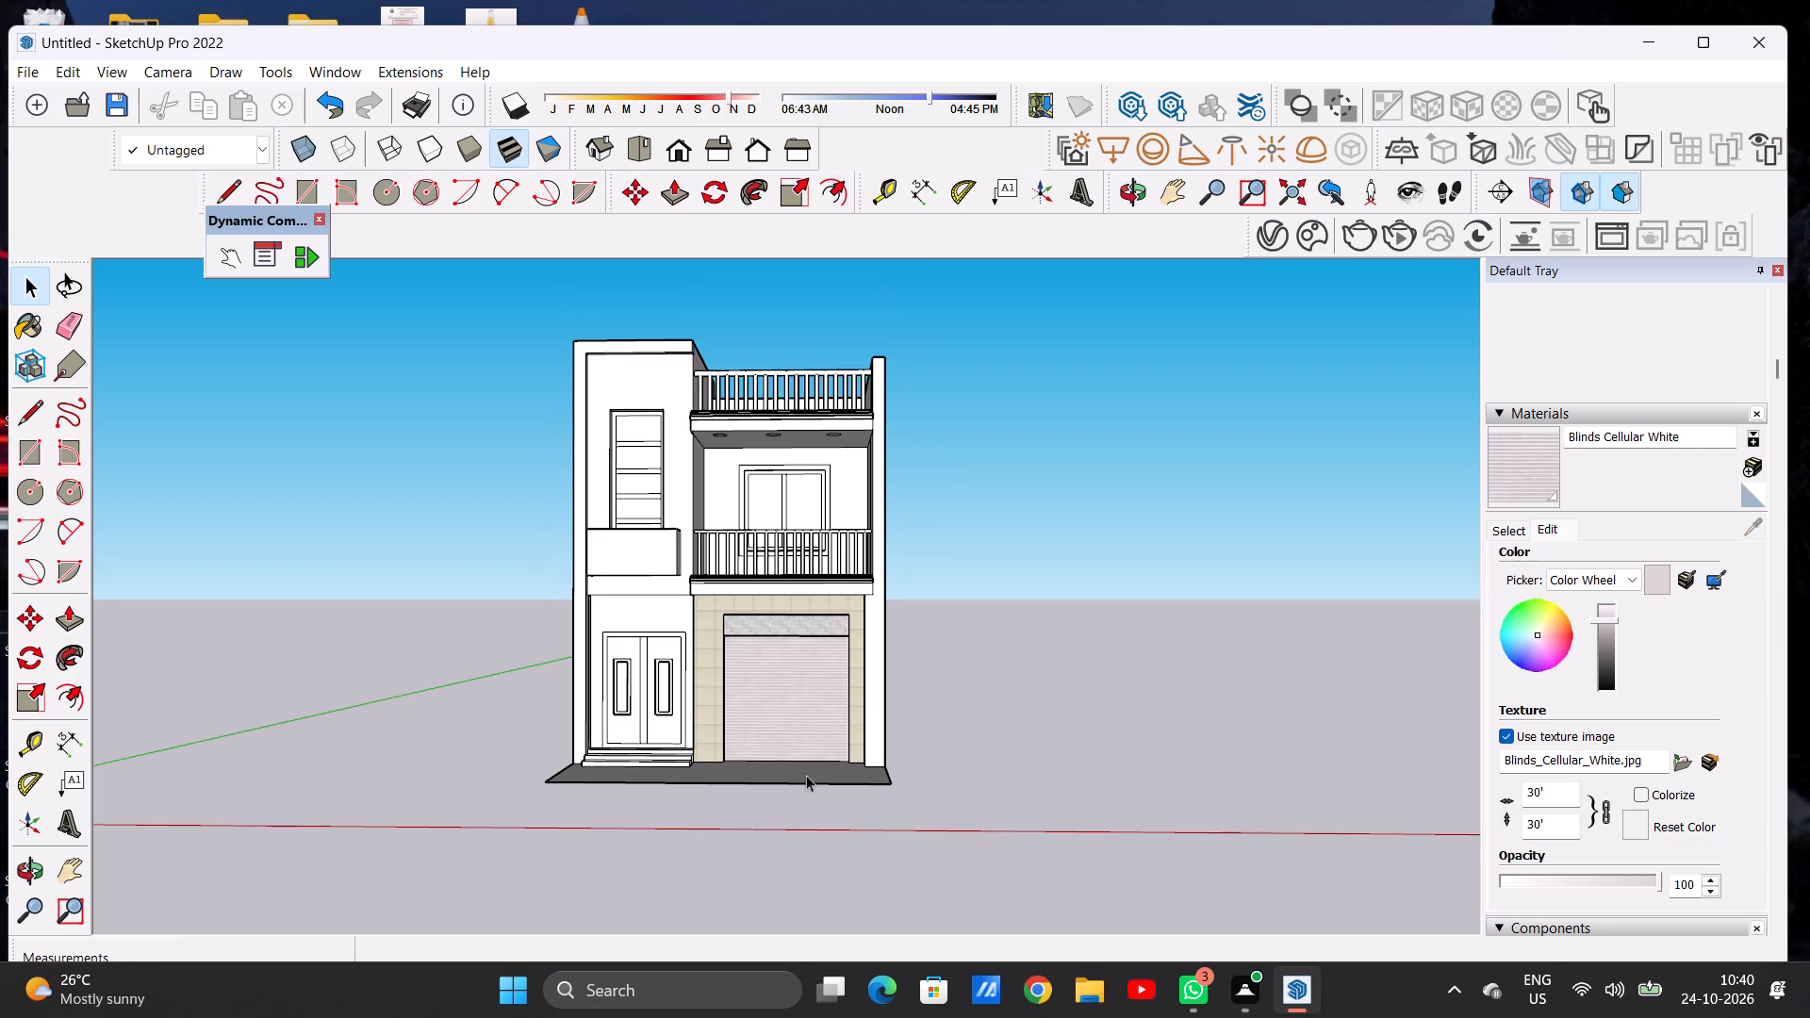
scroll(841, 625, up, 7)
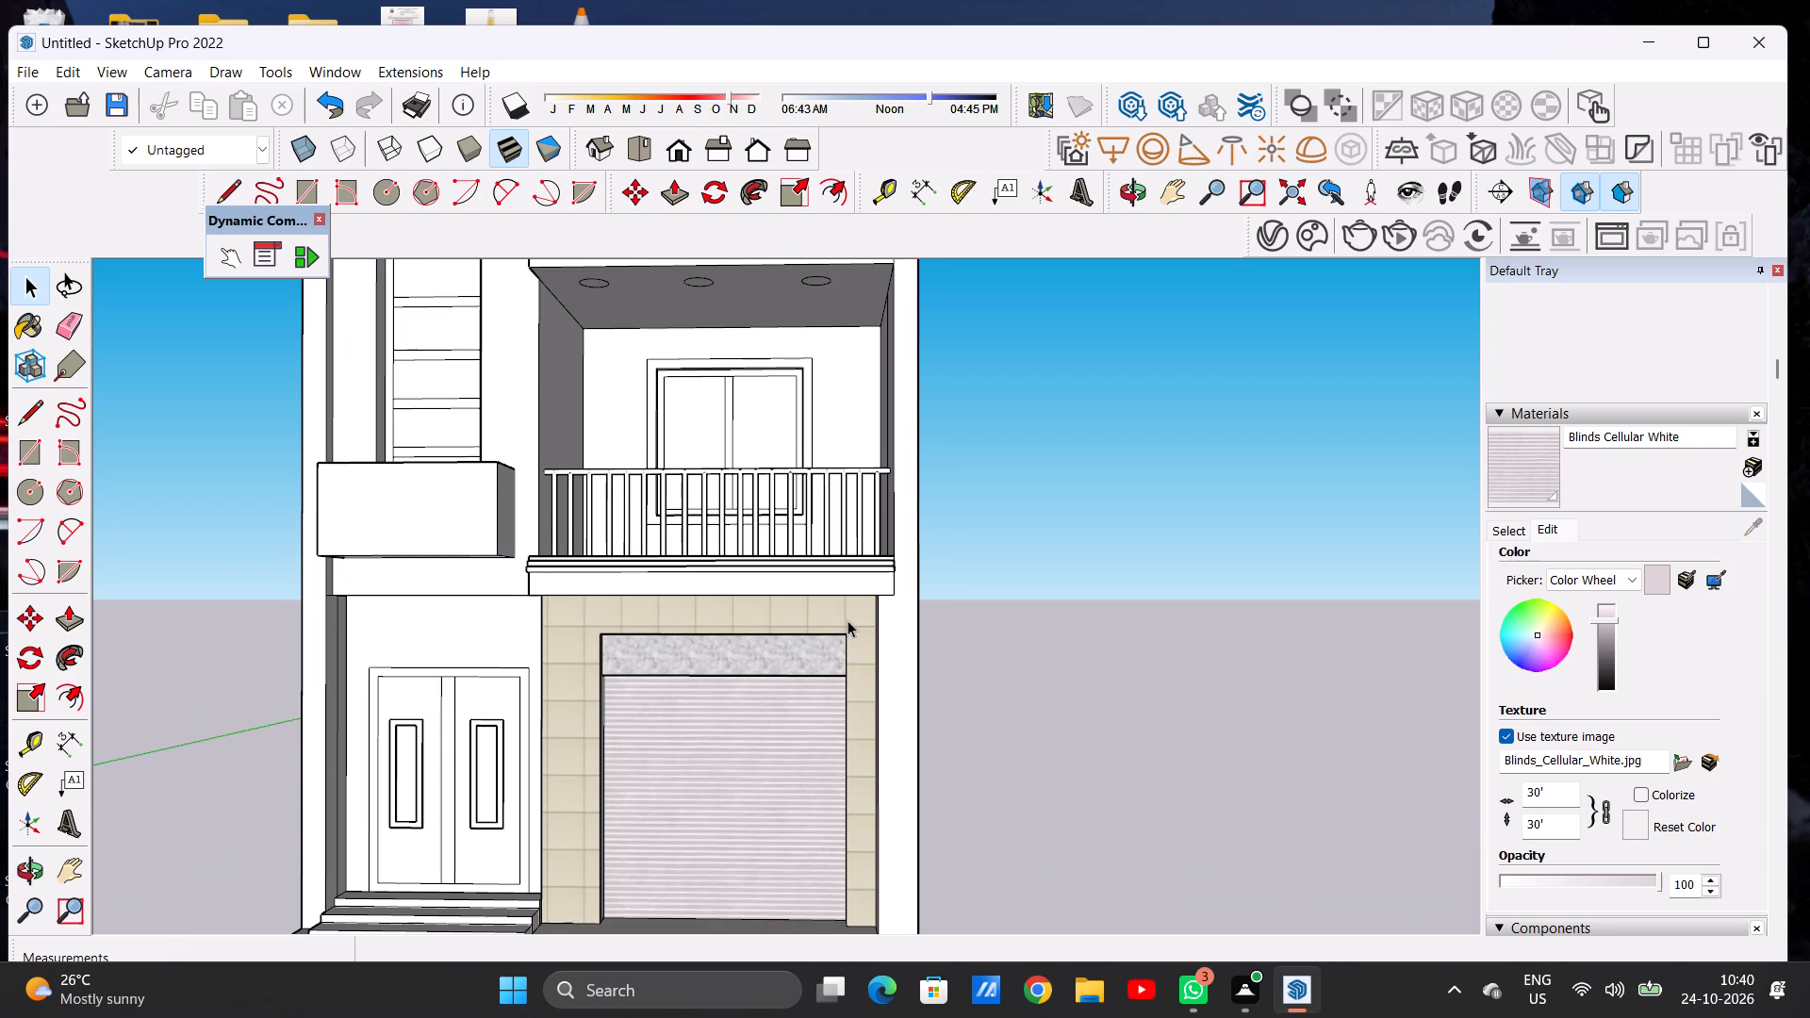
scroll(847, 620, up, 2)
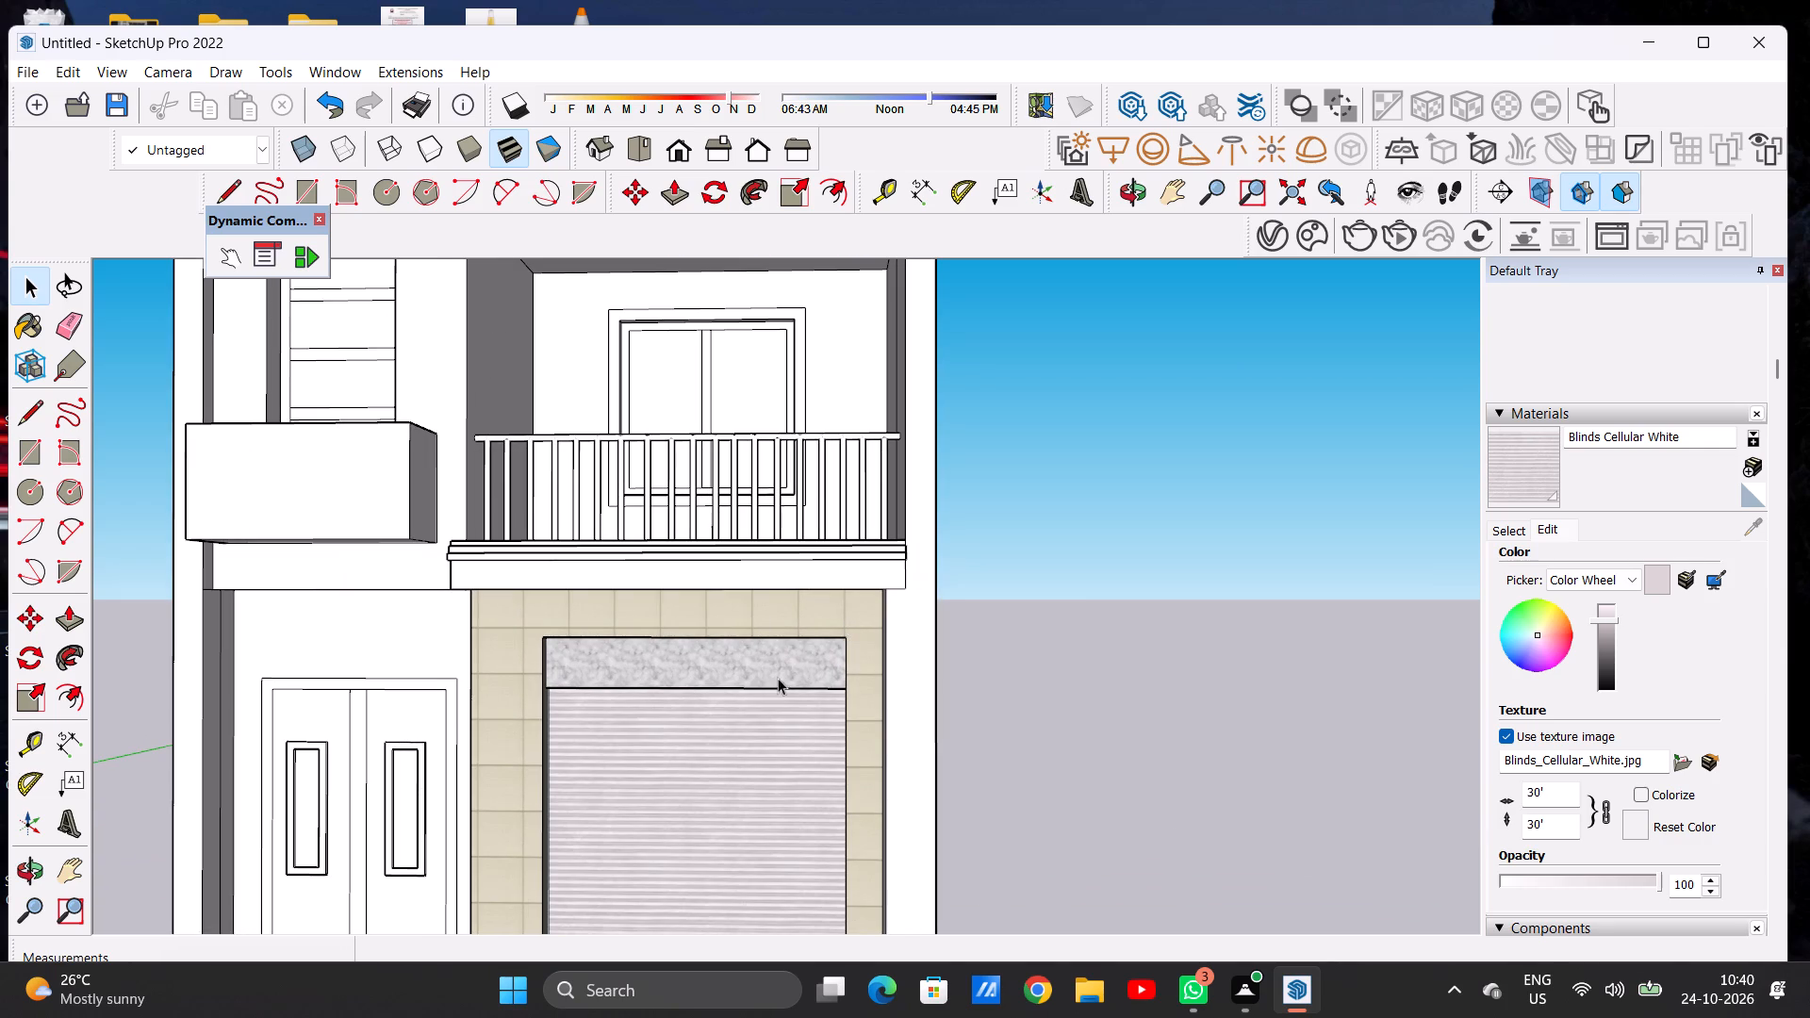
scroll(834, 687, down, 8)
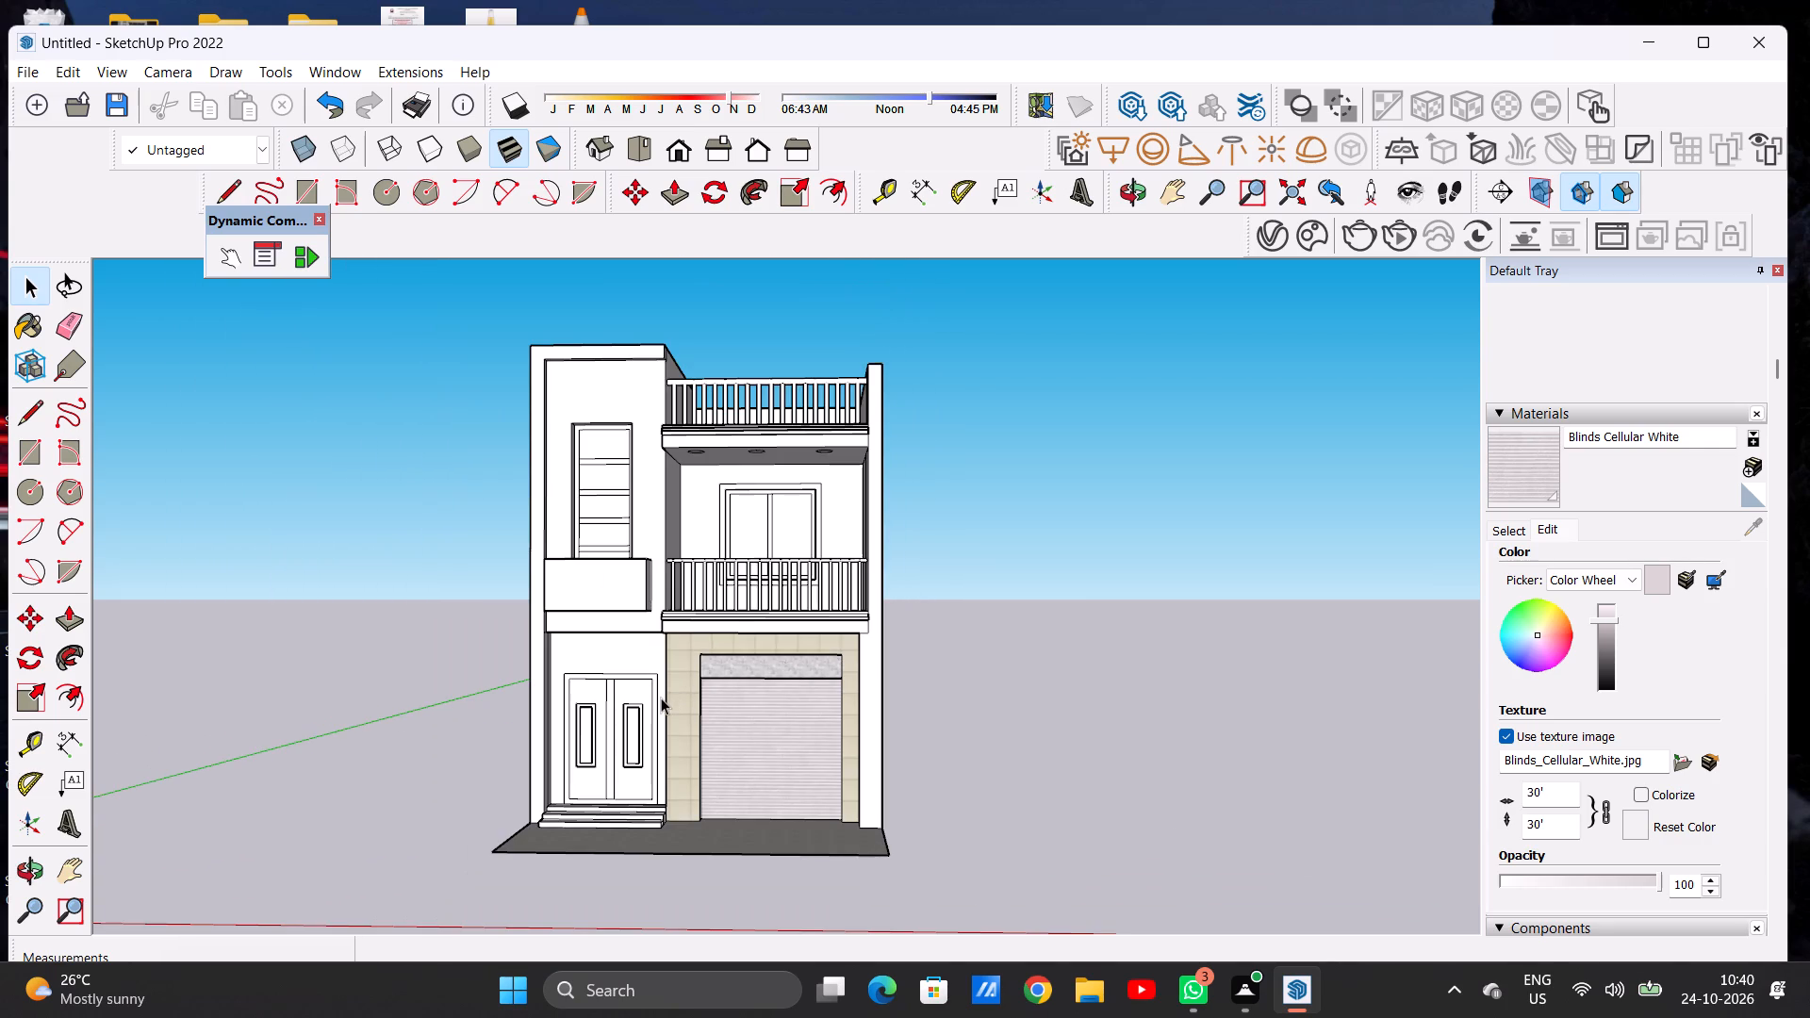
scroll(663, 697, up, 12)
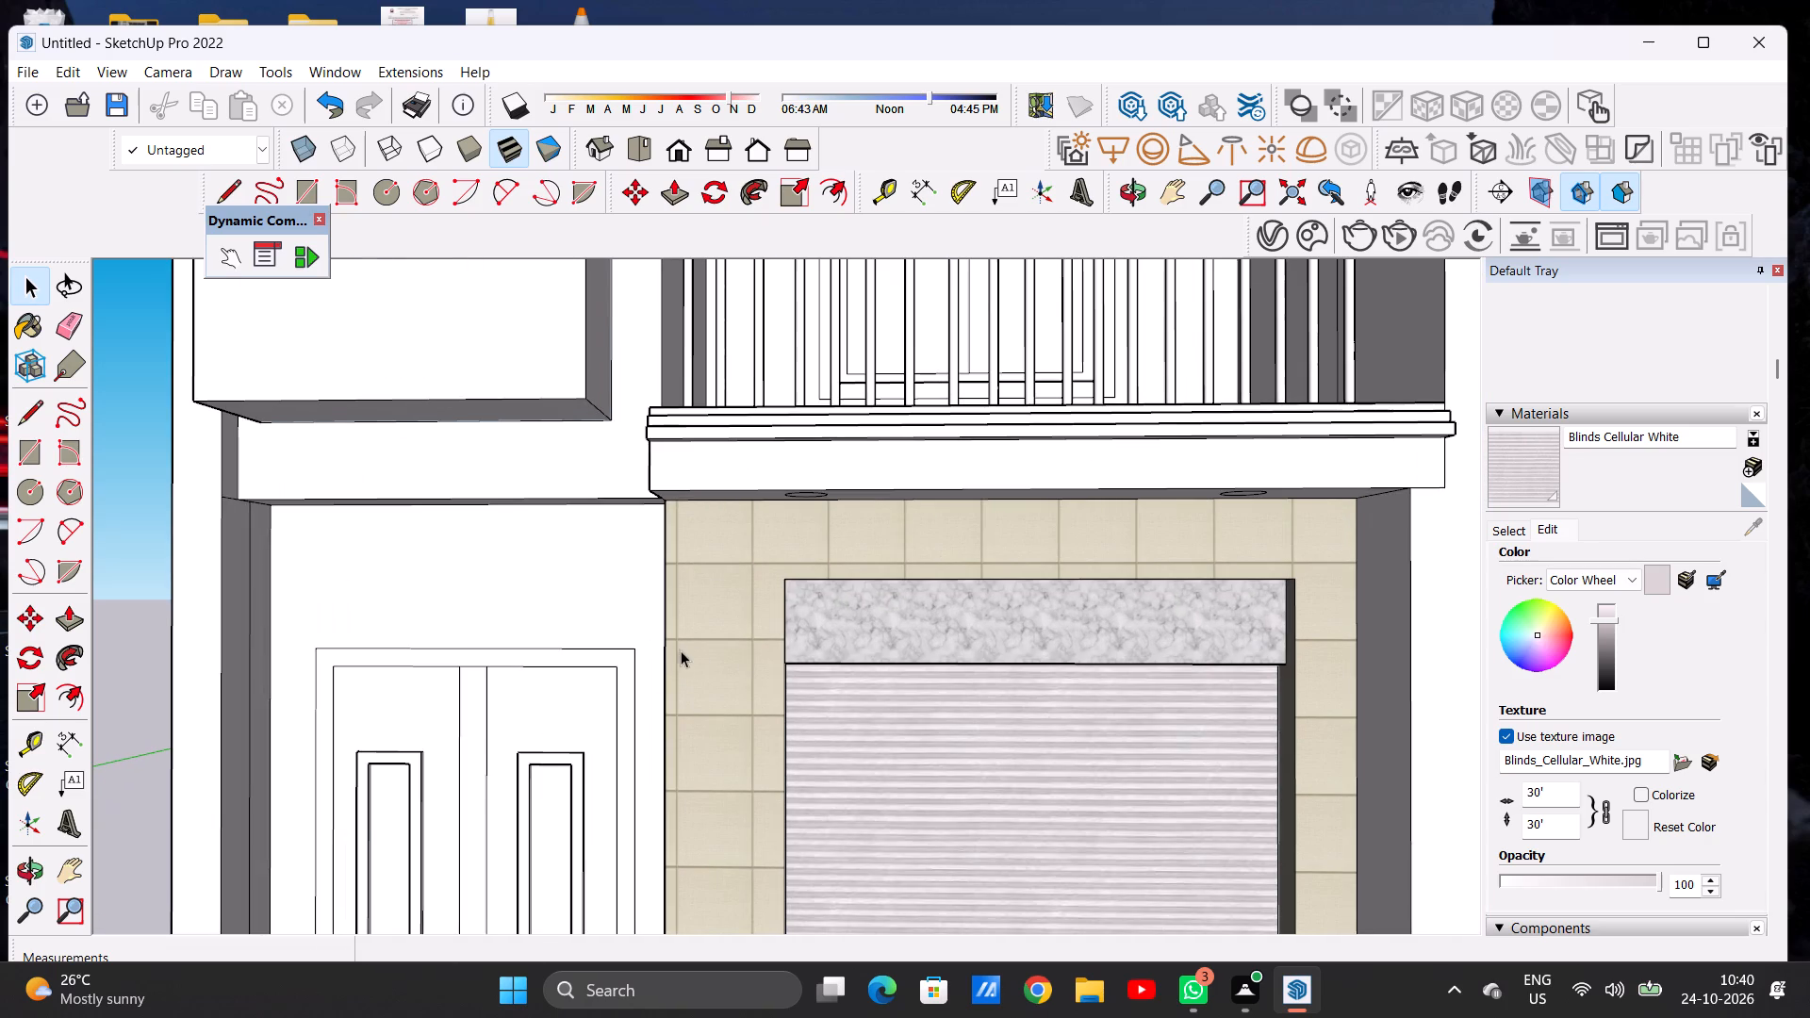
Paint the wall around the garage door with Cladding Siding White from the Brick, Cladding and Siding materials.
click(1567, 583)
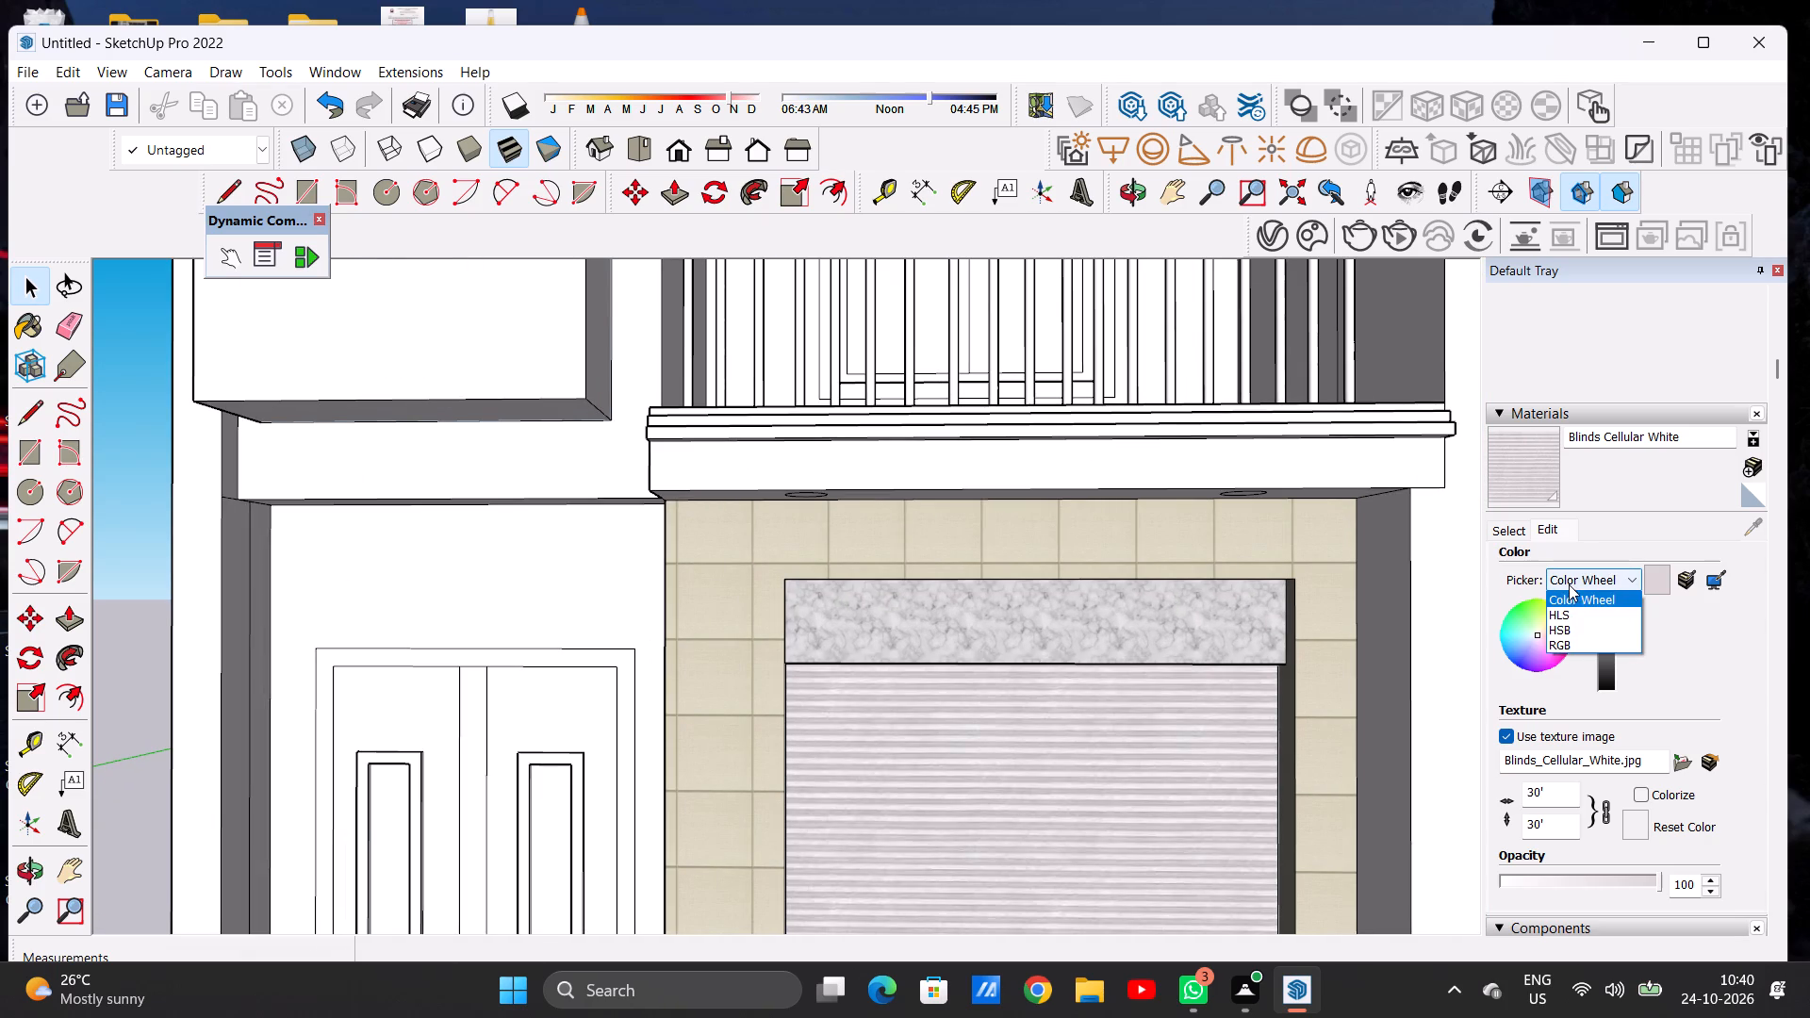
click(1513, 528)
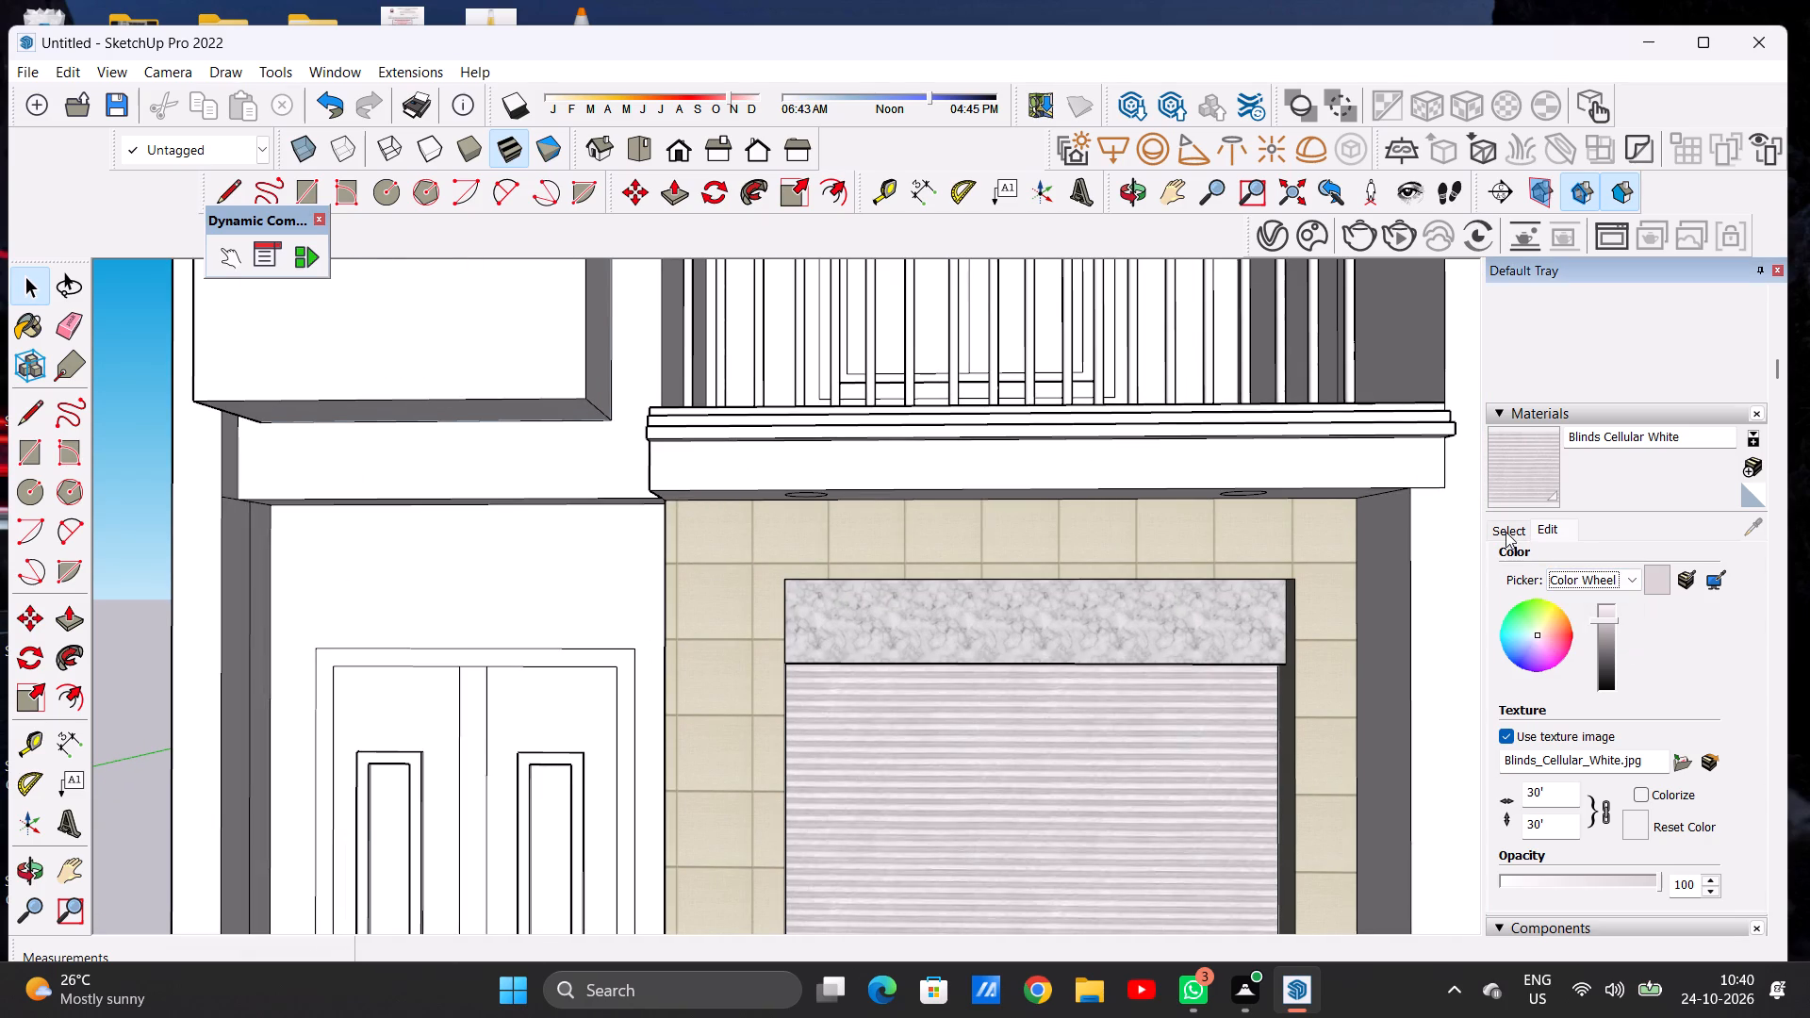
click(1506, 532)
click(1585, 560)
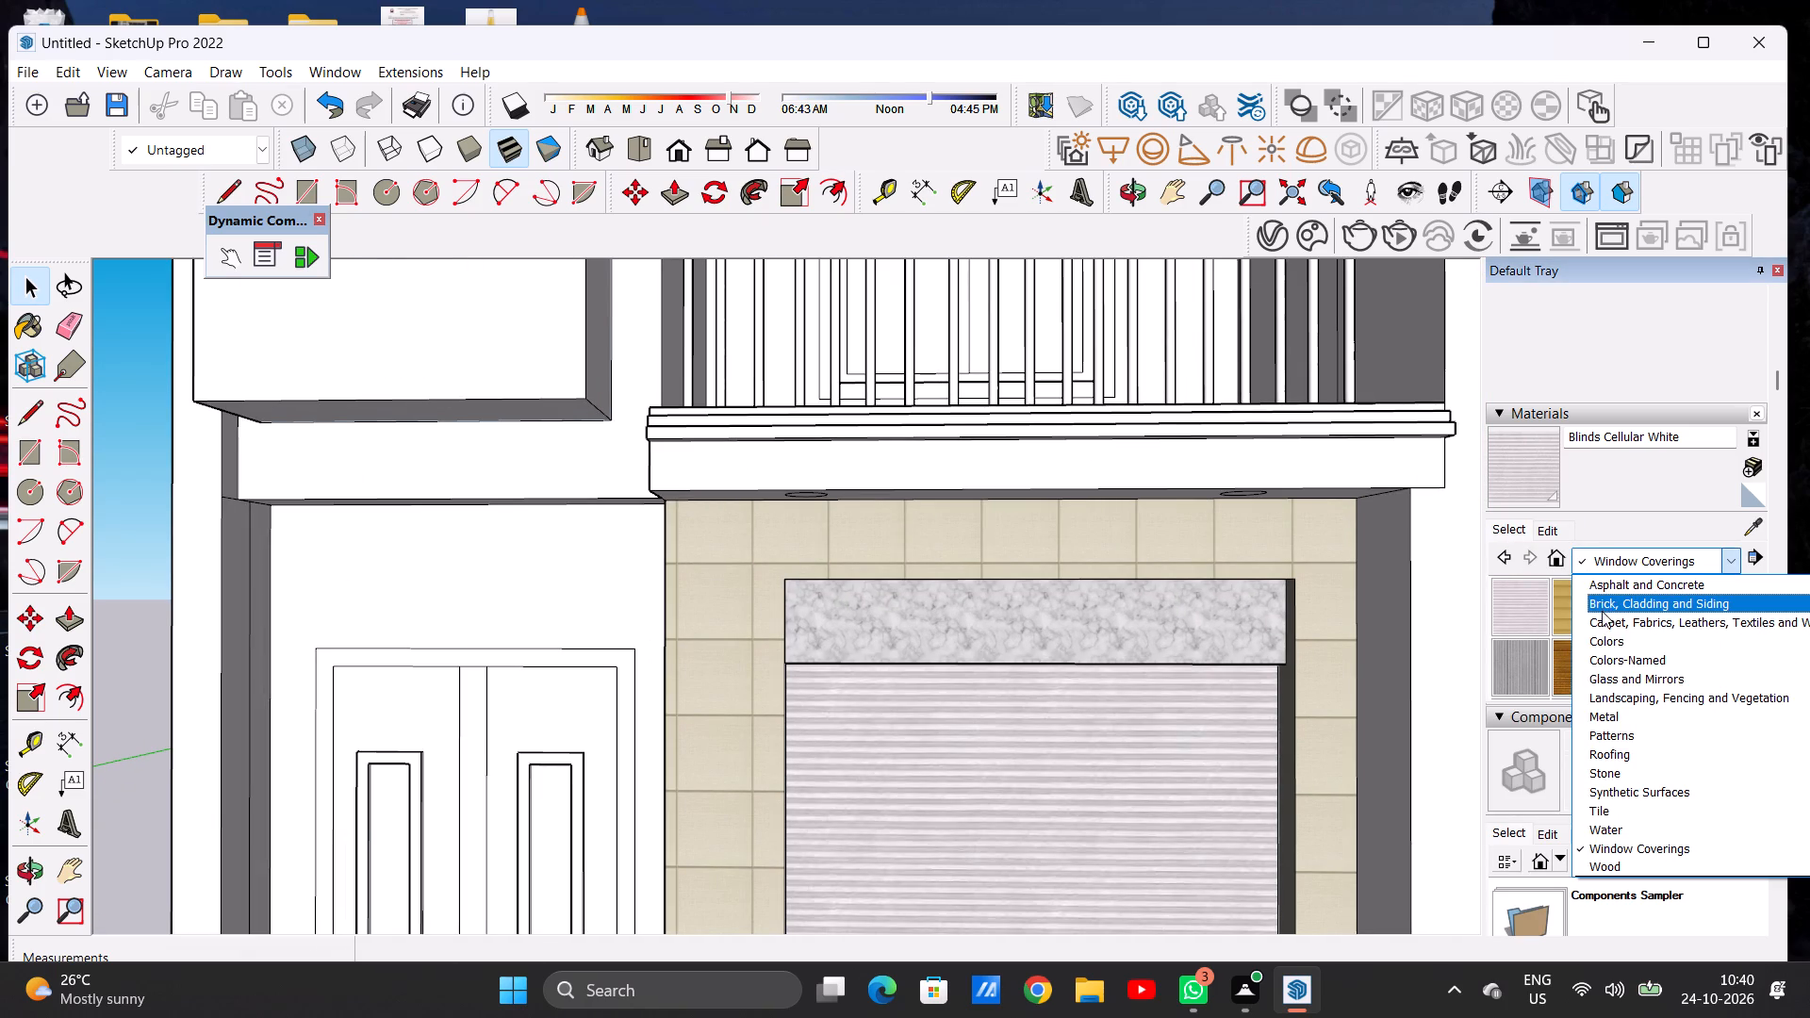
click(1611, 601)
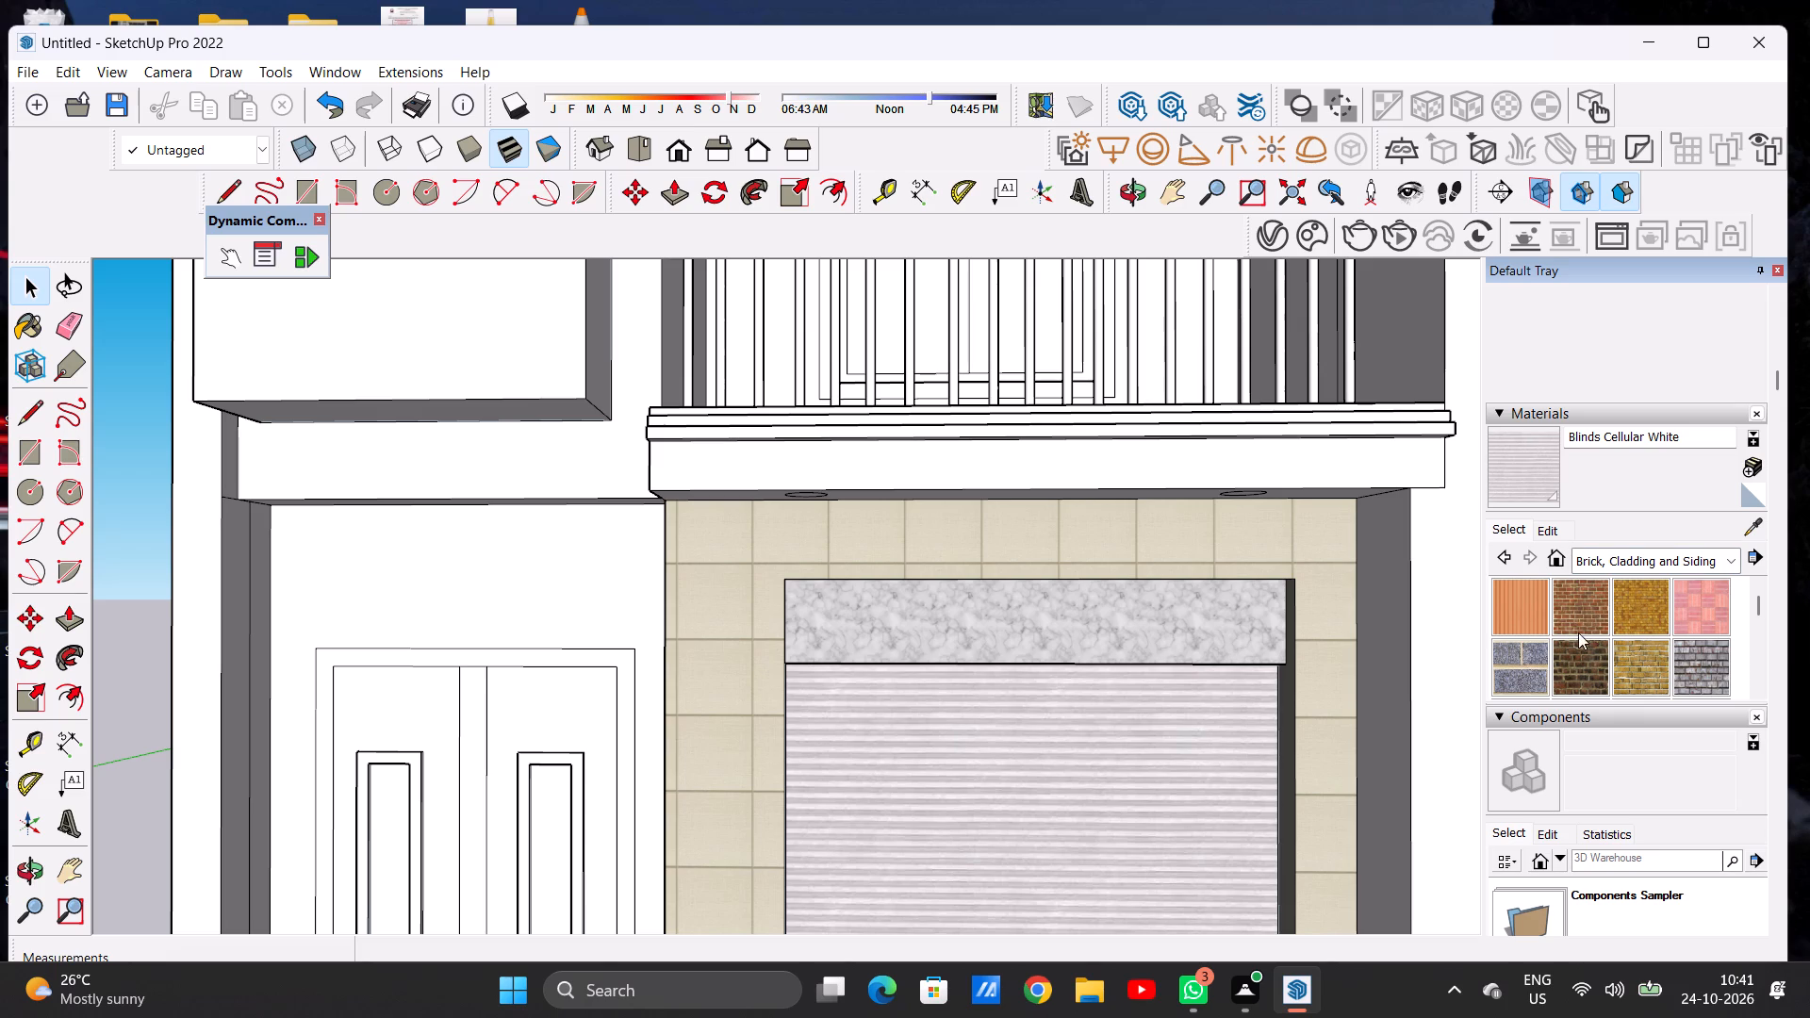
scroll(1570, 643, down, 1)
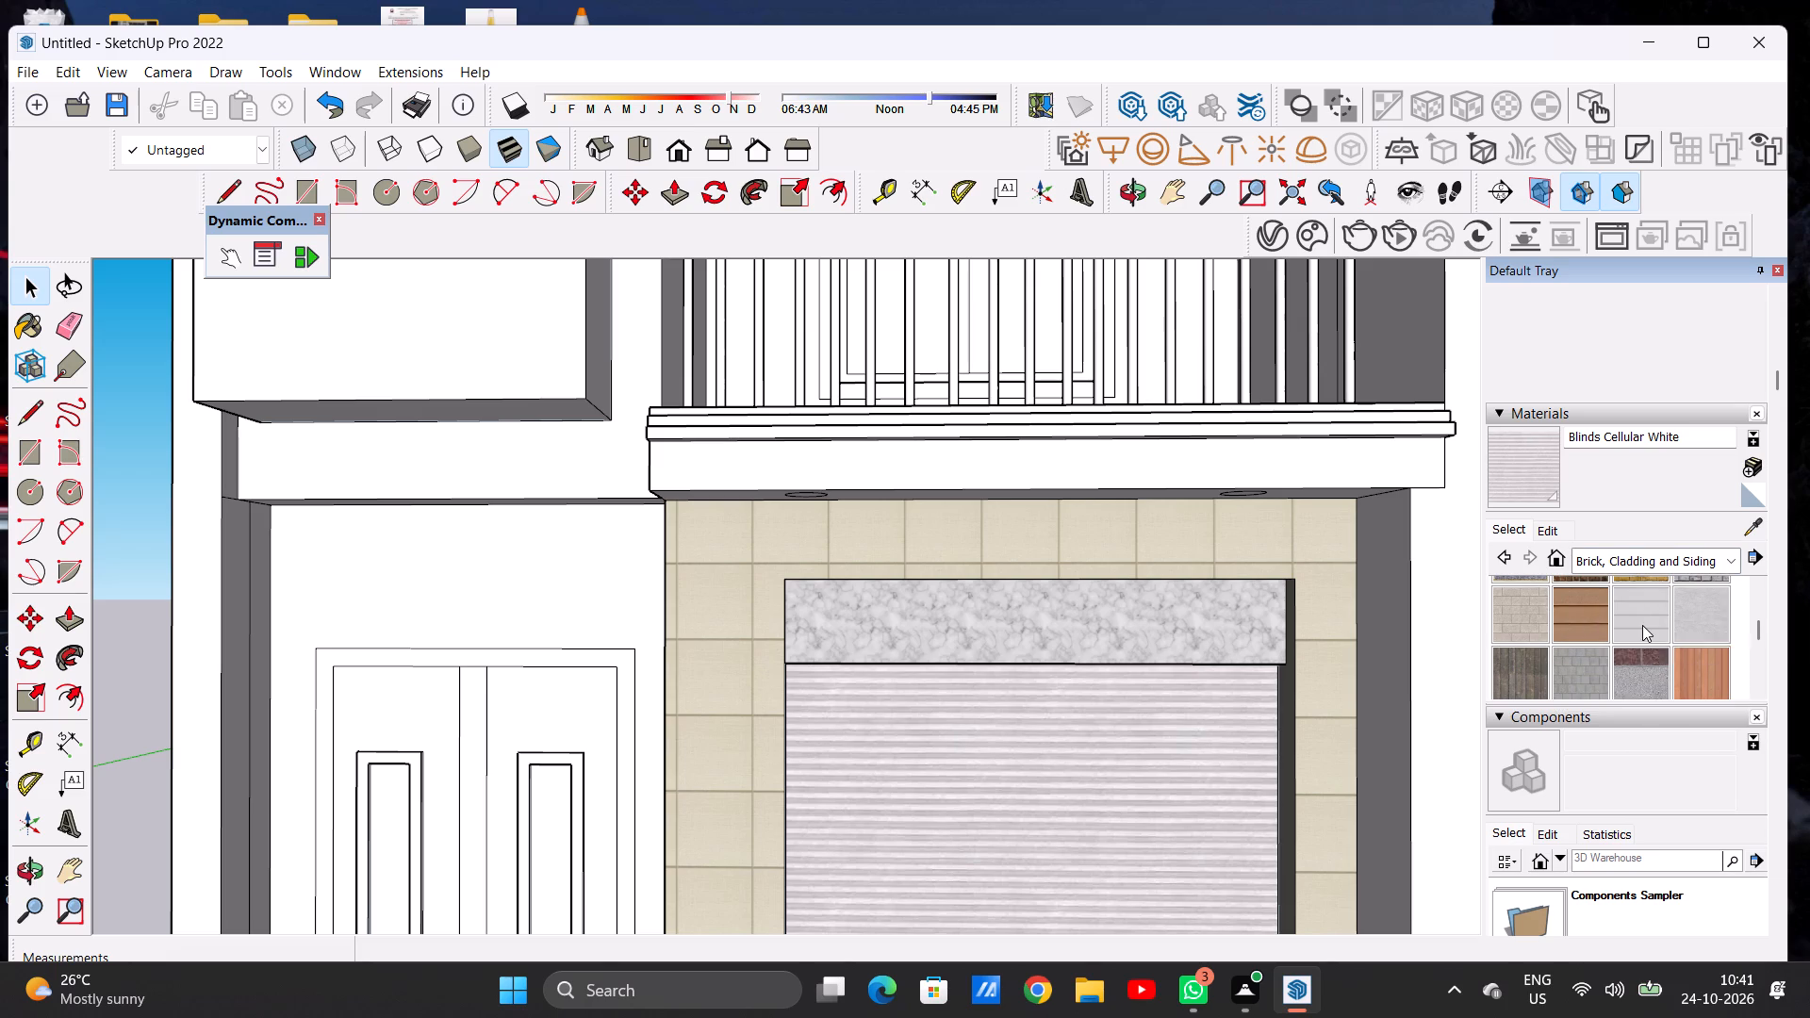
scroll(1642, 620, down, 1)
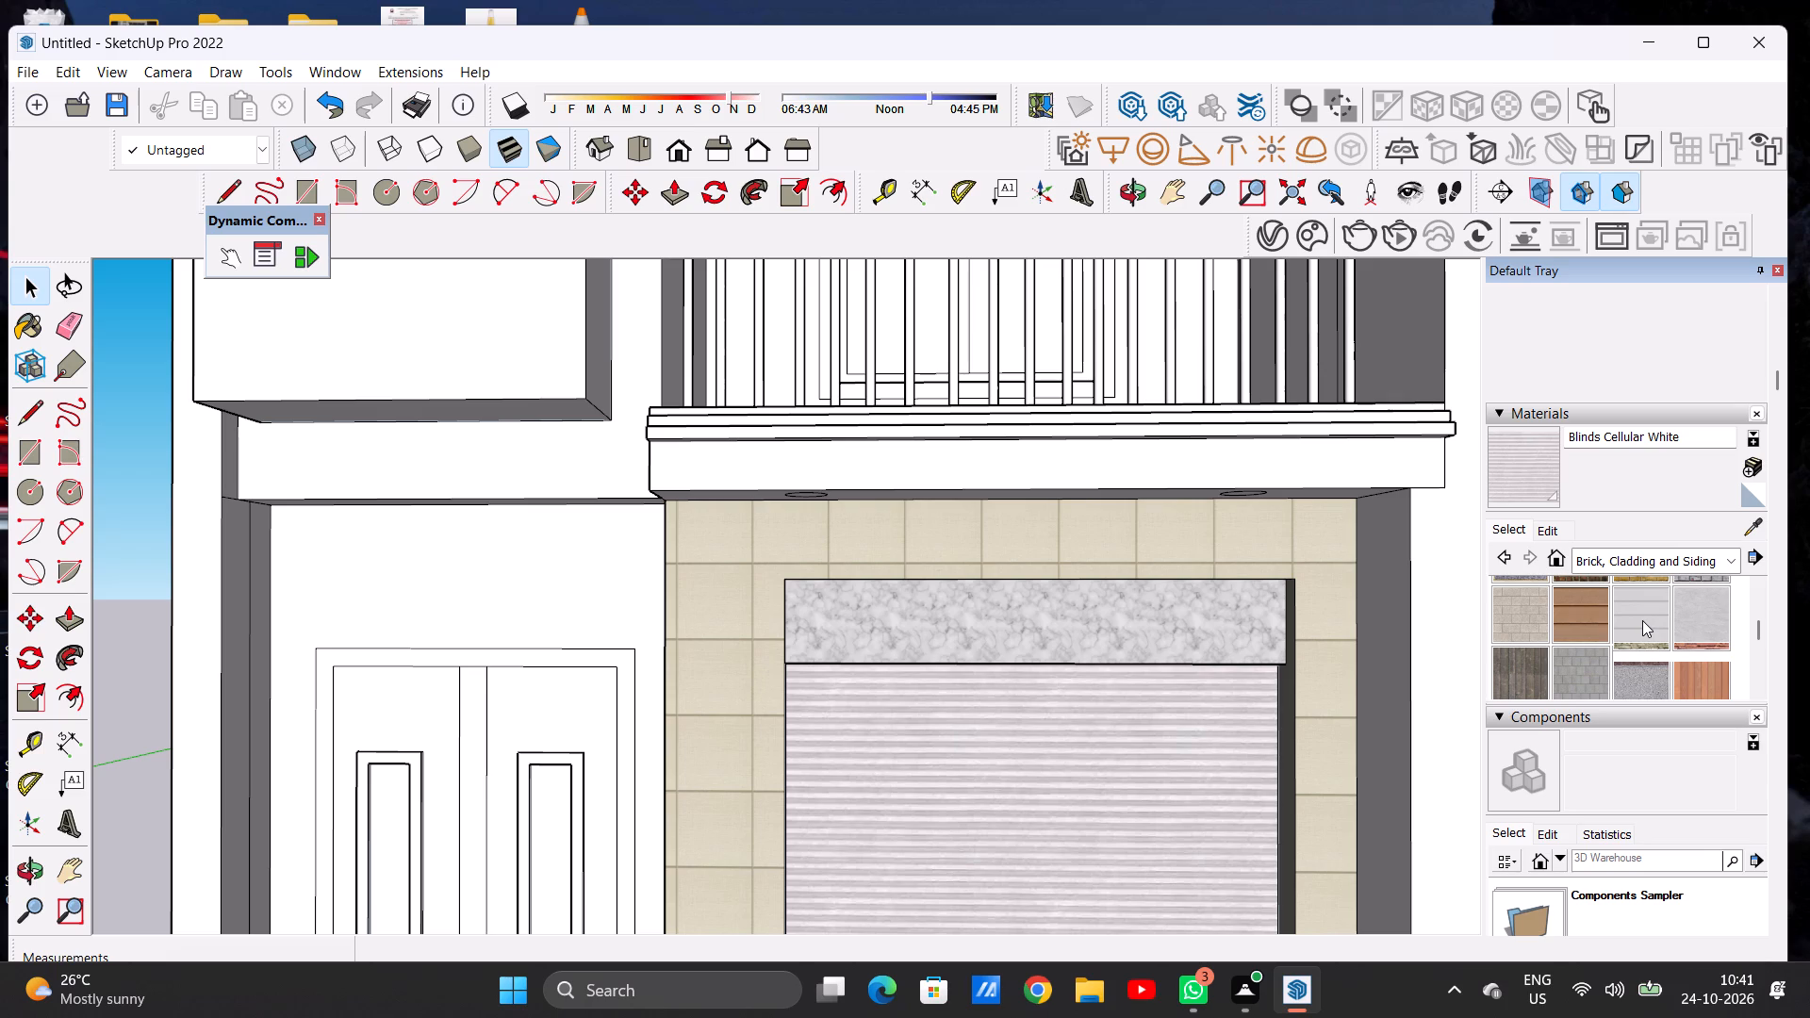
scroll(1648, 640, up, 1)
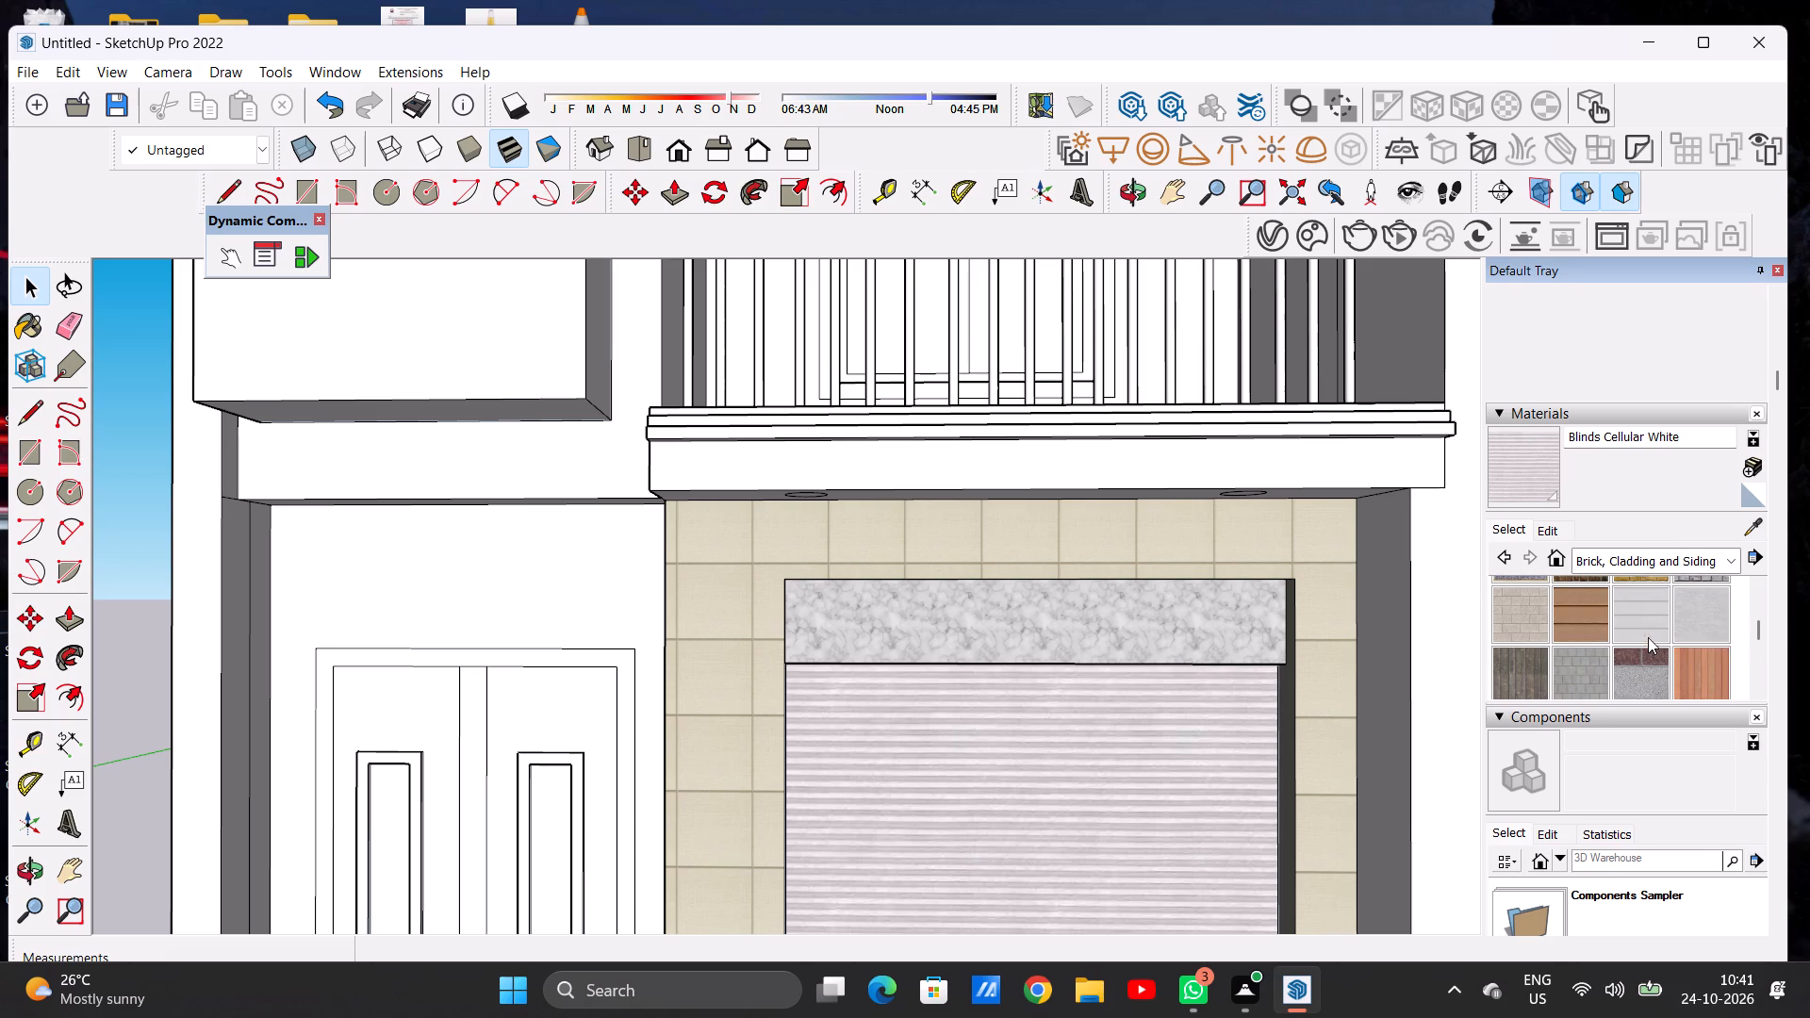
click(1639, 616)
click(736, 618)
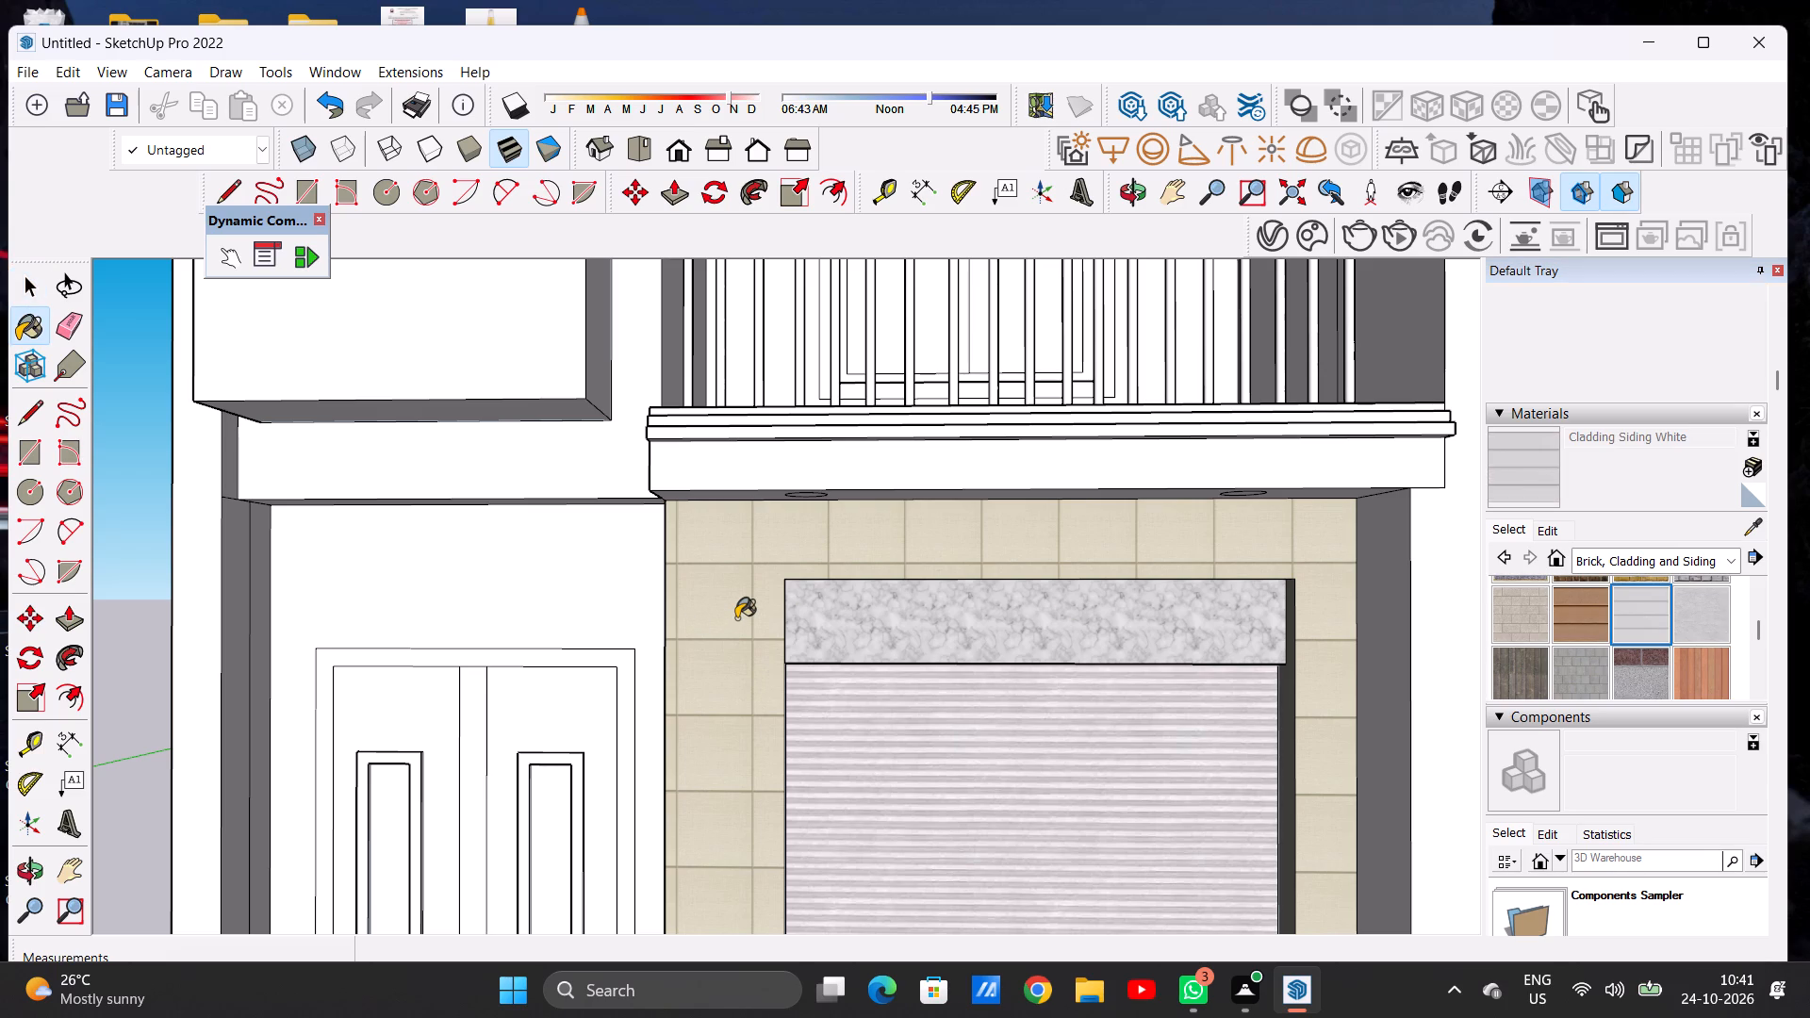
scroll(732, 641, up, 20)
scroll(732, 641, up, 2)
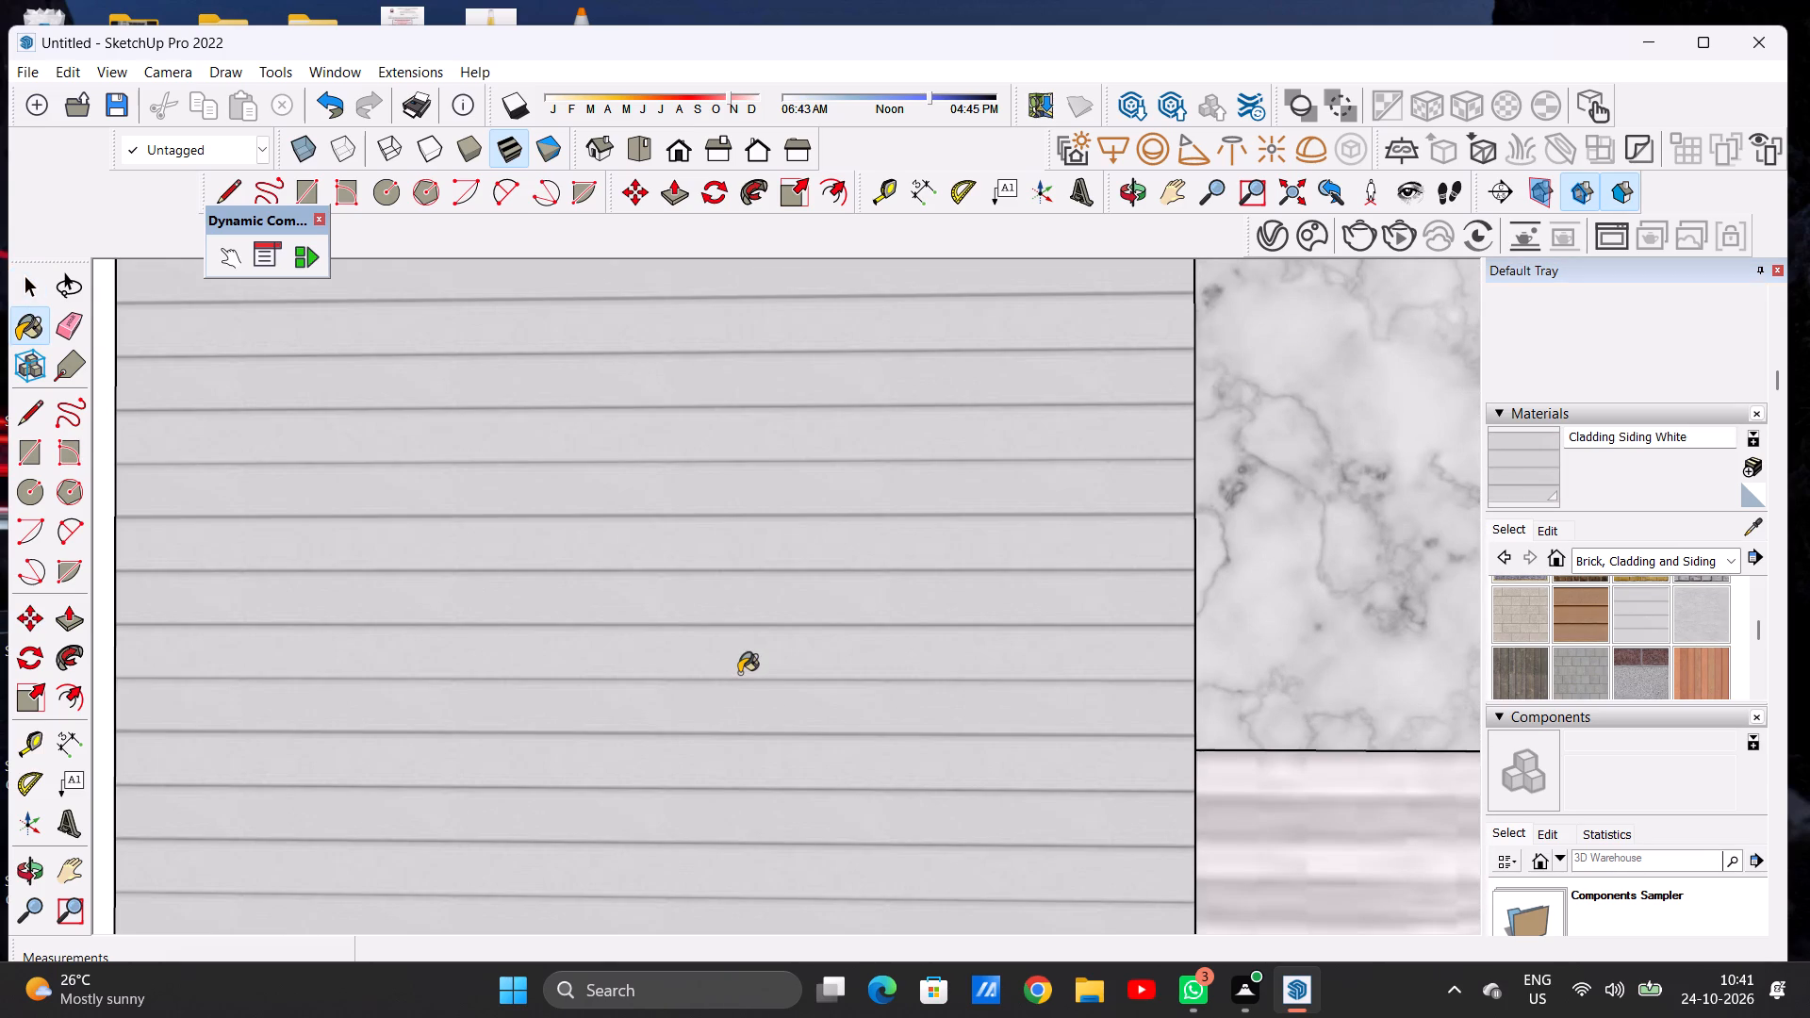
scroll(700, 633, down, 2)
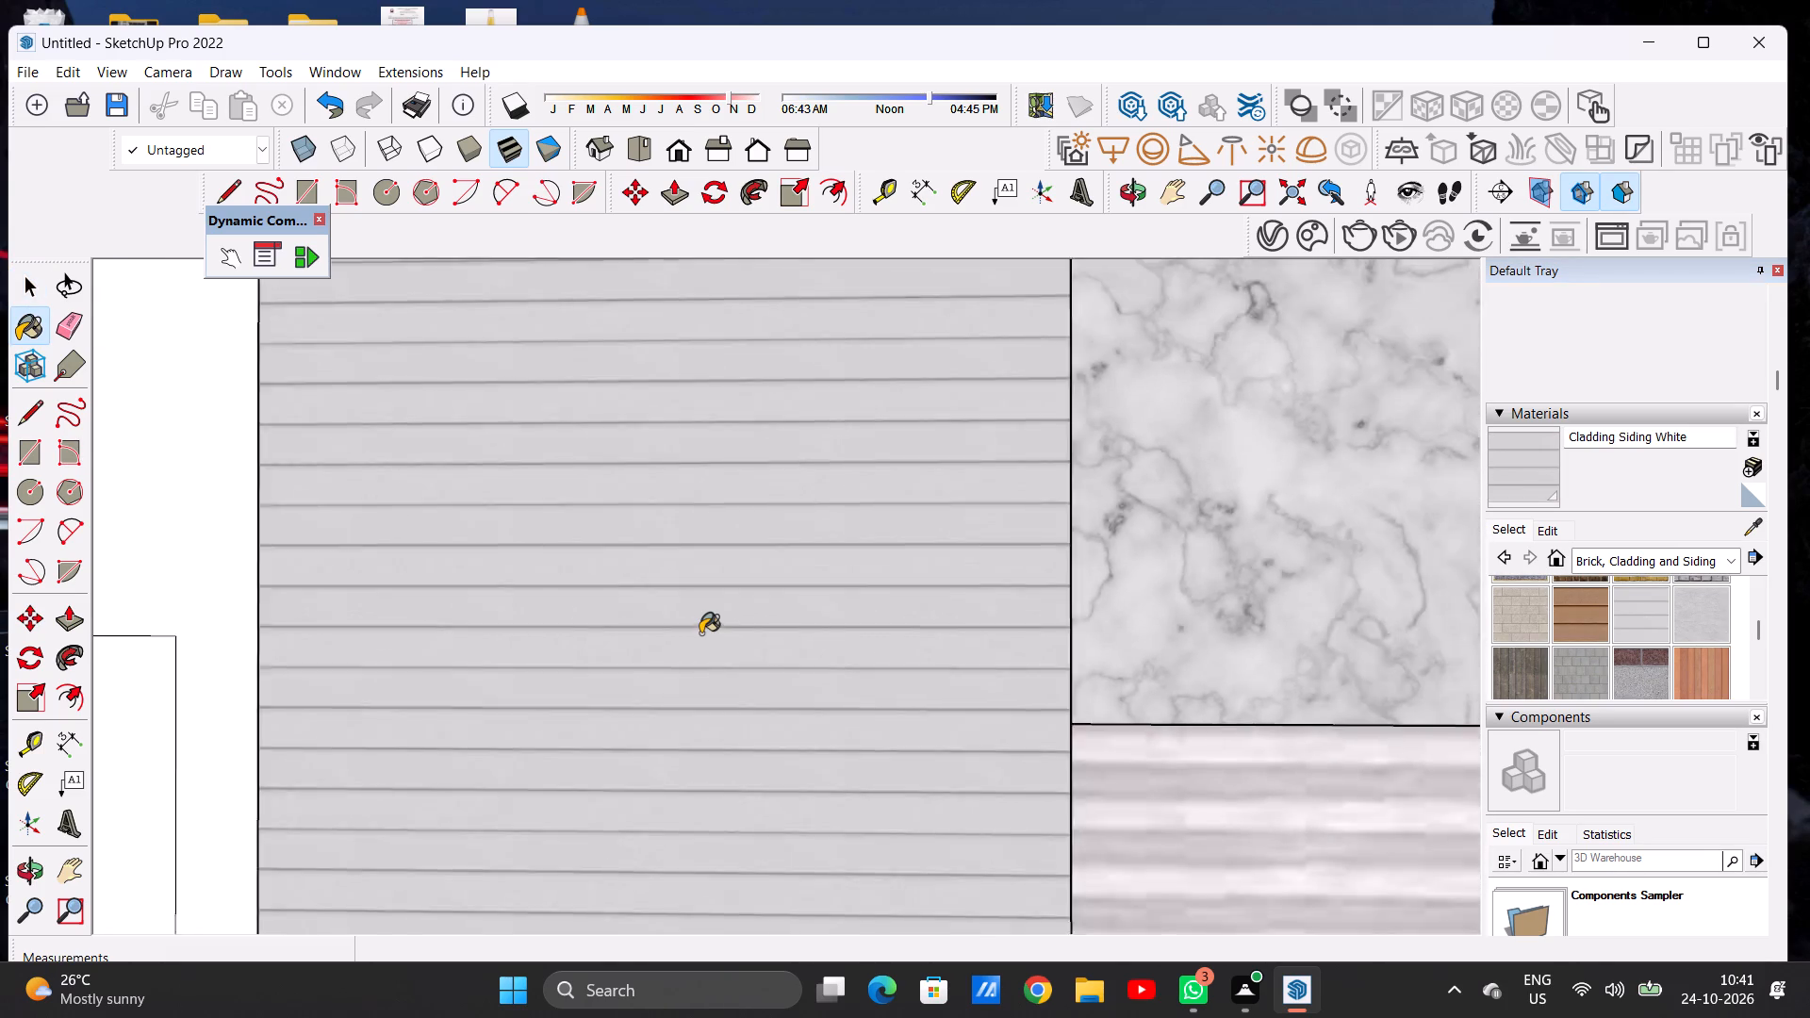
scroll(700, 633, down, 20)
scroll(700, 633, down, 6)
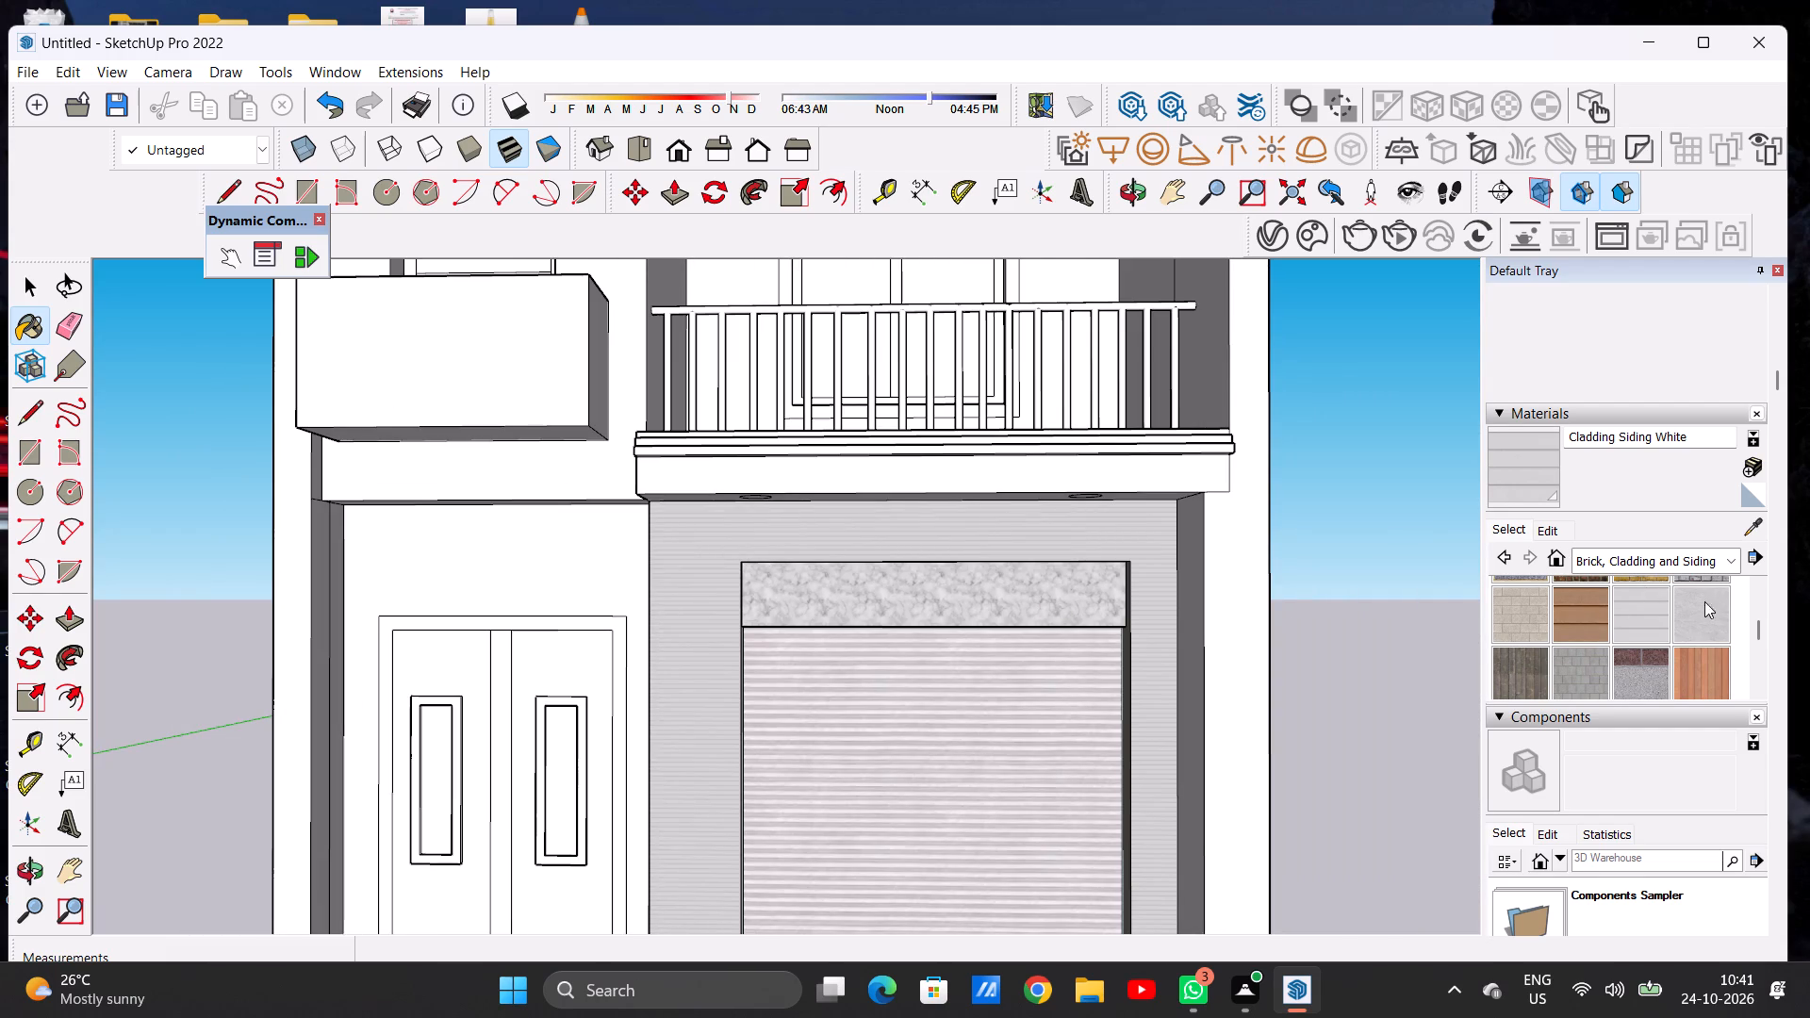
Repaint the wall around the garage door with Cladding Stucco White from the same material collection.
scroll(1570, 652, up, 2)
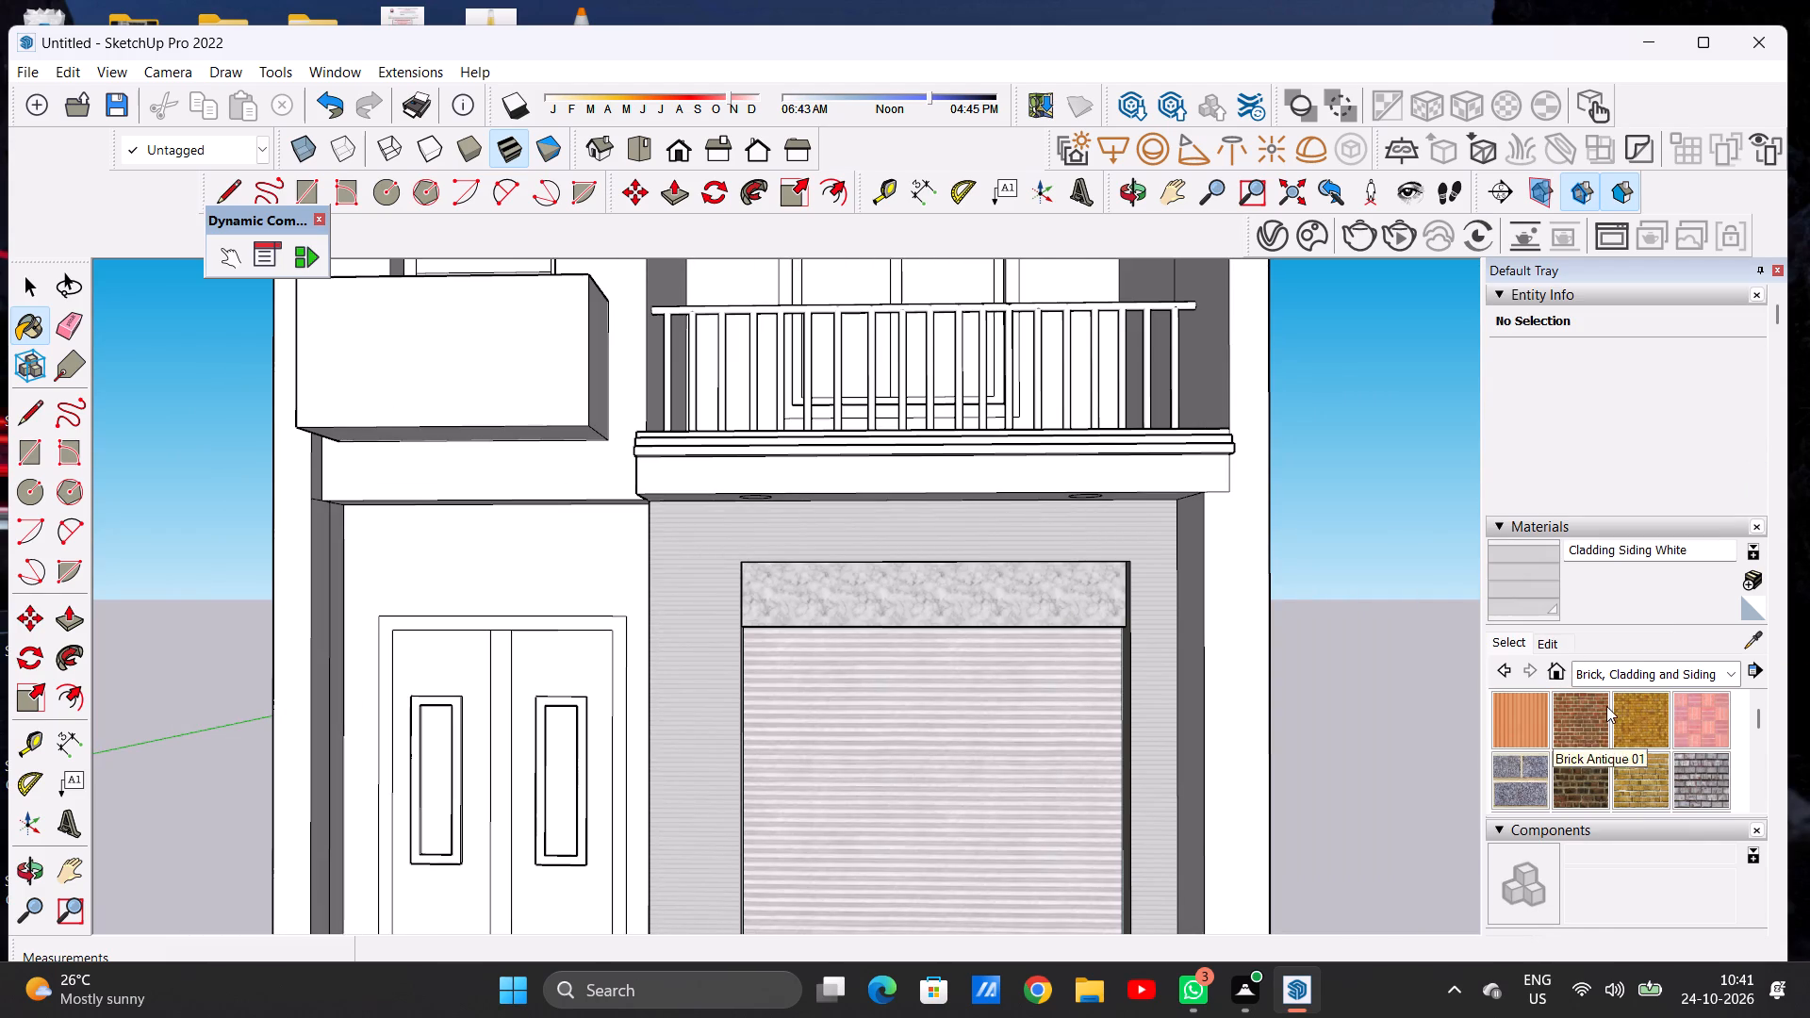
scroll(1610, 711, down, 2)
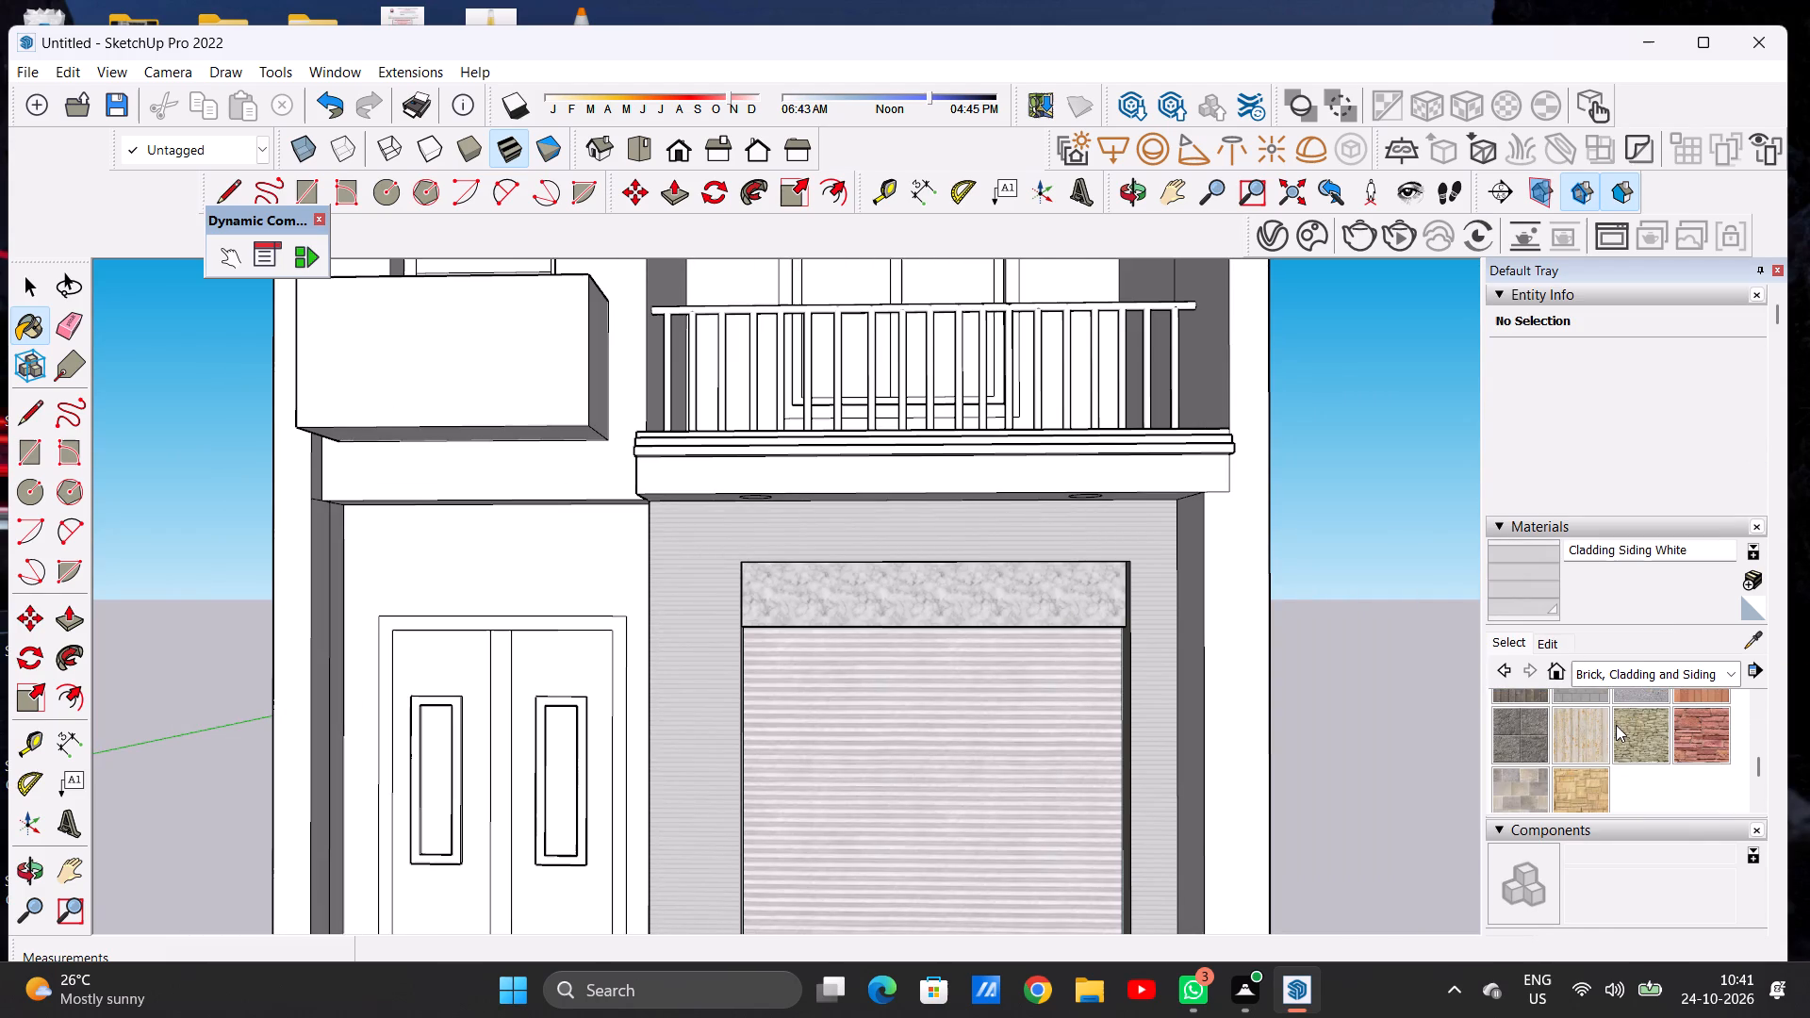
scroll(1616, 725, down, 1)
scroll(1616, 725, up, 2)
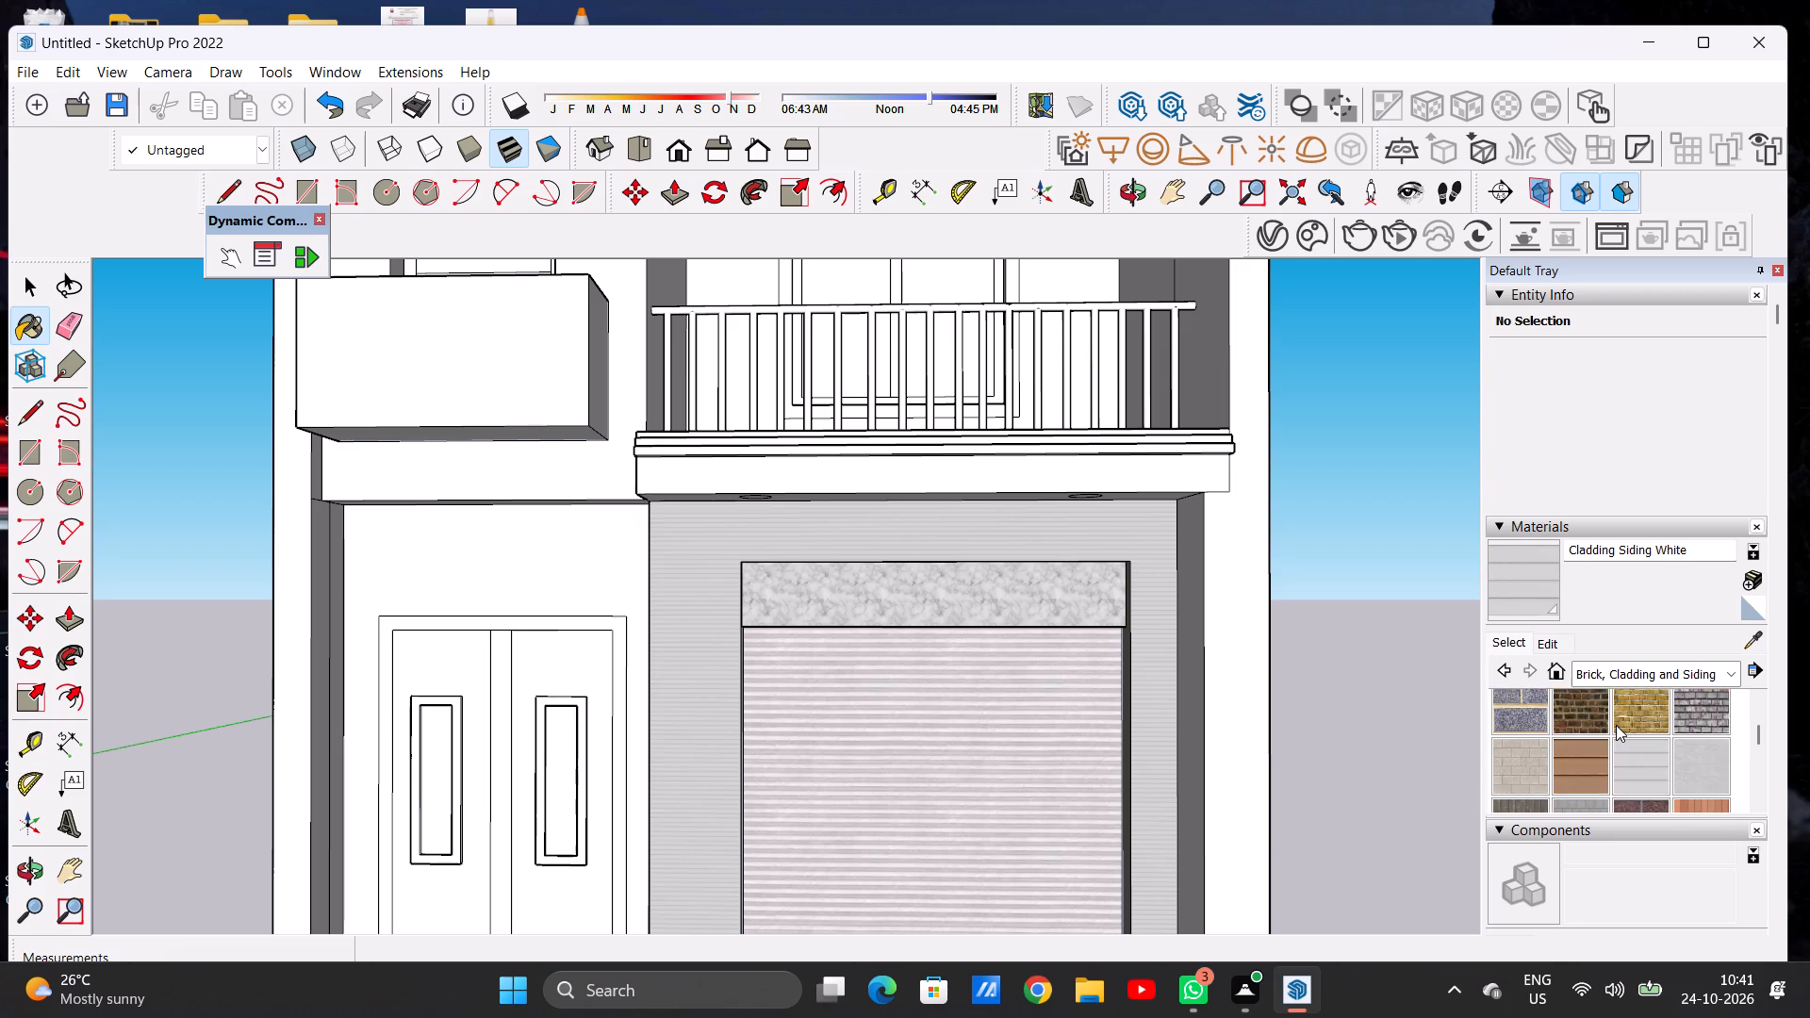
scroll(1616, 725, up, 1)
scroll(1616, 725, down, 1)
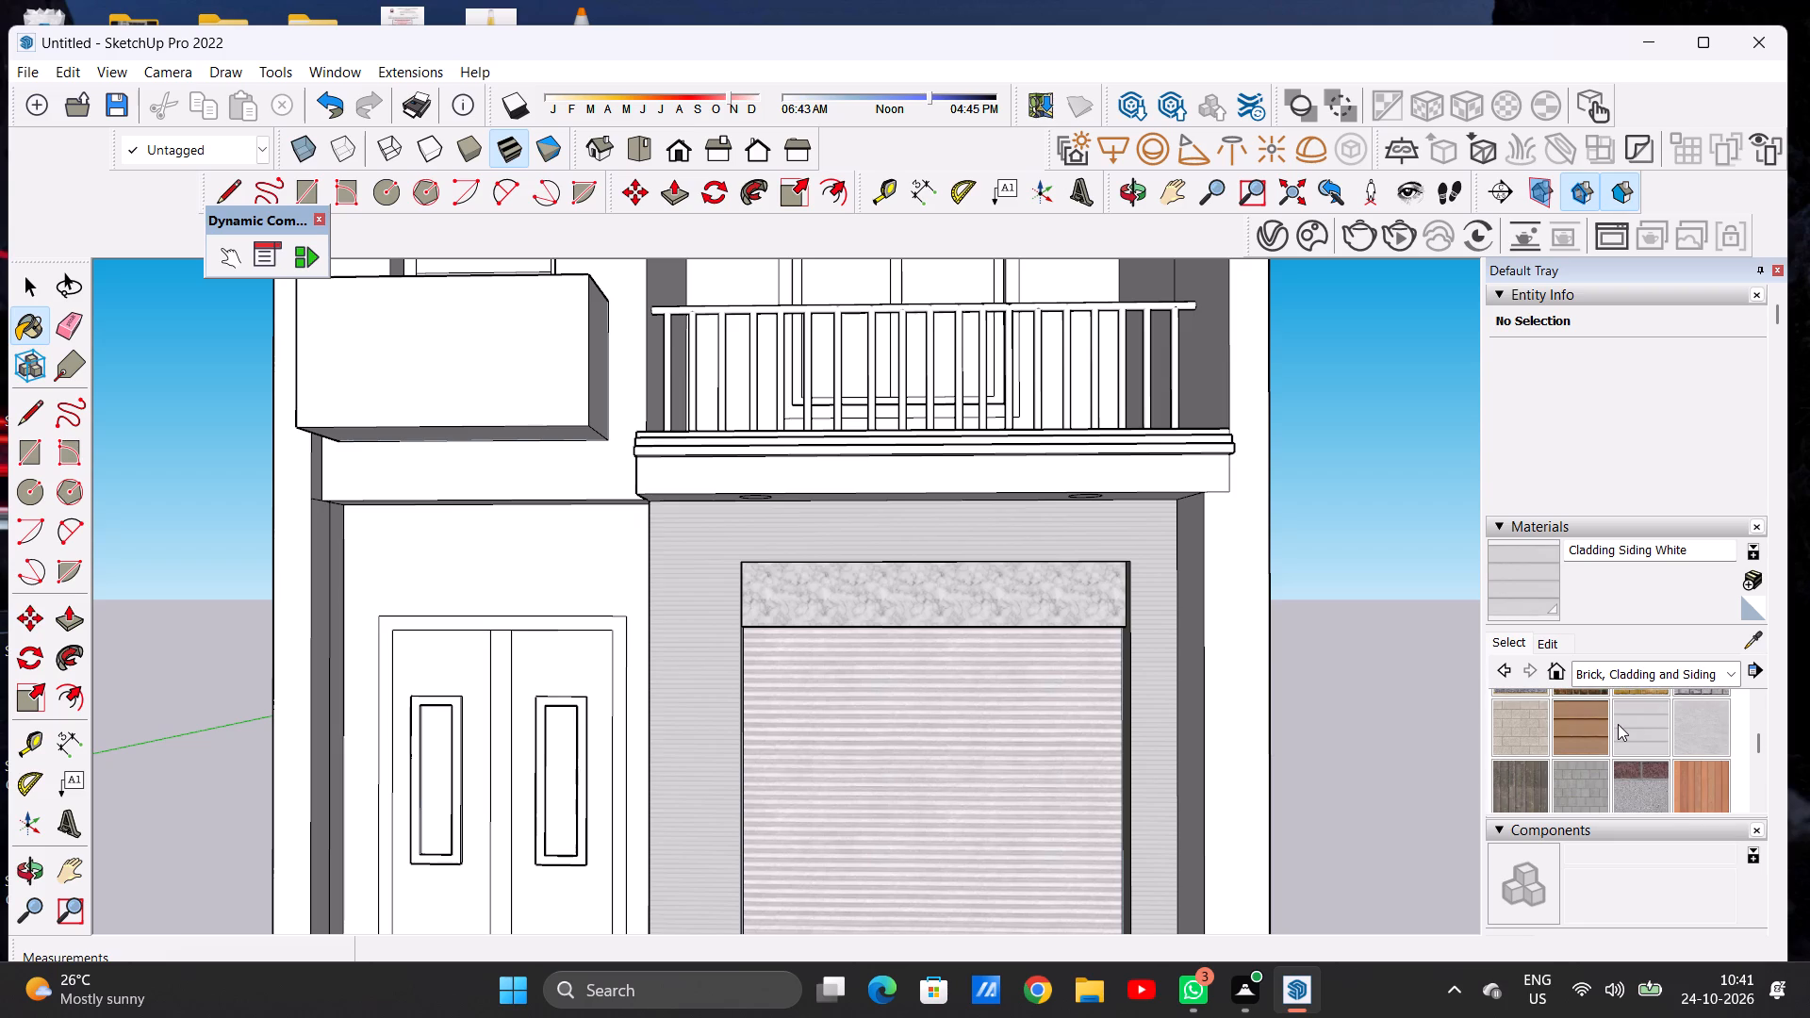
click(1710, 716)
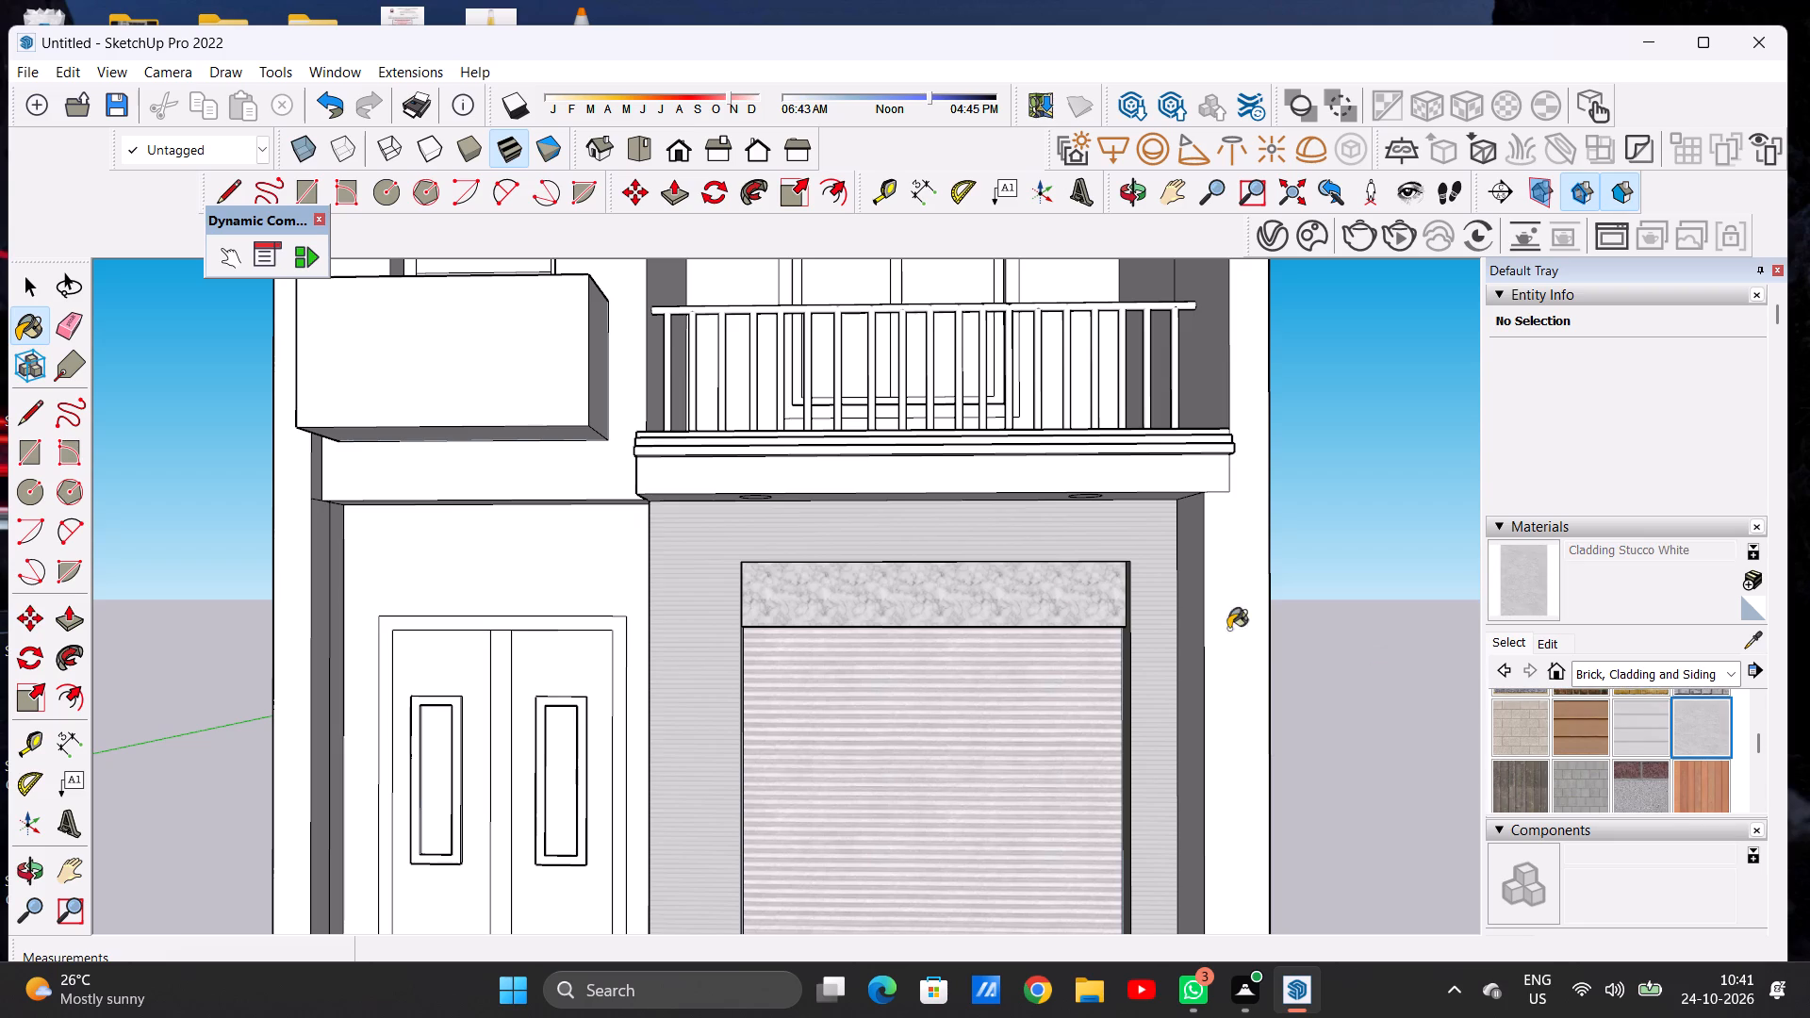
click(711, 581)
Examine the stucco finish on the garage wall up close and against the whole front facade.
scroll(704, 647, up, 11)
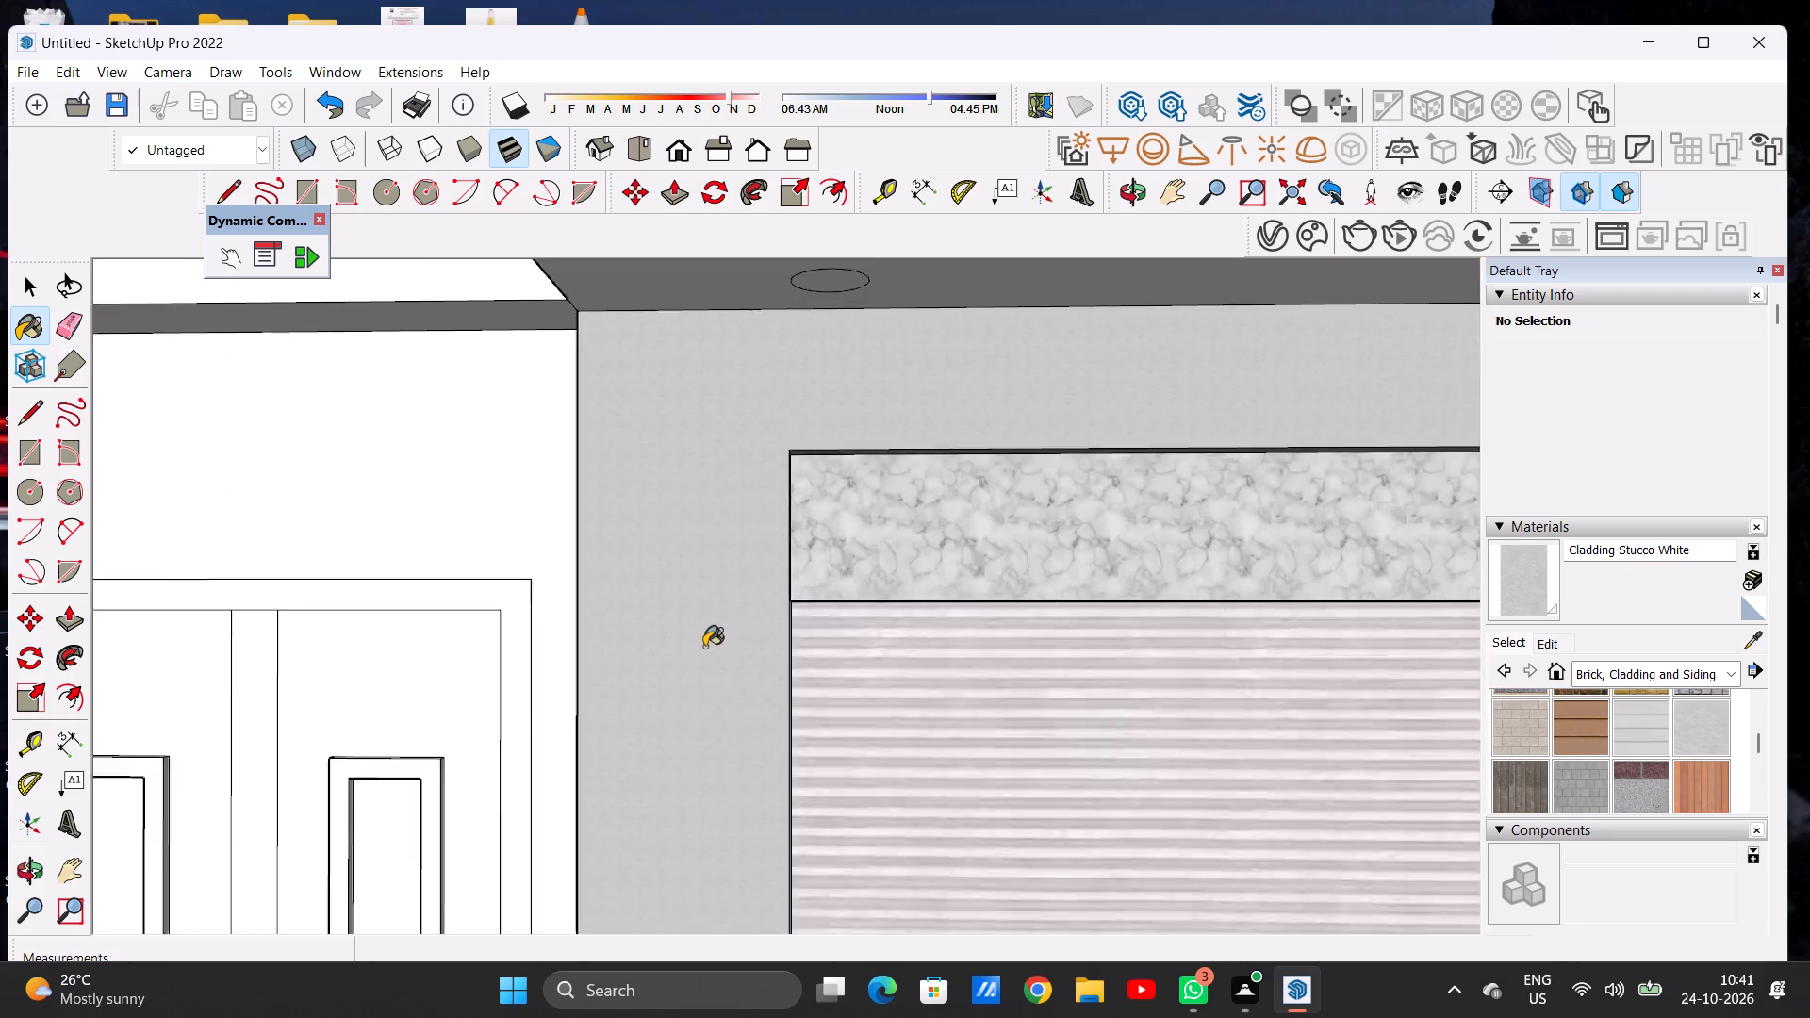
scroll(704, 647, up, 17)
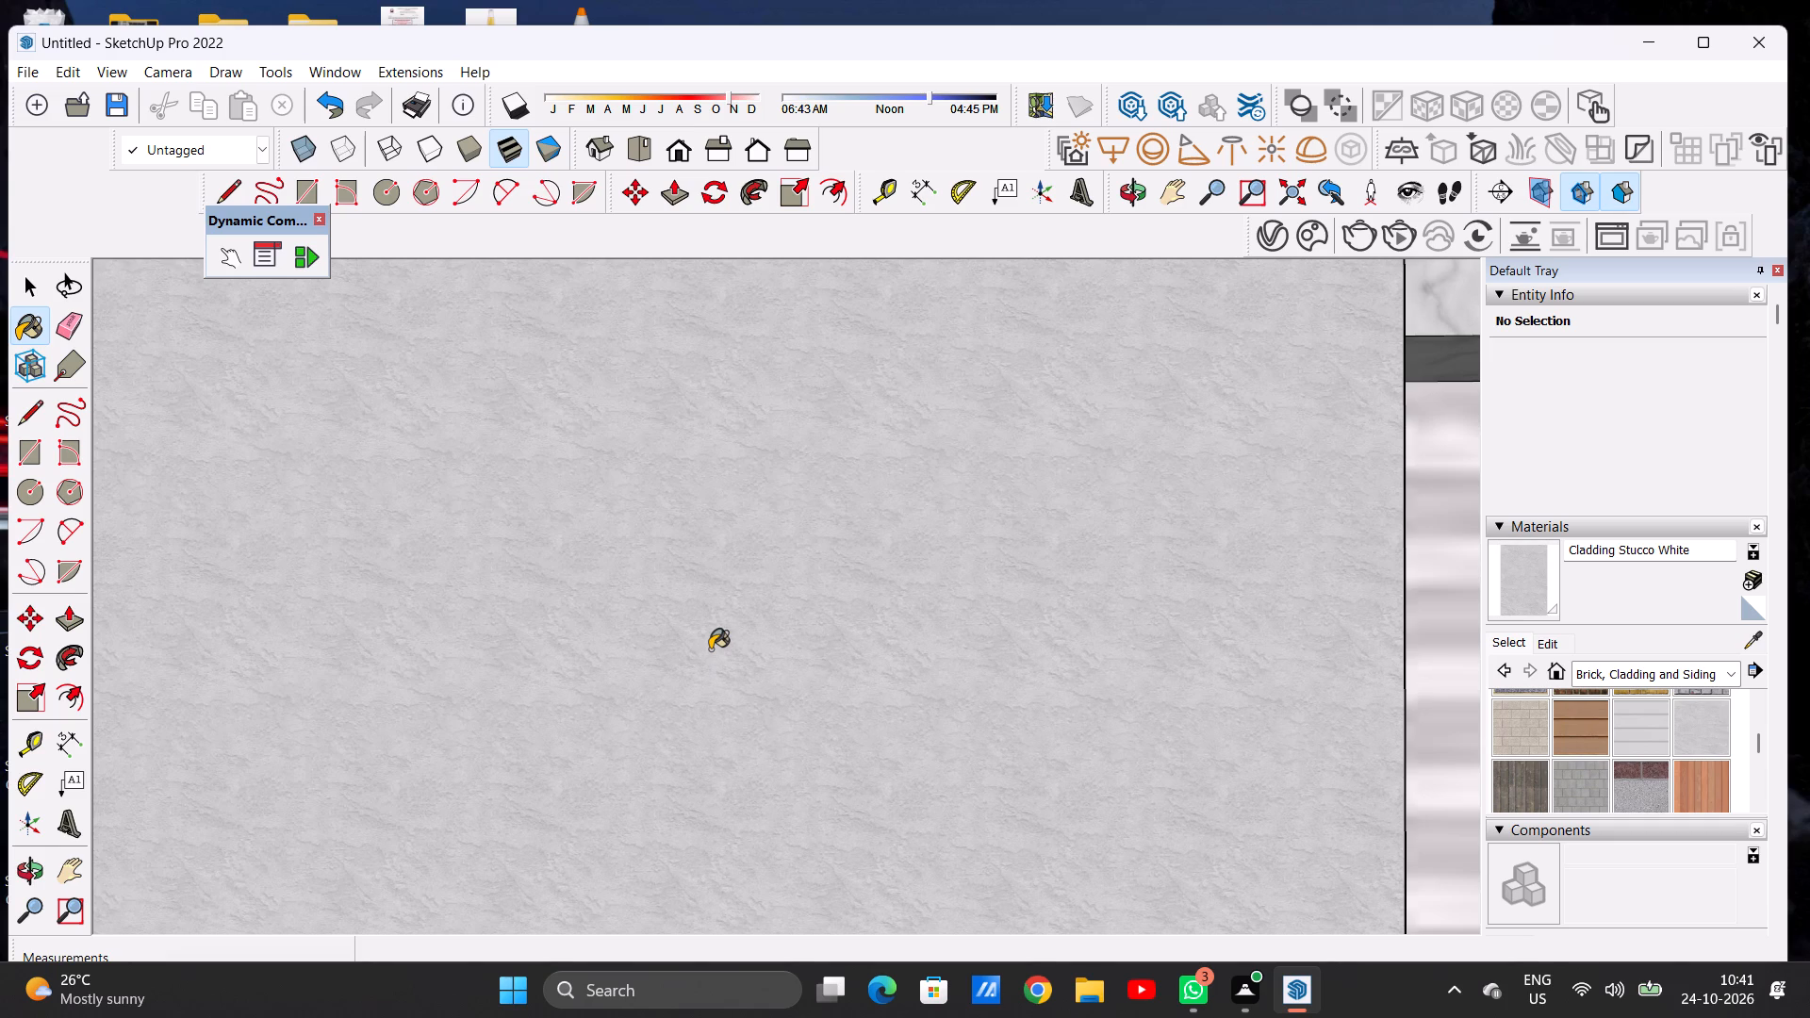
scroll(723, 639, down, 9)
scroll(729, 618, down, 20)
scroll(729, 618, down, 8)
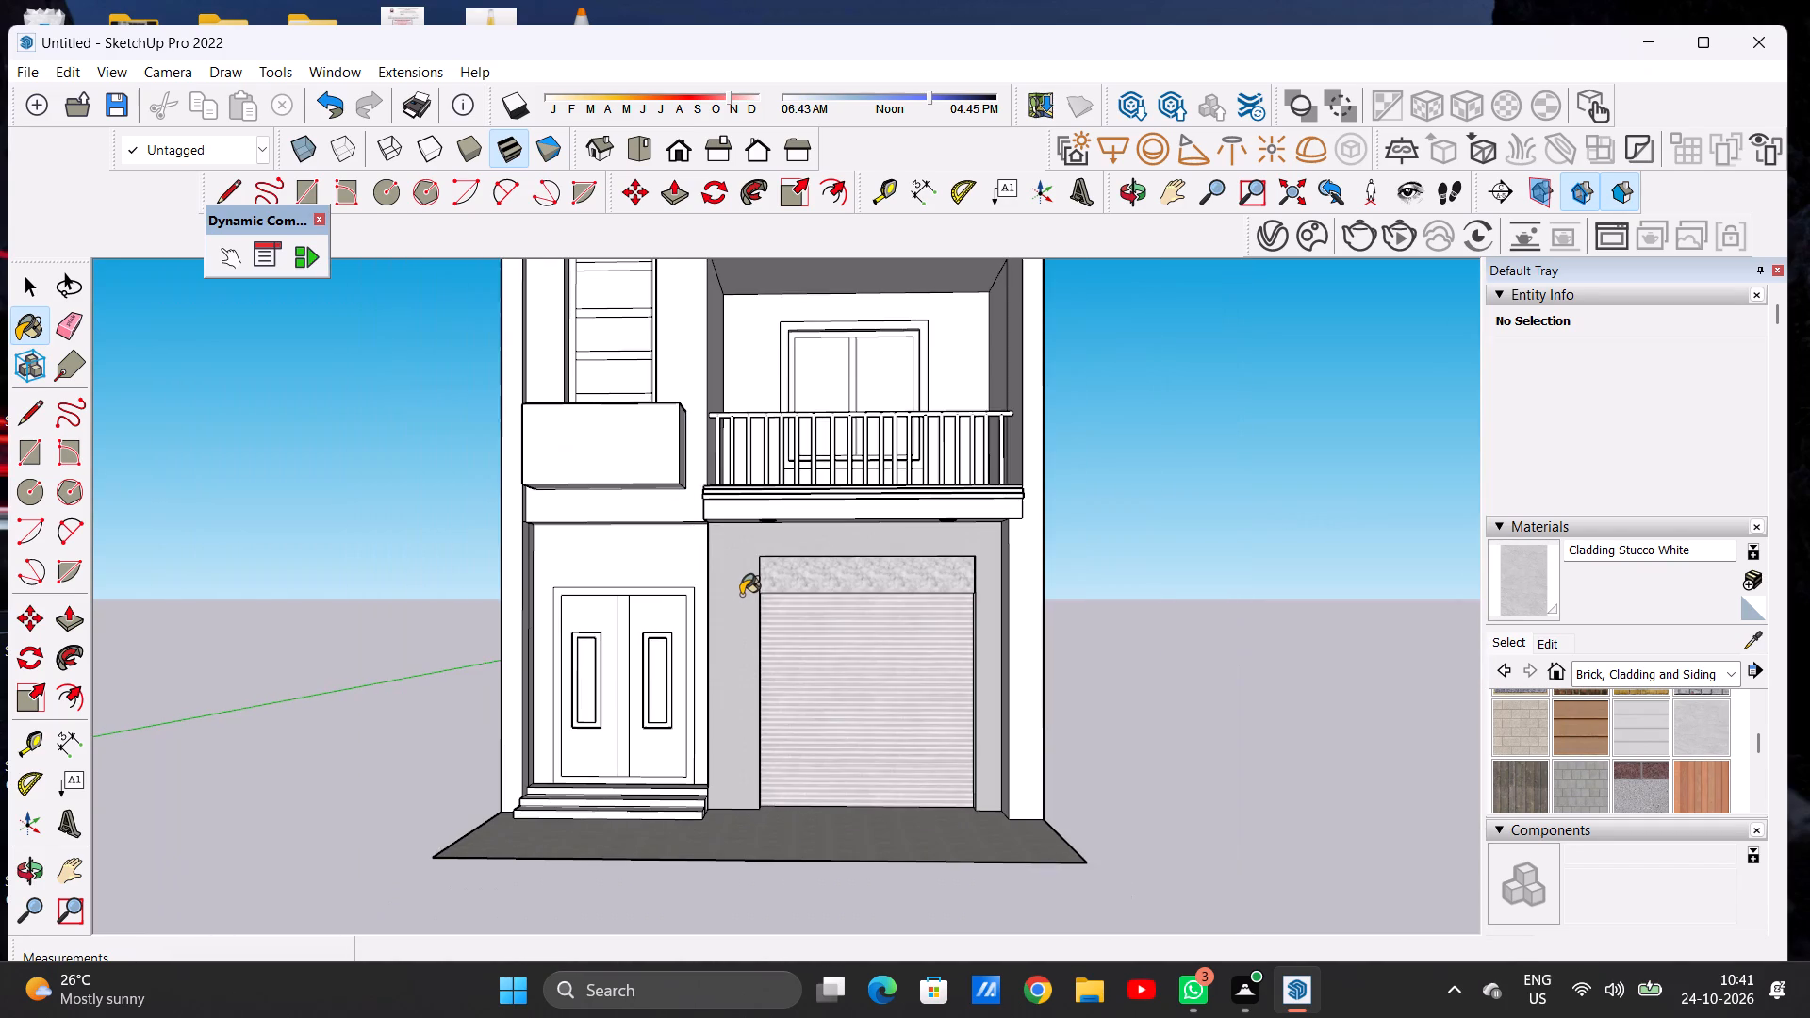
scroll(755, 610, up, 2)
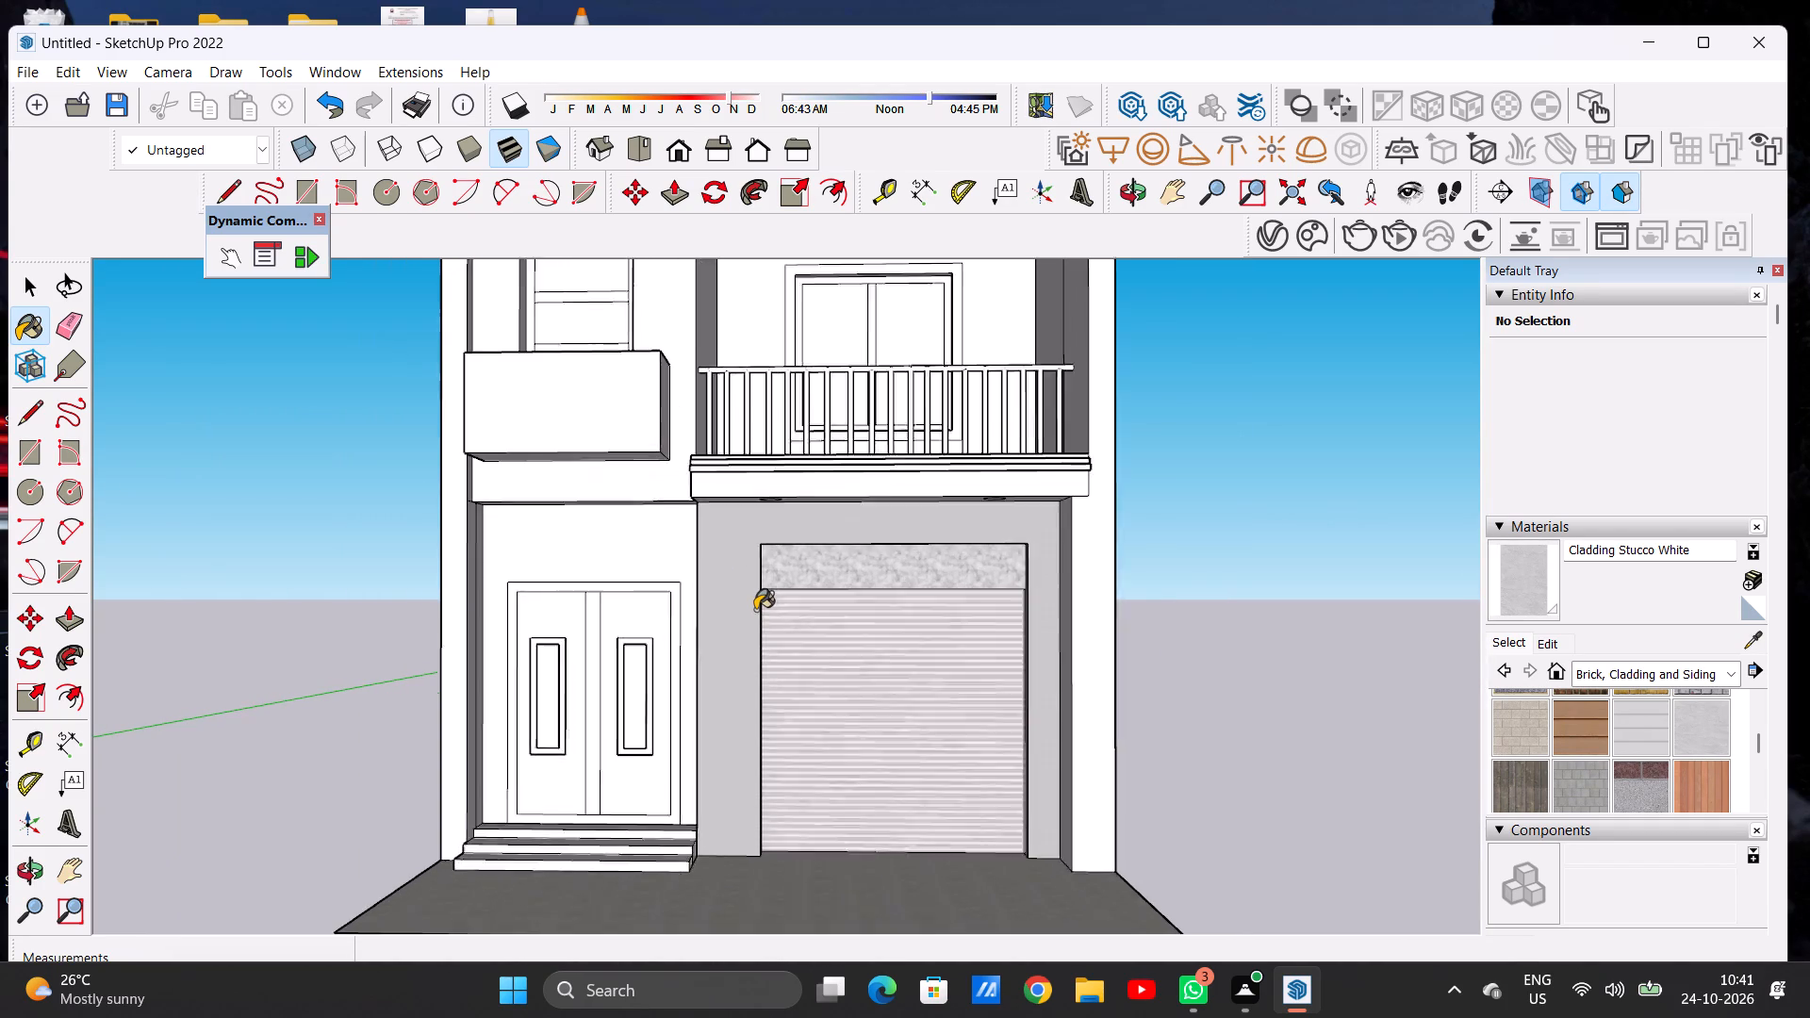
scroll(755, 610, up, 1)
scroll(676, 541, down, 6)
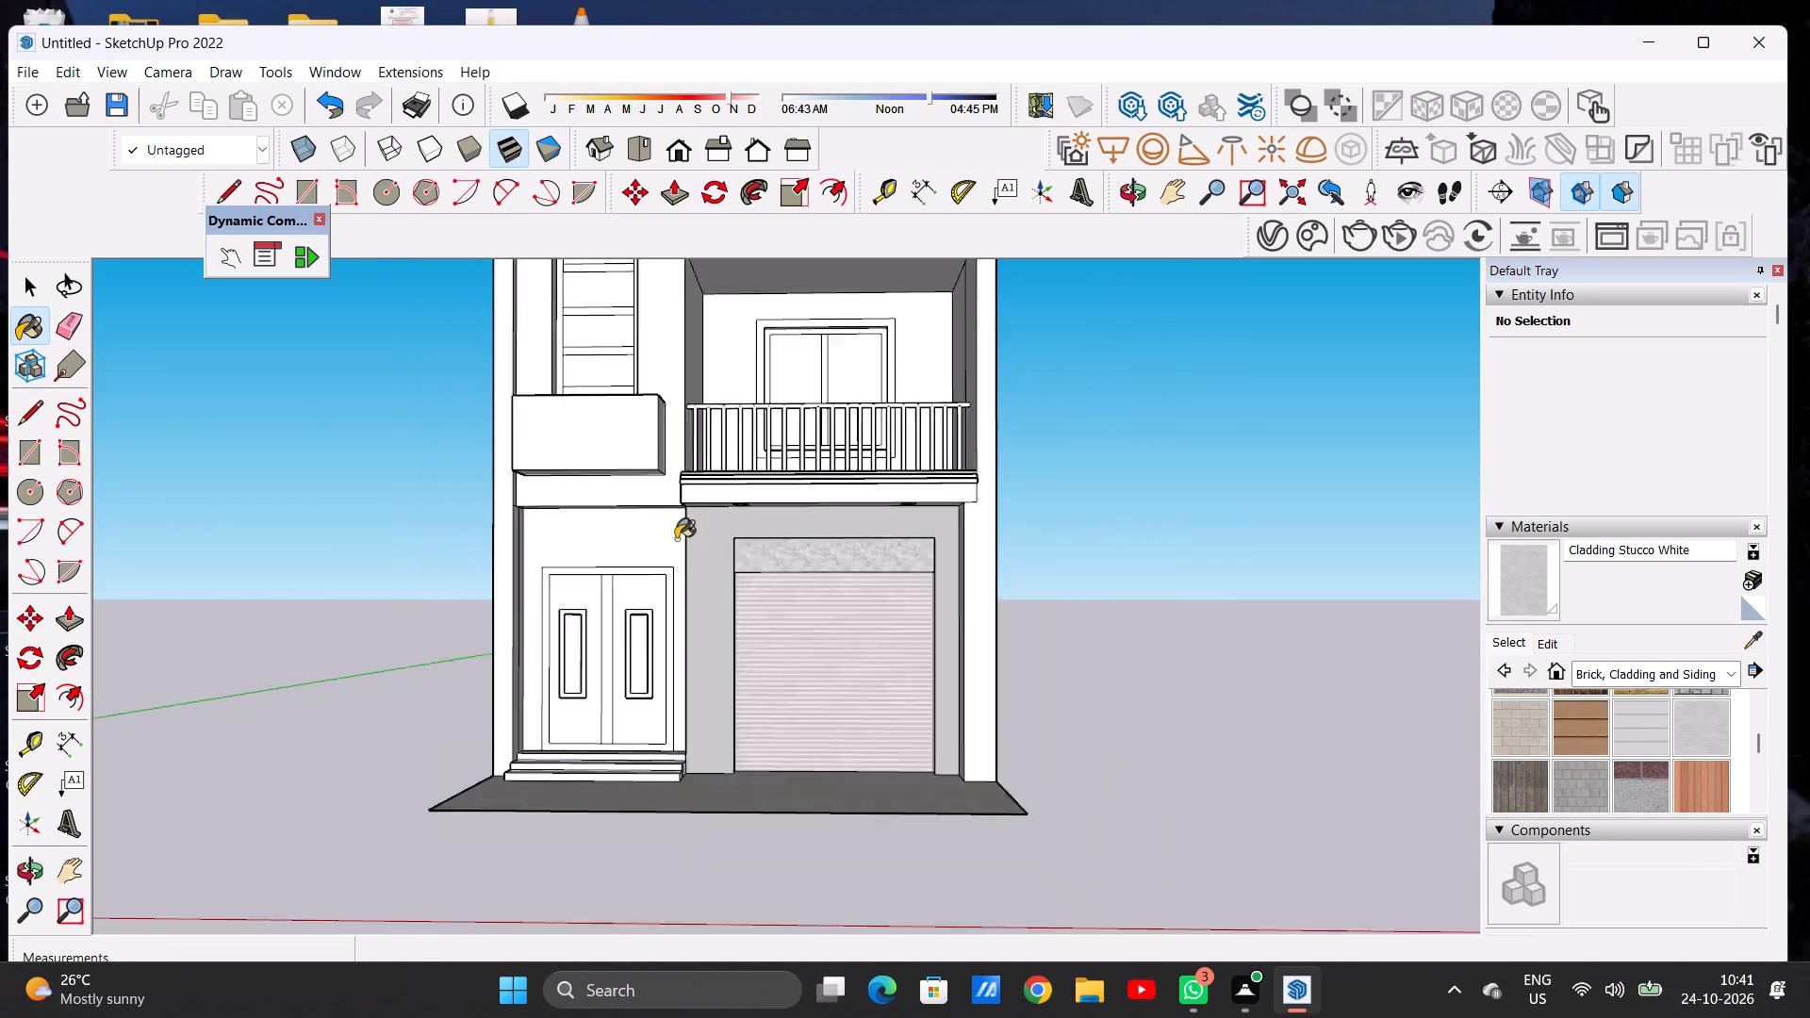
scroll(676, 539, down, 2)
scroll(702, 611, up, 6)
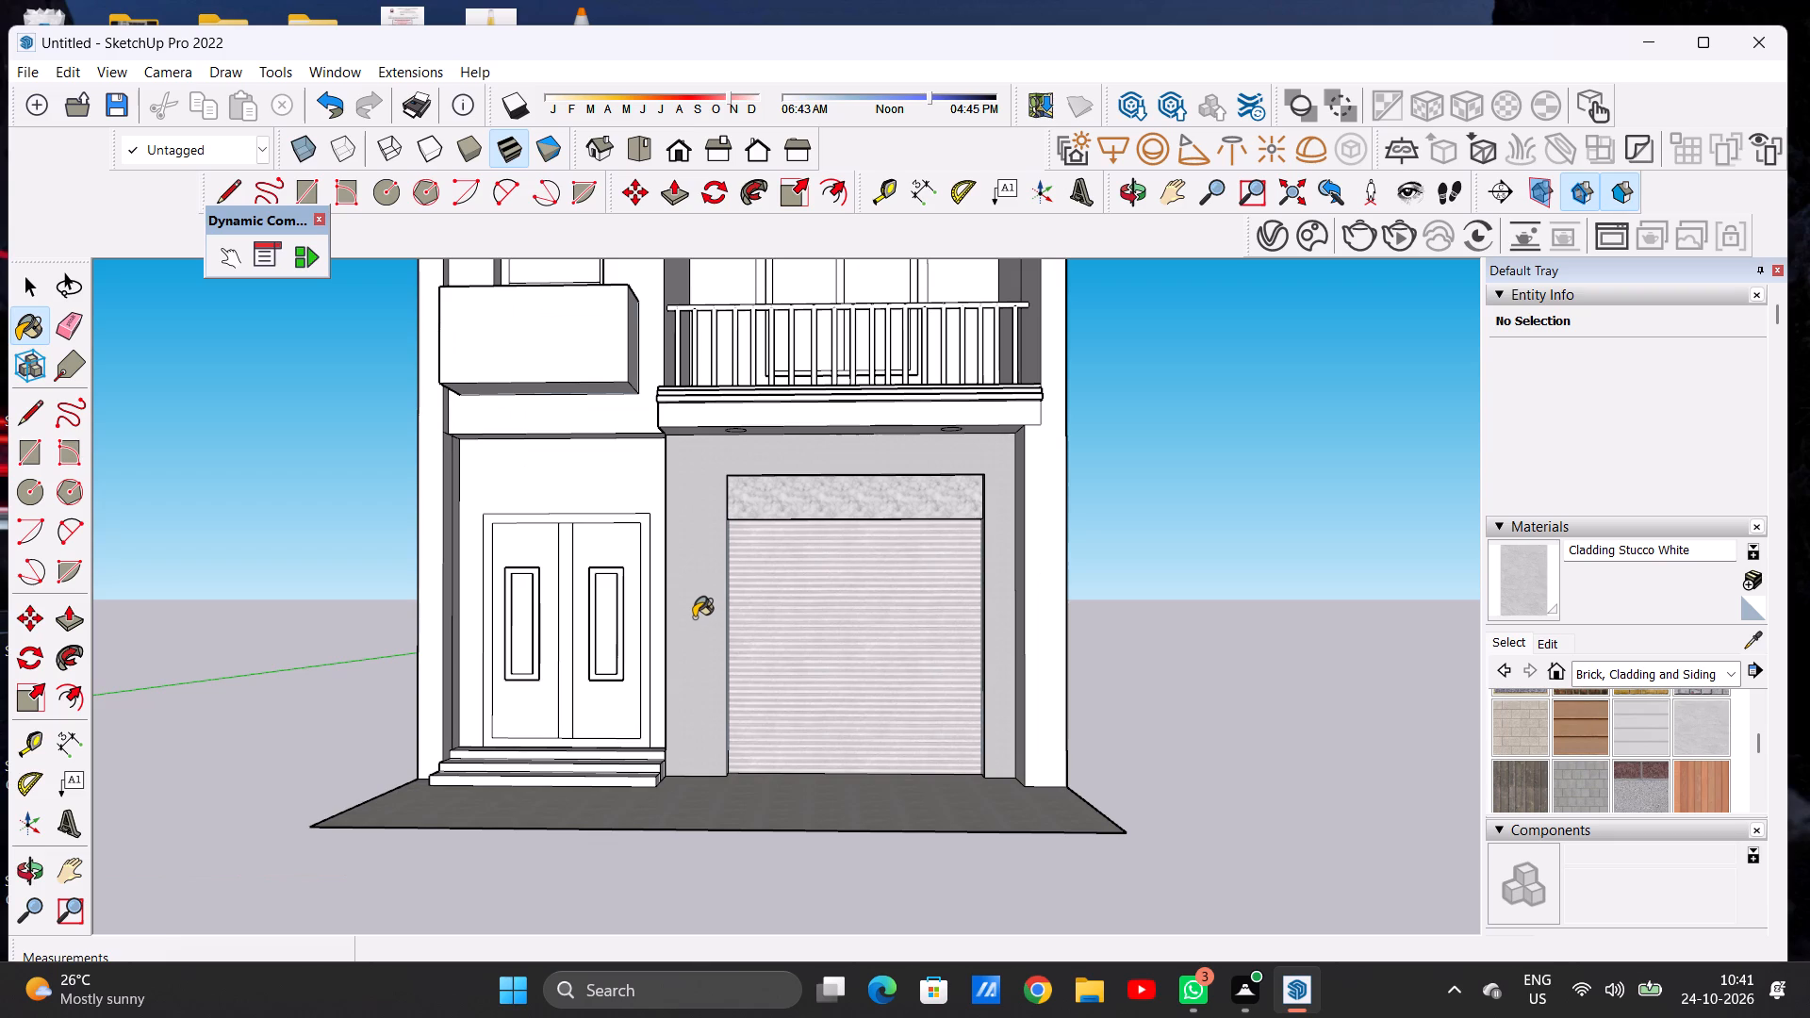
scroll(686, 617, up, 7)
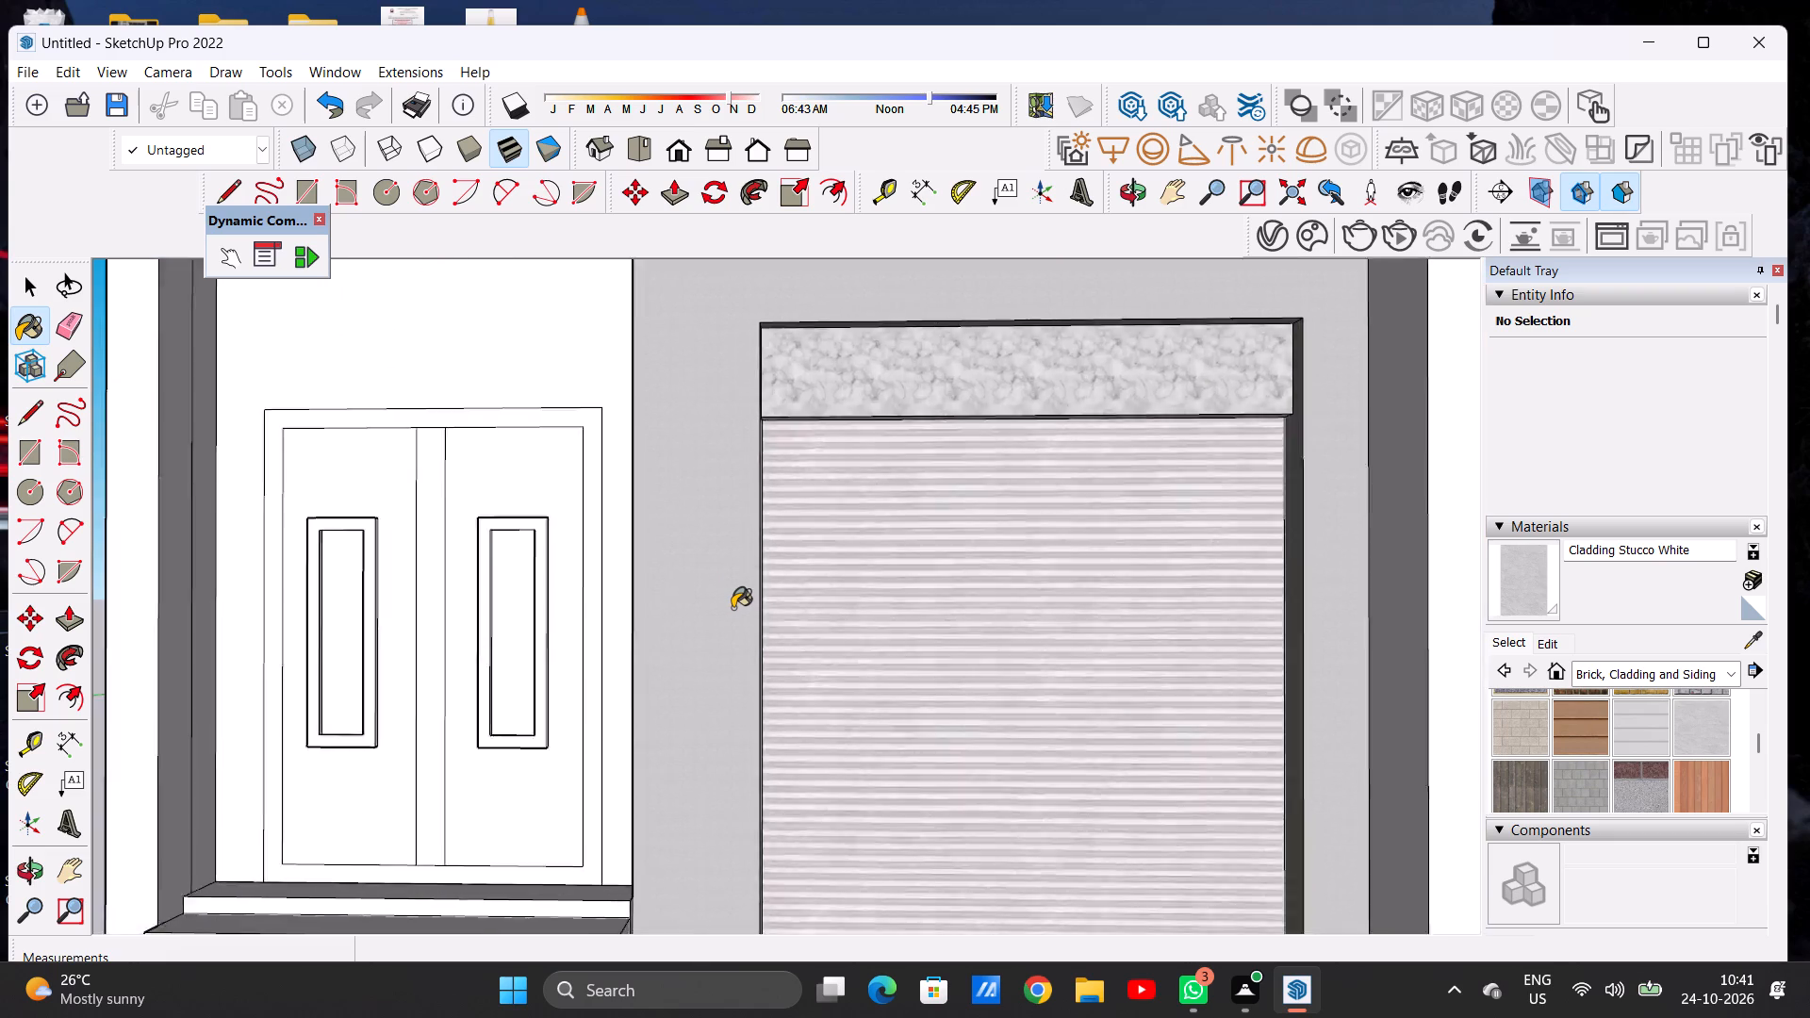
scroll(732, 608, up, 7)
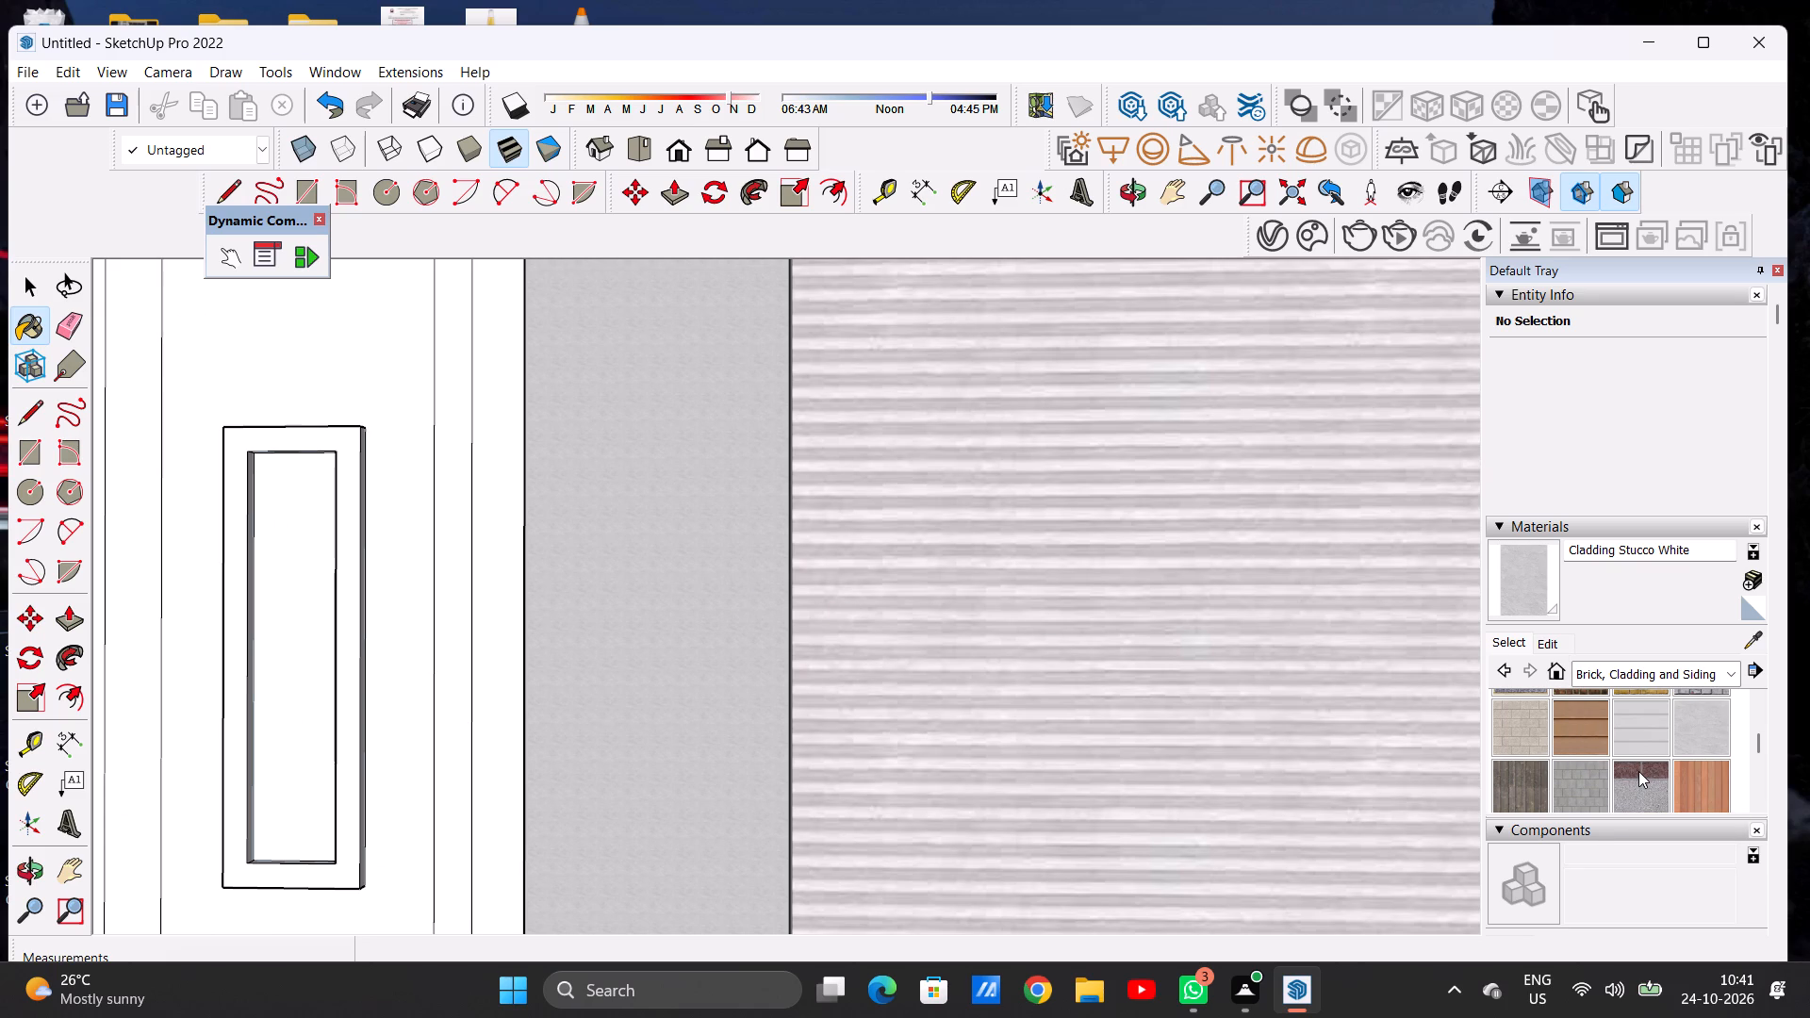
Repaint the wall around the garage door with the Cinder Block material.
scroll(1638, 769, up, 4)
scroll(1638, 769, down, 1)
scroll(1638, 769, up, 1)
scroll(1638, 769, down, 1)
click(1514, 718)
click(758, 731)
scroll(749, 738, up, 3)
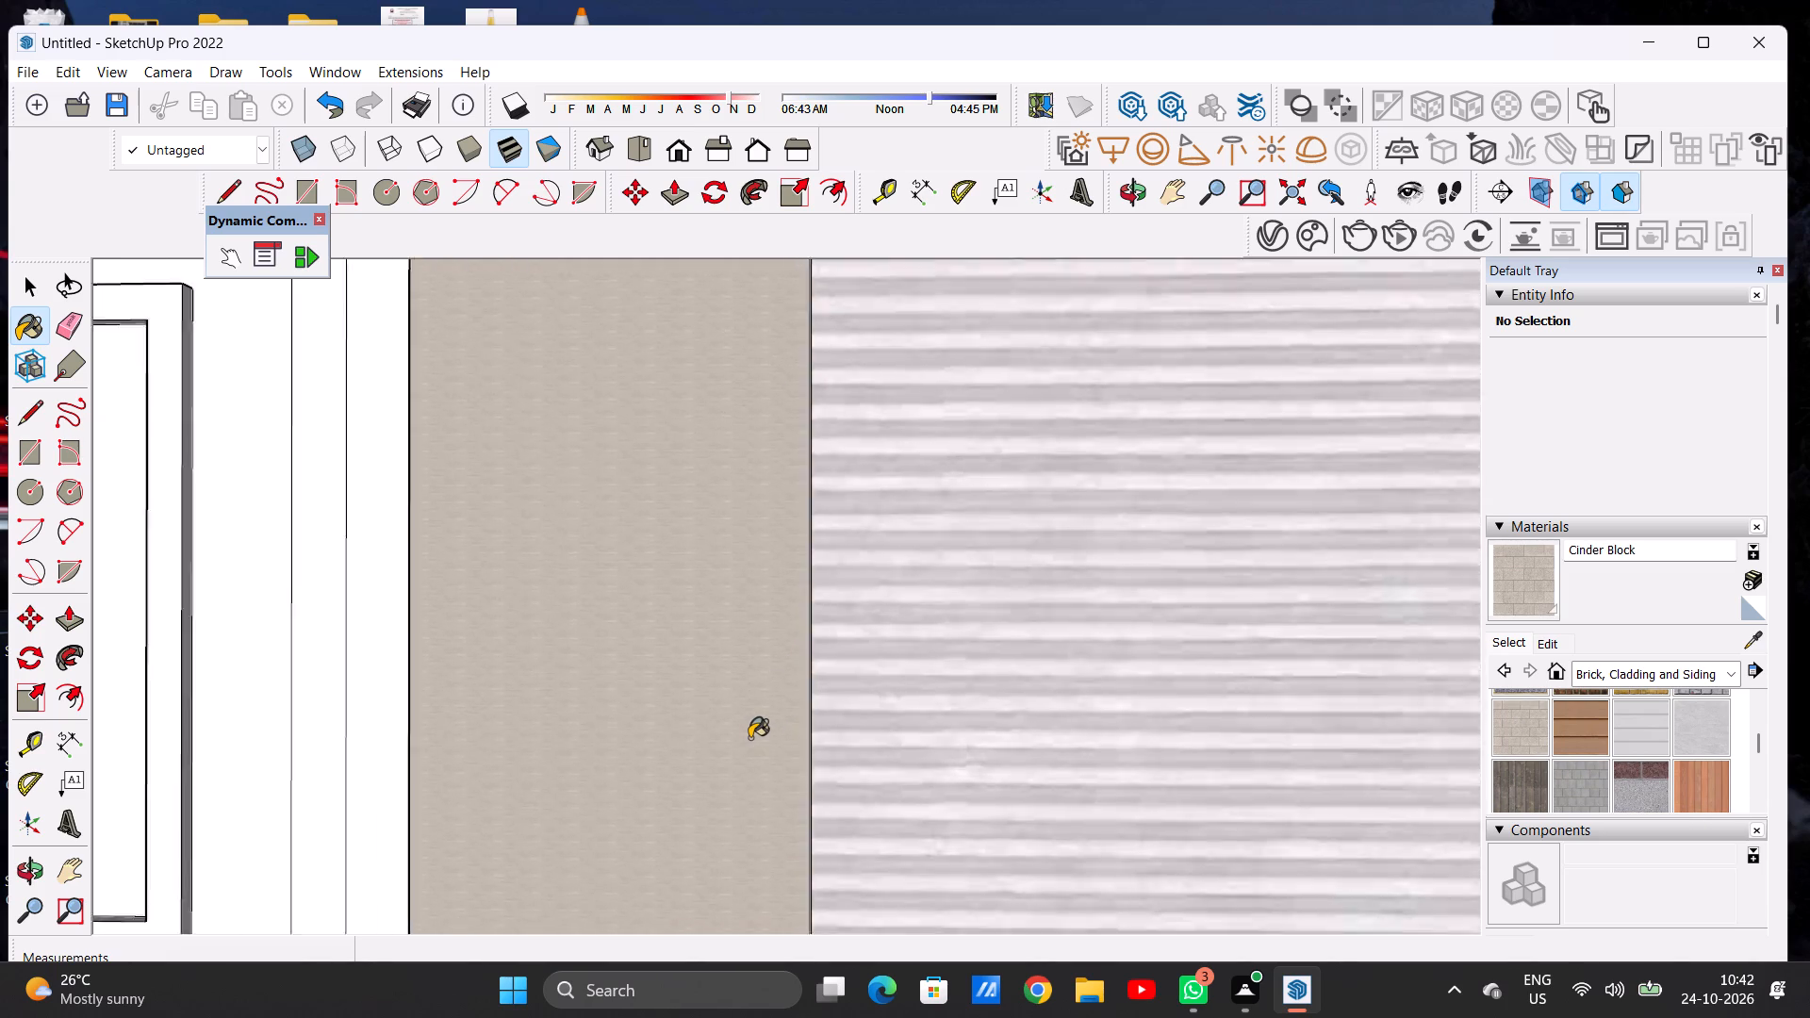
scroll(749, 738, up, 11)
scroll(749, 738, down, 9)
scroll(769, 711, up, 1)
scroll(769, 711, down, 4)
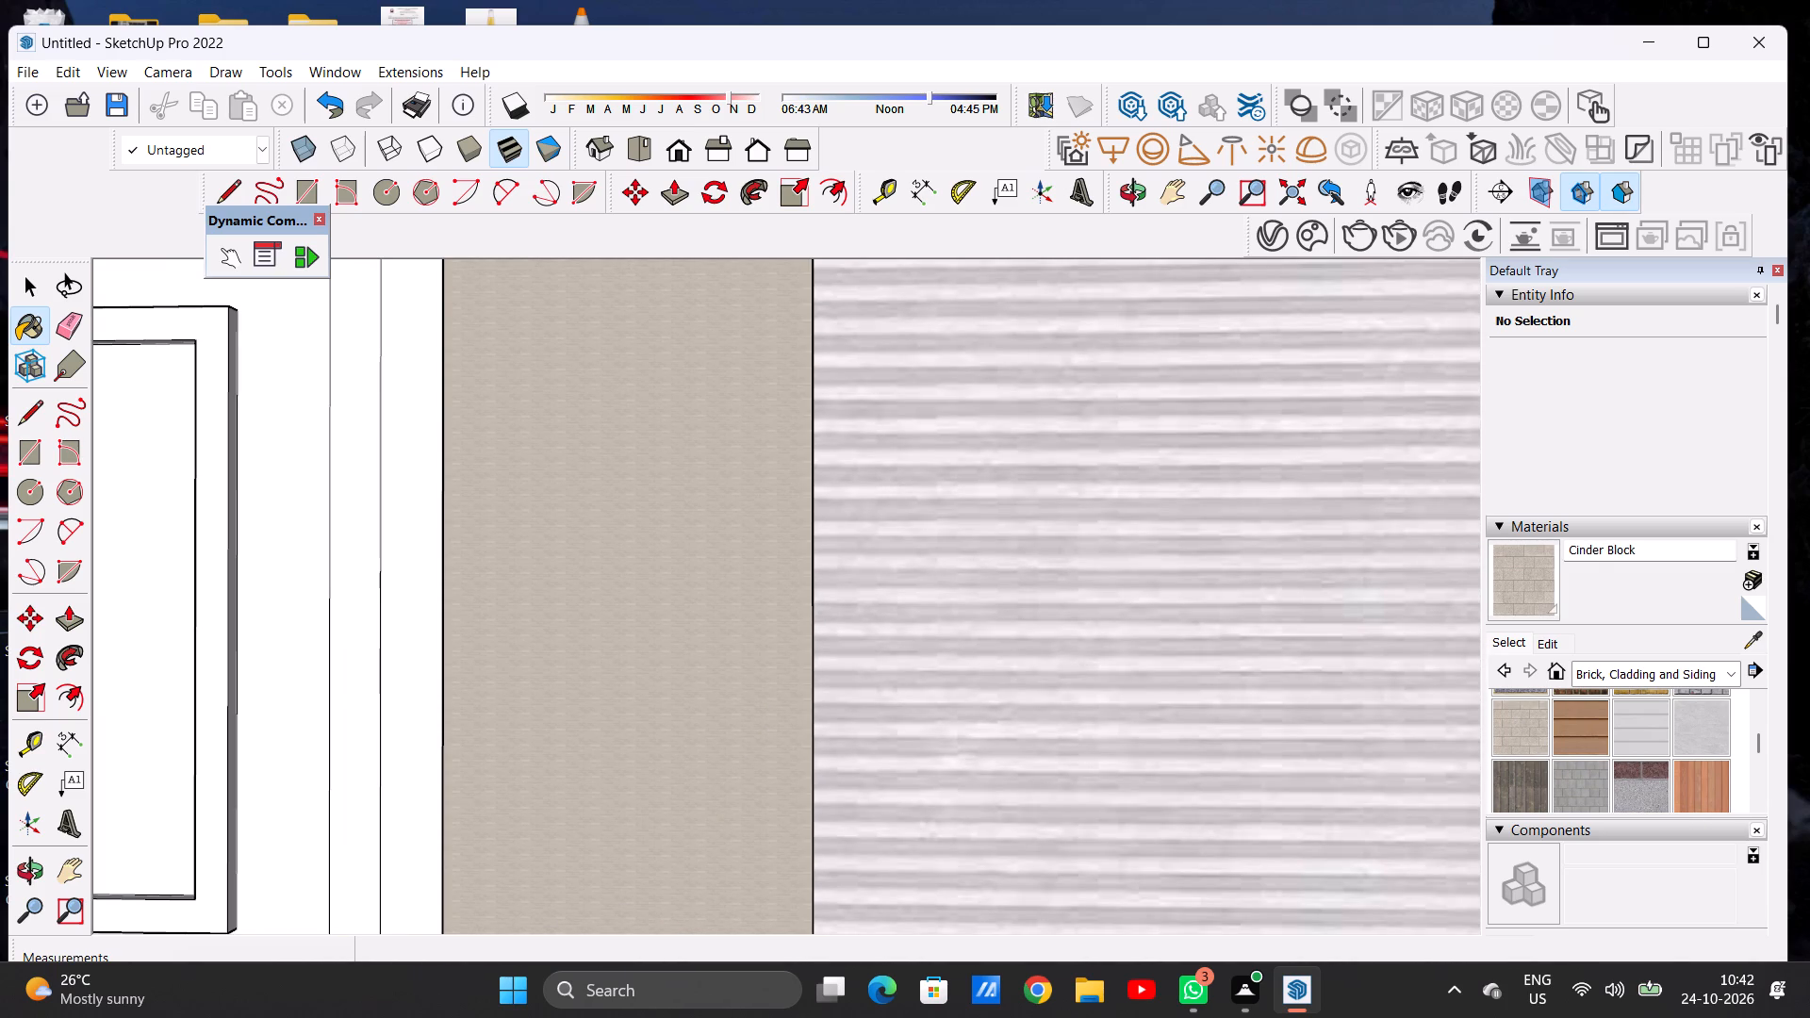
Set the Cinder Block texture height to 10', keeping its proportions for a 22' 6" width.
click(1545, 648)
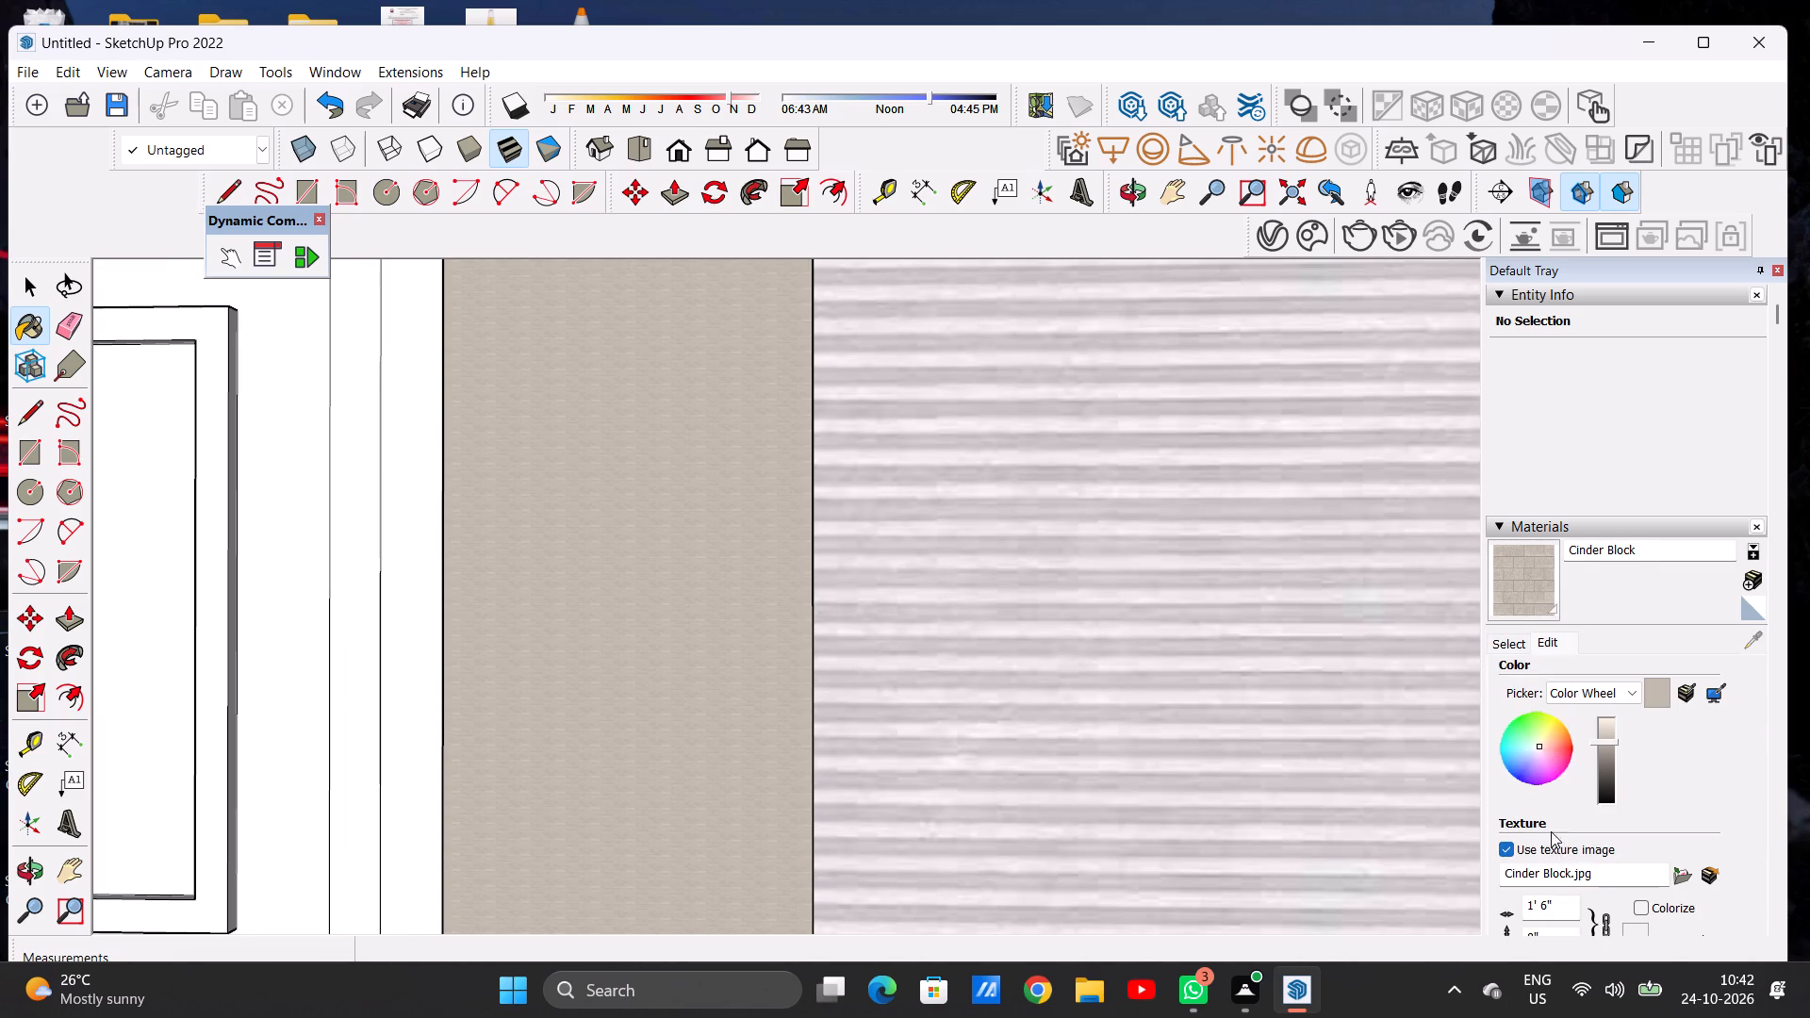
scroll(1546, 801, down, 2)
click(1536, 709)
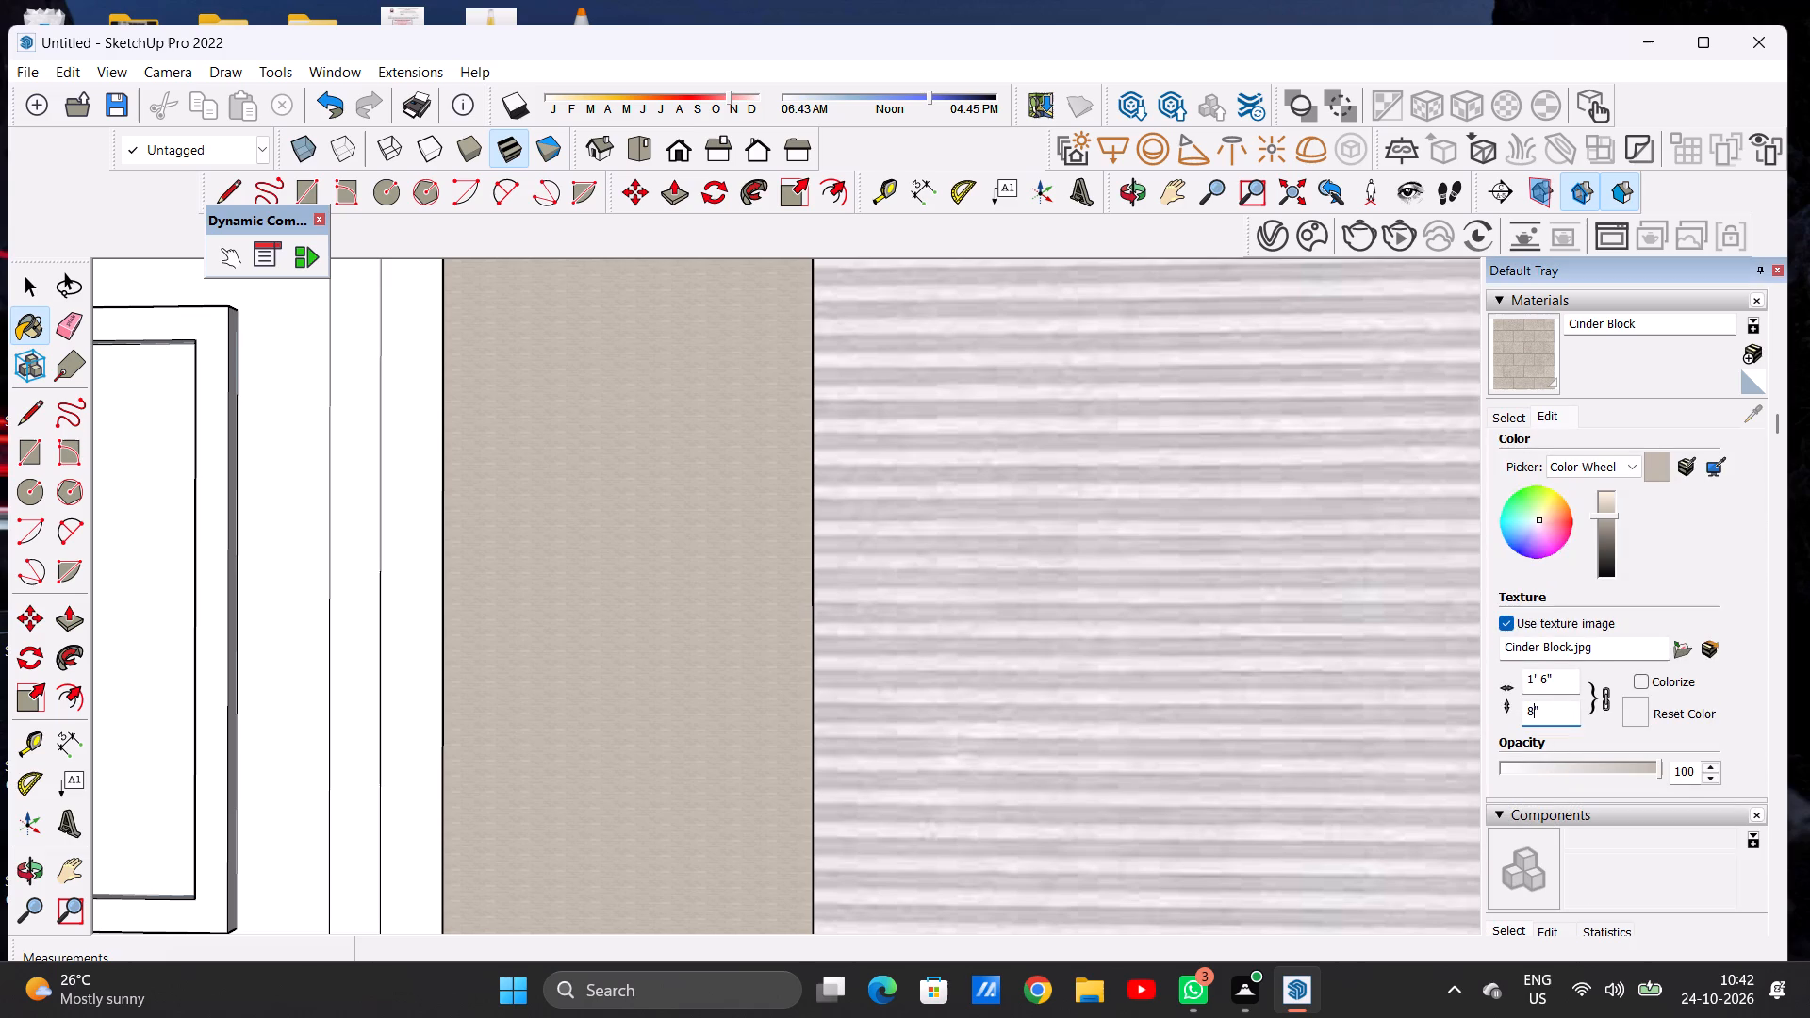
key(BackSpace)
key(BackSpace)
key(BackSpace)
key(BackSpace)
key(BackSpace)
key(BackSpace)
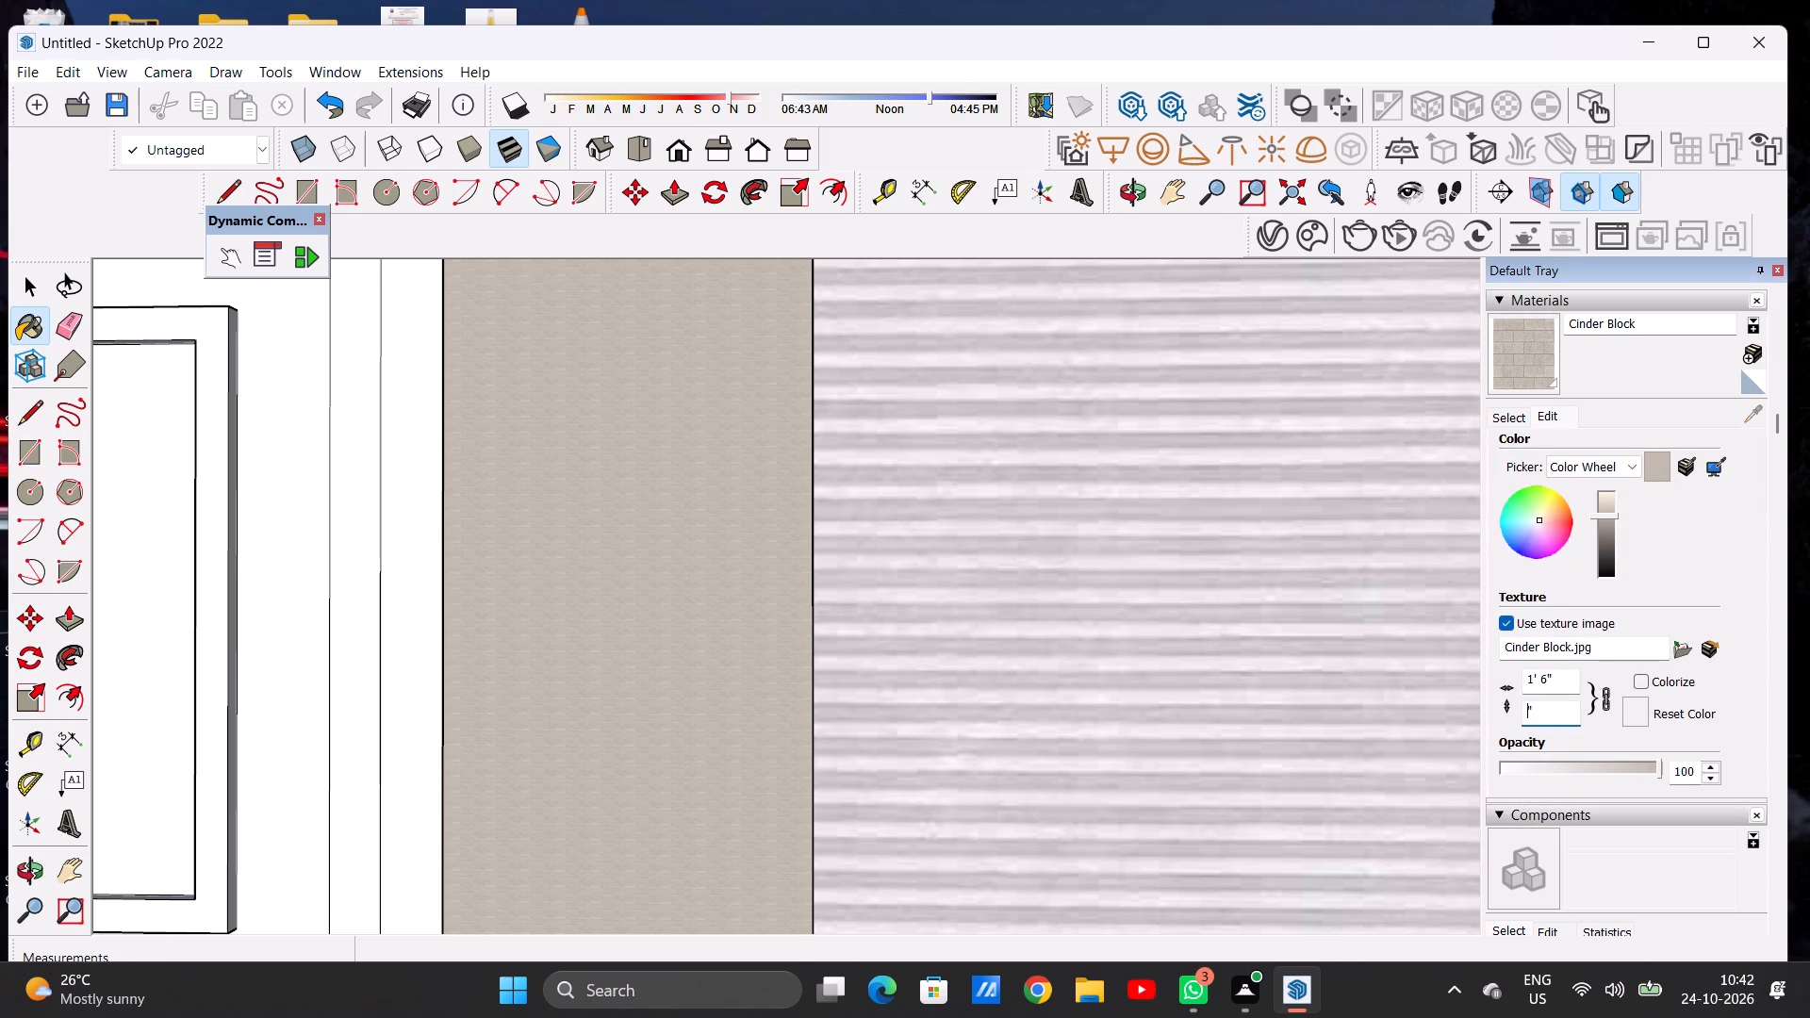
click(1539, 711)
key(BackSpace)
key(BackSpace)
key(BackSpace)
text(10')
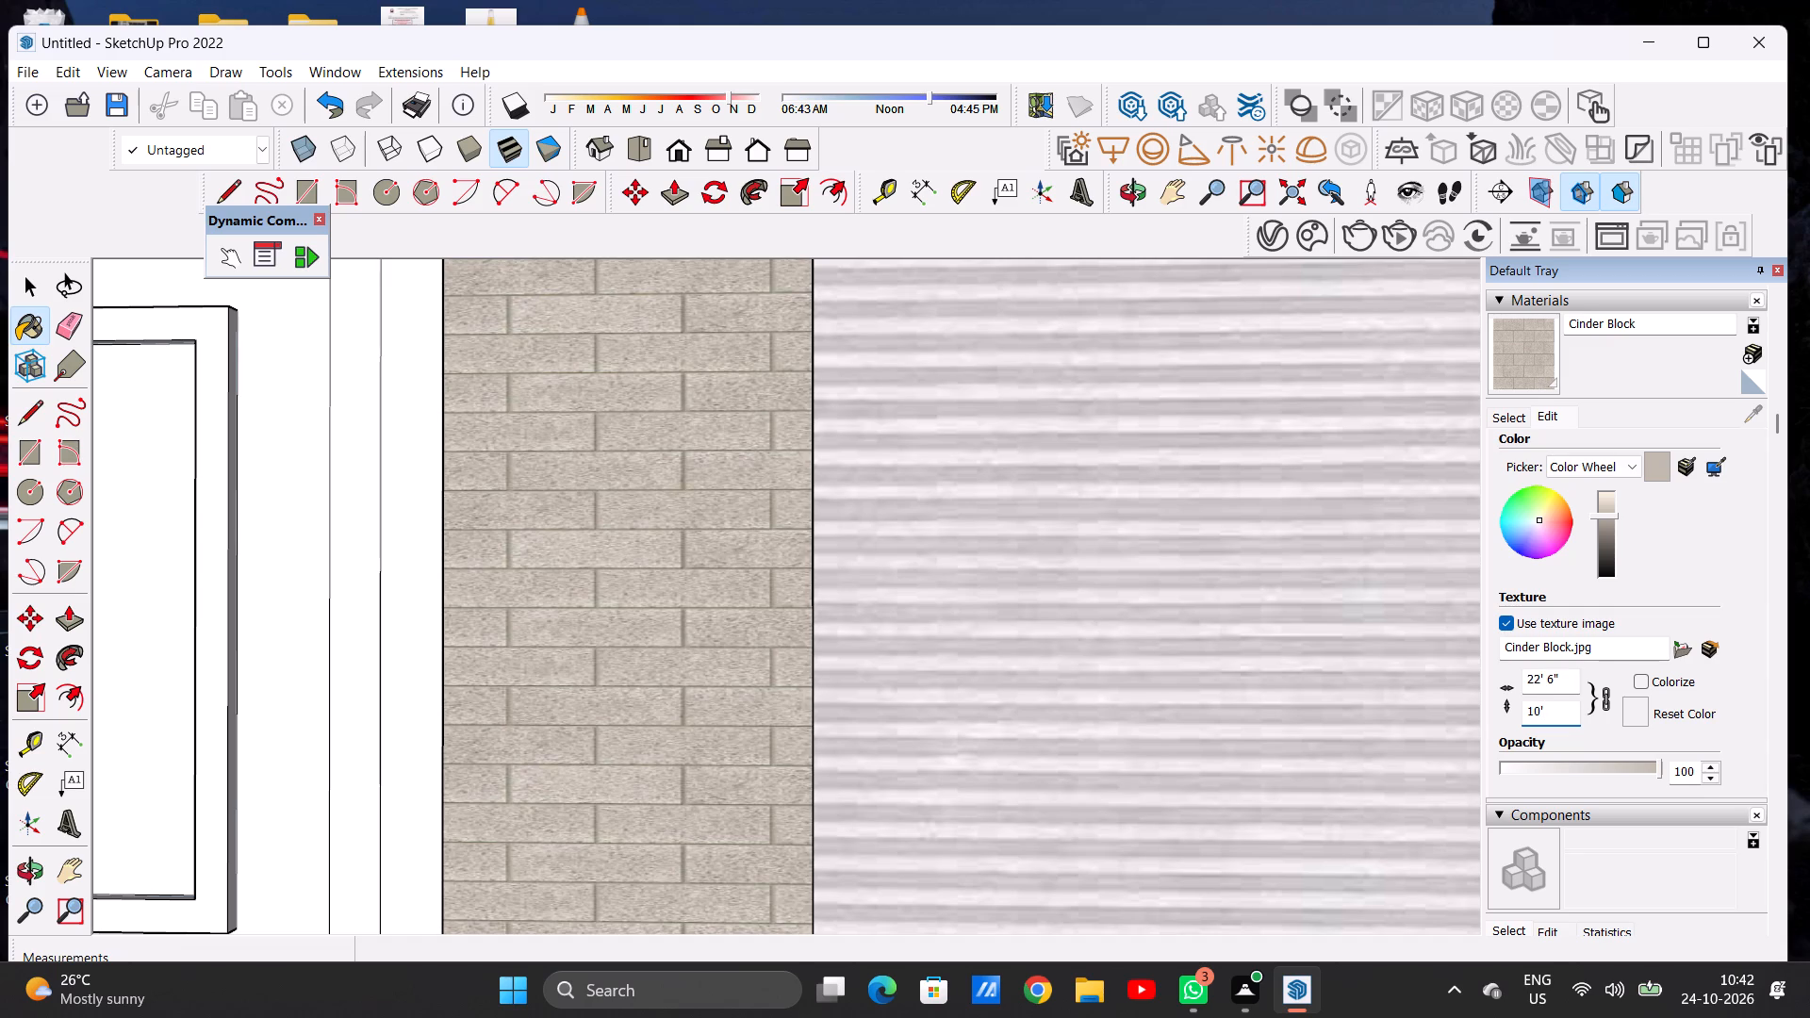
Set the Cinder Block texture height to 20', keeping its proportions for a 45' width.
key(BackSpace)
key(BackSpace)
key(BackSpace)
text(20')
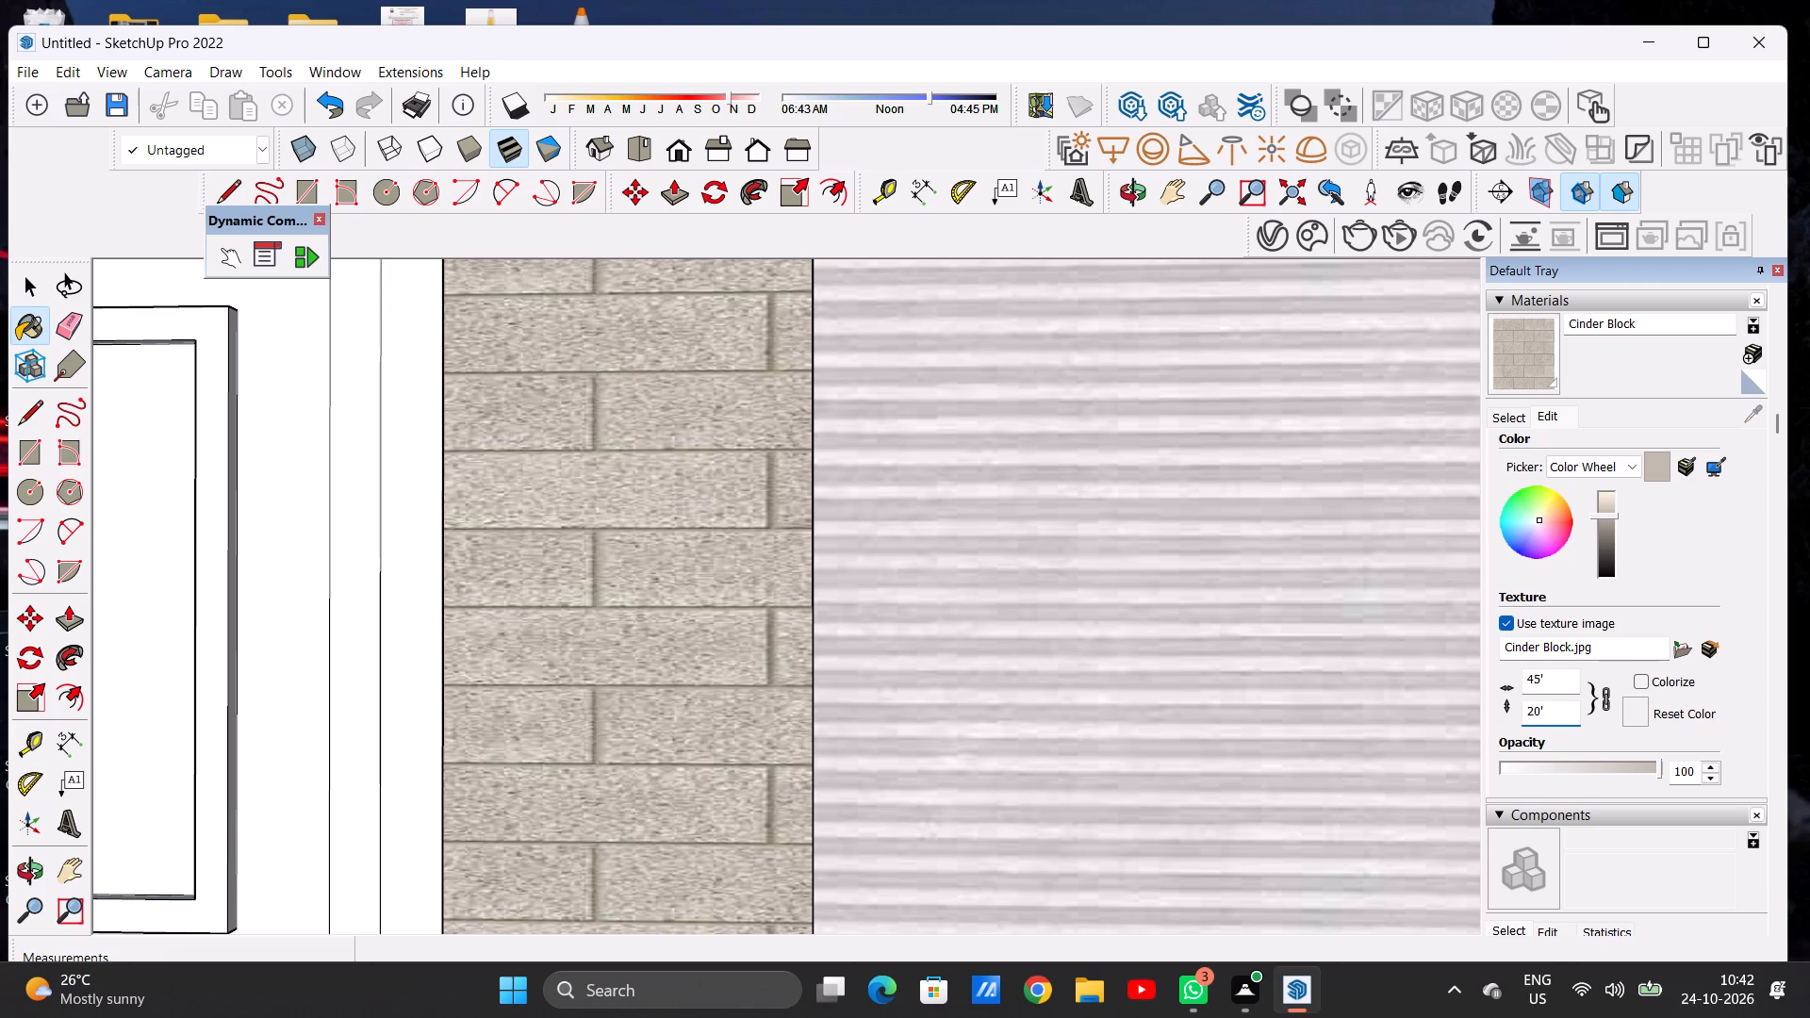
key(Return)
Set the Cinder Block texture height to 25', keeping its proportions for a 56' 3" width.
scroll(434, 666, down, 20)
scroll(434, 666, down, 2)
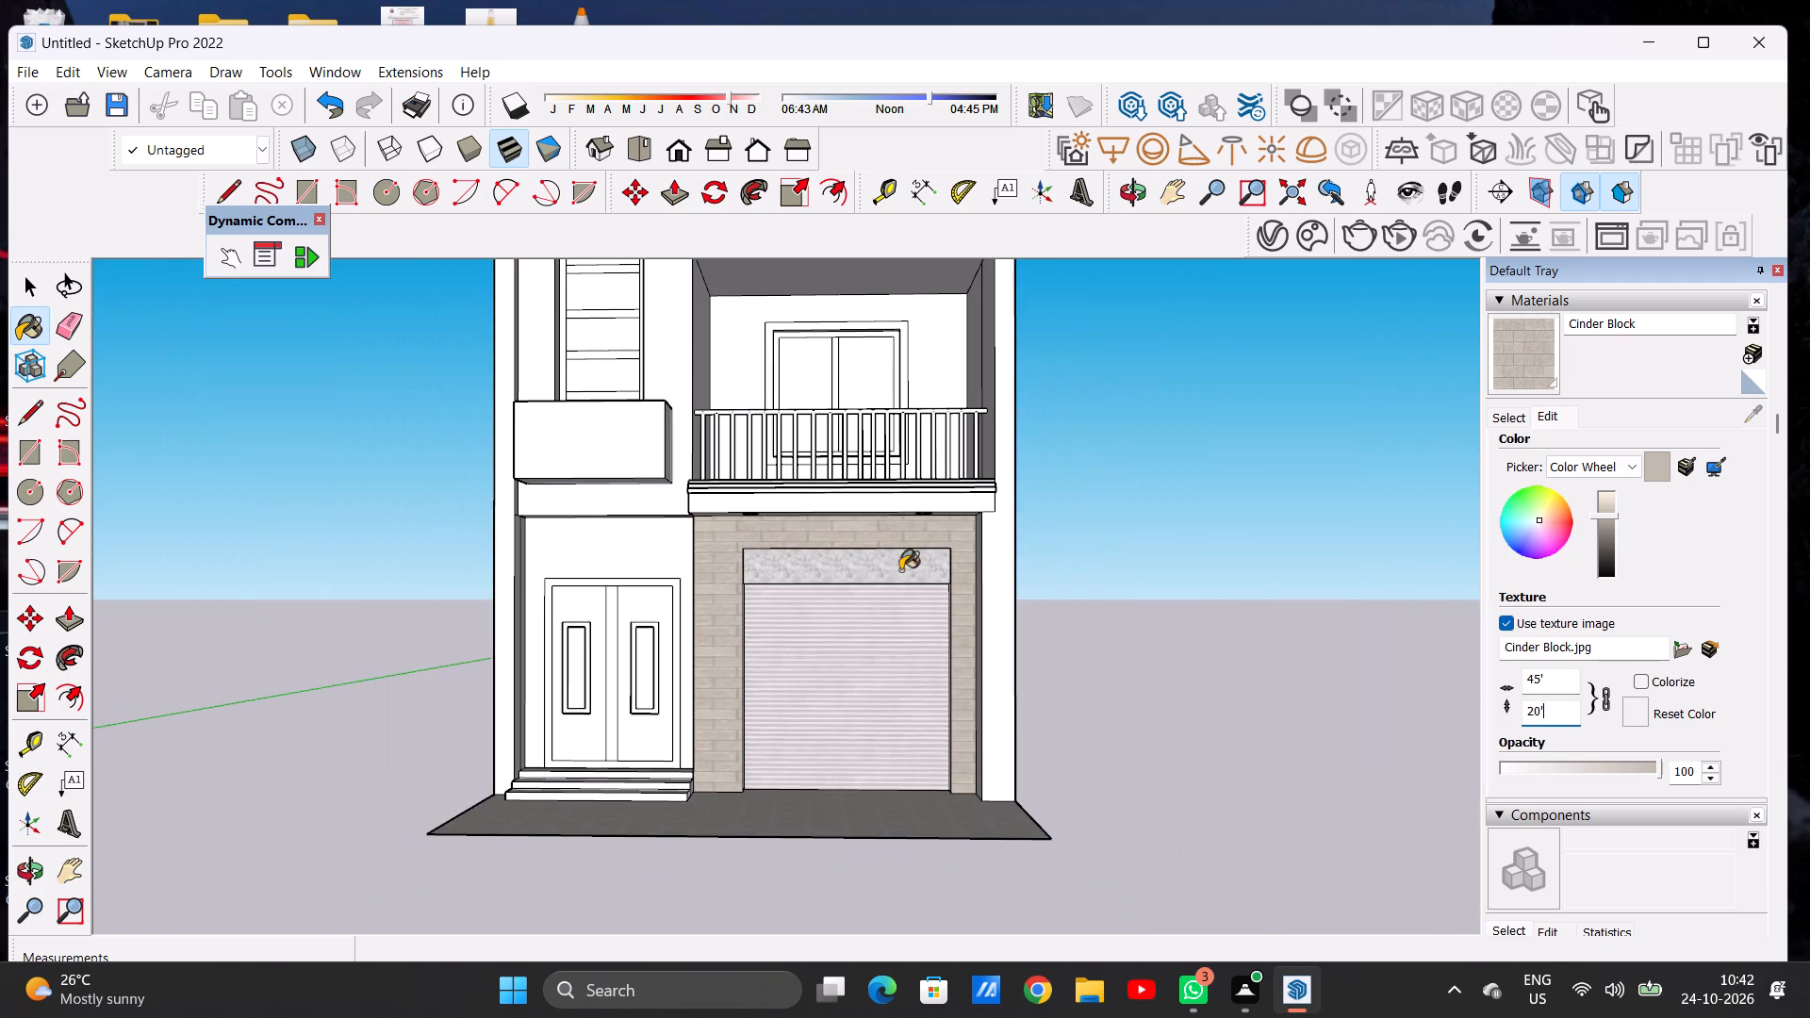
scroll(924, 556, up, 10)
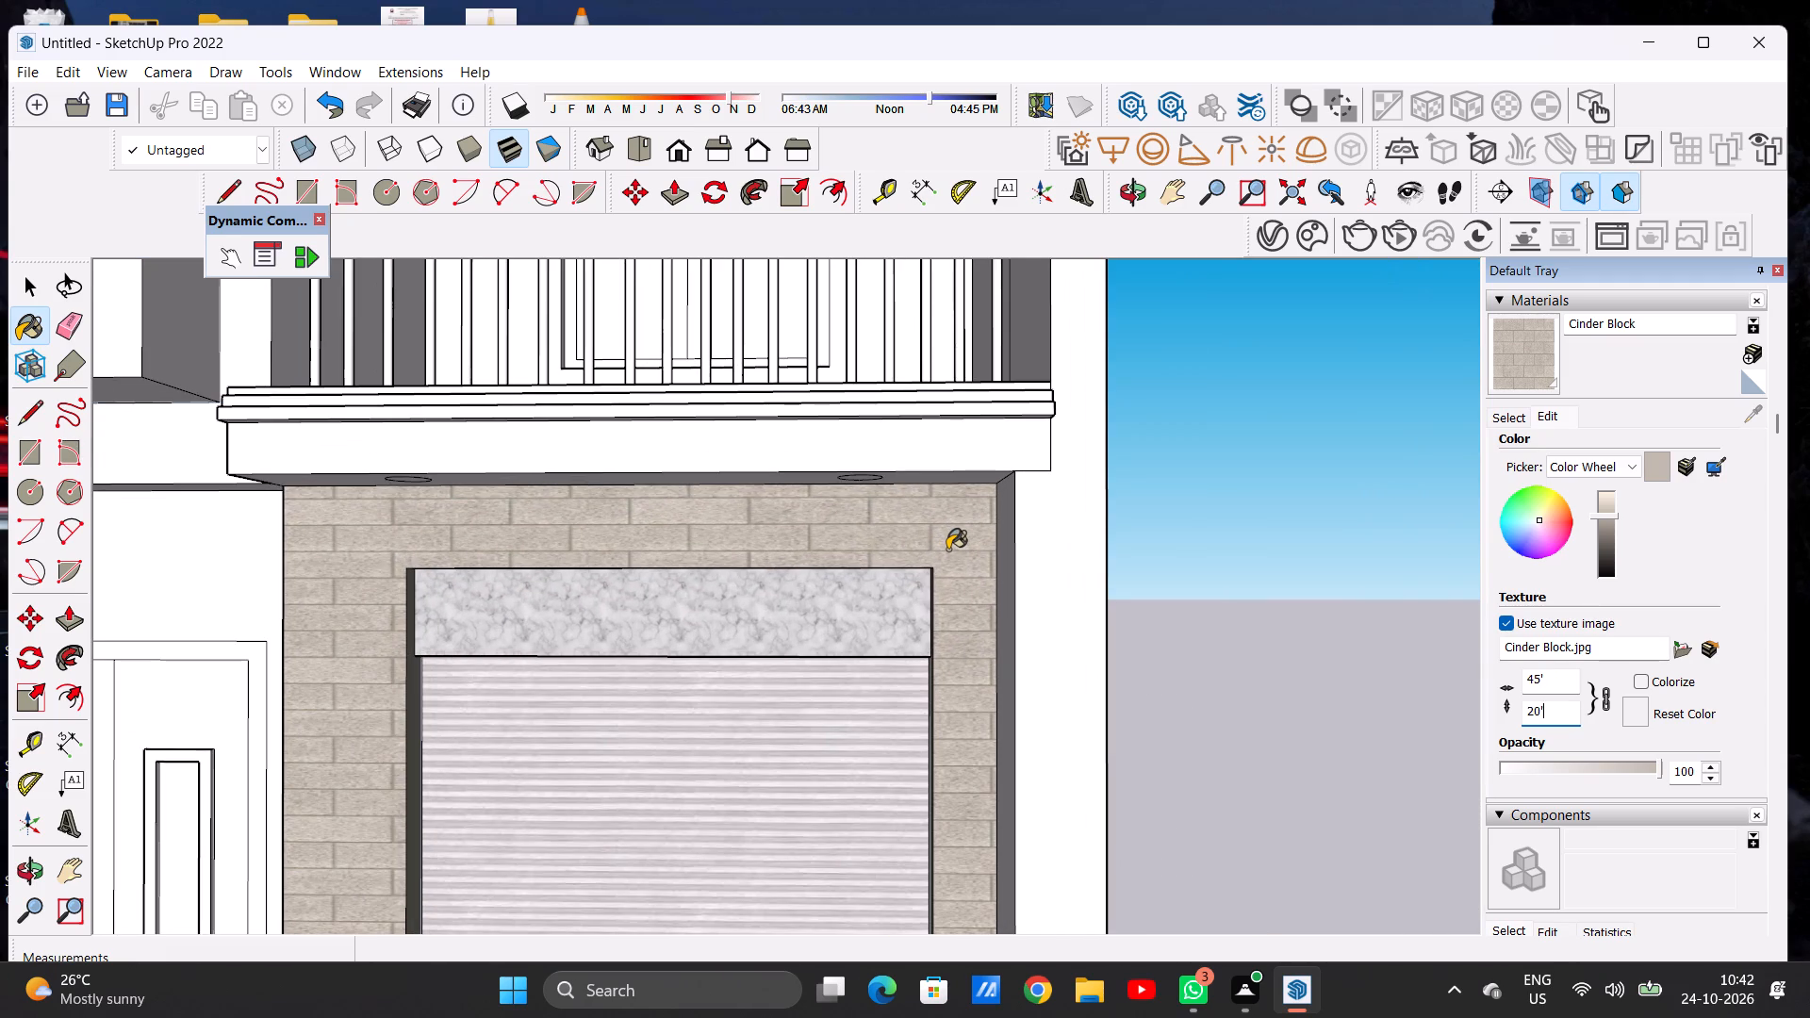
scroll(1005, 535, down, 5)
scroll(570, 665, up, 6)
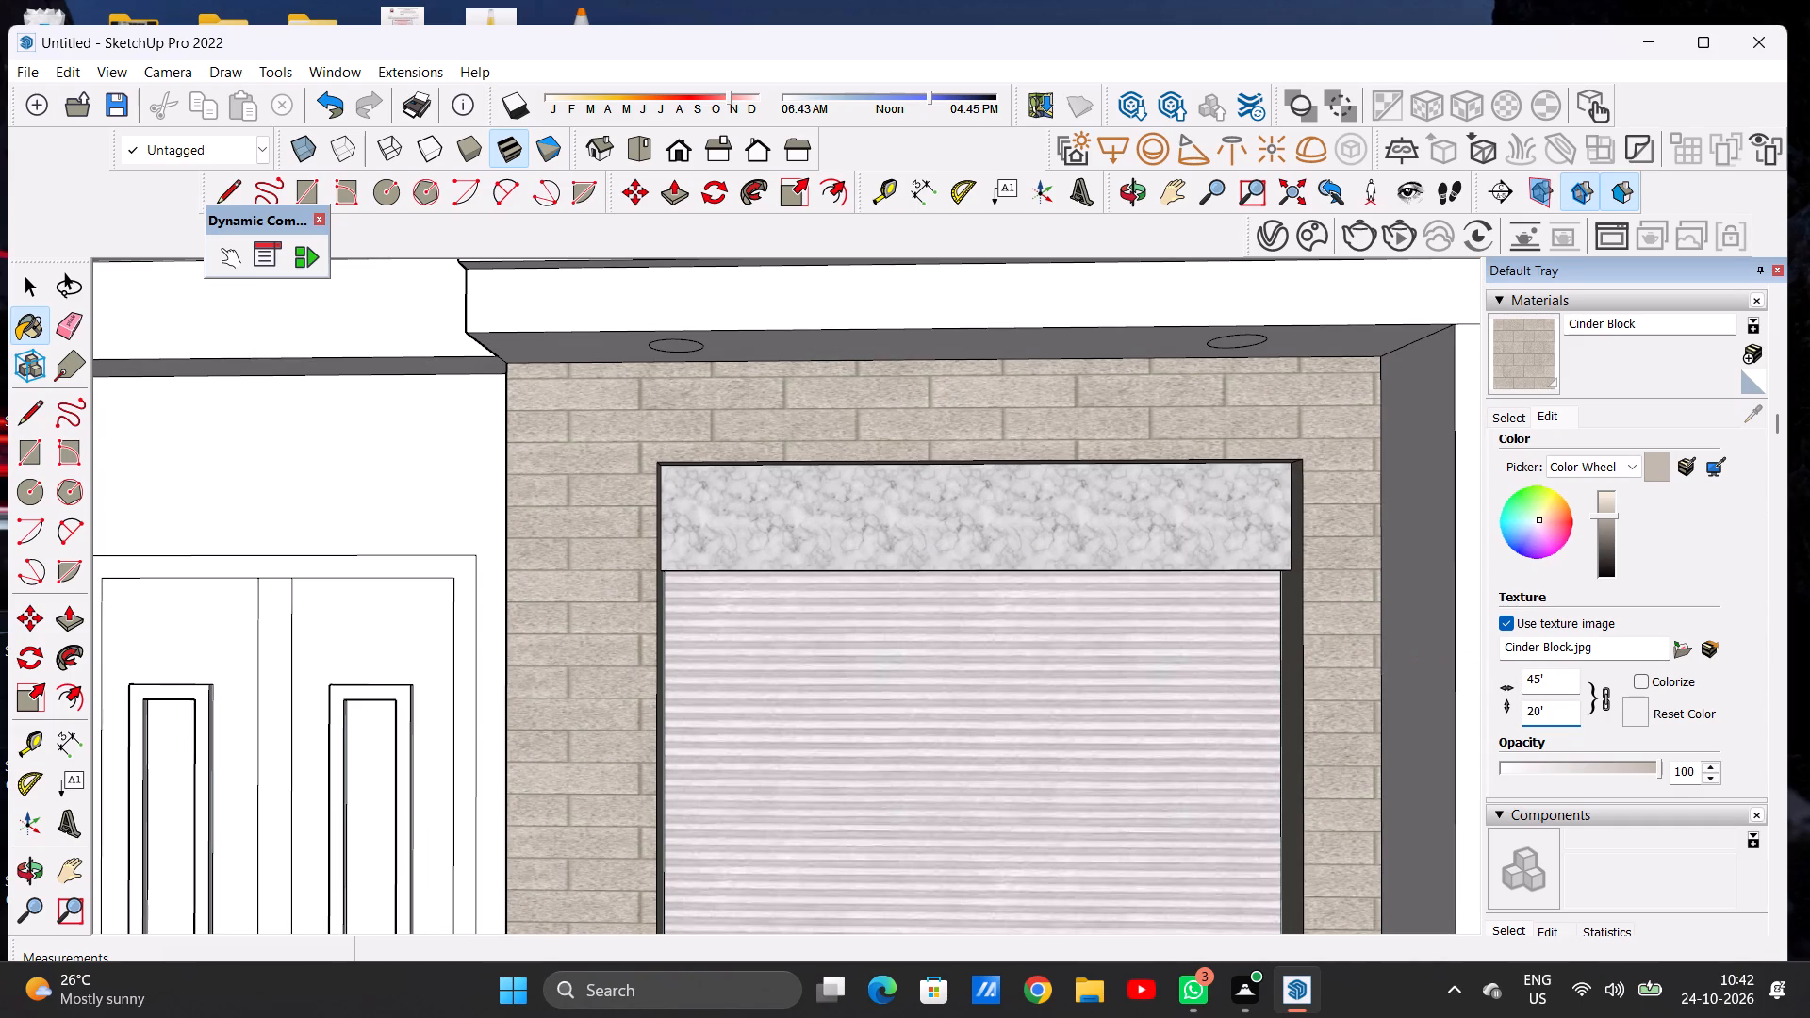
key(BackSpace)
key(BackSpace)
key(BackSpace)
key(BackSpace)
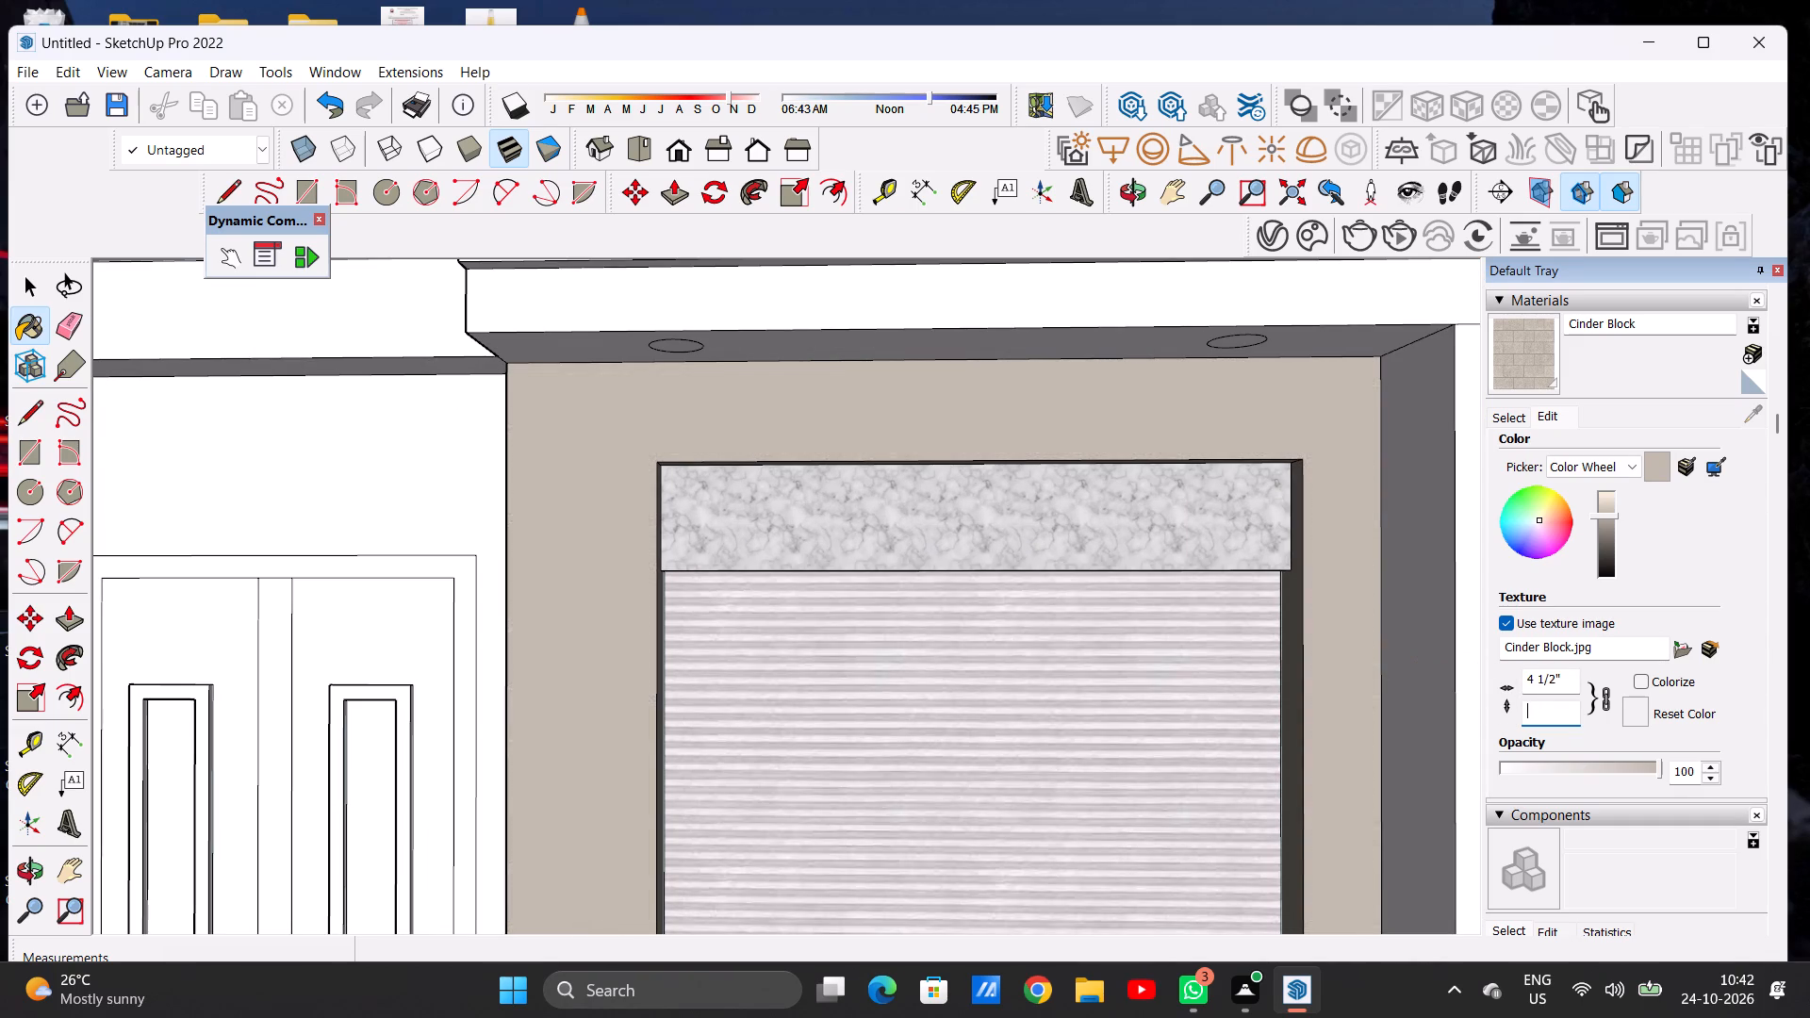
text(25)
key(apostrophe)
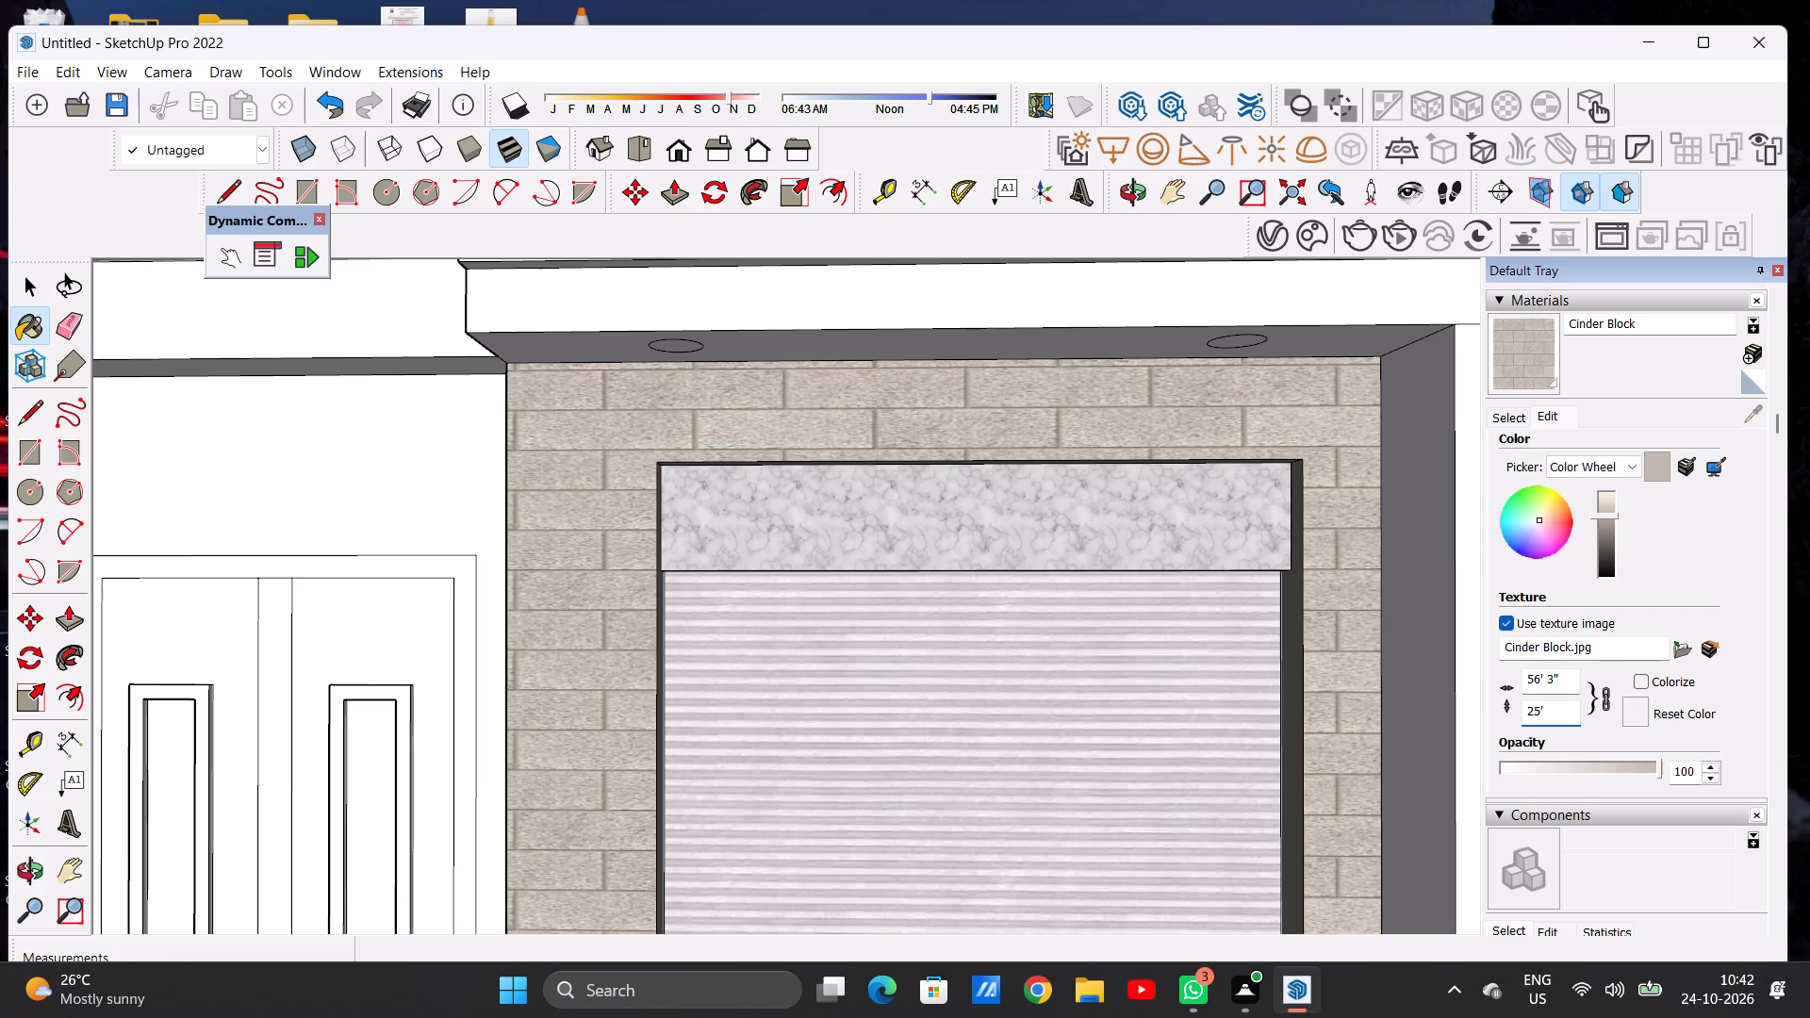
key(Return)
scroll(918, 635, down, 1)
scroll(916, 635, up, 1)
scroll(916, 635, down, 2)
scroll(916, 635, up, 3)
scroll(912, 608, down, 17)
scroll(897, 600, up, 1)
scroll(897, 600, down, 7)
click(1127, 622)
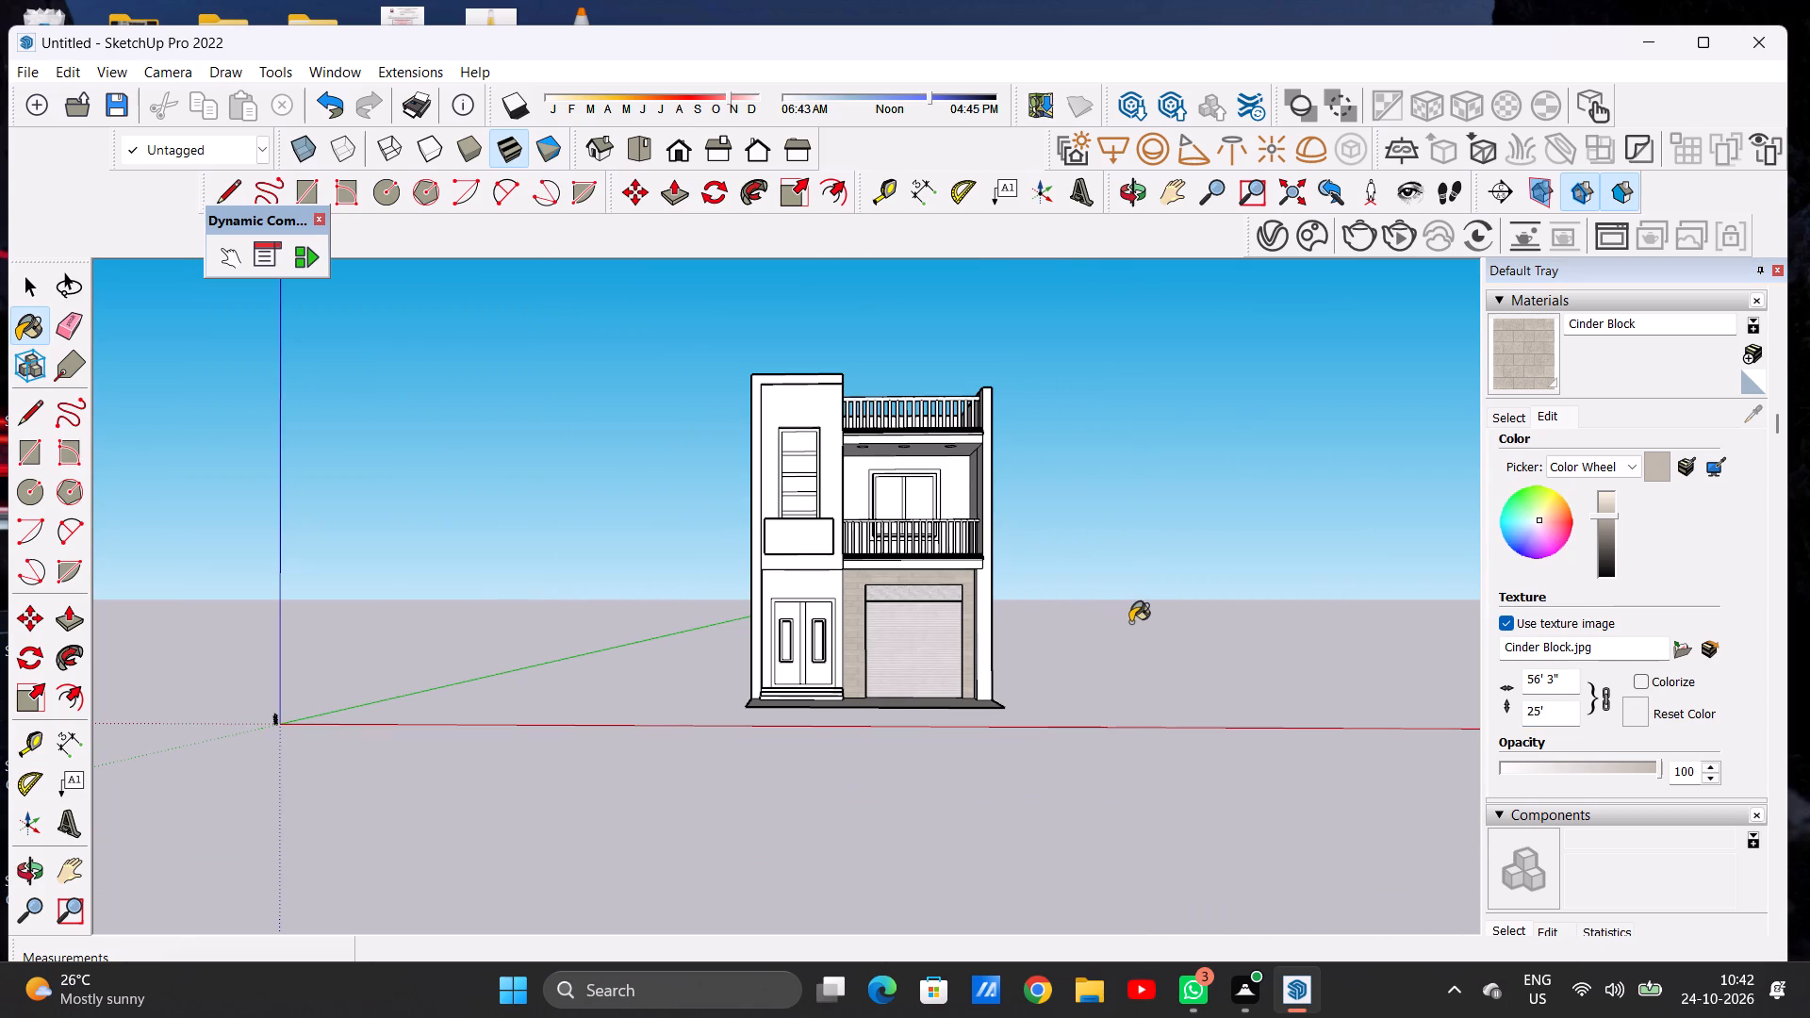
key(space)
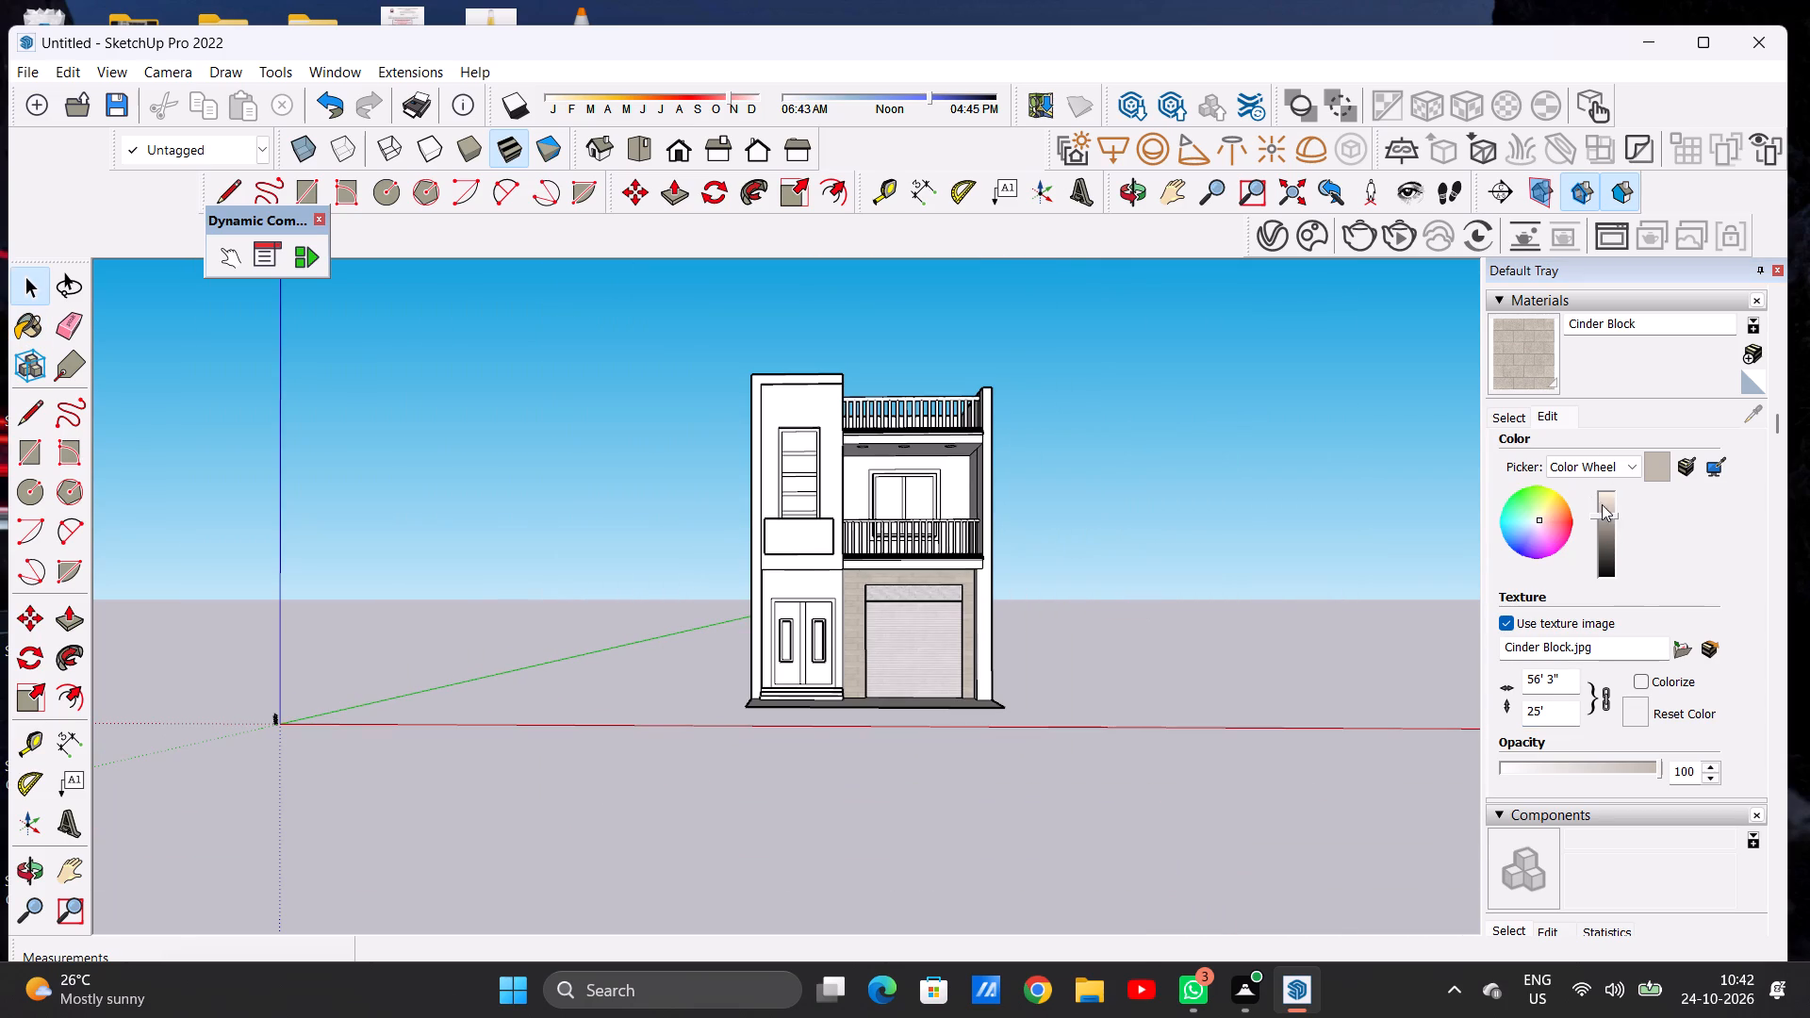
Lighten the Cinder Block material's colour to a pale cream beige.
scroll(1614, 509, up, 3)
scroll(1611, 500, down, 1)
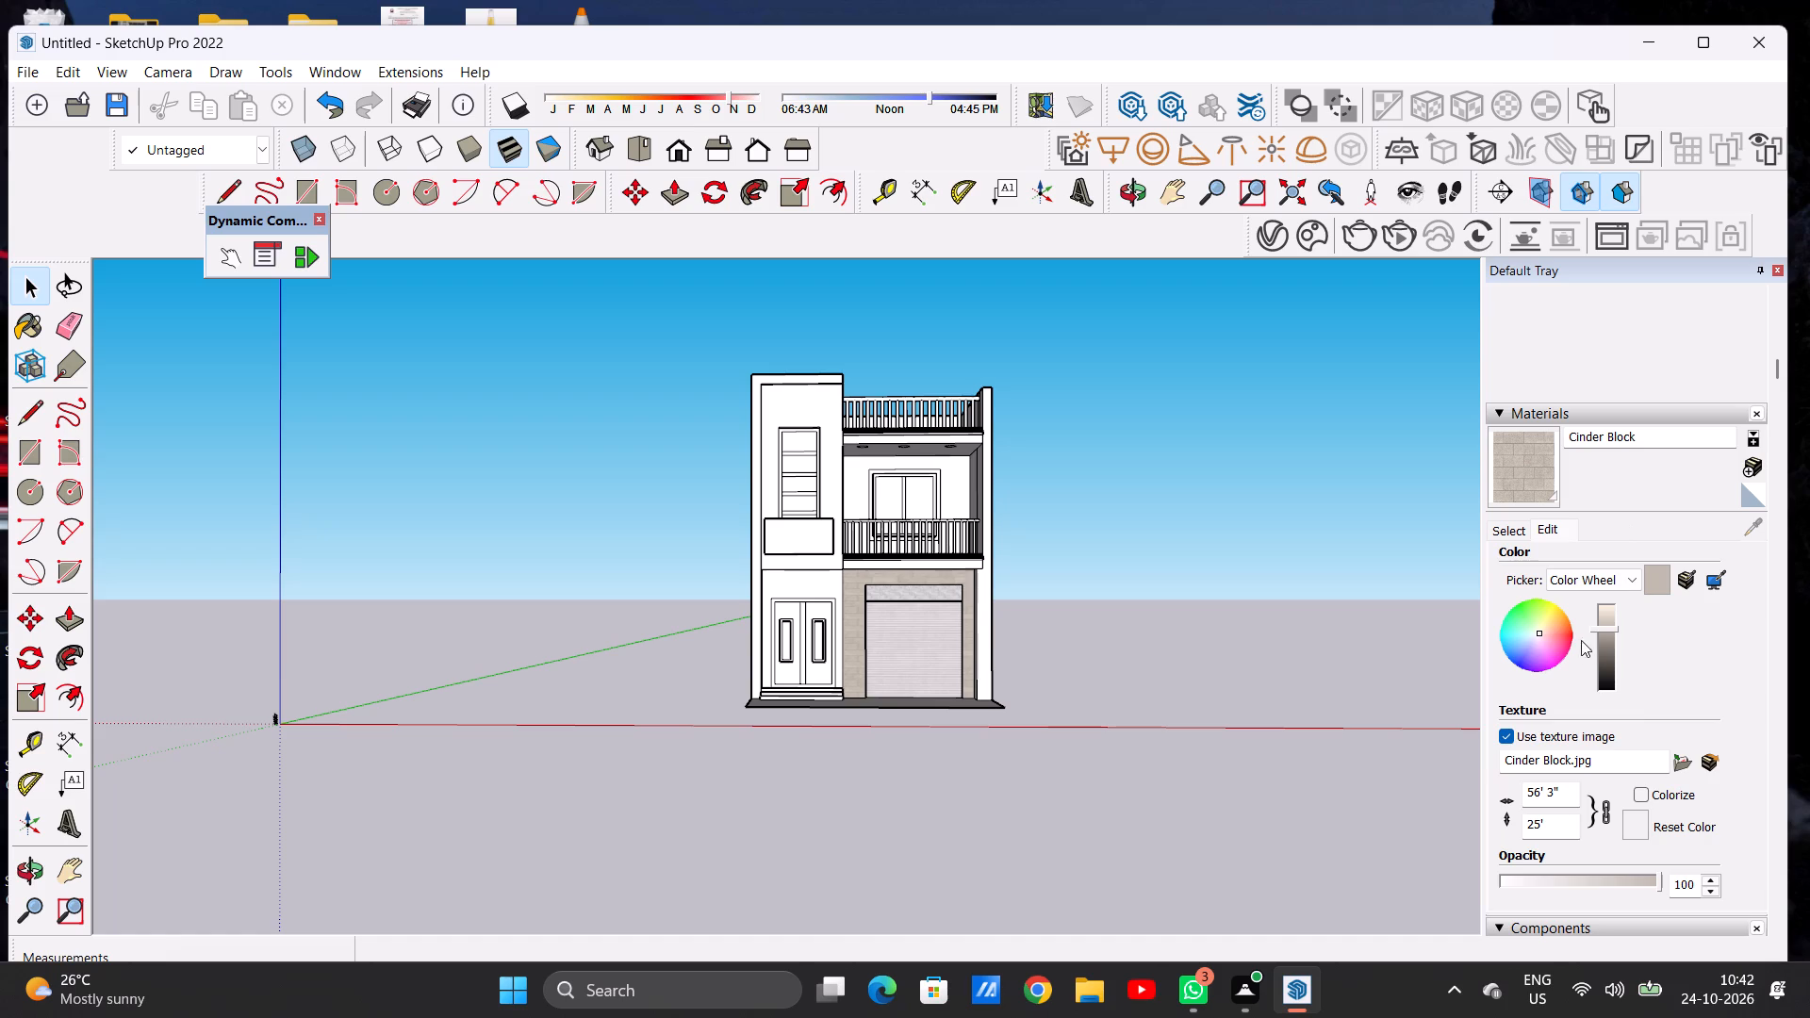
click(1608, 620)
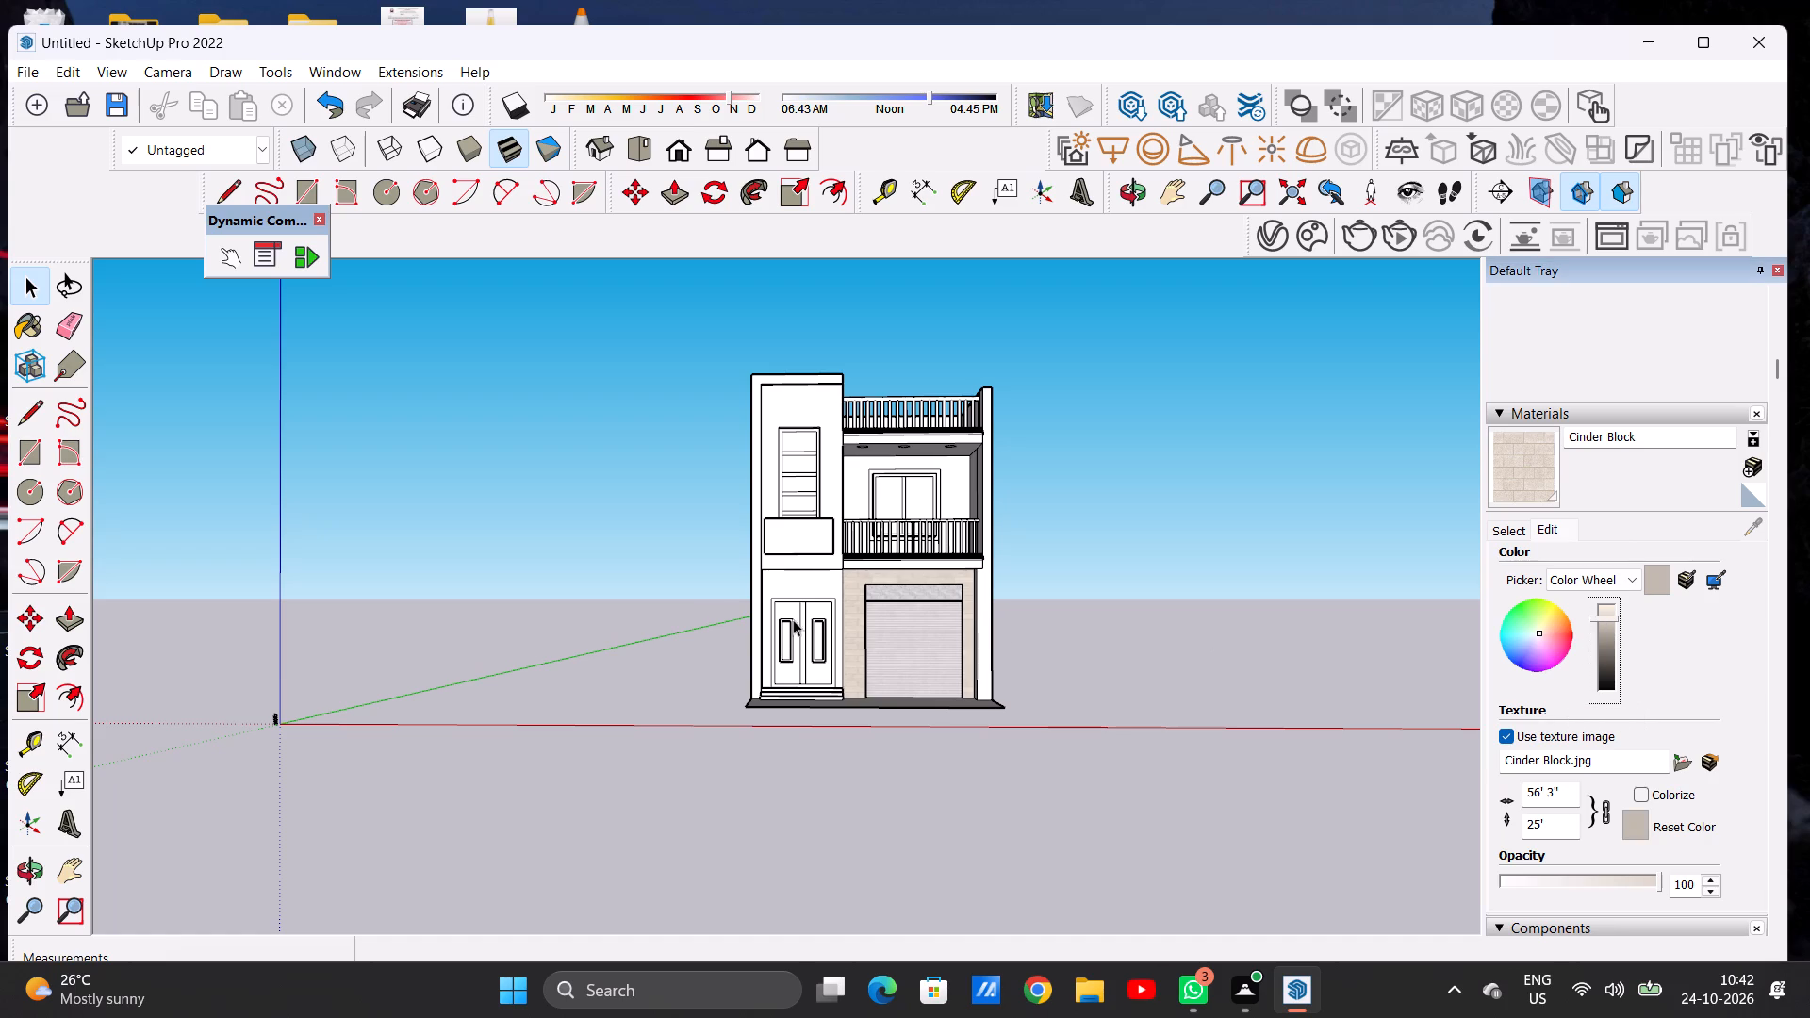
Examine the lightened block finish around the garage door up close, from both sides and against the whole front facade.
scroll(843, 579, up, 18)
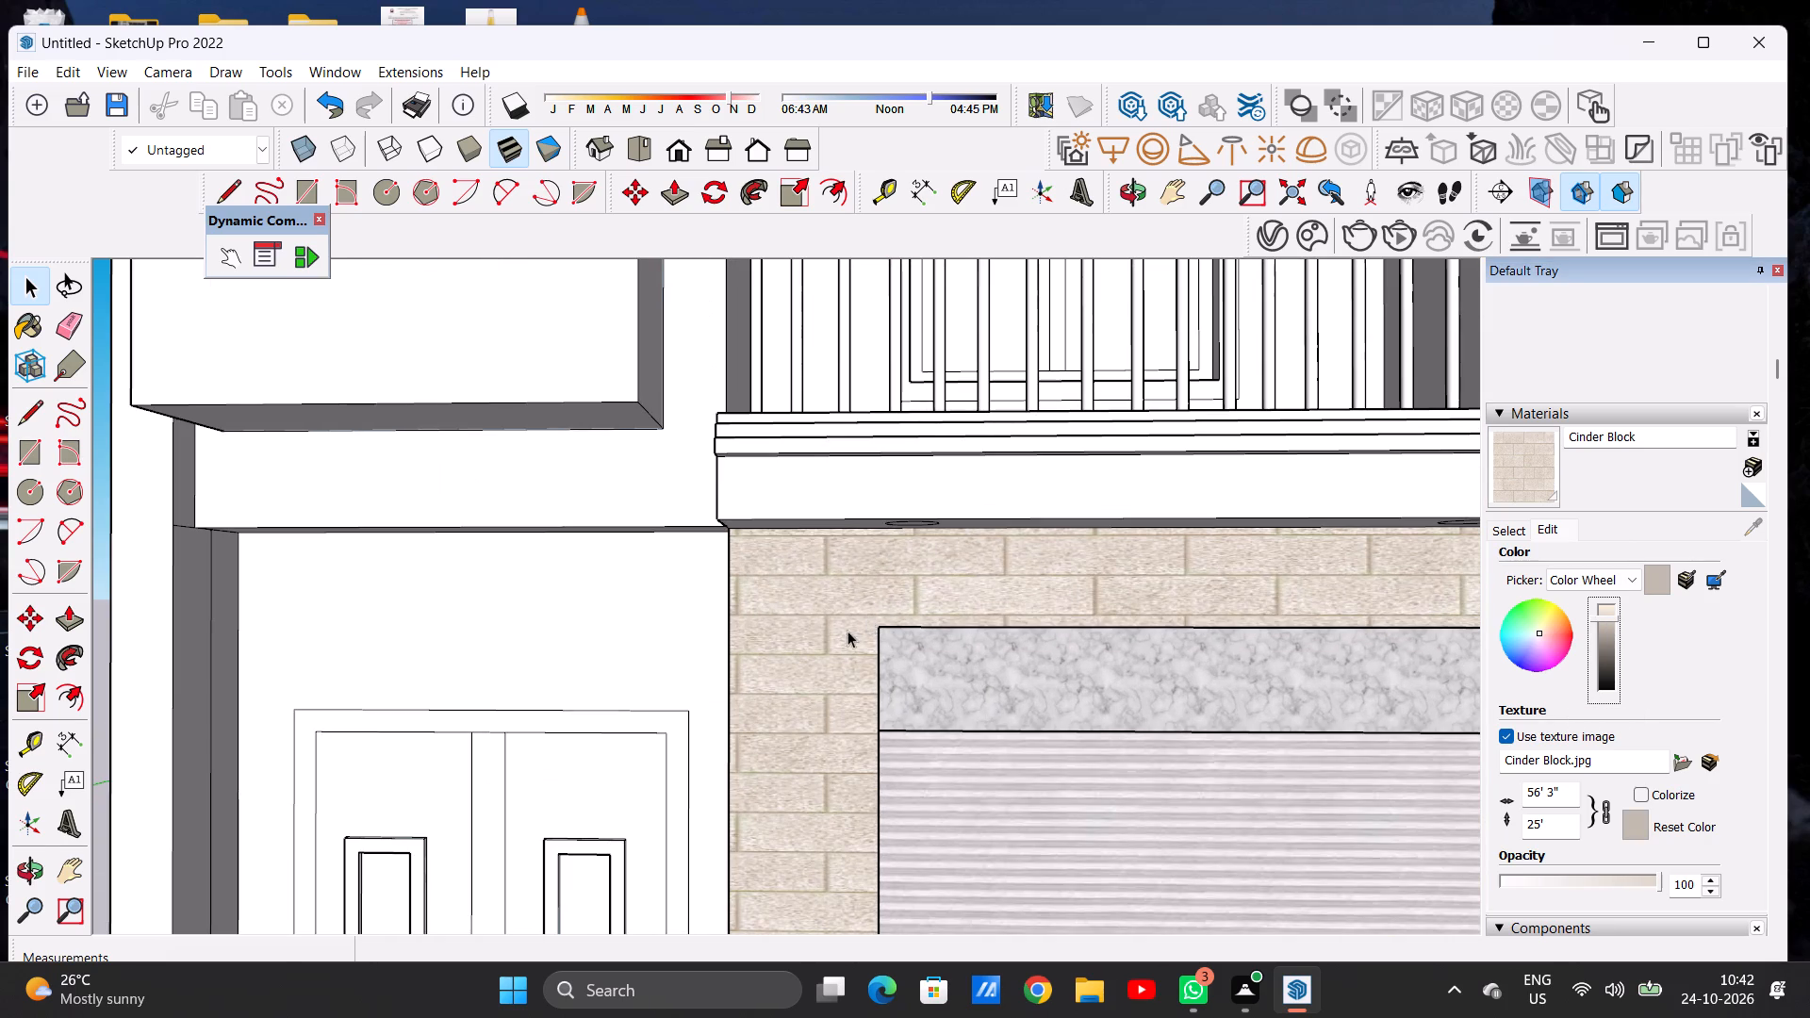
scroll(831, 662, down, 7)
middle_drag(831, 656, 730, 633)
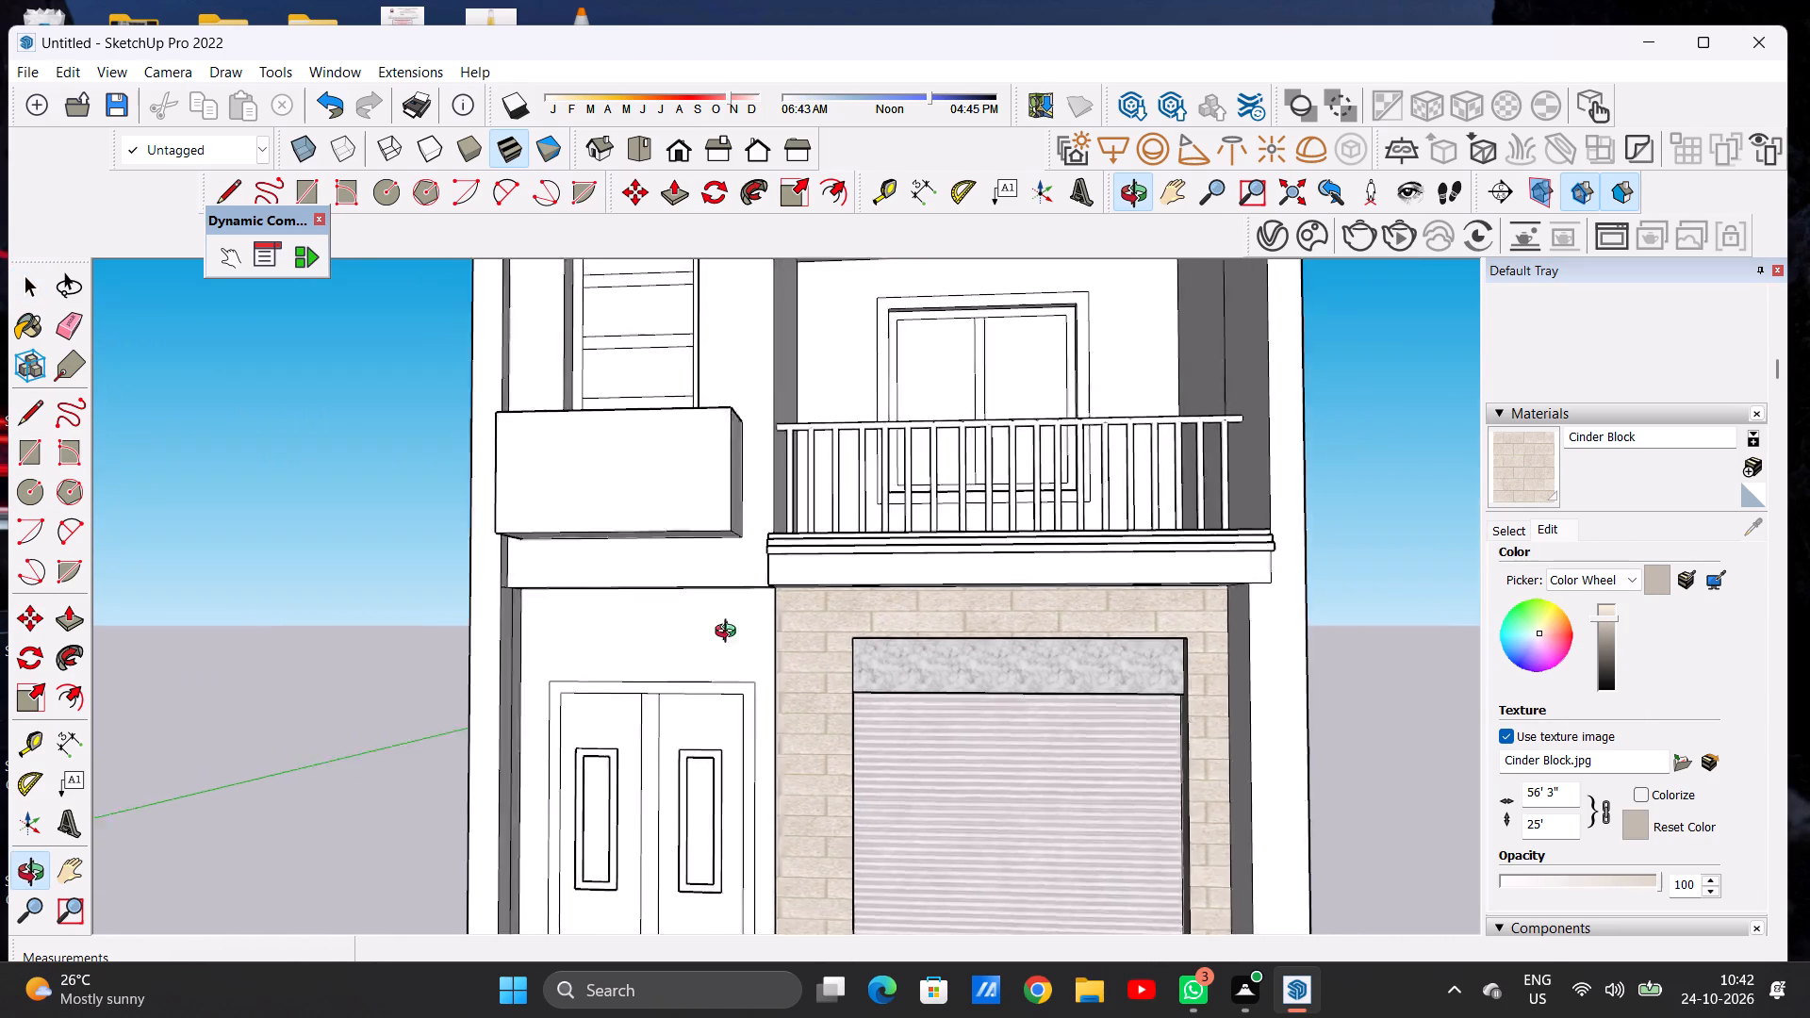
middle_drag(730, 633, 869, 662)
scroll(843, 649, down, 6)
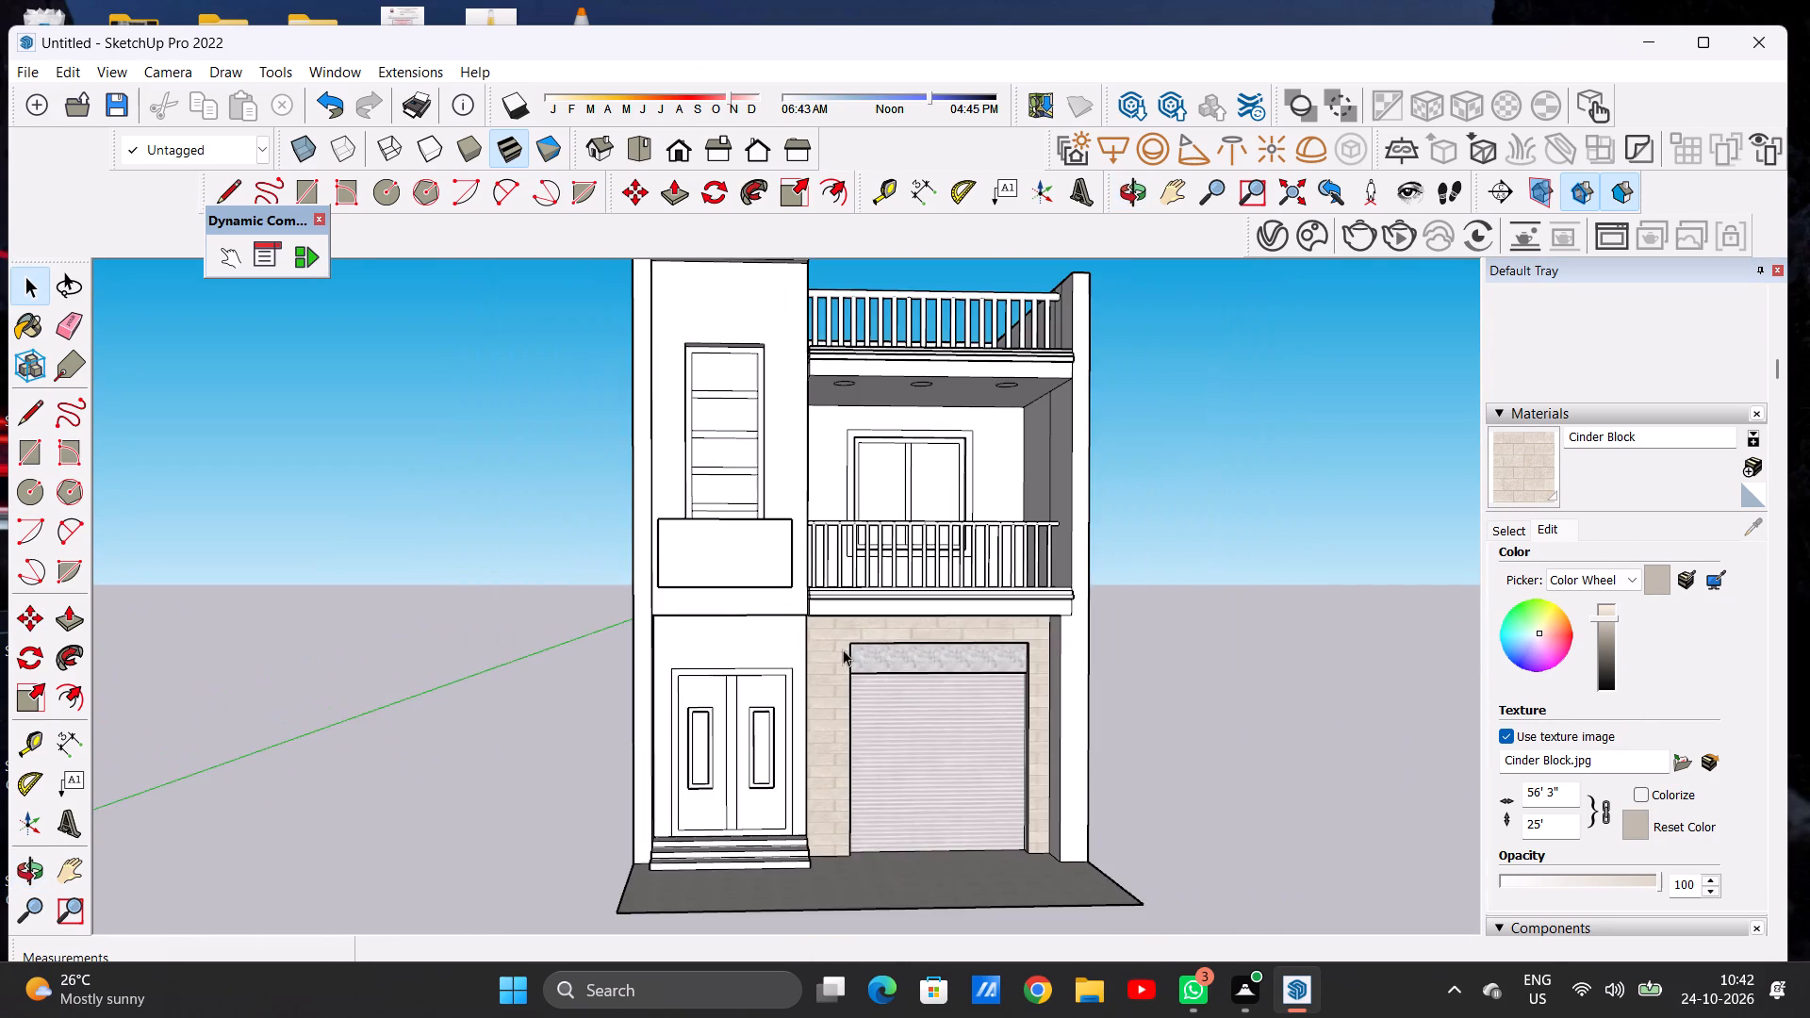
middle_drag(808, 671, 1191, 677)
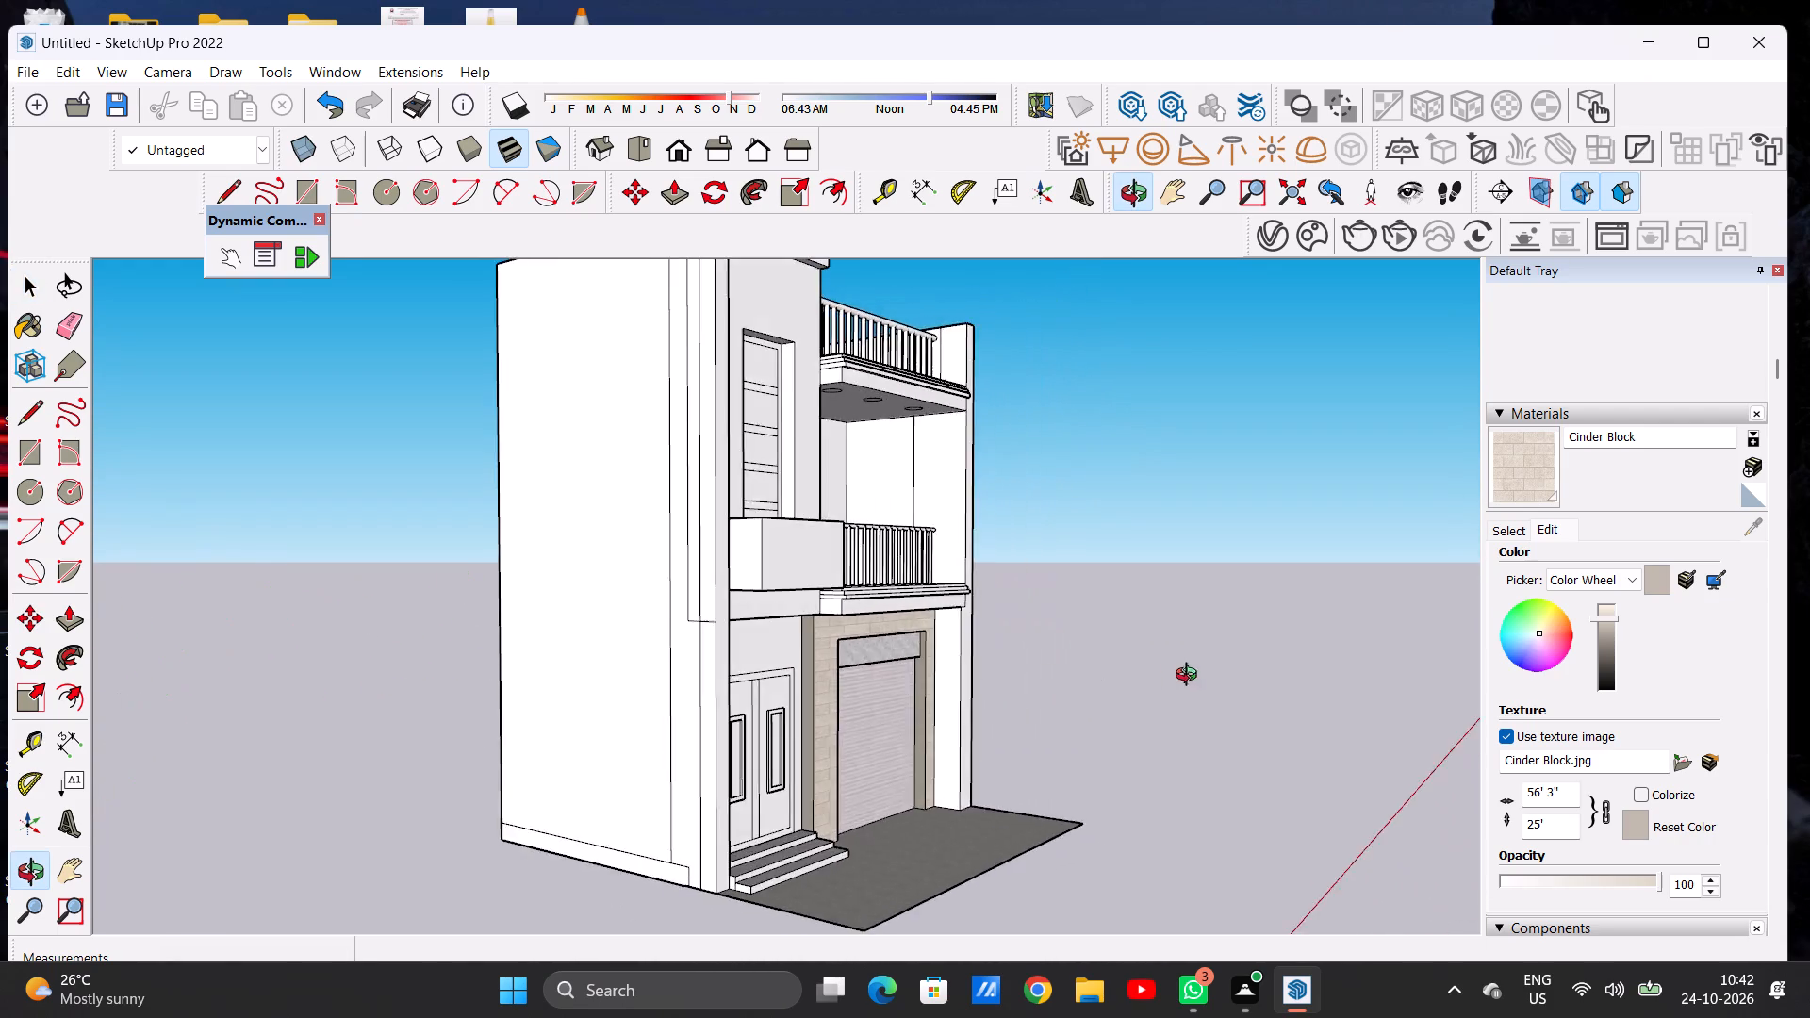
middle_drag(1191, 677, 785, 677)
scroll(785, 682, down, 4)
scroll(870, 679, up, 7)
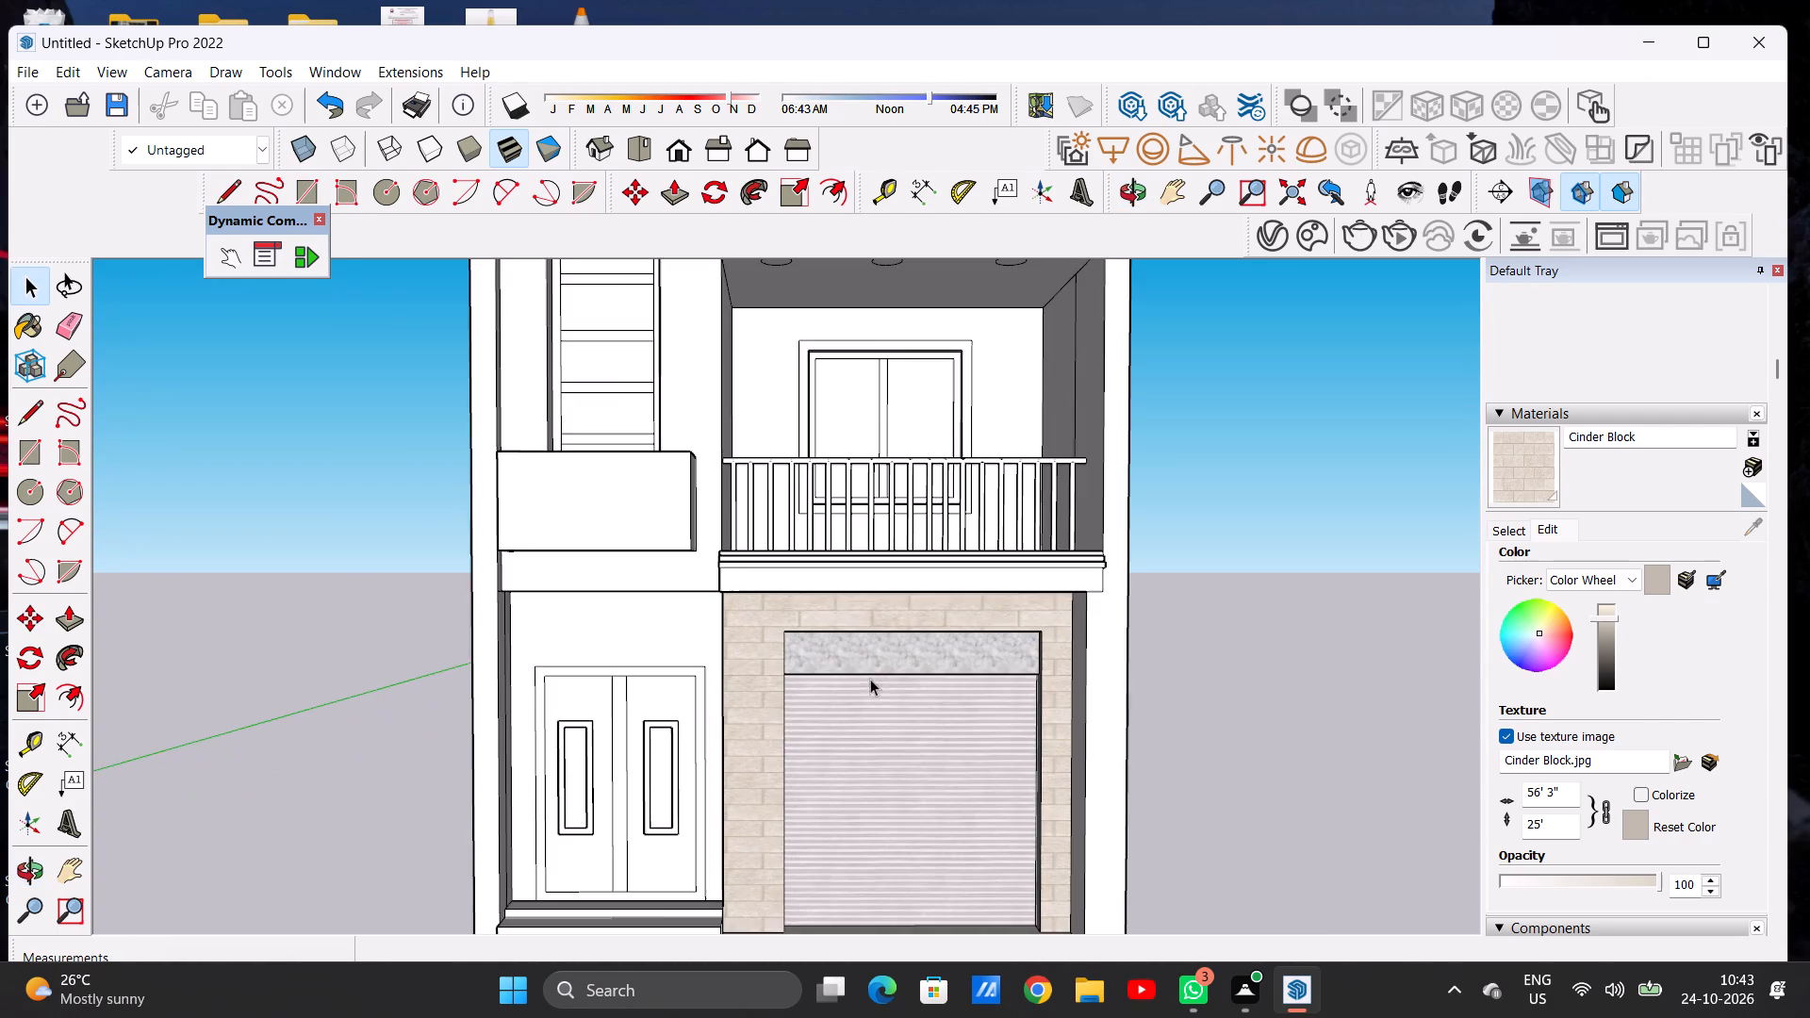
middle_drag(889, 714, 798, 714)
scroll(827, 684, down, 6)
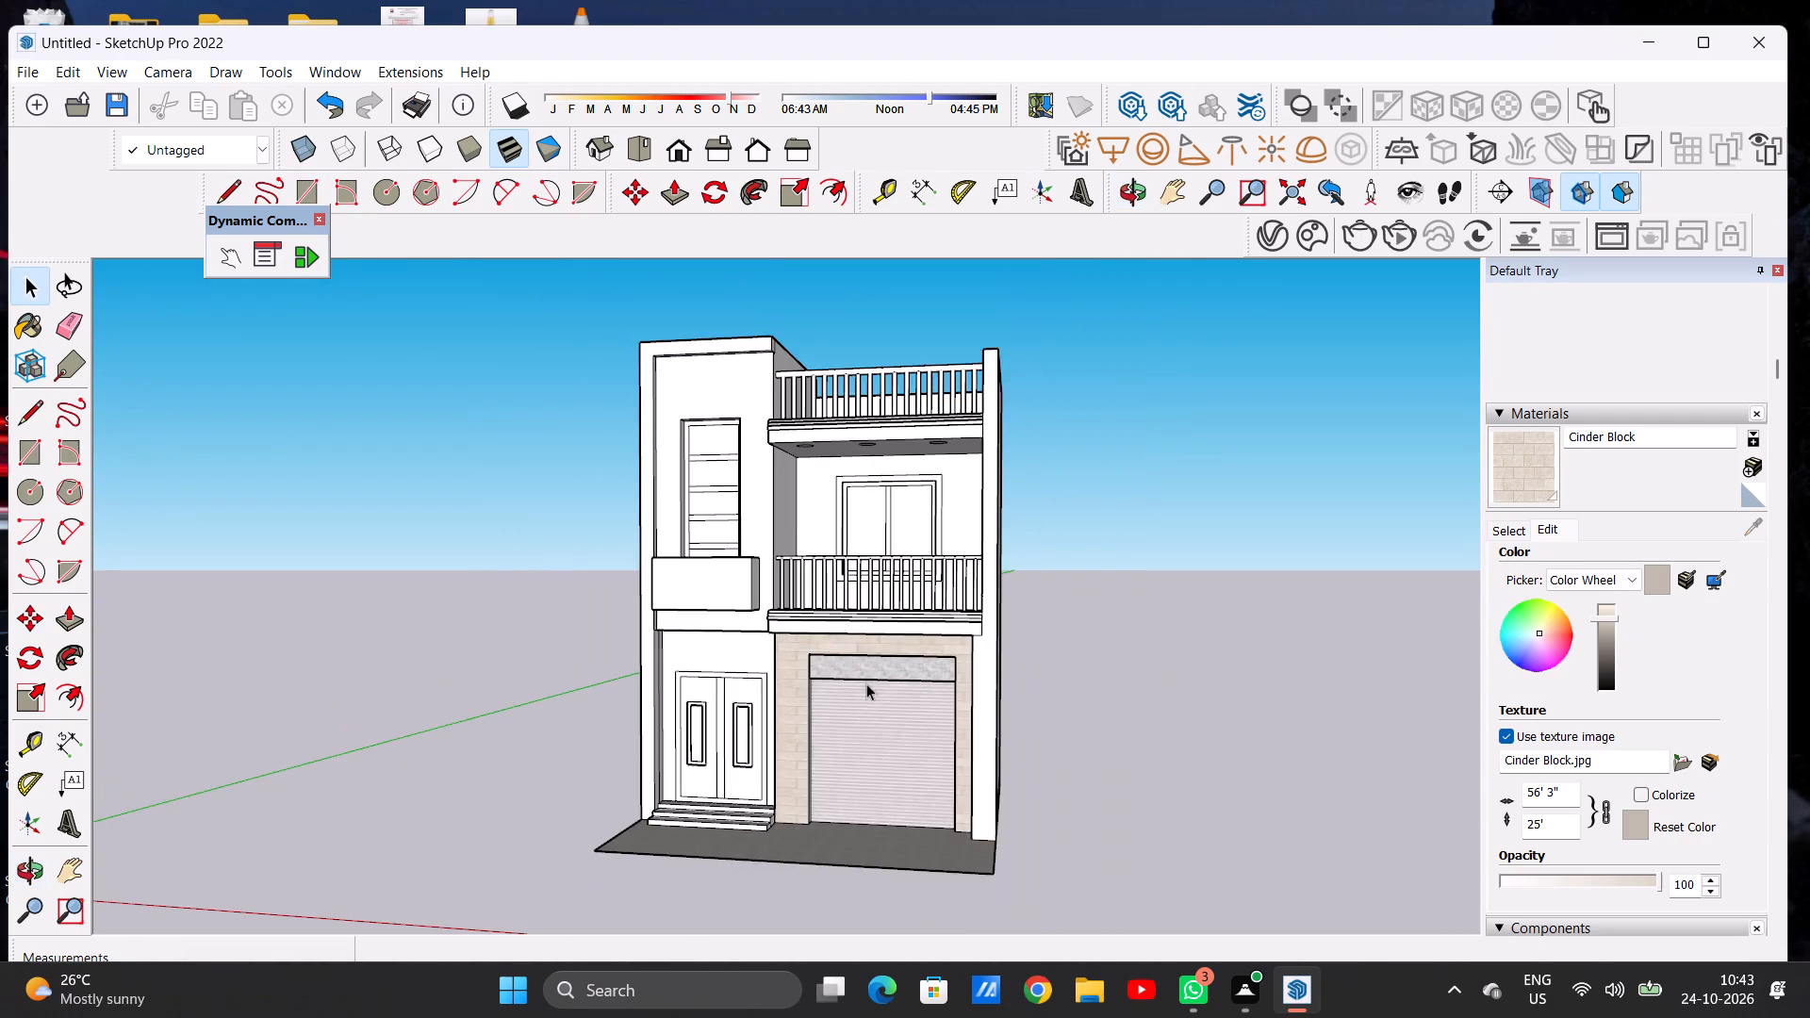
scroll(793, 764, up, 5)
middle_drag(807, 770, 879, 762)
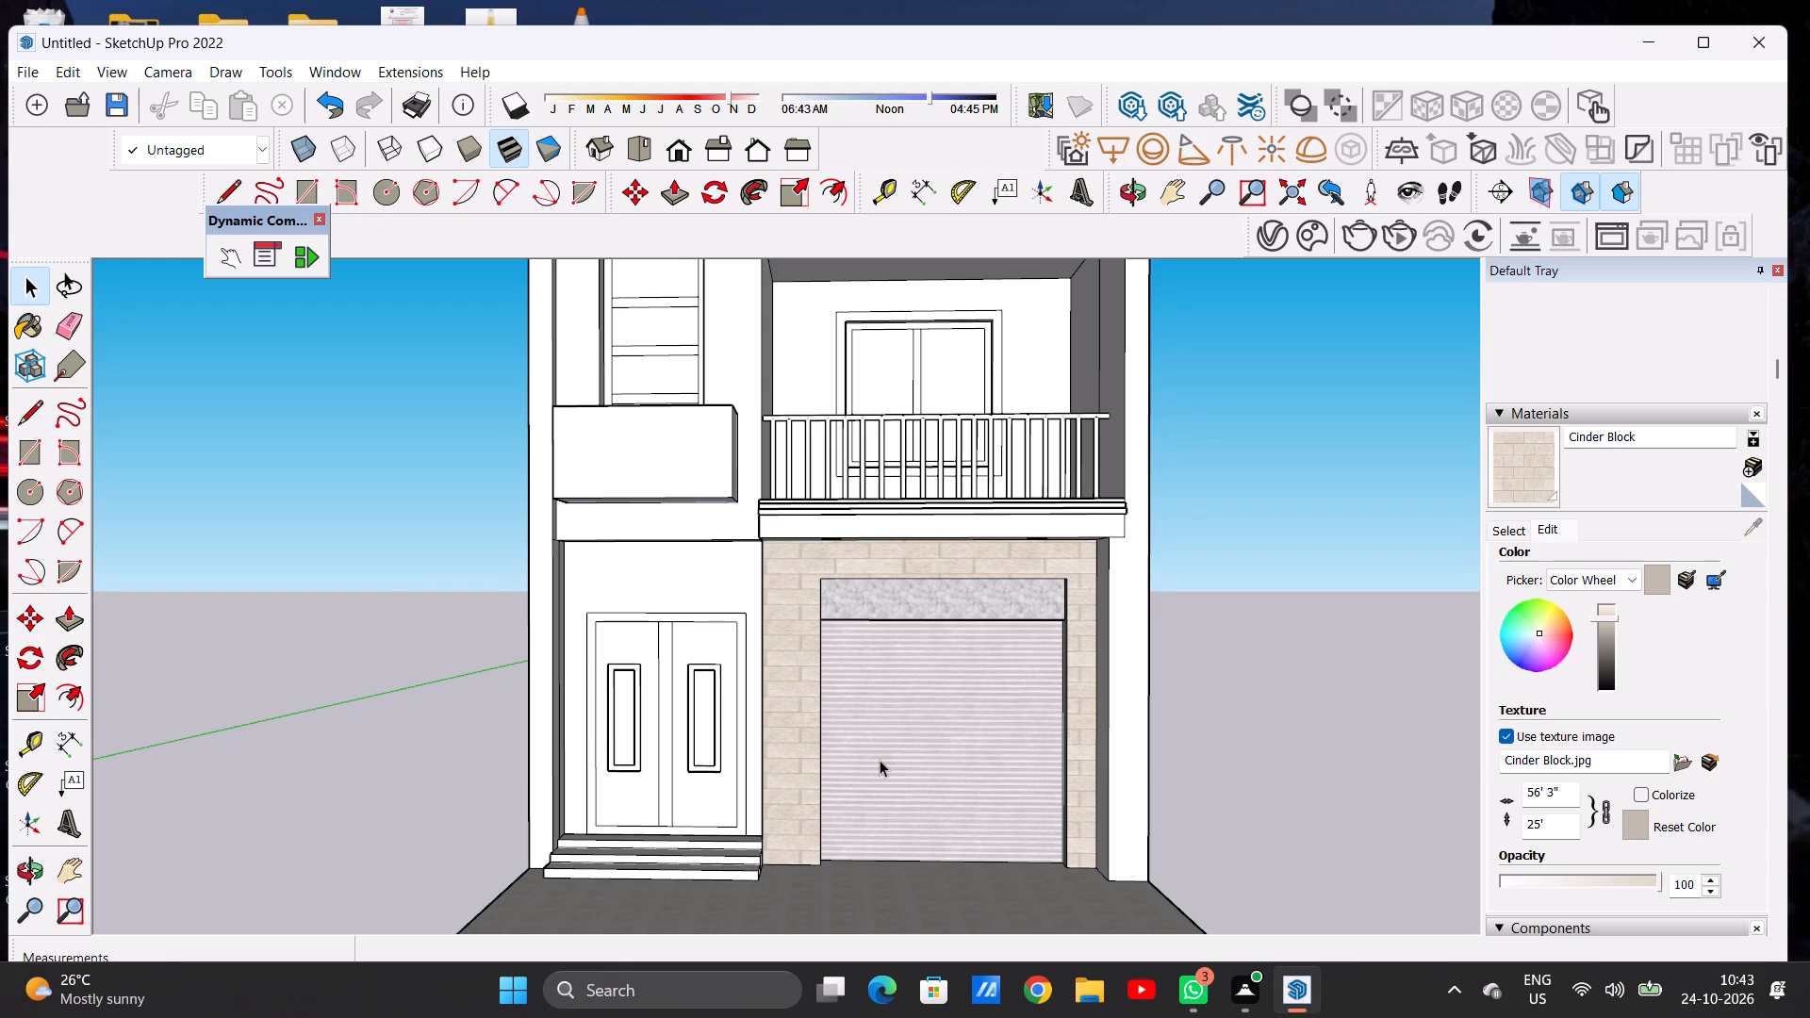
key(space)
scroll(1012, 778, up, 7)
middle_drag(973, 771, 746, 771)
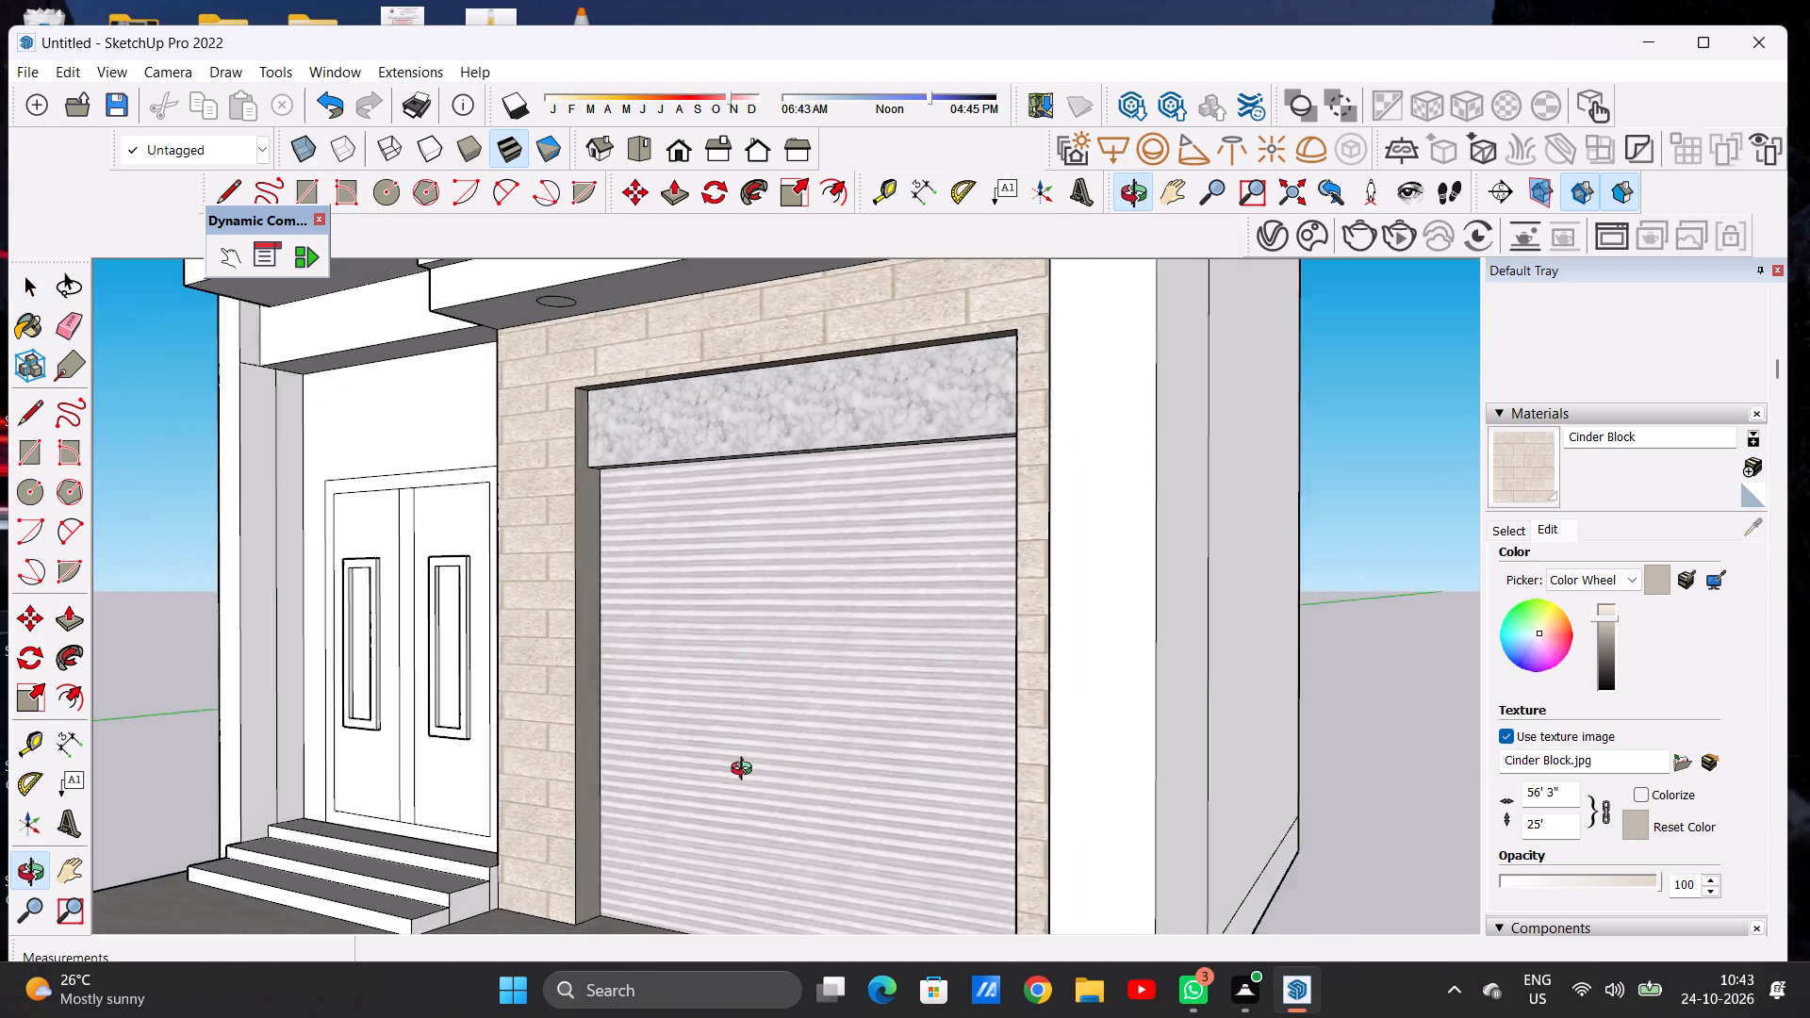
middle_drag(746, 771, 801, 811)
scroll(871, 765, down, 5)
scroll(885, 756, up, 3)
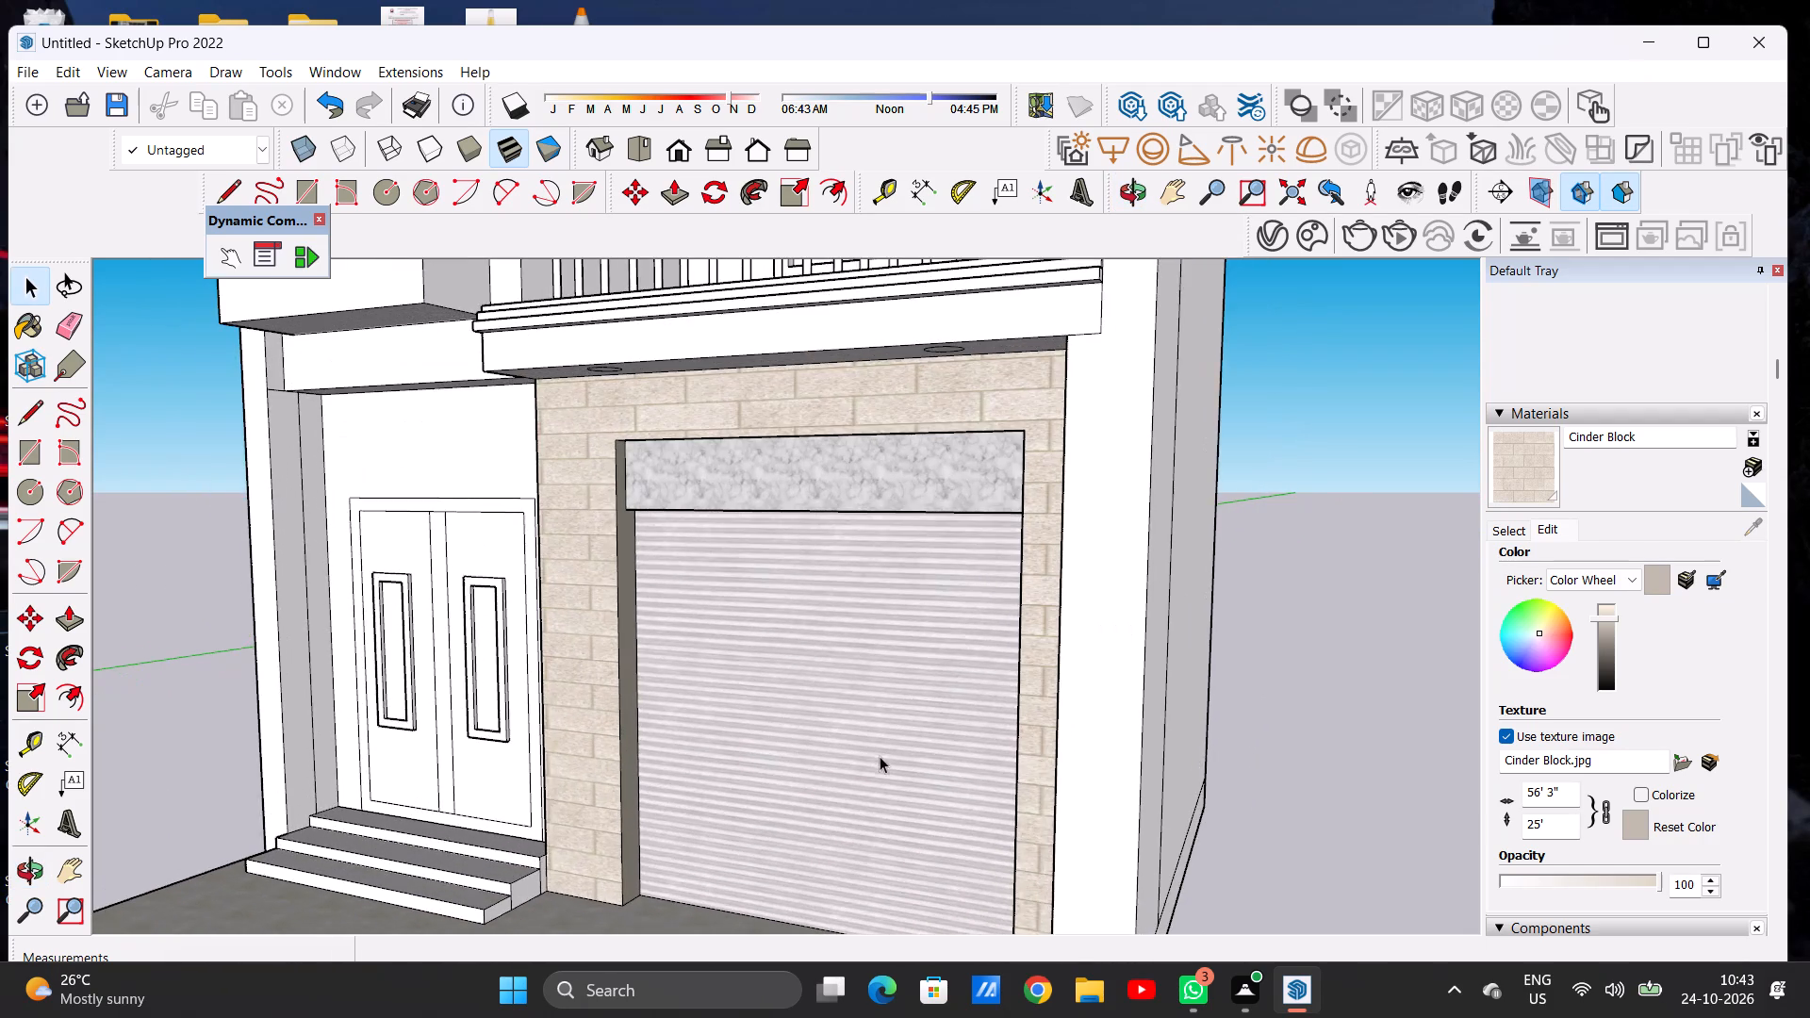
middle_drag(734, 756, 894, 756)
middle_click(897, 753)
scroll(919, 729, down, 9)
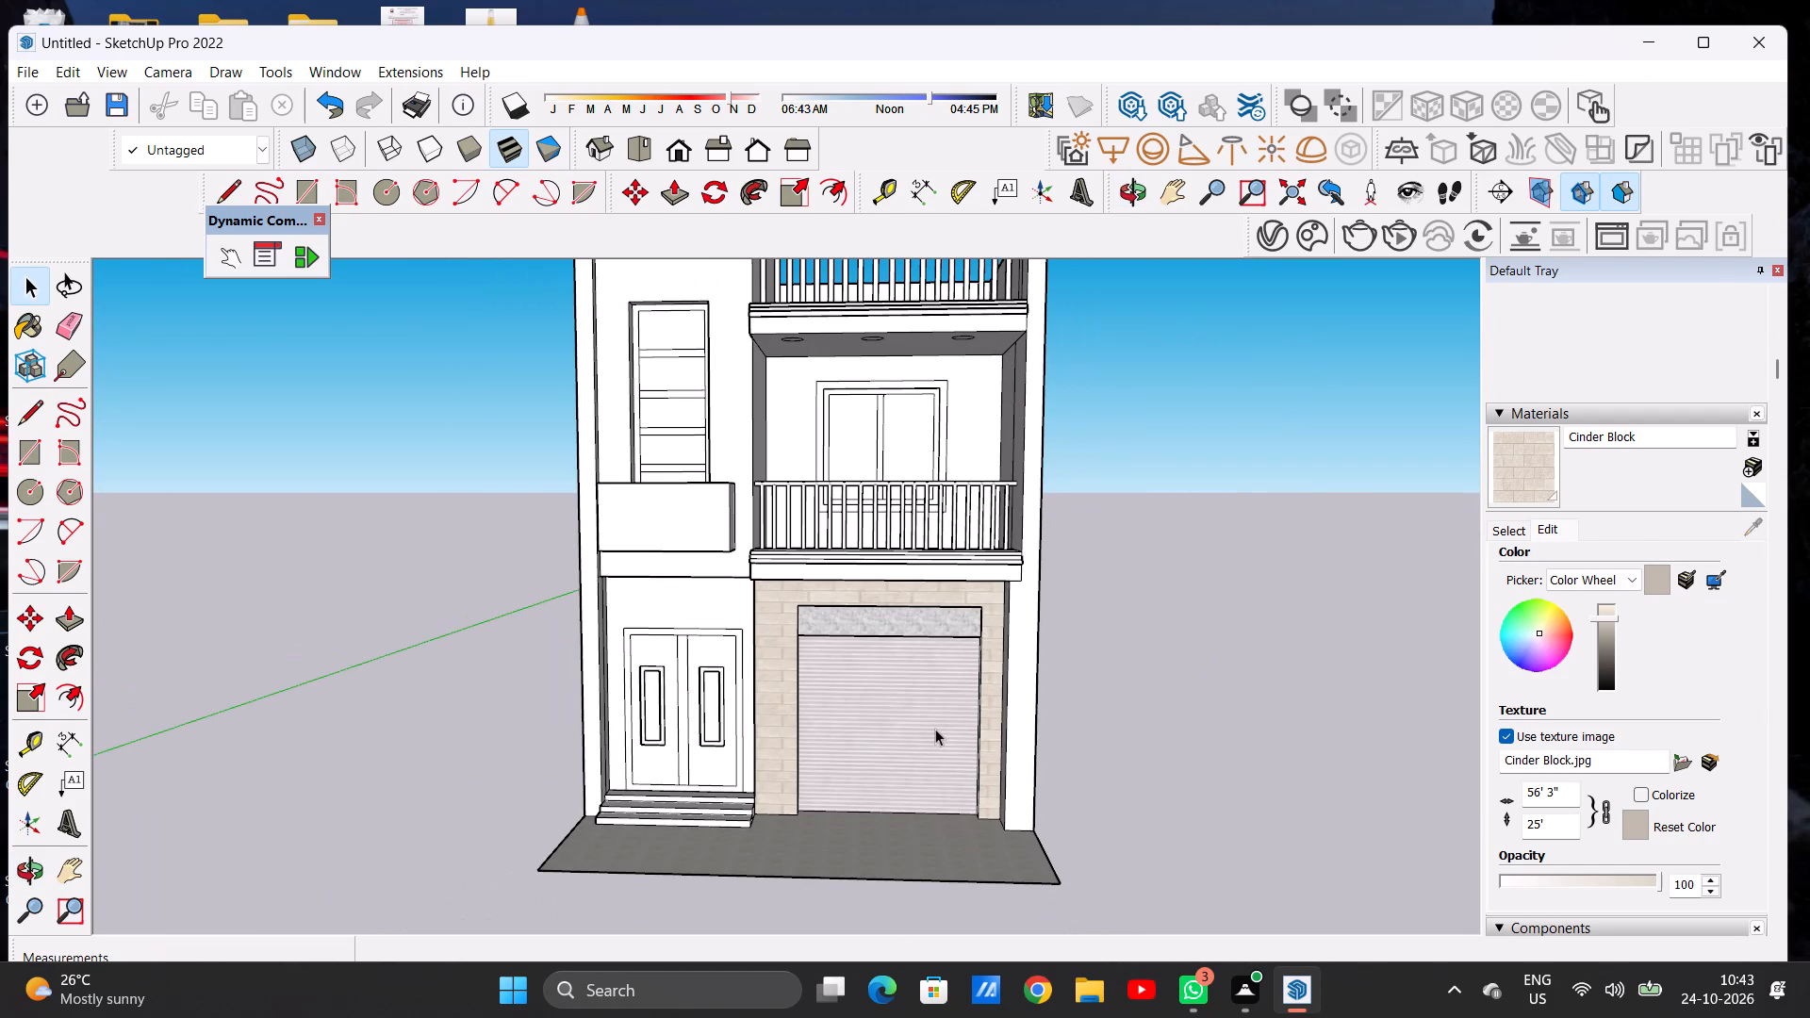
scroll(910, 838, up, 5)
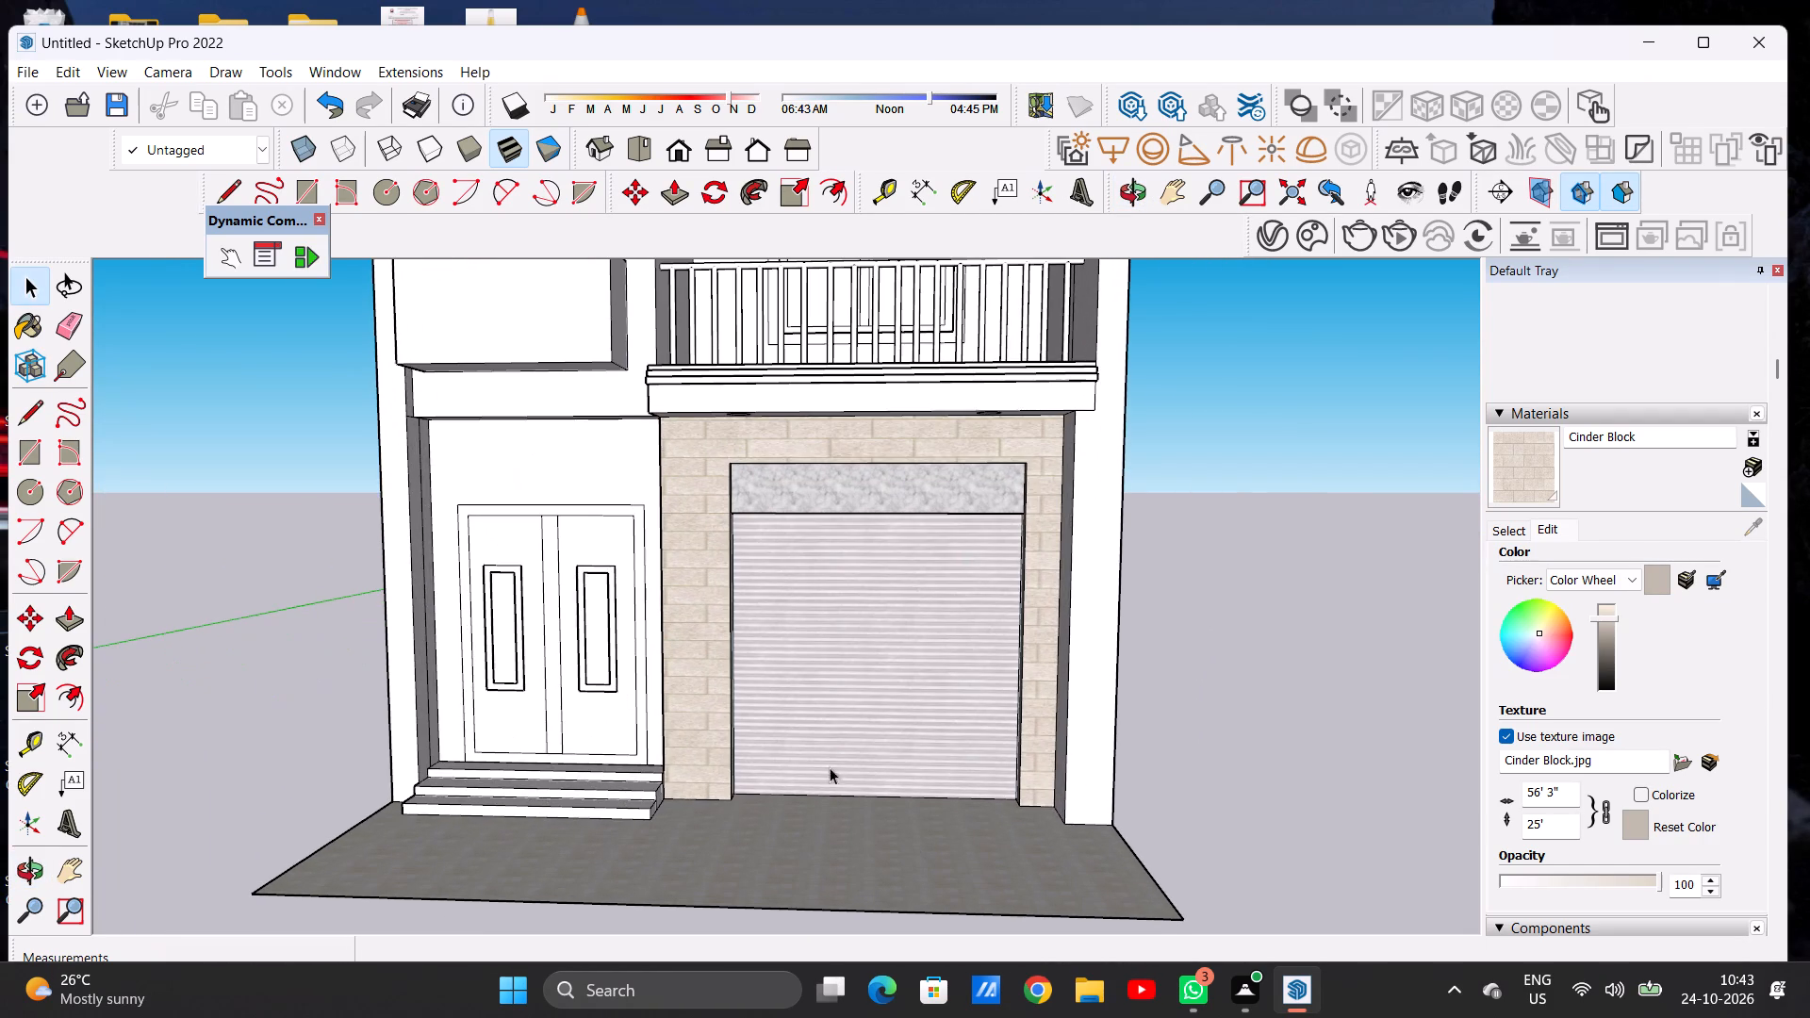
Examine the garage wall, paved forecourt and front facade from raised and low viewpoints.
middle_drag(809, 747, 826, 834)
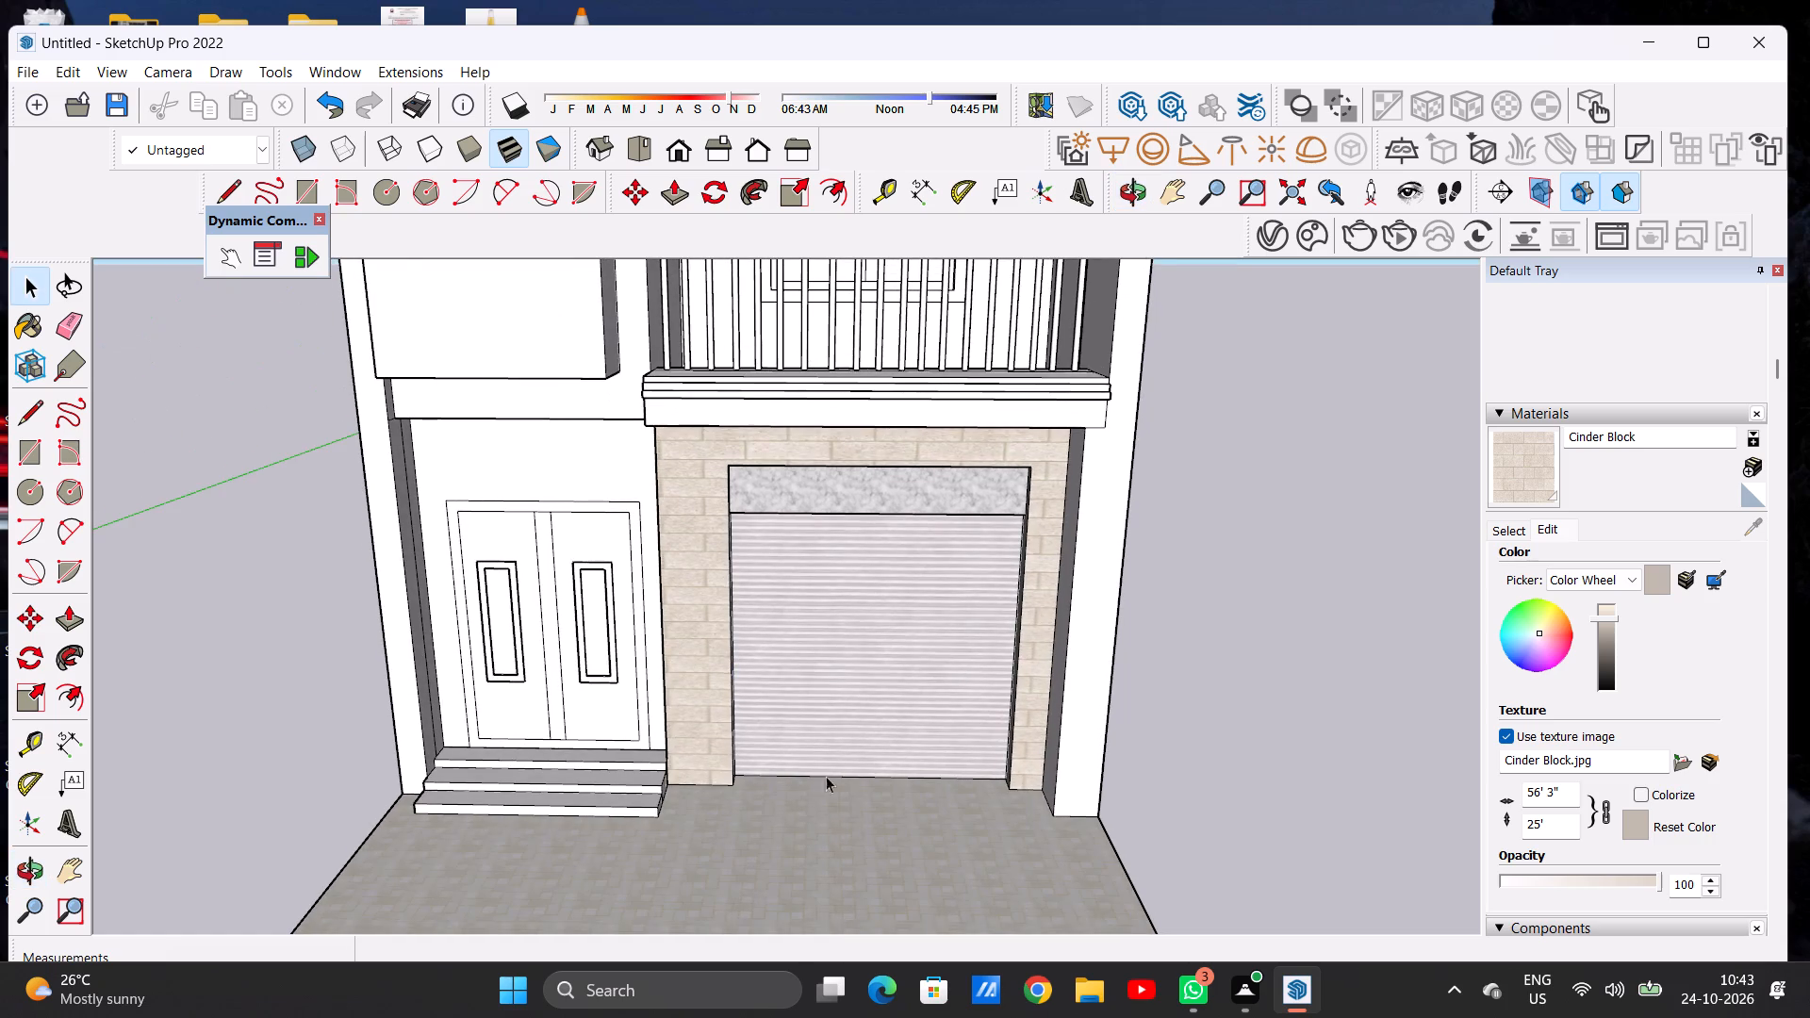
scroll(820, 656, down, 7)
middle_drag(792, 711, 777, 740)
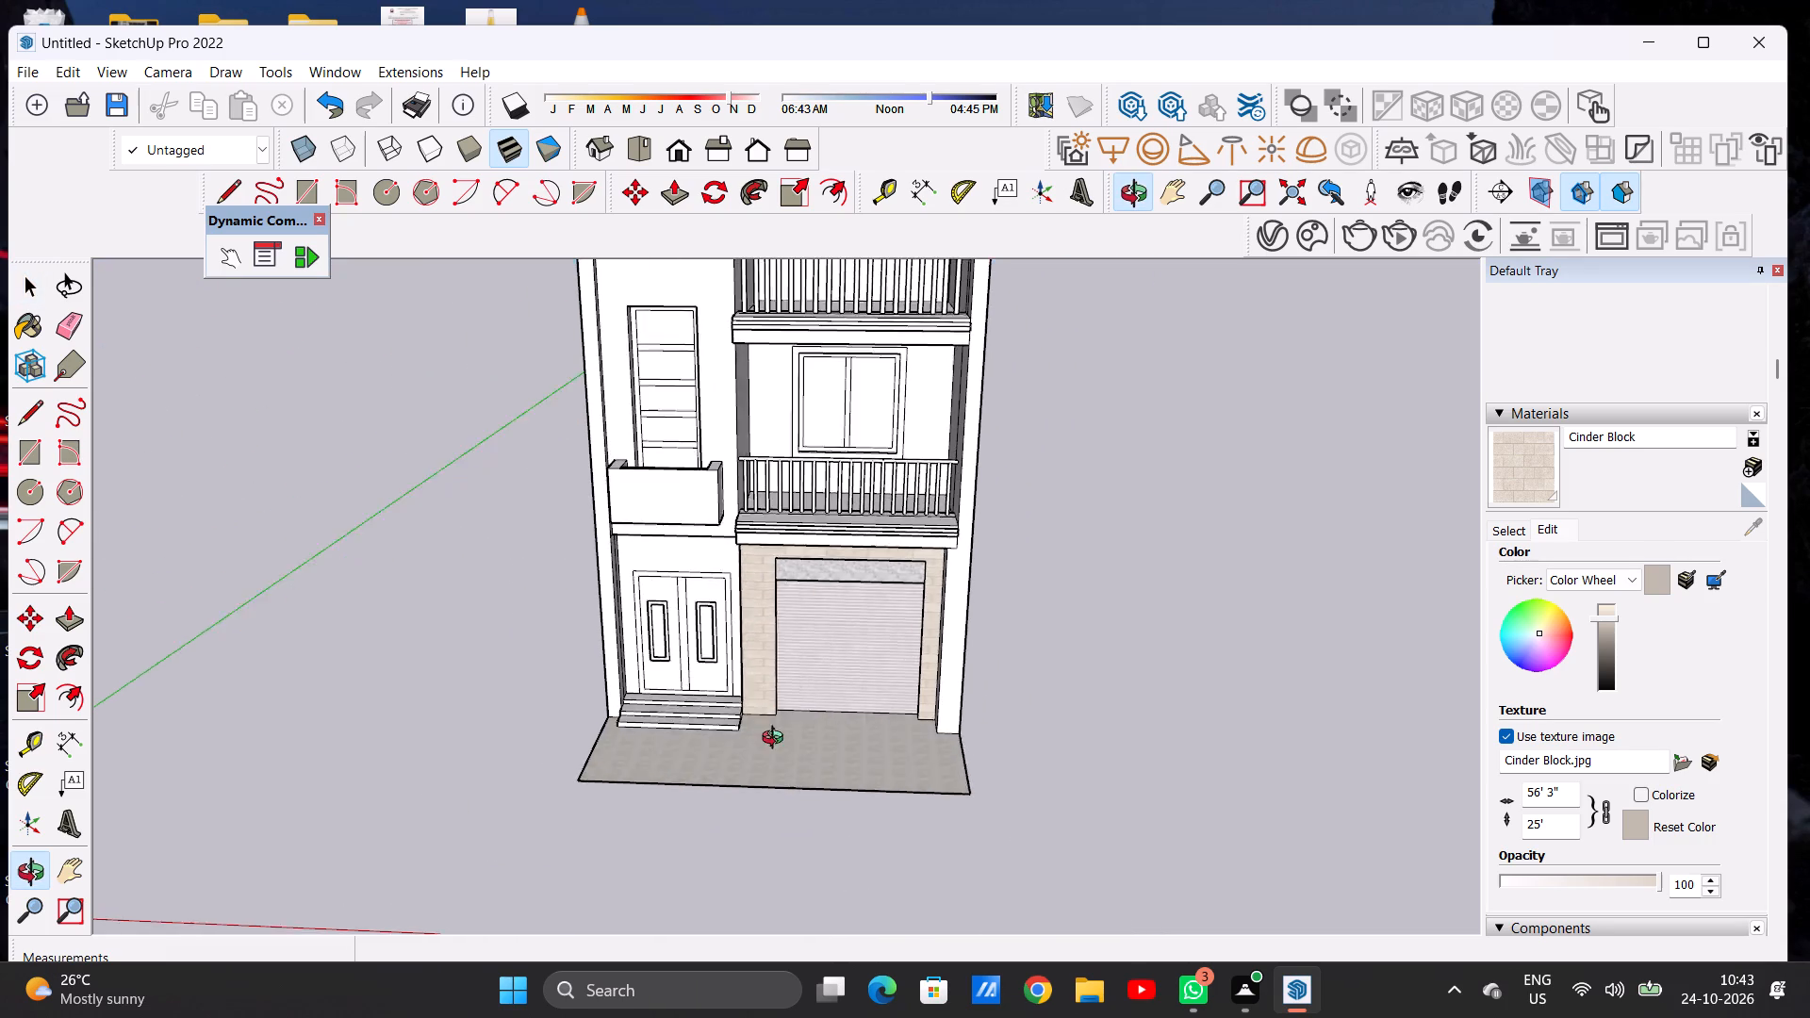
middle_drag(777, 740, 775, 889)
scroll(803, 617, up, 8)
middle_drag(764, 754, 773, 515)
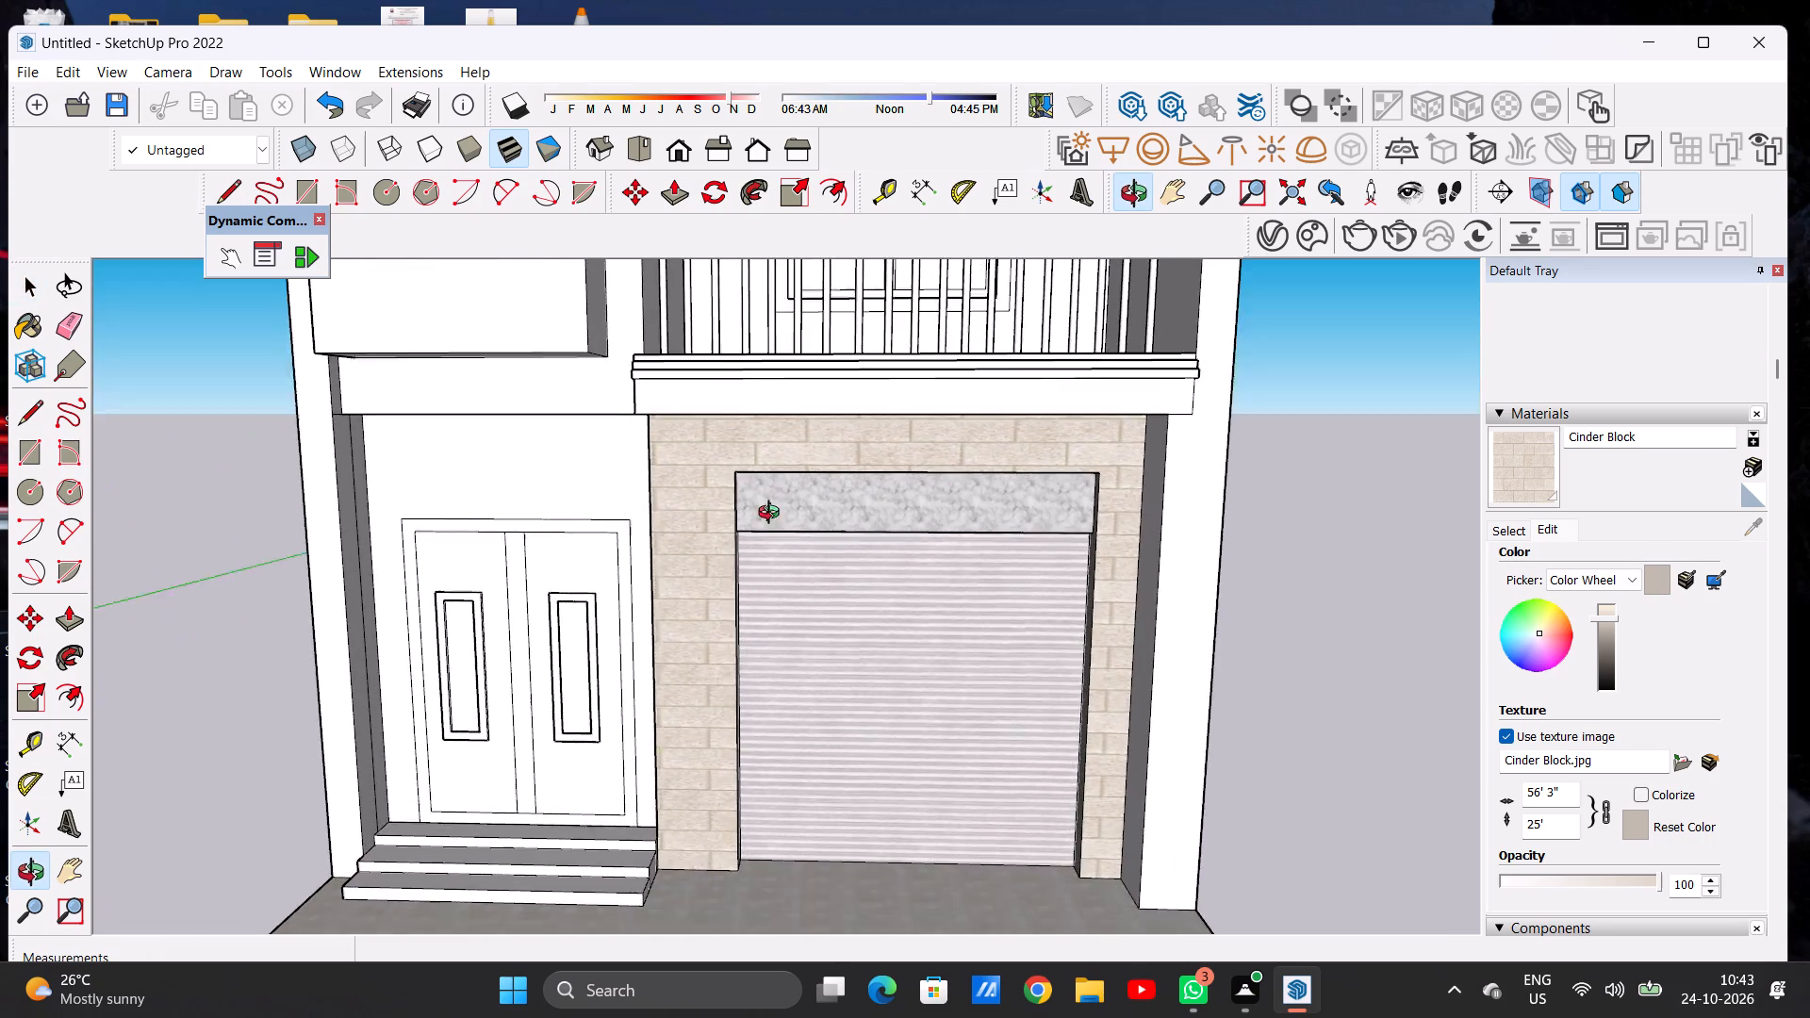
middle_drag(773, 515, 755, 482)
scroll(749, 474, up, 6)
middle_drag(808, 536, 808, 440)
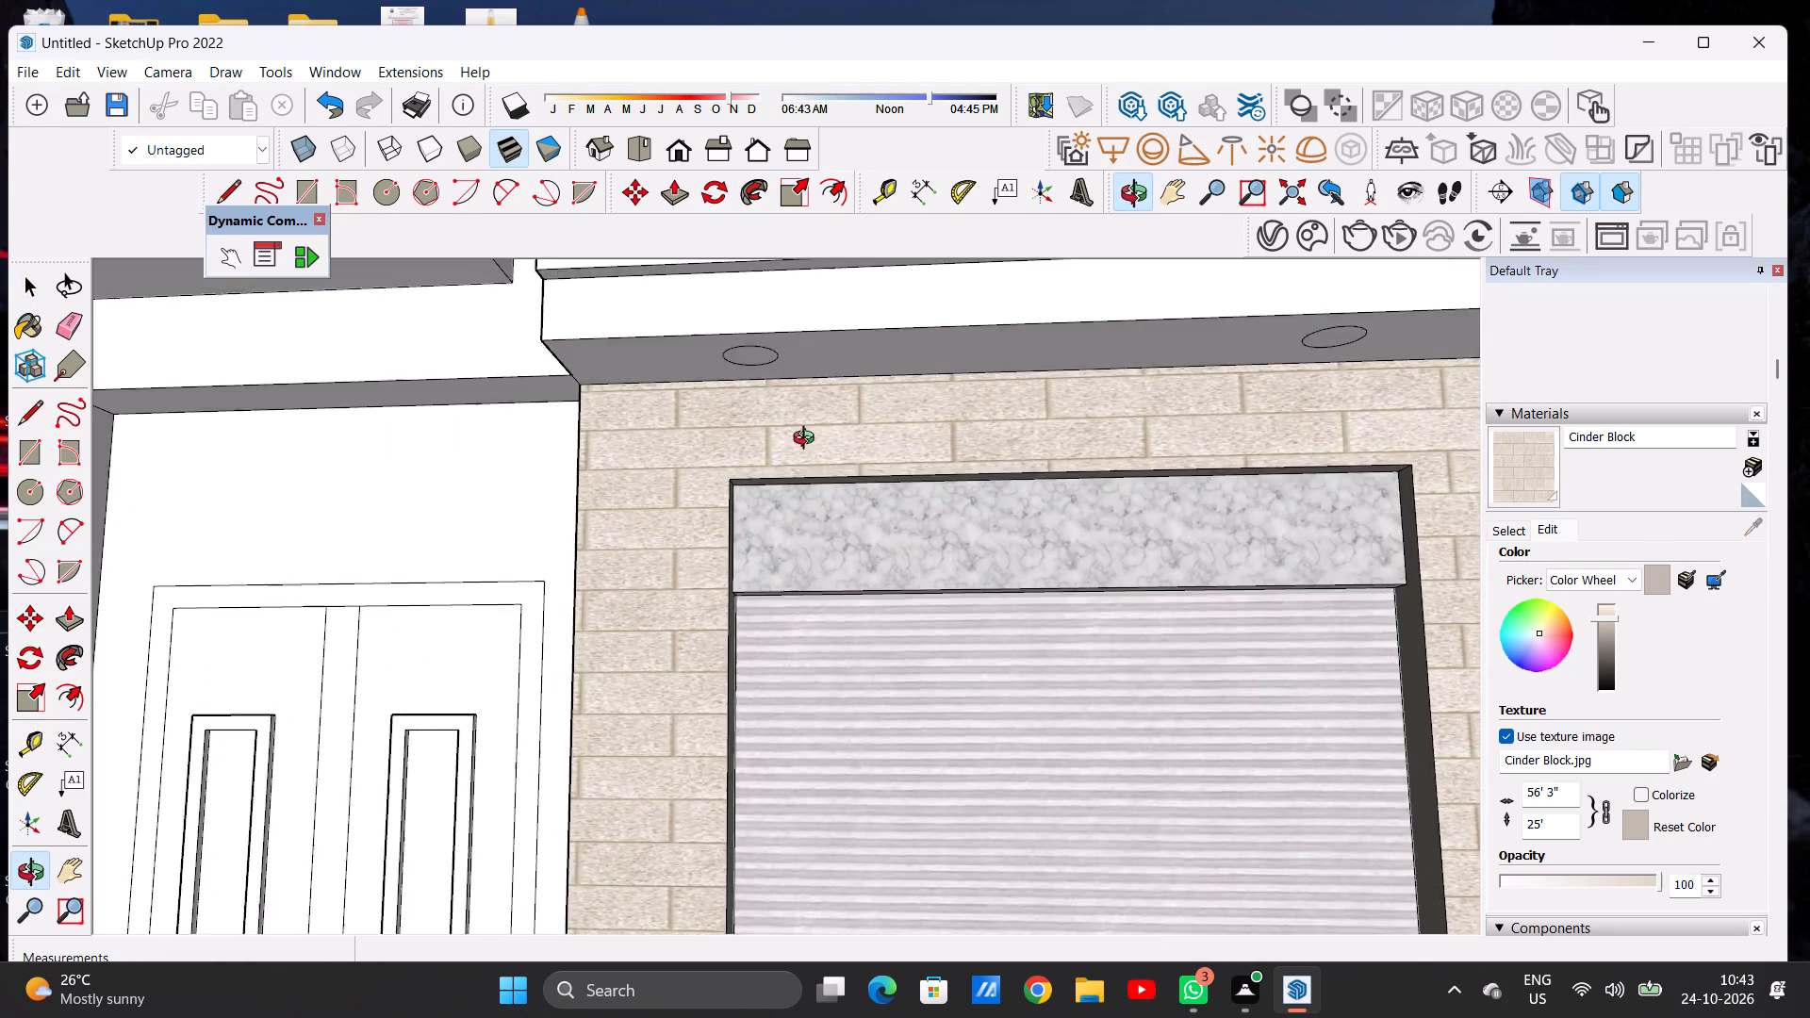
middle_drag(808, 440, 875, 608)
scroll(875, 608, up, 1)
scroll(873, 604, down, 4)
scroll(870, 603, up, 1)
scroll(870, 603, down, 6)
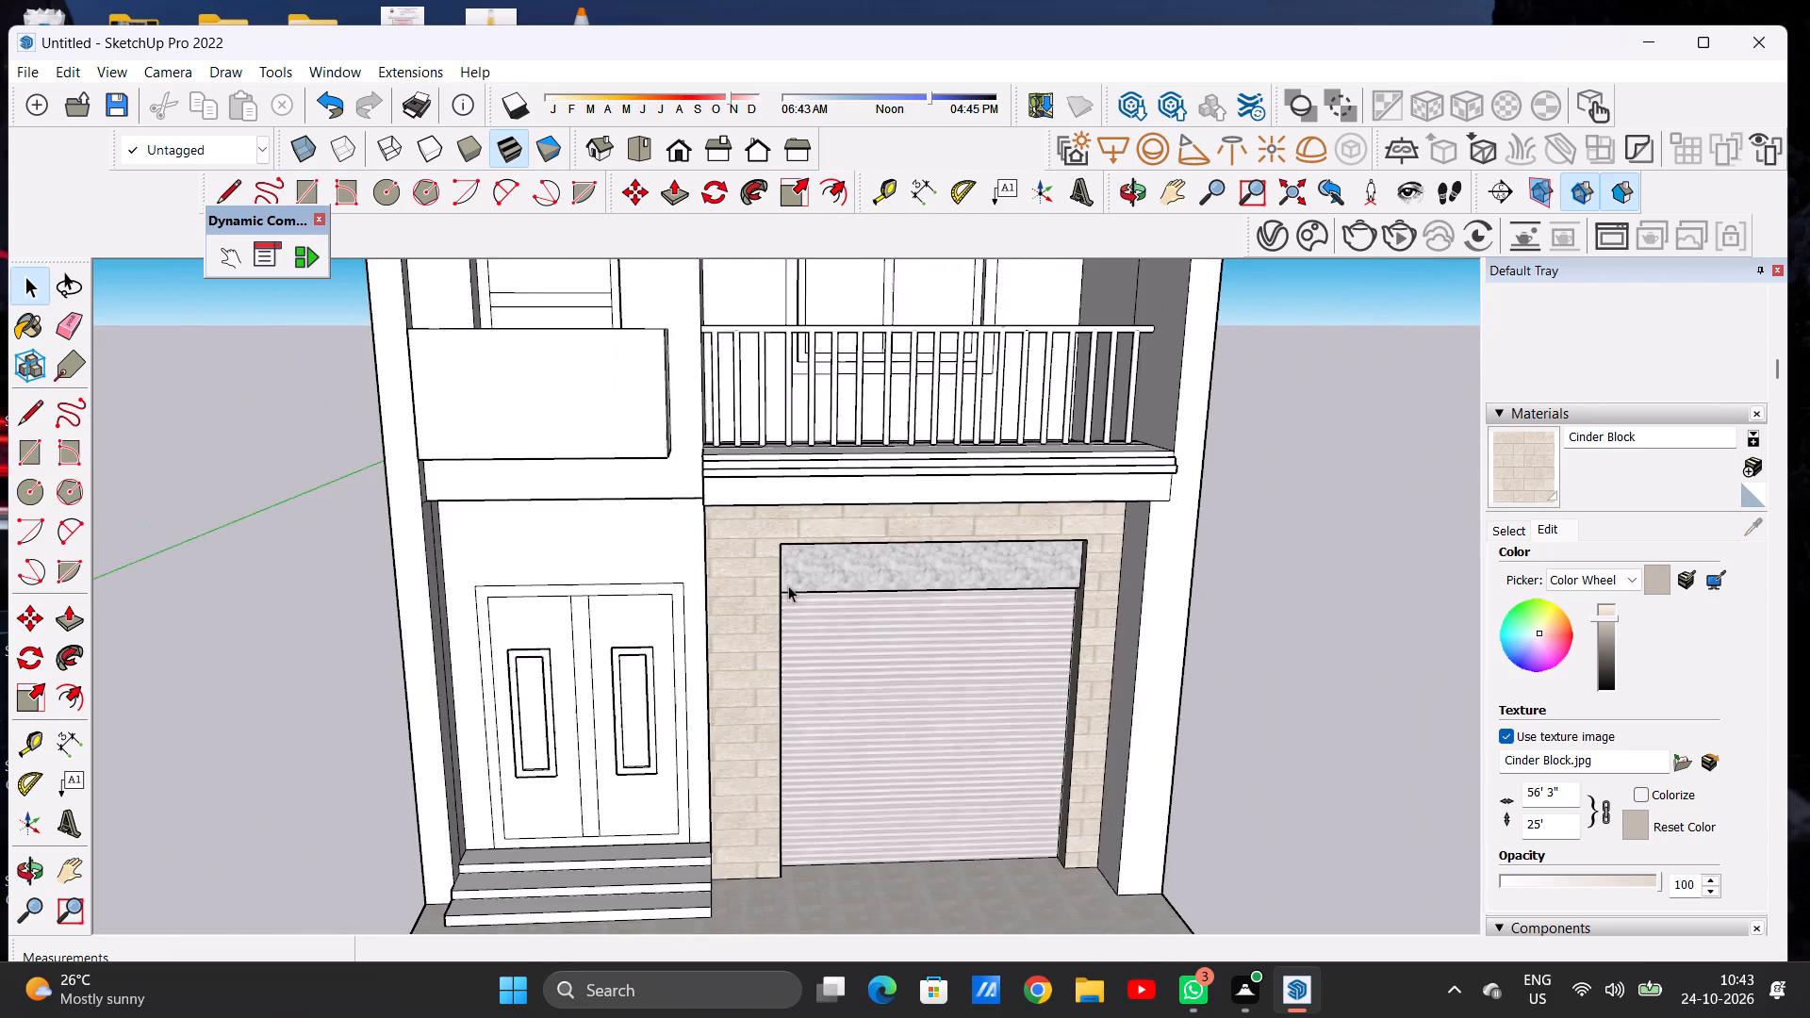
scroll(788, 585, down, 11)
scroll(765, 646, up, 6)
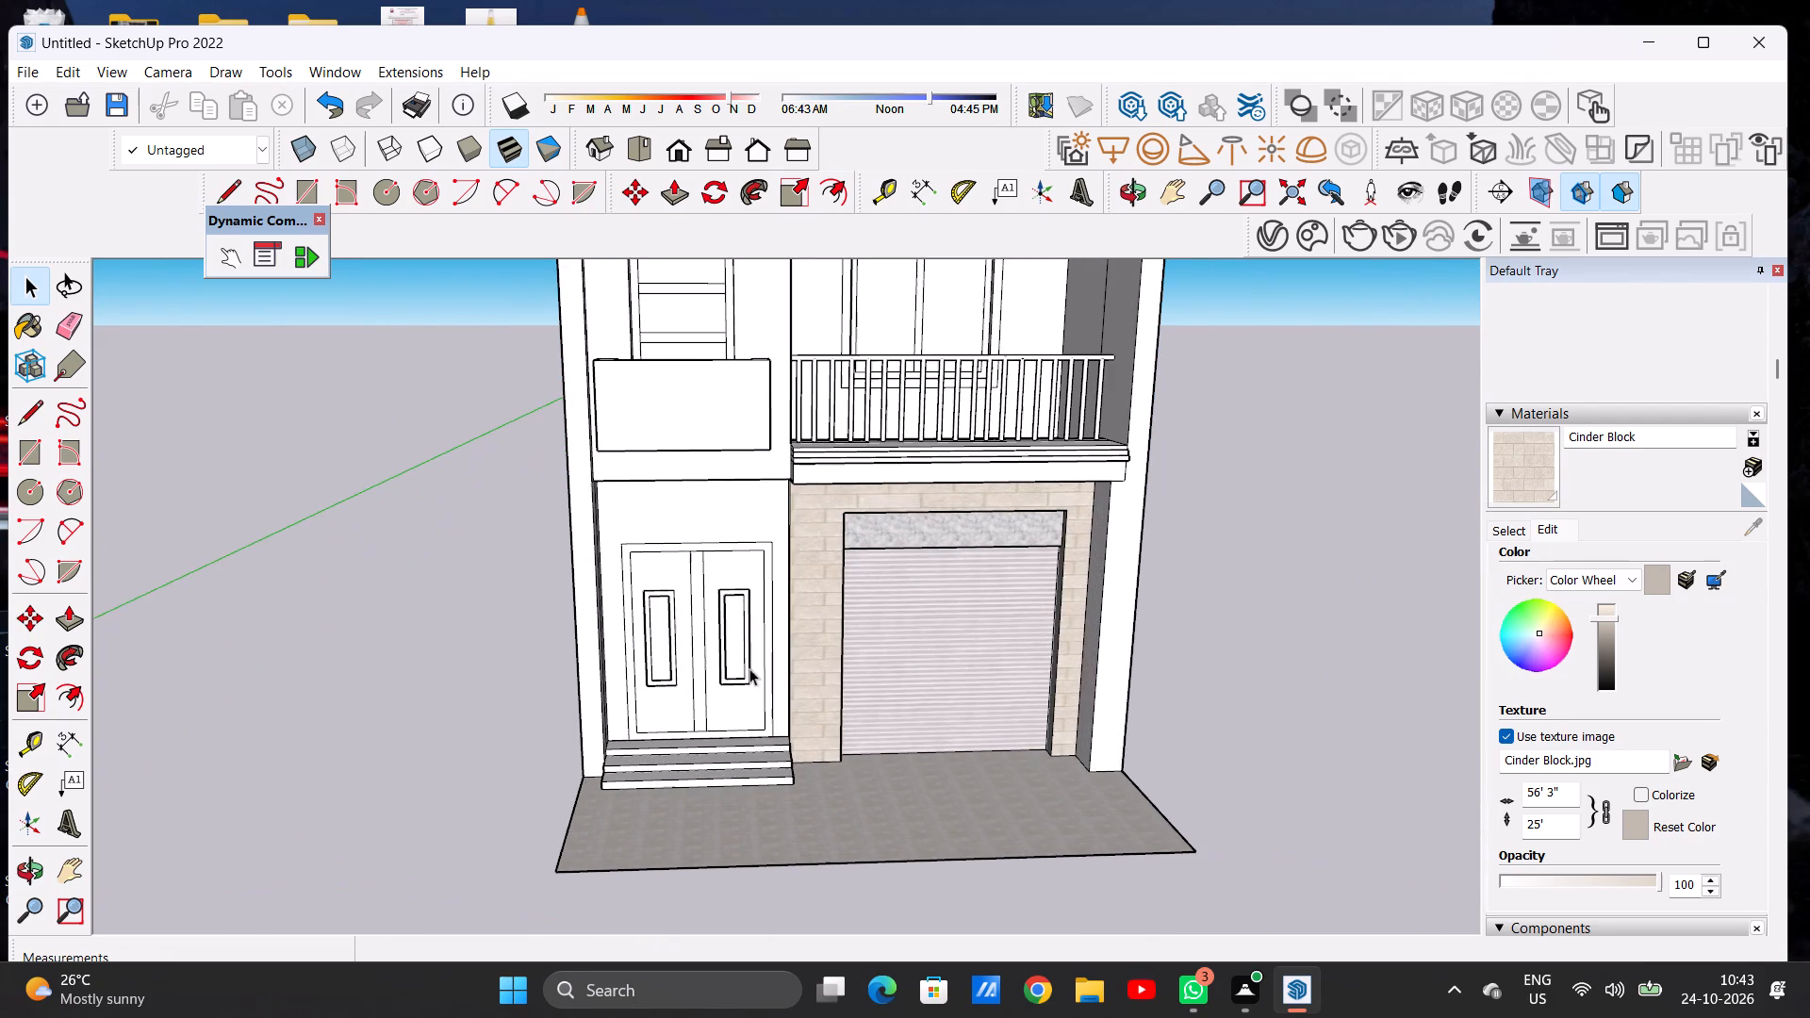
middle_drag(765, 764, 699, 771)
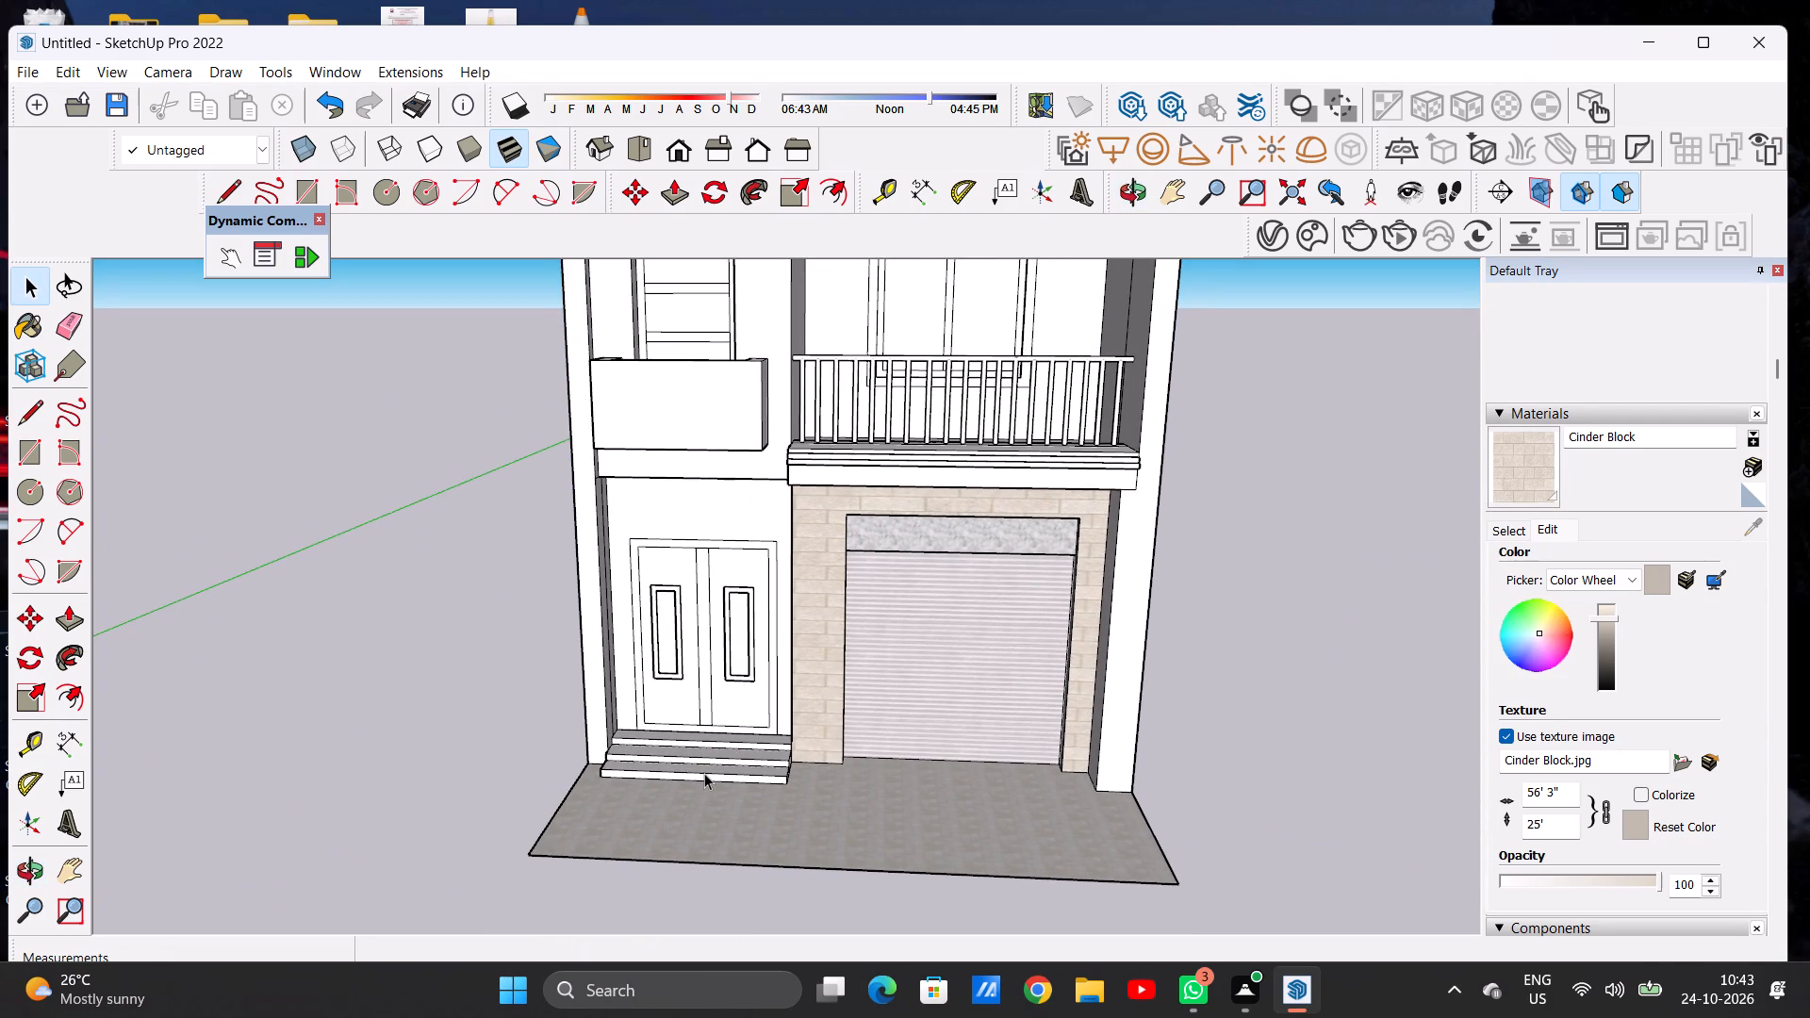
scroll(690, 769, down, 6)
middle_drag(723, 758, 722, 657)
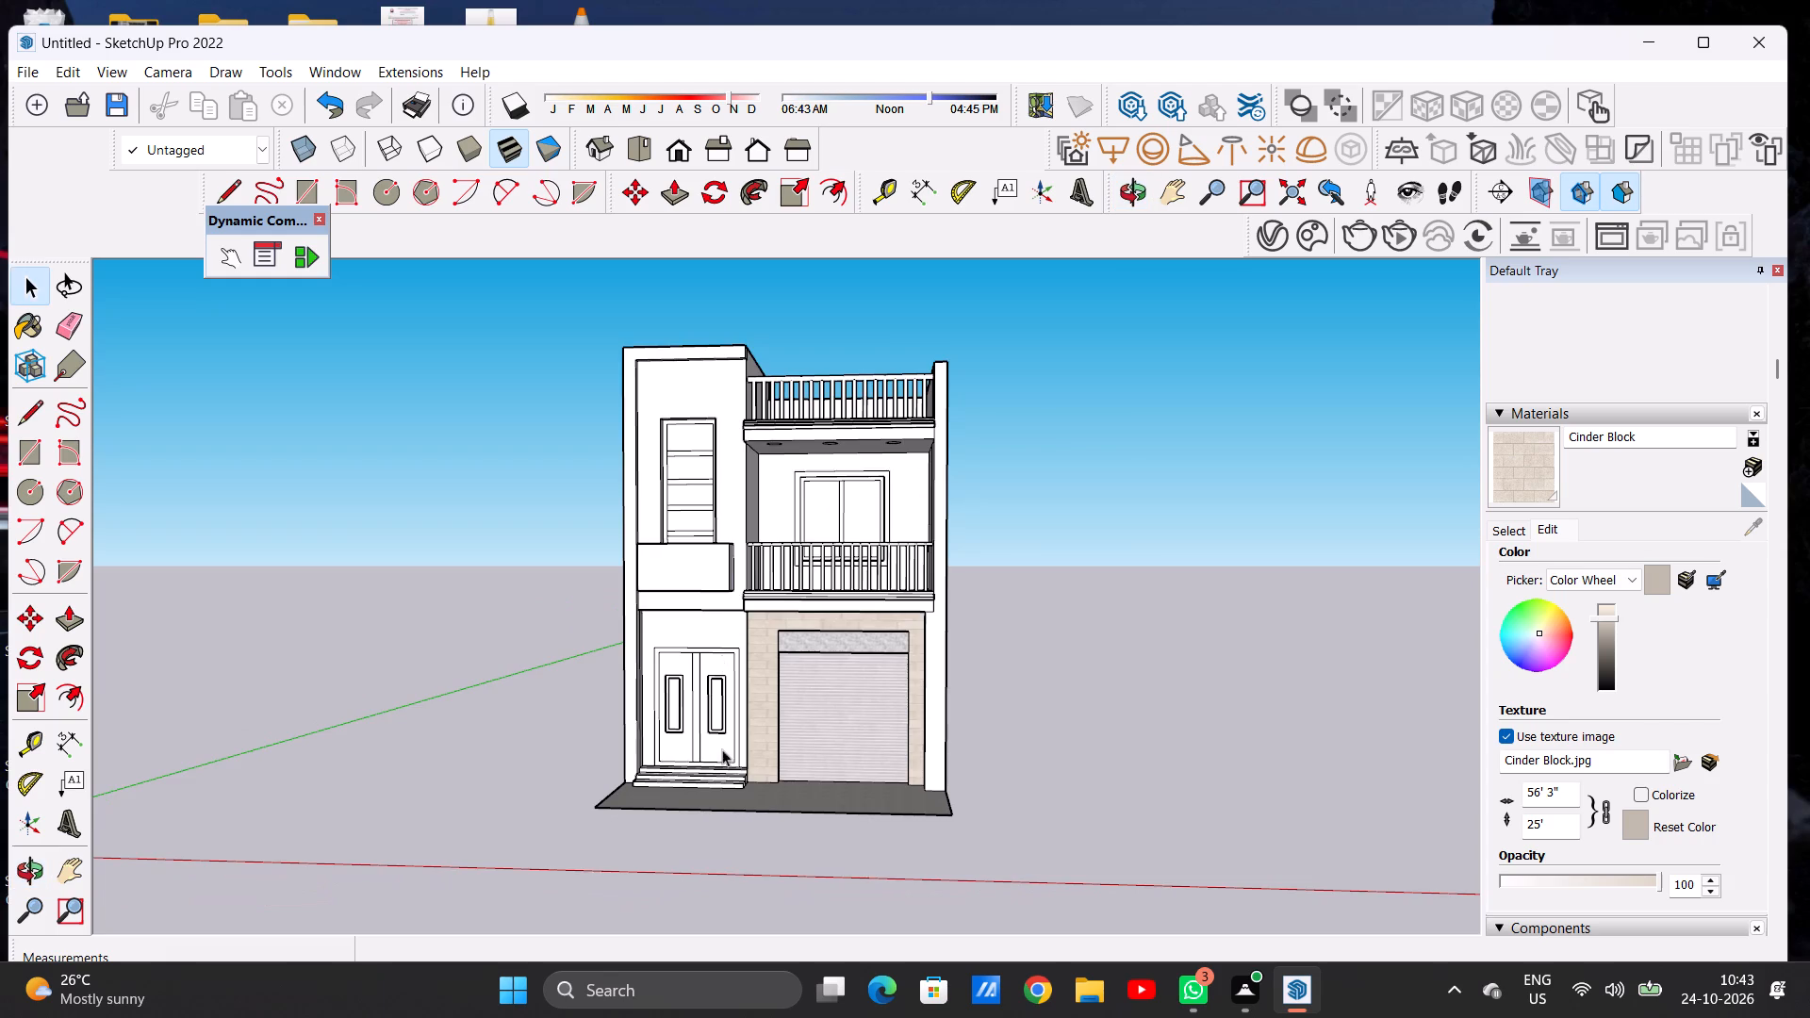
scroll(720, 751, up, 5)
scroll(719, 754, down, 1)
scroll(719, 754, up, 6)
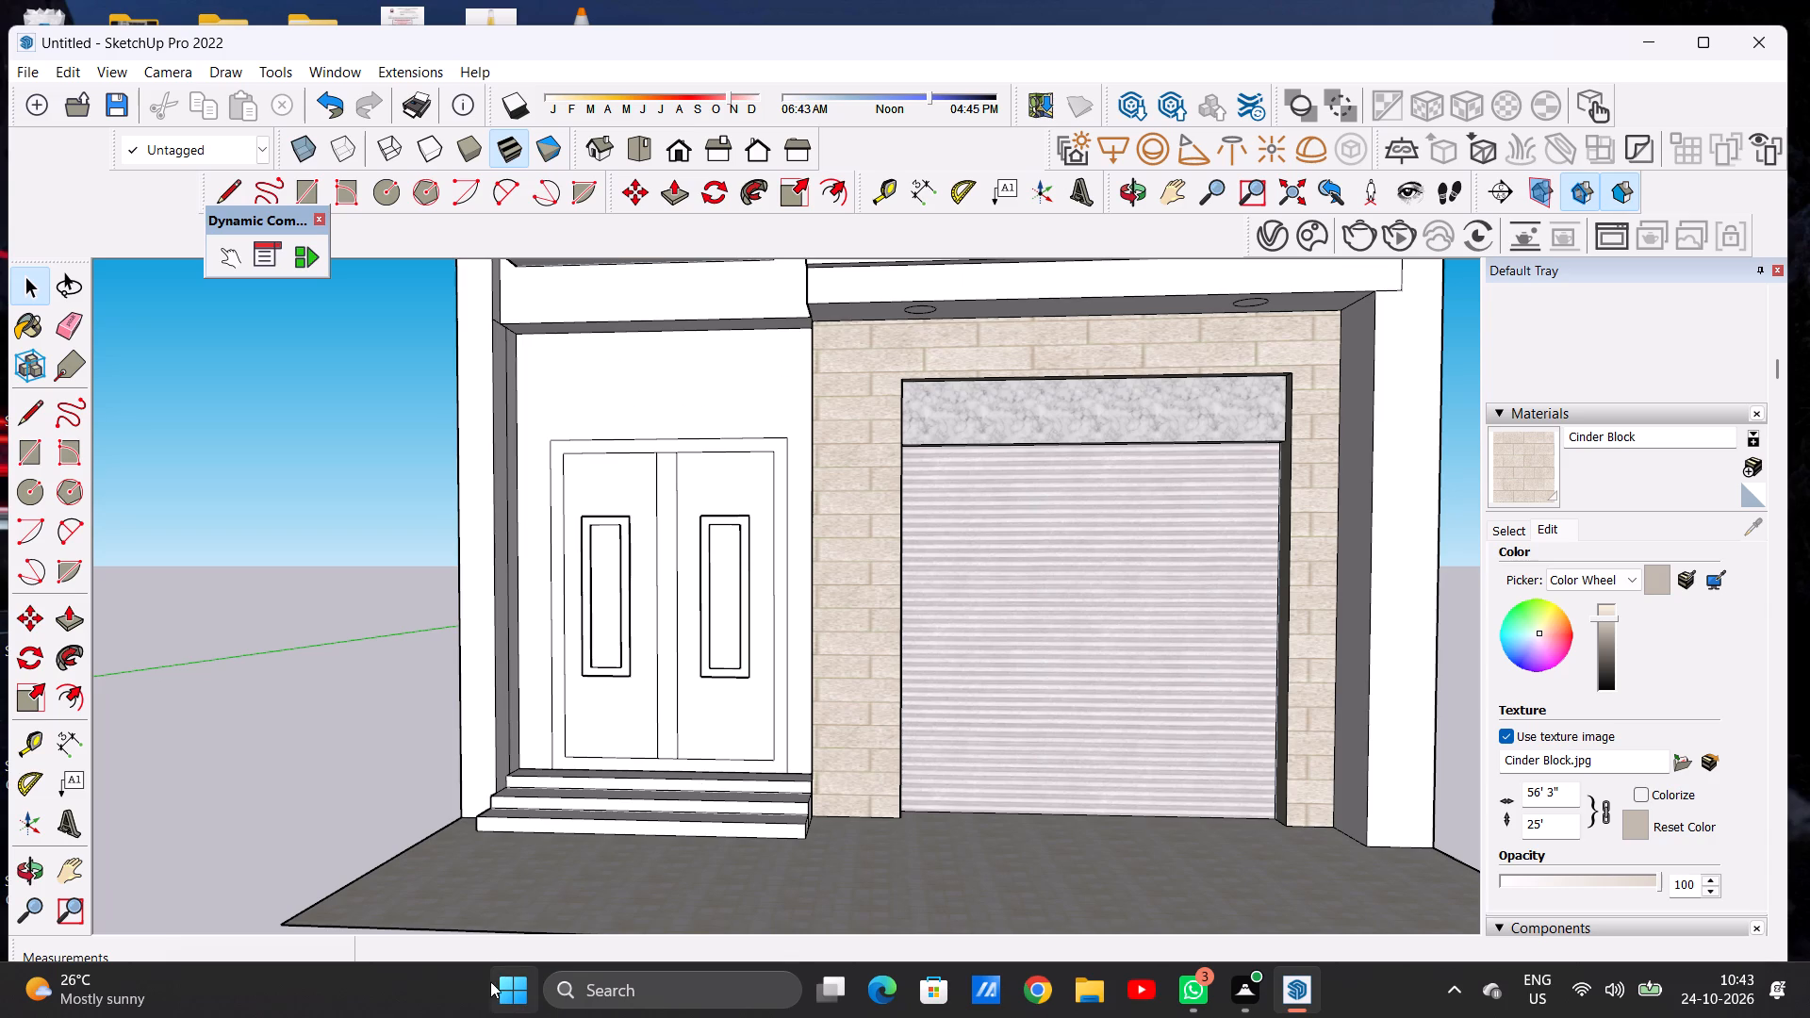
Examine the unpainted entrance double door and steps beside the garage wall up close.
scroll(676, 806, down, 6)
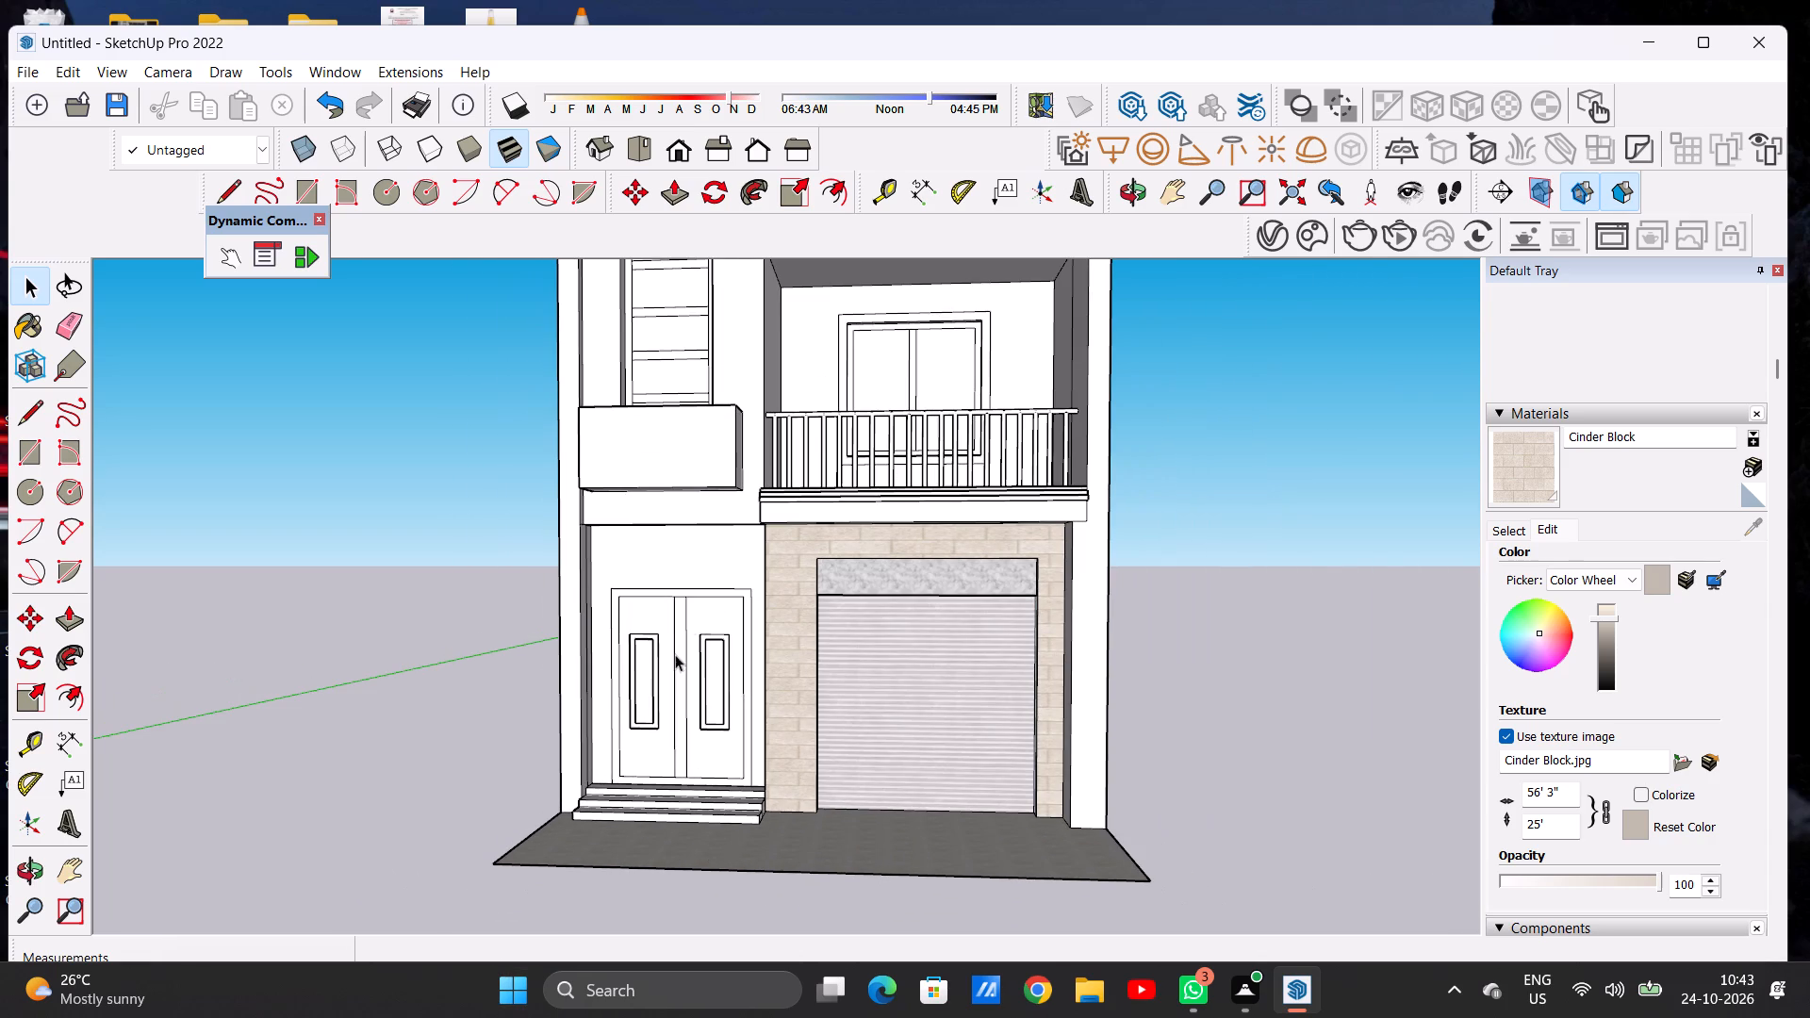
scroll(675, 658, up, 6)
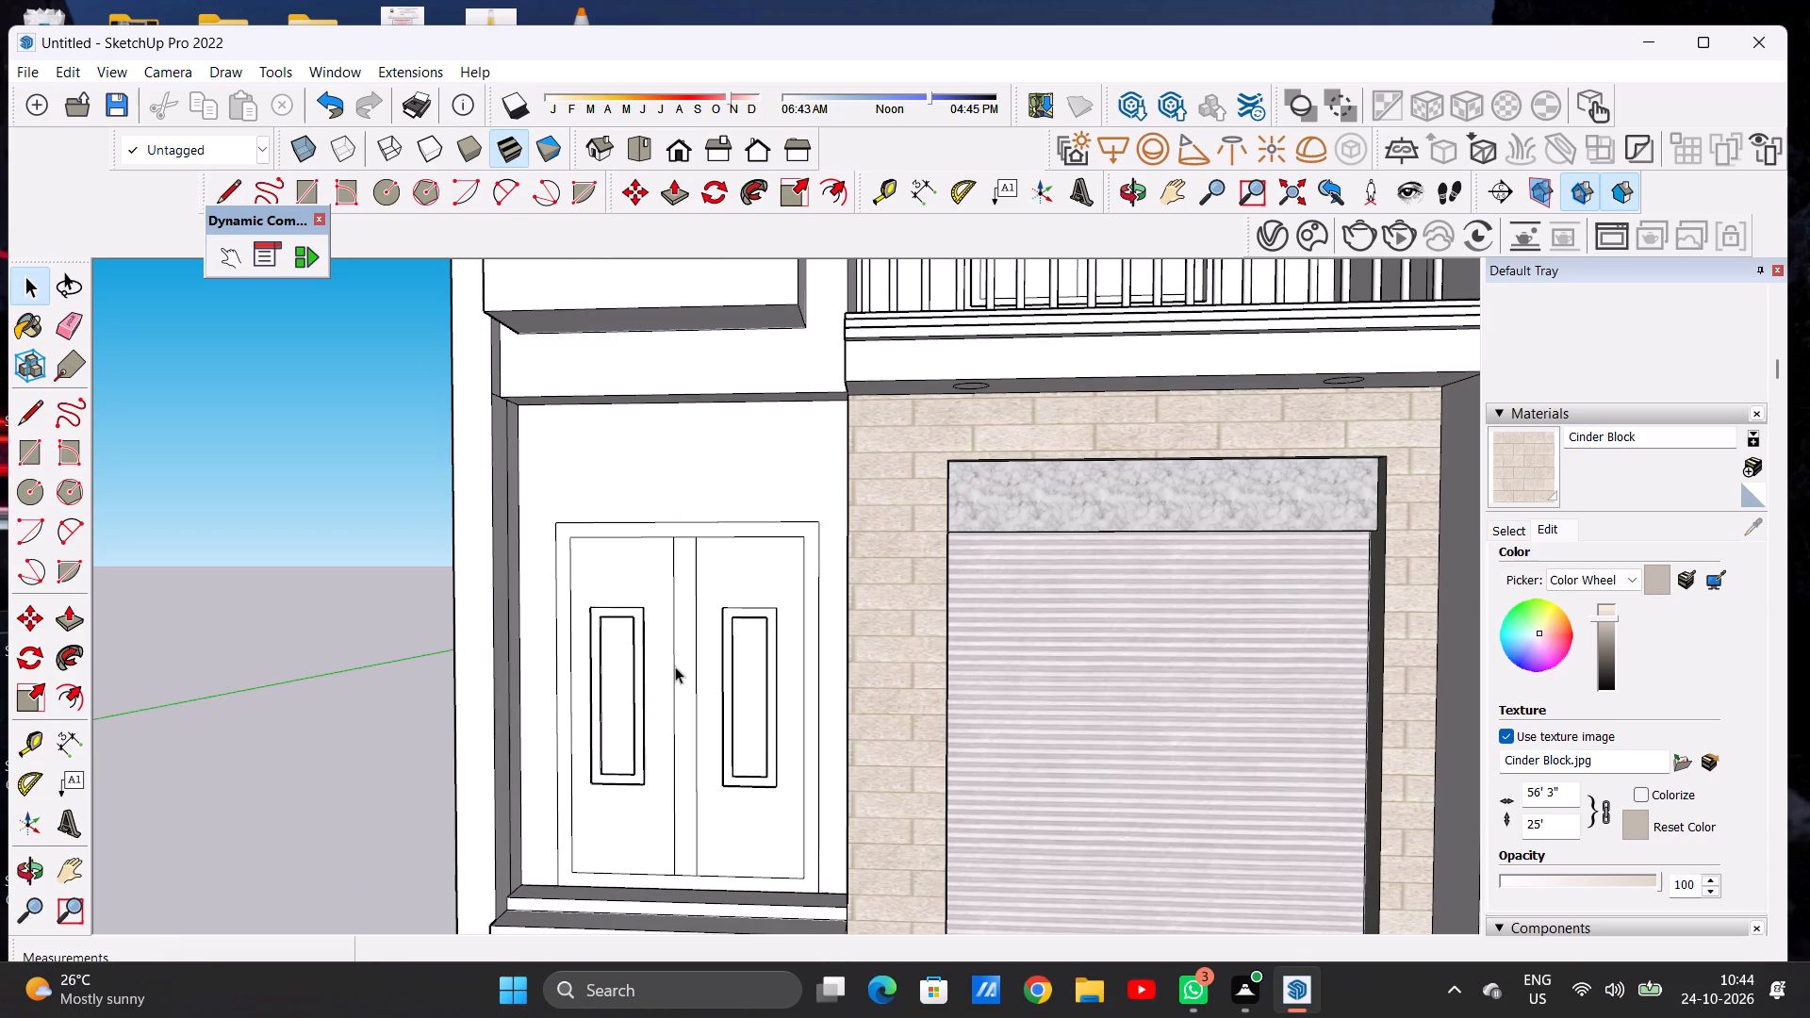
scroll(675, 666, up, 1)
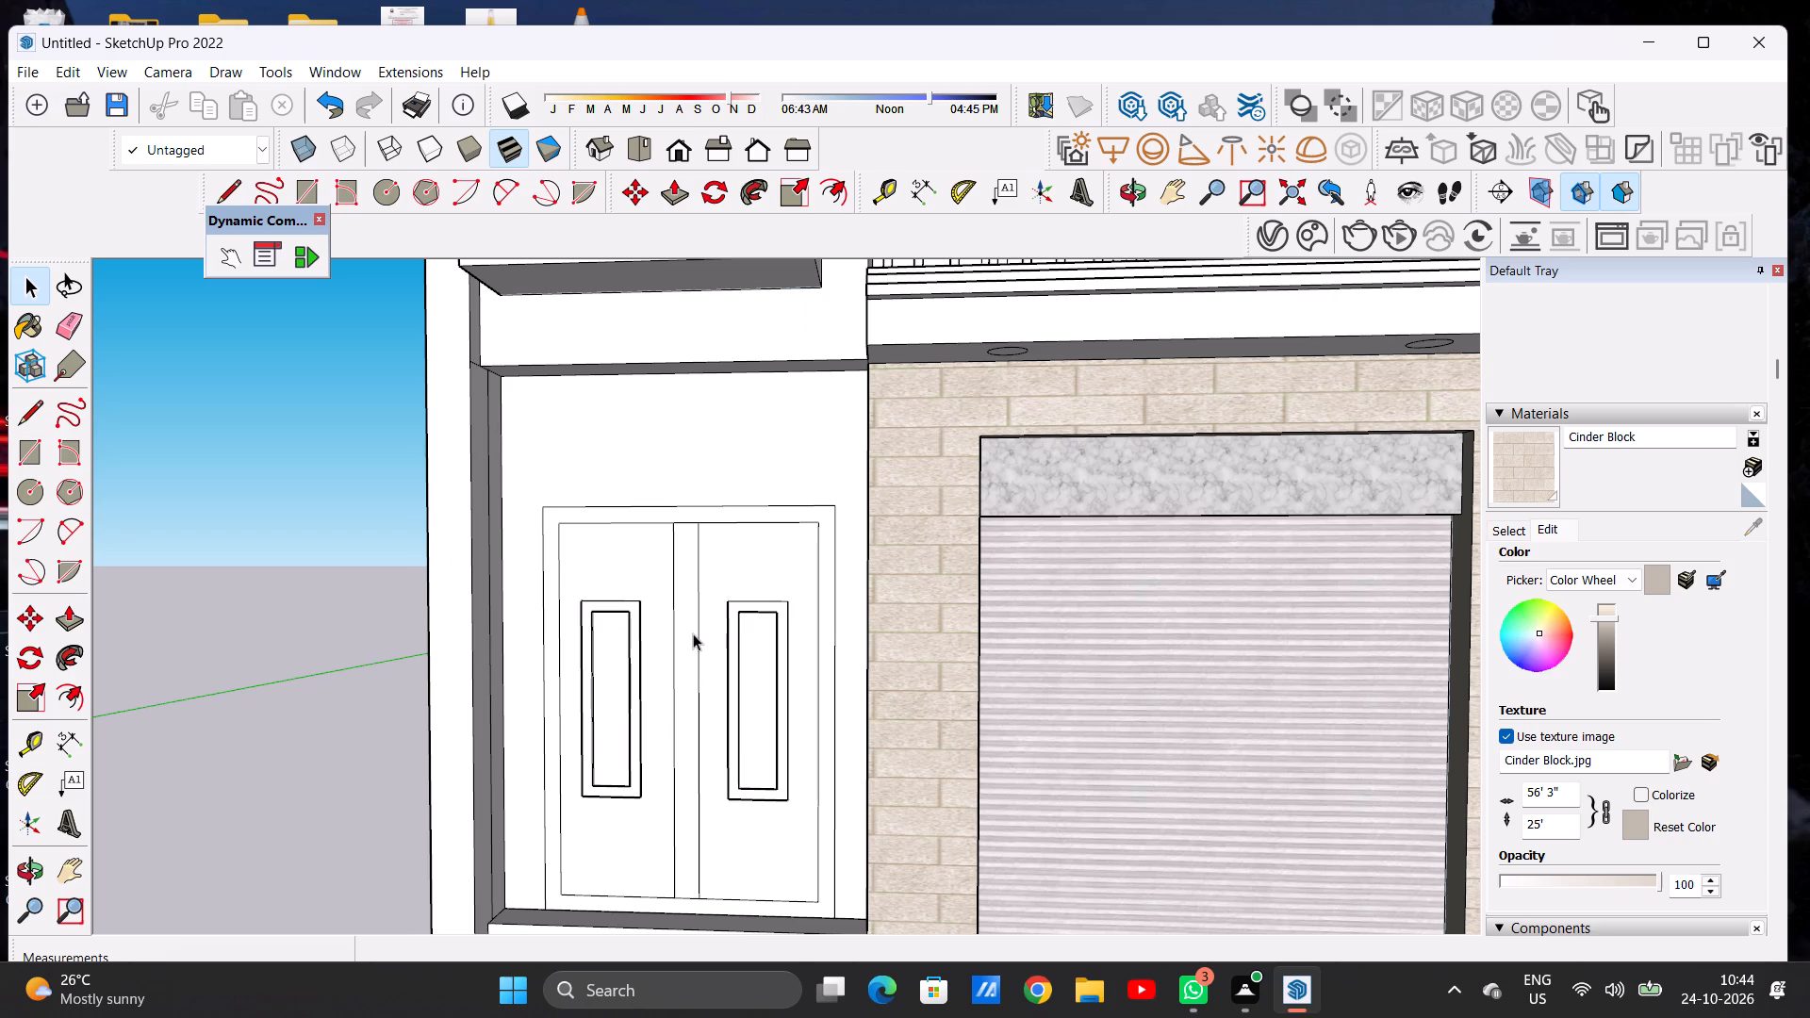
scroll(535, 524, down, 6)
scroll(685, 619, up, 5)
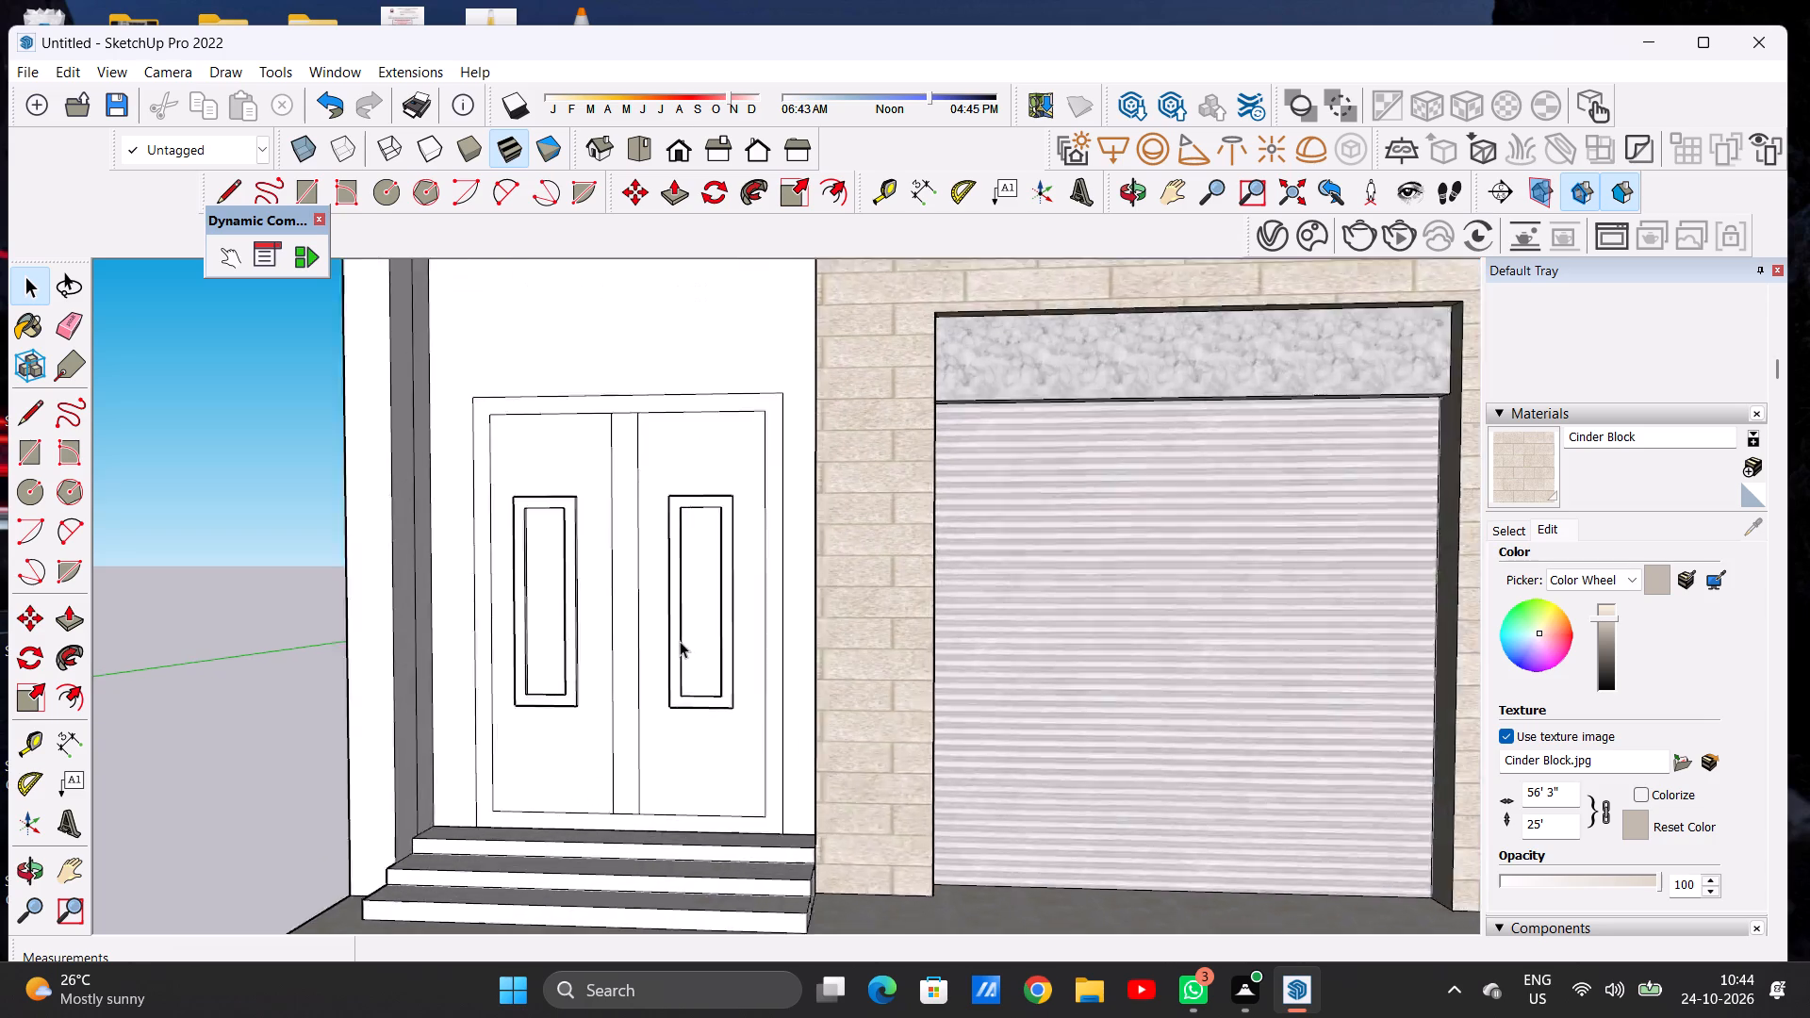
scroll(680, 641, up, 2)
scroll(549, 581, down, 7)
scroll(595, 629, up, 5)
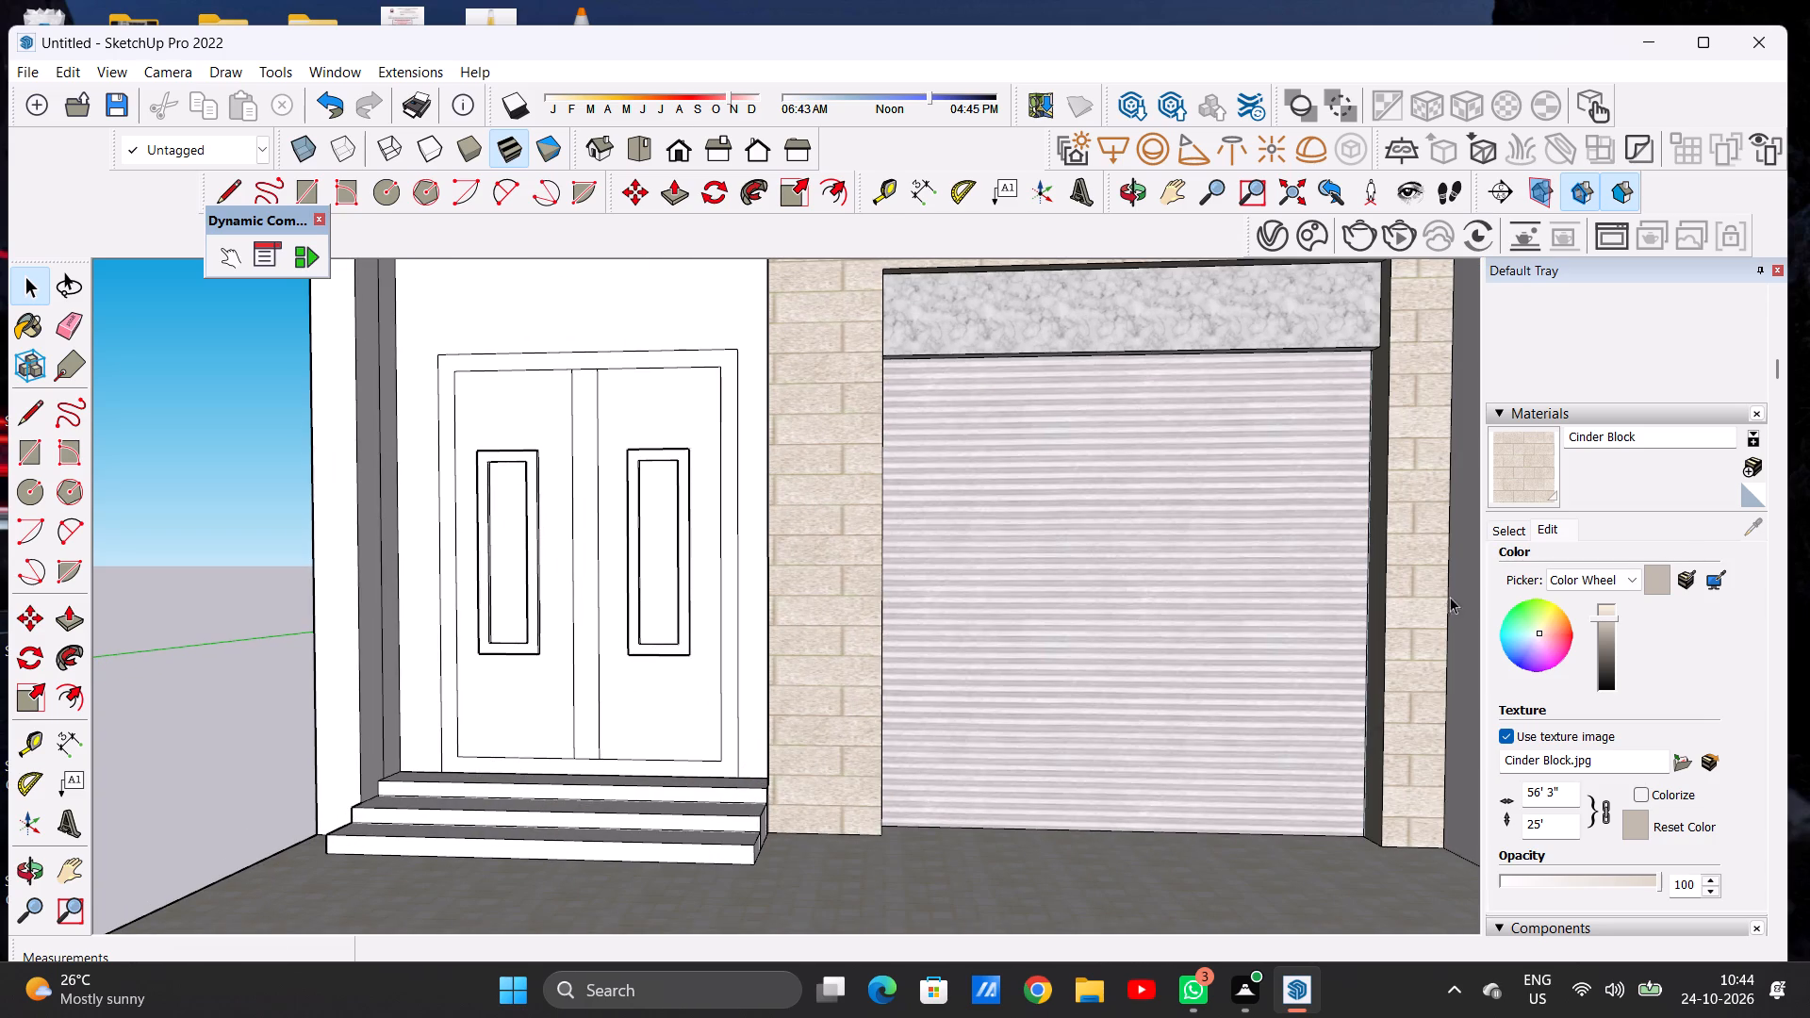
Open the Wood collection of the material library.
click(1511, 529)
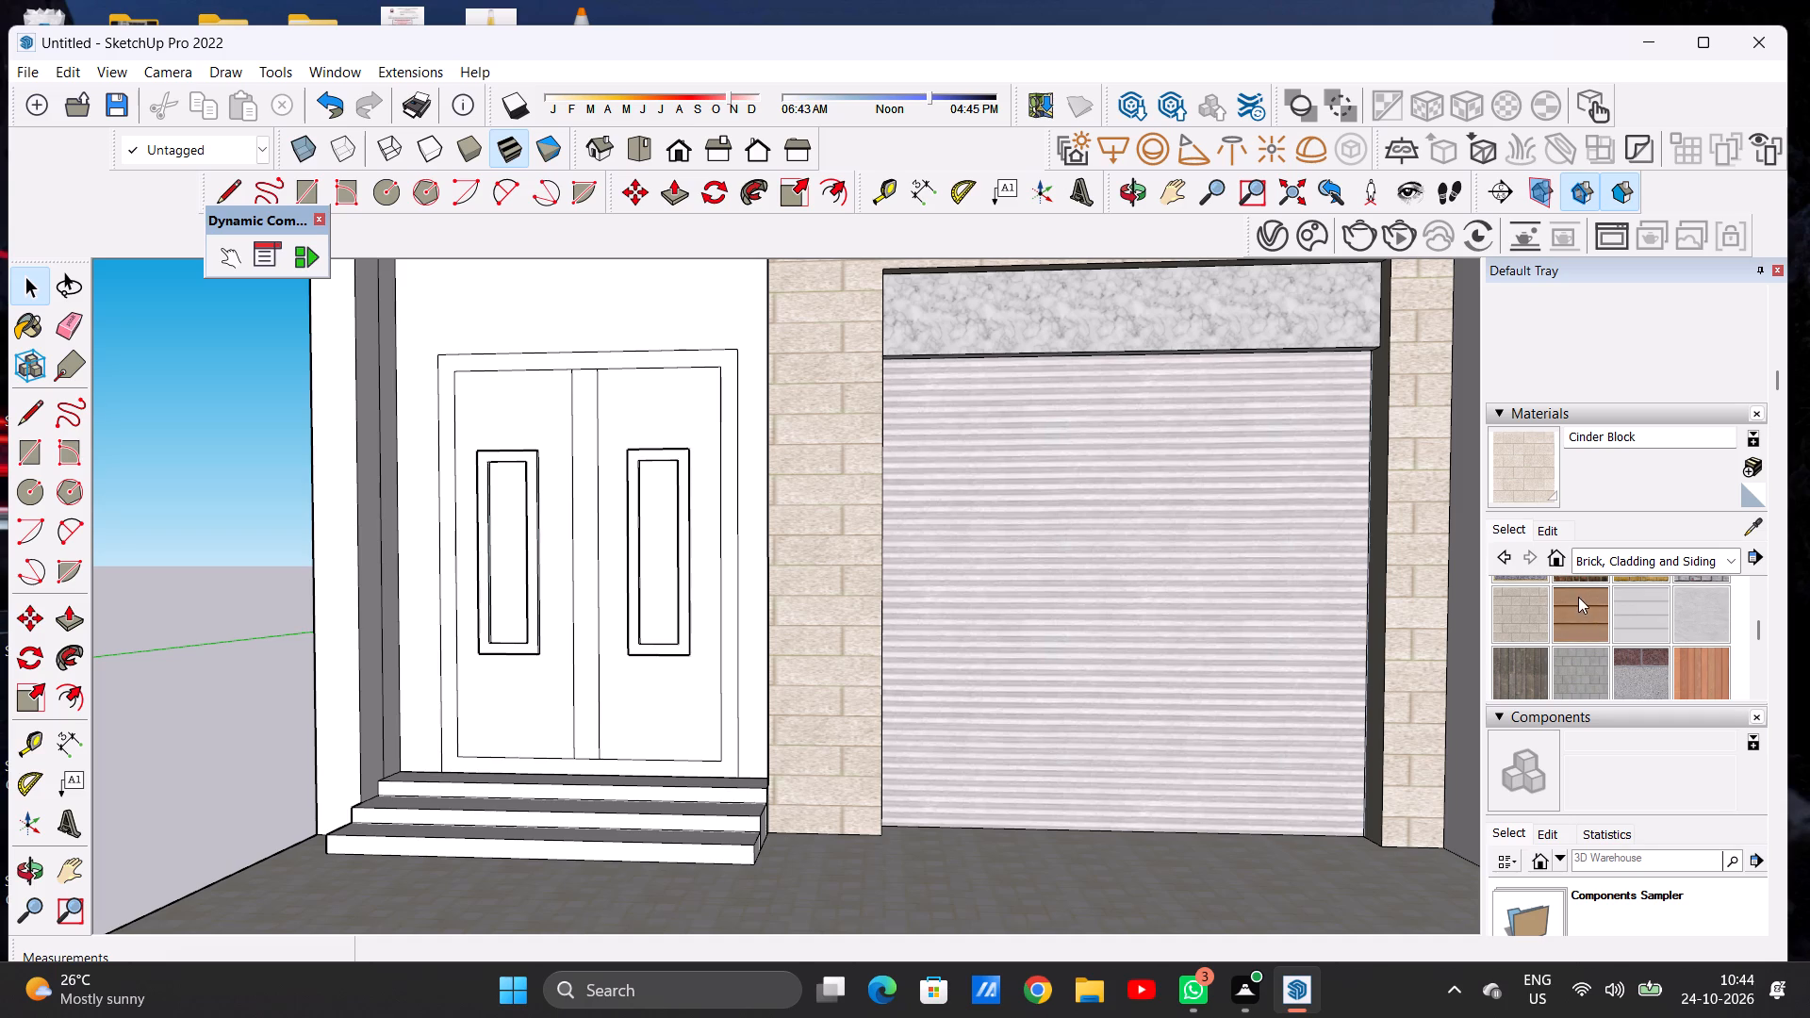
click(1577, 565)
click(1621, 864)
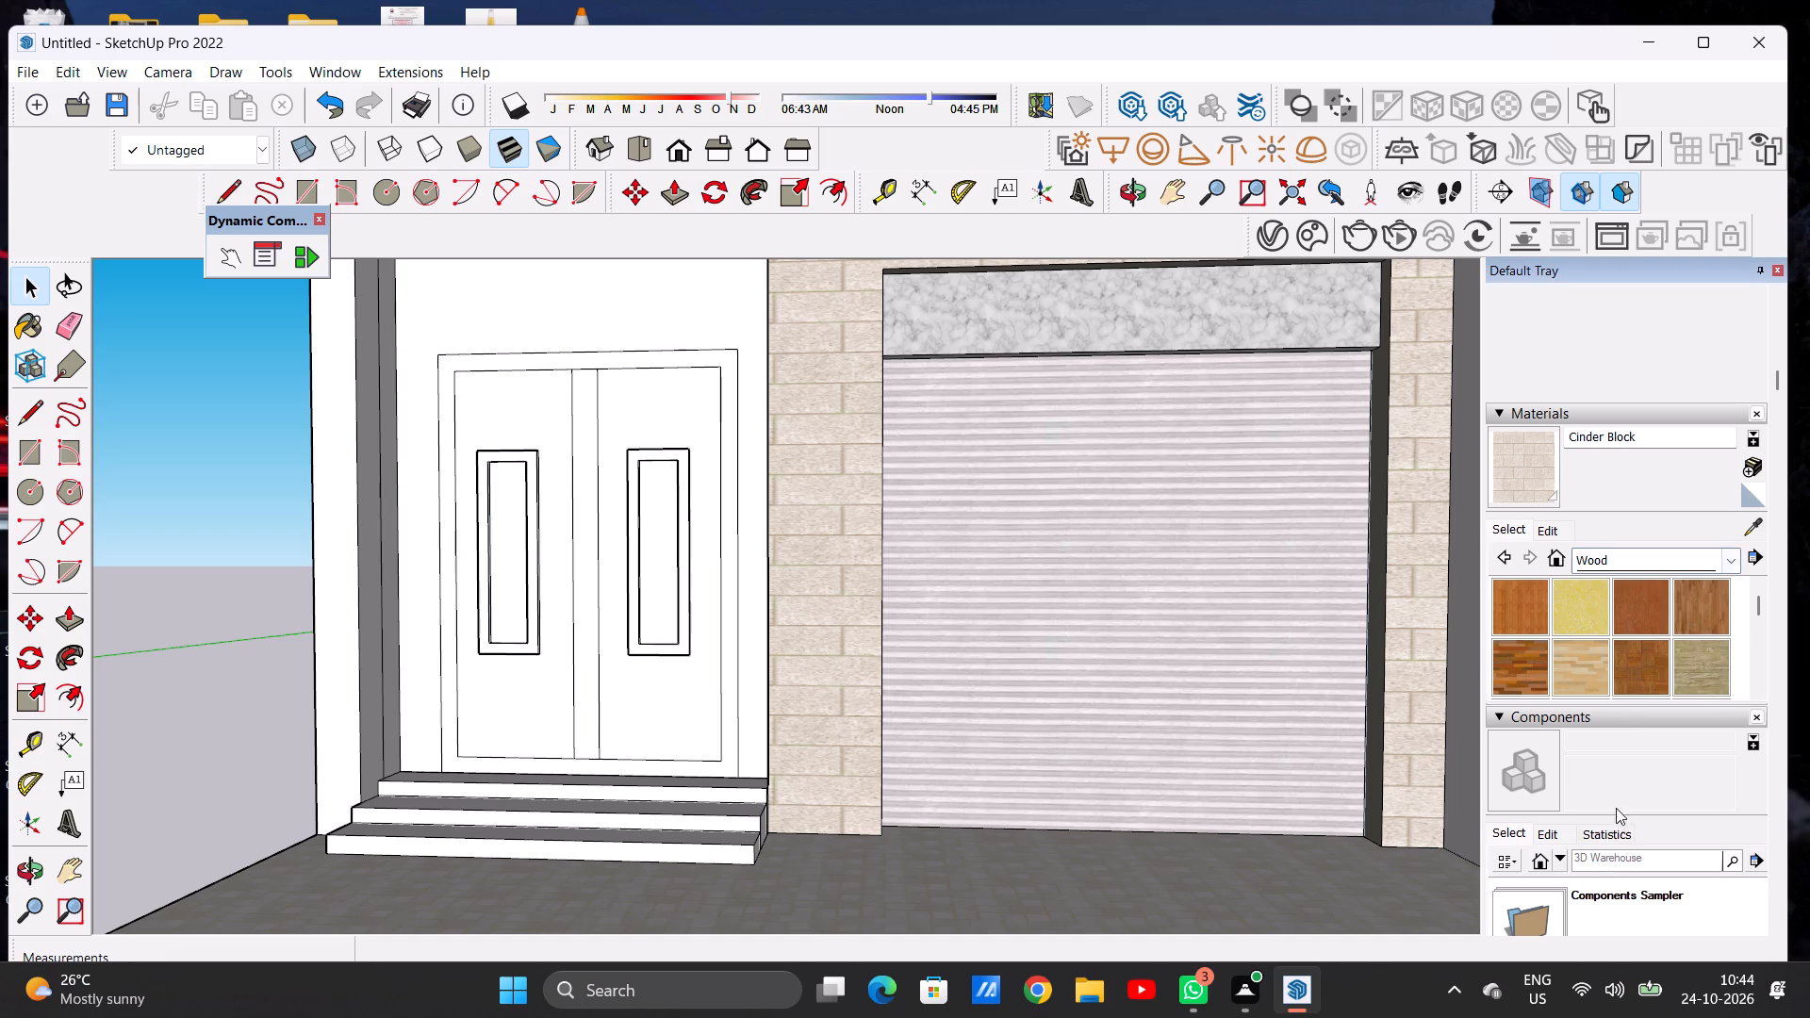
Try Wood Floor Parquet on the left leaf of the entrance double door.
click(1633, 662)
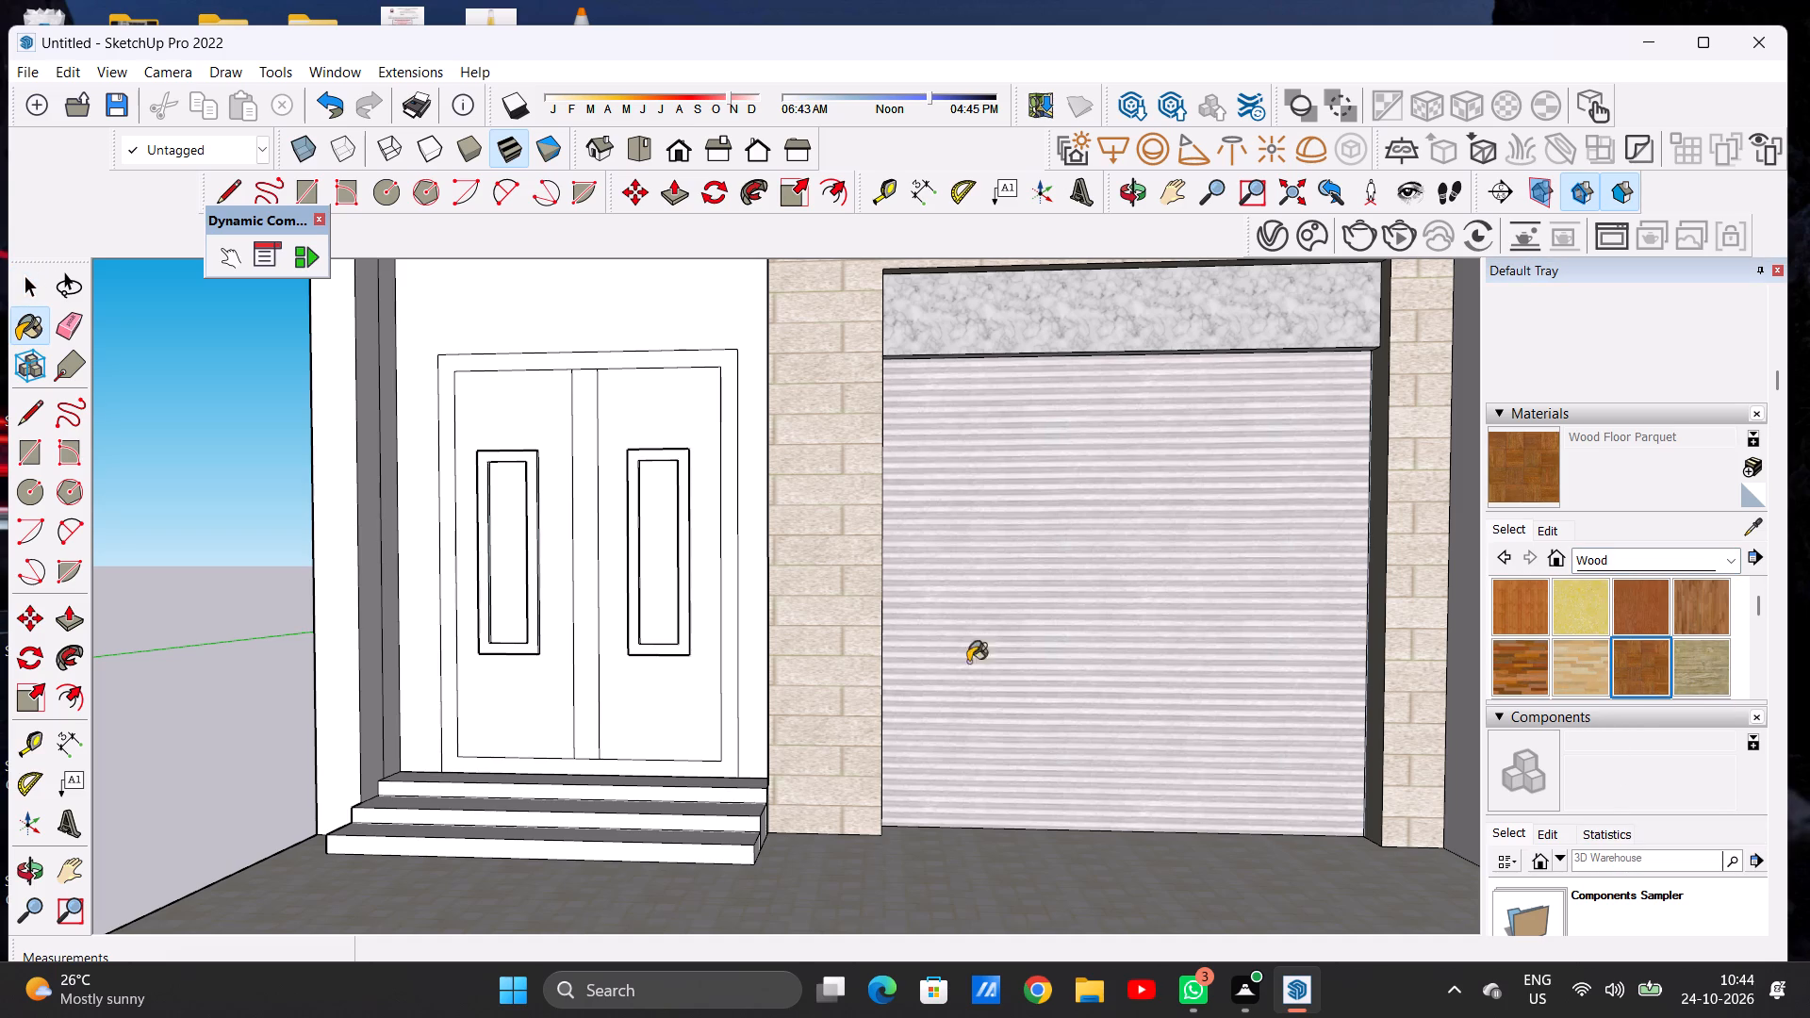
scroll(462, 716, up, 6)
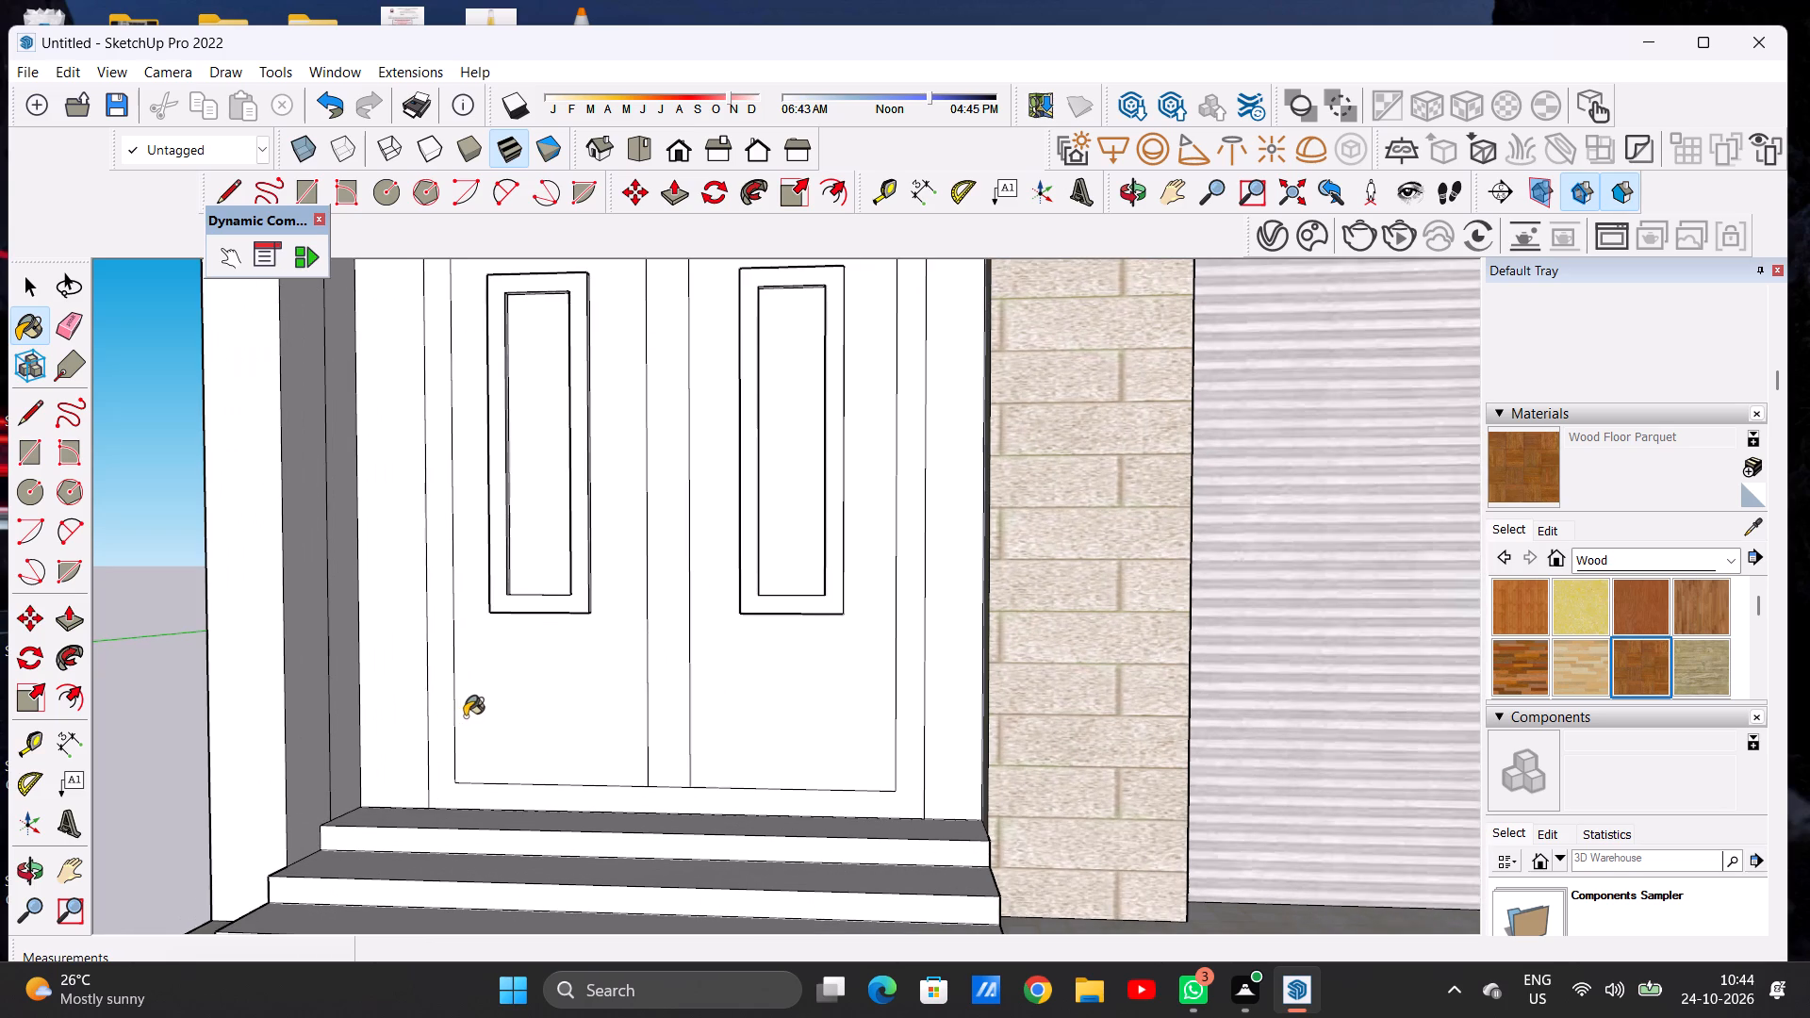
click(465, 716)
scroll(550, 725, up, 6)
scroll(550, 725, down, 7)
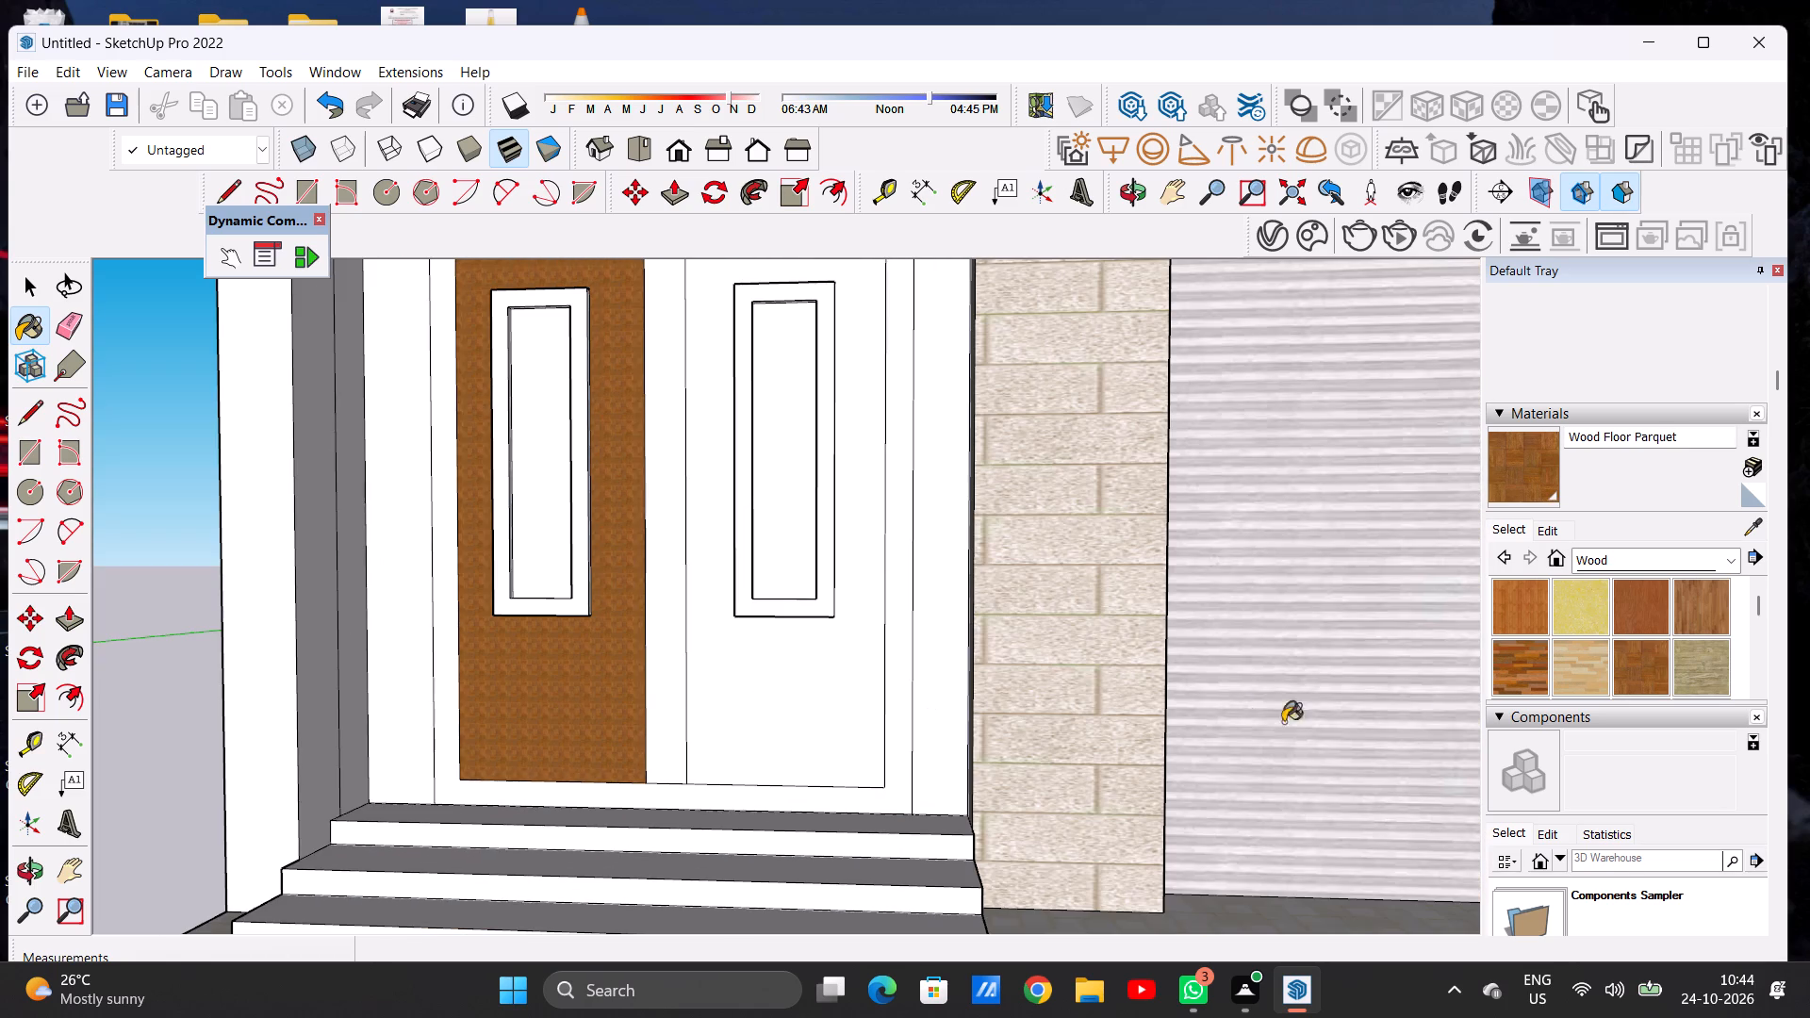
Paint both leaves and the central strip of the entrance double door with Wood Cherry Original.
click(1638, 597)
click(540, 684)
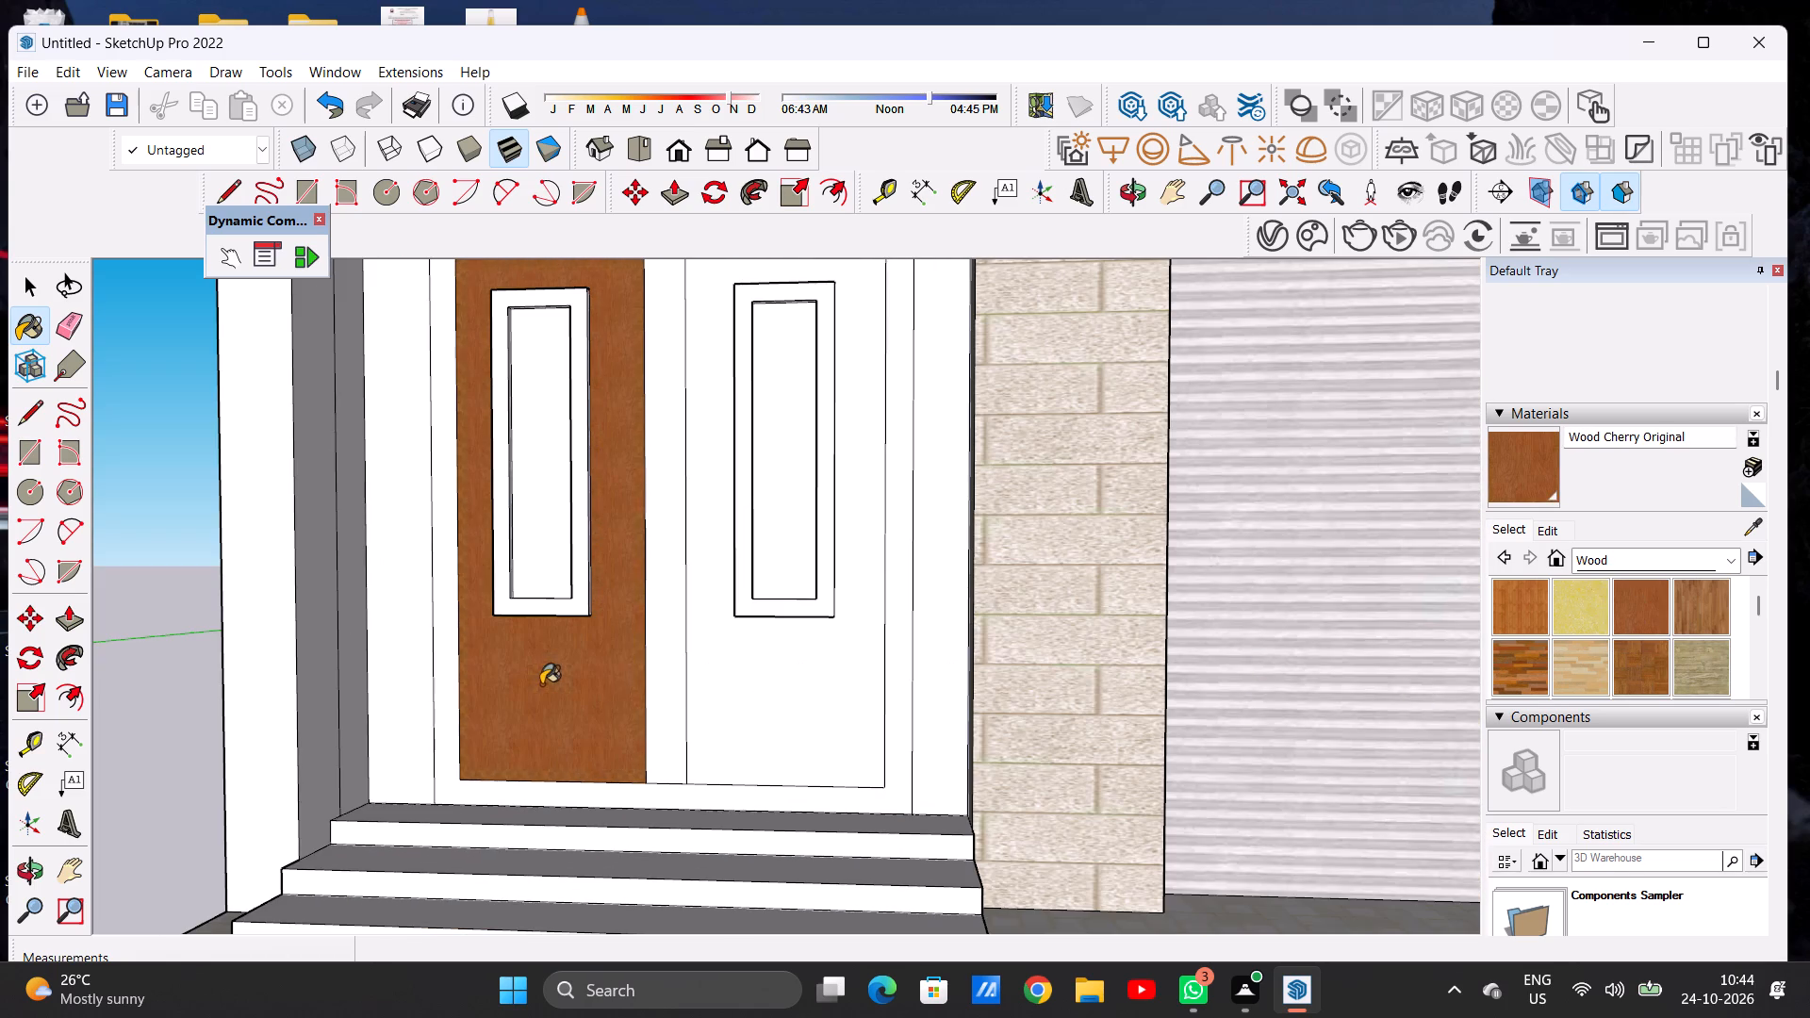
click(754, 694)
scroll(644, 714, up, 8)
scroll(594, 714, down, 1)
scroll(594, 714, up, 4)
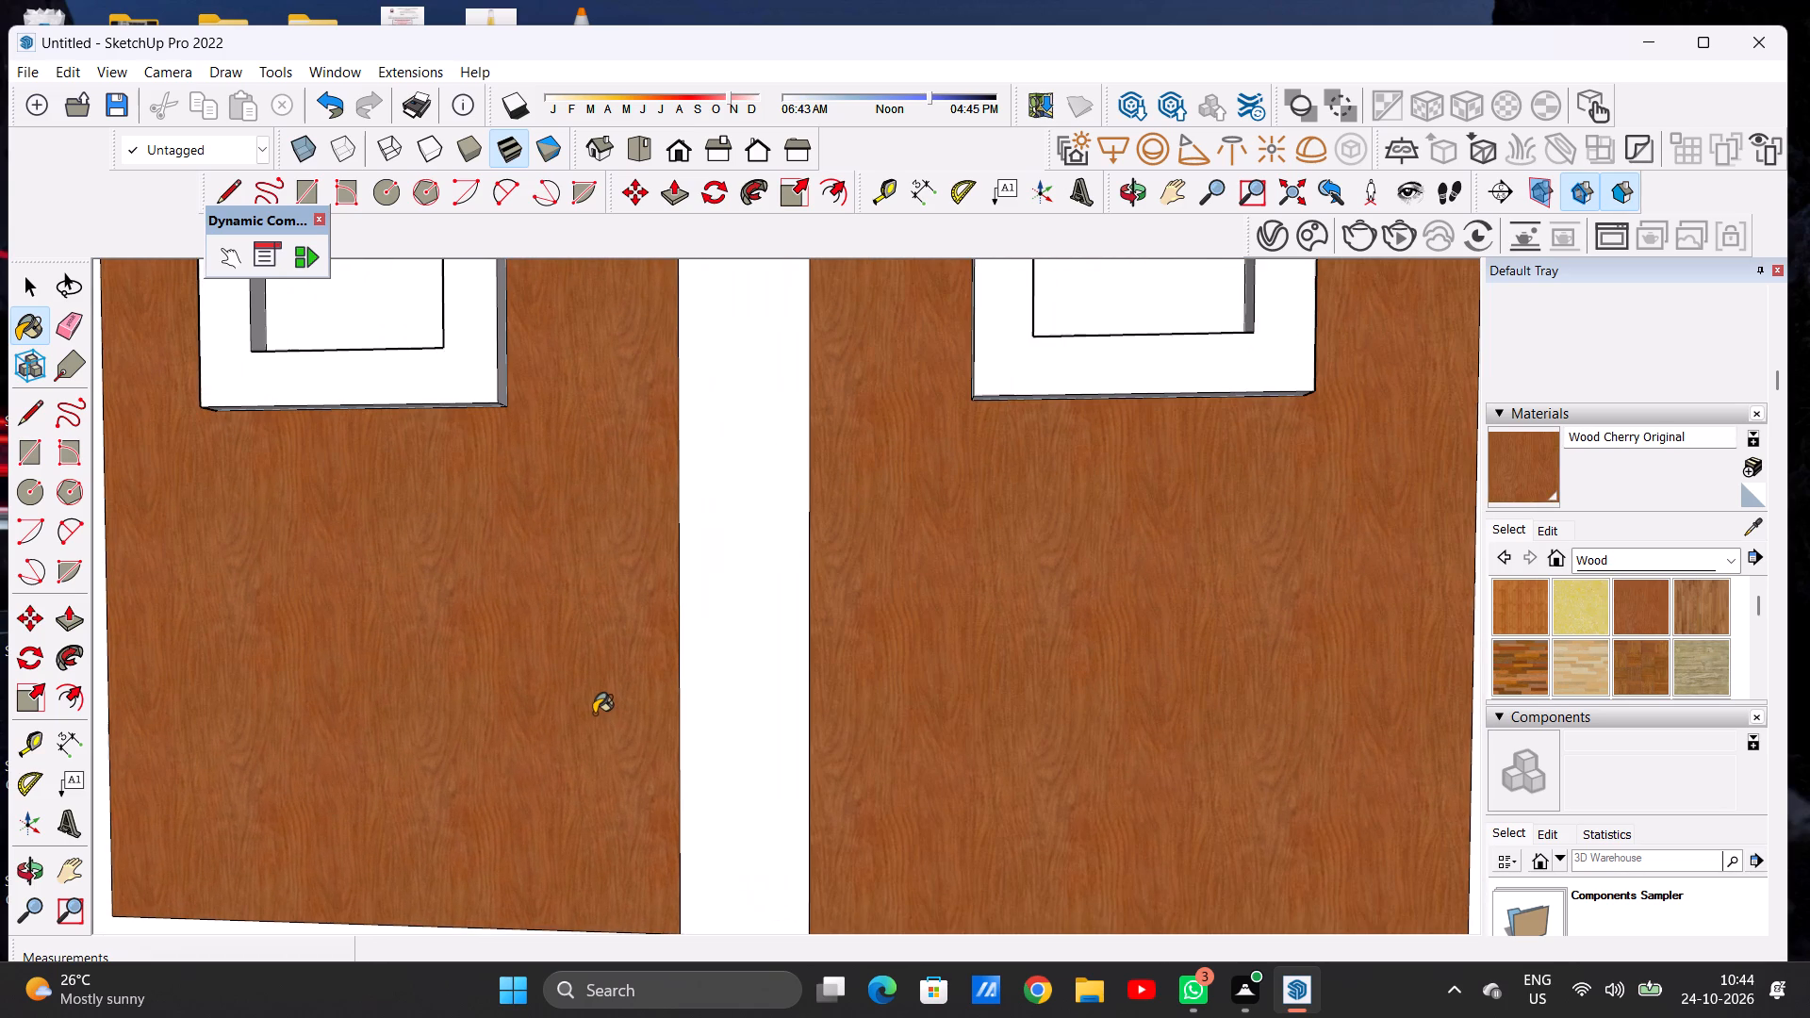
scroll(669, 714, down, 5)
click(702, 703)
scroll(699, 731, down, 4)
scroll(699, 737, up, 1)
scroll(699, 737, down, 5)
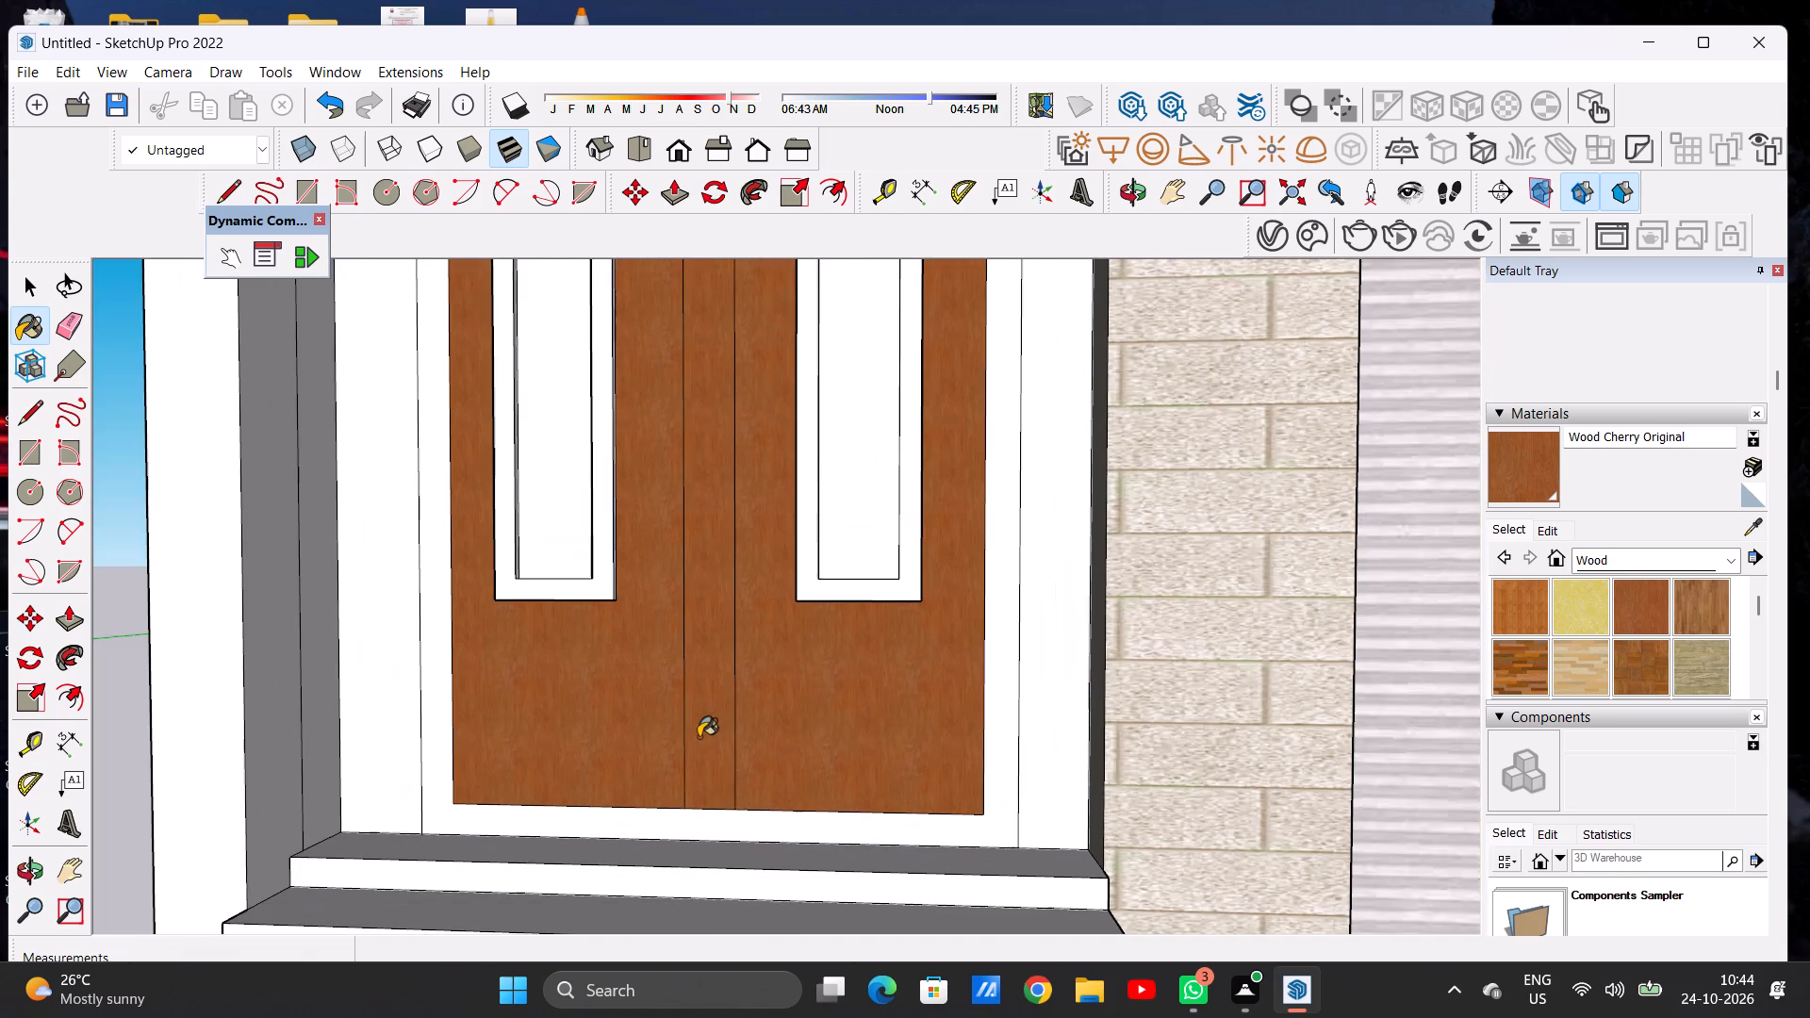
Paint the outer frame around the entrance double door with Wood Cherry Original.
scroll(508, 758, up, 5)
click(469, 780)
scroll(493, 775, down, 3)
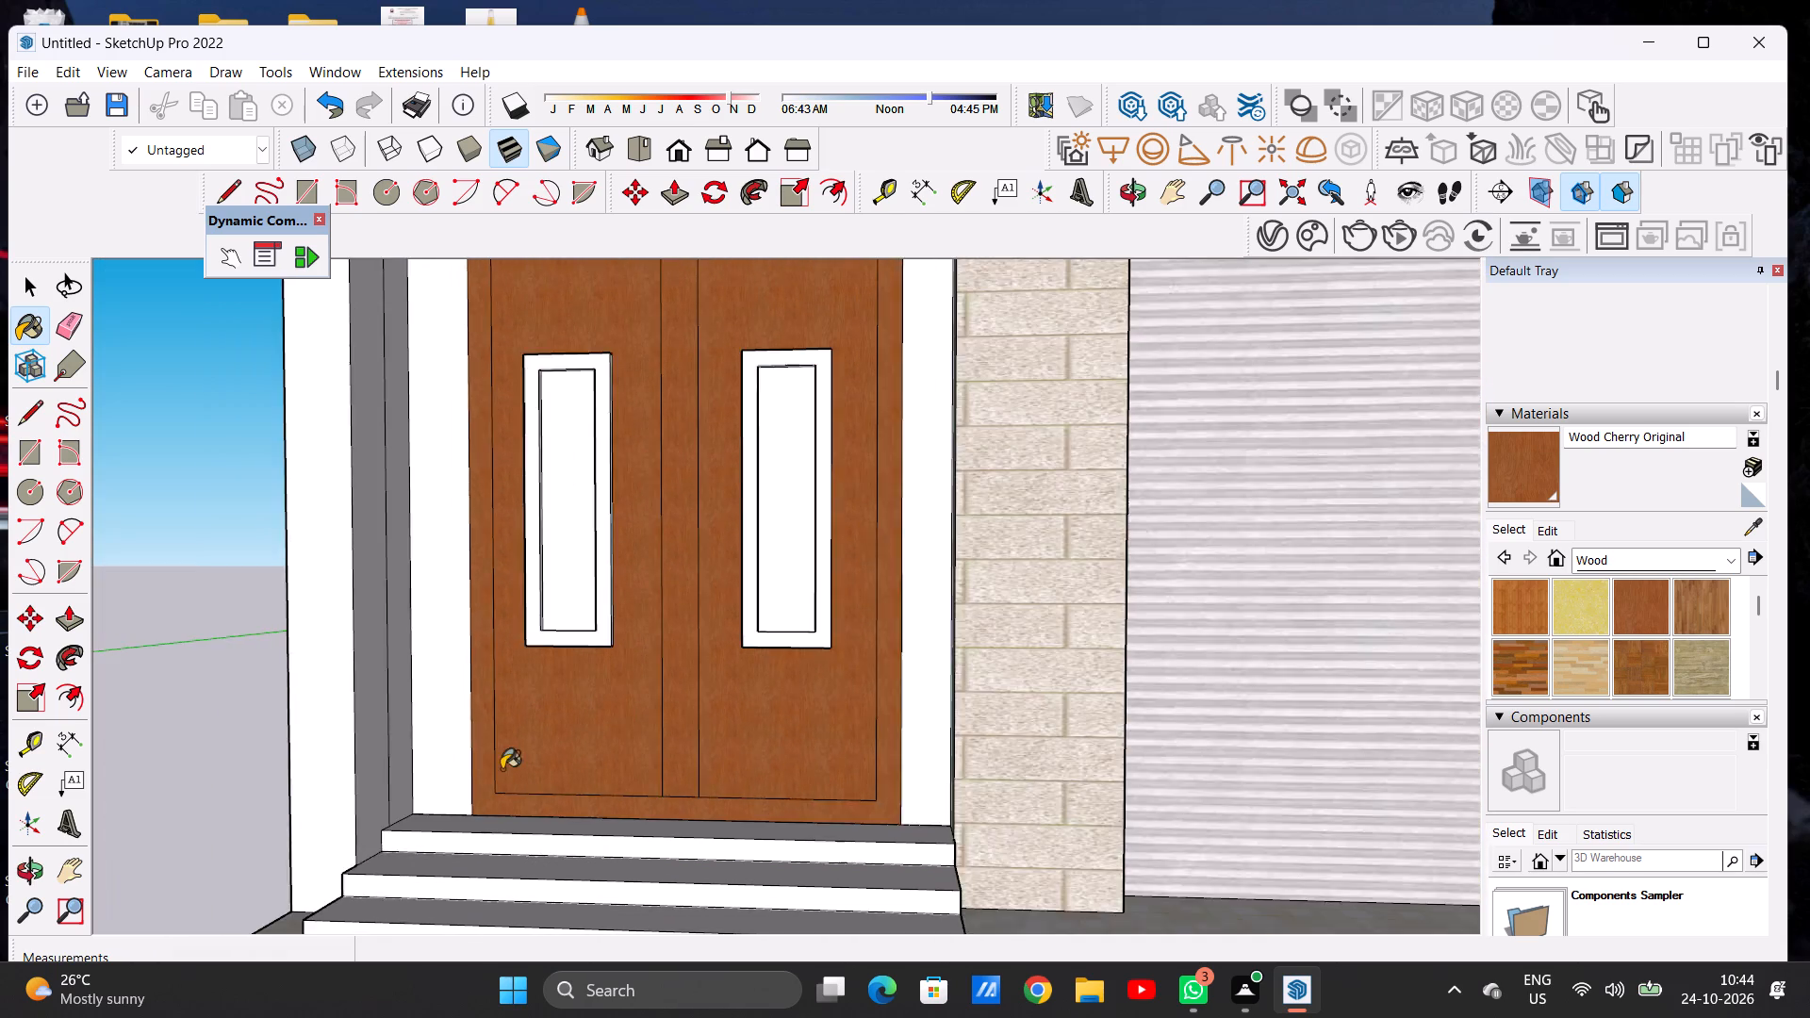
scroll(502, 769, down, 6)
scroll(596, 727, up, 1)
scroll(605, 720, down, 5)
scroll(627, 719, up, 2)
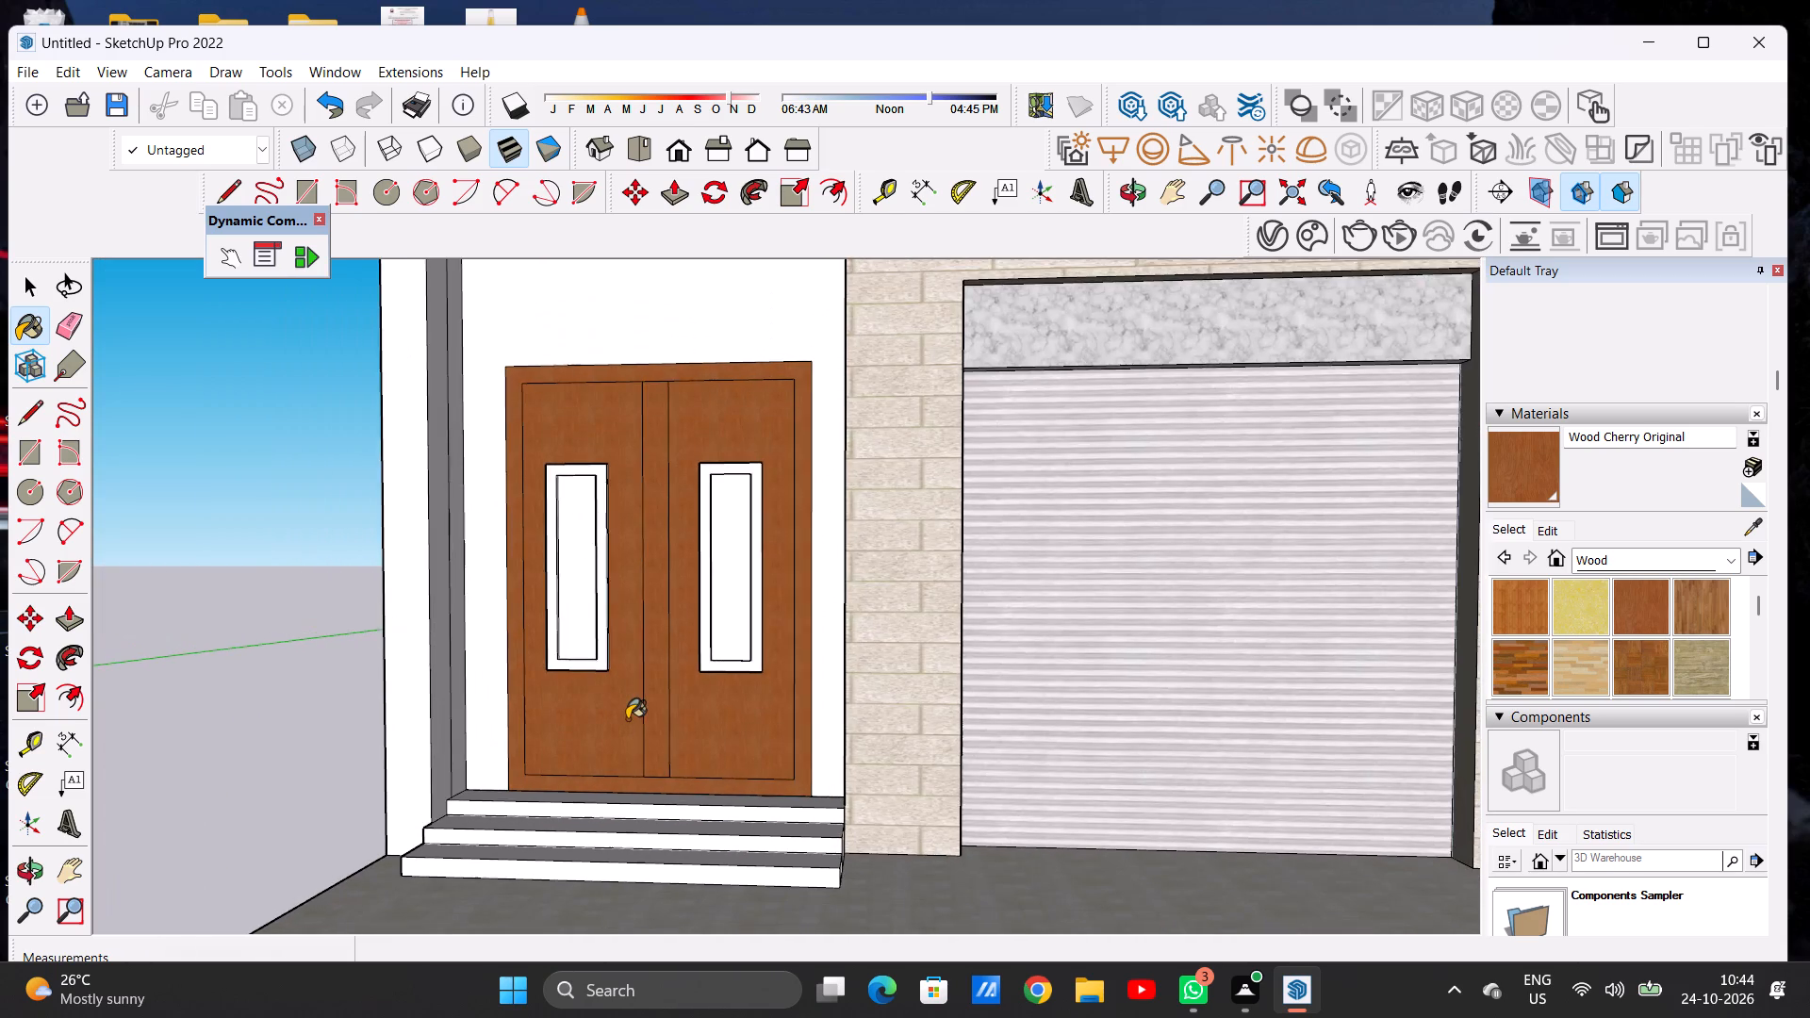
scroll(627, 719, down, 2)
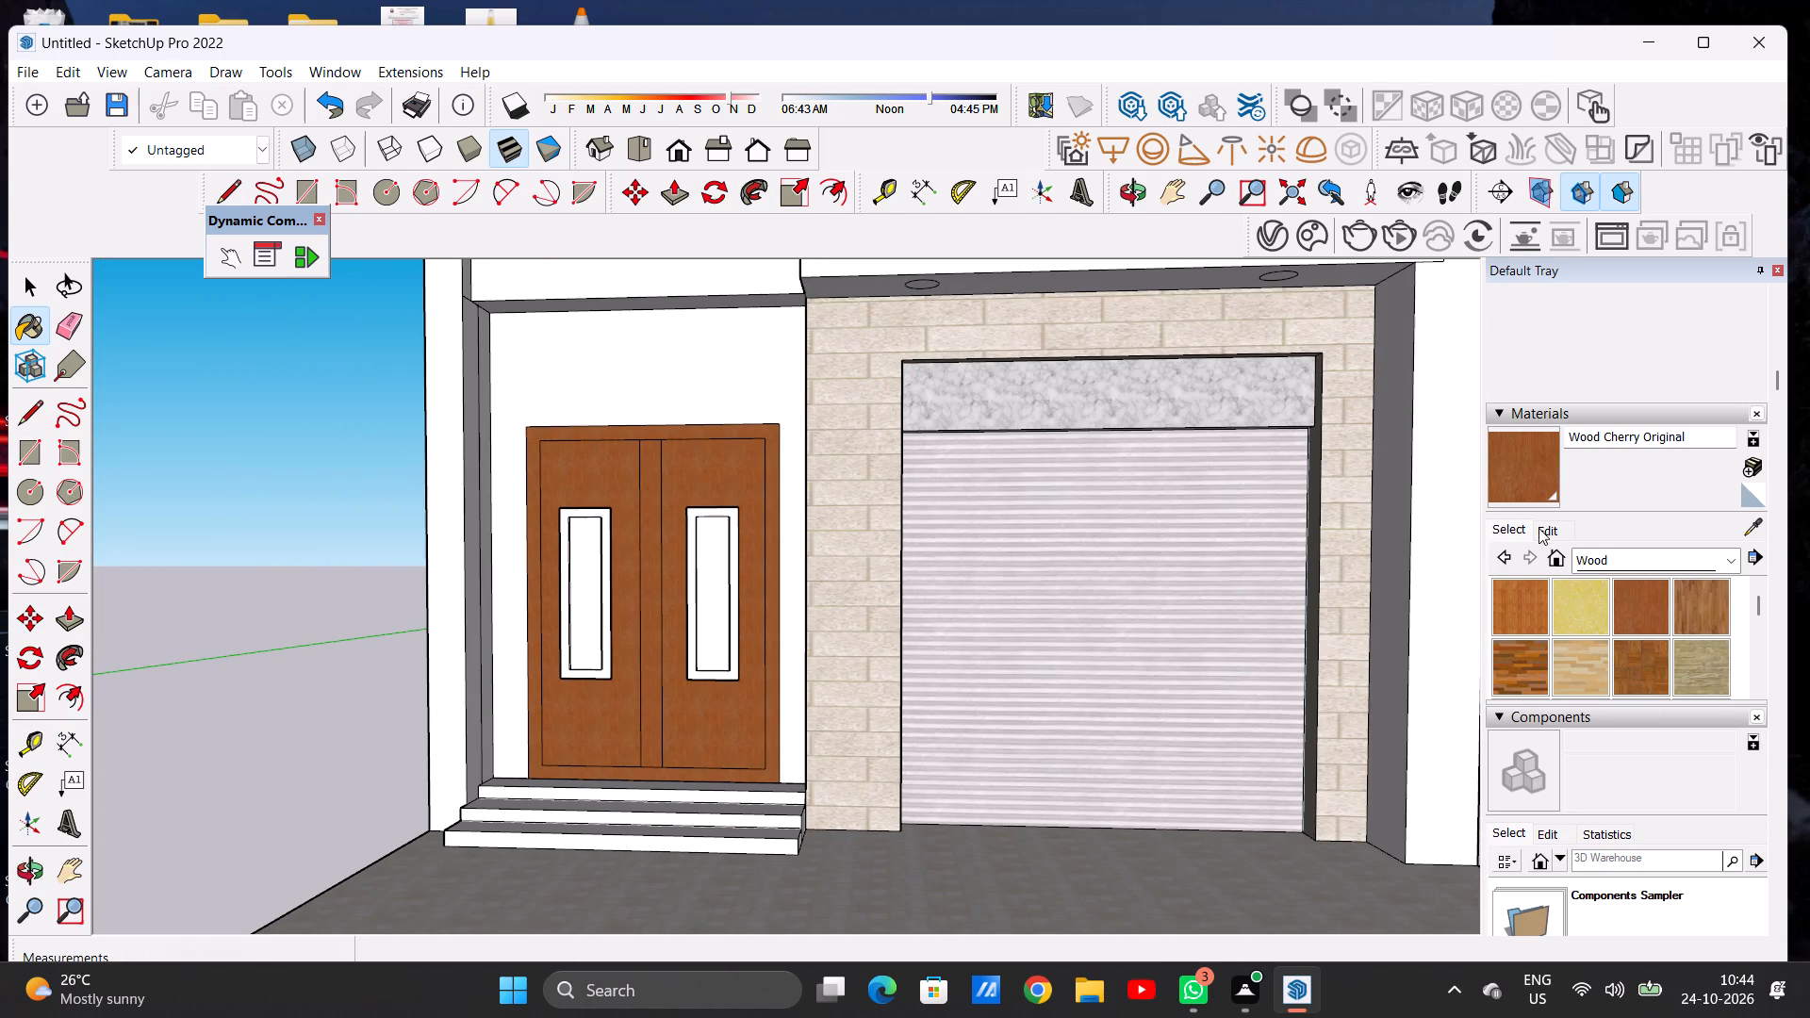
Lighten the Wood Cherry Original material to a brighter orange-brown and check it on the entrance door.
click(1542, 521)
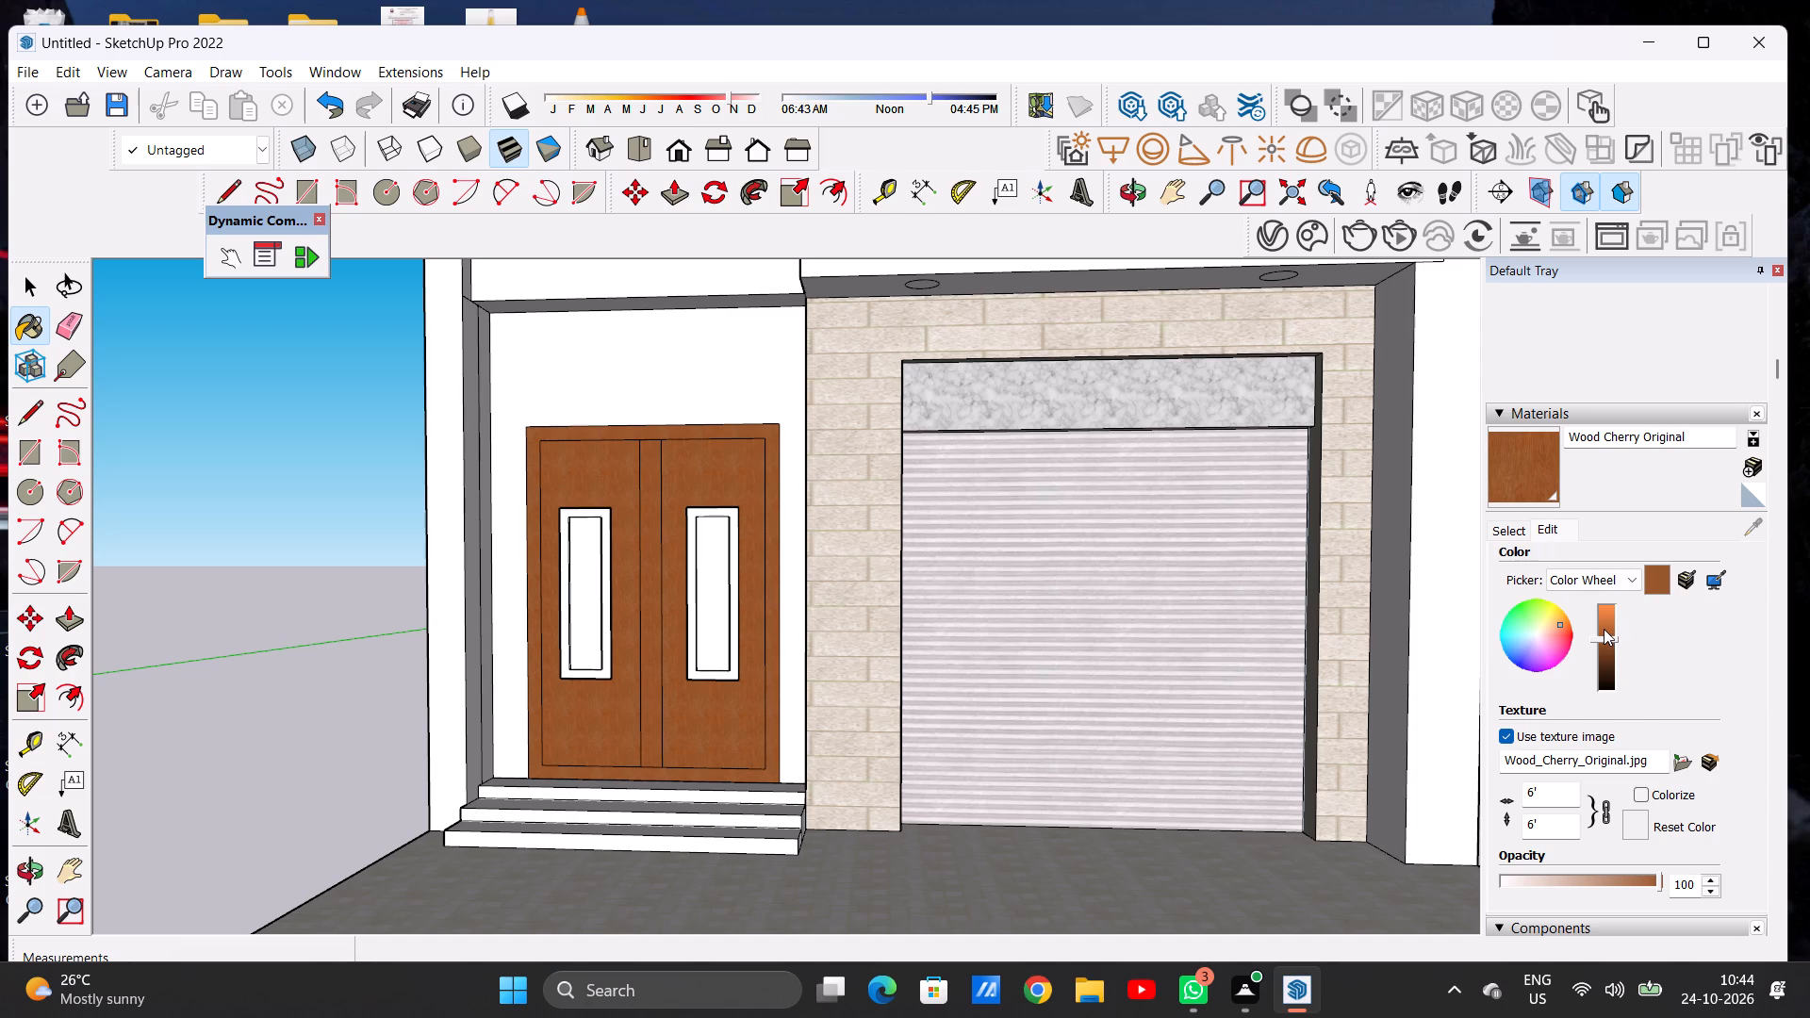
click(1604, 632)
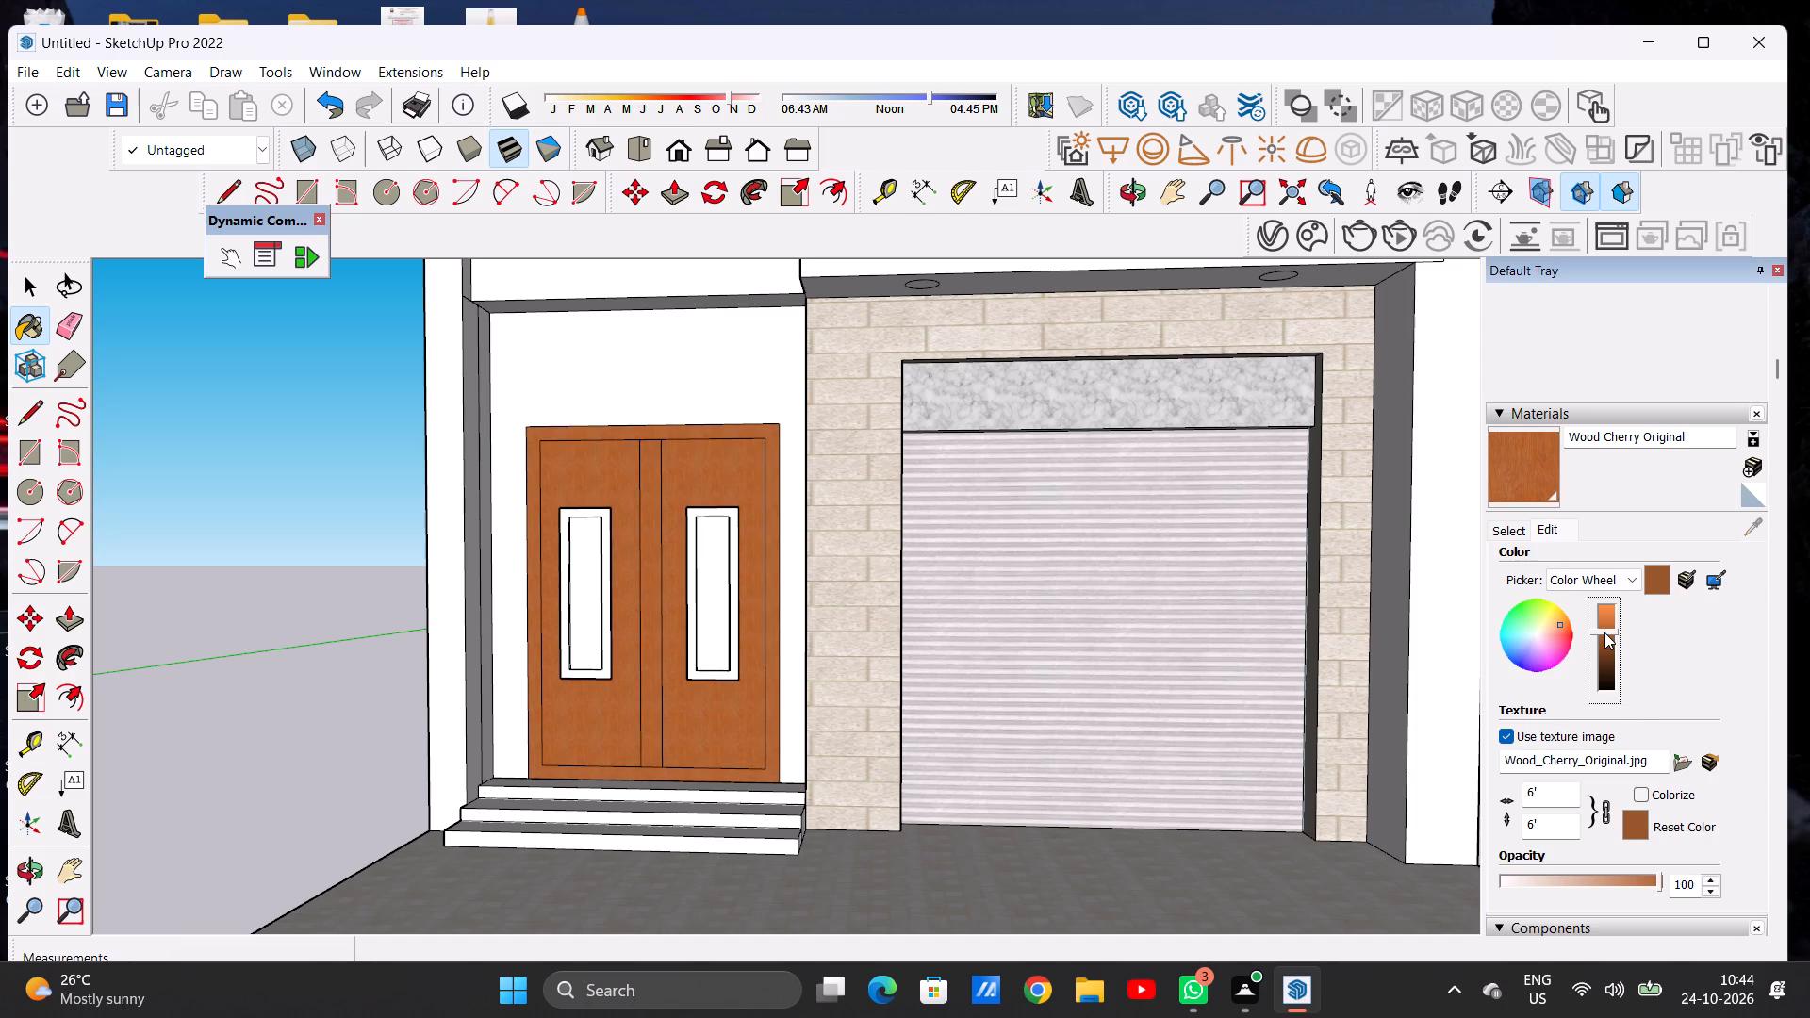
scroll(888, 649, down, 4)
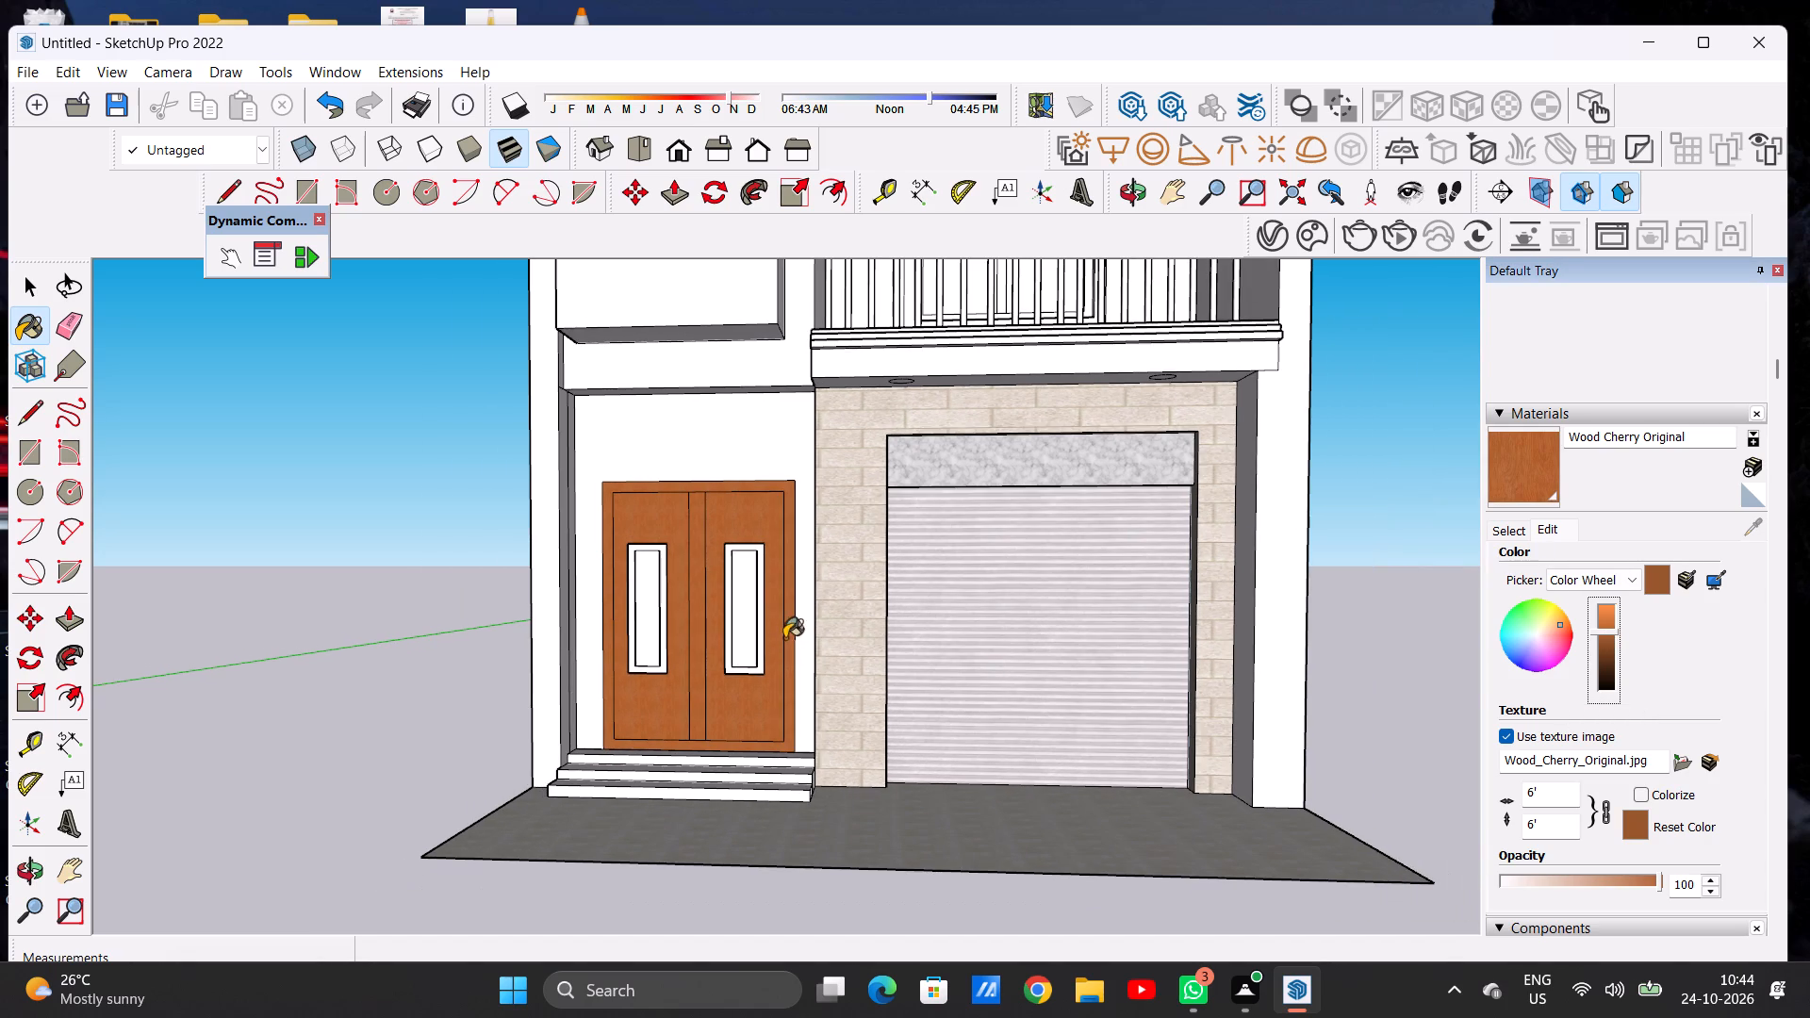
scroll(731, 579, up, 6)
scroll(633, 475, up, 14)
scroll(712, 546, down, 2)
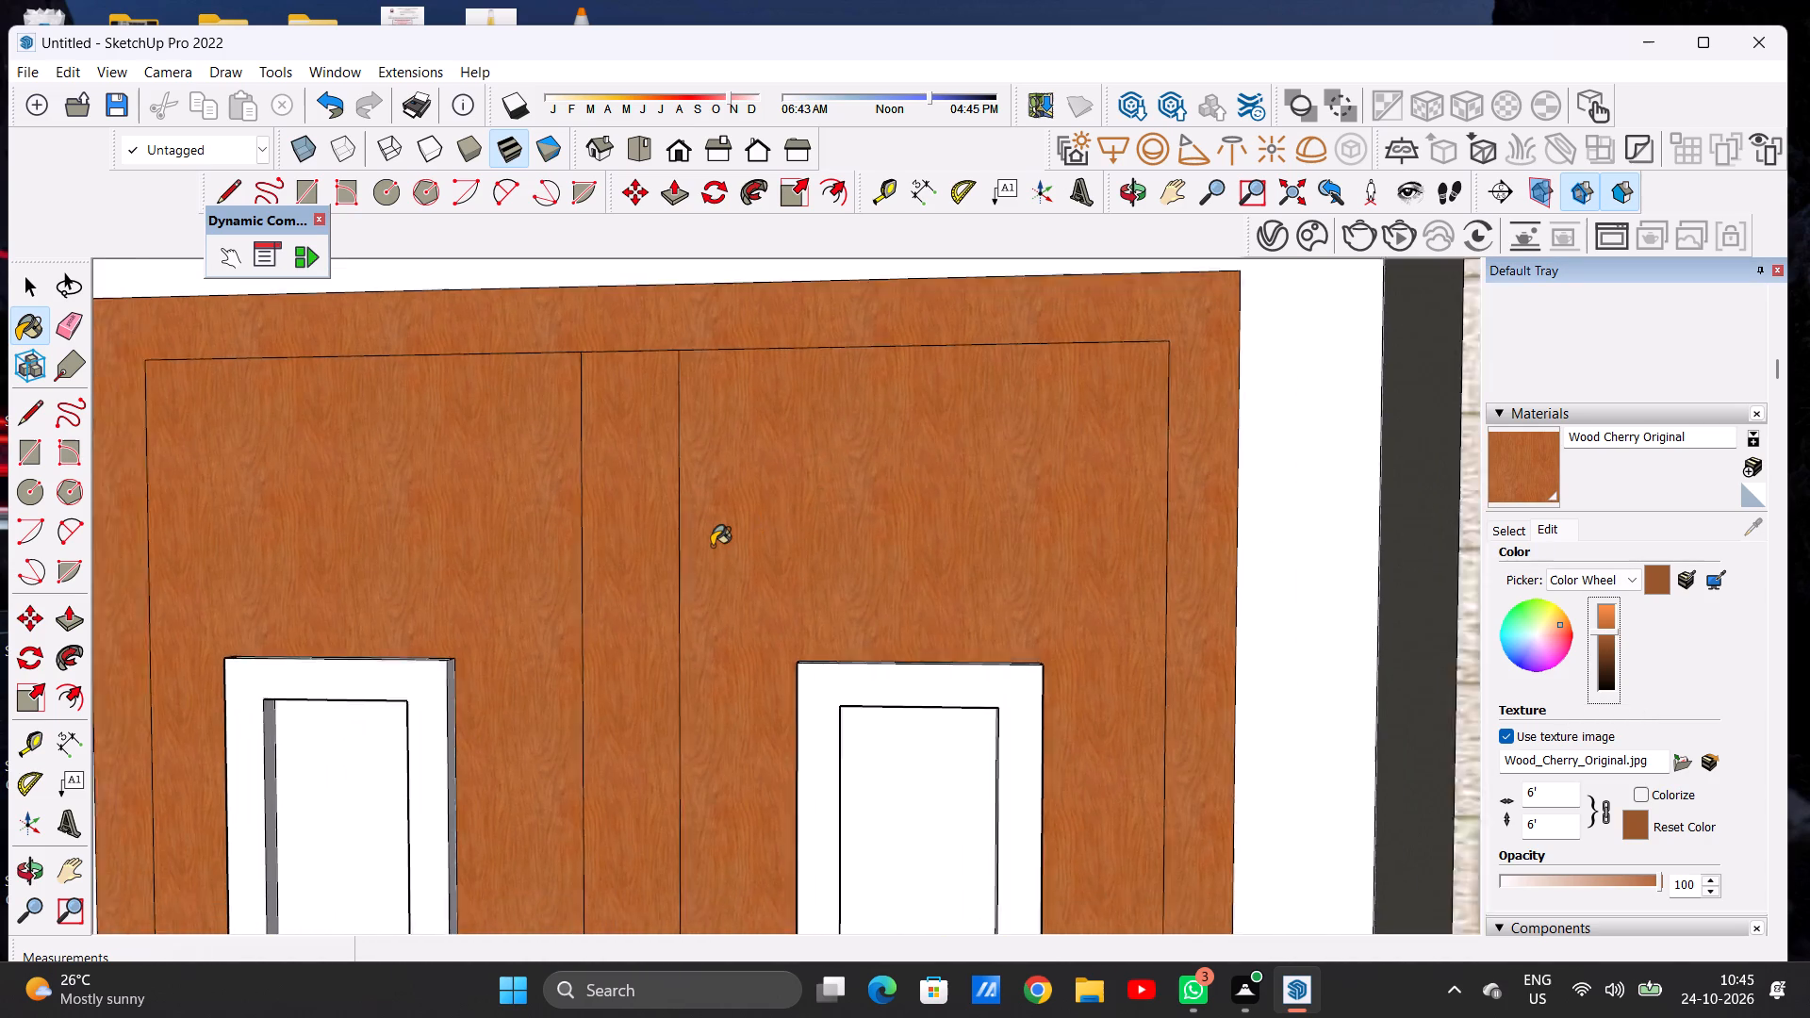
scroll(712, 546, down, 19)
scroll(723, 631, up, 3)
Paint the inner panes of both narrow vertical door panels with Wood Floor Light.
click(1501, 533)
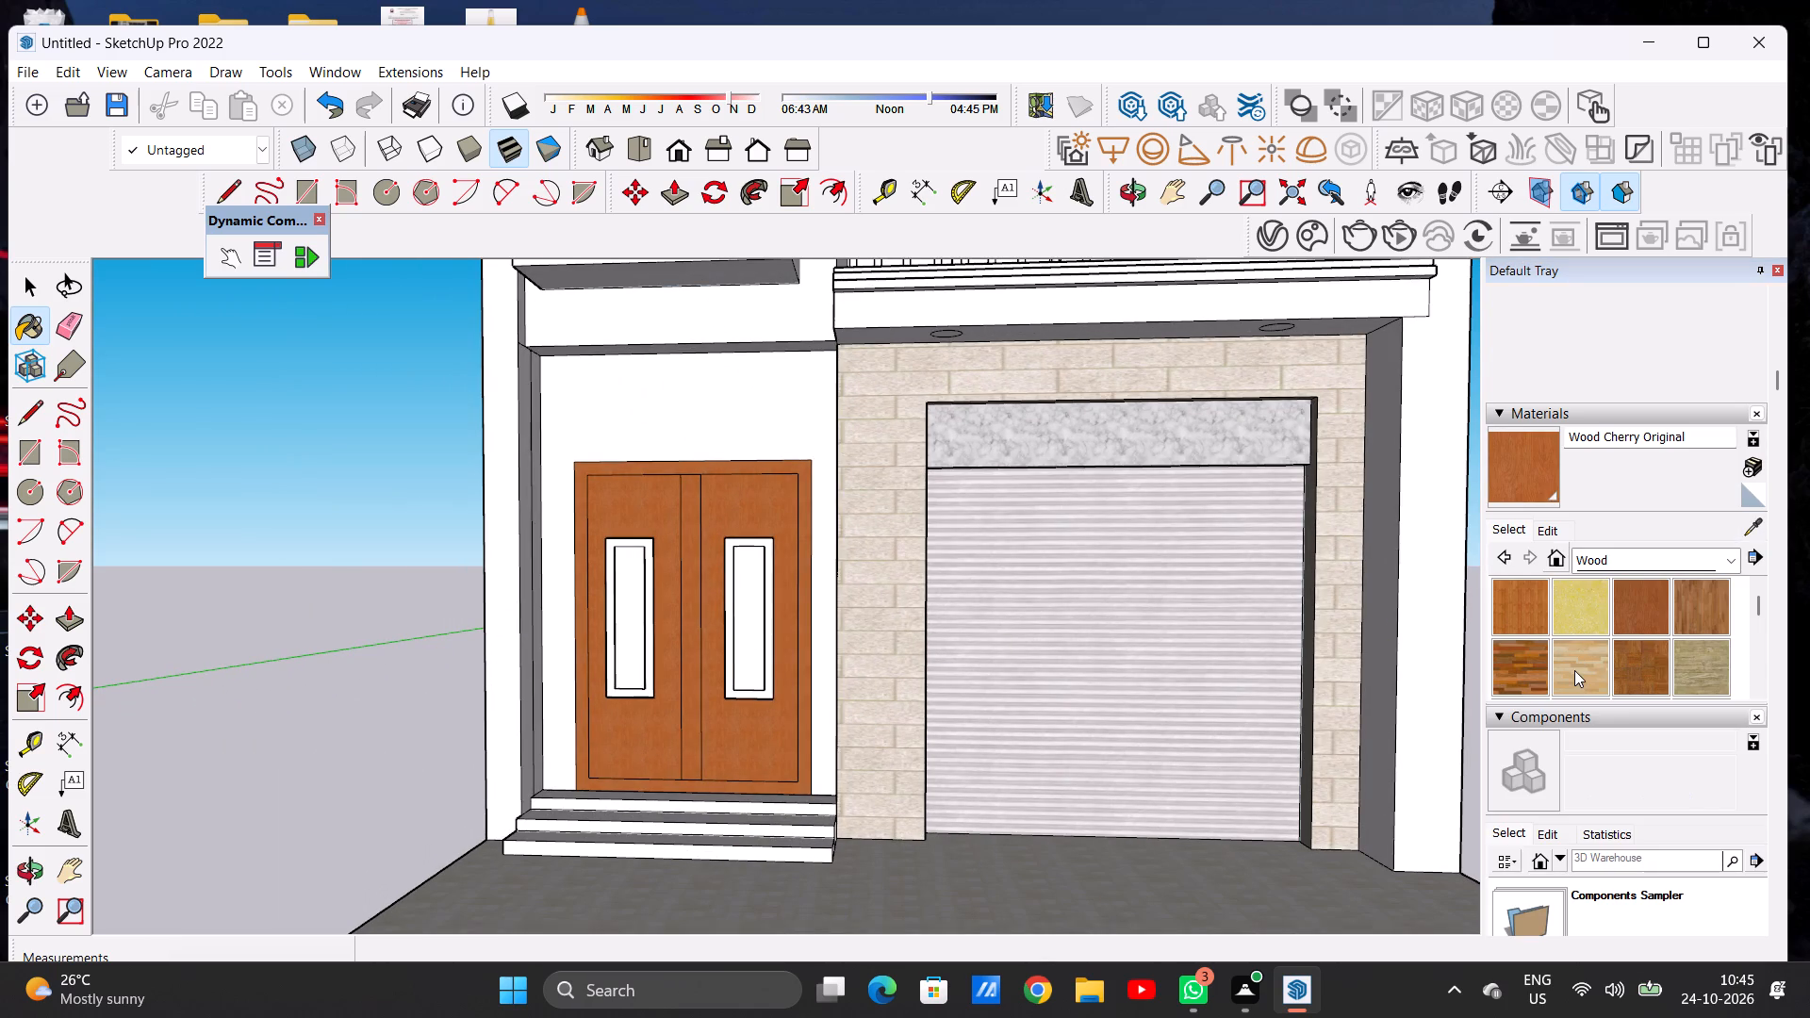
click(1574, 670)
scroll(633, 598, up, 6)
click(609, 617)
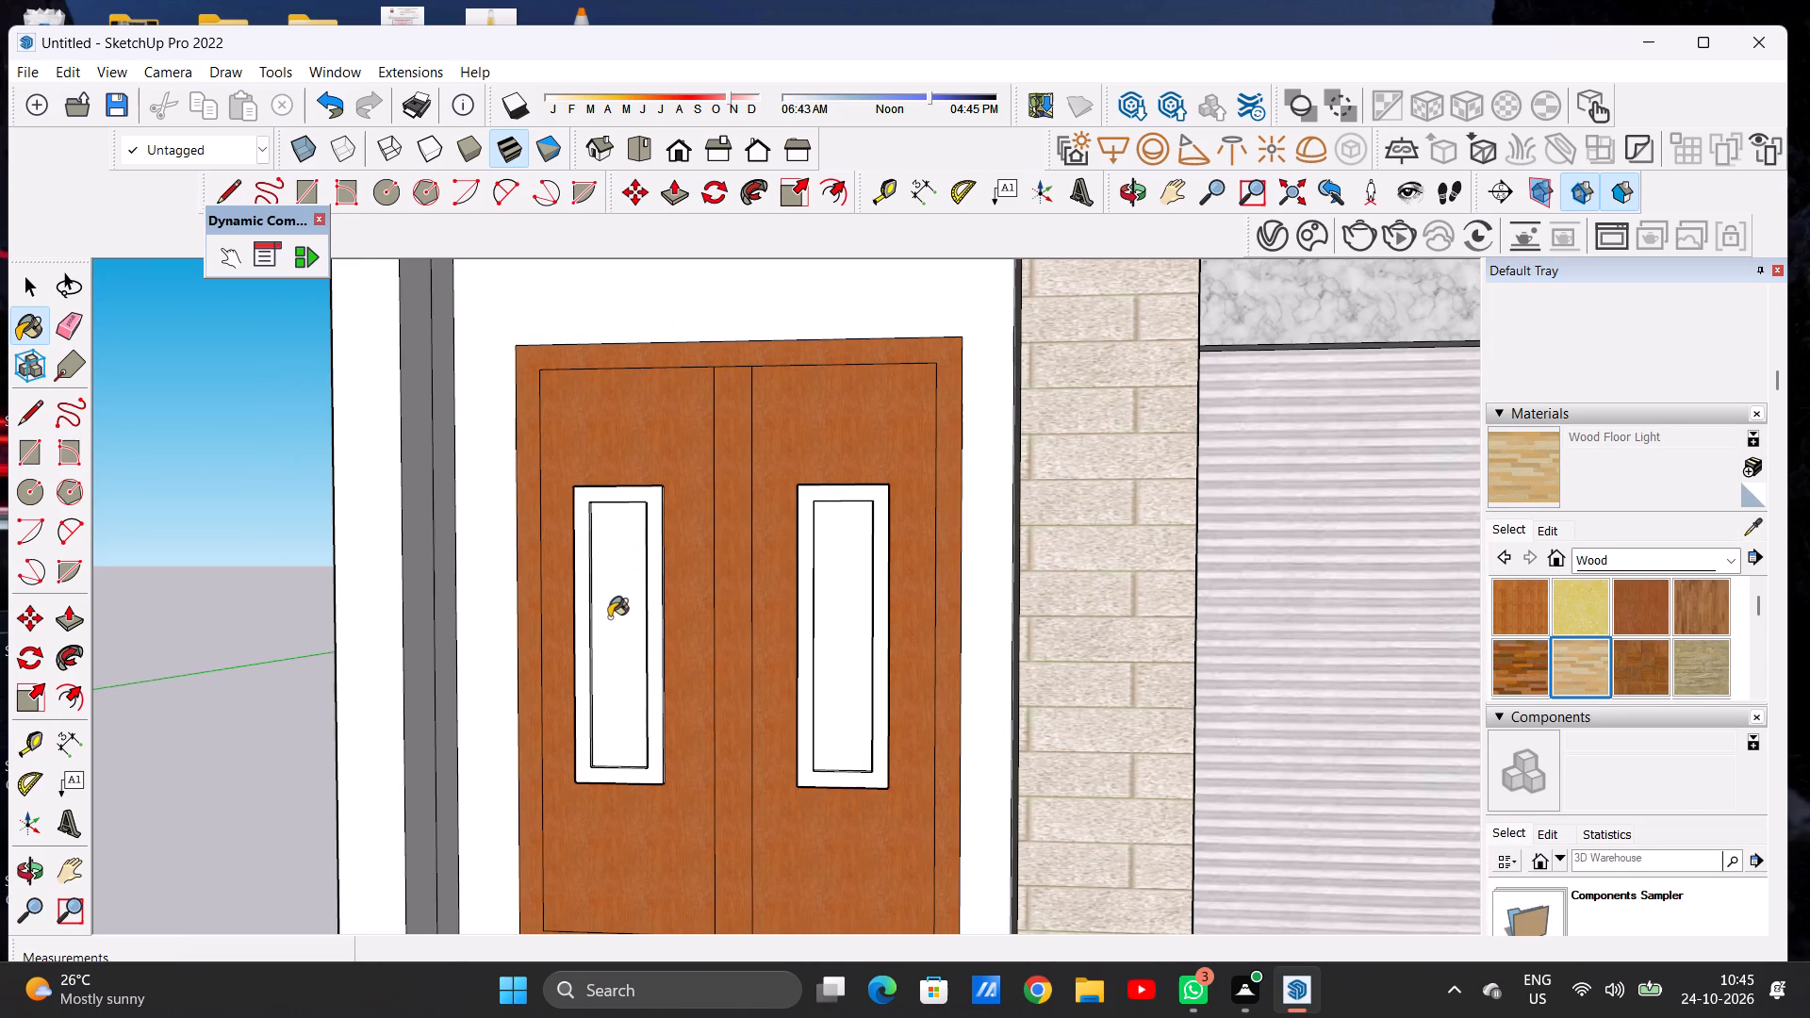
click(849, 632)
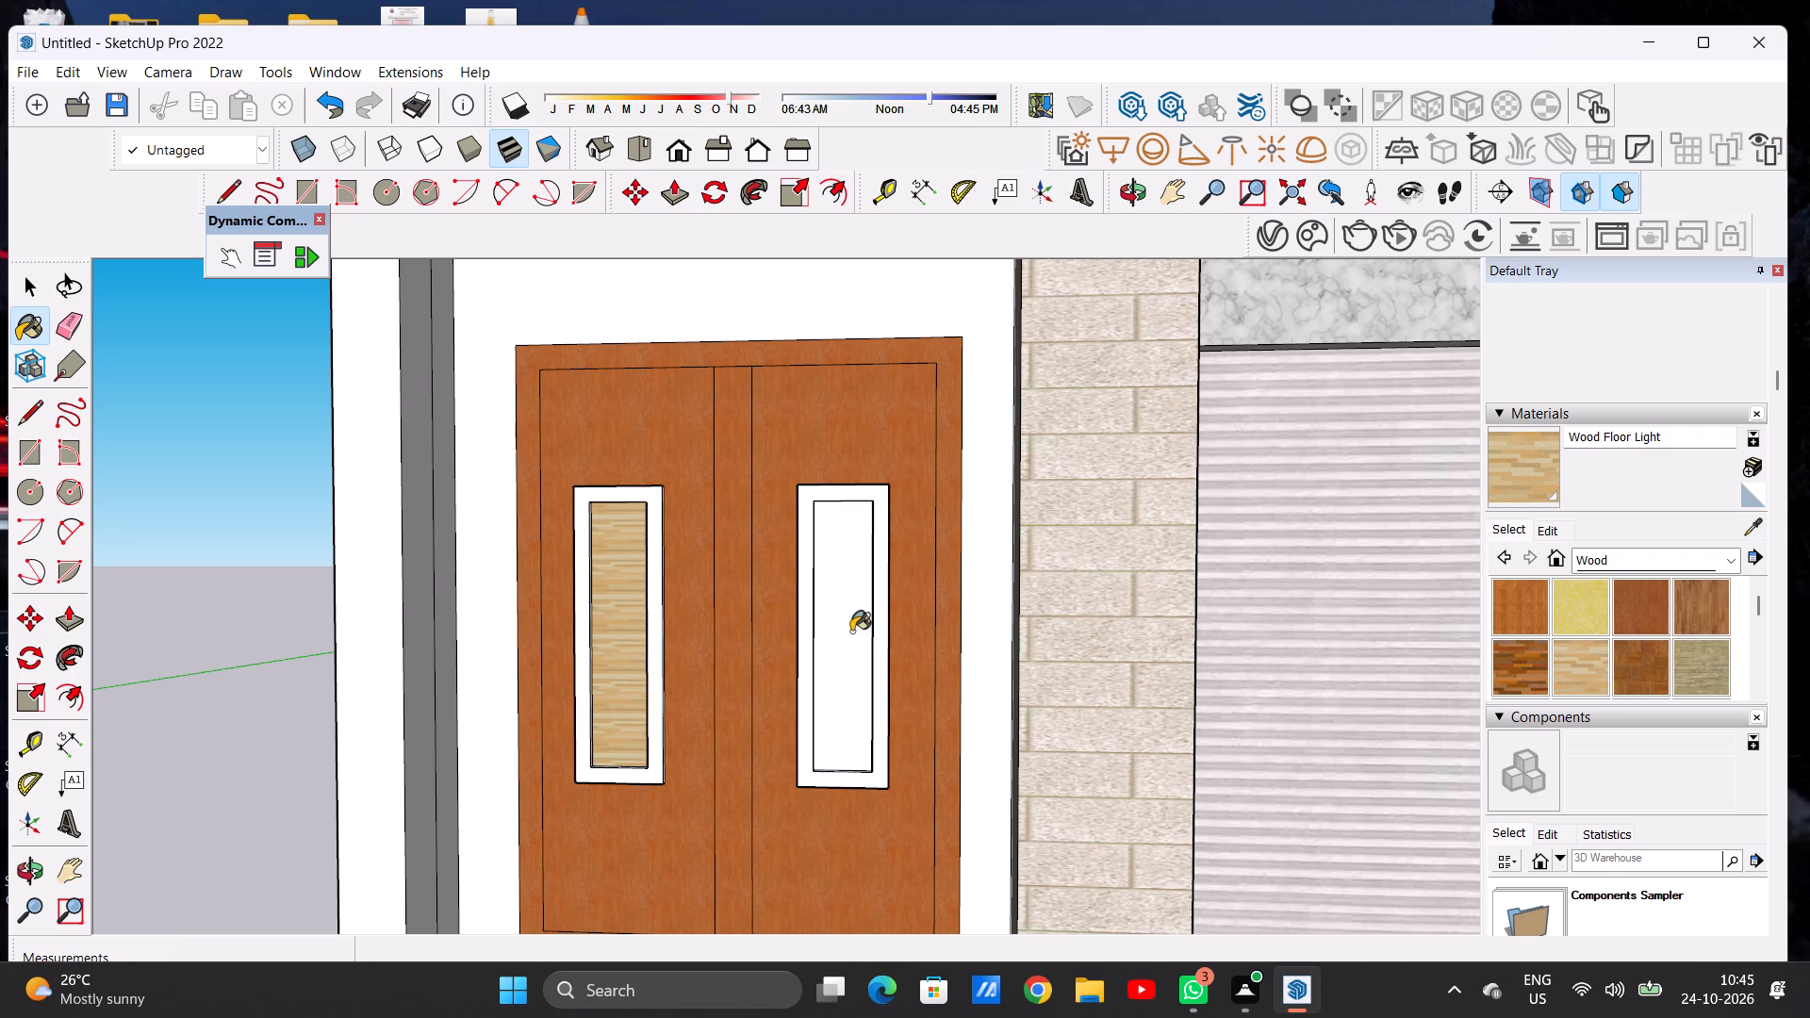
scroll(784, 673, down, 1)
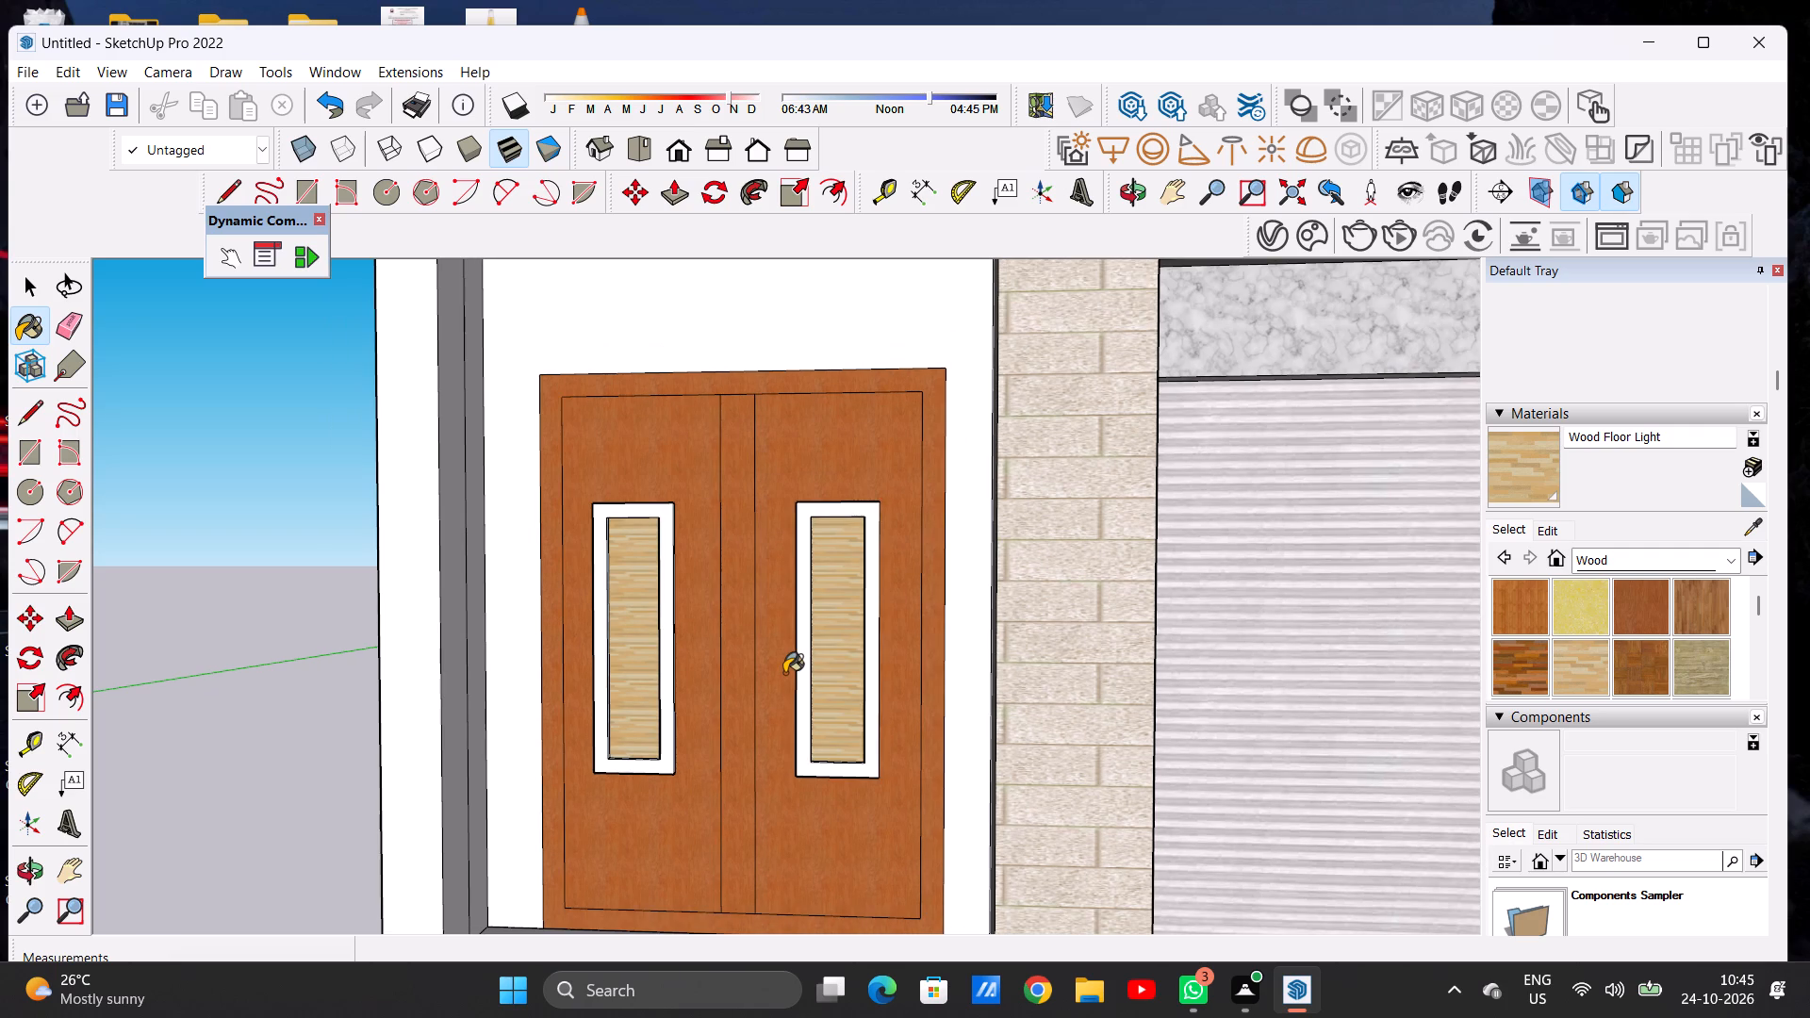
Paint the front faces of the frames around both door panels with Wood Floor Parquet.
click(1637, 665)
scroll(804, 595, up, 5)
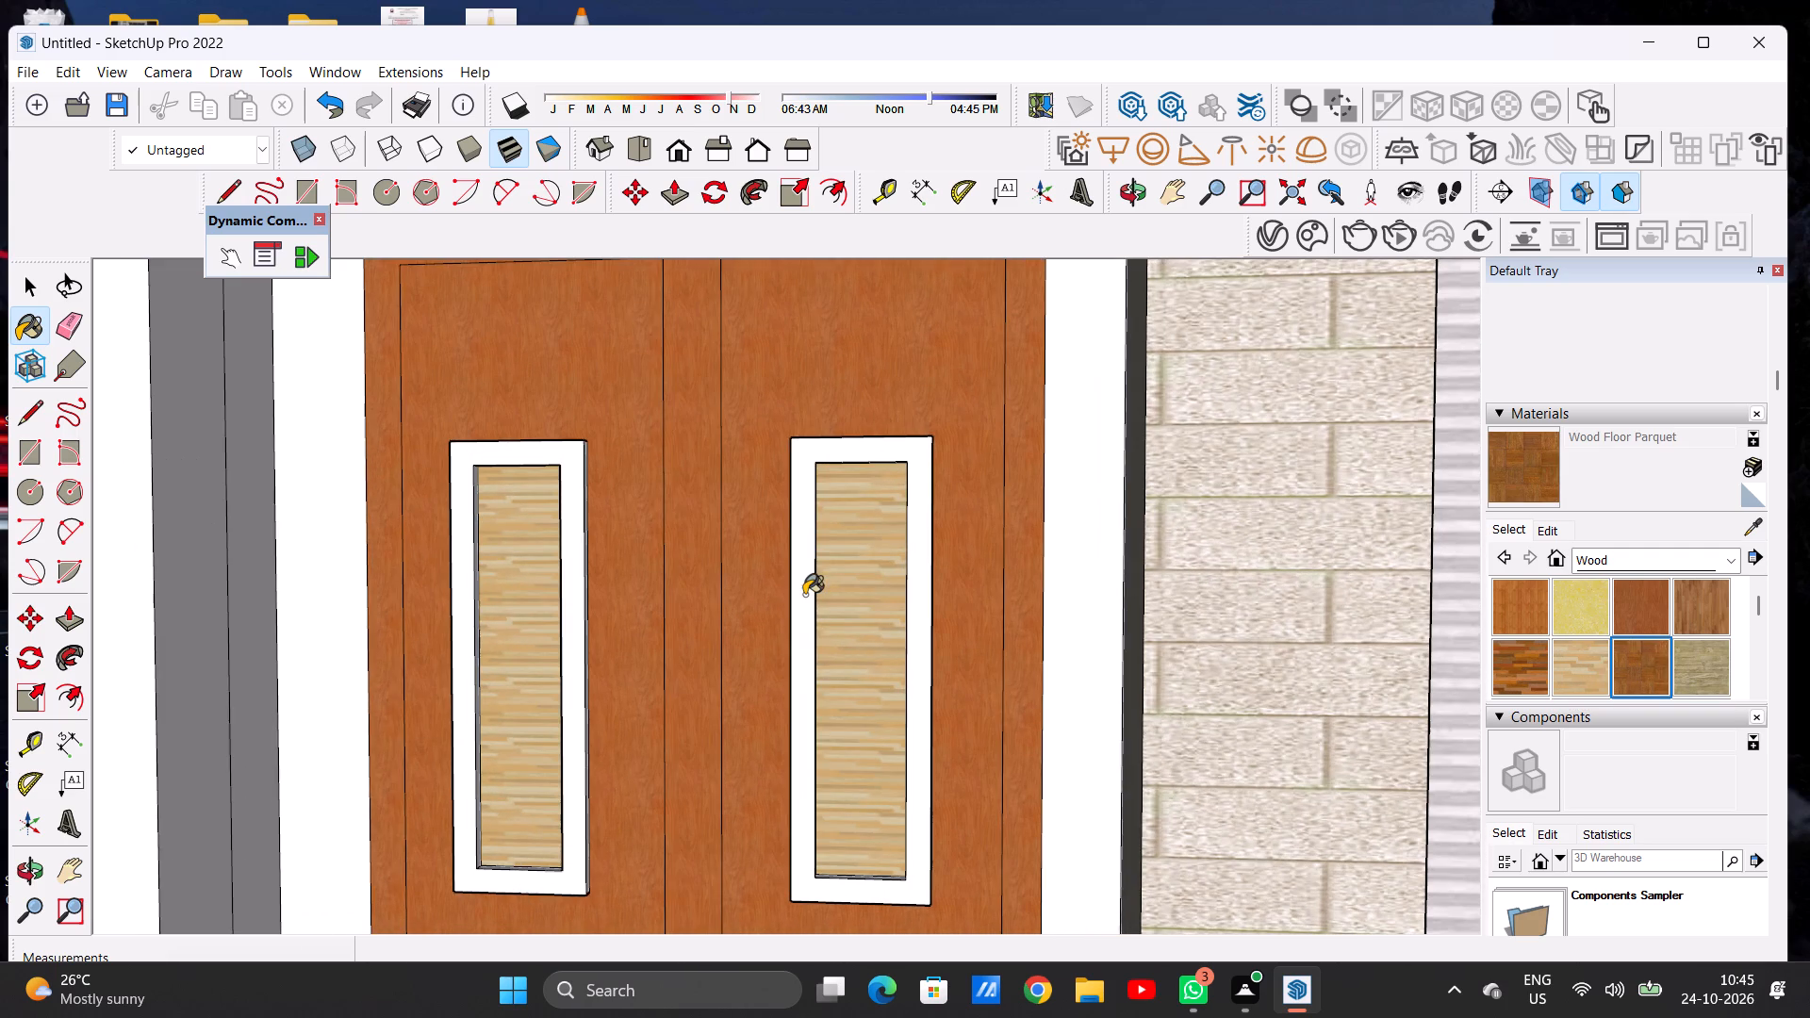
click(804, 595)
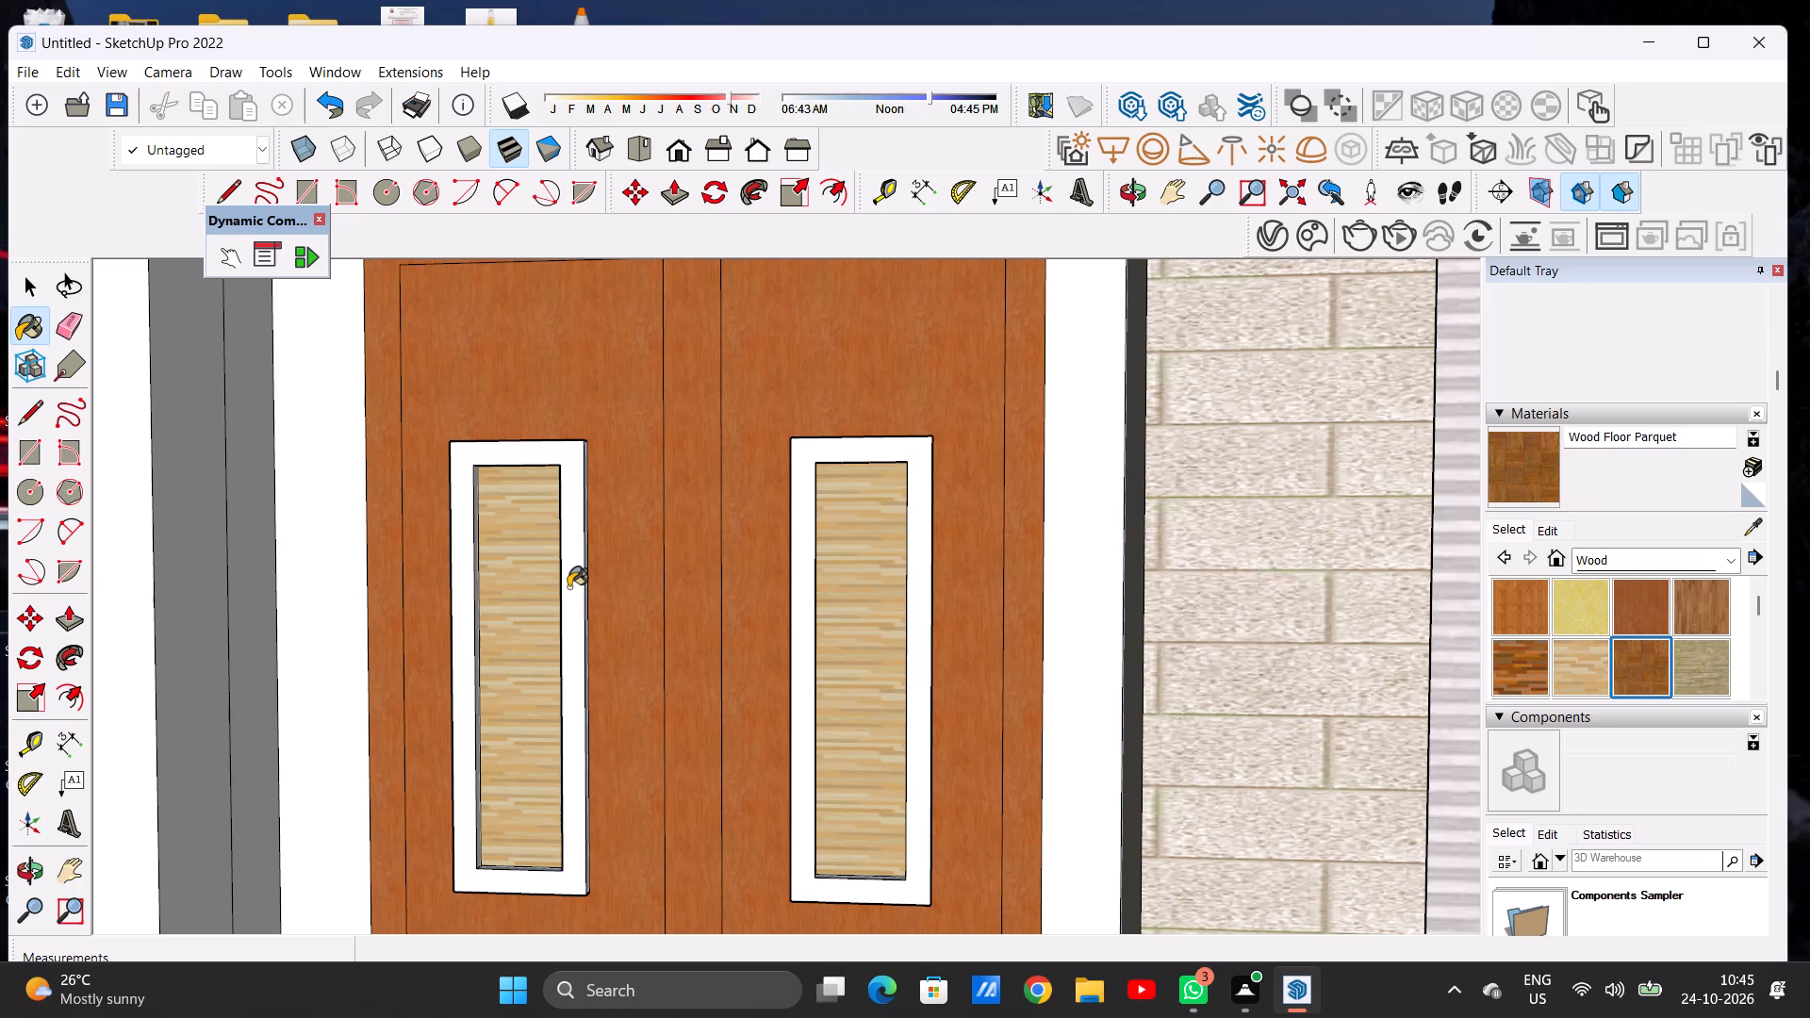
click(568, 578)
scroll(612, 586, down, 6)
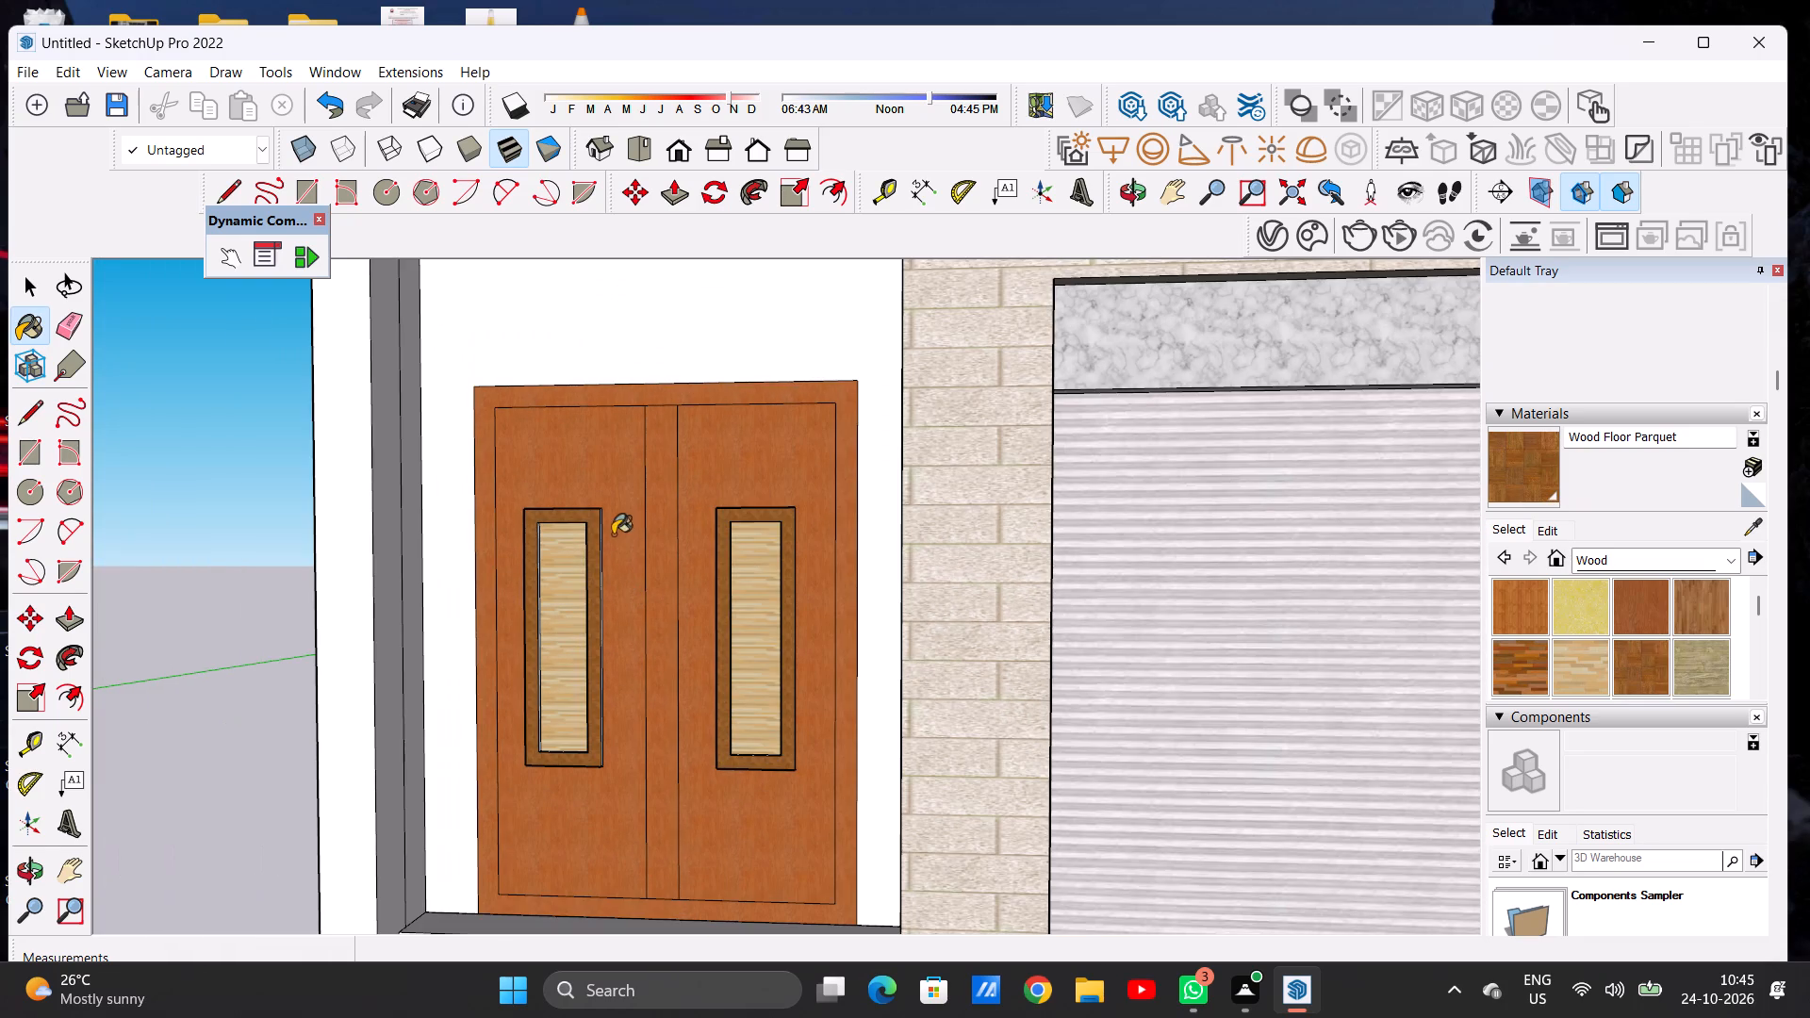
Paint the top and right outer edges of the left door panel's frame with Wood Floor Parquet.
middle_drag(611, 534, 546, 745)
scroll(562, 590, up, 20)
scroll(562, 590, up, 1)
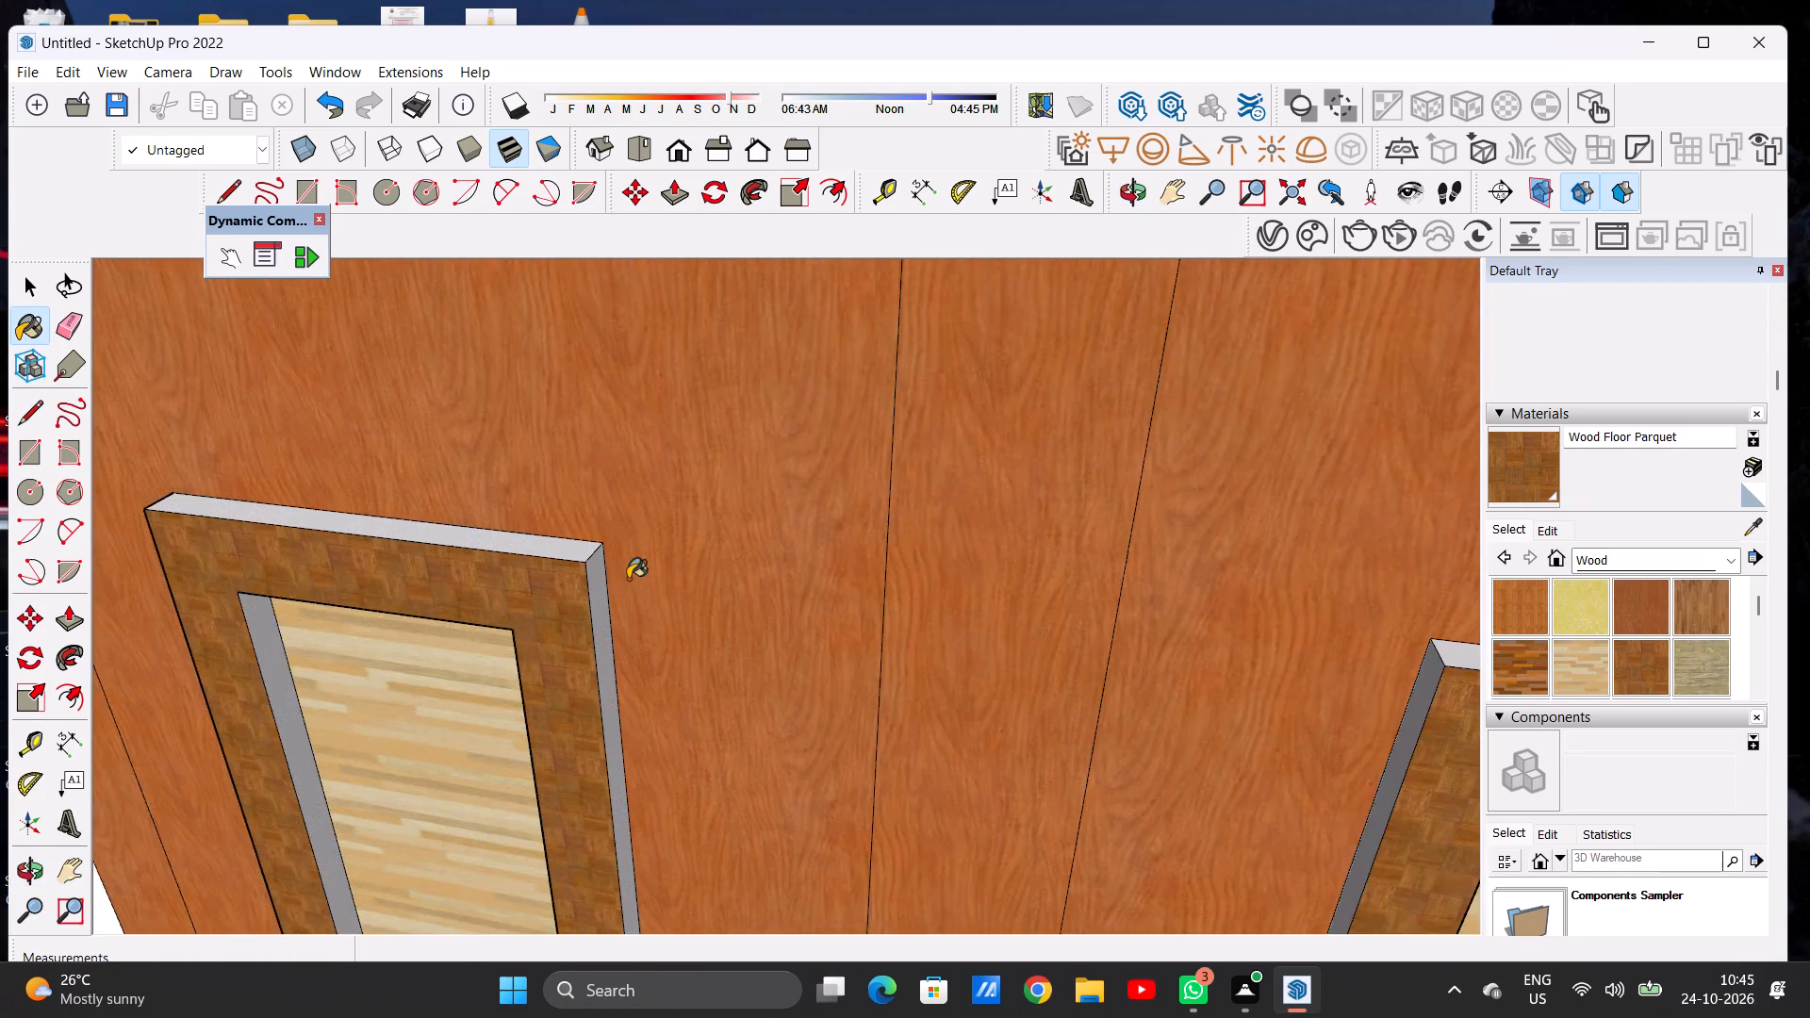
scroll(628, 579, up, 6)
click(555, 579)
click(502, 509)
scroll(663, 594, down, 4)
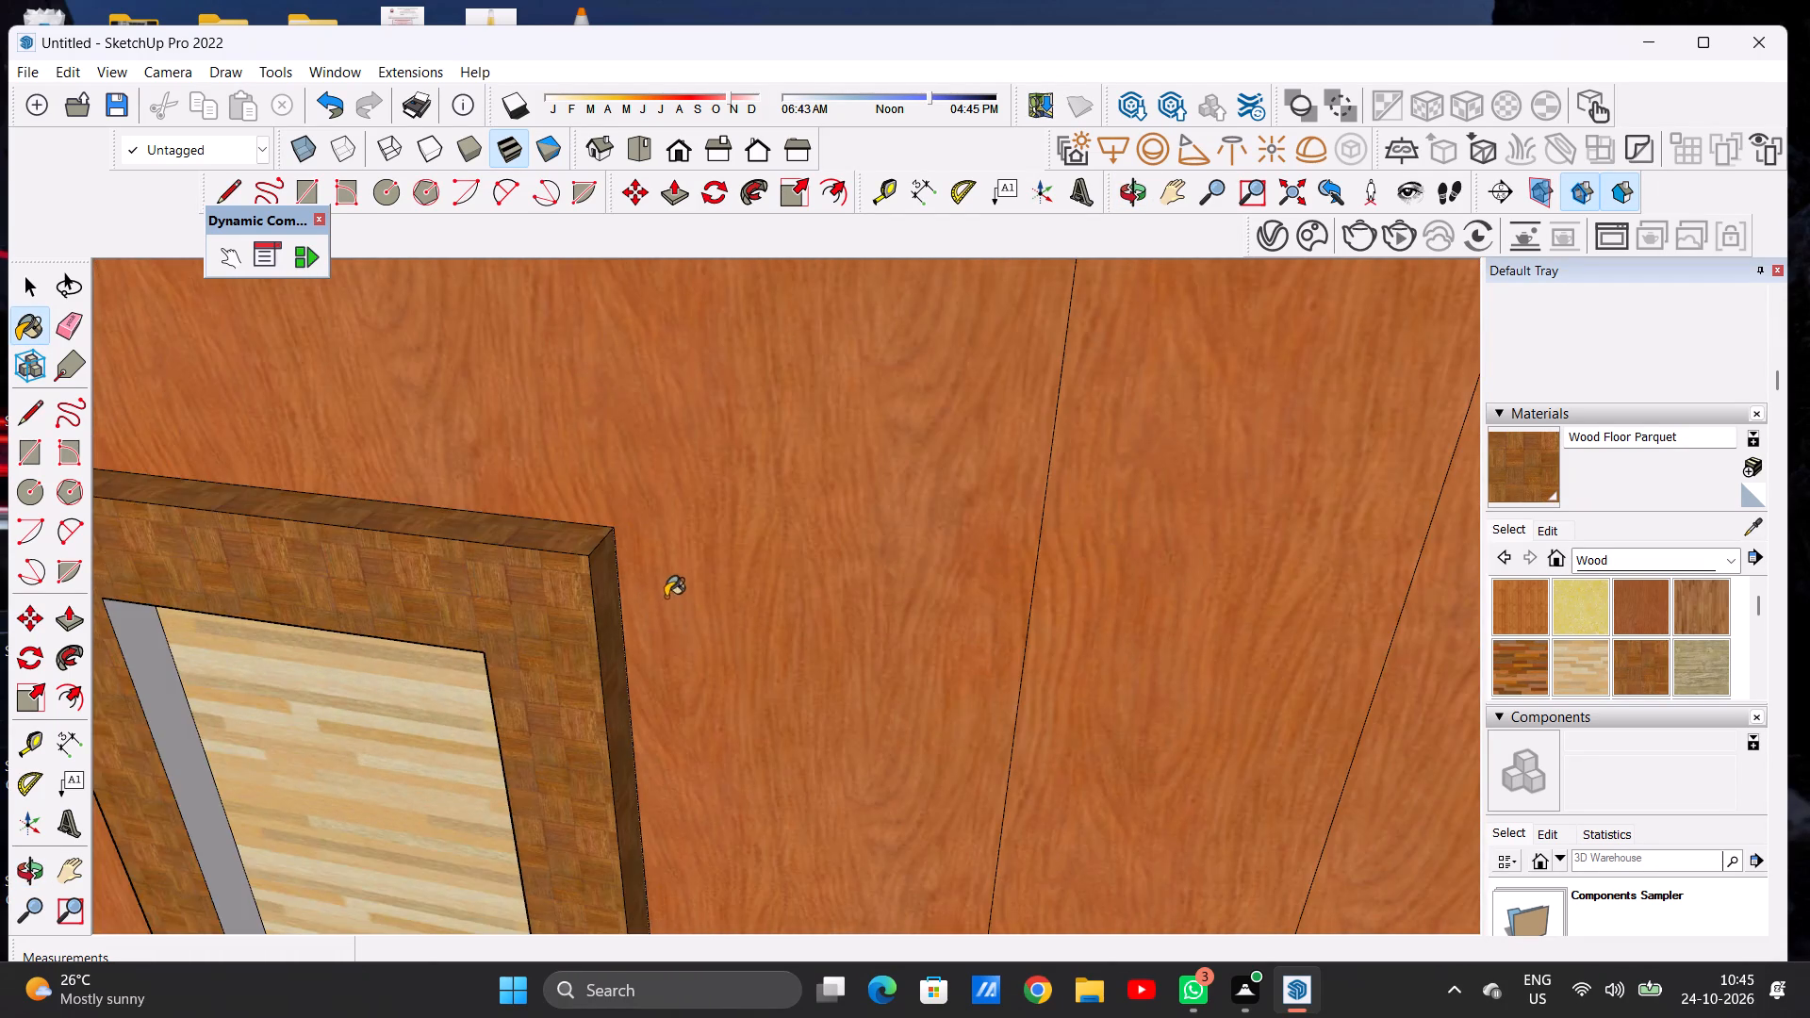
Paint the left outer edge of the left door panel's frame with Wood Floor Parquet.
scroll(666, 597, down, 4)
scroll(730, 589, up, 1)
scroll(730, 589, down, 6)
scroll(739, 588, up, 2)
scroll(739, 589, down, 13)
middle_drag(647, 644, 877, 514)
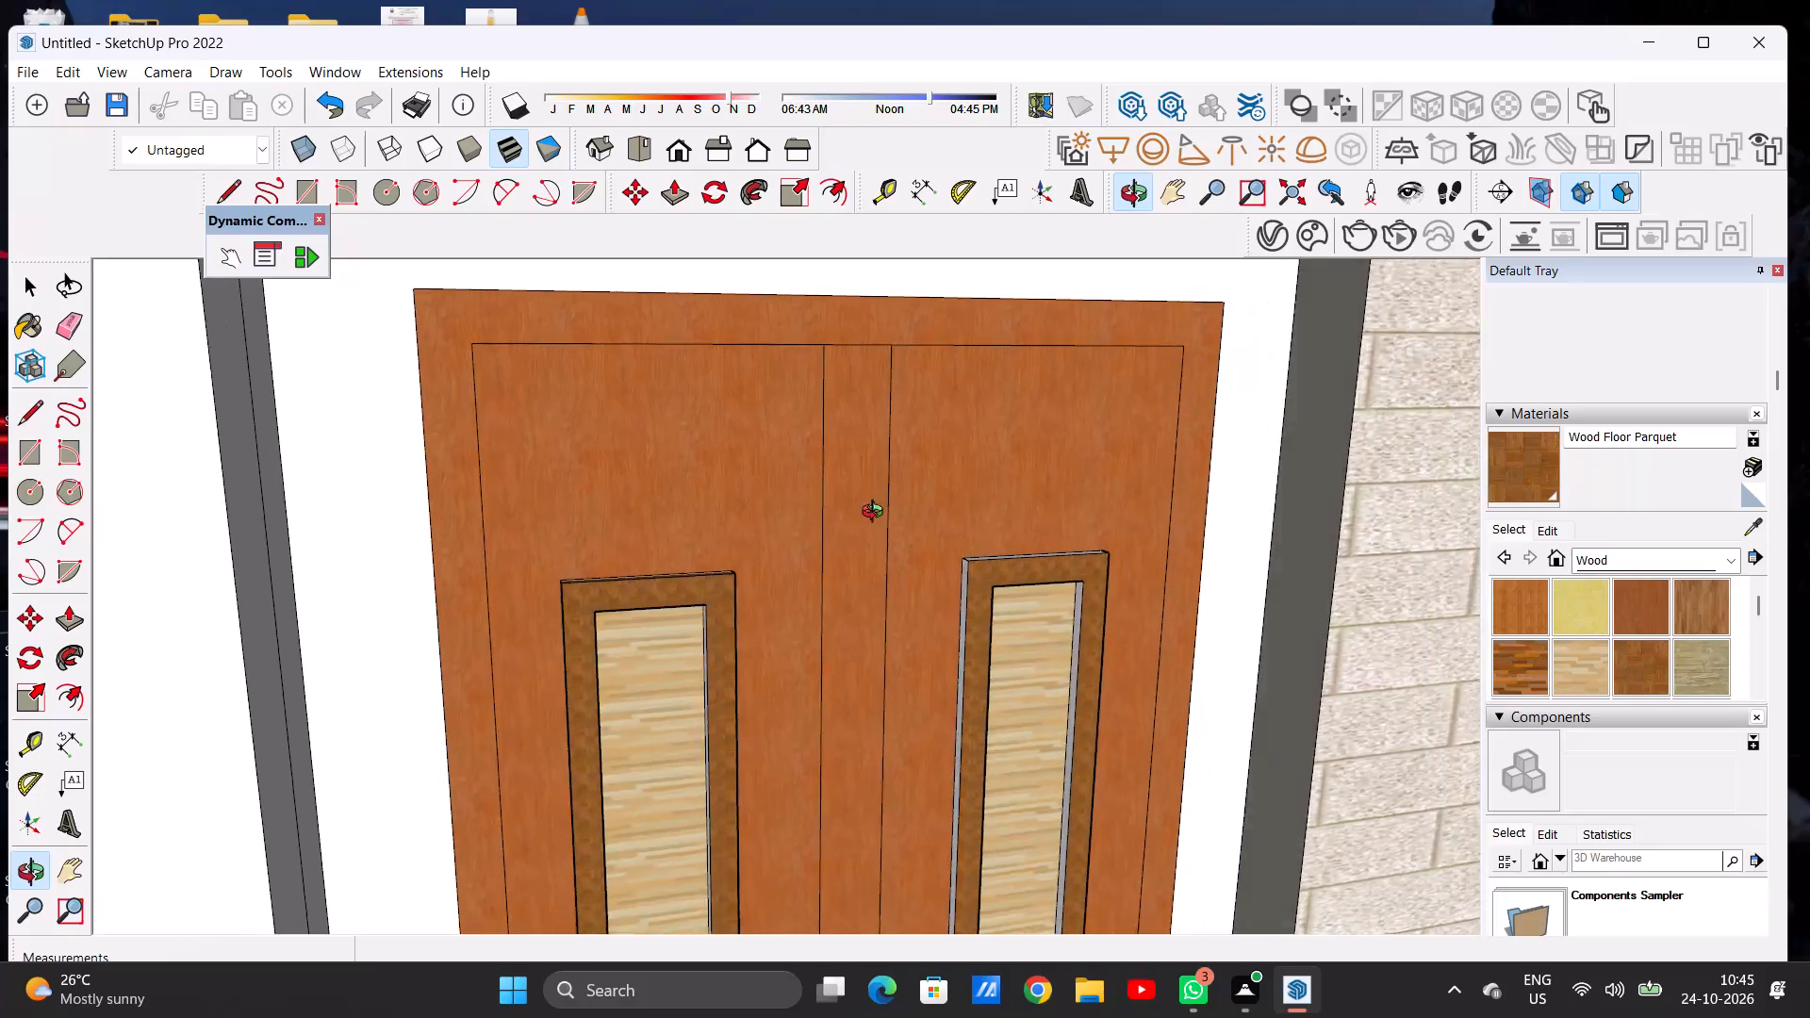
middle_drag(877, 514, 897, 505)
scroll(624, 596, down, 15)
scroll(552, 704, up, 5)
middle_drag(624, 665, 694, 647)
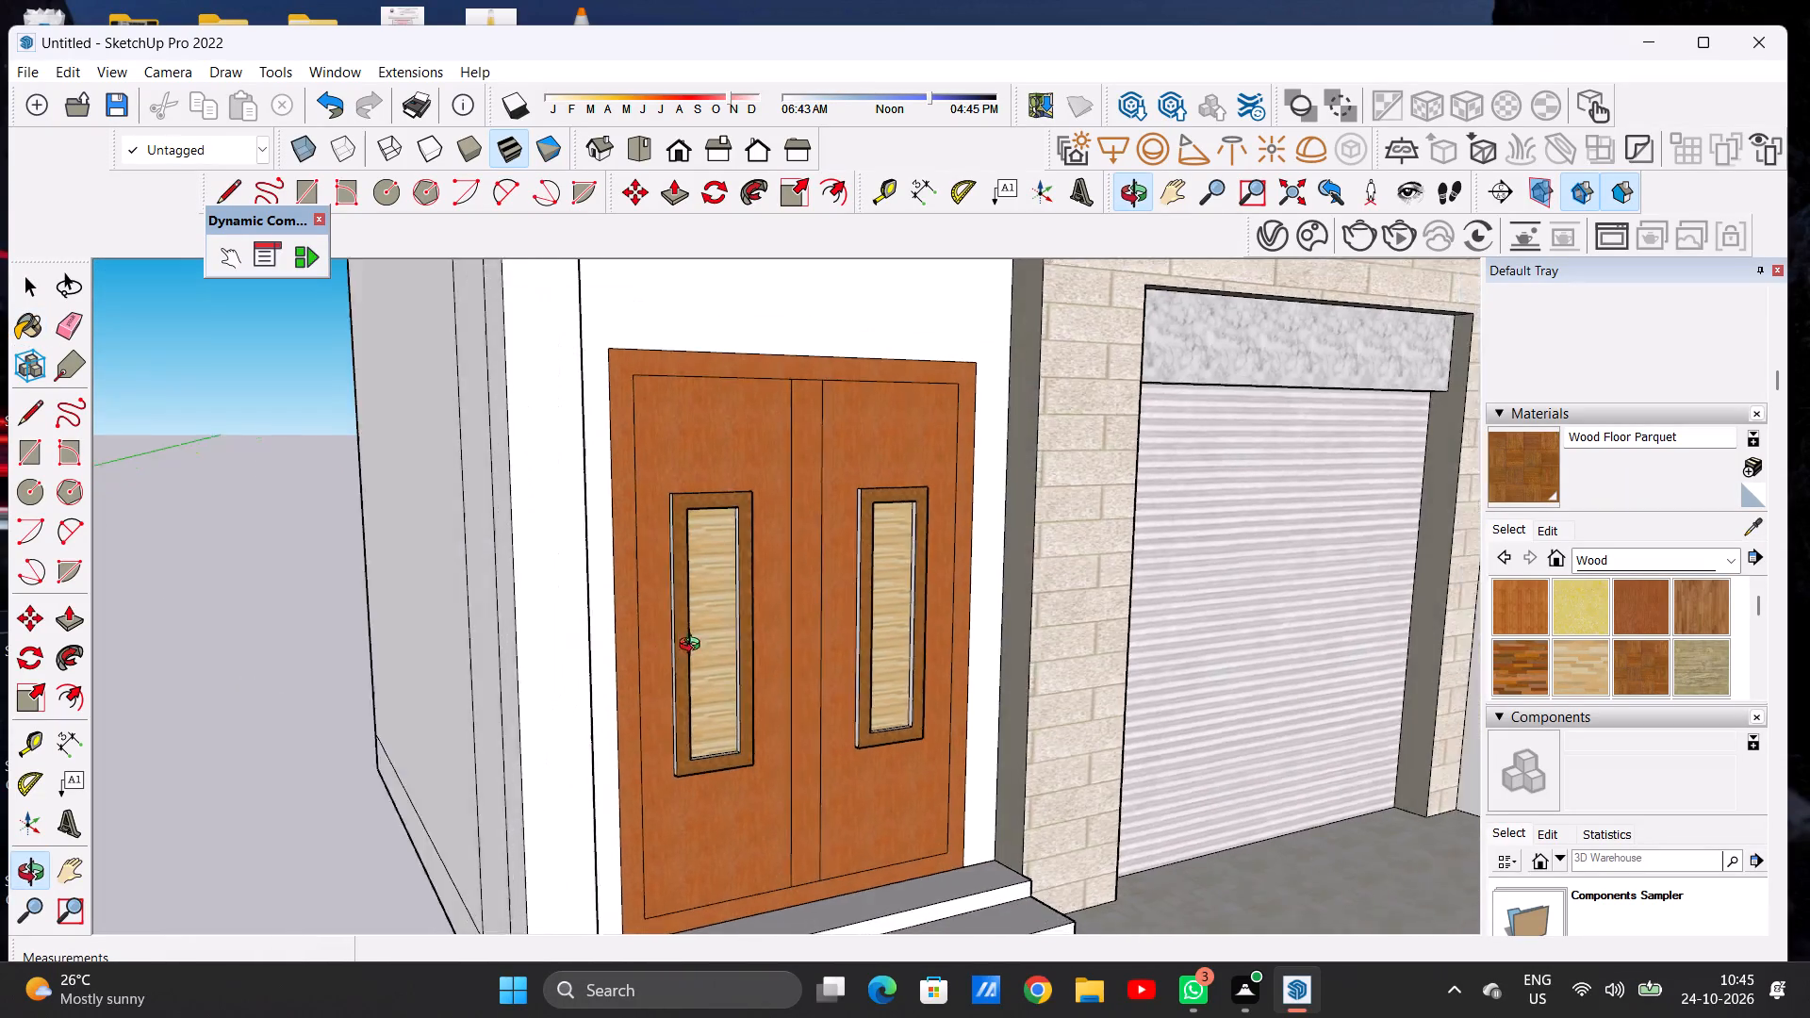
middle_drag(694, 647, 709, 650)
scroll(698, 530, up, 11)
scroll(678, 545, down, 1)
scroll(678, 545, up, 9)
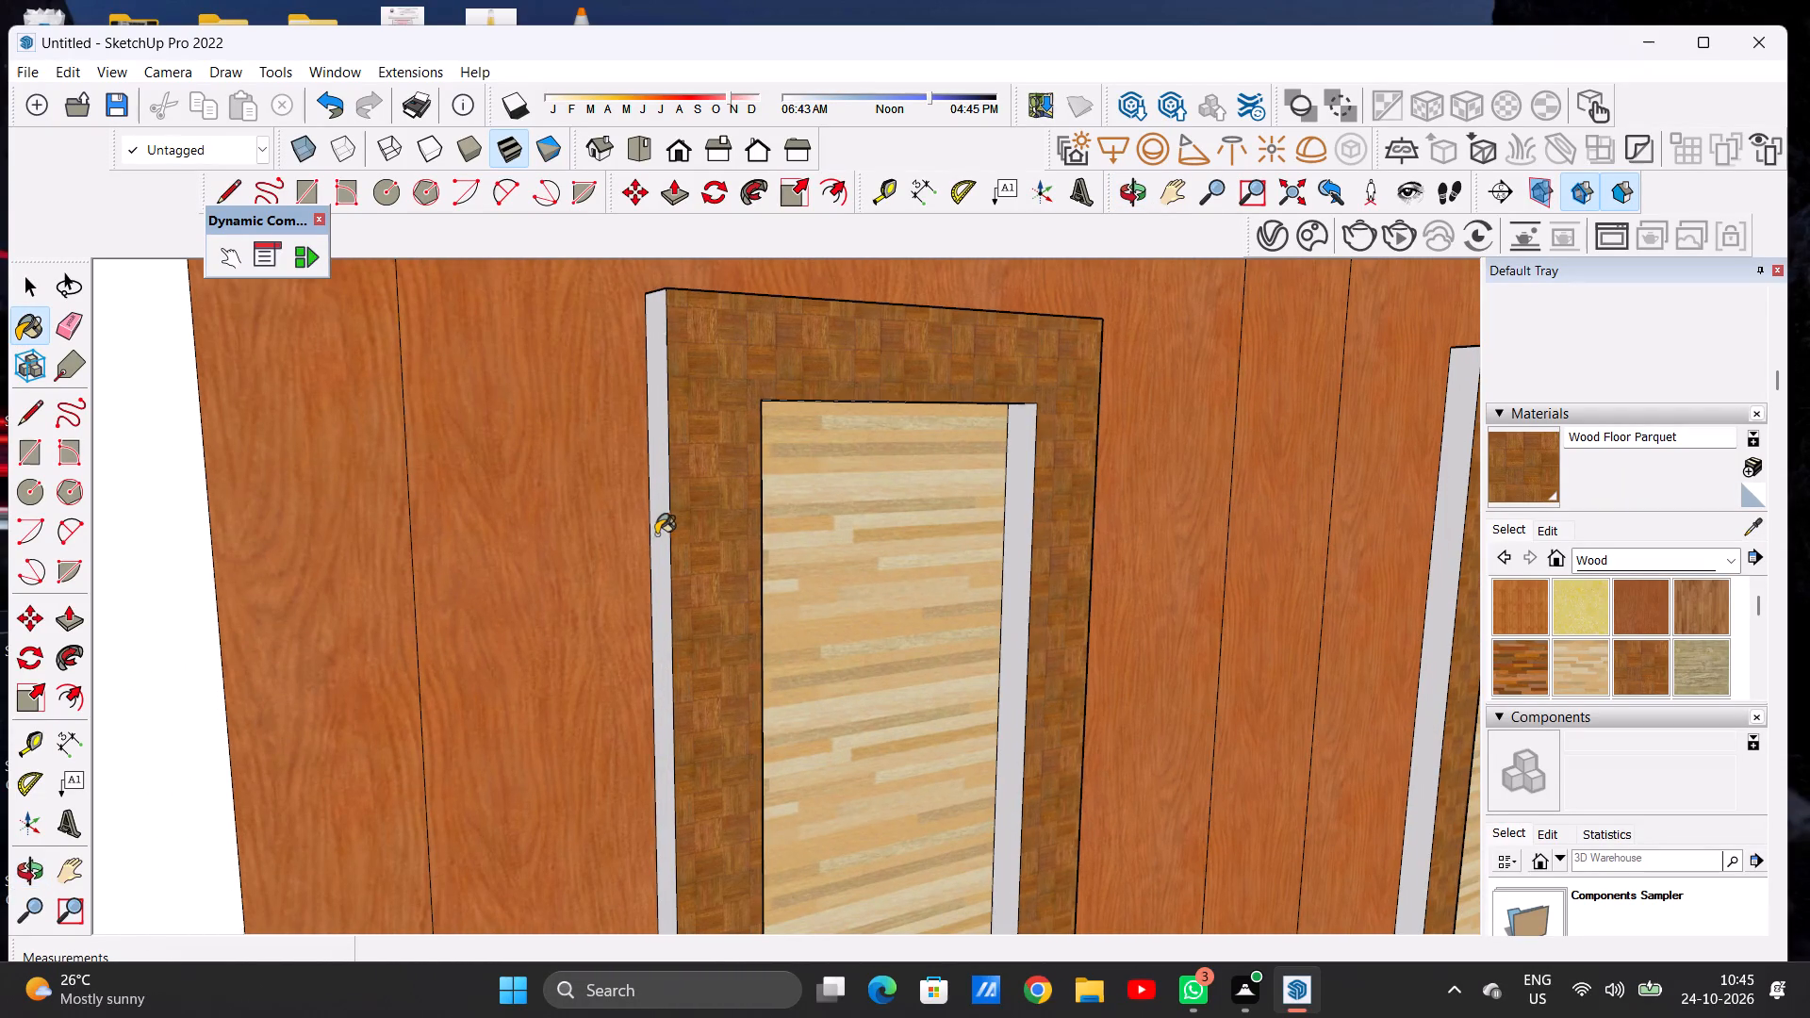
click(659, 533)
Paint the left and top outer edges of the right door panel's frame with Wood Floor Parquet.
scroll(631, 624, down, 15)
scroll(569, 613, up, 1)
scroll(569, 613, down, 11)
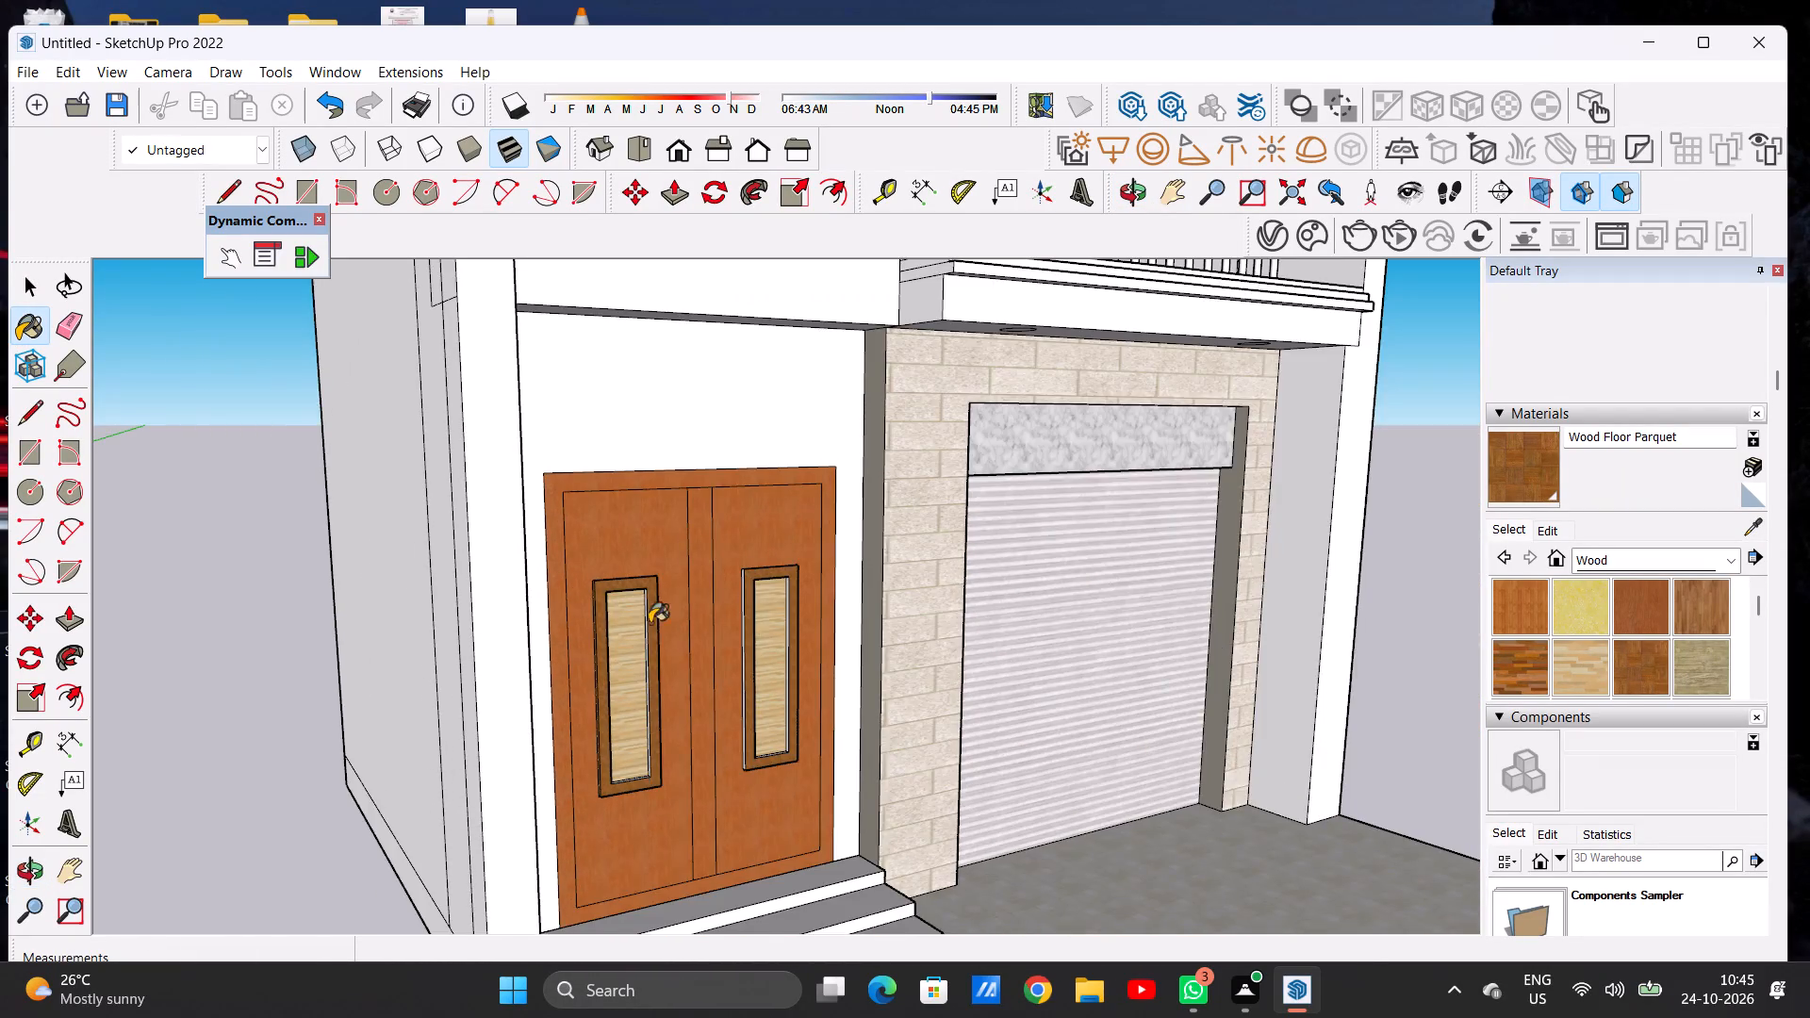
scroll(713, 617, up, 20)
scroll(713, 617, up, 5)
click(701, 519)
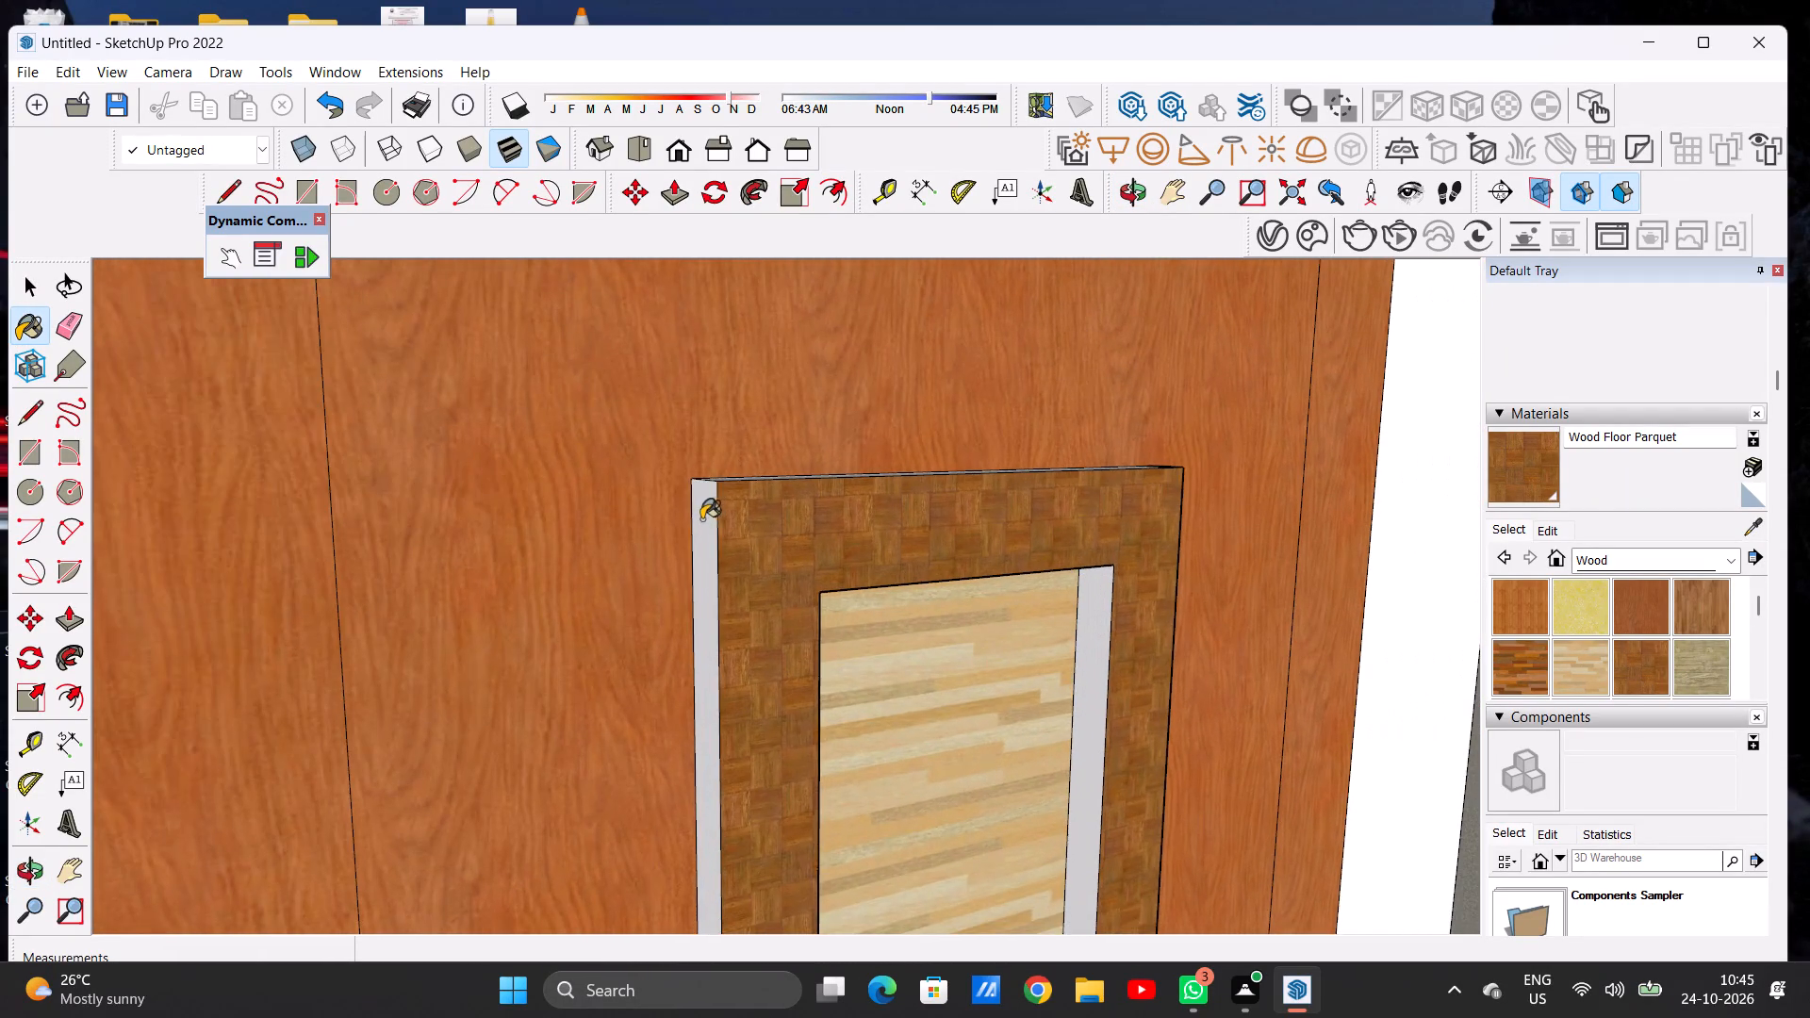
middle_drag(720, 497, 736, 652)
scroll(729, 535, up, 5)
click(729, 535)
Paint the right outer edge of the right door panel's frame with Wood Floor Parquet.
scroll(680, 622, down, 3)
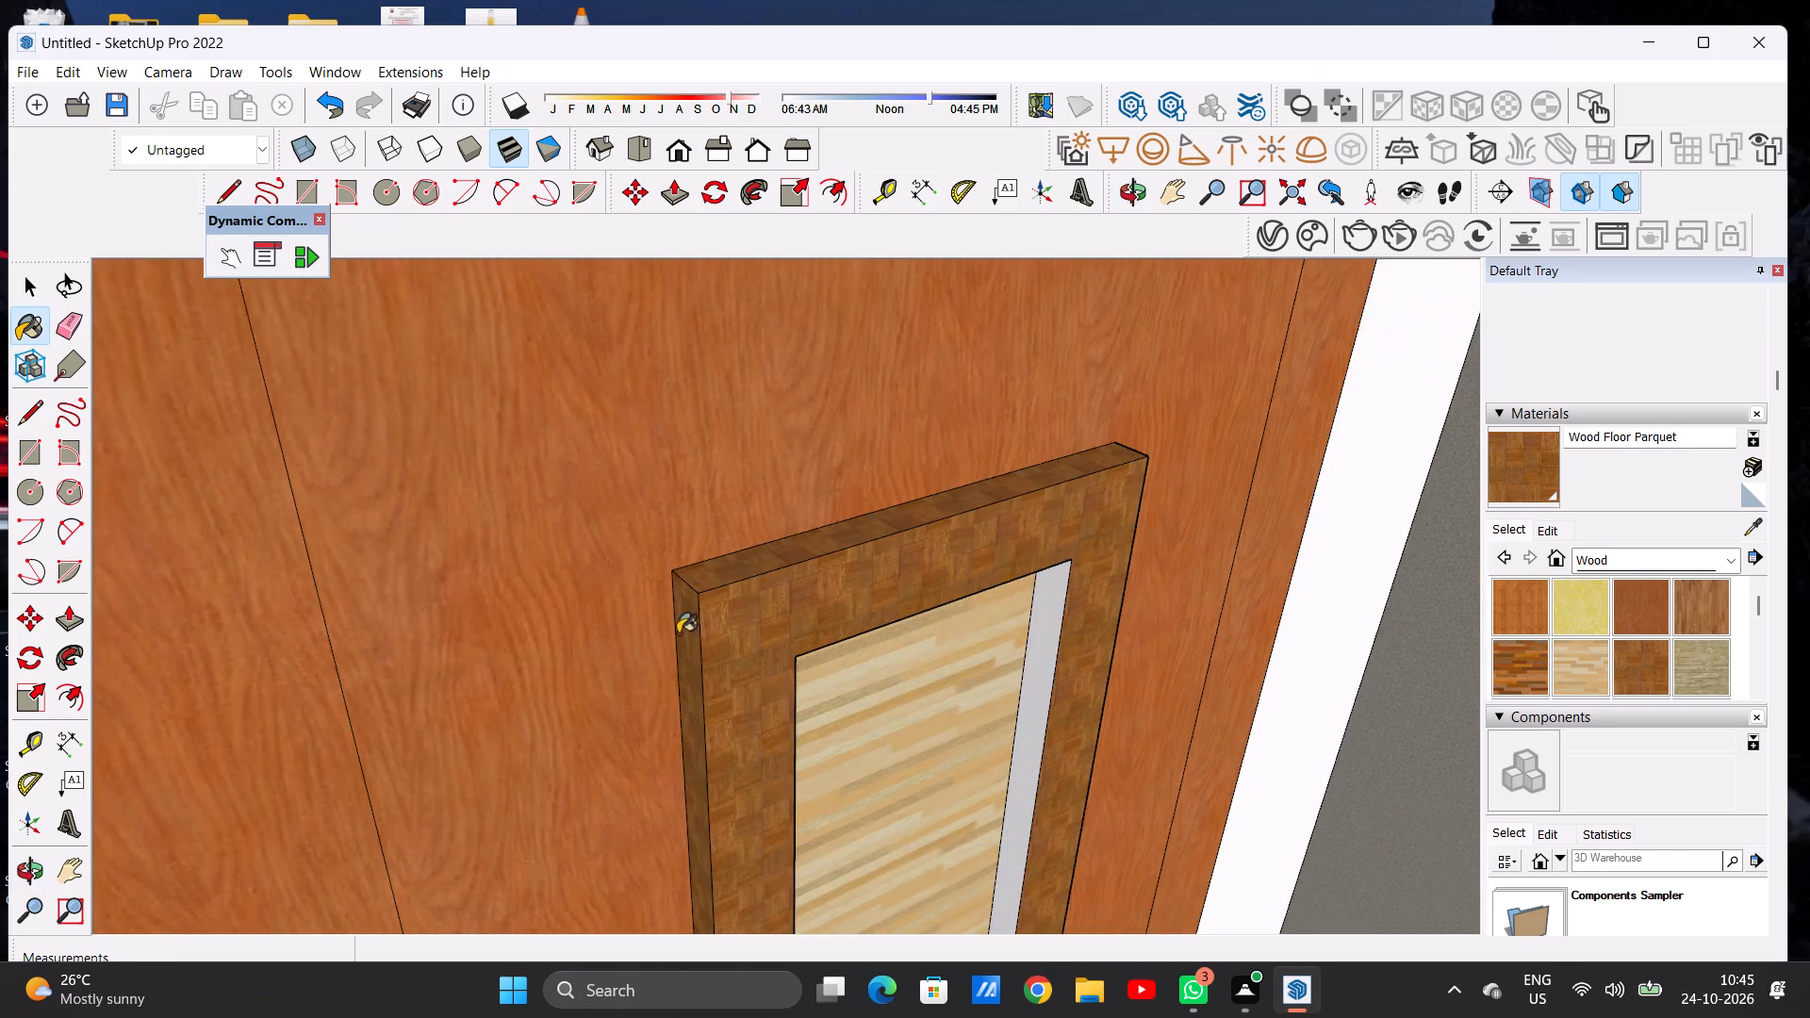
scroll(678, 633, down, 13)
scroll(659, 630, up, 1)
scroll(659, 630, down, 12)
middle_drag(732, 685, 245, 632)
scroll(601, 534, up, 4)
scroll(609, 524, down, 1)
scroll(609, 524, up, 1)
scroll(613, 524, down, 2)
scroll(613, 524, up, 12)
click(607, 525)
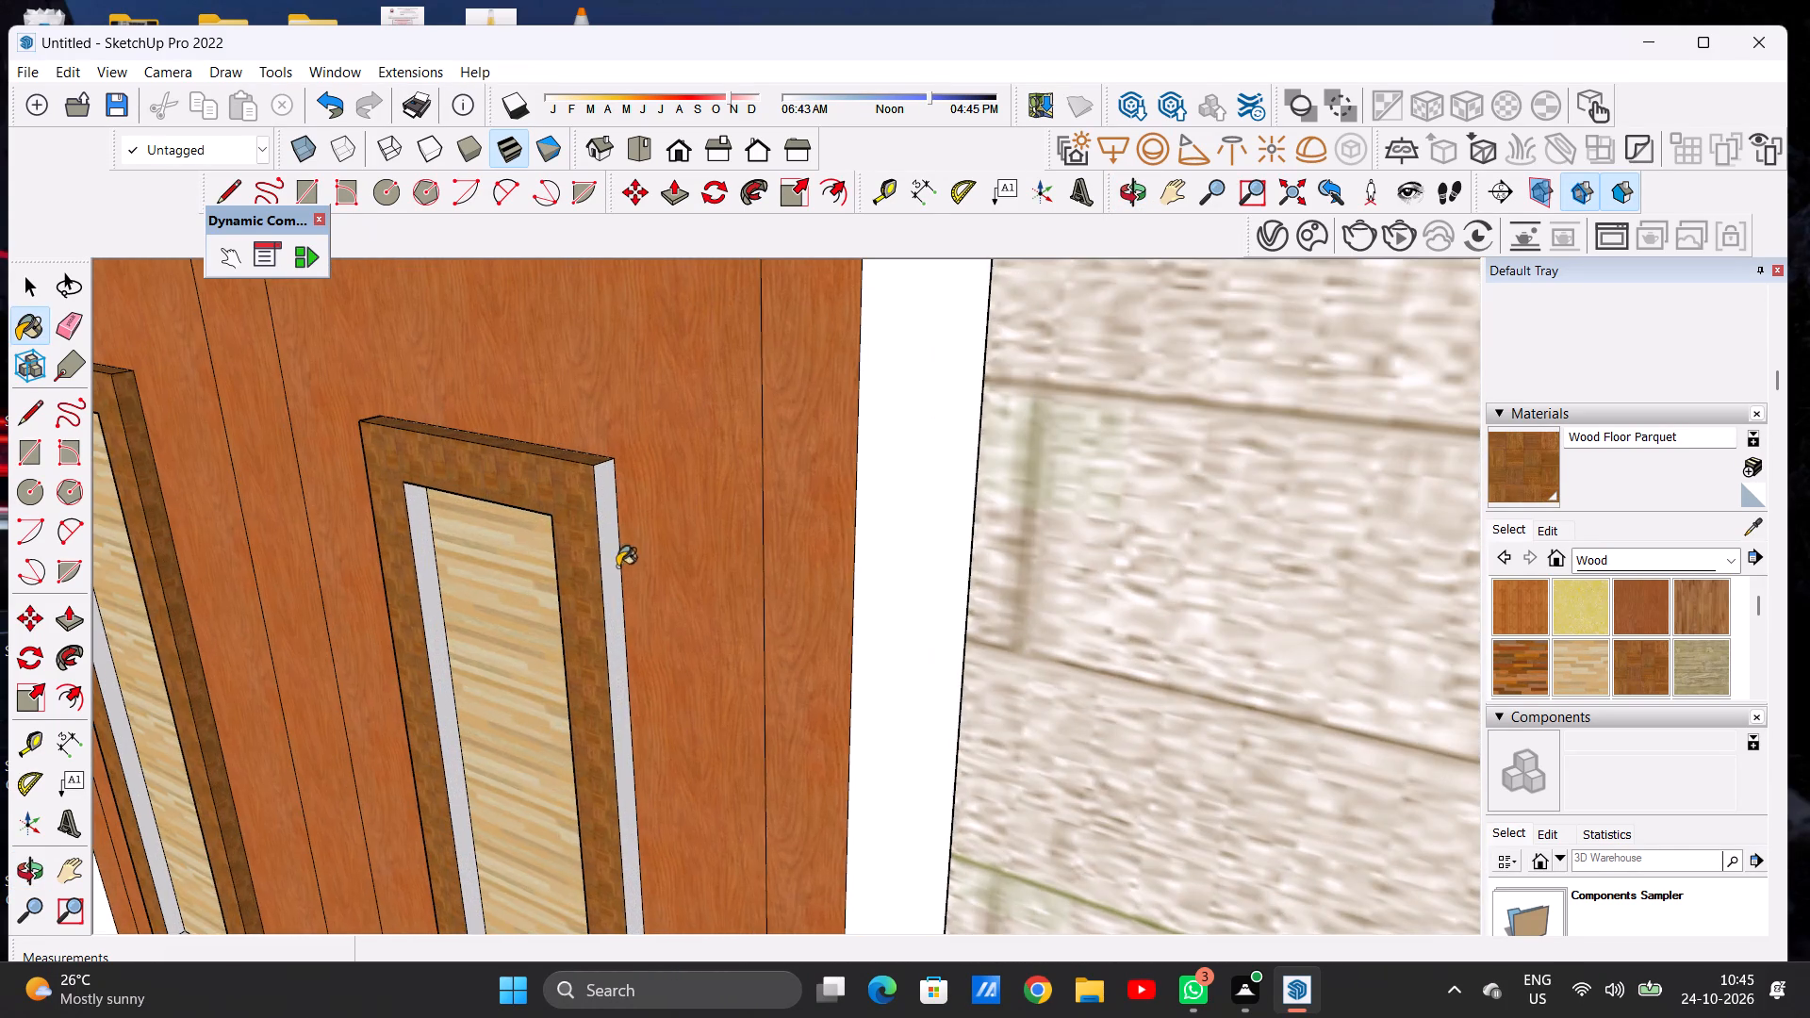
Paint the bottom outer edge of the right door panel's frame with Wood Floor Parquet.
scroll(617, 624, down, 20)
scroll(617, 624, down, 5)
scroll(621, 827, up, 5)
scroll(621, 825, down, 1)
scroll(621, 815, up, 1)
scroll(603, 712, up, 6)
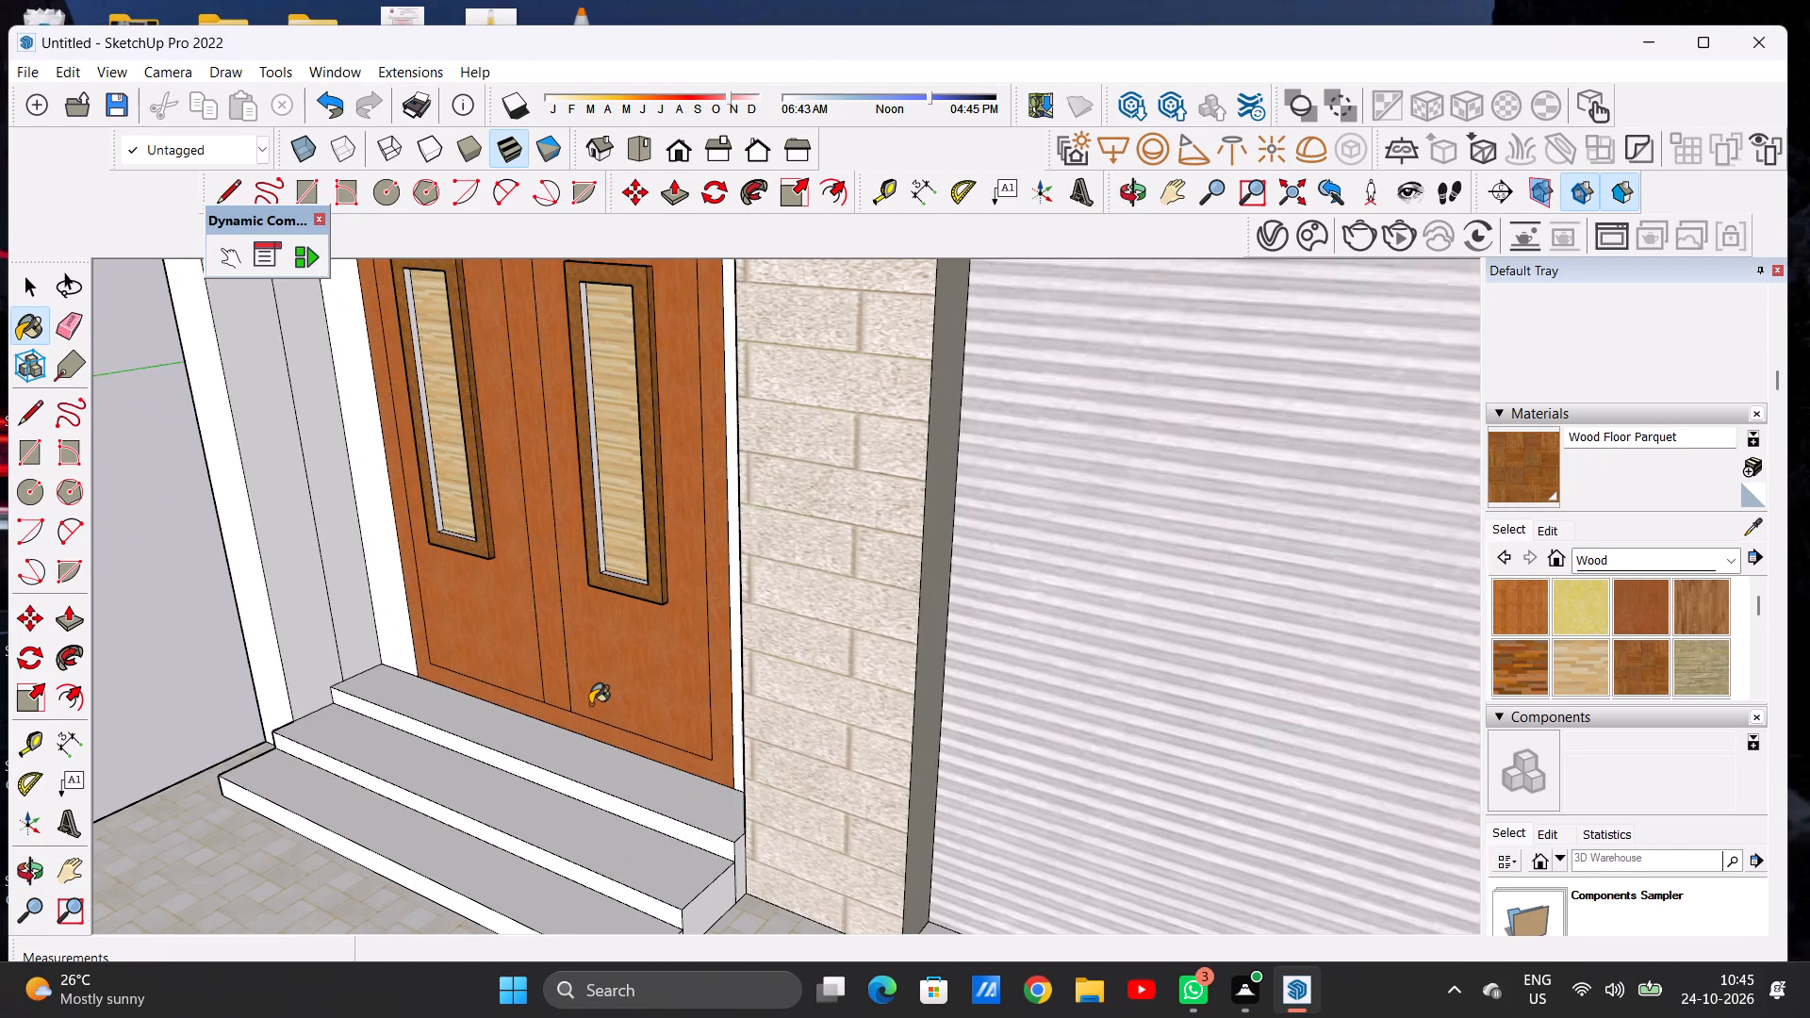
middle_drag(594, 698, 599, 414)
middle_drag(605, 433, 651, 679)
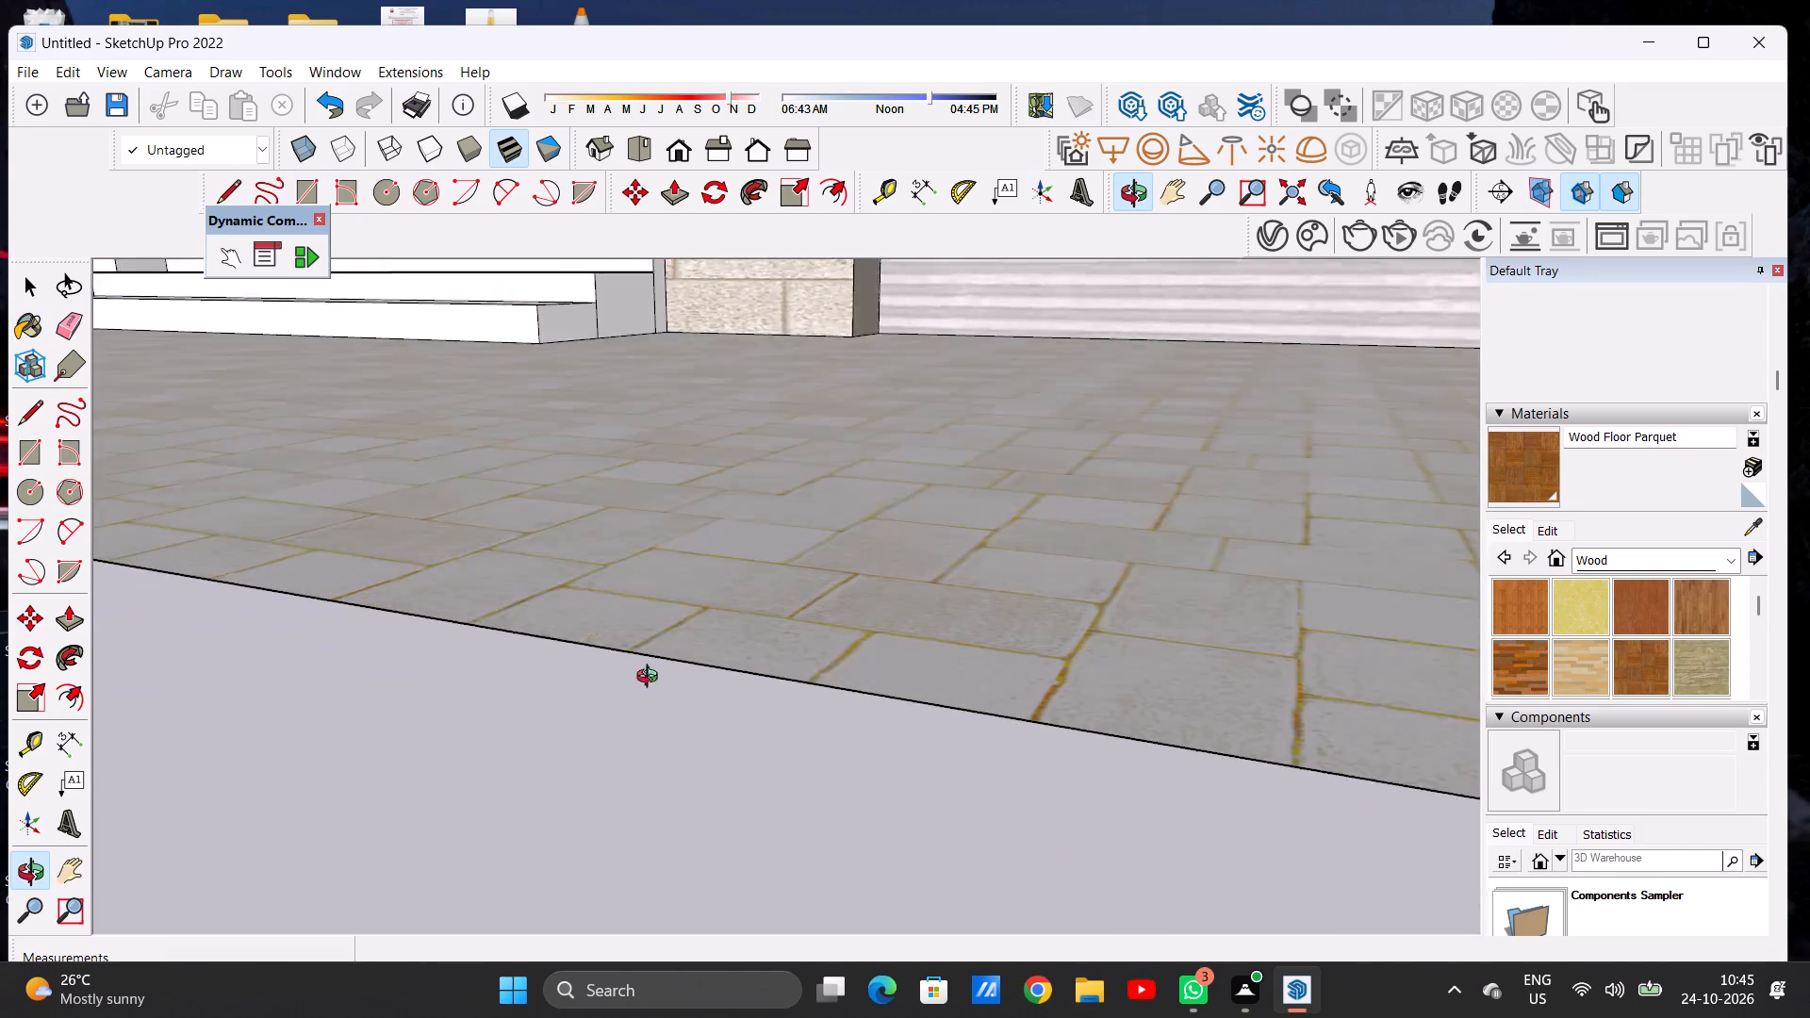
middle_drag(651, 679, 654, 688)
scroll(680, 727, down, 20)
scroll(680, 727, down, 7)
scroll(630, 435, up, 5)
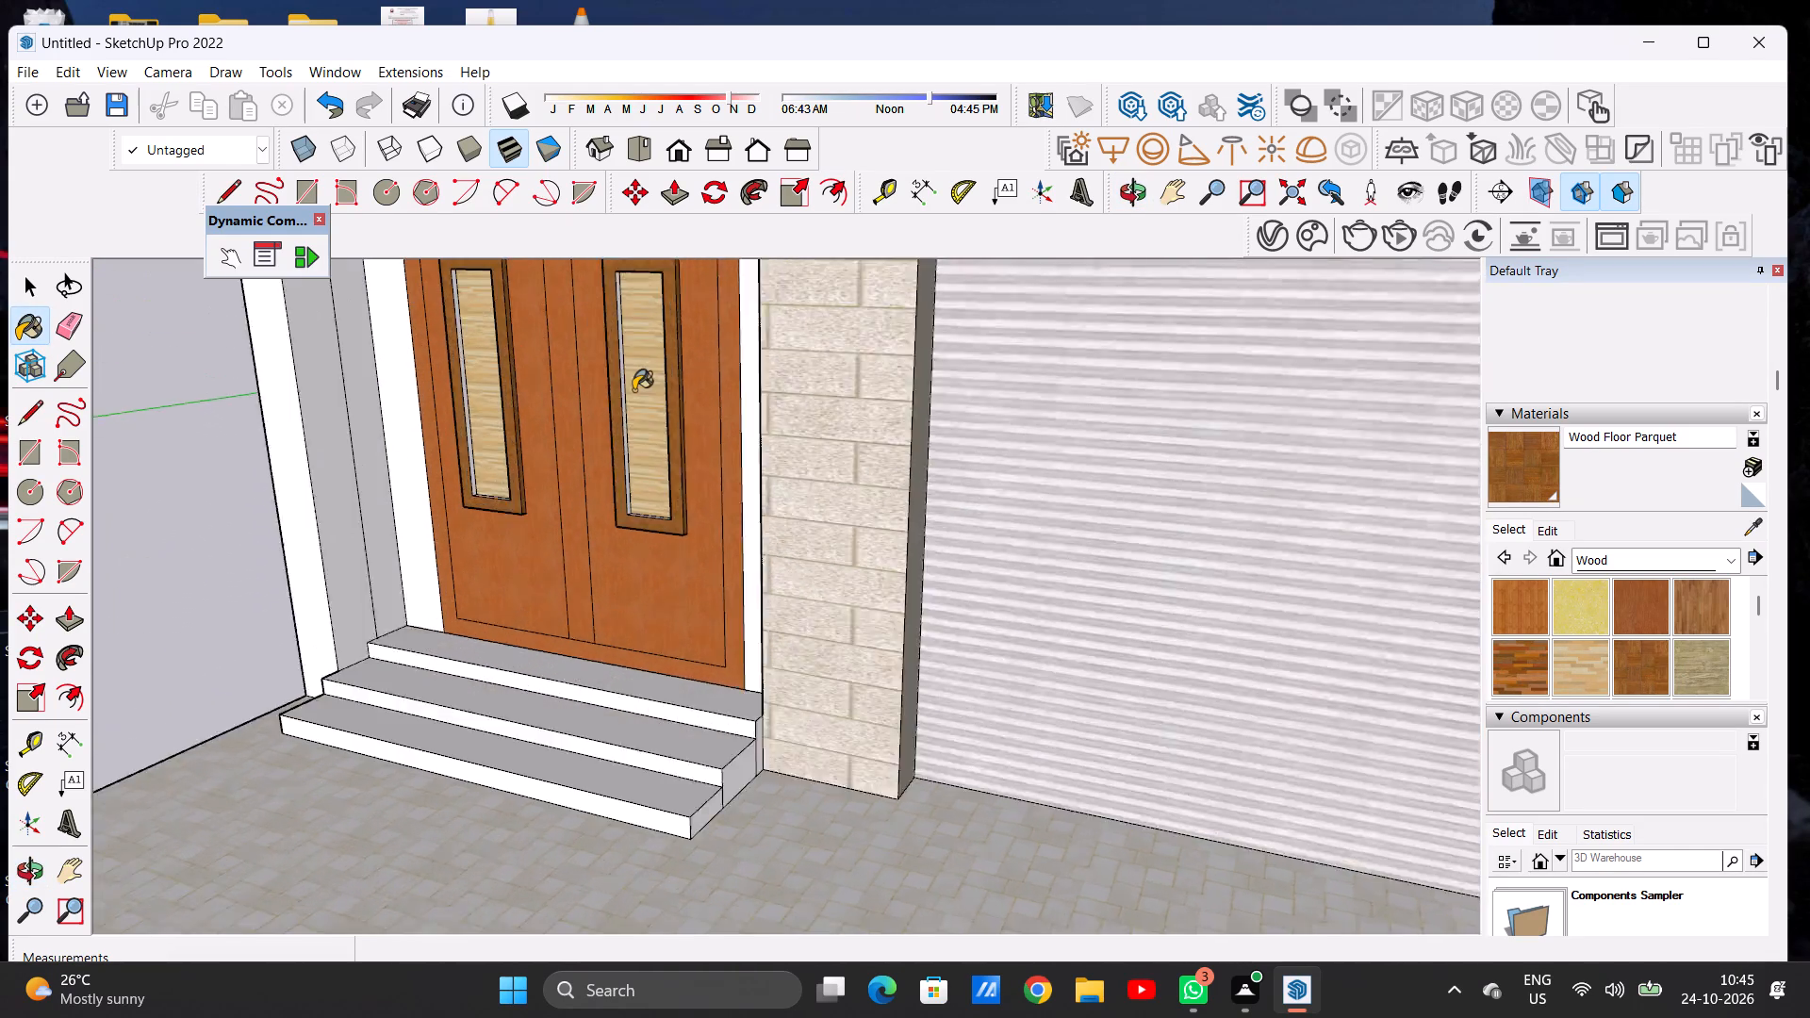
scroll(633, 390, up, 5)
scroll(650, 500, up, 6)
middle_drag(672, 636, 643, 484)
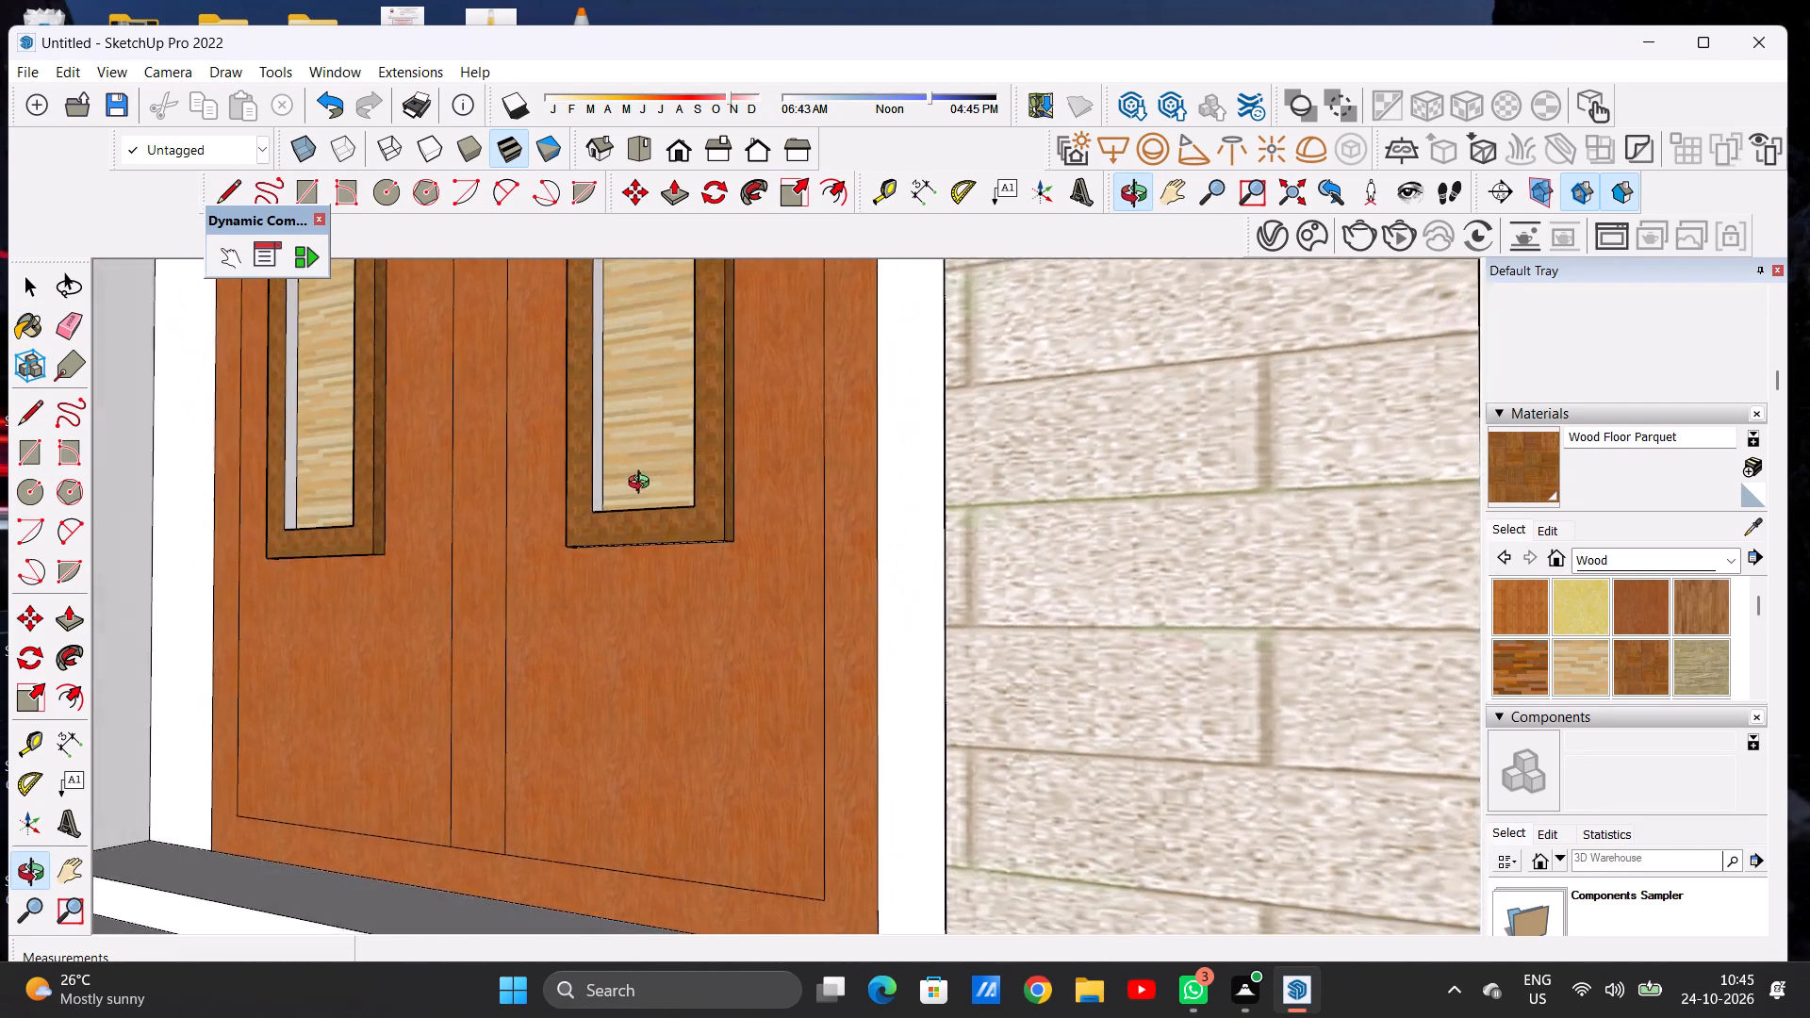
middle_drag(643, 484, 641, 447)
scroll(665, 497, up, 11)
middle_drag(755, 482, 761, 453)
scroll(791, 523, up, 4)
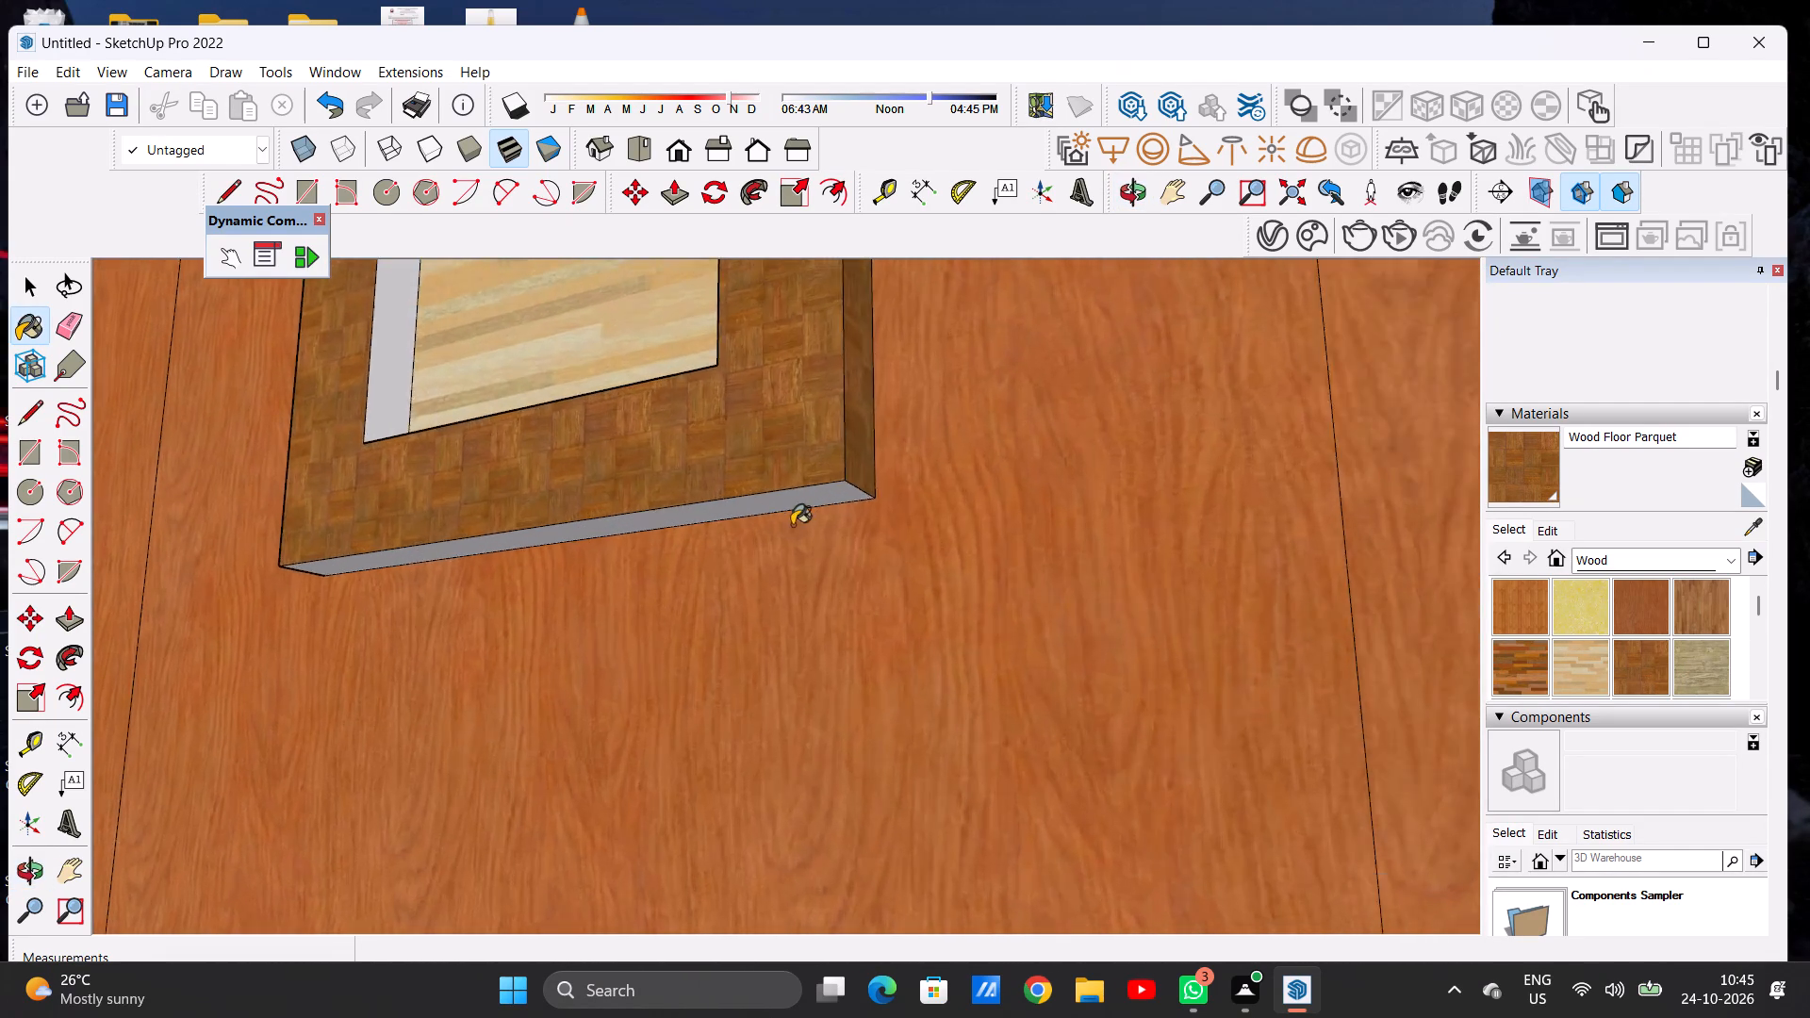
scroll(792, 525, up, 3)
click(806, 487)
Paint the bottom outer edge of the left door panel's frame with Wood Floor Parquet.
scroll(808, 597, down, 19)
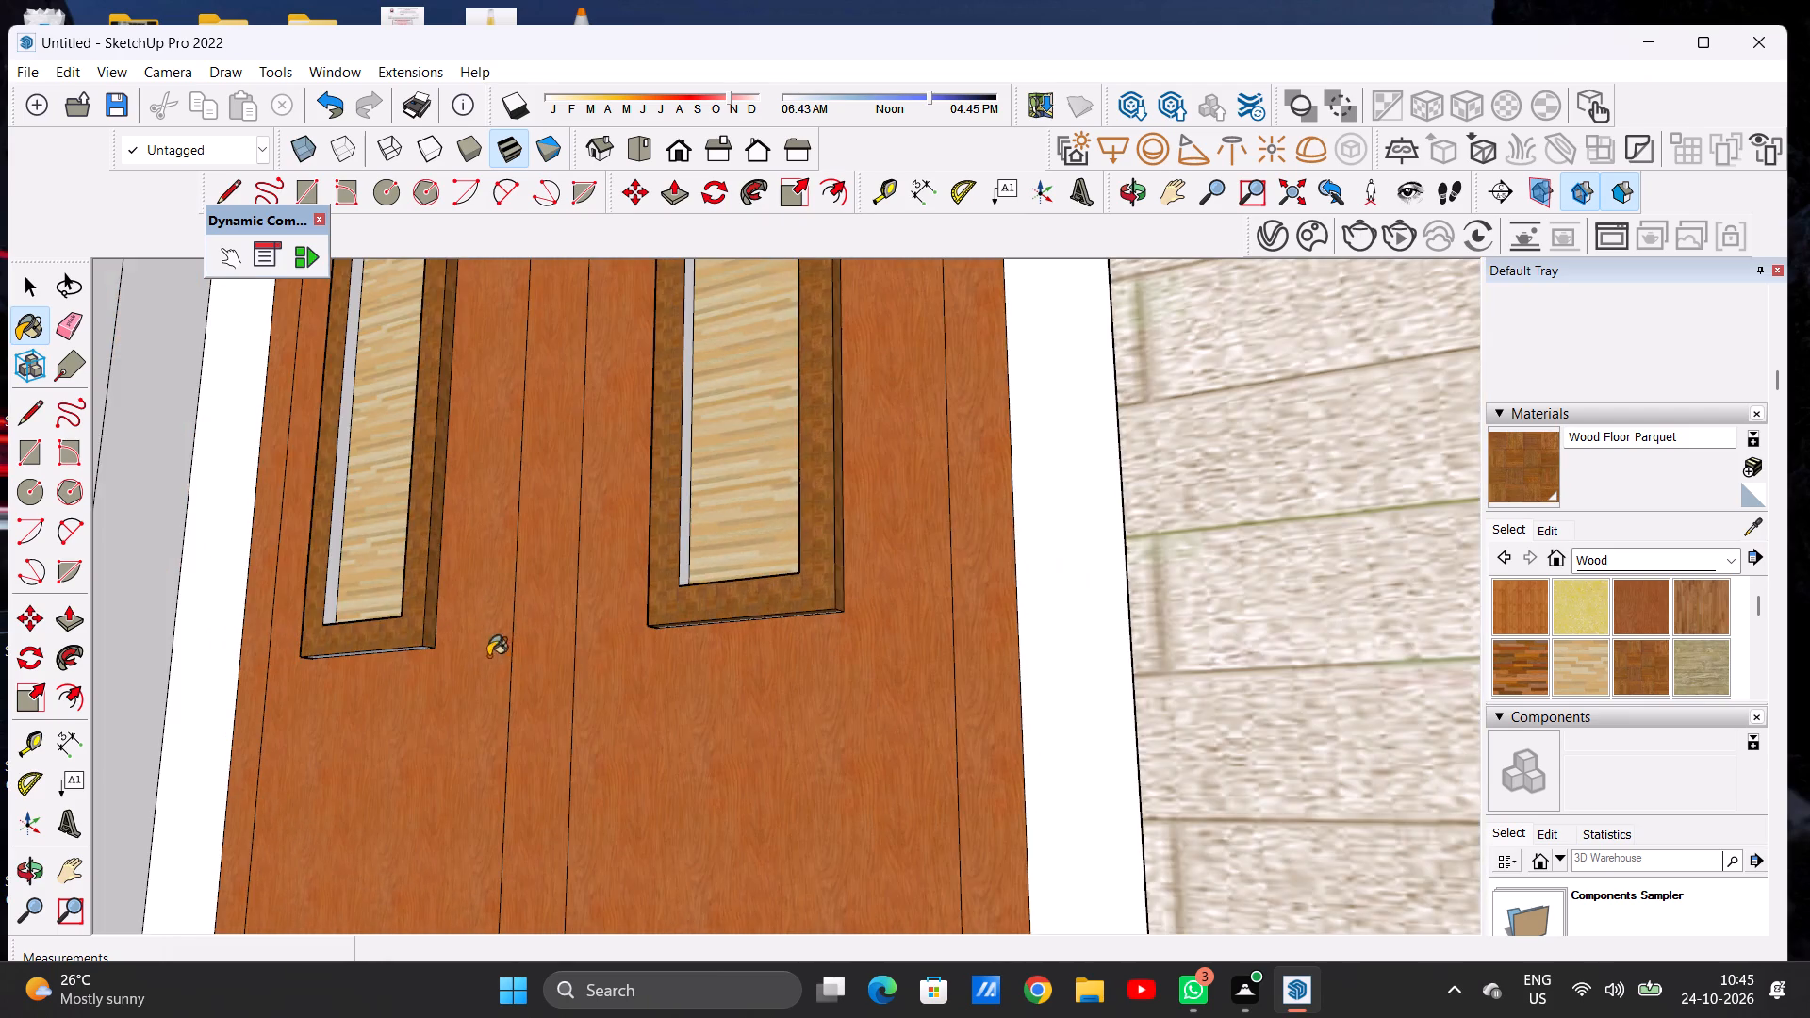
scroll(483, 649, up, 4)
scroll(378, 634, up, 20)
scroll(378, 634, up, 1)
scroll(407, 666, down, 1)
click(439, 669)
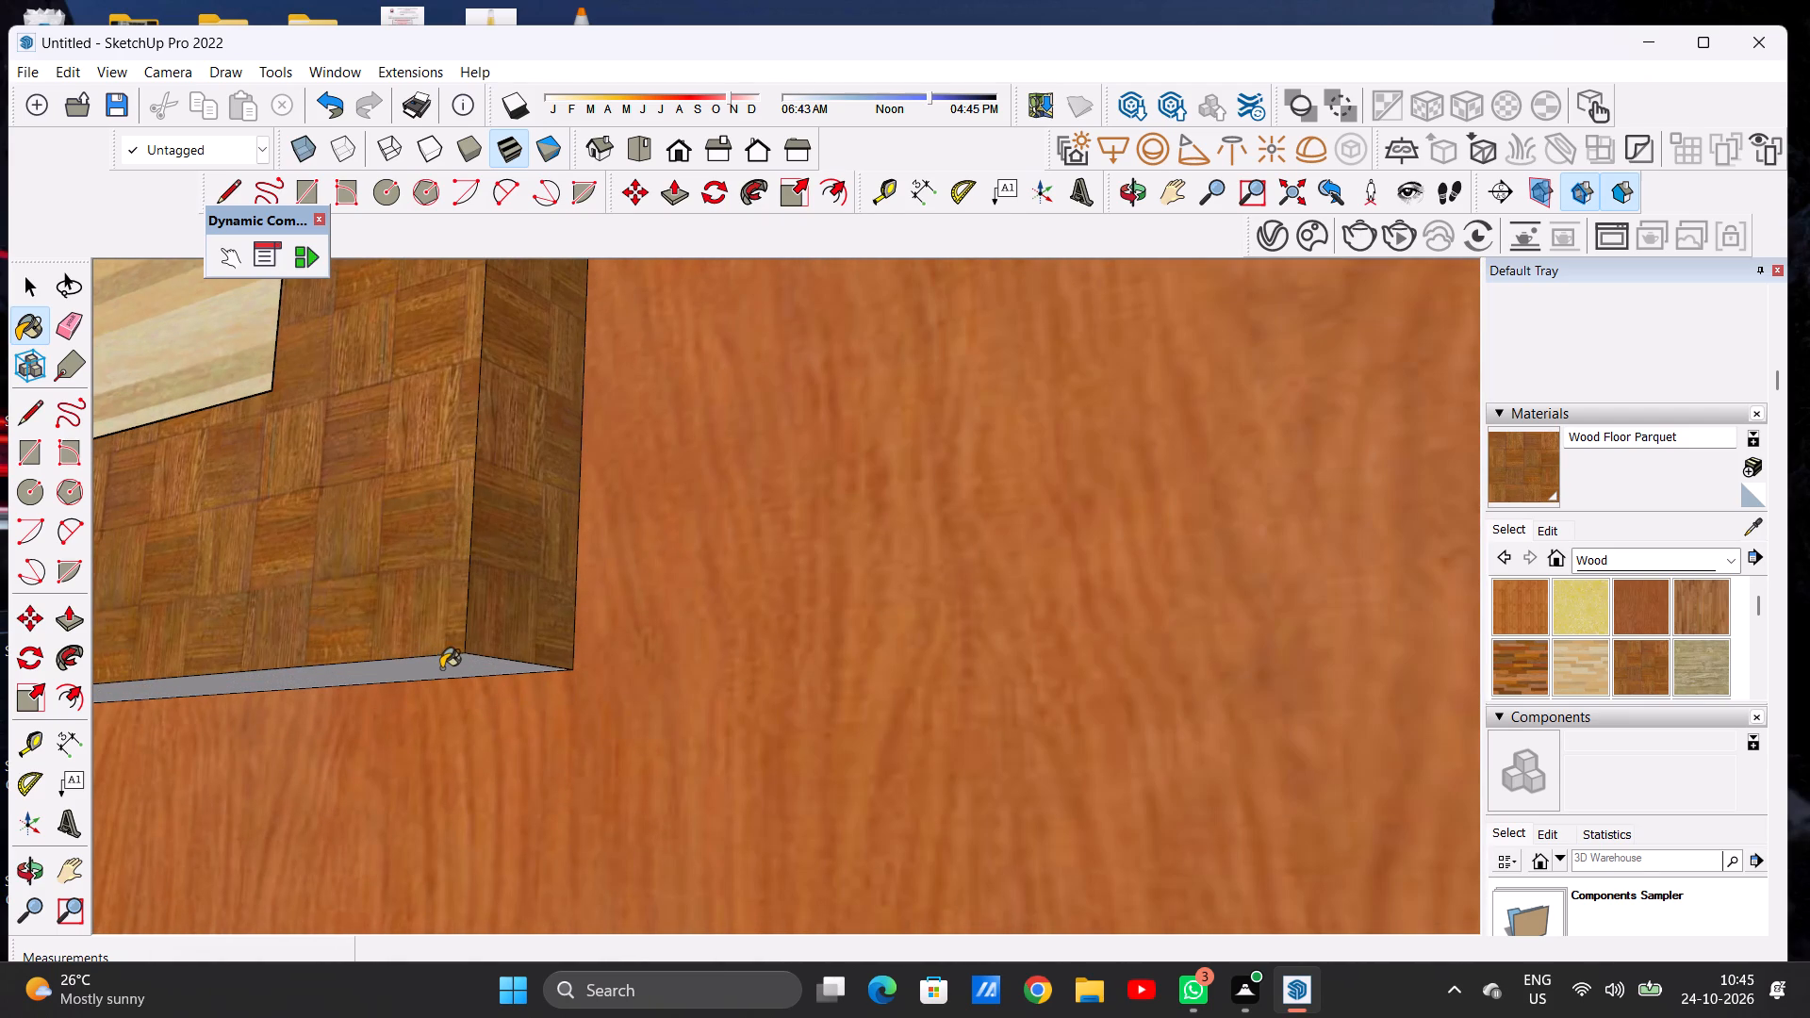
Paint the left and right inner edges of the left door panel's frame with Wood Floor Parquet.
scroll(451, 686, down, 20)
scroll(451, 686, down, 16)
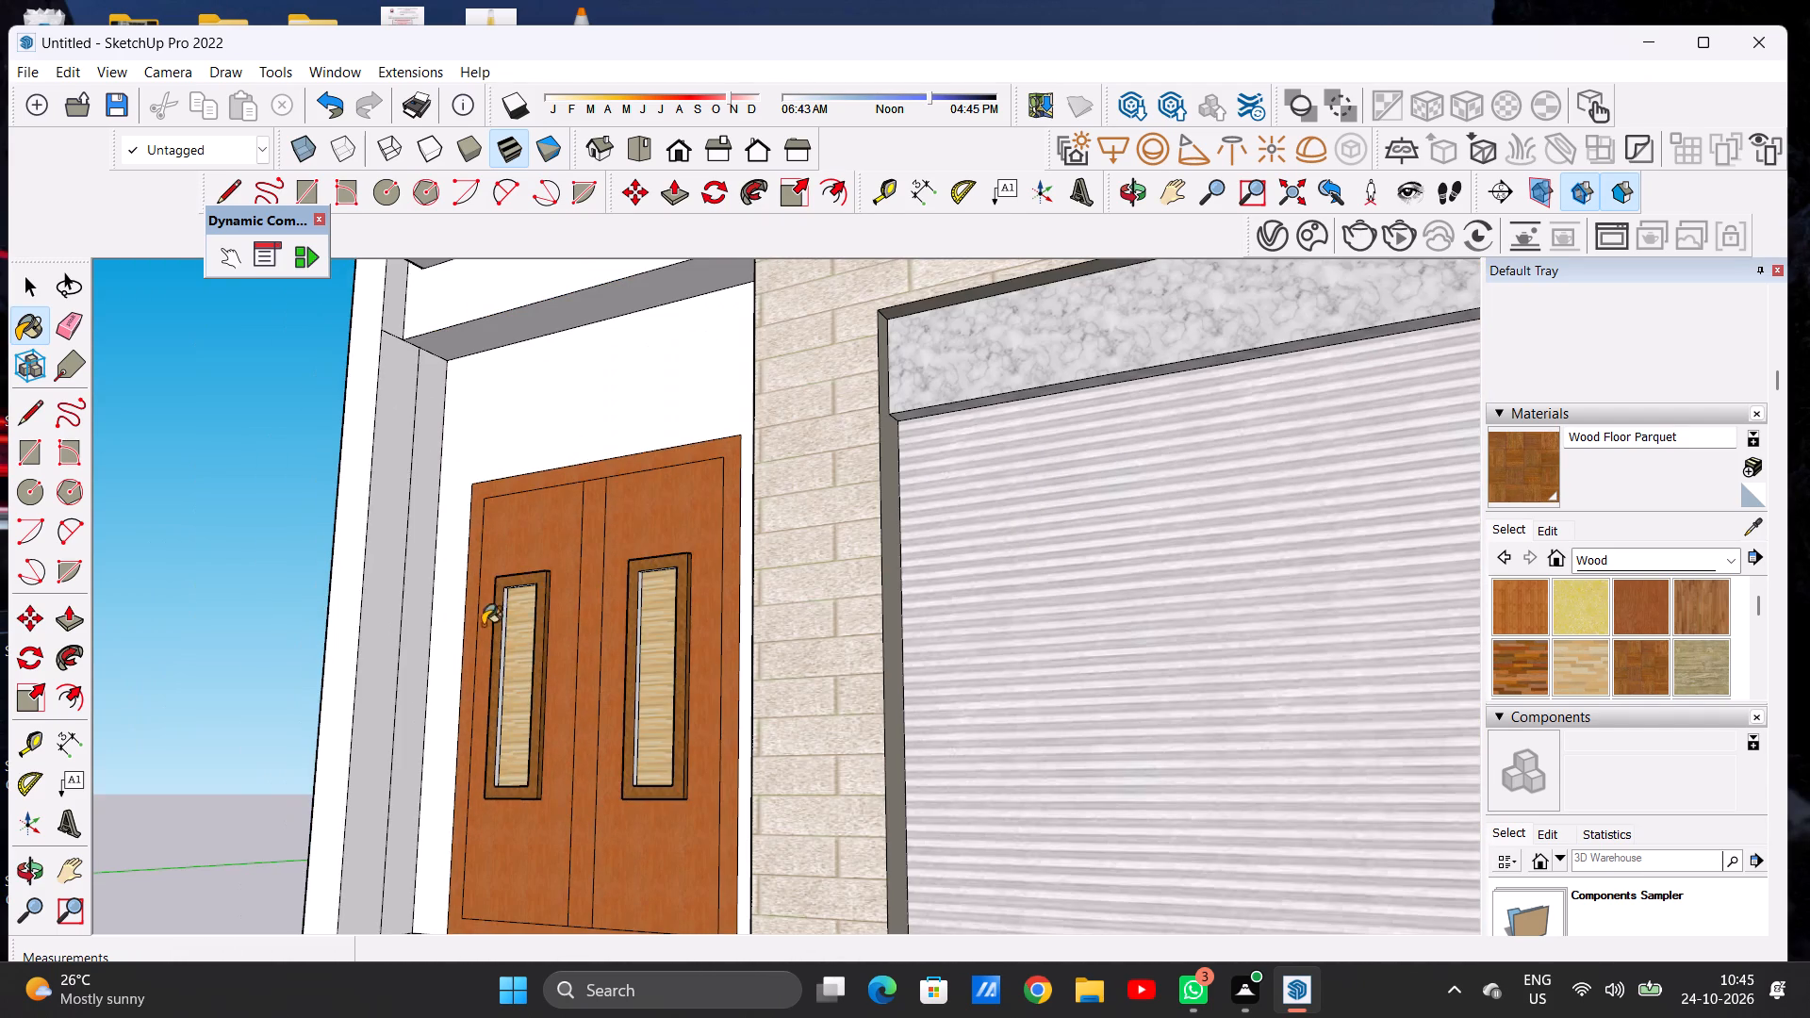
scroll(535, 573, up, 8)
scroll(448, 633, up, 2)
scroll(446, 636, down, 1)
scroll(446, 636, up, 18)
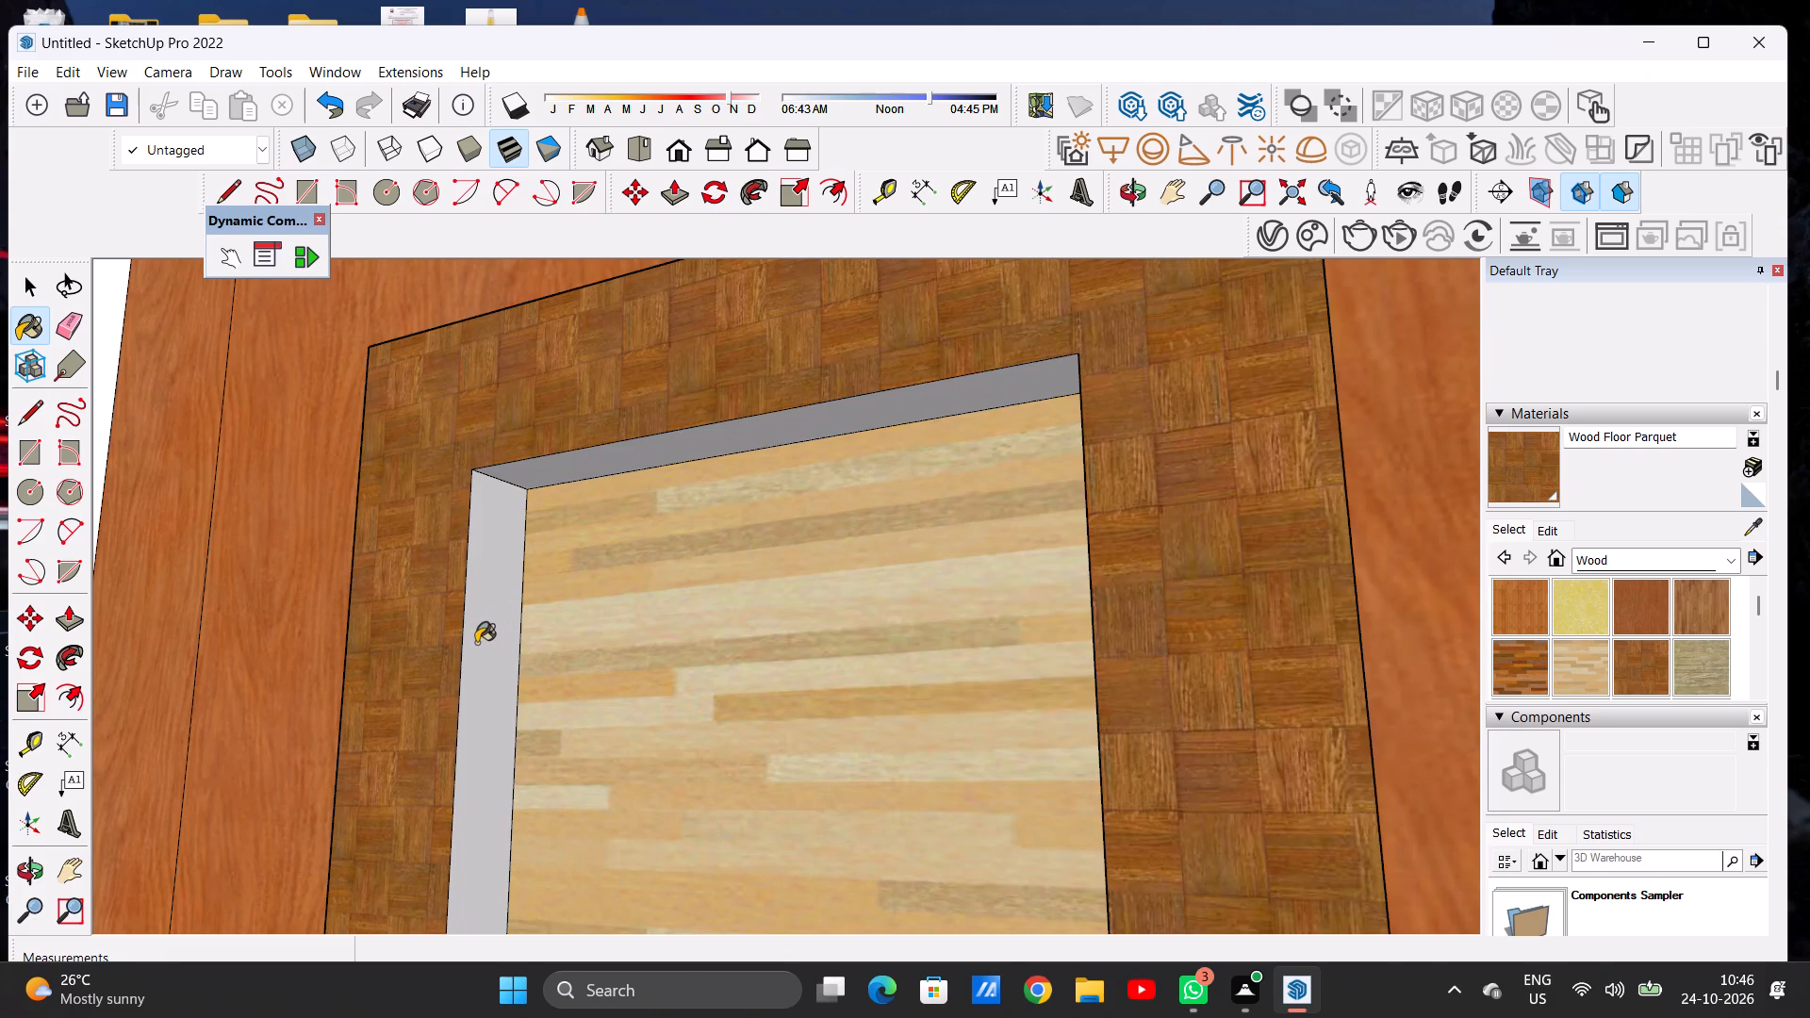
click(476, 643)
scroll(573, 651, down, 20)
scroll(573, 651, down, 3)
middle_drag(527, 649, 697, 652)
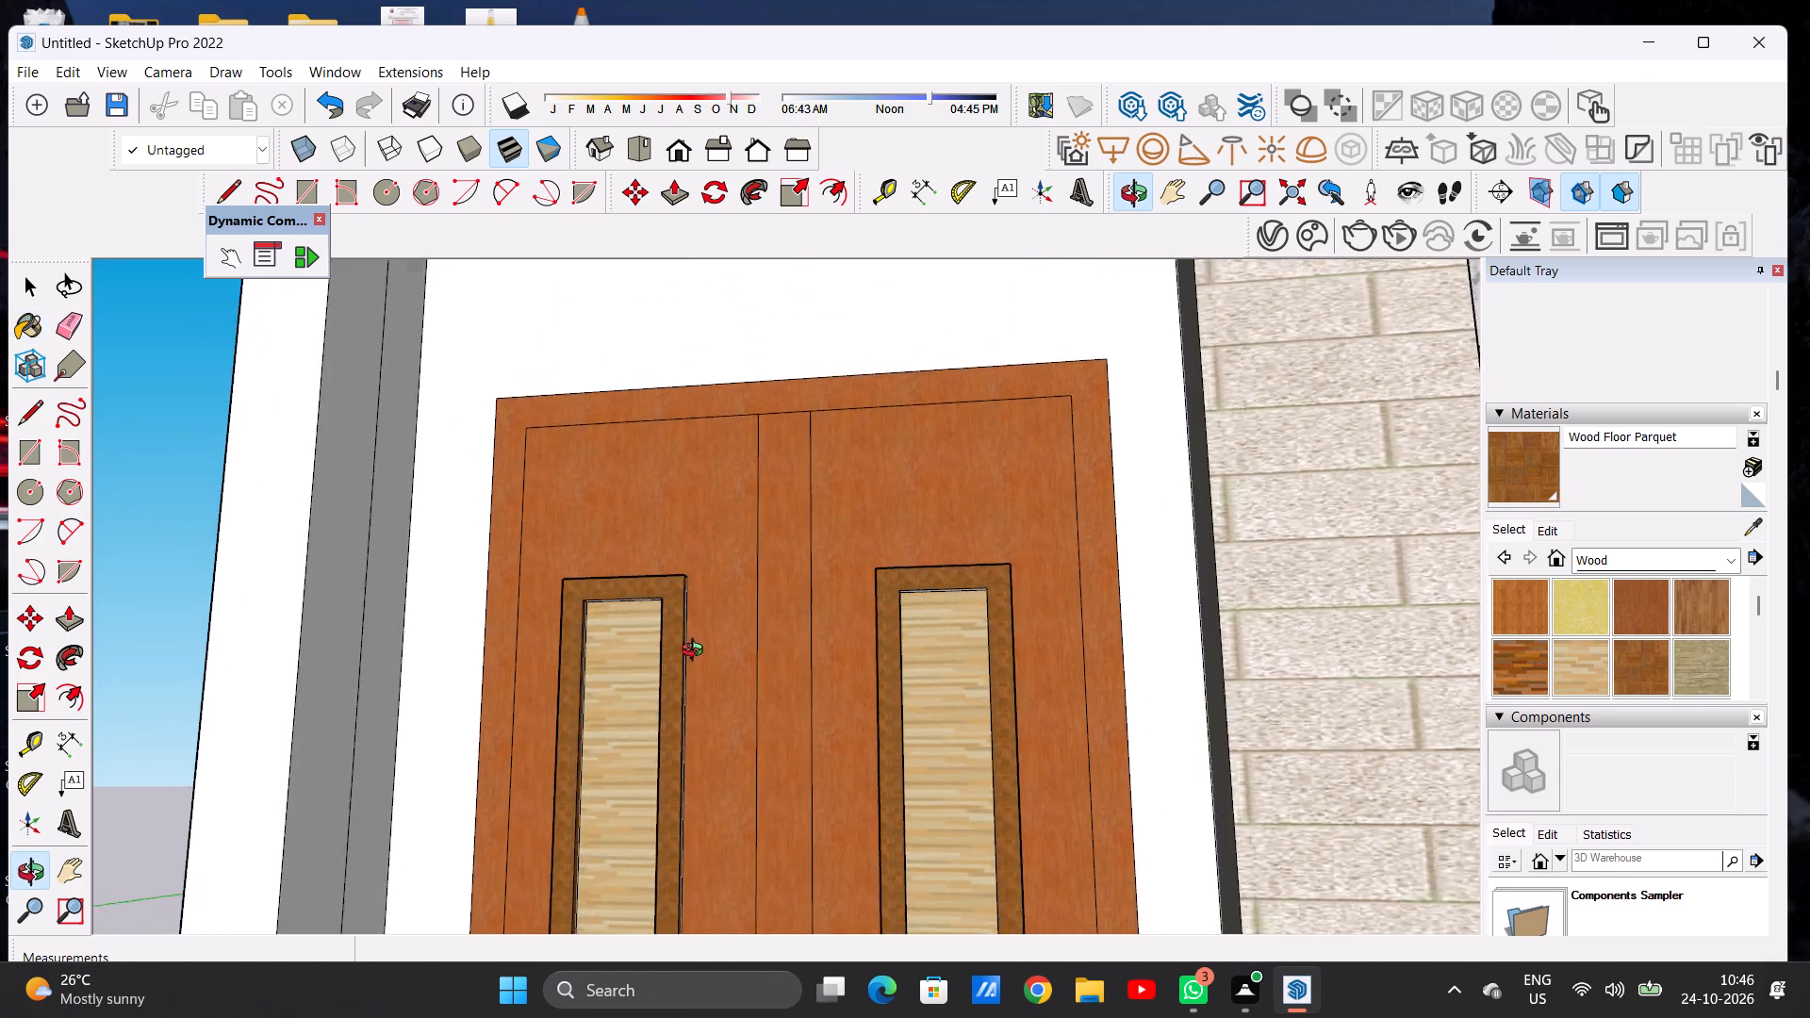
middle_drag(697, 652, 1013, 688)
scroll(842, 663, up, 7)
scroll(767, 619, up, 15)
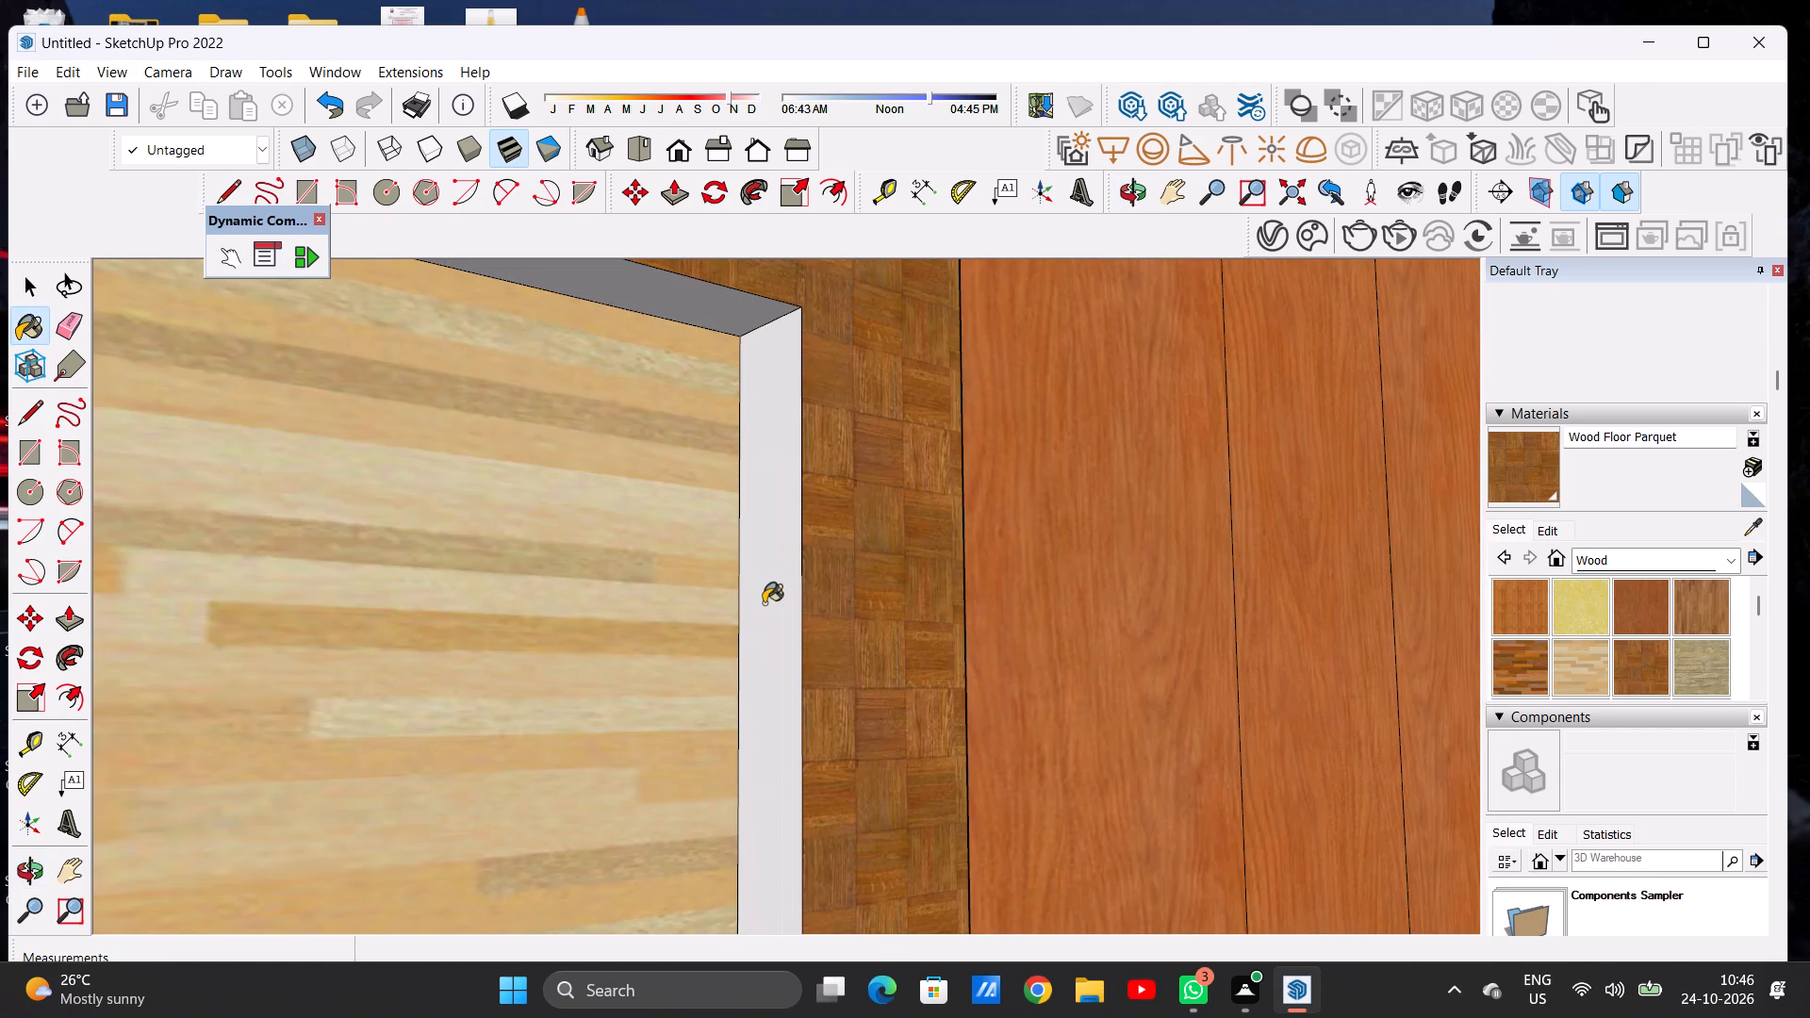
click(782, 582)
Paint the top and bottom inner edges of the left door panel's frame with Wood Floor Parquet.
scroll(716, 709, down, 14)
middle_drag(670, 731, 466, 547)
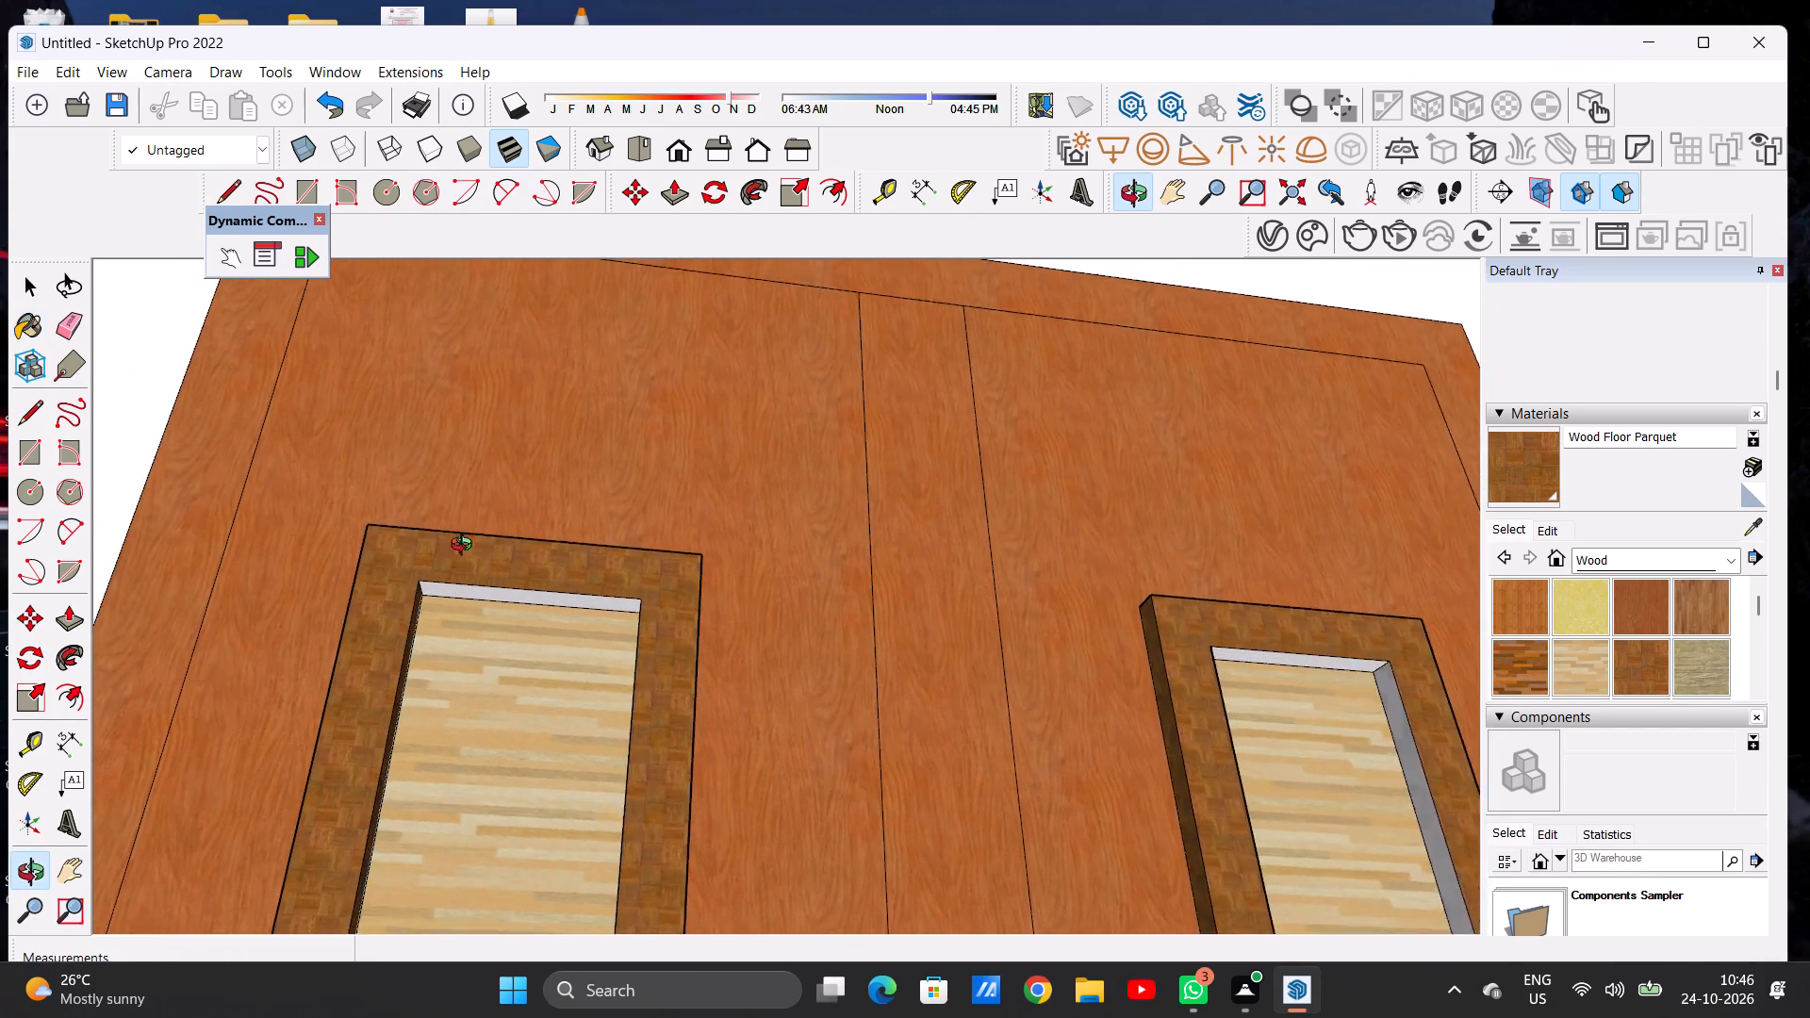
middle_drag(466, 547, 452, 547)
scroll(488, 599, up, 15)
click(502, 595)
scroll(568, 593, down, 9)
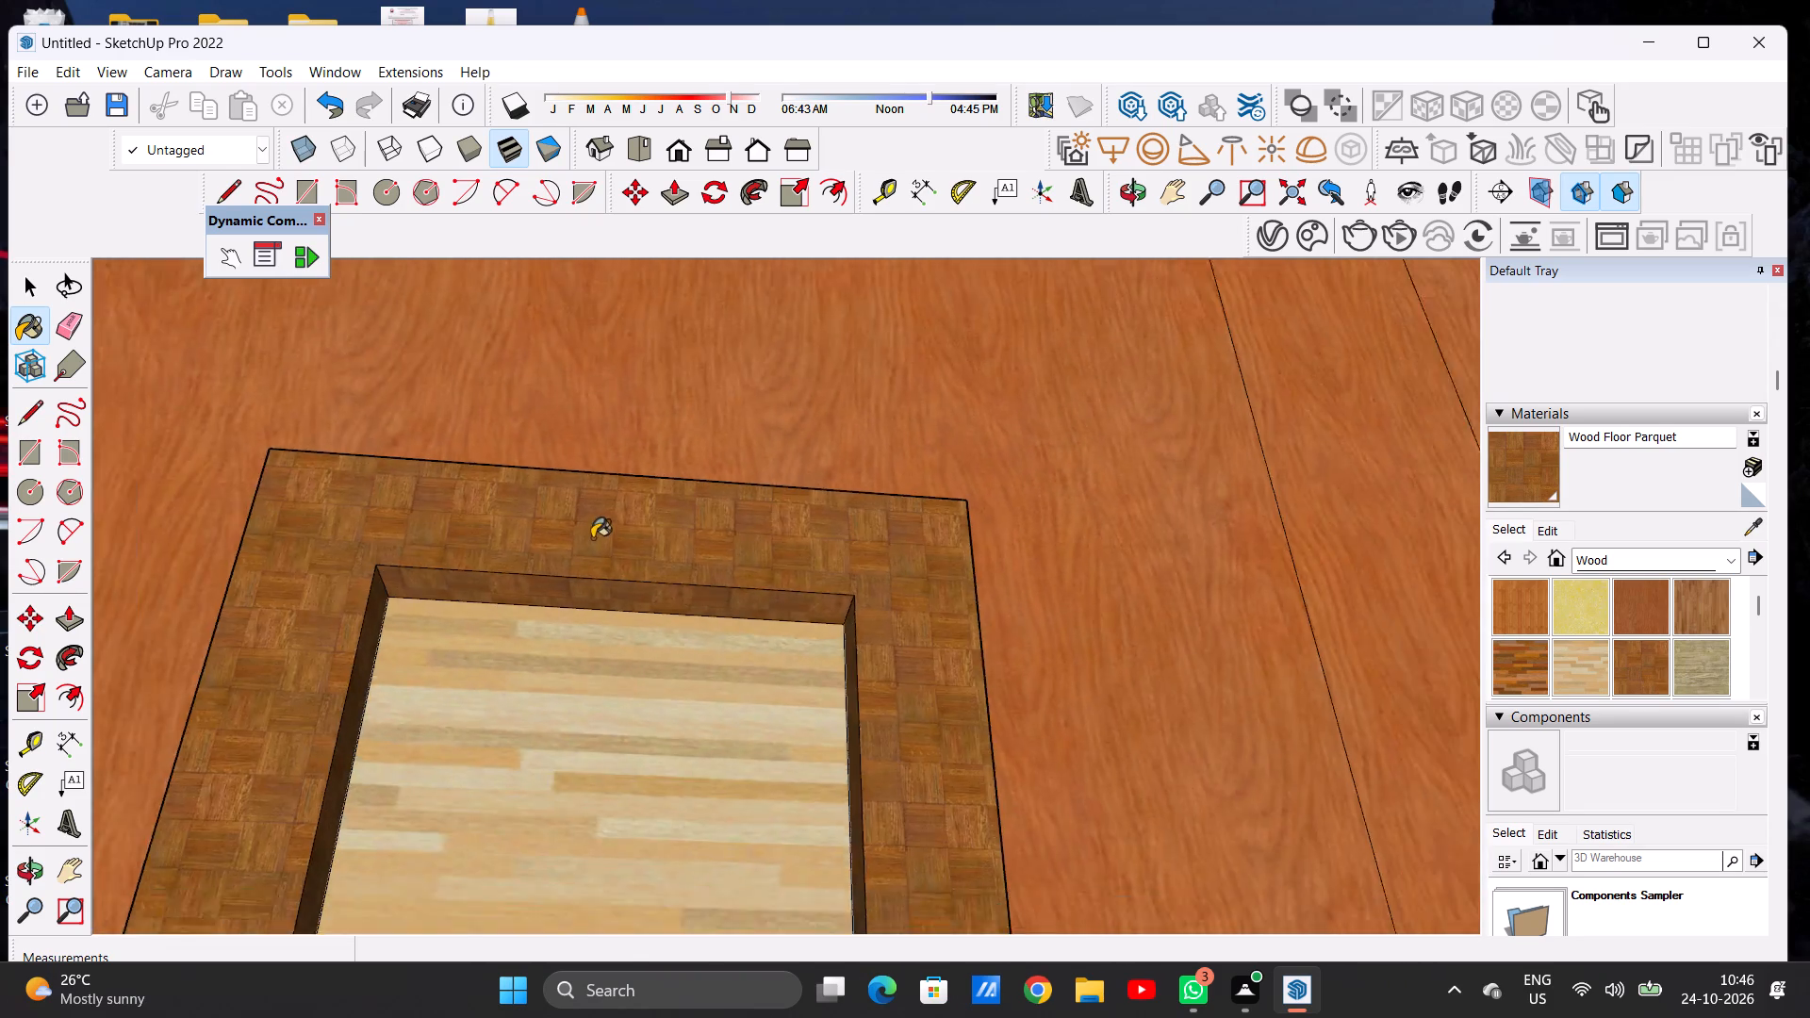
scroll(592, 538, down, 20)
scroll(592, 538, down, 3)
middle_drag(582, 654, 612, 846)
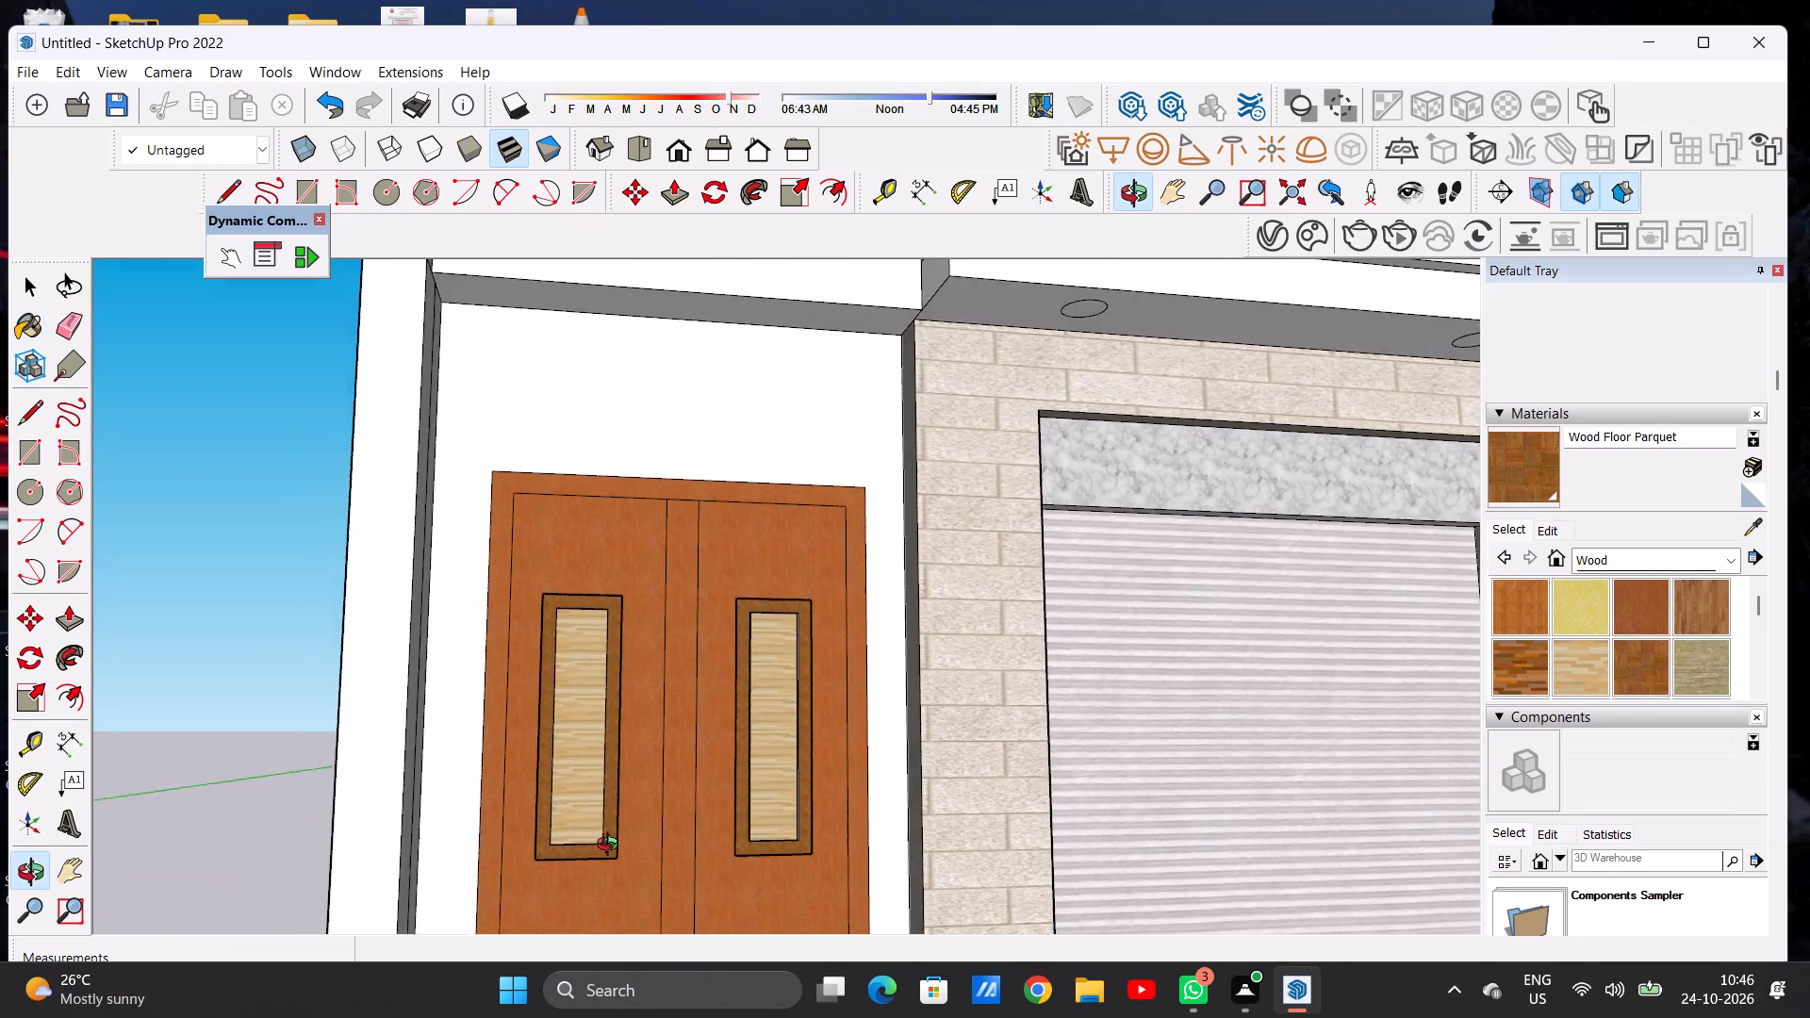
middle_drag(612, 846, 611, 869)
scroll(556, 621, down, 10)
scroll(583, 760, up, 6)
middle_drag(568, 684, 531, 766)
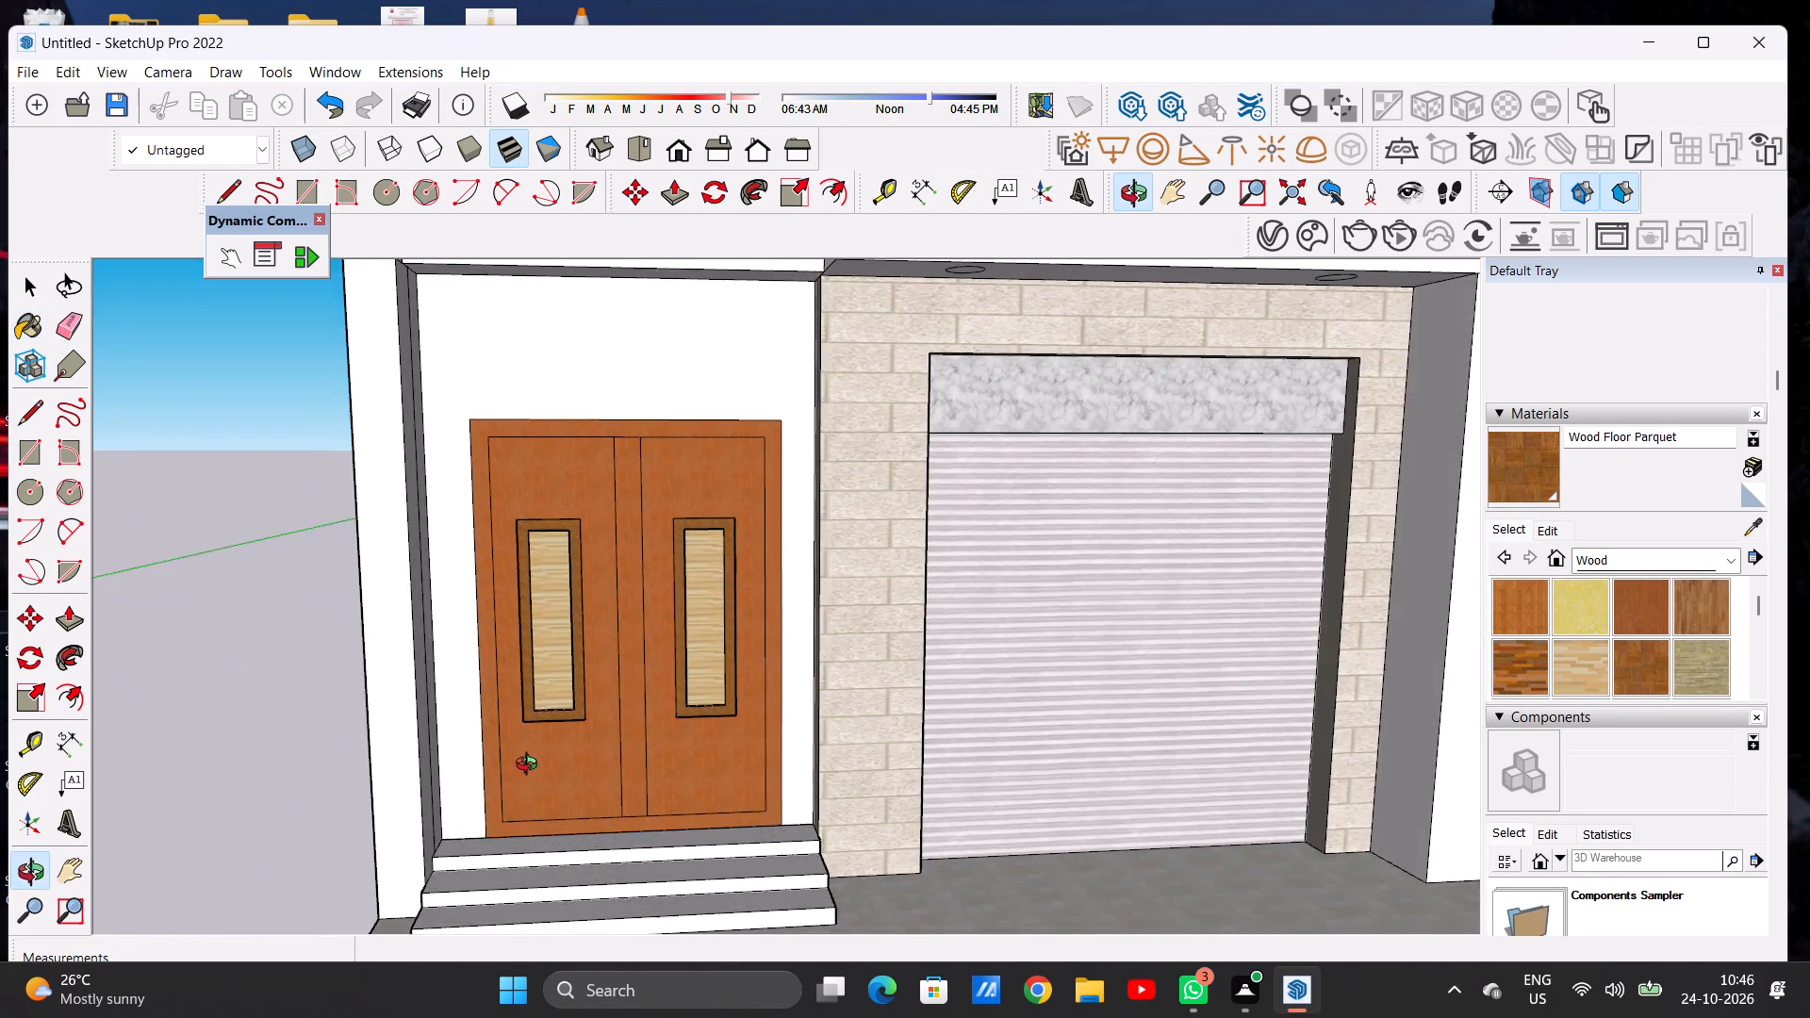
middle_drag(531, 766, 522, 816)
scroll(530, 733, up, 20)
scroll(530, 733, up, 7)
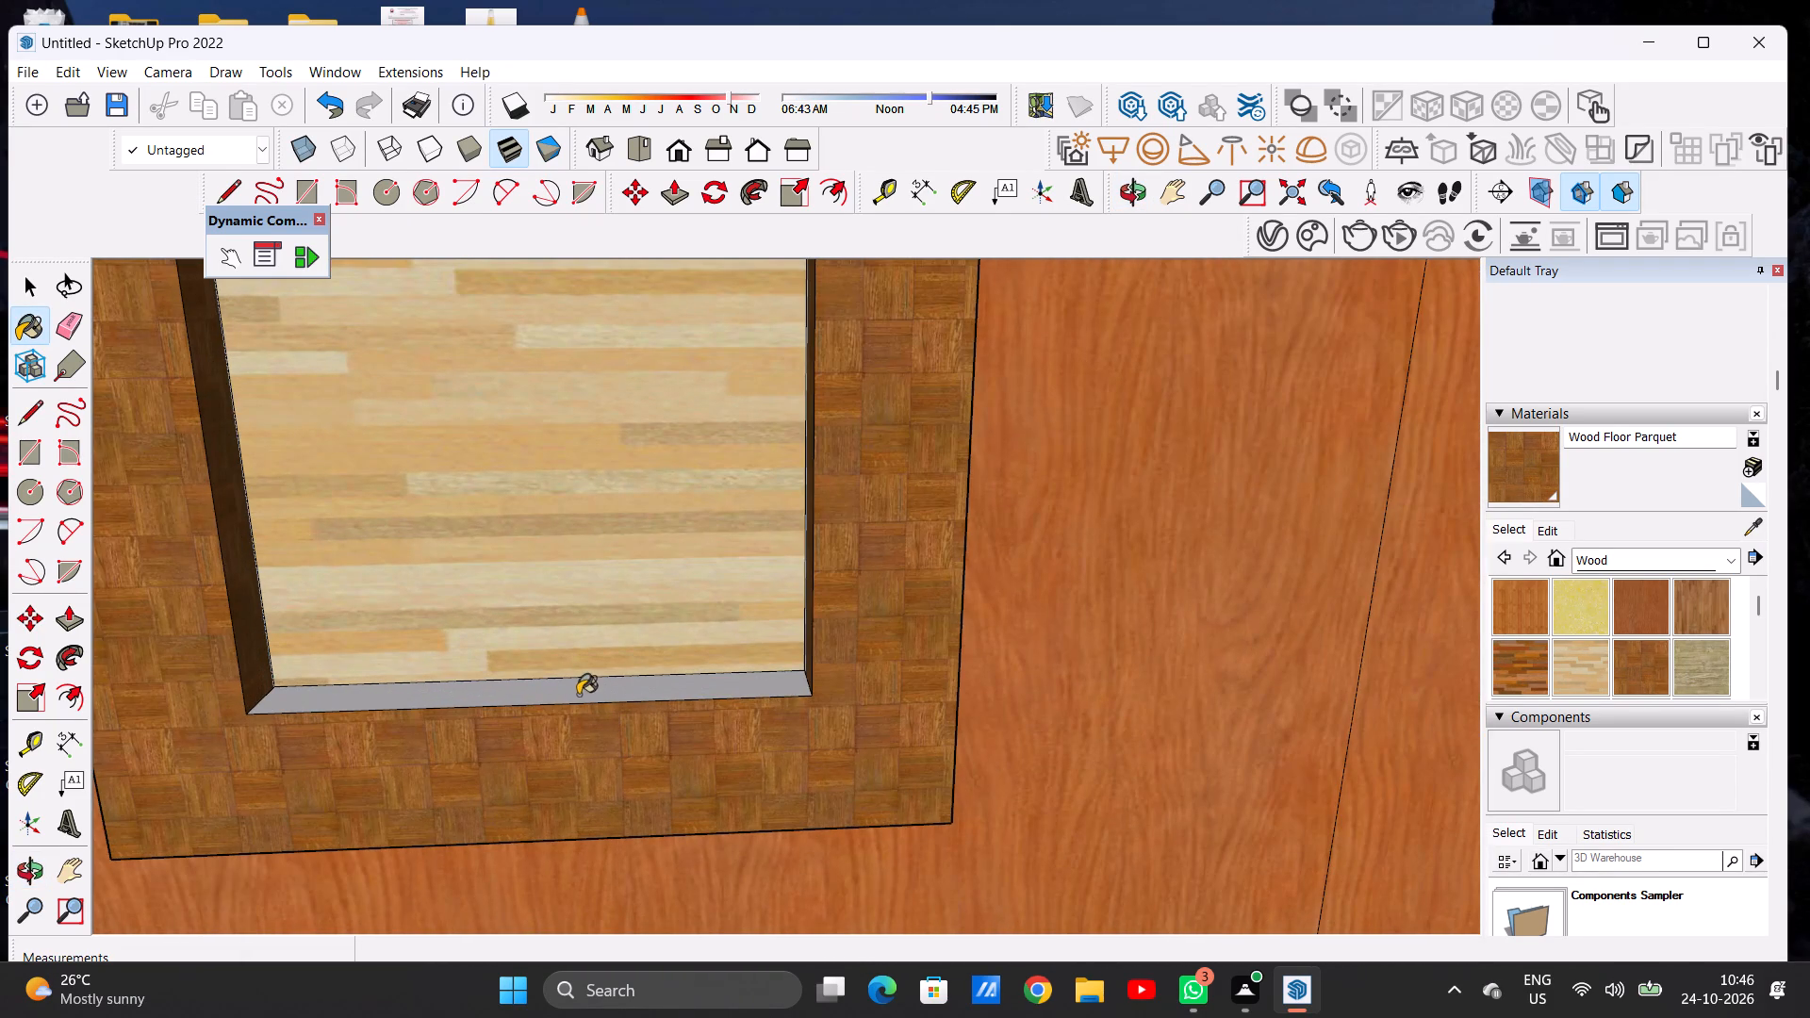
click(575, 695)
Paint the bottom inner edge of the right door panel's frame with Wood Floor Parquet.
scroll(549, 731, down, 8)
scroll(545, 740, down, 16)
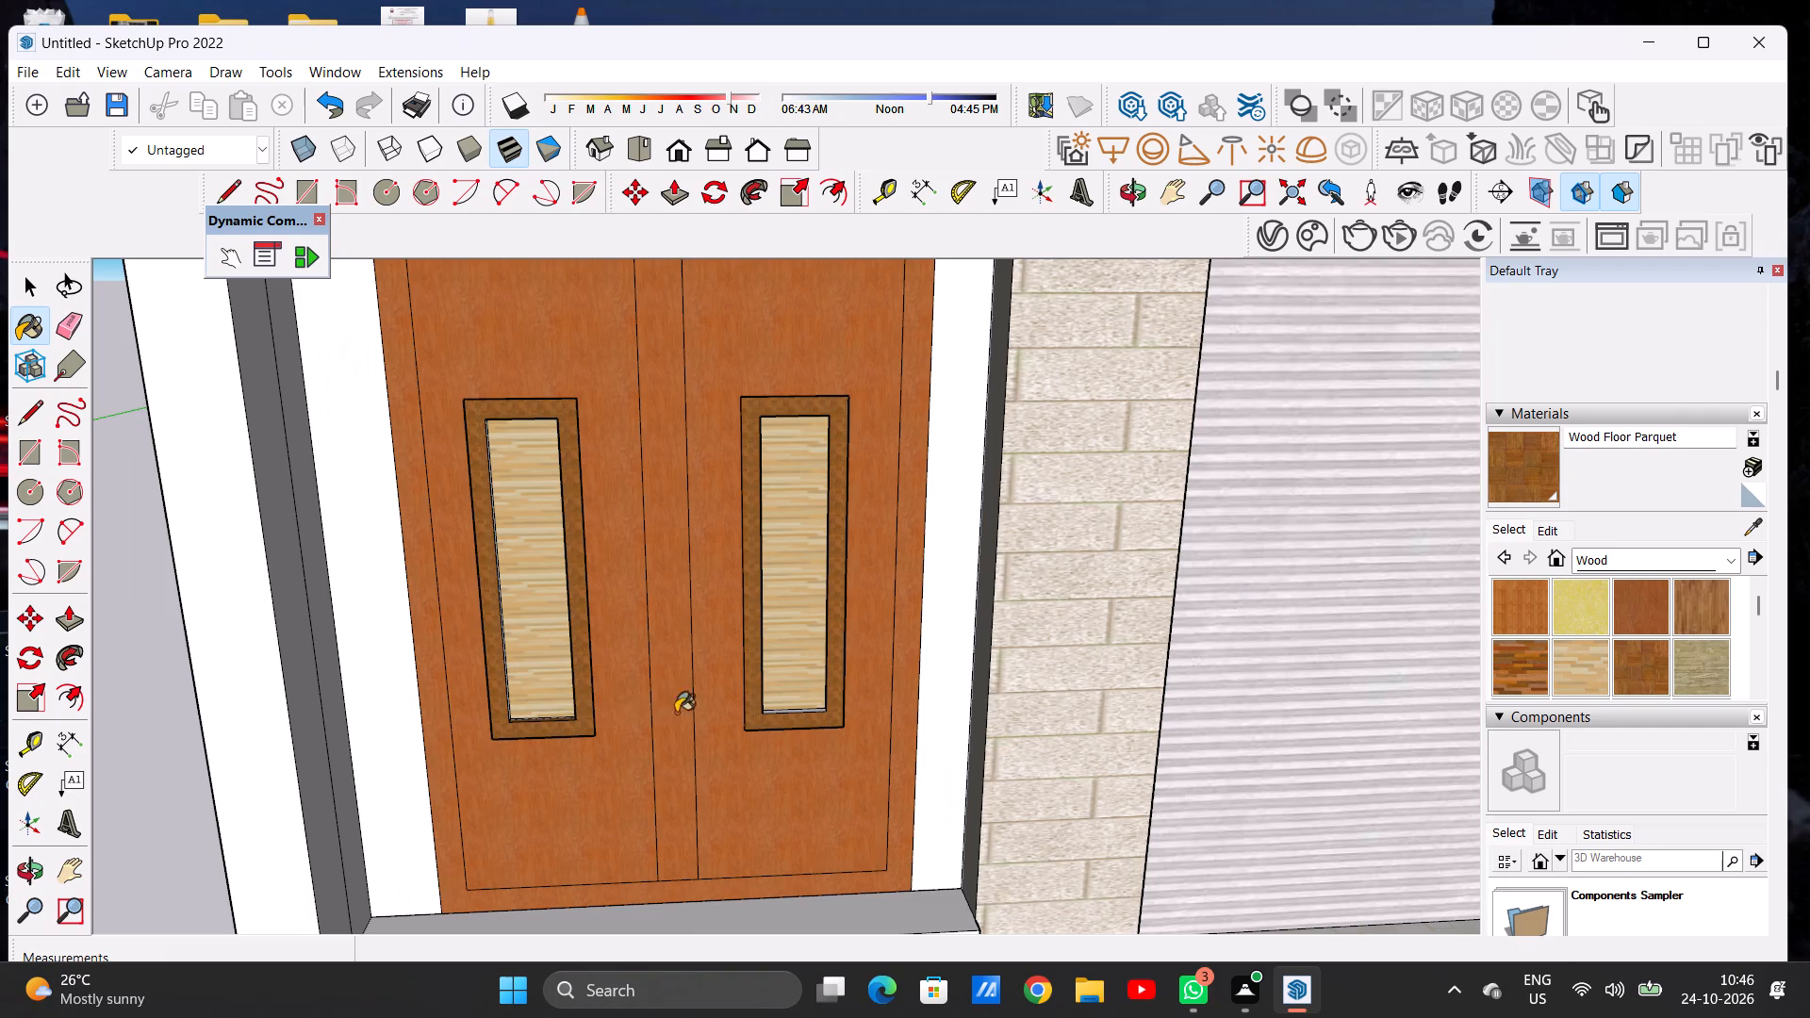
scroll(791, 717, up, 7)
scroll(814, 700, down, 1)
scroll(814, 700, up, 14)
click(783, 710)
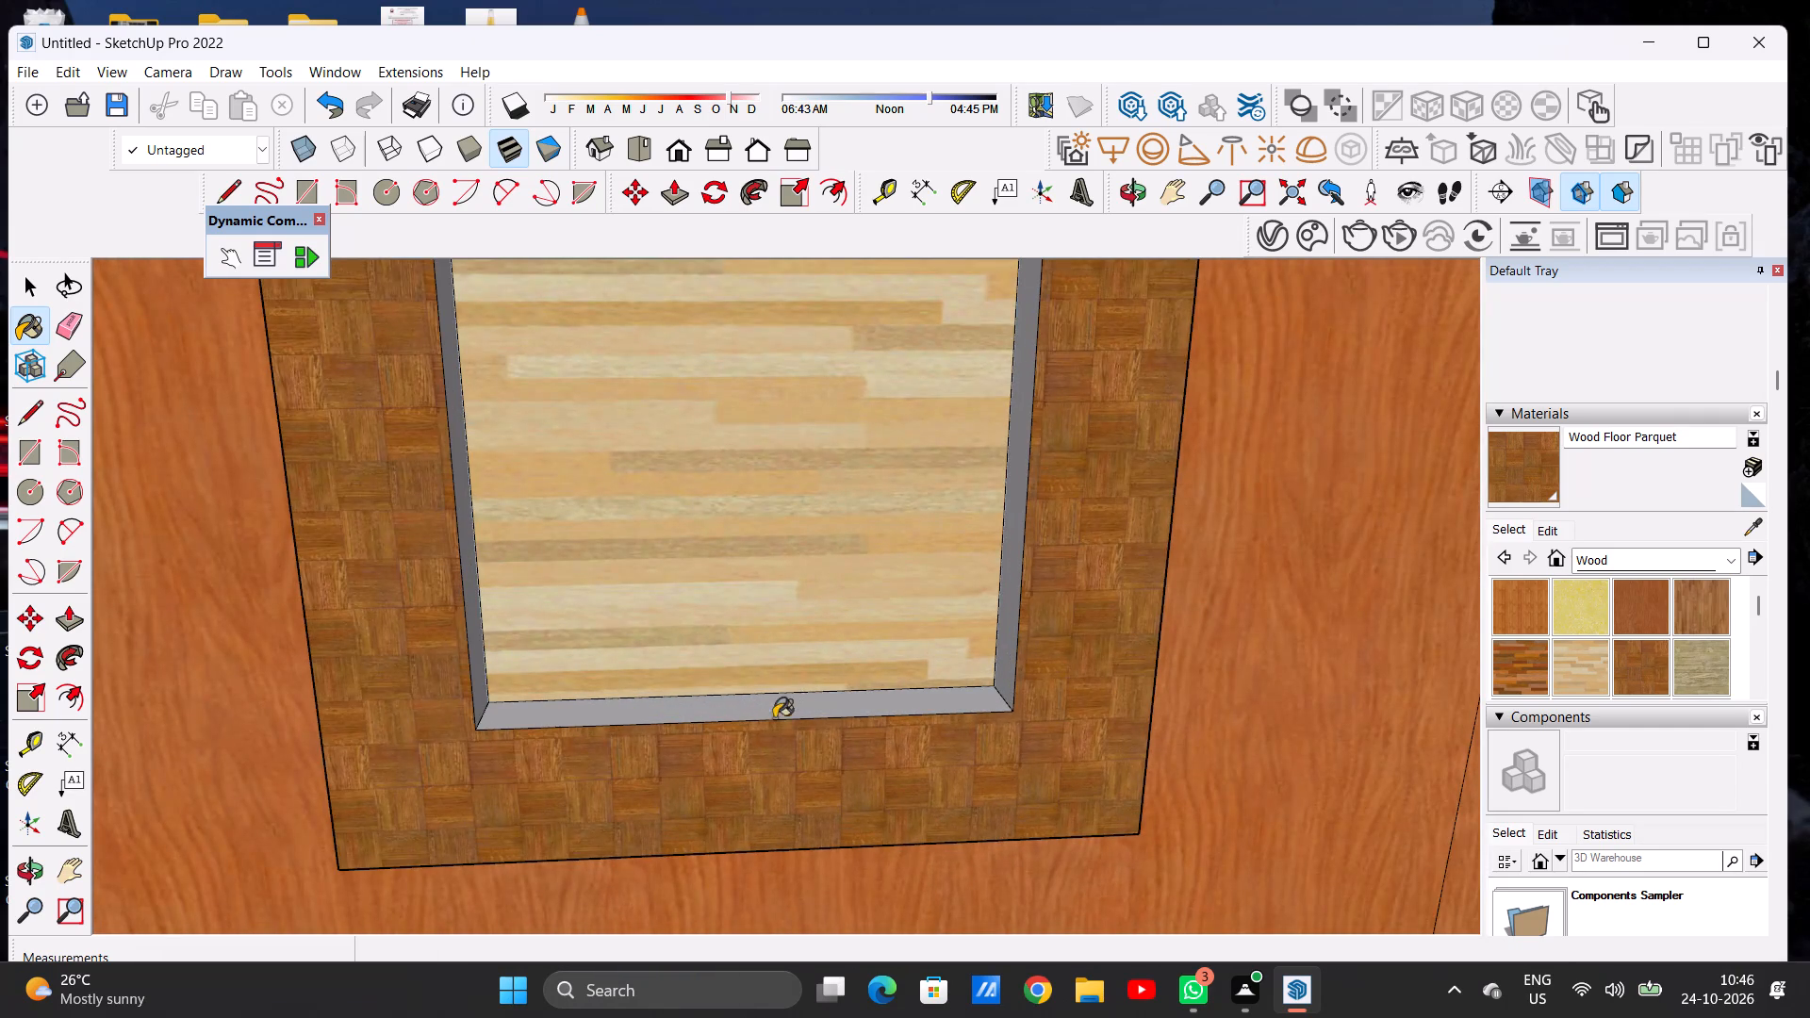
Paint the left and right inner edges of the right door panel's frame with Wood Floor Parquet.
scroll(681, 790, down, 14)
scroll(738, 748, down, 9)
middle_drag(703, 721, 488, 636)
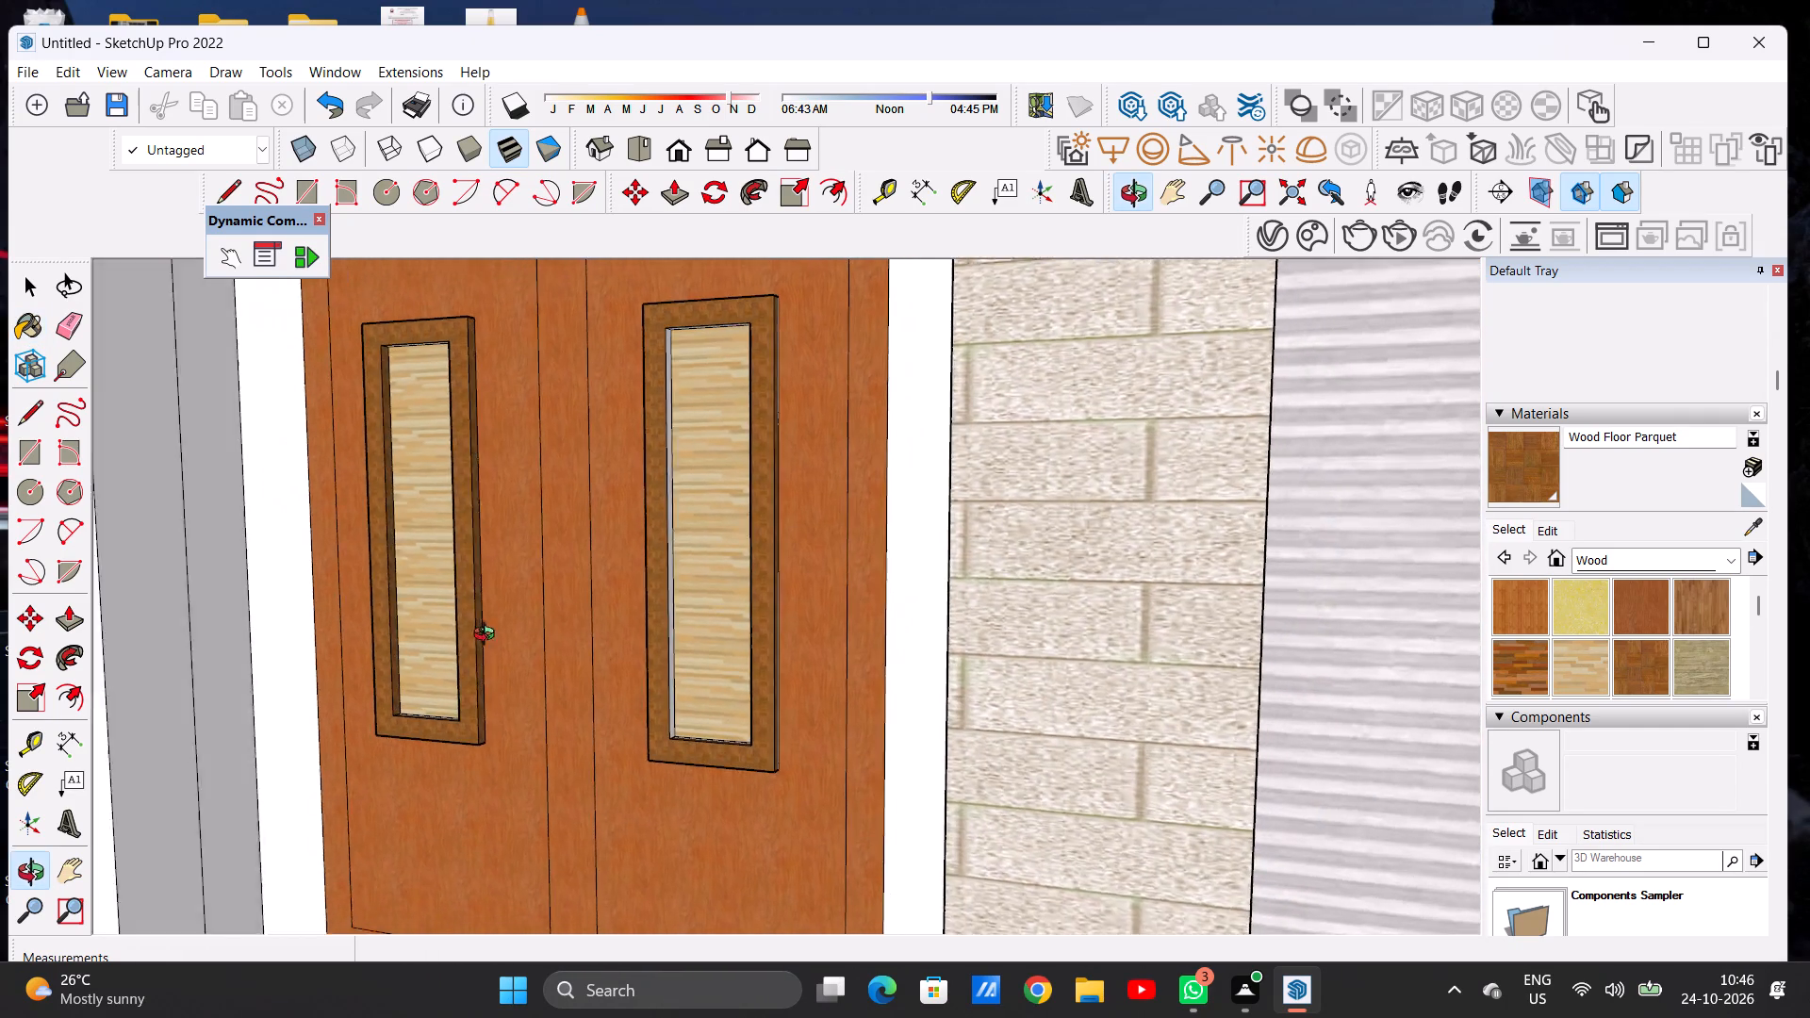
middle_drag(488, 636, 466, 638)
scroll(675, 631, up, 14)
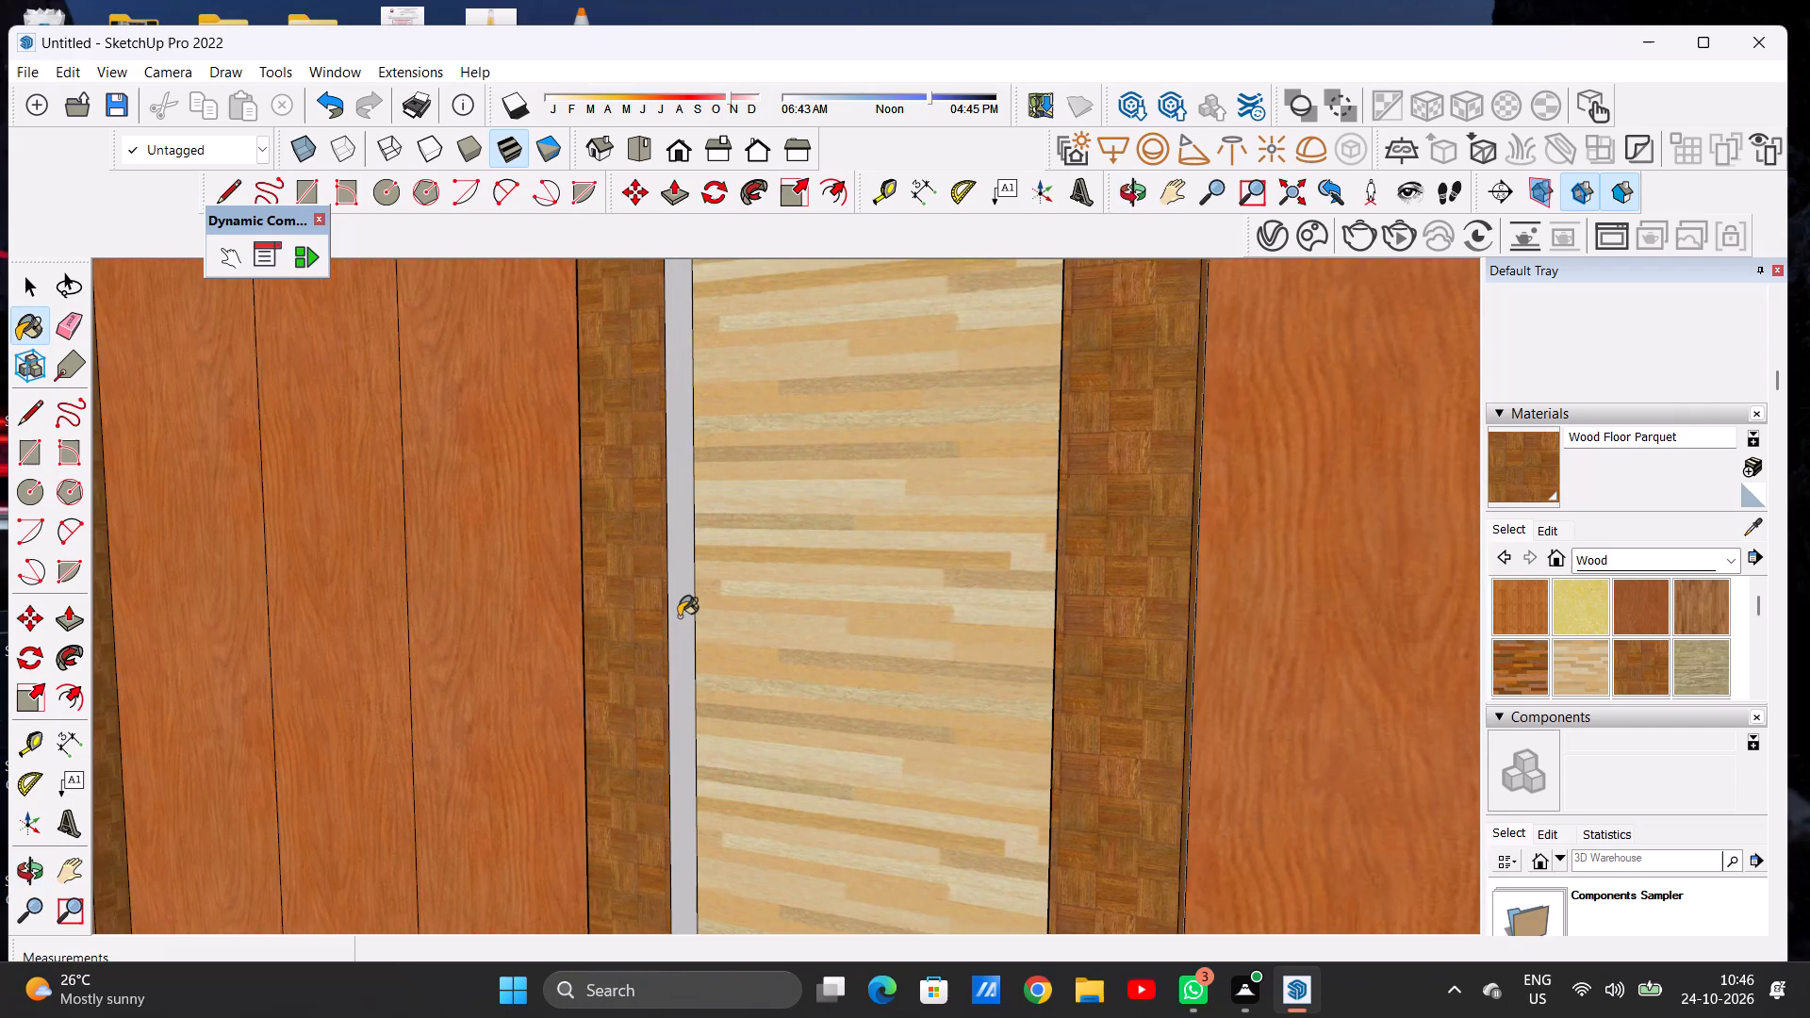
click(679, 616)
scroll(683, 698, down, 20)
middle_drag(638, 703, 646, 698)
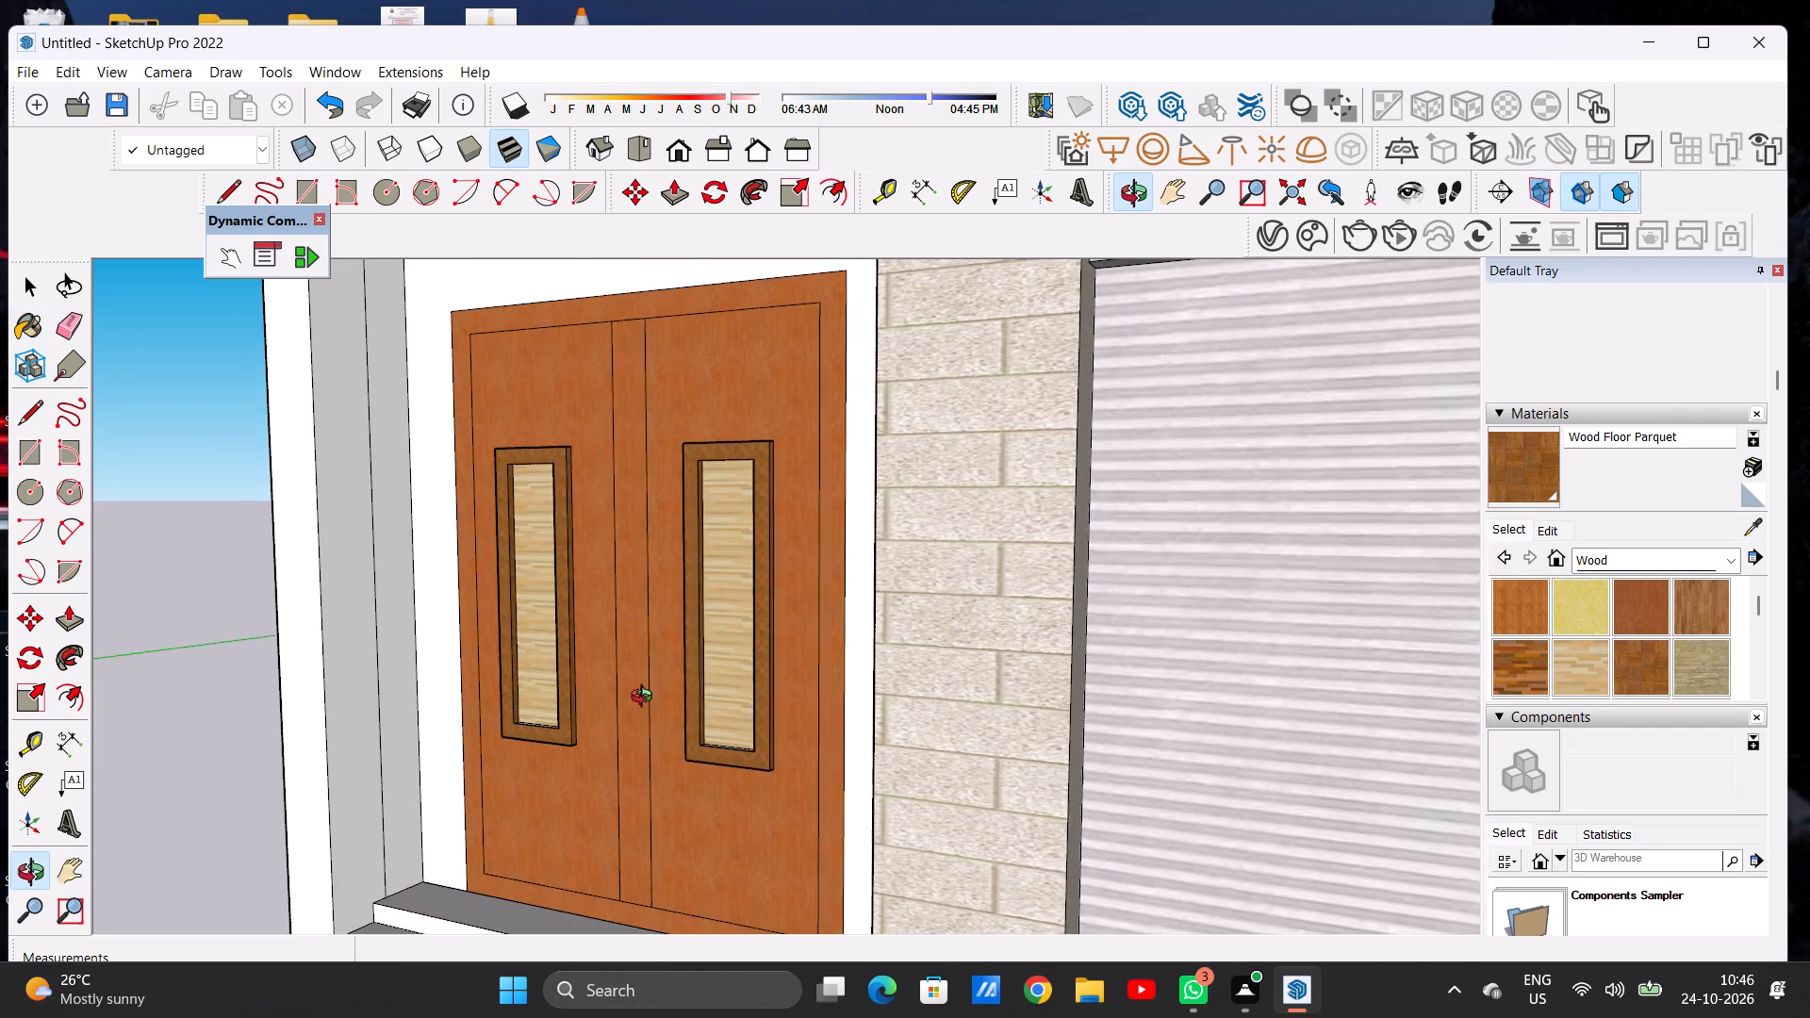
middle_drag(646, 698, 1130, 715)
scroll(946, 731, up, 11)
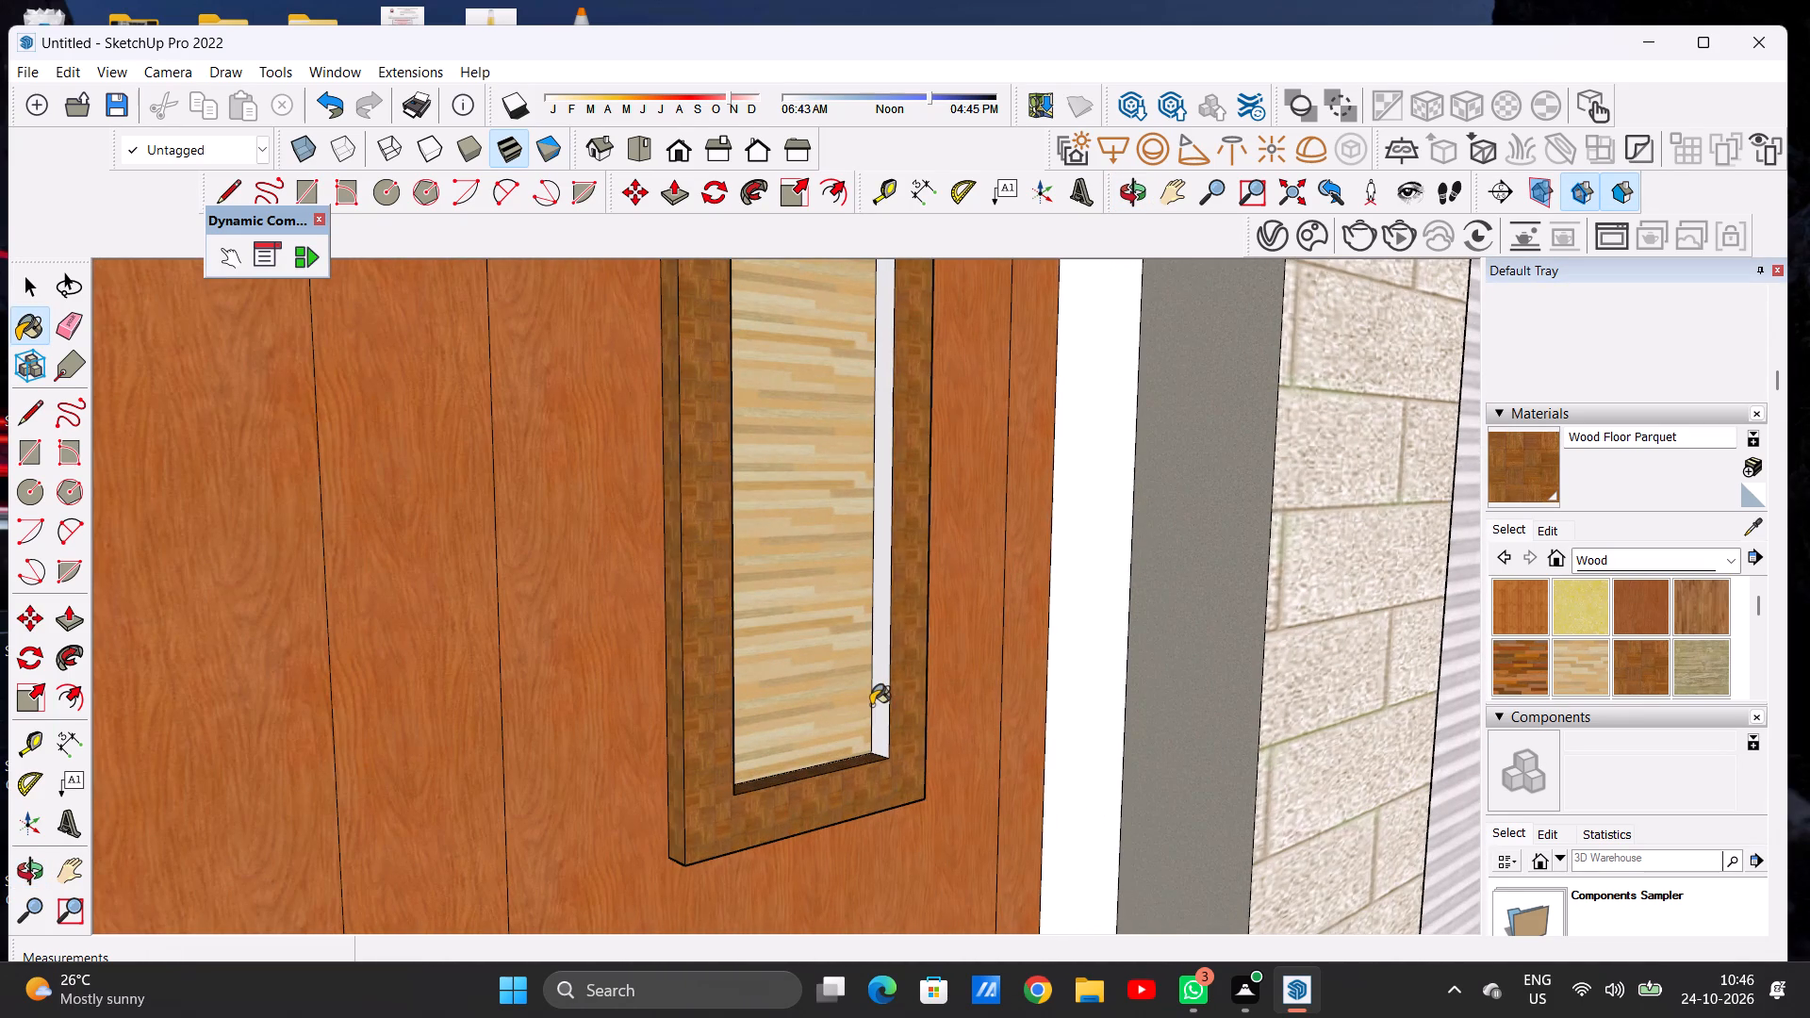
click(878, 694)
Paint the top inner edge of the right door panel's frame with Wood Floor Parquet.
scroll(738, 747, down, 9)
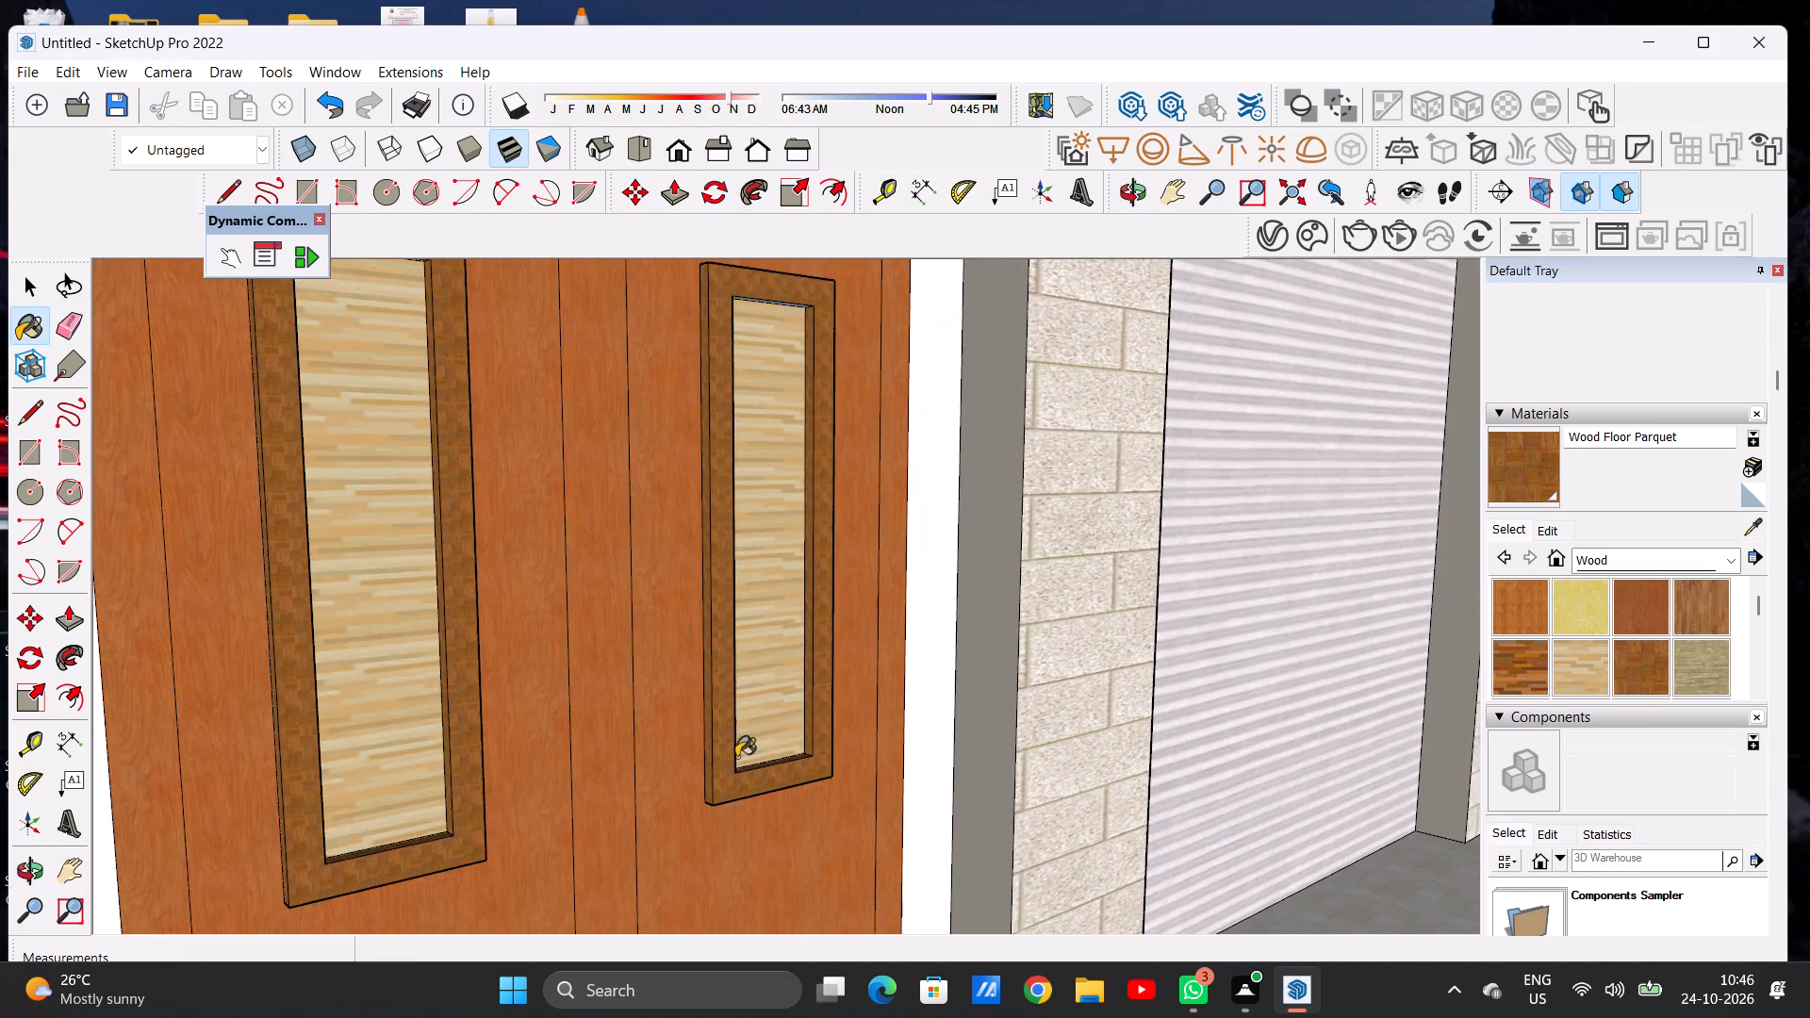
scroll(702, 791, down, 4)
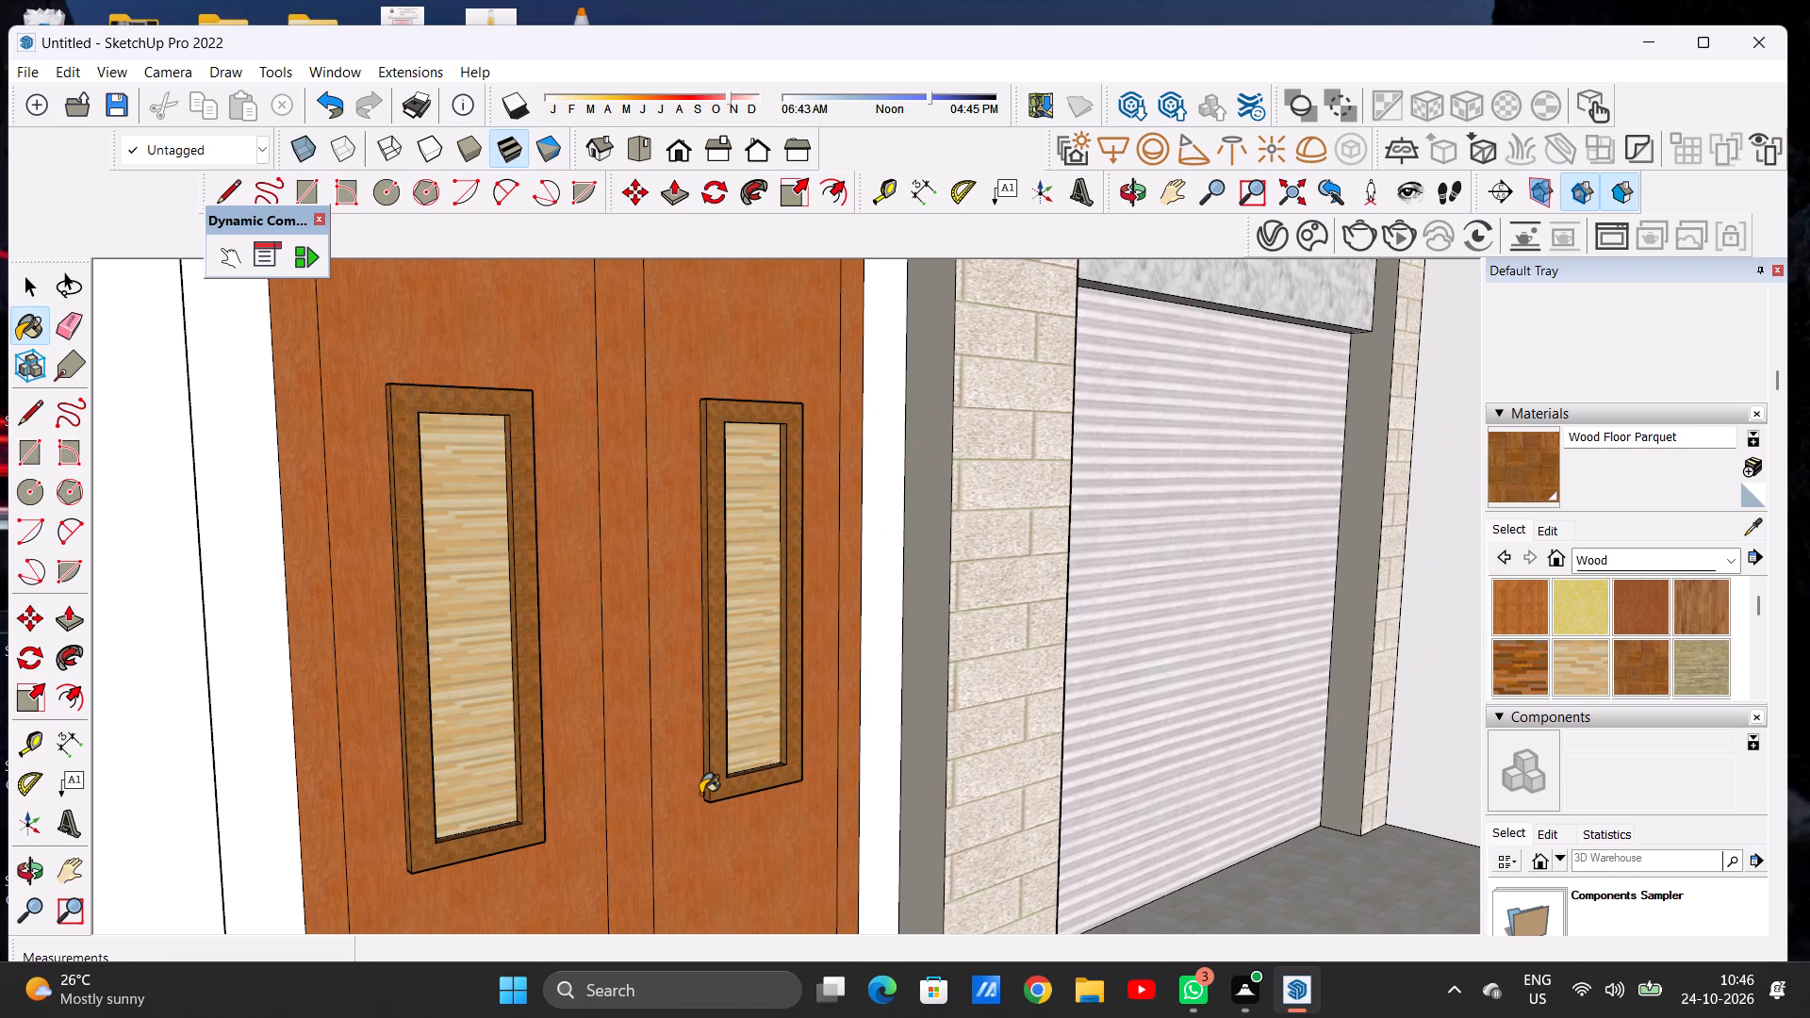
scroll(675, 796, down, 7)
scroll(578, 774, down, 5)
scroll(638, 689, up, 12)
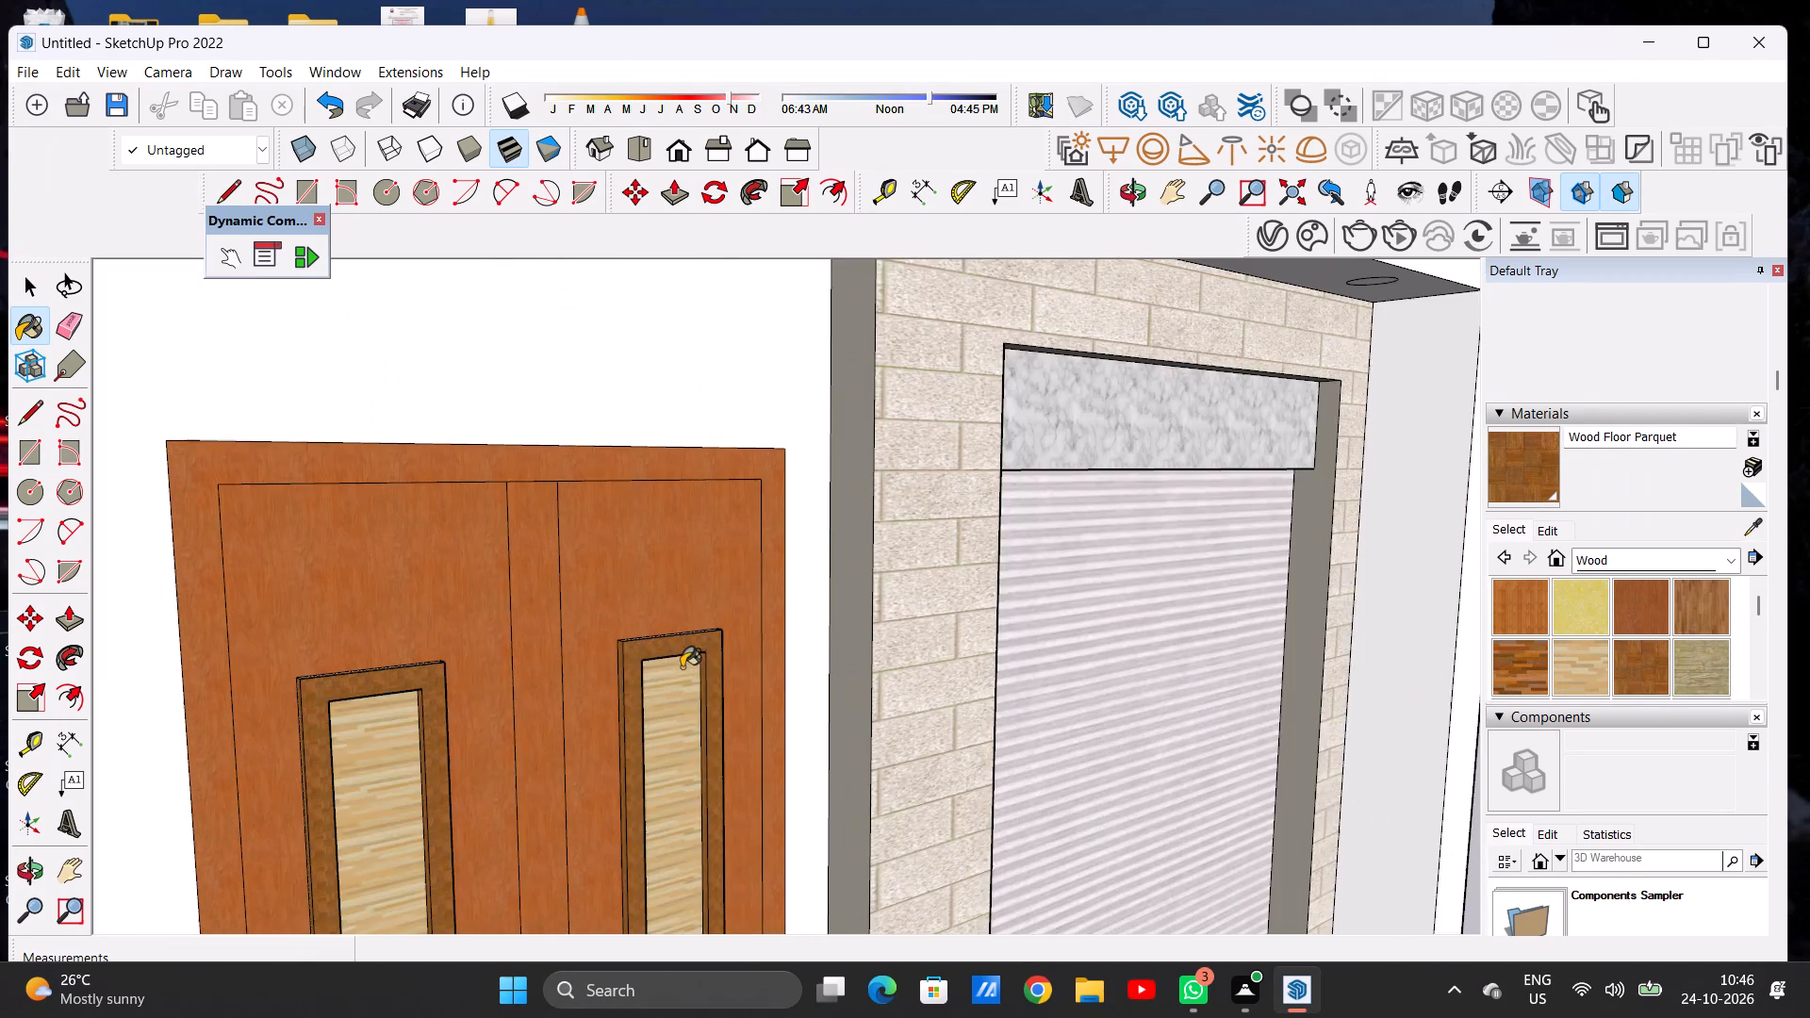
middle_drag(667, 653, 486, 475)
scroll(584, 570, up, 6)
scroll(670, 629, up, 7)
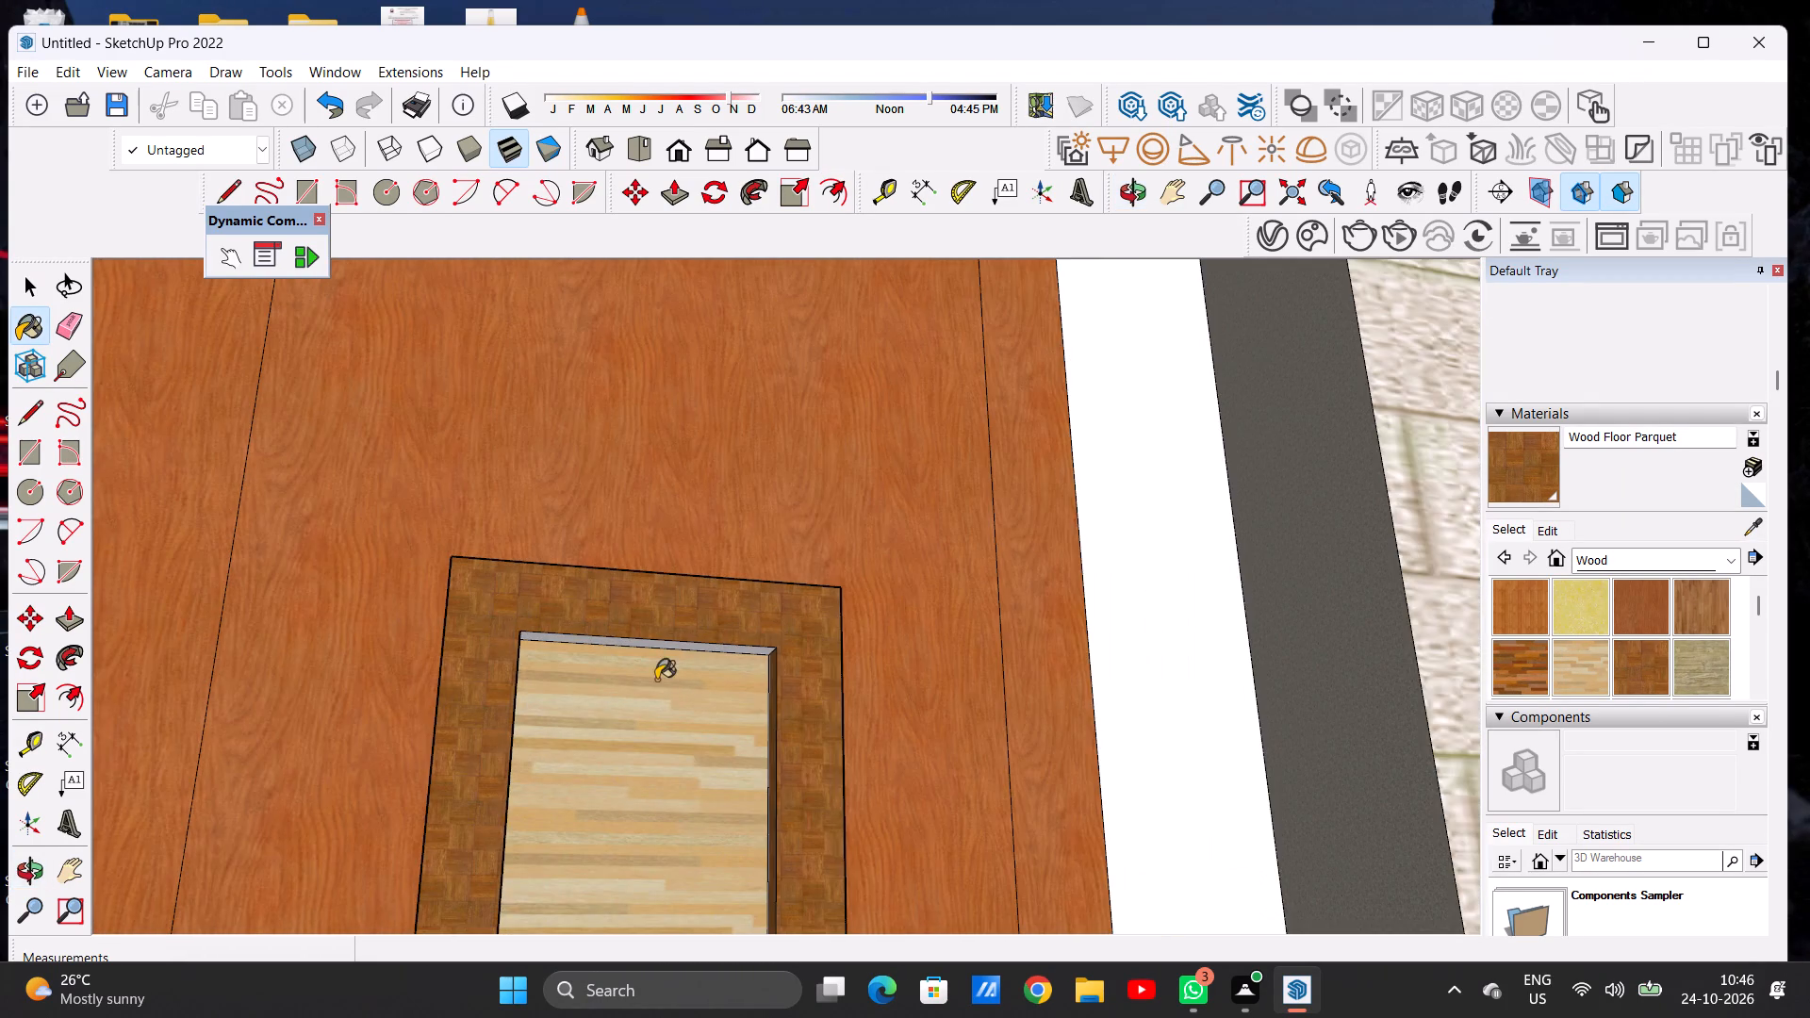
middle_drag(609, 602, 593, 579)
scroll(587, 667, up, 15)
scroll(604, 616, down, 2)
click(601, 606)
Examine the entrance double door's wood finishes and the surrounding ground-floor facade from several angles.
scroll(624, 602, down, 7)
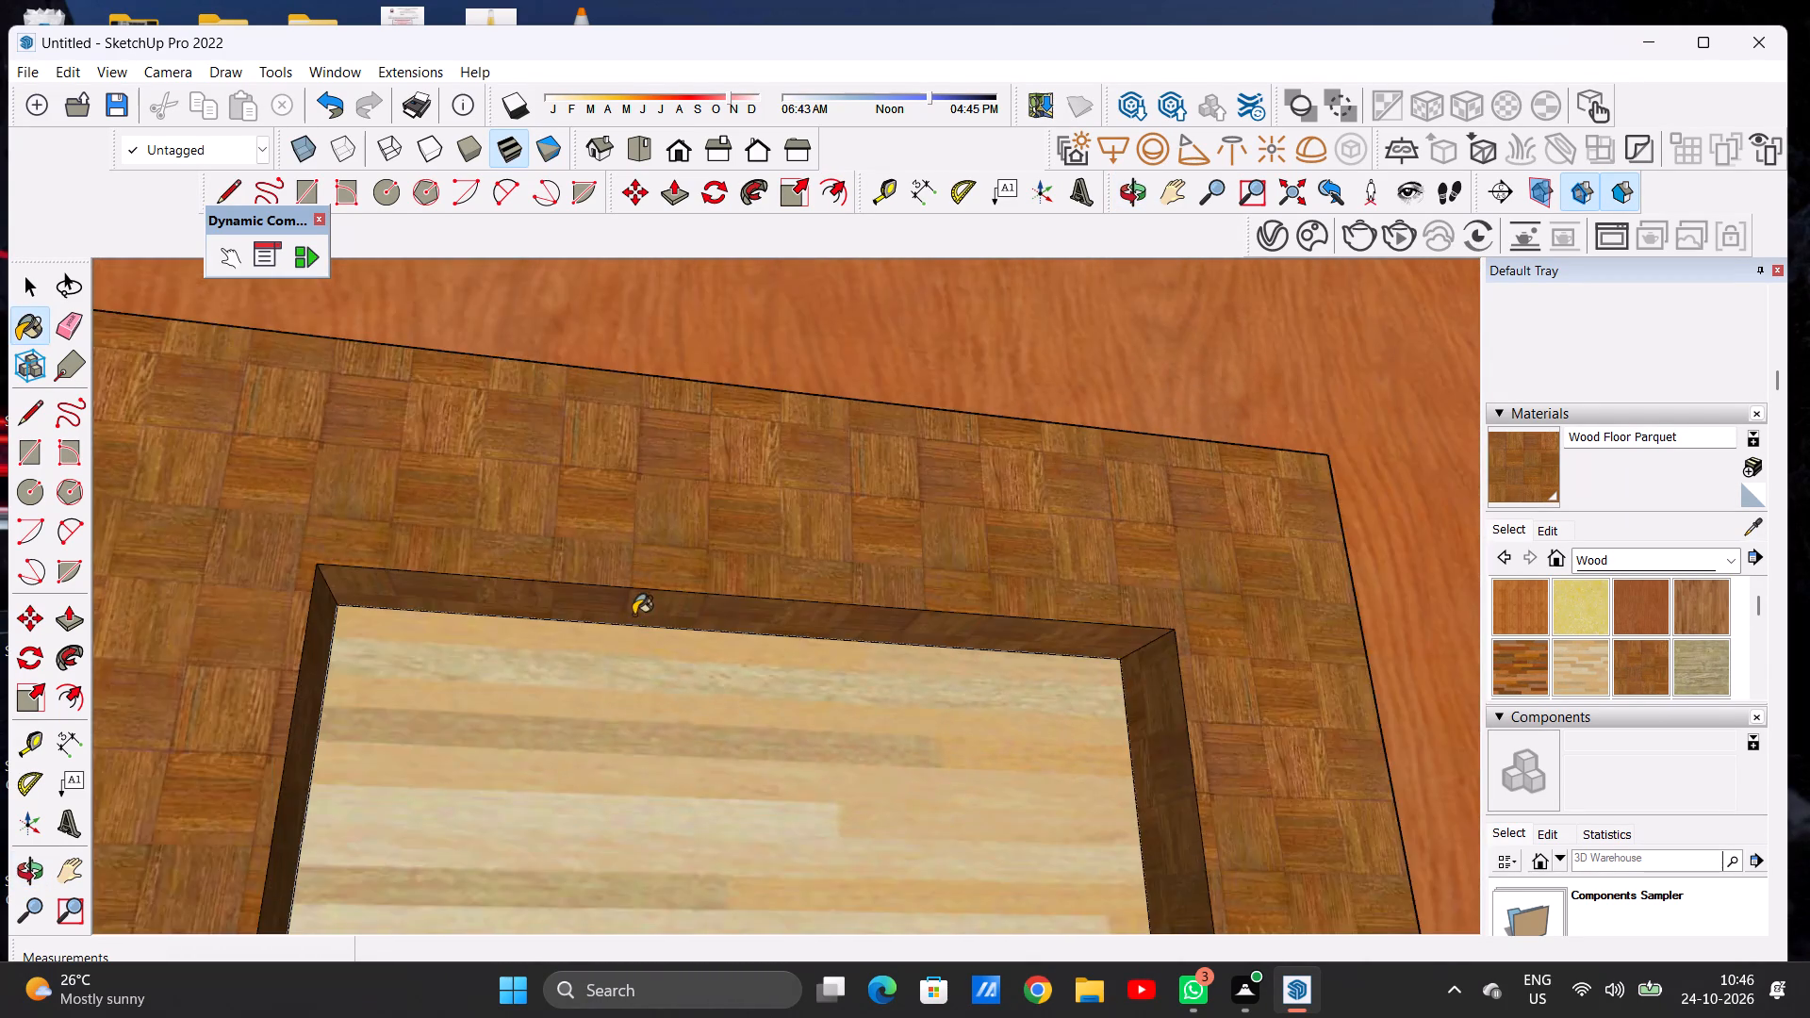
scroll(633, 615, down, 4)
scroll(638, 634, up, 2)
scroll(638, 634, down, 8)
scroll(648, 637, up, 1)
scroll(648, 637, down, 20)
scroll(648, 637, down, 15)
middle_drag(634, 633, 620, 644)
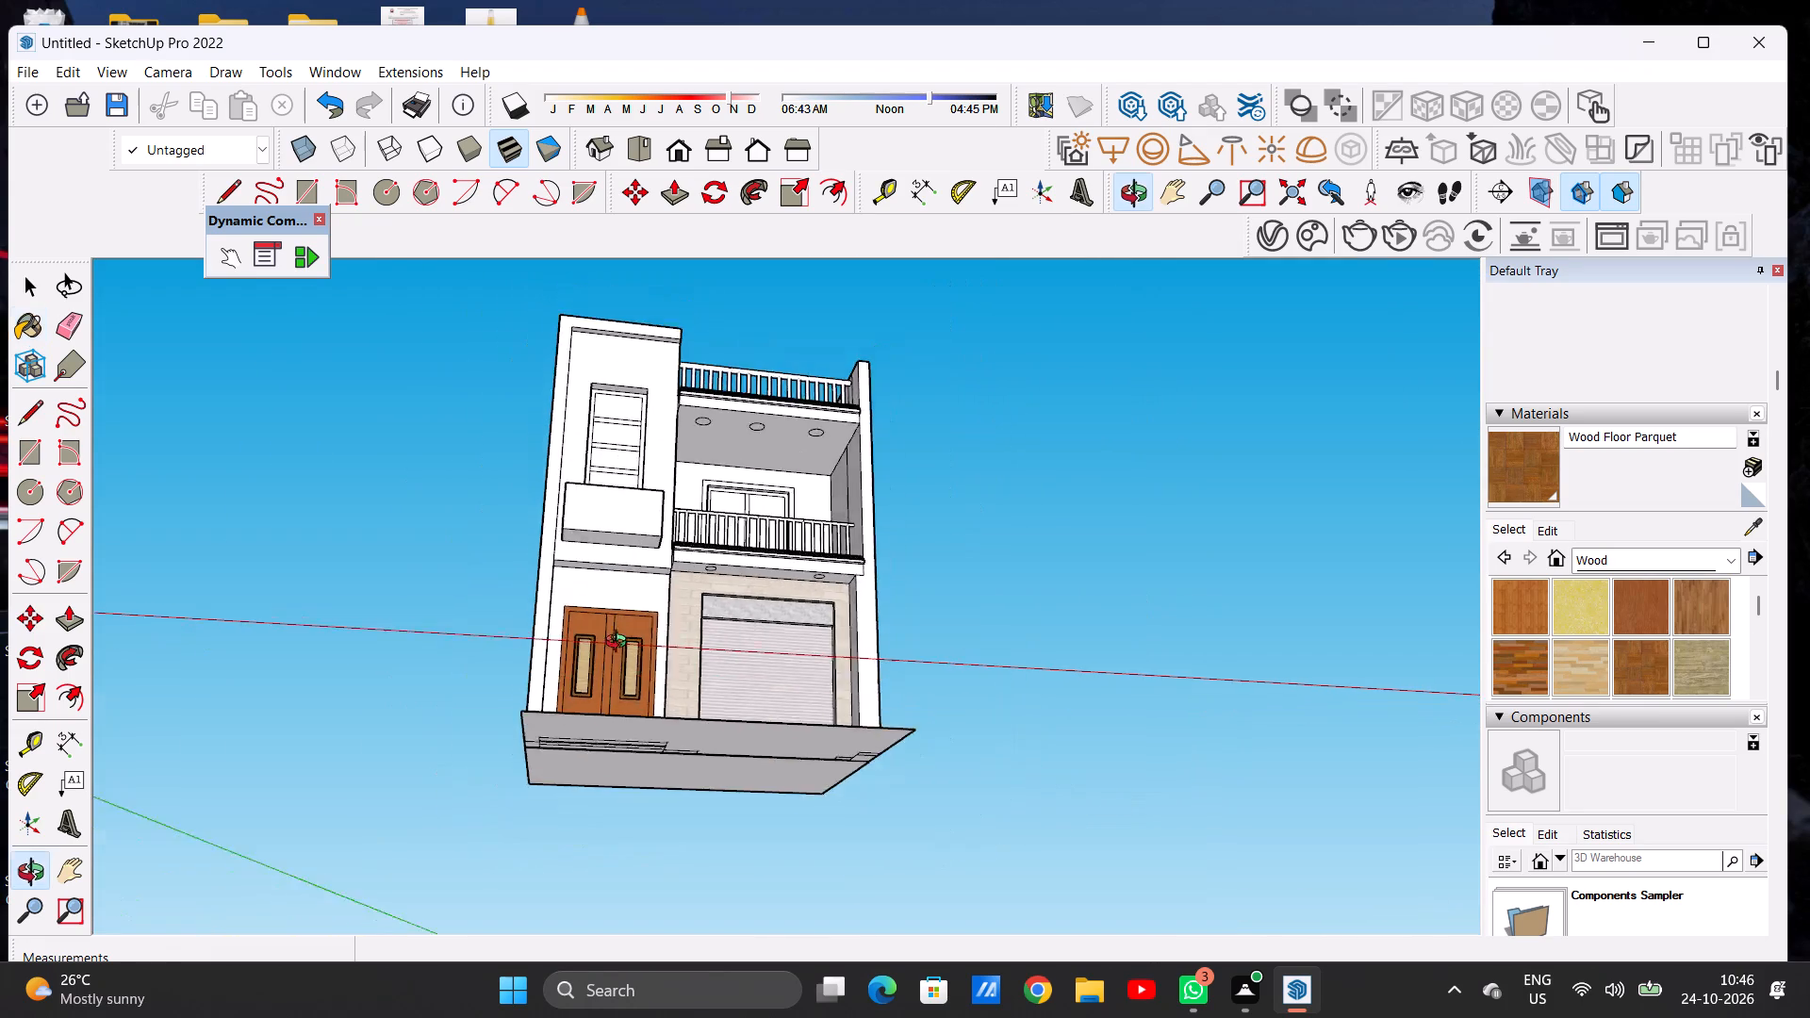
middle_drag(620, 644, 524, 834)
scroll(661, 666, up, 6)
scroll(594, 718, up, 6)
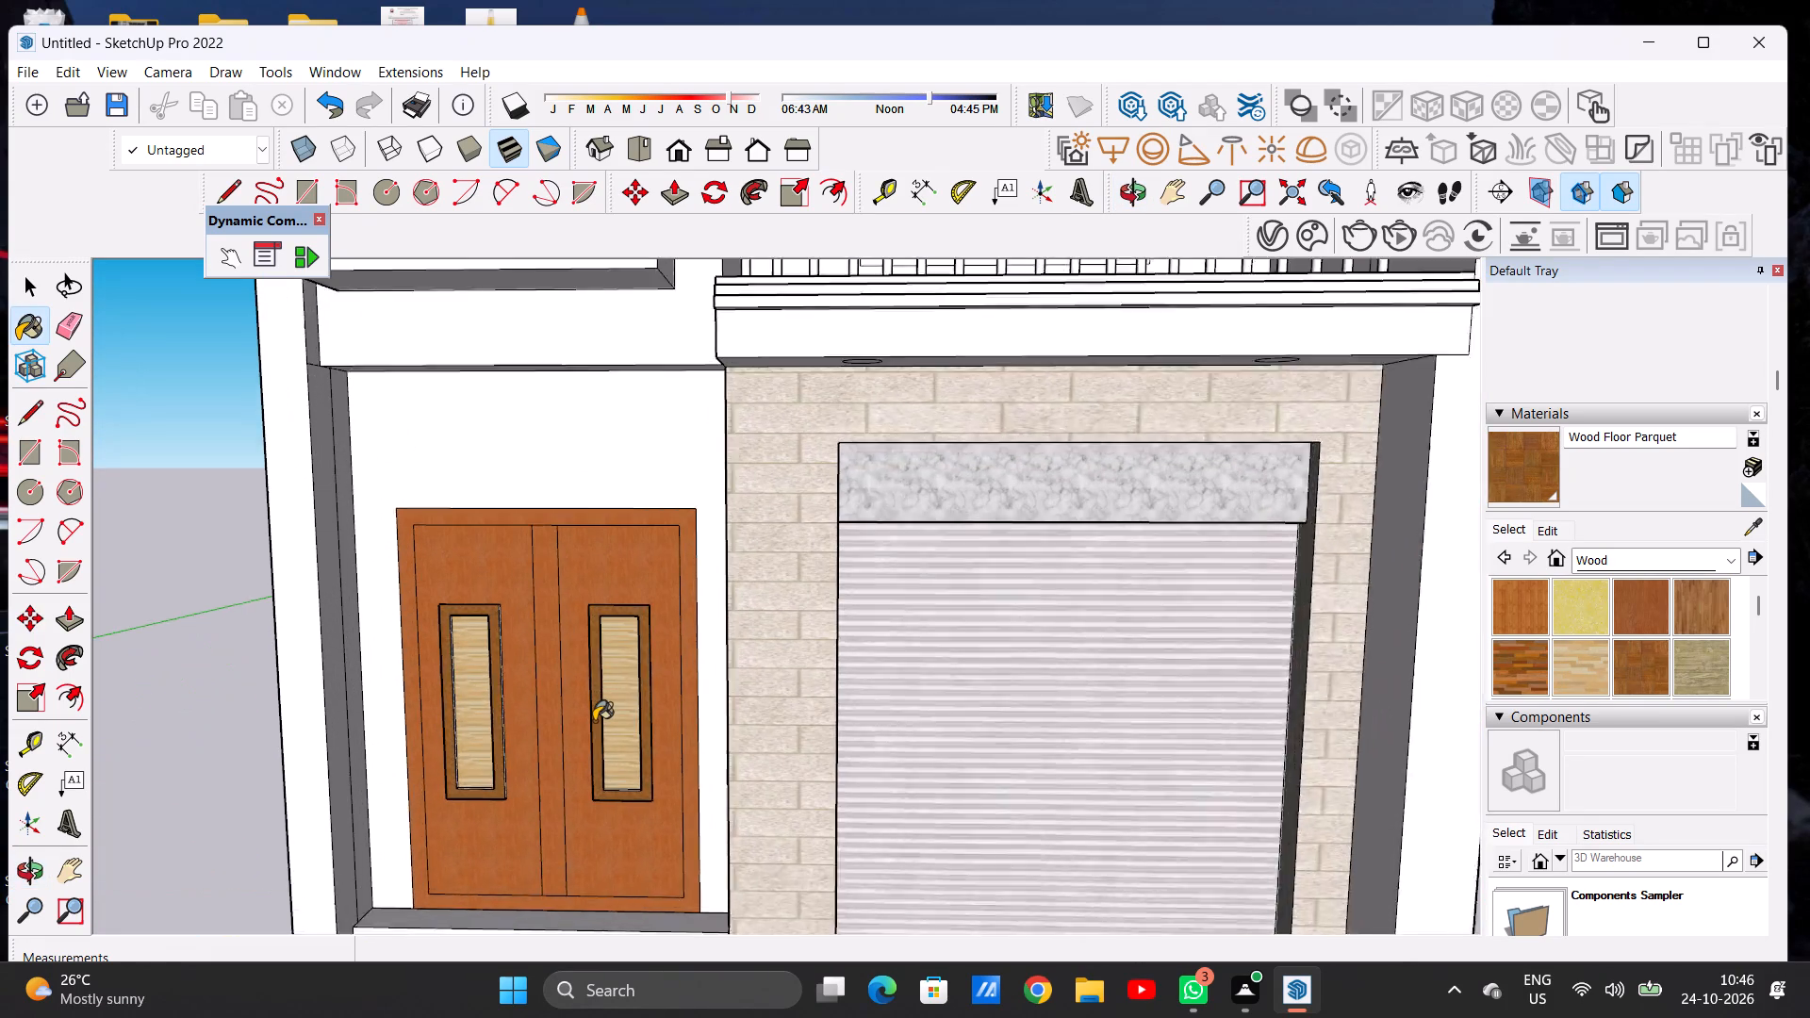
scroll(594, 721, up, 1)
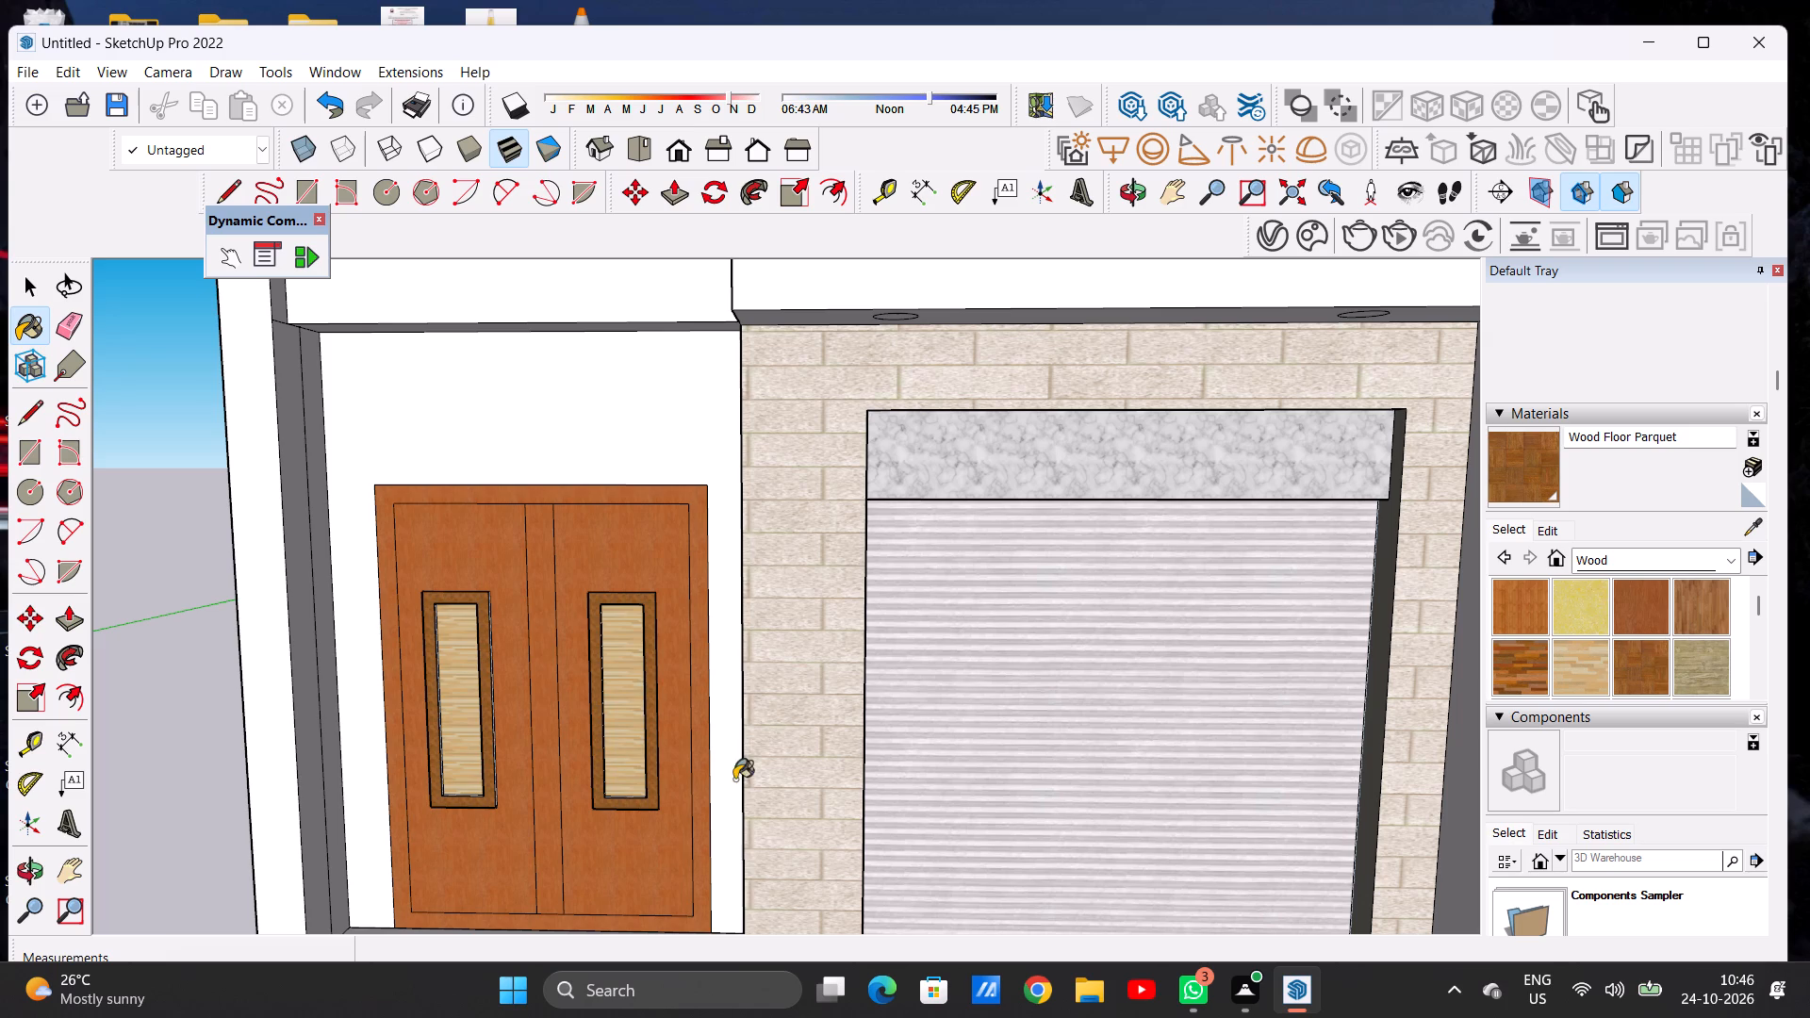
scroll(511, 621, up, 8)
middle_drag(485, 604, 242, 667)
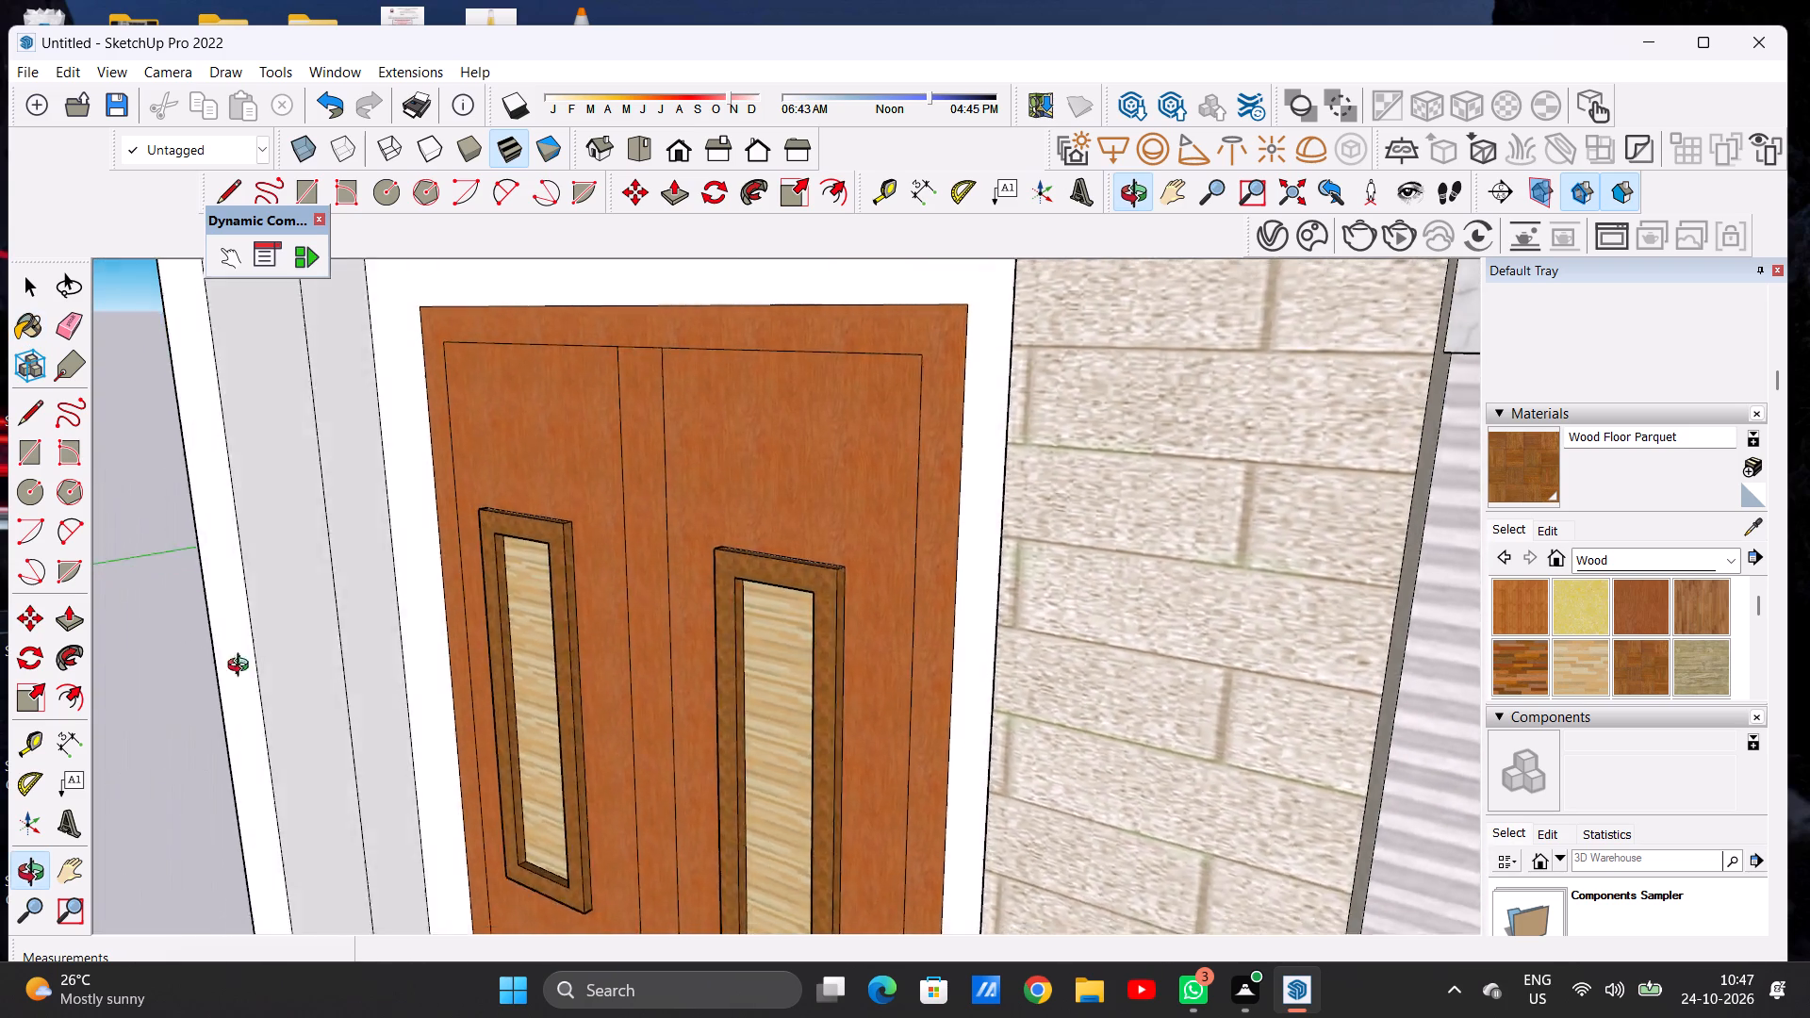
middle_drag(242, 667, 213, 628)
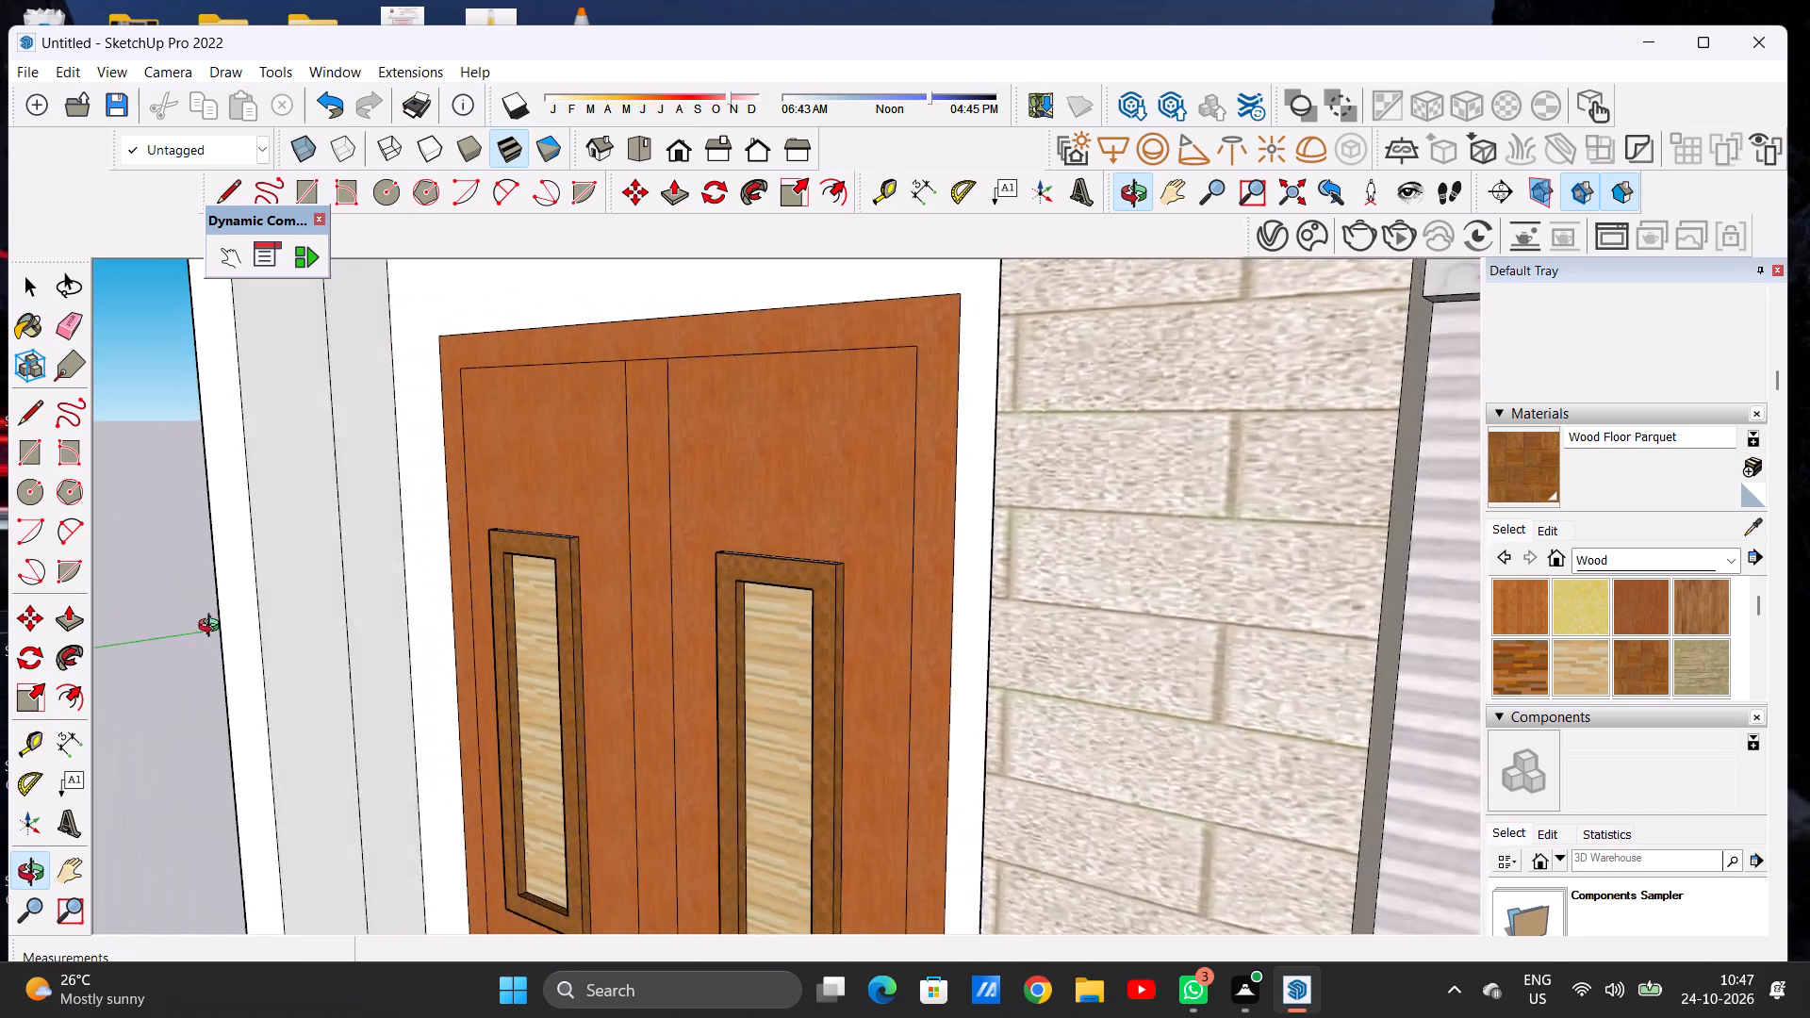
middle_drag(213, 628, 562, 645)
scroll(587, 733, down, 20)
scroll(587, 733, down, 3)
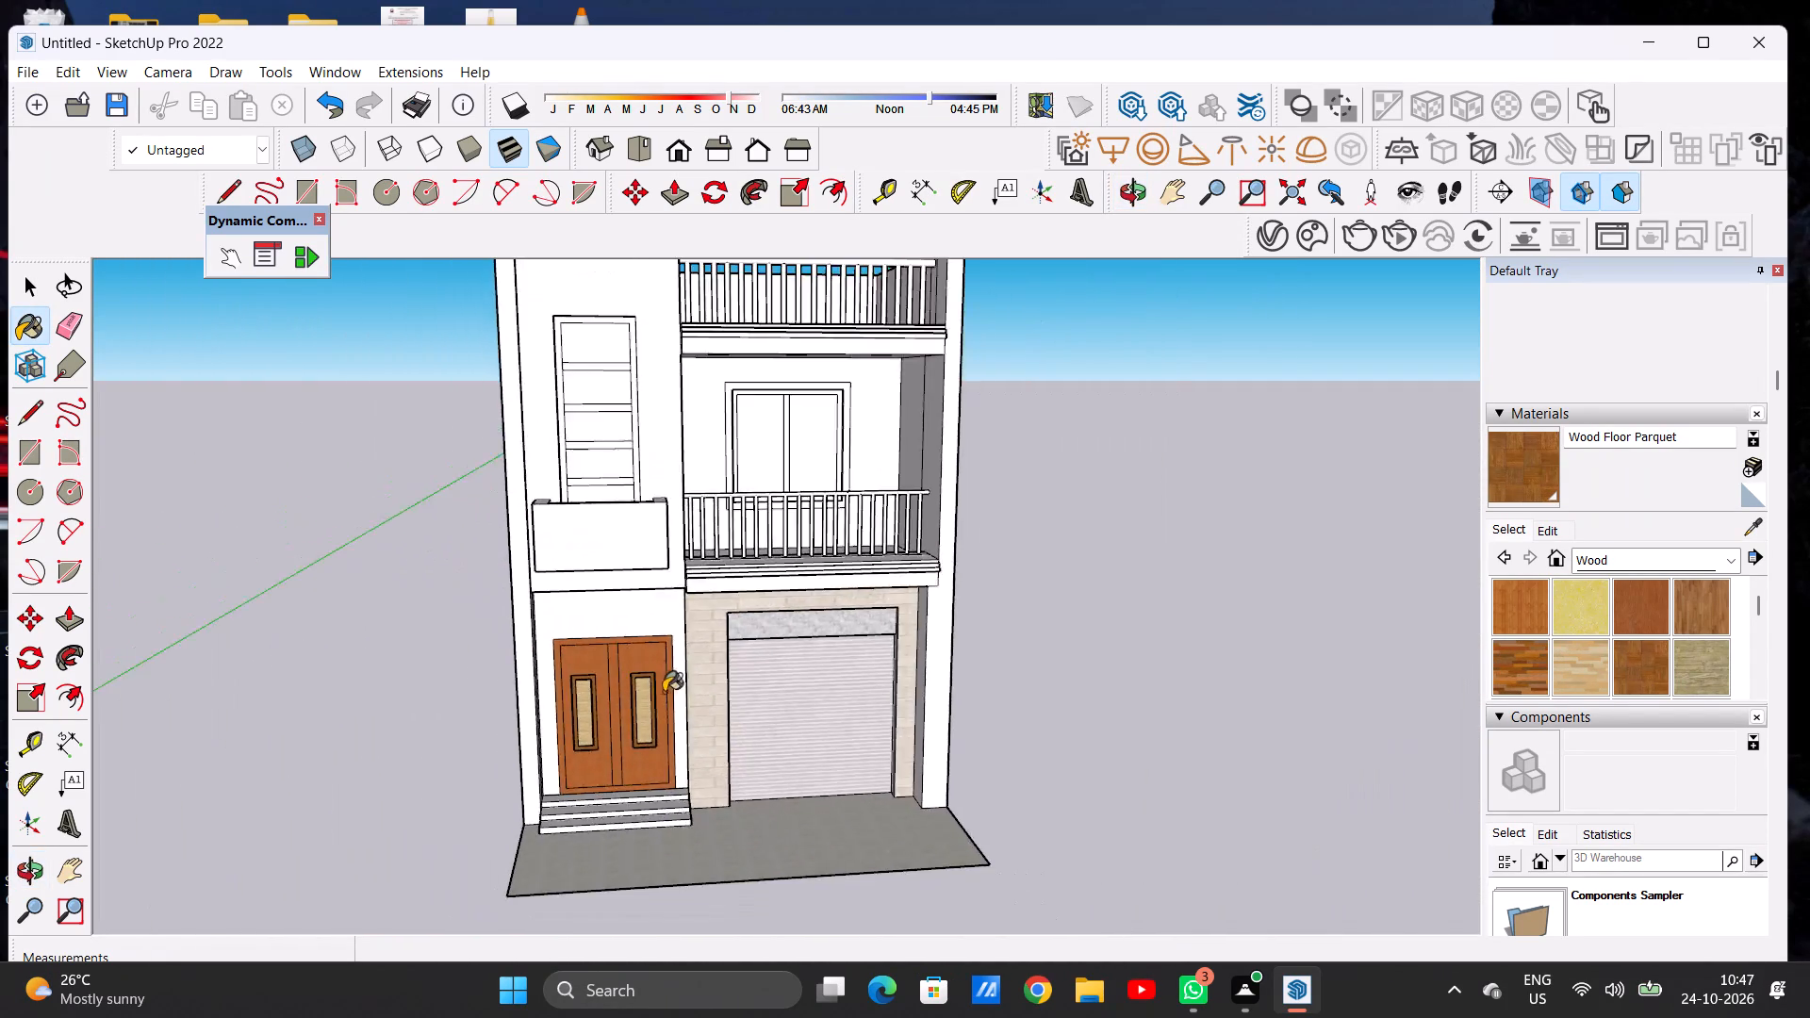
scroll(664, 692, down, 4)
middle_drag(642, 726, 568, 665)
scroll(680, 682, up, 9)
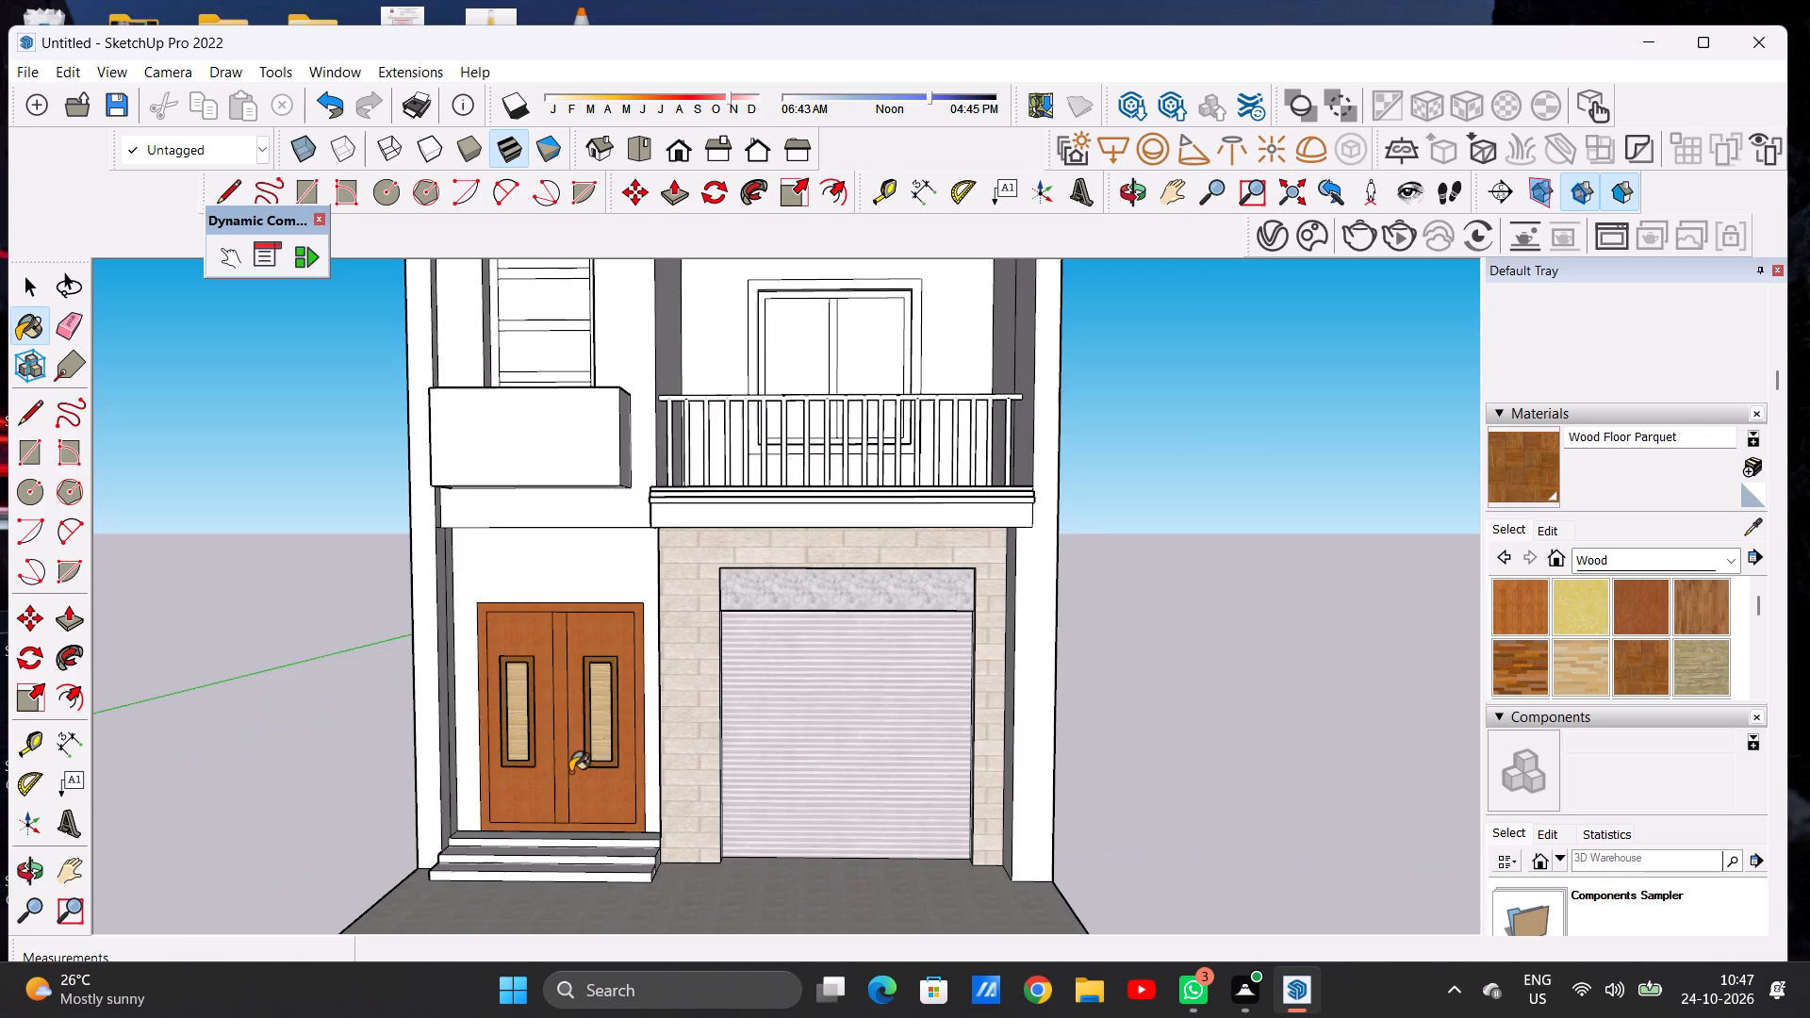
scroll(570, 772, up, 4)
scroll(570, 772, down, 1)
scroll(570, 772, up, 1)
scroll(603, 690, down, 9)
scroll(602, 813, up, 6)
scroll(601, 825, down, 1)
scroll(601, 825, up, 2)
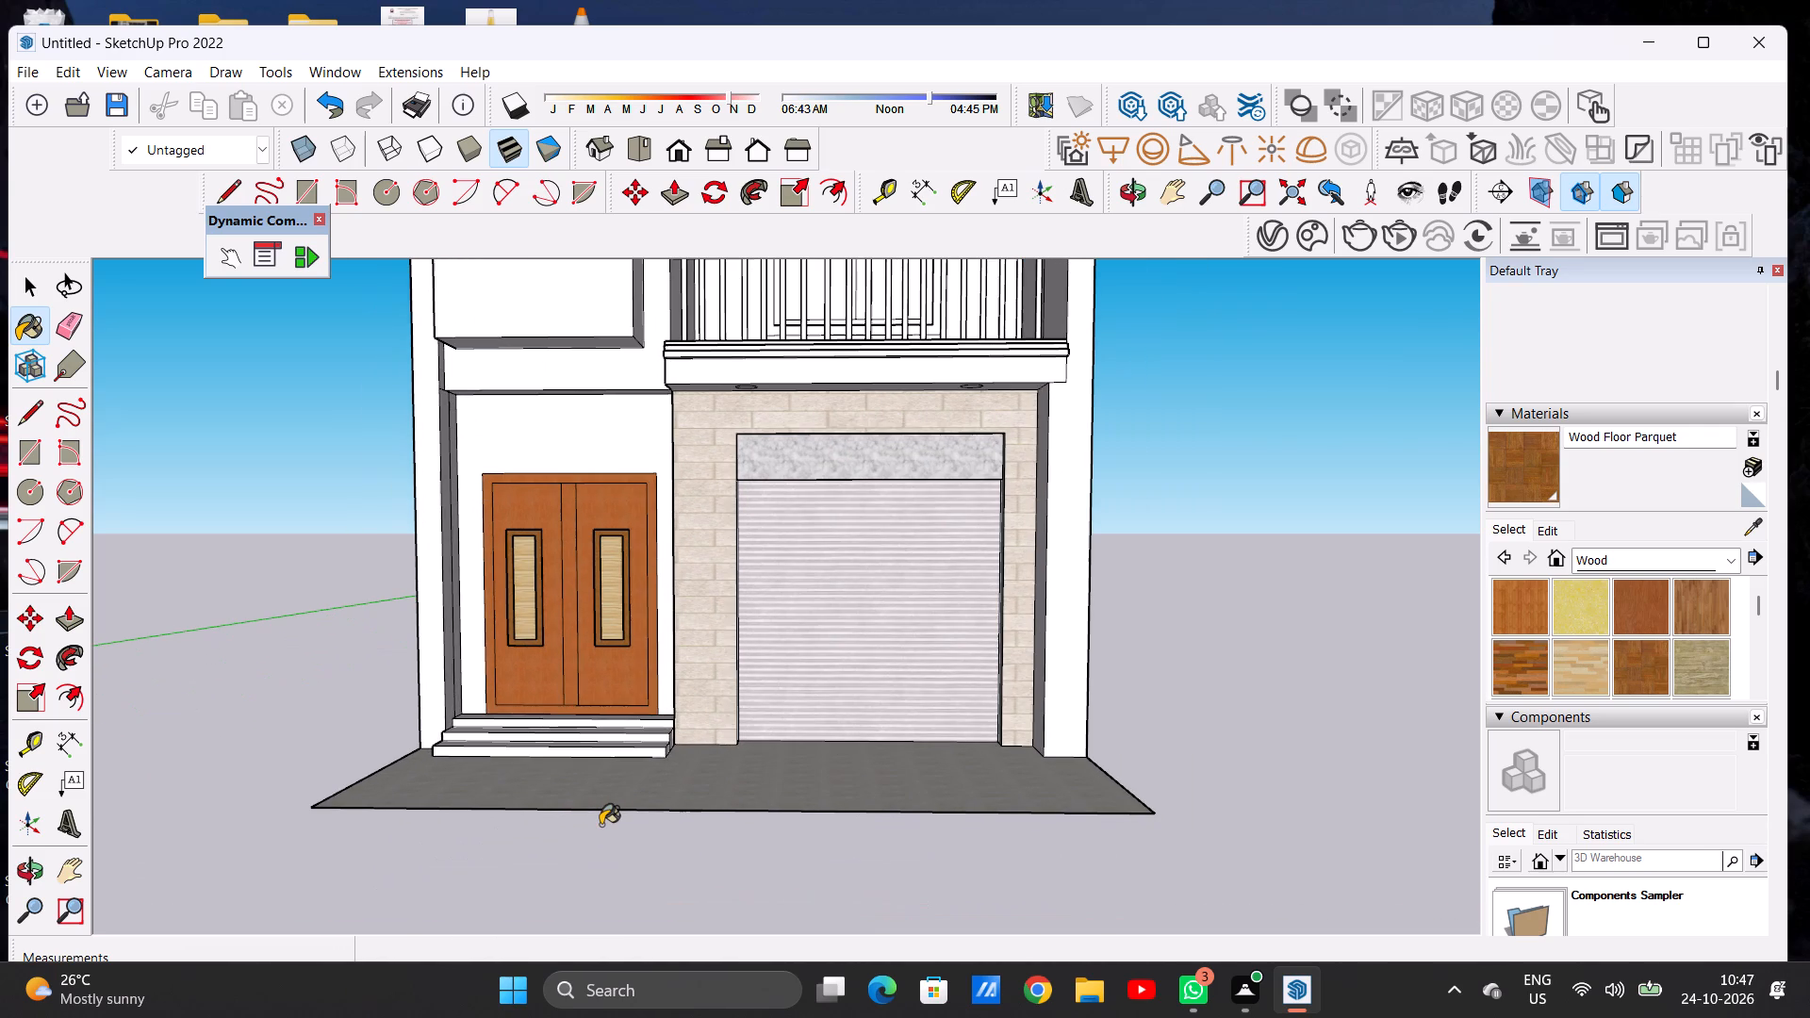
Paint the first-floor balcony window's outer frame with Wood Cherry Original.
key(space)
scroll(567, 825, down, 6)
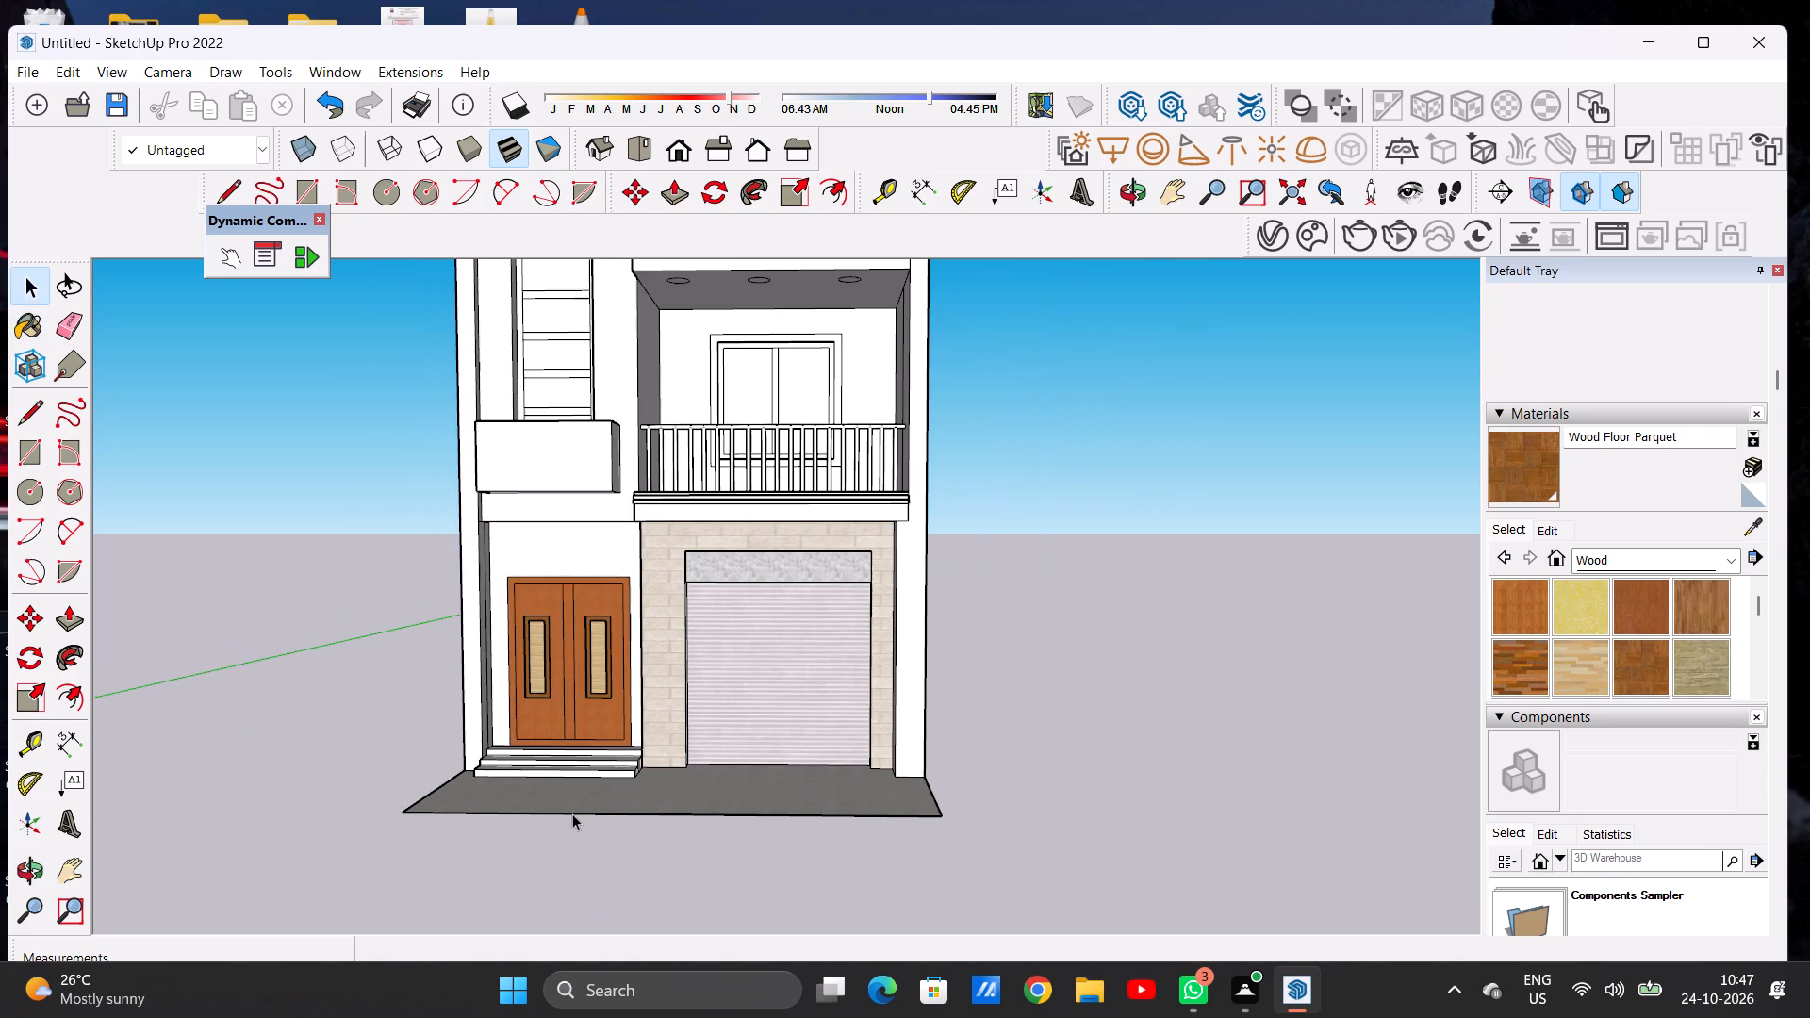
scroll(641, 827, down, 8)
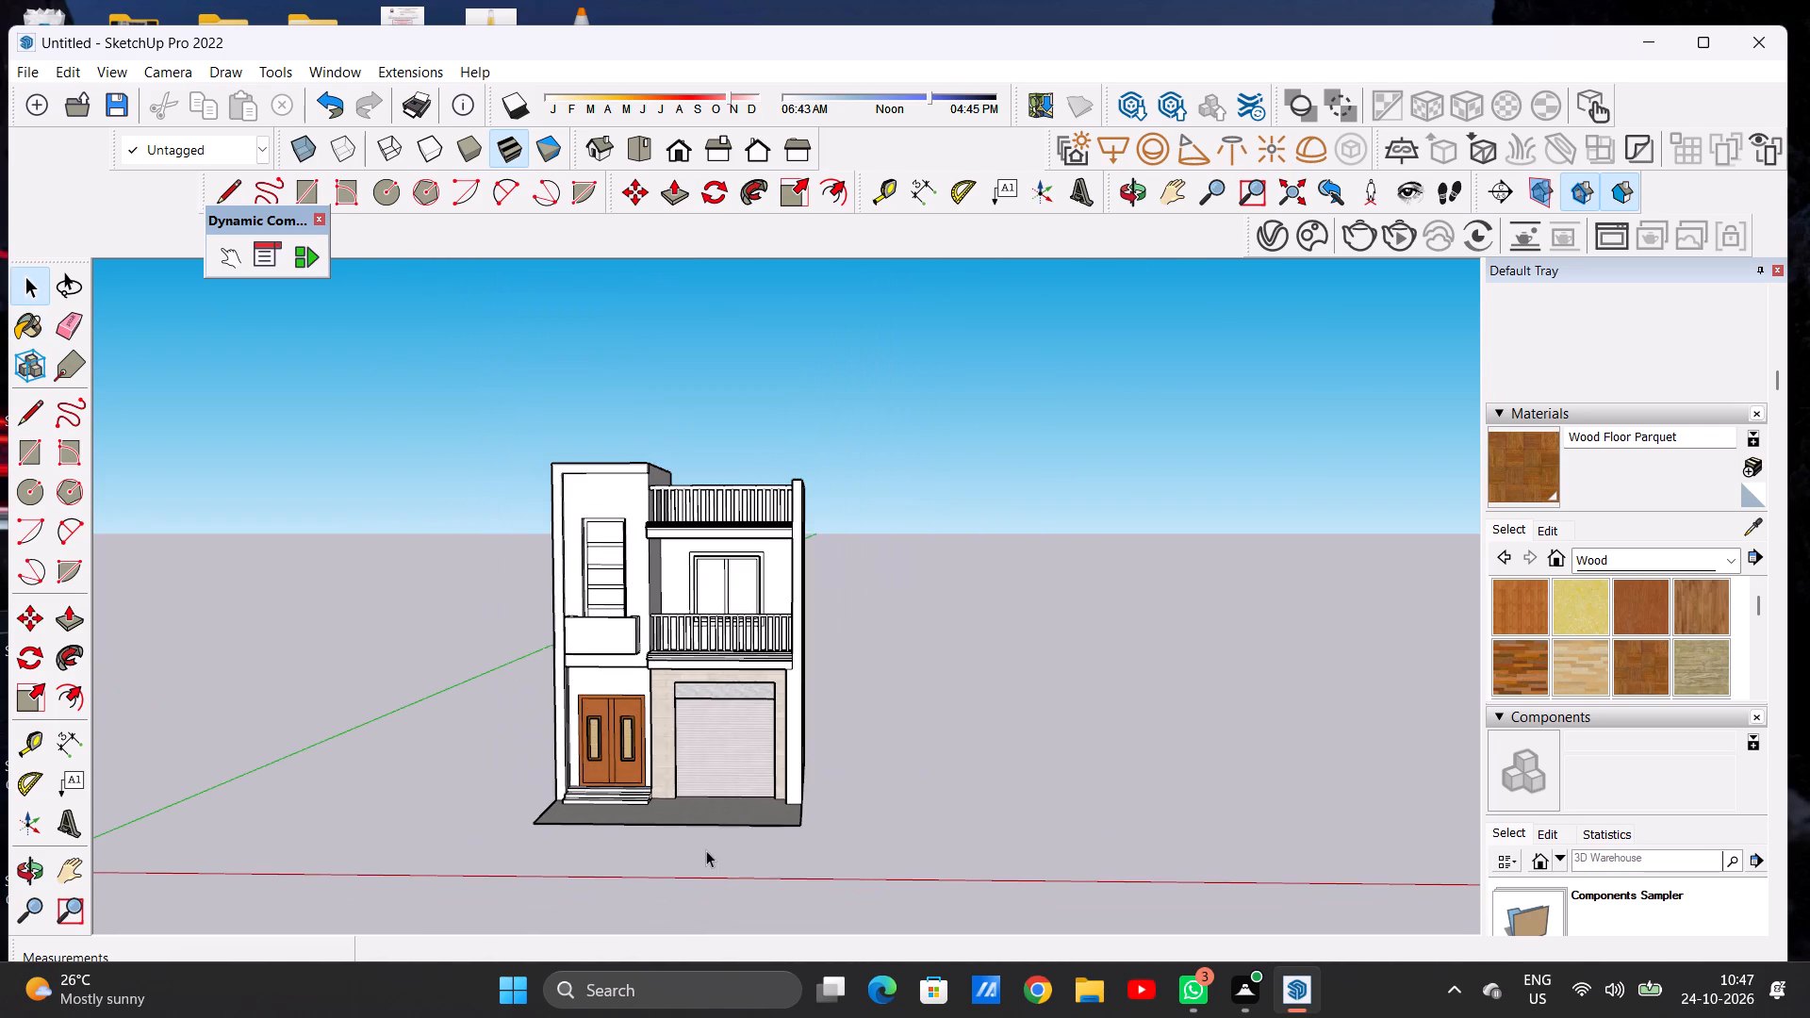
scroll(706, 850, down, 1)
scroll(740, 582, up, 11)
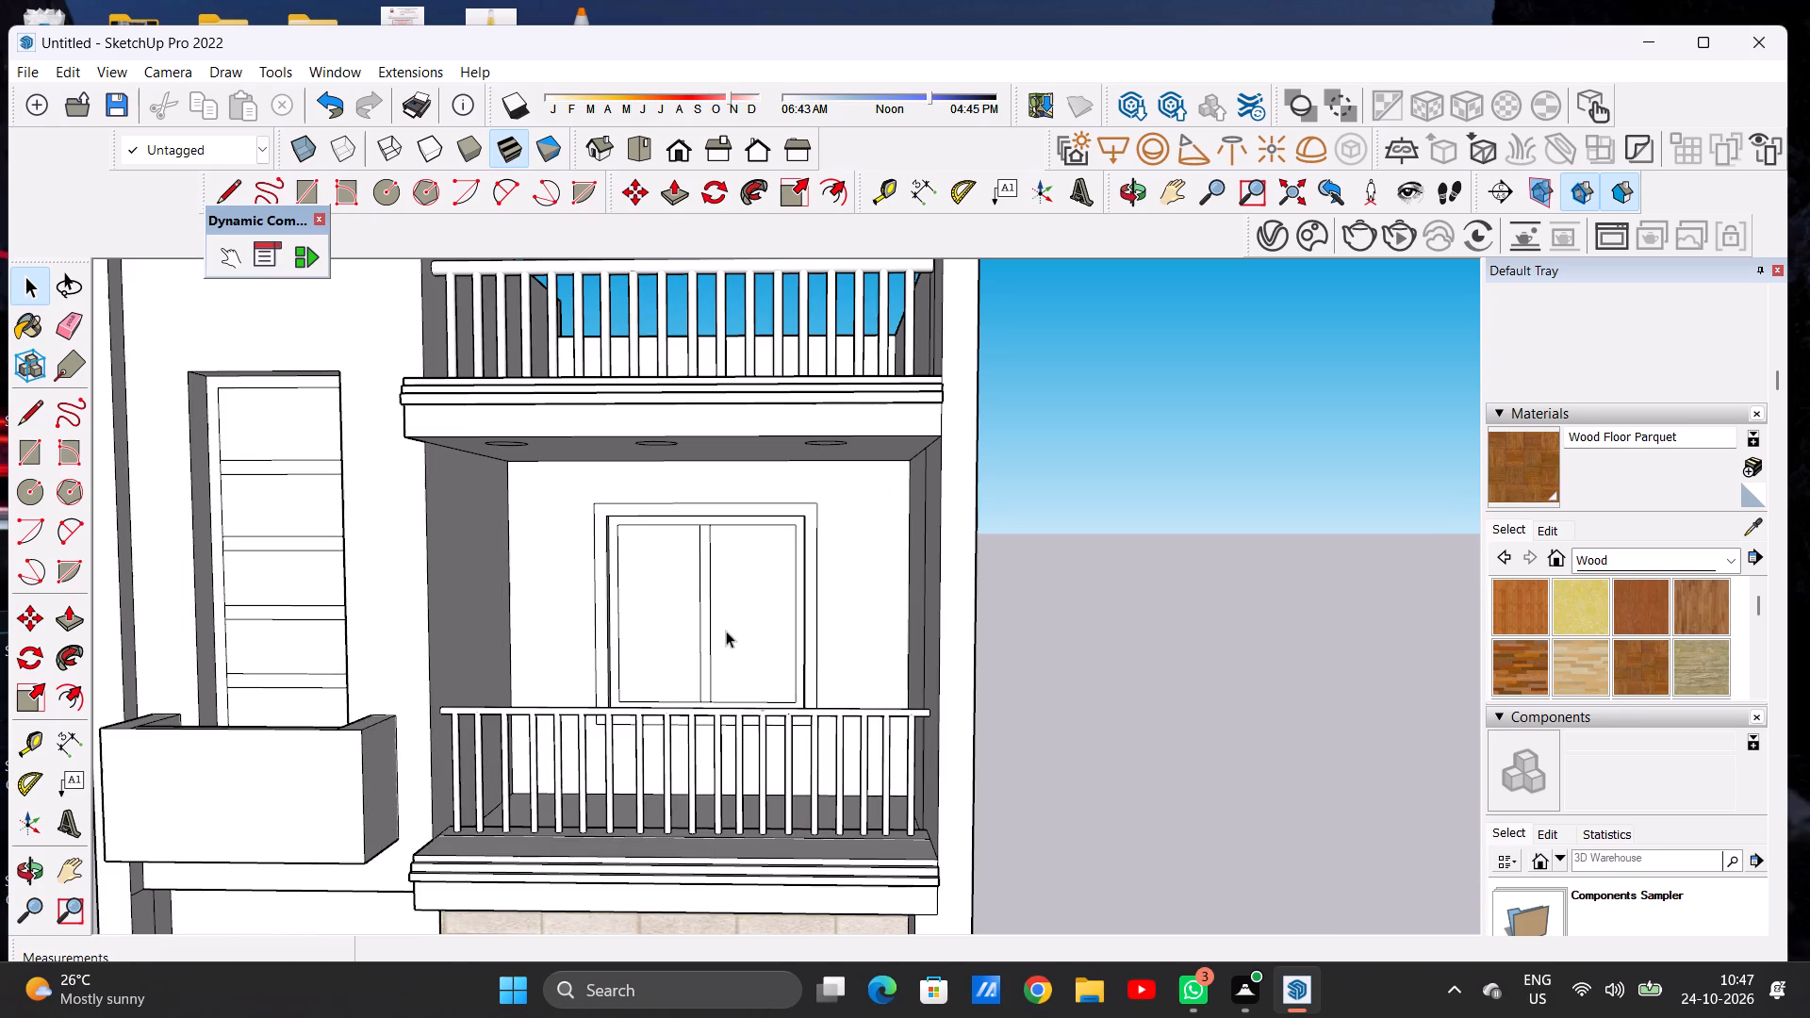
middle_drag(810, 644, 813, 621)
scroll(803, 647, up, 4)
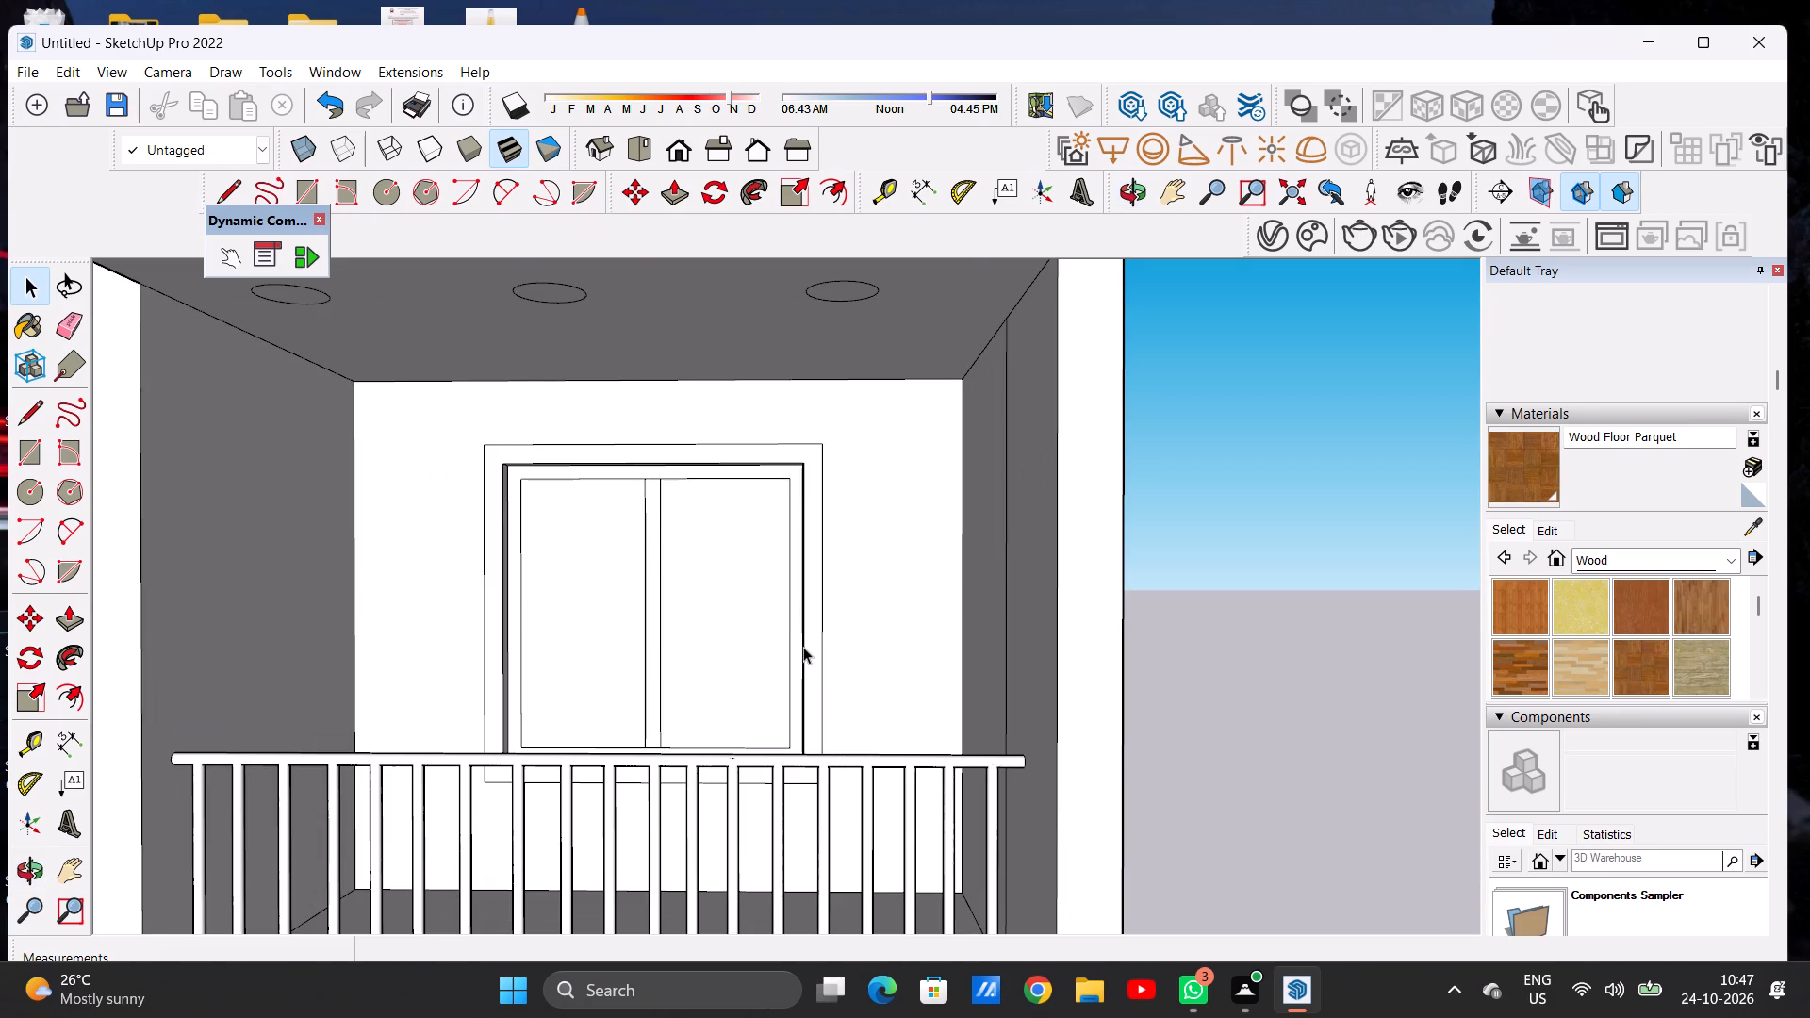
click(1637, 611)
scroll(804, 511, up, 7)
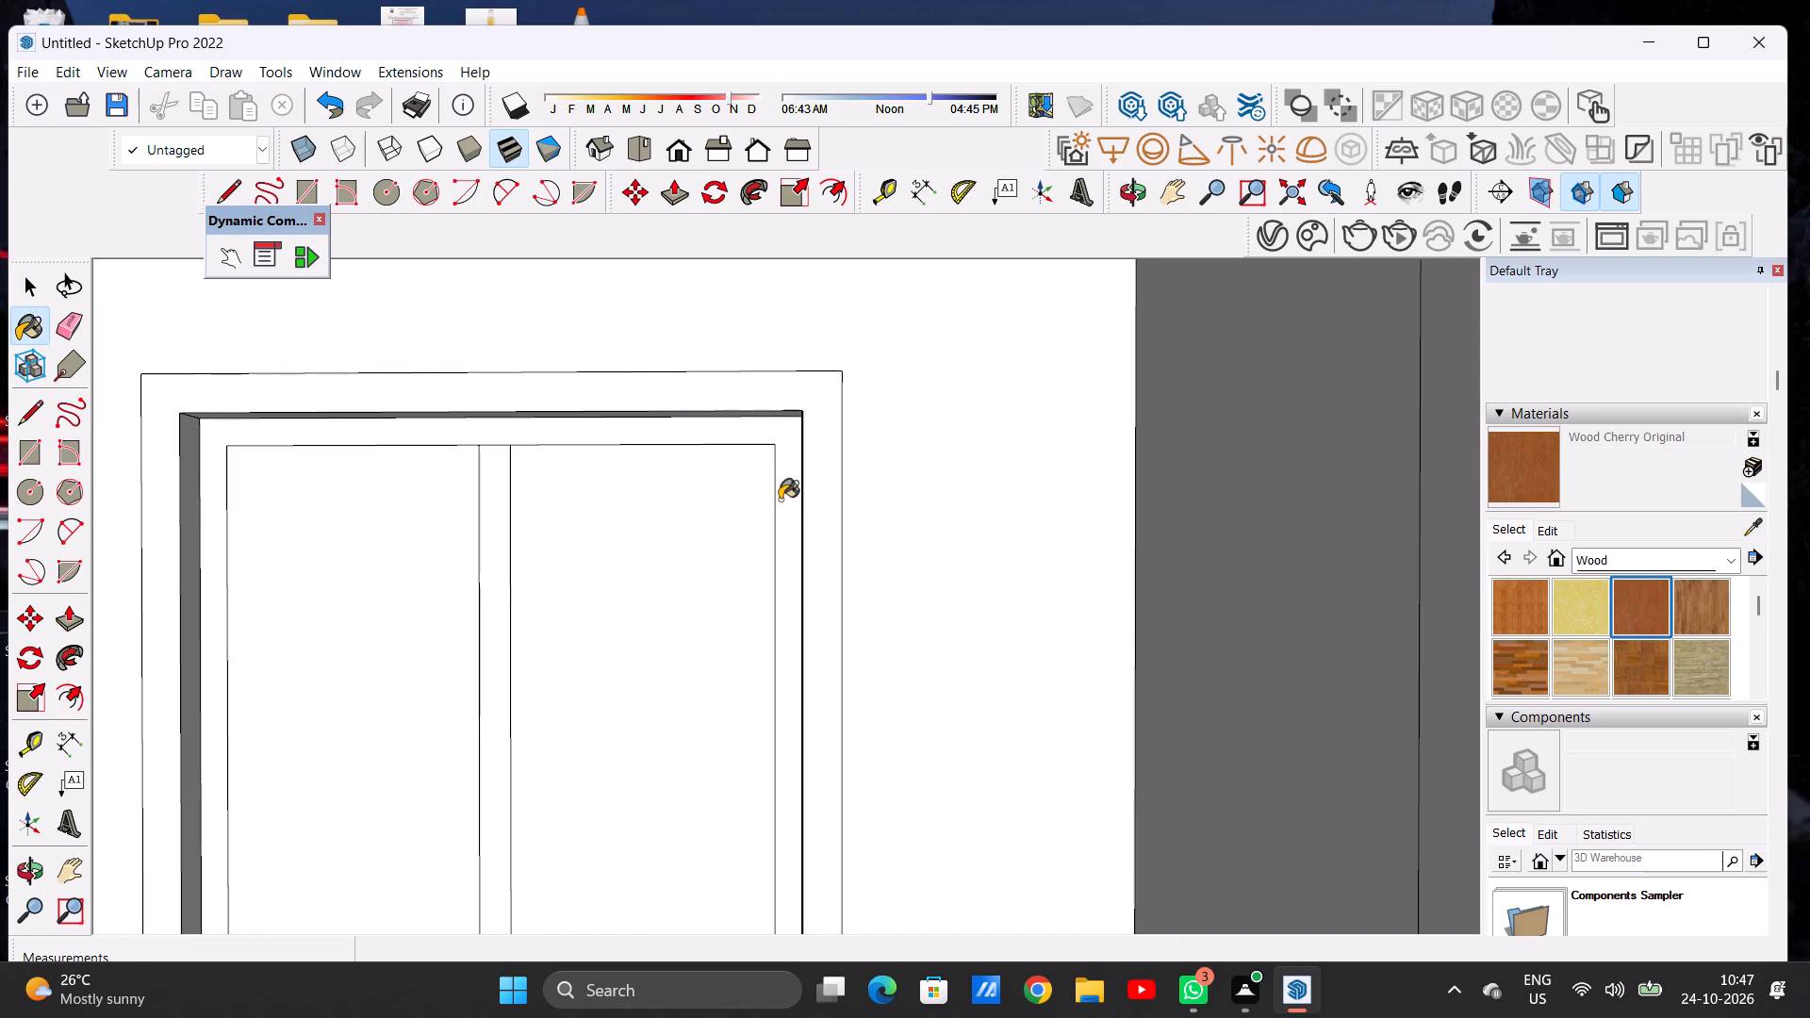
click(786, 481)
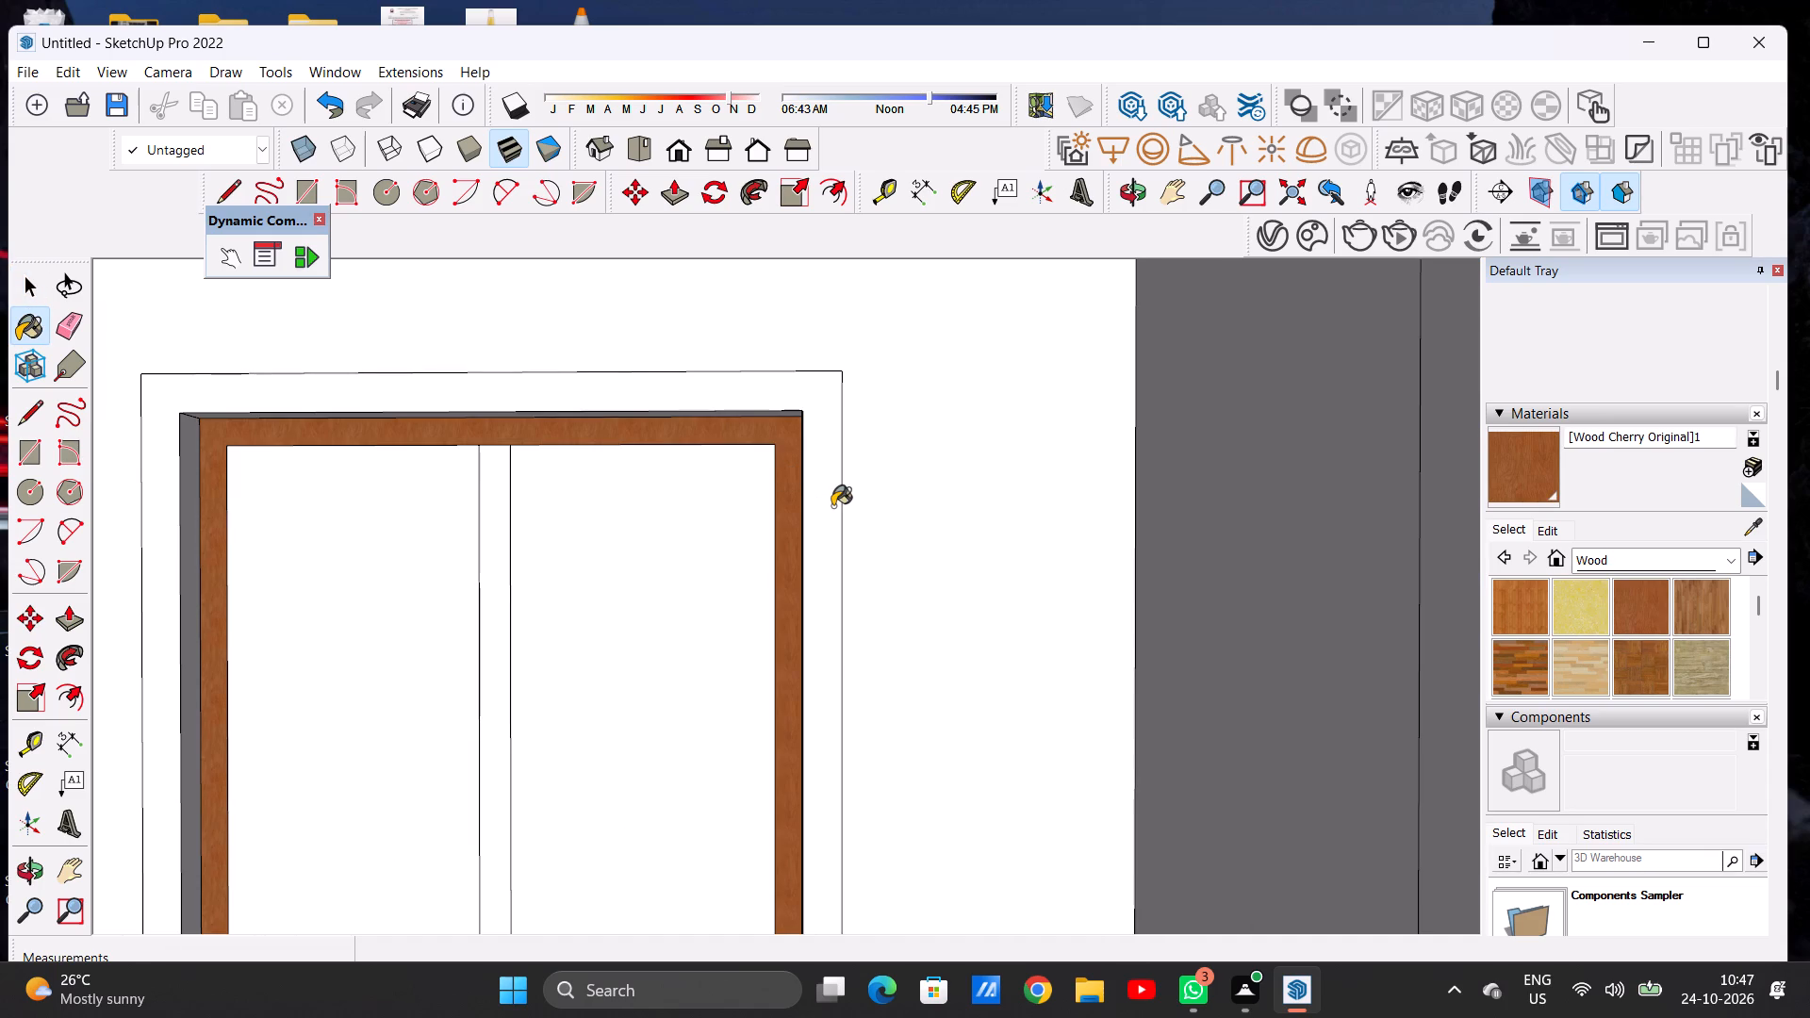
Paint the balcony window's centre mullion and surrounding frame with Wood Veneer 01.
scroll(836, 503, down, 16)
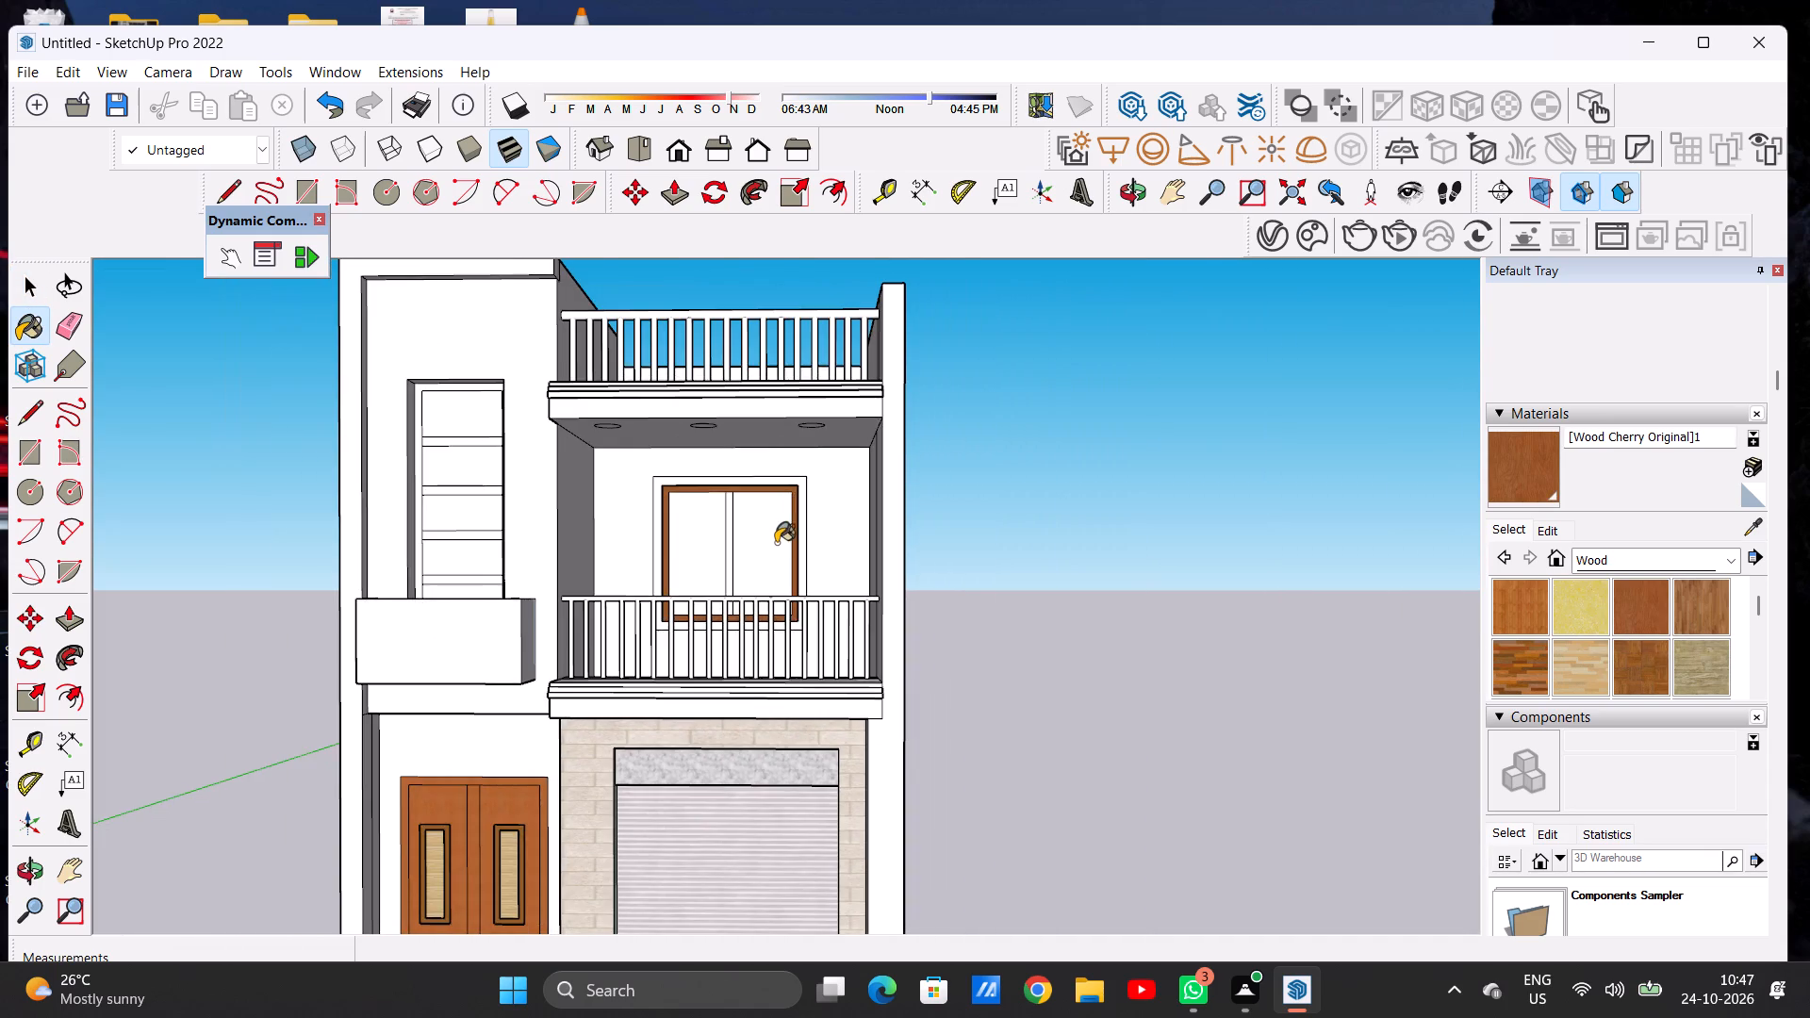
scroll(776, 543, up, 3)
scroll(772, 544, down, 1)
scroll(772, 544, up, 6)
scroll(866, 555, up, 2)
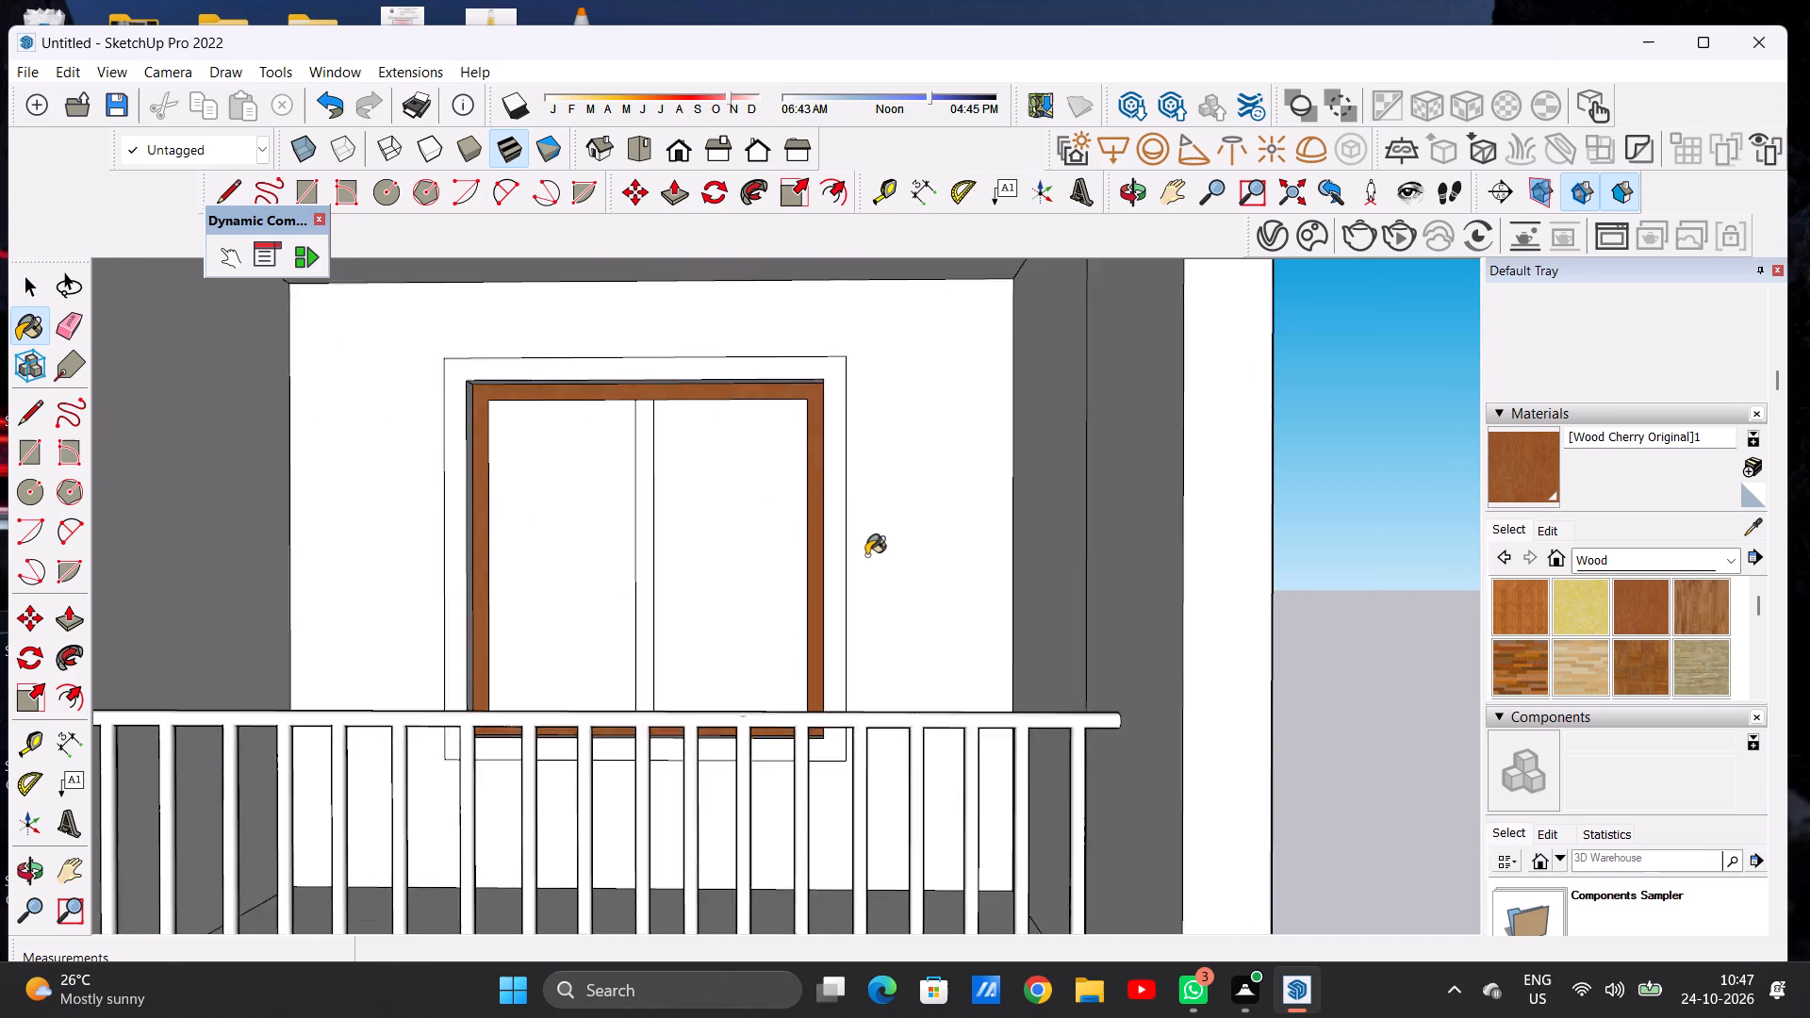
scroll(866, 555, up, 1)
scroll(1603, 644, down, 1)
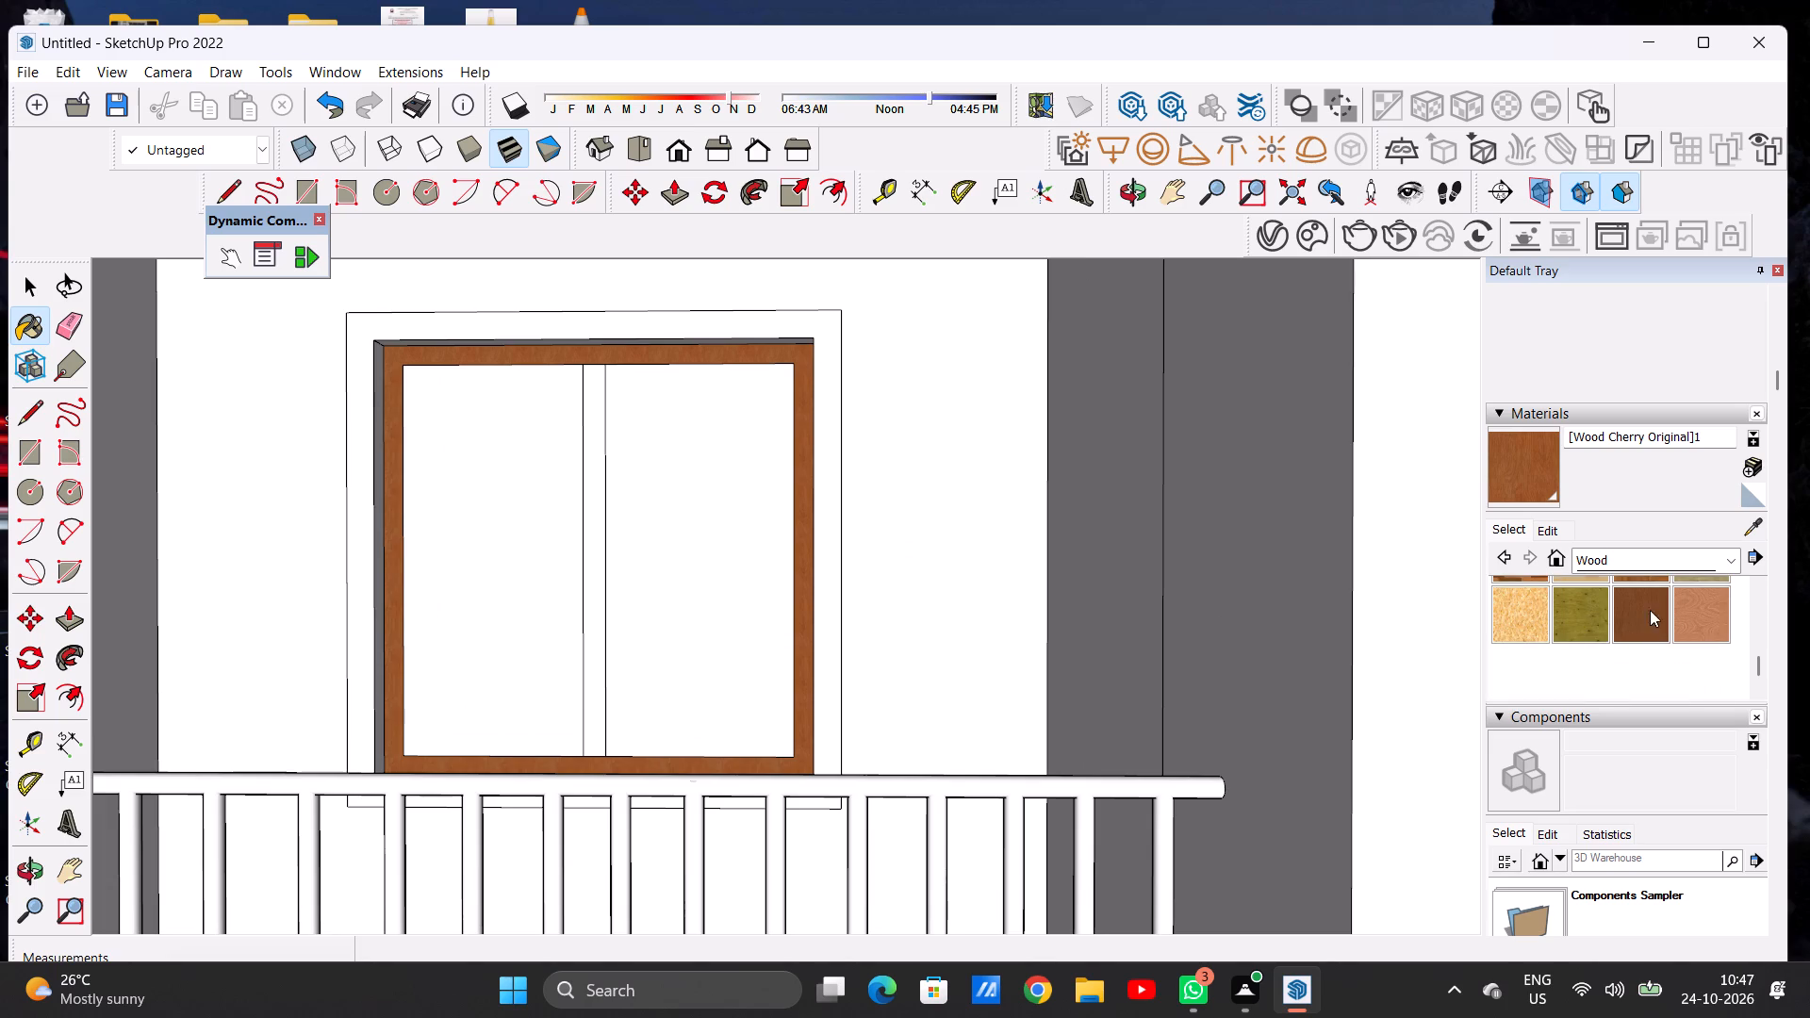
click(1621, 609)
scroll(614, 556, up, 4)
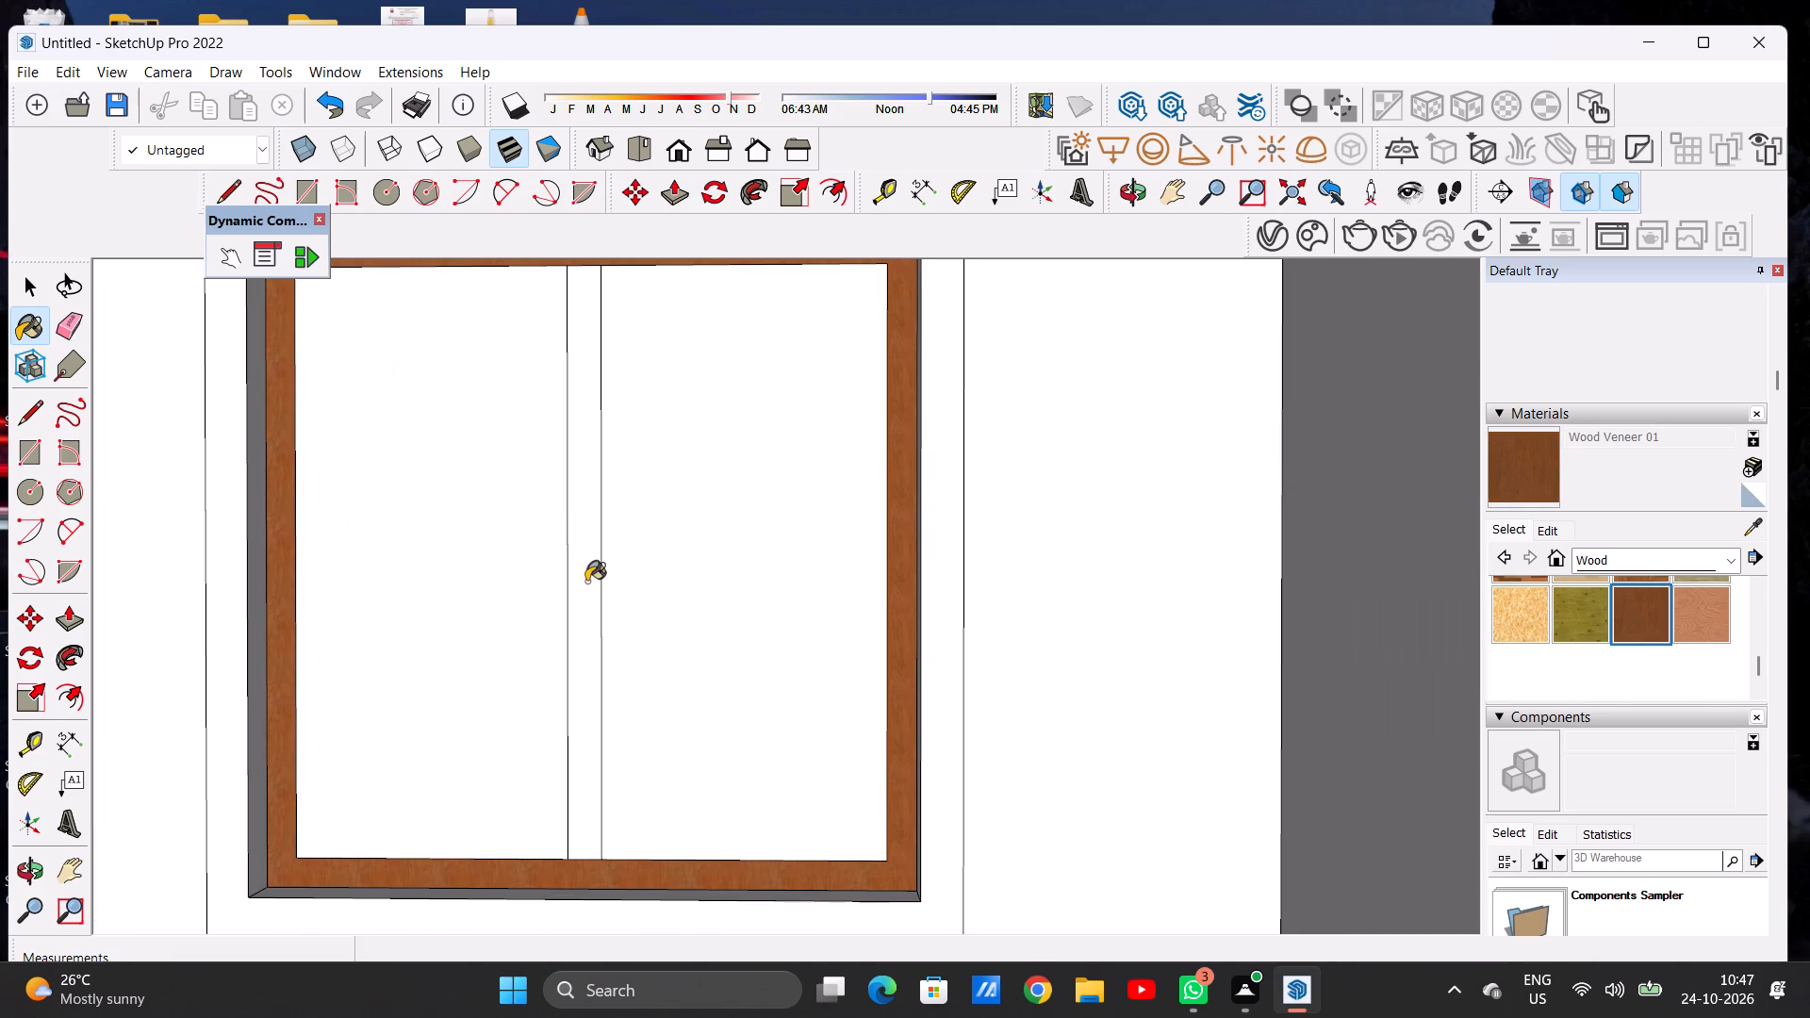
click(586, 582)
click(910, 587)
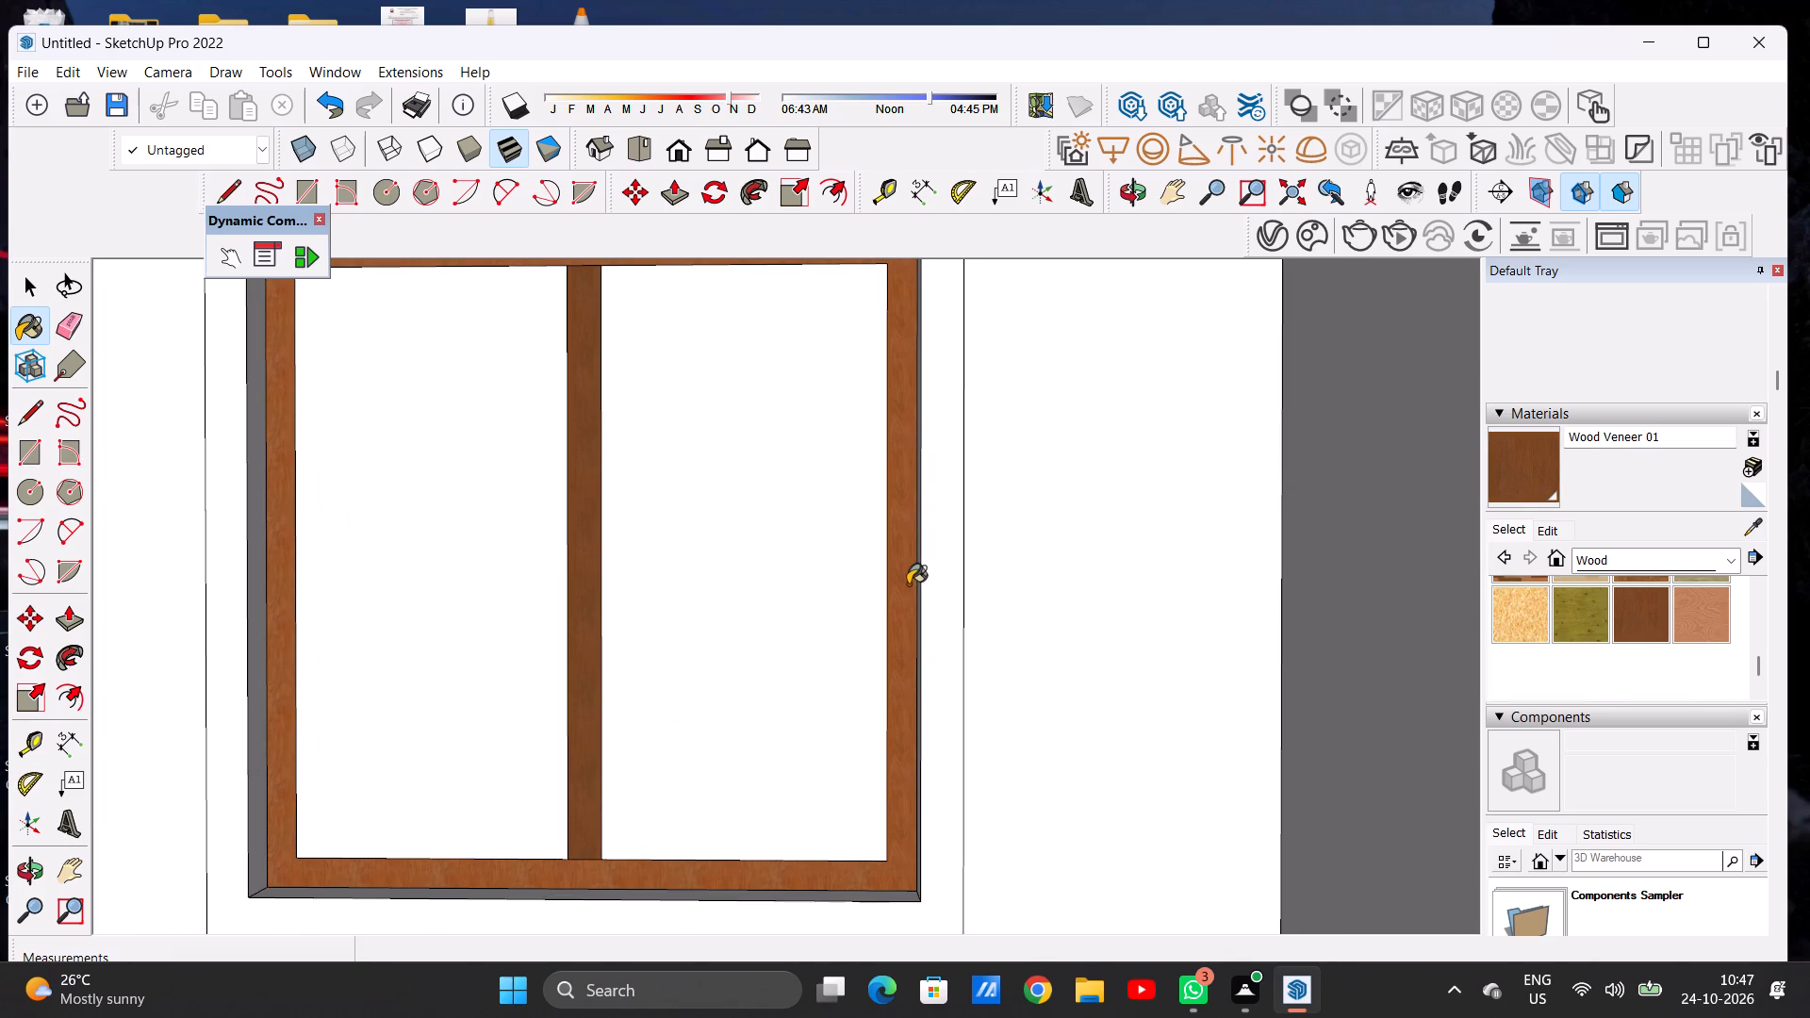
scroll(715, 615, down, 12)
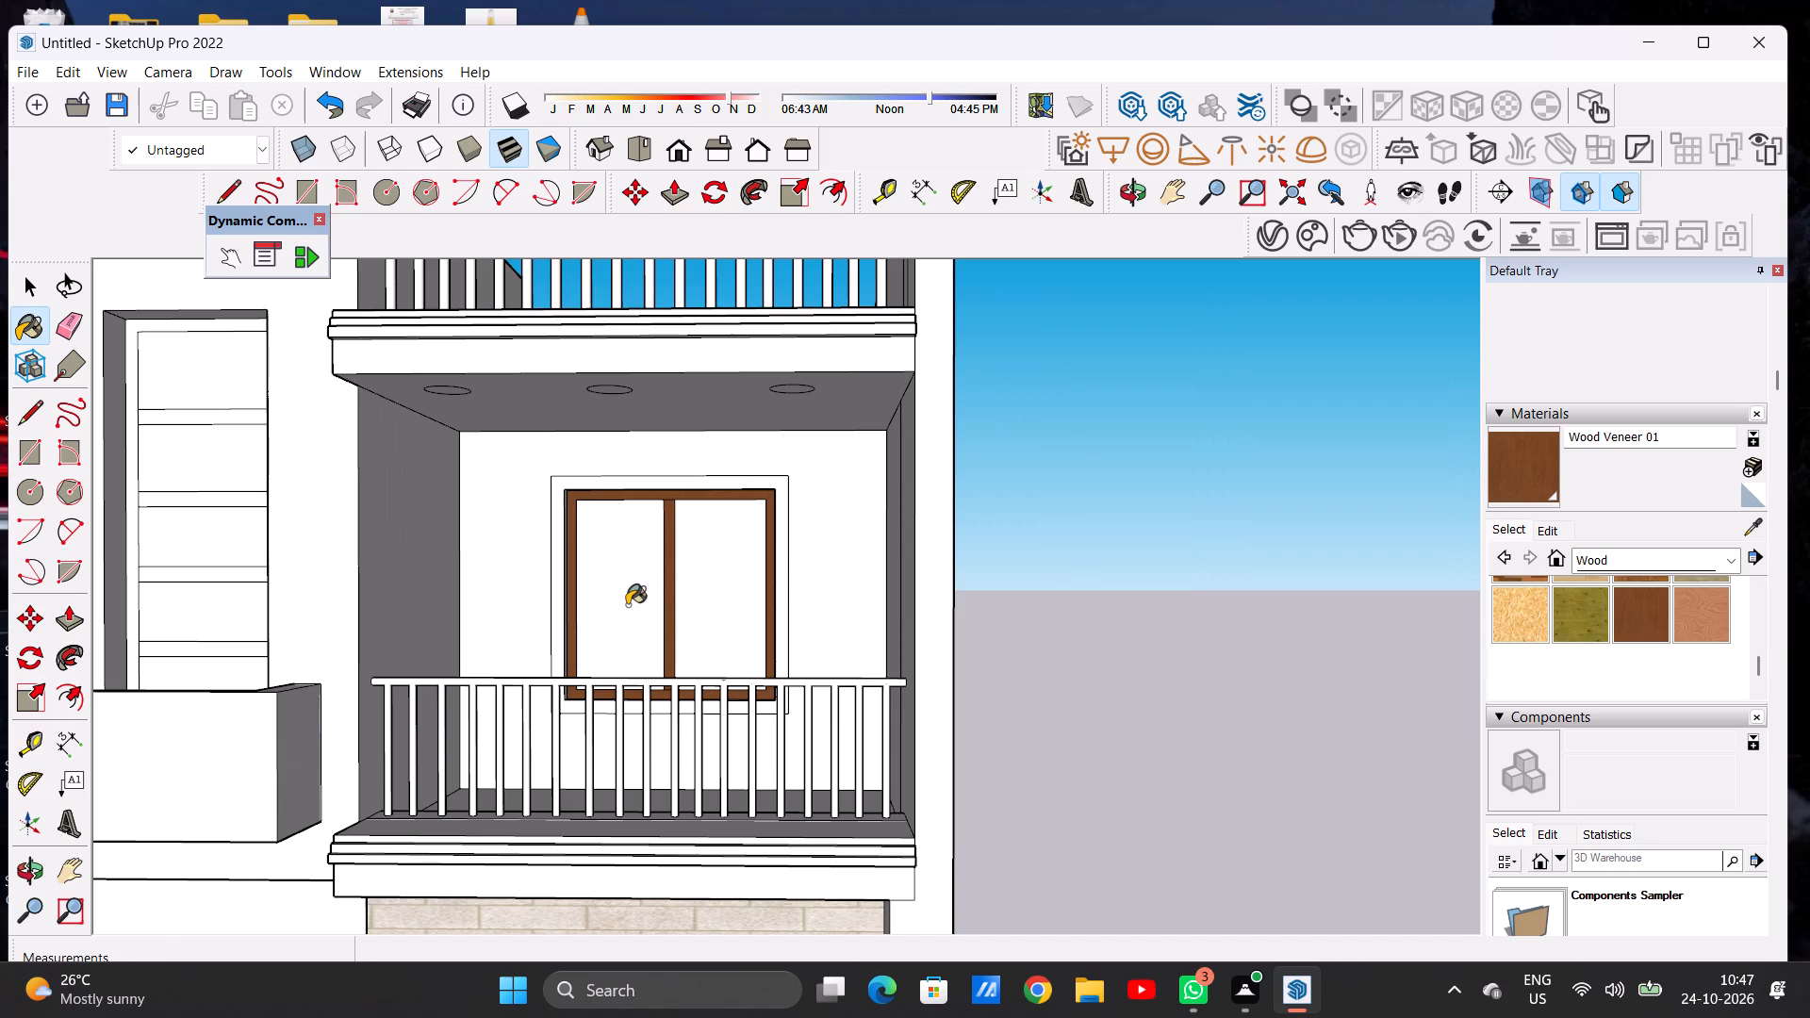
key(space)
Paint the balcony window's right pane with Blinds Cloth Horizontal from the Window Coverings collection.
scroll(665, 550, up, 6)
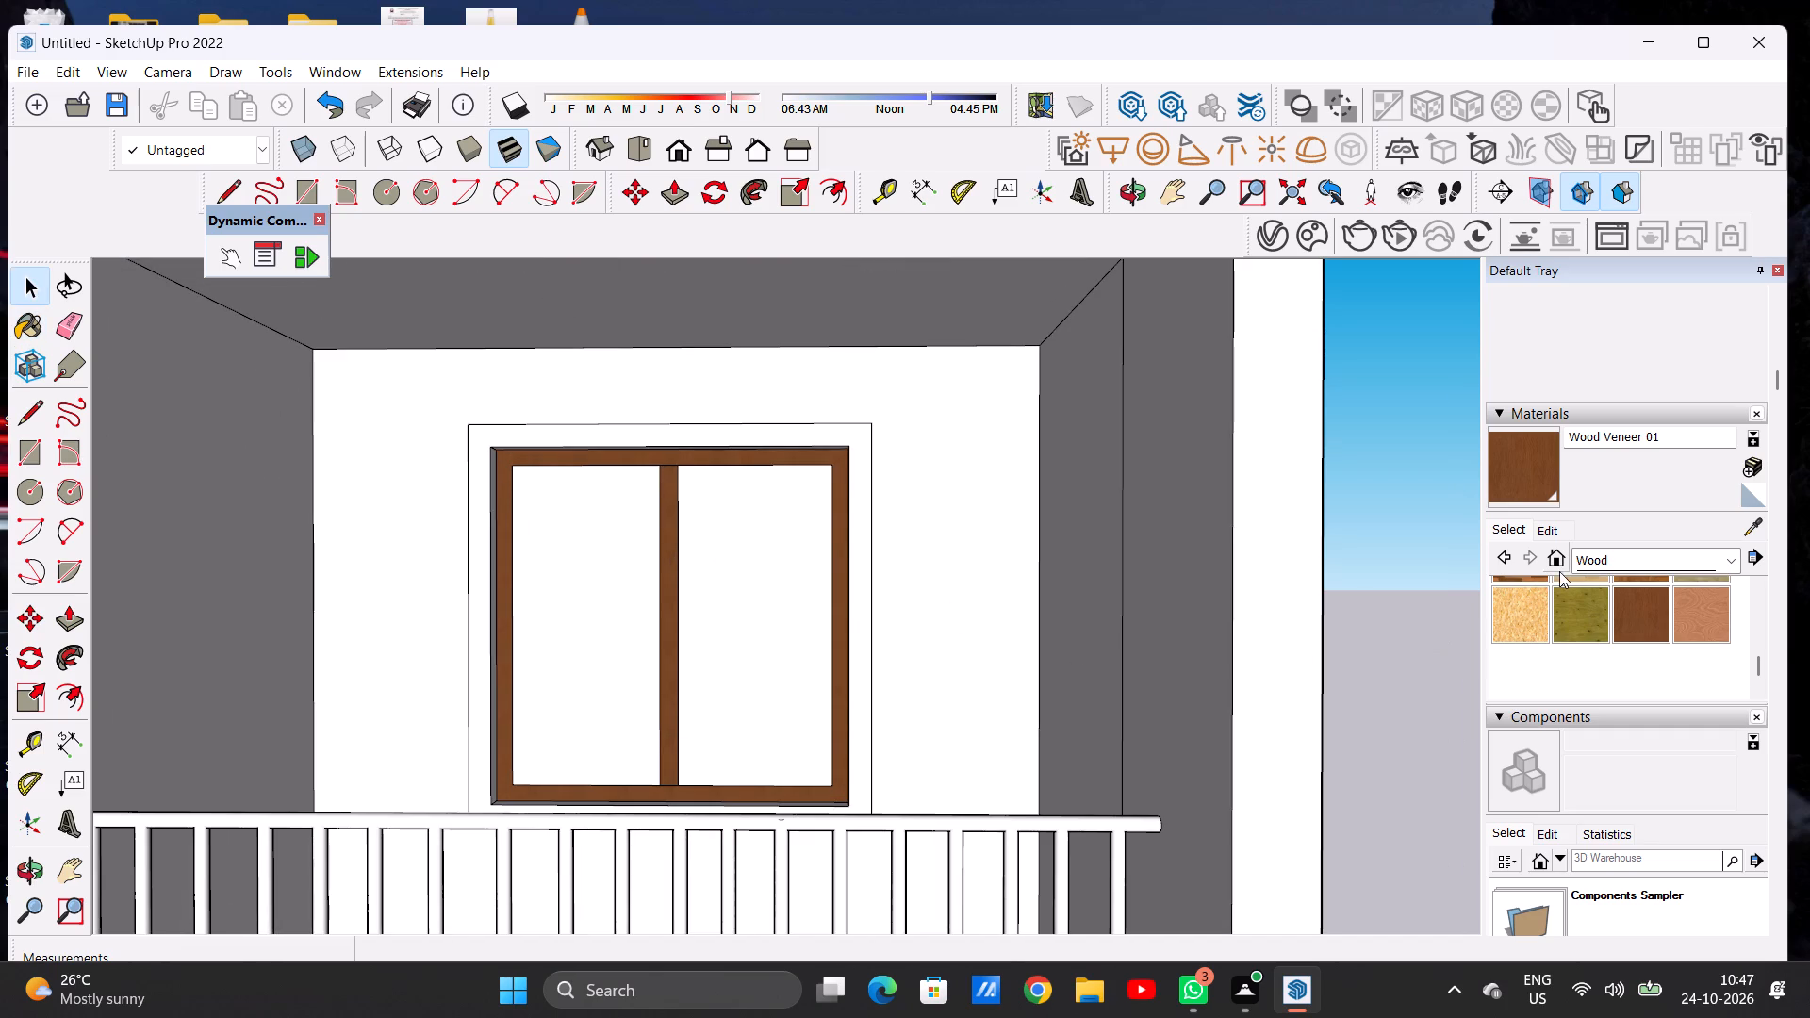
click(1601, 552)
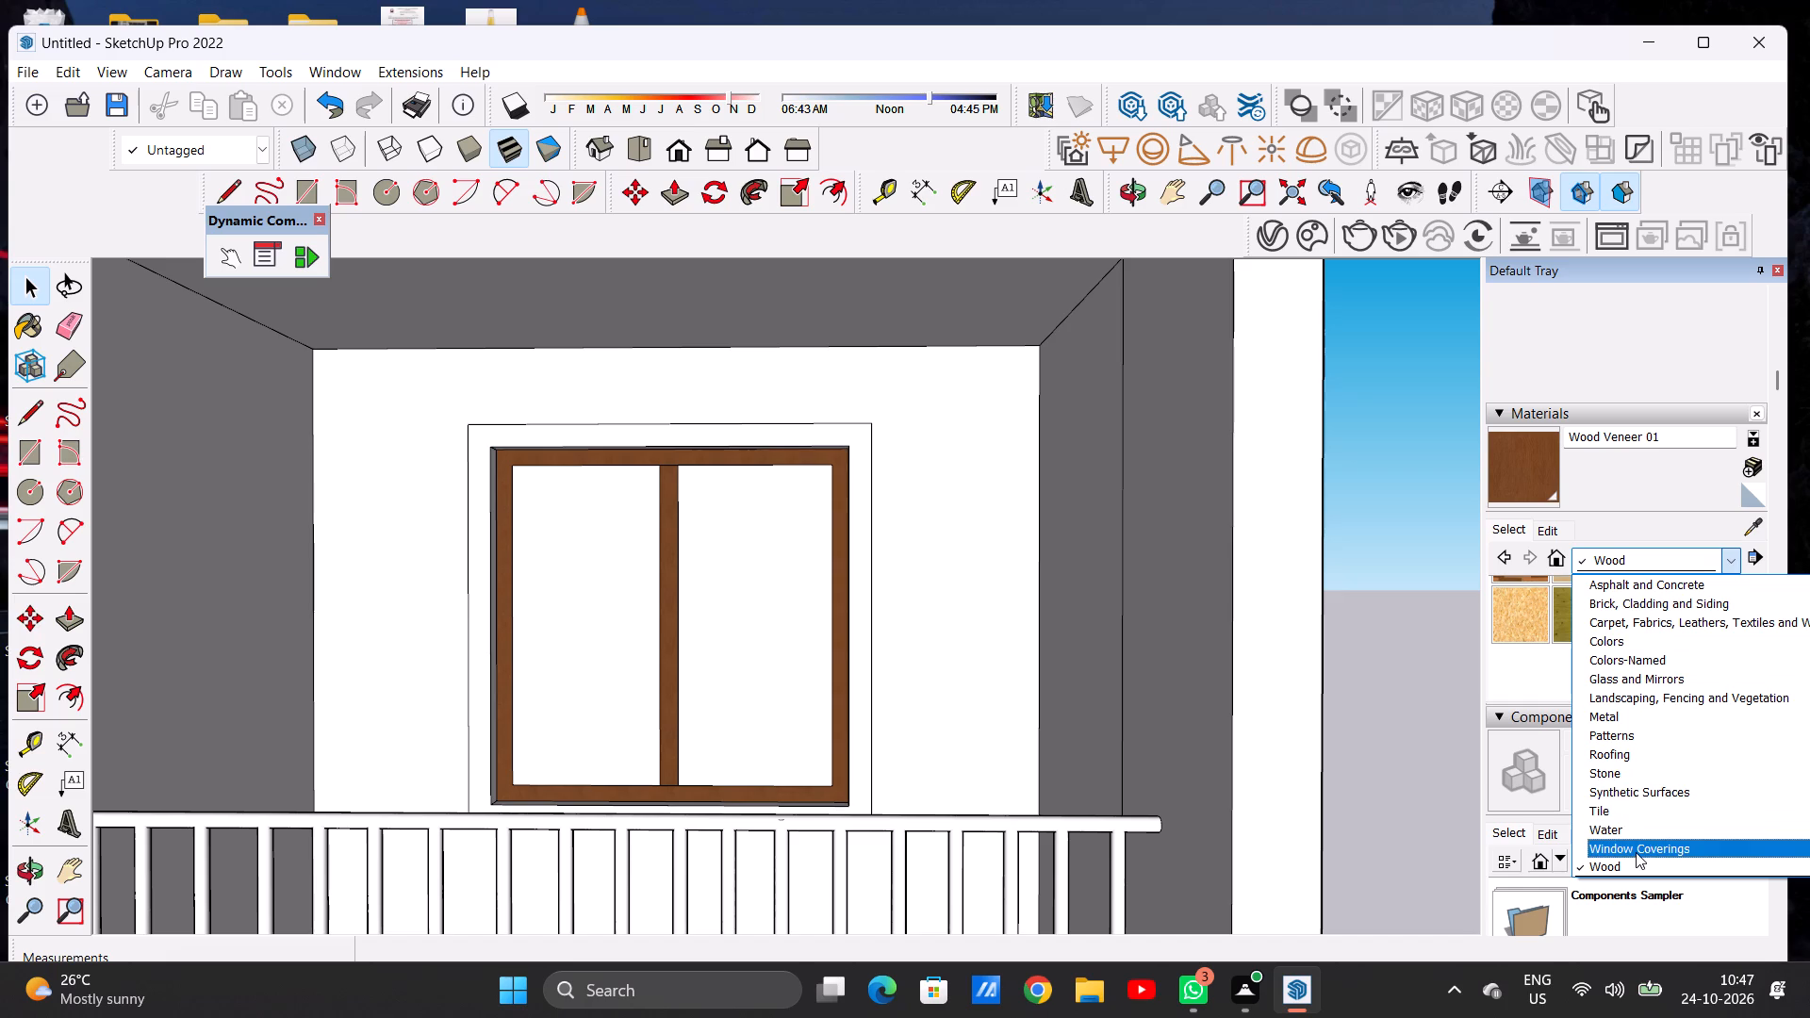
click(1636, 852)
click(1584, 609)
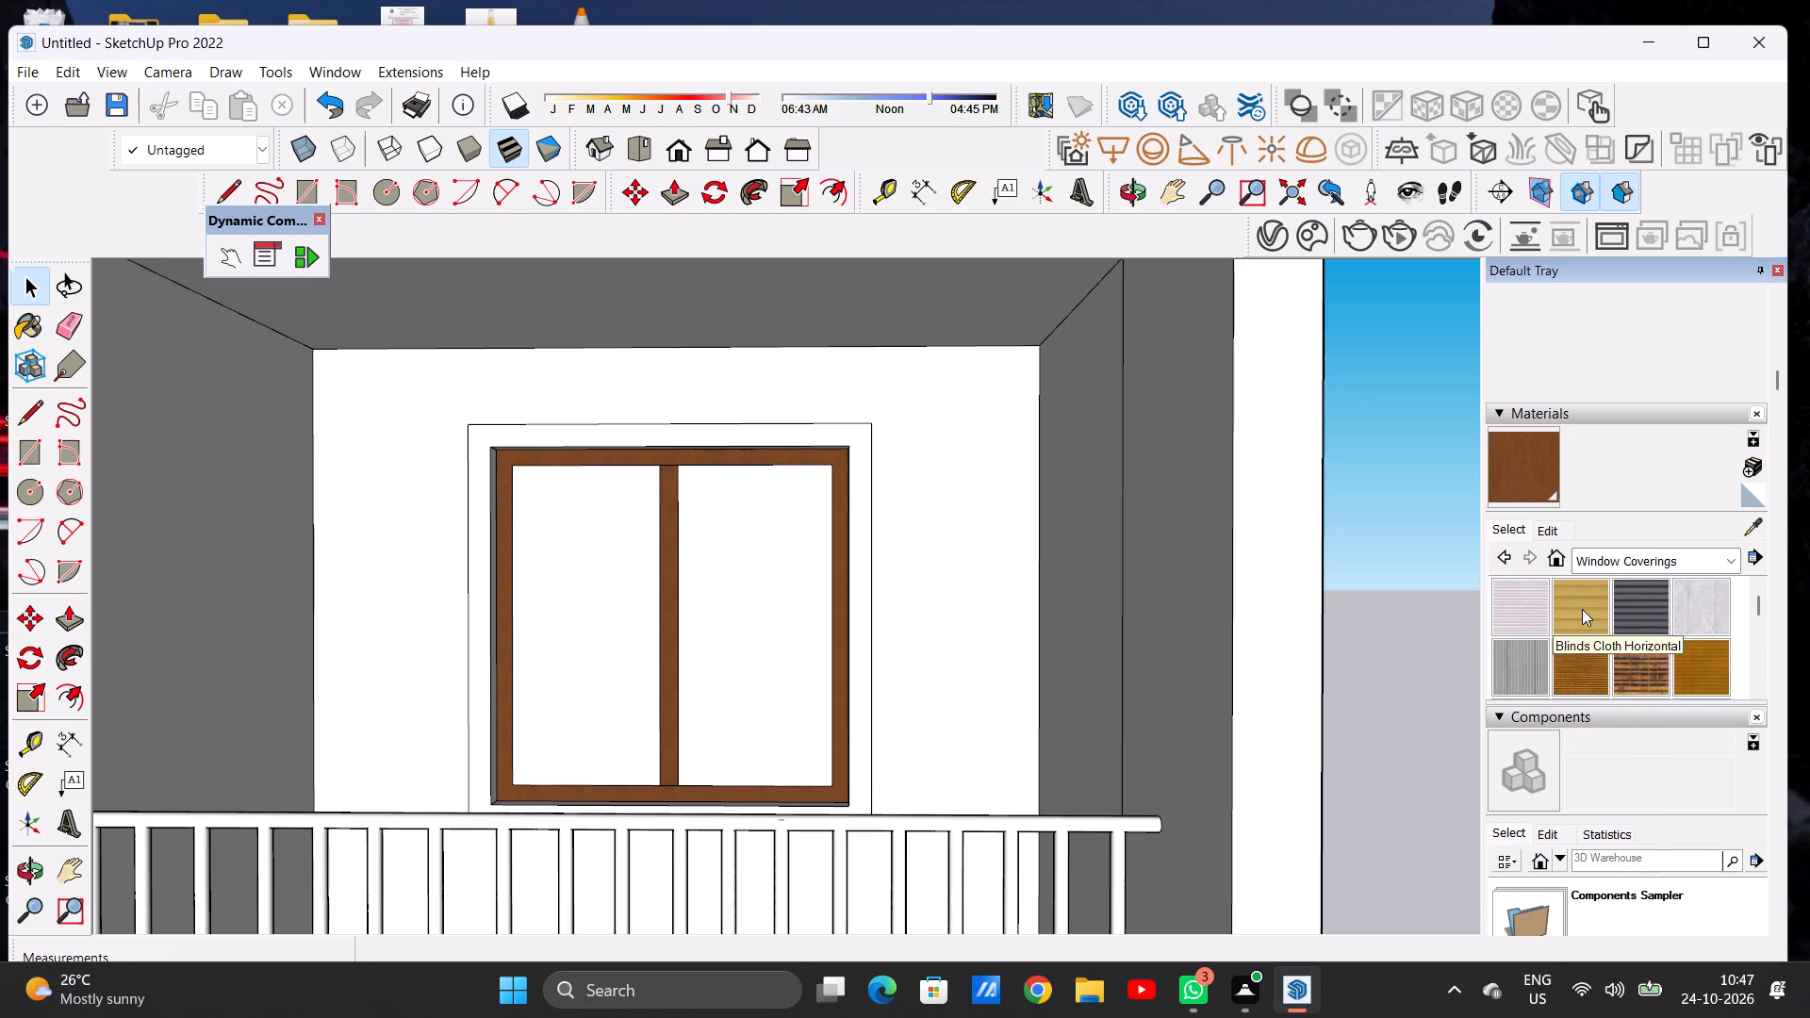
click(700, 642)
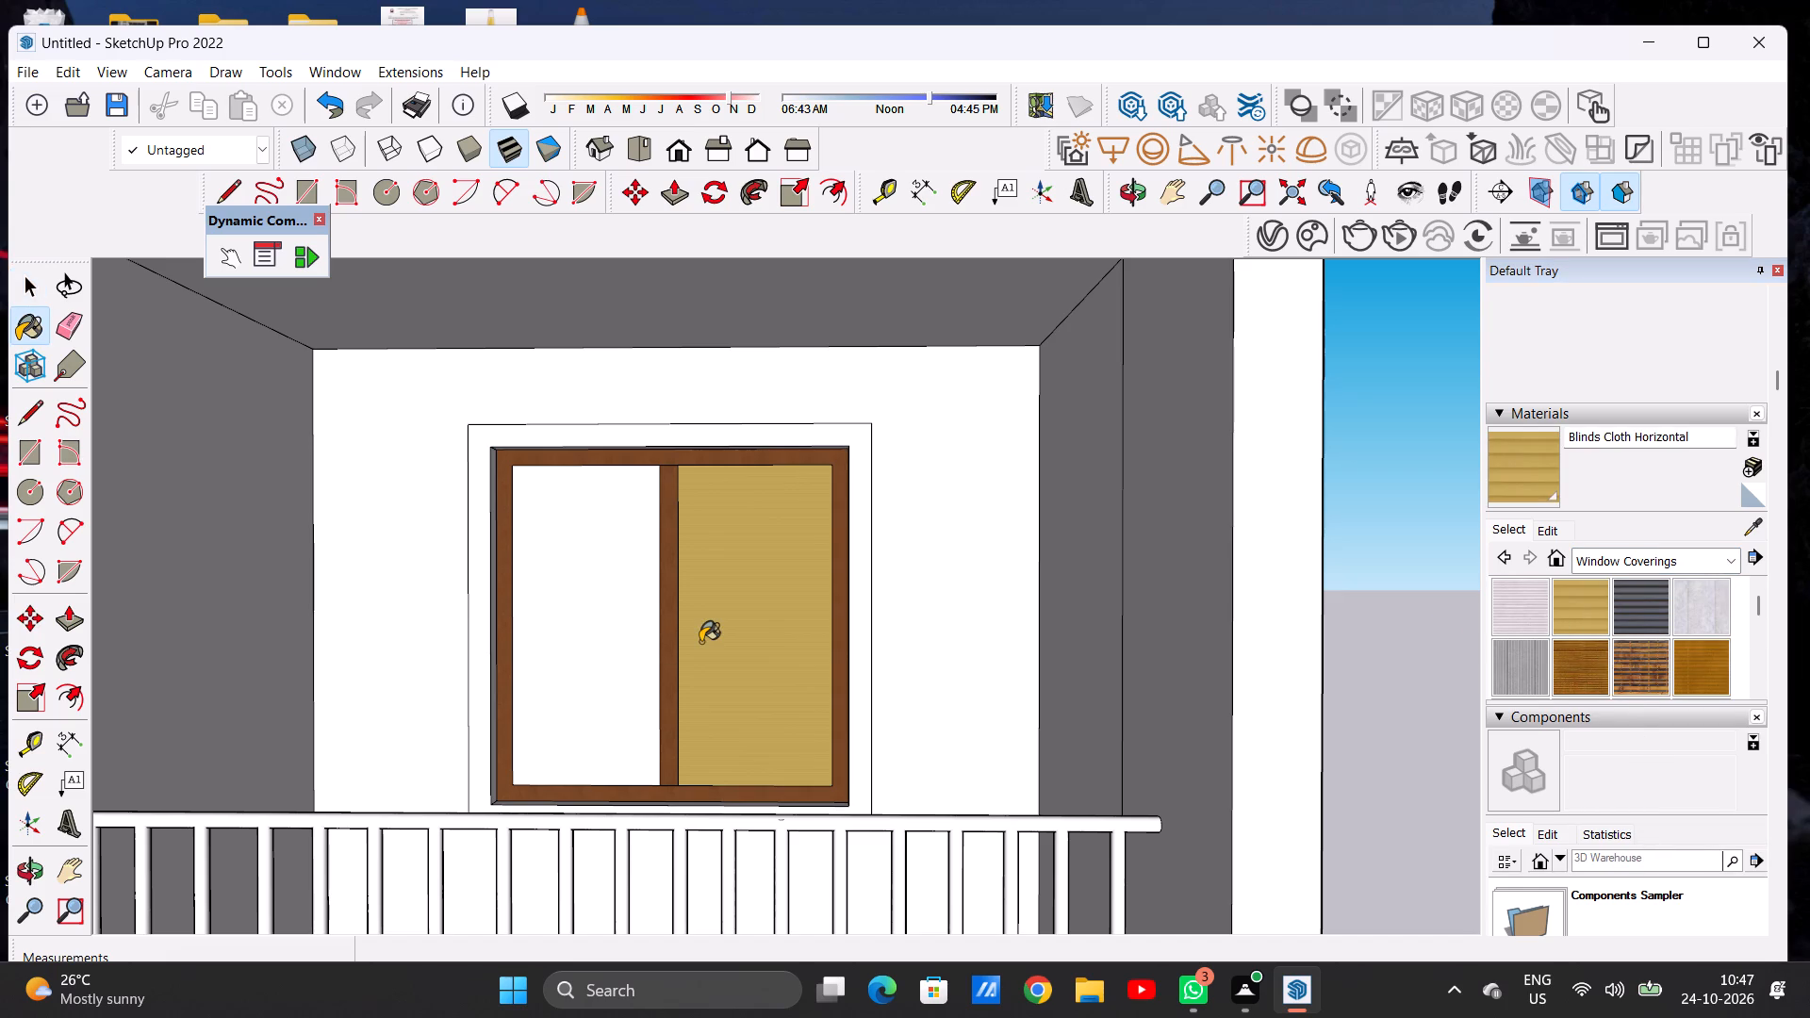
Set the Blinds Cloth Horizontal texture size on the balcony window's right pane to 5' by 5'.
scroll(715, 642, up, 15)
scroll(716, 631, down, 9)
scroll(716, 631, up, 1)
scroll(716, 631, down, 4)
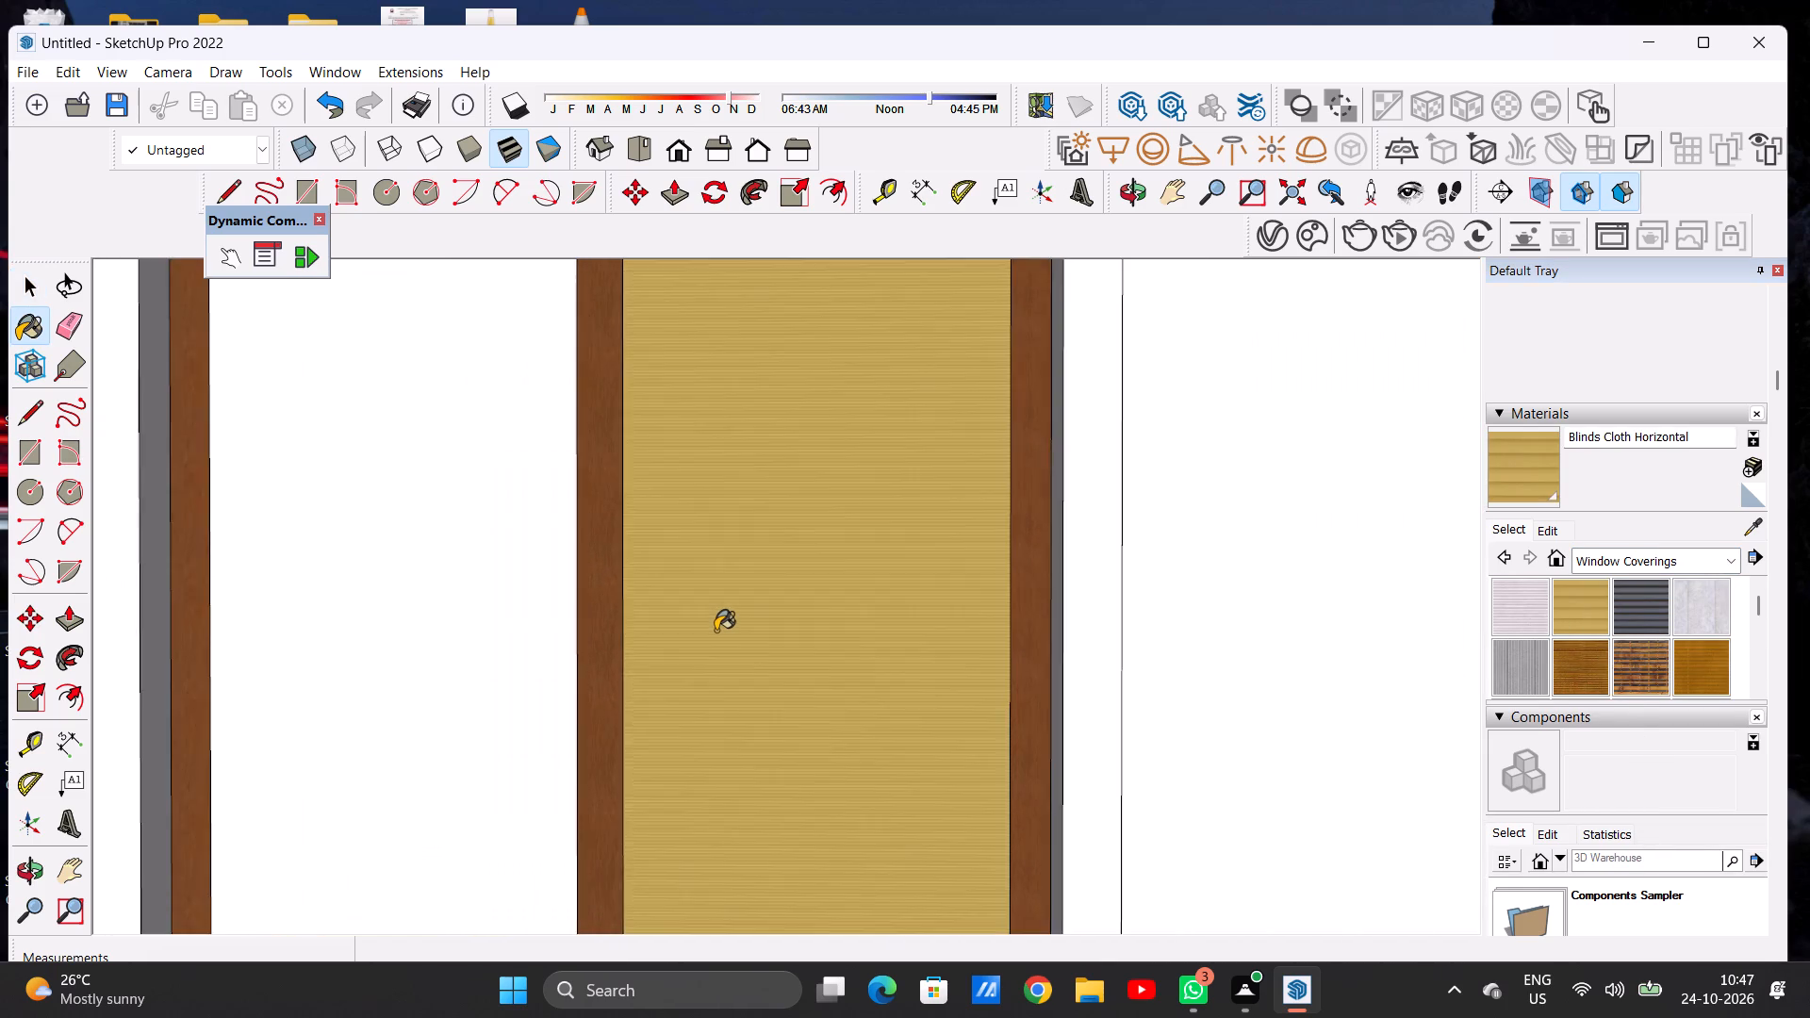
scroll(716, 631, down, 3)
scroll(720, 630, up, 1)
scroll(723, 629, down, 1)
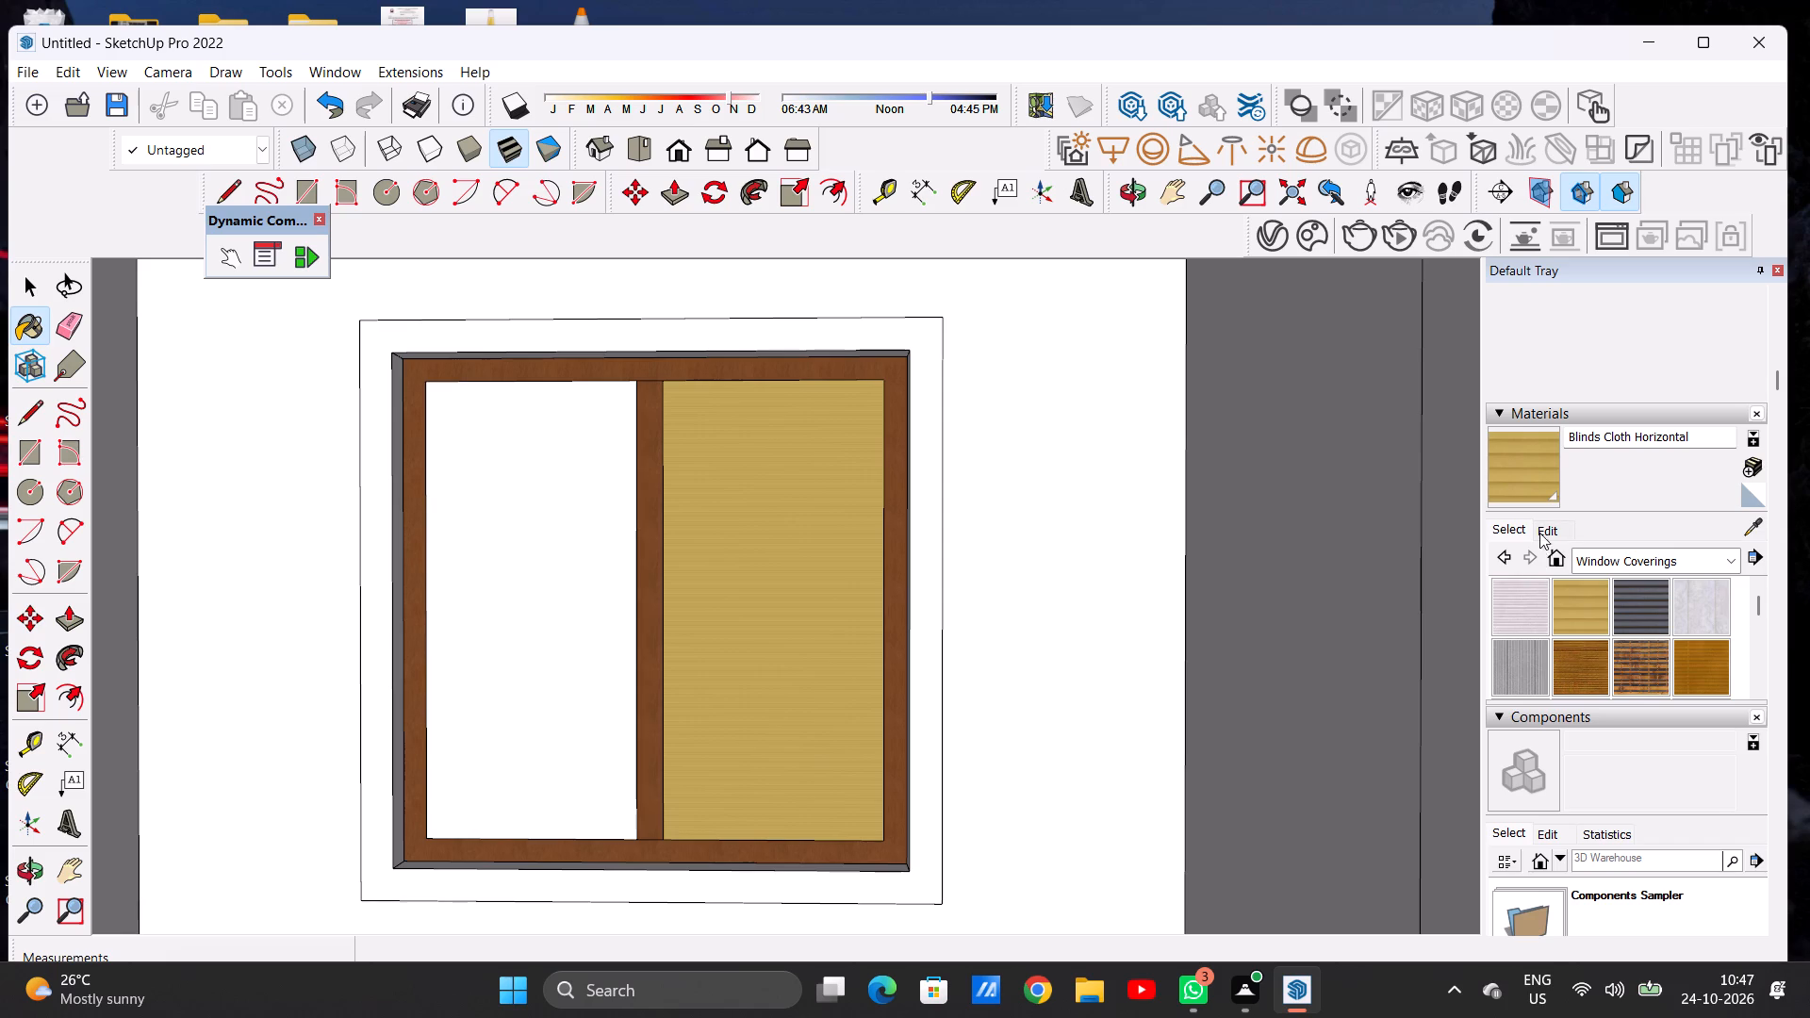
click(1544, 530)
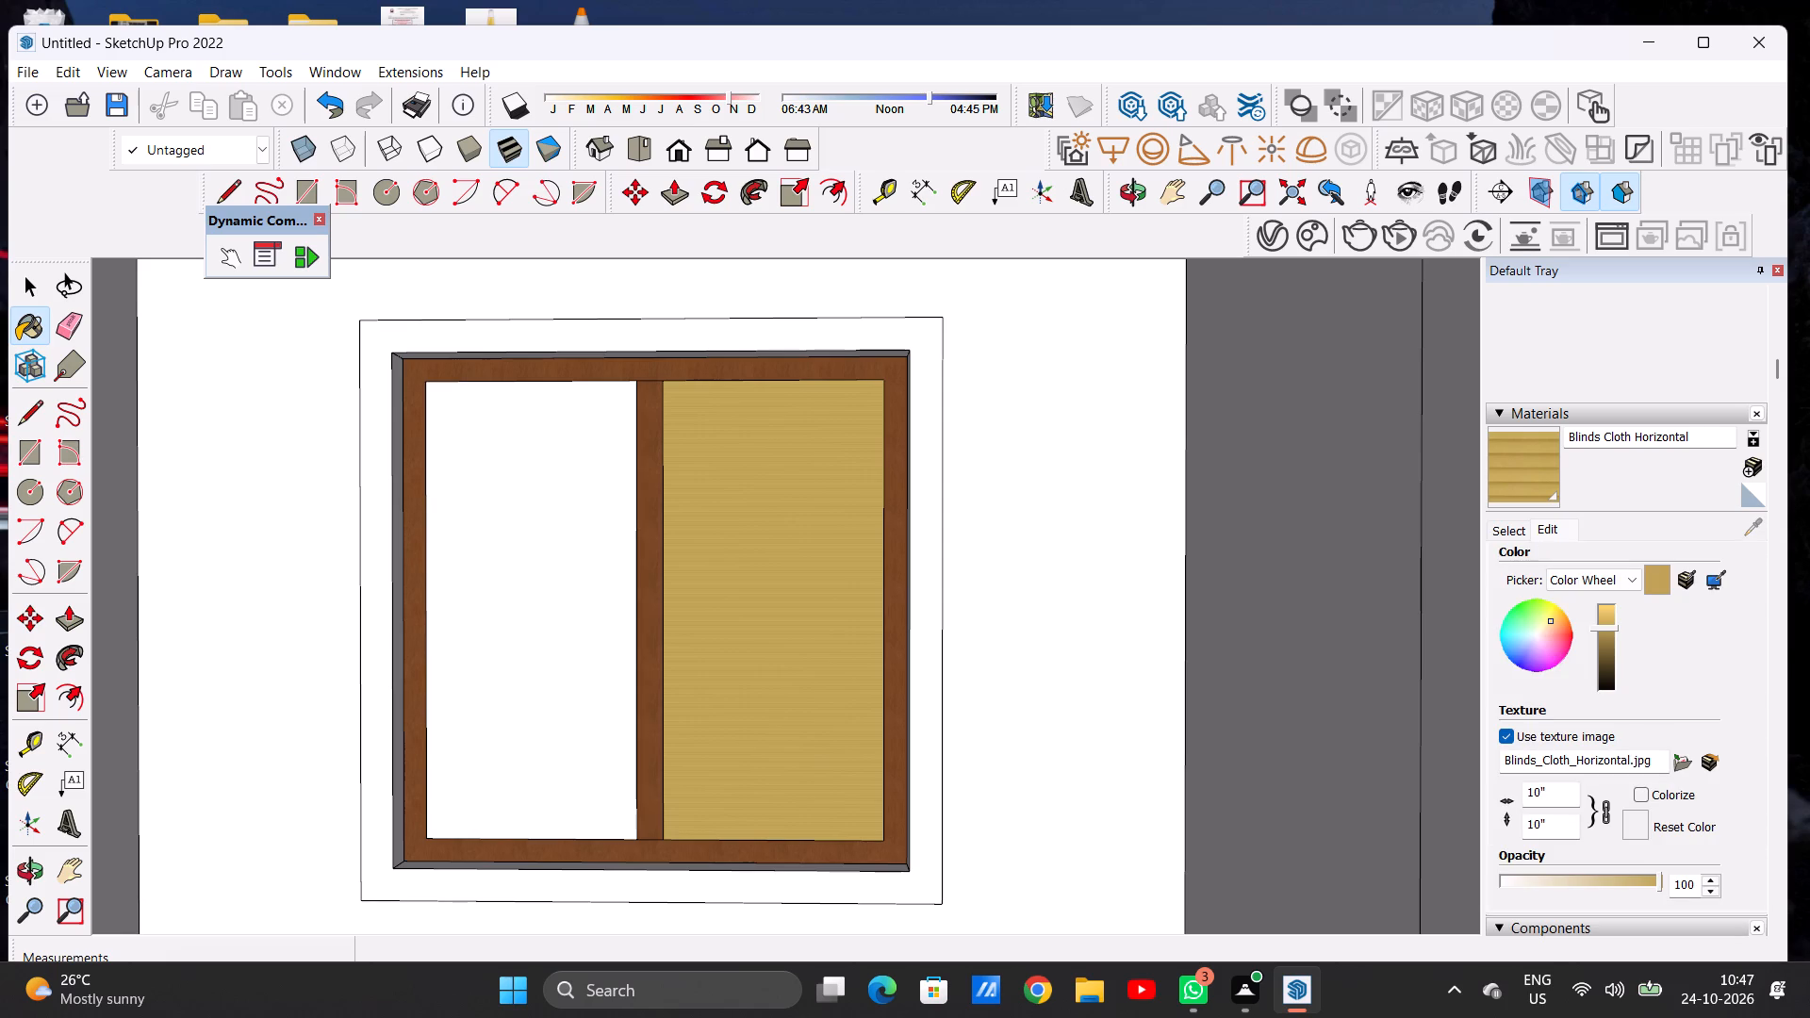
click(1550, 819)
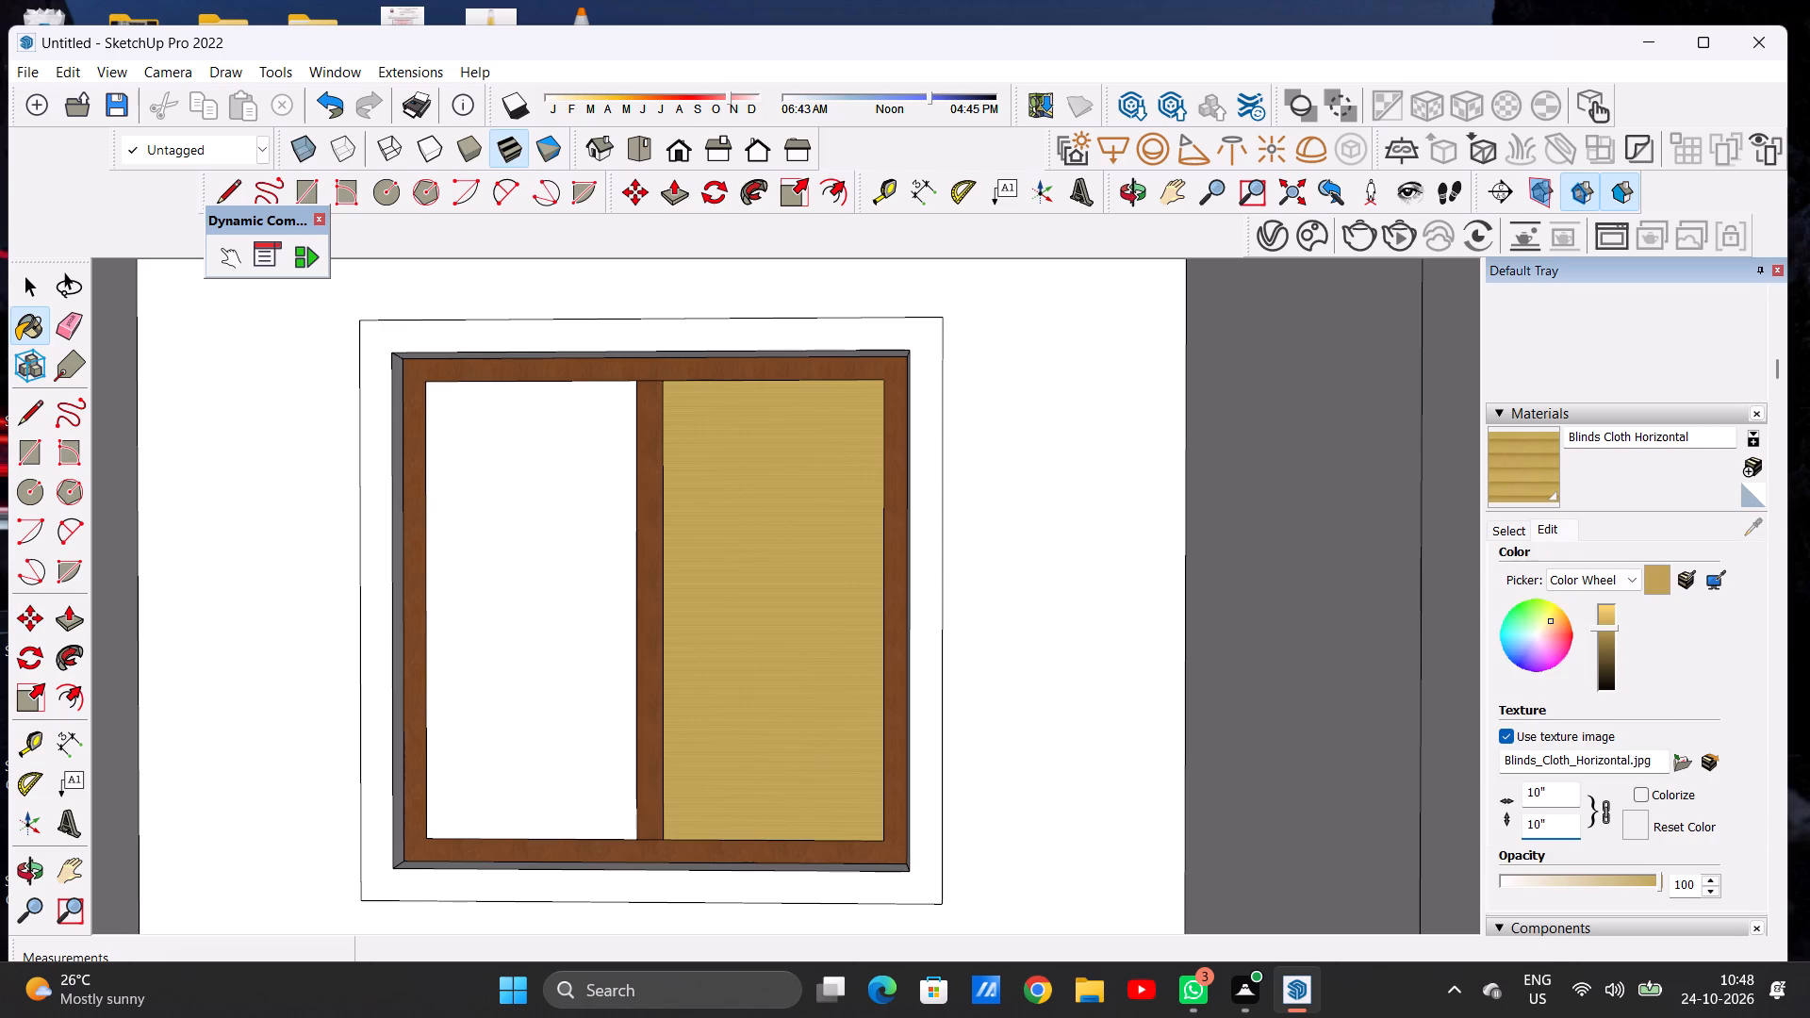
key(BackSpace)
key(BackSpace)
key(BackSpace)
key(BackSpace)
key(BackSpace)
key(BackSpace)
key(BackSpace)
key(BackSpace)
key(BackSpace)
key(BackSpace)
key(BackSpace)
key(BackSpace)
key(BackSpace)
text(5')
key(Return)
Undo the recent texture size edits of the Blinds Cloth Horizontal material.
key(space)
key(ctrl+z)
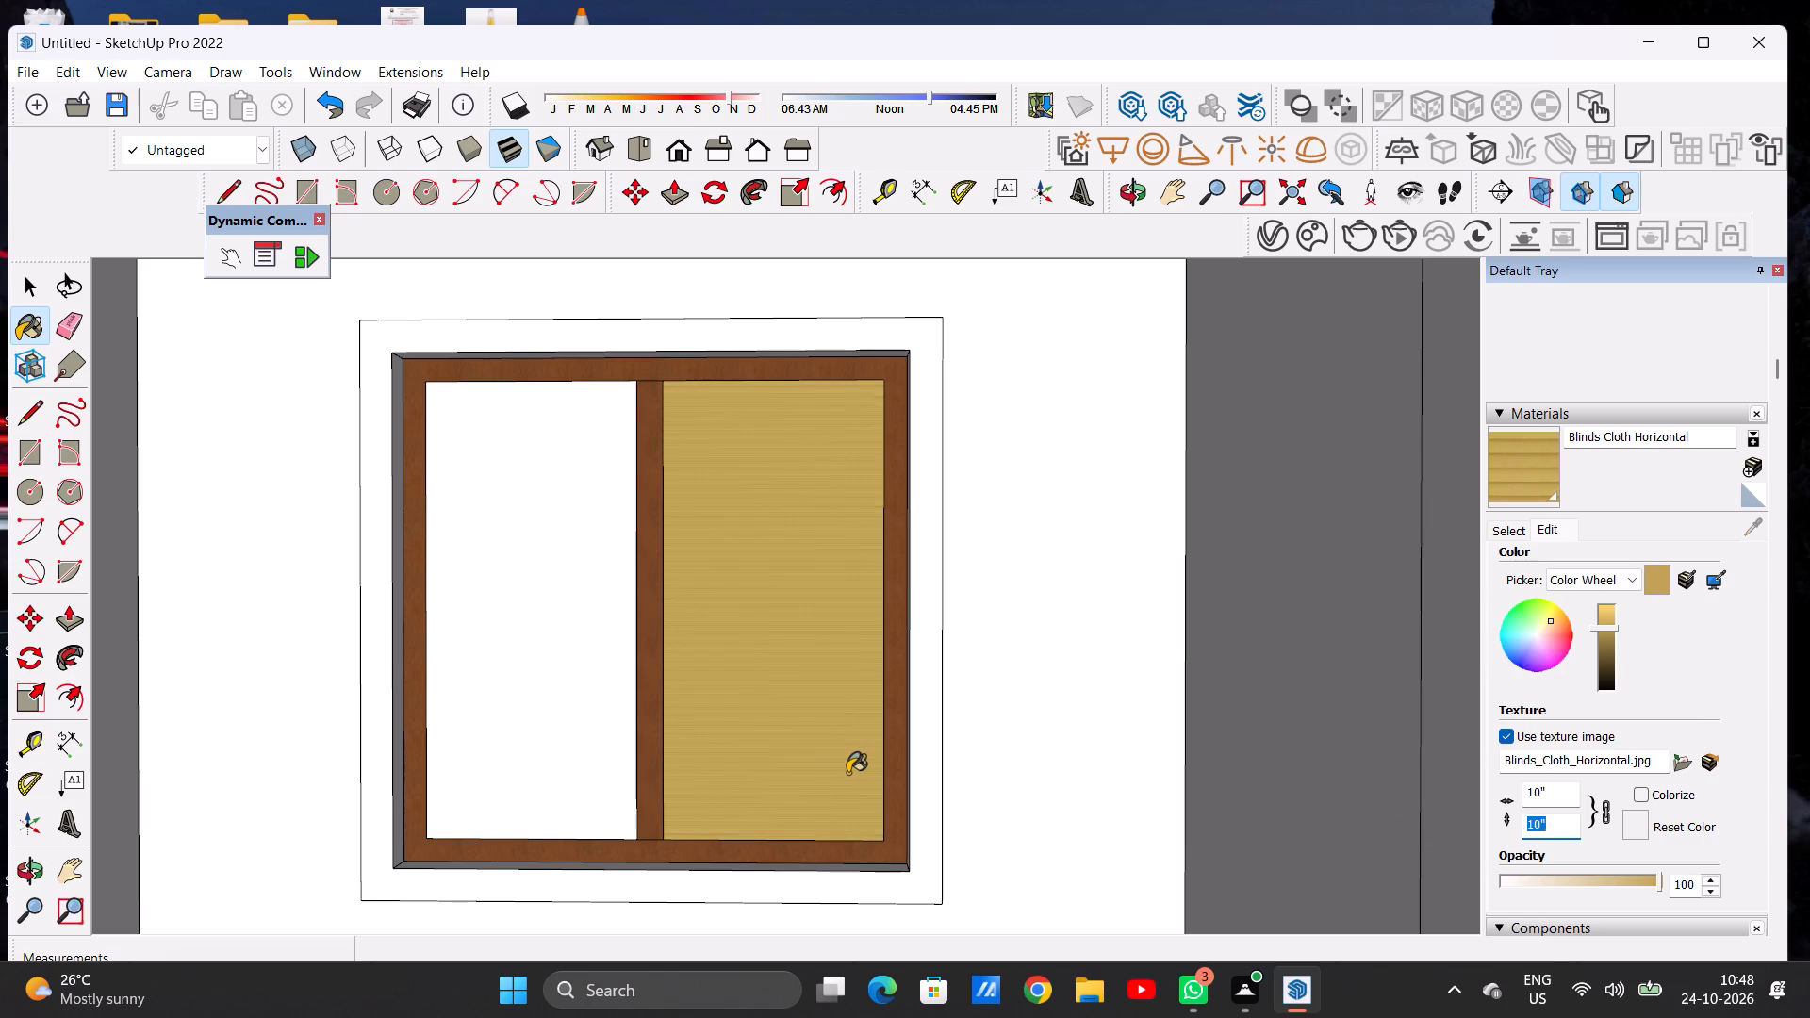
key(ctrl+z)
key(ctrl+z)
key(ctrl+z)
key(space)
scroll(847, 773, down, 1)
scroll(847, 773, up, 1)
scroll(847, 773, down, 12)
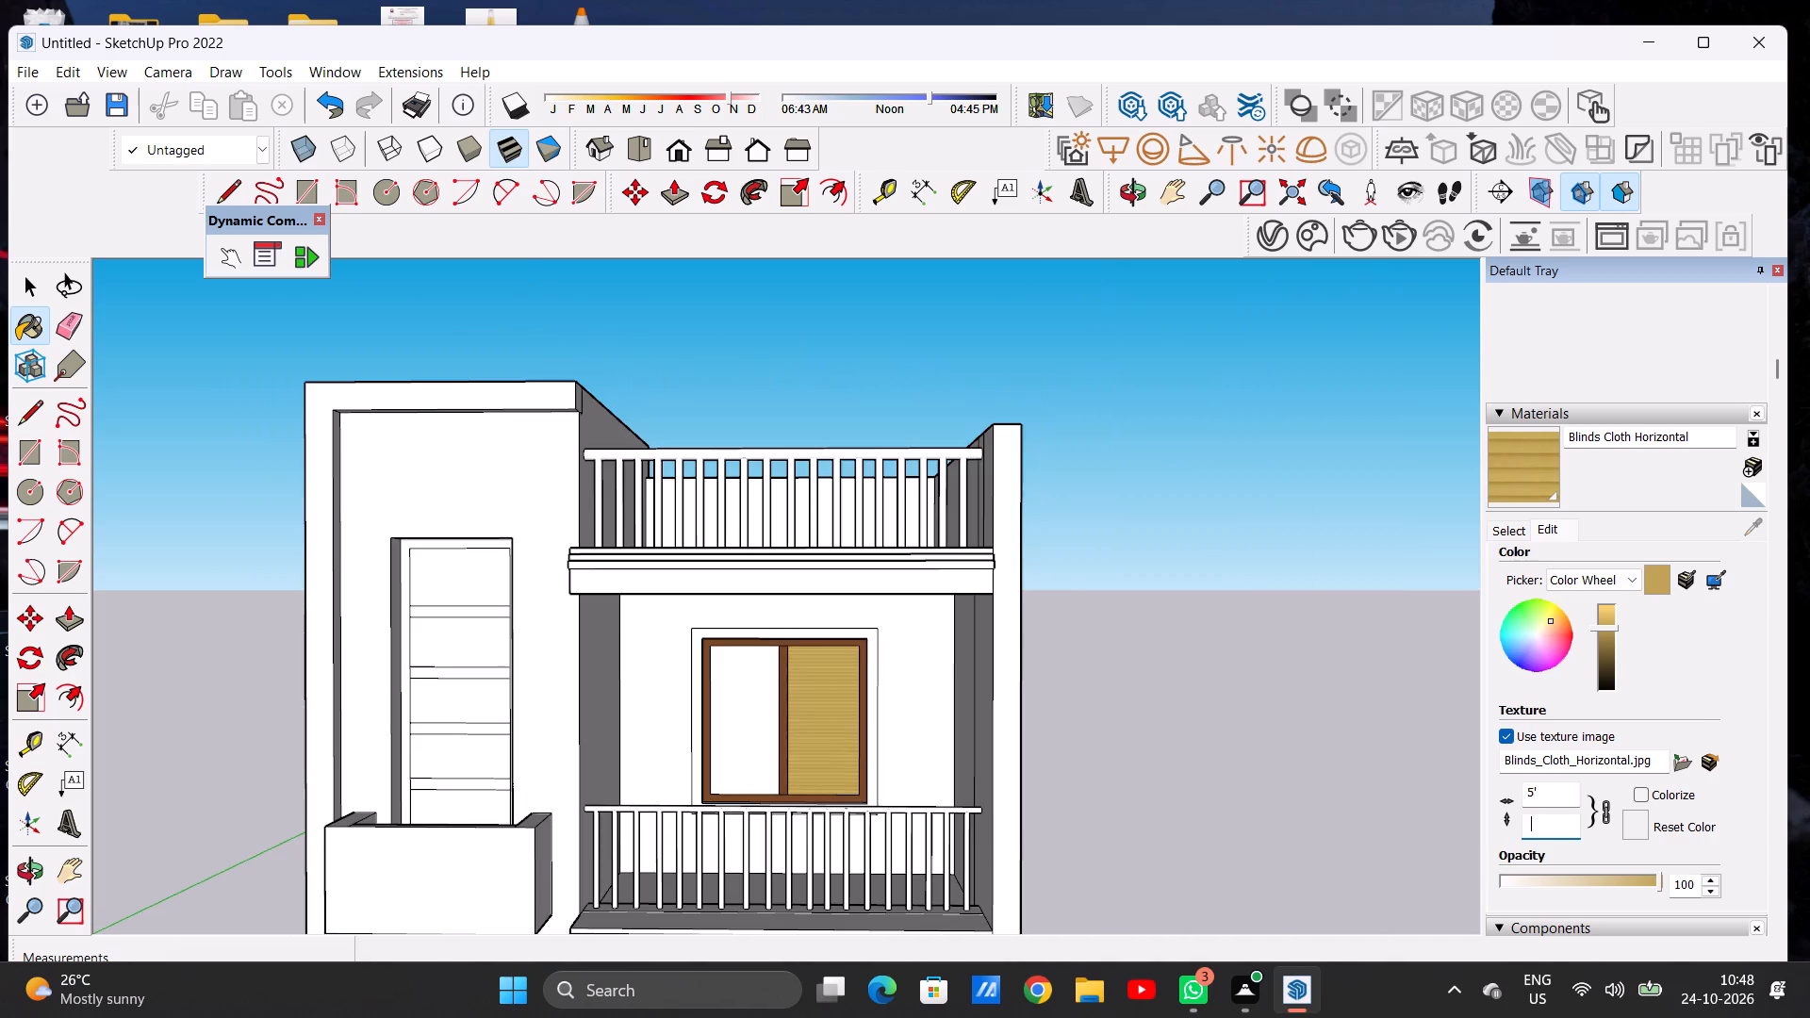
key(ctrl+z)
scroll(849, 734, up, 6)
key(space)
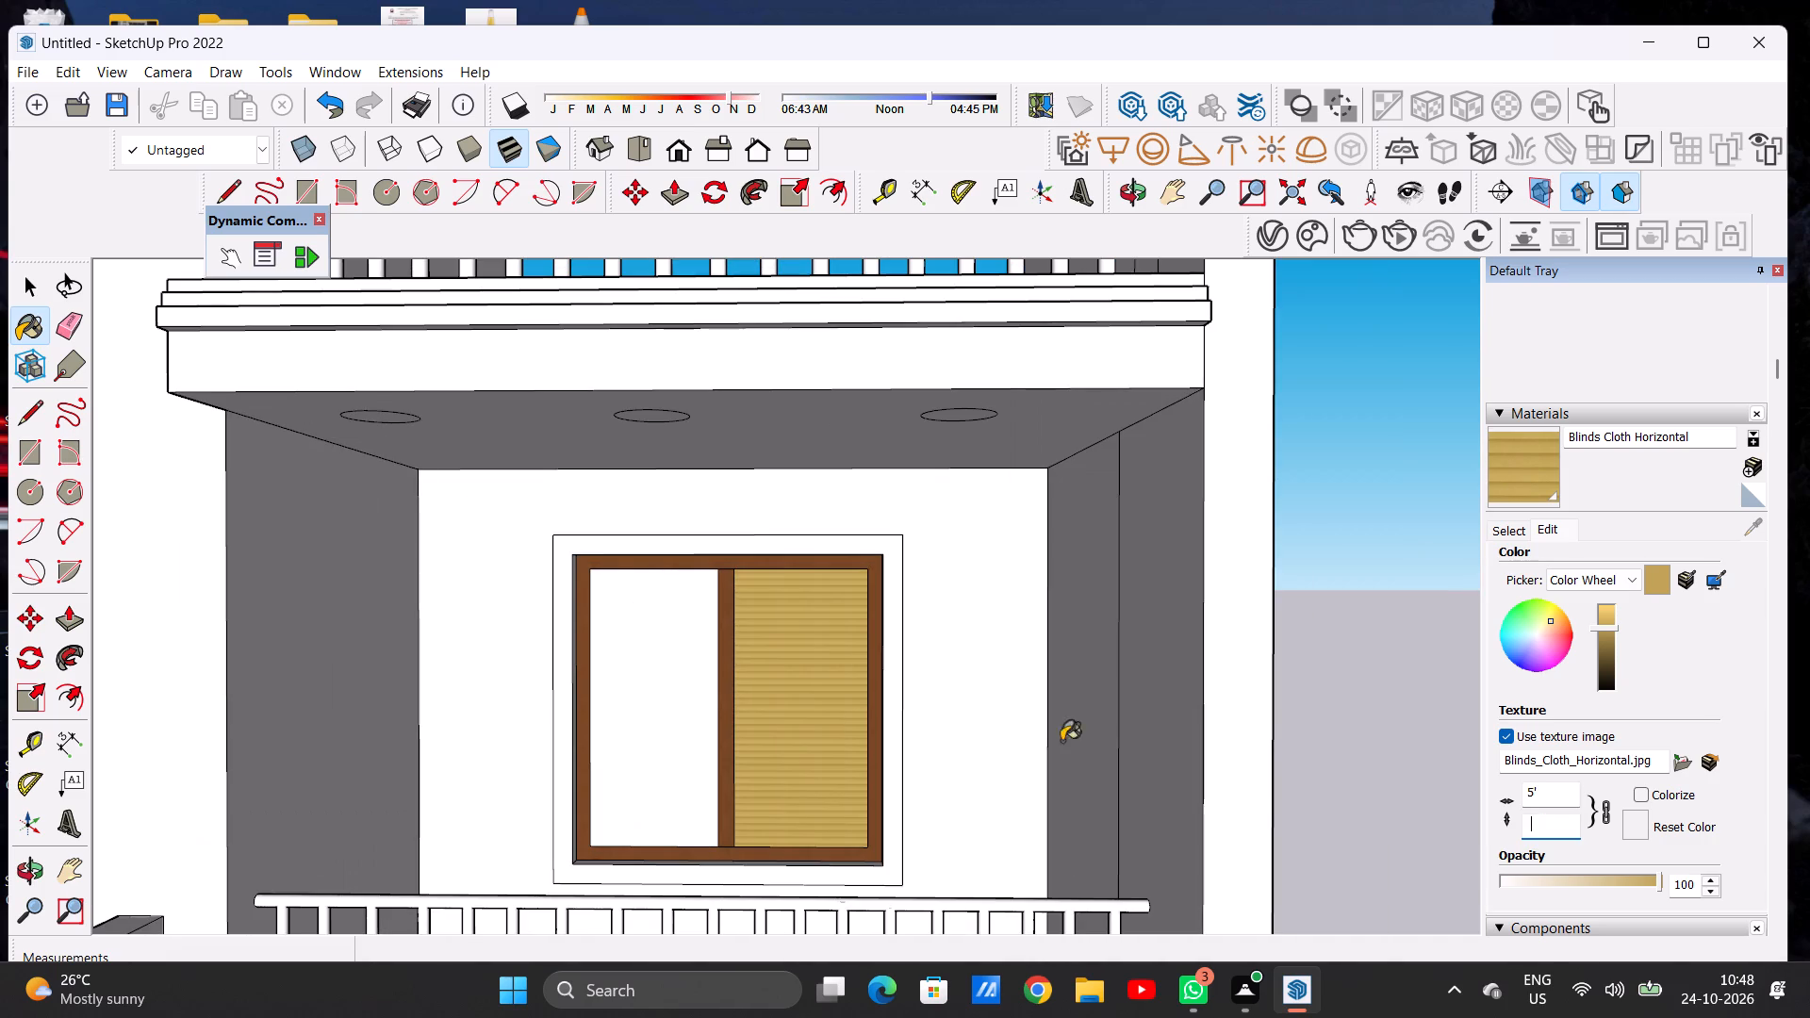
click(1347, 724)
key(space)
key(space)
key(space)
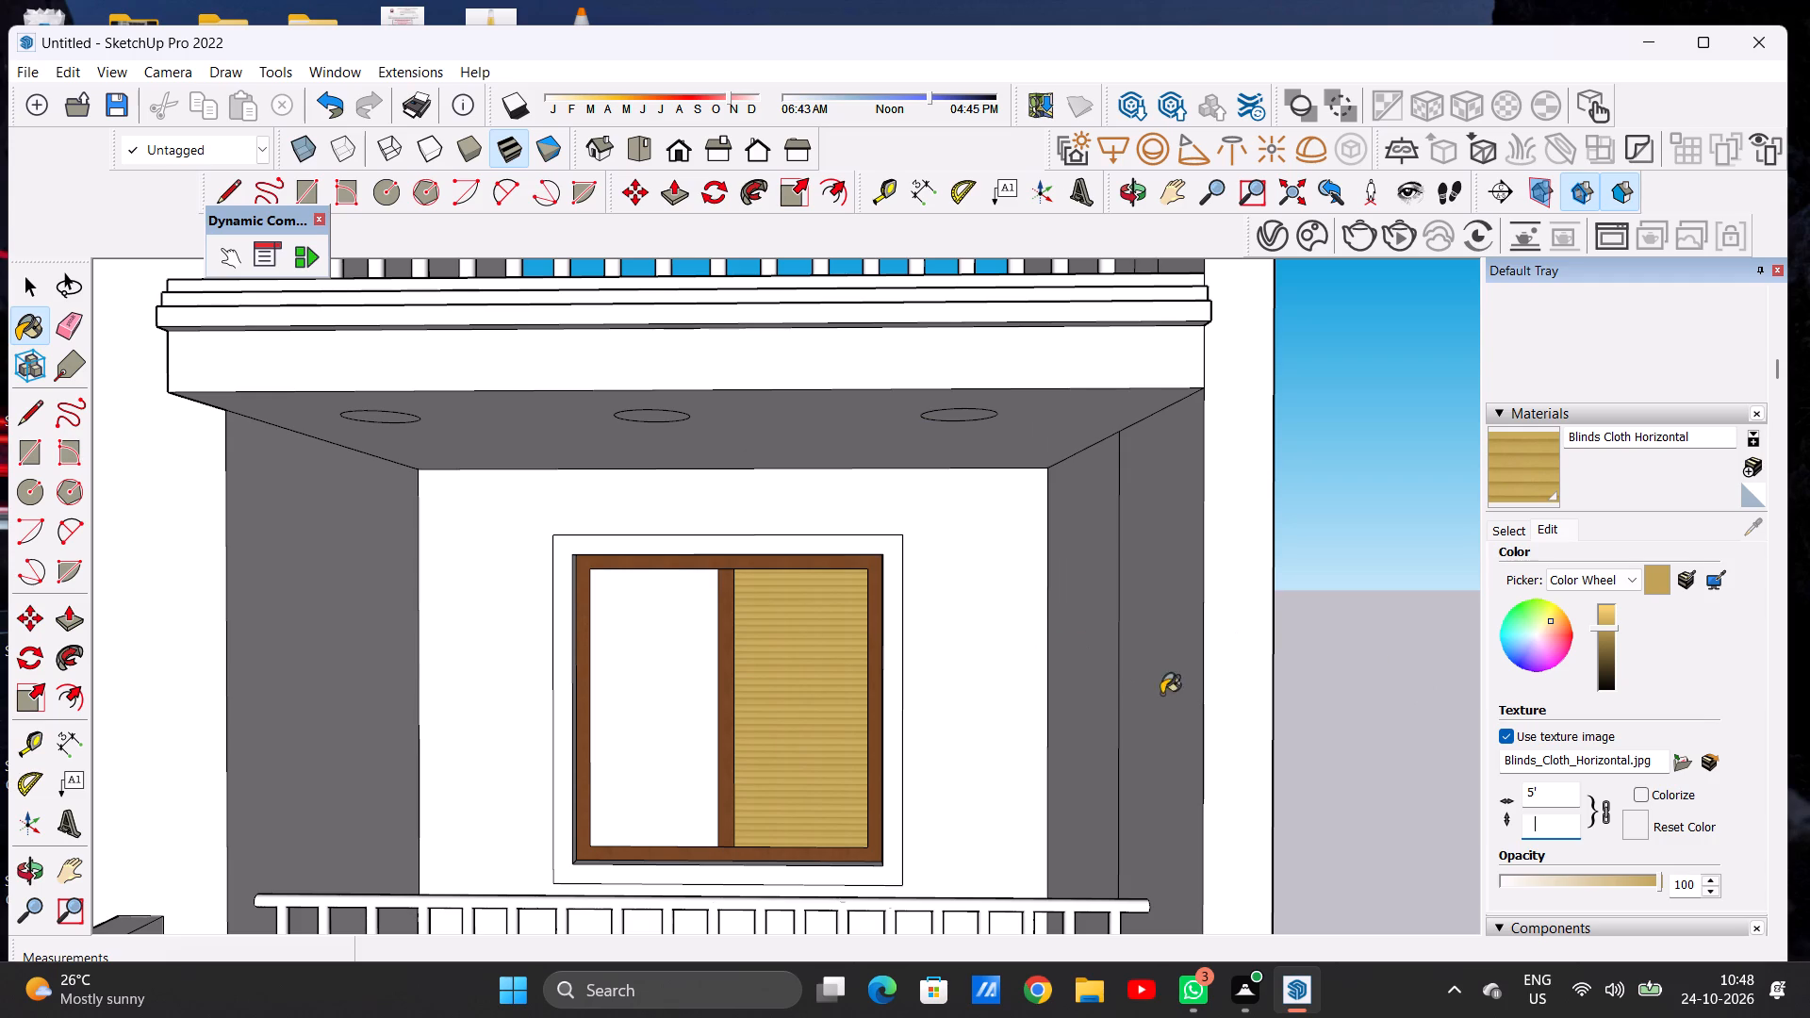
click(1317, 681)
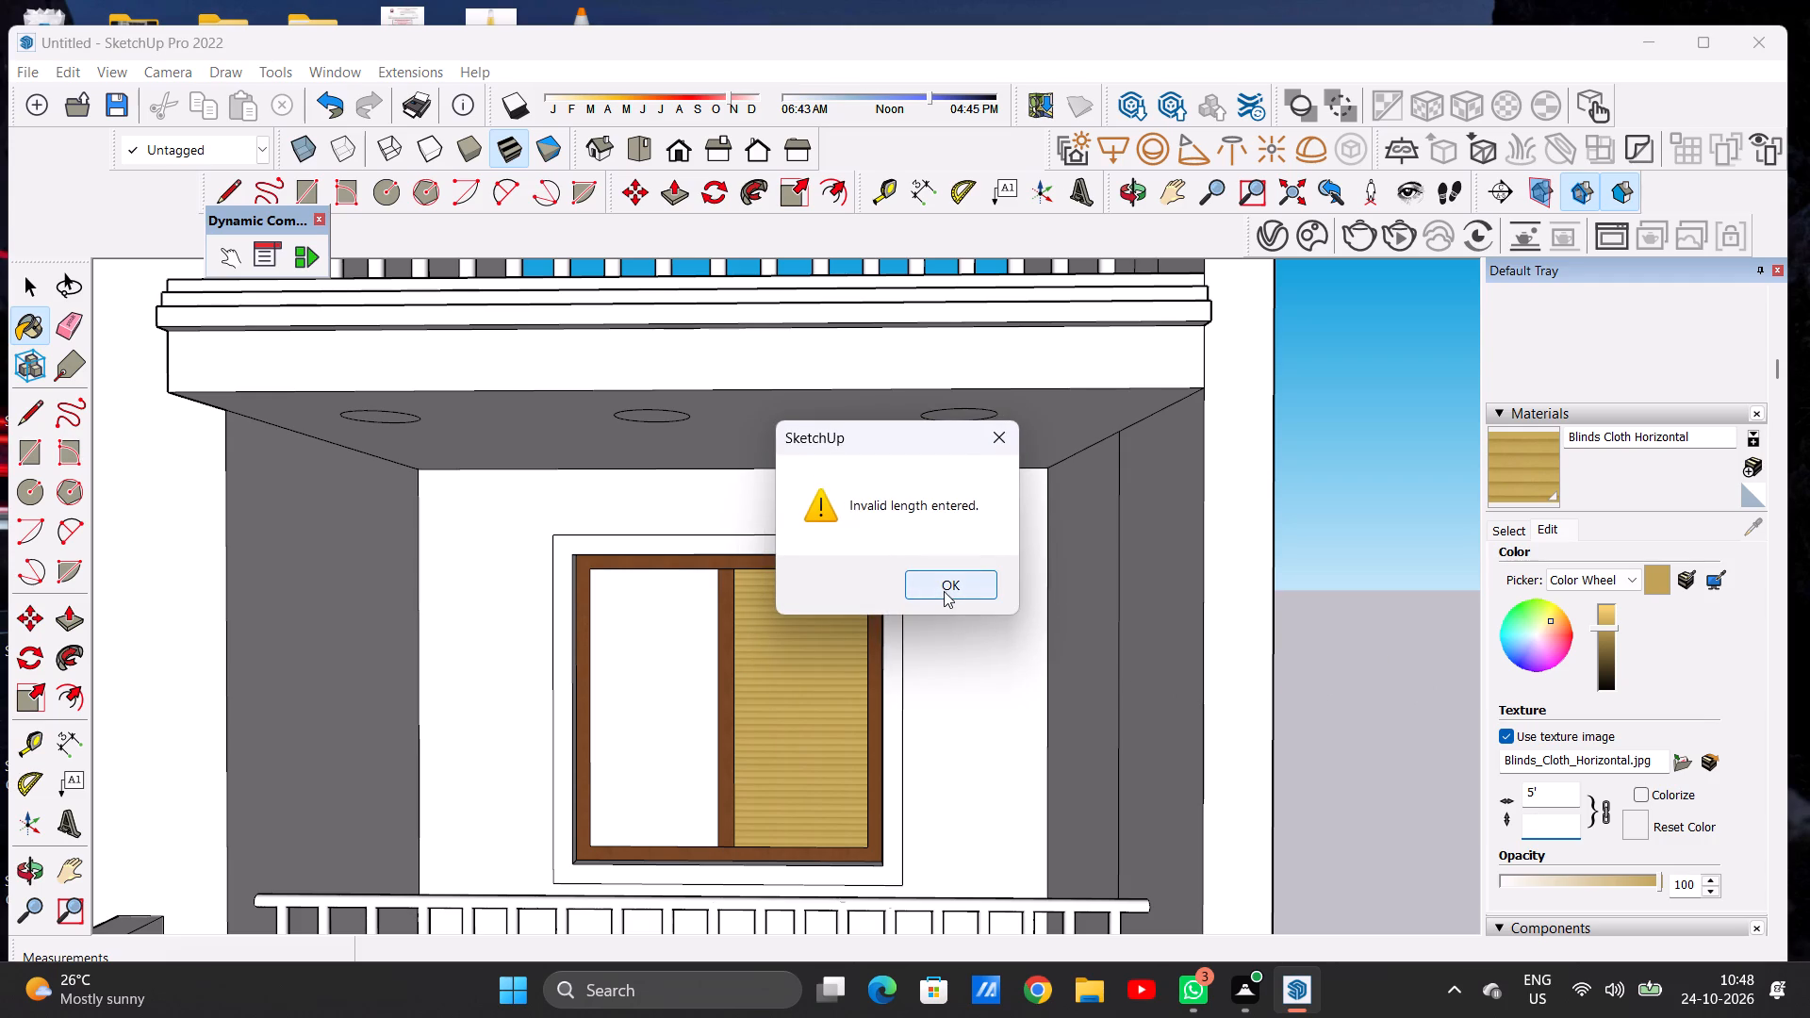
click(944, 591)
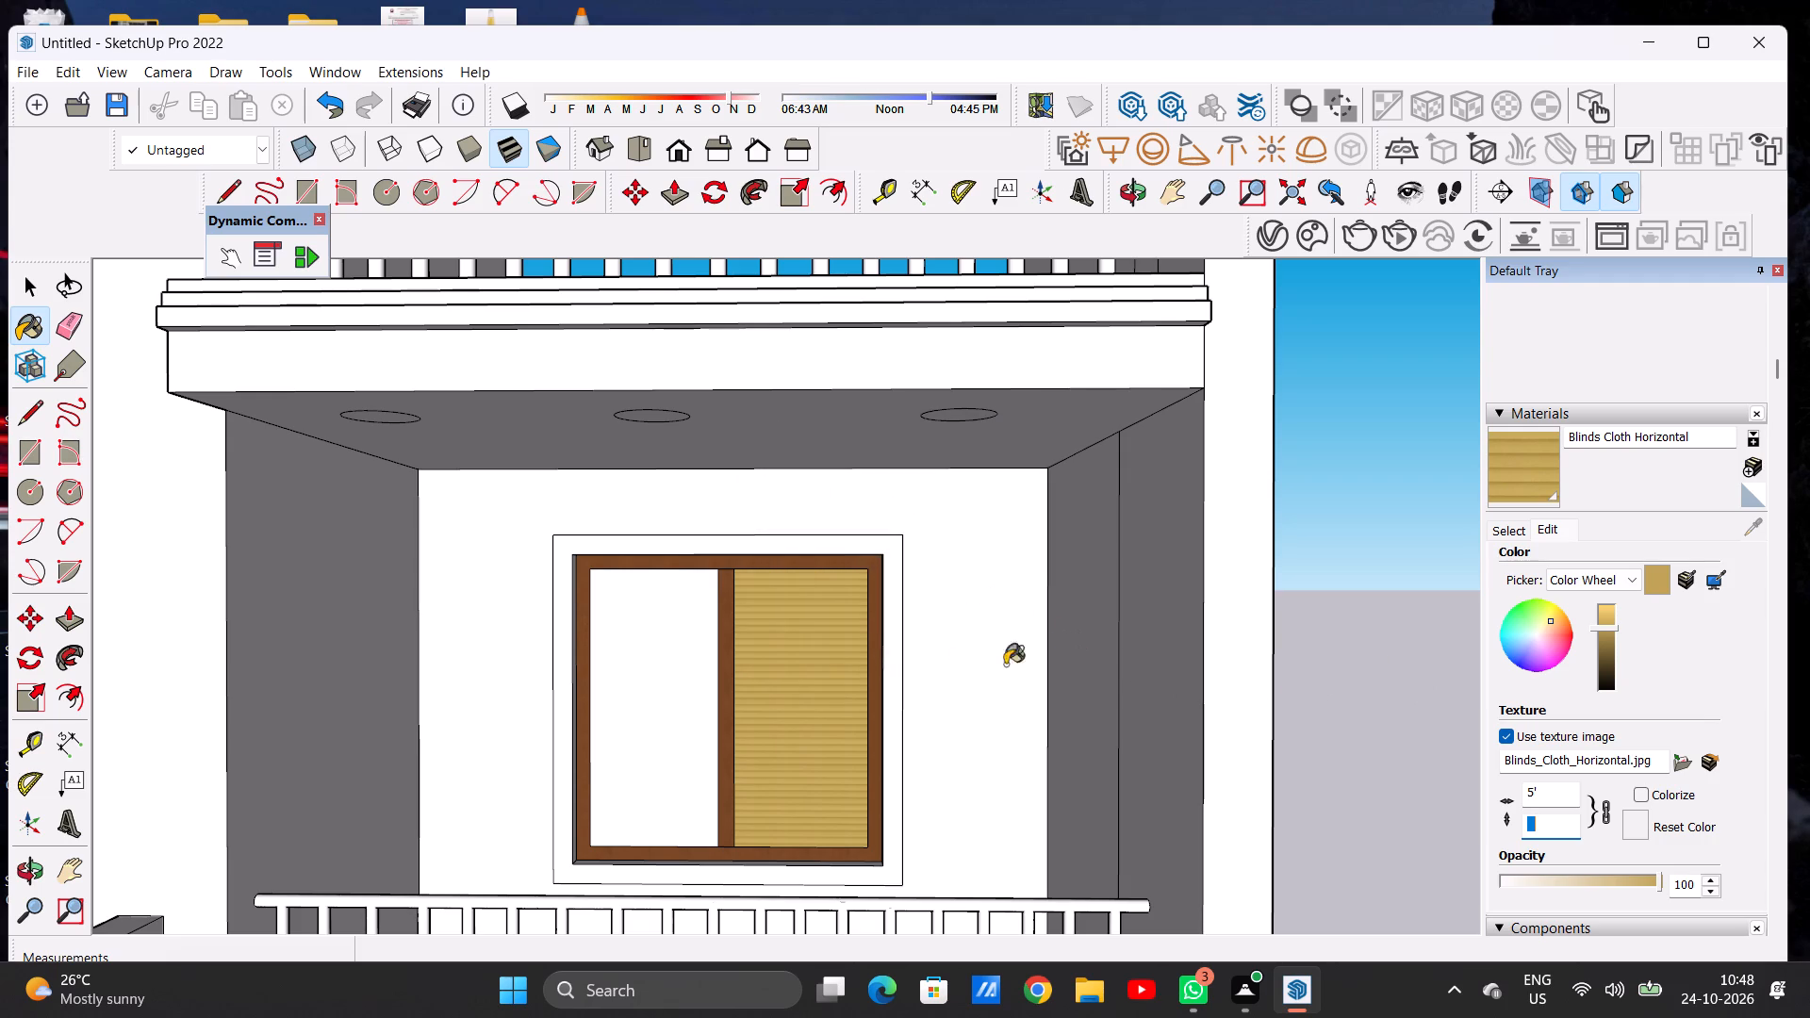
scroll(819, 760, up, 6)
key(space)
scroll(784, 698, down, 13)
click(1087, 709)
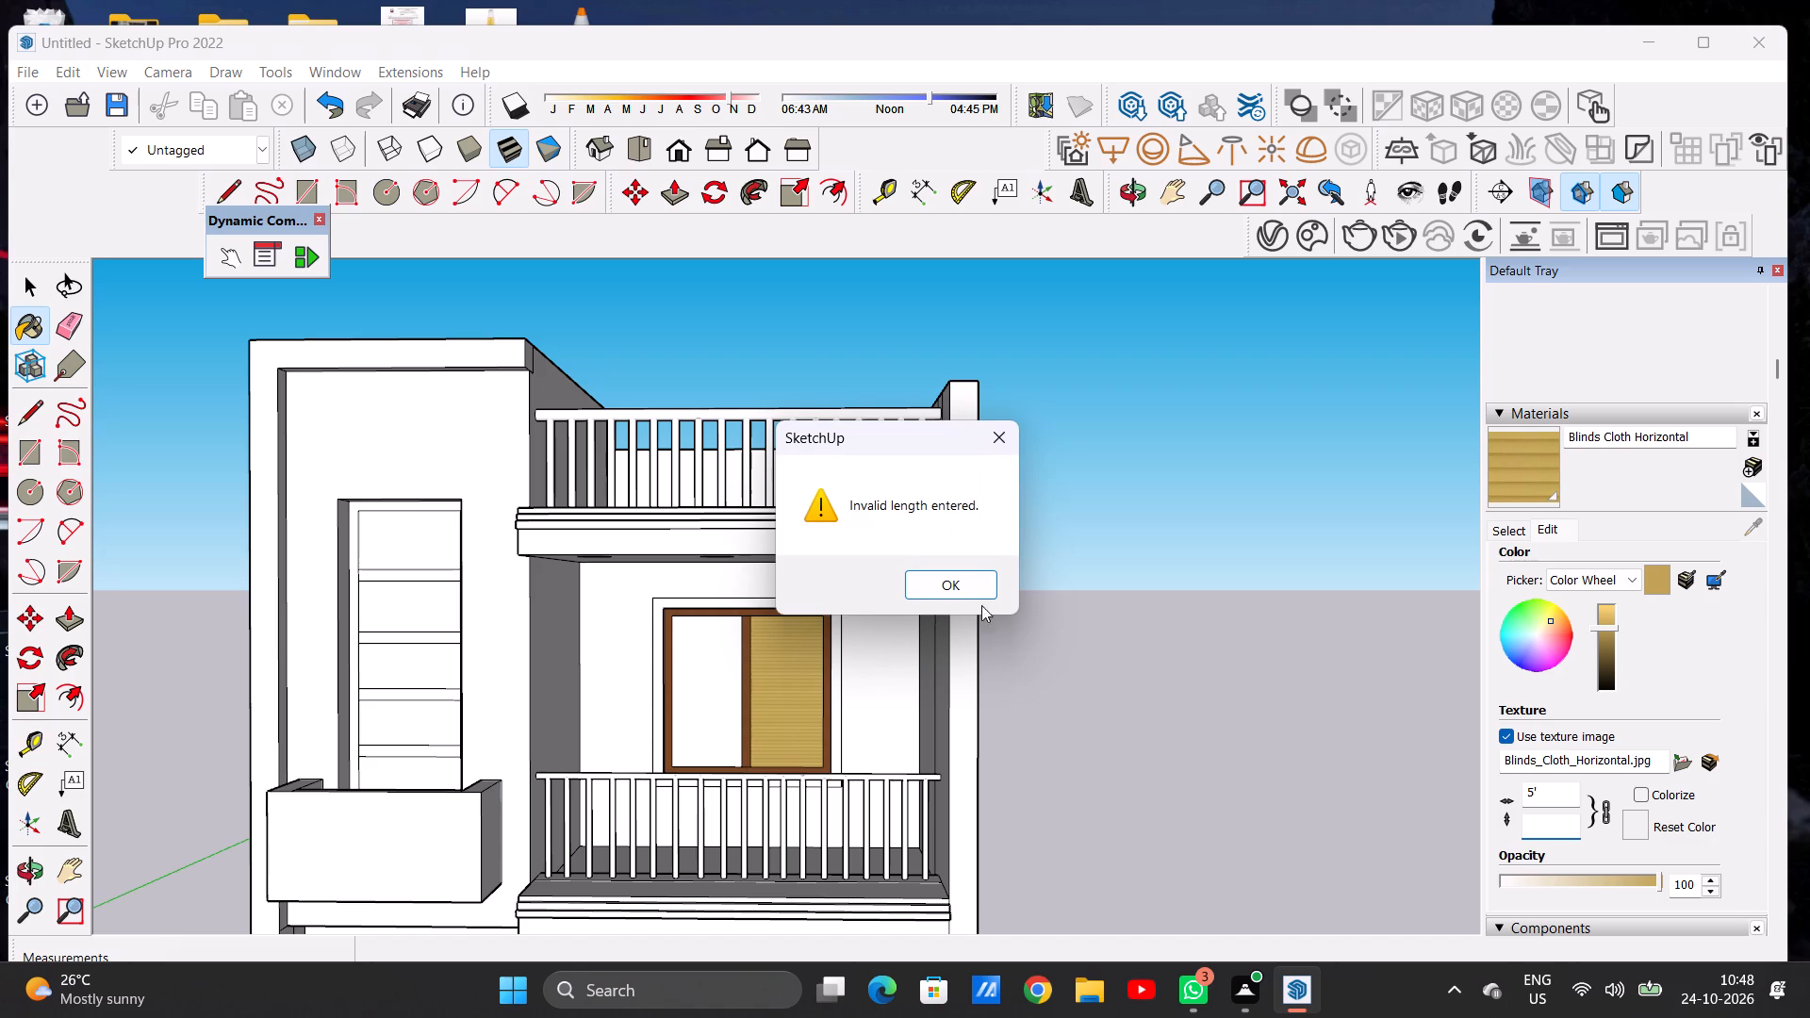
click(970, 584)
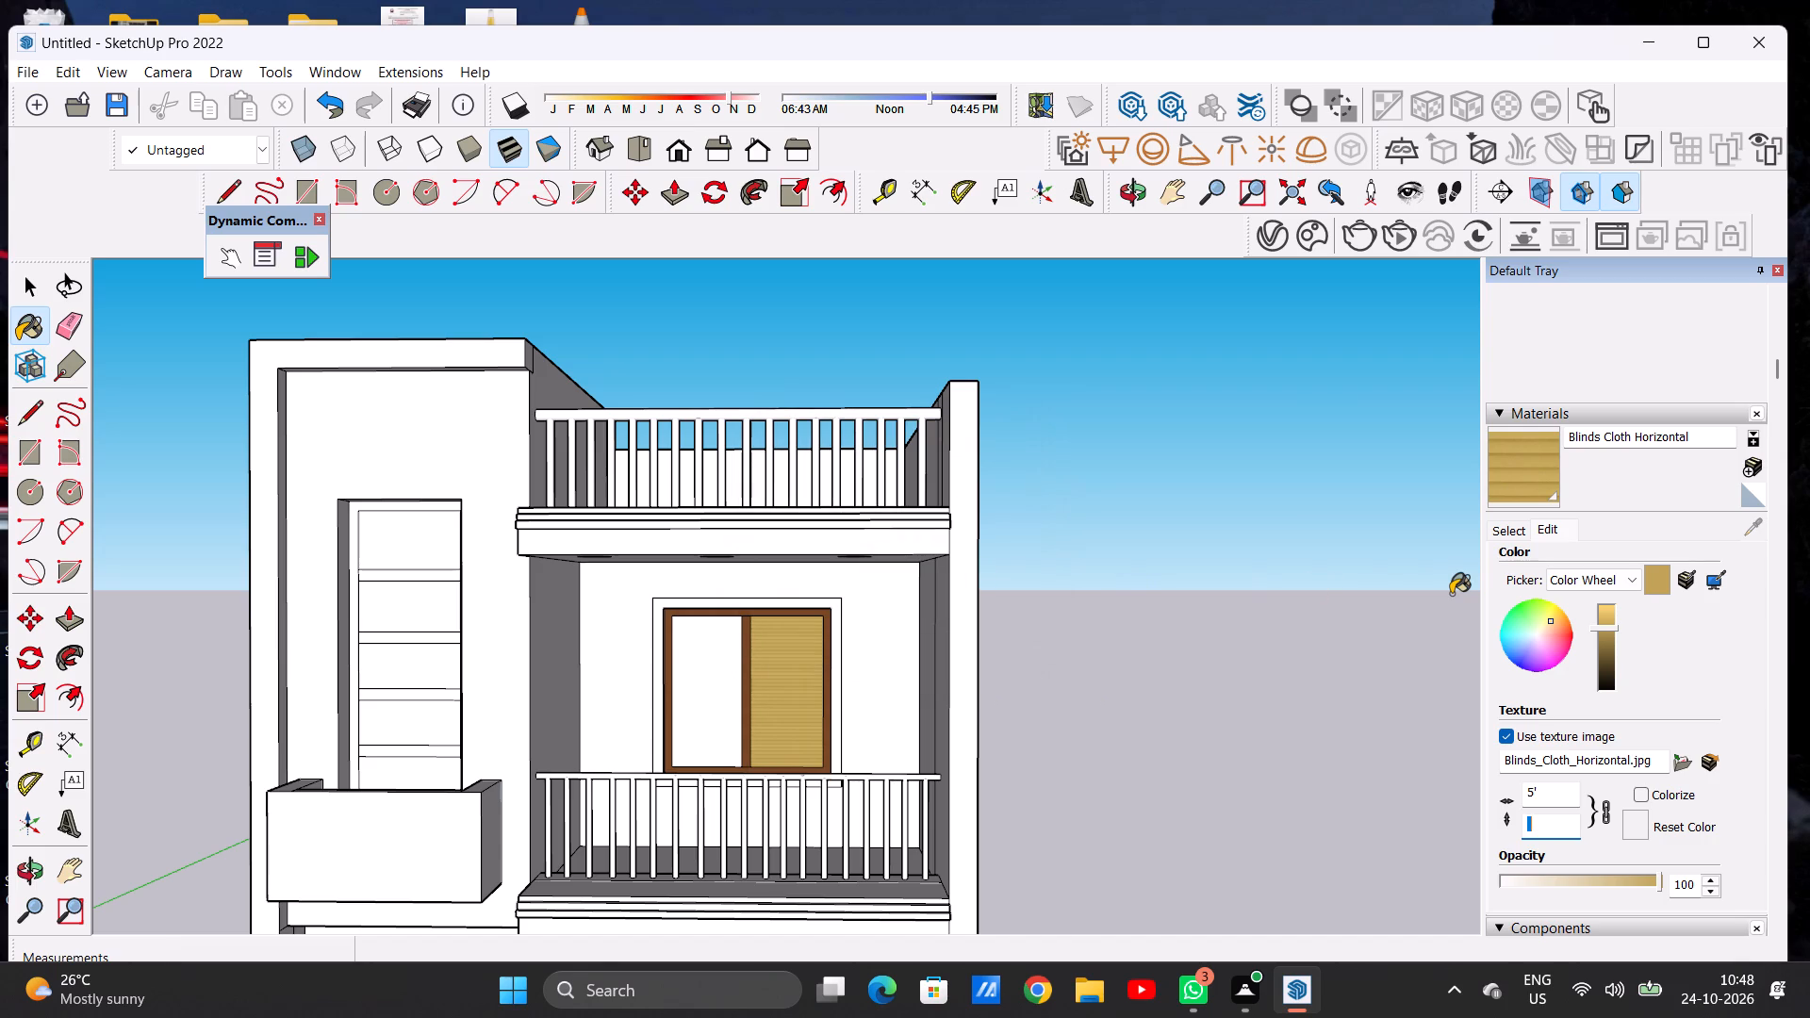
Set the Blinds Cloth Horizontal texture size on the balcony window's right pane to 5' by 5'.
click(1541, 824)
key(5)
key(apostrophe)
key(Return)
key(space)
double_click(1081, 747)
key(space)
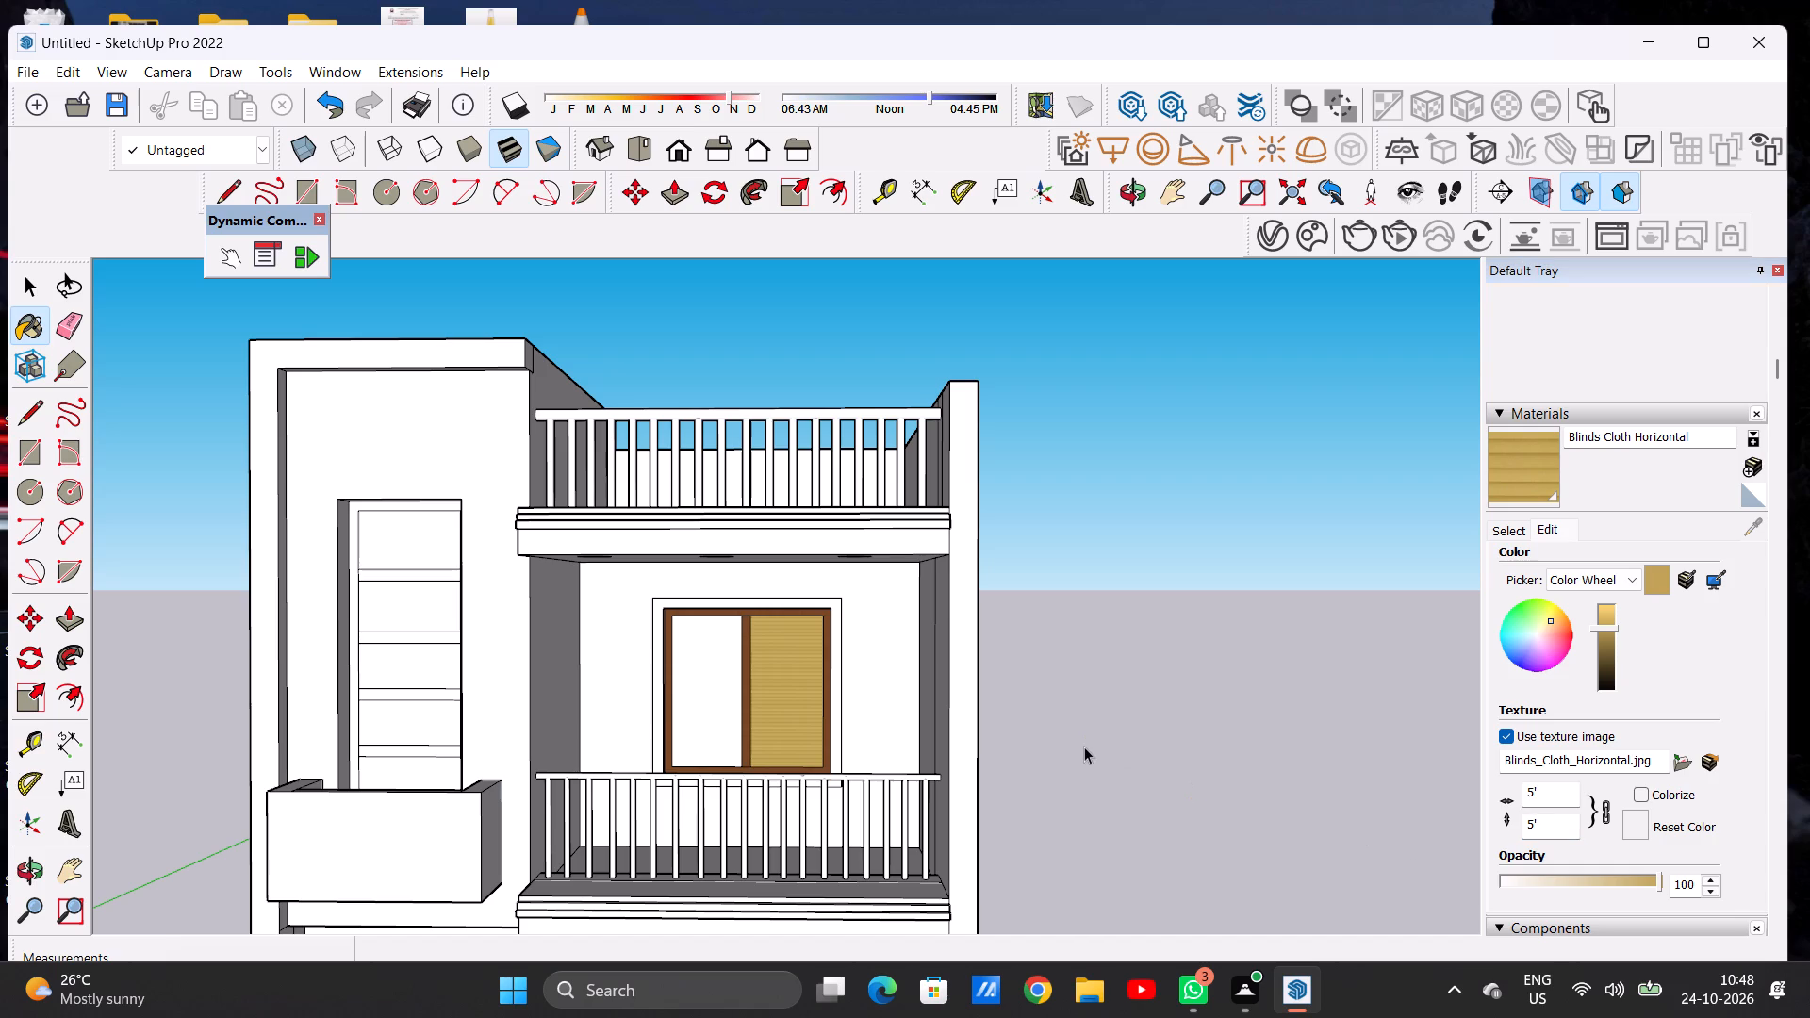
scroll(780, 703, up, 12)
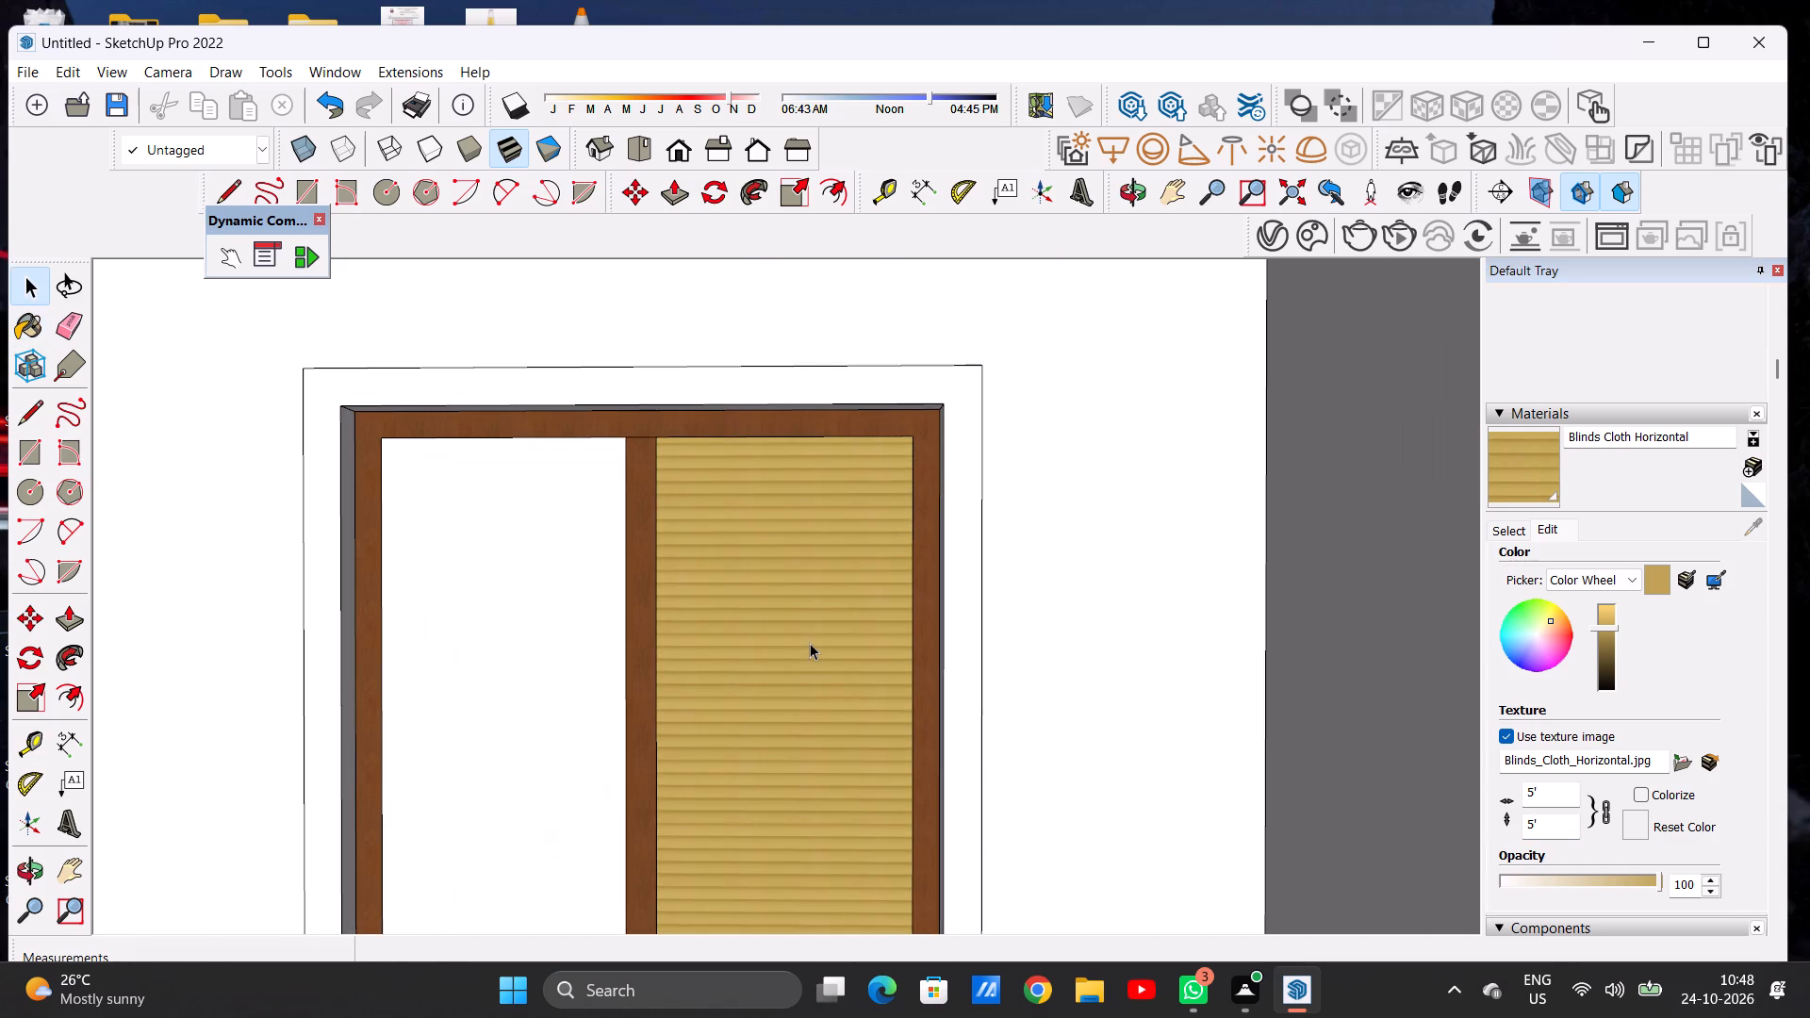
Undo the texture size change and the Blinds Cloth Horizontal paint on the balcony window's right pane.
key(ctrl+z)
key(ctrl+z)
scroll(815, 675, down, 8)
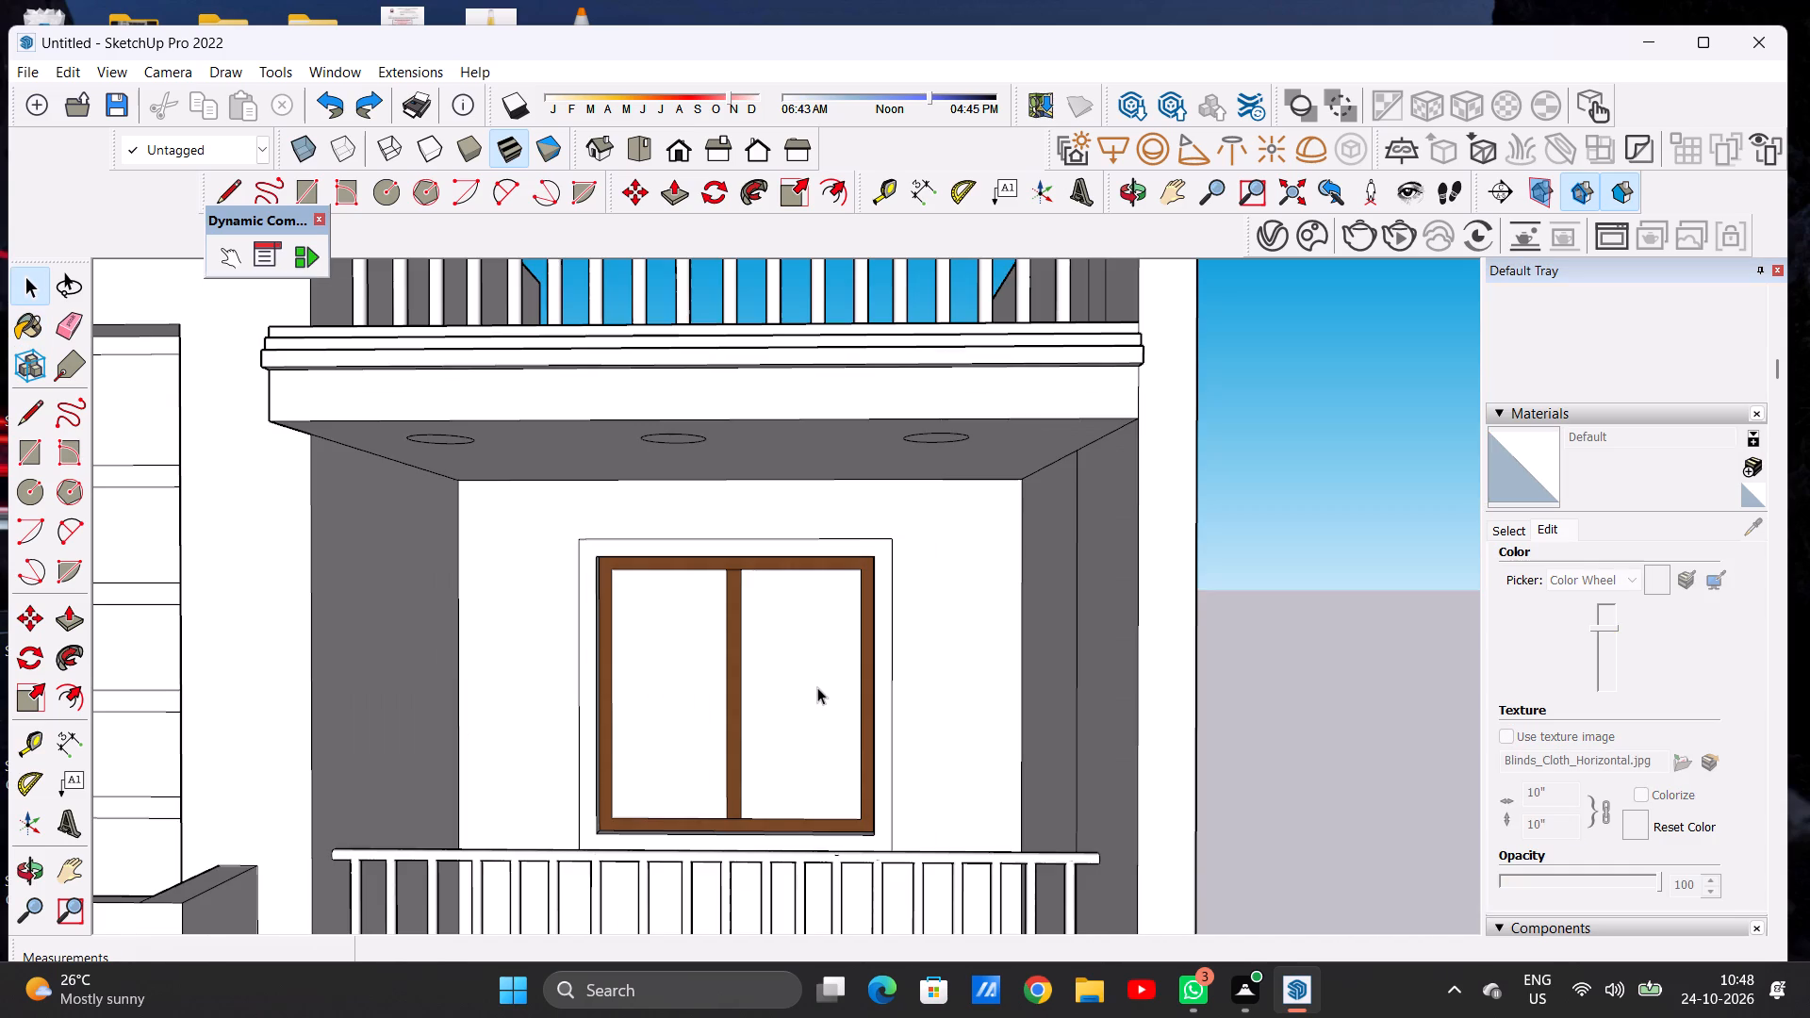
Draw a vertical line about 42' long from top to bottom of each balcony window pane, leaving a narrow strip at its outer side.
key(l)
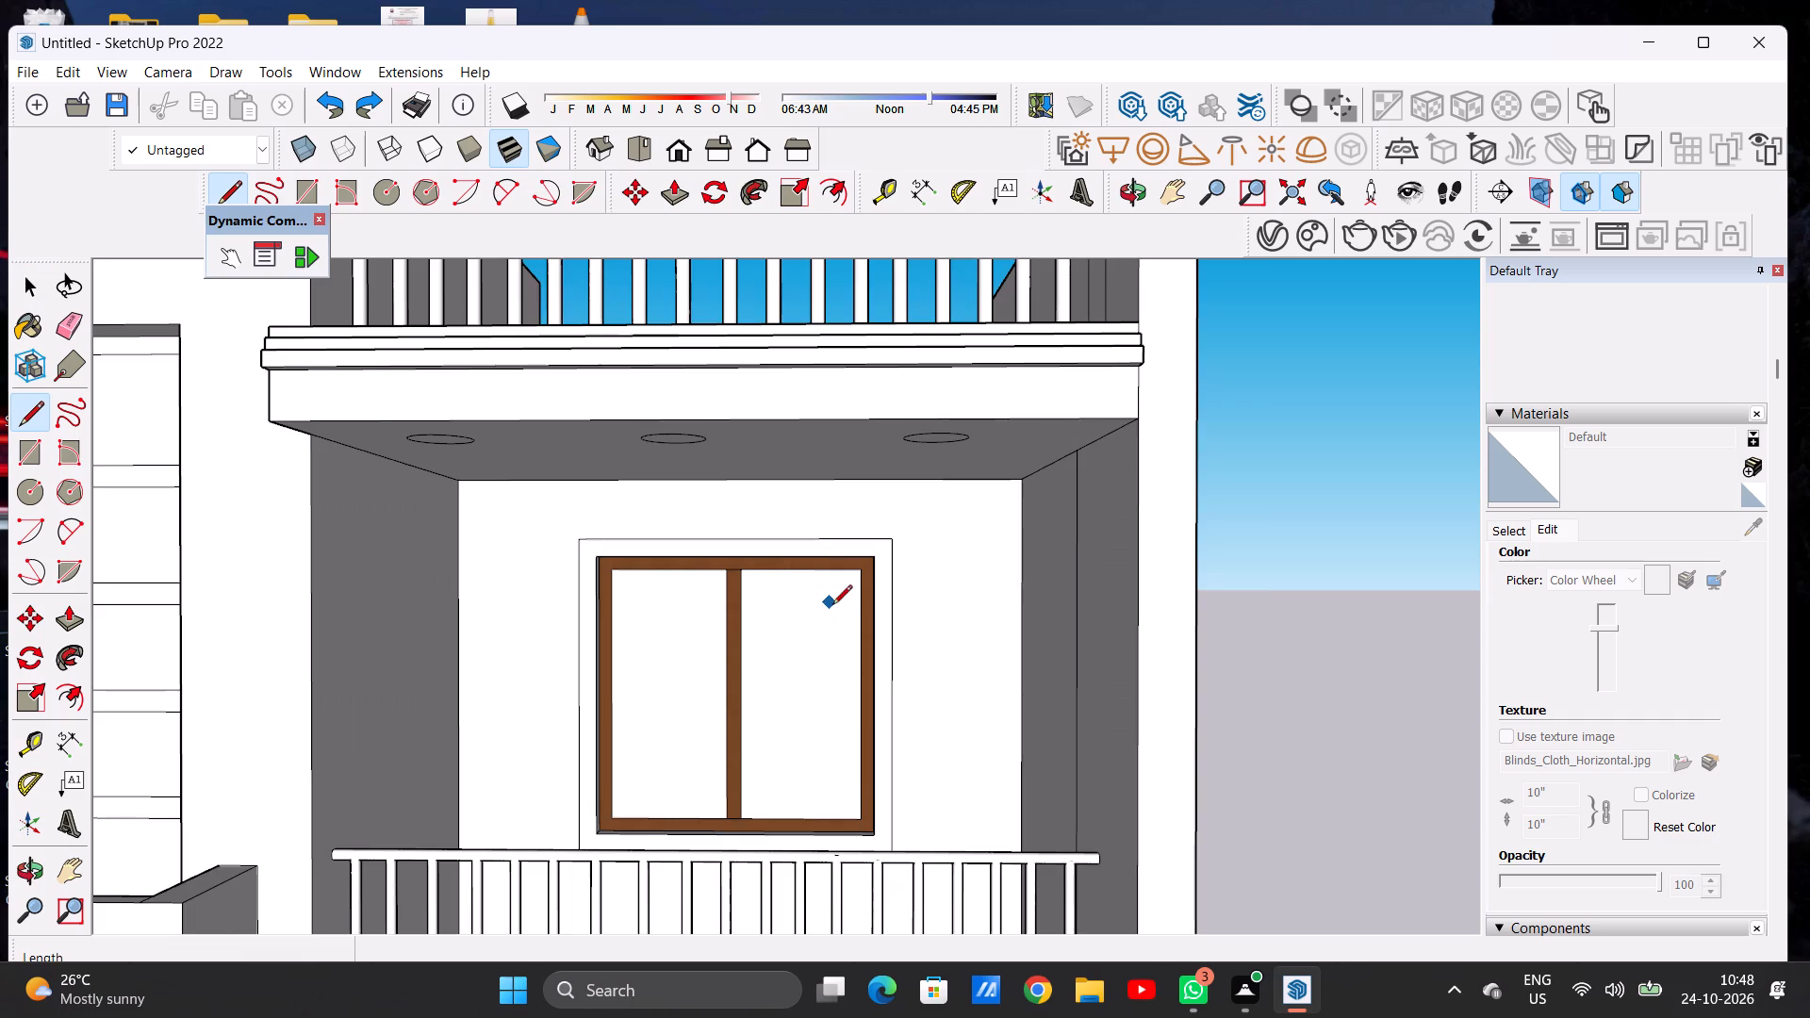
scroll(832, 606, up, 3)
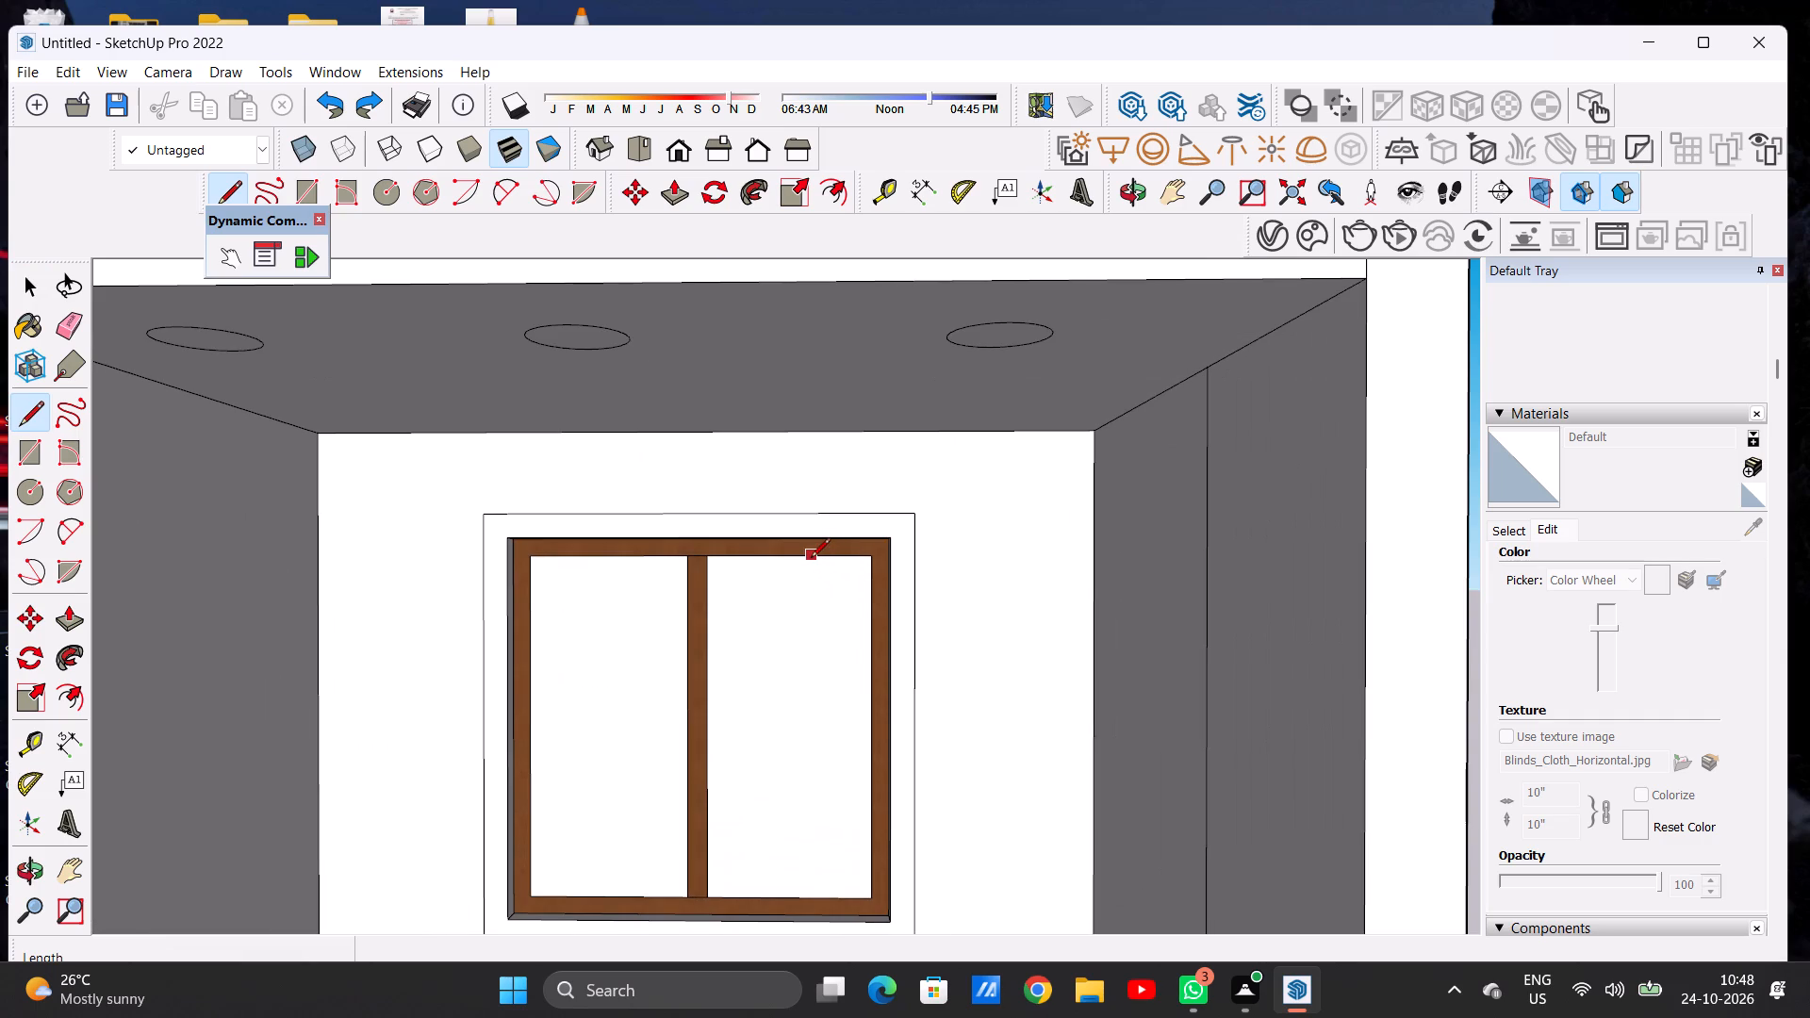
click(813, 560)
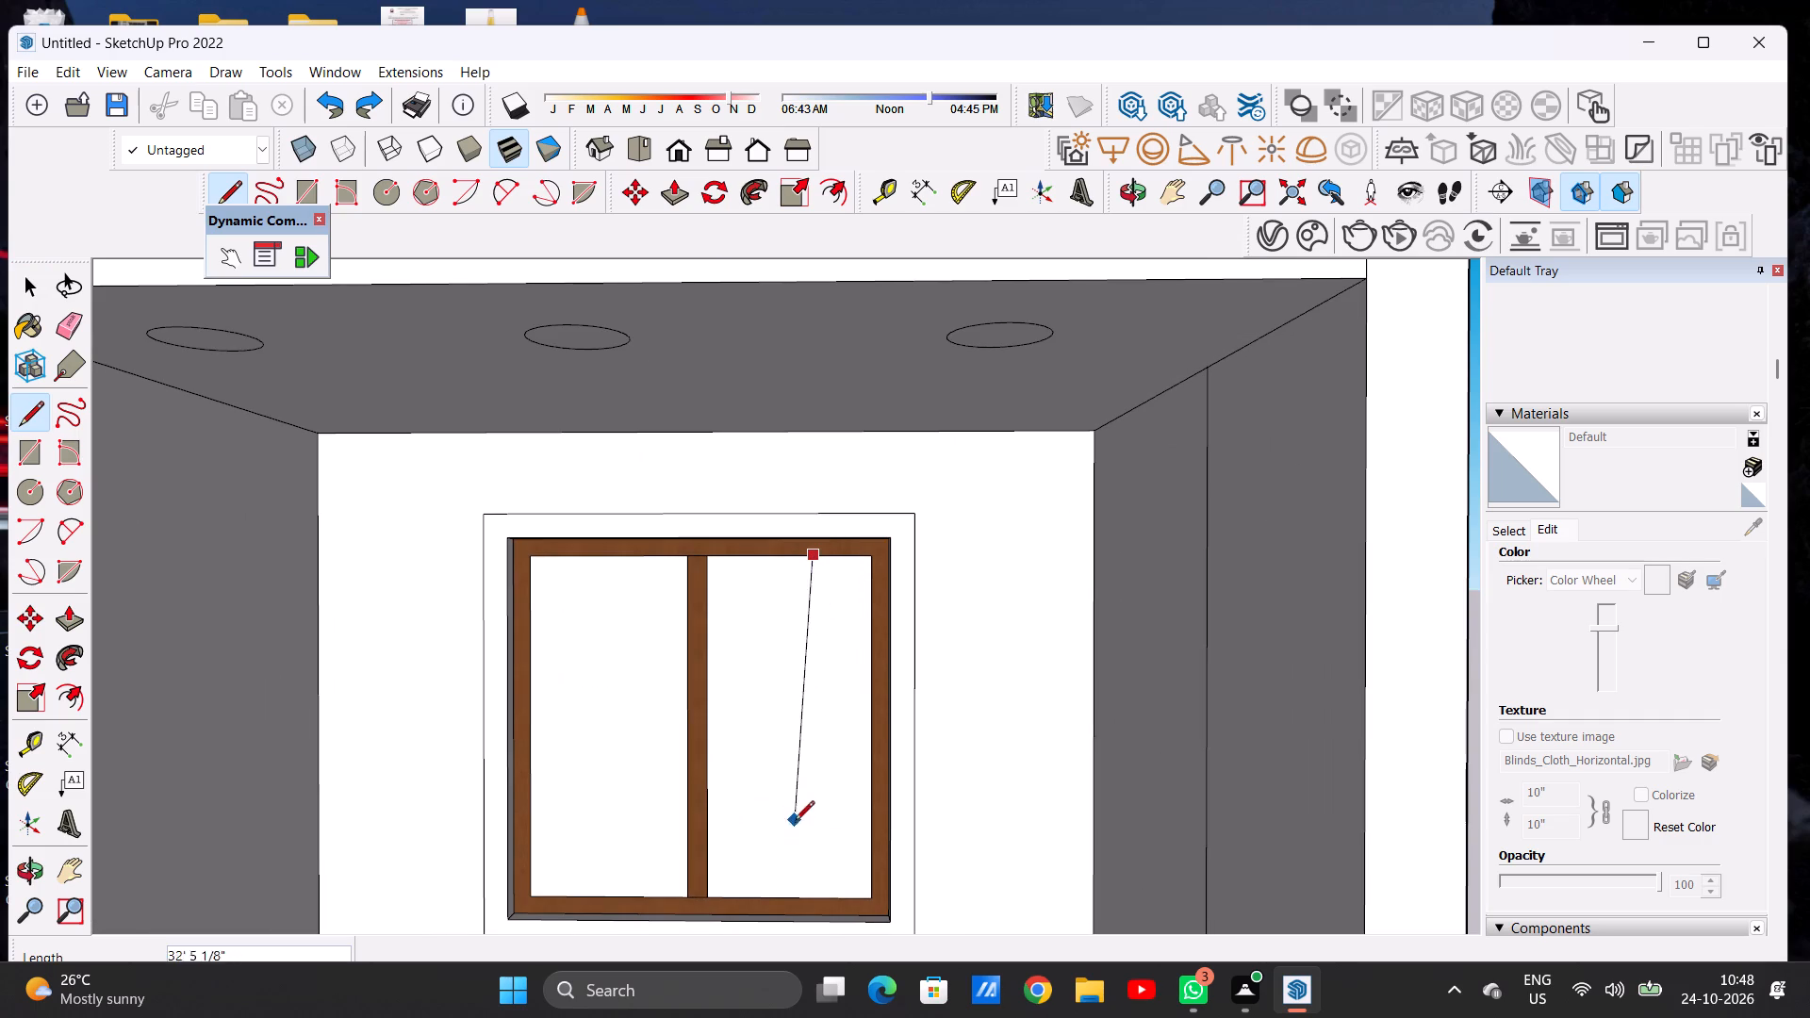
click(811, 896)
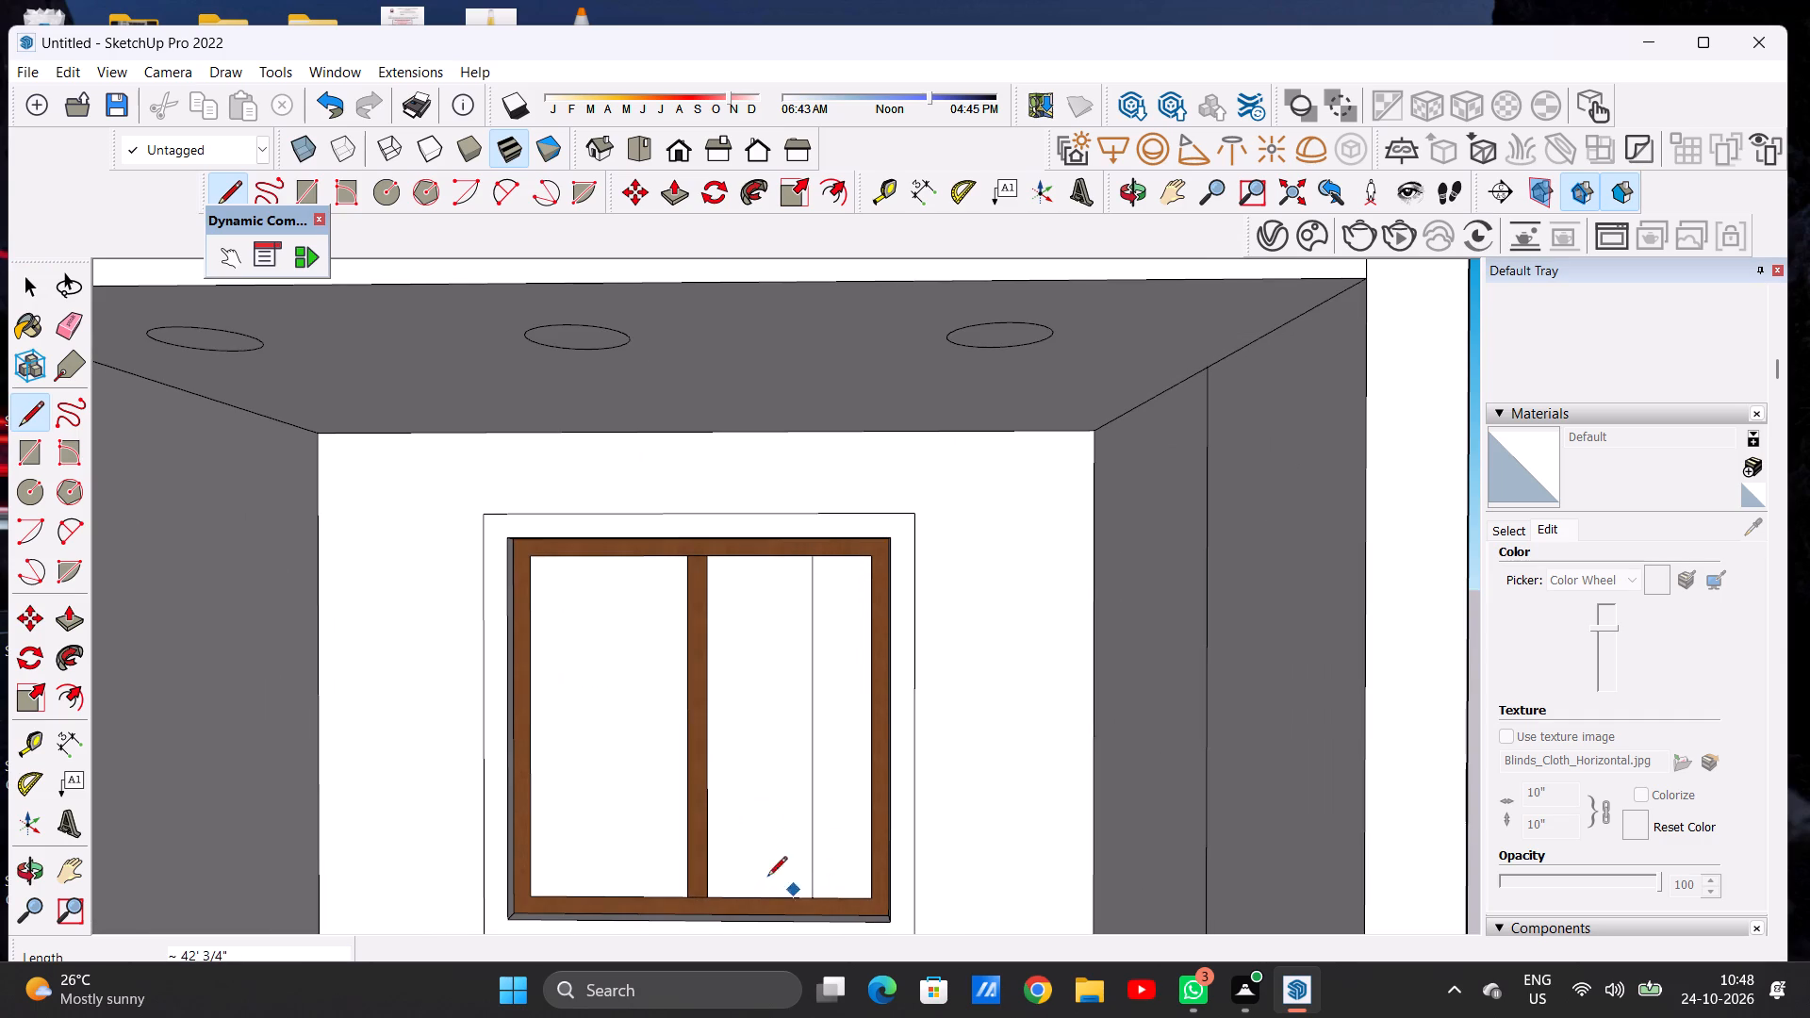
click(570, 558)
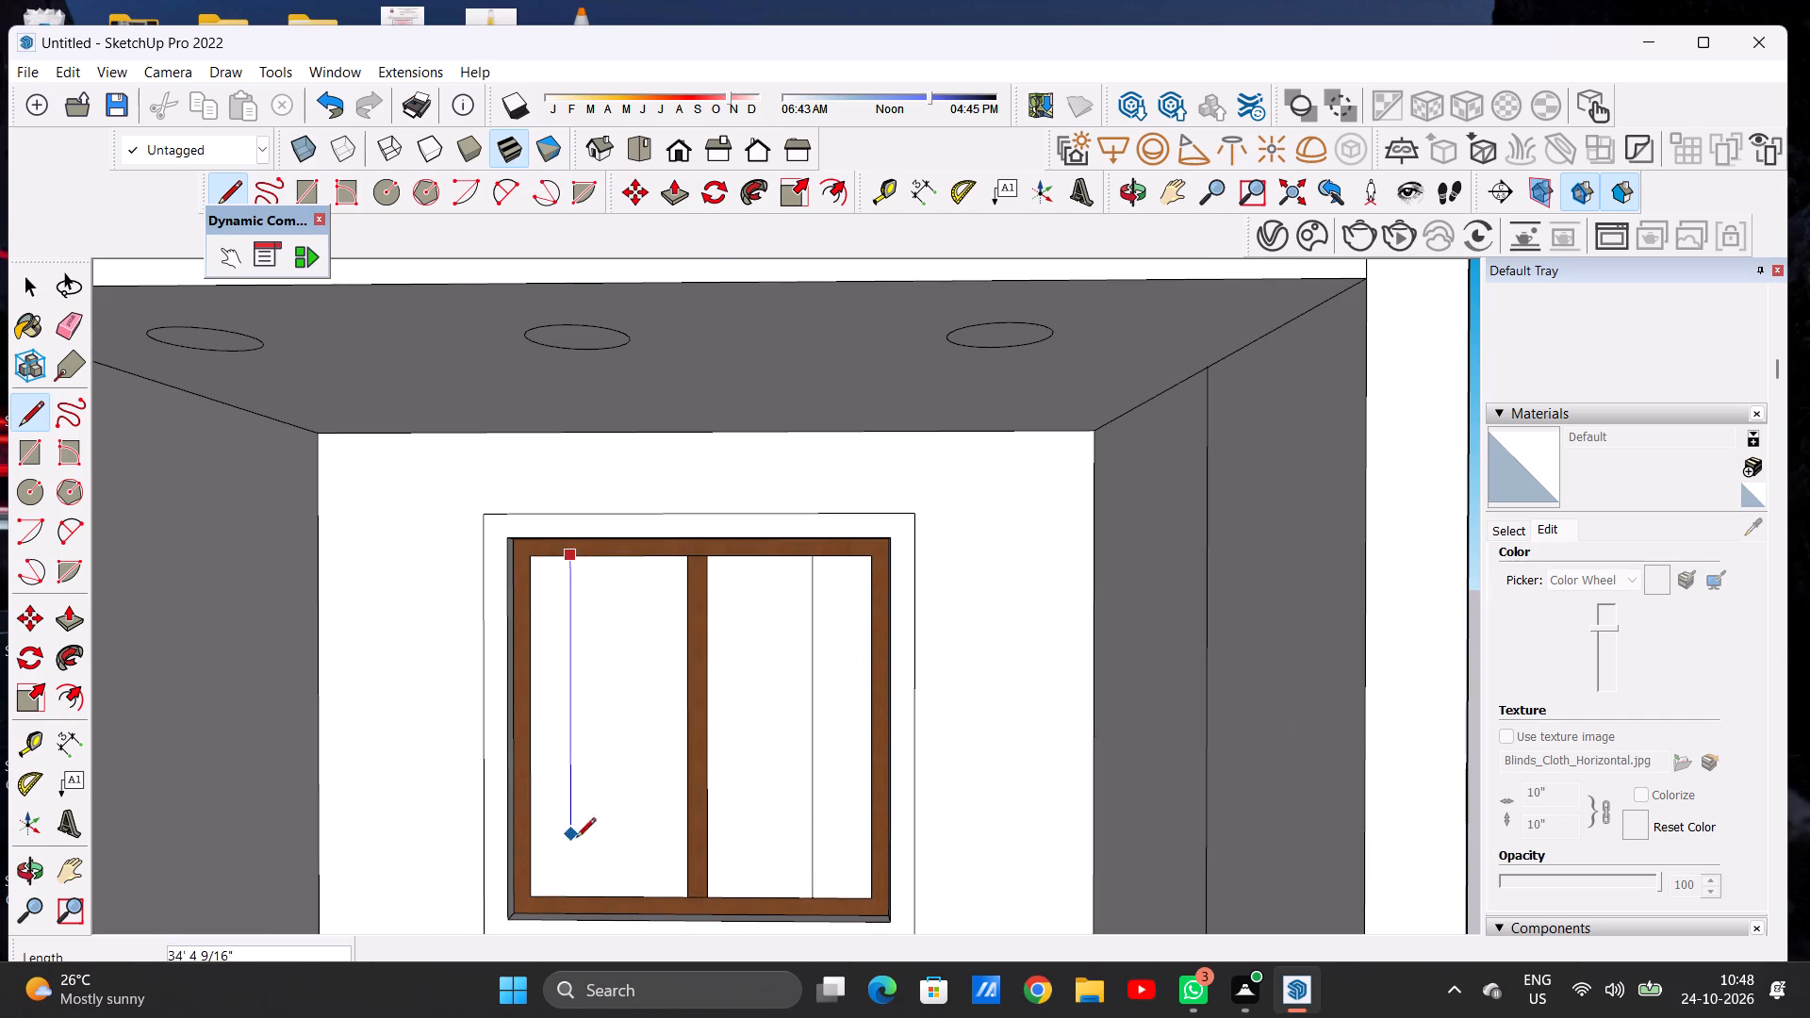
click(569, 891)
key(space)
Paint the inner section of the balcony window's right pane with Blinds Cloth Horizontal from Window Coverings.
click(1513, 538)
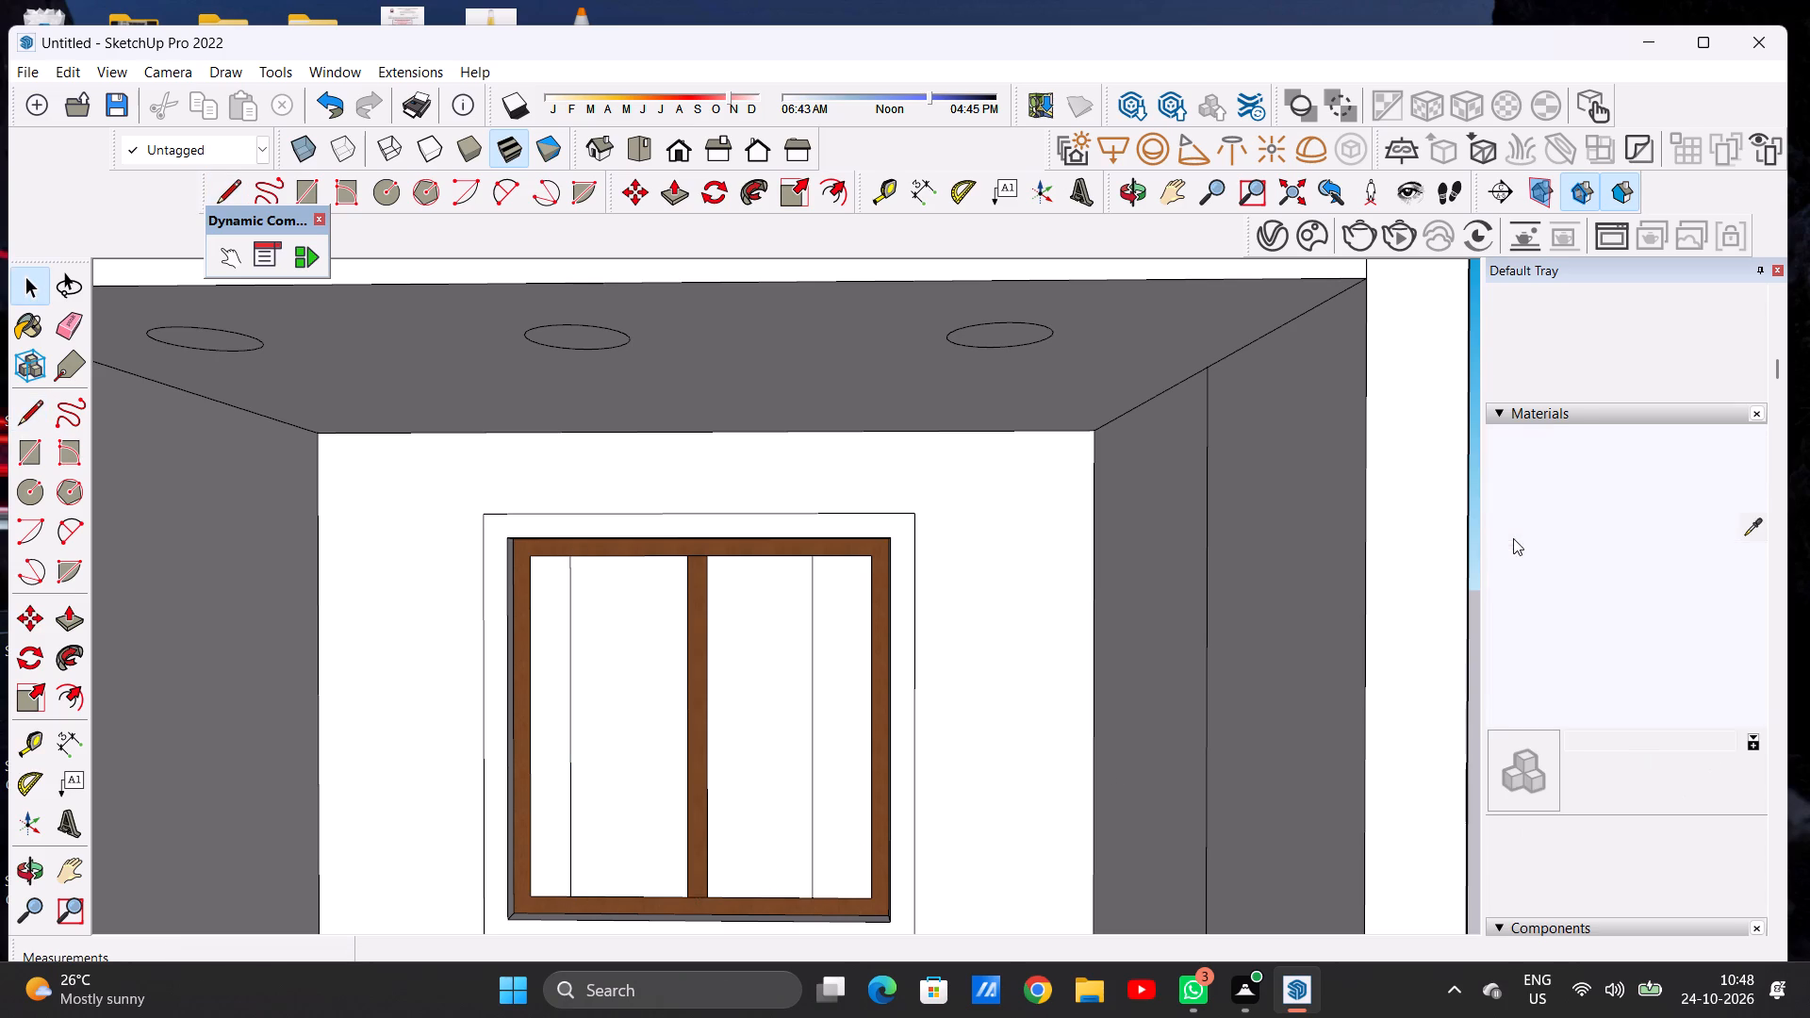
click(1590, 609)
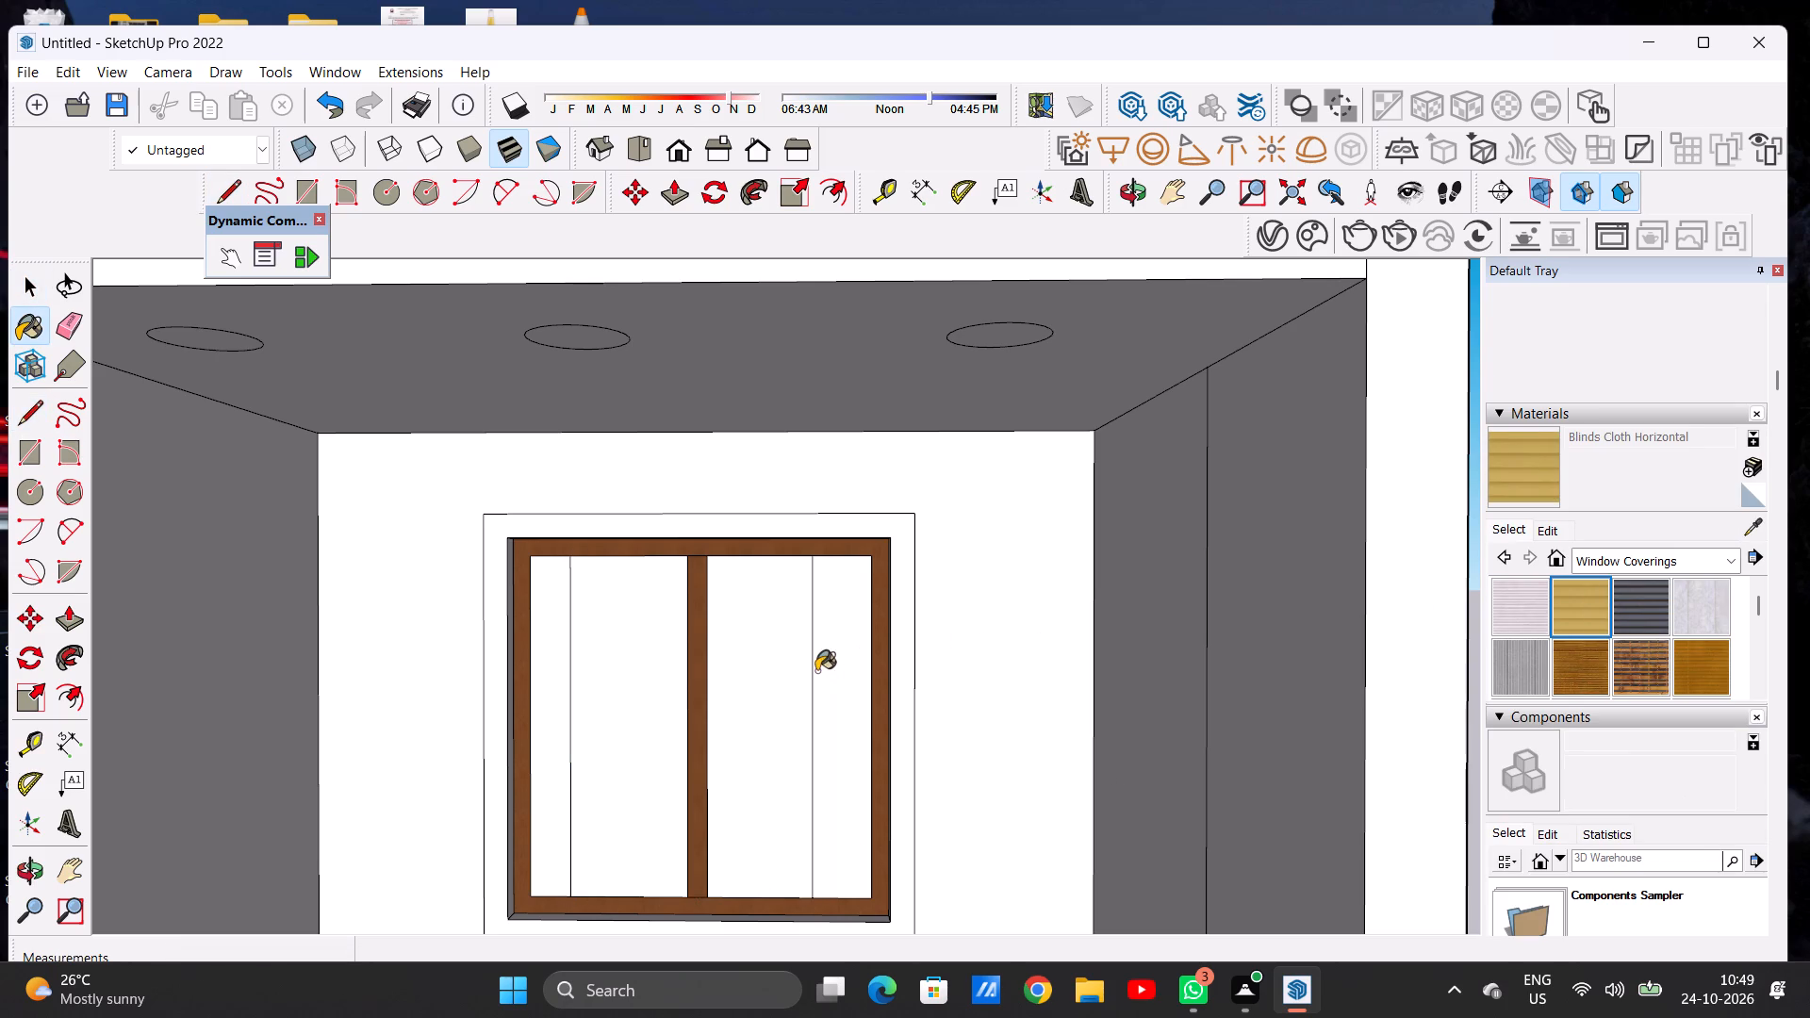
click(772, 714)
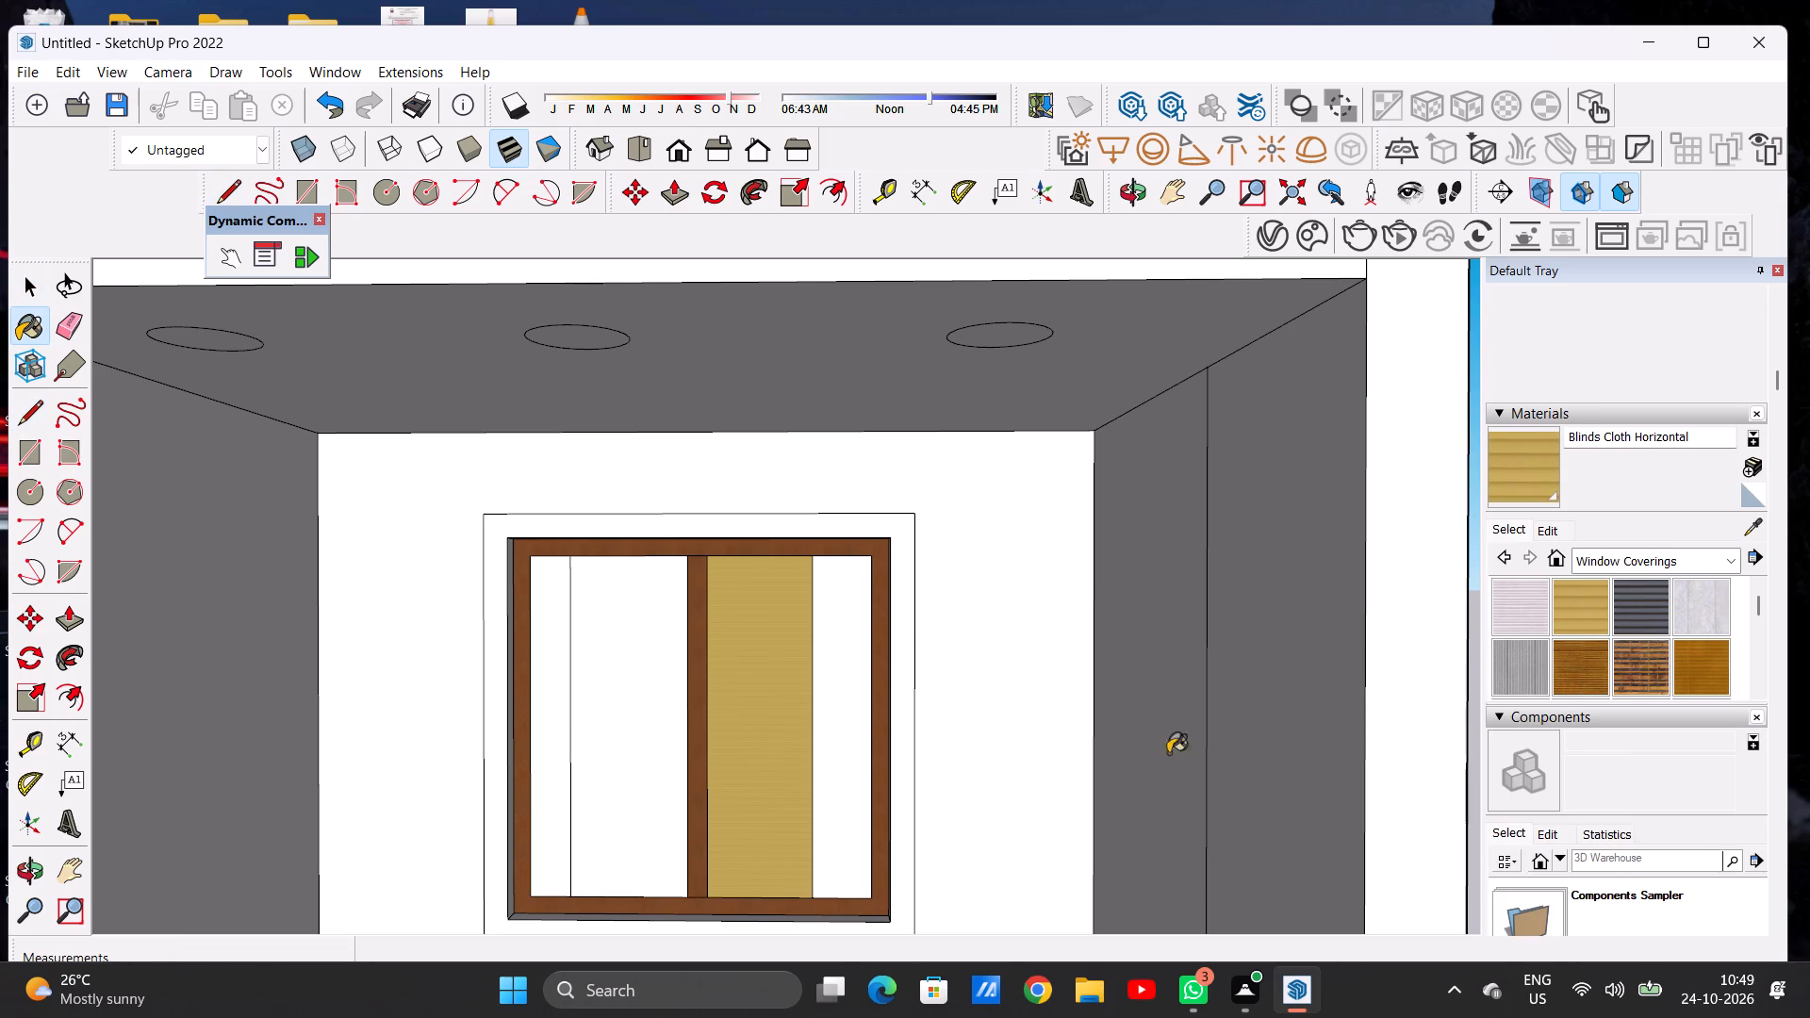
Set the Blinds Cloth Horizontal texture size to 5' by 5'.
click(1546, 530)
click(1553, 827)
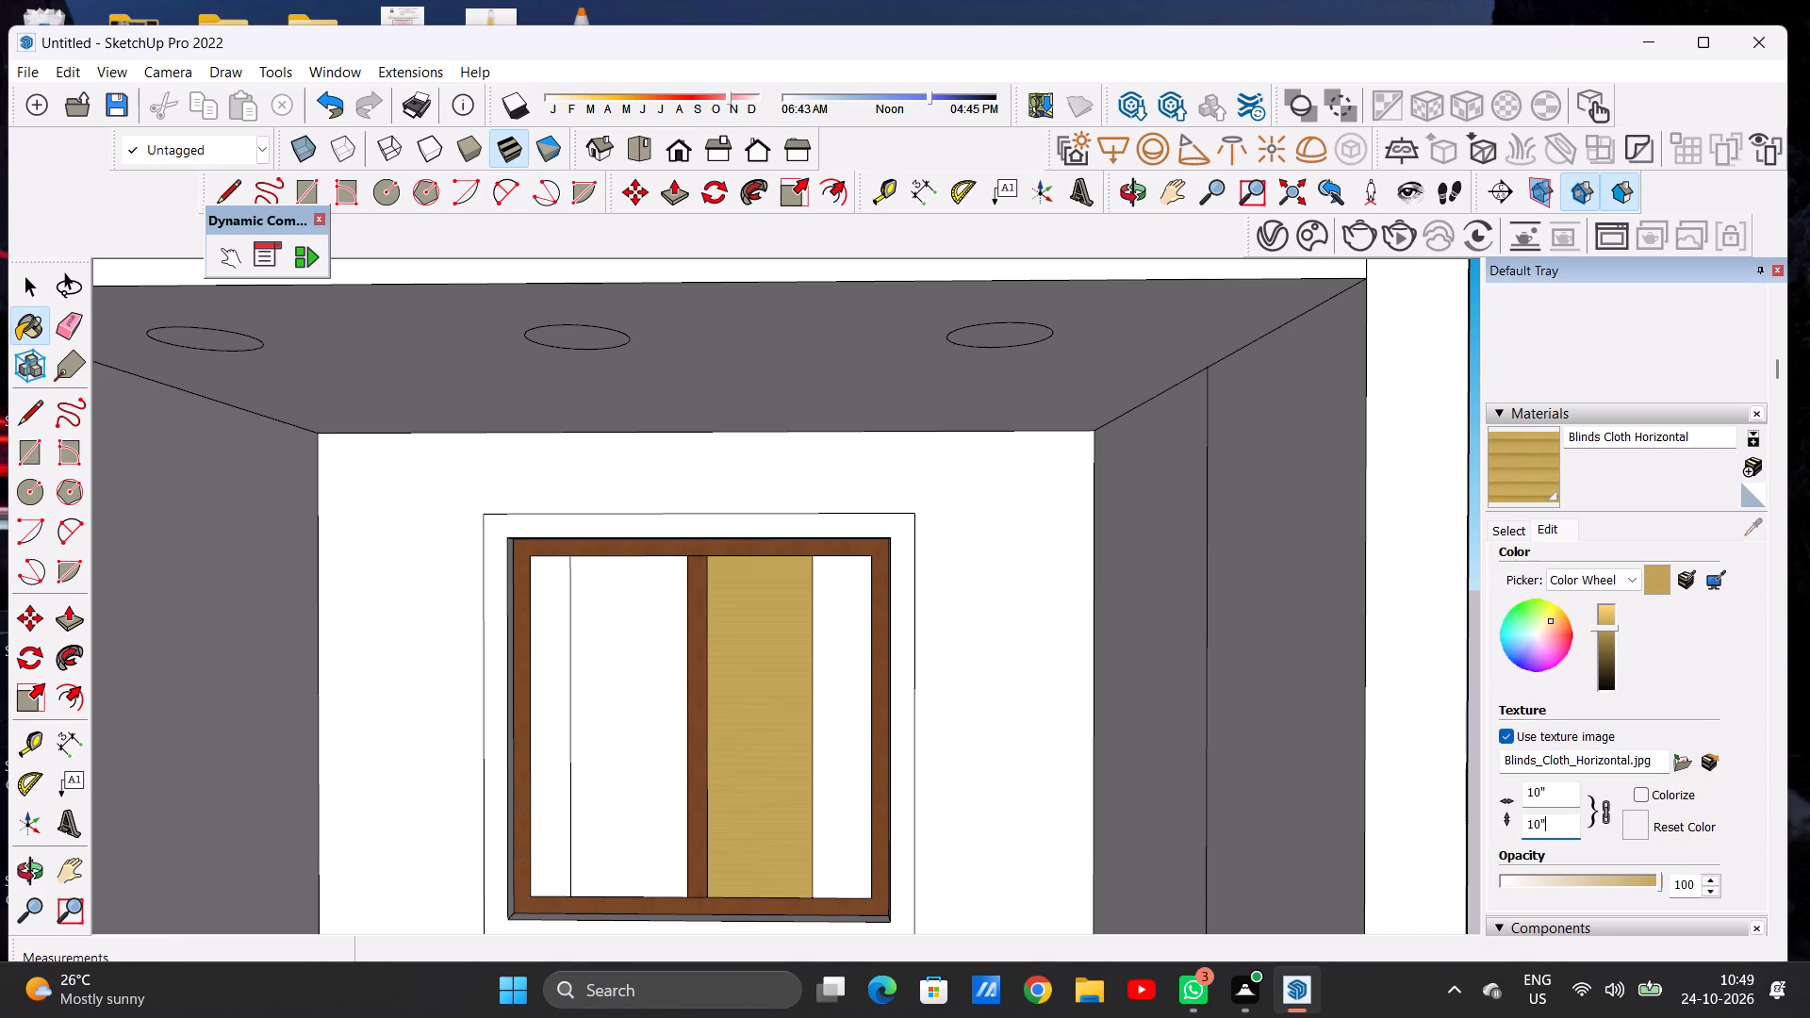
key(BackSpace)
key(BackSpace)
key(BackSpace)
key(BackSpace)
key(BackSpace)
key(BackSpace)
key(BackSpace)
key(BackSpace)
key(BackSpace)
key(BackSpace)
key(BackSpace)
key(BackSpace)
key(5)
key(apostrophe)
key(Return)
scroll(917, 697, down, 5)
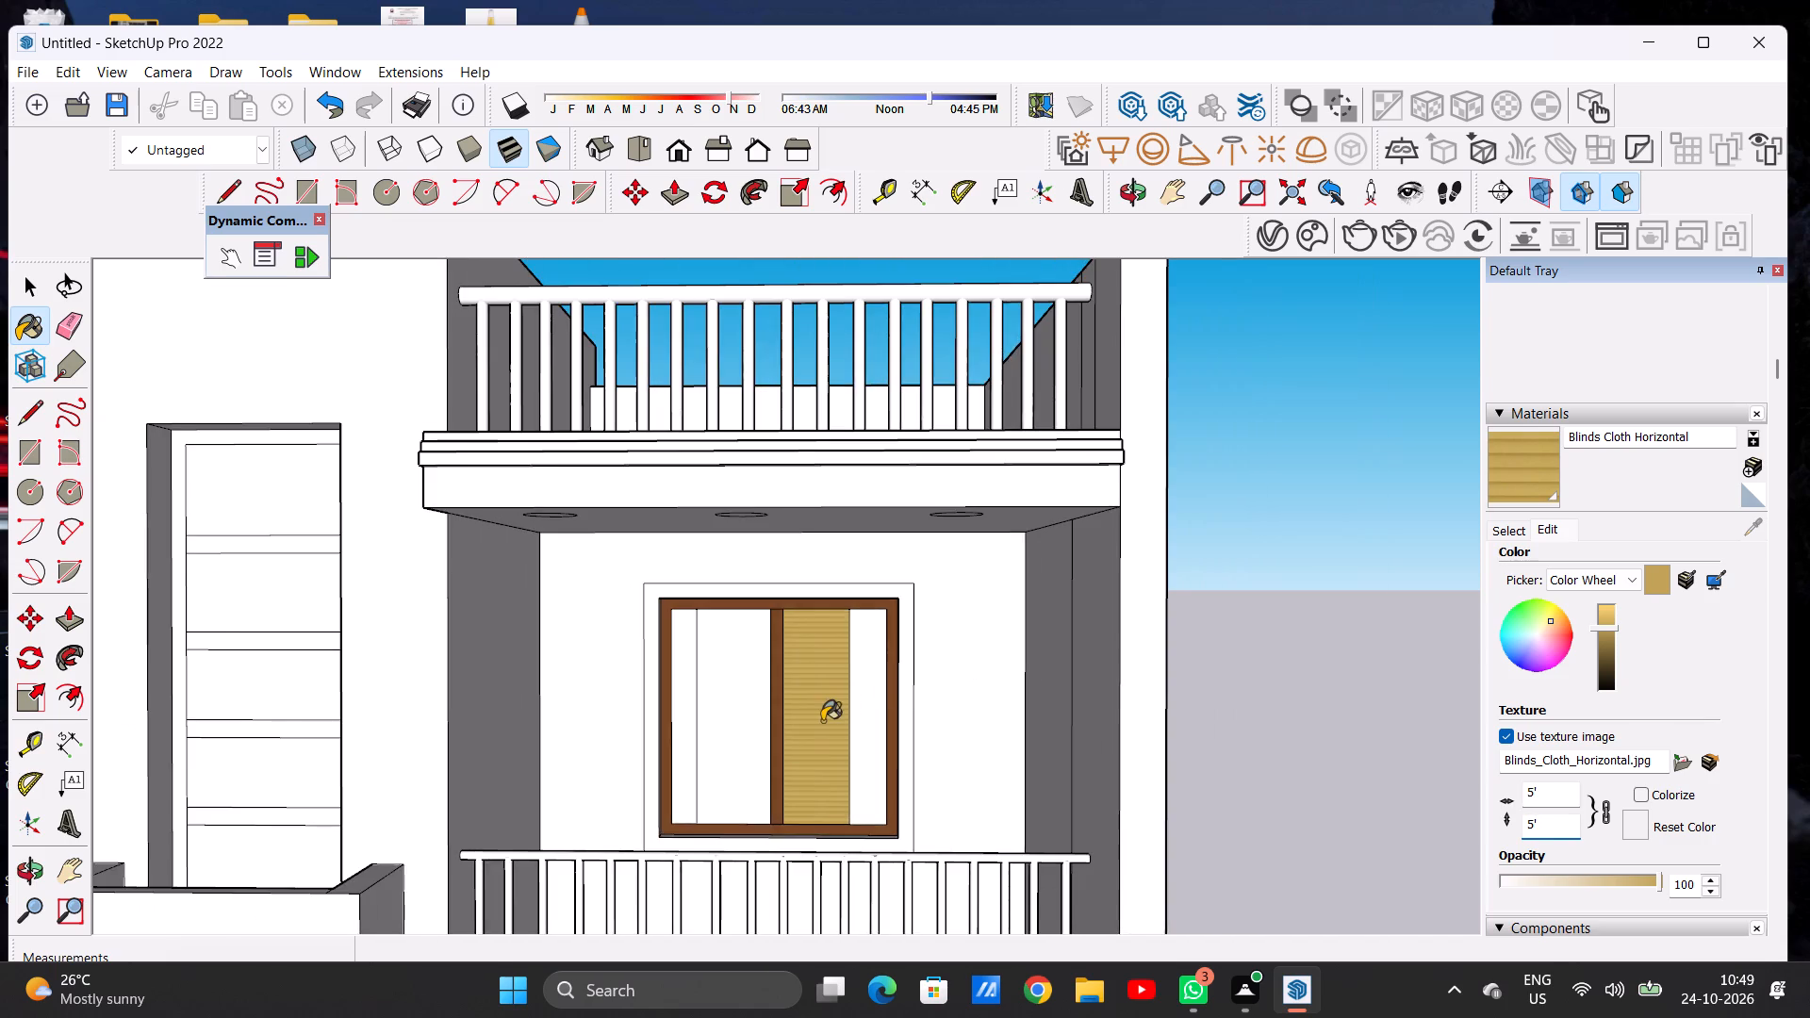
scroll(1127, 706, up, 4)
key(space)
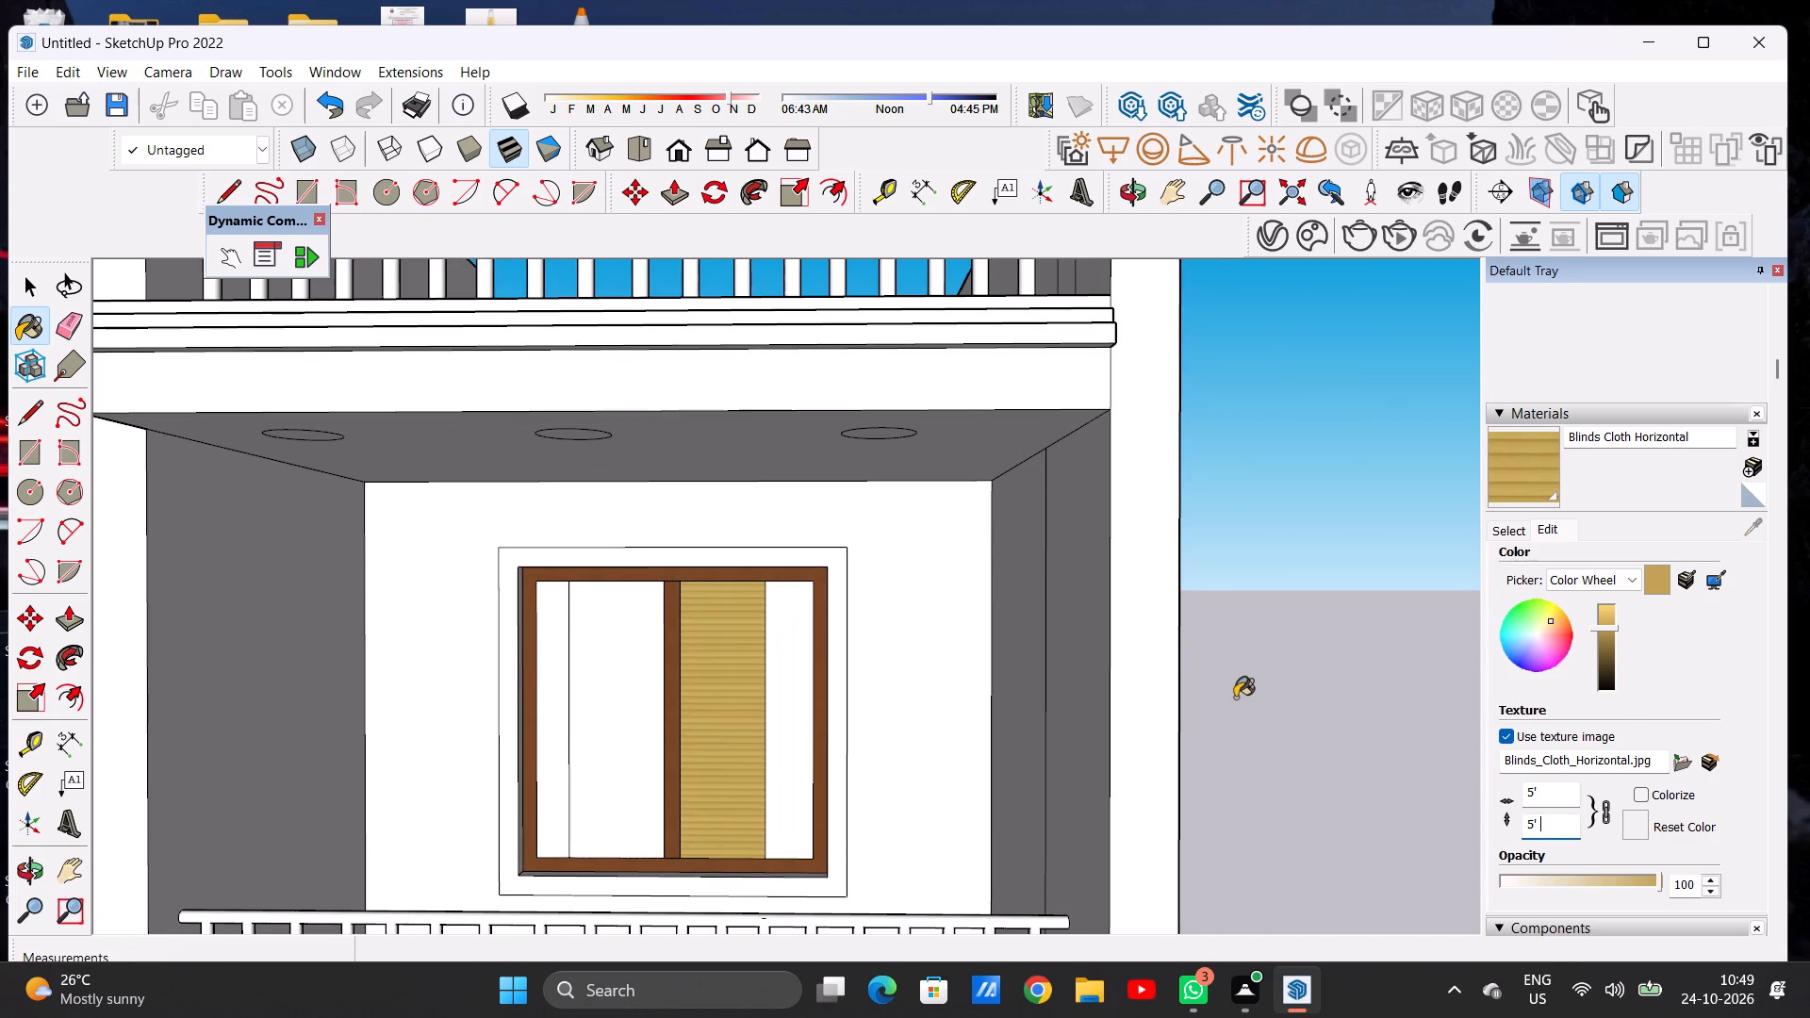
click(1237, 693)
key(space)
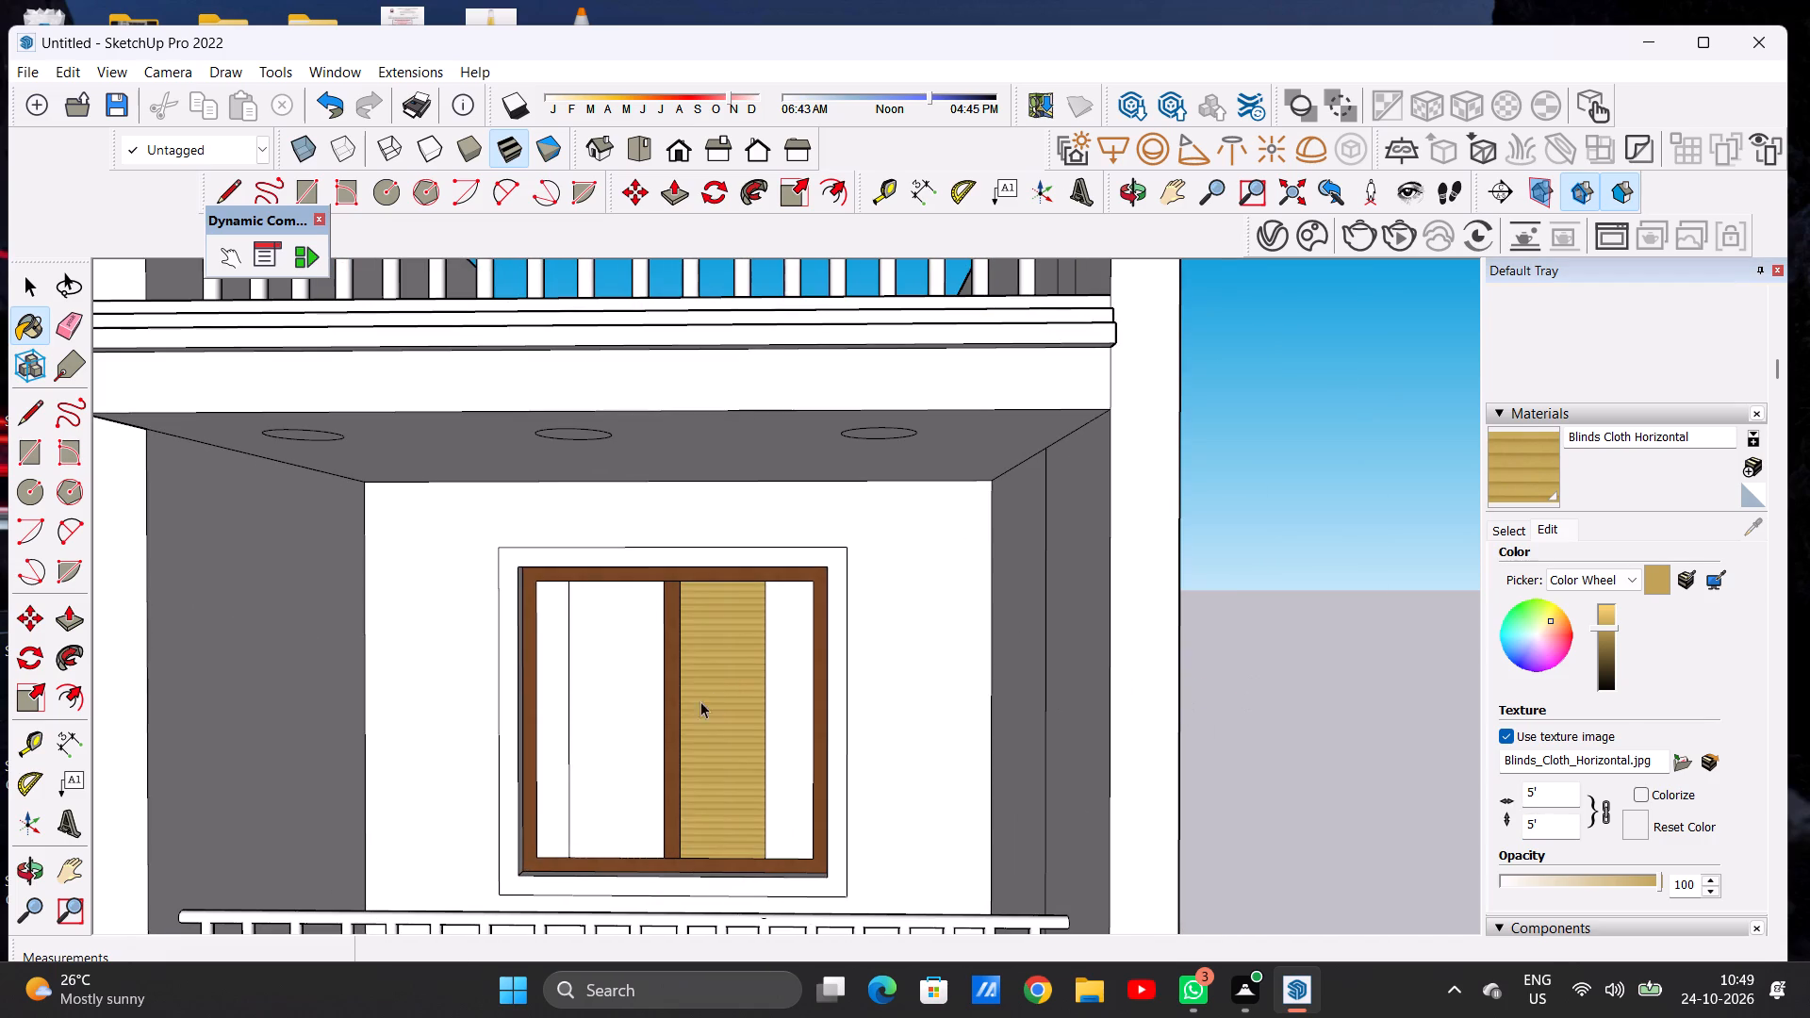
Paint the inner section of the balcony window's left pane with Blinds Cellular White from Window Coverings.
scroll(611, 764, up, 3)
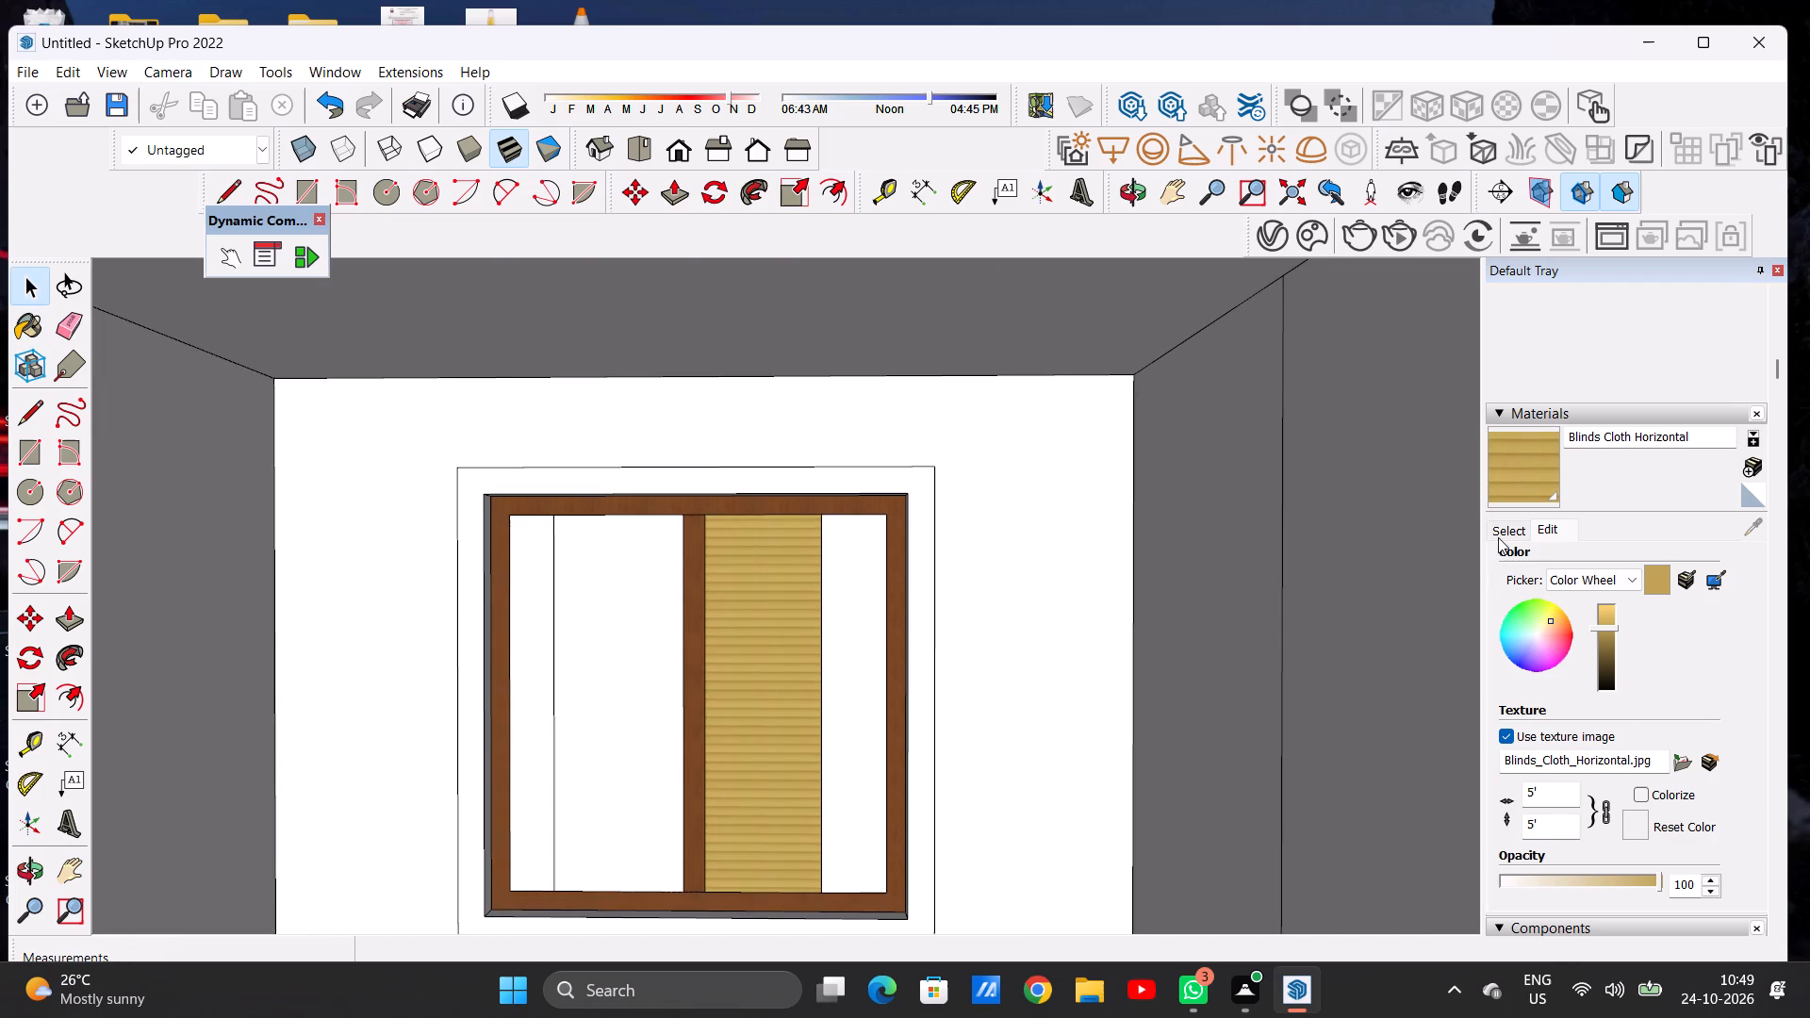
click(1498, 537)
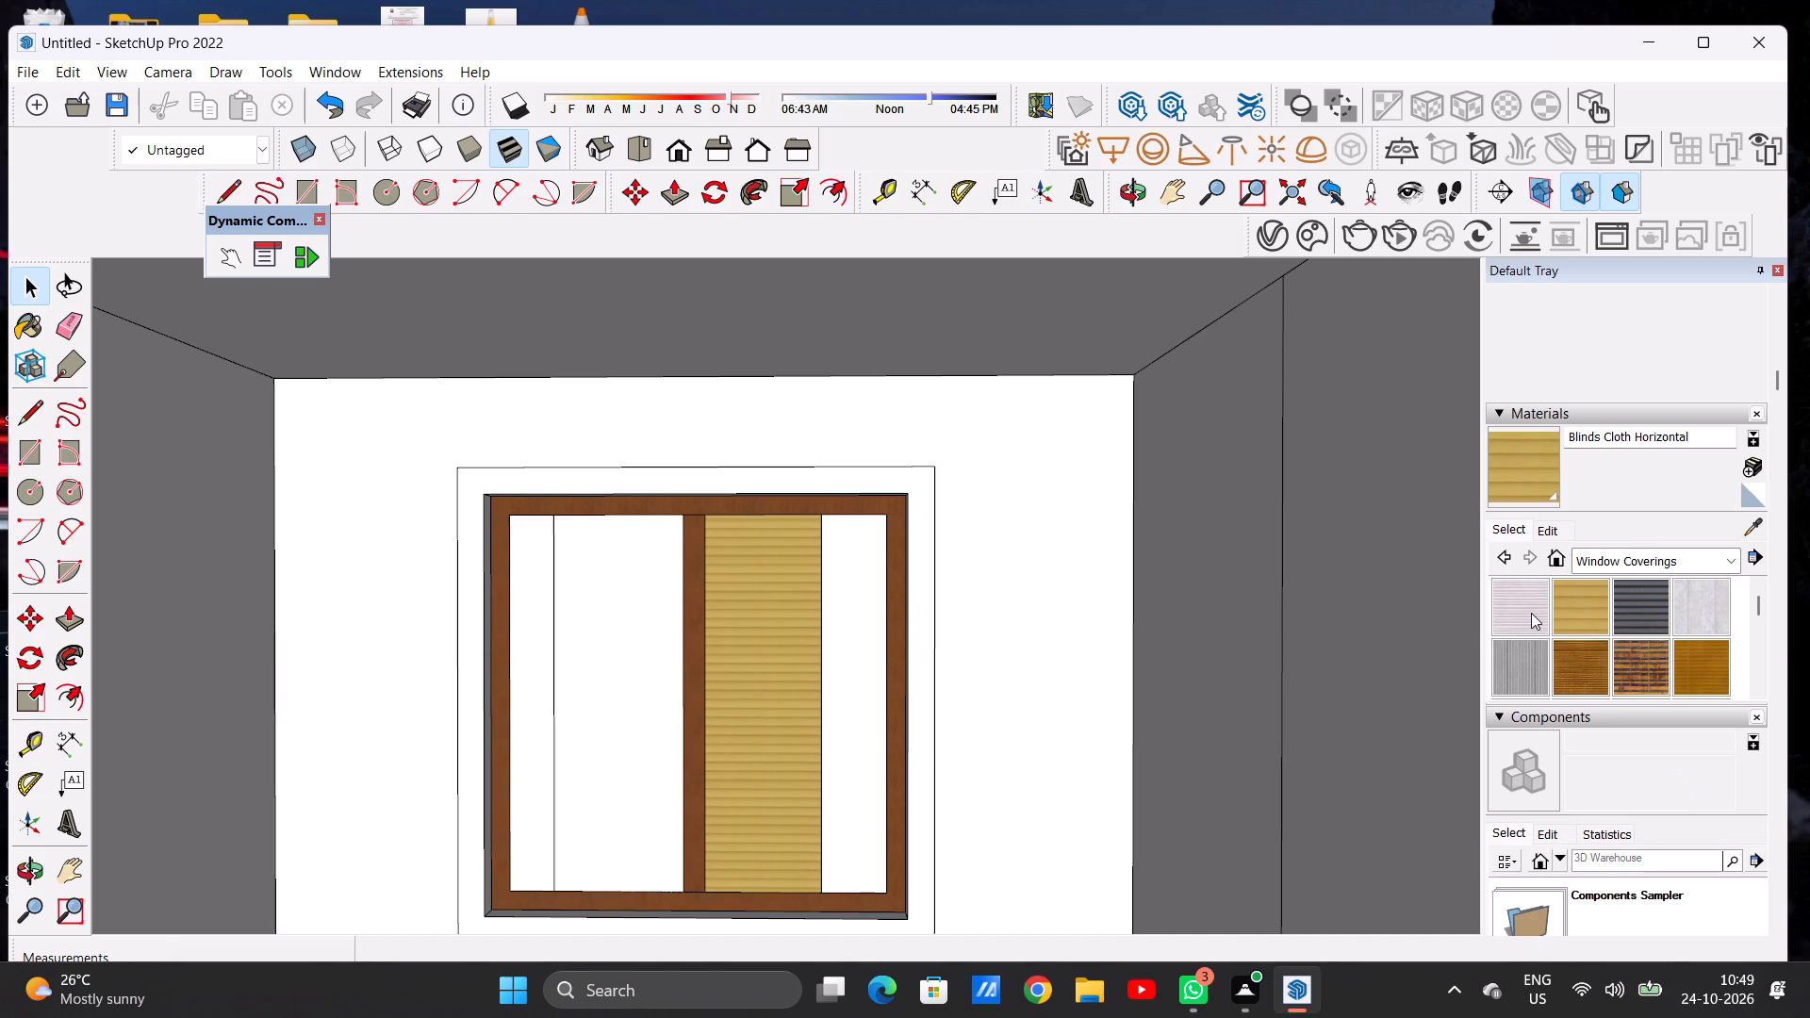
click(1531, 613)
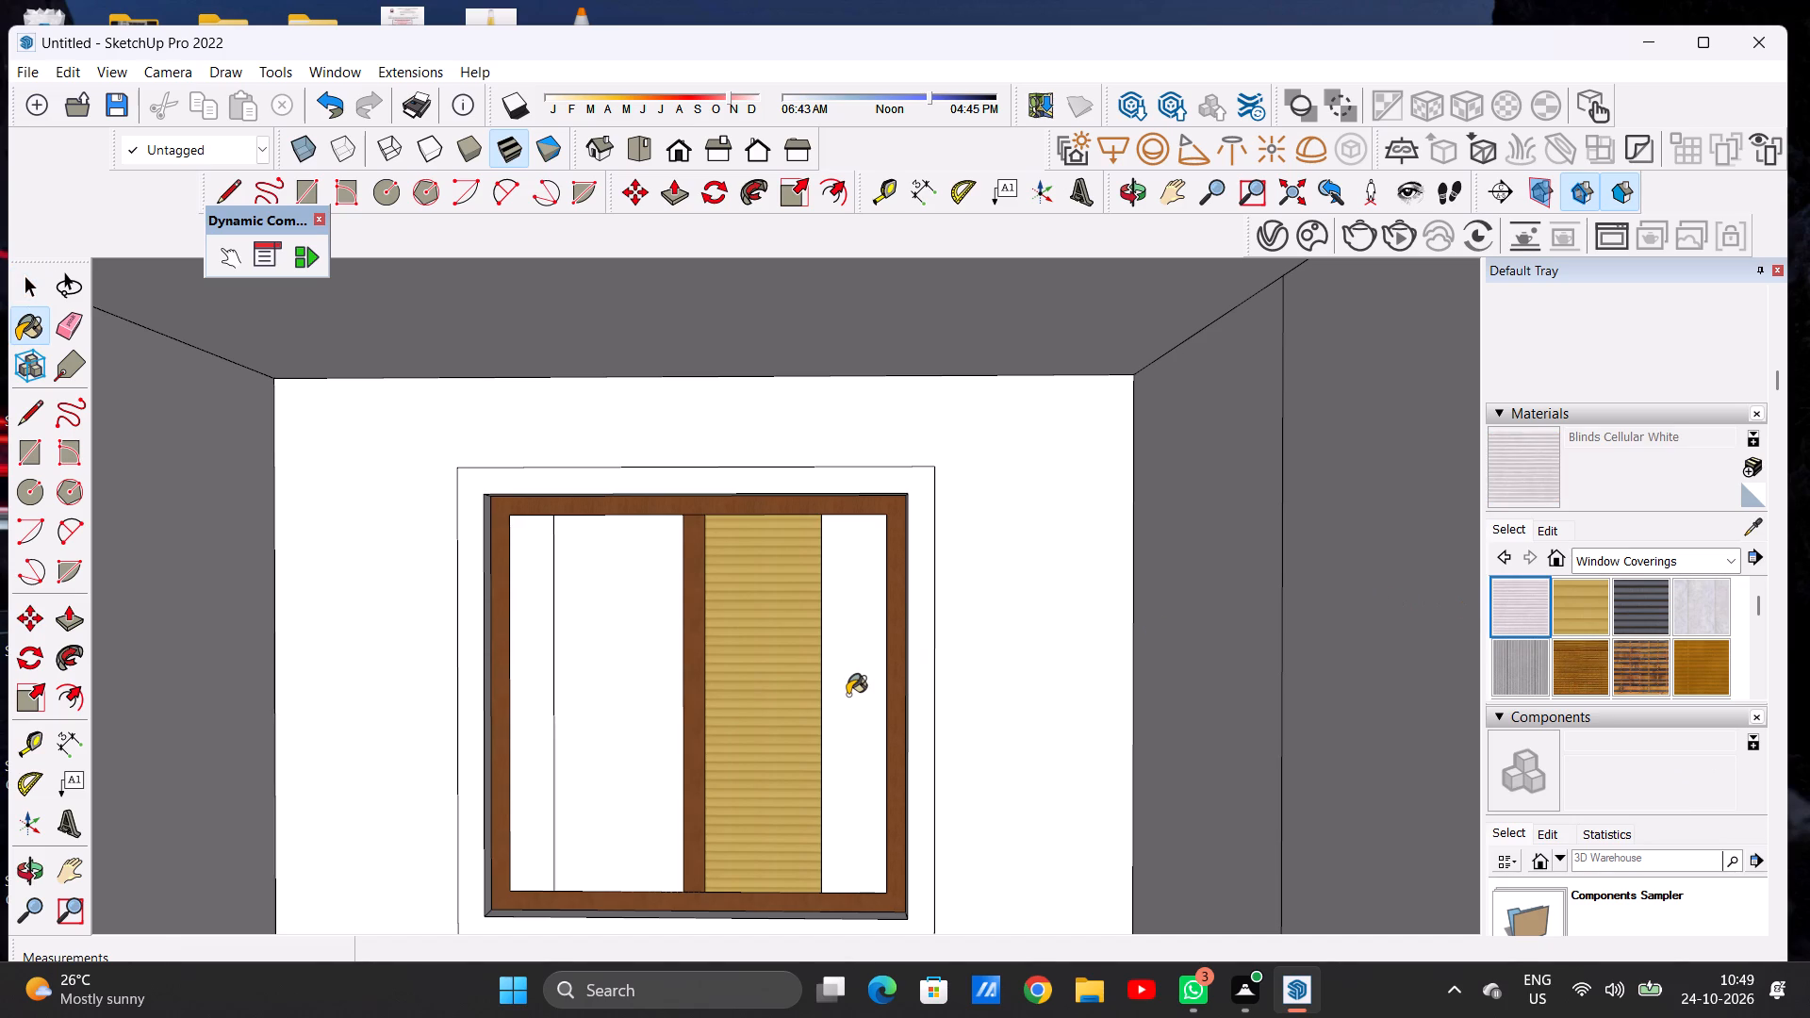
click(616, 747)
scroll(646, 755, up, 2)
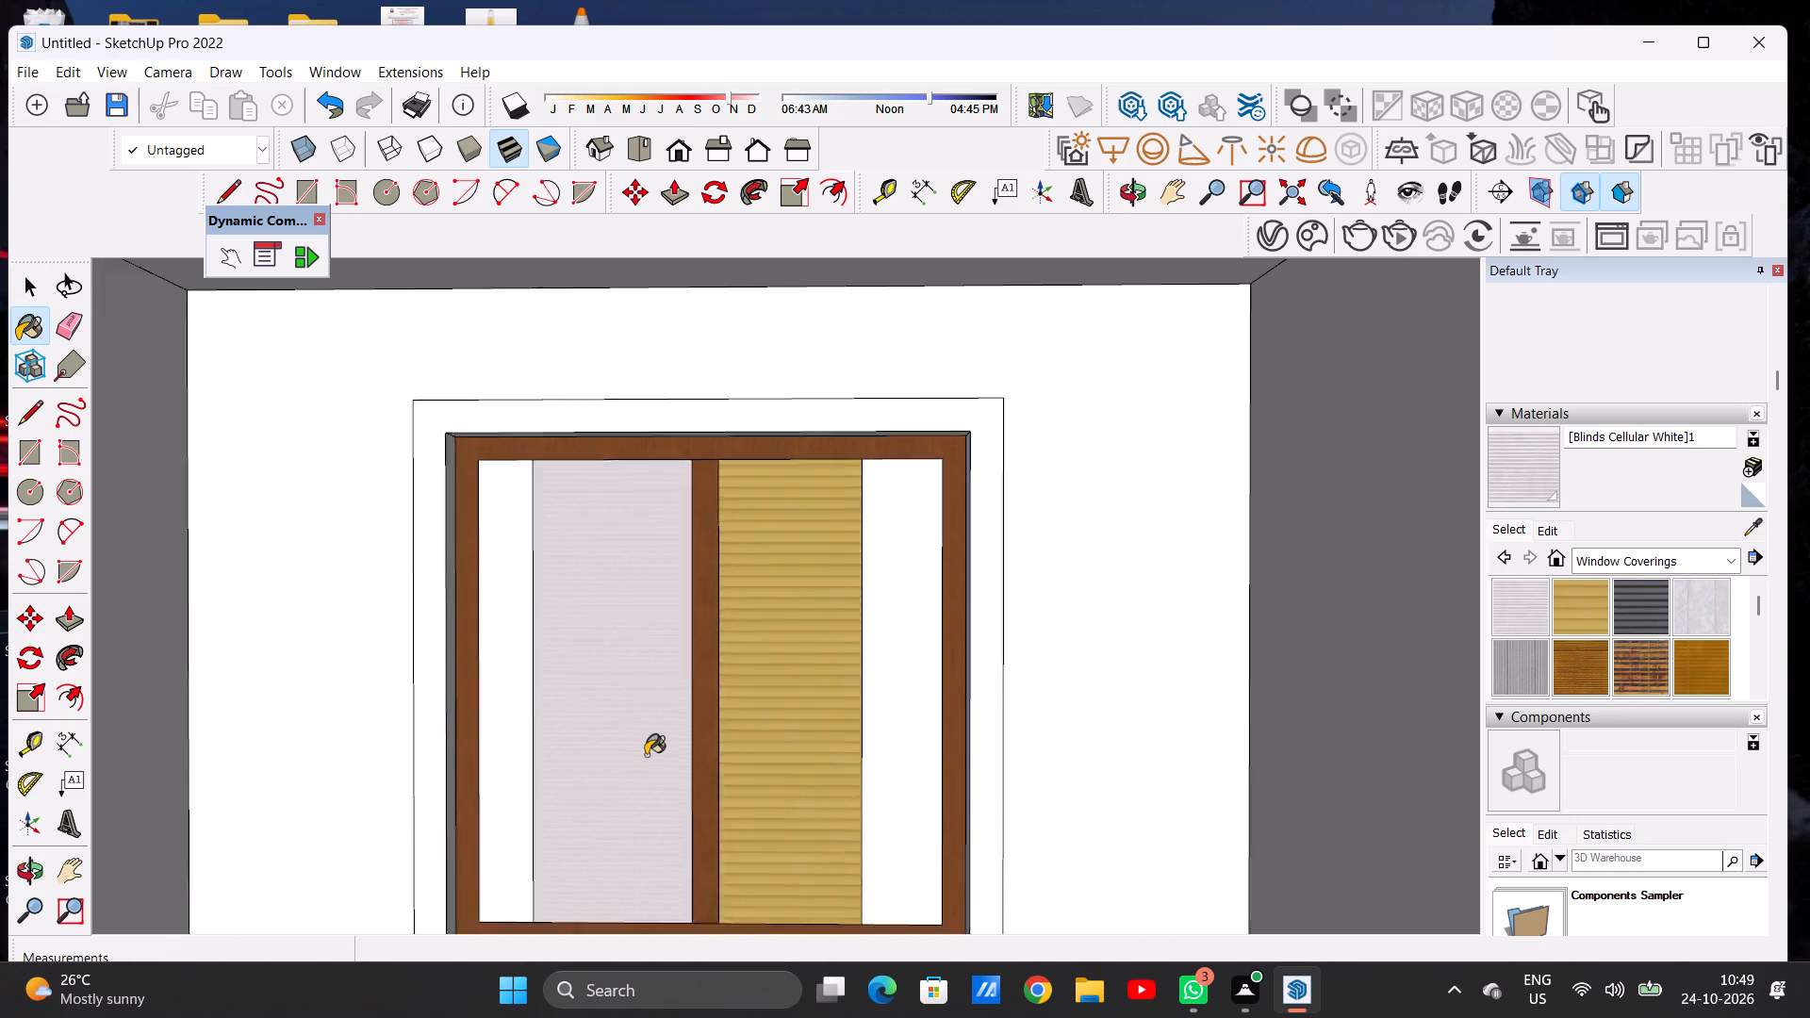
scroll(646, 755, up, 4)
scroll(649, 755, down, 5)
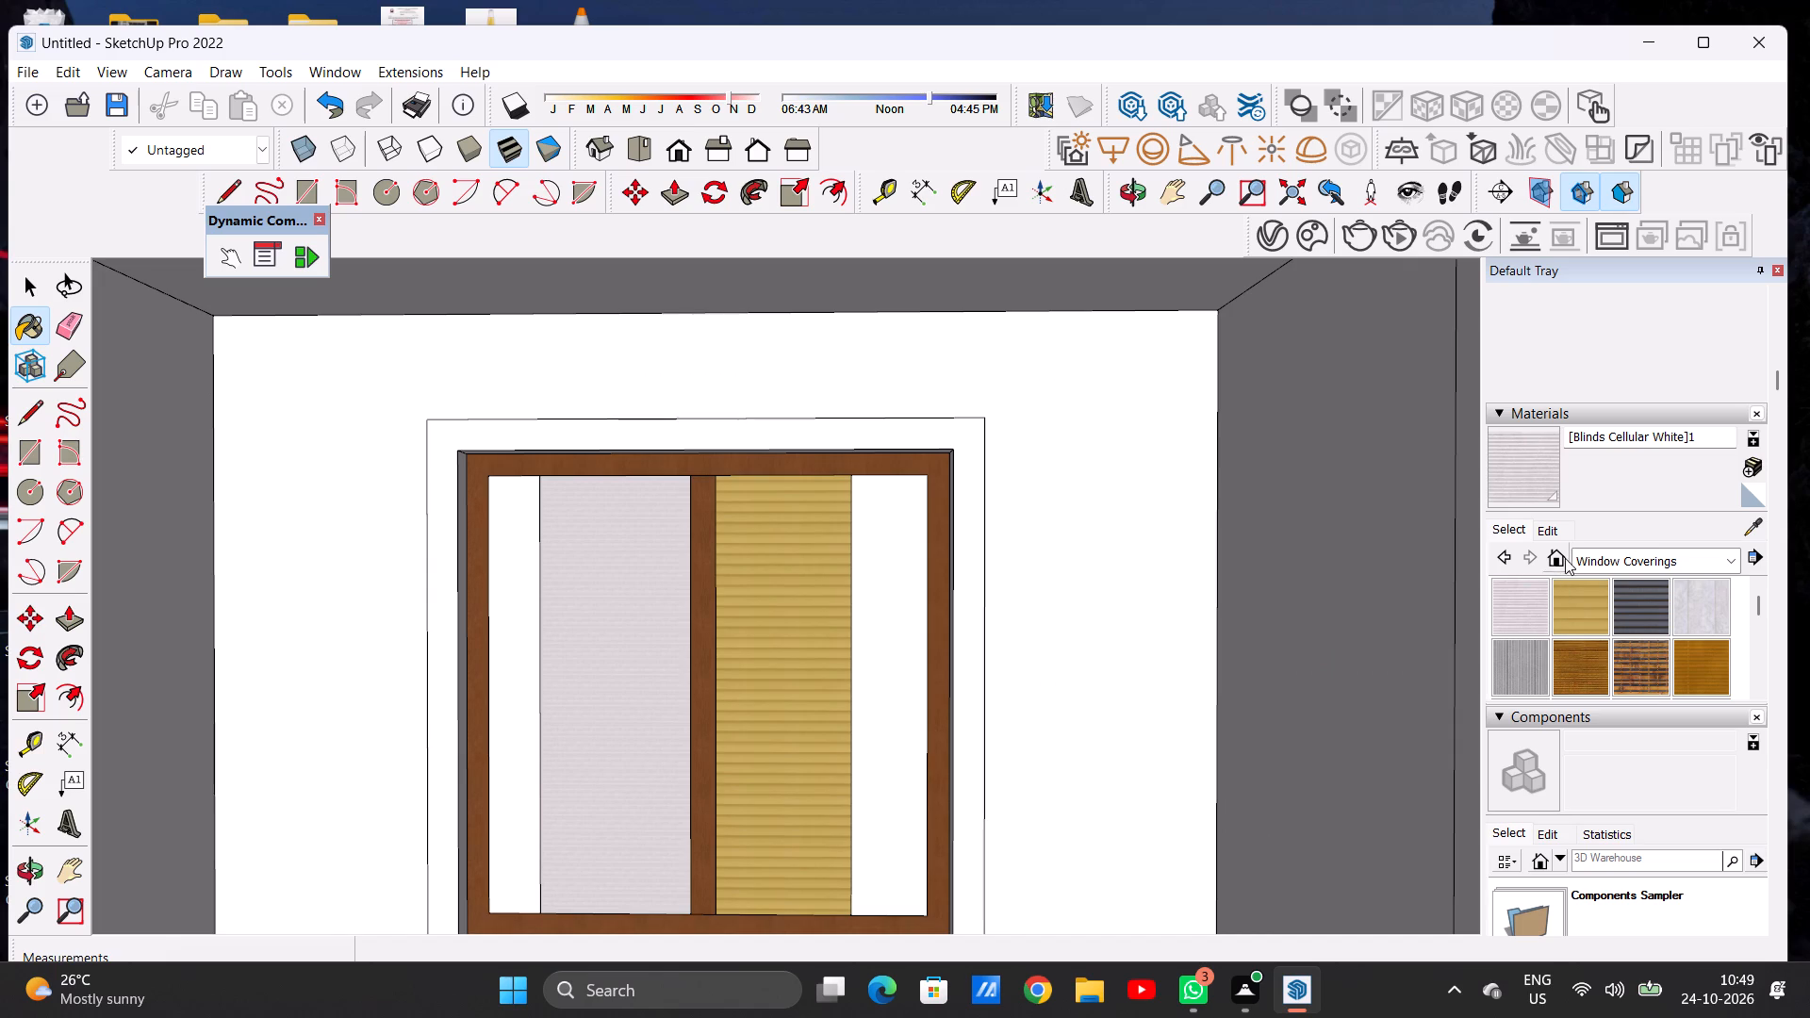
Set the Blinds Cellular White texture size on the left pane to 10' by 10'.
click(1539, 538)
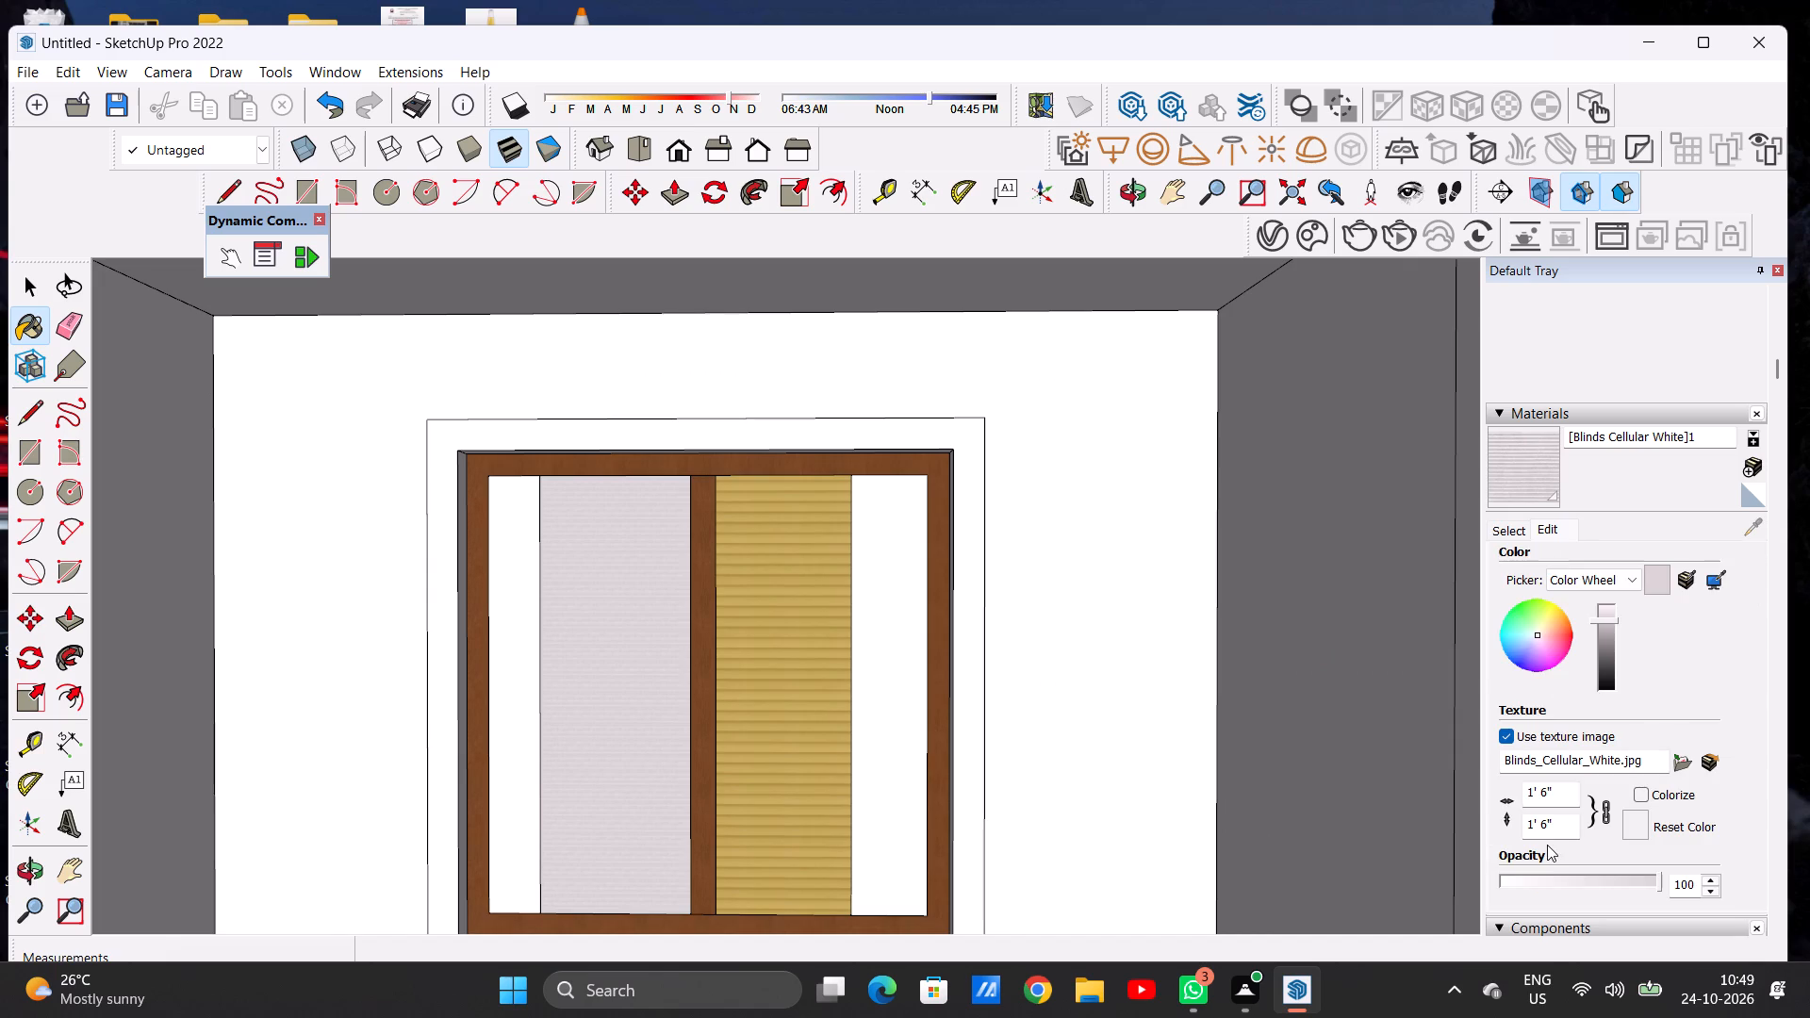
click(1555, 819)
key(BackSpace)
key(BackSpace)
key(BackSpace)
key(BackSpace)
key(BackSpace)
key(BackSpace)
key(BackSpace)
key(BackSpace)
key(BackSpace)
key(BackSpace)
key(BackSpace)
key(BackSpace)
key(BackSpace)
key(BackSpace)
key(BackSpace)
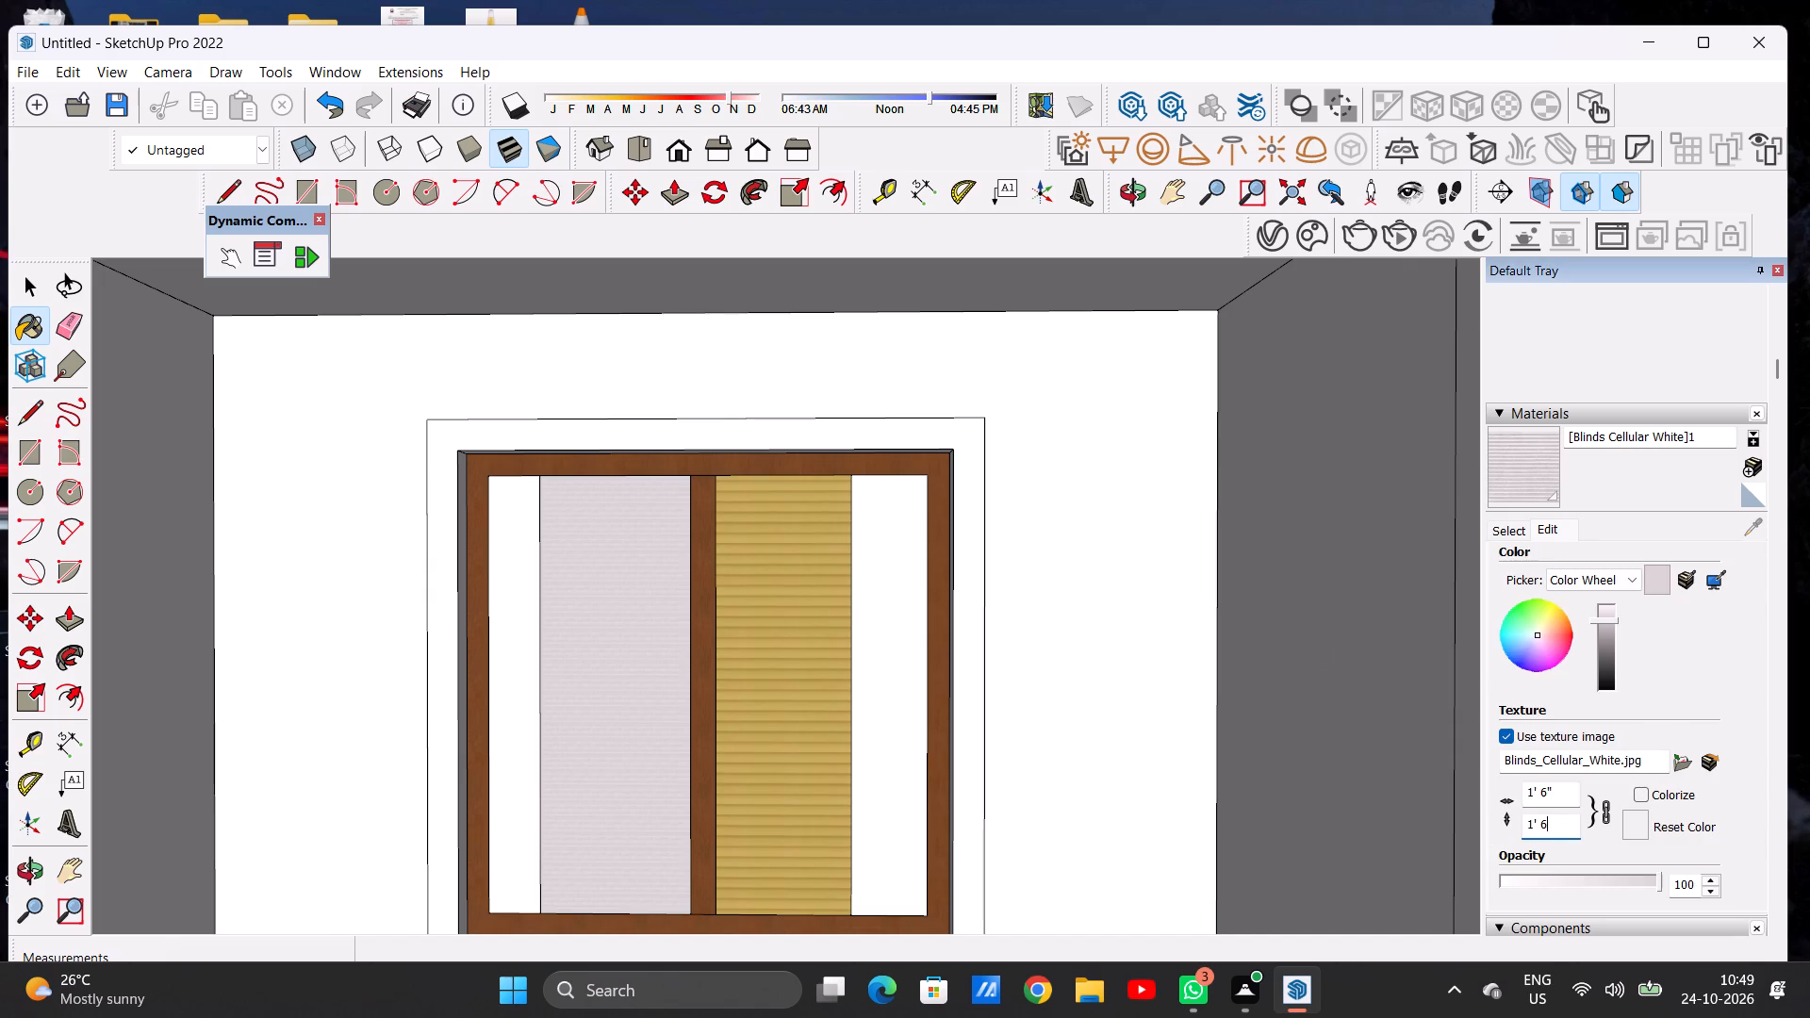
key(5)
key(apostrophe)
key(BackSpace)
key(BackSpace)
key(BackSpace)
text(10')
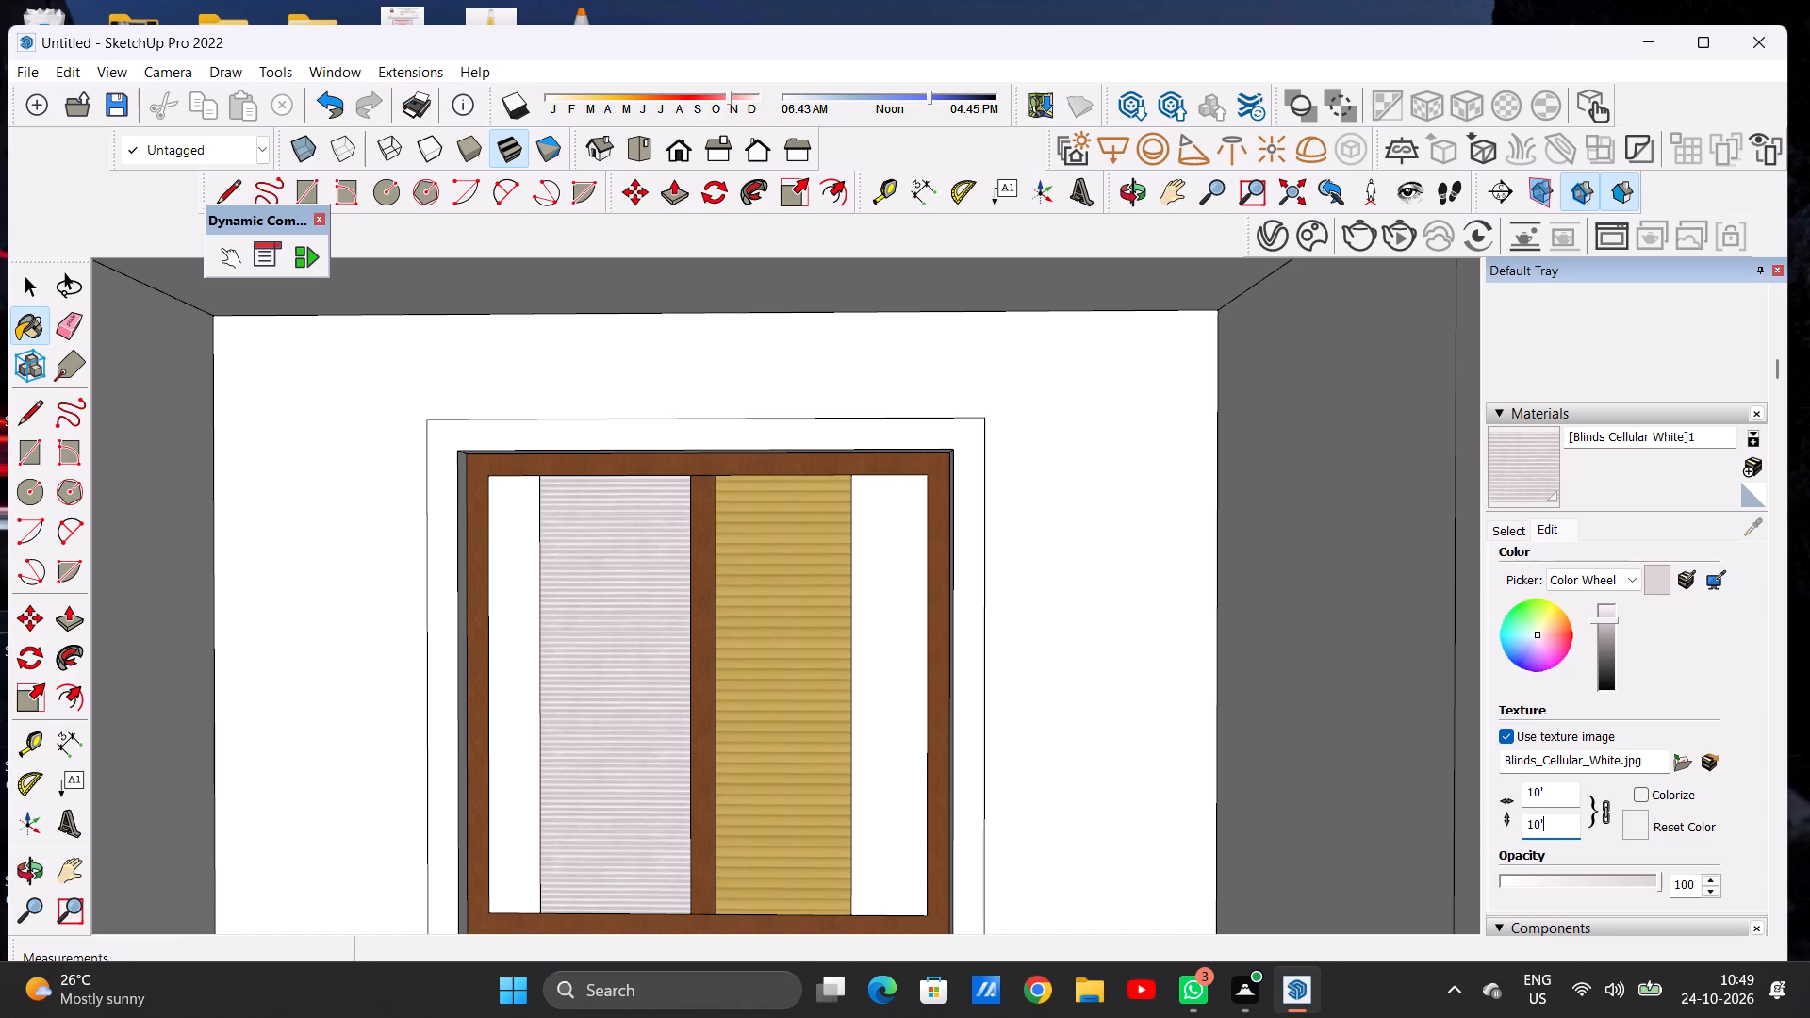
key(Return)
scroll(964, 713, down, 7)
scroll(932, 714, up, 1)
scroll(923, 714, down, 5)
click(1184, 714)
key(space)
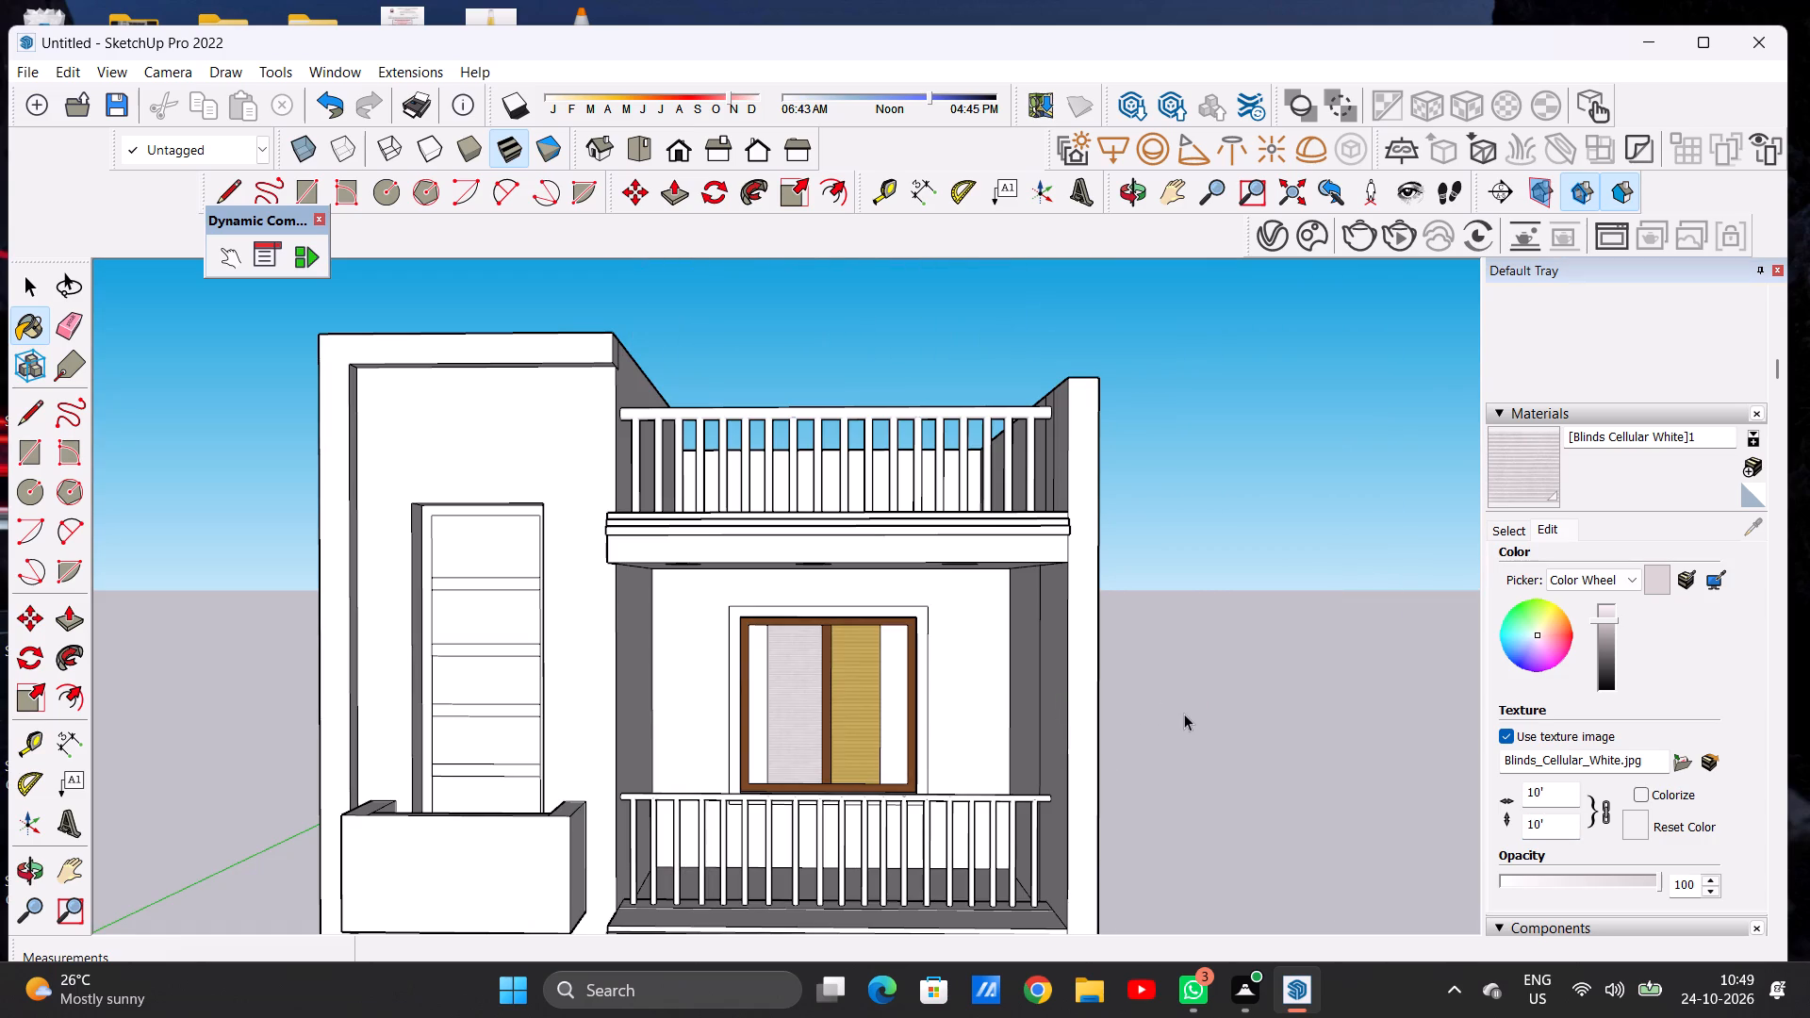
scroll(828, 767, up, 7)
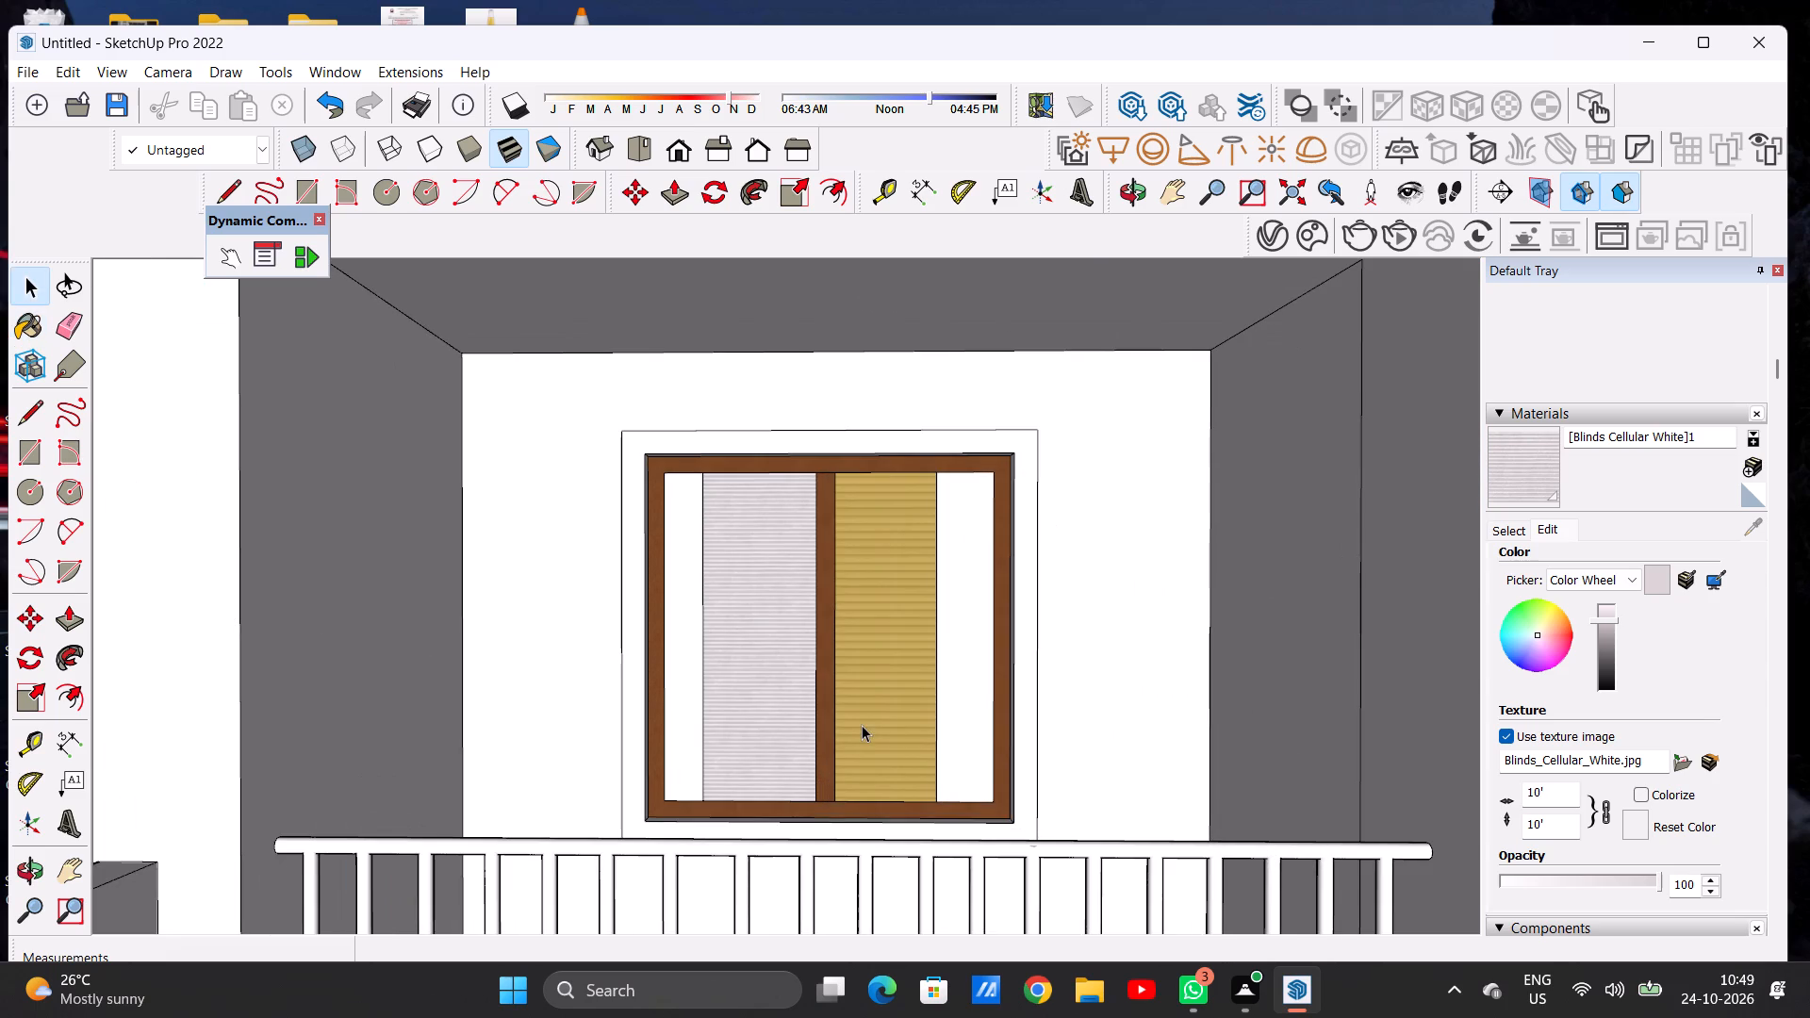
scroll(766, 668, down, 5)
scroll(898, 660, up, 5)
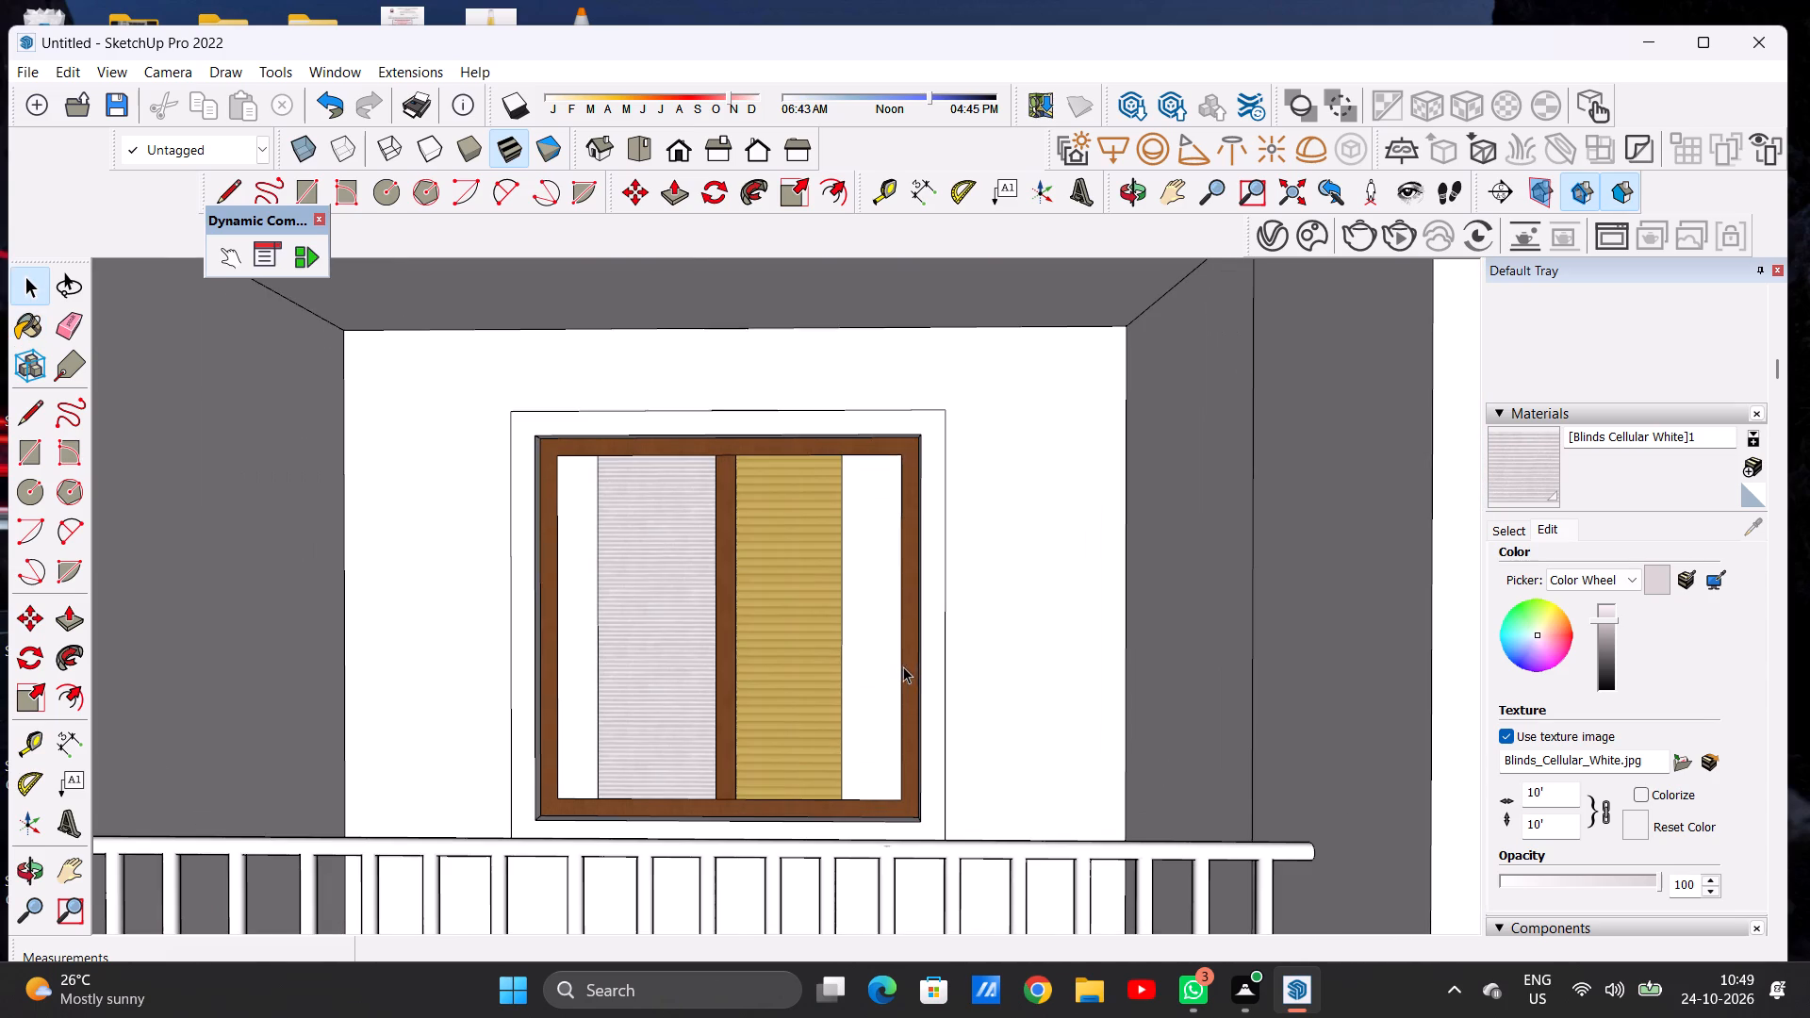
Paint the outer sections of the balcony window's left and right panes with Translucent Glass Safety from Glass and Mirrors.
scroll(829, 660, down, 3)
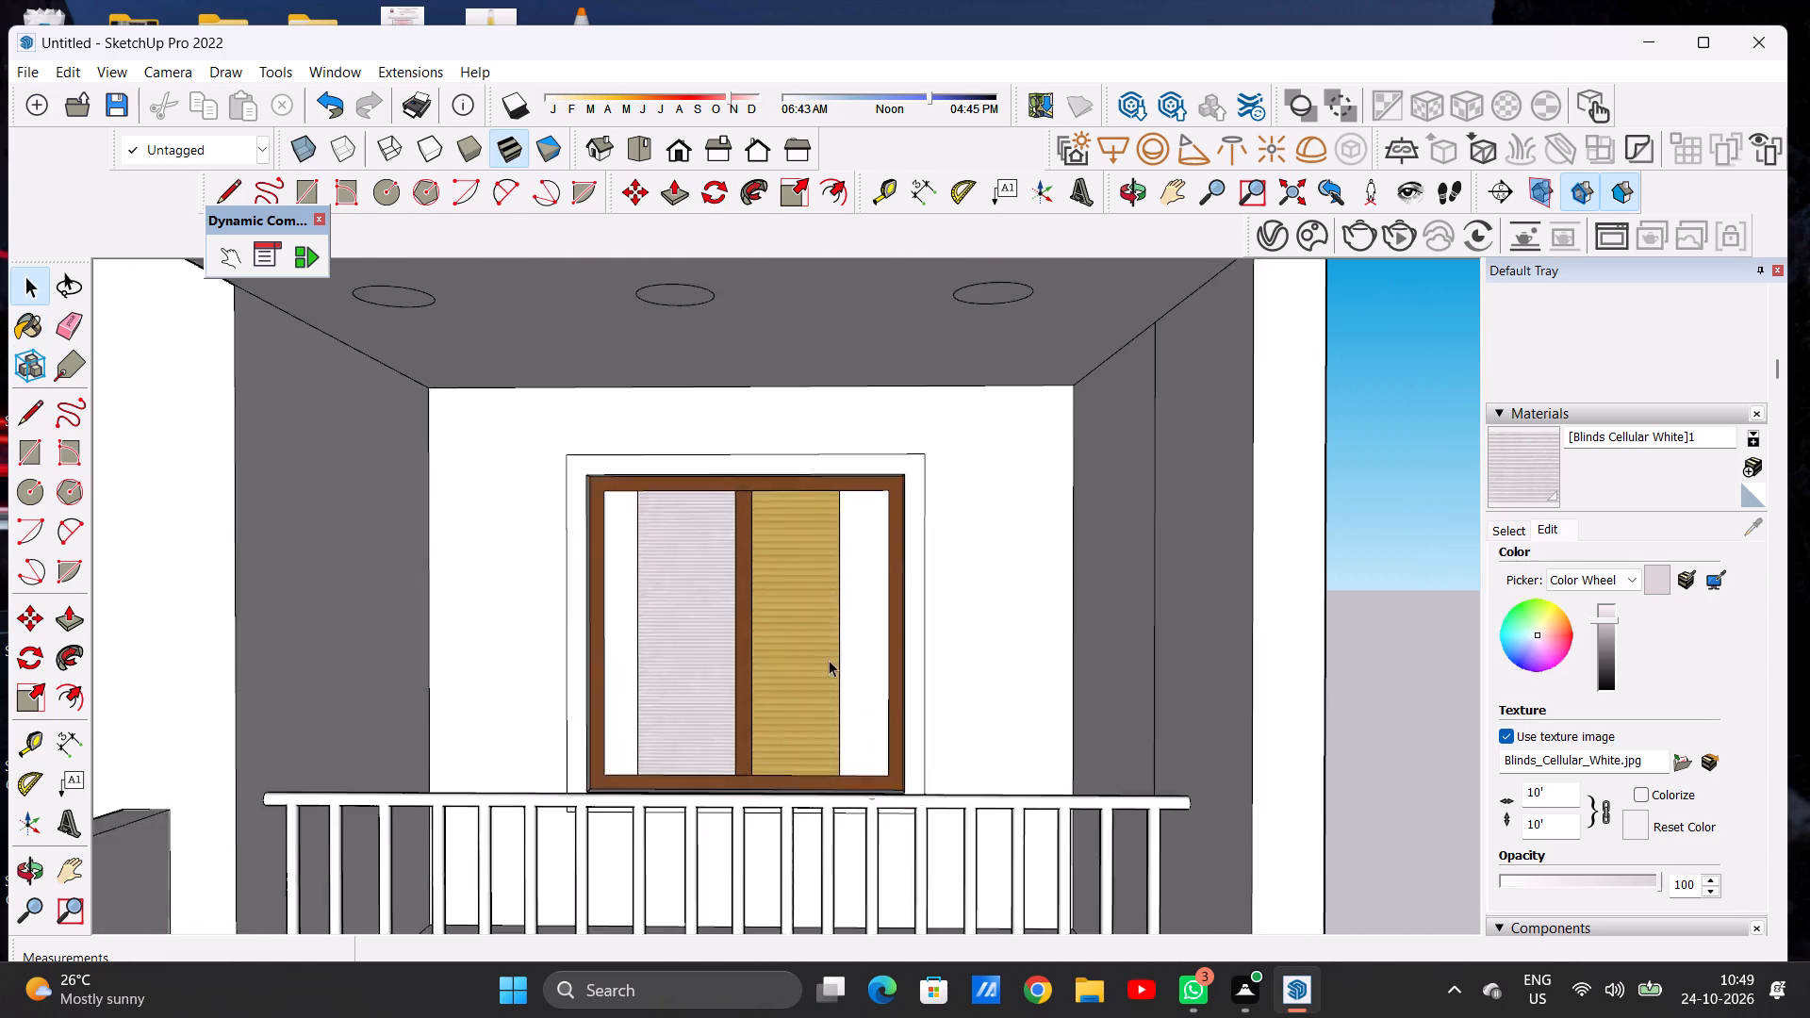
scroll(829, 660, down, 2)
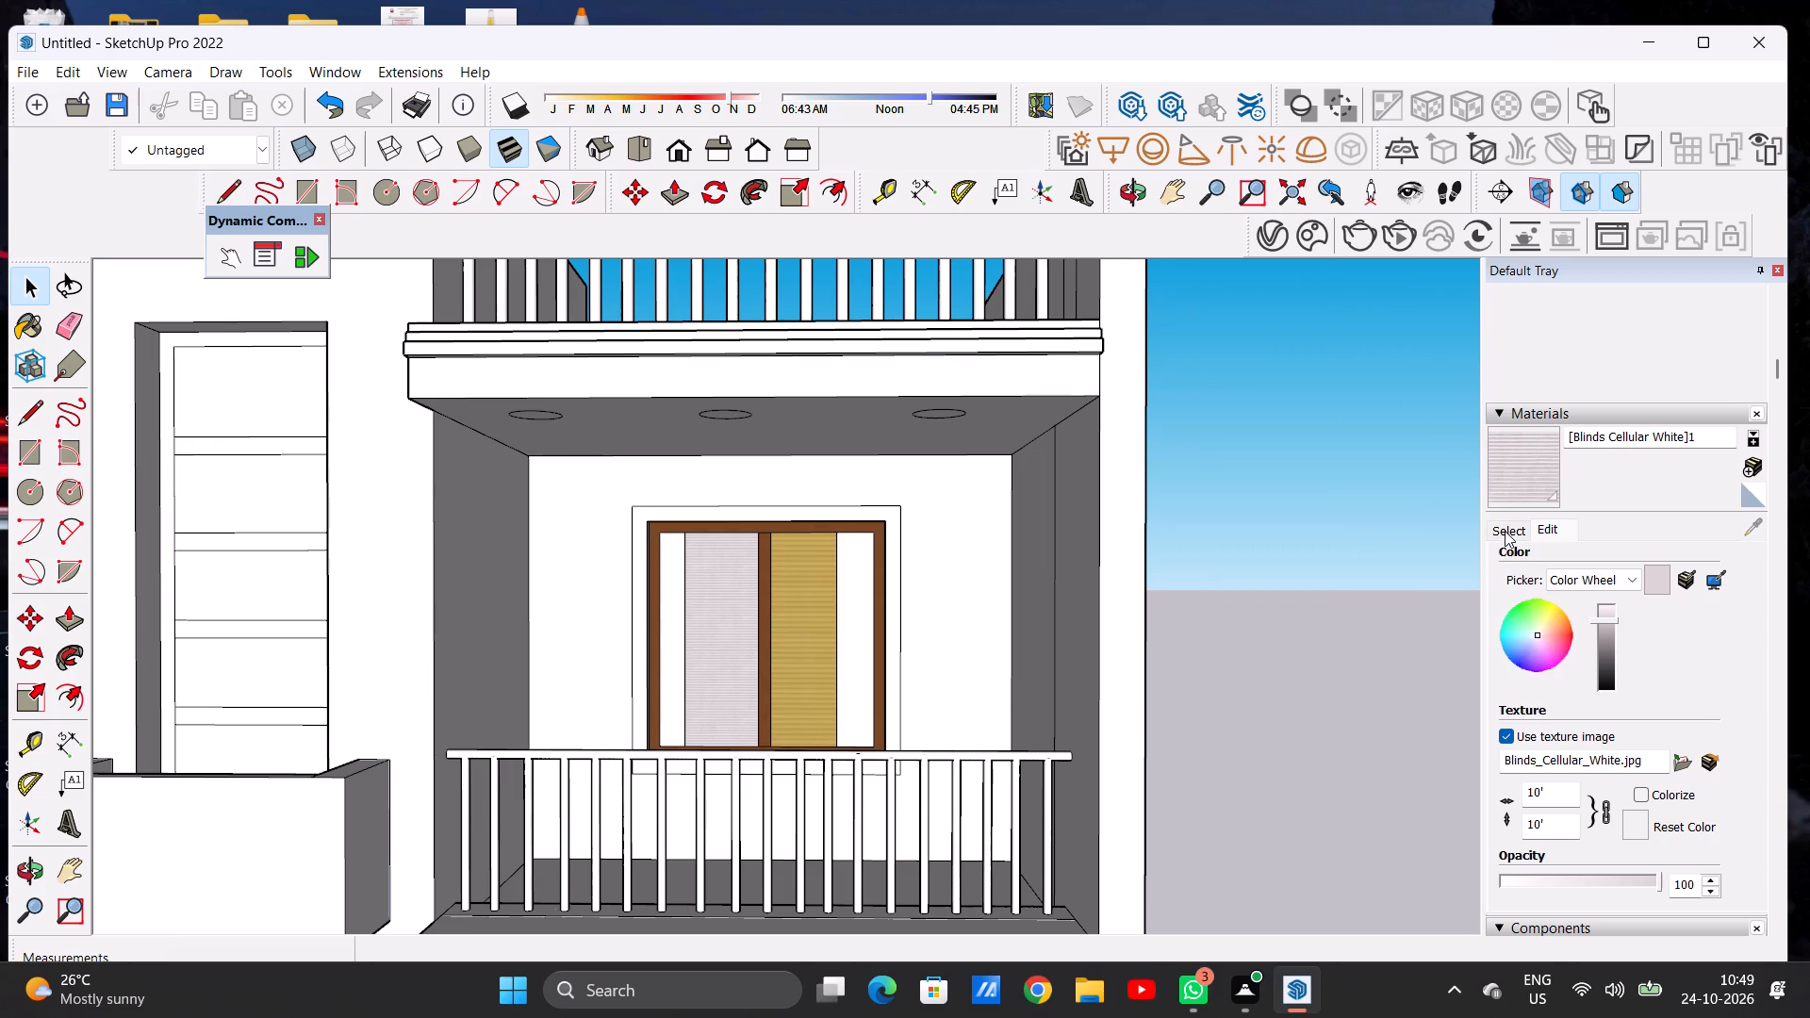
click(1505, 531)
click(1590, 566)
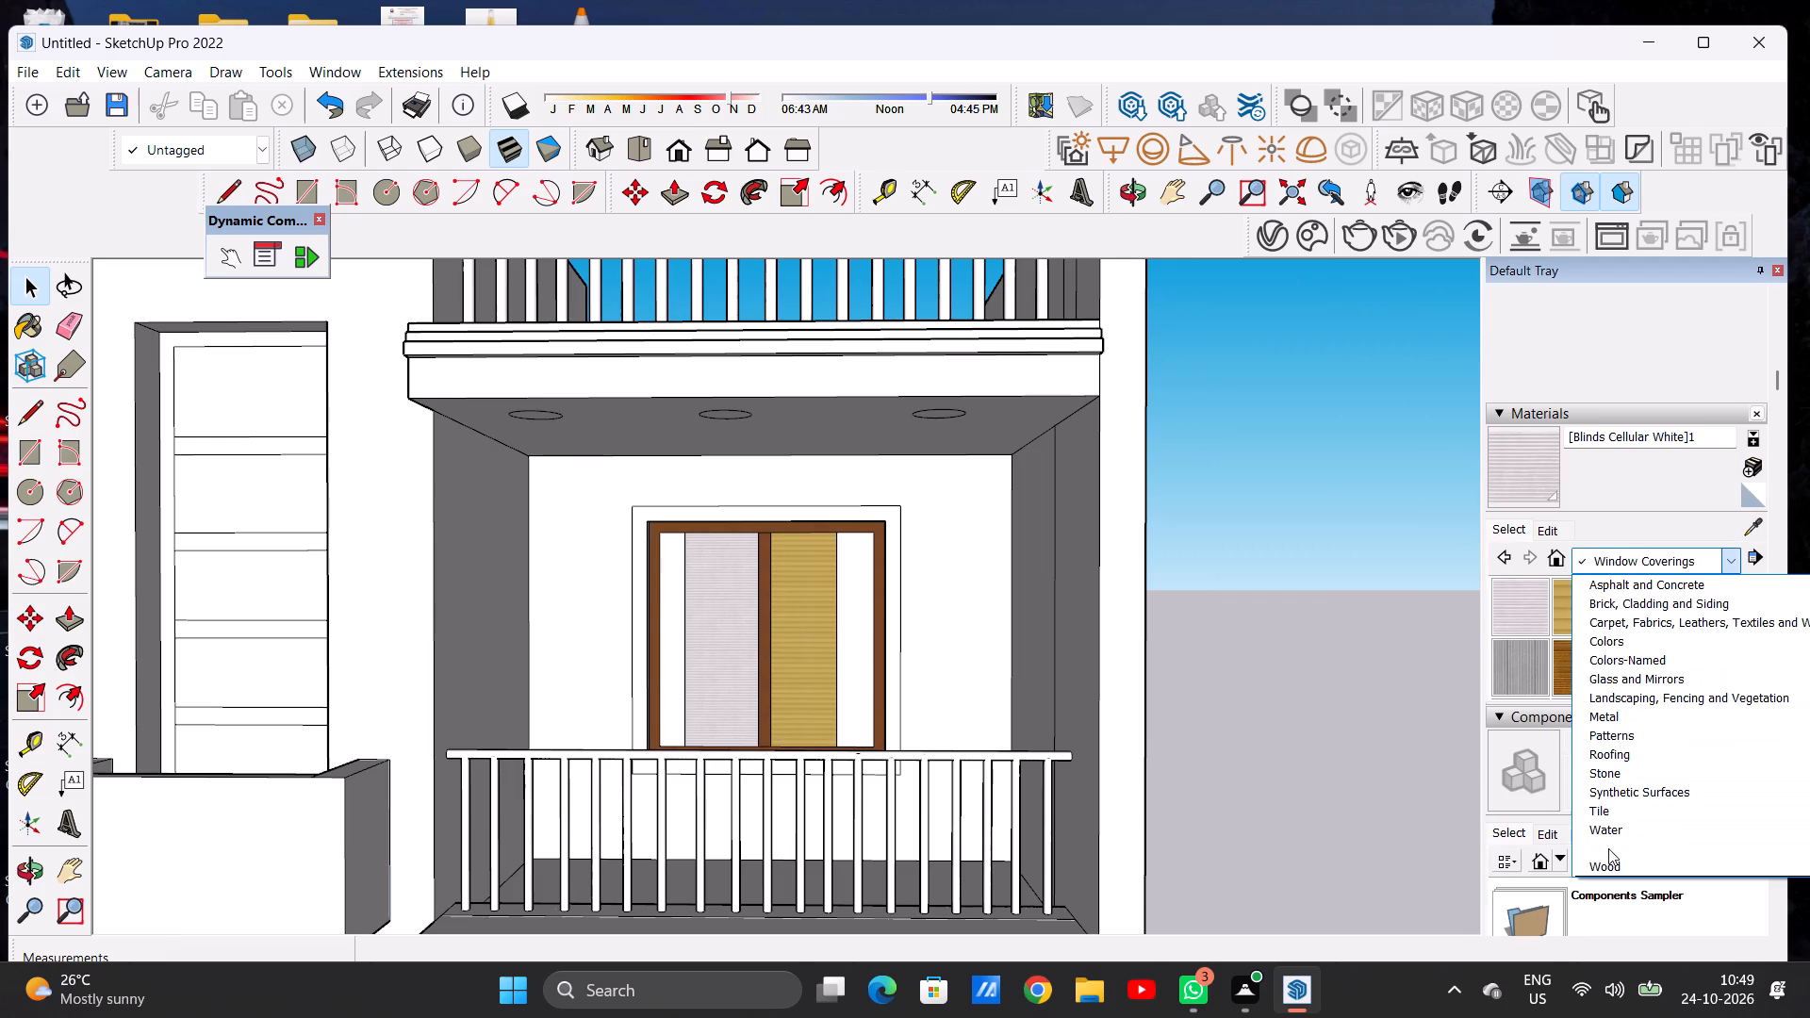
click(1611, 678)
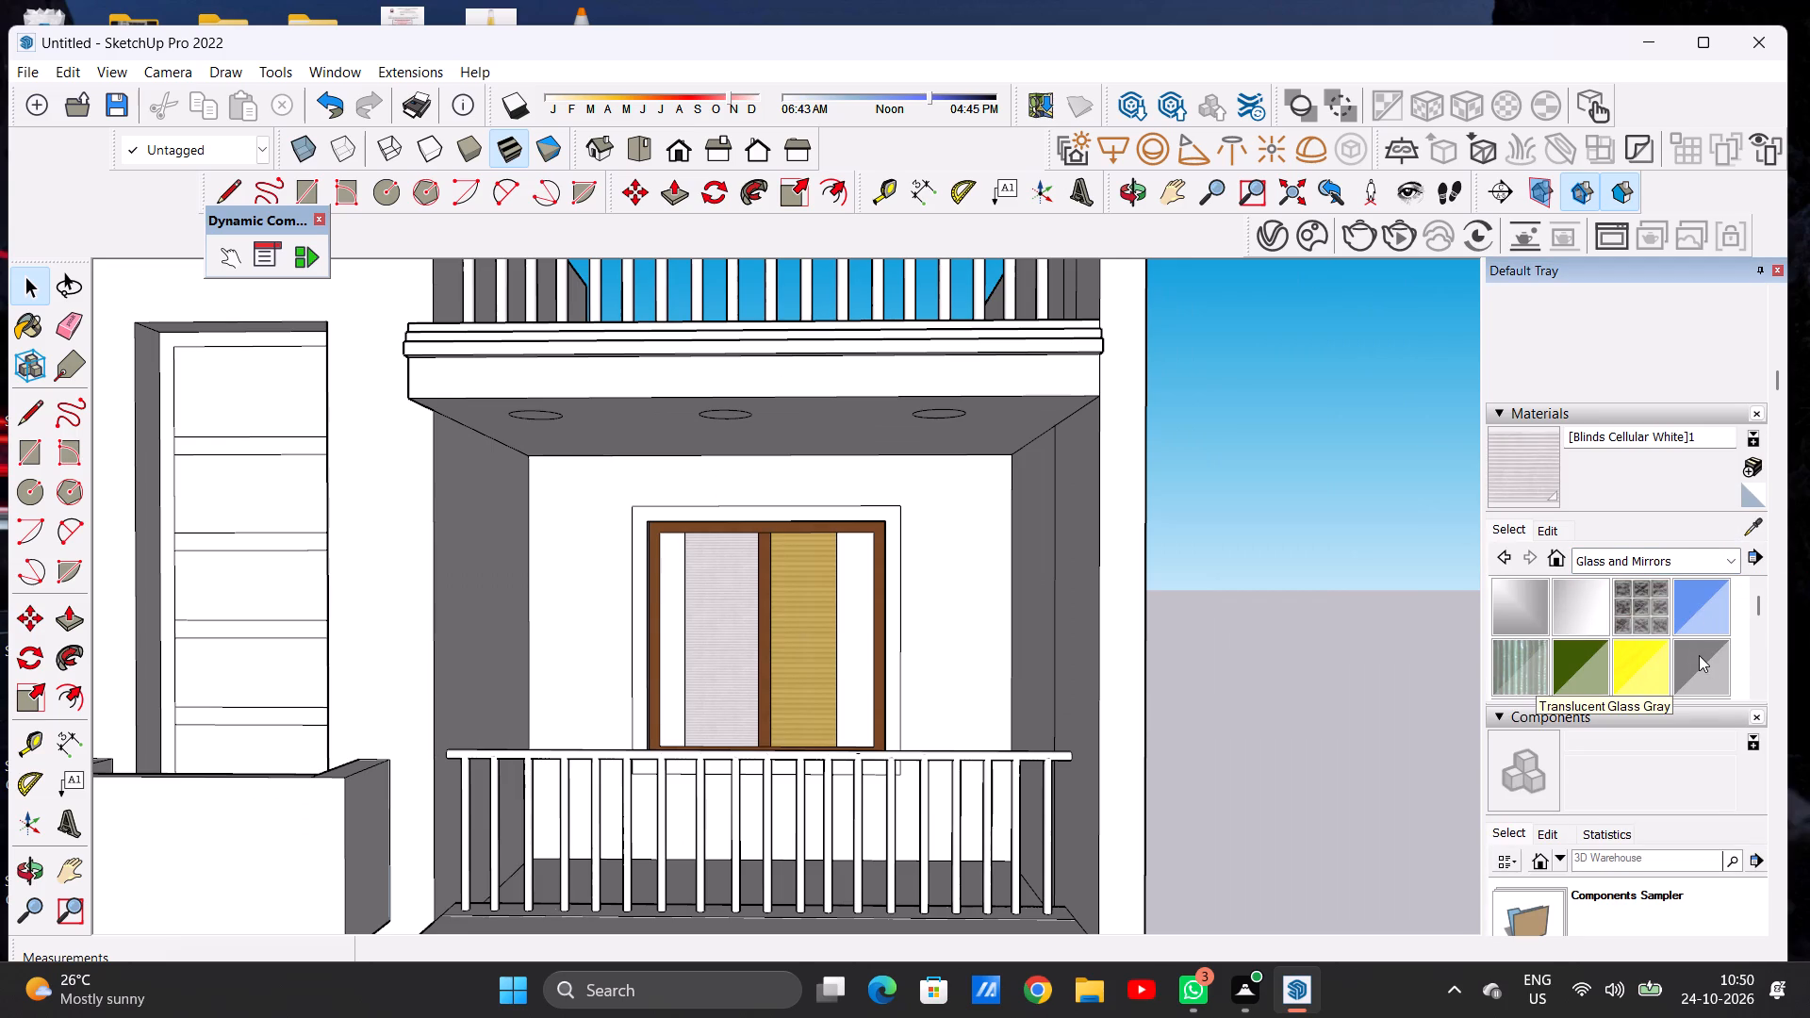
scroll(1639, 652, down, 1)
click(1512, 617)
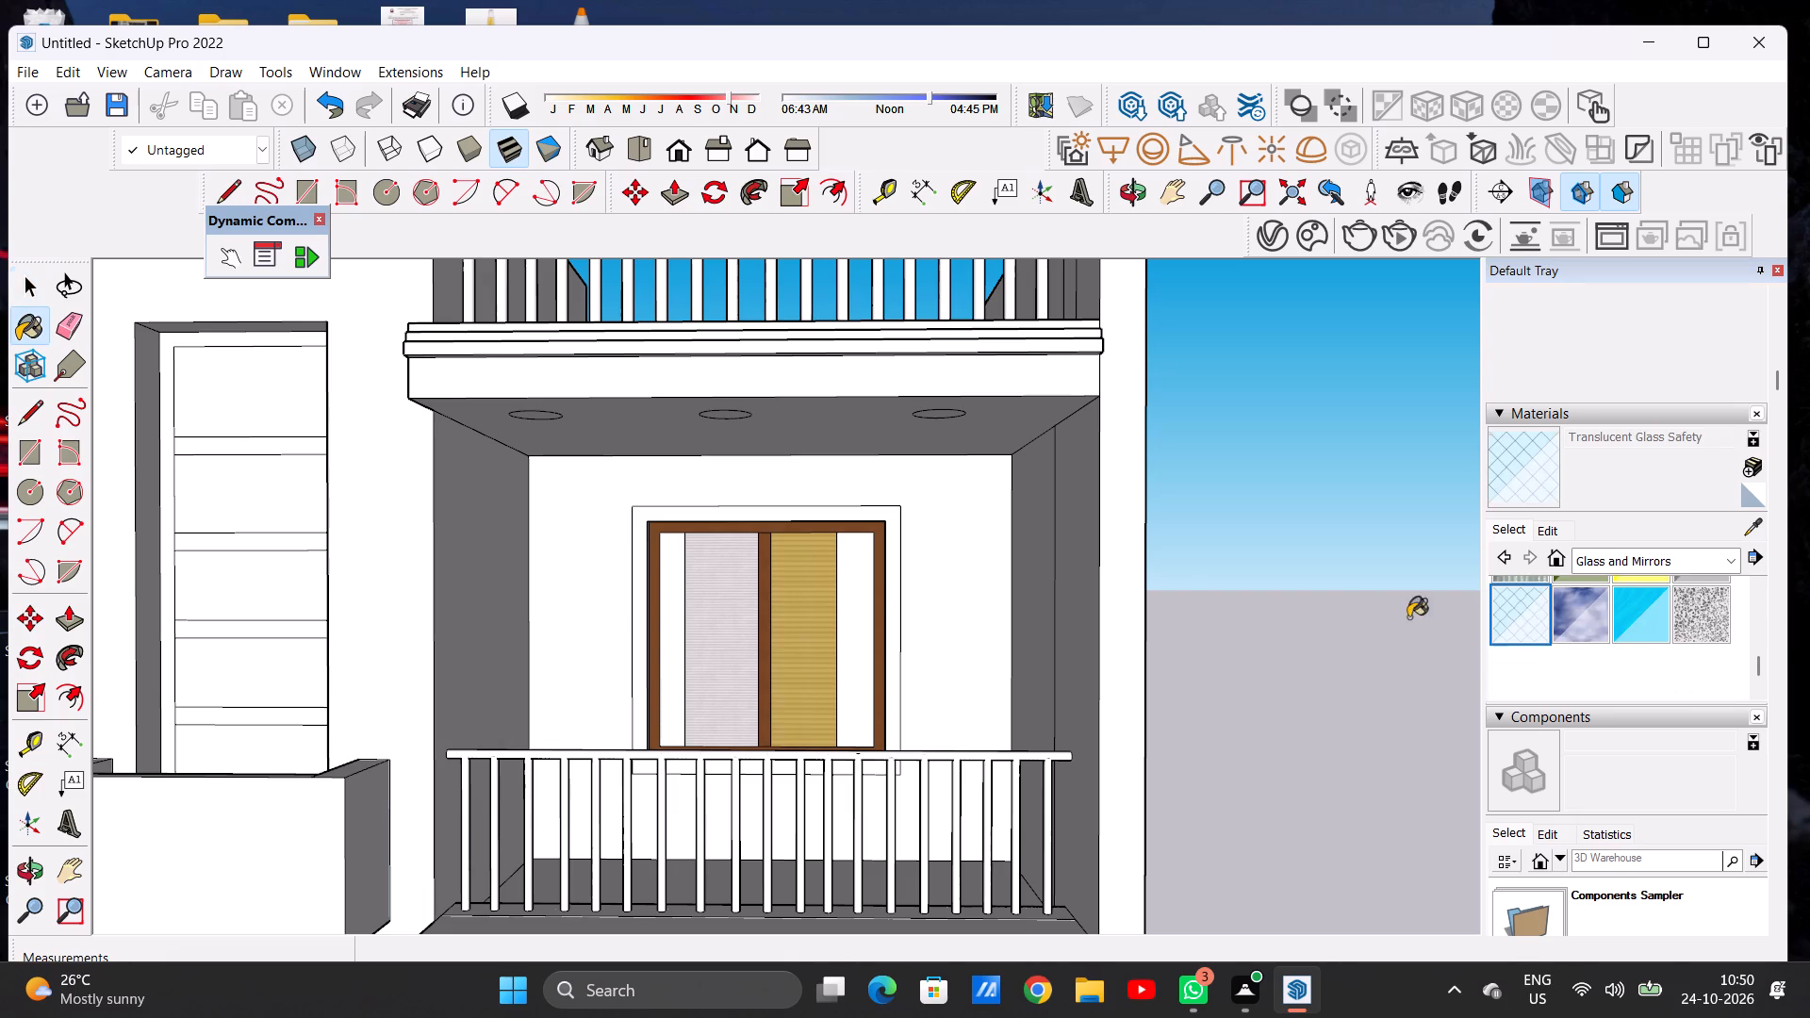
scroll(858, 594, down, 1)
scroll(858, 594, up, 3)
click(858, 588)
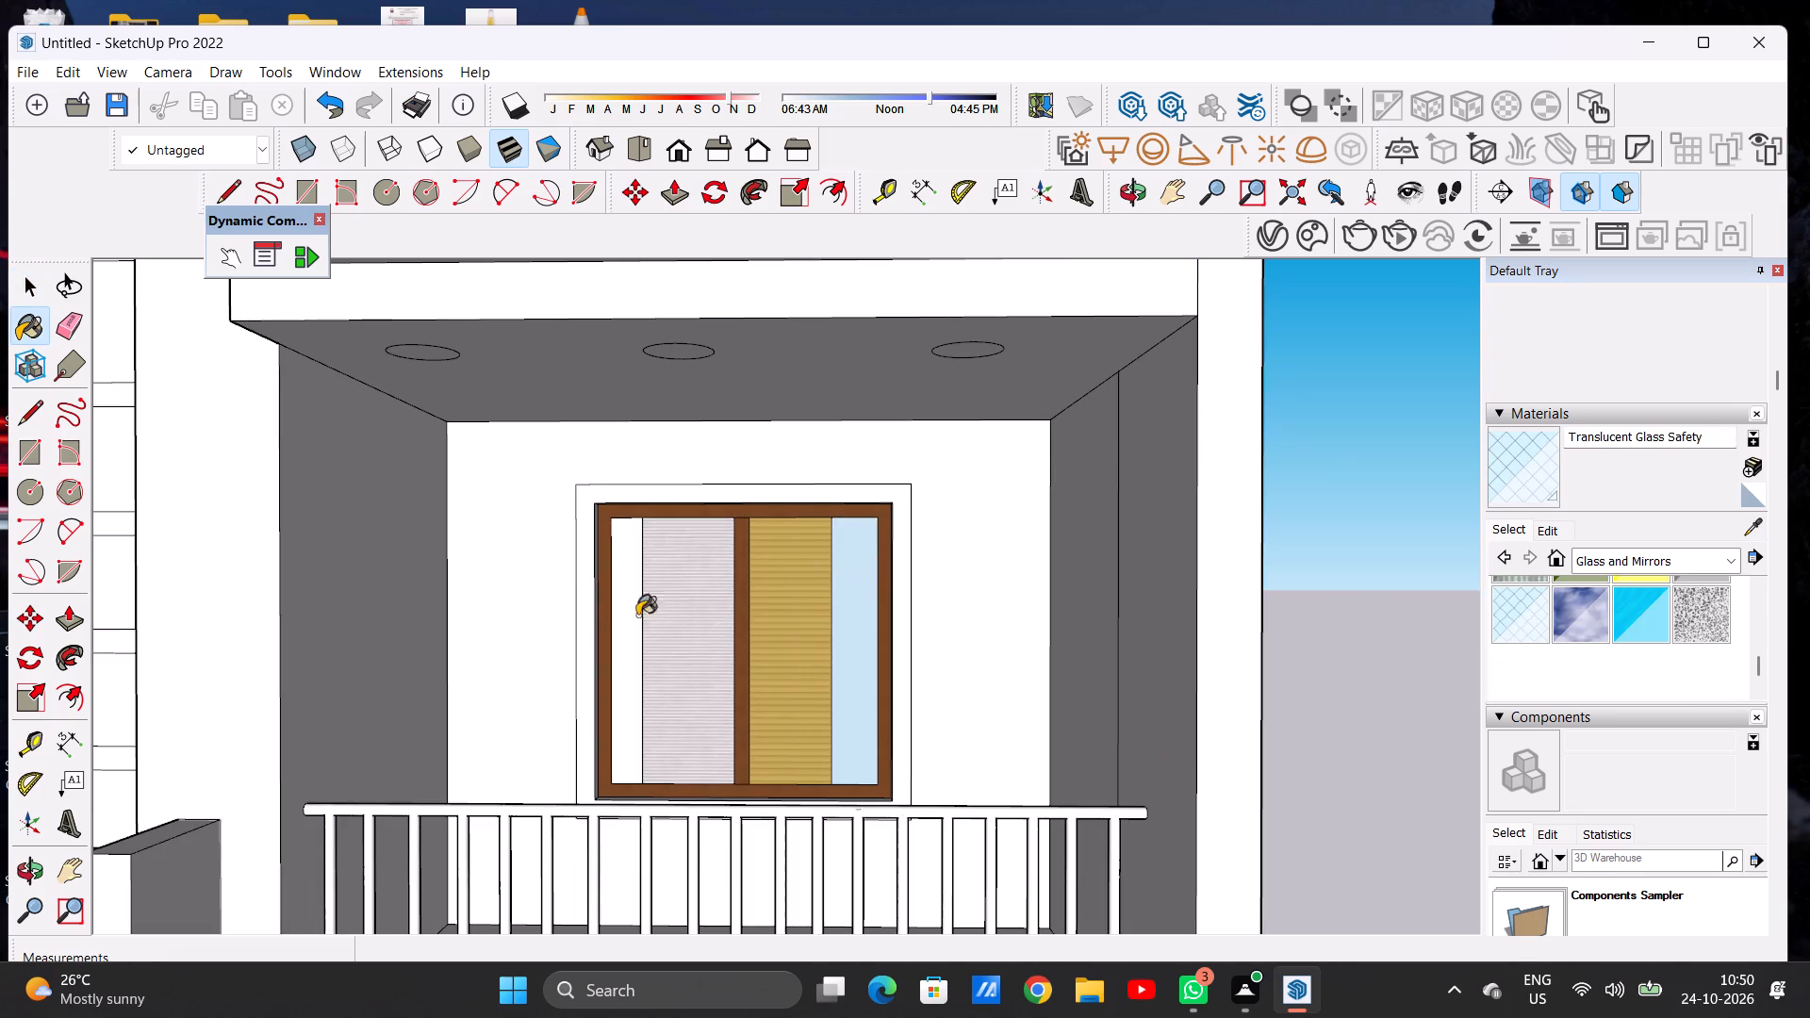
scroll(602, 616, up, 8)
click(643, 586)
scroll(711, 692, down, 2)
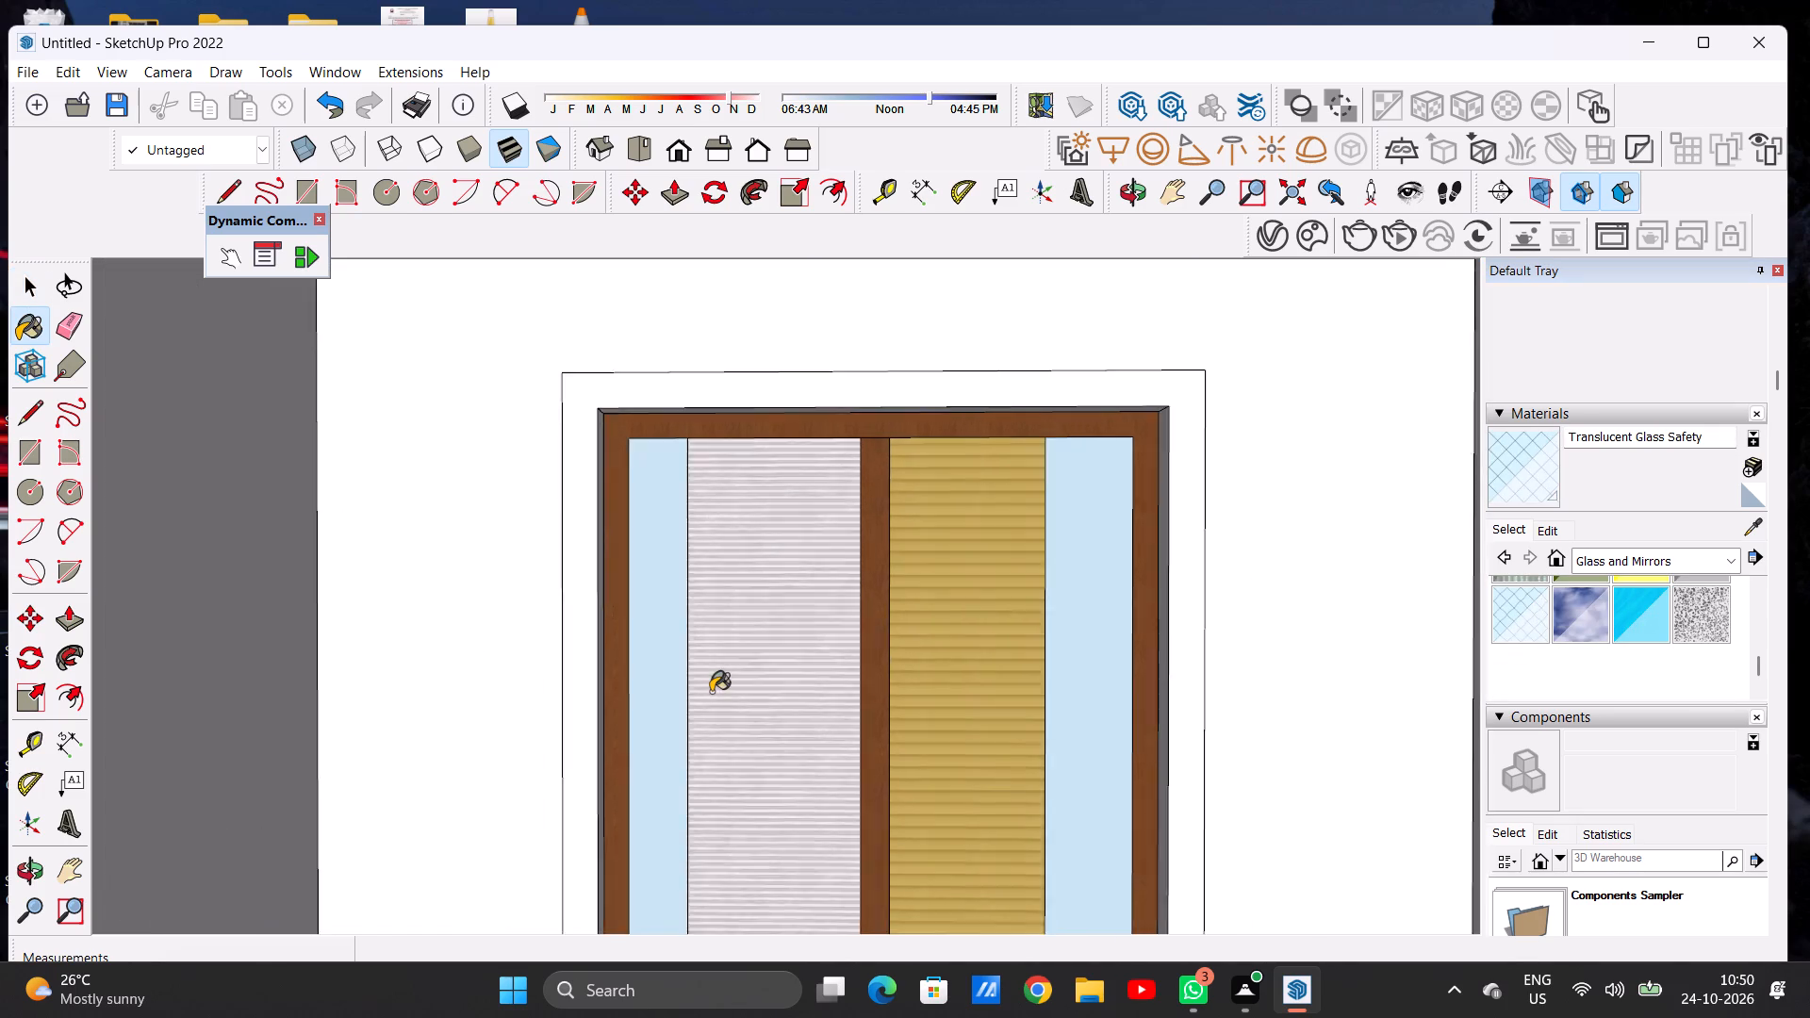
Paint the outer sections of the balcony window's left and right panes with Translucent Glass Gray.
scroll(711, 692, down, 10)
scroll(856, 661, up, 7)
middle_drag(831, 671, 747, 683)
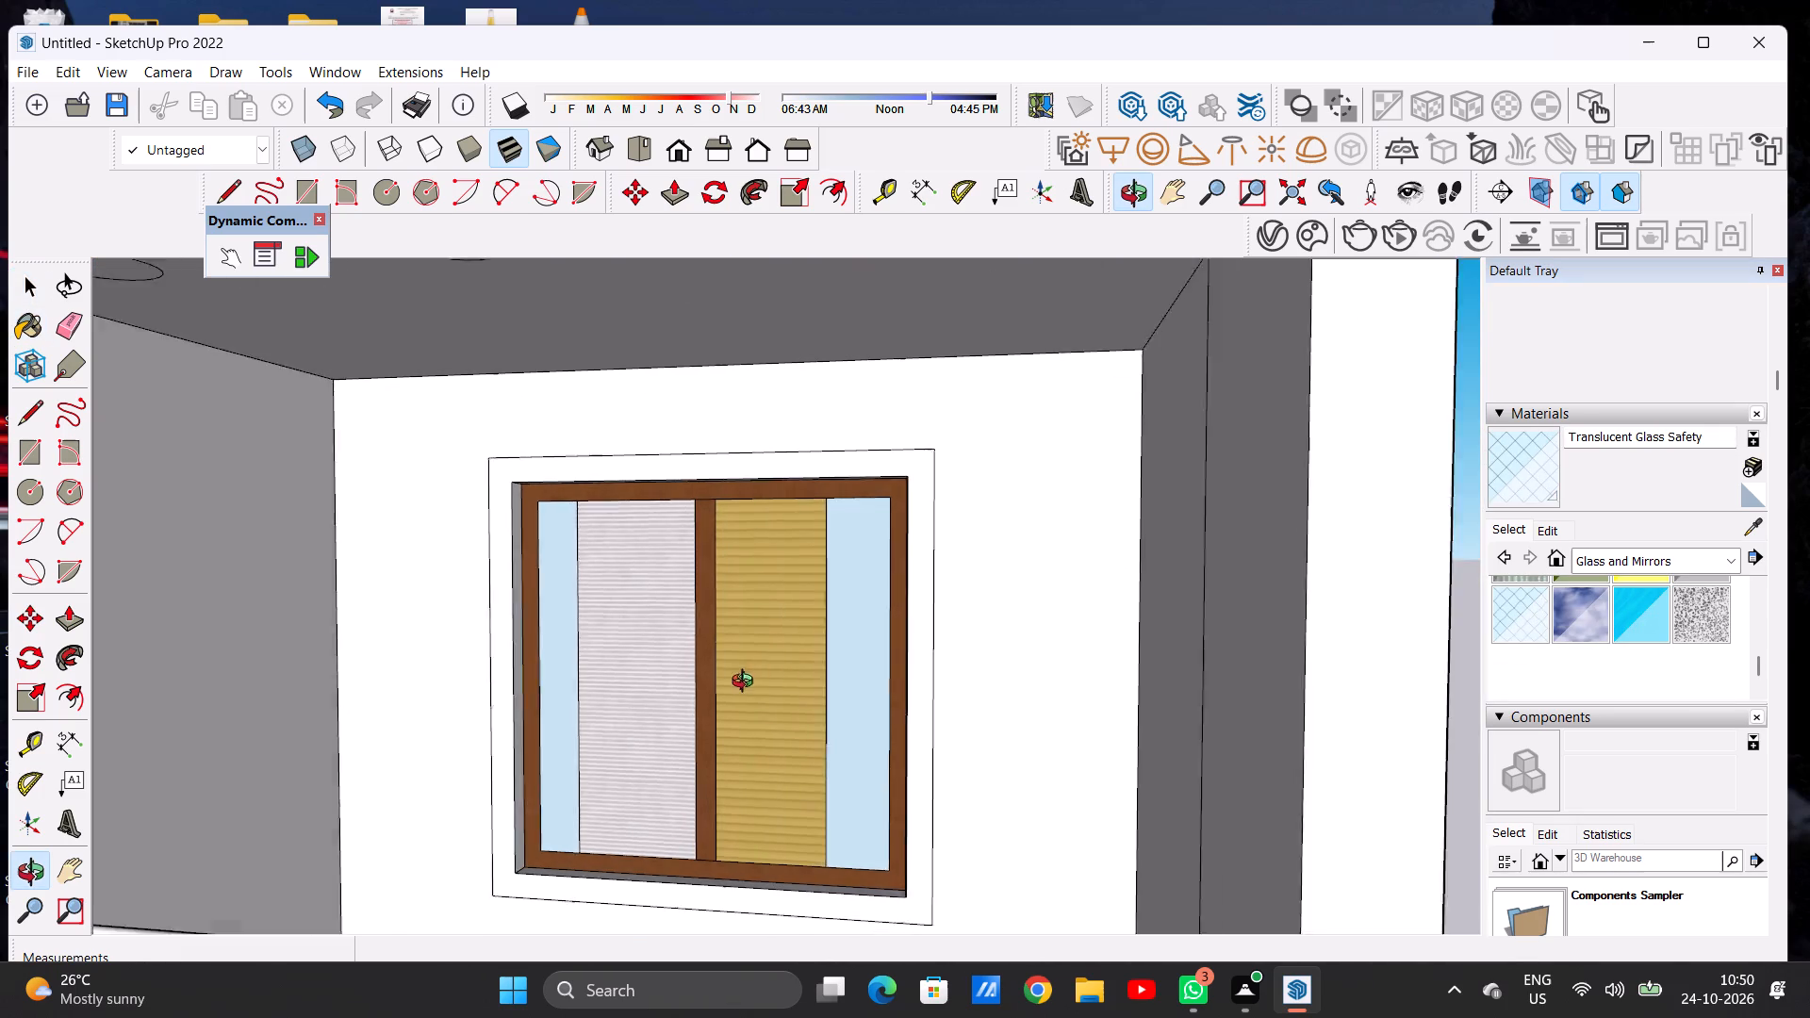
middle_drag(747, 683, 784, 702)
scroll(1653, 636, up, 1)
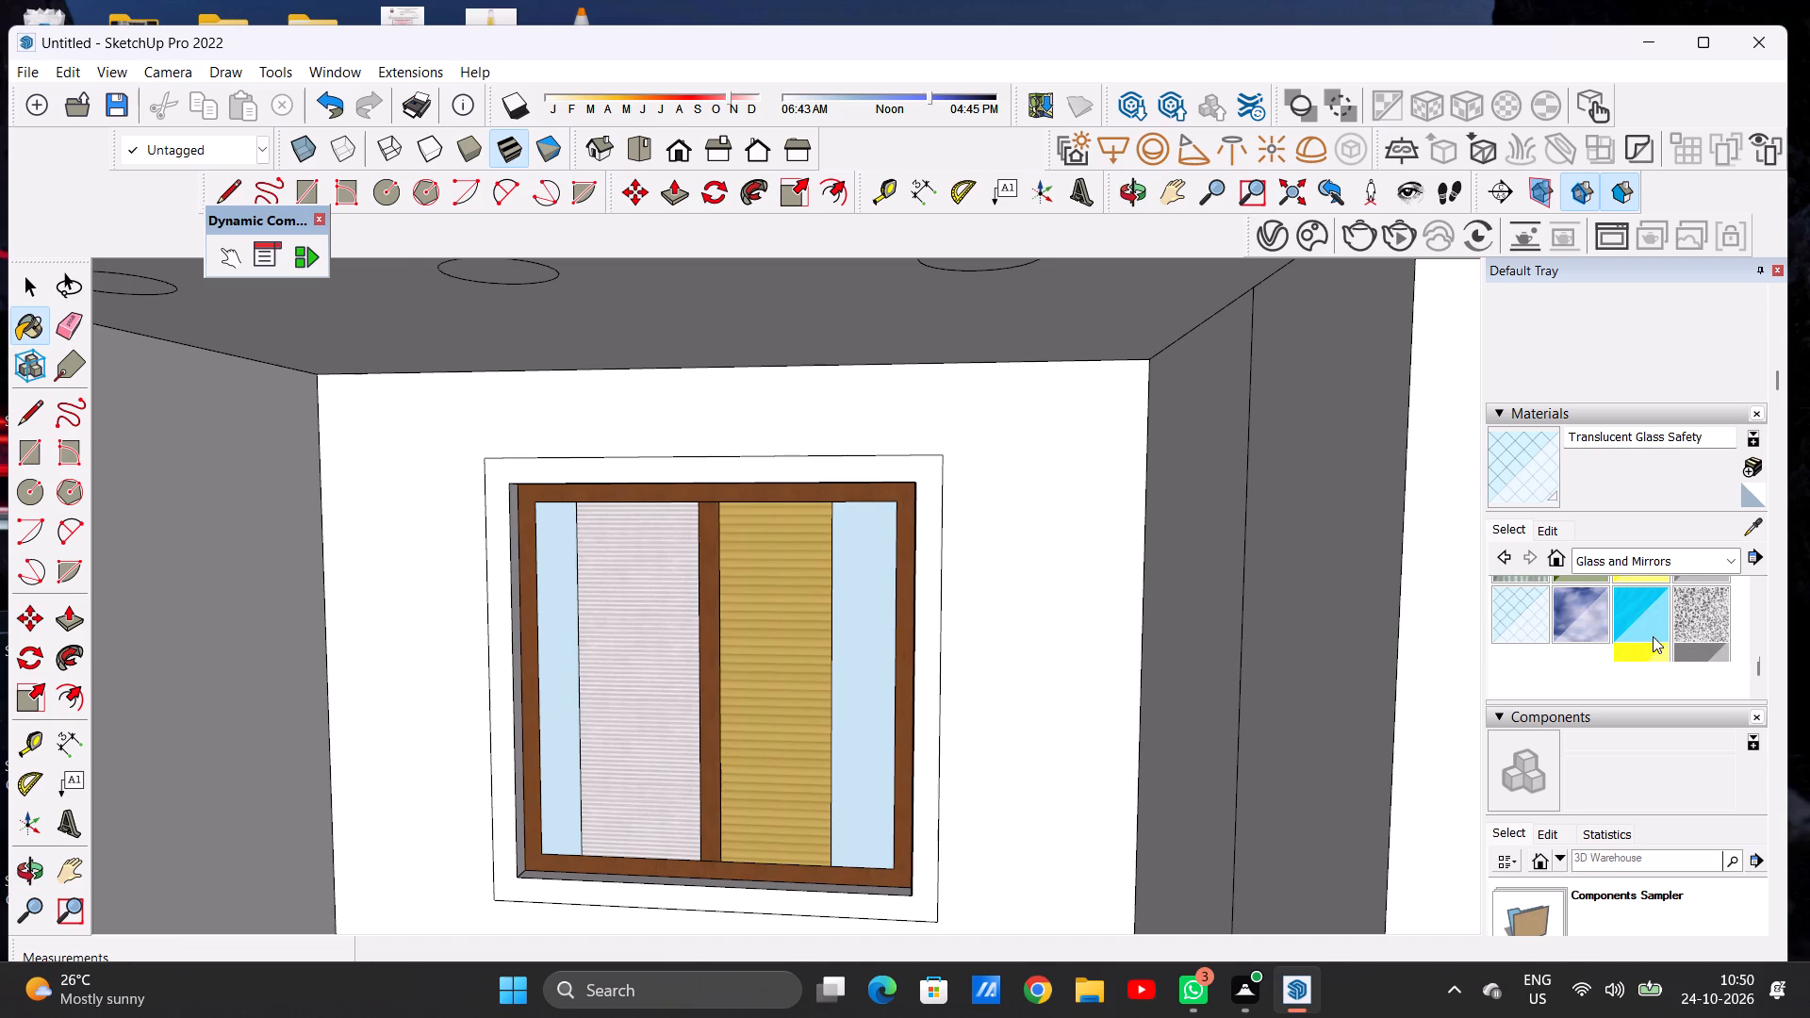
click(1689, 665)
scroll(727, 659, up, 6)
click(984, 632)
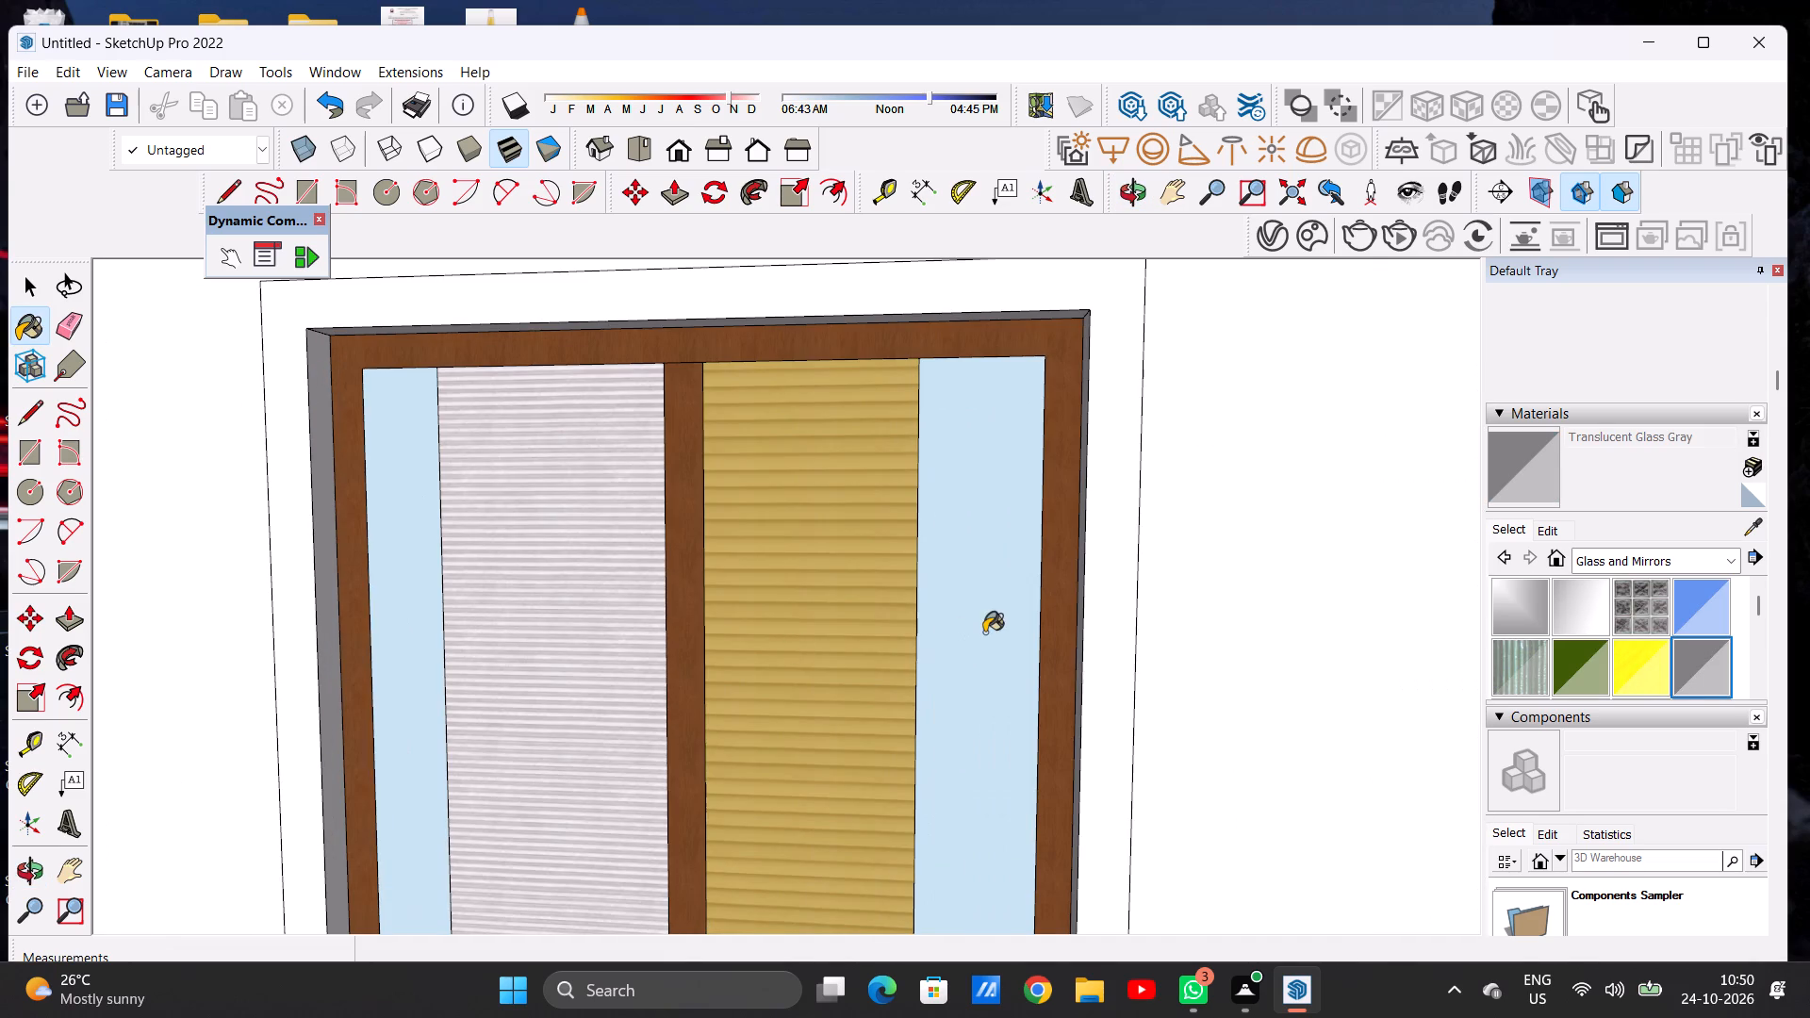
click(407, 632)
Examine the glass and blind textures of the balcony window from several angles and within the whole facade.
scroll(633, 635, down, 12)
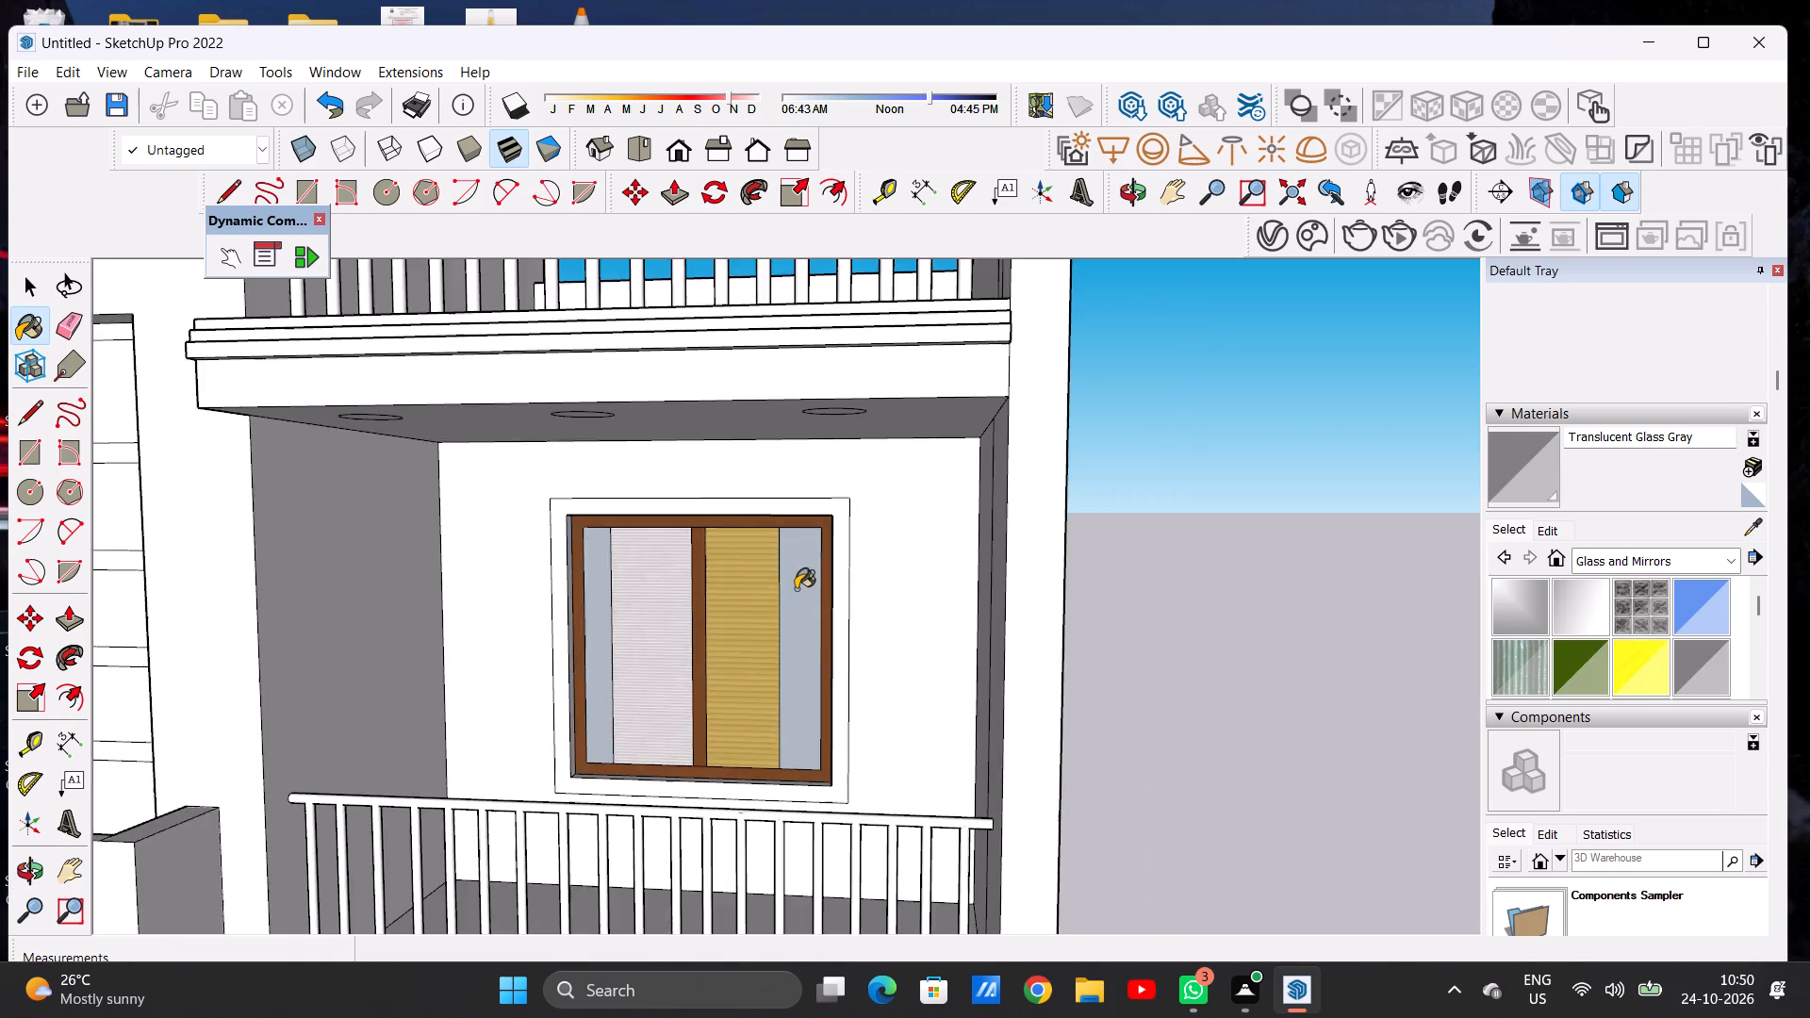
scroll(796, 589, down, 6)
middle_drag(790, 647, 762, 651)
middle_drag(654, 651, 618, 651)
middle_drag(585, 649, 870, 650)
middle_drag(703, 650, 351, 741)
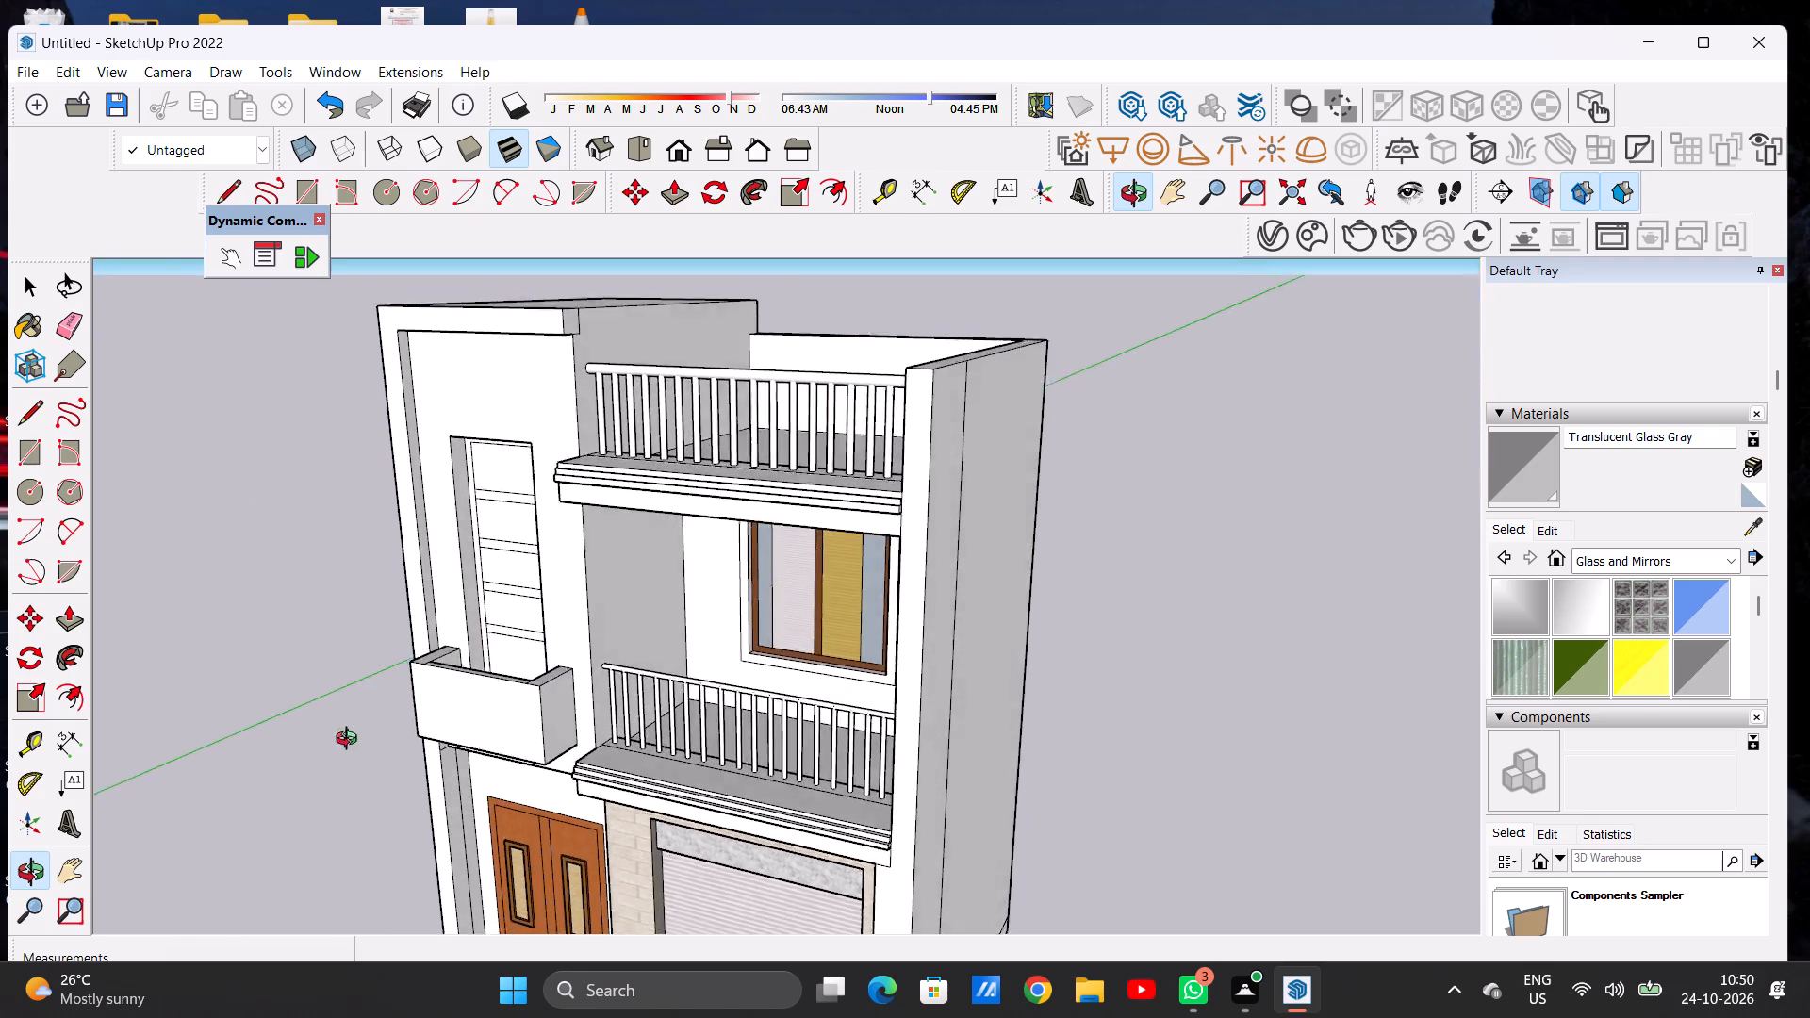
middle_drag(351, 741, 487, 813)
scroll(693, 614, up, 12)
middle_drag(749, 635, 776, 622)
scroll(729, 671, down, 10)
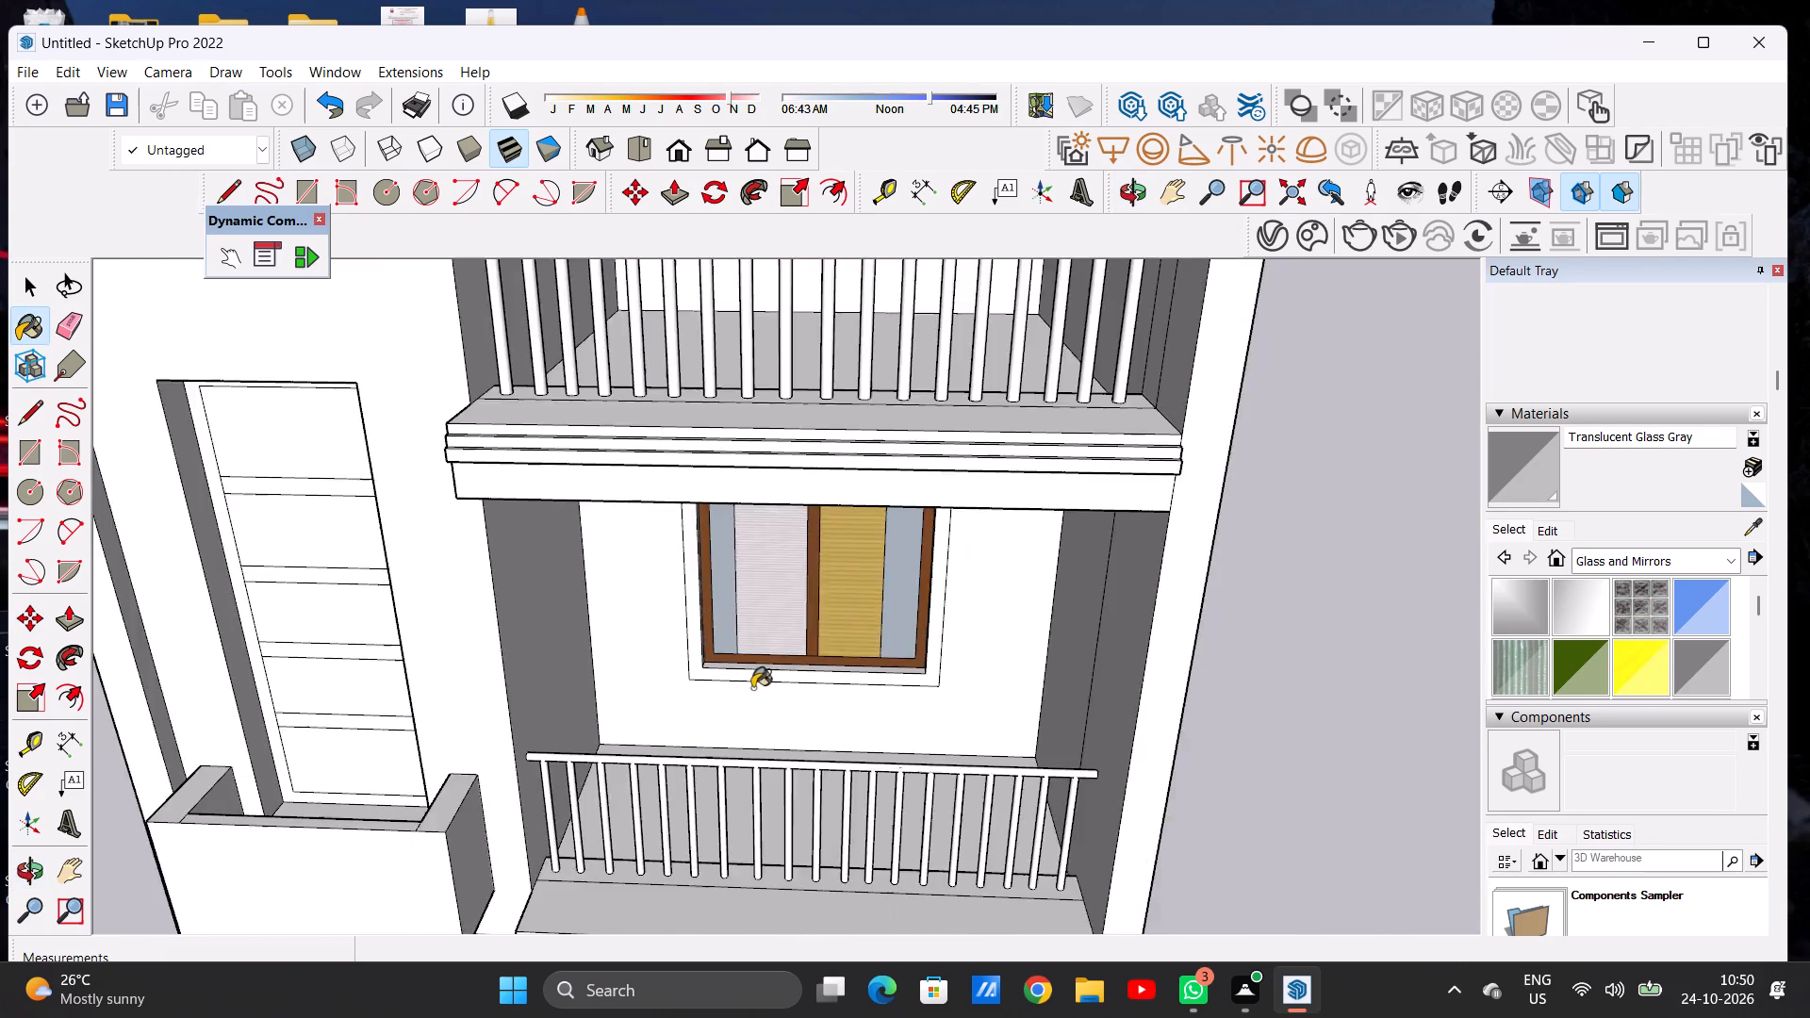
scroll(752, 688, down, 5)
middle_drag(779, 696, 772, 552)
scroll(827, 606, up, 14)
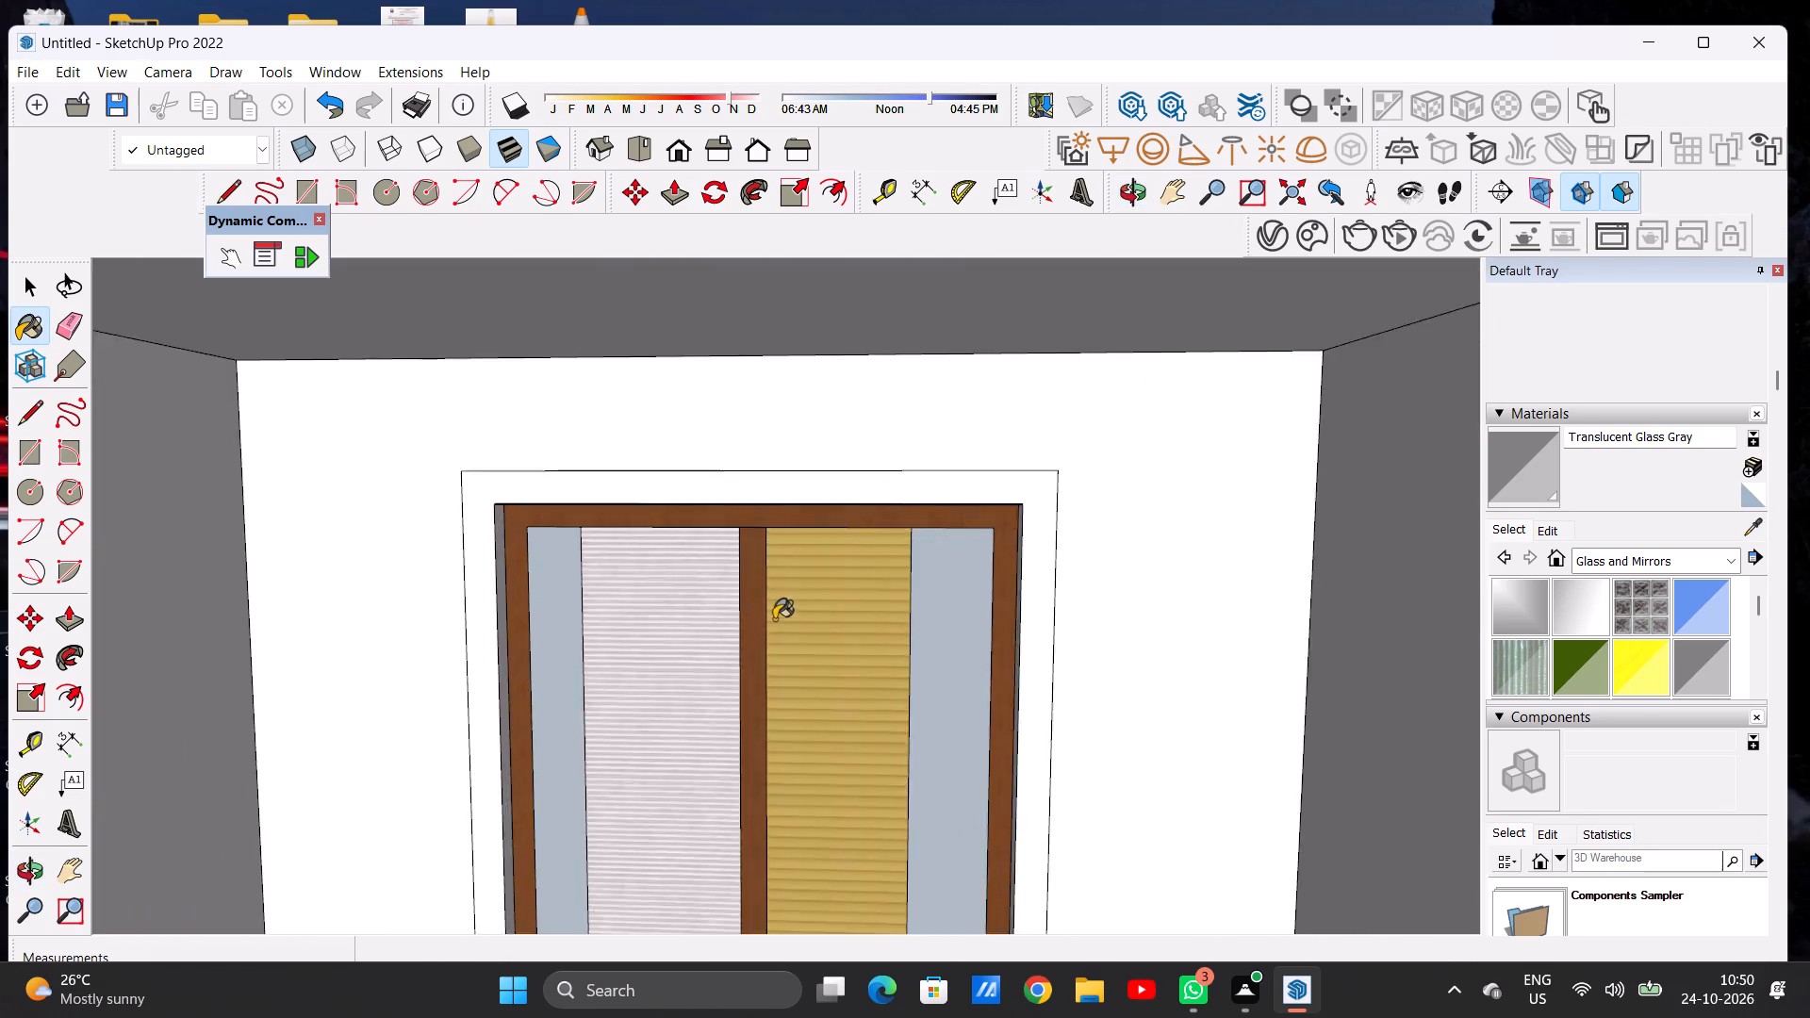
scroll(774, 619, up, 6)
middle_drag(798, 623, 453, 623)
middle_drag(535, 630, 1111, 611)
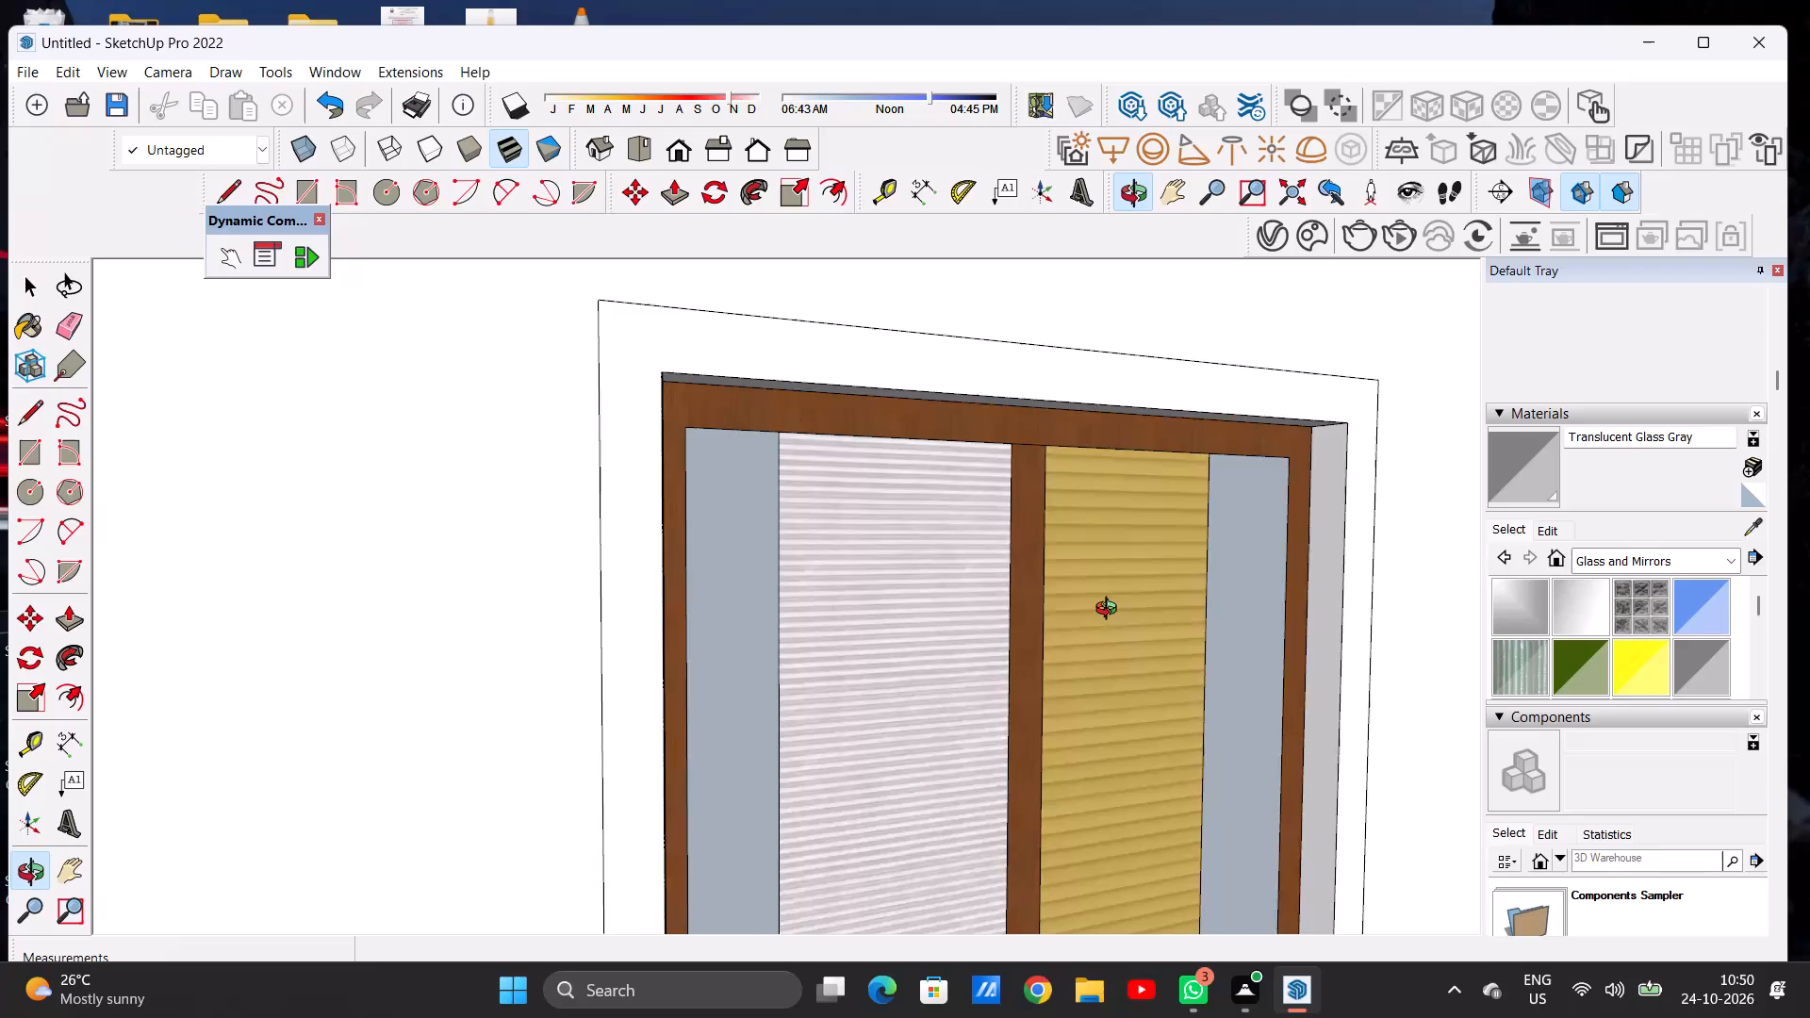
middle_drag(1111, 611, 825, 626)
scroll(746, 646, down, 18)
scroll(761, 626, down, 4)
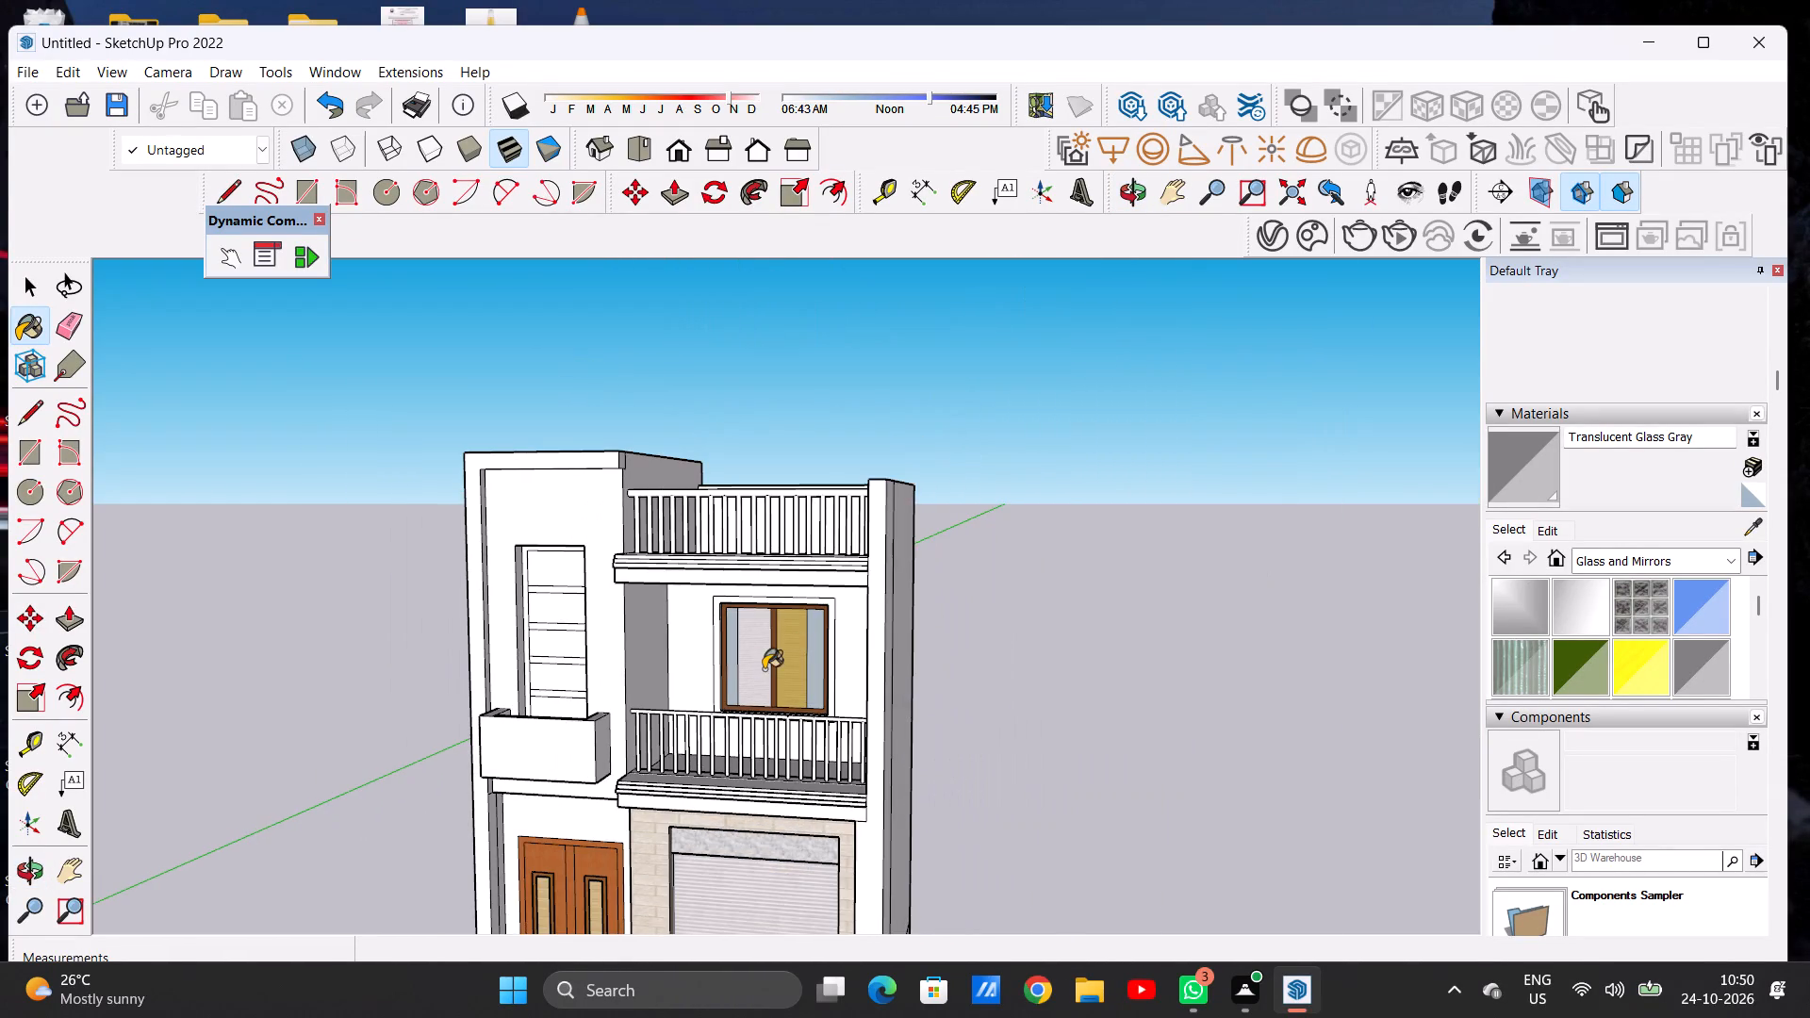
middle_drag(763, 669, 794, 652)
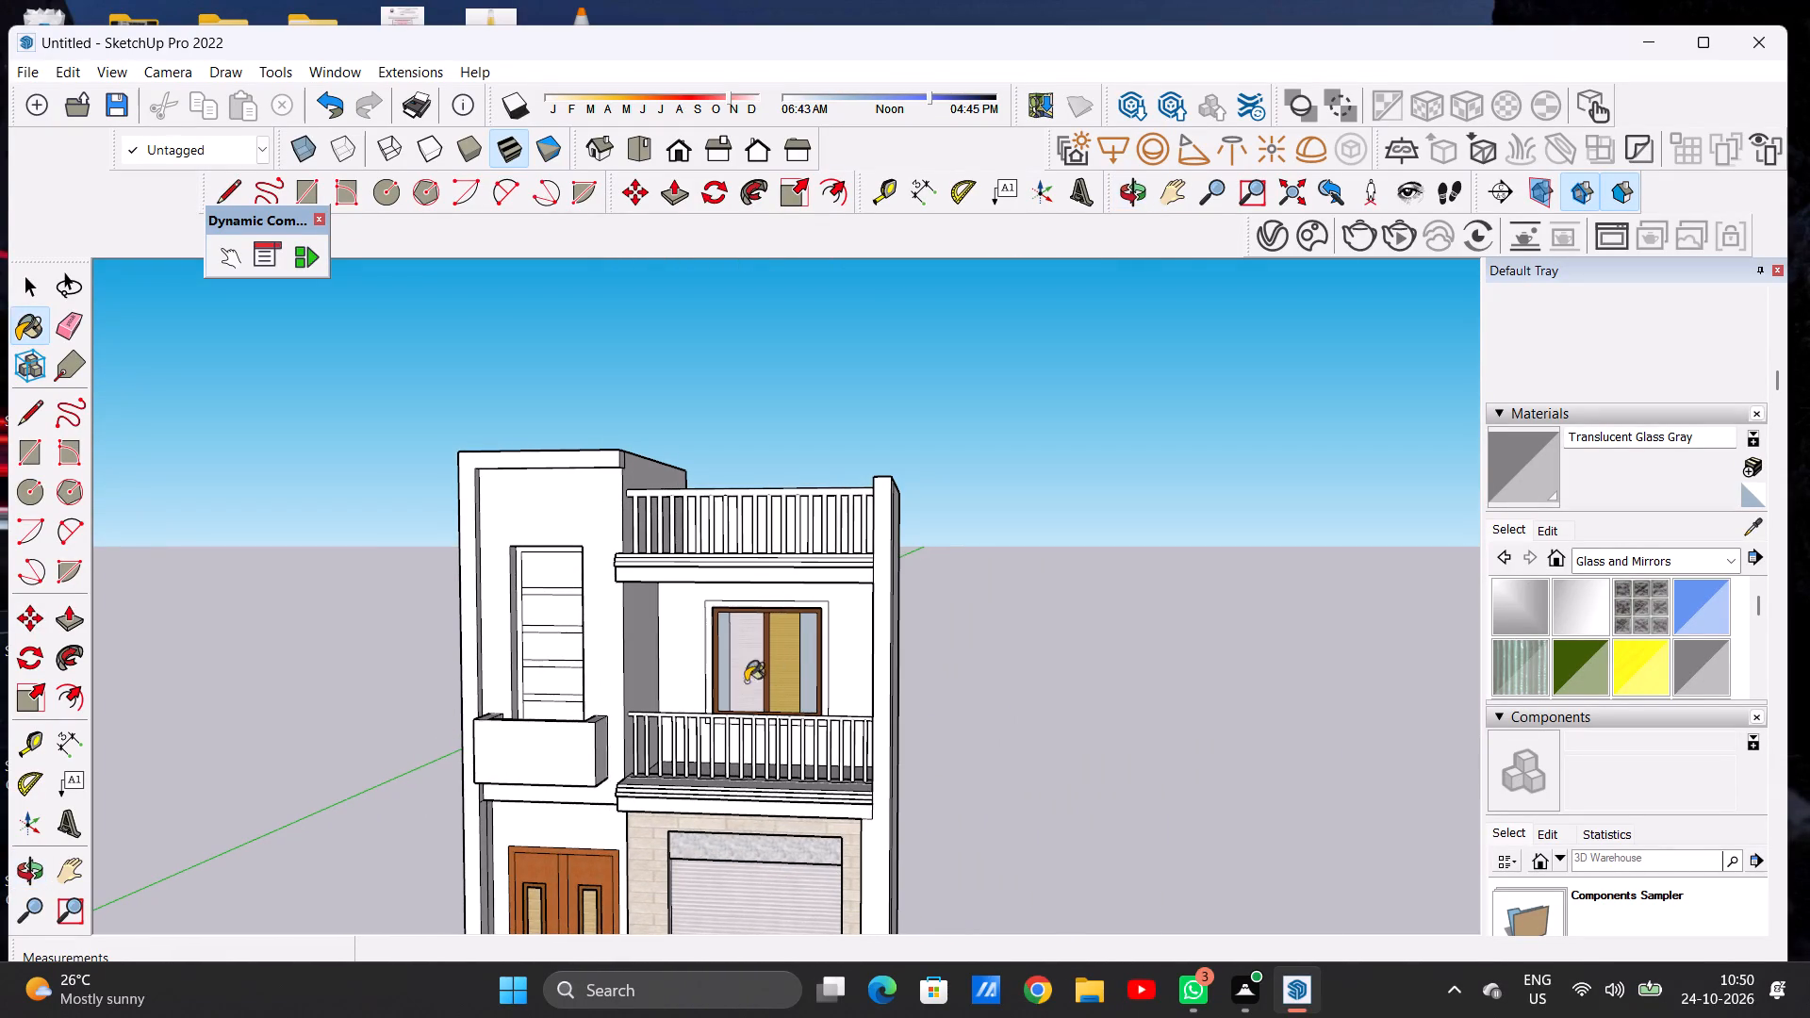
middle_drag(710, 681, 748, 685)
key(space)
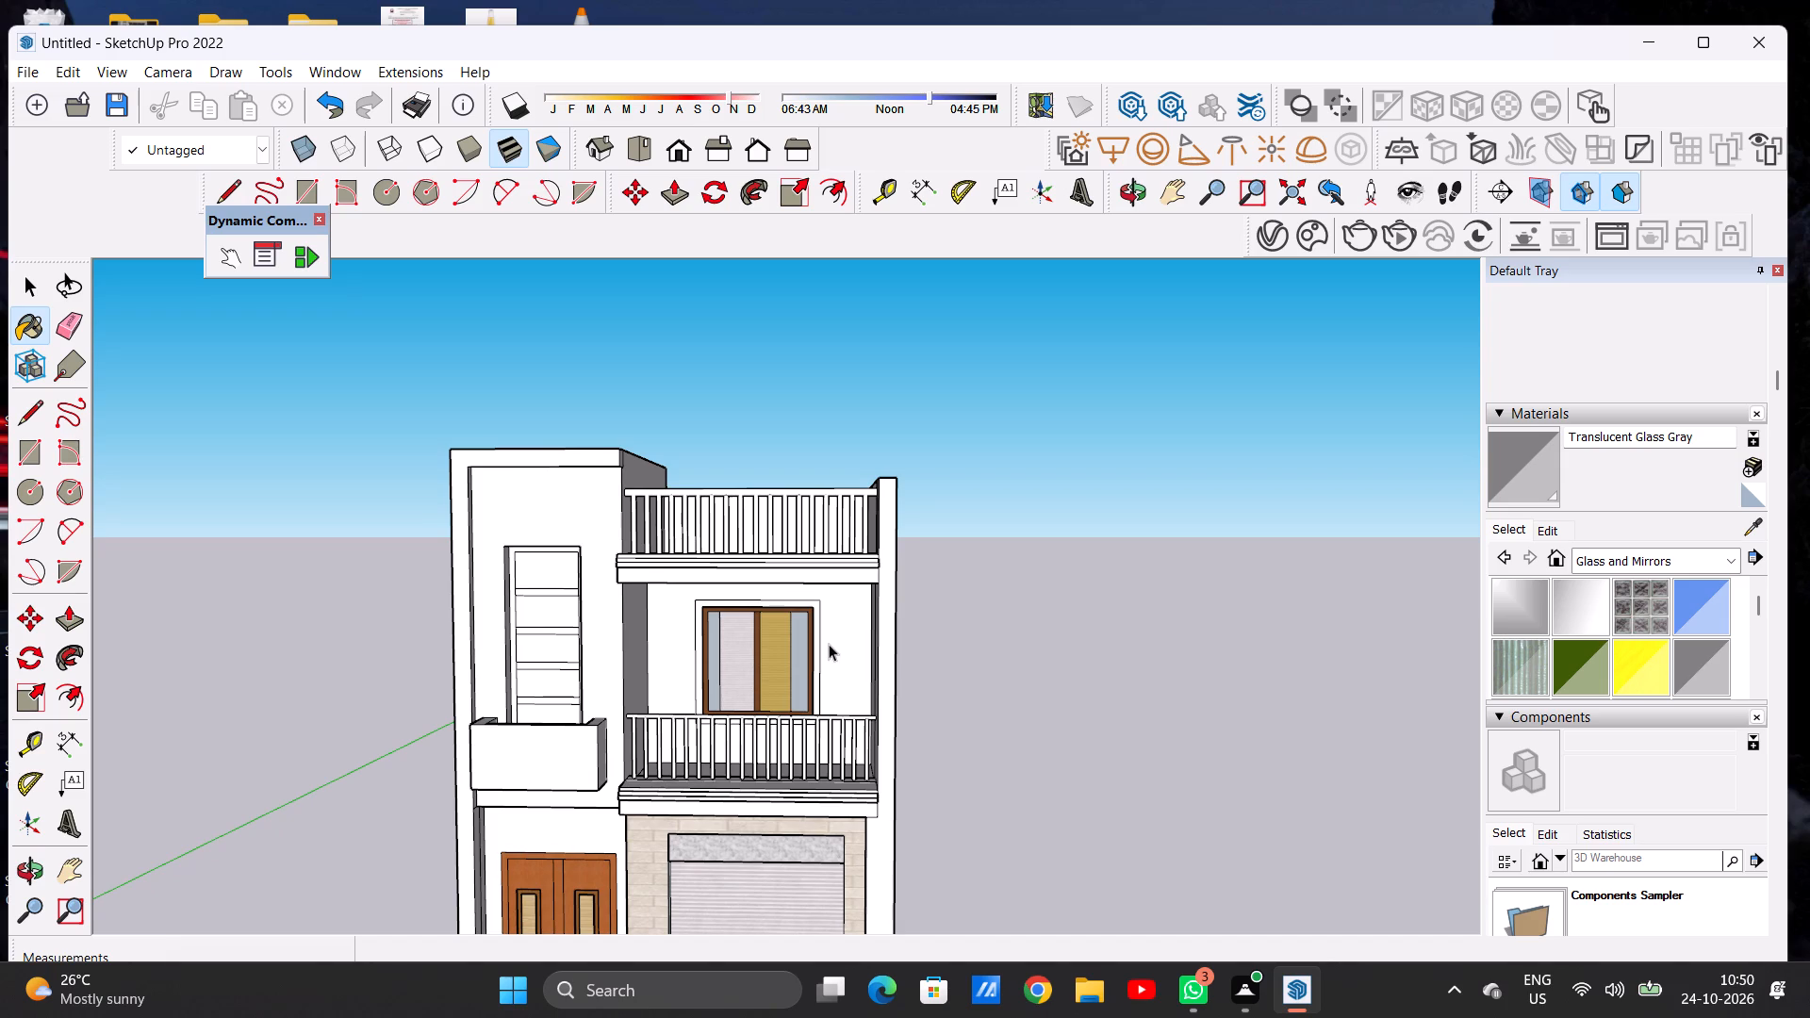
Paint the first-floor balcony's back wall around the window with Blinds Vertical Pattern from Window Coverings.
scroll(833, 639, up, 5)
click(1658, 558)
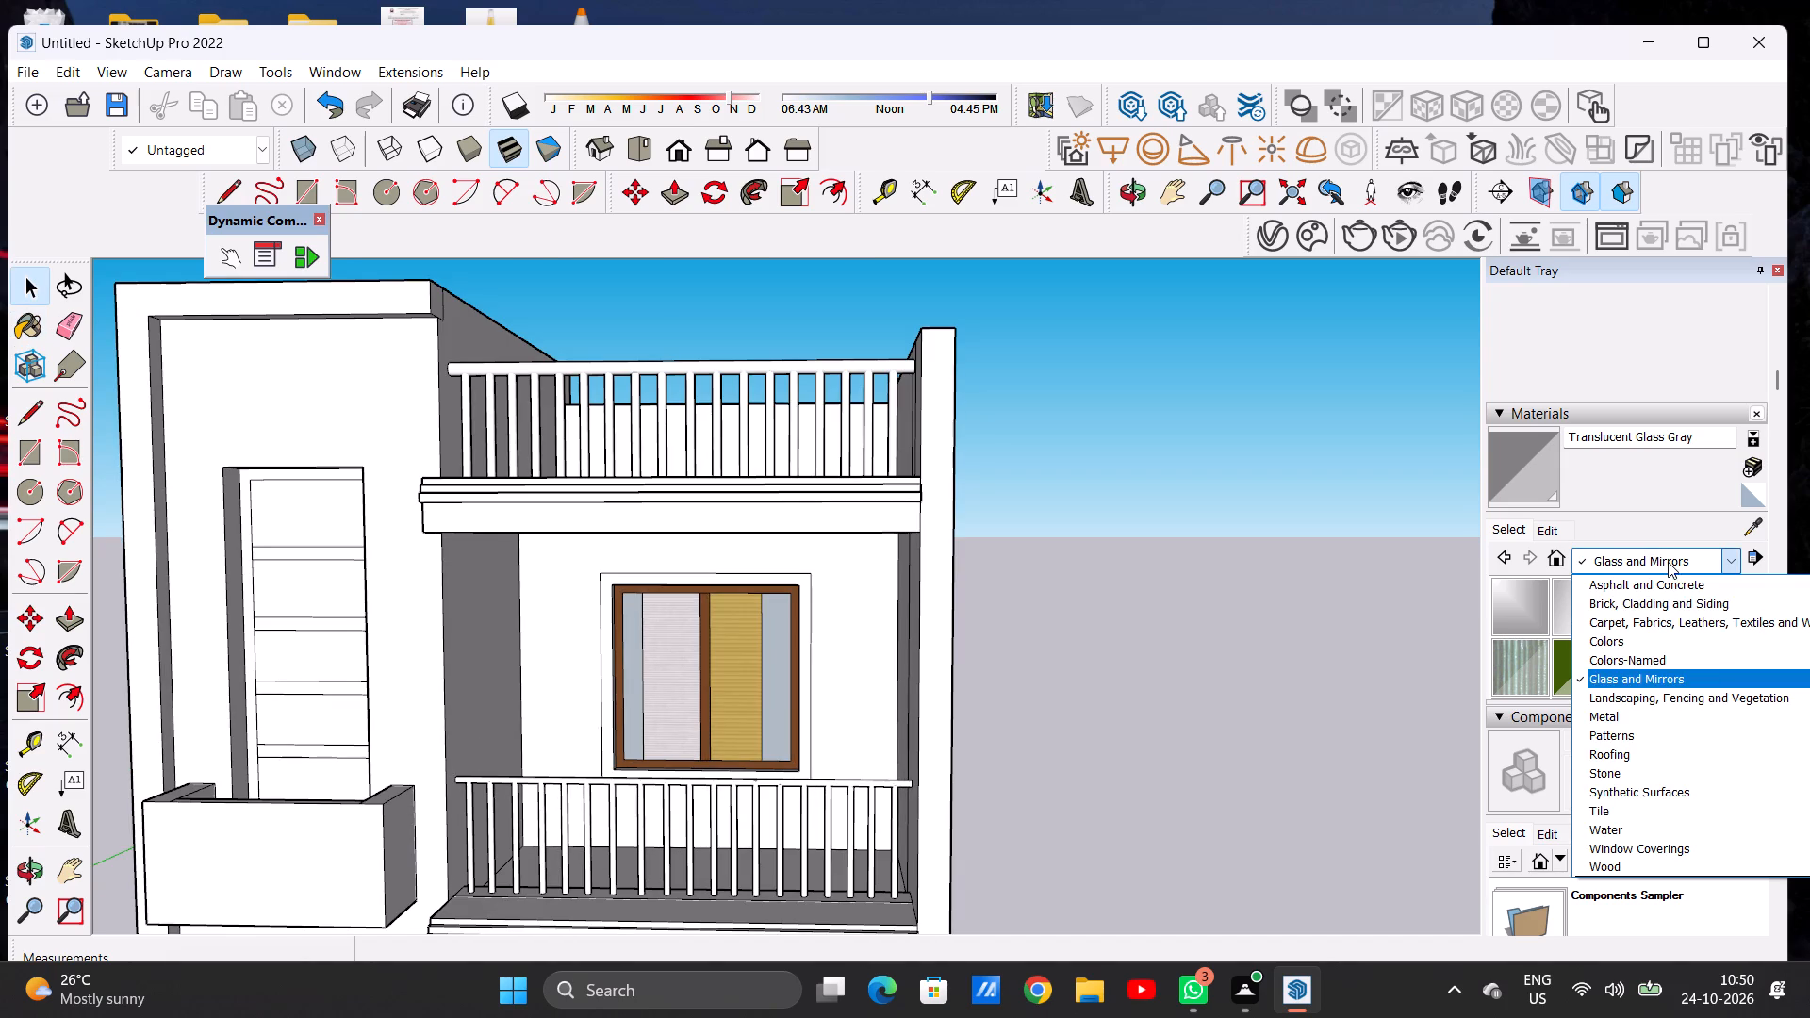
click(1656, 851)
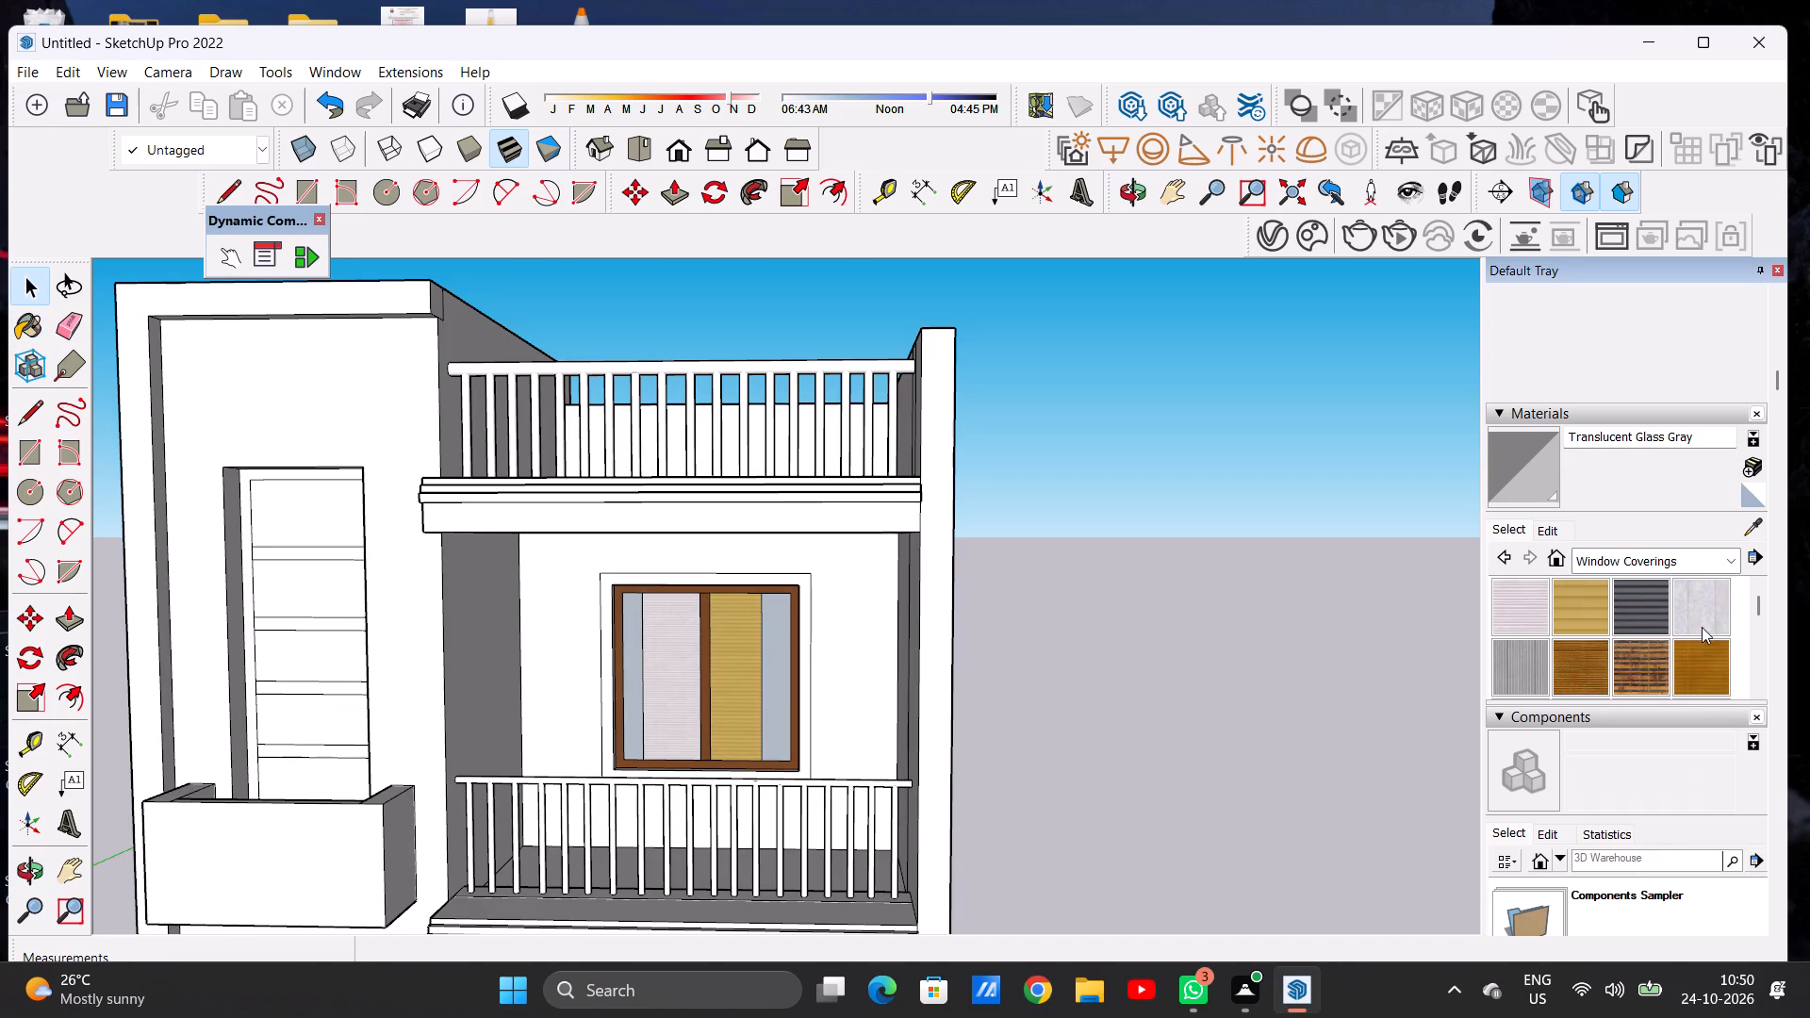
click(1702, 624)
scroll(746, 640, up, 7)
click(931, 623)
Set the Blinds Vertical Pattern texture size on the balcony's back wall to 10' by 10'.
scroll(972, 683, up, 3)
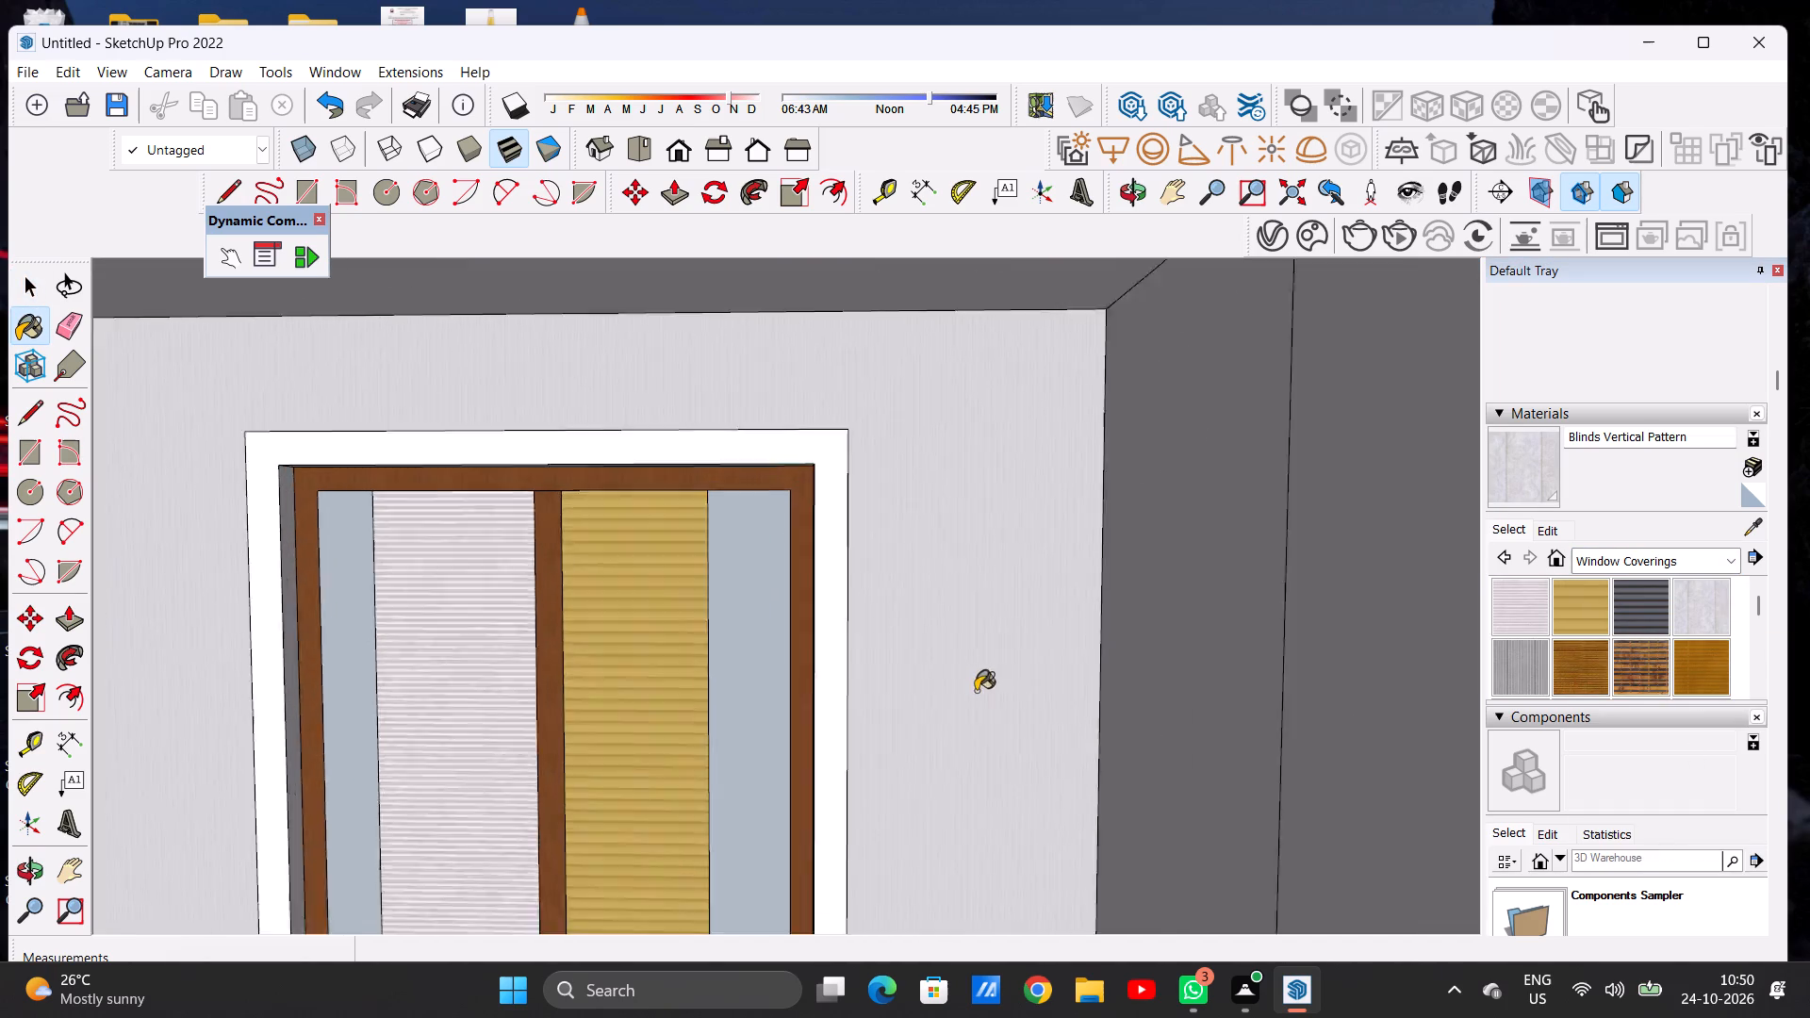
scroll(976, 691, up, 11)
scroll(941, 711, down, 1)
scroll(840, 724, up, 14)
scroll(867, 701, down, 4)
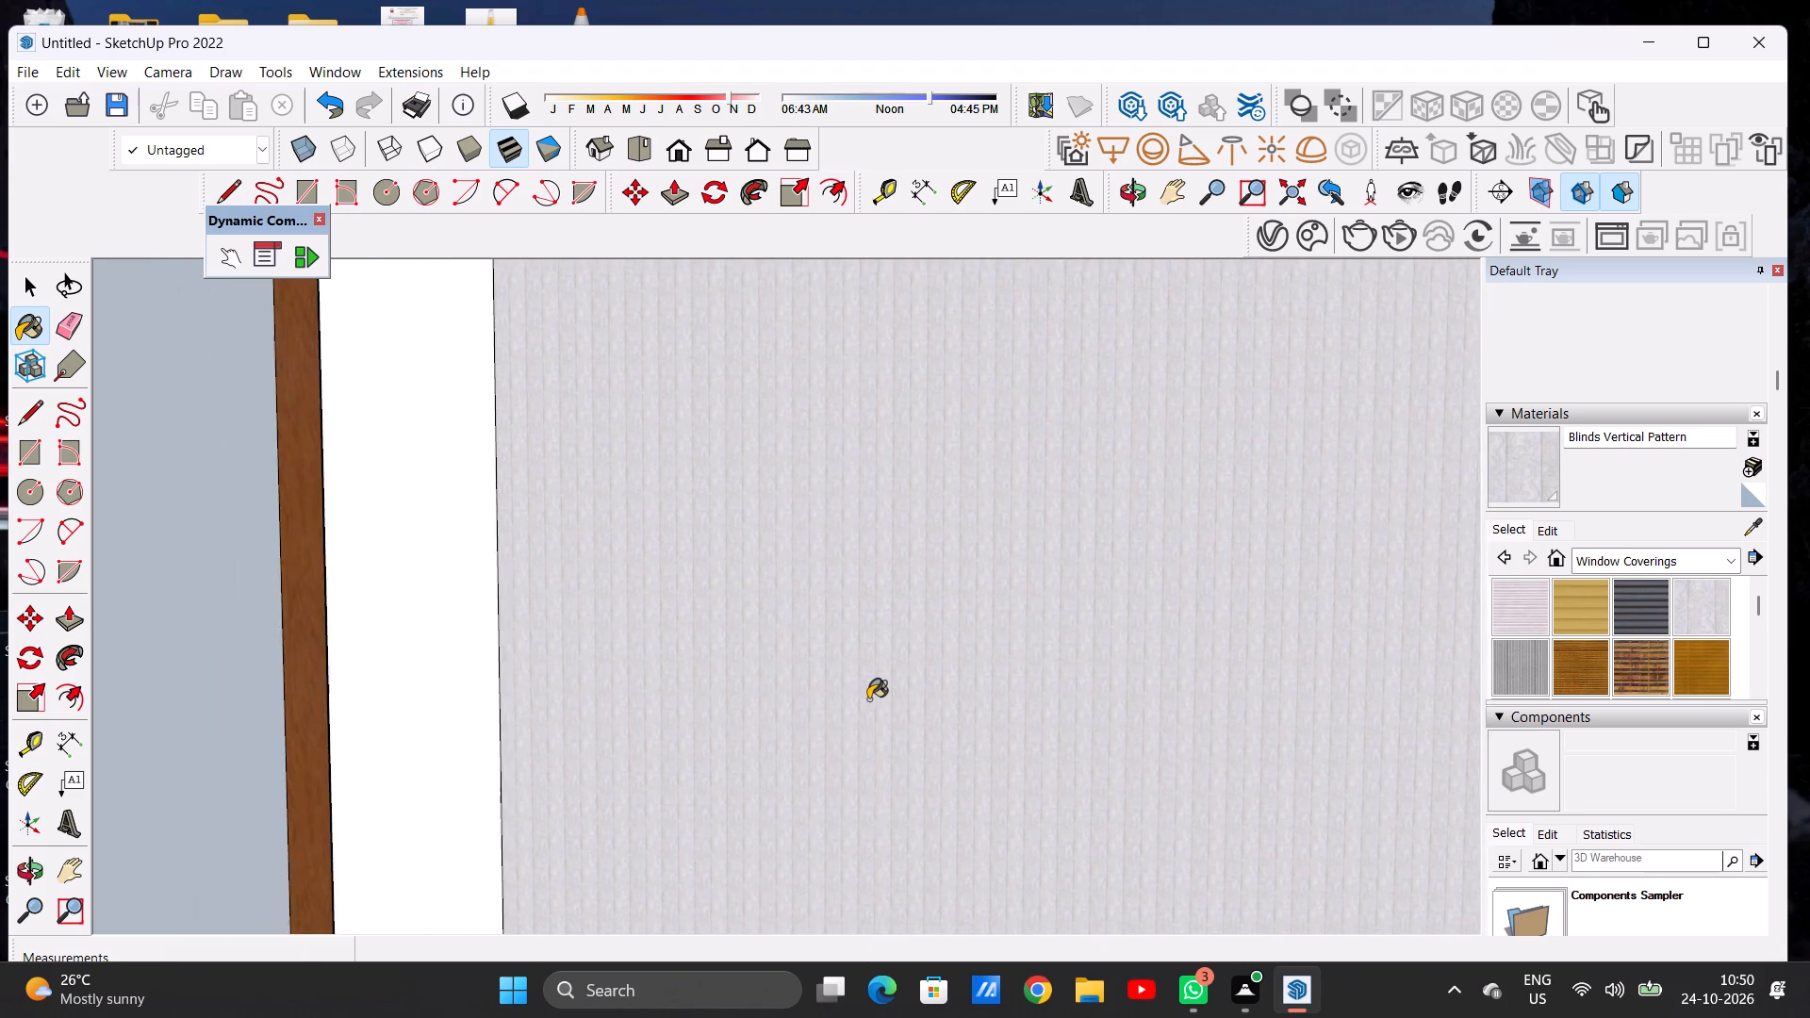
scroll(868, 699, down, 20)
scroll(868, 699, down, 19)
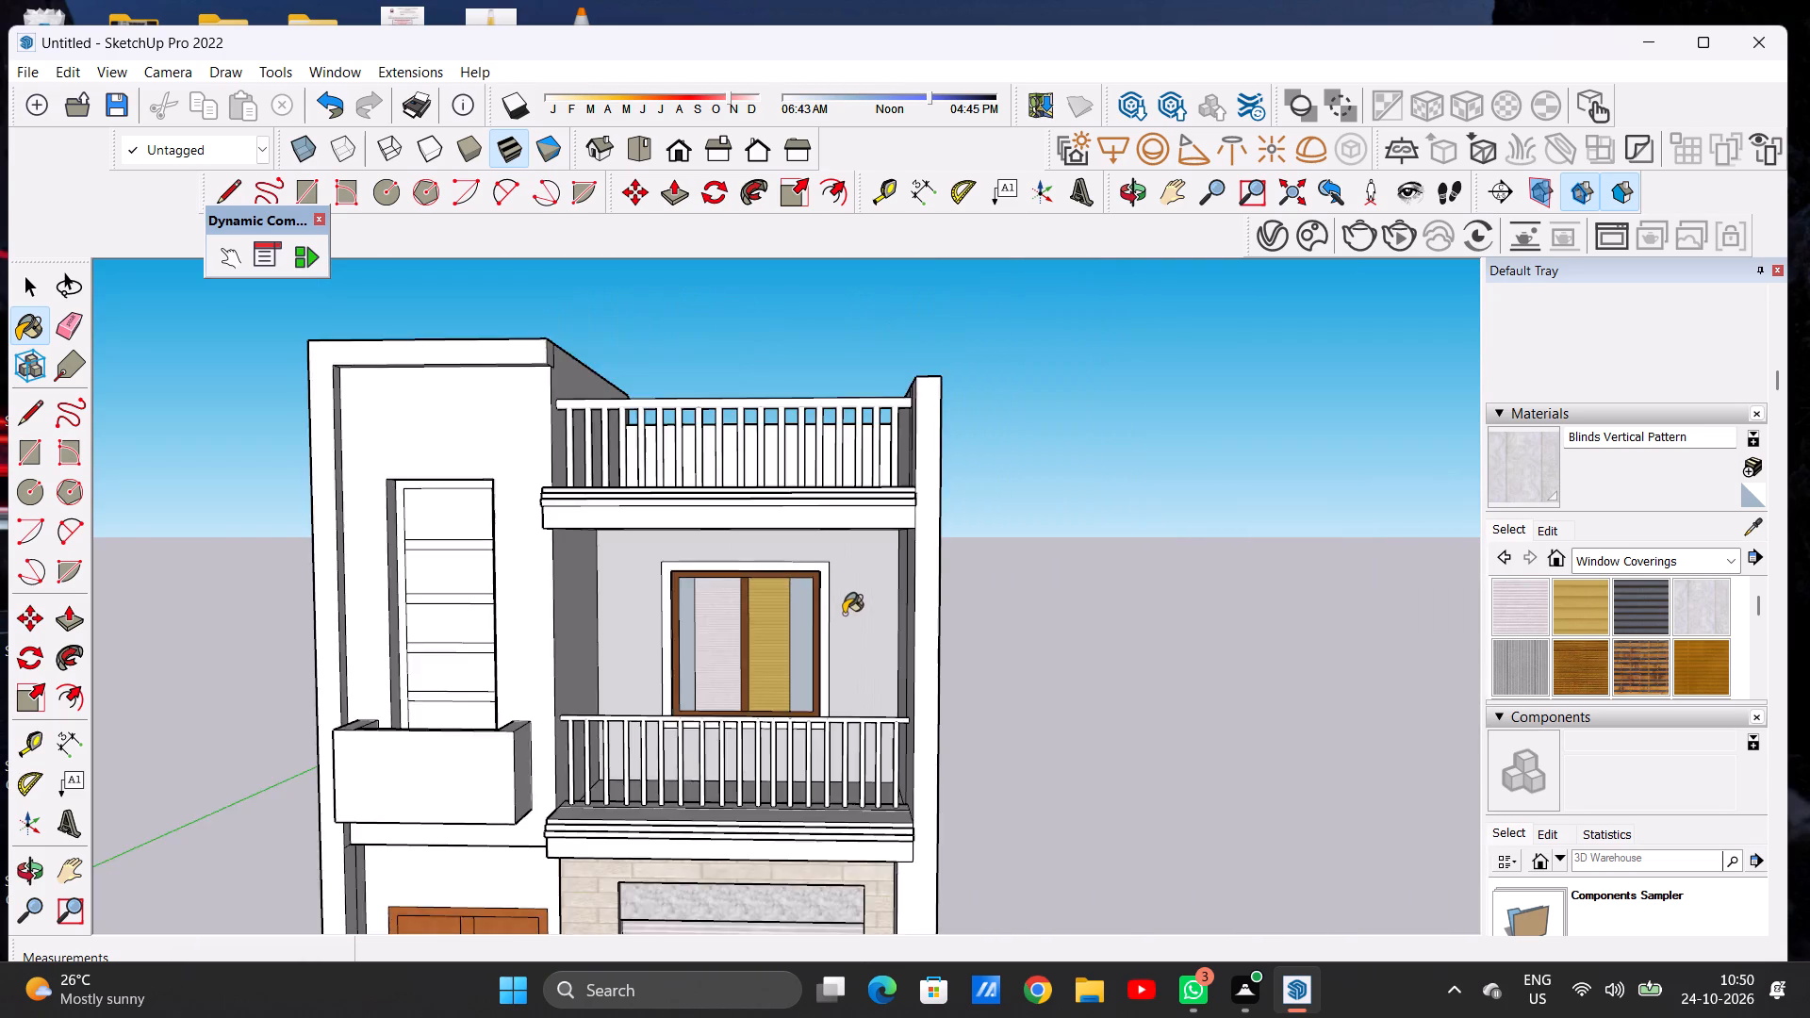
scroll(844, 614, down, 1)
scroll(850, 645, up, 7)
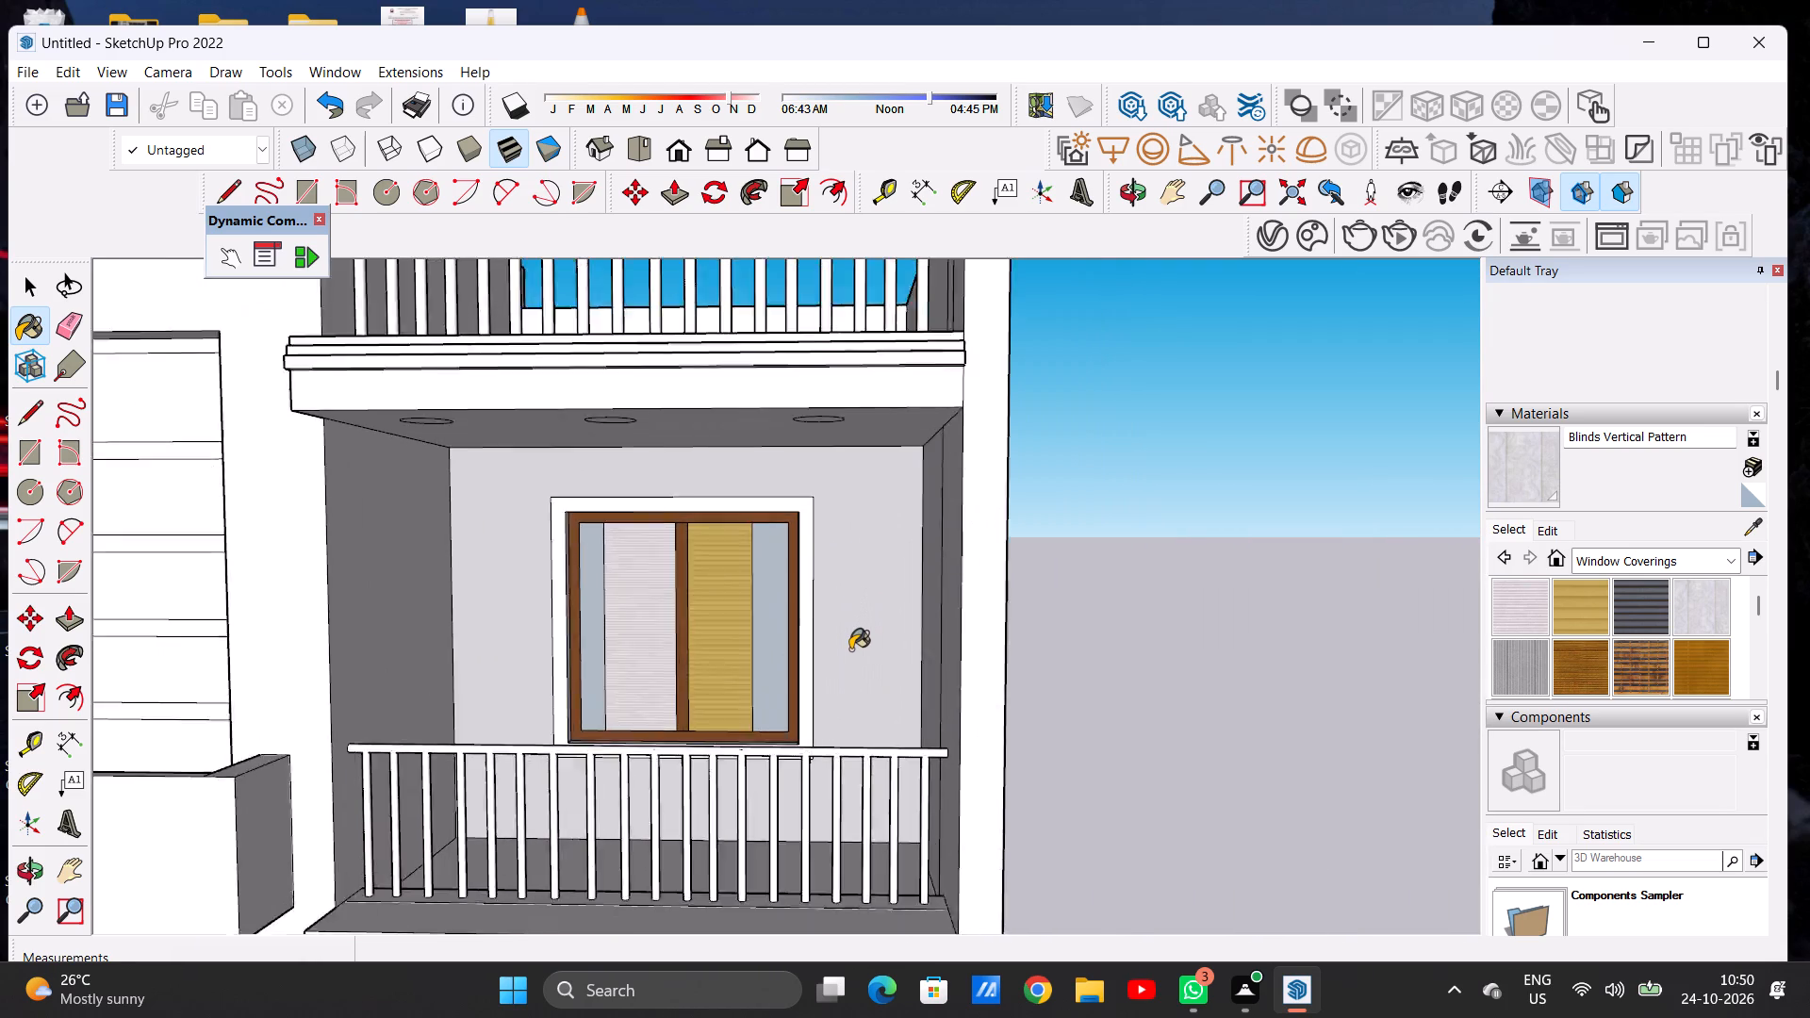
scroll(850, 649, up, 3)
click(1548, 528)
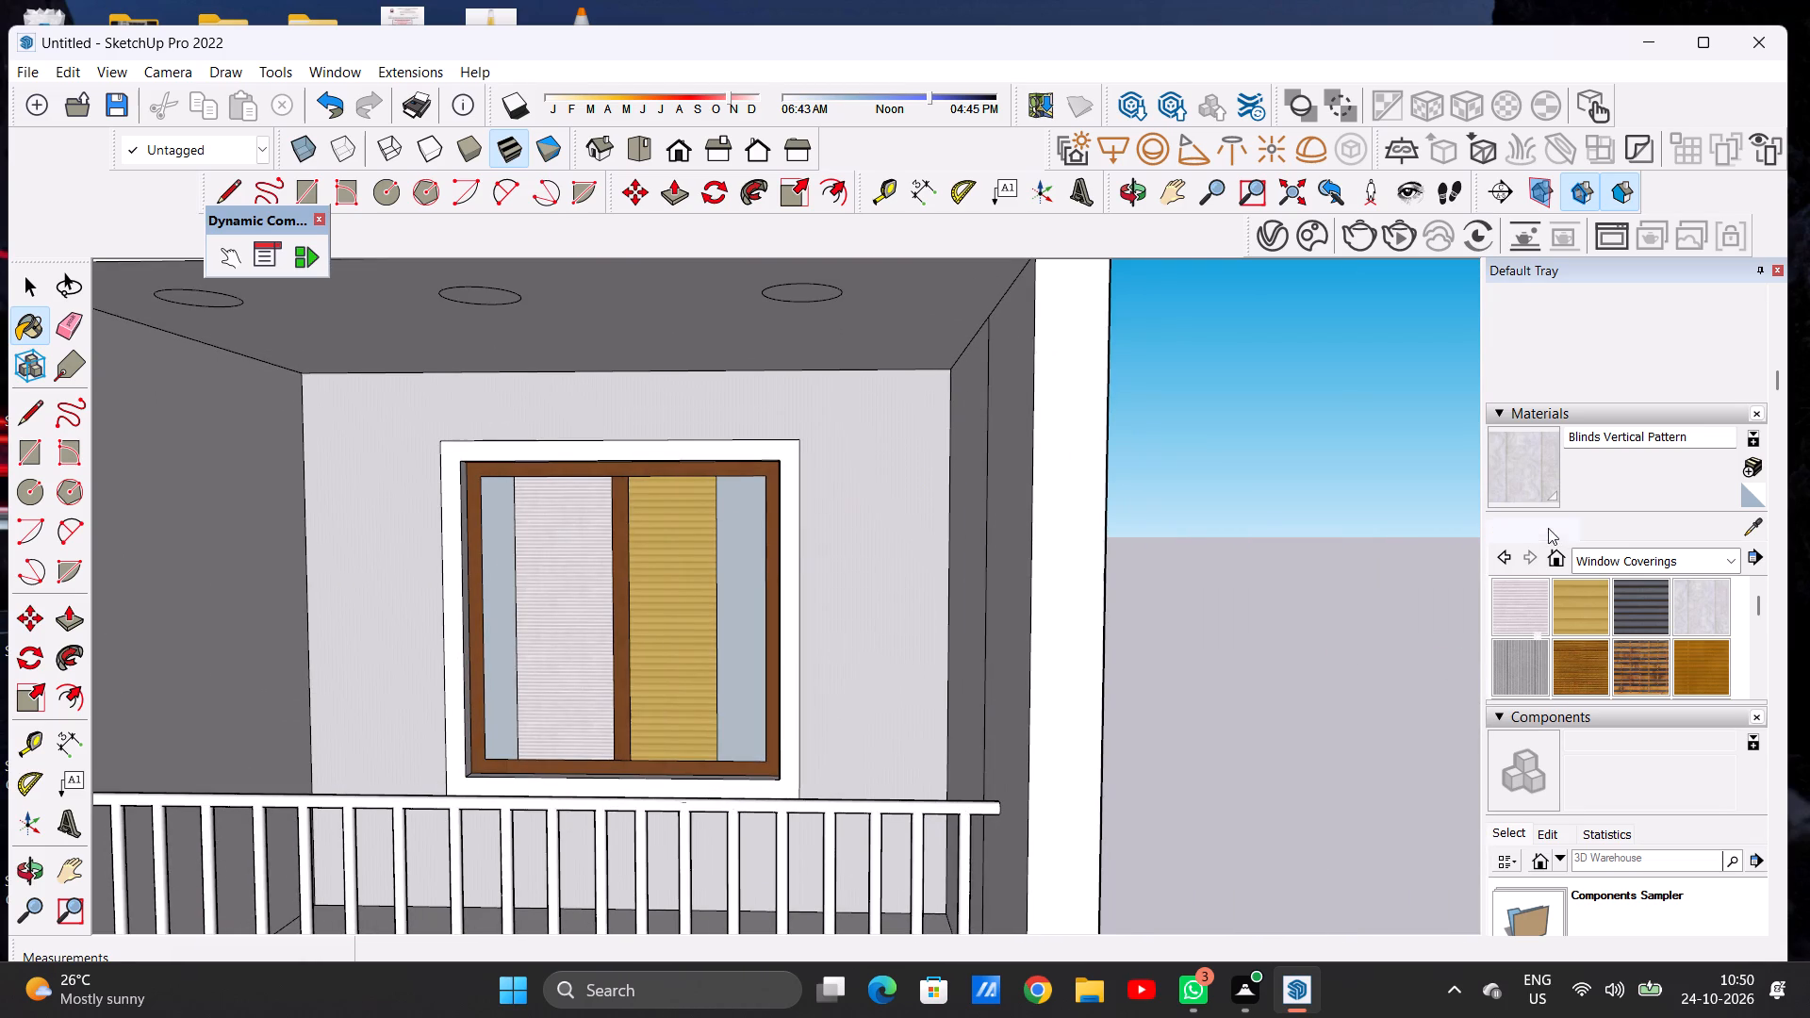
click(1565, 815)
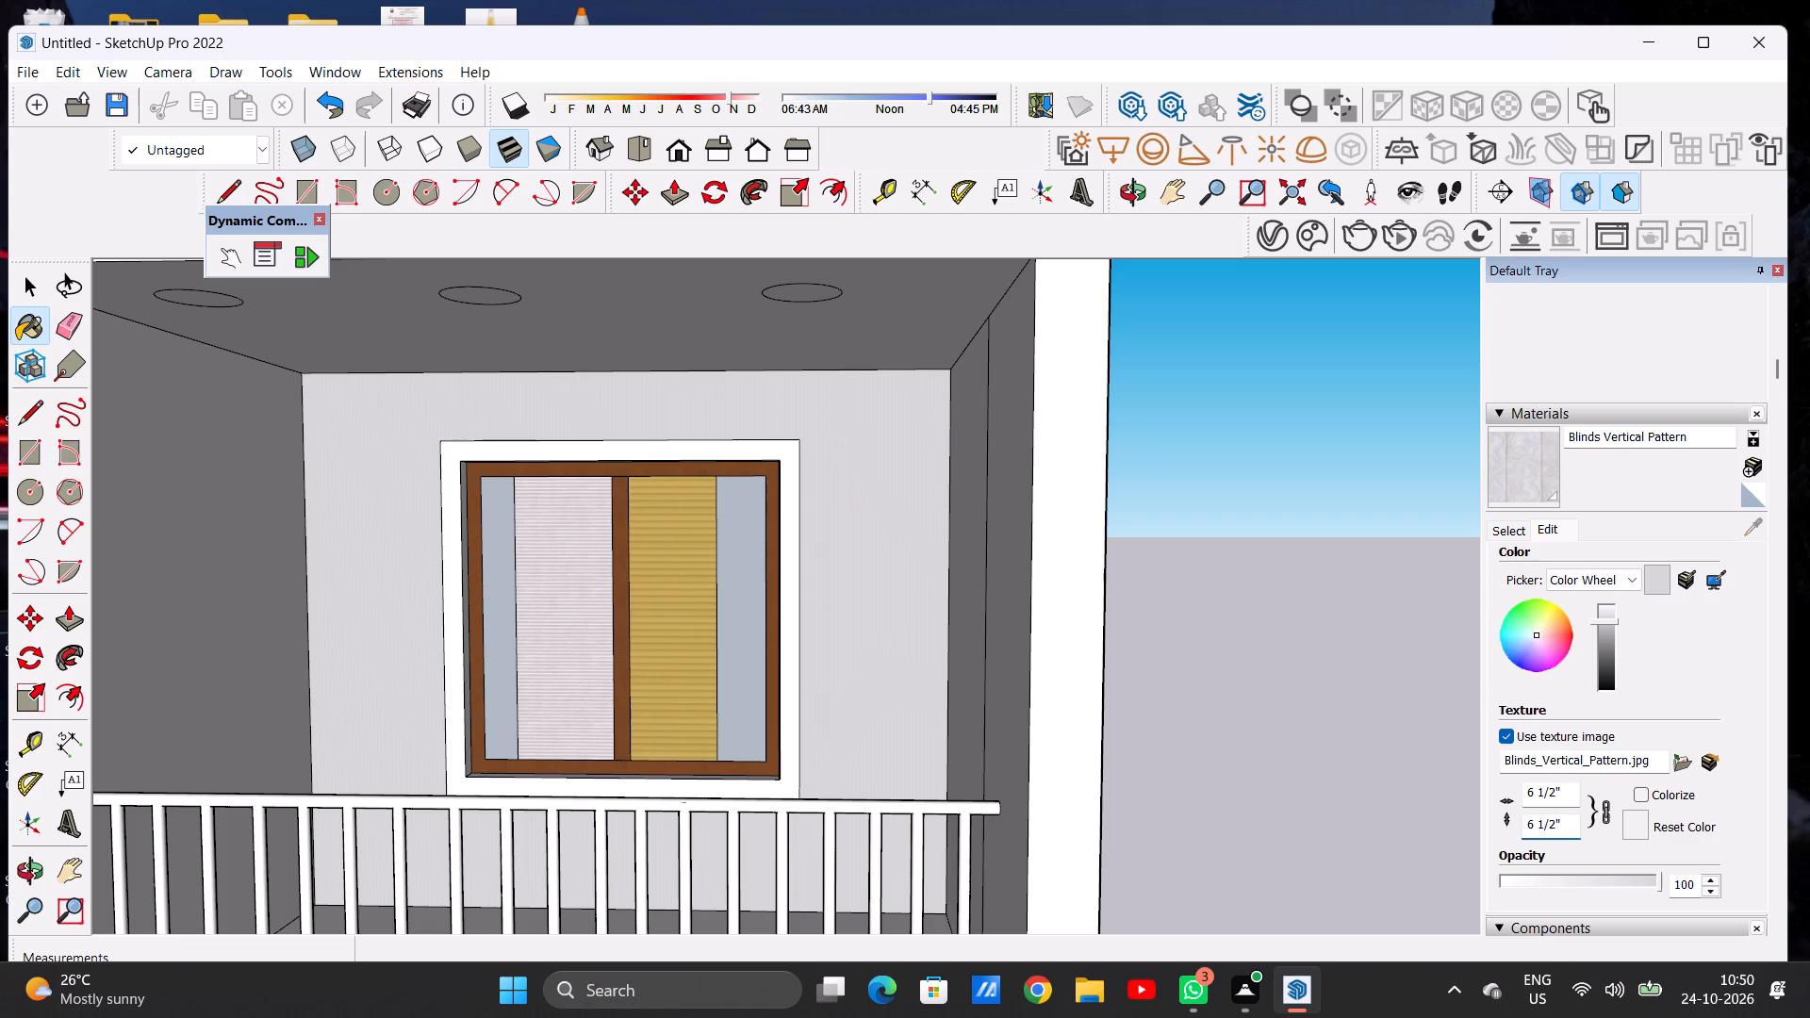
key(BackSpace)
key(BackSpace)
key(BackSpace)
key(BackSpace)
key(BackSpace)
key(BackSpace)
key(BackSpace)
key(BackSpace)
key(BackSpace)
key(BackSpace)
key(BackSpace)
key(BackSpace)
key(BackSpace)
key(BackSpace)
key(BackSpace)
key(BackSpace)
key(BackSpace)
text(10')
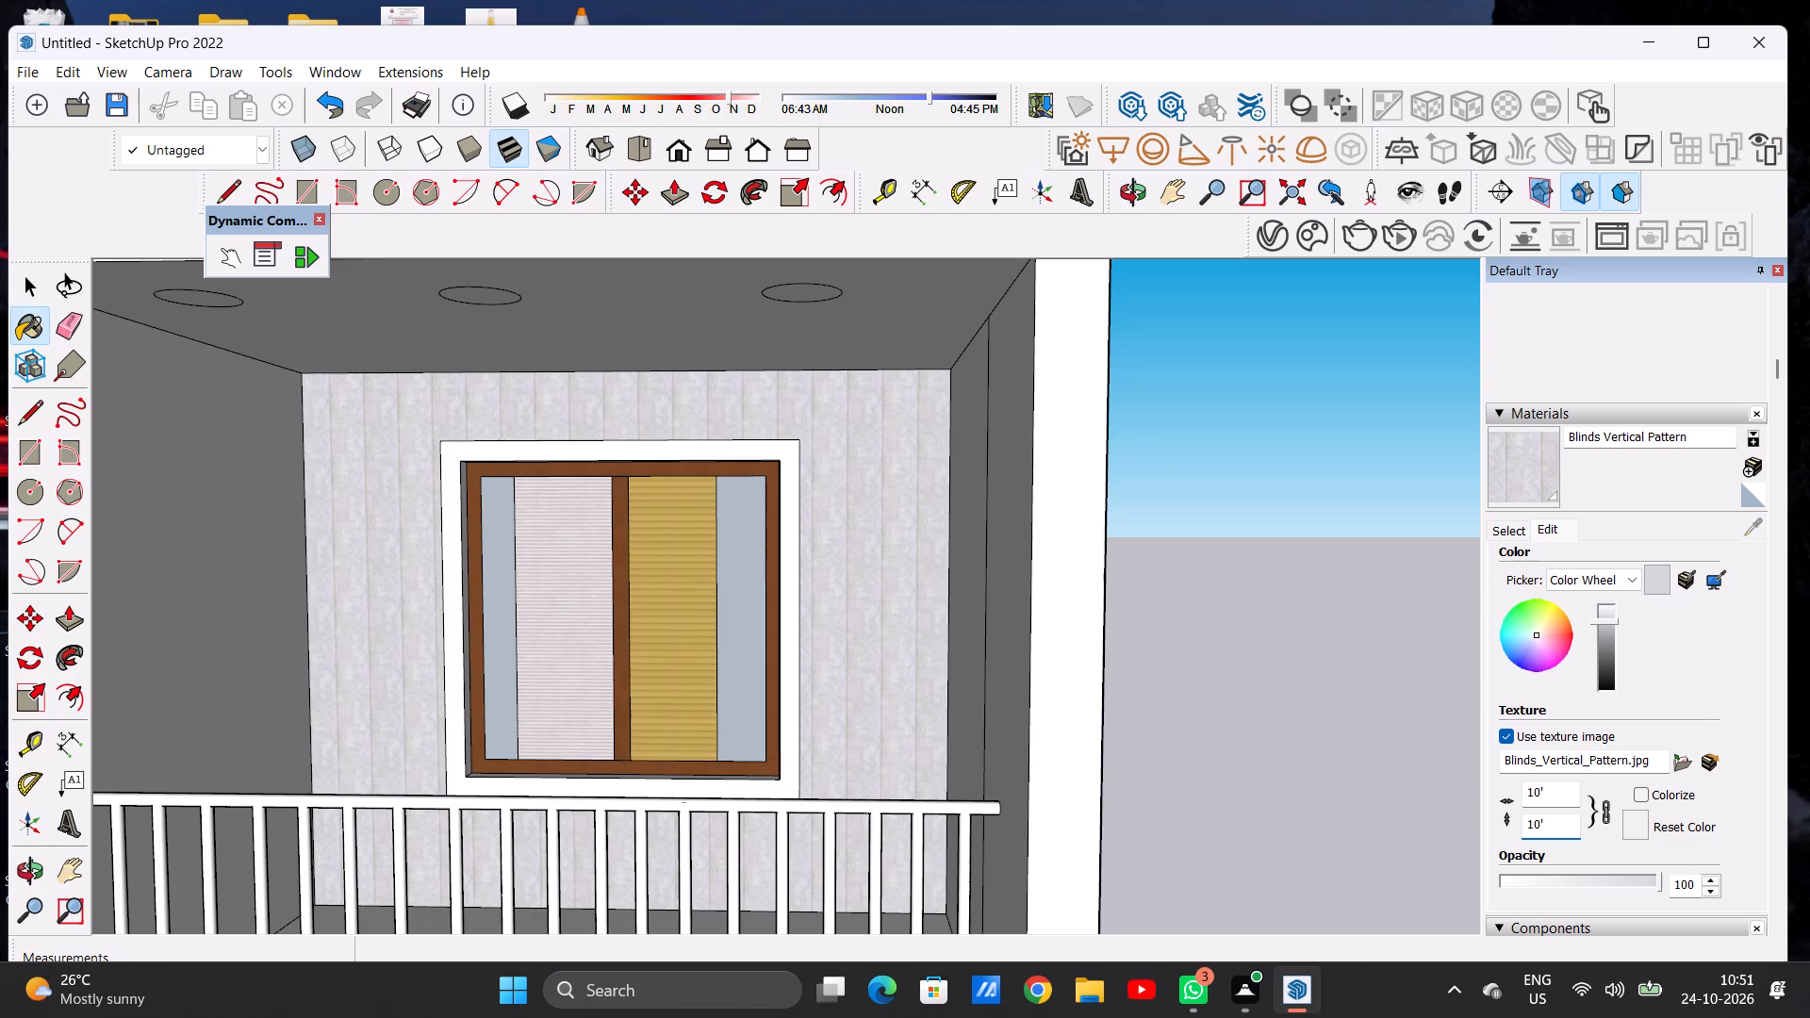
Set the Blinds Vertical Pattern texture size on the balcony's back wall to 20' by 20'.
key(BackSpace)
key(BackSpace)
key(BackSpace)
text(20')
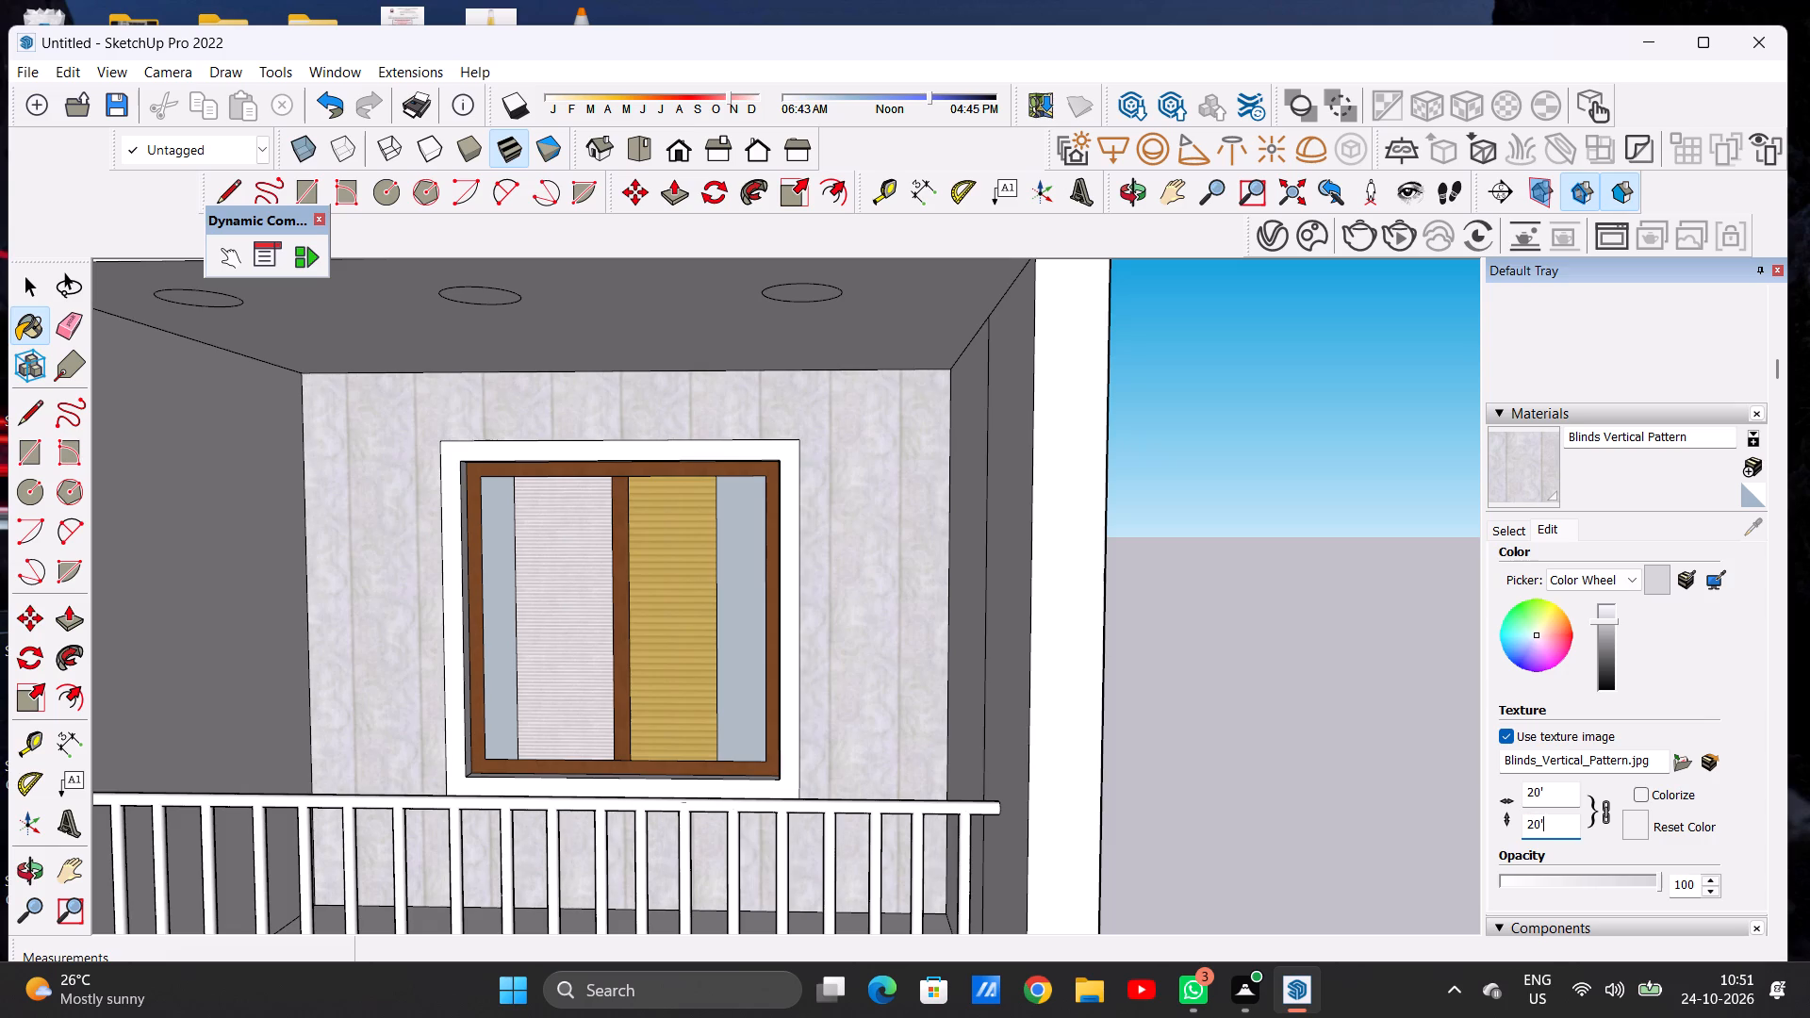
key(Return)
Examine the balcony wall within the facade and the ground-floor brick texture between the entrance door and rolling shutter.
scroll(697, 681, down, 6)
scroll(697, 681, up, 1)
scroll(697, 681, down, 6)
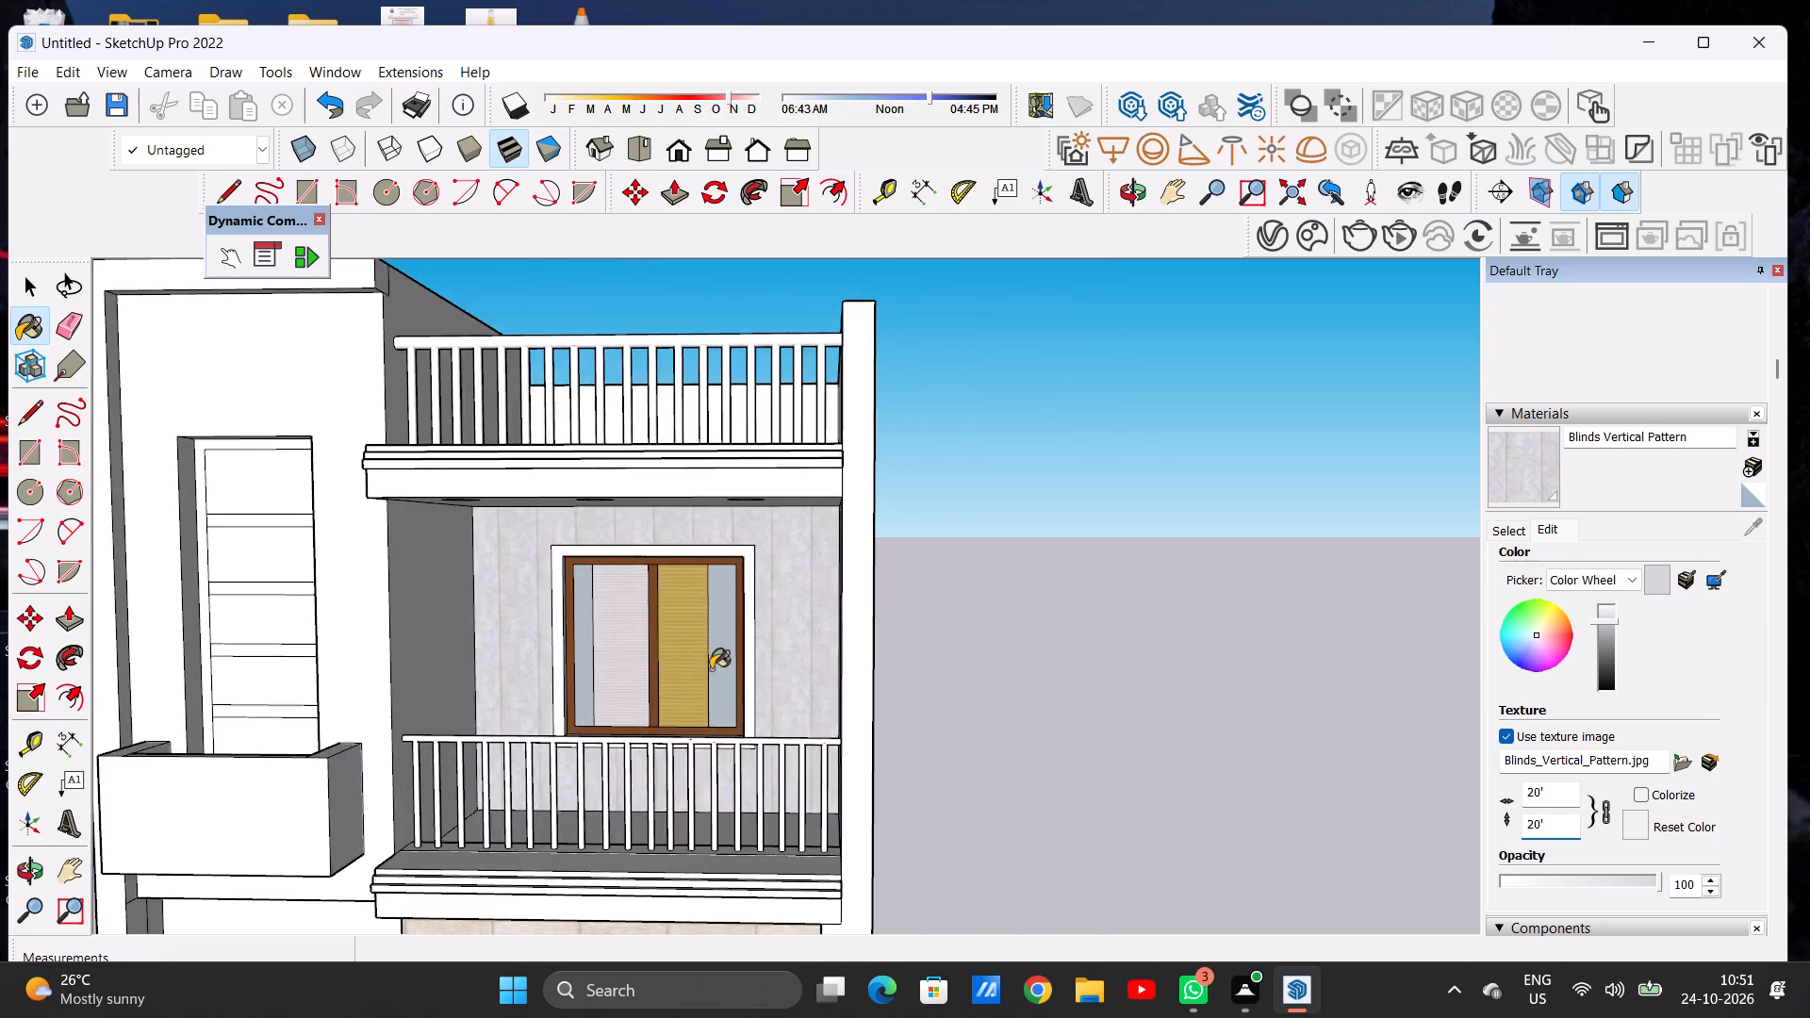
scroll(711, 669, down, 3)
scroll(835, 586, down, 6)
scroll(749, 759, up, 8)
scroll(639, 768, up, 5)
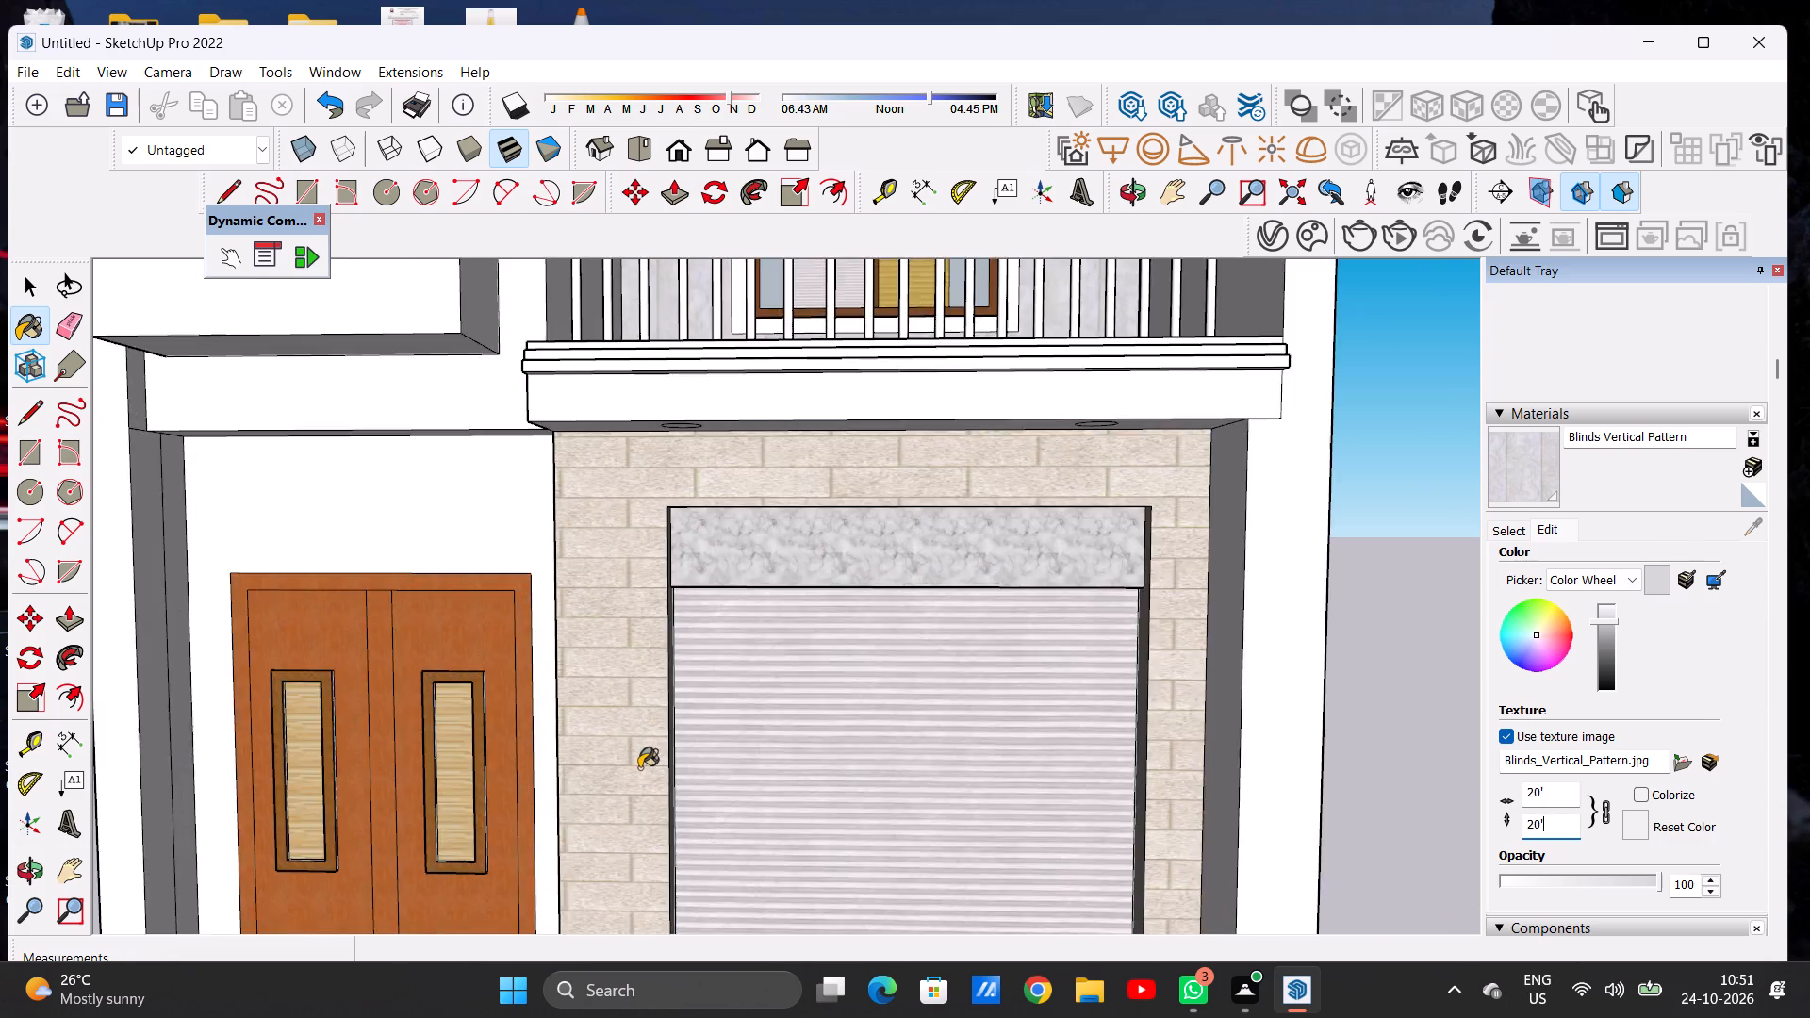
scroll(639, 768, up, 16)
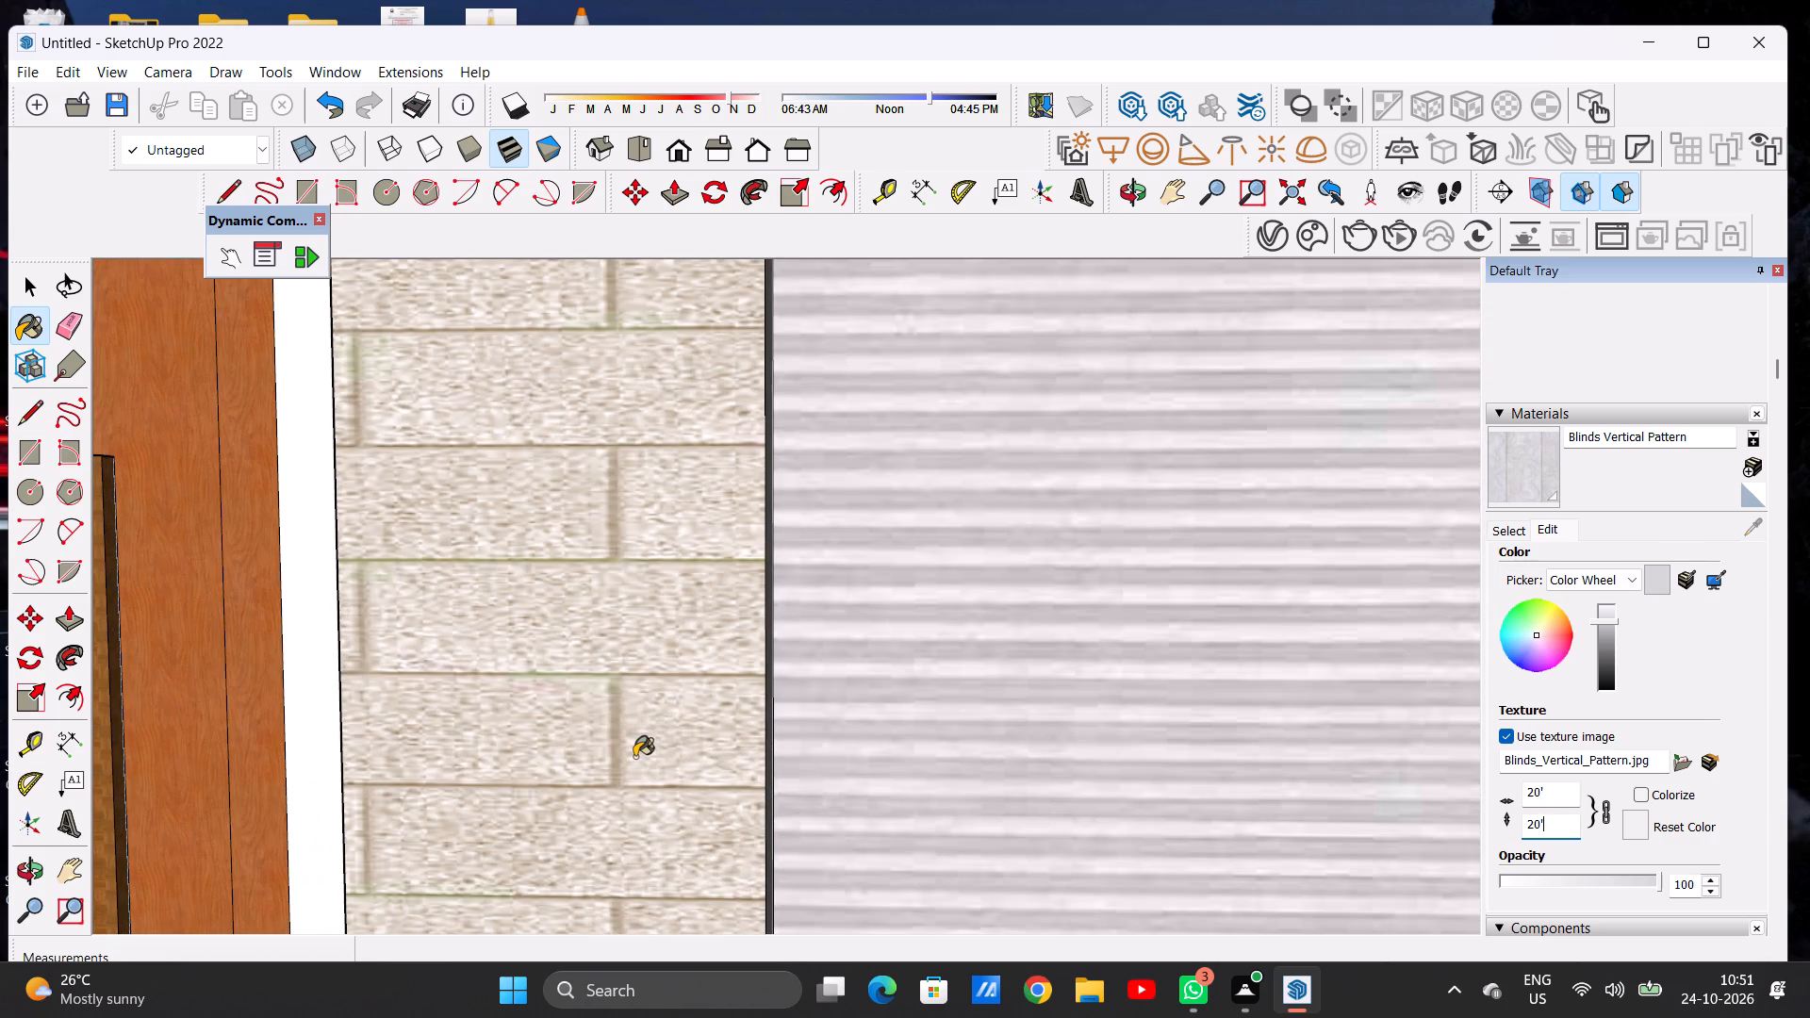
scroll(634, 757, up, 3)
scroll(634, 757, down, 1)
scroll(634, 757, up, 2)
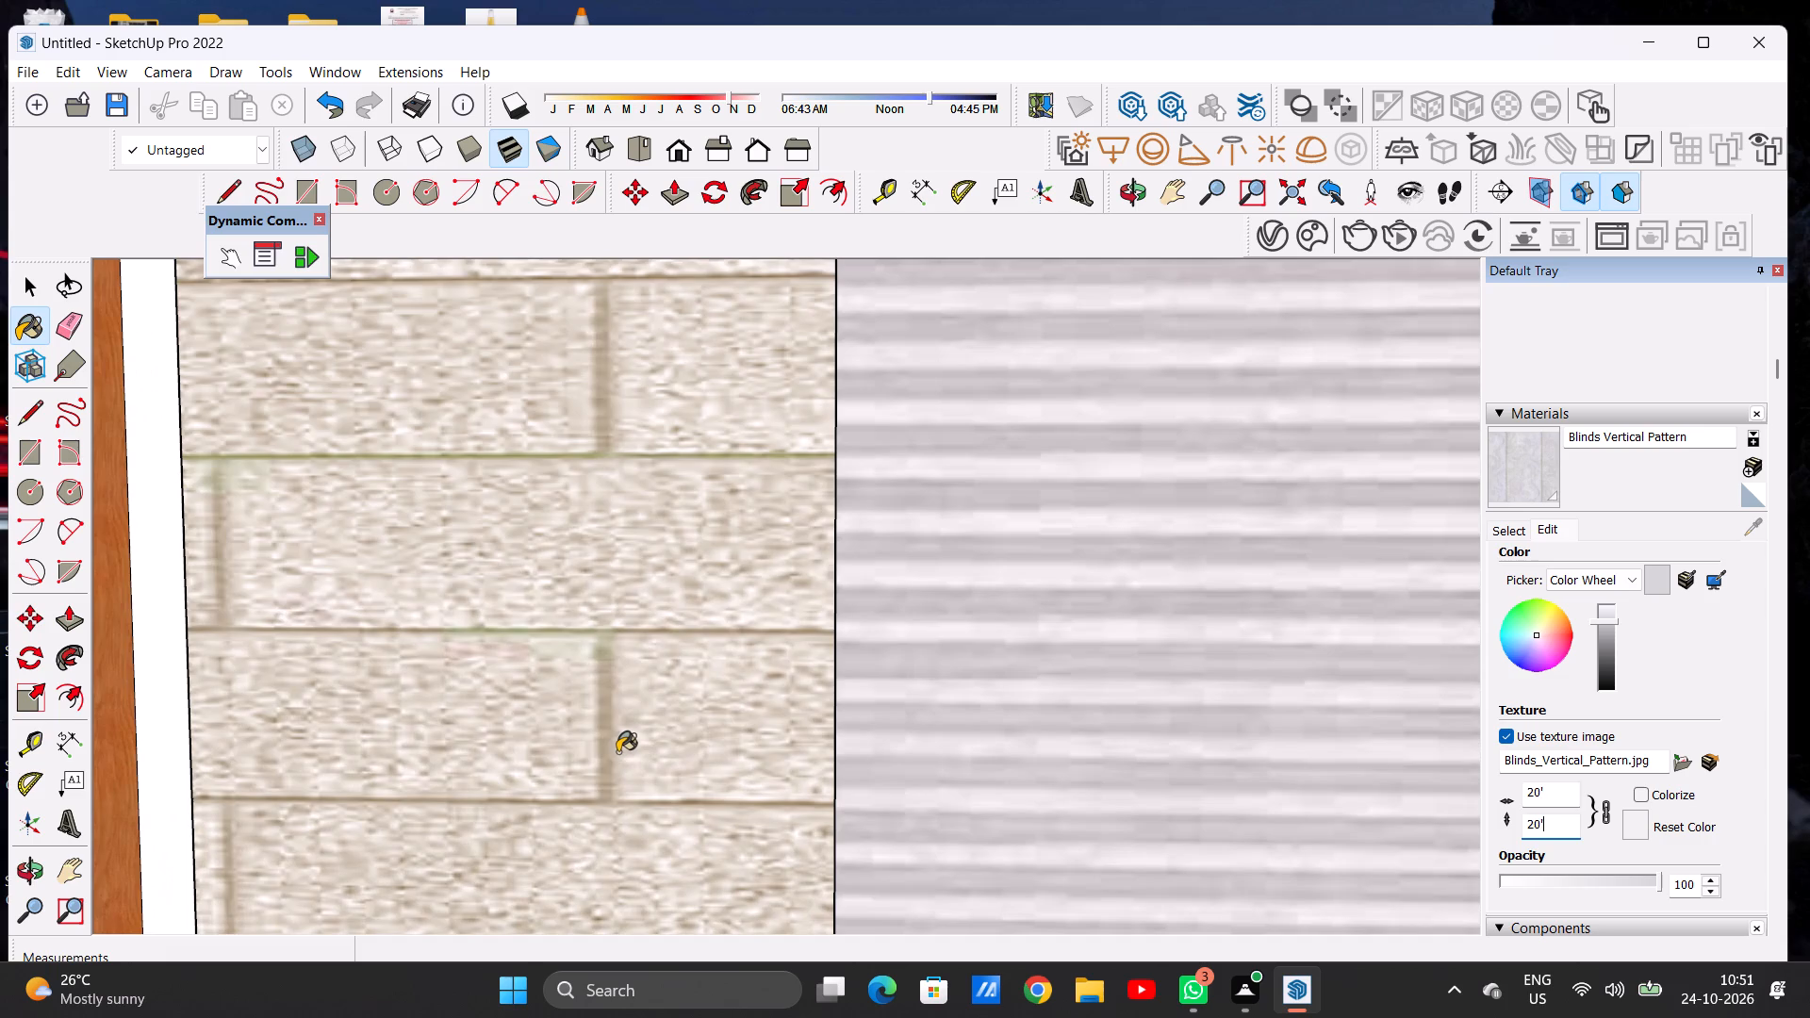
Paint the ground-floor brick wall around the rolling shutter with Blinds Vertical Pattern.
click(617, 752)
scroll(586, 711, down, 11)
scroll(607, 674, up, 1)
scroll(610, 670, down, 2)
scroll(613, 669, up, 1)
scroll(615, 660, down, 20)
scroll(666, 536, up, 11)
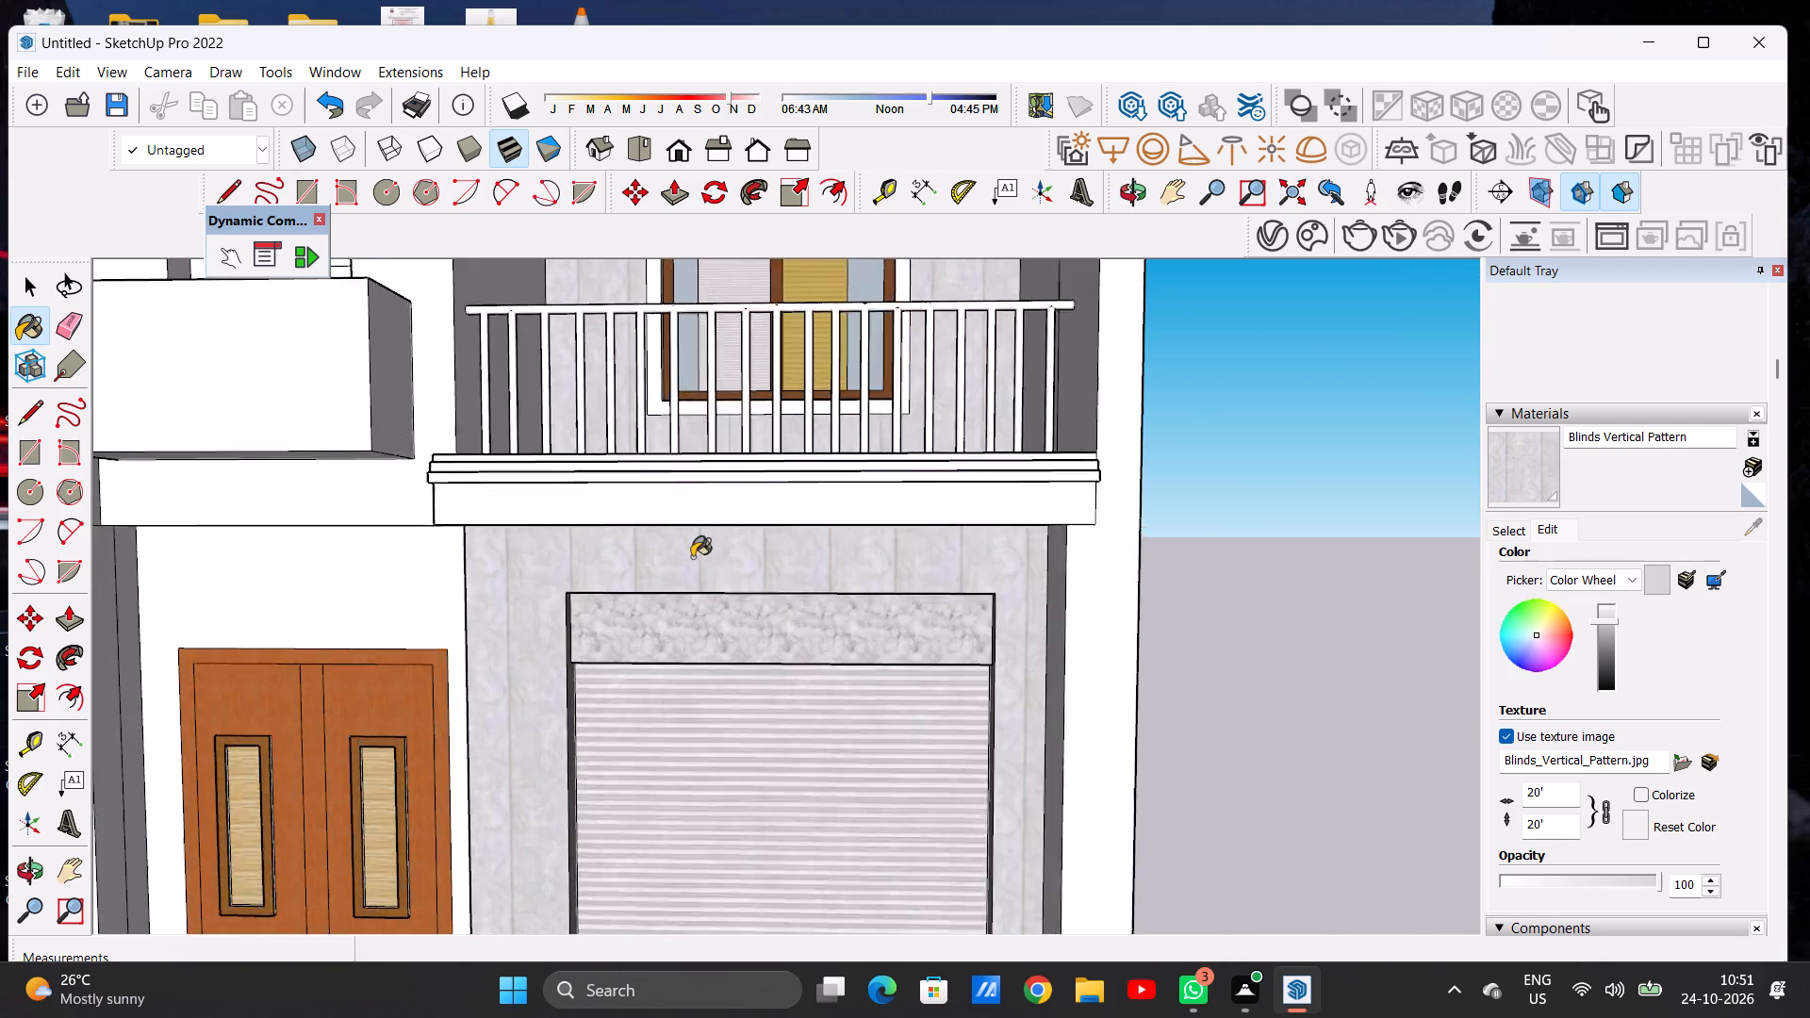
Darken the Blinds Vertical Pattern material slightly by lowering its brightness.
scroll(692, 557, up, 1)
scroll(692, 557, down, 1)
scroll(692, 557, up, 1)
middle_drag(683, 560, 744, 563)
scroll(758, 560, down, 4)
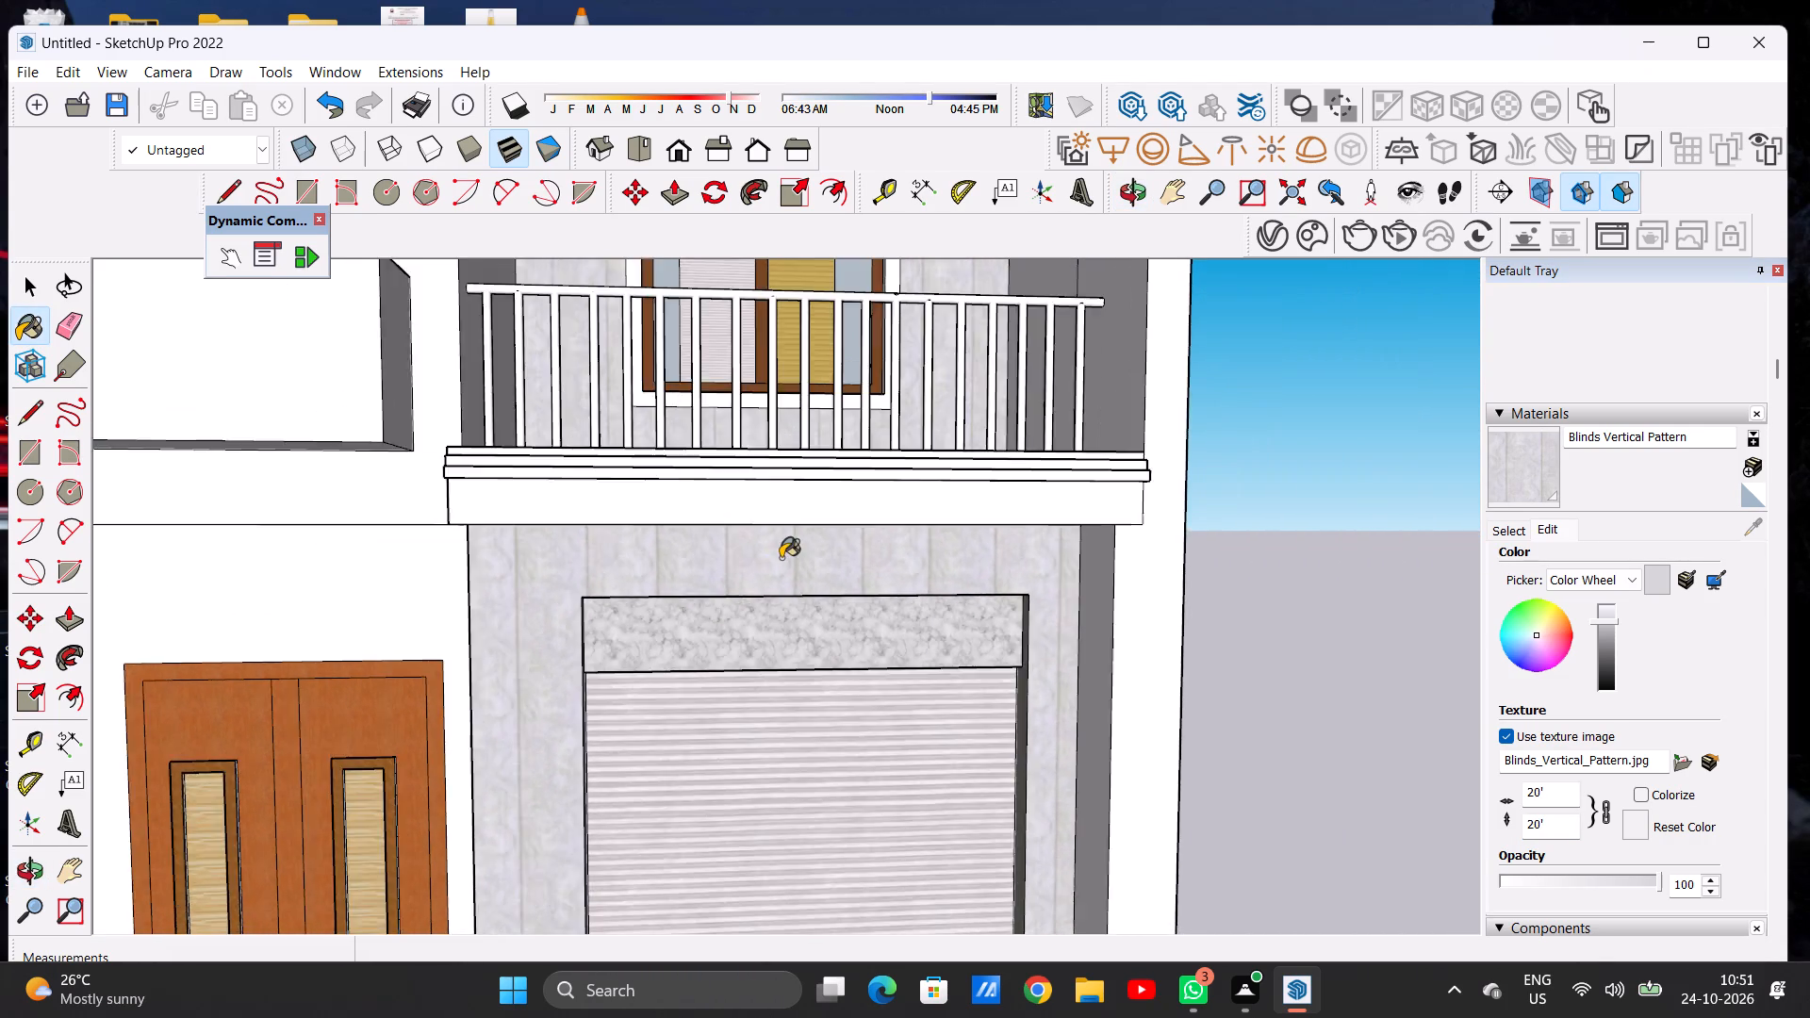
scroll(781, 558, down, 4)
scroll(788, 548, up, 1)
scroll(788, 548, down, 8)
middle_drag(805, 697, 762, 640)
scroll(791, 593, up, 17)
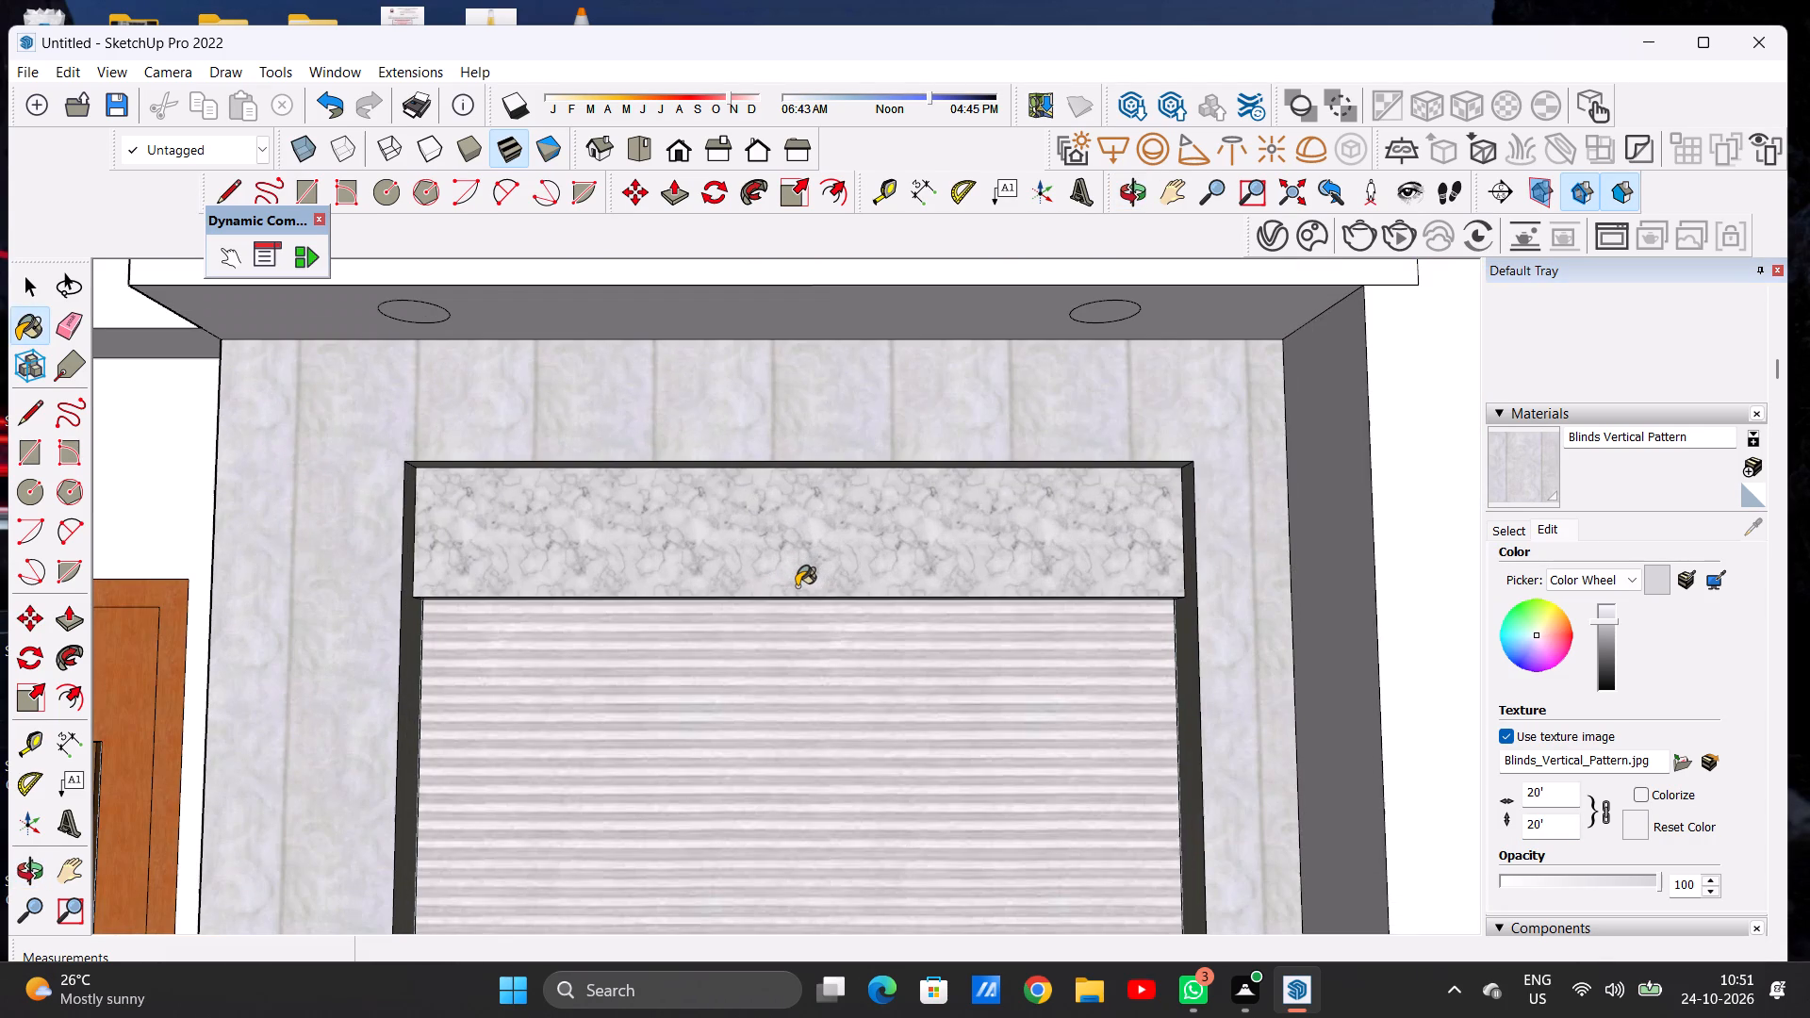
scroll(797, 586, down, 2)
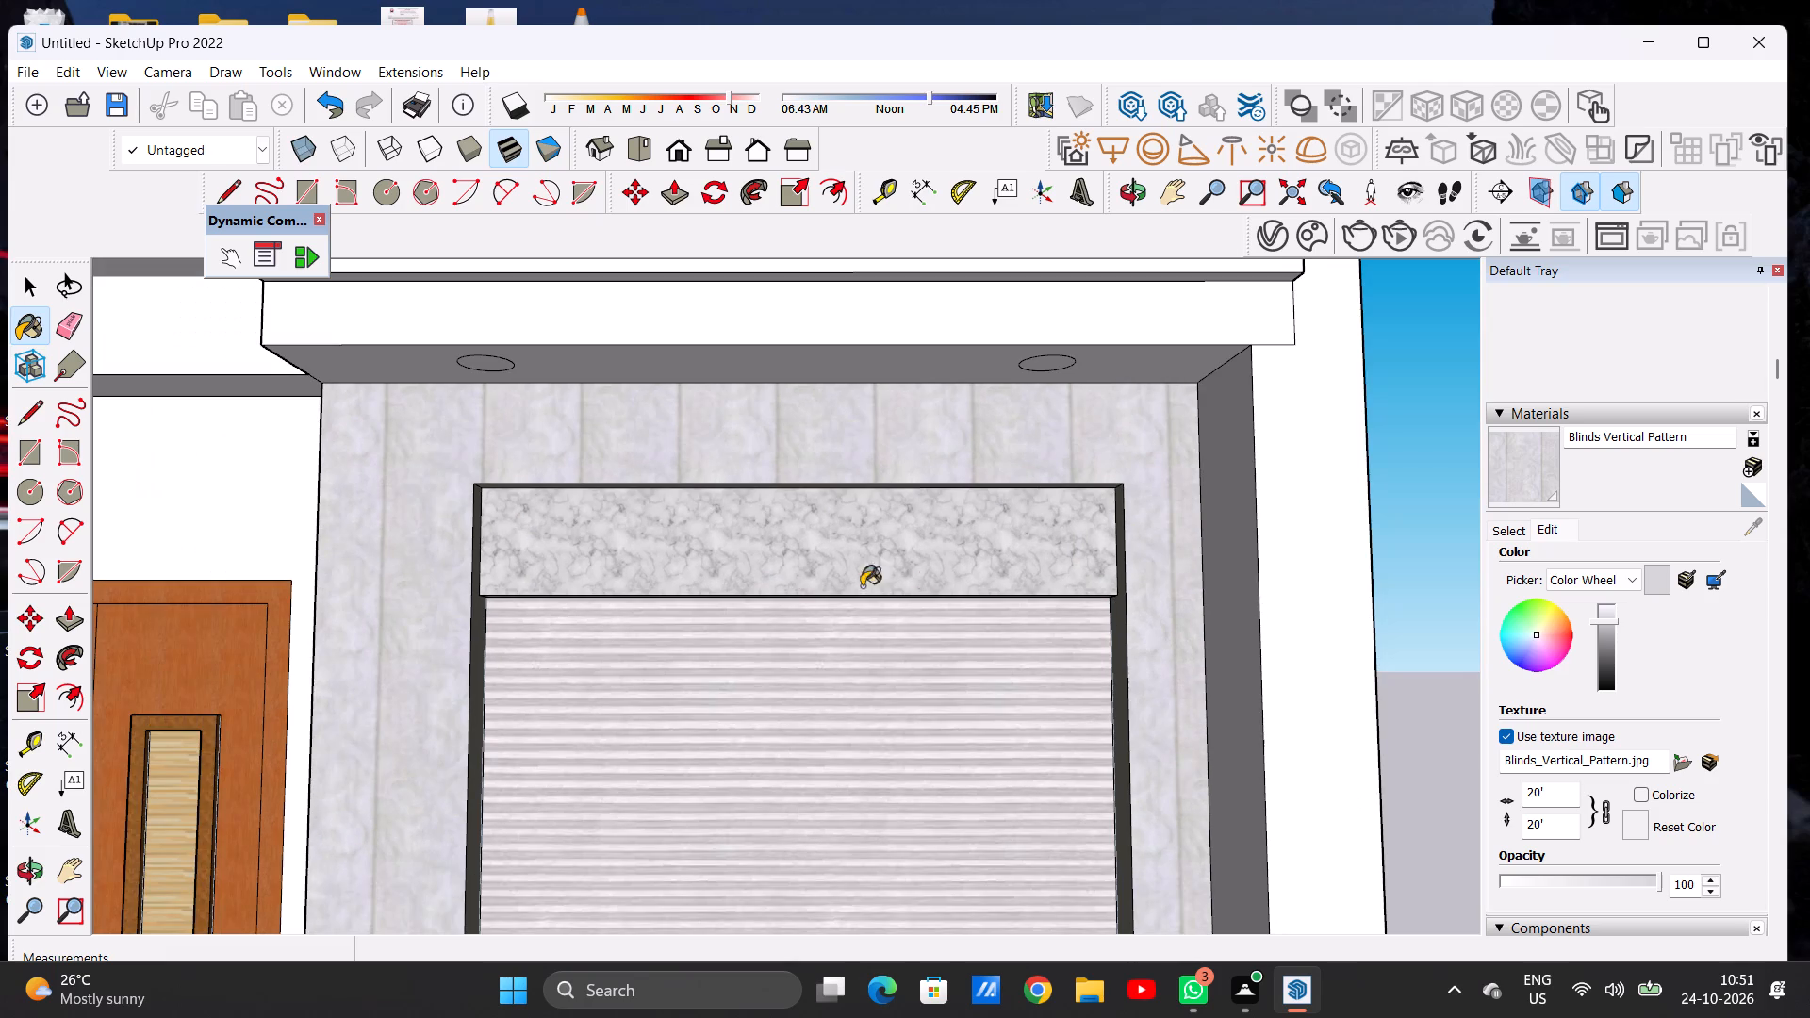
click(1604, 629)
scroll(762, 644, down, 12)
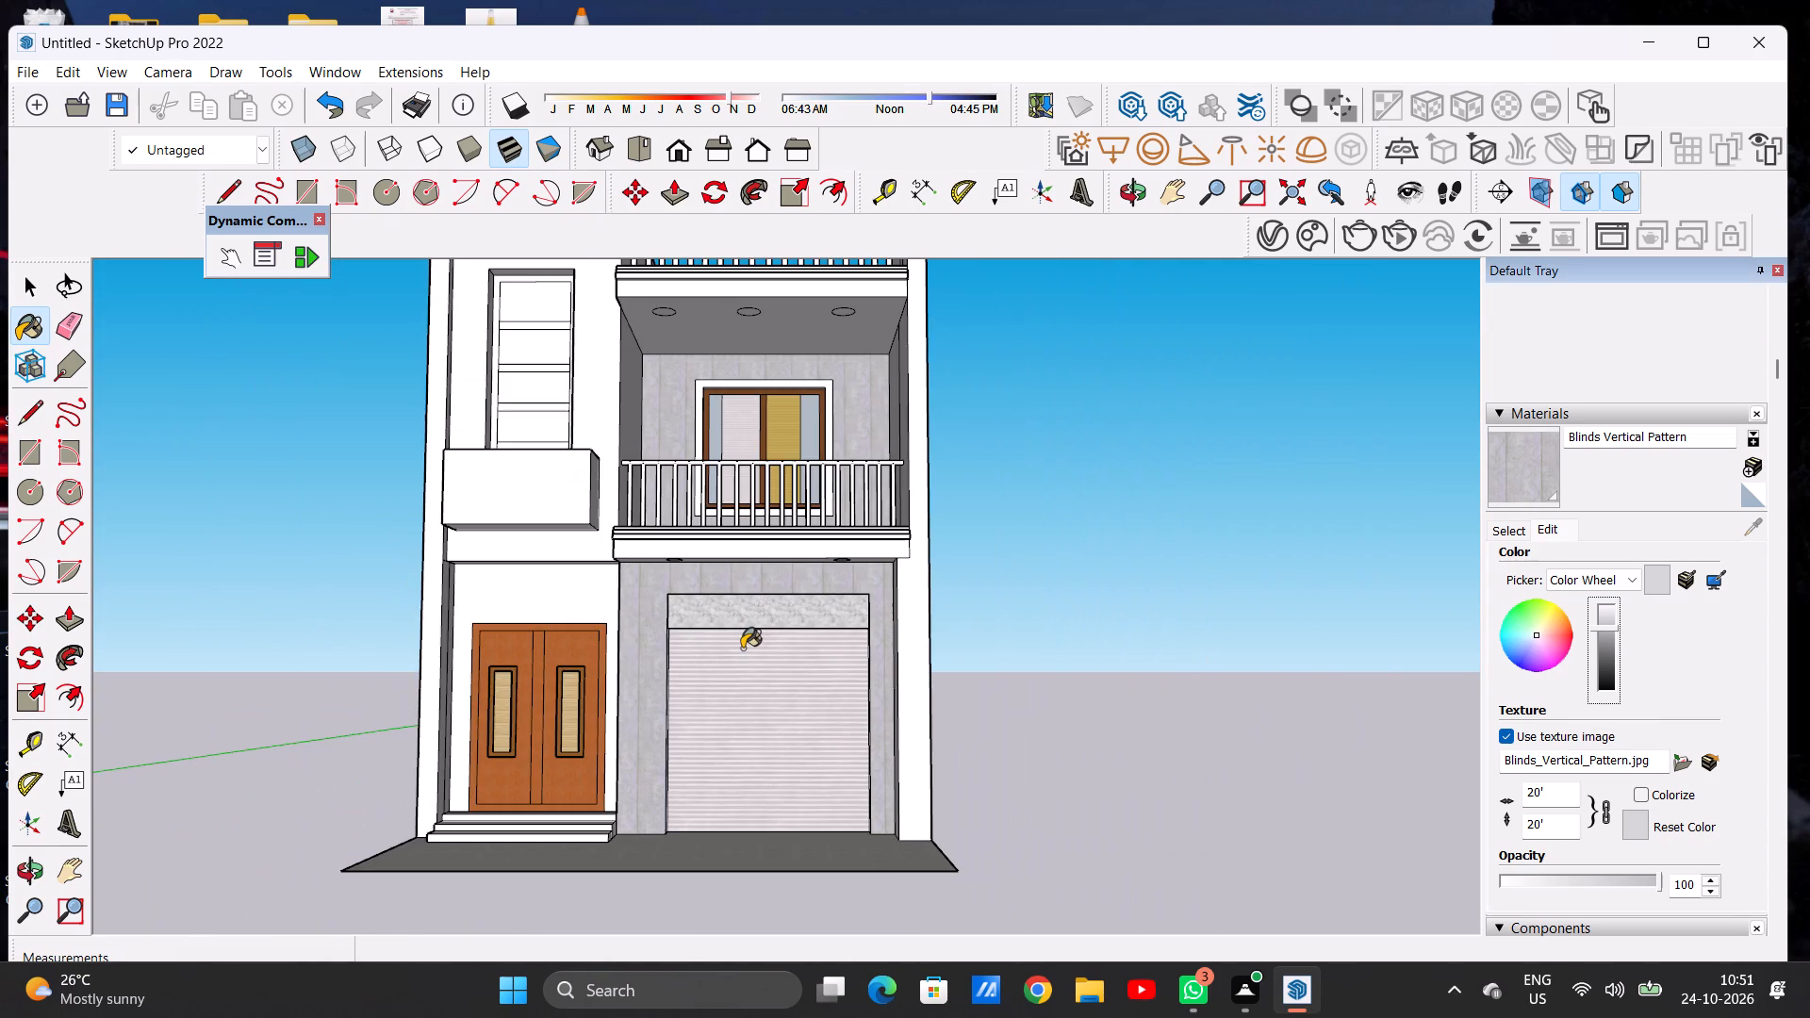
middle_drag(740, 649, 704, 713)
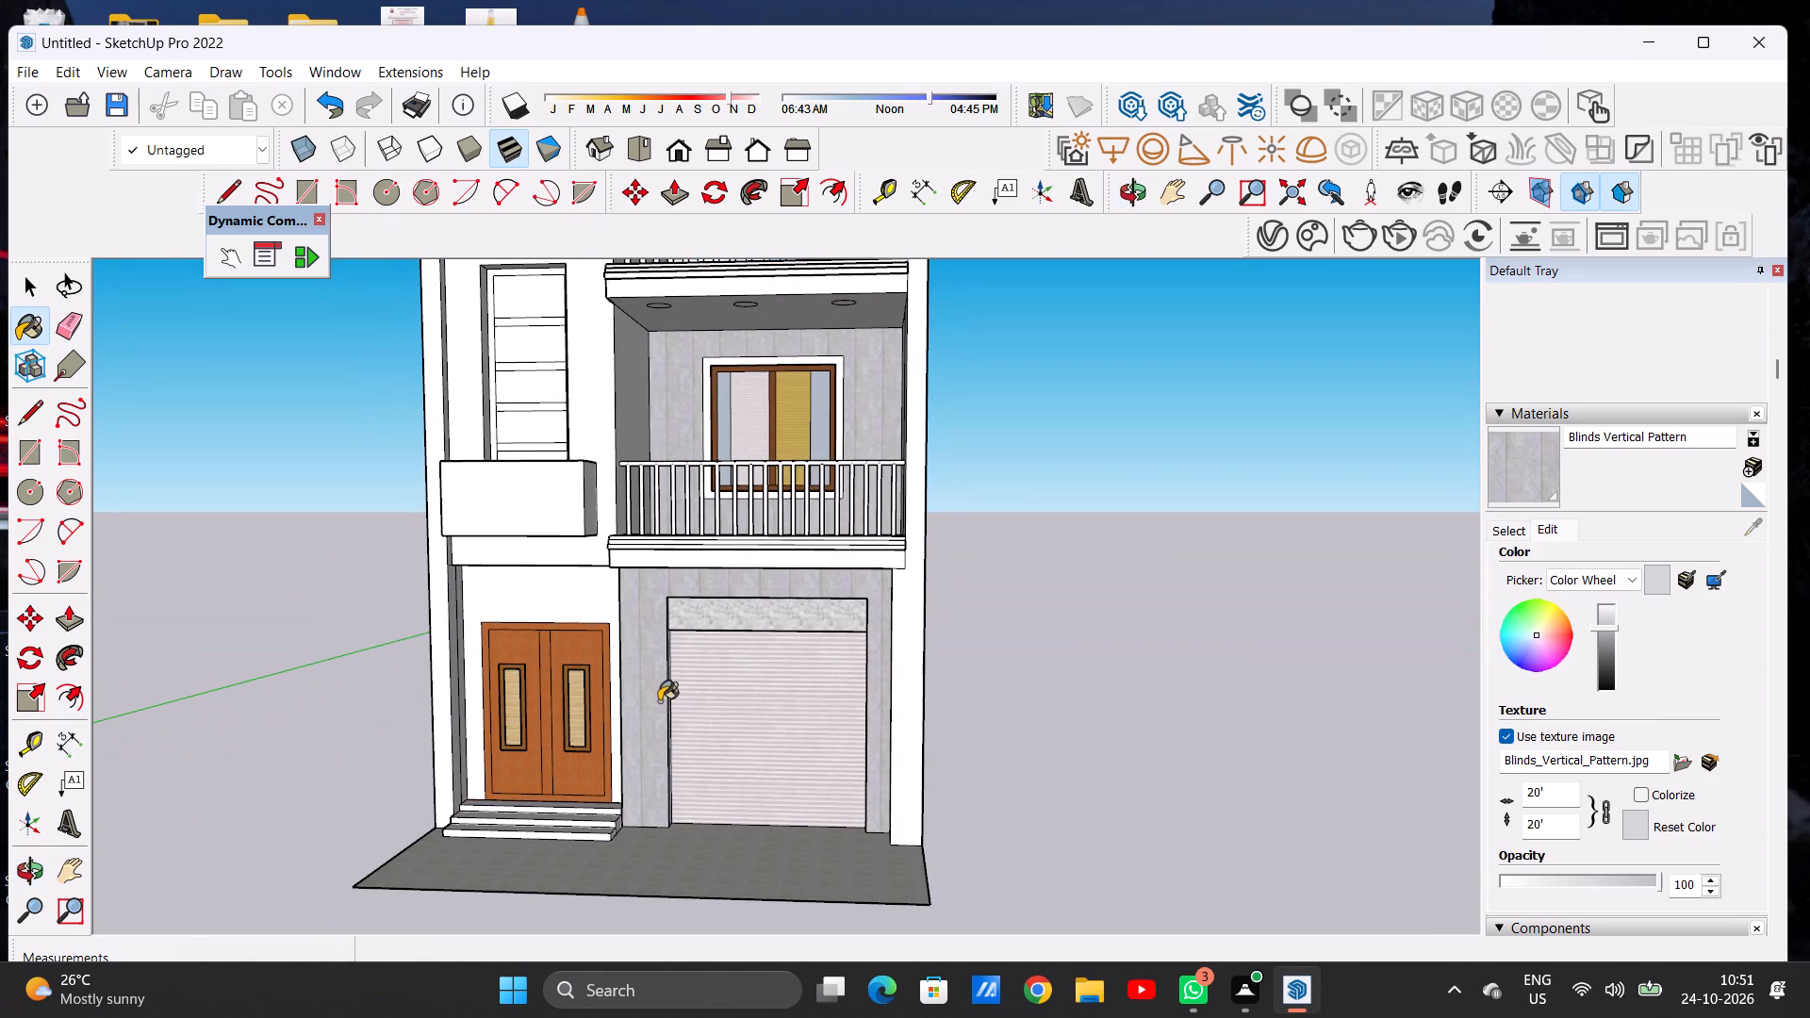
Examine the panelled wall between the entrance door and rolling shutter, close up and within the whole facade.
scroll(659, 701, up, 8)
key(space)
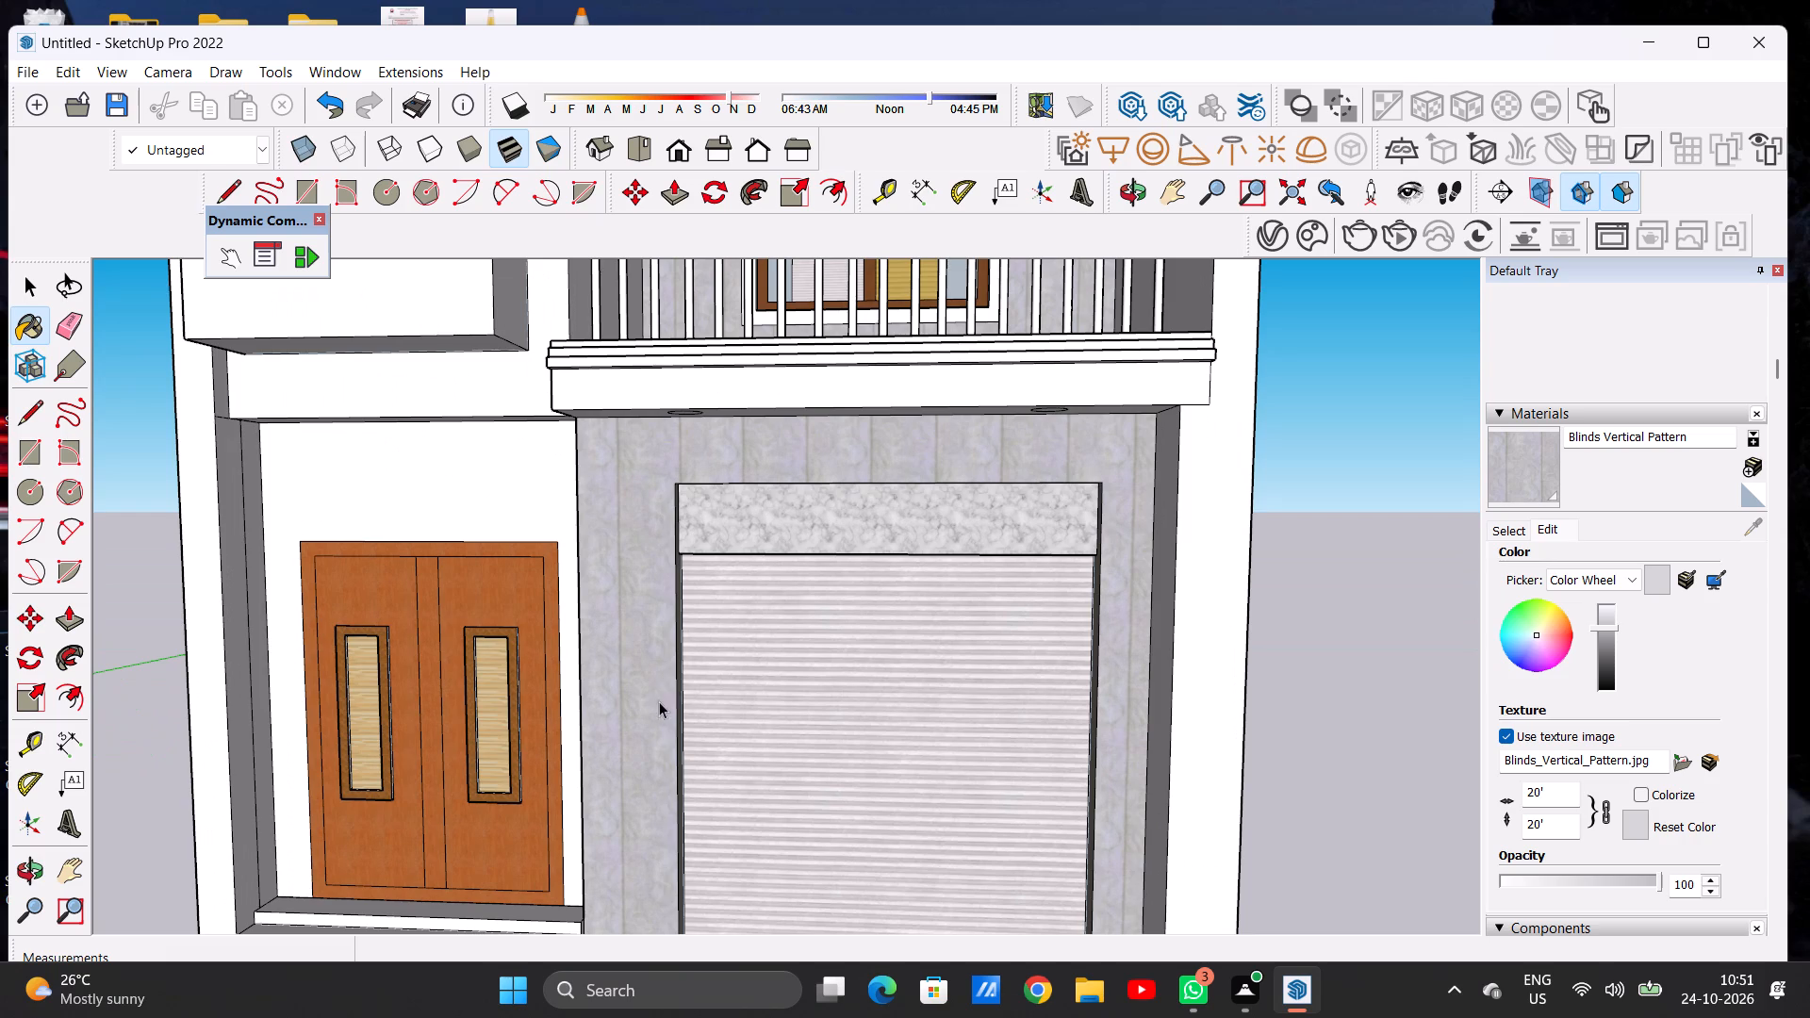
scroll(650, 668, down, 2)
scroll(651, 665, up, 1)
scroll(653, 665, down, 7)
middle_drag(651, 653, 815, 668)
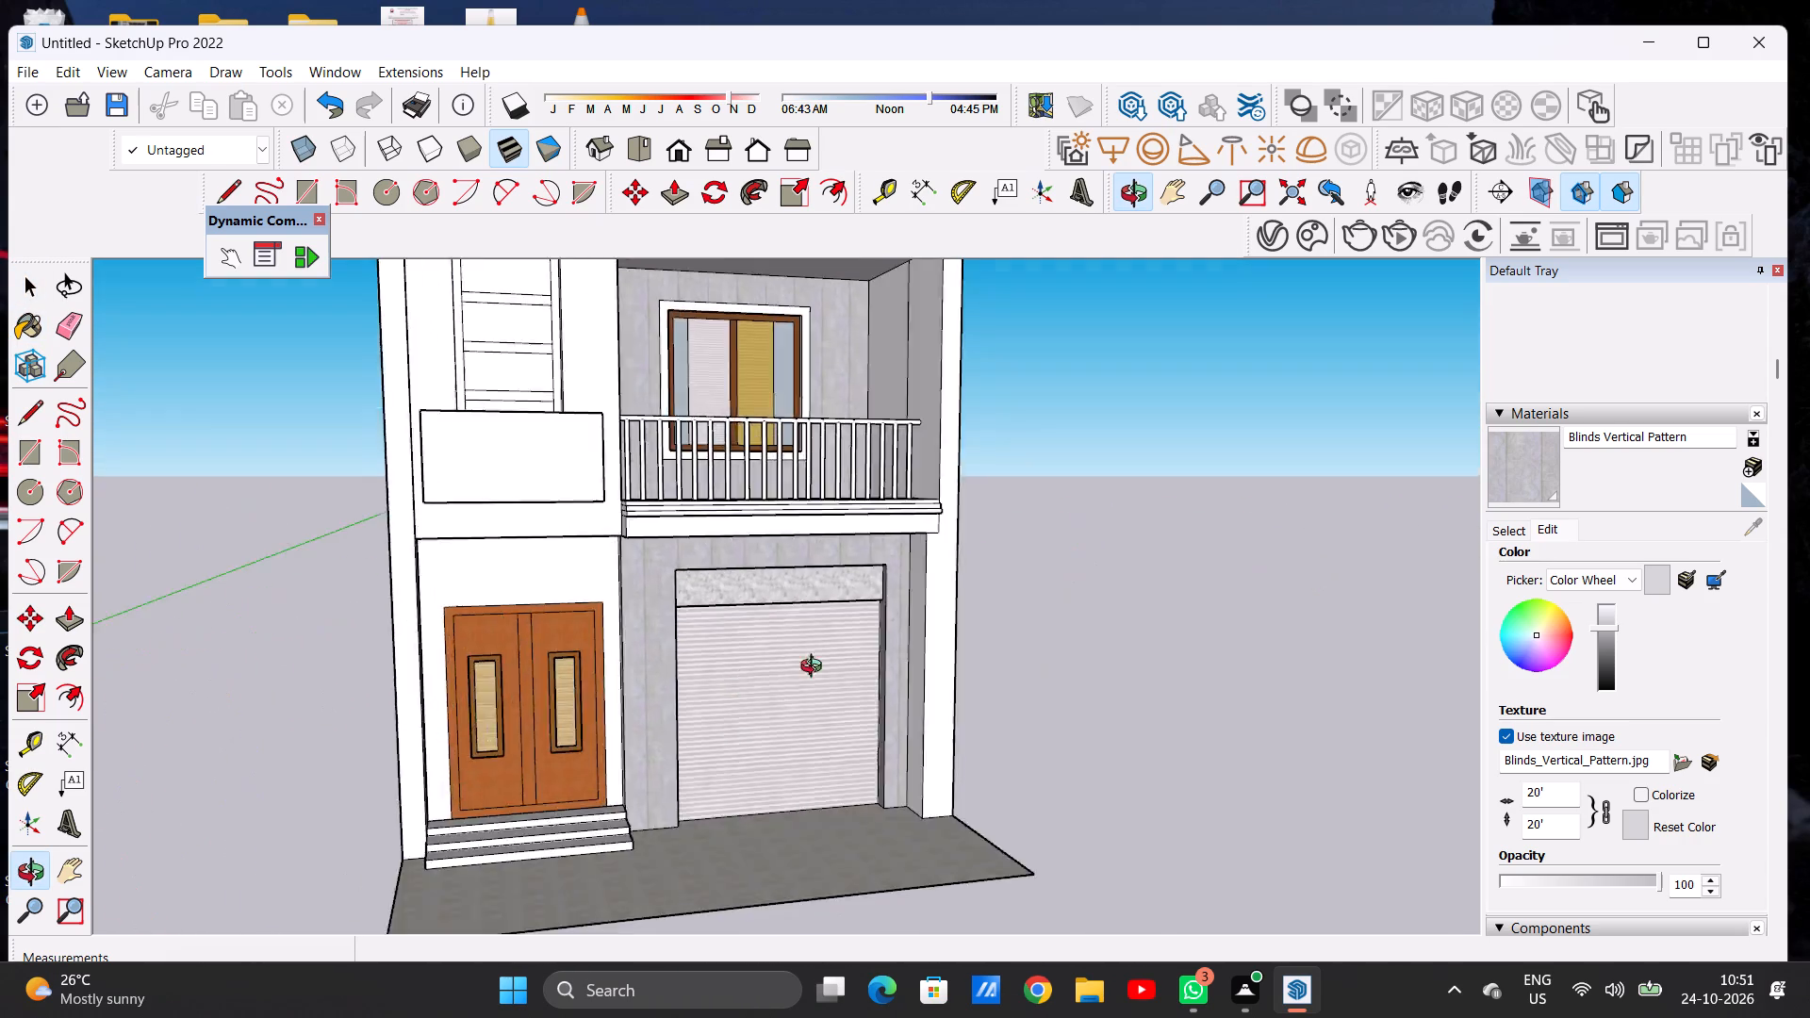
middle_drag(815, 668, 678, 685)
scroll(646, 670, up, 13)
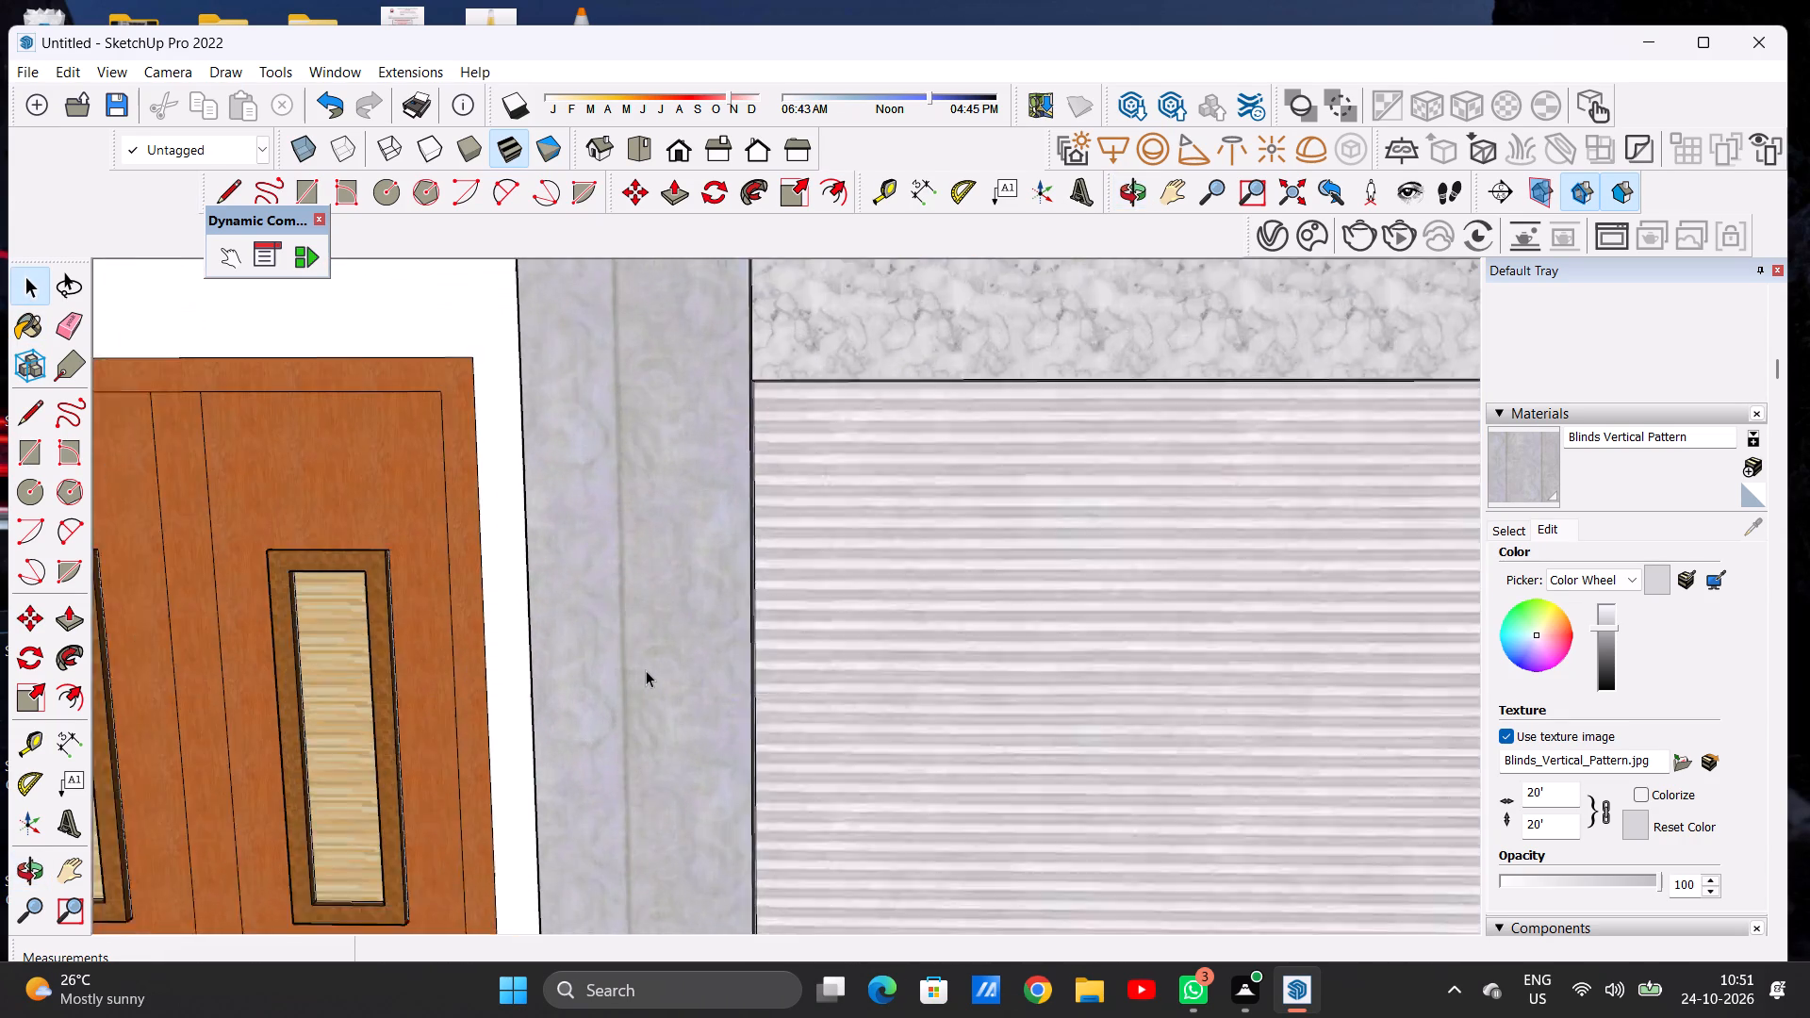
scroll(646, 670, up, 2)
scroll(646, 686, down, 17)
scroll(792, 738, up, 1)
scroll(792, 738, down, 2)
scroll(792, 738, up, 1)
scroll(792, 738, down, 4)
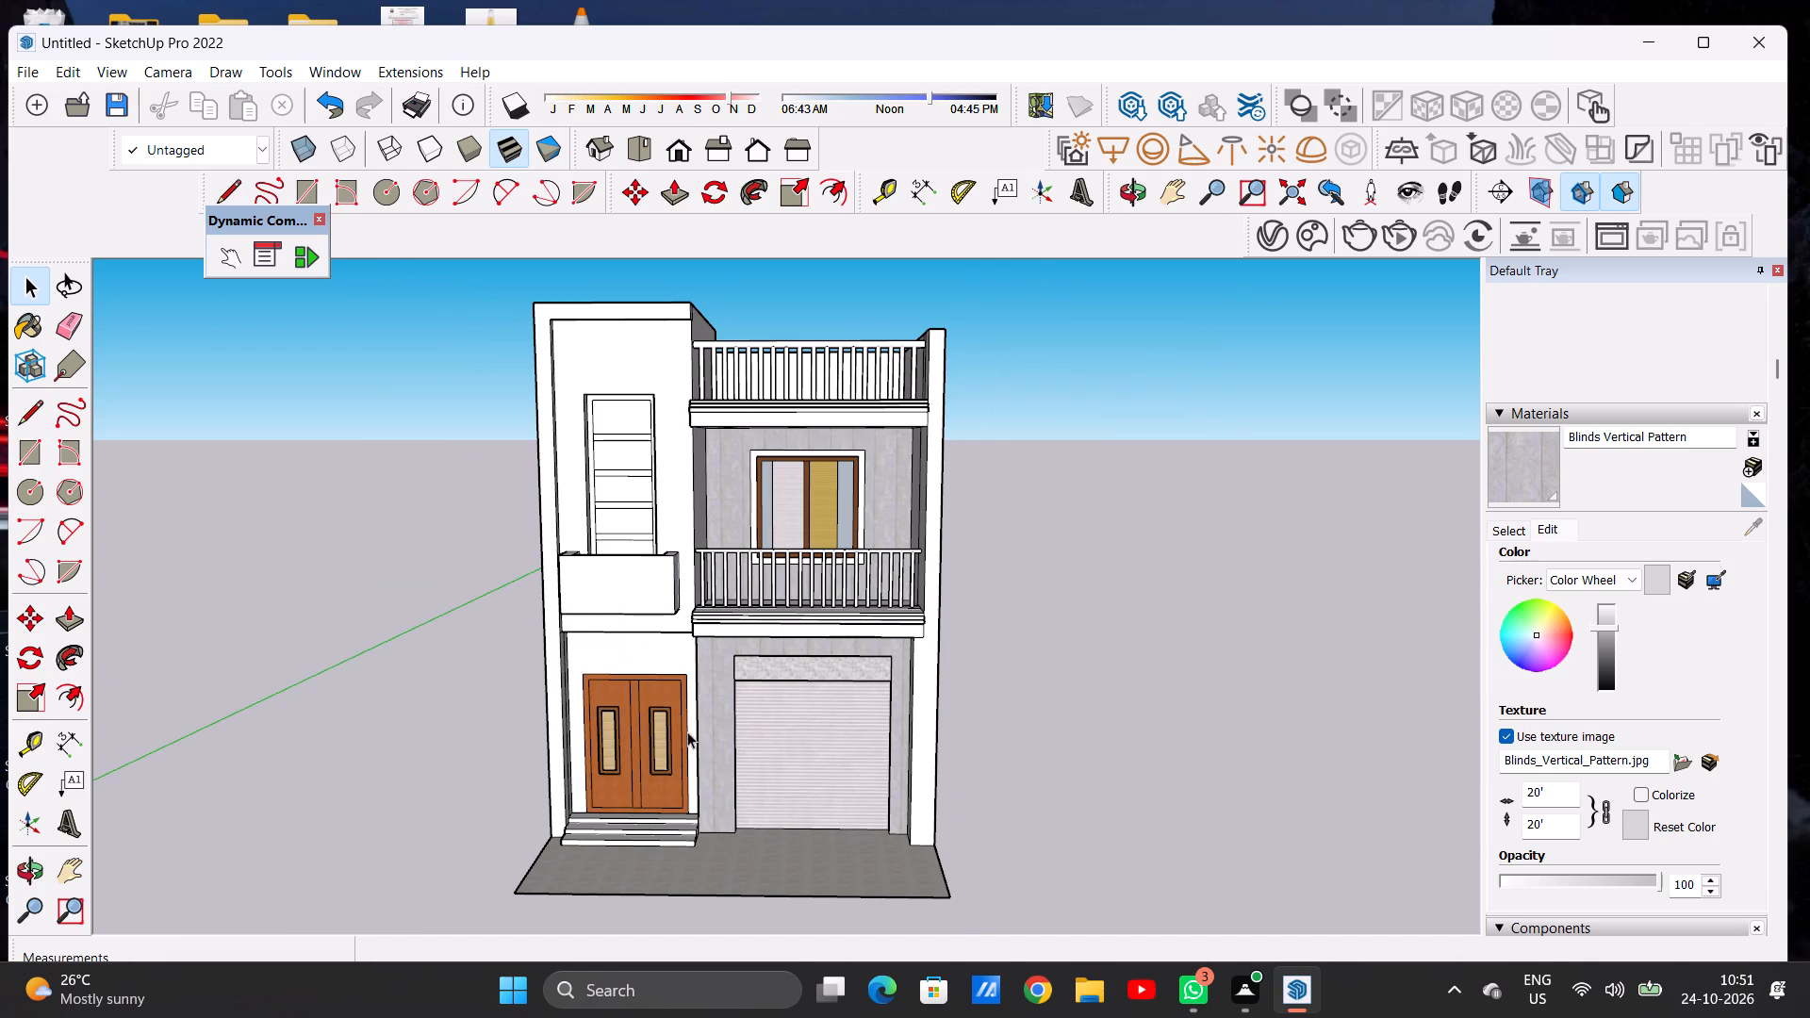
scroll(687, 735, down, 2)
scroll(741, 677, up, 2)
scroll(741, 677, down, 1)
scroll(741, 677, up, 9)
middle_drag(725, 689, 227, 676)
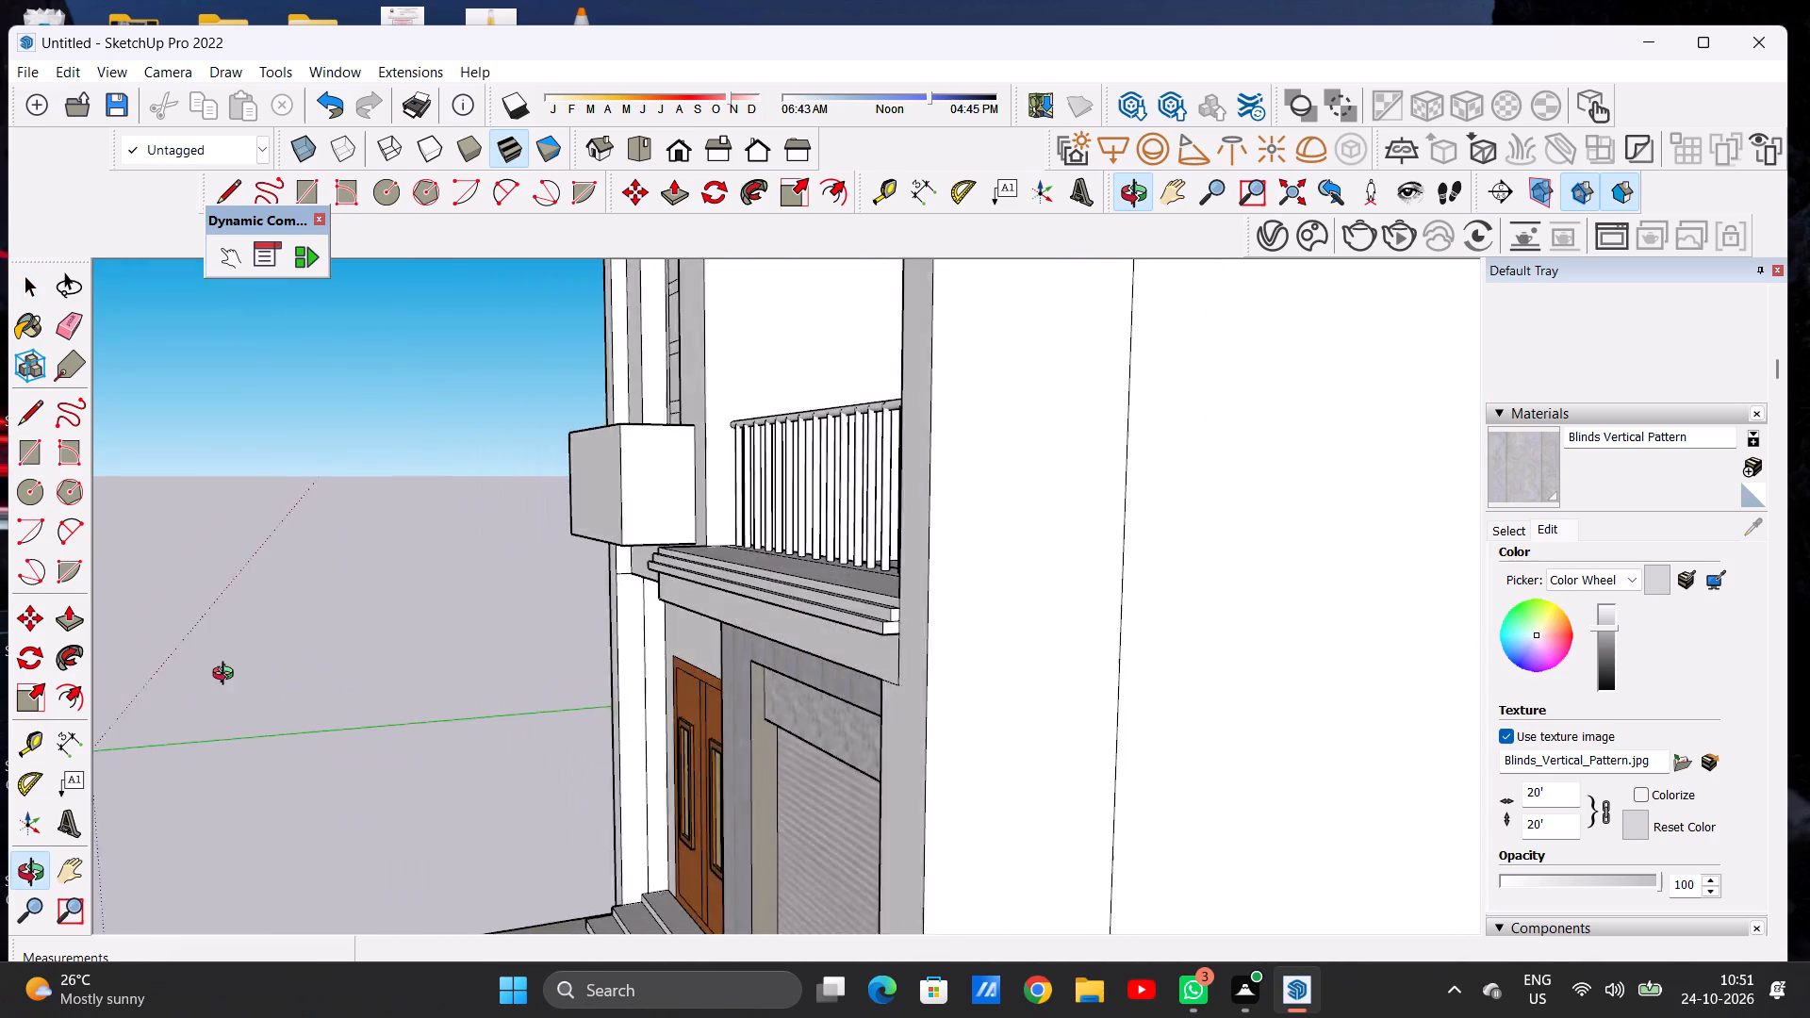
middle_drag(227, 676, 777, 698)
scroll(679, 731, down, 10)
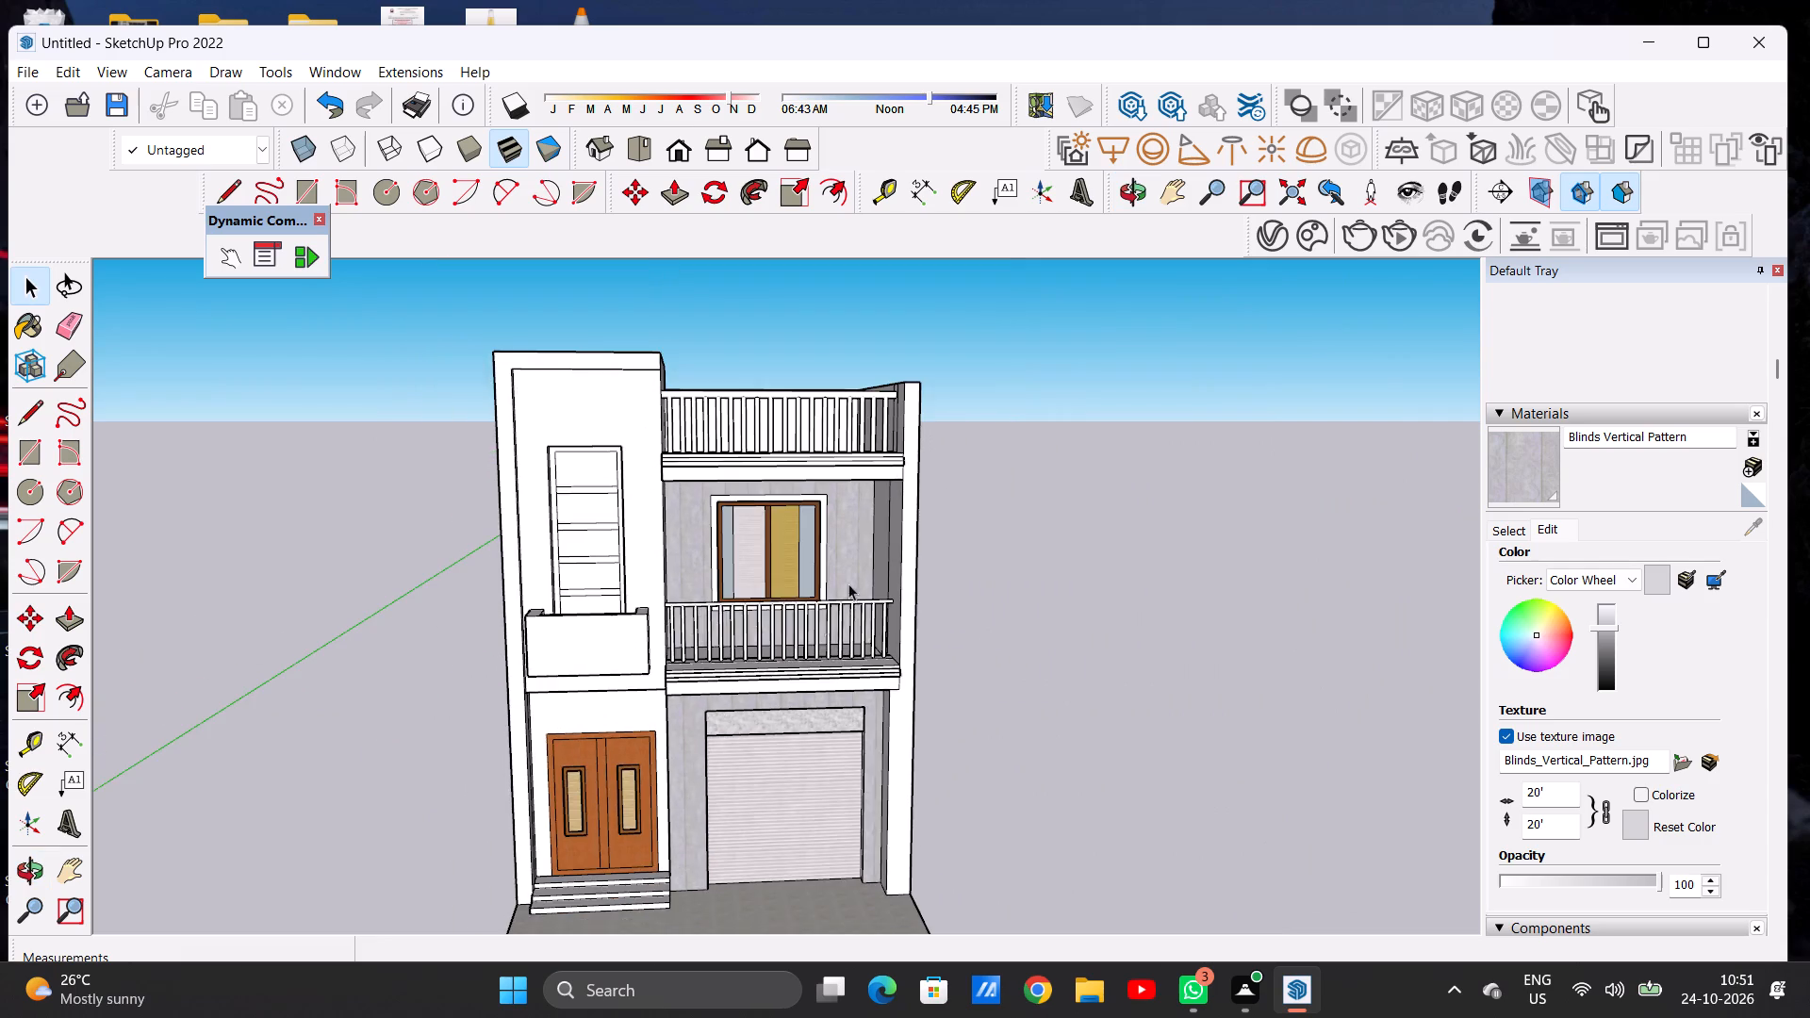
Paint the first-floor balcony's back wall around the window with Terrazzo Tile Light from Synthetic Surfaces.
scroll(842, 534, up, 6)
middle_drag(798, 573, 522, 536)
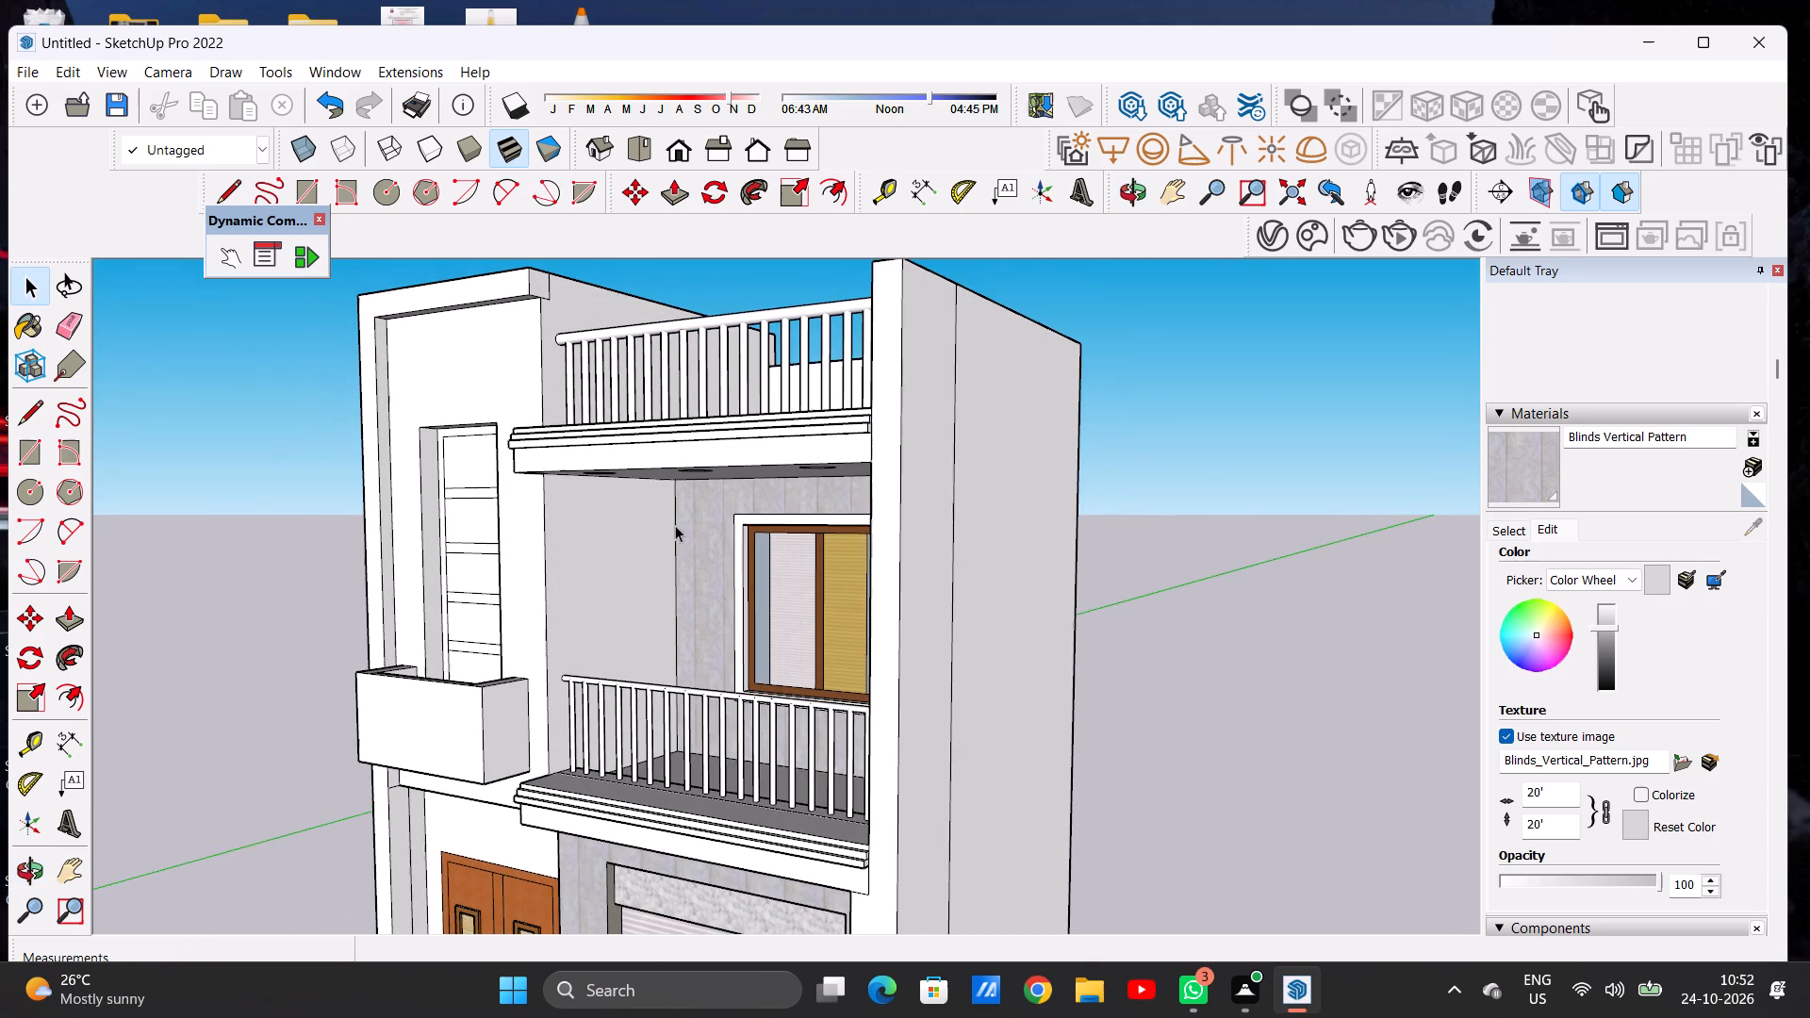
scroll(679, 518, up, 6)
middle_drag(661, 544, 788, 529)
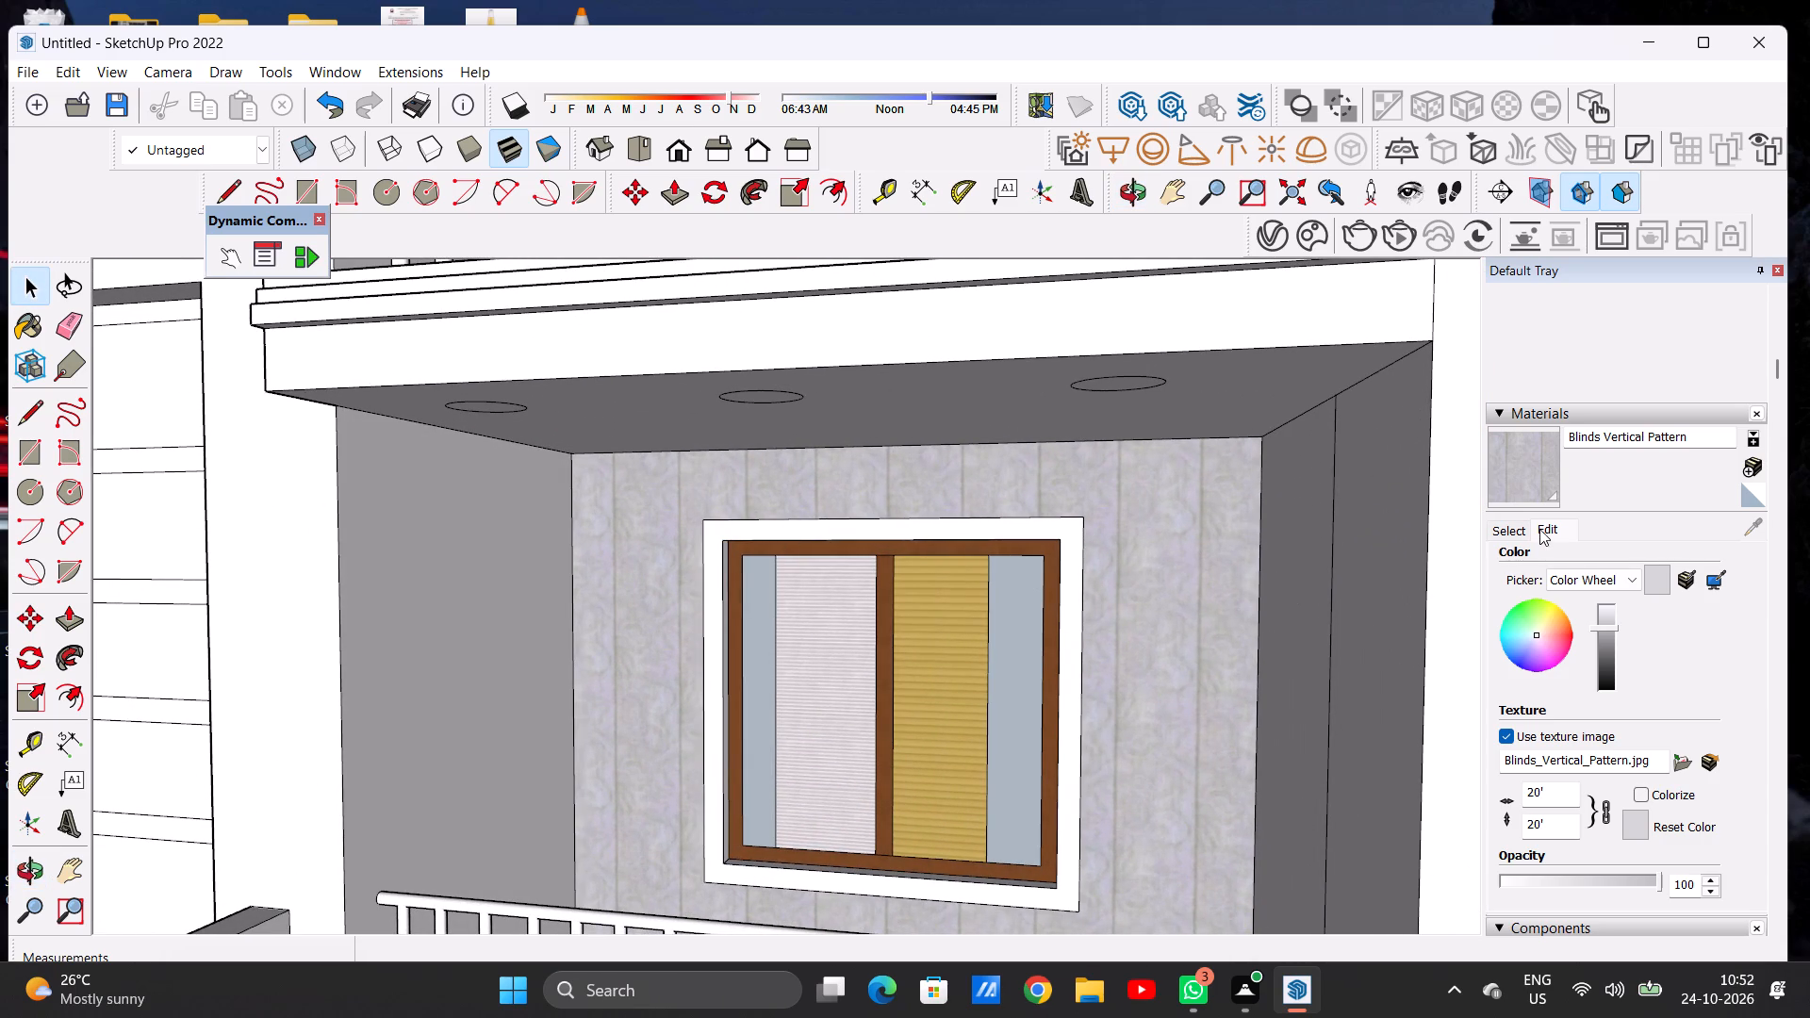
click(1513, 534)
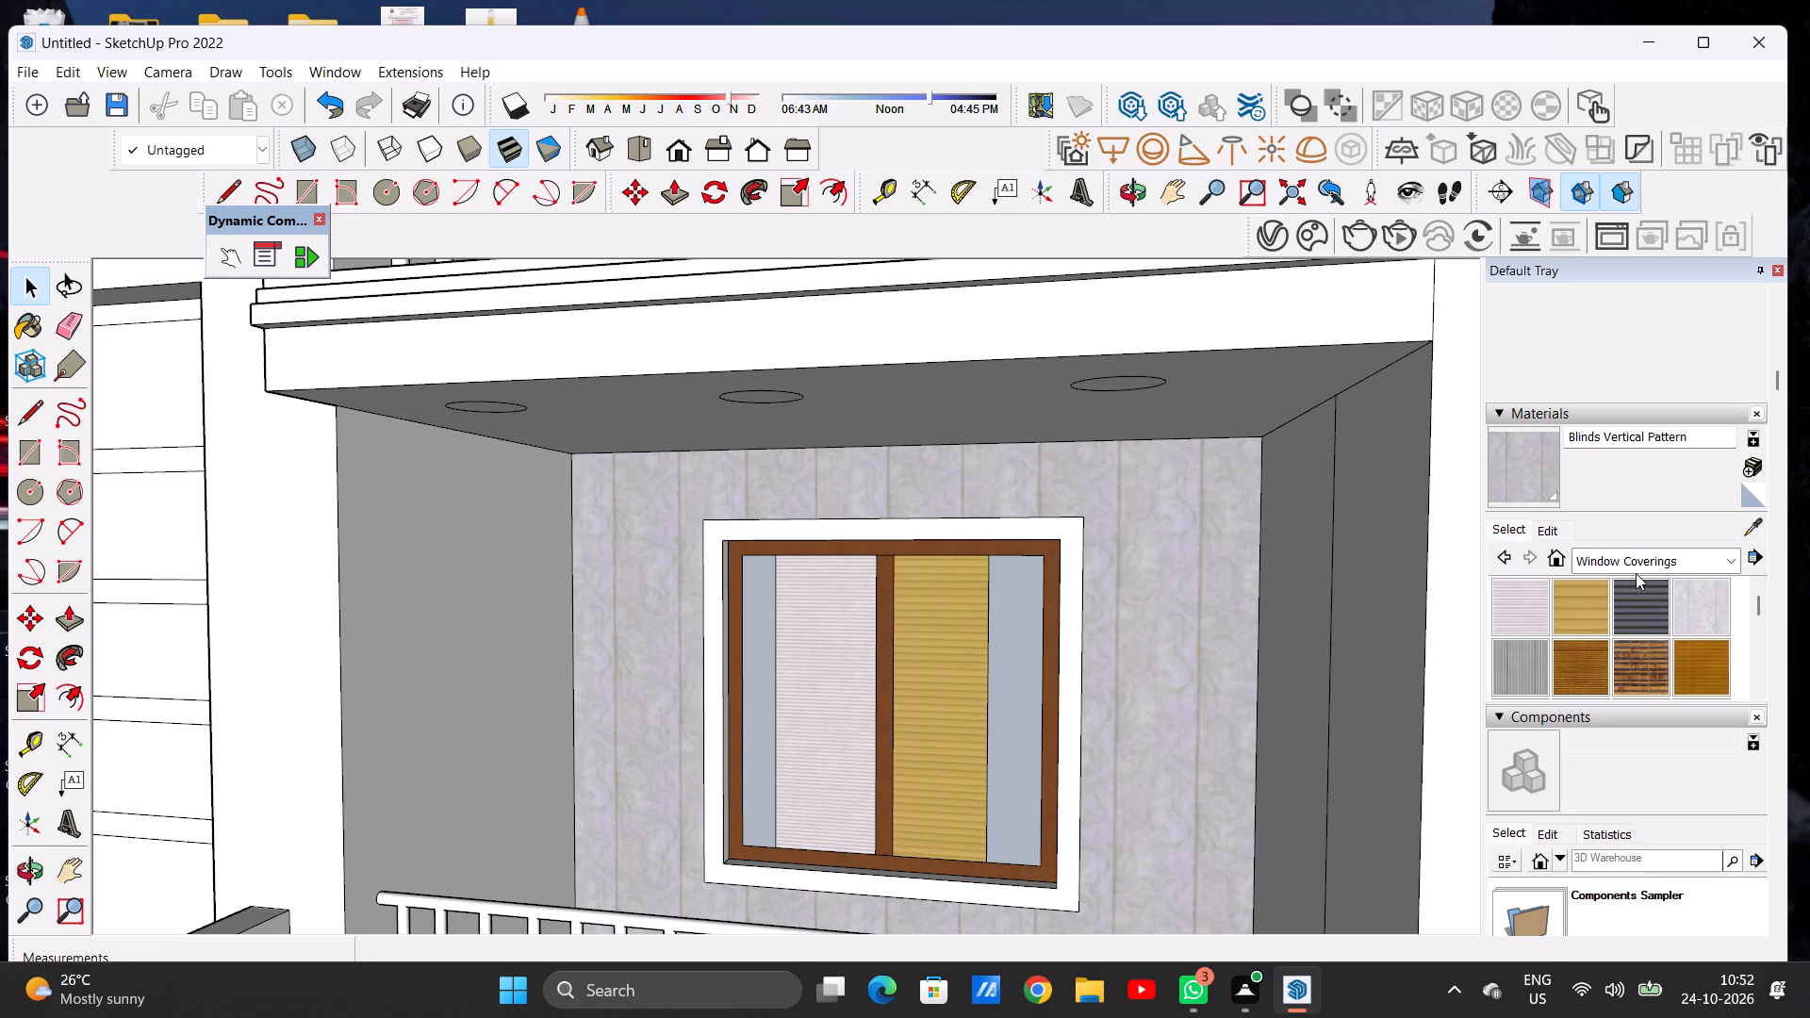
click(1607, 564)
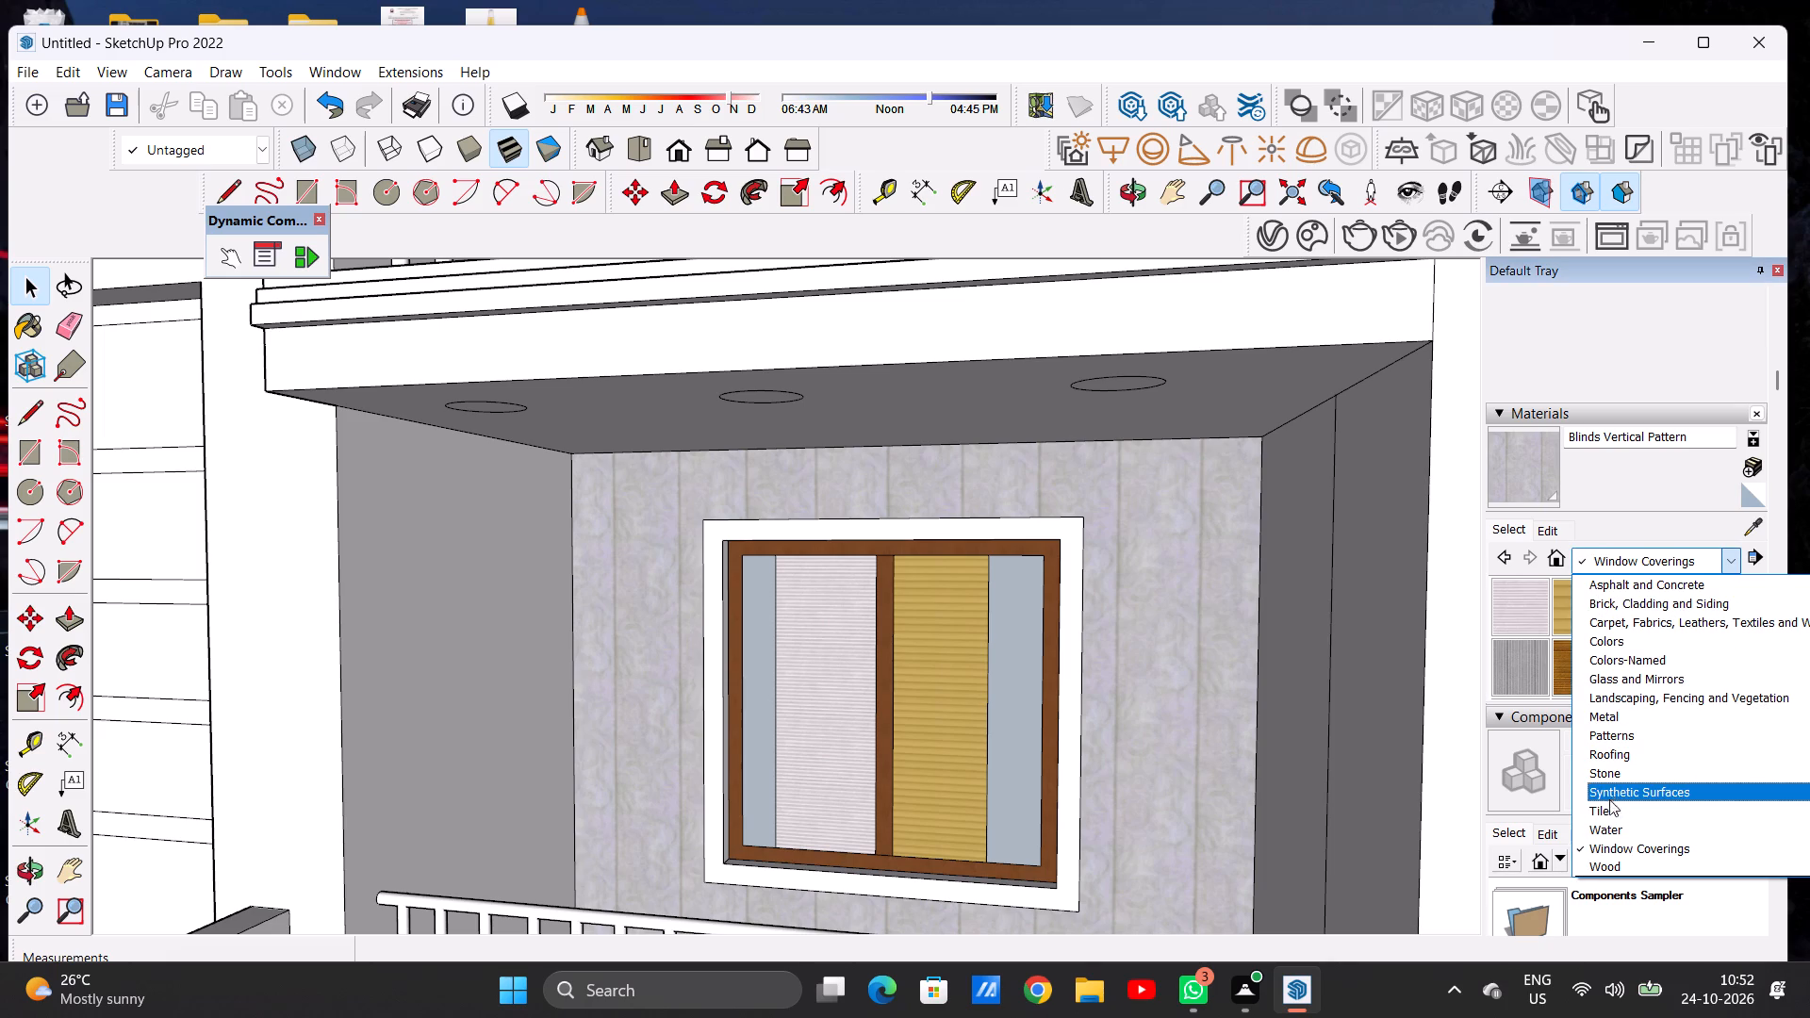
click(1612, 792)
scroll(1588, 659, down, 1)
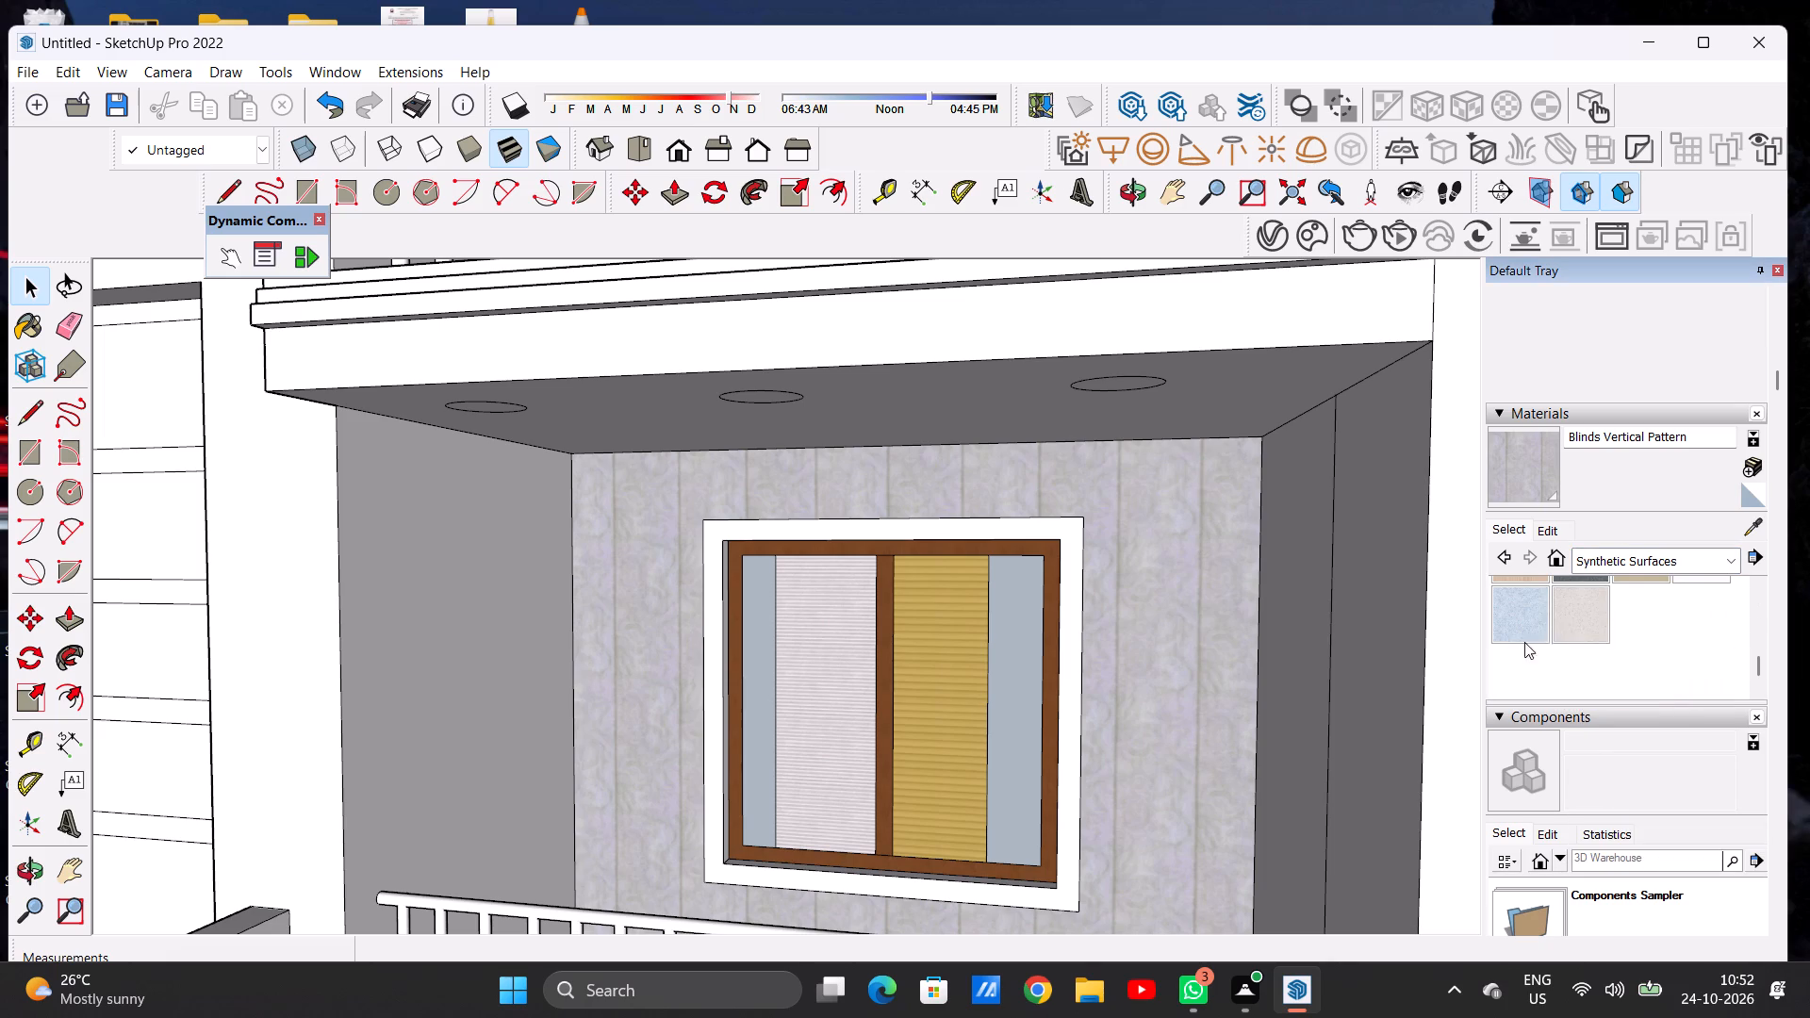
click(1574, 631)
scroll(508, 684, up, 5)
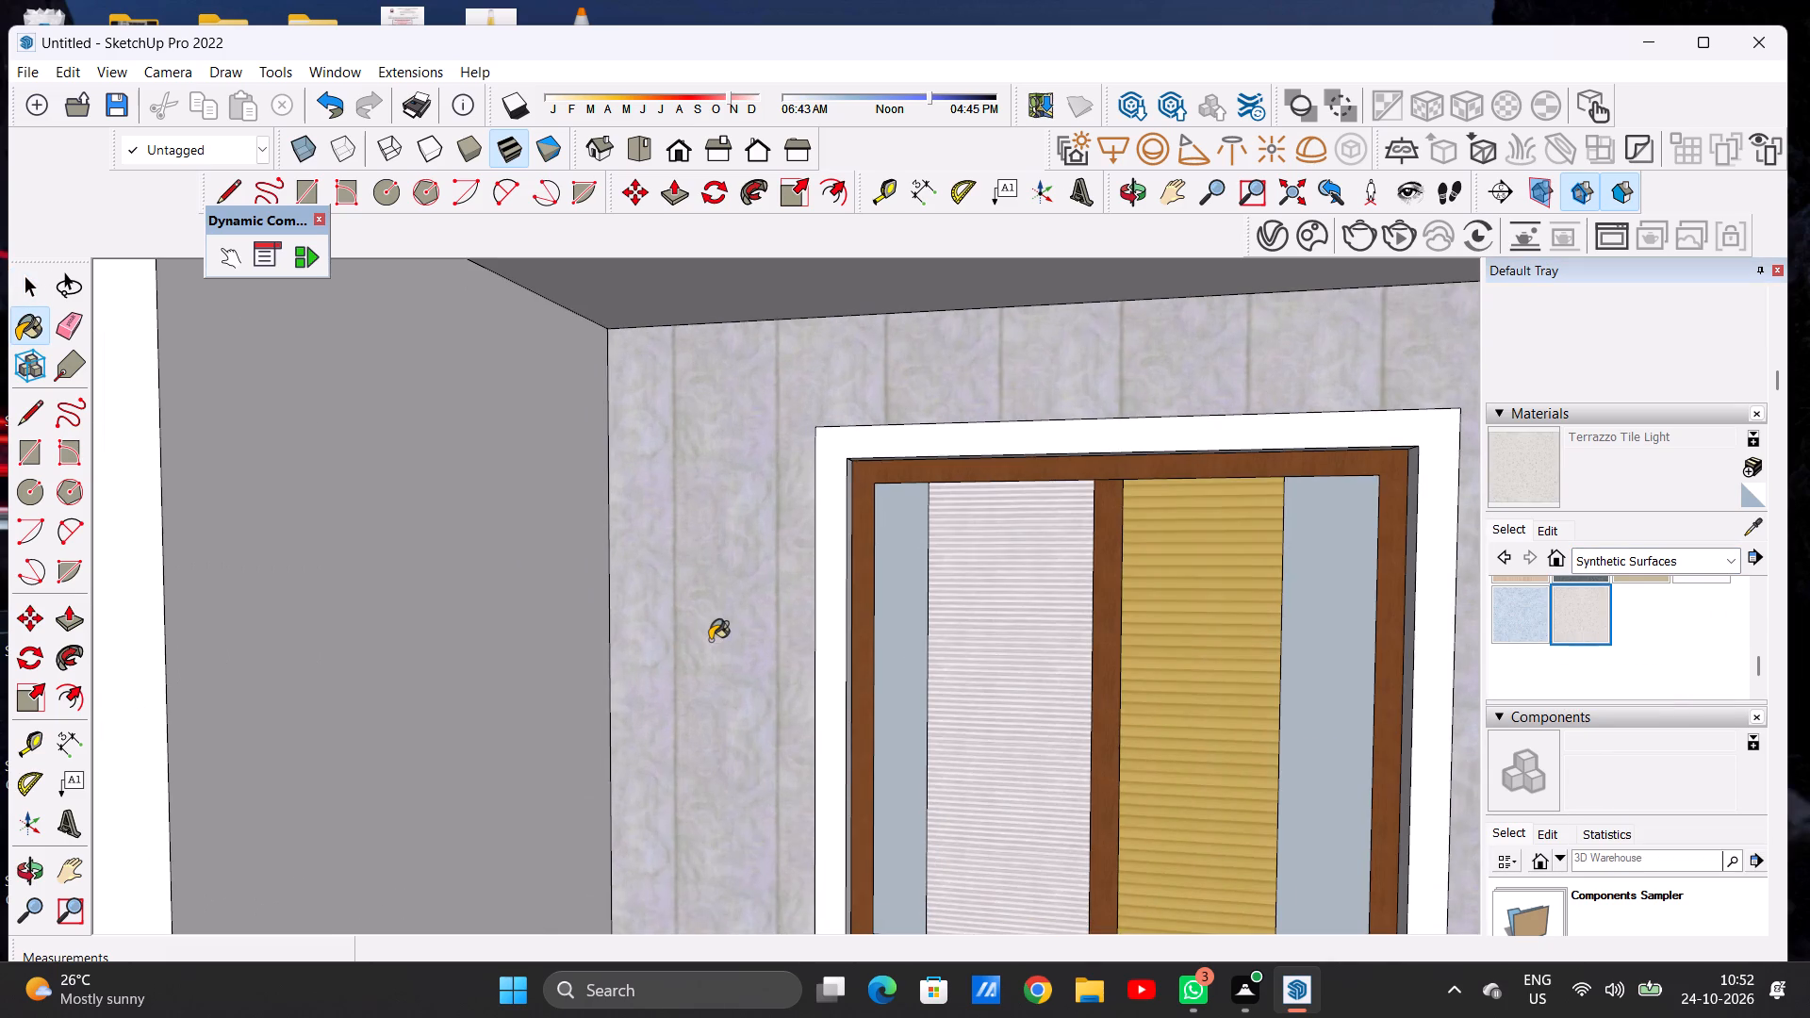
click(710, 640)
scroll(721, 677, up, 3)
scroll(721, 677, down, 1)
scroll(721, 677, up, 3)
scroll(693, 632, down, 20)
Set the Terrazzo Tile Light texture size on the balcony's back wall to 10' by 10'.
middle_drag(691, 636, 741, 635)
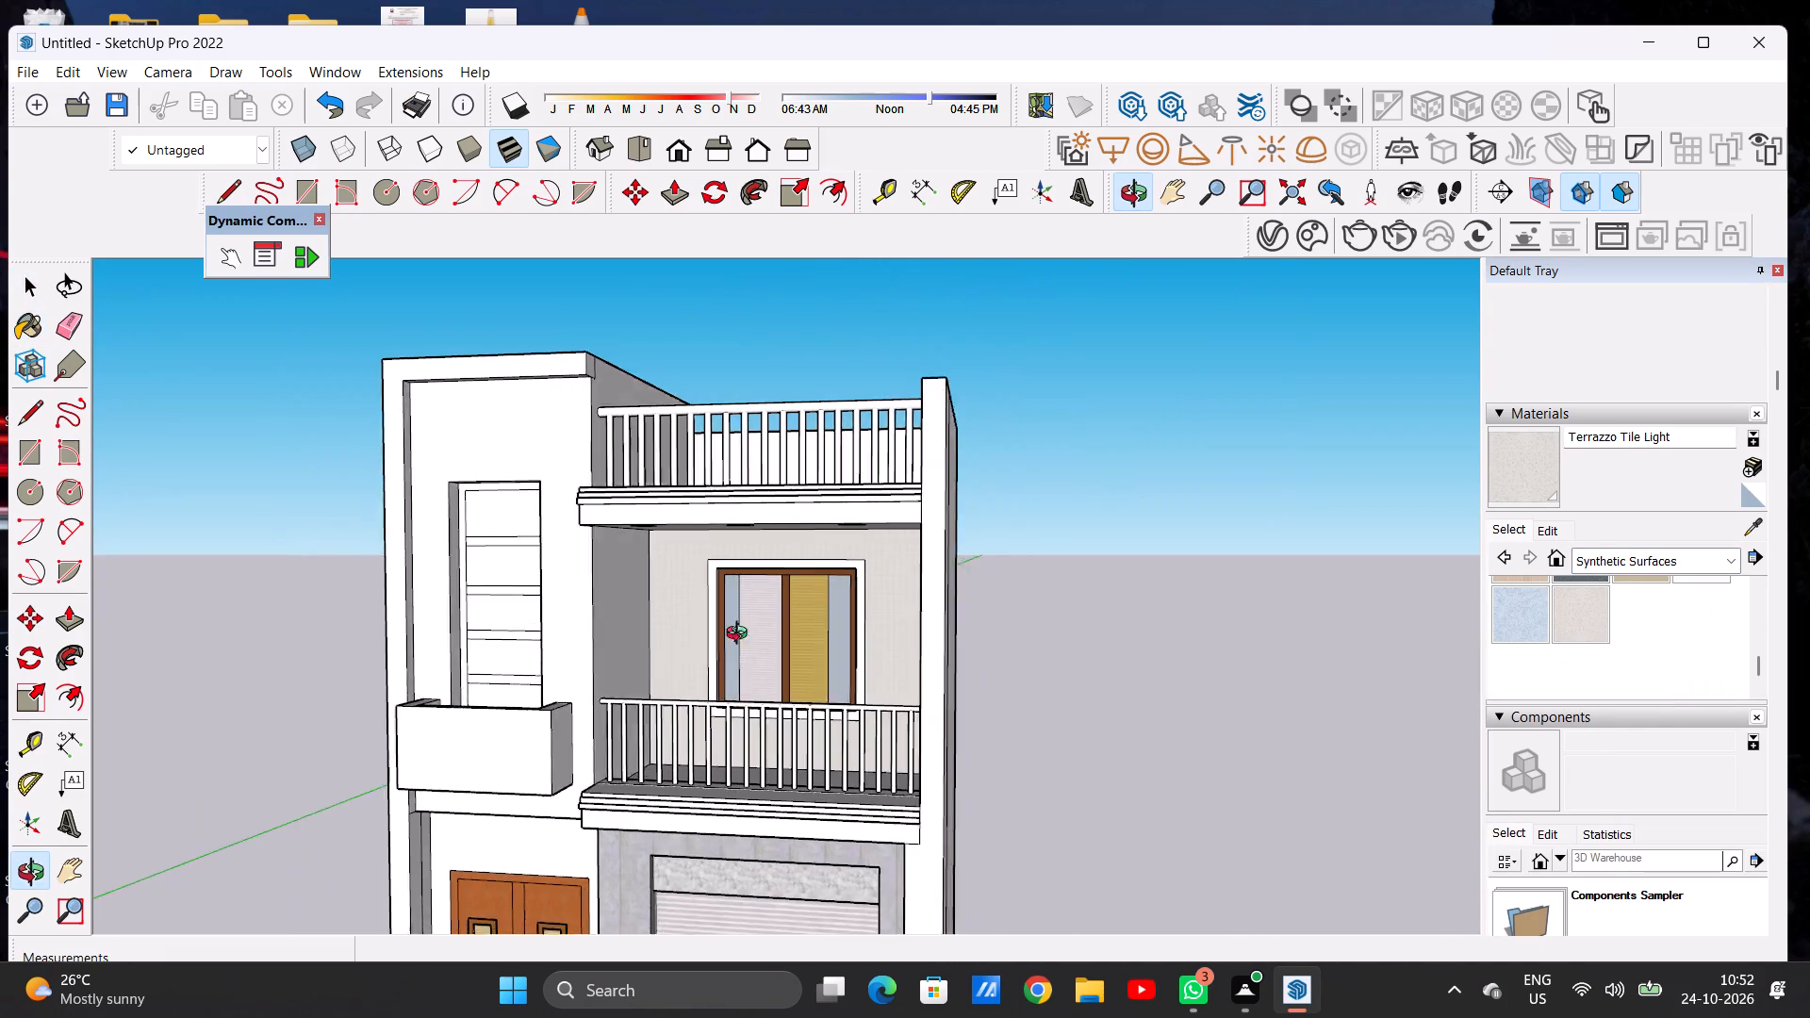
middle_drag(741, 635, 800, 634)
scroll(875, 599, up, 9)
scroll(895, 612, down, 6)
middle_drag(877, 632, 848, 619)
scroll(881, 620, up, 7)
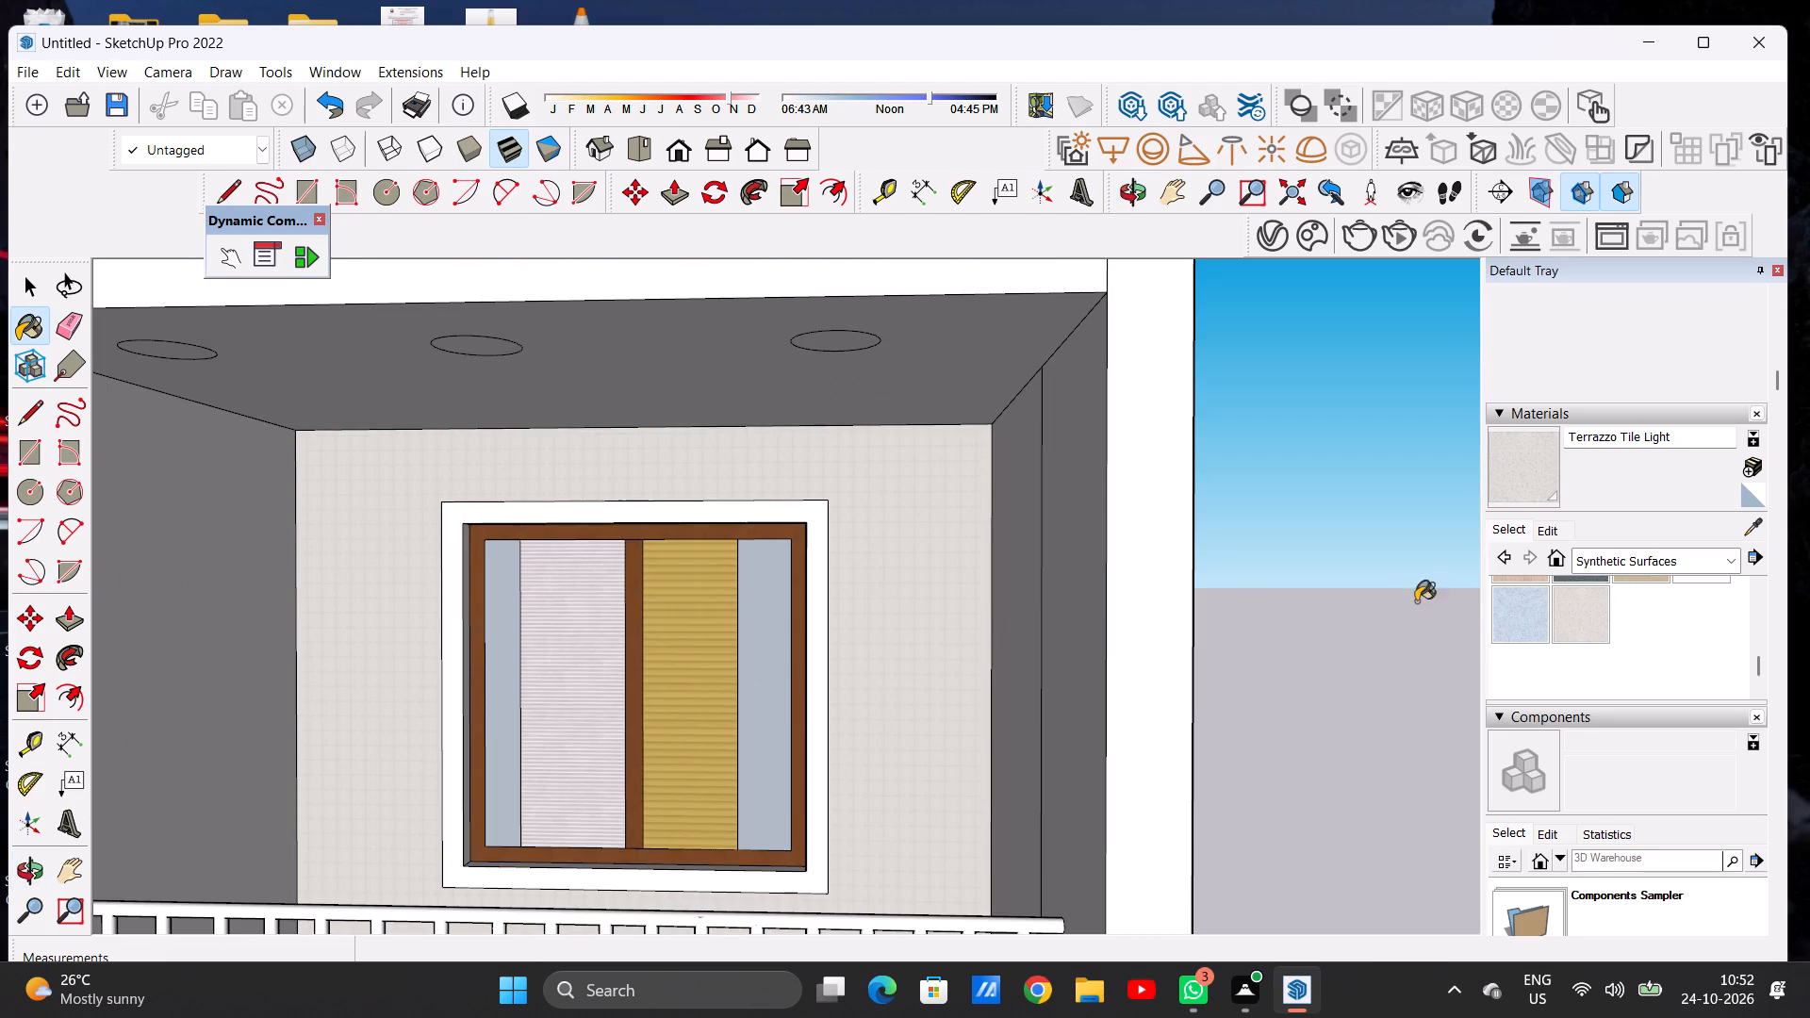
click(1547, 534)
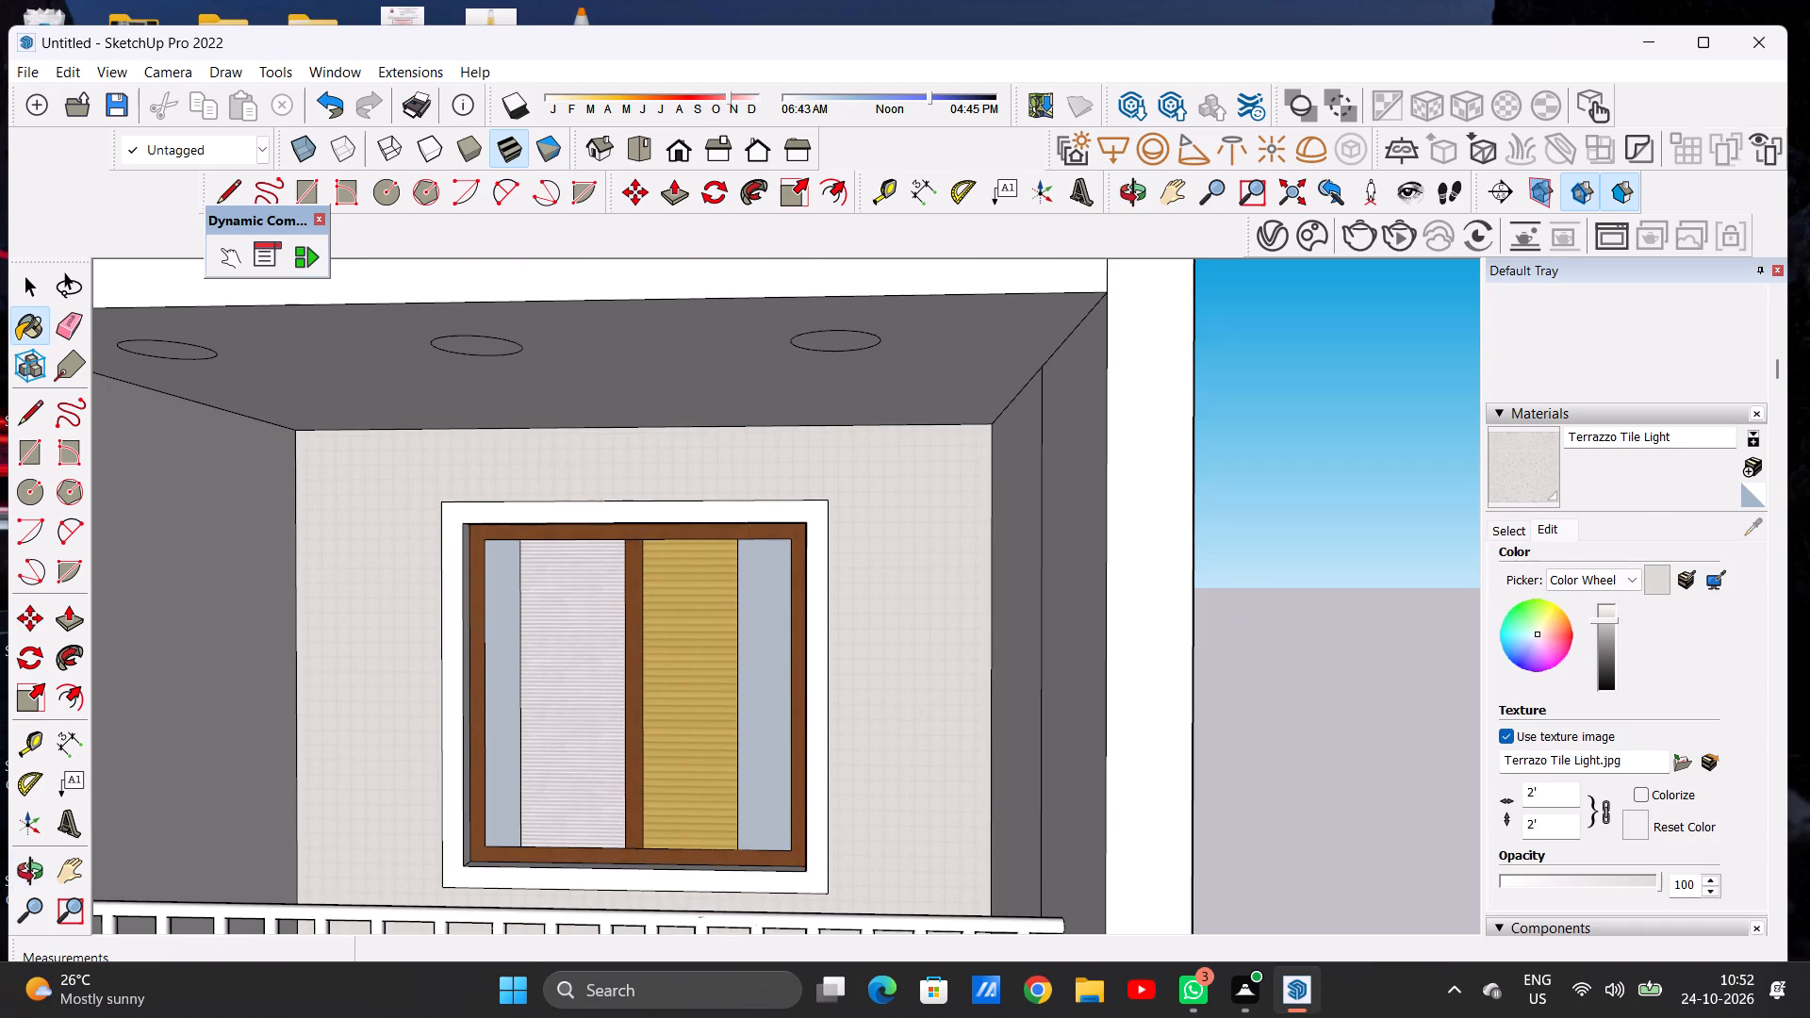
click(1542, 819)
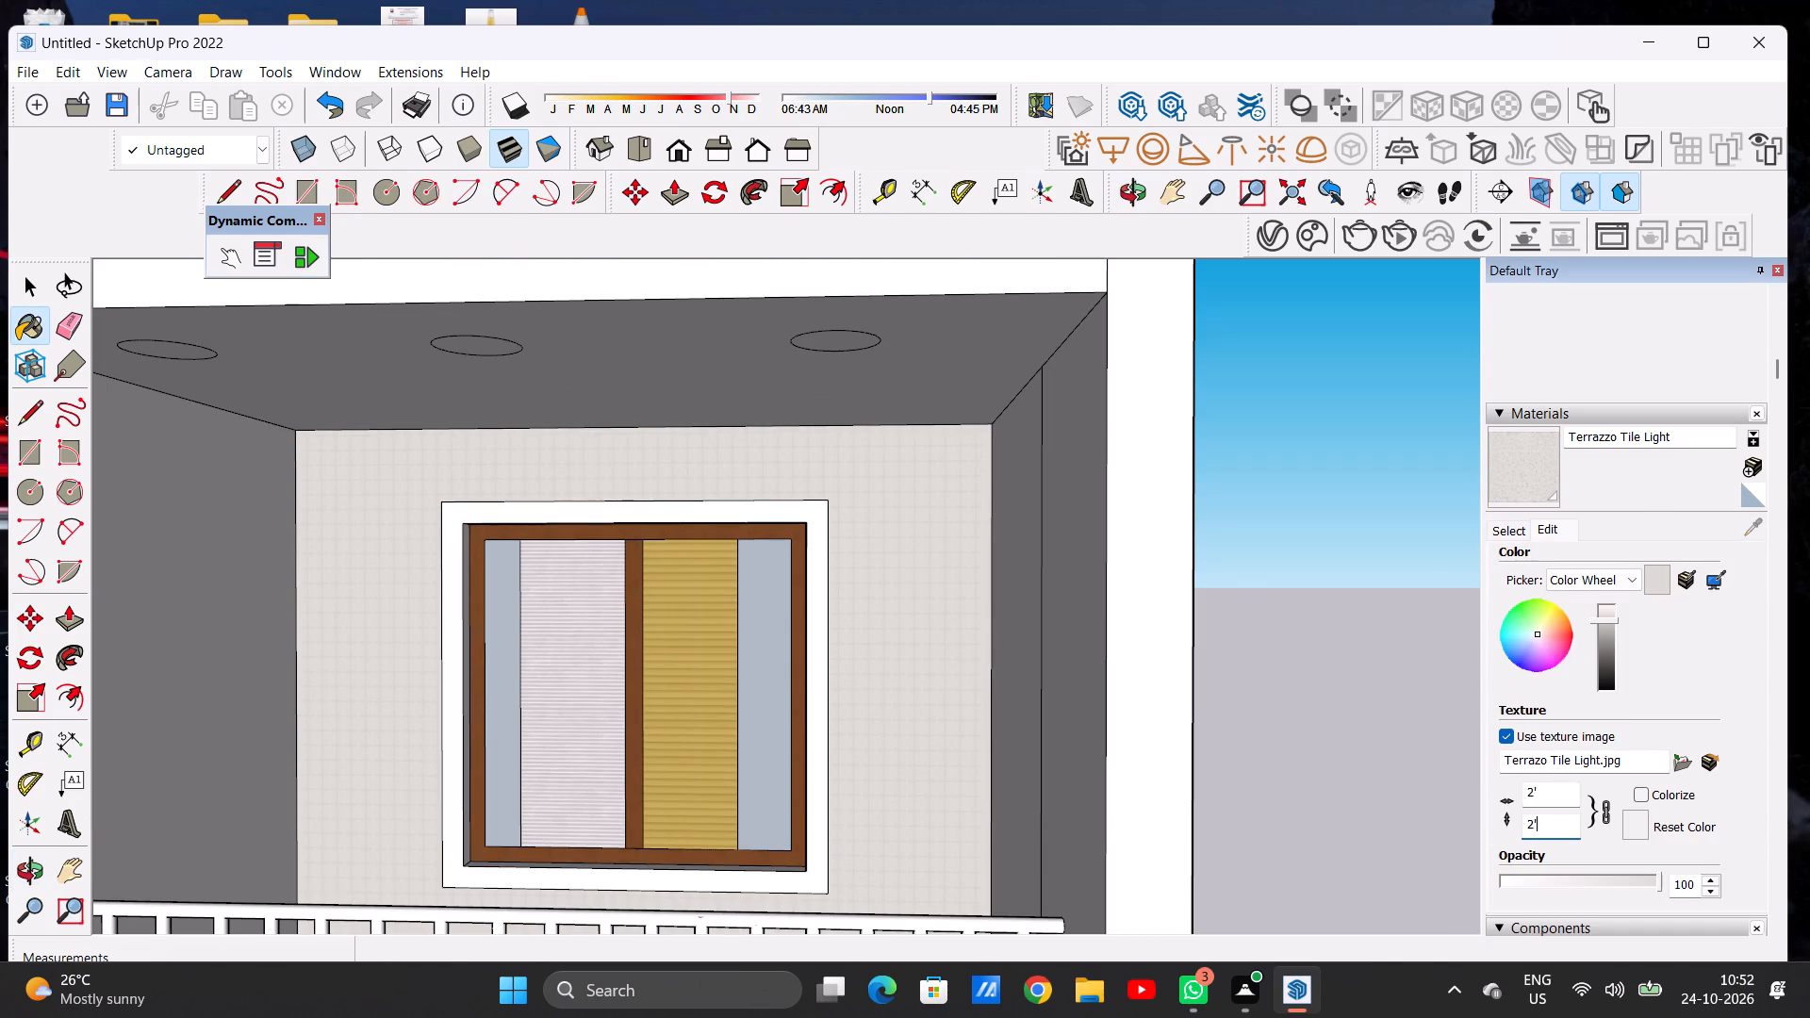
key(BackSpace)
key(BackSpace)
key(BackSpace)
text(10')
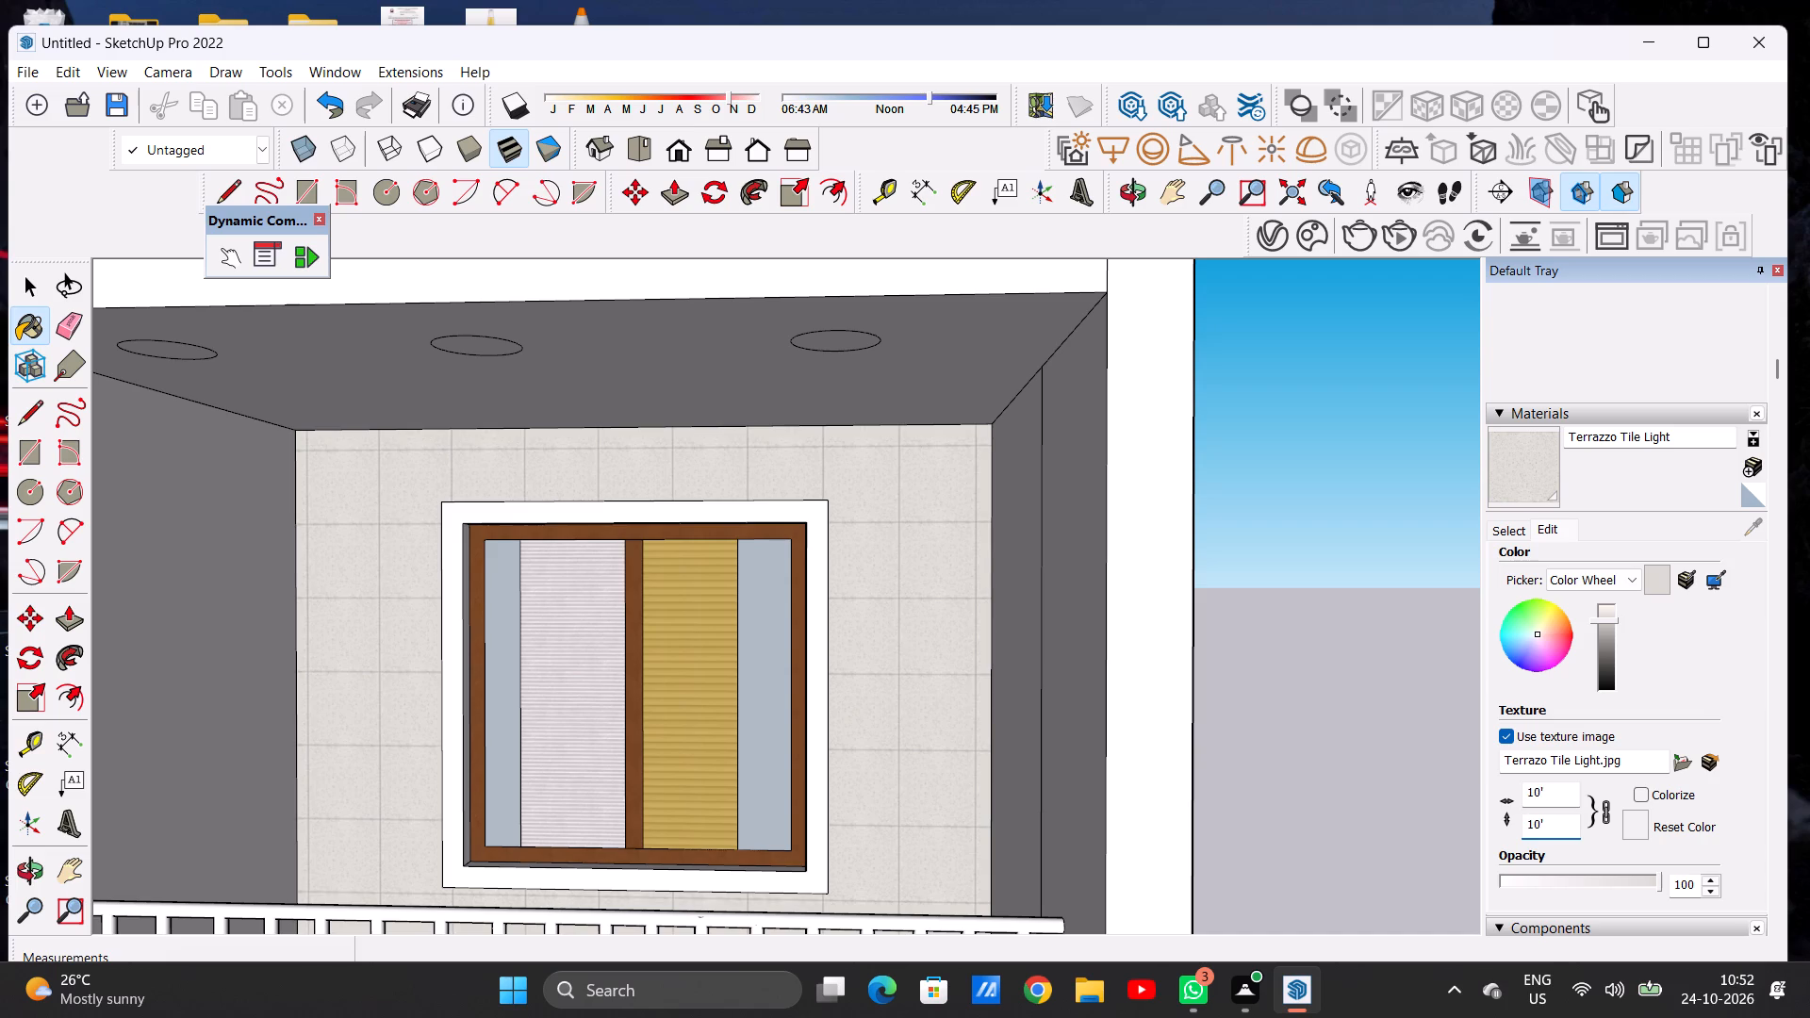
key(Return)
Examine the tiled balcony back wall close up and within the whole facade.
scroll(506, 566, down, 14)
key(space)
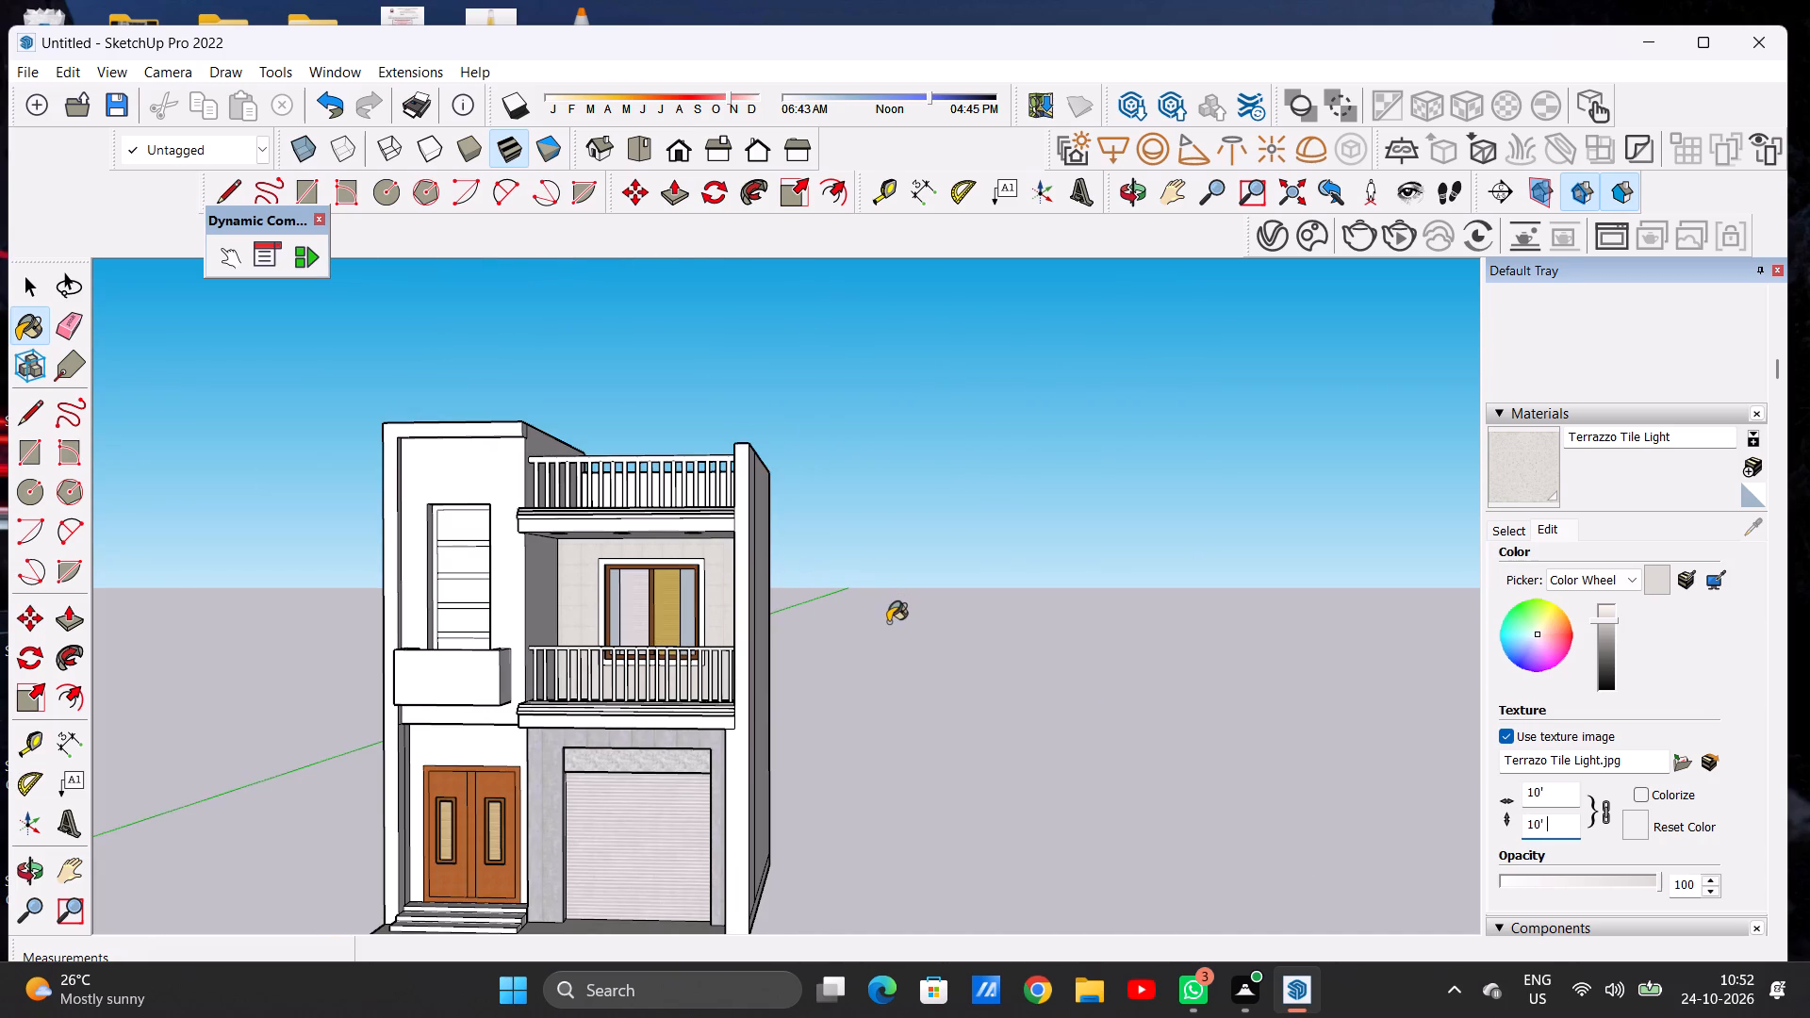
click(835, 661)
key(space)
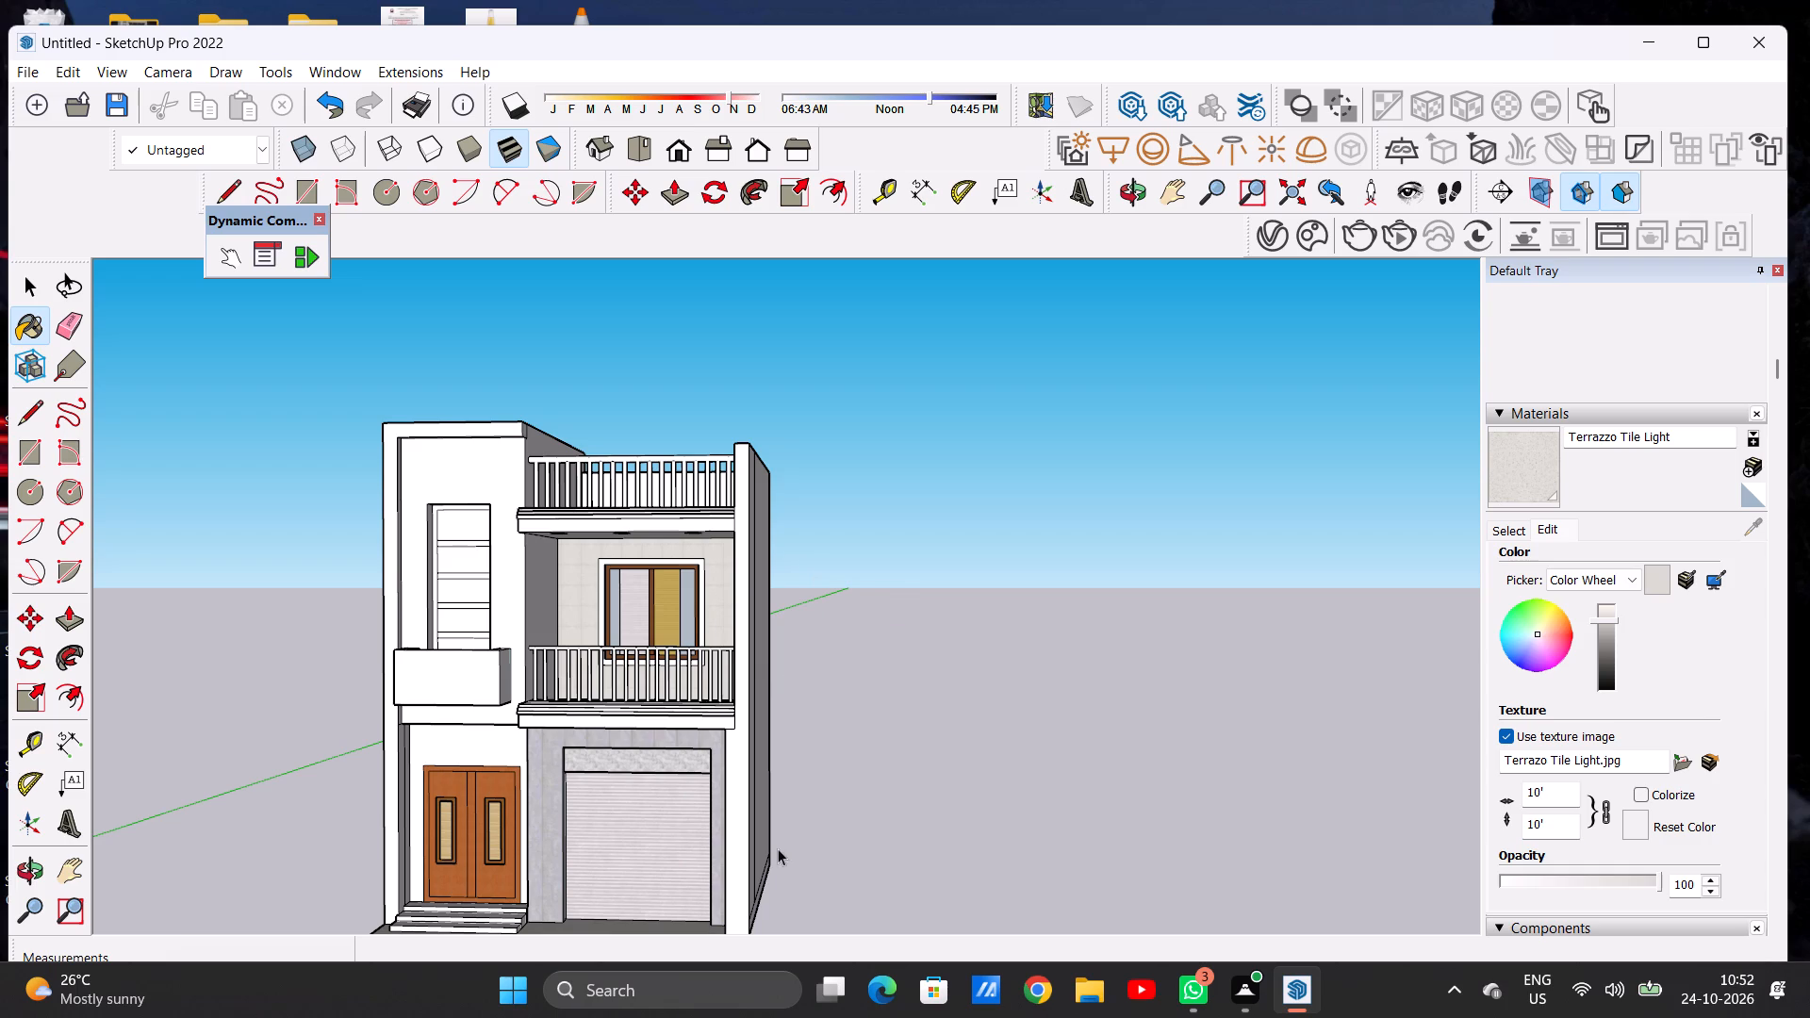
scroll(888, 698, down, 7)
scroll(741, 665, up, 7)
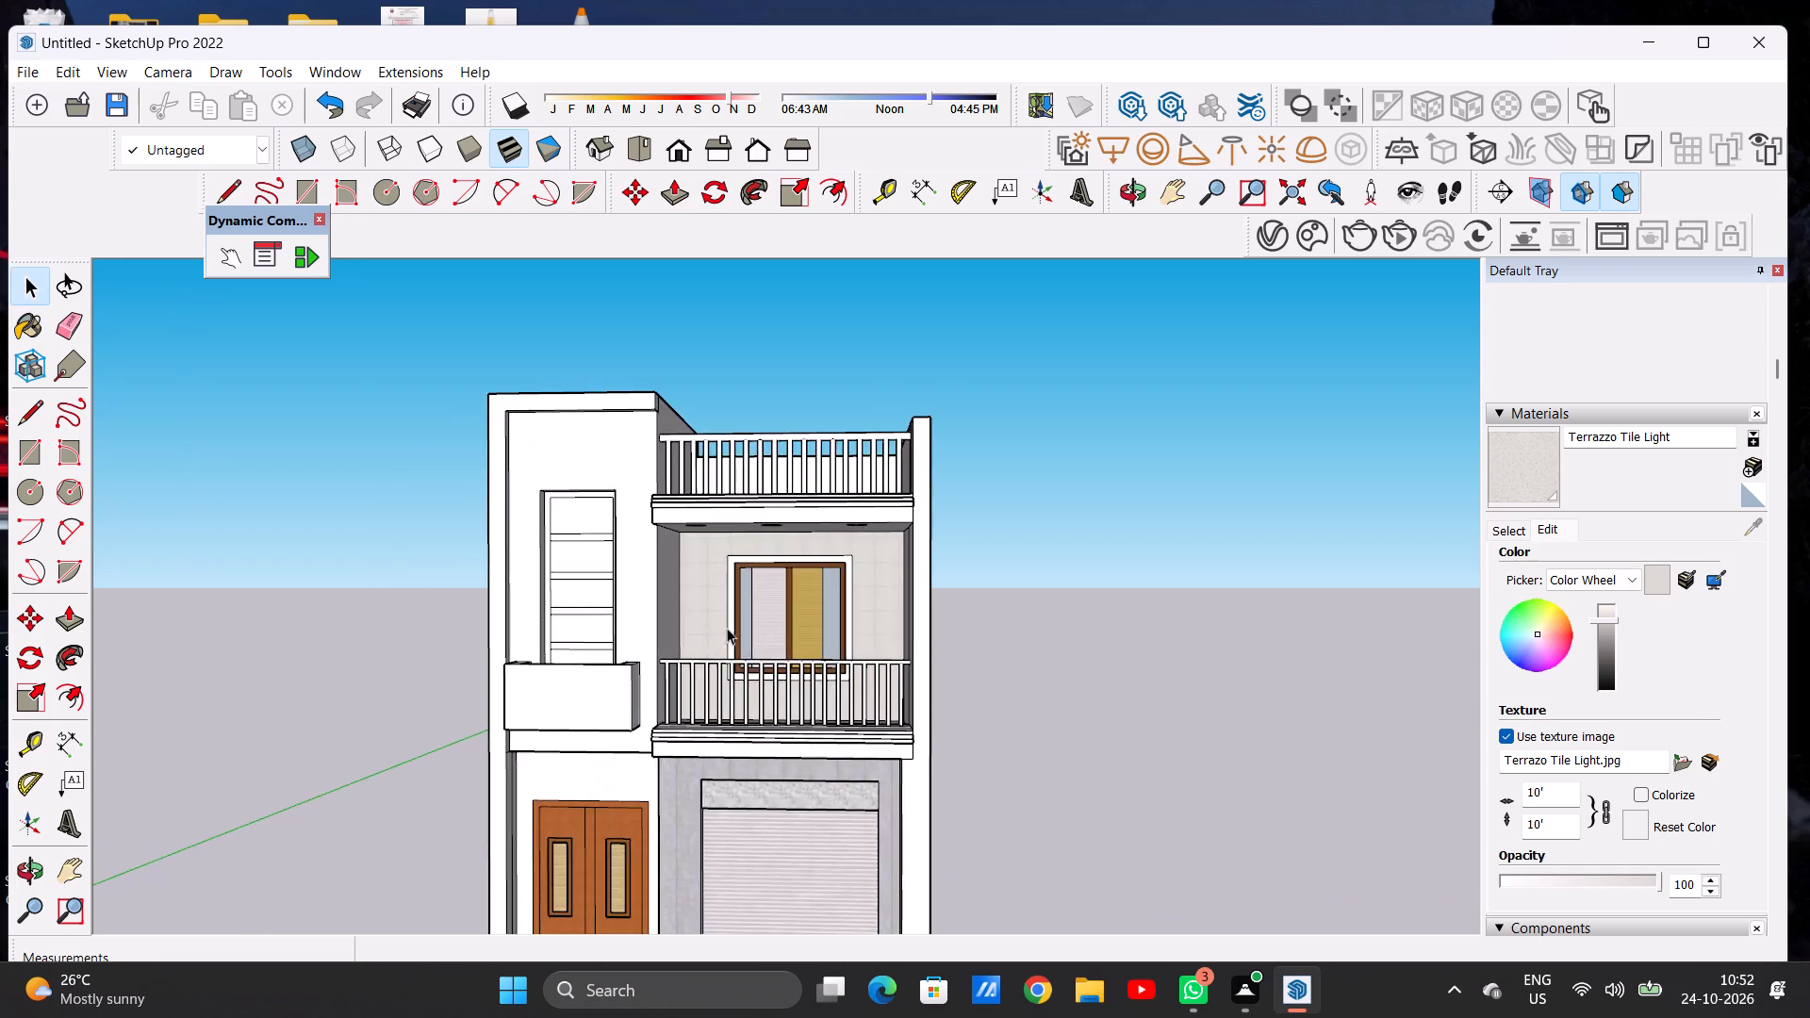
scroll(718, 591, up, 12)
scroll(683, 622, down, 5)
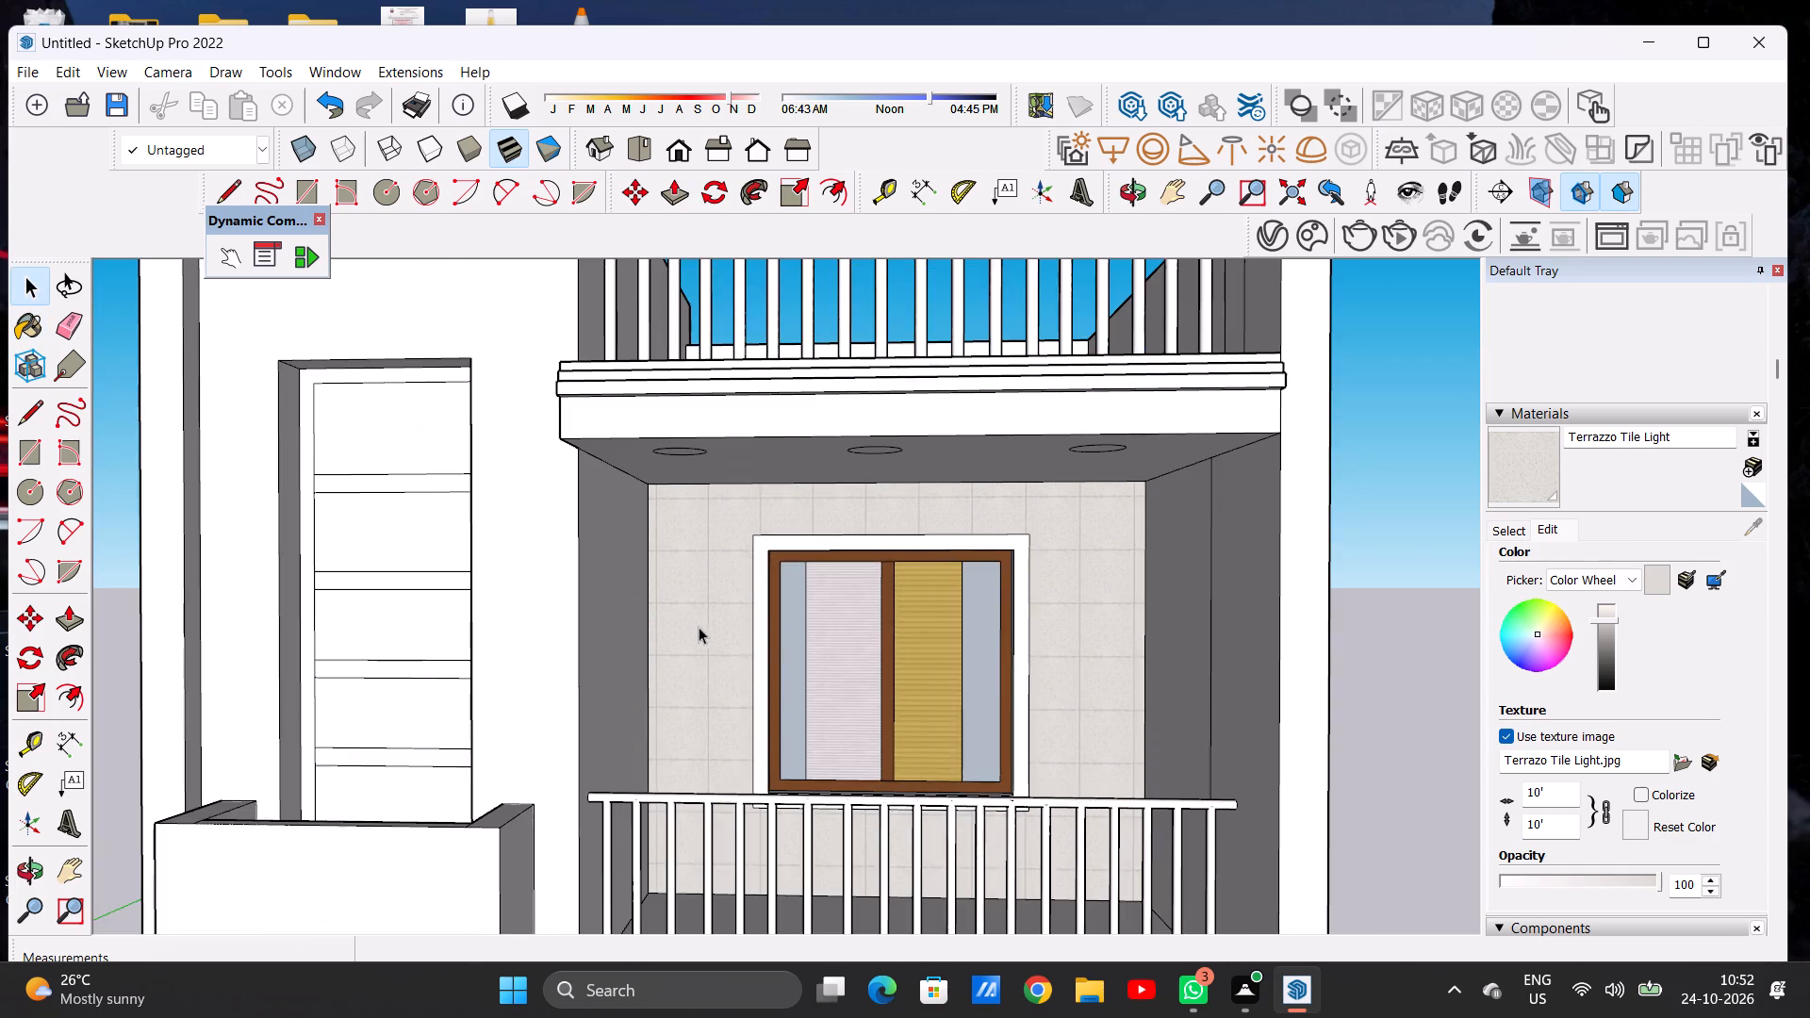
middle_drag(706, 627, 763, 665)
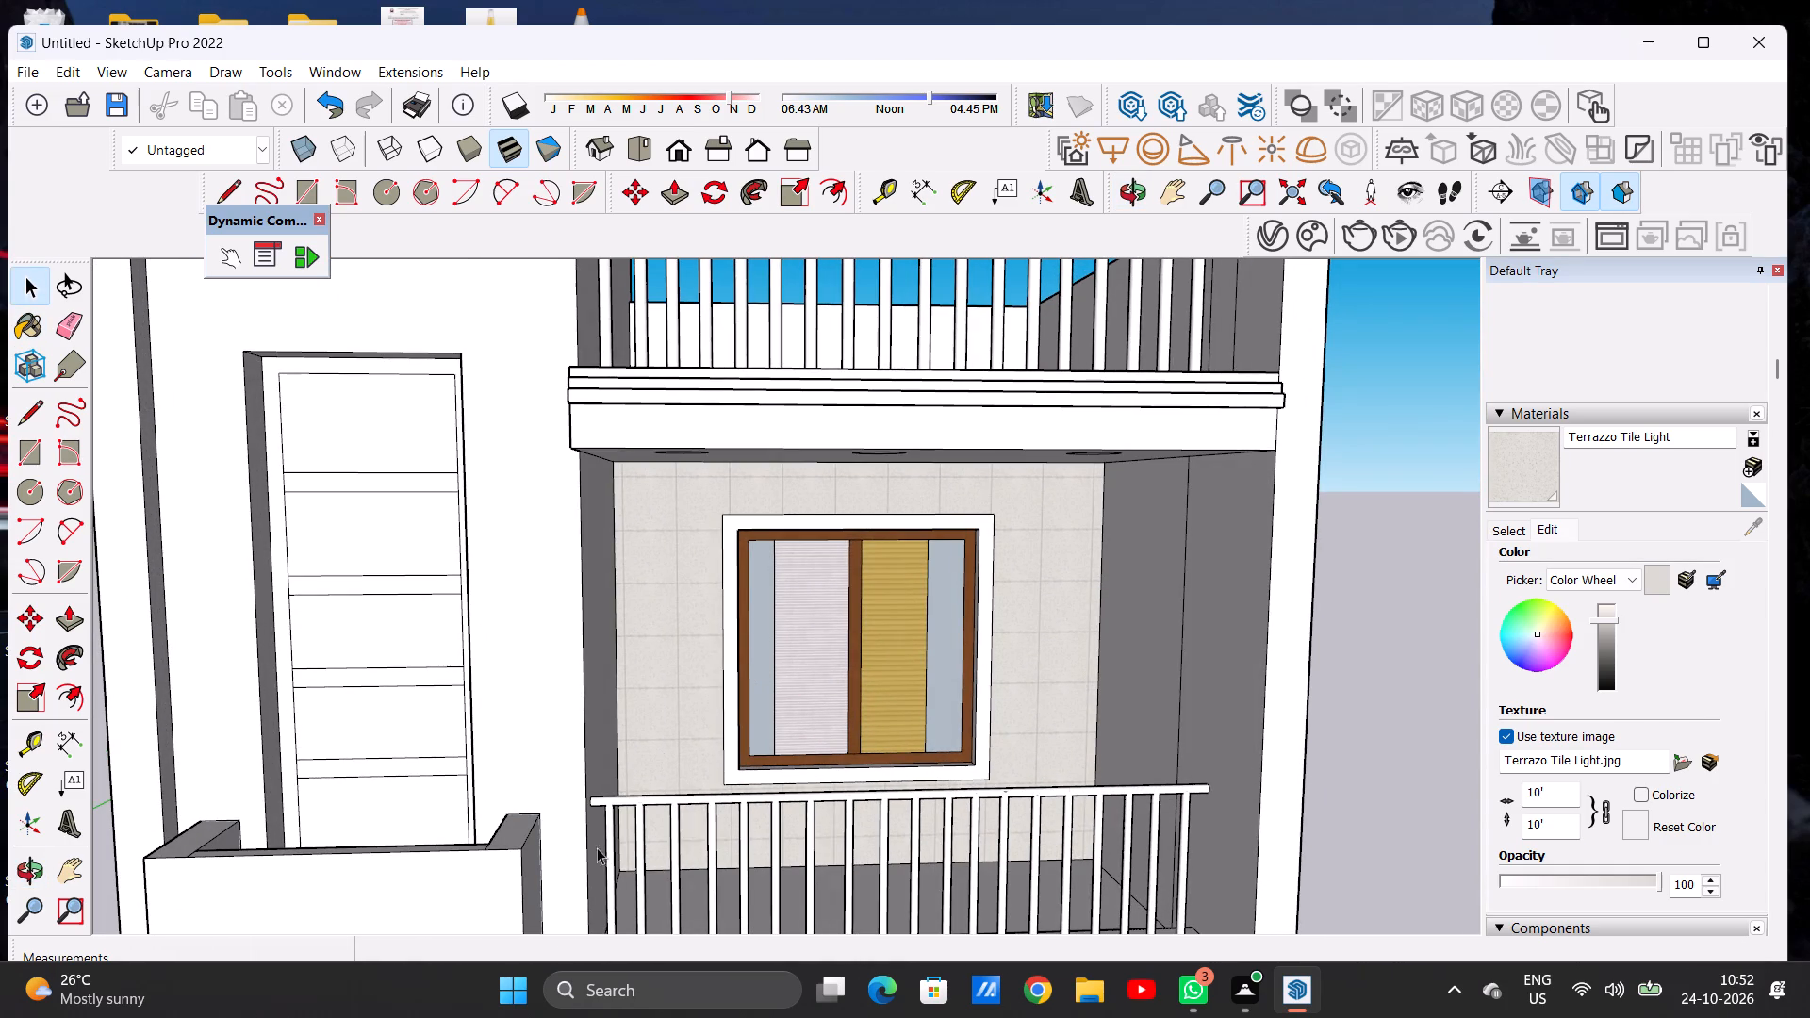
scroll(692, 687, down, 17)
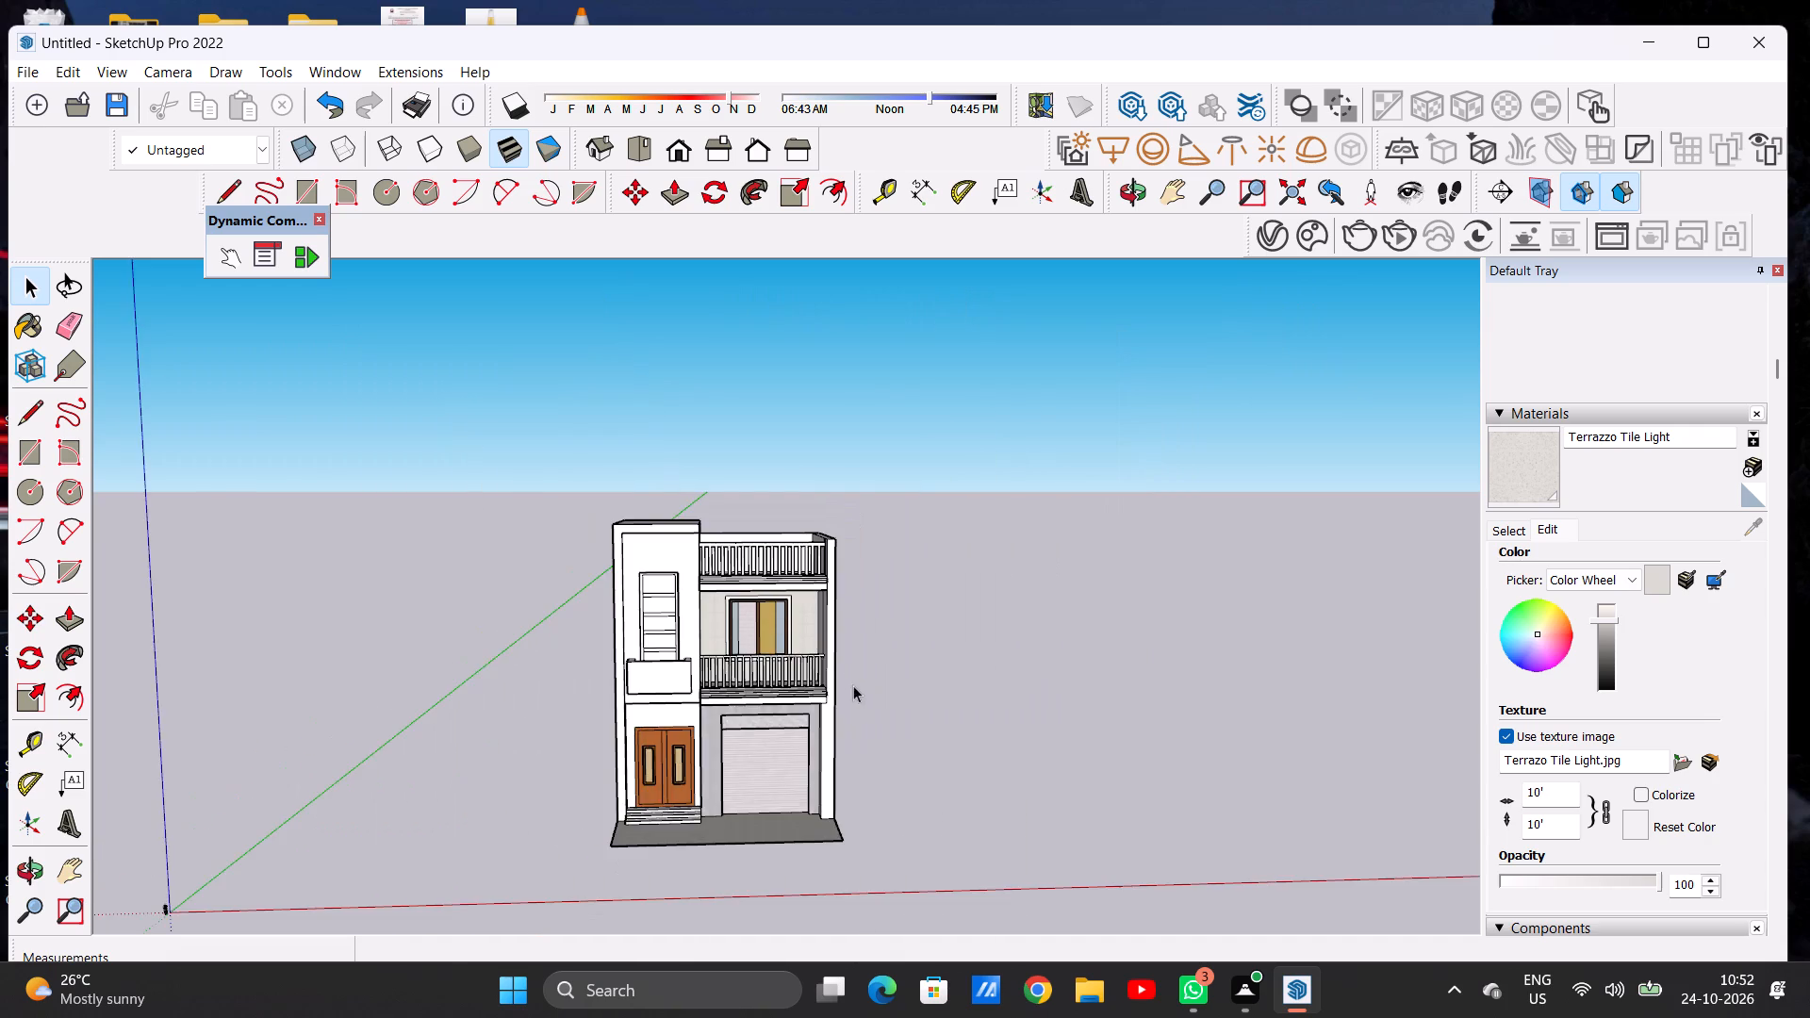
Paint both side walls of the first-floor balcony, including the narrow outer face, with Terrazzo Tile Light.
middle_drag(837, 685, 793, 658)
scroll(774, 612, up, 7)
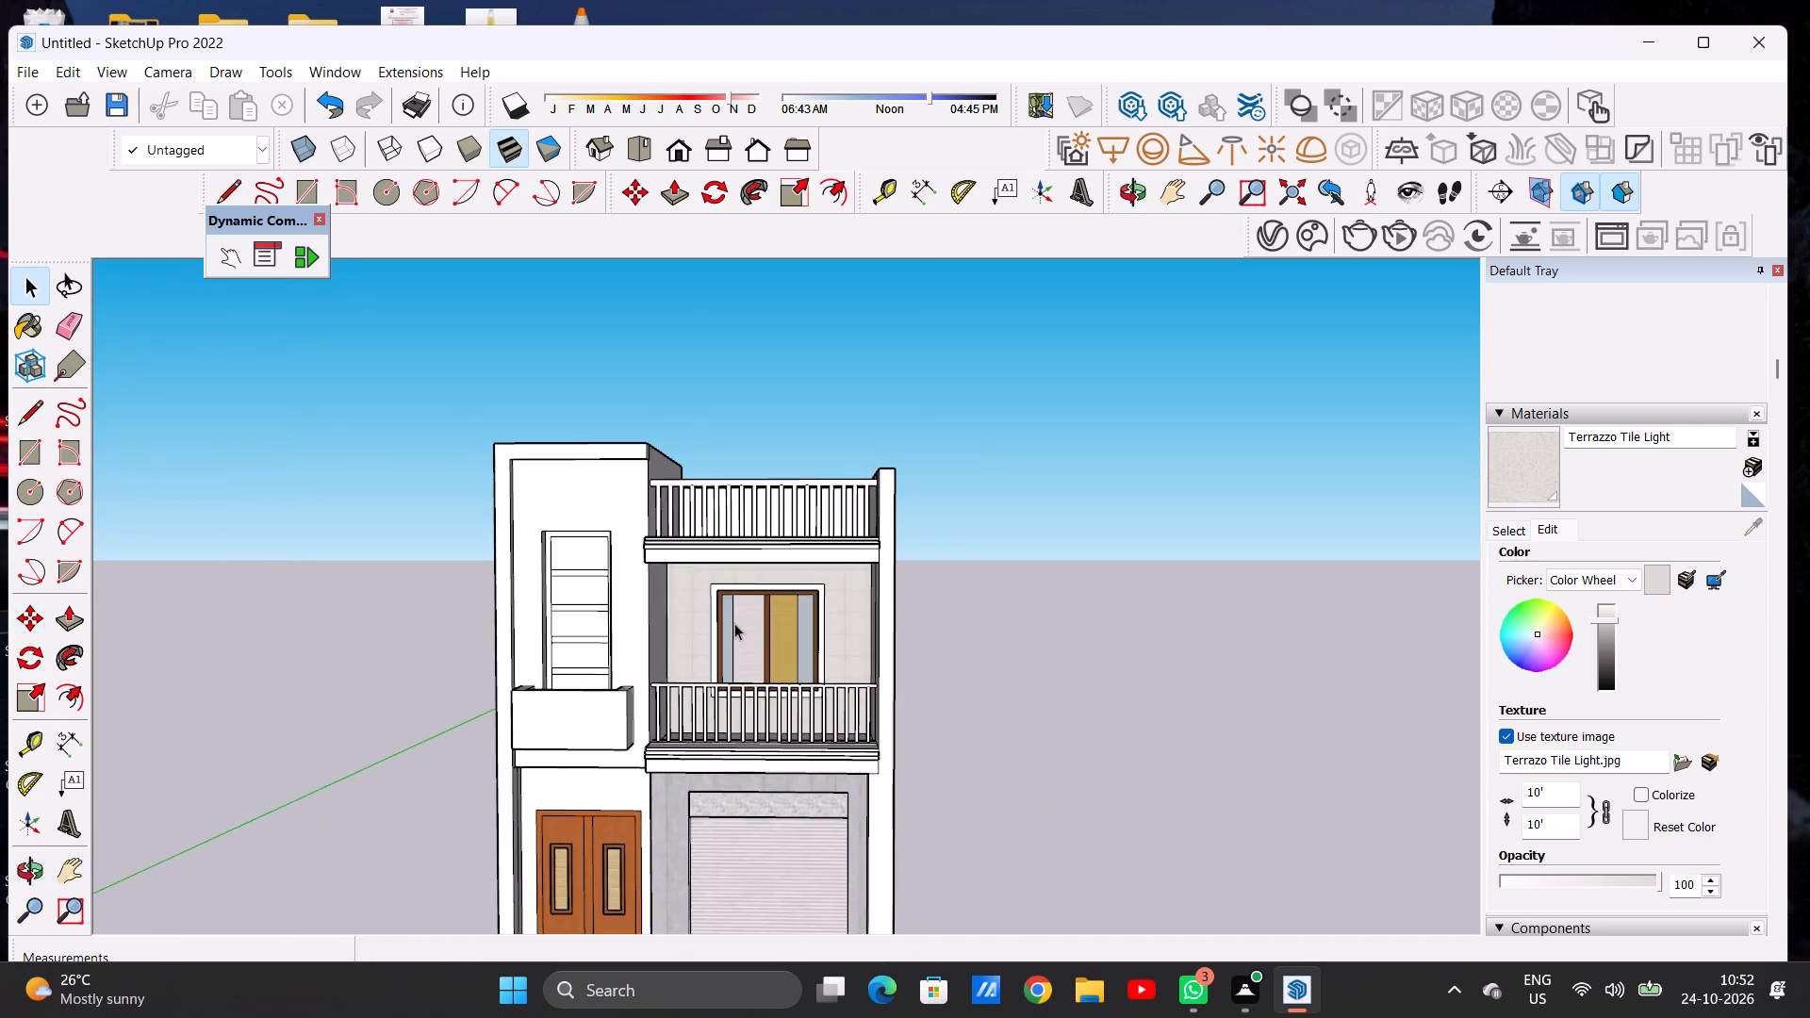
scroll(731, 622, up, 3)
middle_drag(663, 615, 541, 669)
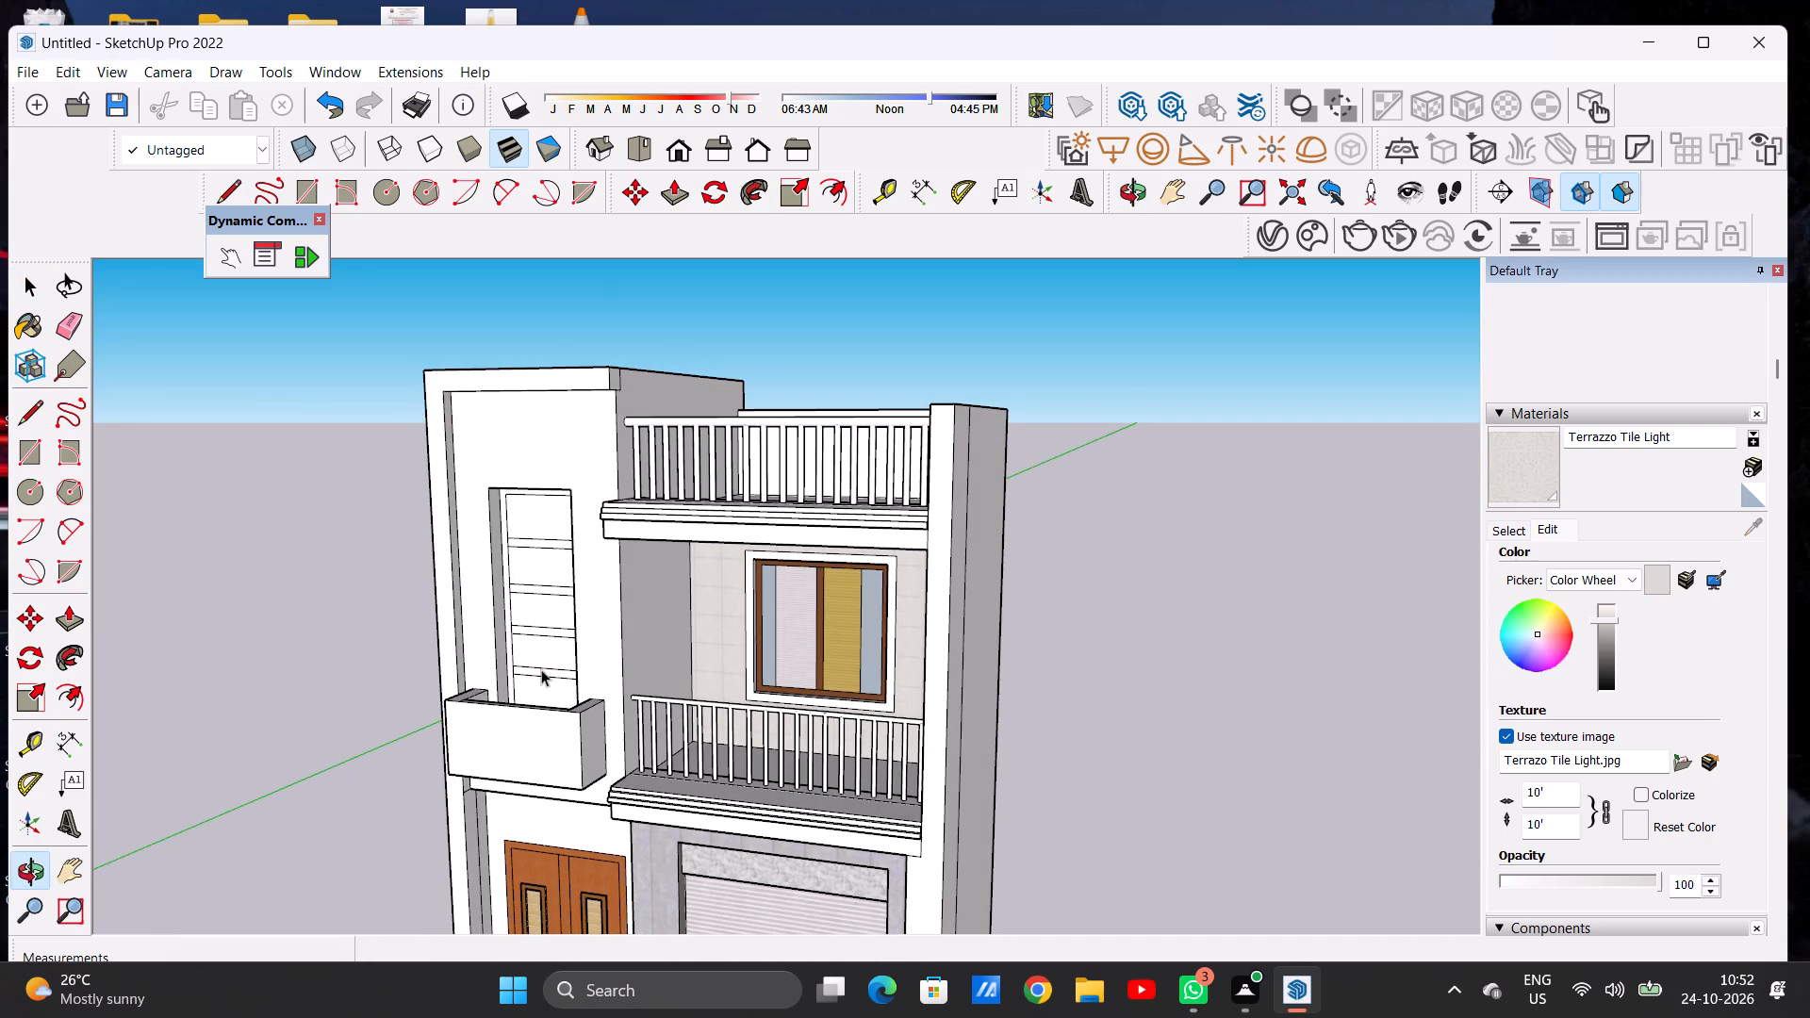
click(1519, 483)
scroll(650, 624, up, 8)
click(647, 627)
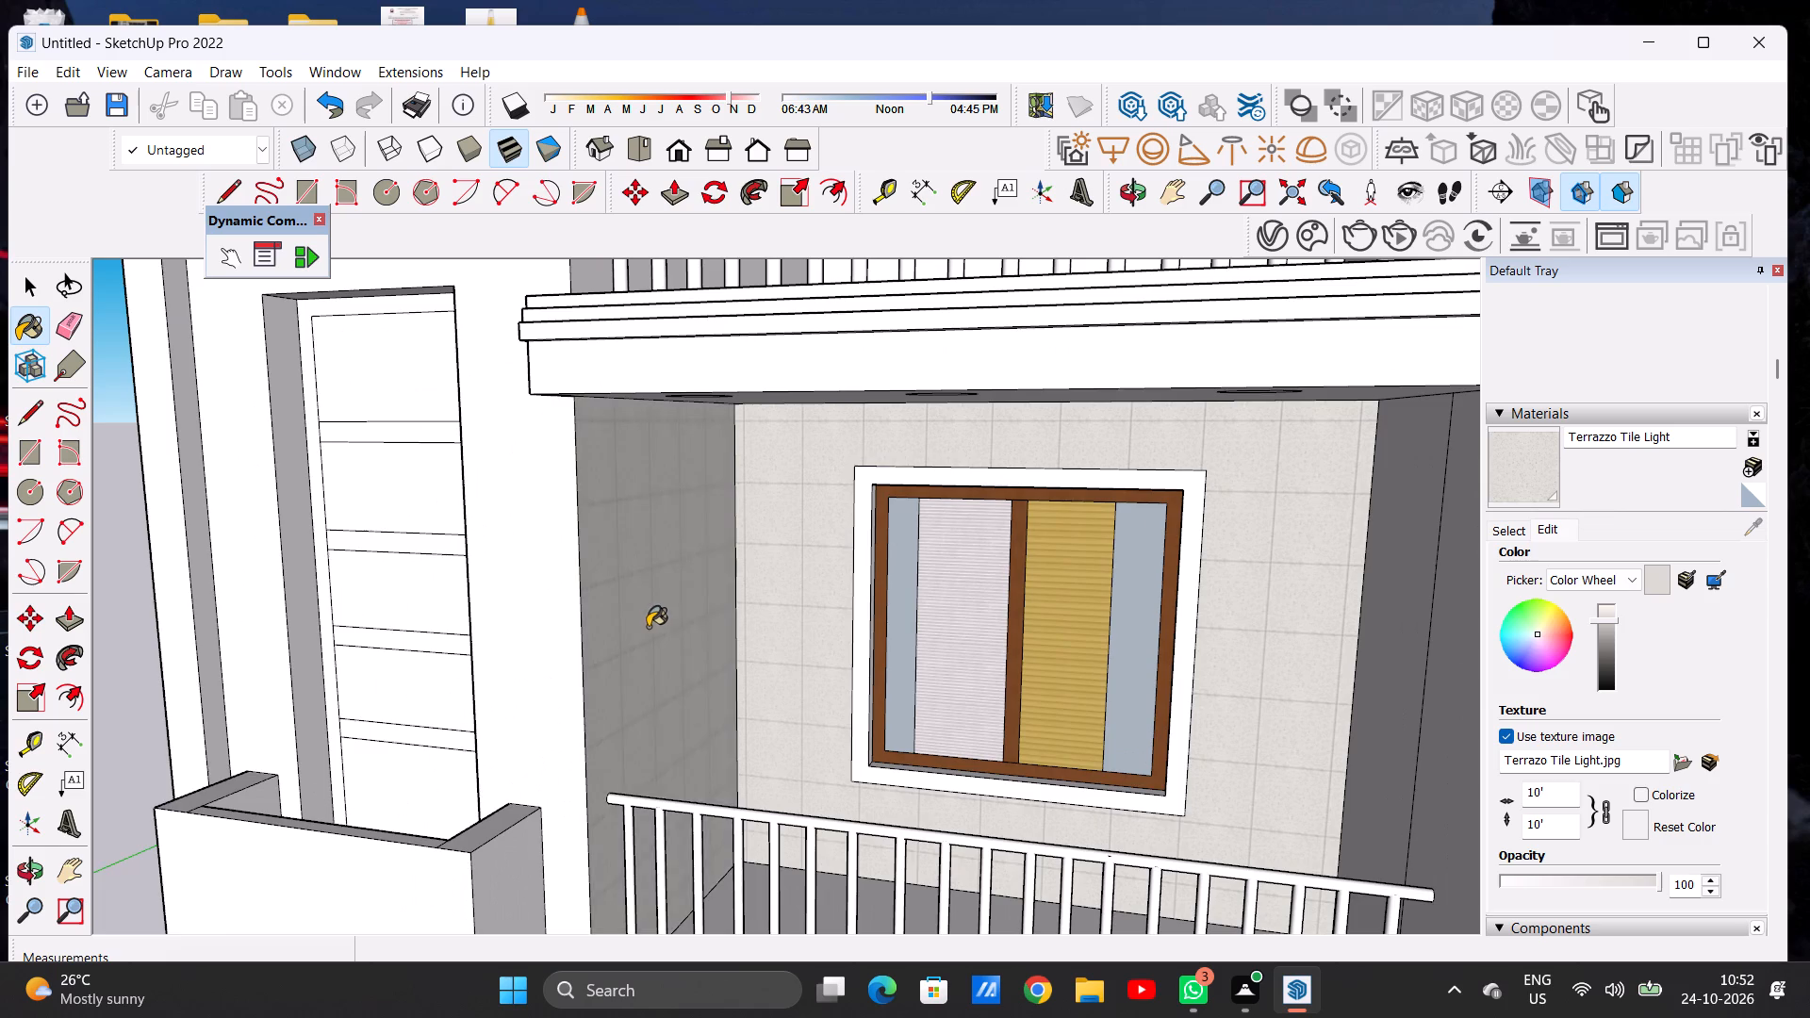
scroll(699, 608, down, 7)
middle_drag(710, 625, 1048, 580)
scroll(997, 582, up, 7)
click(841, 608)
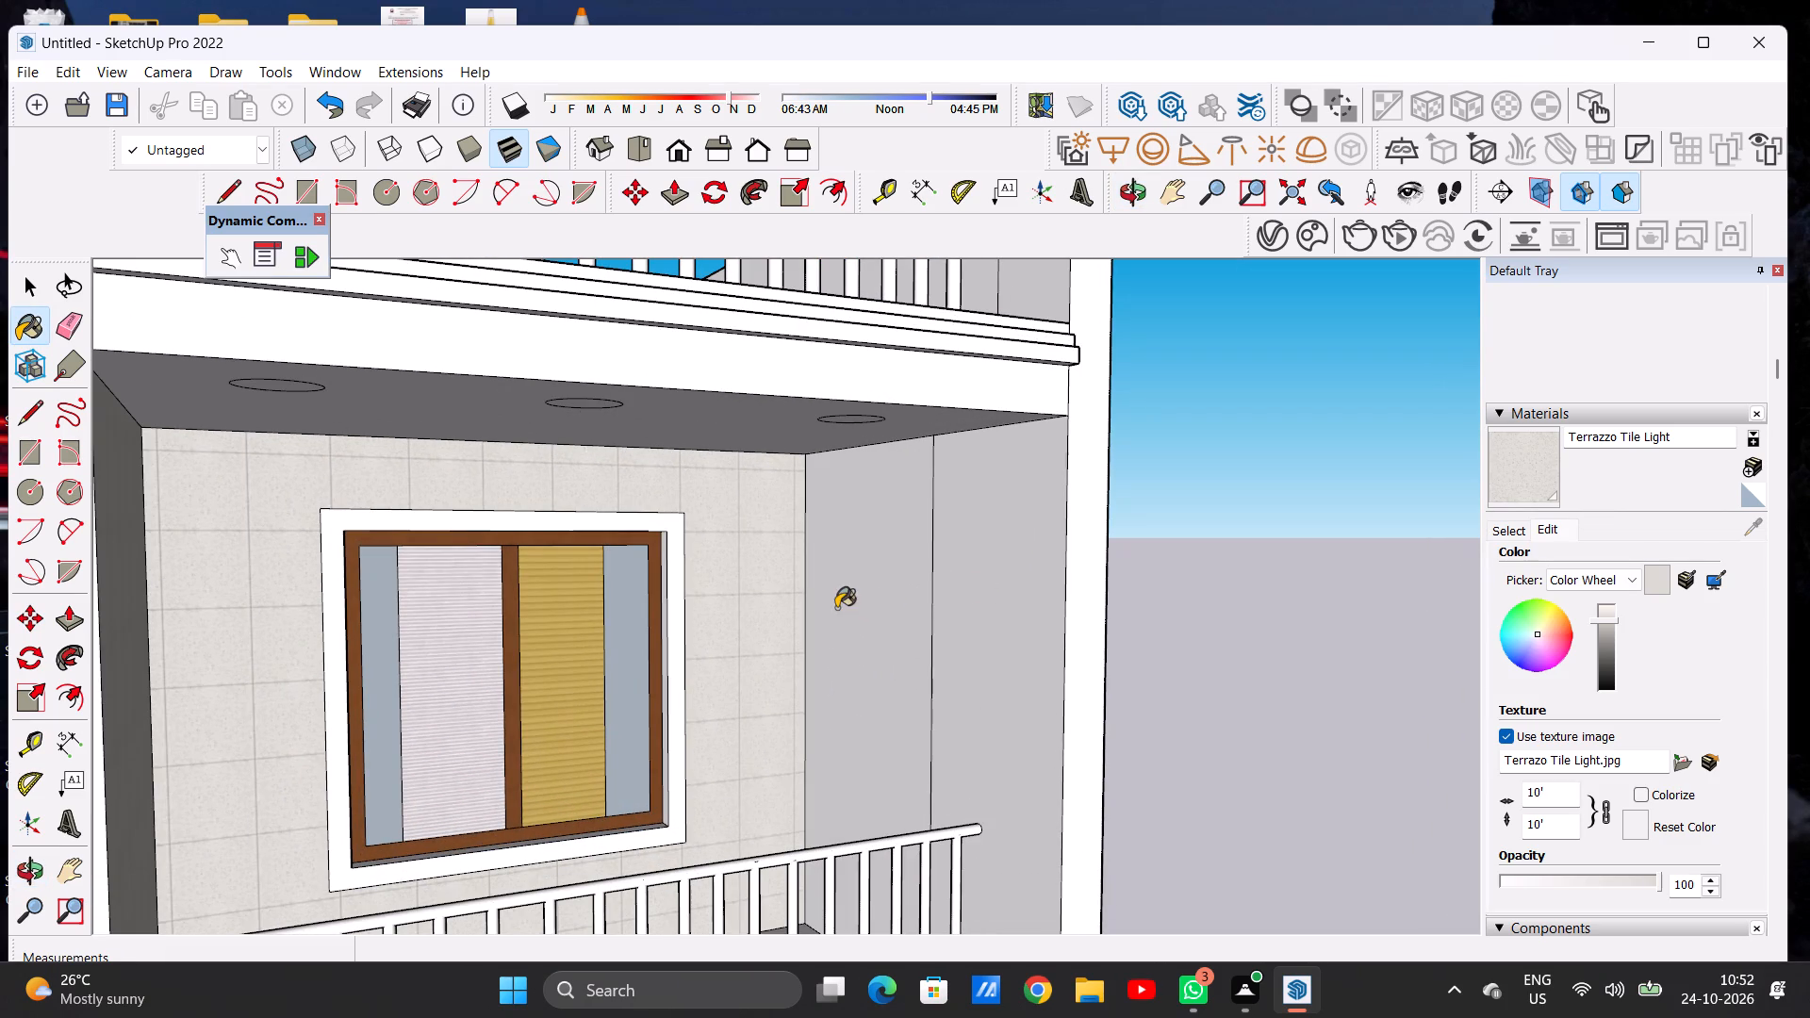
click(1008, 607)
scroll(699, 675, down, 7)
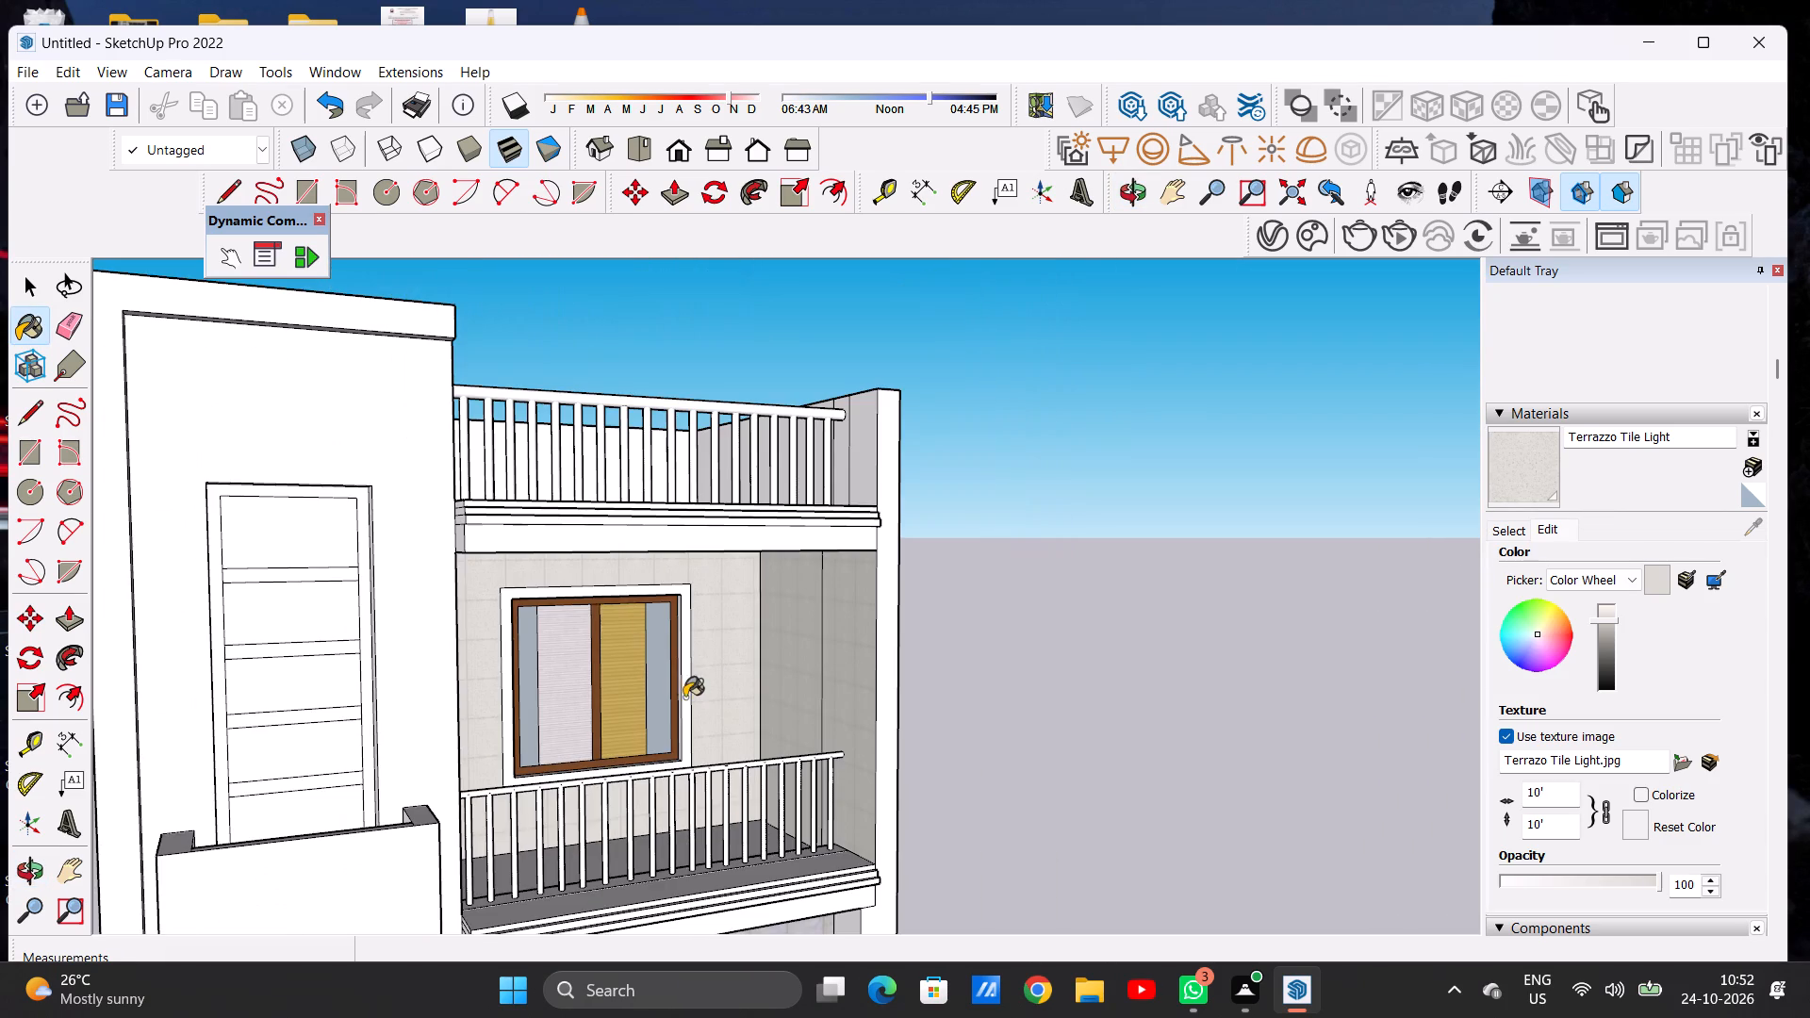
scroll(684, 698, down, 6)
middle_drag(725, 744, 509, 665)
middle_drag(534, 676, 623, 711)
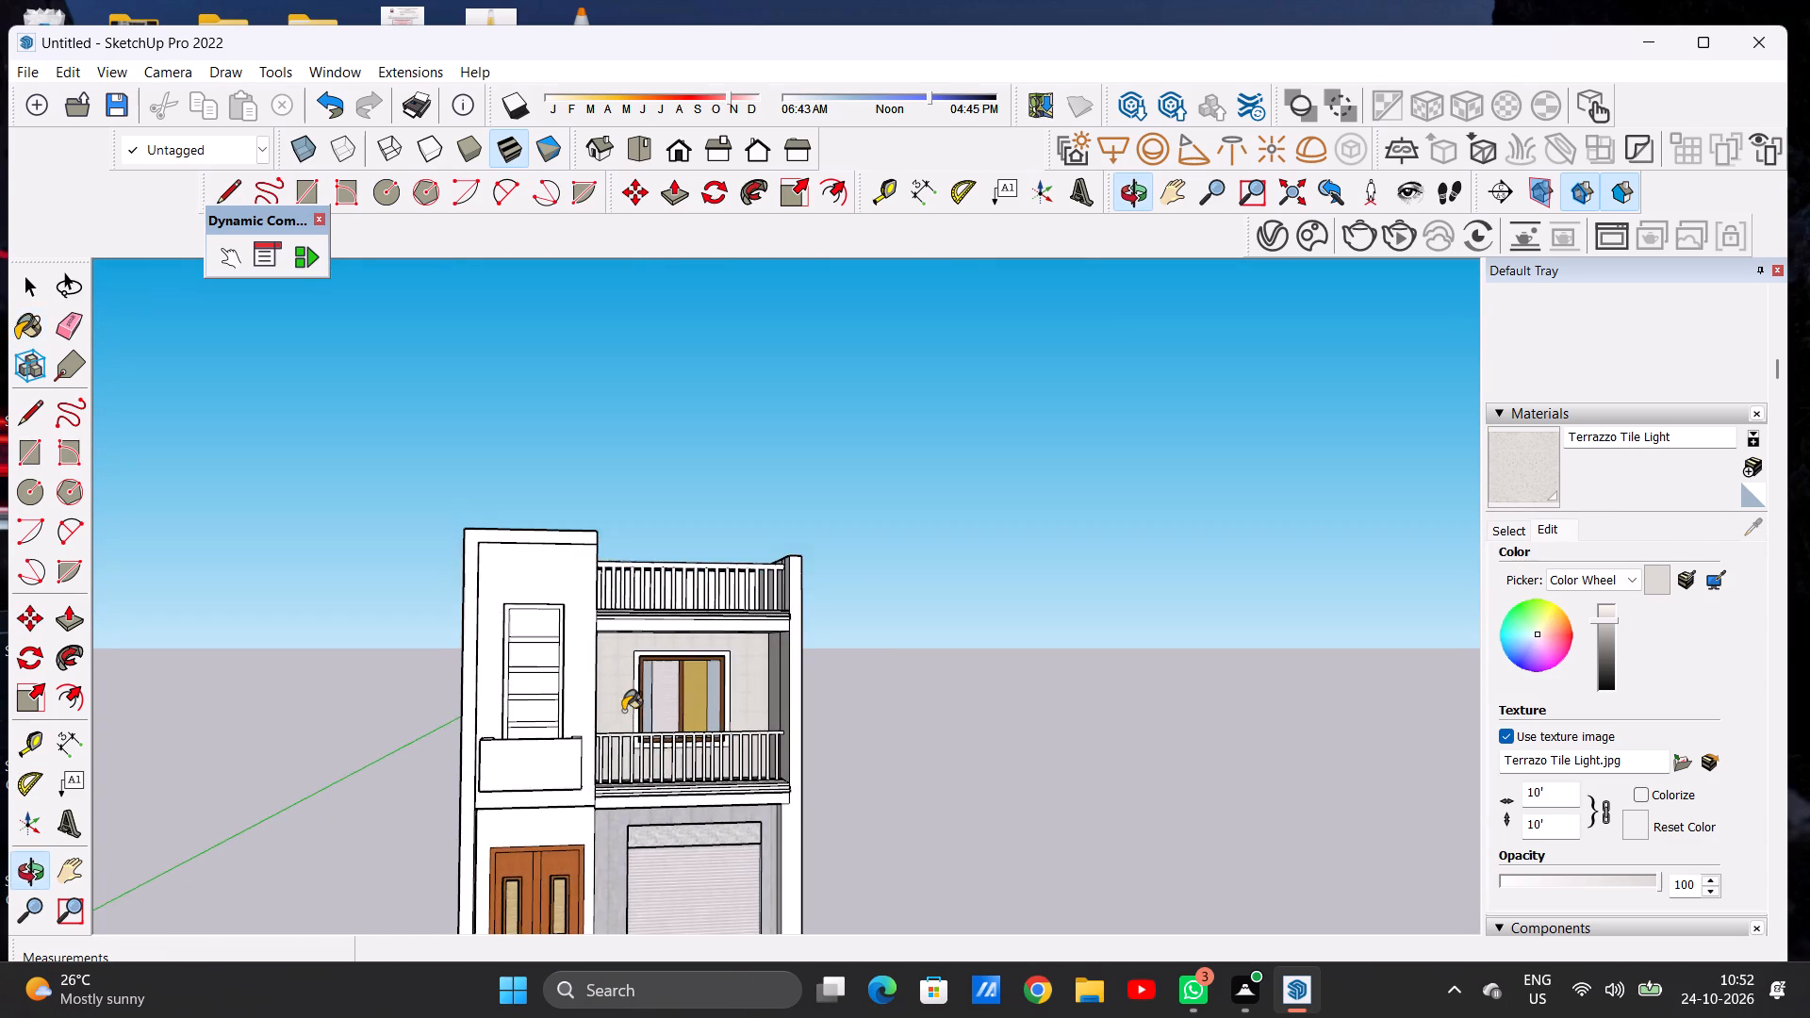
Darken the Terrazzo Tile Light material on the first-floor balcony walls by lowering its brightness.
scroll(595, 610, down, 7)
scroll(642, 758, up, 8)
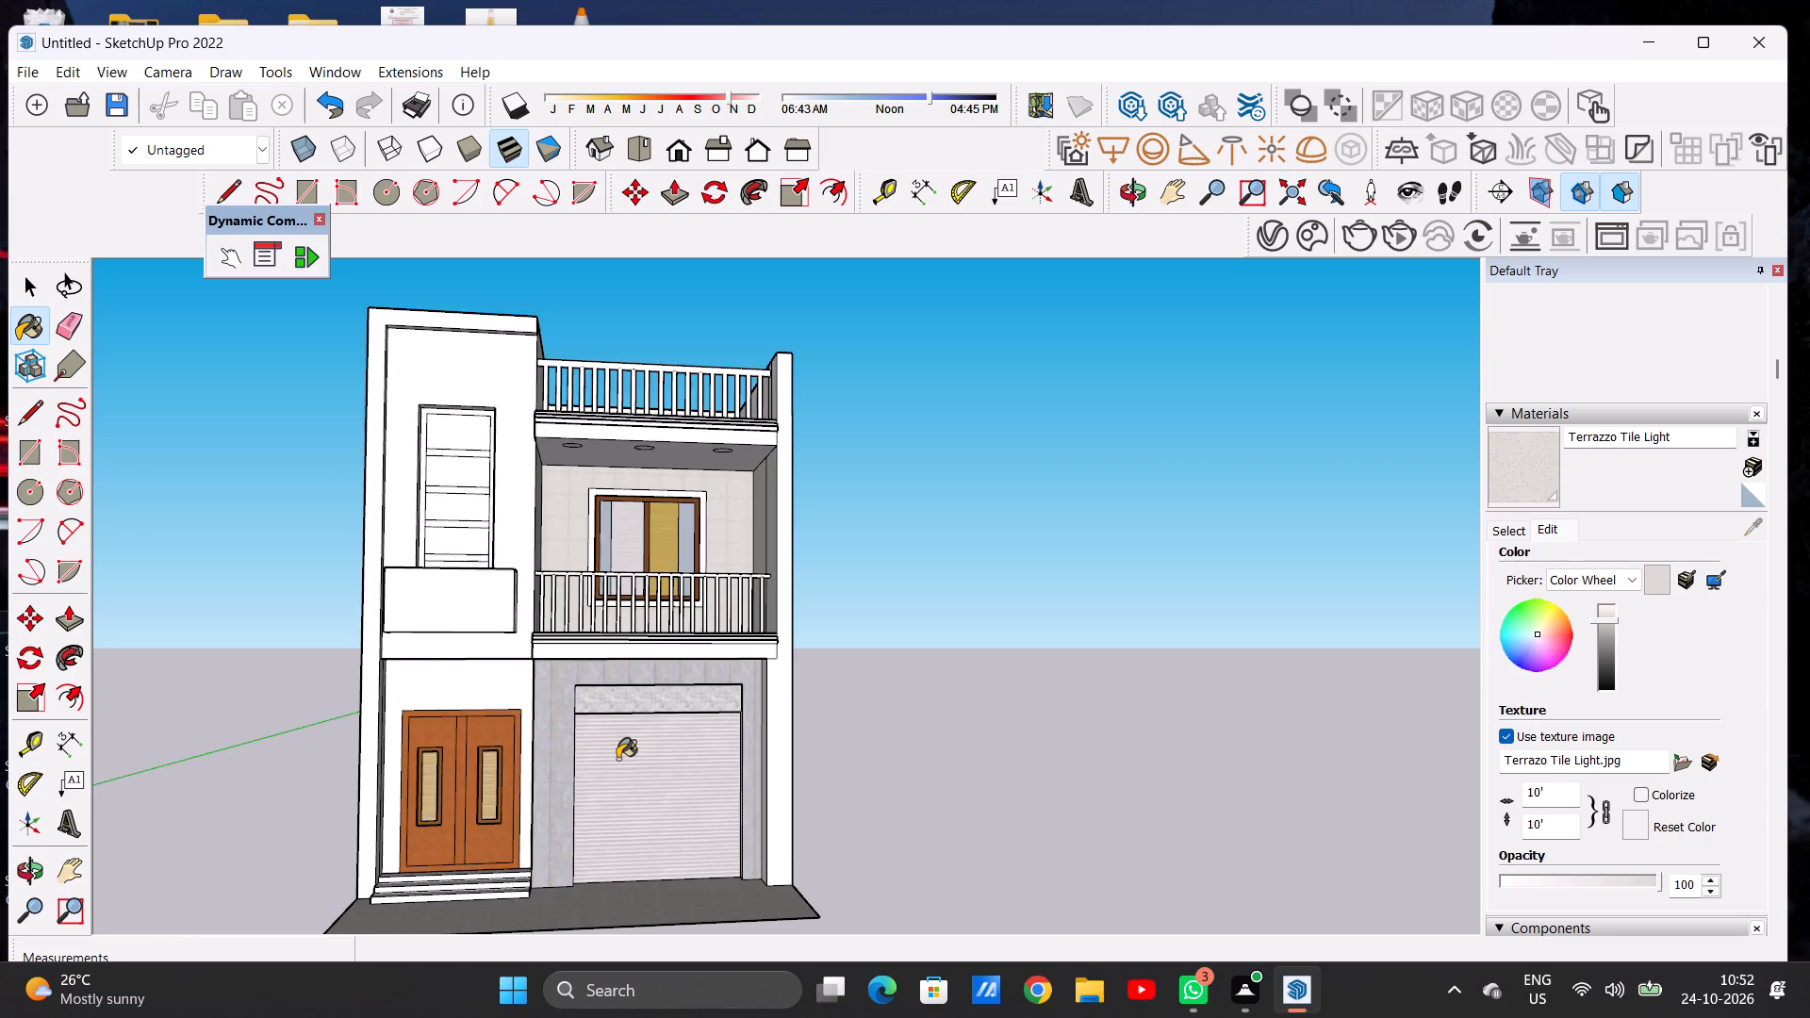
scroll(617, 761, down, 5)
scroll(619, 588, up, 11)
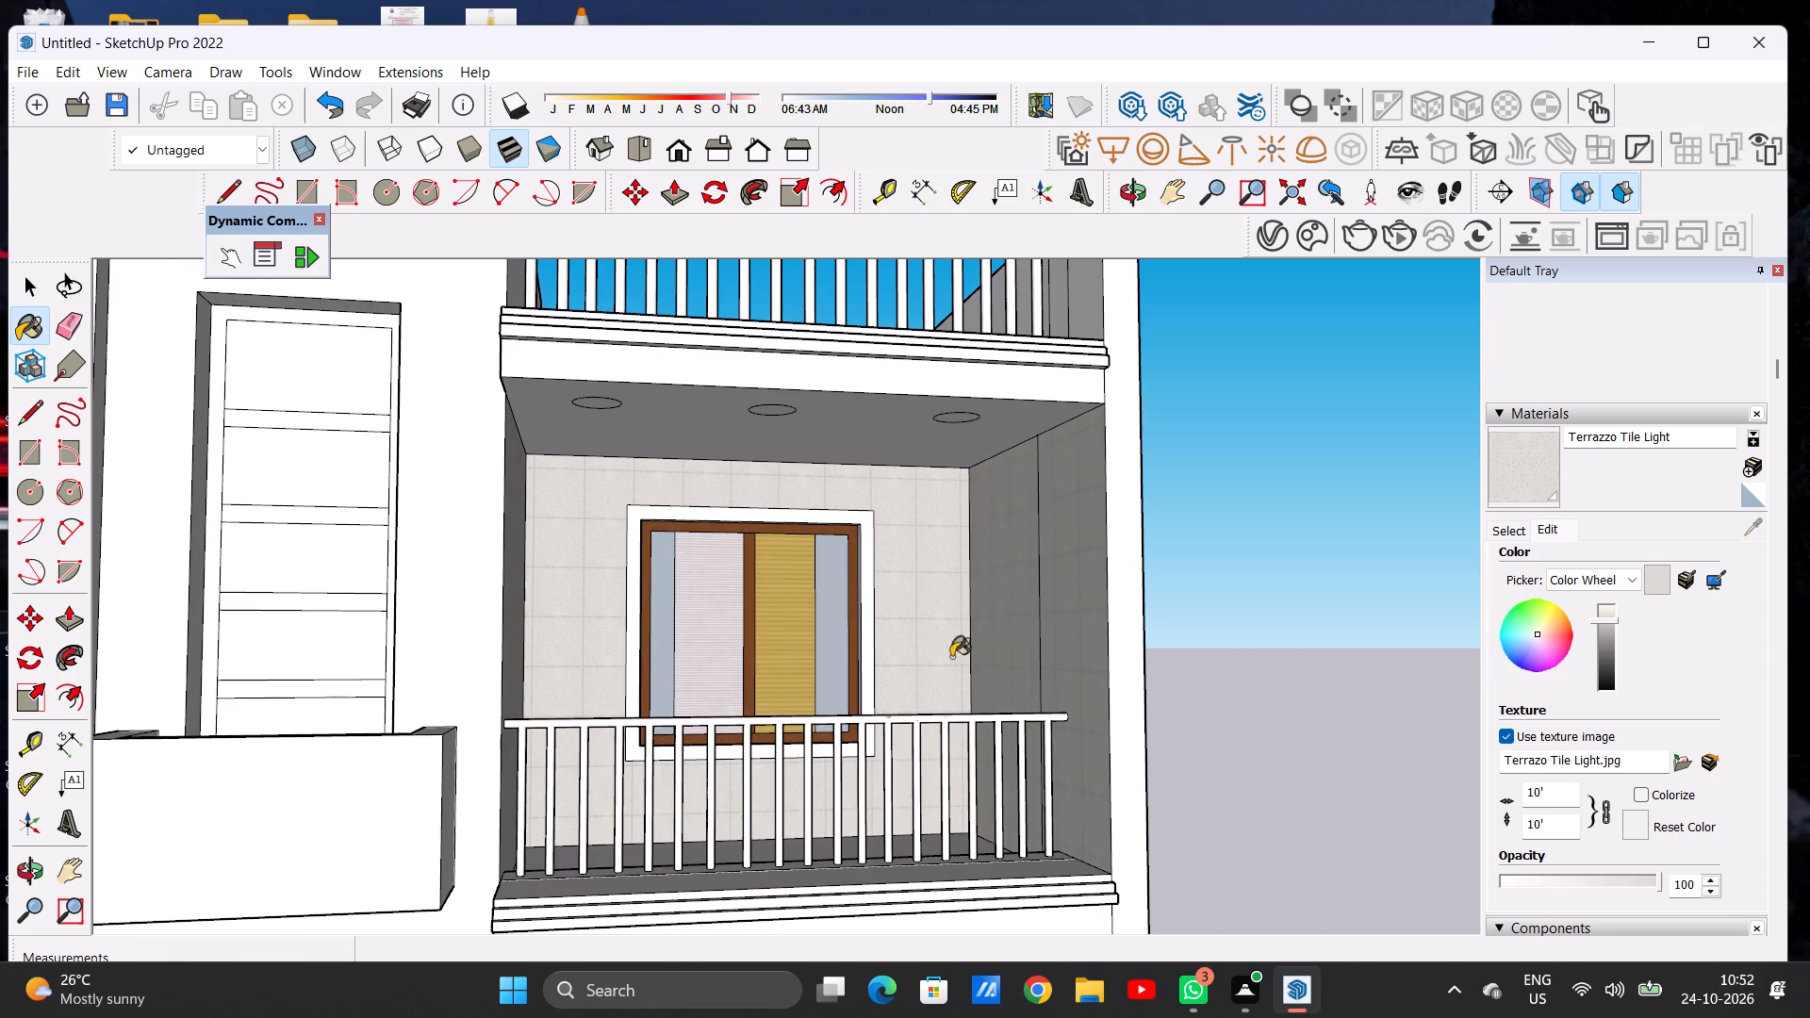
click(1604, 630)
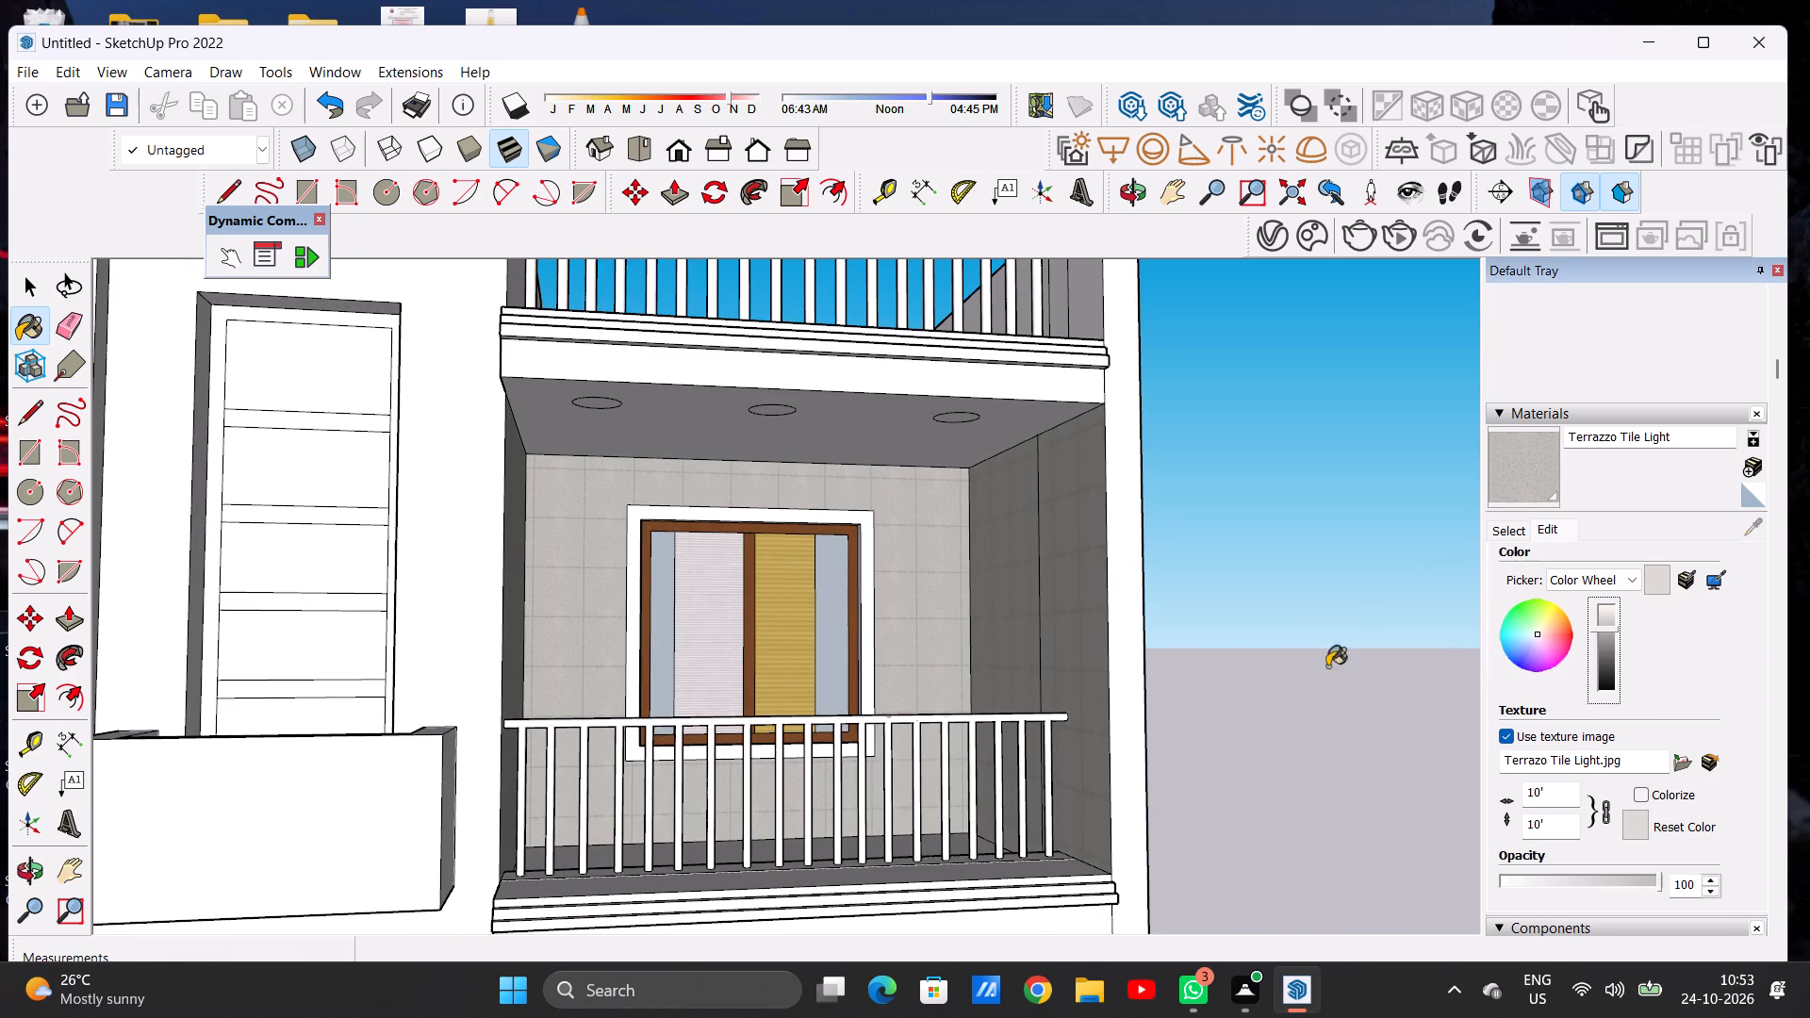
Examine the darkened balcony tiles close up and against the whole facade from several angles.
scroll(854, 607, down, 6)
scroll(615, 604, down, 4)
middle_drag(674, 634, 338, 618)
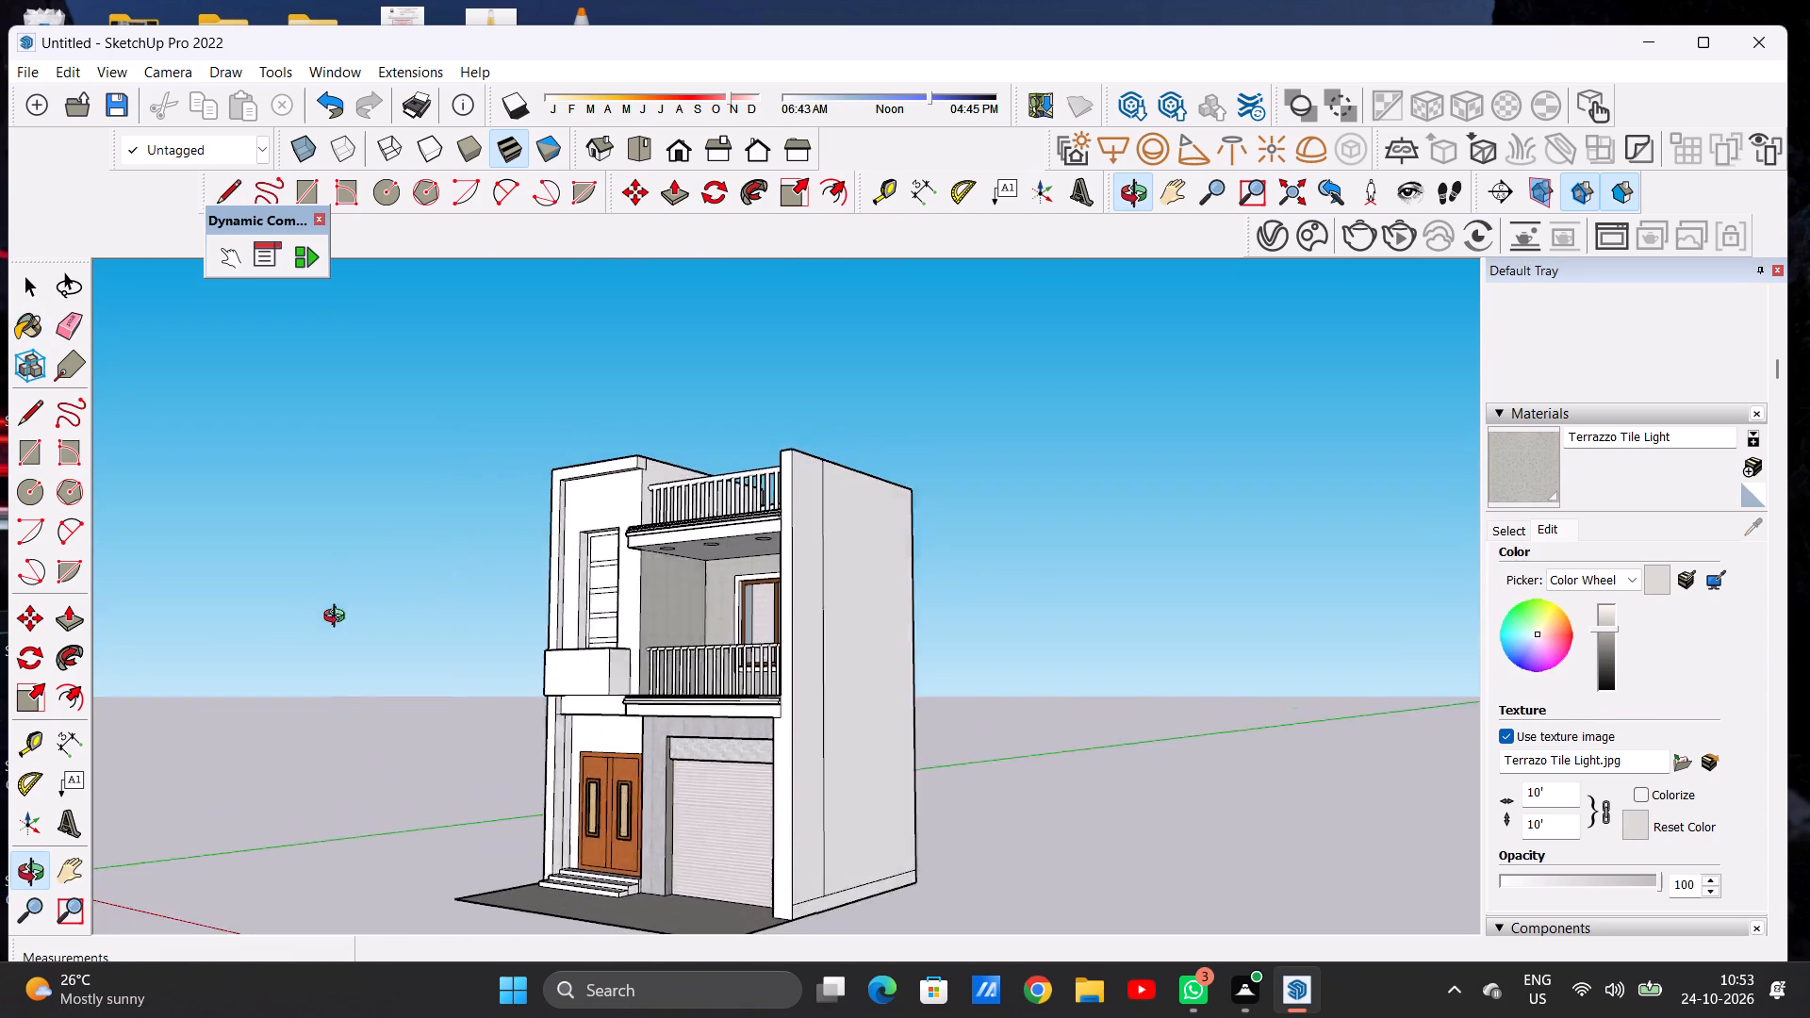
middle_drag(338, 618, 628, 643)
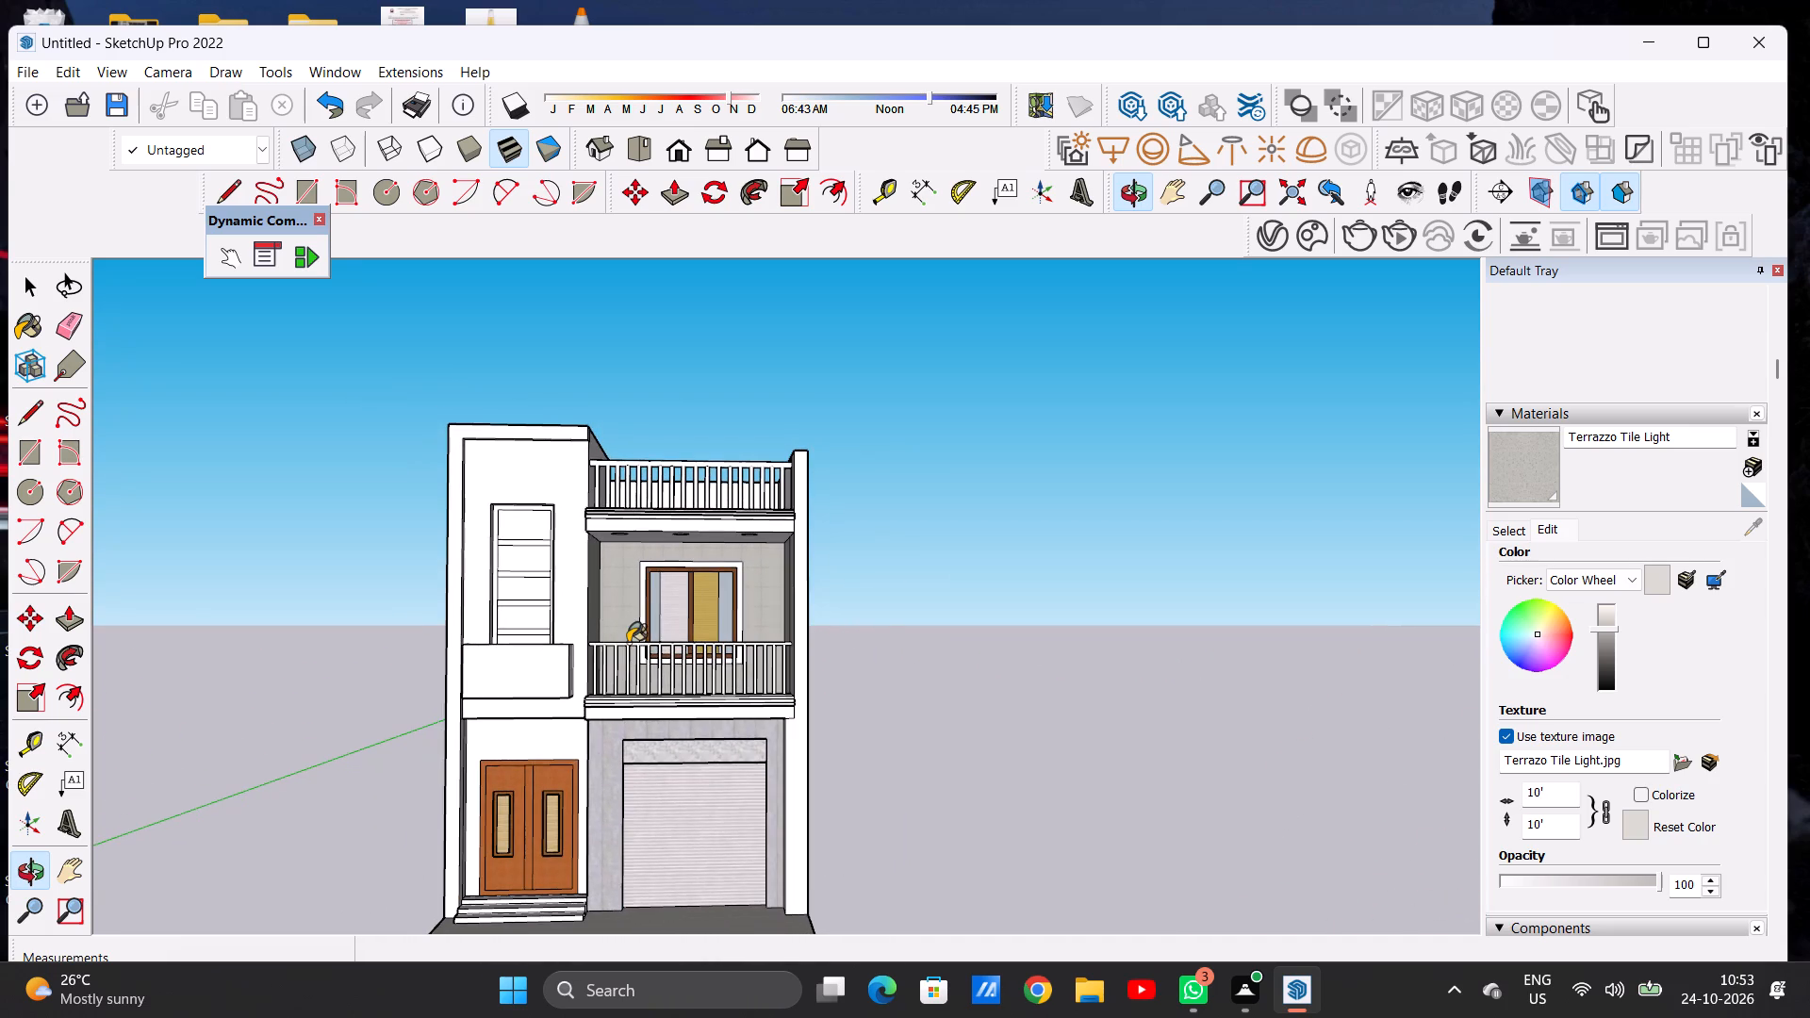
scroll(848, 619, down, 7)
scroll(820, 631, up, 5)
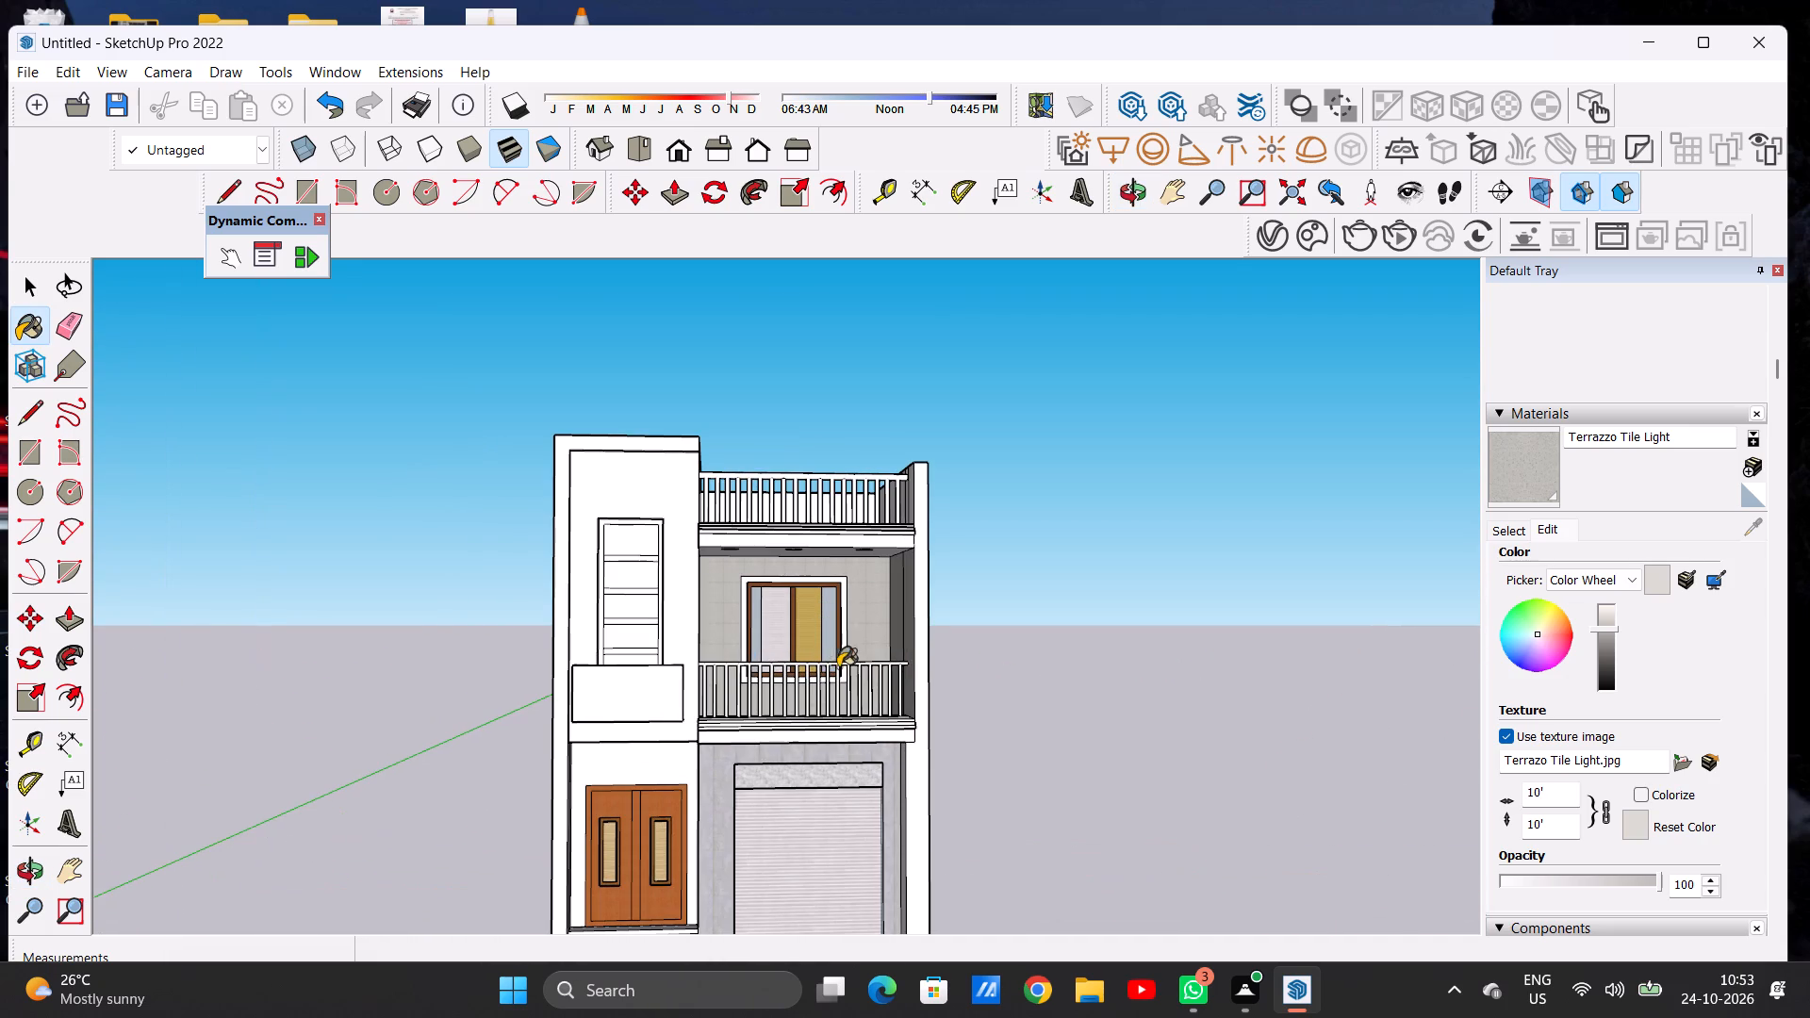
middle_drag(846, 675, 834, 671)
scroll(847, 653, up, 6)
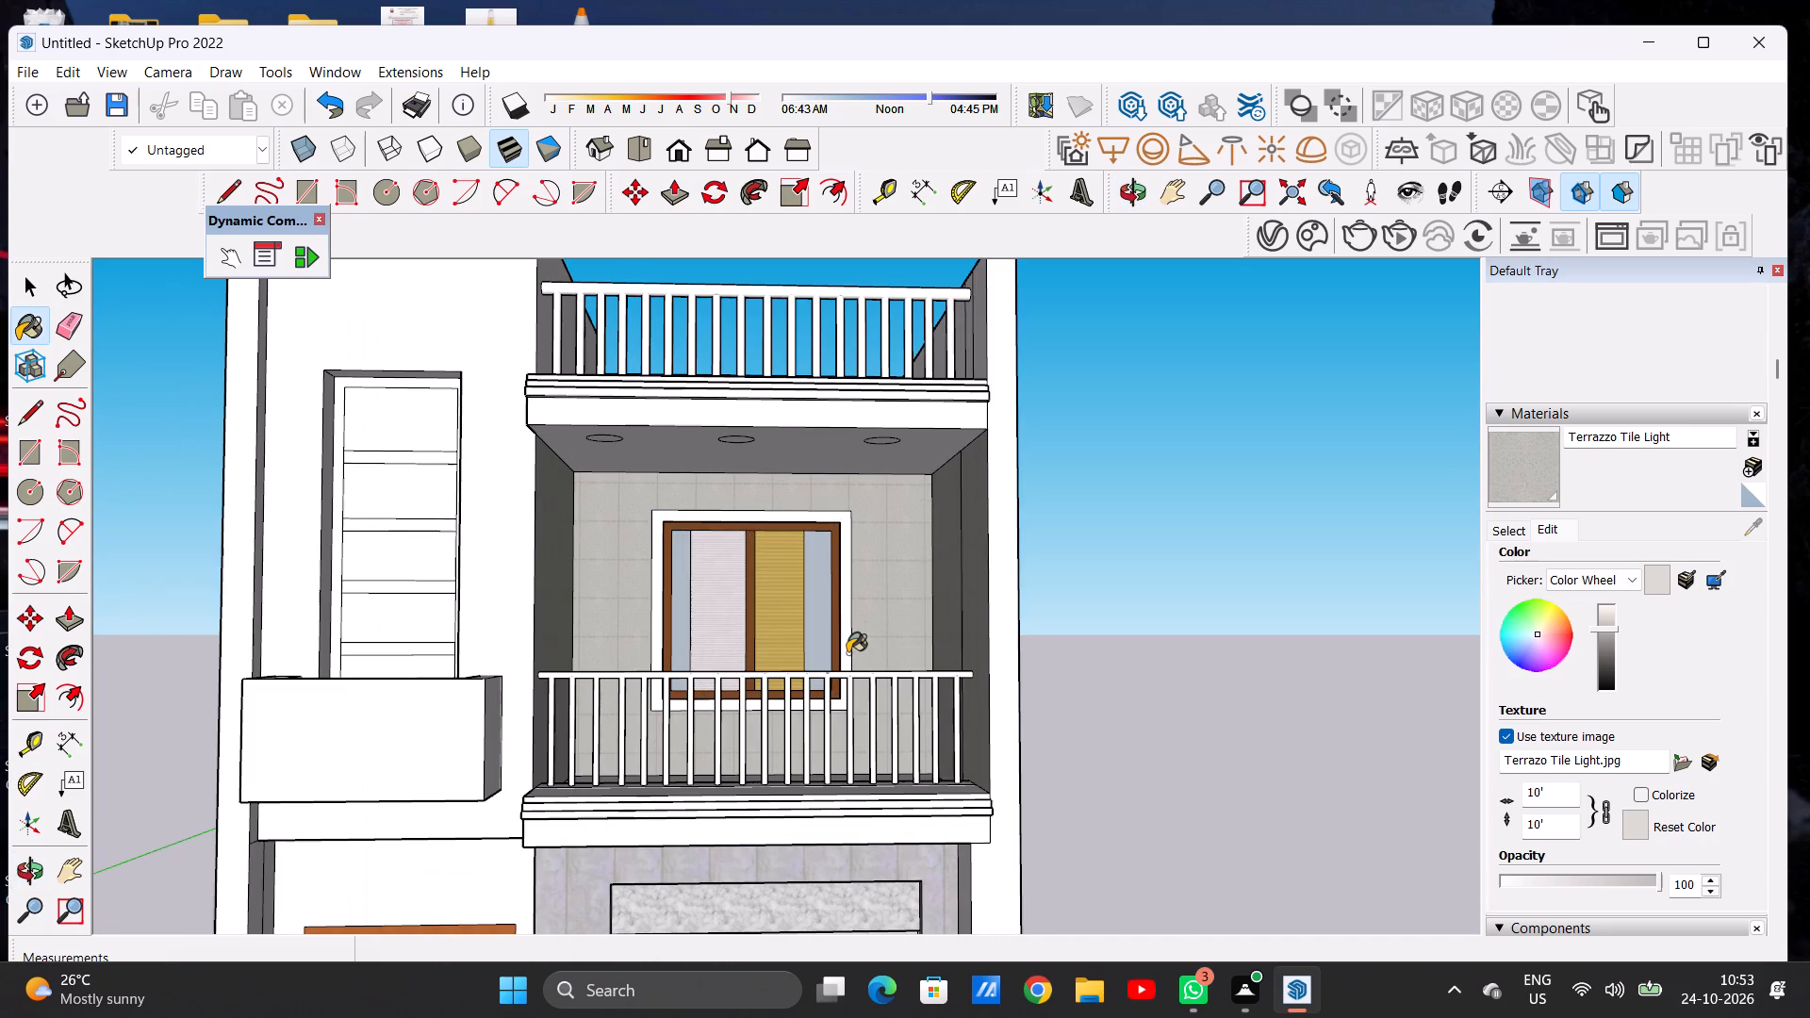
key(space)
Erase the vertical edge dividing the tiled side wall of the first-floor balcony.
scroll(764, 609, down, 7)
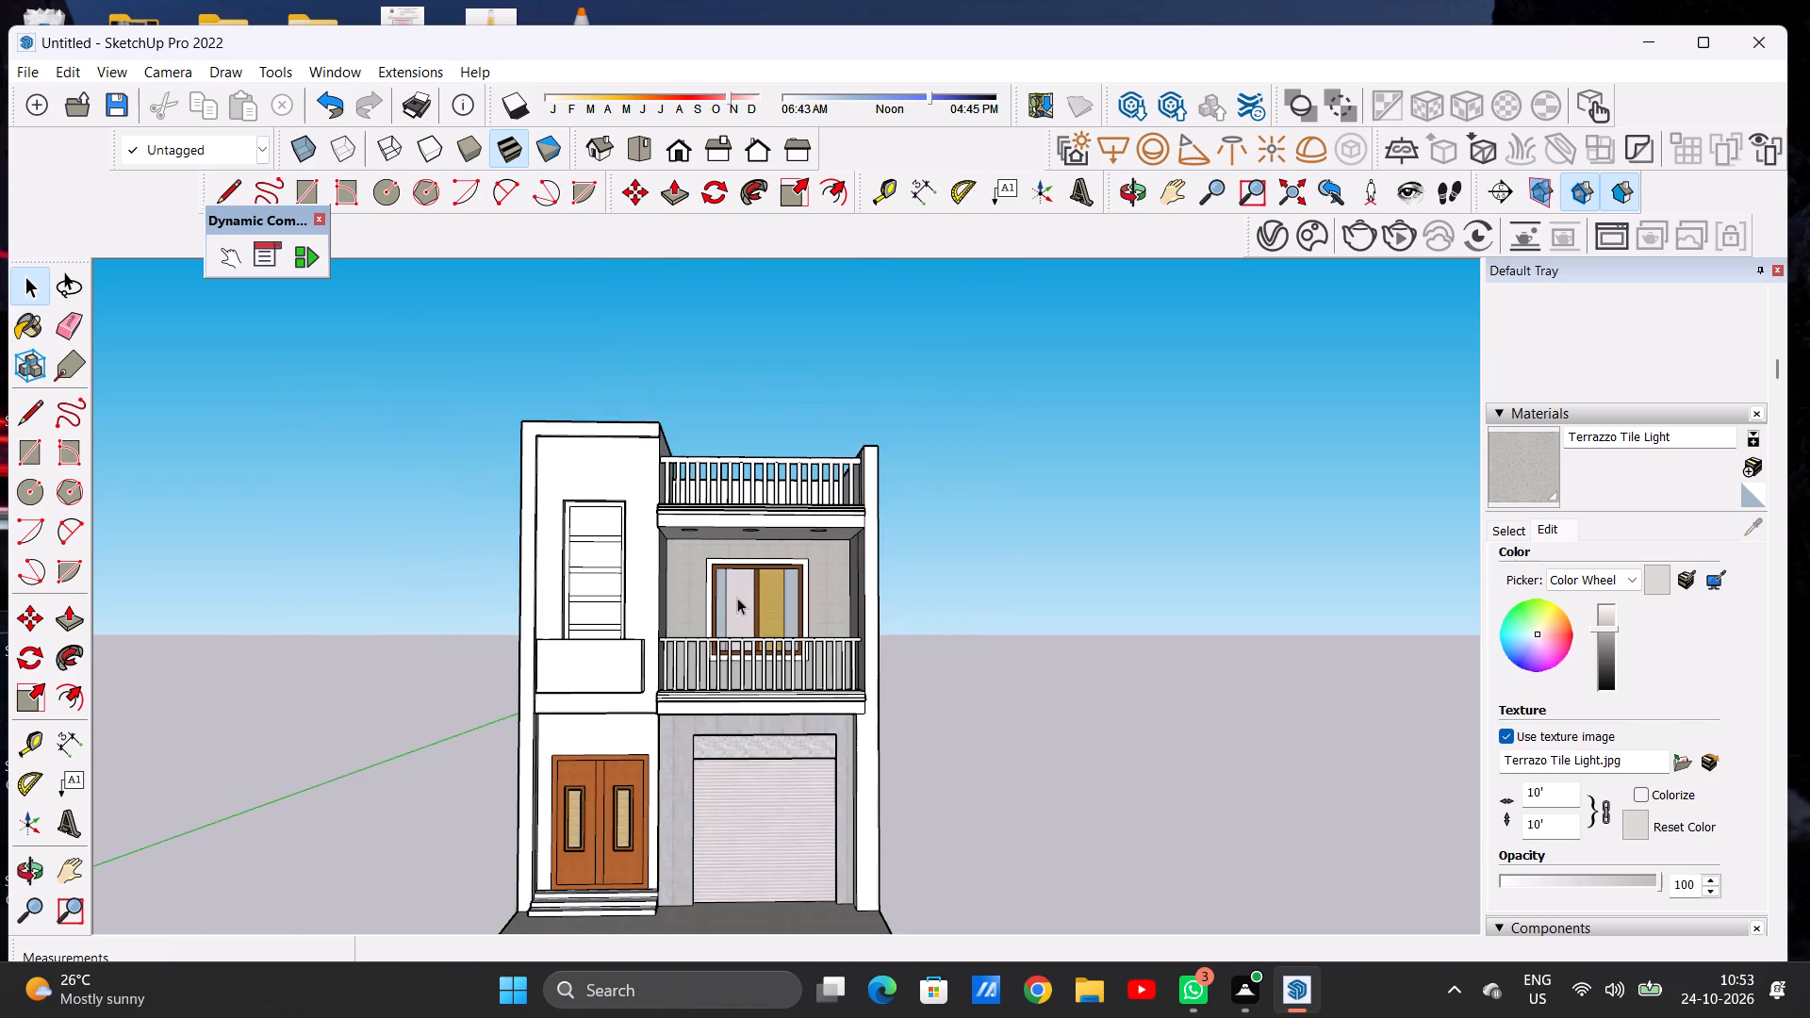
middle_drag(755, 601, 950, 666)
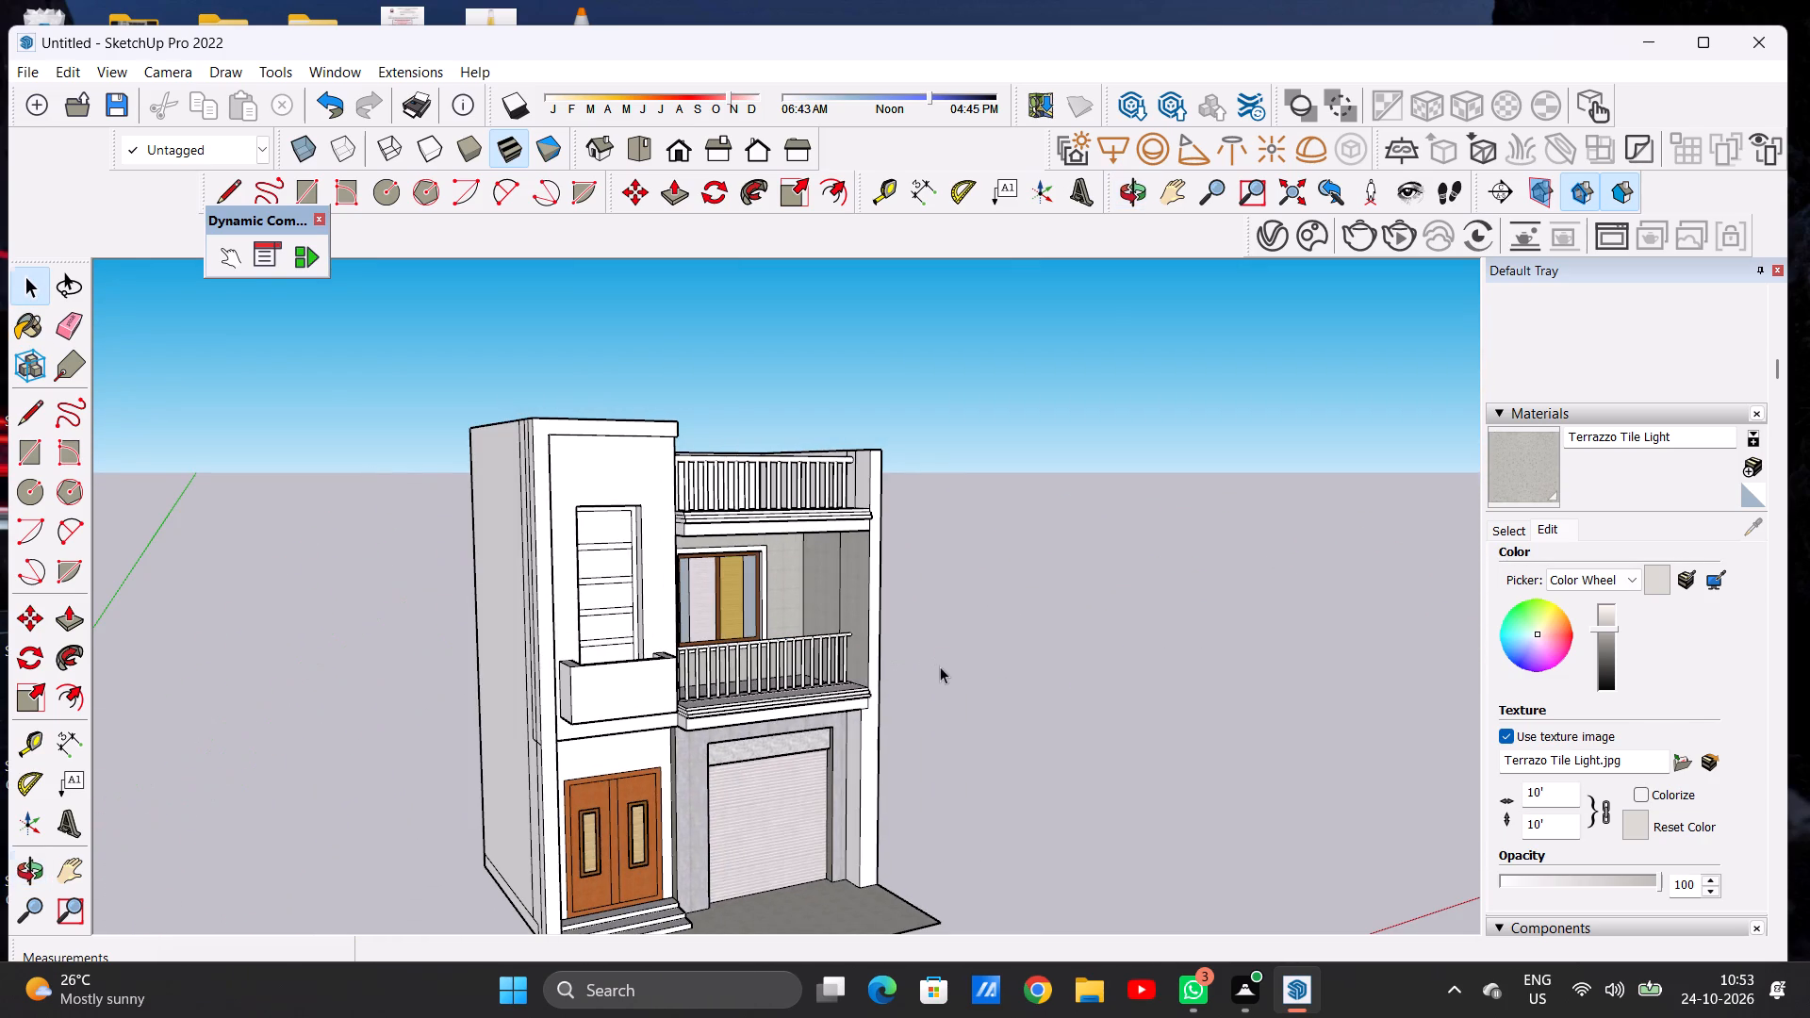
scroll(918, 637, up, 8)
scroll(809, 605, up, 9)
middle_drag(767, 565, 802, 629)
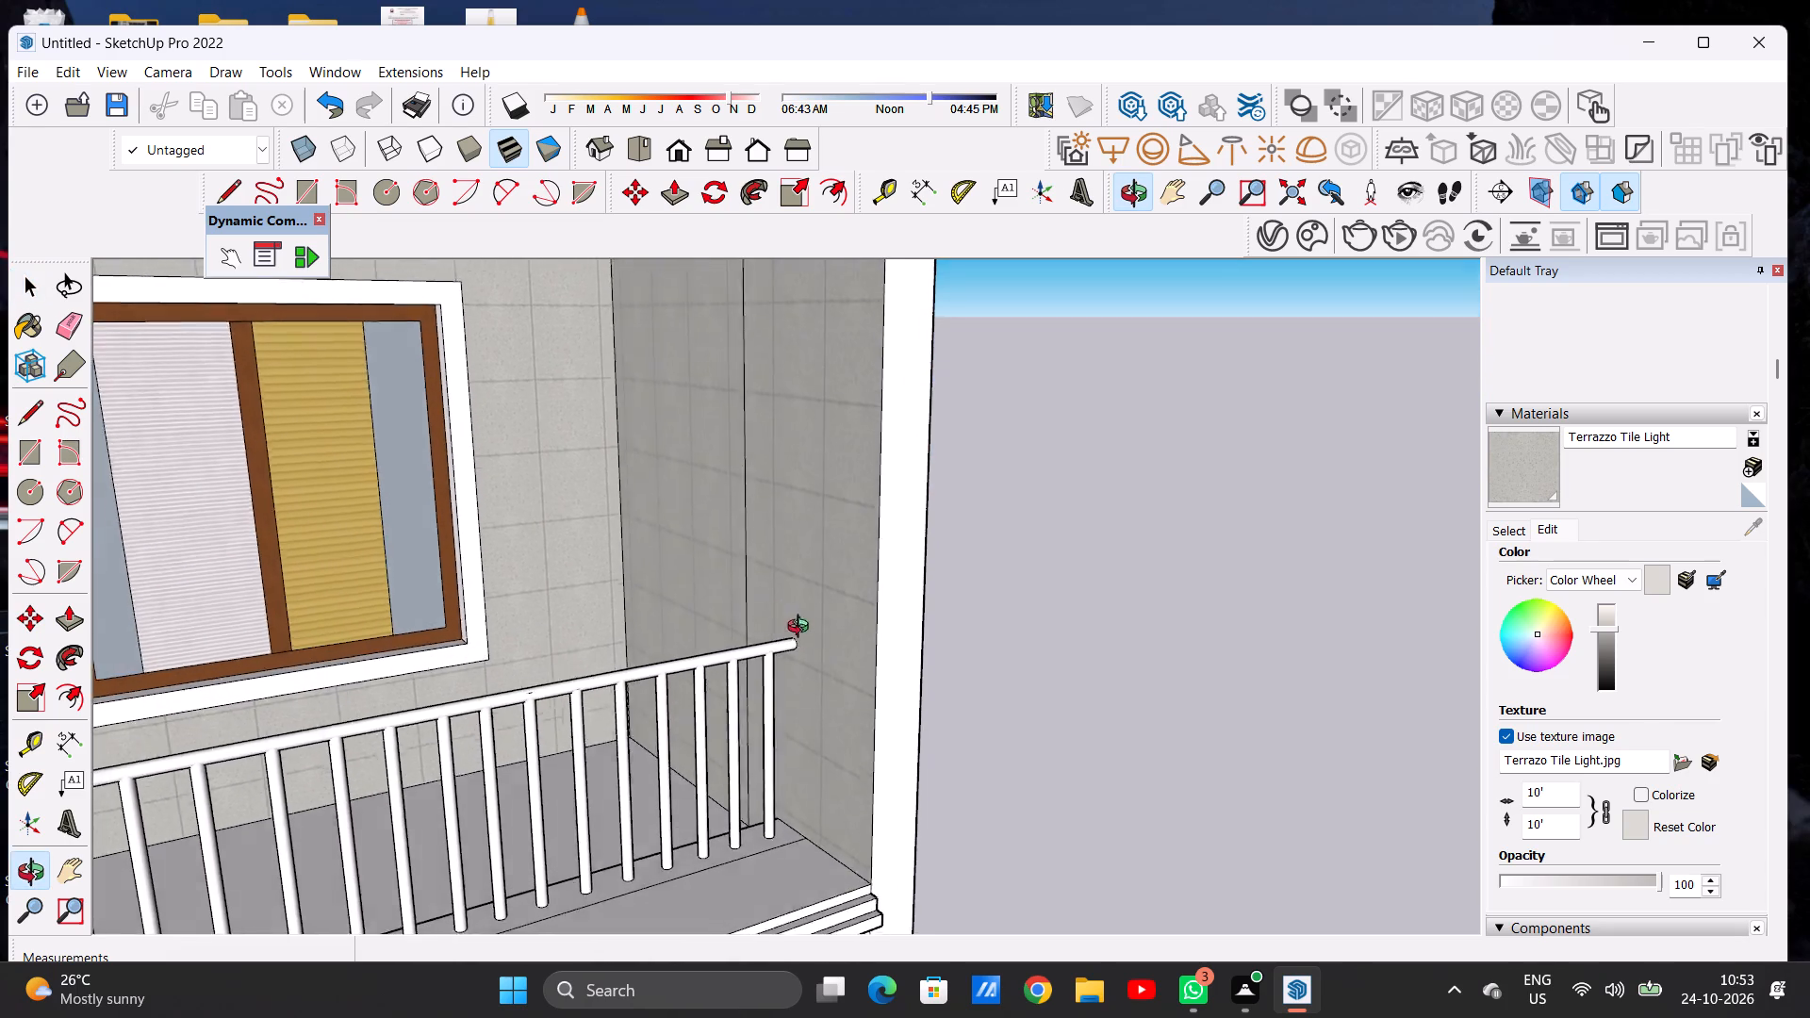
middle_drag(802, 629, 774, 602)
scroll(774, 602, down, 7)
scroll(765, 519, up, 2)
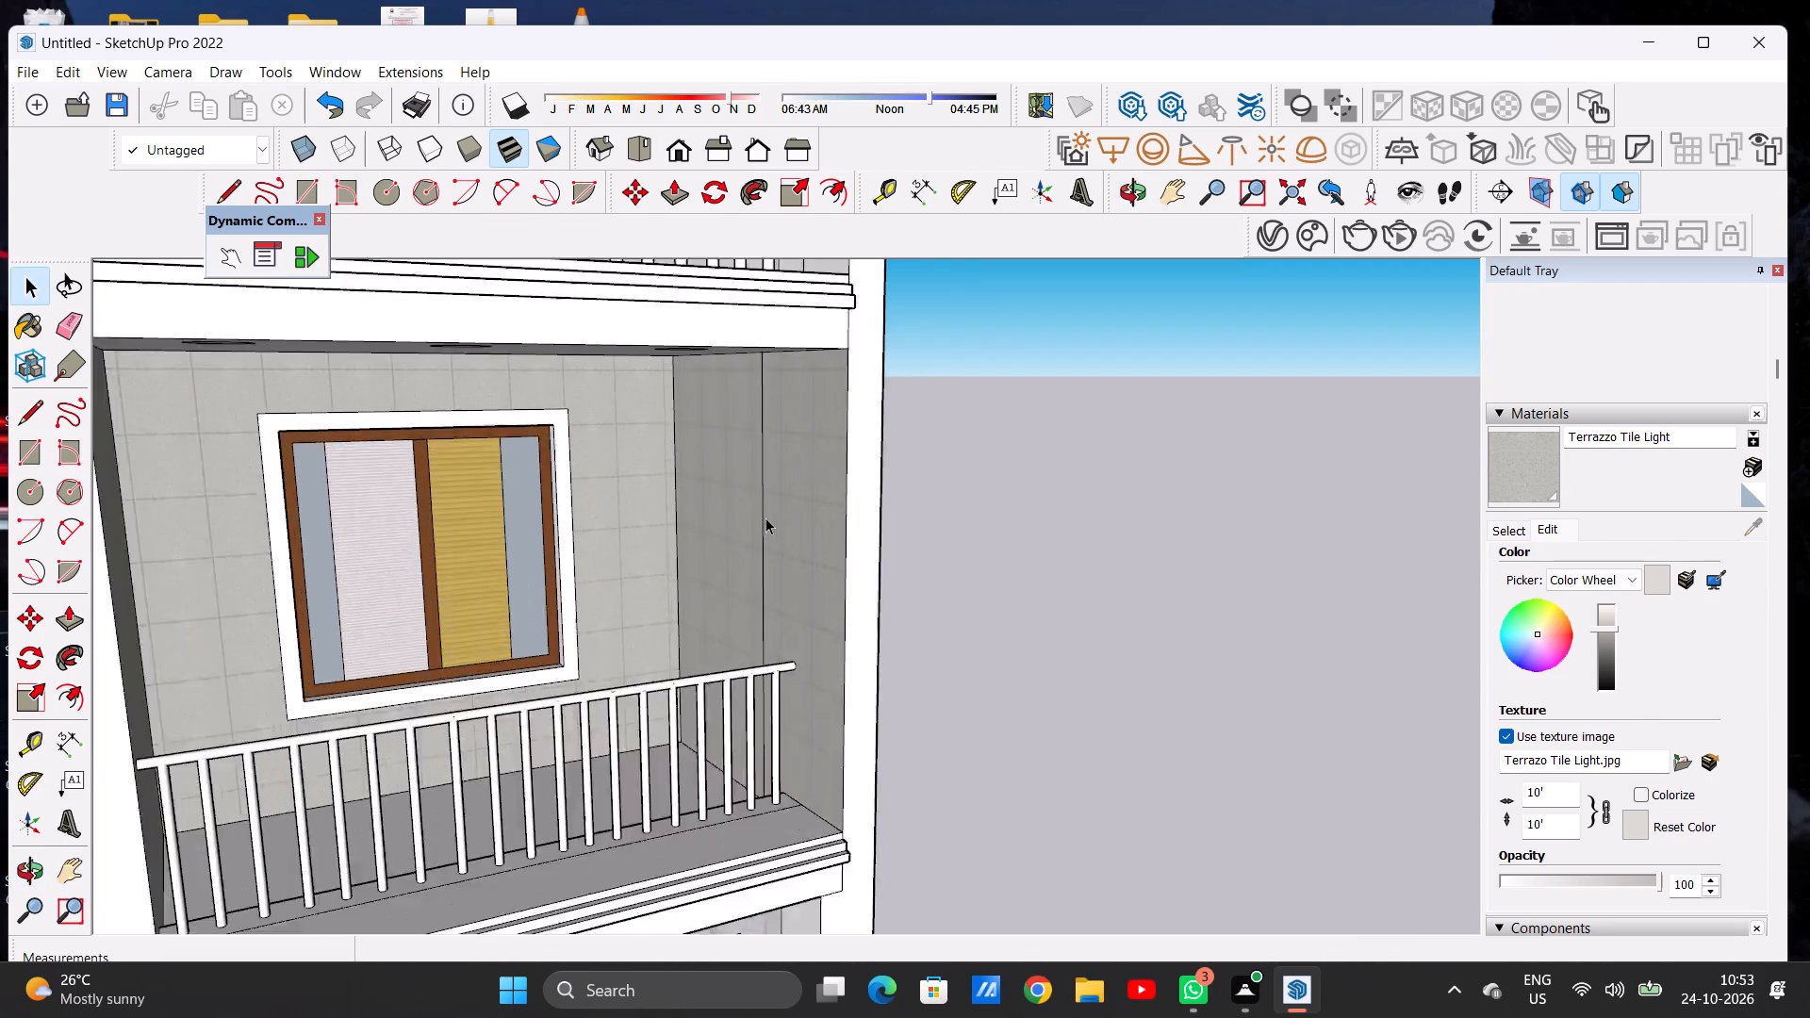
scroll(765, 517, up, 5)
key(e)
click(764, 492)
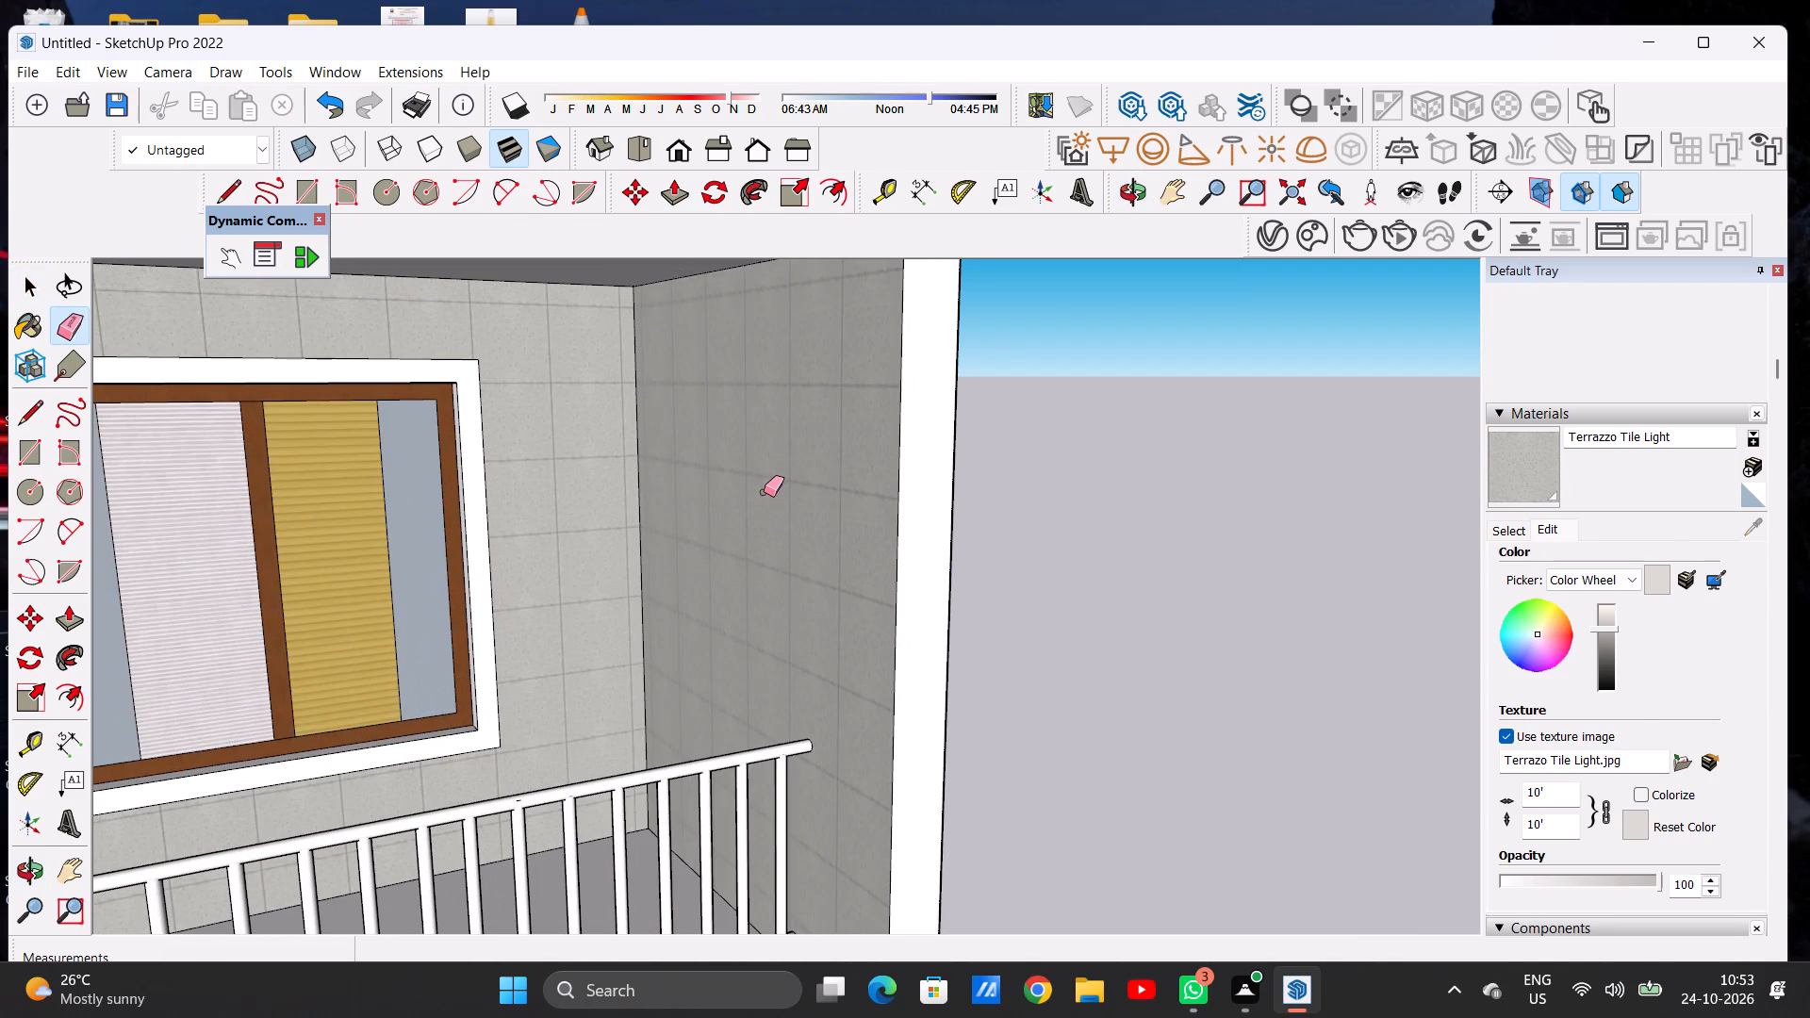
key(space)
Examine the whole villa facade, including the ground-floor entrance and garage, from several angles.
scroll(764, 492, down, 15)
middle_drag(656, 510, 349, 478)
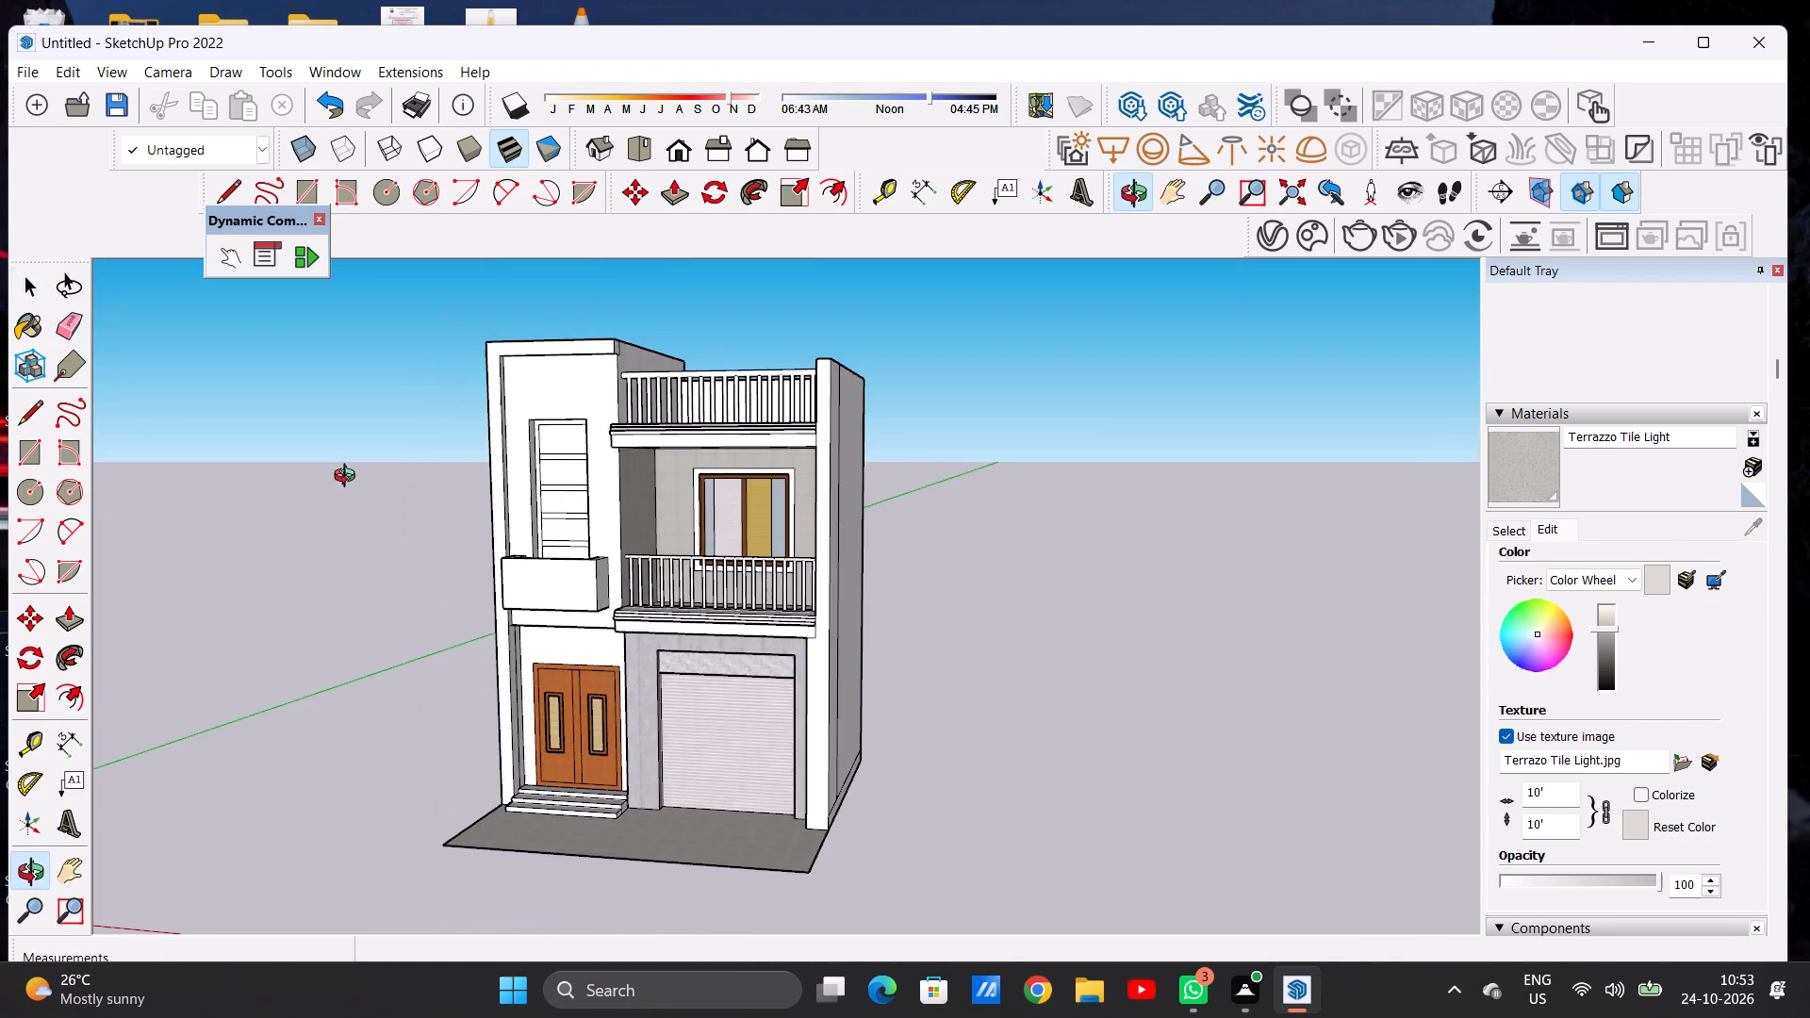
middle_drag(349, 478, 349, 484)
middle_drag(1127, 537, 1222, 542)
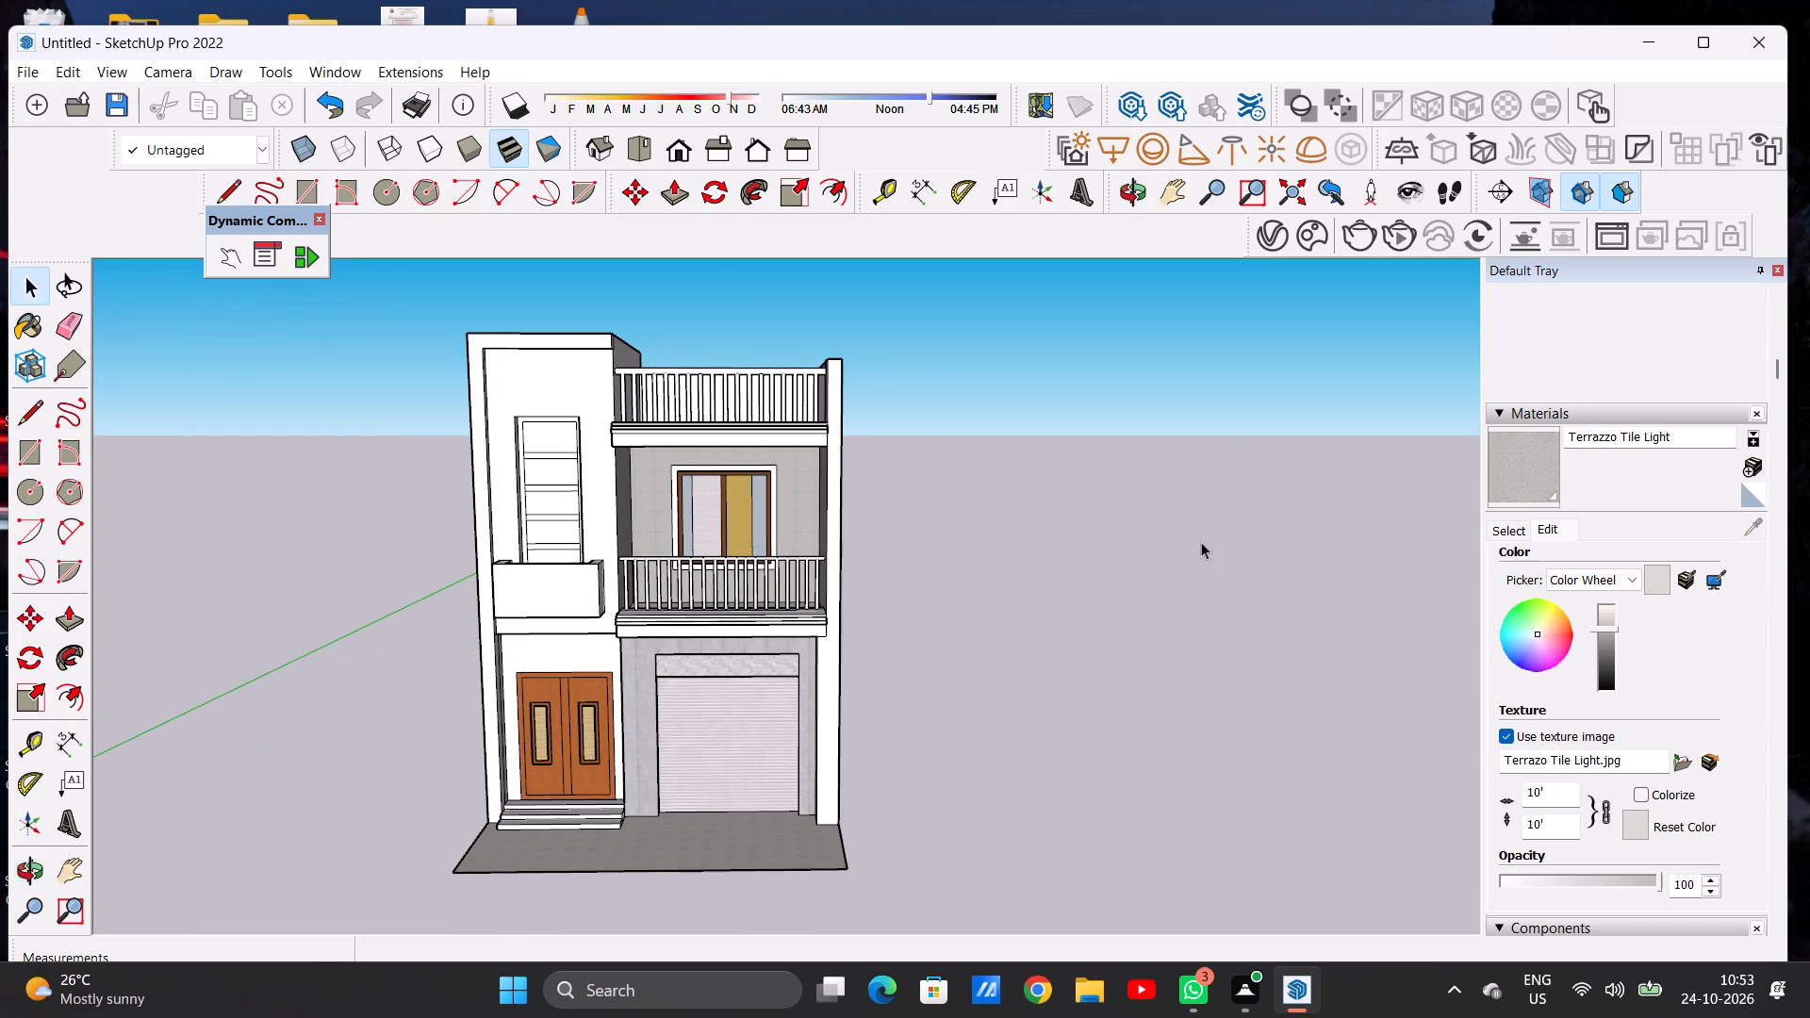
scroll(1128, 541, down, 5)
scroll(926, 658, up, 3)
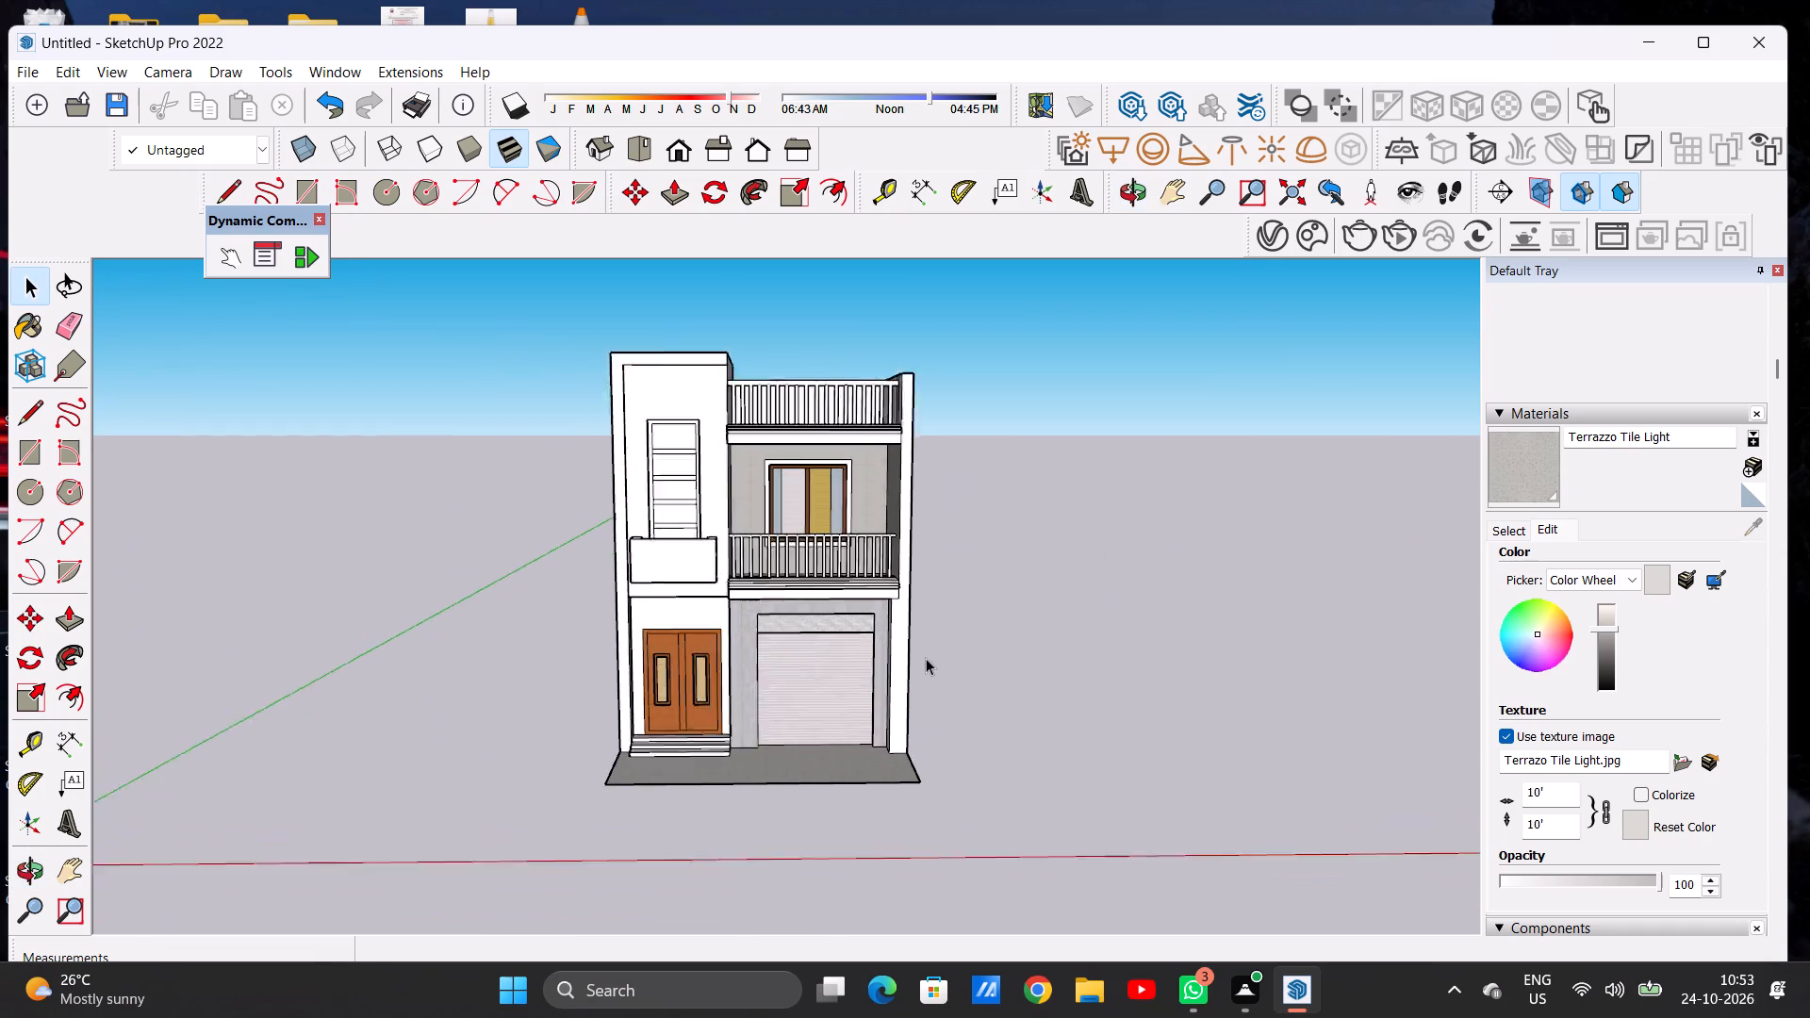
scroll(926, 658, up, 2)
scroll(844, 688, up, 7)
middle_drag(795, 709, 536, 595)
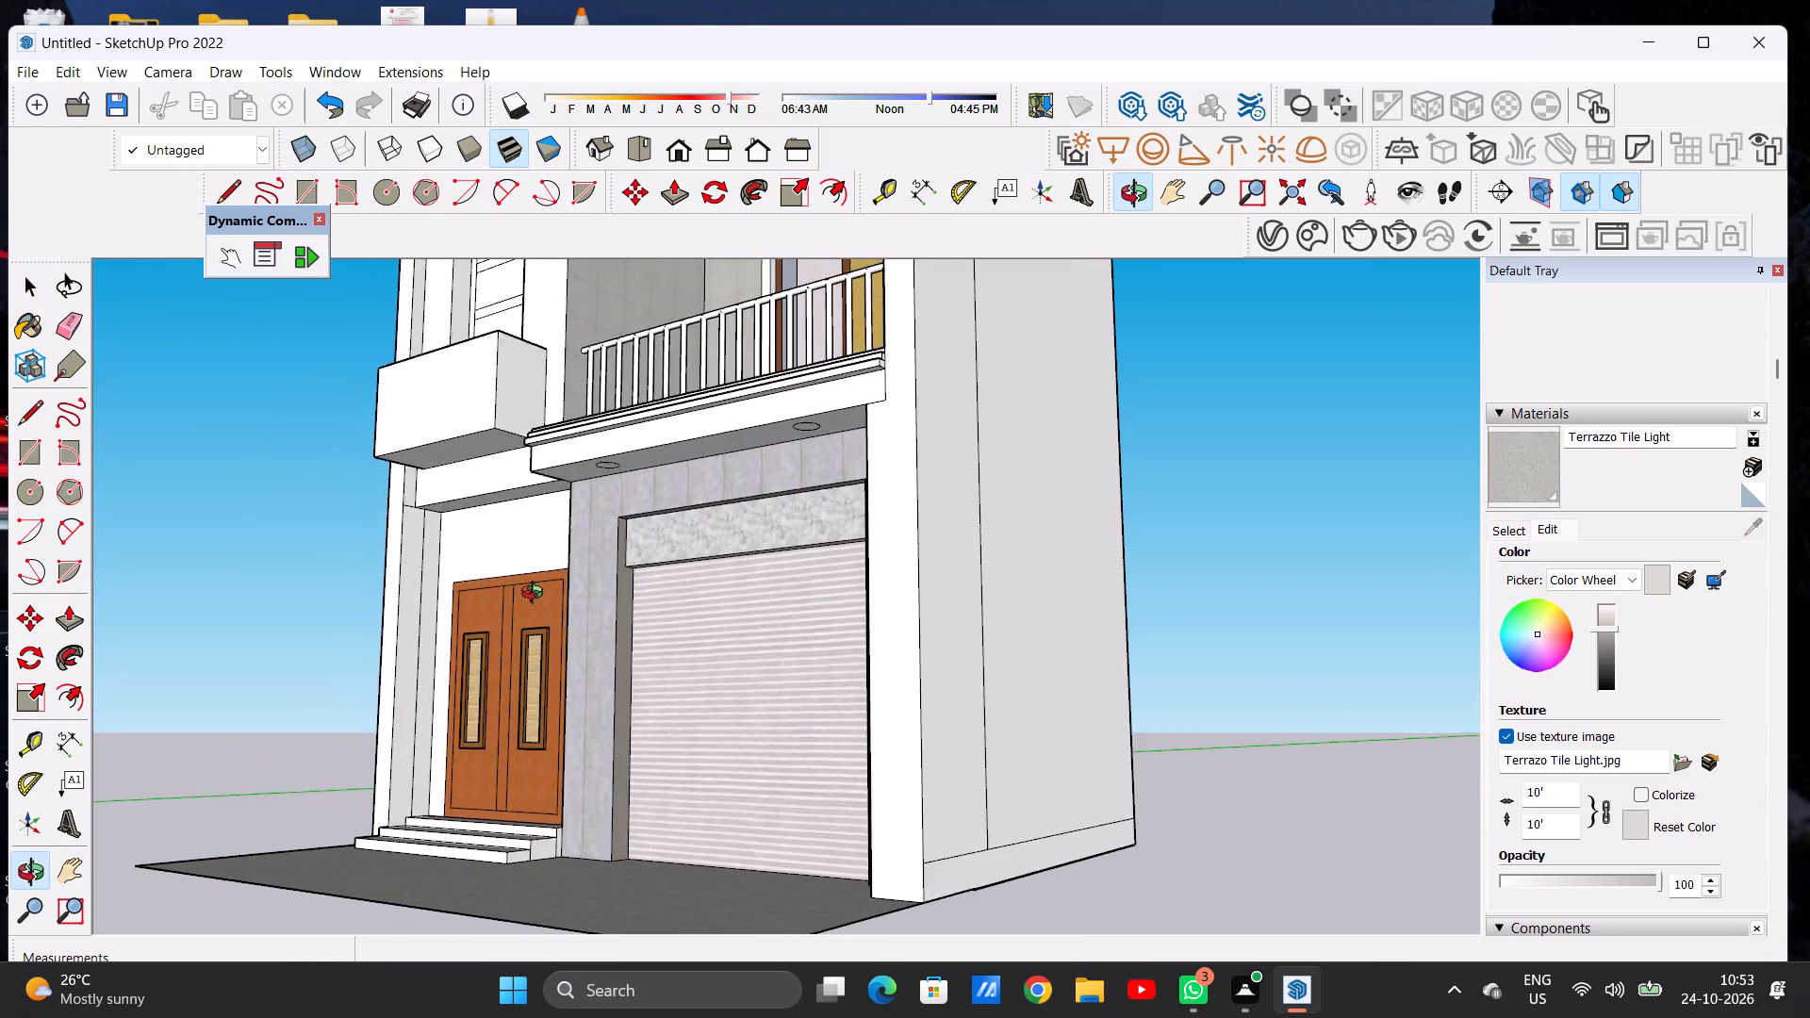
middle_drag(536, 595, 656, 615)
scroll(807, 609, down, 11)
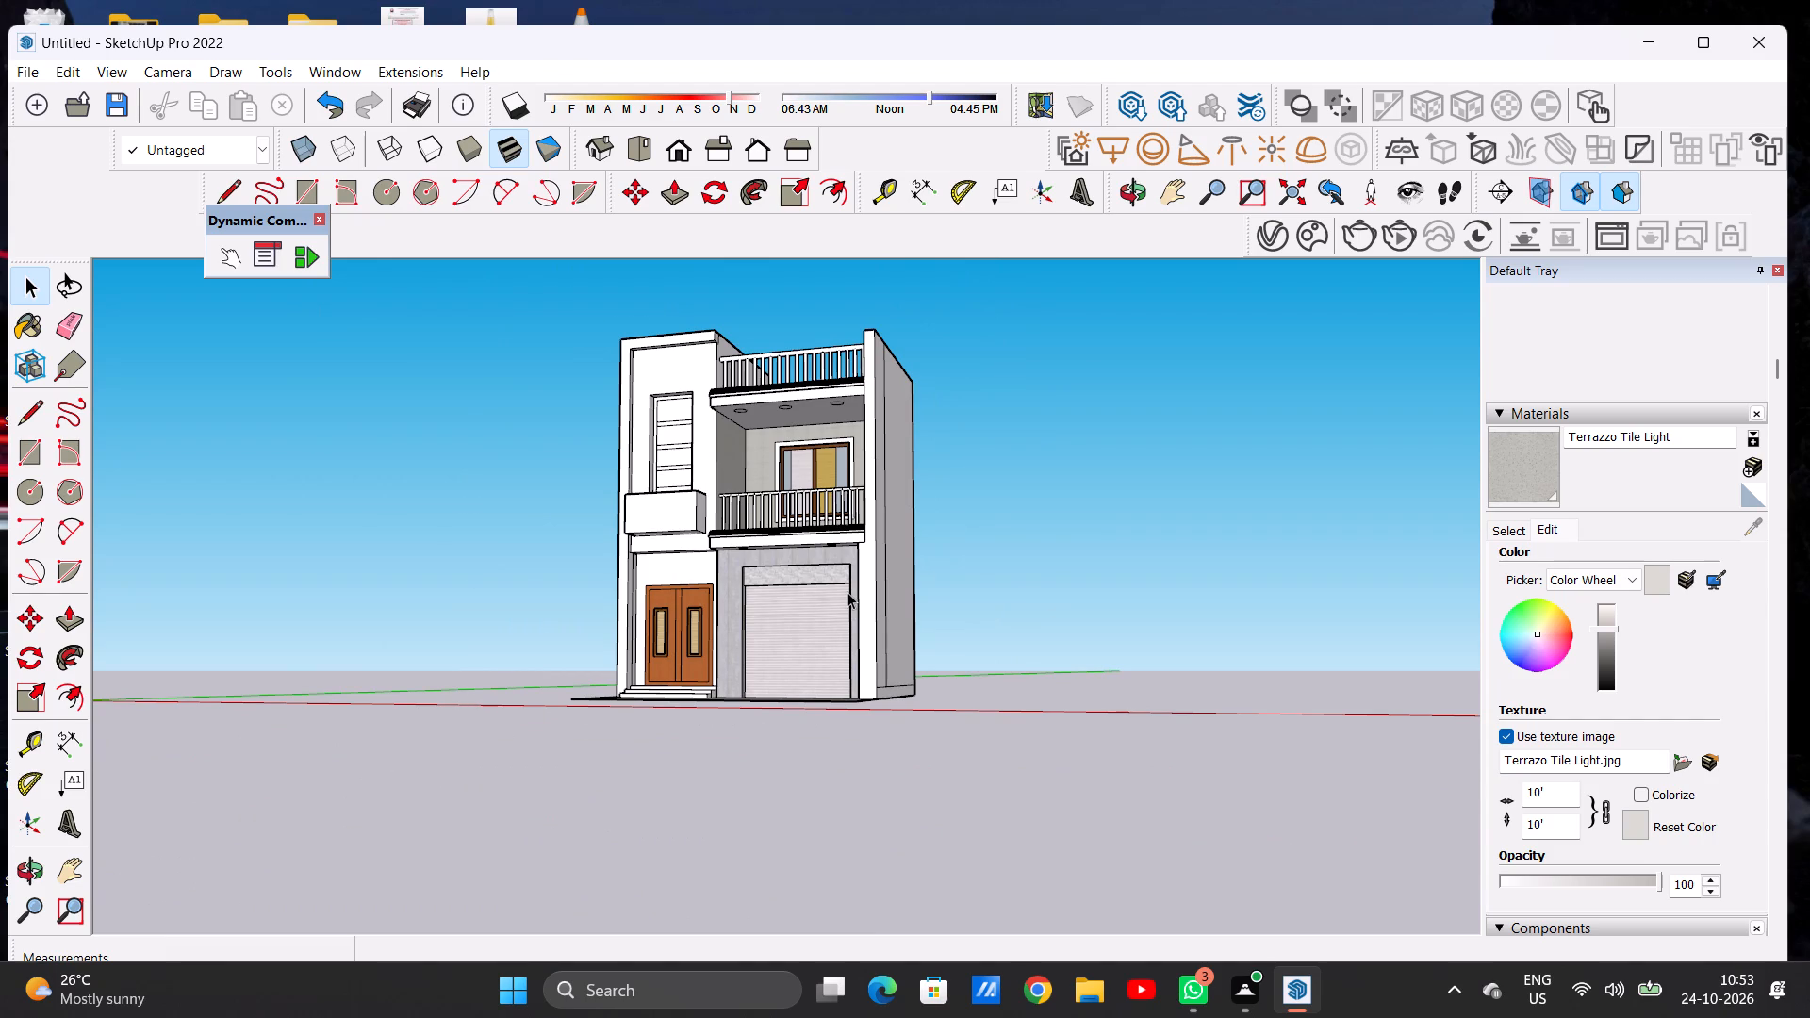
scroll(811, 597, down, 6)
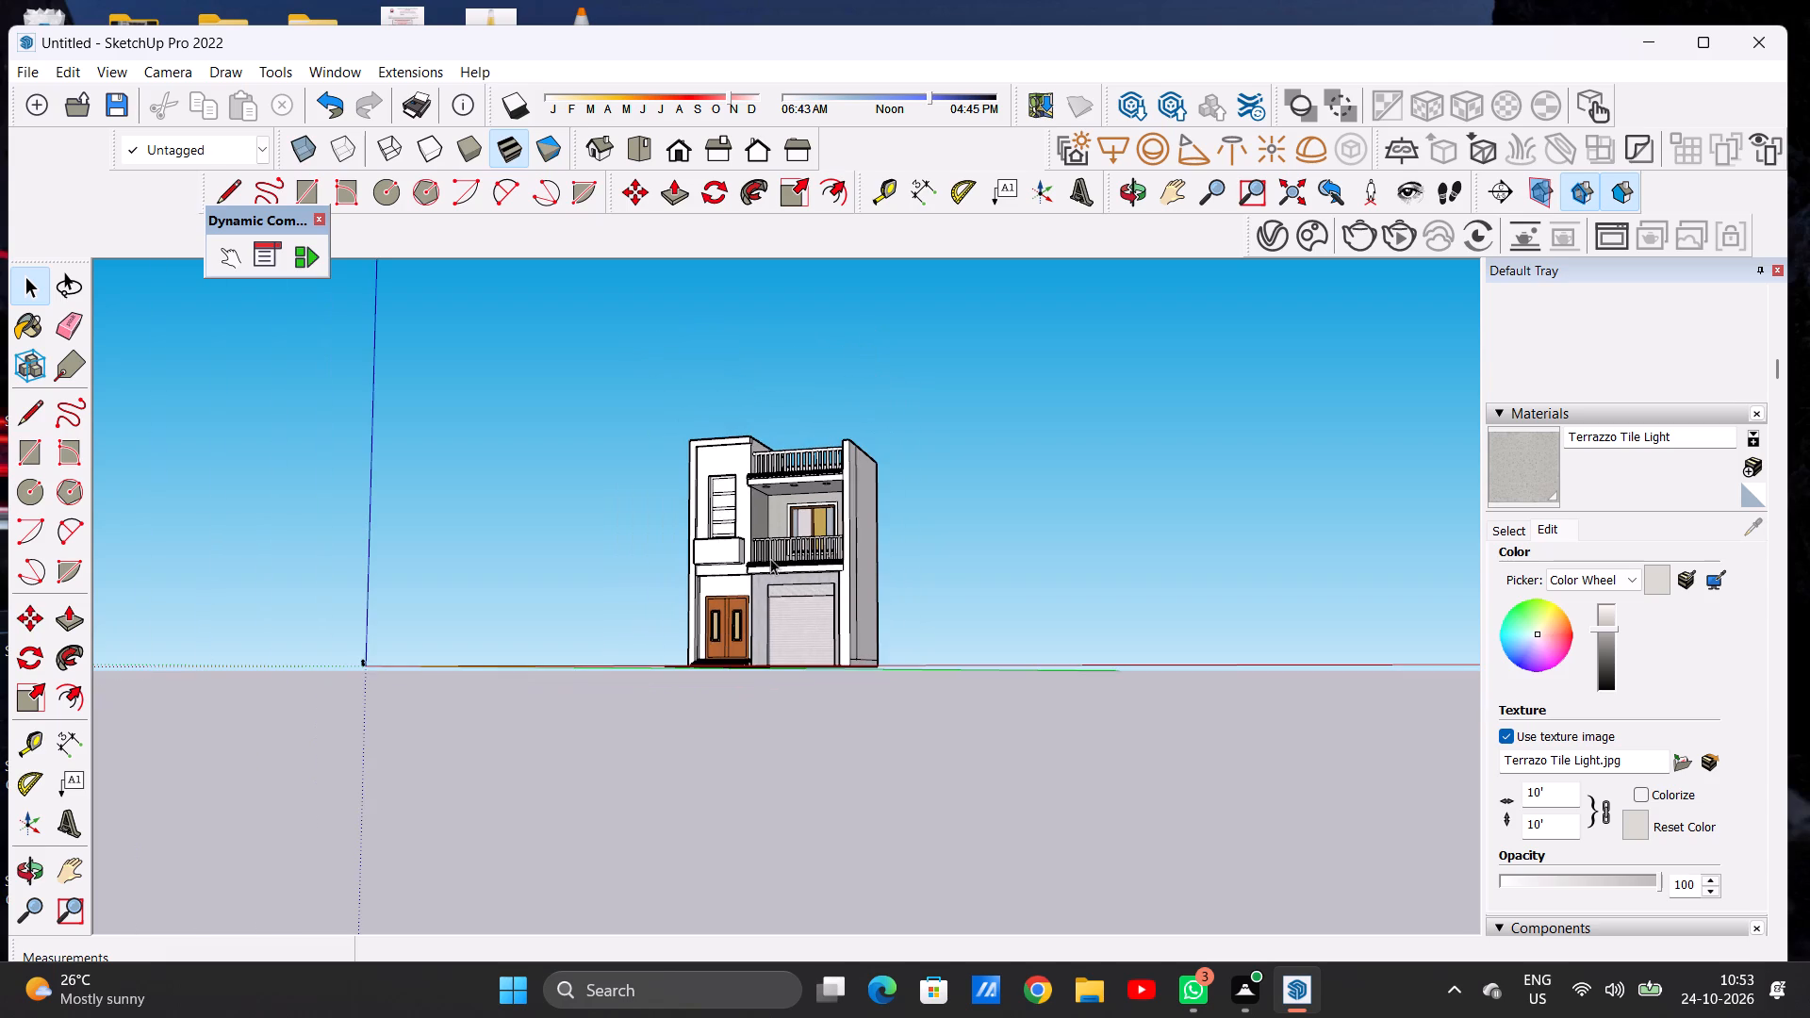
middle_drag(765, 573, 857, 733)
scroll(866, 740, down, 4)
scroll(730, 574, up, 7)
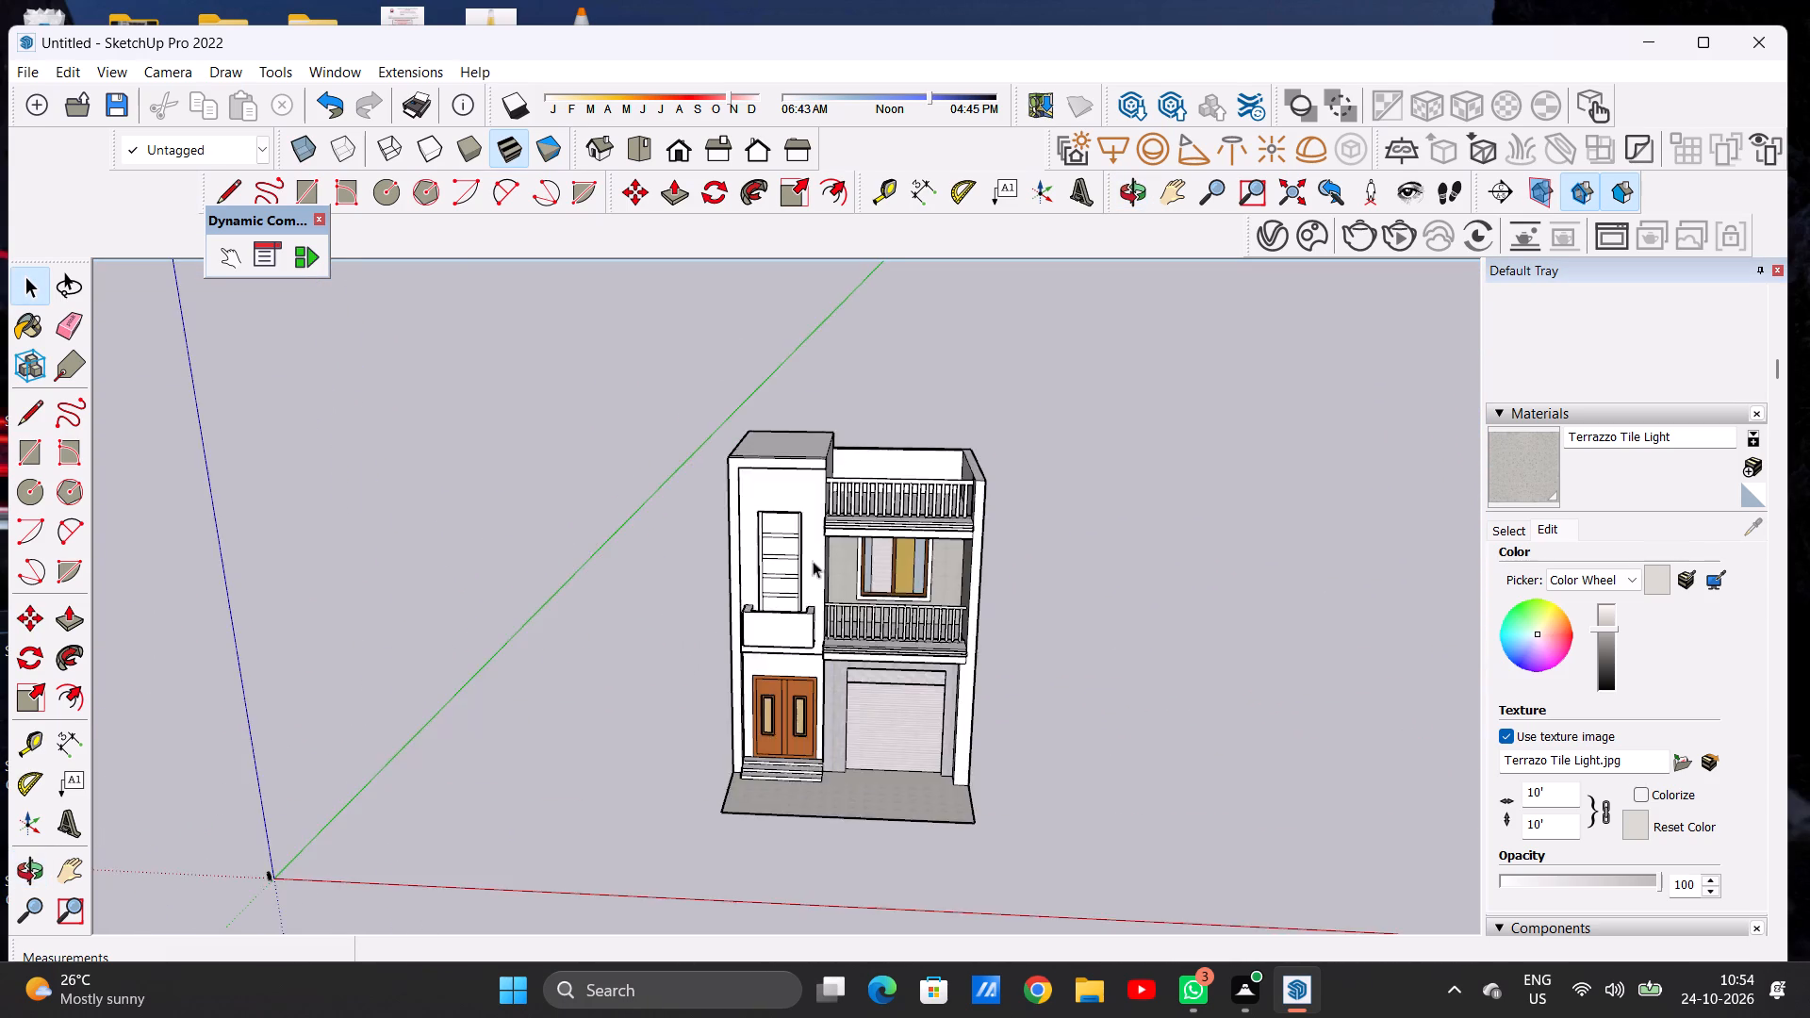
Paint the outer frame of the tall tower window with Wood Veneer 01 from the Wood collection.
scroll(833, 557, down, 1)
scroll(833, 557, up, 12)
middle_drag(780, 627, 788, 534)
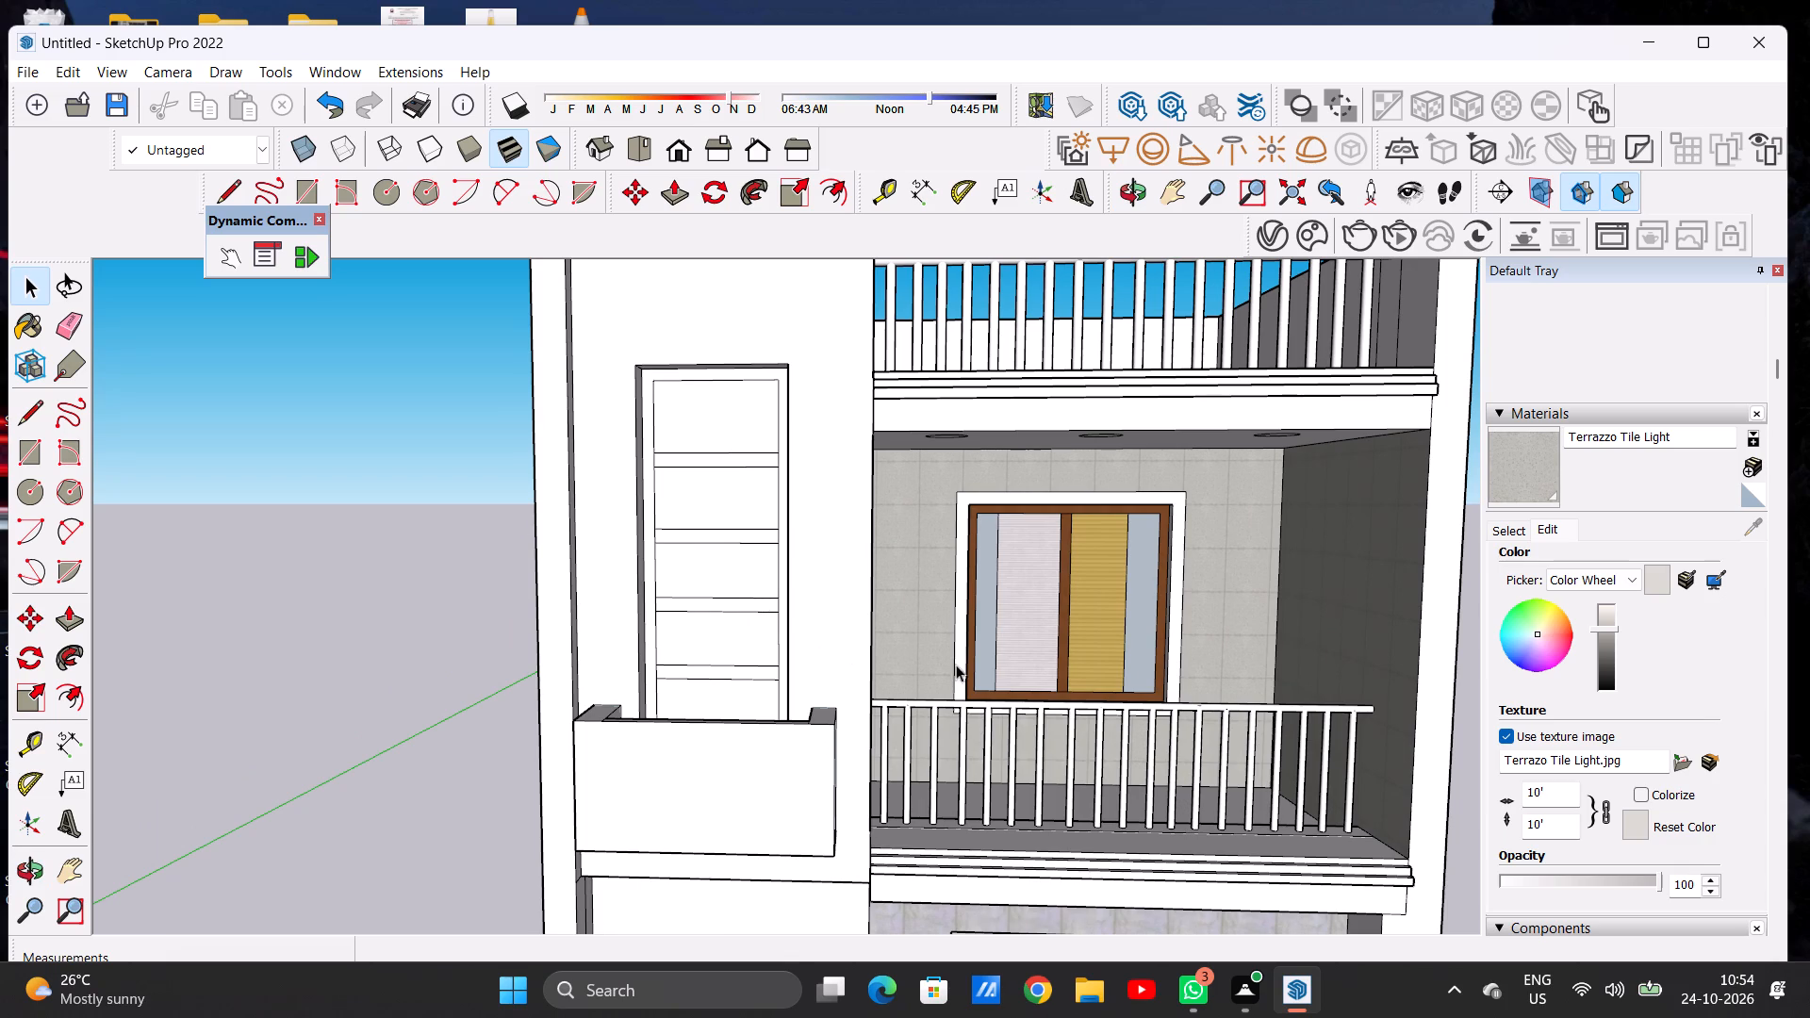
click(1509, 528)
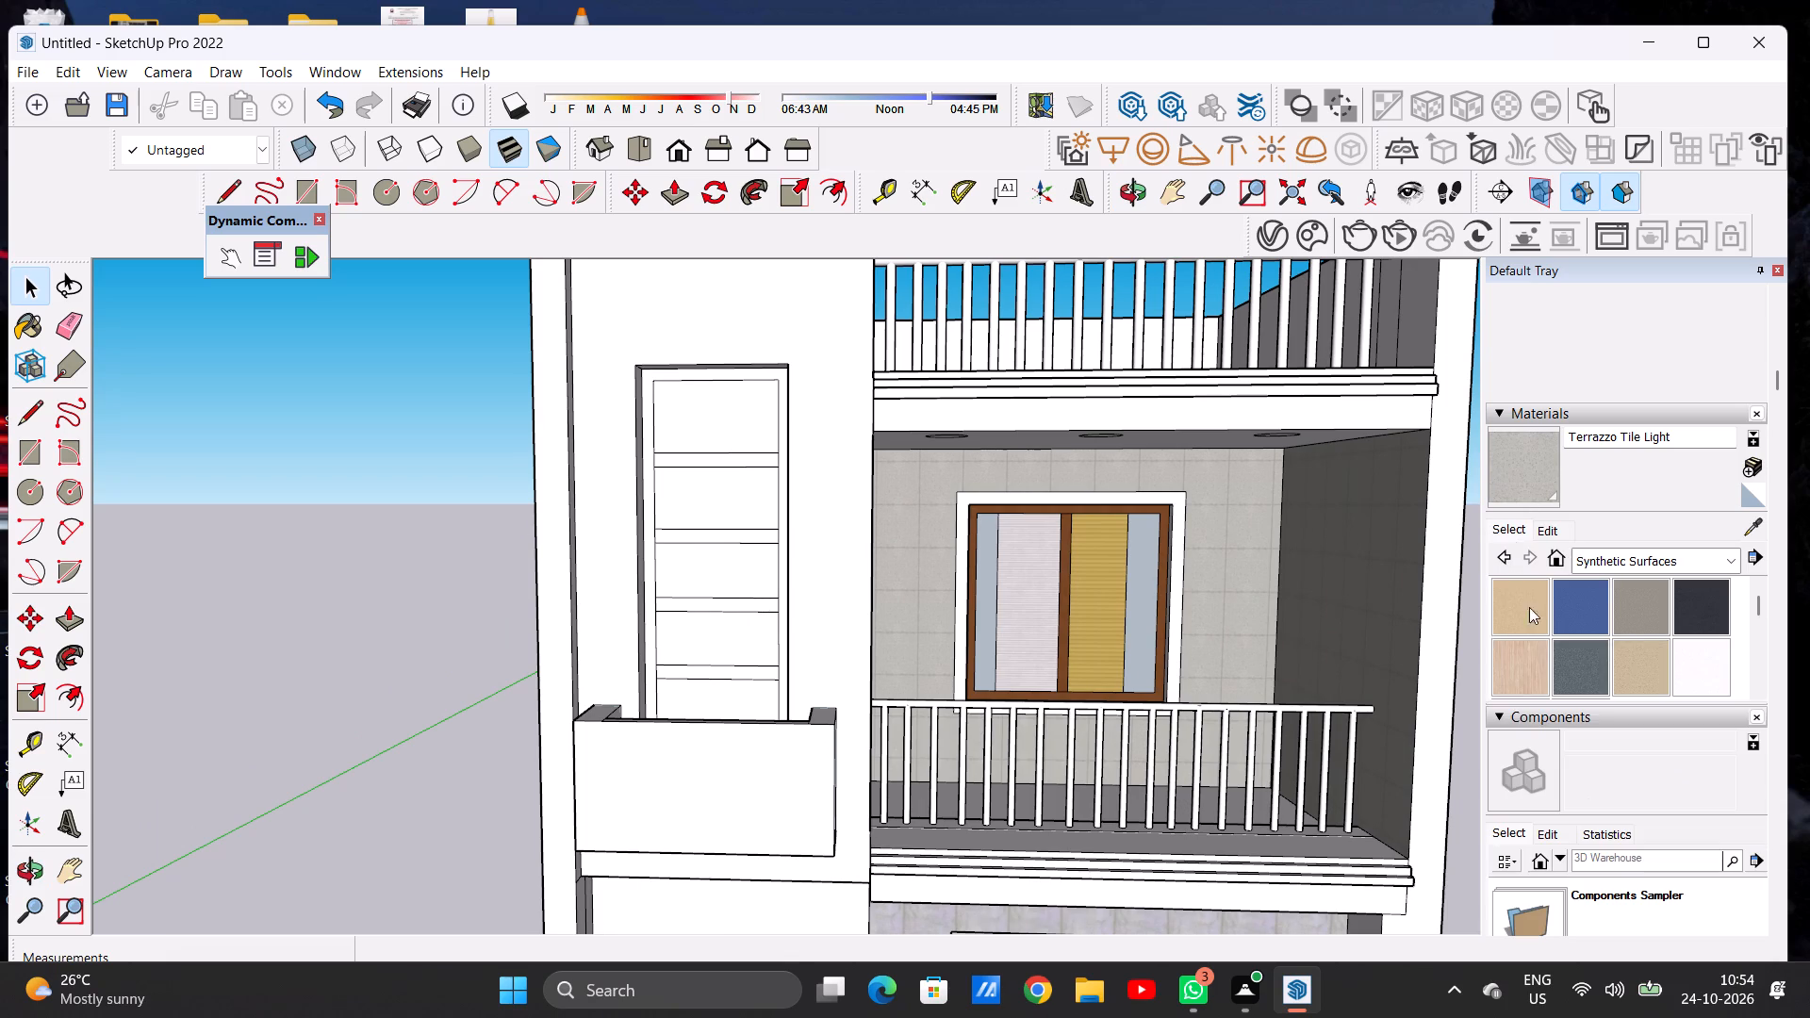
click(1592, 555)
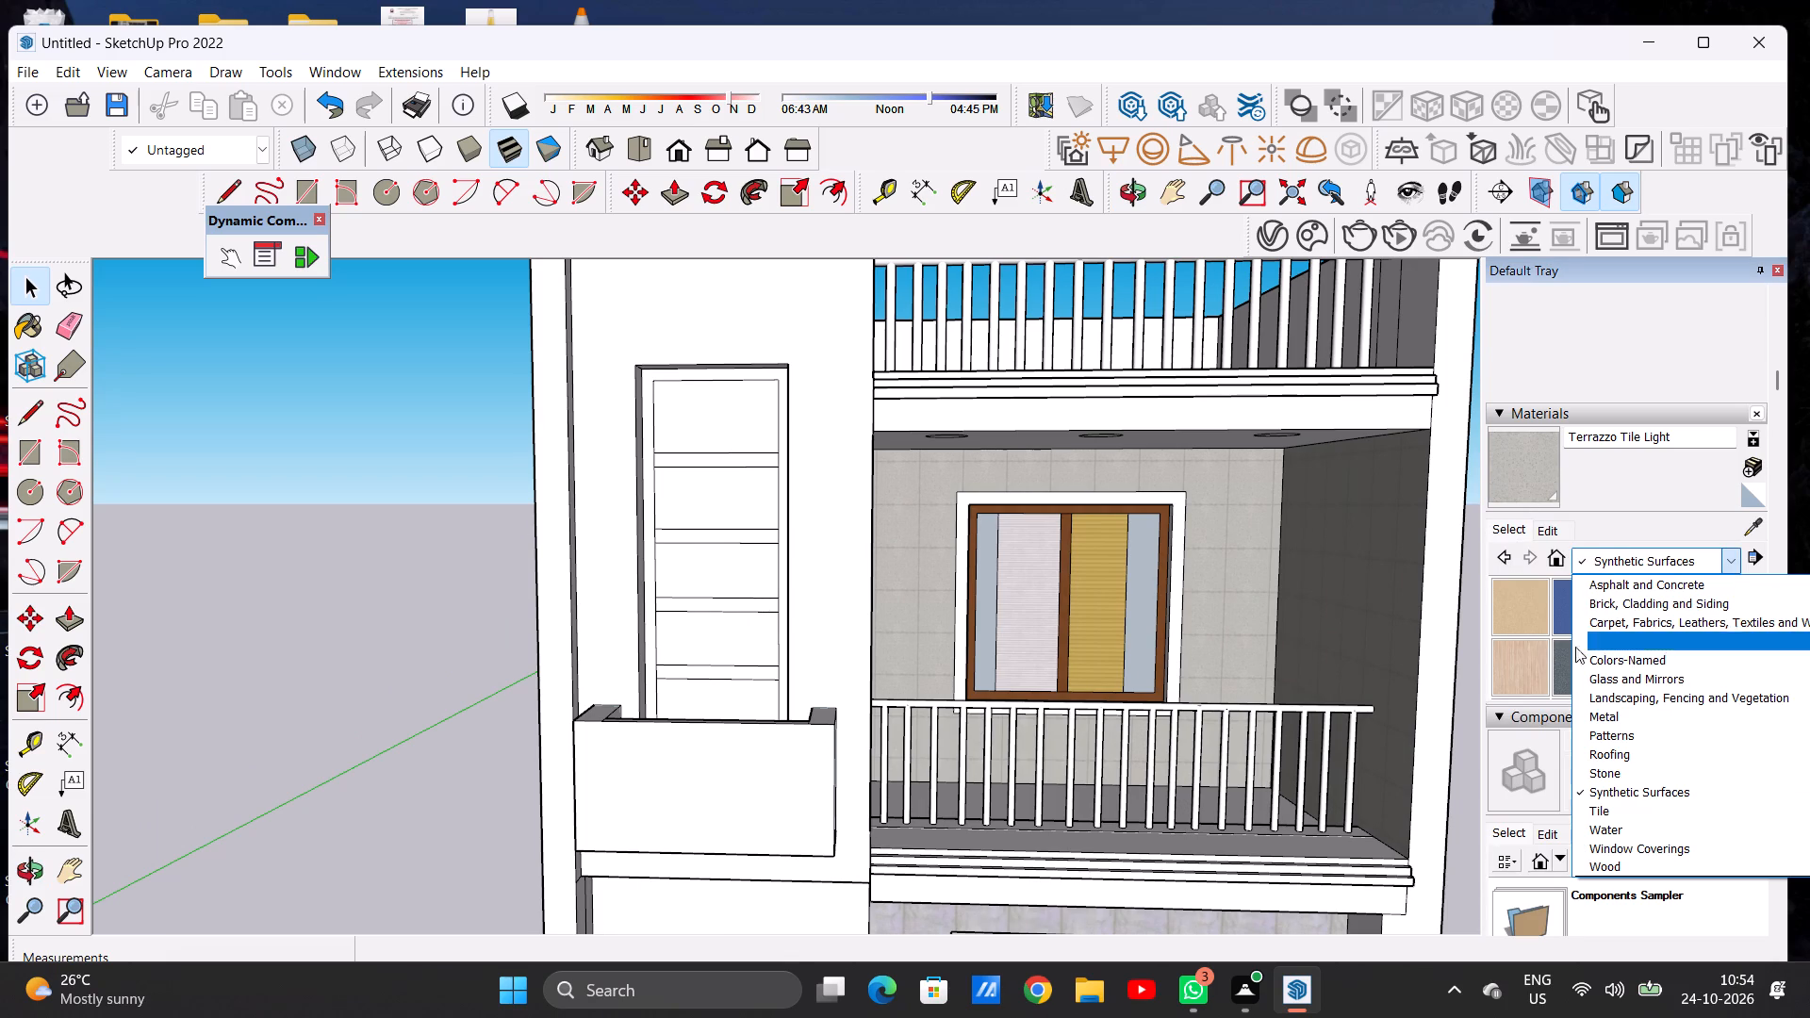
click(1601, 870)
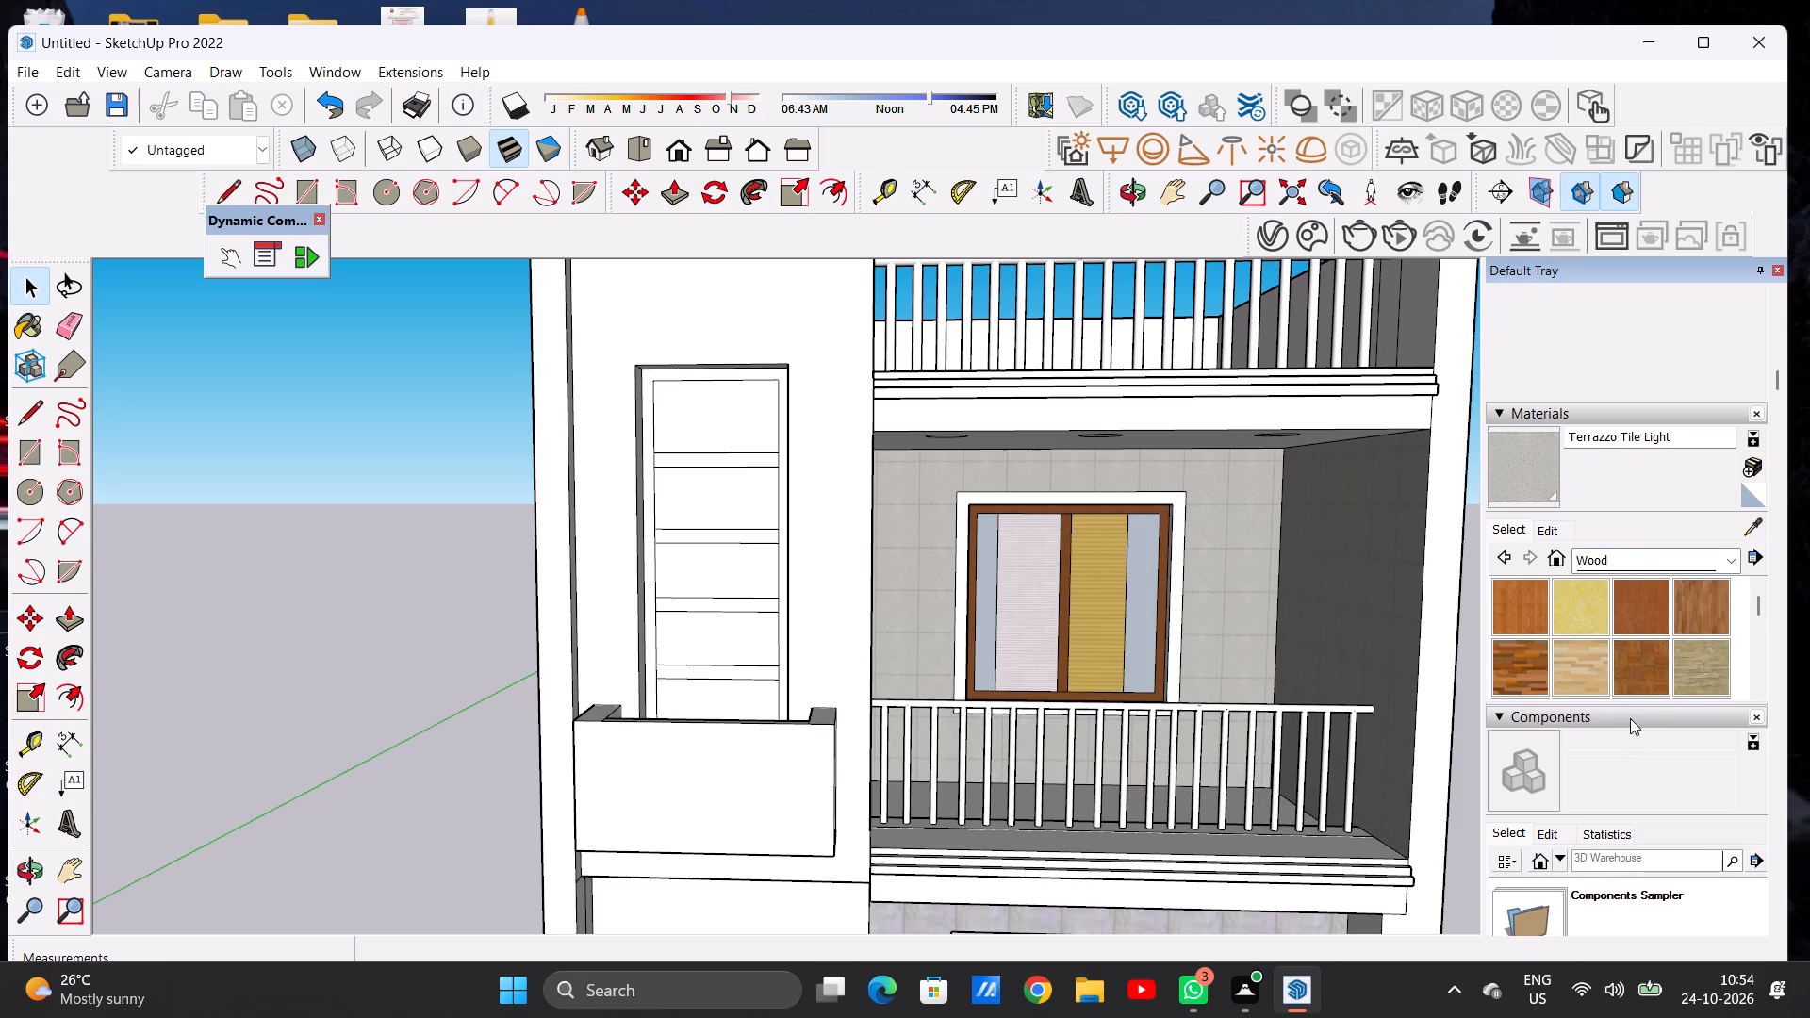
scroll(1637, 675, down, 2)
click(1633, 620)
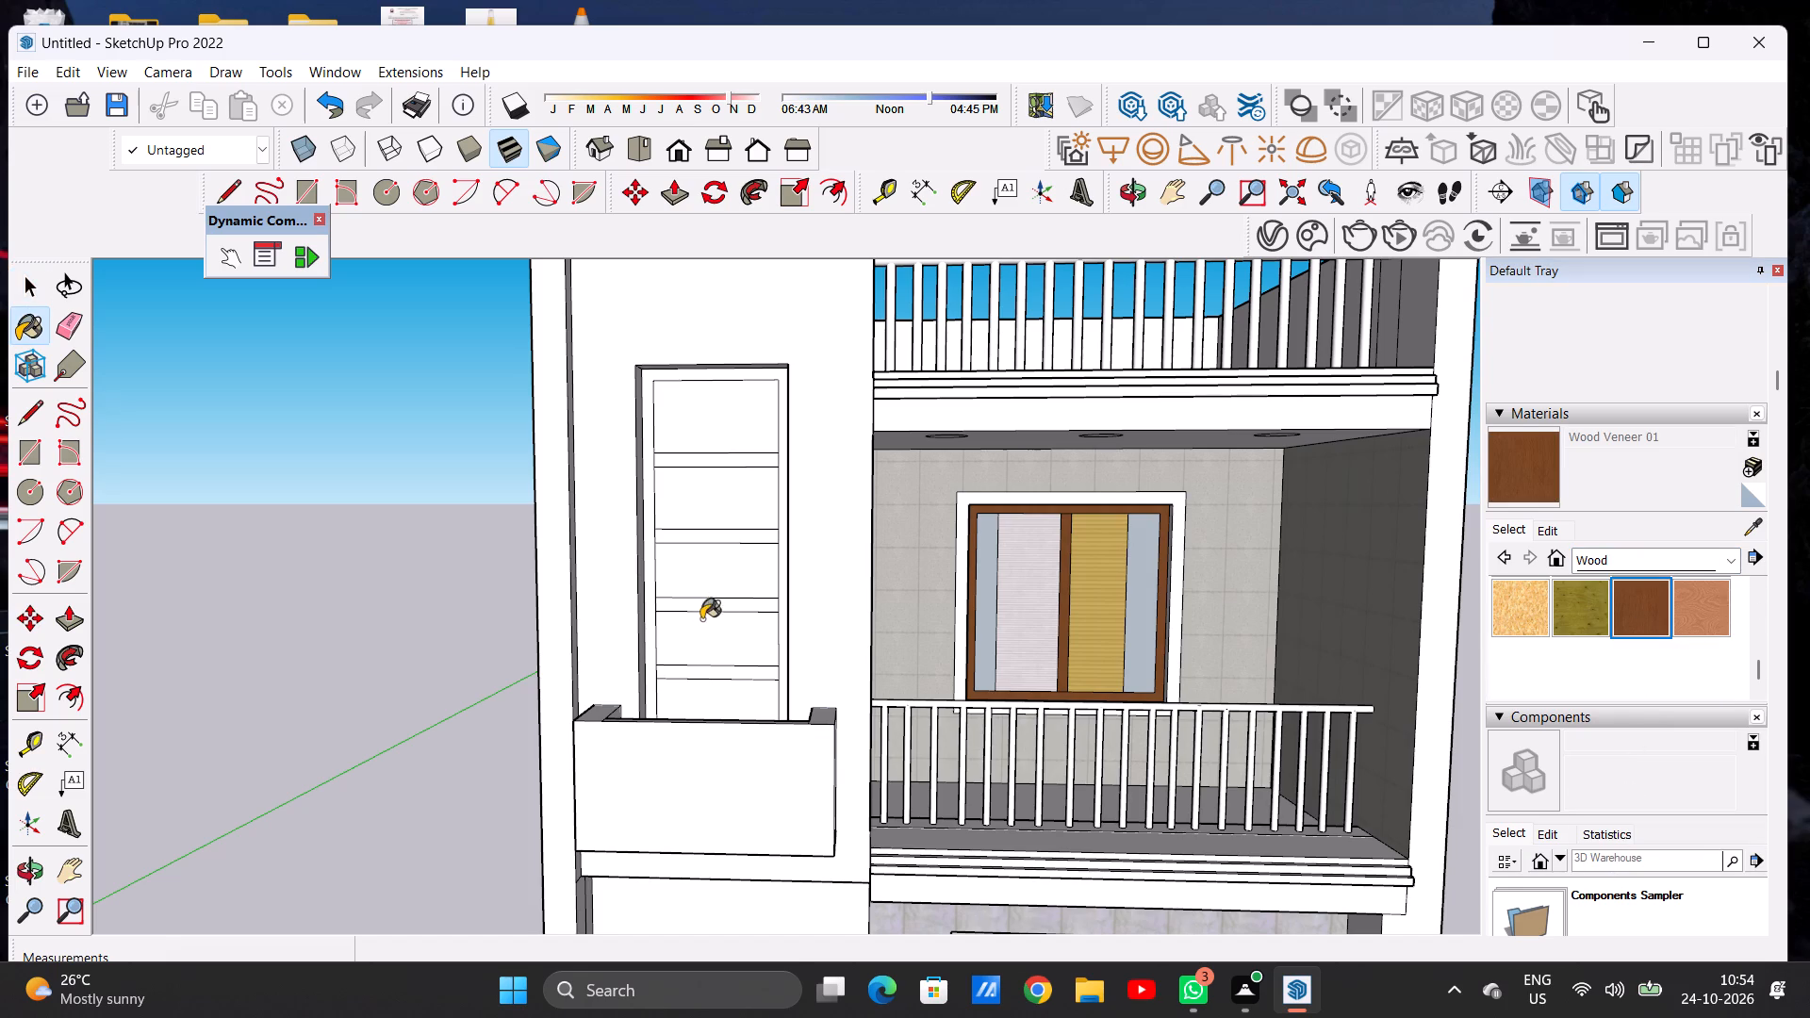
scroll(686, 619, up, 10)
scroll(640, 636, down, 2)
scroll(640, 636, up, 1)
click(620, 637)
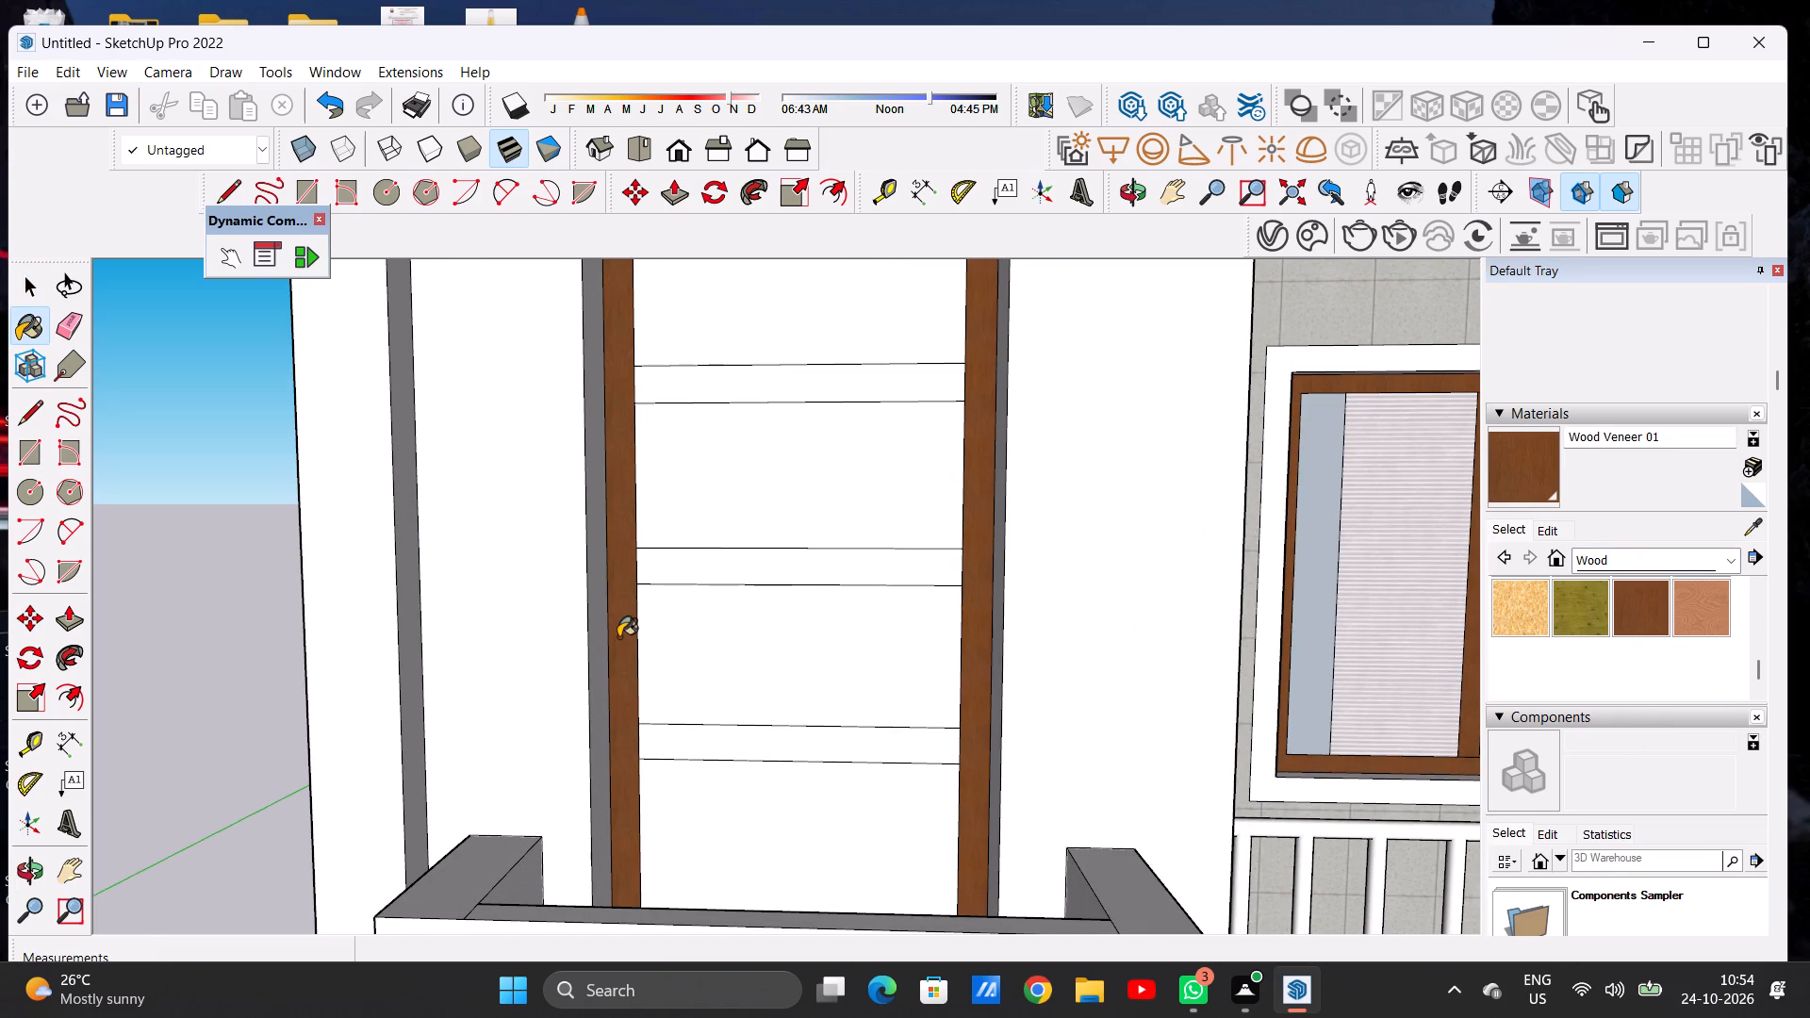
Paint the four horizontal crossbars of the tall tower window with Wood Veneer 01.
scroll(679, 709, up, 6)
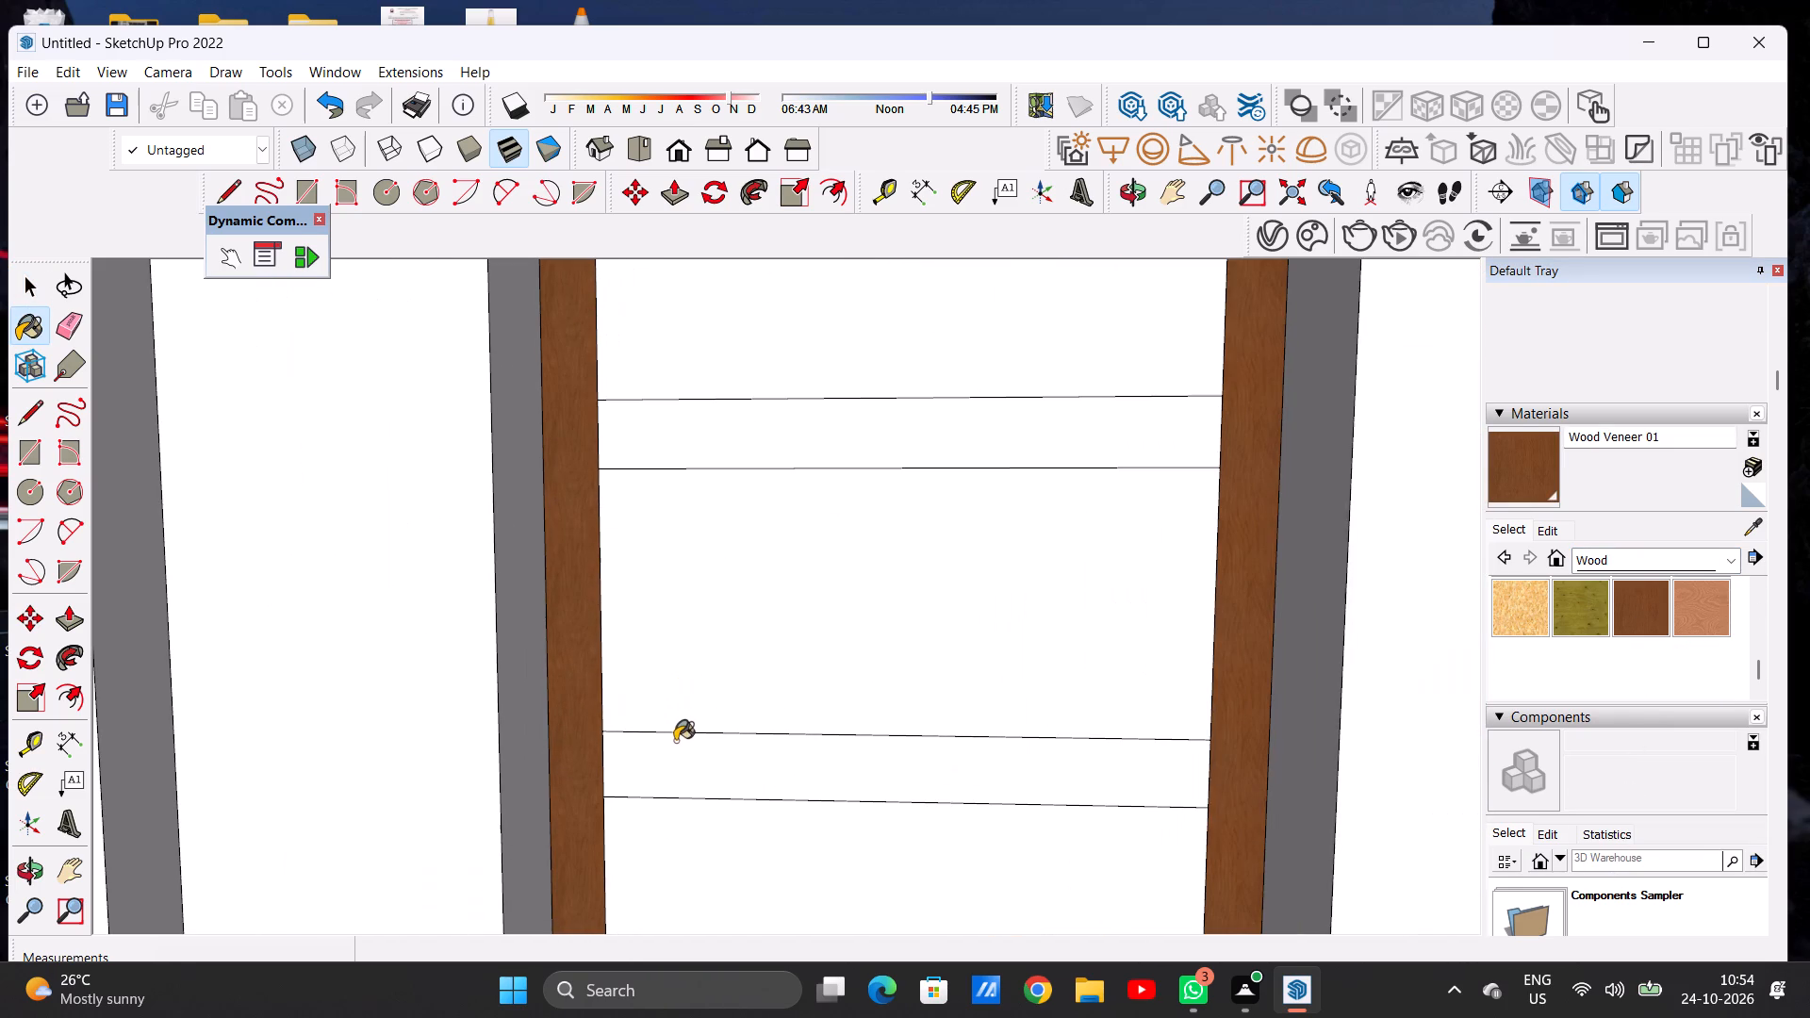
click(688, 766)
scroll(686, 765, down, 2)
click(688, 494)
scroll(693, 637, down, 20)
scroll(739, 592, up, 9)
scroll(759, 616, down, 1)
scroll(759, 616, up, 1)
scroll(759, 616, down, 1)
scroll(759, 616, up, 1)
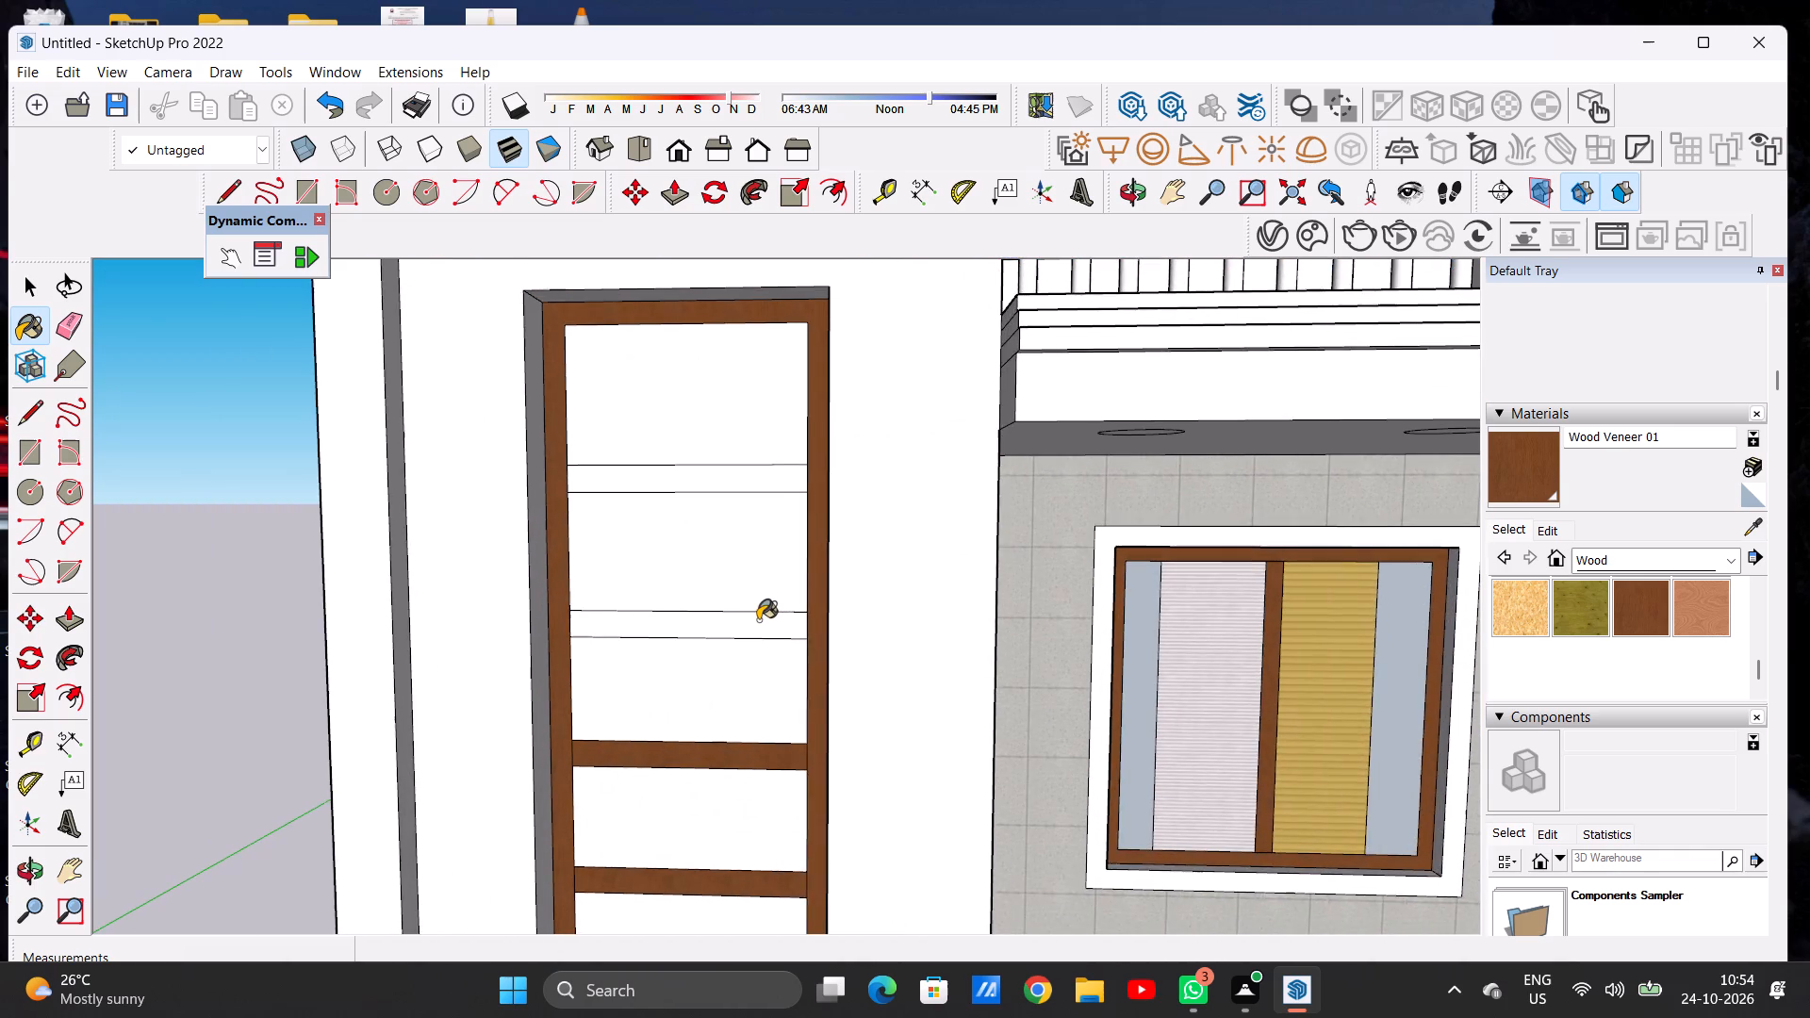
scroll(758, 620, up, 1)
click(758, 620)
click(764, 457)
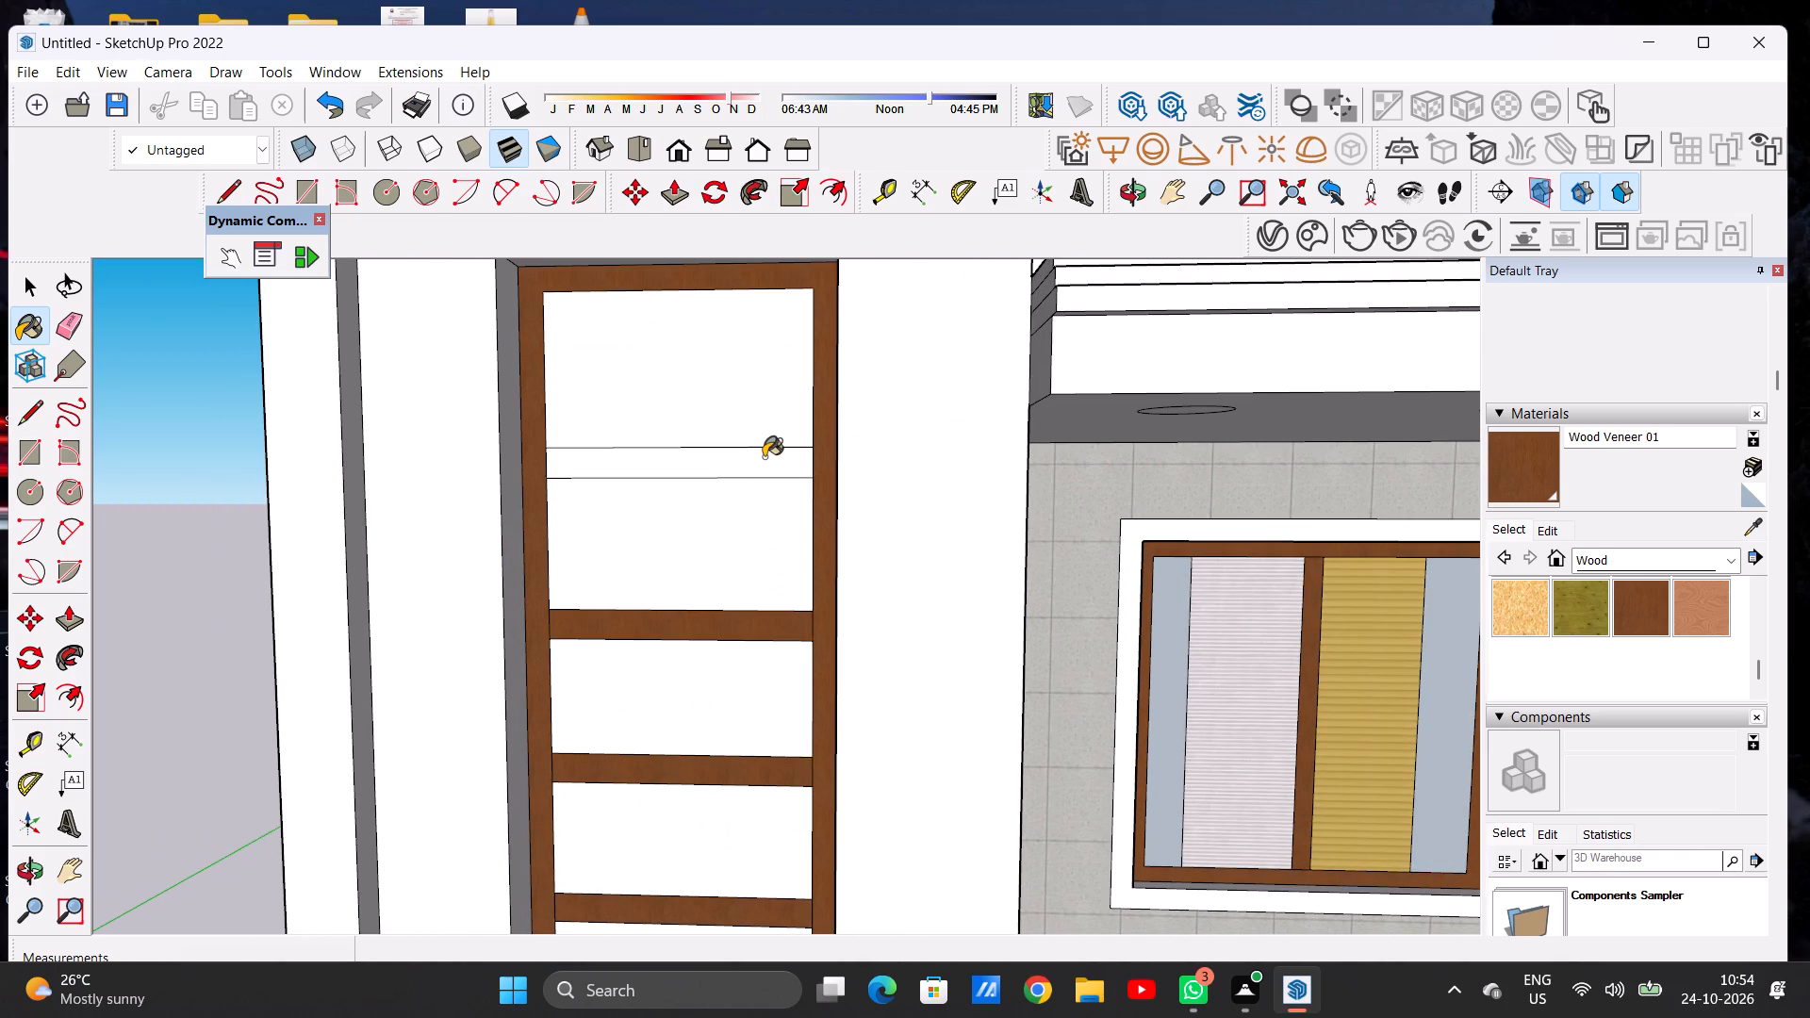
Examine the tall tower window's wood frame and crossbars close up and within the facade.
scroll(753, 550, down, 15)
middle_drag(742, 577, 521, 560)
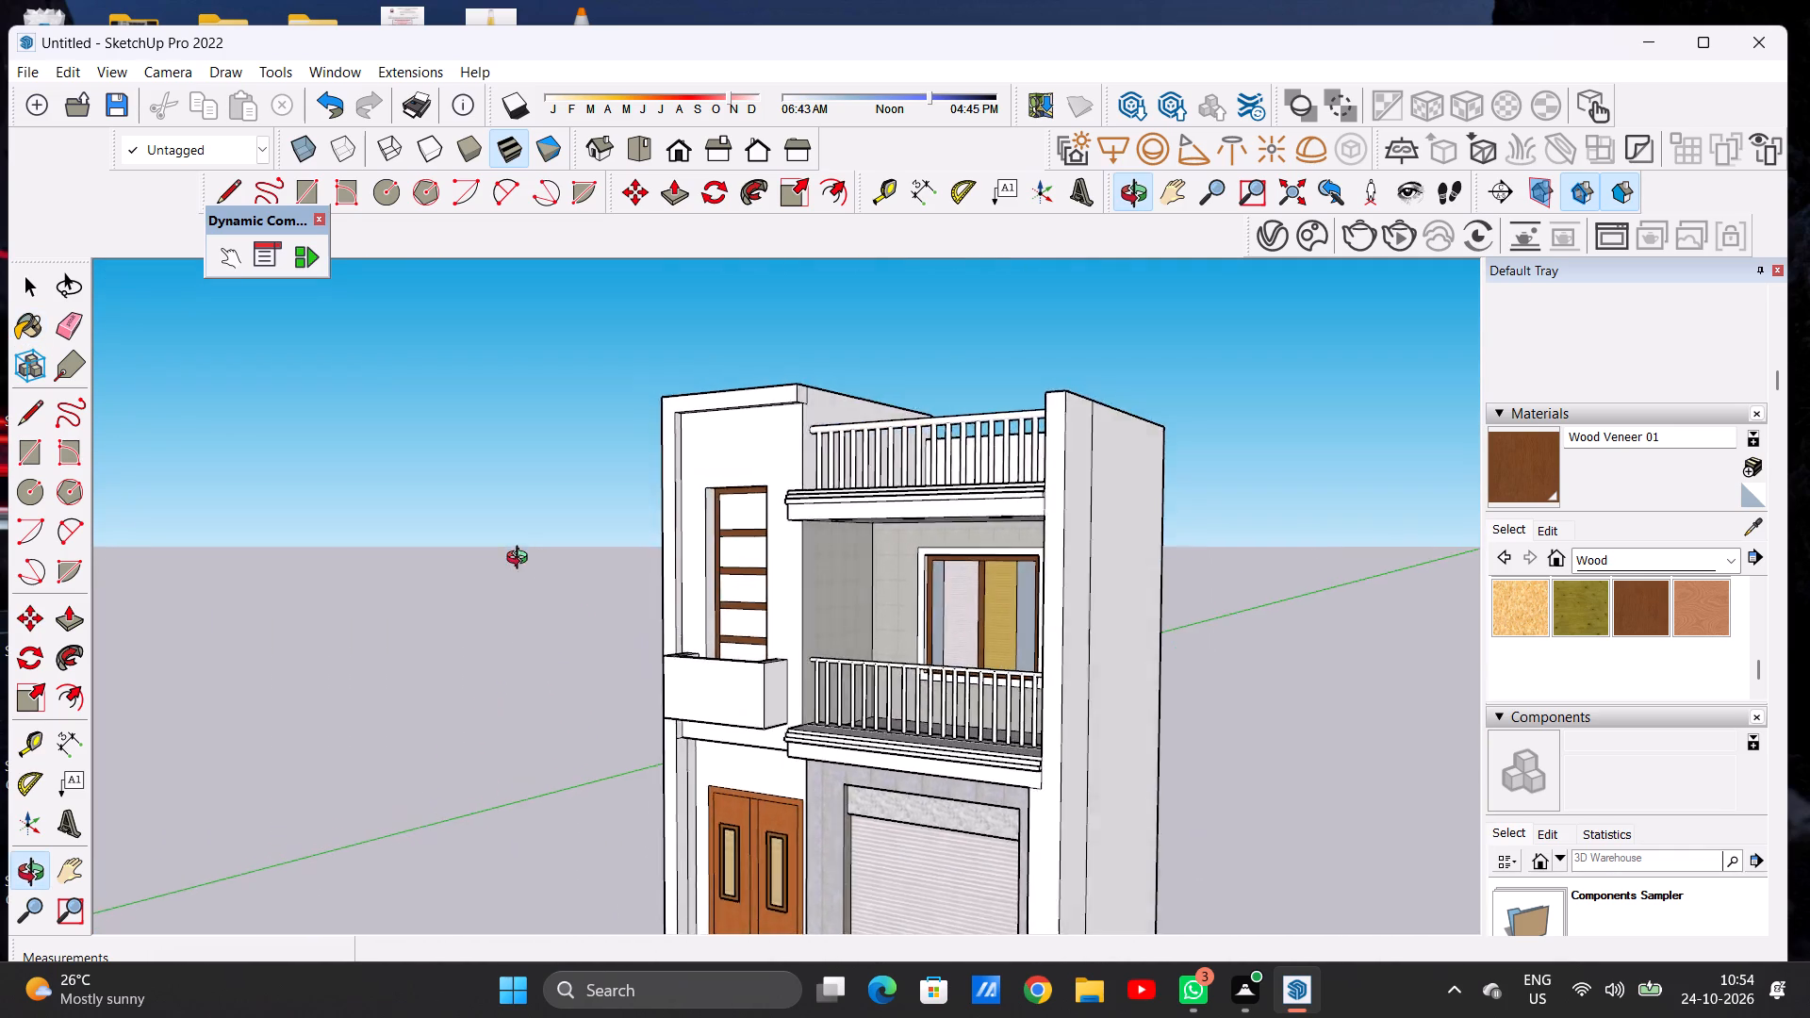
middle_drag(521, 560, 756, 594)
scroll(737, 620, up, 1)
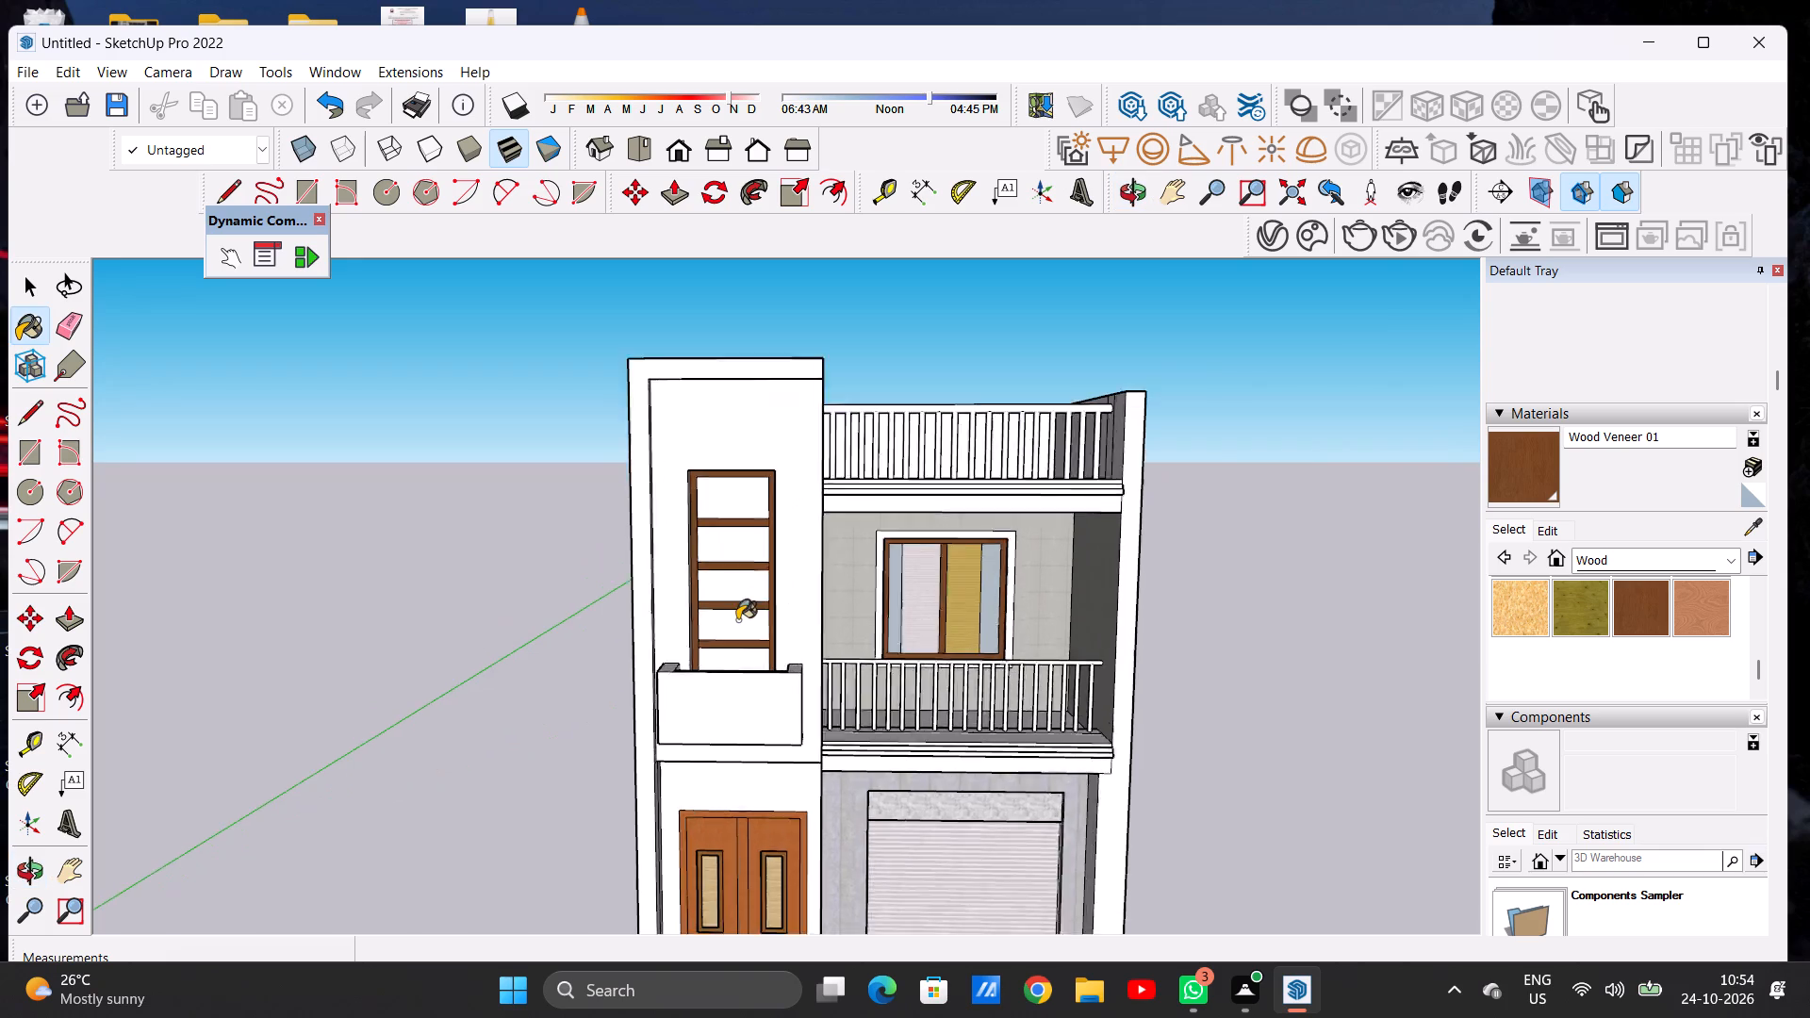
scroll(737, 620, up, 4)
middle_drag(719, 665, 720, 725)
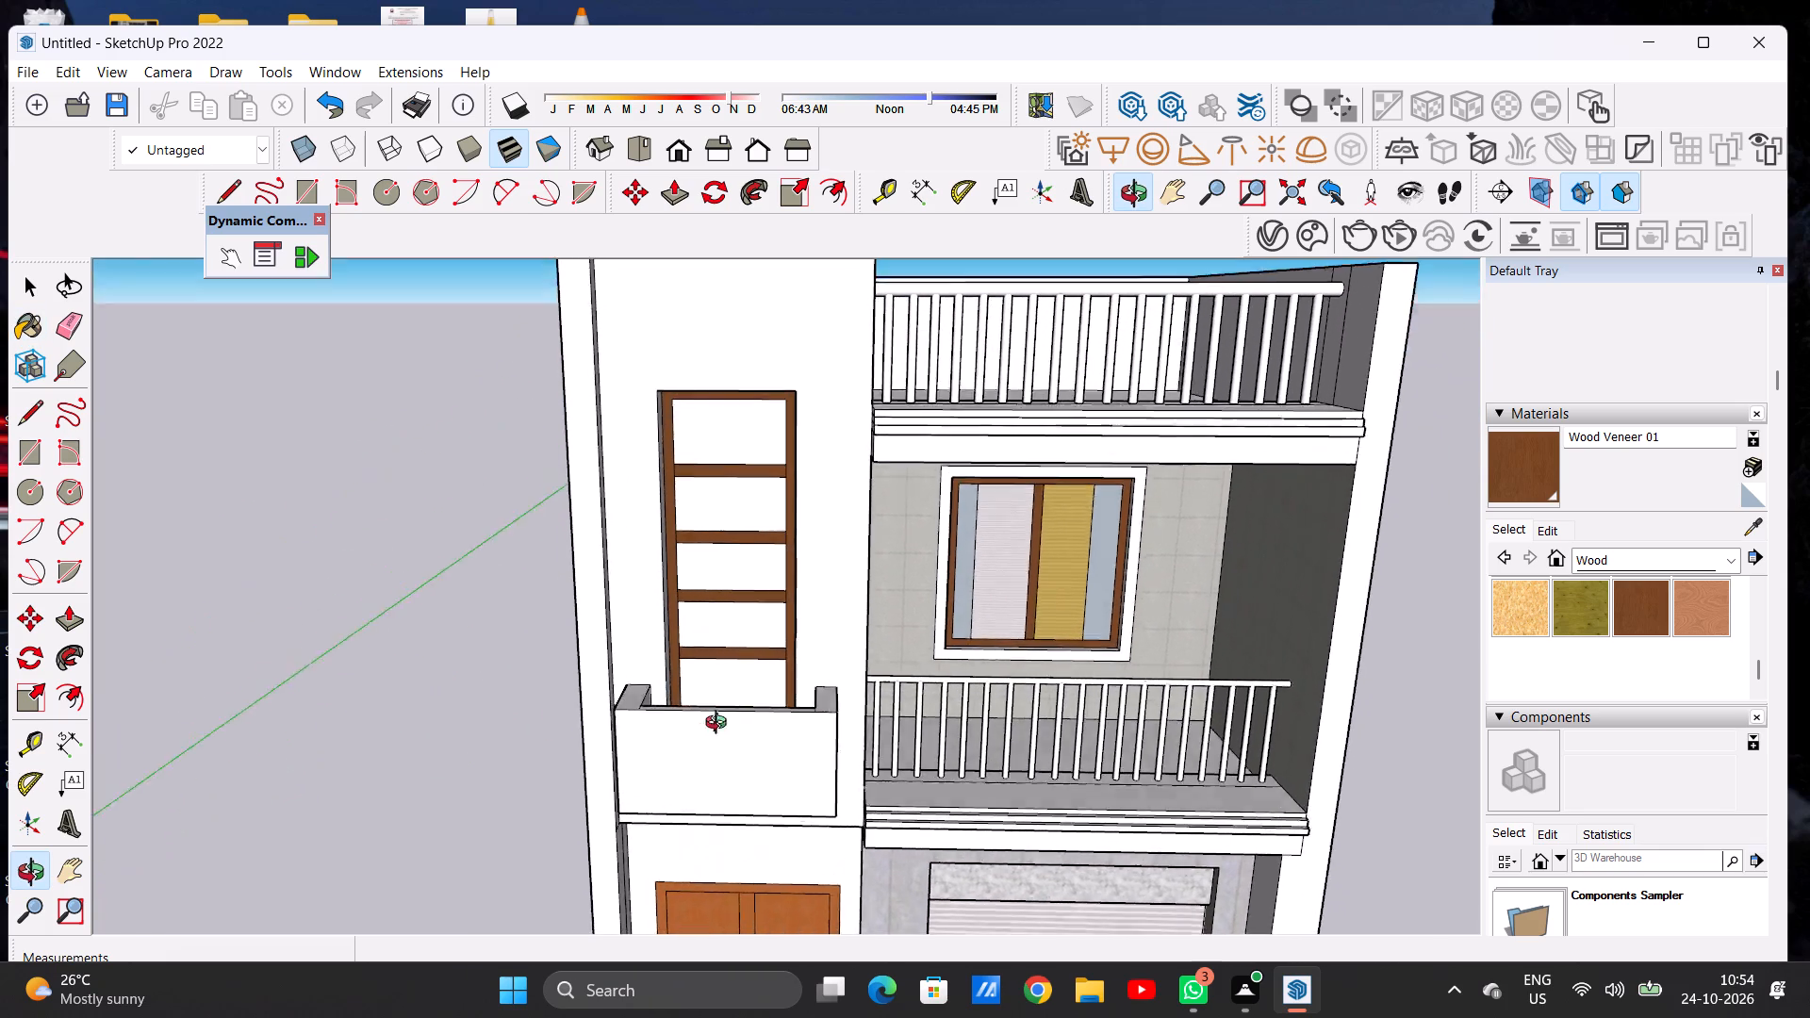
middle_drag(720, 725, 730, 657)
scroll(716, 661, down, 5)
scroll(806, 585, up, 4)
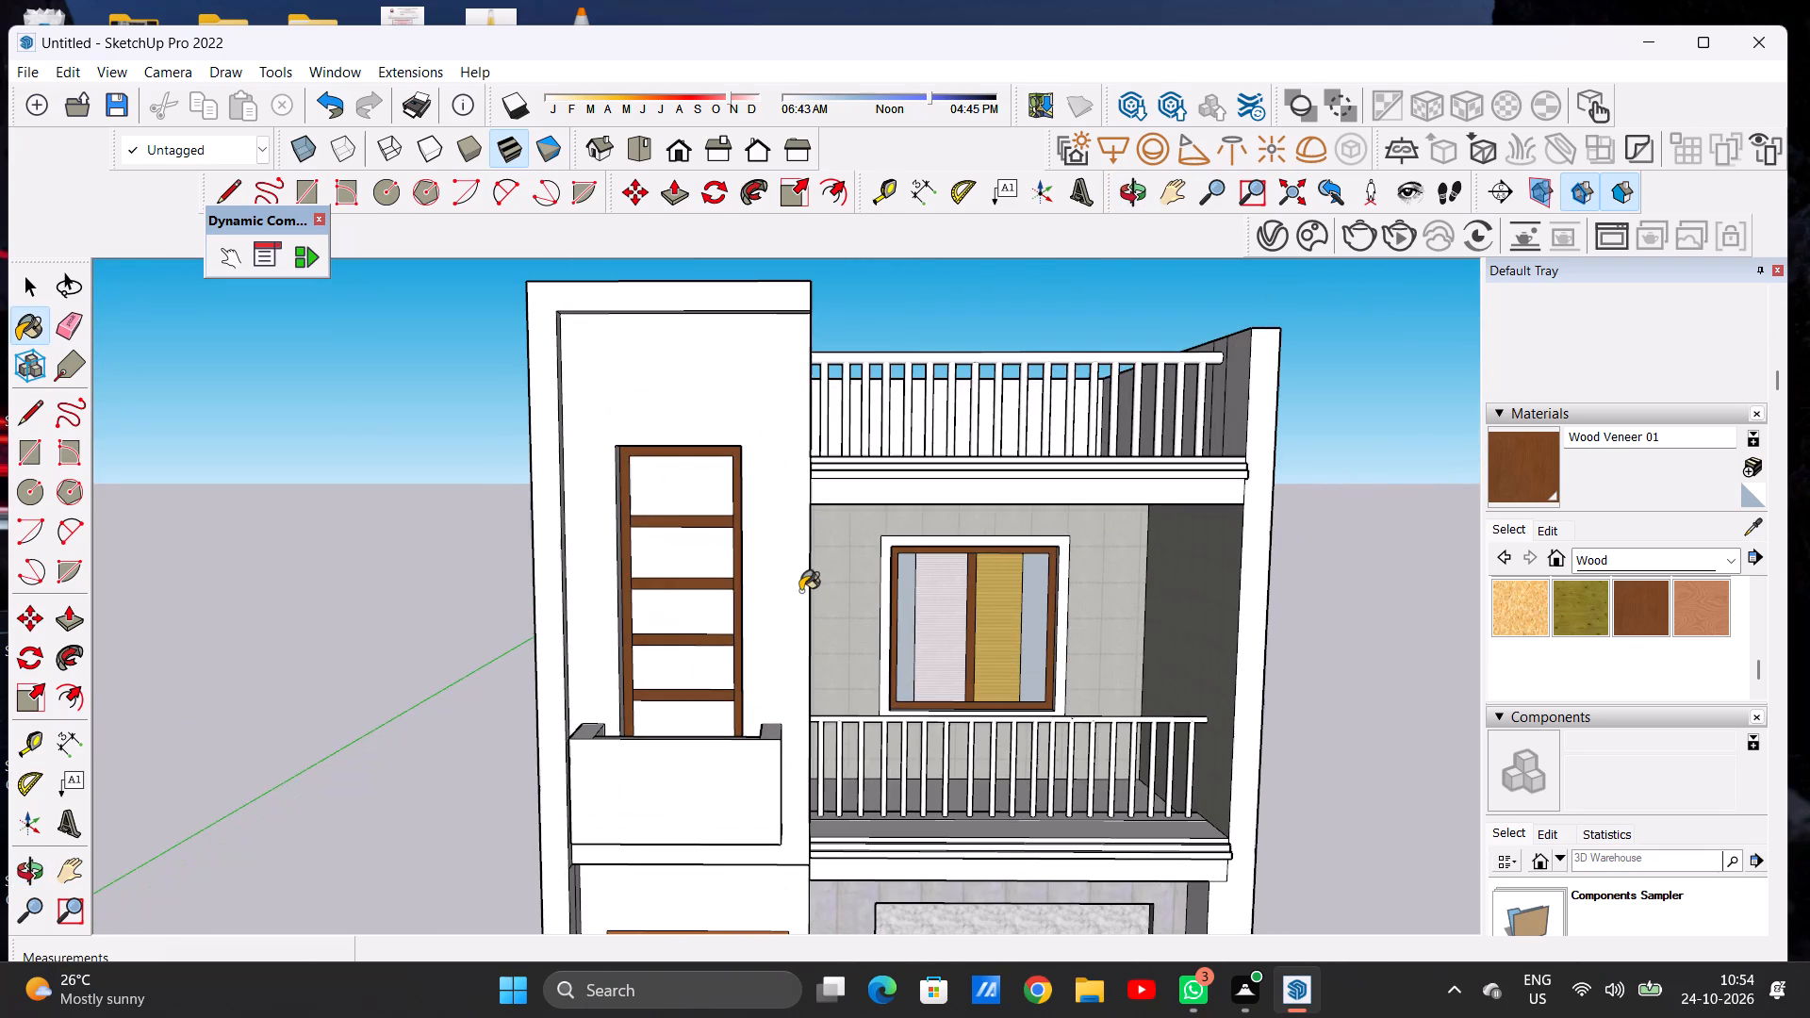
key(space)
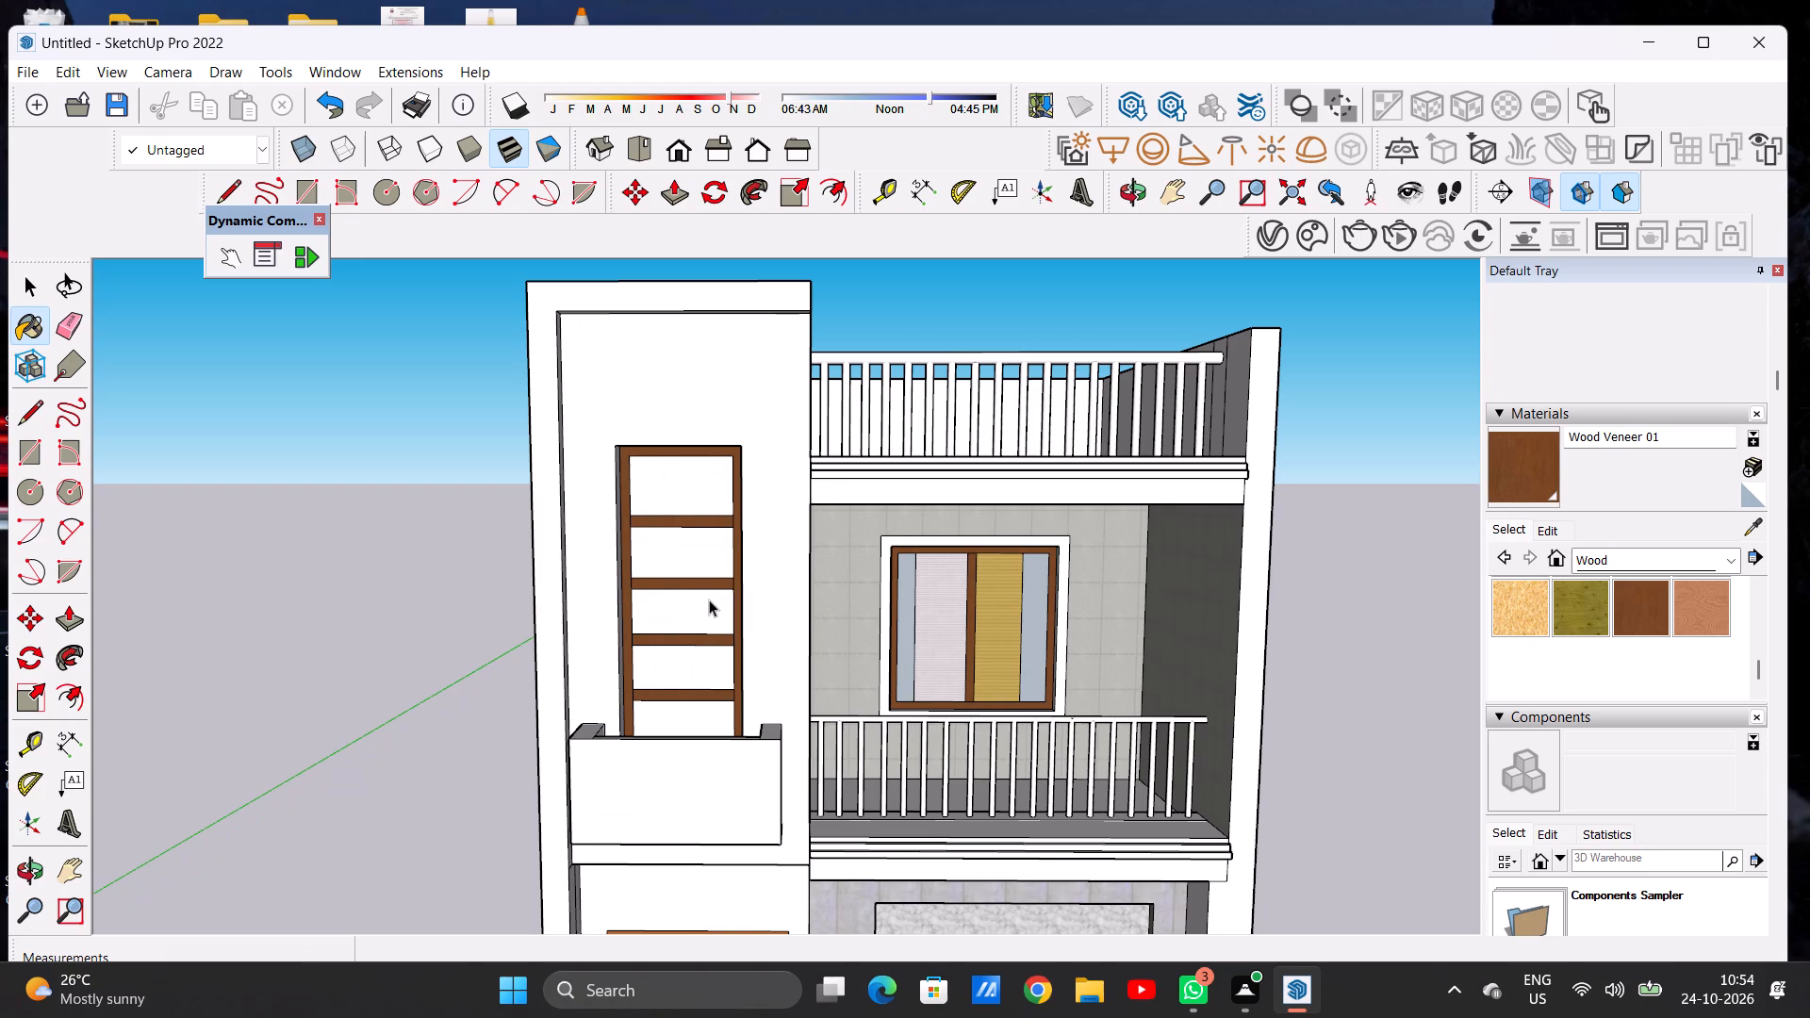
scroll(696, 563, up, 4)
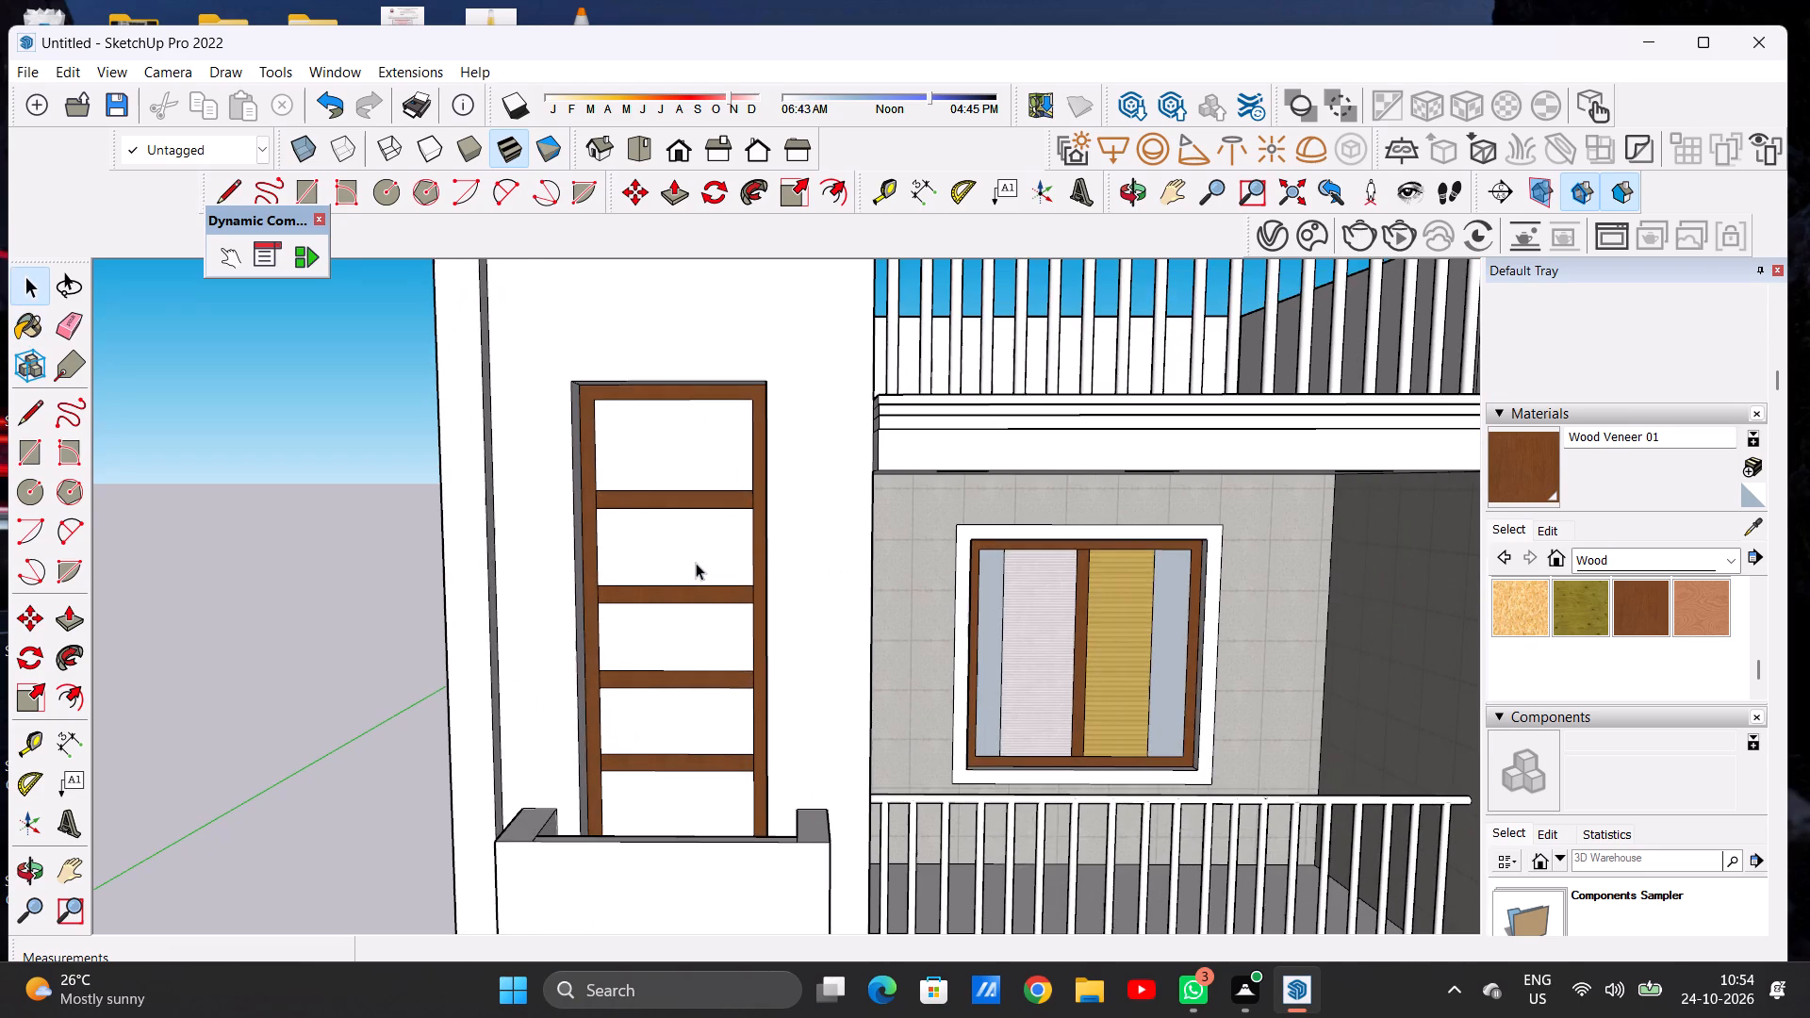
Look through the Wood, Window Coverings, Brick, Cladding and Siding, and Landscaping, Fencing and Vegetation collections for a suitable material.
scroll(689, 538, down, 3)
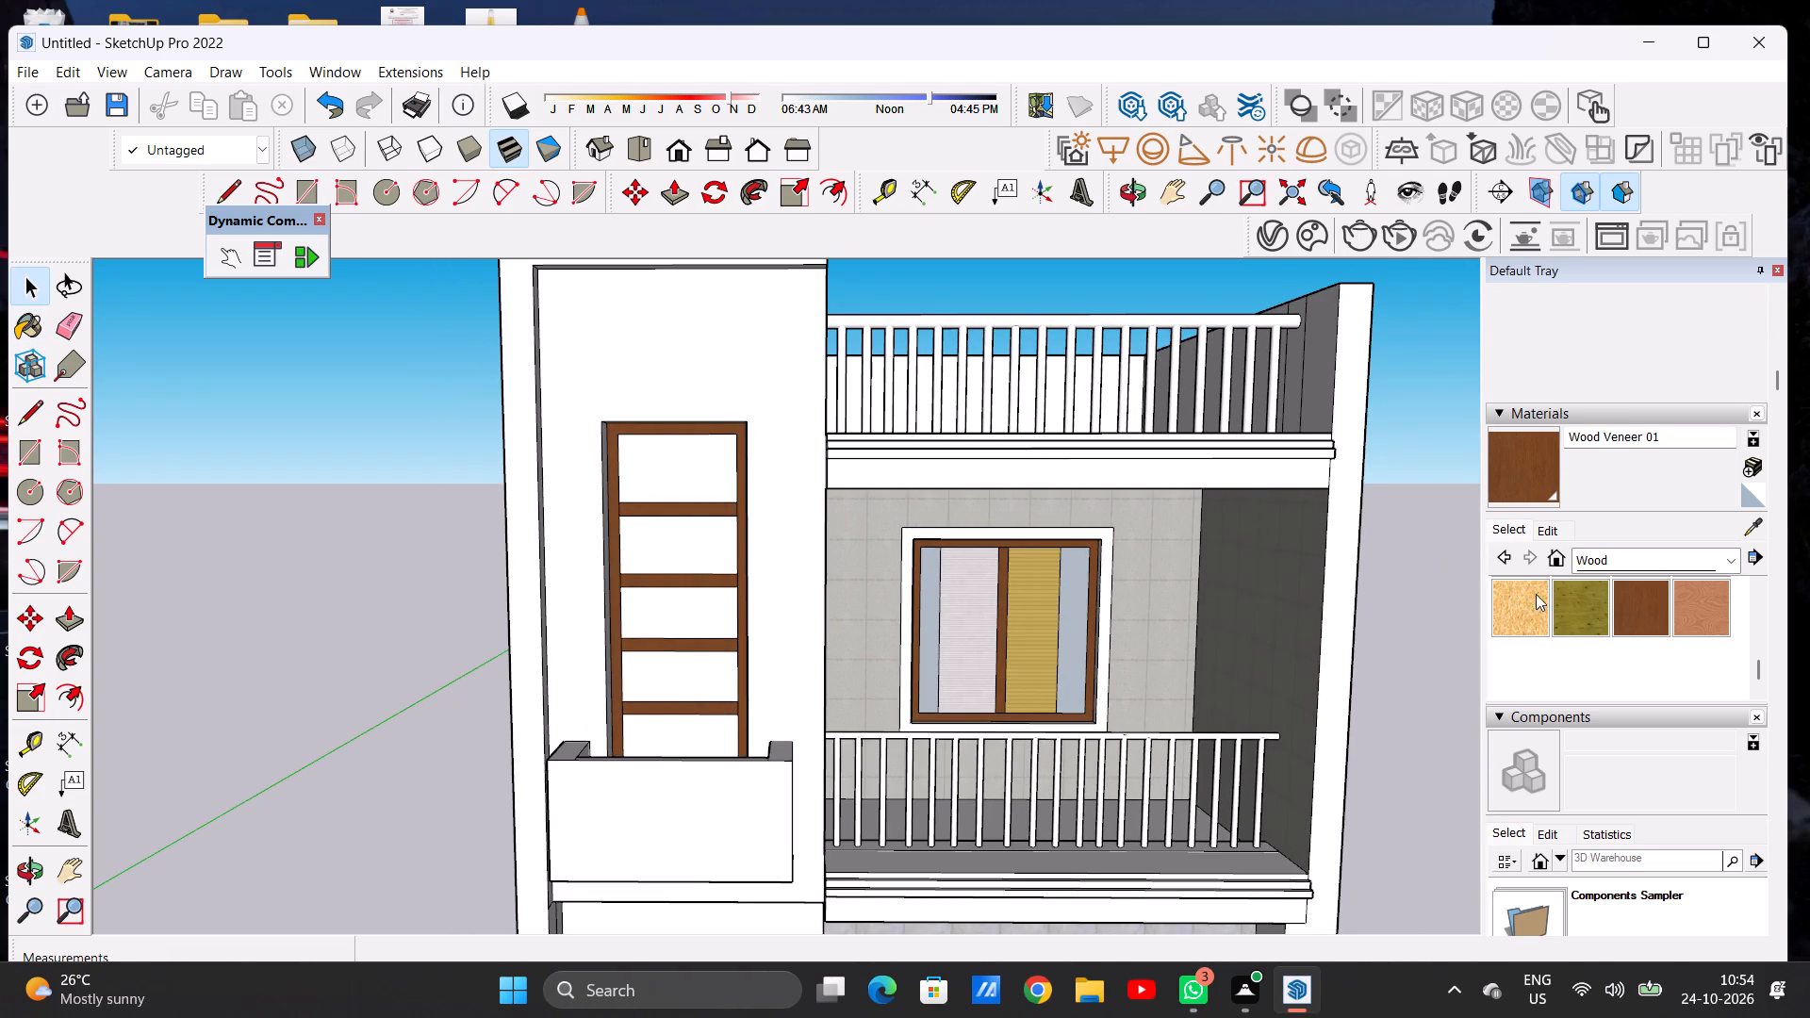
scroll(1554, 607, up, 2)
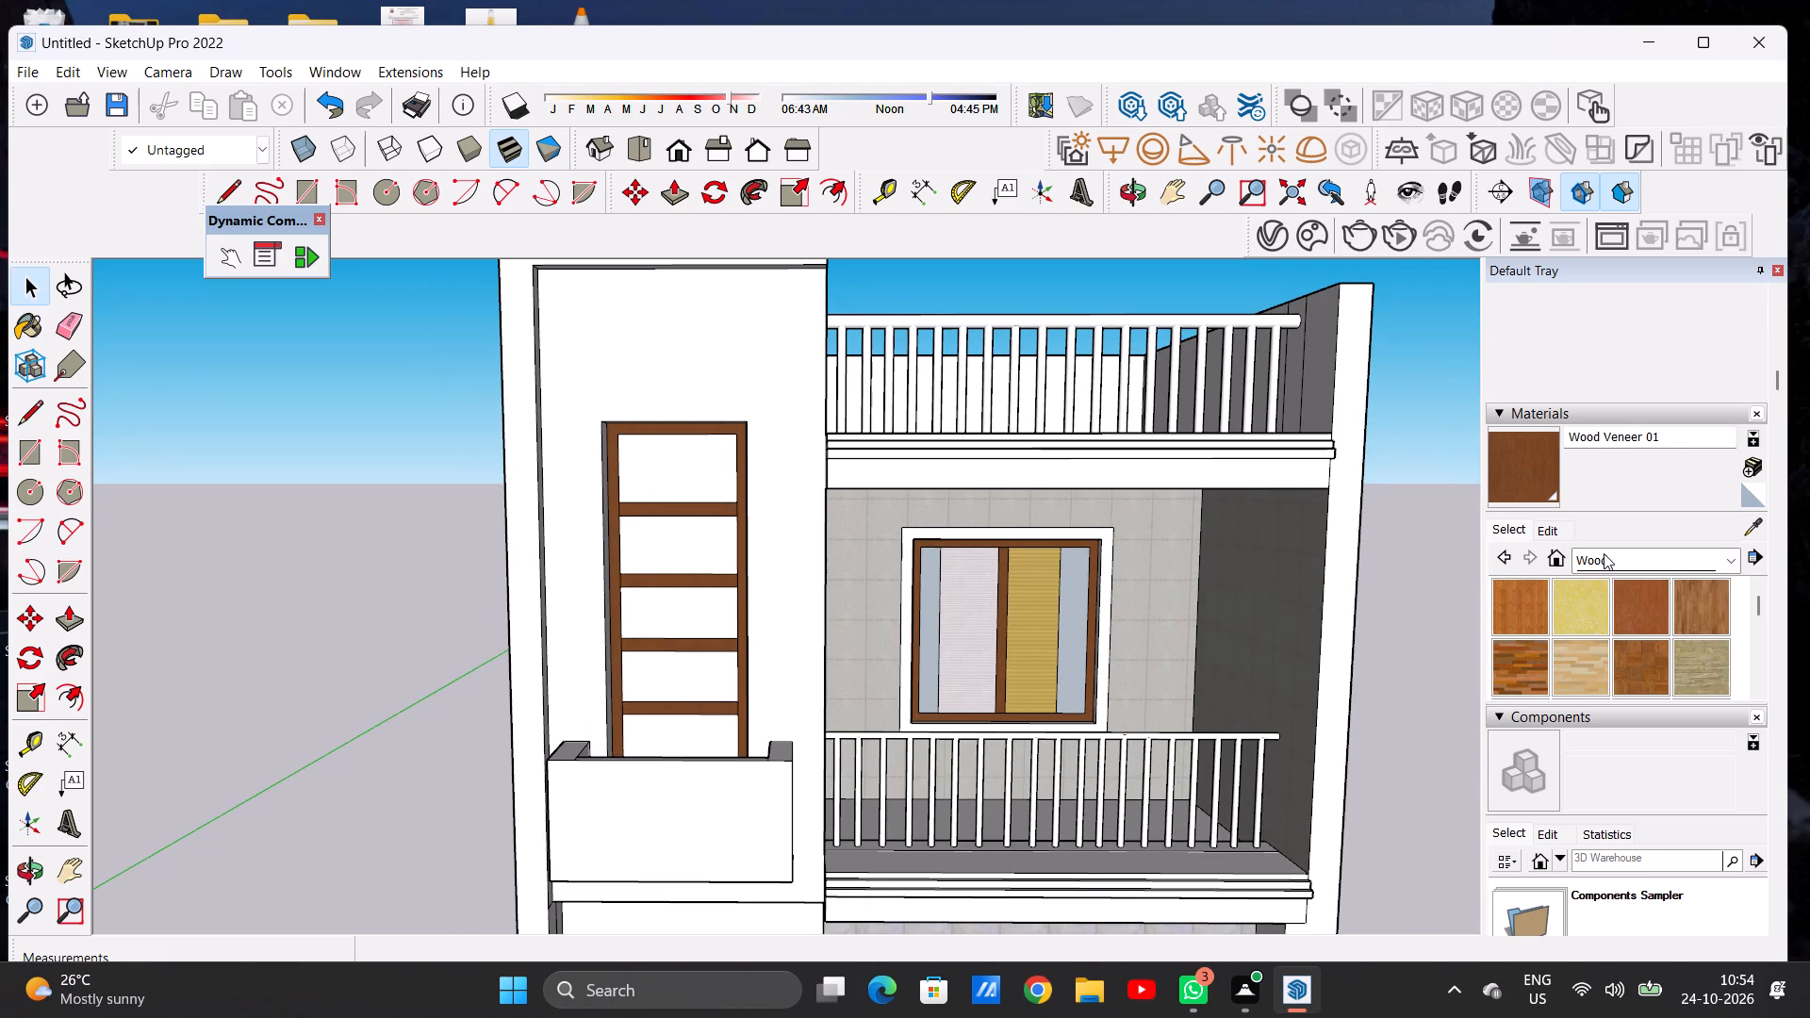
click(1604, 553)
click(1626, 847)
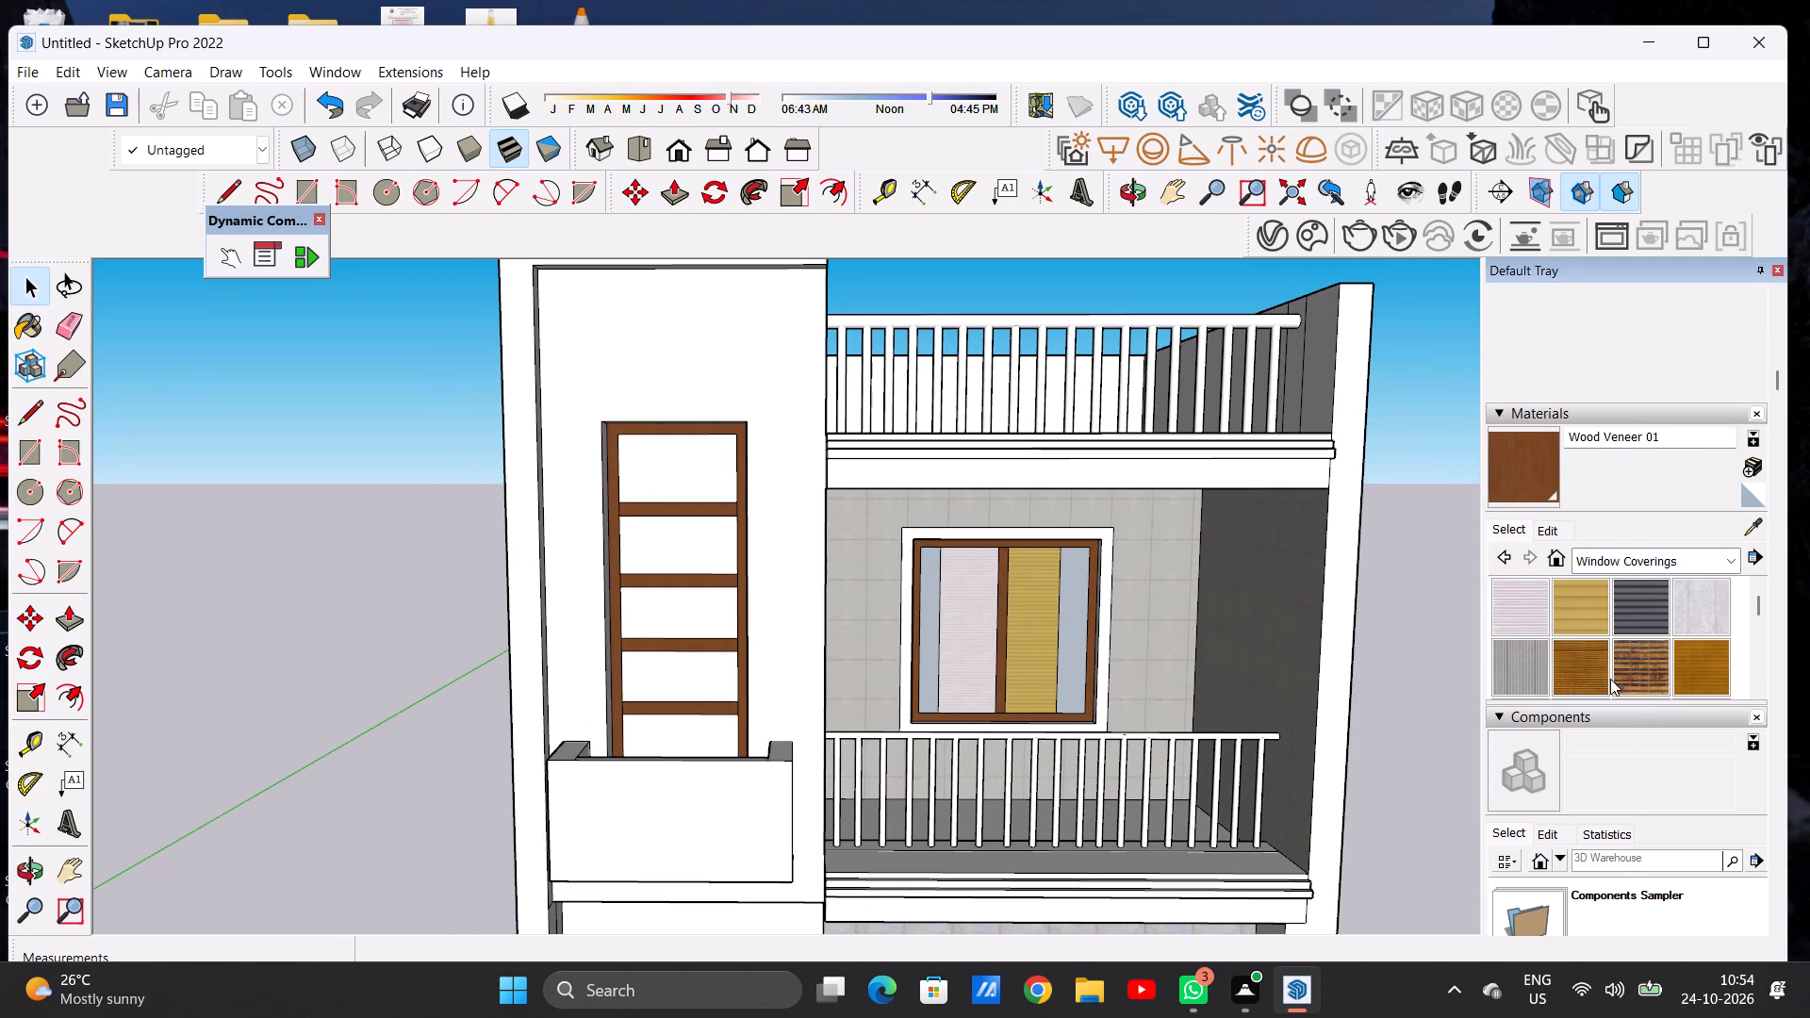
scroll(1610, 679, down, 1)
scroll(1601, 648, up, 1)
scroll(1616, 632, down, 1)
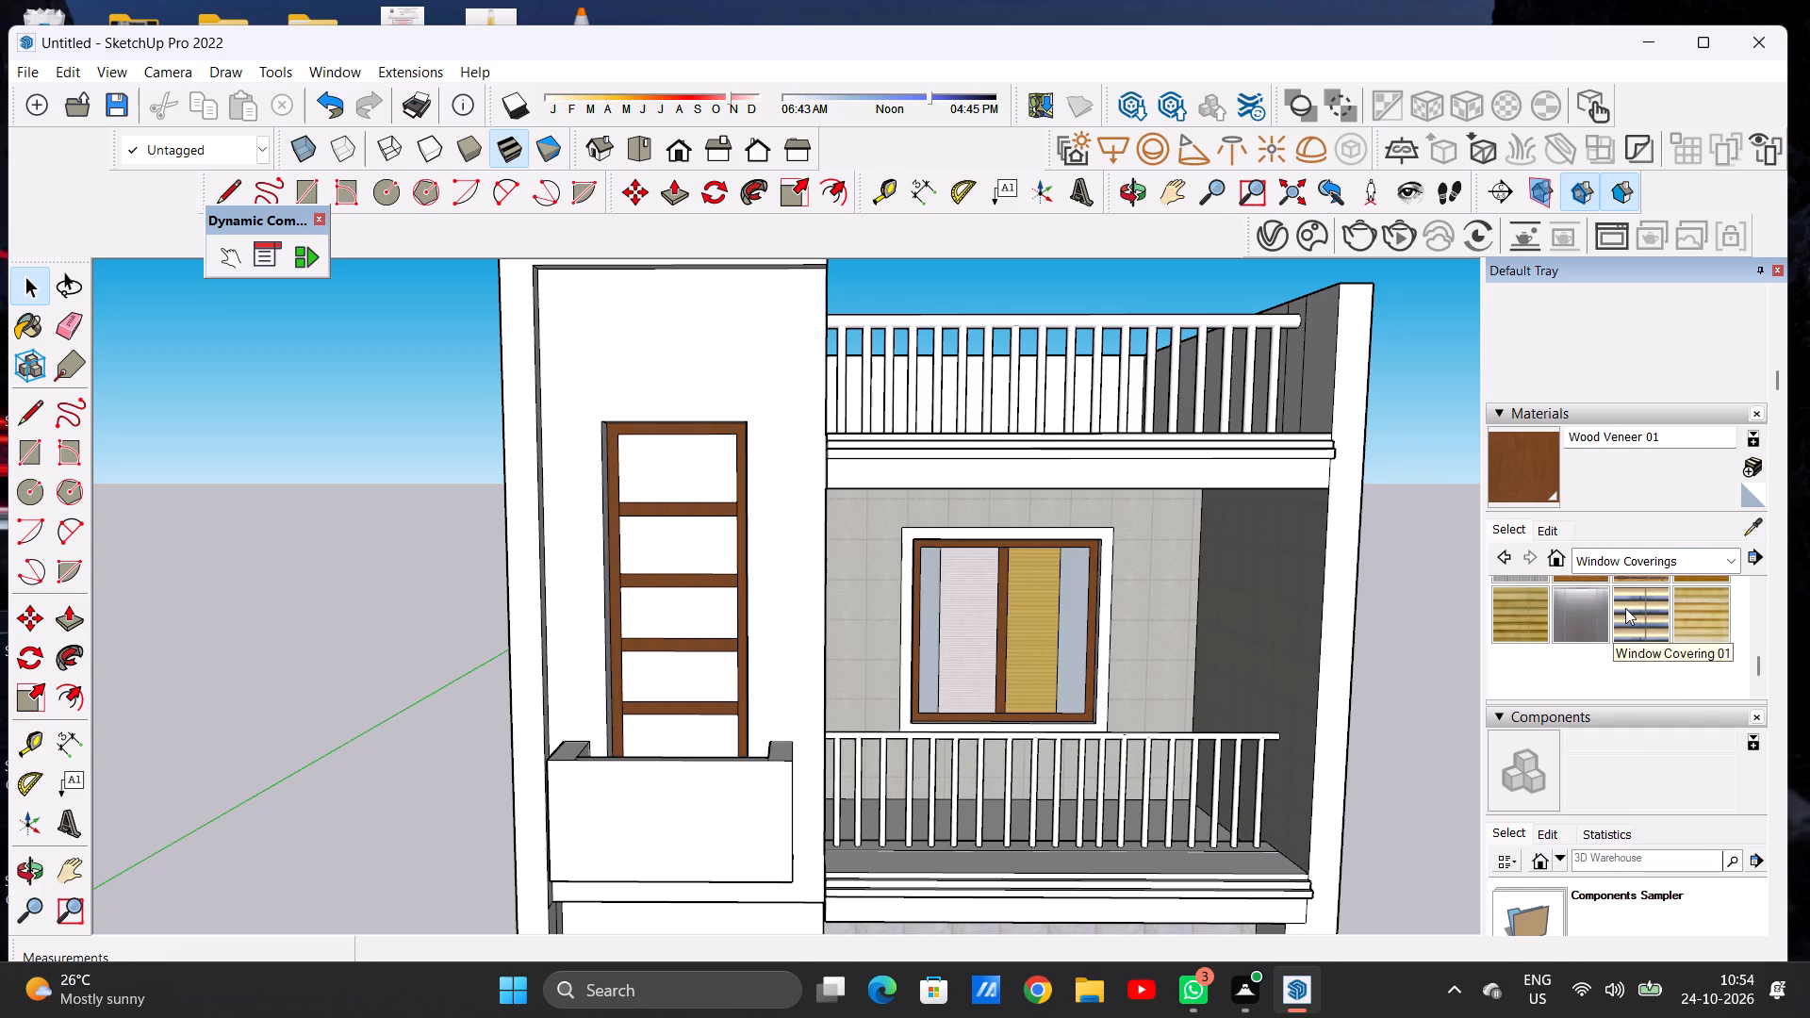
click(1601, 550)
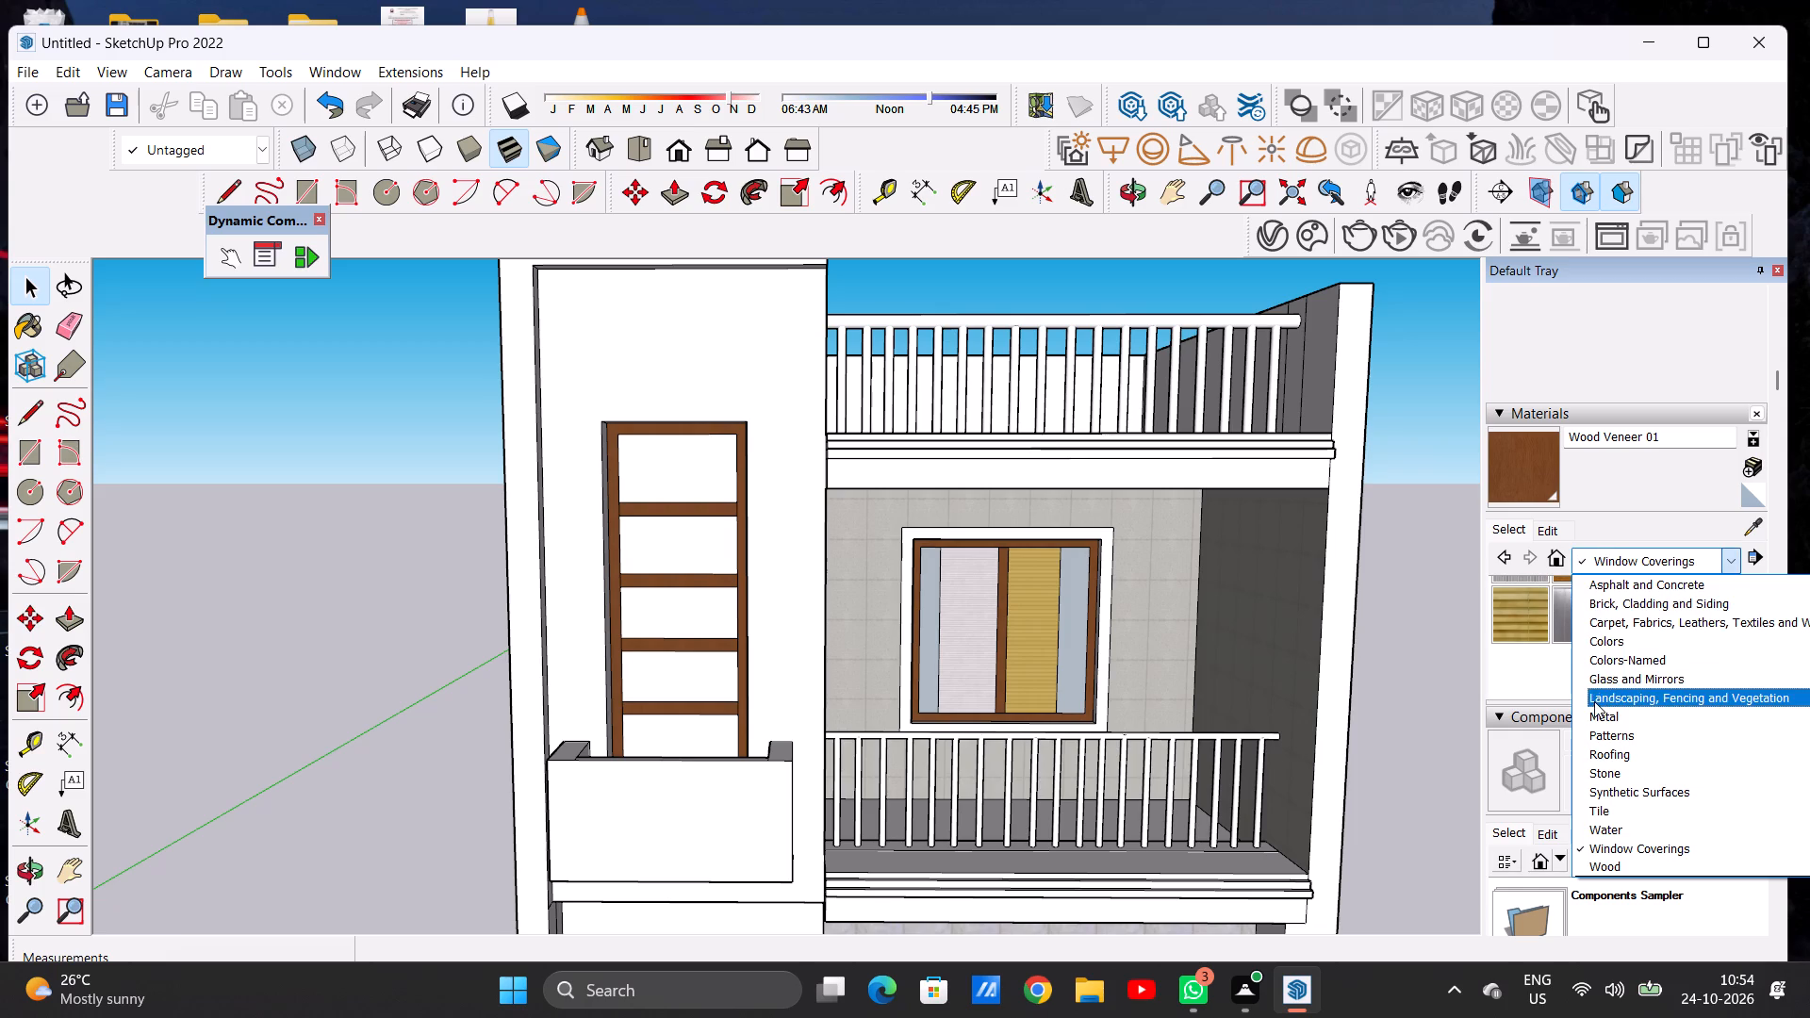
click(1606, 608)
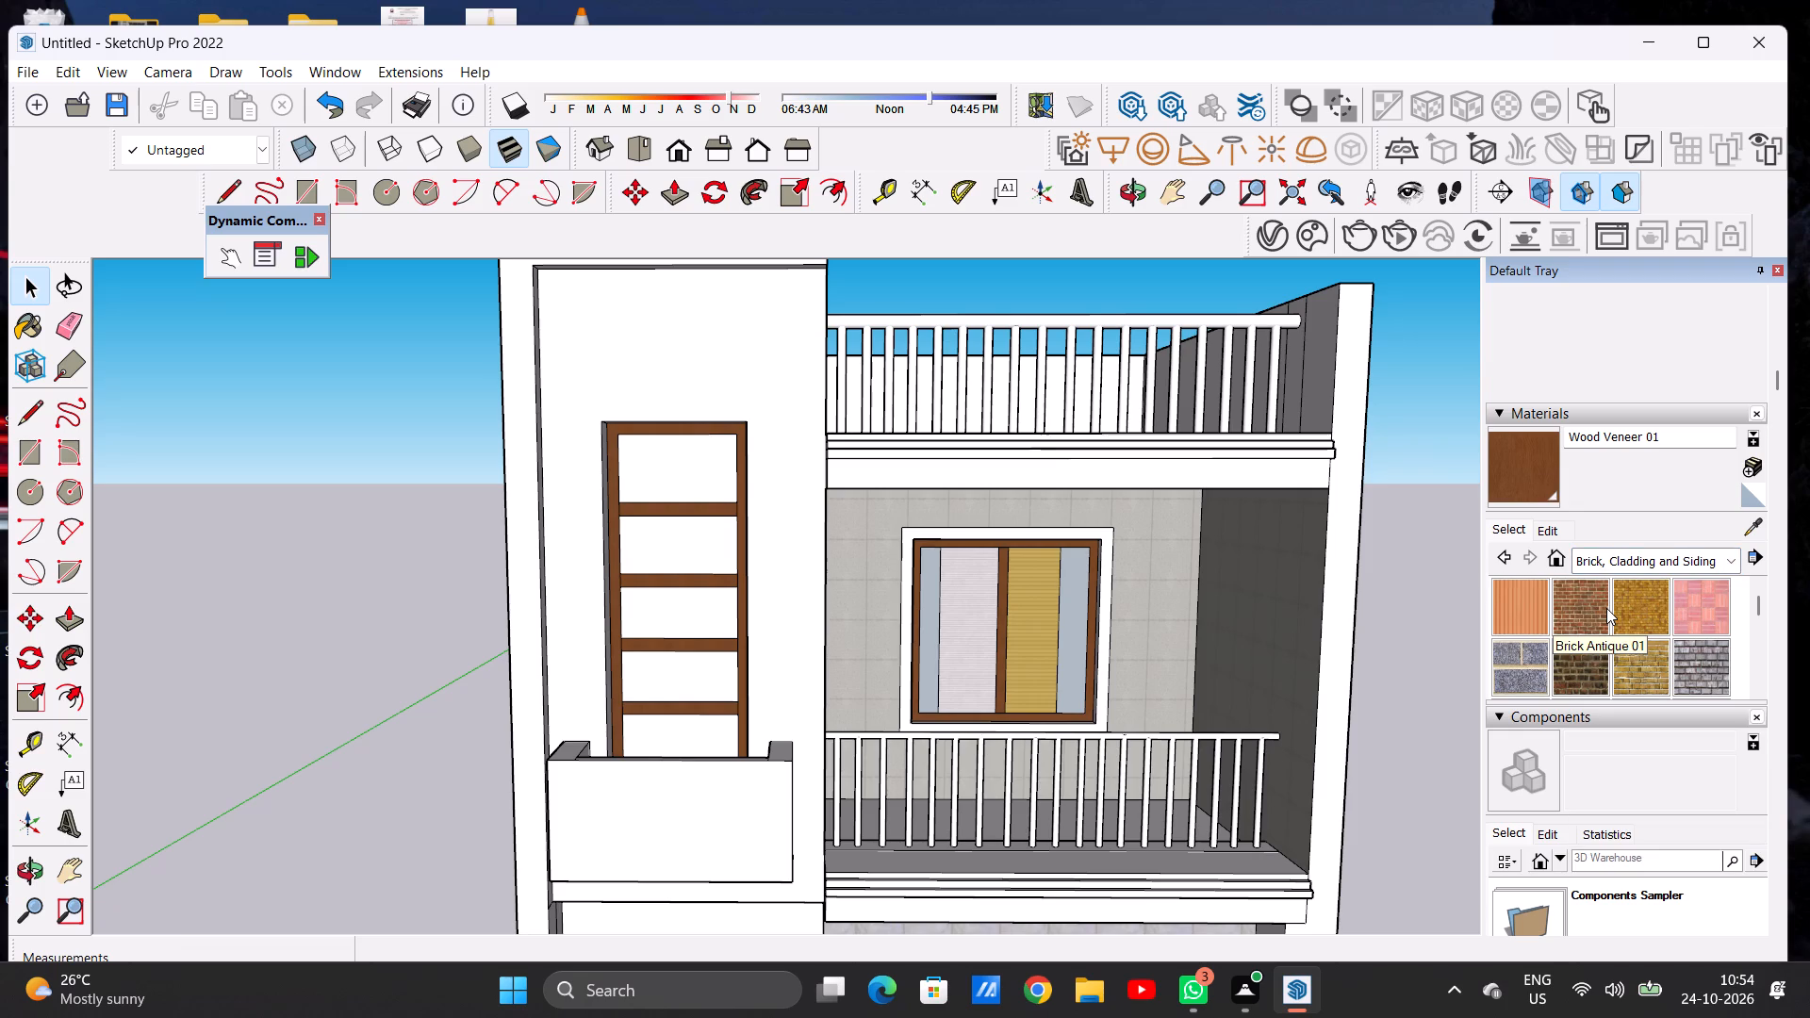
scroll(1606, 608, down, 3)
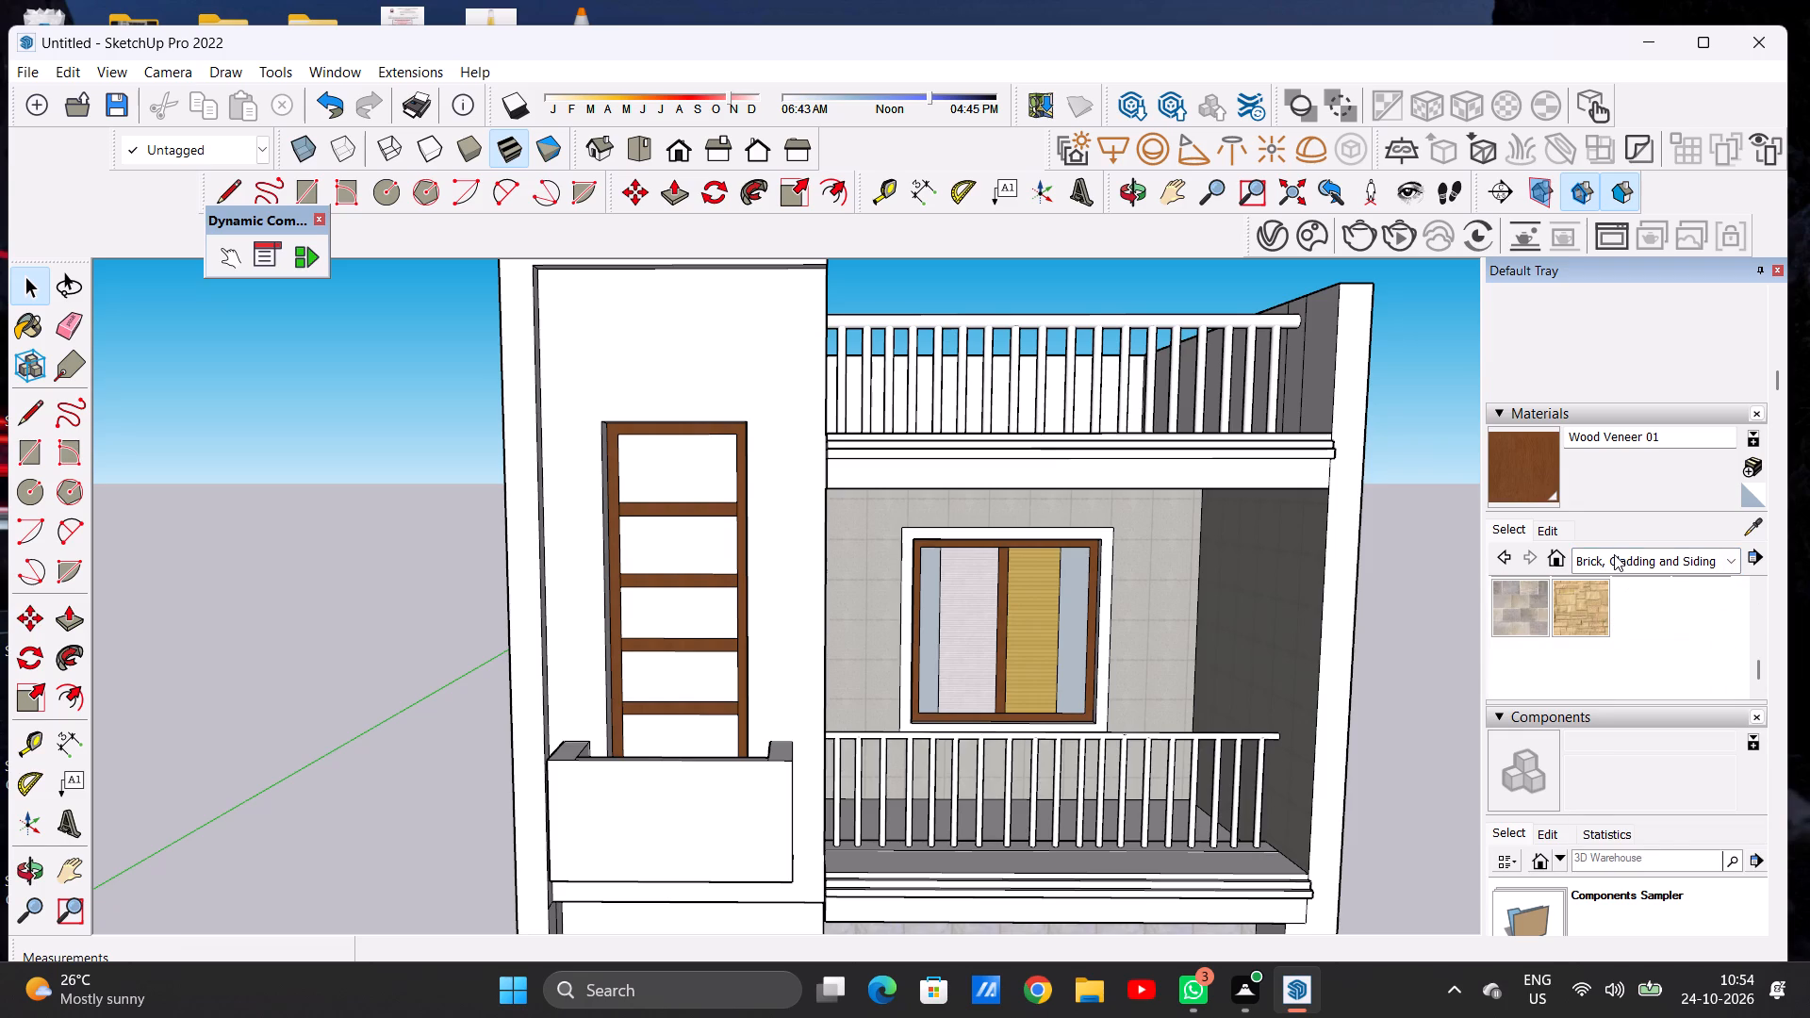
click(1614, 554)
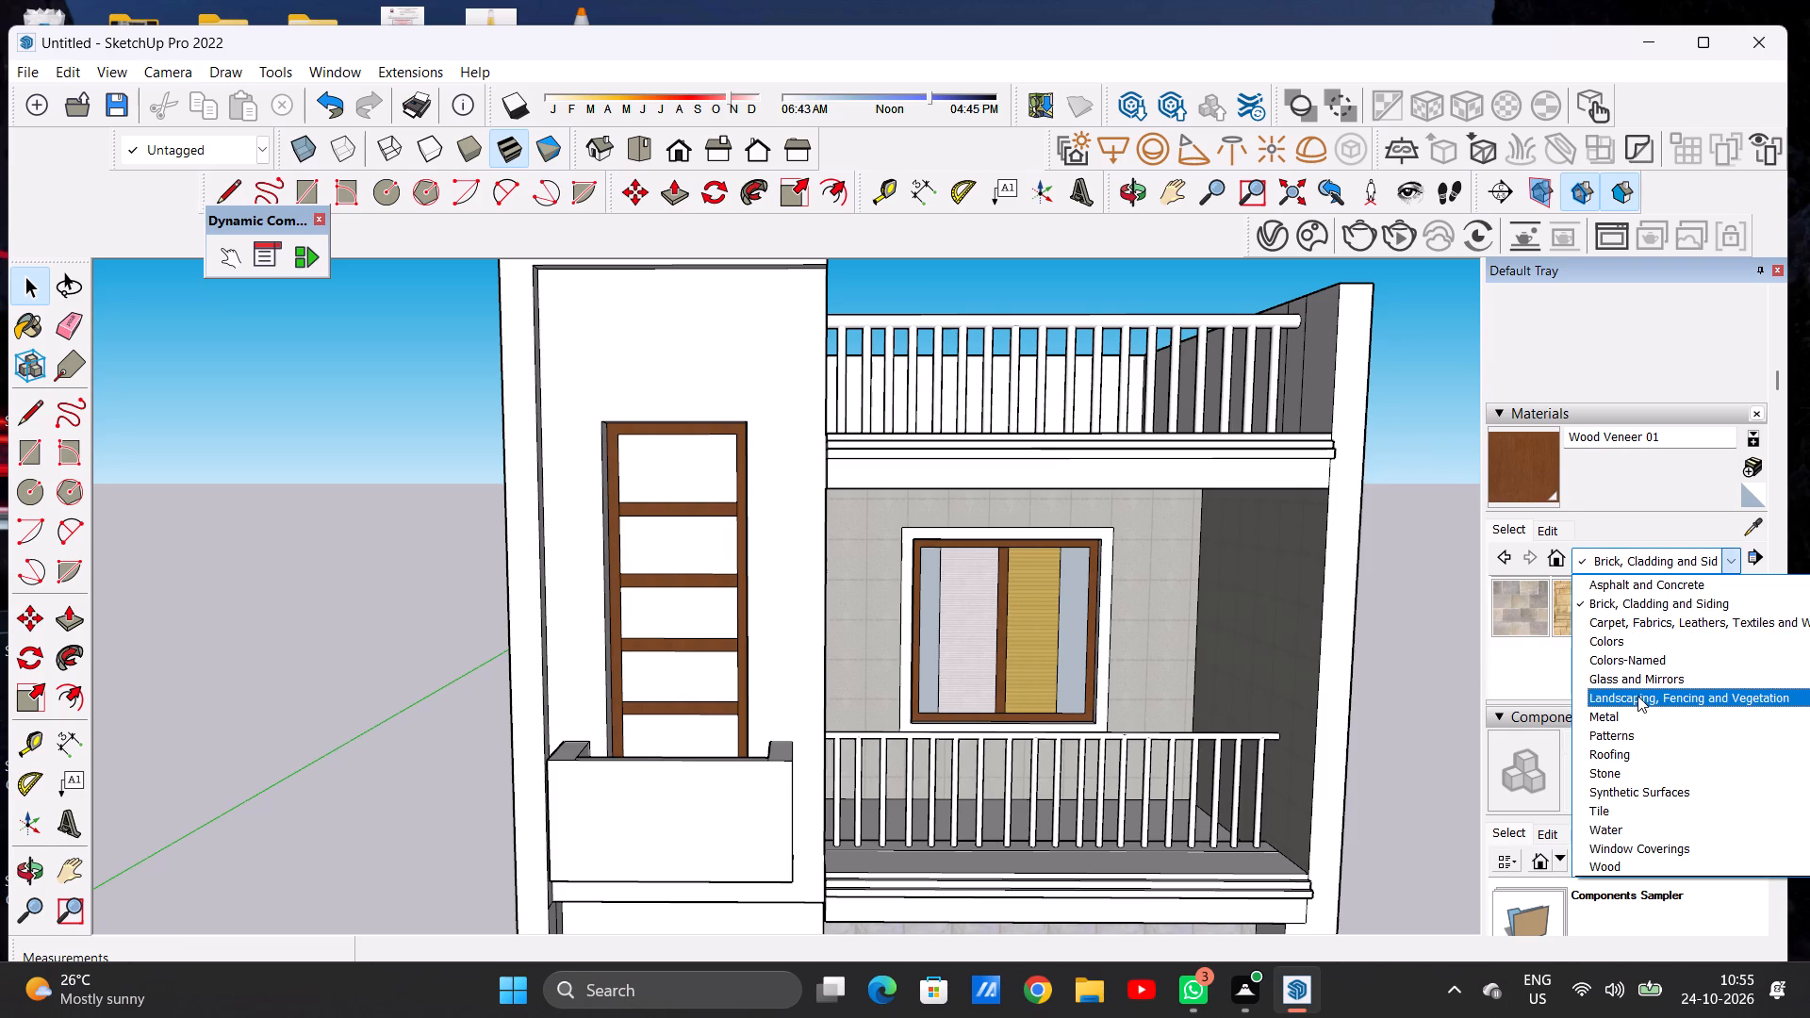
click(1637, 696)
scroll(1619, 654, down, 2)
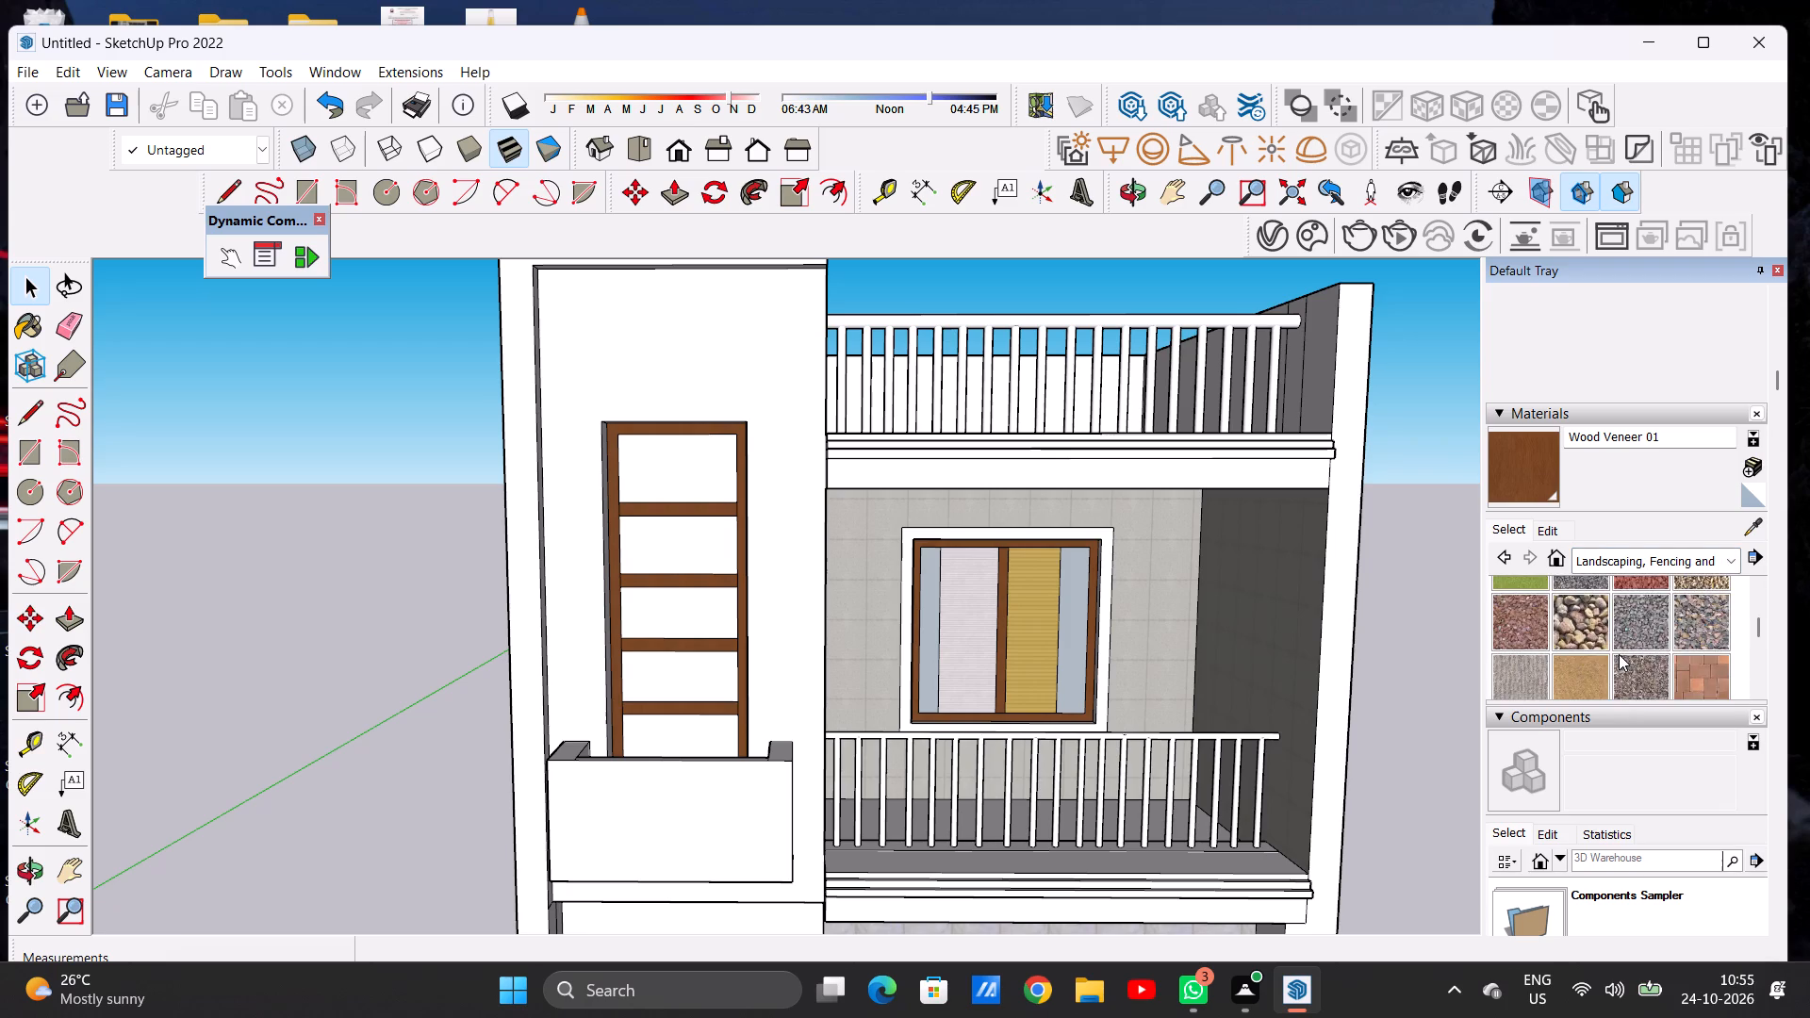
scroll(1619, 654, down, 4)
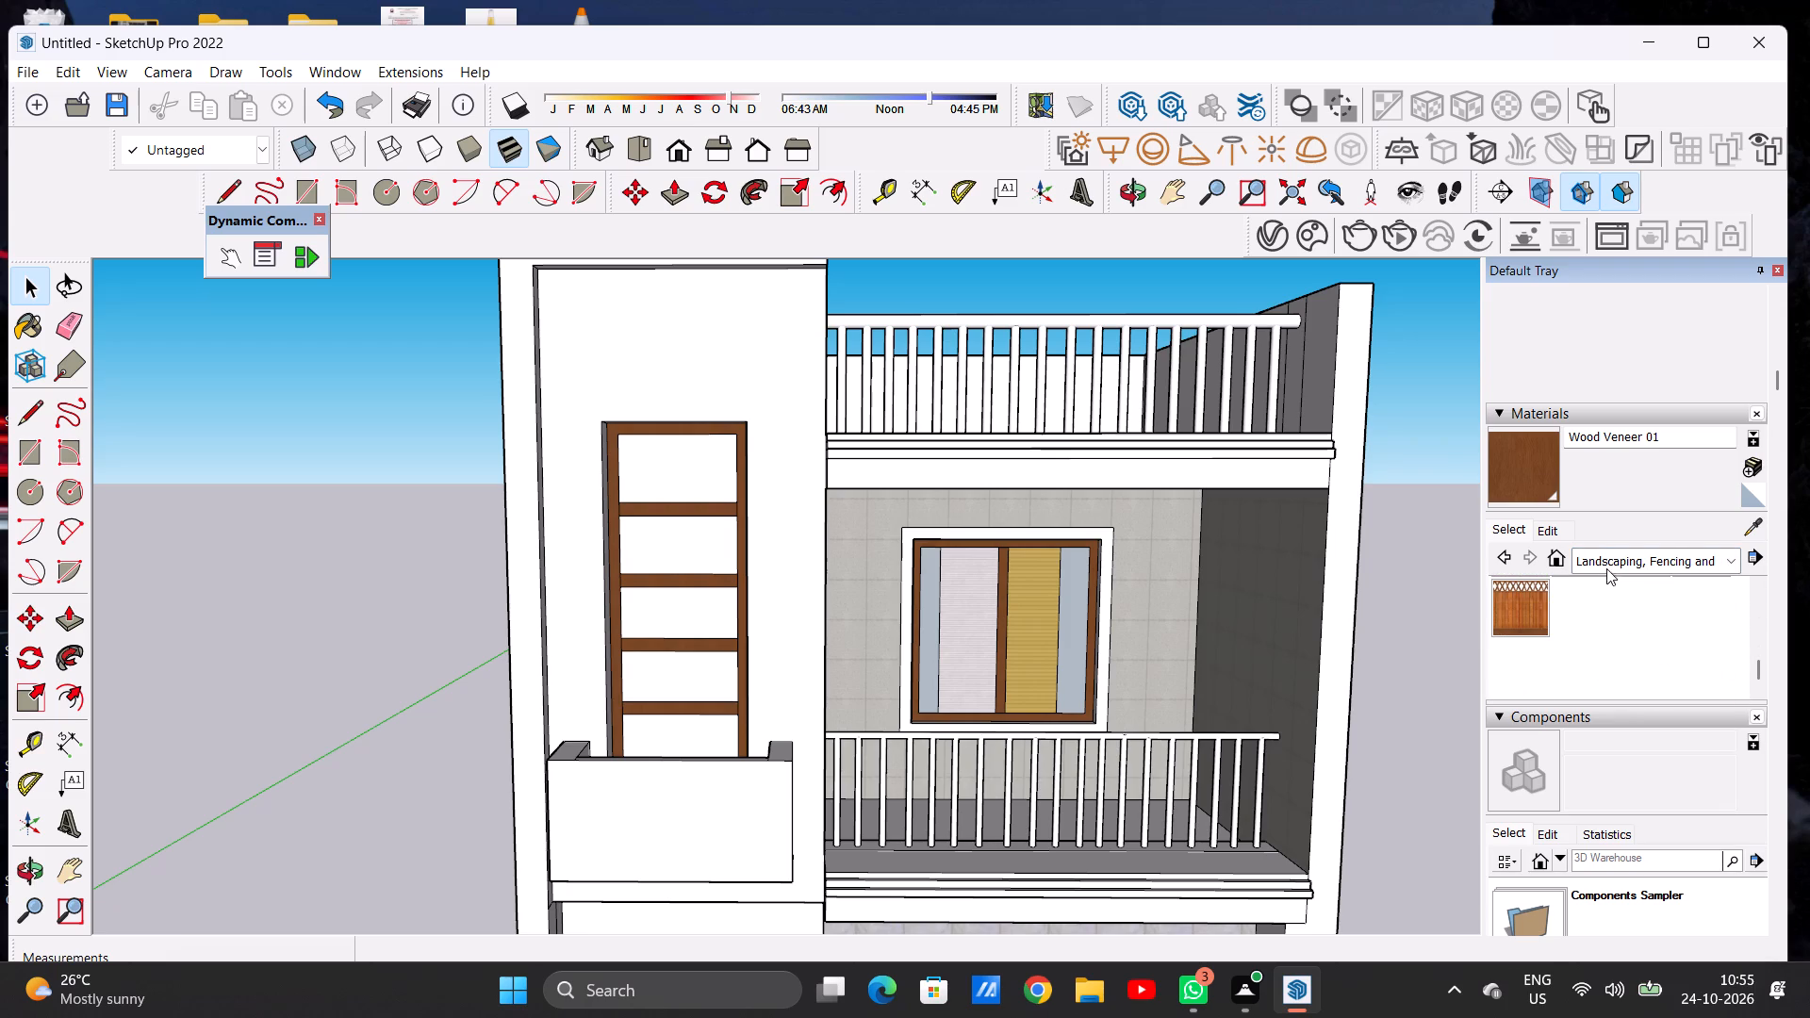
Paint the top panel of the tall upper-floor window with Siding Rusty Metal from the Brick, Cladding and Siding materials.
click(1602, 564)
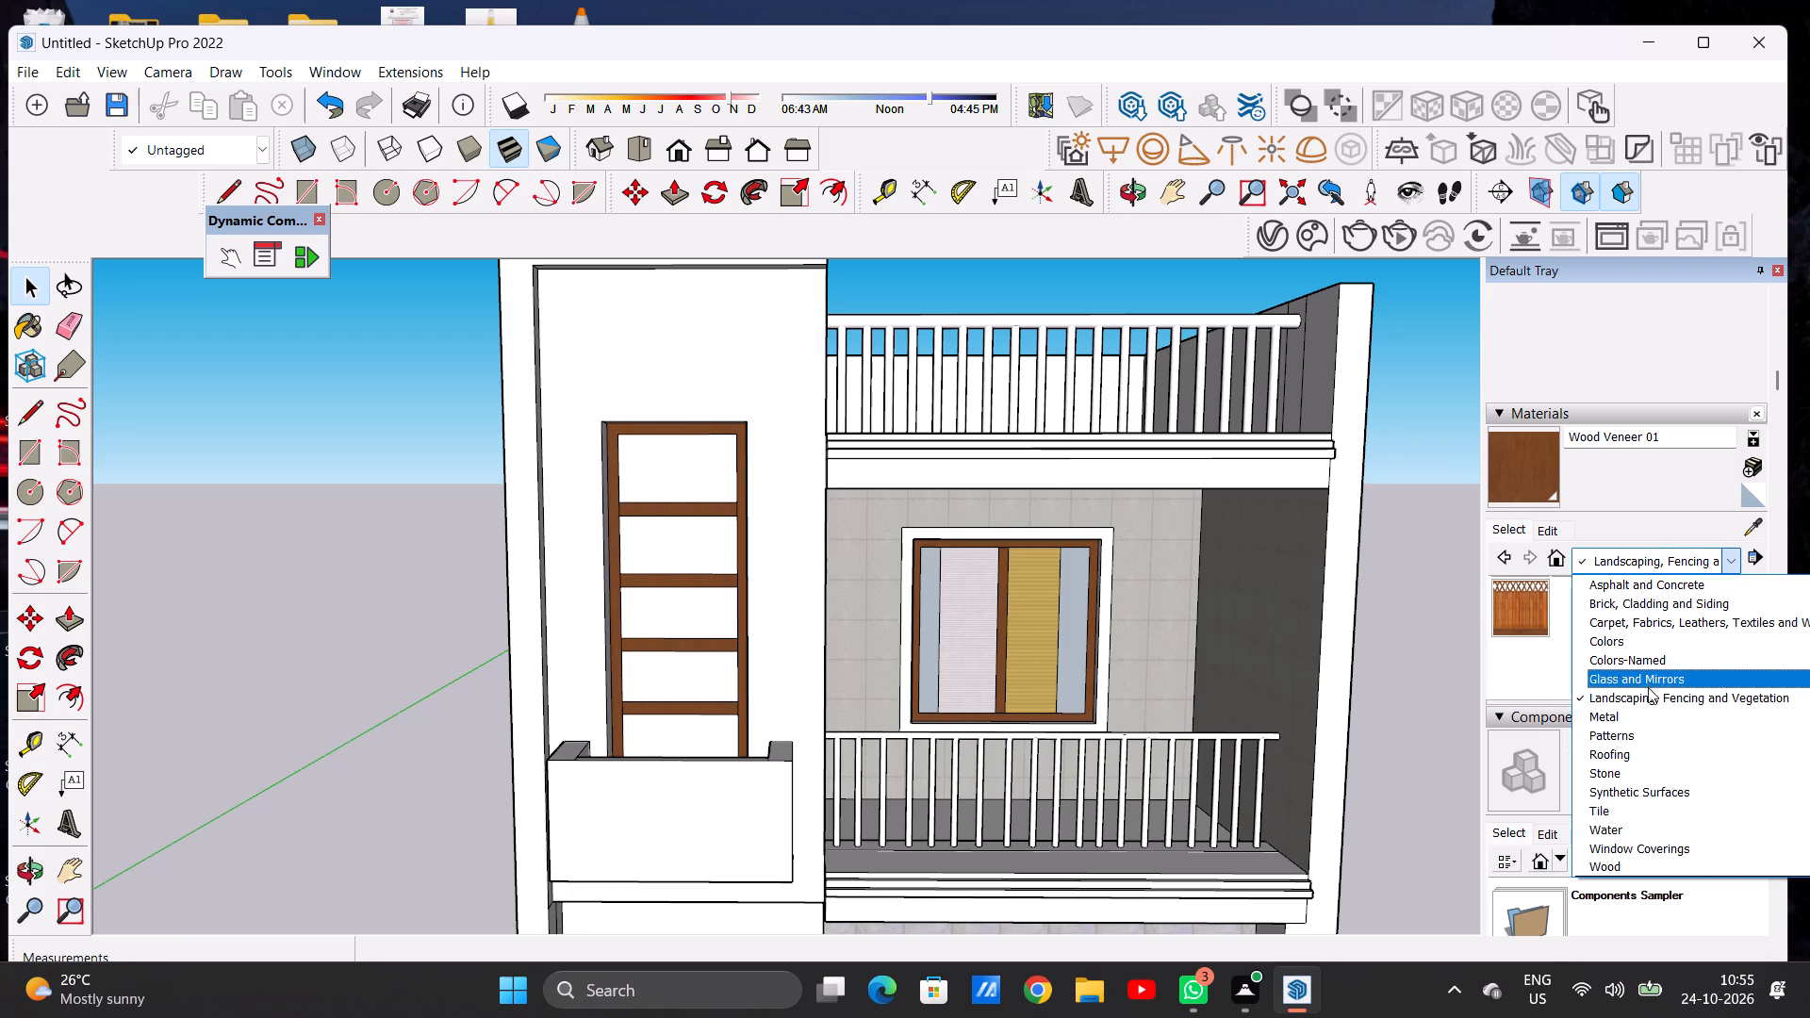
click(1640, 731)
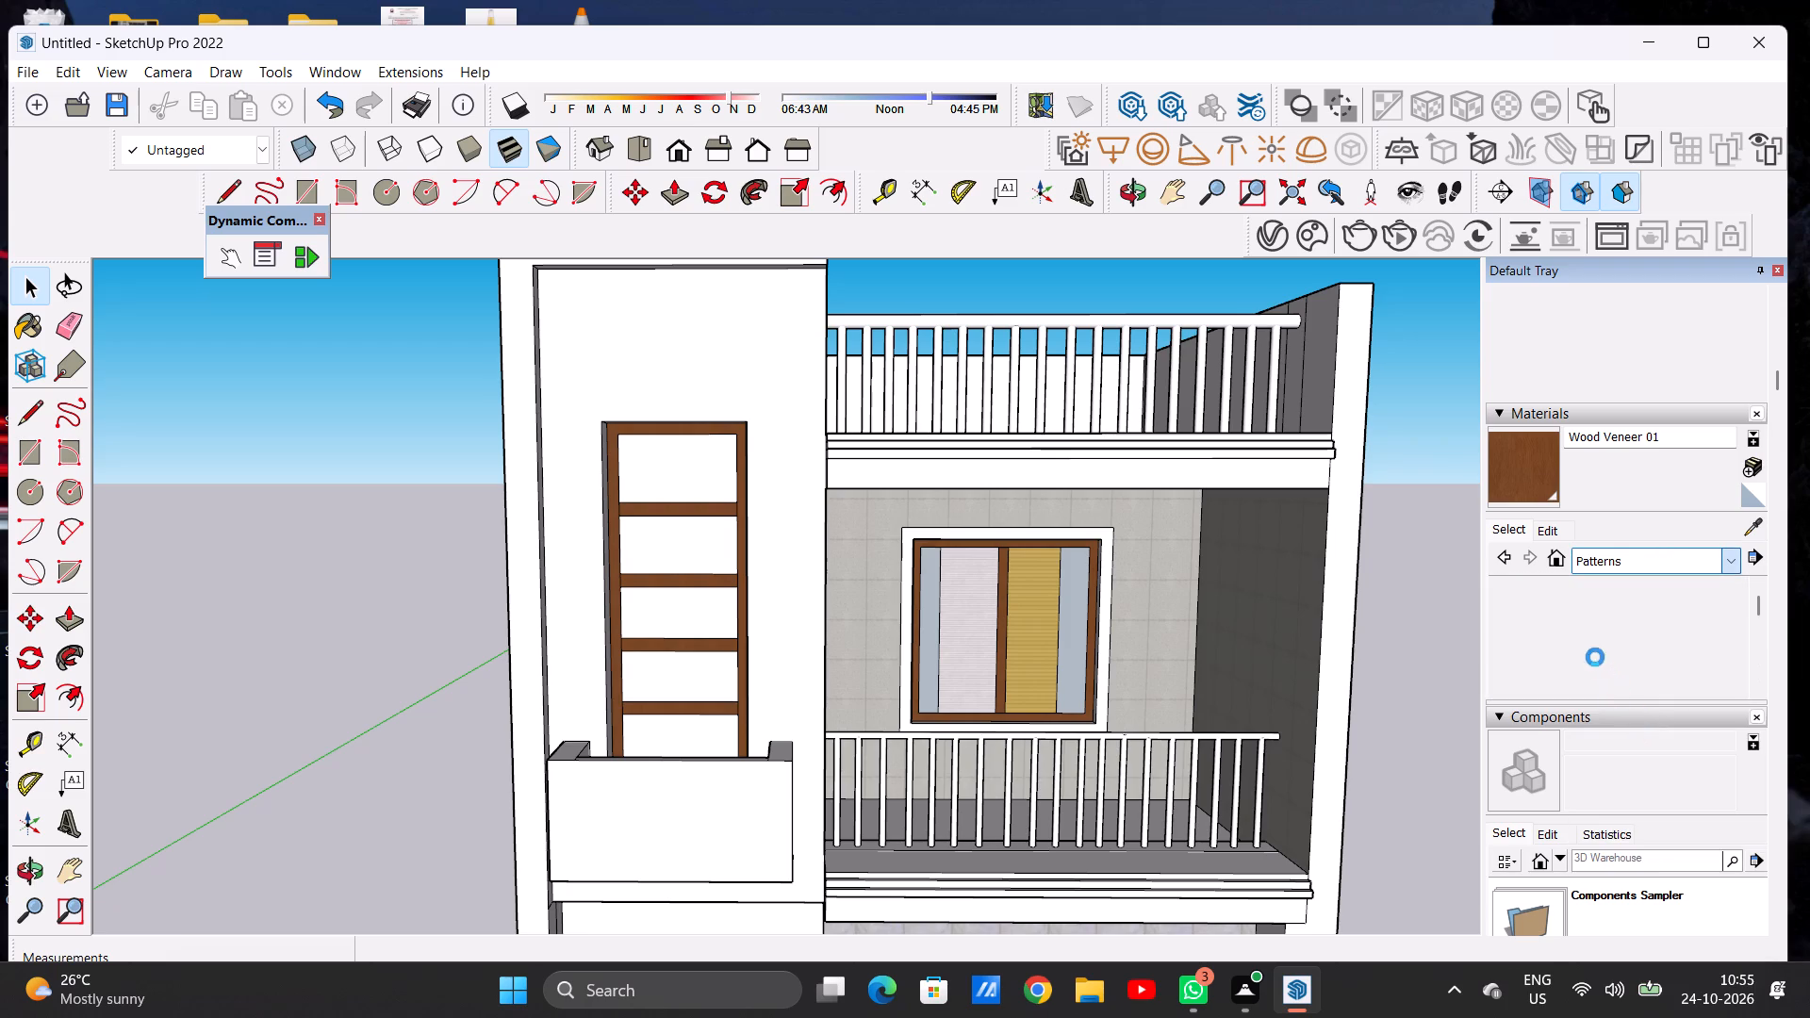
scroll(1592, 649, down, 2)
click(1595, 565)
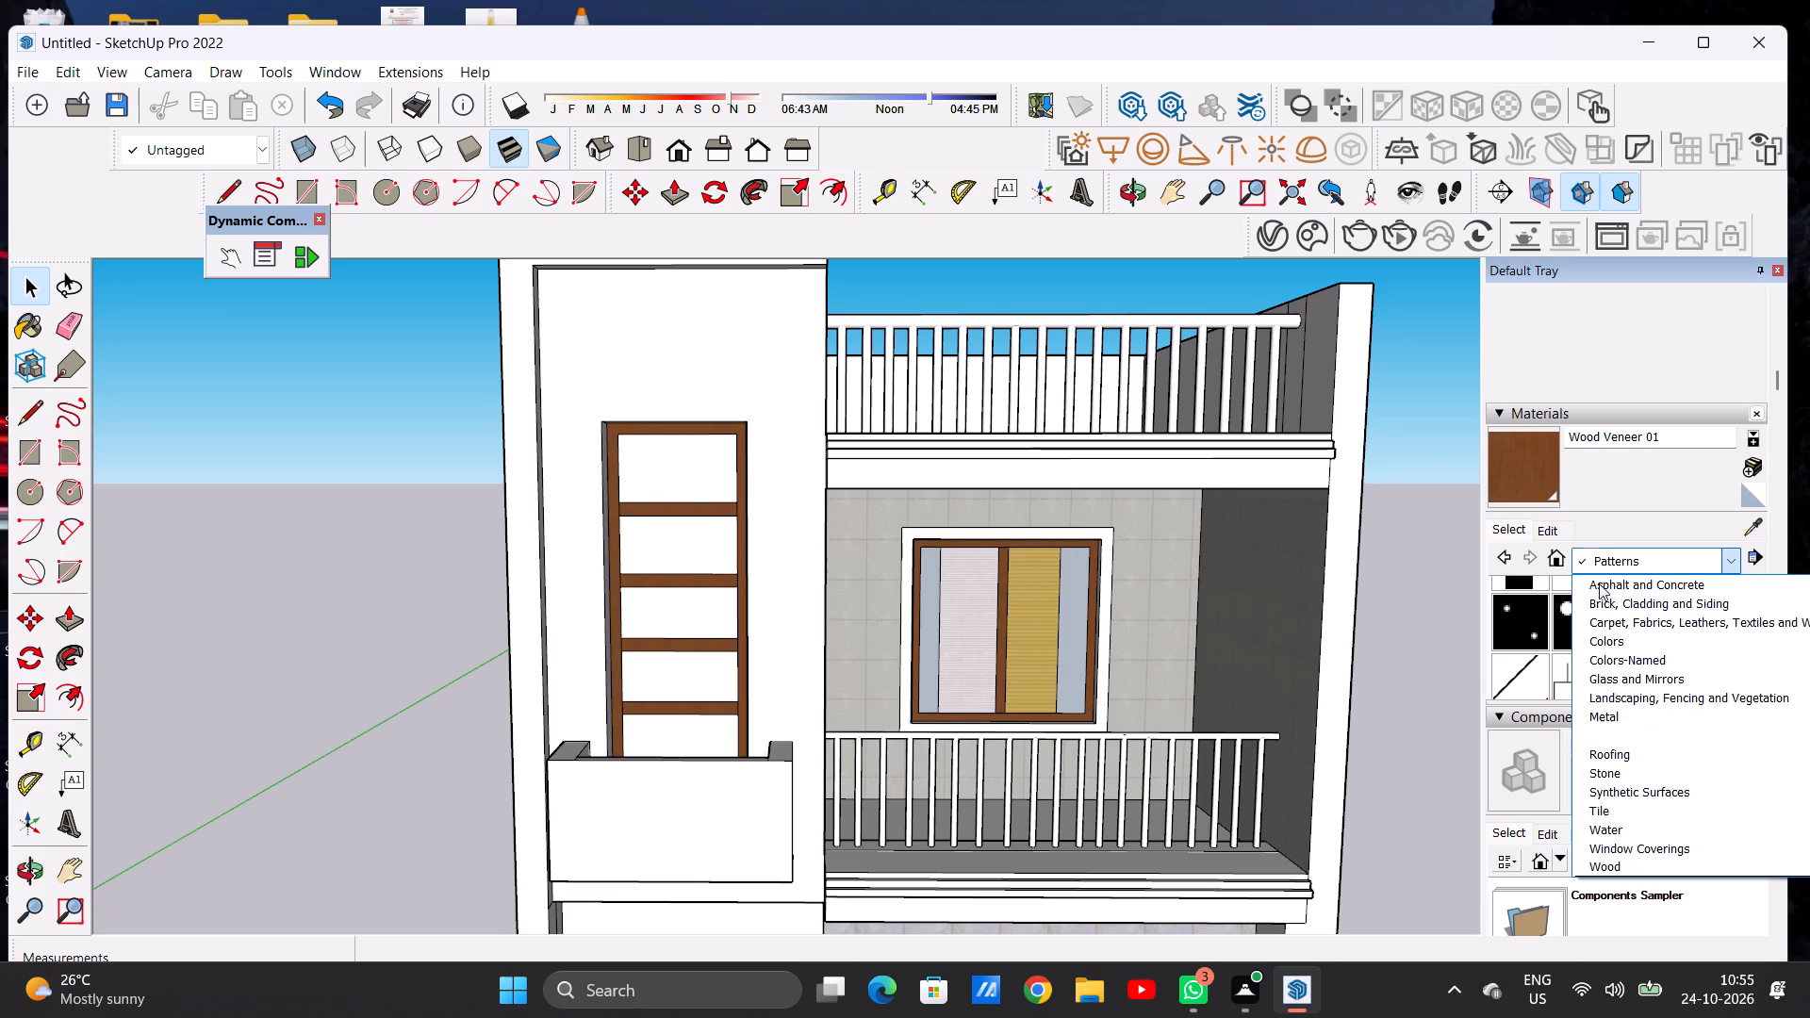
click(1617, 771)
scroll(1580, 660, down, 2)
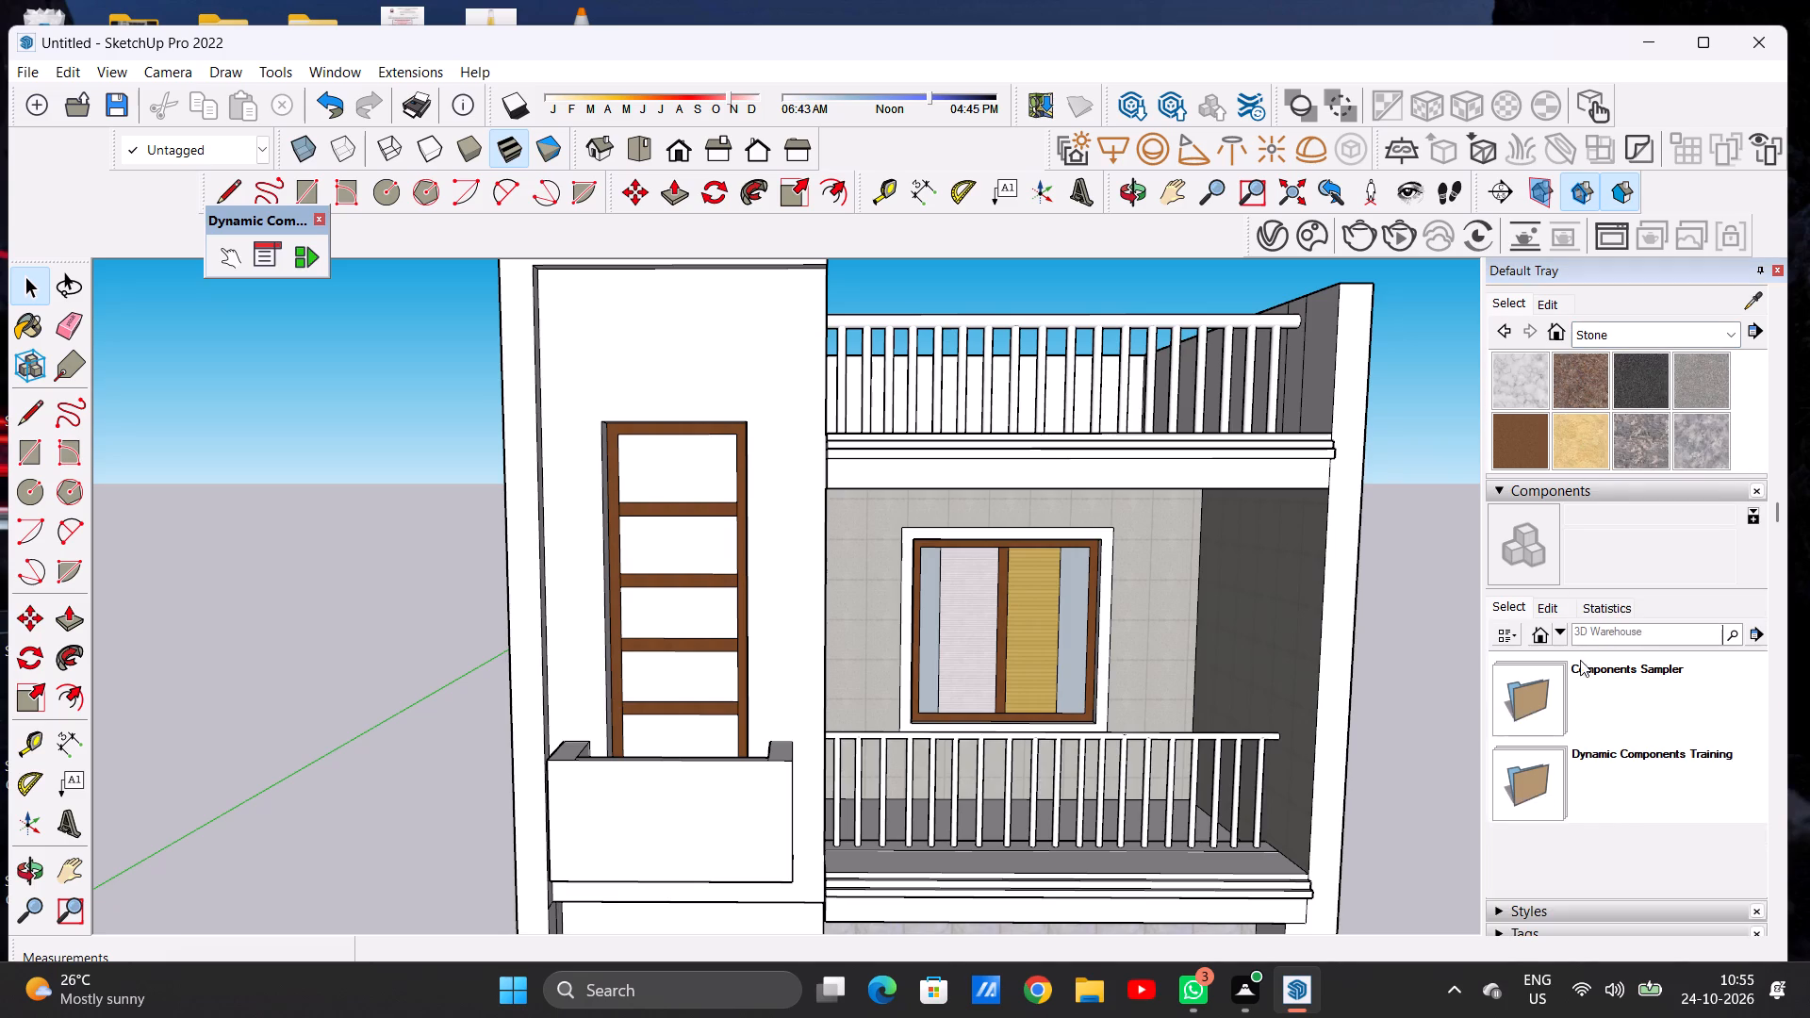
click(1613, 333)
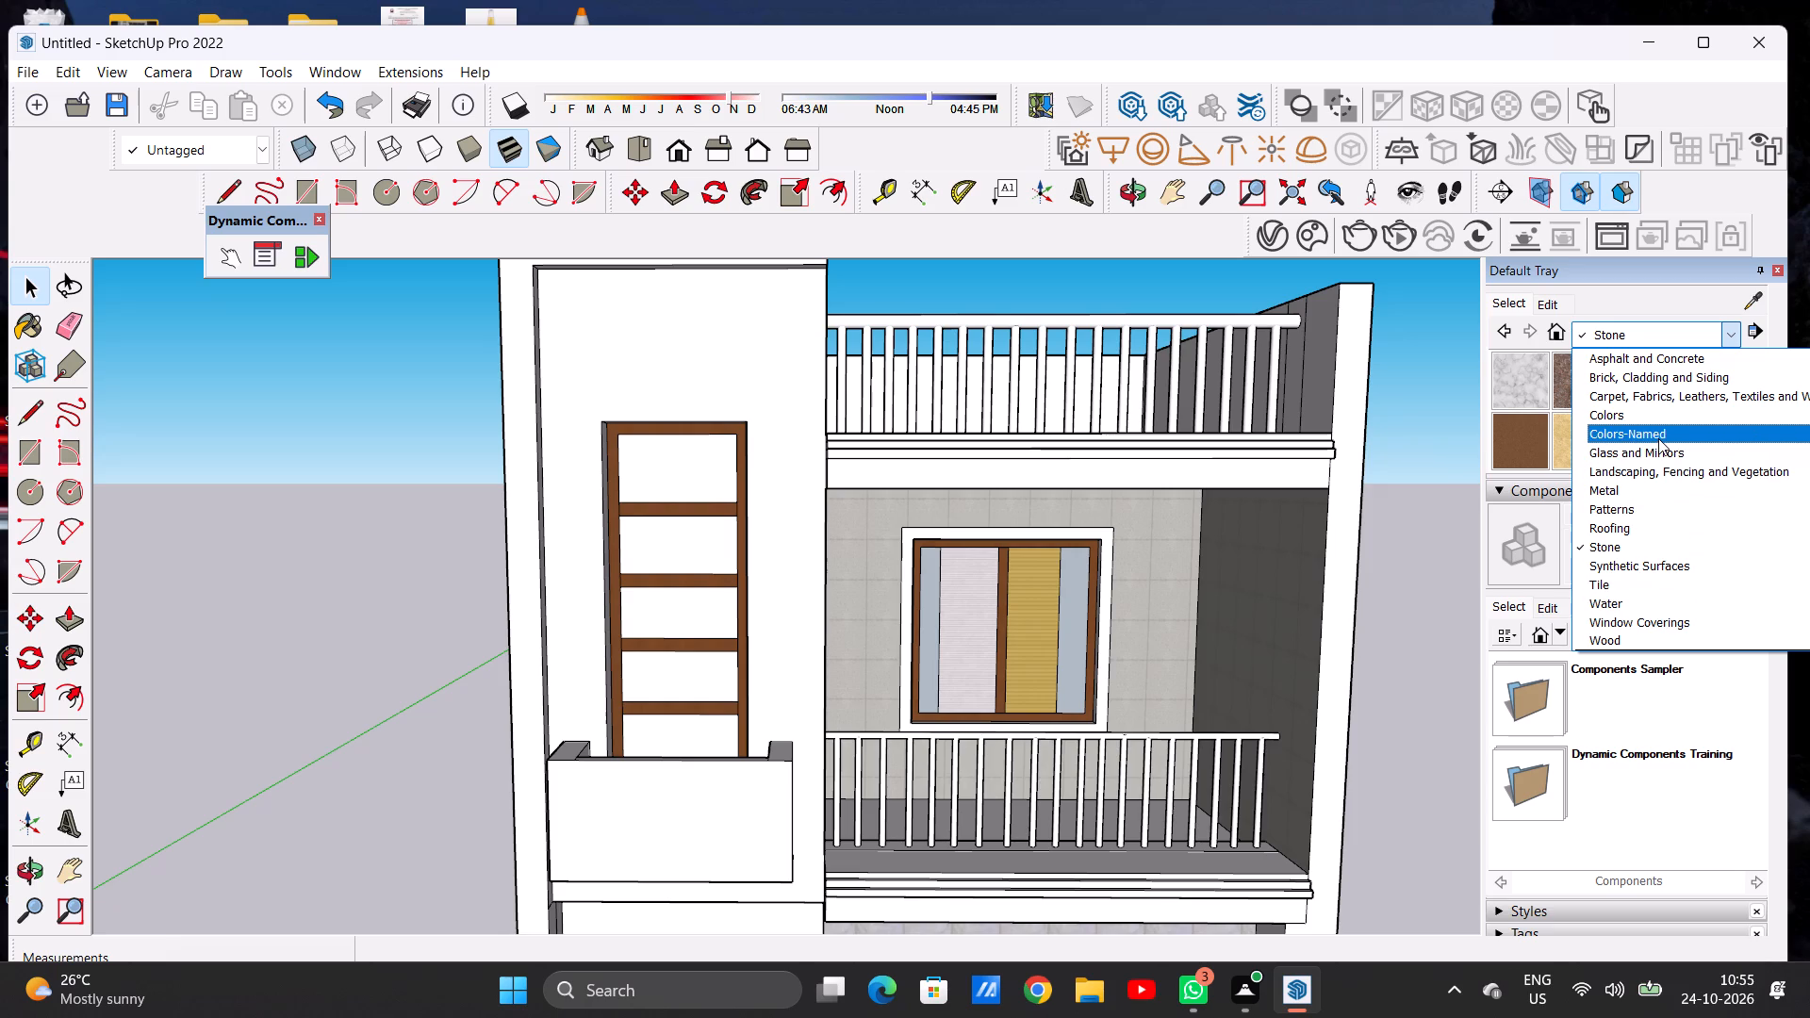
click(1647, 382)
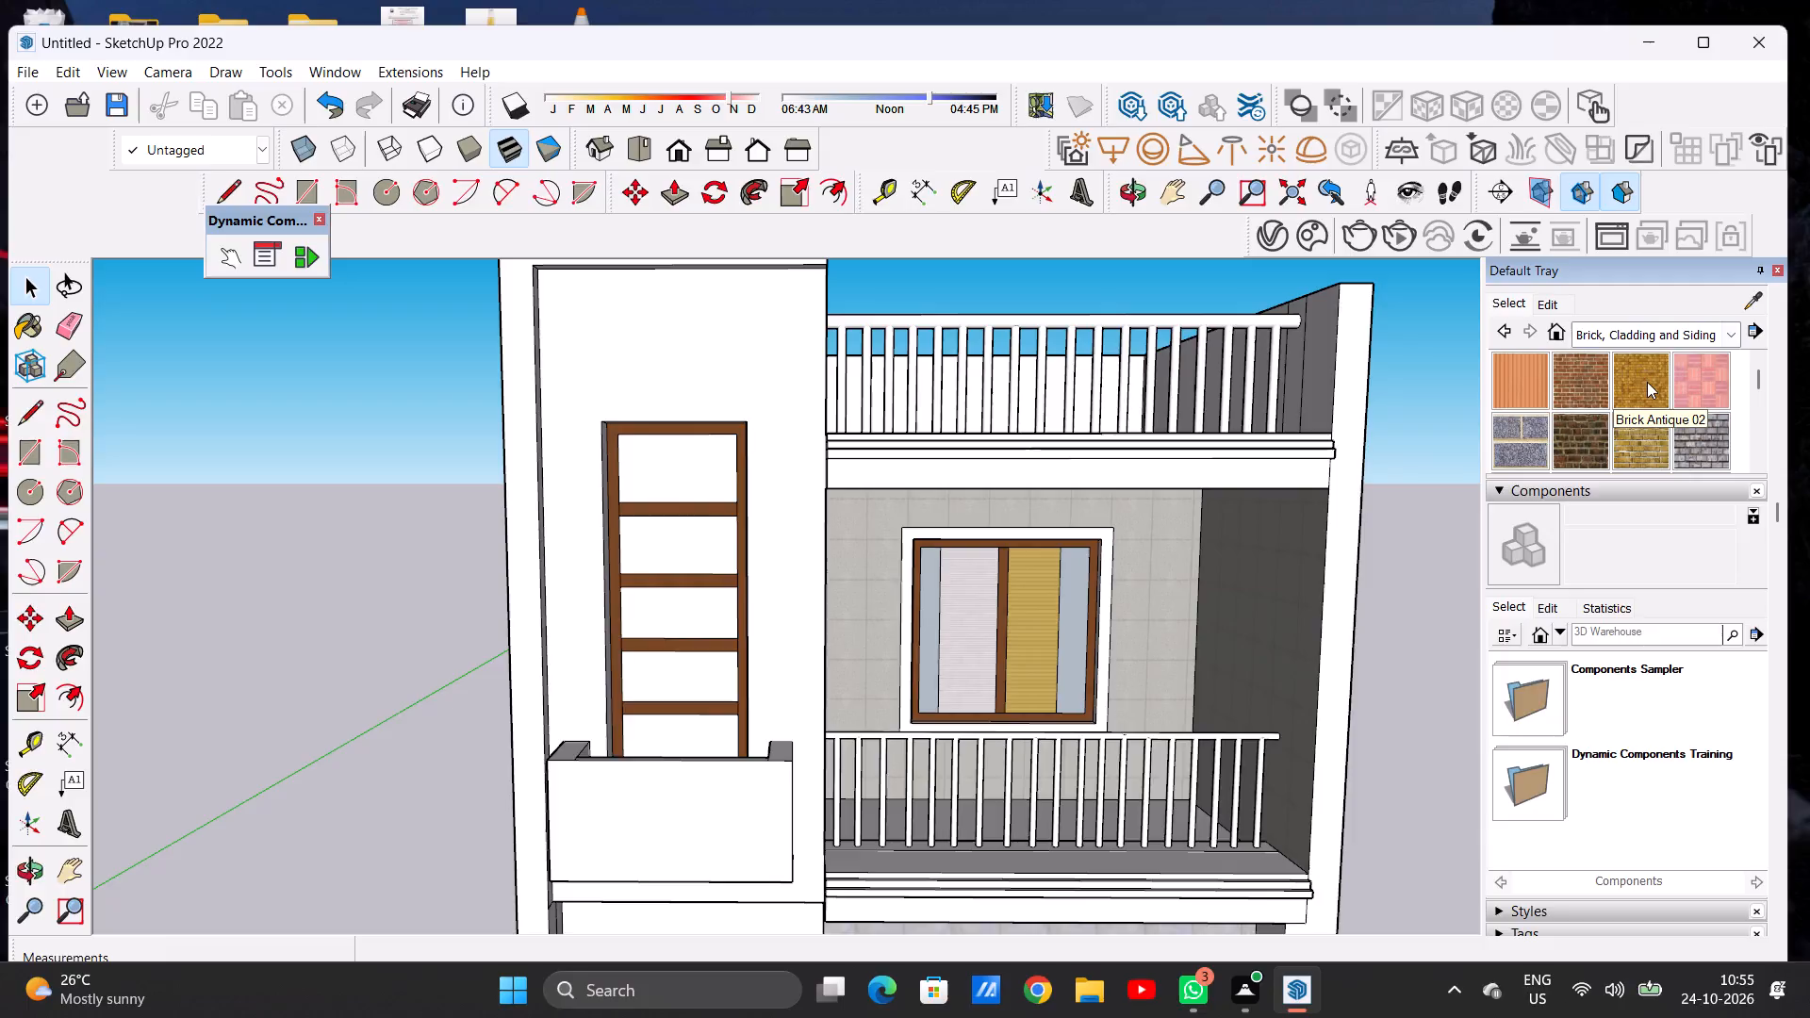
scroll(1600, 431, down, 2)
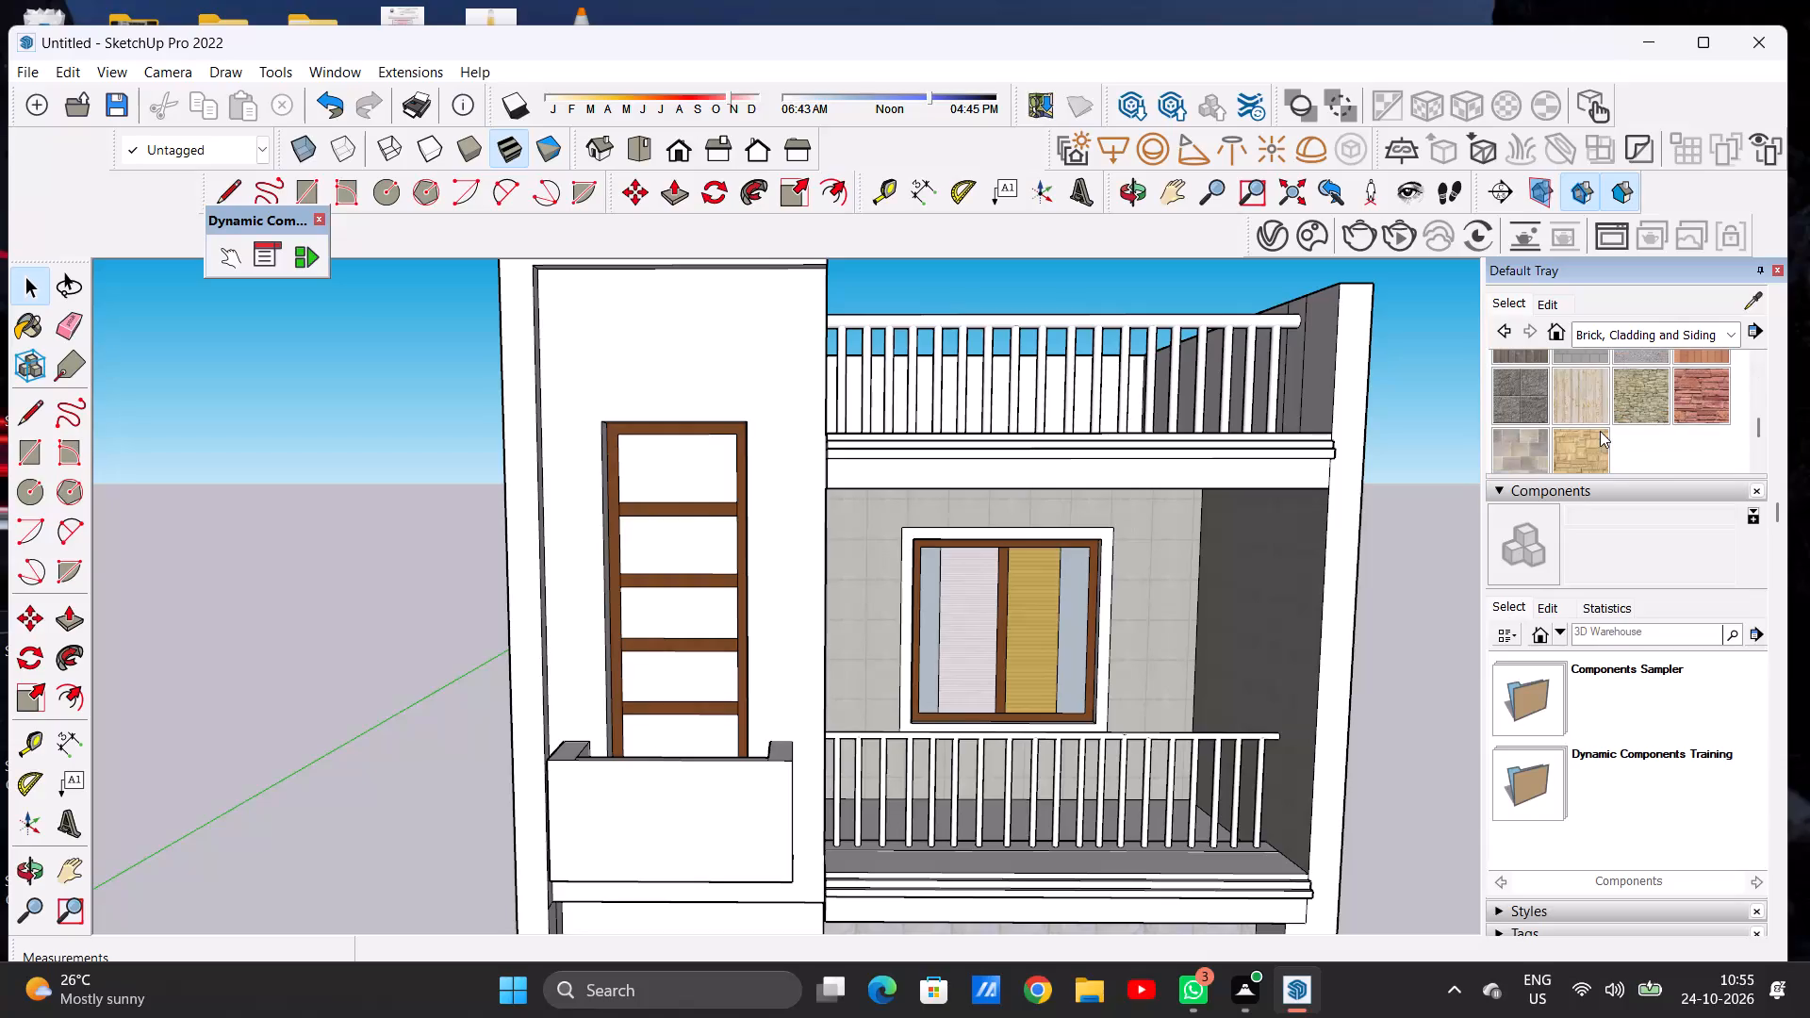
scroll(1600, 431, up, 1)
scroll(1599, 431, down, 1)
click(1587, 400)
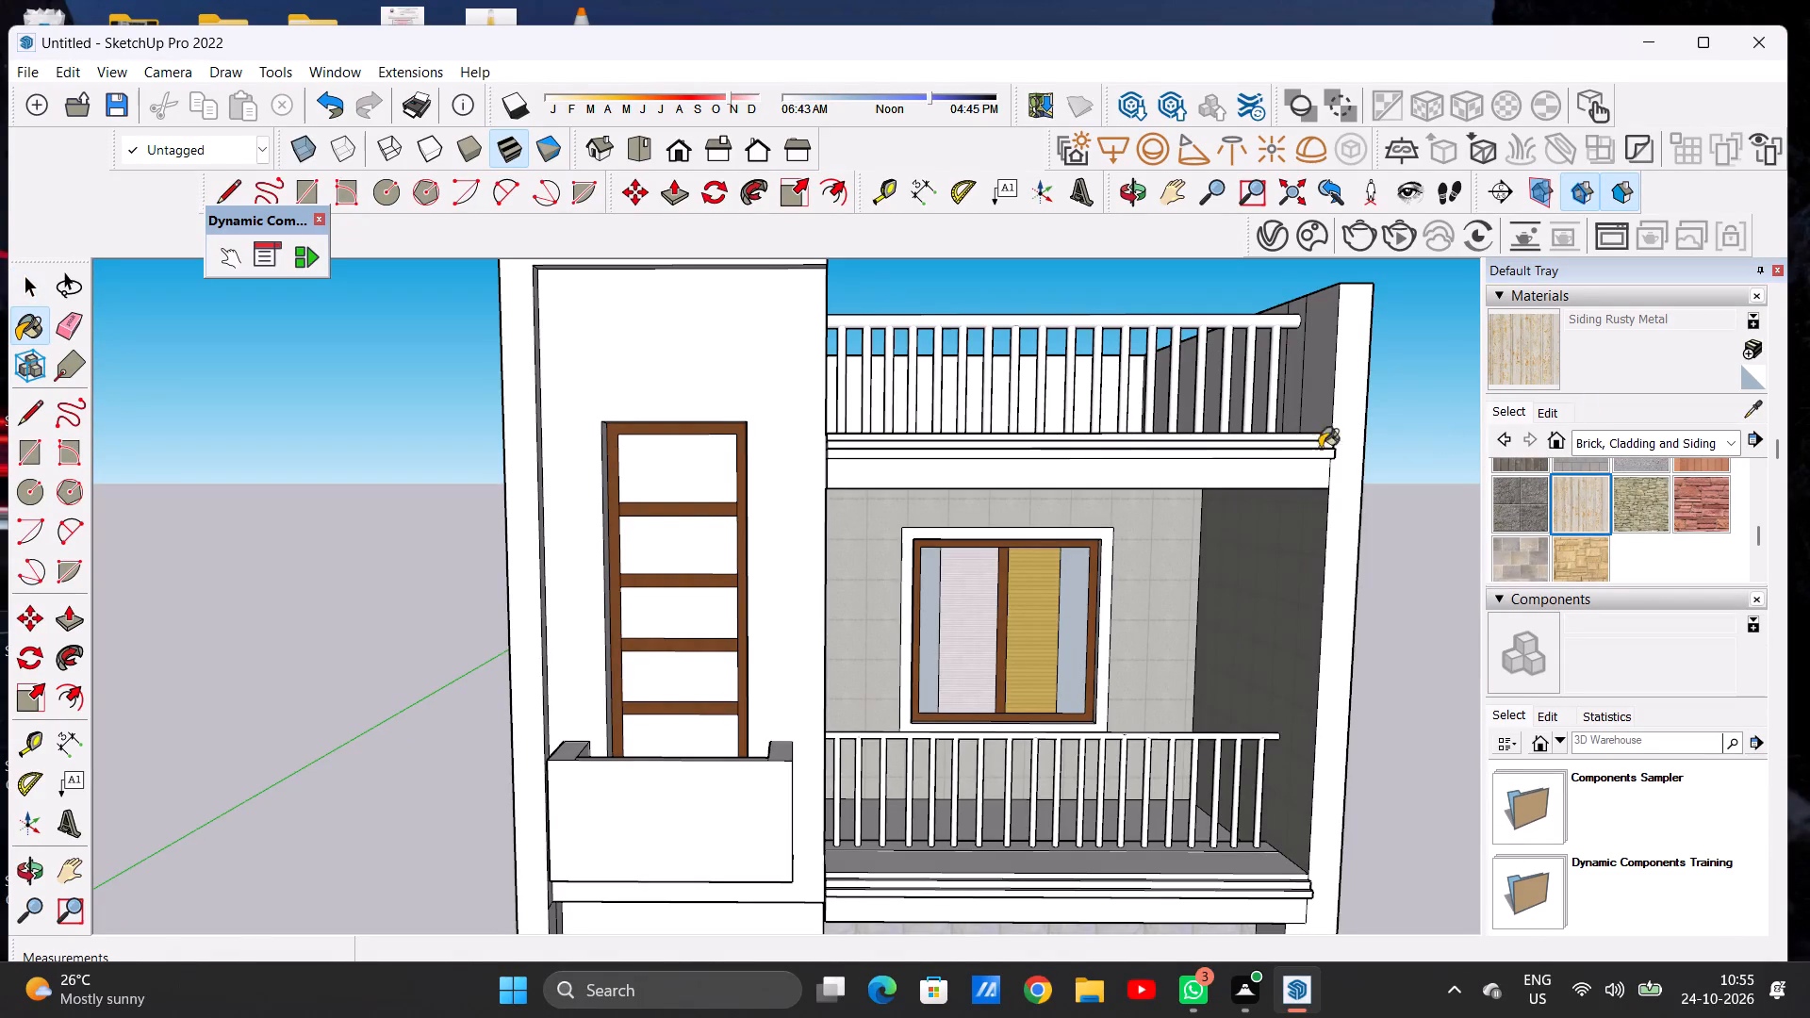
scroll(725, 507, up, 14)
click(653, 452)
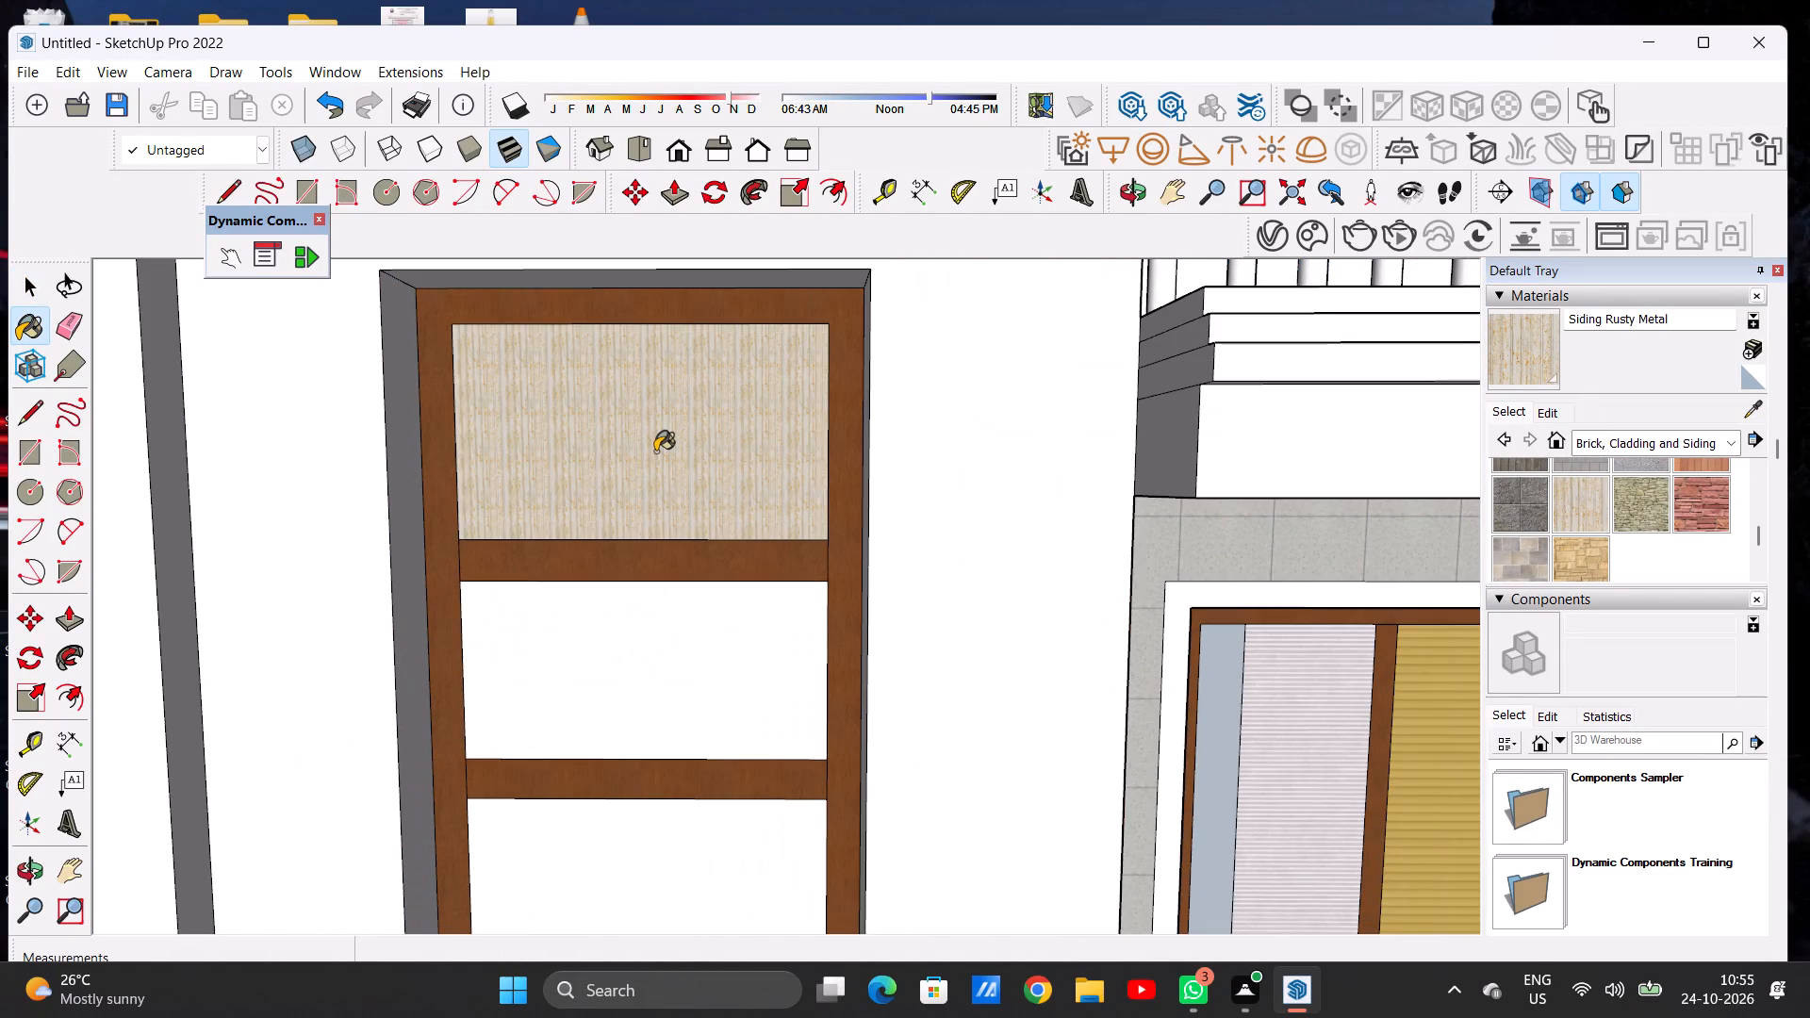
Set the Siding Rusty Metal texture size to 10' wide by 10' high.
scroll(665, 462, up, 6)
scroll(665, 462, down, 2)
scroll(671, 473, up, 6)
scroll(666, 471, down, 15)
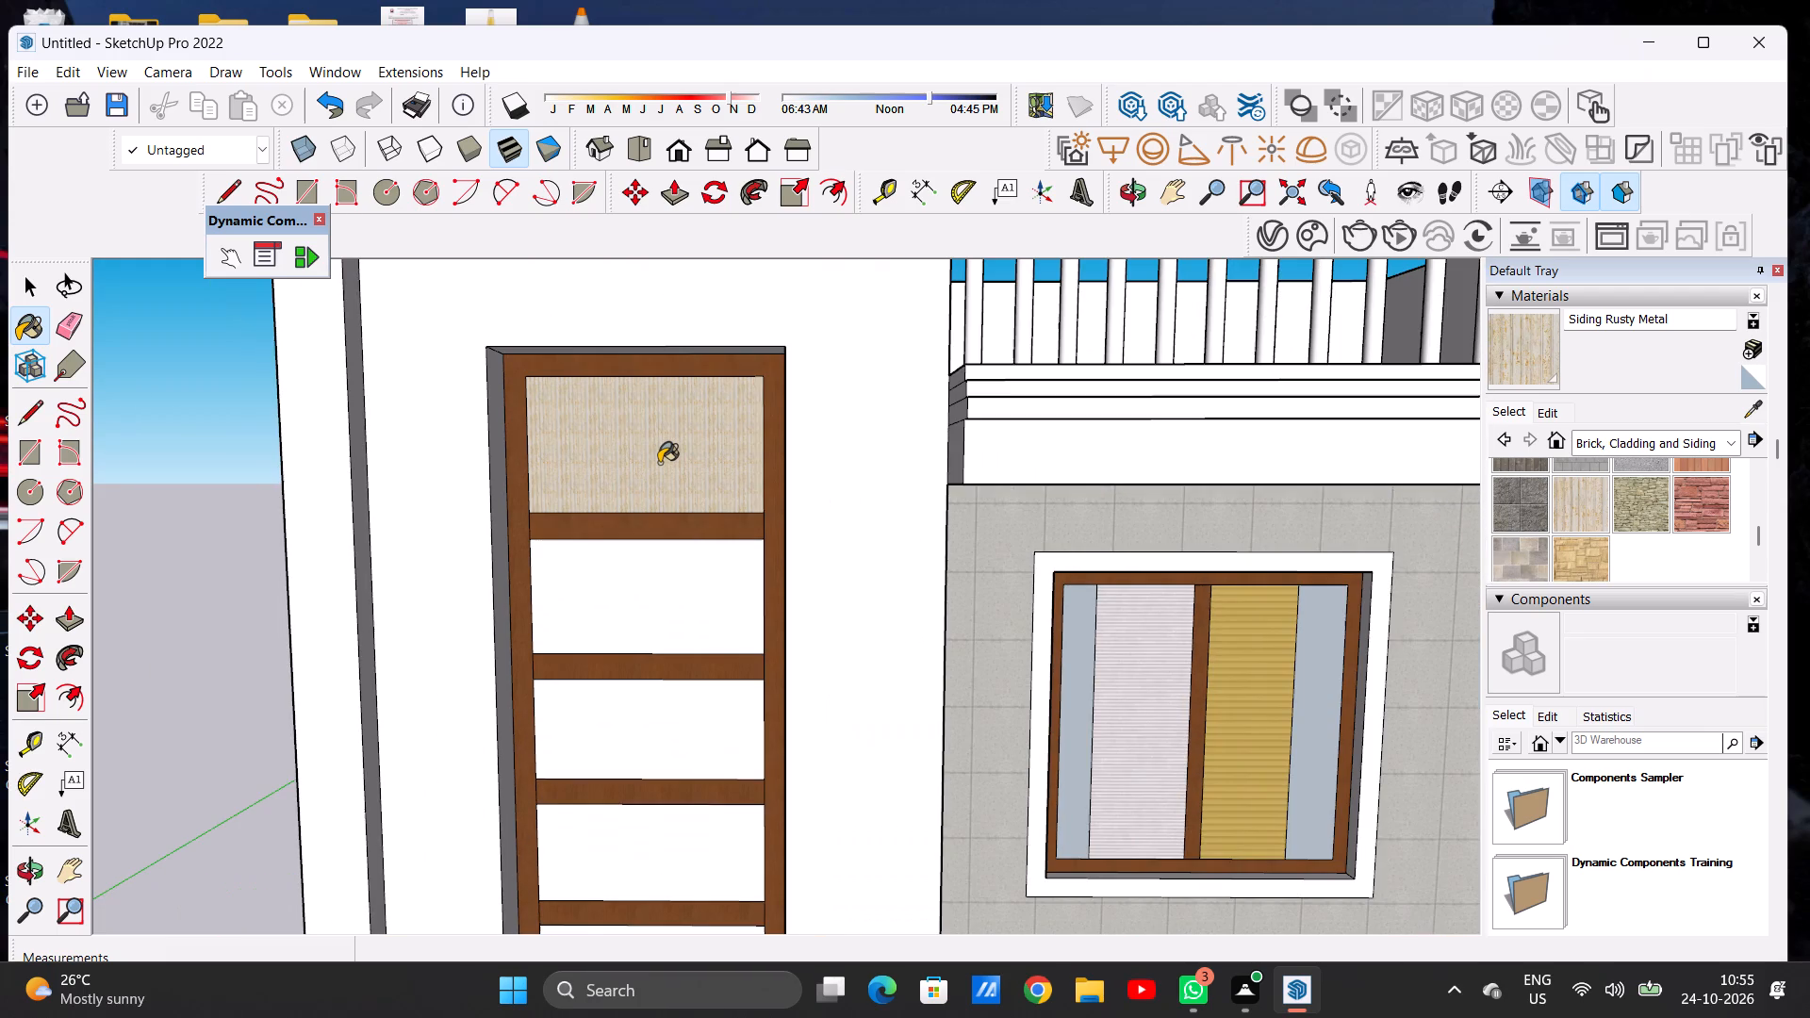
scroll(661, 463, down, 3)
scroll(685, 452, up, 6)
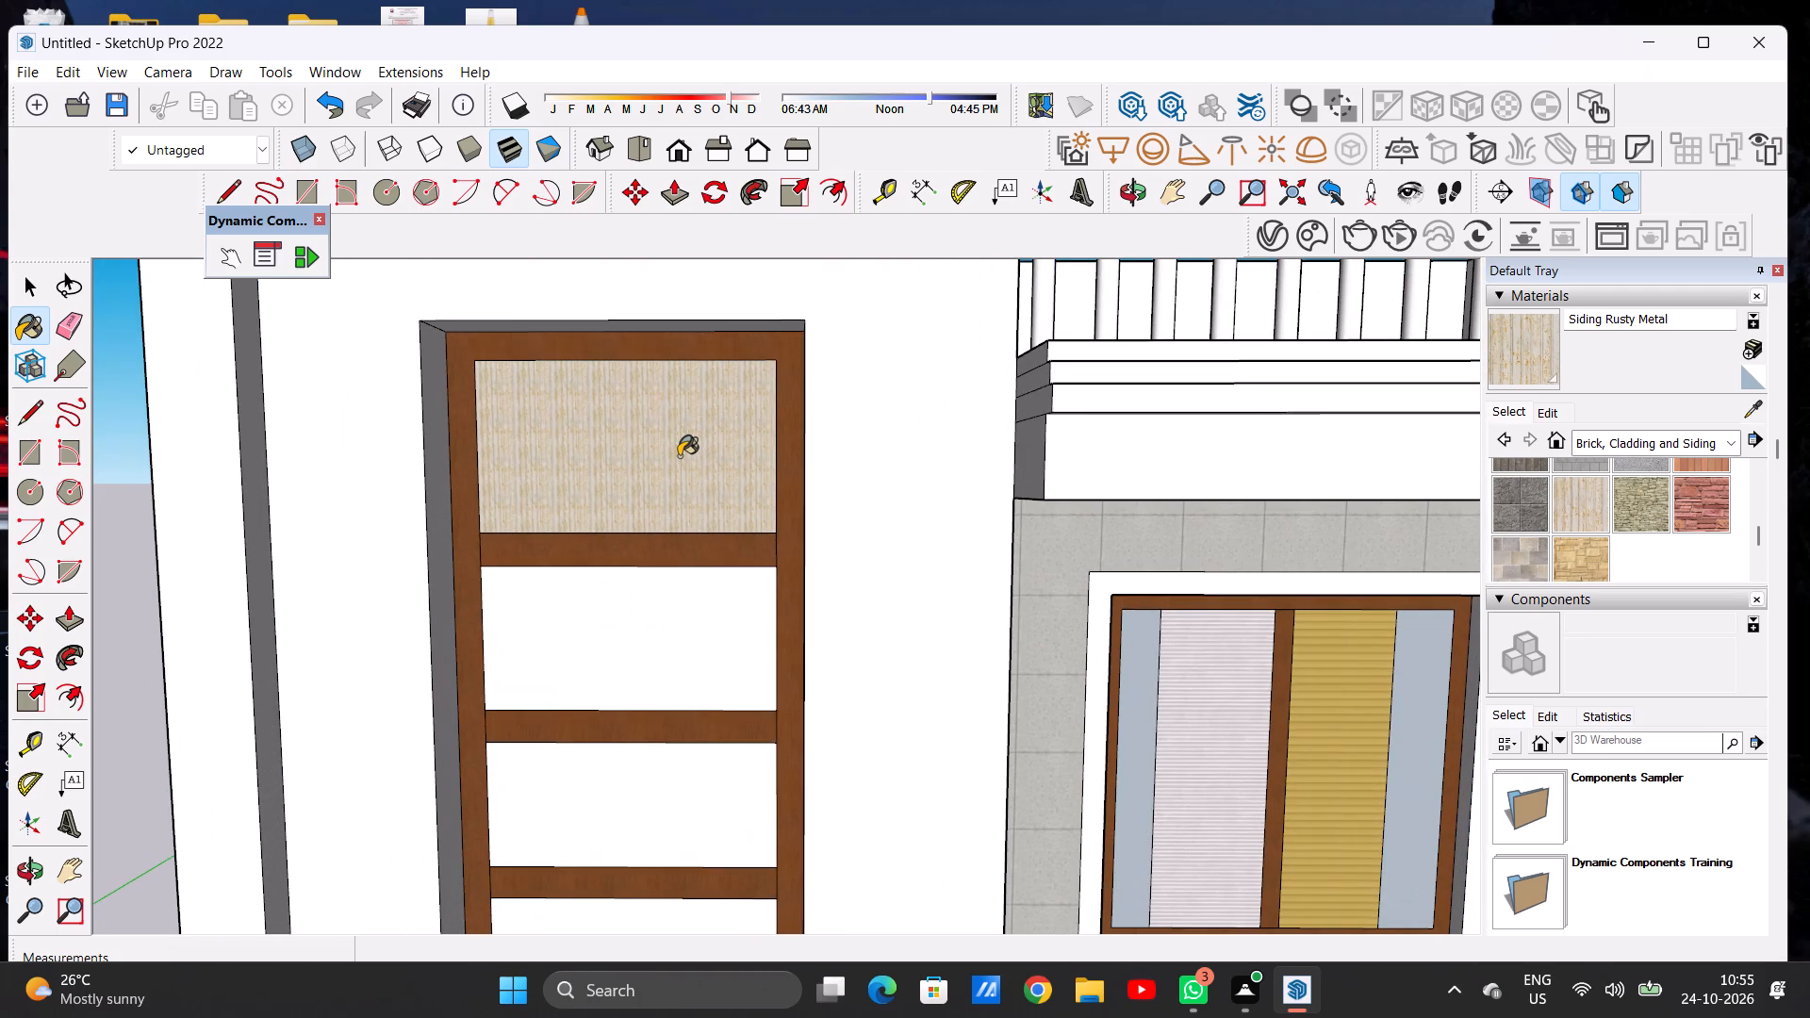
click(1546, 417)
click(1546, 698)
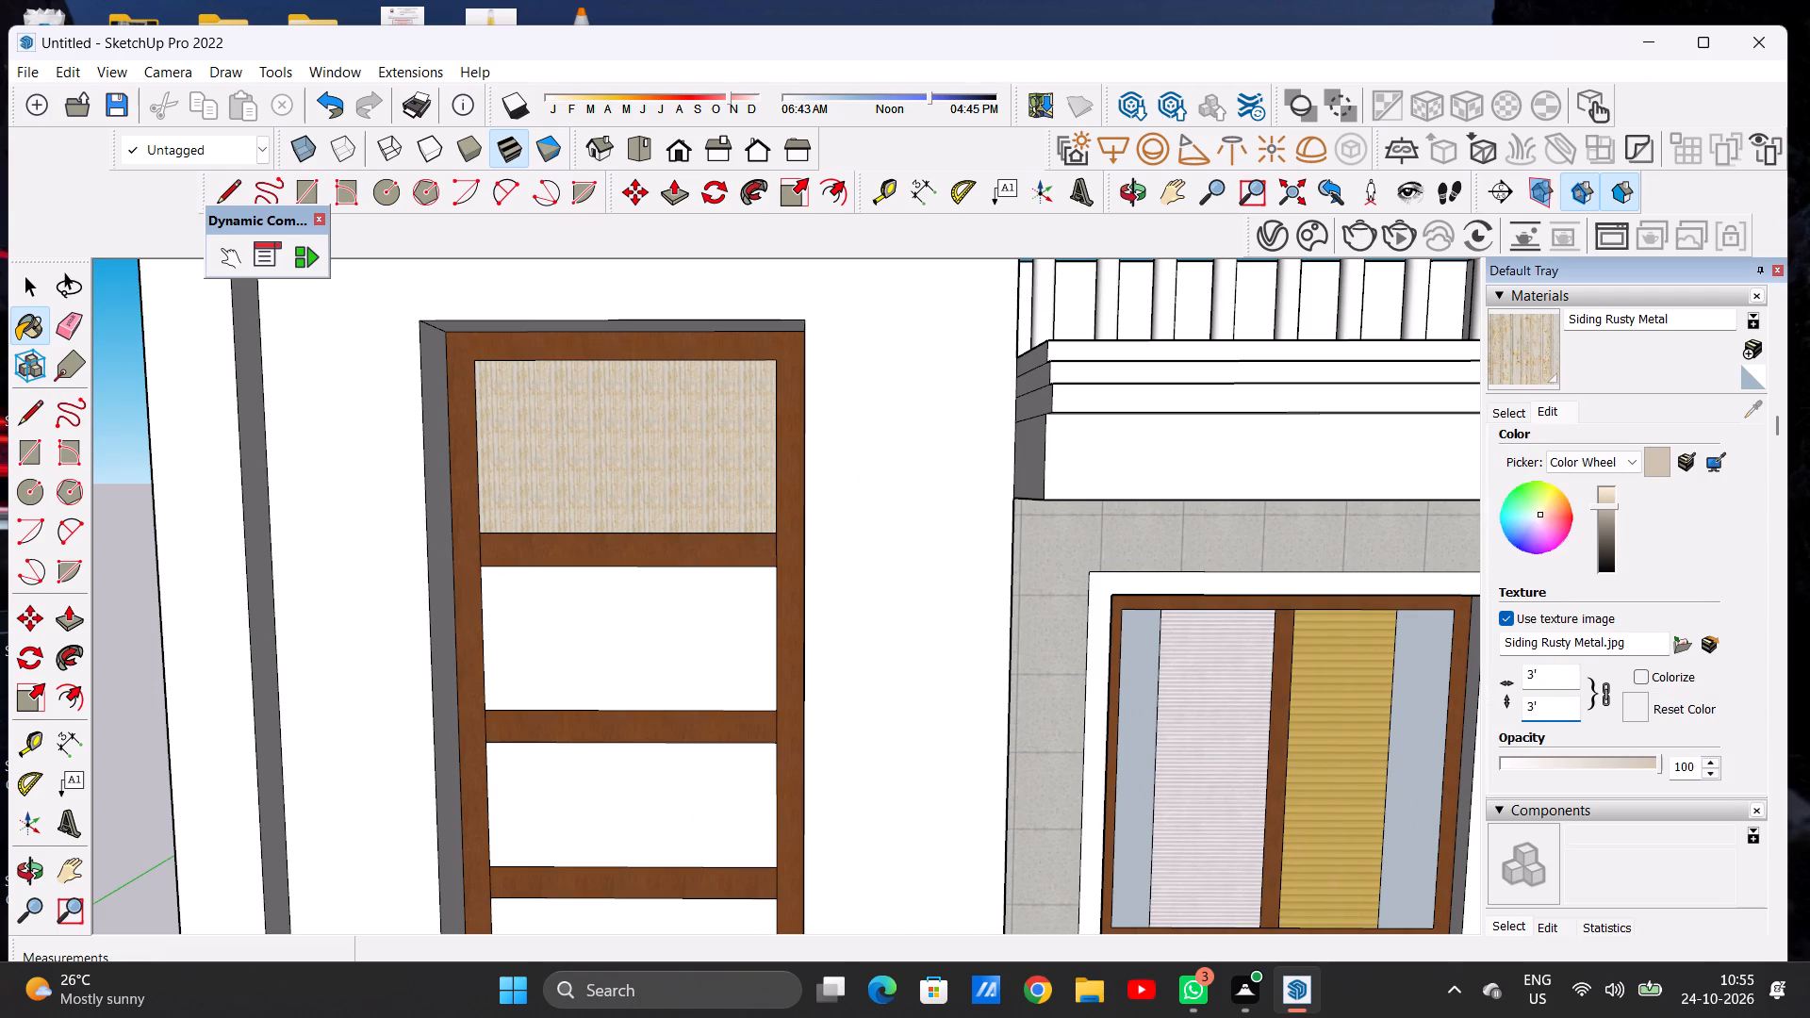
key(BackSpace)
key(BackSpace)
key(BackSpace)
key(5)
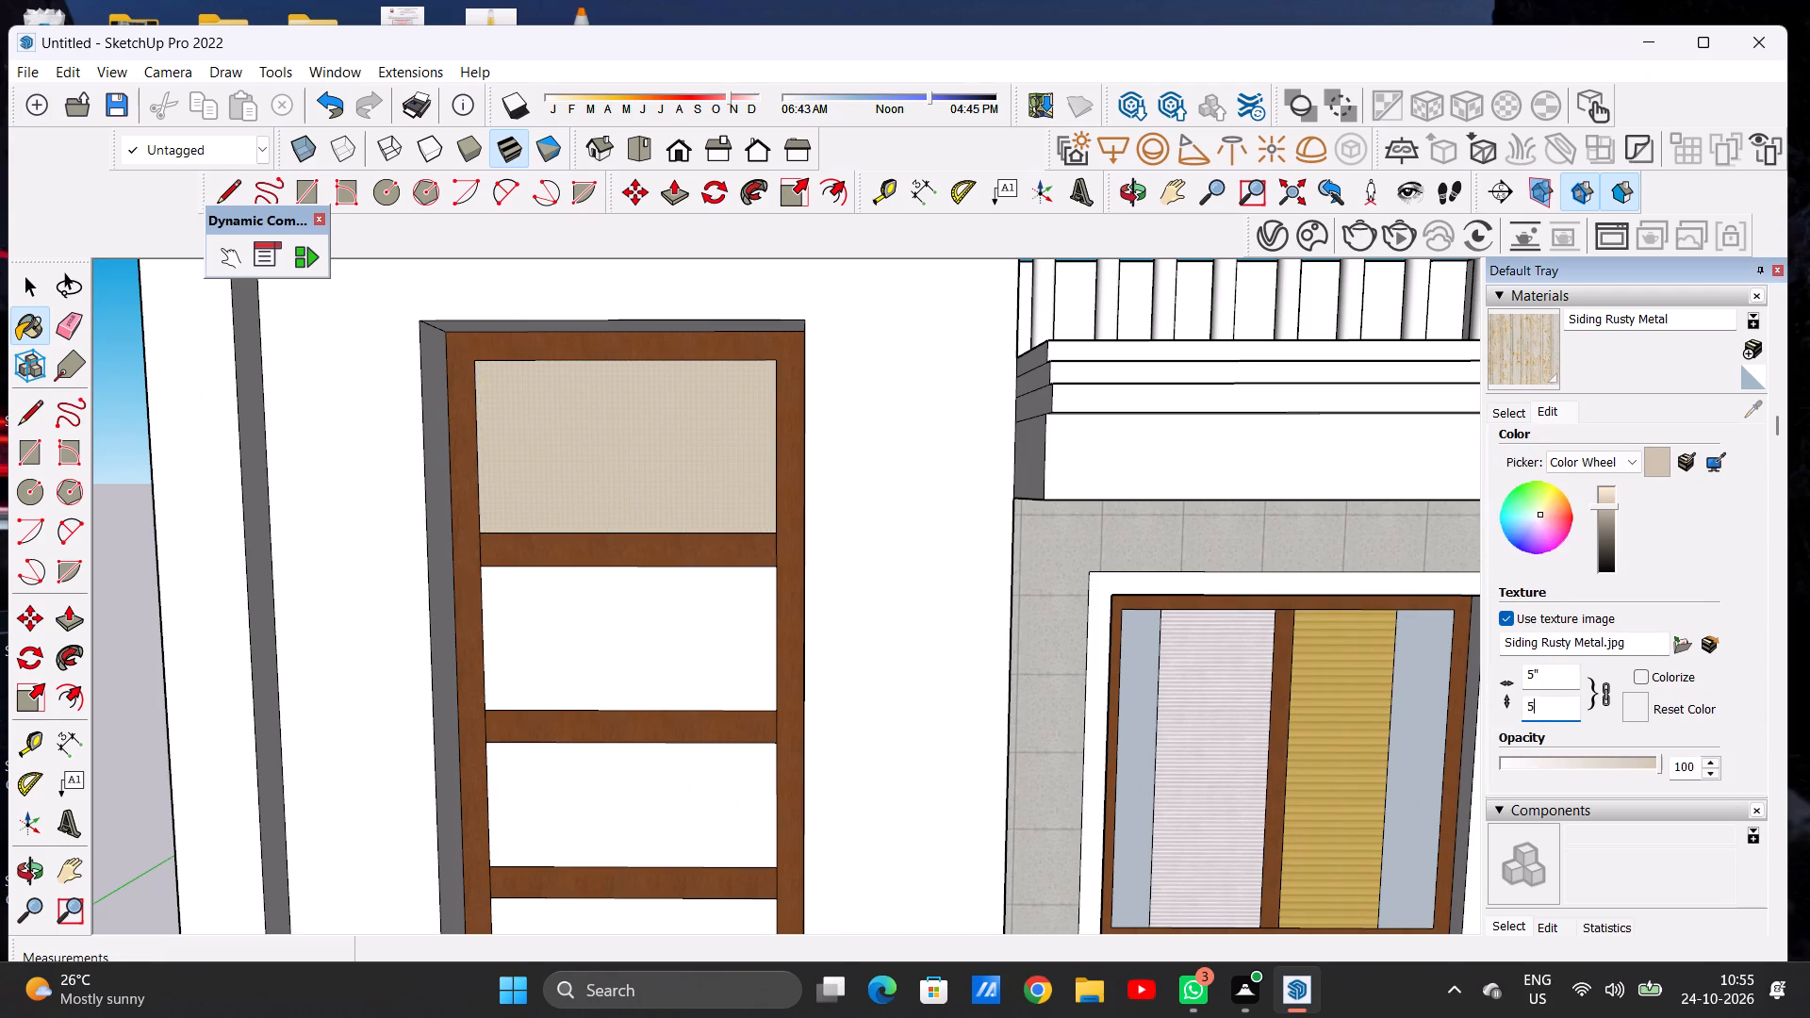
key(apostrophe)
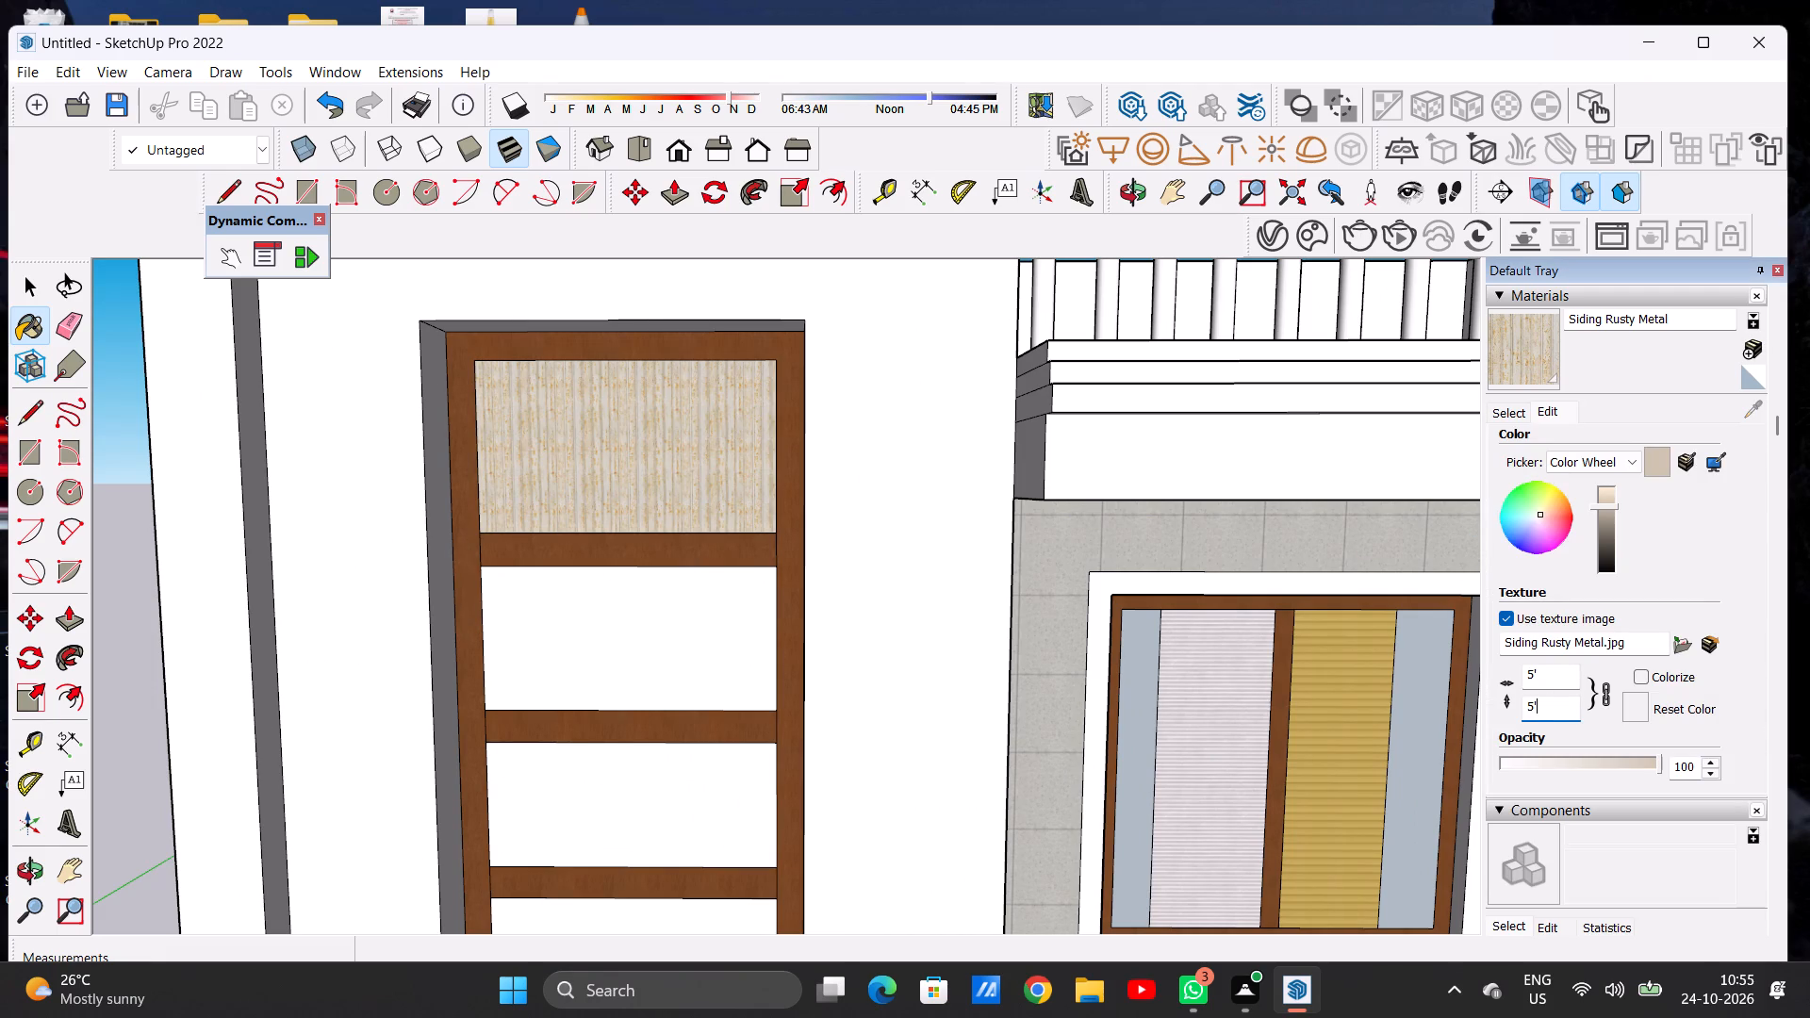
key(BackSpace)
key(BackSpace)
key(BackSpace)
key(BackSpace)
text(10')
key(Return)
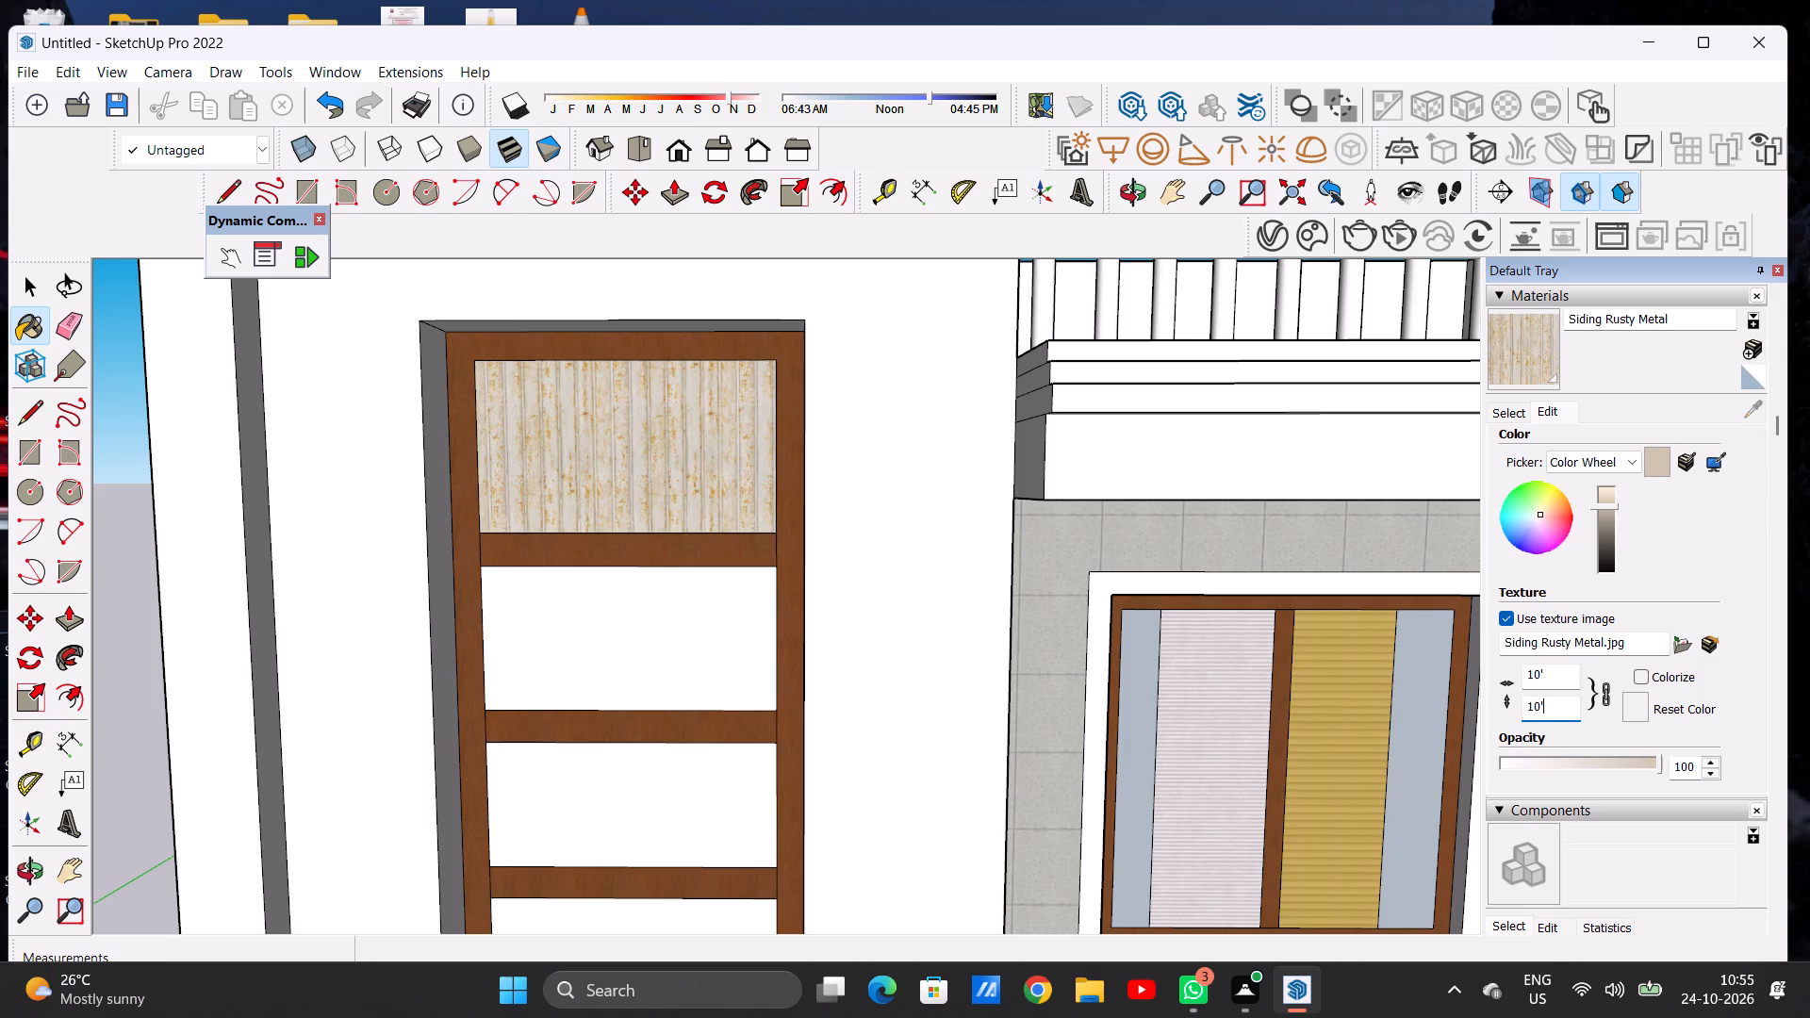
Paint the remaining four panels of the tall window with Siding Rusty Metal.
scroll(1546, 698, up, 1)
scroll(759, 684, down, 7)
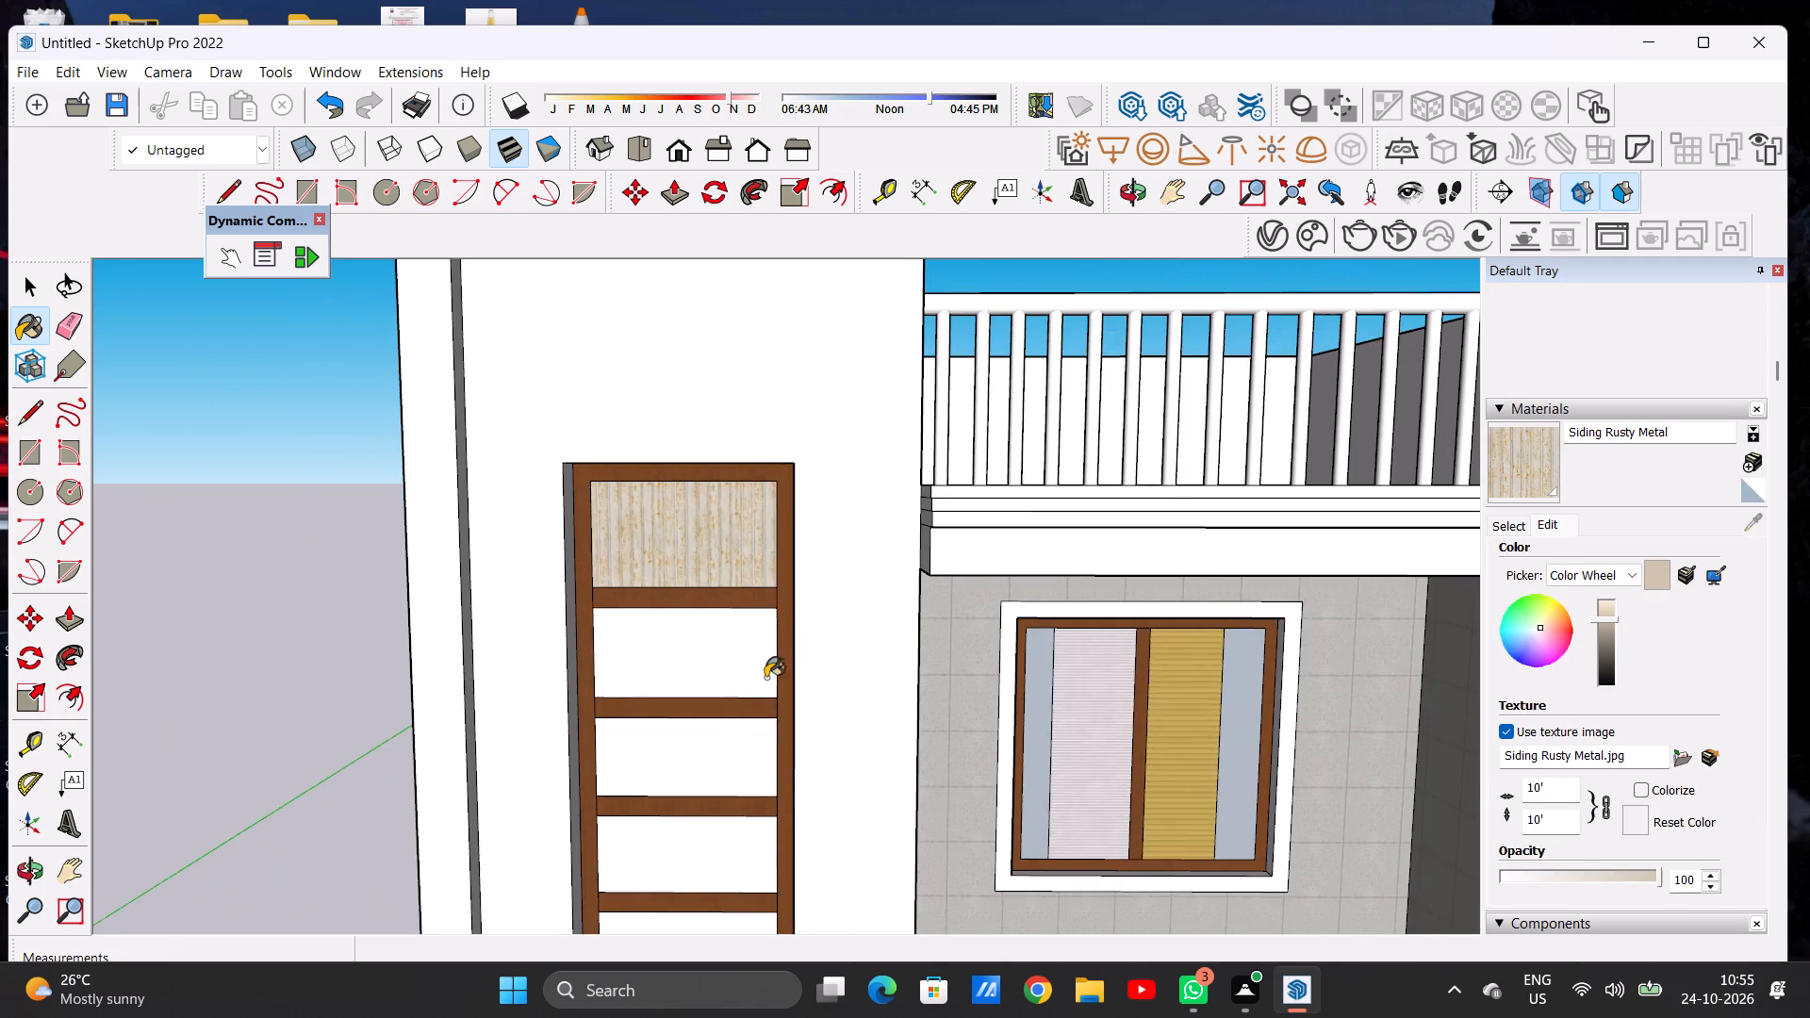
scroll(759, 679, up, 7)
click(732, 659)
click(698, 766)
scroll(689, 690, down, 7)
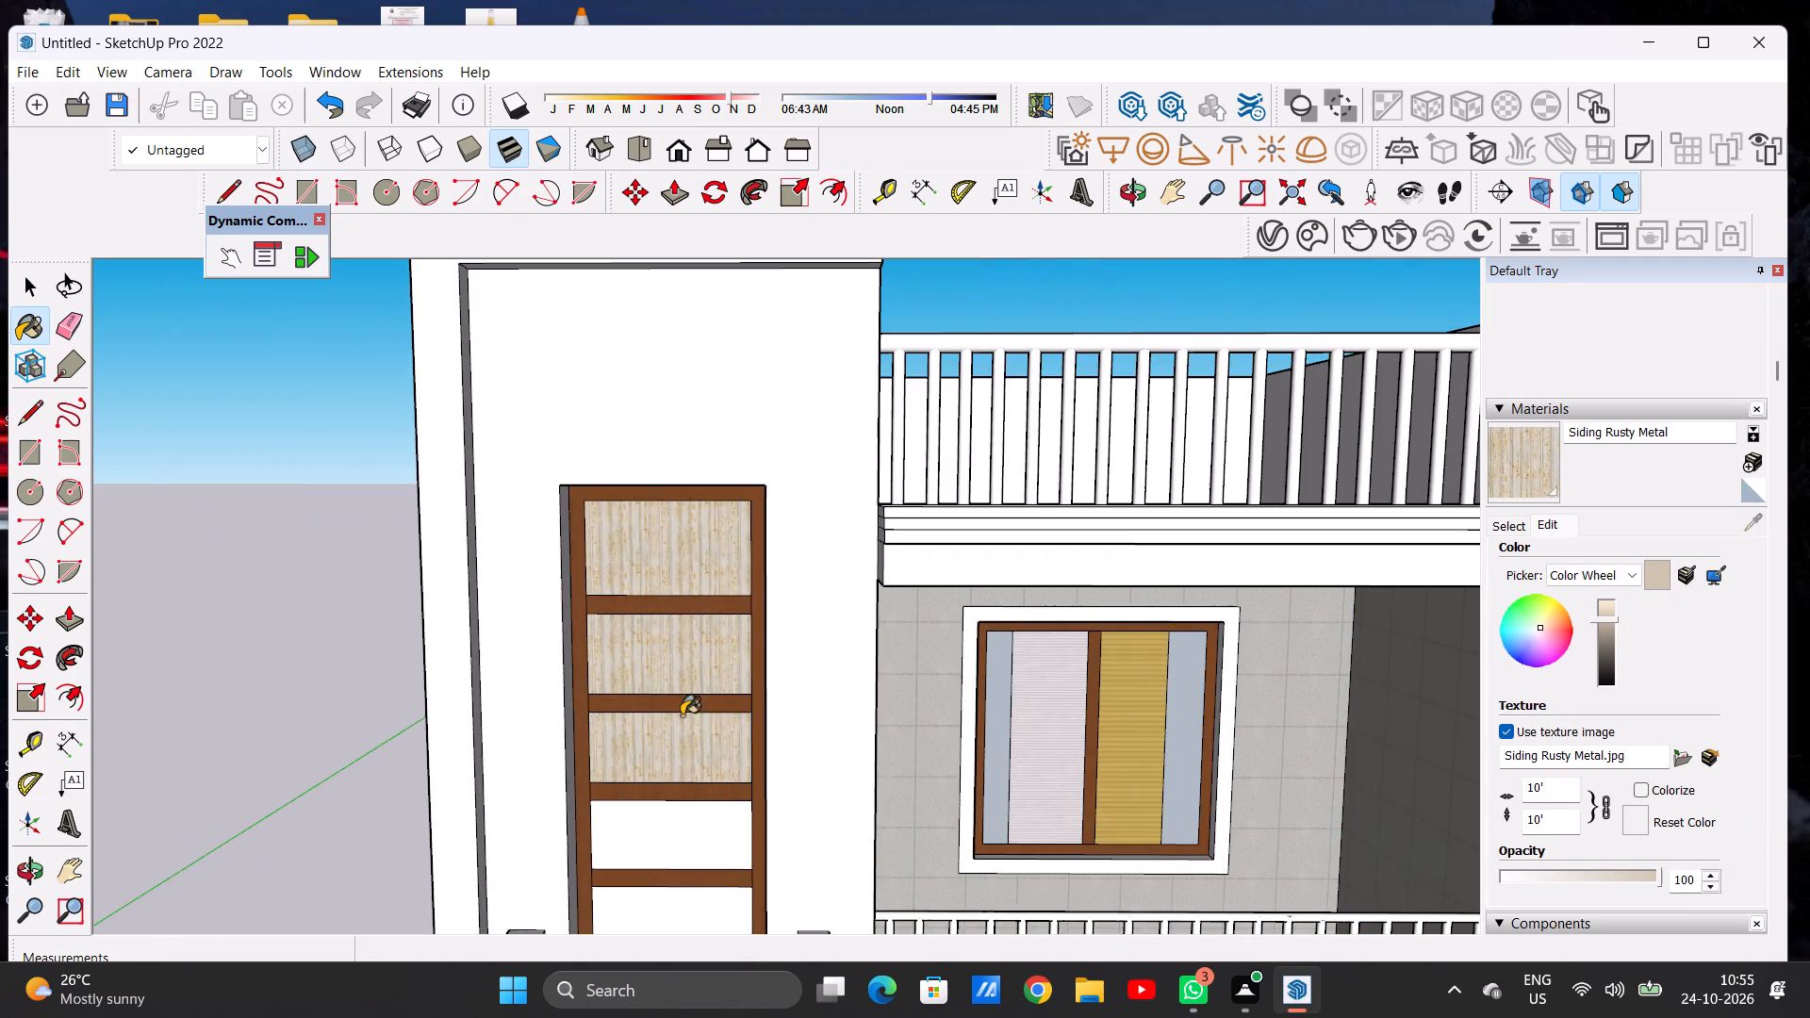
scroll(692, 813, up, 7)
click(693, 822)
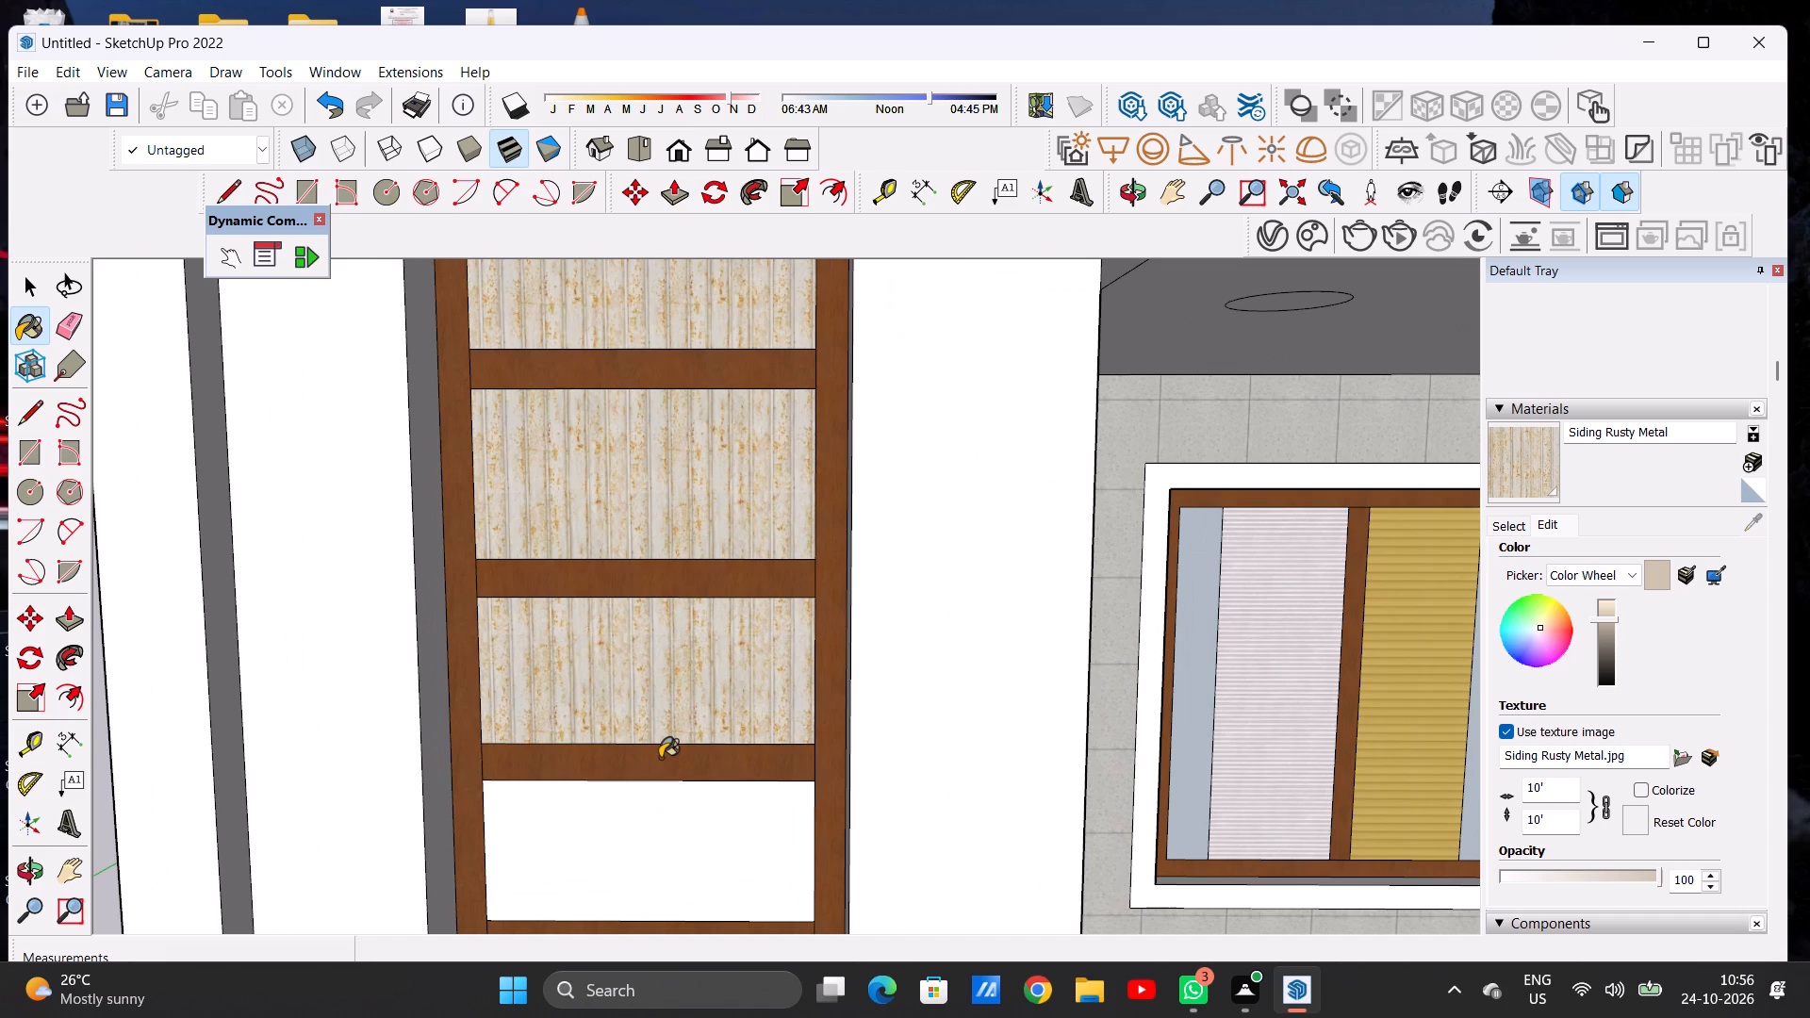
scroll(641, 659, down, 14)
scroll(619, 742, up, 13)
click(636, 763)
Examine the painted window panels and the upper facade from close up and from several angles.
scroll(636, 763, up, 7)
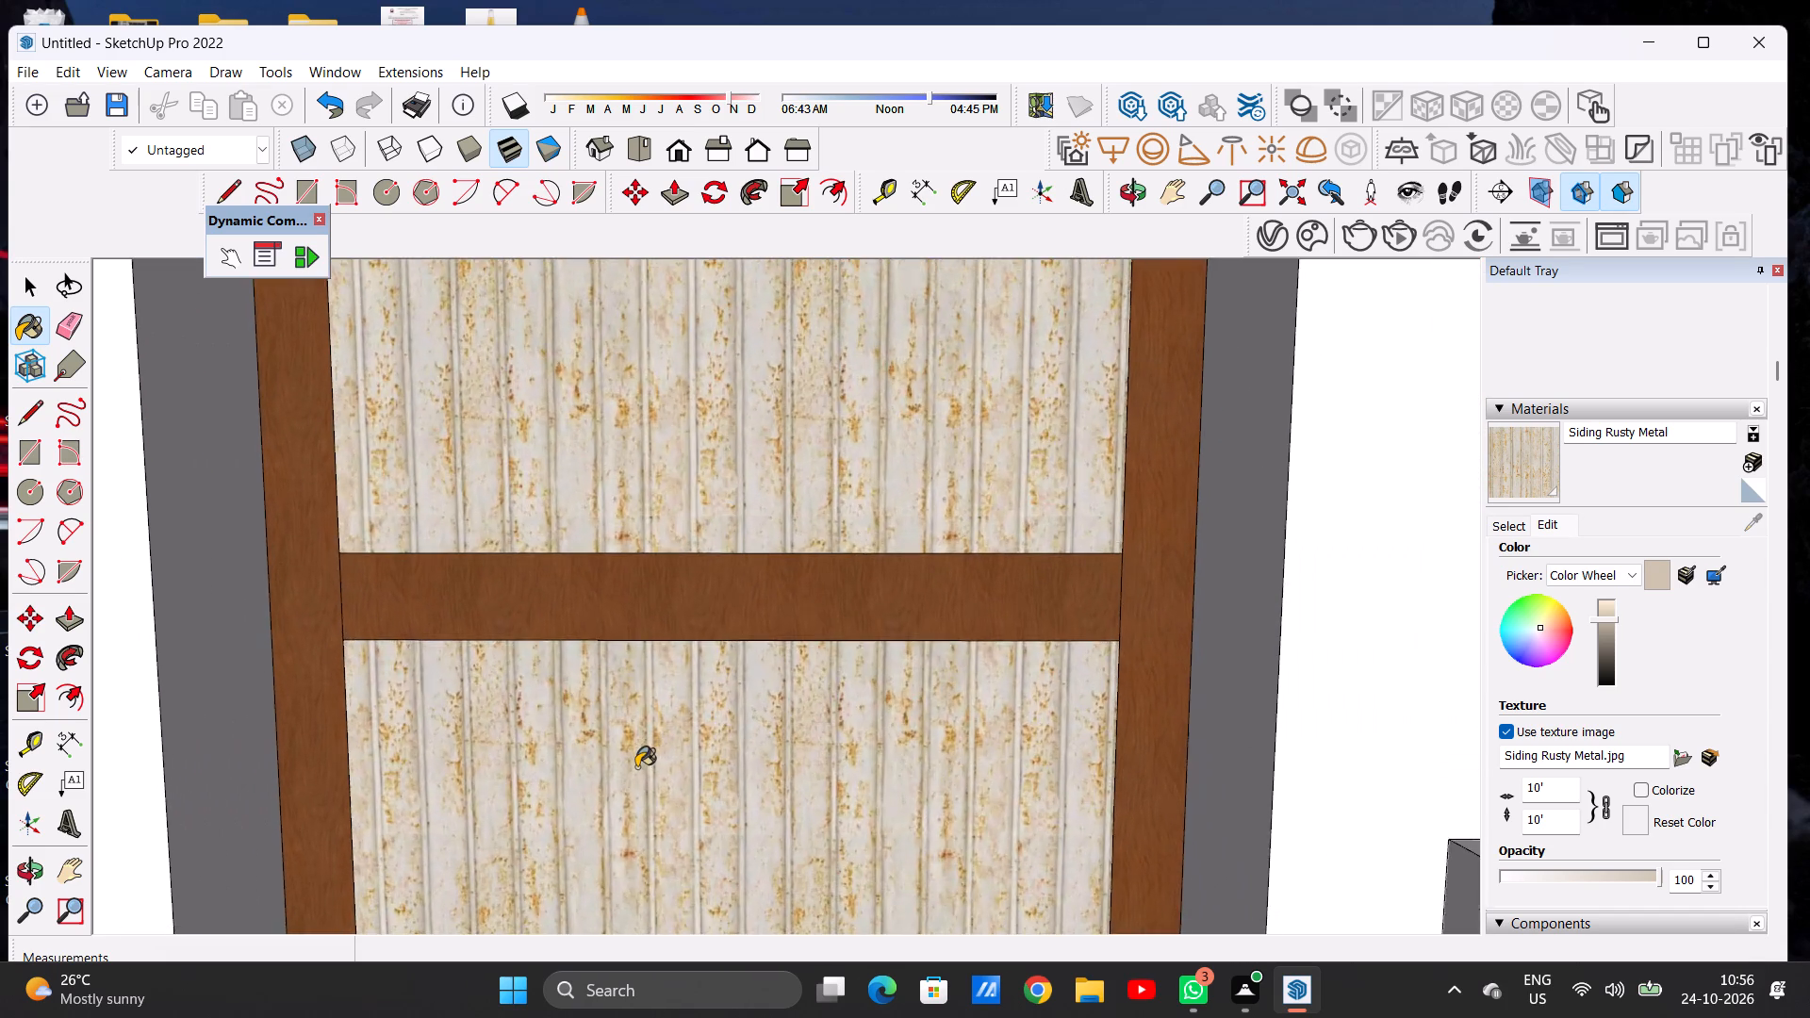
scroll(636, 767, down, 12)
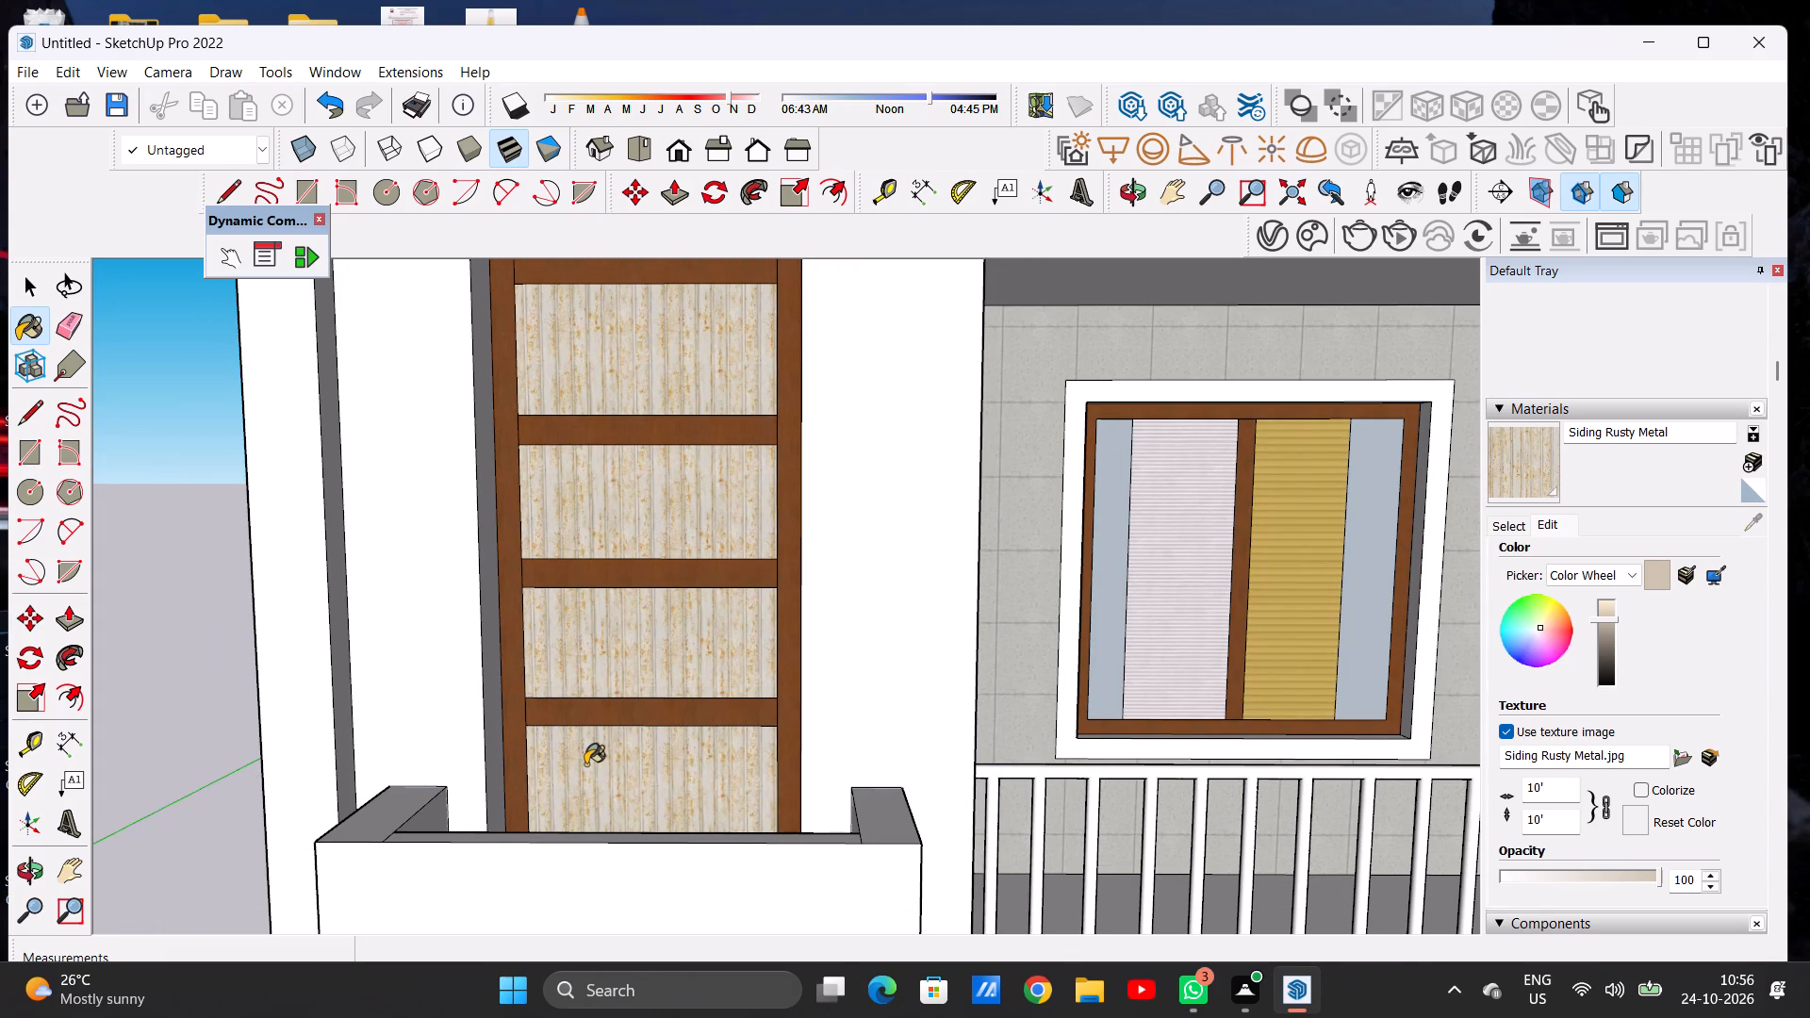
scroll(585, 764, down, 7)
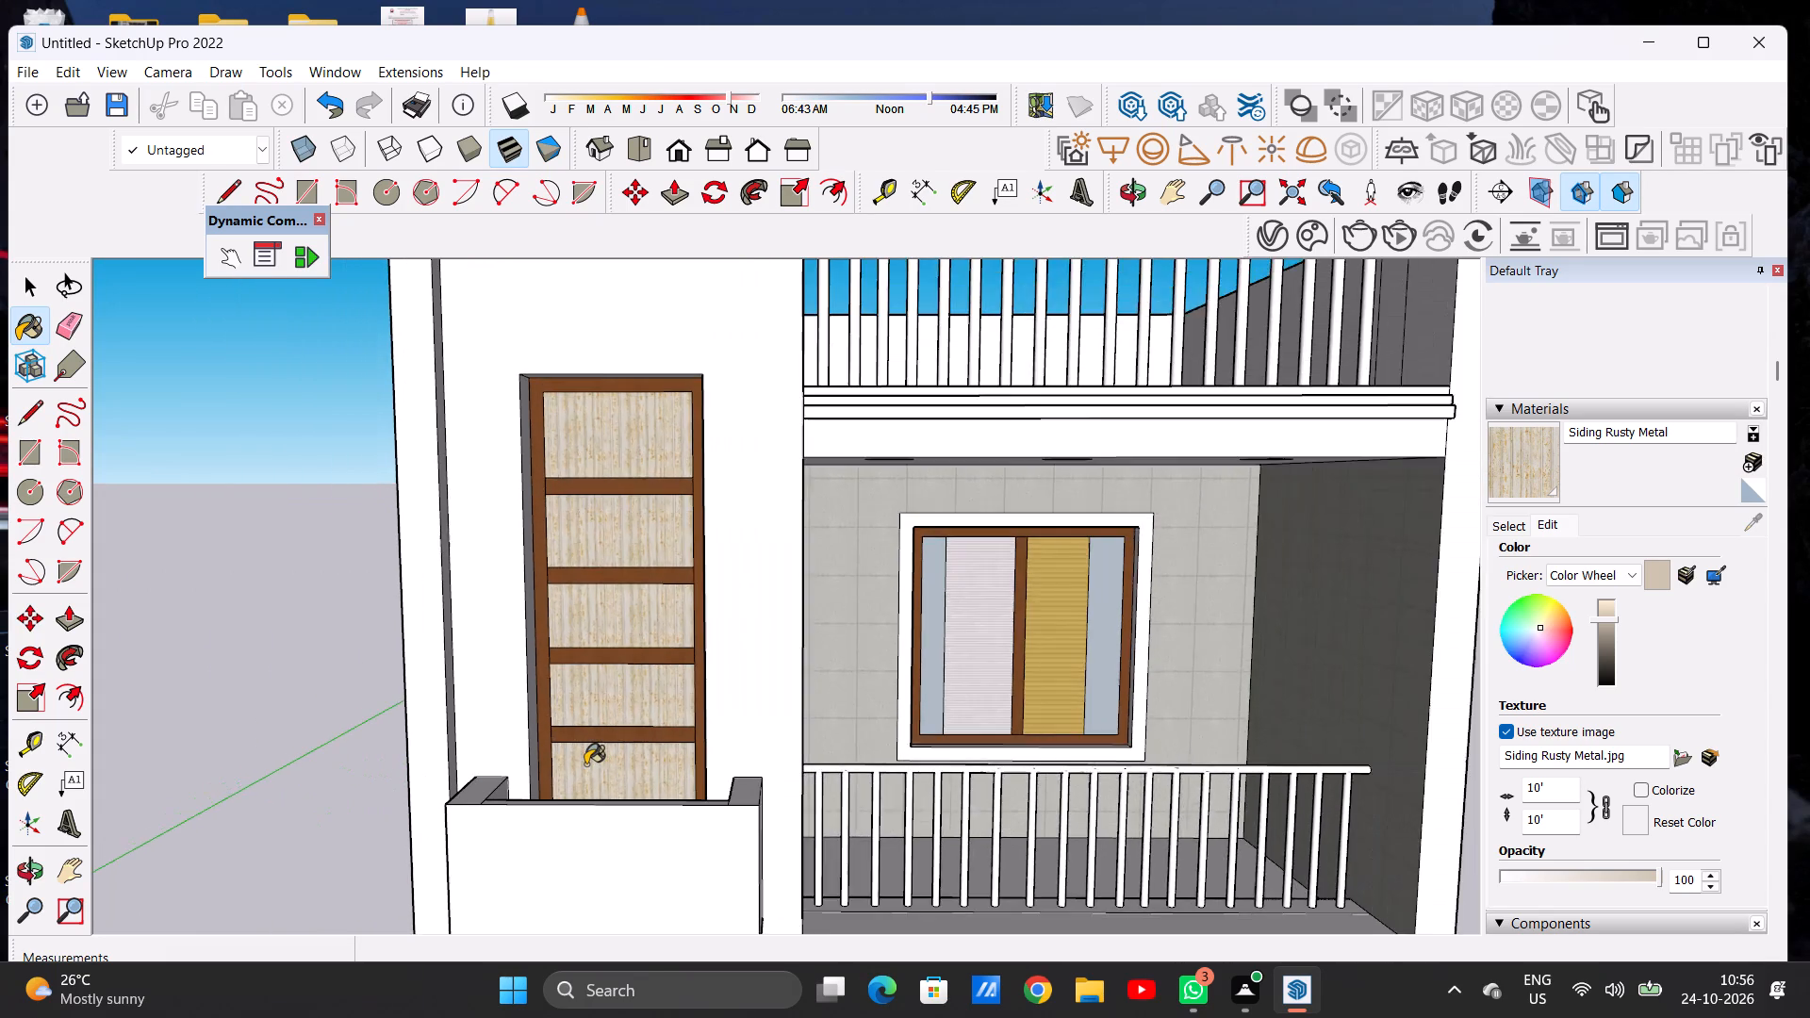
scroll(585, 764, down, 1)
middle_drag(606, 739, 438, 753)
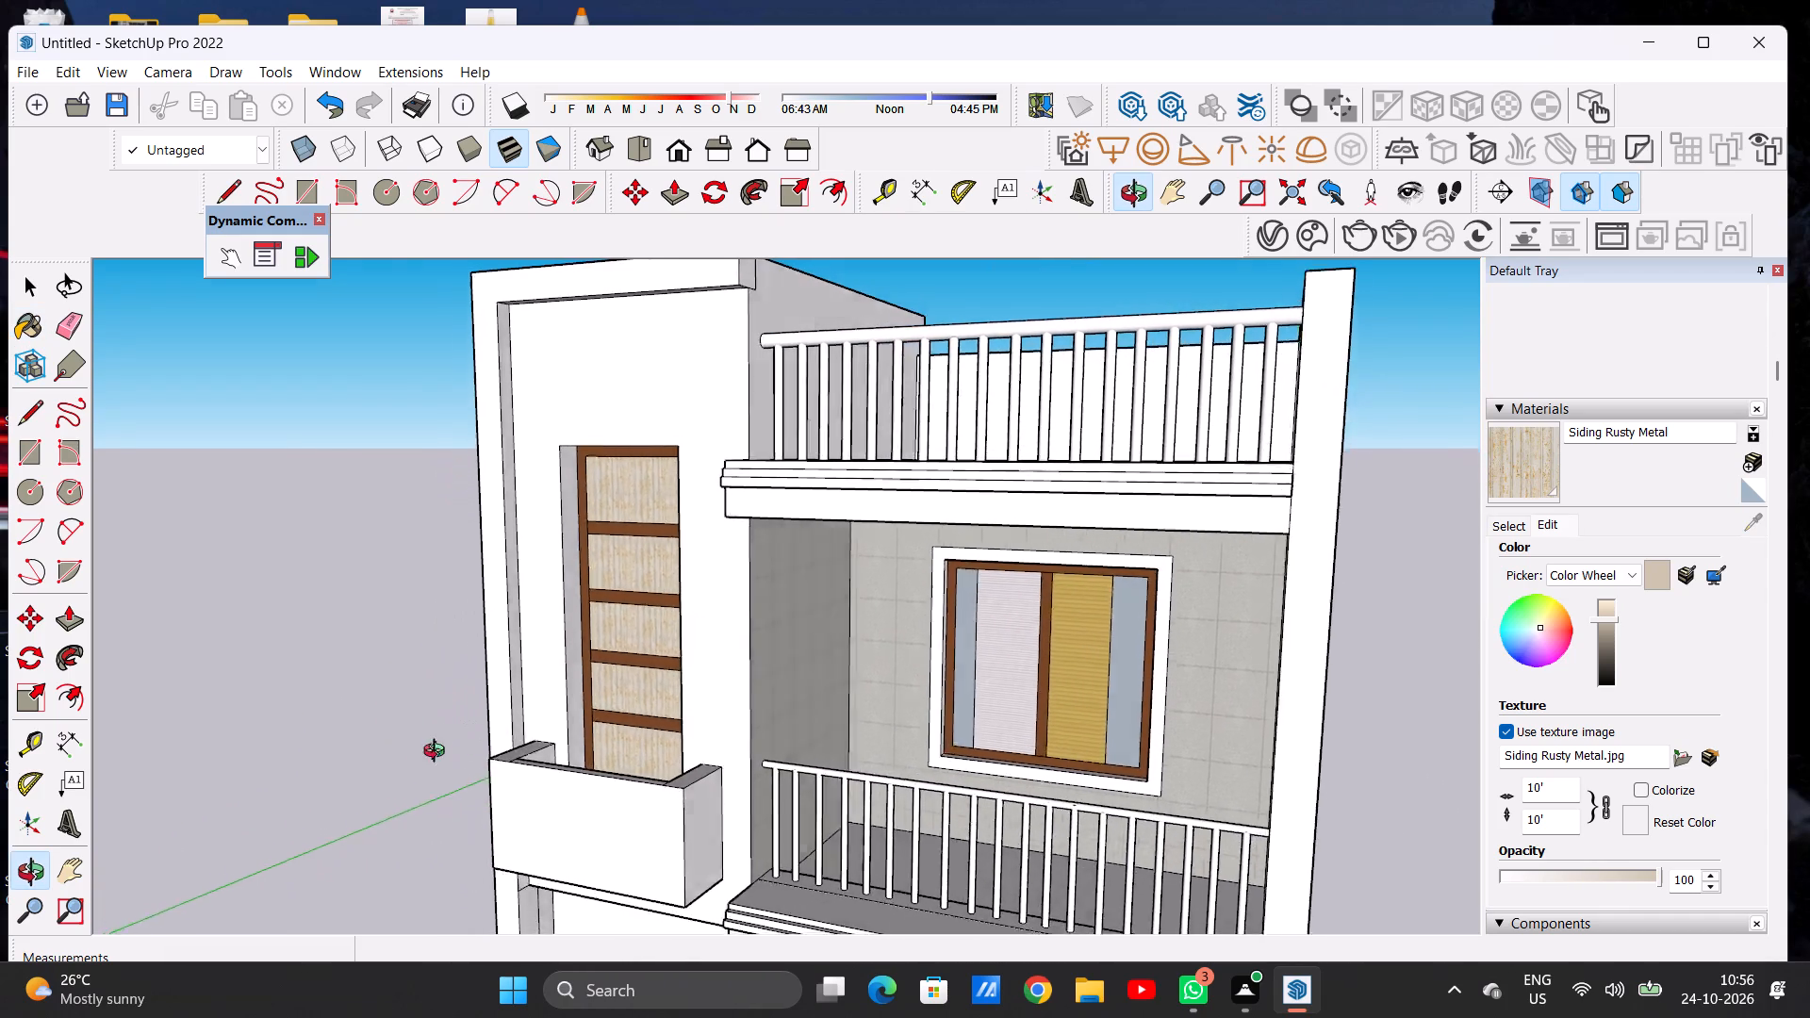
middle_drag(438, 753, 604, 832)
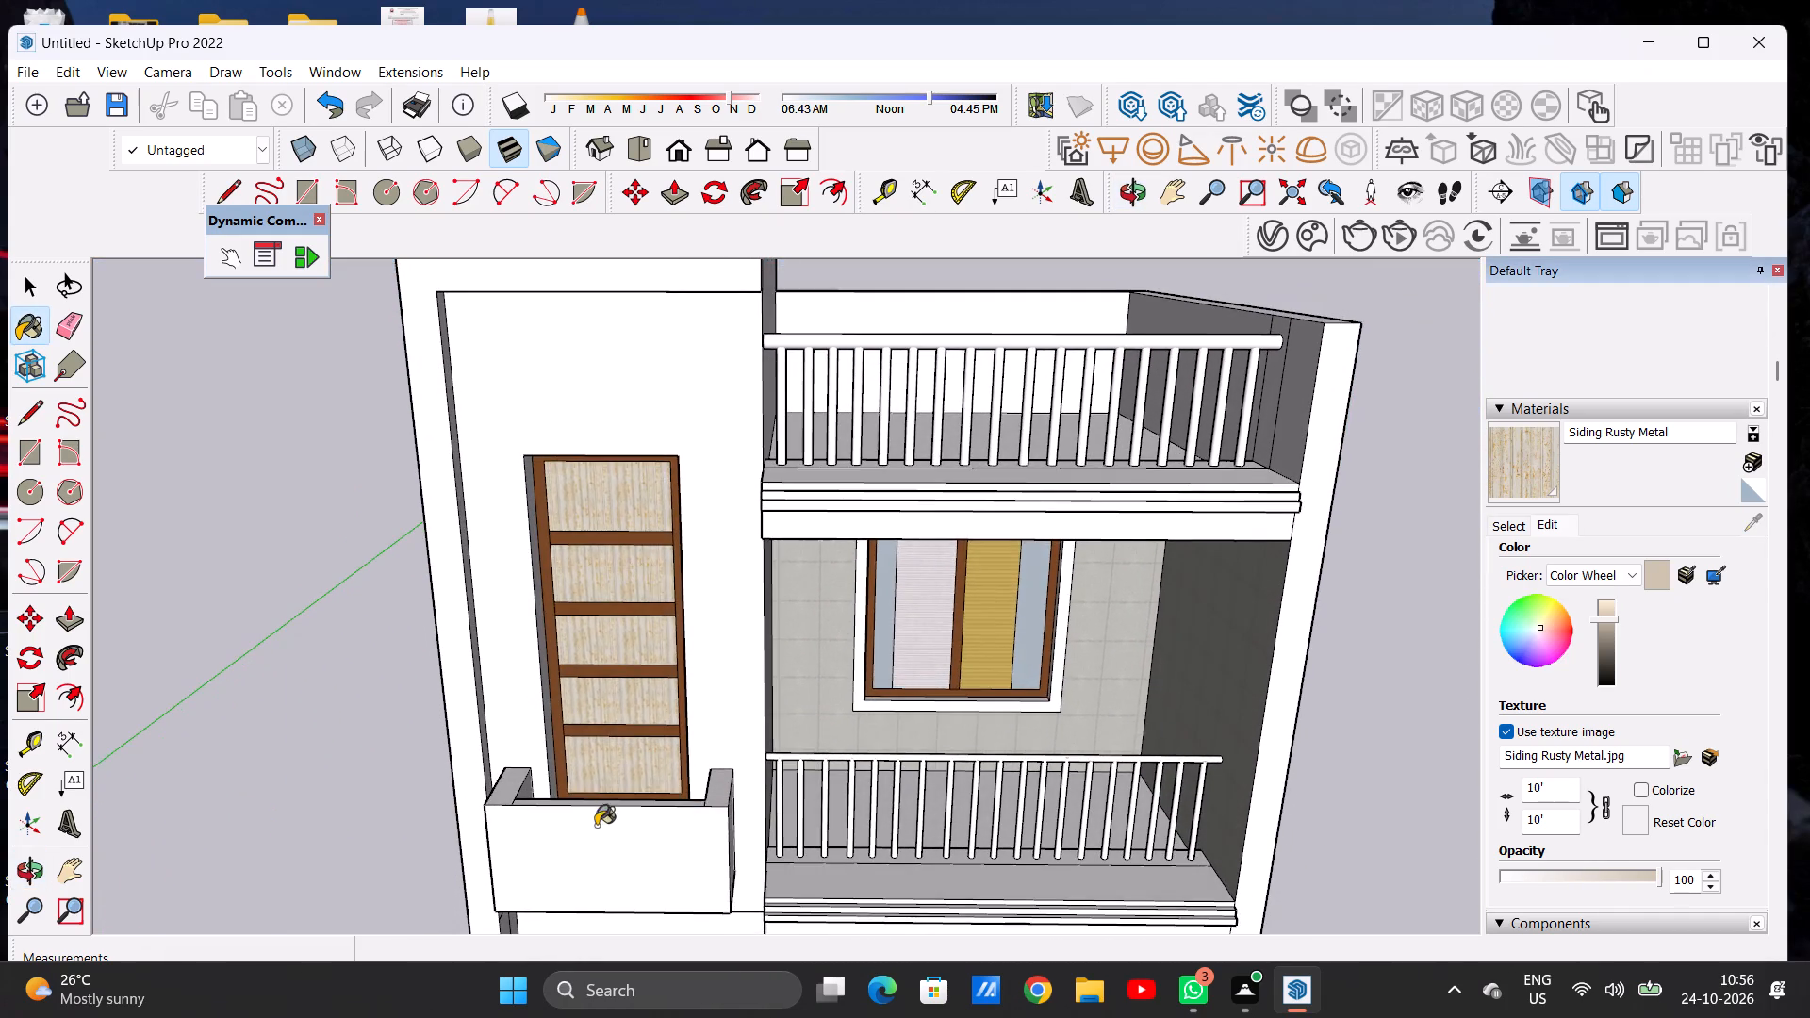
scroll(578, 774, down, 7)
scroll(595, 712, up, 13)
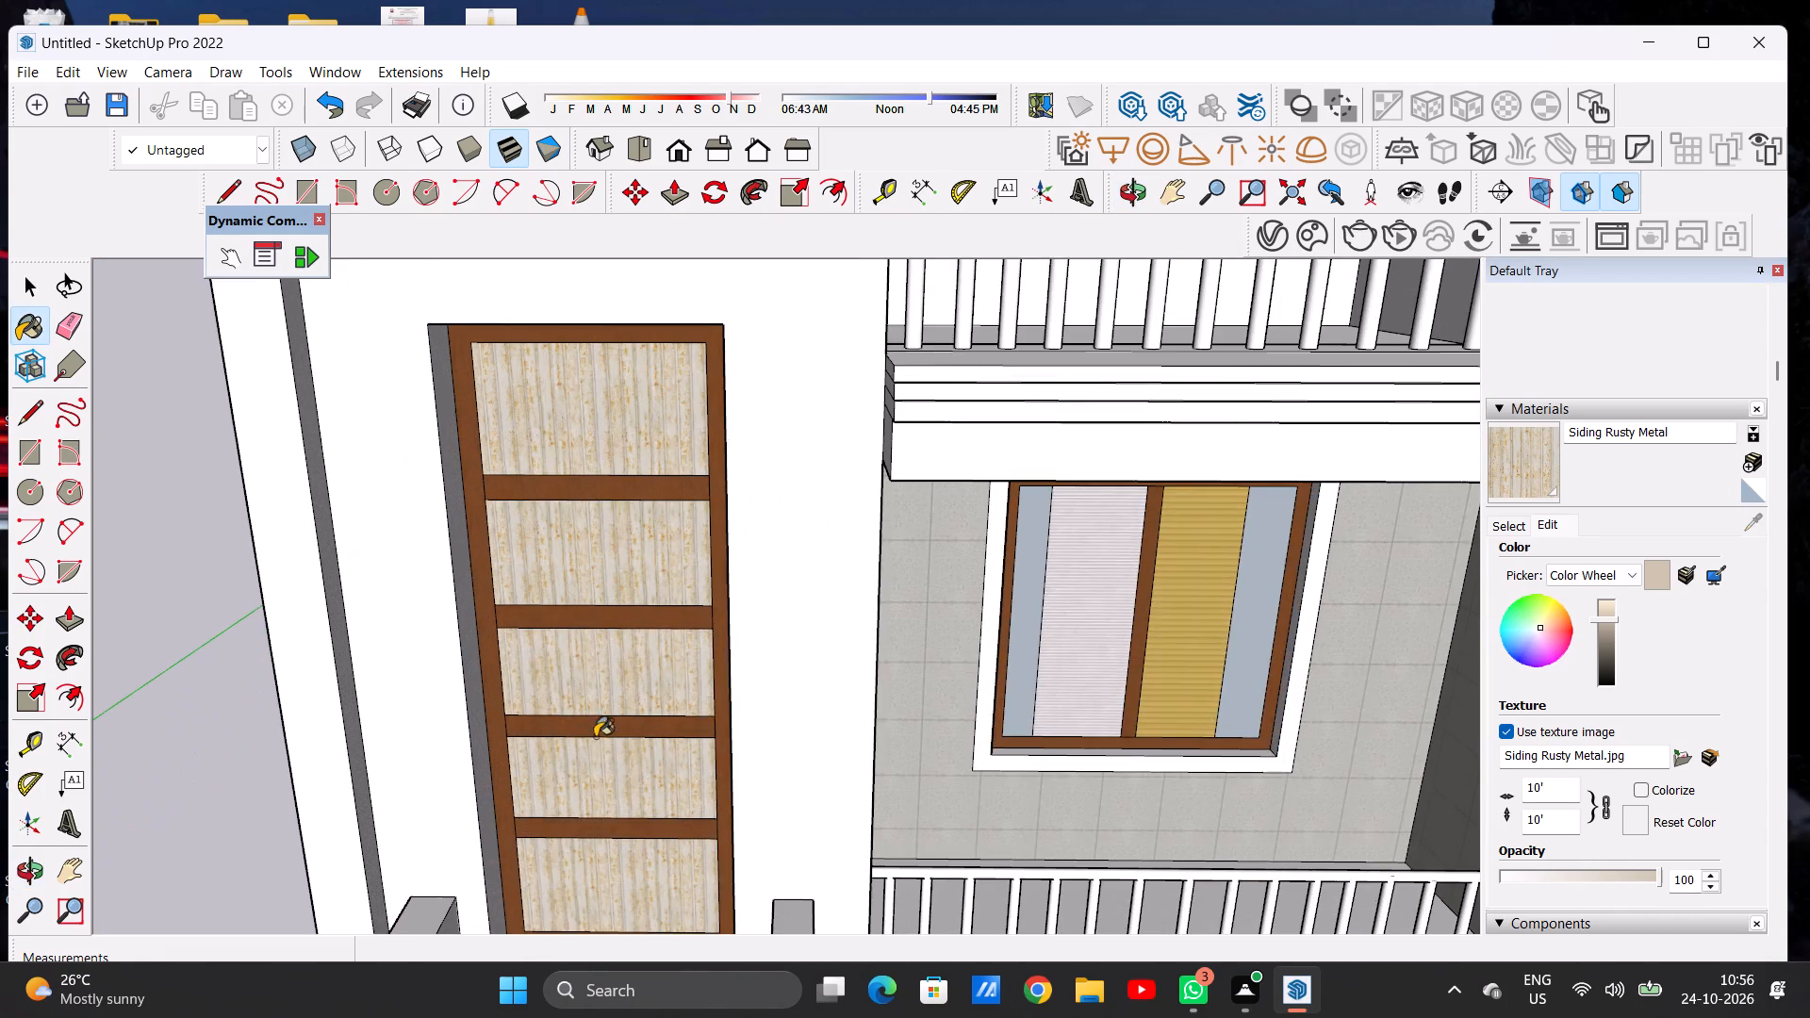
middle_drag(600, 795, 595, 694)
middle_click(595, 694)
scroll(595, 694, down, 7)
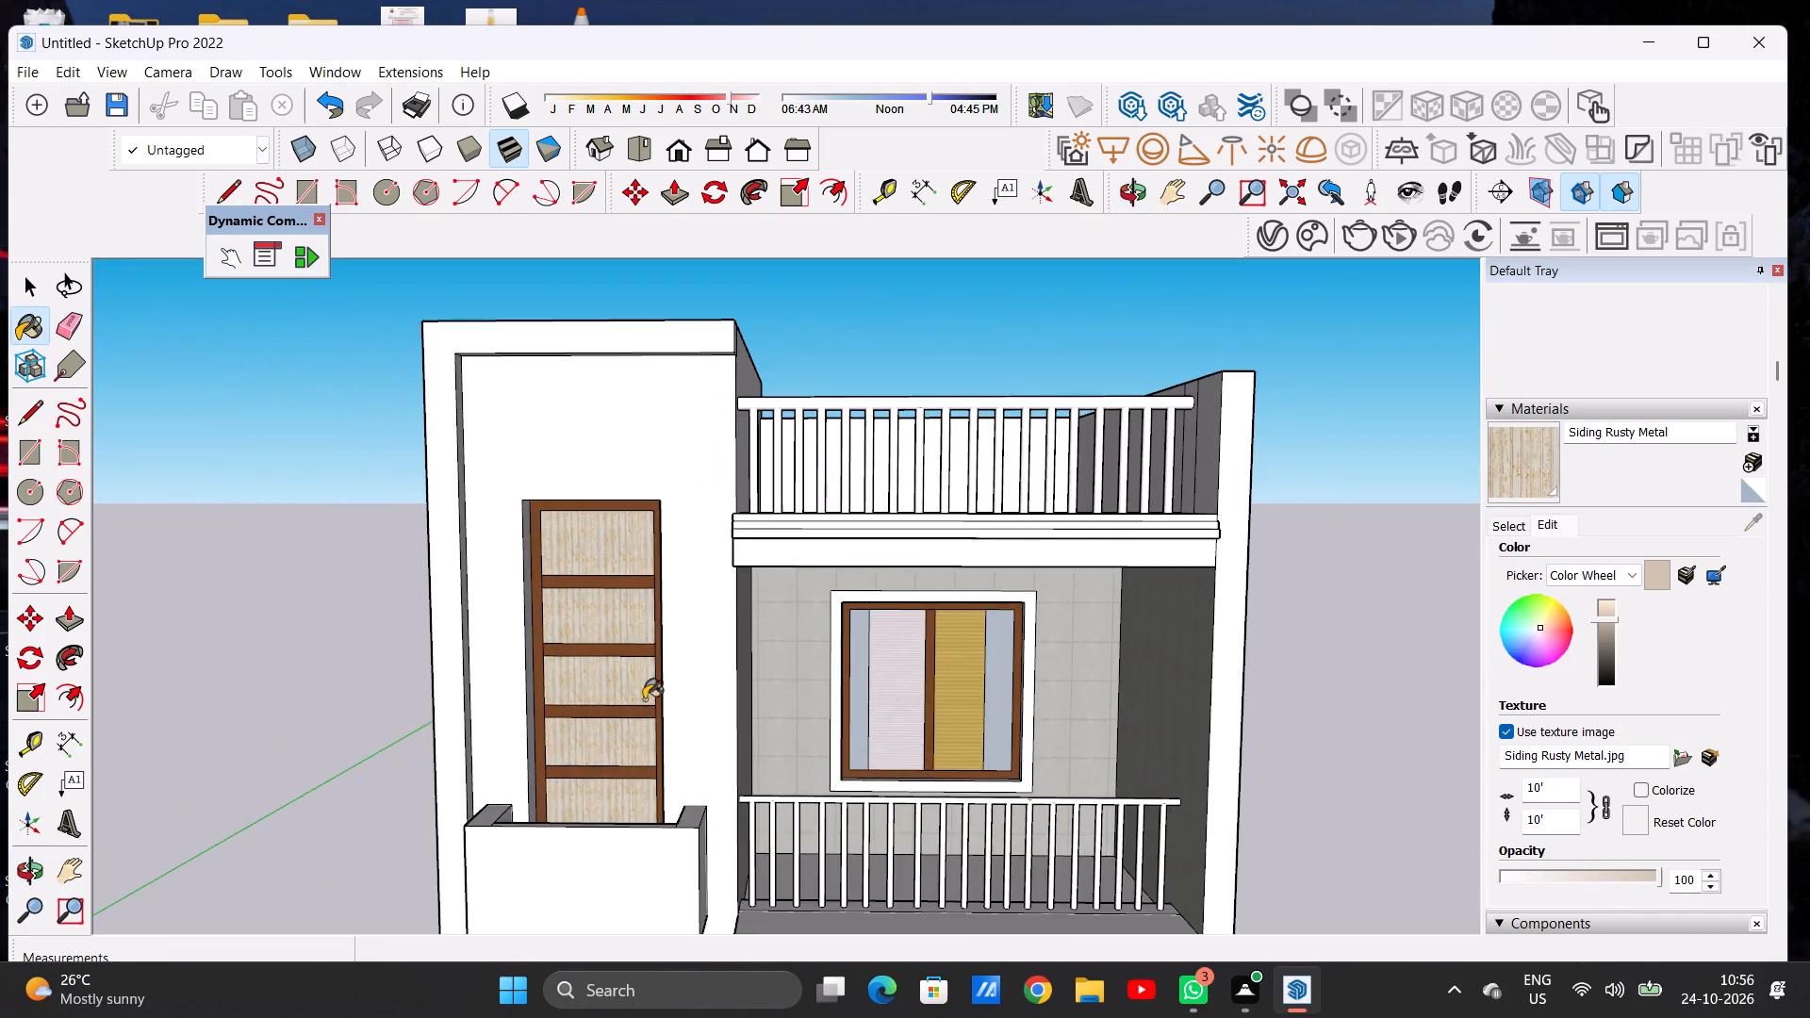
middle_drag(644, 717, 663, 735)
scroll(635, 705, down, 3)
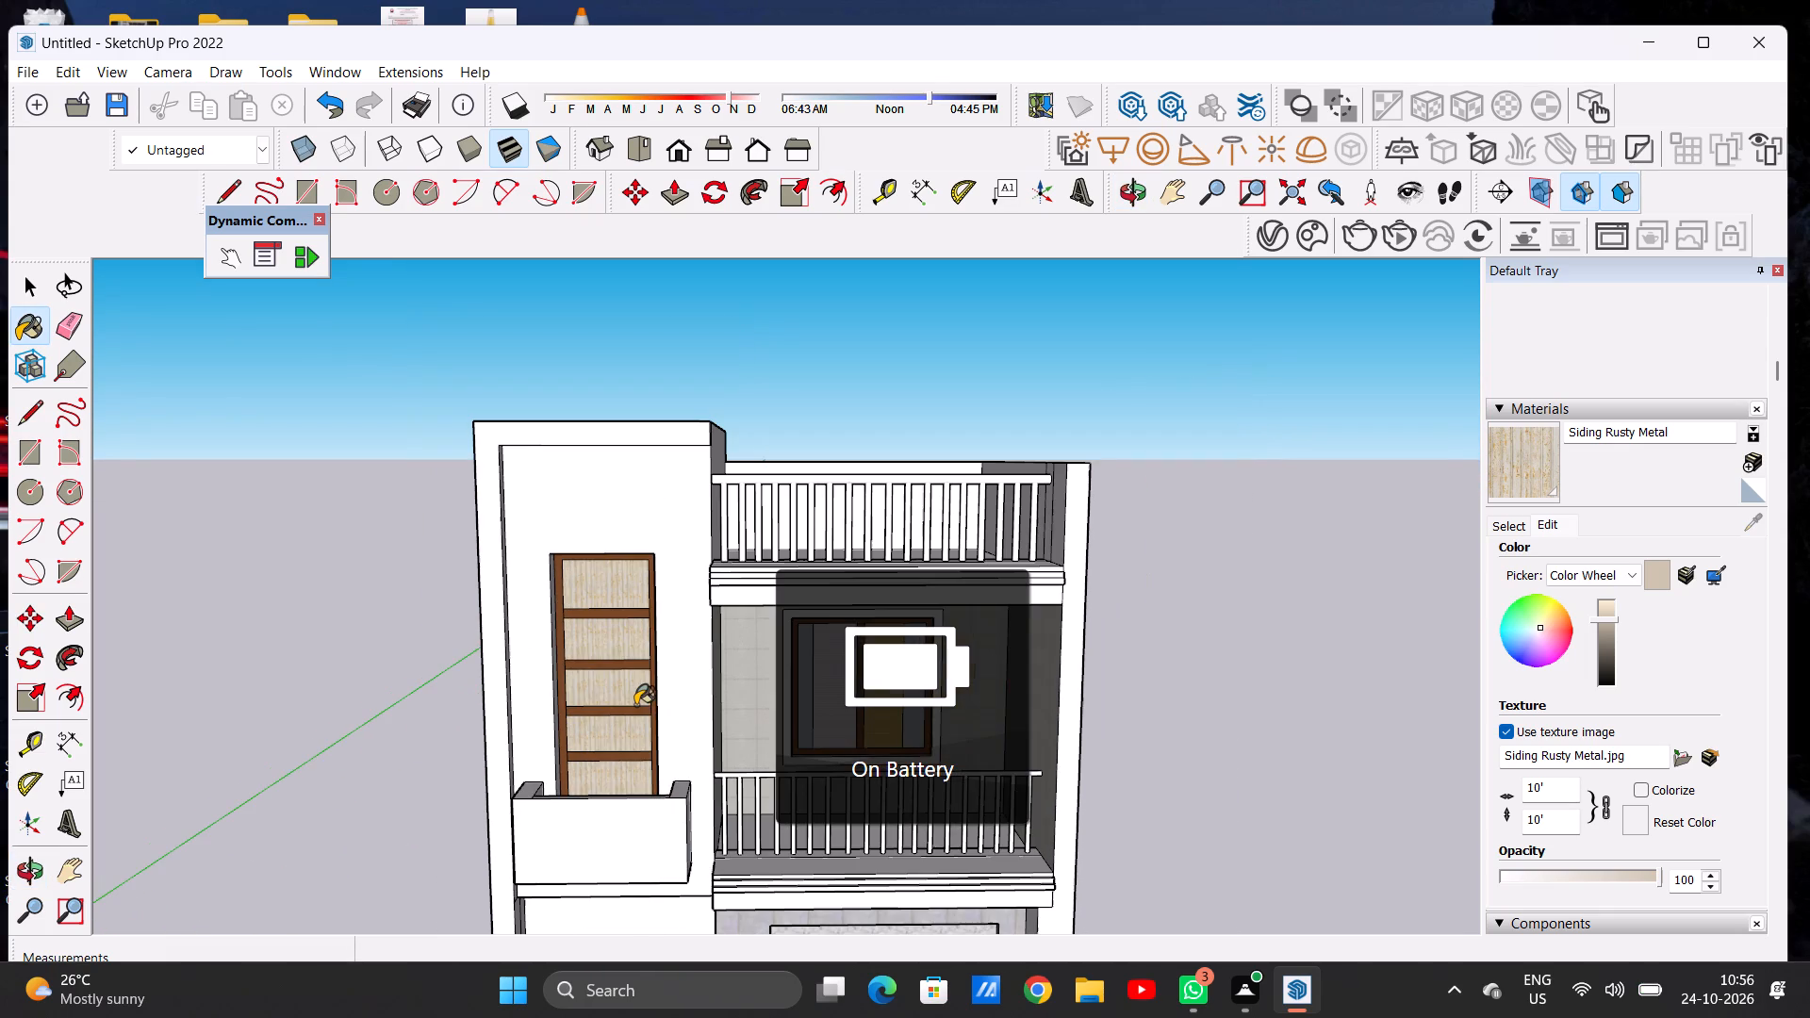
scroll(635, 705, down, 1)
key(space)
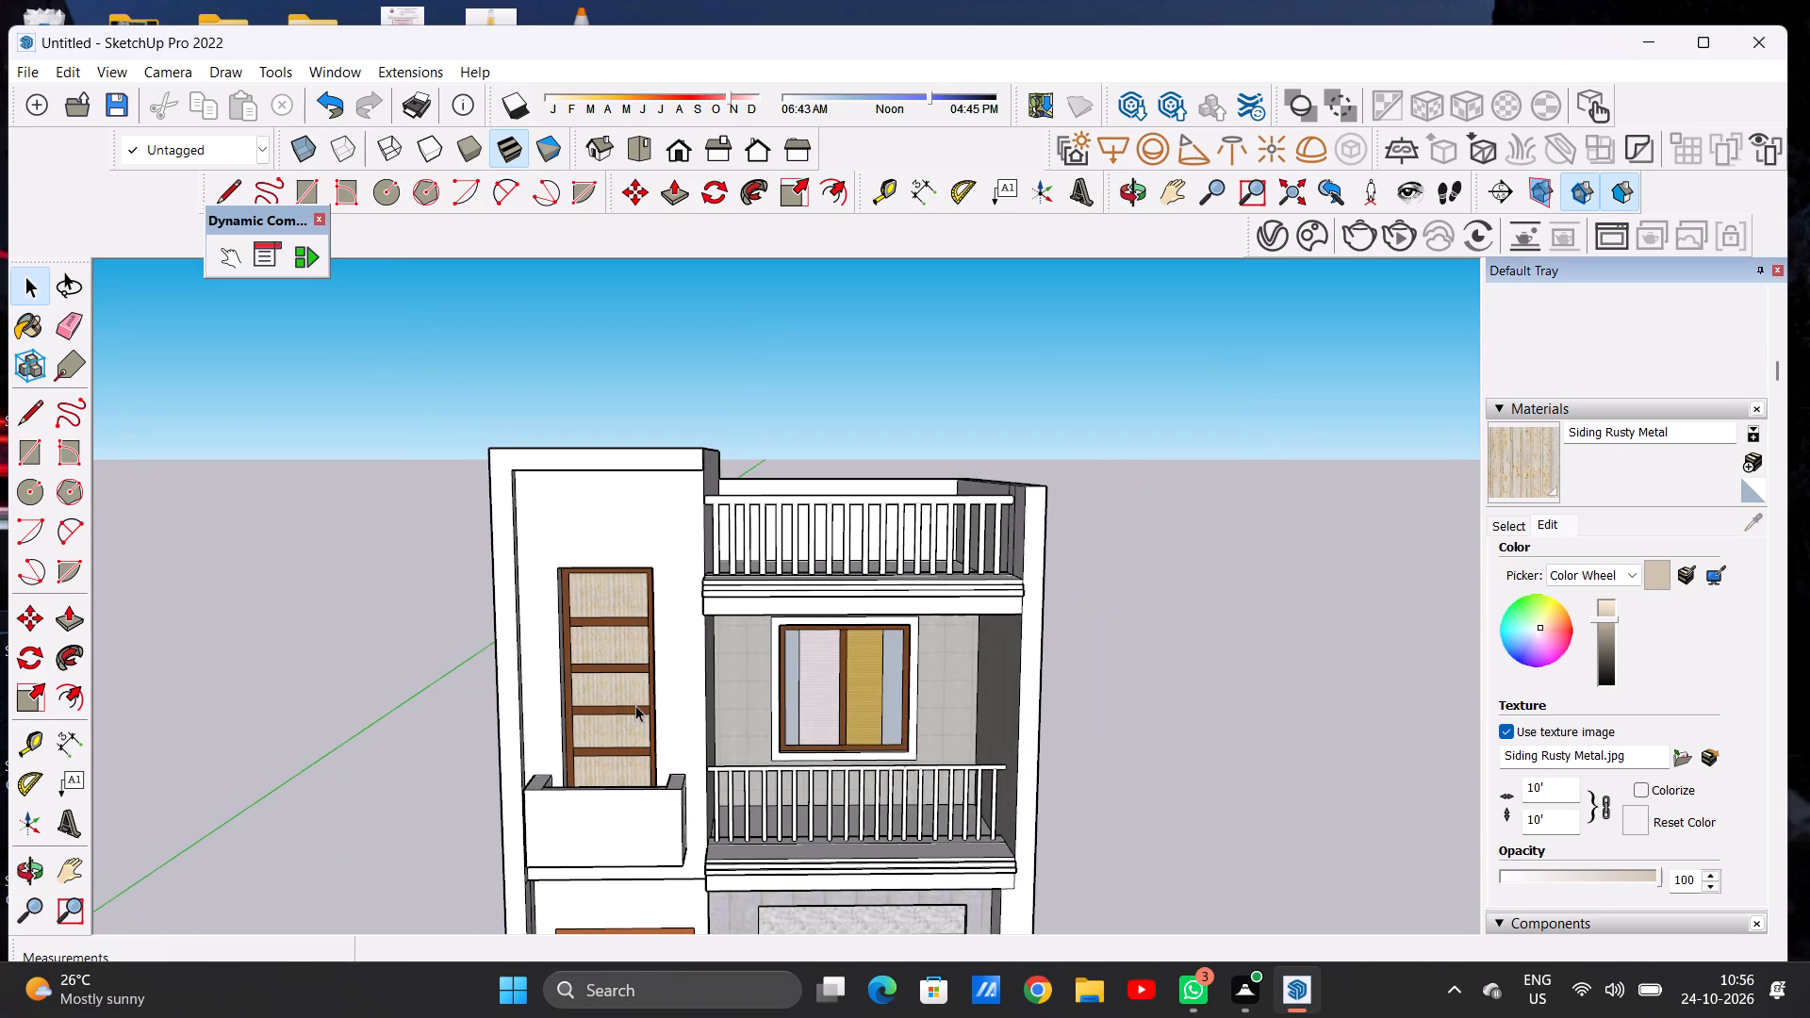
Review the whole house exterior, from the roof railing down to the entrance door and garage shutter.
scroll(592, 463, down, 5)
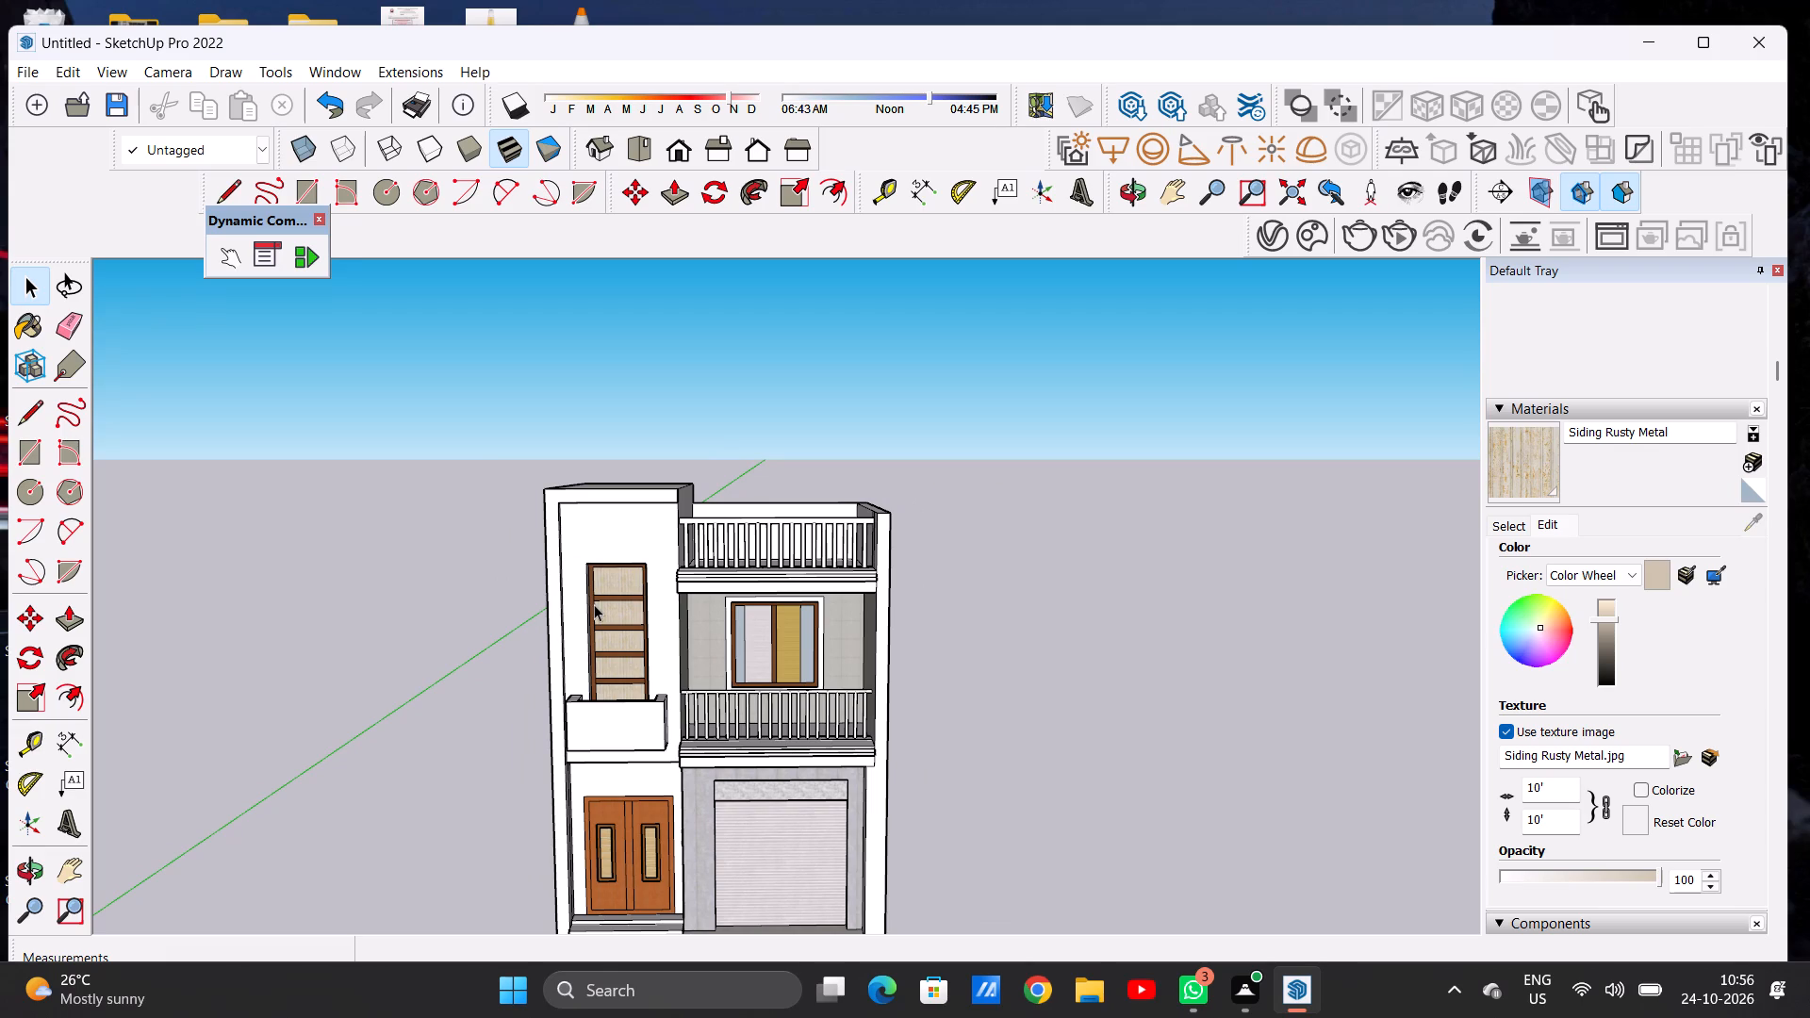
scroll(673, 536, down, 16)
scroll(708, 542, up, 1)
scroll(708, 542, down, 11)
scroll(692, 532, up, 1)
scroll(692, 532, down, 4)
scroll(748, 637, up, 9)
scroll(691, 699, up, 4)
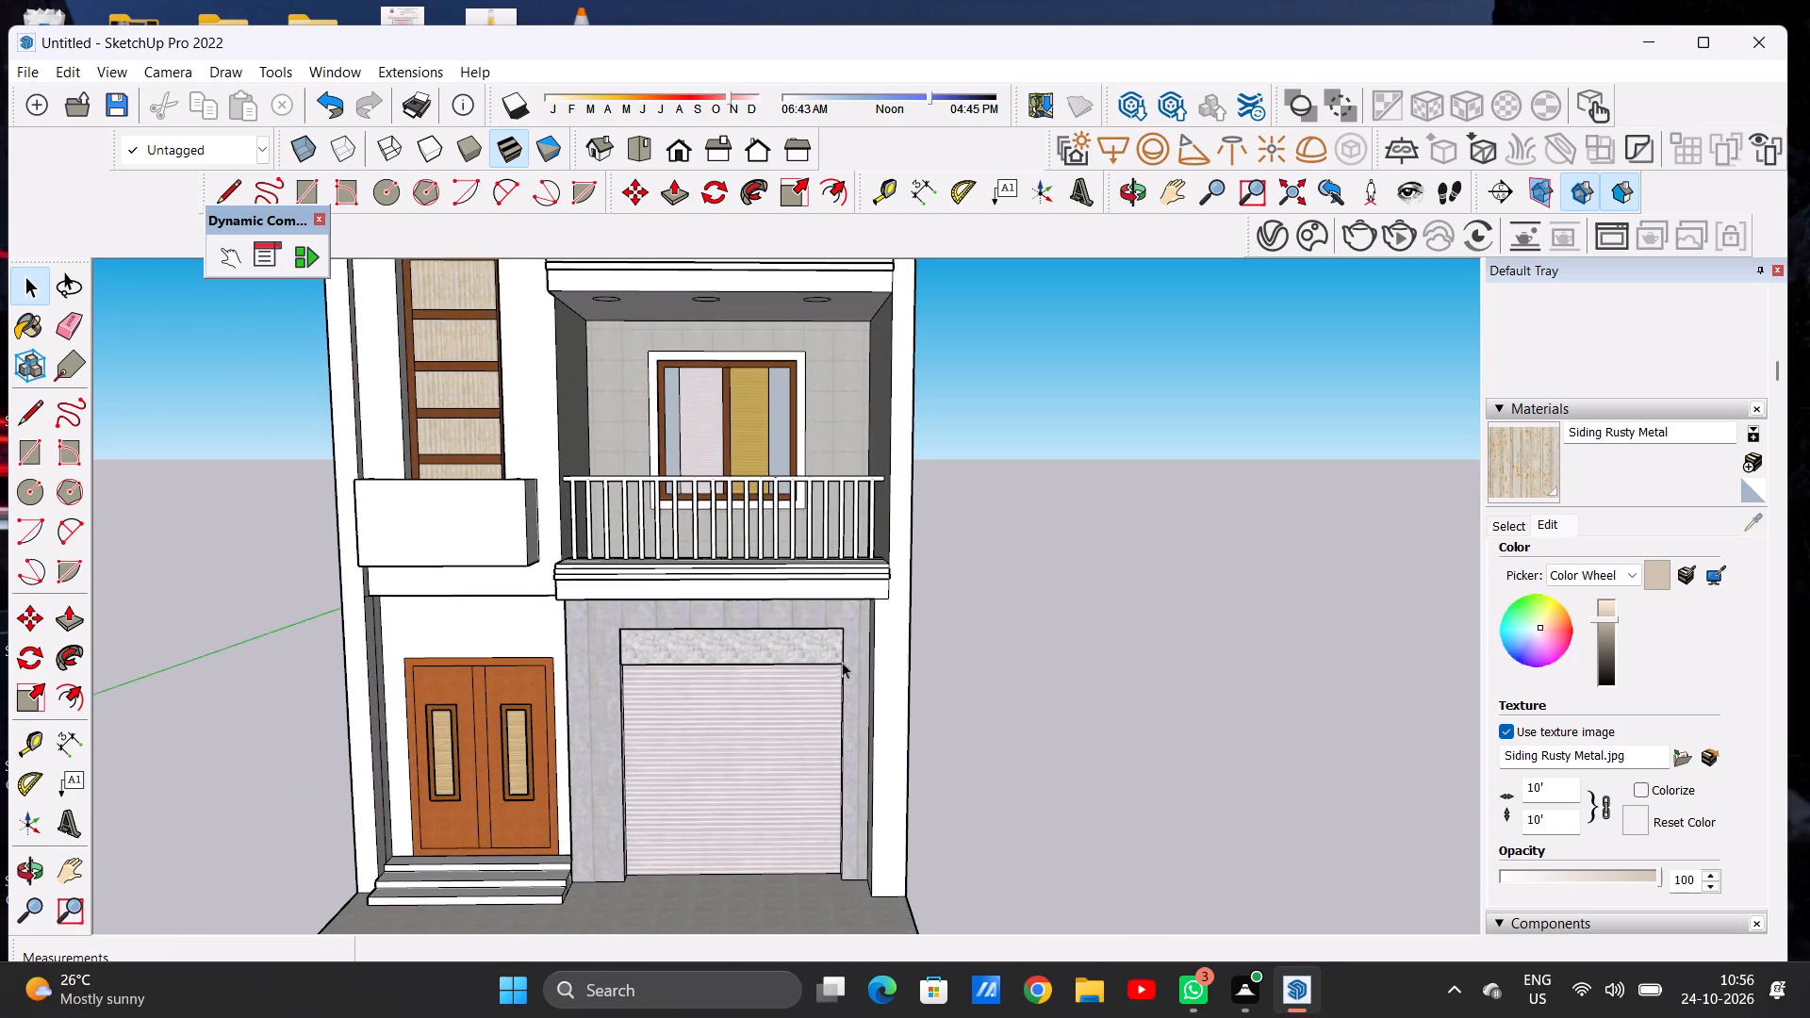
scroll(842, 662, down, 3)
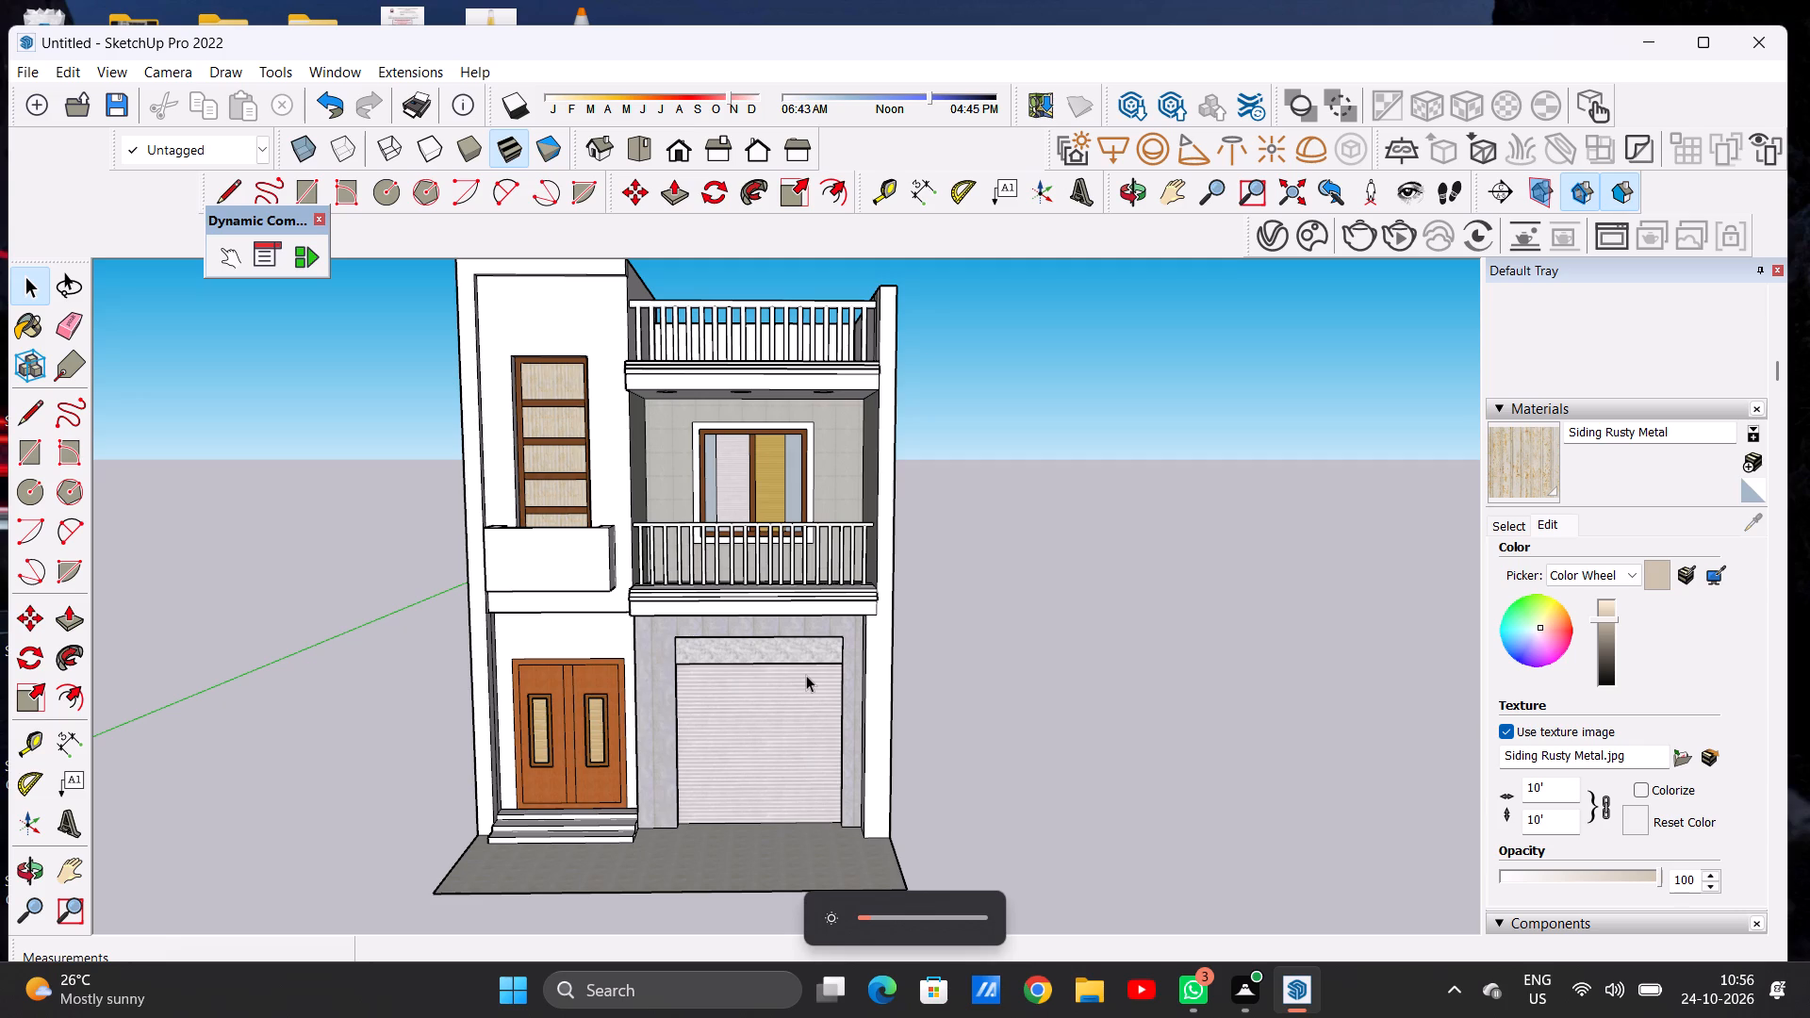
scroll(830, 691, down, 2)
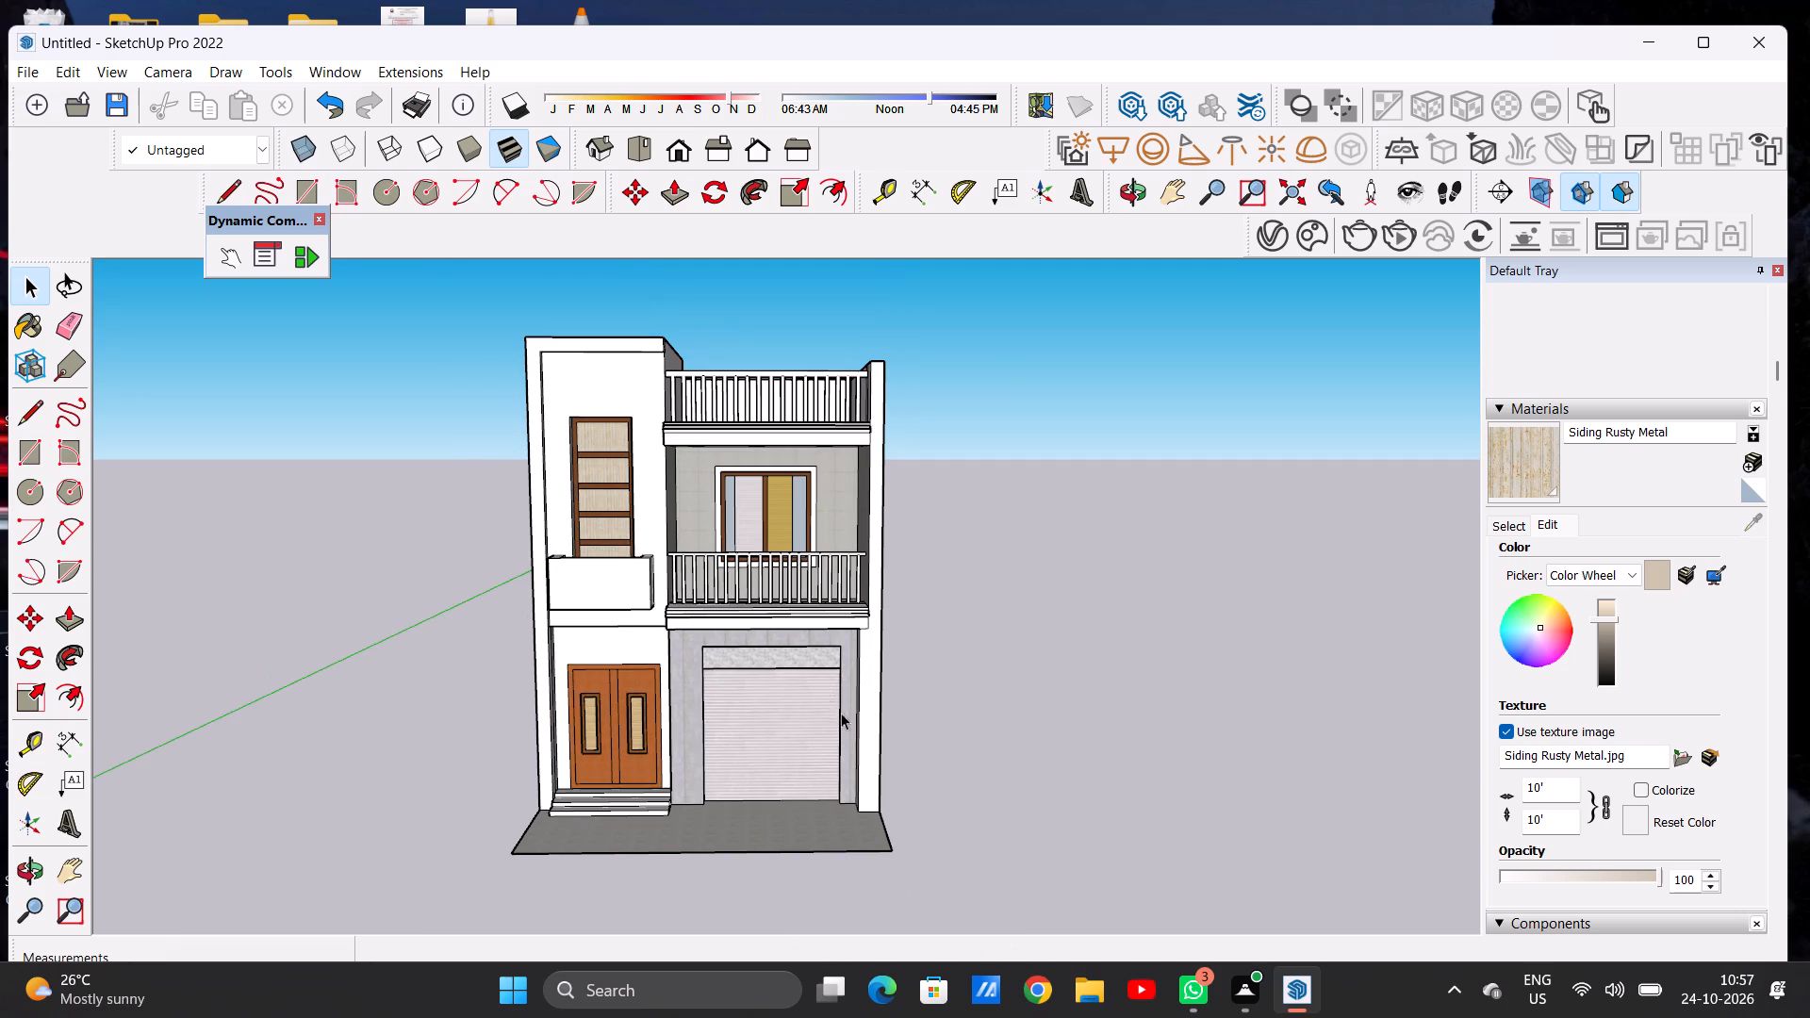
middle_drag(822, 630, 706, 599)
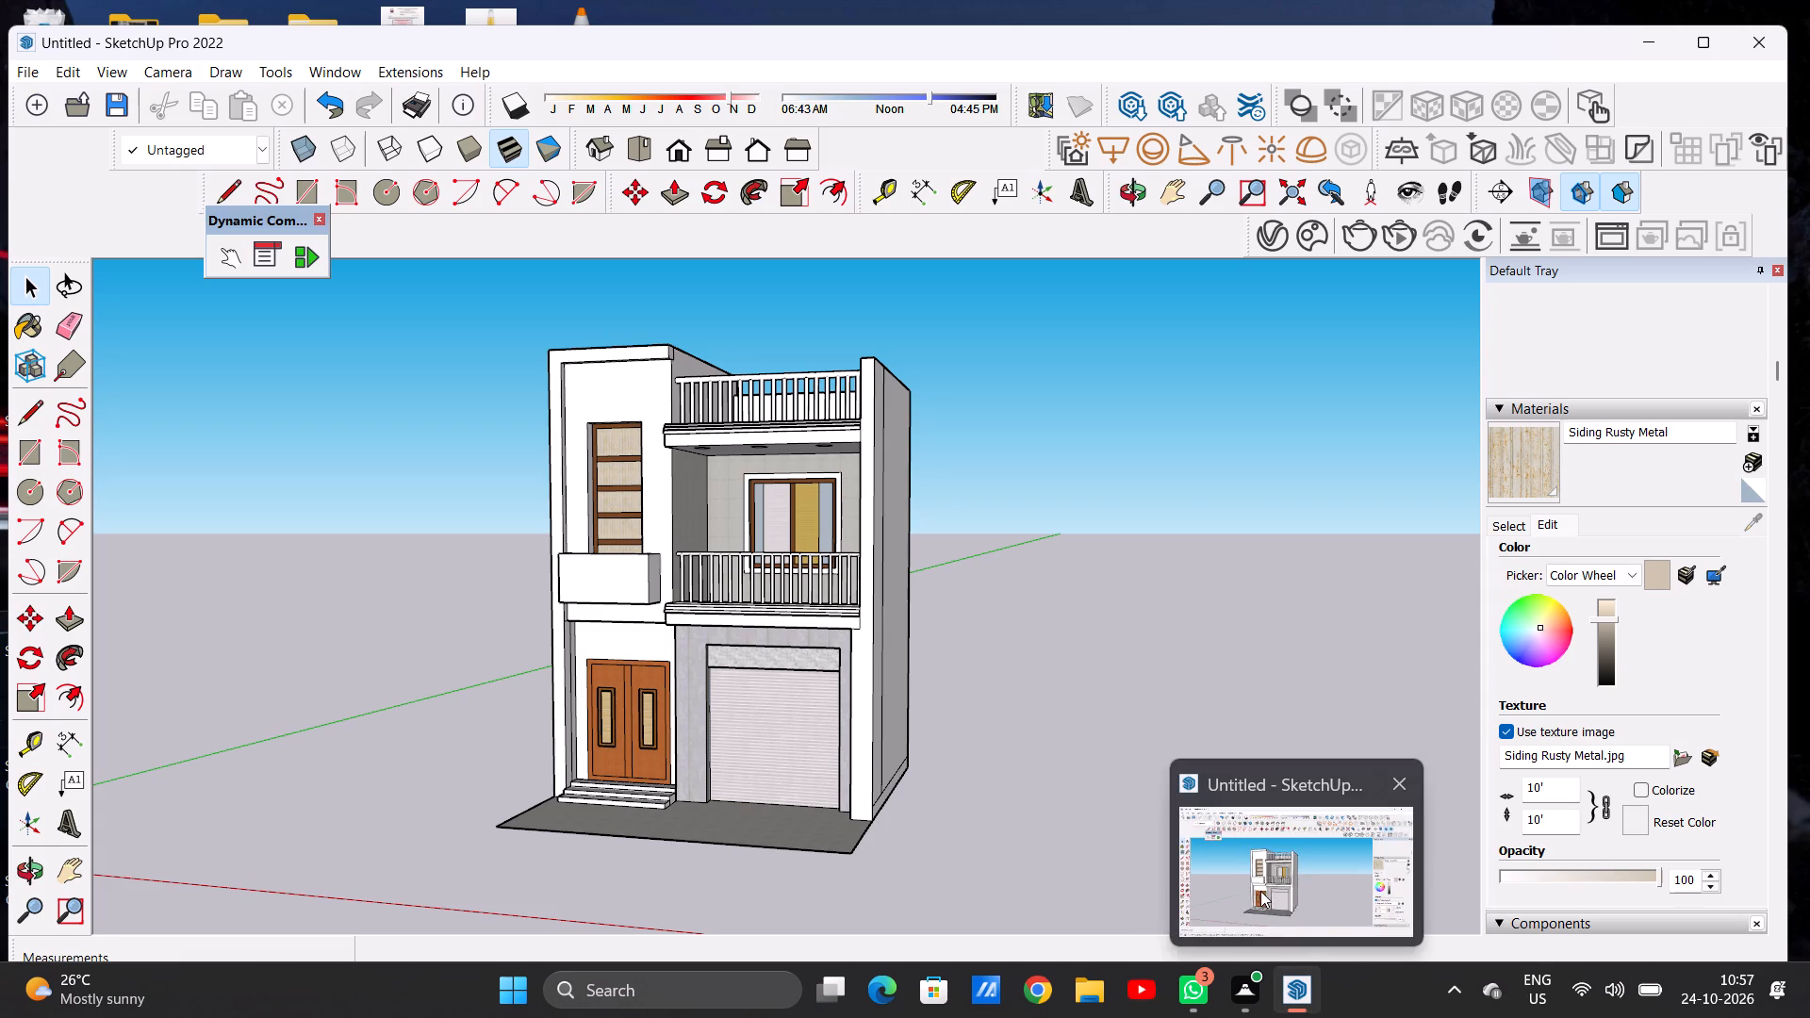
click(1260, 891)
scroll(872, 558, down, 4)
middle_drag(568, 540, 689, 562)
scroll(738, 714, down, 6)
scroll(710, 546, up, 2)
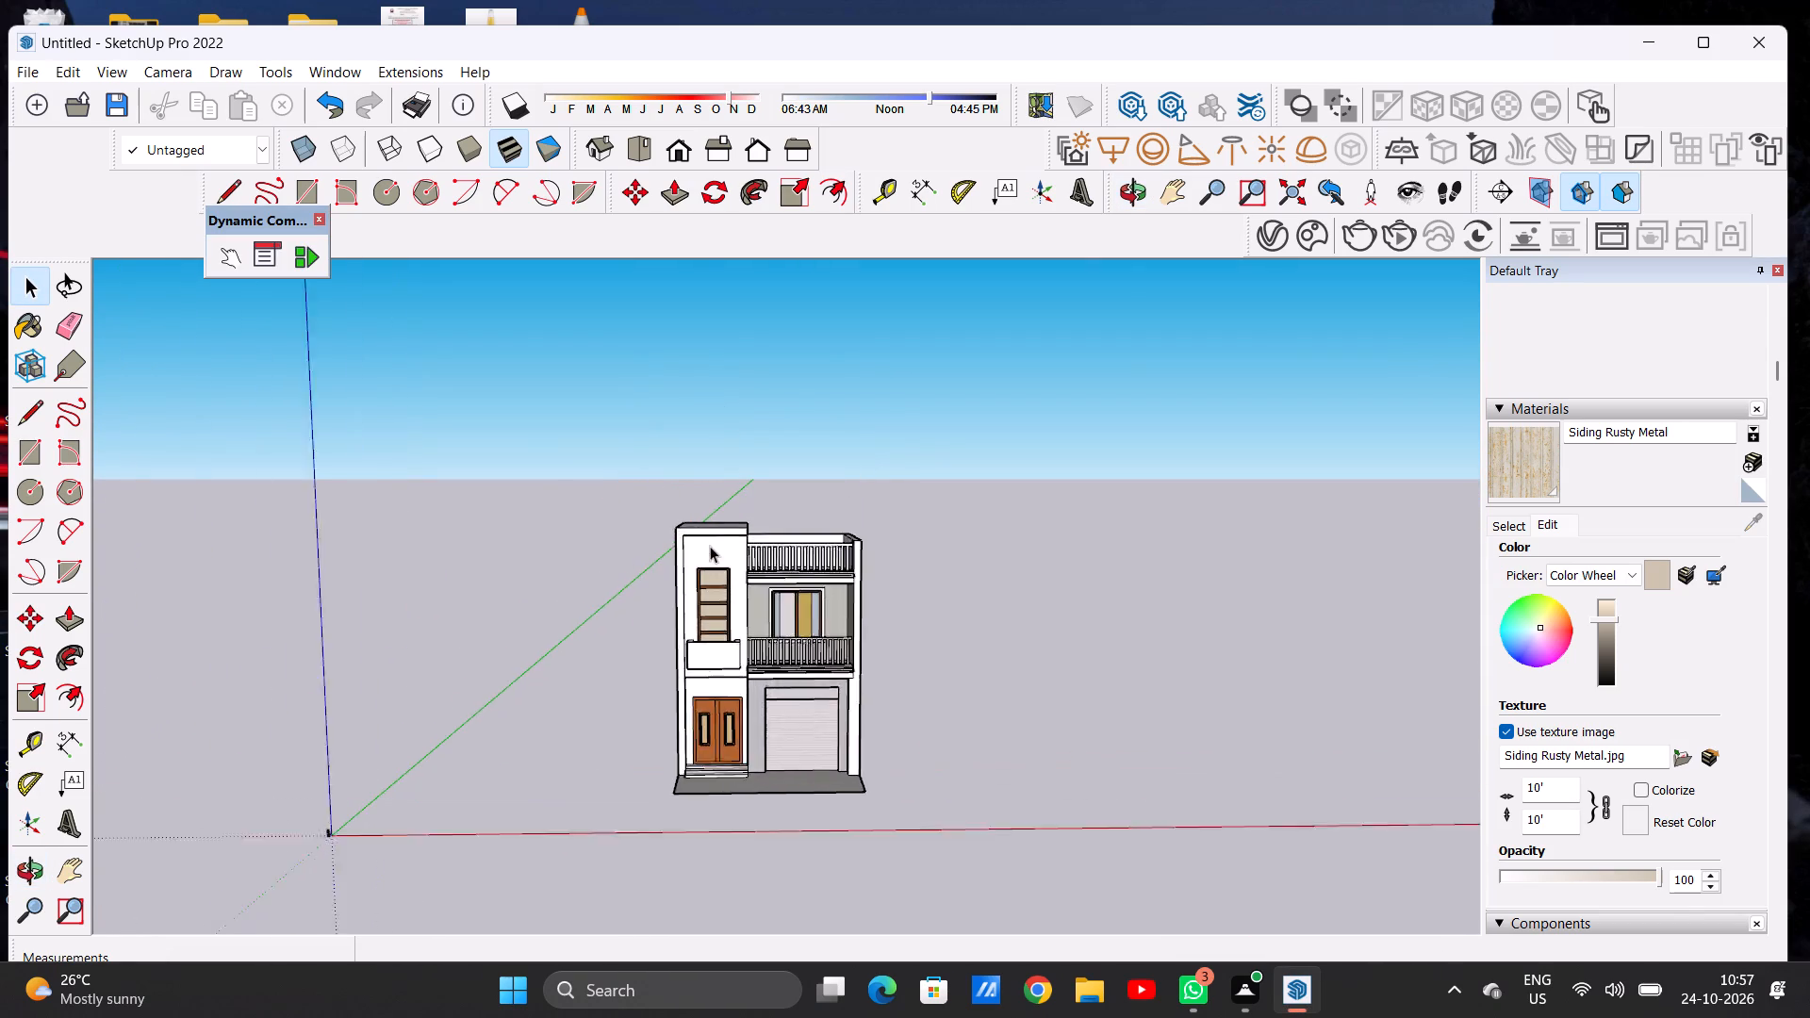
Examine the tall window's Siding Rusty Metal panels and the neighbouring balcony window from close up.
scroll(710, 546, up, 4)
middle_drag(715, 592, 725, 552)
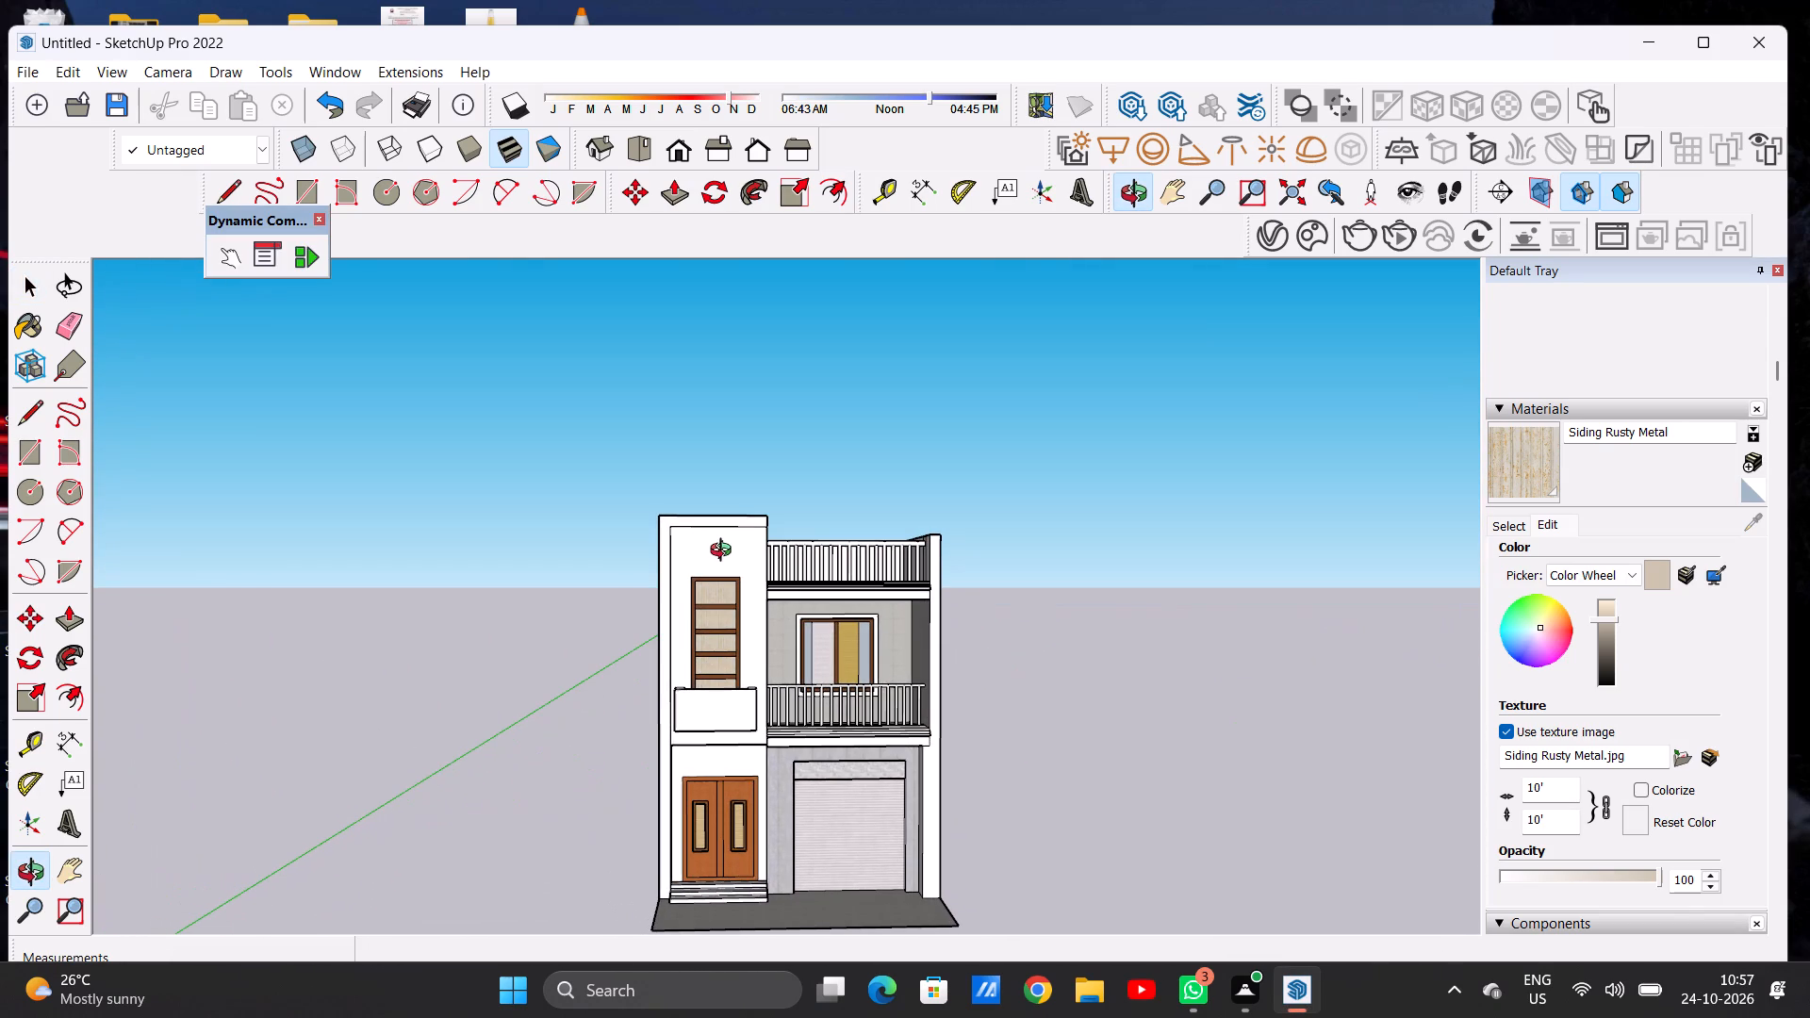
middle_drag(725, 552, 725, 550)
scroll(738, 629, up, 8)
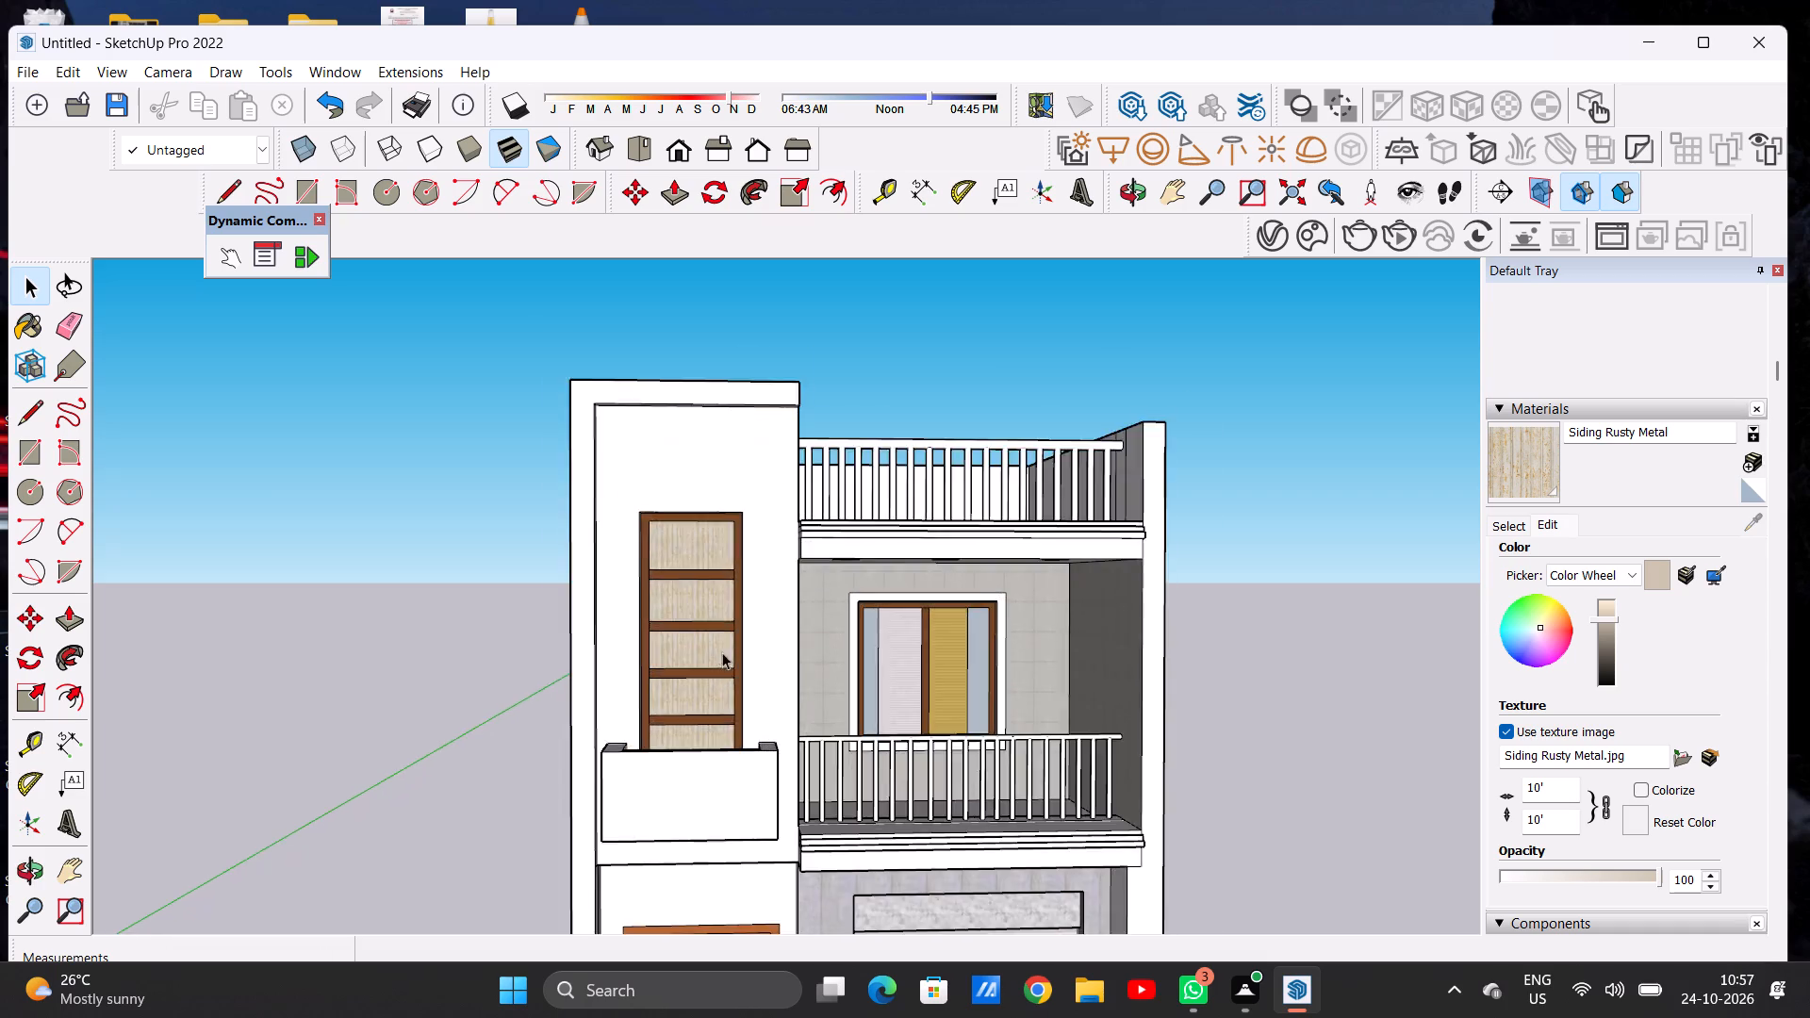
scroll(722, 652, up, 12)
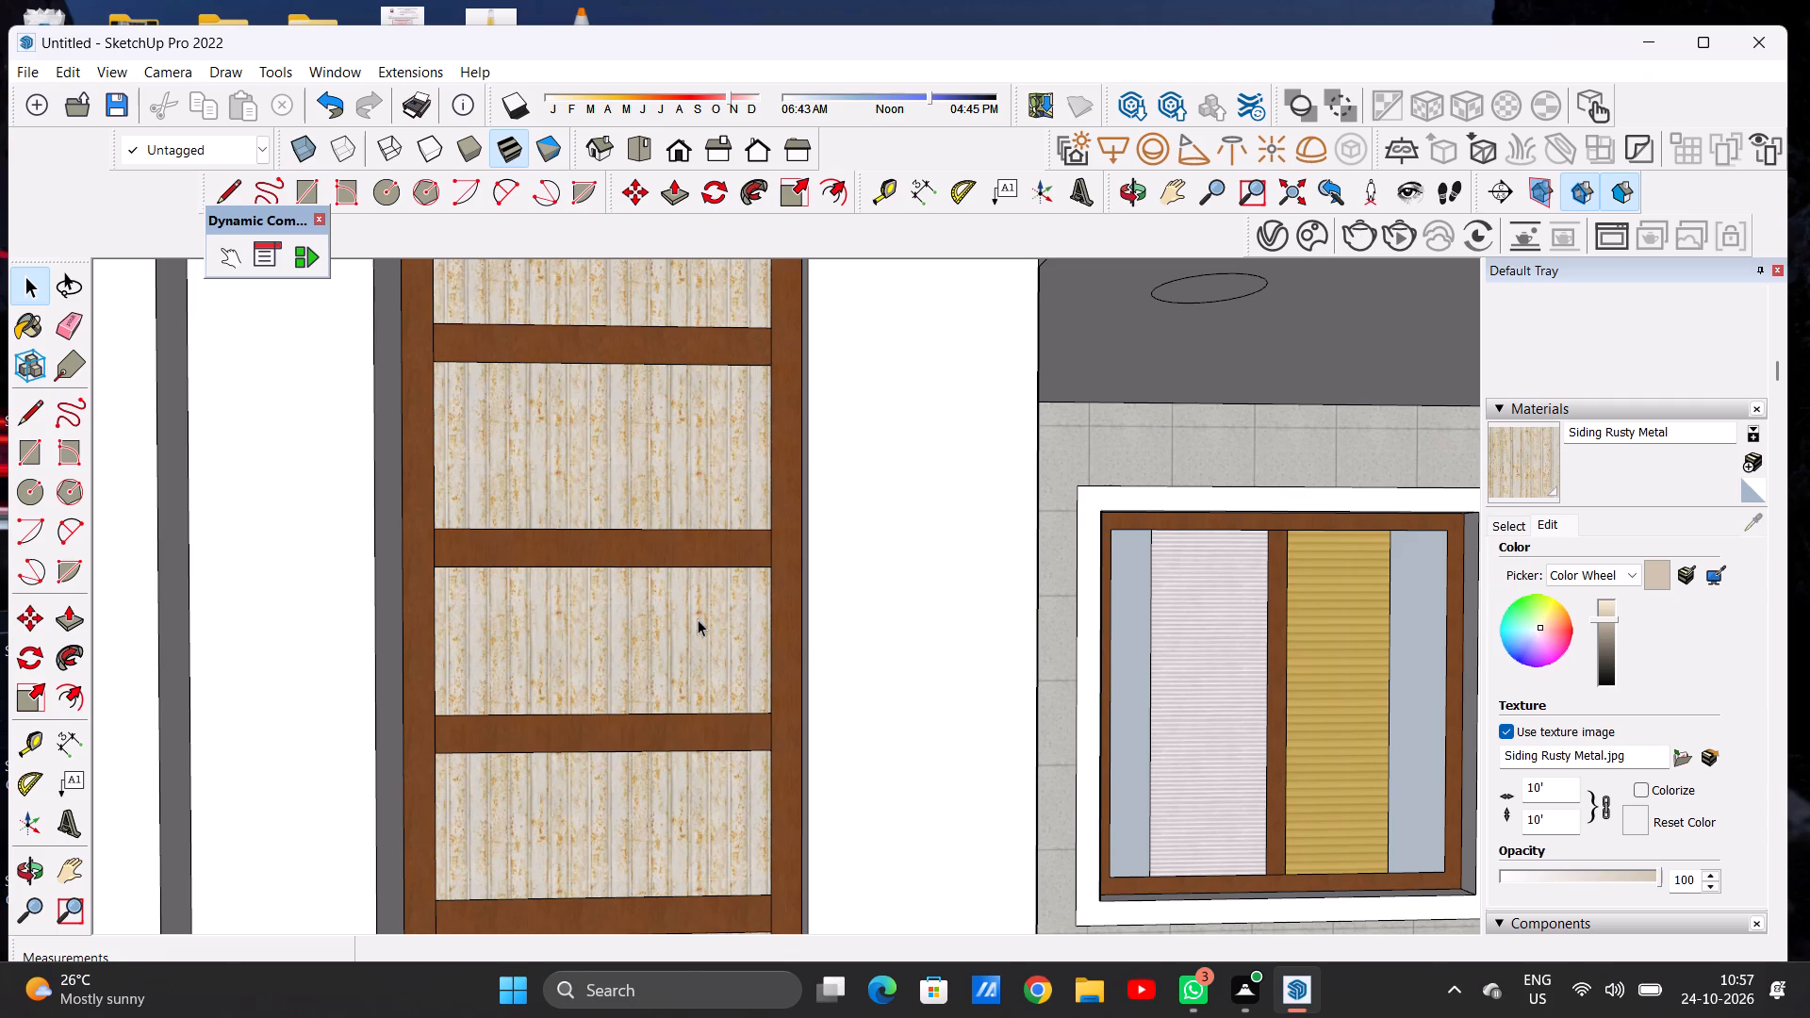
scroll(565, 668, down, 12)
scroll(633, 564, up, 1)
scroll(639, 537, down, 11)
scroll(581, 607, down, 20)
scroll(635, 754, up, 6)
Push the underside of the small balcony box below the tall window upward by about 2' 6".
middle_drag(653, 789, 555, 726)
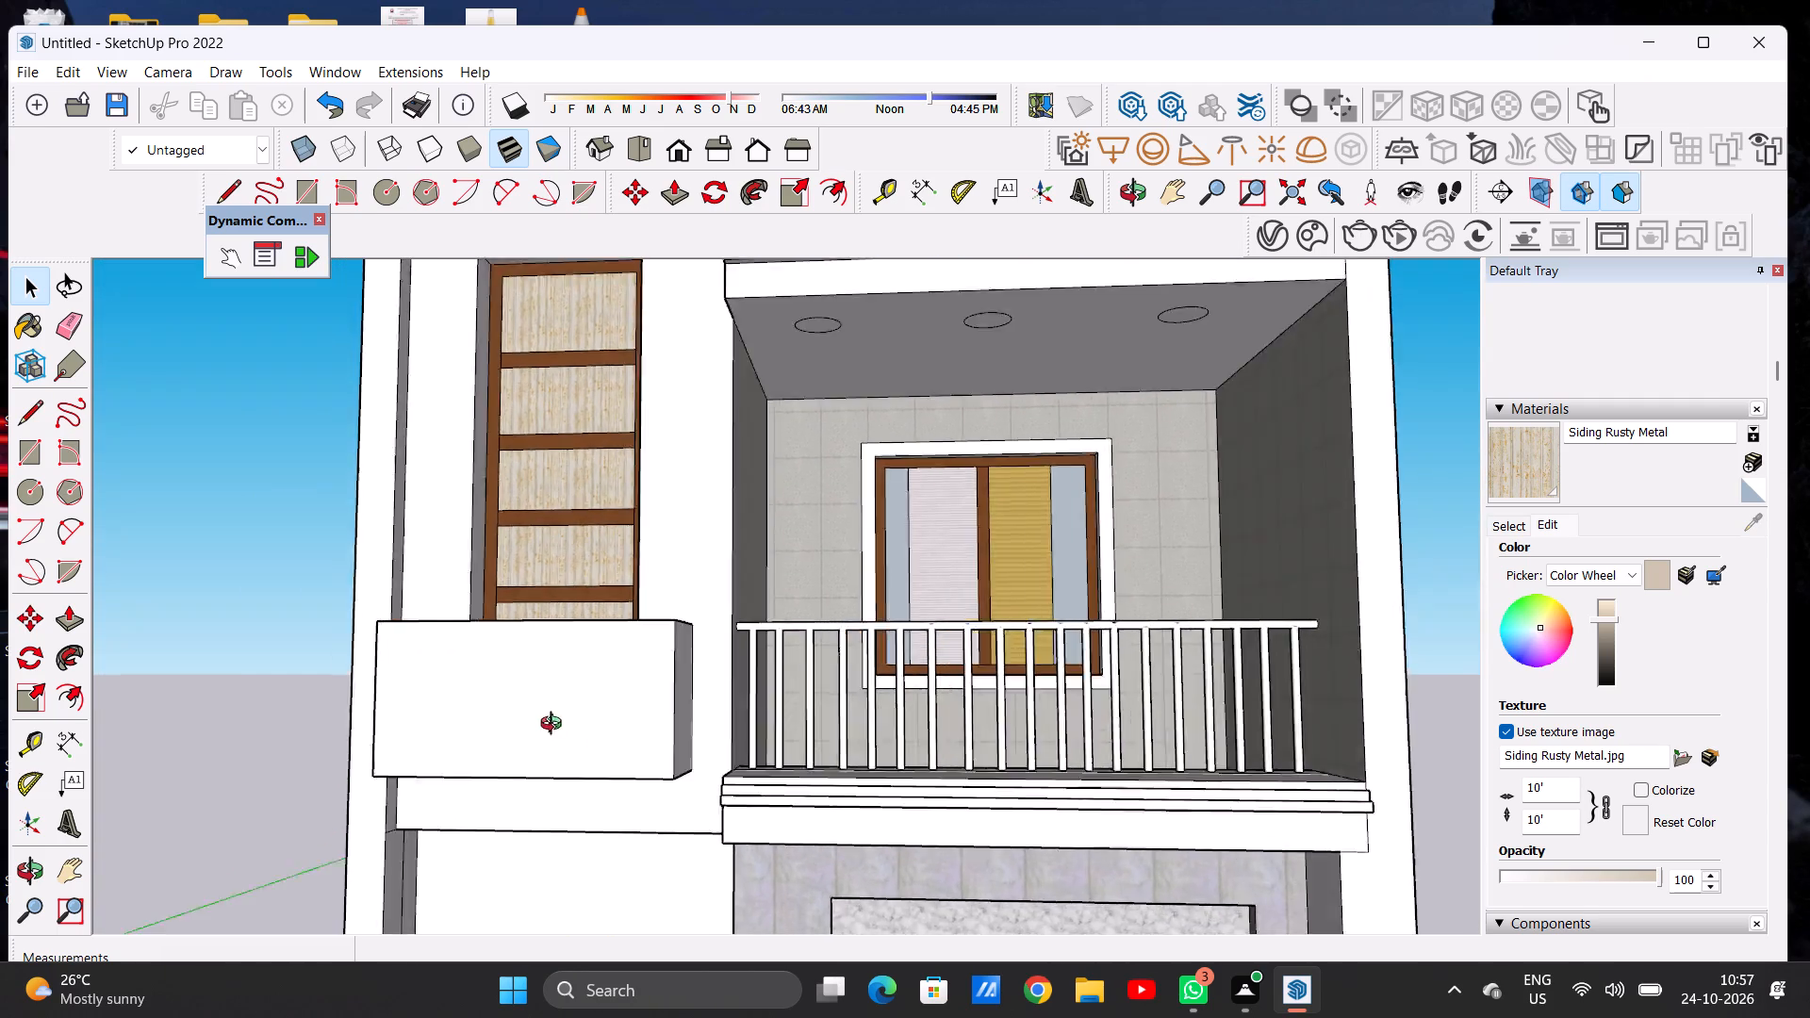
middle_drag(555, 726, 359, 600)
scroll(570, 746, up, 1)
scroll(580, 754, down, 1)
scroll(584, 760, up, 6)
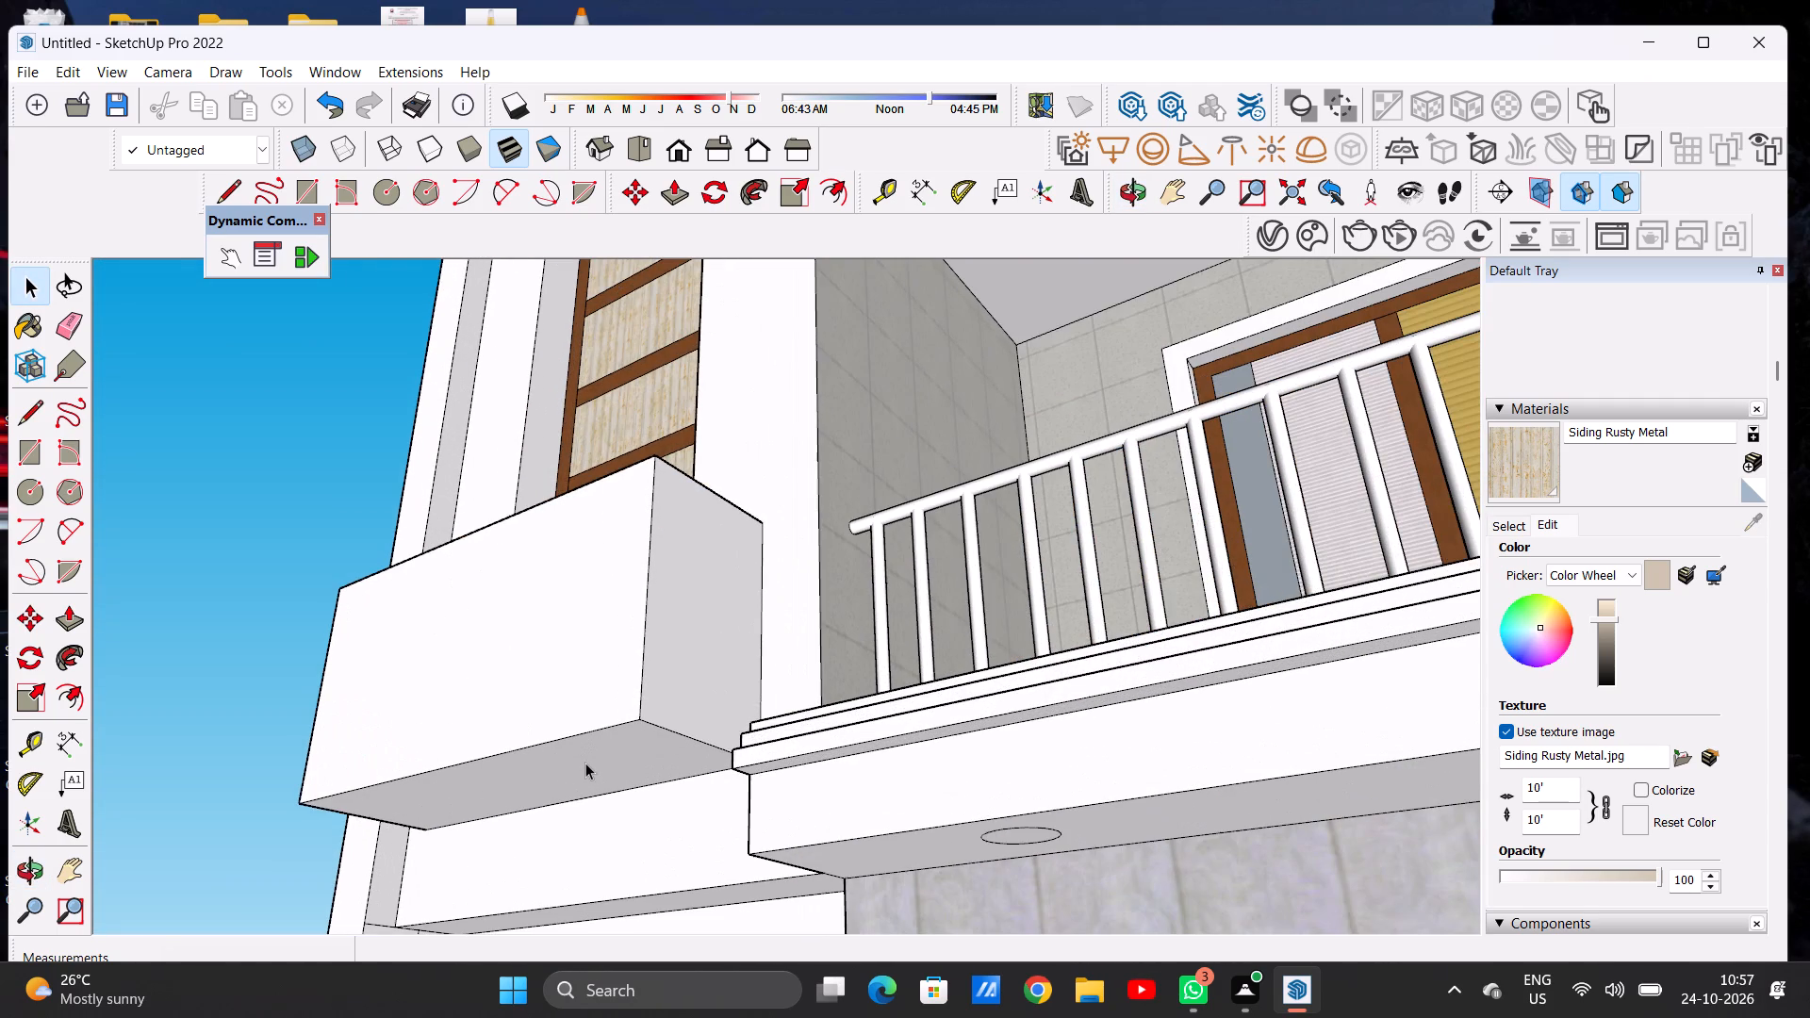
key(p)
scroll(652, 738, up, 11)
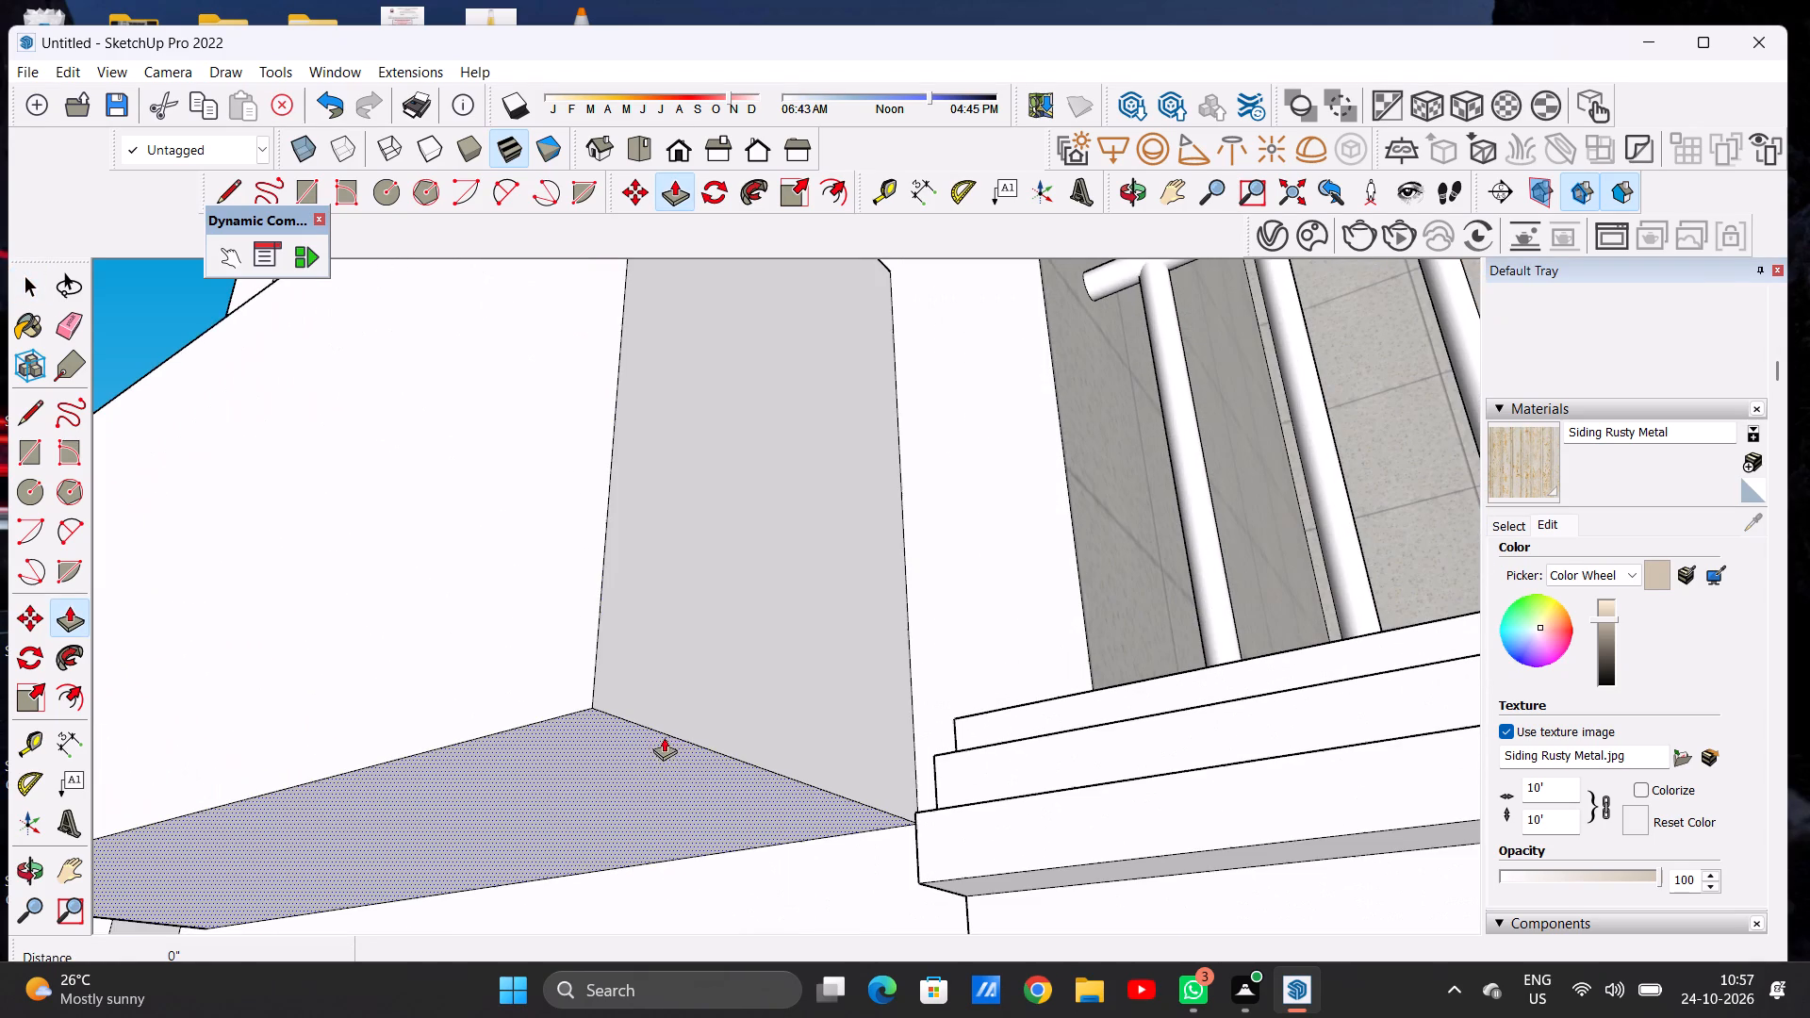
click(654, 756)
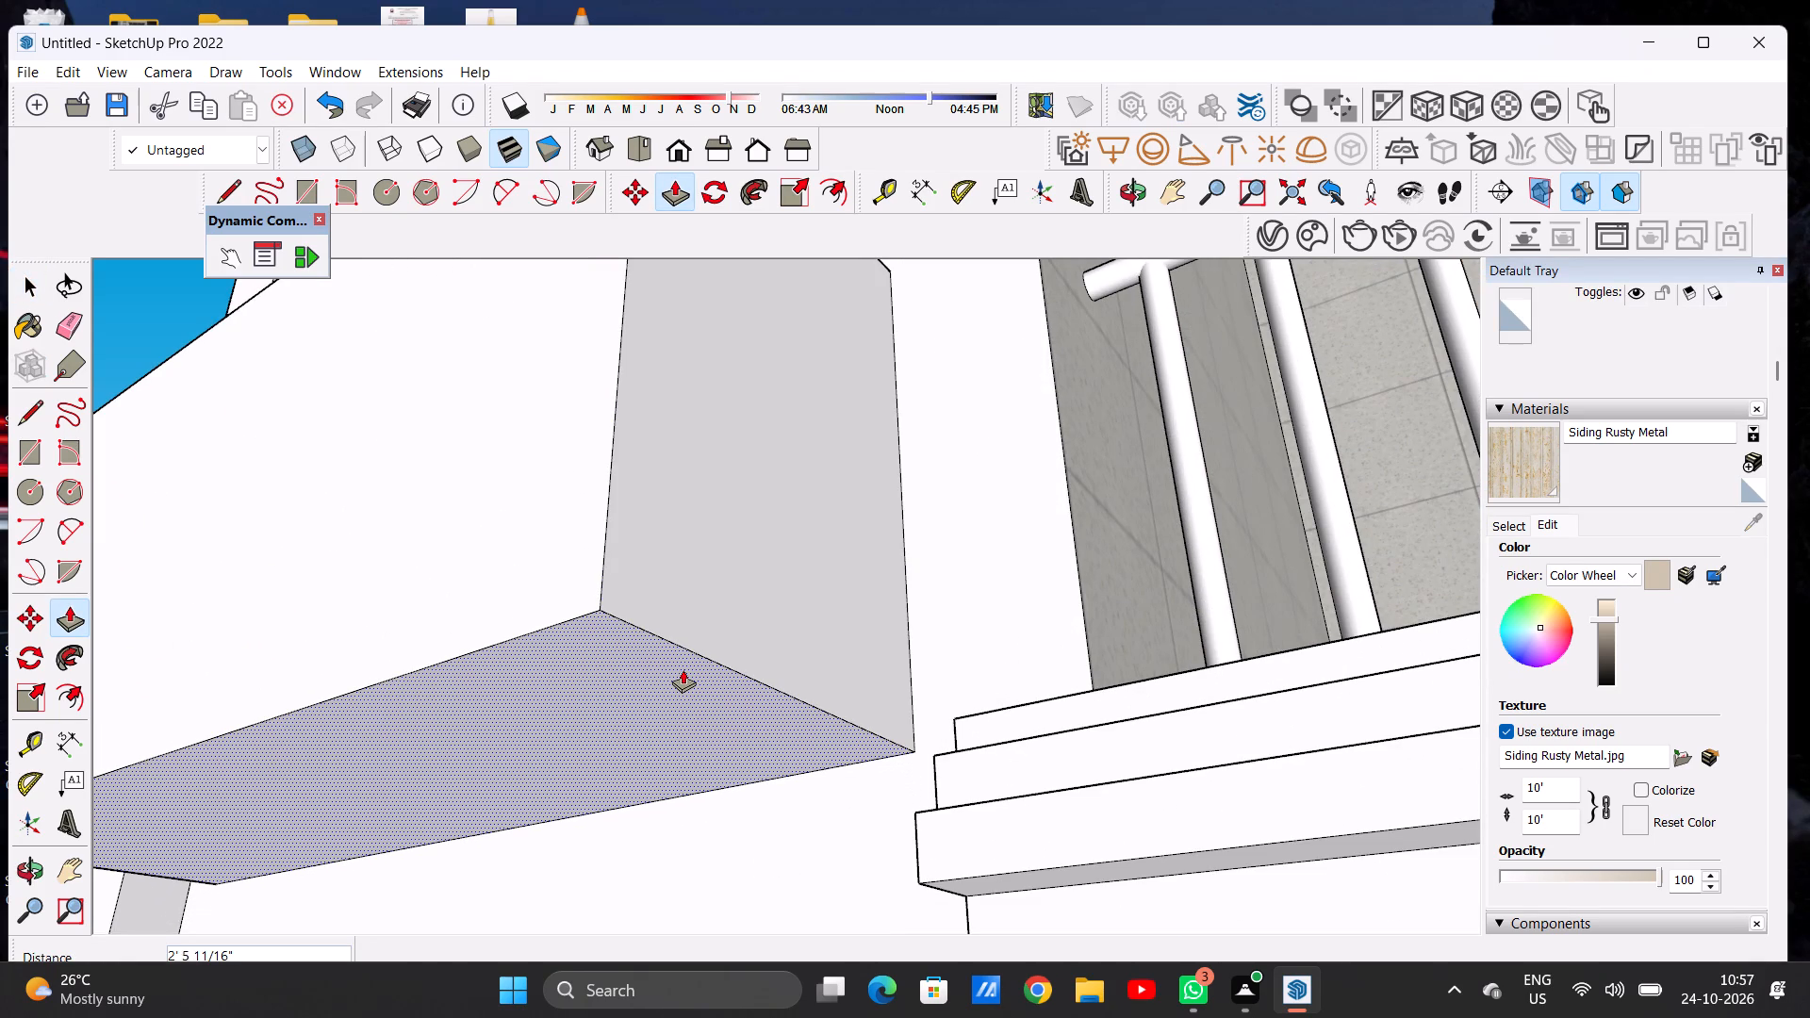
click(683, 669)
key(space)
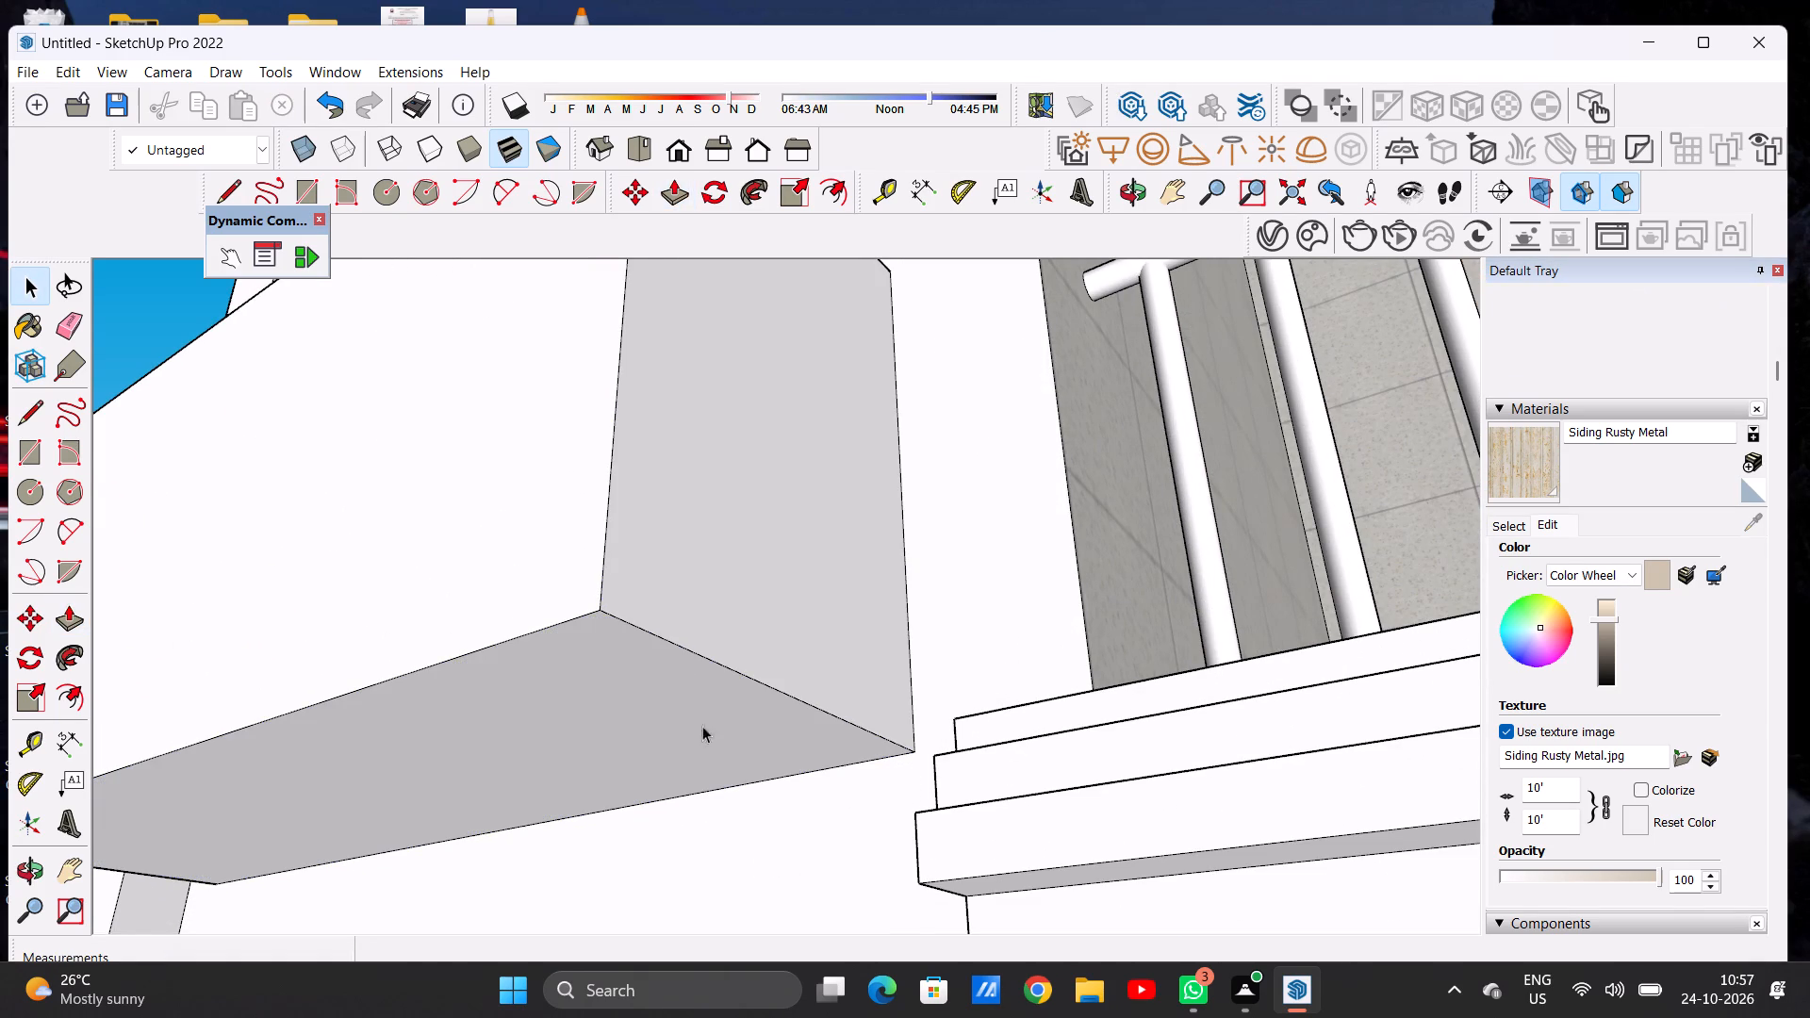
Examine the shortened balcony box from the front, from above and from the side.
scroll(704, 714, down, 2)
scroll(708, 712, up, 1)
scroll(712, 709, down, 7)
scroll(760, 688, up, 1)
scroll(760, 688, down, 10)
middle_drag(643, 692, 959, 863)
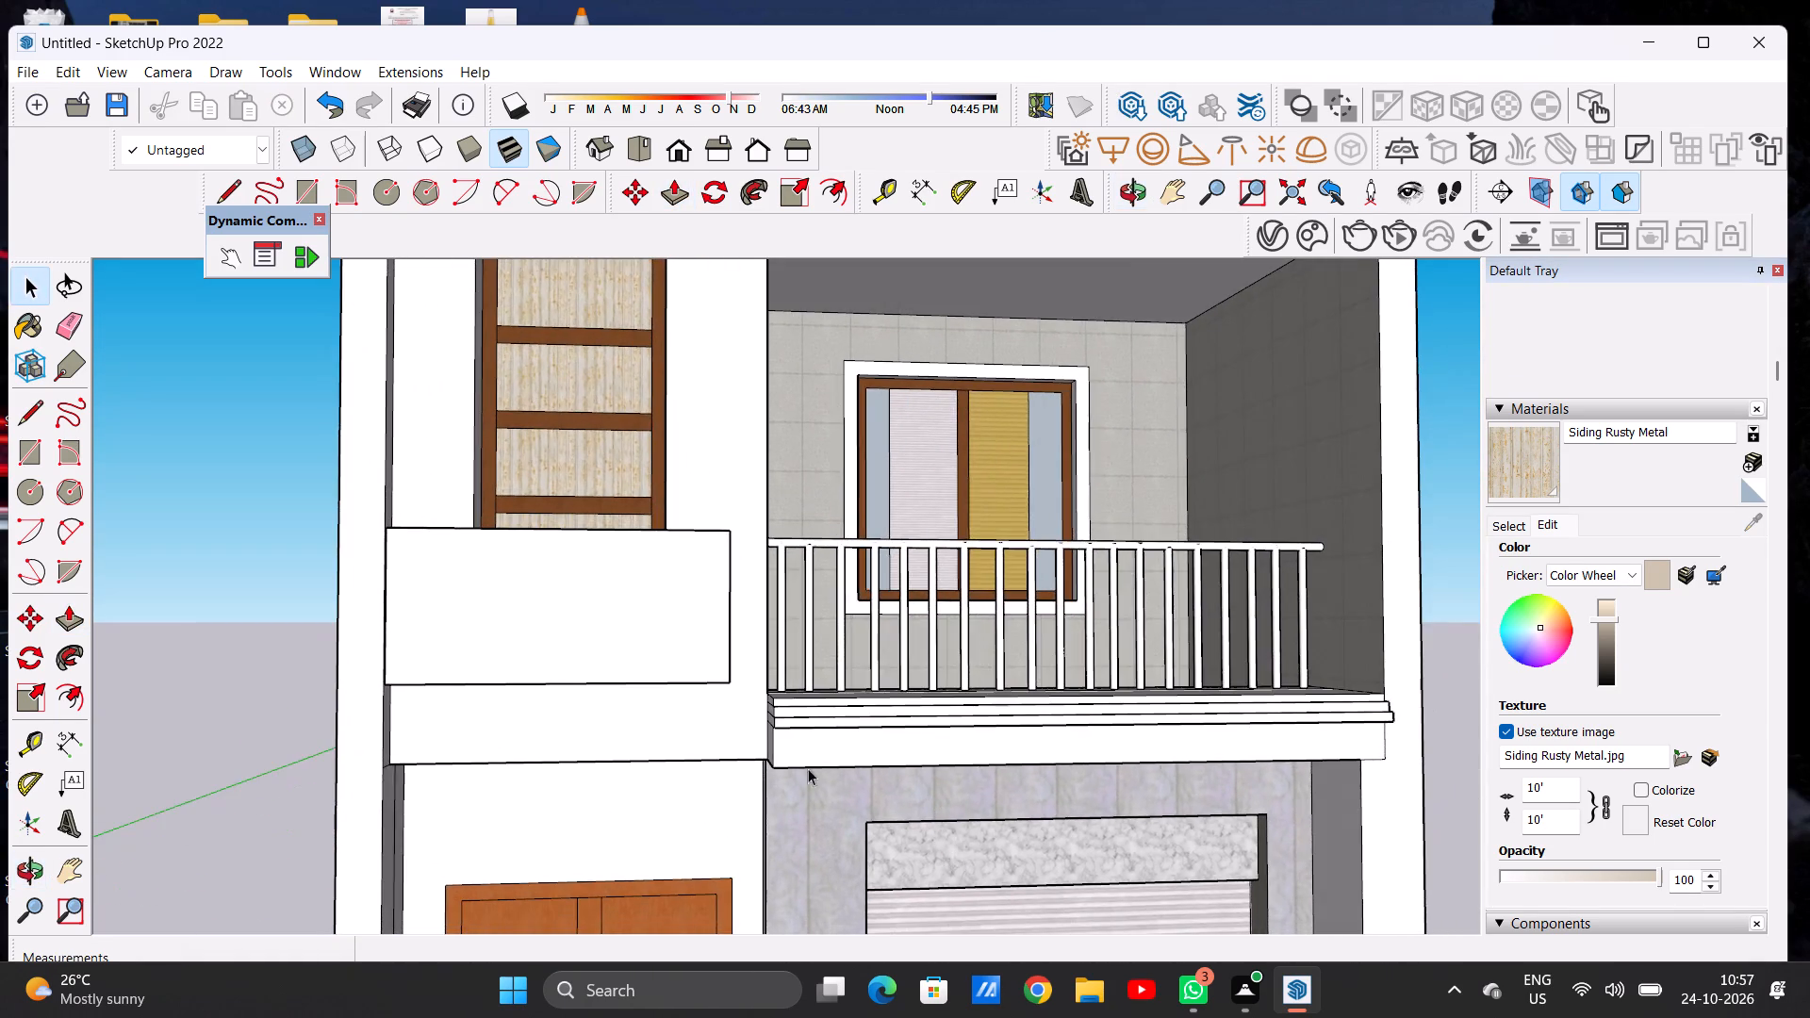
scroll(744, 688, down, 11)
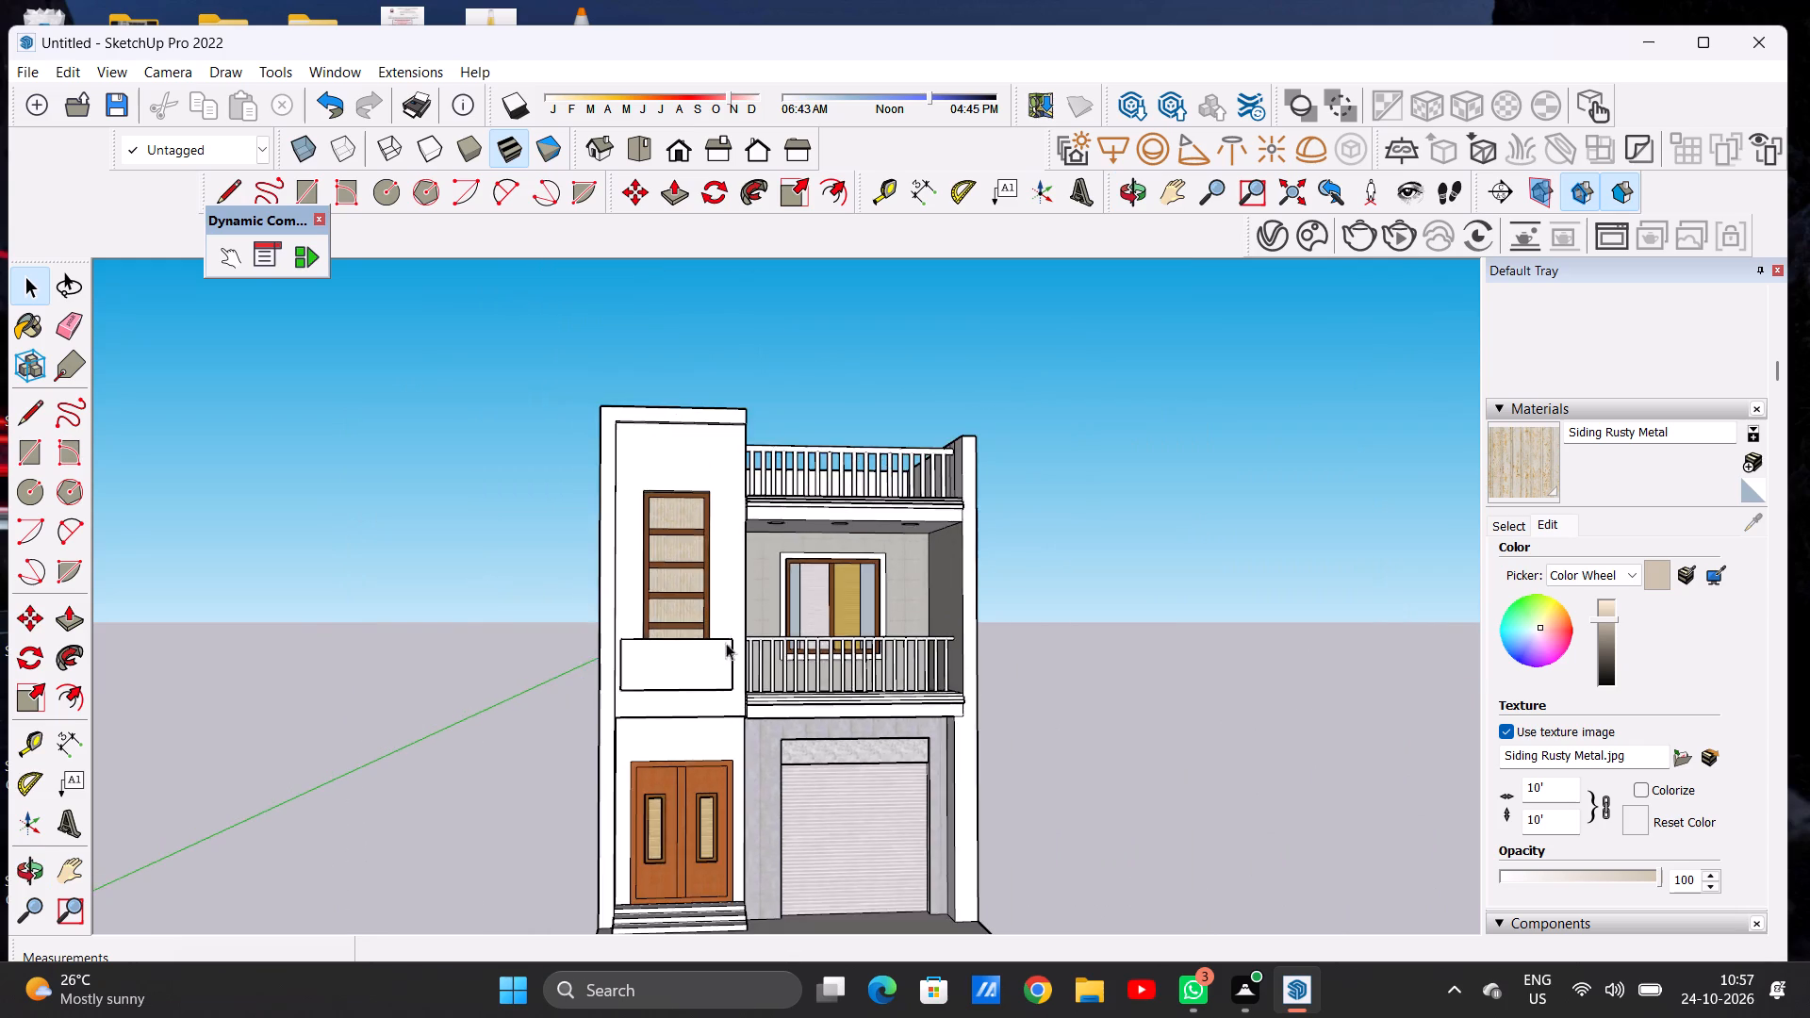
middle_drag(724, 665, 647, 814)
scroll(631, 657, up, 7)
middle_drag(653, 678, 947, 623)
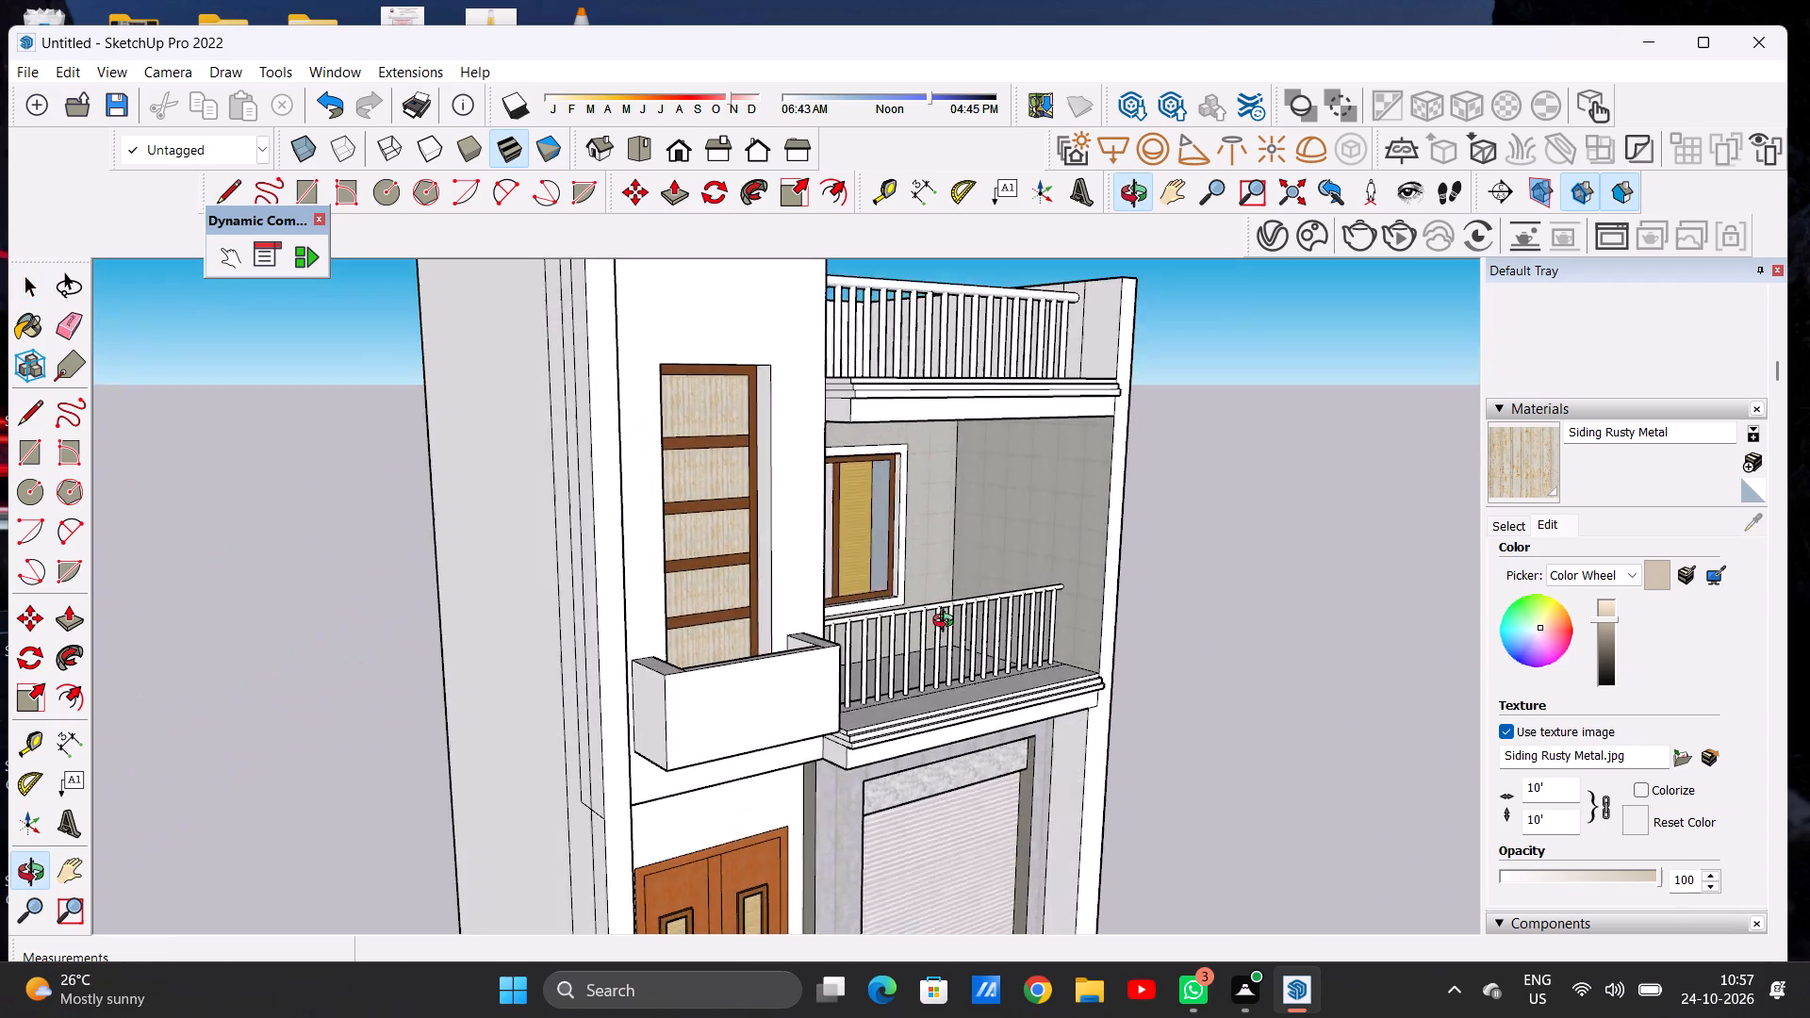
middle_drag(947, 623, 704, 599)
scroll(717, 697, up, 4)
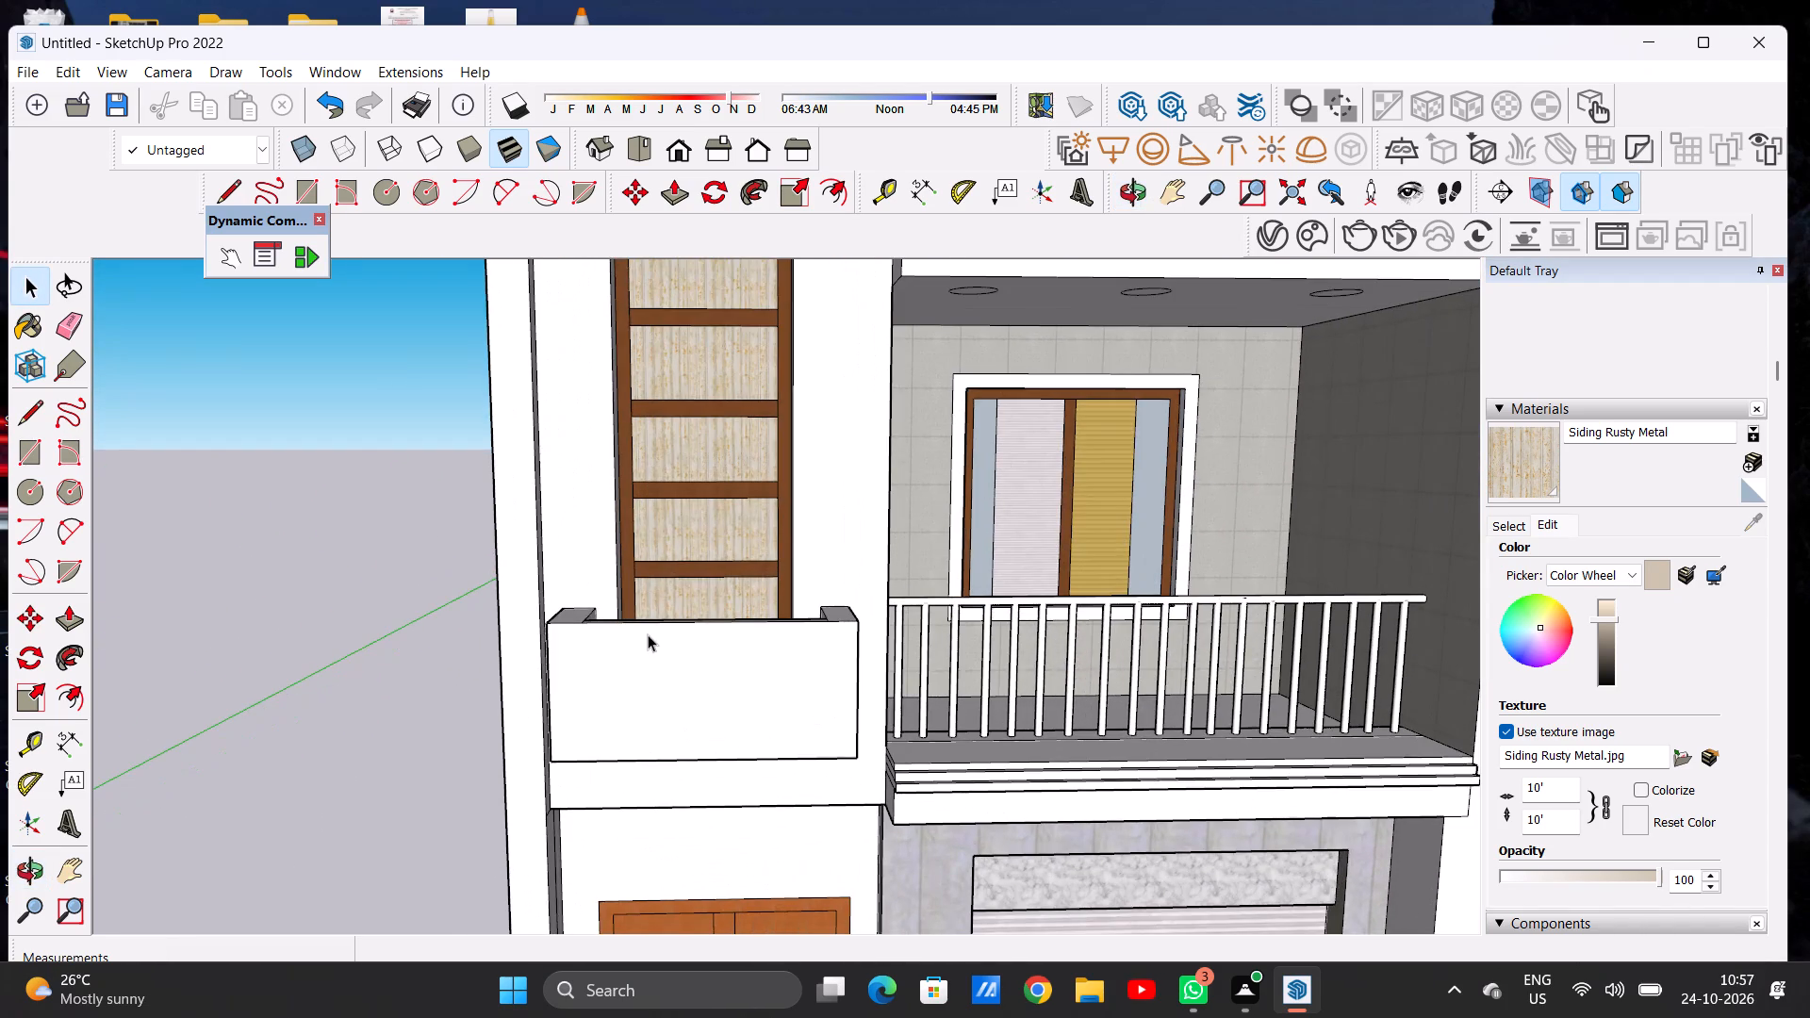
scroll(648, 634, down, 1)
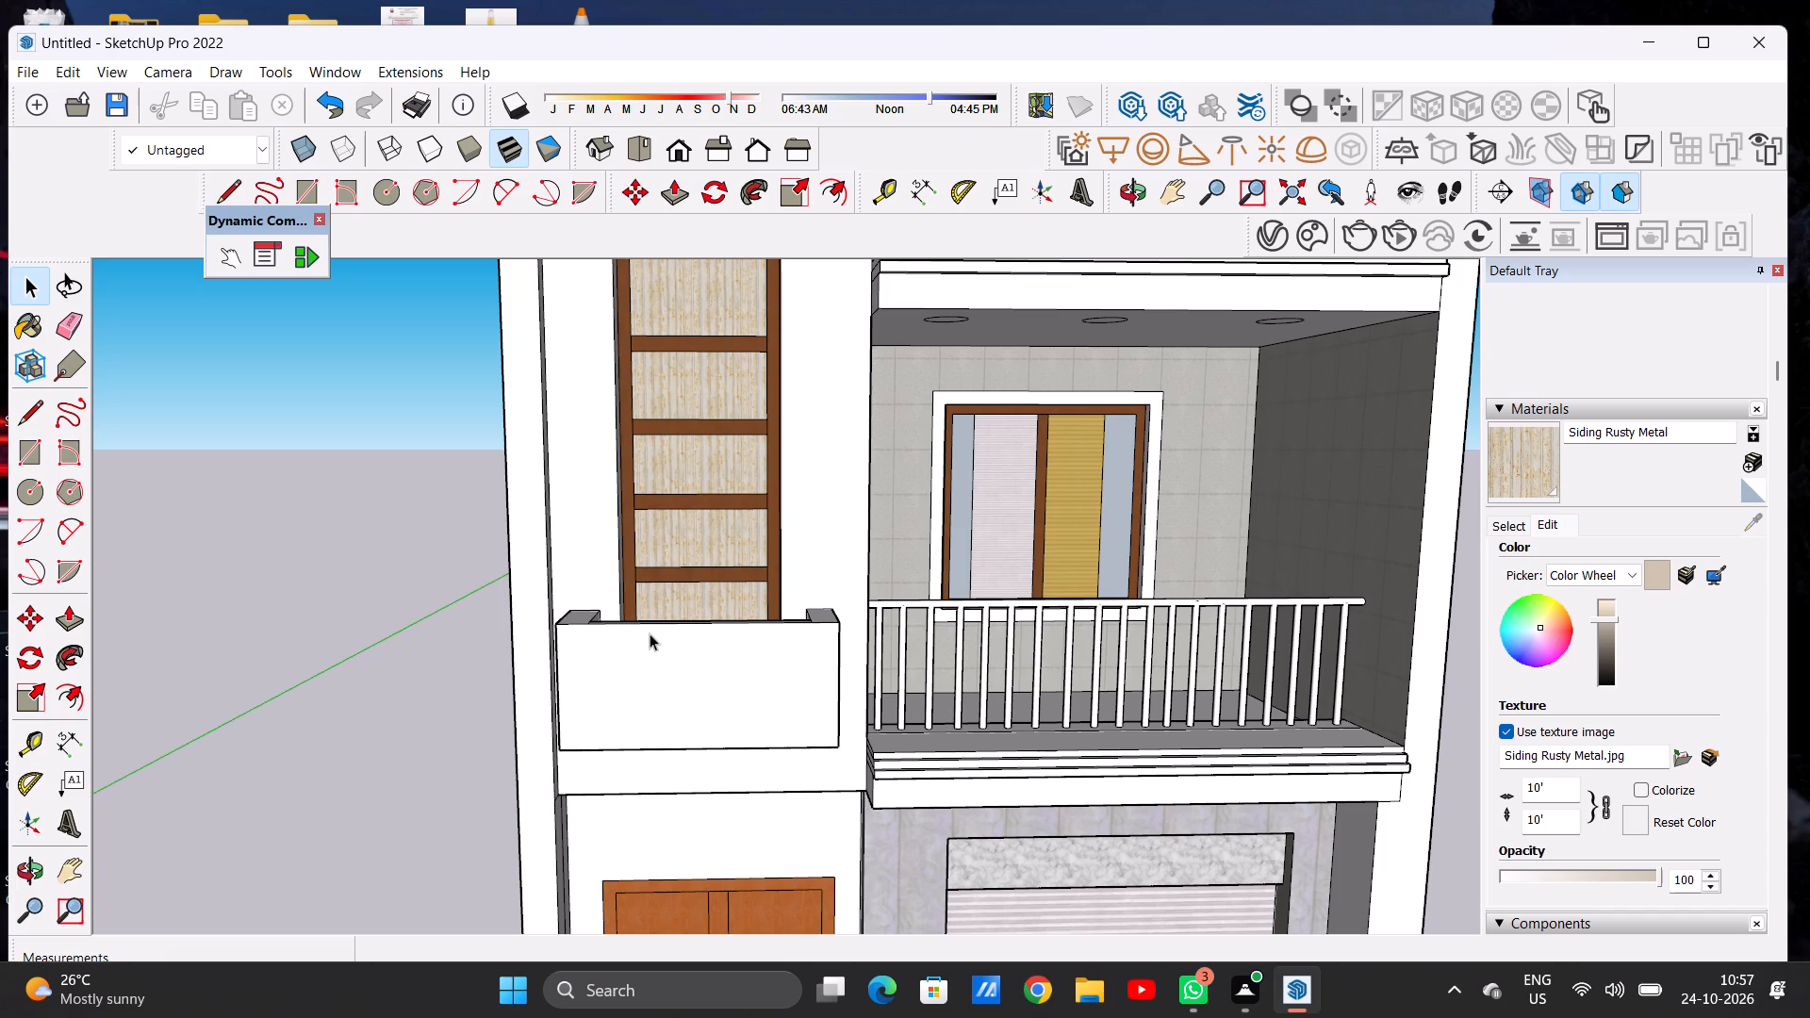
Review the whole house facade from a distance, from the front and from the garage side.
scroll(654, 634, down, 9)
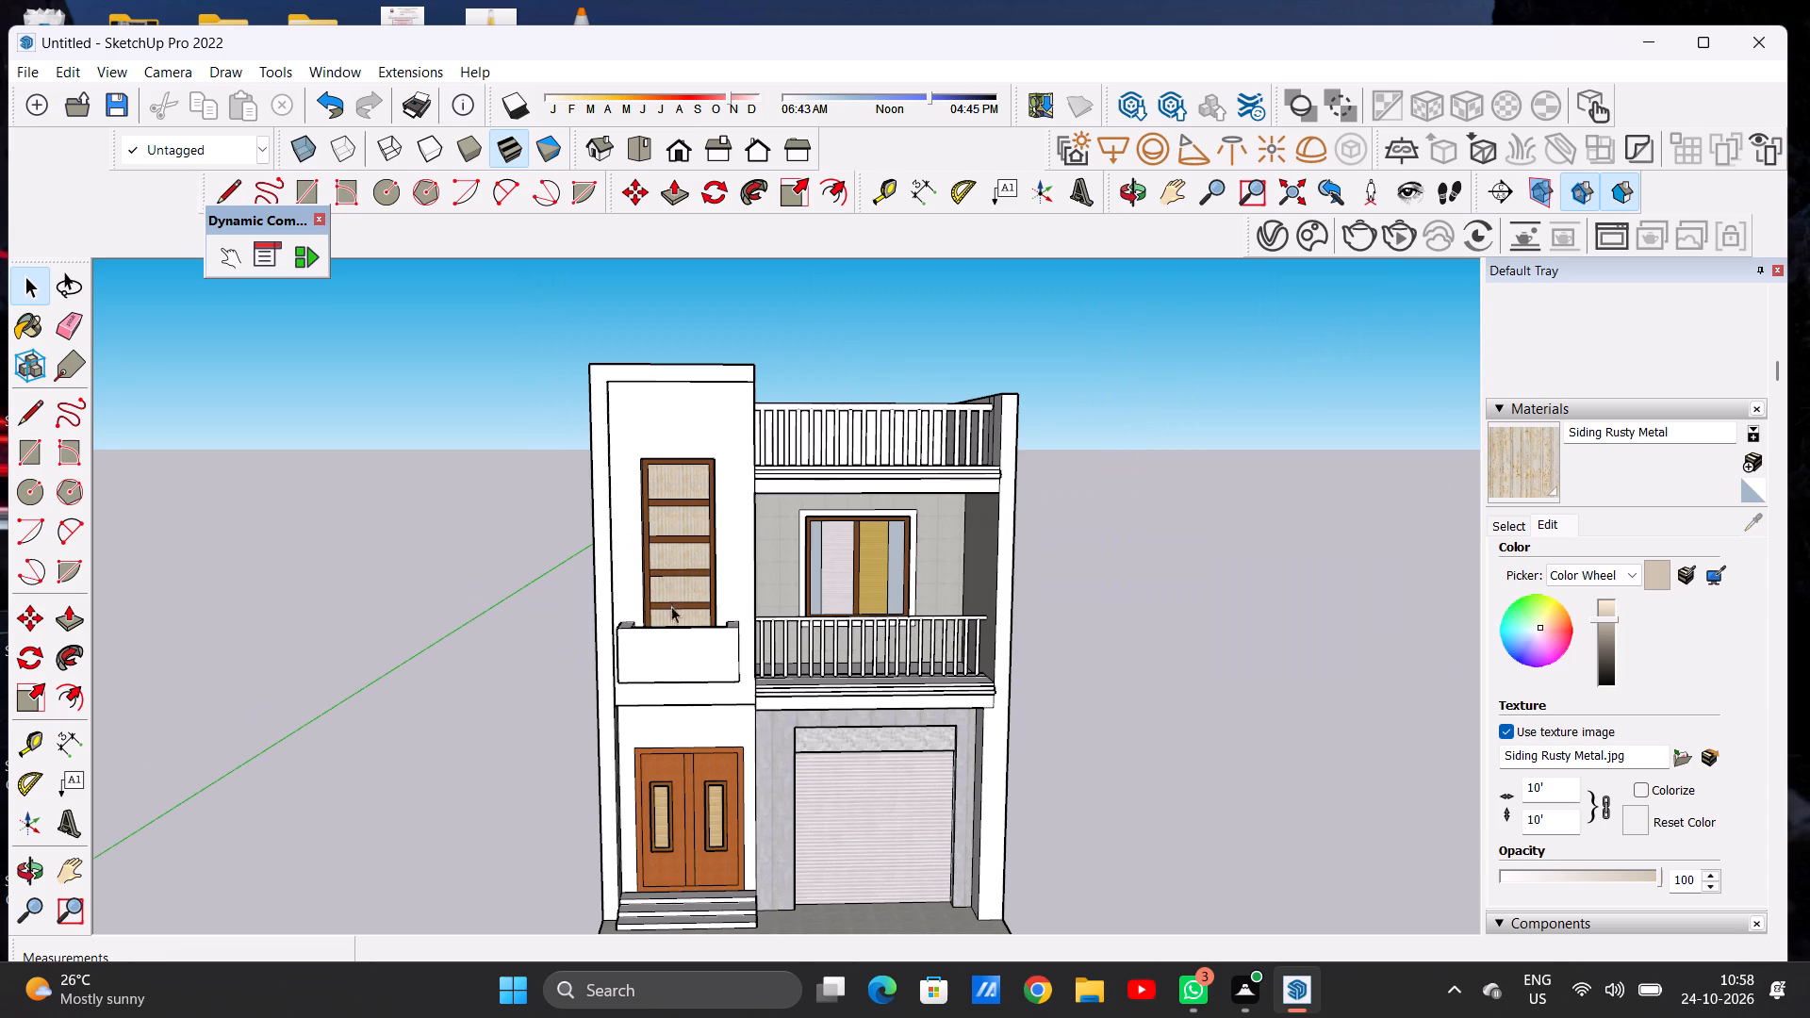
scroll(686, 536, down, 1)
scroll(686, 534, up, 1)
scroll(686, 534, down, 15)
scroll(686, 573, up, 1)
scroll(686, 575, down, 5)
scroll(683, 583, up, 1)
scroll(683, 587, down, 9)
scroll(696, 616, up, 3)
scroll(698, 620, down, 1)
scroll(698, 621, up, 4)
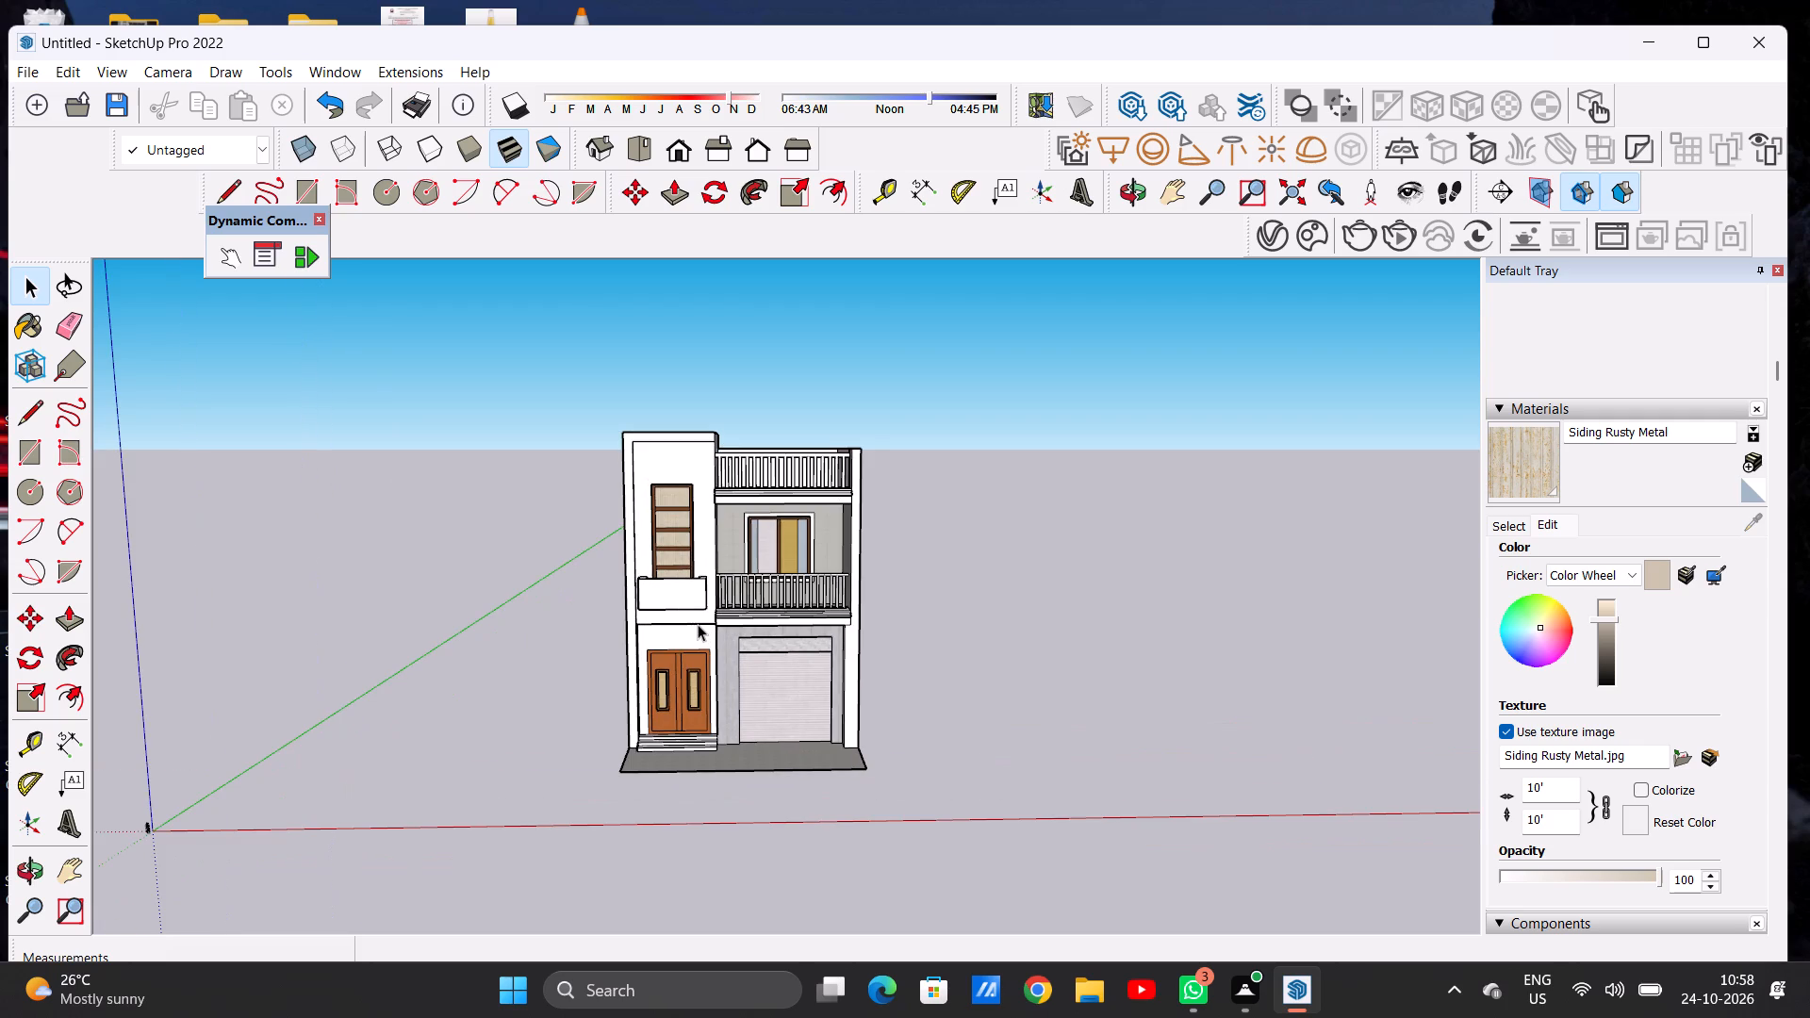
scroll(733, 748, up, 4)
middle_drag(805, 642, 464, 613)
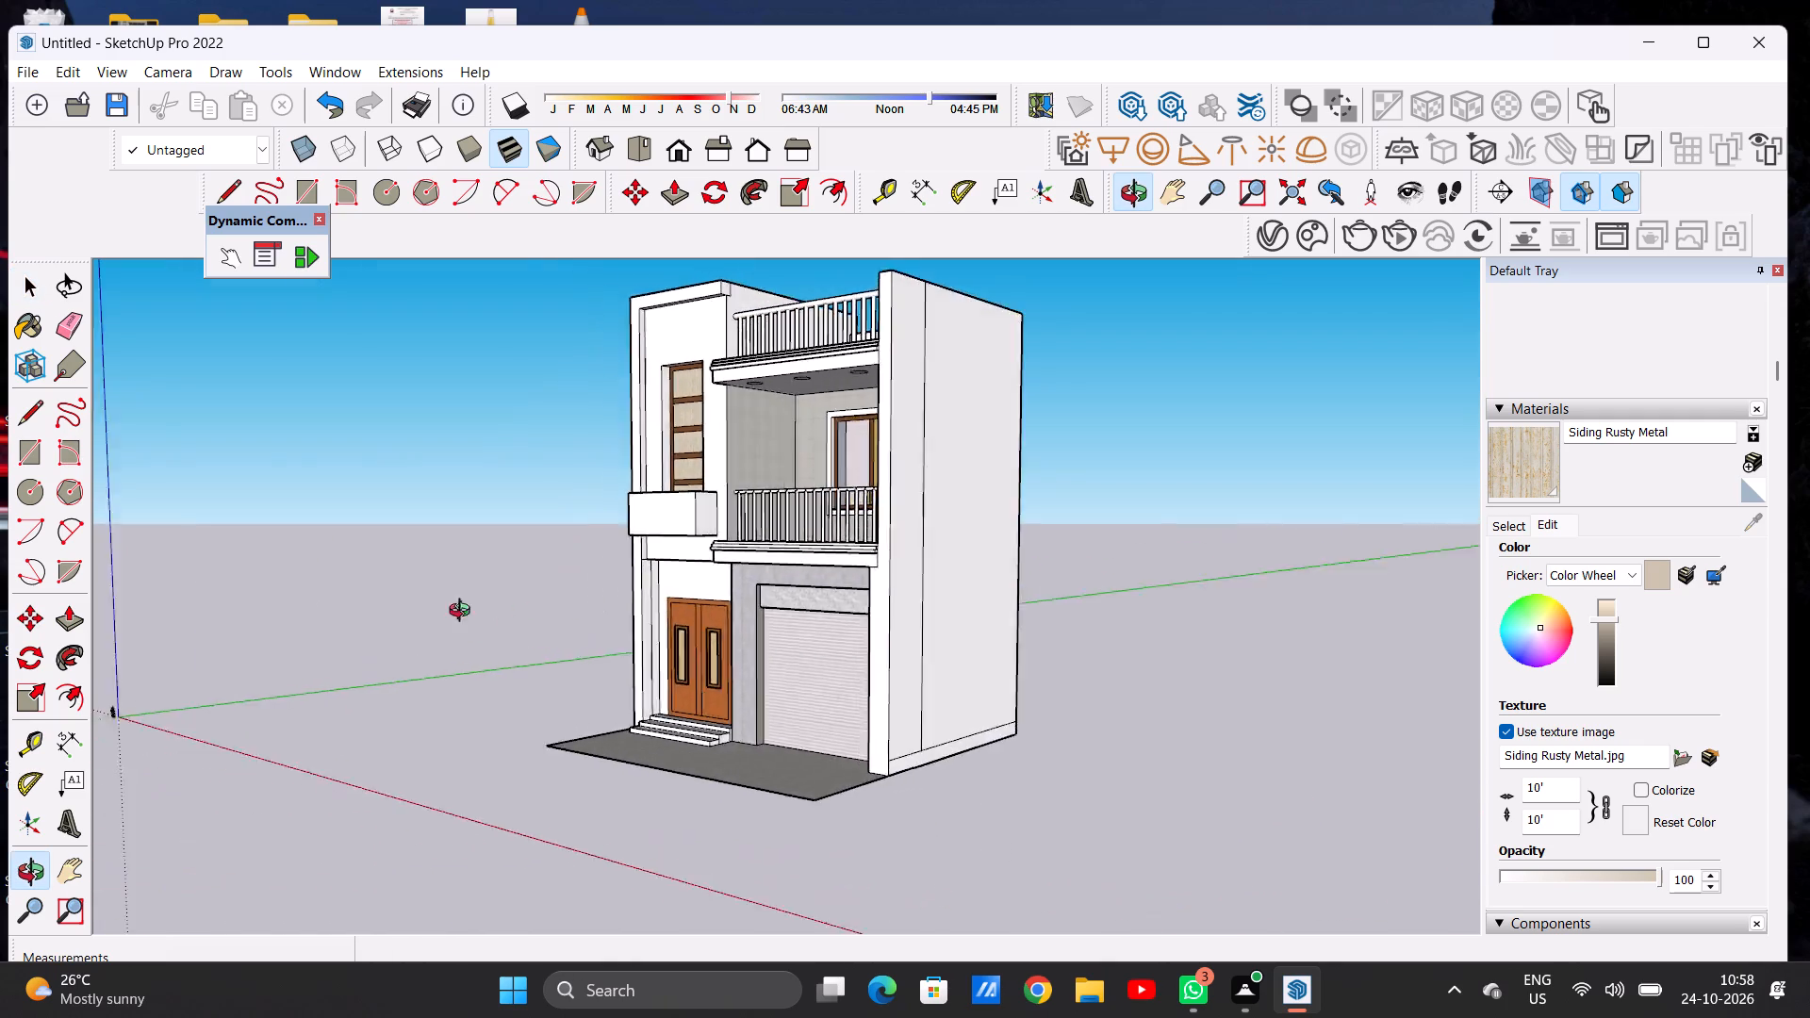
middle_drag(464, 613, 745, 695)
scroll(758, 695, down, 3)
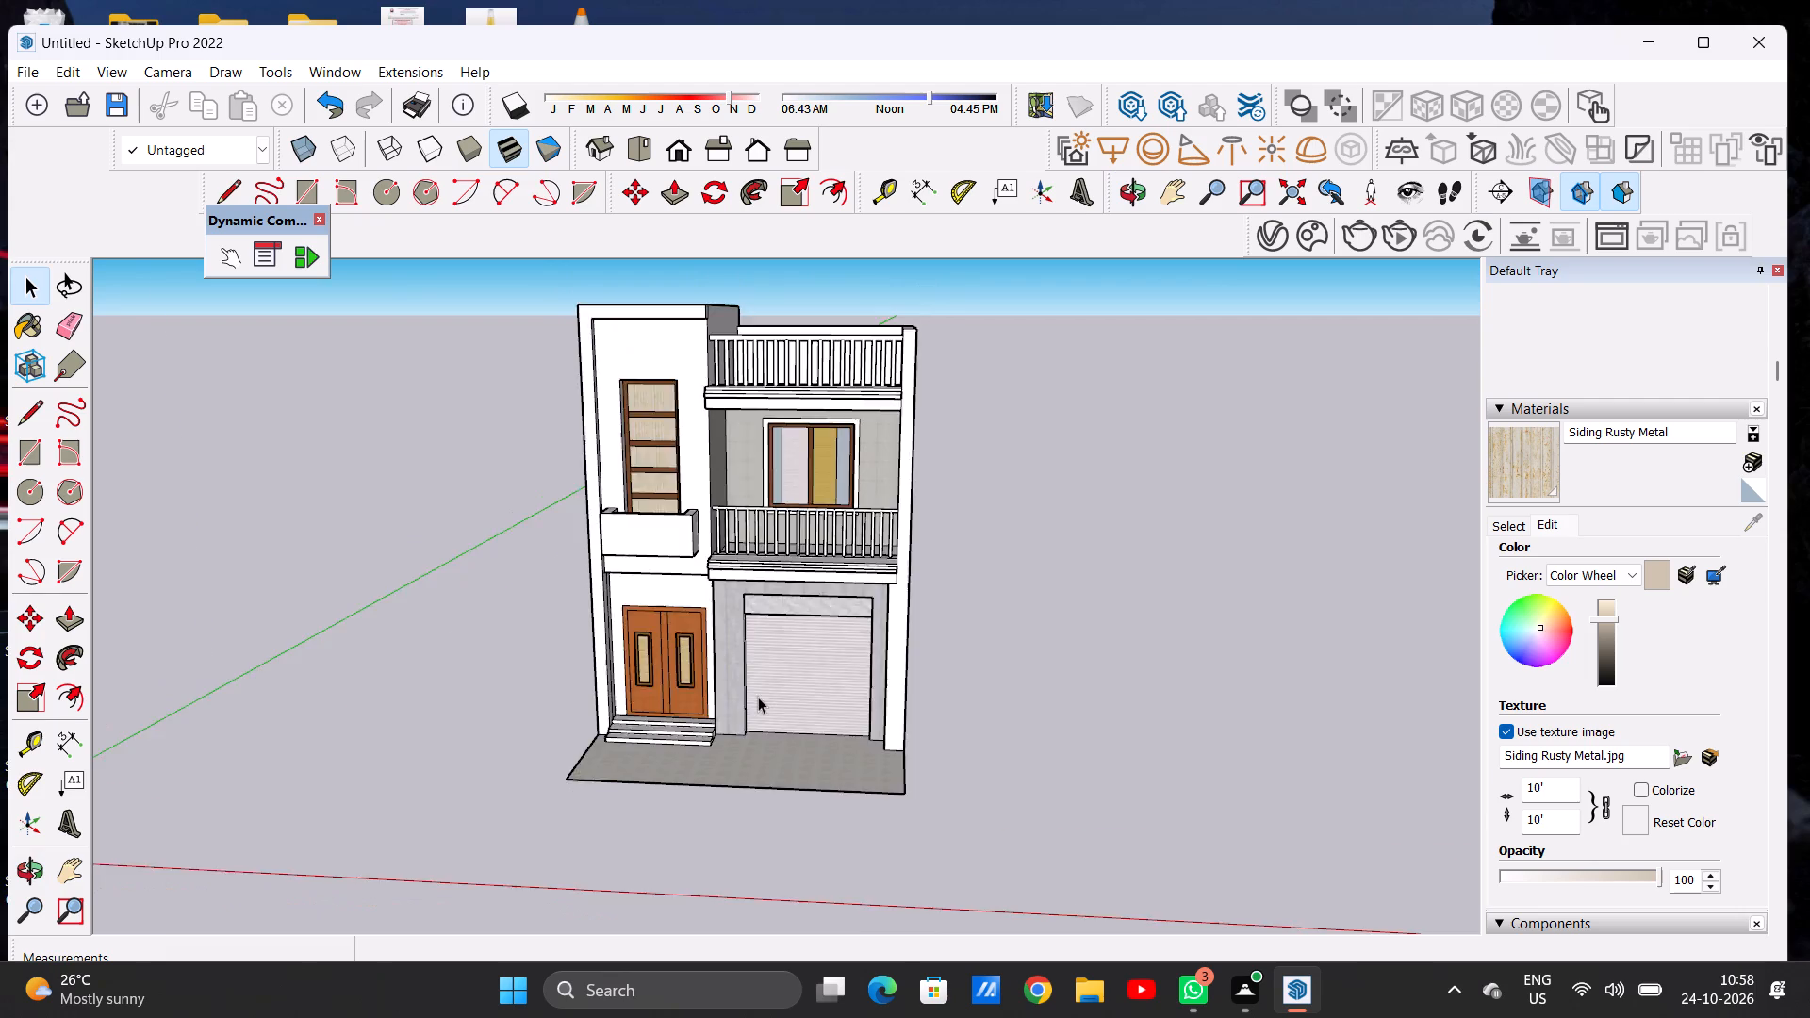
scroll(758, 697, down, 3)
scroll(714, 601, up, 1)
scroll(712, 583, down, 3)
scroll(663, 609, up, 2)
scroll(663, 609, down, 1)
scroll(663, 609, up, 9)
Paint the front face of the small balcony box with Translucent Glass Safety from the Glass and Mirrors collection.
middle_drag(695, 560, 928, 550)
scroll(808, 593, up, 7)
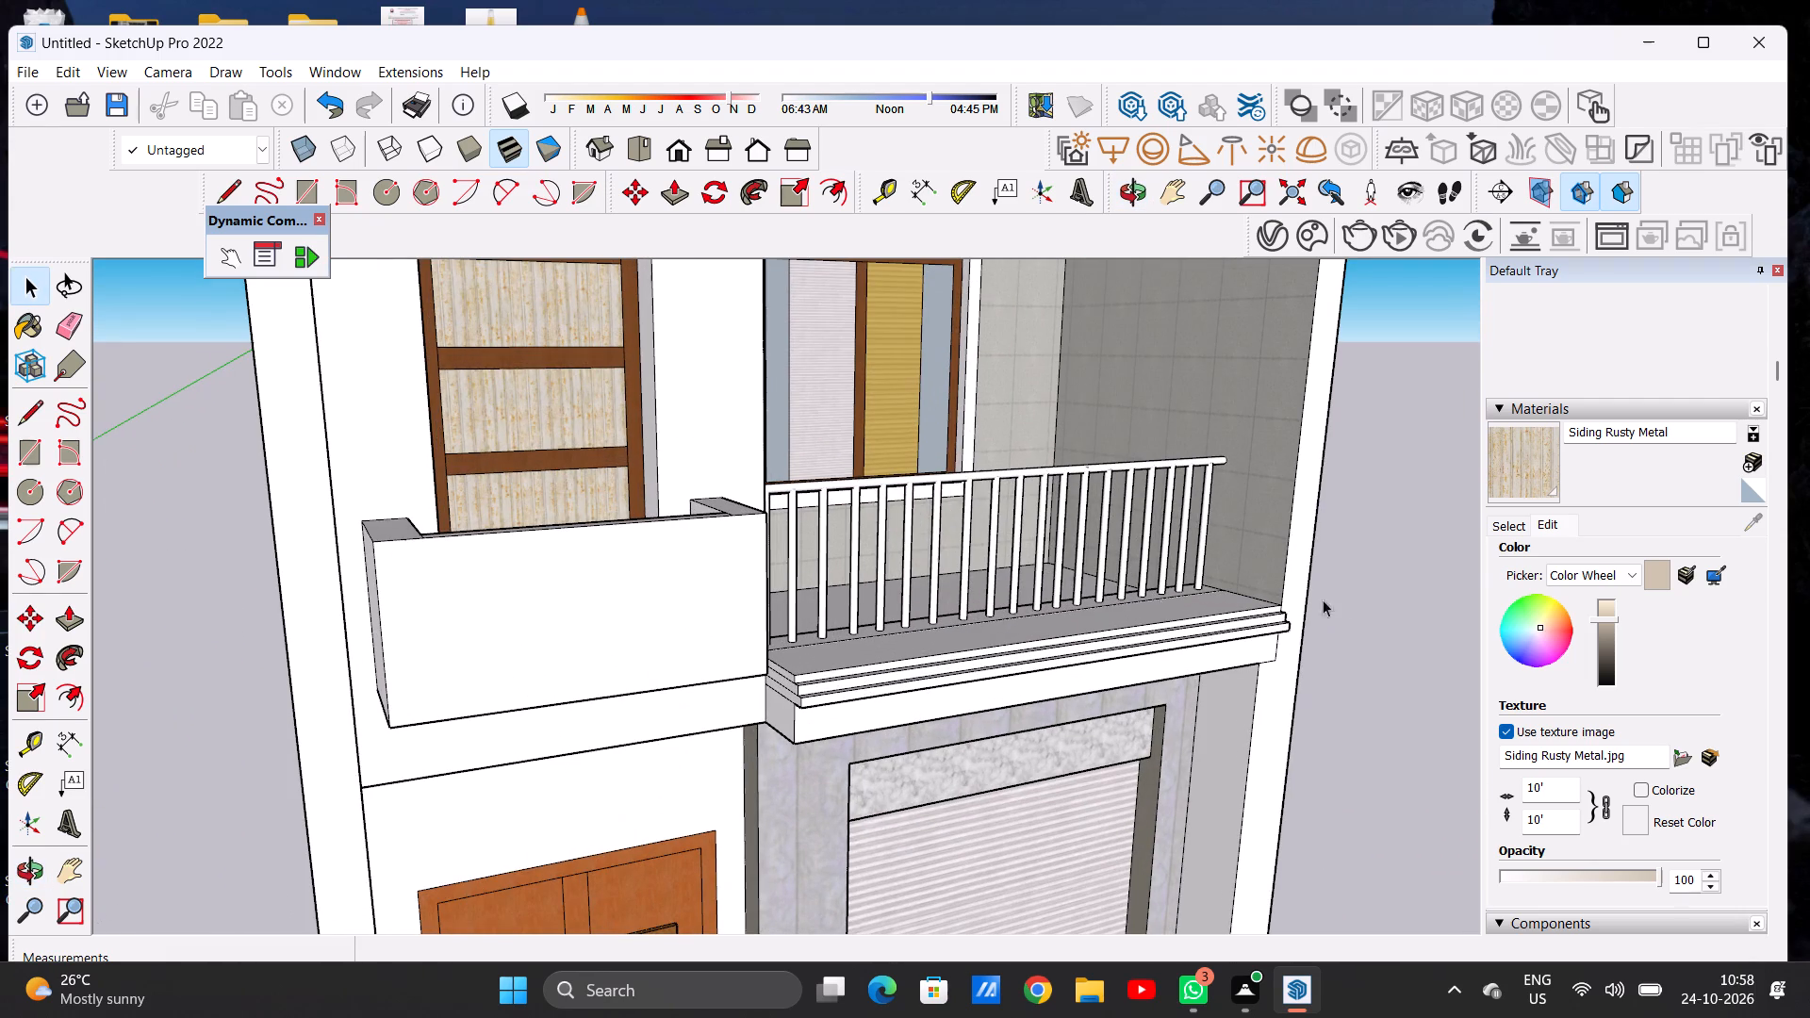
click(1500, 522)
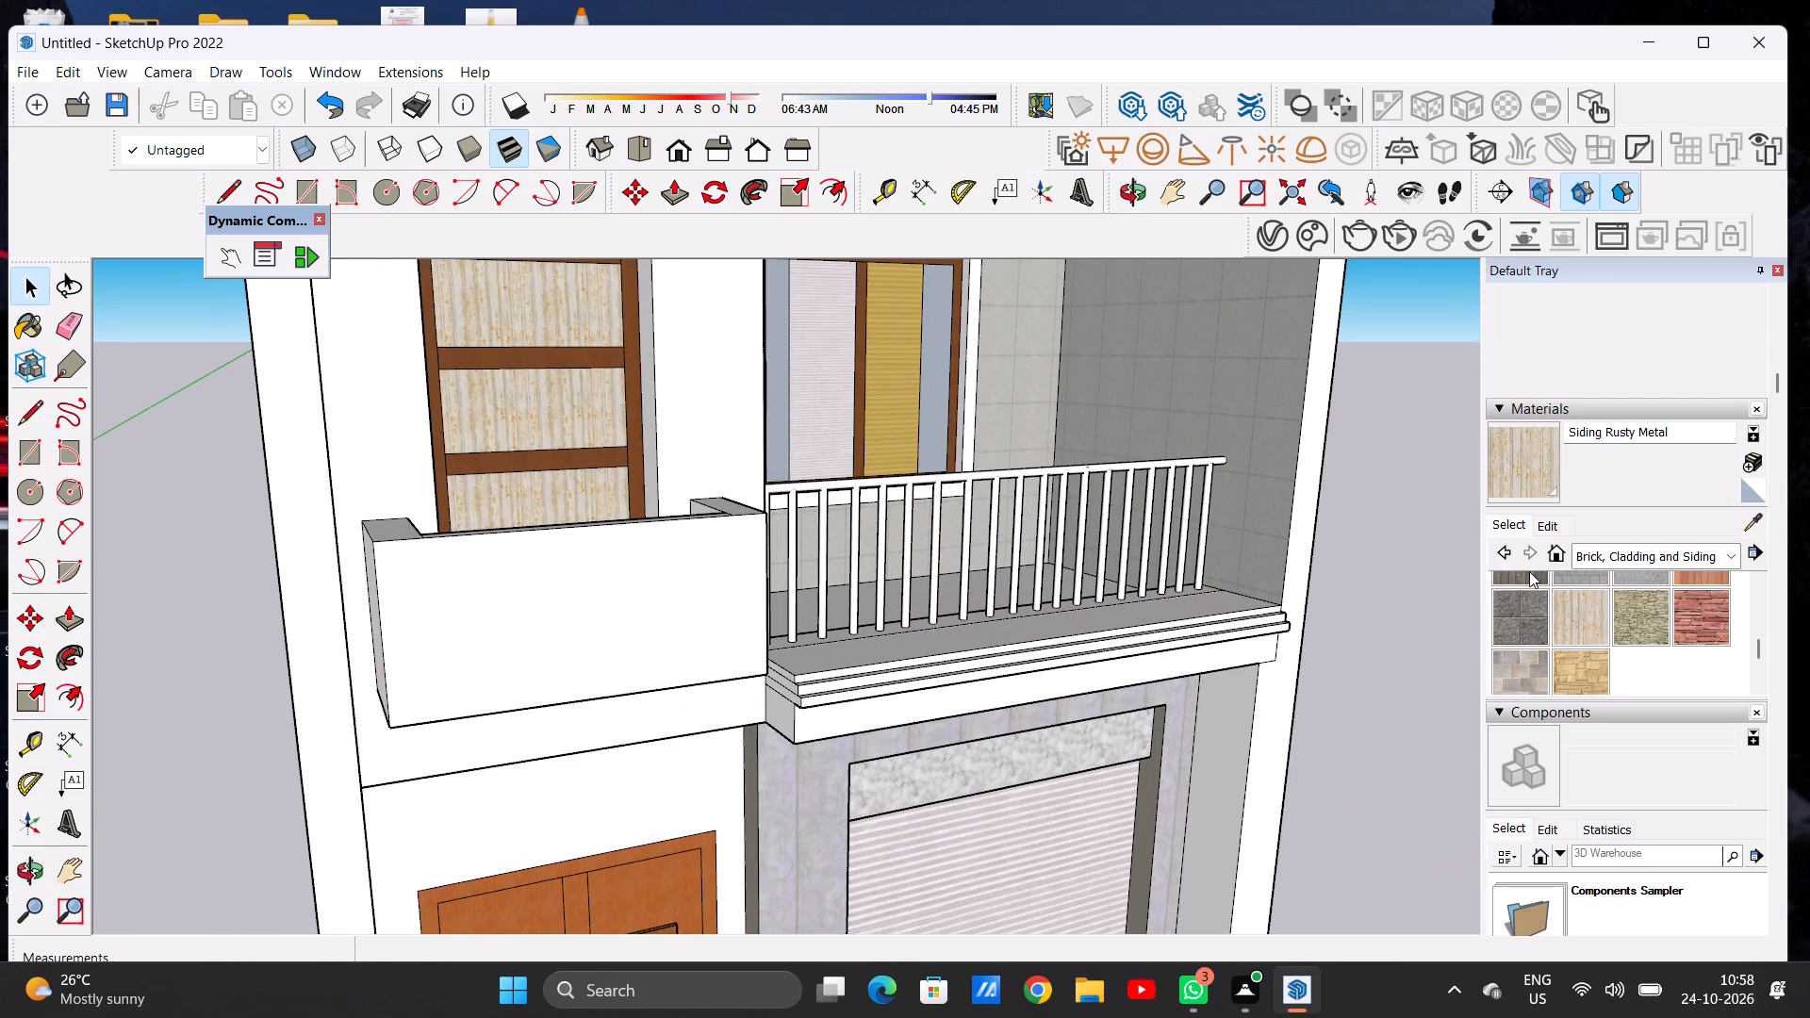
click(1608, 550)
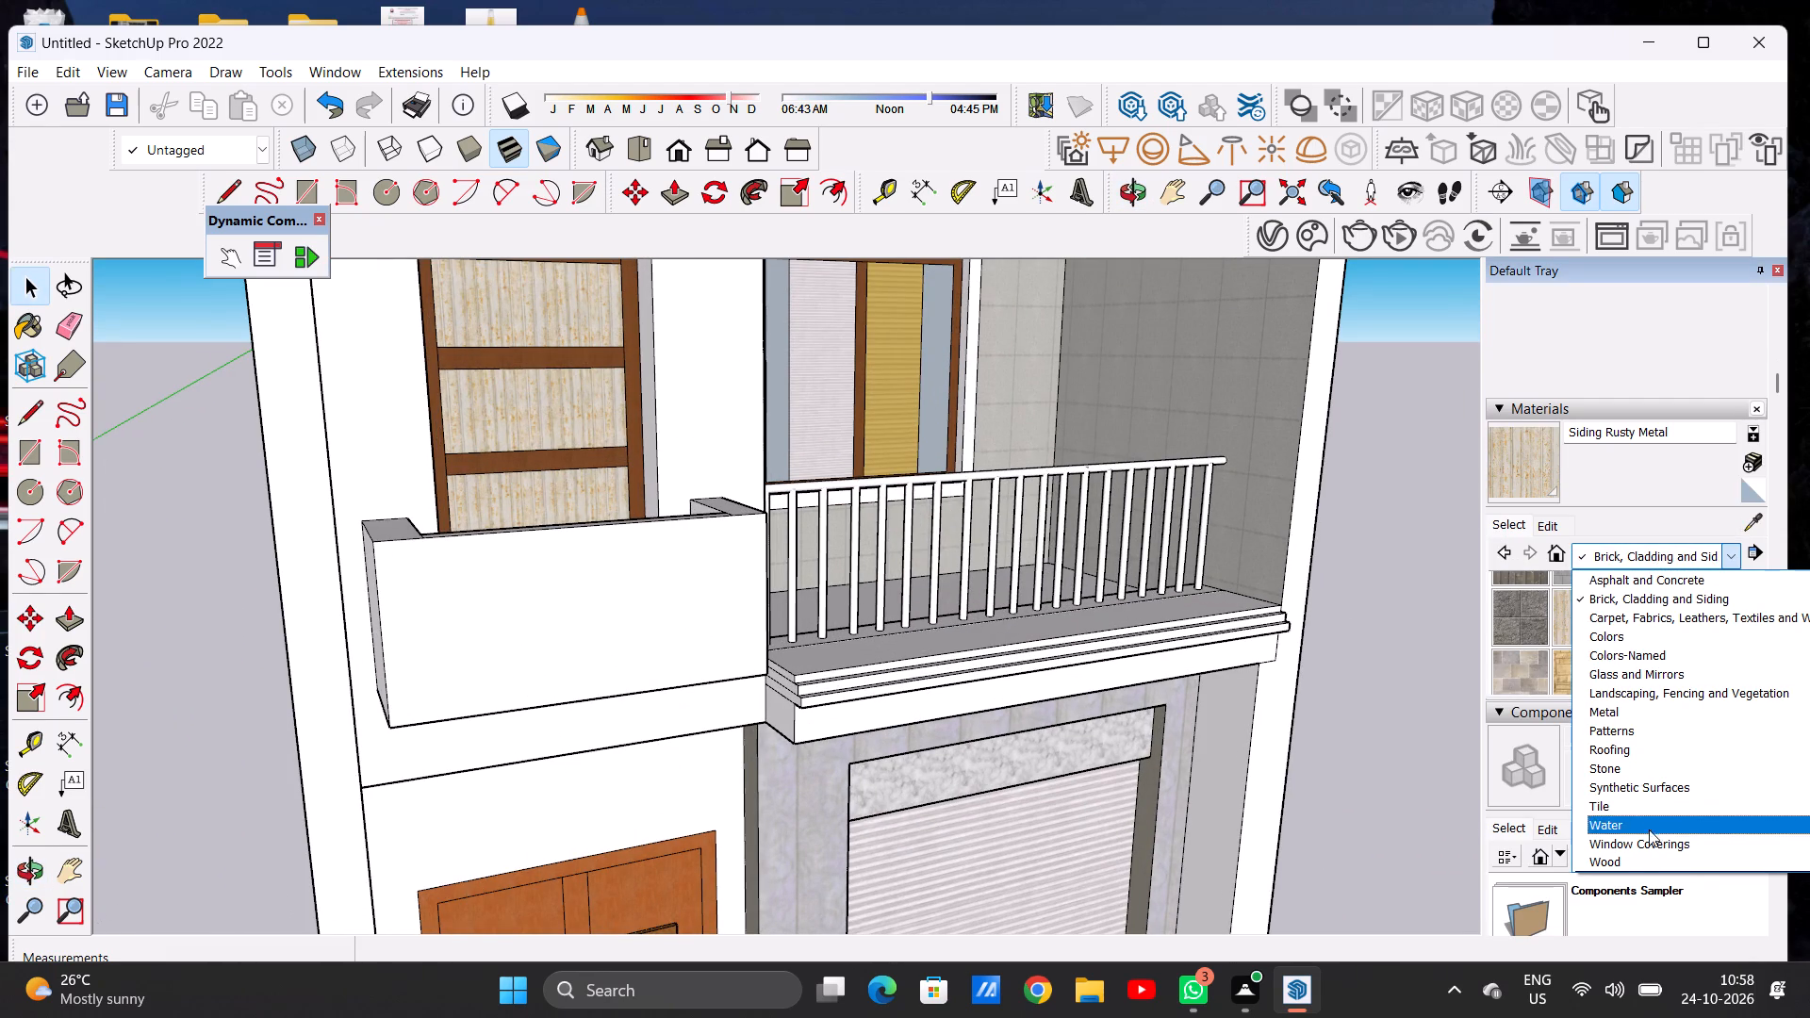
click(1648, 678)
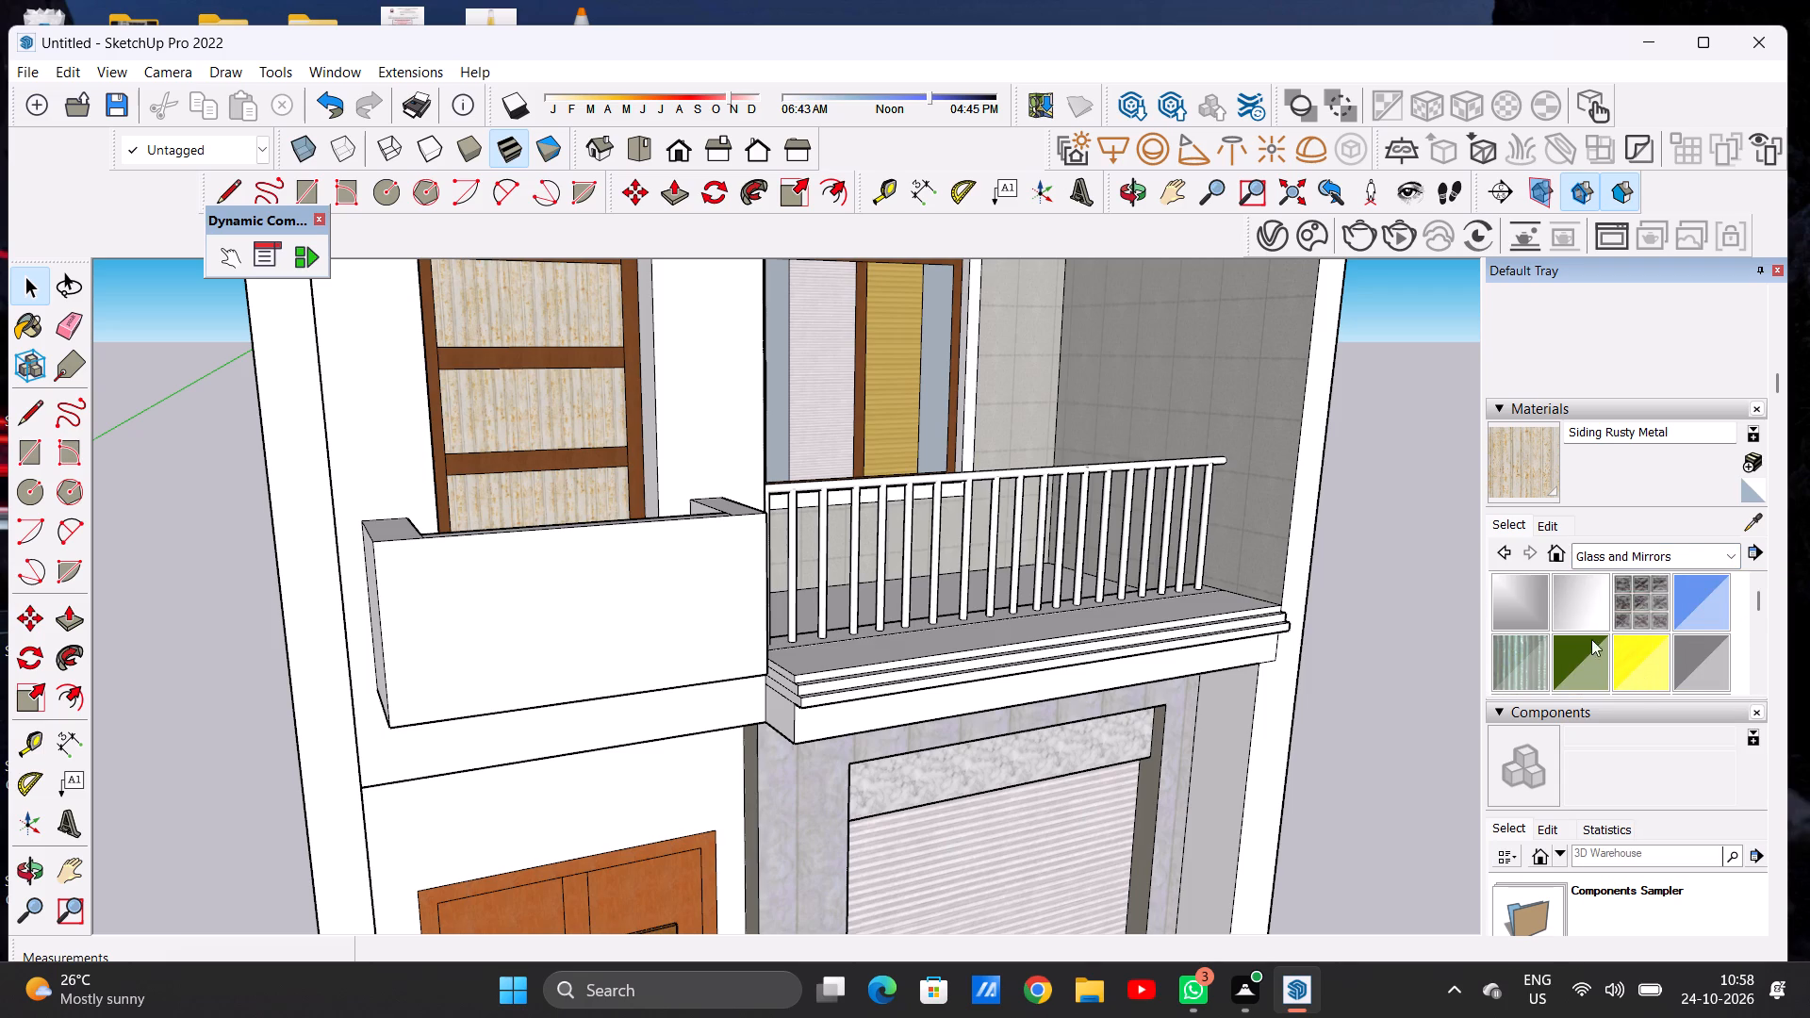
scroll(1577, 619, down, 2)
click(1534, 607)
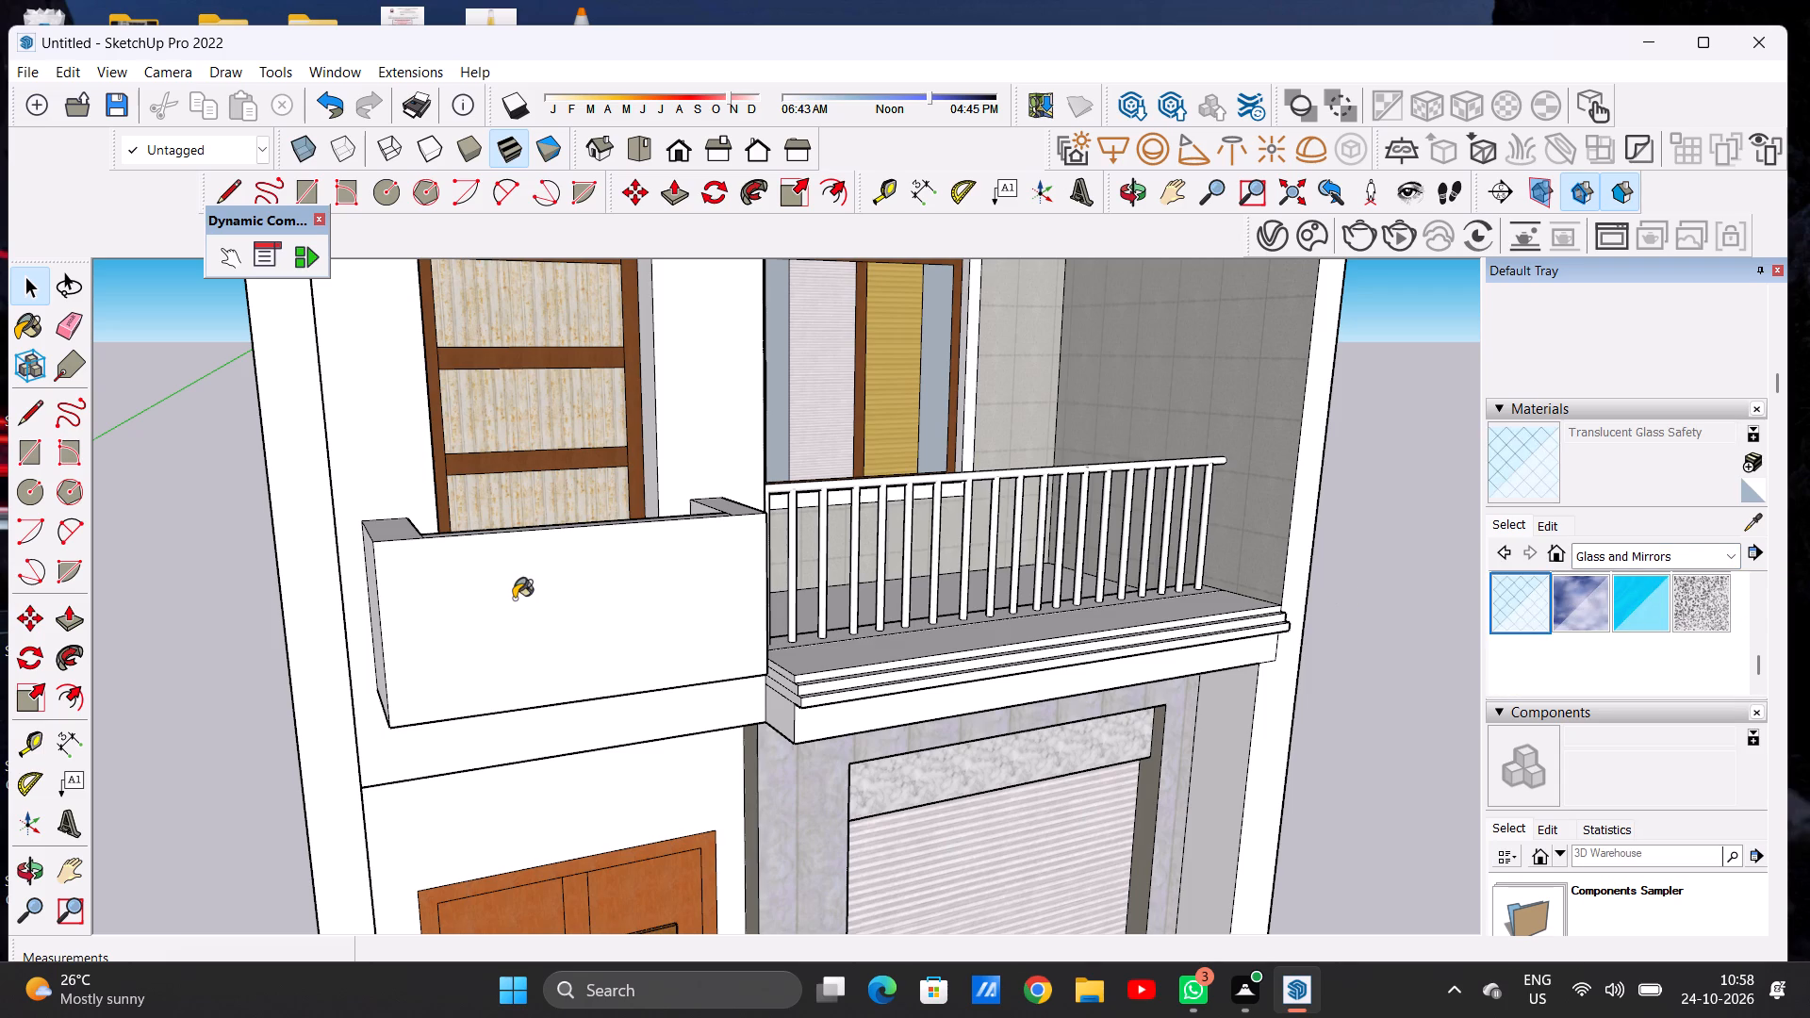
click(514, 599)
scroll(650, 621, down, 2)
click(426, 606)
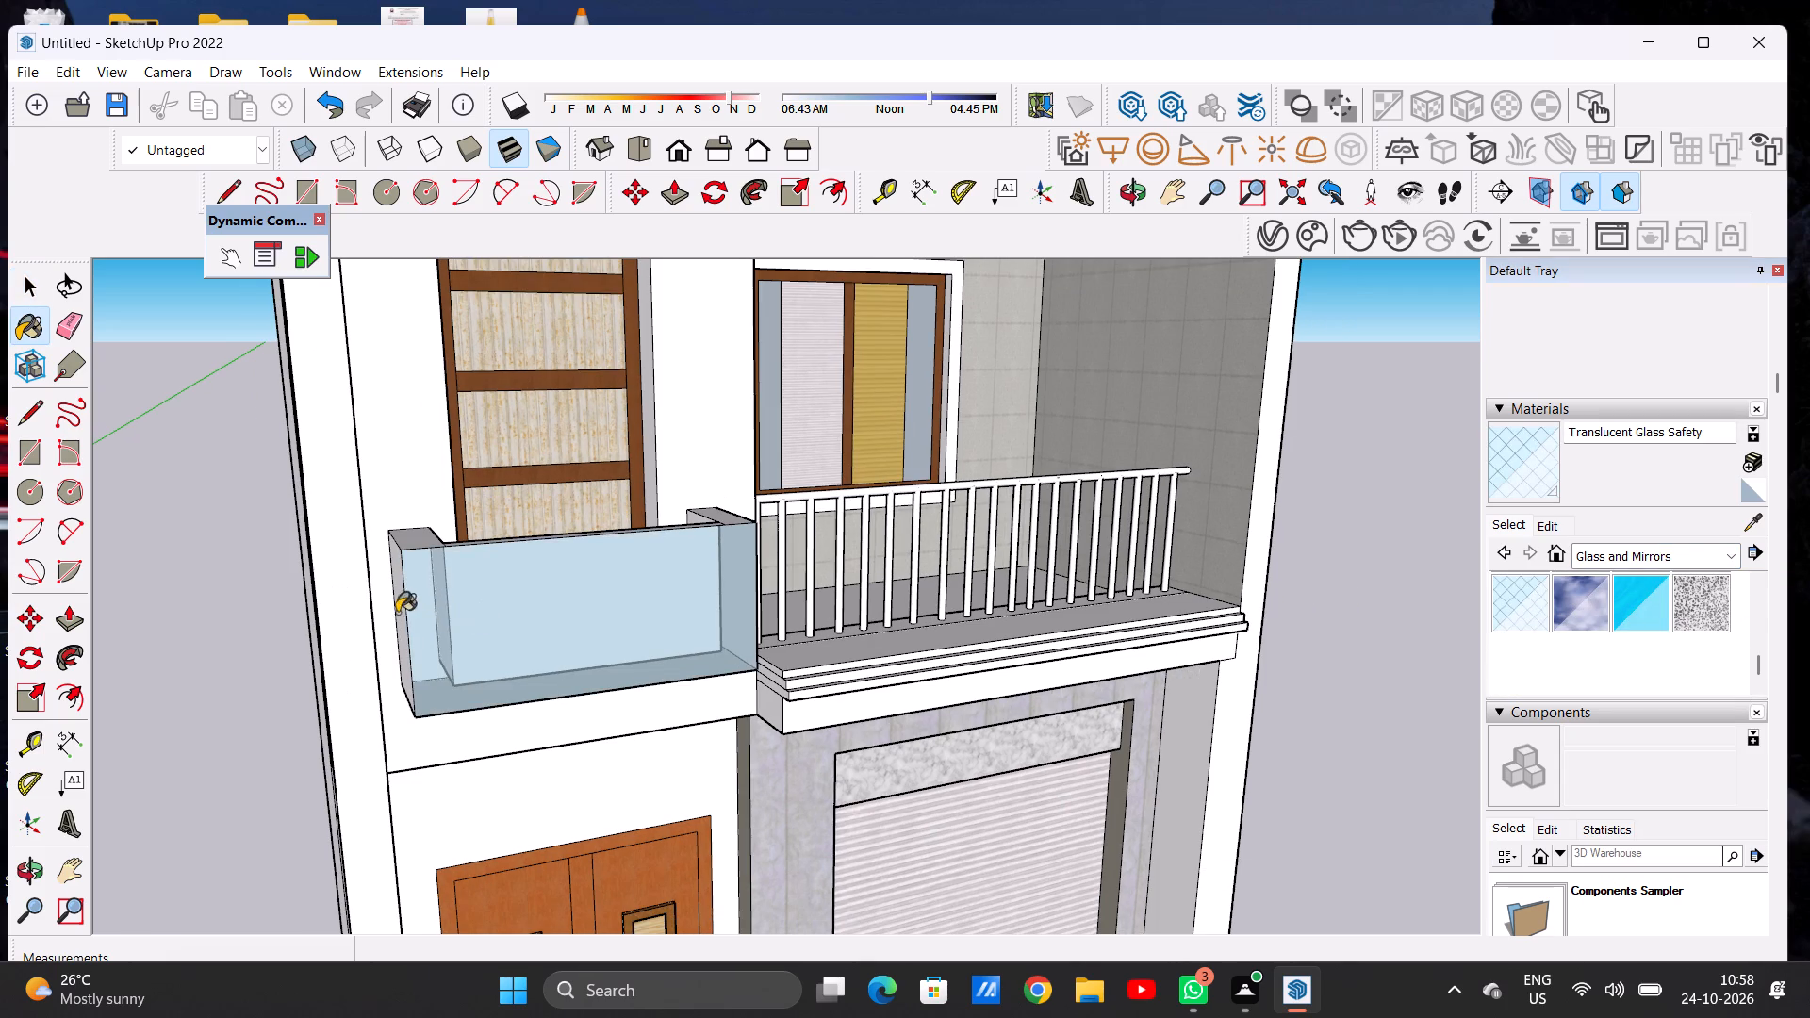
Paint both outer end faces of the small balcony box with Translucent Glass Safety.
middle_drag(396, 612, 542, 641)
scroll(541, 633, up, 11)
click(539, 633)
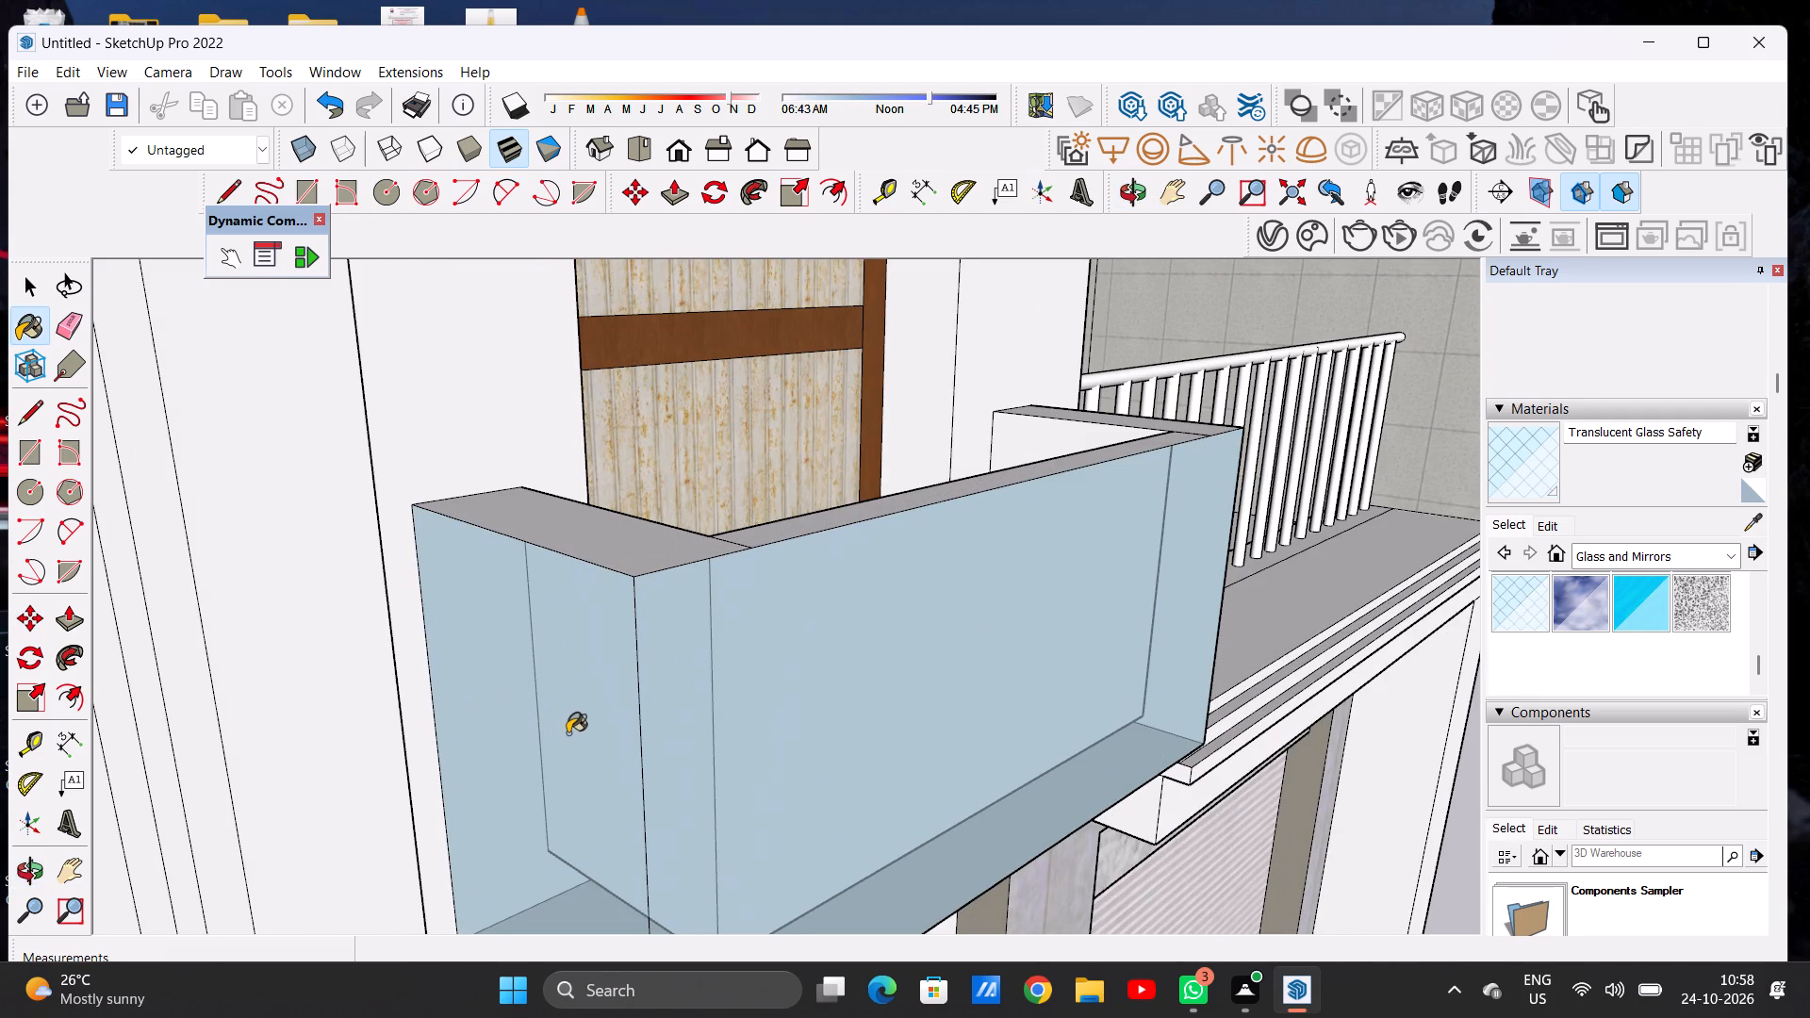
scroll(568, 680, down, 7)
middle_drag(814, 669, 296, 703)
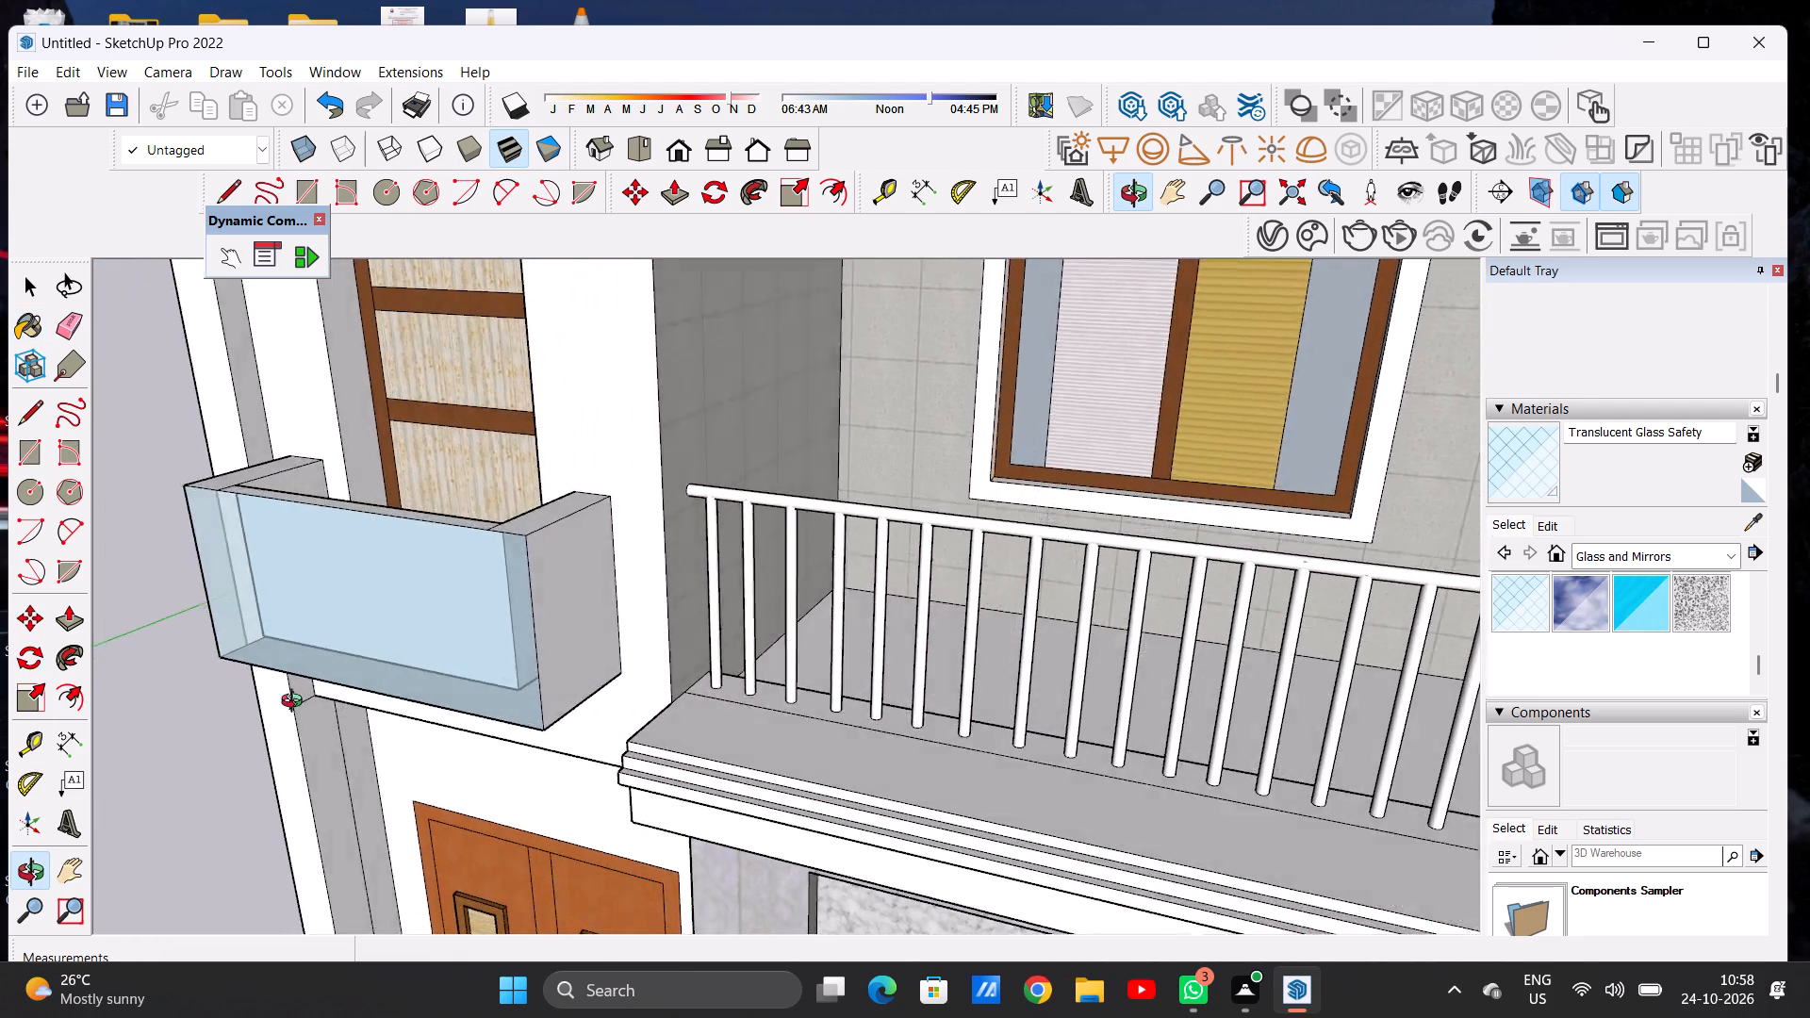
middle_drag(296, 703, 330, 737)
scroll(584, 589, up, 6)
click(528, 599)
scroll(617, 656, down, 2)
scroll(619, 659, up, 1)
scroll(619, 660, down, 10)
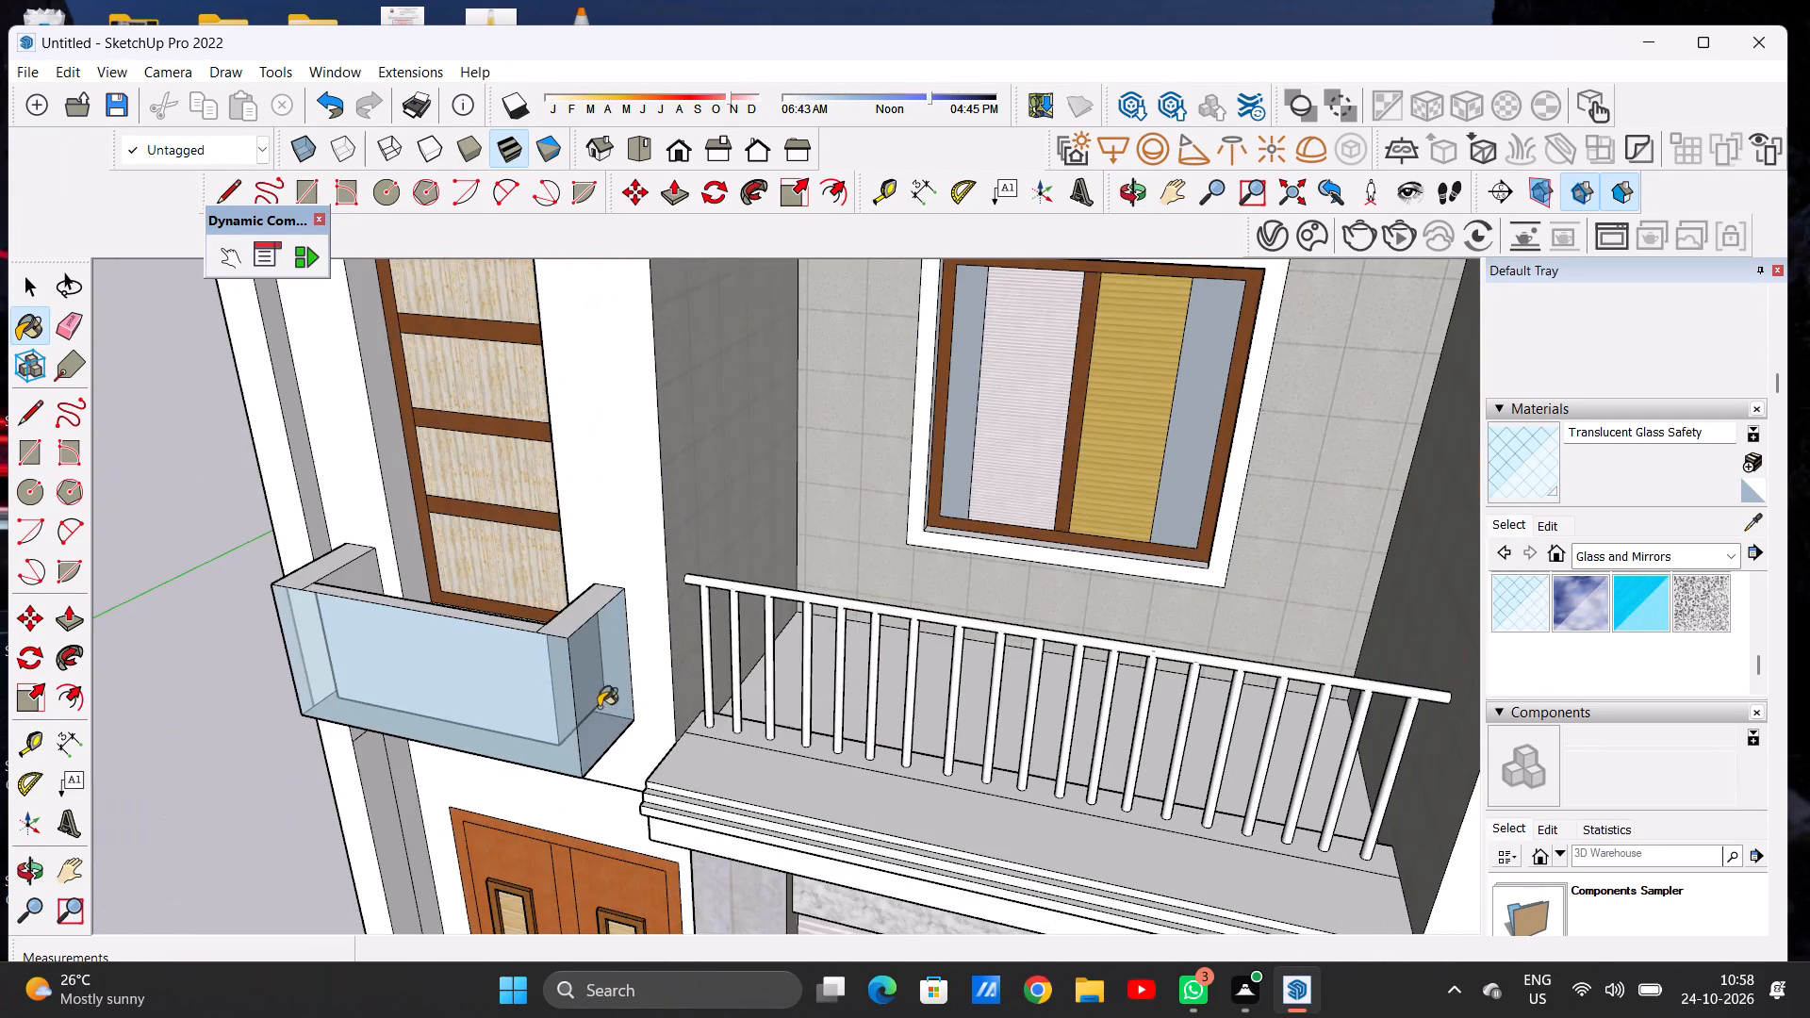
Paint the inner face of the small balcony's front wall with Translucent Glass Safety.
scroll(463, 609, up, 7)
middle_drag(456, 605, 167, 666)
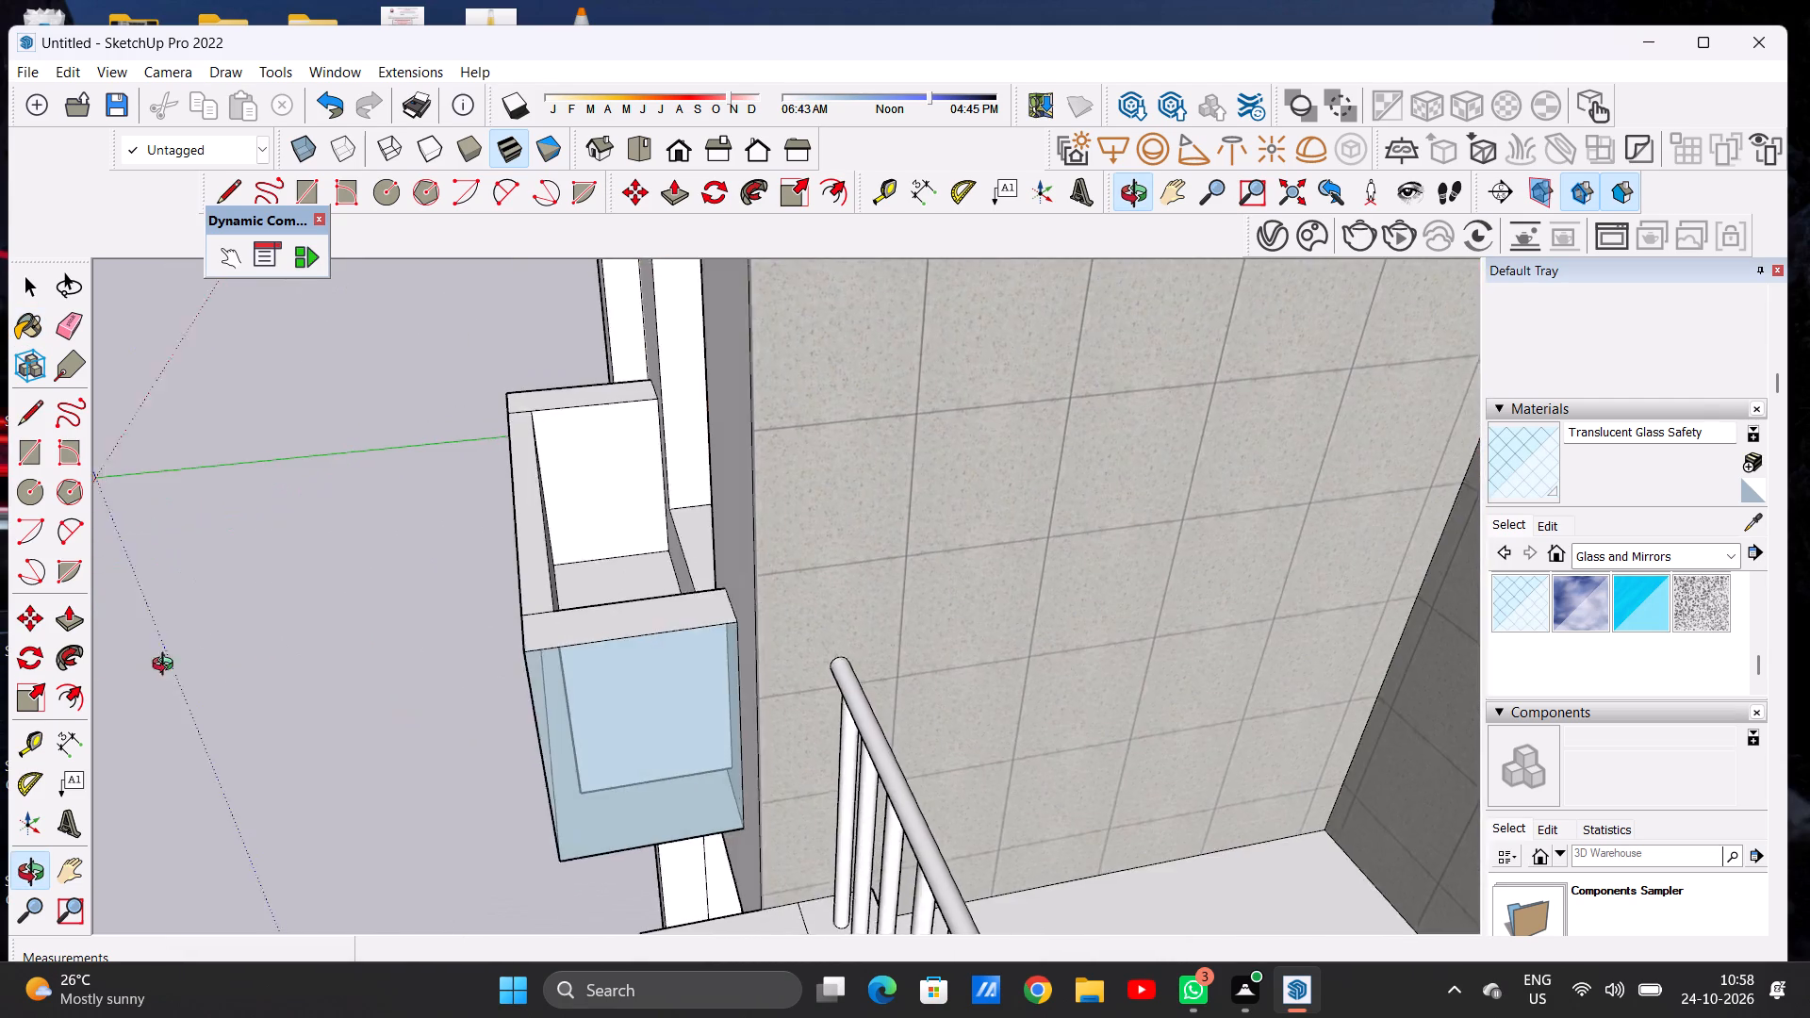
middle_drag(167, 666, 587, 619)
scroll(683, 612, down, 9)
scroll(680, 642, up, 1)
scroll(677, 650, down, 3)
middle_drag(657, 695, 683, 568)
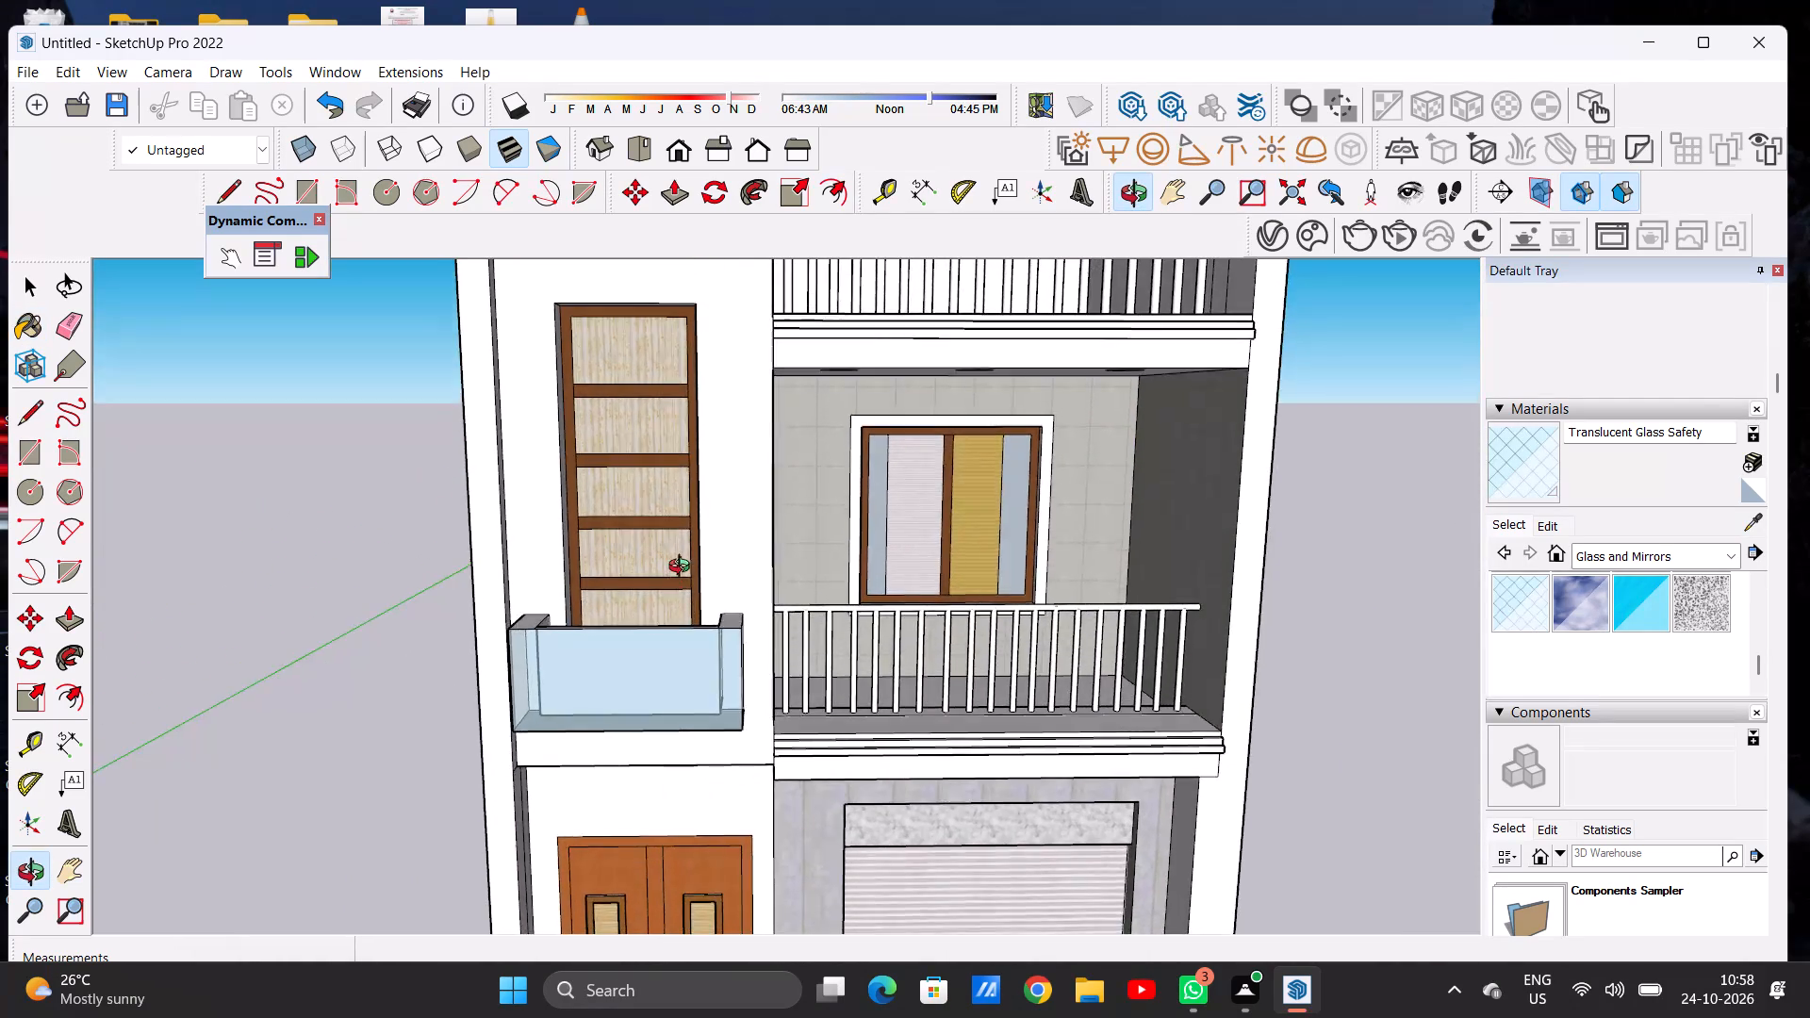
middle_drag(683, 568, 355, 779)
scroll(634, 598, up, 13)
middle_drag(664, 559, 541, 587)
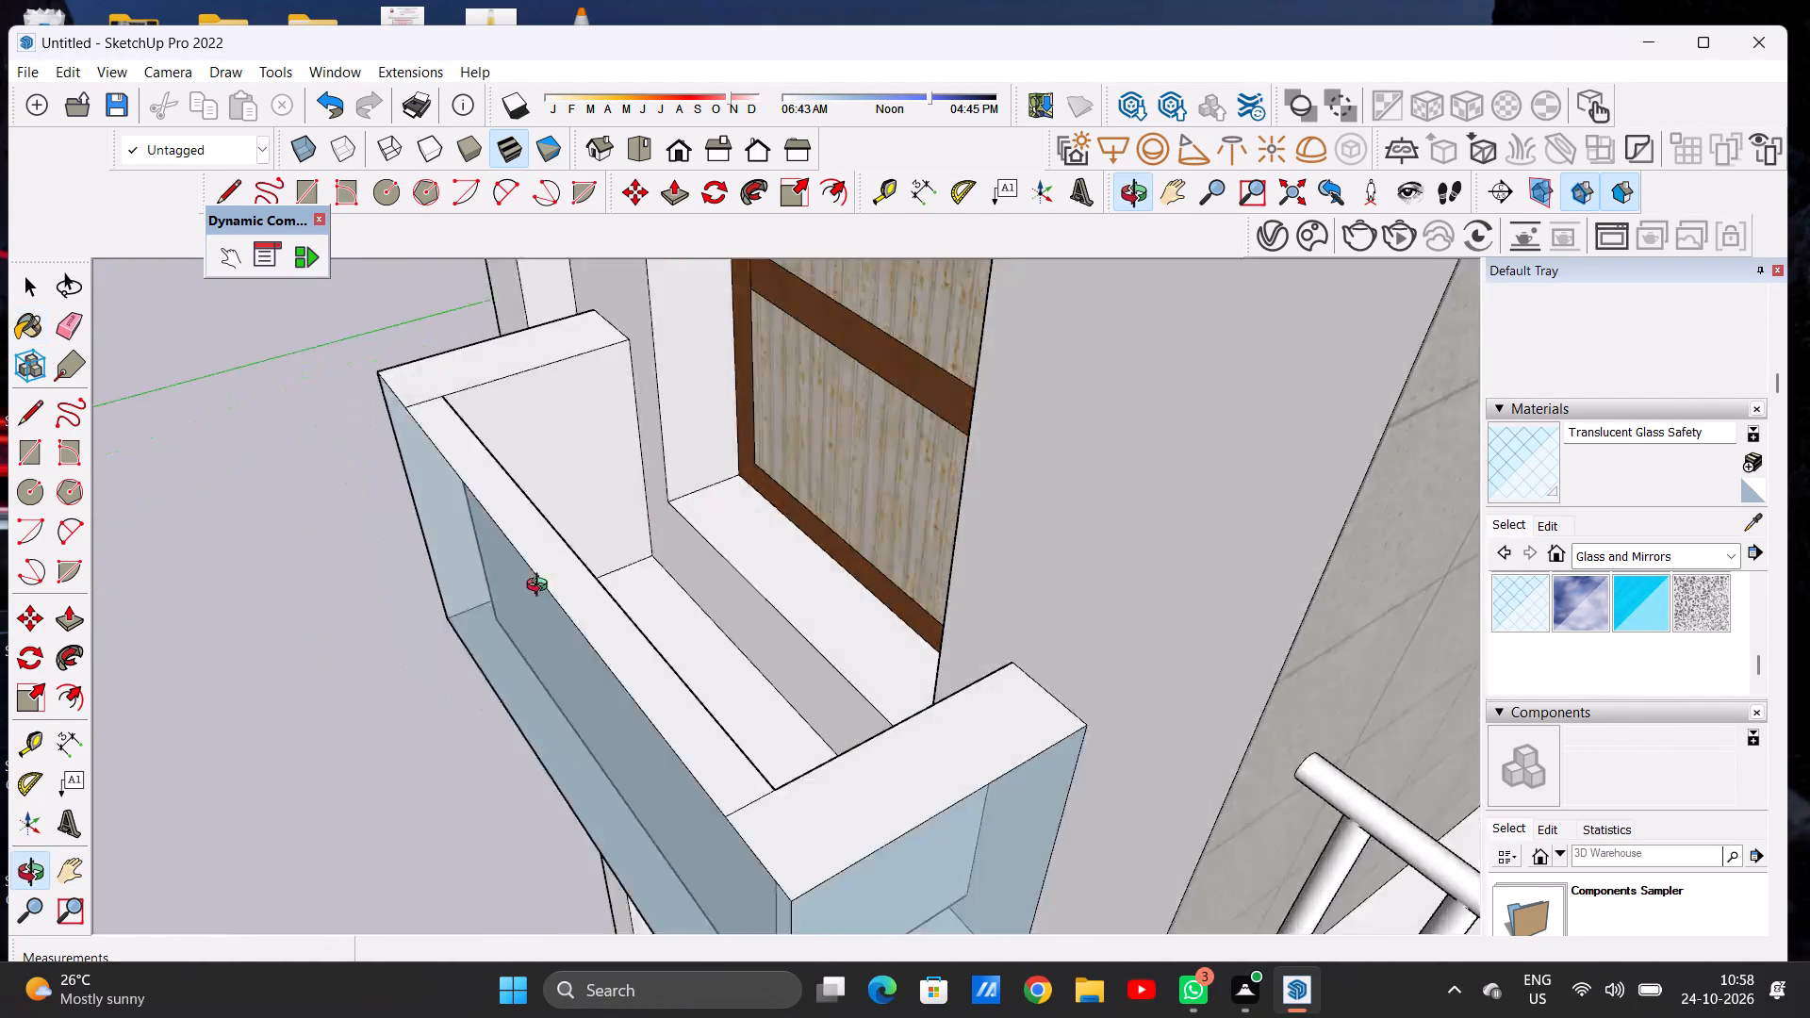
middle_drag(541, 587, 362, 680)
scroll(690, 566, up, 5)
click(477, 636)
Return to the front view of the house and examine the glazed small balcony above the entrance door.
scroll(576, 640, down, 8)
scroll(475, 681, down, 7)
scroll(711, 681, up, 1)
scroll(712, 681, down, 10)
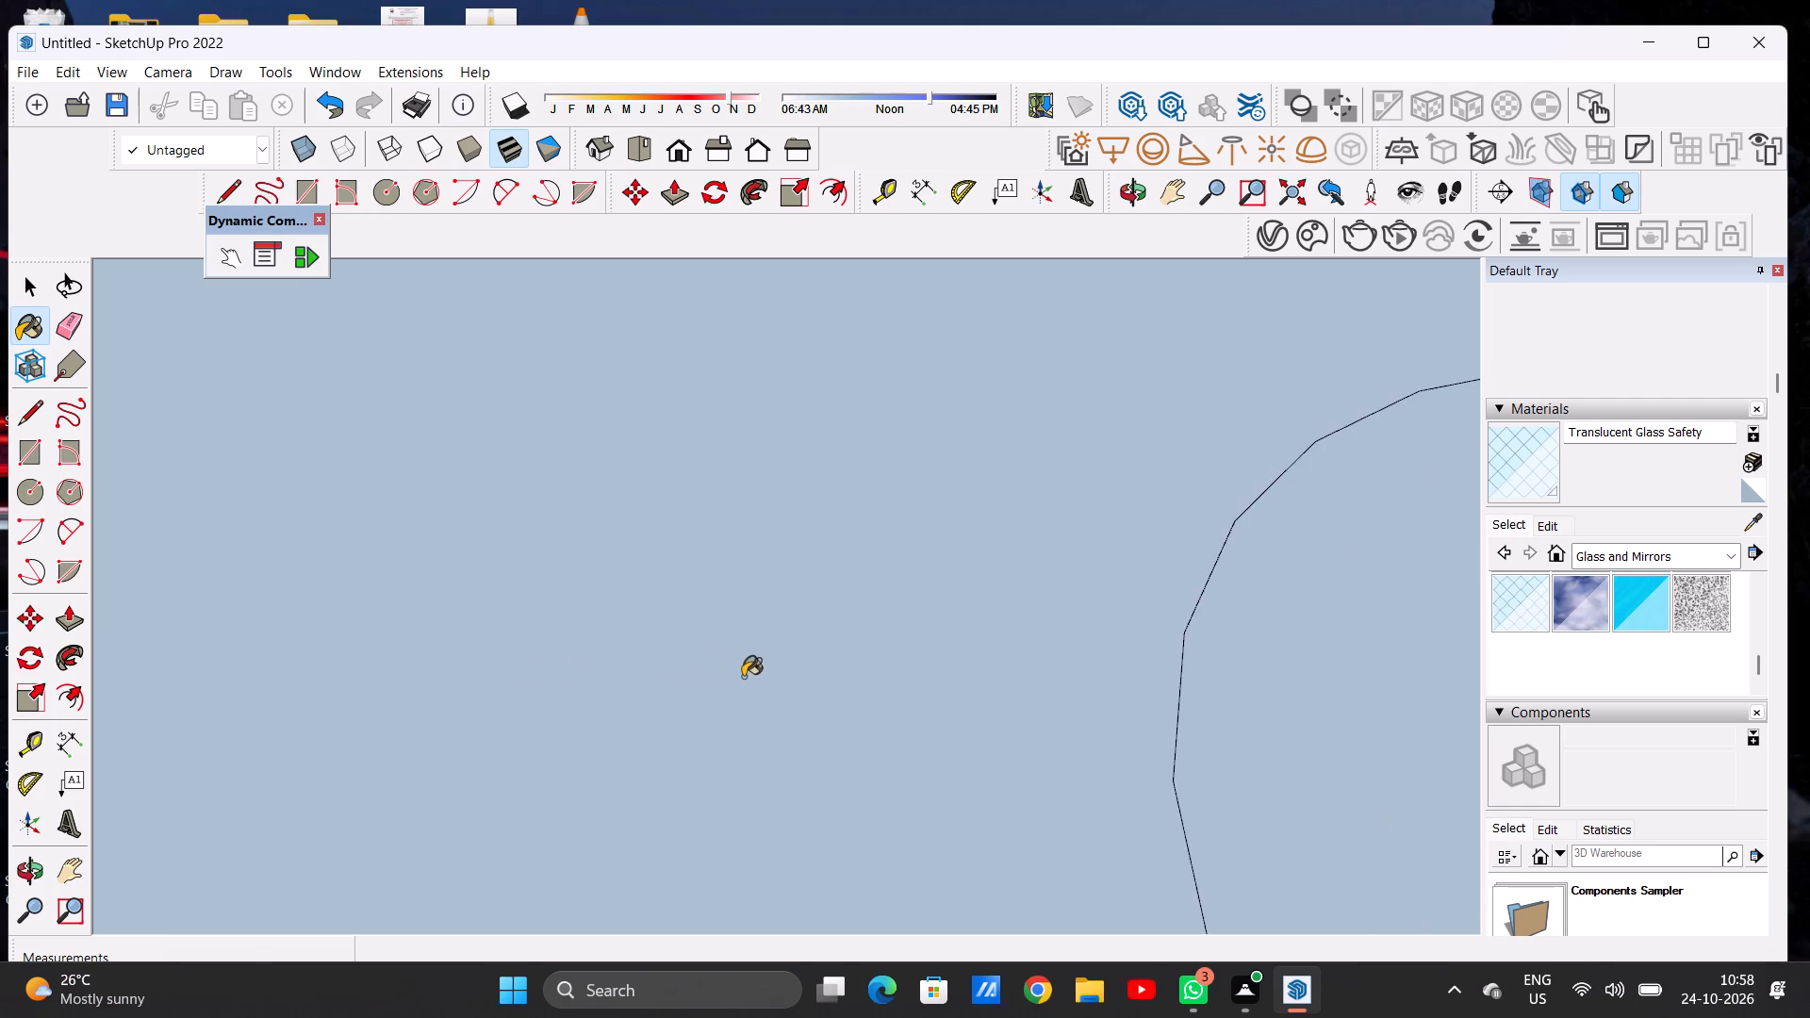
scroll(743, 677, down, 9)
scroll(746, 682, down, 15)
scroll(765, 673, up, 1)
scroll(767, 666, down, 1)
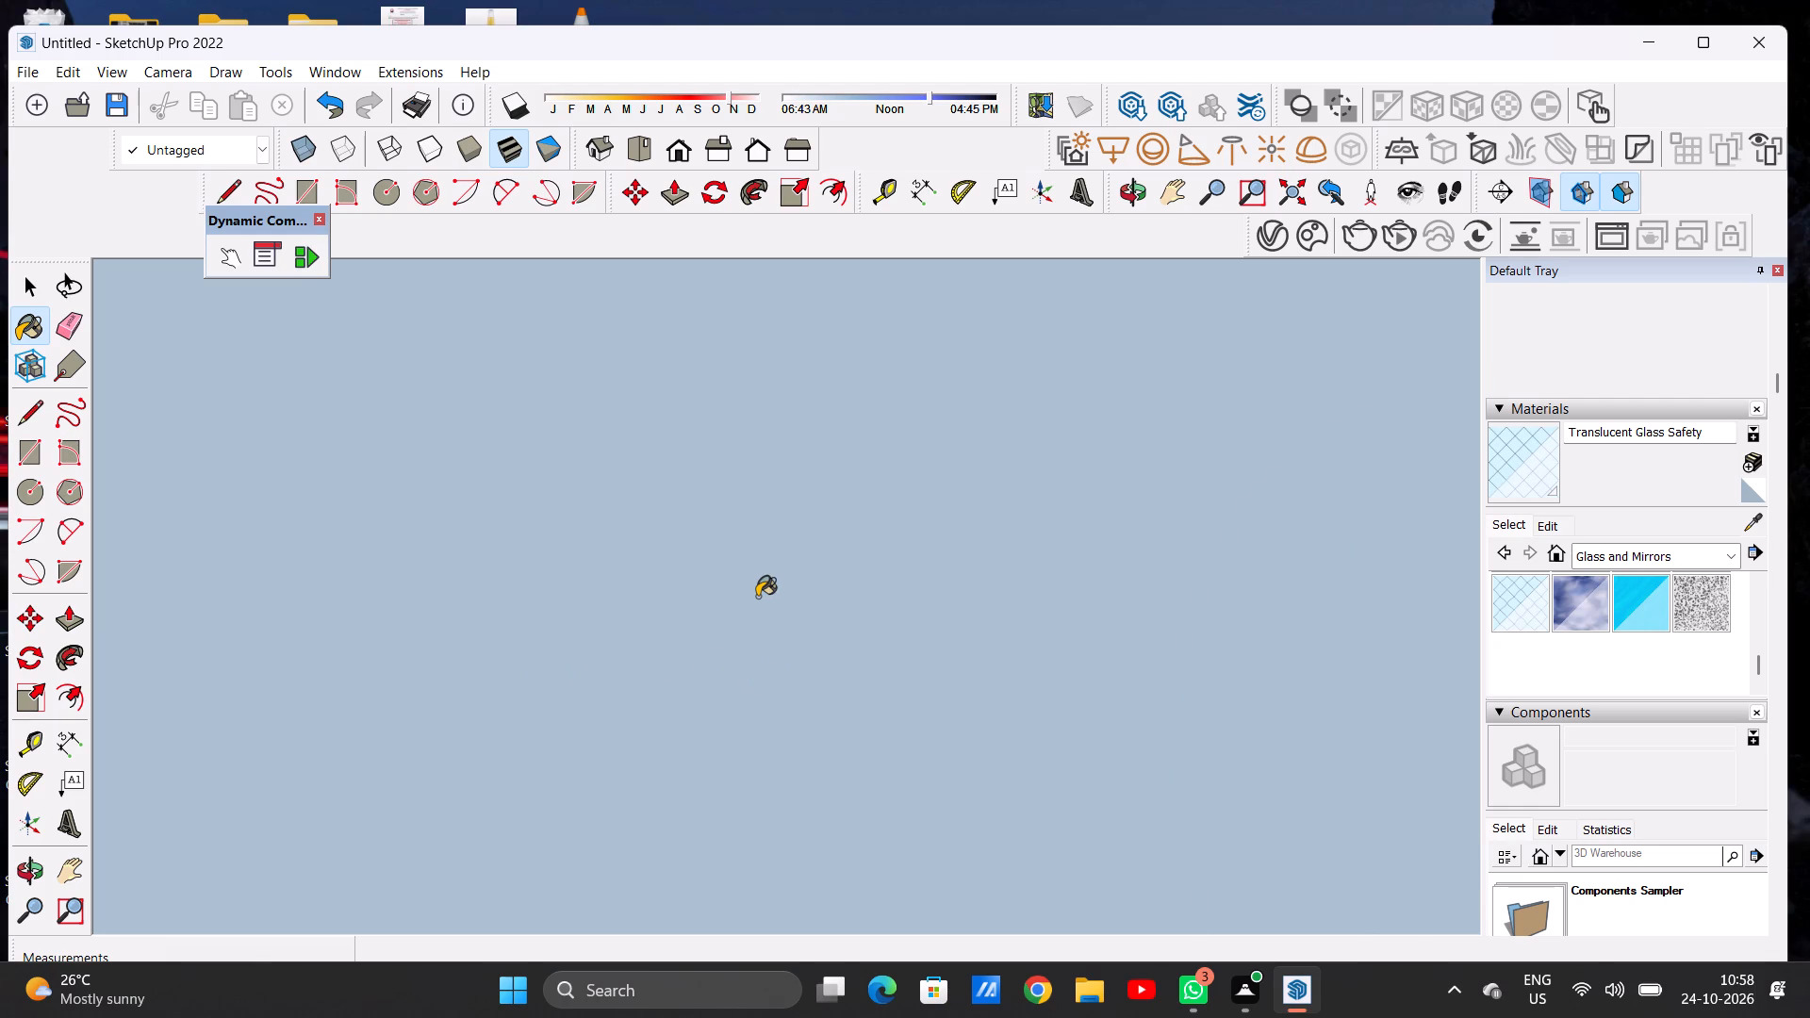
key(space)
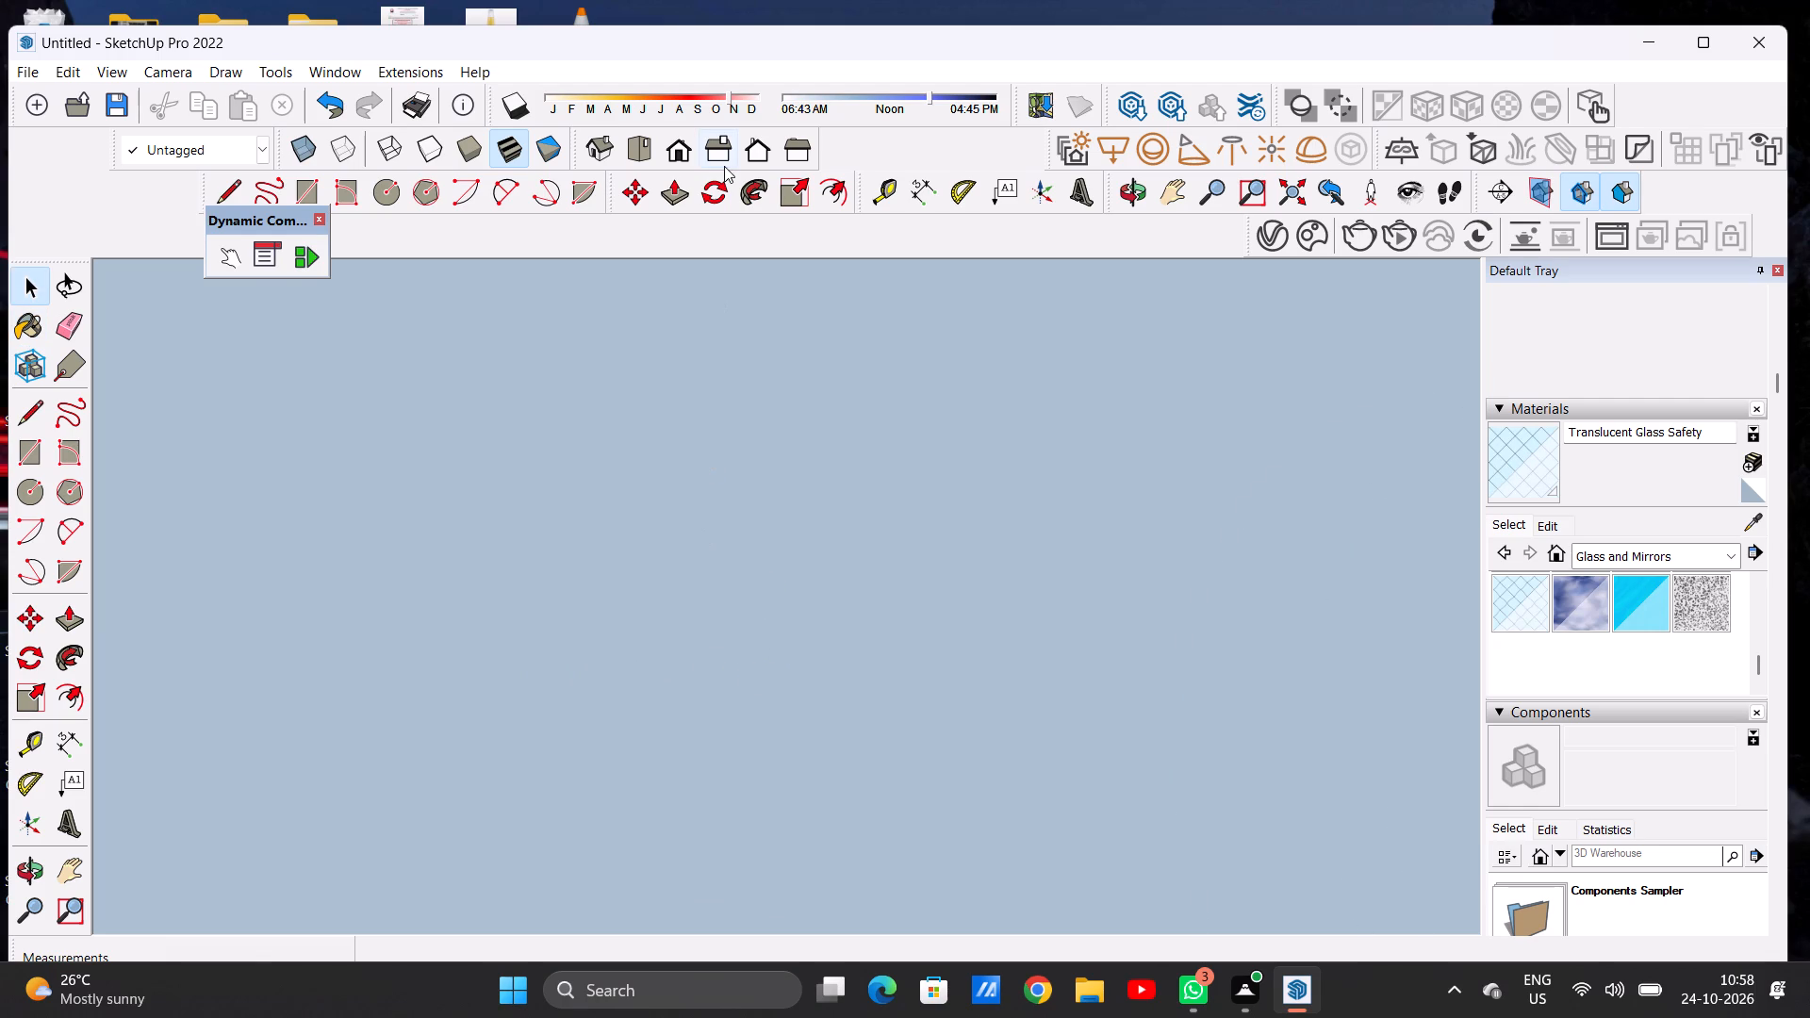
click(688, 161)
scroll(665, 551, down, 14)
middle_drag(691, 474, 670, 601)
scroll(652, 532, up, 7)
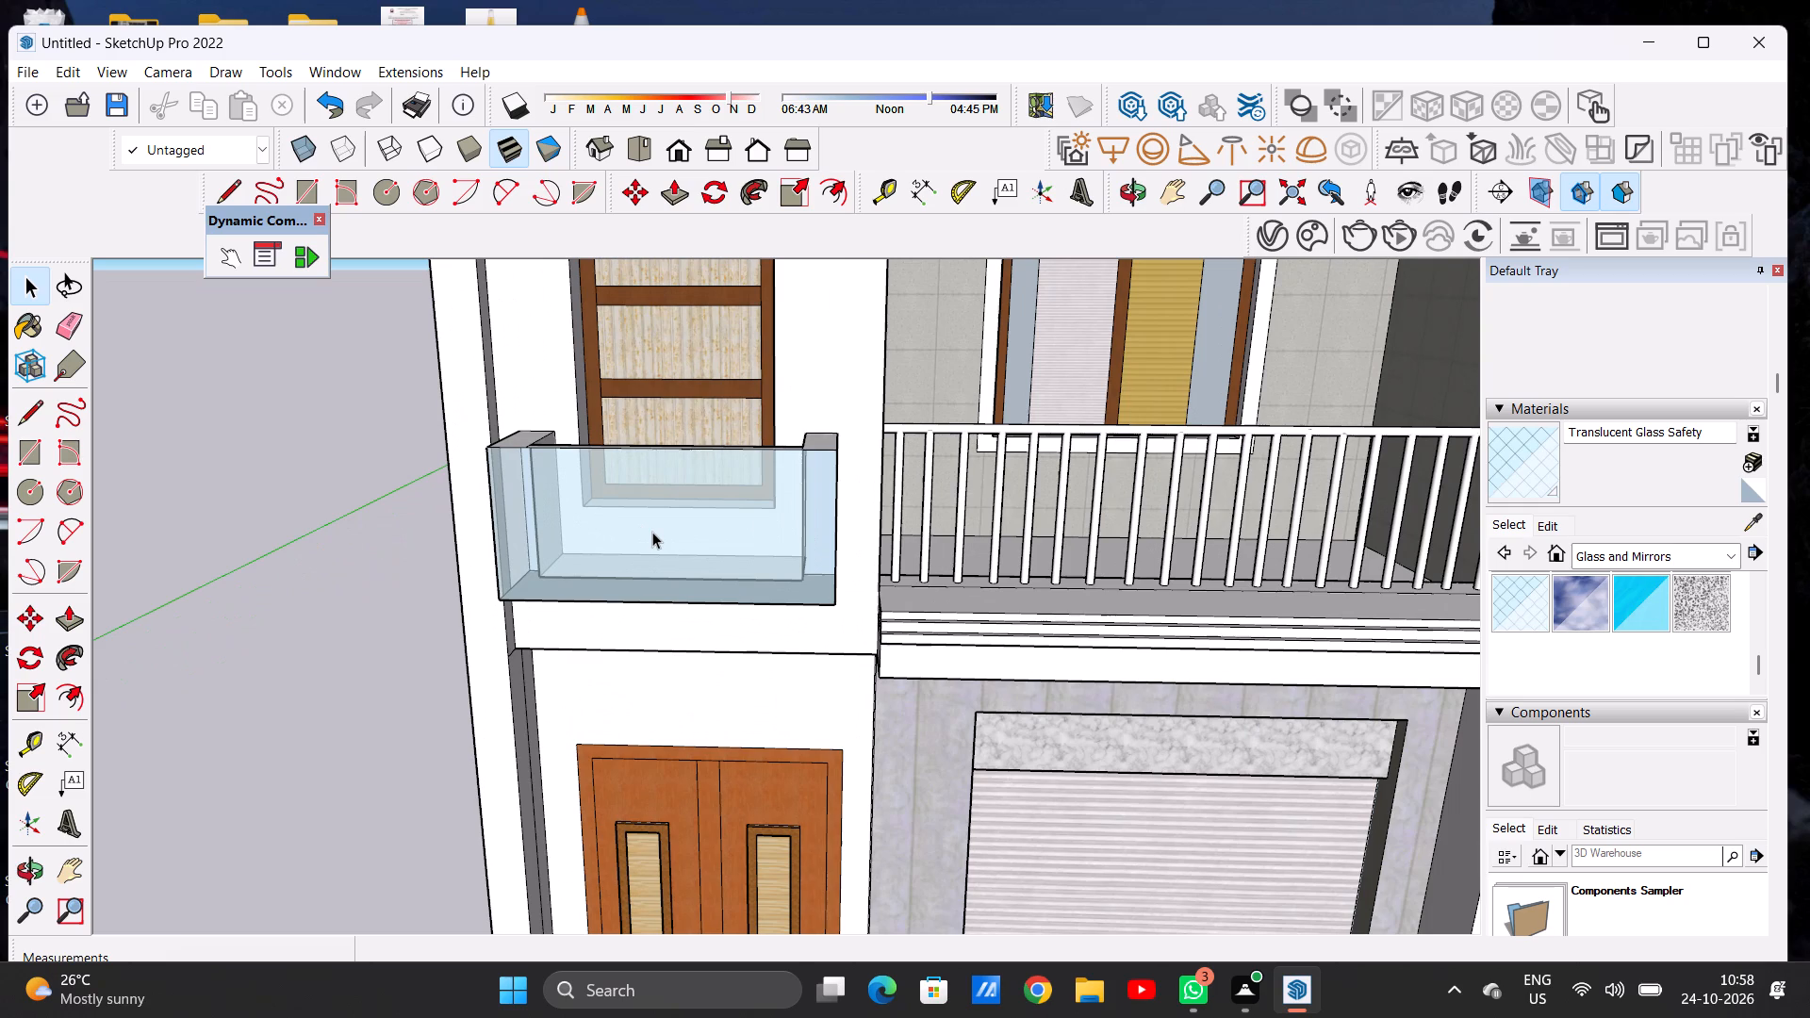
scroll(705, 501, down, 4)
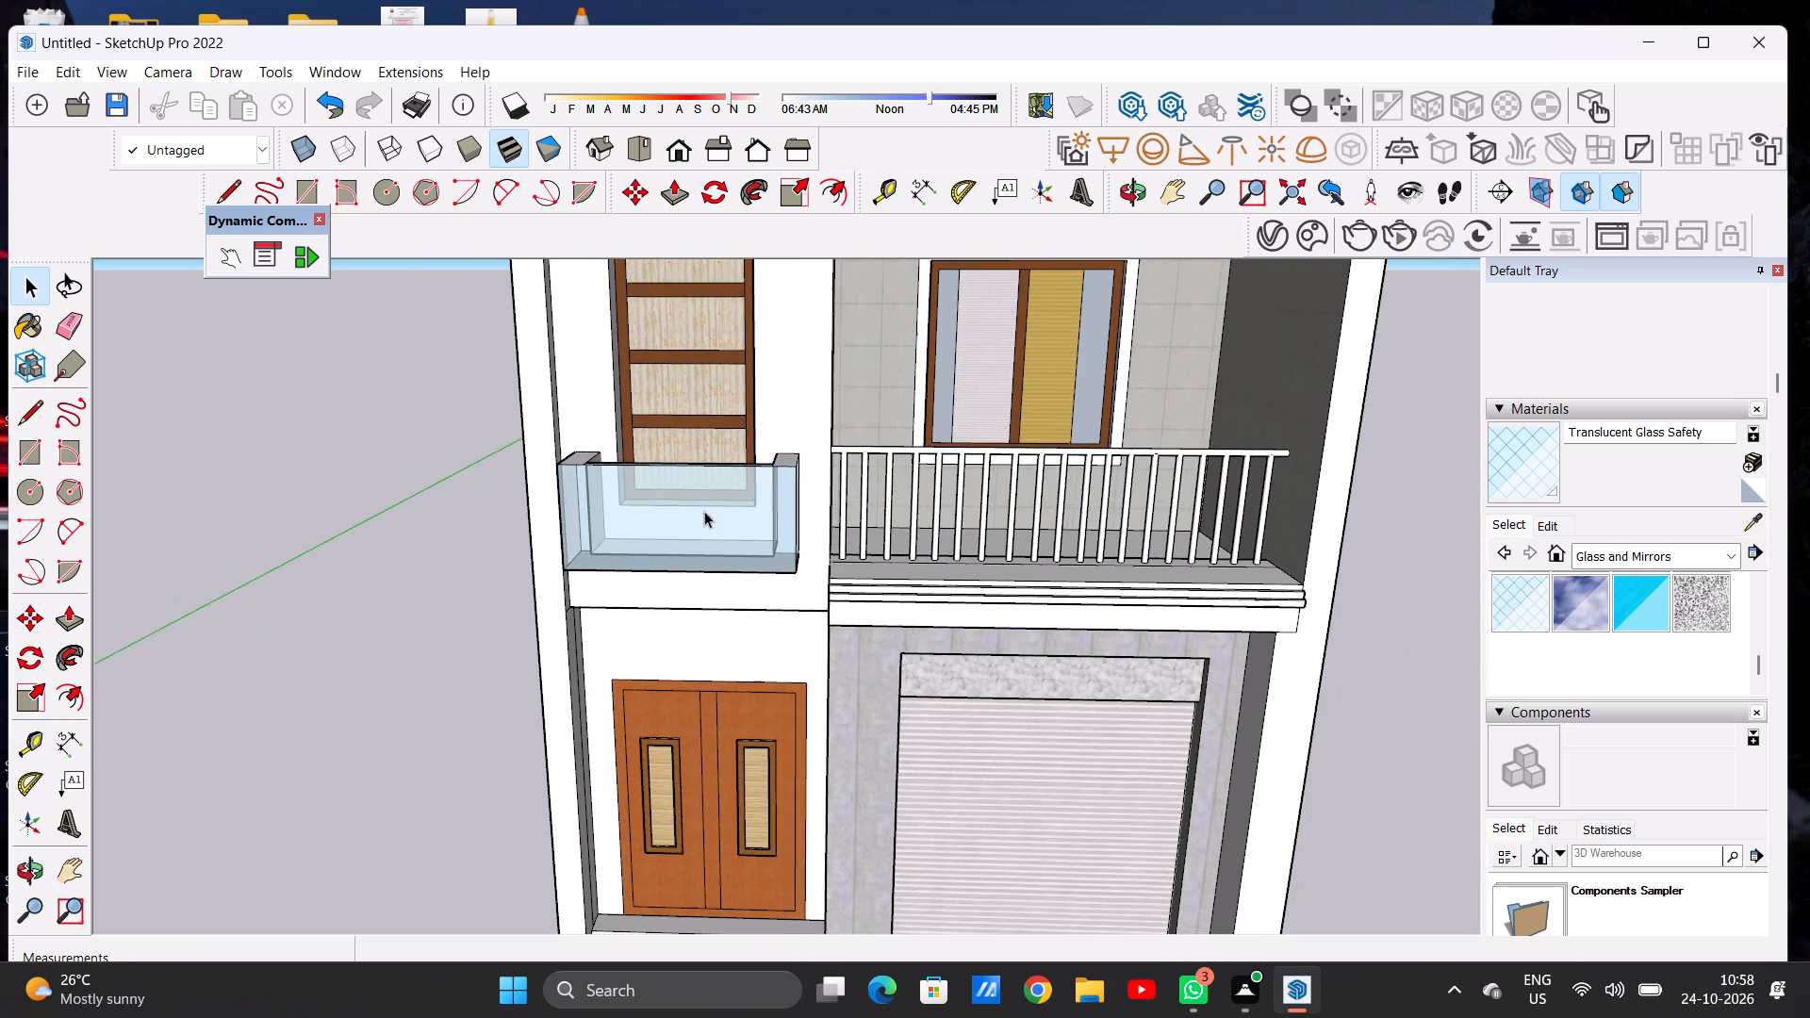
Examine the whole front facade of the house and its glazed small balcony from several distances.
middle_drag(612, 502, 667, 456)
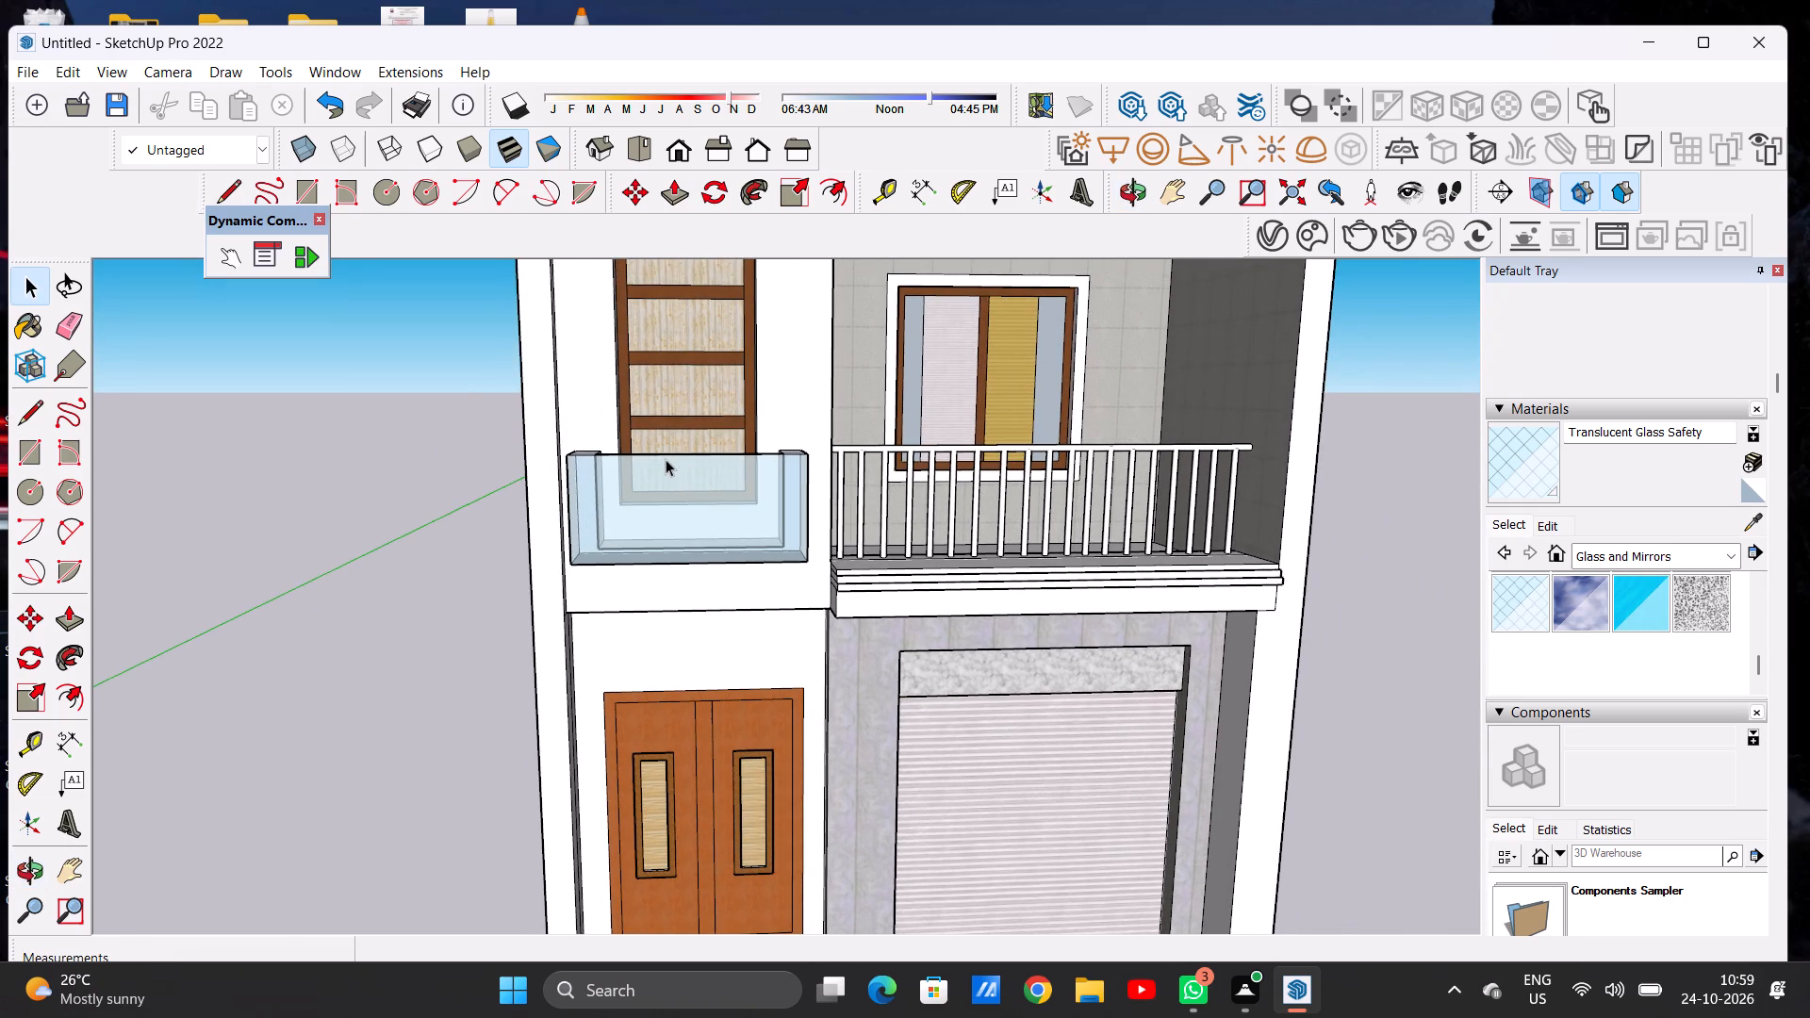
scroll(666, 459, up, 7)
scroll(728, 524, down, 6)
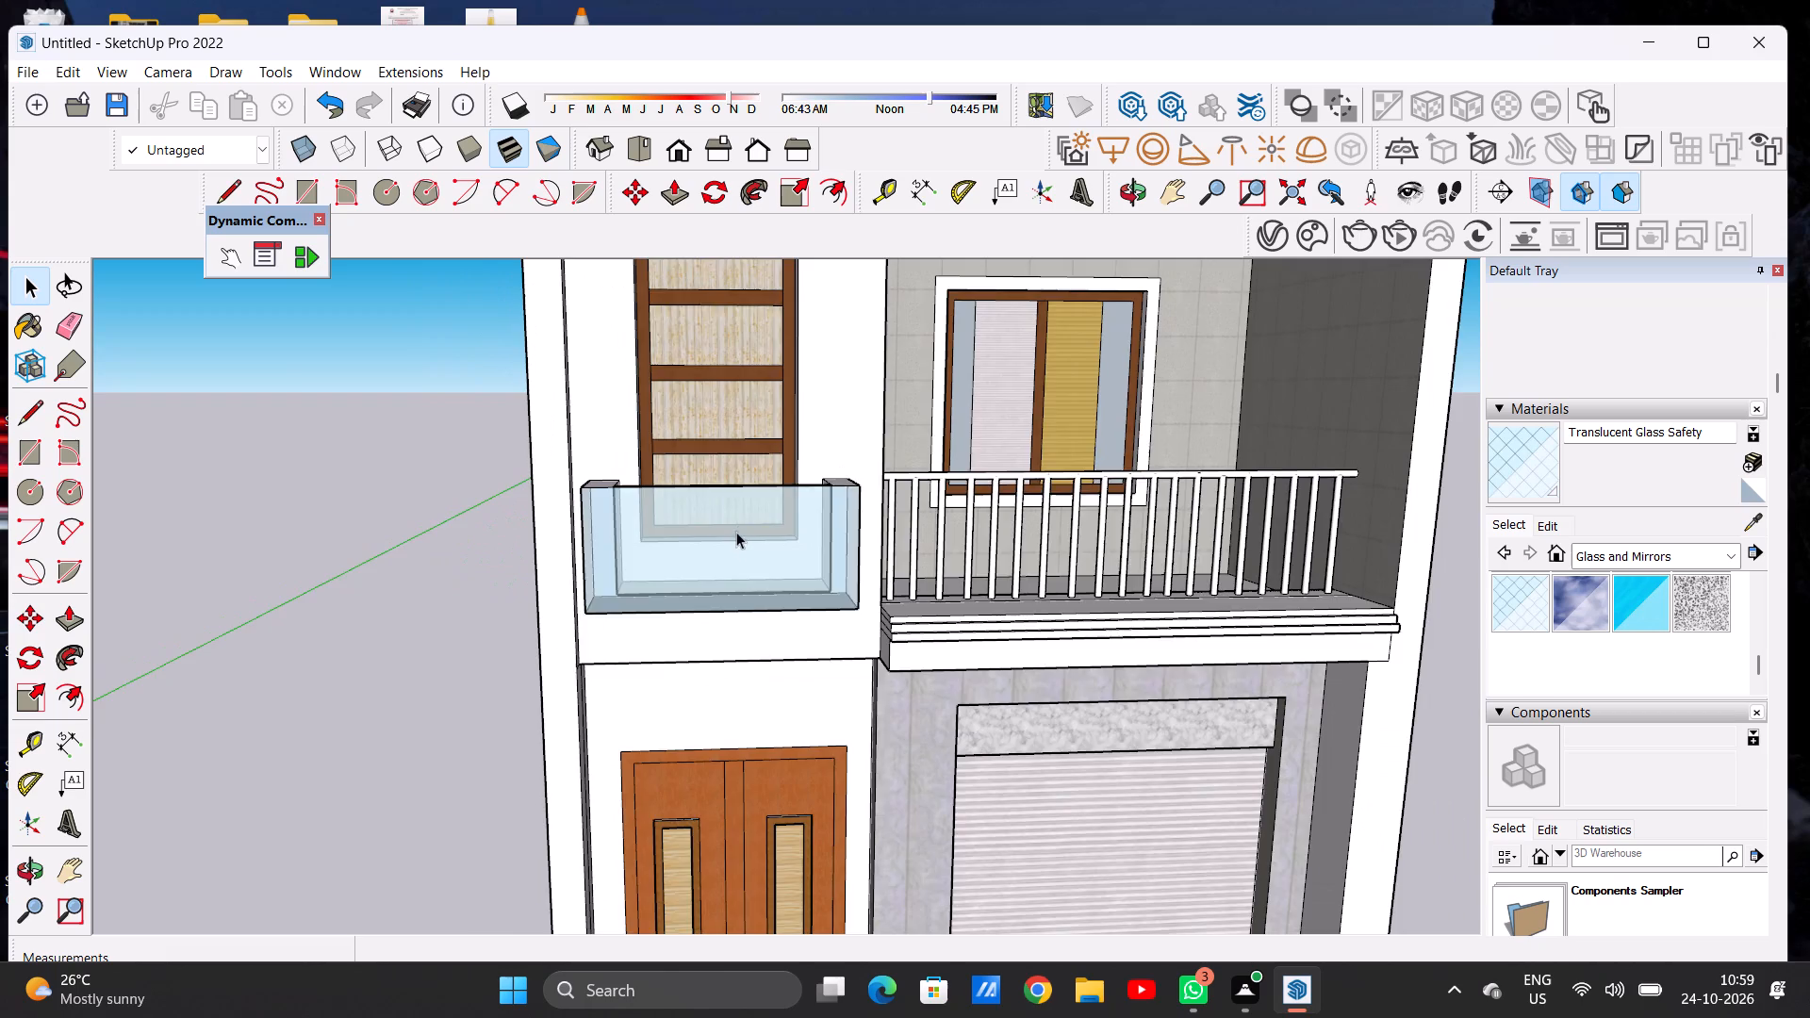
scroll(738, 532, down, 6)
middle_drag(732, 571, 699, 517)
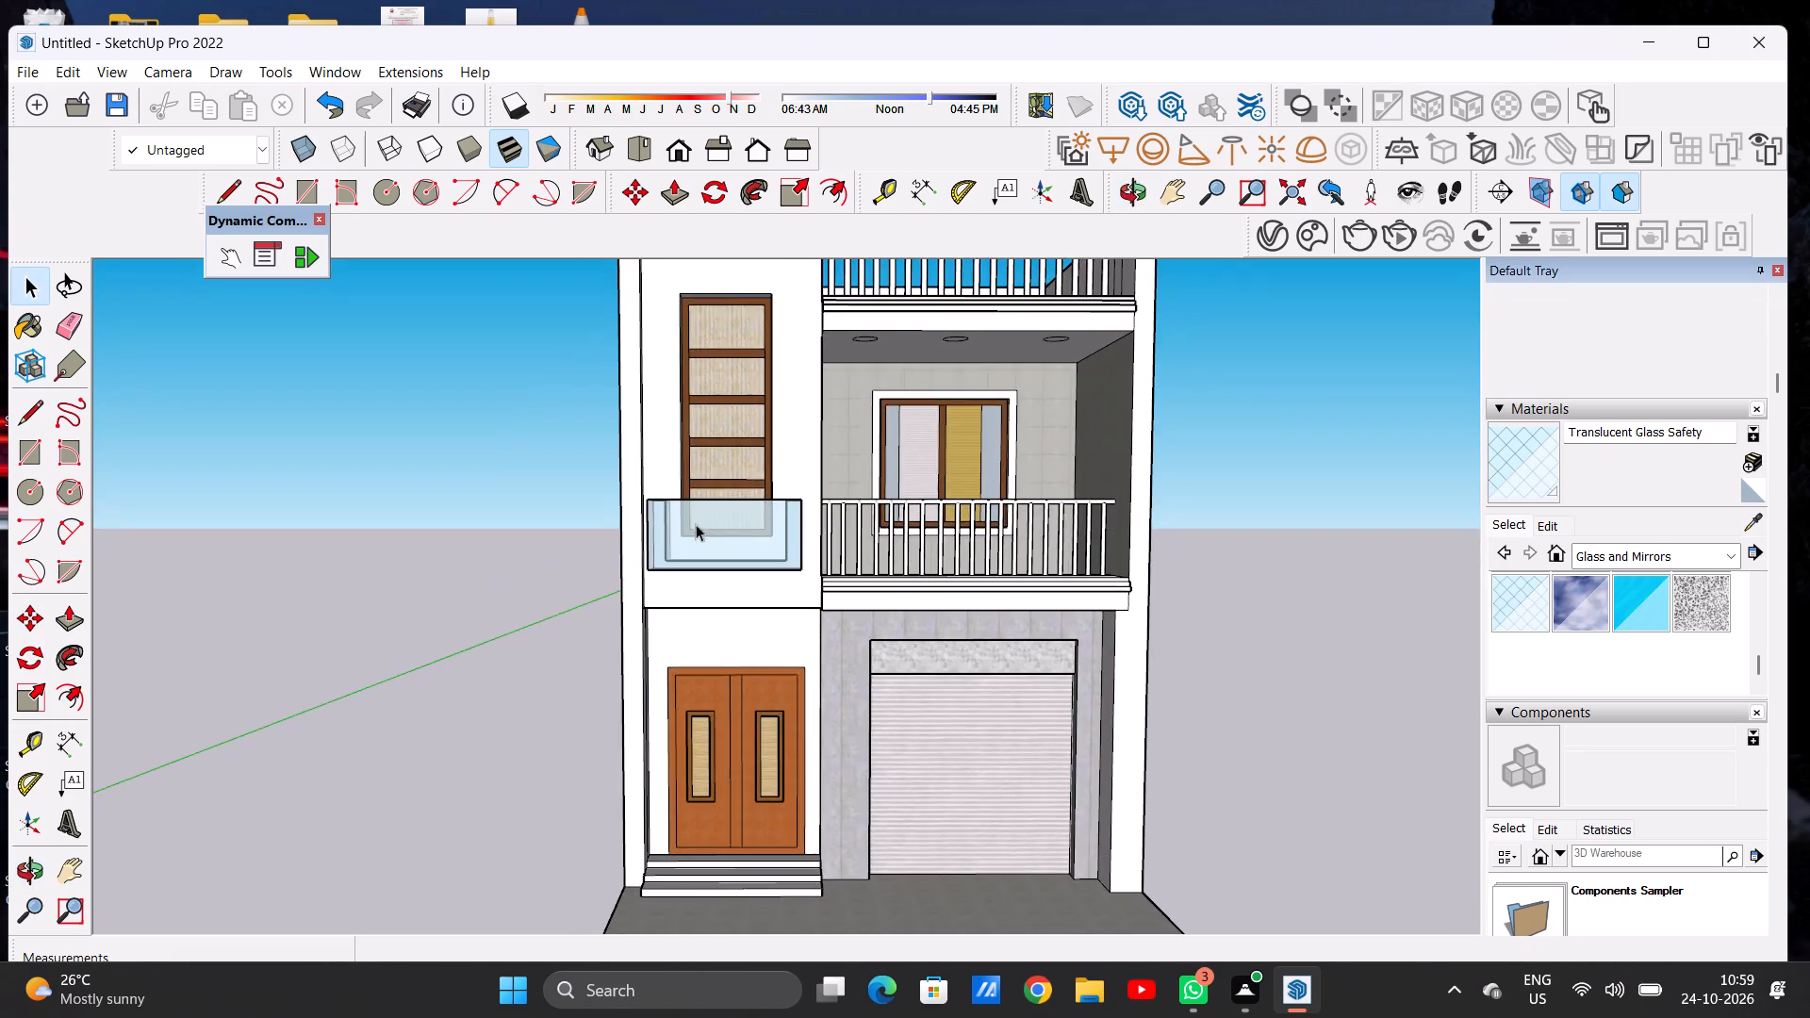
scroll(648, 566, down, 6)
scroll(640, 583, up, 1)
scroll(640, 601, down, 4)
scroll(691, 452, up, 2)
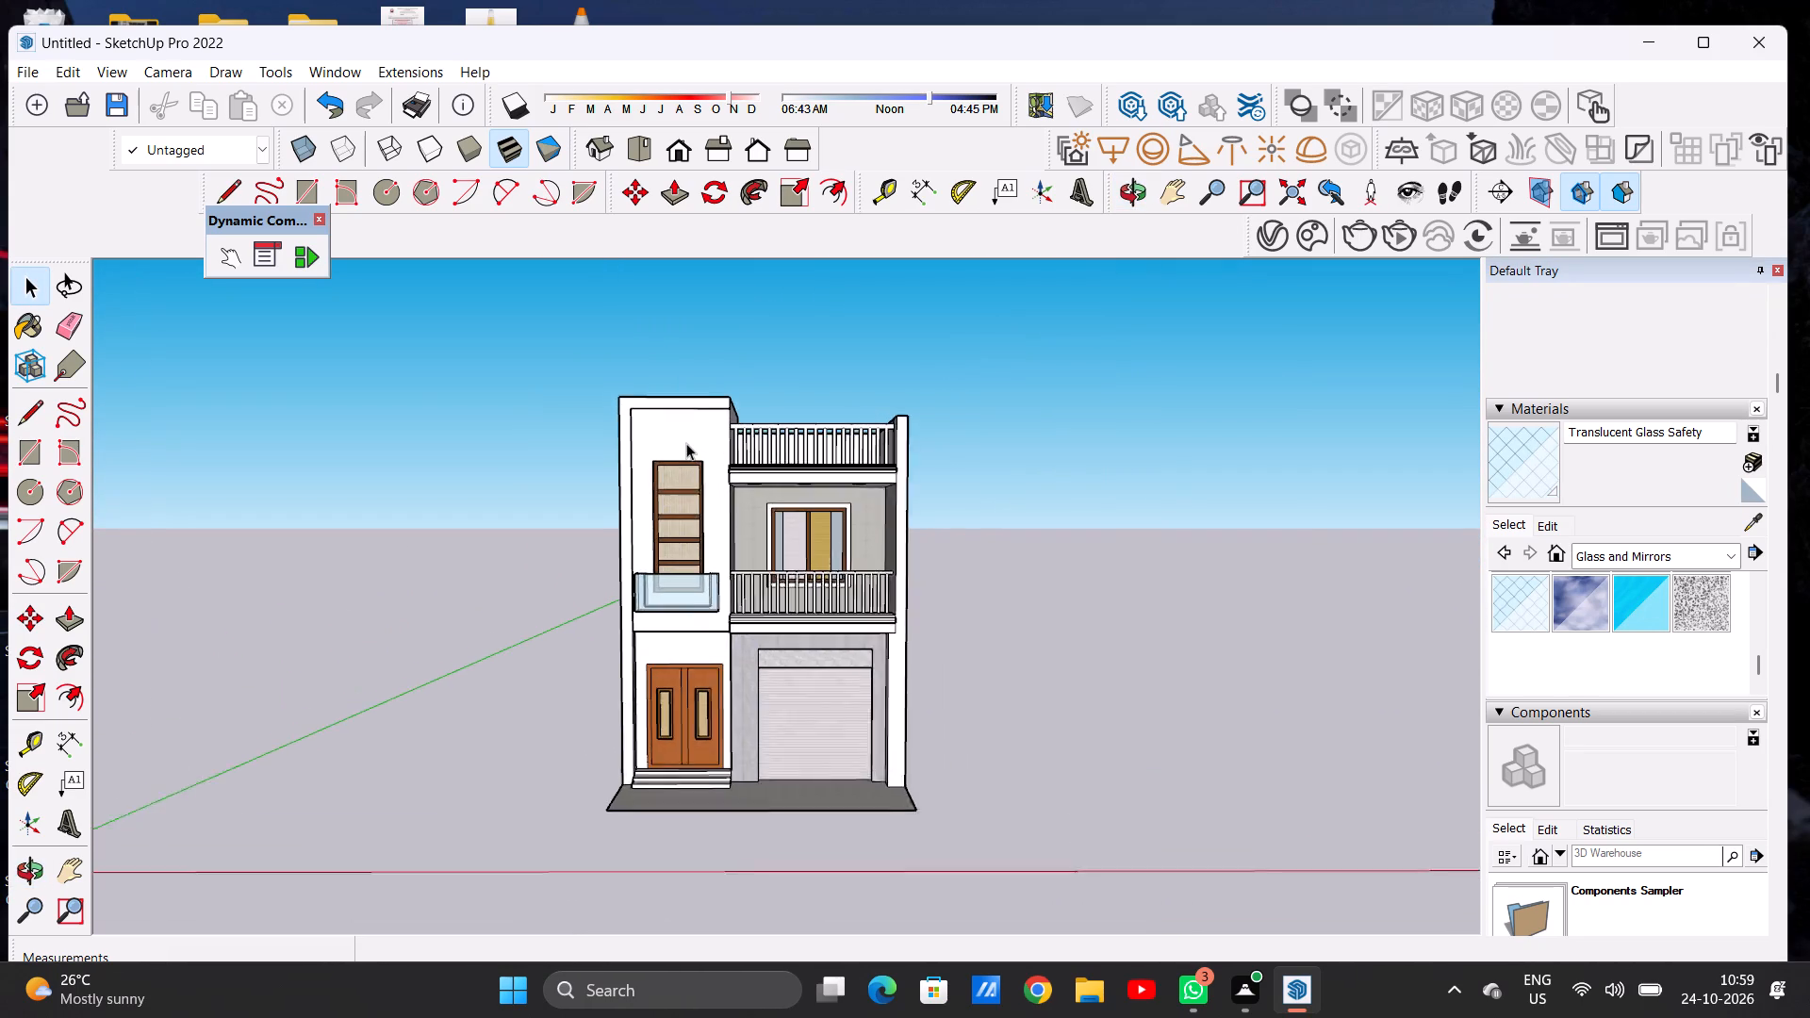
scroll(686, 443, up, 1)
scroll(686, 443, down, 1)
scroll(686, 443, up, 3)
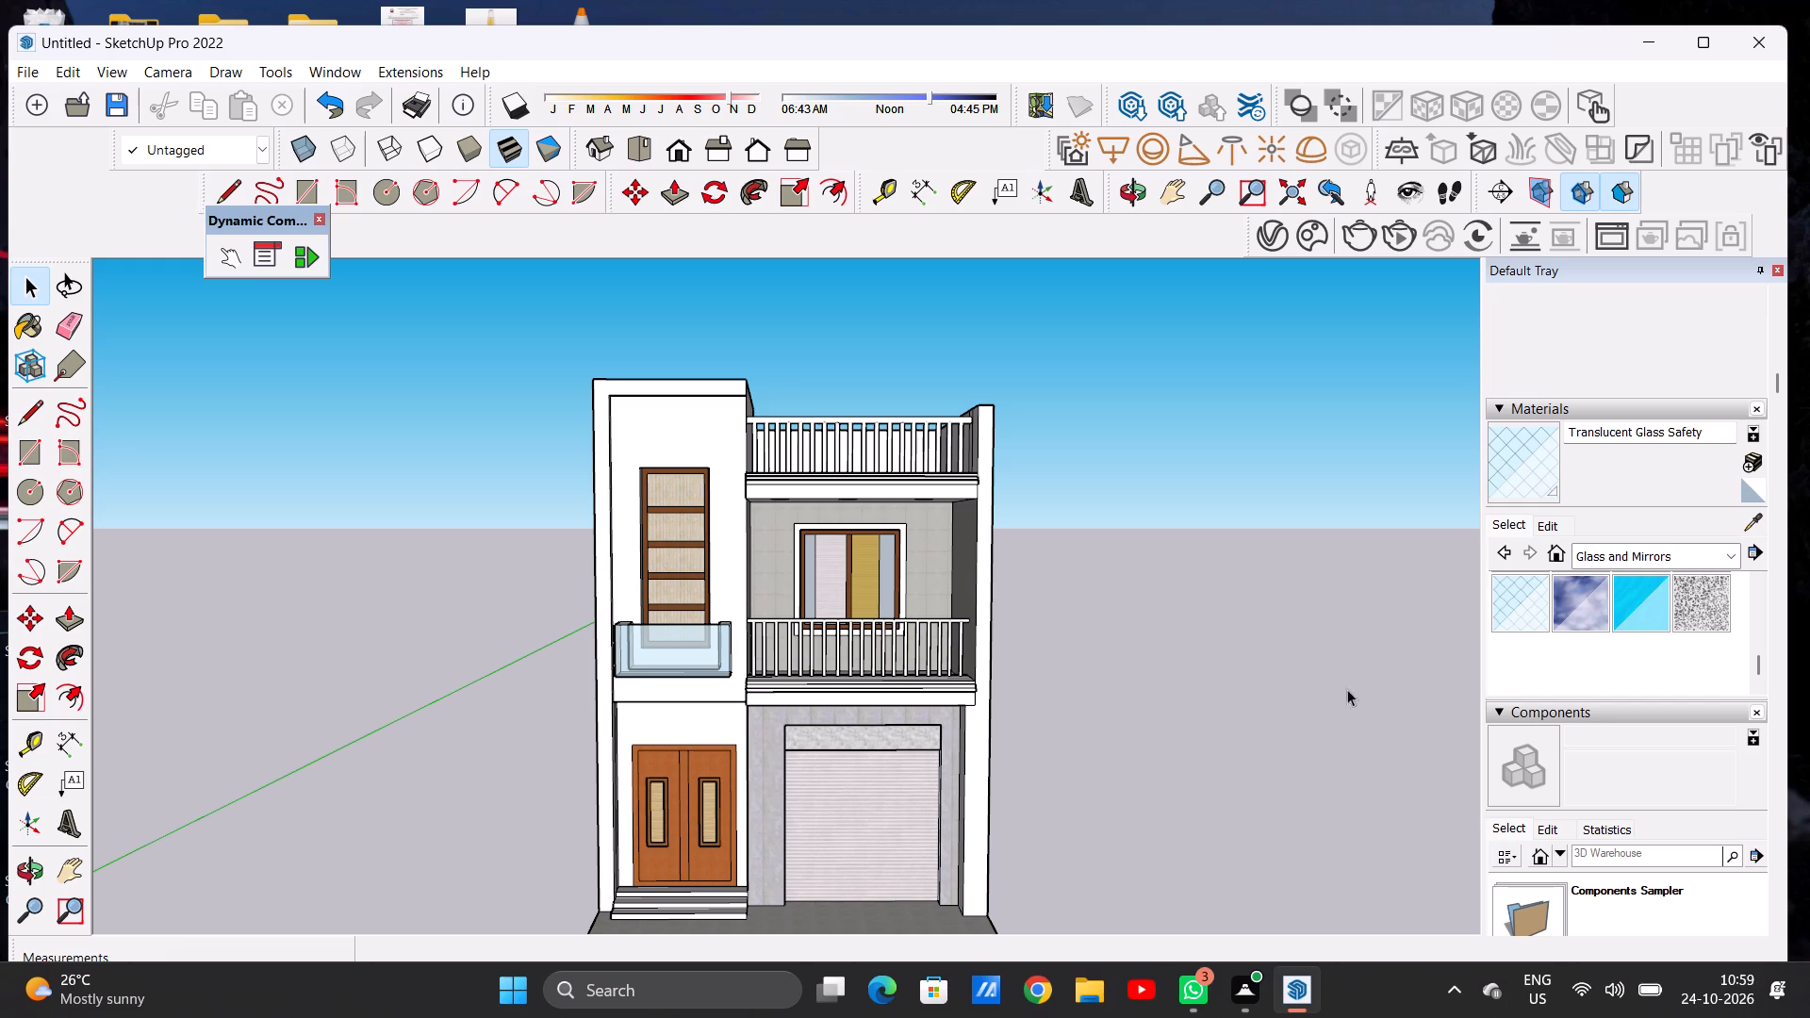
Paint the front face of the L-shaped frame around the tall-window bay with Formica Speckled Grey from Synthetic Surfaces.
click(1588, 559)
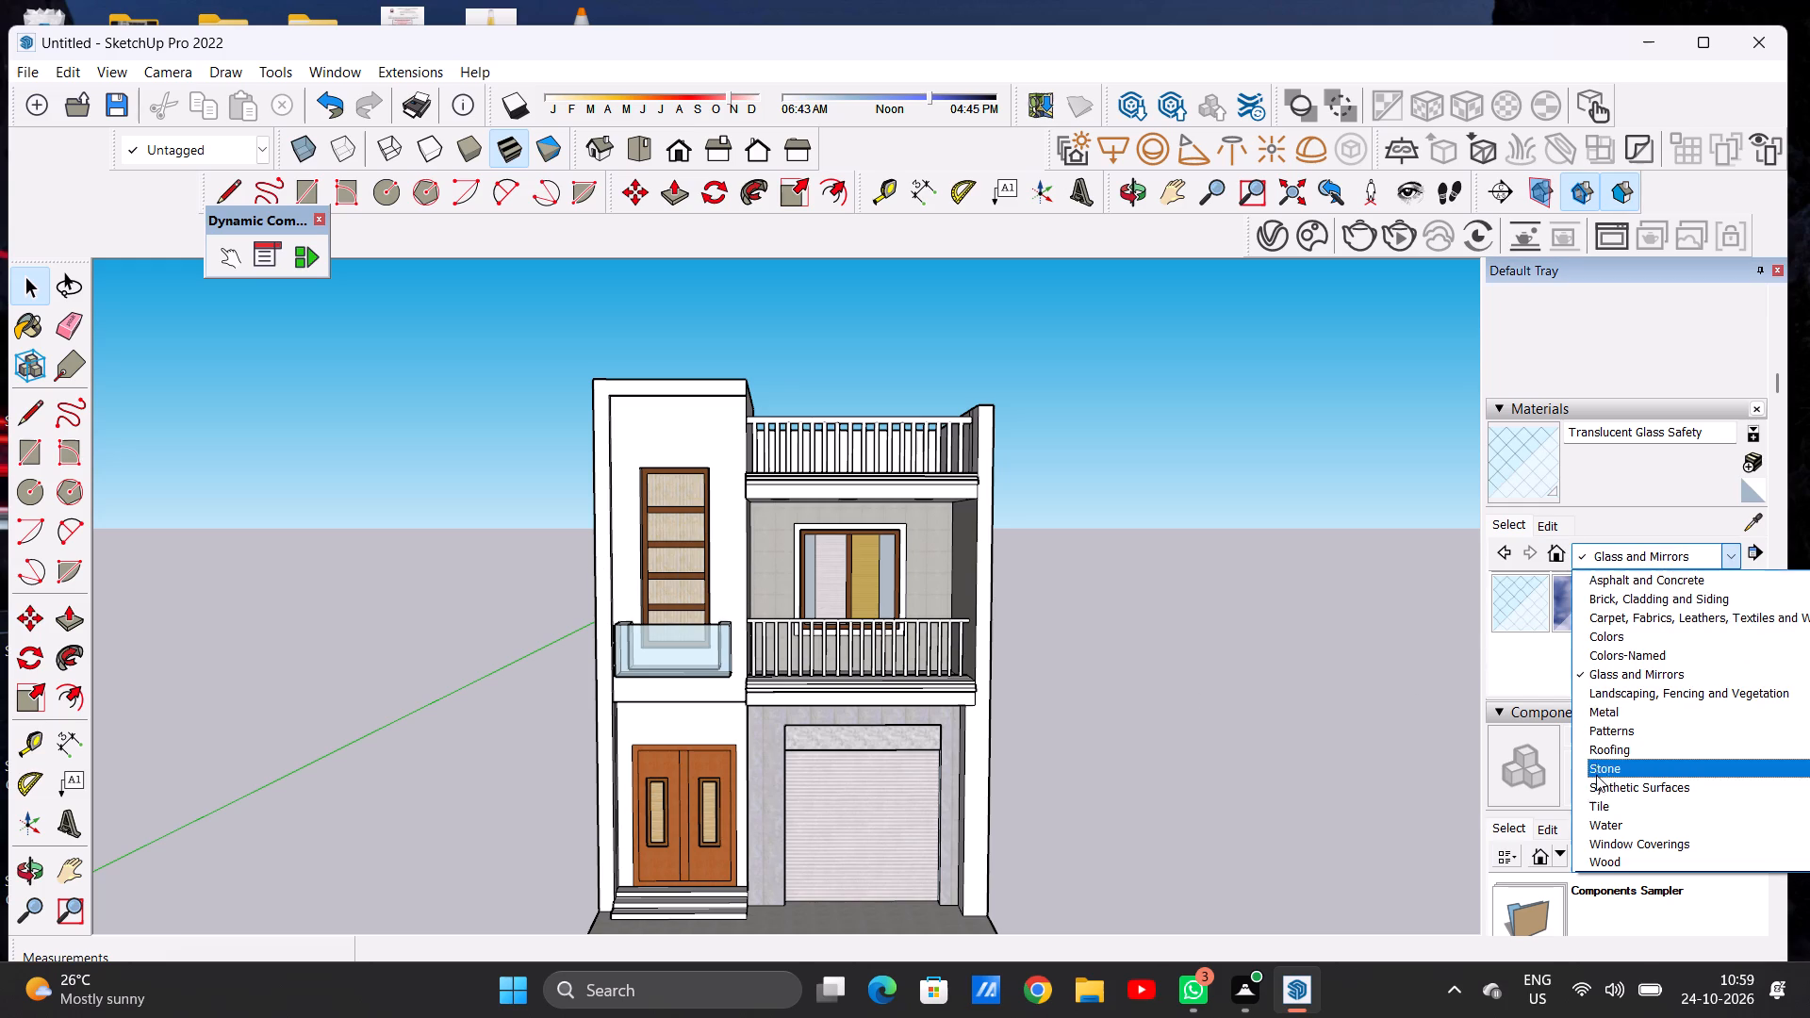
click(1598, 786)
click(1583, 676)
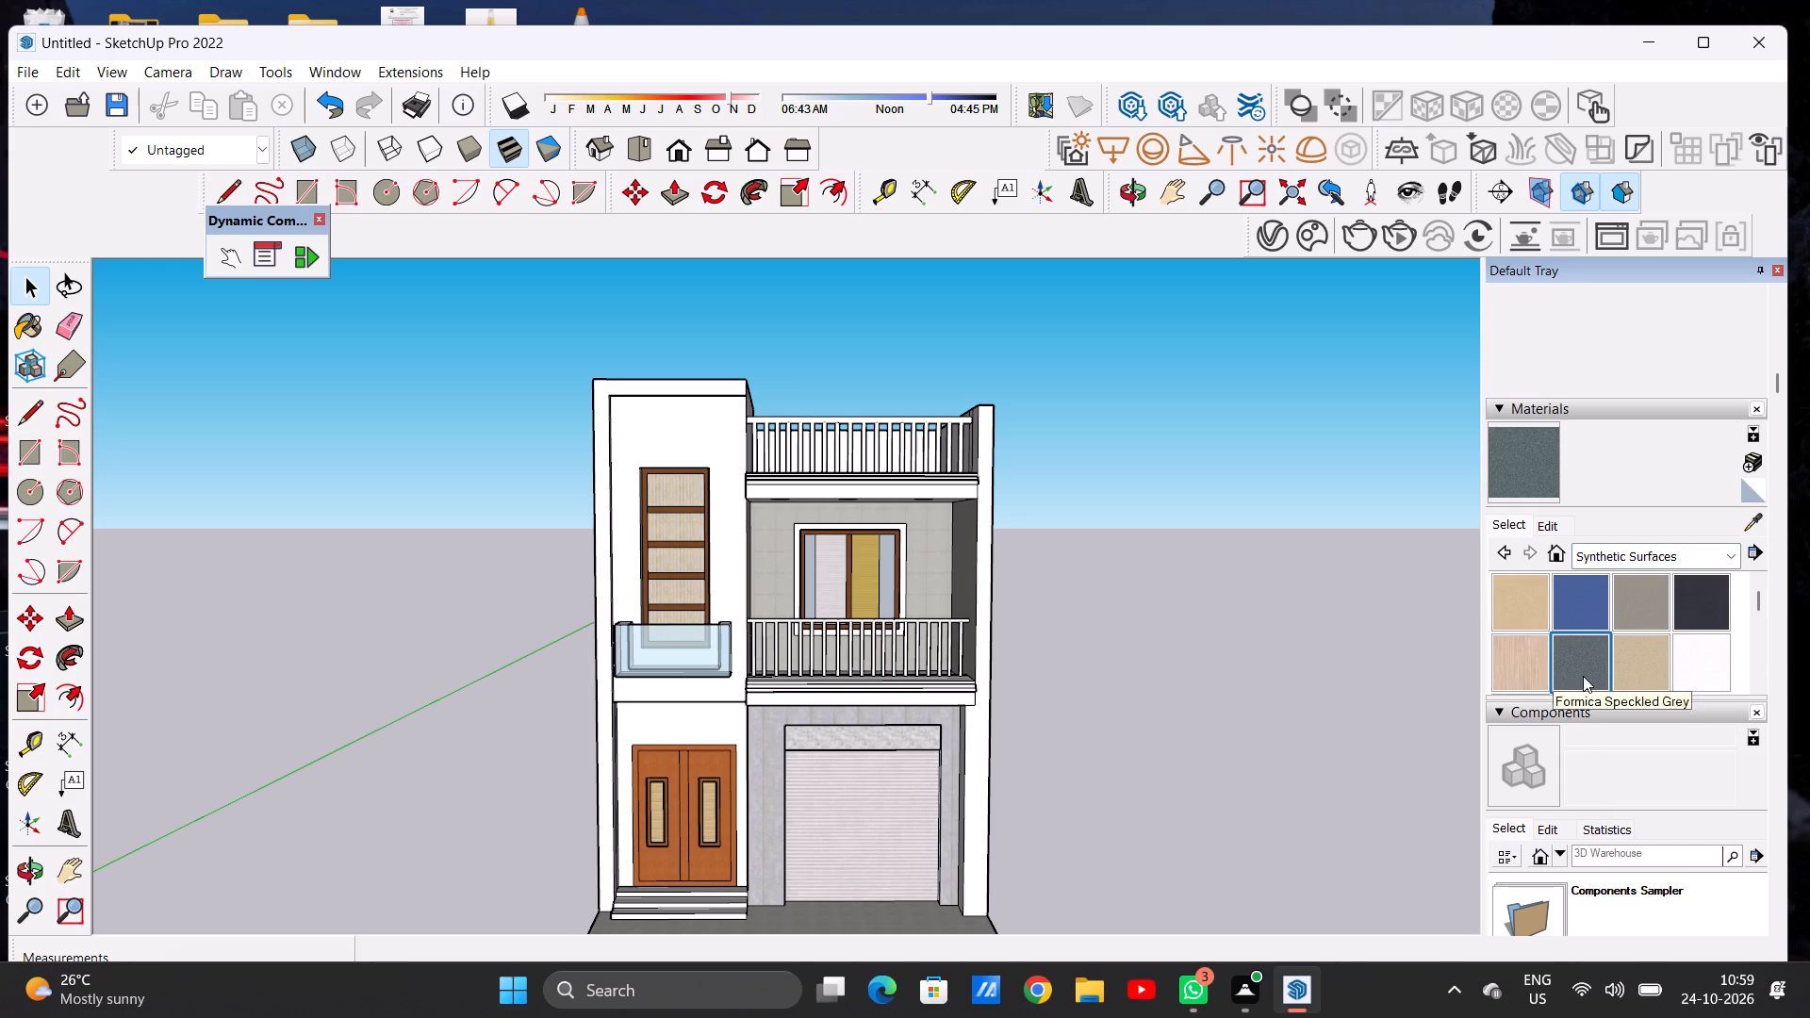
scroll(617, 628, up, 18)
scroll(608, 575, down, 1)
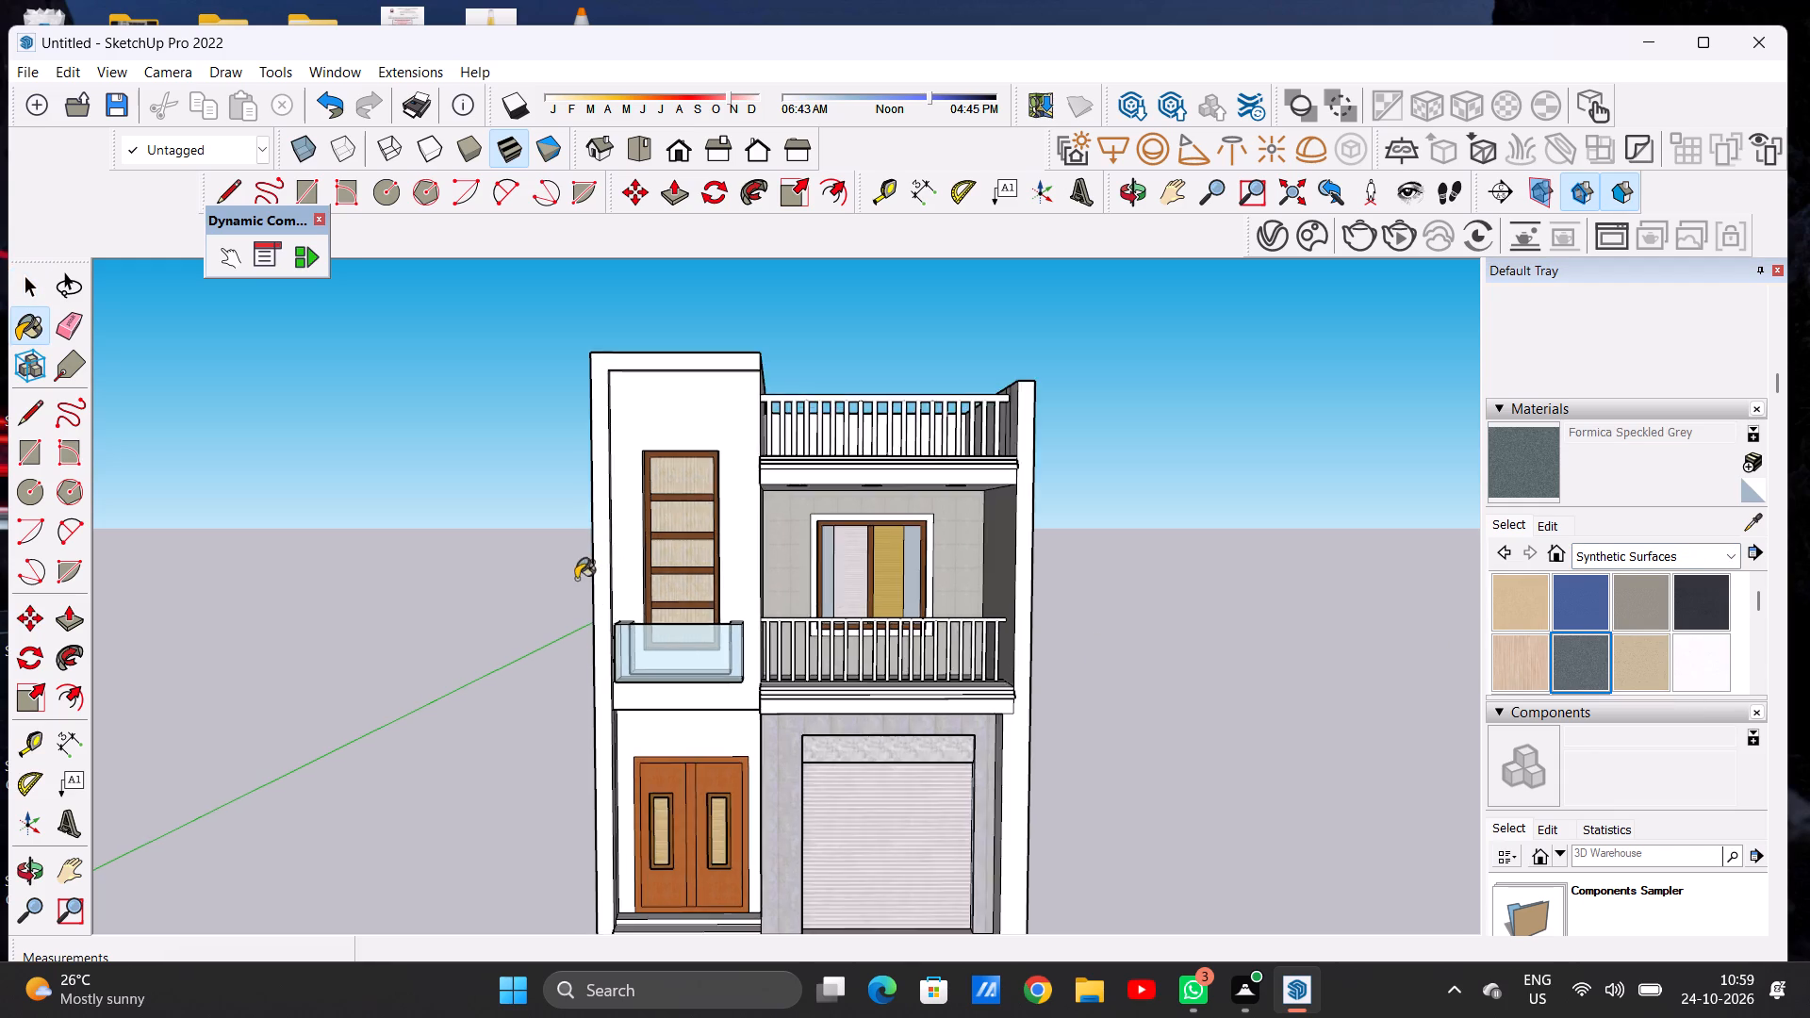
scroll(584, 576, up, 7)
click(606, 547)
scroll(643, 611, down, 8)
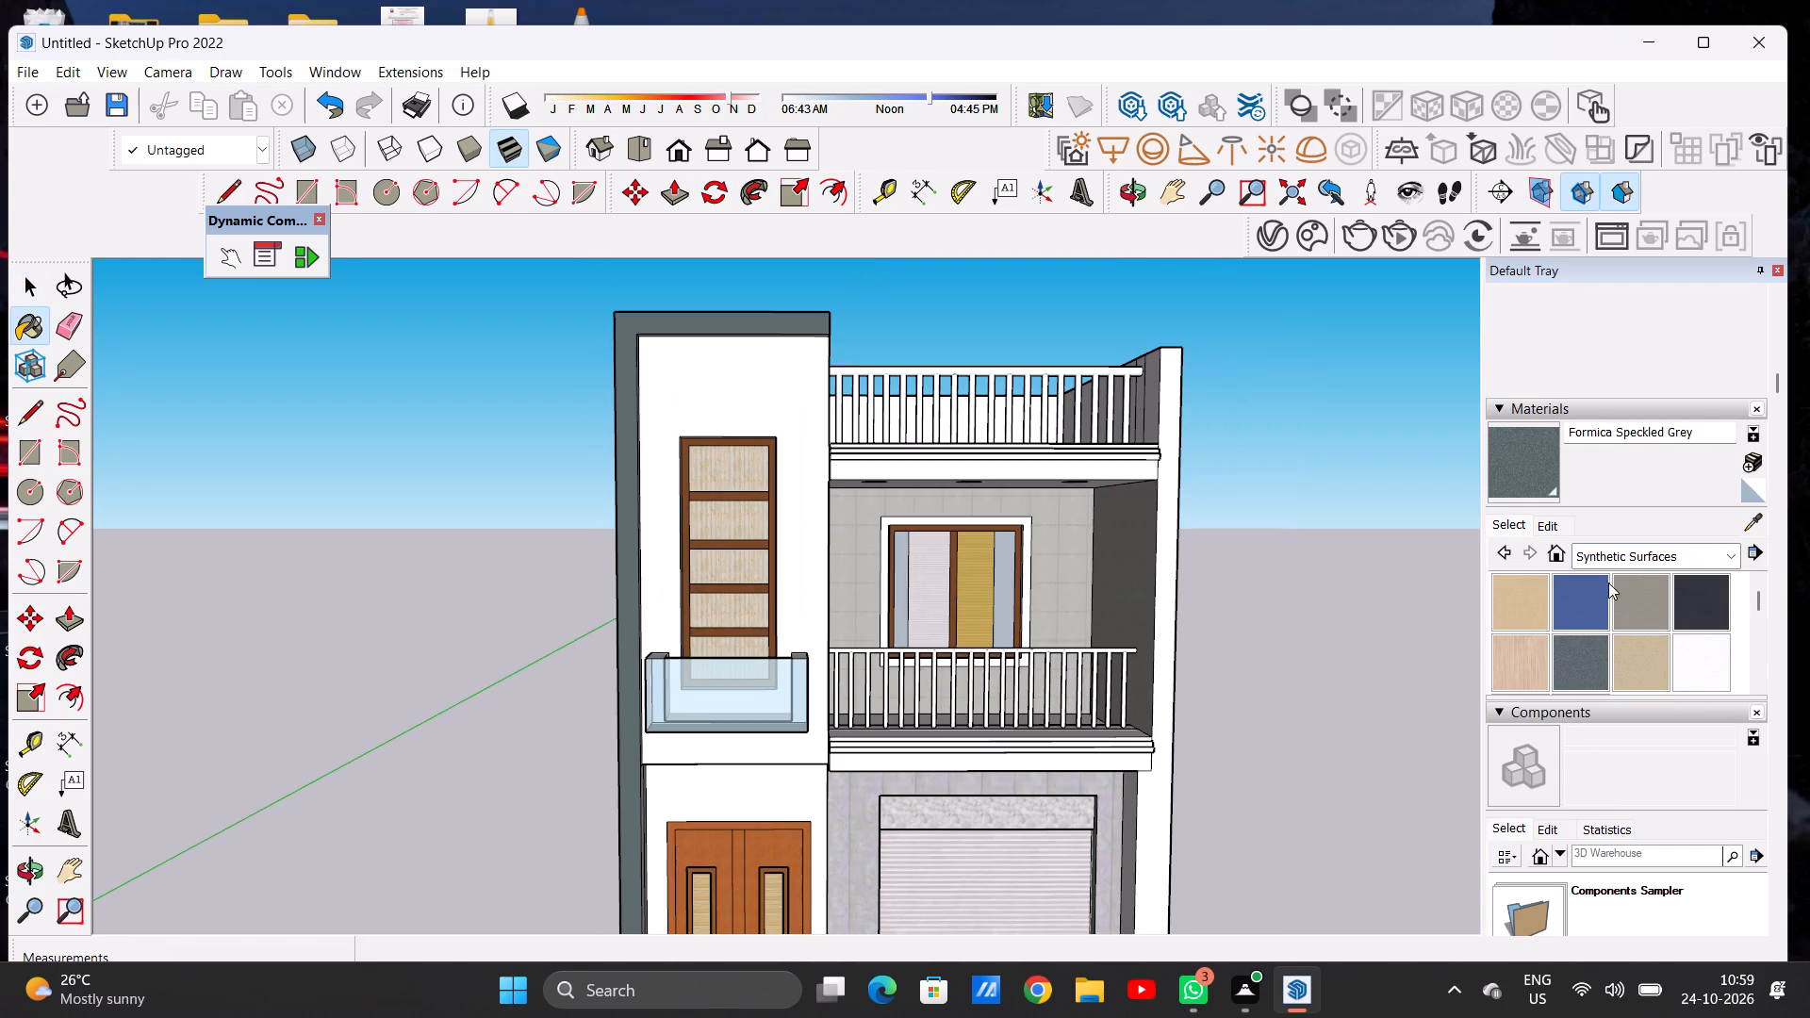
Lighten the Formica Speckled Grey material by raising its colour brightness to about the middle of the range.
click(1544, 523)
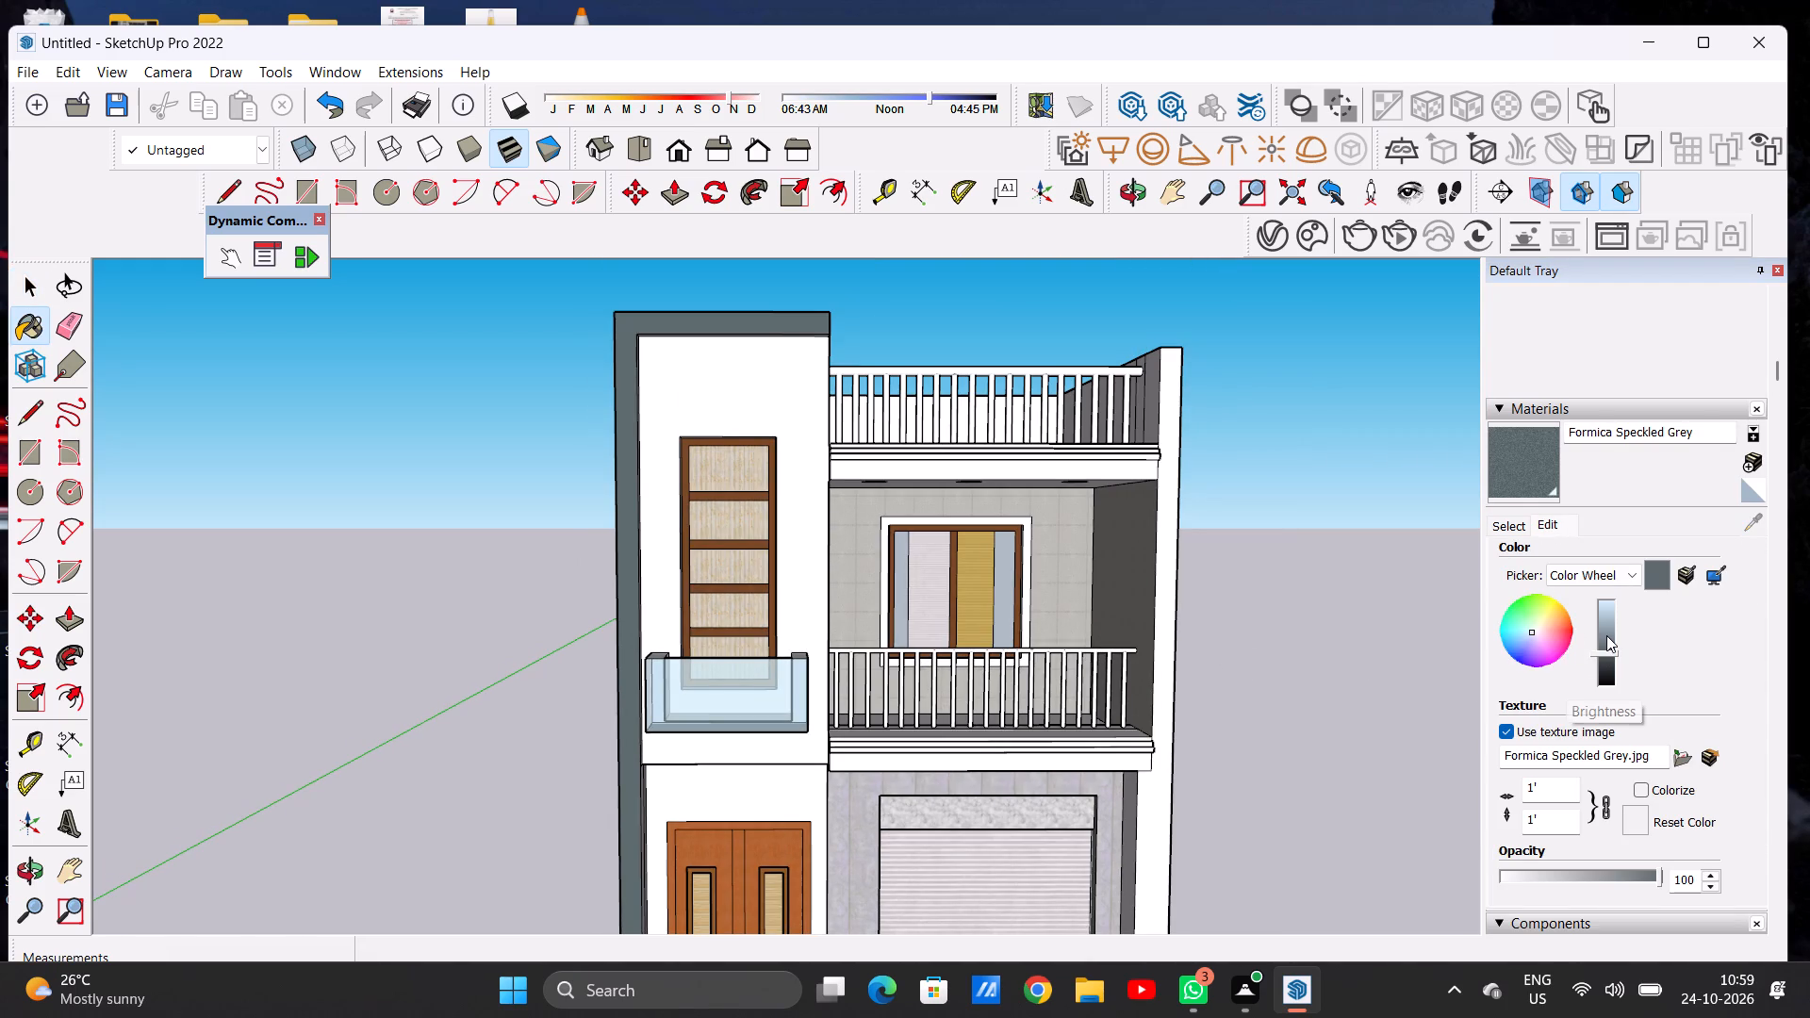
click(1606, 637)
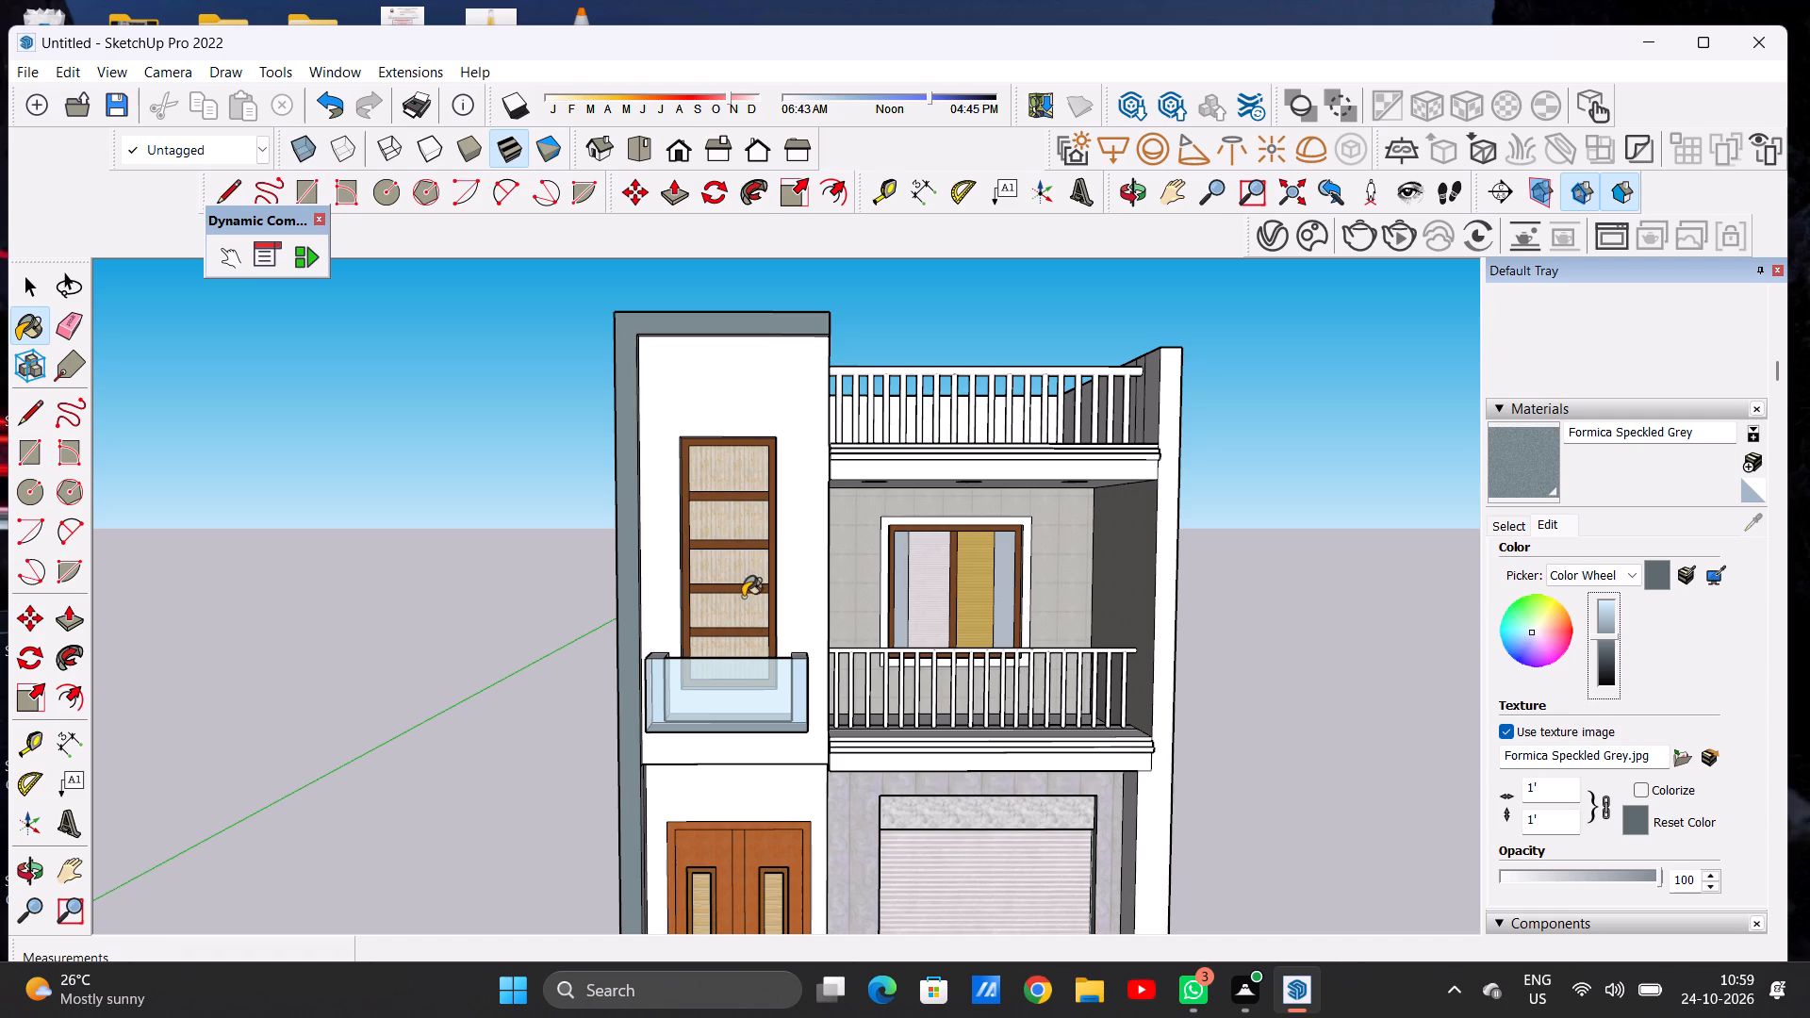
Paint the frame's upper inner side face and the underside of its top beam with Formica Speckled Grey.
scroll(757, 597, down, 6)
scroll(721, 483, up, 4)
scroll(721, 483, down, 1)
scroll(721, 483, up, 7)
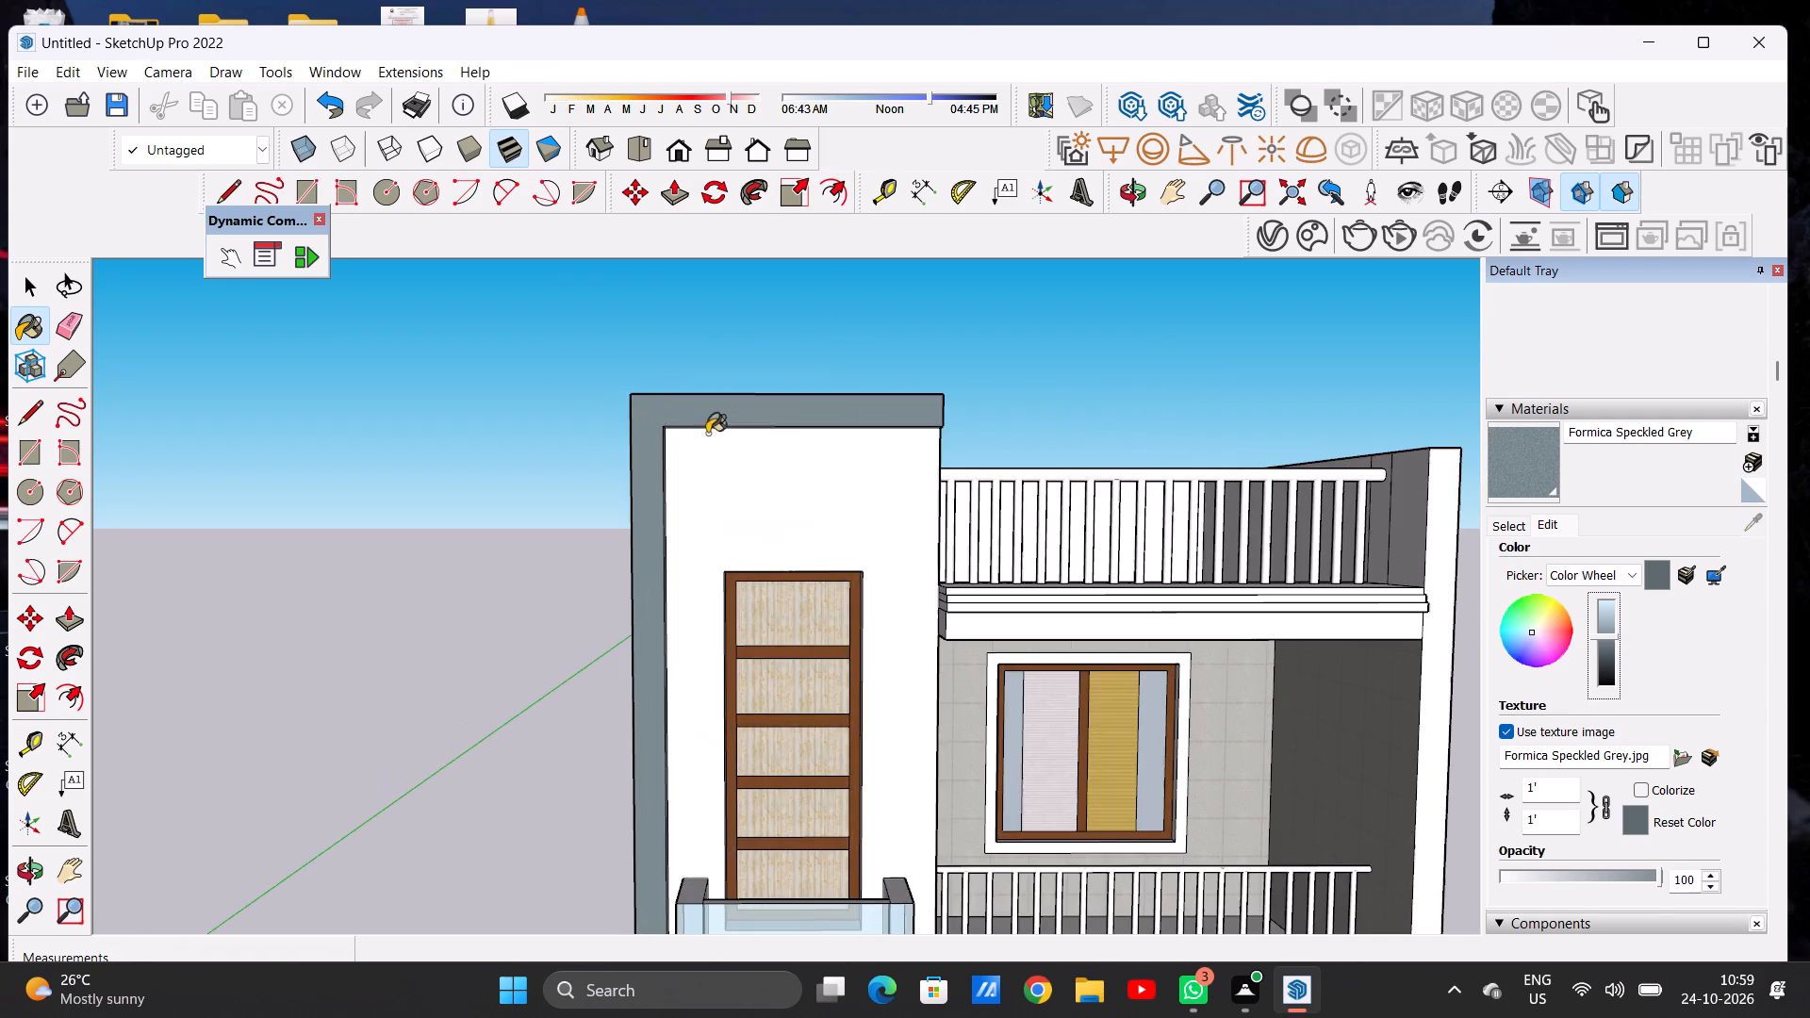
middle_drag(825, 477, 504, 403)
scroll(709, 410, up, 9)
scroll(601, 519, up, 1)
scroll(601, 519, down, 1)
scroll(601, 519, up, 5)
scroll(601, 524, down, 1)
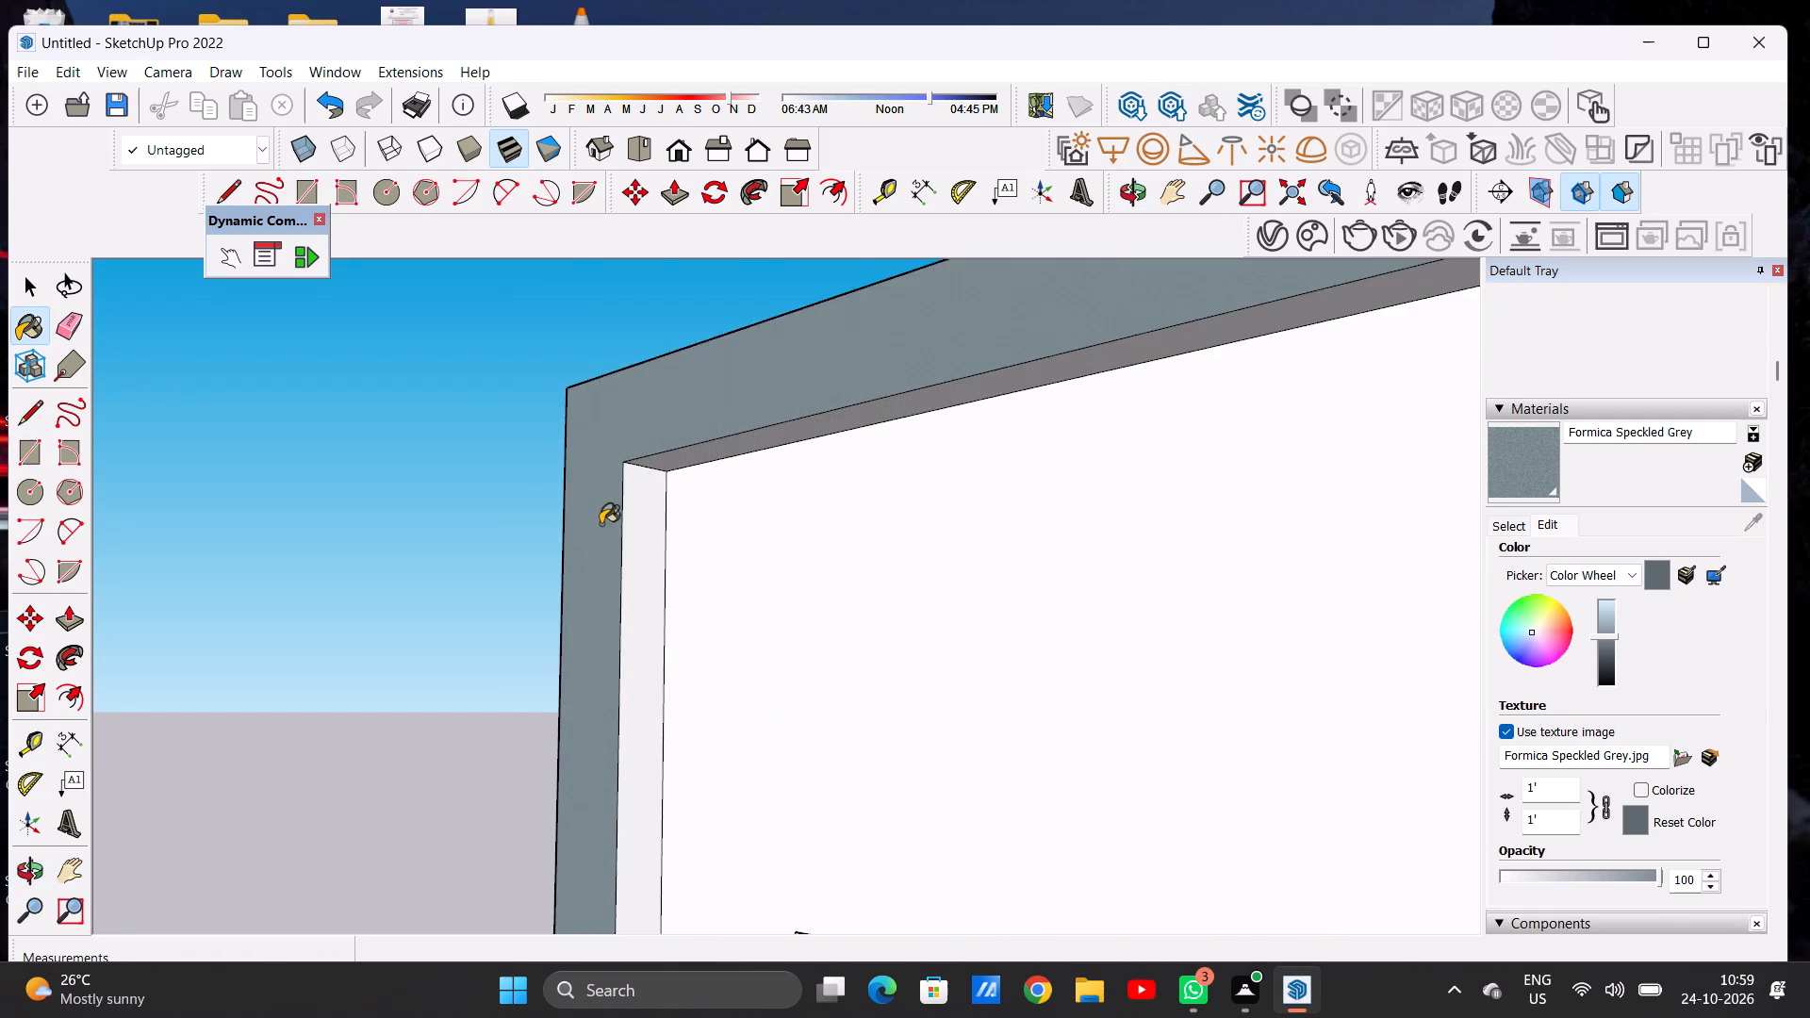
scroll(622, 518, up, 6)
click(641, 511)
click(704, 413)
scroll(654, 557, down, 6)
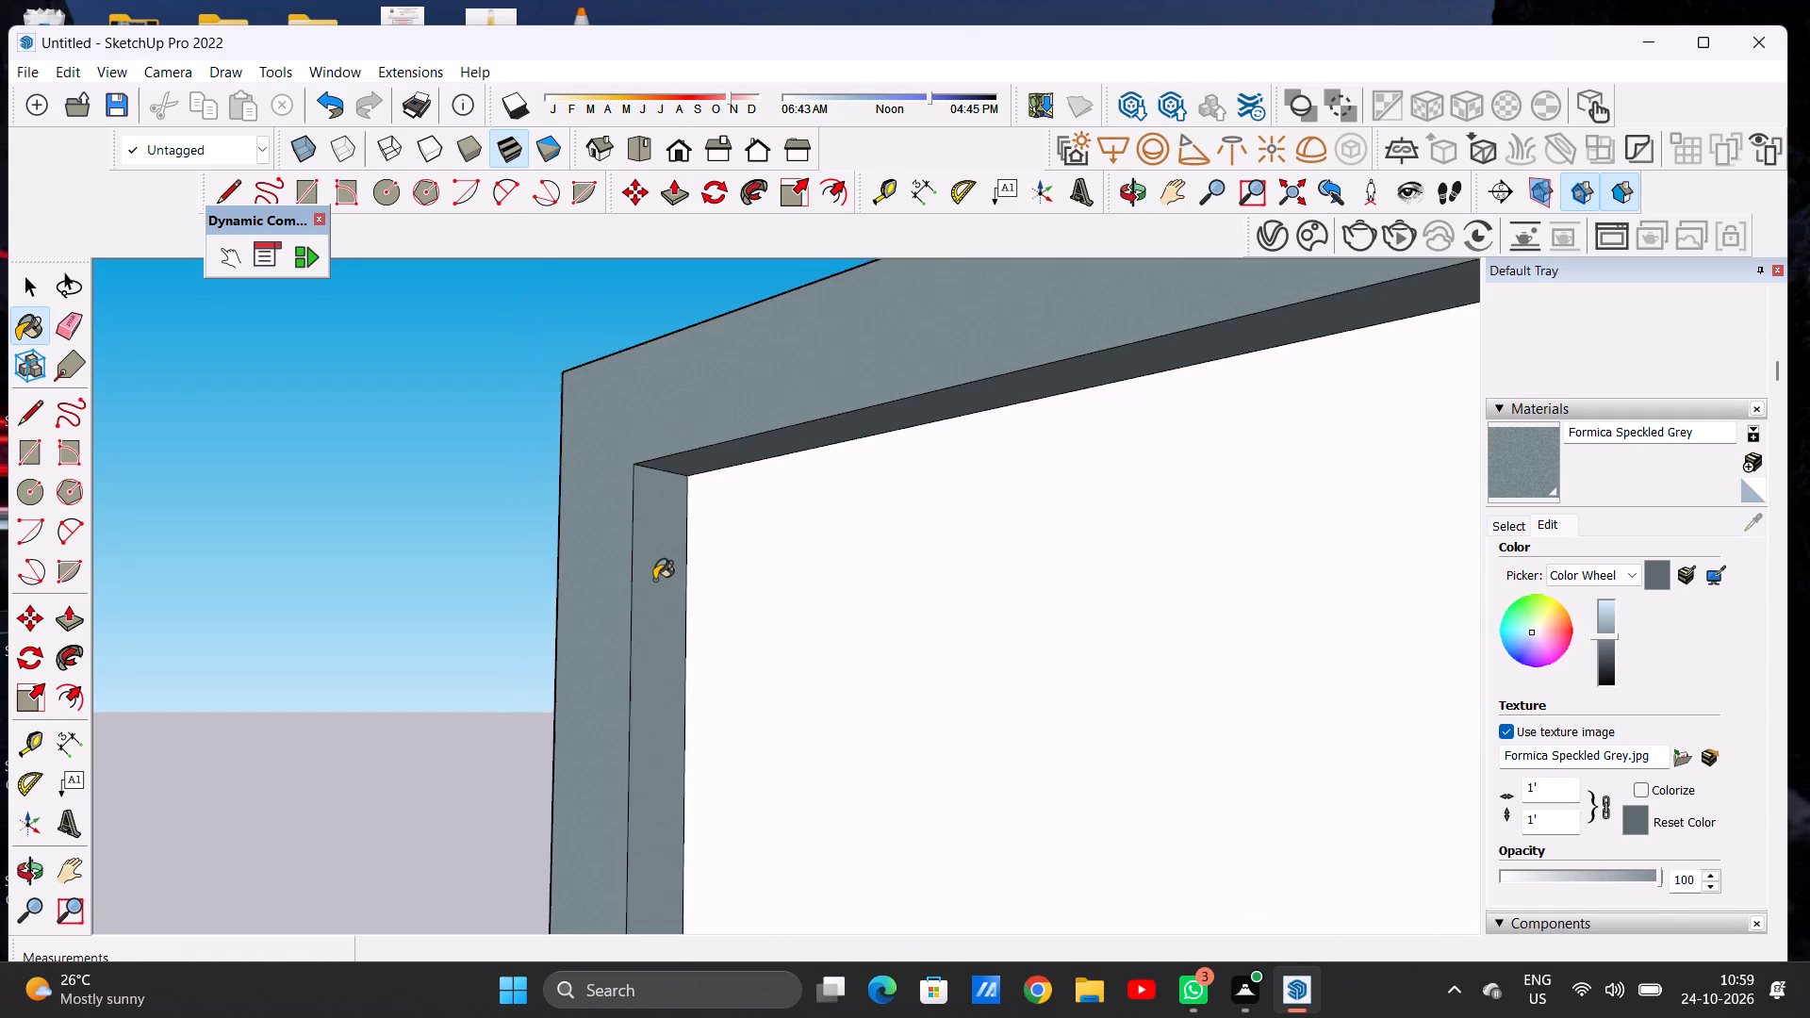
Paint the end face and the top face of the frame's top beam with Formica Speckled Grey.
scroll(654, 580, down, 14)
middle_drag(903, 545, 806, 714)
scroll(859, 468, up, 5)
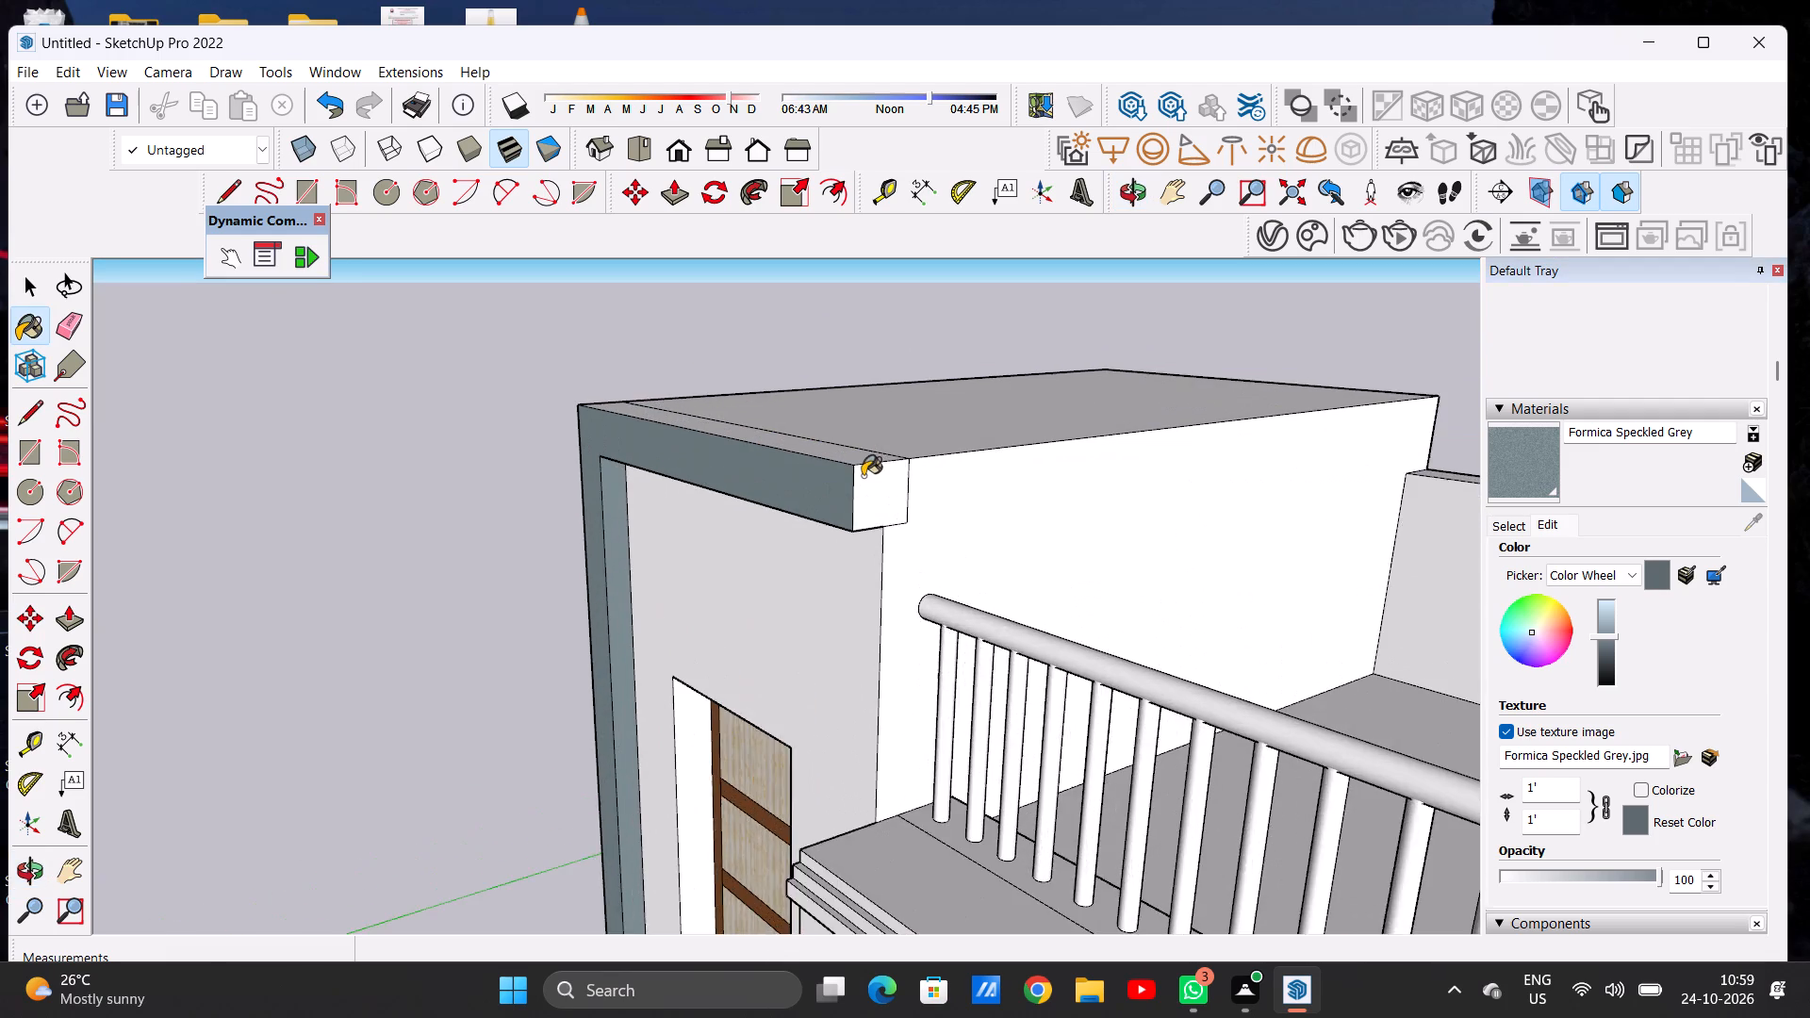
scroll(863, 476, up, 8)
click(866, 479)
click(837, 443)
scroll(834, 506, down, 7)
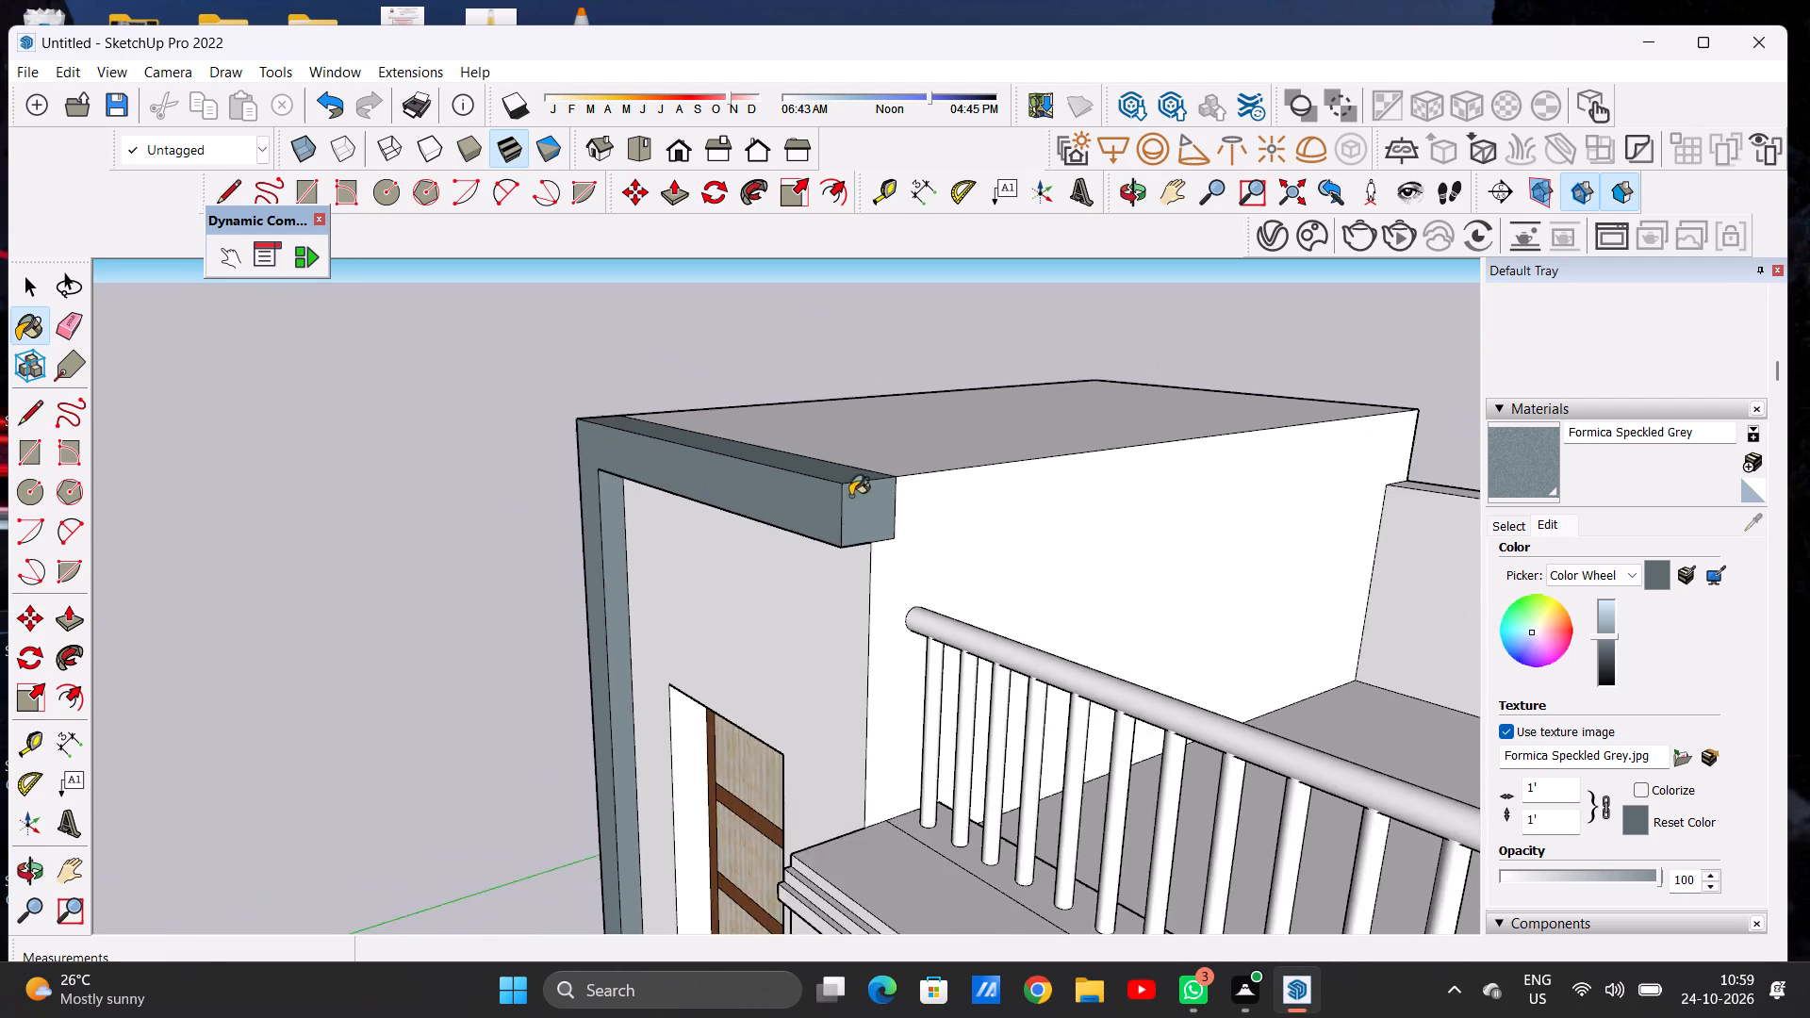
Paint the upper and lower outer side faces of the frame's vertical post with Formica Speckled Grey.
scroll(850, 496, down, 9)
scroll(820, 492, up, 1)
scroll(820, 492, down, 1)
scroll(820, 492, up, 1)
scroll(820, 492, down, 8)
middle_drag(680, 643, 1210, 631)
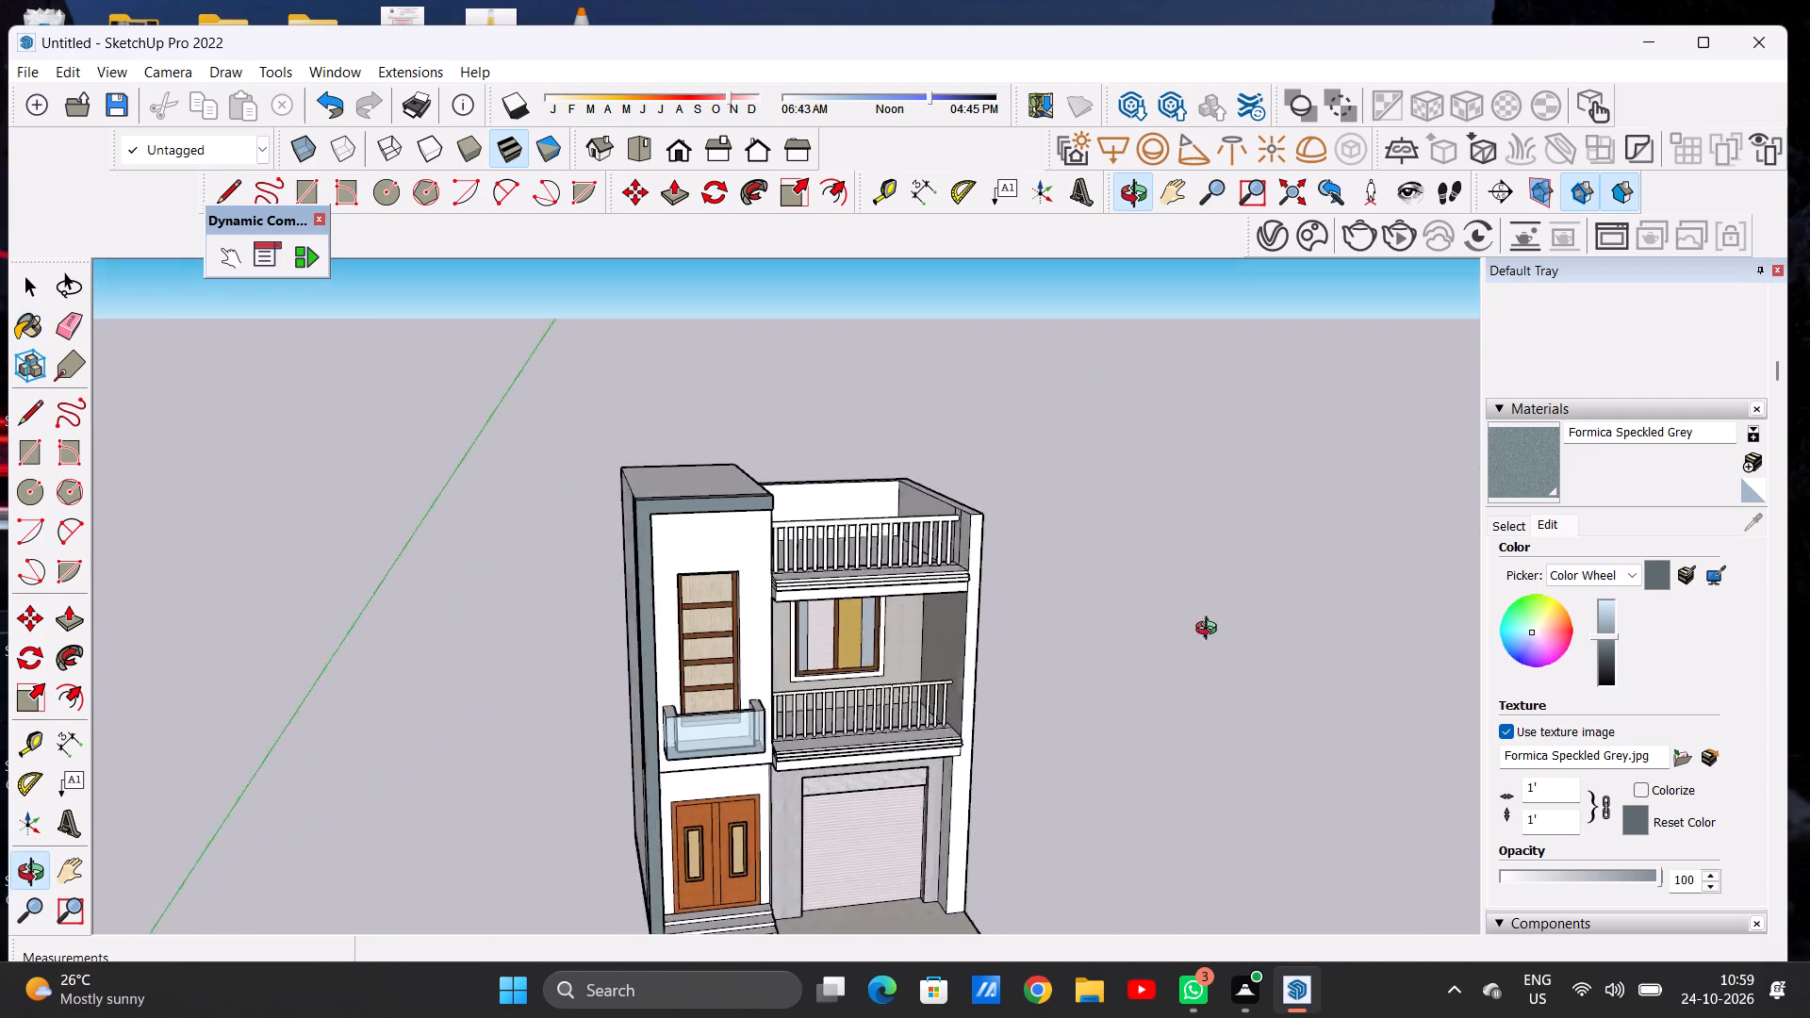
middle_drag(1210, 631, 1368, 614)
scroll(584, 690, up, 7)
scroll(689, 753, up, 6)
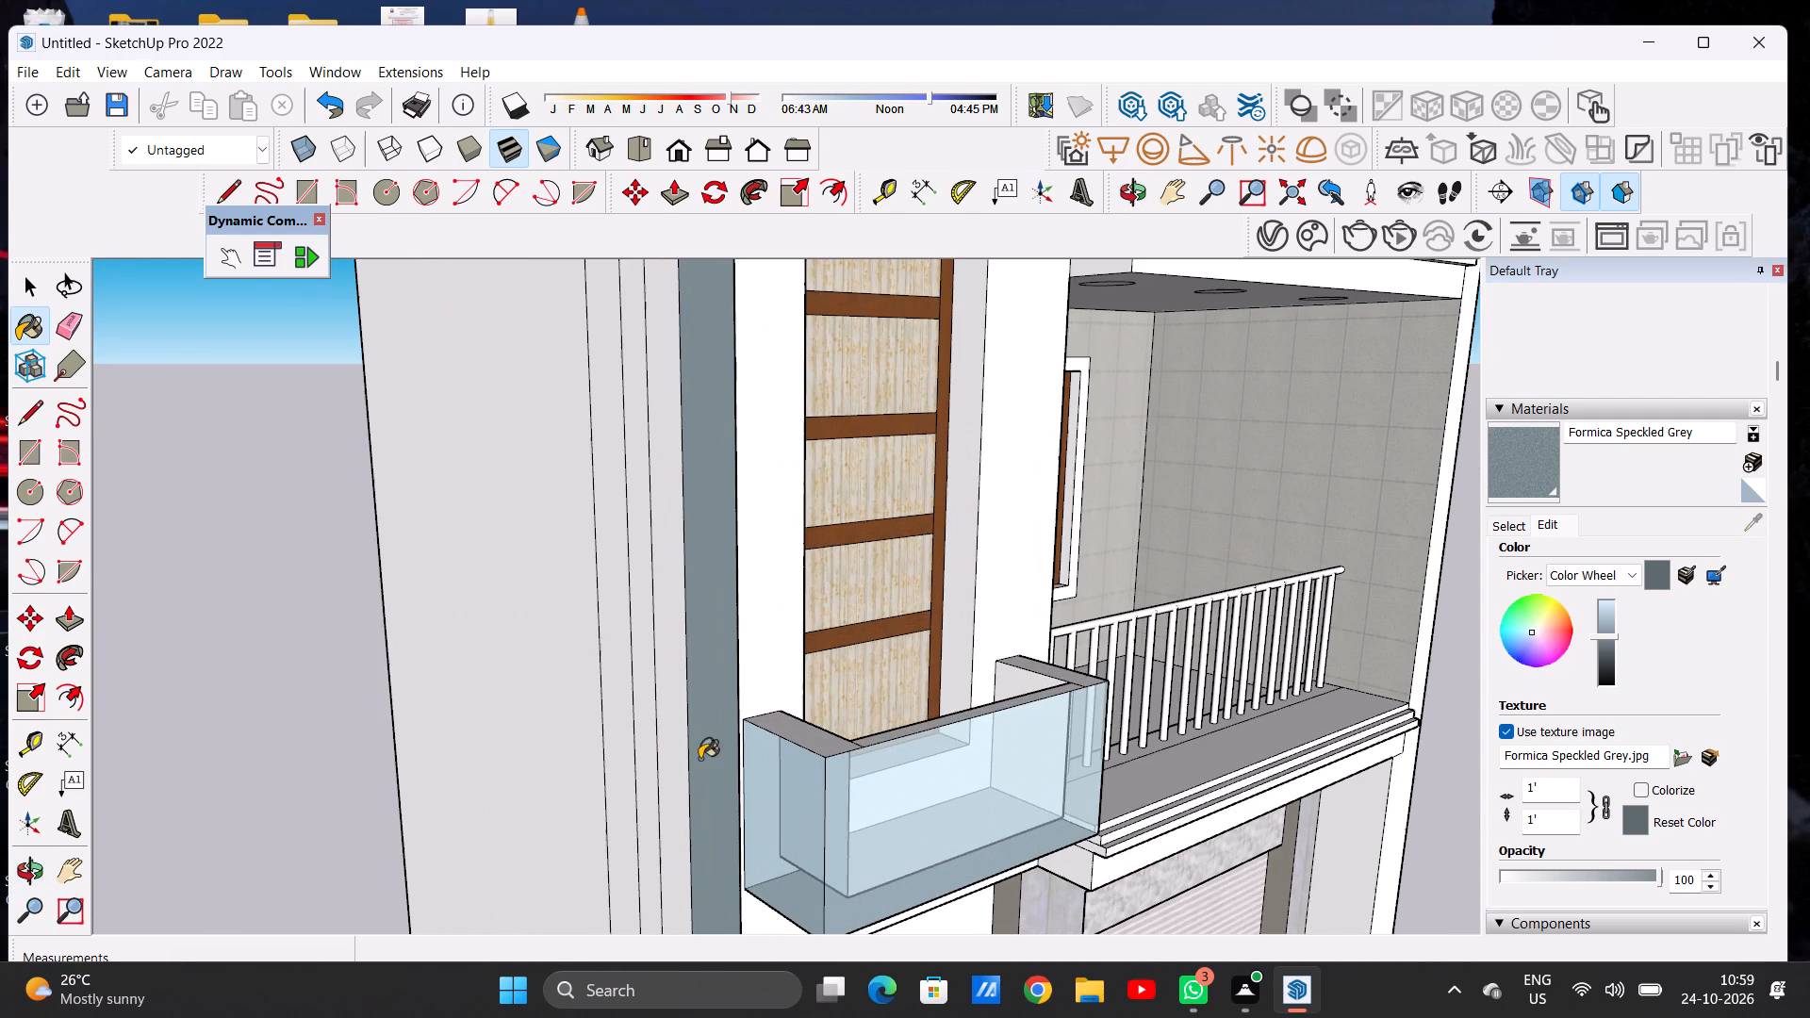
click(673, 779)
scroll(659, 526, down, 16)
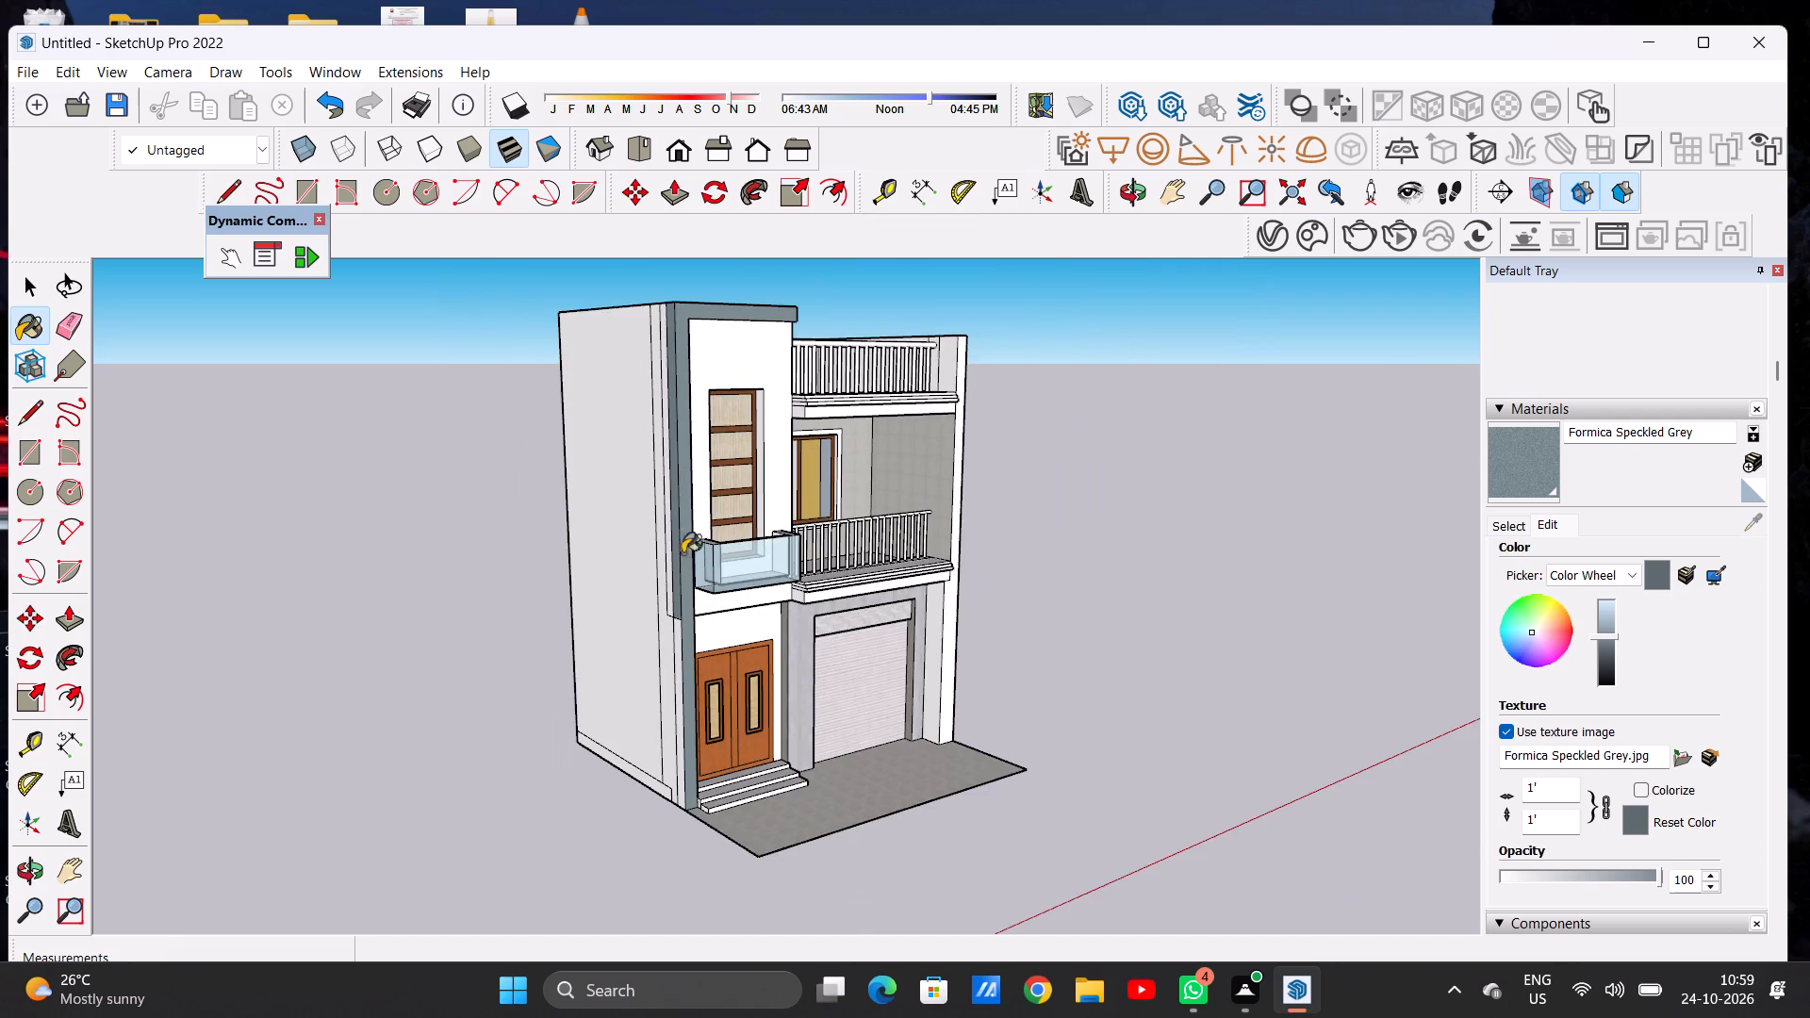
scroll(683, 682, up, 4)
scroll(683, 690, down, 1)
scroll(683, 698, up, 13)
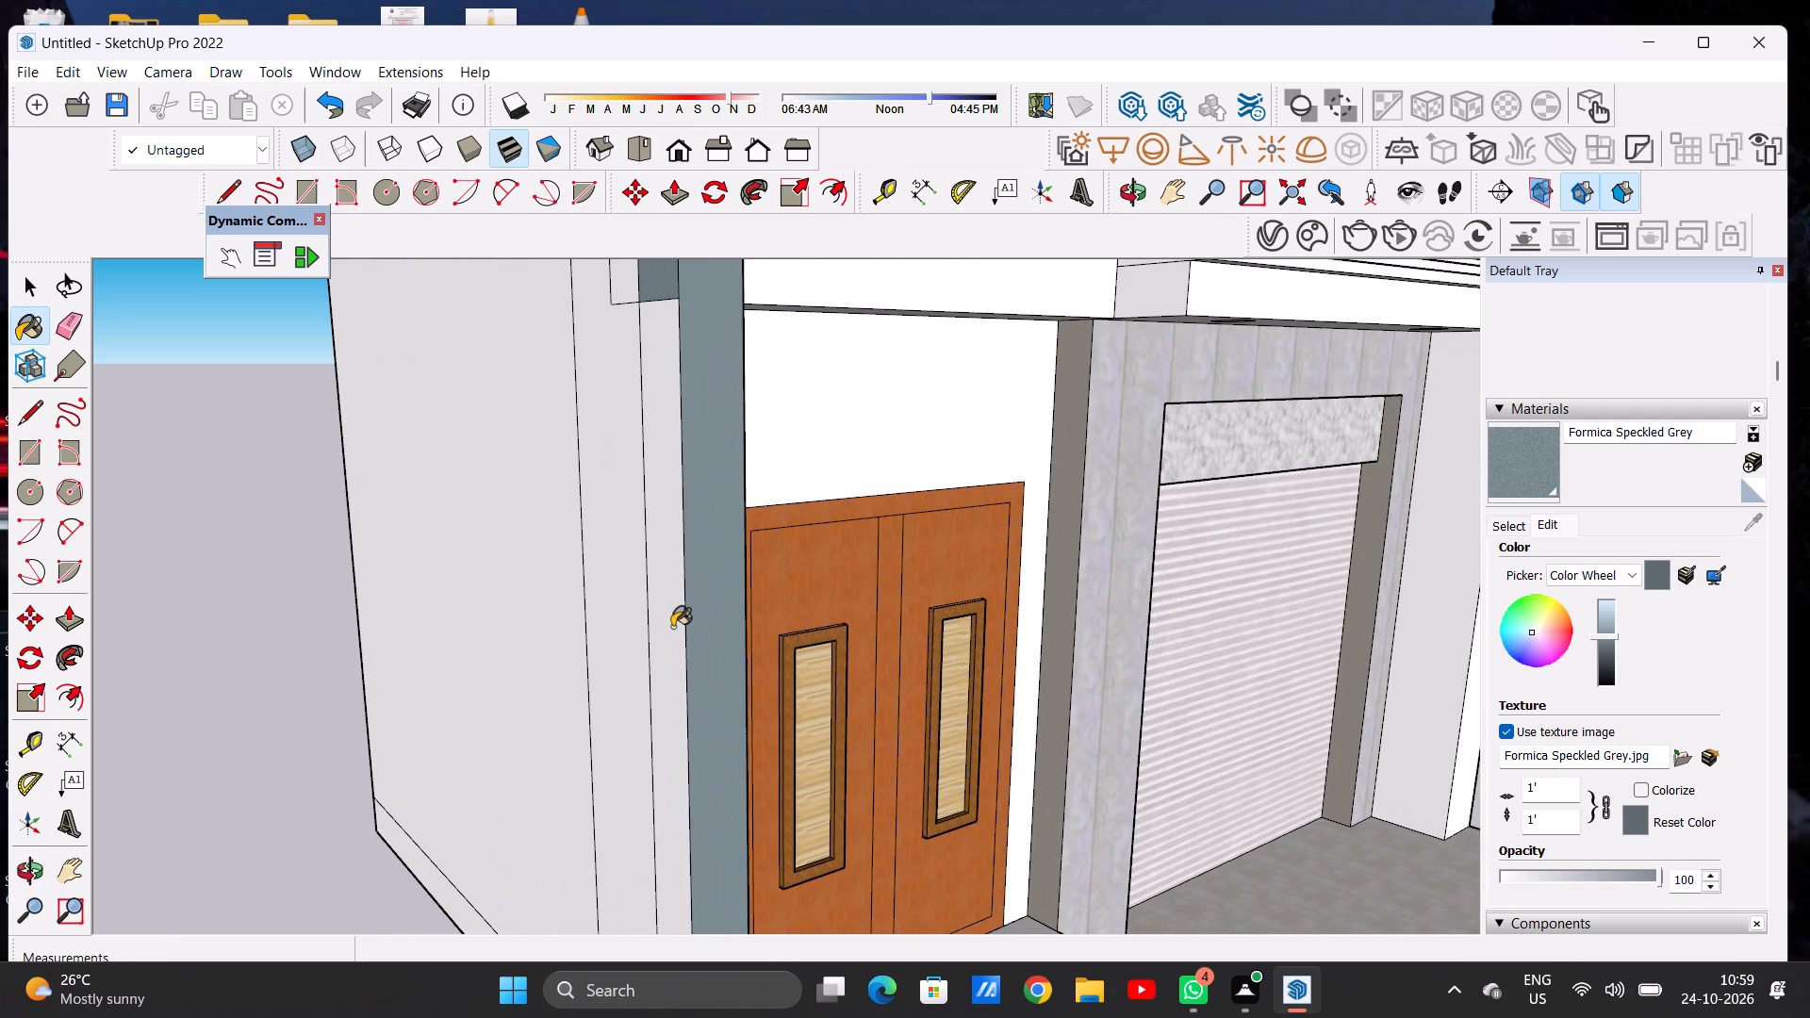
click(672, 627)
scroll(693, 664, down, 5)
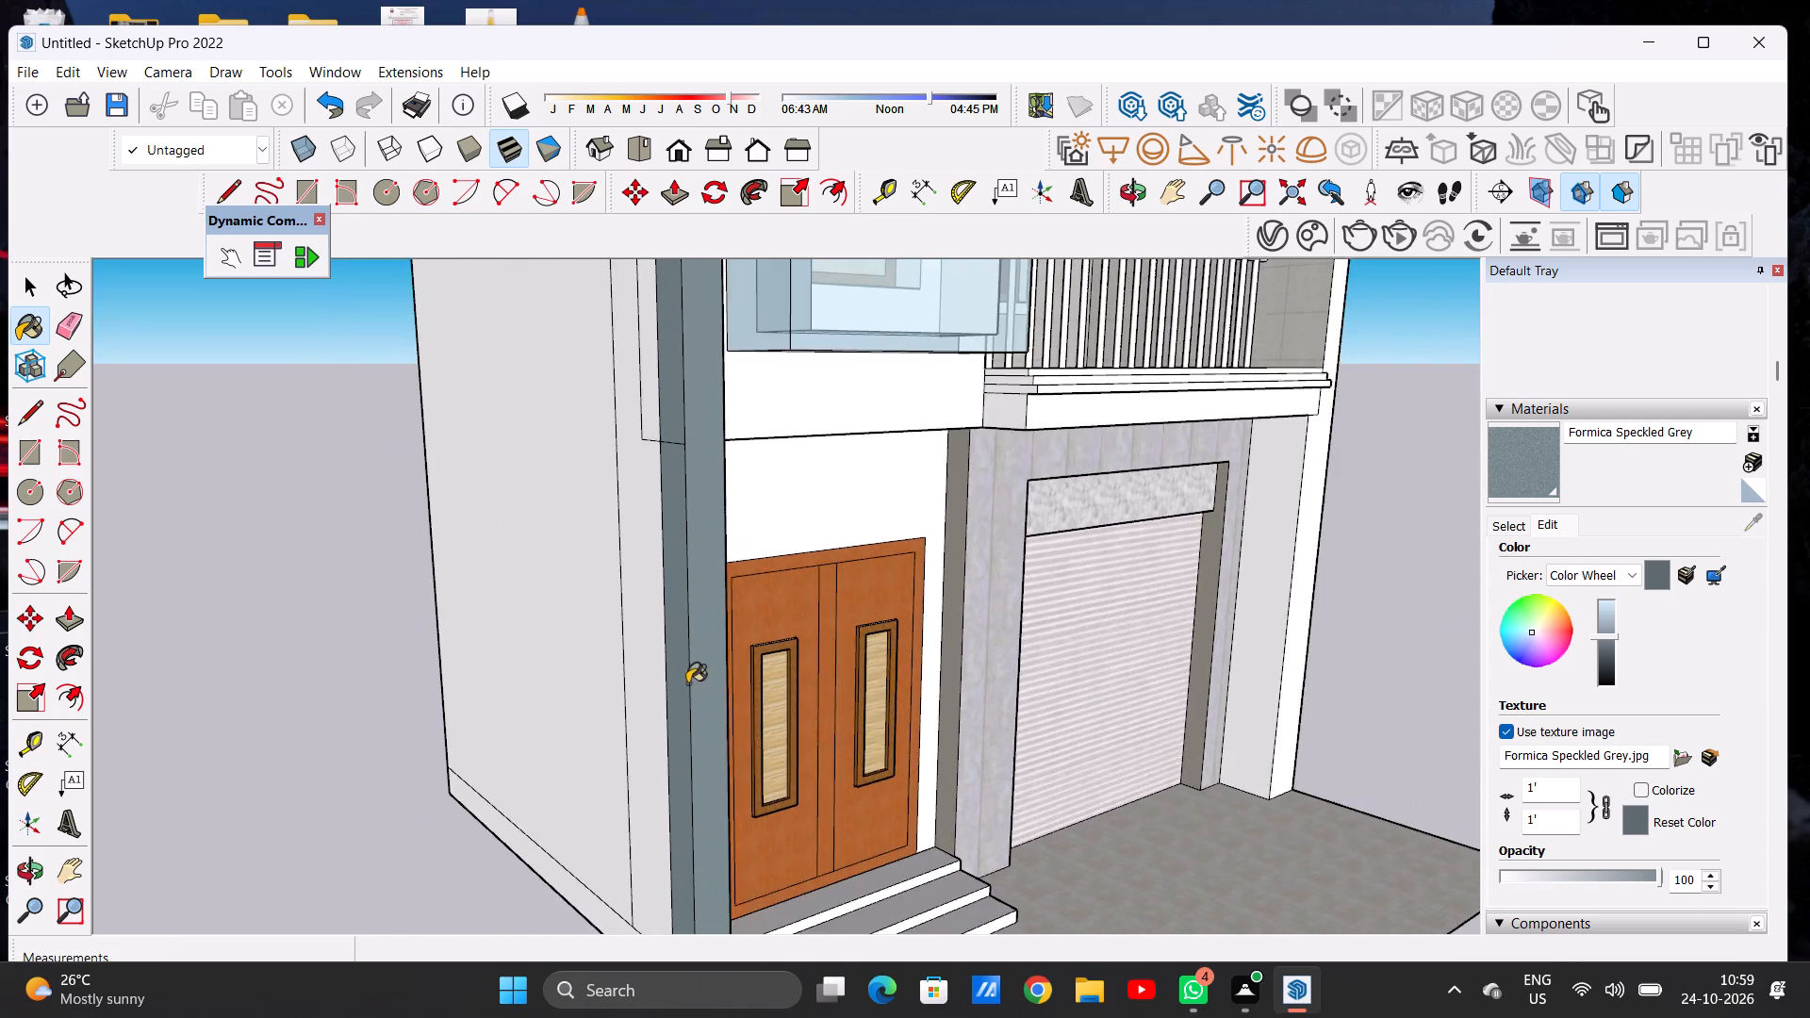
Paint the post's lower inner side face beside the entrance door with Formica Speckled Grey.
scroll(672, 689, down, 13)
middle_drag(784, 682, 214, 647)
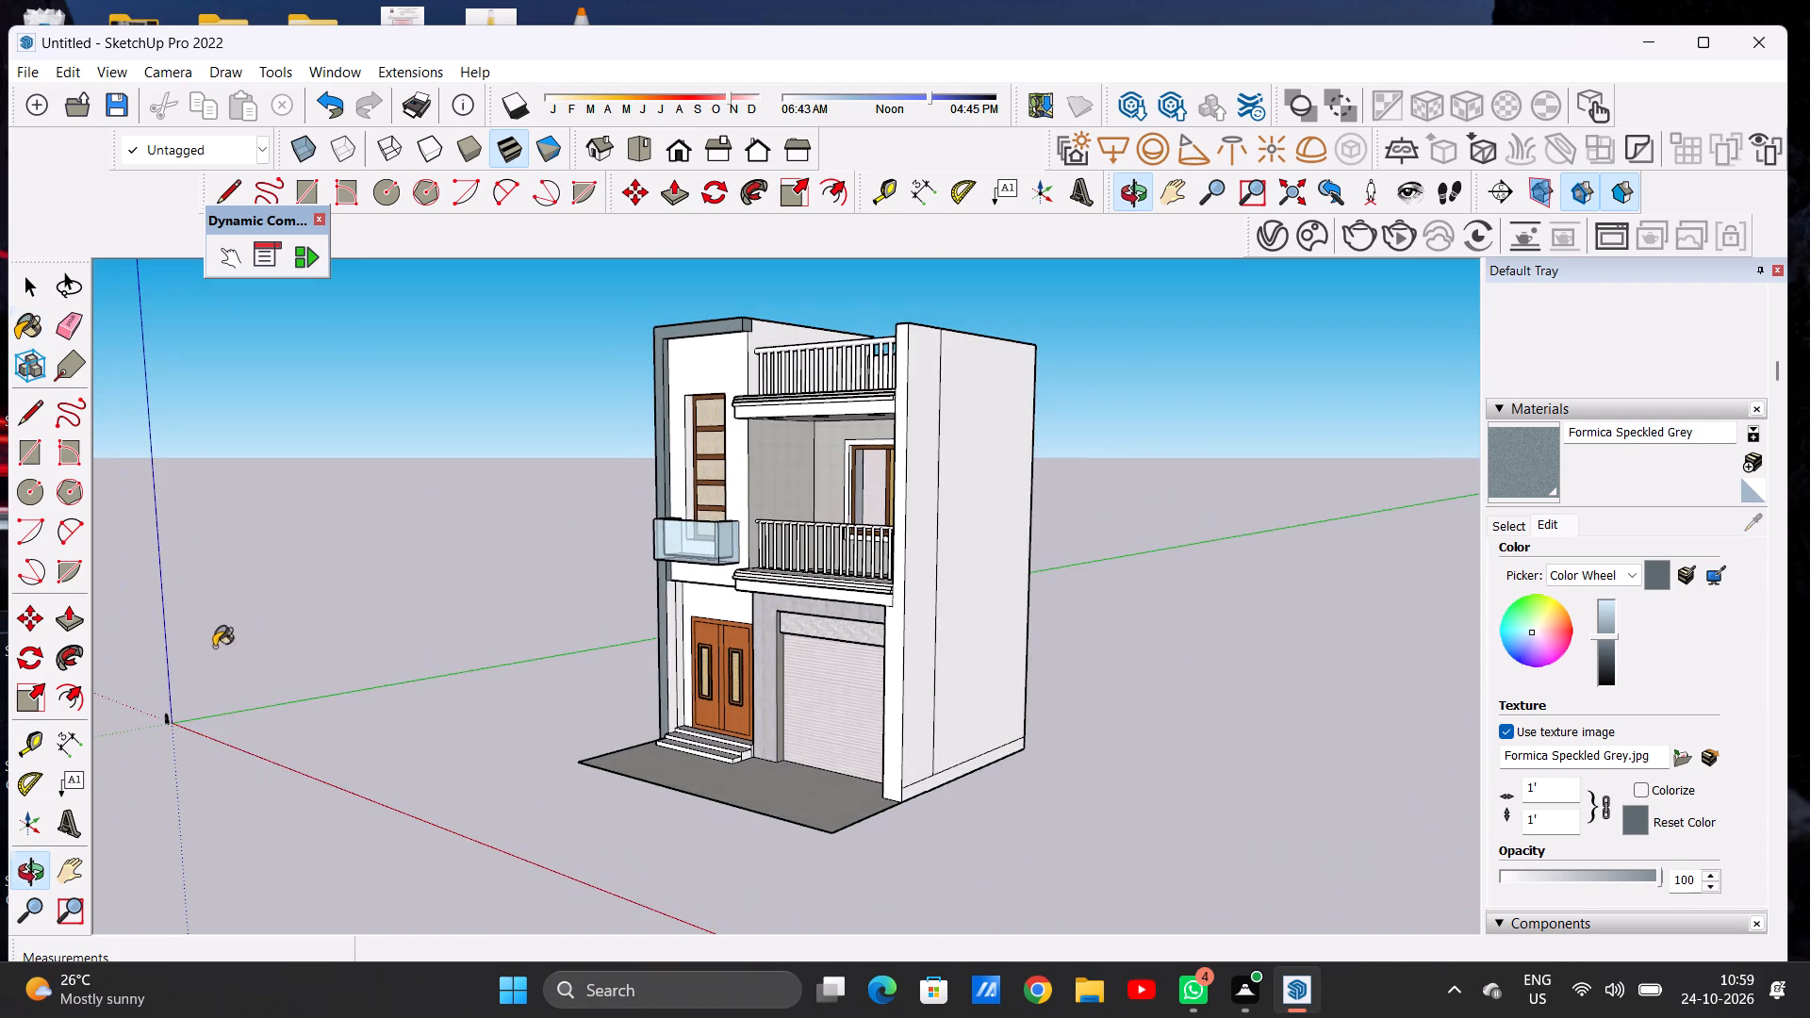
scroll(681, 594, up, 20)
scroll(681, 594, up, 1)
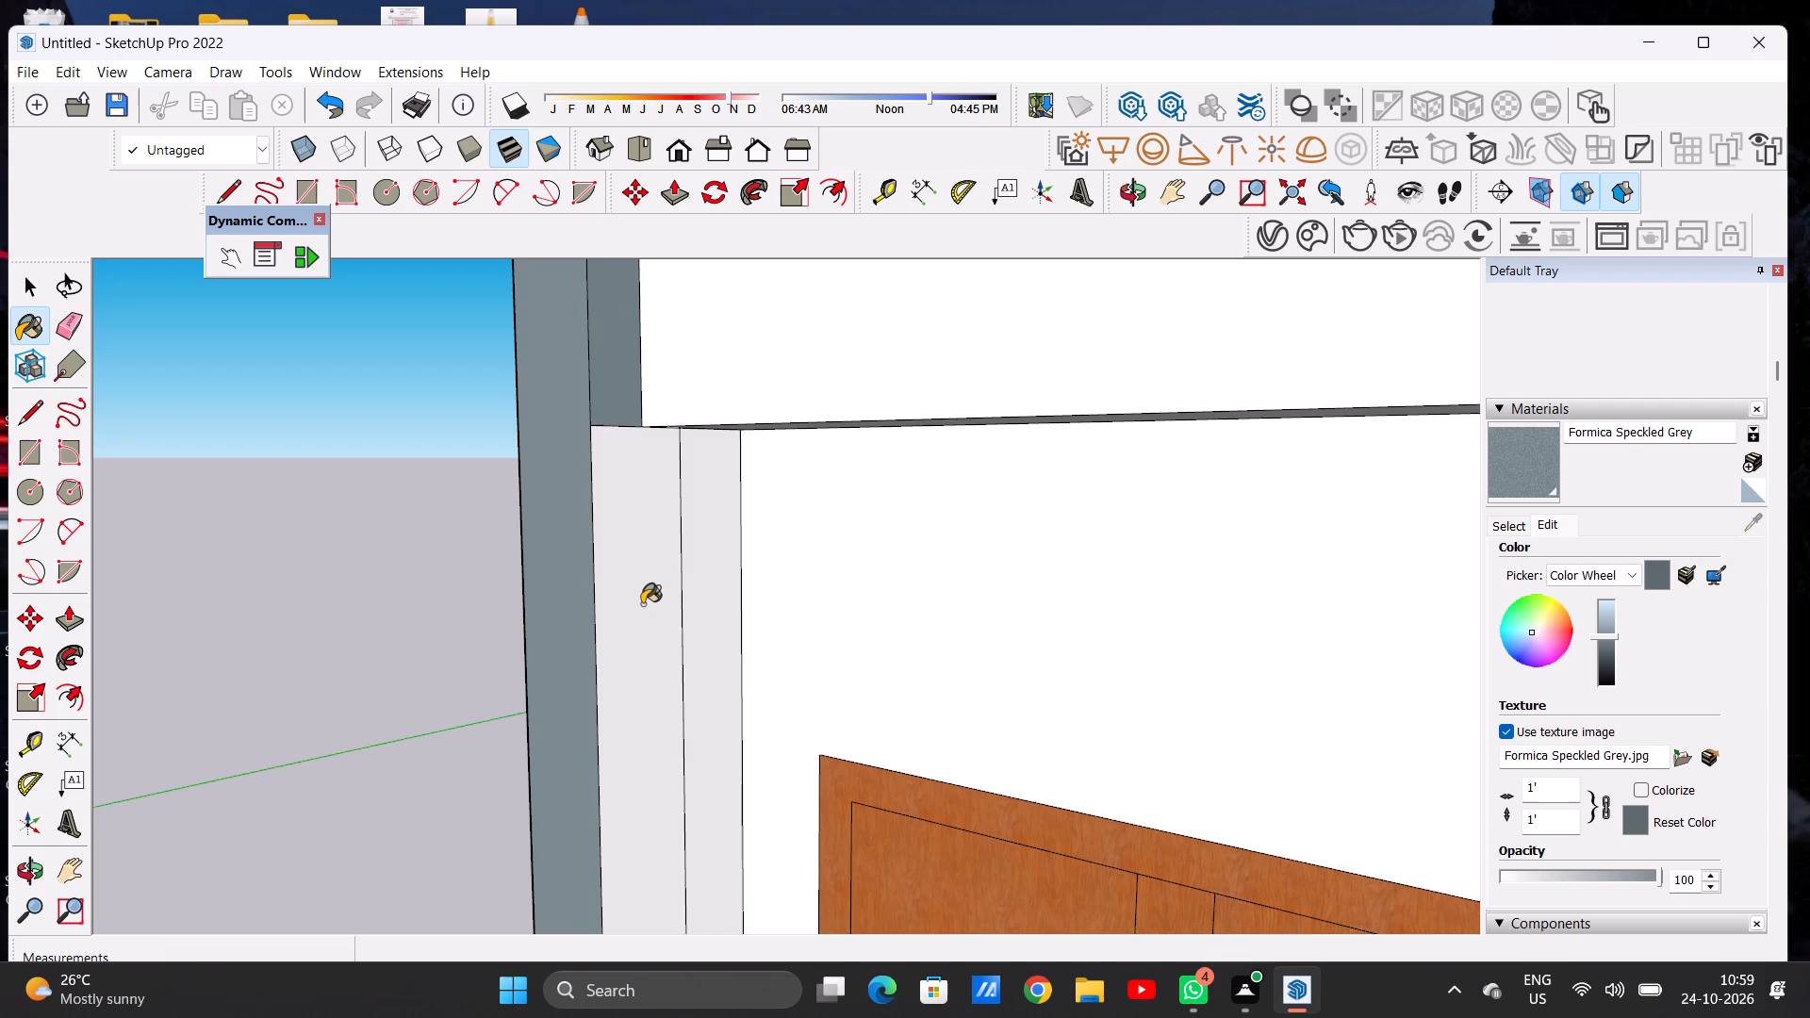
click(642, 604)
scroll(641, 641, down, 20)
scroll(641, 641, down, 6)
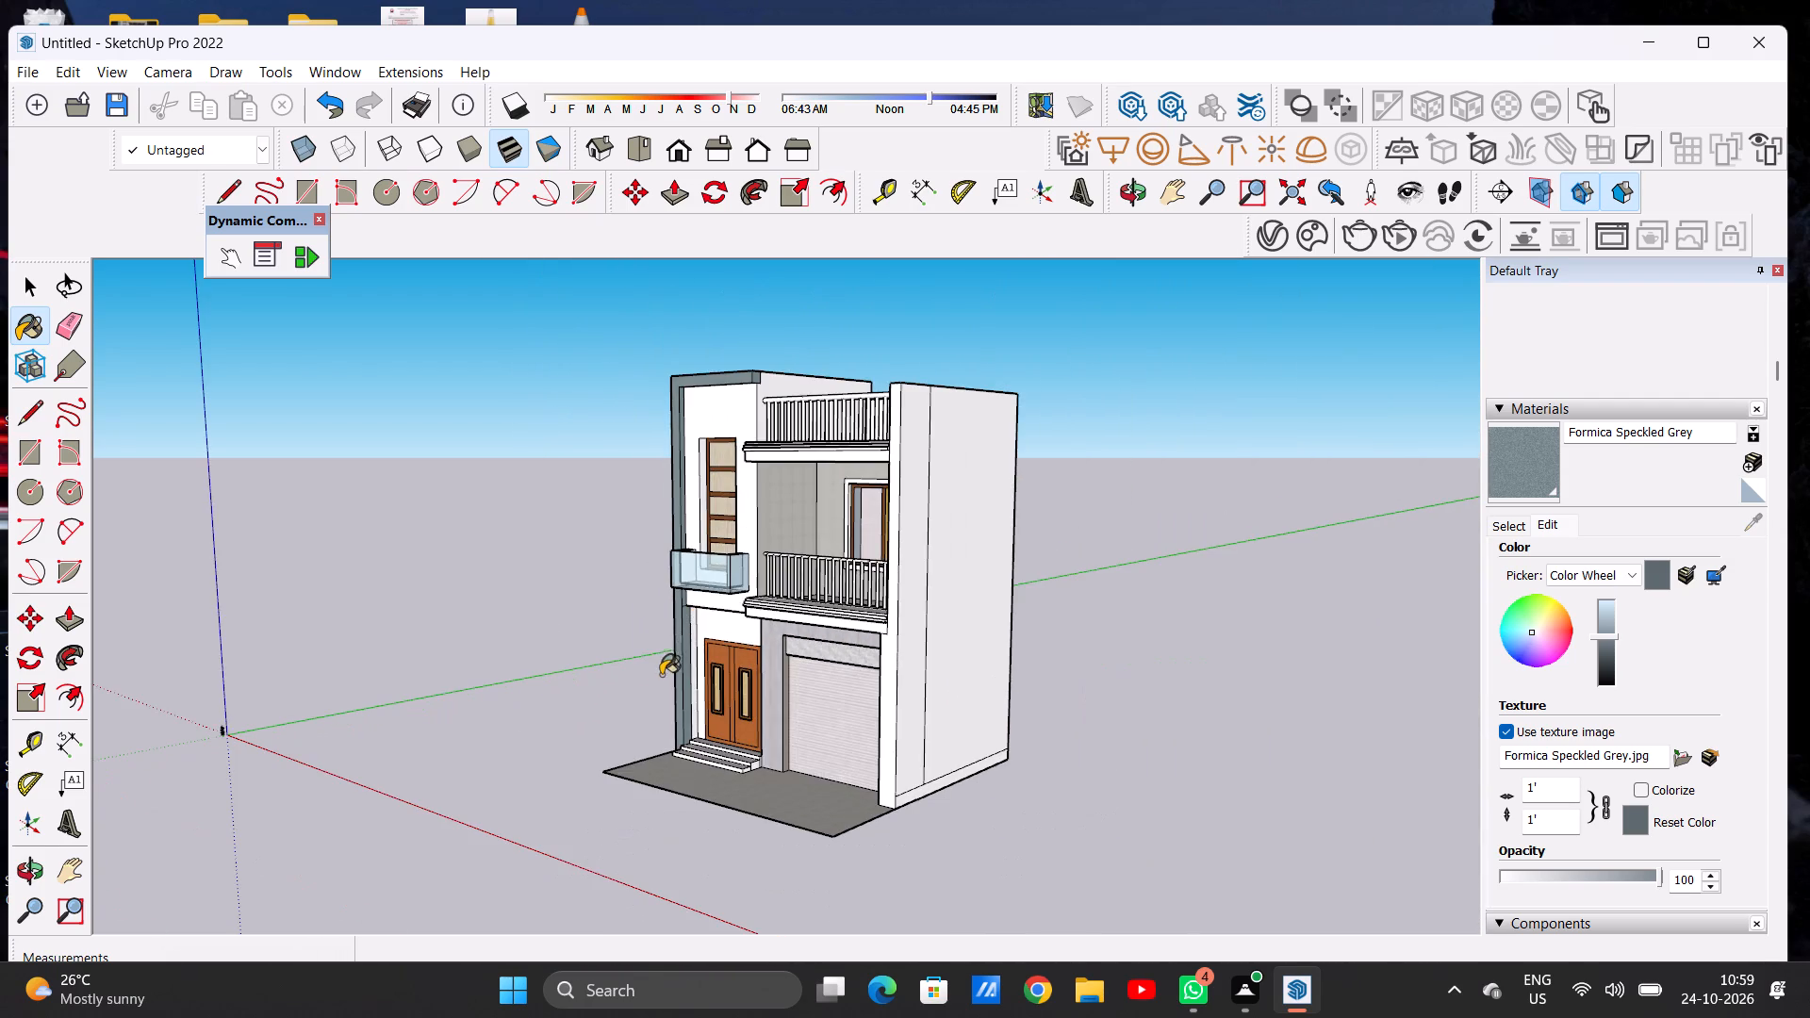
Examine the grey-framed house from both sides and from the front, near and far.
middle_drag(760, 688, 1059, 688)
middle_drag(498, 769, 966, 760)
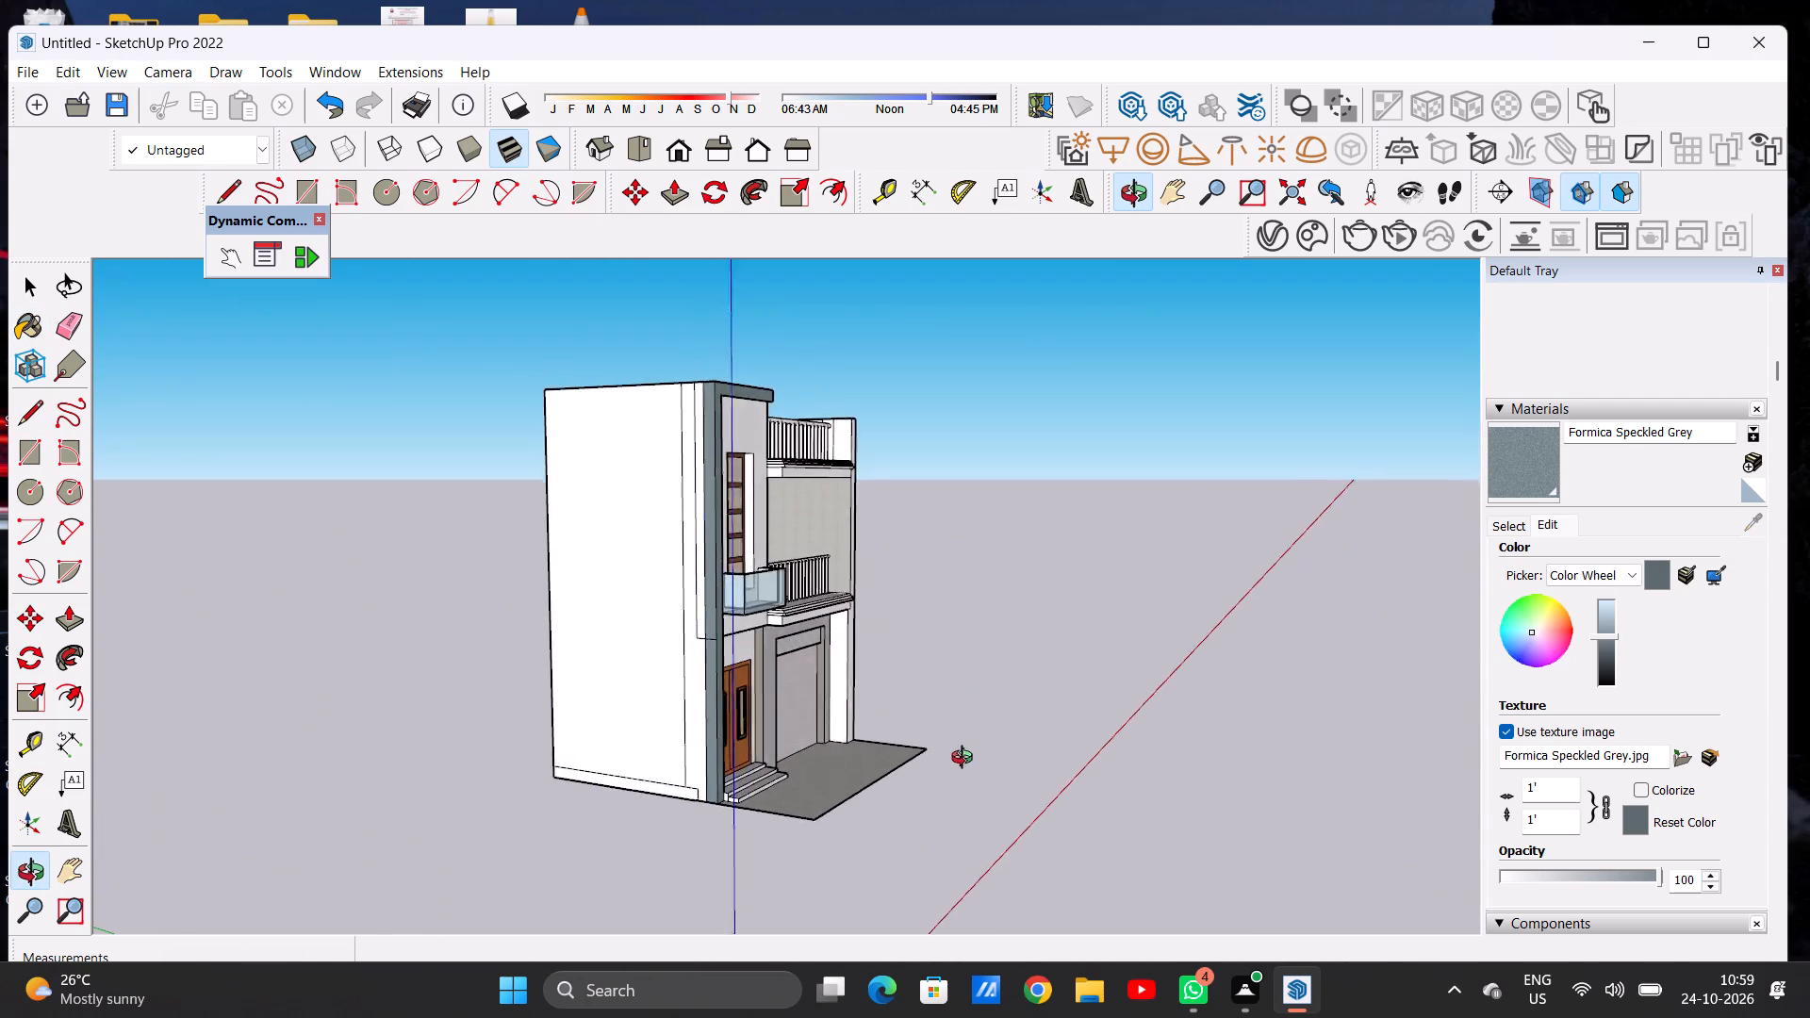
middle_drag(966, 760, 495, 736)
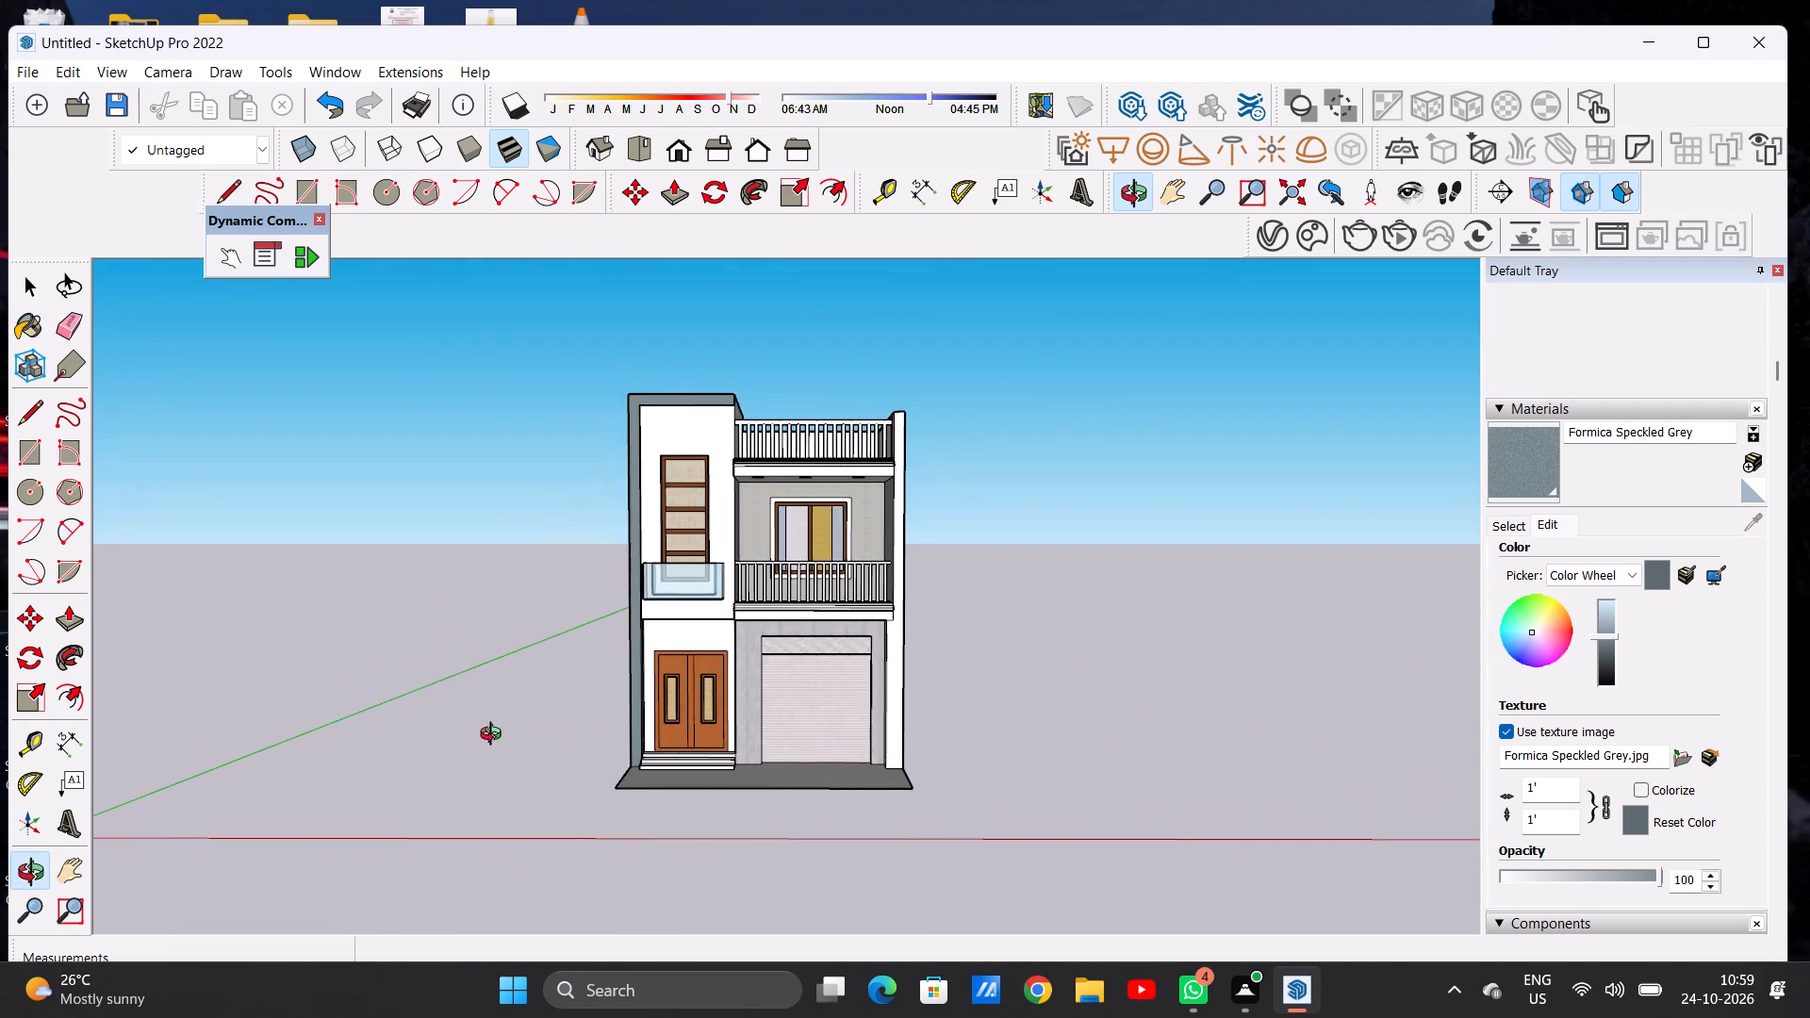
middle_drag(495, 736, 494, 736)
scroll(617, 742, down, 7)
scroll(715, 668, up, 13)
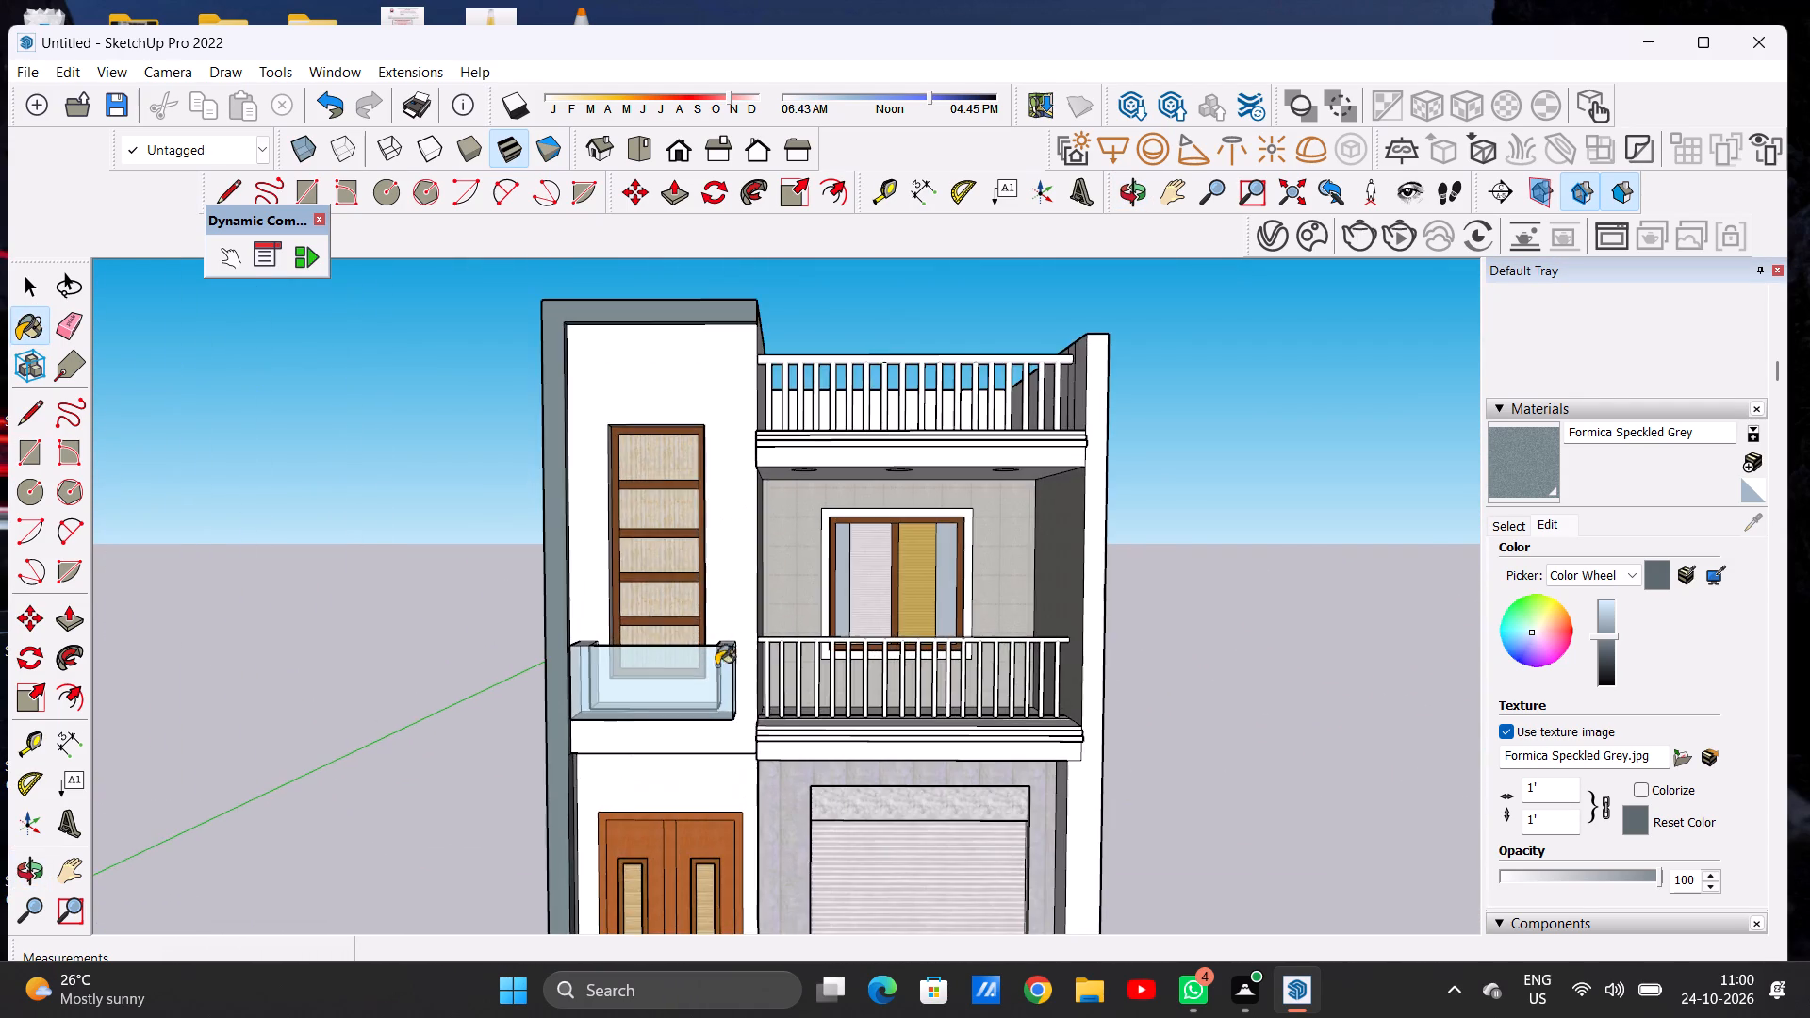
middle_drag(750, 749, 641, 760)
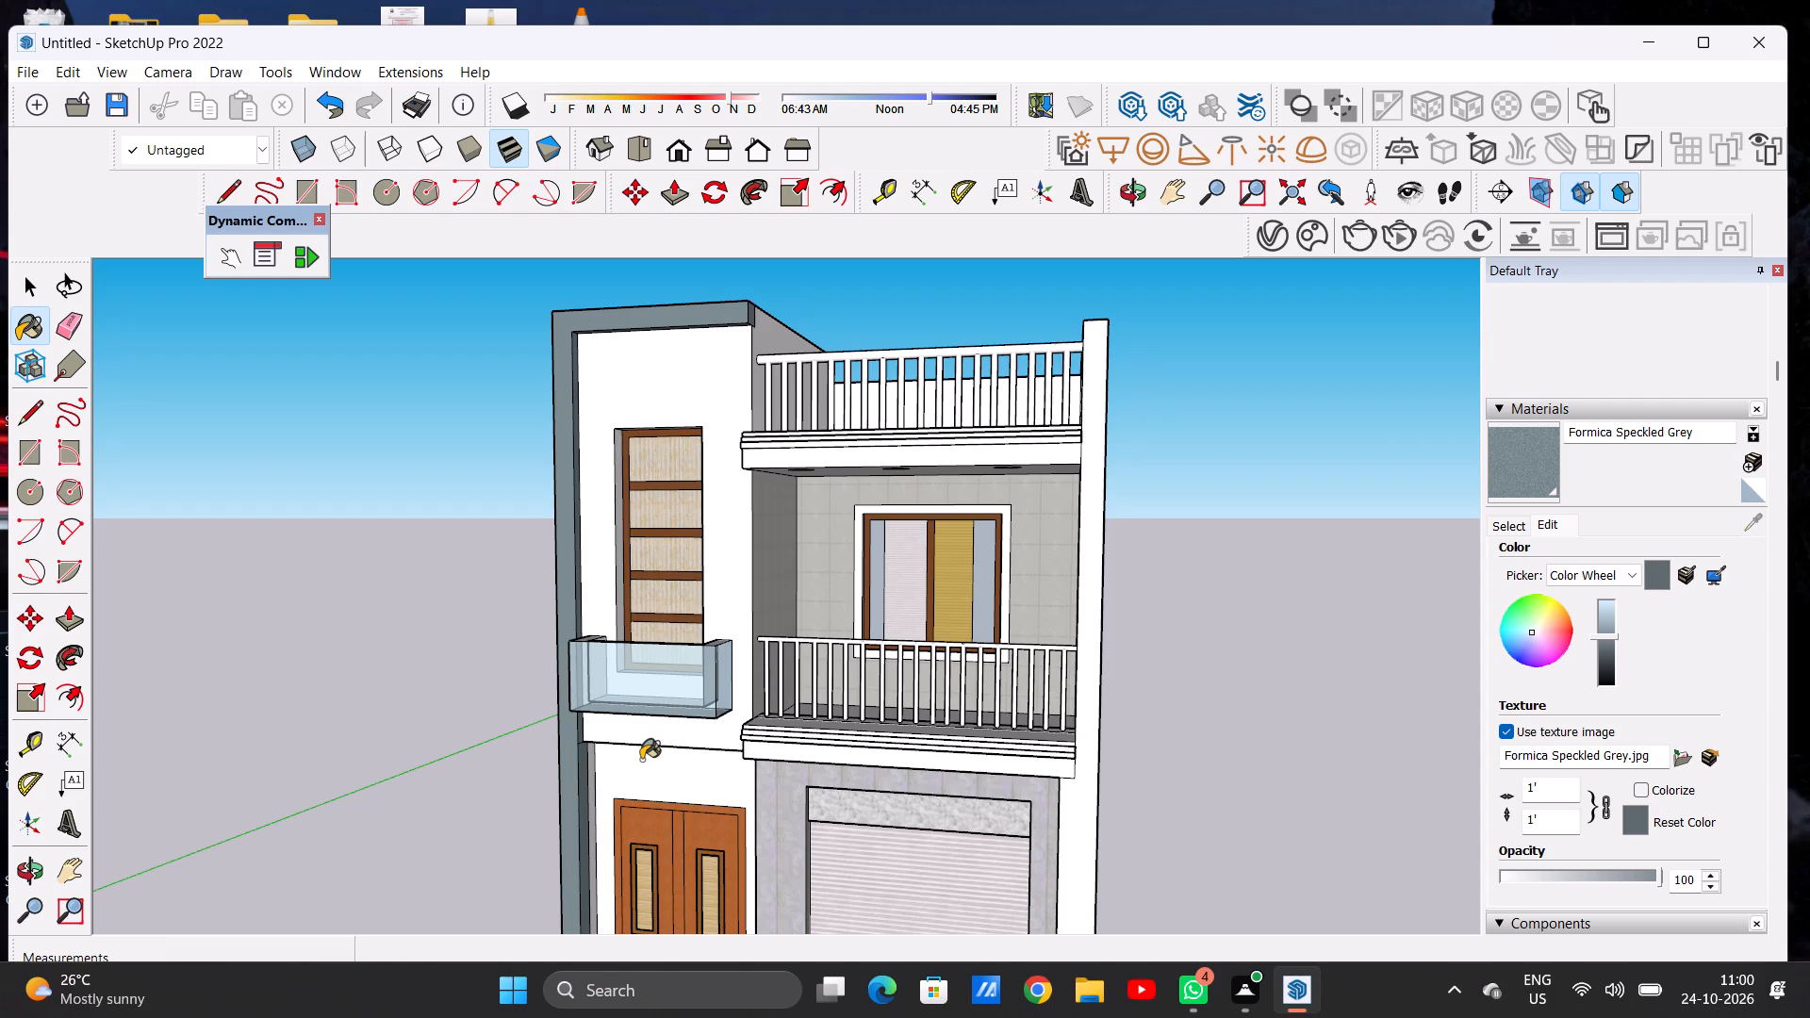
scroll(602, 596, down, 6)
scroll(613, 583, down, 20)
scroll(613, 583, down, 8)
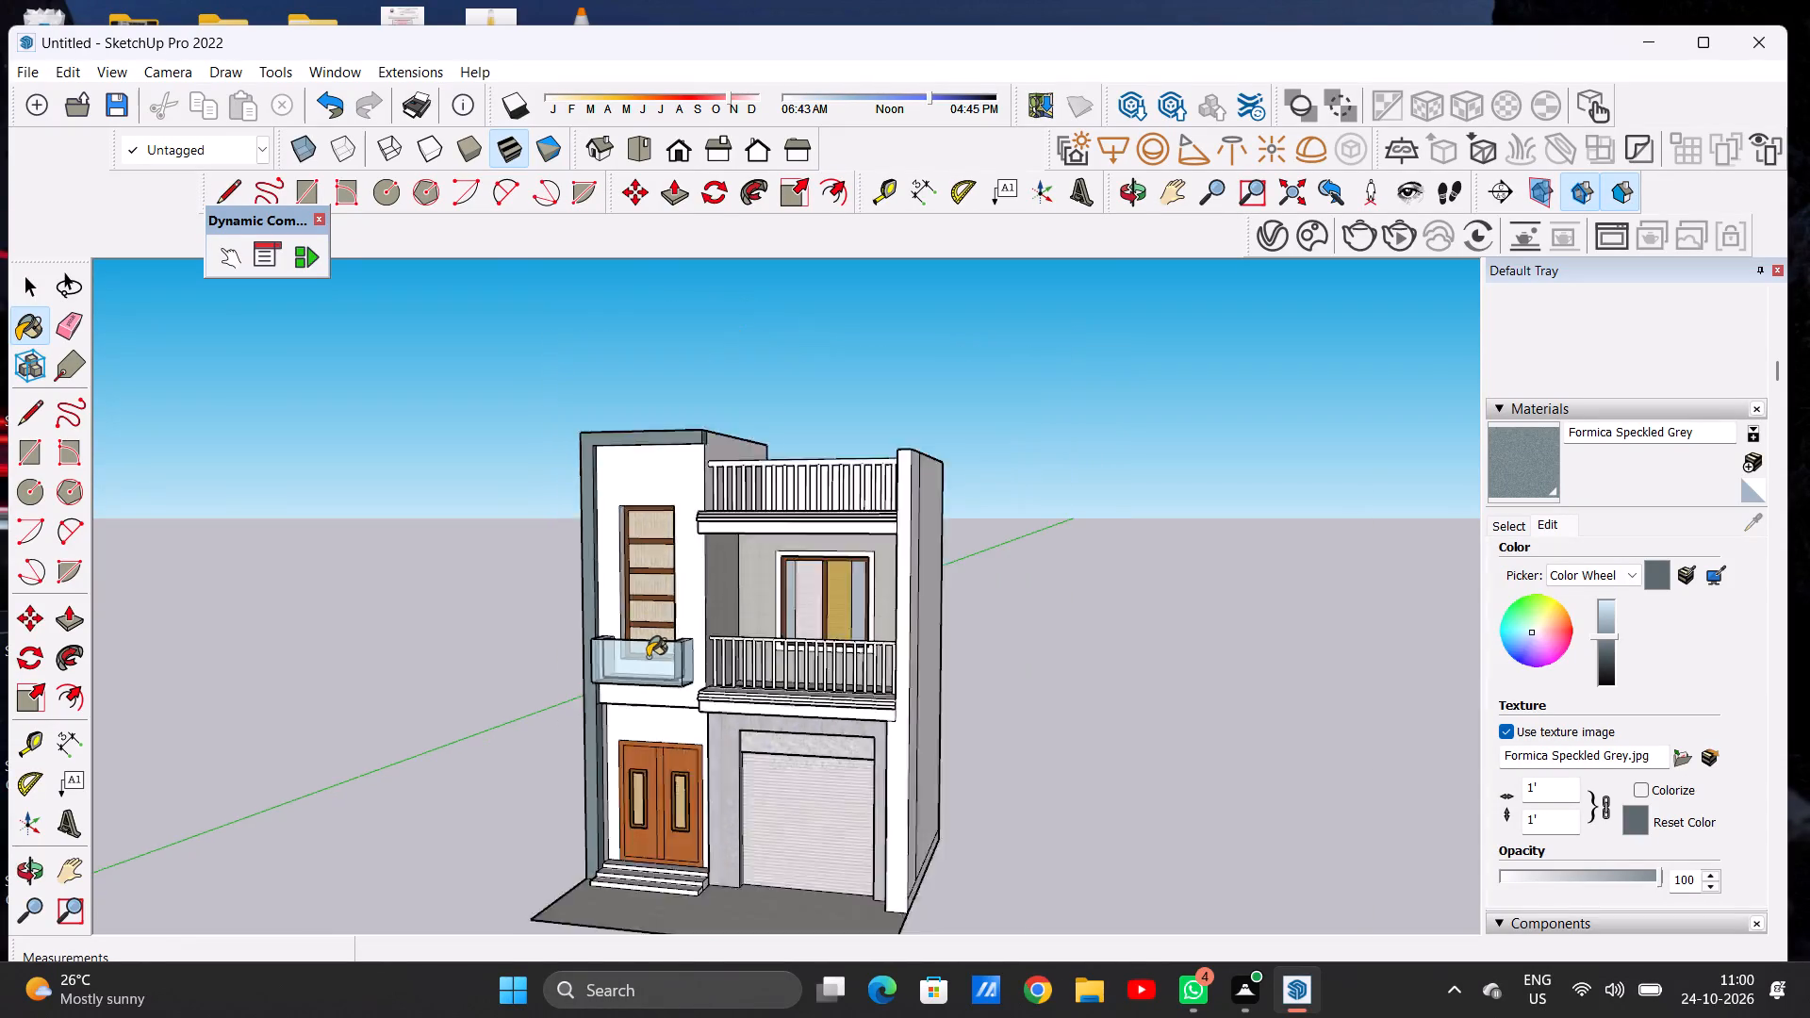
scroll(648, 657, down, 2)
scroll(648, 657, up, 1)
scroll(648, 657, down, 6)
scroll(604, 711, up, 7)
middle_drag(597, 747, 1026, 728)
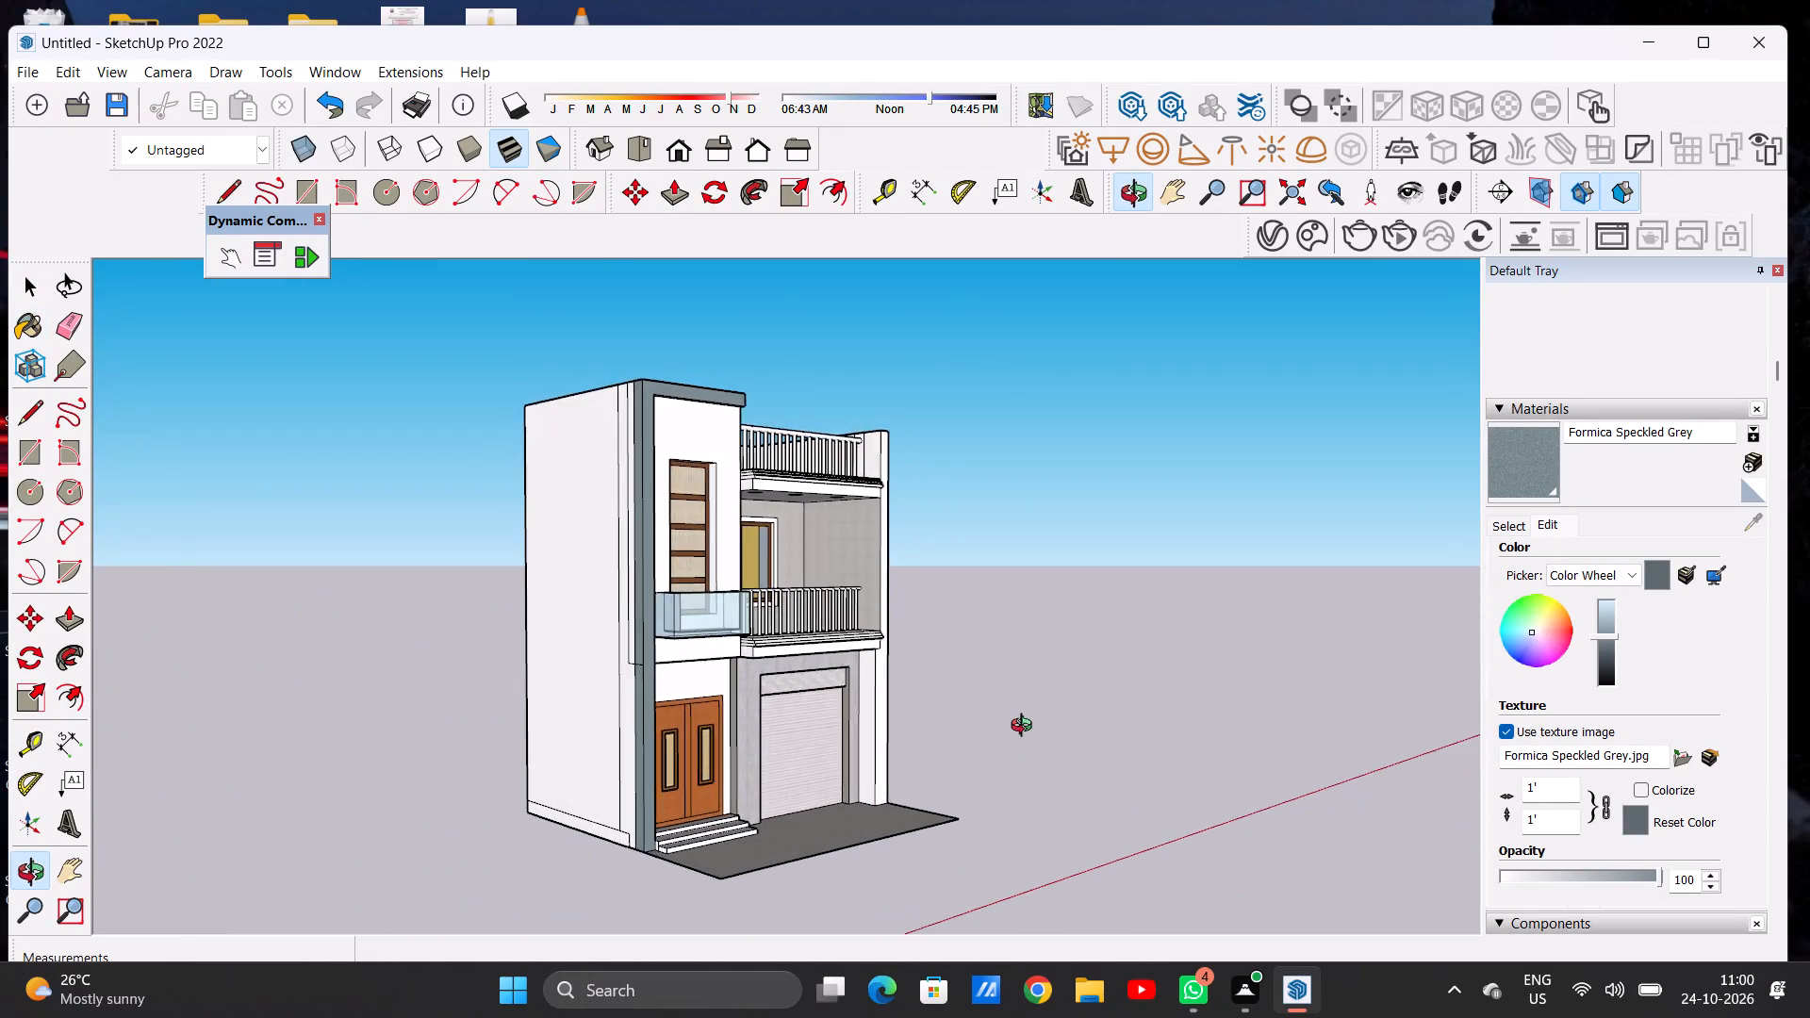
middle_drag(1026, 728, 686, 738)
scroll(669, 773, down, 1)
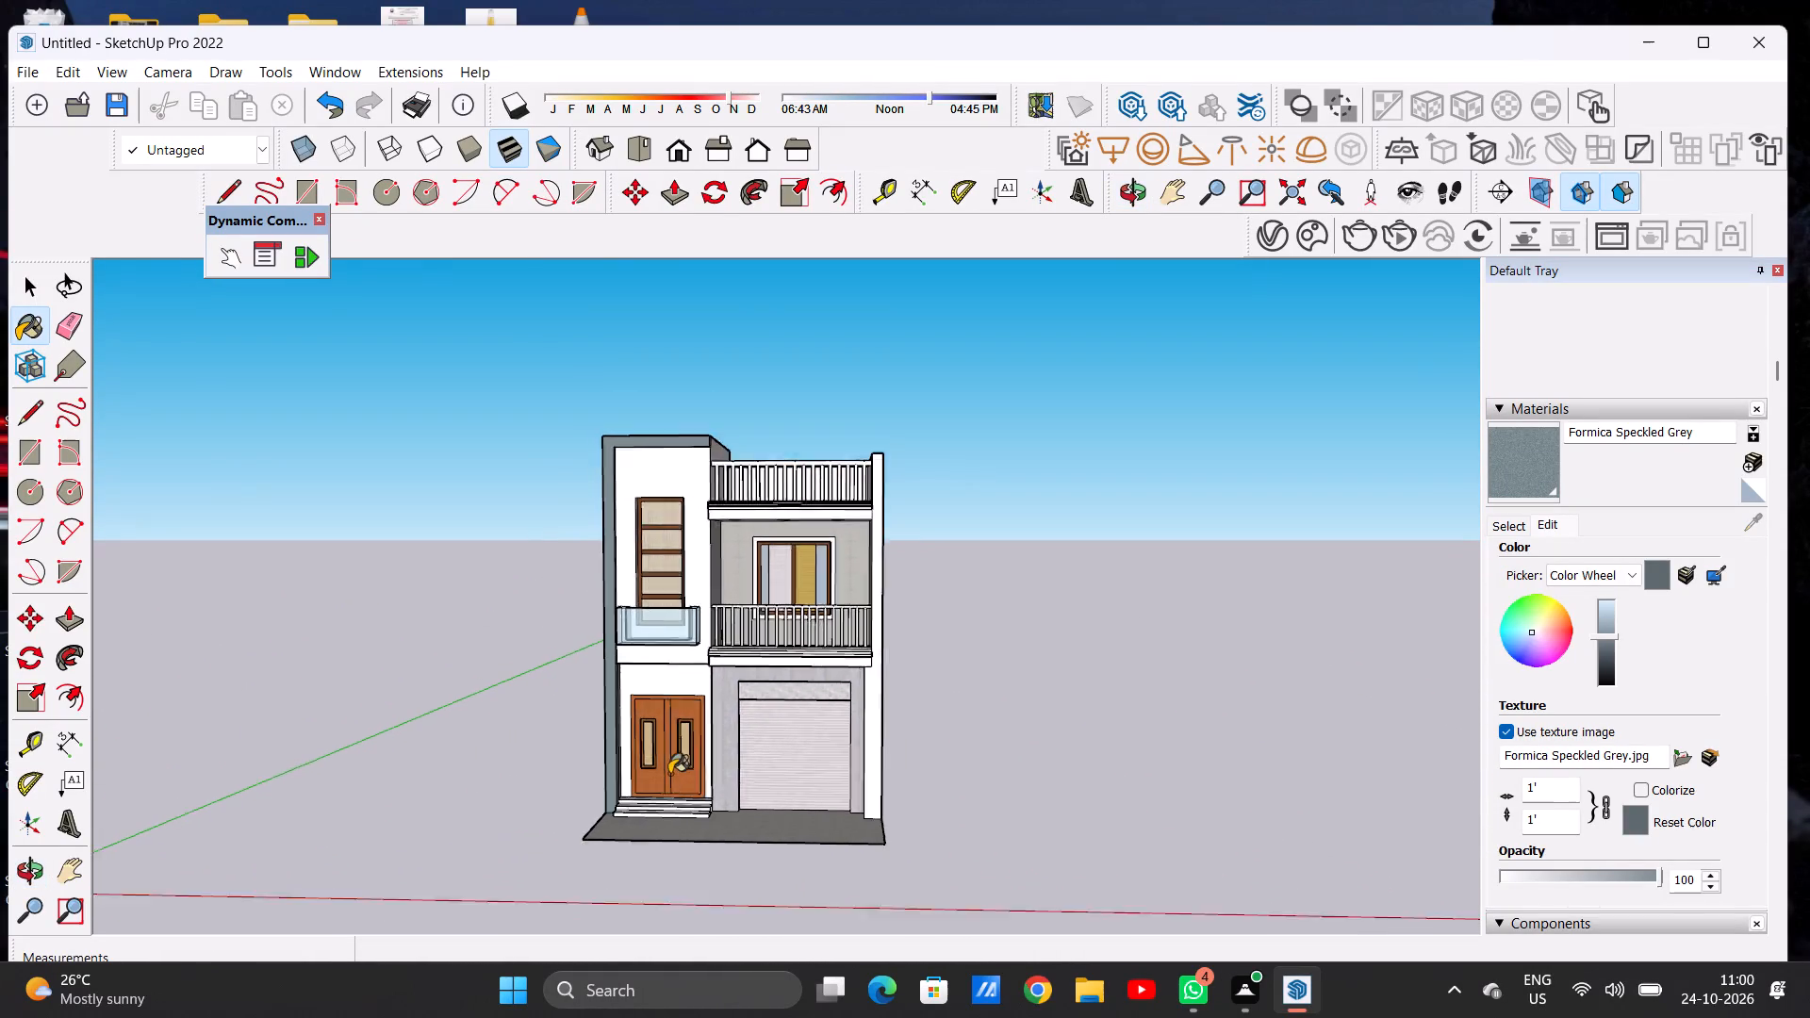
scroll(669, 774, down, 12)
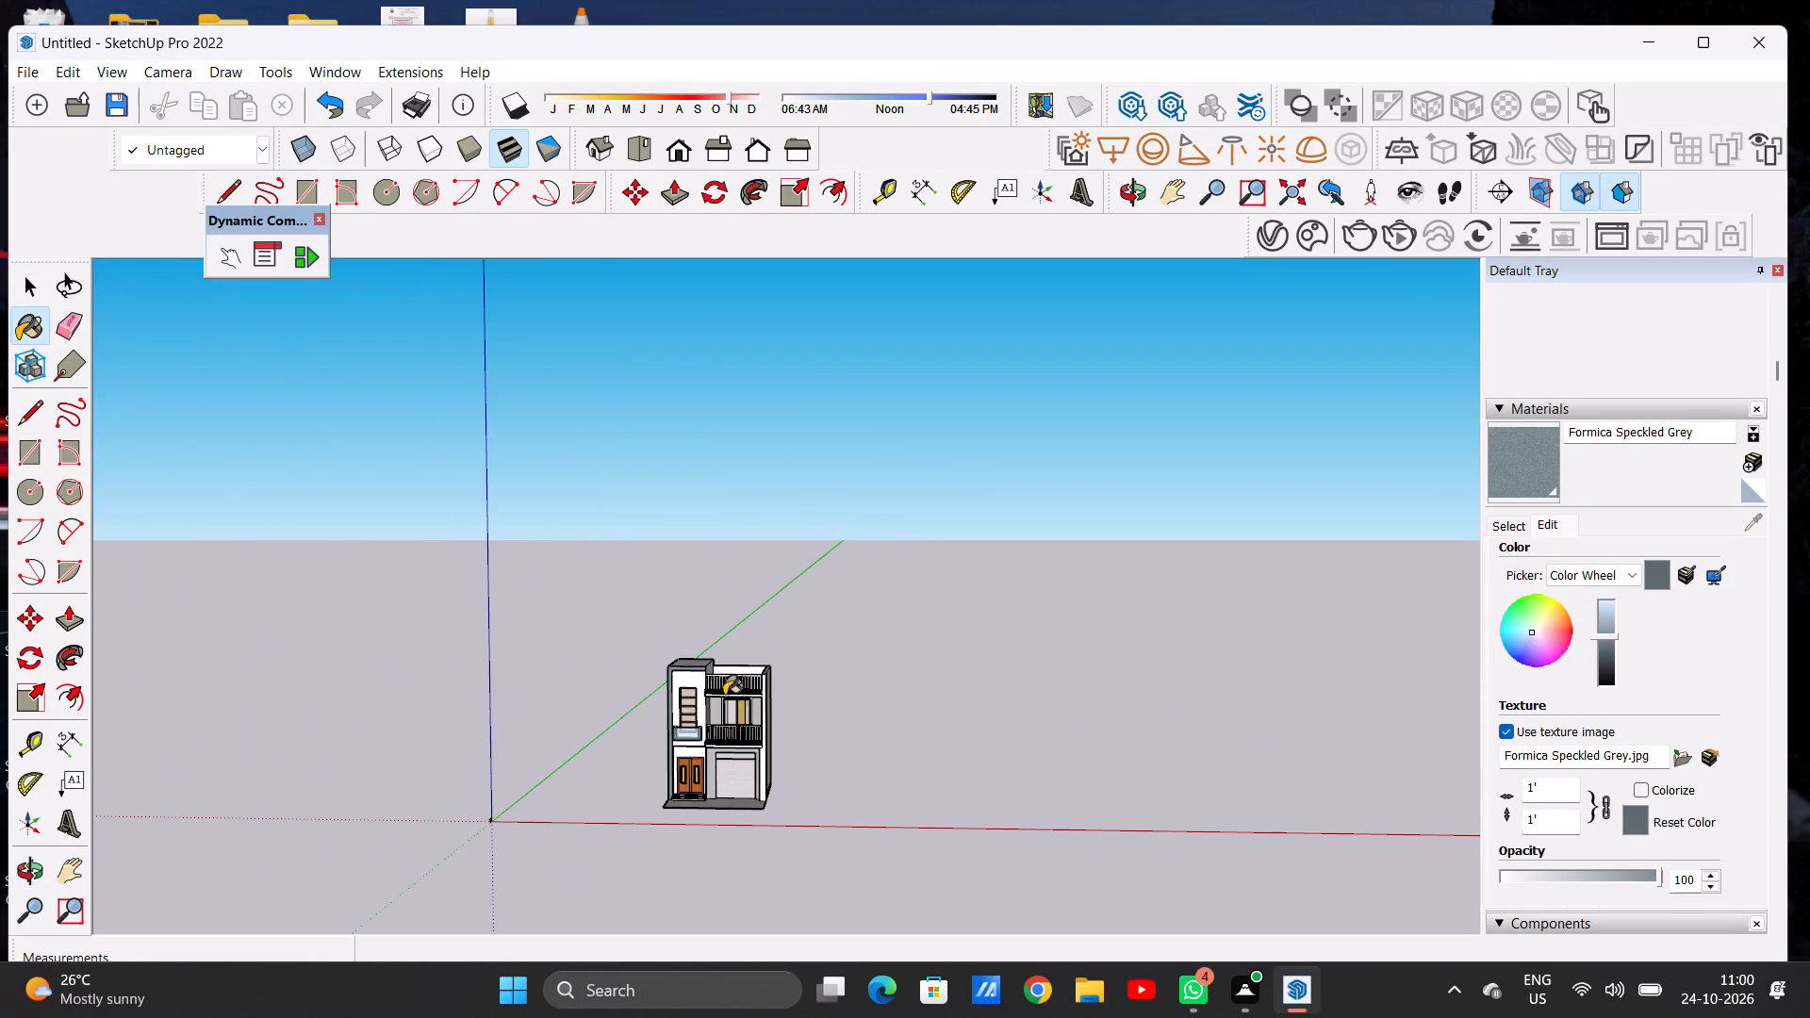
scroll(724, 683, up, 15)
middle_drag(703, 747, 732, 716)
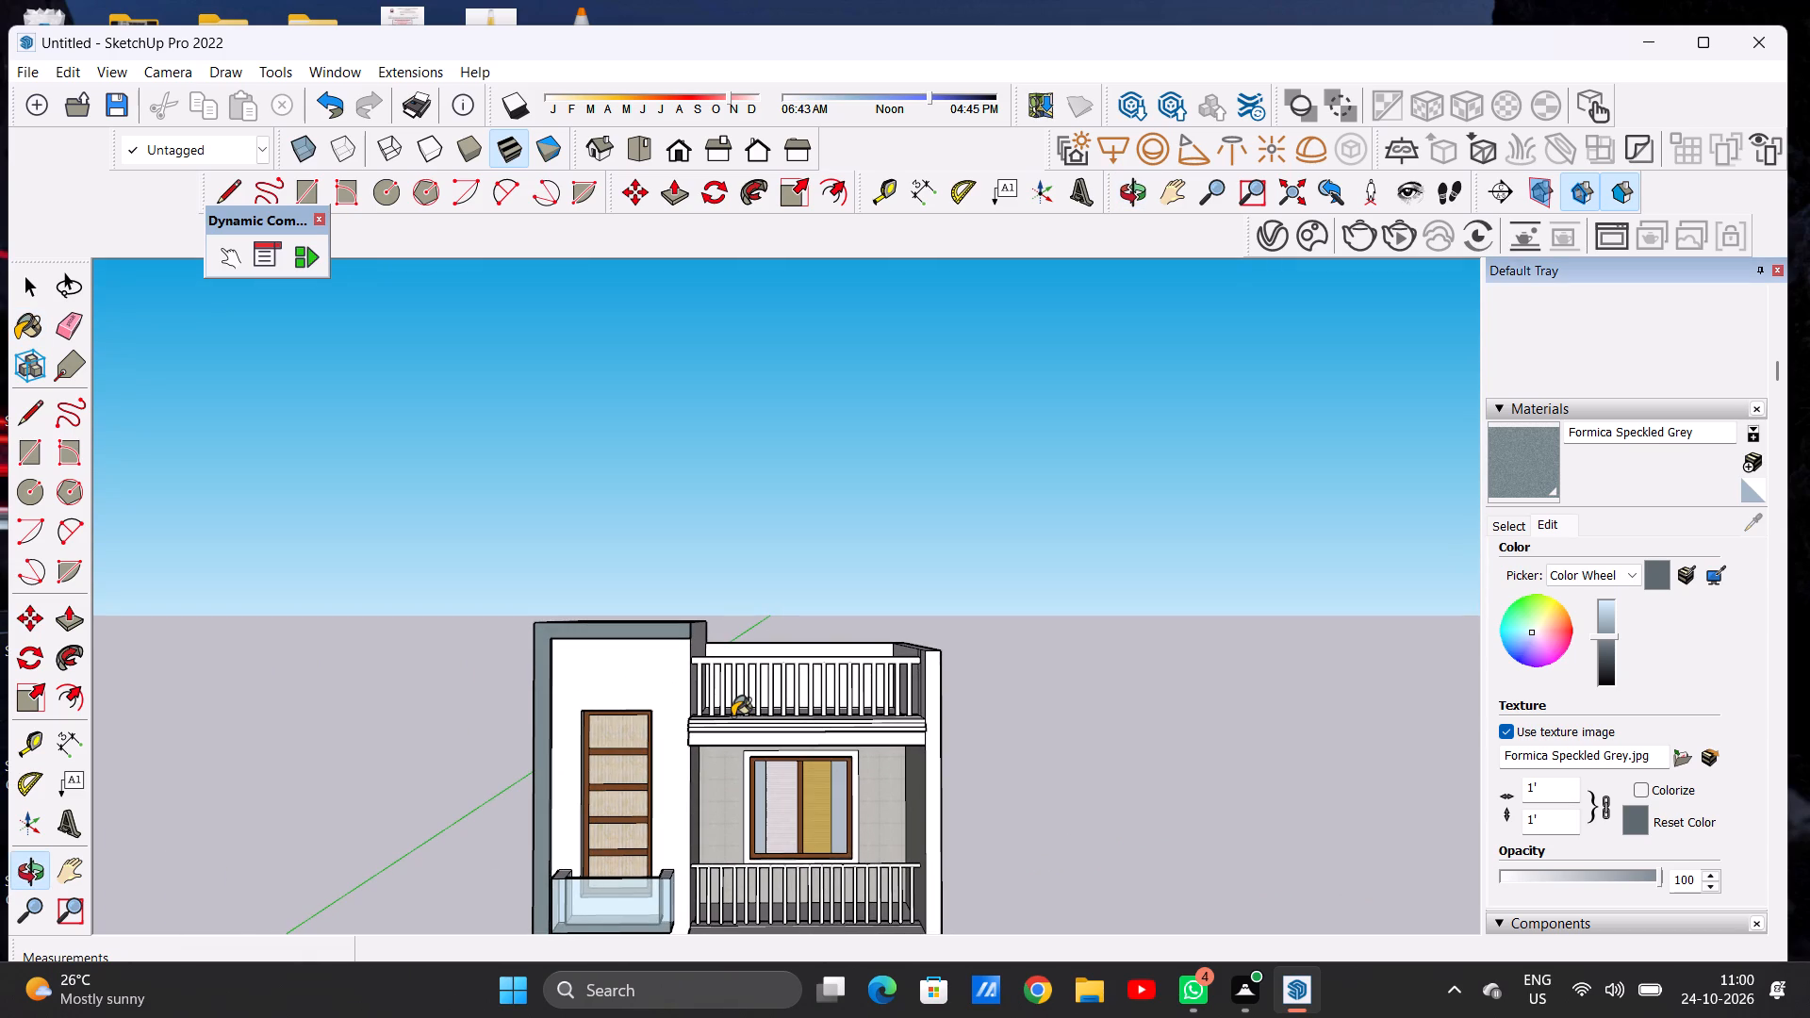
scroll(484, 657, down, 7)
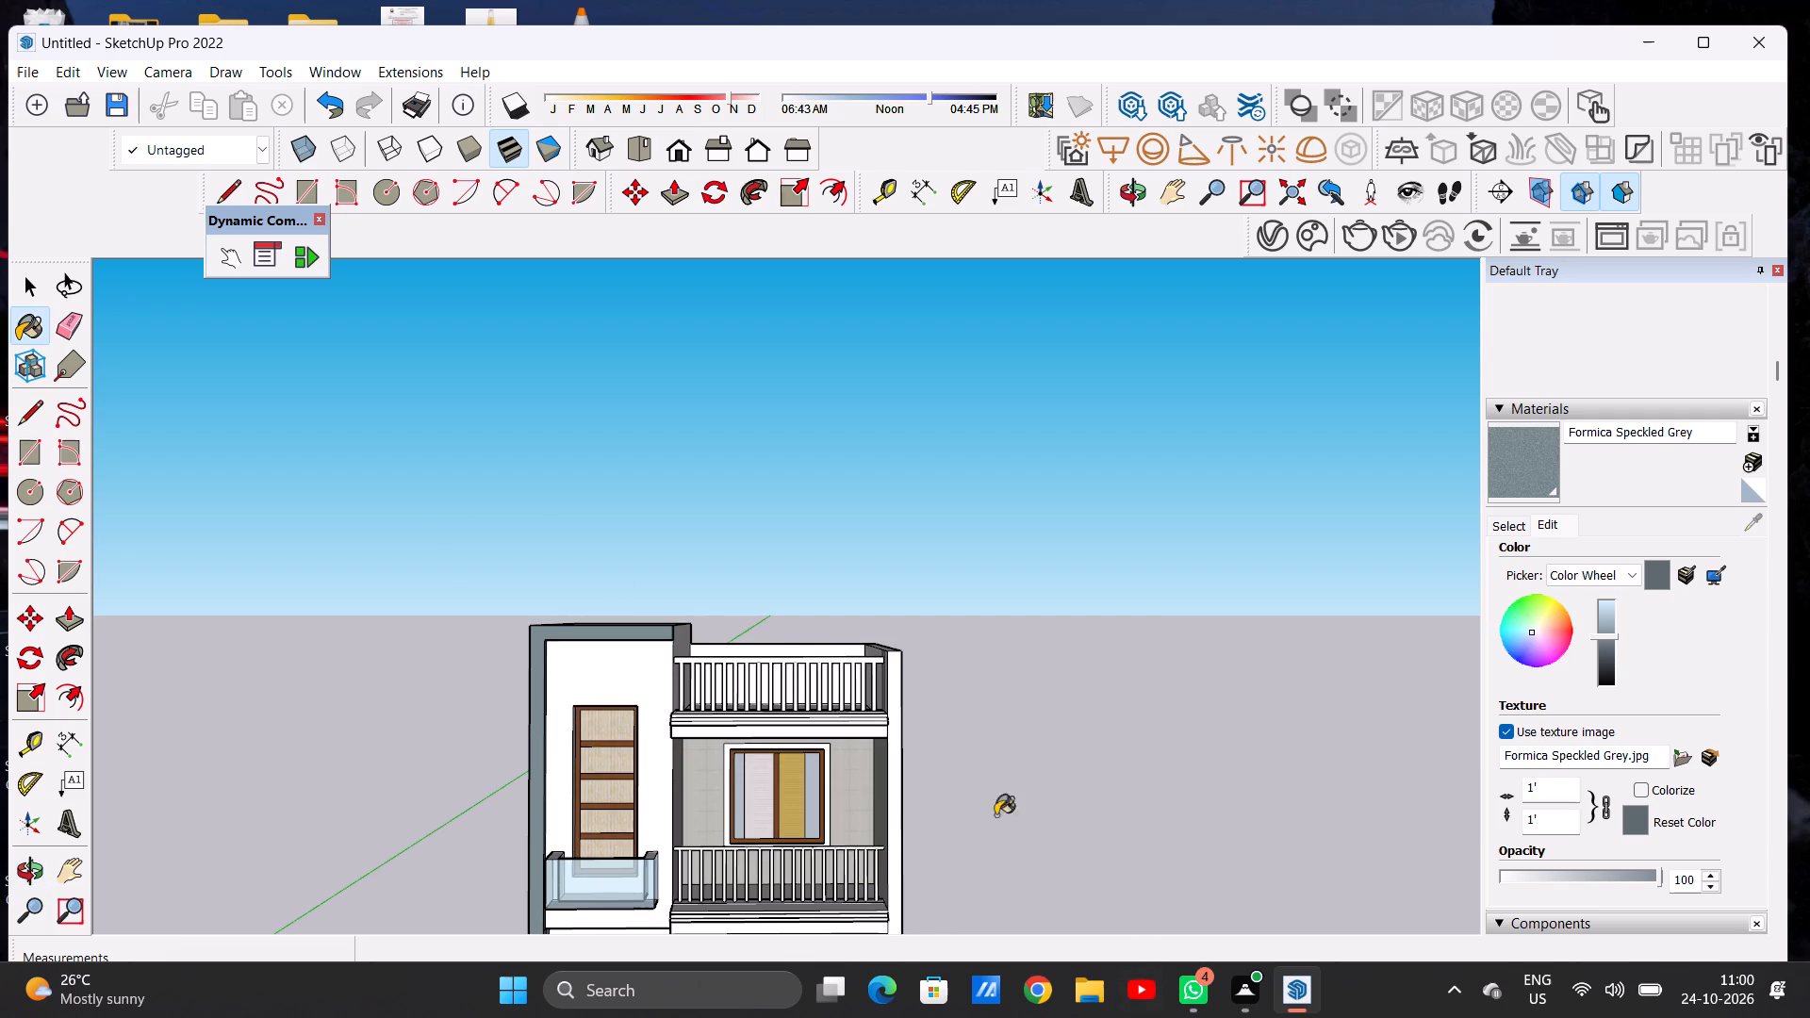
scroll(907, 819, down, 15)
scroll(810, 822, up, 7)
scroll(812, 651, up, 5)
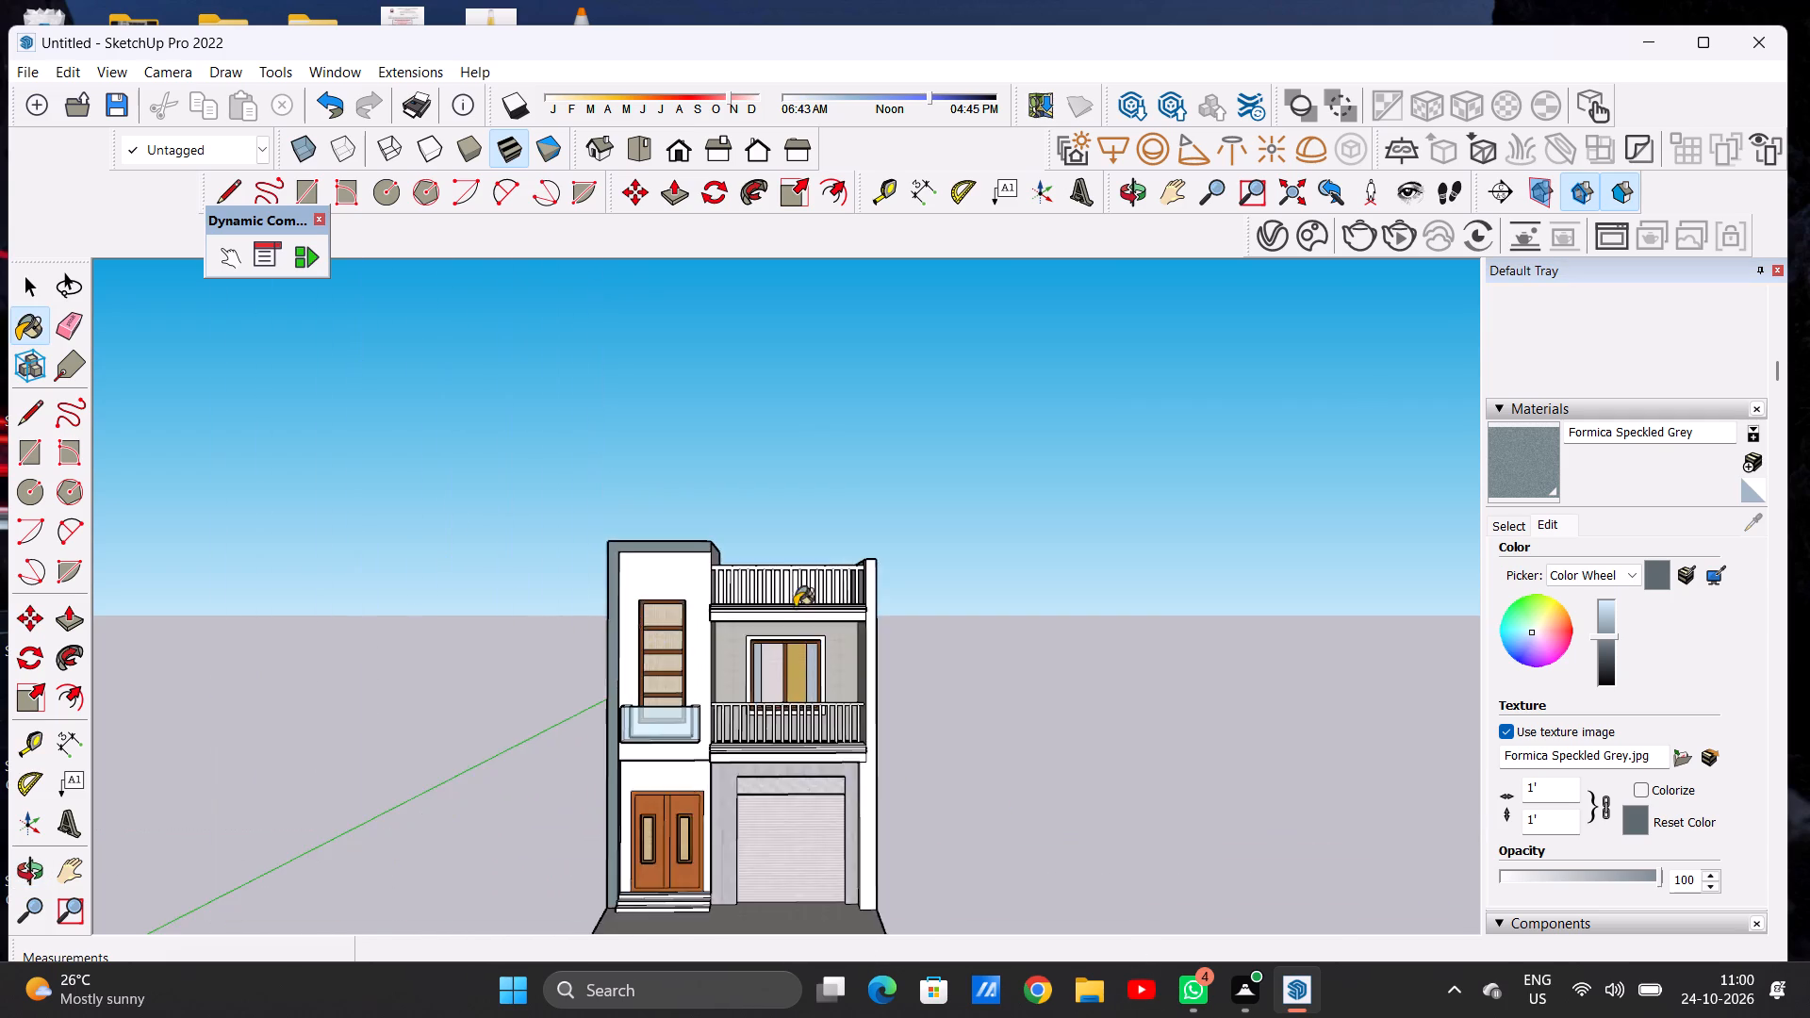
Paint the handrail of the roof terrace railing with Blacktop Old 01 from the Asphalt and Concrete materials.
scroll(795, 607, up, 14)
key(space)
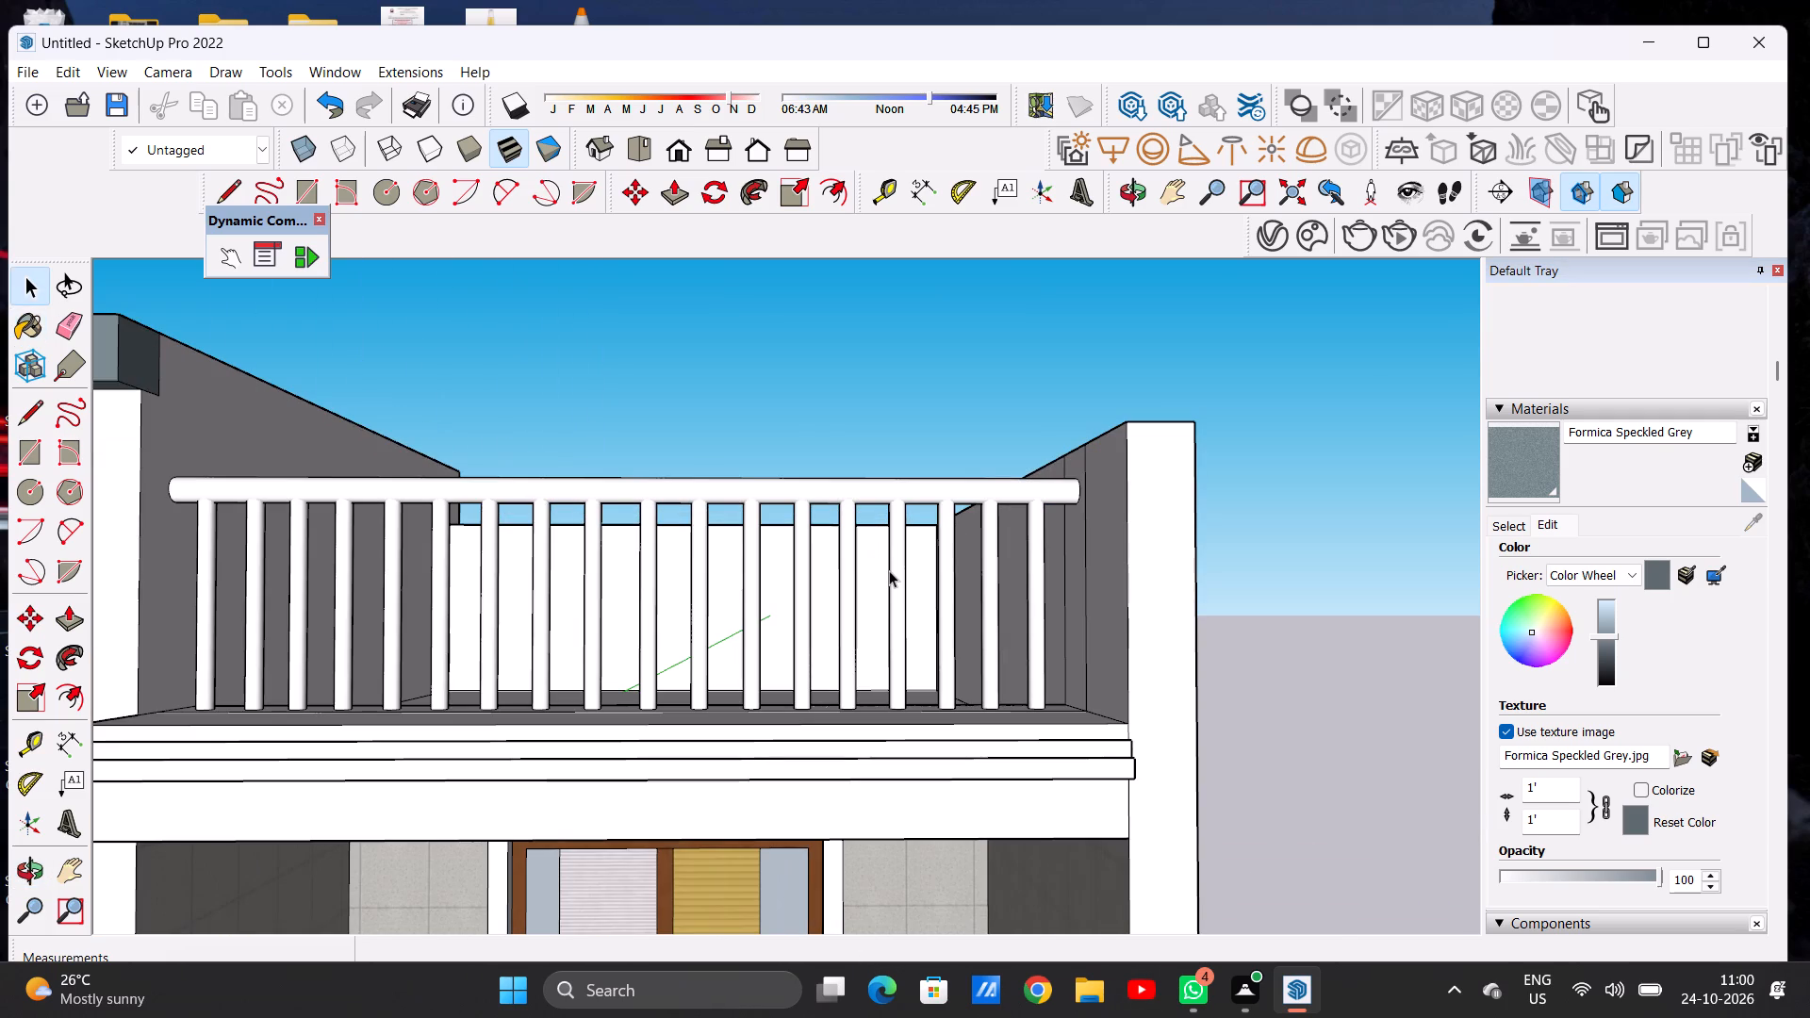
click(1517, 531)
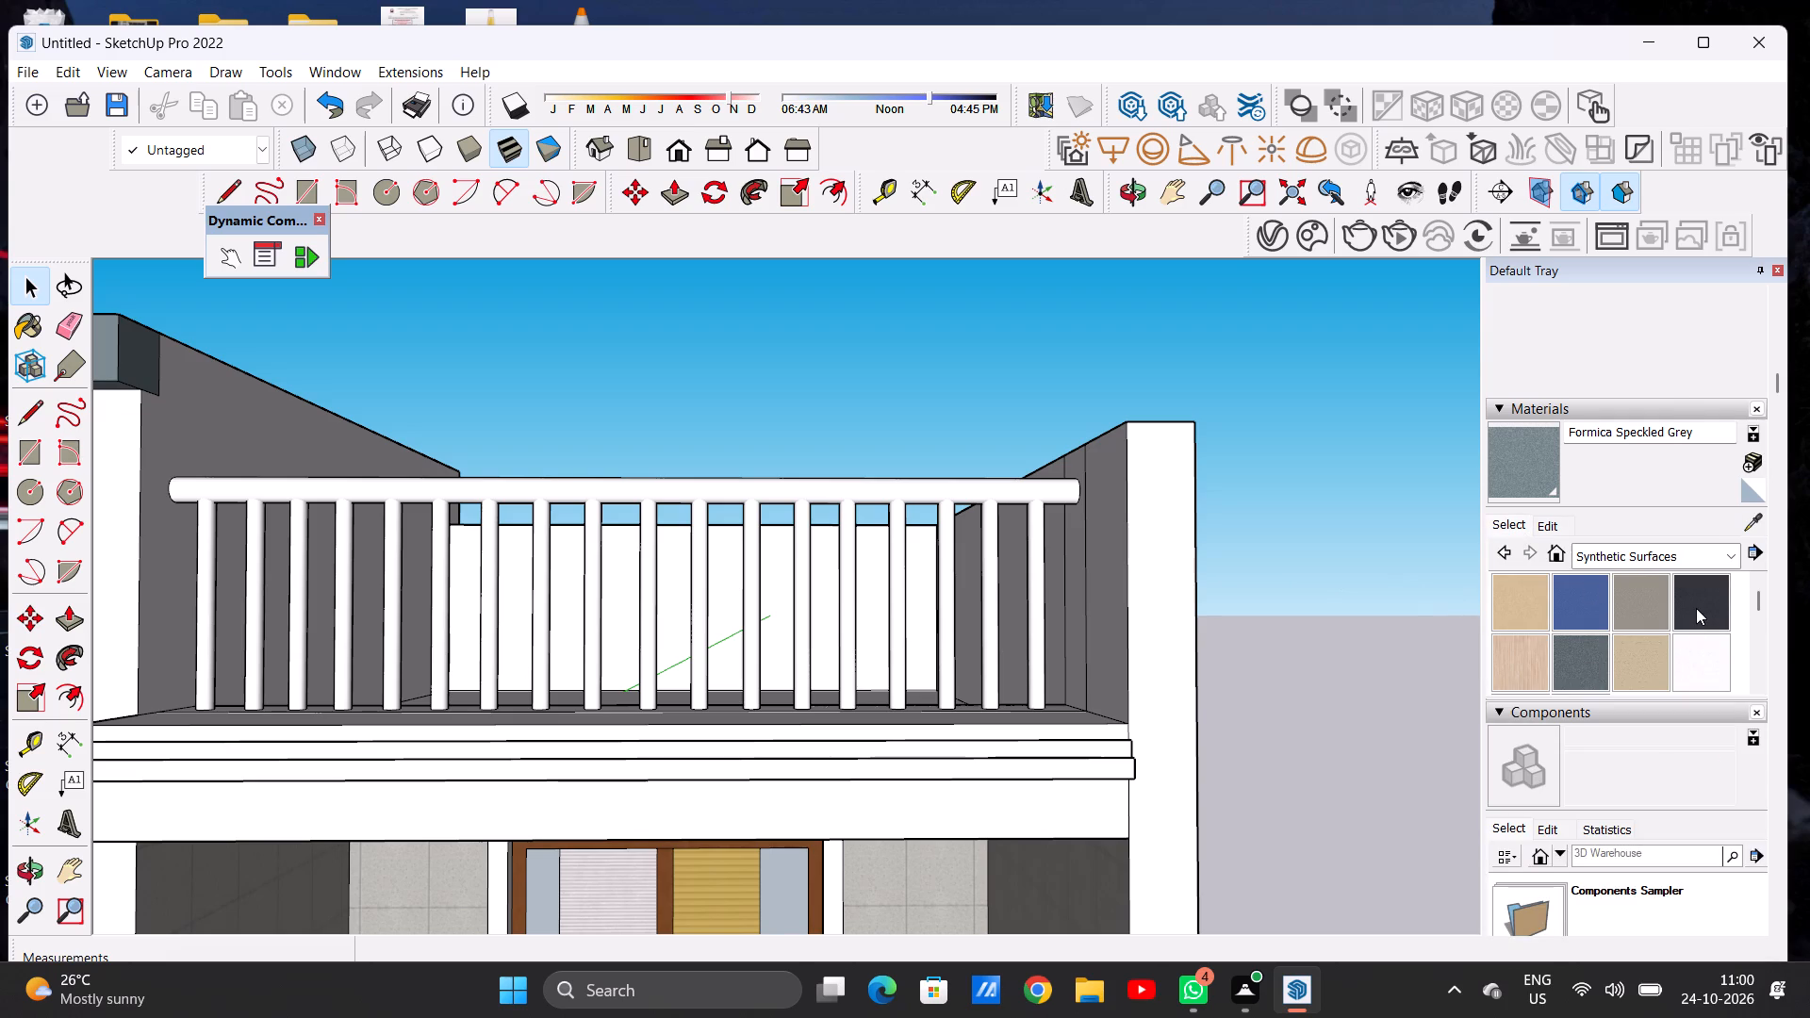
click(1616, 555)
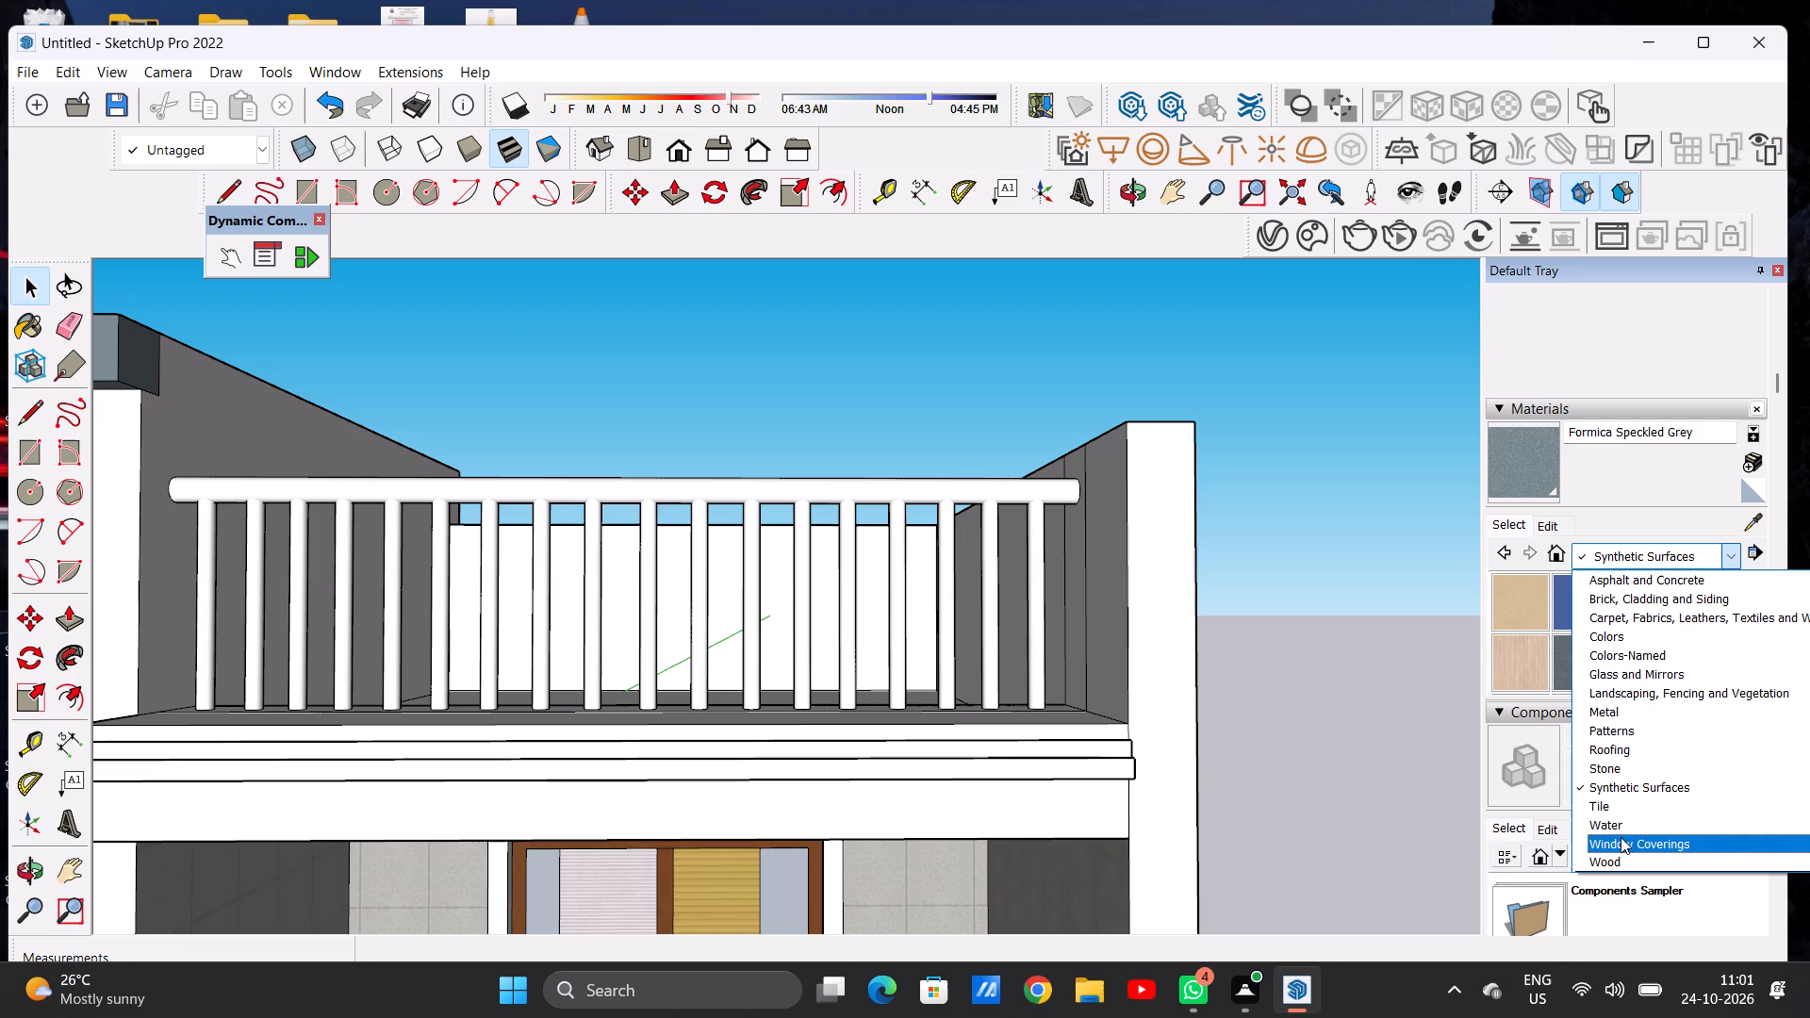
click(1596, 582)
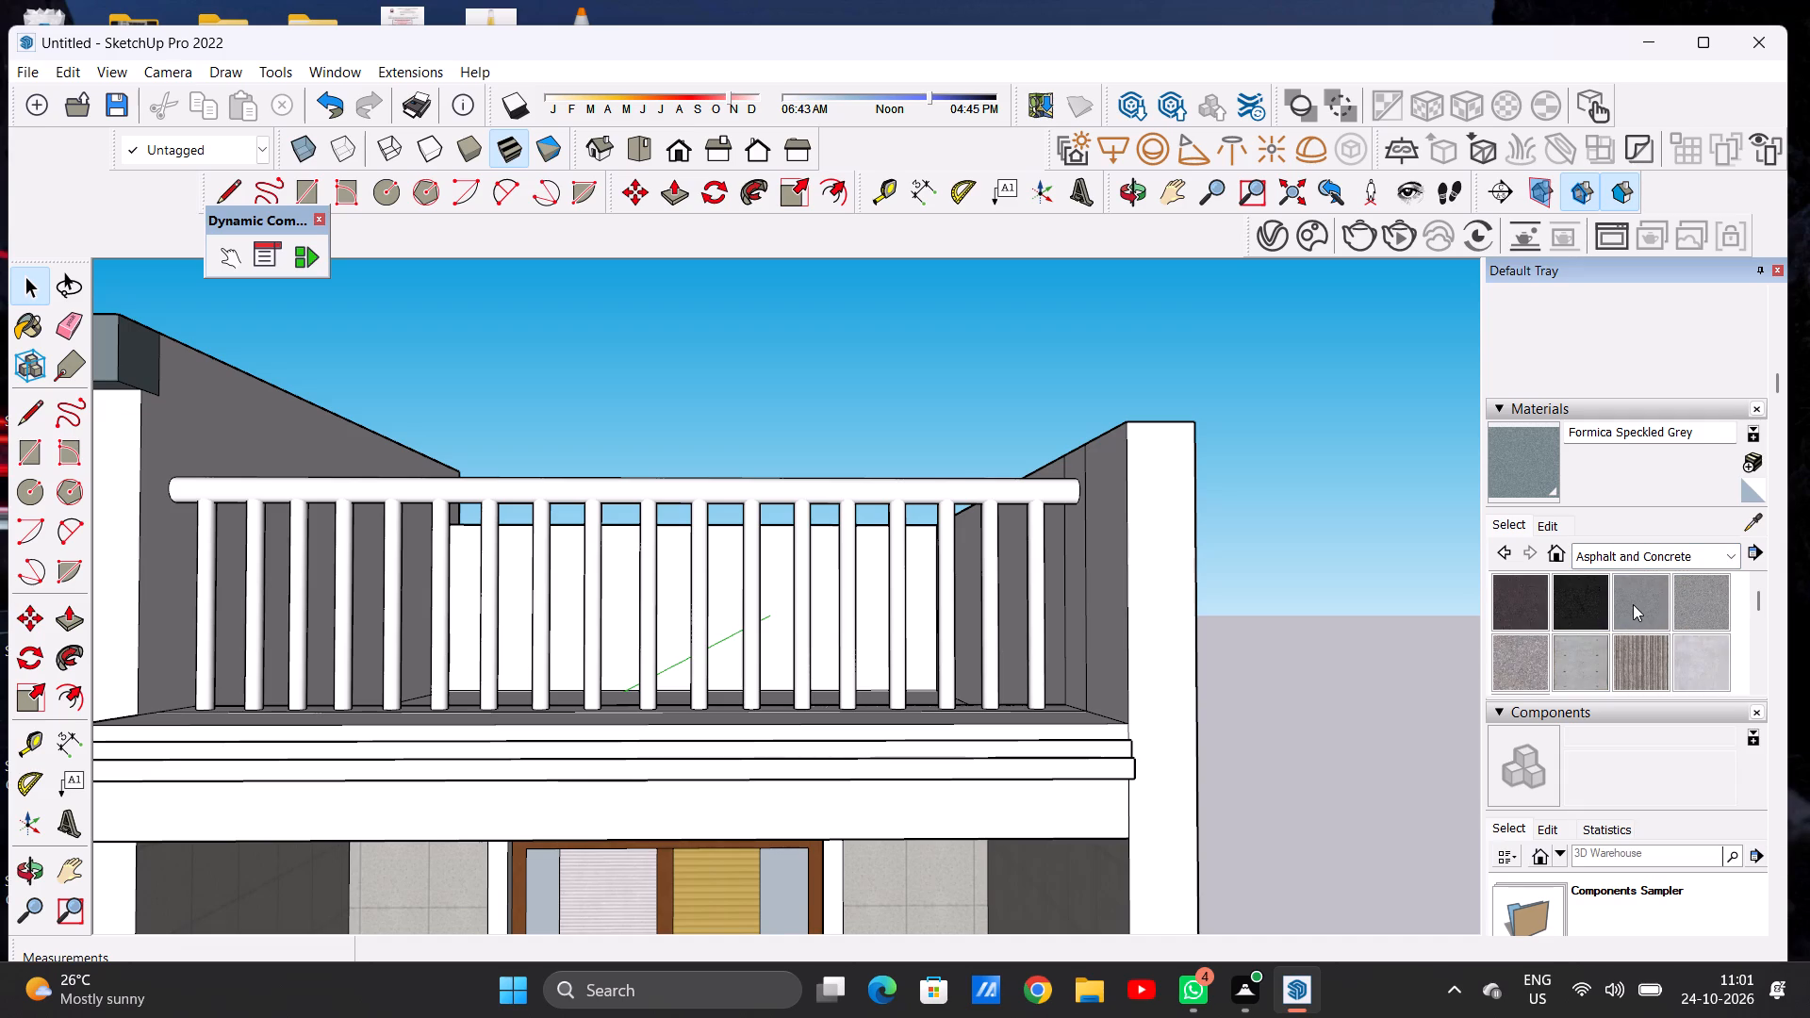
click(1633, 604)
scroll(1065, 524, up, 17)
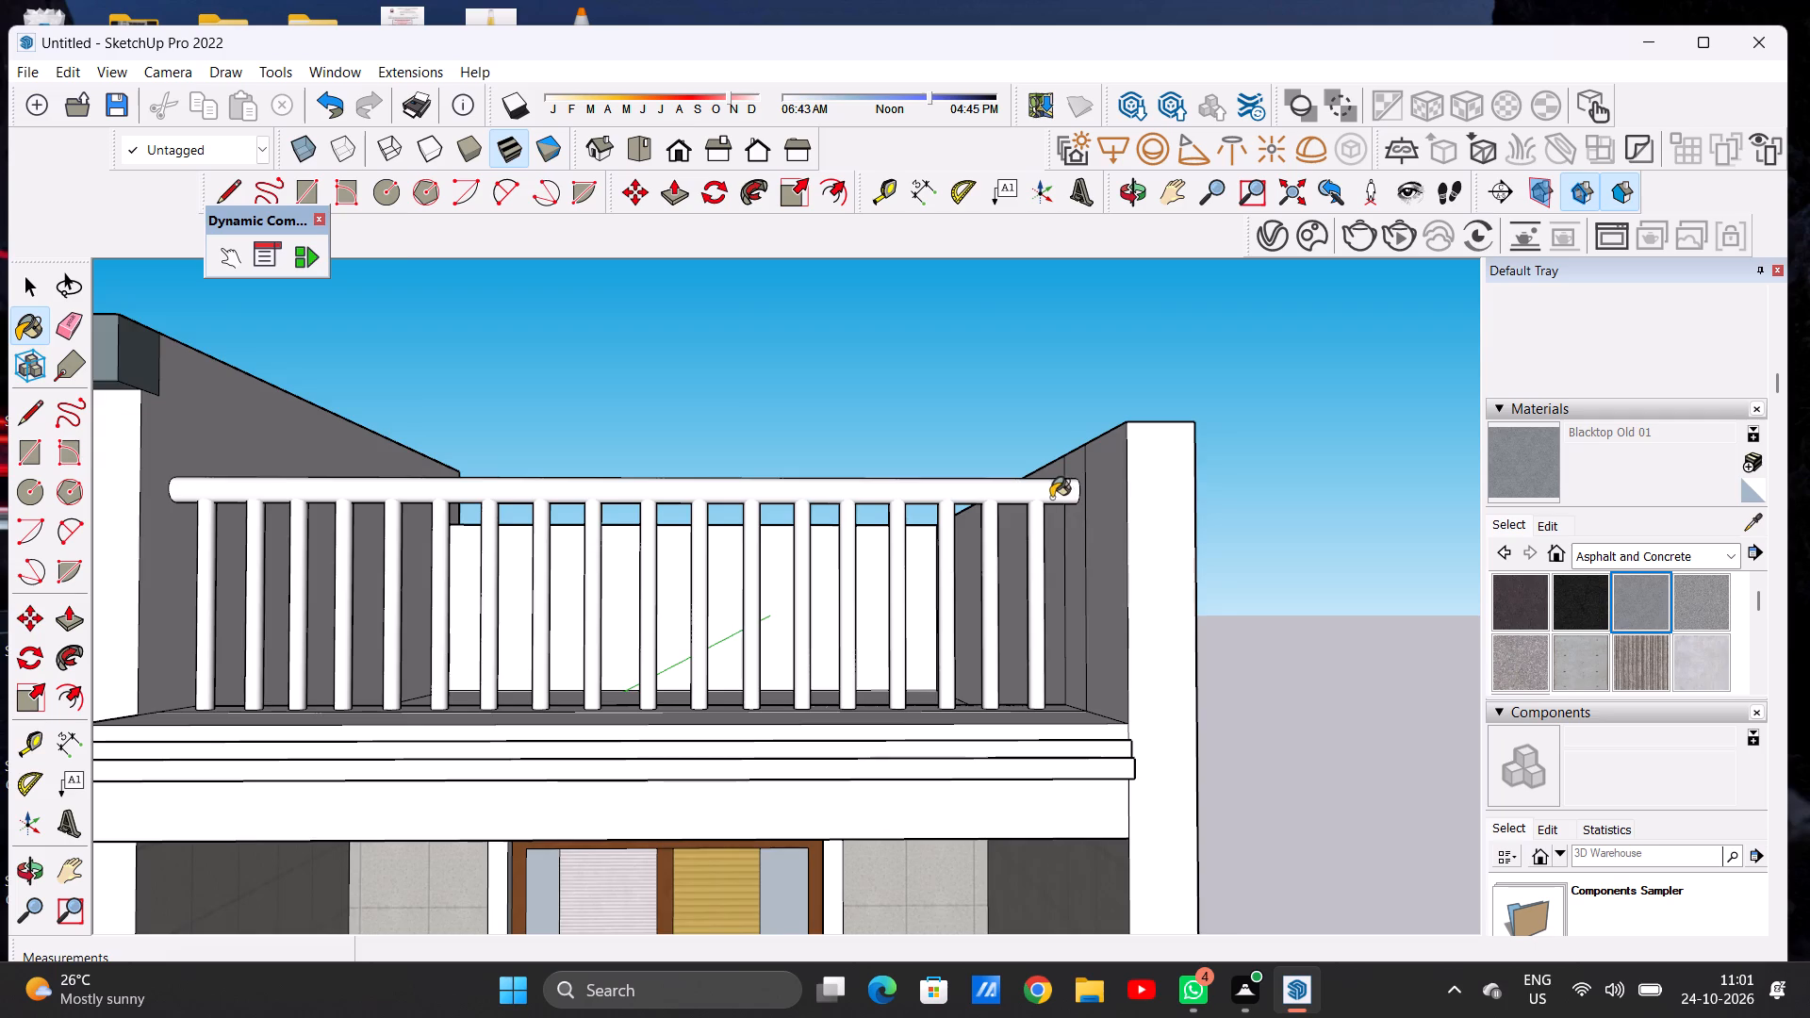
scroll(1051, 498, up, 6)
scroll(1041, 491, down, 1)
scroll(1040, 496, up, 4)
click(1031, 484)
scroll(1103, 483, down, 4)
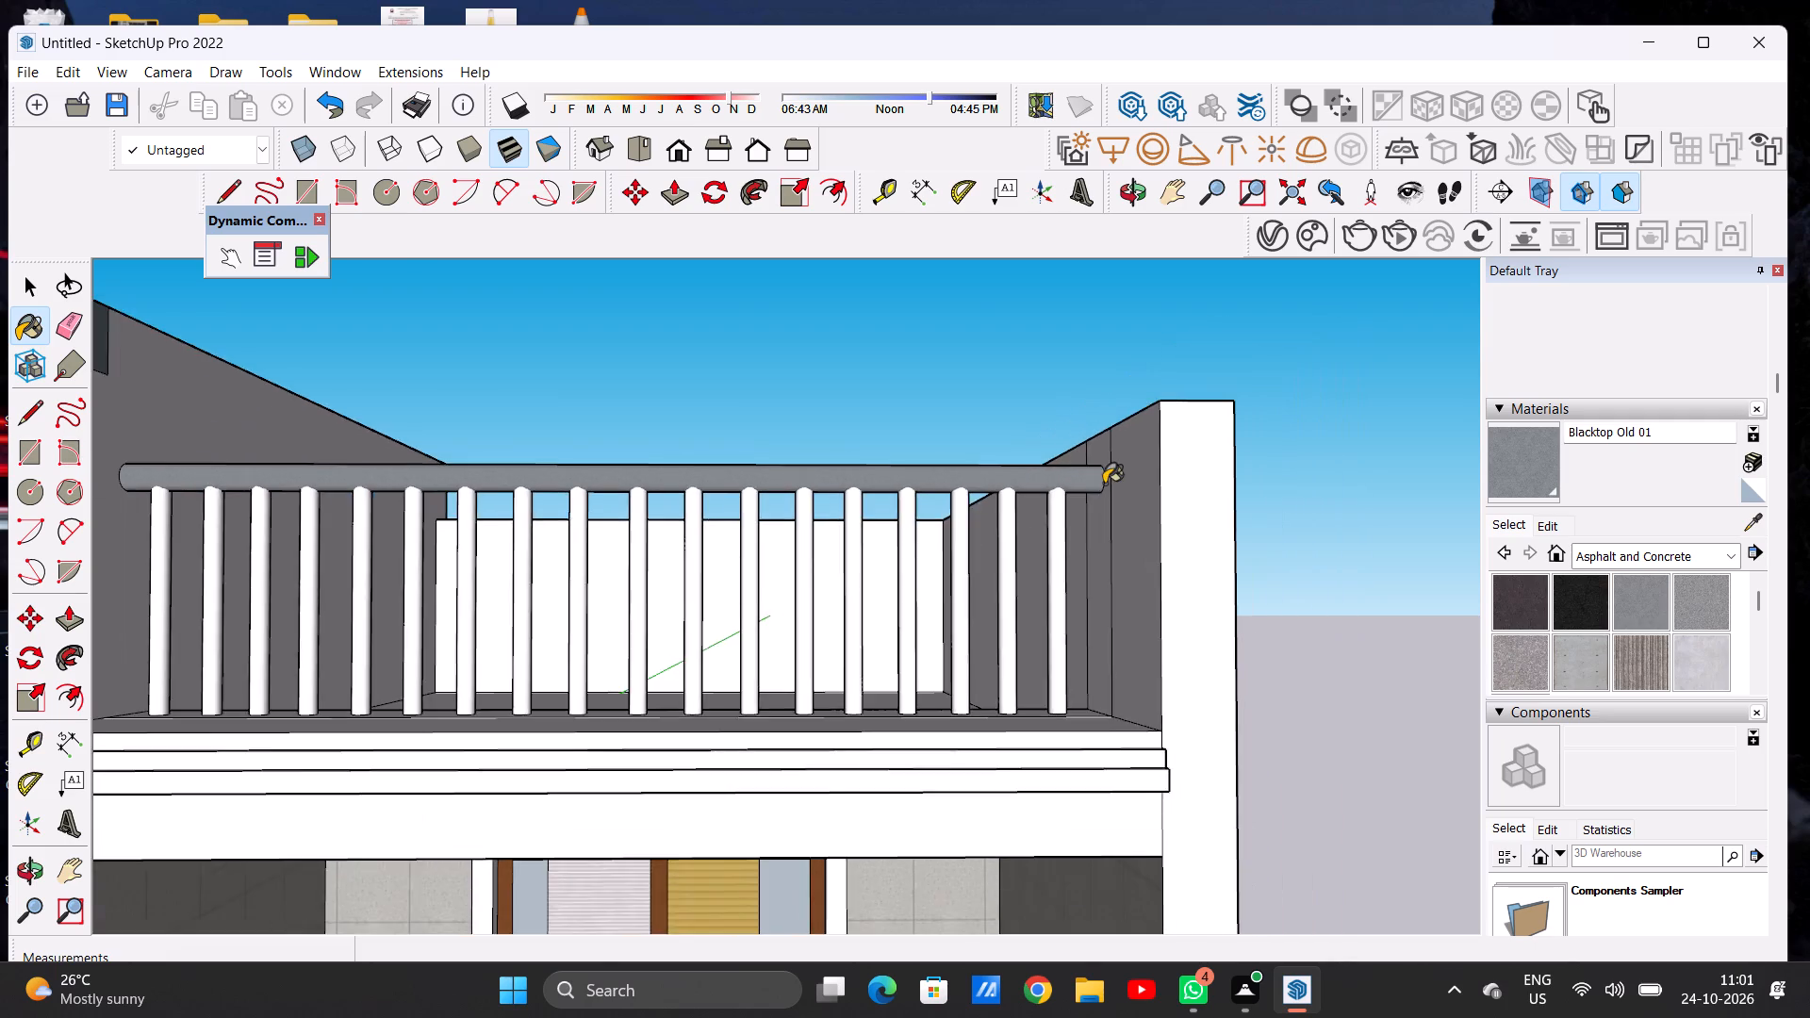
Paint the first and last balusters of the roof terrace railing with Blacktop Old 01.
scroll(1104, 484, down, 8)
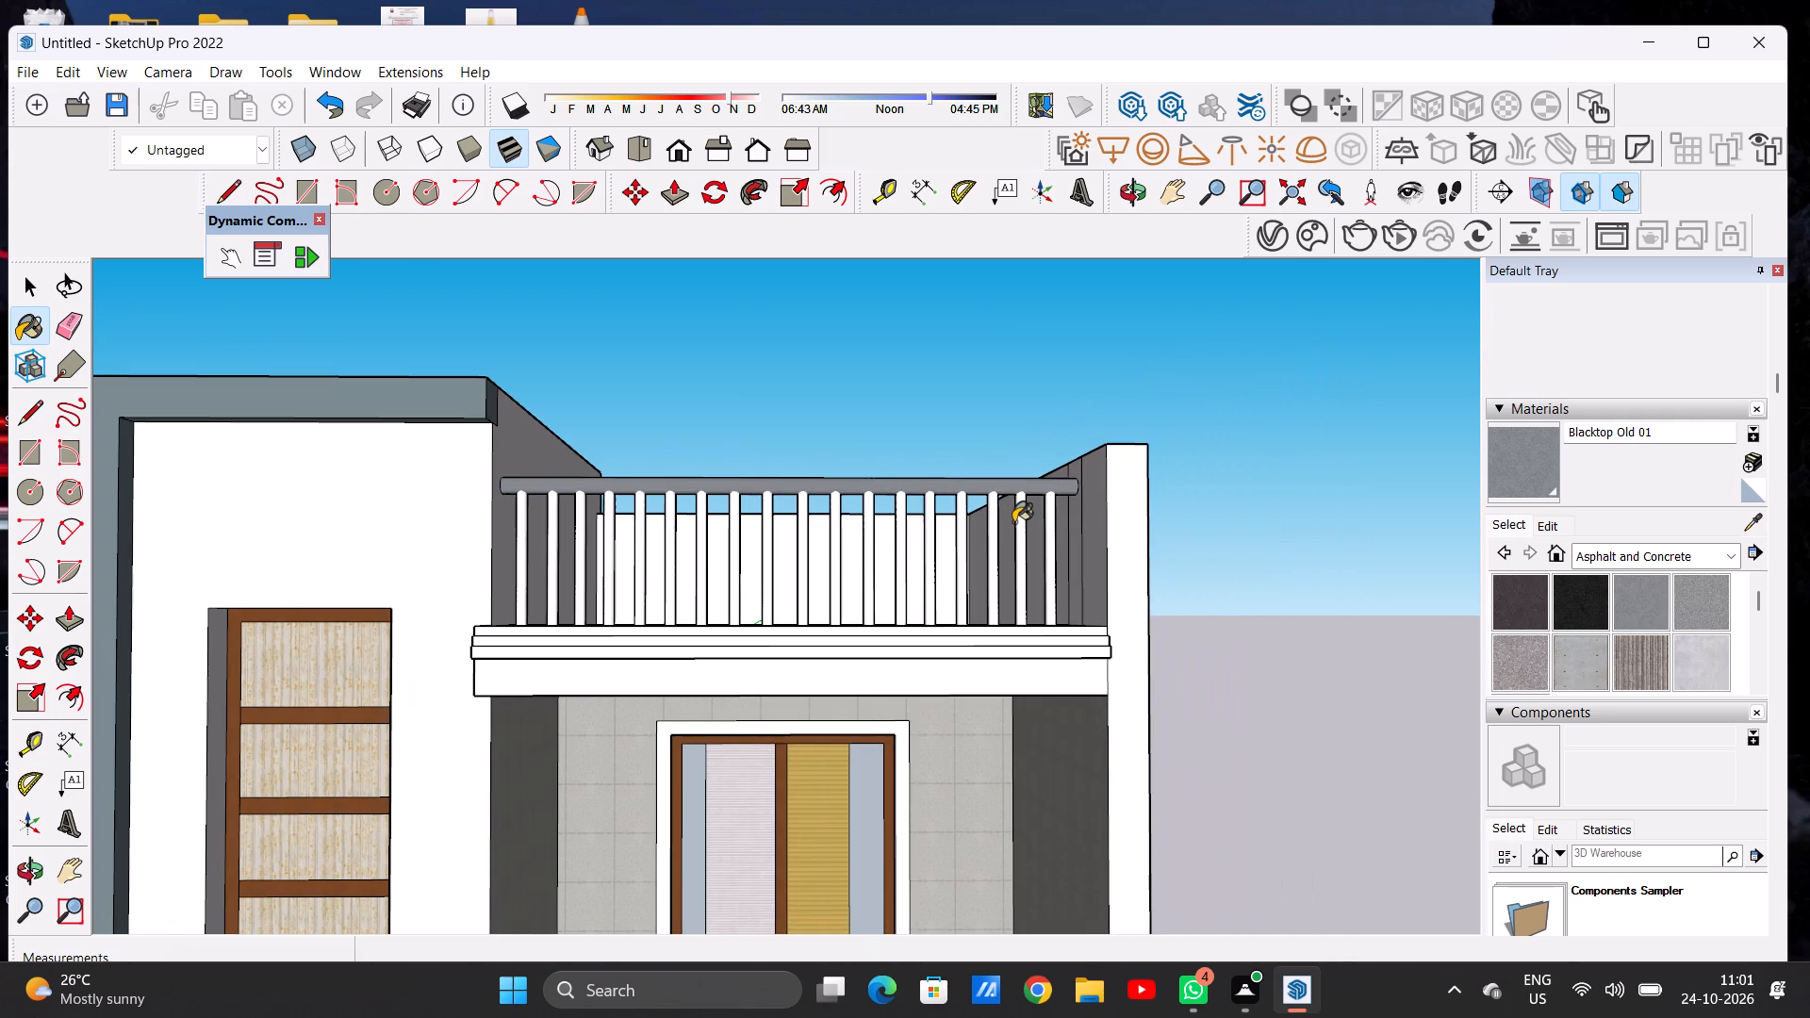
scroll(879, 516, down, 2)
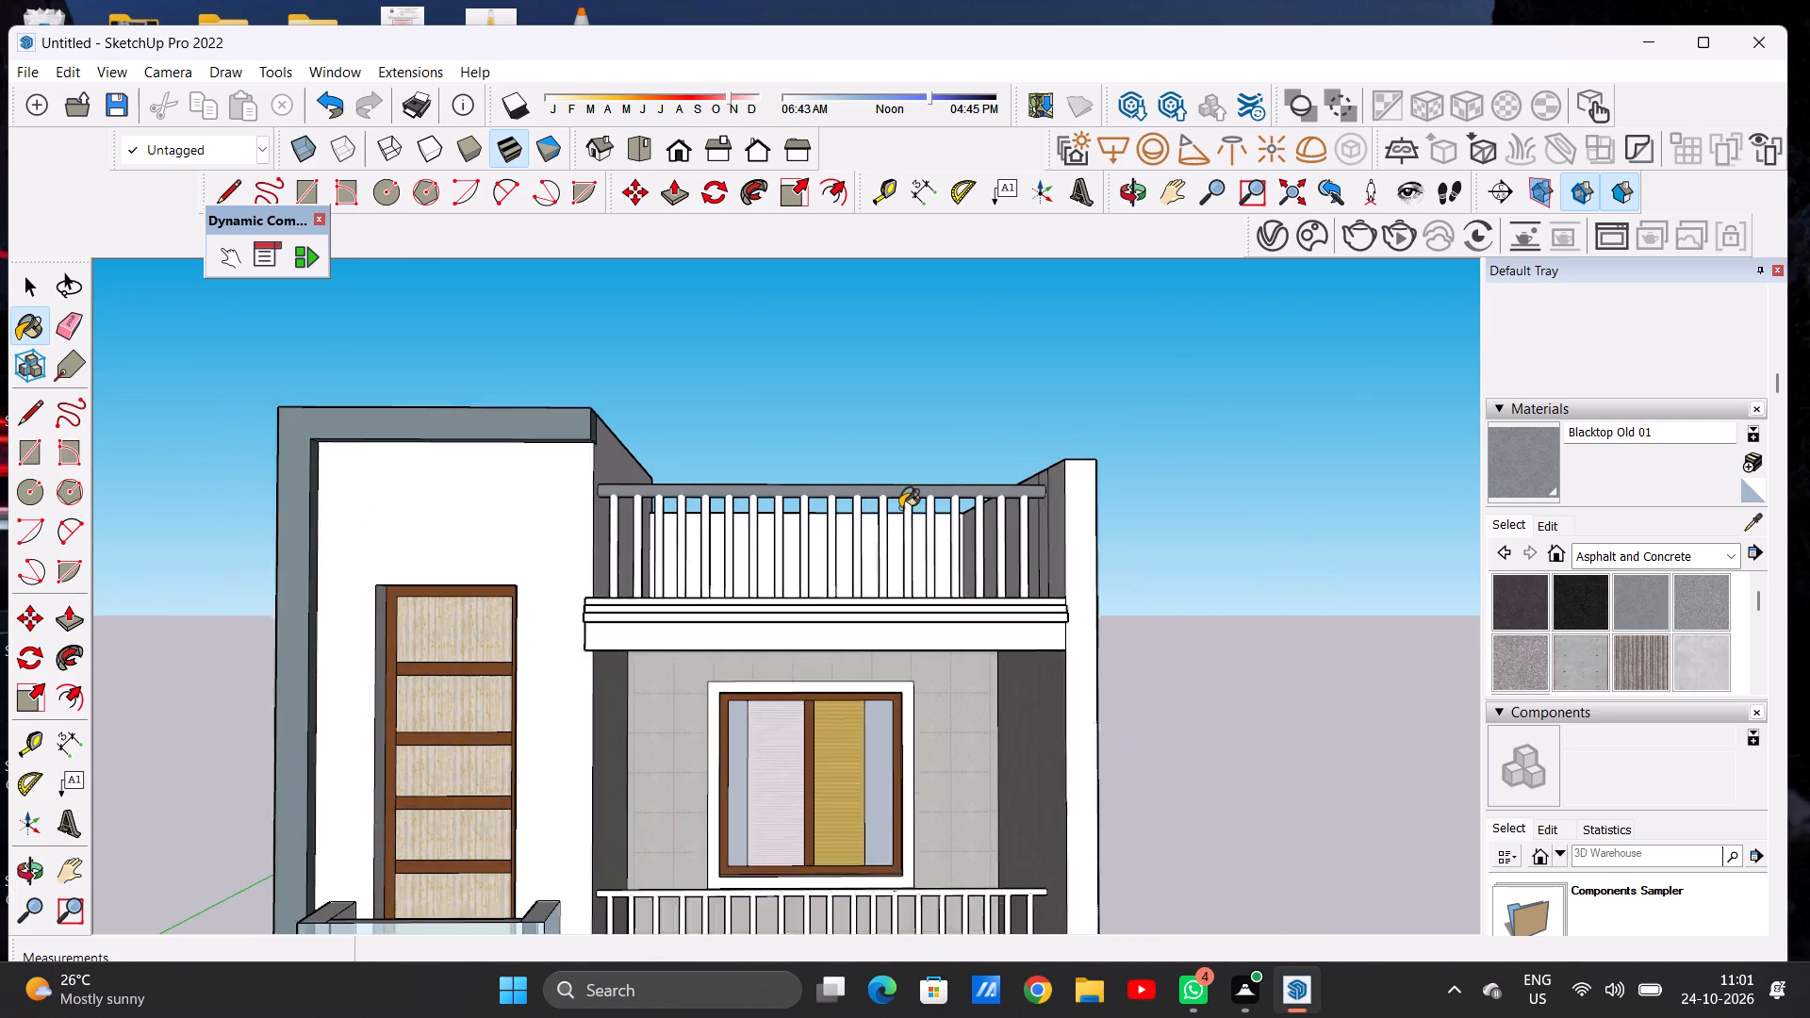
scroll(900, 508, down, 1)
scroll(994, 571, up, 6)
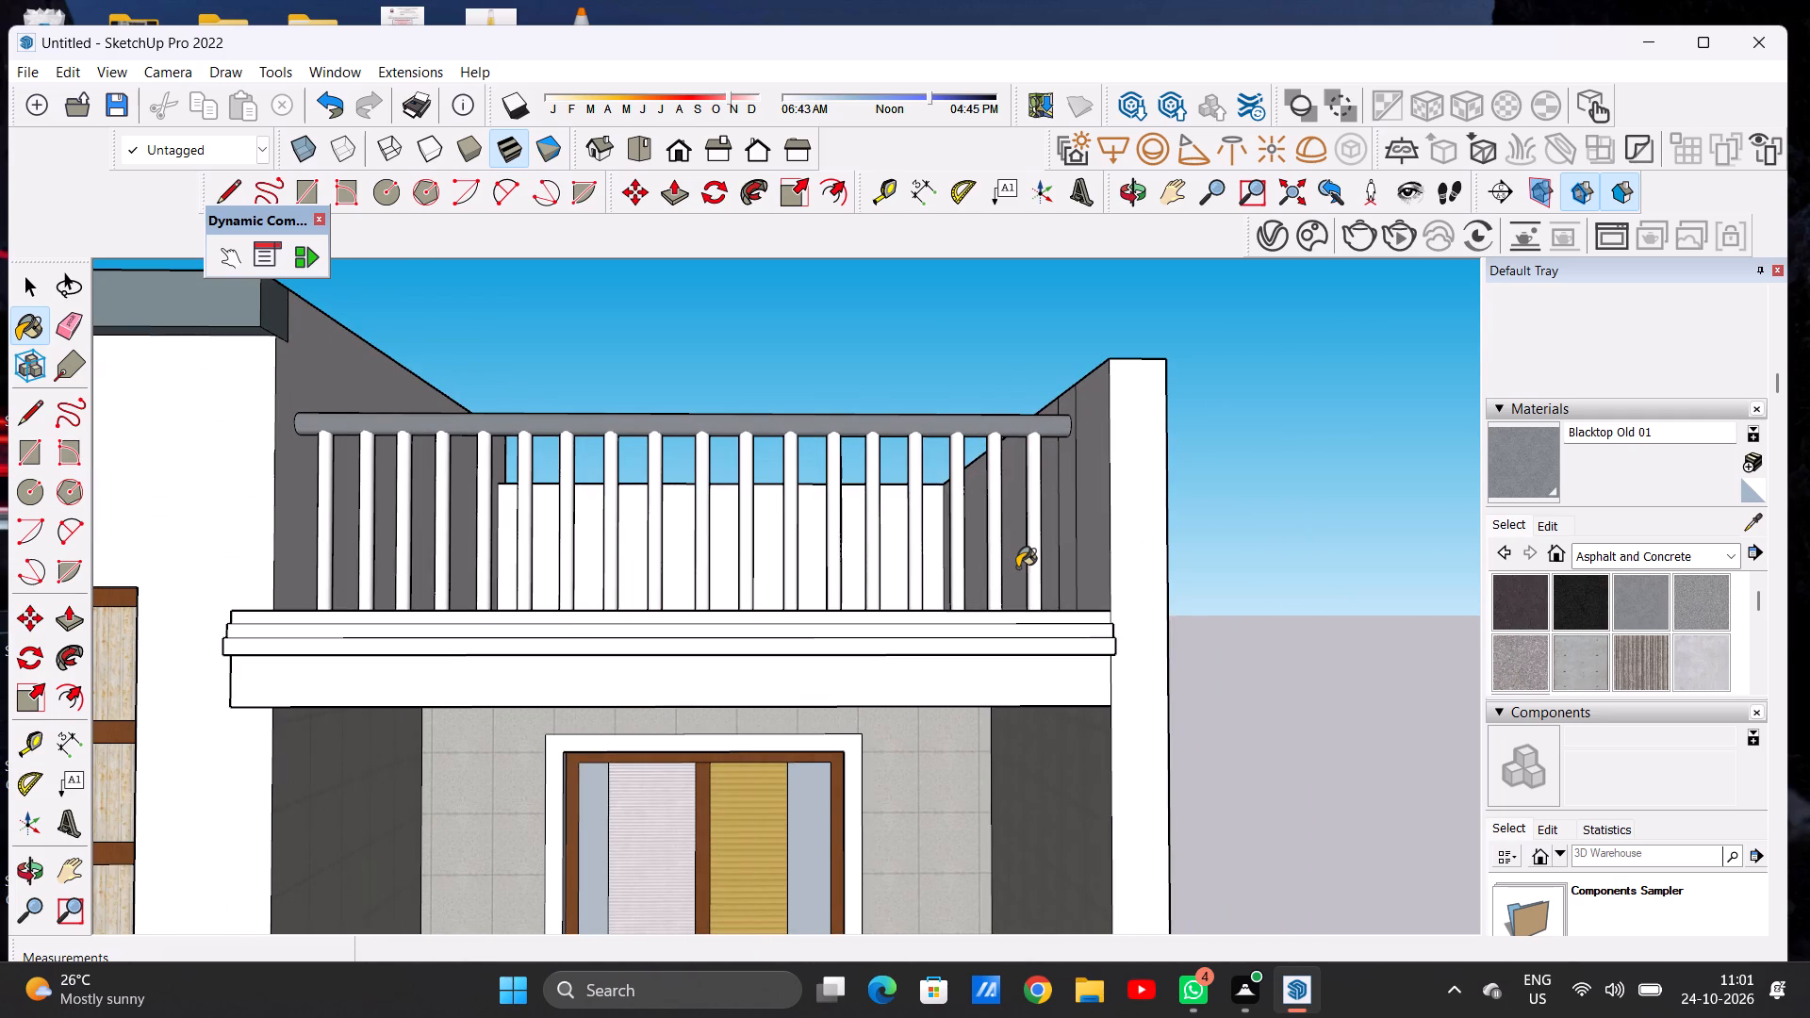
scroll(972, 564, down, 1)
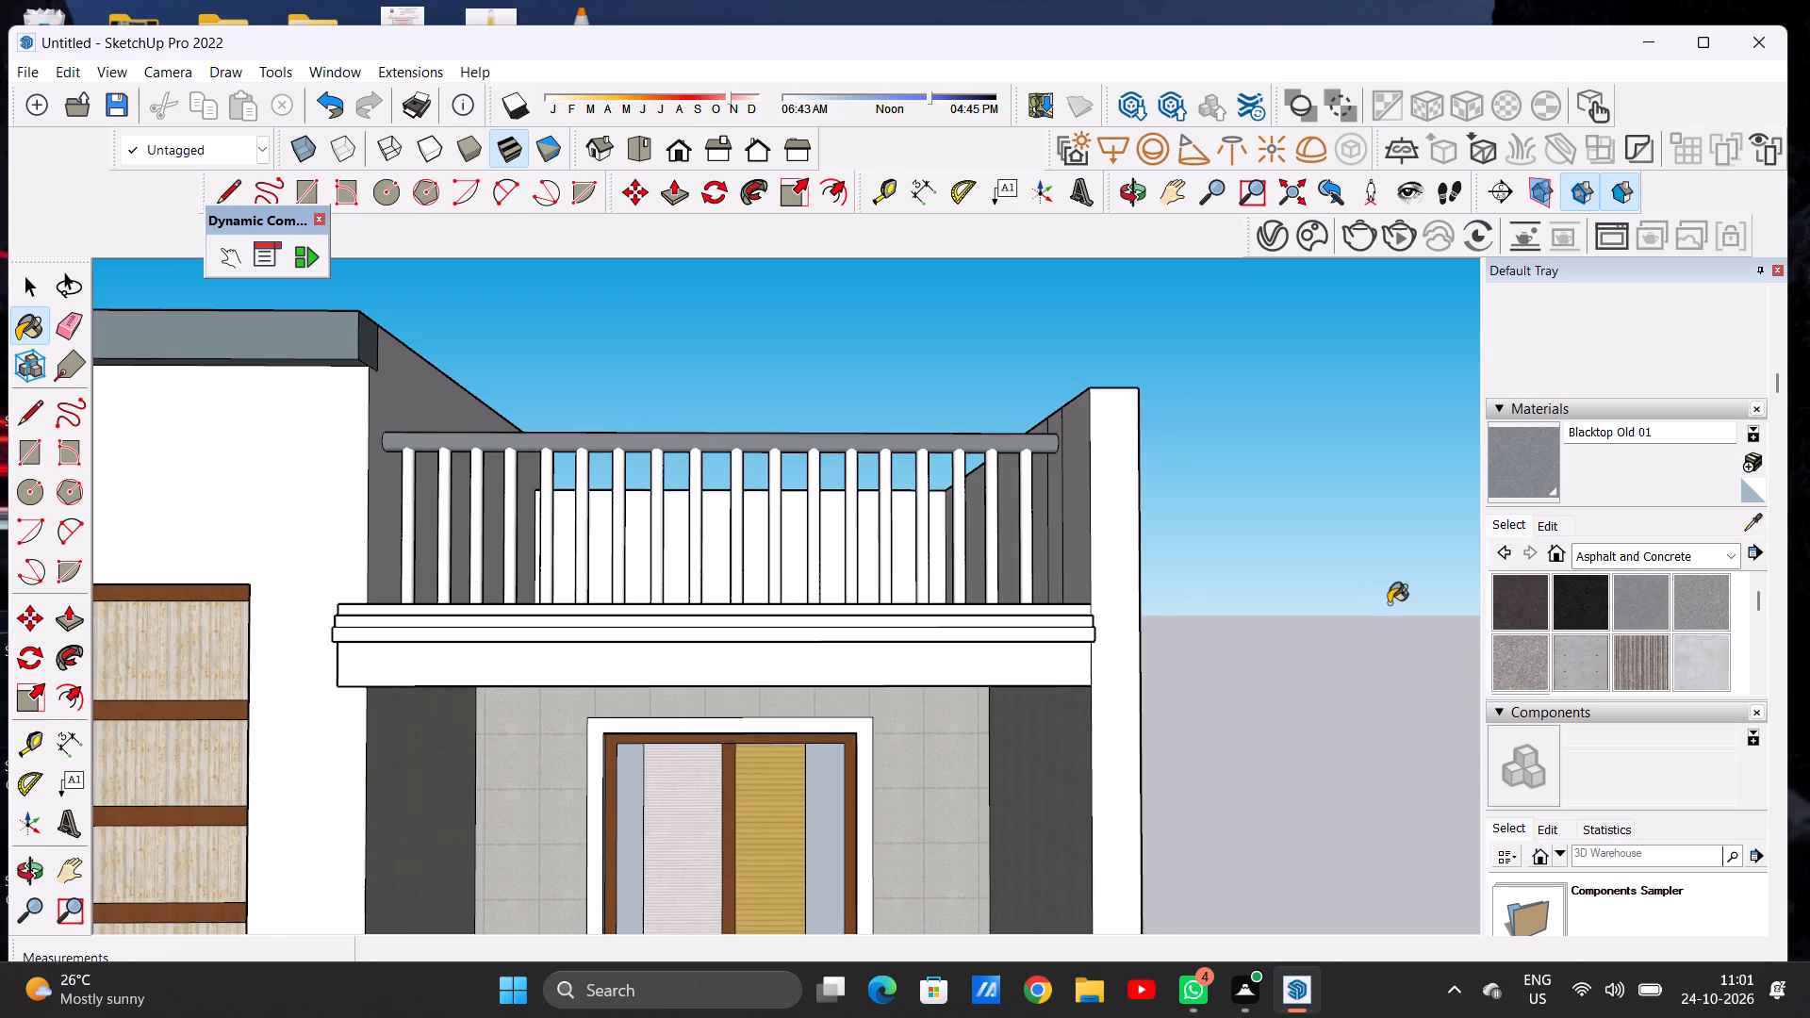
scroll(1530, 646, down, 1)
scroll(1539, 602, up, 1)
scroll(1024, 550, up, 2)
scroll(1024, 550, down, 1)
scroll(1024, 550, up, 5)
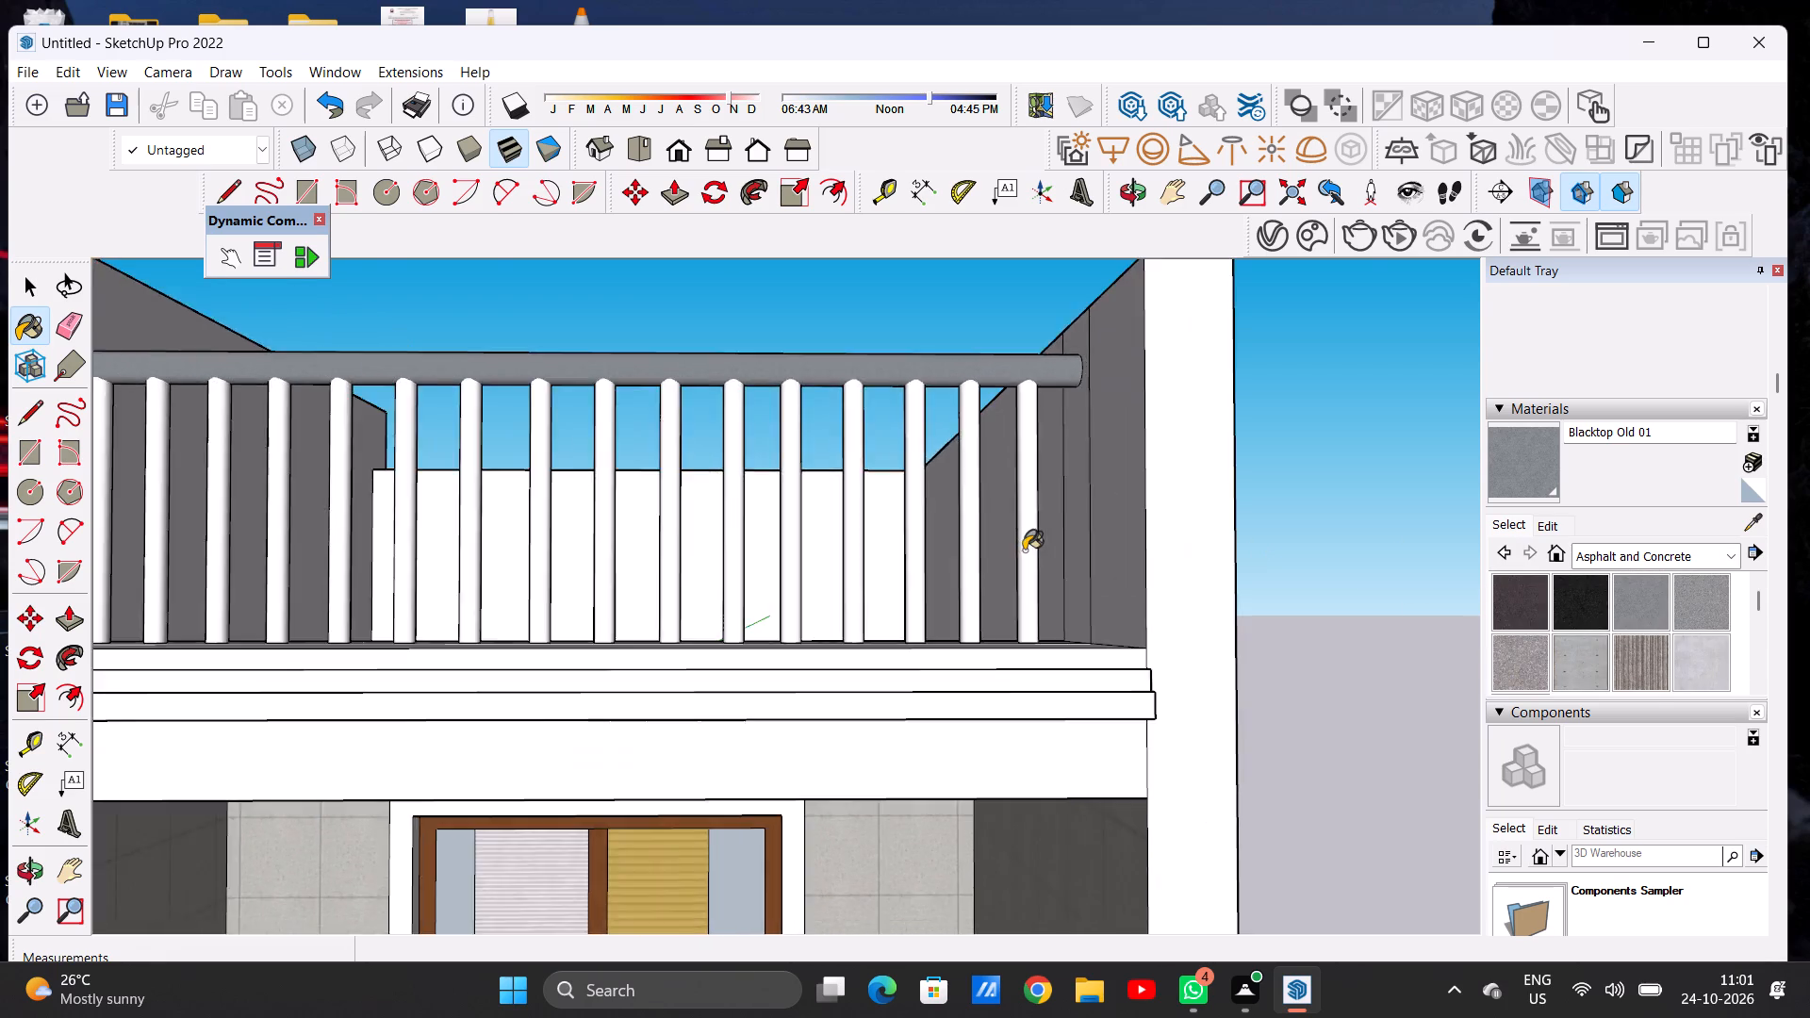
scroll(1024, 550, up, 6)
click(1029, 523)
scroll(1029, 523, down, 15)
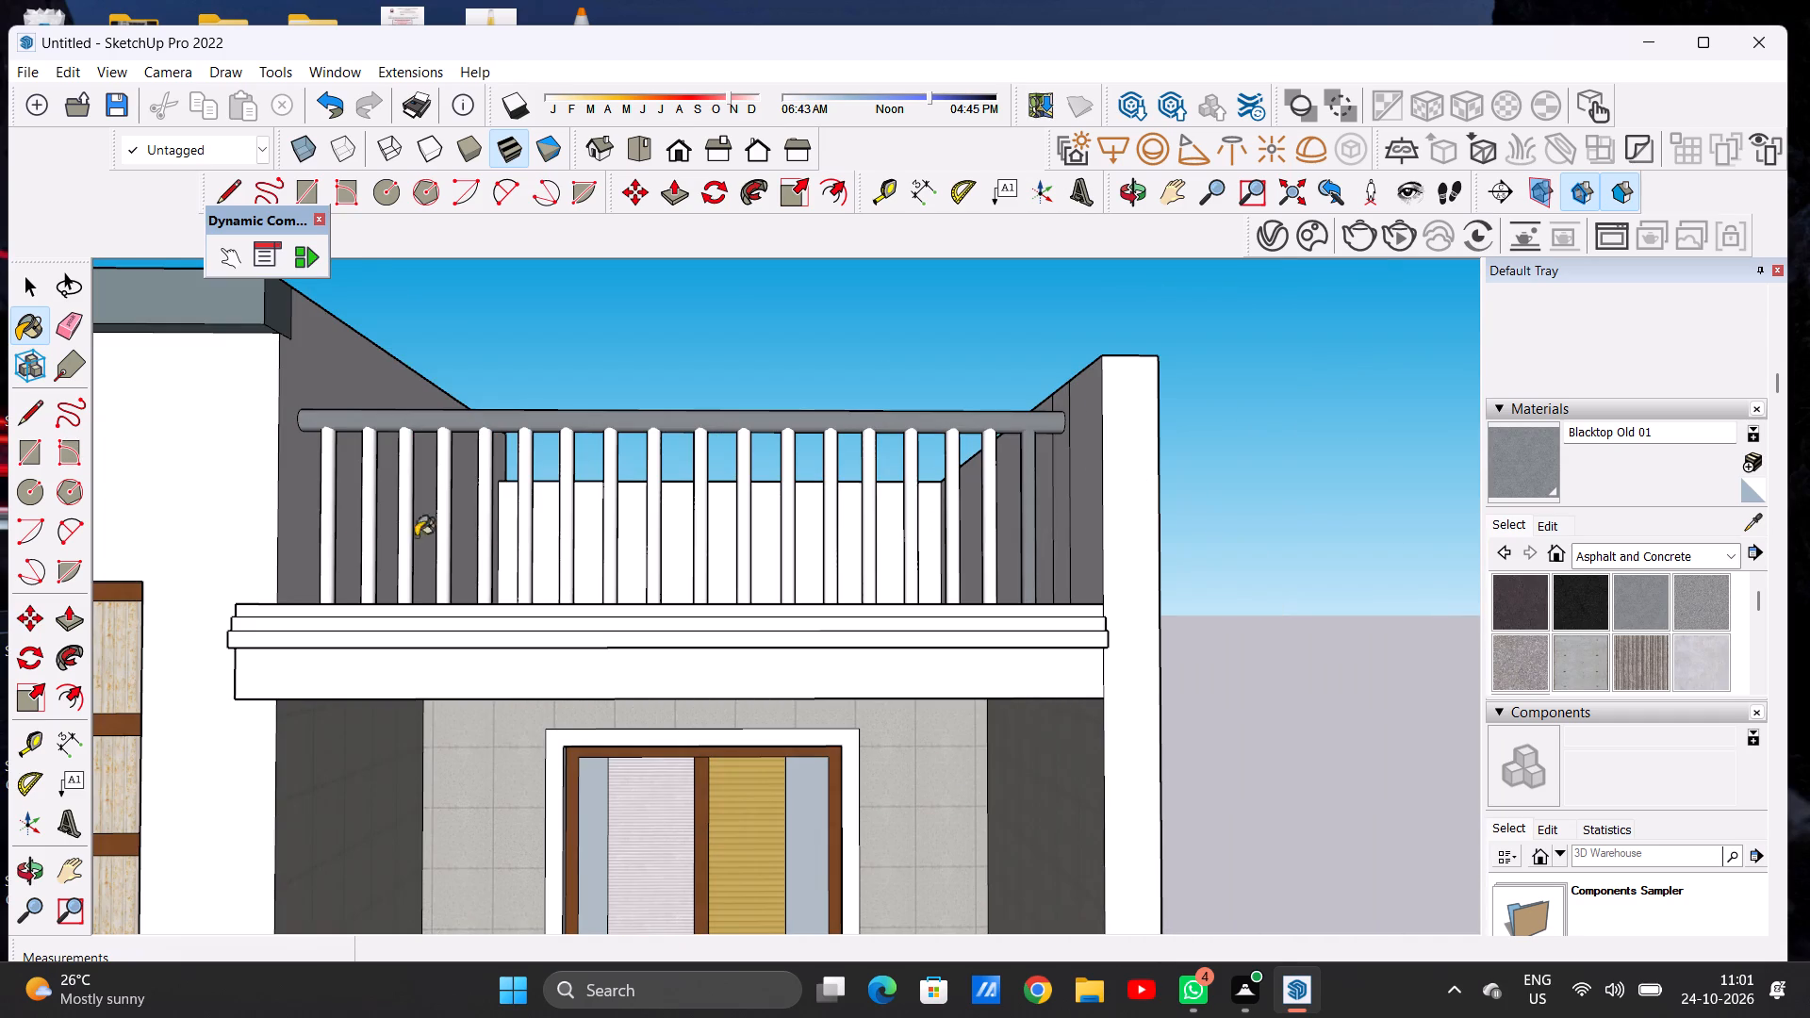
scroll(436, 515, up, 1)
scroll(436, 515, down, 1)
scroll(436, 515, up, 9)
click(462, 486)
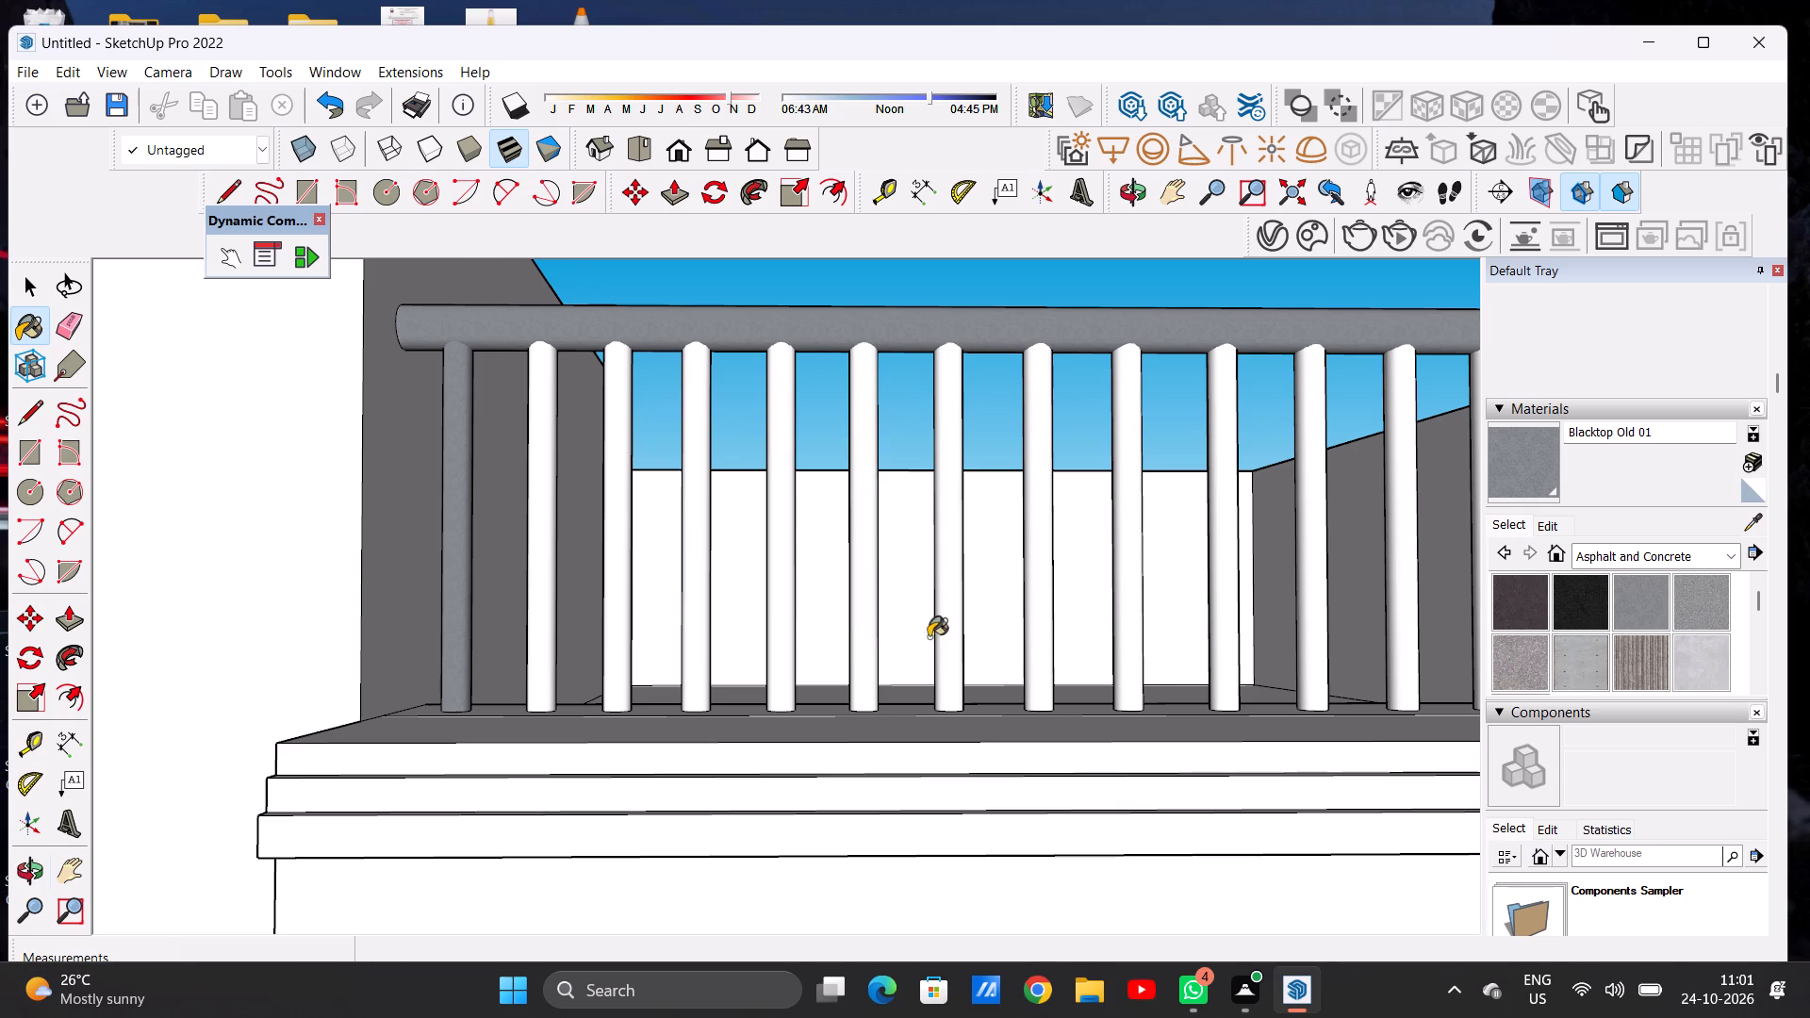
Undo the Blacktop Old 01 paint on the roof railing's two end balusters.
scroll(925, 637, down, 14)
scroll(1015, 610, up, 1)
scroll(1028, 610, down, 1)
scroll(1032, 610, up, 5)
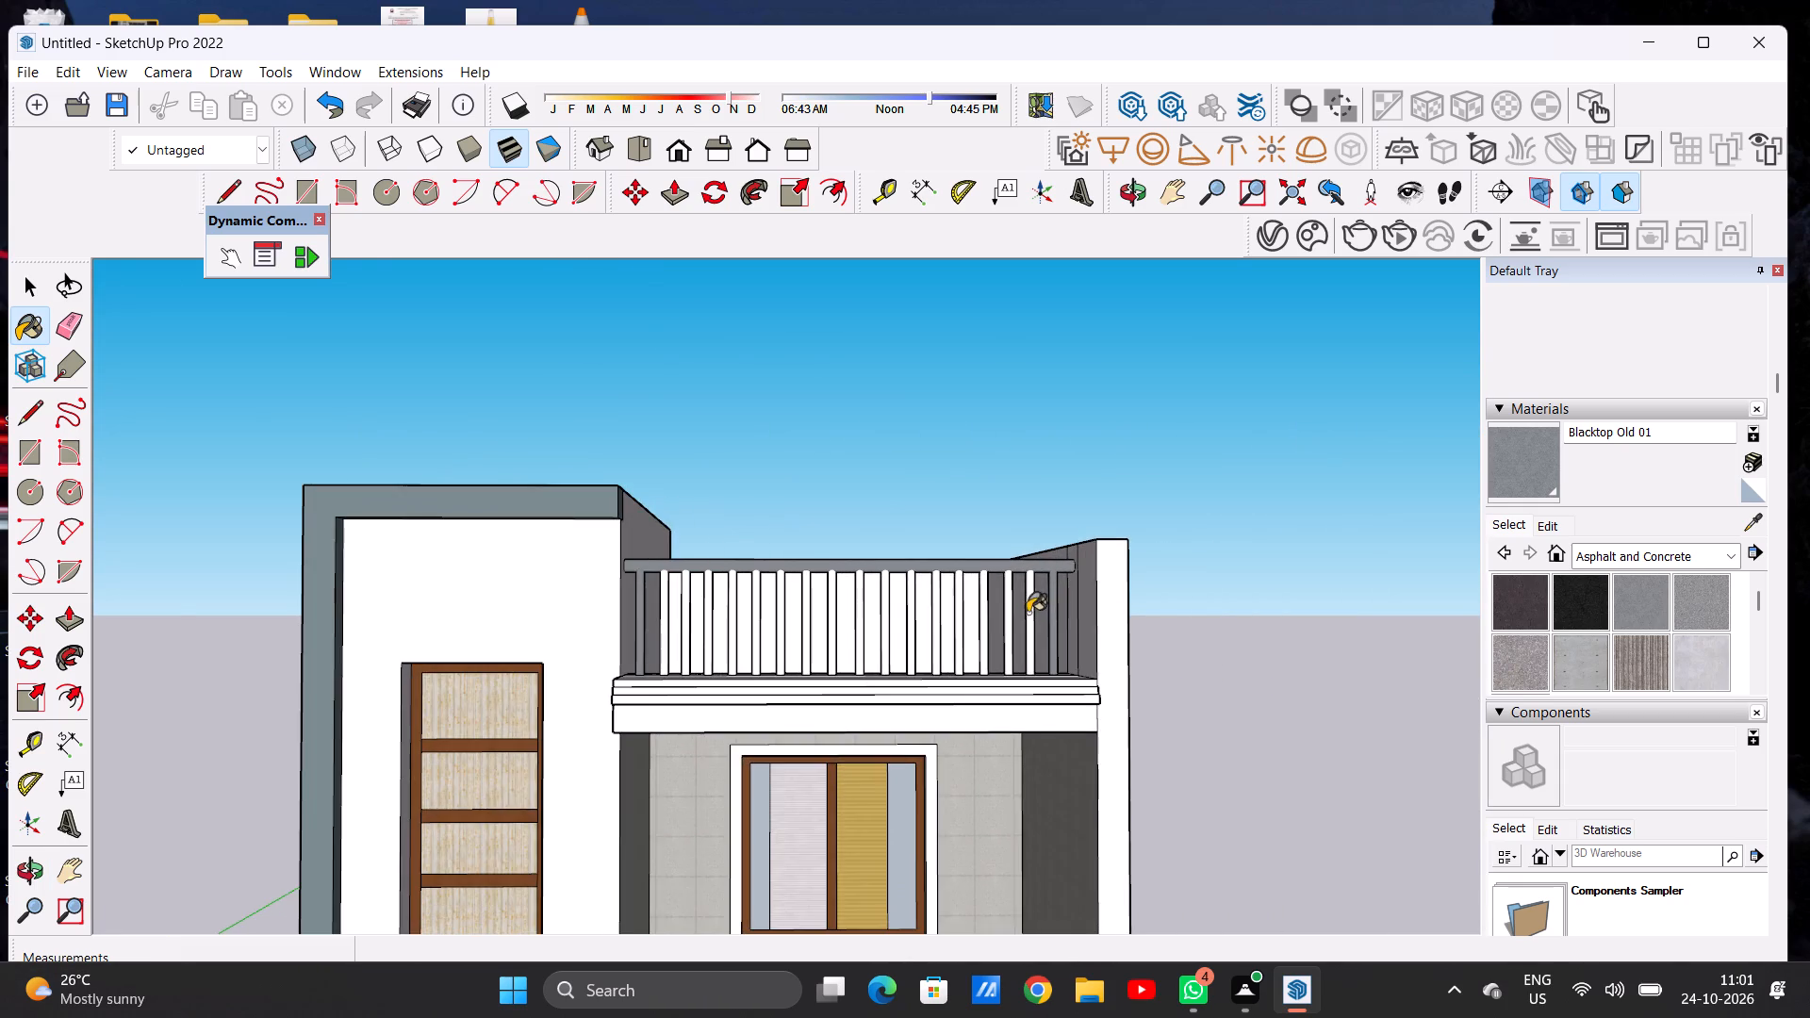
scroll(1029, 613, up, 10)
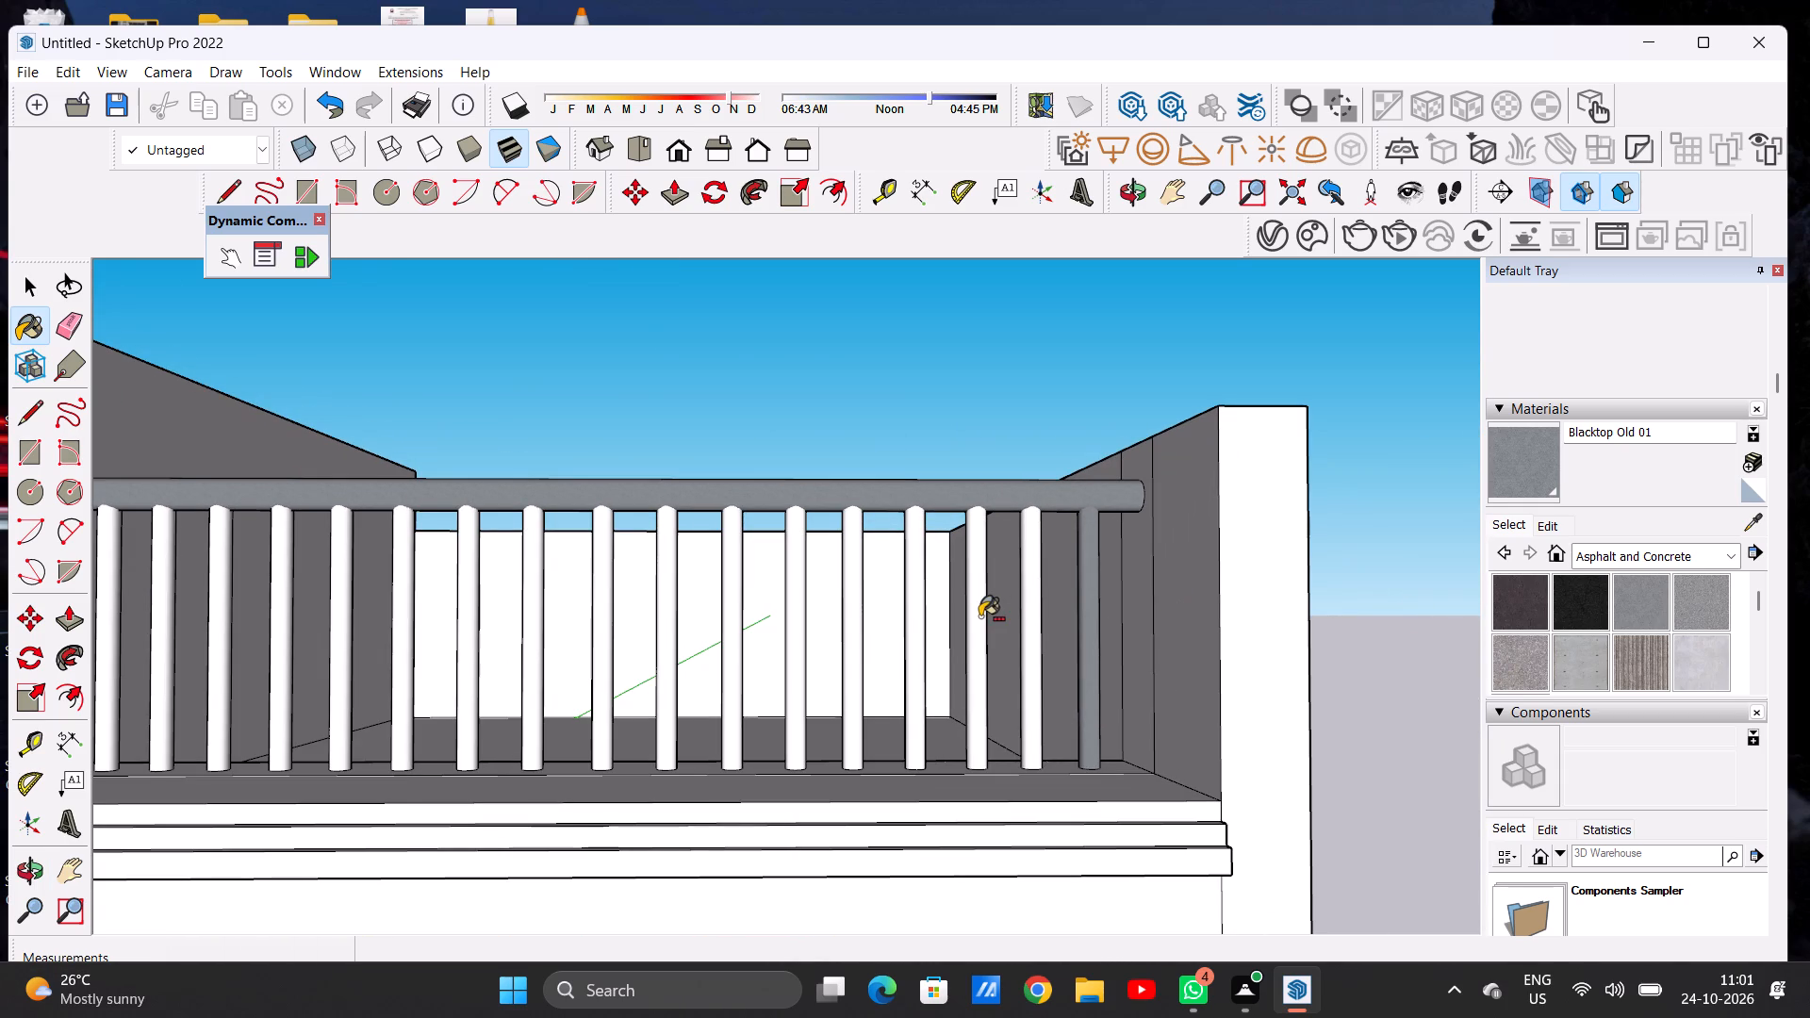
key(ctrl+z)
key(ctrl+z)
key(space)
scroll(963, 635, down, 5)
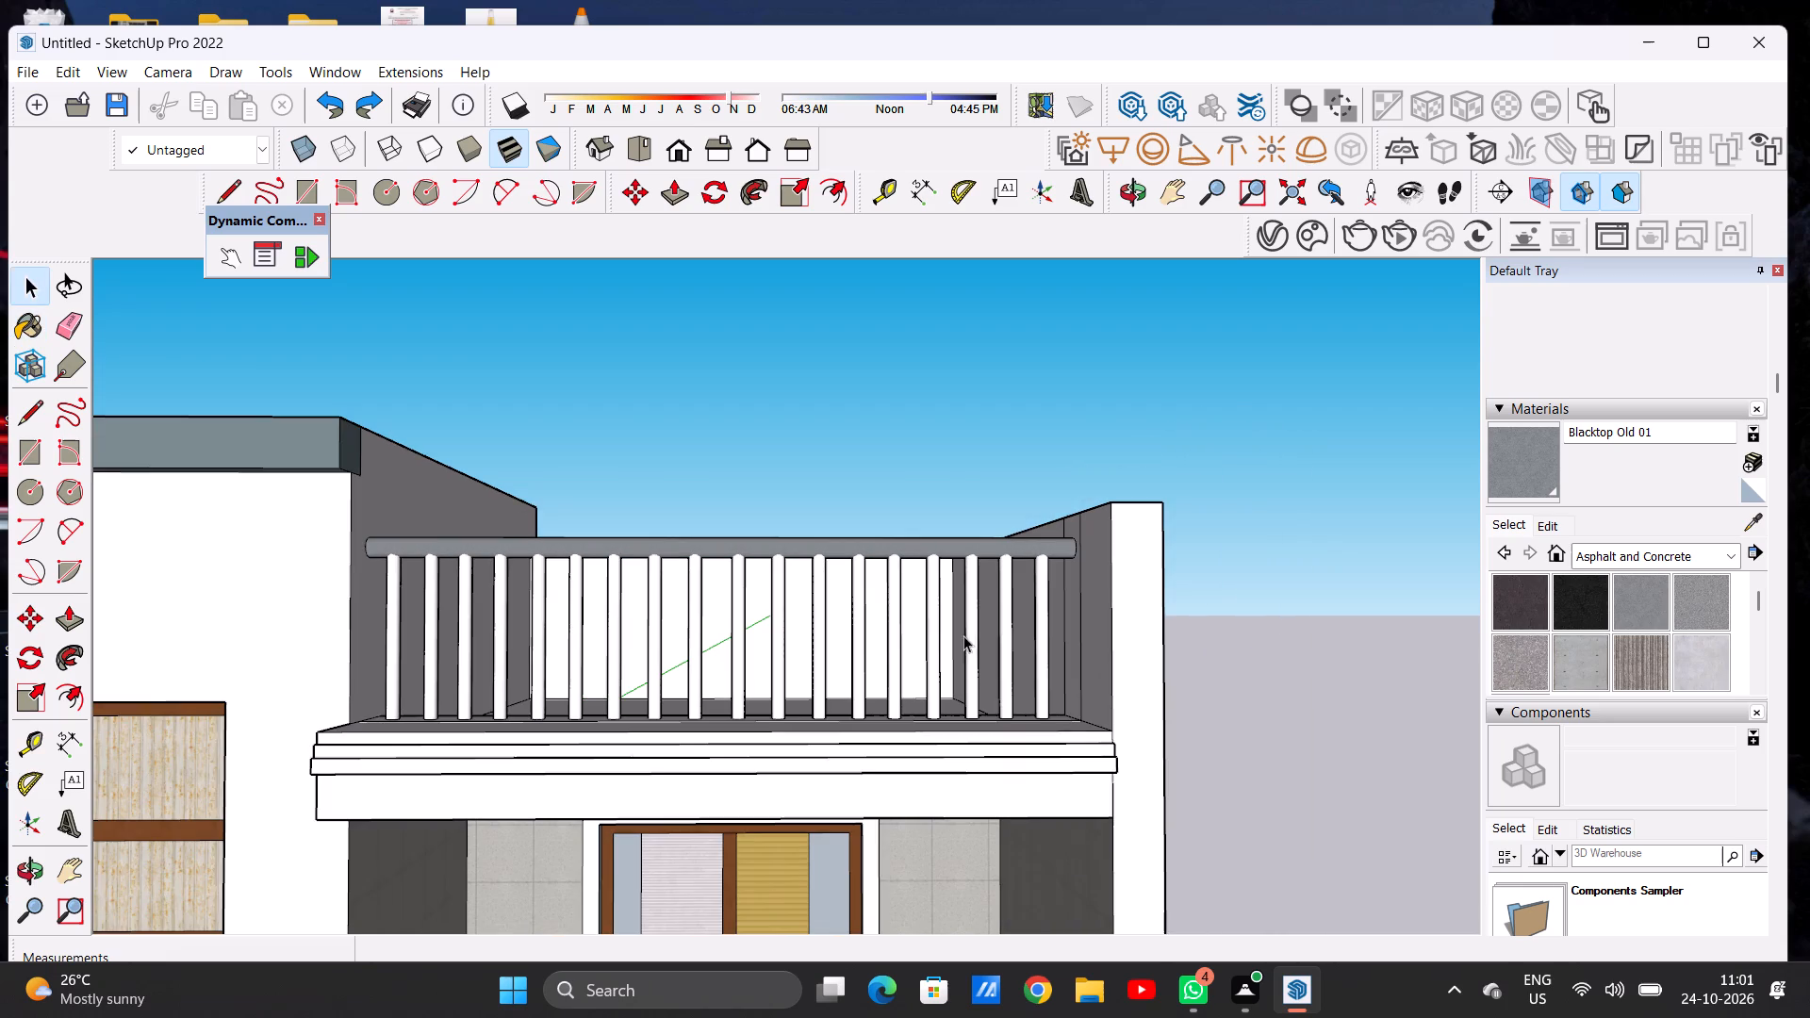
Paint the five roof railing balusters nearest the outer side wall with Terrazzo Light Blue from Synthetic Surfaces.
click(1609, 557)
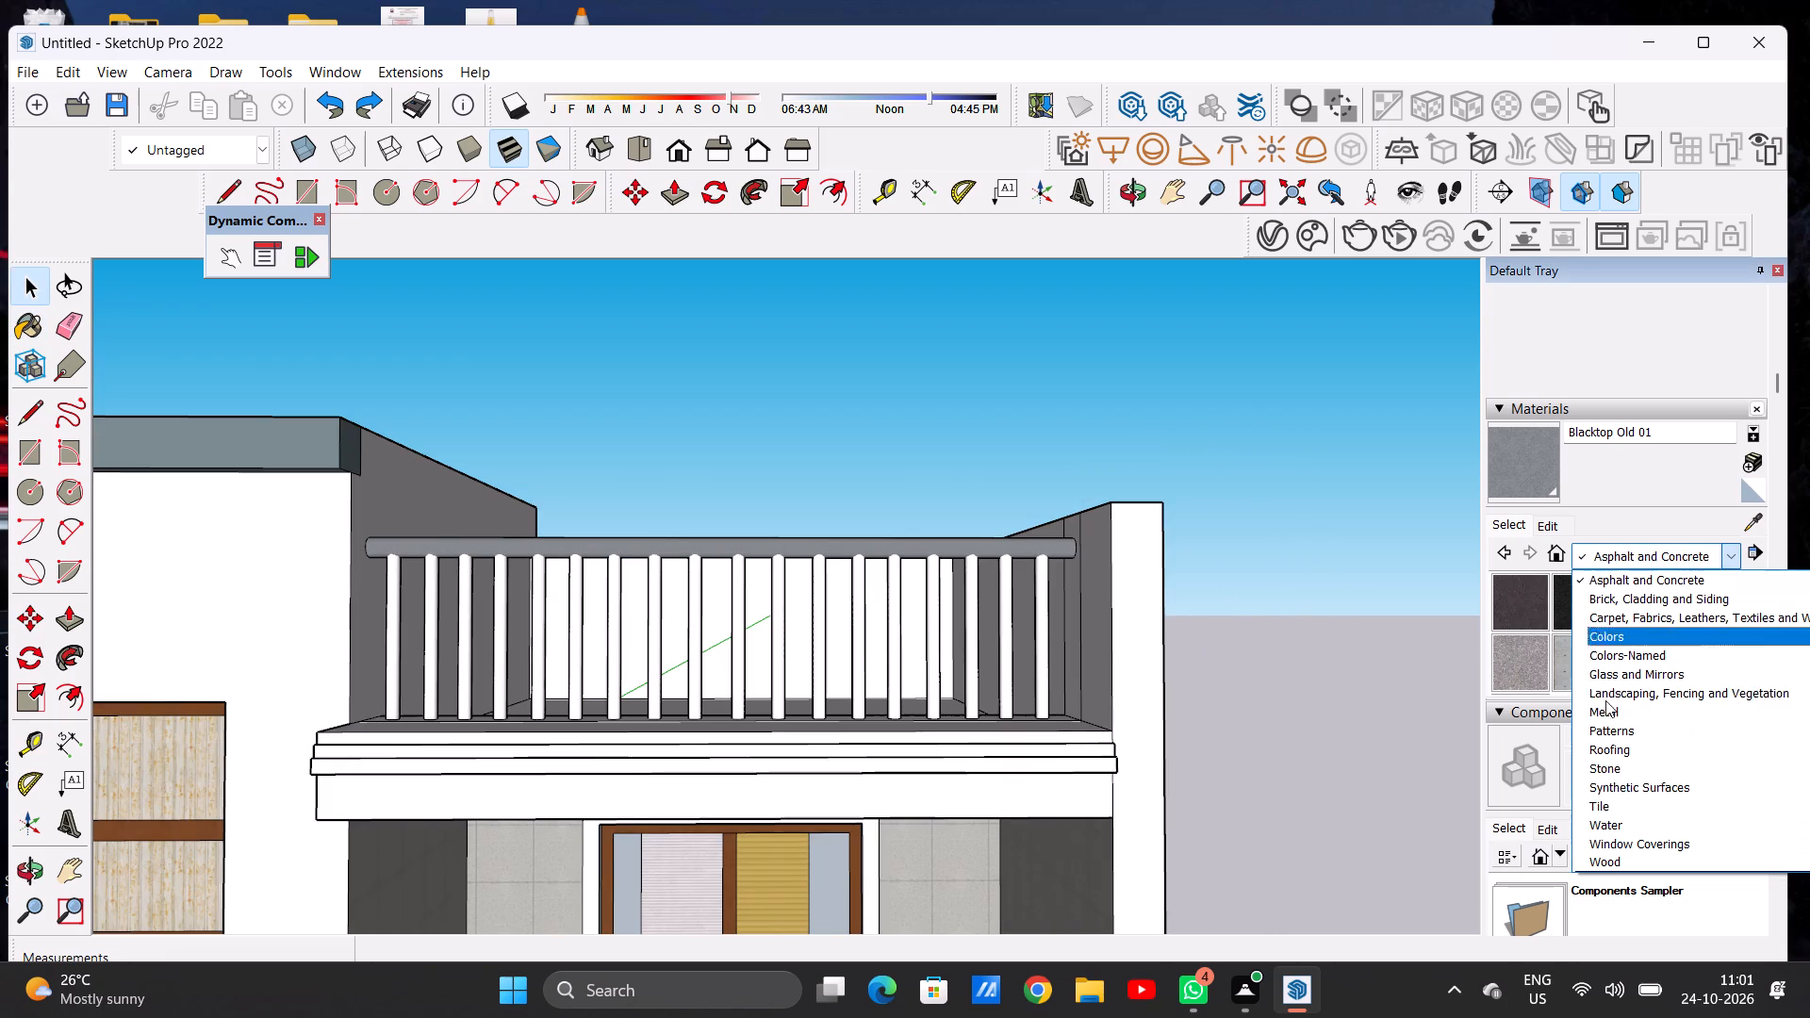
click(1602, 785)
scroll(1604, 638, down, 3)
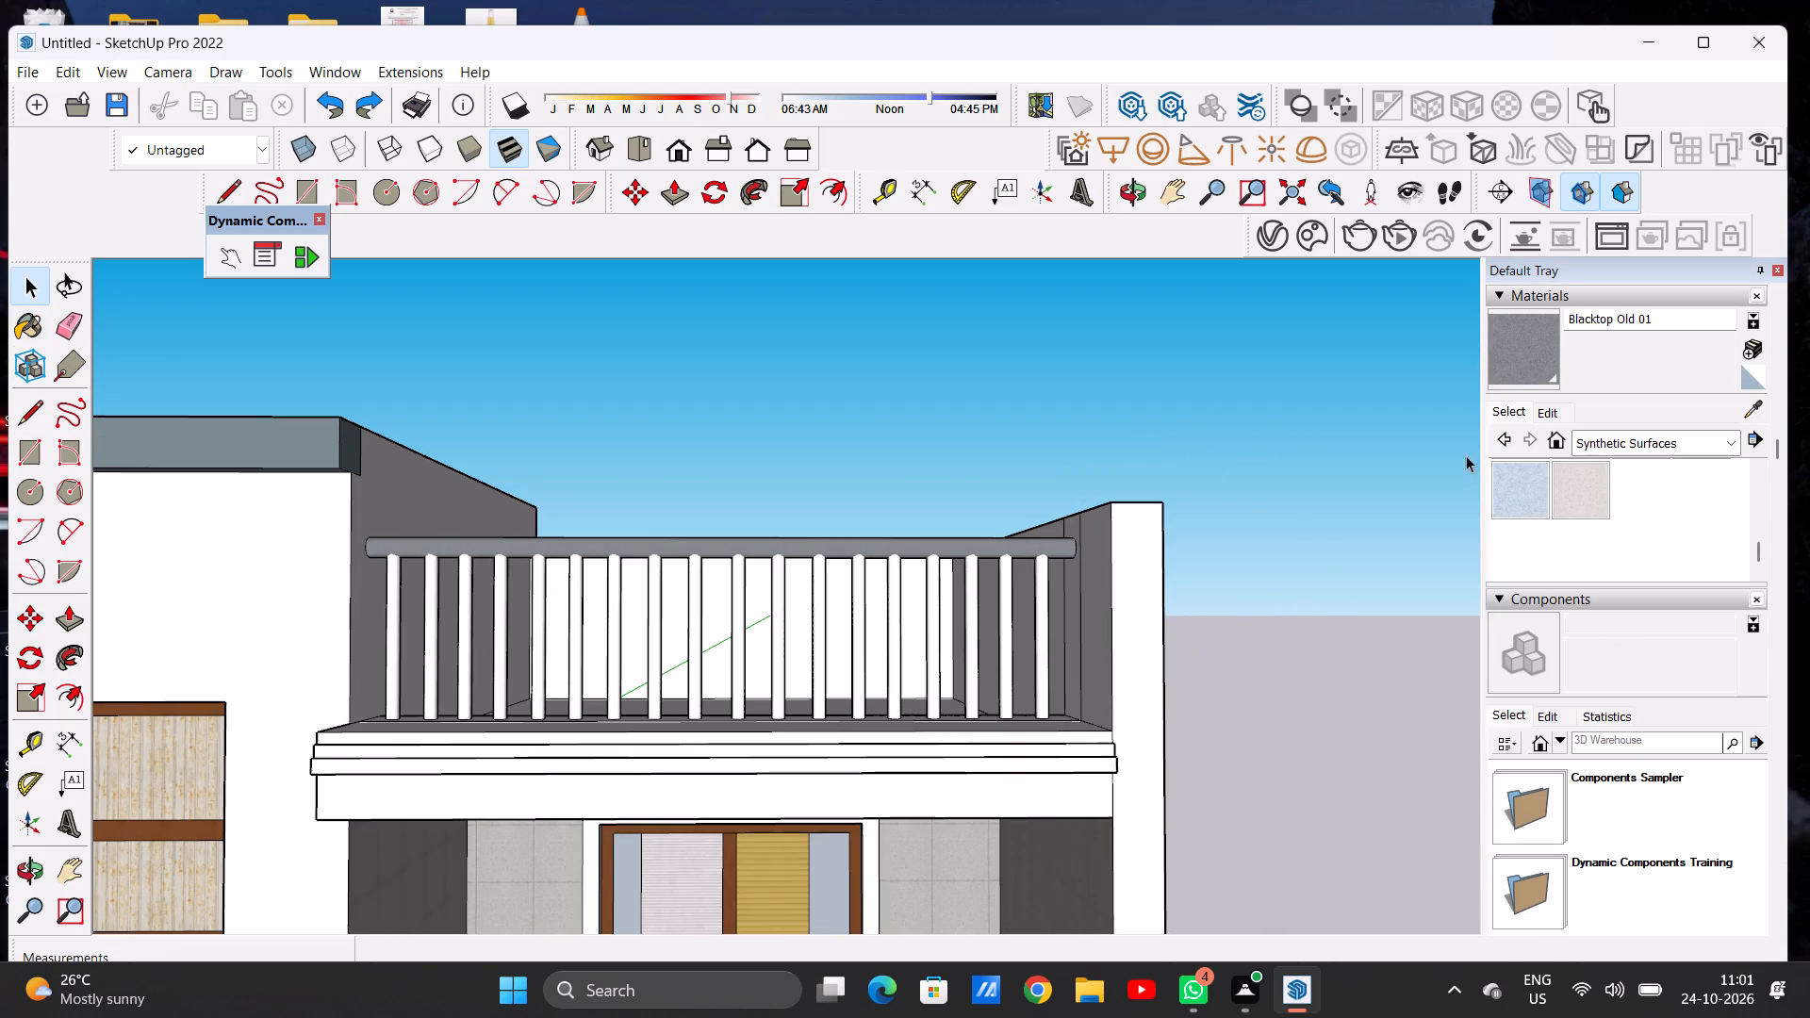
click(1532, 499)
scroll(1045, 543, up, 16)
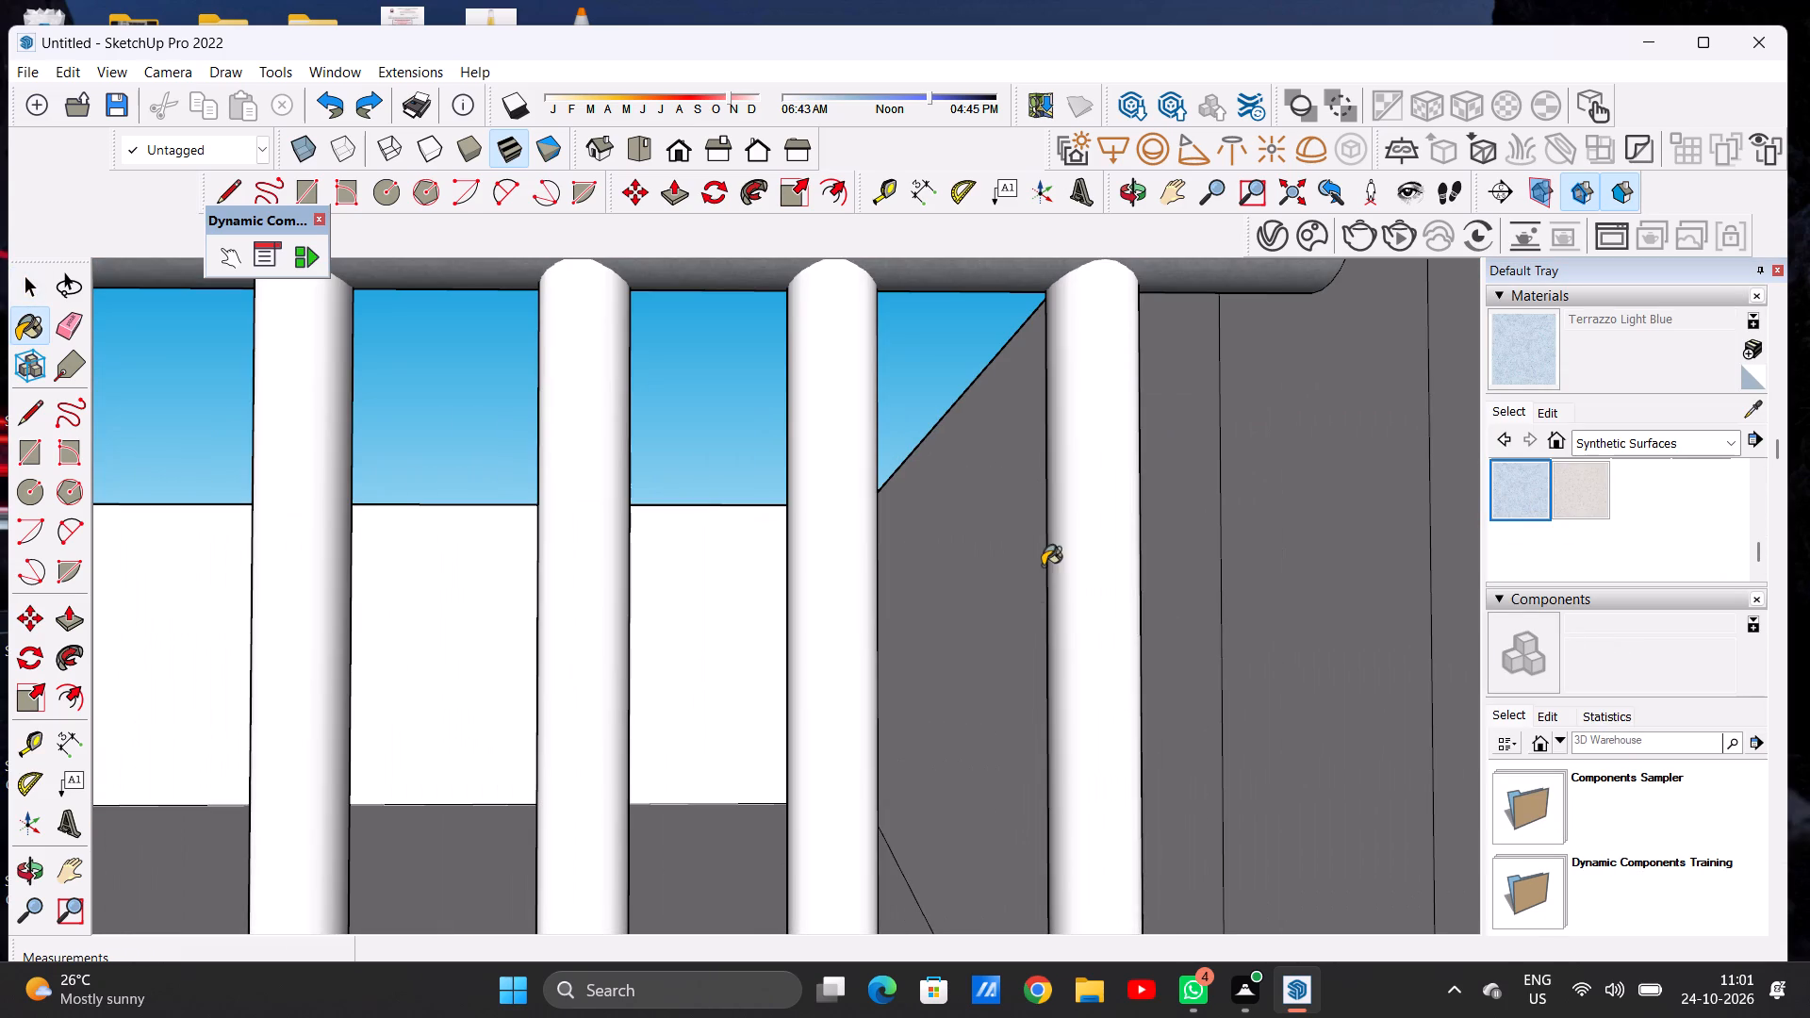
click(1089, 513)
click(829, 585)
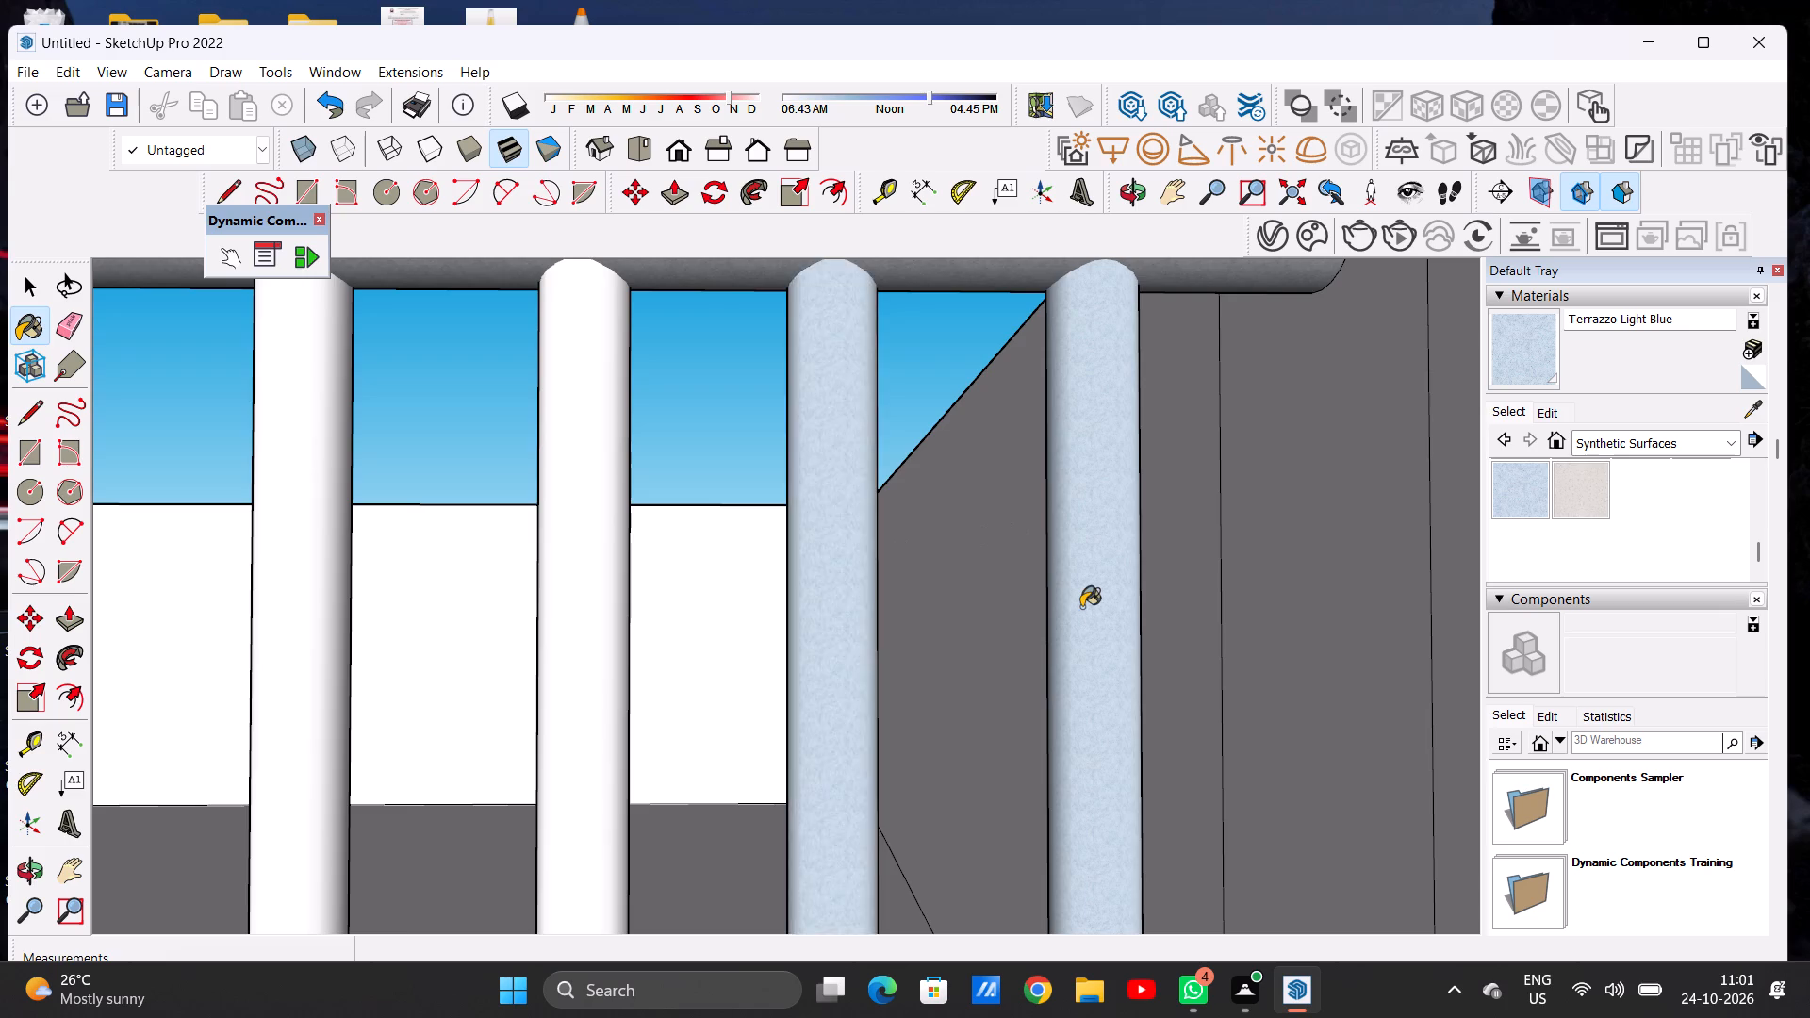
scroll(1081, 607, down, 12)
scroll(904, 629, up, 7)
click(918, 603)
scroll(927, 616, down, 4)
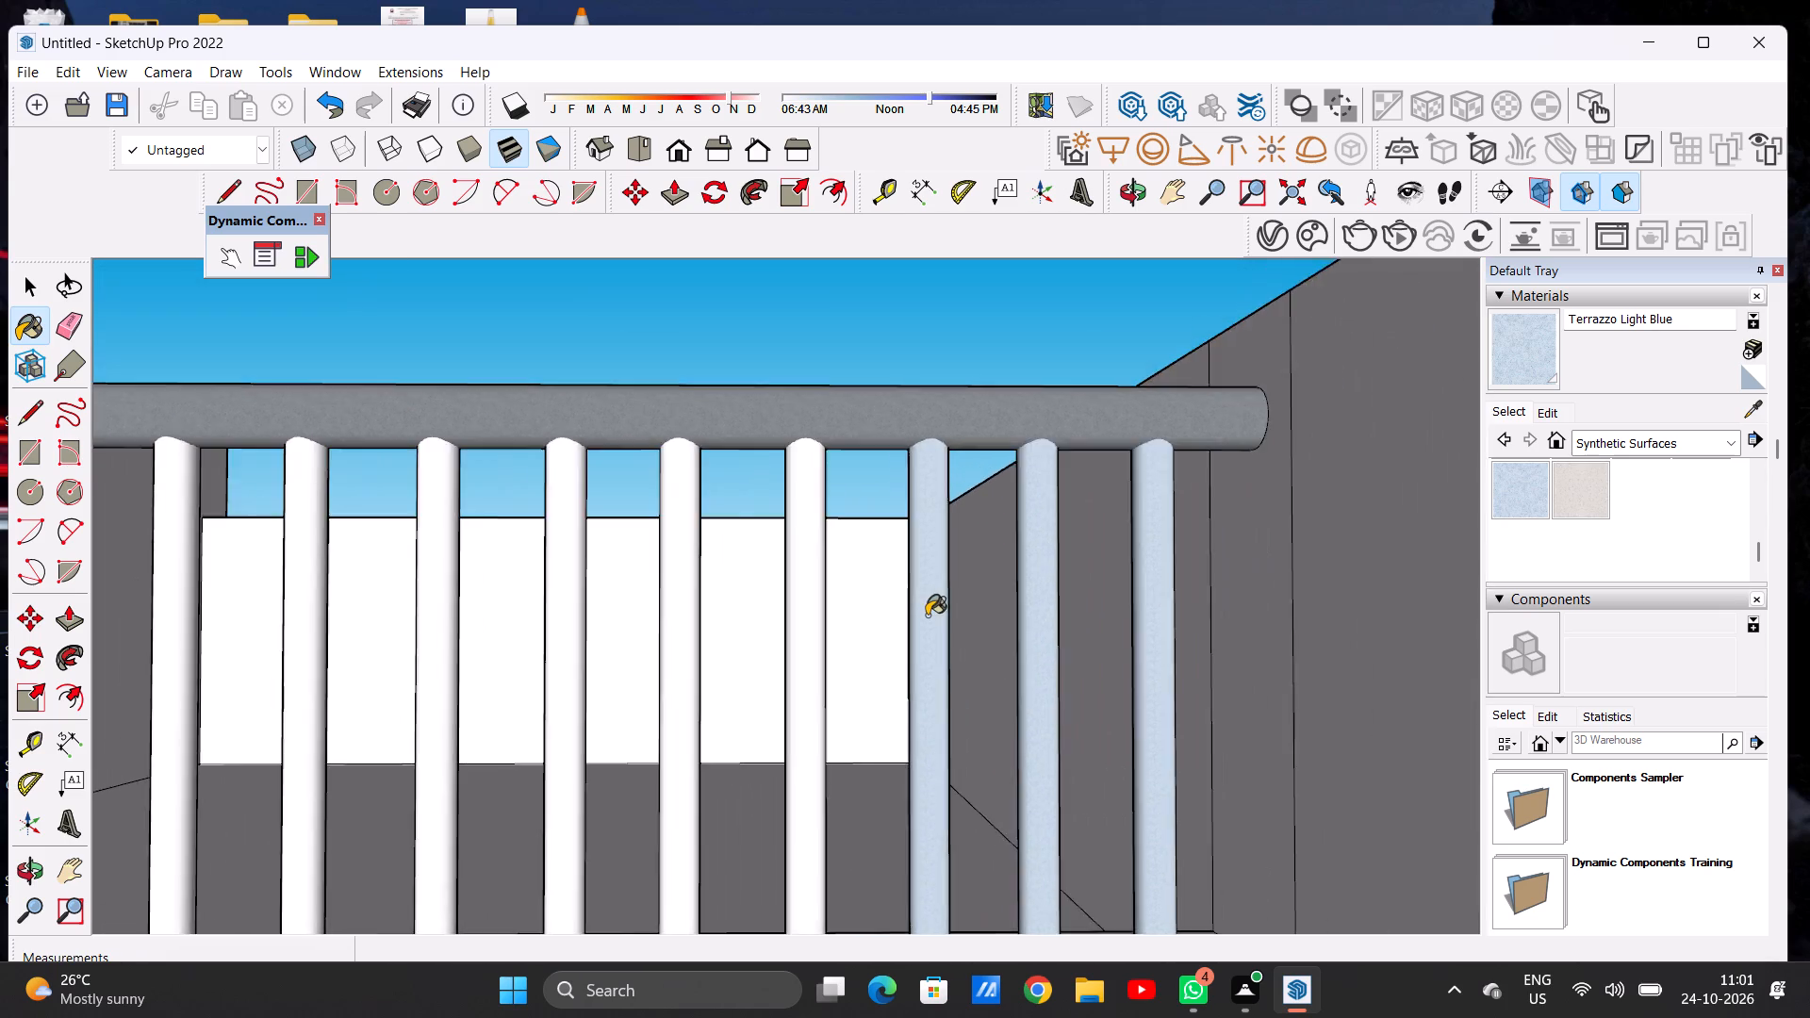
scroll(927, 616, down, 11)
scroll(868, 668, up, 6)
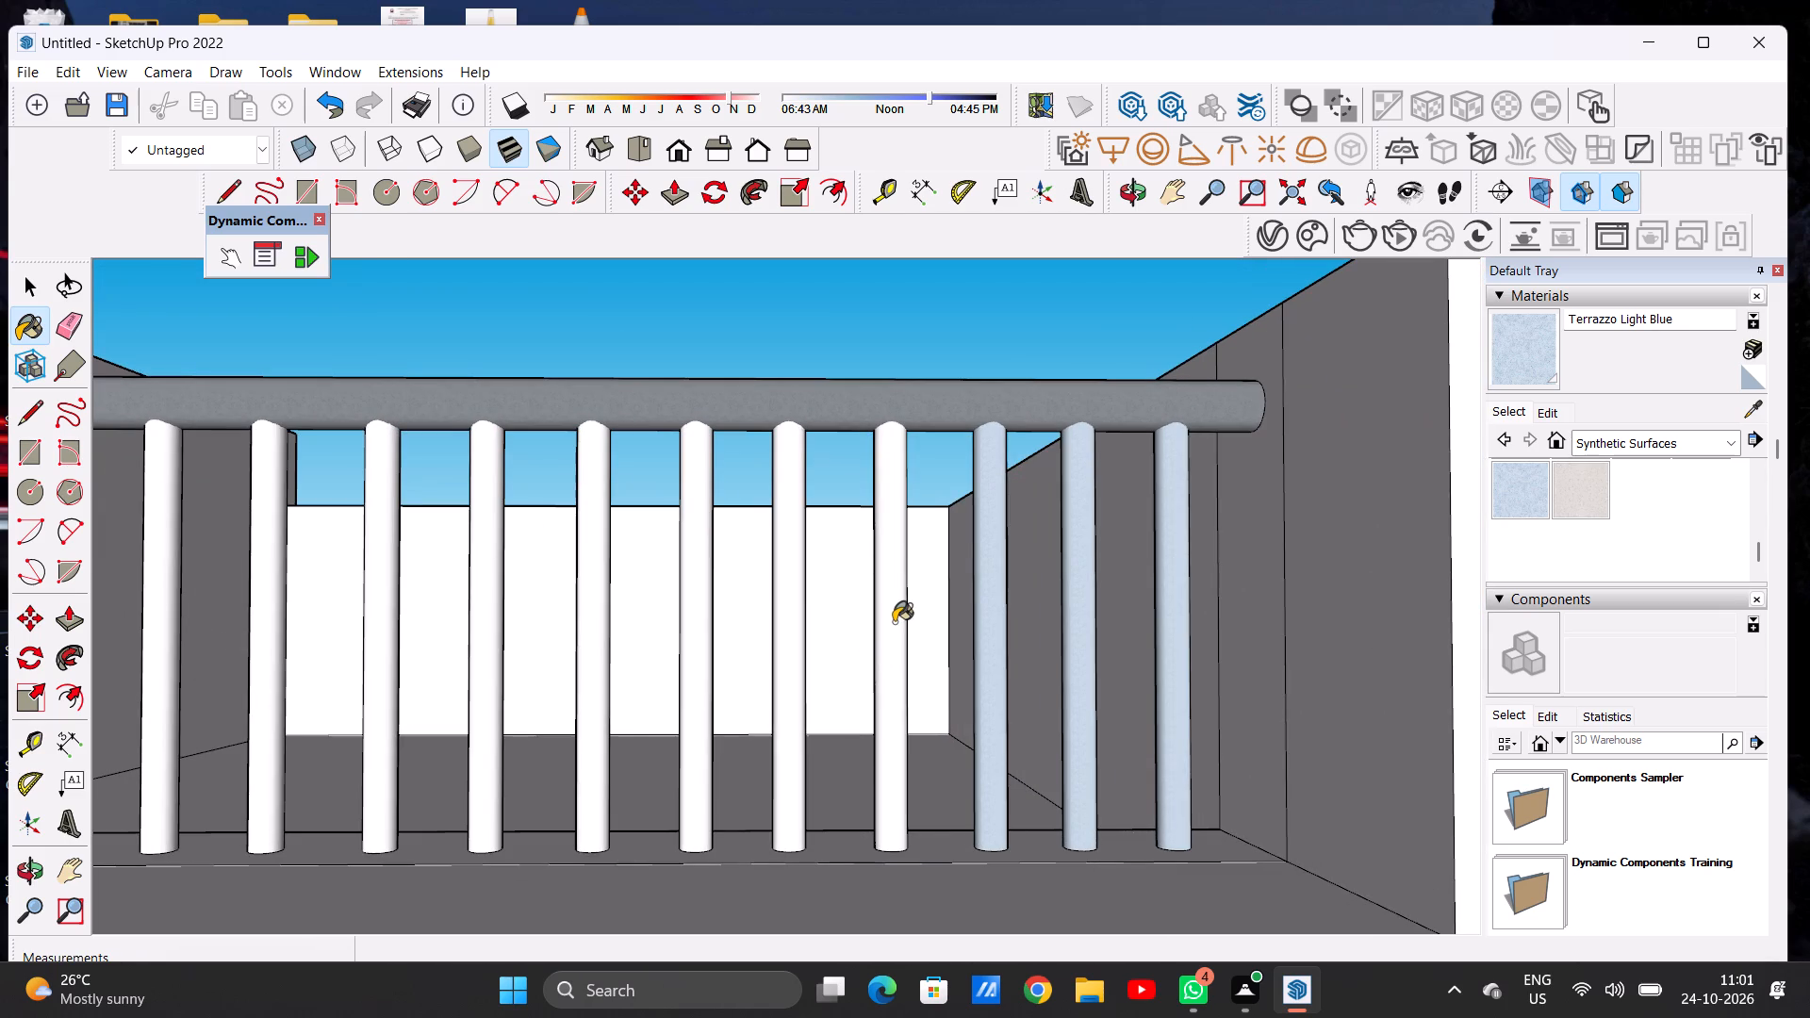
click(894, 622)
click(782, 653)
scroll(1084, 661, down, 10)
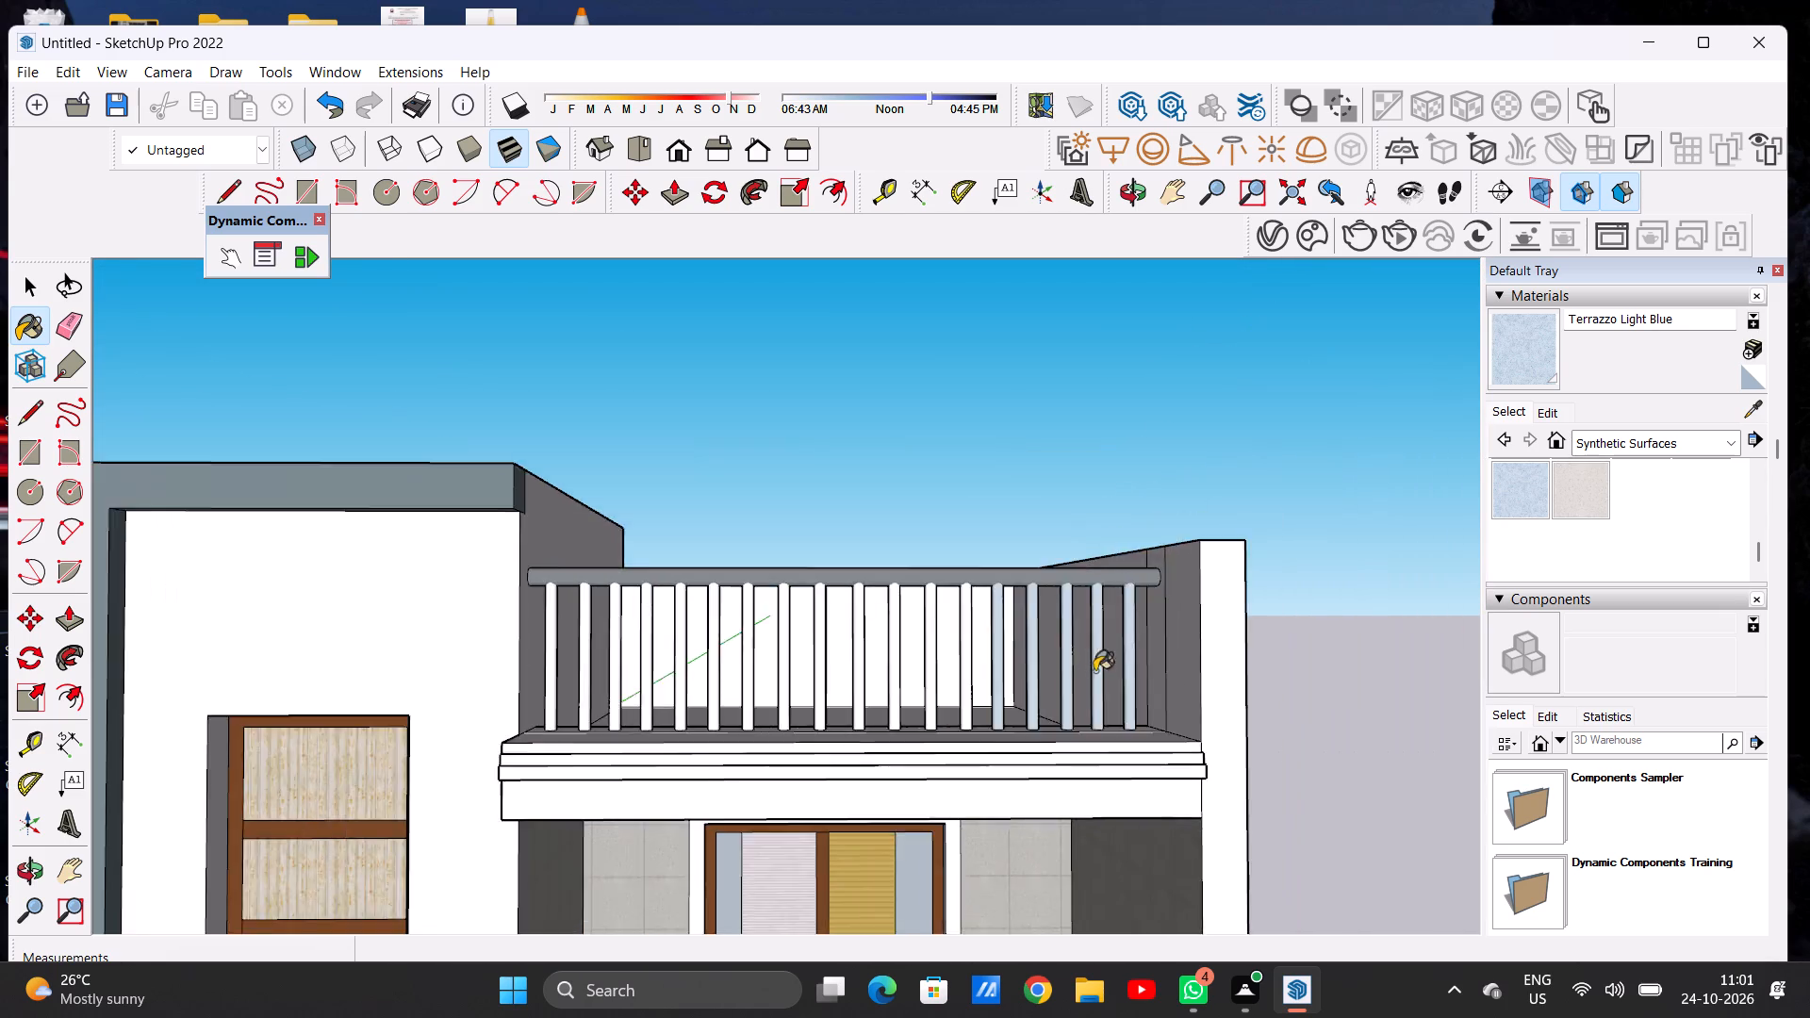
Paint the next six balusters in the middle of the roof railing with Terrazzo Light Blue.
scroll(1094, 671, down, 5)
scroll(996, 637, up, 7)
scroll(995, 606, down, 1)
scroll(995, 606, up, 1)
scroll(995, 606, down, 1)
scroll(995, 606, up, 3)
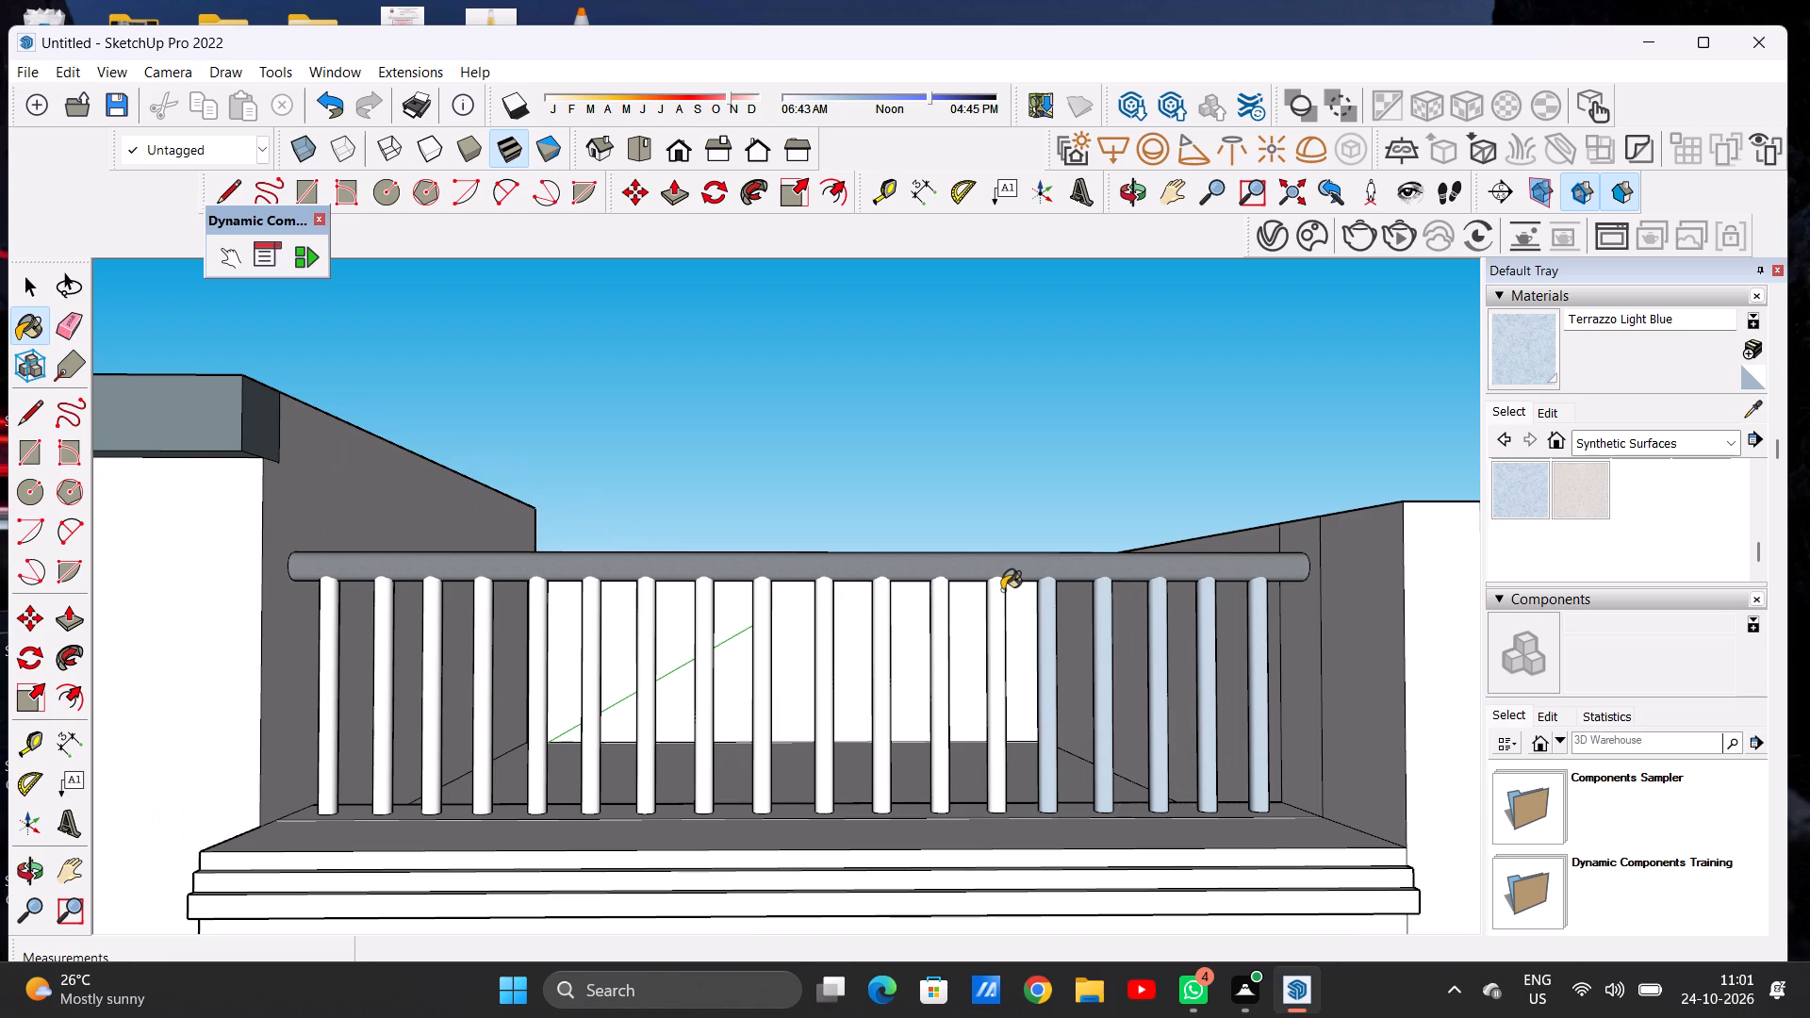
click(993, 595)
click(939, 612)
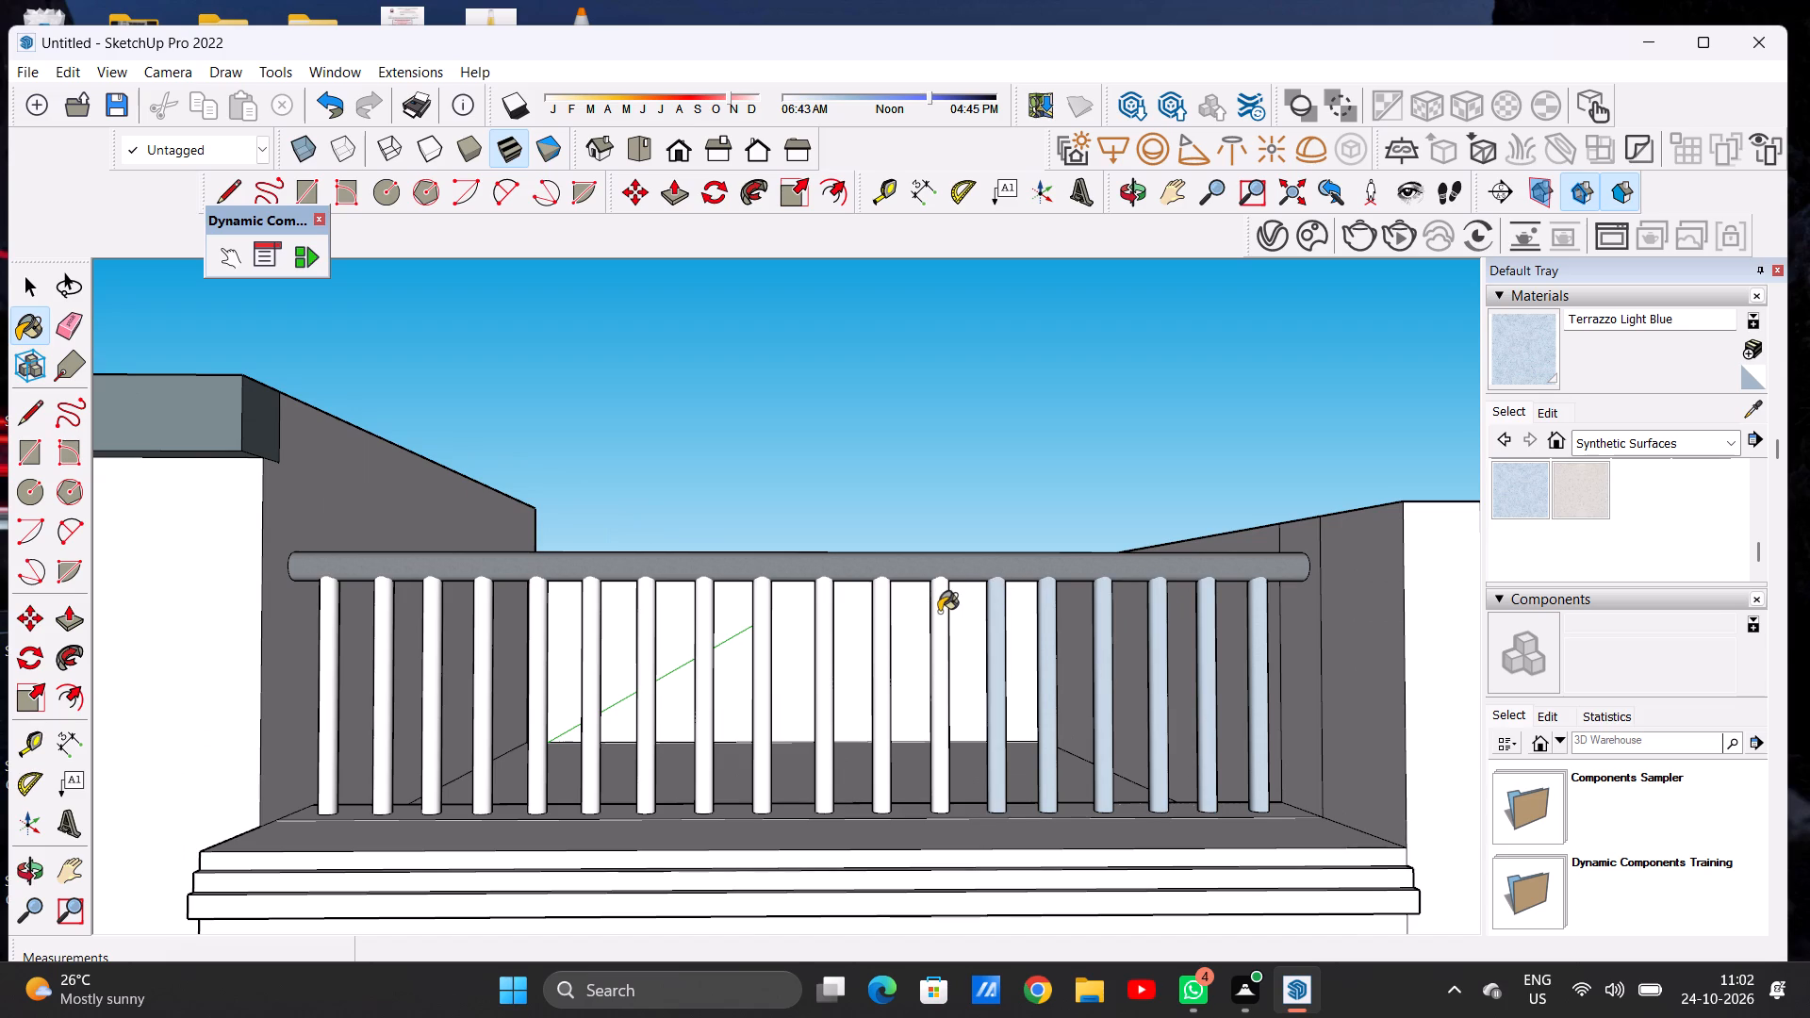
click(883, 619)
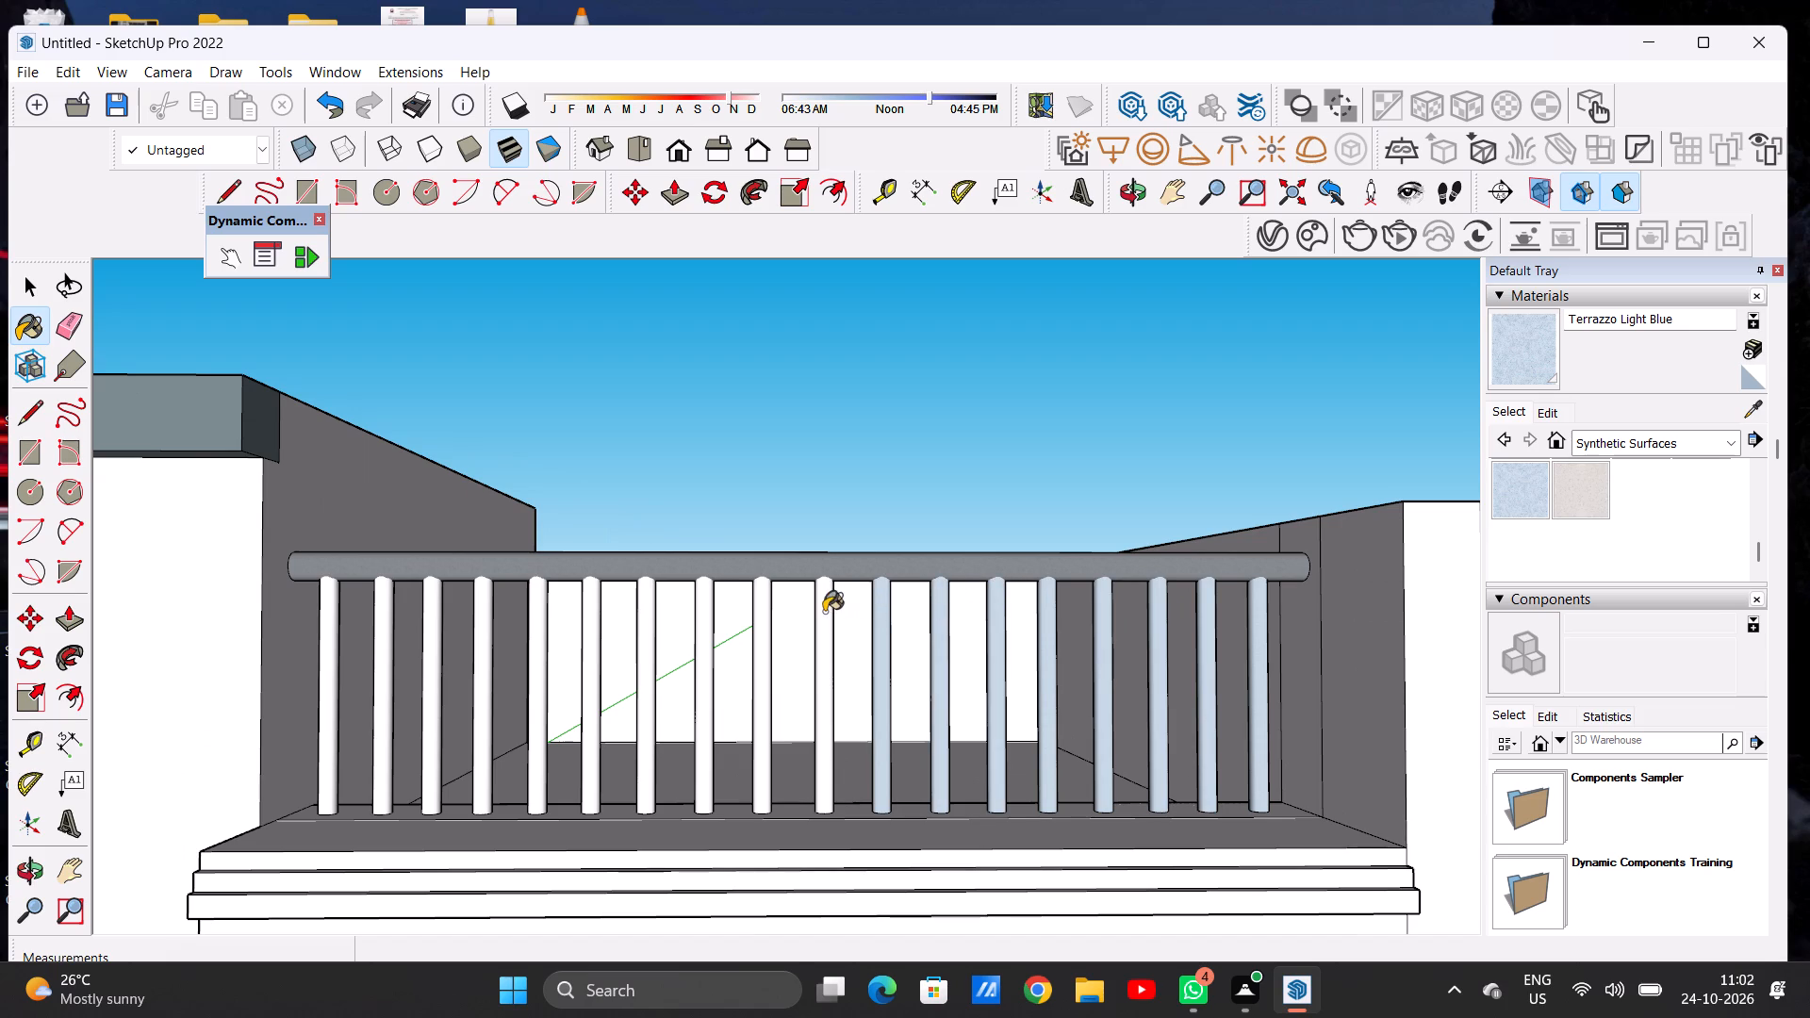
click(822, 612)
click(764, 612)
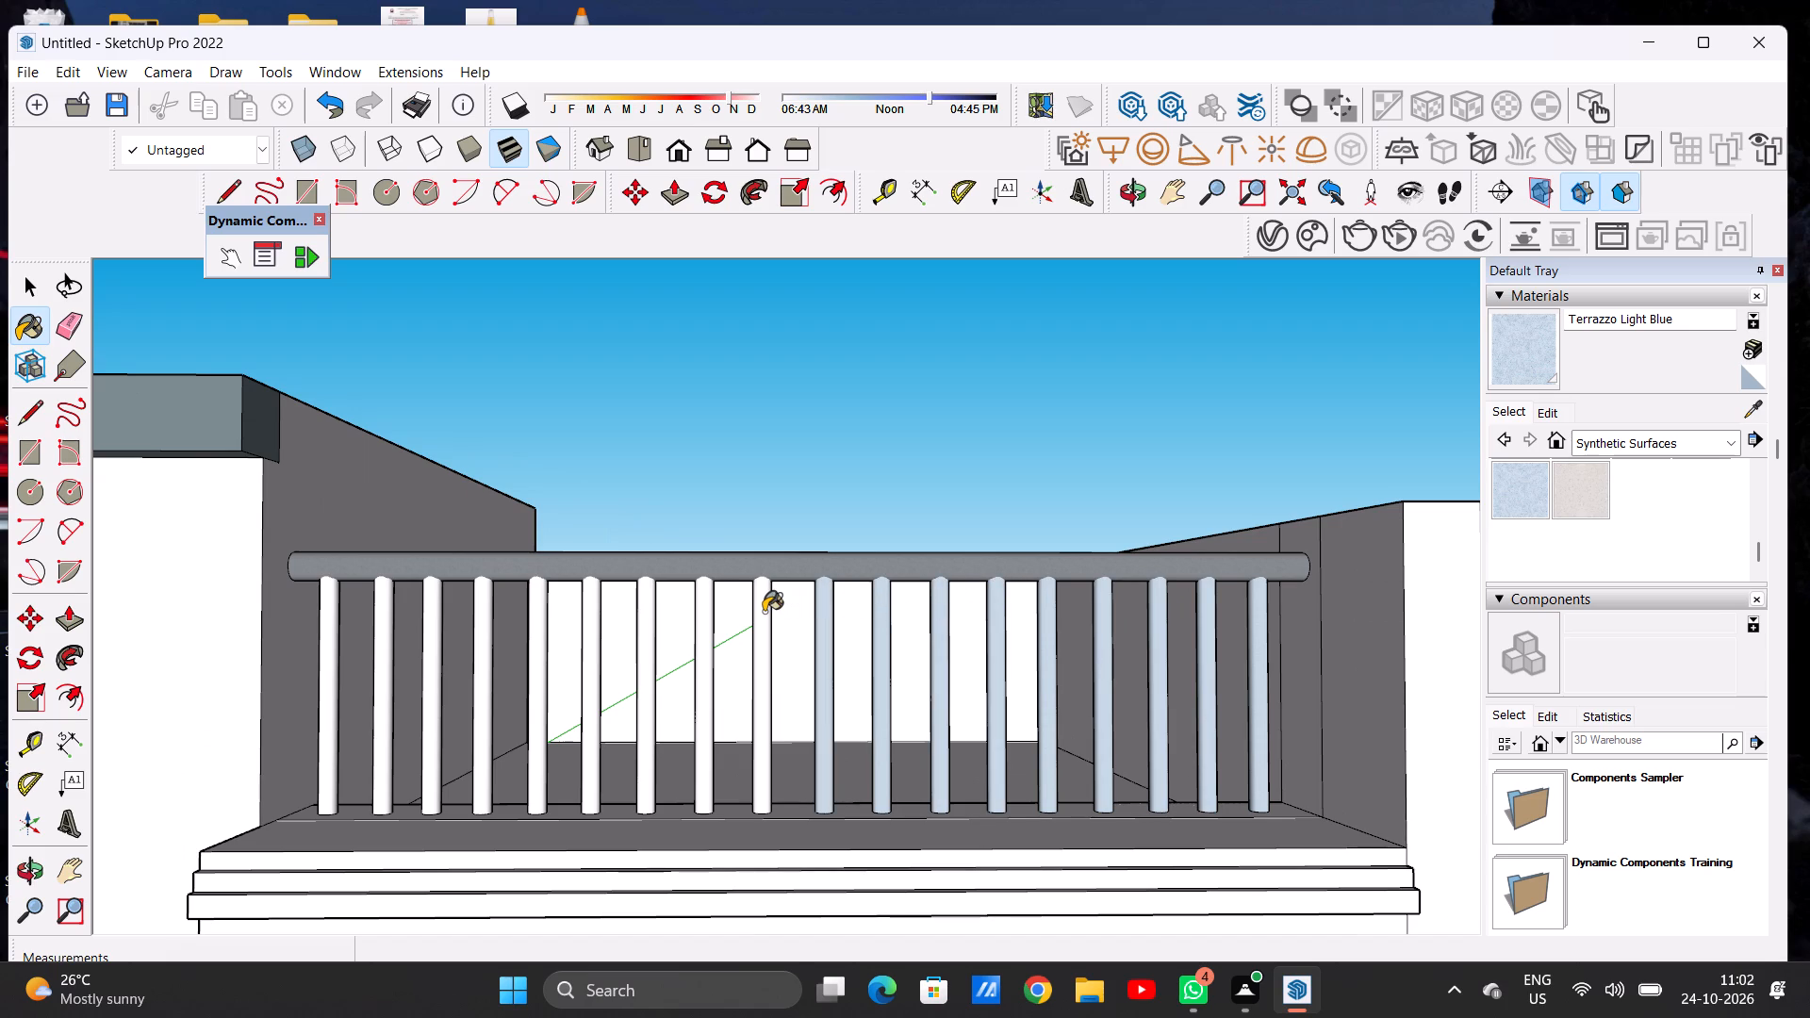
click(706, 616)
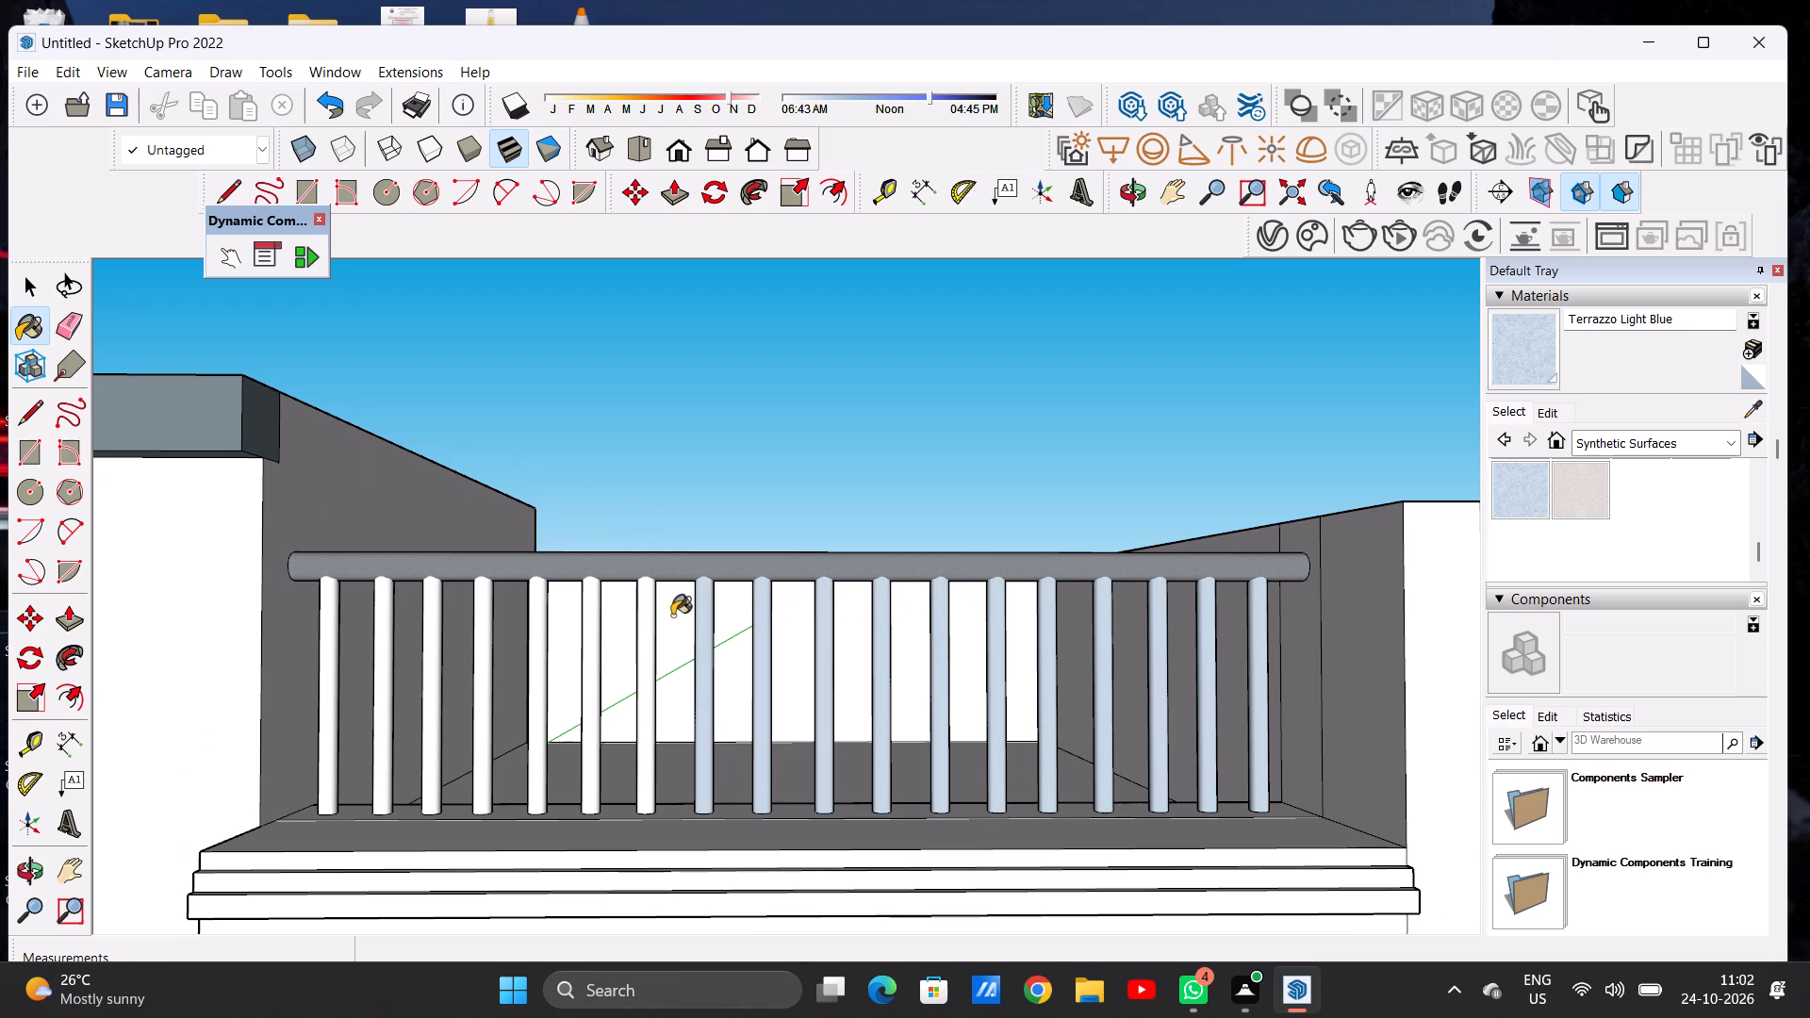
Paint the remaining seven roof railing balusters, up to the tall-window bay, with Terrazzo Light Blue.
click(647, 620)
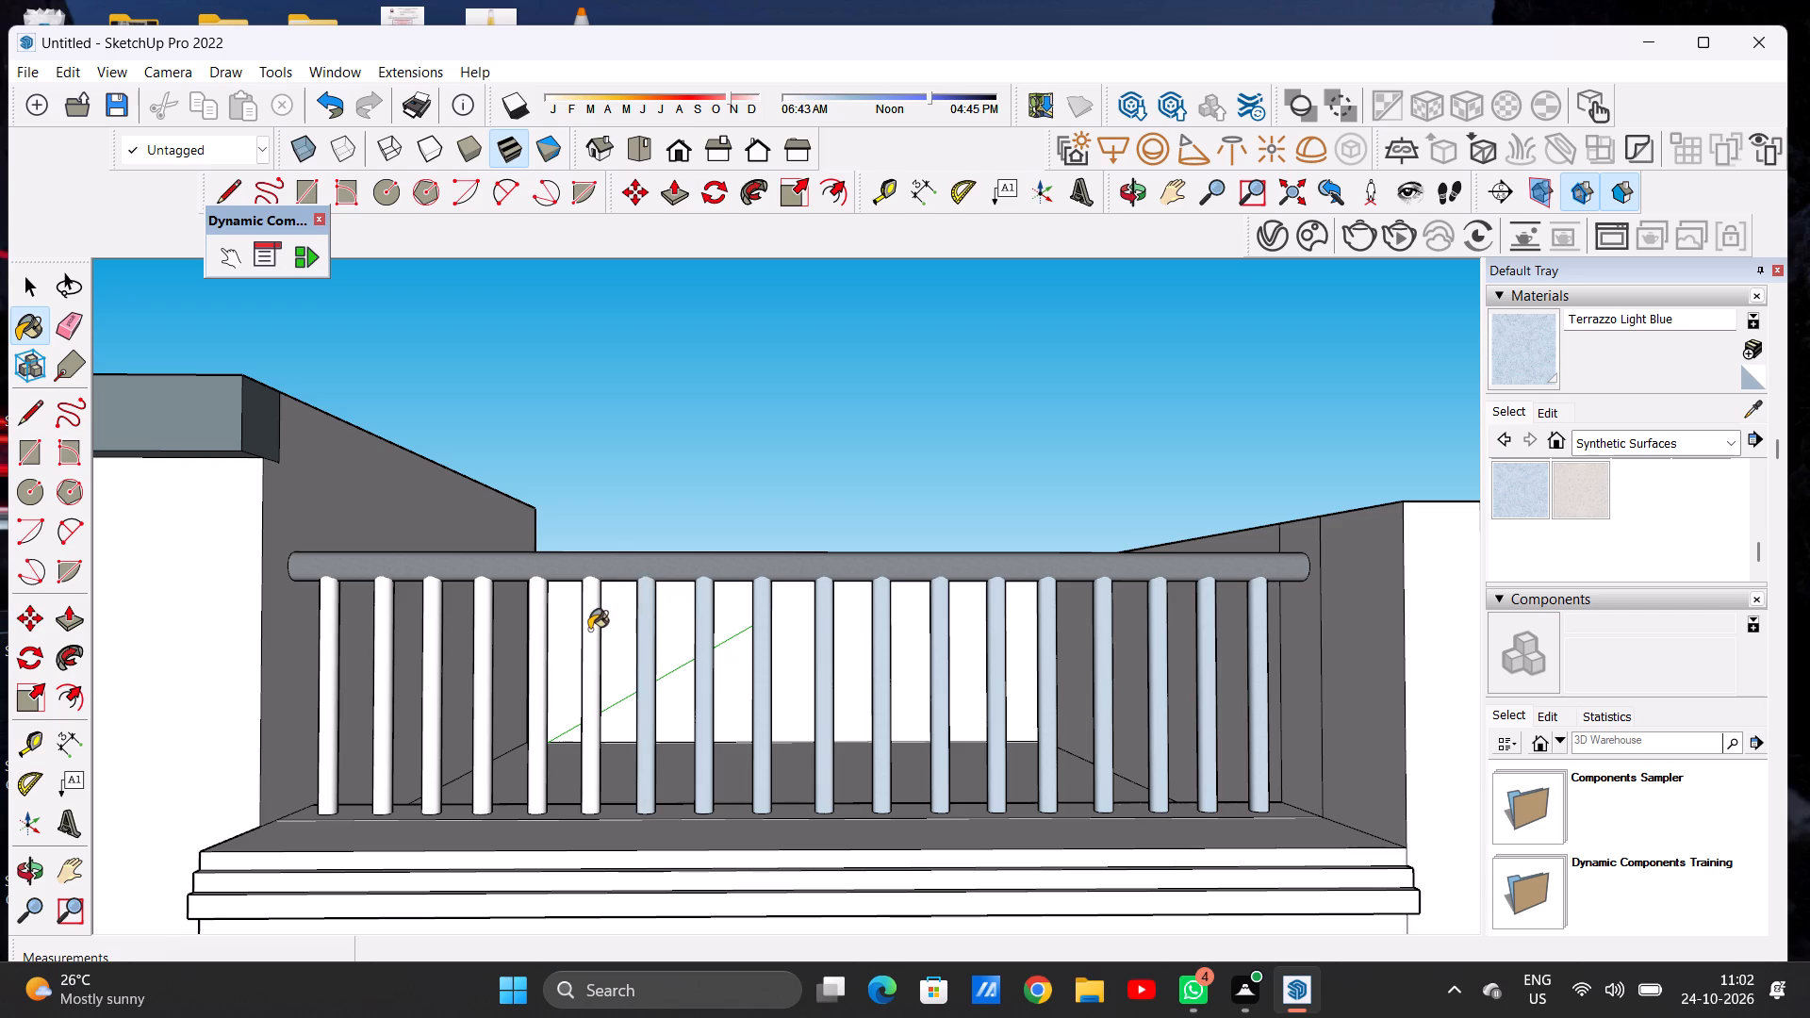
click(589, 630)
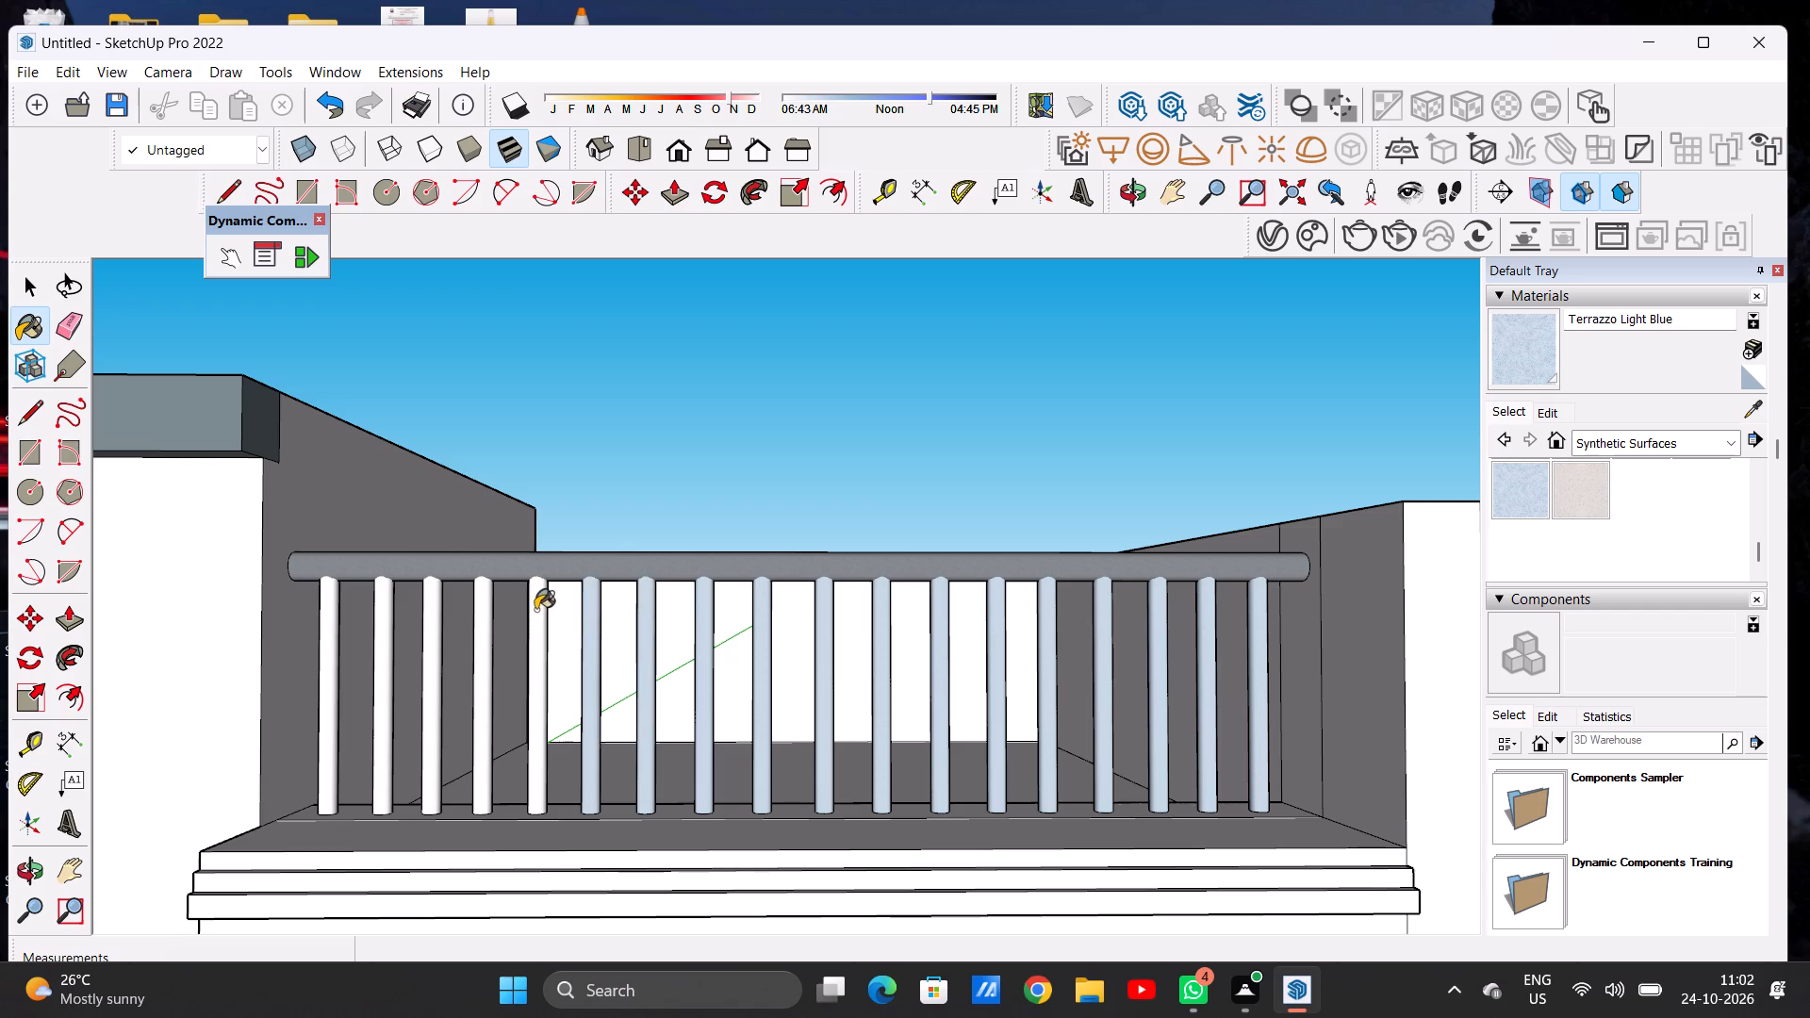
click(535, 610)
click(482, 622)
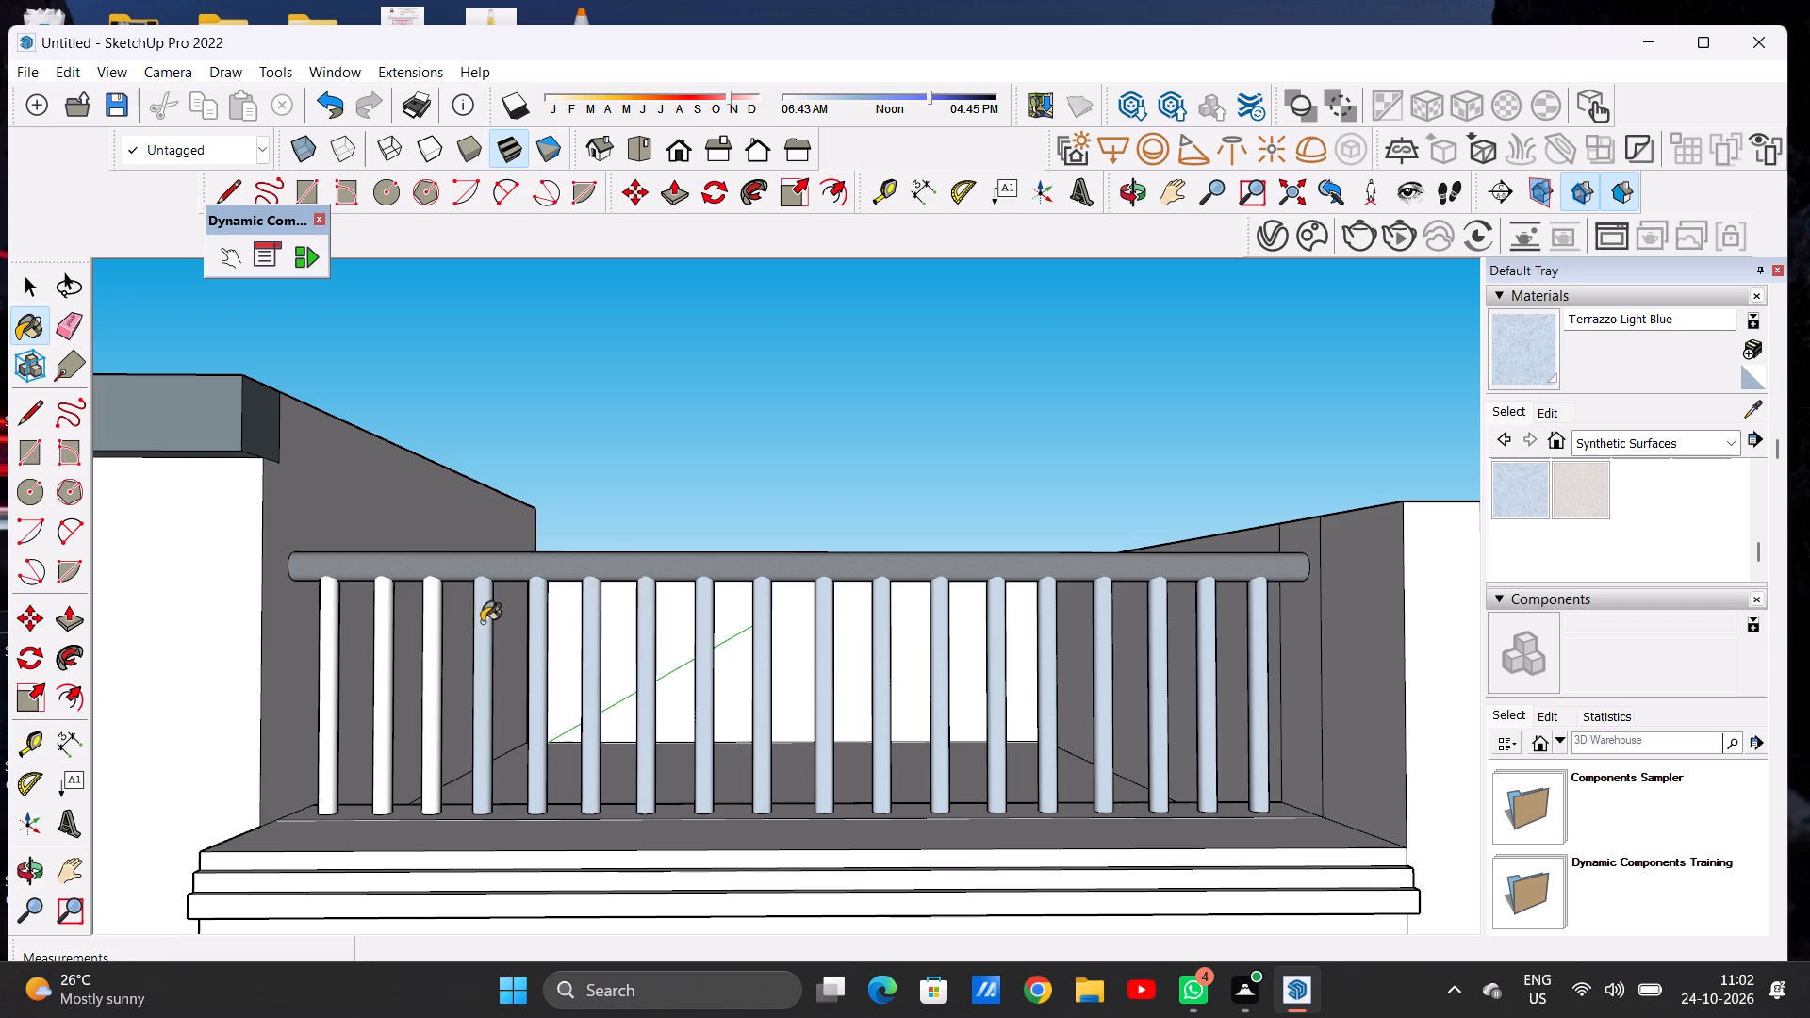
click(429, 627)
click(382, 632)
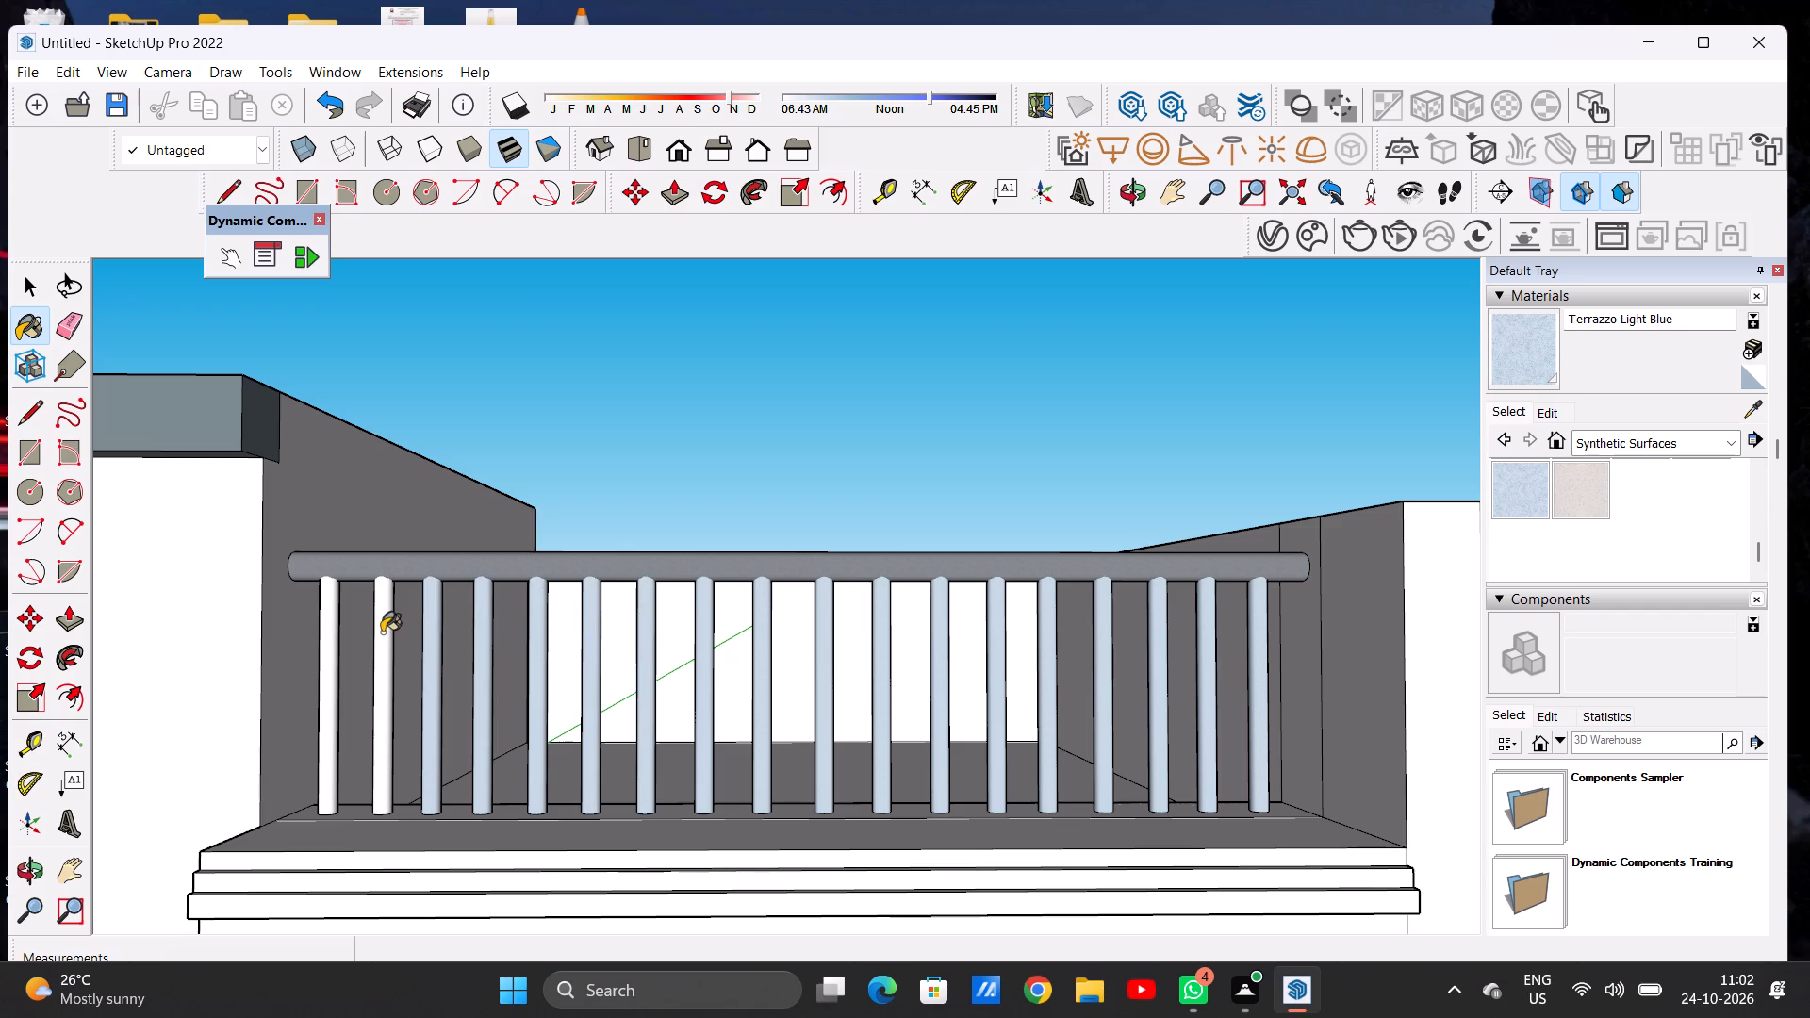
click(323, 639)
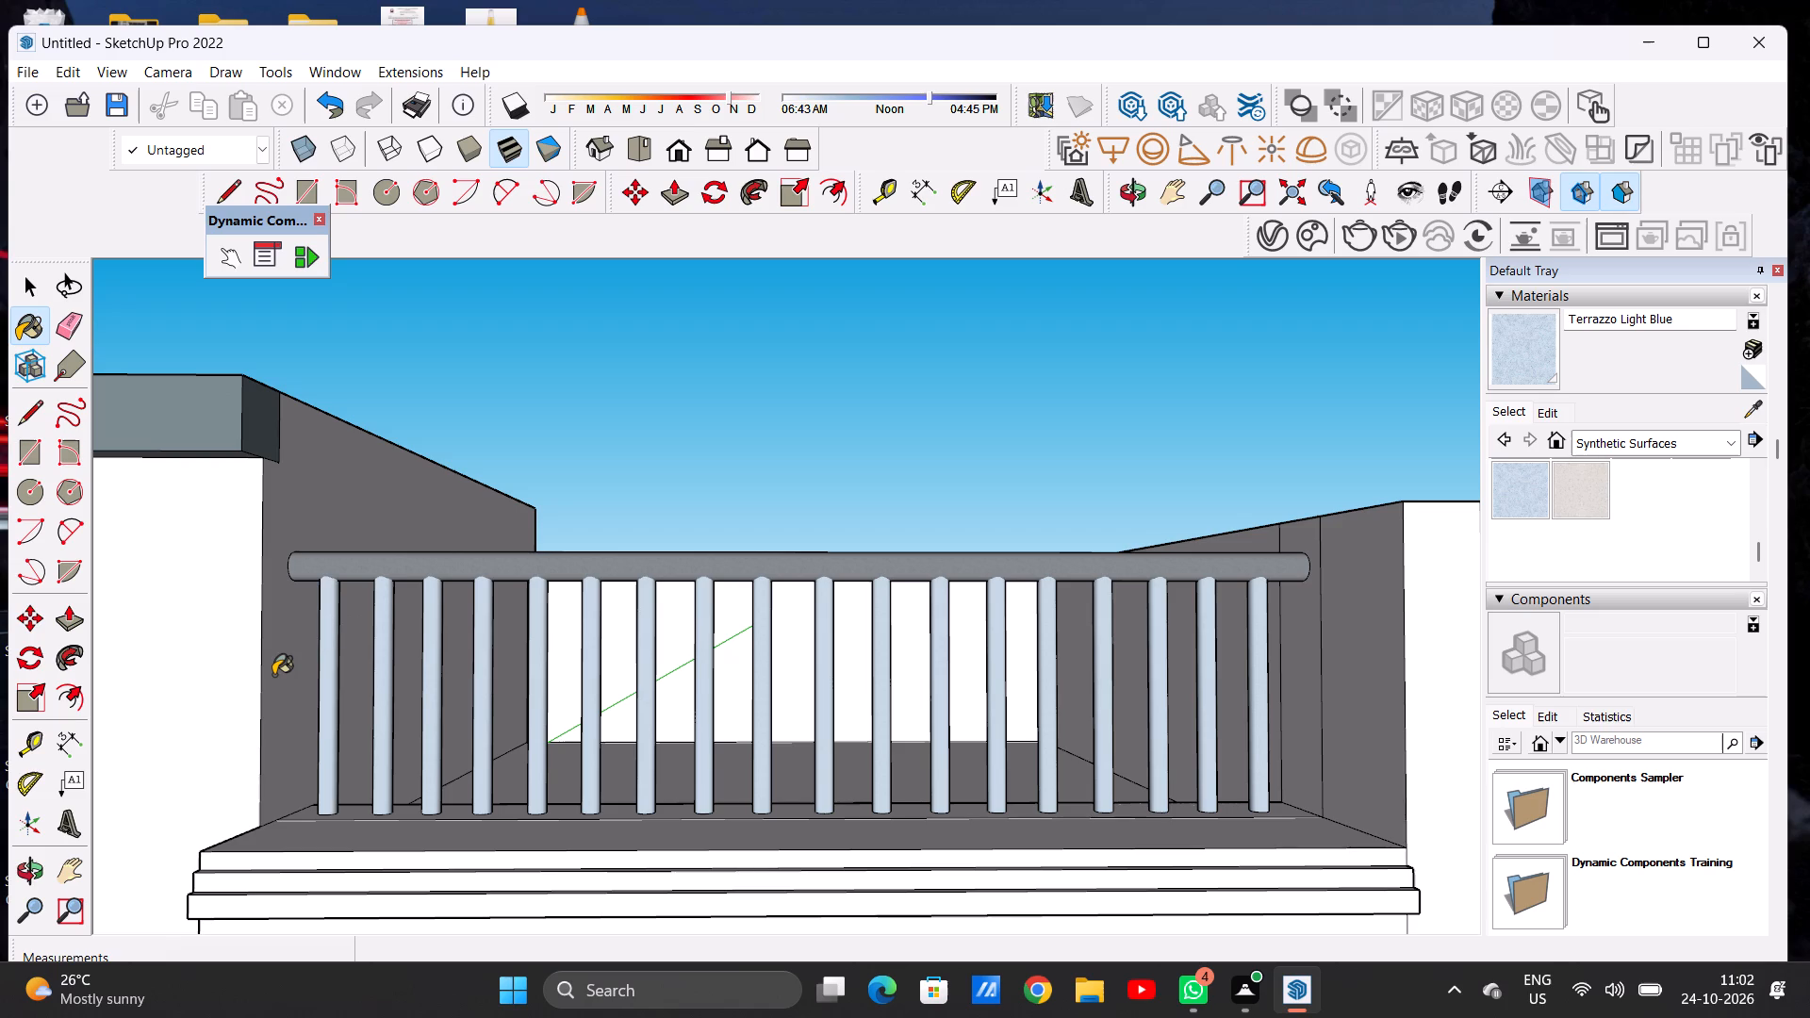
key(space)
scroll(681, 664, down, 6)
scroll(738, 638, down, 15)
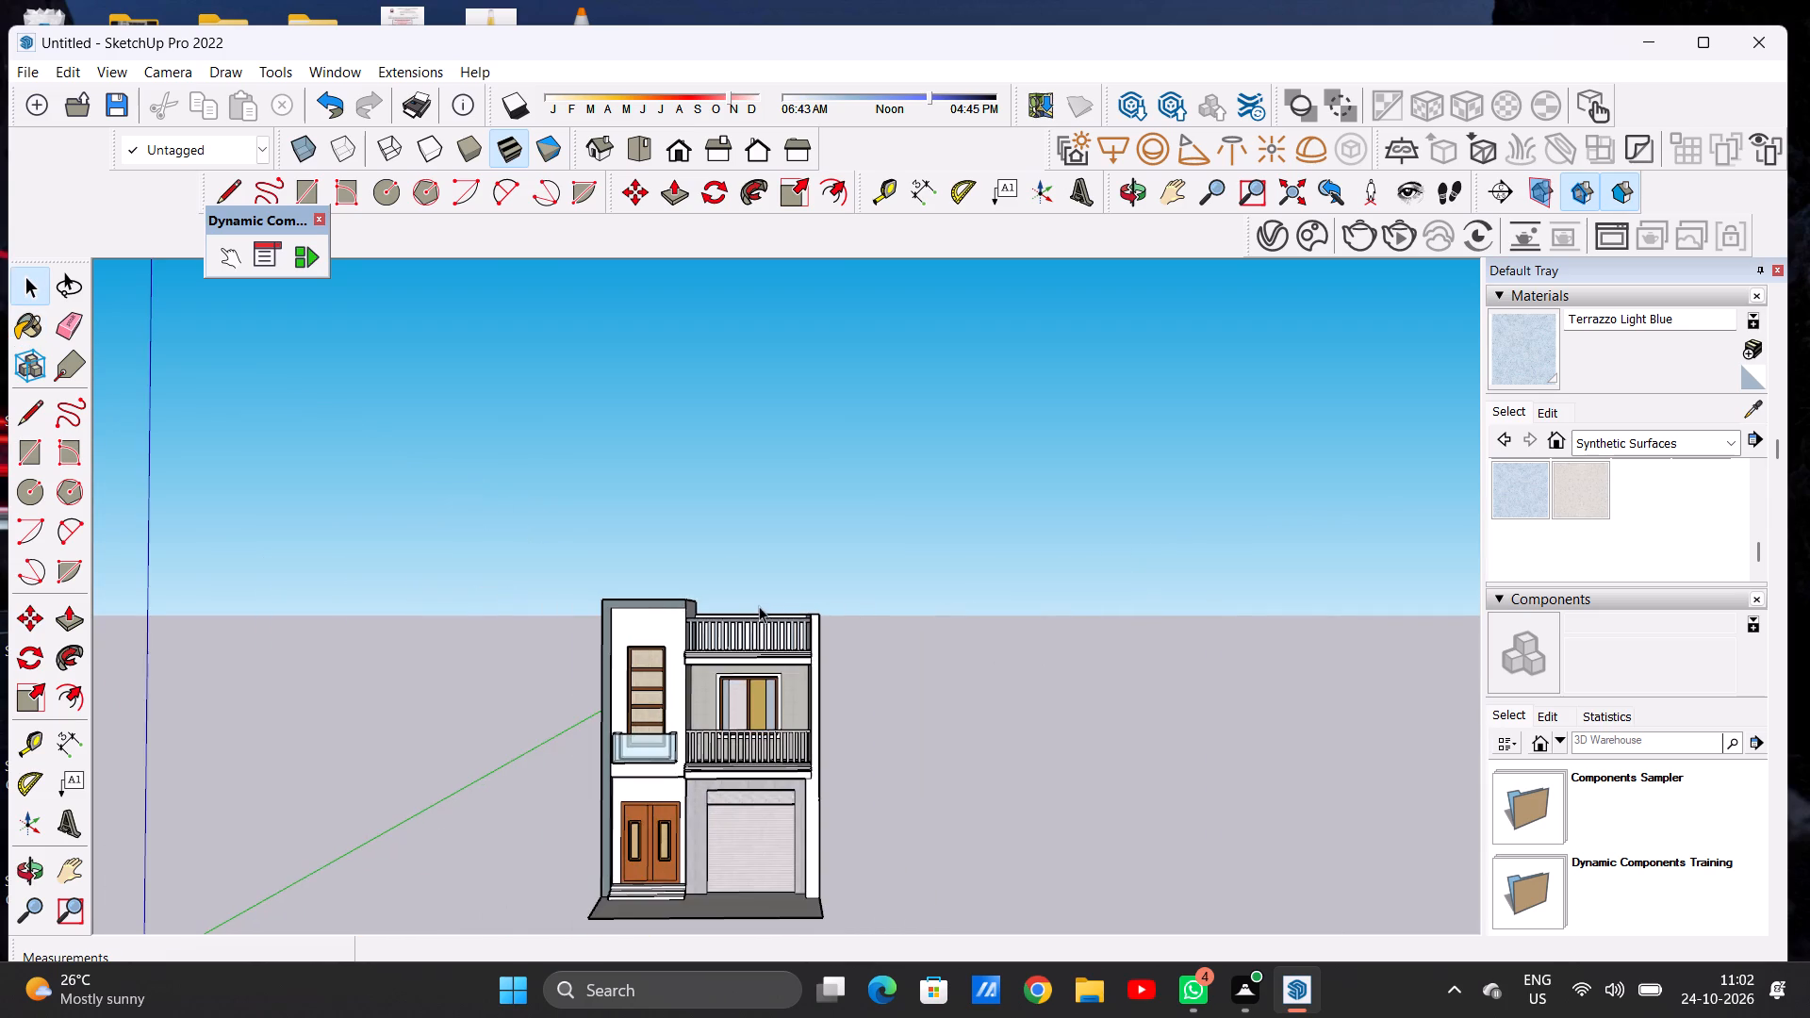
Inspect the painted roof terrace railing and the house front from several angles.
scroll(778, 641, up, 8)
scroll(766, 624, down, 1)
scroll(766, 624, up, 5)
middle_drag(809, 617, 428, 631)
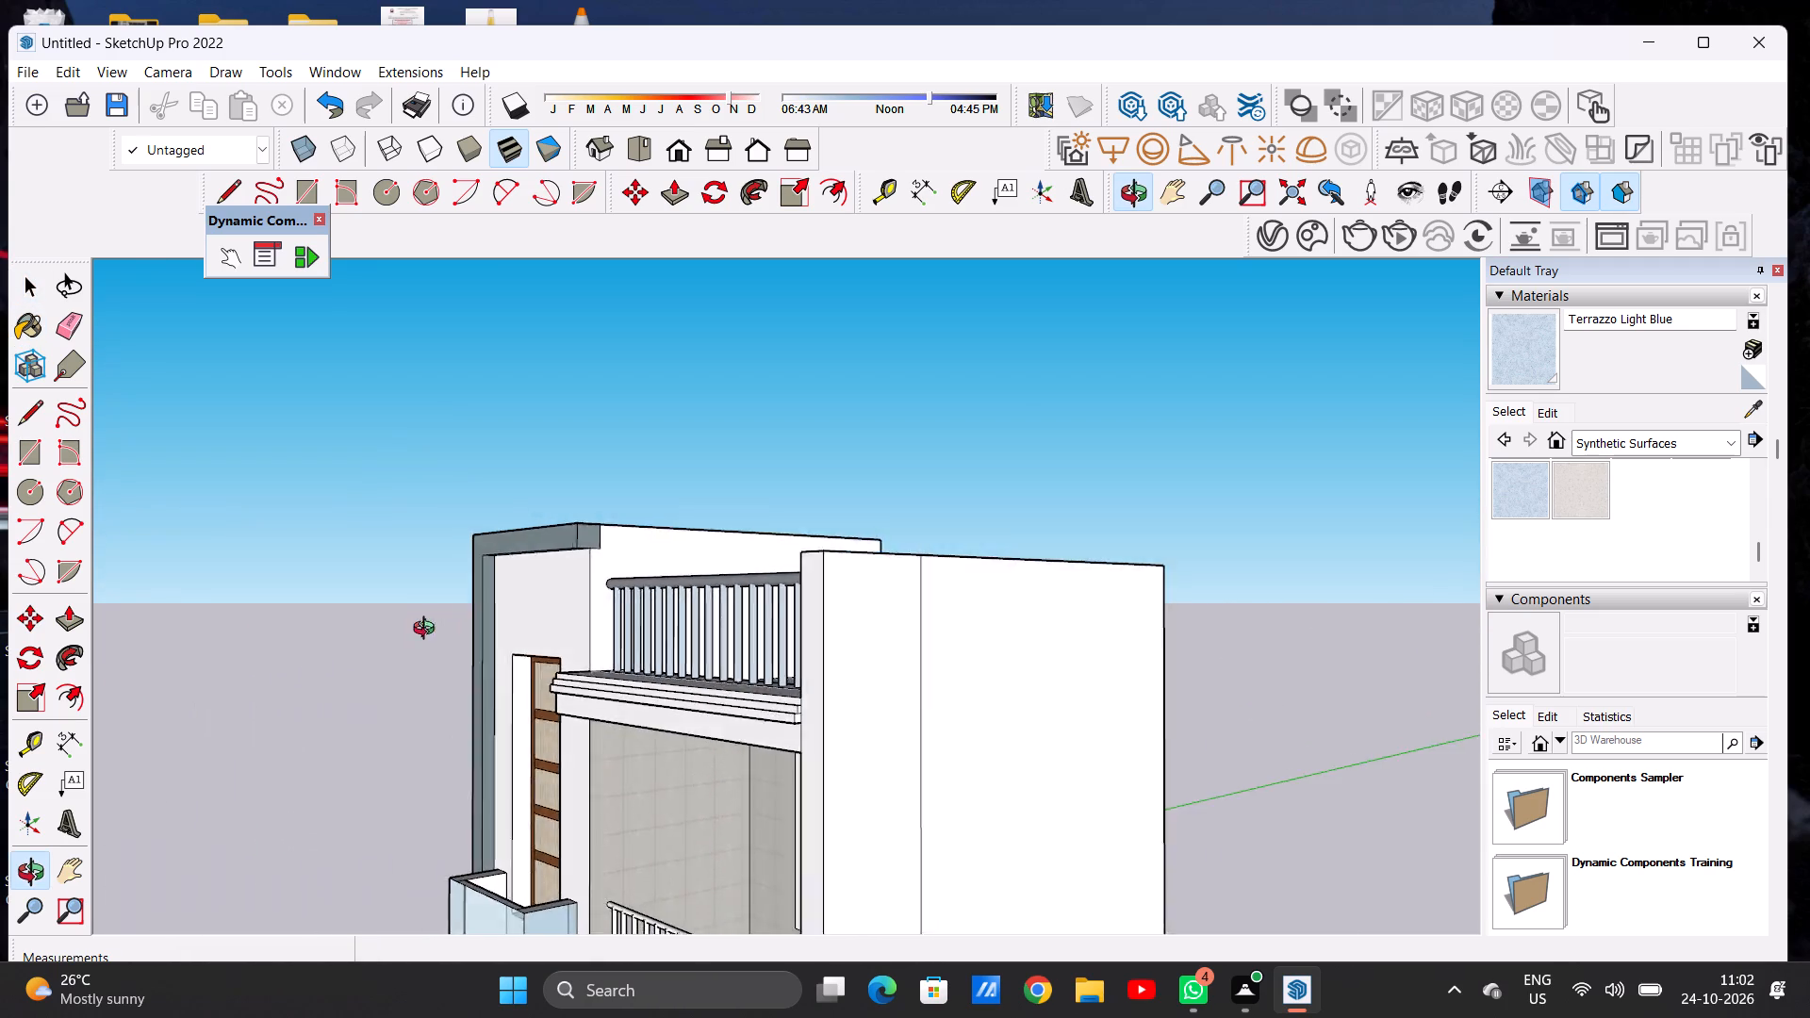
middle_drag(428, 631, 819, 779)
middle_click(819, 779)
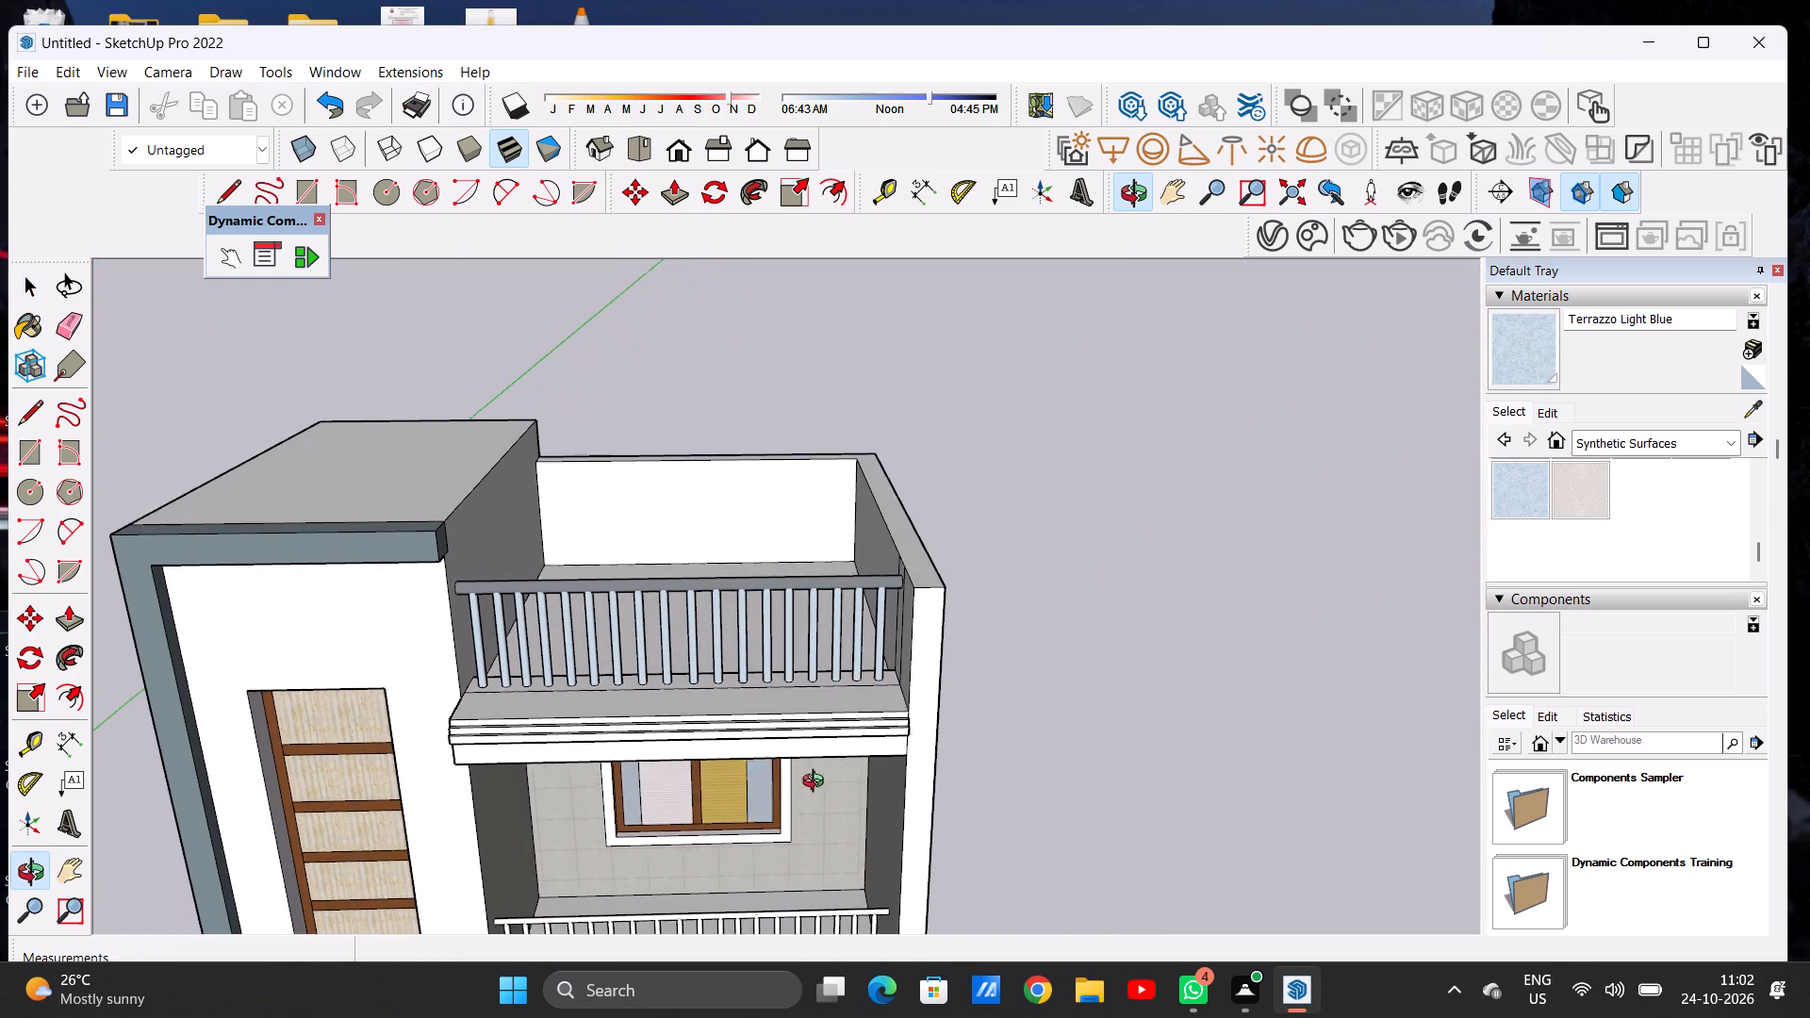
scroll(877, 697, down, 11)
middle_drag(828, 677, 827, 649)
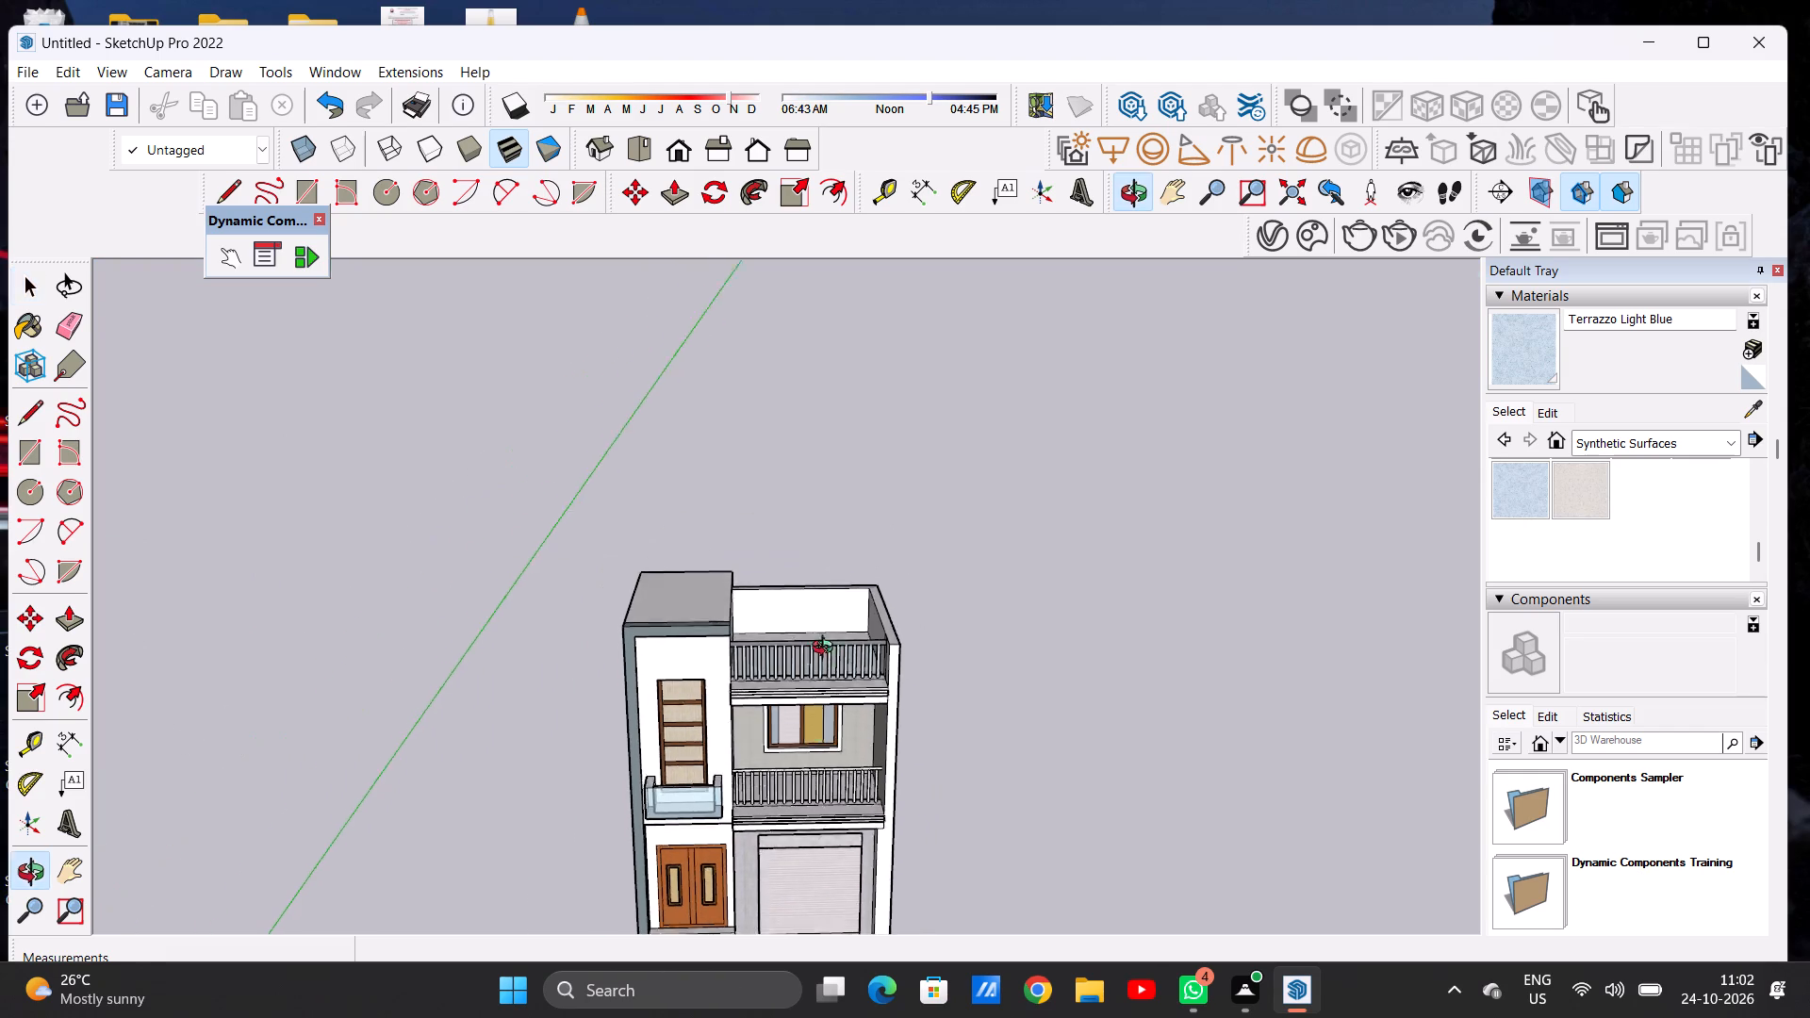
middle_drag(827, 649, 826, 605)
middle_drag(818, 772, 809, 669)
Paint the handrail of the balcony railing above the garage with Formica Laminate Dark from Synthetic Surfaces.
scroll(828, 815, up, 3)
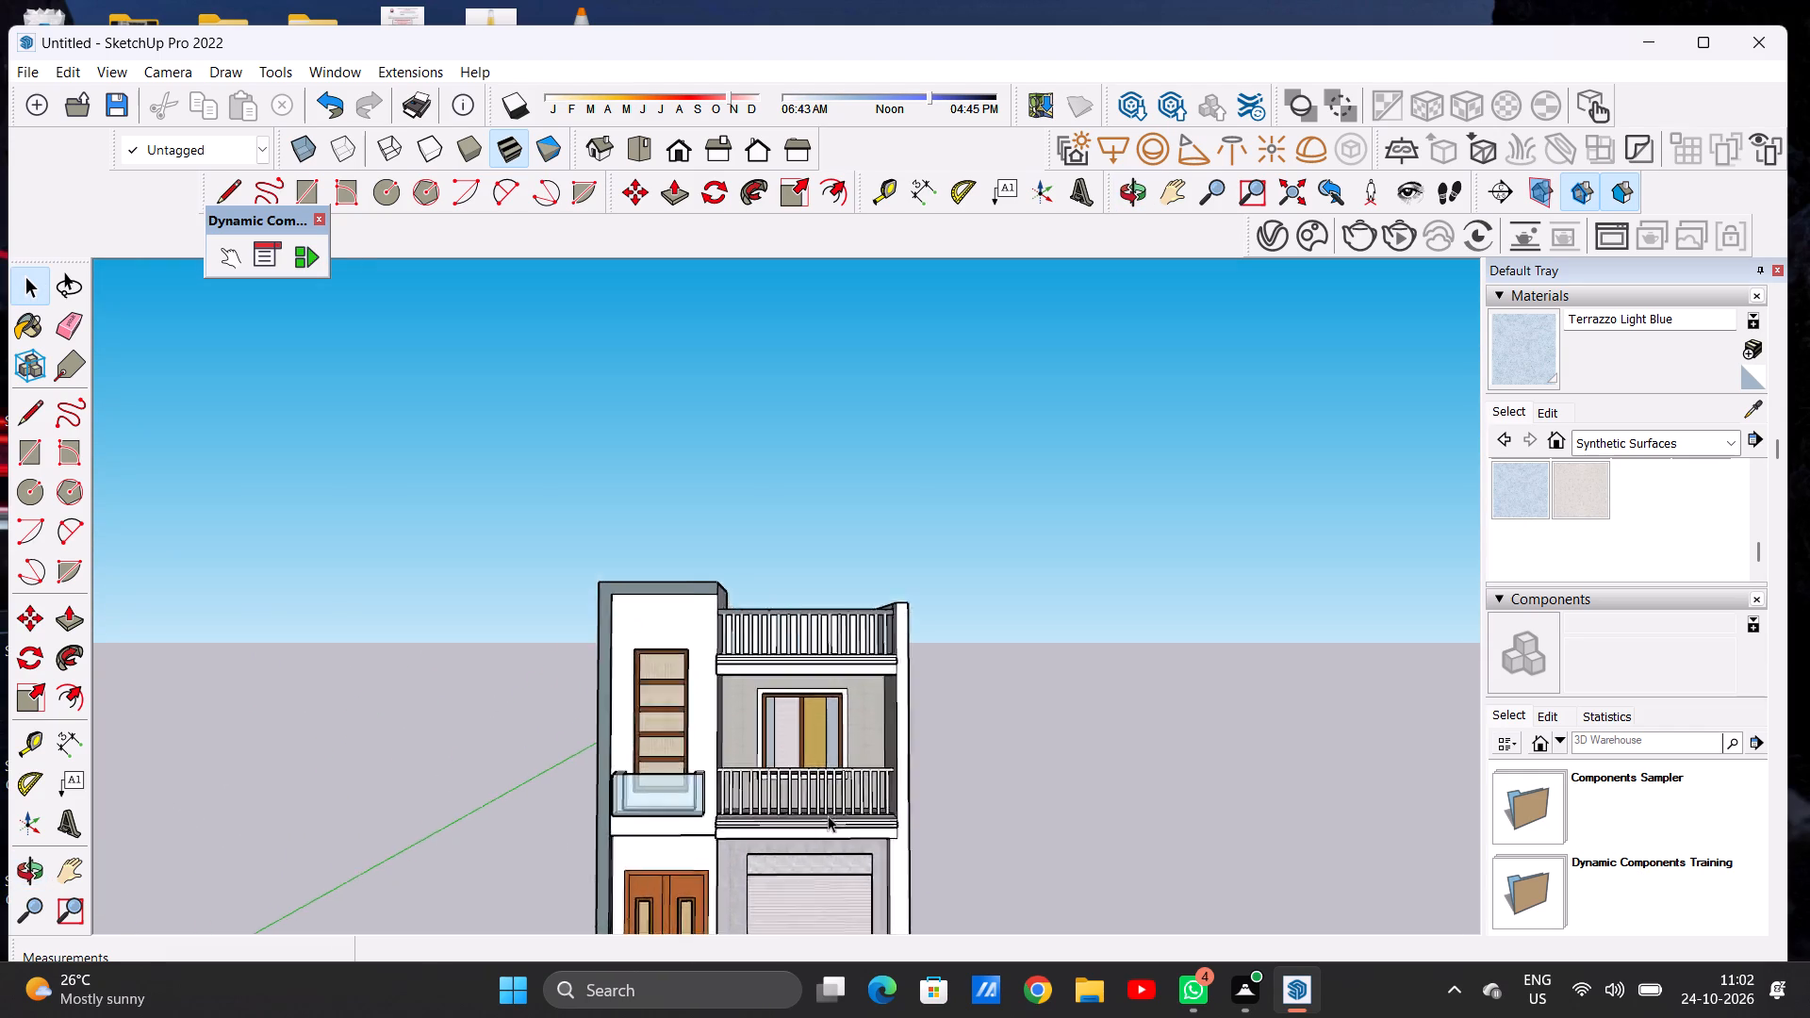
scroll(828, 815, up, 12)
scroll(838, 743, down, 6)
middle_drag(902, 665, 772, 739)
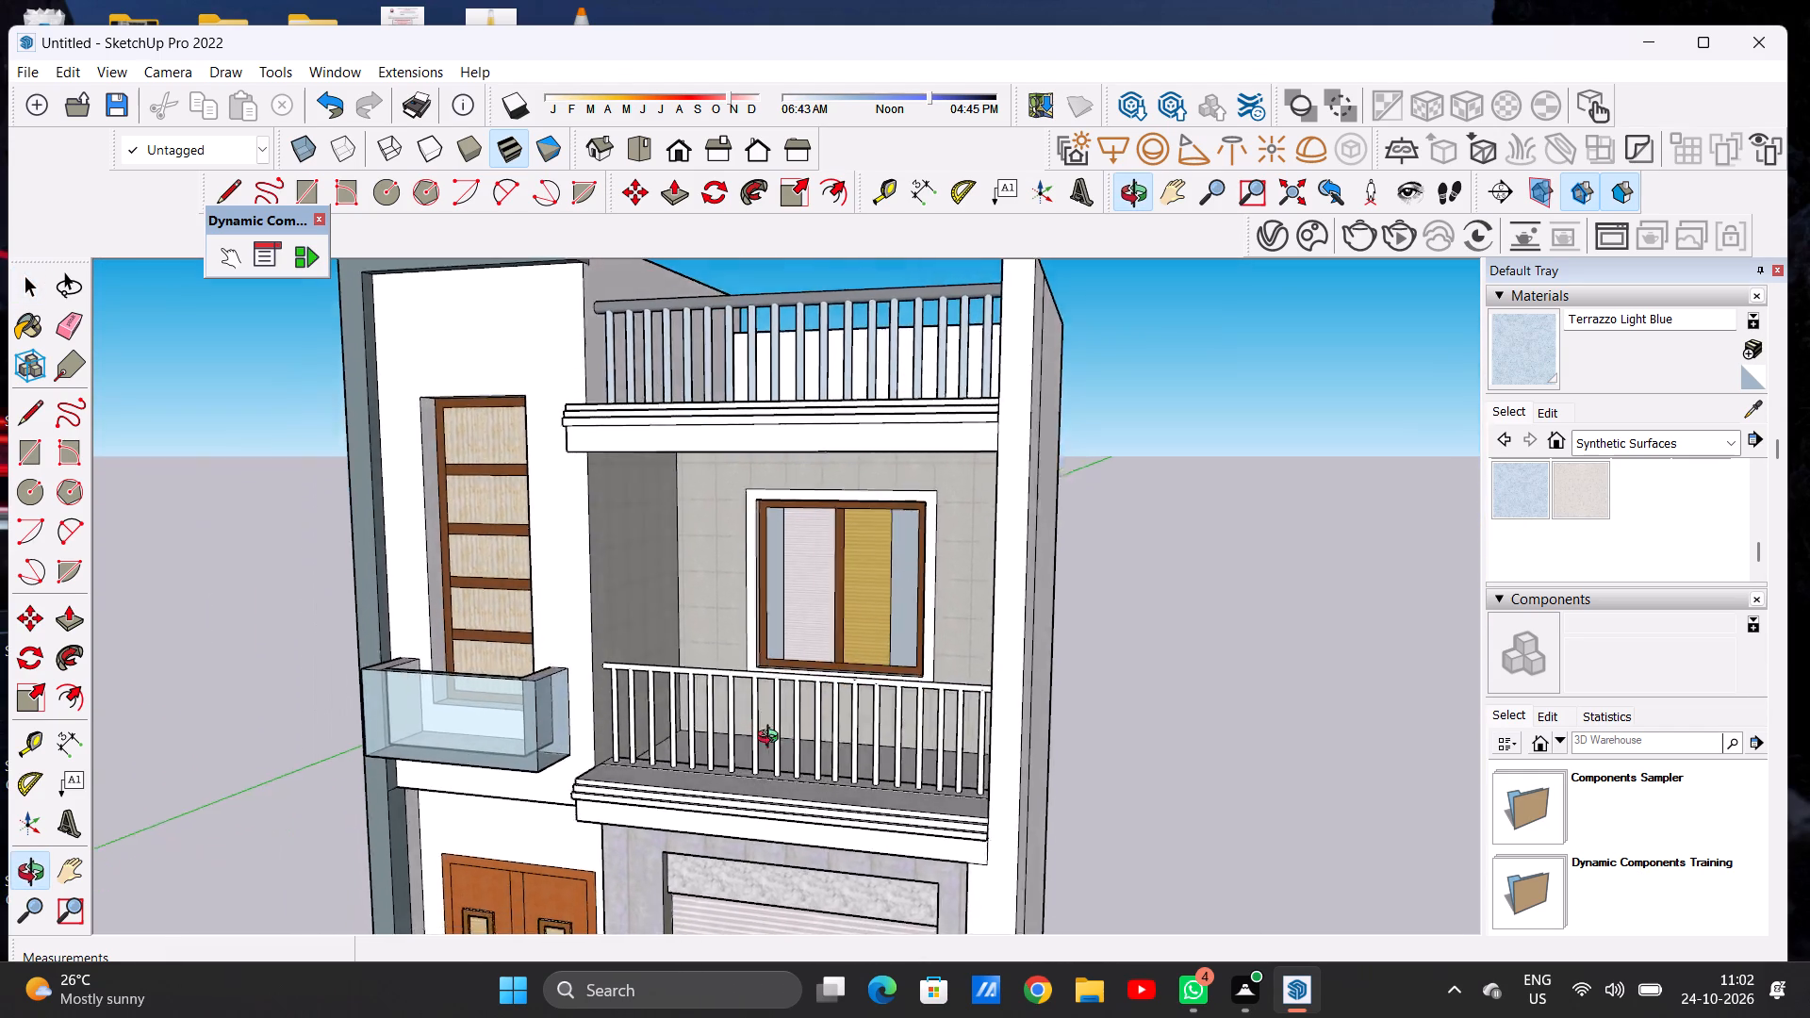
middle_drag(772, 739, 824, 767)
scroll(843, 760, up, 3)
scroll(845, 760, down, 1)
scroll(845, 760, up, 2)
scroll(1006, 742, up, 4)
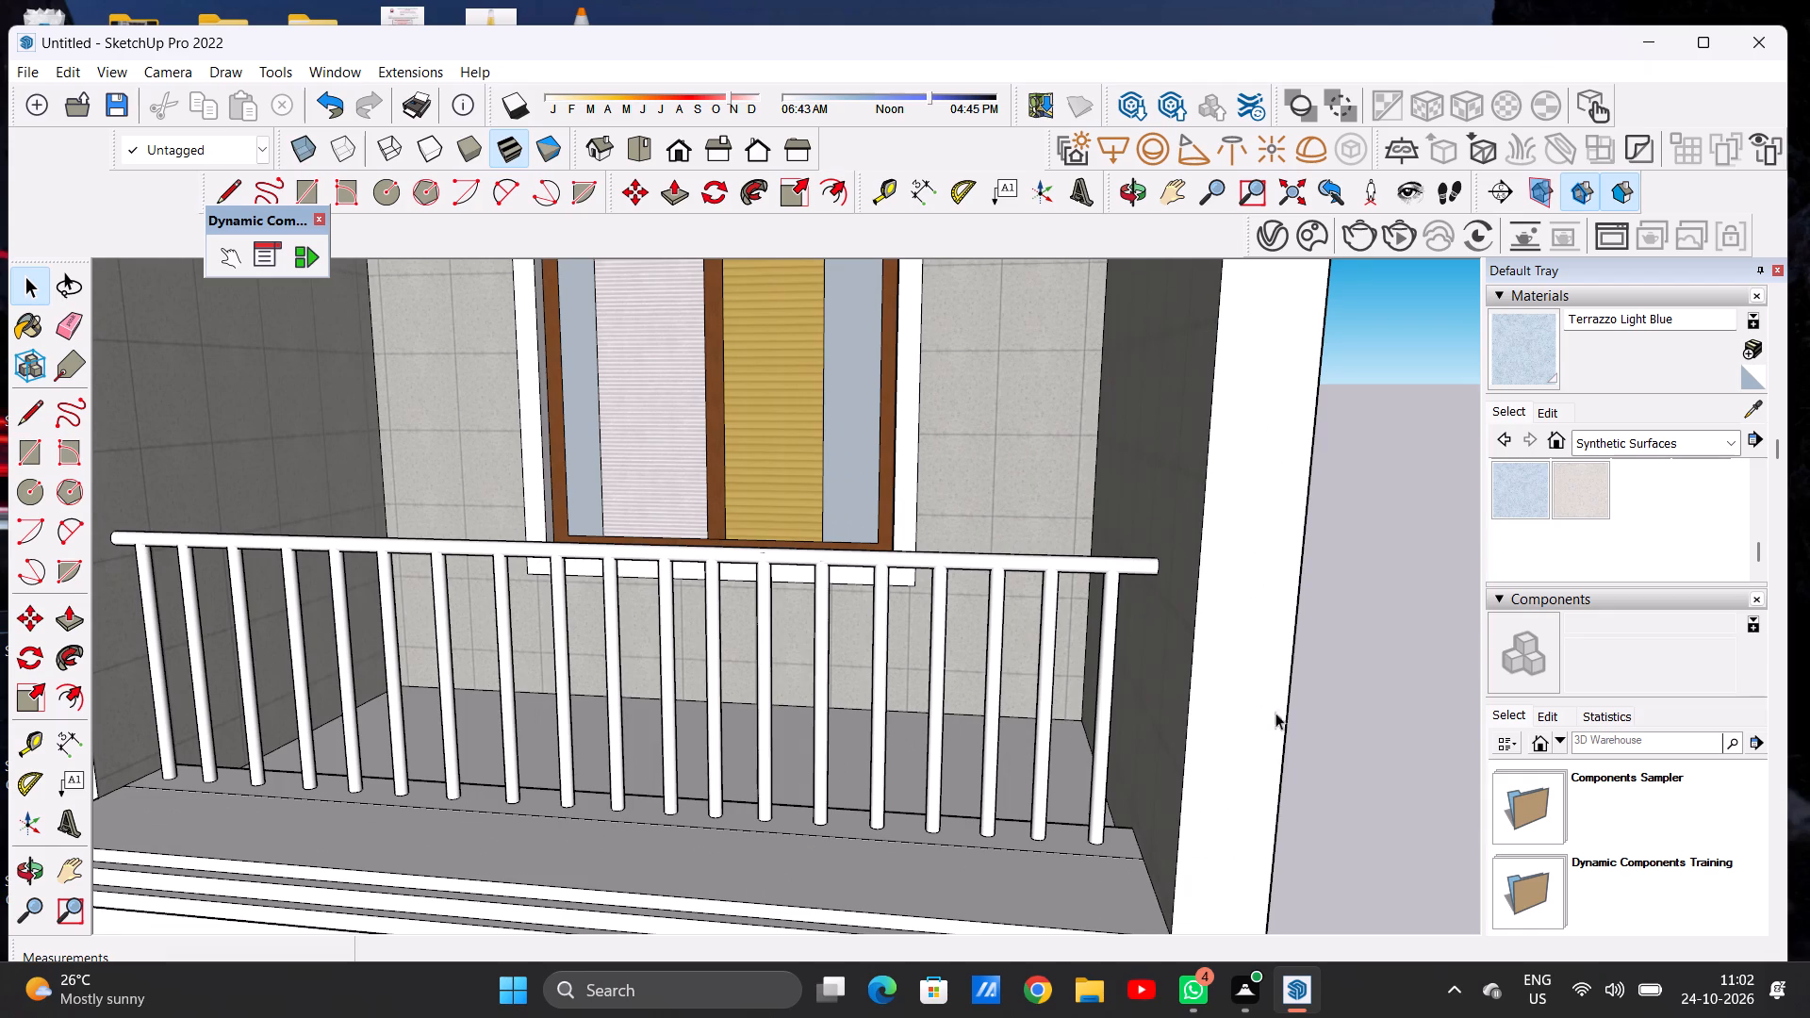
scroll(1598, 495, up, 2)
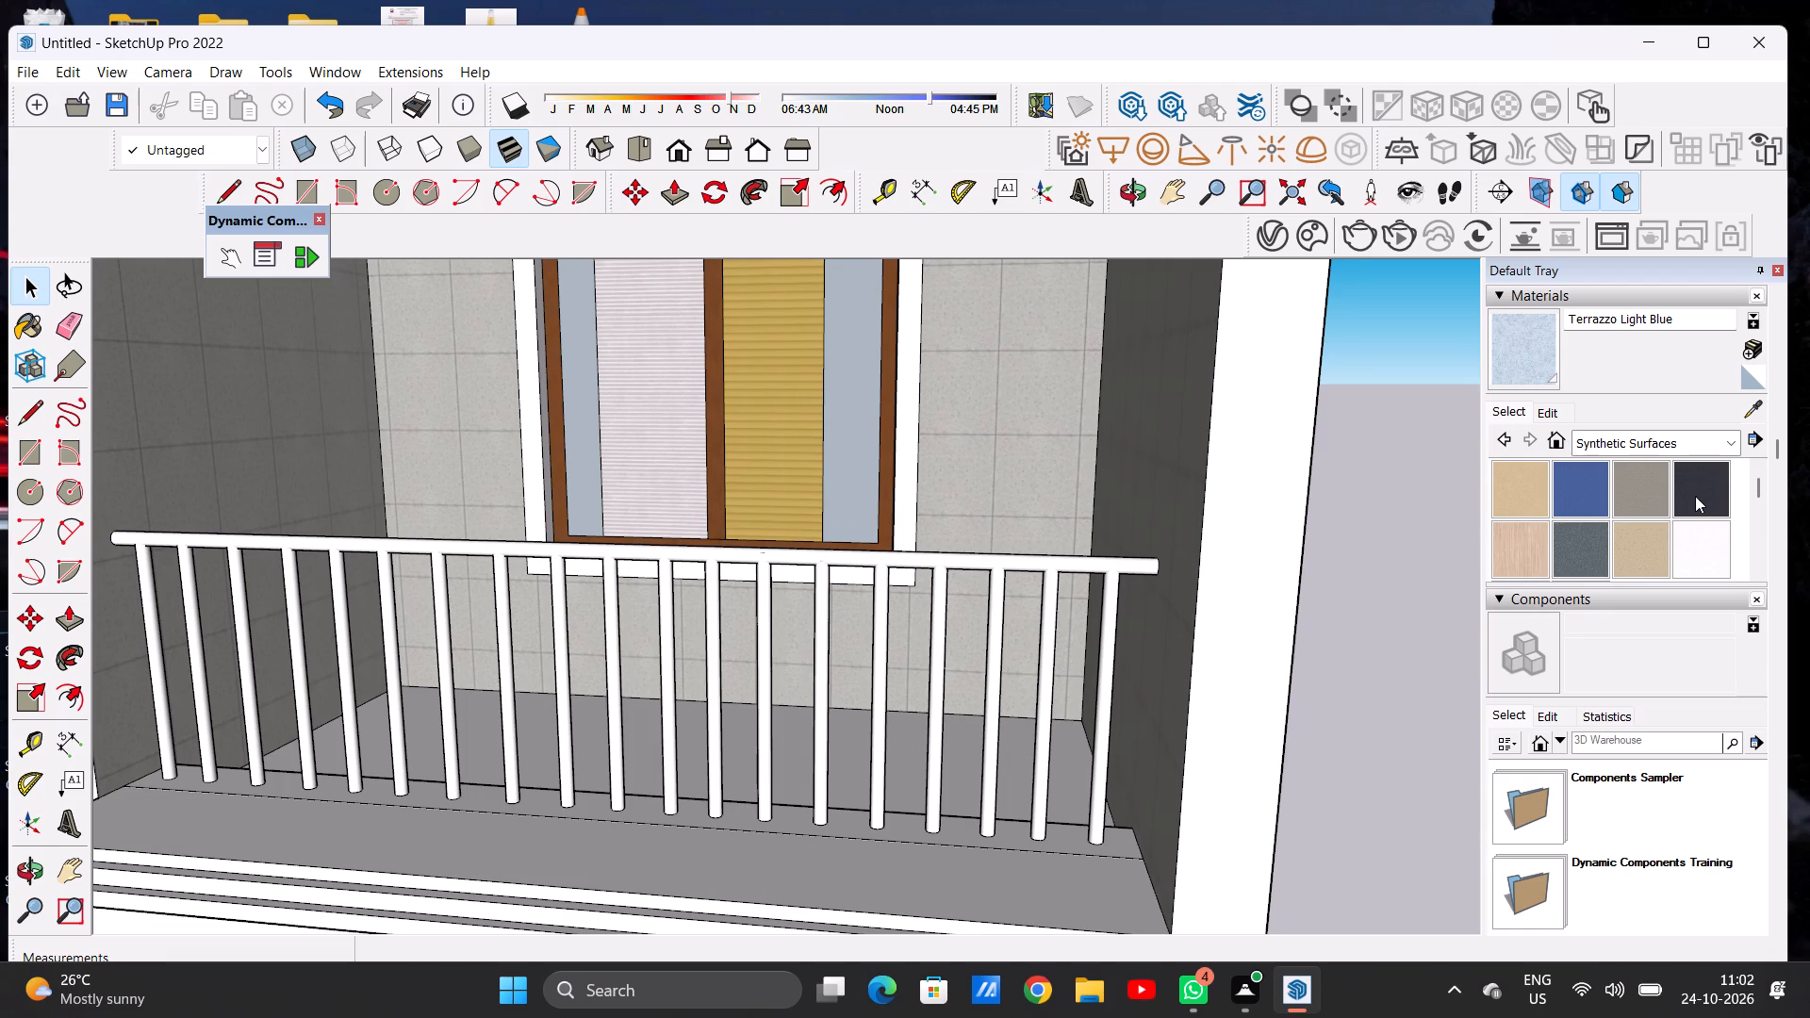
click(1700, 493)
scroll(1165, 570, up, 5)
click(1107, 566)
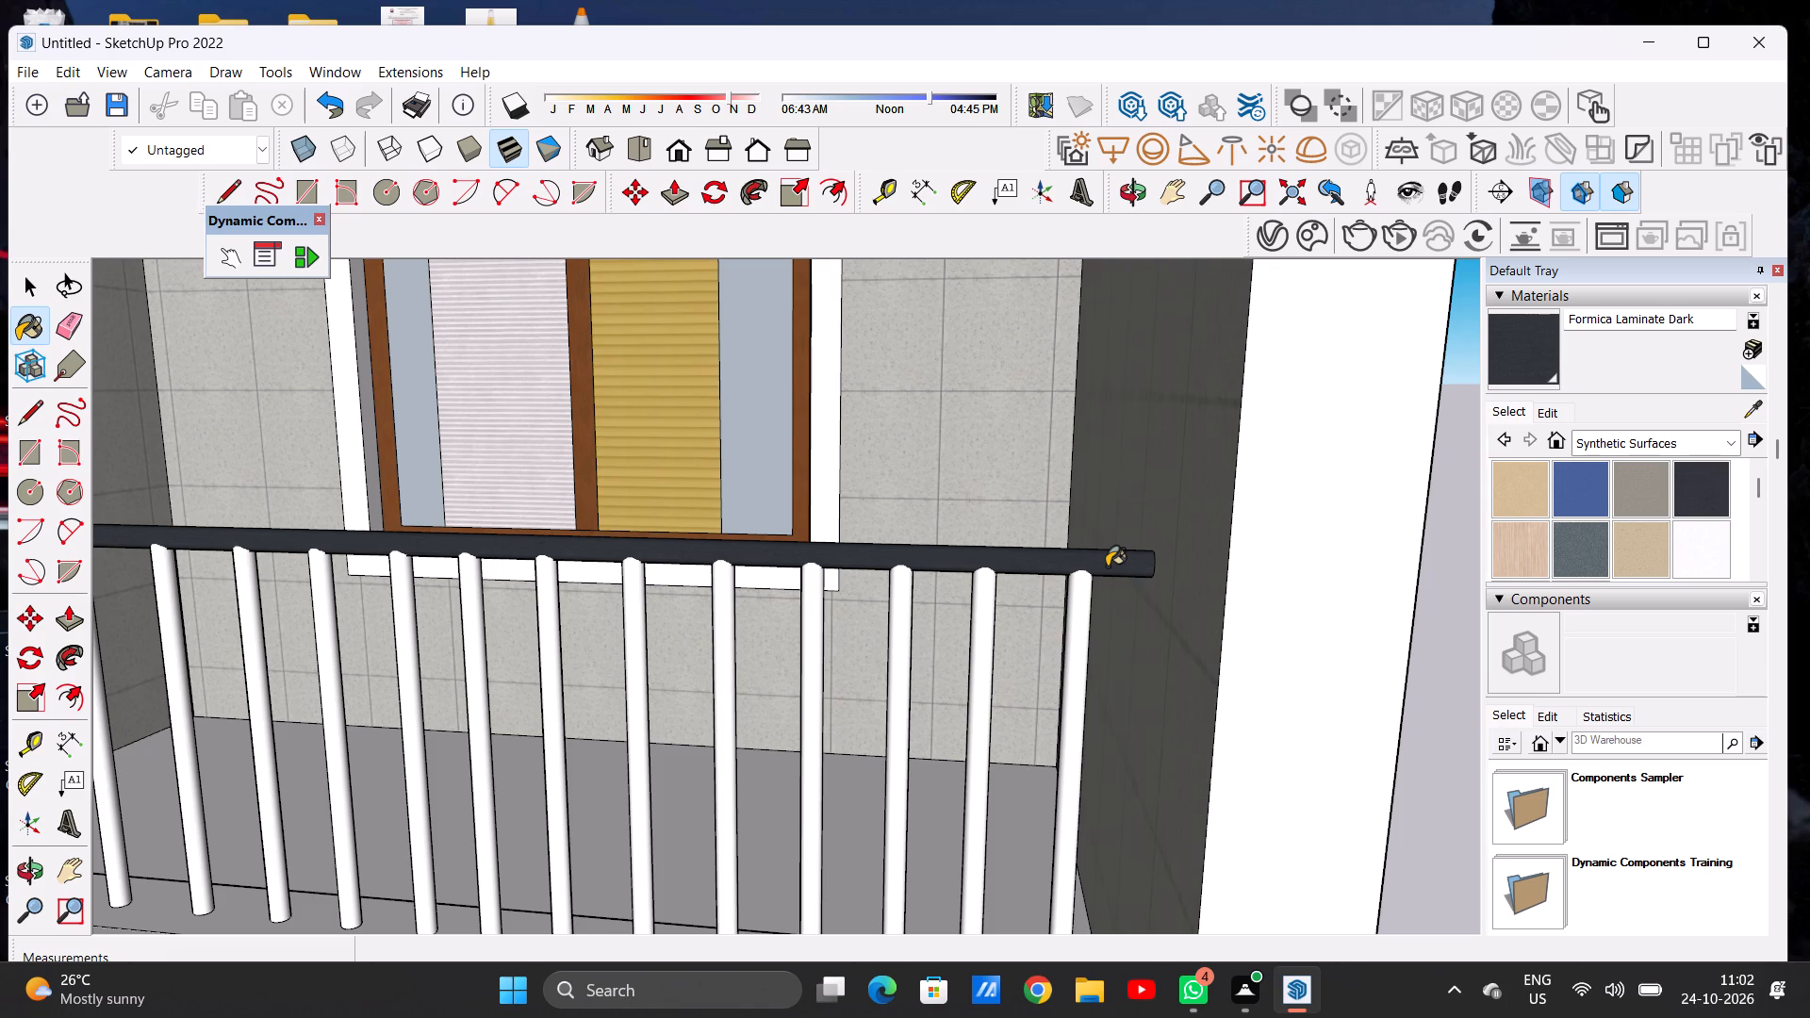
Paint the five balcony railing balusters nearest the outer side wall with Formica Laminate Dark.
scroll(1051, 569, down, 7)
scroll(954, 574, down, 5)
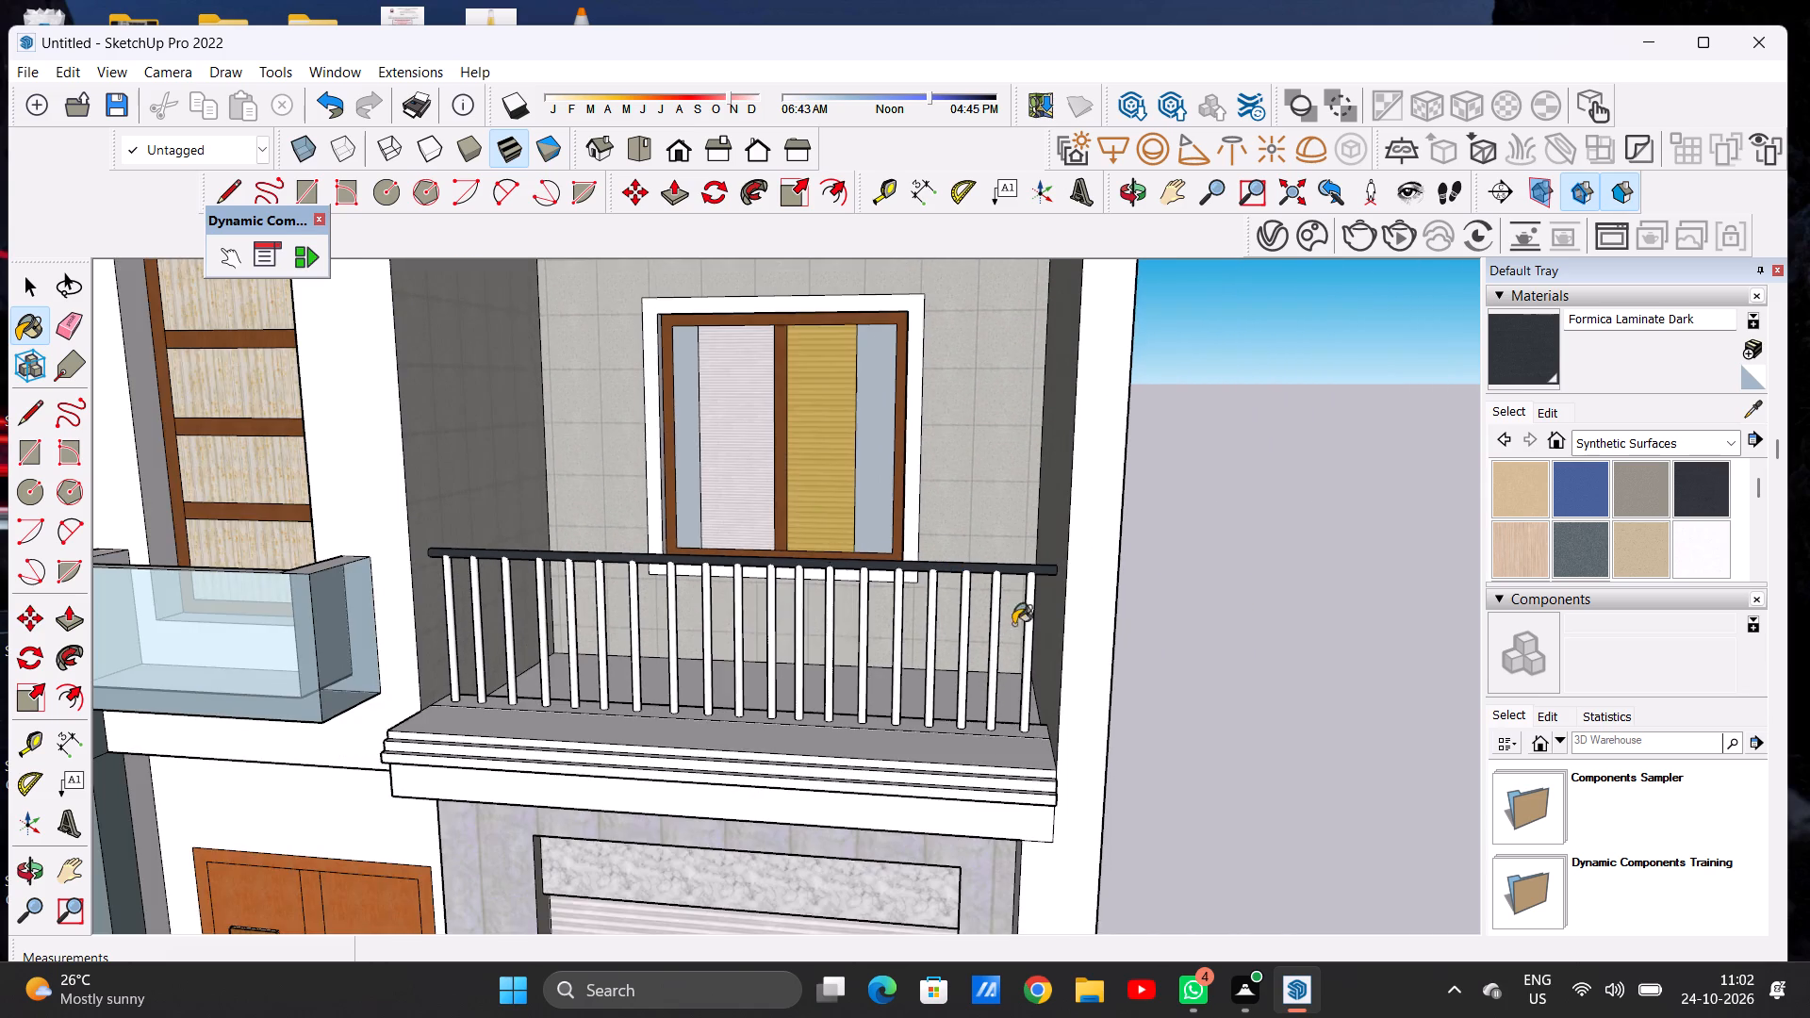
scroll(1024, 632, up, 14)
click(1014, 611)
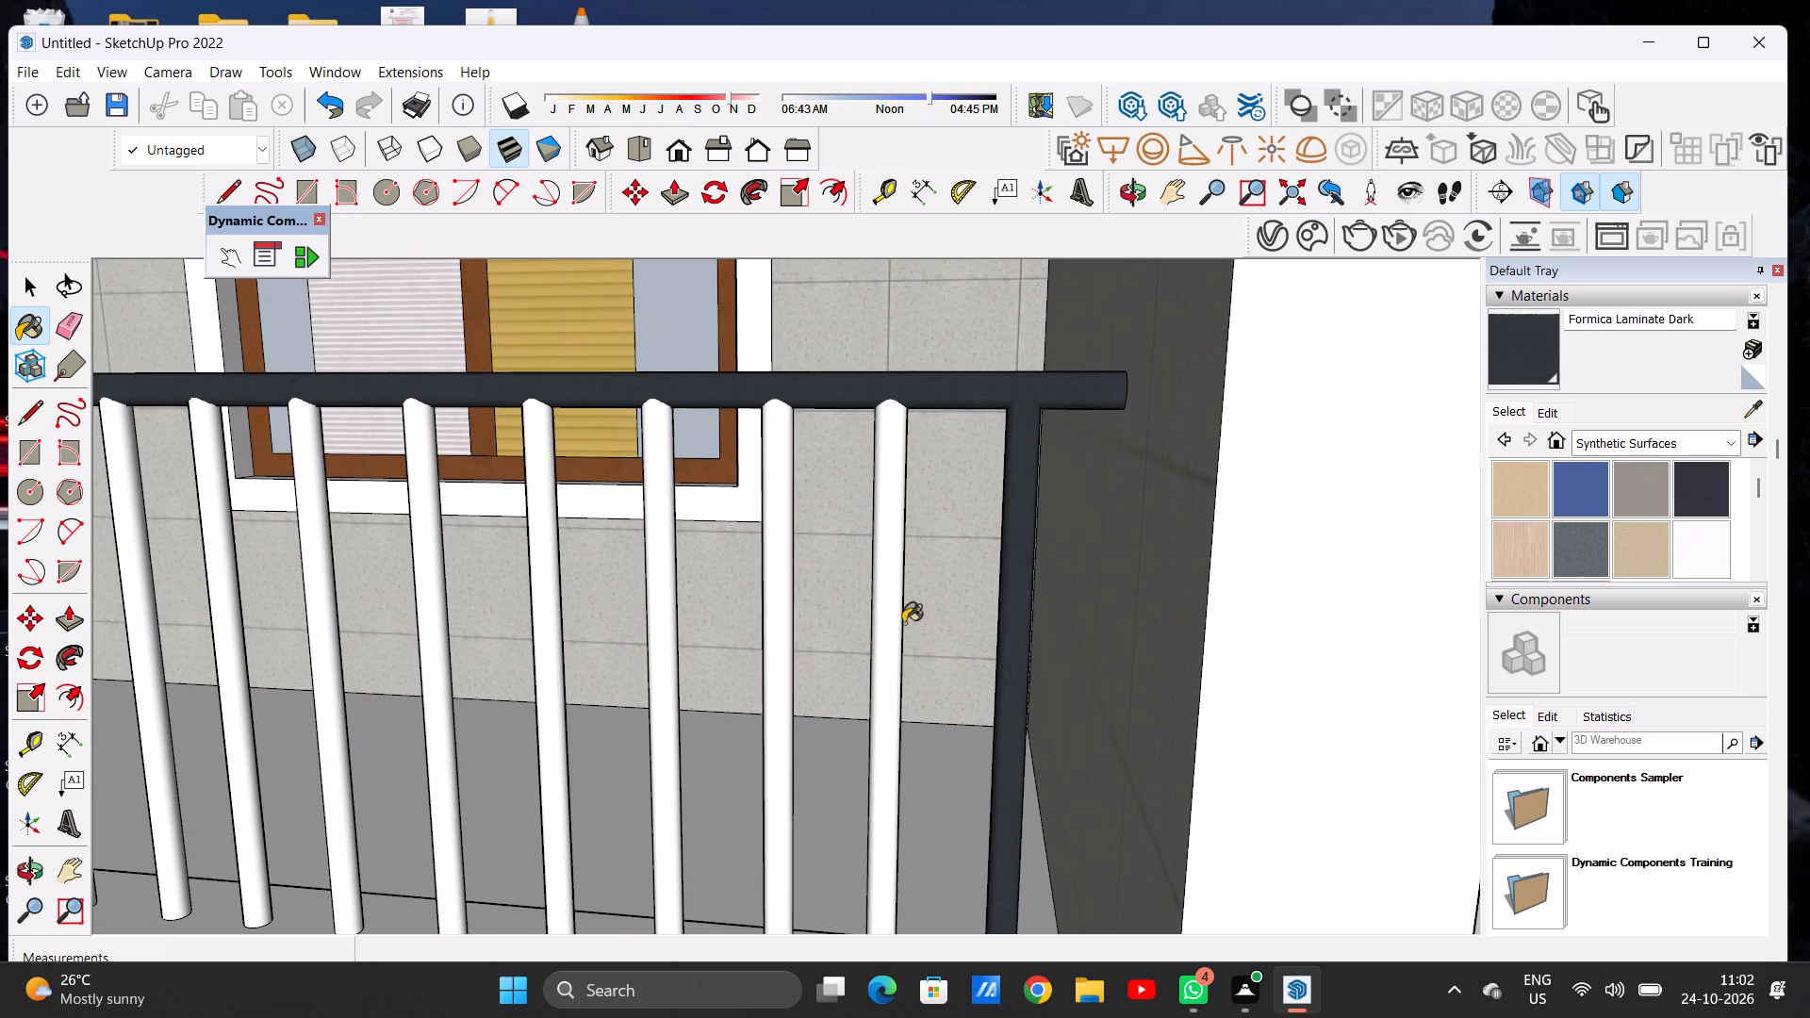
click(886, 640)
click(772, 674)
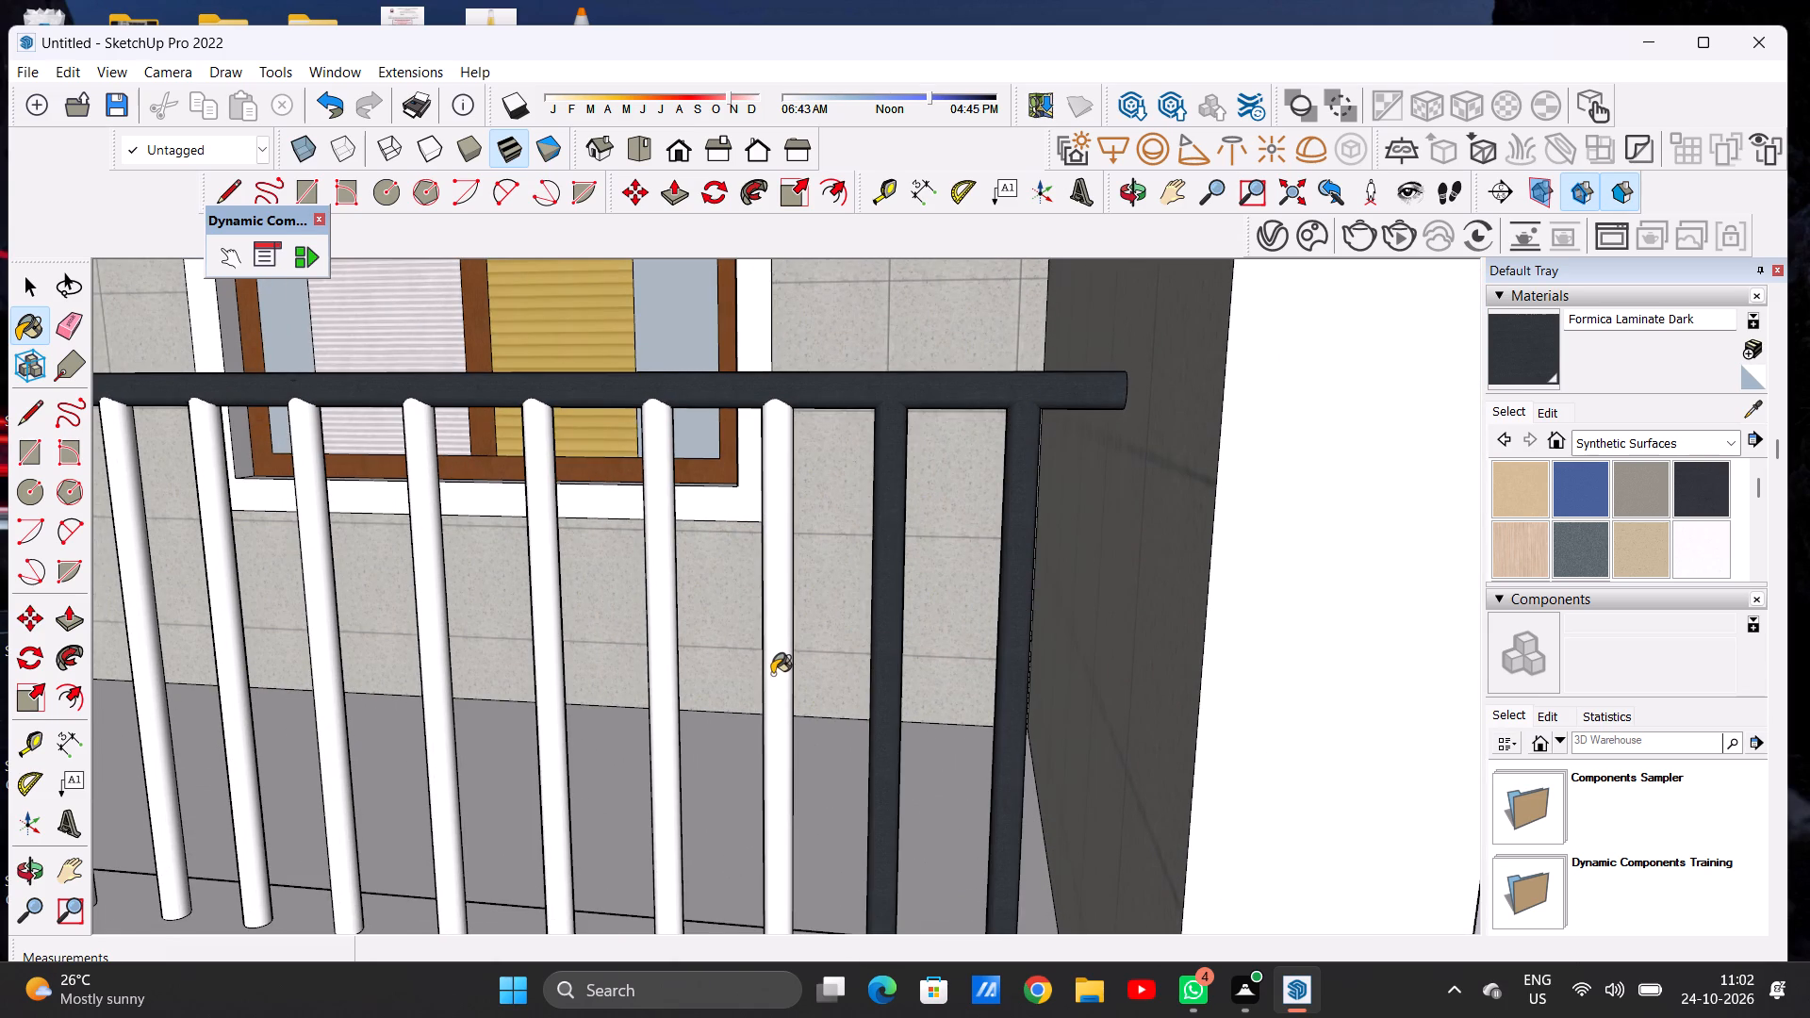
scroll(867, 709, down, 6)
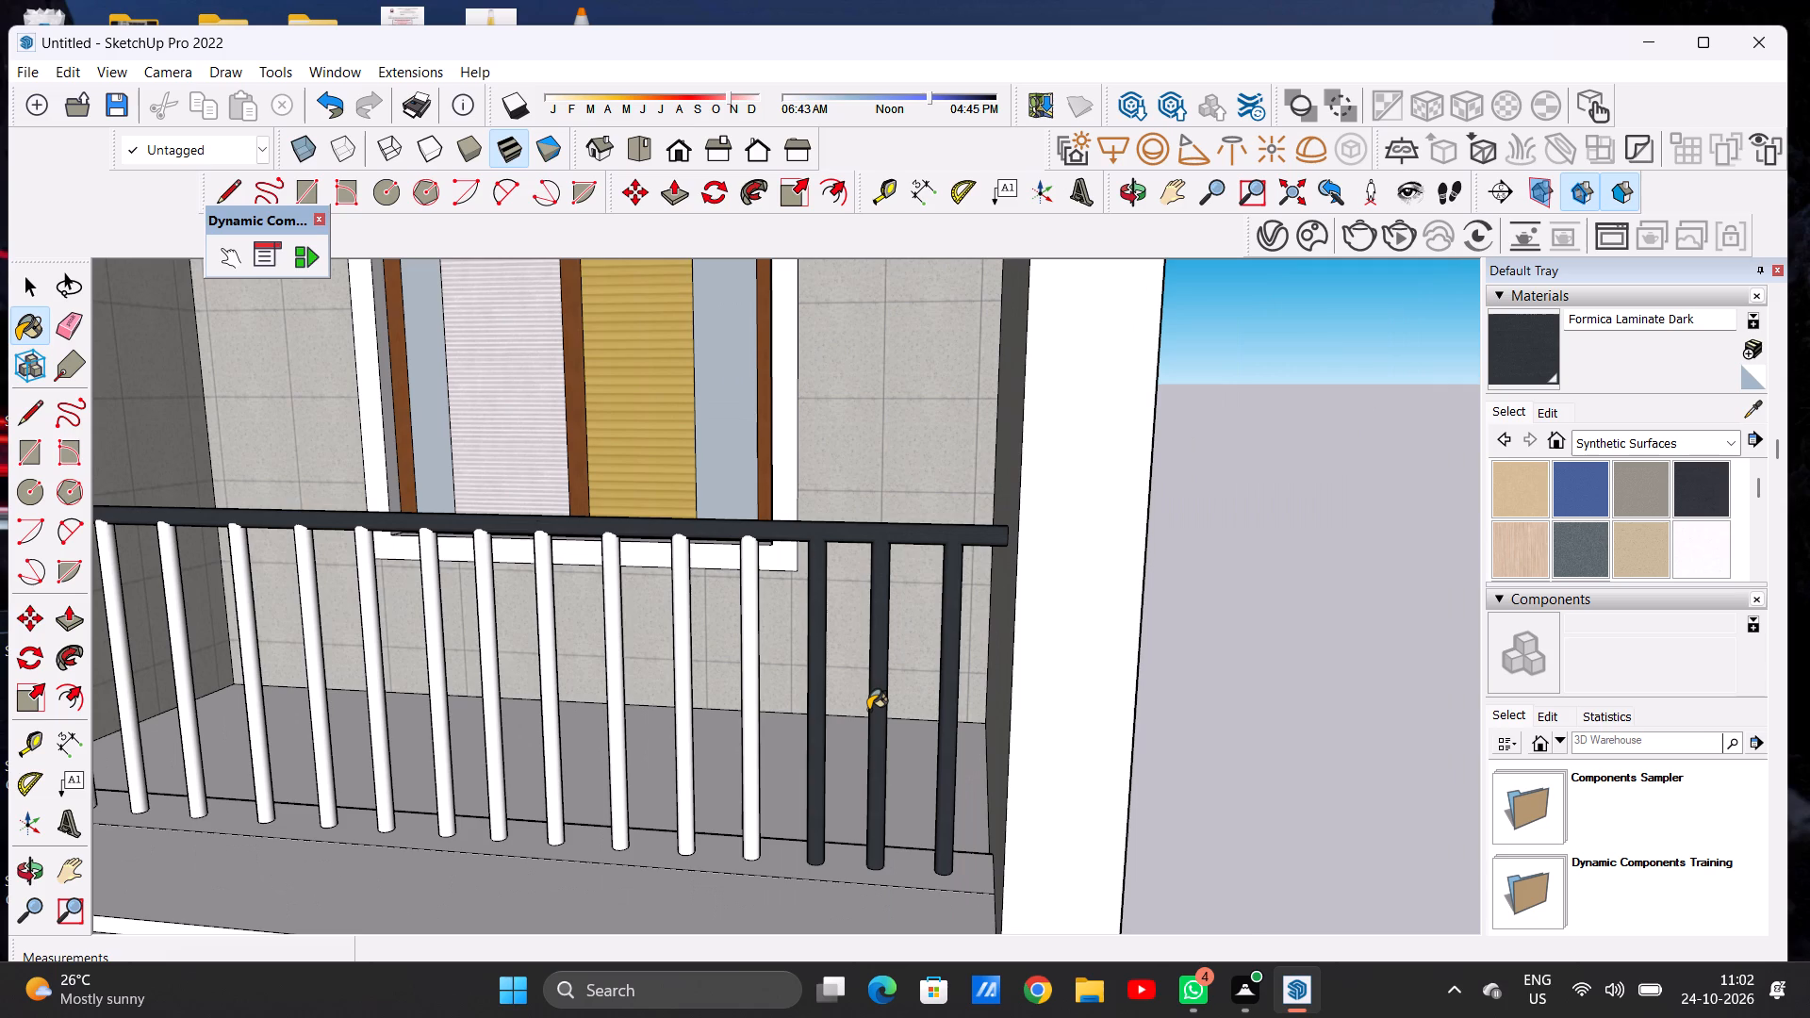
scroll(873, 649, down, 6)
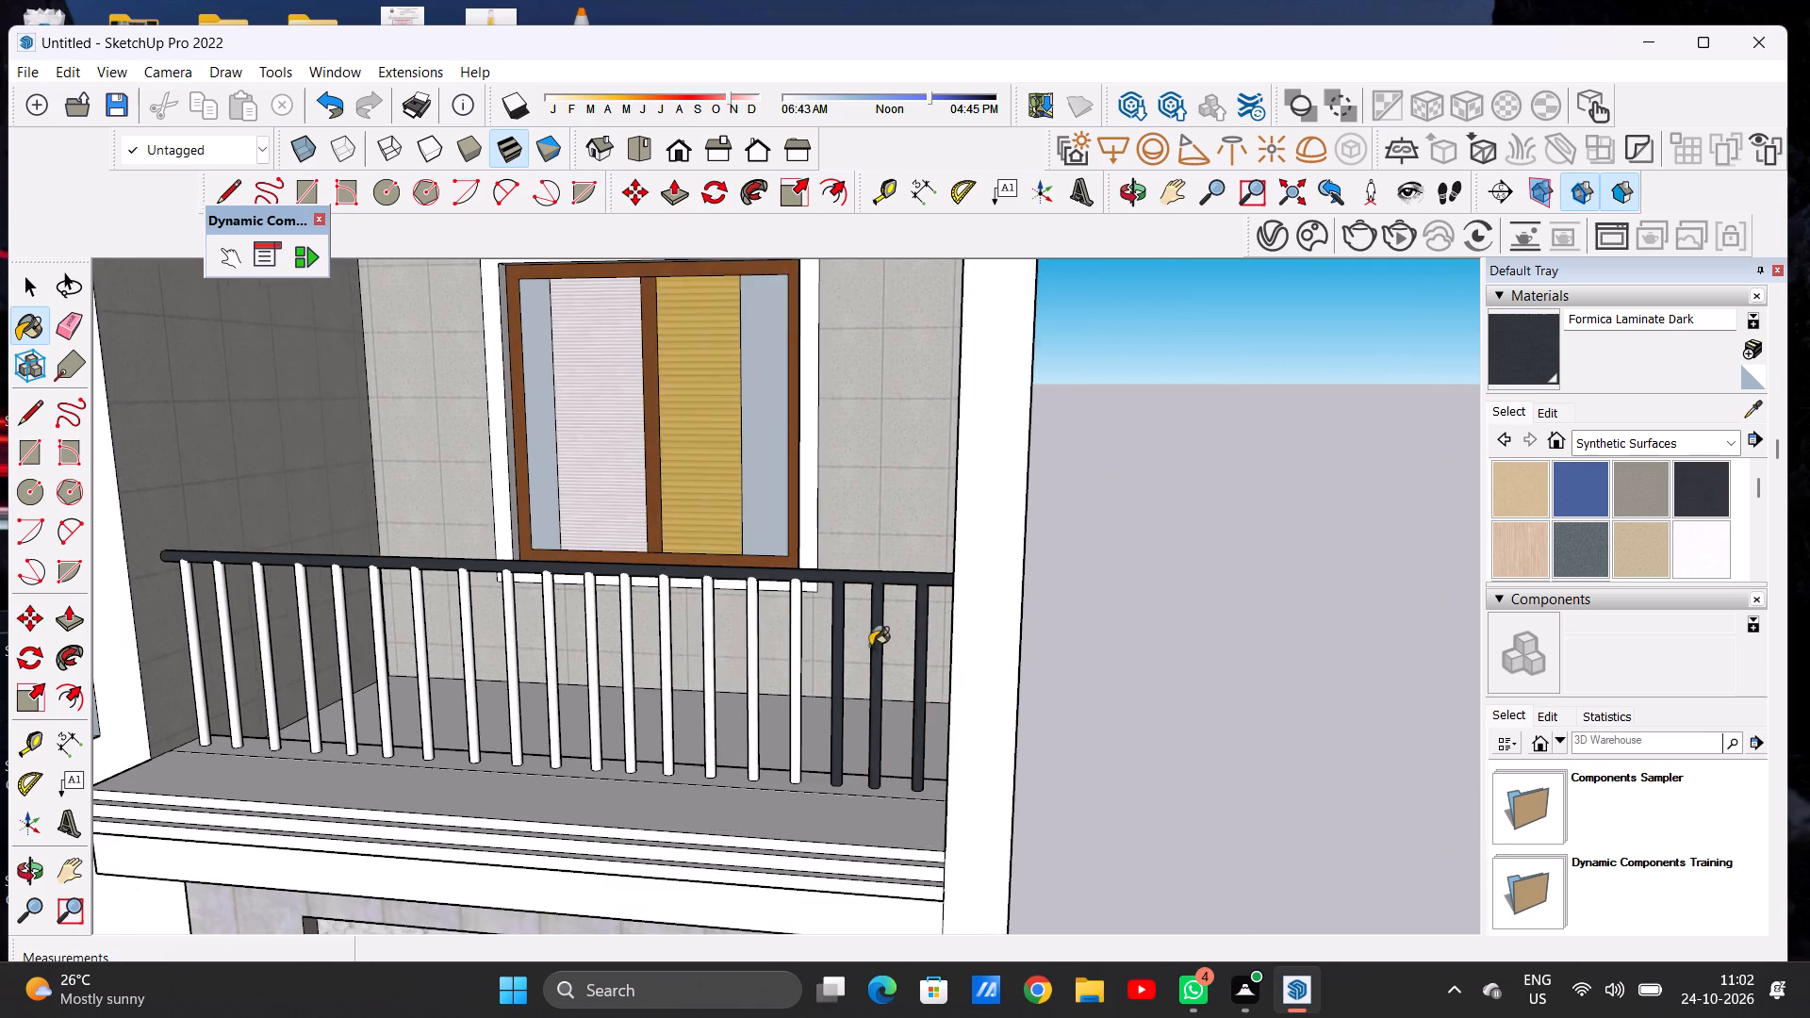
scroll(848, 658, up, 16)
click(797, 647)
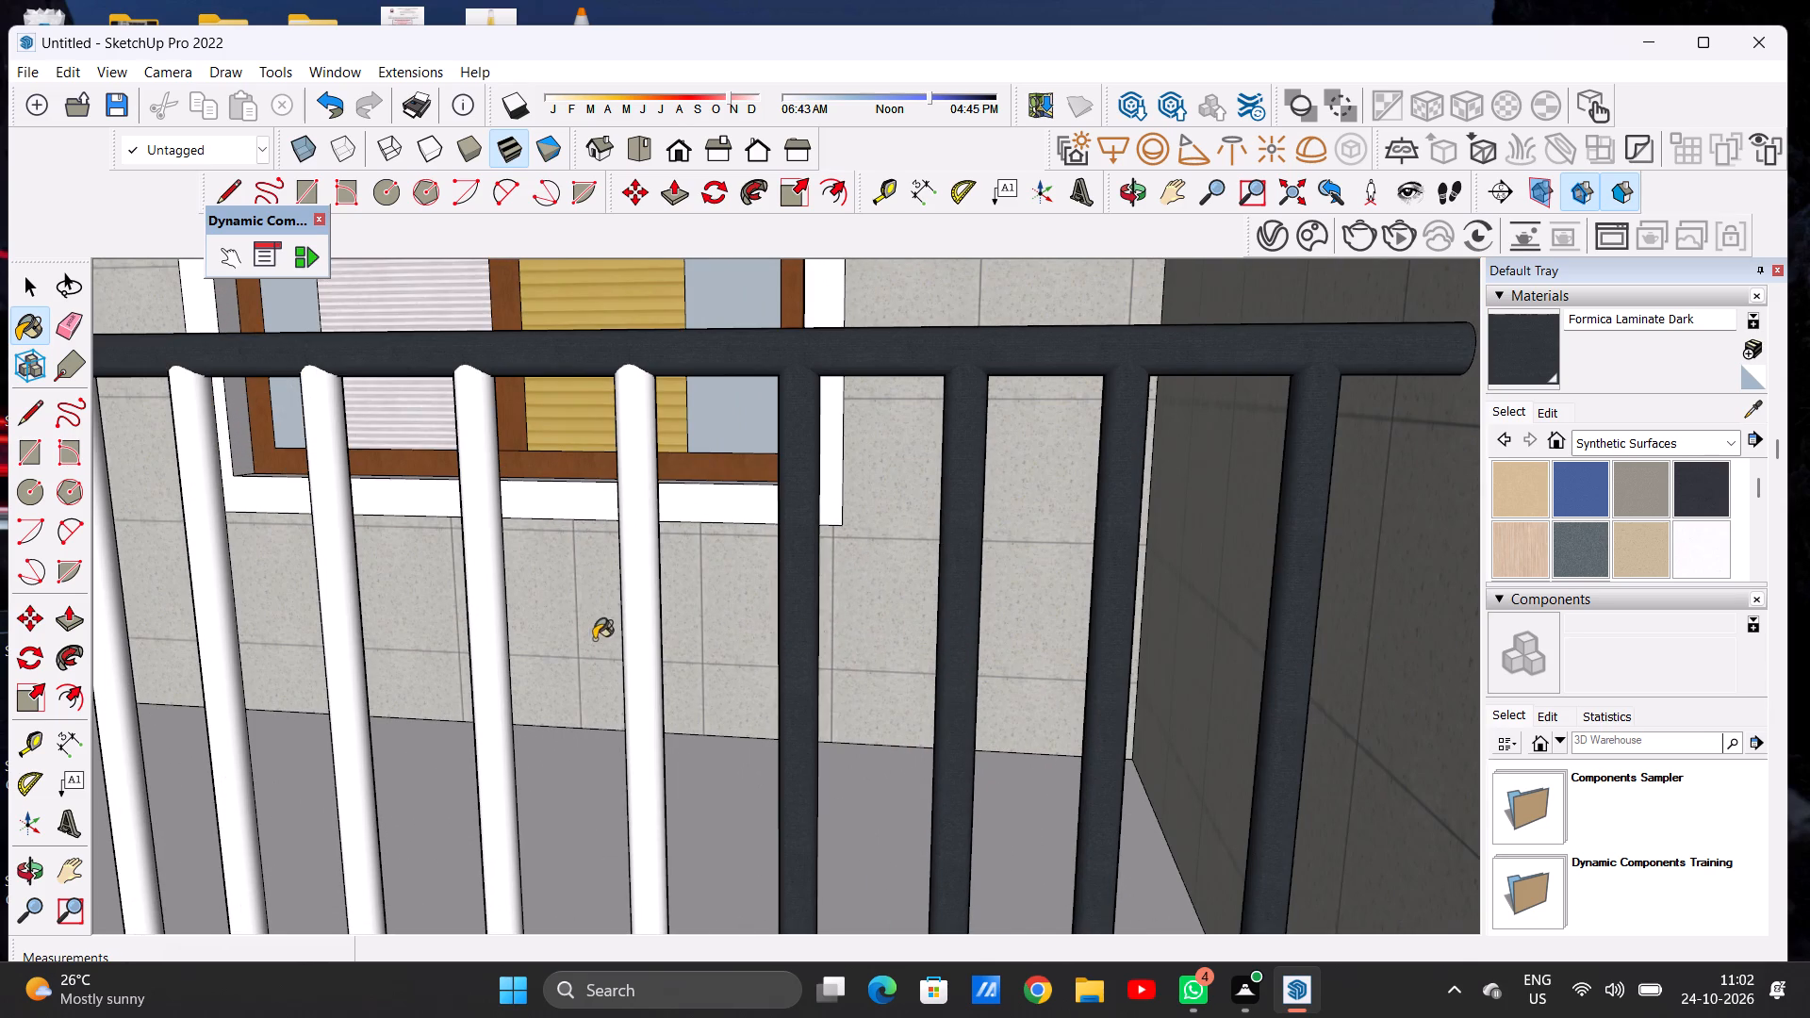
click(647, 594)
Paint the next four balusters of the balcony railing, in front of the window, with Formica Laminate Dark.
scroll(846, 630, down, 12)
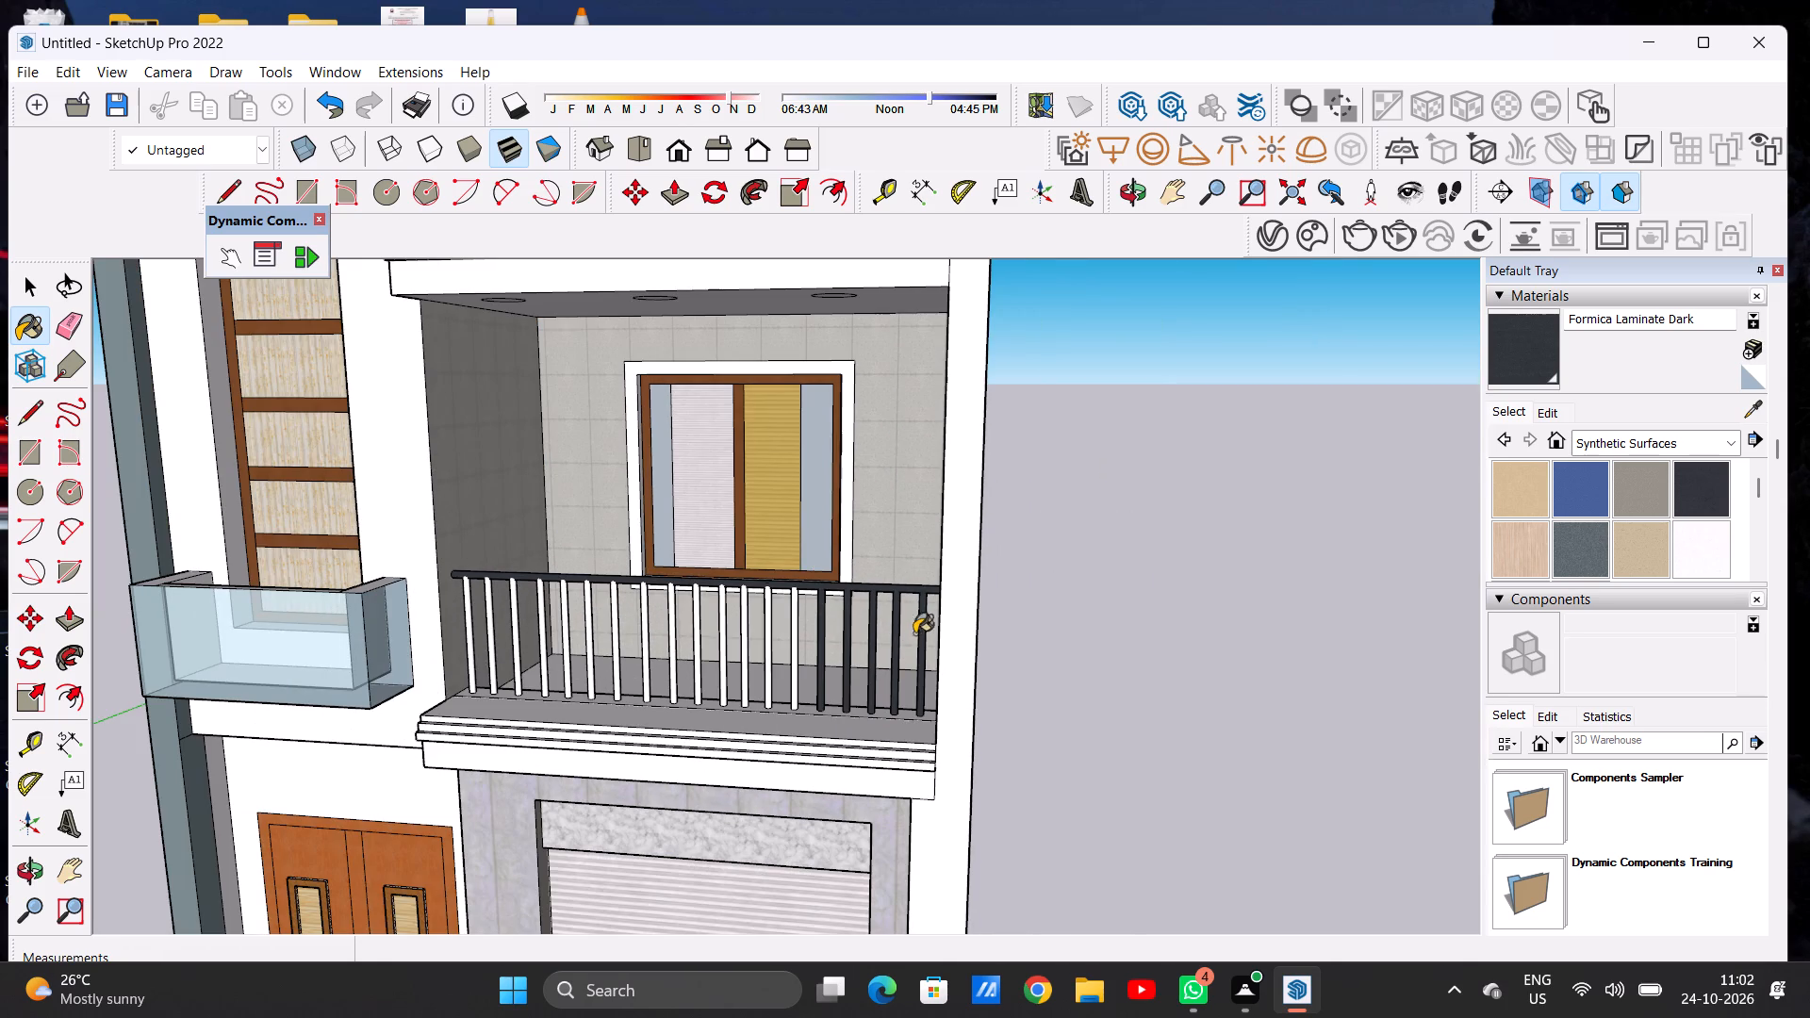
scroll(798, 614, up, 15)
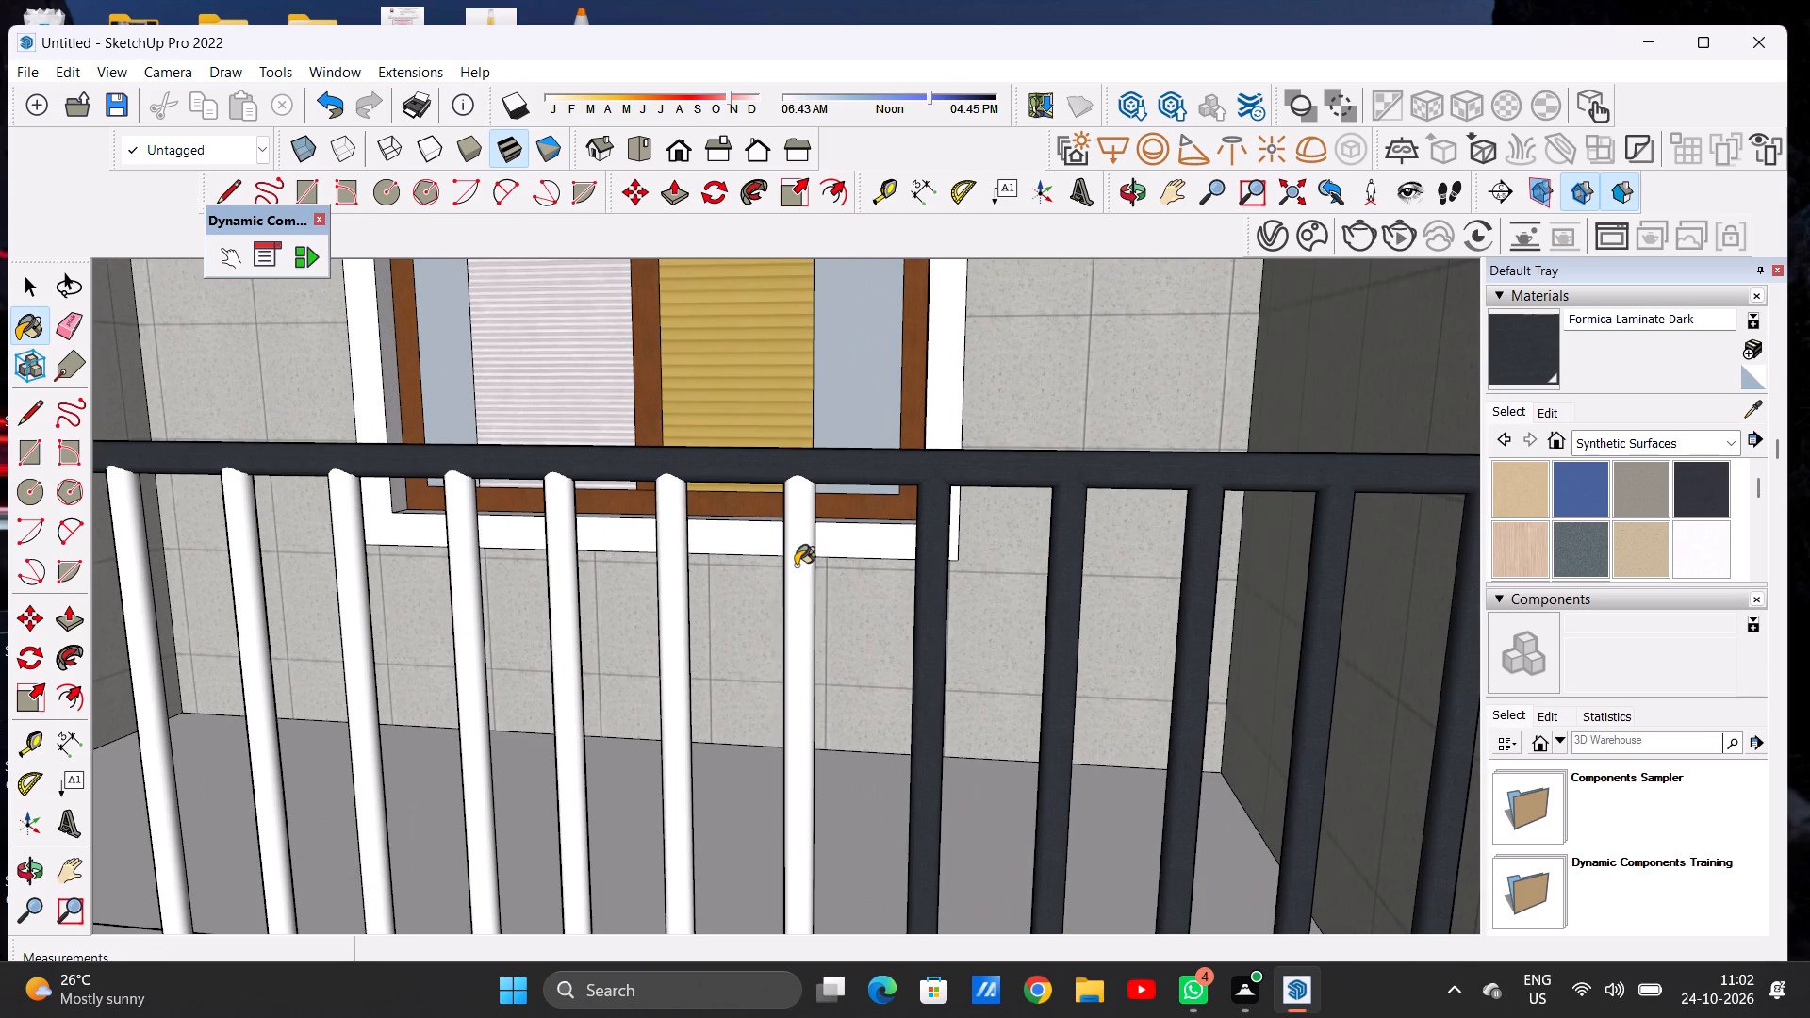
click(802, 552)
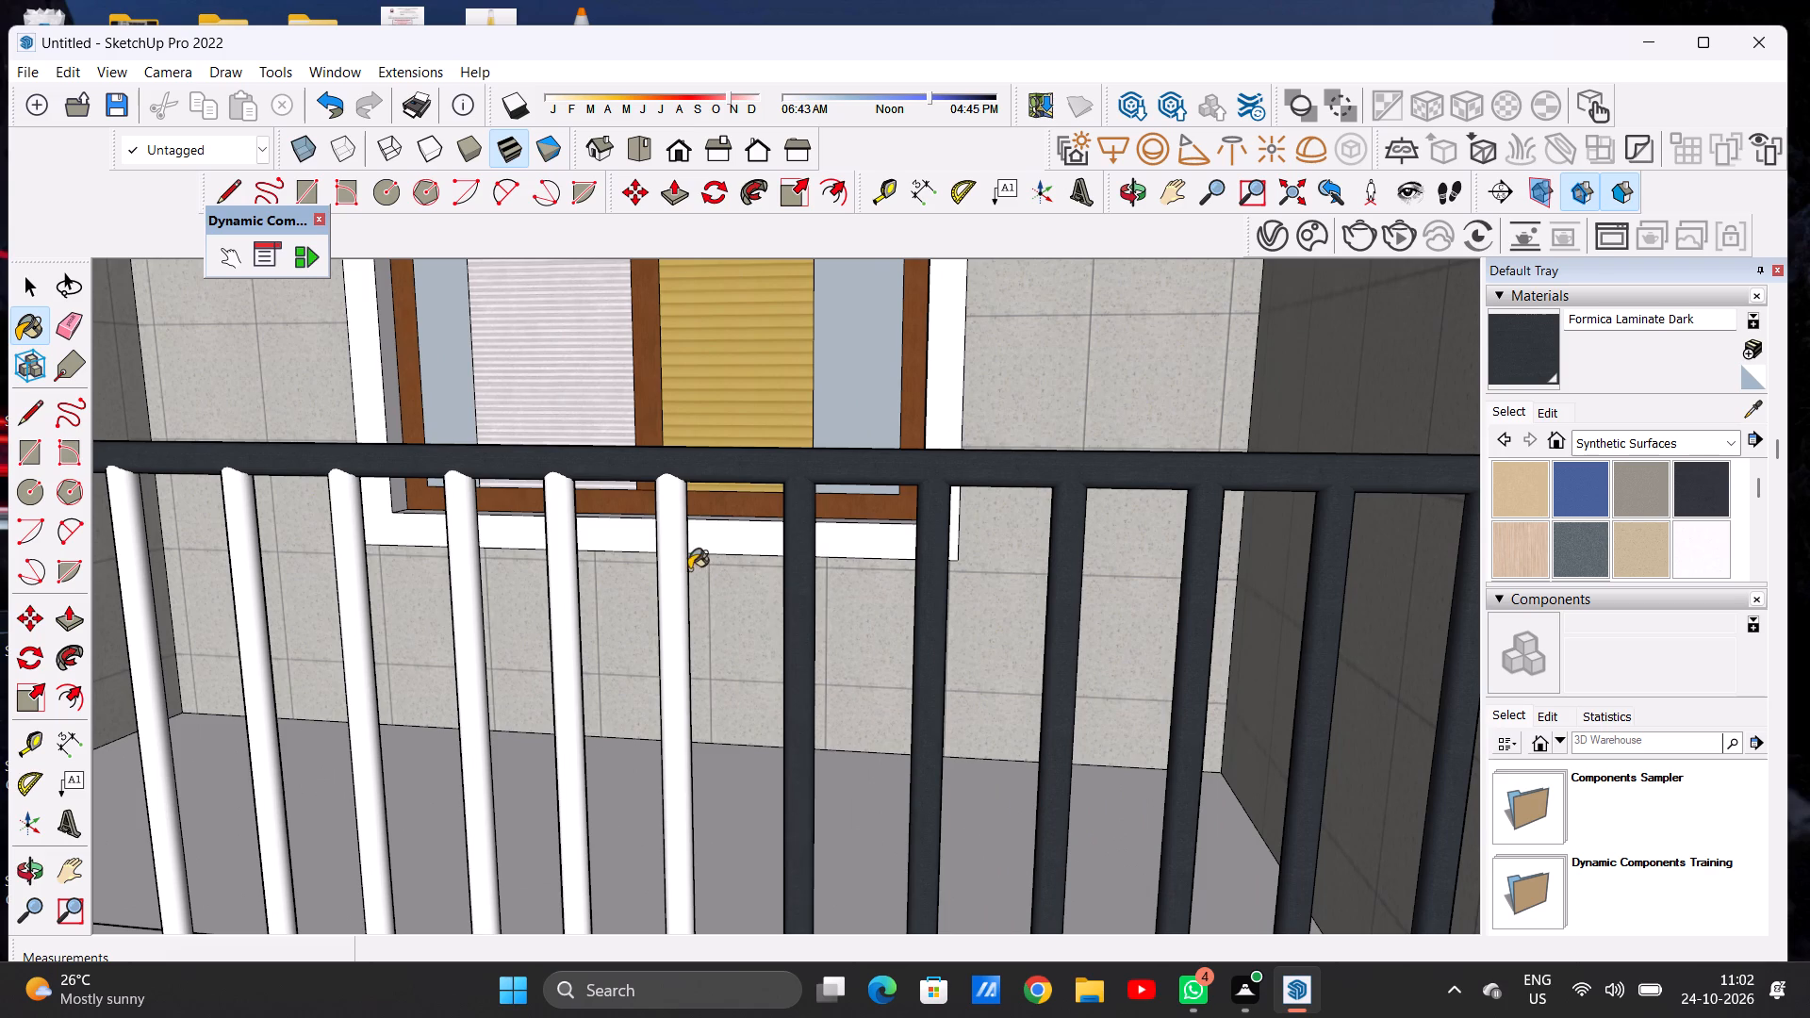
click(675, 569)
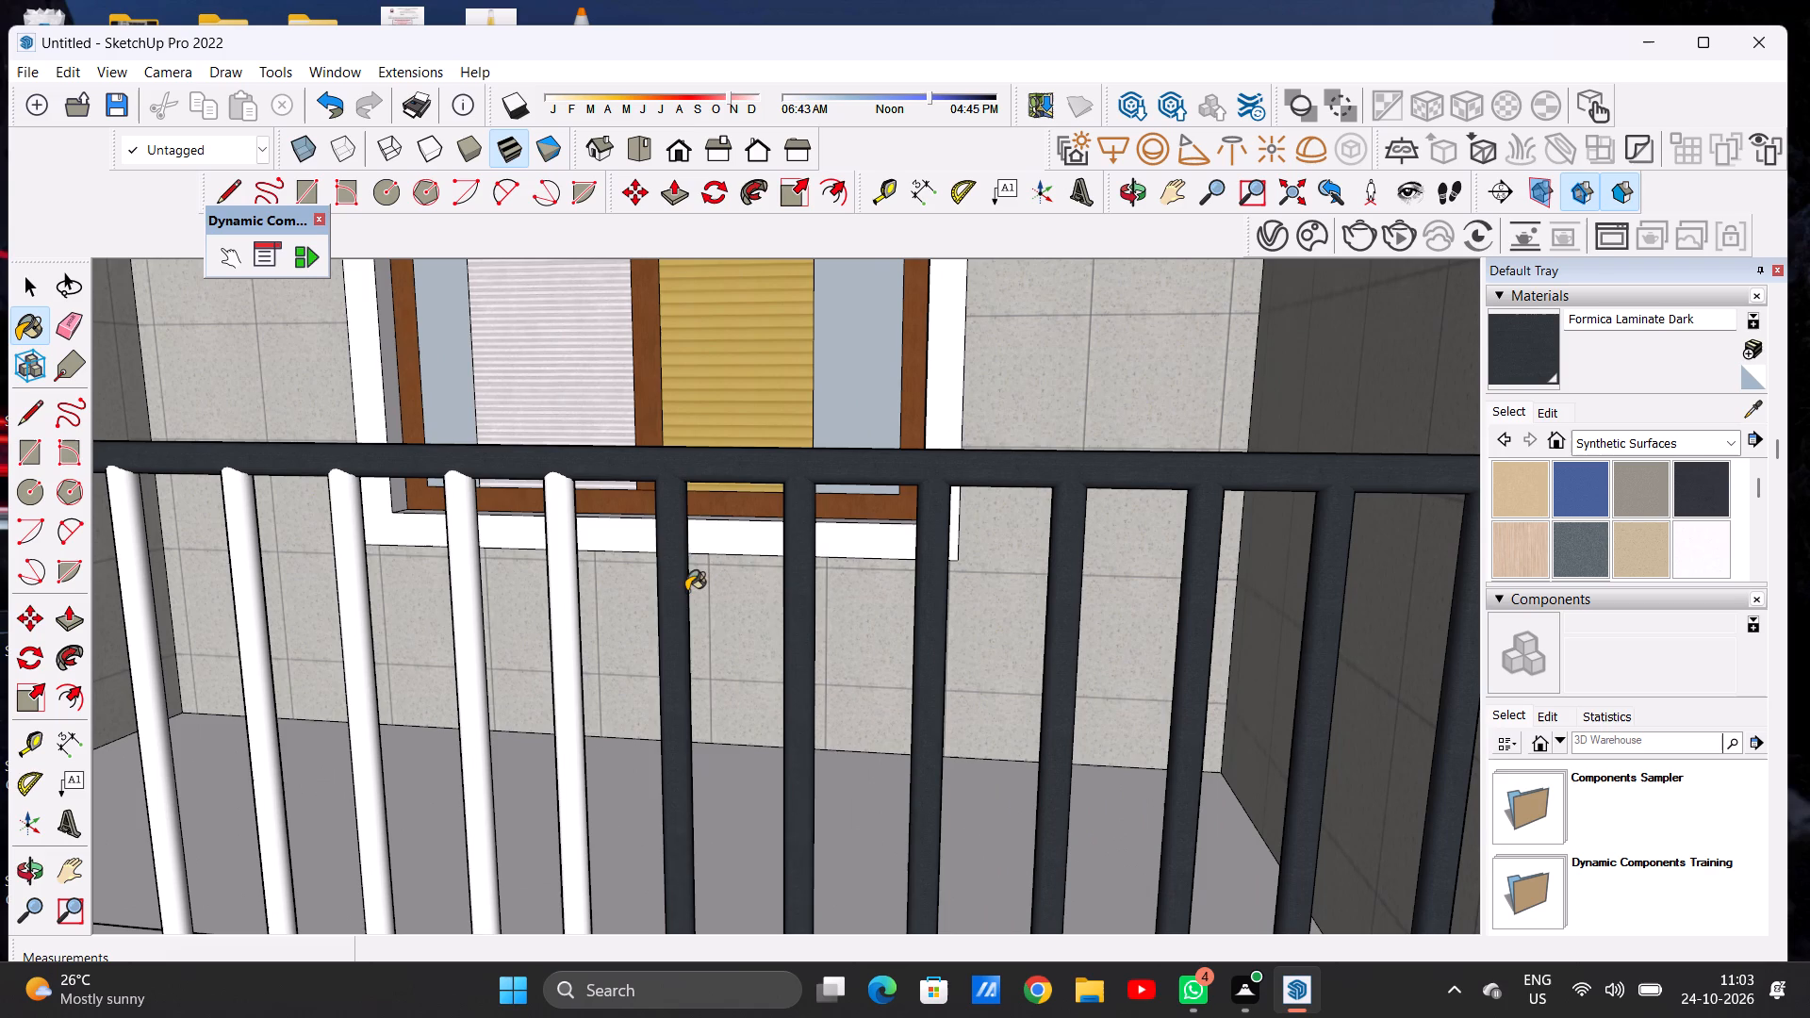
scroll(686, 593, down, 14)
scroll(676, 548, up, 14)
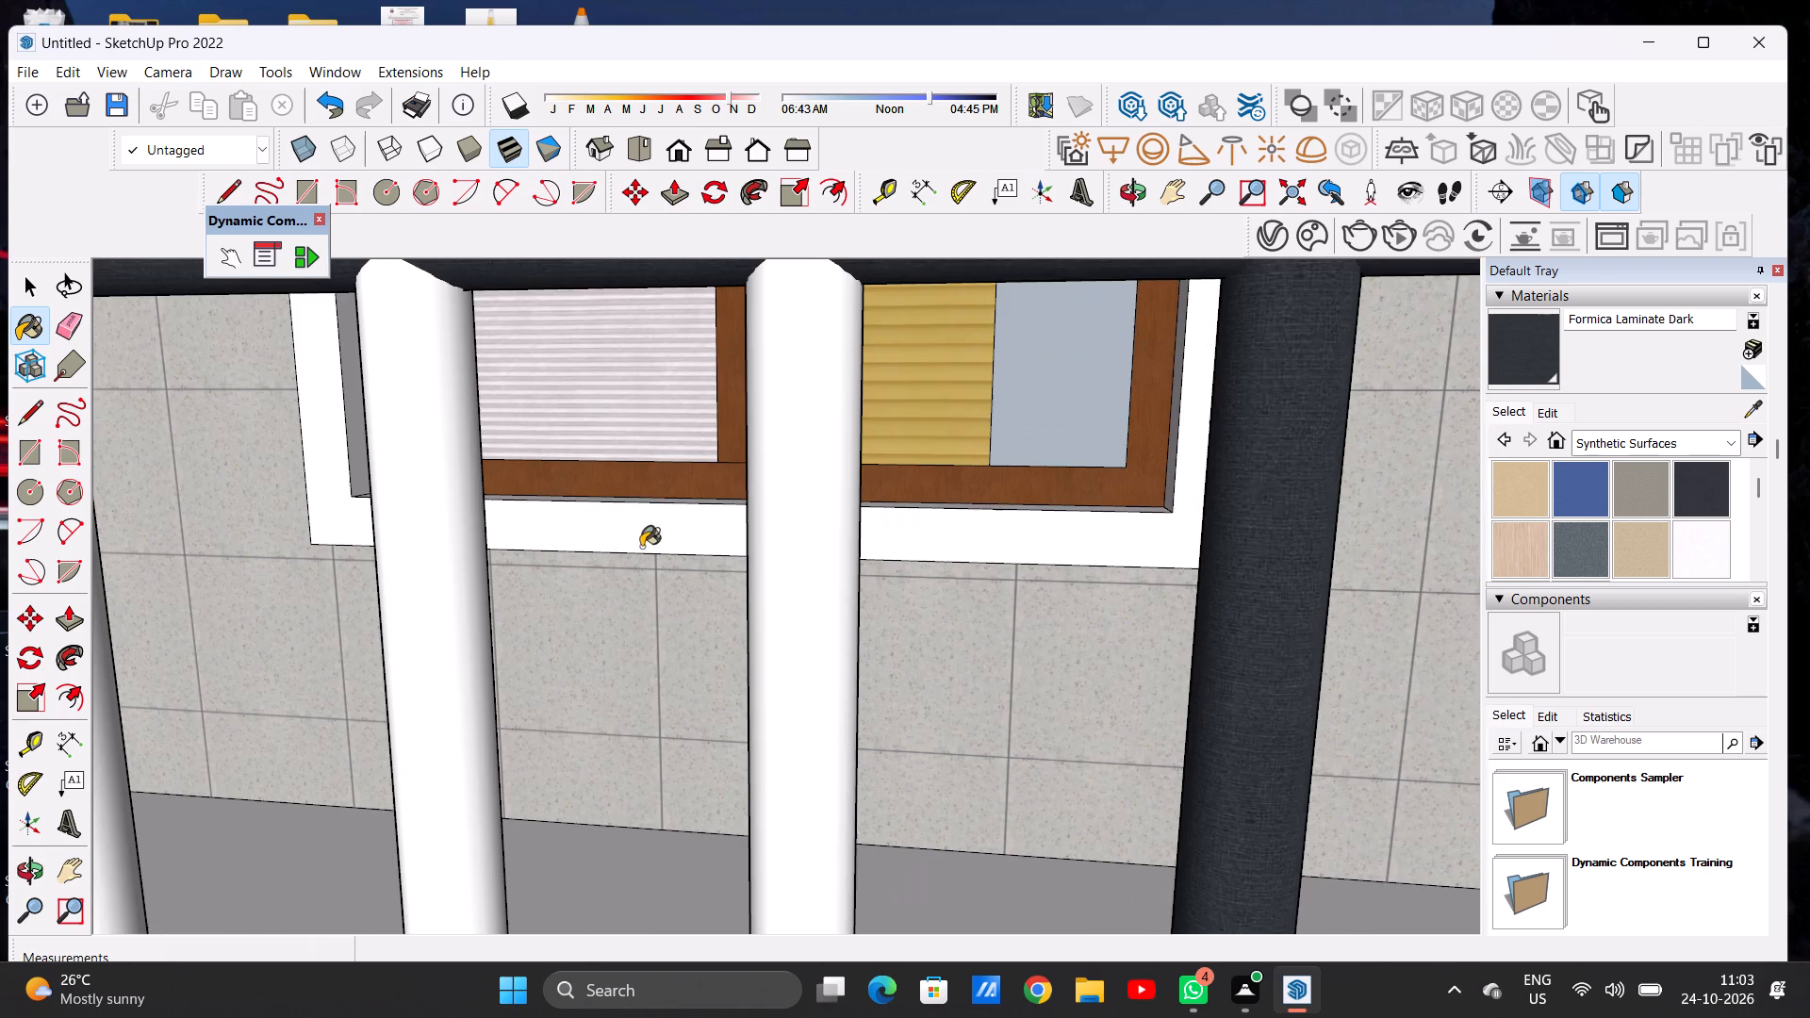
click(802, 501)
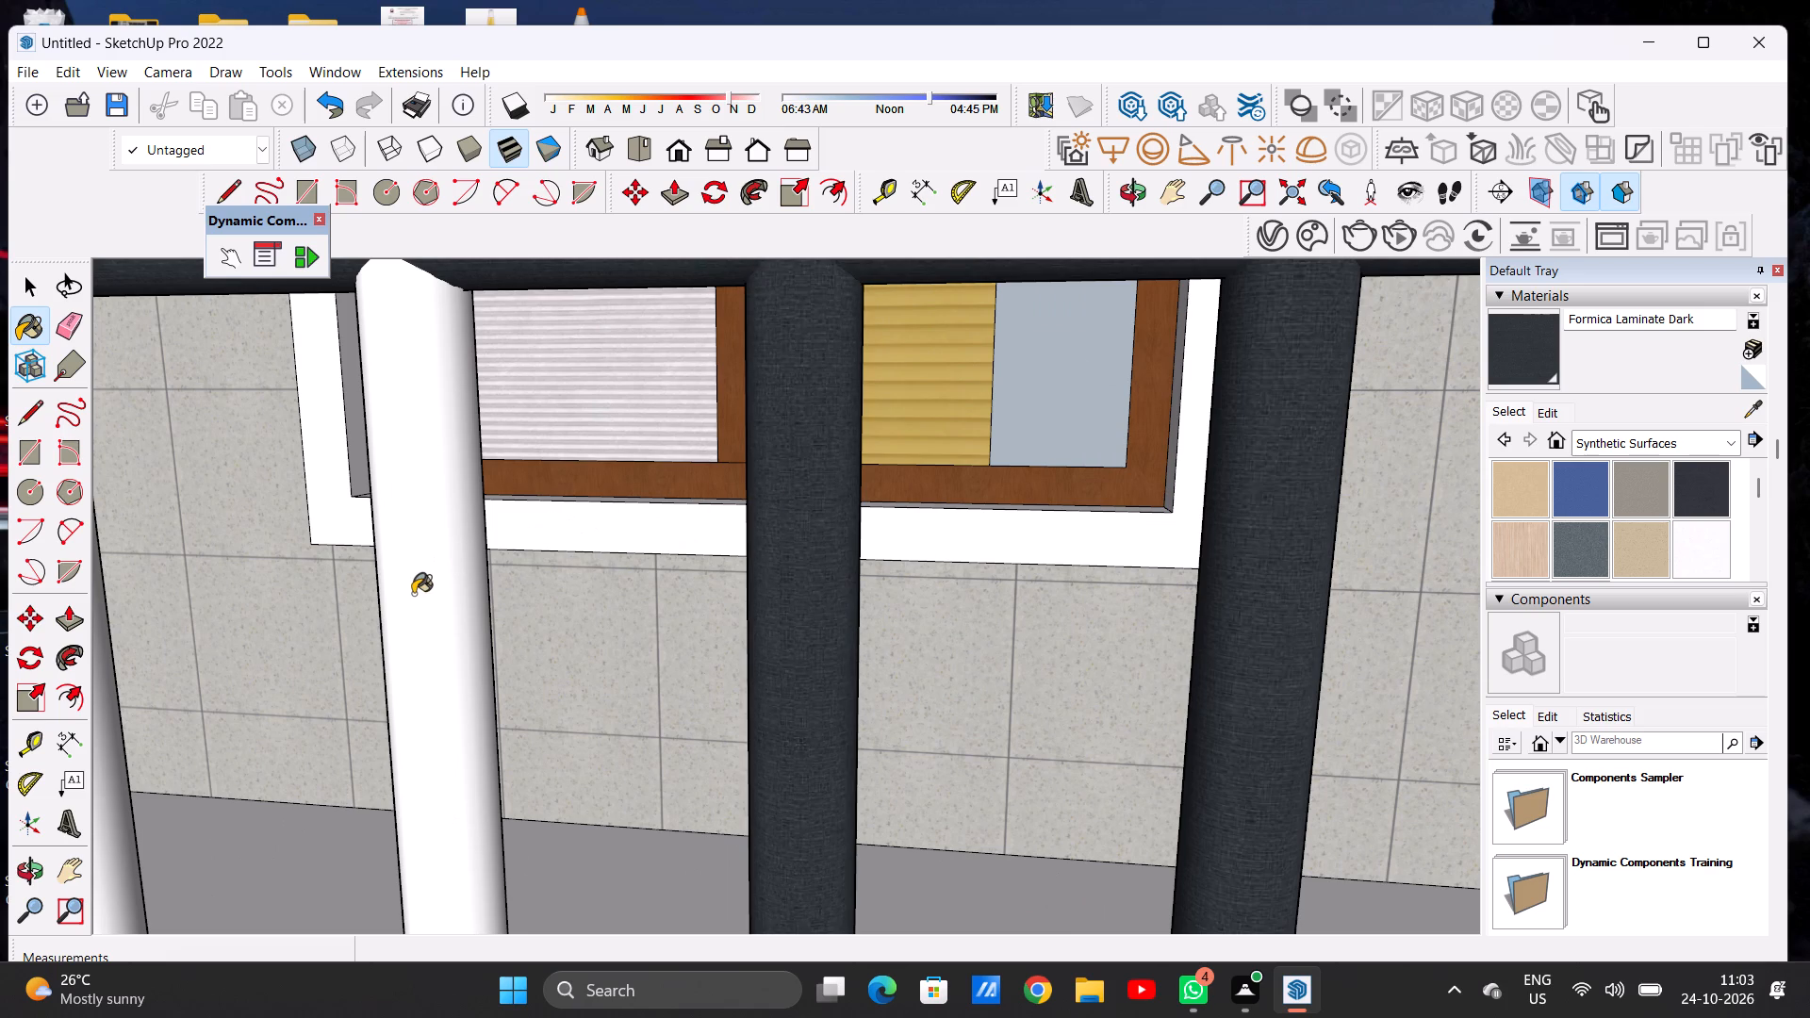
click(413, 594)
Paint the next six balcony railing balusters, continuing towards the glass parapet side, with Formica Laminate Dark.
scroll(955, 521, down, 7)
scroll(808, 554, down, 6)
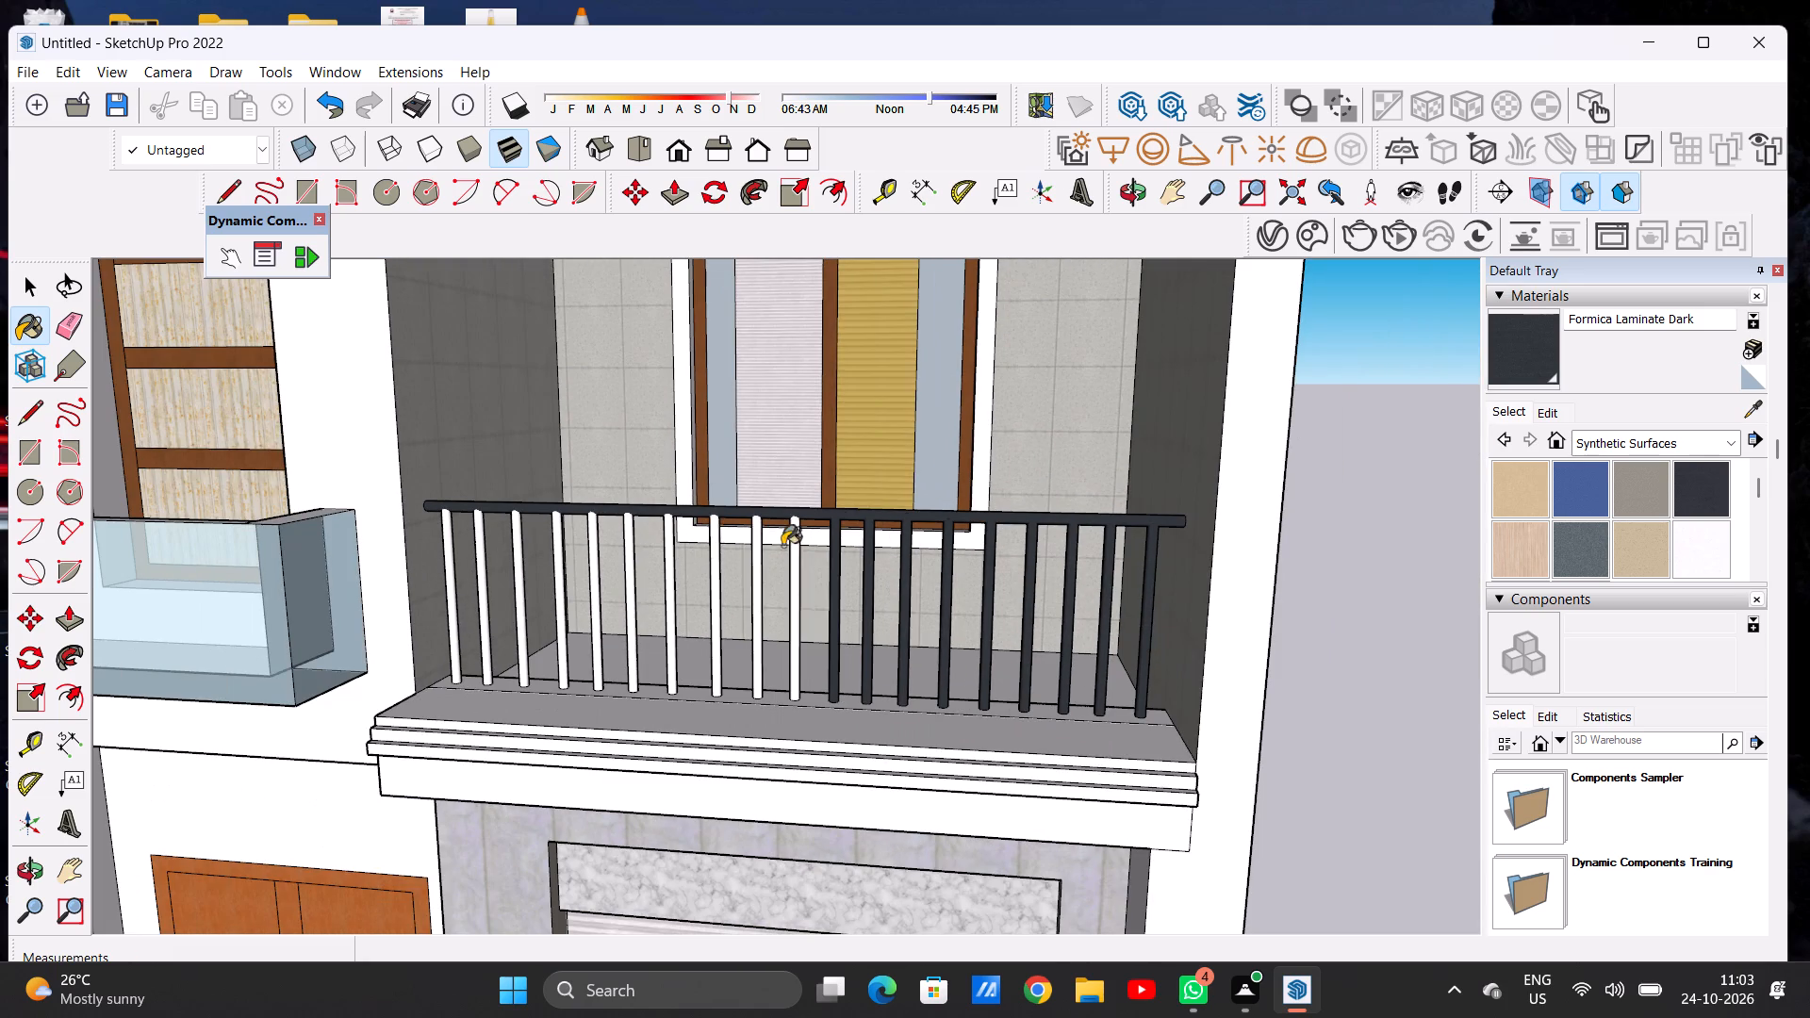
scroll(811, 534, up, 6)
click(766, 497)
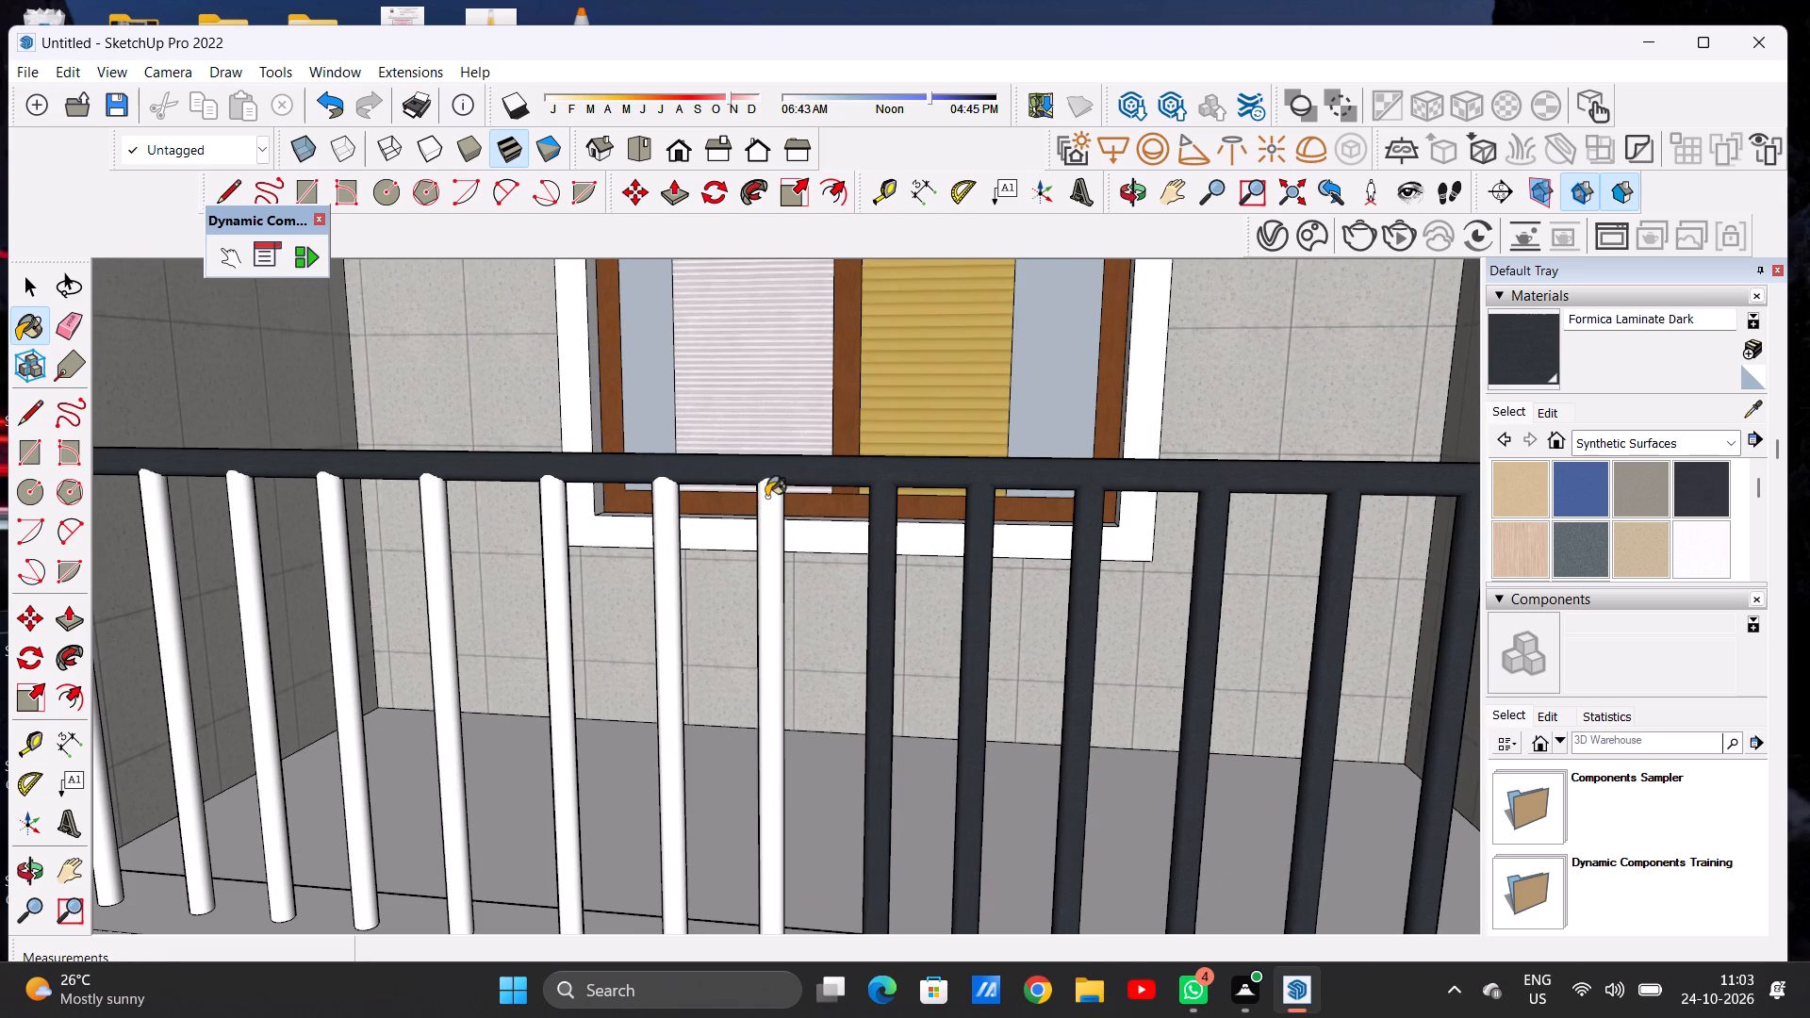
click(665, 509)
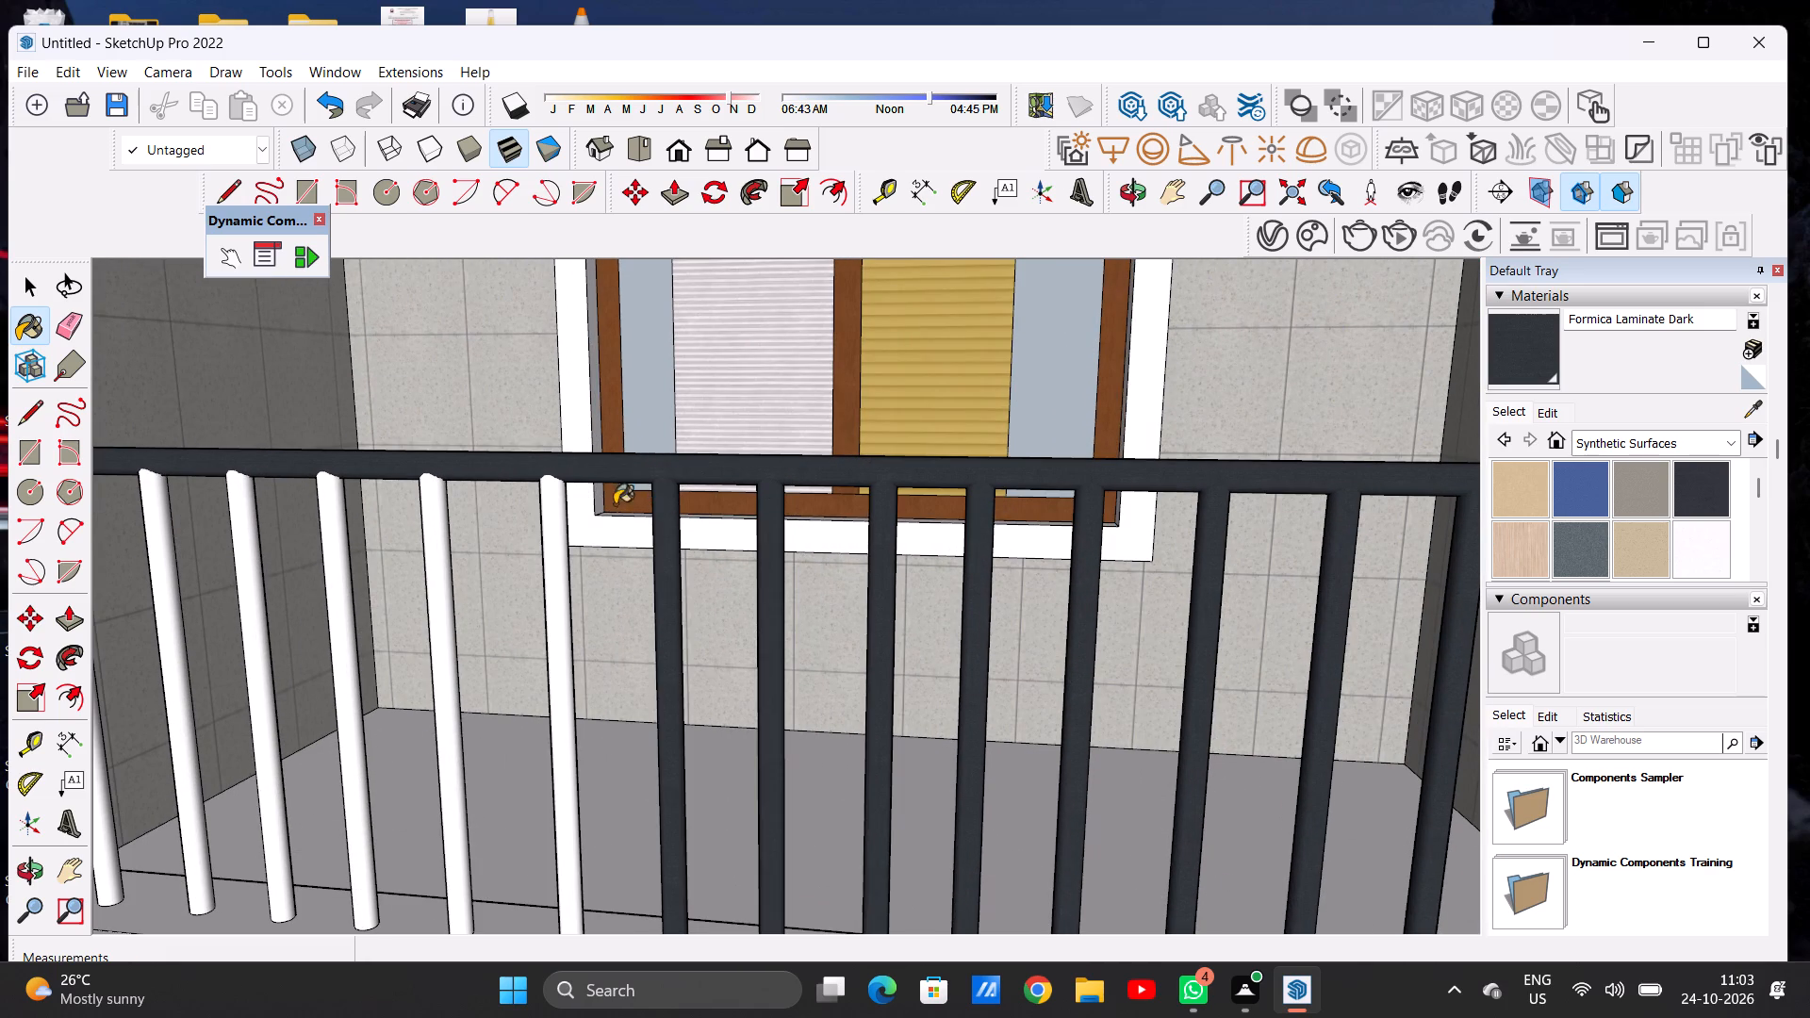
click(550, 517)
scroll(1118, 562, down, 6)
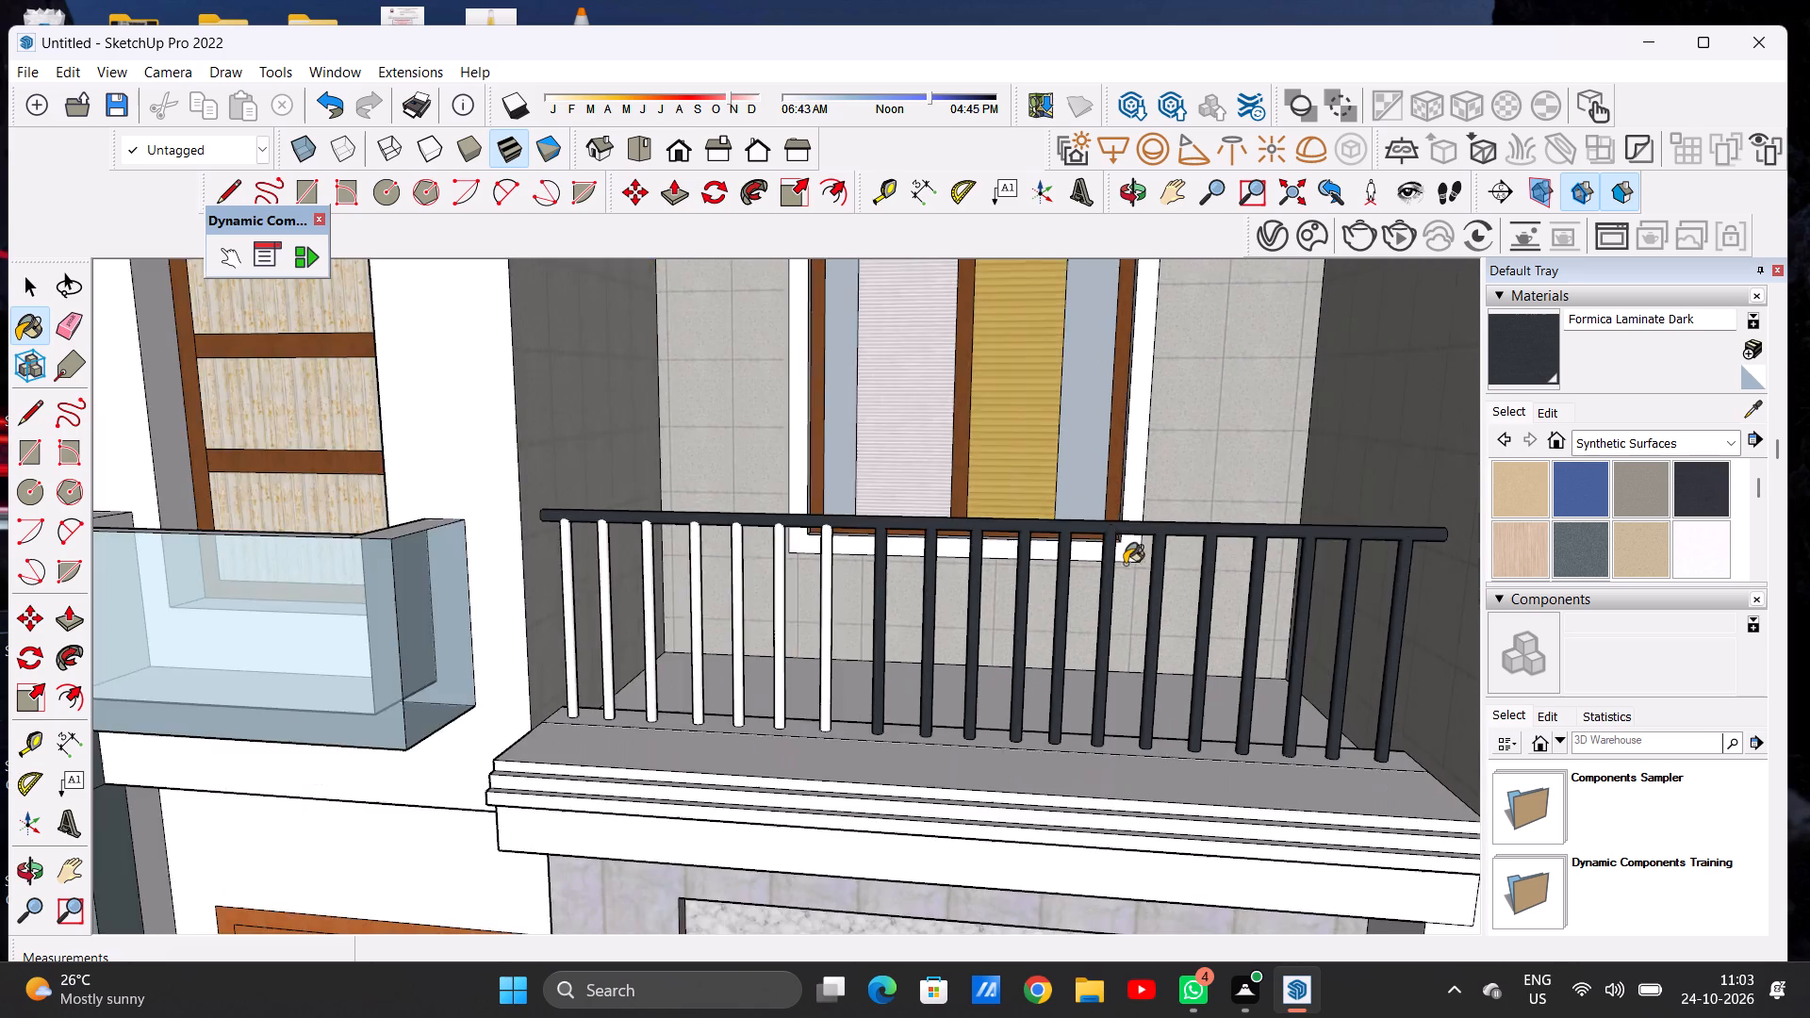
scroll(1101, 555, down, 3)
scroll(926, 582, up, 9)
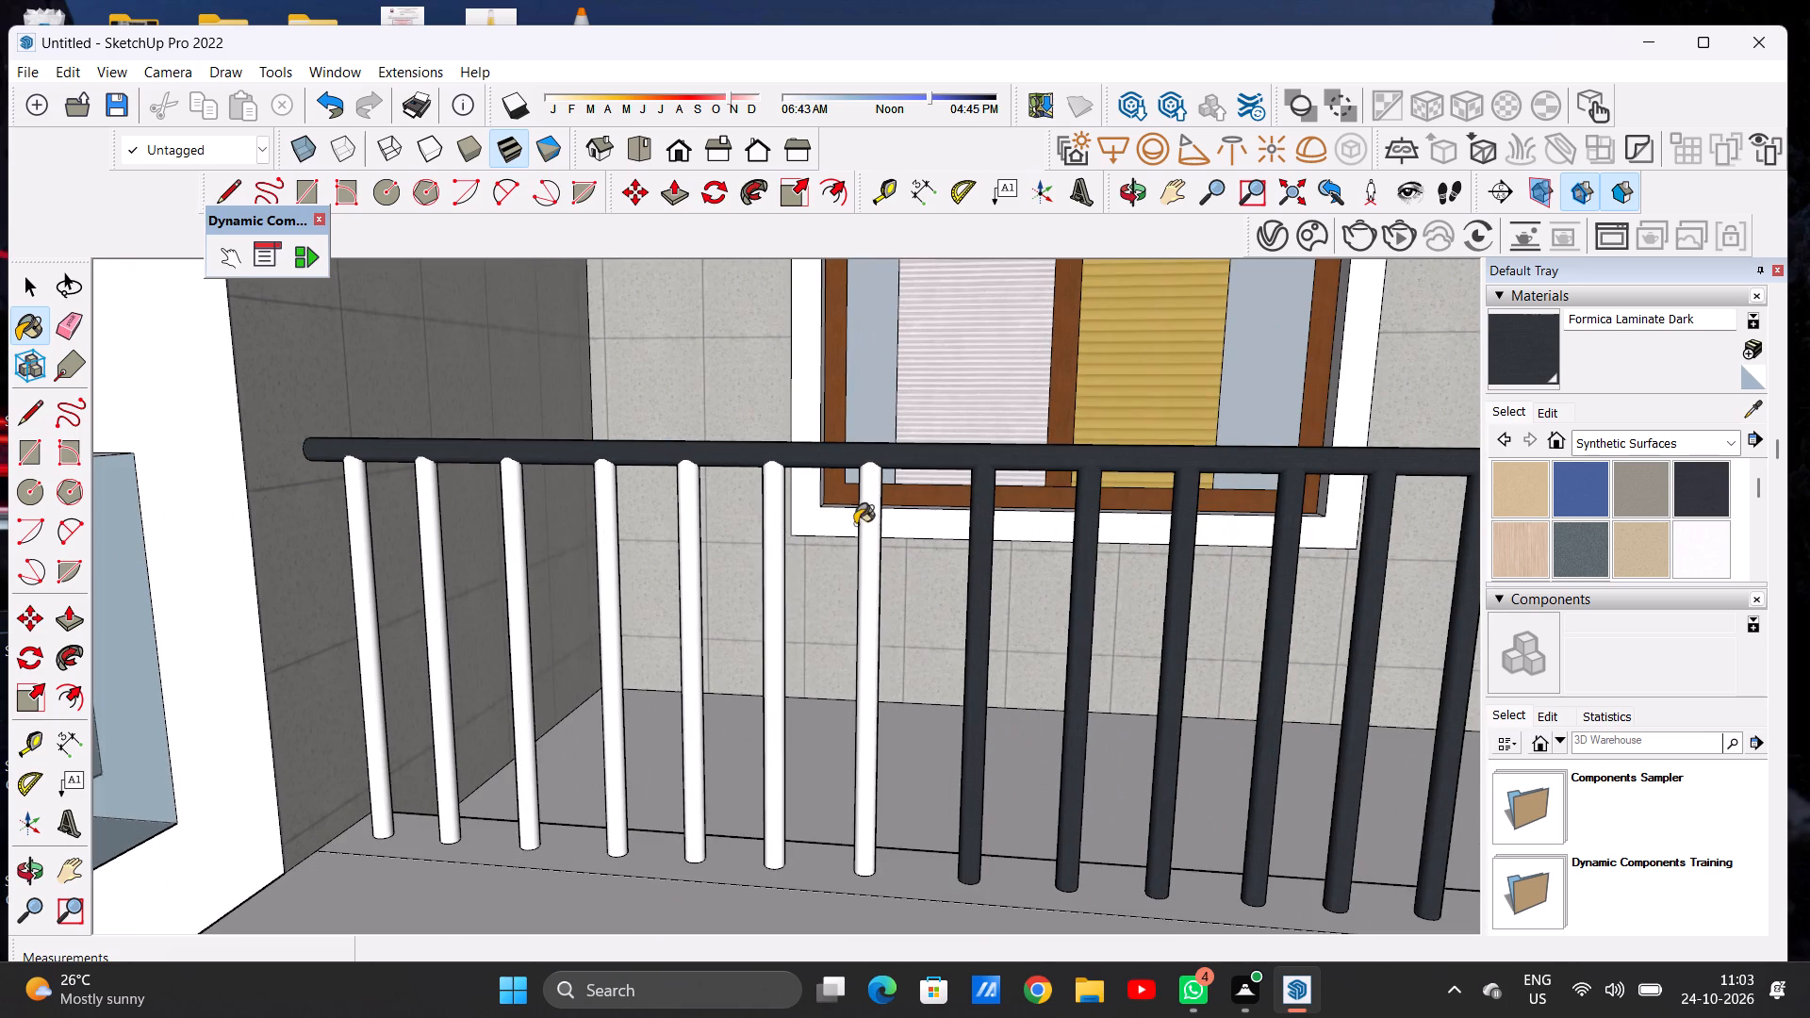
click(869, 501)
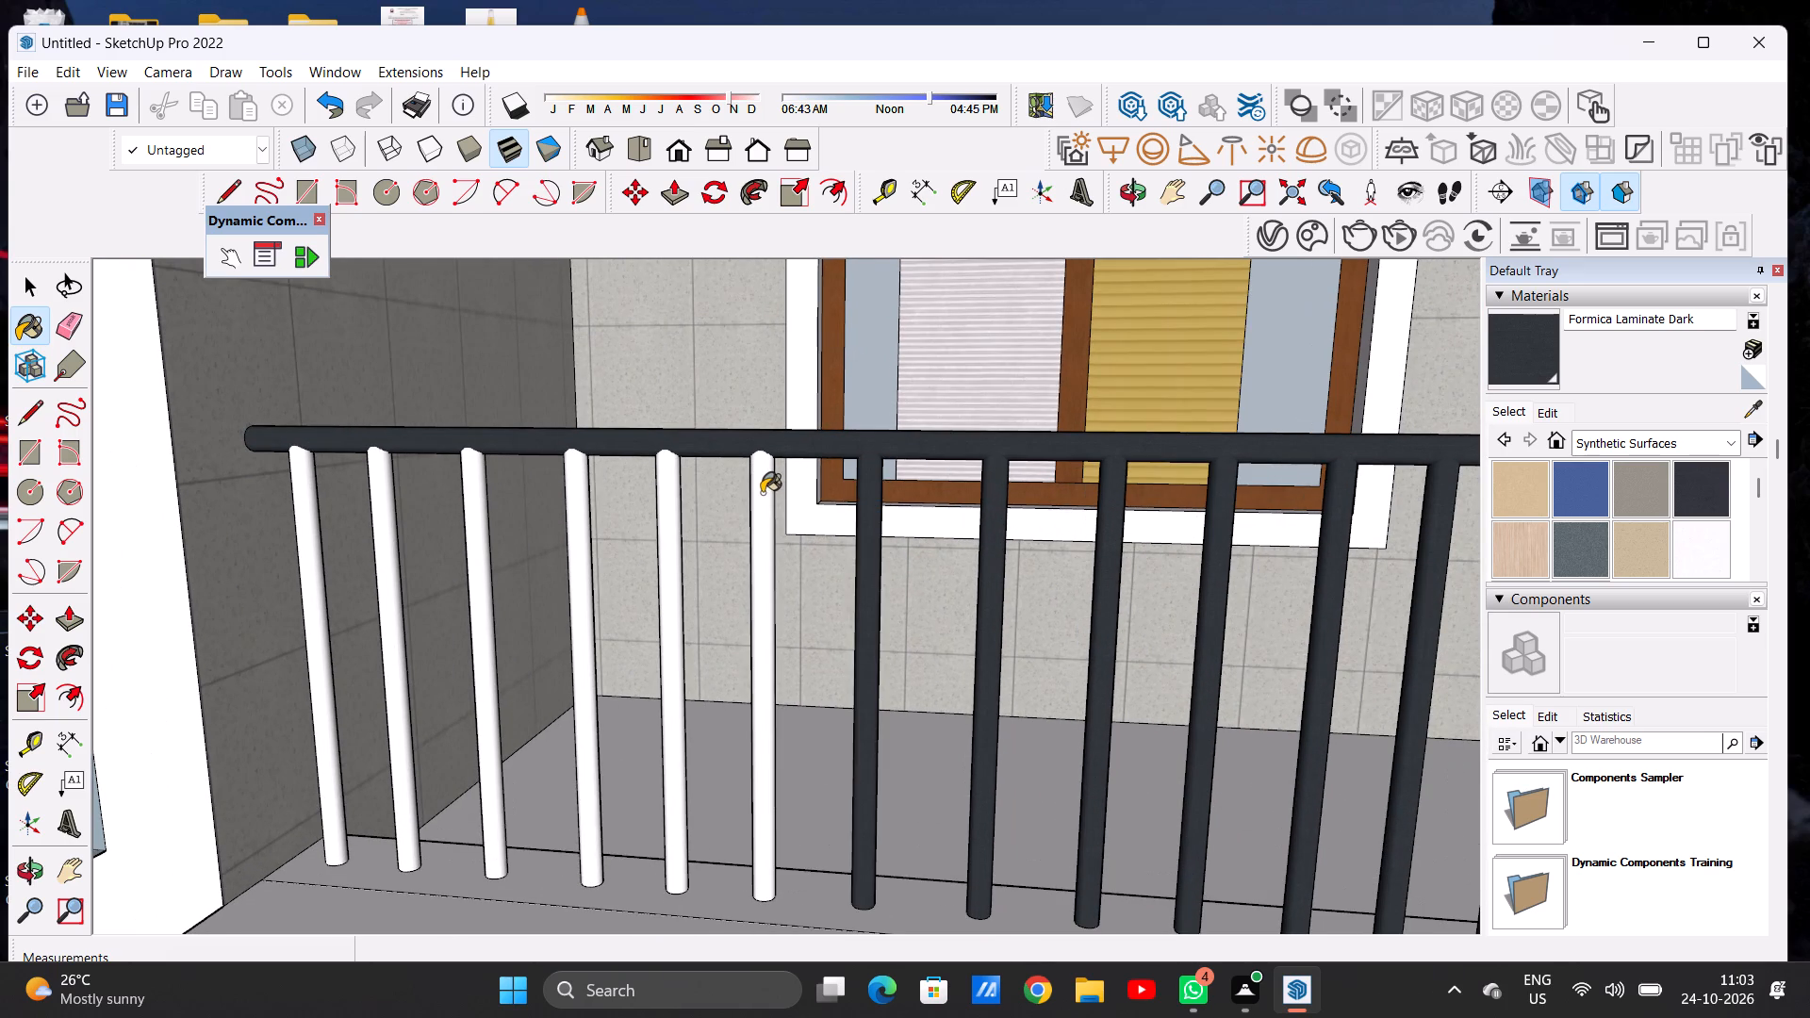
click(762, 493)
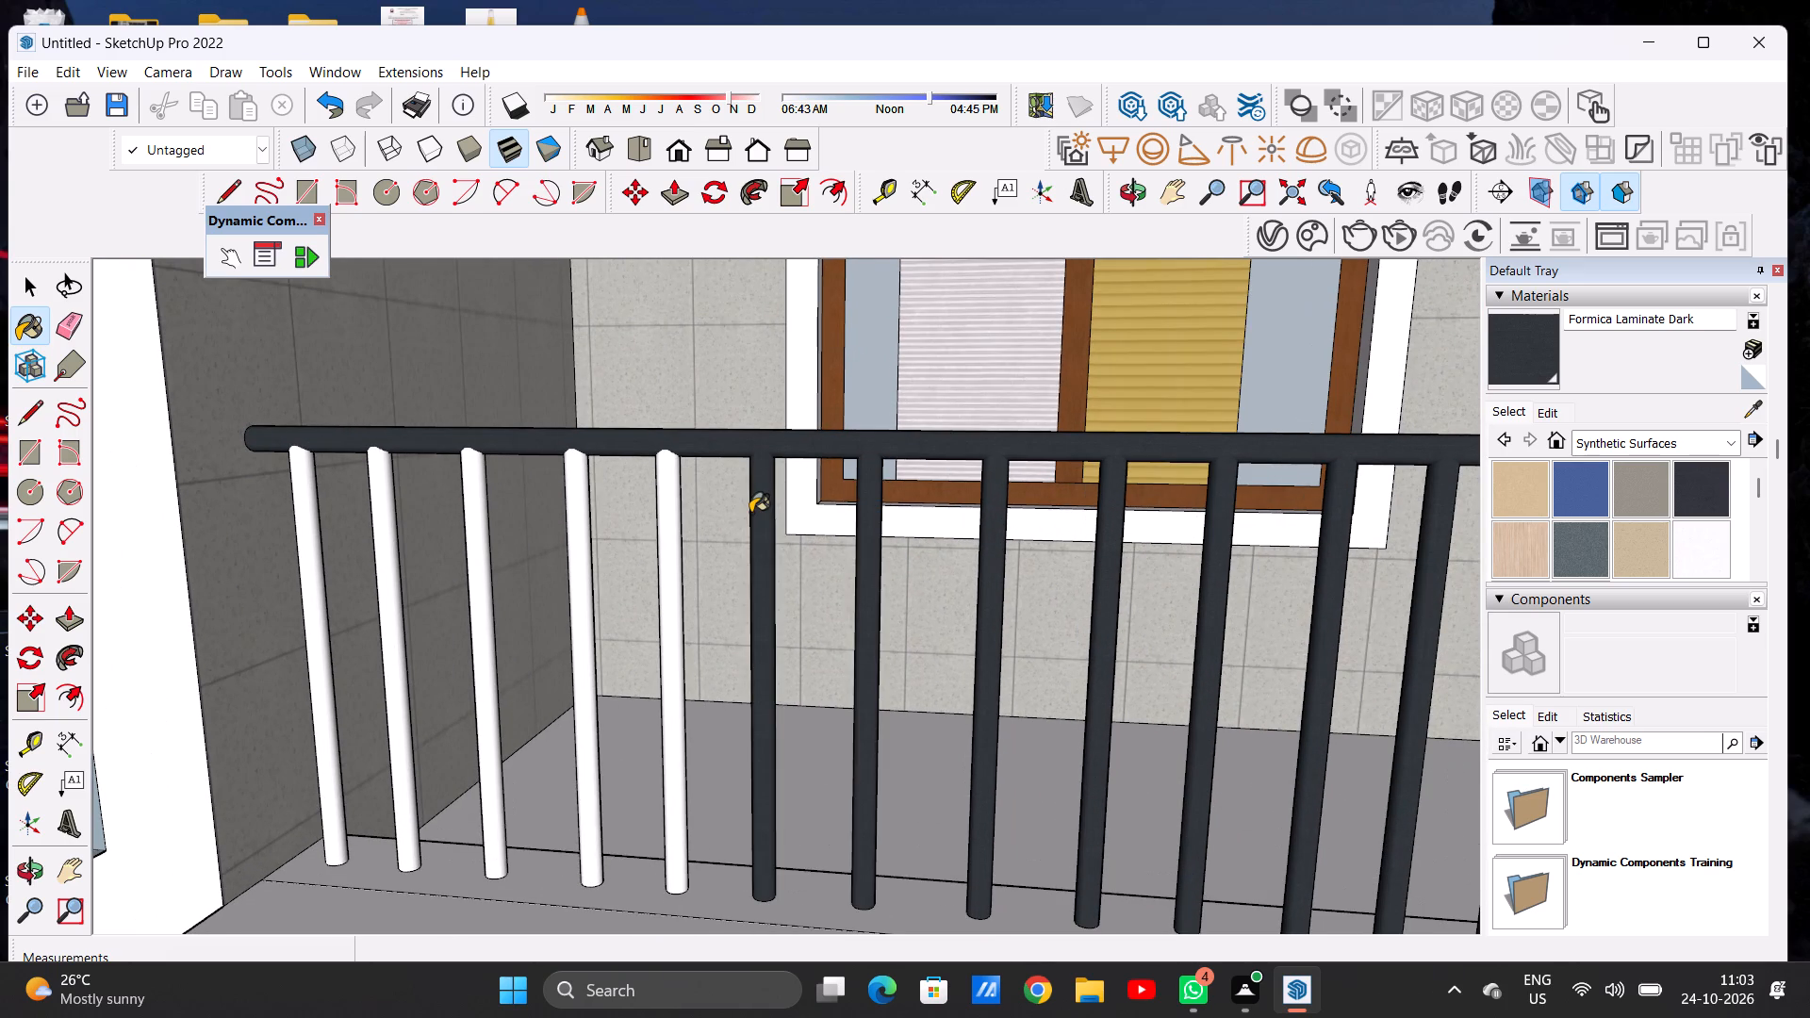
click(666, 489)
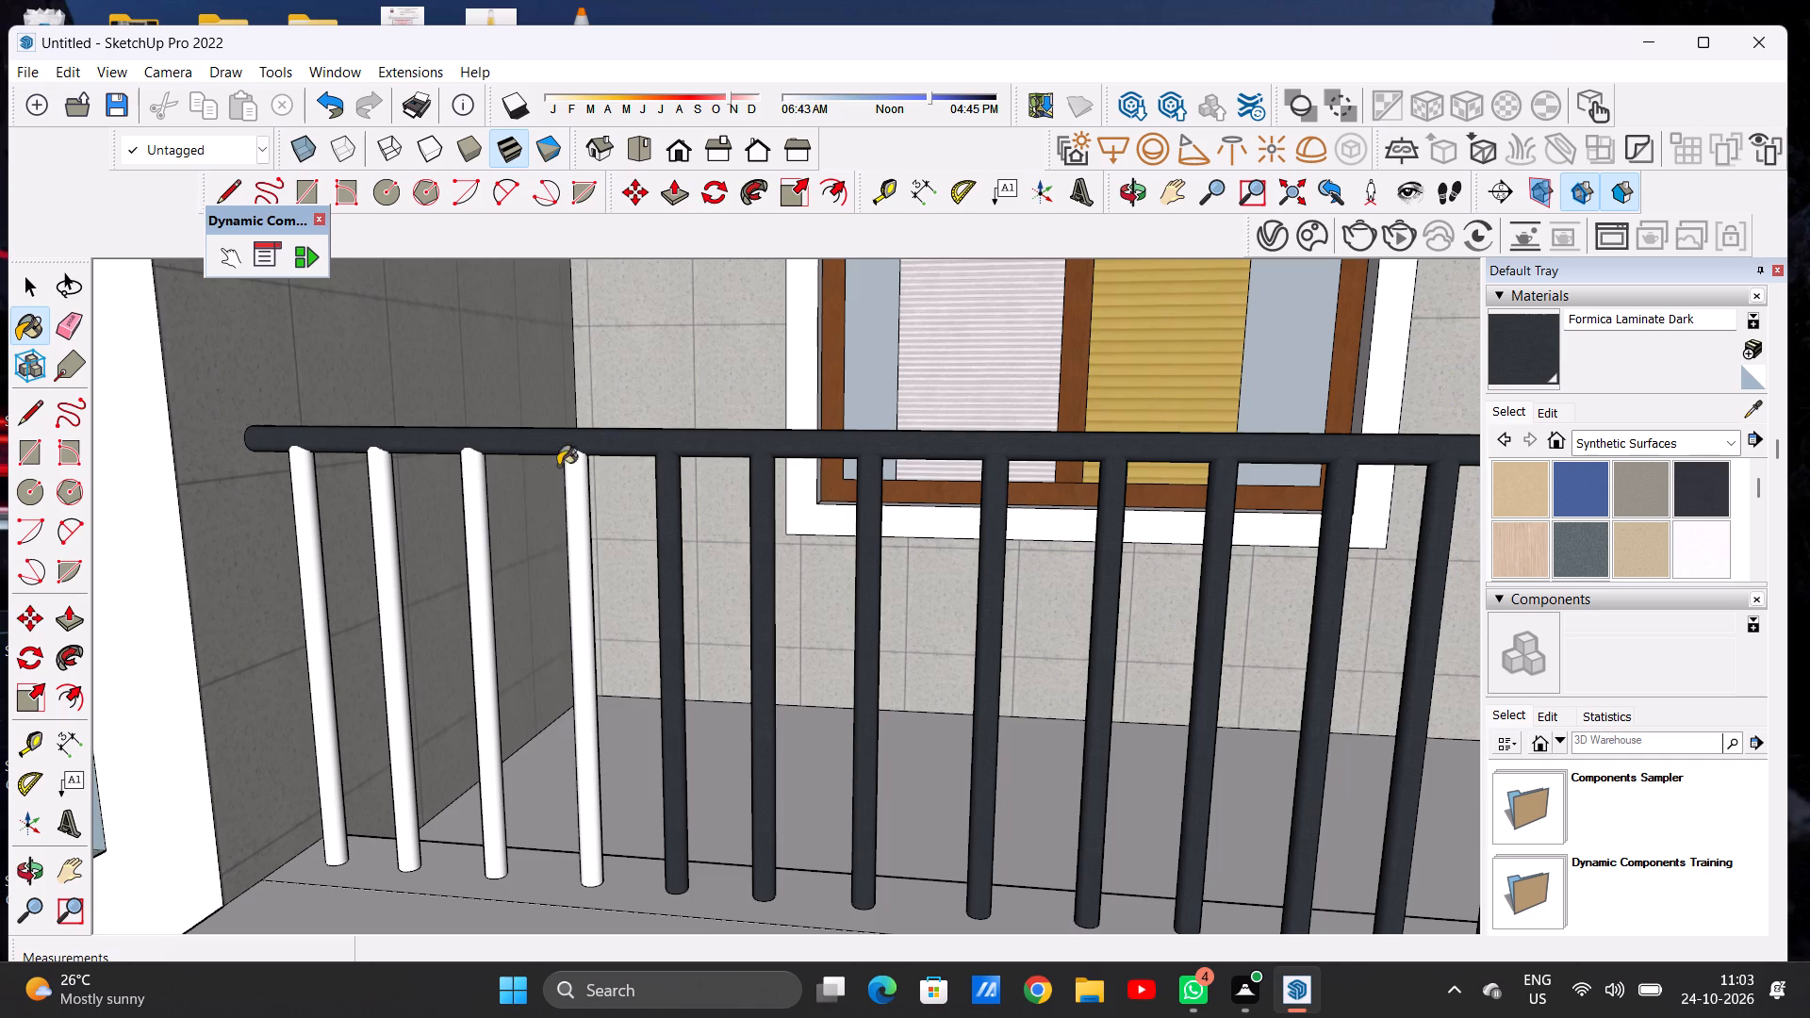
Paint the last four balcony railing balusters, nearest the tall-window bay, with Formica Laminate Dark.
scroll(565, 455, up, 7)
scroll(567, 452, down, 1)
click(573, 465)
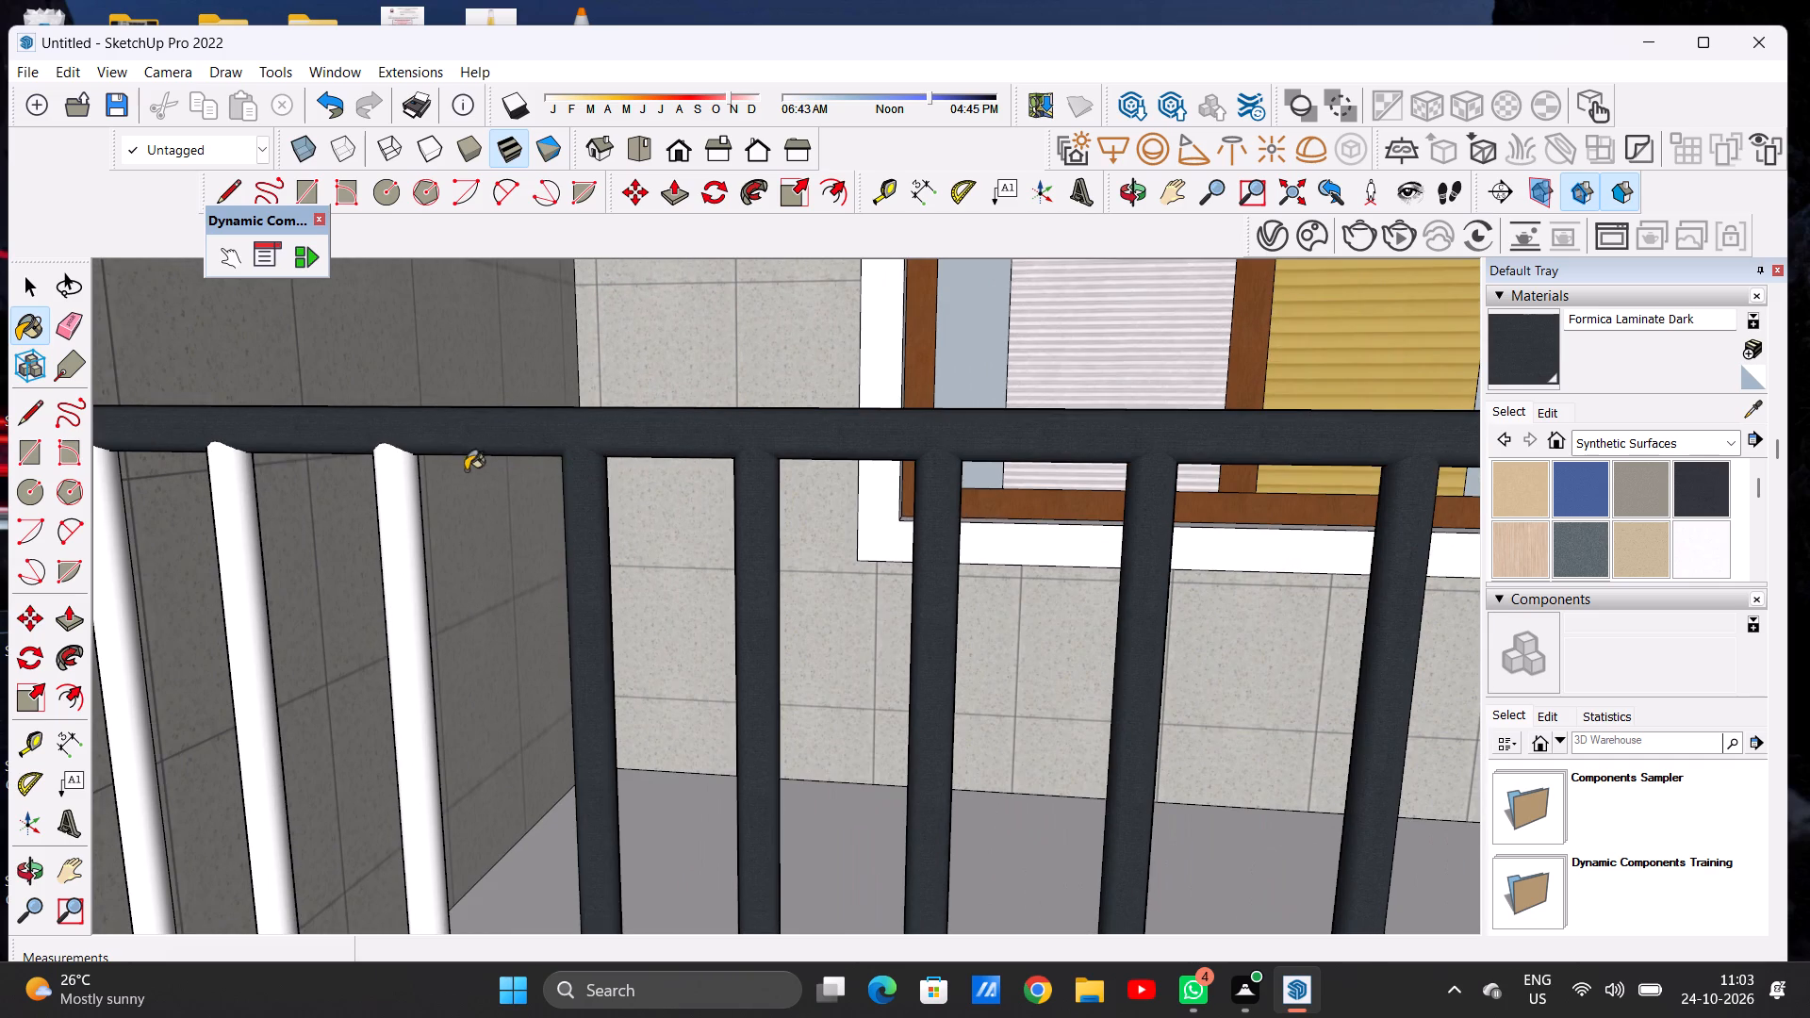
click(383, 455)
scroll(782, 493, down, 4)
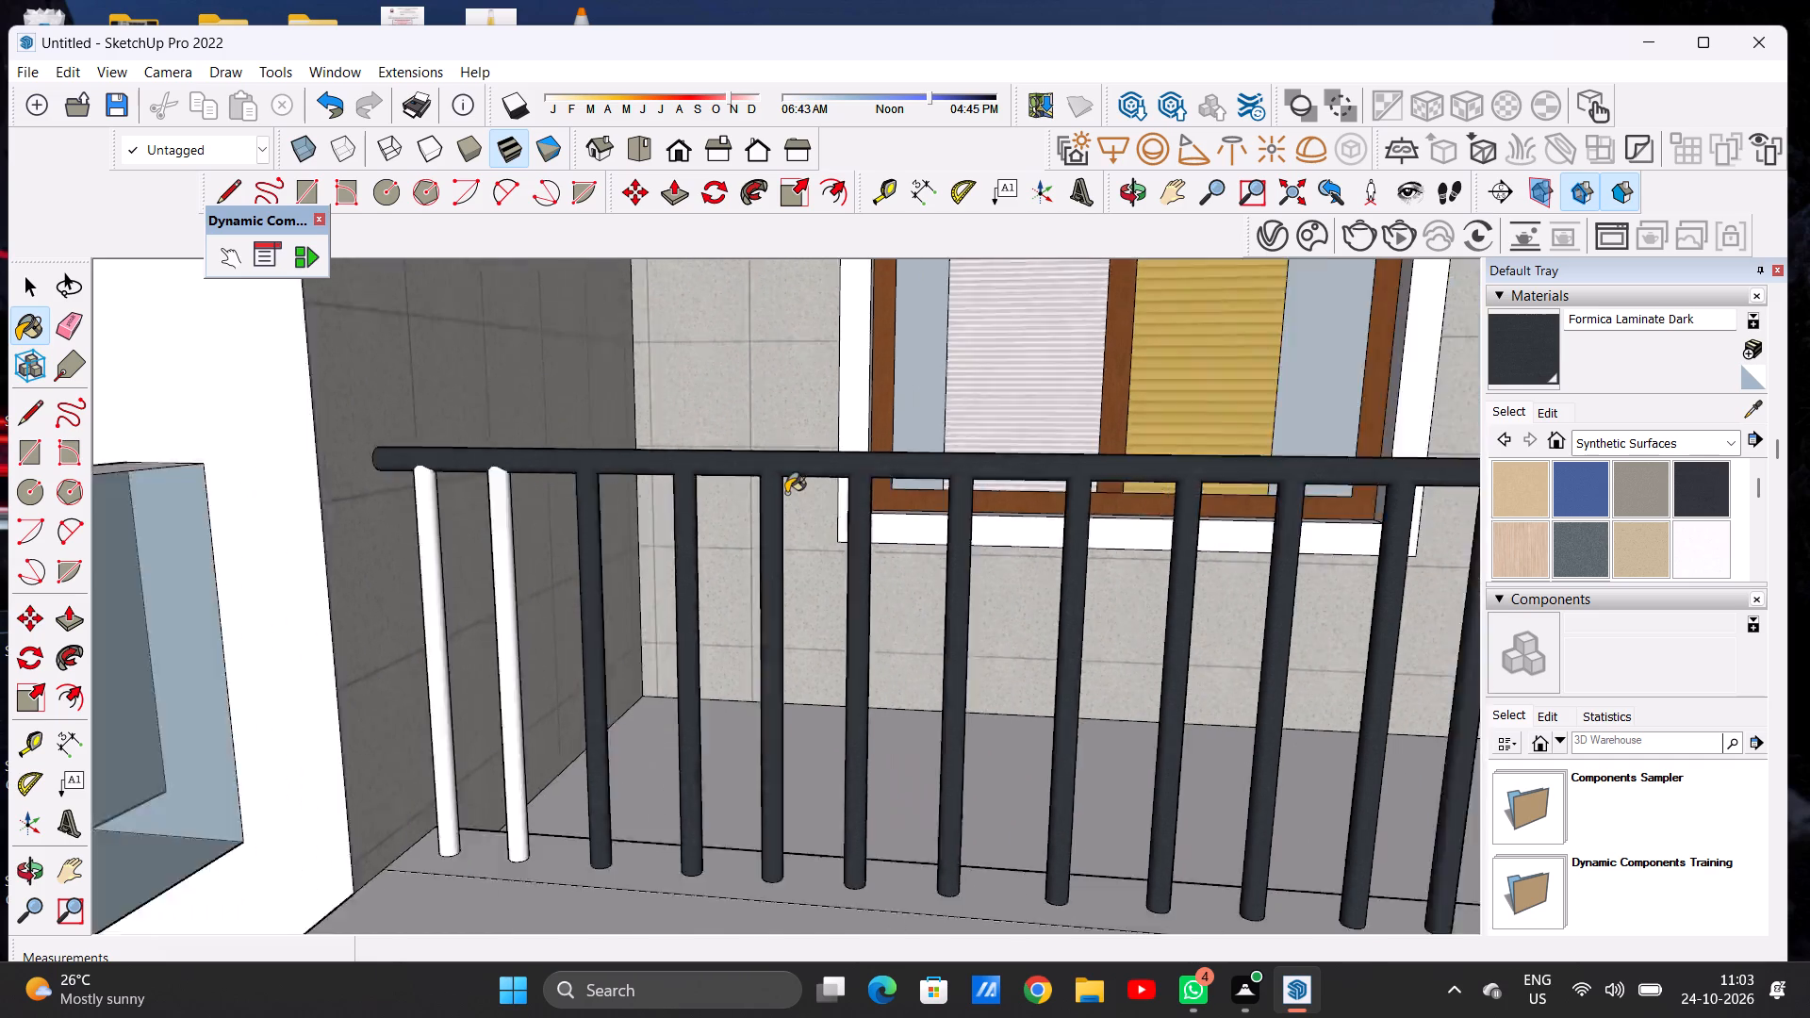
scroll(786, 493, down, 3)
scroll(569, 492, up, 13)
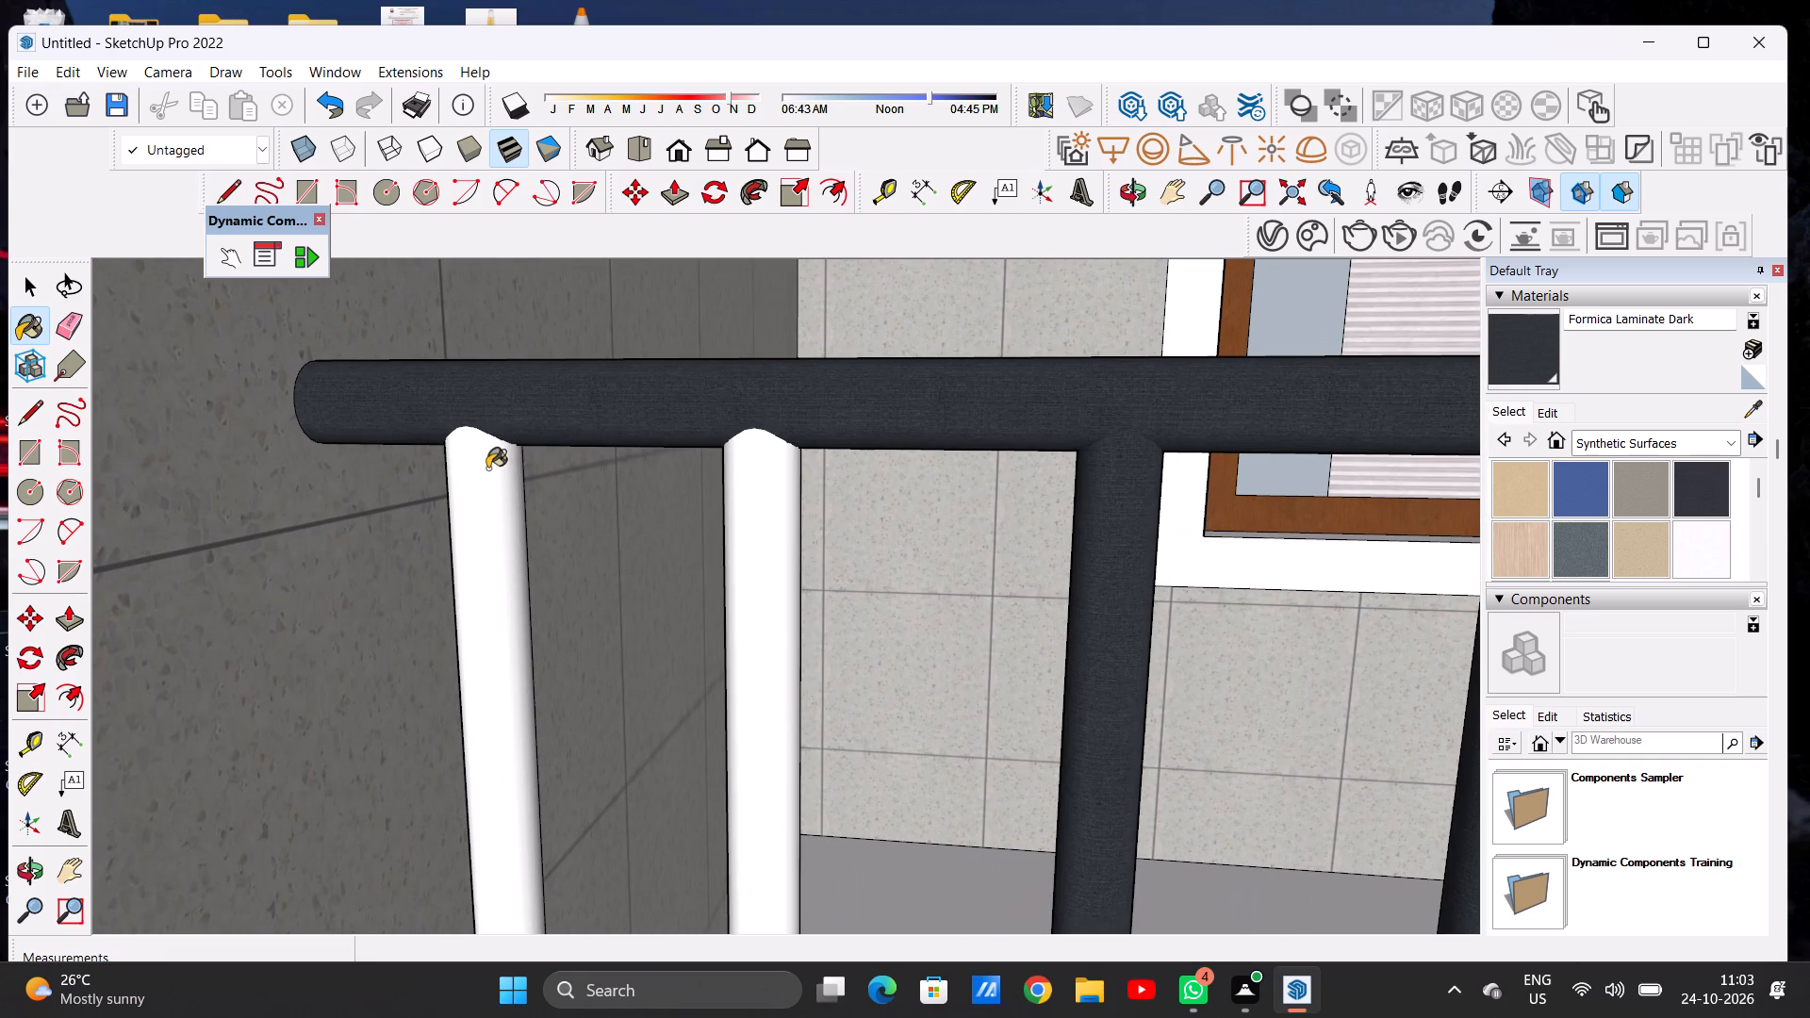
click(473, 469)
click(750, 474)
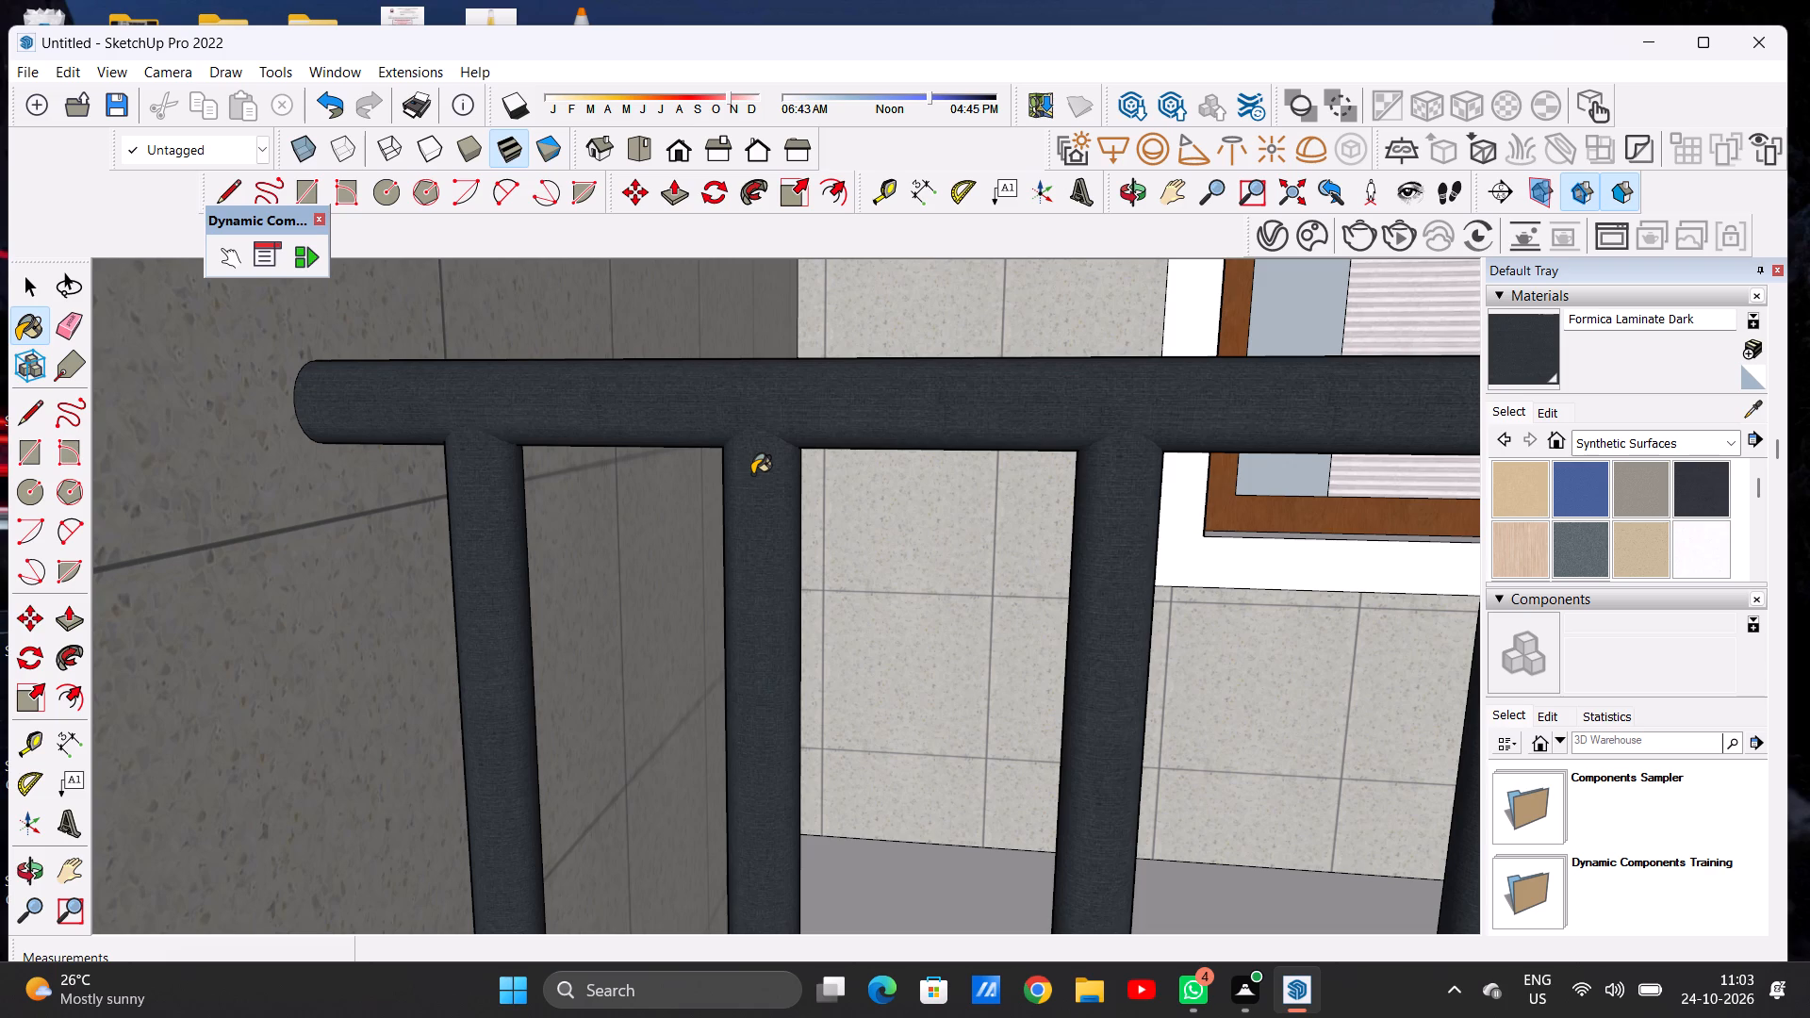
key(space)
scroll(753, 502, down, 6)
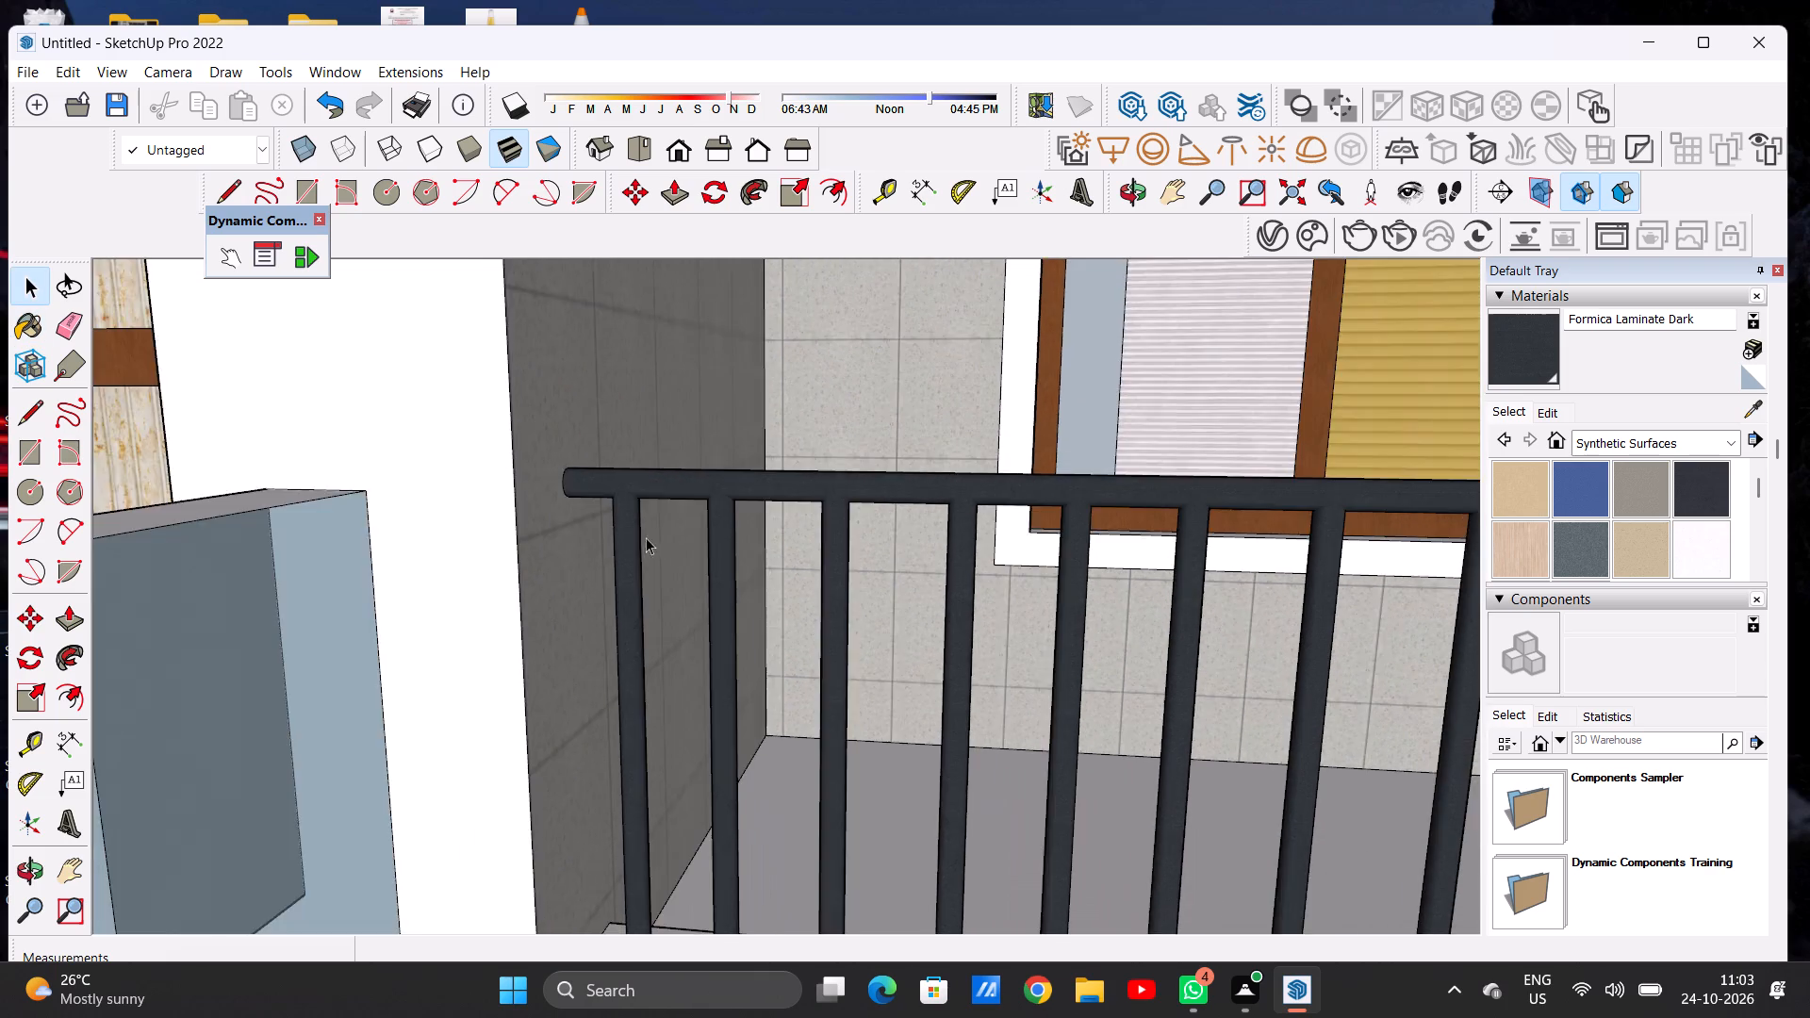
scroll(646, 537, down, 20)
scroll(646, 537, down, 10)
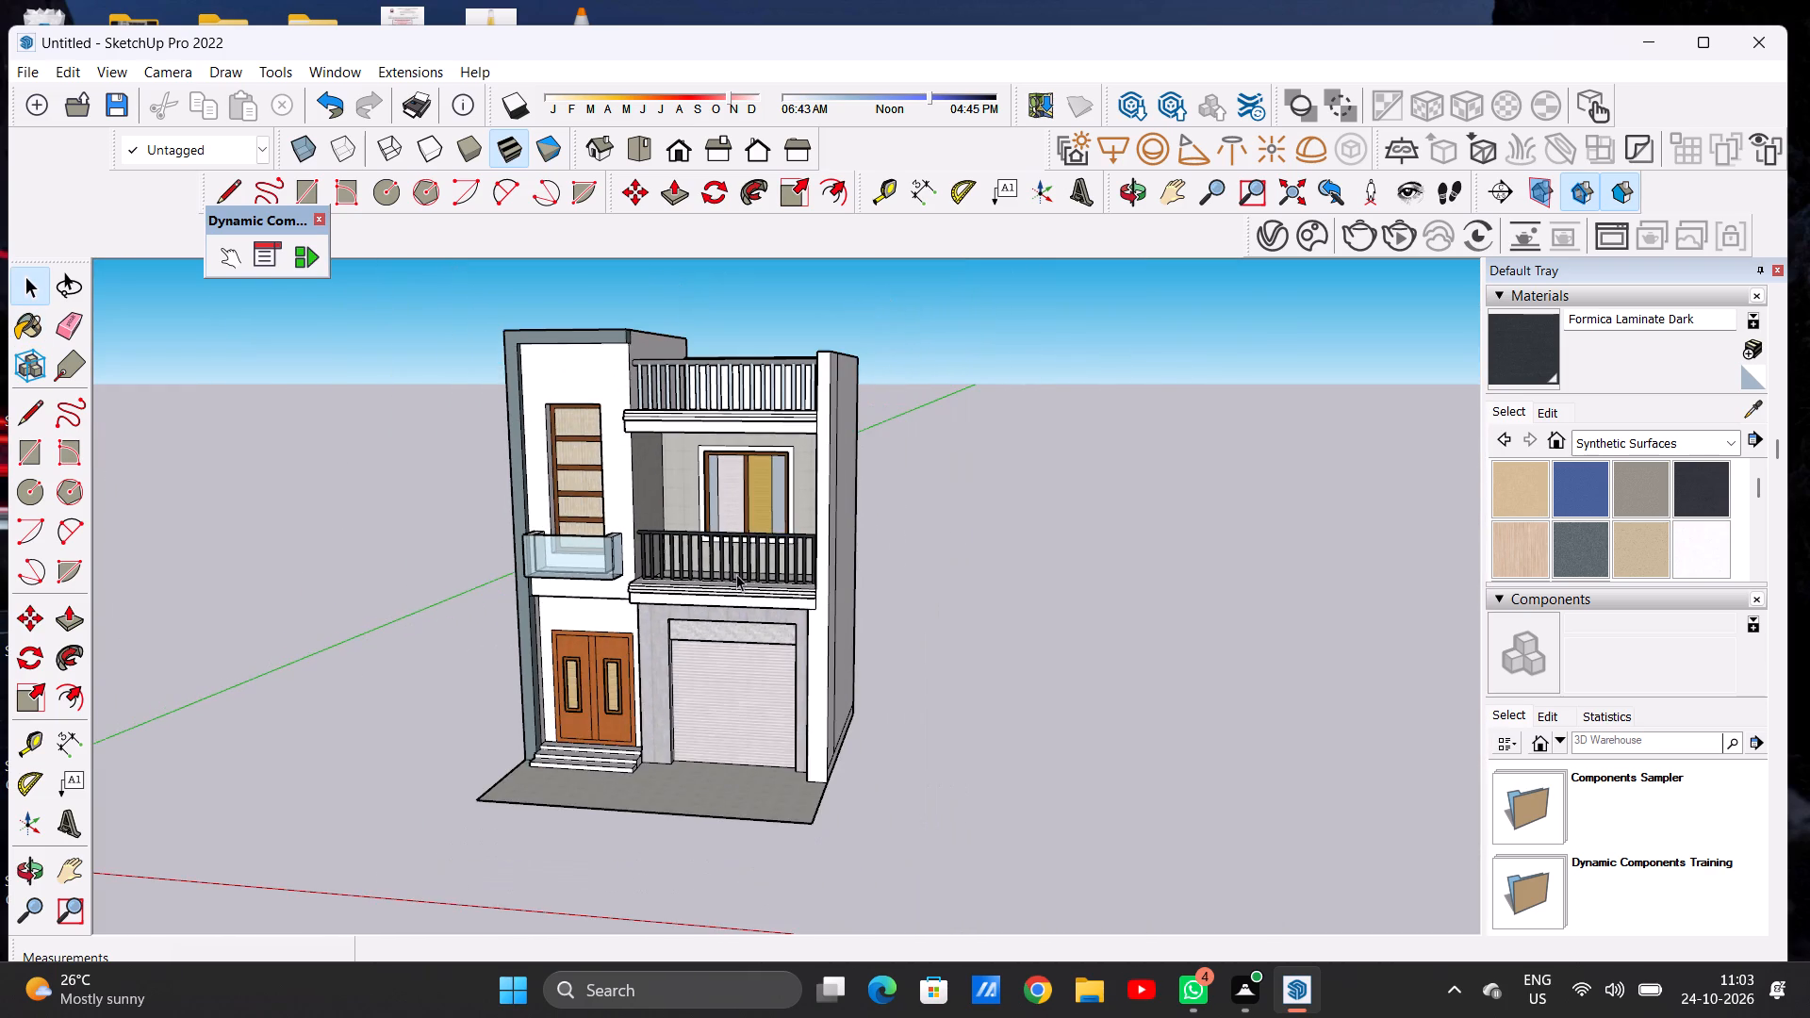
middle_drag(753, 562, 805, 534)
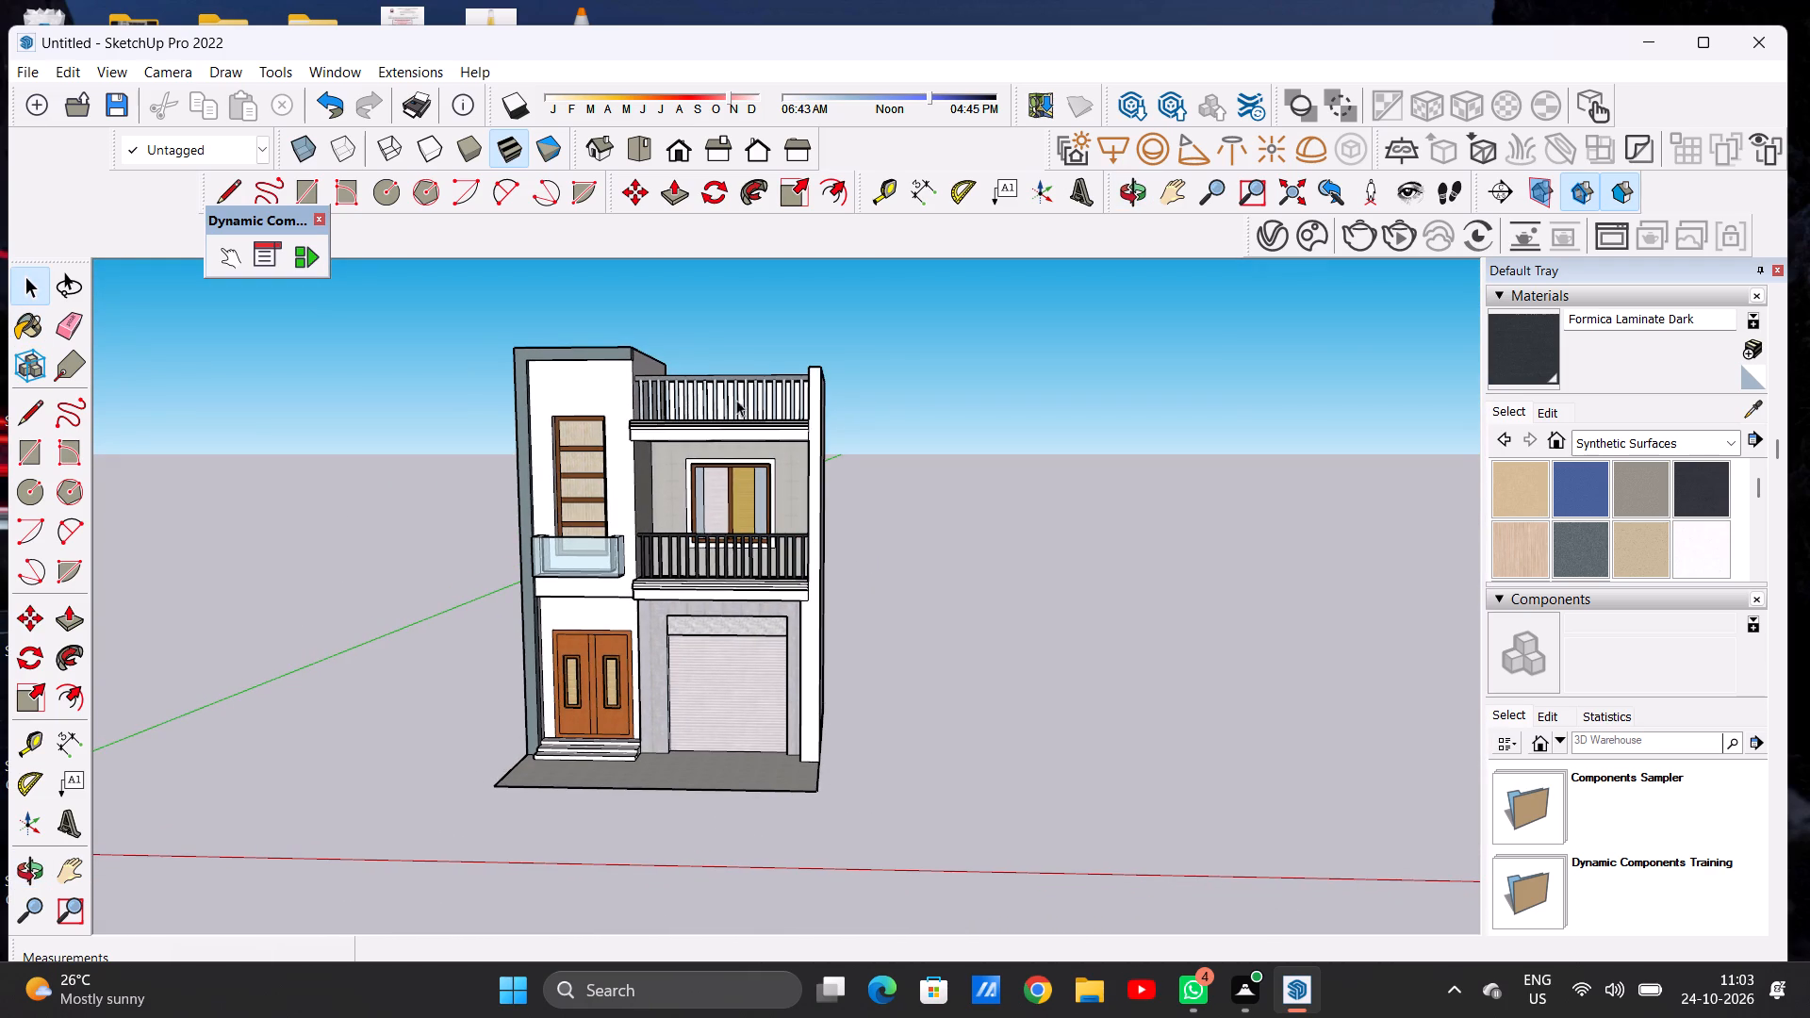
Examine the painted railings and the rest of the house facade, close up and from the front.
scroll(749, 376, up, 15)
scroll(789, 459, down, 12)
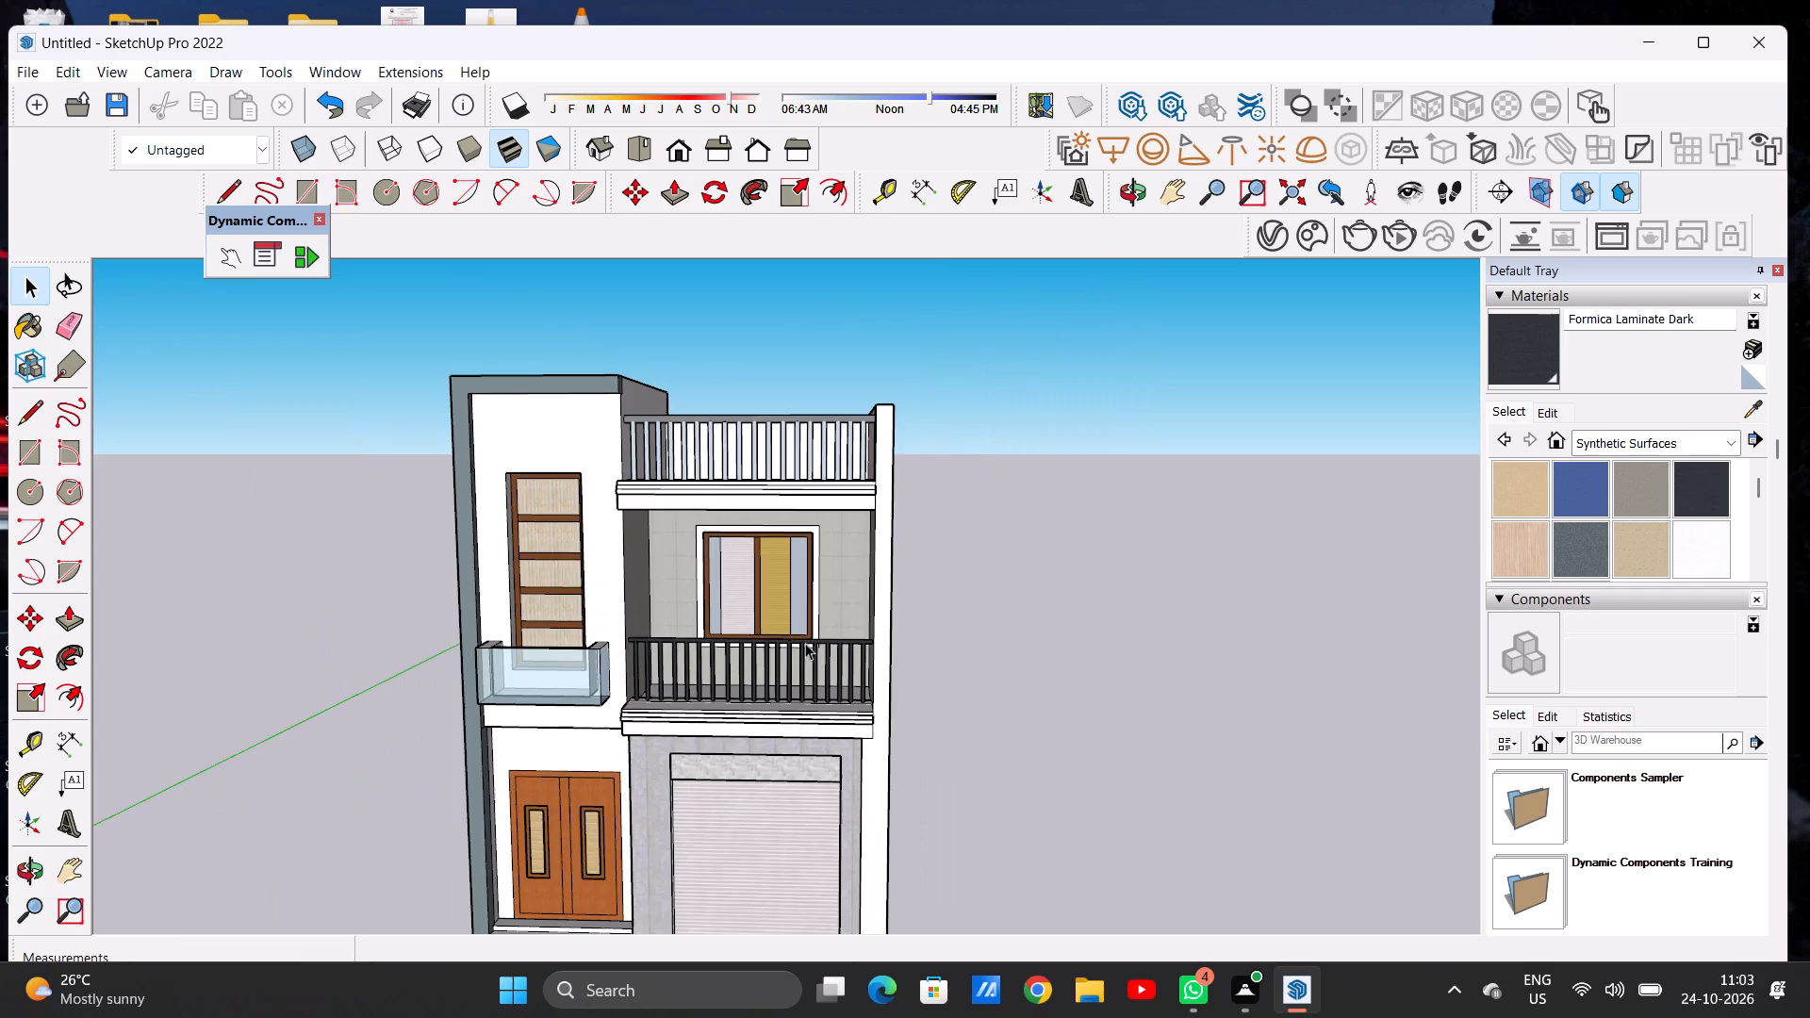
scroll(805, 648, up, 6)
middle_drag(832, 636, 893, 639)
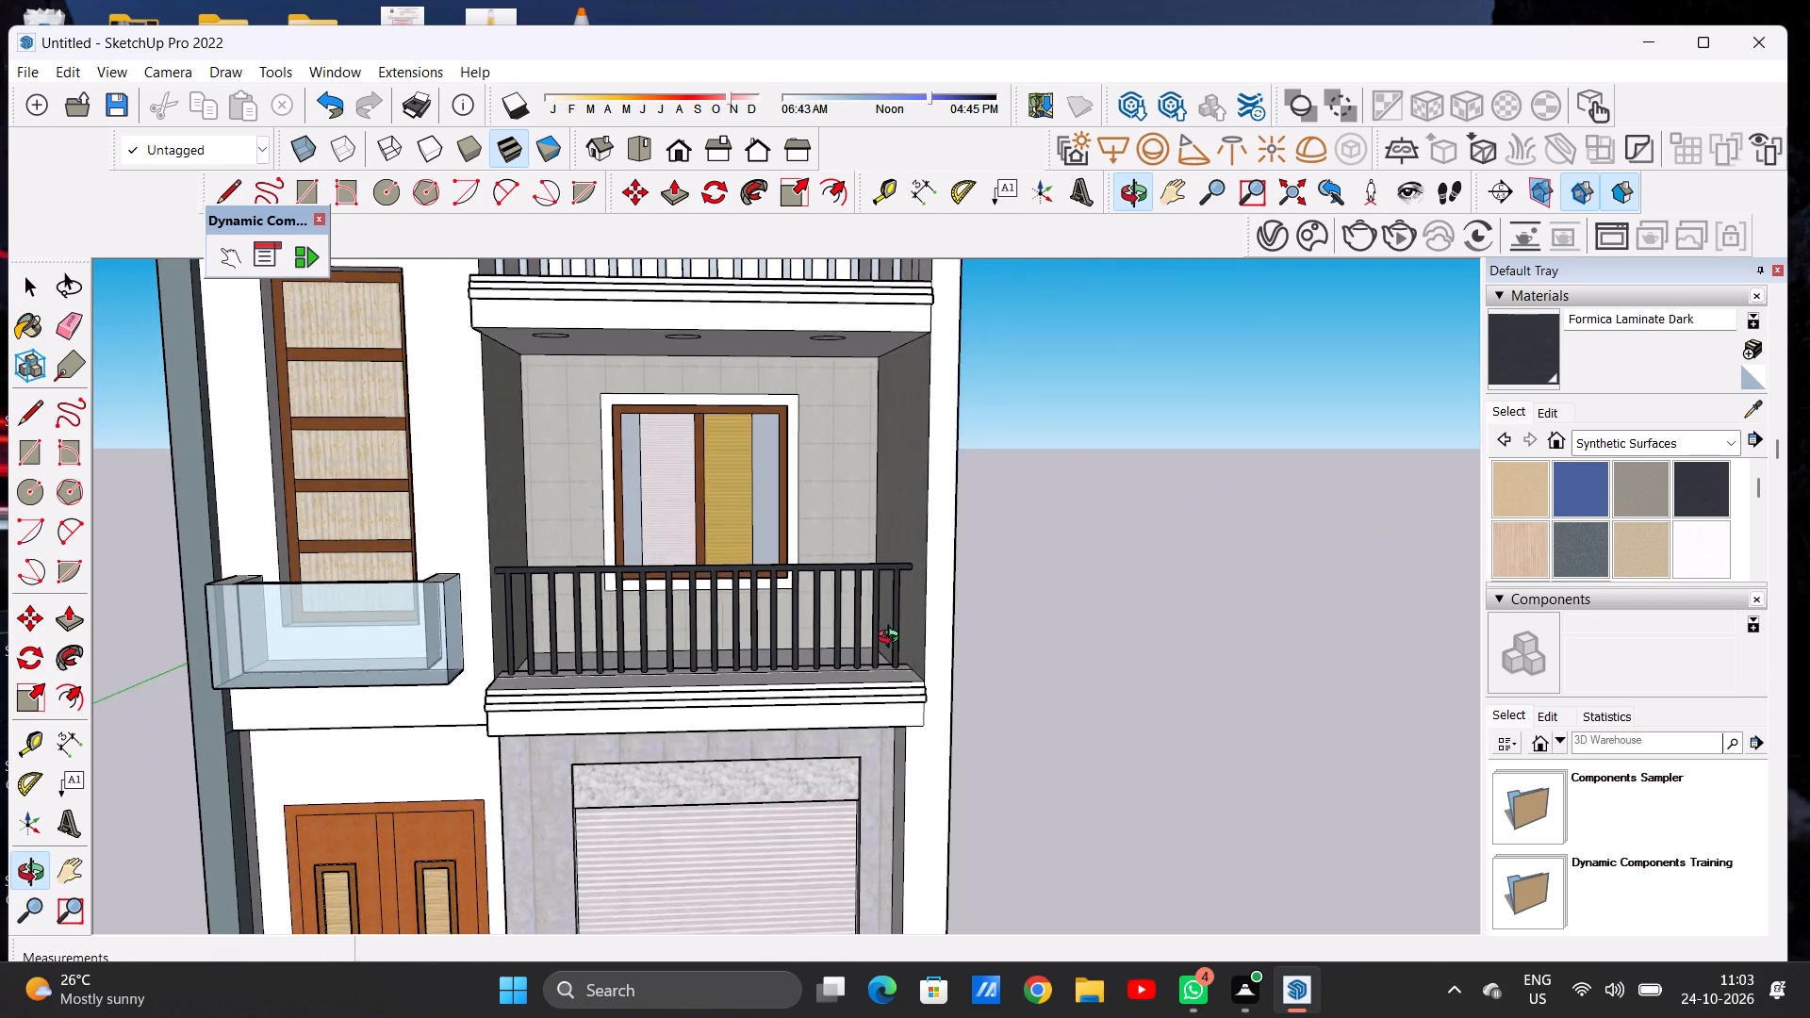
middle_drag(893, 639, 810, 593)
scroll(890, 591, down, 13)
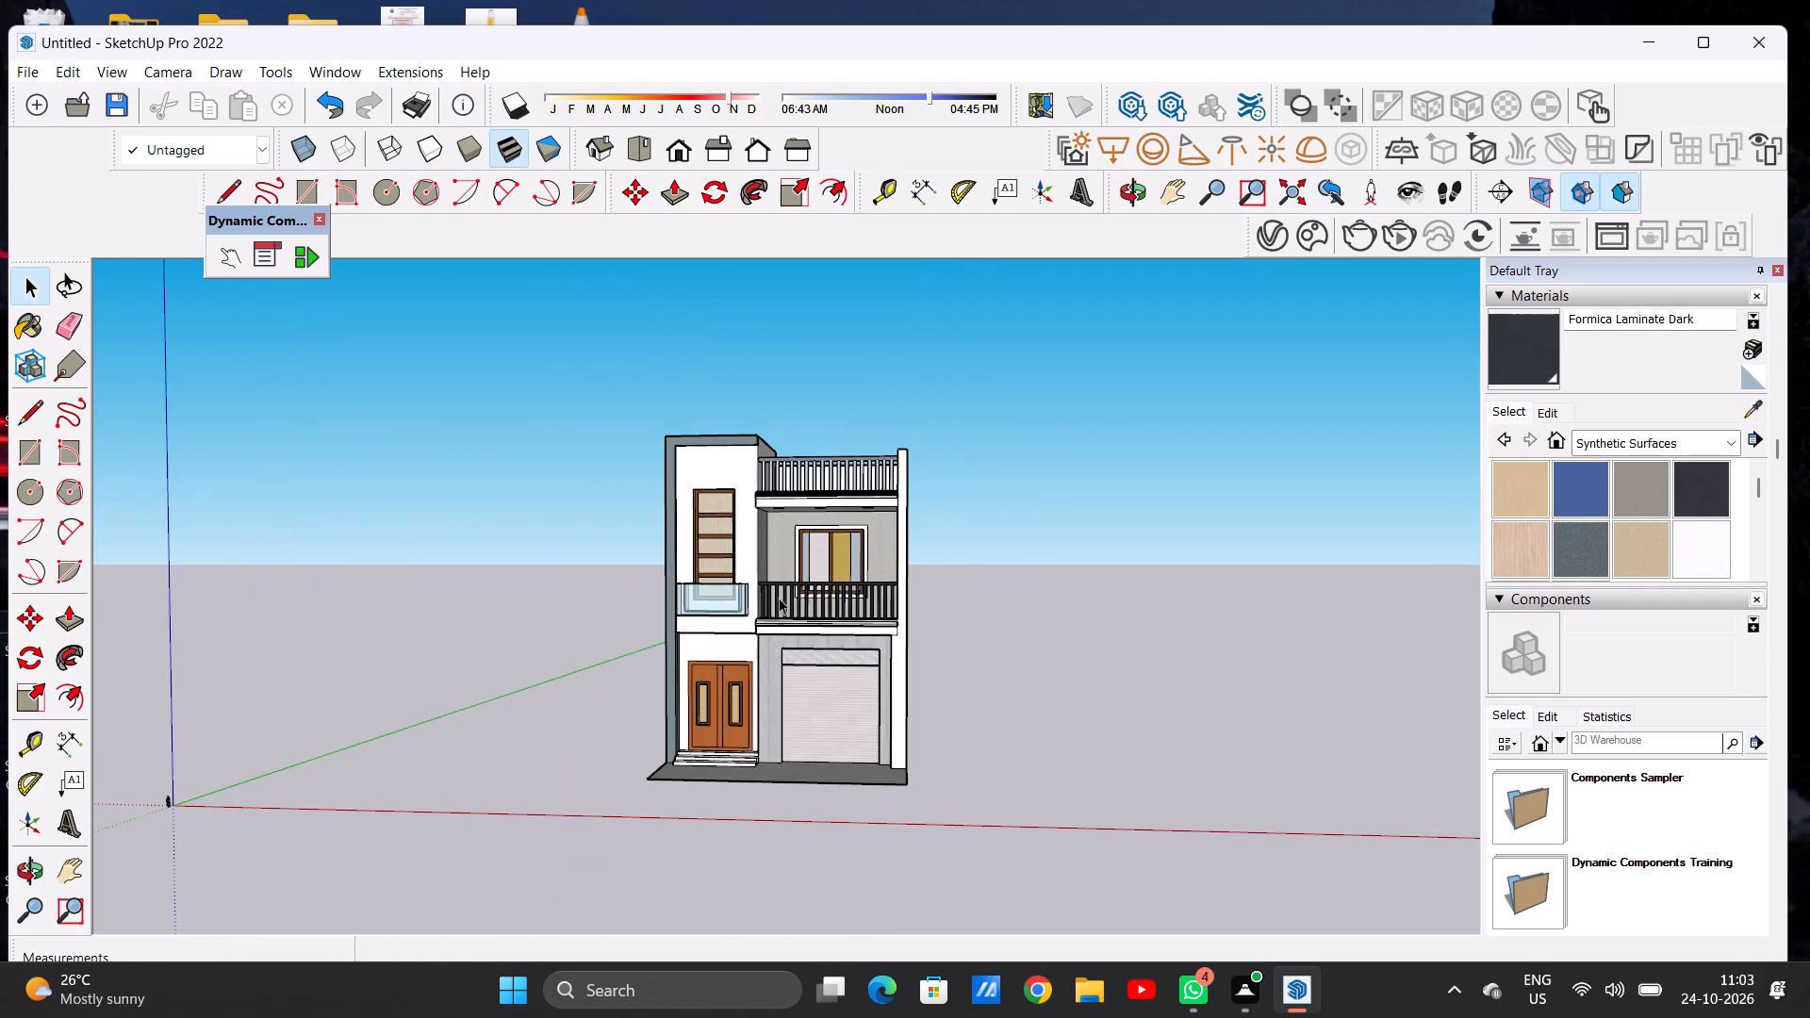
middle_drag(849, 598, 880, 589)
scroll(808, 588, up, 8)
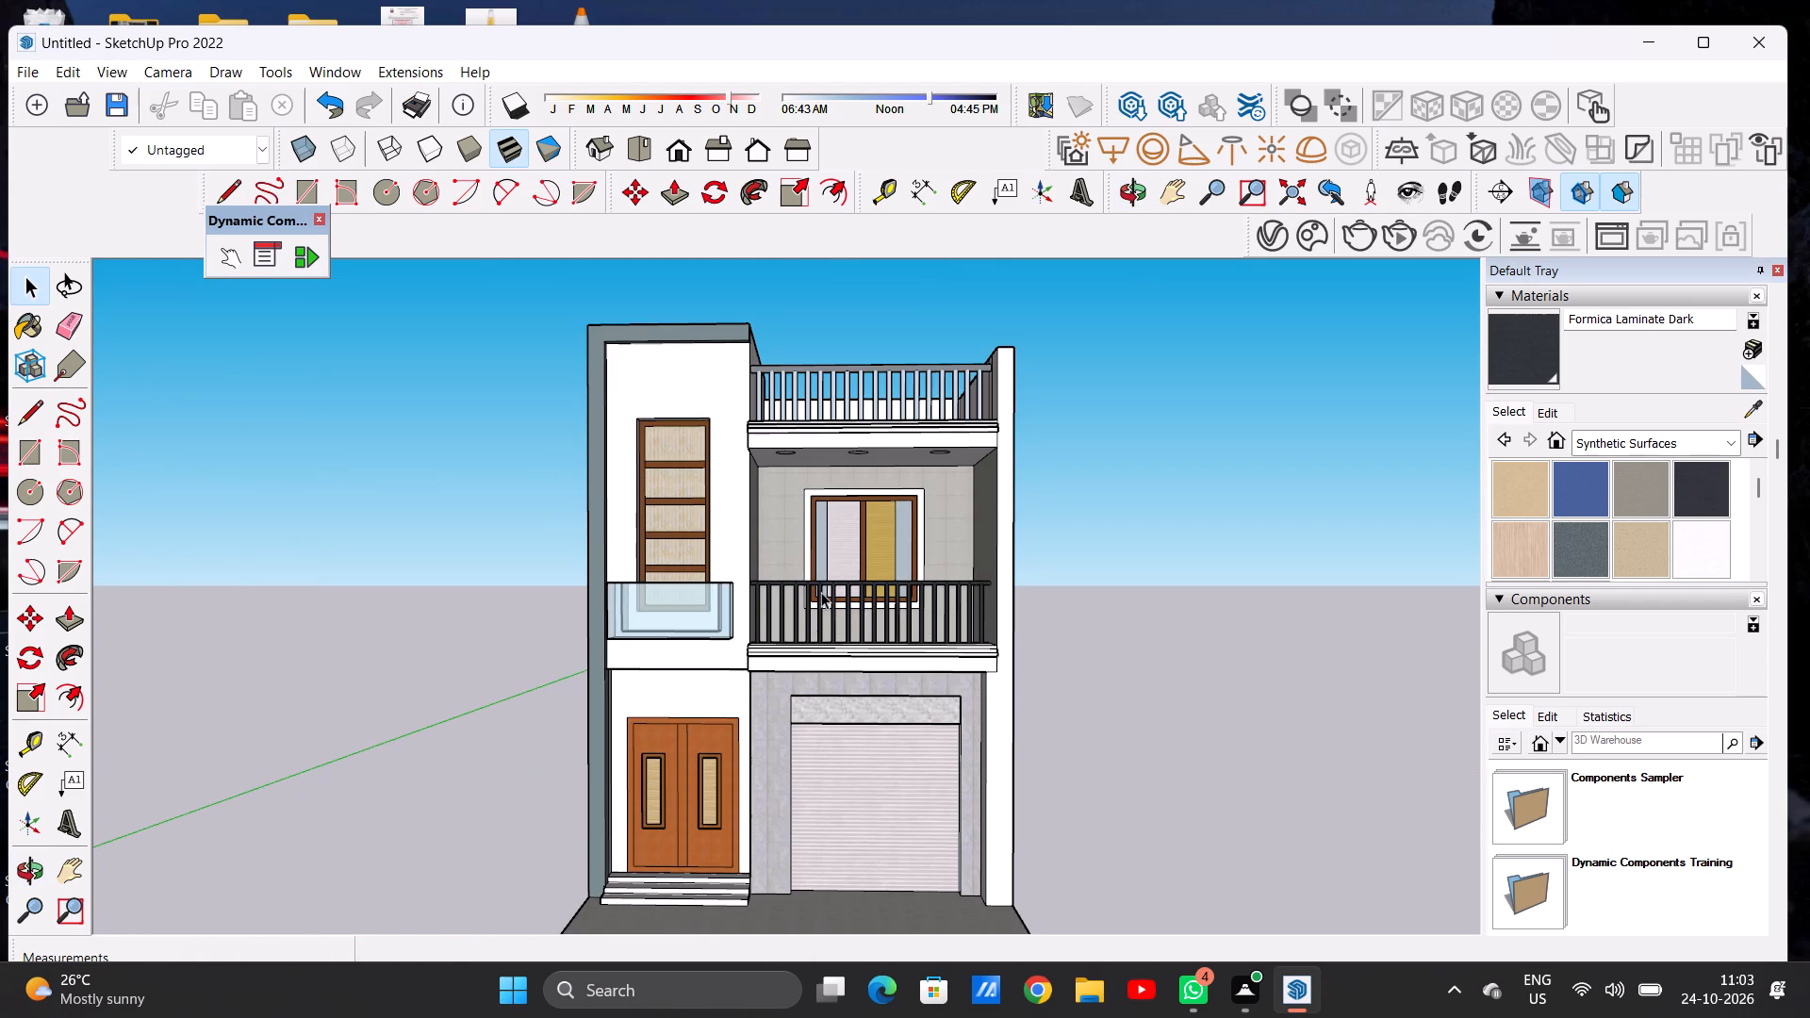
scroll(700, 624, down, 4)
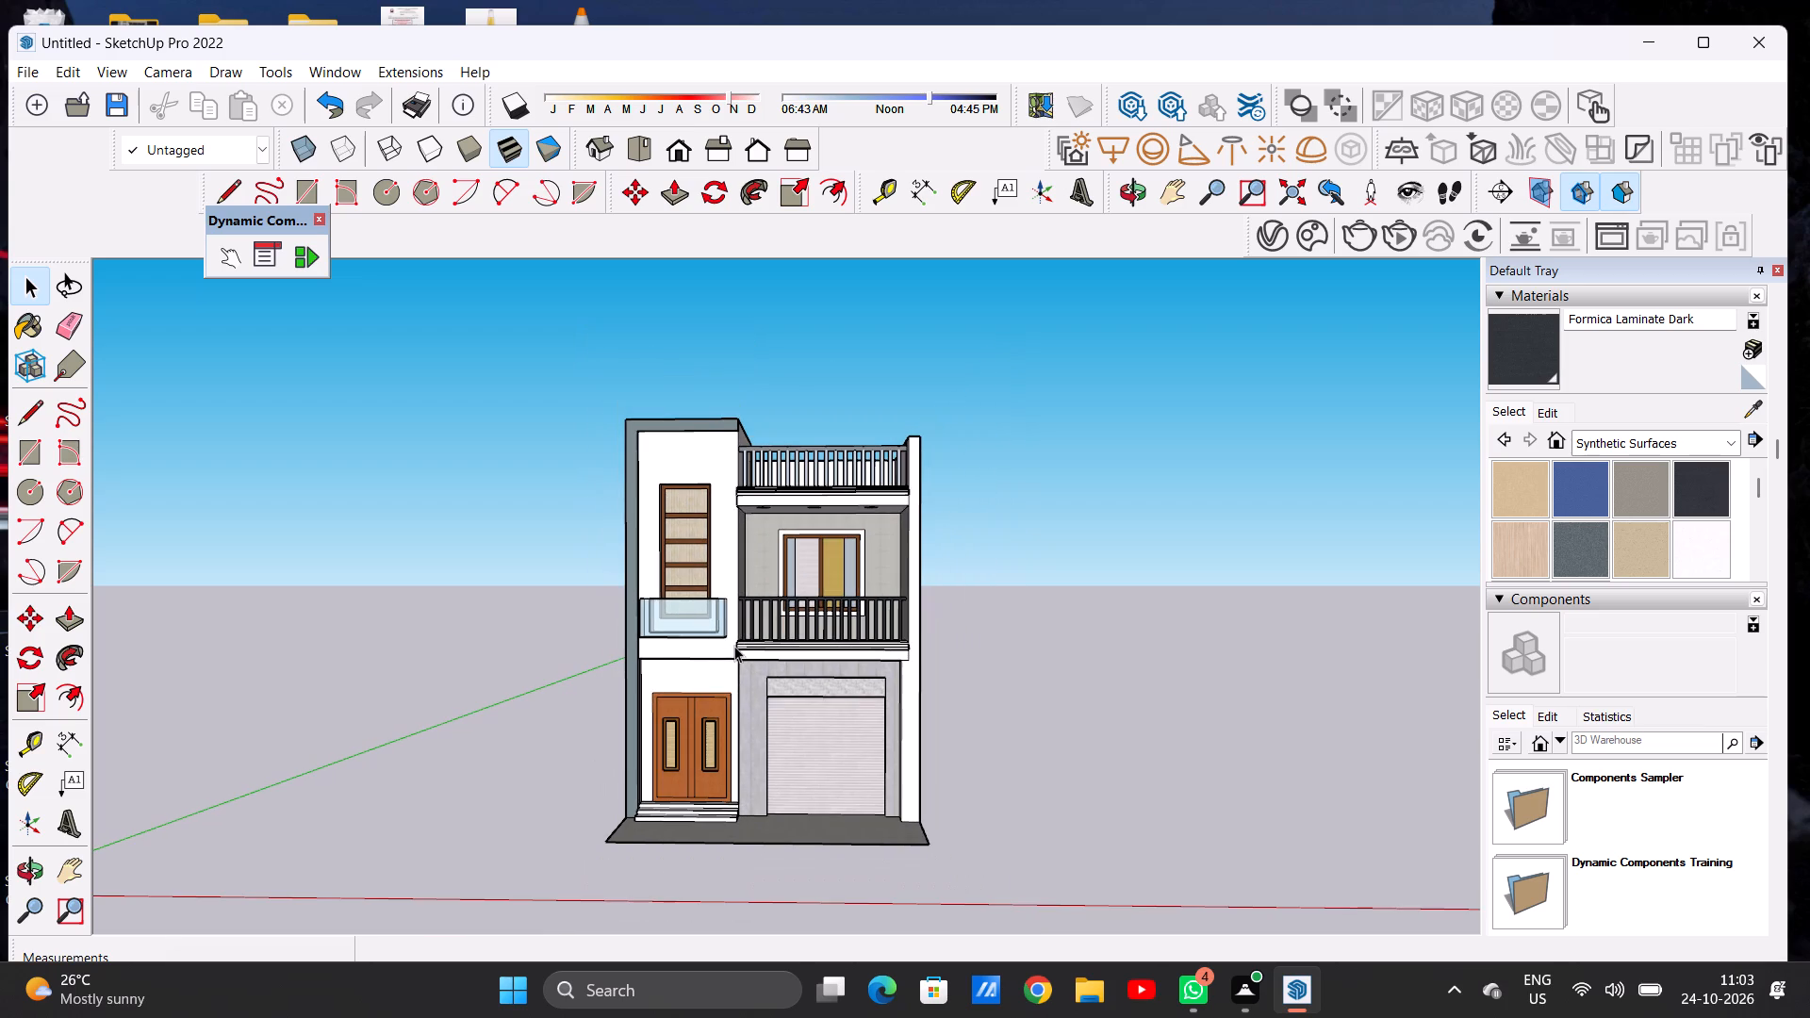
scroll(904, 726, up, 7)
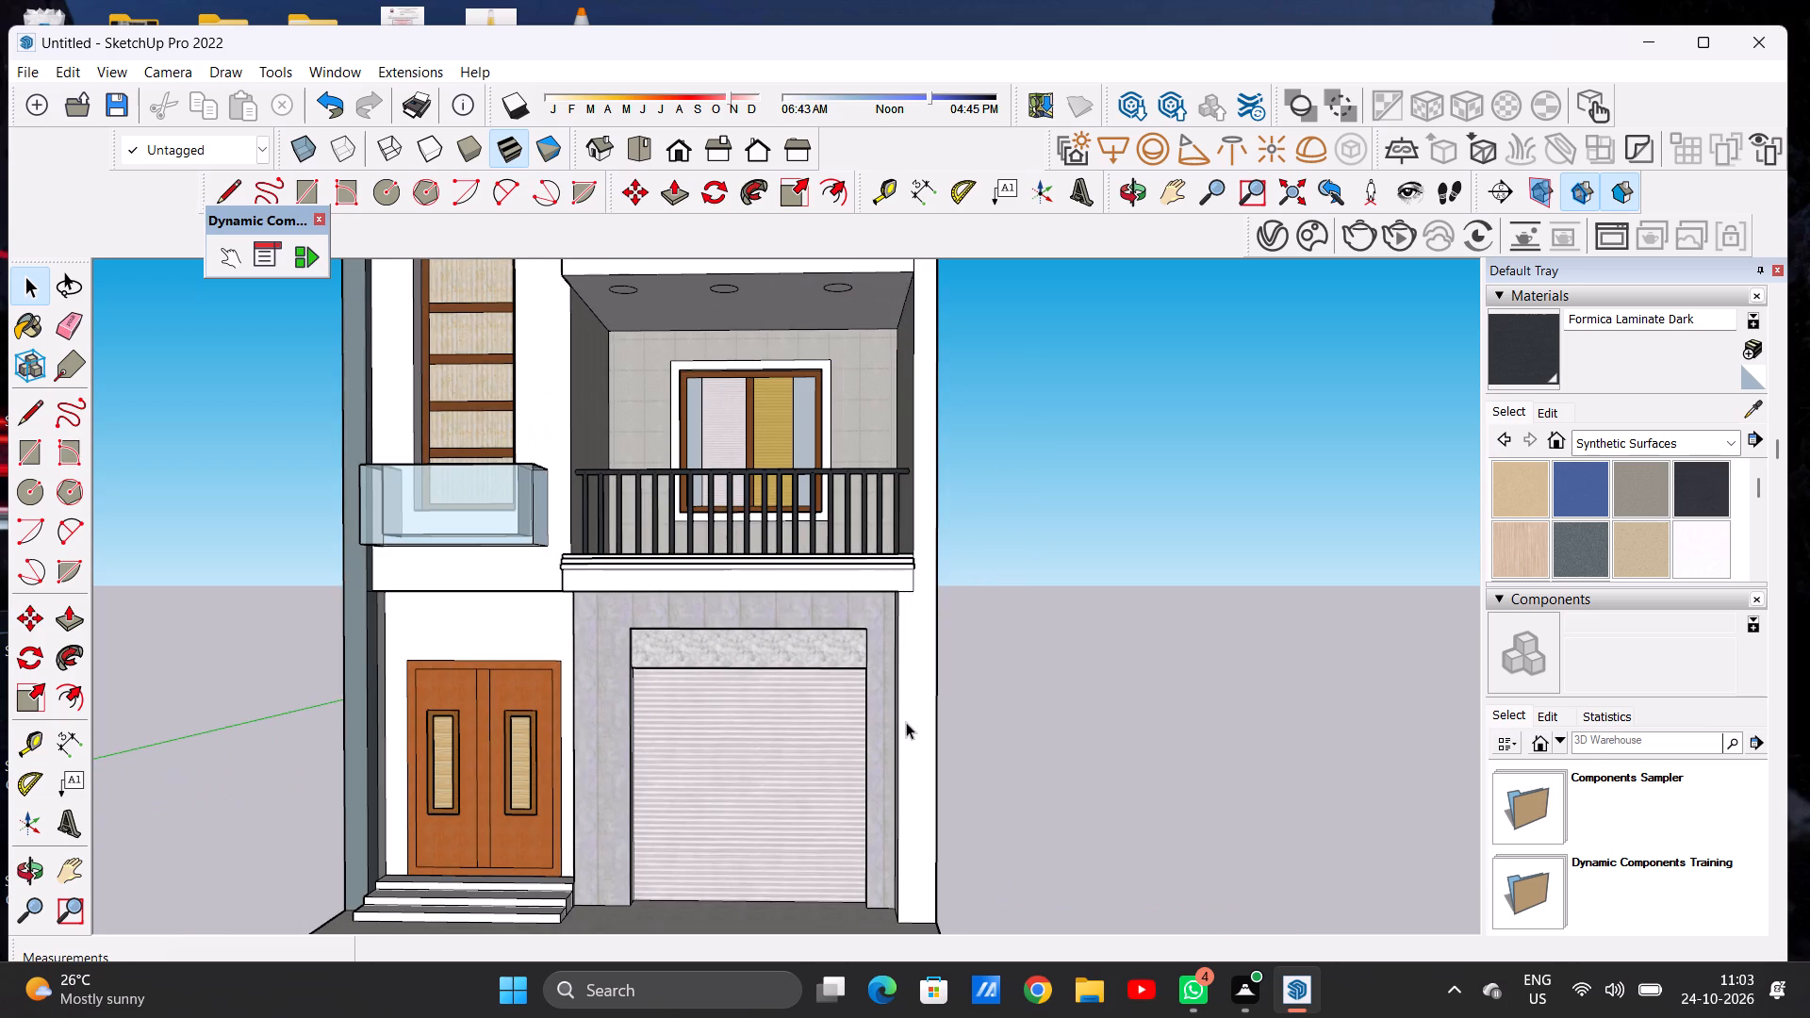
Paint the garage shutter with the Blinds Cellular White window covering material.
middle_drag(897, 722, 925, 747)
scroll(972, 696, down, 5)
scroll(838, 747, up, 12)
middle_drag(837, 732, 767, 714)
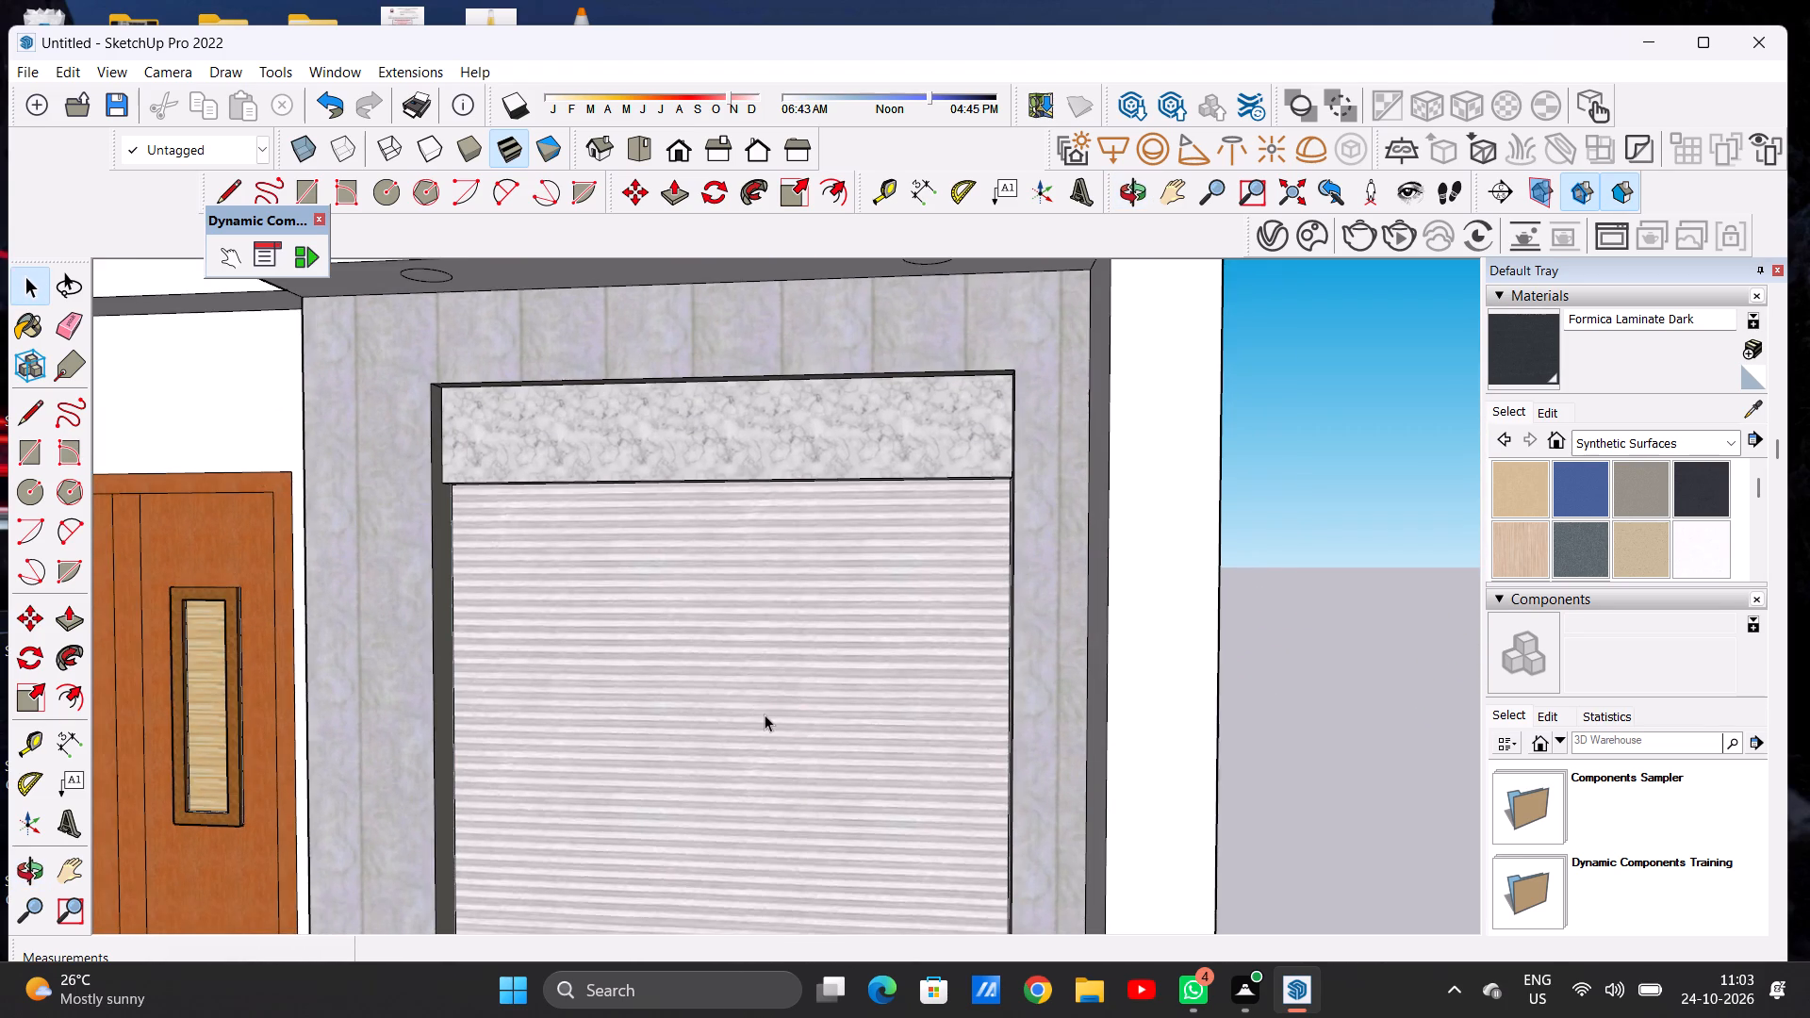
scroll(765, 714, up, 1)
click(1617, 452)
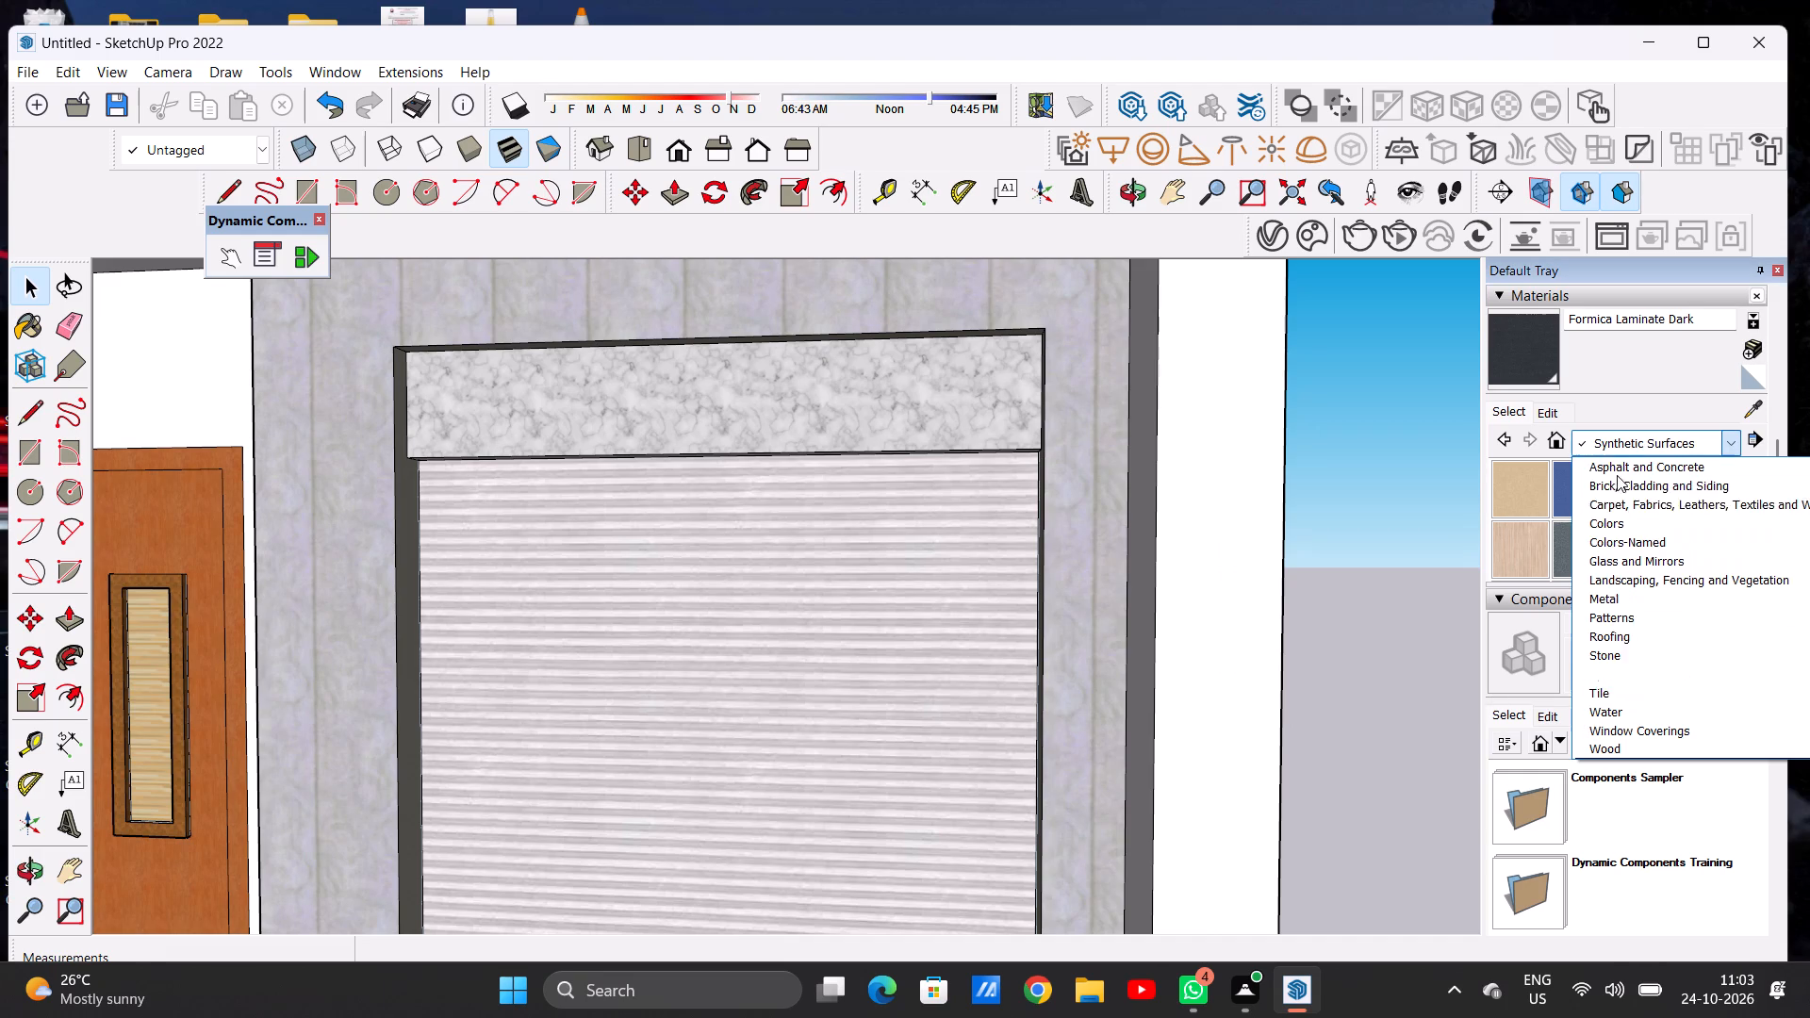
click(1606, 729)
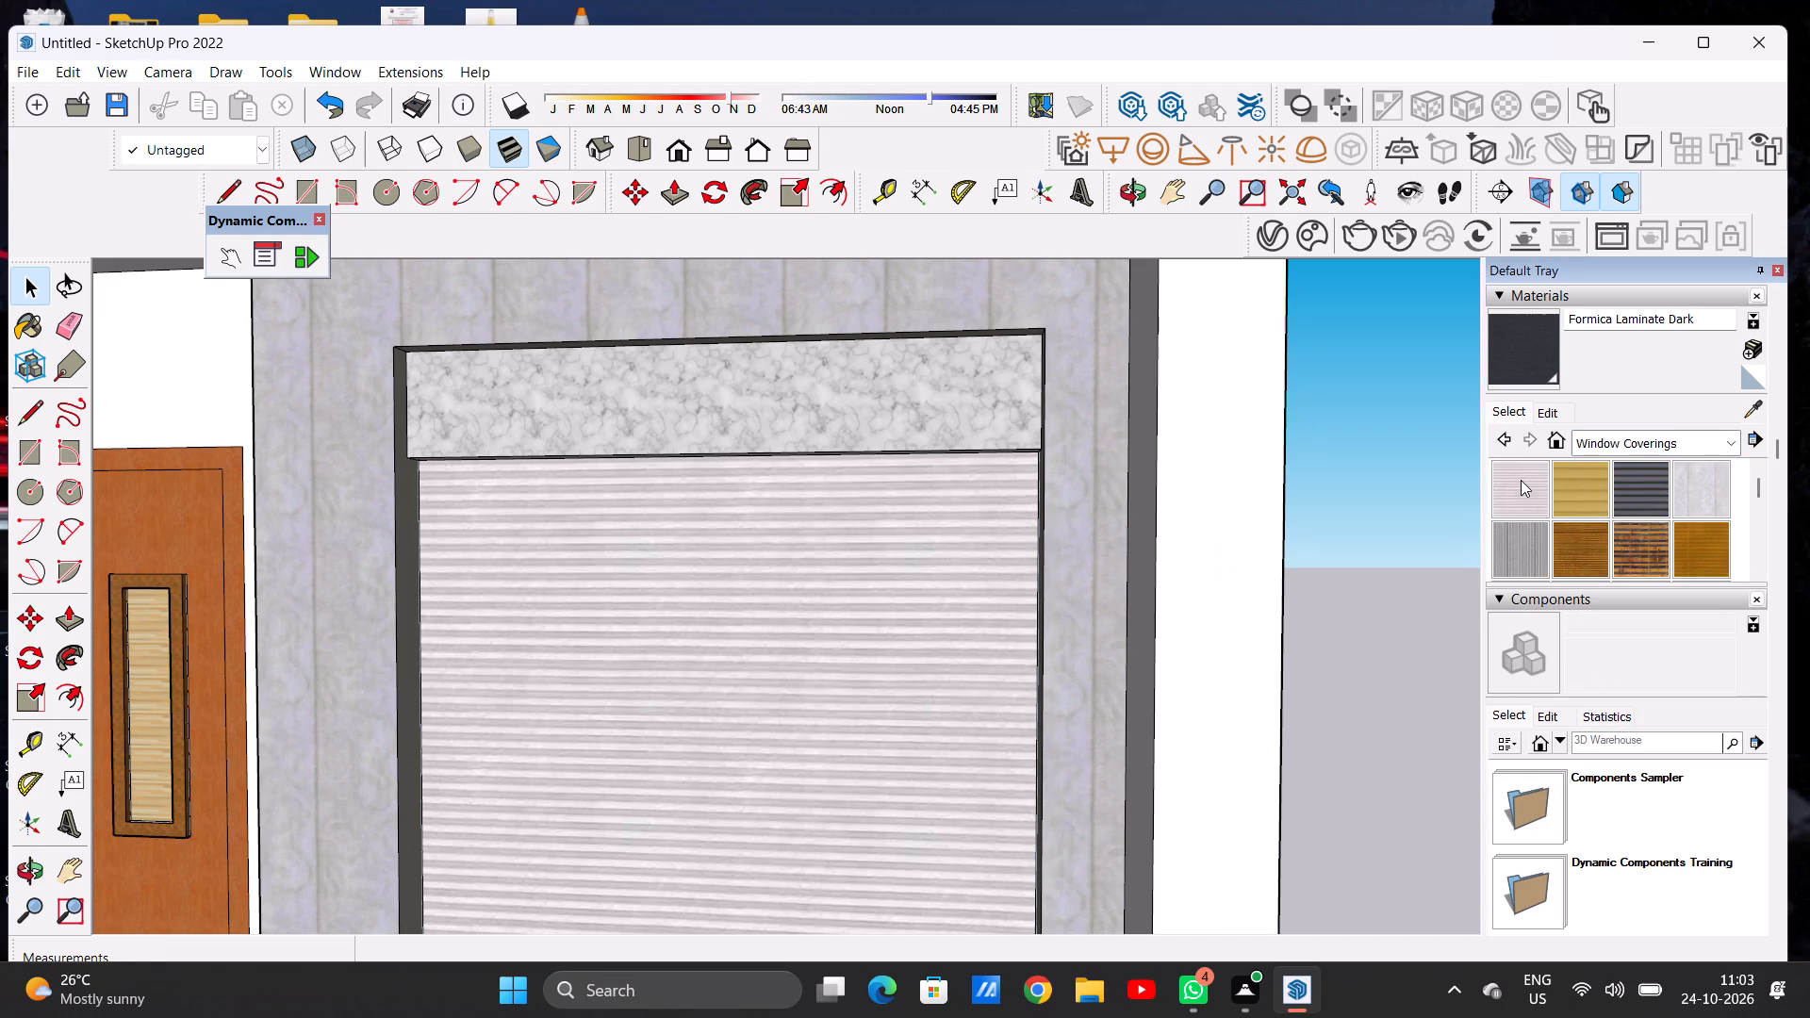
click(1520, 479)
click(858, 593)
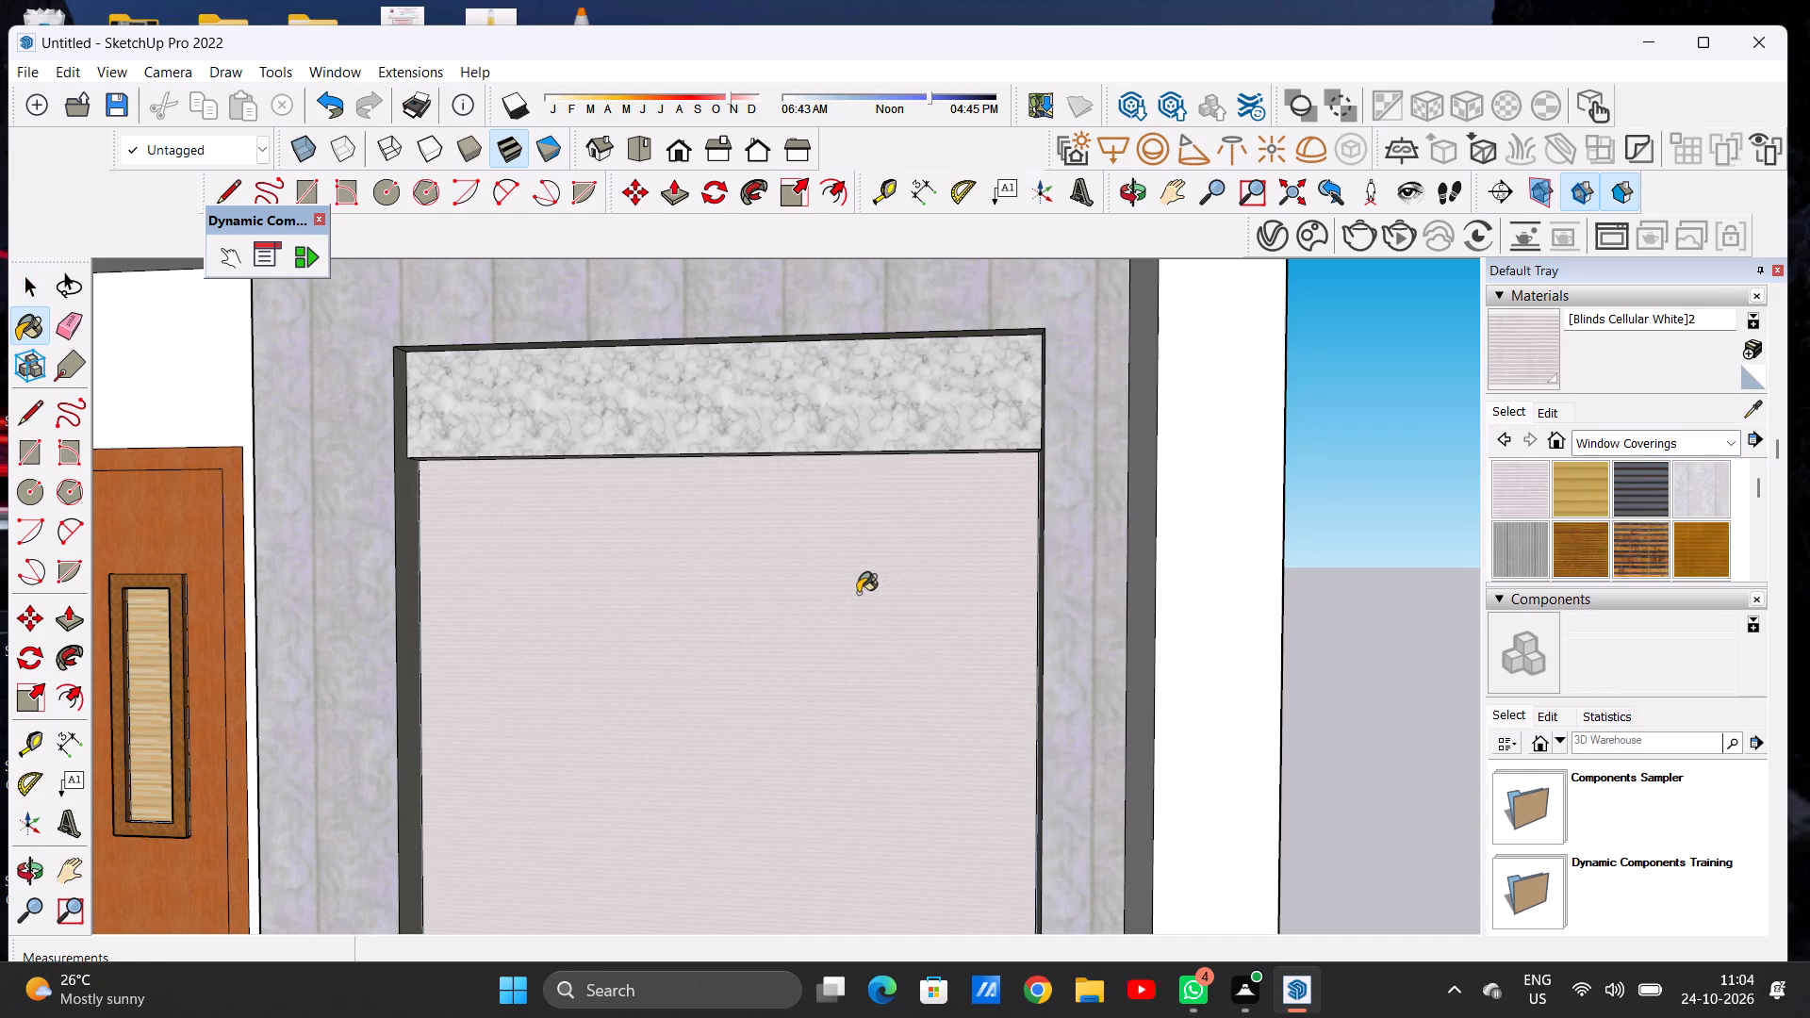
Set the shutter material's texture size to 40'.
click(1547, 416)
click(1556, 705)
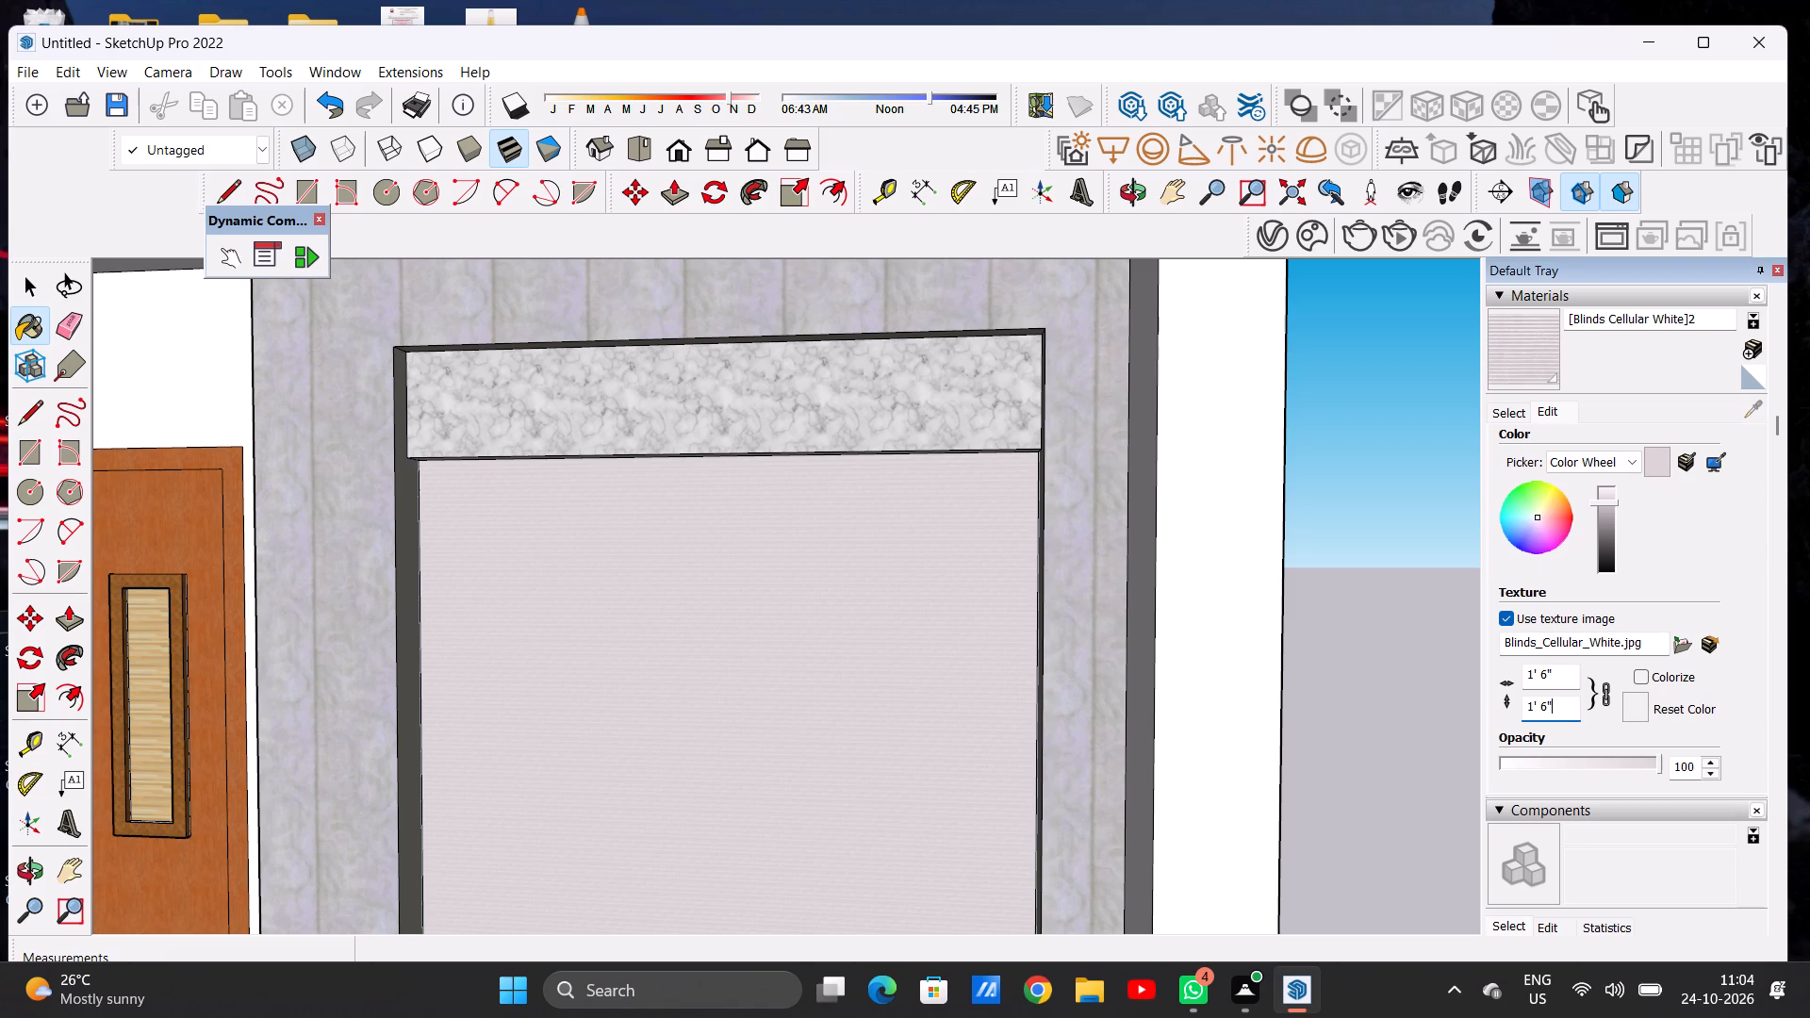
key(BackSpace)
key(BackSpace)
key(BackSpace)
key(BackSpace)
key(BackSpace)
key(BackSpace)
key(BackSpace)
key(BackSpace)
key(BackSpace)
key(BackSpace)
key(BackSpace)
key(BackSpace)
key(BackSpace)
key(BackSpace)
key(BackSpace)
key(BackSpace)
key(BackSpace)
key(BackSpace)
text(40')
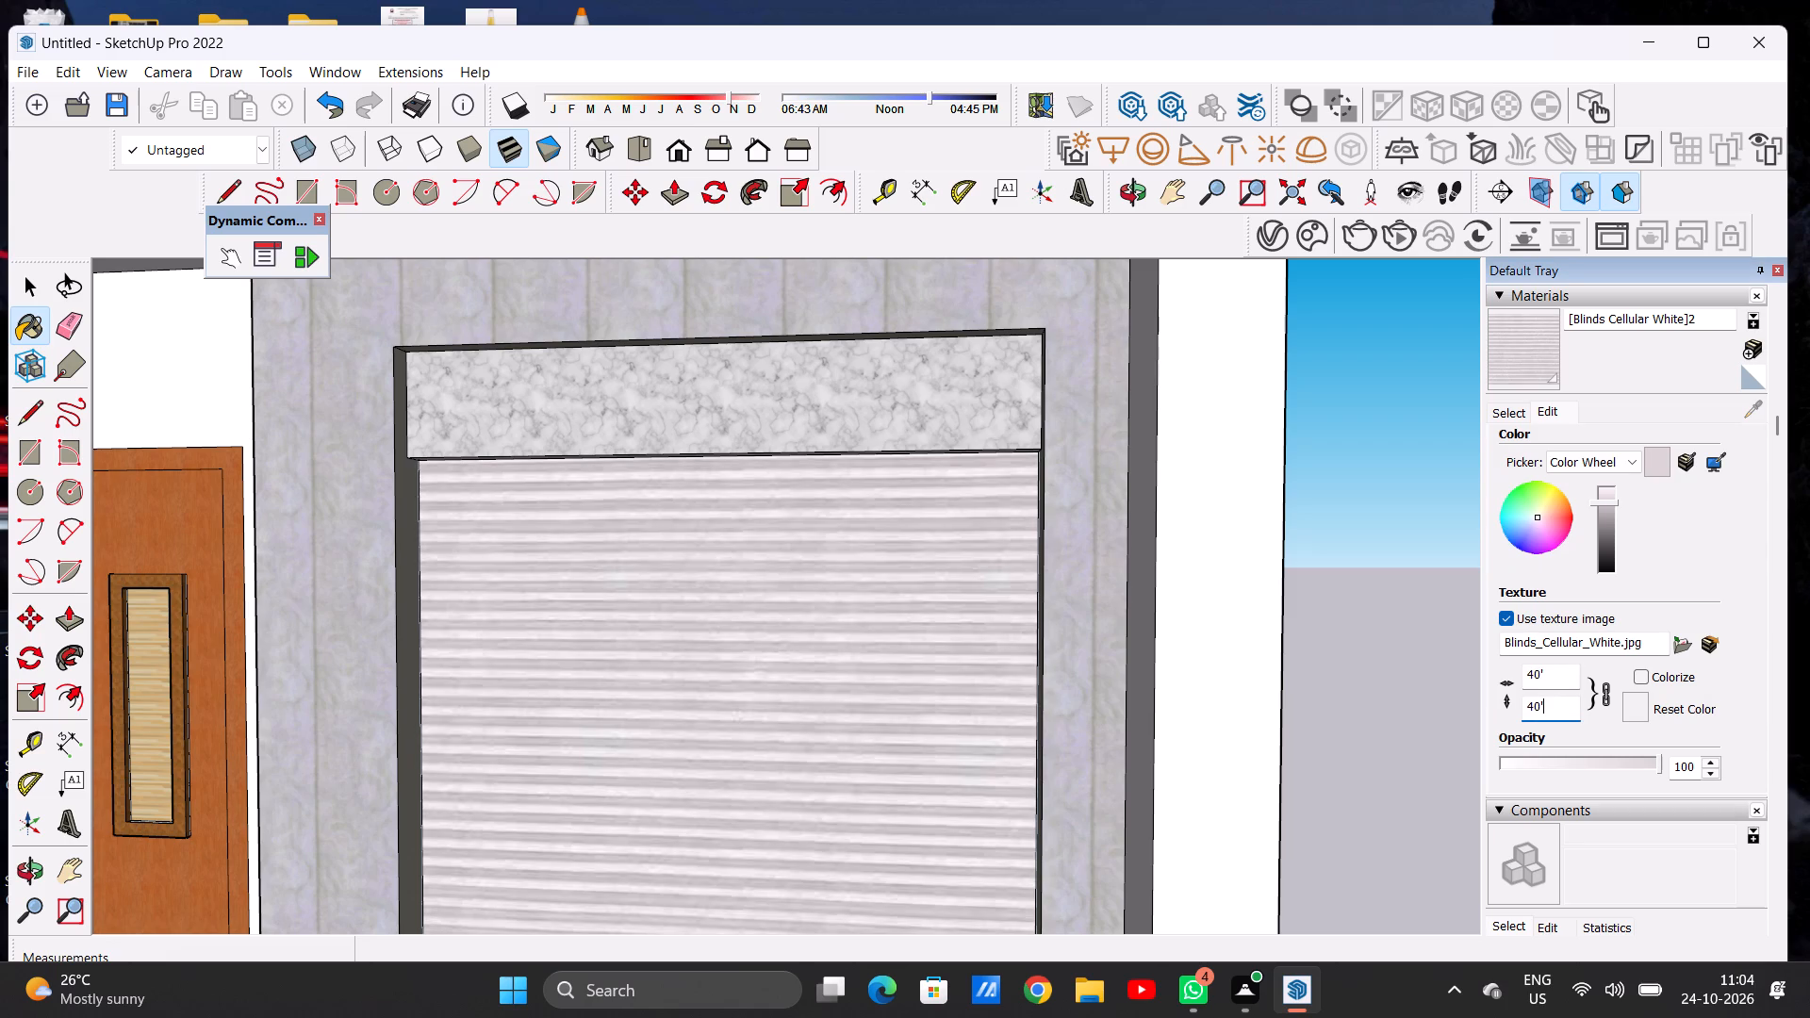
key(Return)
Set the garage shutter material's texture size to 50' and leave the Paint Bucket tool.
scroll(897, 701, down, 15)
scroll(897, 691, up, 4)
scroll(897, 691, down, 1)
scroll(897, 691, up, 1)
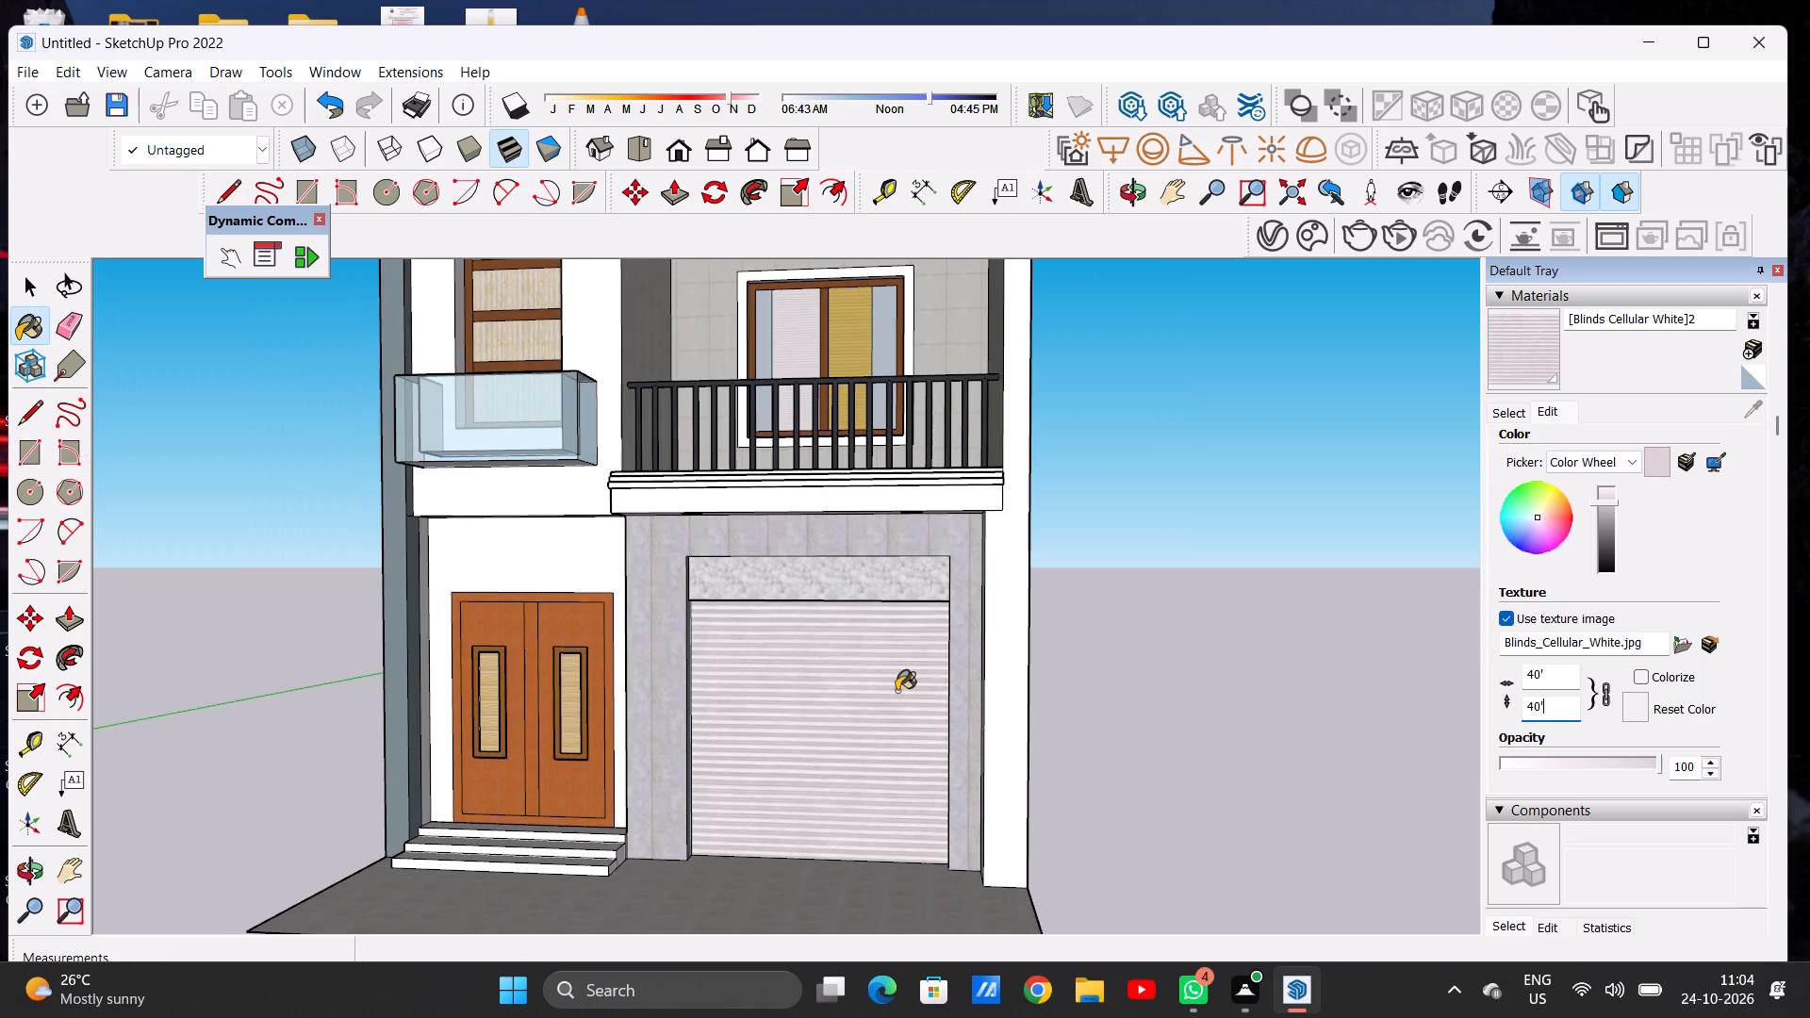
scroll(899, 691, up, 12)
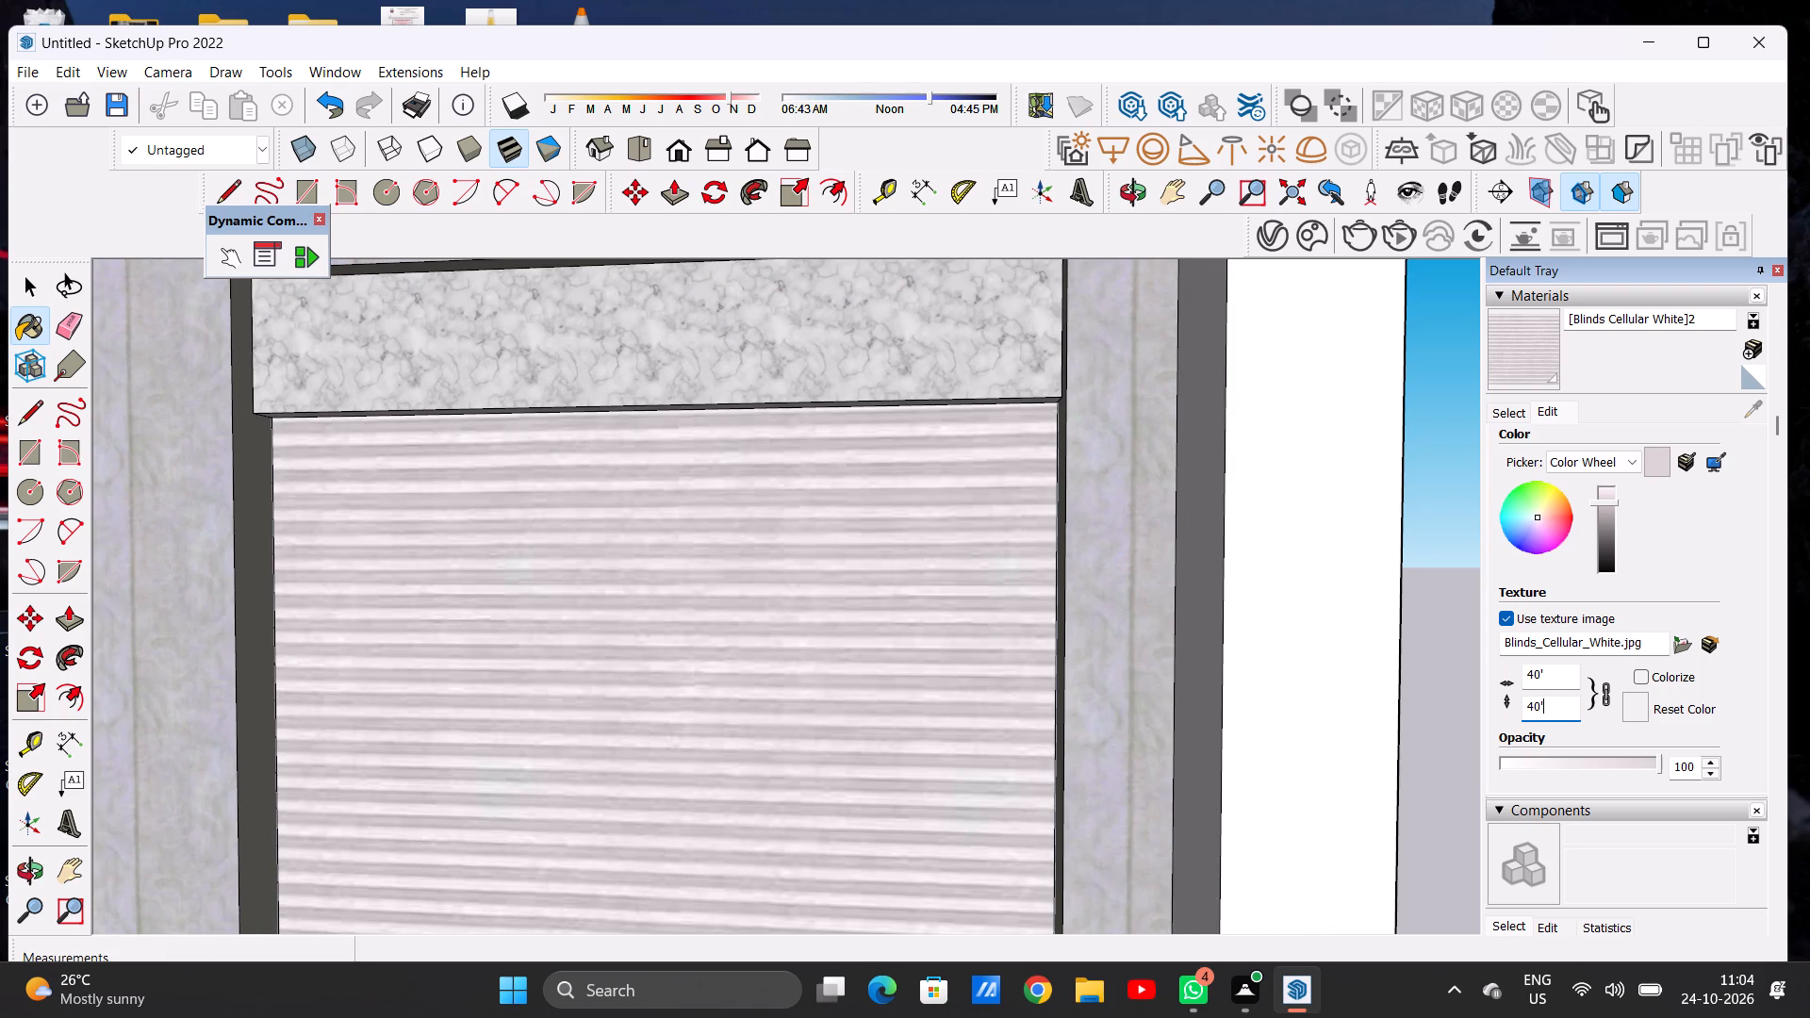
key(BackSpace)
key(BackSpace)
key(BackSpace)
key(BackSpace)
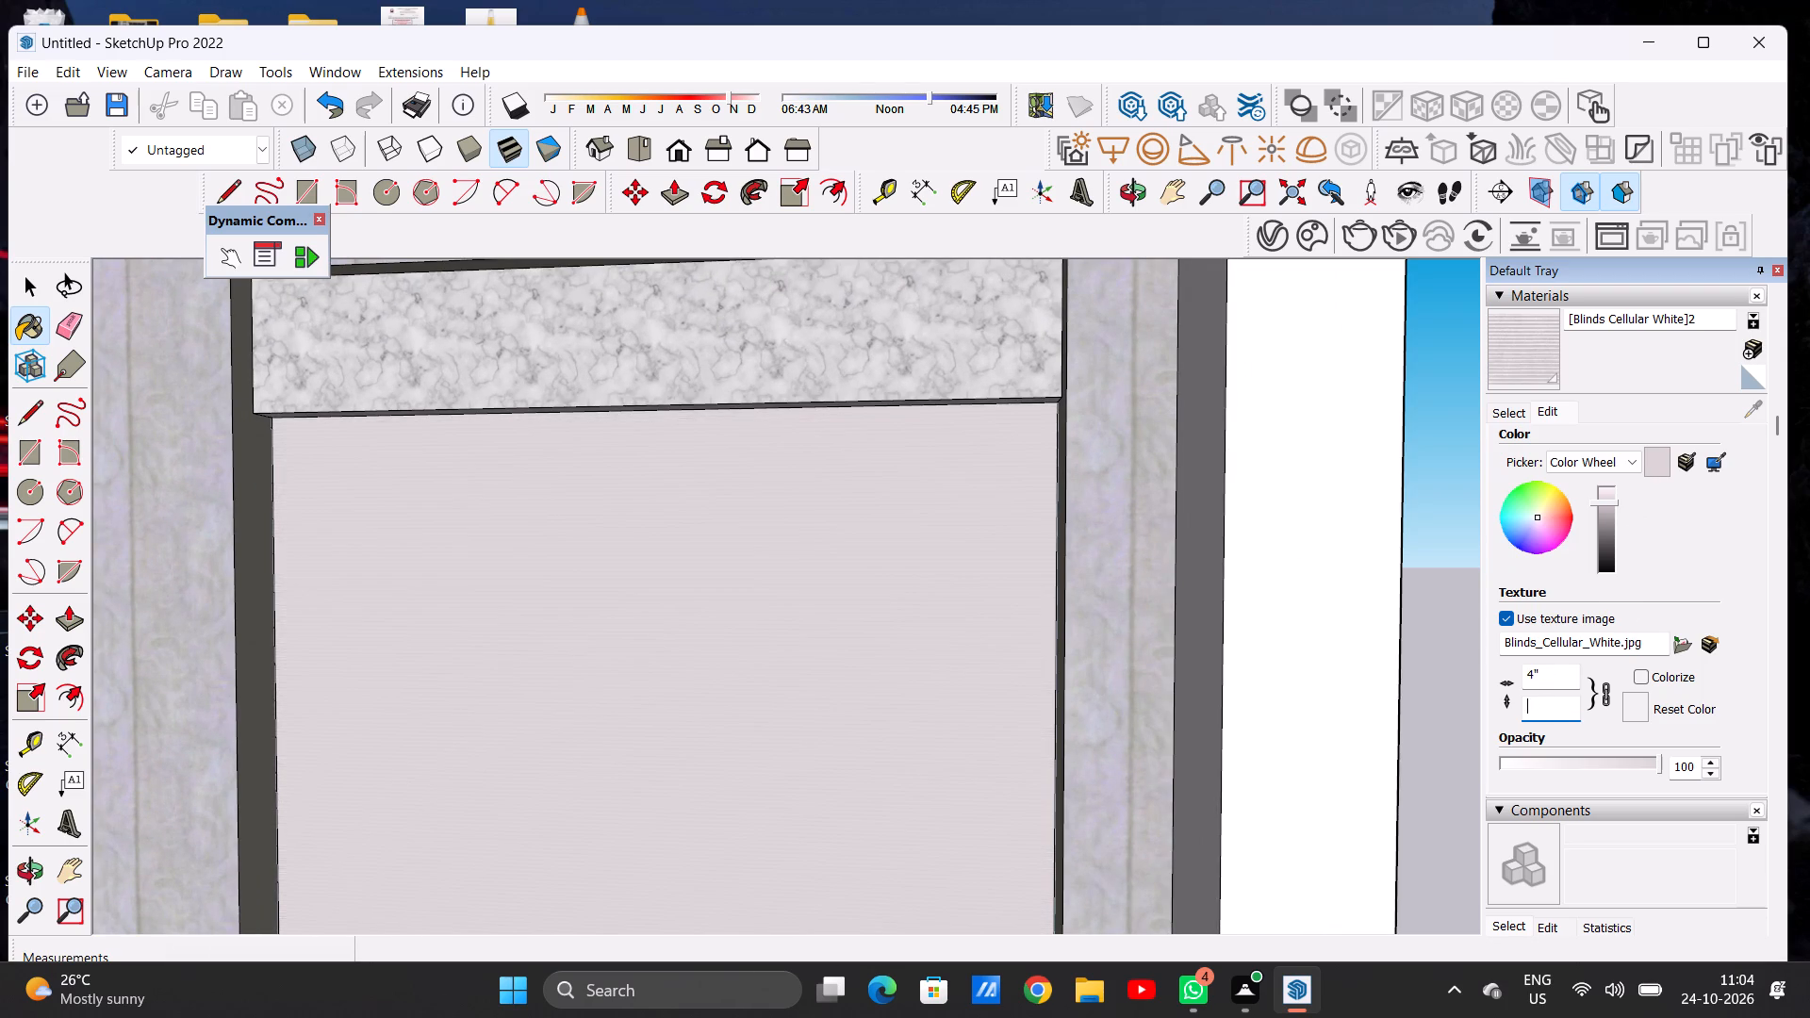
text(50')
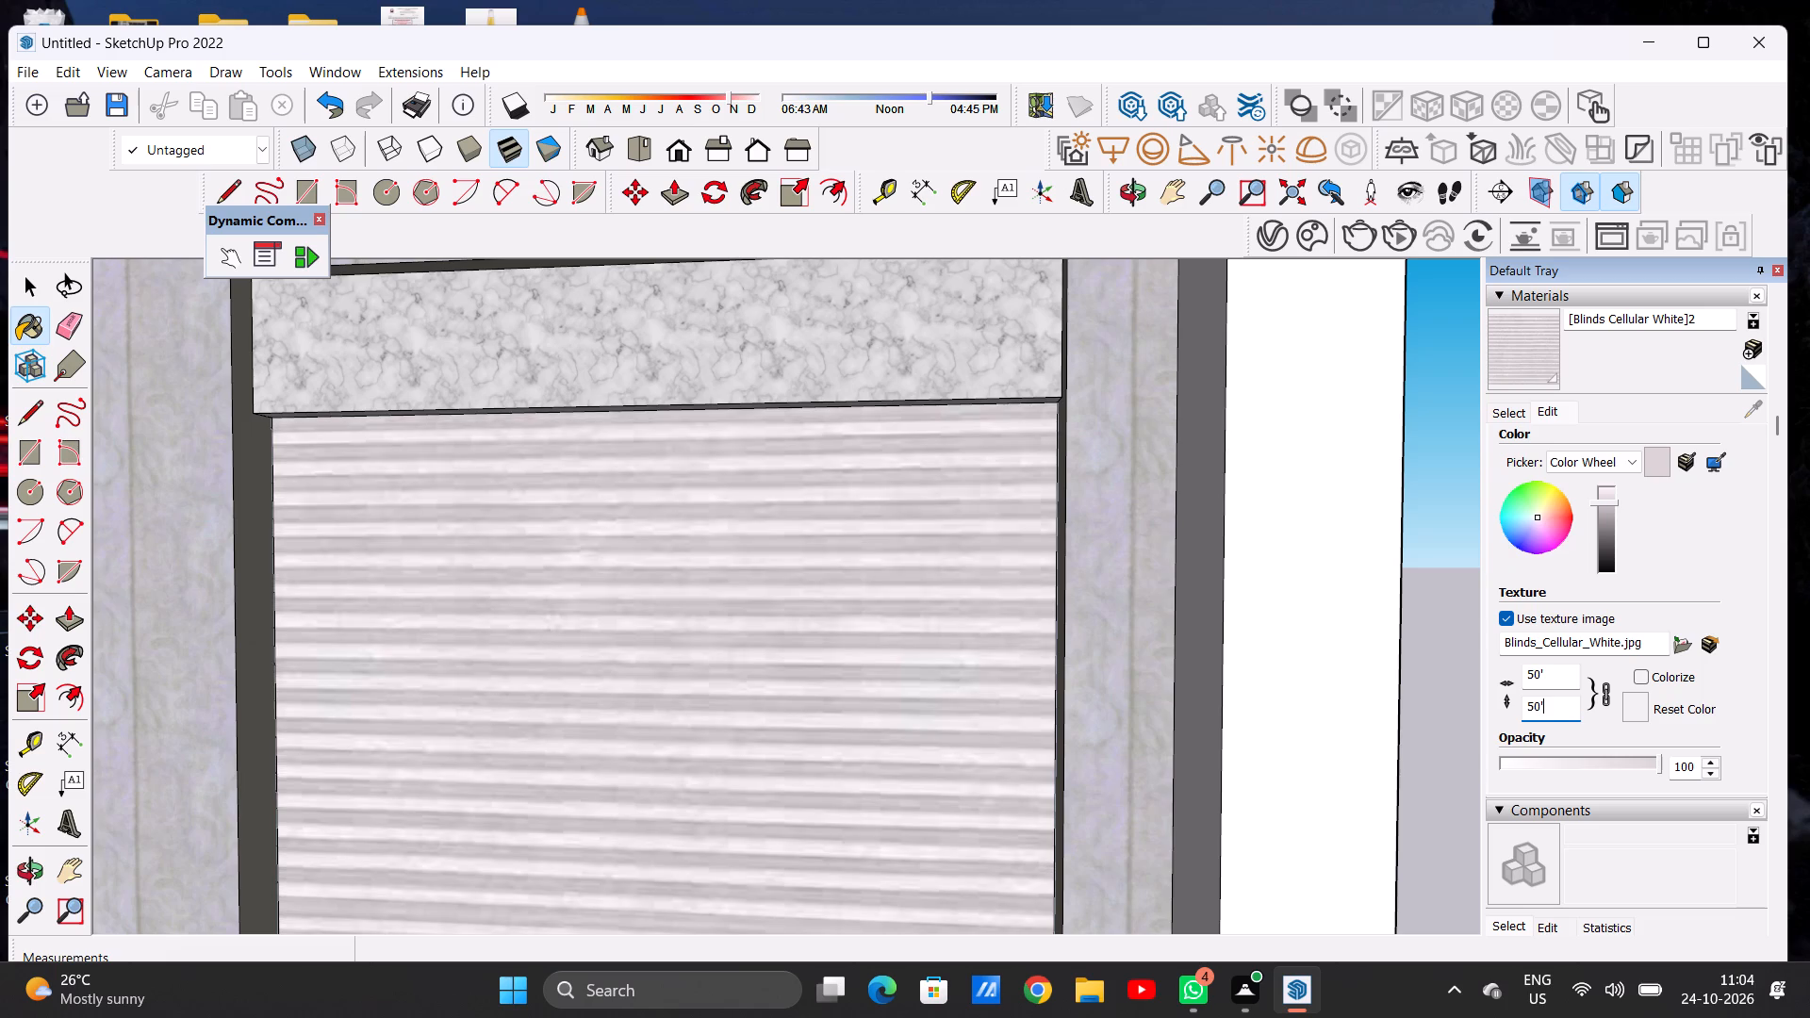
key(Return)
scroll(1338, 661, down, 11)
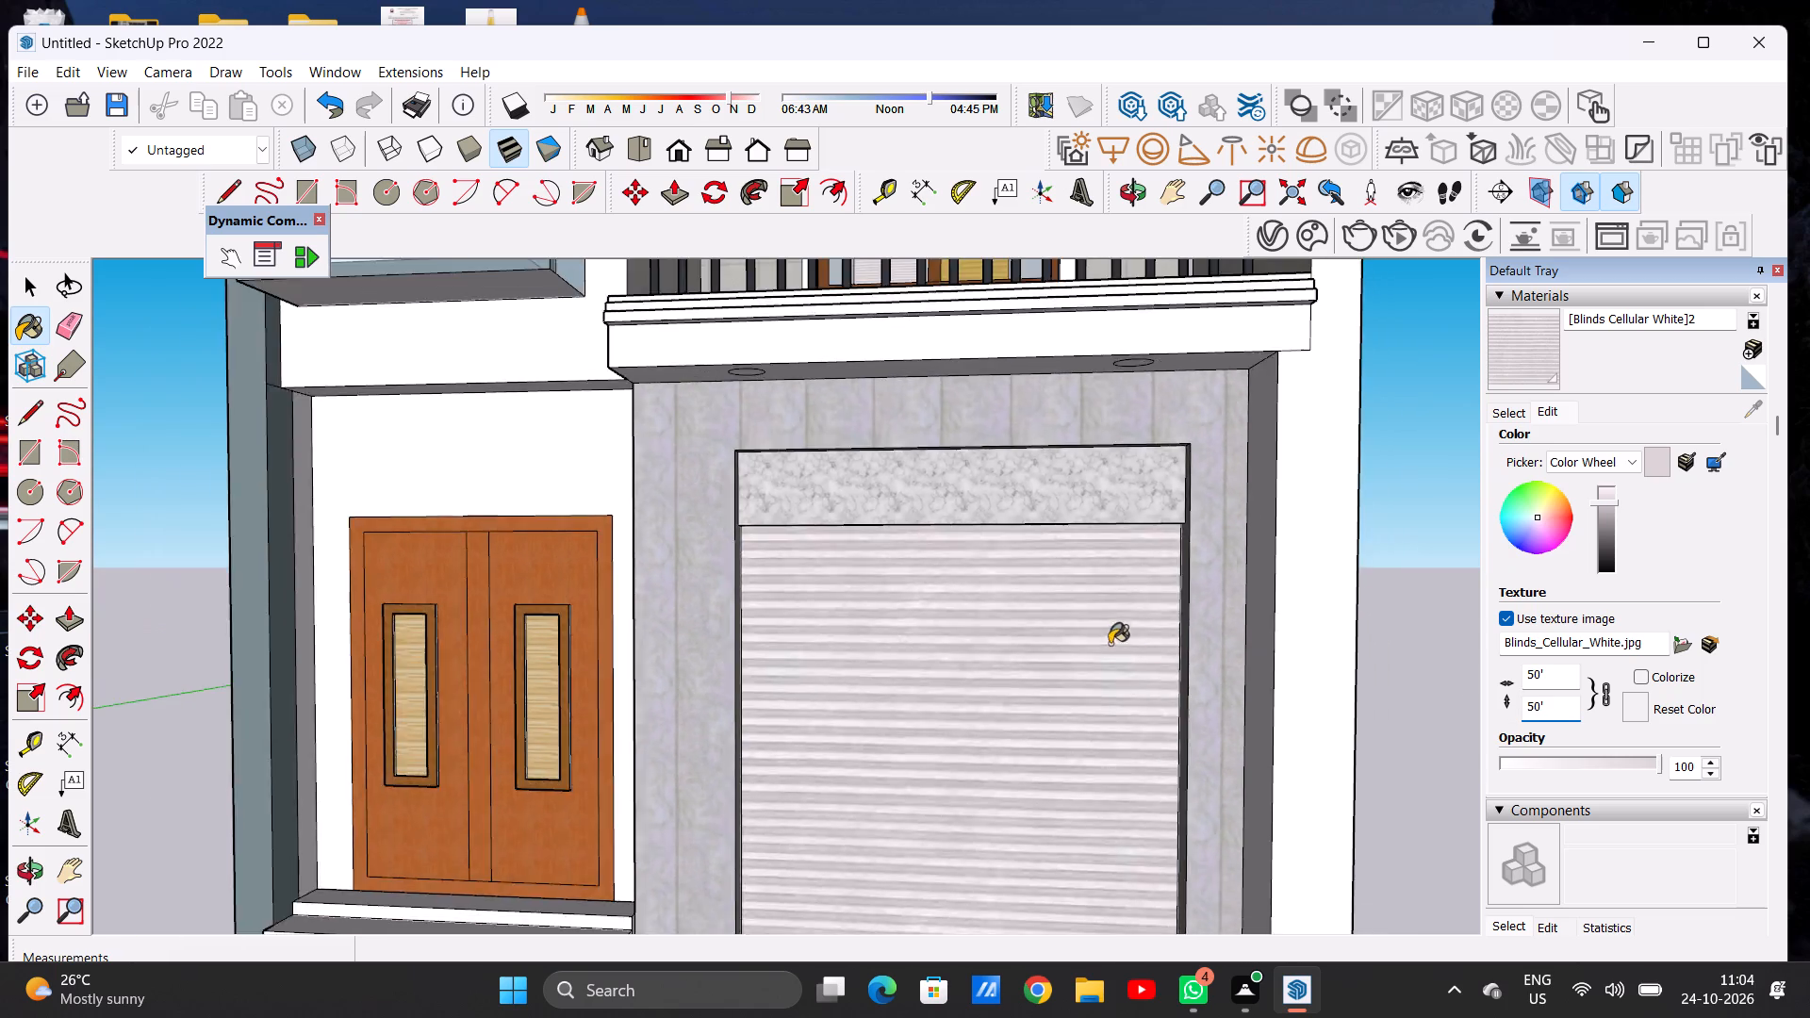
scroll(1110, 644, down, 4)
key(space)
click(1293, 657)
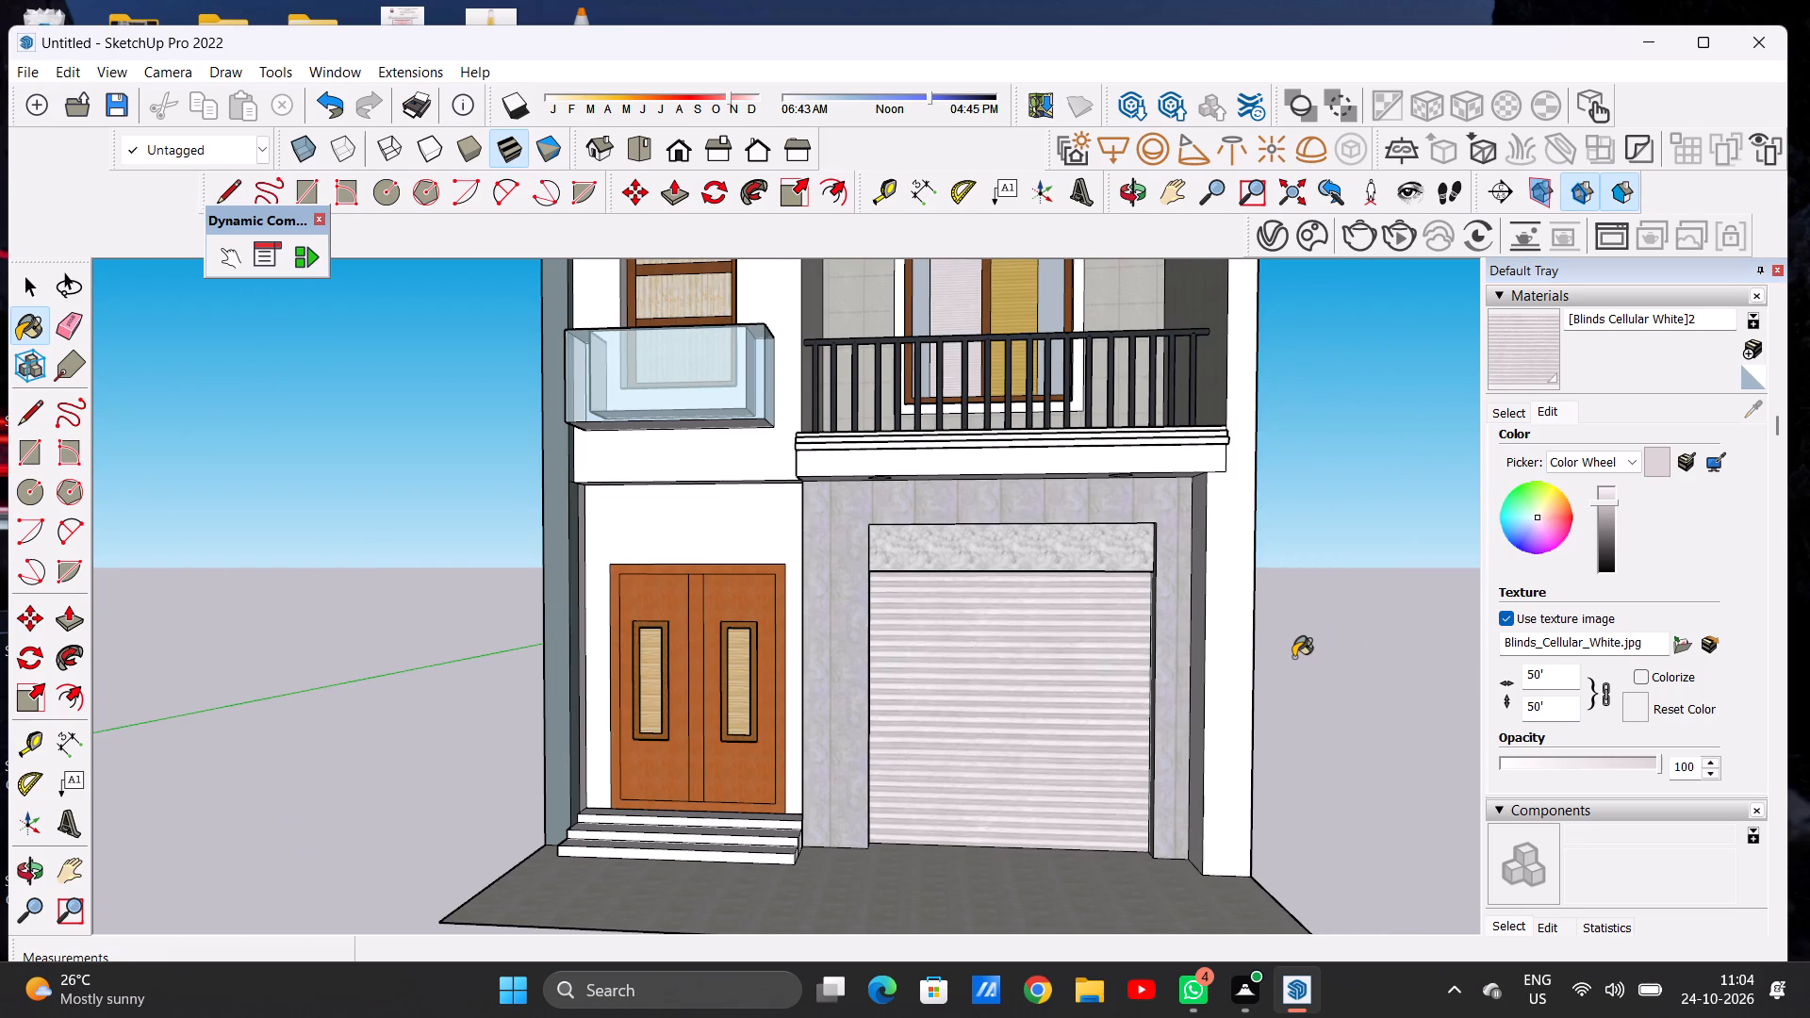
click(1295, 657)
key(space)
Examine the garage shutter, entrance steps and overall facade from several distances and angles.
scroll(840, 640, down, 6)
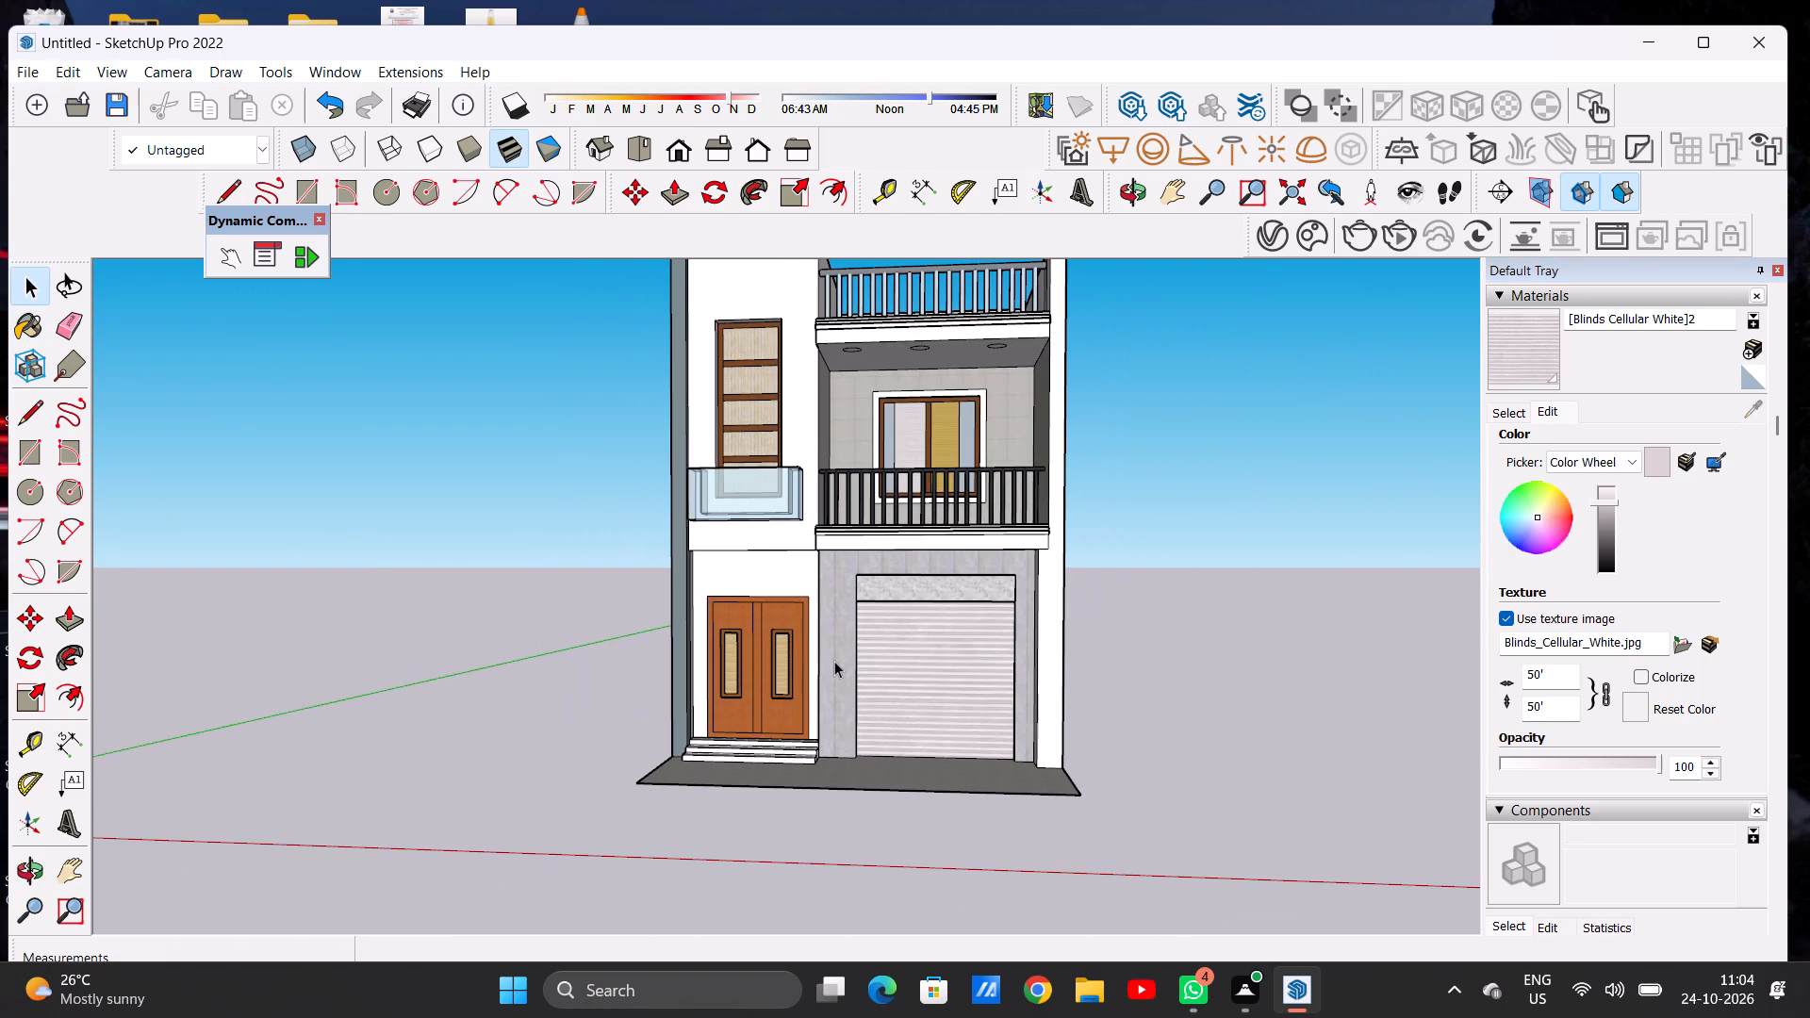
scroll(838, 698, down, 3)
scroll(829, 689, up, 7)
middle_drag(1035, 681, 998, 679)
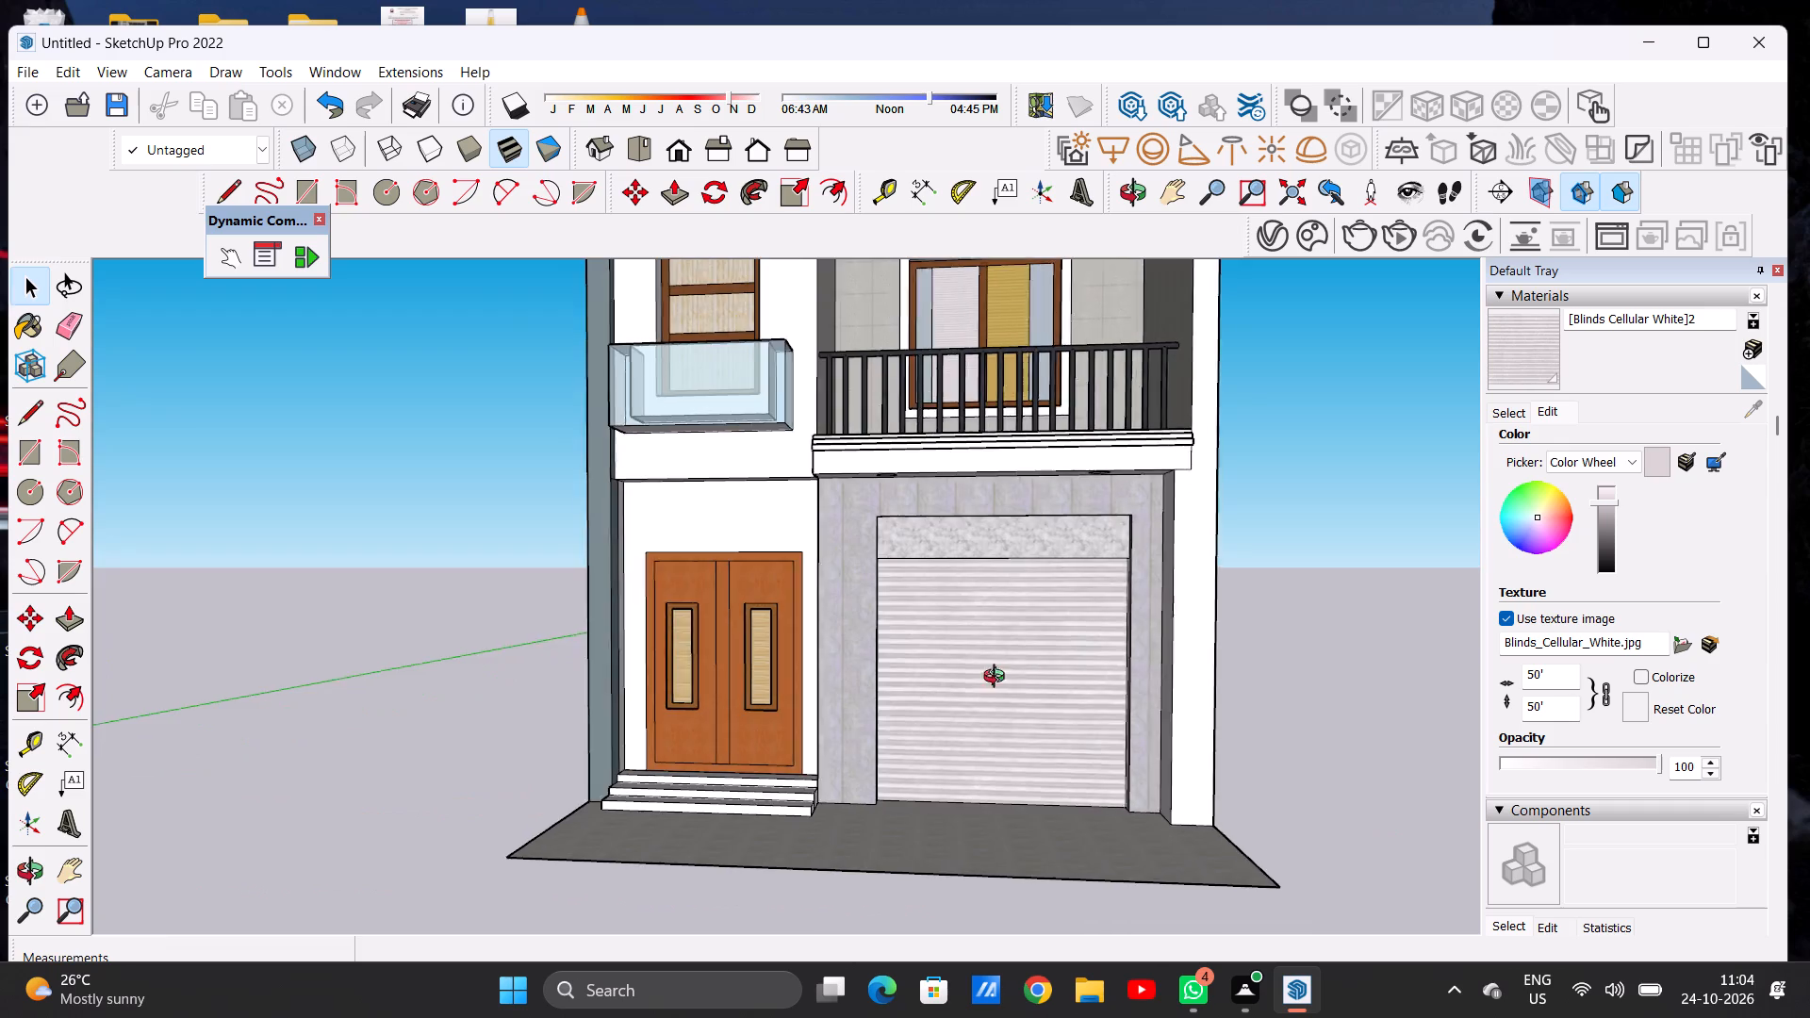
middle_drag(998, 679, 1135, 714)
middle_drag(1135, 714, 1124, 699)
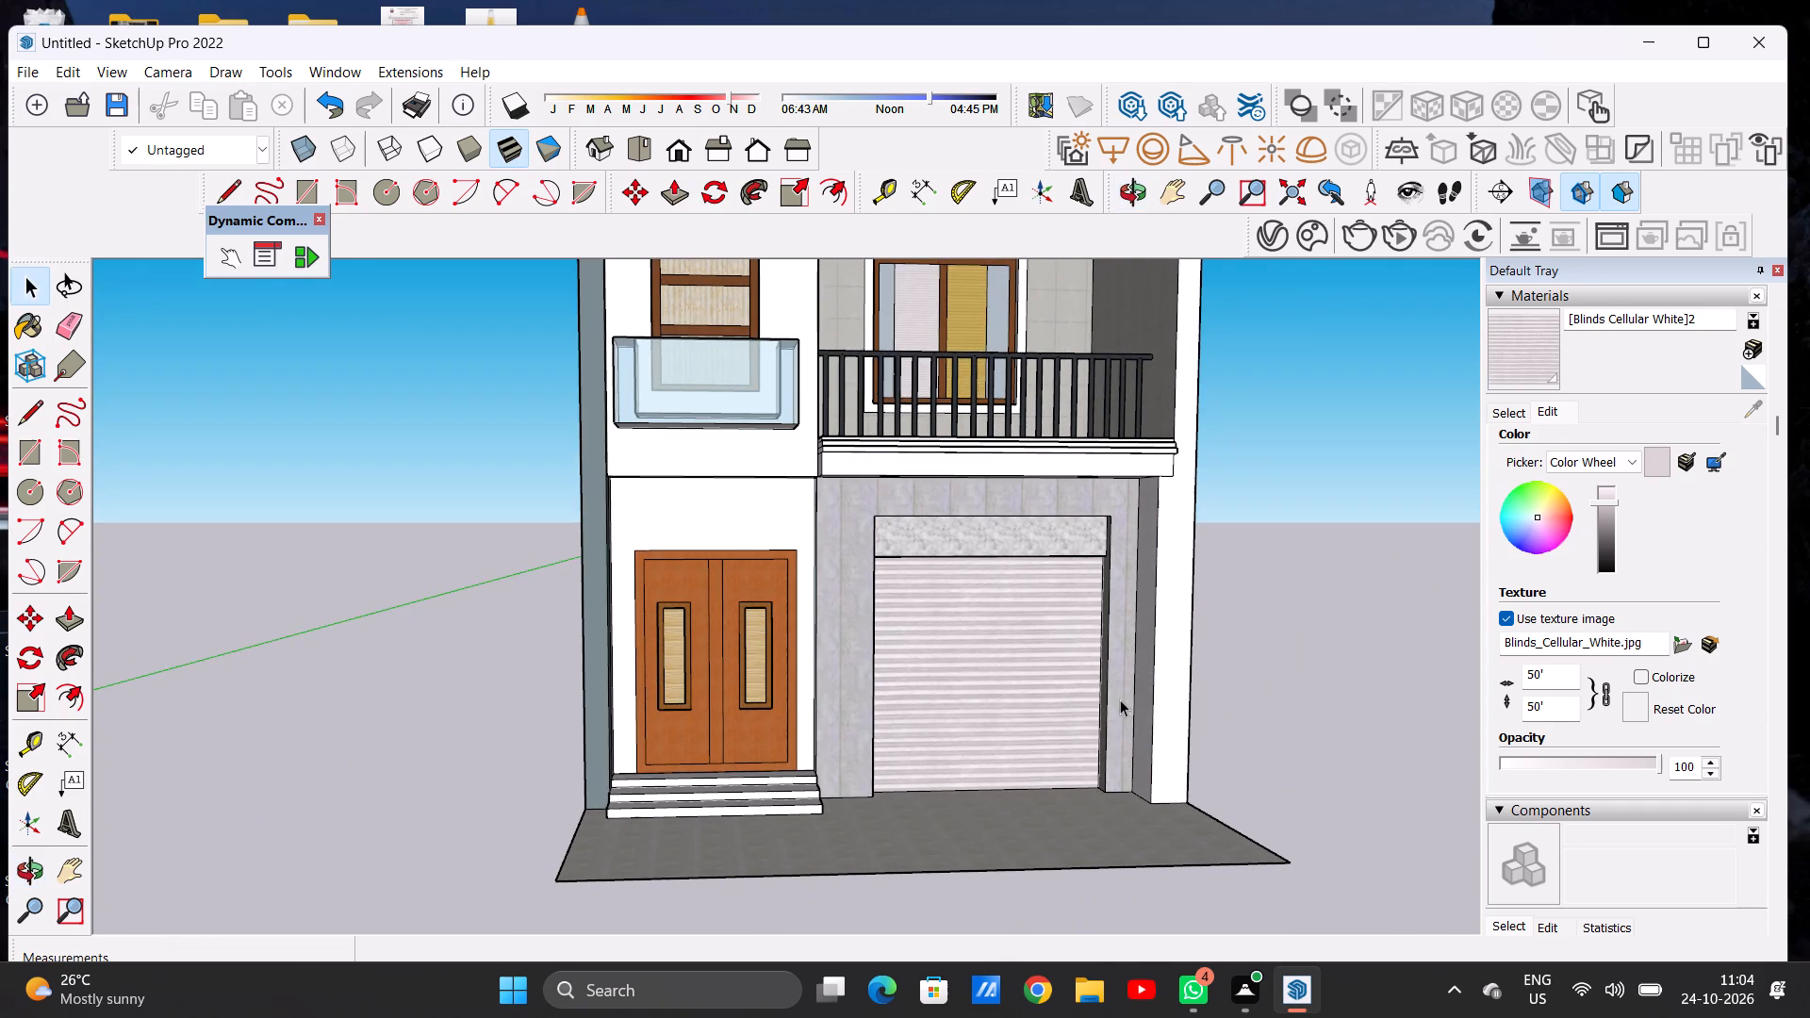
scroll(1068, 698, down, 1)
scroll(767, 714, down, 4)
scroll(696, 763, down, 5)
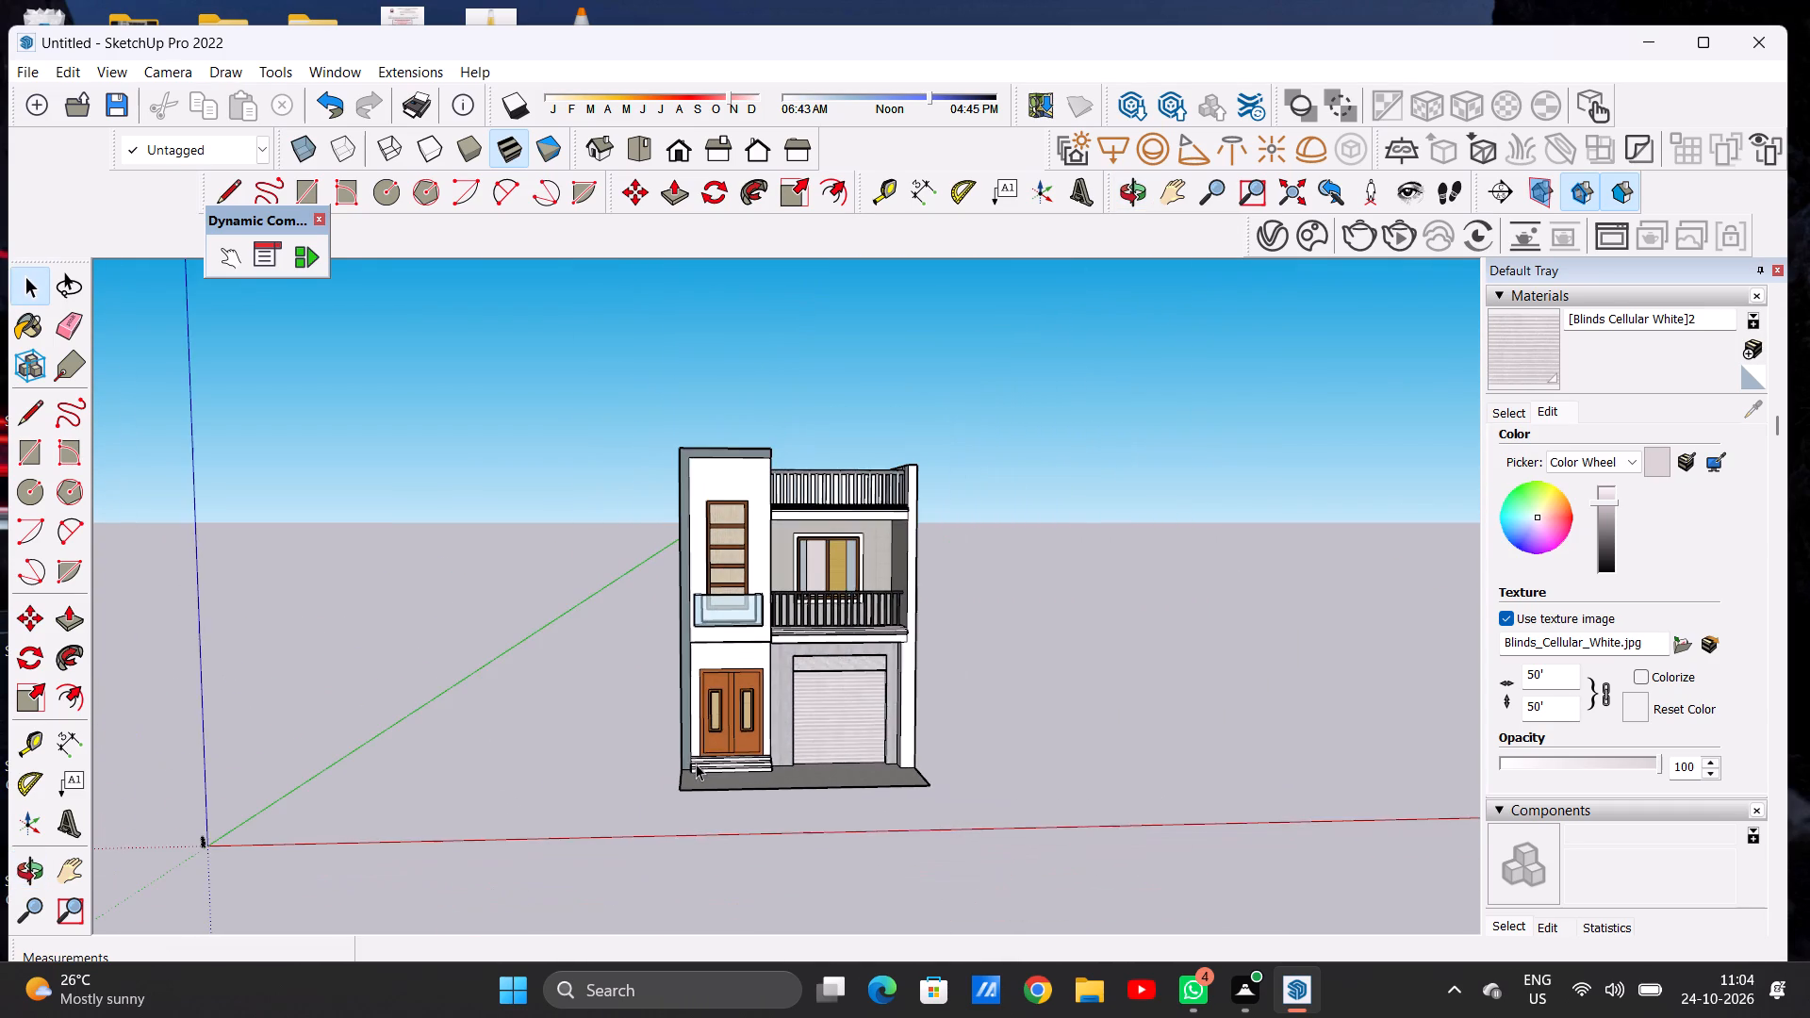
scroll(721, 724, up, 6)
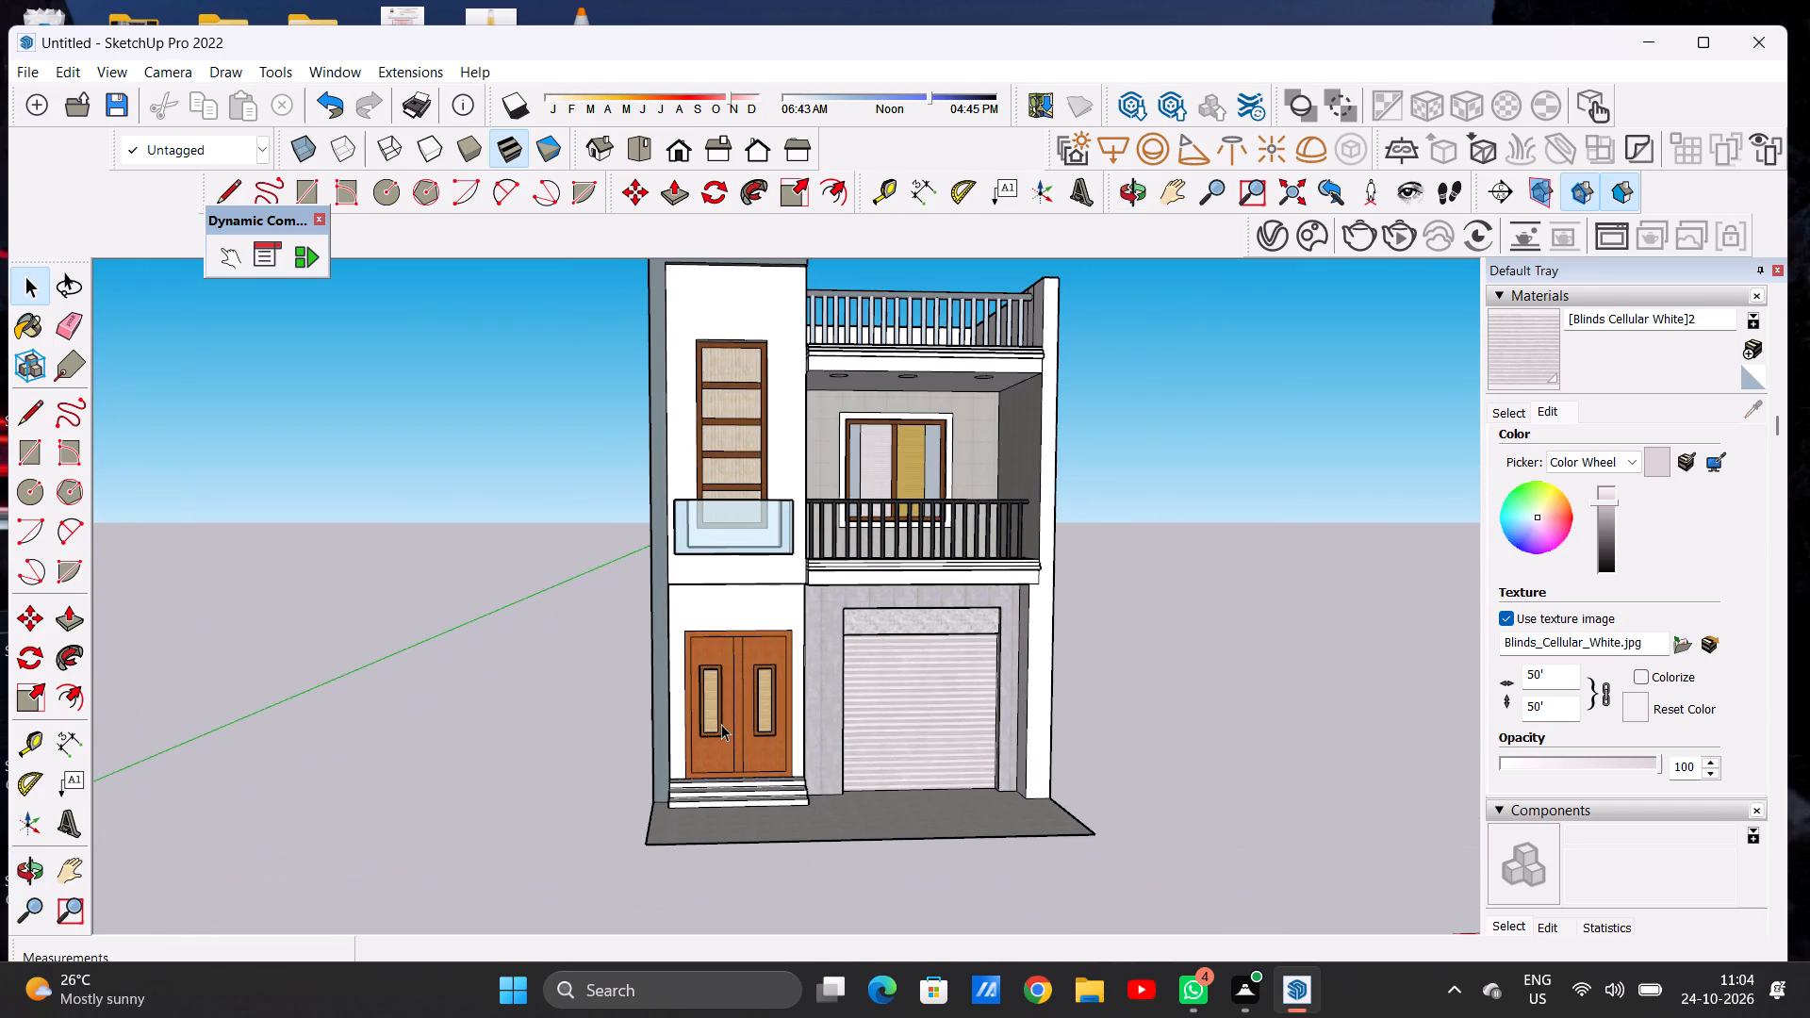
scroll(721, 724, down, 3)
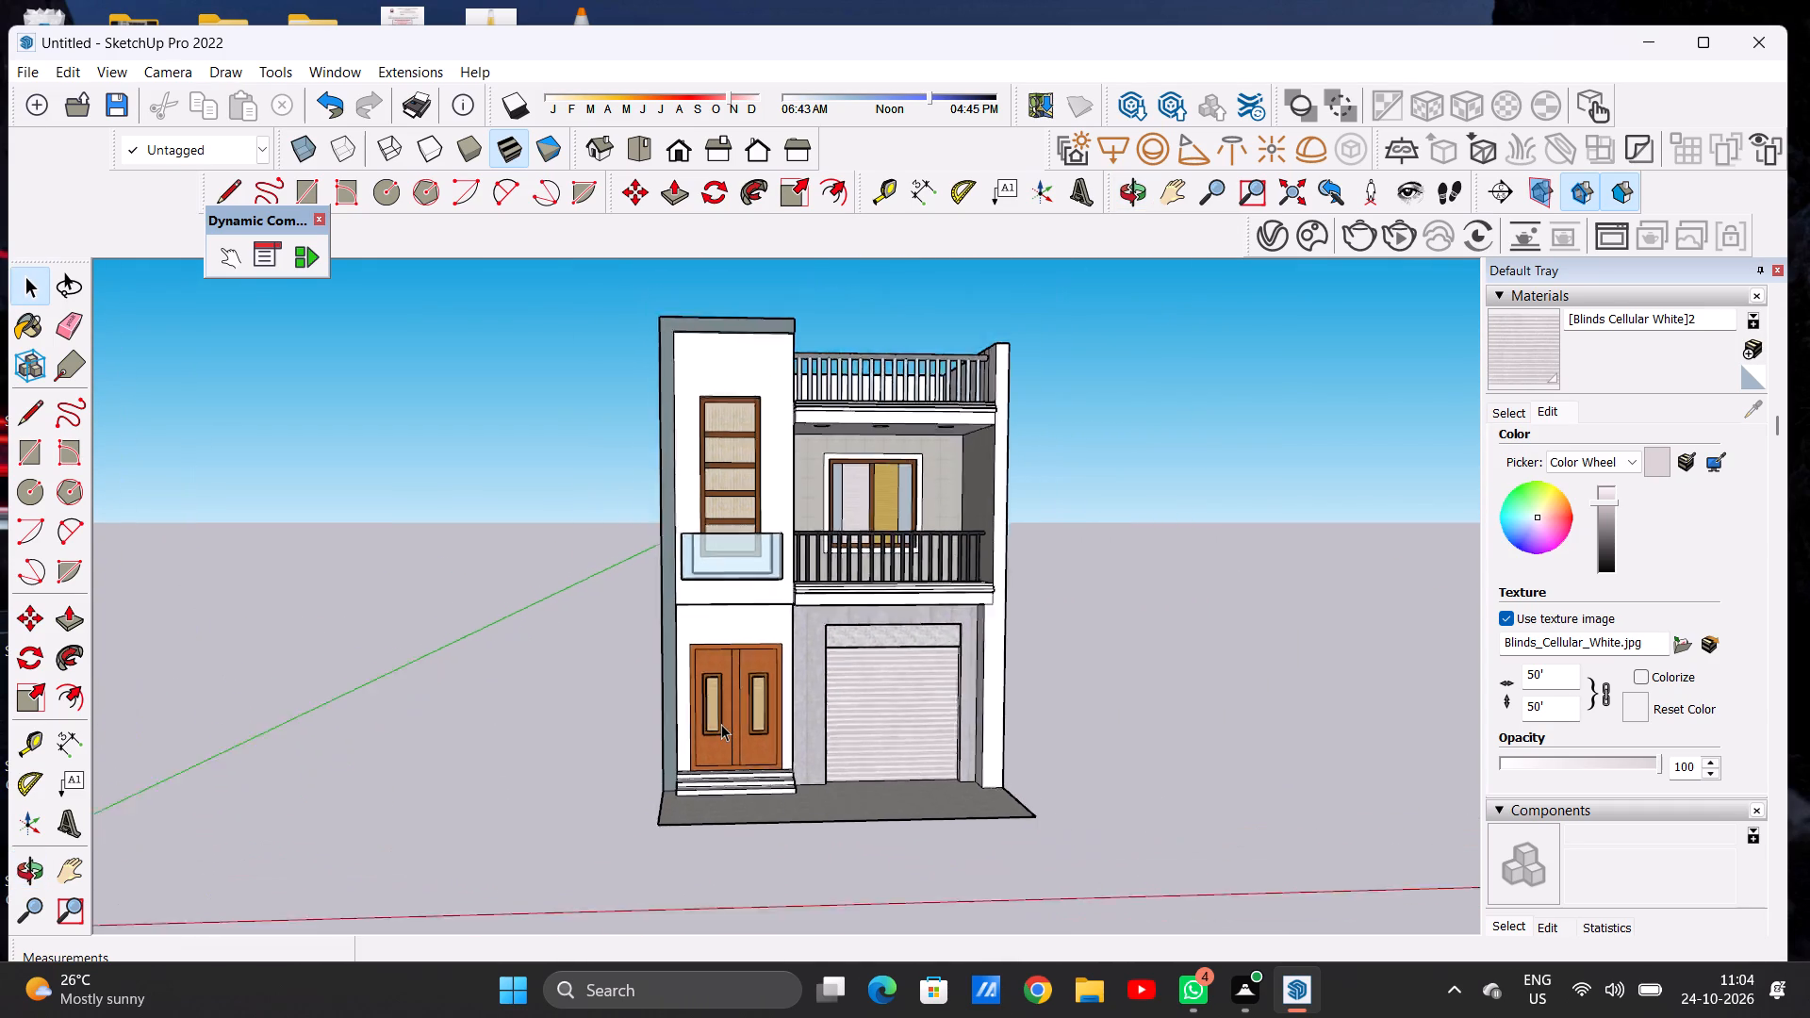
scroll(721, 724, down, 2)
middle_drag(795, 698, 767, 731)
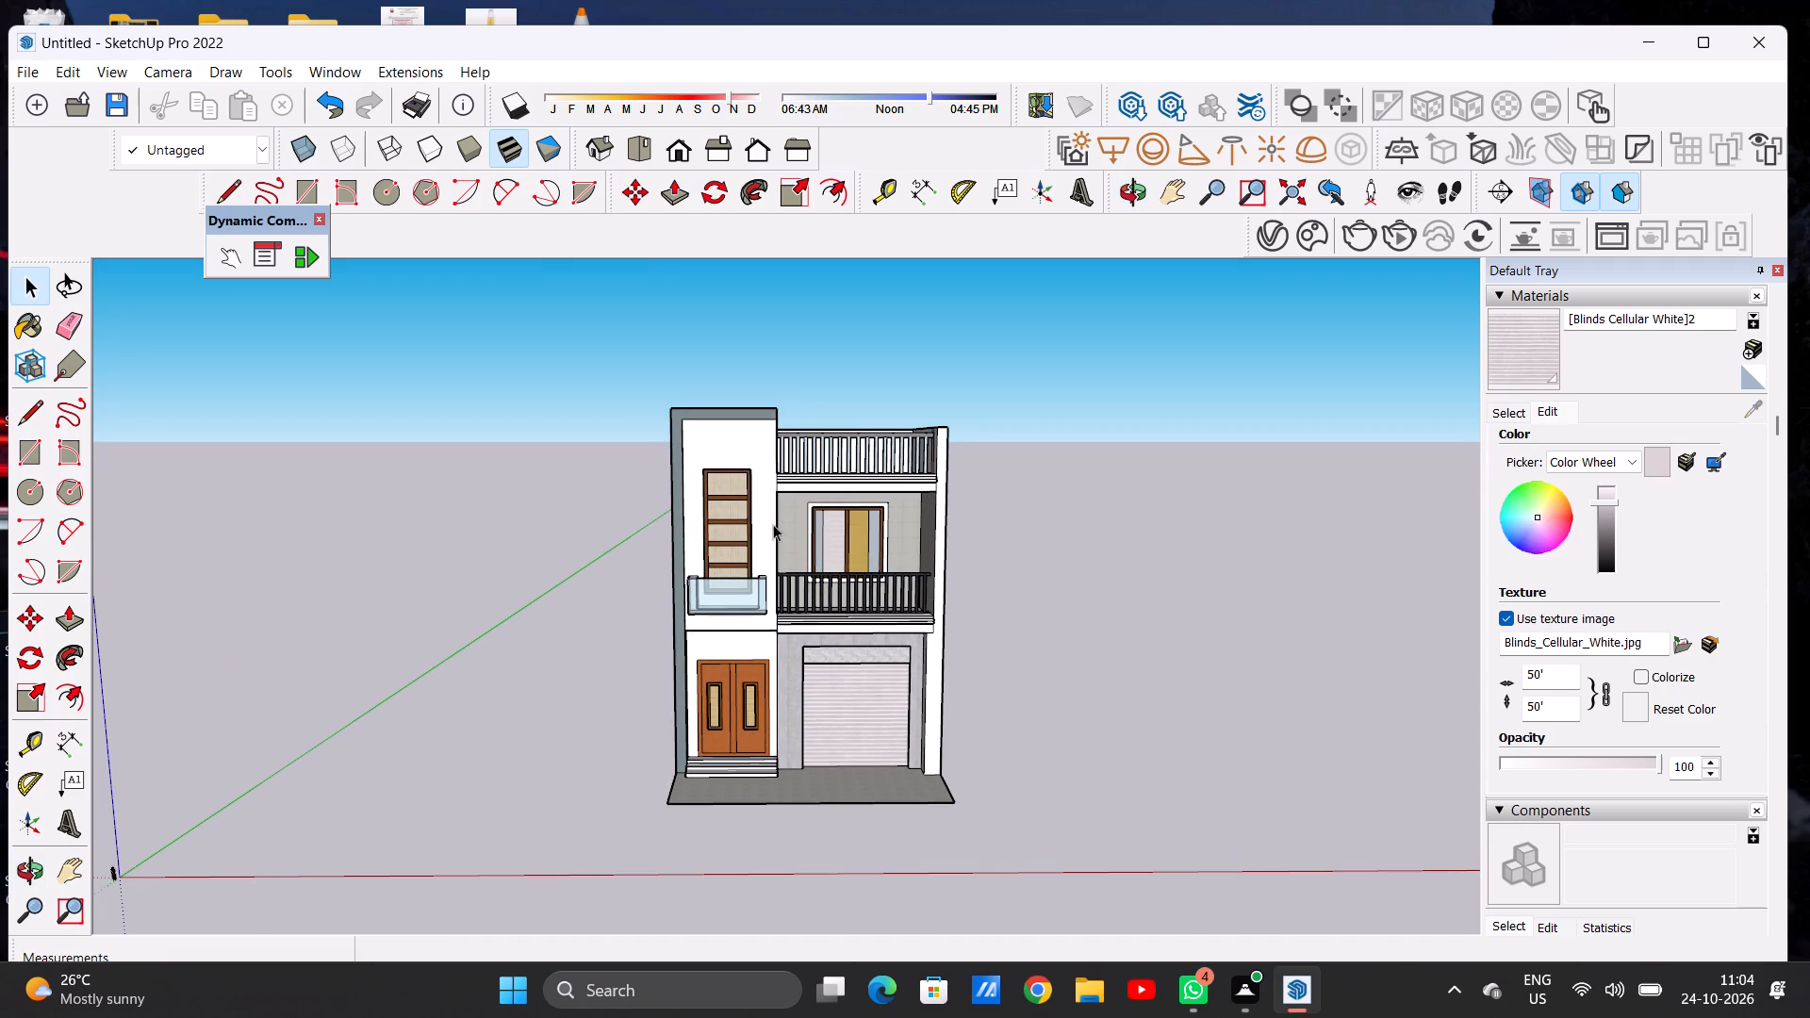
scroll(766, 747, up, 6)
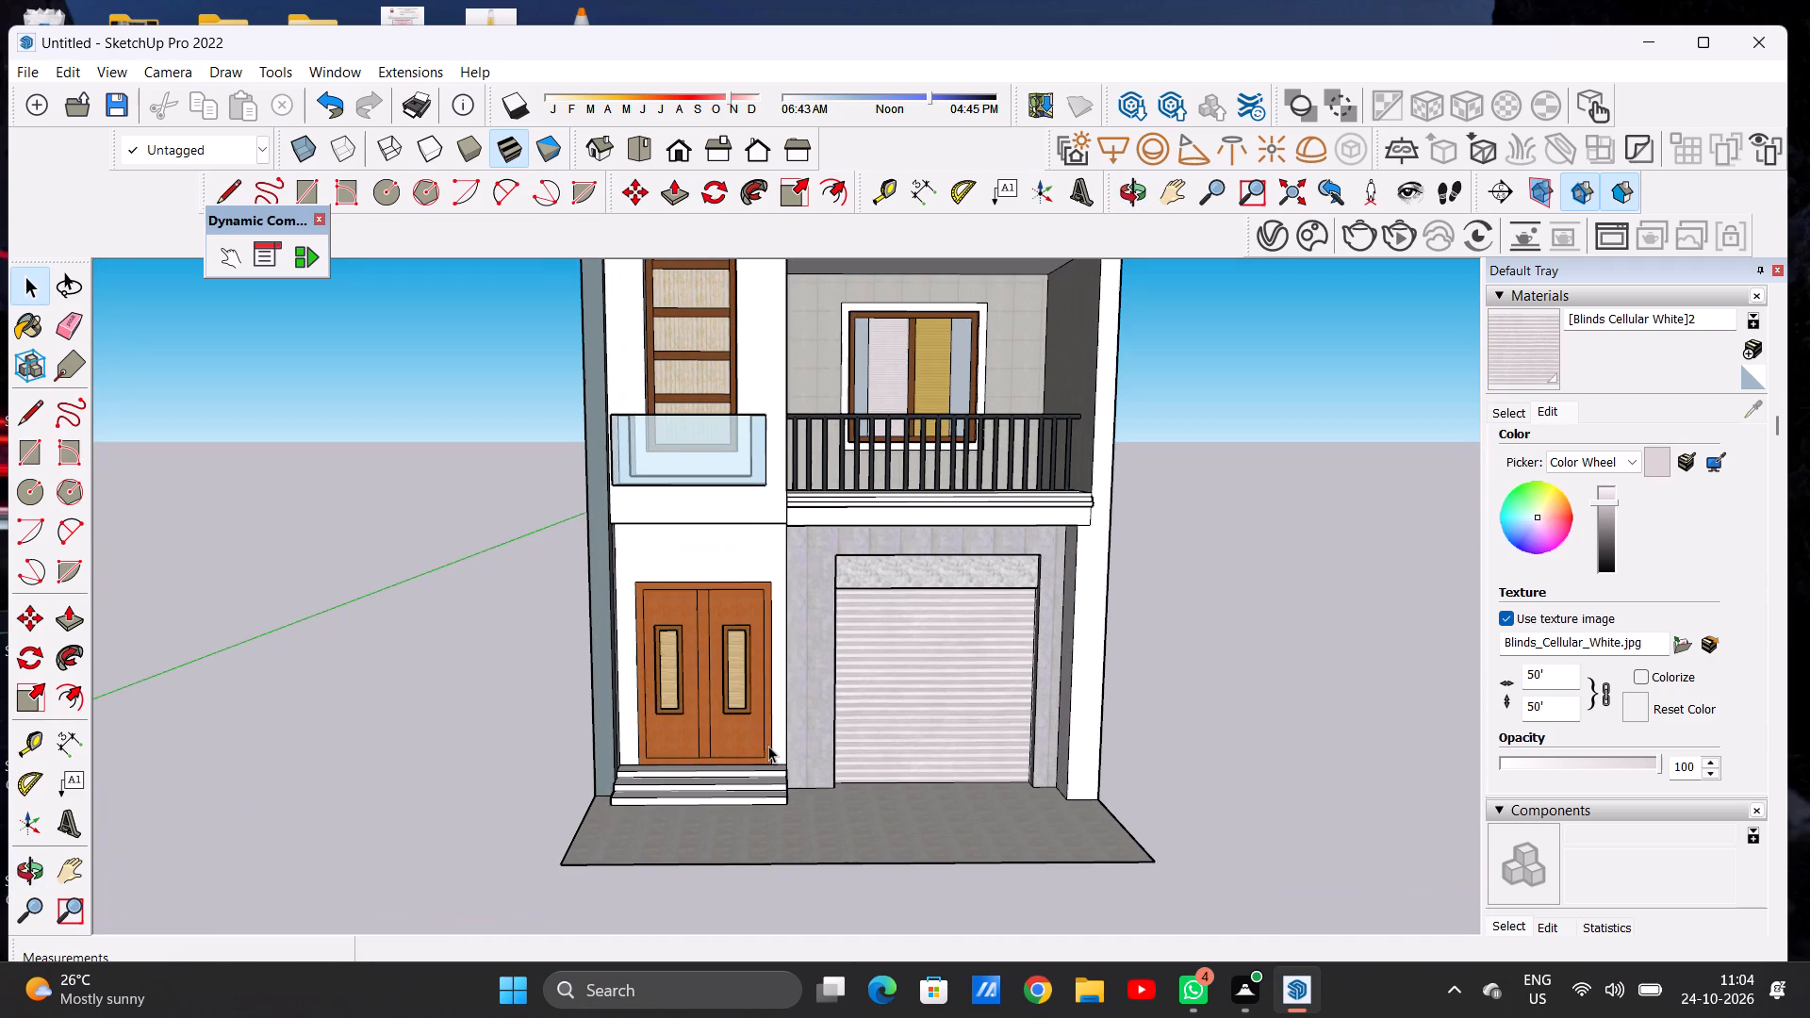
middle_drag(988, 693, 965, 679)
middle_click(968, 679)
middle_click(972, 680)
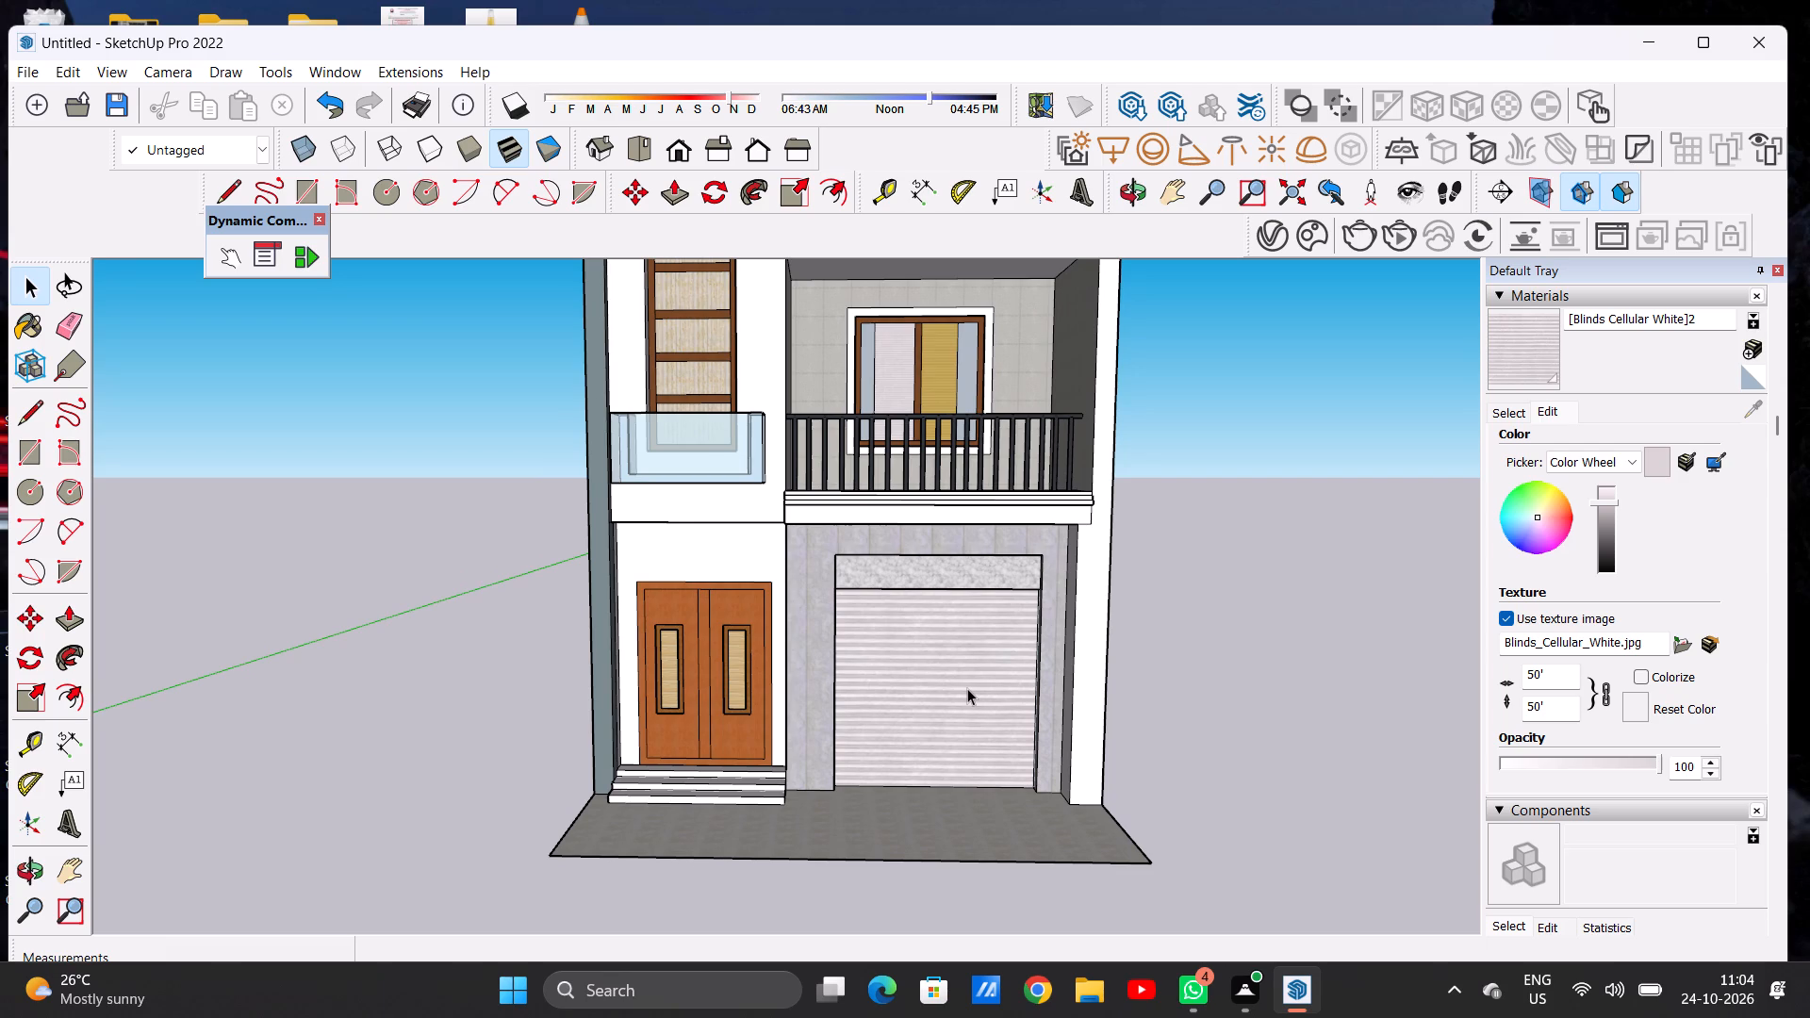
scroll(773, 648, down, 7)
scroll(886, 653, up, 6)
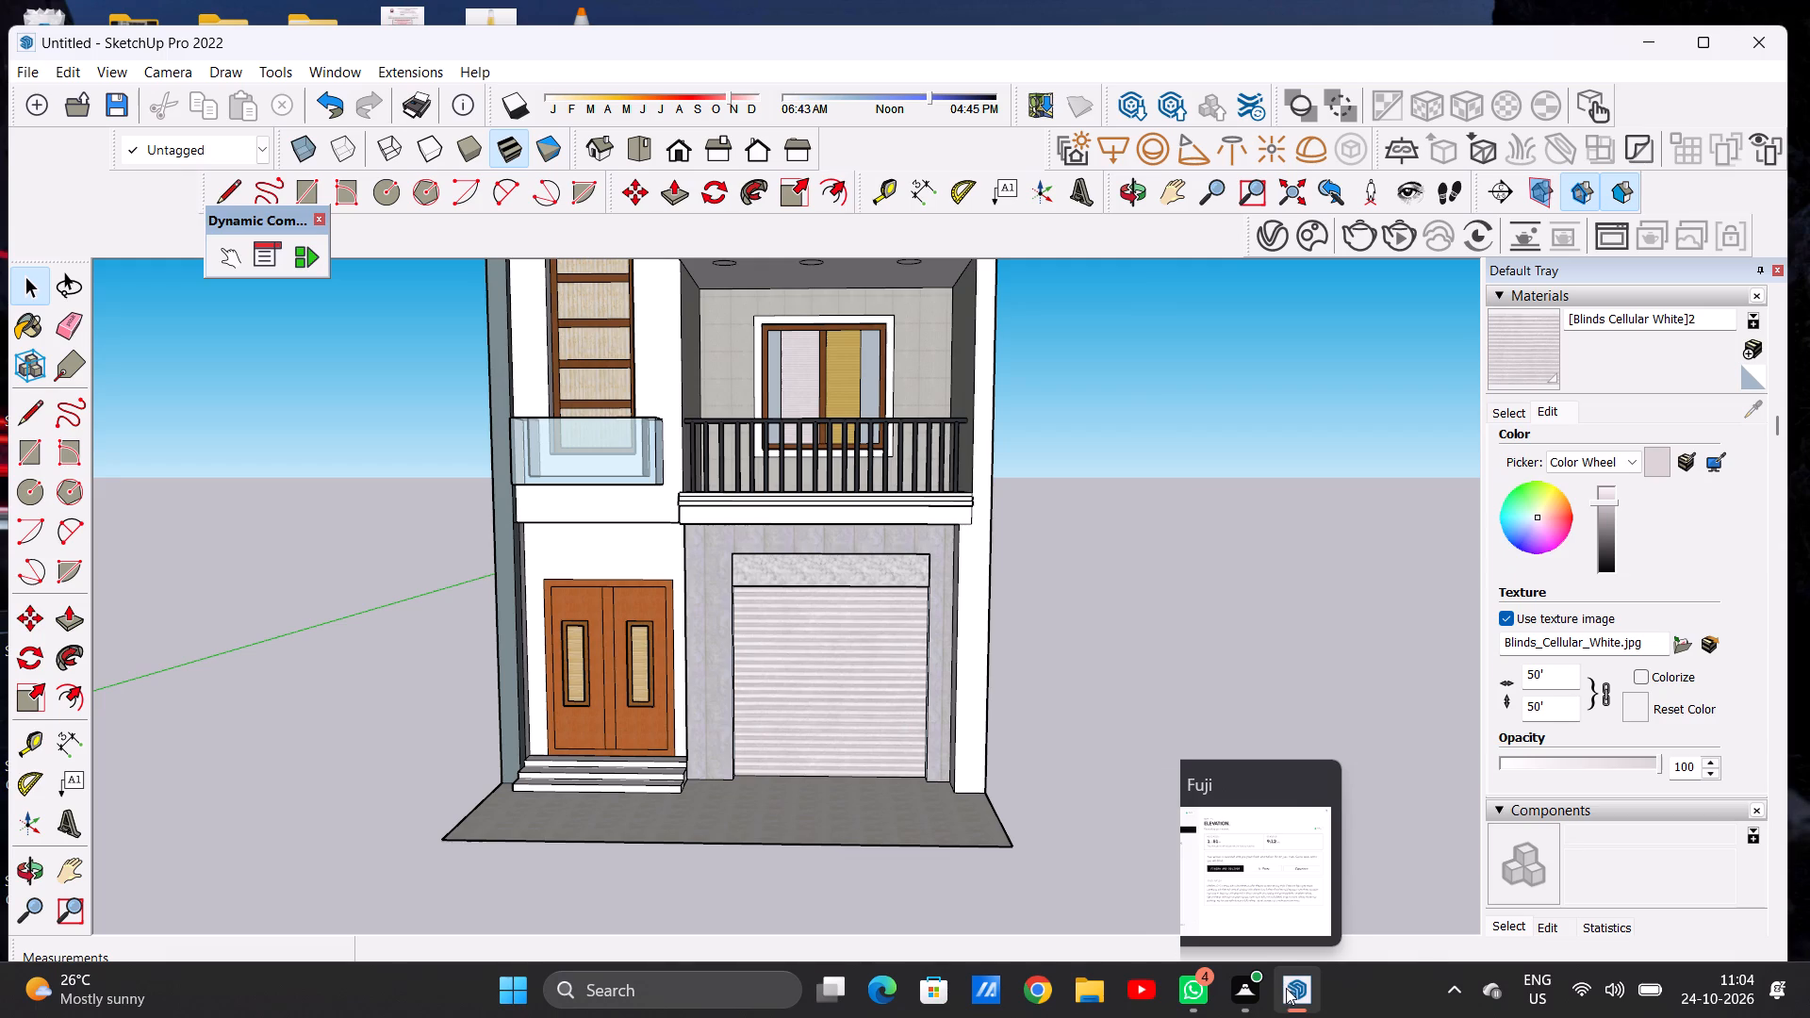
Browse the Tile and the Brick, Cladding and Siding material collections for a facade wall finish.
click(1271, 893)
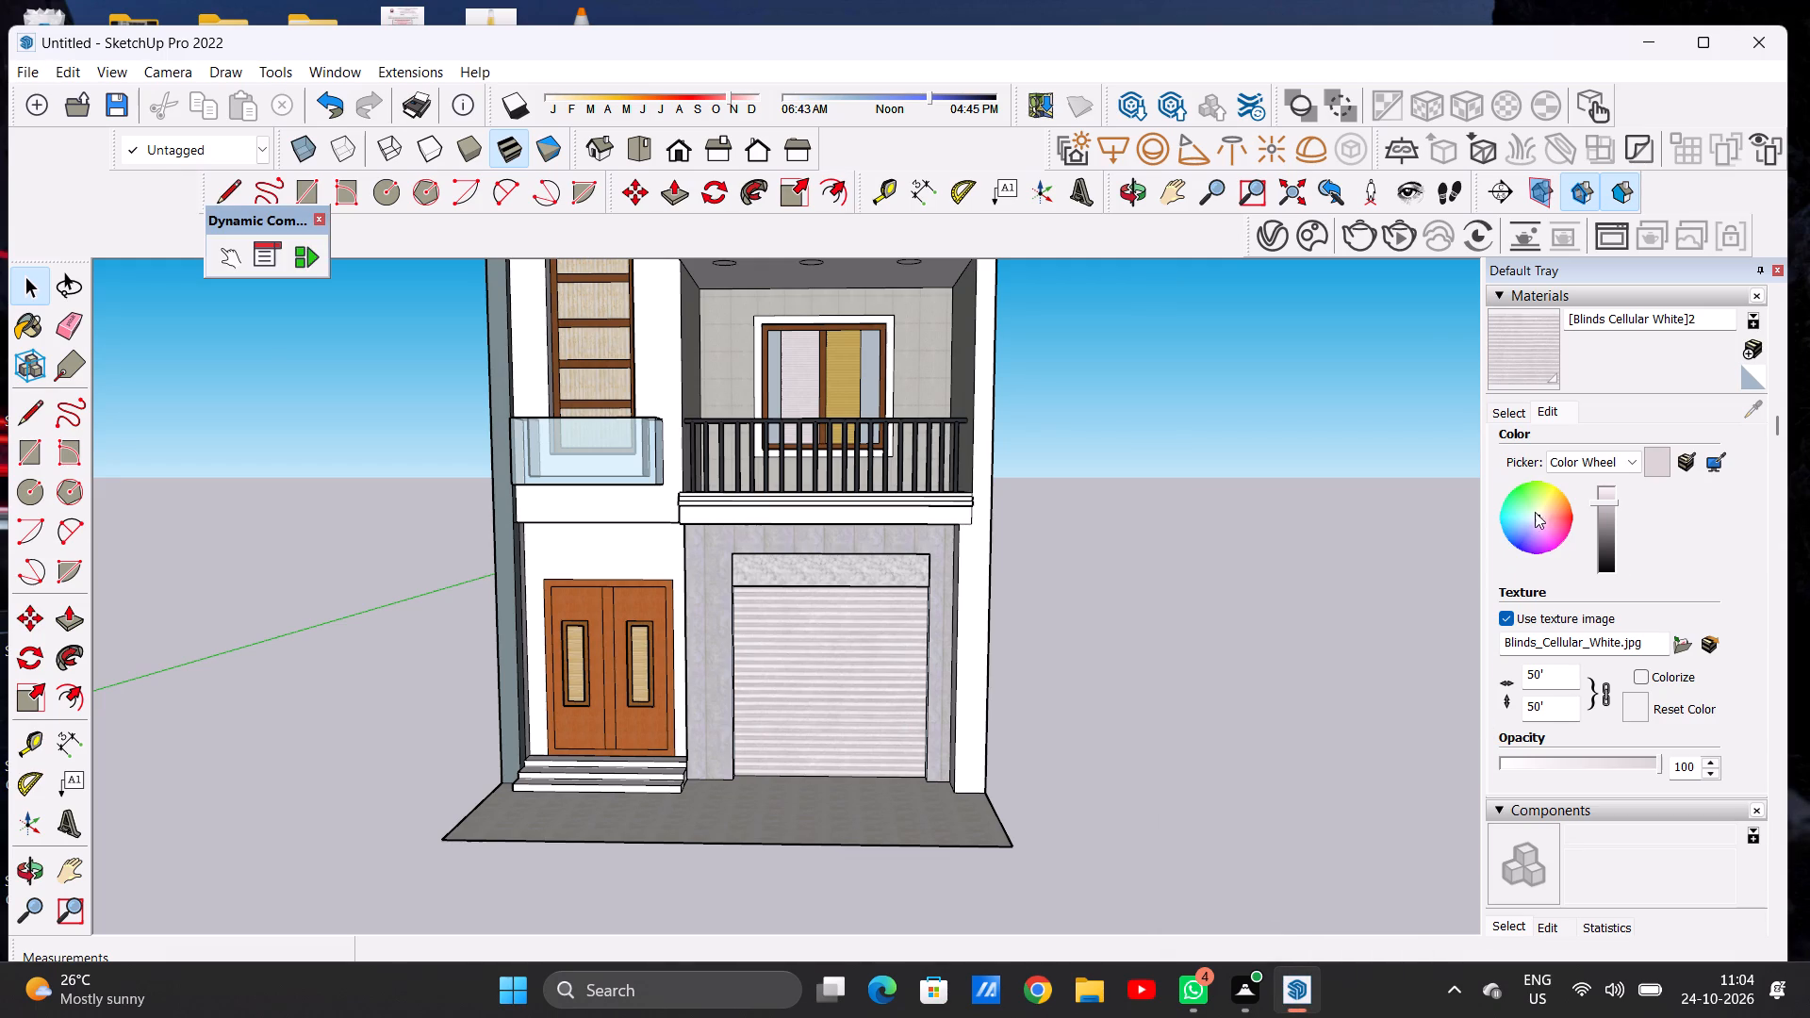
click(1501, 415)
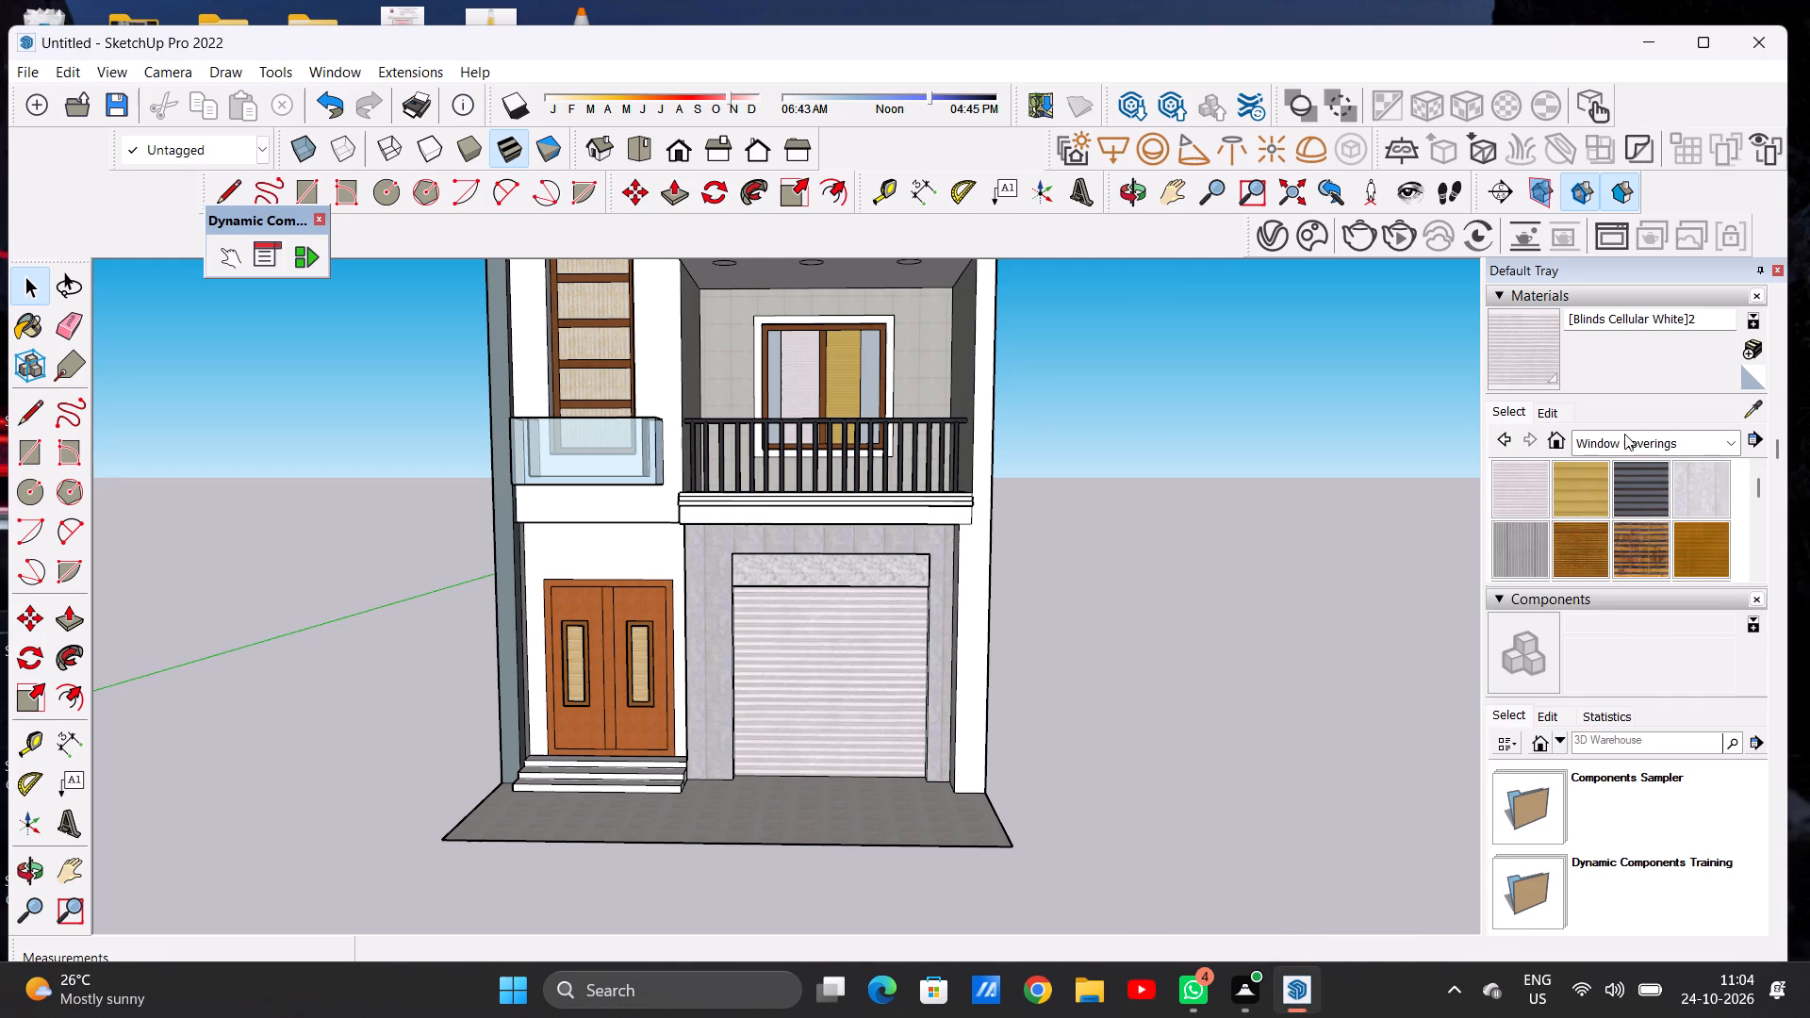
click(1615, 441)
click(1631, 690)
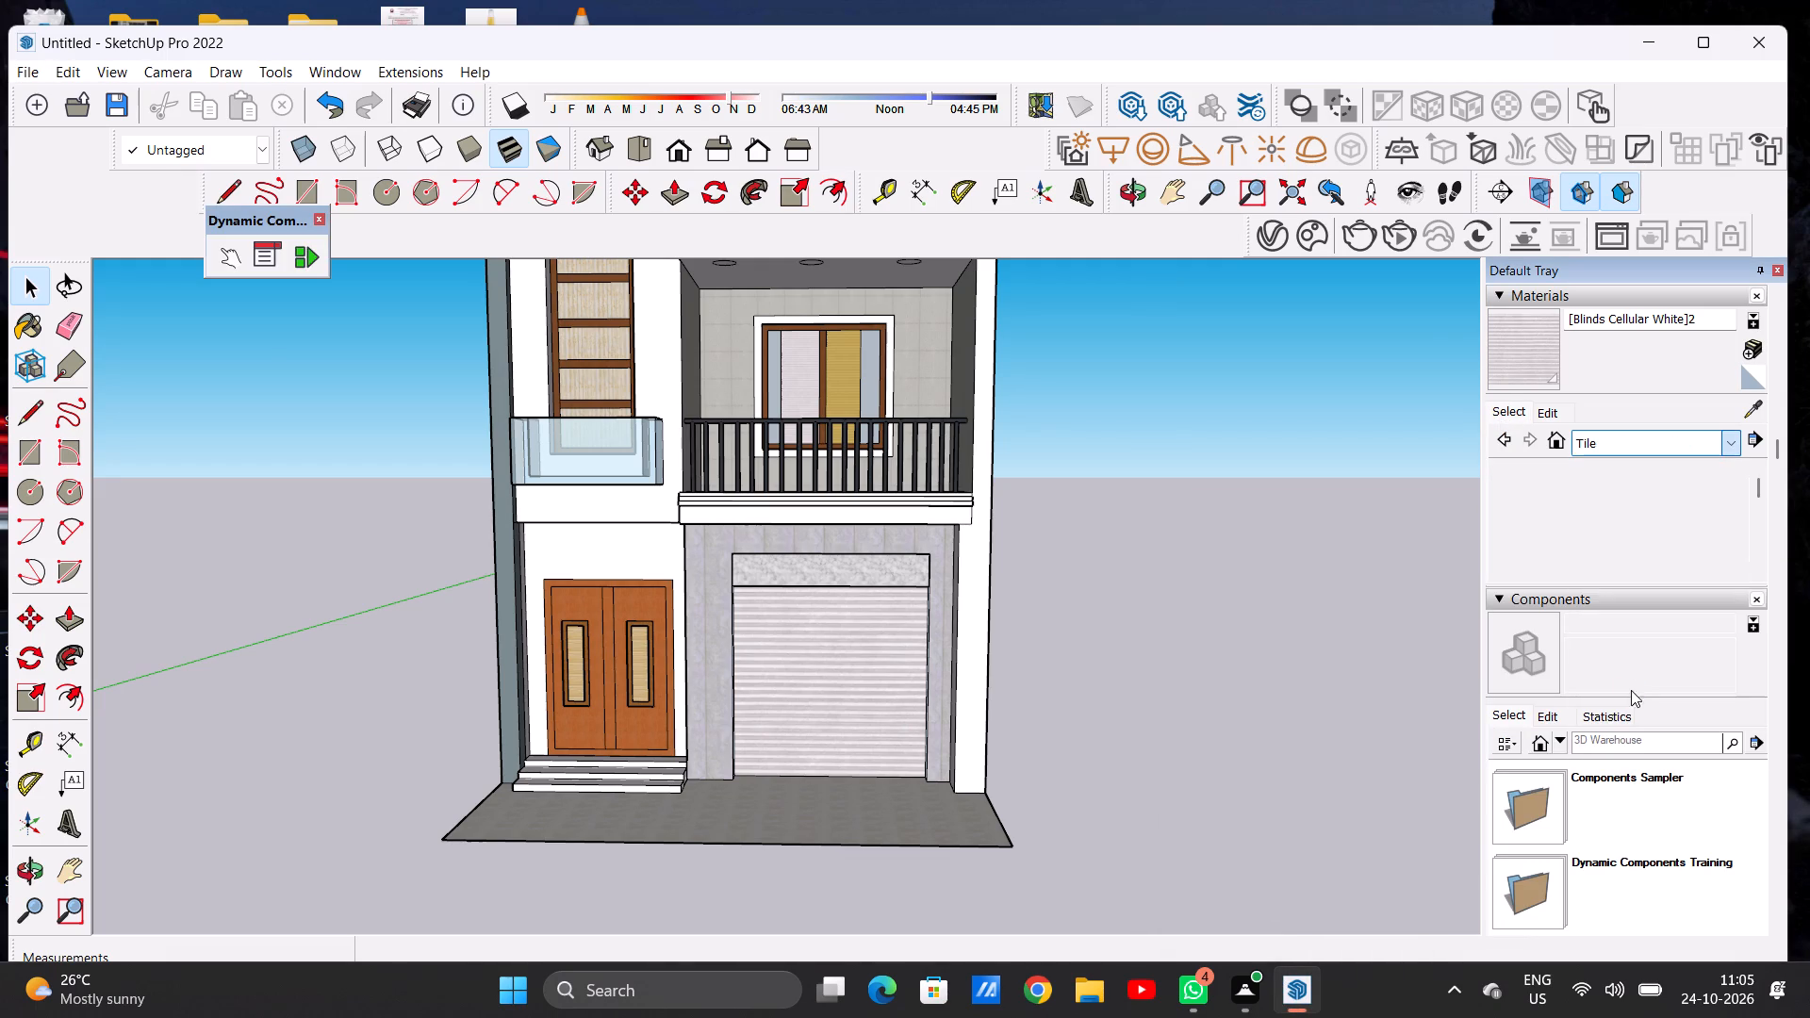
scroll(1585, 521, down, 1)
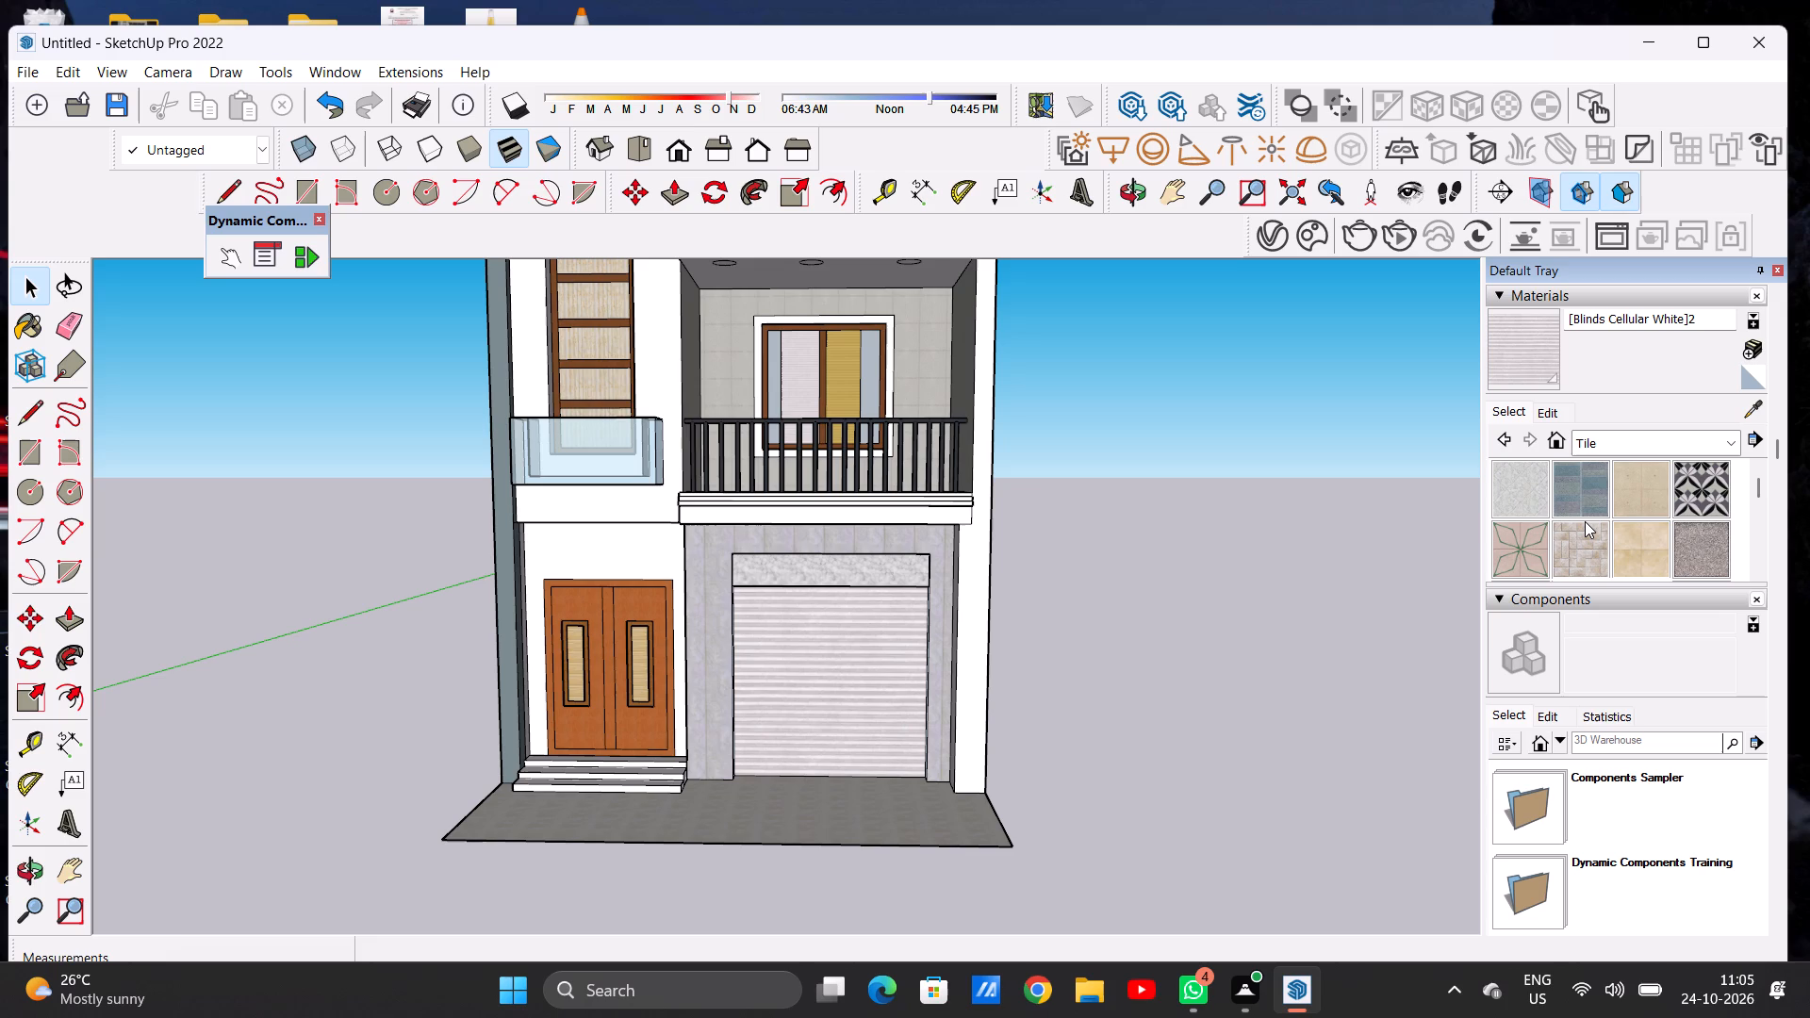
scroll(1585, 521, down, 2)
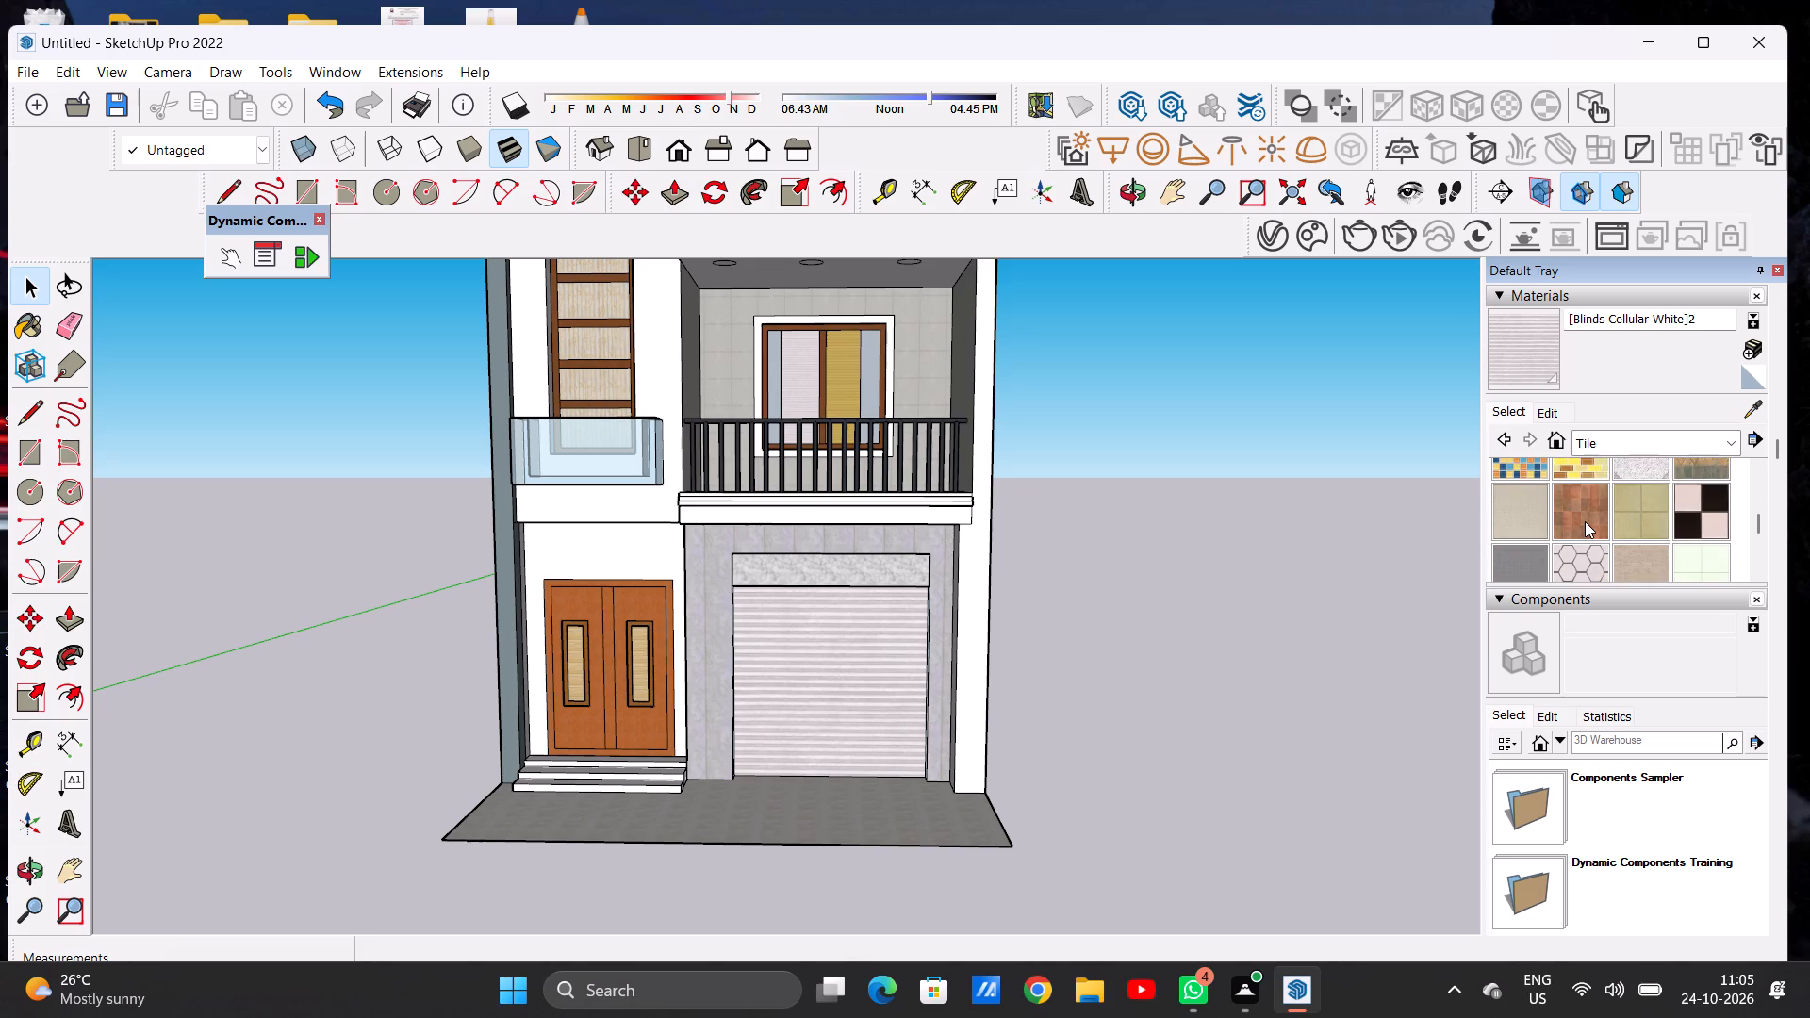
scroll(1587, 523, down, 1)
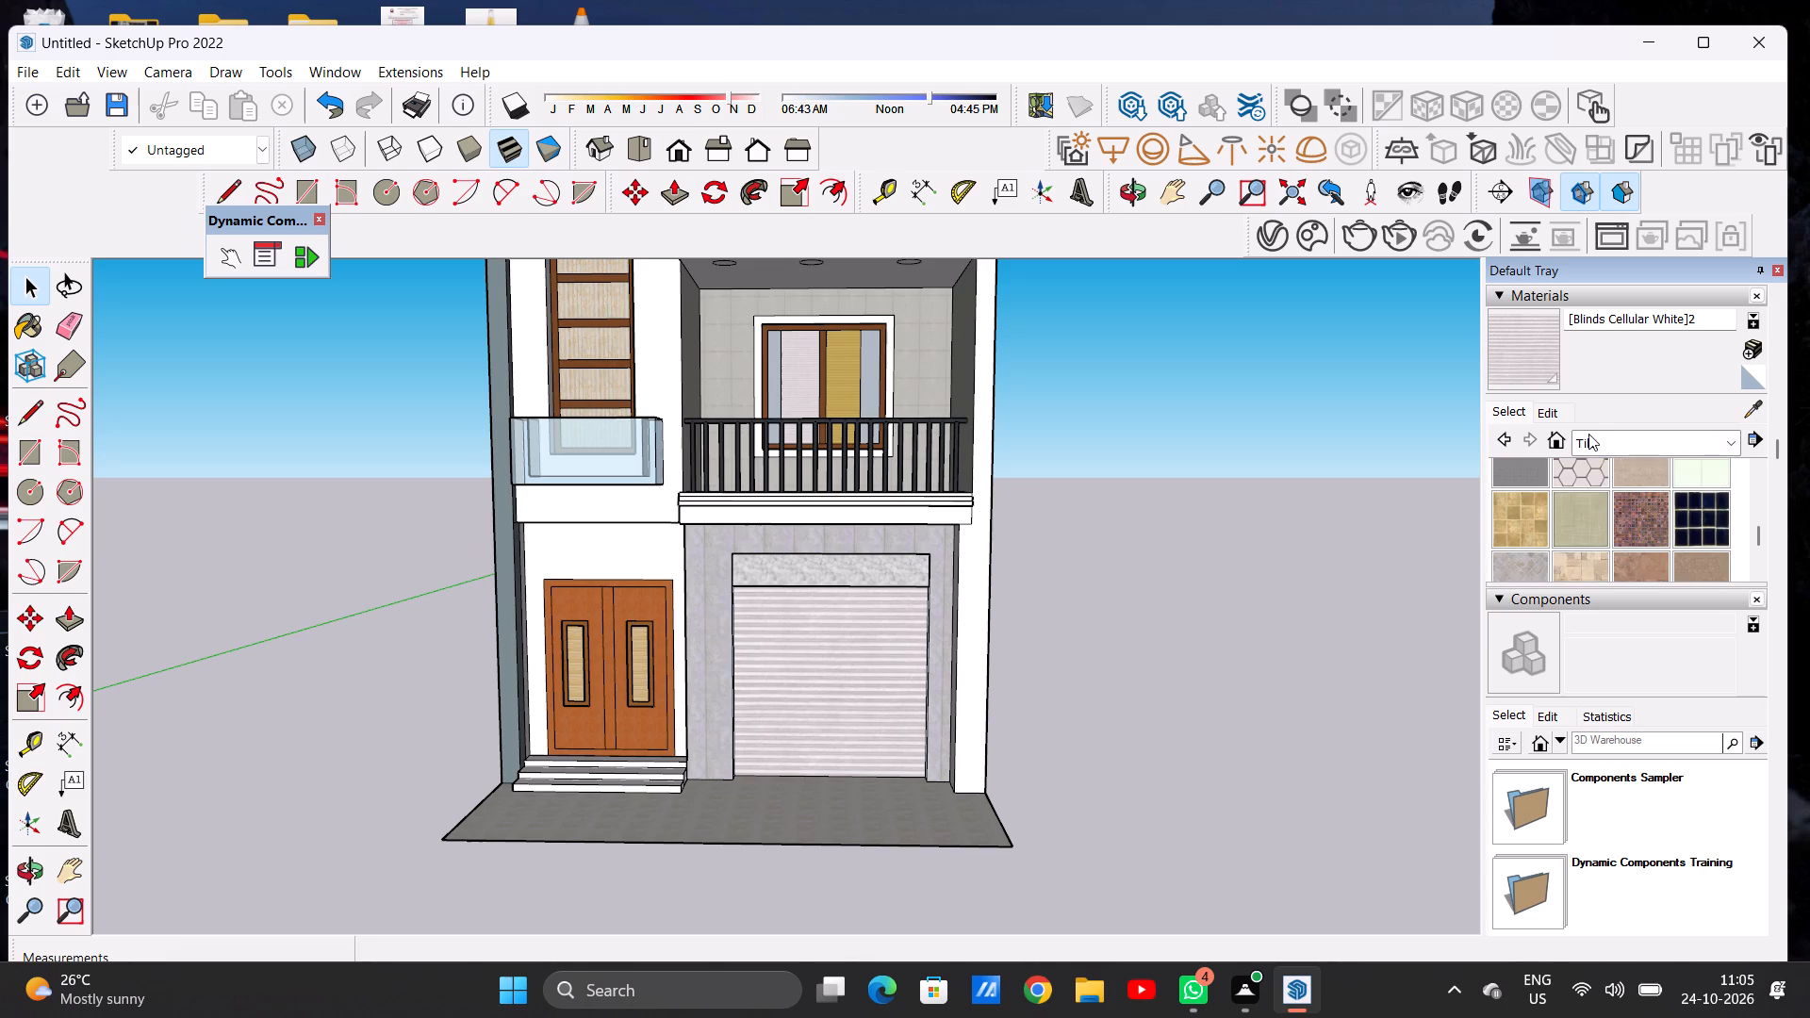
click(1599, 443)
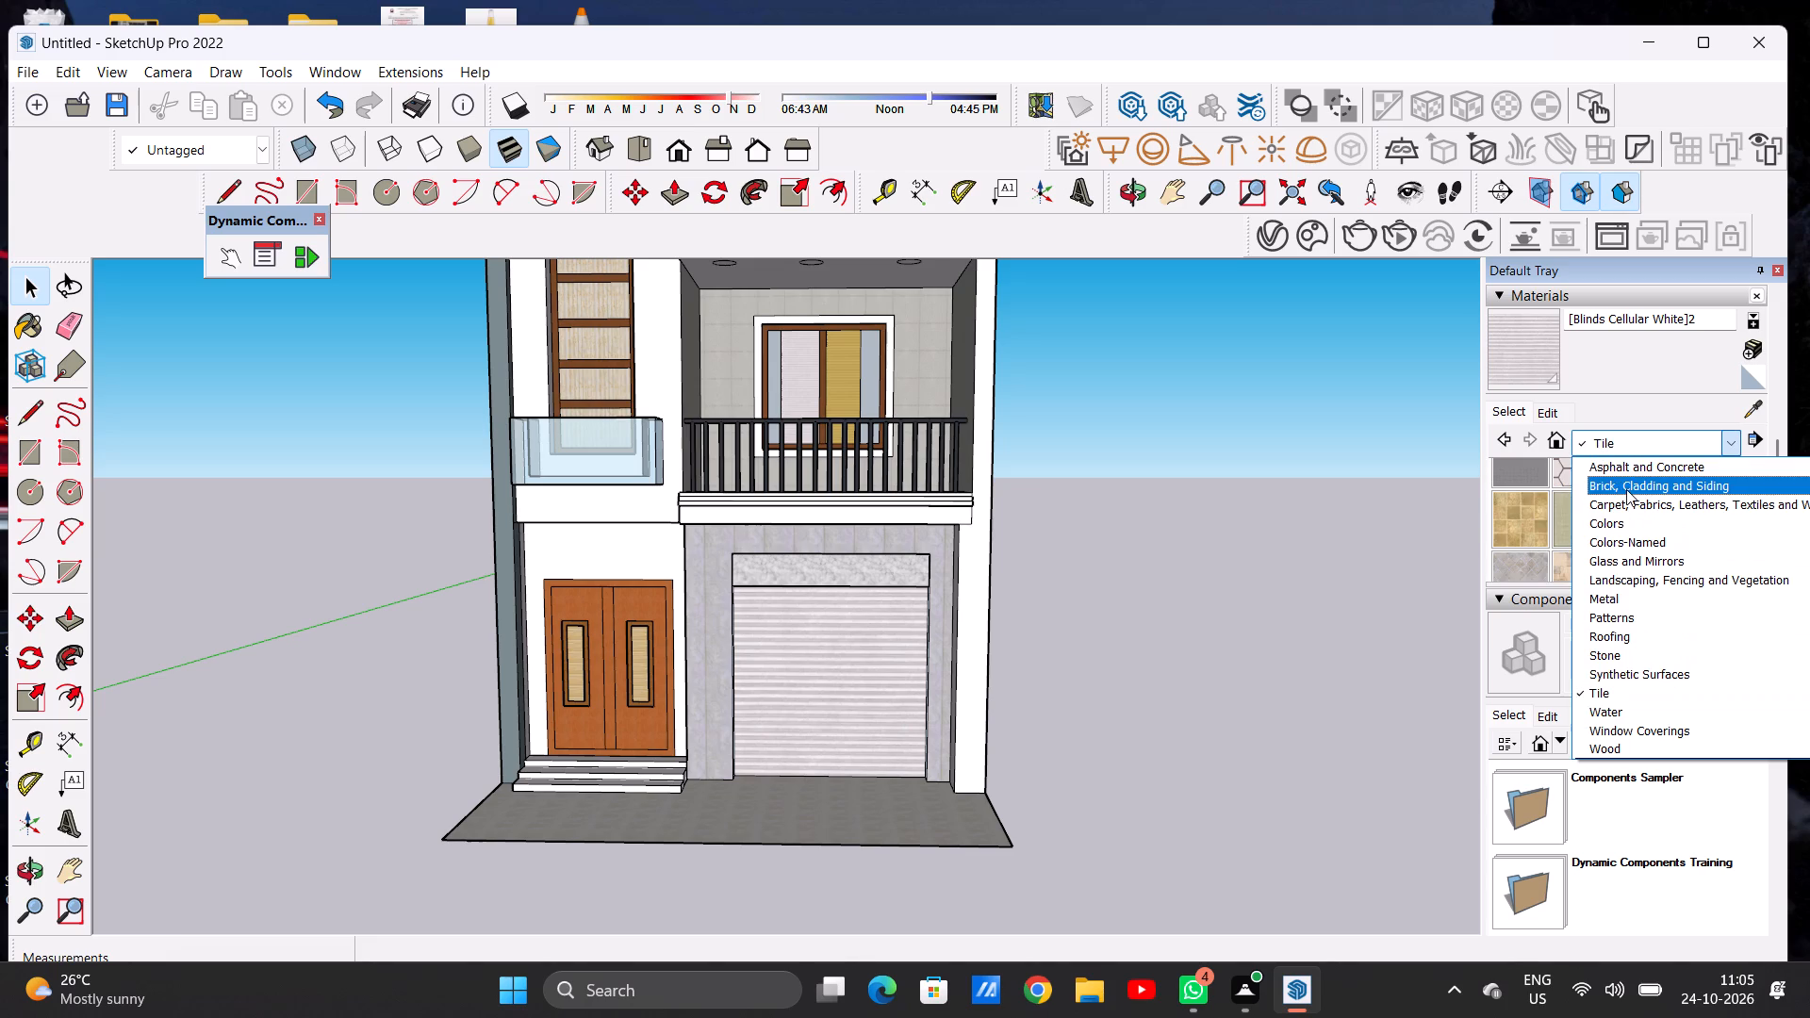
click(1626, 489)
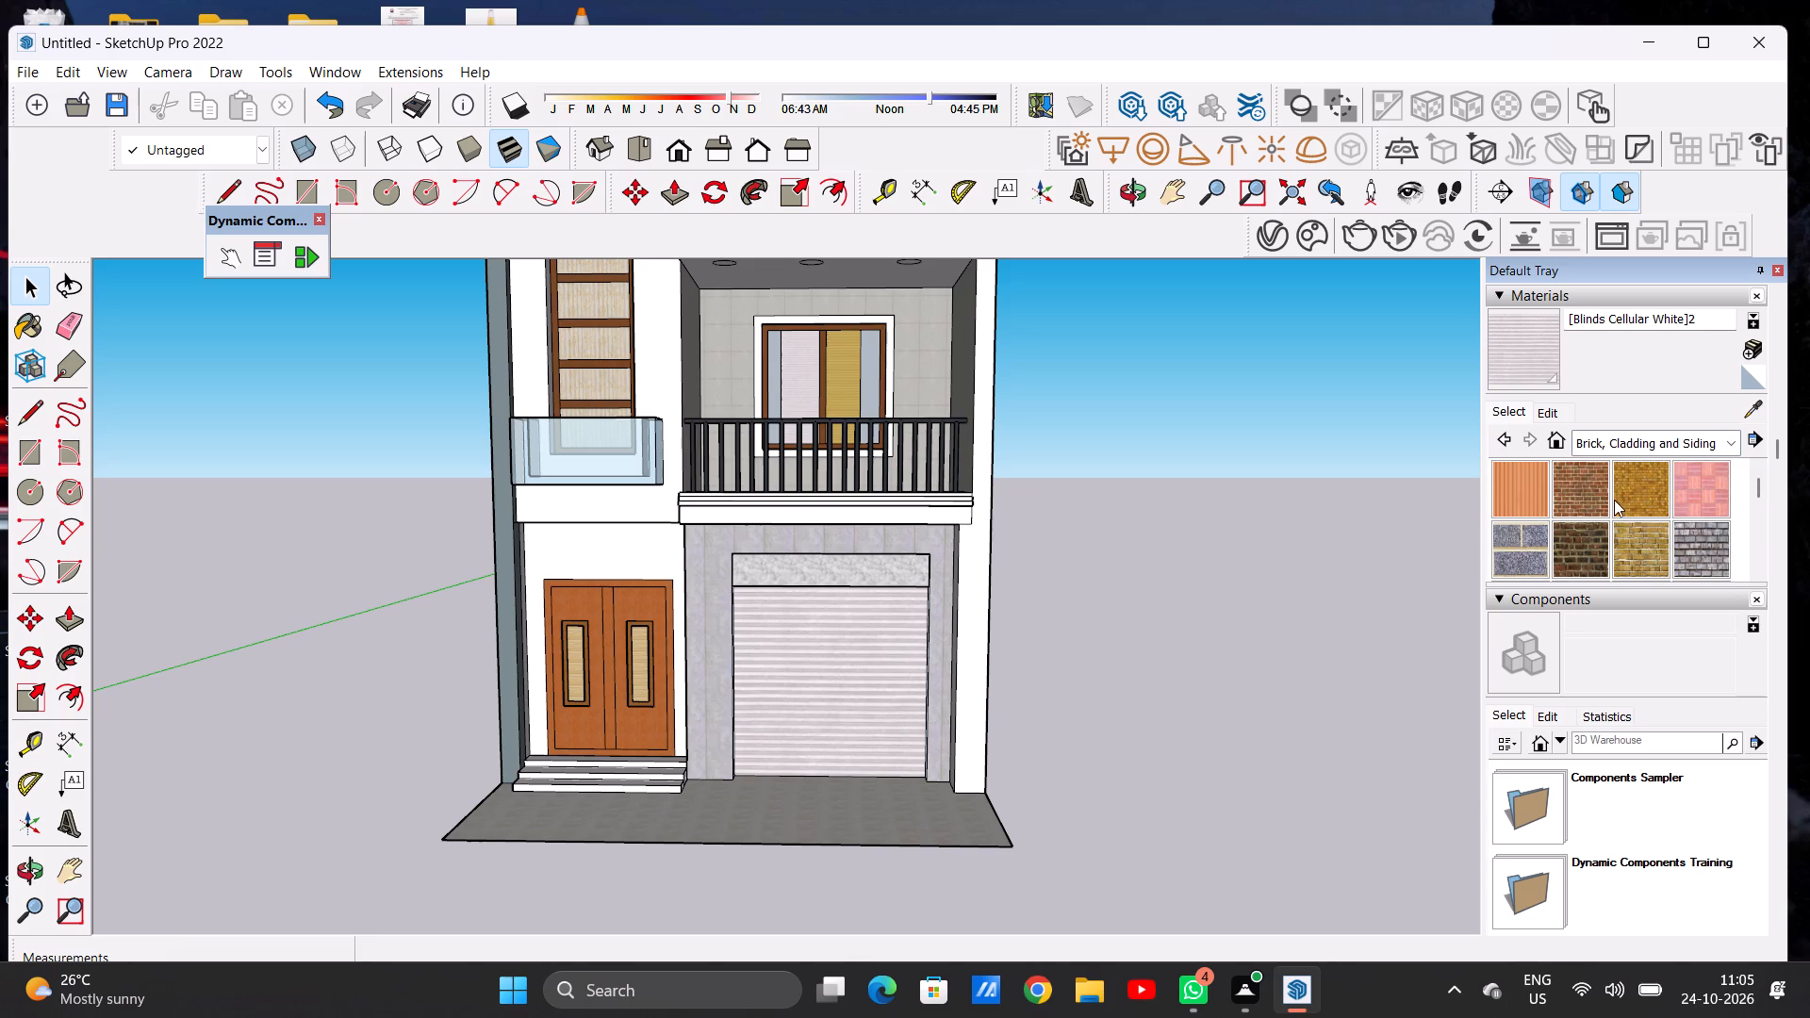
scroll(1574, 505, down, 3)
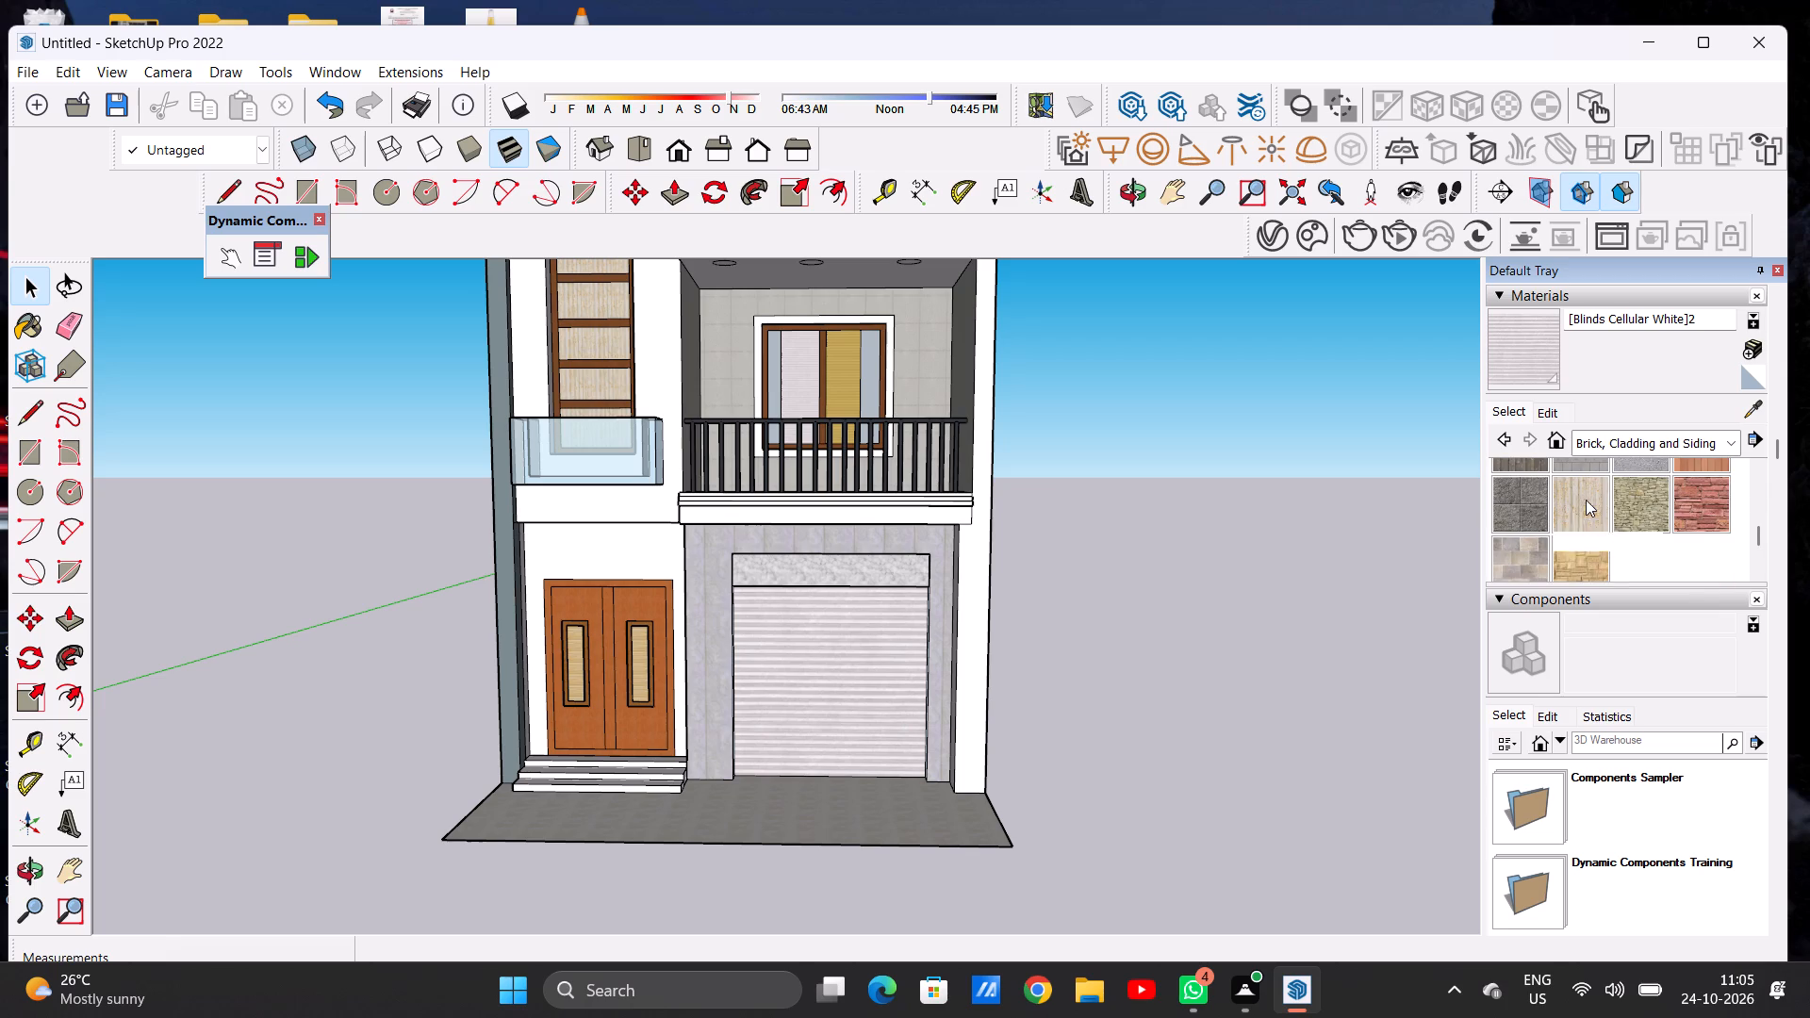
scroll(1588, 499, up, 2)
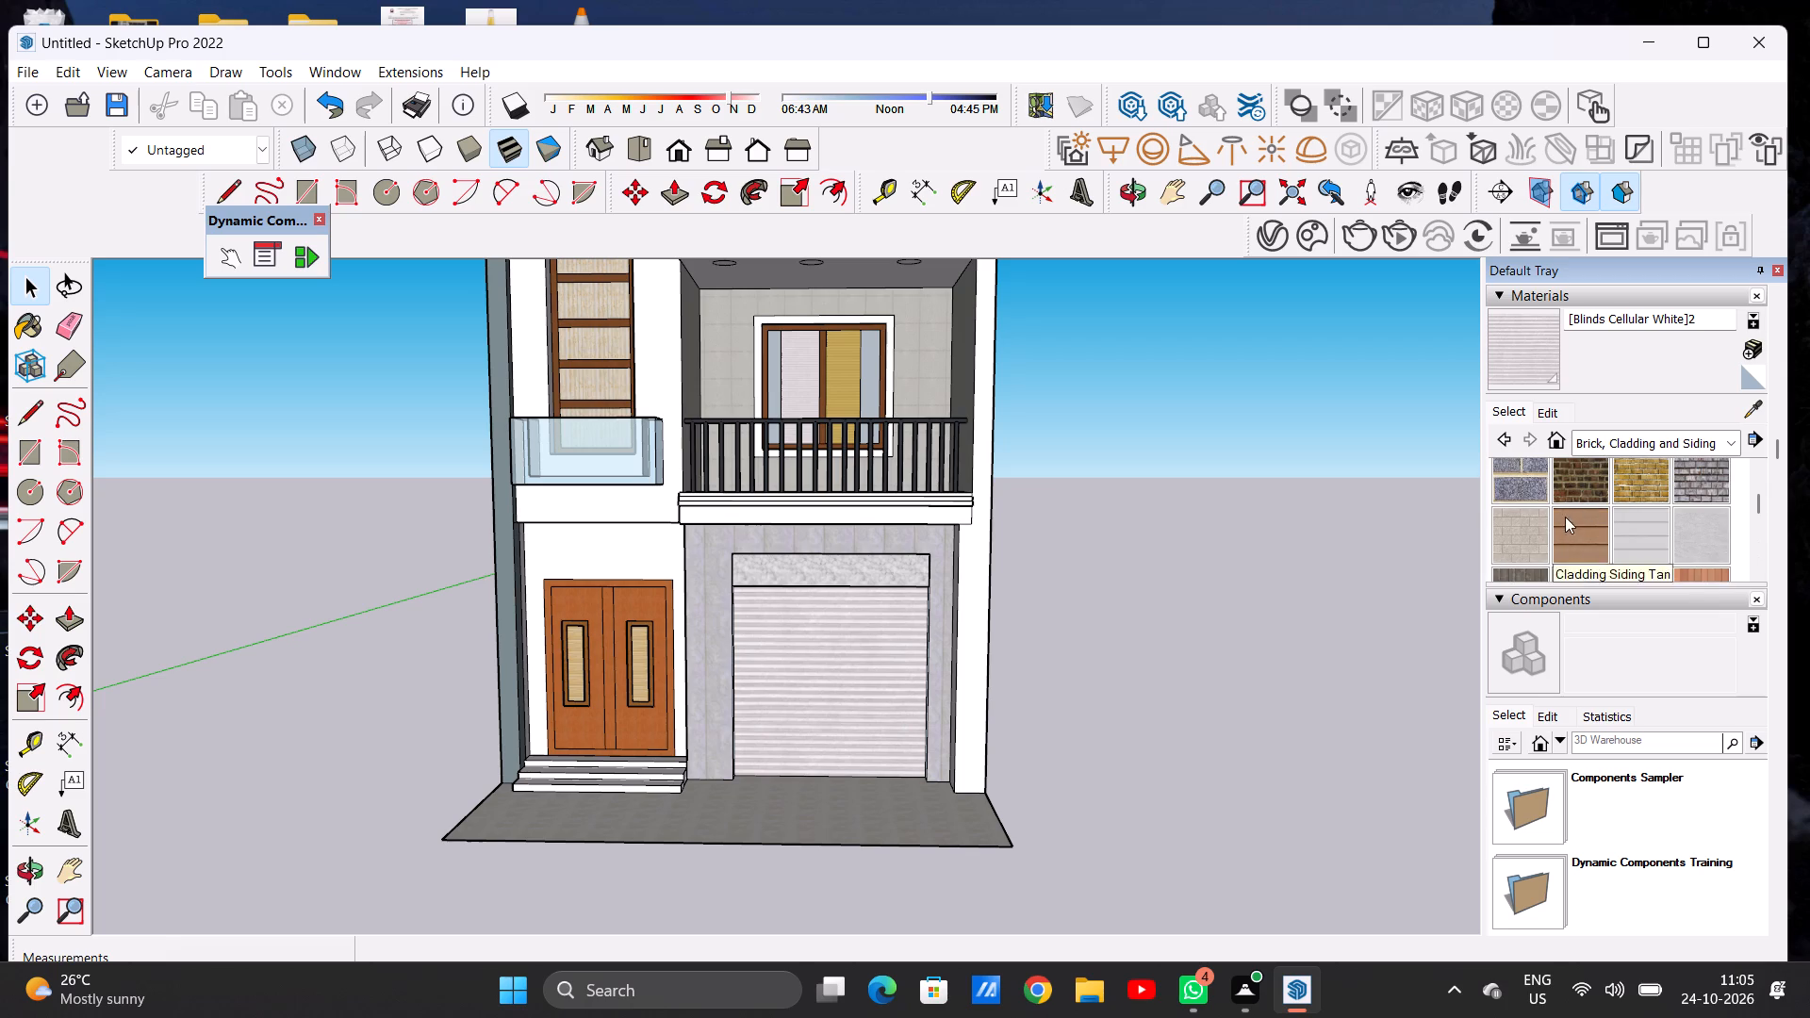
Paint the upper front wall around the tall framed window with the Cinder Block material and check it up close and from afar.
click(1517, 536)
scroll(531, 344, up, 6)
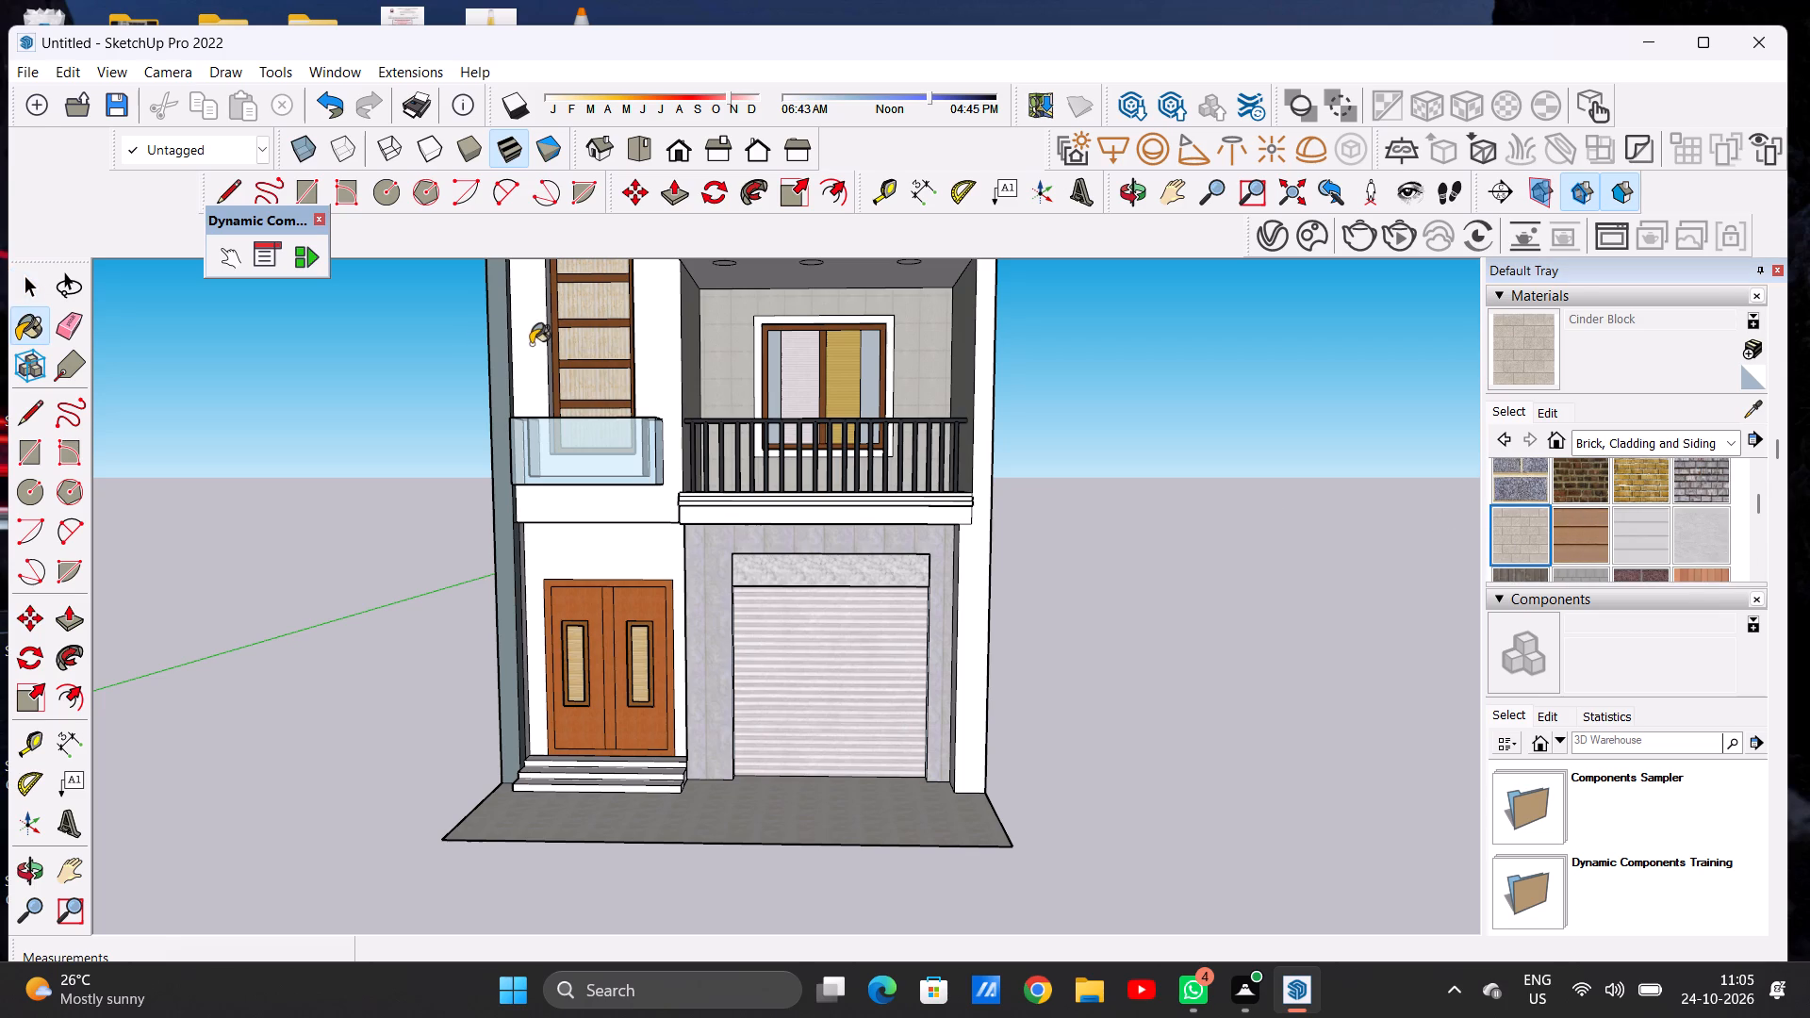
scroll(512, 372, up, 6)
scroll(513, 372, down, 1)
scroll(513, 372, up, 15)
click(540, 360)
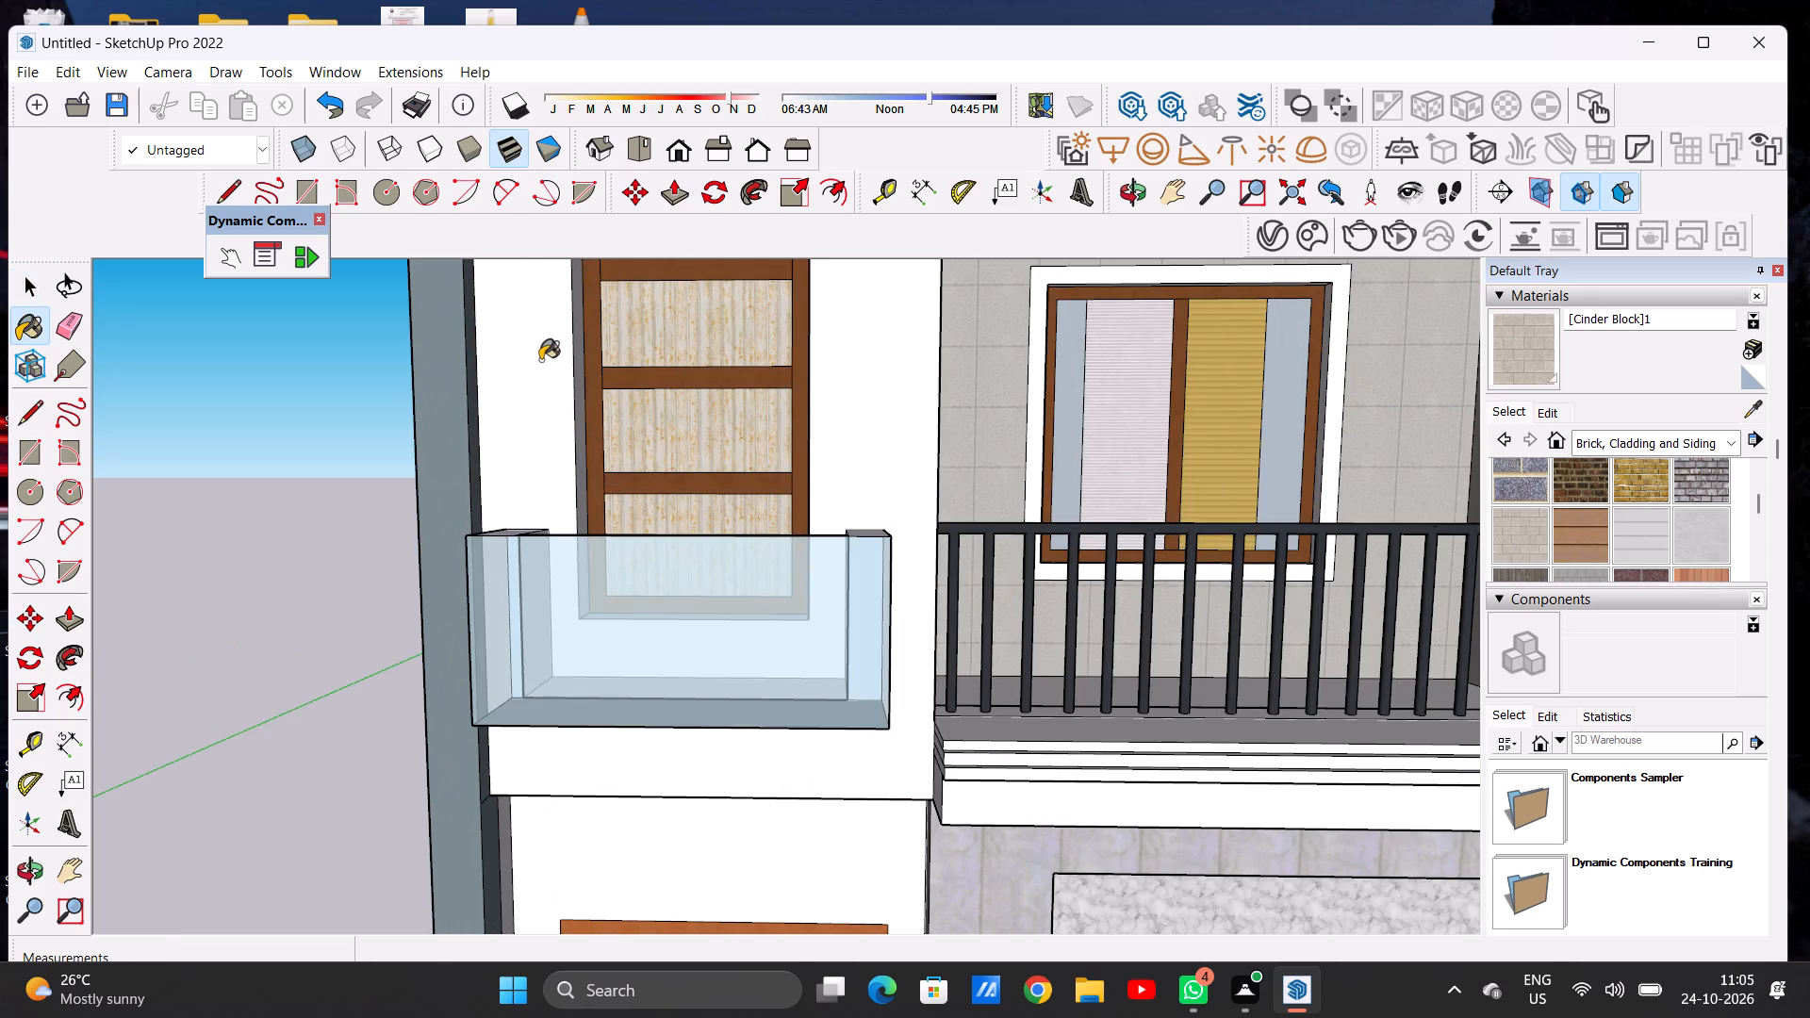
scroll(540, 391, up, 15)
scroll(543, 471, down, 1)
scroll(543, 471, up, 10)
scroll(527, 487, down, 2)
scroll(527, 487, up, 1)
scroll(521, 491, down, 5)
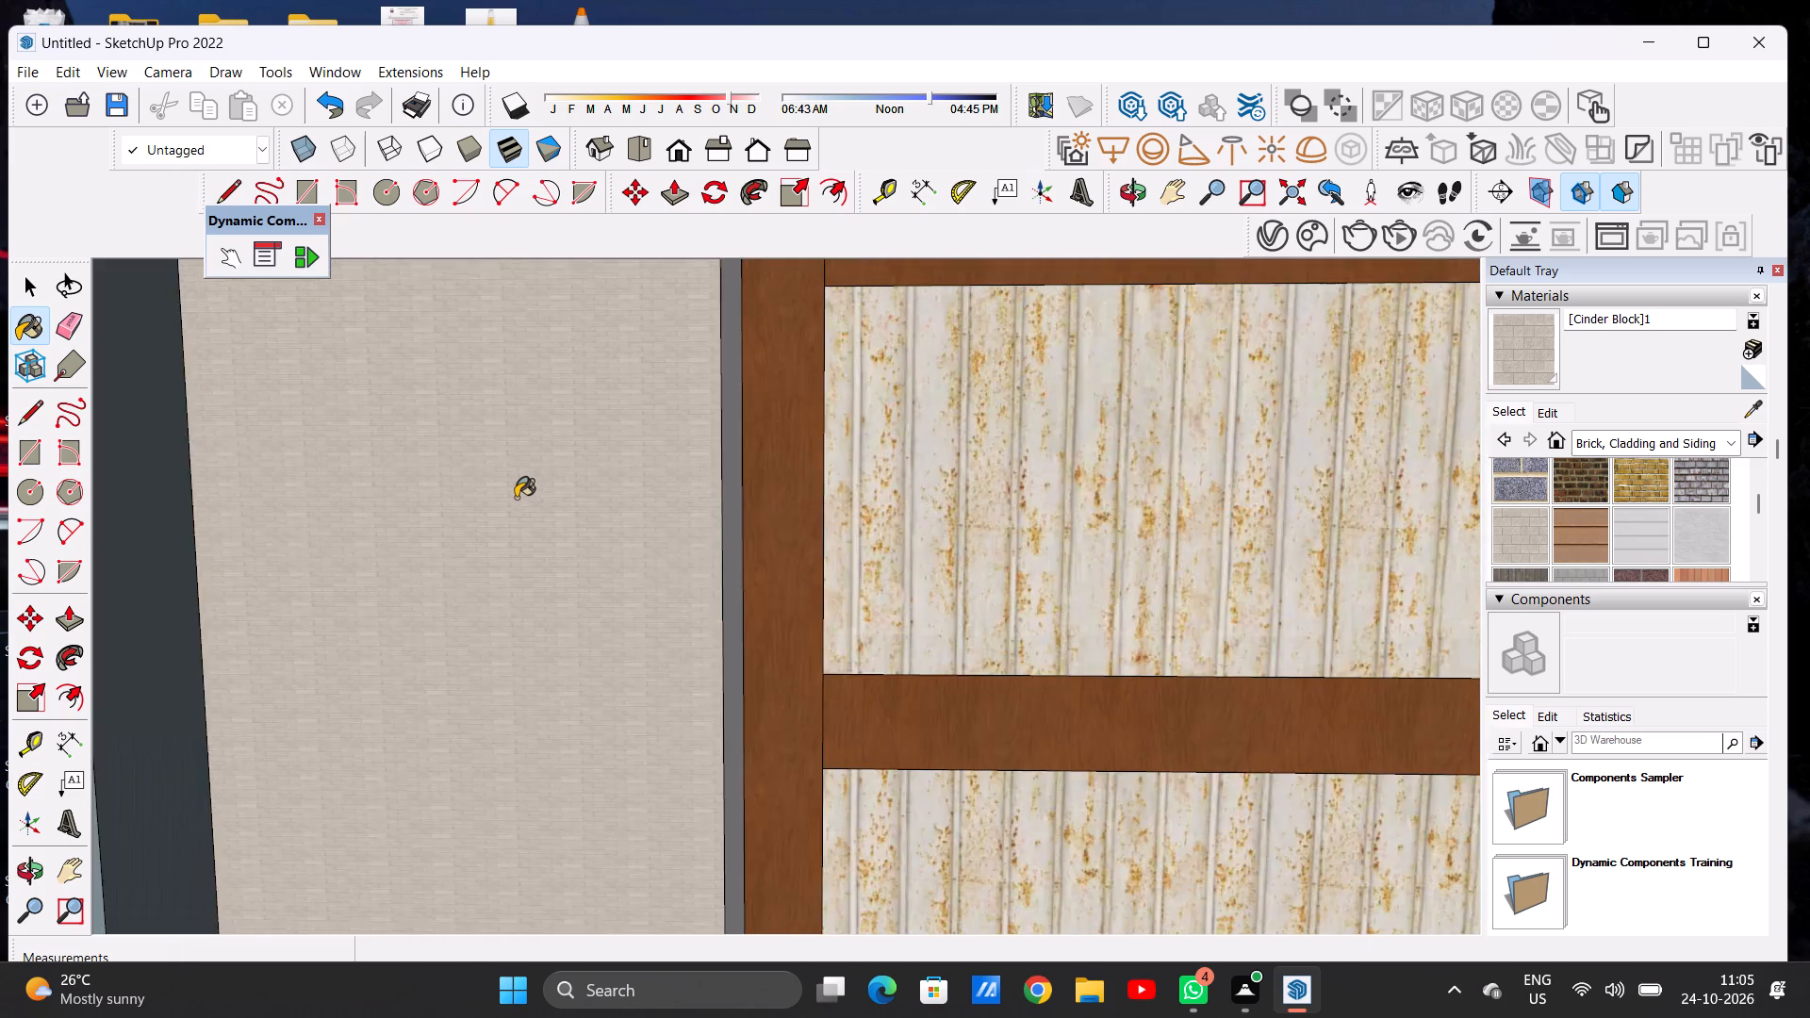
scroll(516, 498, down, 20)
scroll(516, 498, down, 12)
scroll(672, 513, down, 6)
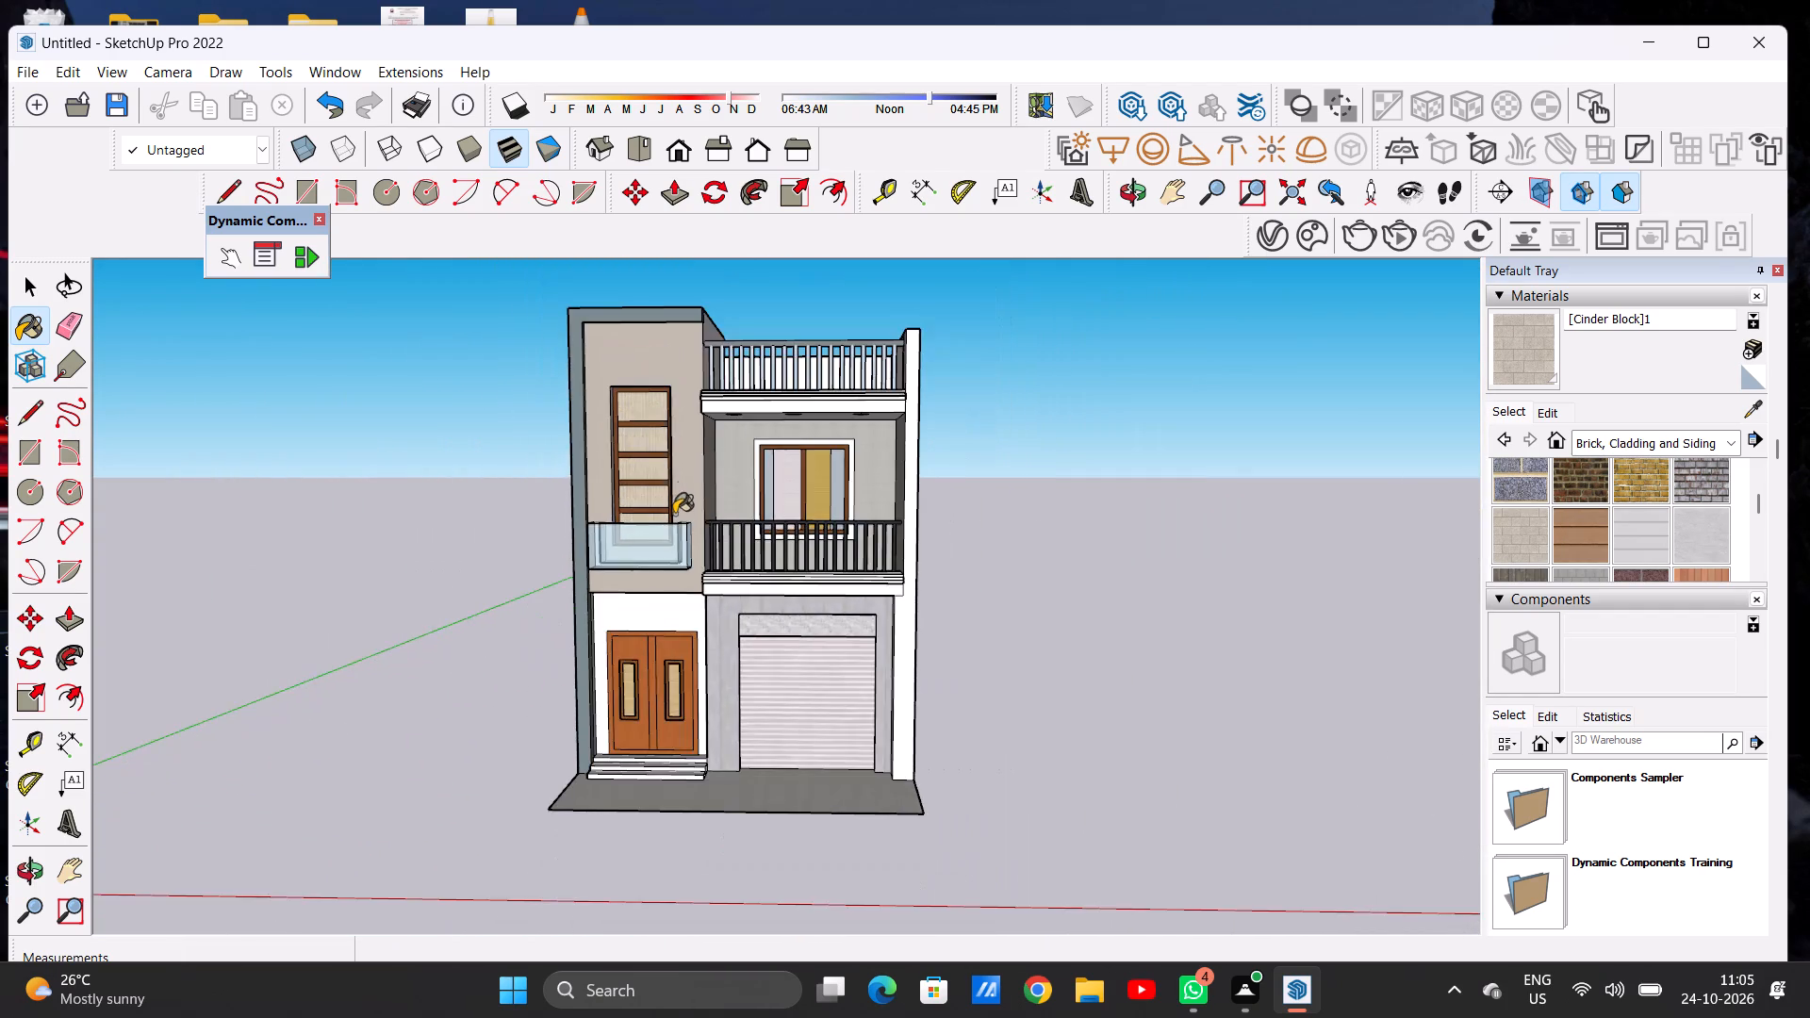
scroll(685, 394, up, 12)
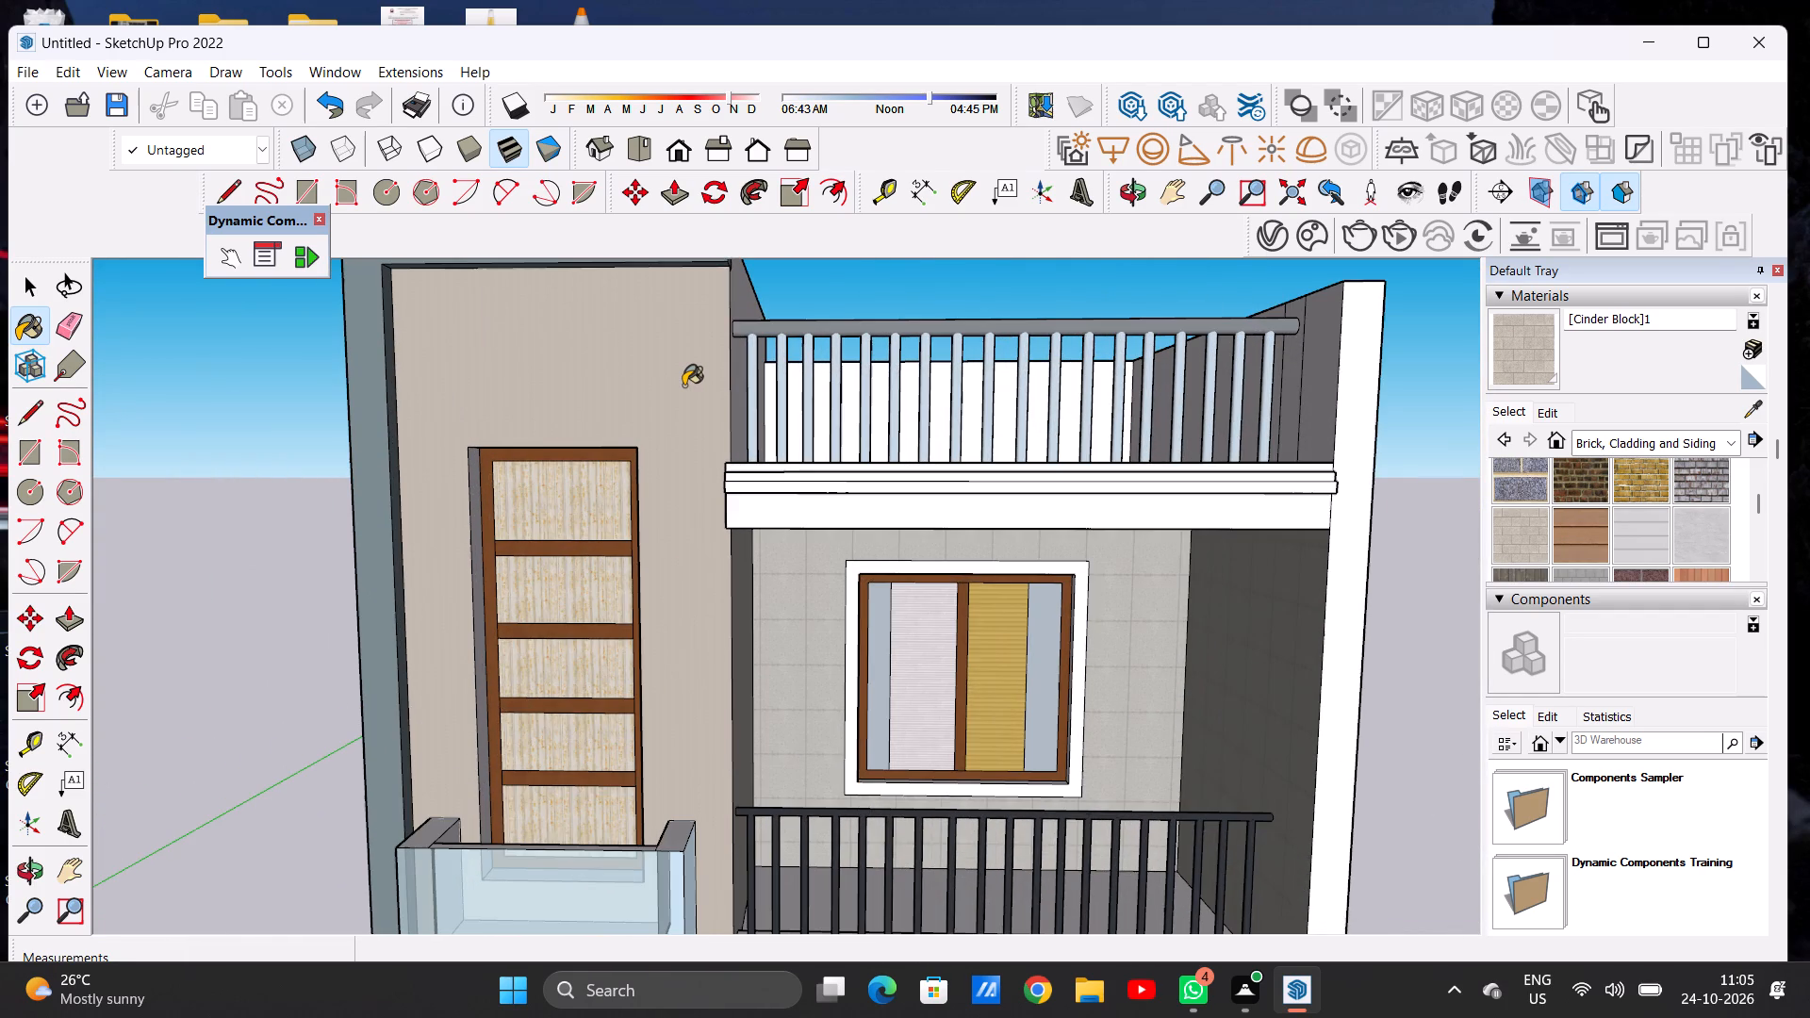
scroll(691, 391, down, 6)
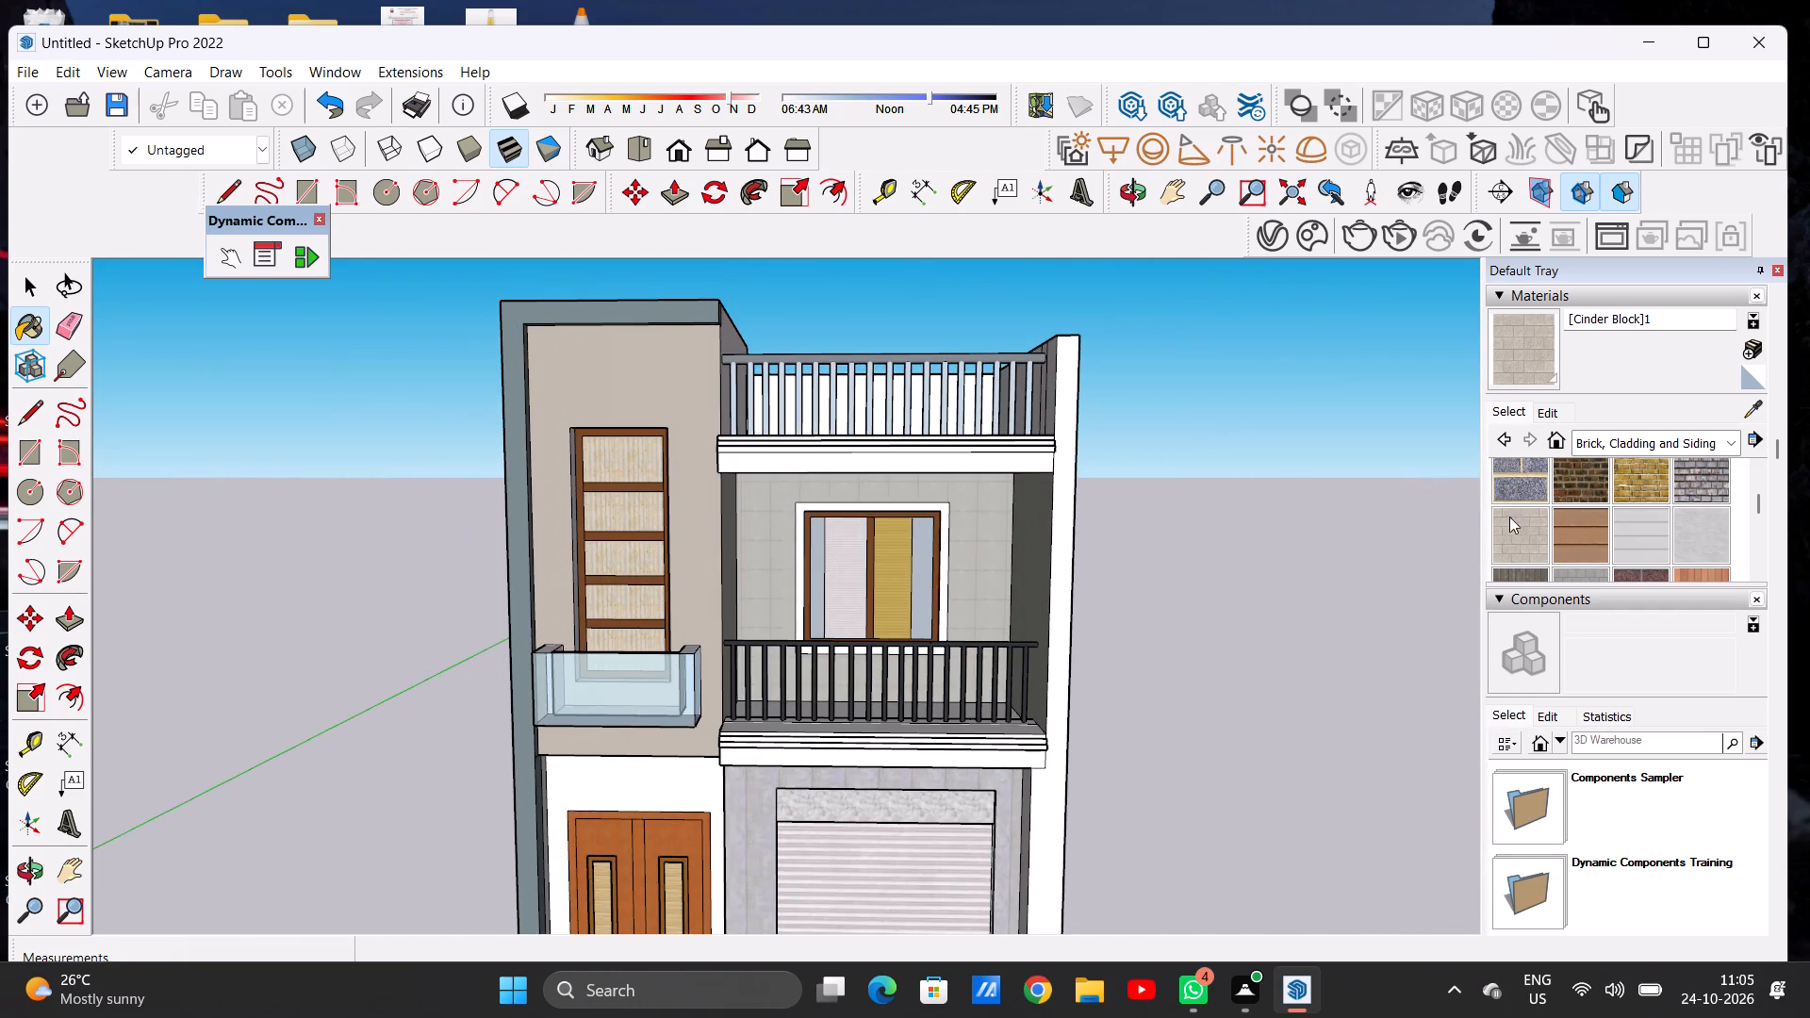
Paint the upper front wall around the tall framed window with the Cladding Siding White material.
click(1631, 532)
click(683, 392)
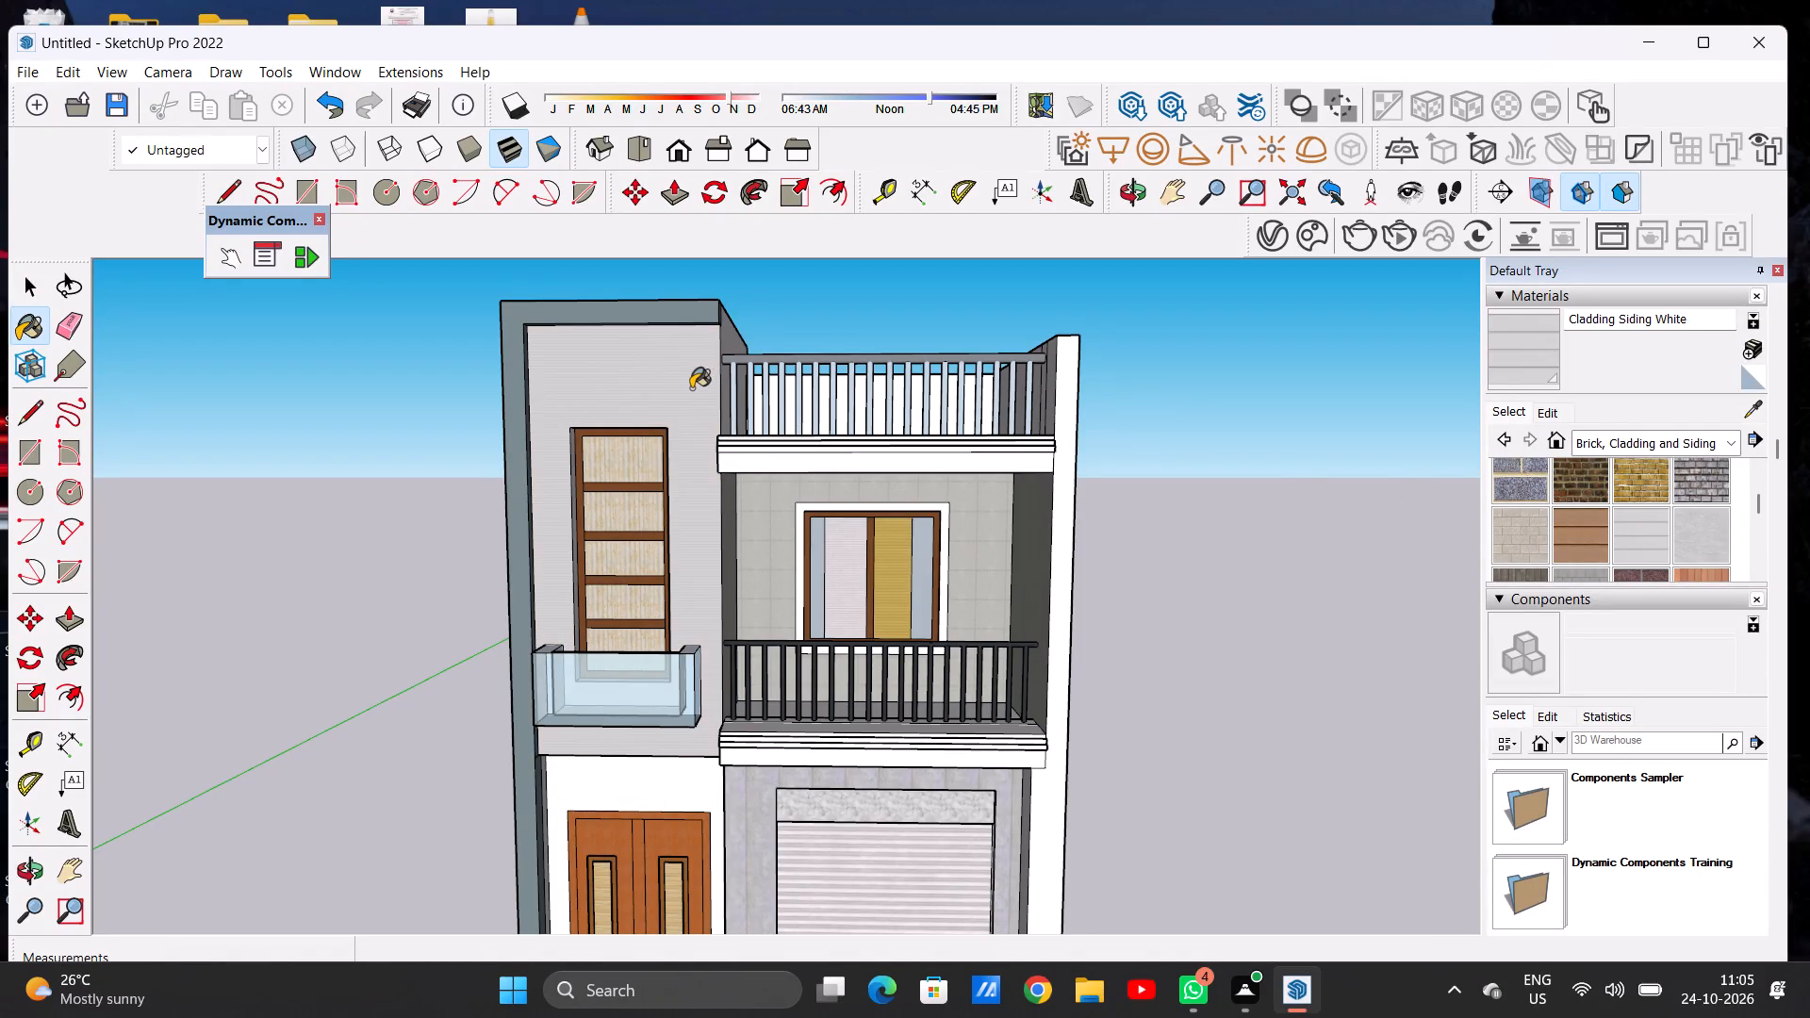
scroll(682, 397, up, 12)
scroll(705, 528, down, 1)
scroll(705, 528, up, 7)
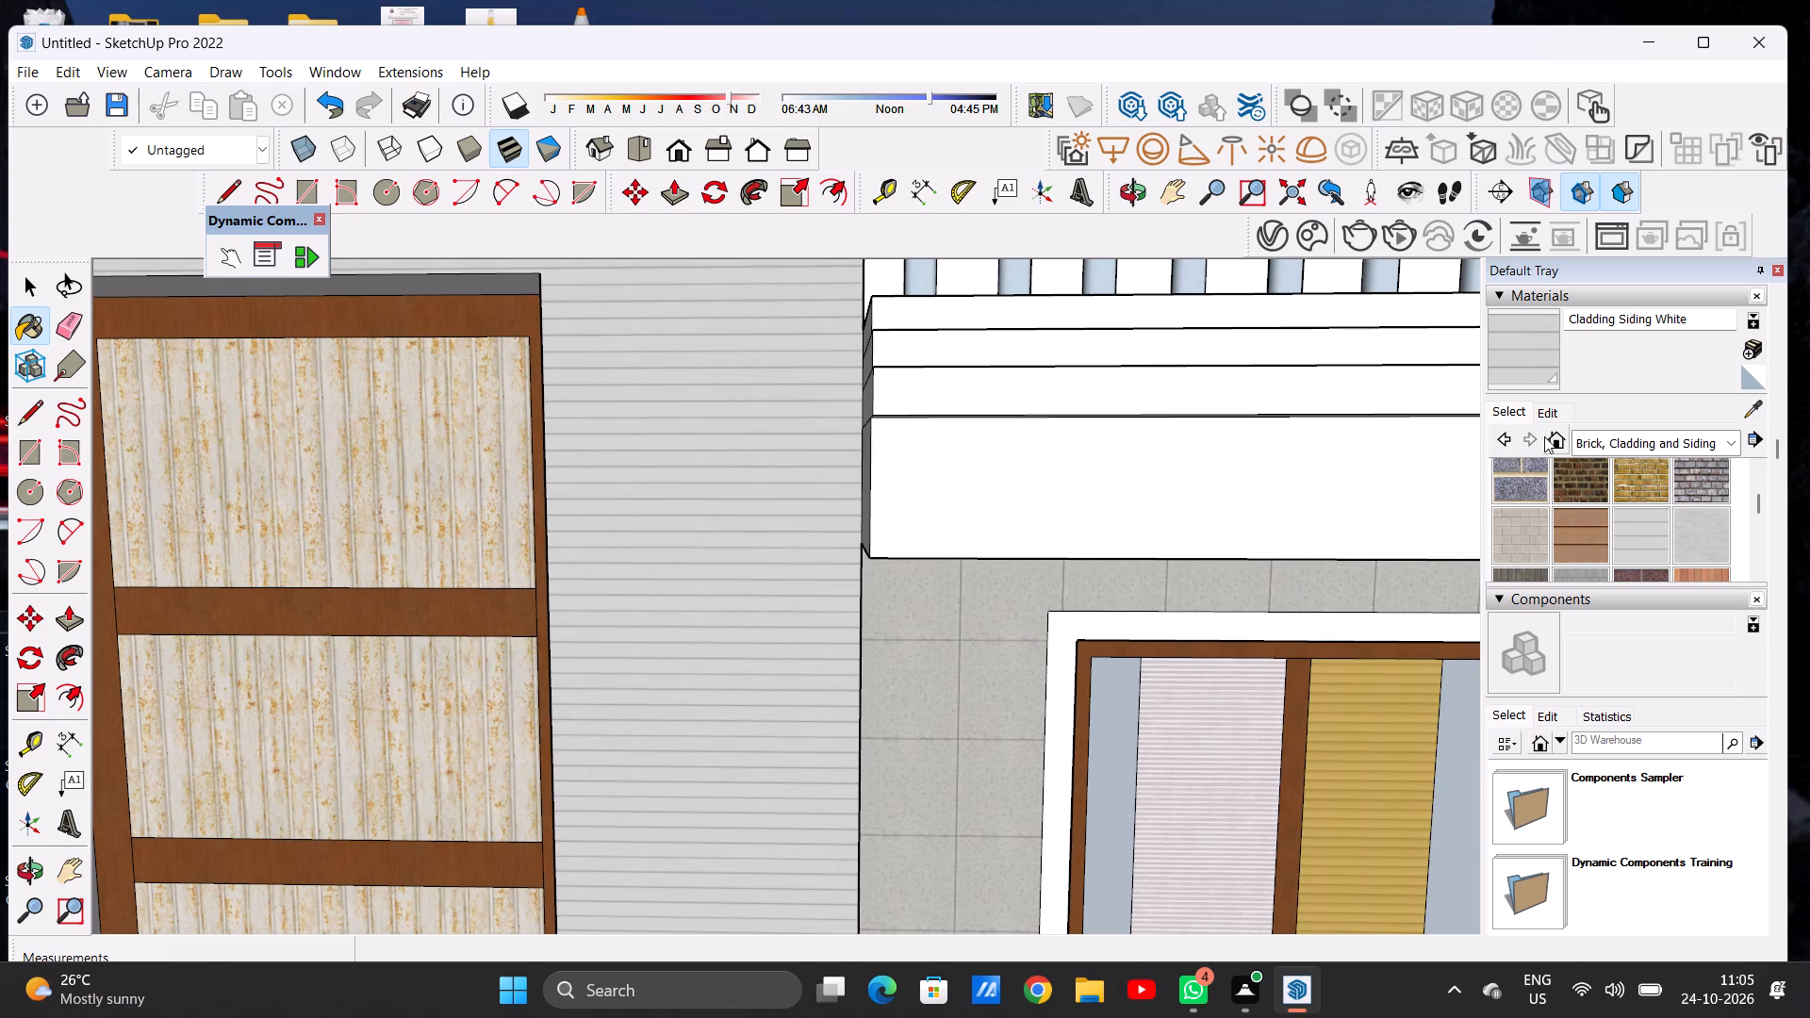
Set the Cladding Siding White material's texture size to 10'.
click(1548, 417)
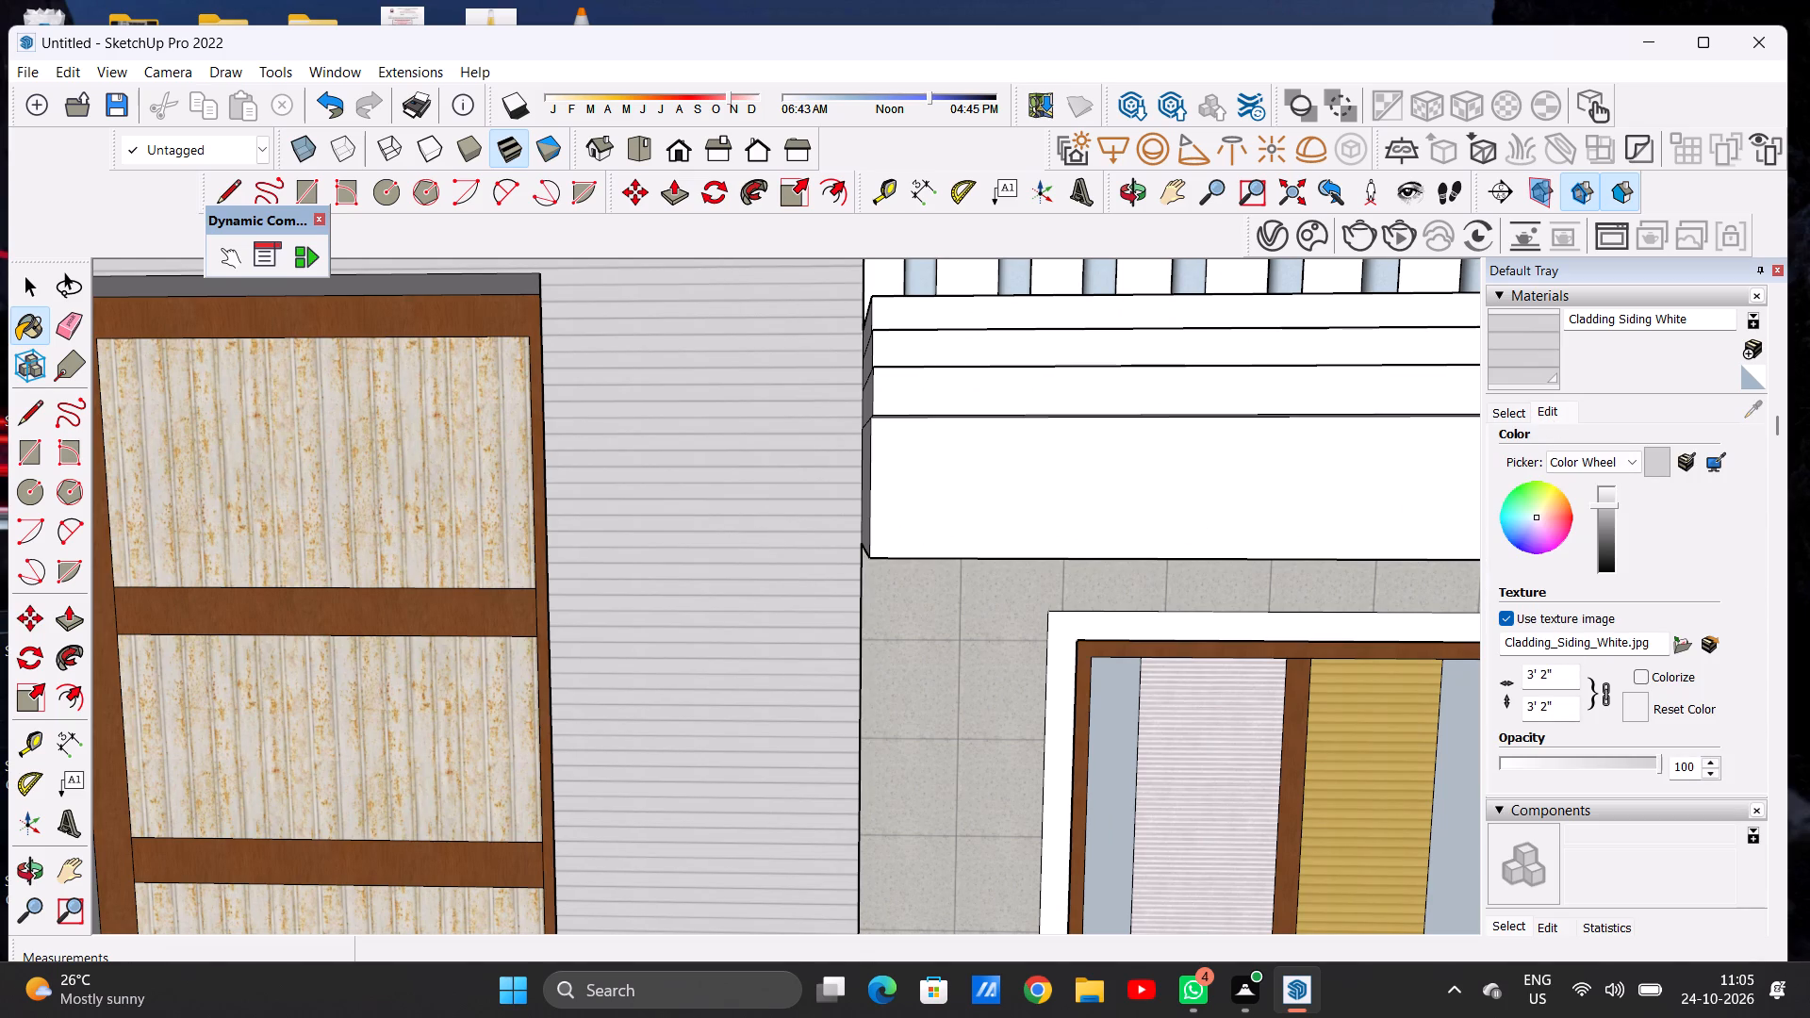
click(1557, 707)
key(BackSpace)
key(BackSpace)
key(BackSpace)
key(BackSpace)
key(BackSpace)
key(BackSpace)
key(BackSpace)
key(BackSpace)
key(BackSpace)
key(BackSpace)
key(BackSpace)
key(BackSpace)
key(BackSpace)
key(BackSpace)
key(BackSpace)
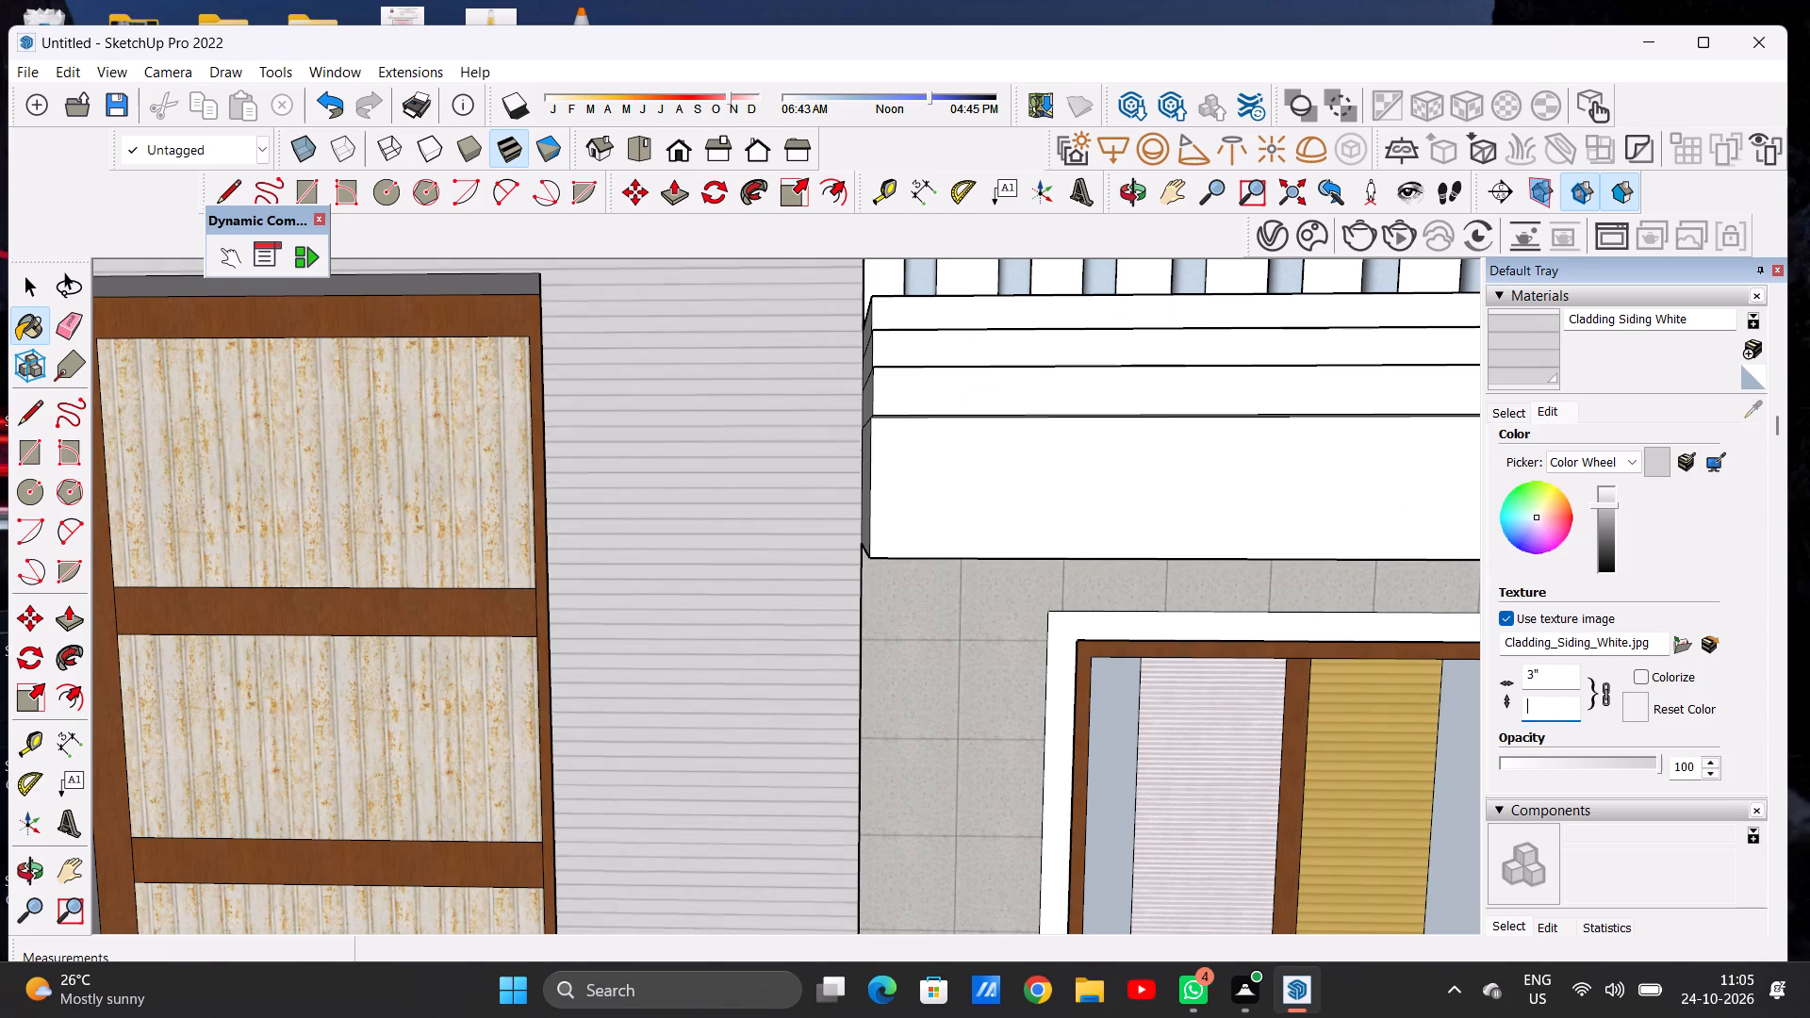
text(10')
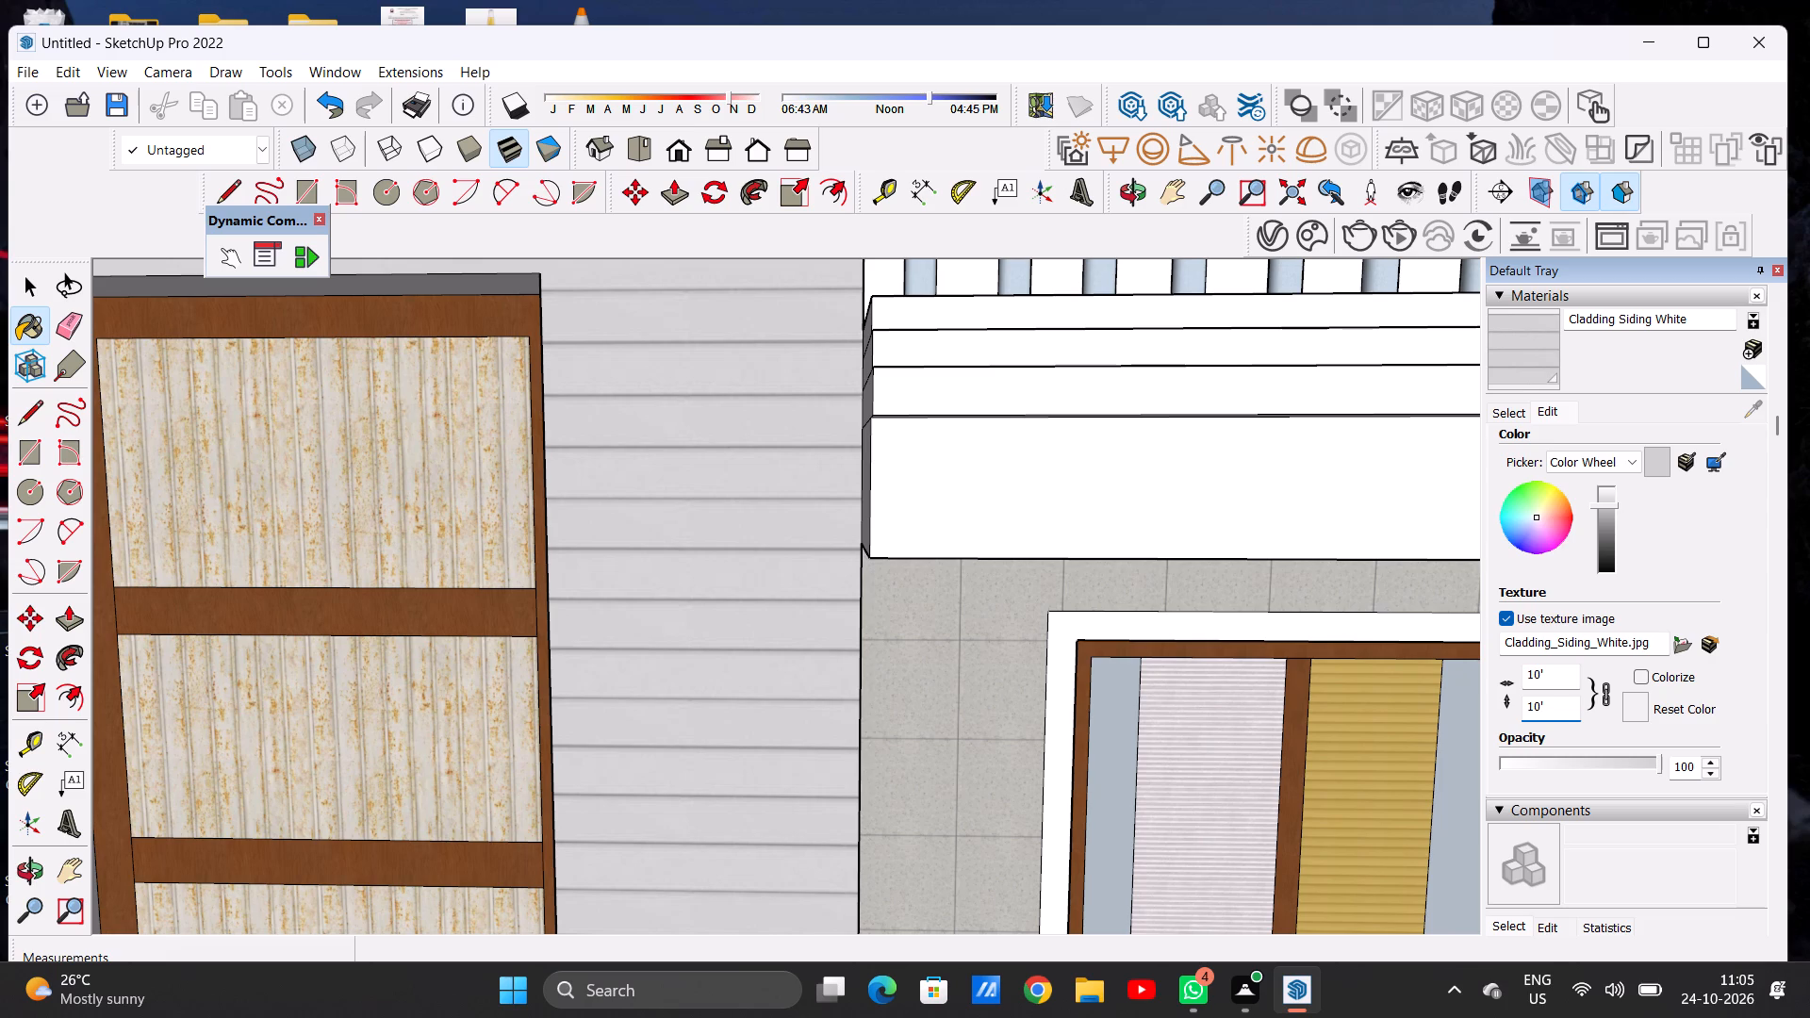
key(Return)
Examine the scale of the siding boards on the upper front wall from several distances.
scroll(821, 678, down, 20)
scroll(800, 701, up, 5)
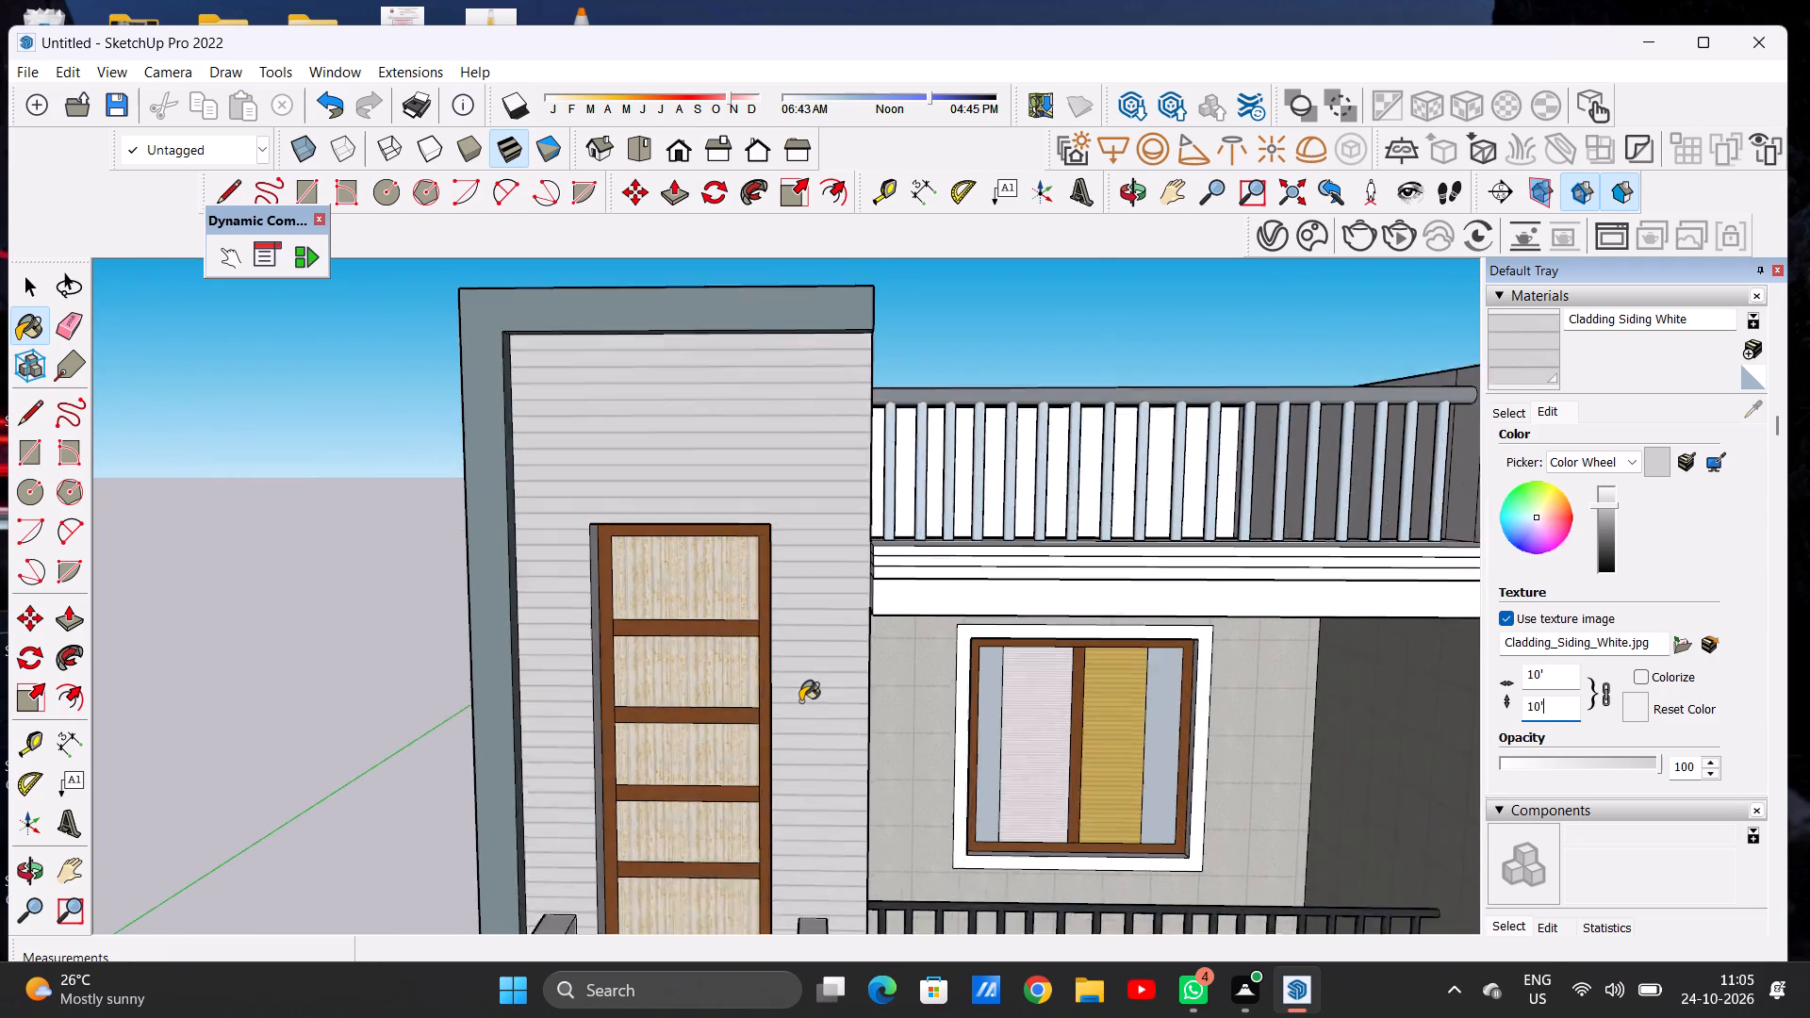
scroll(800, 701, up, 1)
scroll(684, 611, down, 6)
scroll(752, 747, up, 5)
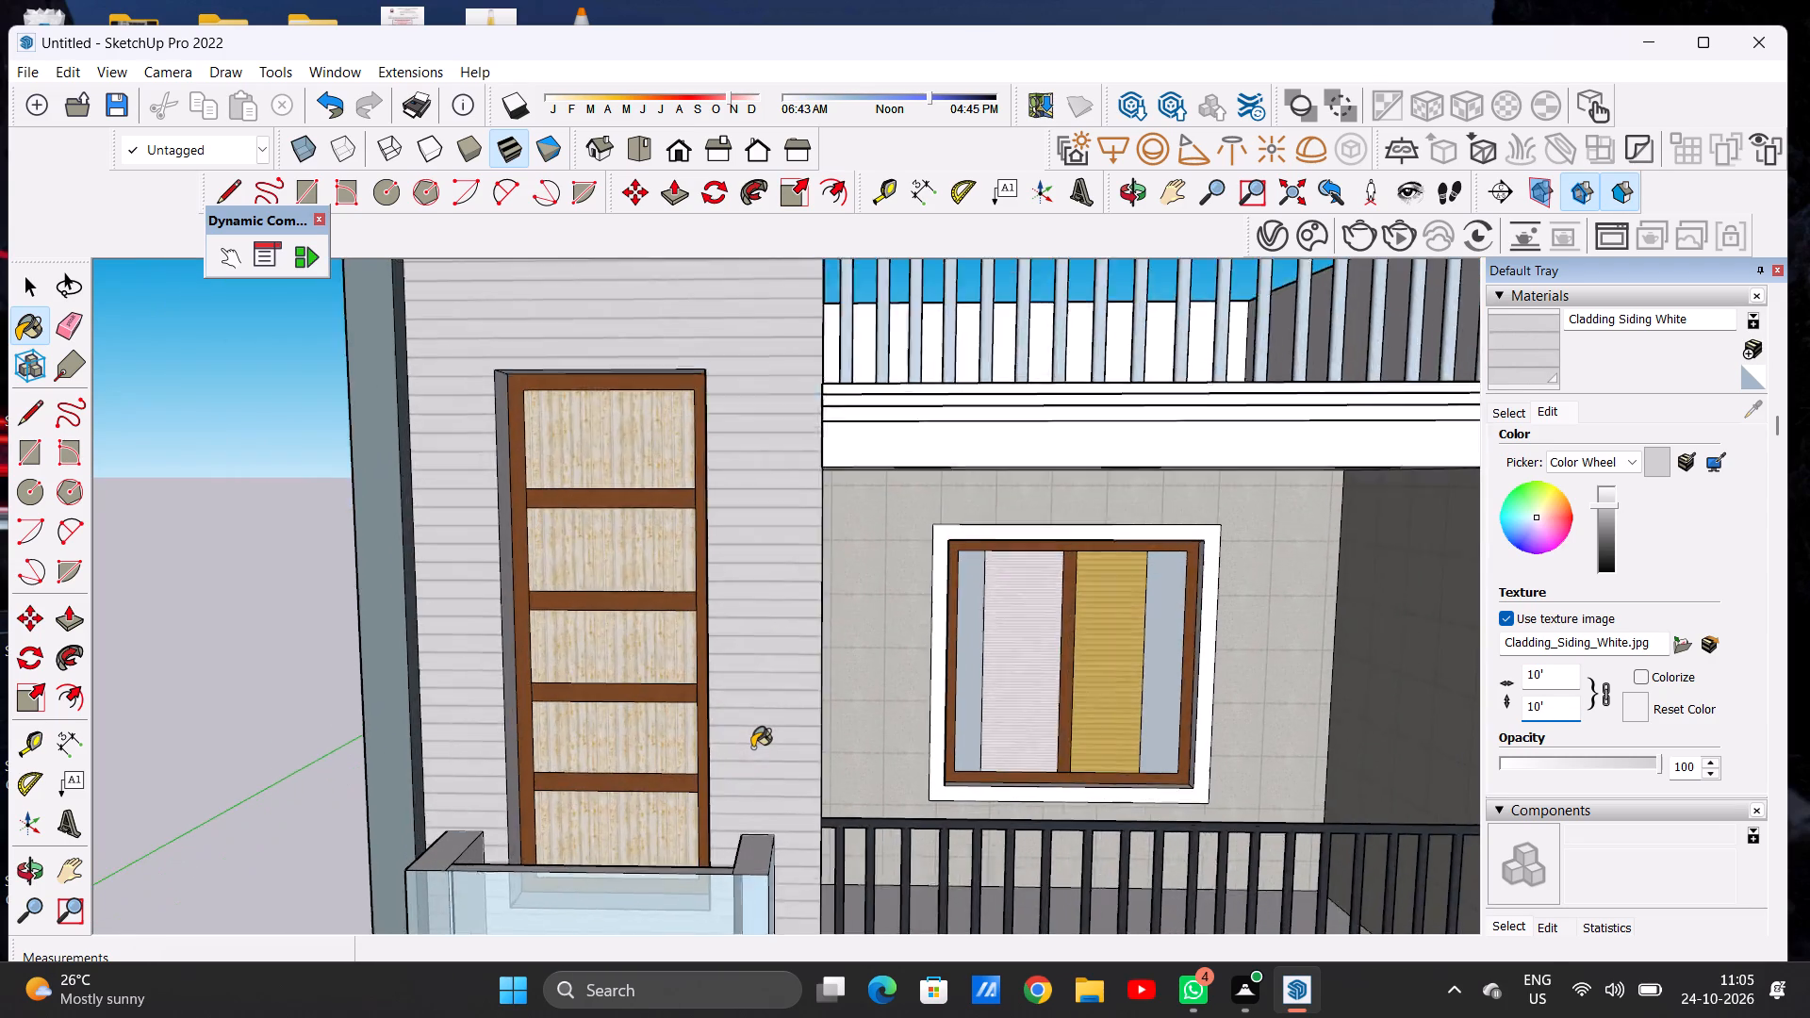
scroll(752, 747, up, 3)
scroll(755, 747, down, 3)
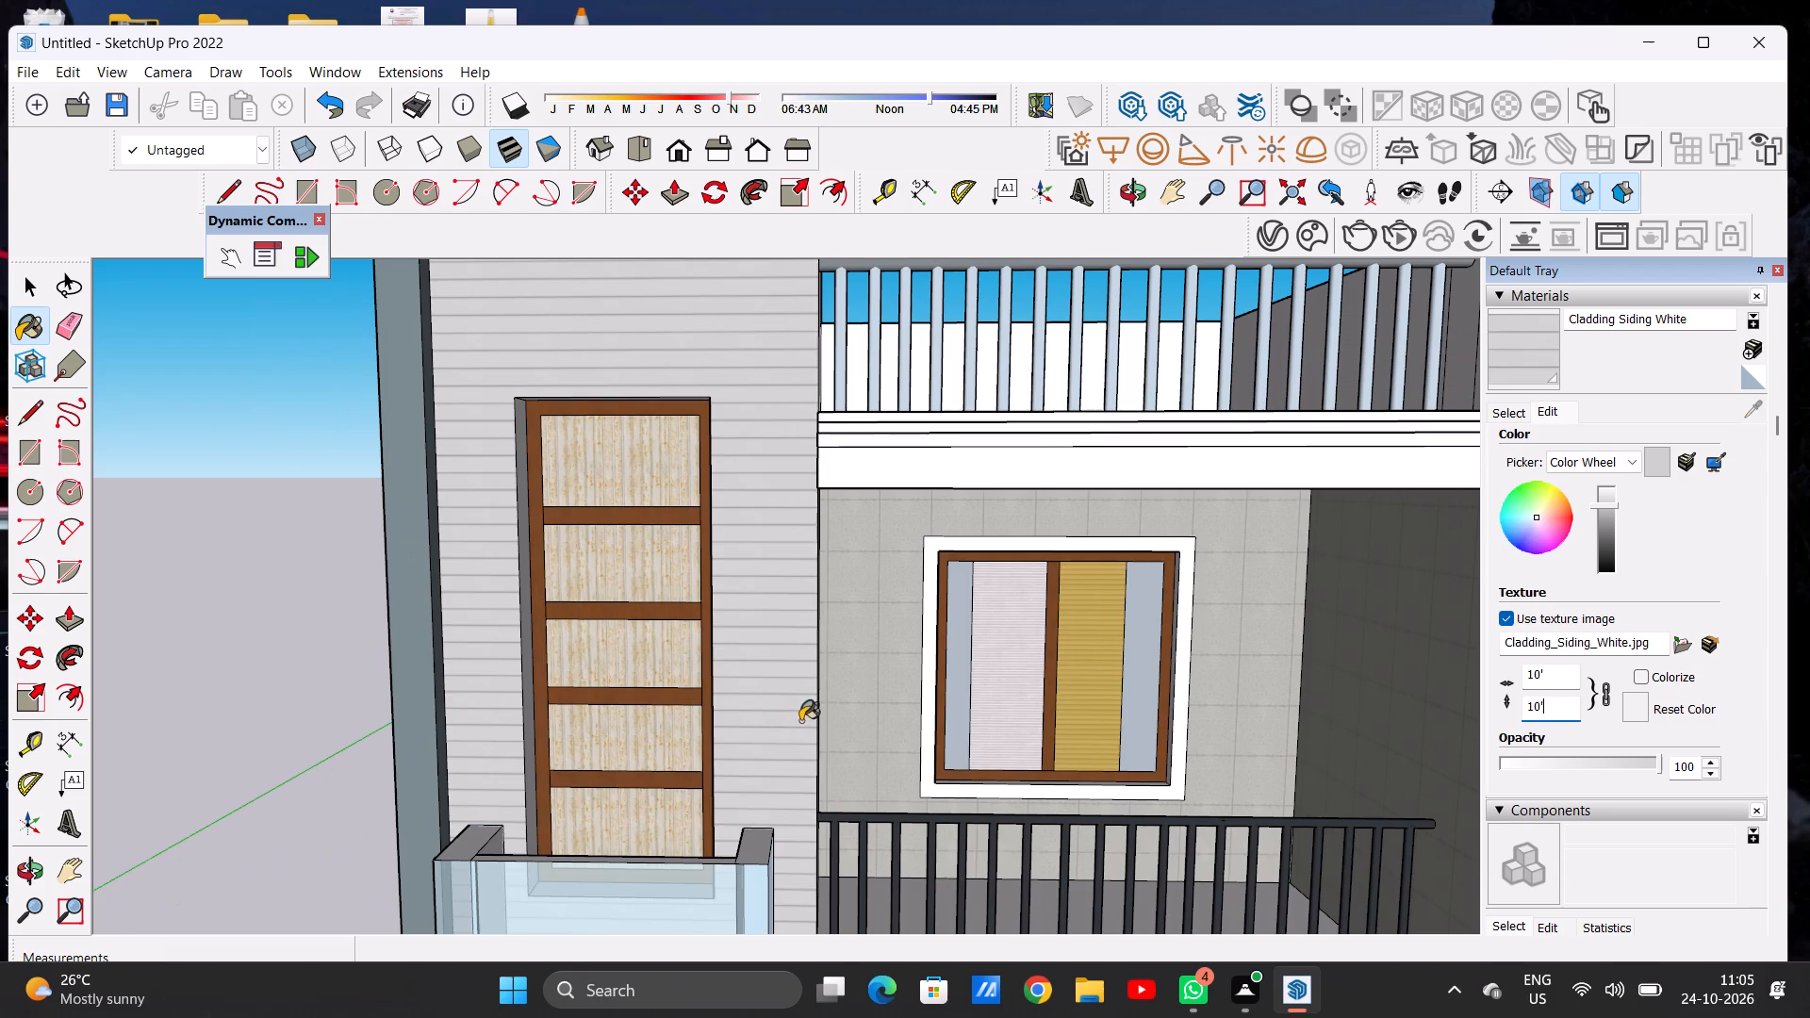
scroll(800, 721, down, 5)
scroll(802, 721, up, 2)
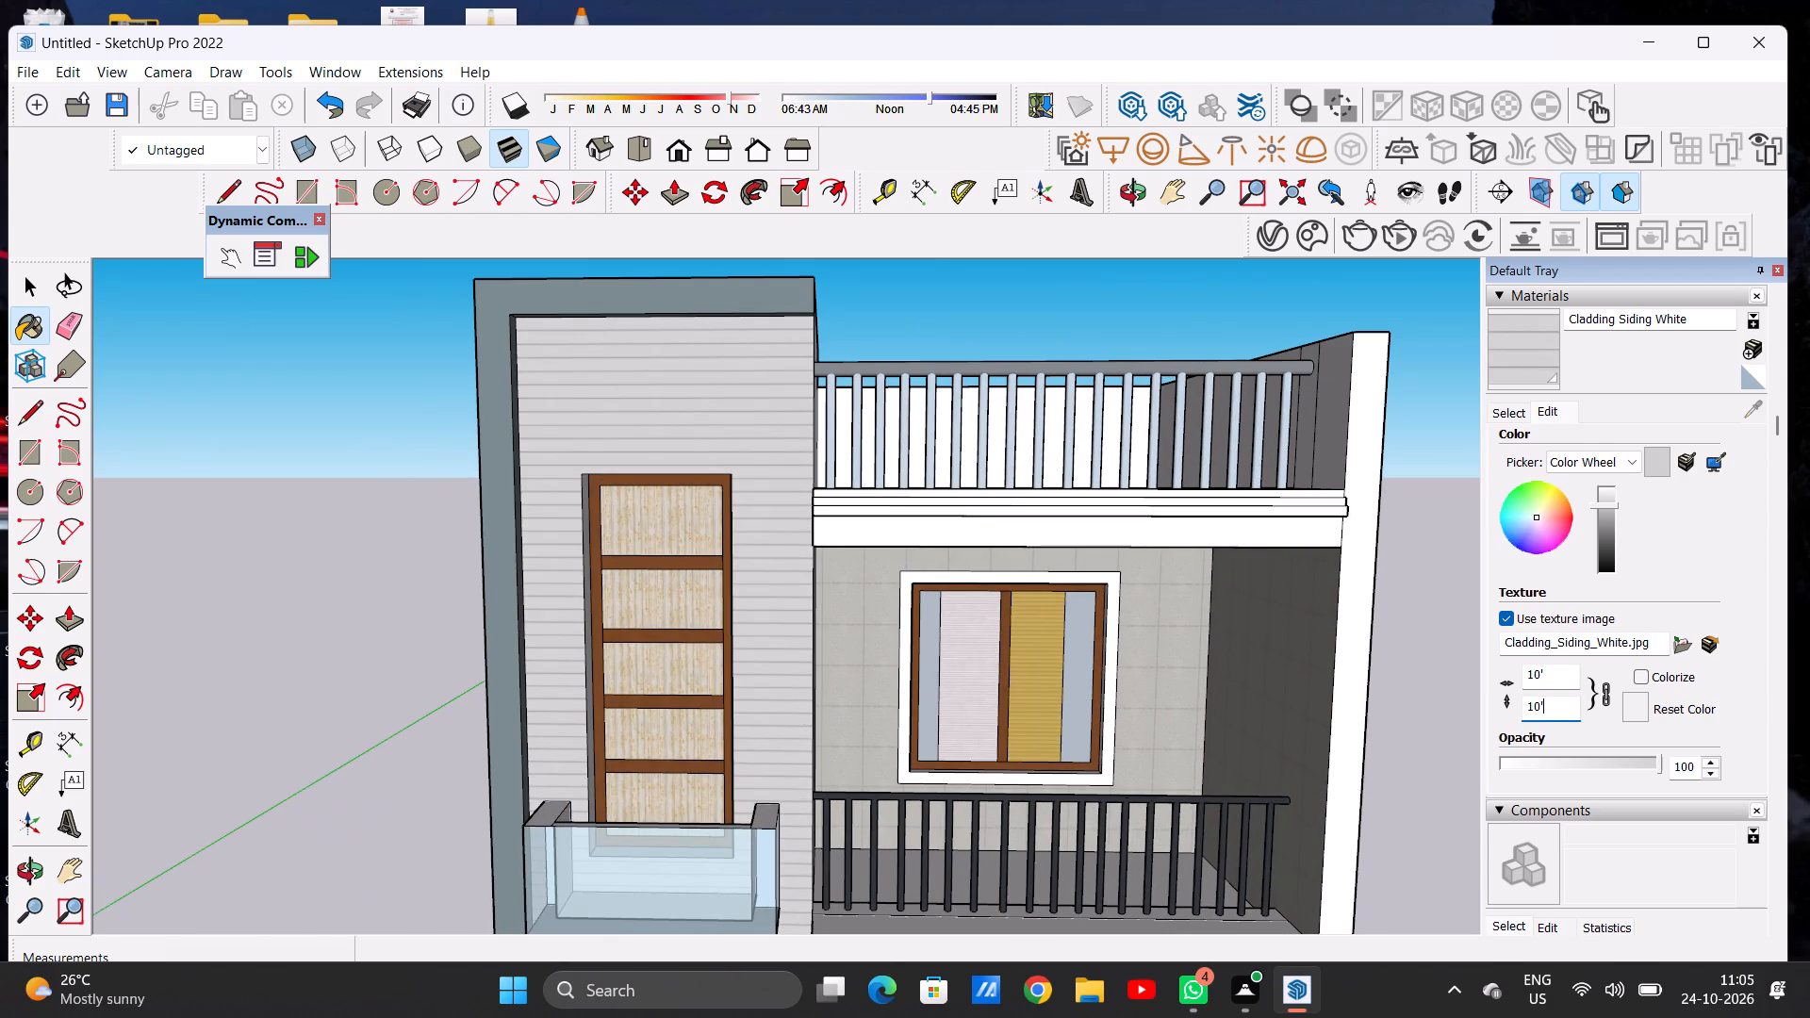
Set the Cladding Siding White material's texture size to 20'.
key(BackSpace)
key(BackSpace)
key(BackSpace)
key(BackSpace)
key(BackSpace)
key(BackSpace)
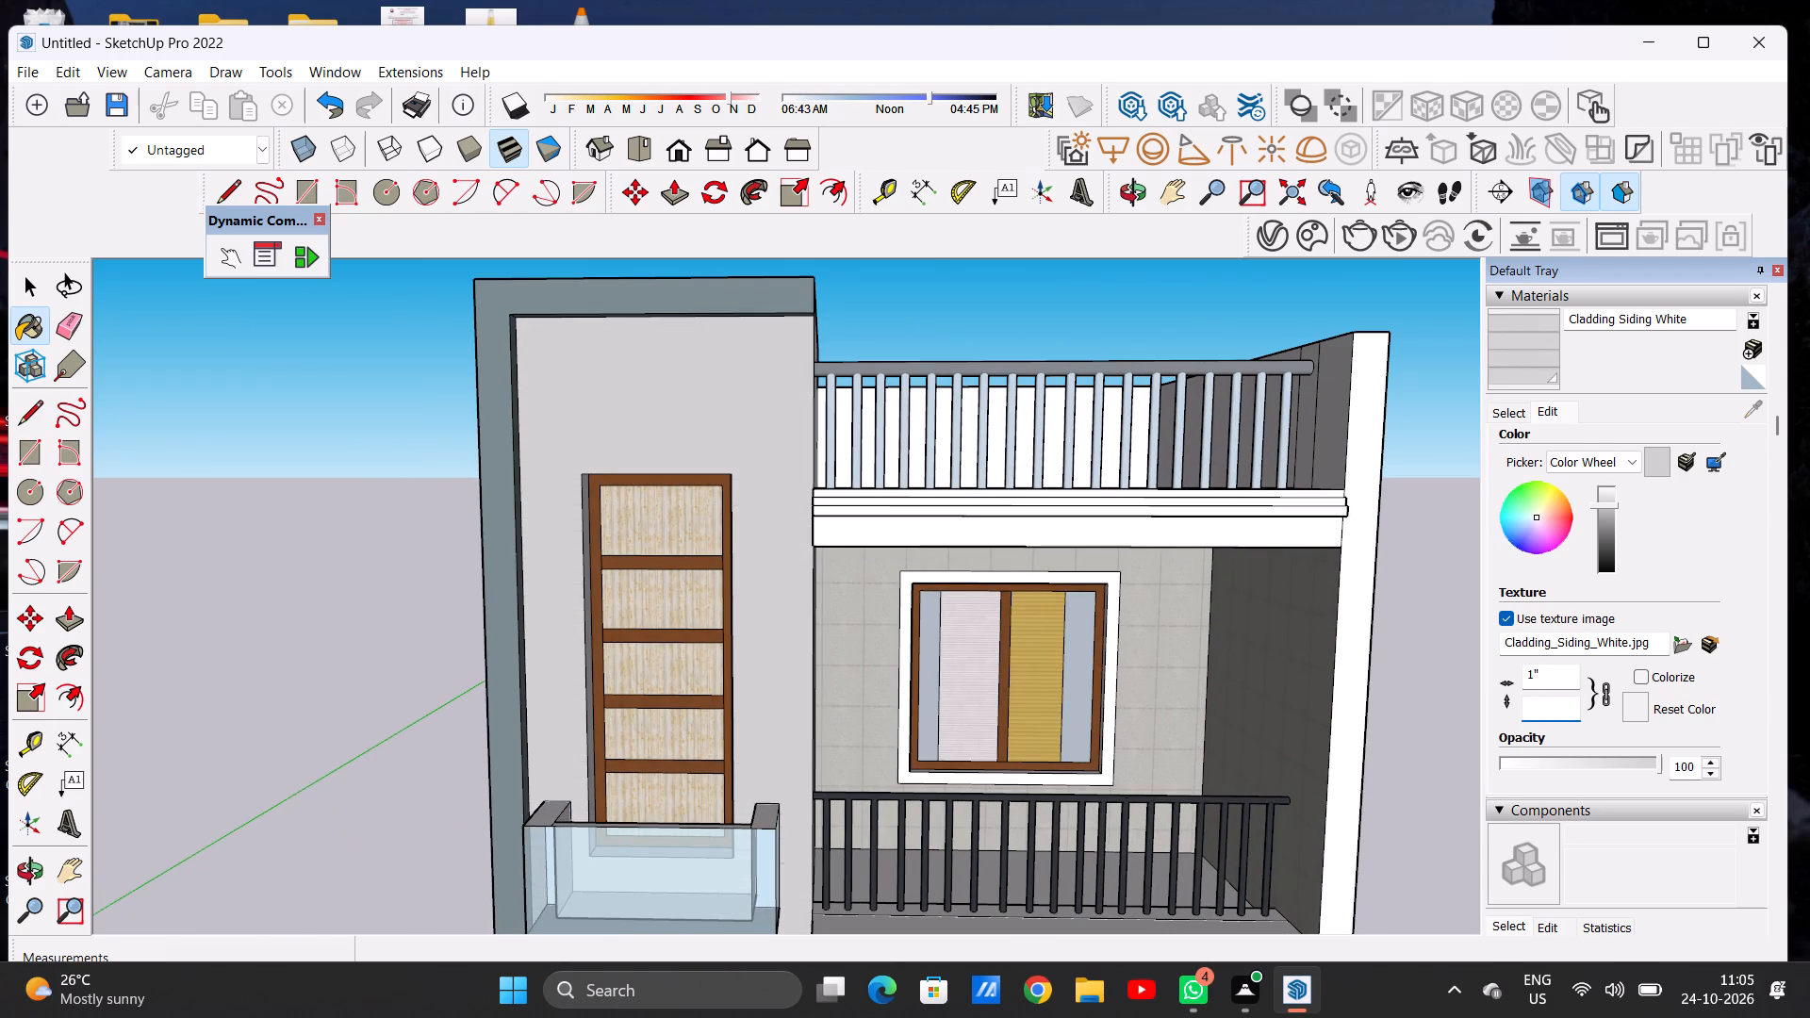
text(20')
key(Return)
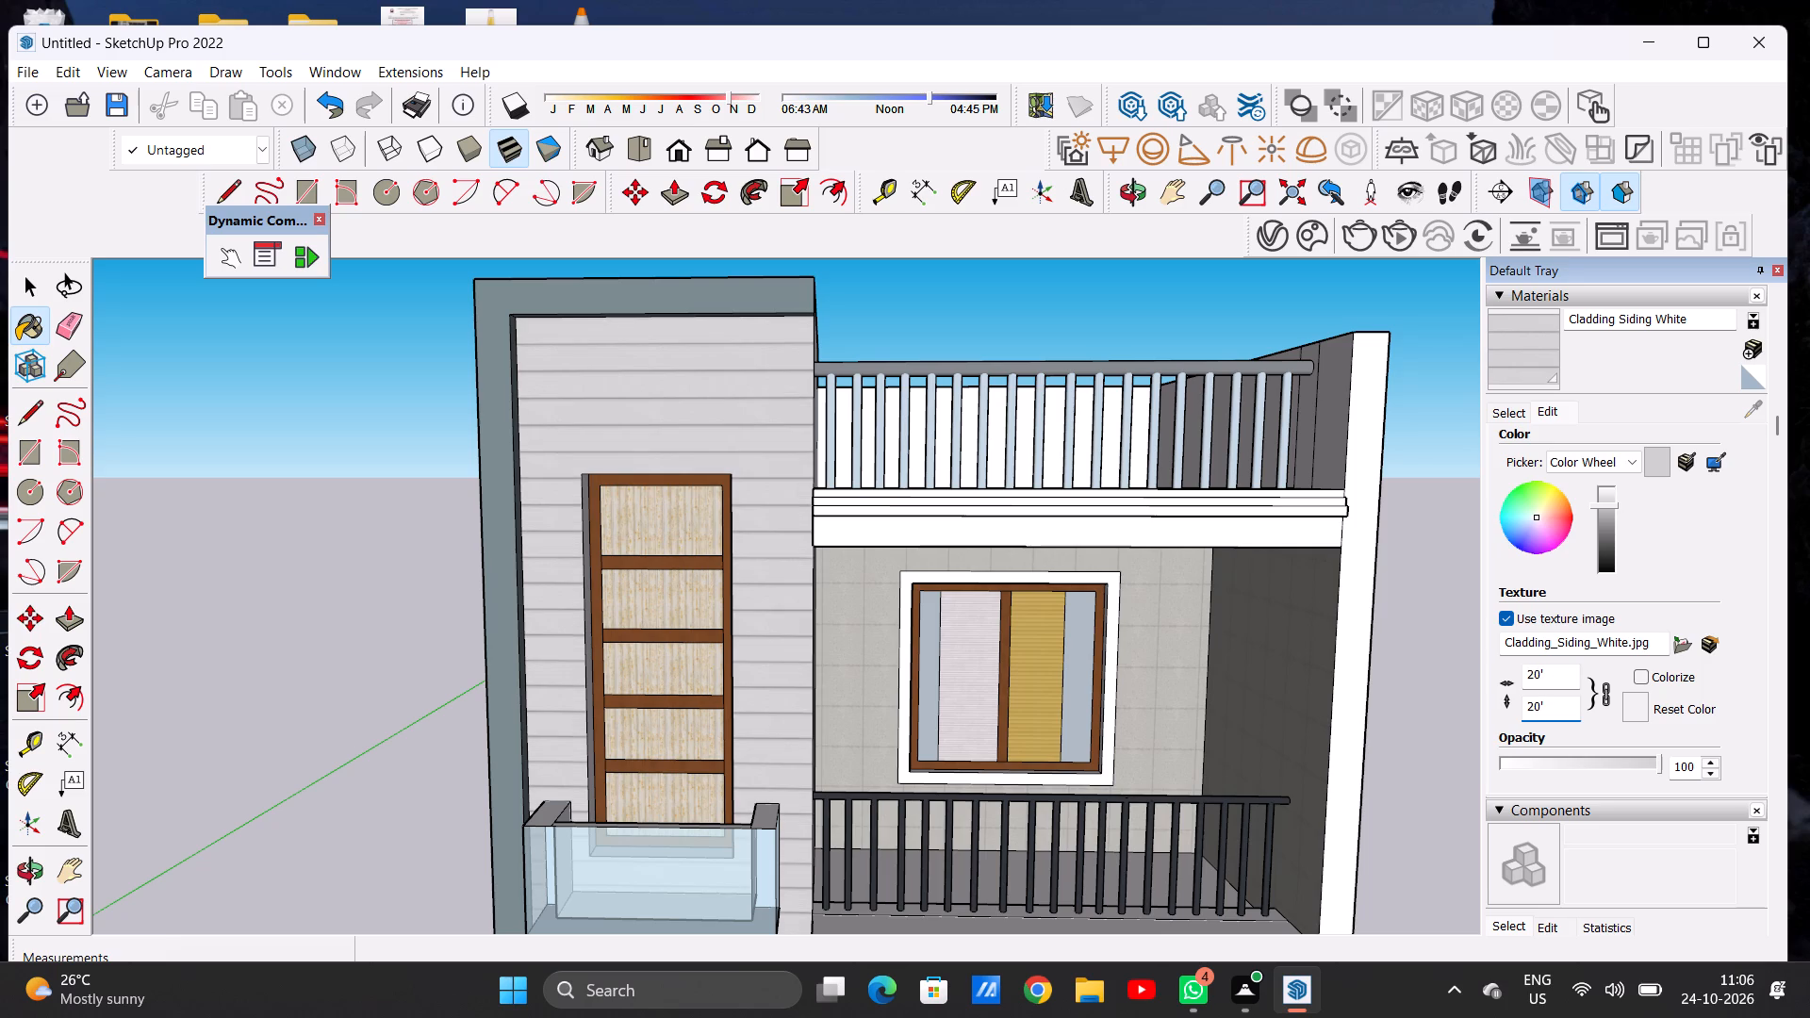
Examine the siding on the upper front wall and the roof terrace area from several angles and distances.
scroll(732, 532, down, 6)
middle_drag(725, 630, 551, 612)
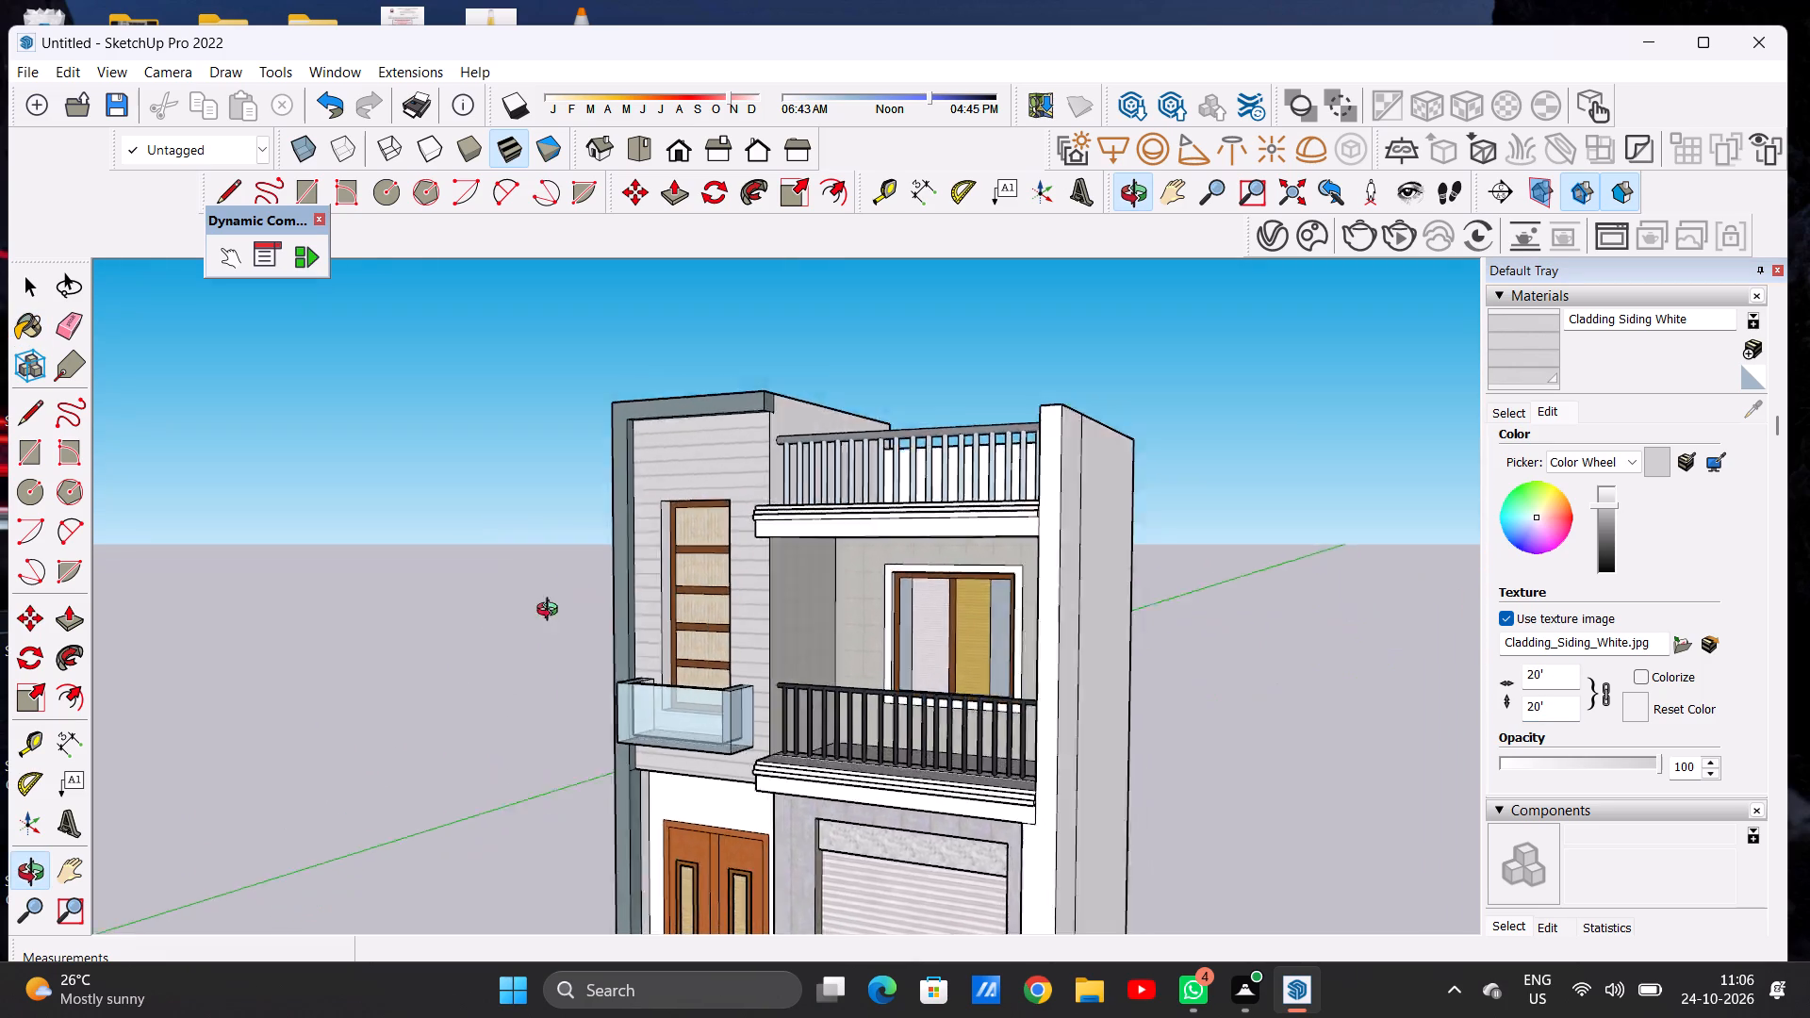
middle_drag(551, 612, 787, 631)
scroll(777, 621, up, 18)
scroll(705, 685, down, 8)
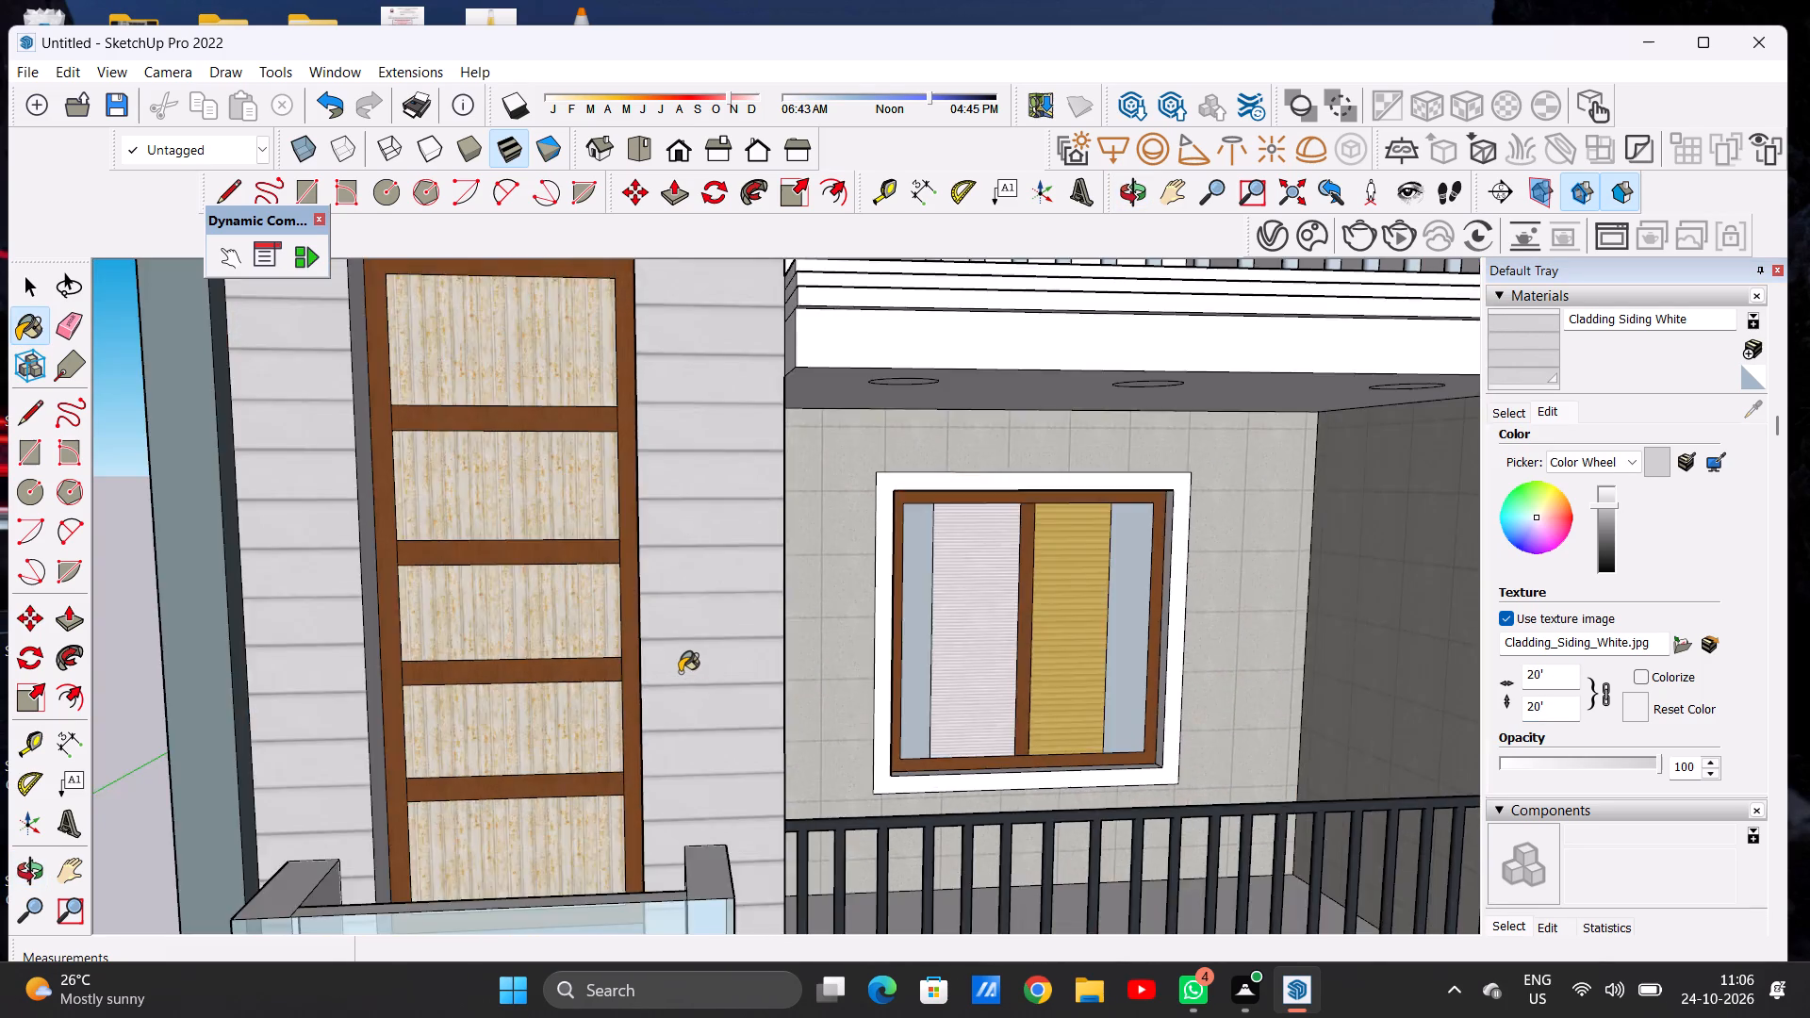
scroll(680, 672, down, 12)
scroll(696, 485, up, 7)
middle_drag(718, 505, 506, 544)
middle_click(506, 544)
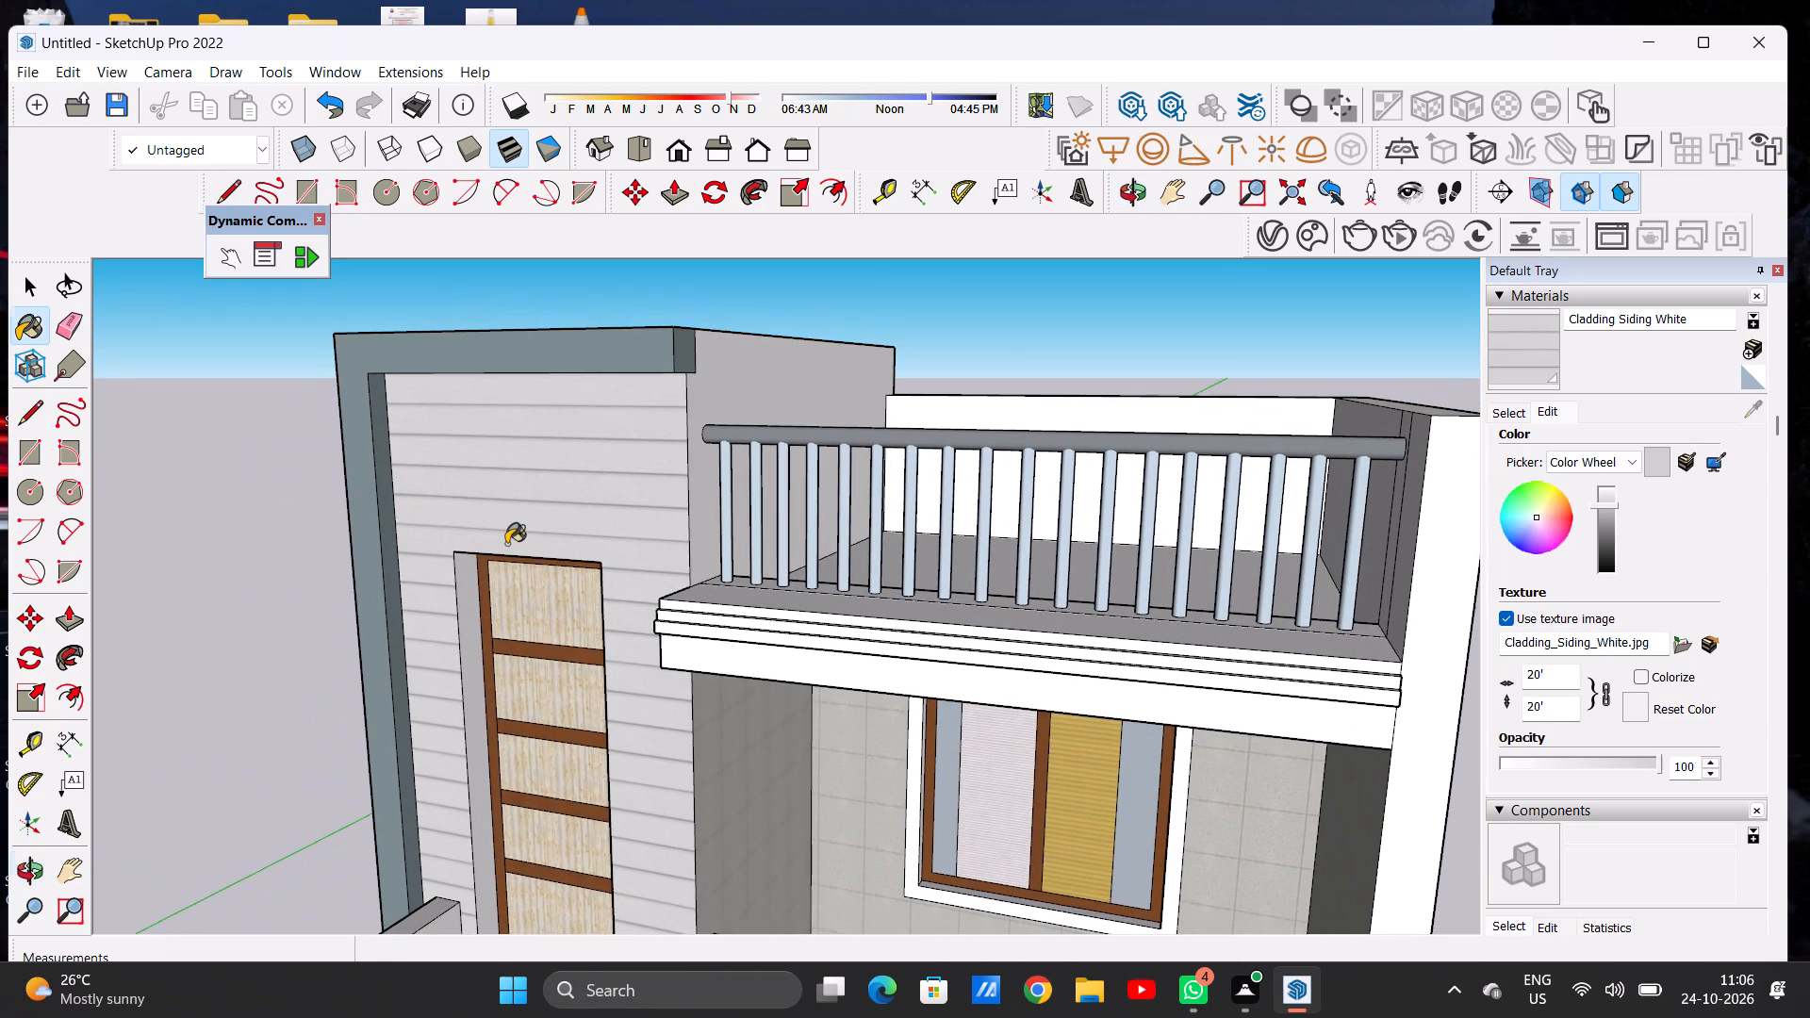
middle_drag(548, 496, 674, 476)
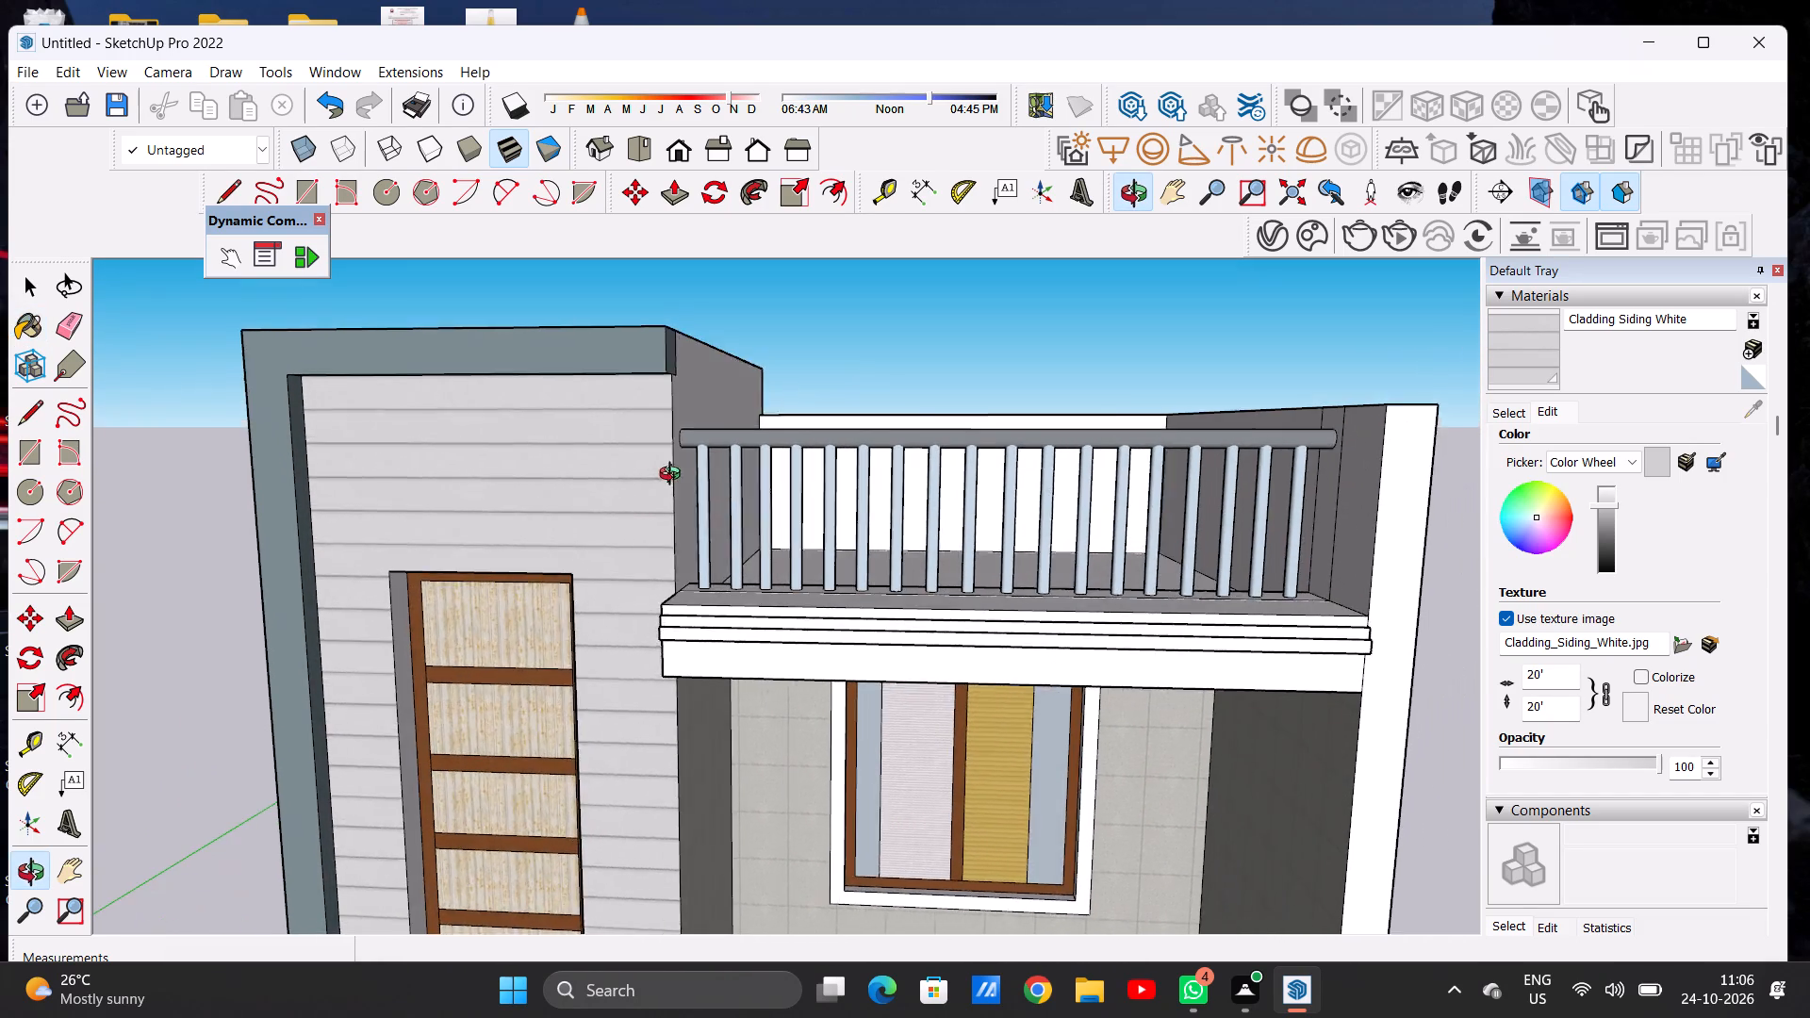
middle_drag(674, 476, 698, 468)
scroll(663, 435, down, 14)
scroll(650, 599, up, 1)
scroll(651, 599, down, 1)
scroll(651, 599, up, 5)
scroll(718, 514, down, 7)
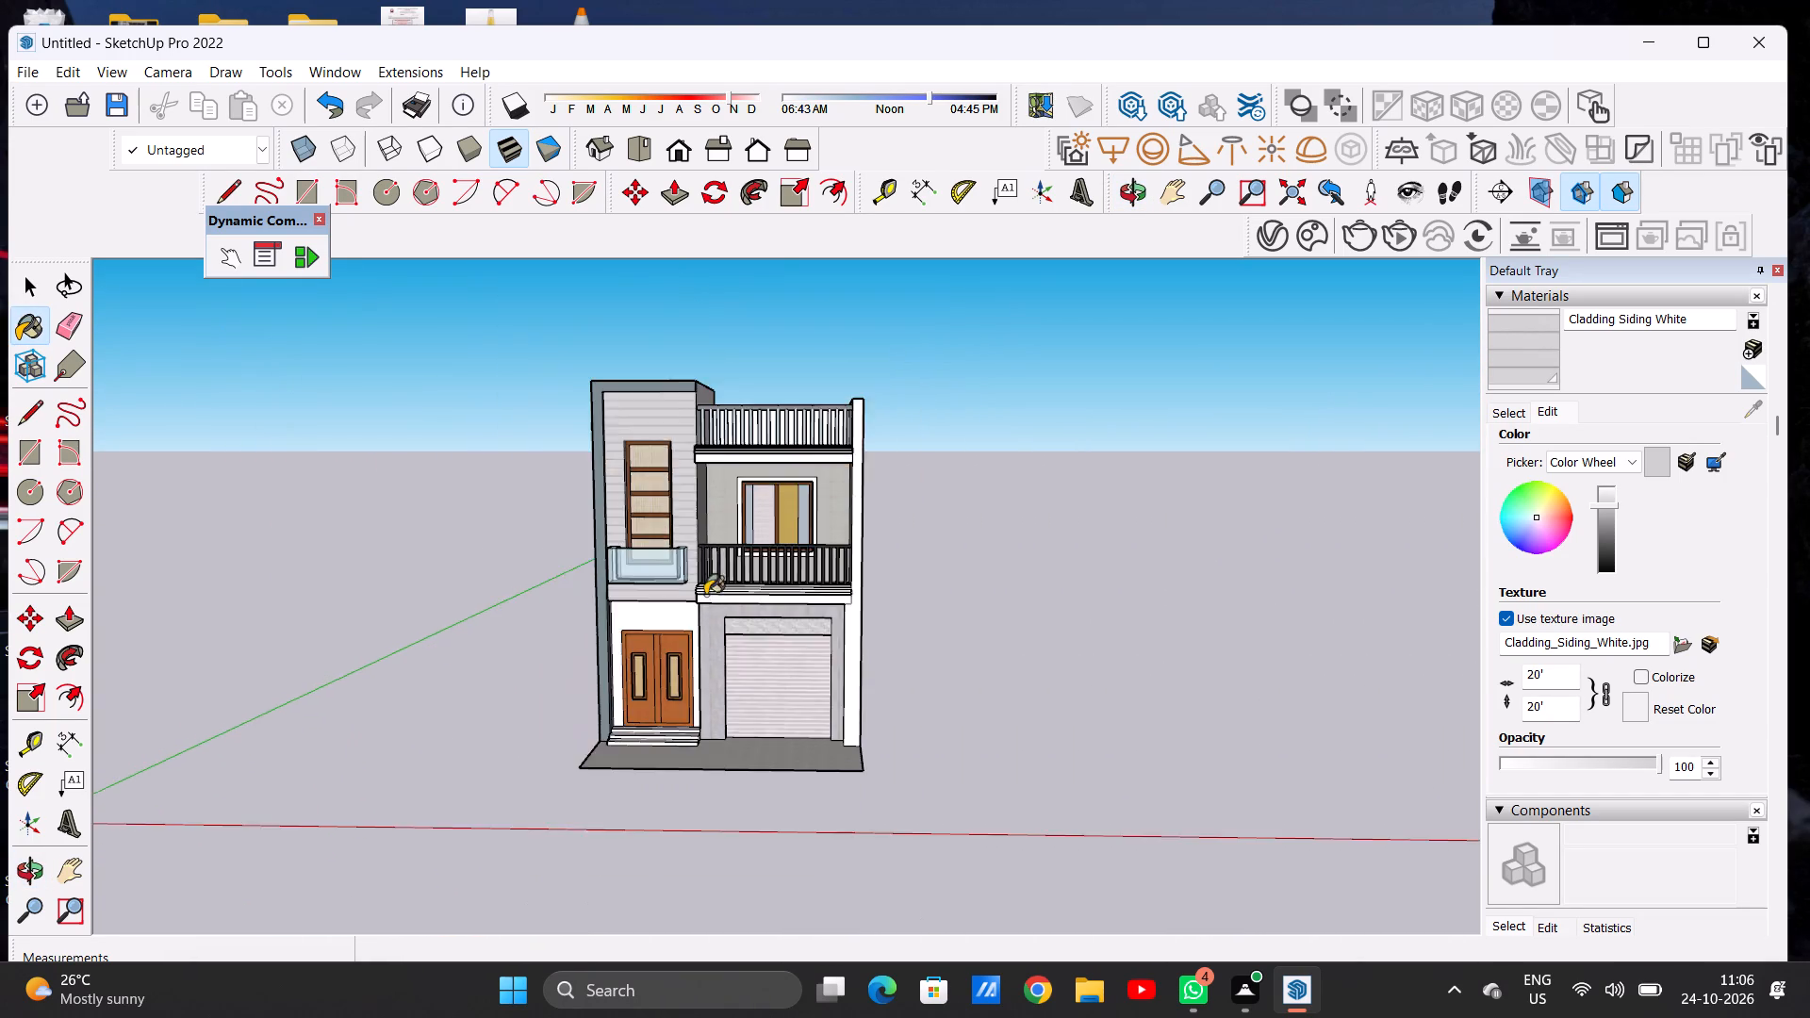
Paint the ground-floor wall around the wooden entrance doors with the Cladding Siding White material.
scroll(698, 631, up, 11)
scroll(675, 581, down, 1)
scroll(675, 581, up, 6)
scroll(673, 580, down, 1)
scroll(673, 580, up, 8)
click(674, 576)
scroll(683, 582, down, 4)
scroll(688, 585, up, 1)
scroll(688, 585, down, 2)
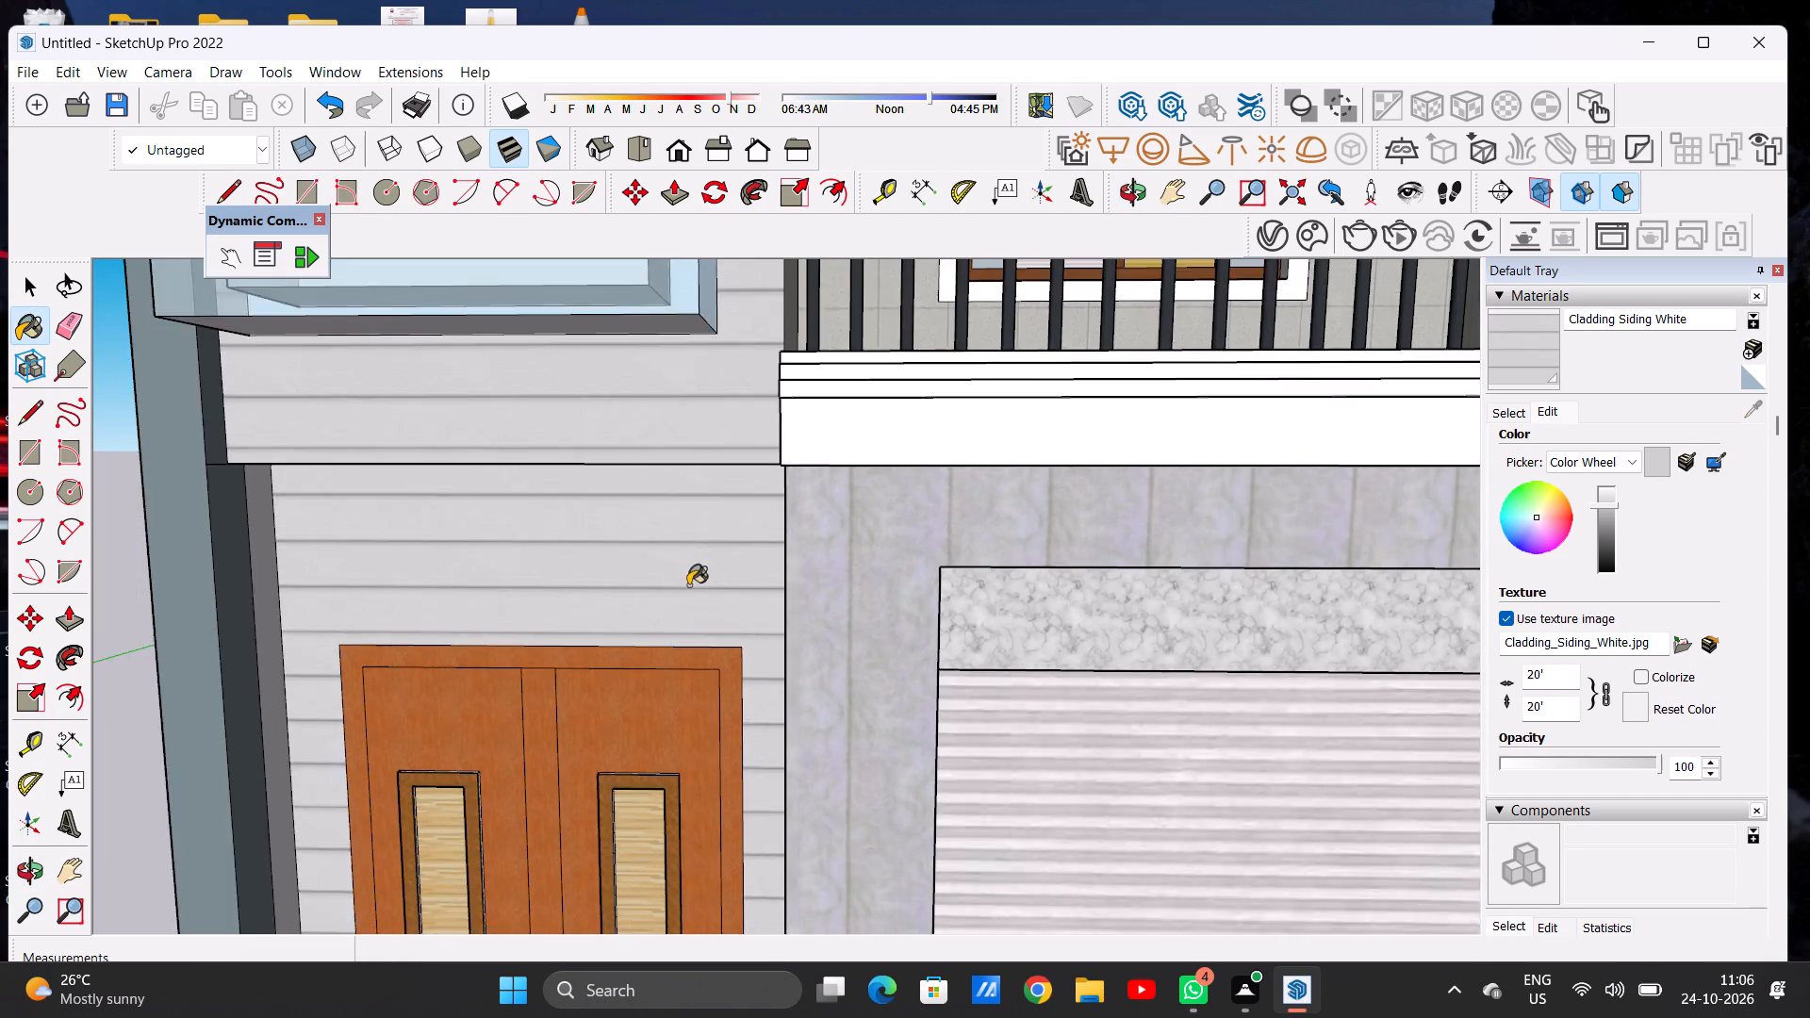
scroll(688, 585, down, 10)
middle_drag(666, 588, 667, 418)
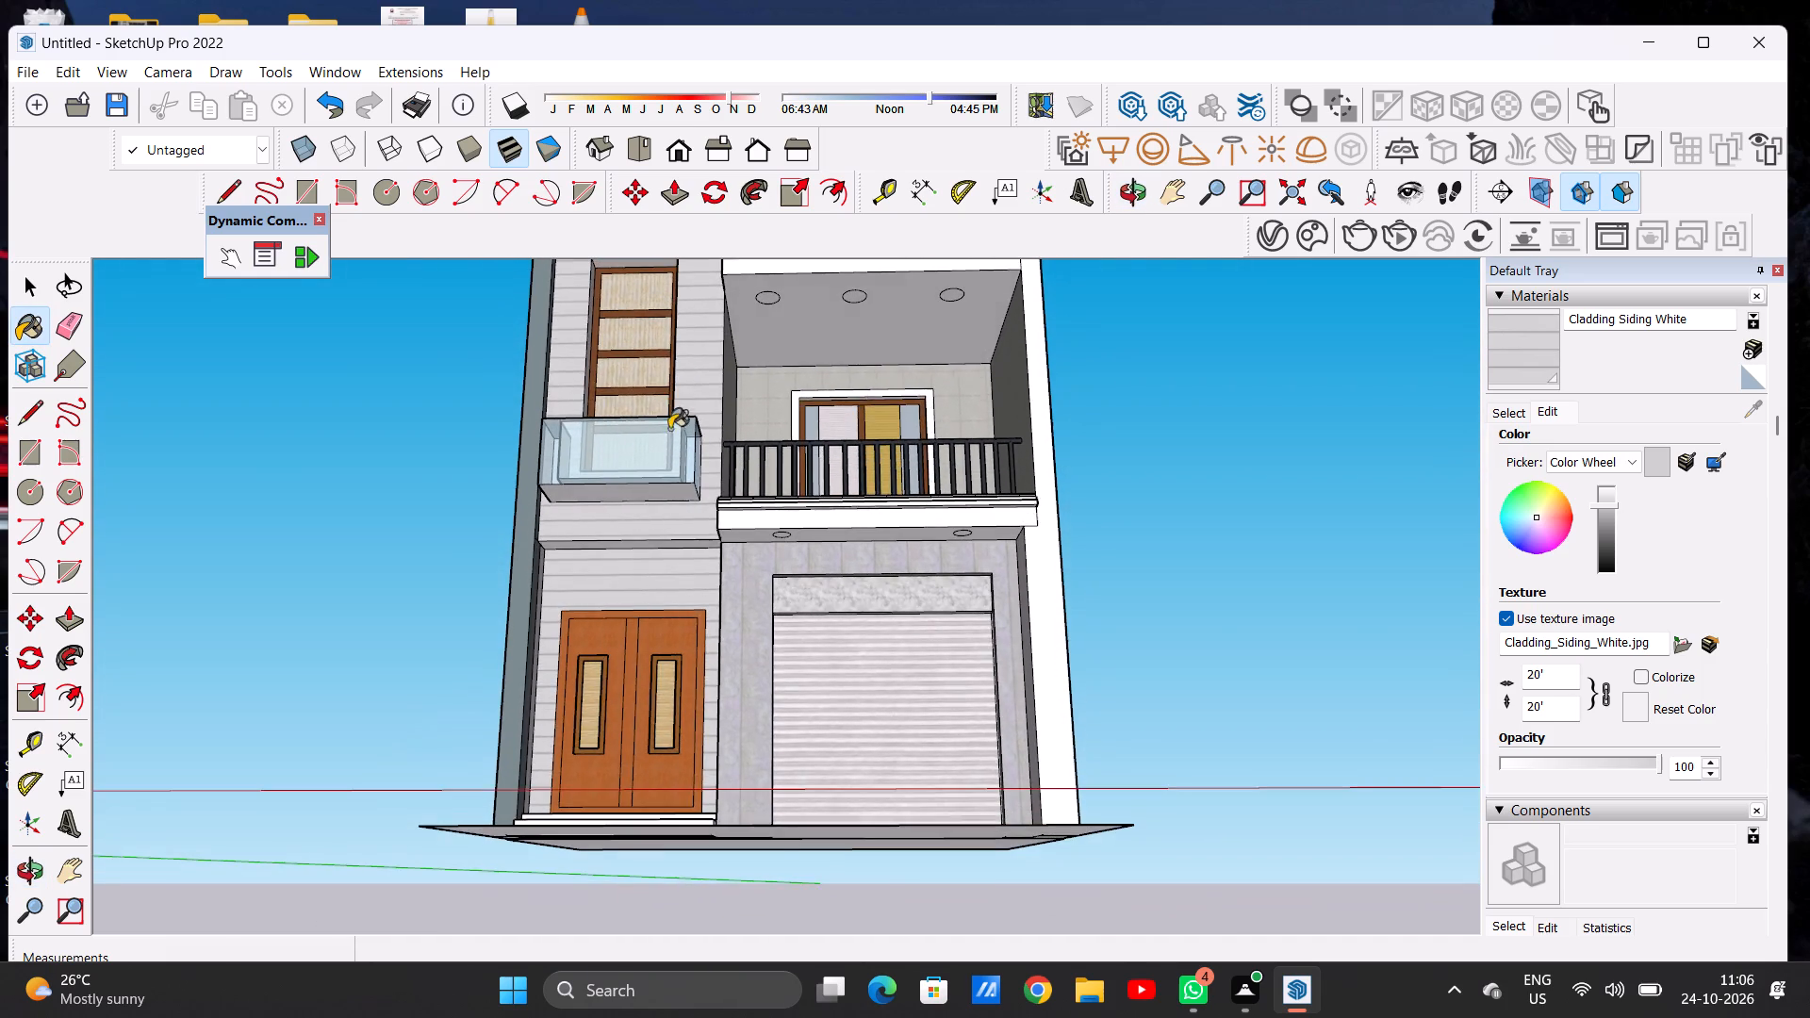
Brighten the Cladding Siding White material's colour to nearly full brightness.
scroll(683, 517, up, 7)
middle_drag(612, 625, 664, 790)
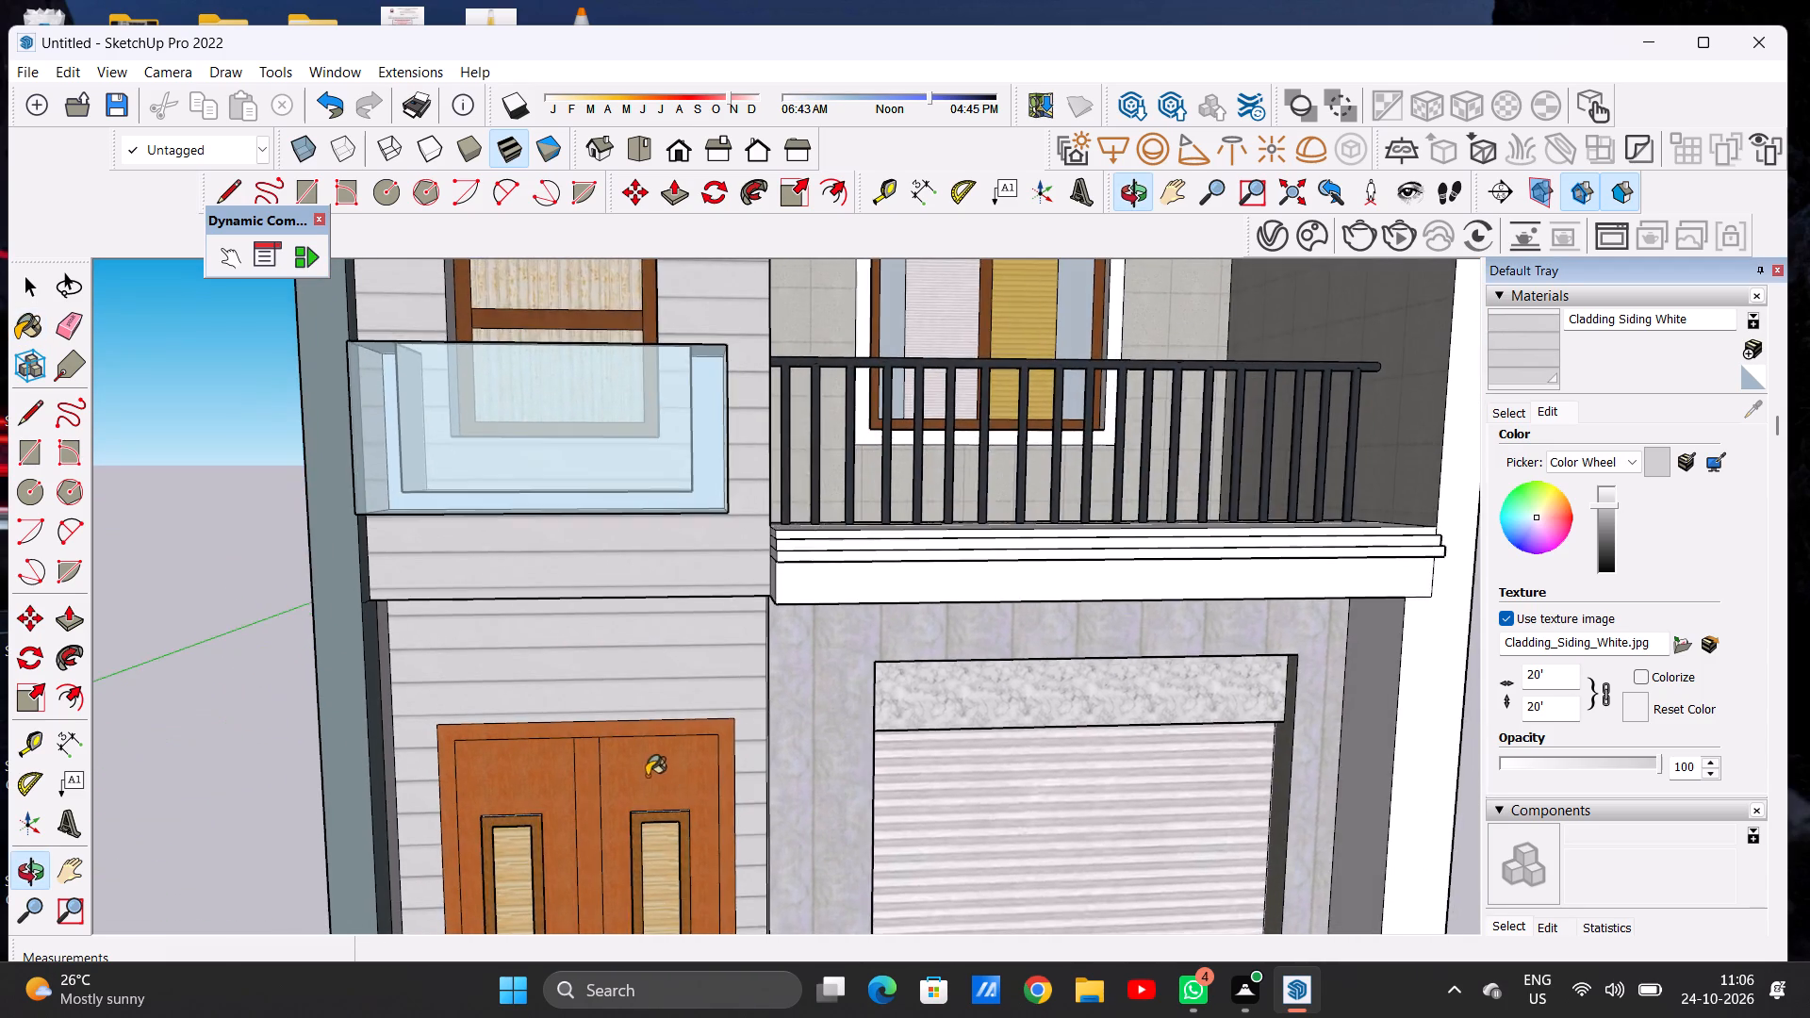
scroll(603, 715, down, 16)
scroll(635, 658, up, 6)
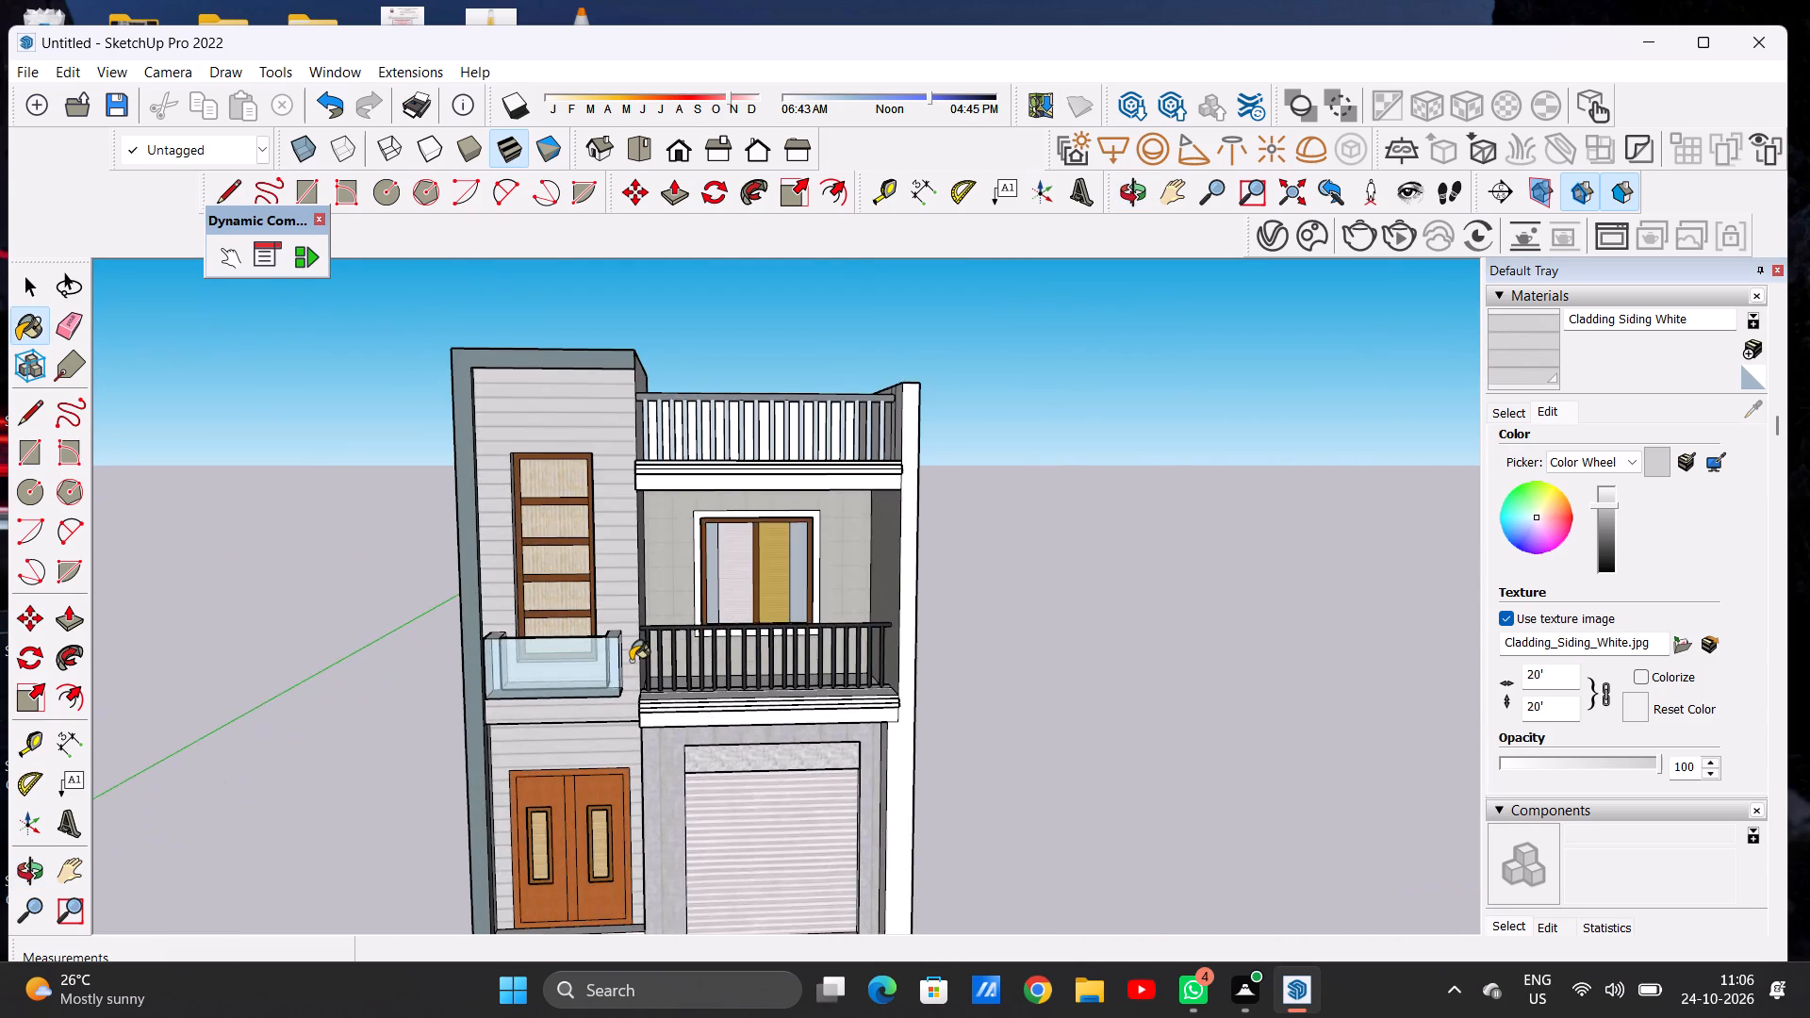
scroll(631, 662, down, 5)
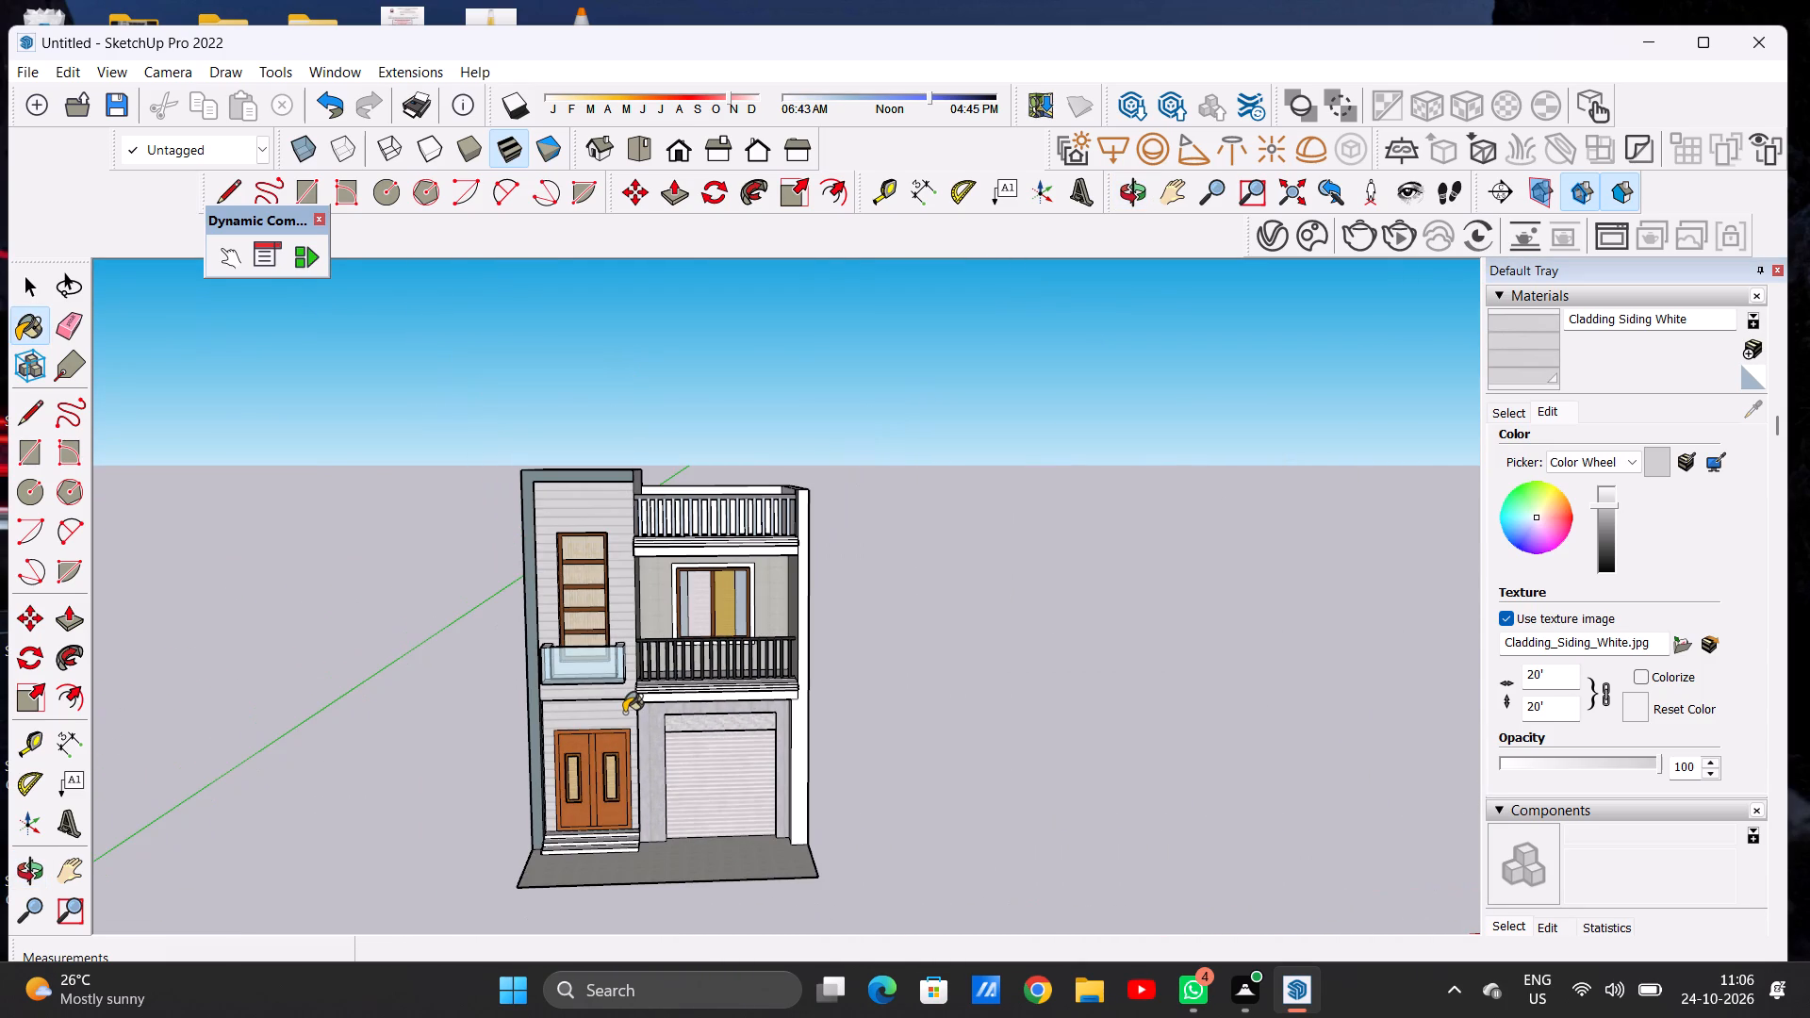
click(1606, 496)
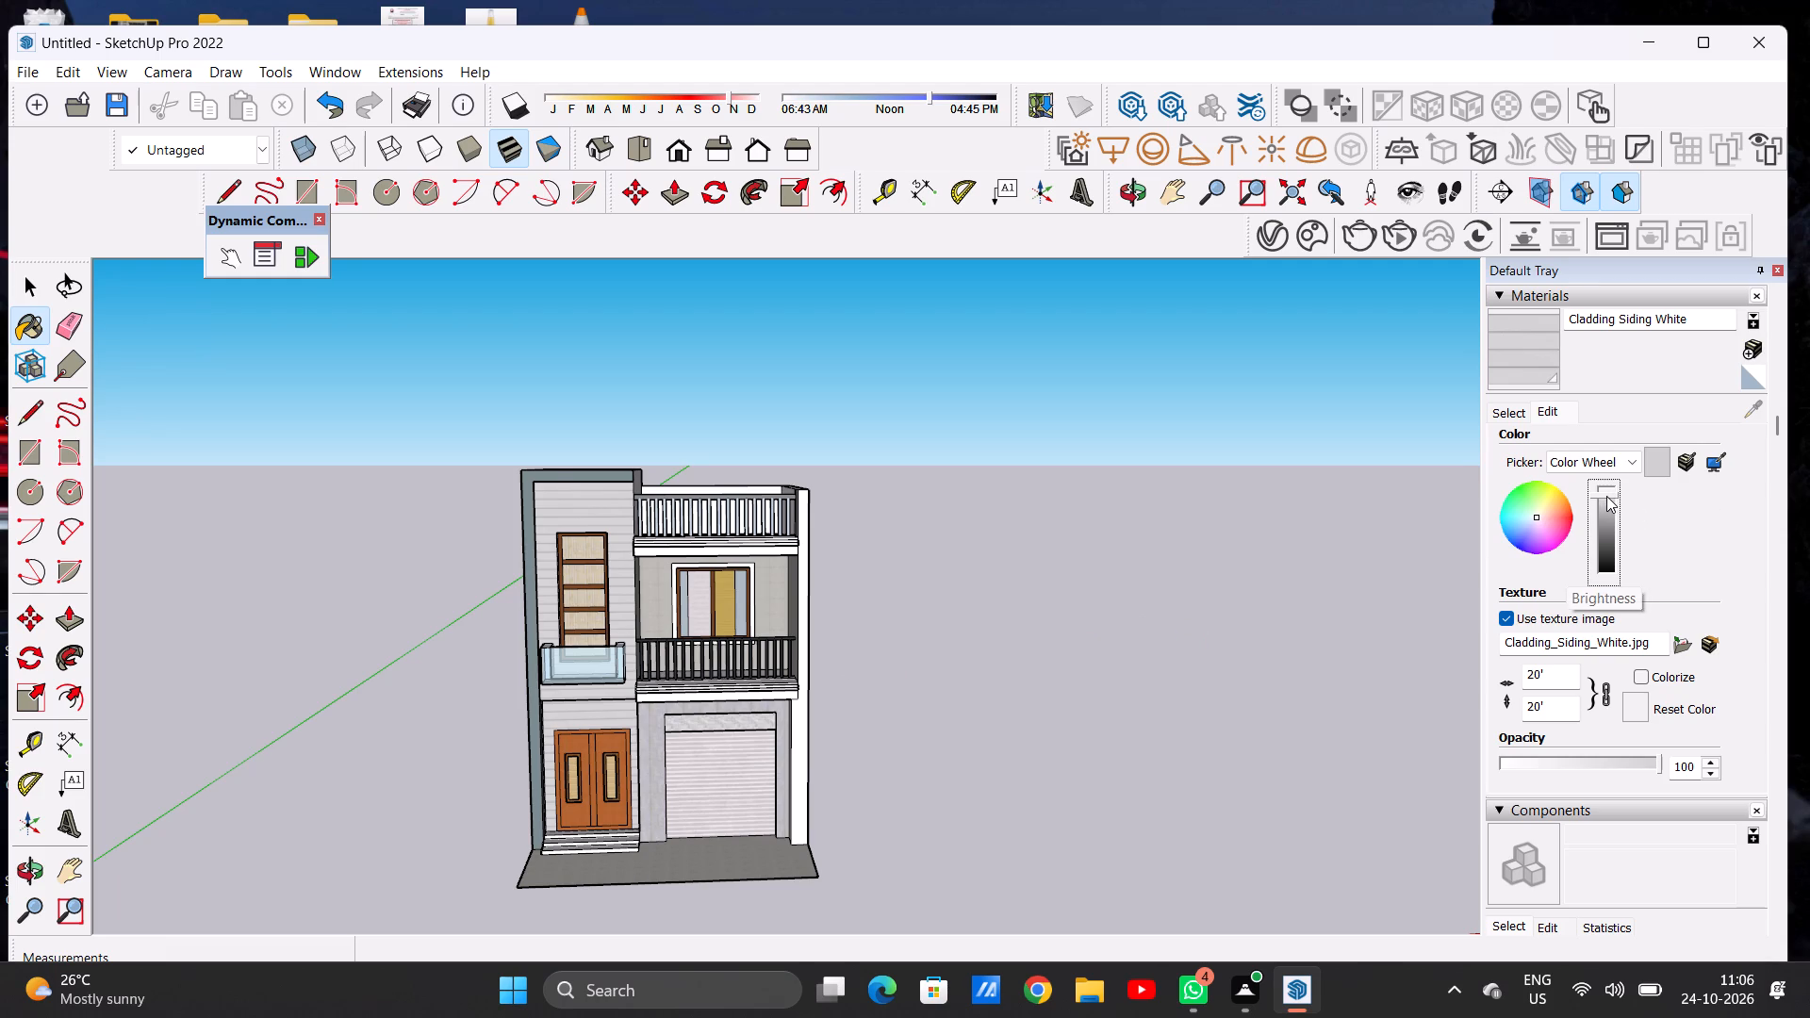
Examine the siding colour on the front walls around the tall window and entrance doors from several distances.
scroll(628, 620, up, 13)
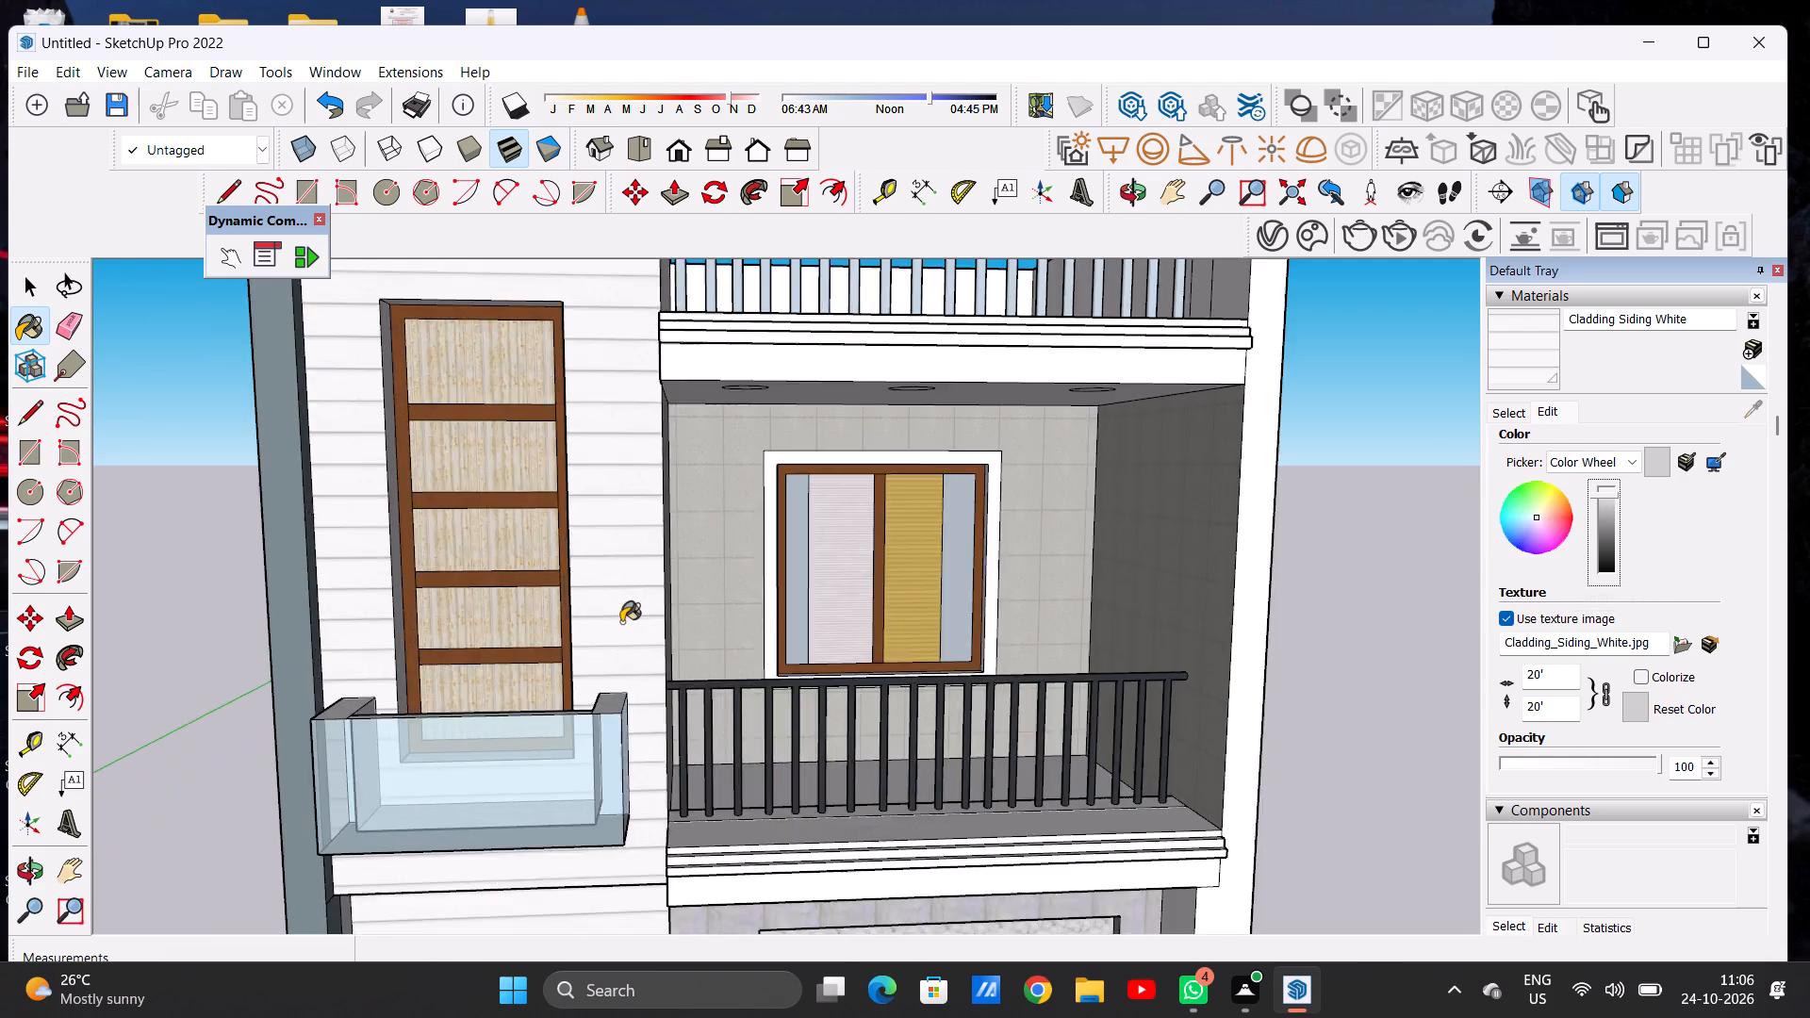
scroll(621, 622, up, 8)
scroll(638, 561, down, 18)
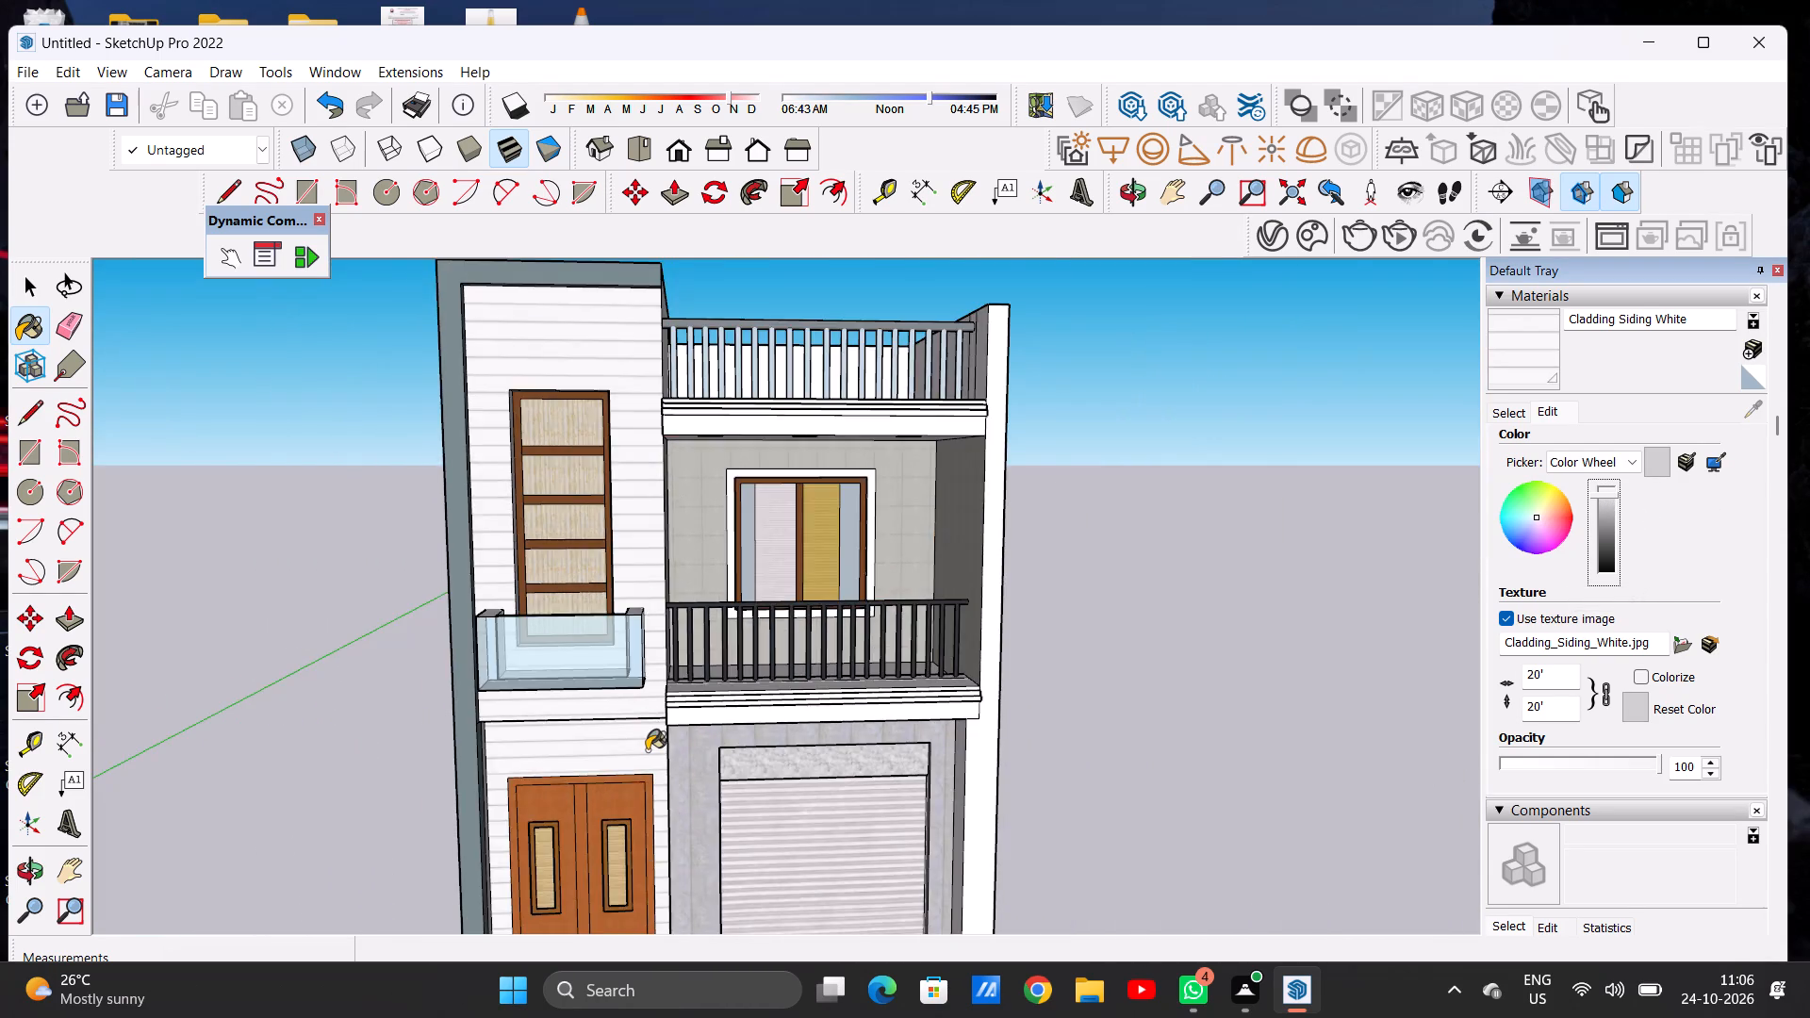
scroll(647, 750, up, 14)
scroll(647, 745, down, 18)
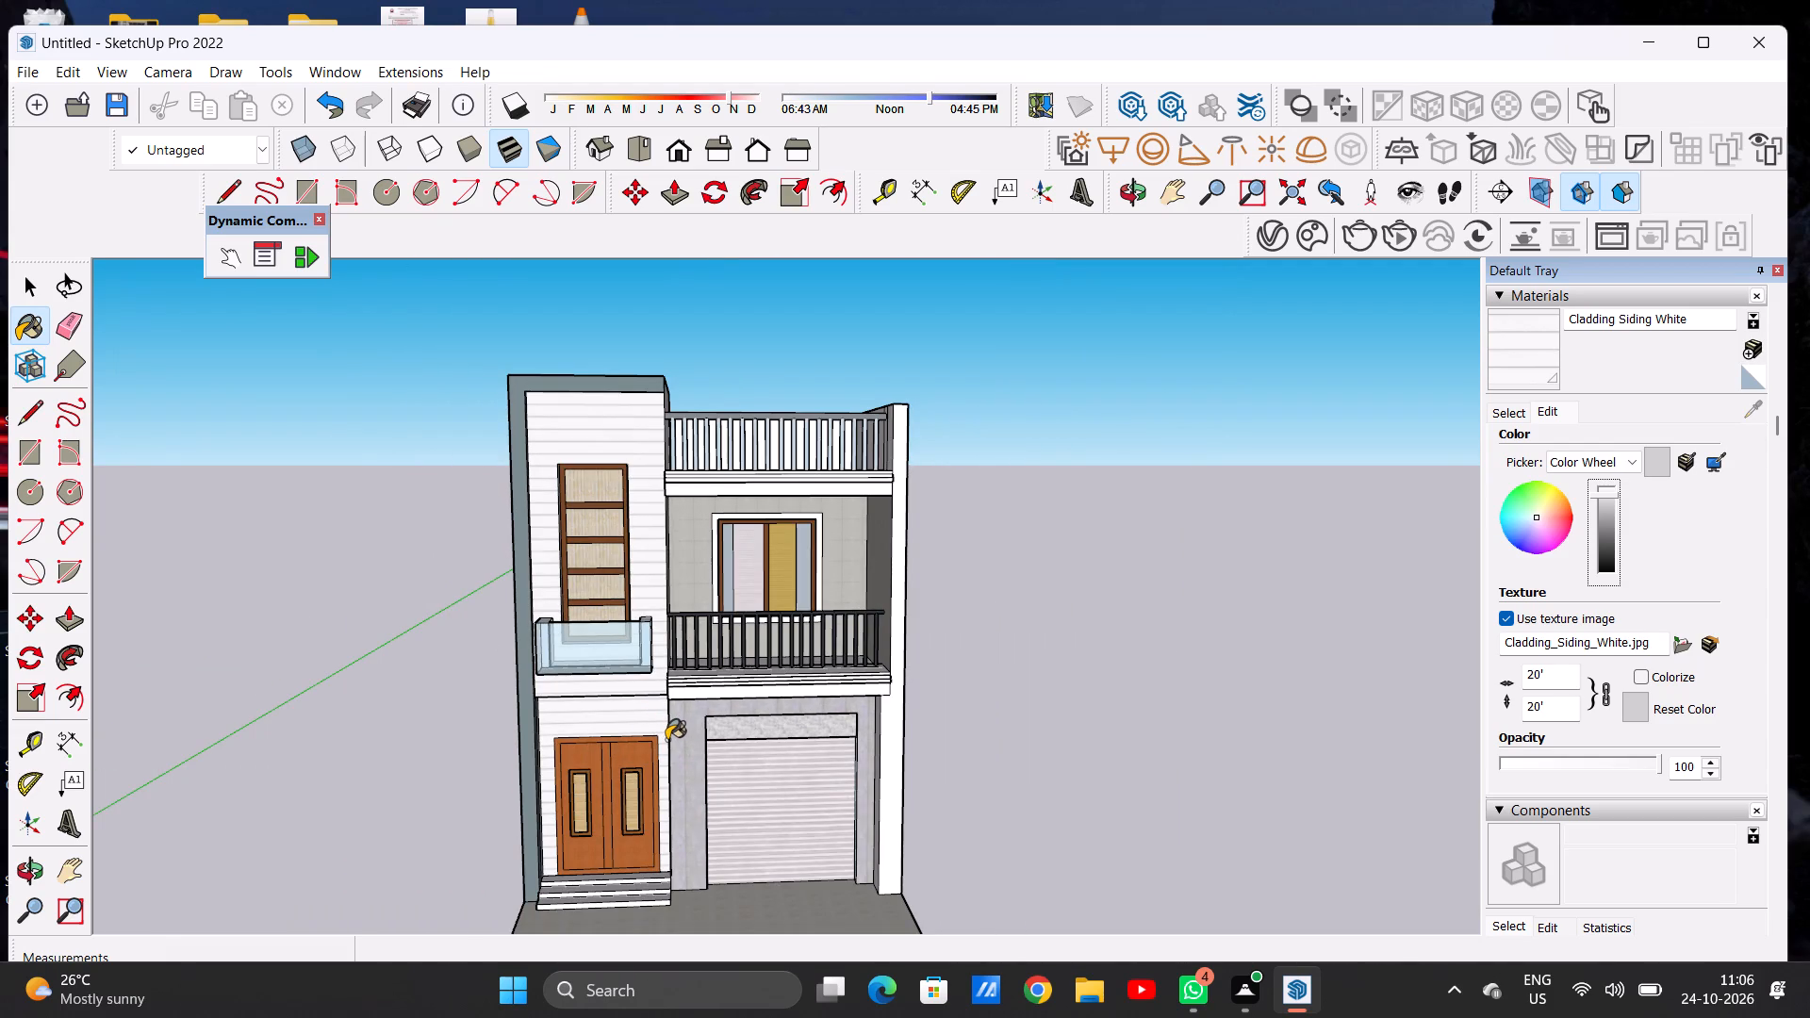
scroll(664, 773, up, 9)
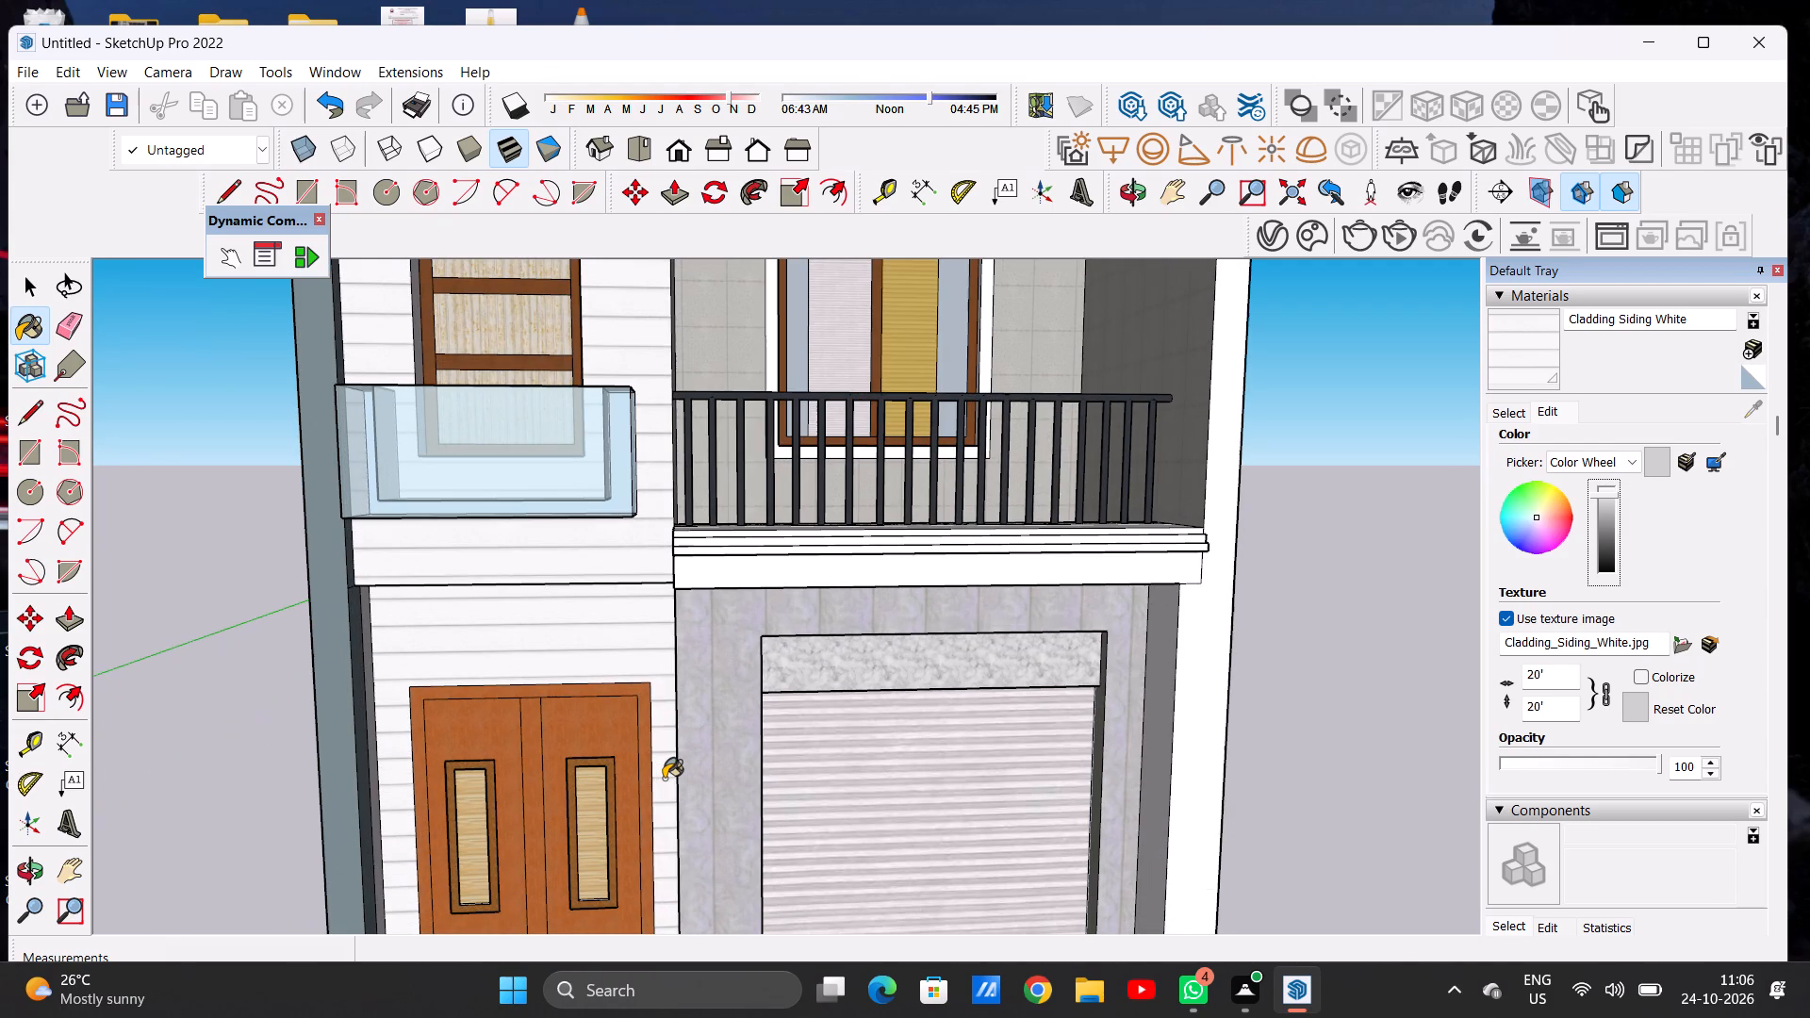
key(space)
scroll(618, 724, down, 12)
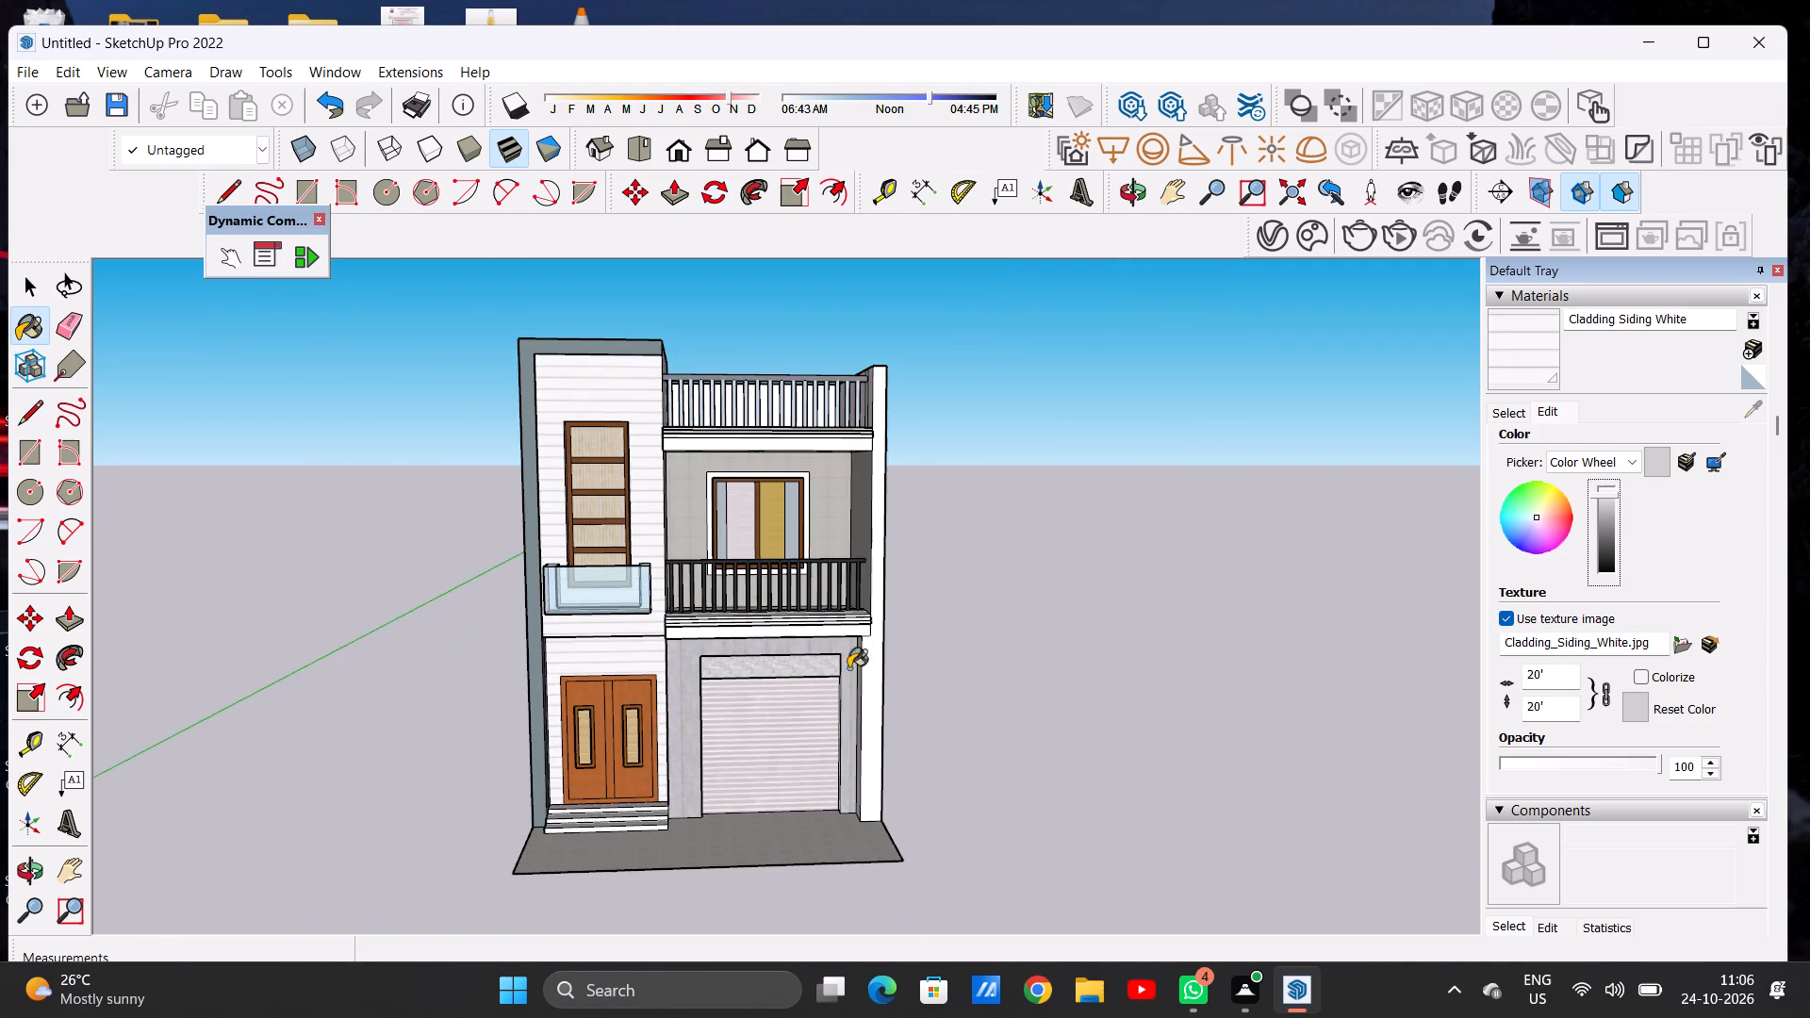
click(998, 710)
key(space)
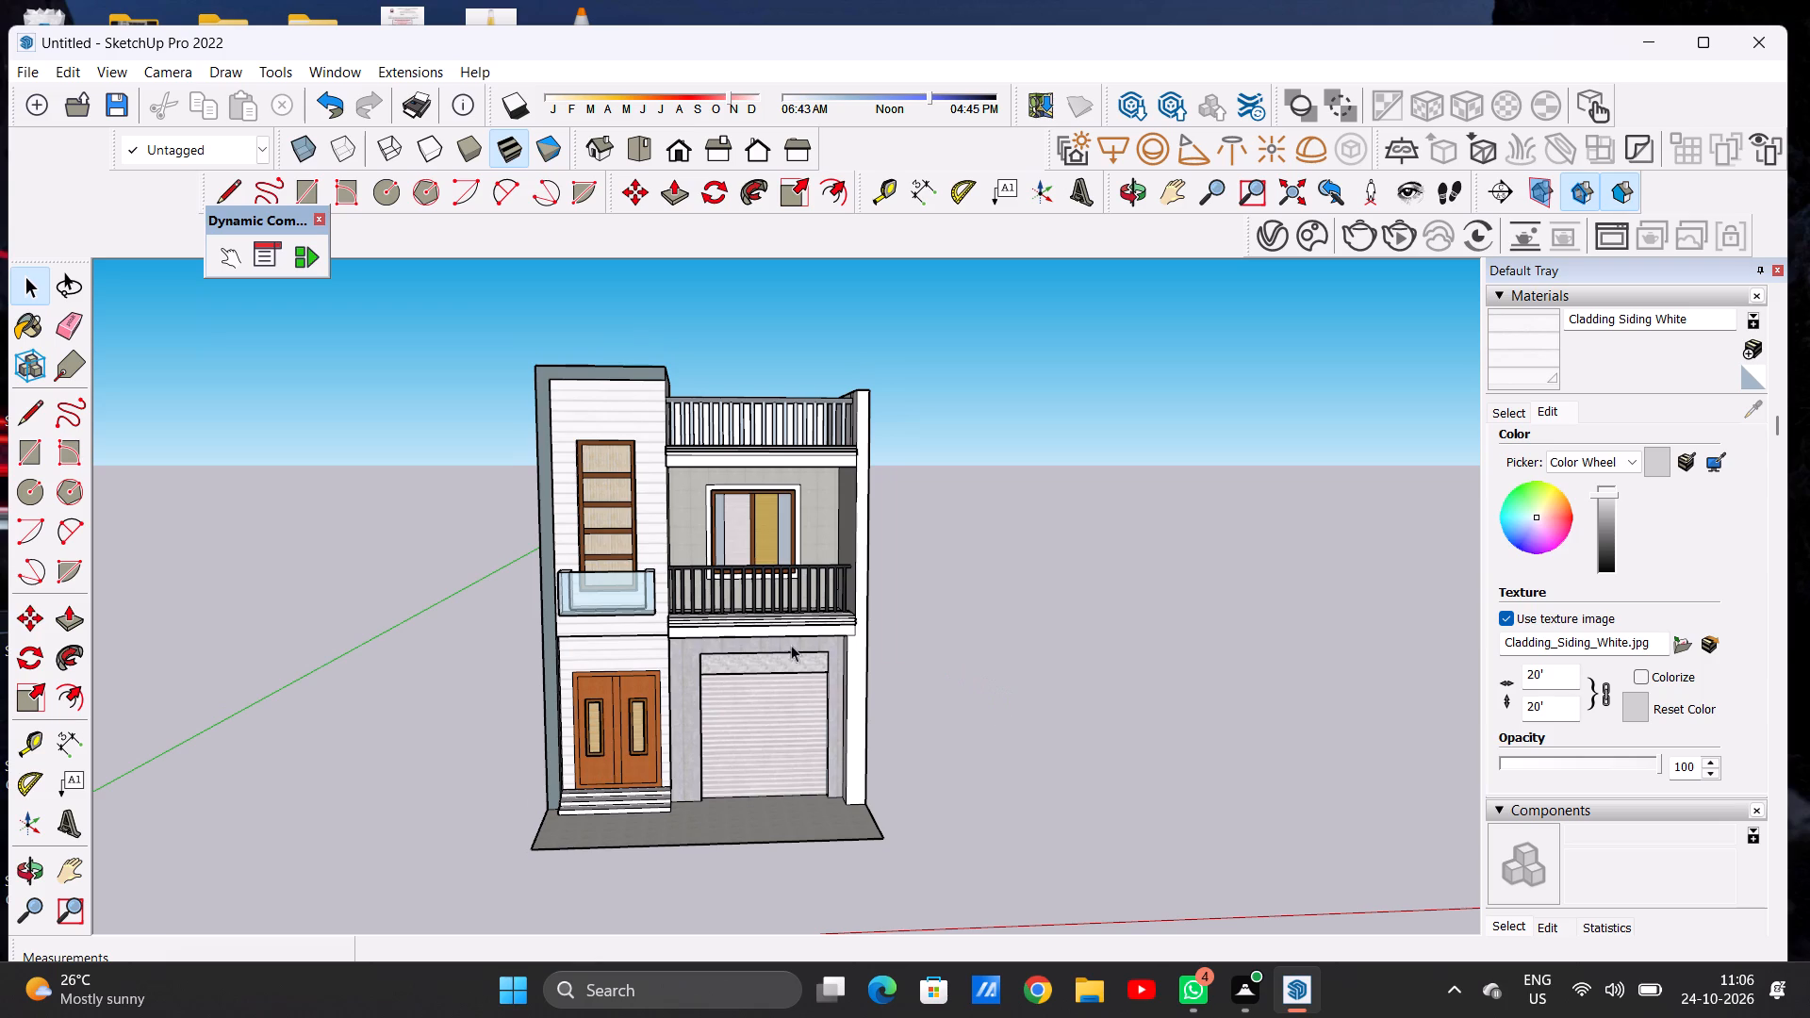
scroll(605, 724, up, 13)
middle_drag(689, 640, 469, 585)
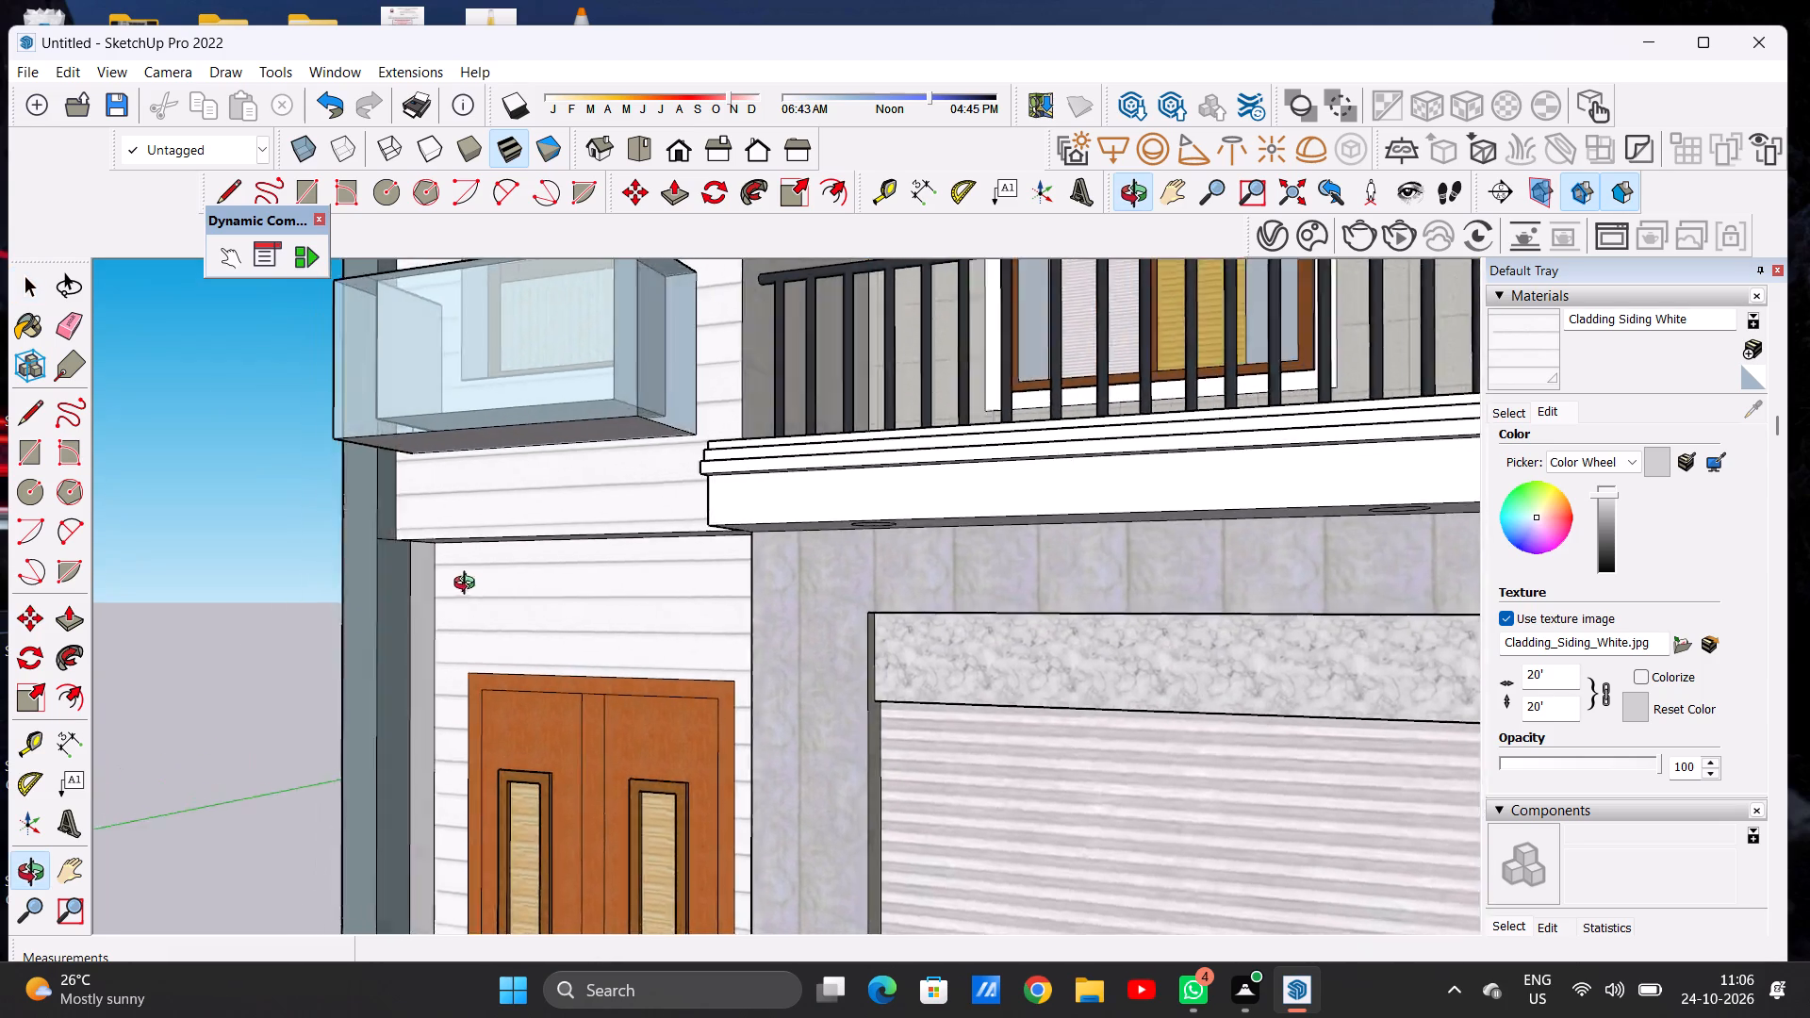
middle_drag(469, 585, 666, 616)
scroll(676, 629, down, 10)
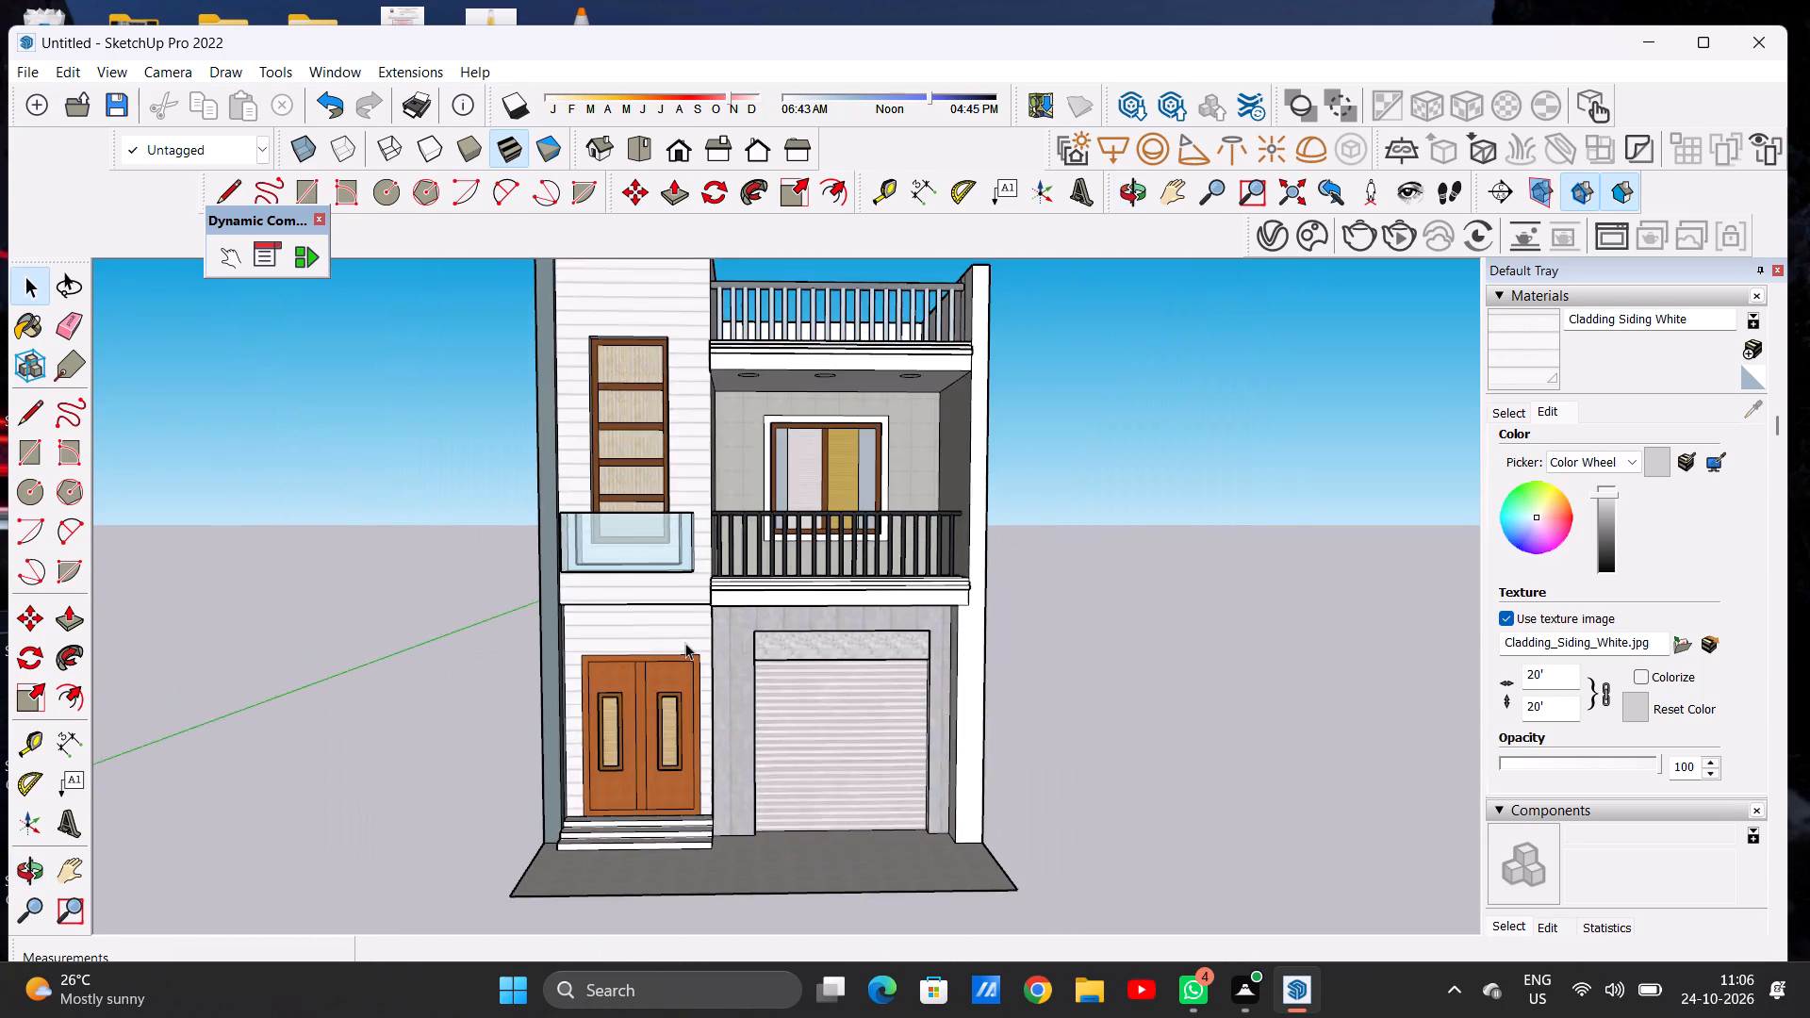
scroll(685, 643, down, 2)
scroll(693, 597, up, 6)
scroll(693, 597, down, 1)
scroll(693, 597, up, 5)
scroll(693, 596, down, 9)
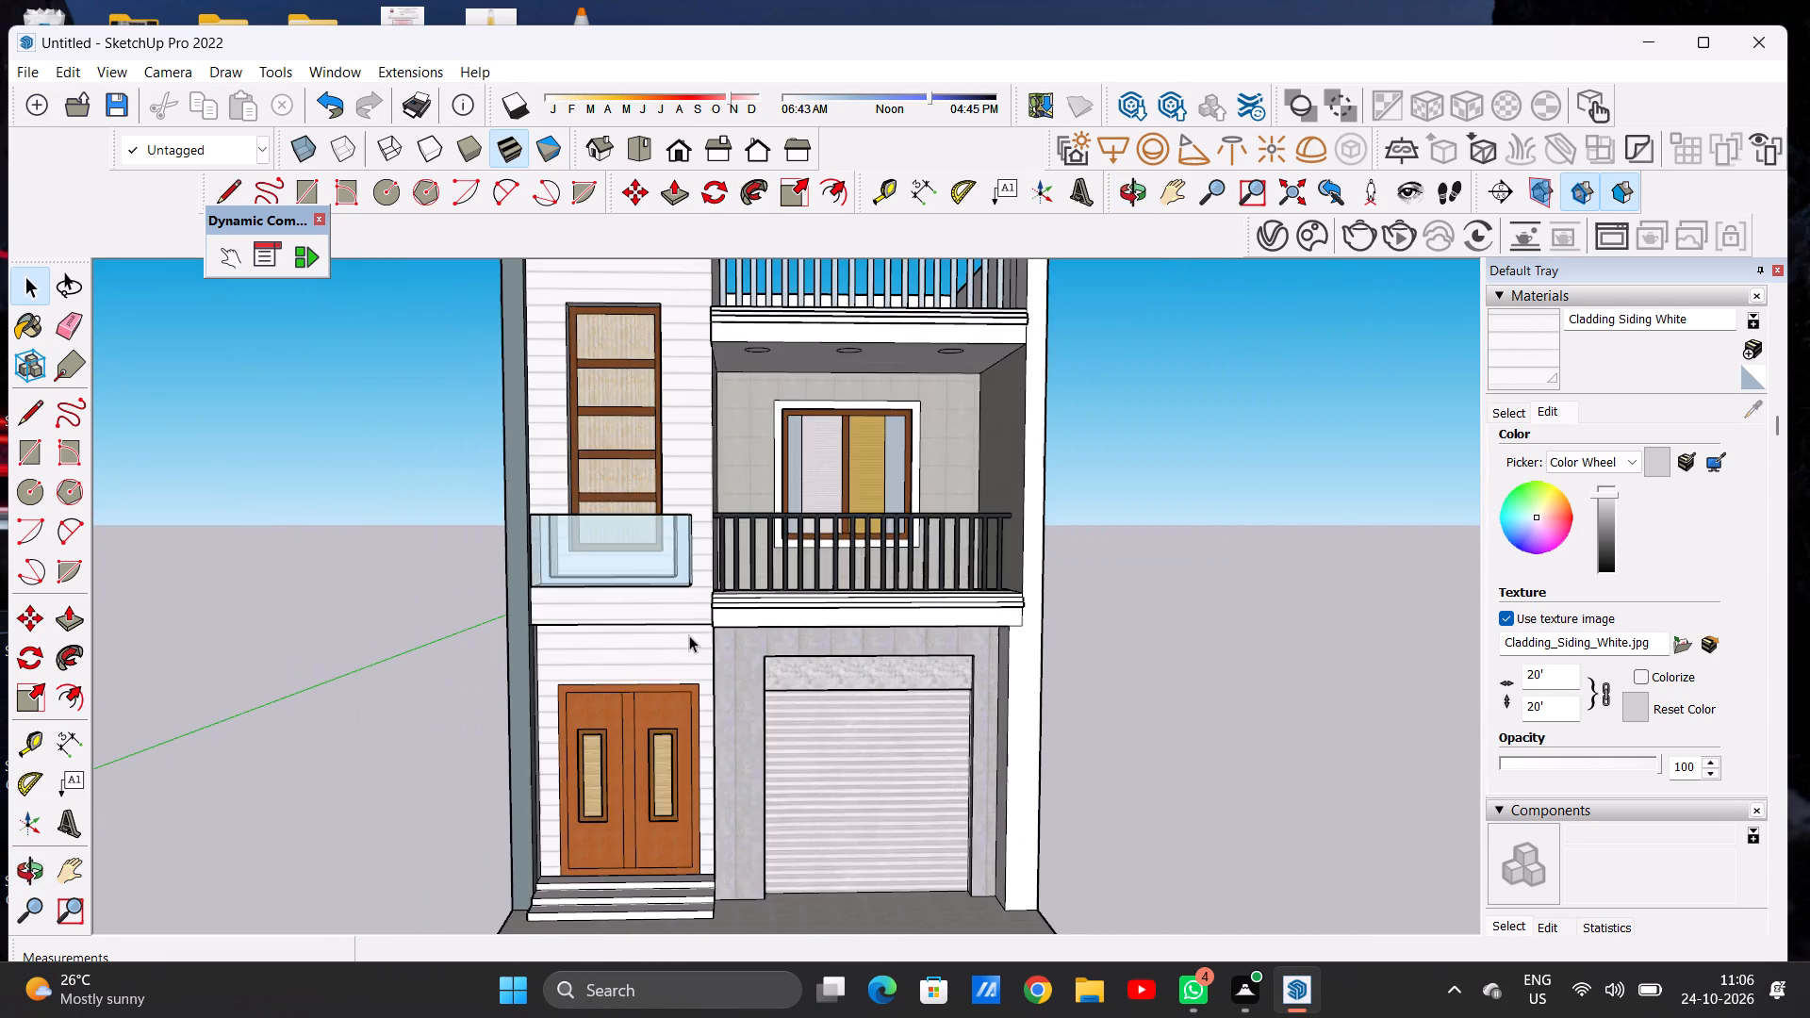
scroll(689, 635, down, 4)
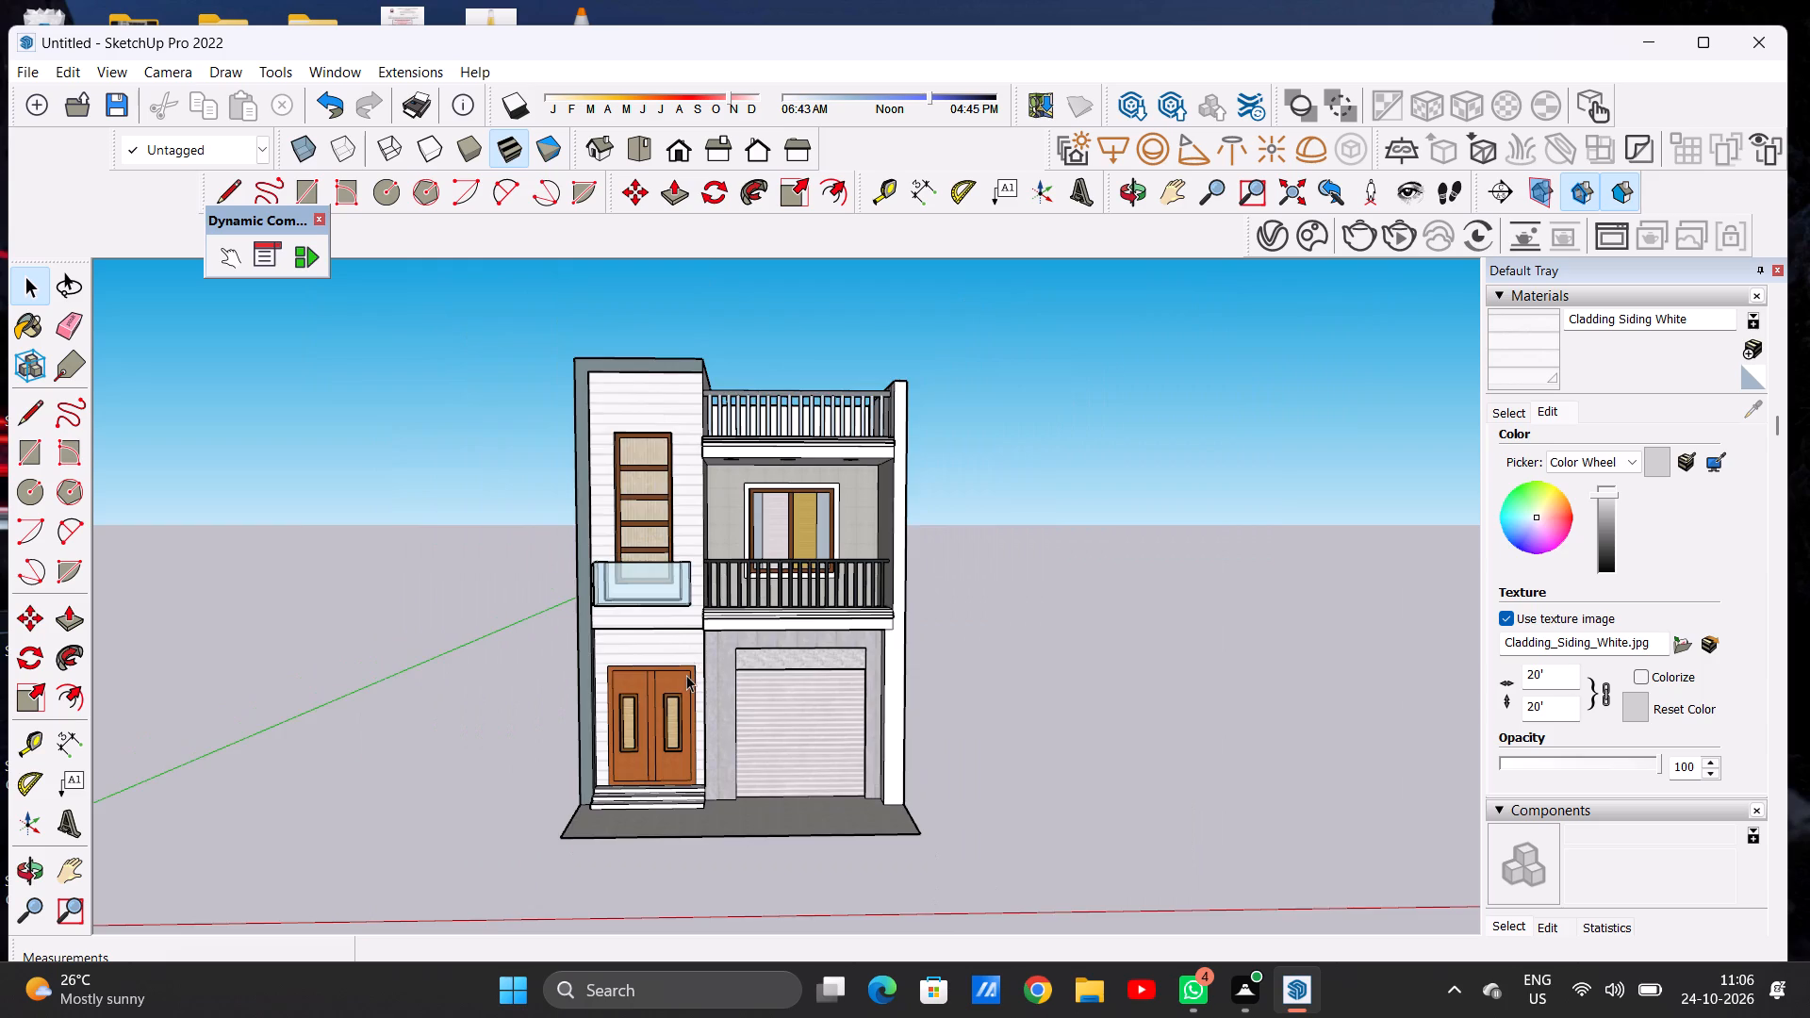
scroll(686, 675, up, 2)
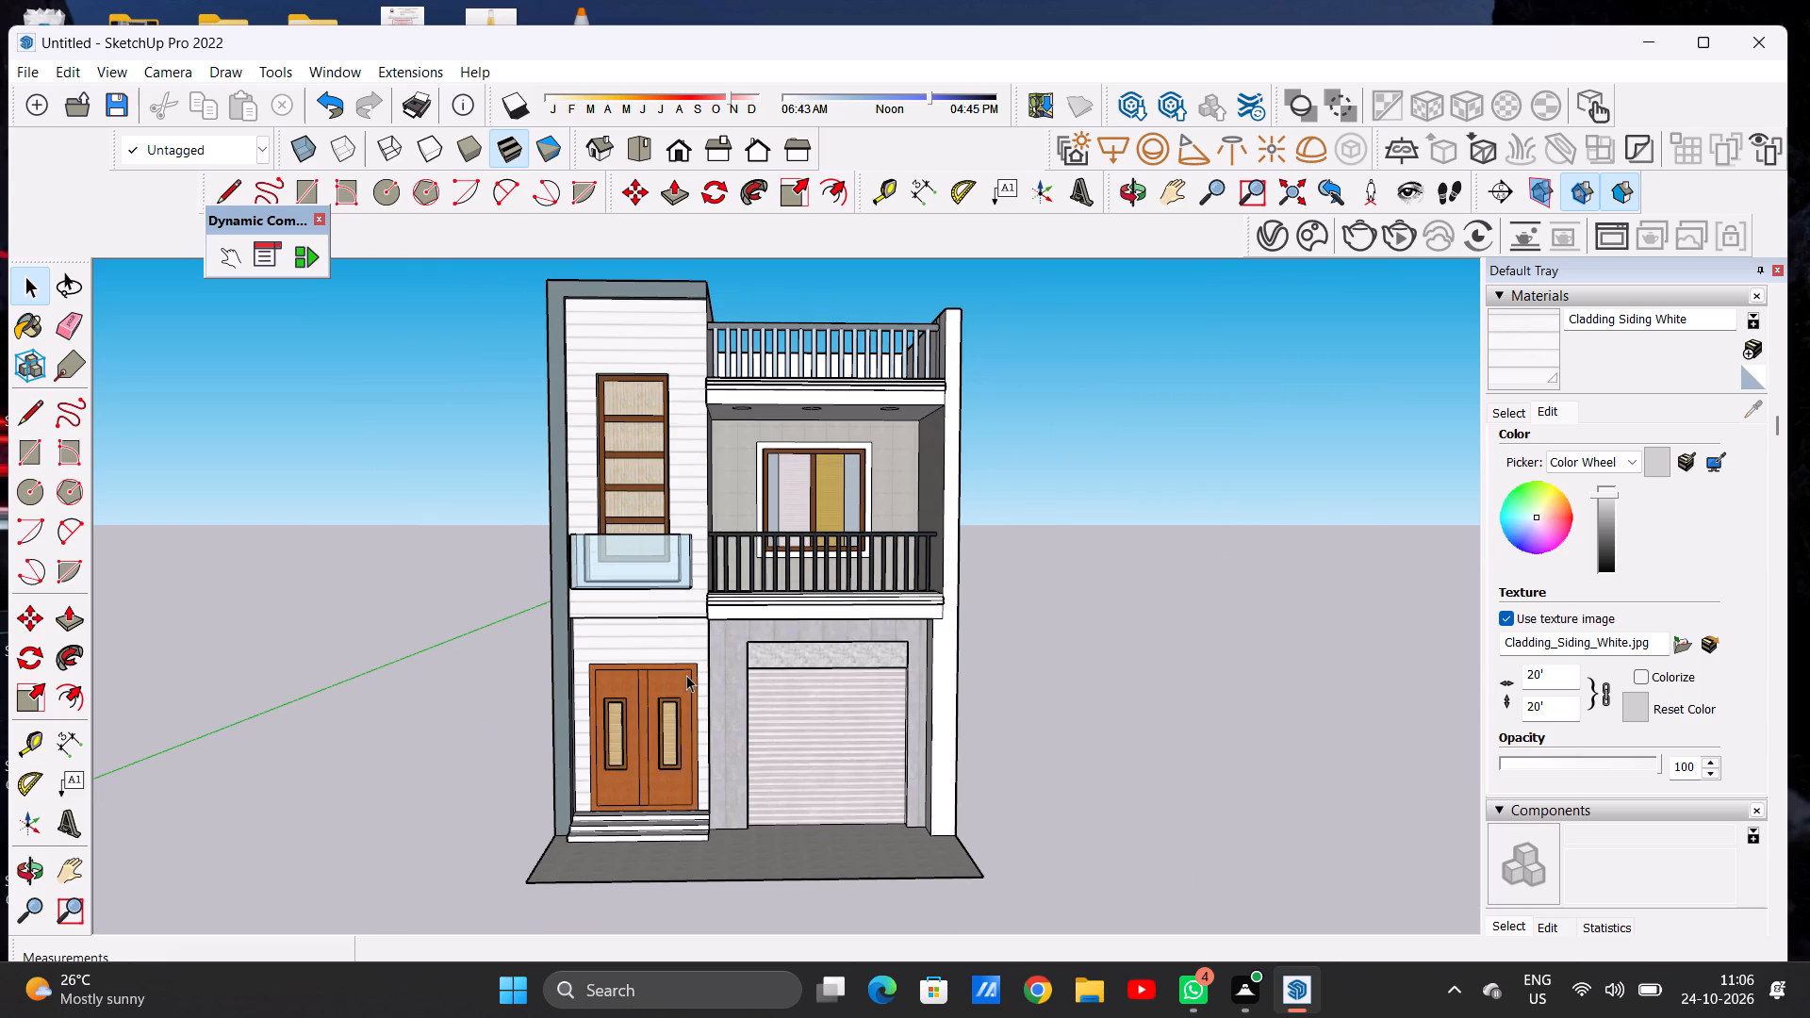
Paint the stair tower's side wall and the rear parapet's inner face at the roof terrace with Formica Graystone from Synthetic Surfaces.
middle_drag(762, 439, 383, 540)
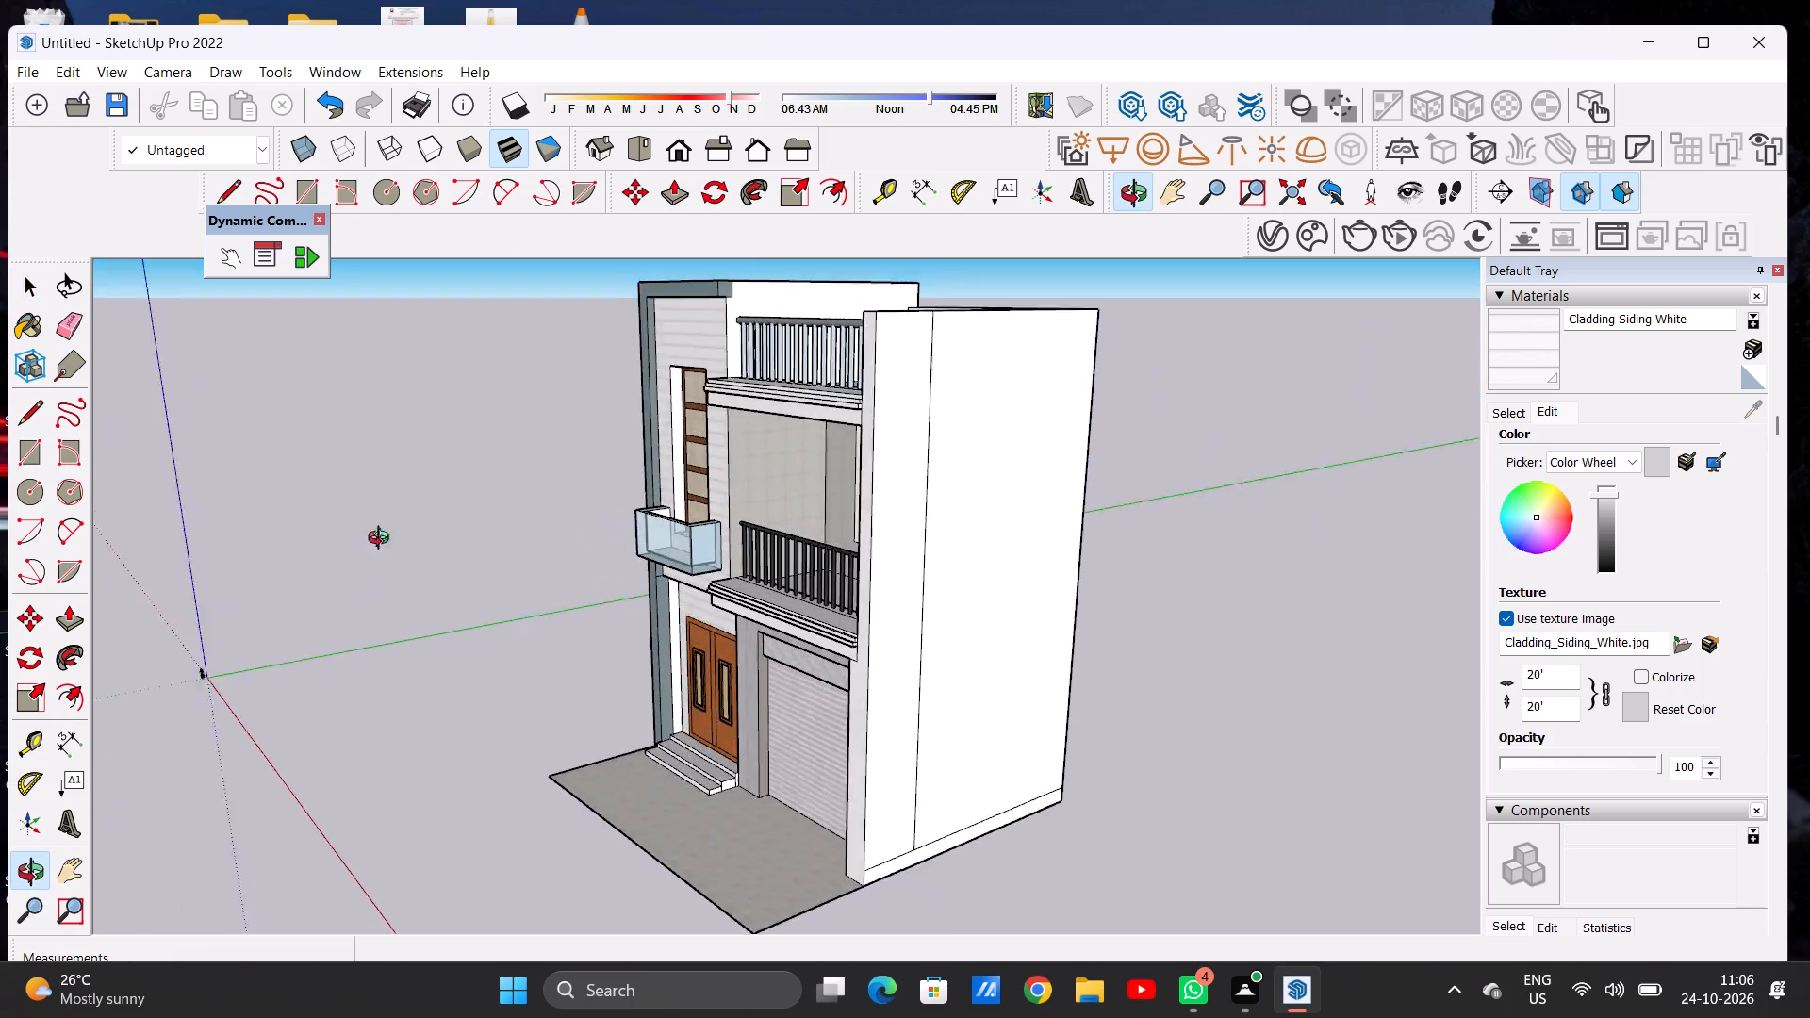
middle_drag(383, 540, 518, 495)
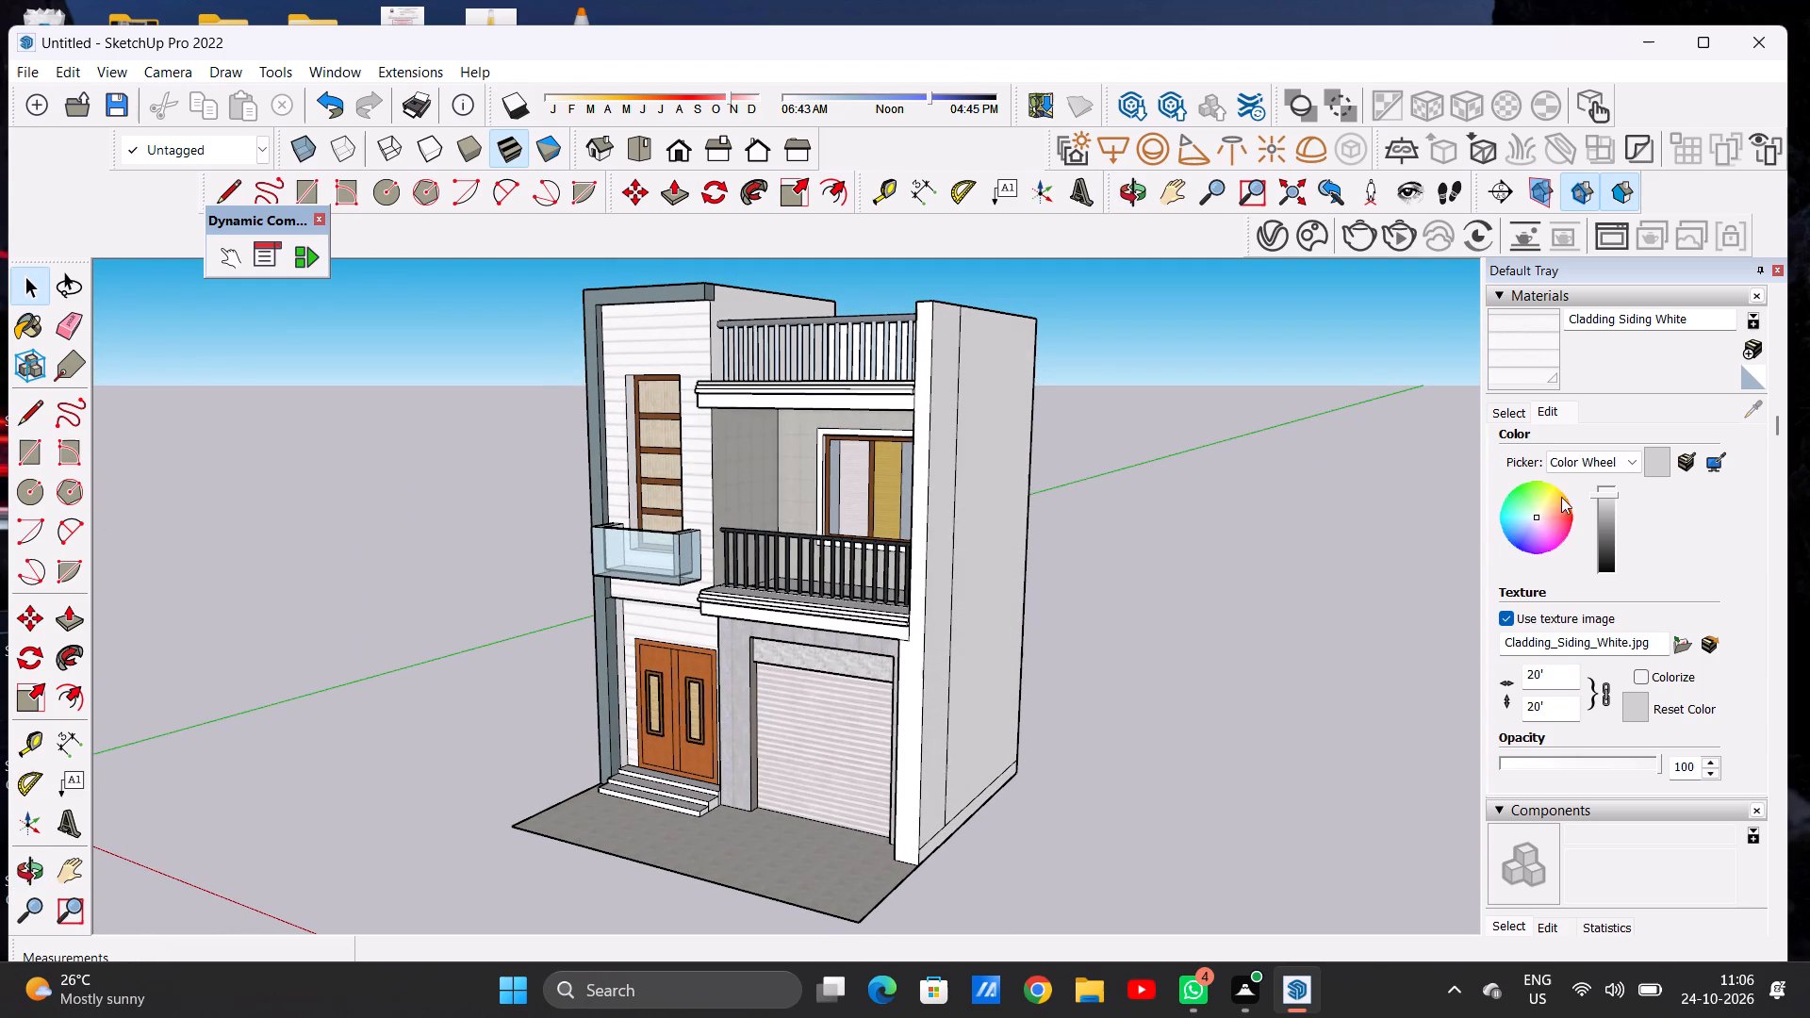
click(1509, 410)
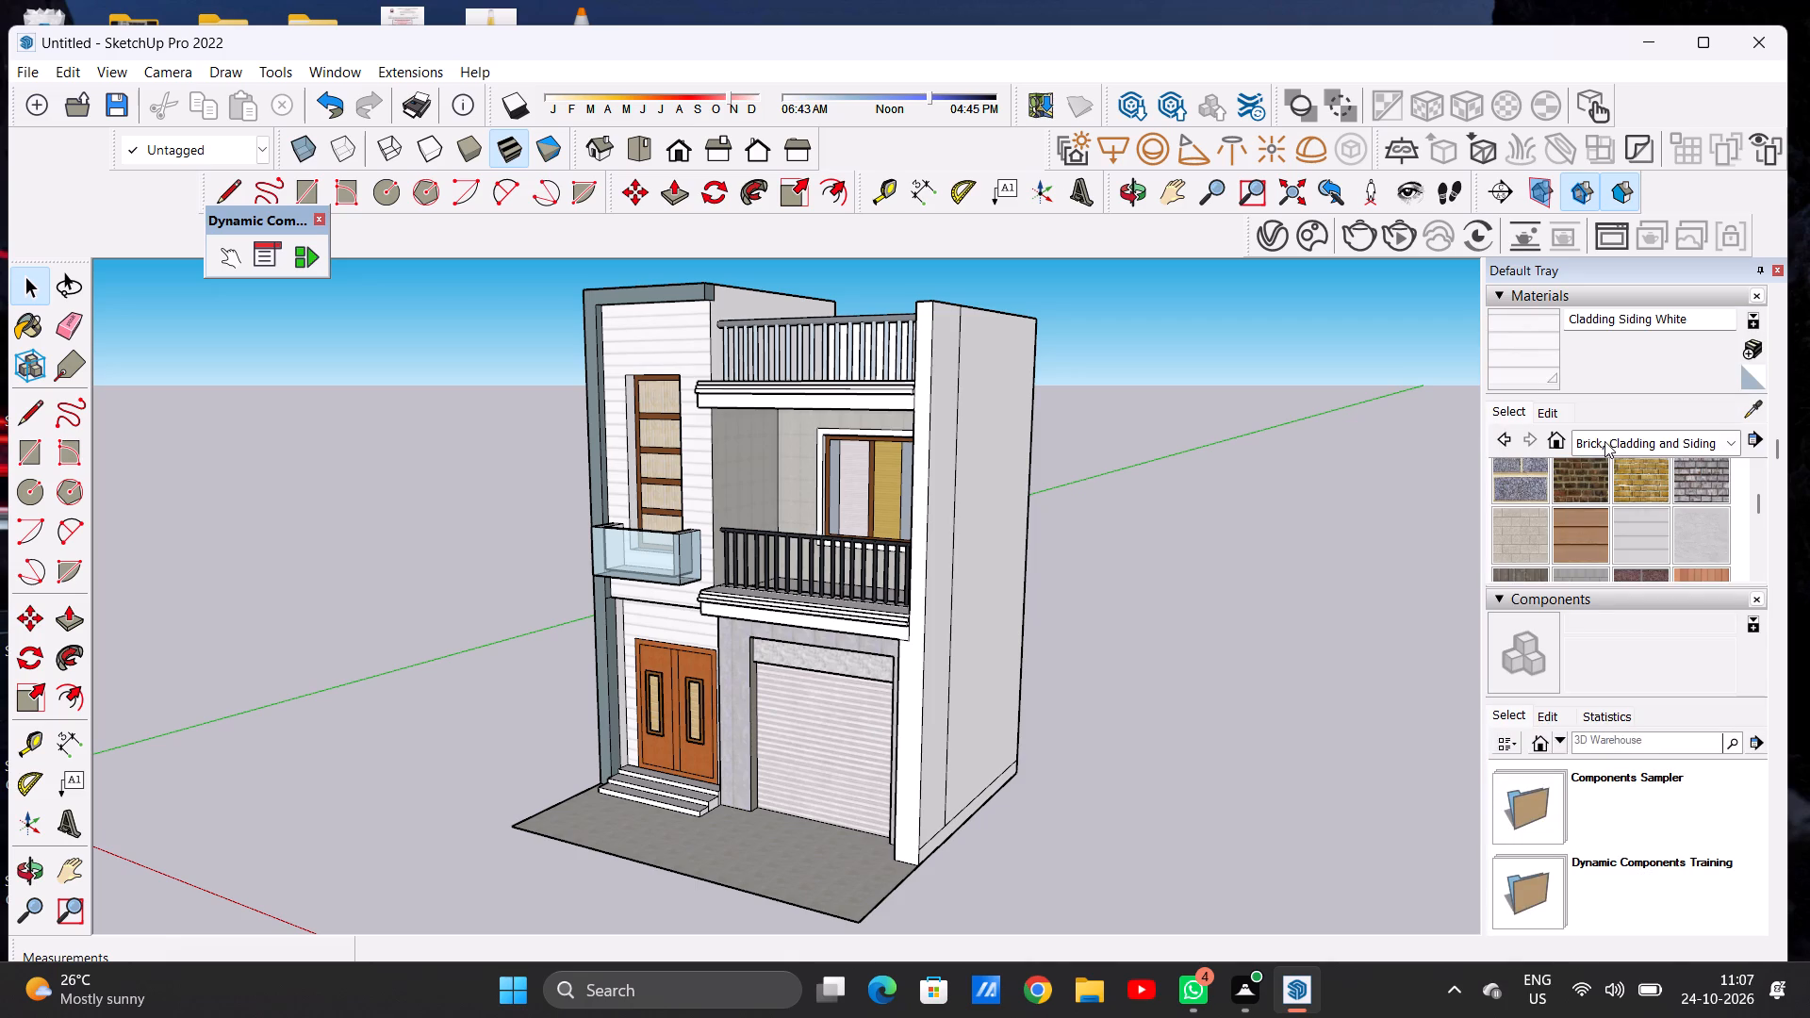
click(1604, 441)
click(1628, 677)
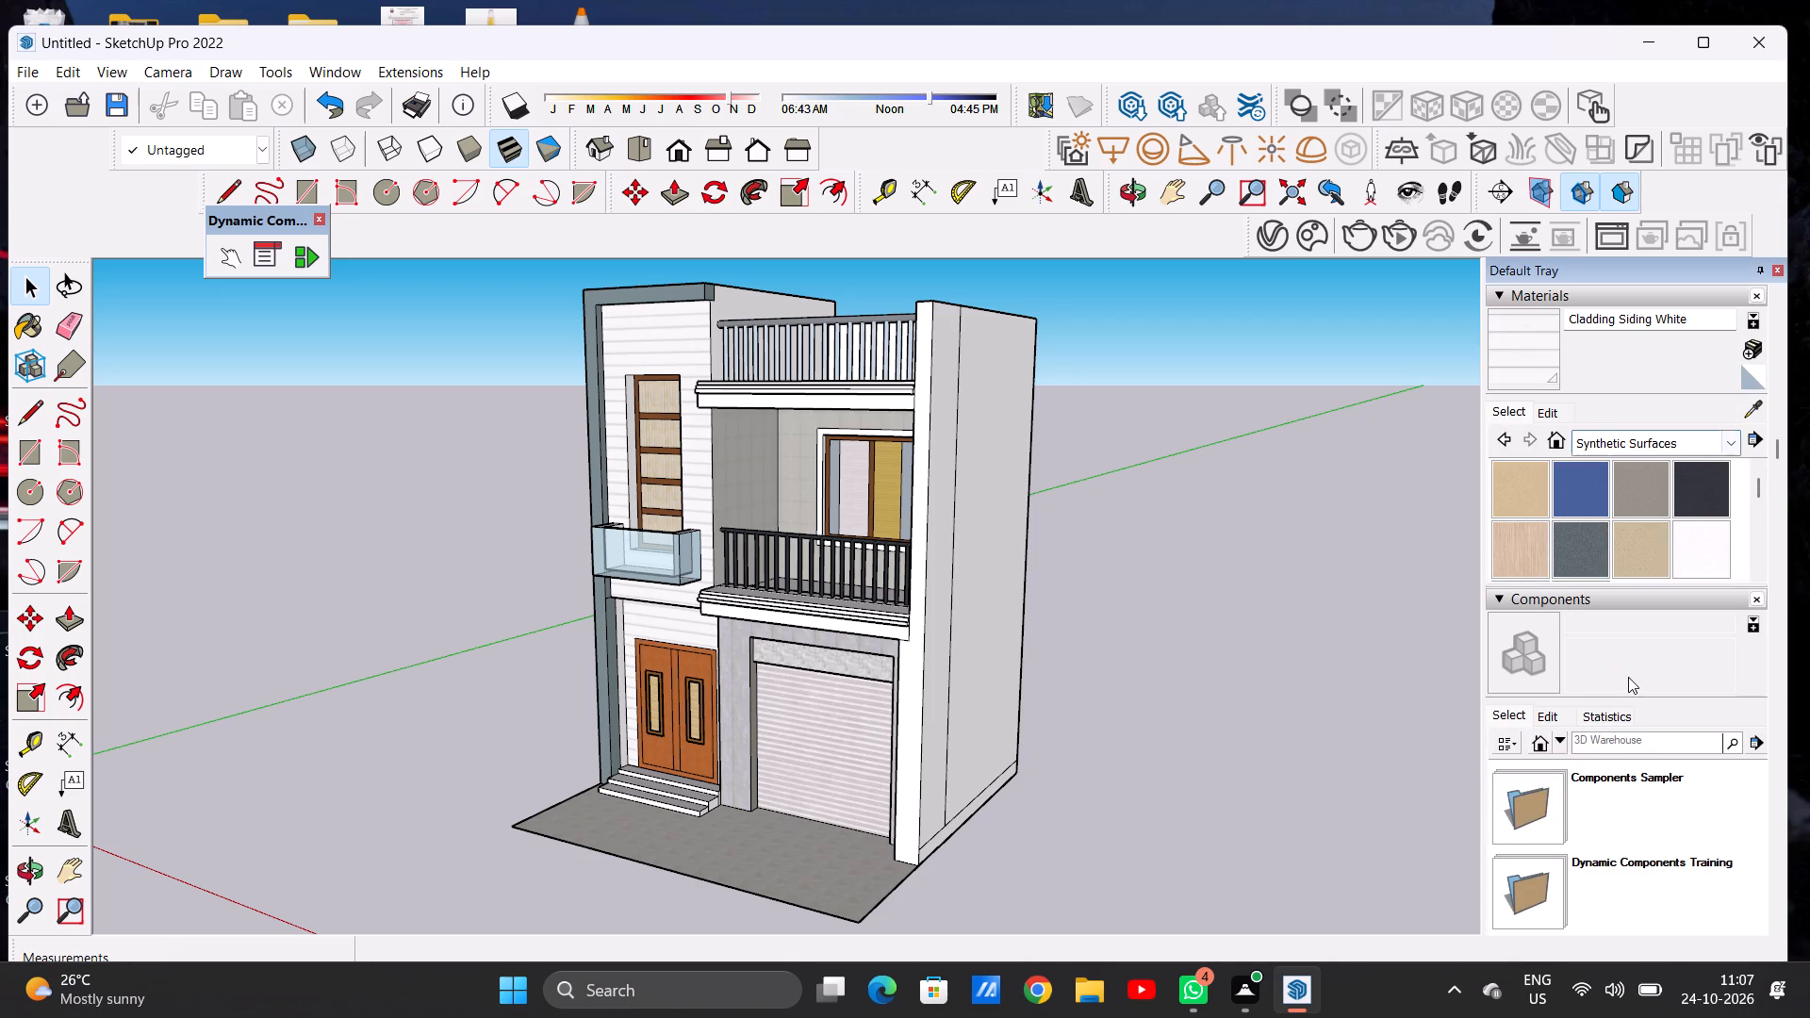
click(1640, 501)
scroll(1089, 630, down, 4)
scroll(871, 411, up, 5)
scroll(811, 394, down, 1)
scroll(809, 394, up, 12)
click(798, 398)
scroll(811, 516, down, 6)
scroll(1059, 473, up, 10)
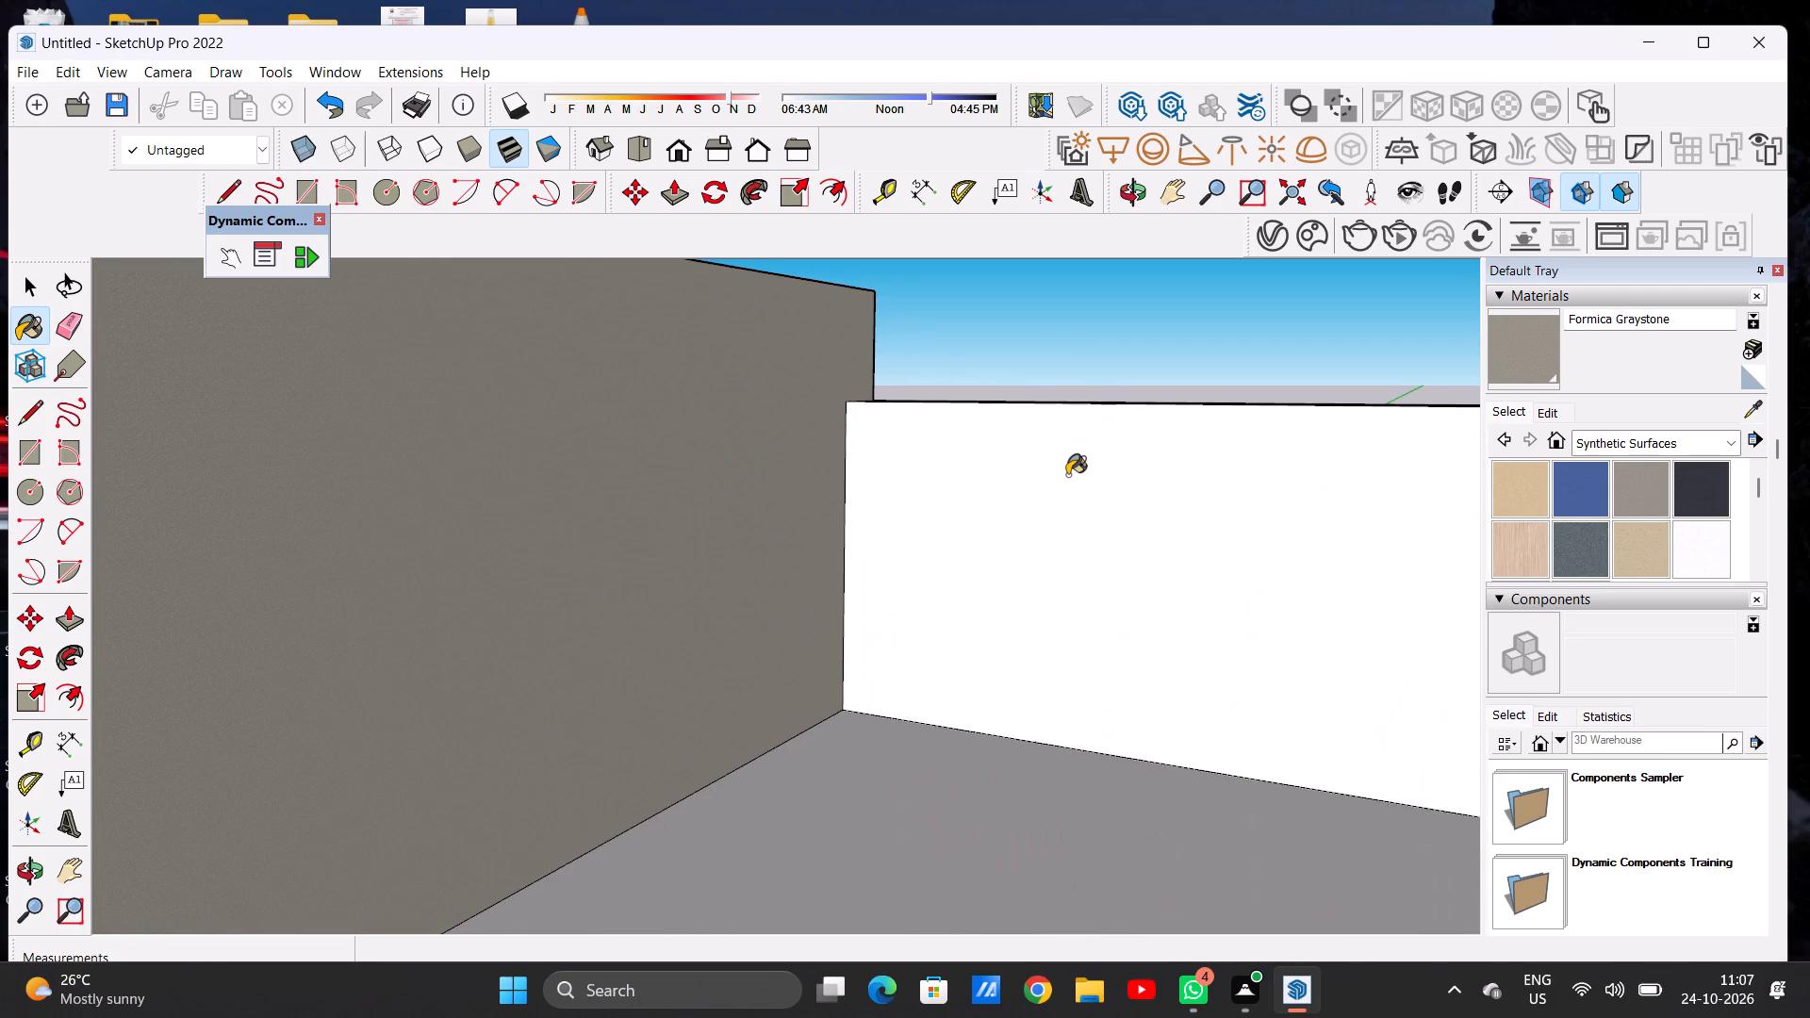
click(1056, 479)
Paint the inner faces of the roof terrace's side parapet, including the two strips beyond the railing end, with Formica Graystone.
scroll(872, 566, down, 14)
middle_drag(733, 582, 1094, 596)
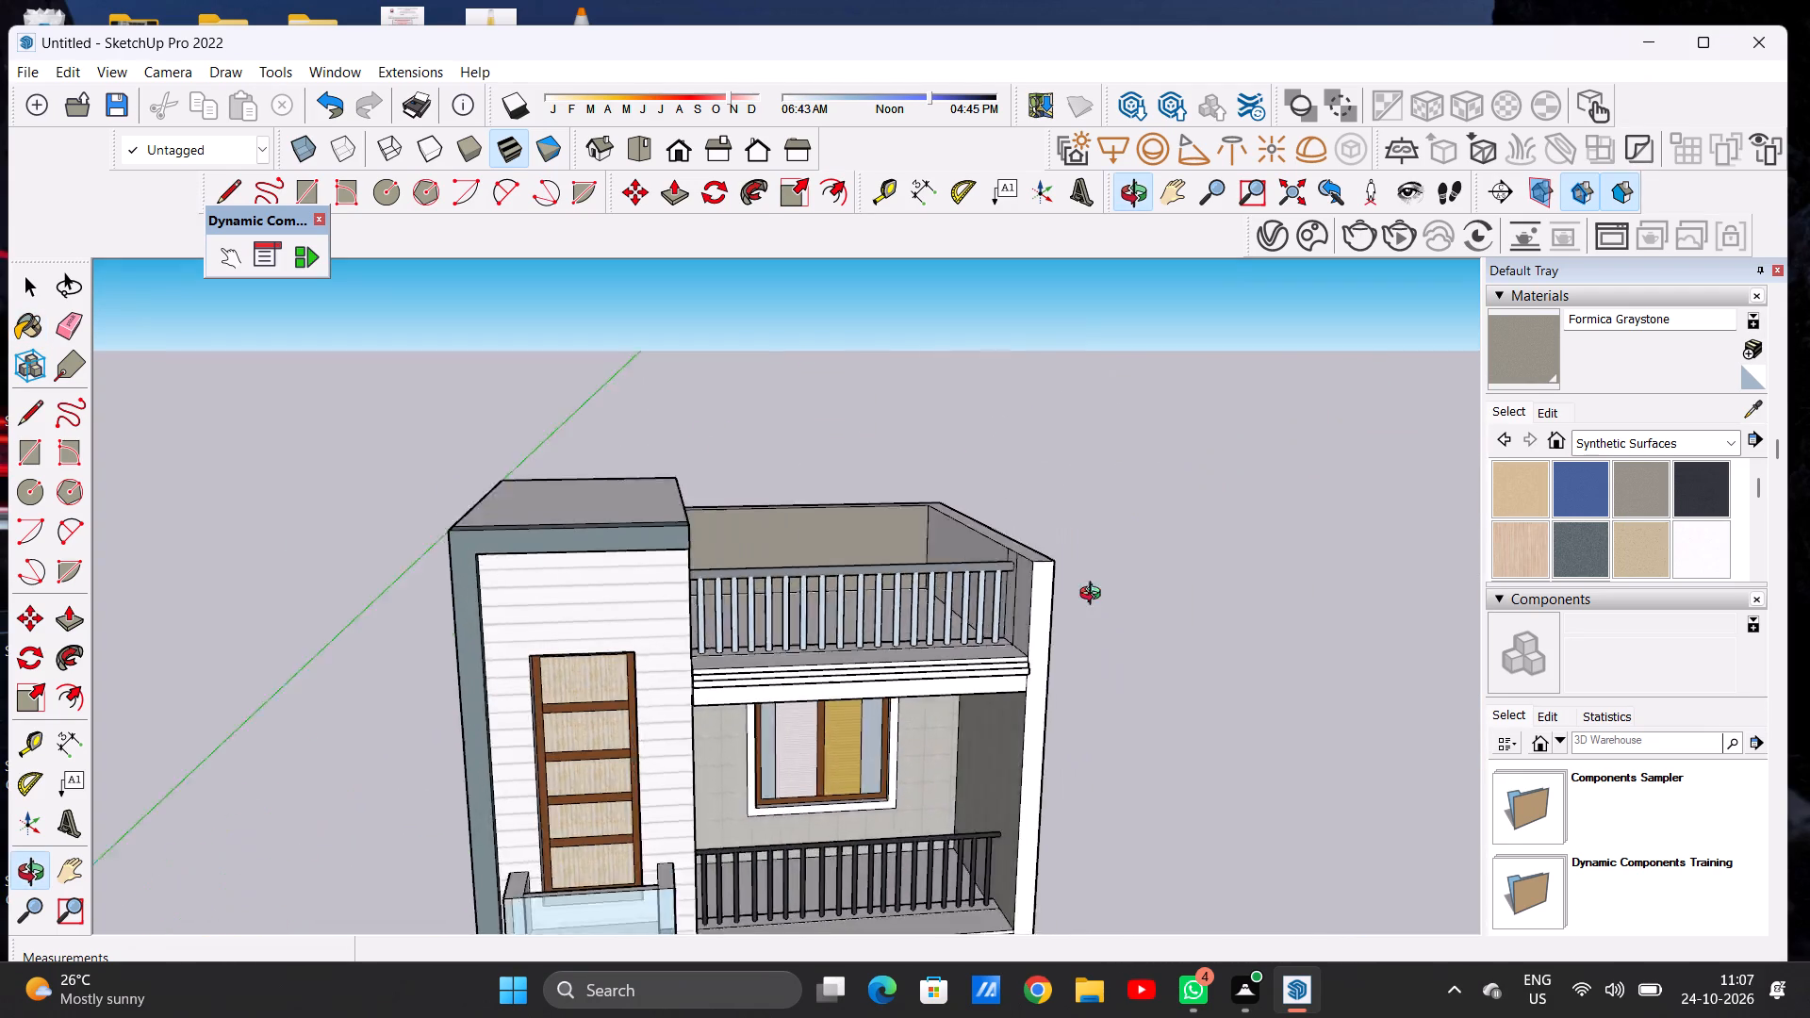
middle_drag(1094, 596, 1173, 618)
scroll(993, 542, up, 17)
click(934, 537)
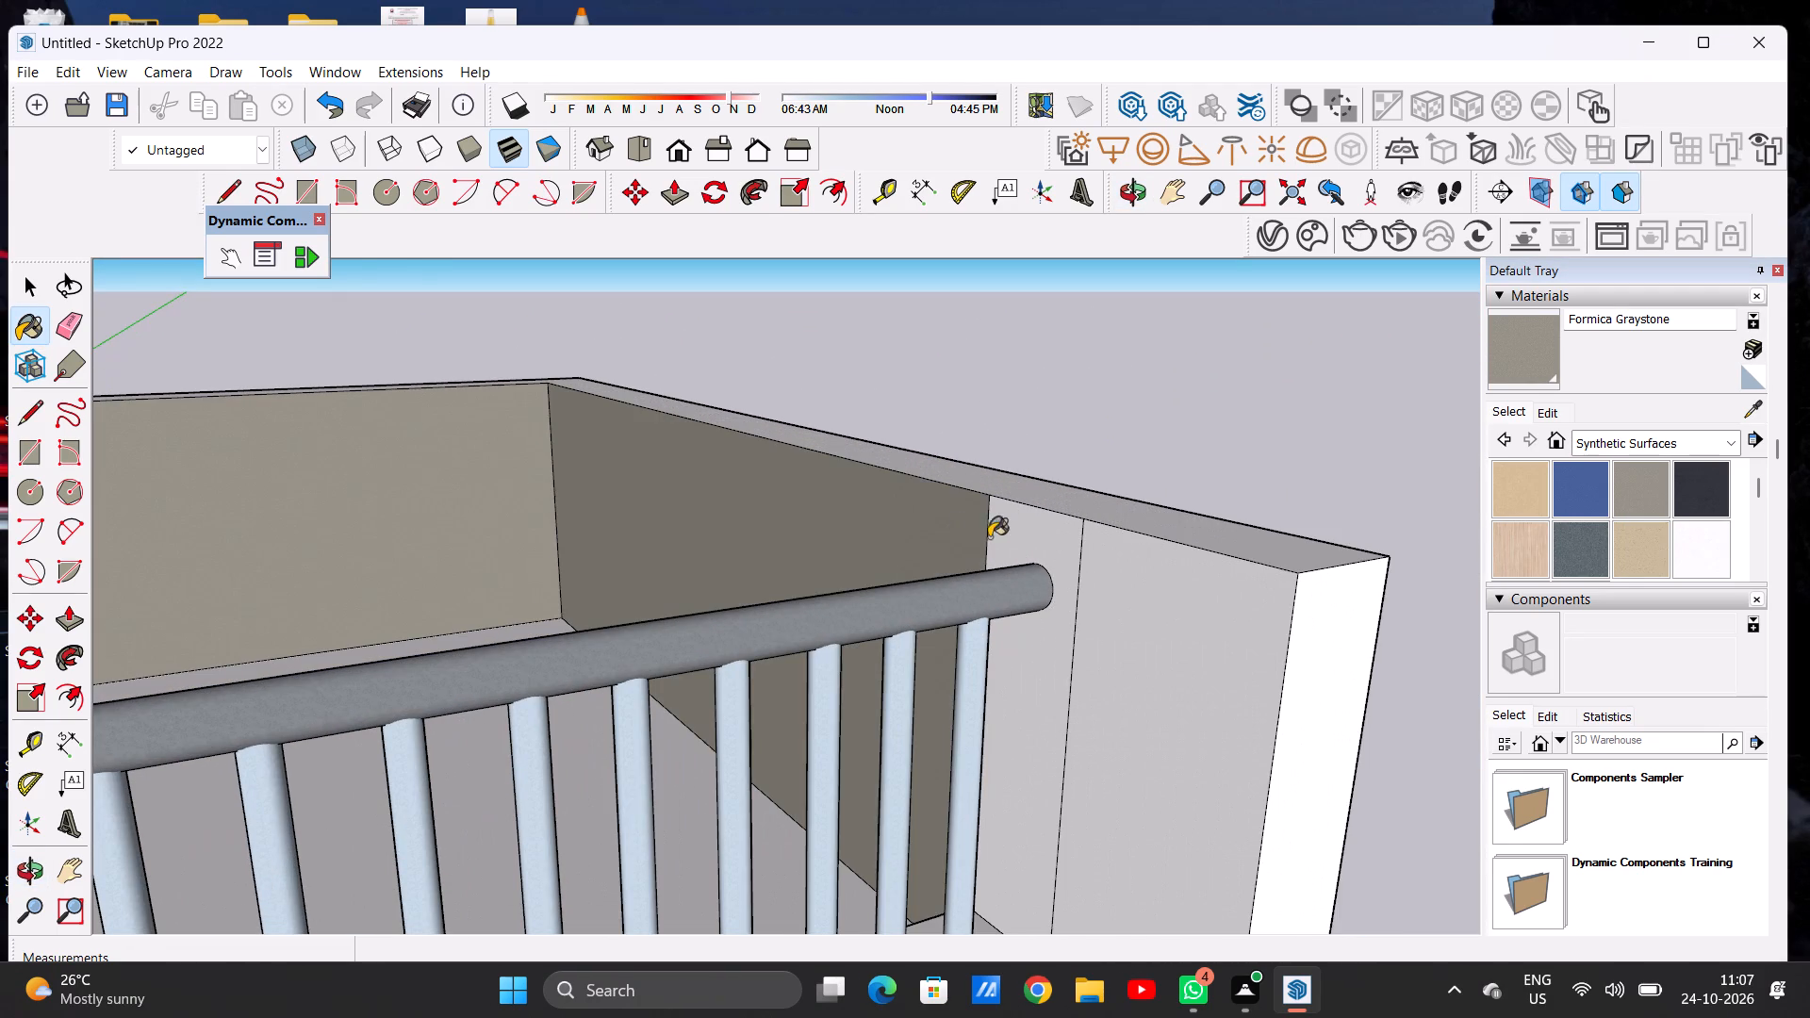
click(1040, 544)
click(1135, 575)
scroll(833, 560, down, 12)
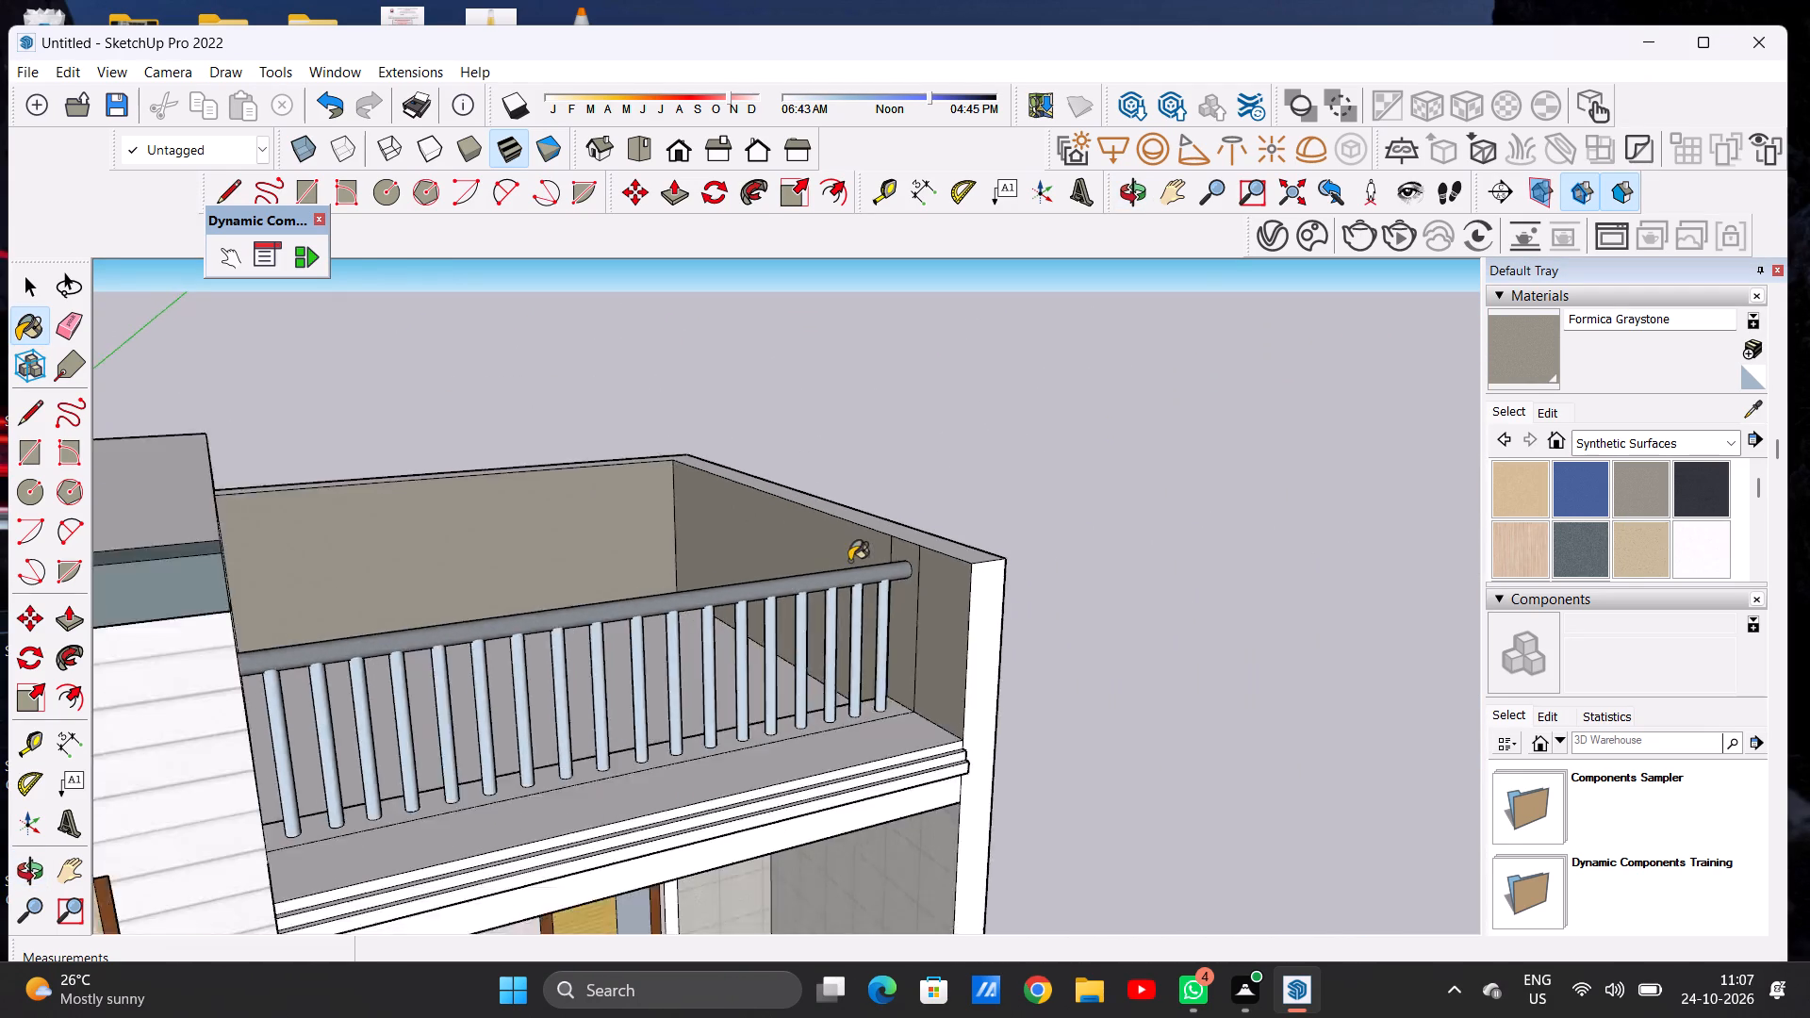
Examine the roof terrace walls and the whole front facade from several angles and distances.
scroll(849, 561, down, 3)
middle_drag(941, 649, 807, 567)
scroll(831, 517, down, 9)
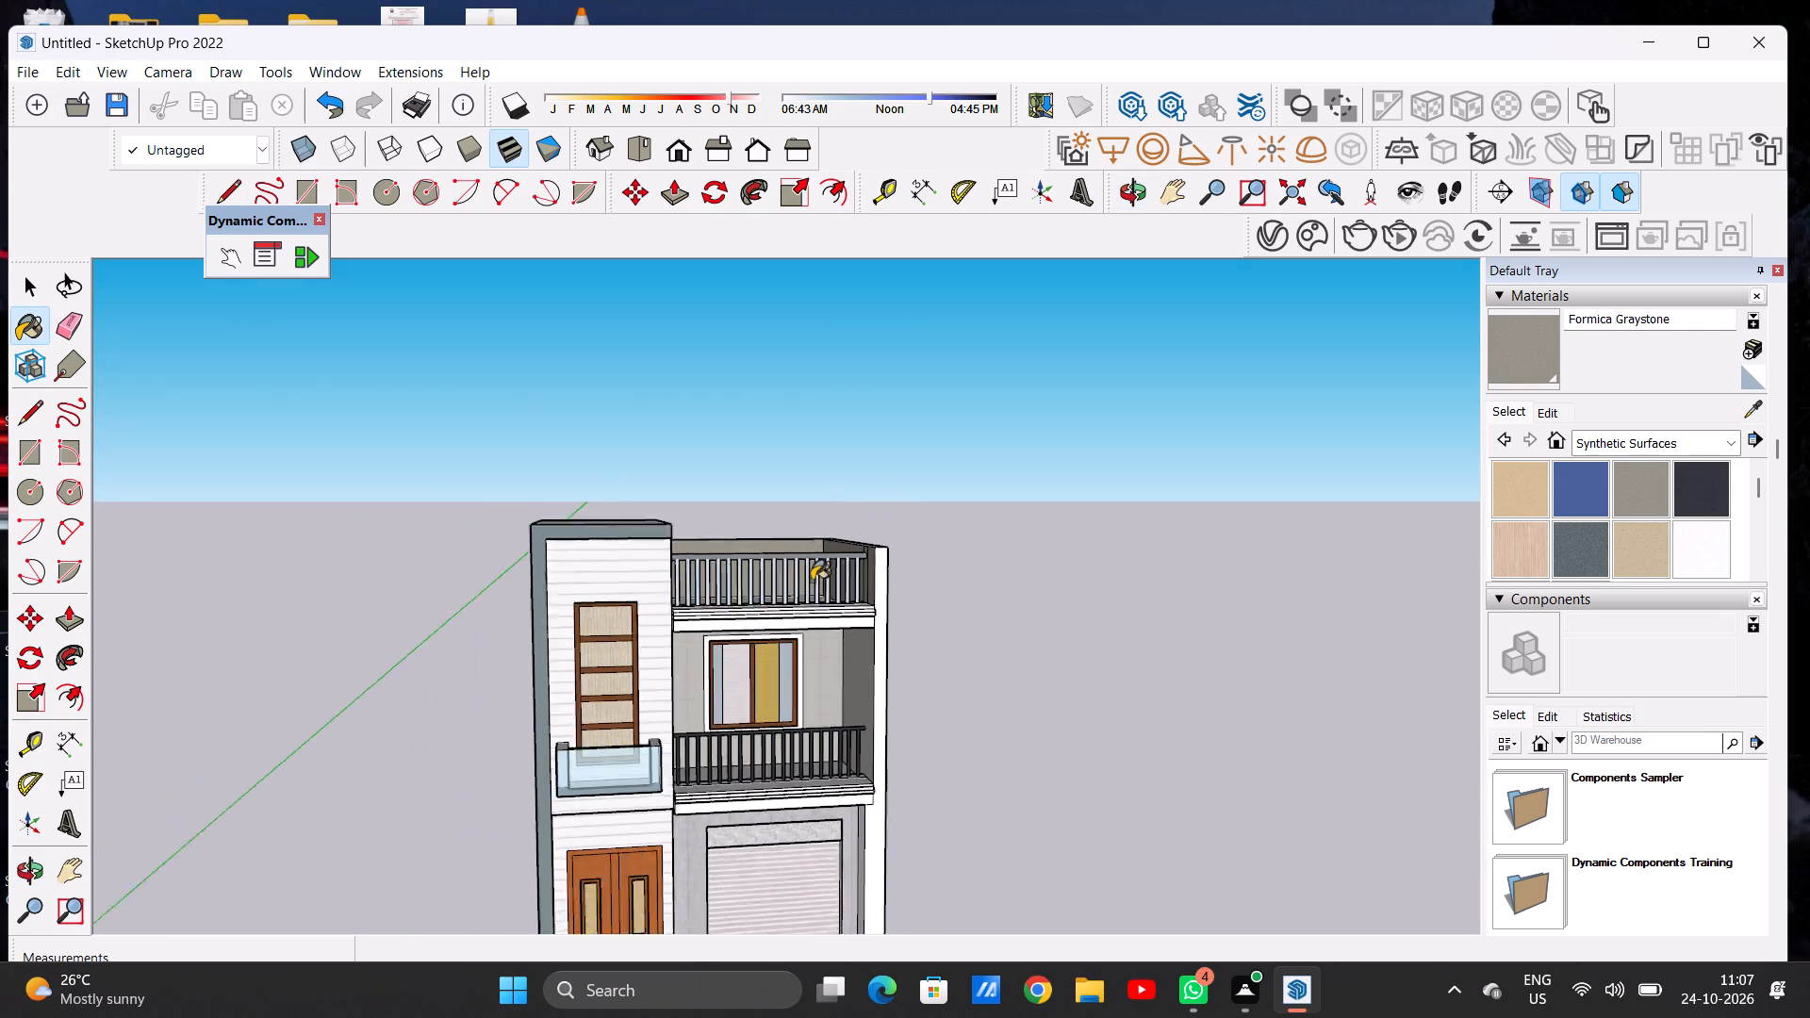
scroll(812, 581, down, 3)
middle_drag(813, 638, 728, 577)
scroll(731, 675, up, 5)
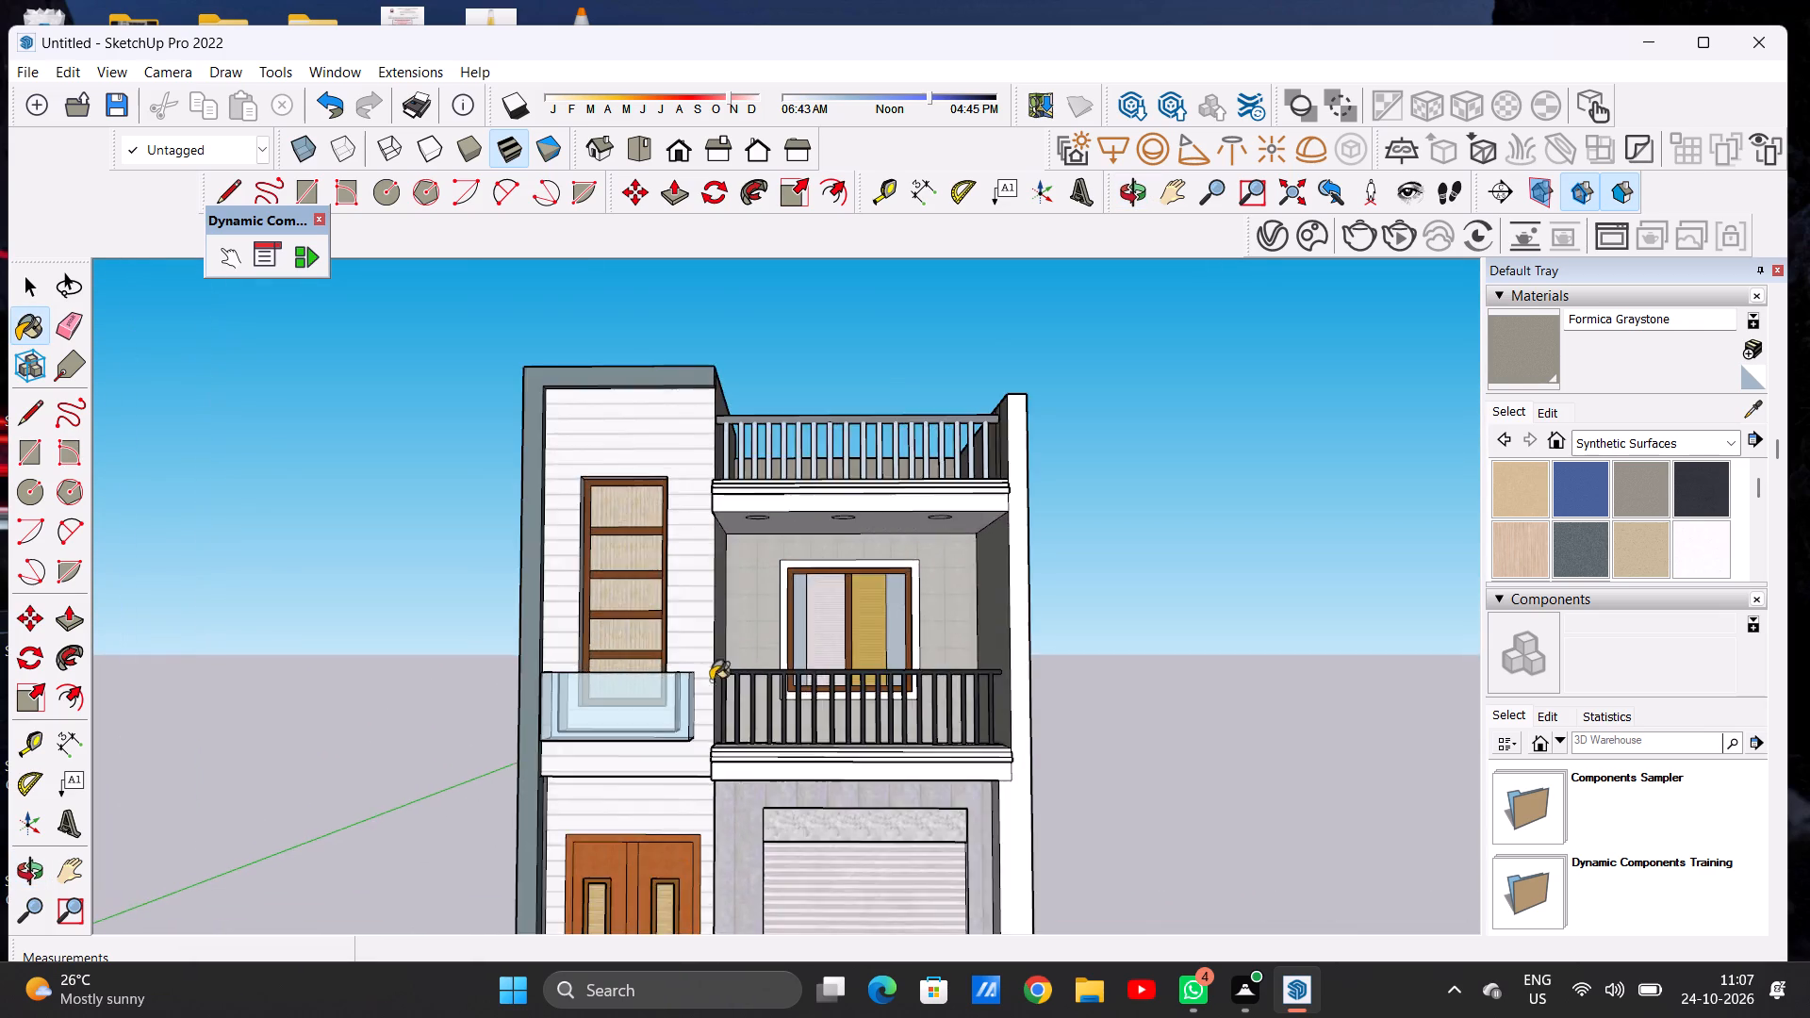
scroll(711, 681, up, 5)
scroll(702, 663, down, 1)
scroll(702, 663, up, 5)
scroll(741, 632, down, 7)
scroll(802, 605, up, 1)
scroll(818, 611, down, 1)
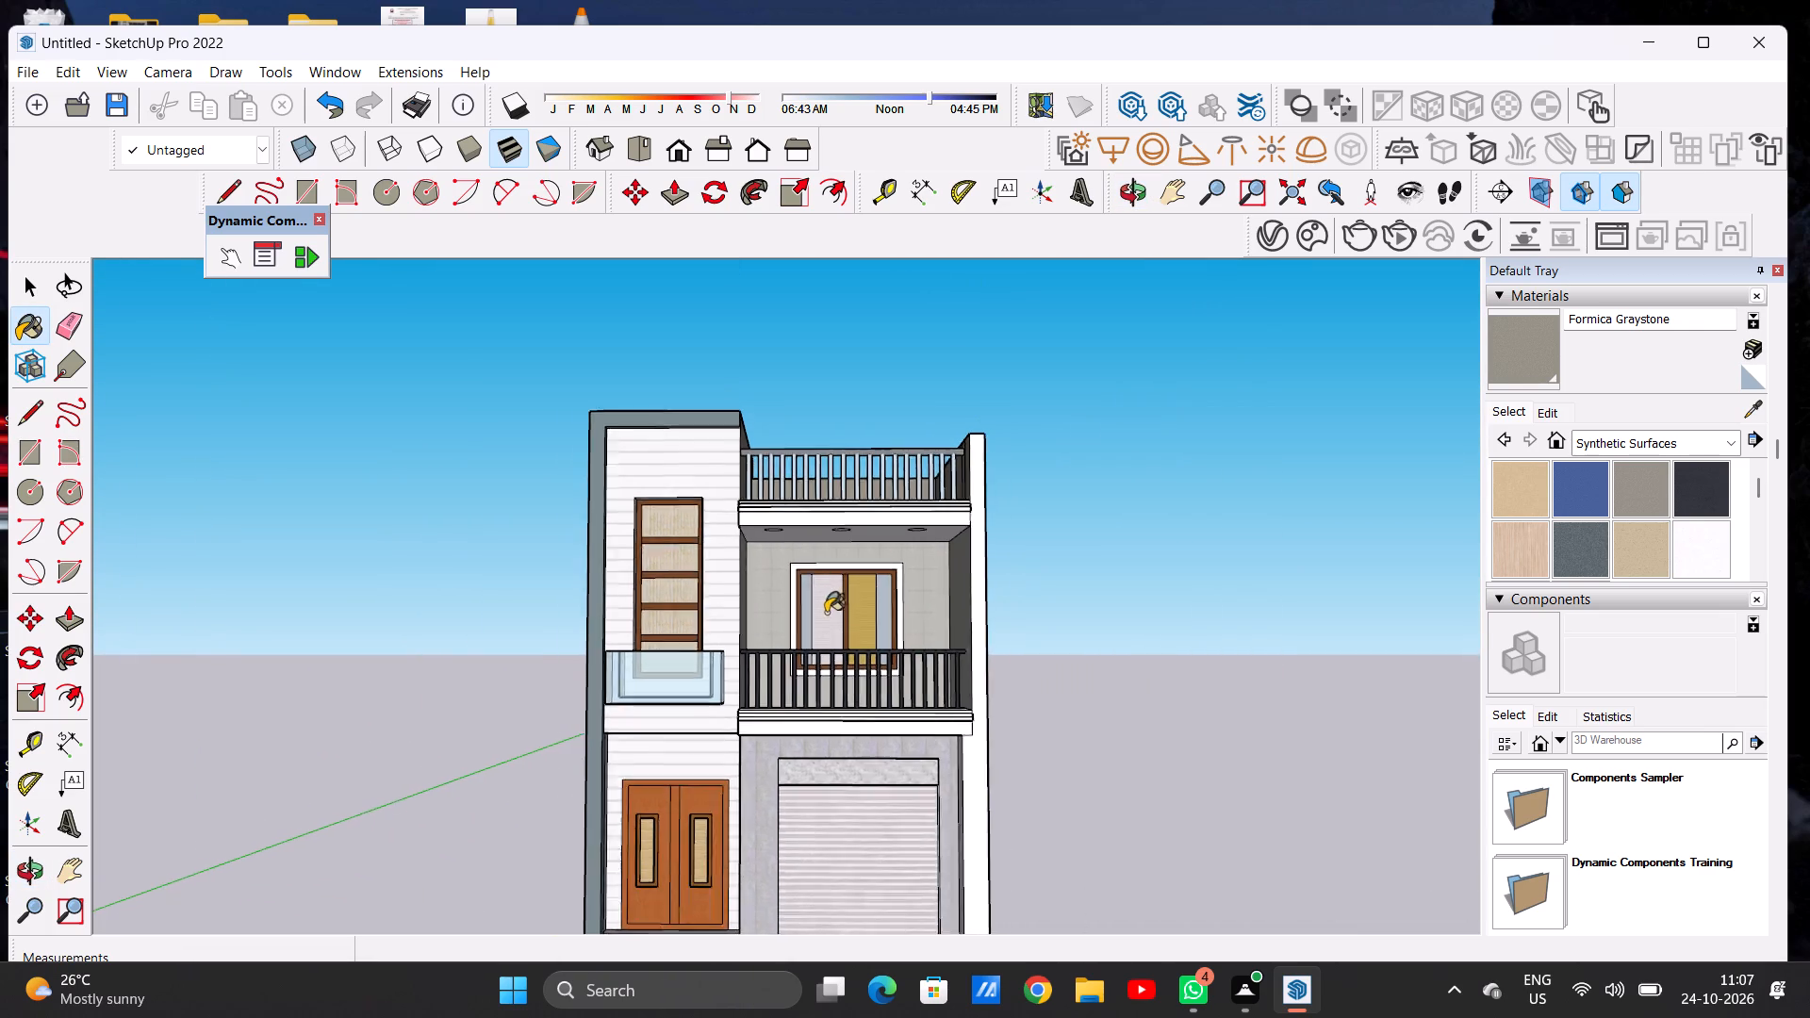
scroll(826, 613, down, 1)
middle_drag(861, 616, 852, 667)
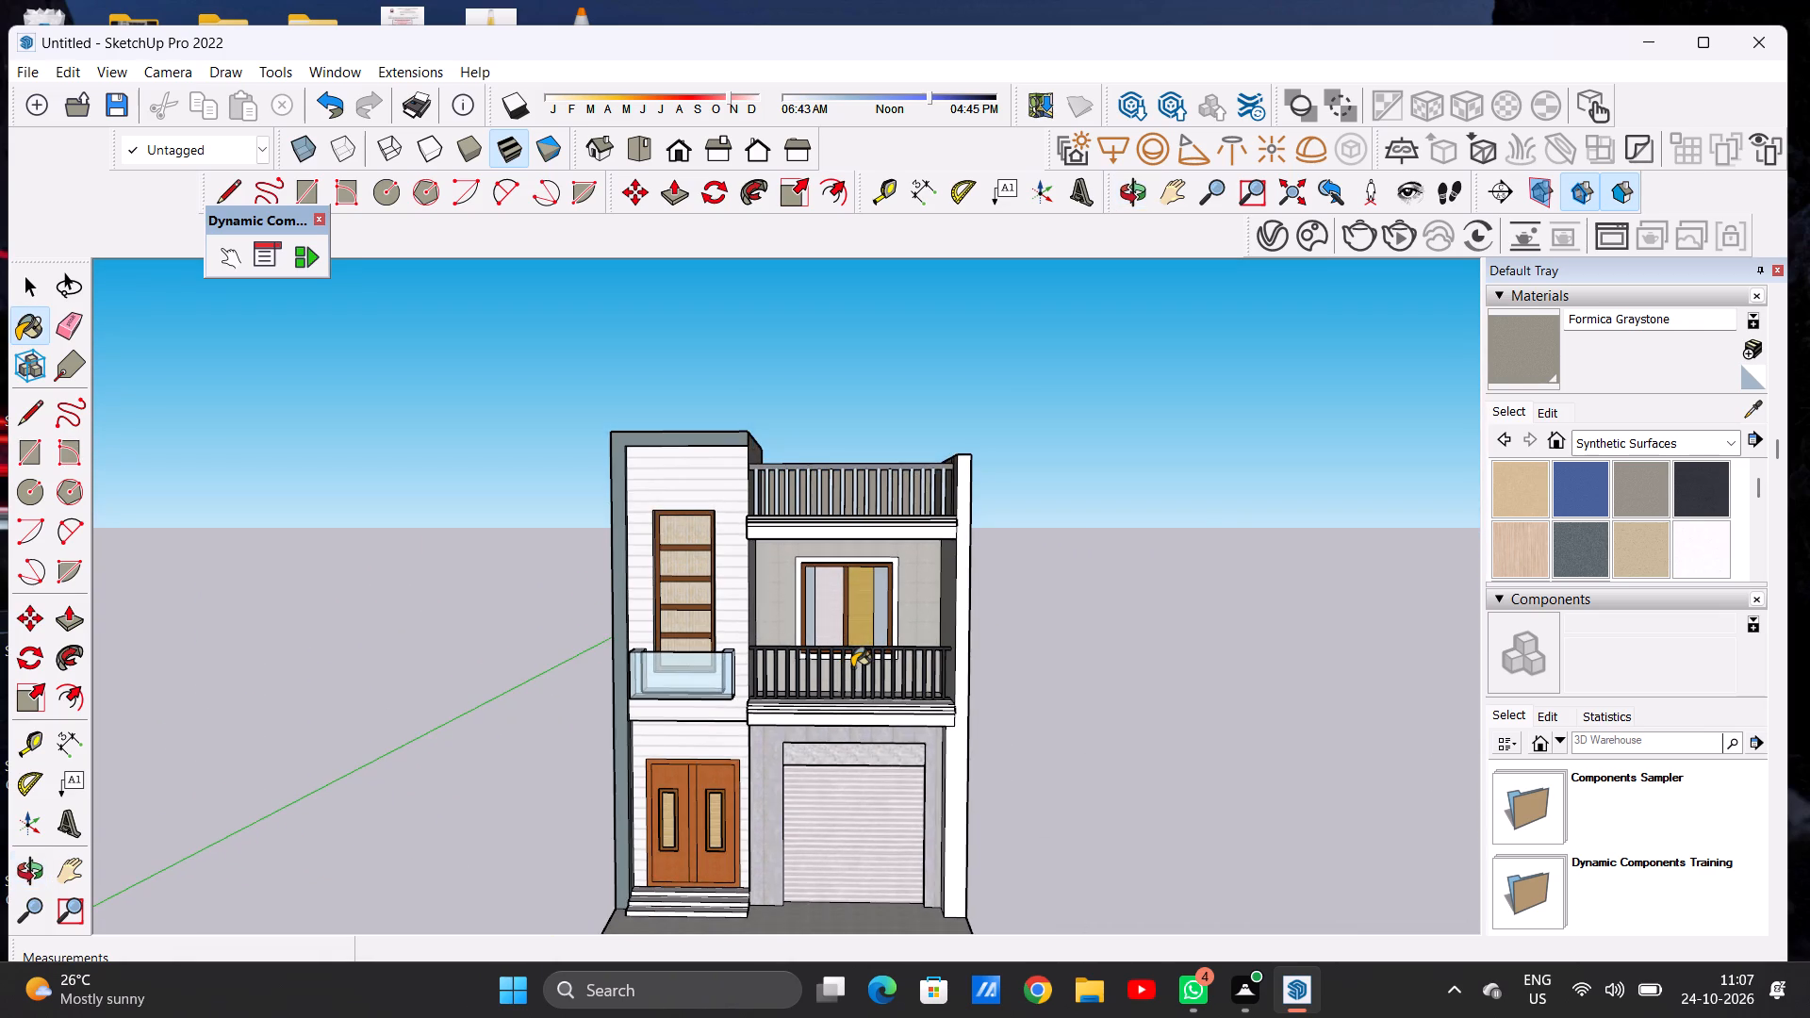
scroll(853, 667, up, 4)
key(space)
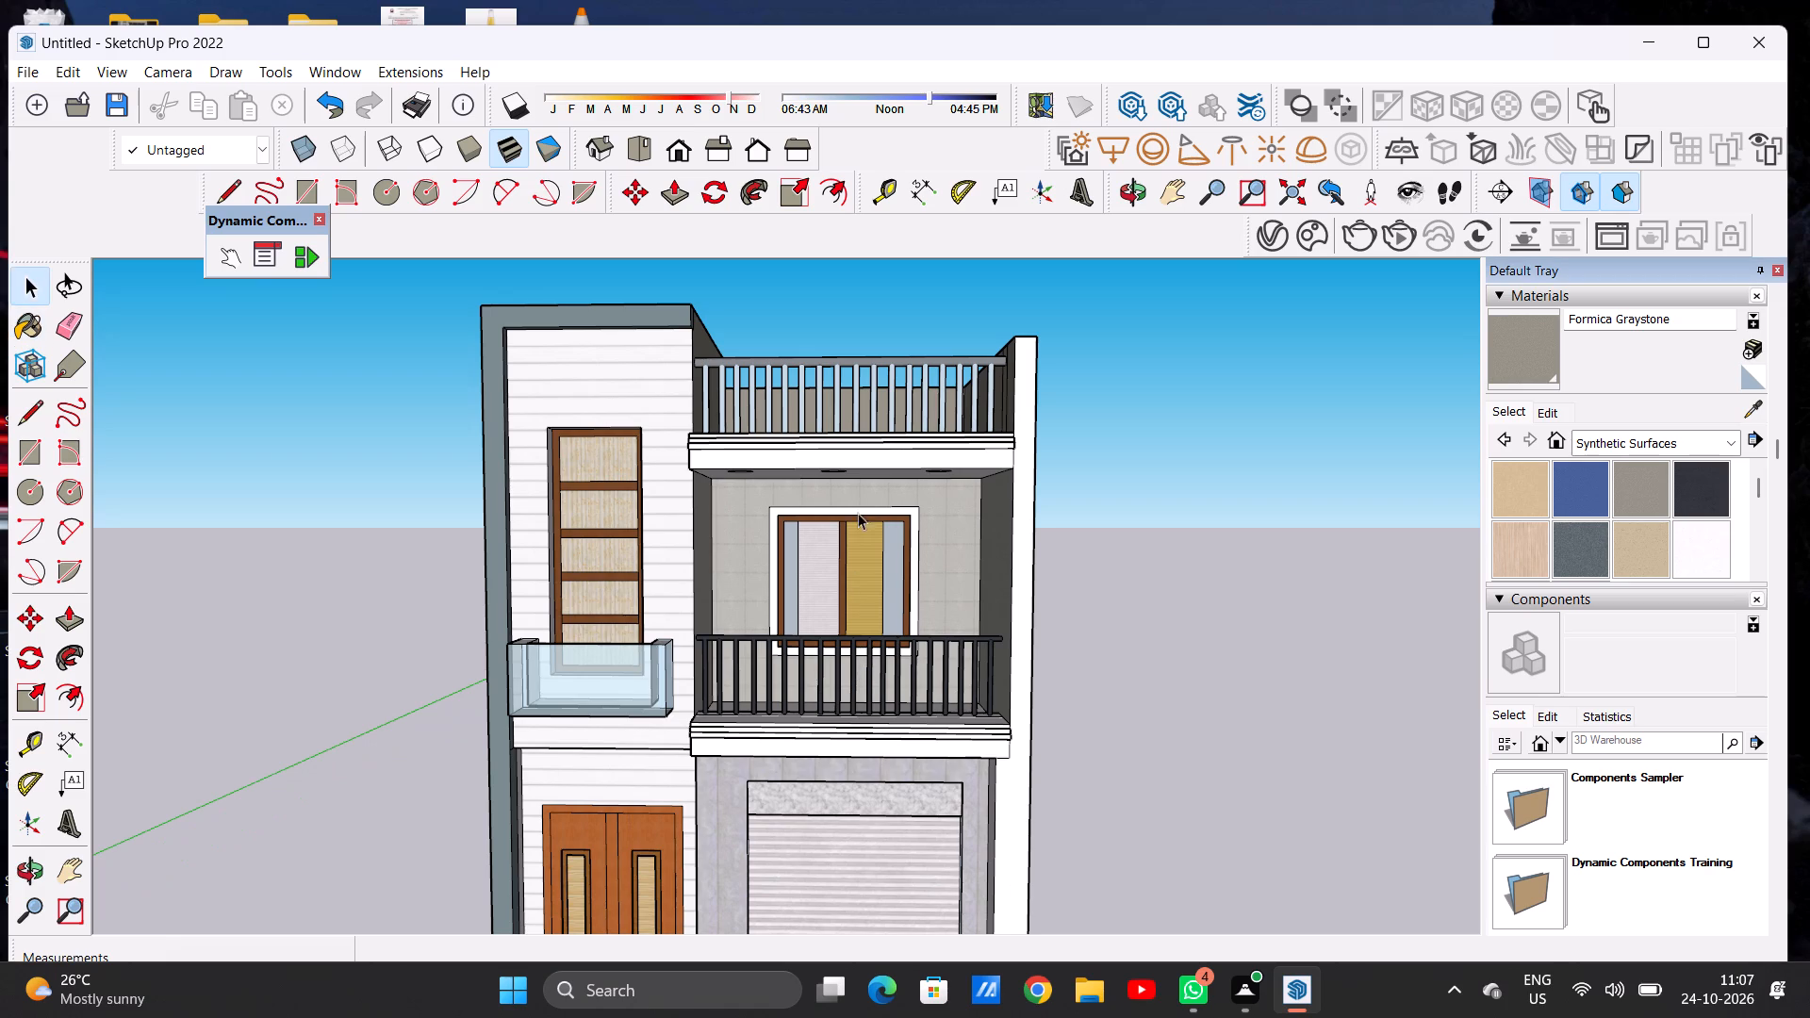
Paint the ceiling above the first-floor balcony, around the three round light outlines, with the Formica Laminate Light material.
scroll(797, 447, up, 6)
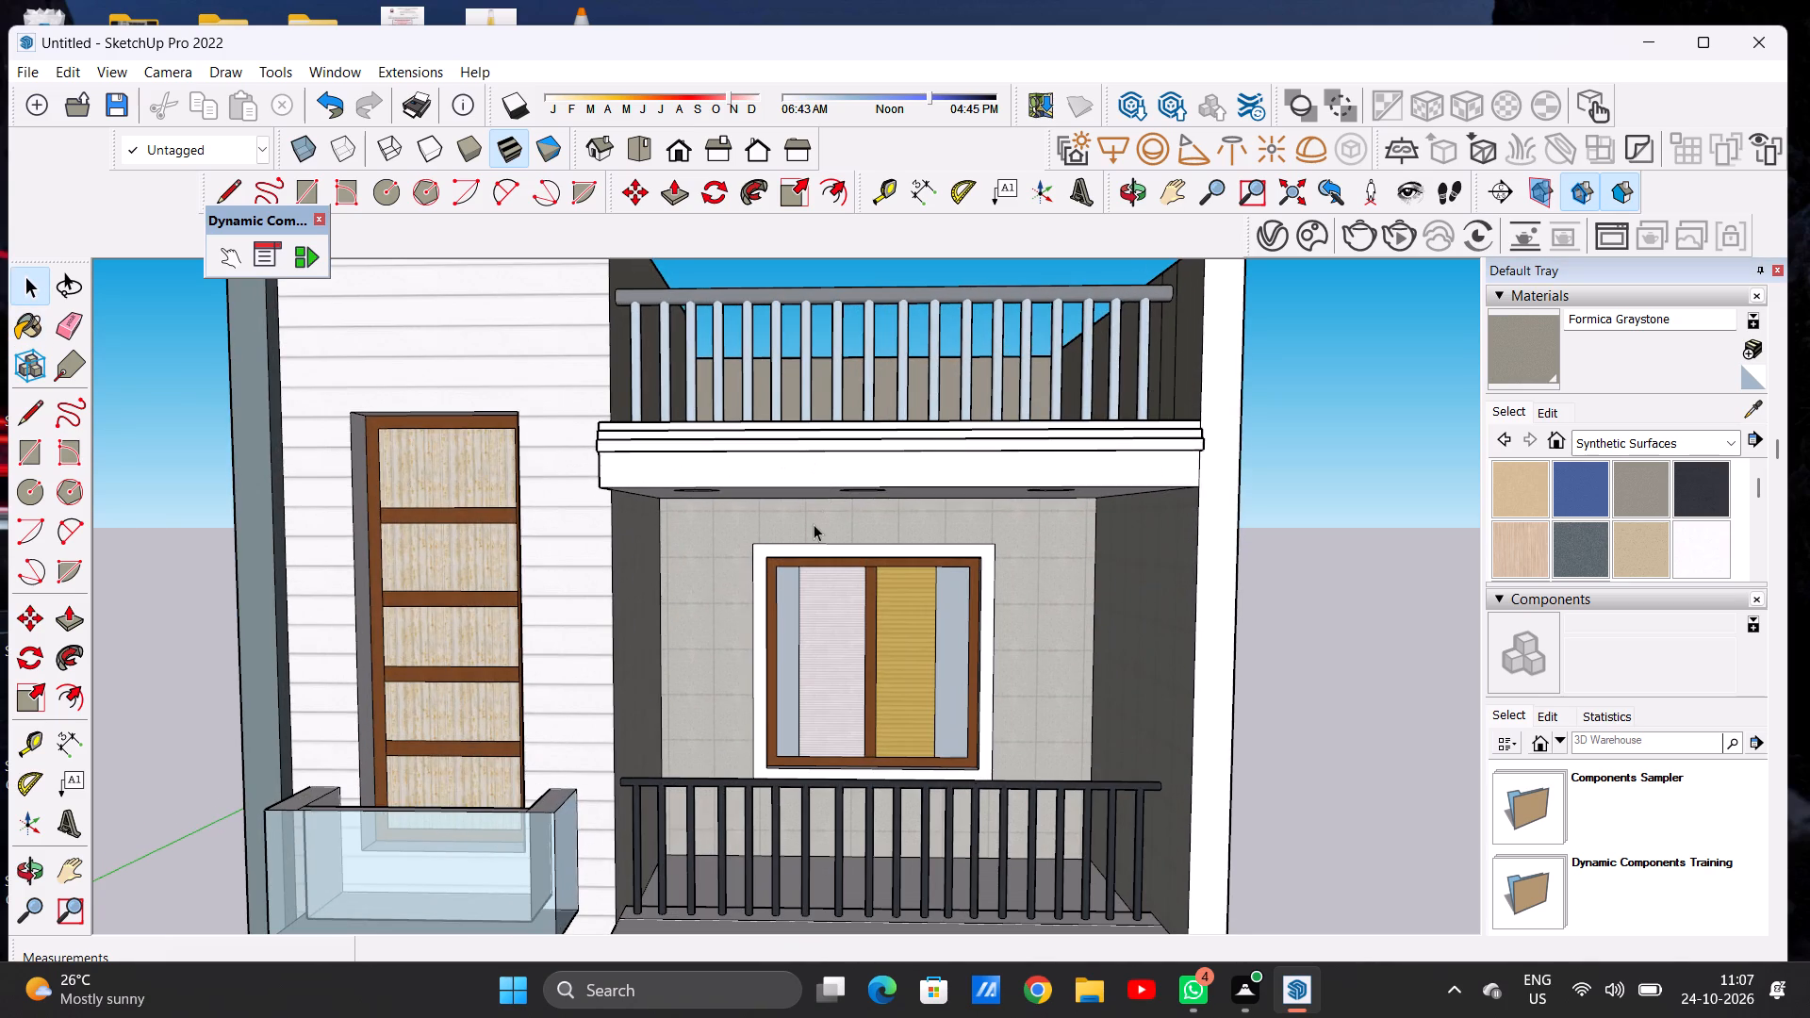
middle_drag(806, 516, 826, 386)
scroll(847, 560, up, 2)
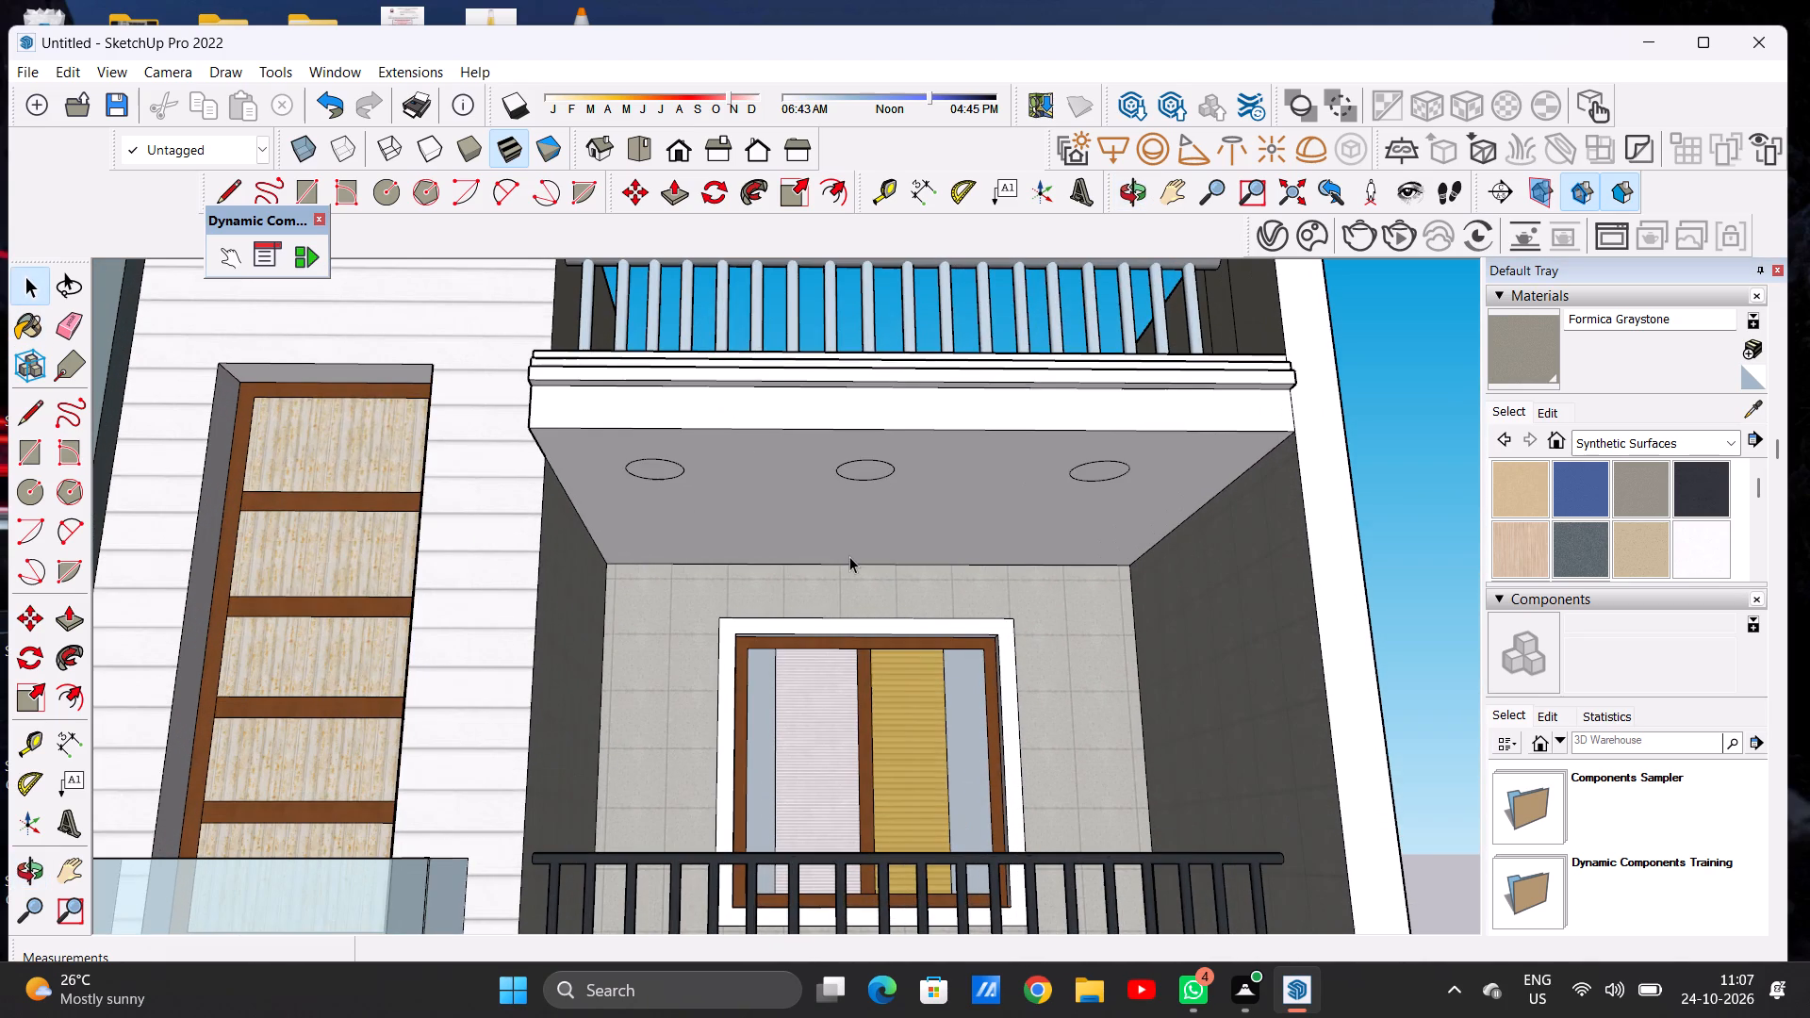
scroll(849, 556, up, 1)
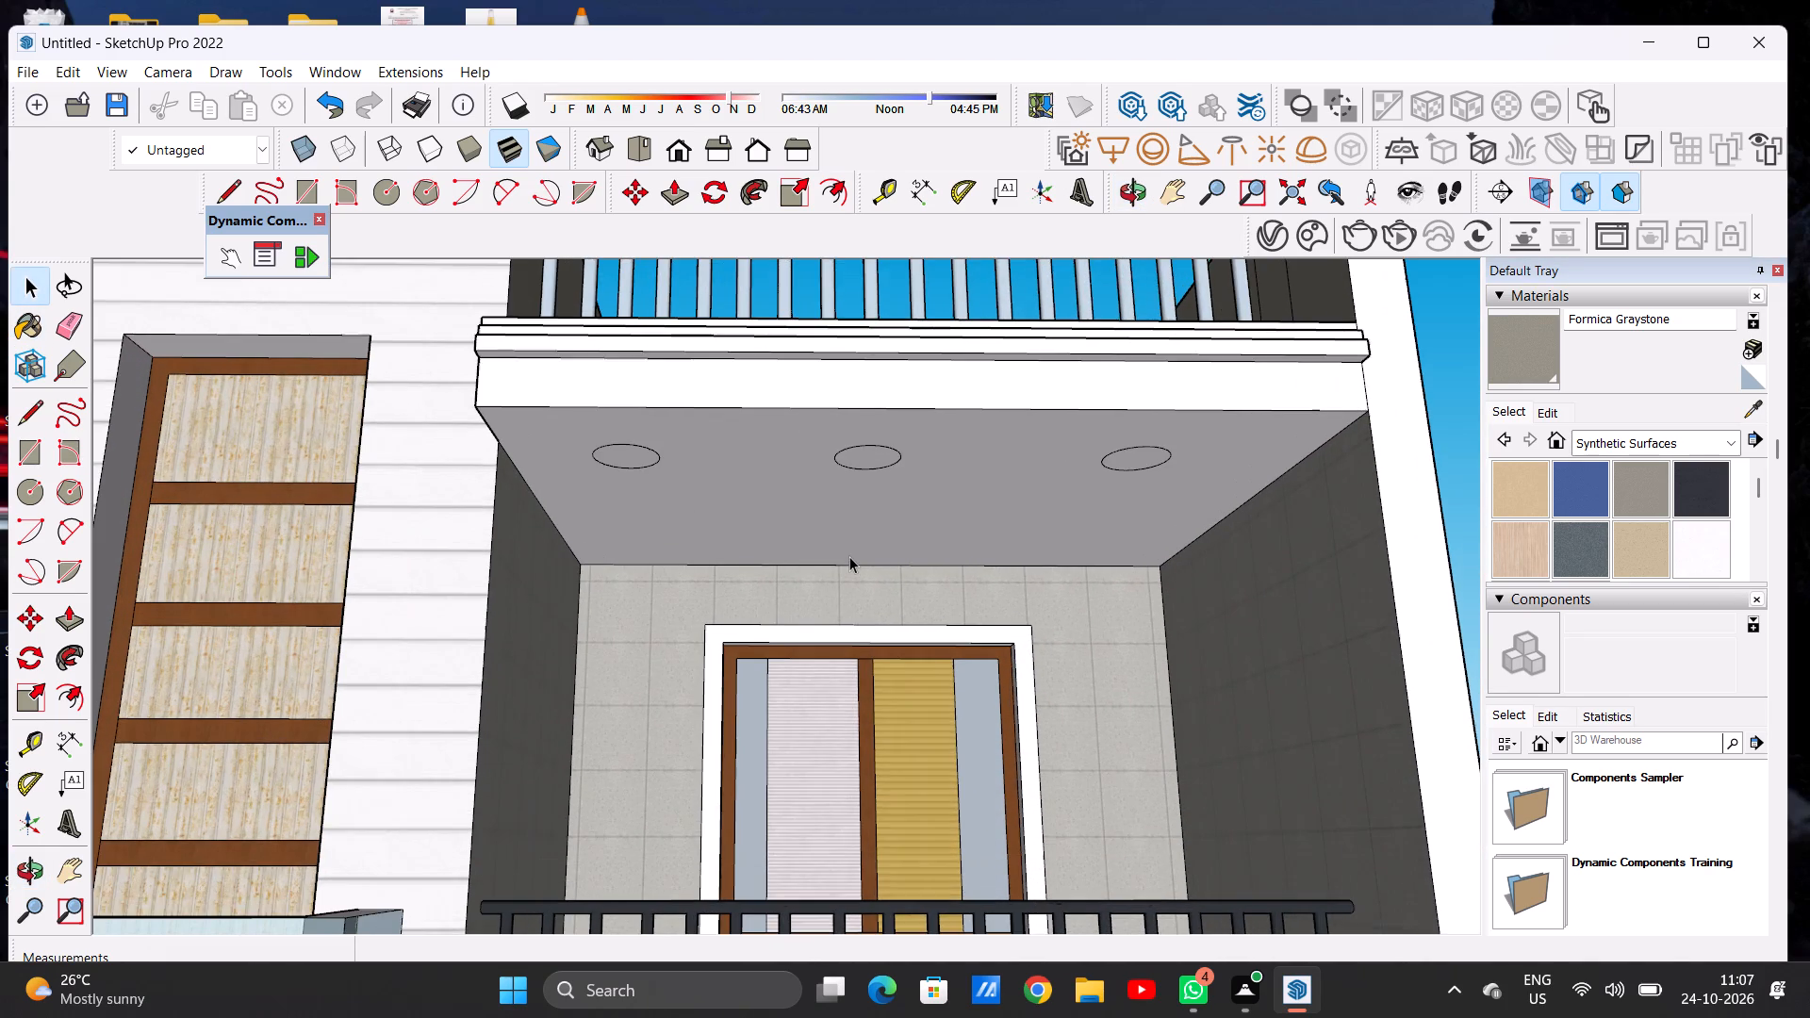
scroll(849, 556, up, 1)
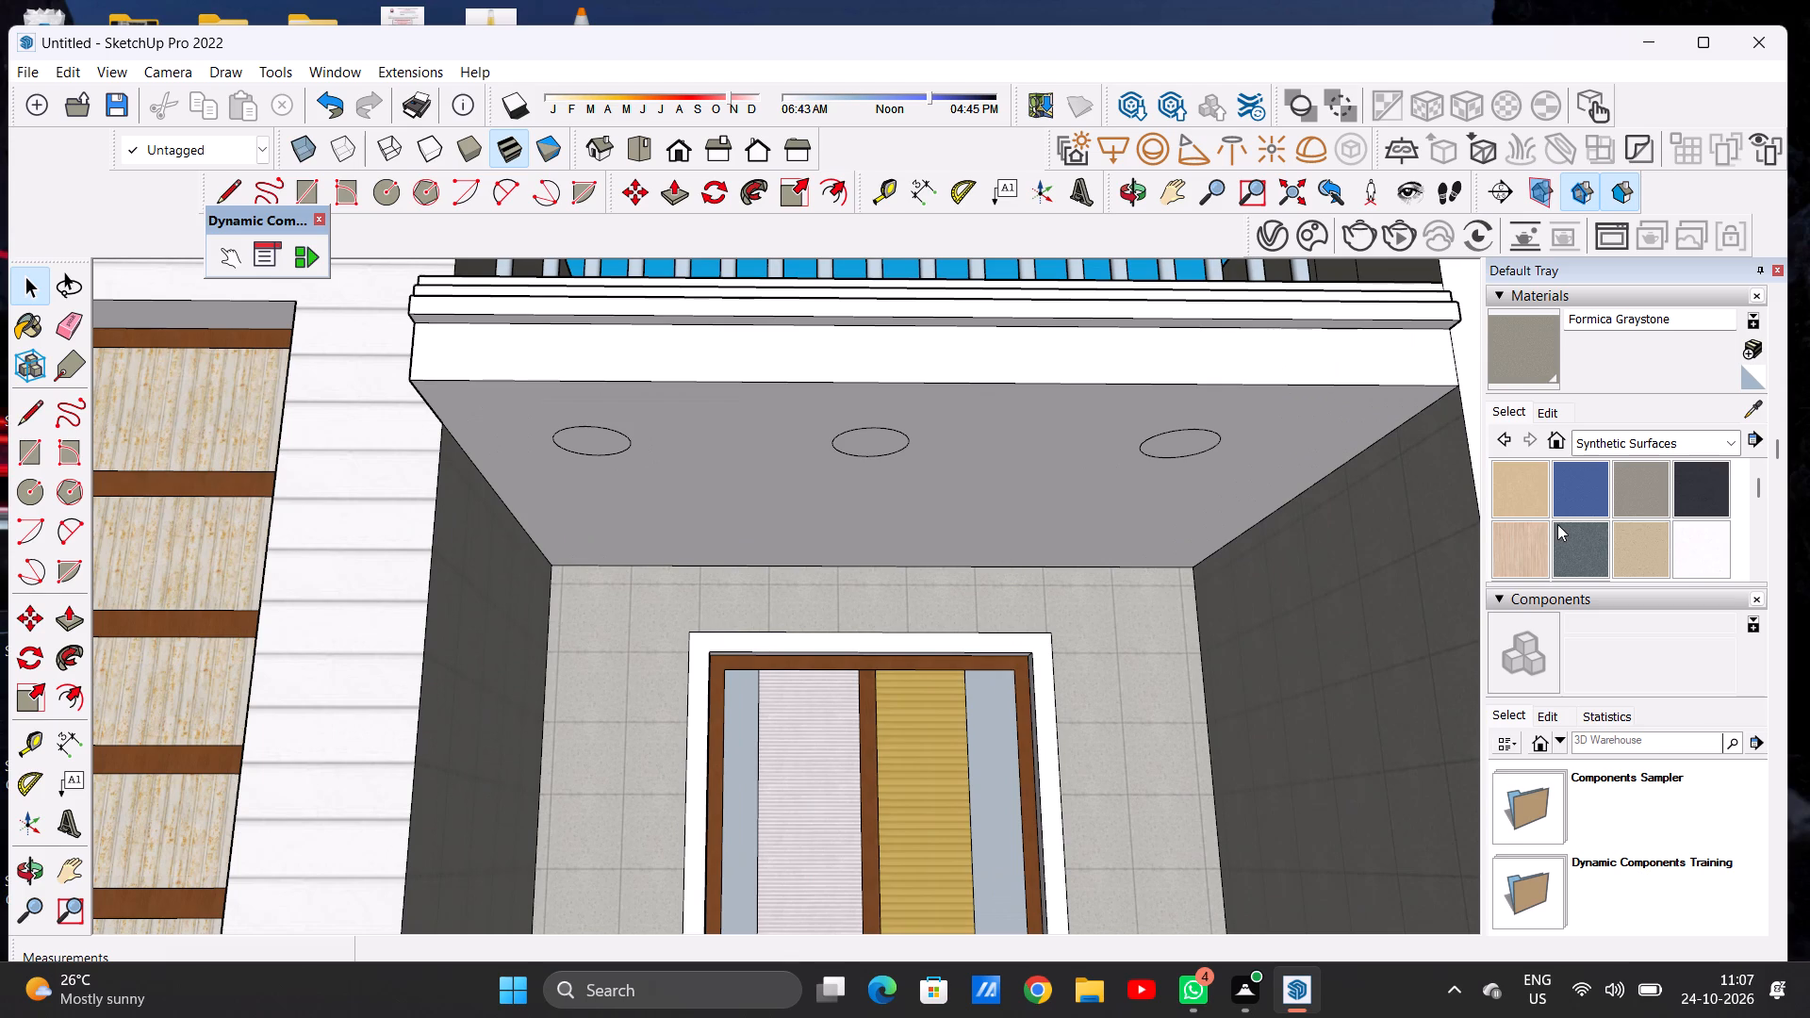
click(1503, 537)
click(1067, 491)
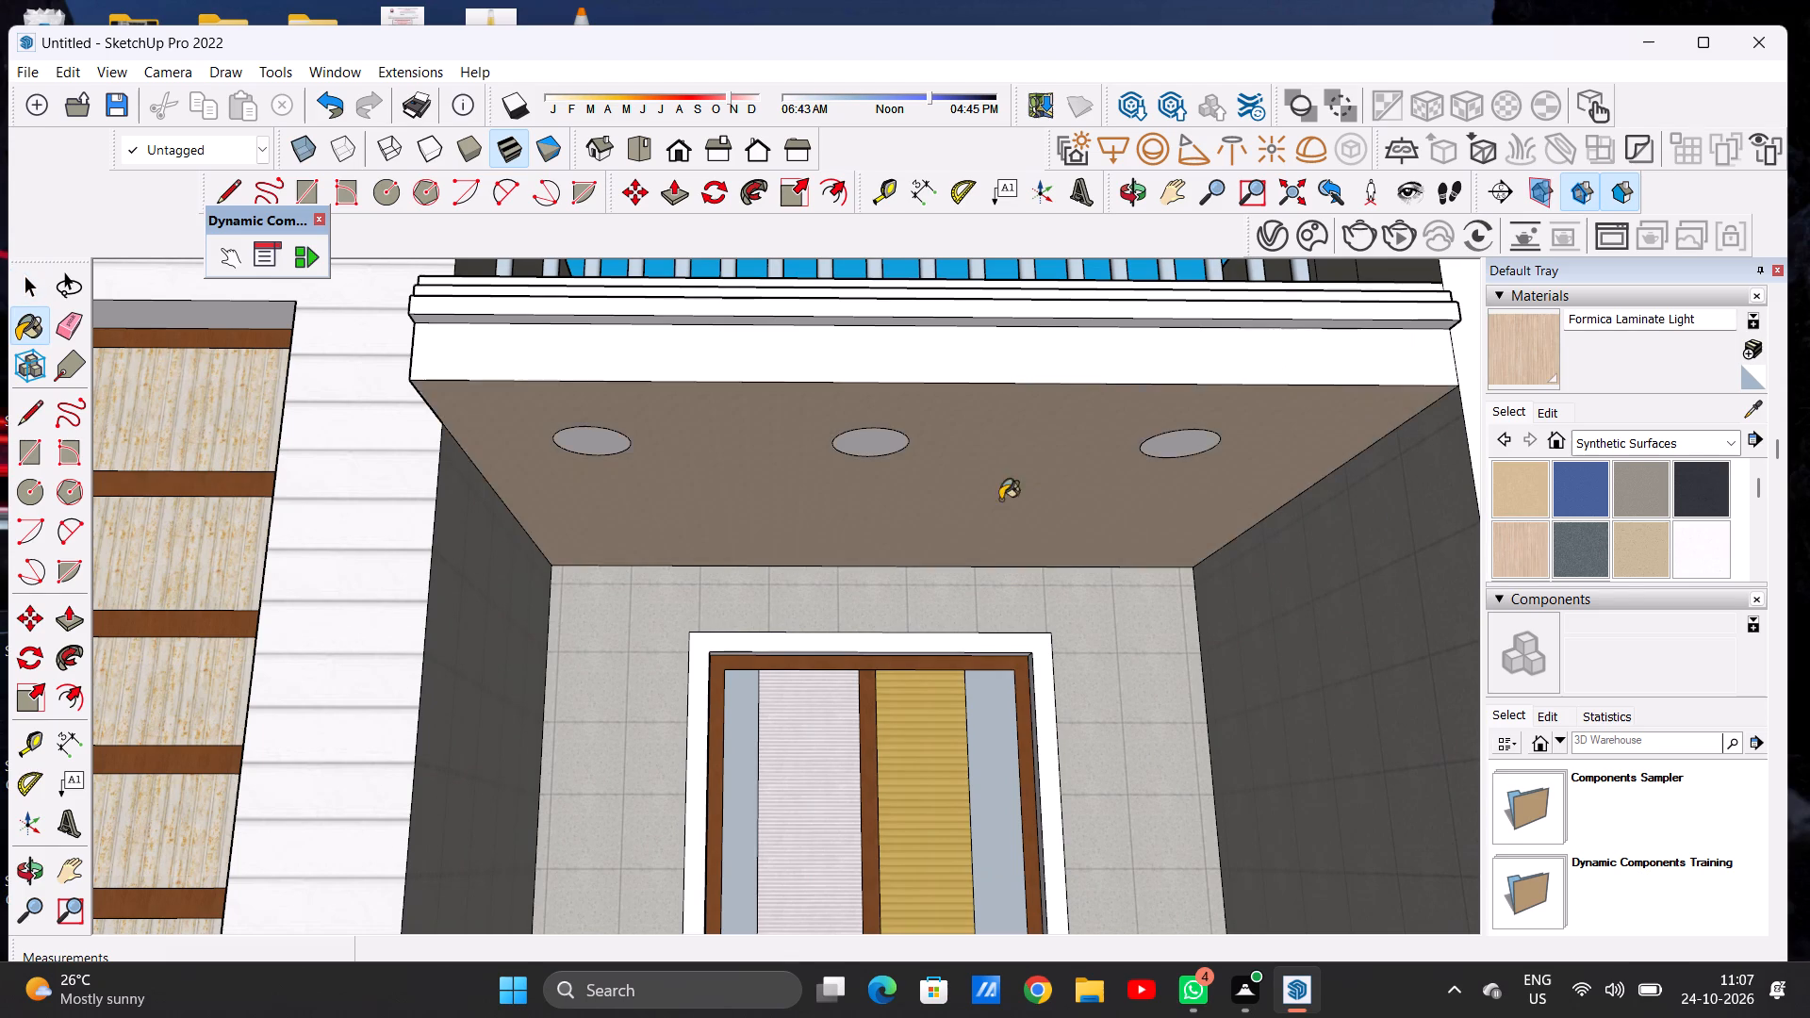
scroll(867, 499, up, 13)
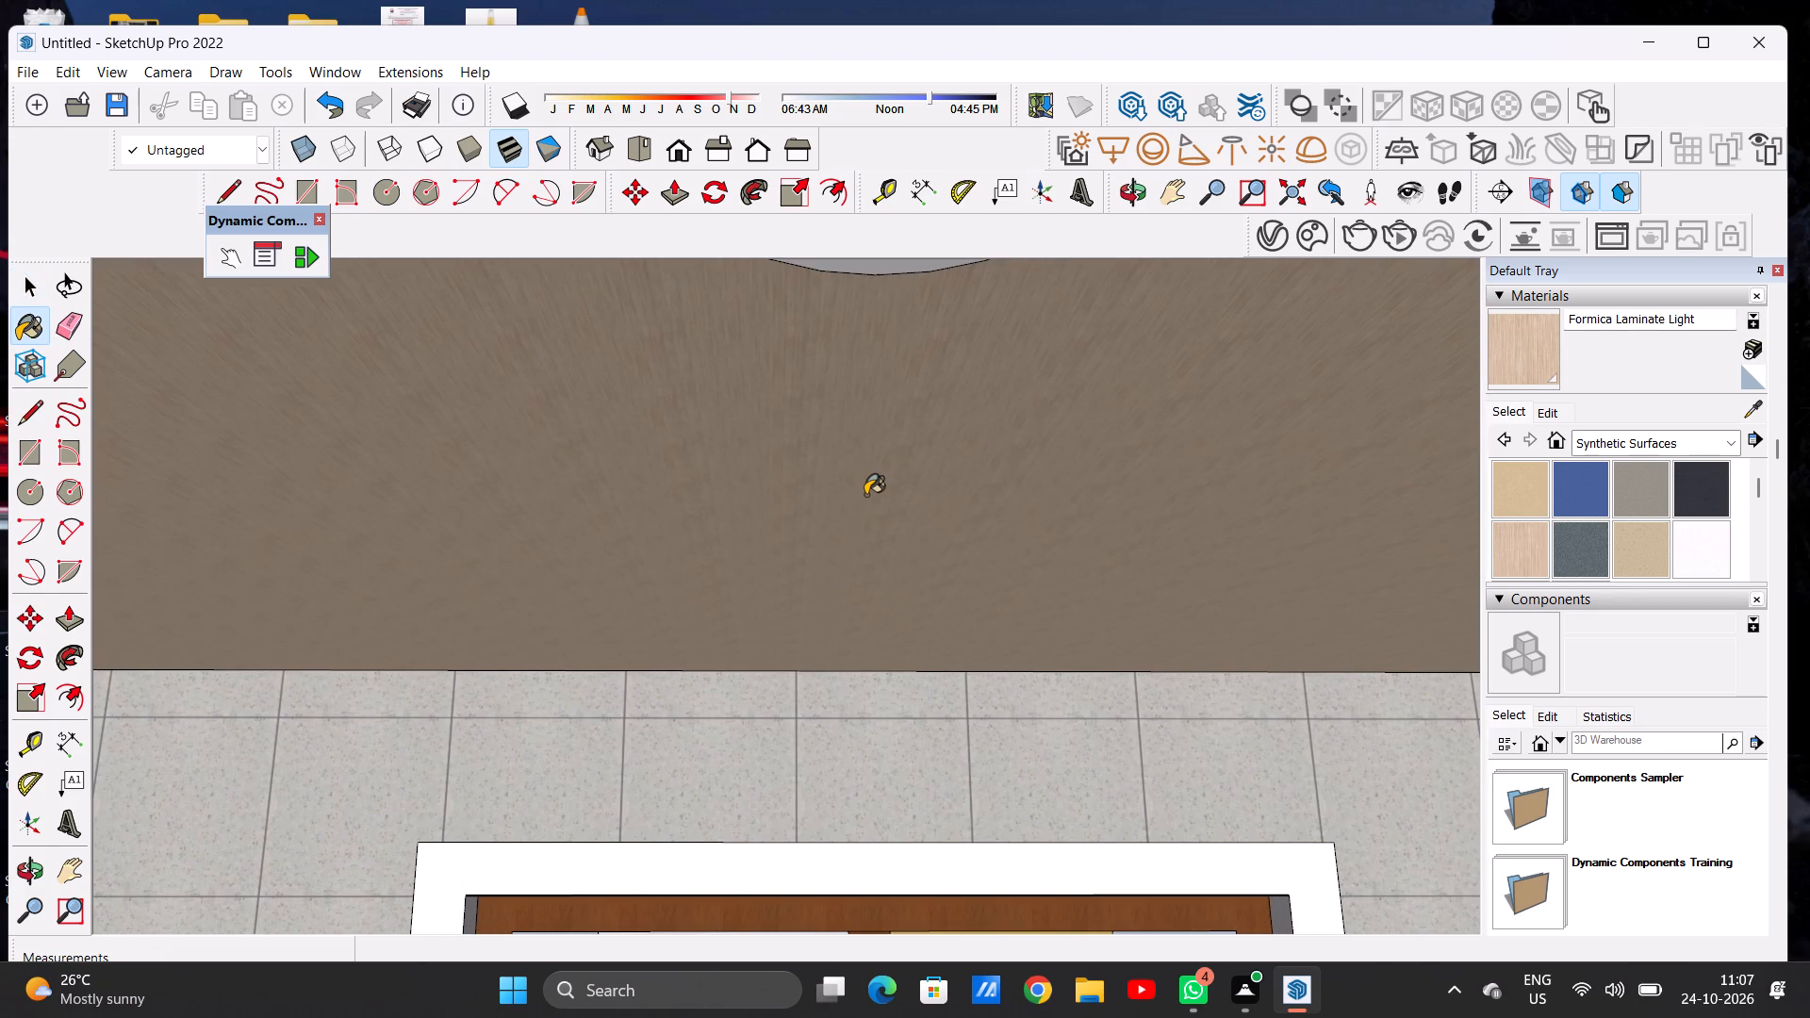
scroll(853, 500, down, 10)
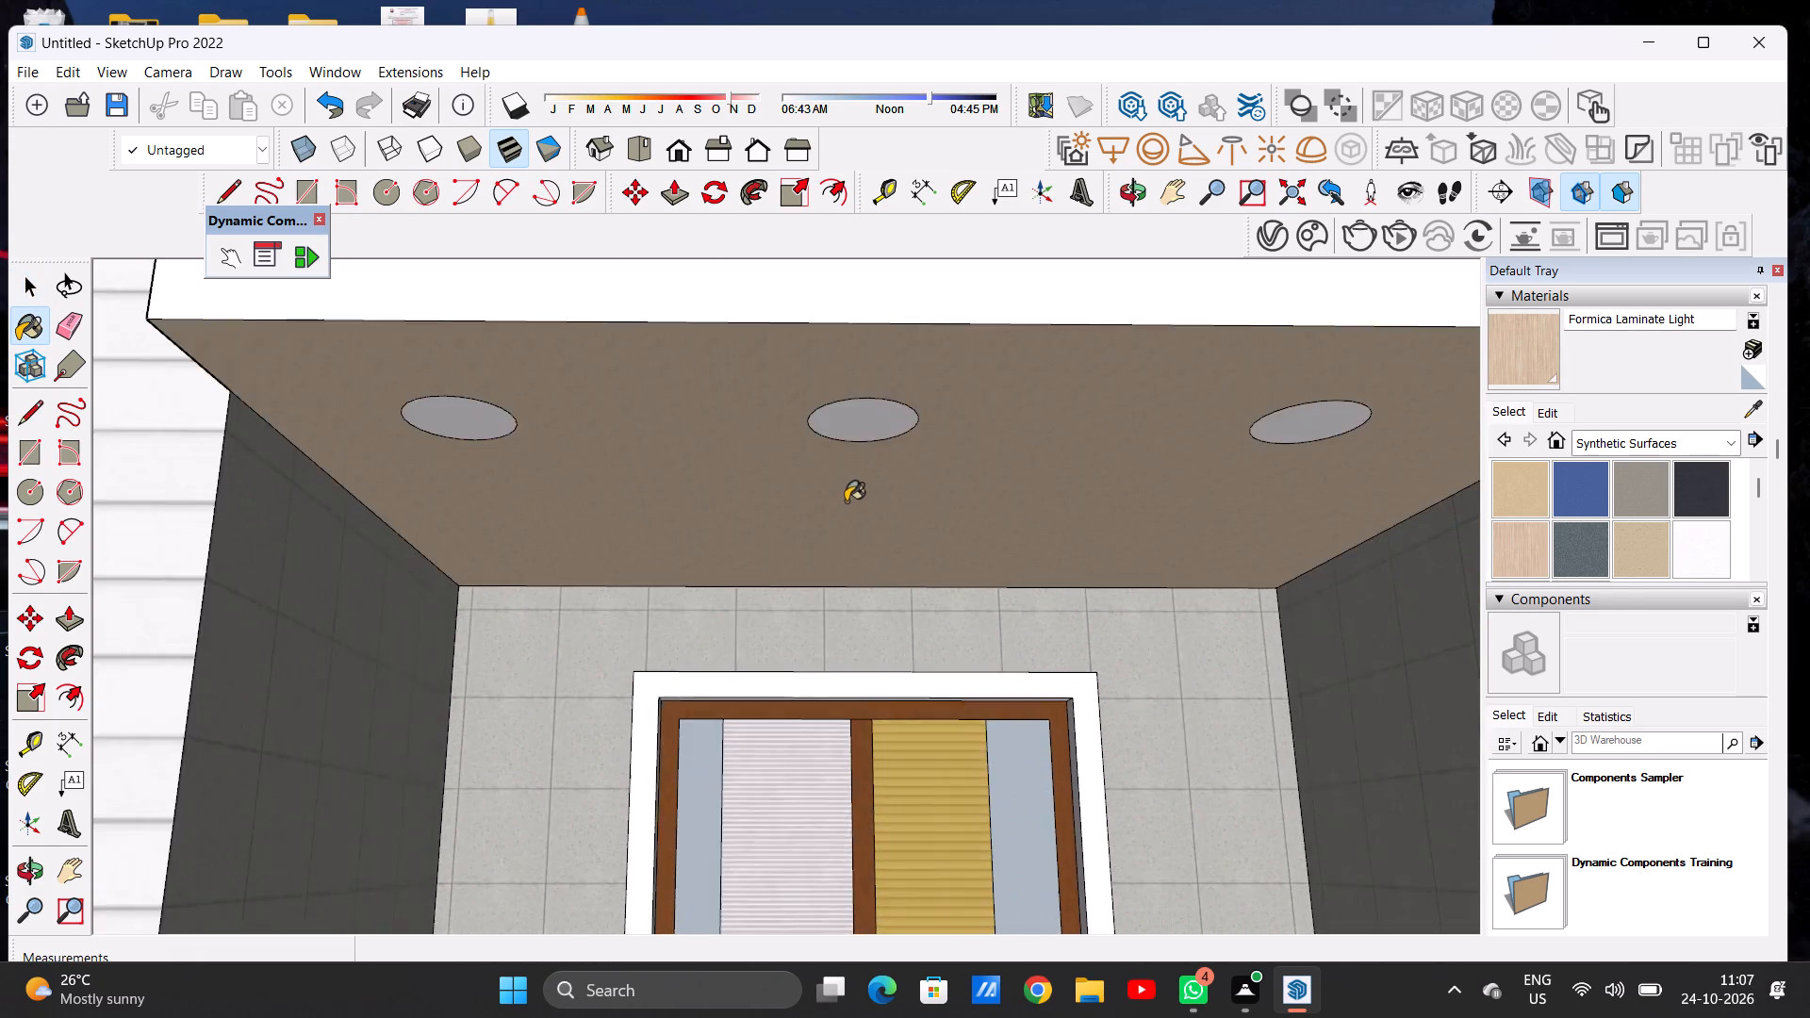
Paint the underside of the first-floor balcony slab above the garage, around the two round light outlines, with Formica Laminate Light.
scroll(846, 501, down, 14)
scroll(745, 498, up, 1)
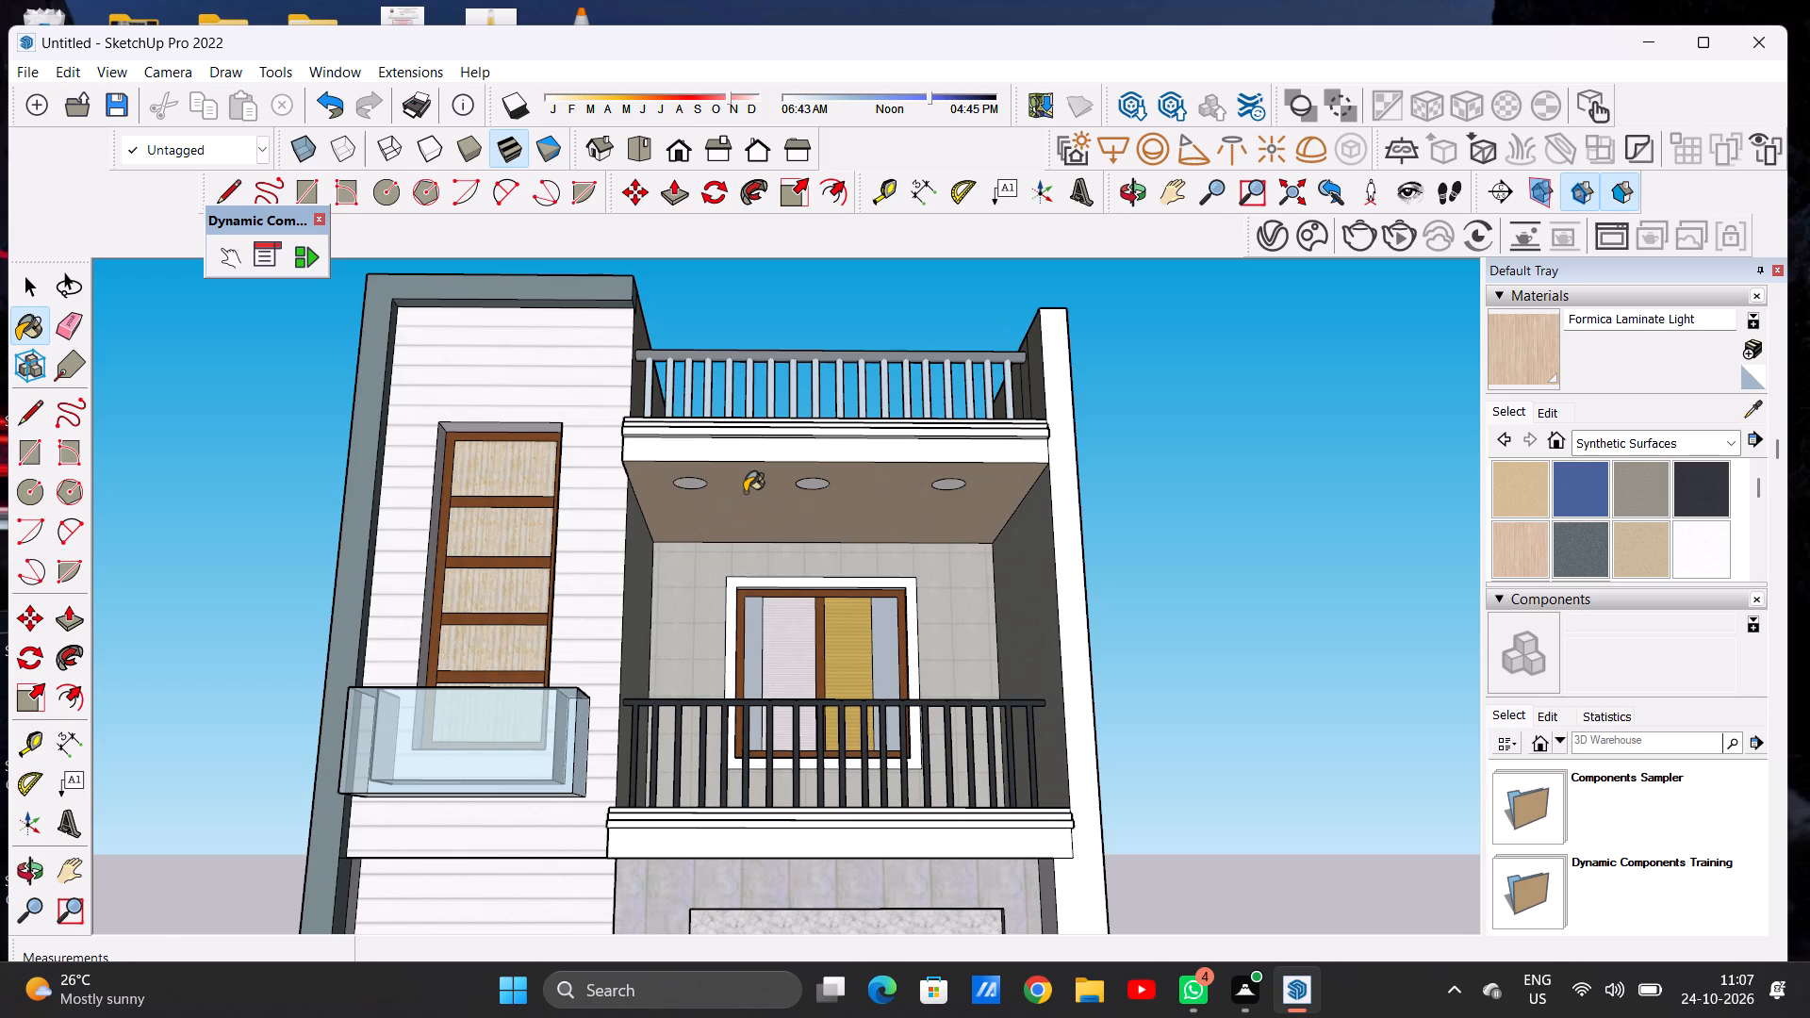
middle_drag(740, 505, 769, 641)
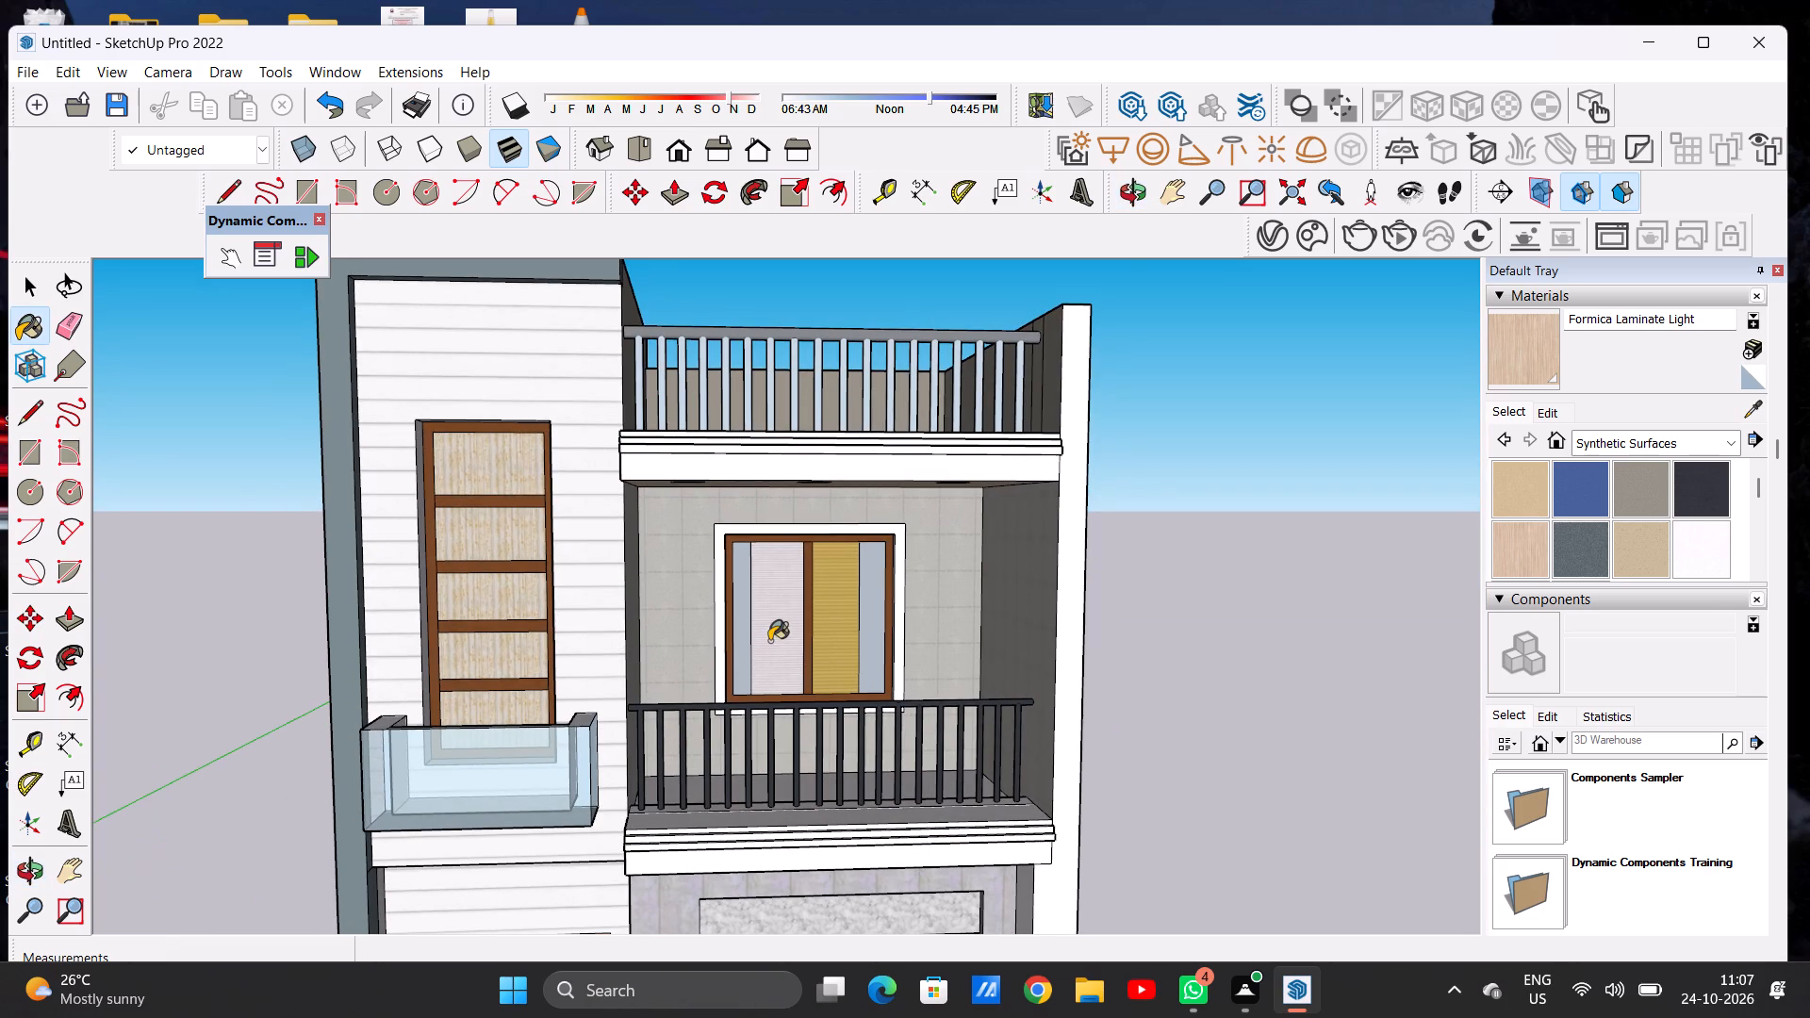
scroll(760, 583, down, 10)
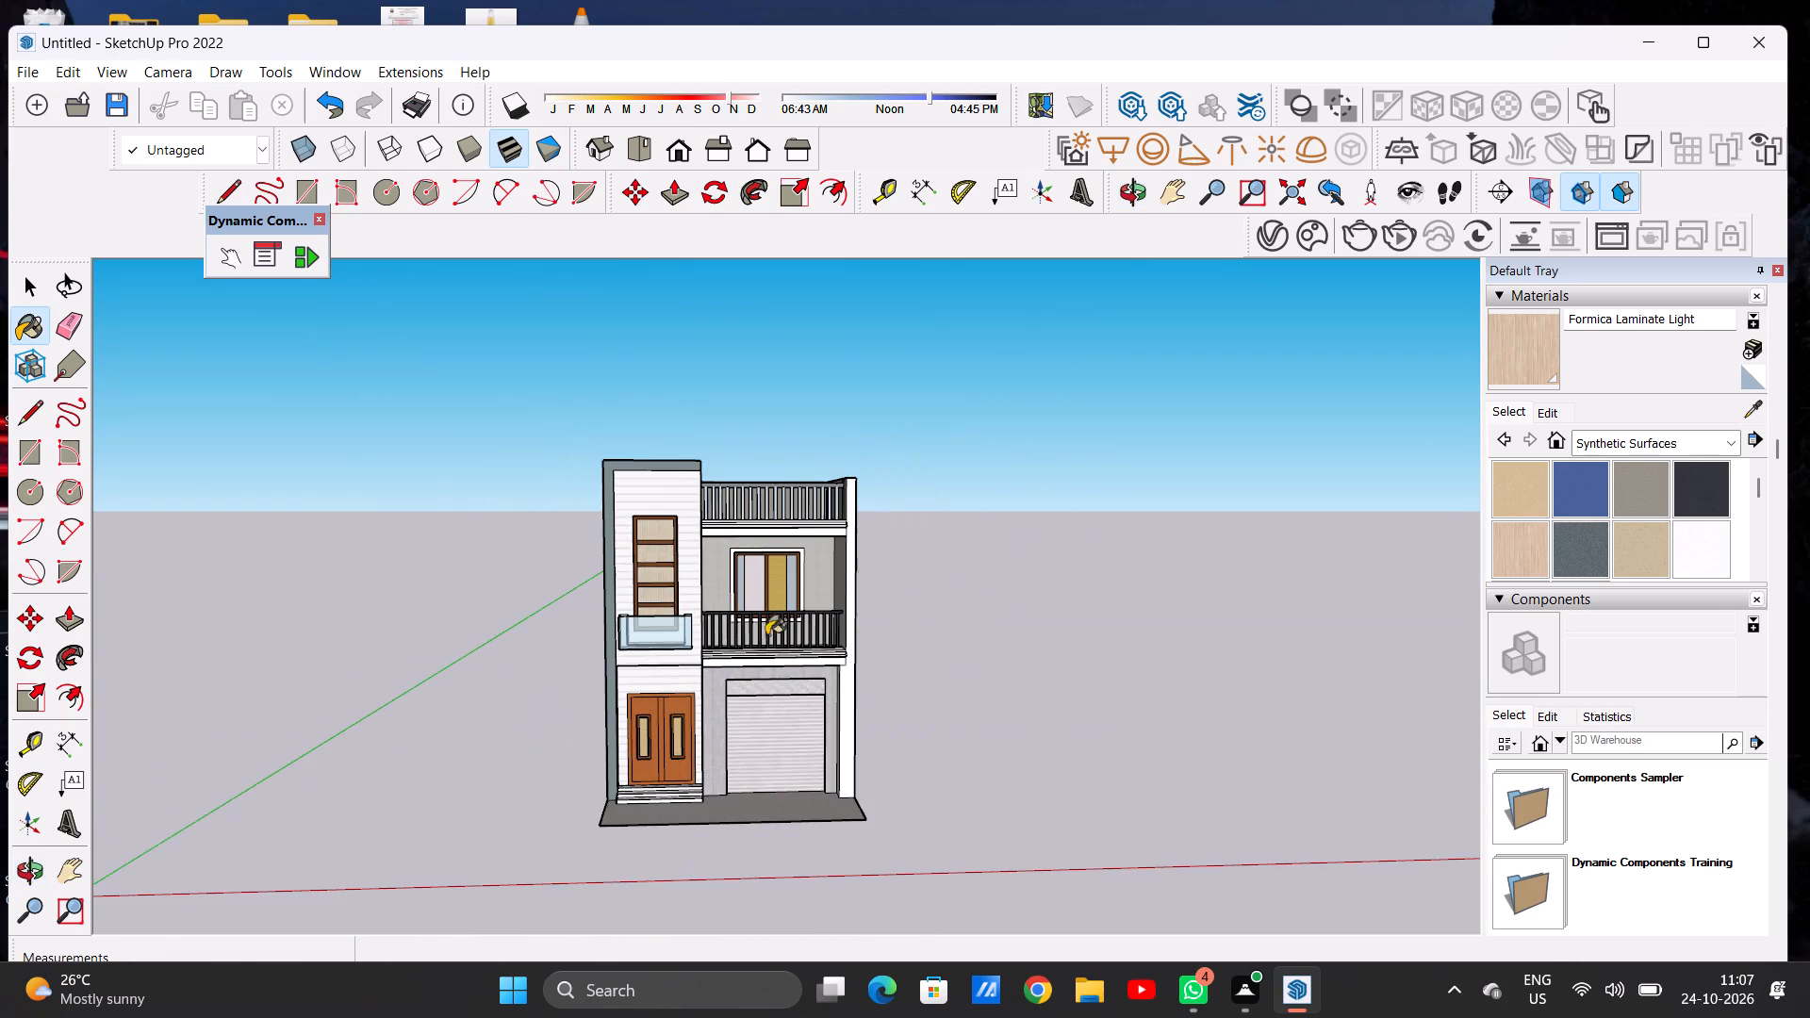
scroll(785, 699, up, 1)
scroll(786, 697, down, 1)
scroll(786, 697, up, 8)
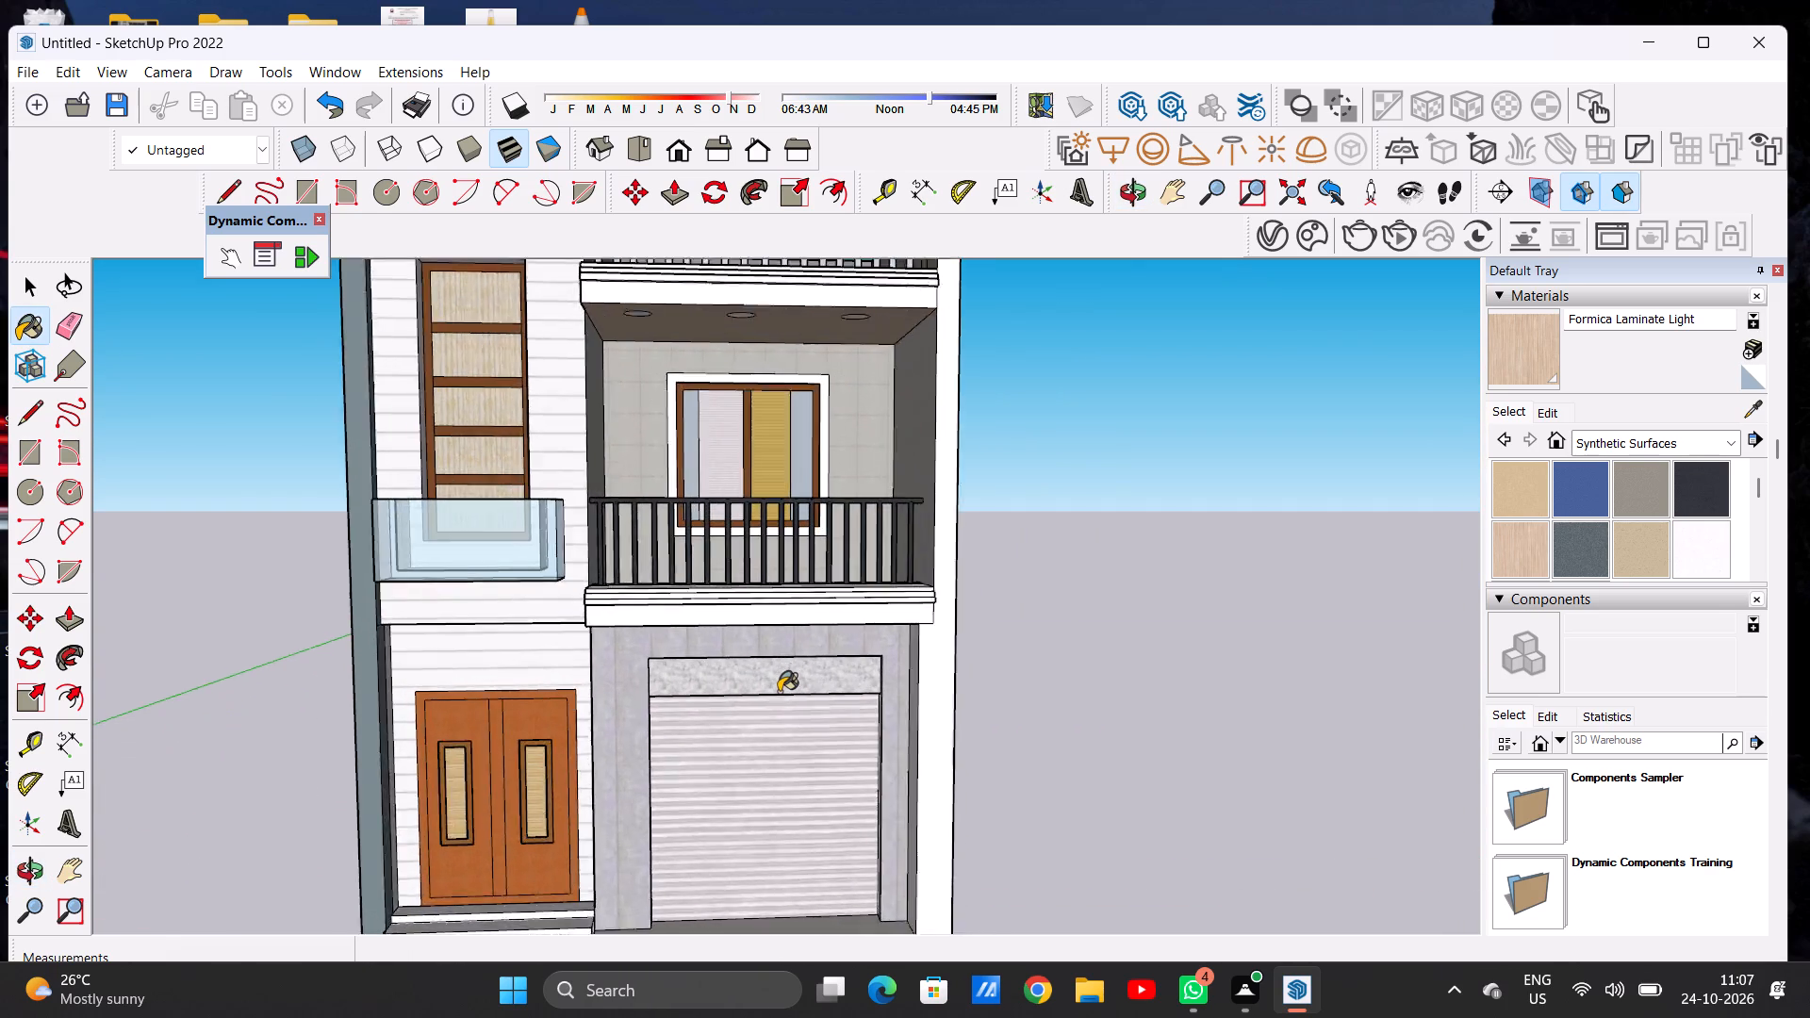
scroll(779, 692, up, 2)
middle_drag(778, 678, 774, 580)
middle_drag(774, 566, 716, 408)
scroll(761, 566, up, 8)
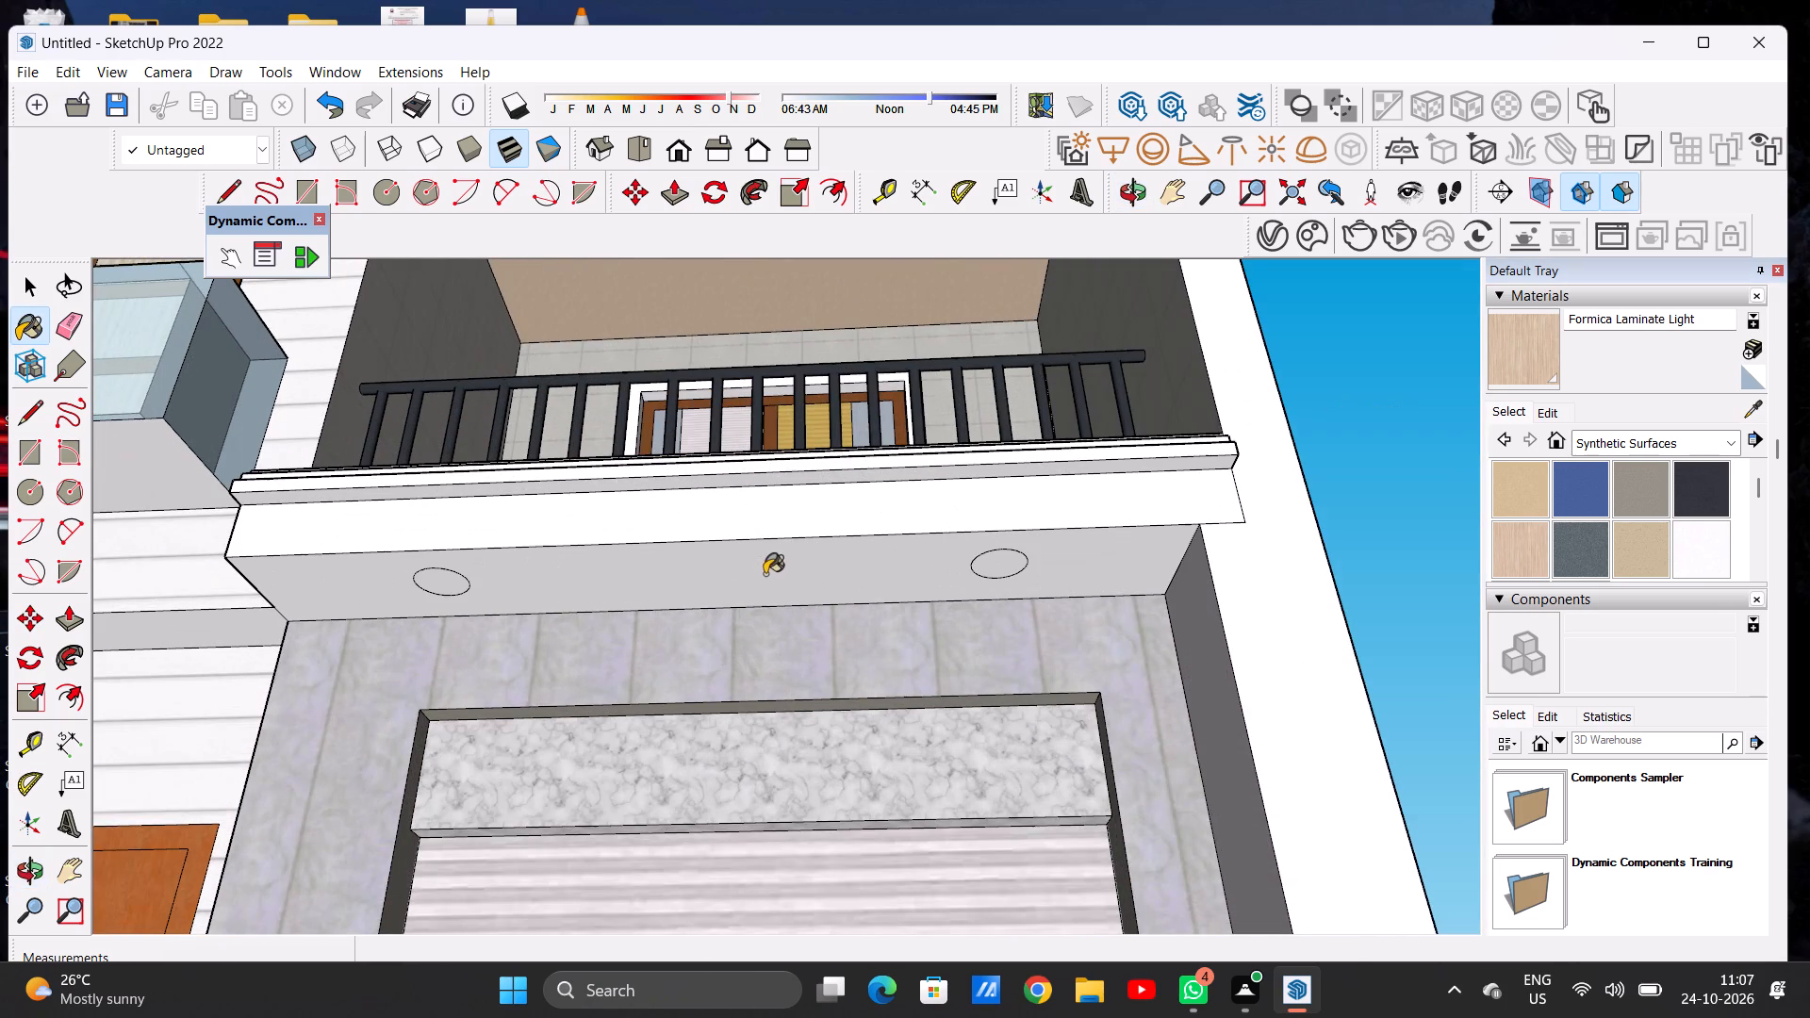
click(766, 566)
Examine the whole house facade from the front and from an angle.
scroll(758, 614, down, 12)
middle_drag(711, 604, 729, 713)
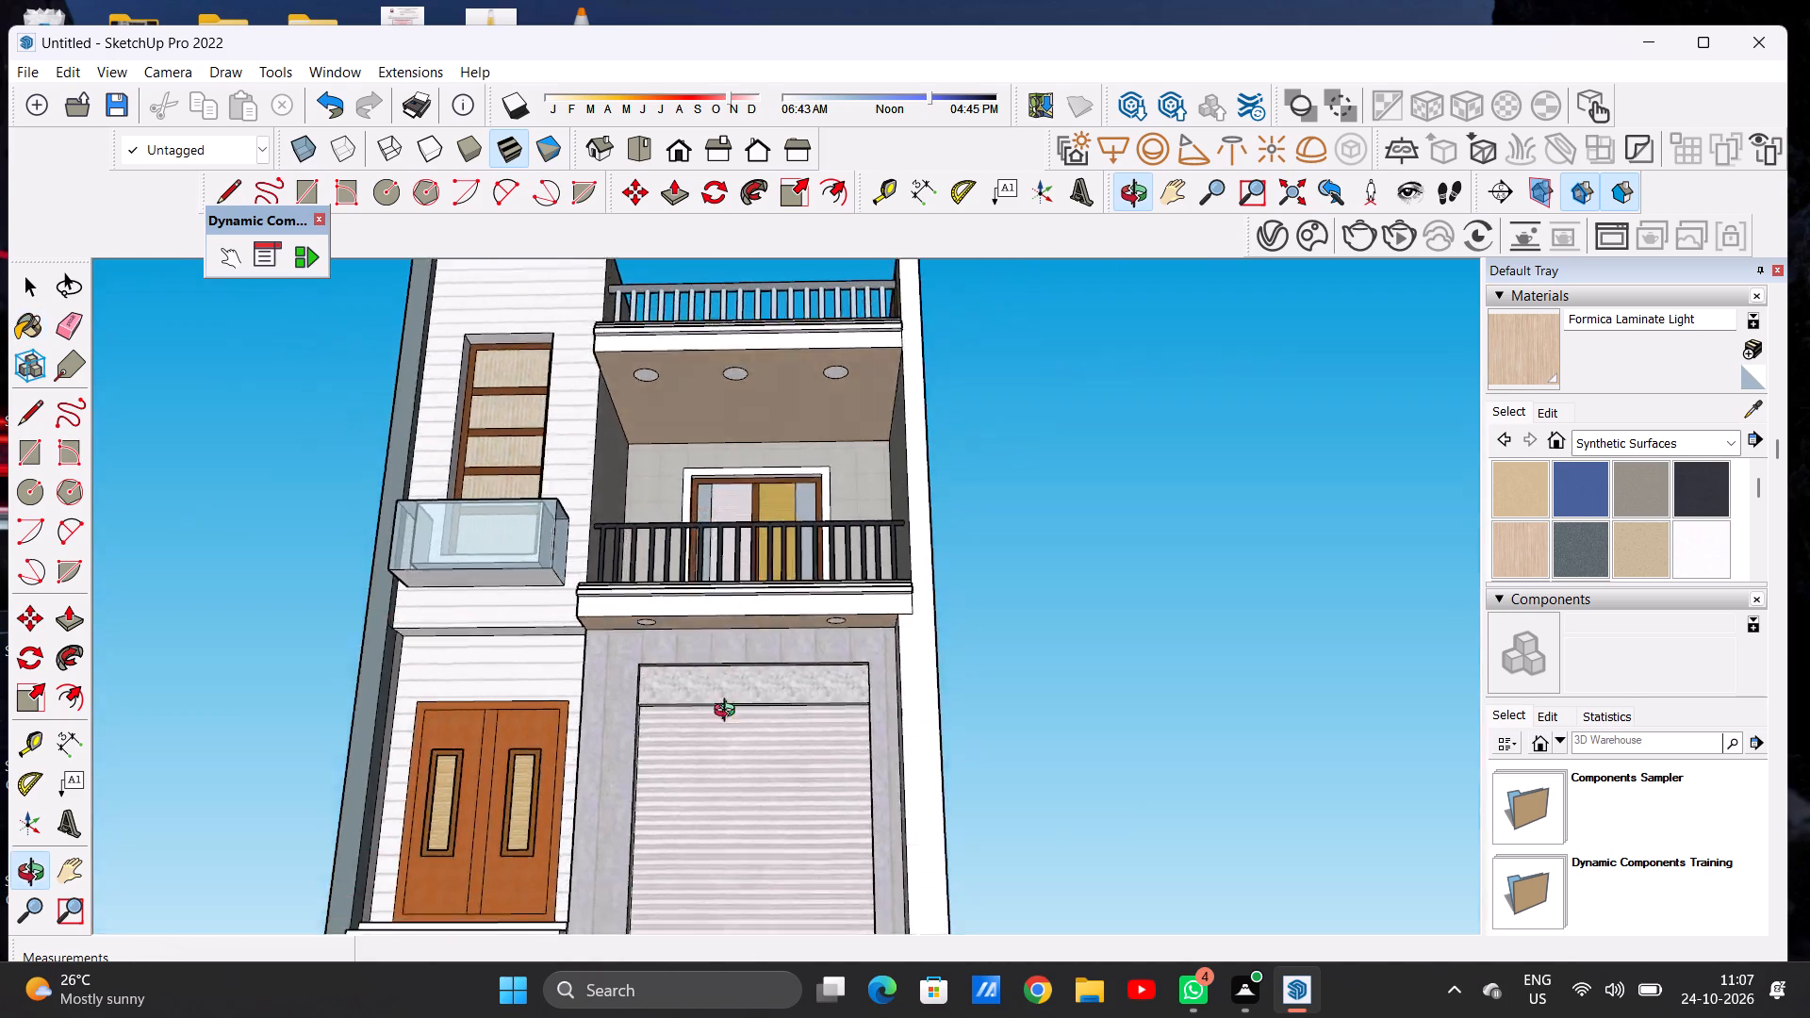
middle_drag(729, 713, 766, 833)
scroll(826, 573, down, 8)
middle_drag(664, 645, 933, 646)
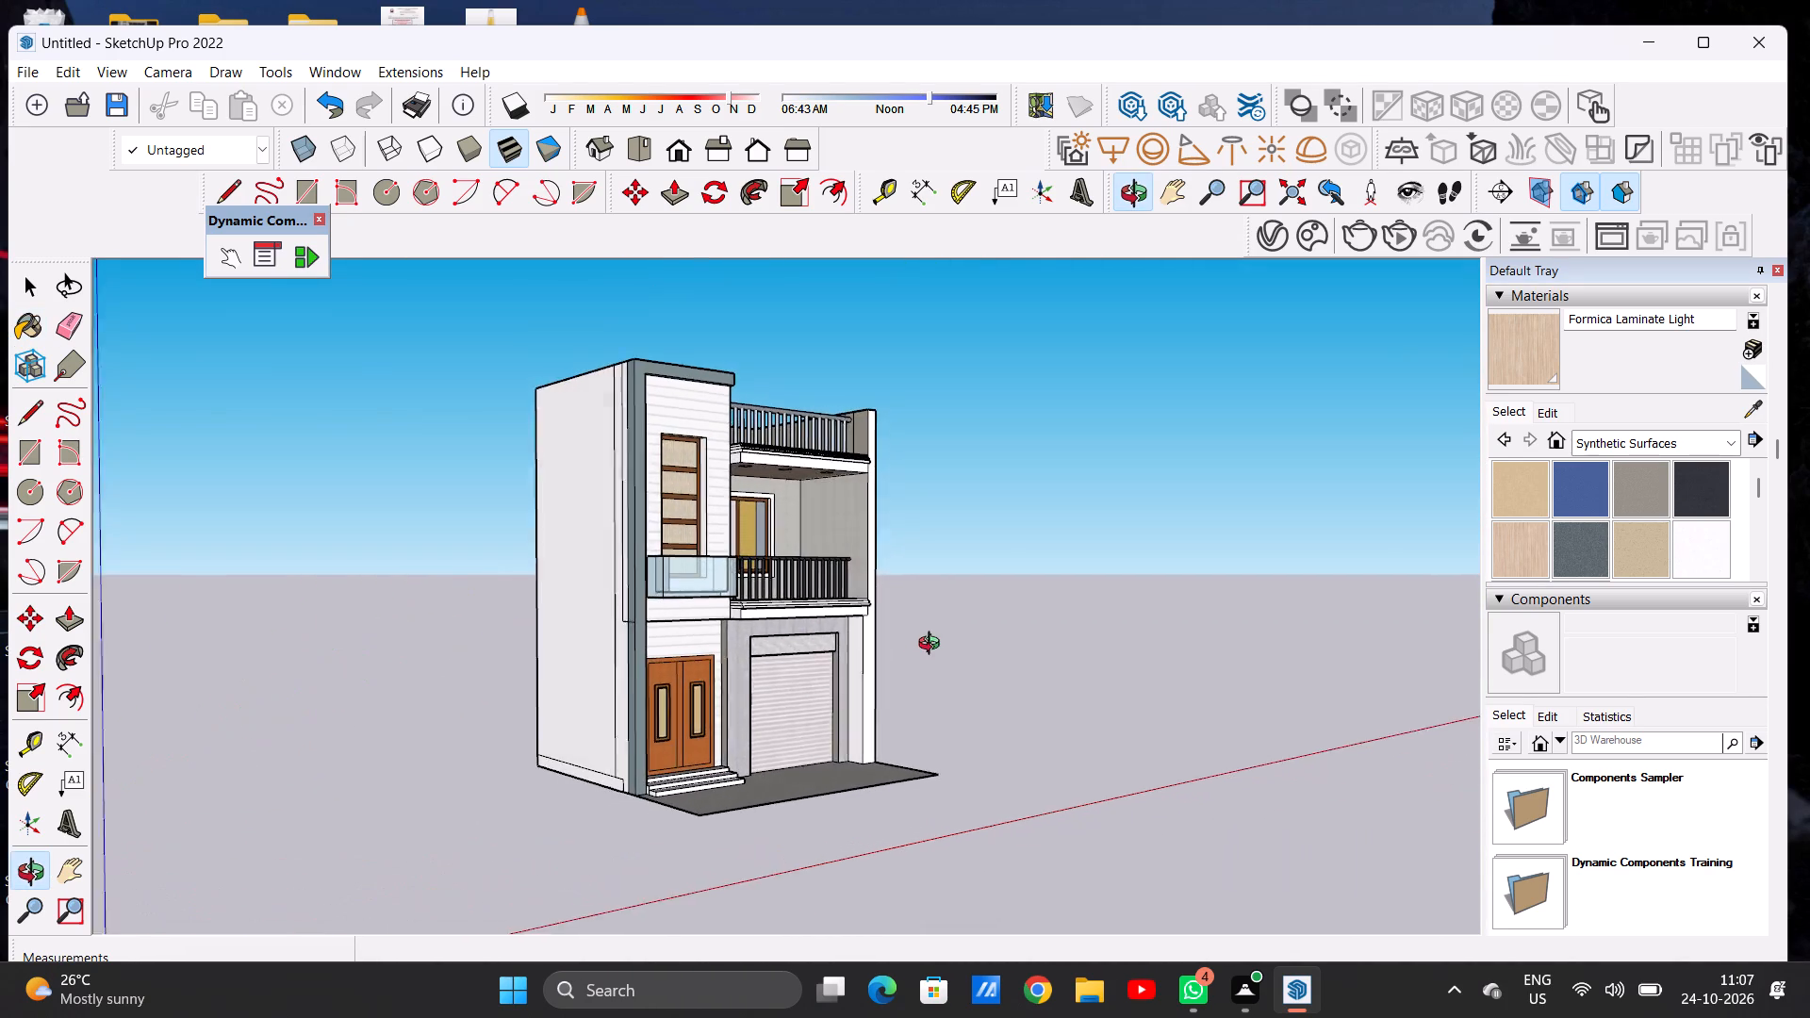
middle_drag(933, 646, 613, 659)
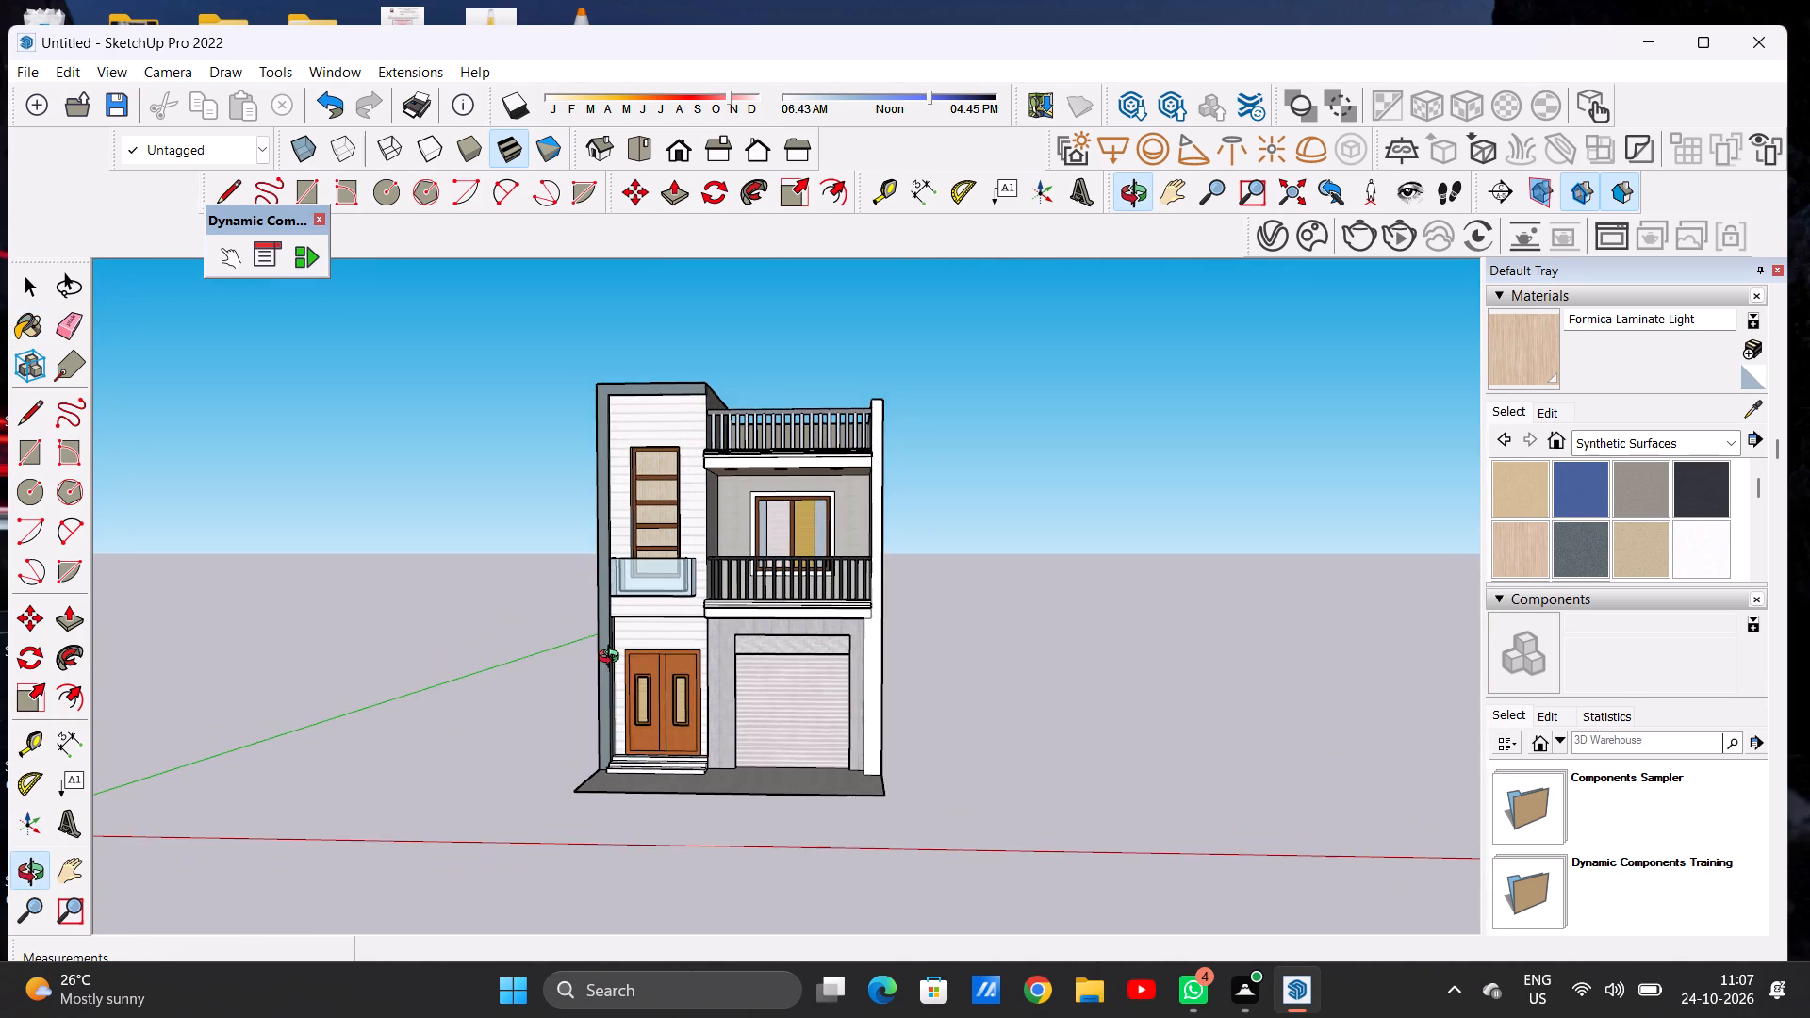
middle_drag(613, 659, 627, 670)
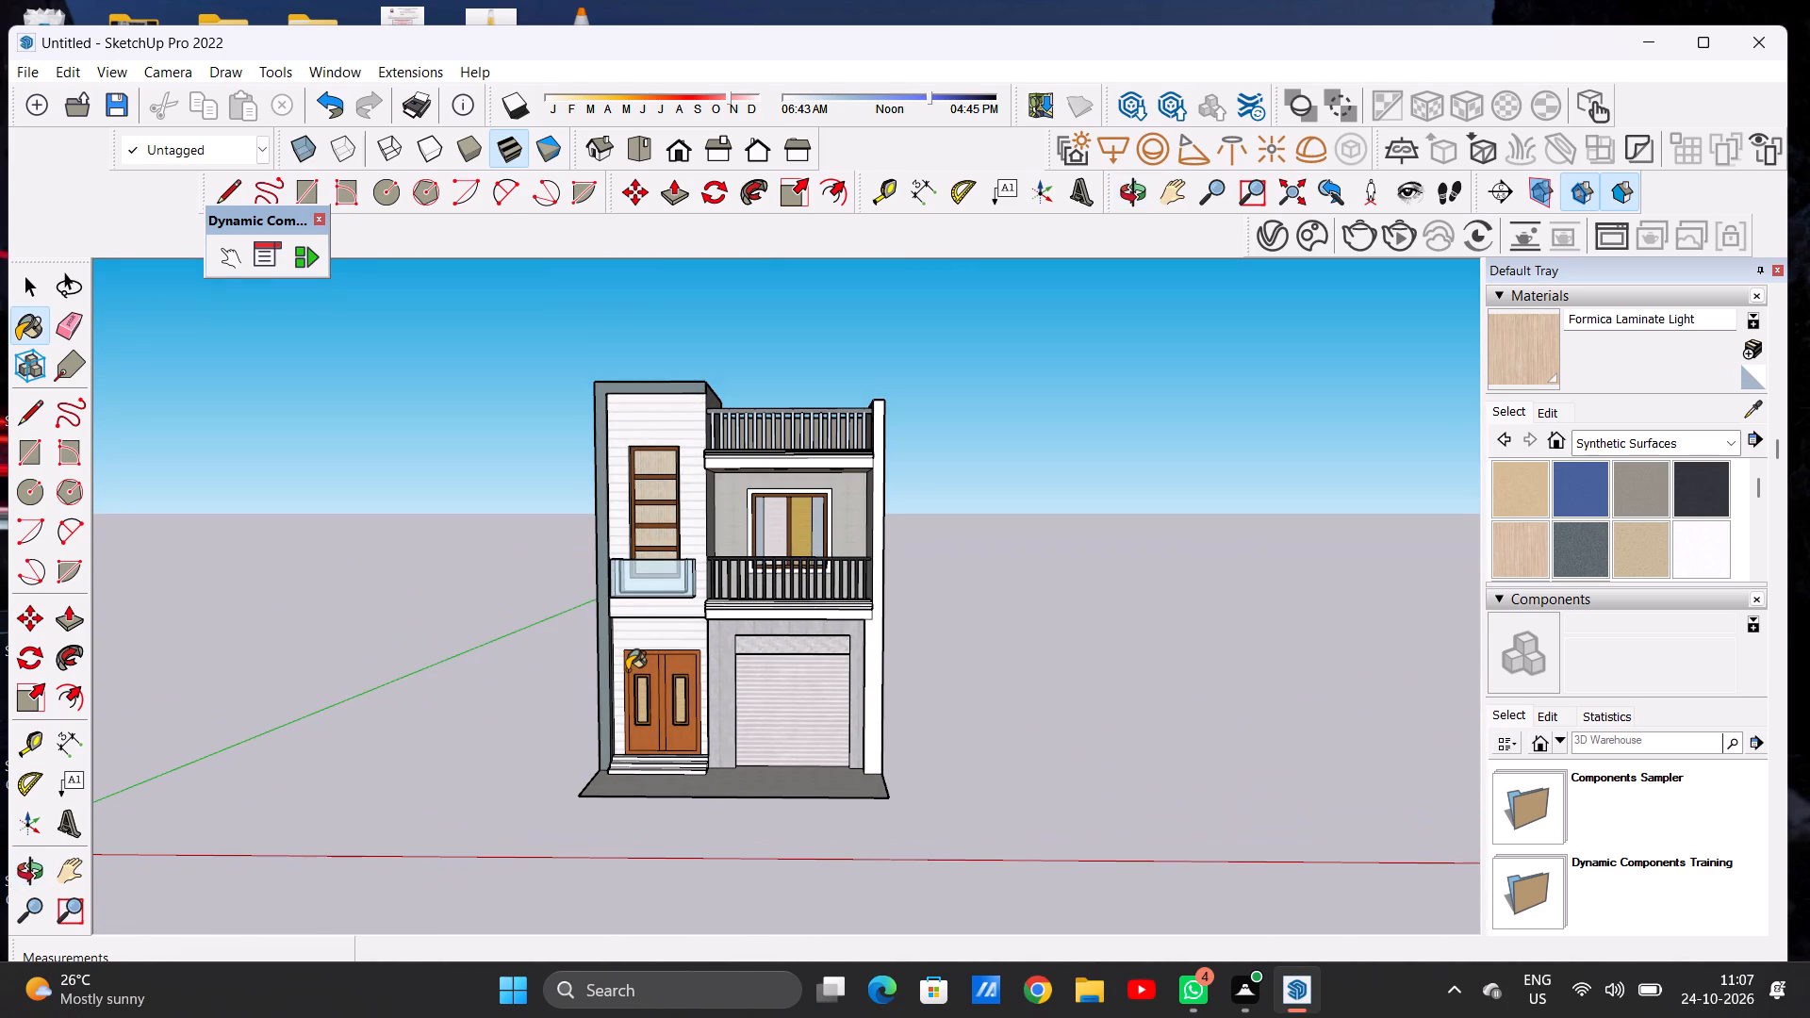
Paint the front and the stair-tower-side end of the first-floor balcony's lower fascia band with Color C01 from the Colors collection.
click(1601, 436)
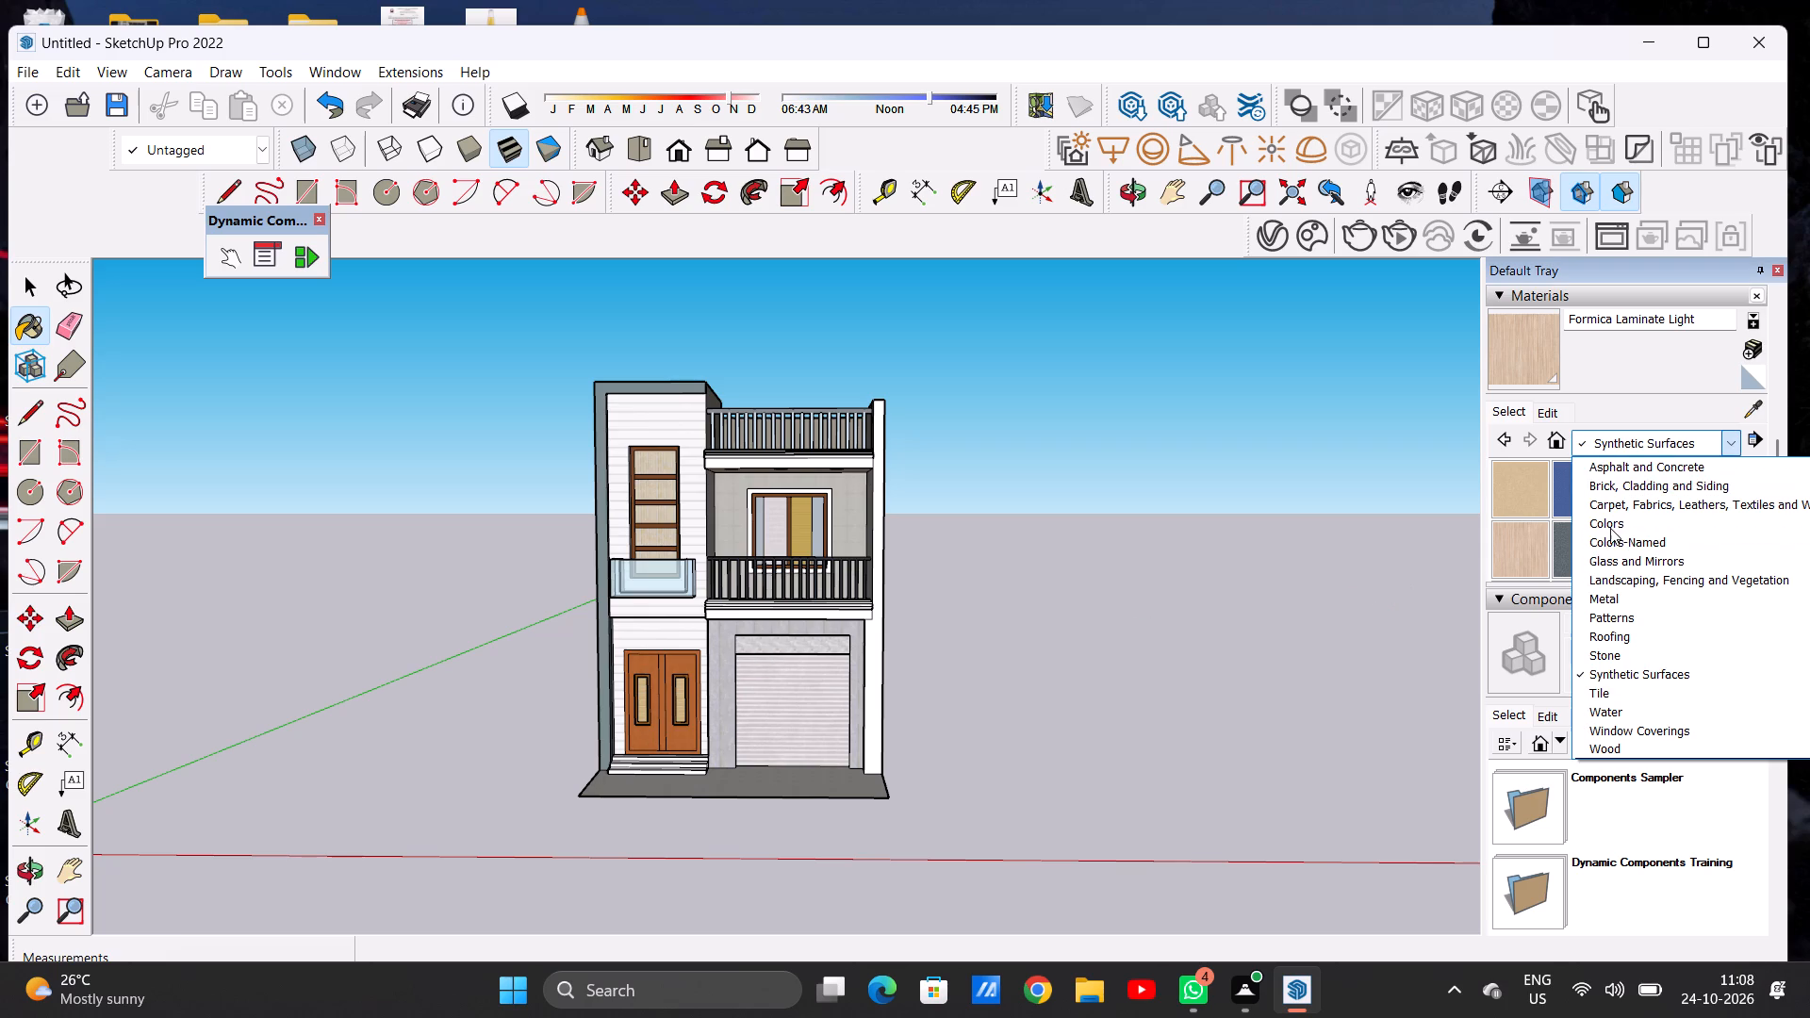
click(1610, 525)
scroll(1604, 516, down, 1)
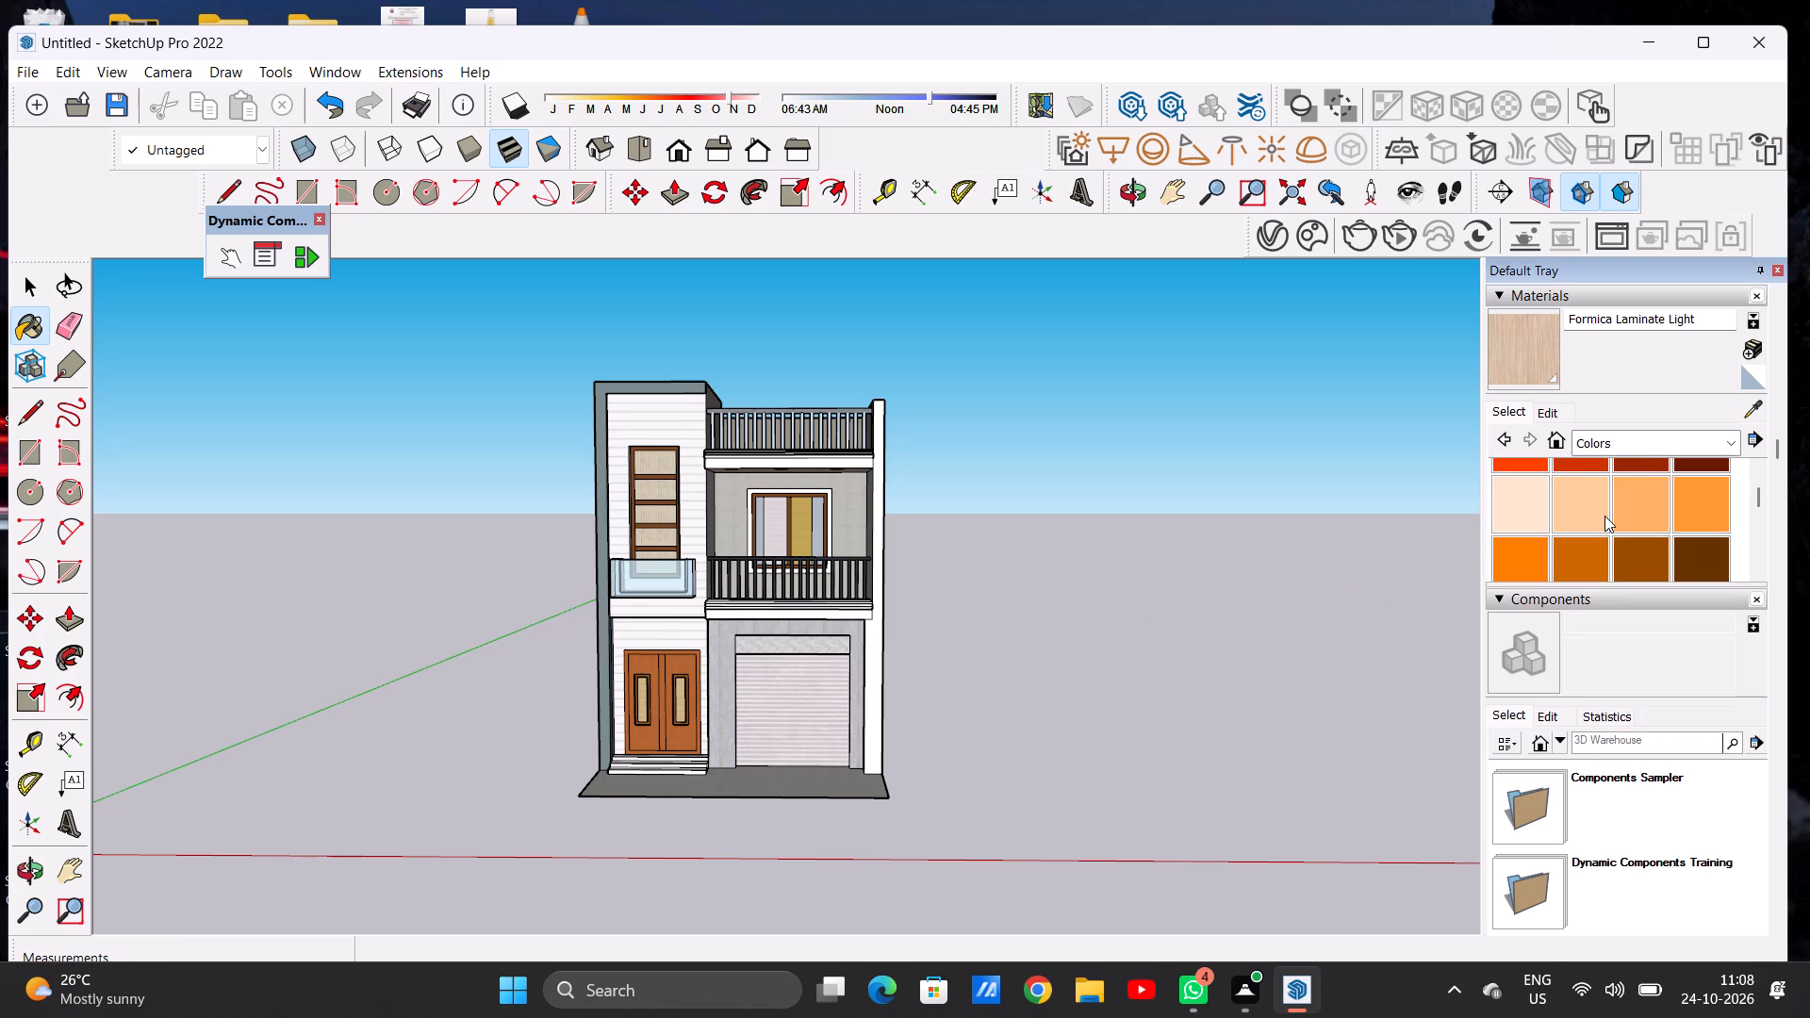
scroll(1604, 516, down, 4)
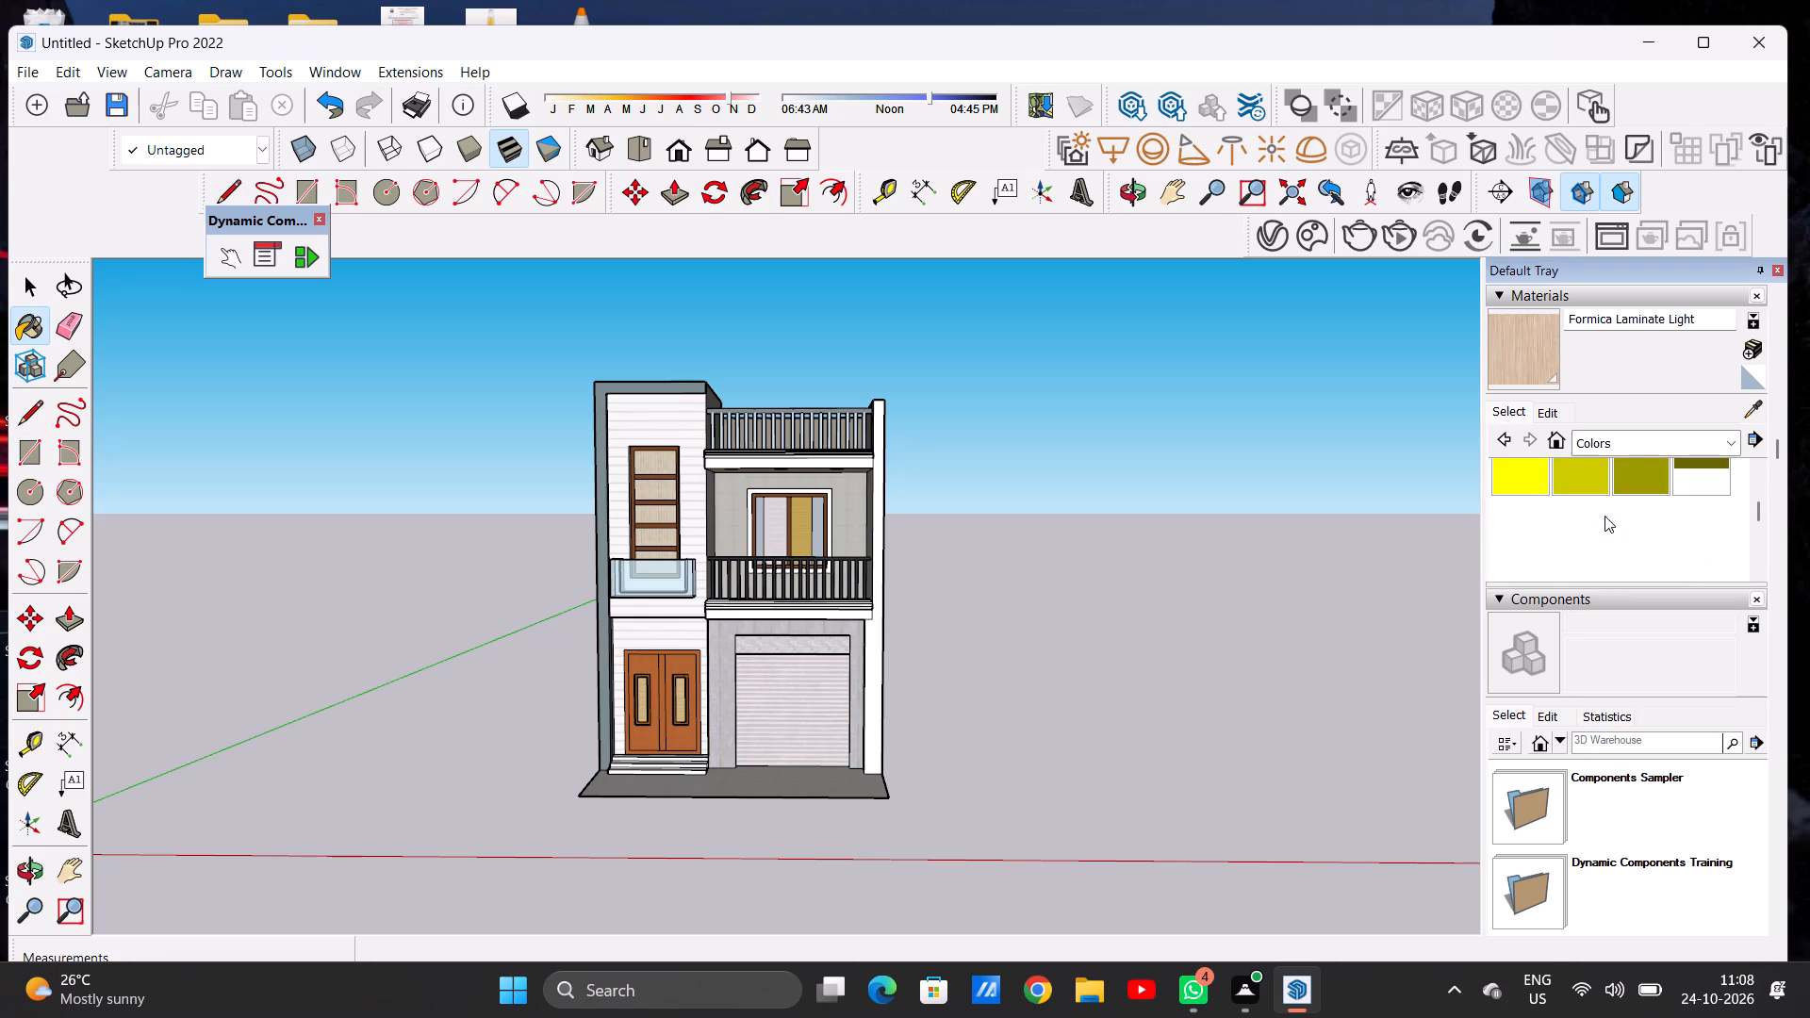
scroll(1604, 516, down, 2)
scroll(1604, 516, up, 3)
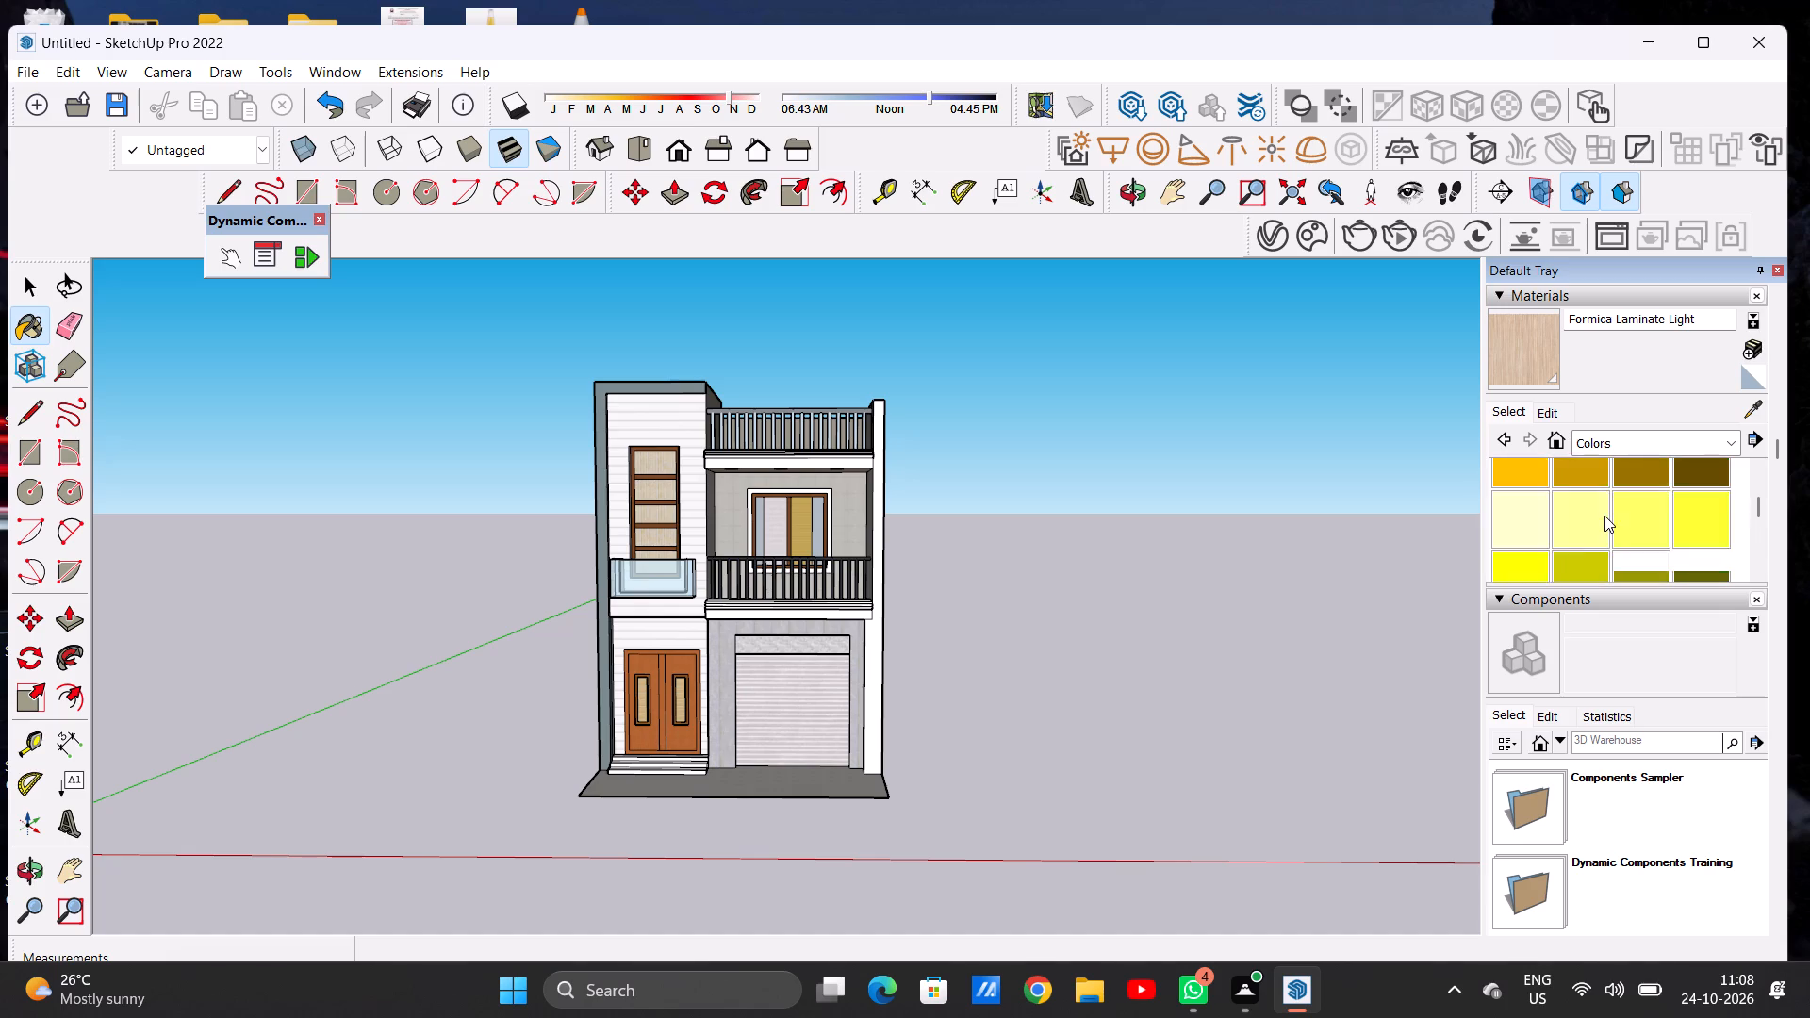
scroll(1604, 516, up, 3)
scroll(1604, 516, down, 1)
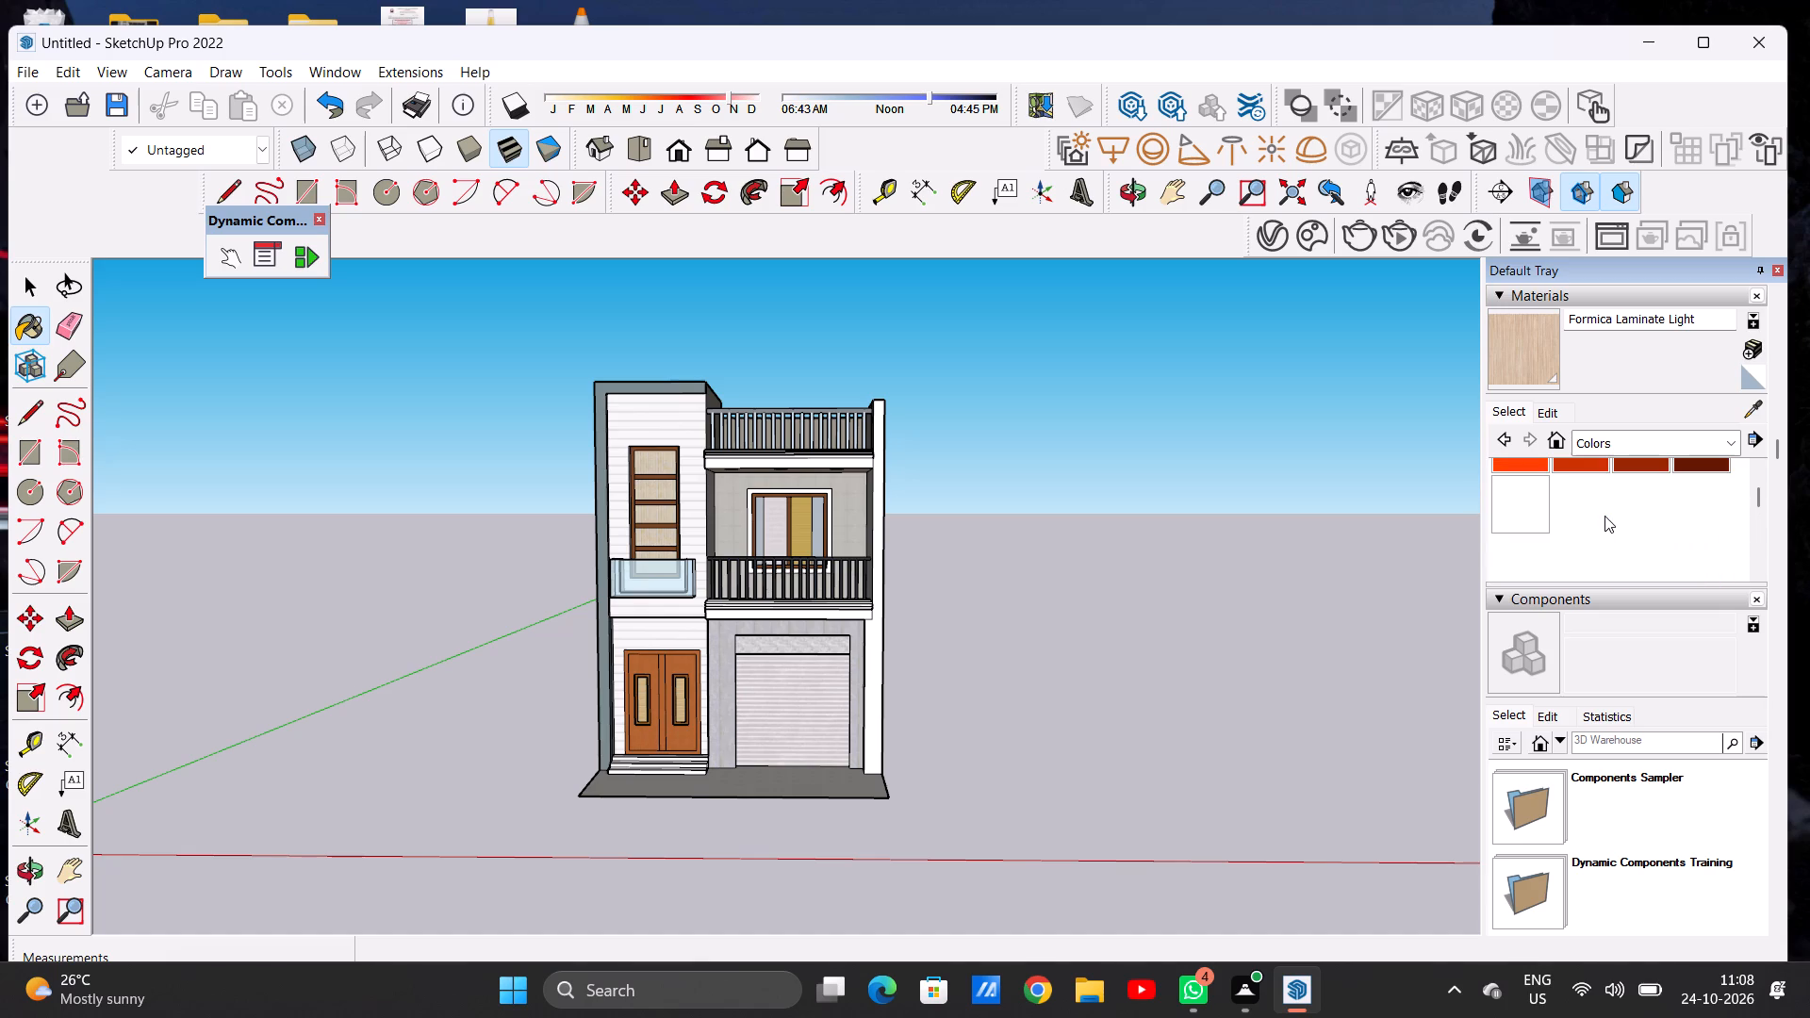
click(1525, 500)
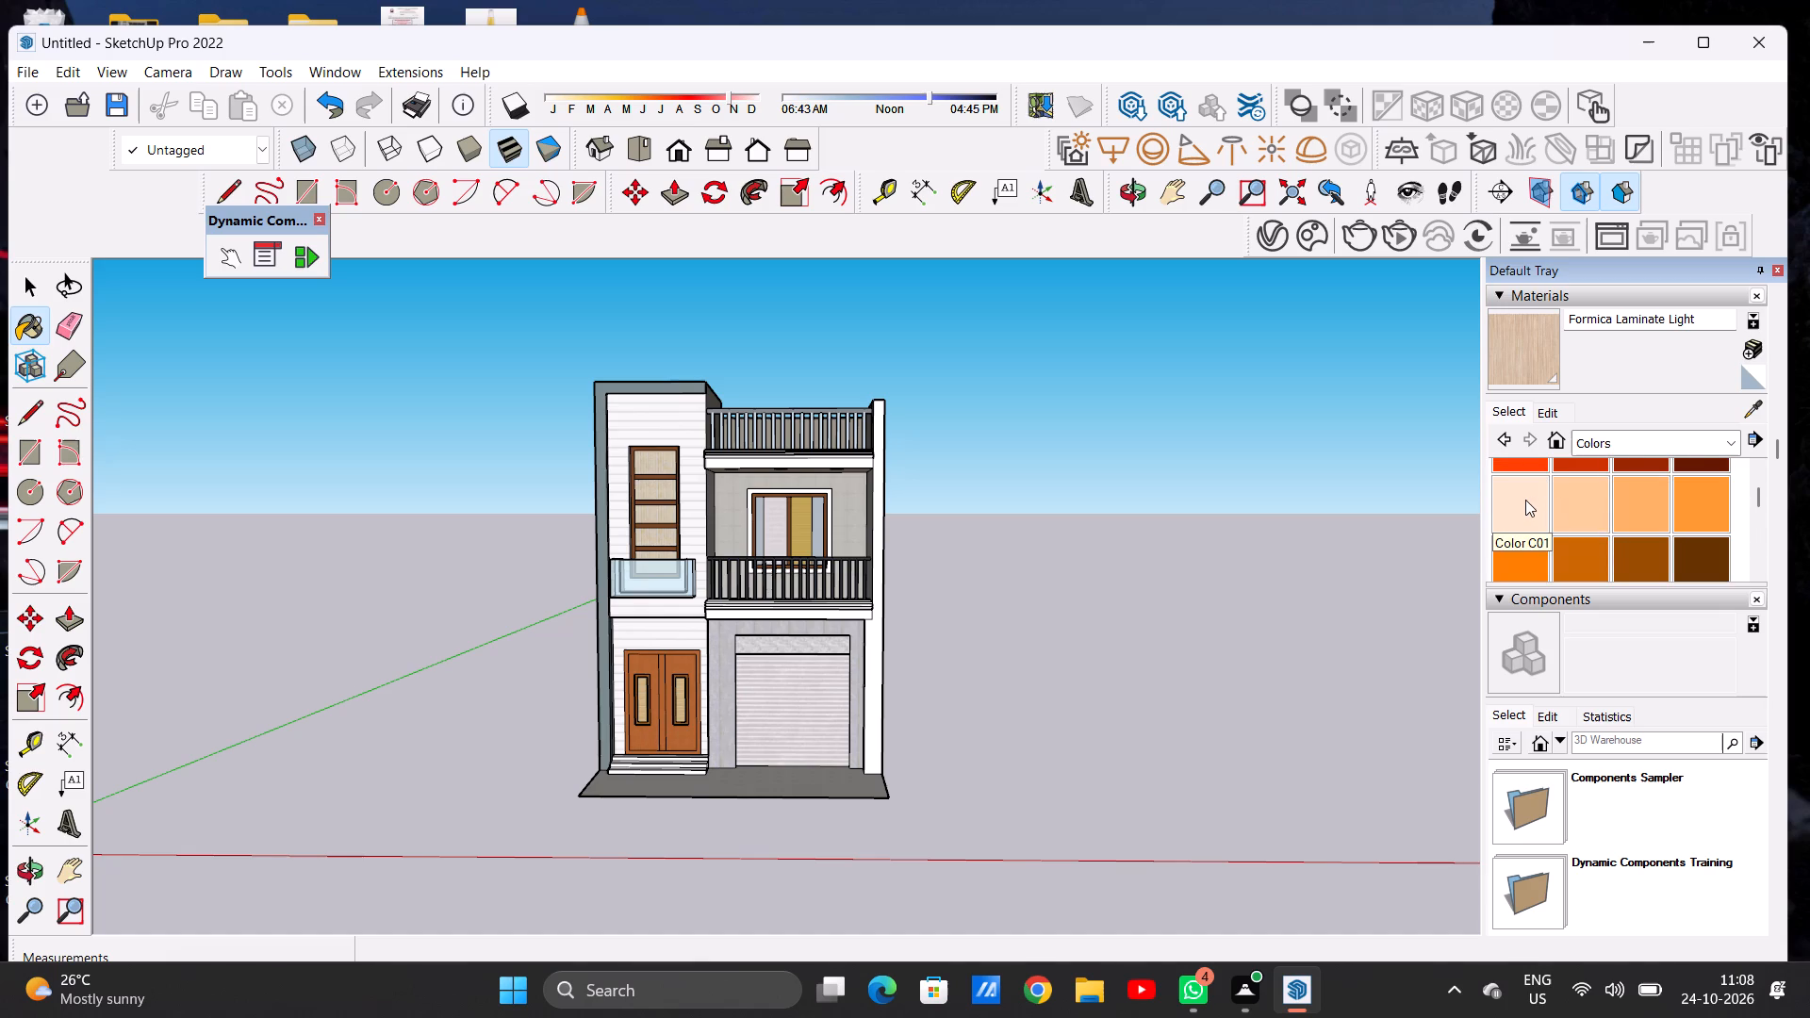
scroll(694, 591, up, 20)
scroll(694, 591, up, 1)
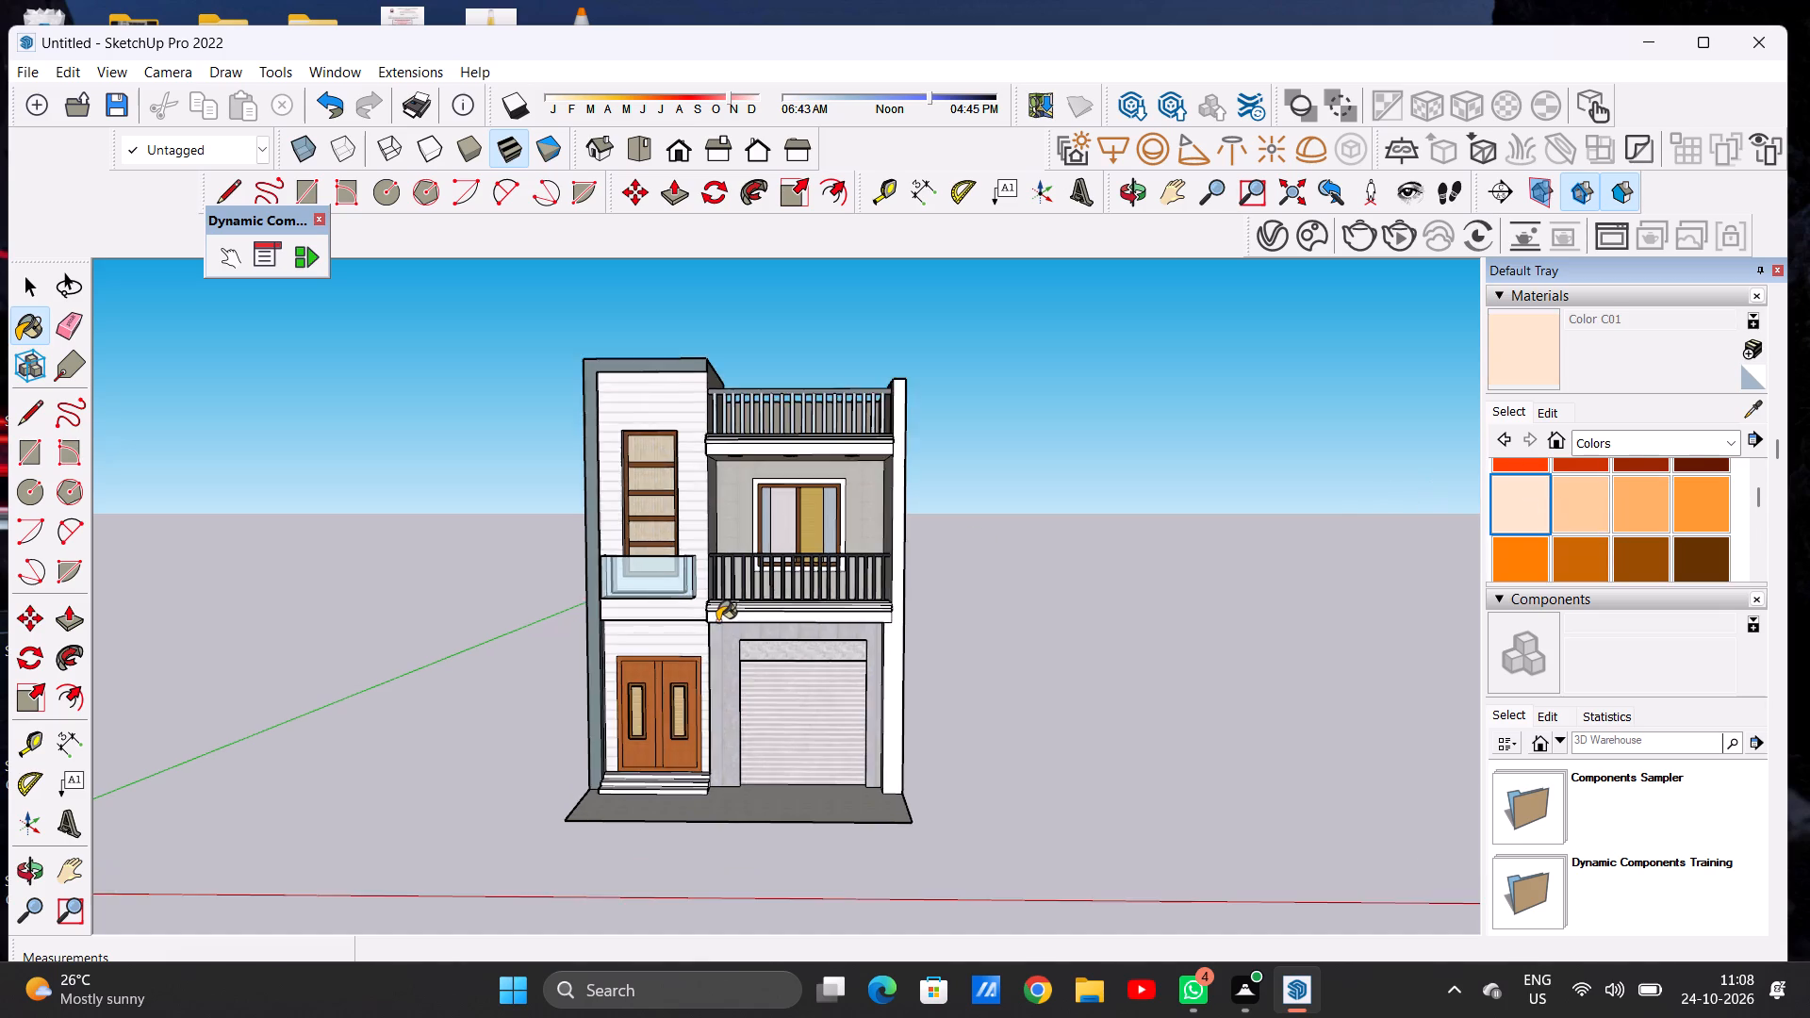
scroll(717, 621, up, 15)
click(712, 588)
scroll(717, 614, down, 5)
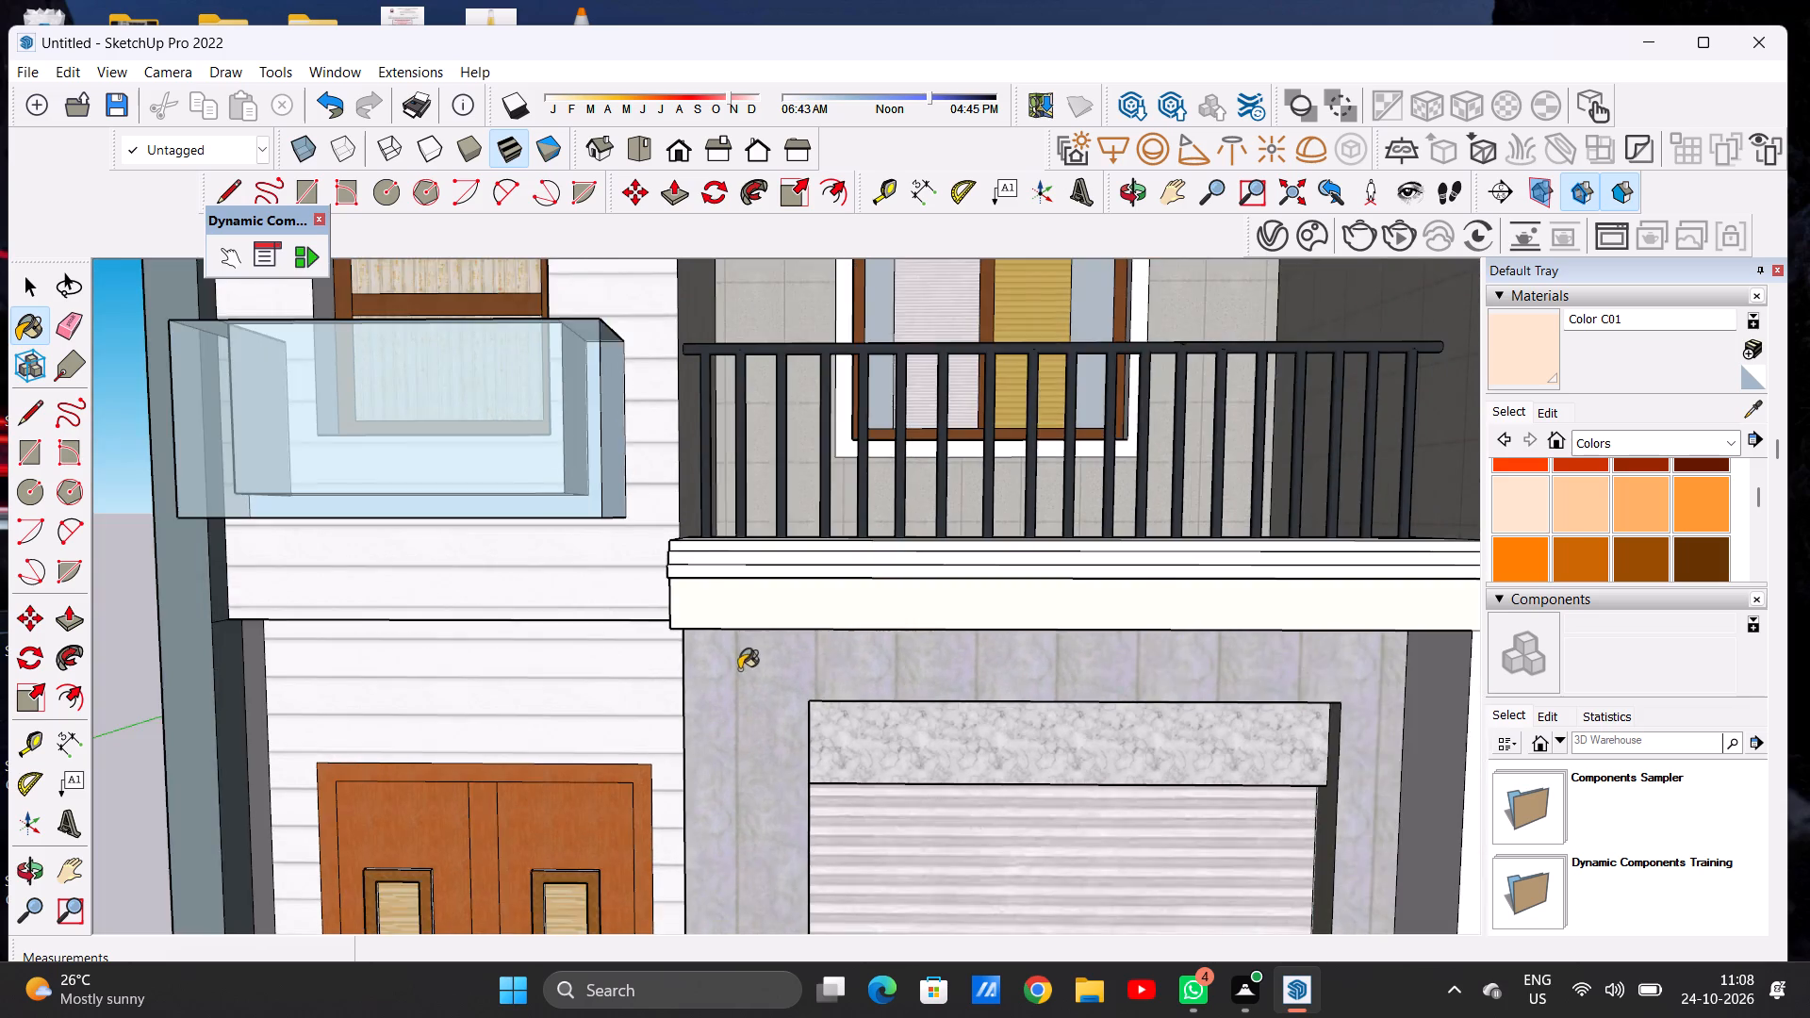
middle_drag(733, 661, 1099, 719)
scroll(798, 622, up, 6)
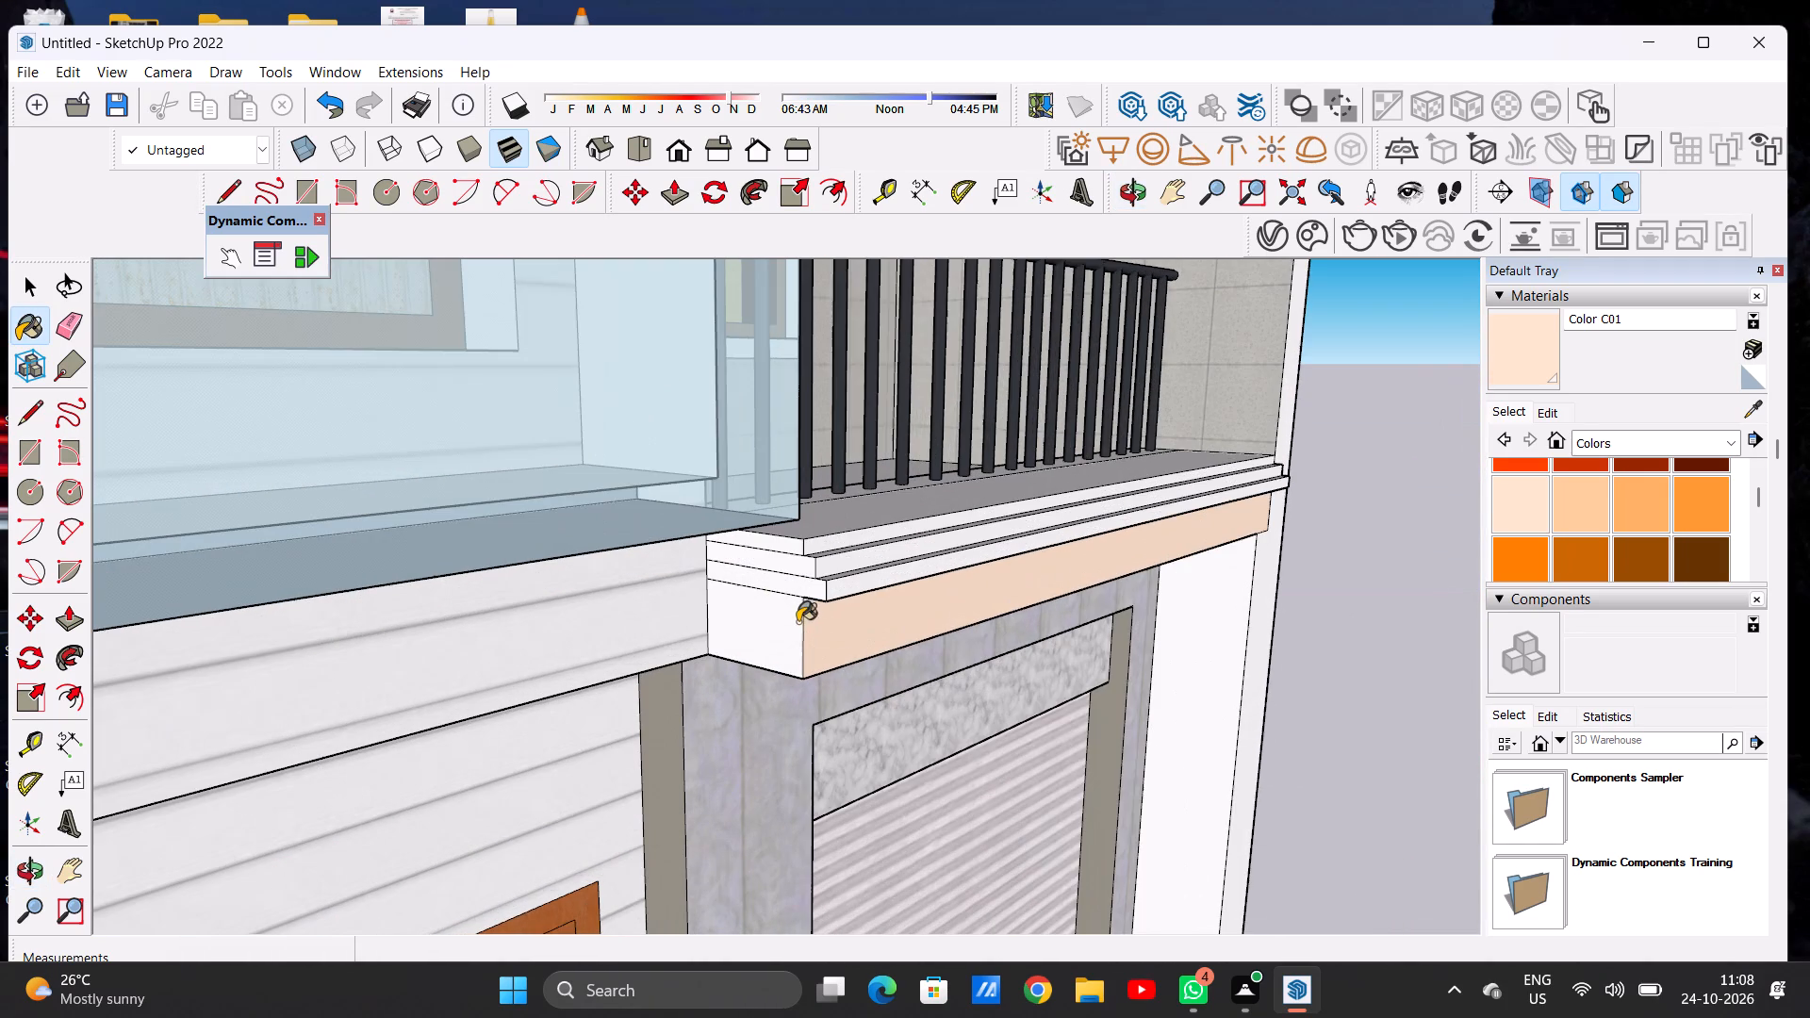
click(787, 622)
Paint the front faces of the three stepped mouldings above the first-floor balcony's fascia with Color C01.
scroll(644, 713, down, 8)
scroll(674, 694, up, 1)
middle_drag(1019, 677, 906, 672)
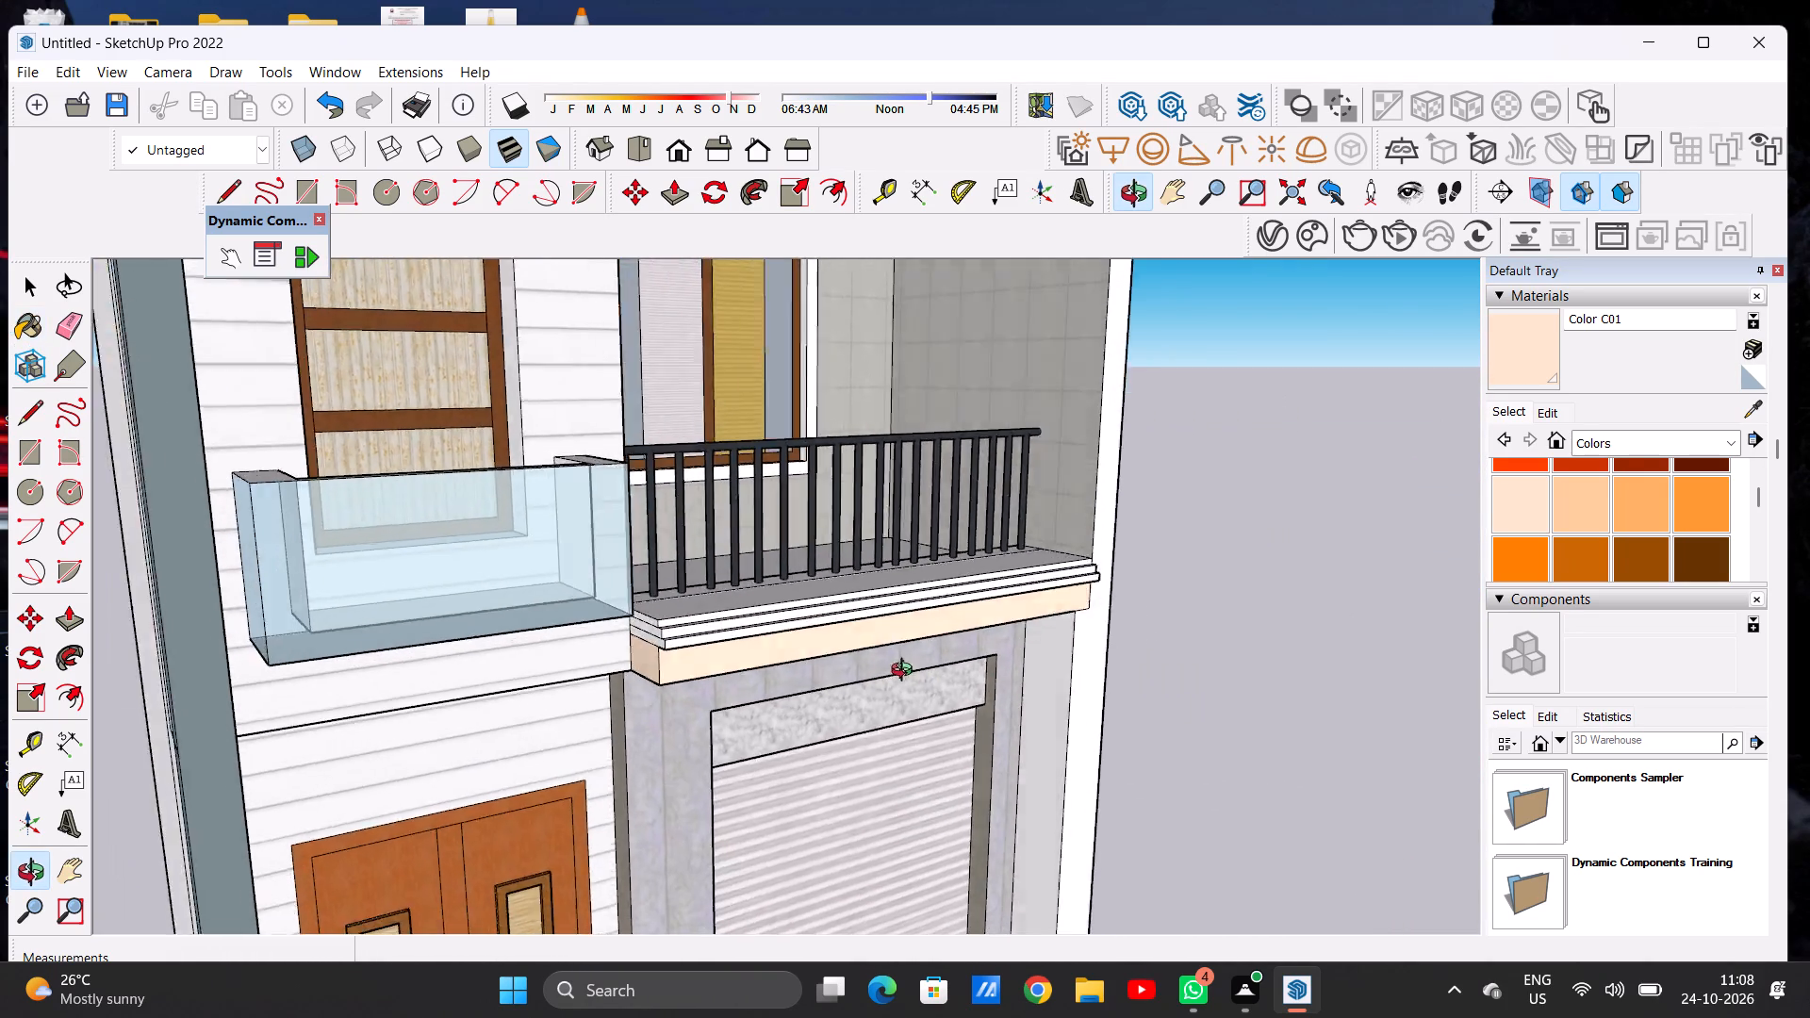
middle_drag(906, 672, 665, 657)
middle_click(653, 657)
middle_click(621, 662)
scroll(589, 644, up, 19)
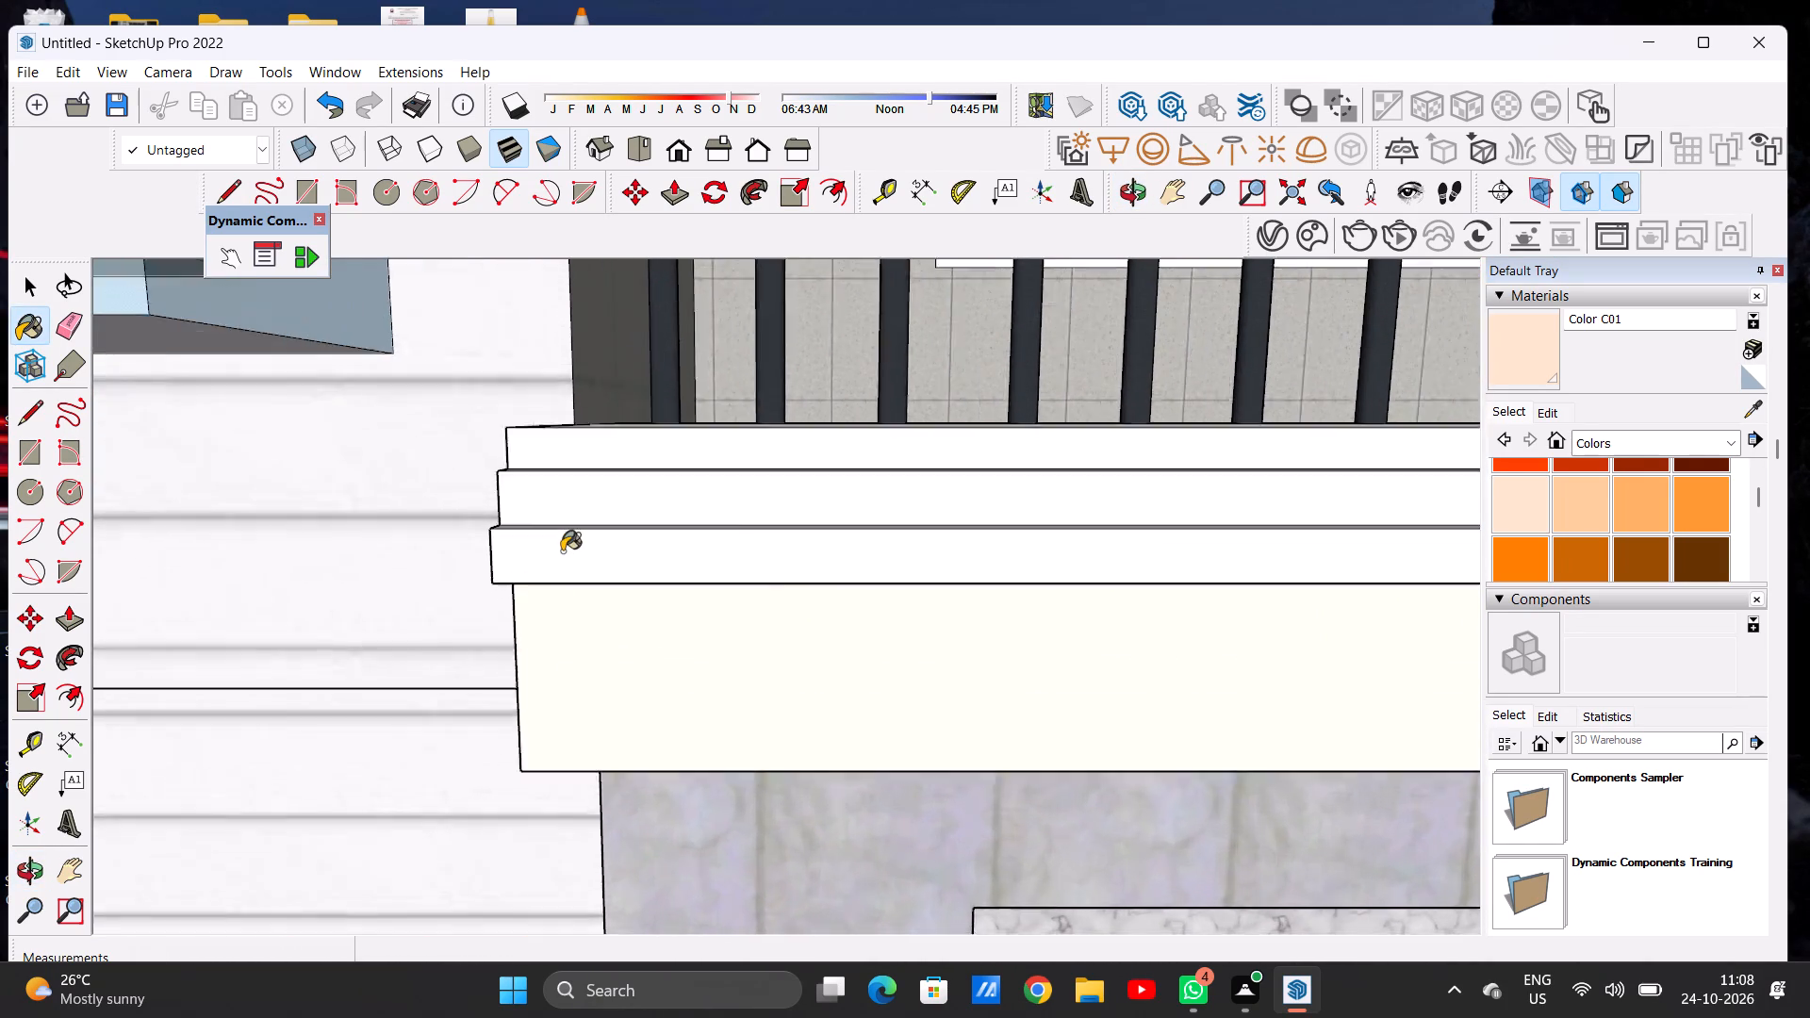
scroll(562, 551, up, 1)
click(562, 551)
click(592, 482)
click(606, 421)
scroll(623, 516, down, 8)
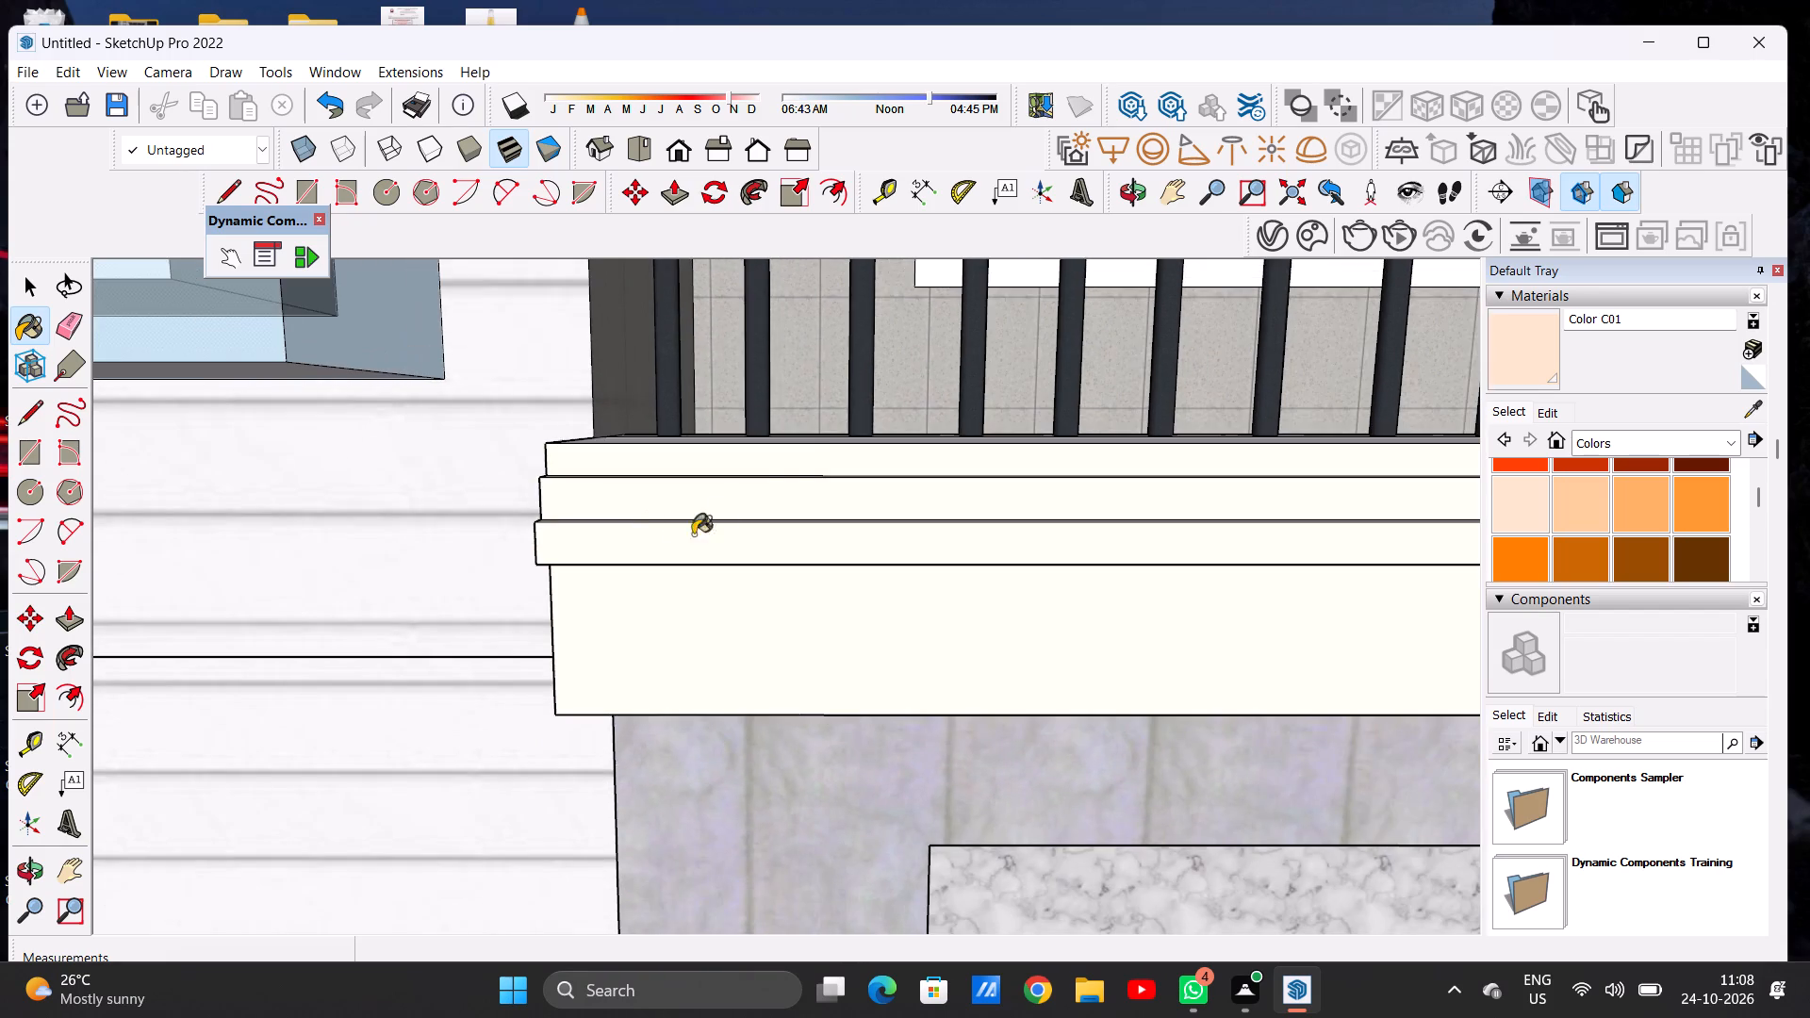
Paint the two narrow moulding ledges and the slab's top strip in front of the first-floor balcony railing with Color C01.
middle_drag(787, 500, 749, 627)
scroll(704, 649, up, 5)
scroll(704, 649, down, 1)
scroll(704, 649, up, 1)
scroll(706, 629, down, 1)
scroll(706, 629, up, 5)
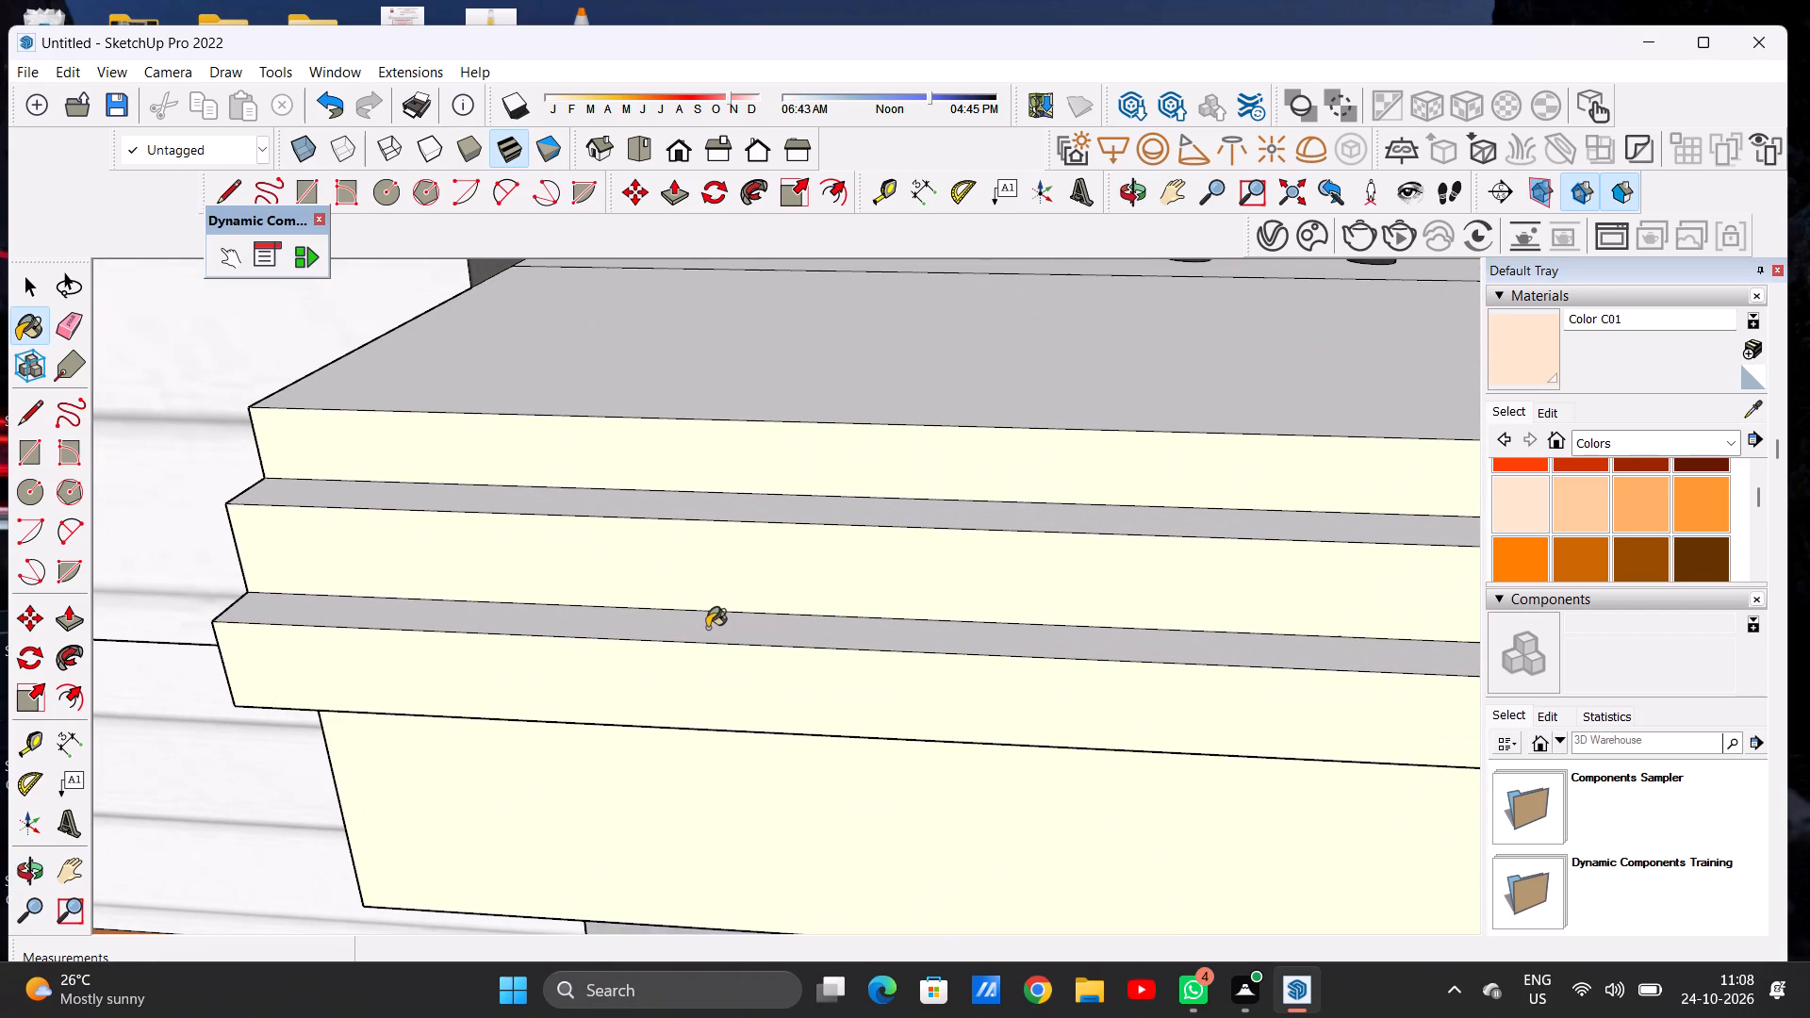
click(707, 628)
click(706, 492)
click(706, 503)
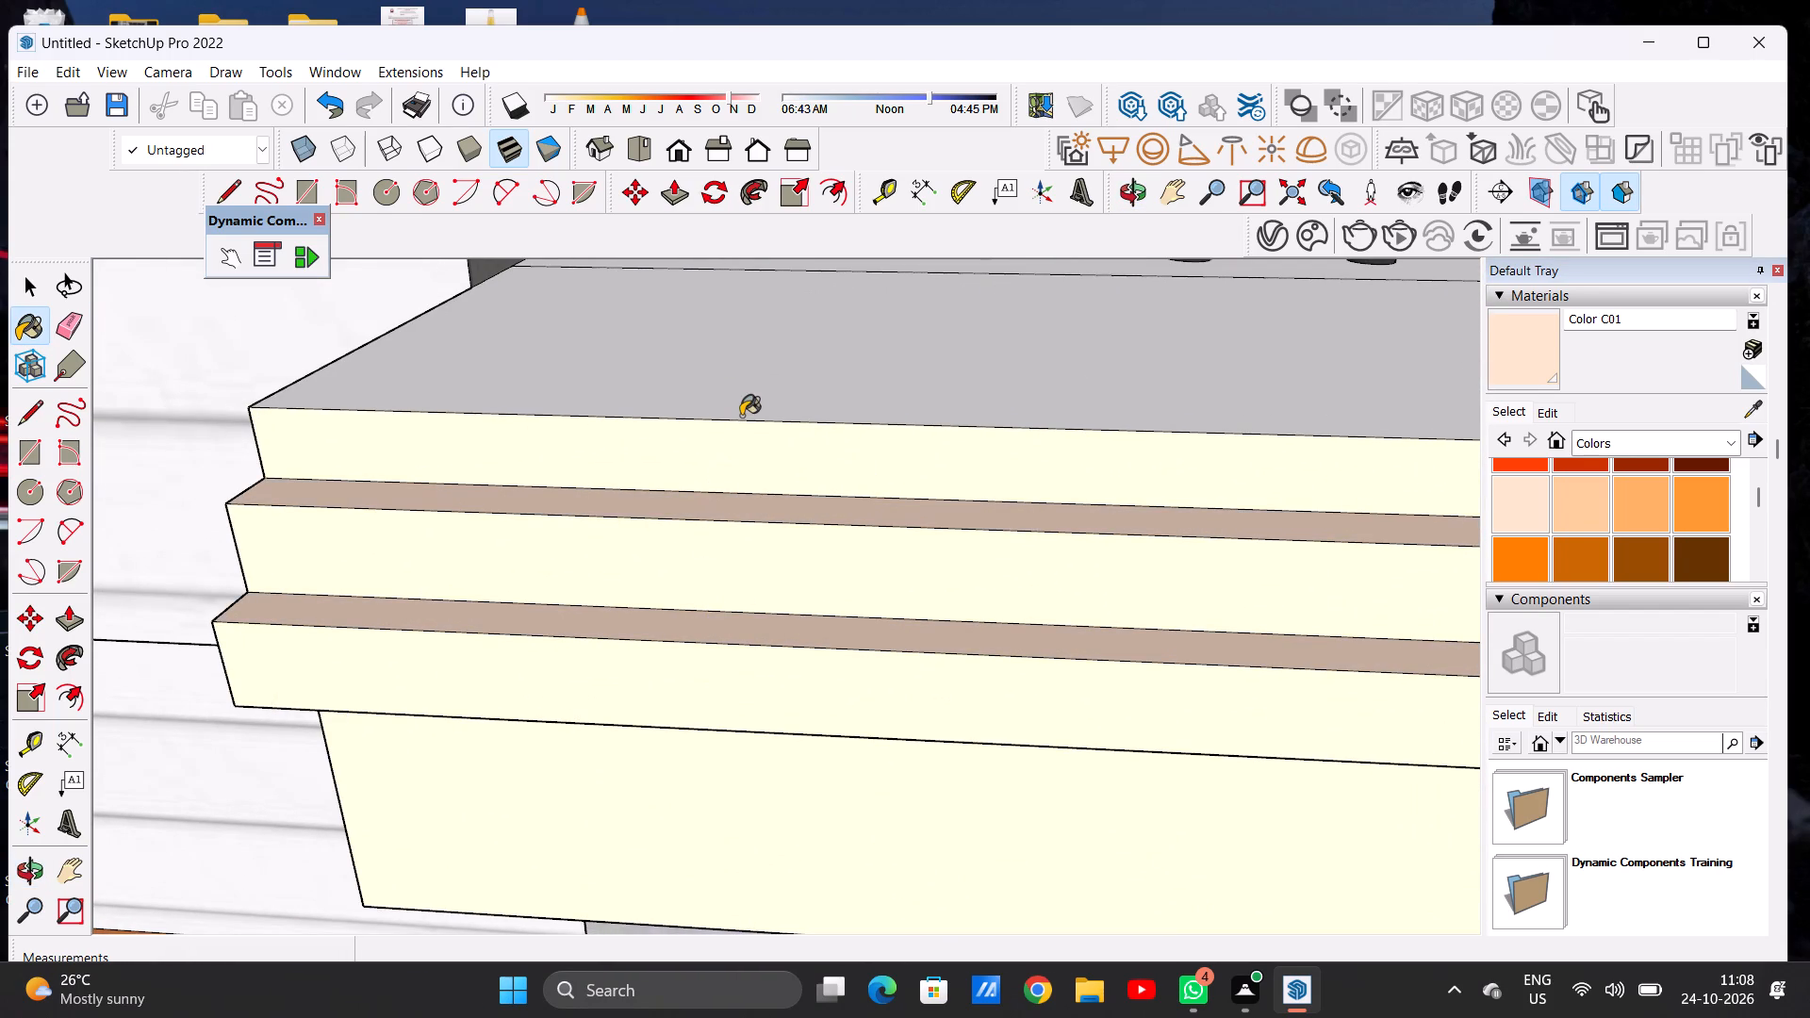
click(746, 402)
scroll(732, 539, down, 5)
scroll(733, 541, up, 1)
scroll(733, 541, down, 15)
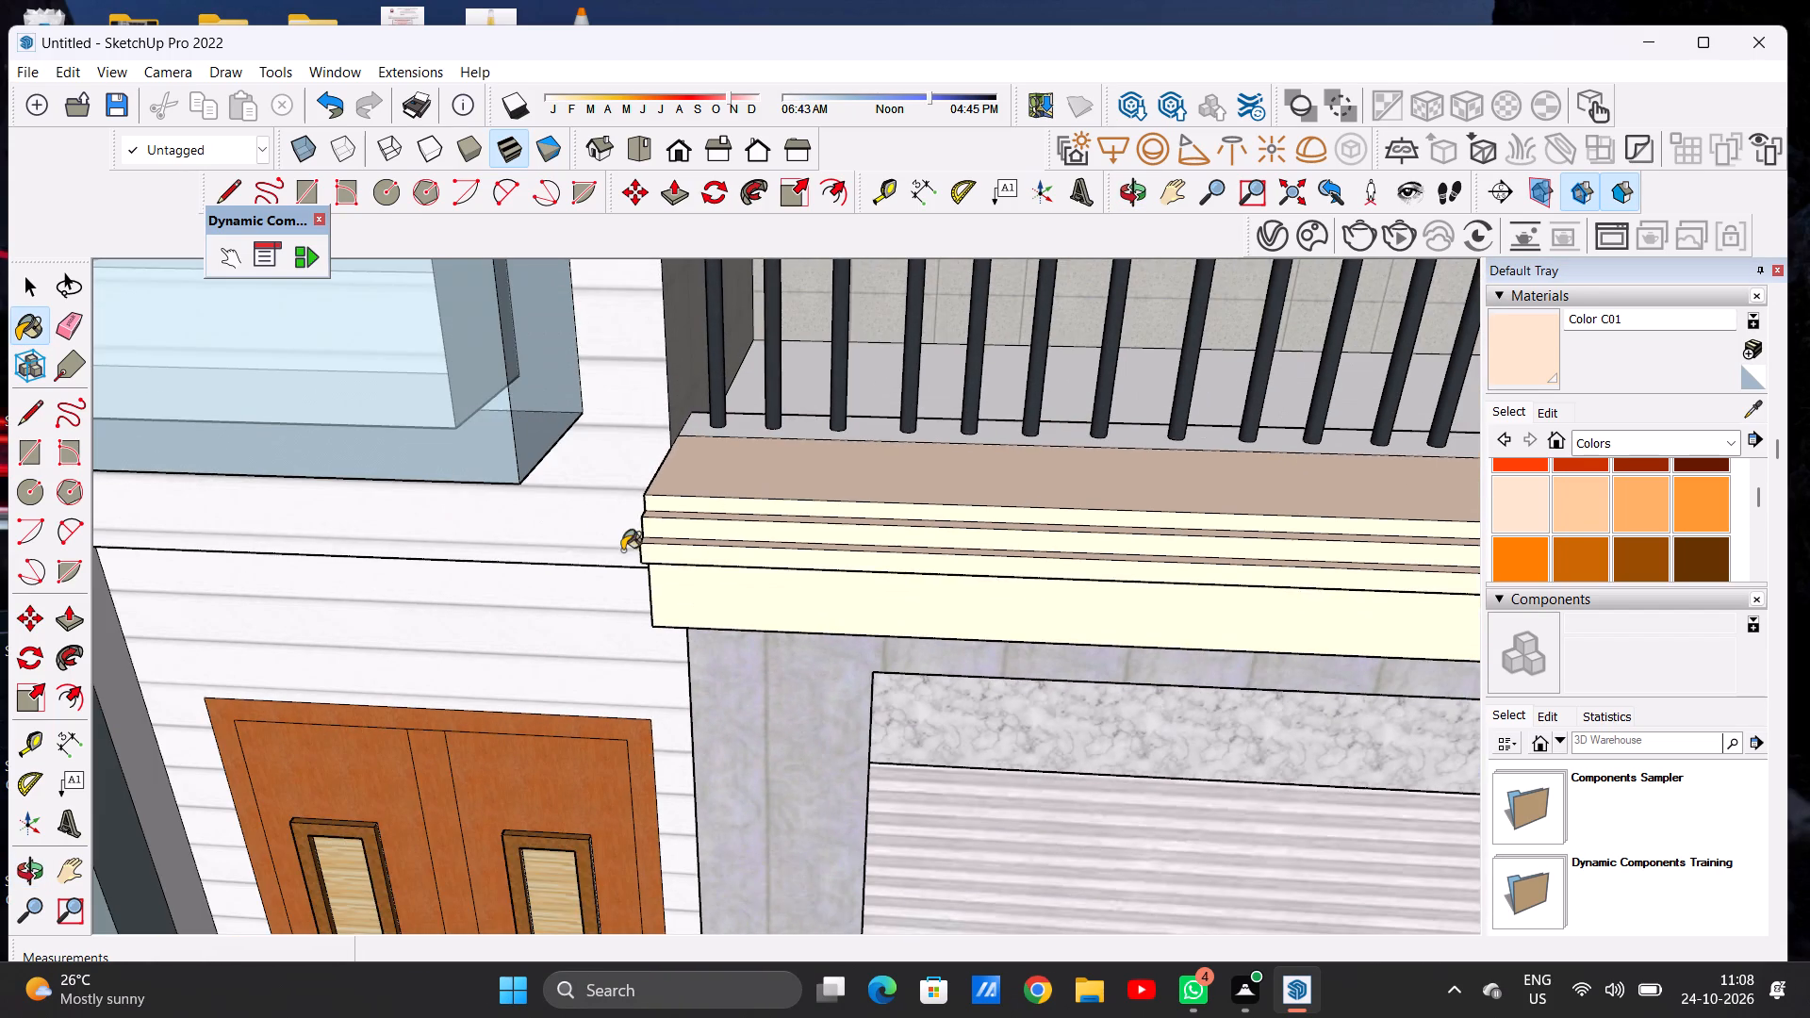
Paint the three moulding end faces on the stair-tower side of the first-floor balcony with Color C01.
middle_drag(749, 530, 1014, 433)
scroll(735, 511, up, 12)
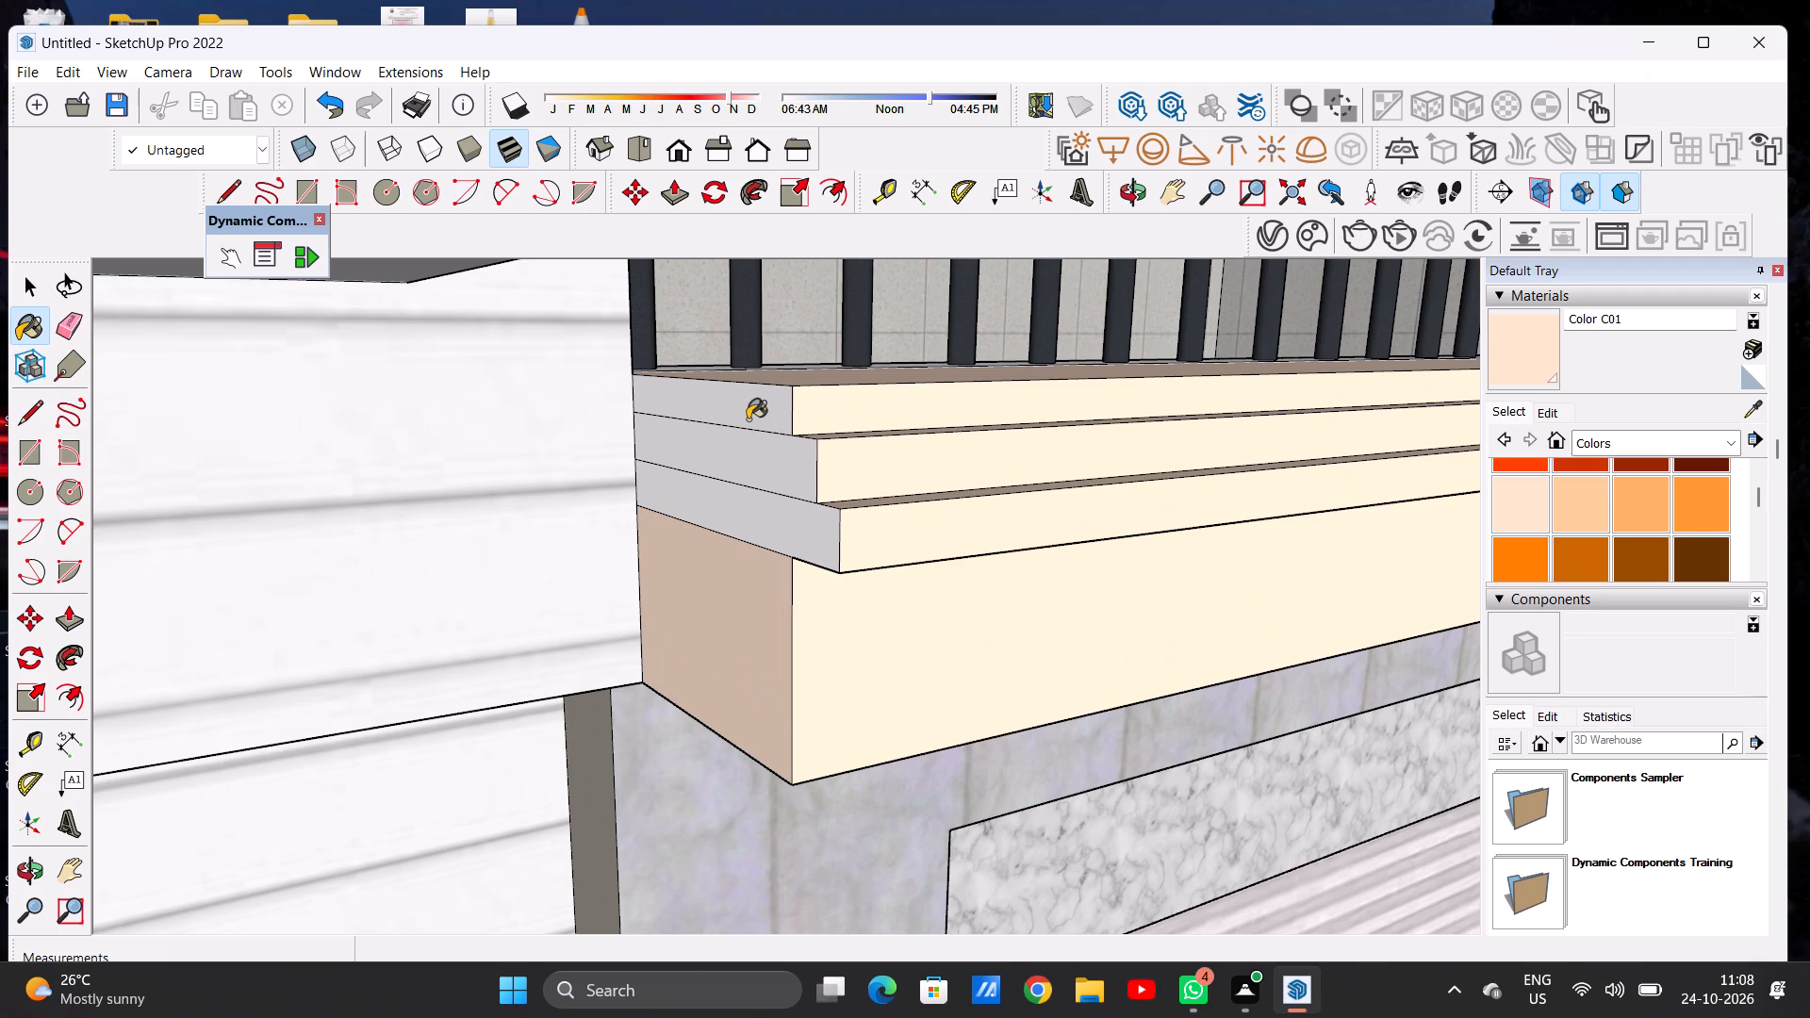
click(749, 413)
click(762, 463)
click(793, 530)
scroll(544, 601, down, 8)
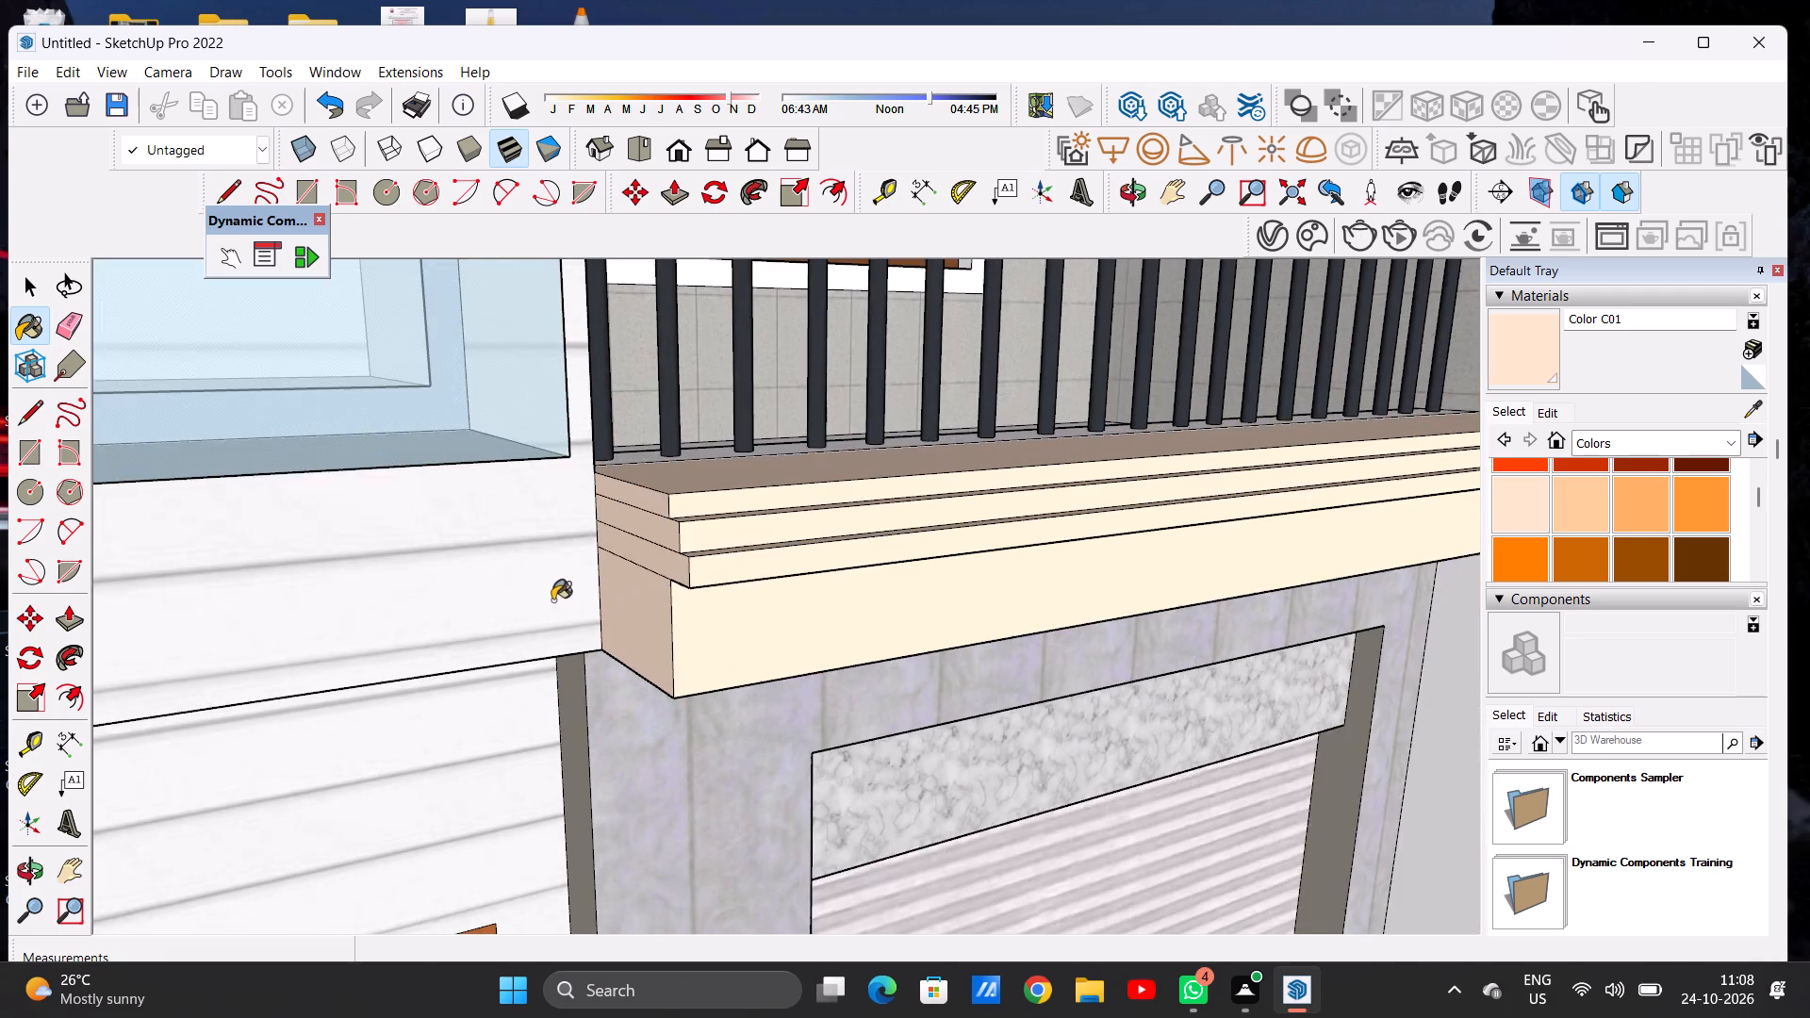
scroll(552, 600, down, 9)
Paint the two exposed moulding end faces at the garage-side wall end of the first-floor balcony with Color C01.
middle_drag(1099, 546, 535, 517)
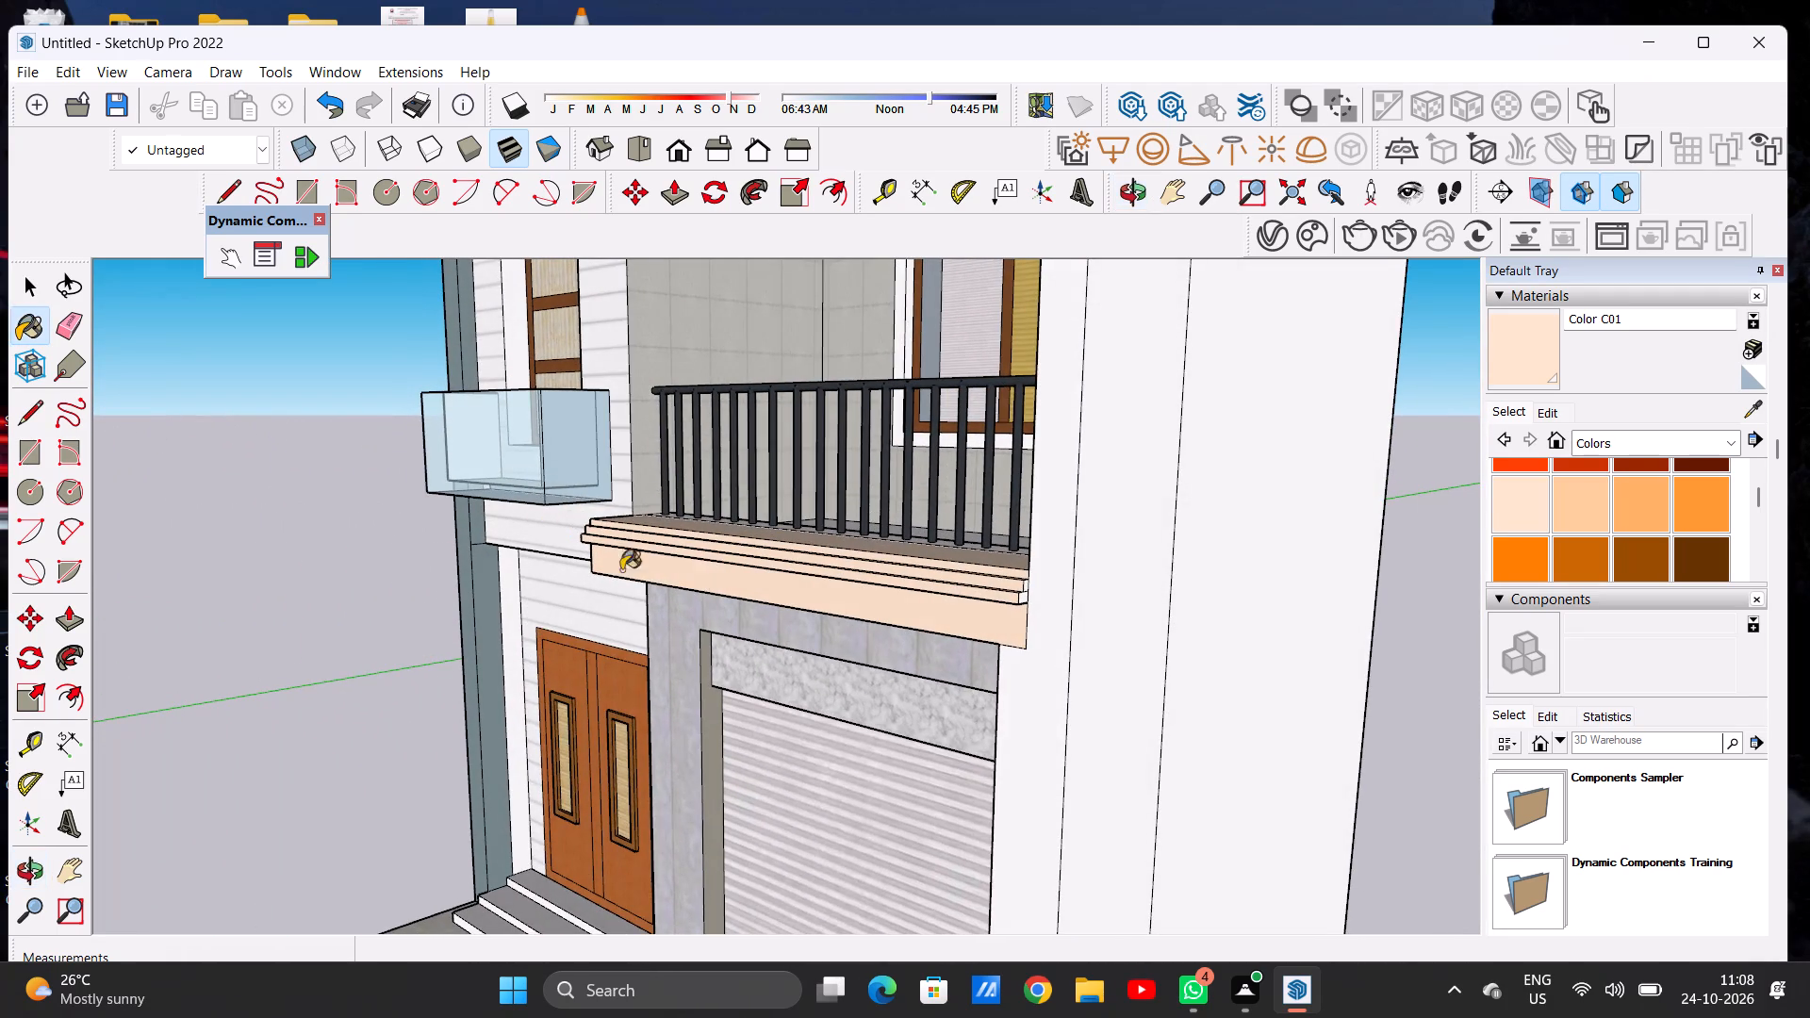
scroll(1072, 601, up, 20)
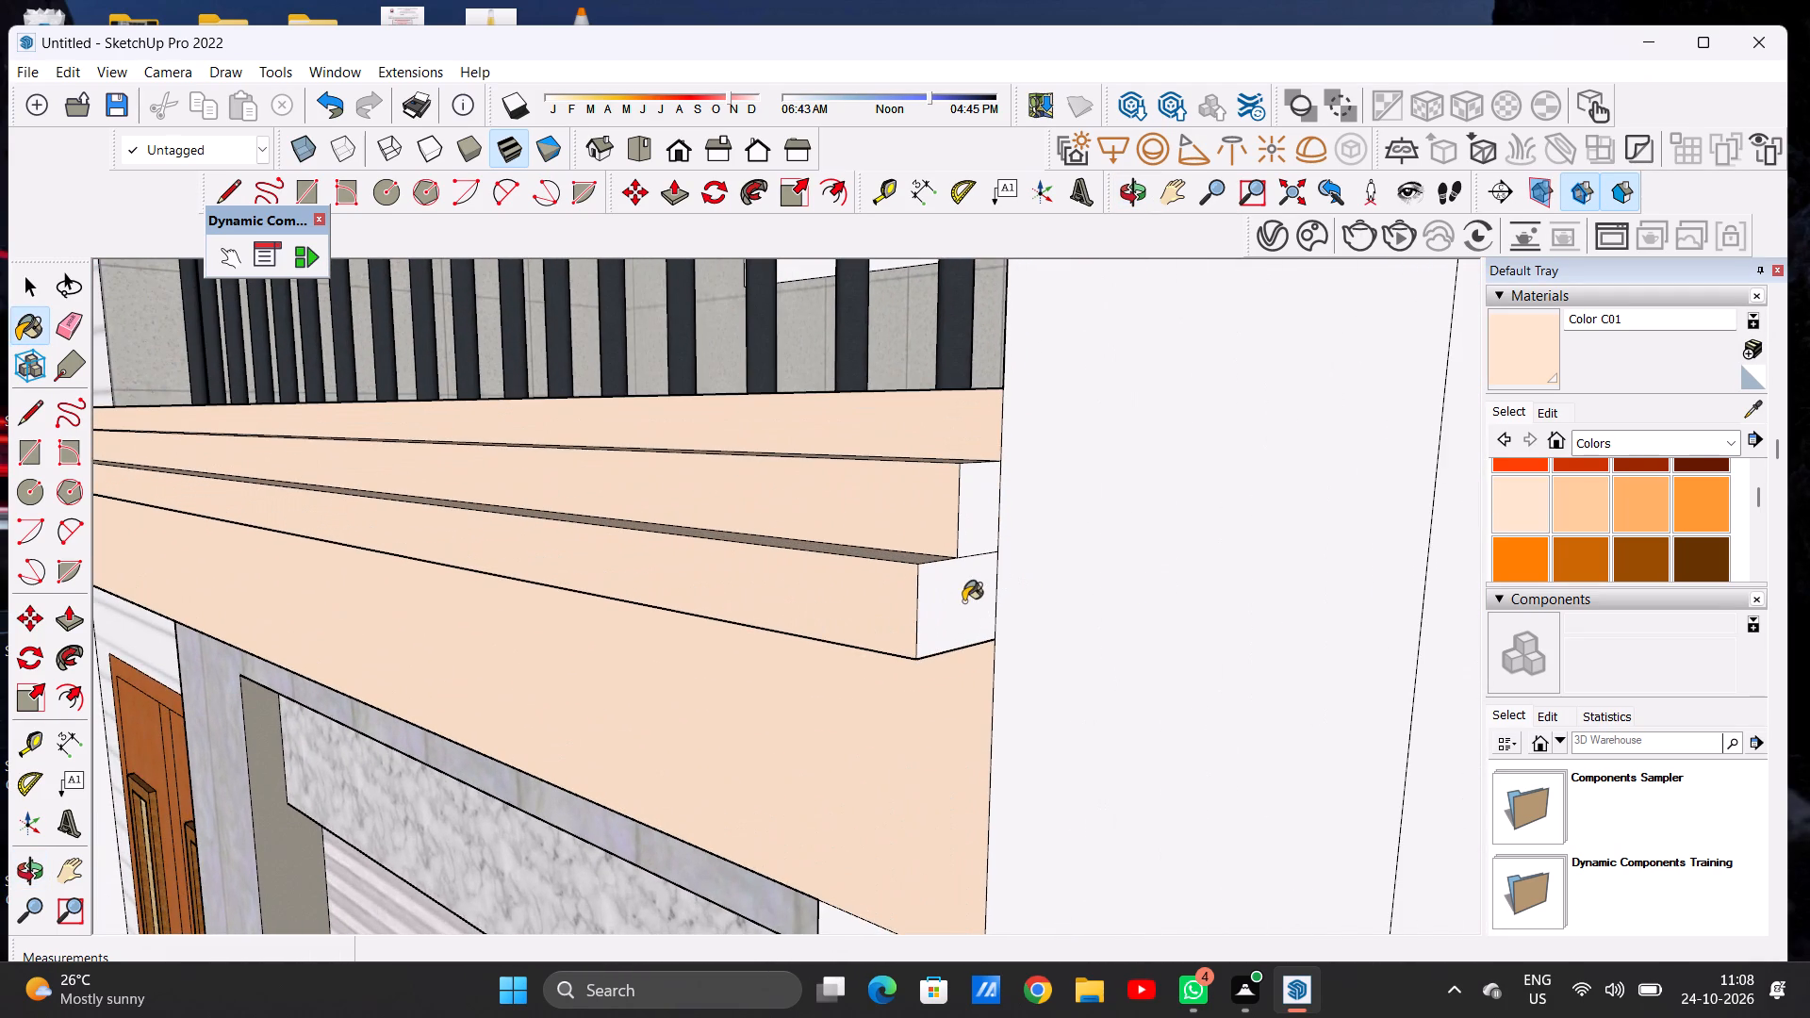
click(963, 601)
click(969, 529)
scroll(969, 609, down, 18)
scroll(914, 641, up, 1)
scroll(914, 641, down, 15)
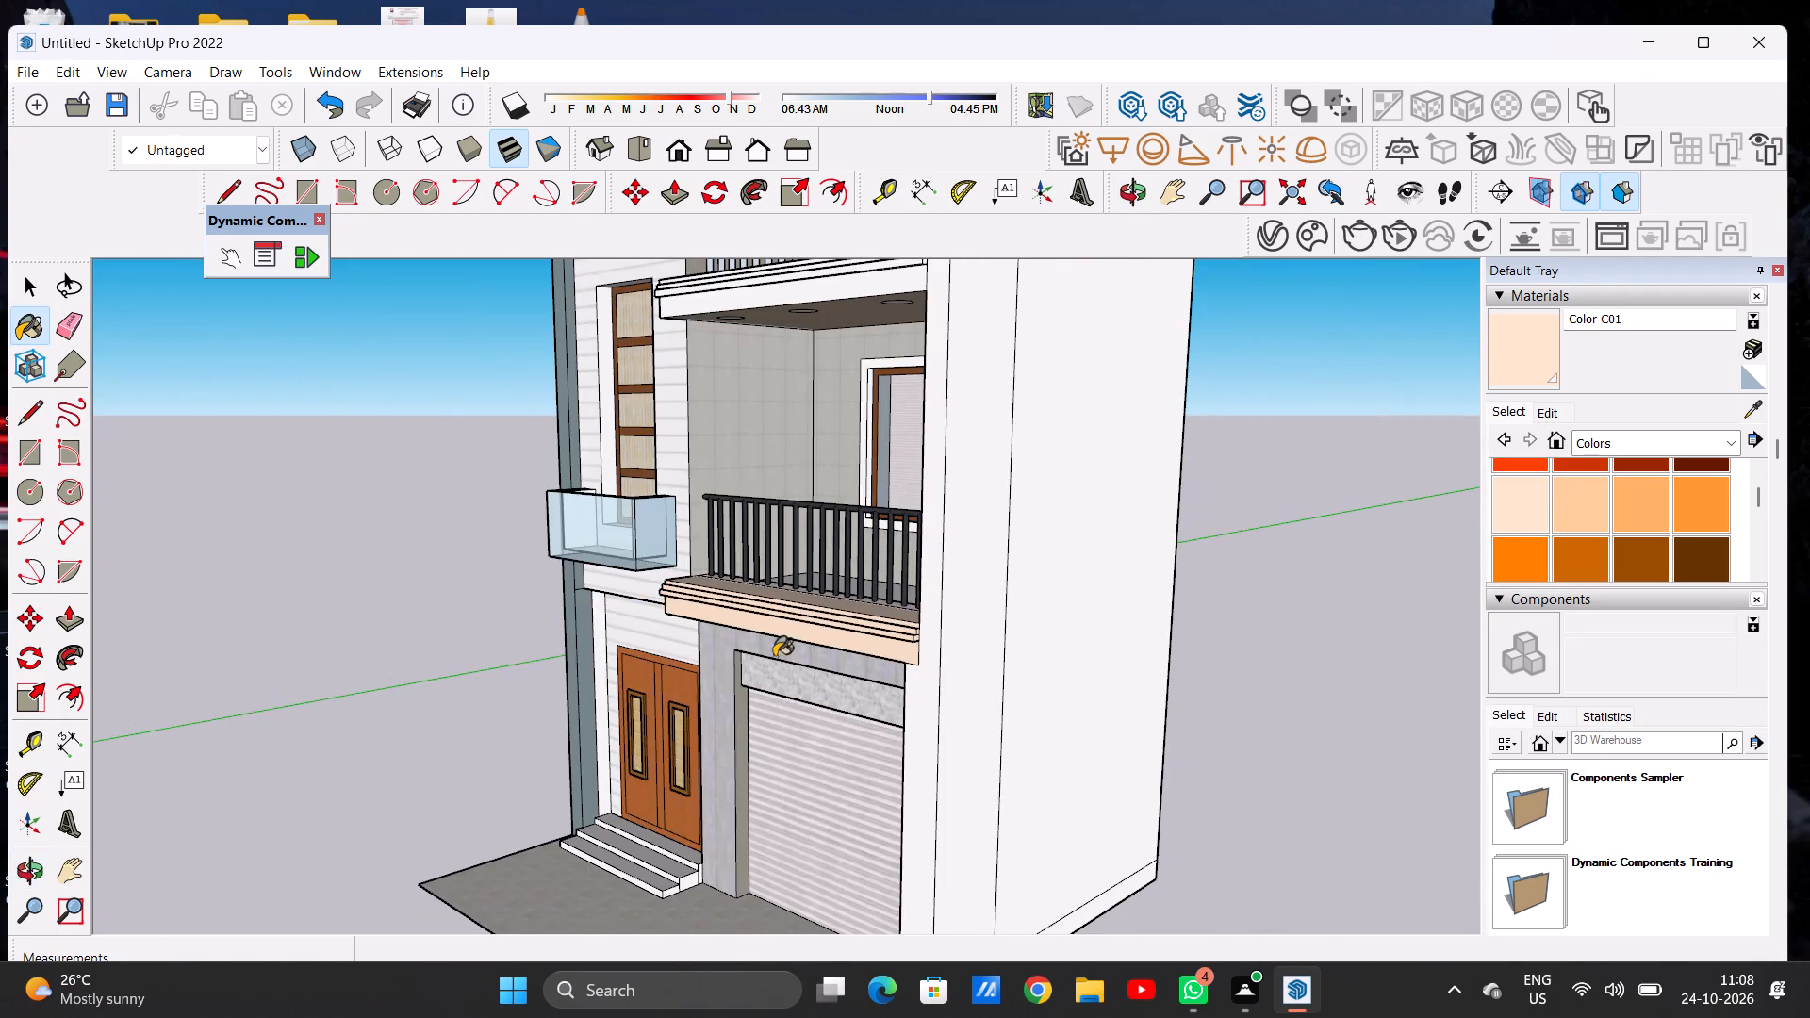
Paint the fascia and the three stepped moulding fronts of the roof terrace slab's front edge with Color C01.
middle_drag(705, 664, 993, 661)
middle_click(993, 661)
scroll(809, 664, down, 8)
scroll(810, 517, up, 14)
middle_drag(957, 526, 716, 655)
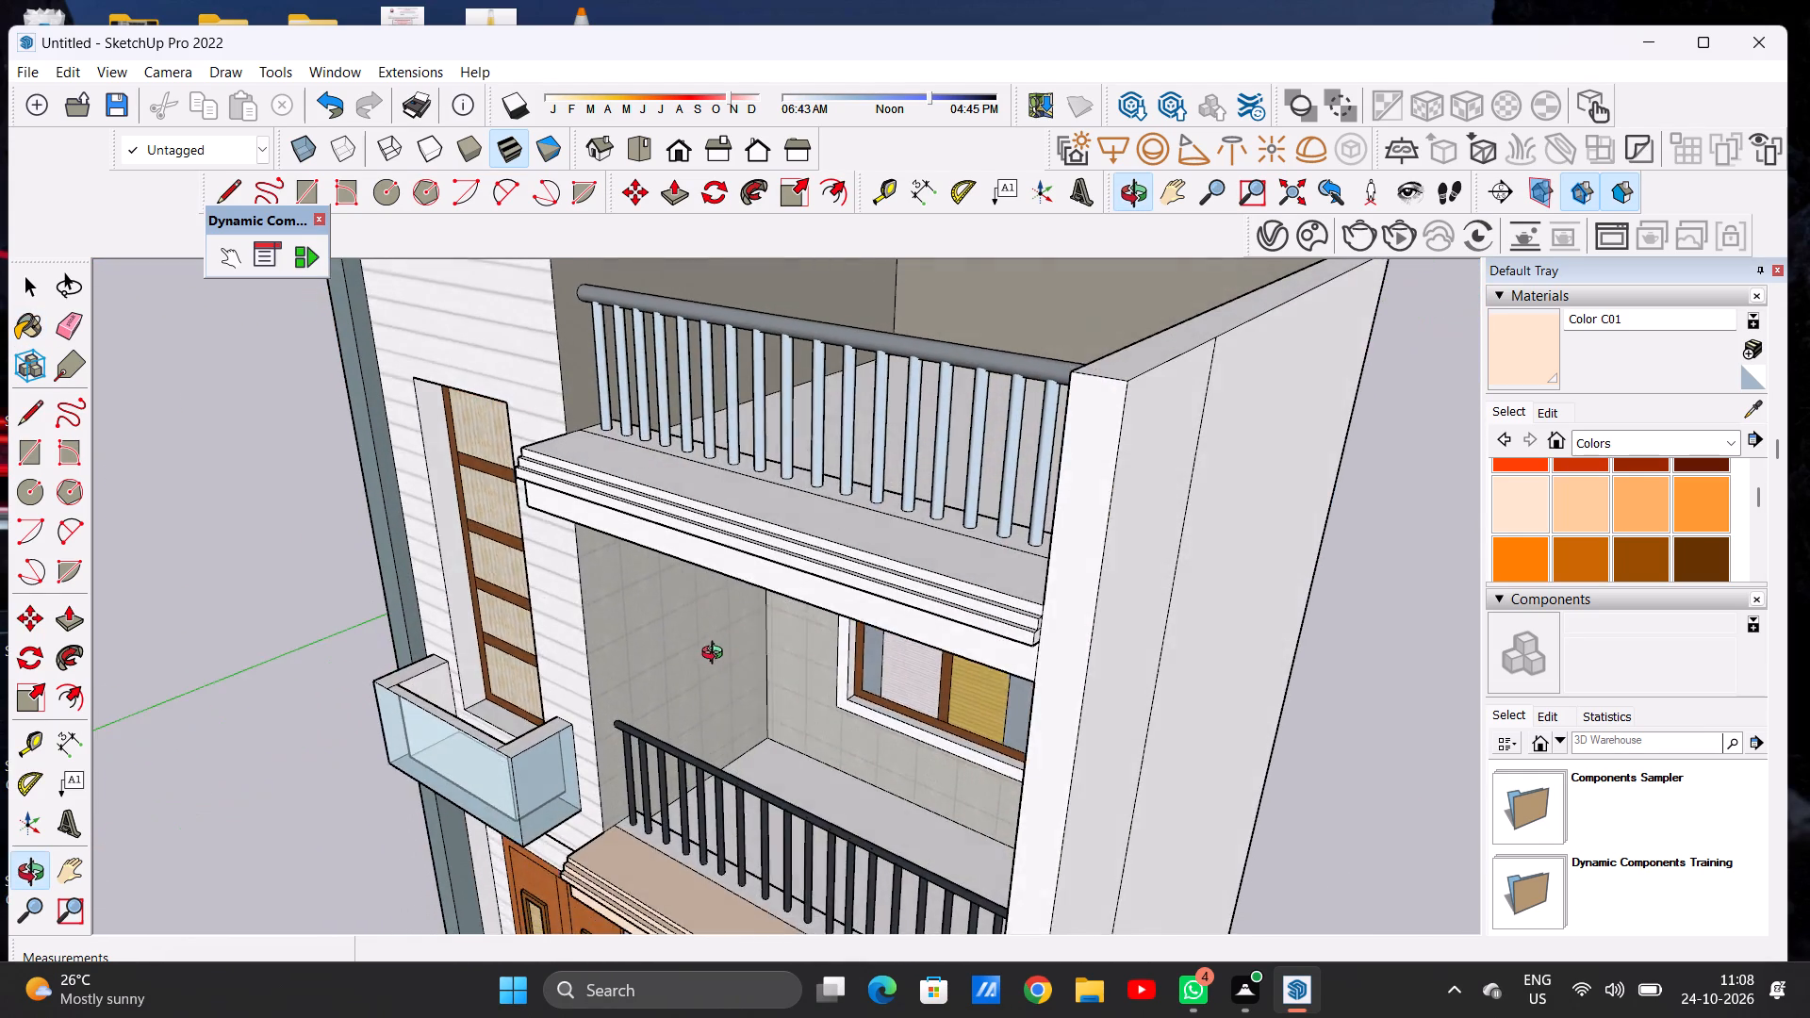
middle_drag(716, 655, 713, 655)
scroll(961, 635, up, 13)
click(1063, 686)
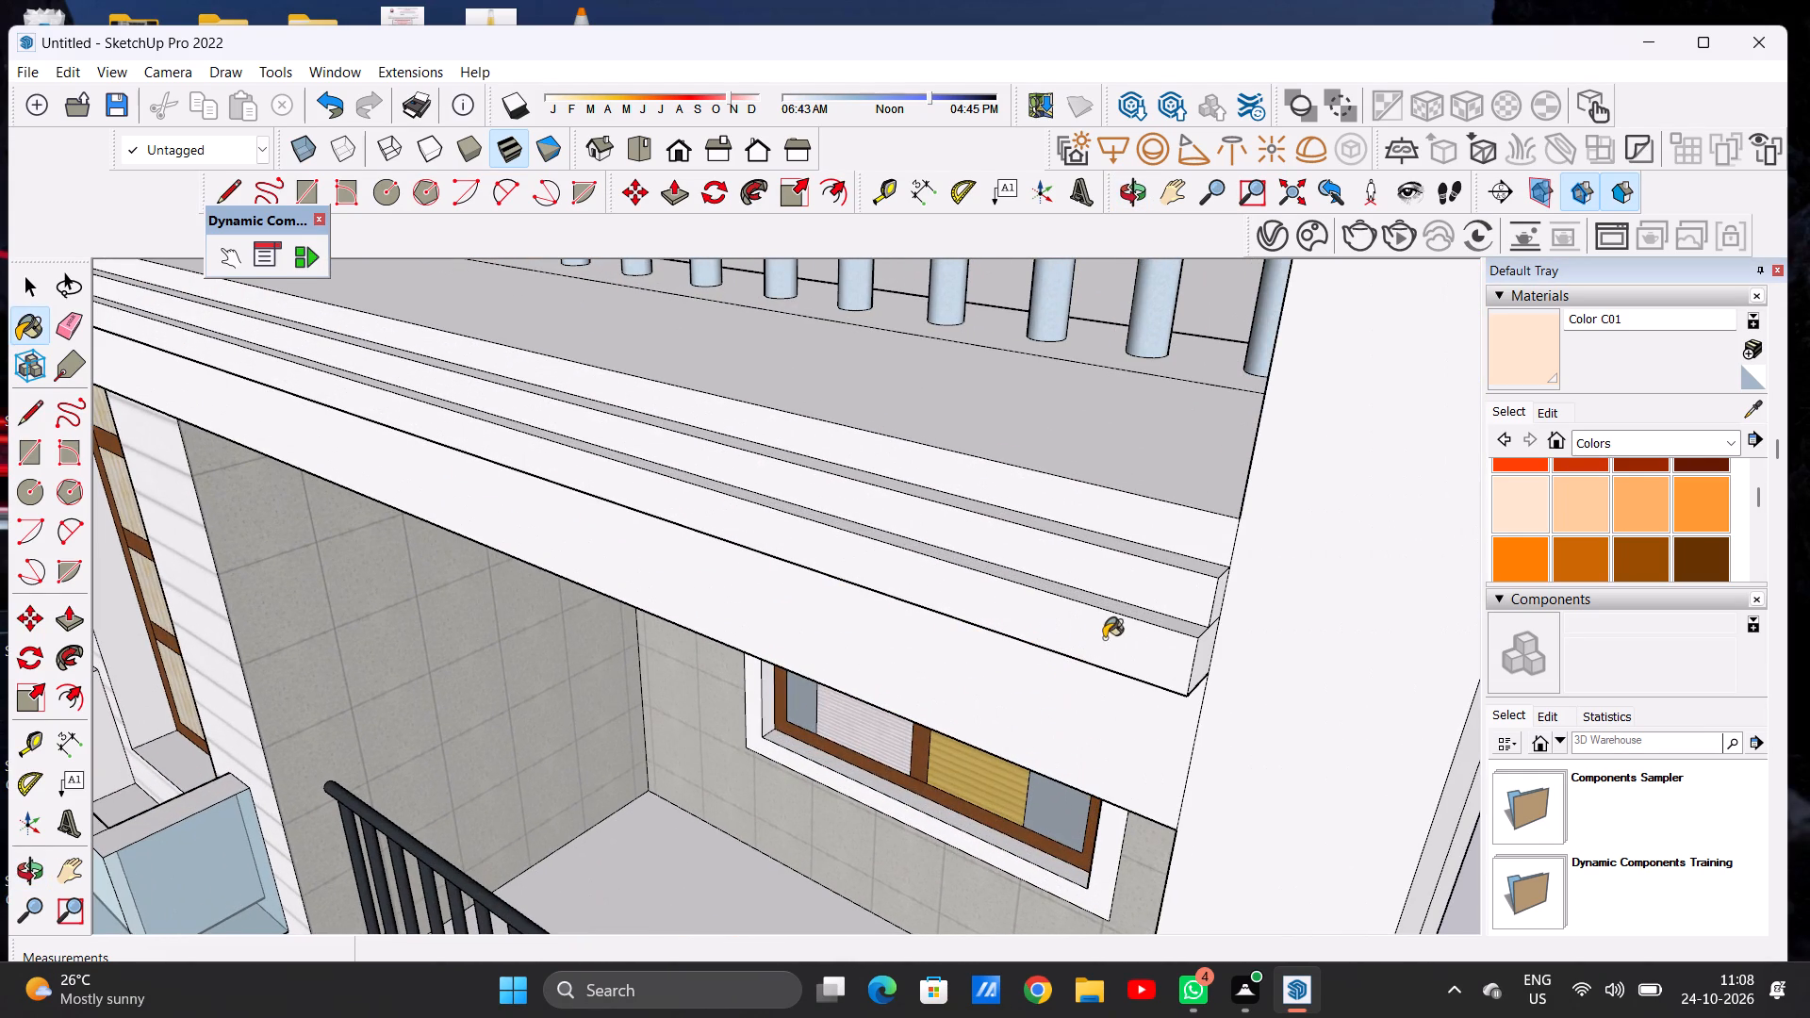
click(1104, 638)
click(1125, 568)
click(1136, 505)
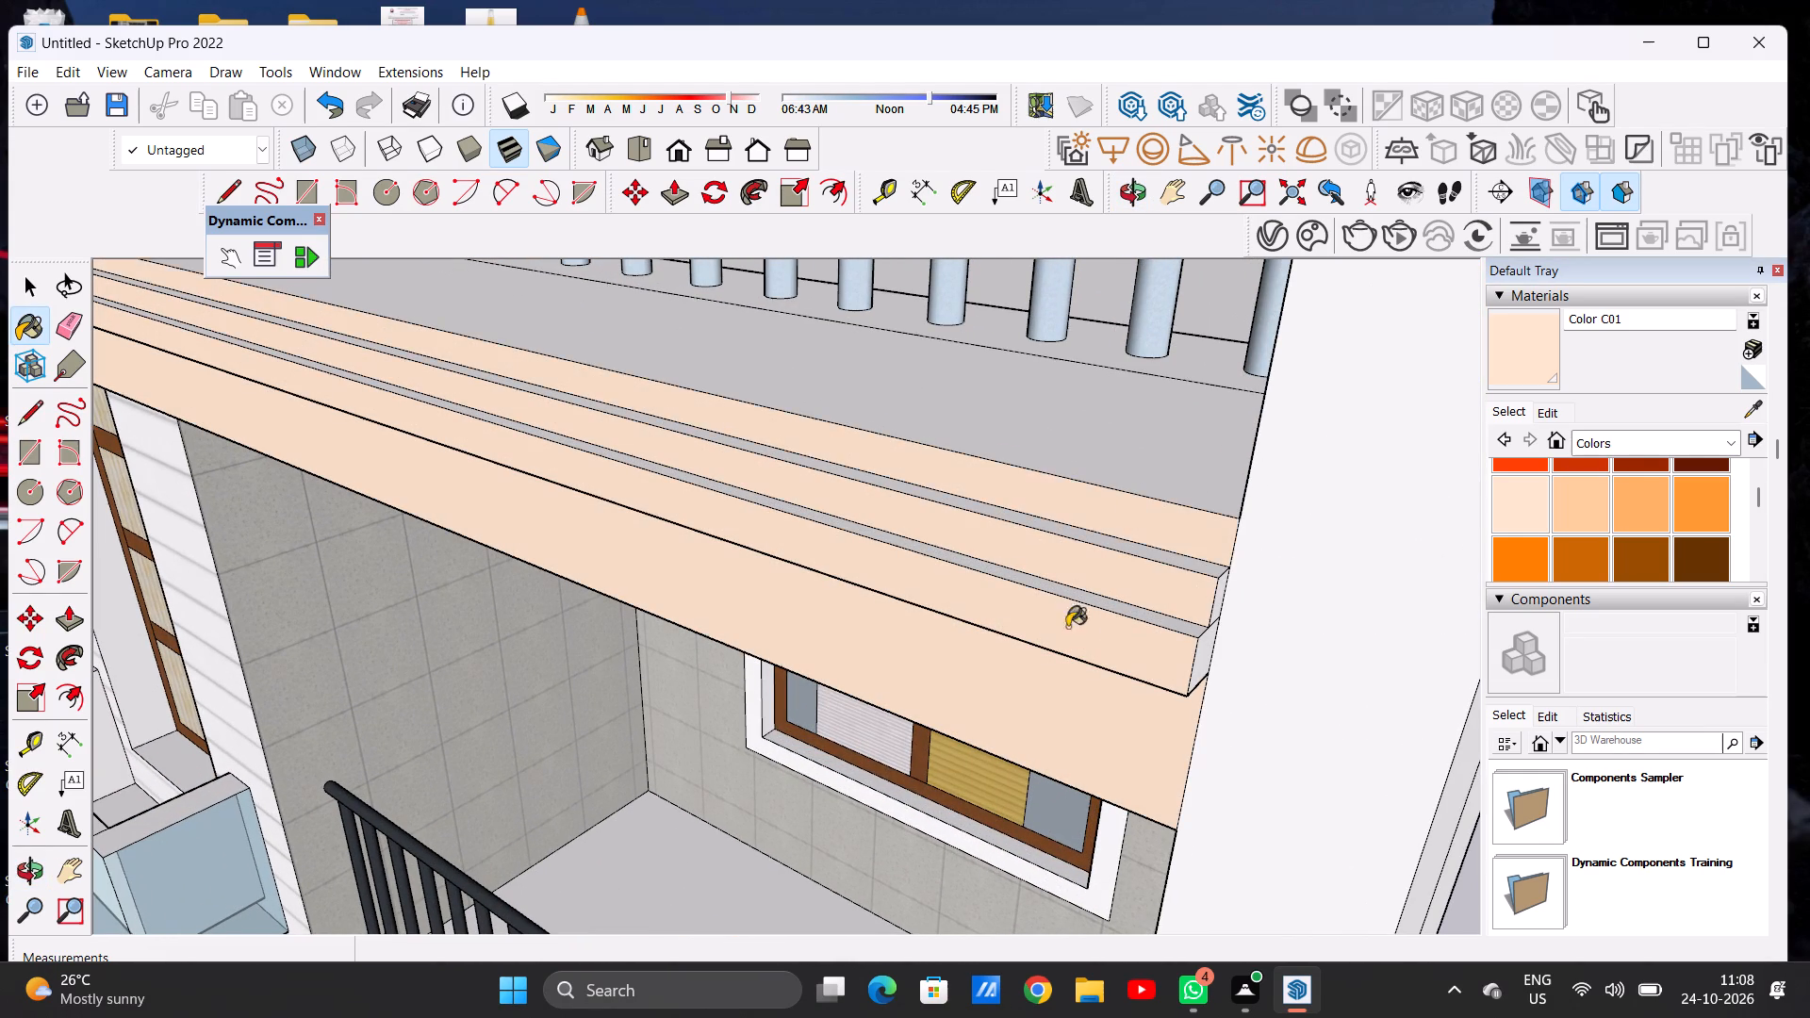
Paint the two narrow moulding ledges and the slab's top strip in front of the roof terrace railing with Color C01.
scroll(1095, 650, up, 6)
scroll(1095, 650, down, 1)
scroll(1100, 649, up, 2)
middle_drag(1198, 596, 1148, 690)
scroll(1274, 599, up, 2)
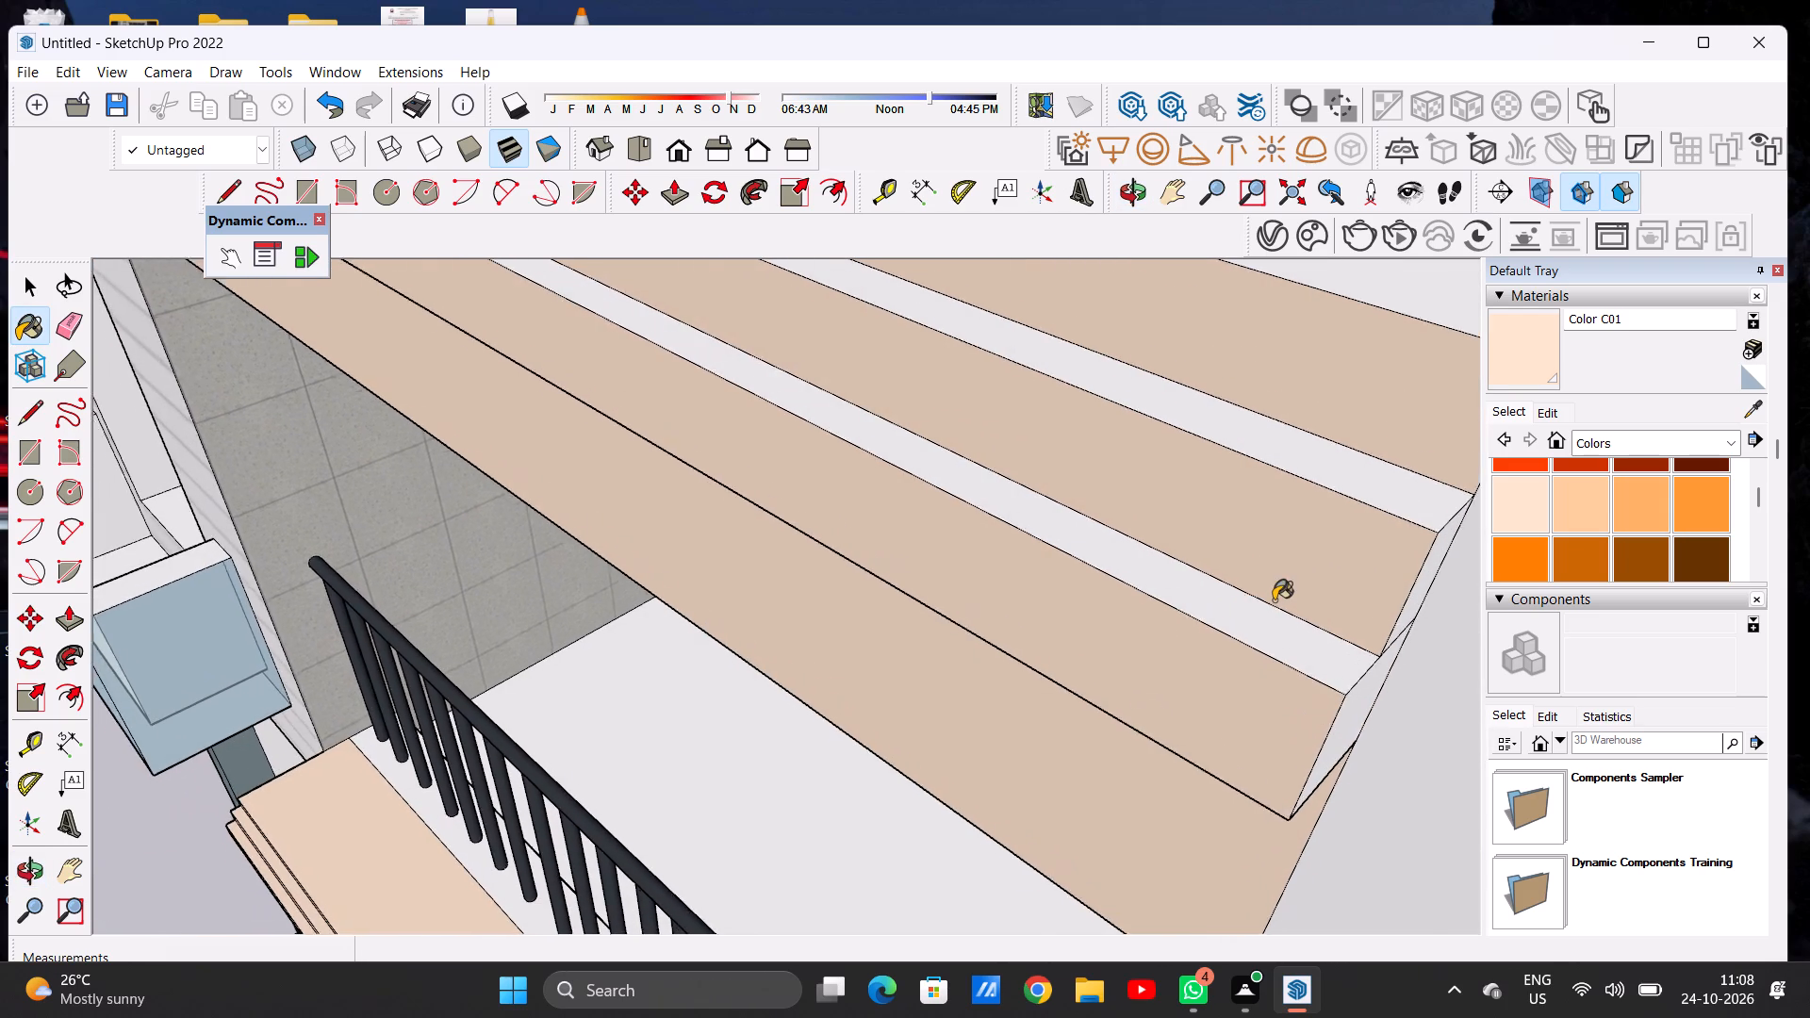
scroll(1274, 600, up, 1)
click(1270, 627)
click(1290, 437)
scroll(1022, 540, down, 6)
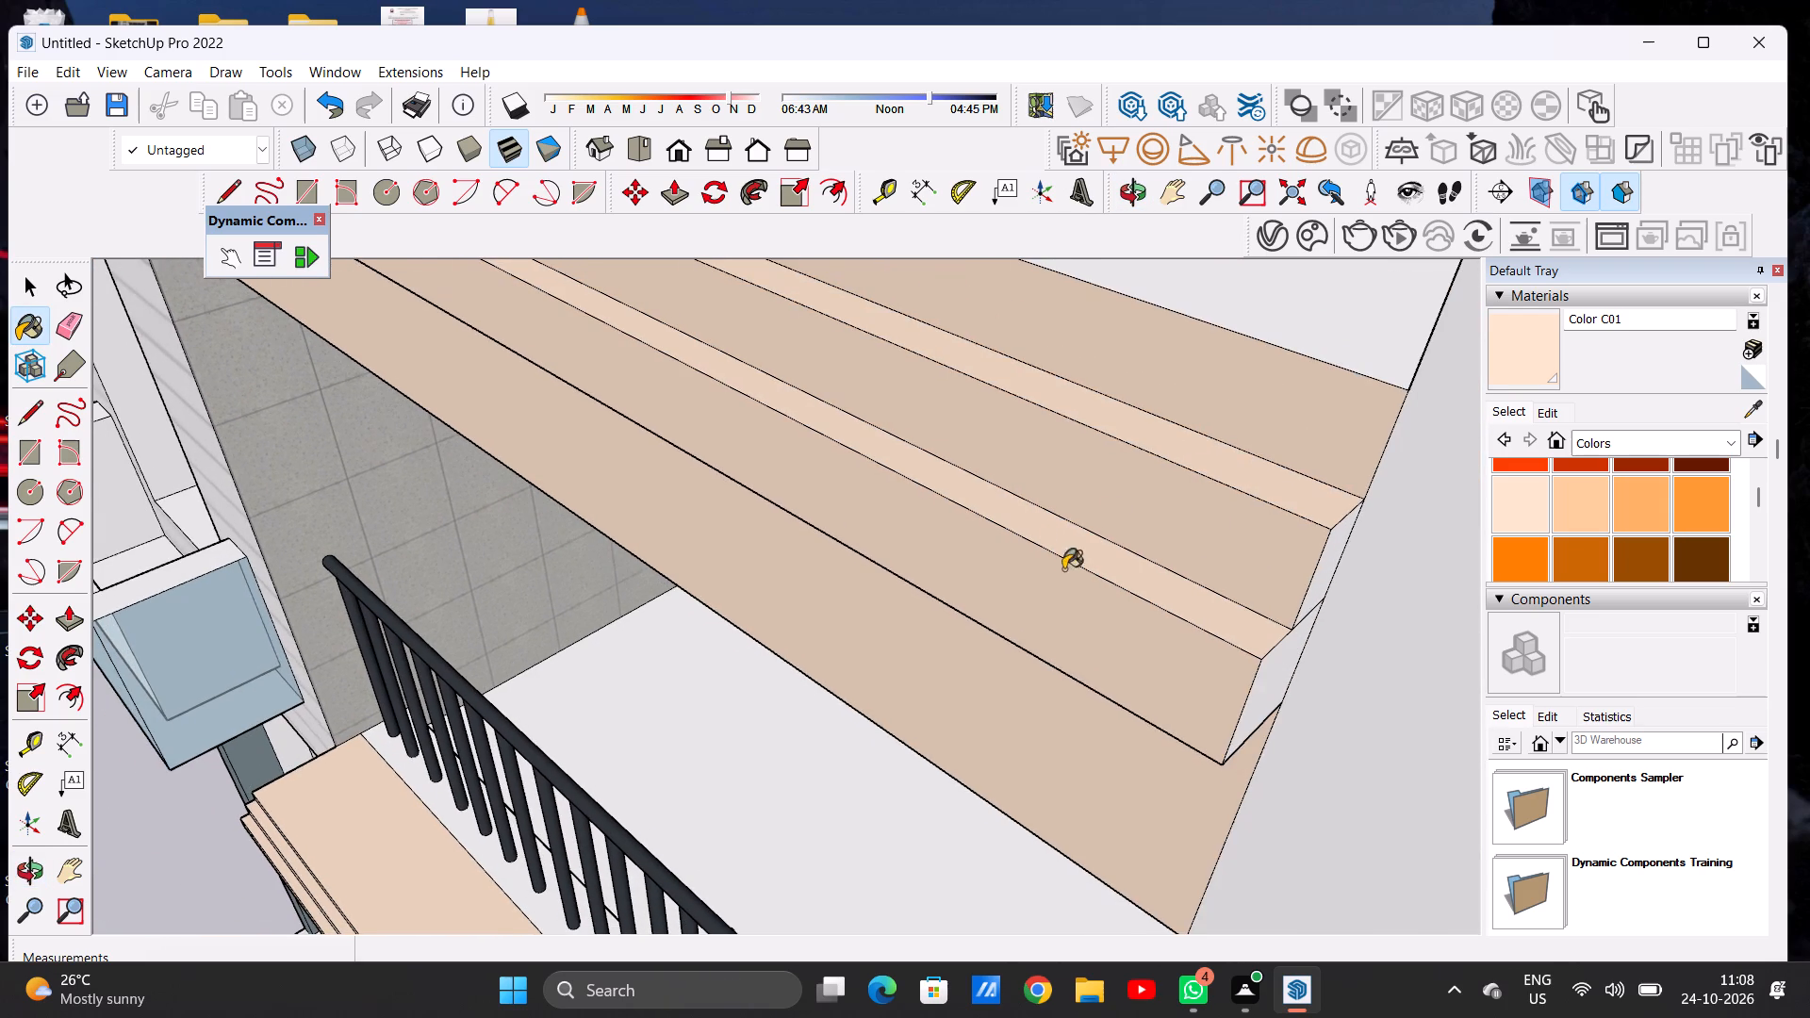
scroll(1105, 524, down, 2)
click(1255, 391)
scroll(1107, 519, down, 6)
middle_drag(1155, 607, 1112, 532)
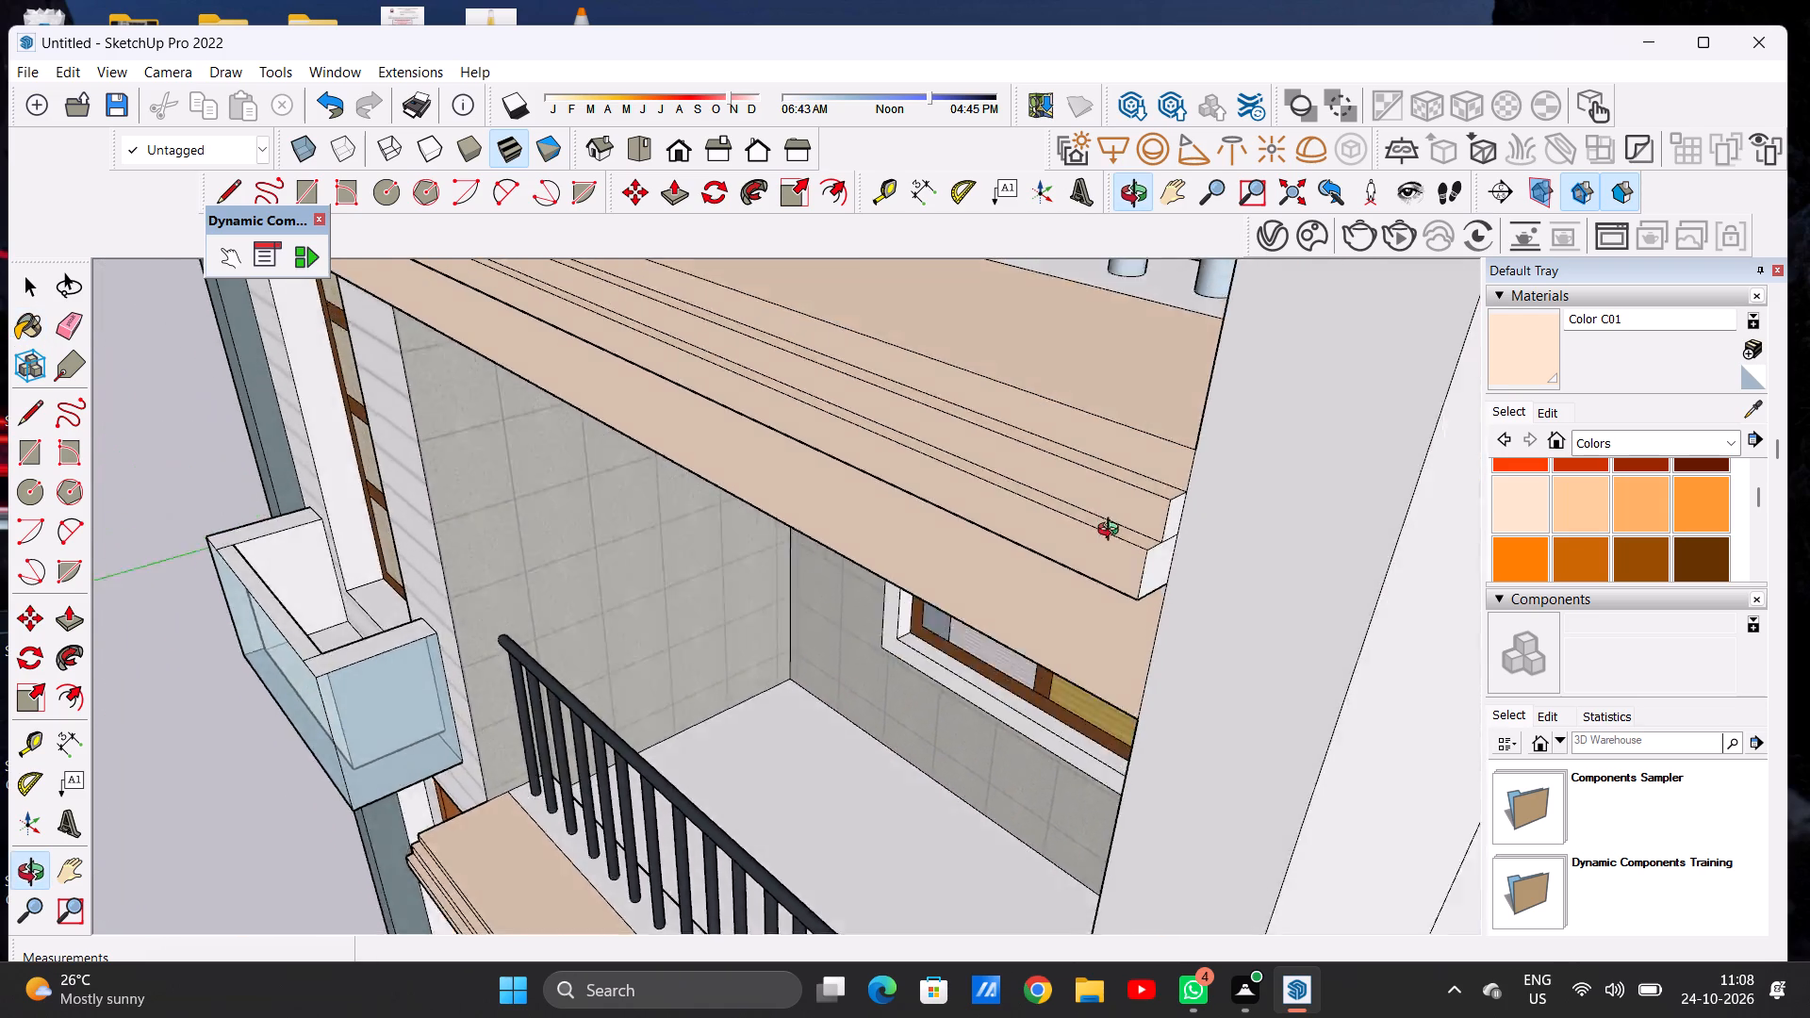
Paint the two exposed moulding end faces at the garage-side wall end of the roof terrace slab with Color C01.
middle_drag(1112, 532, 1076, 470)
scroll(1148, 486, up, 5)
scroll(1146, 488, down, 1)
scroll(1140, 490, up, 1)
click(1144, 467)
click(1126, 525)
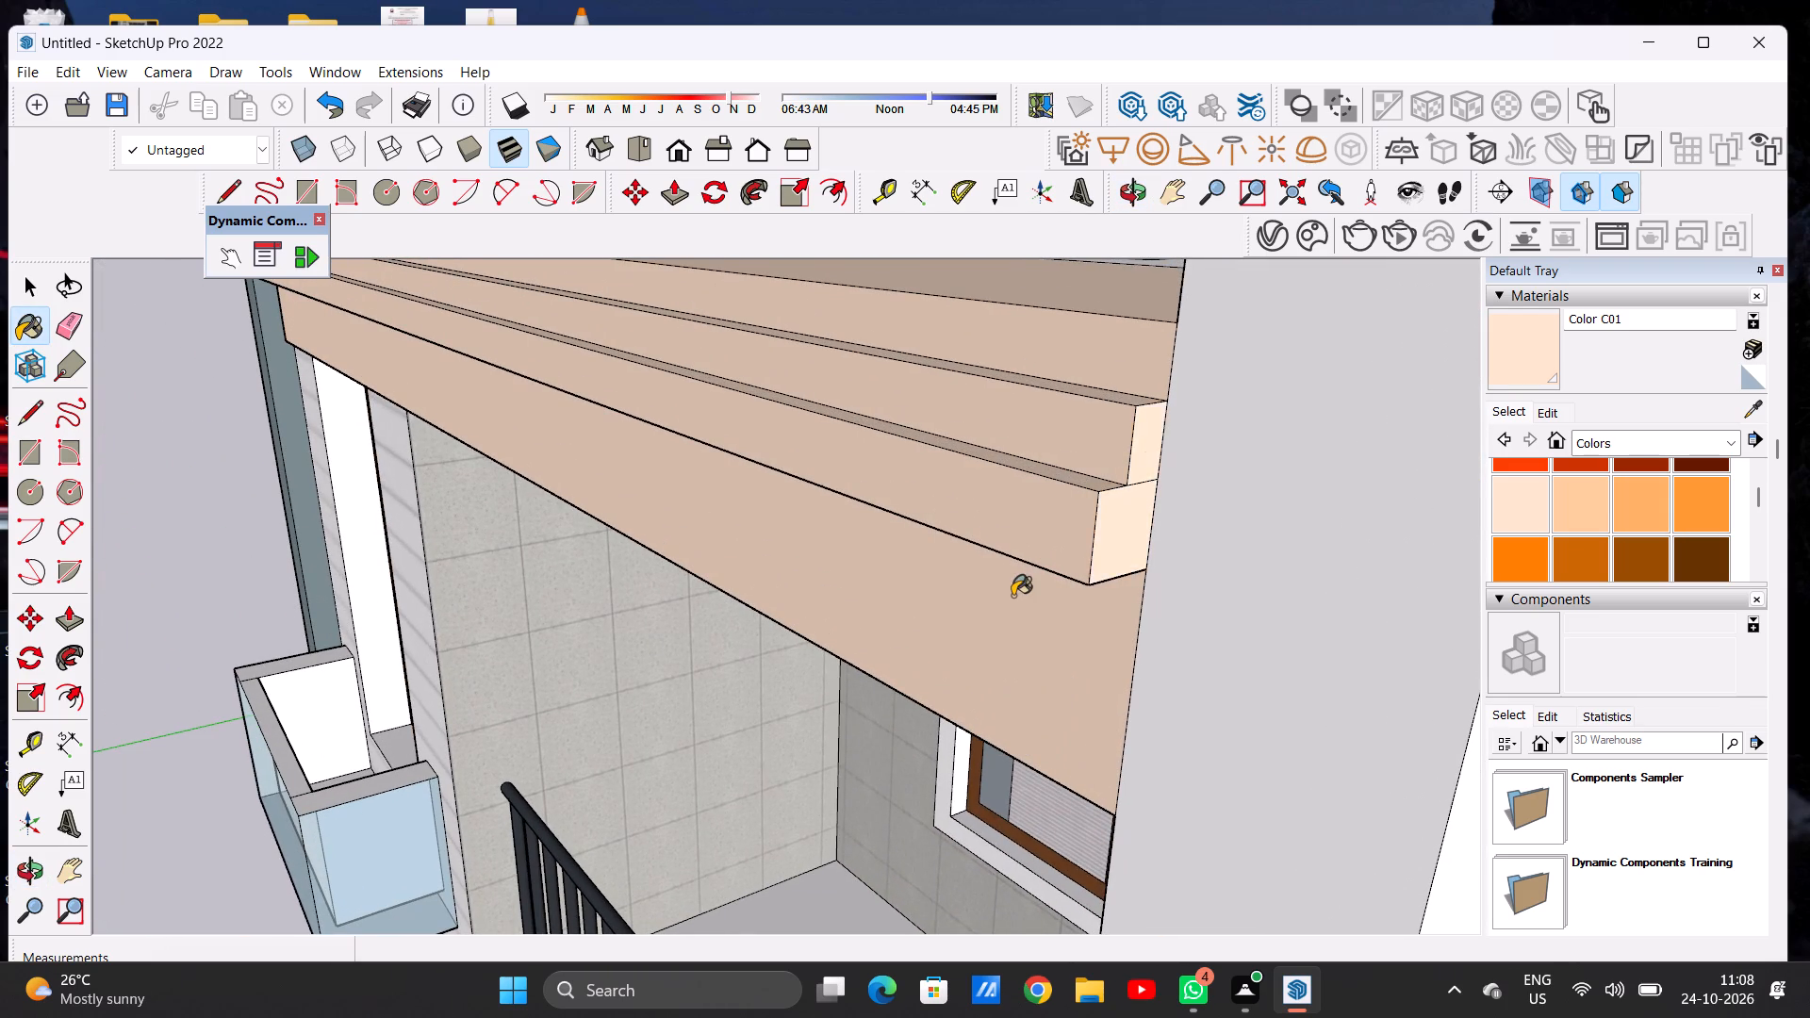
Paint the fascia end and the three stepped moulding ends on the stair-tower side of the roof terrace slab with Color C01.
scroll(1012, 596, down, 20)
scroll(1012, 596, down, 2)
scroll(1009, 585, up, 1)
scroll(1009, 585, down, 1)
middle_drag(732, 534, 896, 533)
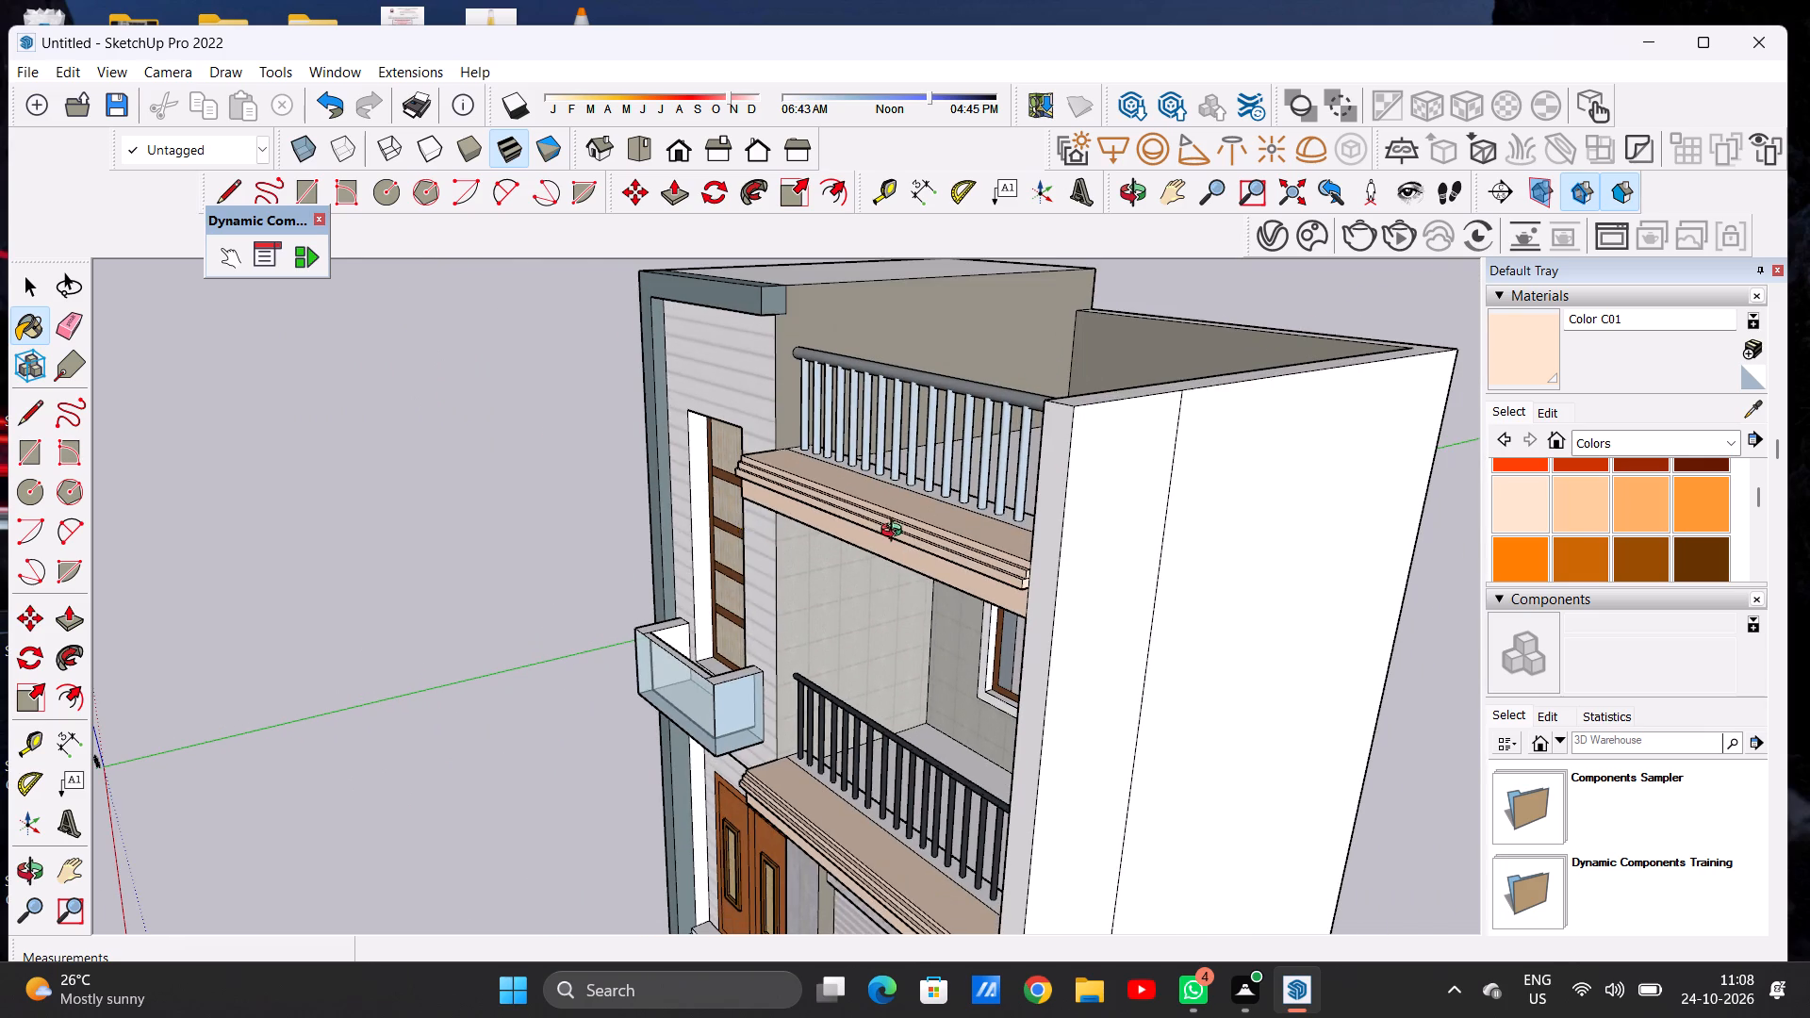
middle_drag(896, 533, 1215, 521)
scroll(1169, 537, down, 7)
scroll(914, 517, up, 12)
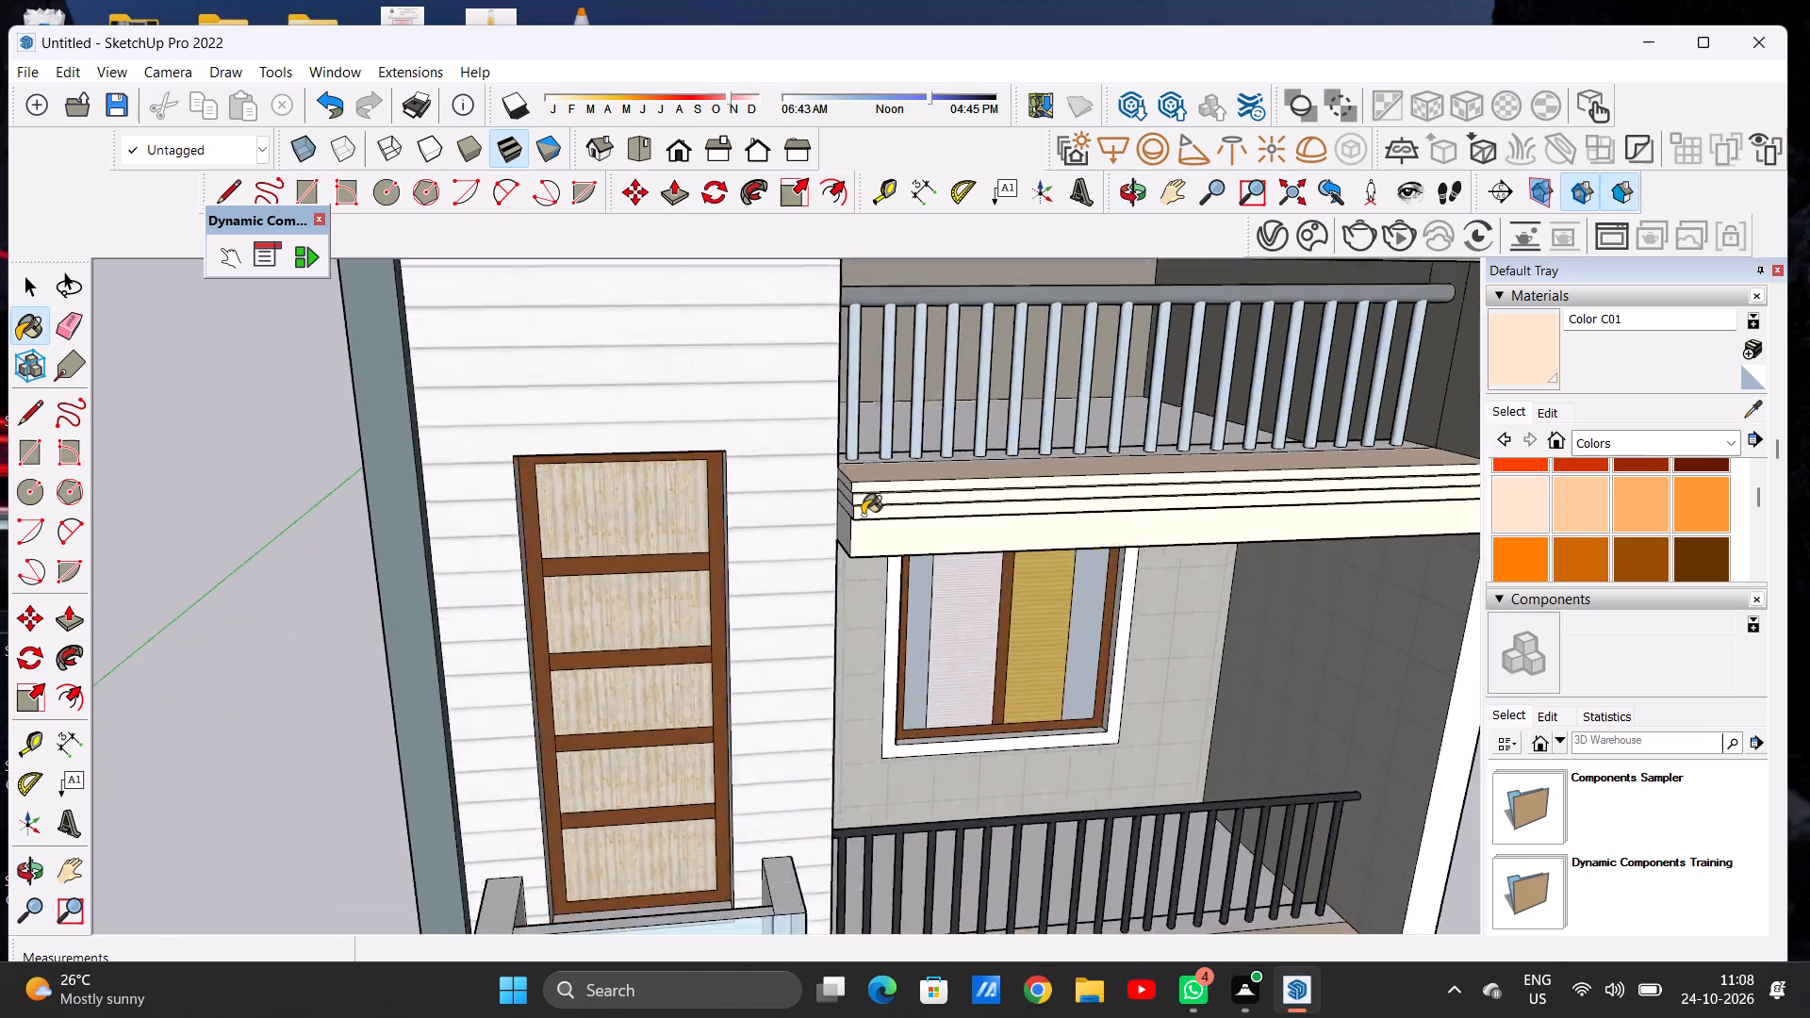
scroll(863, 515, up, 2)
middle_drag(794, 518, 979, 509)
scroll(957, 527, up, 12)
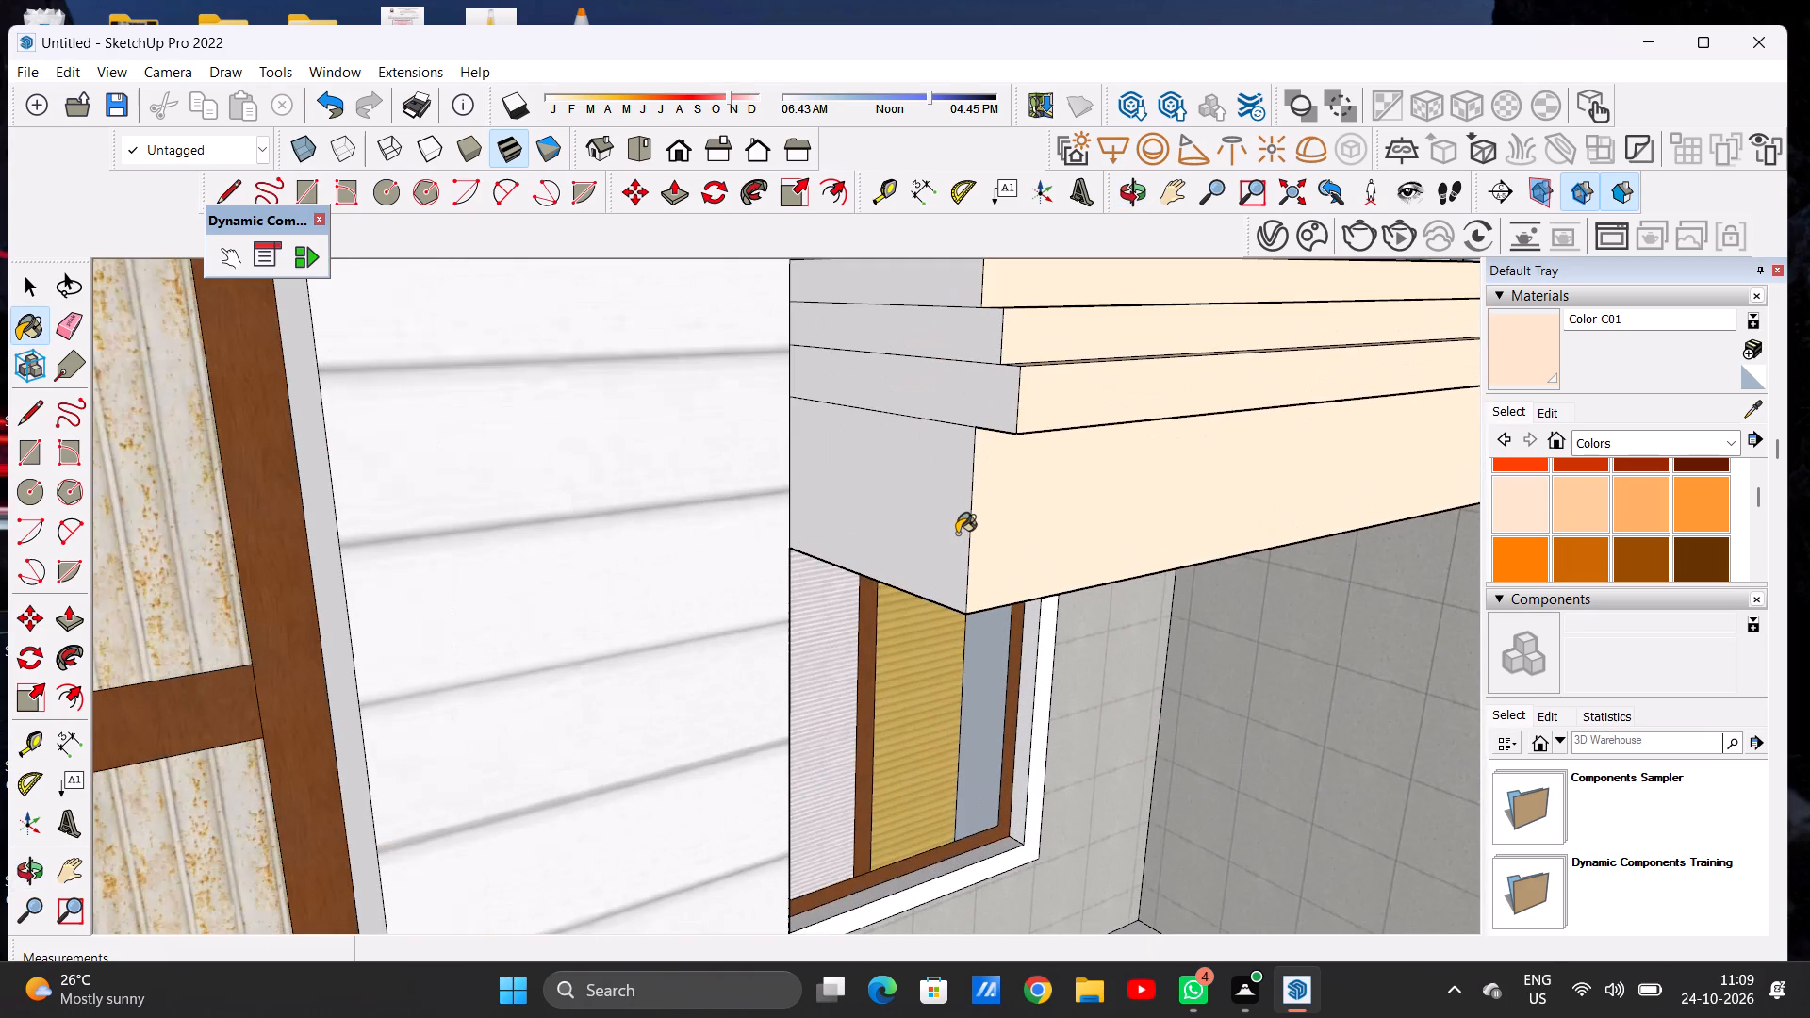
click(875, 515)
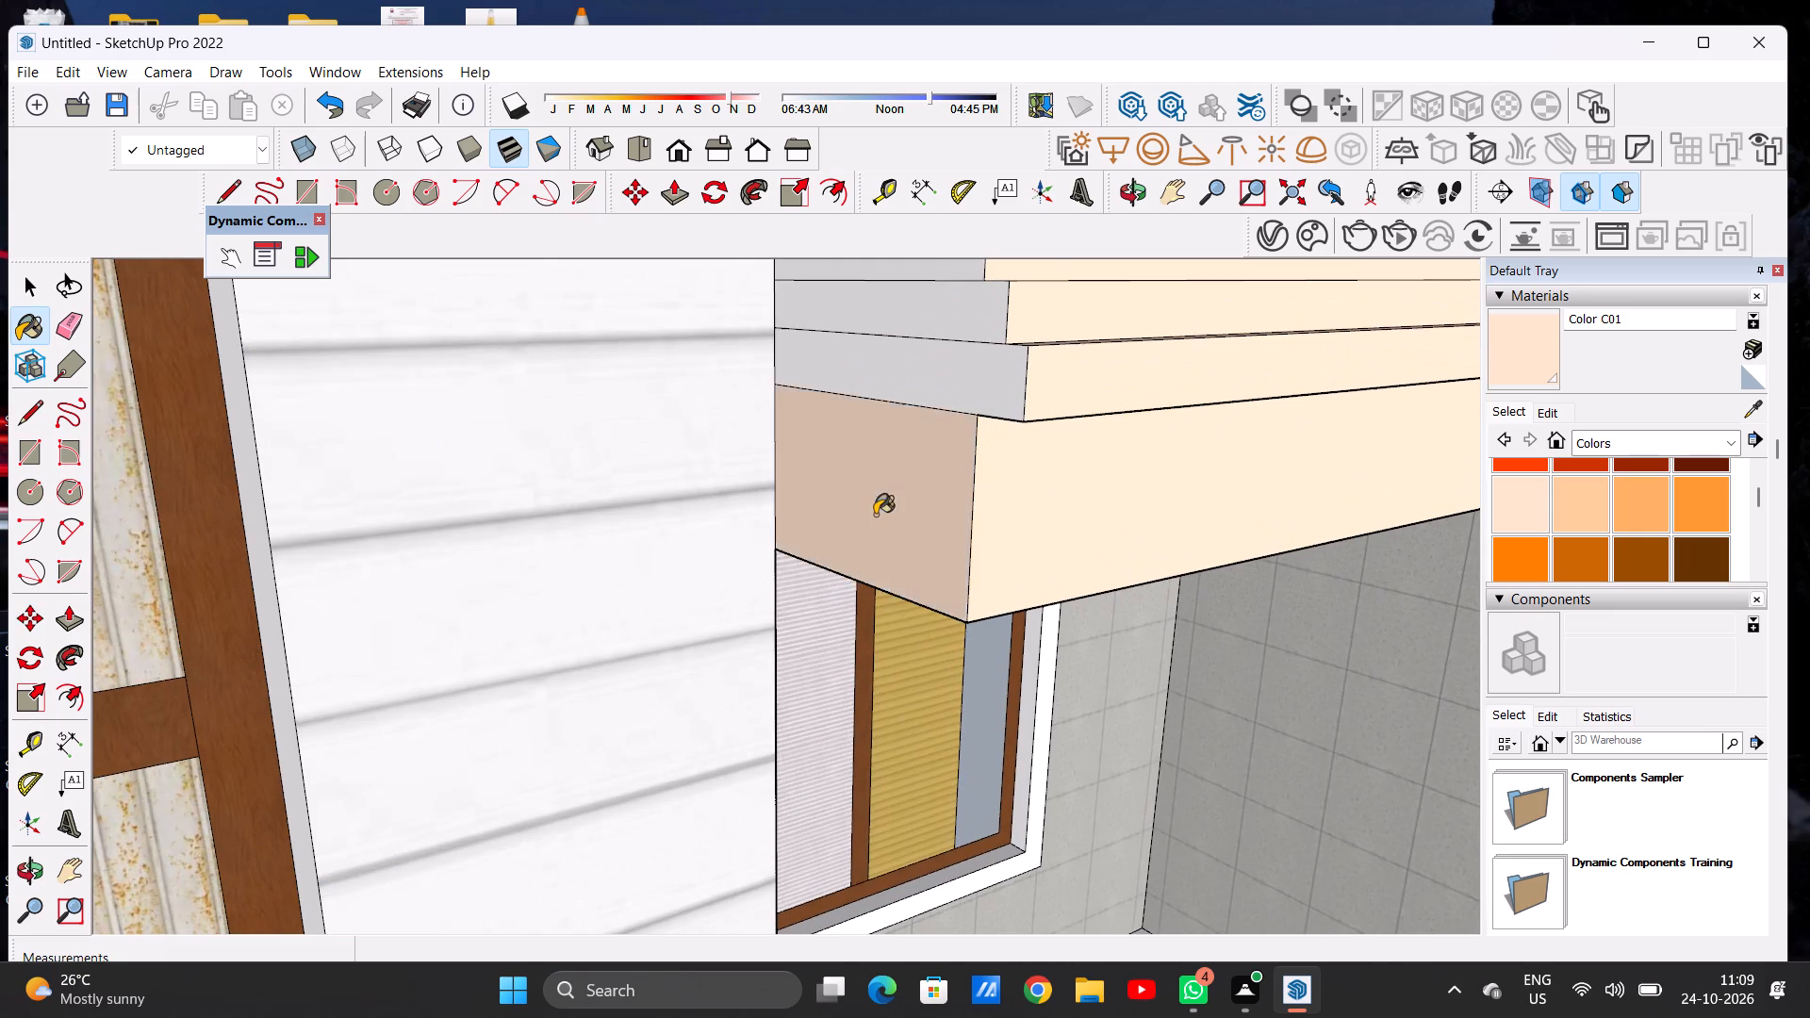
scroll(939, 503, down, 5)
scroll(946, 509, up, 1)
scroll(946, 509, down, 7)
scroll(955, 414, up, 16)
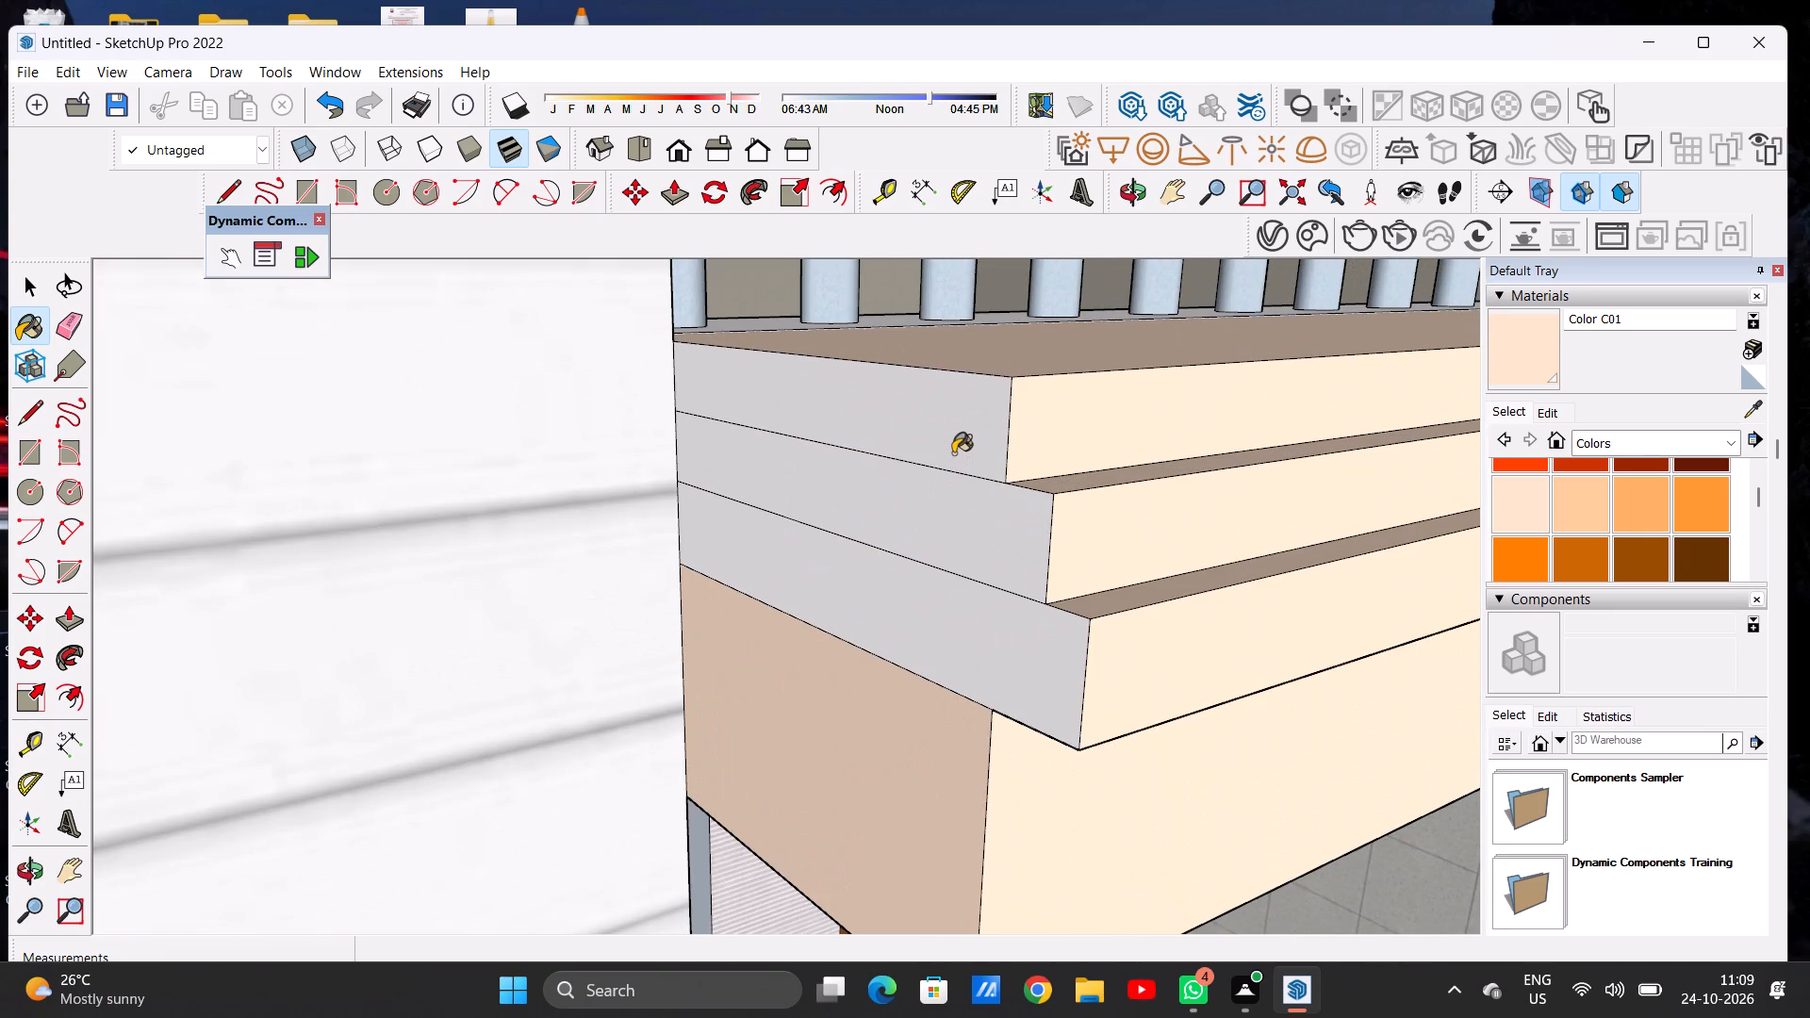
click(953, 452)
click(963, 519)
click(991, 670)
scroll(763, 582, down, 9)
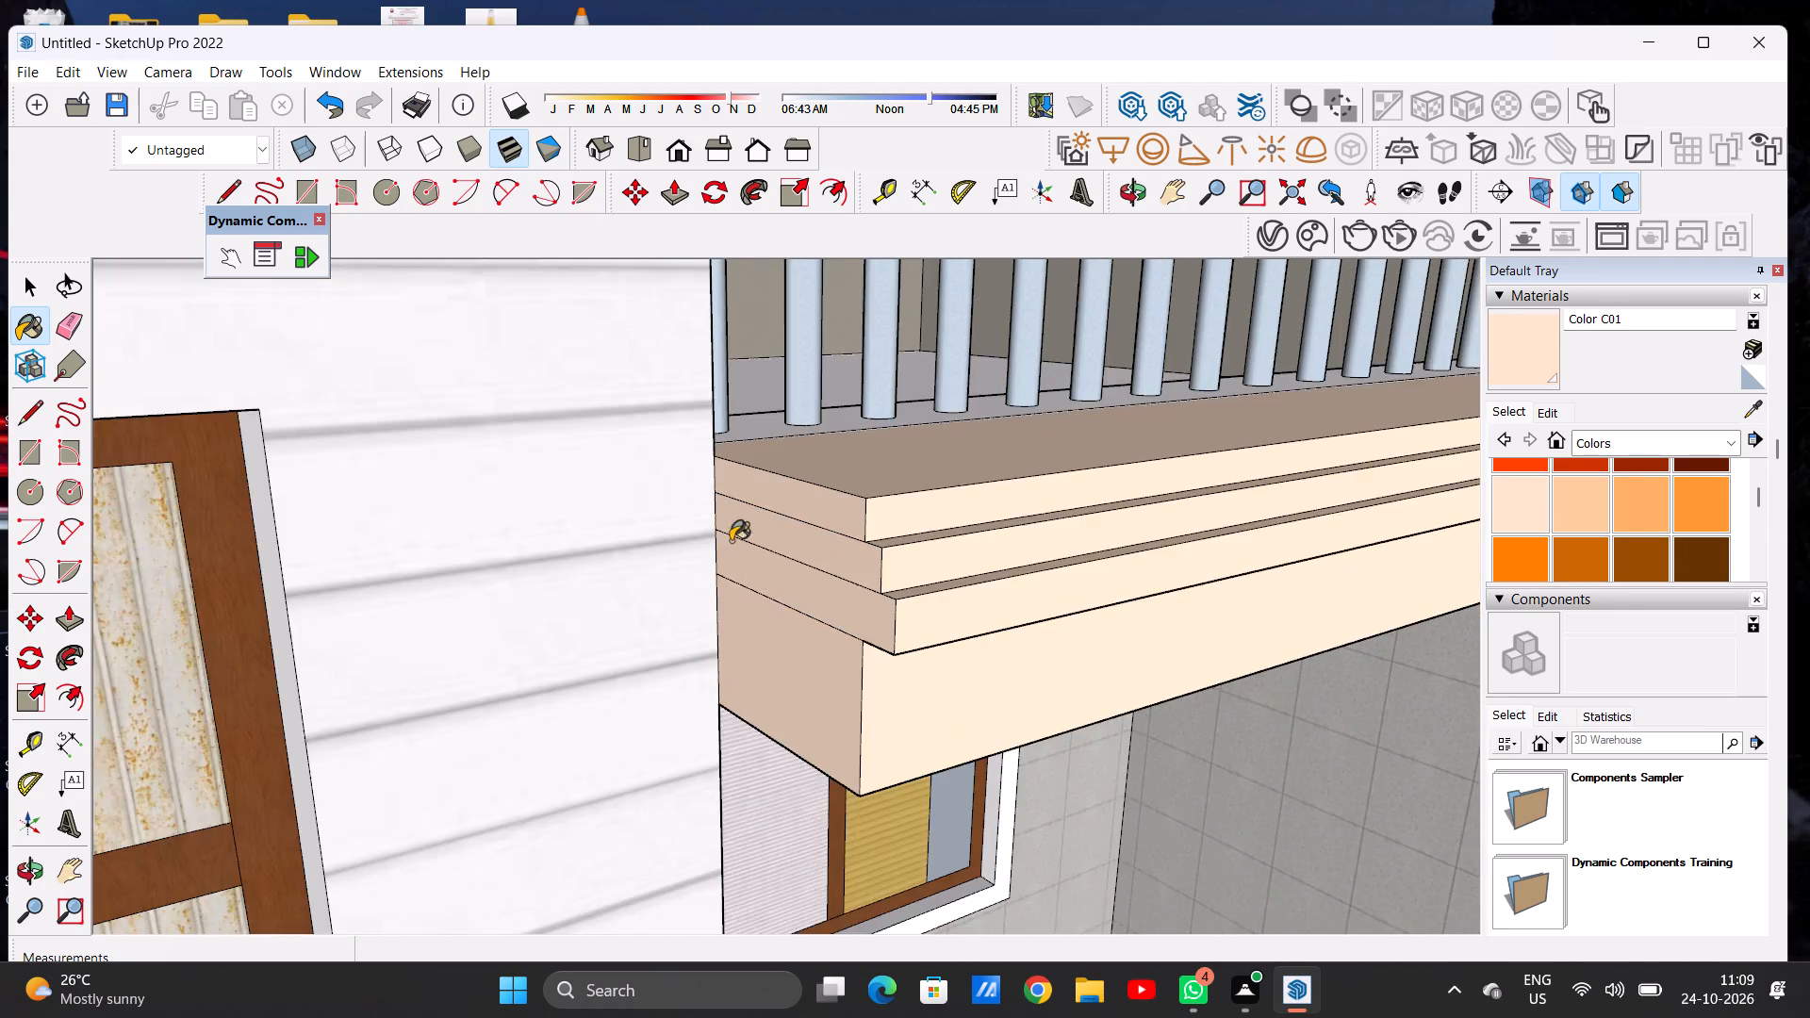
Paint the narrow underside strip of the lowest moulding on the roof terrace slab's front with Color C01.
scroll(731, 541, down, 18)
middle_drag(1016, 533, 703, 343)
scroll(762, 467, up, 2)
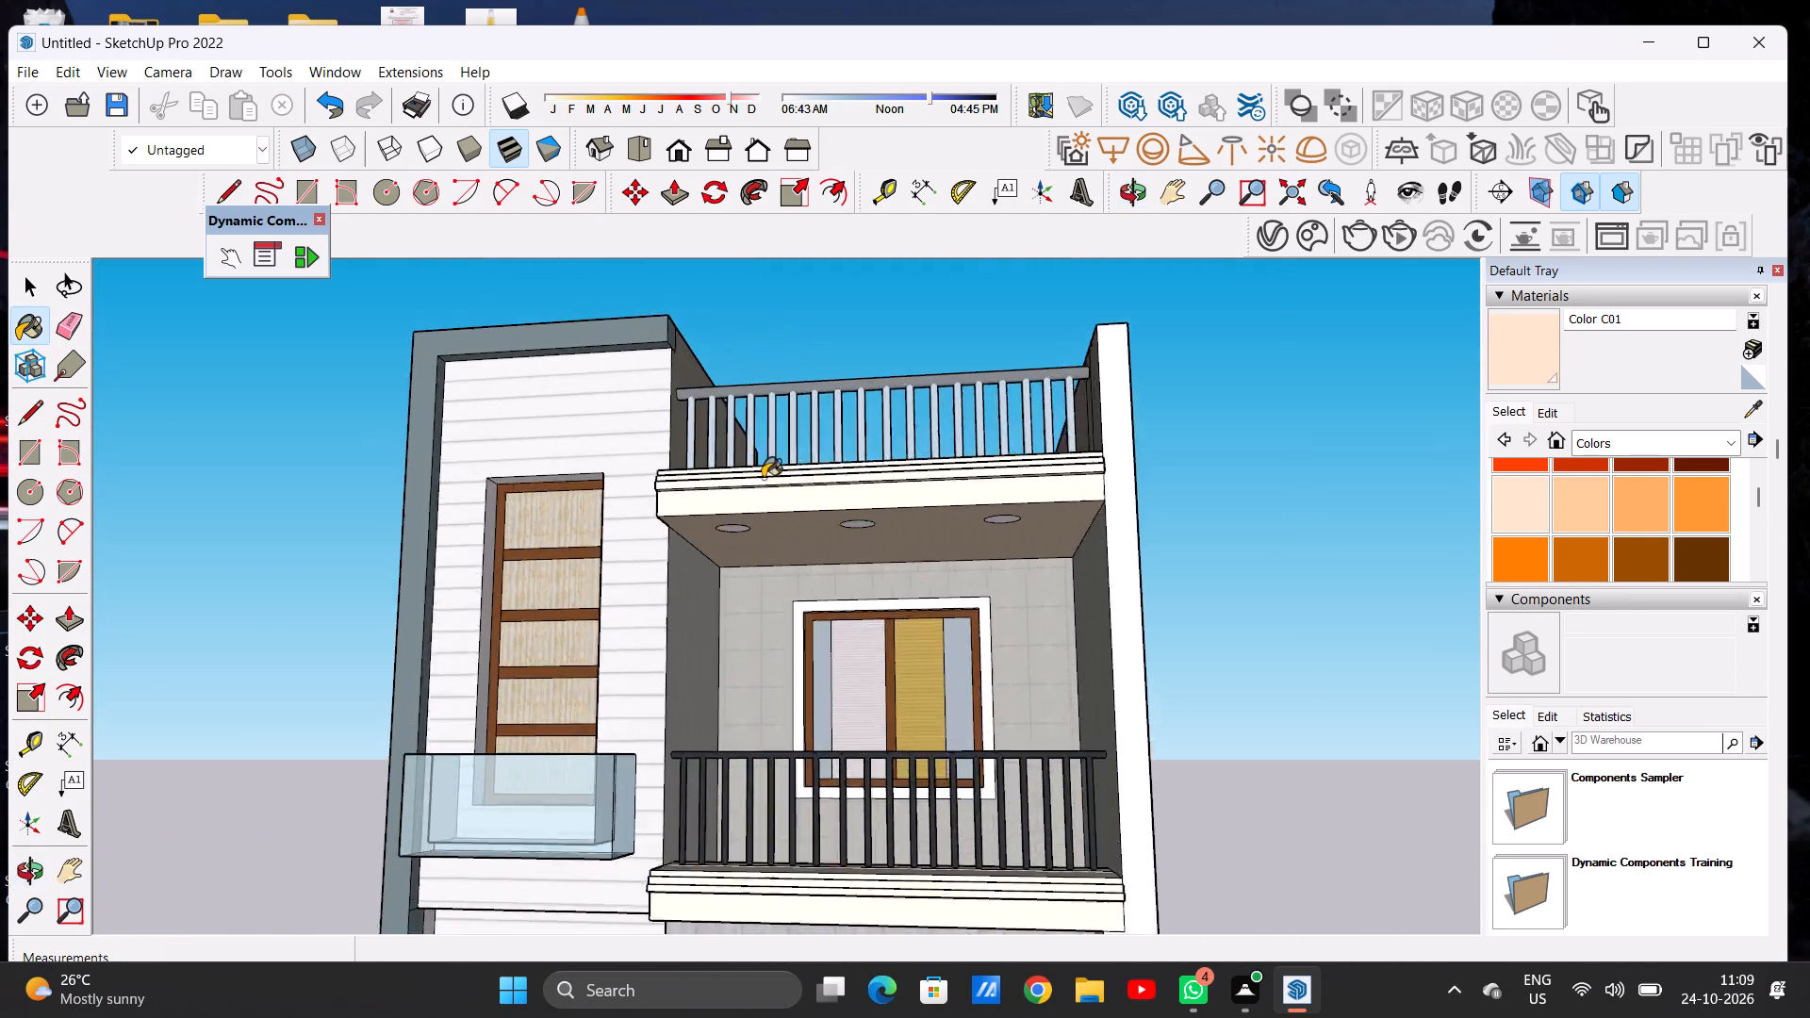
scroll(763, 478, up, 3)
scroll(763, 493, down, 1)
scroll(763, 501, up, 20)
scroll(763, 501, up, 2)
scroll(715, 490, down, 2)
scroll(715, 490, up, 1)
middle_drag(761, 475, 760, 440)
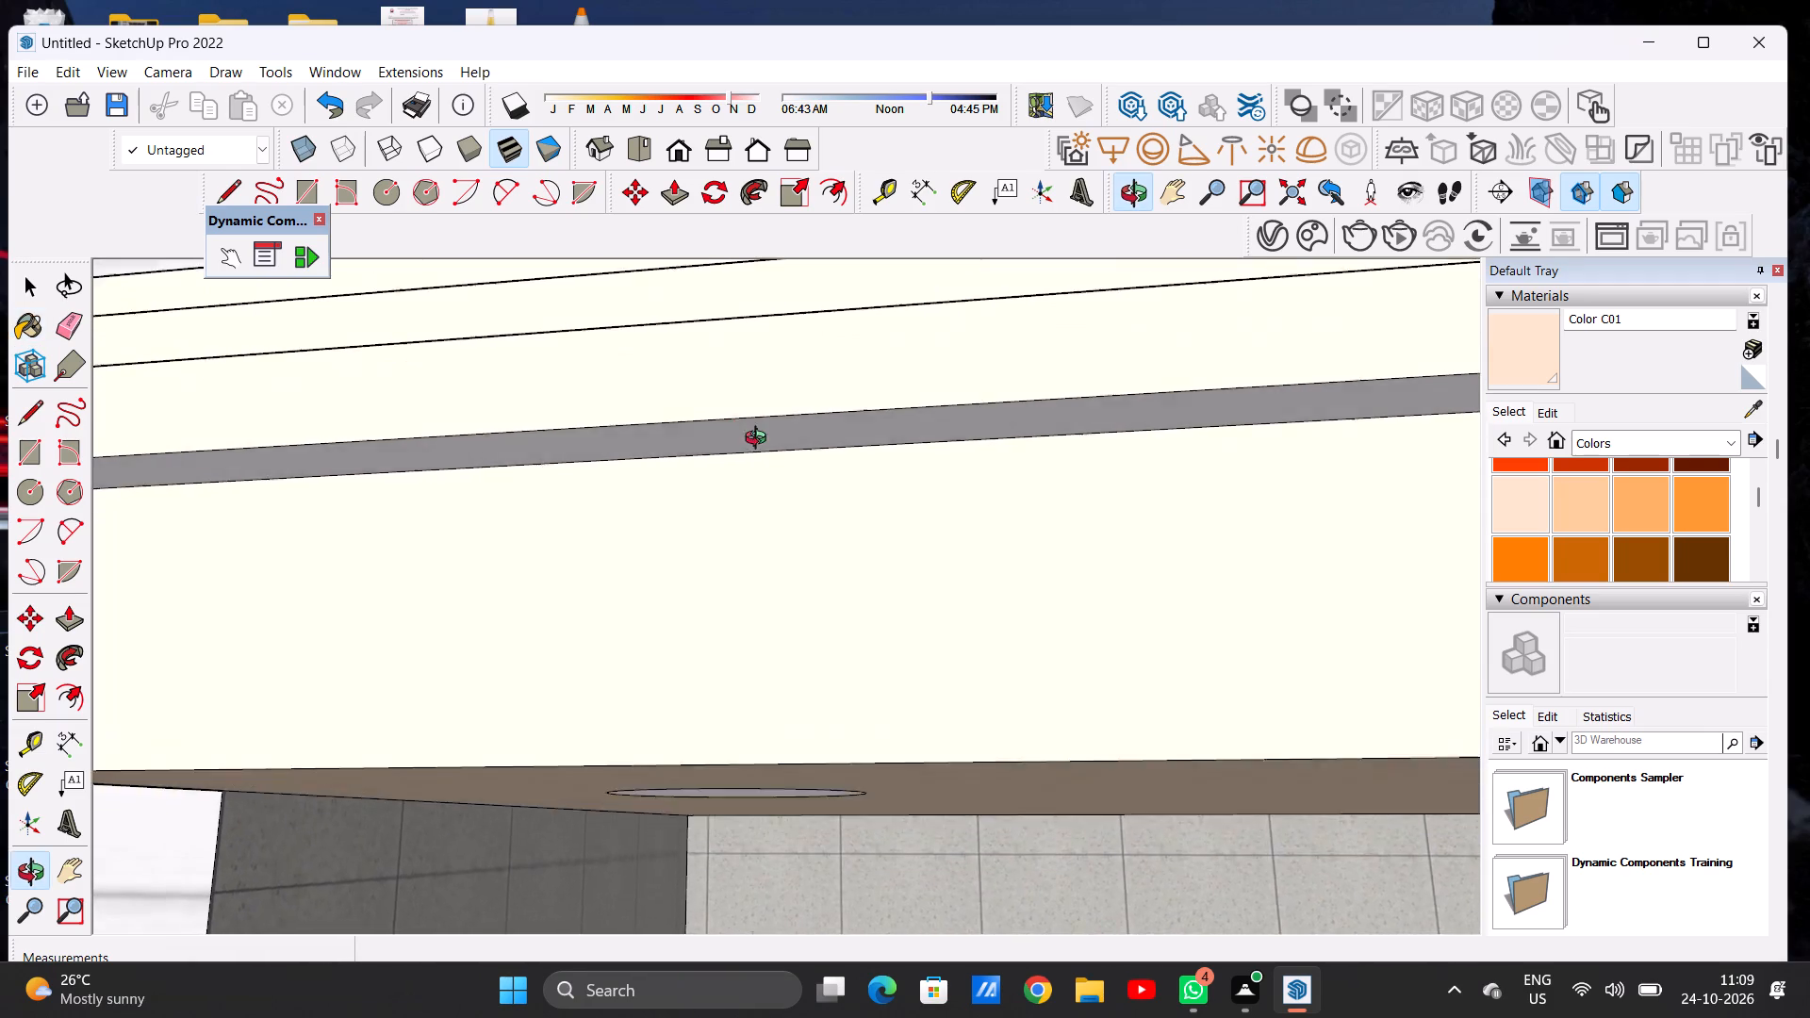
middle_drag(760, 440, 760, 425)
scroll(757, 424, up, 6)
click(740, 374)
scroll(707, 483, down, 12)
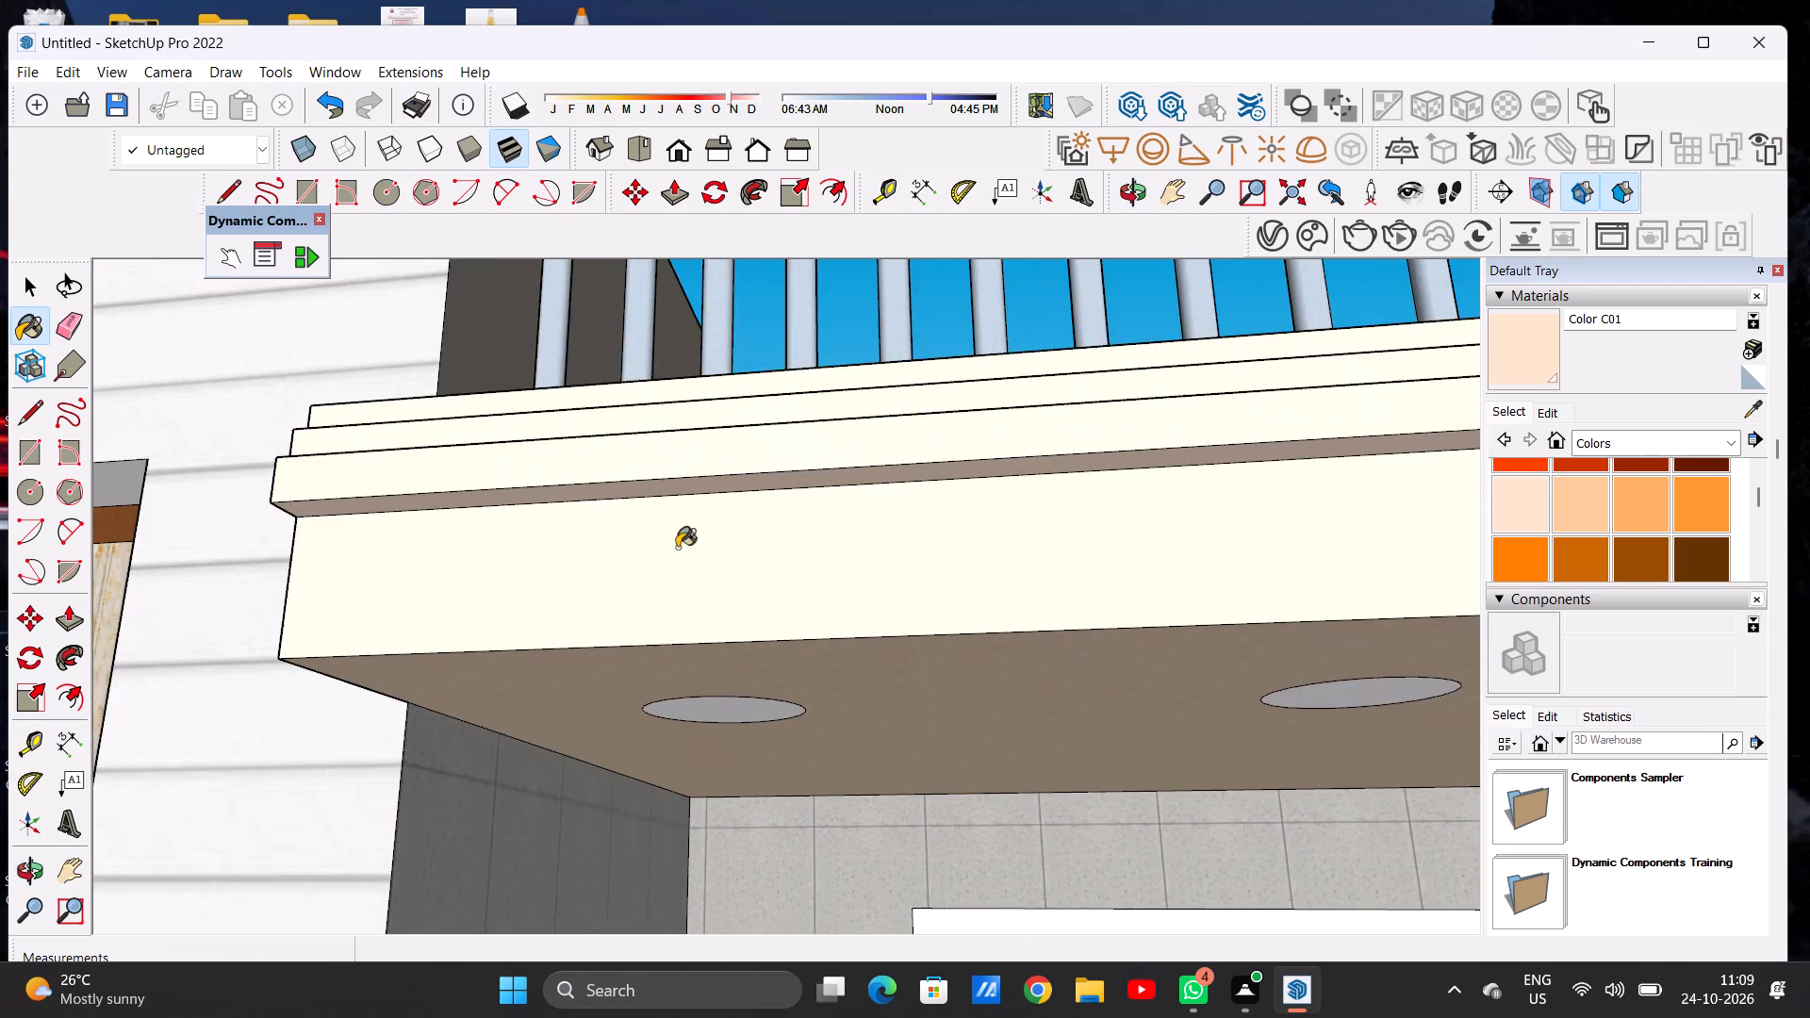
Examine the roof terrace slab's mouldings from the front, above and below for faces still missing the colour.
scroll(677, 548, down, 20)
scroll(677, 548, down, 2)
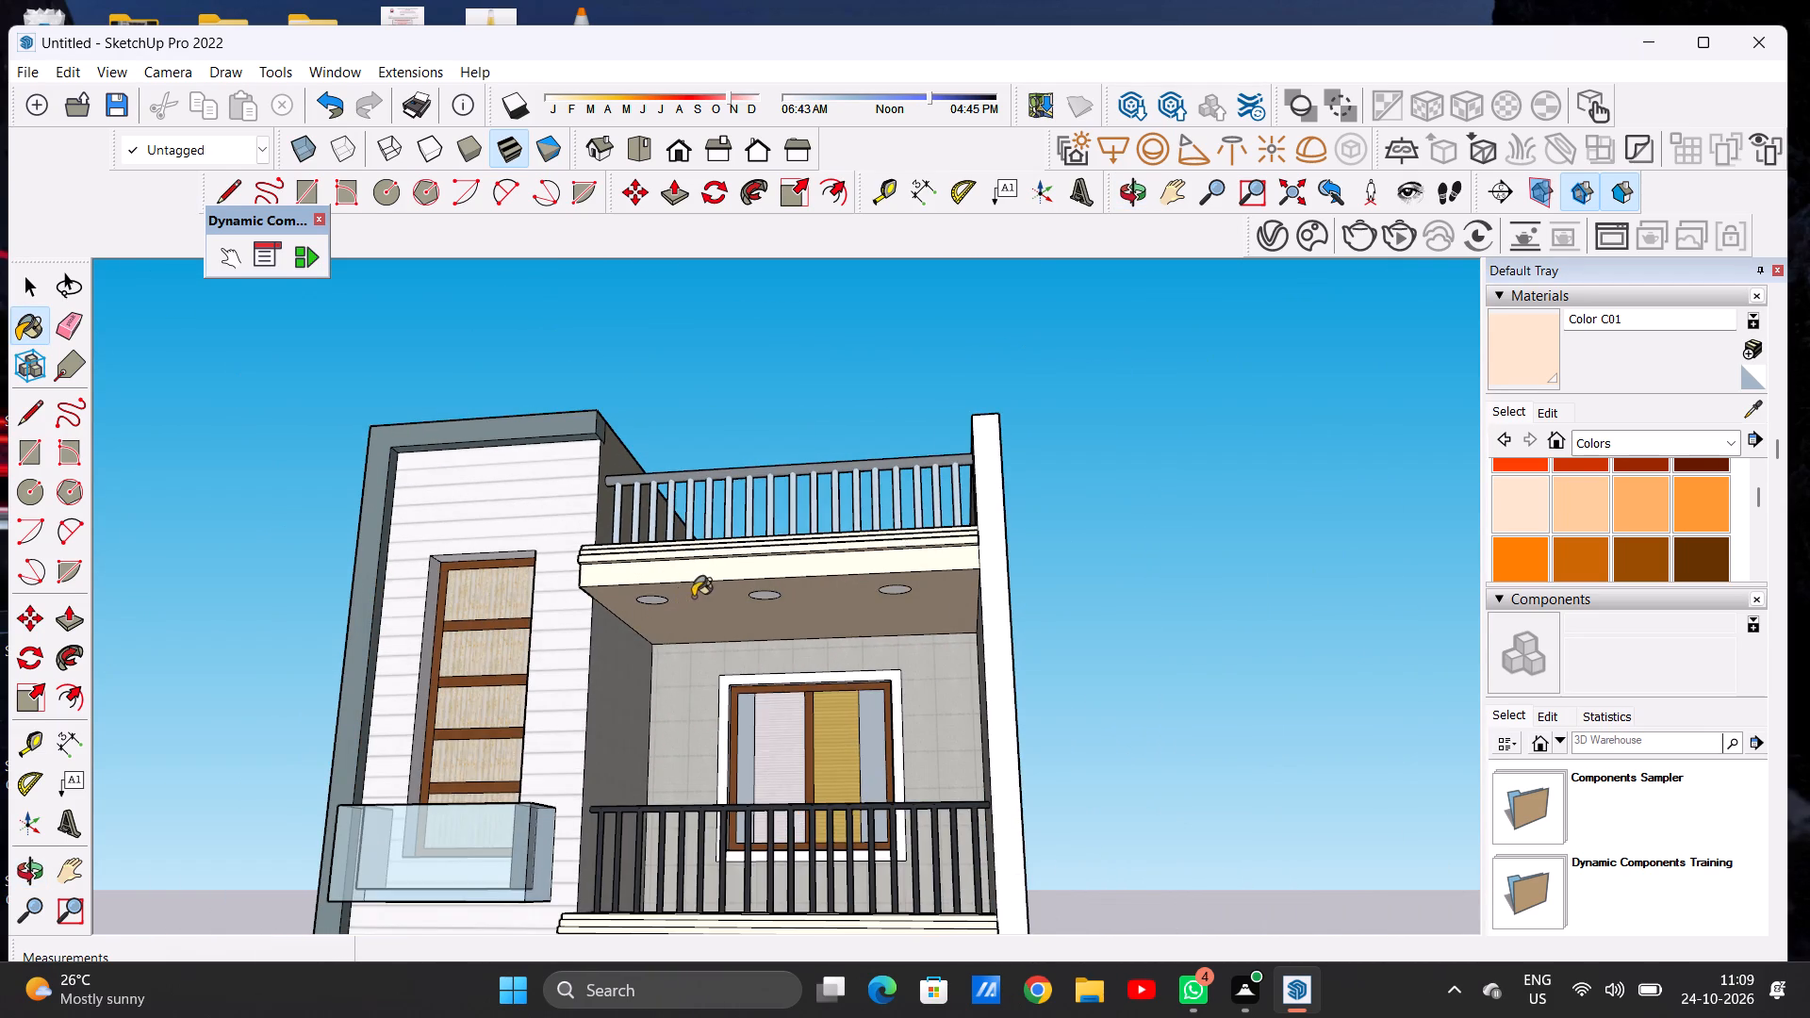
scroll(701, 599, down, 3)
middle_drag(699, 569, 797, 726)
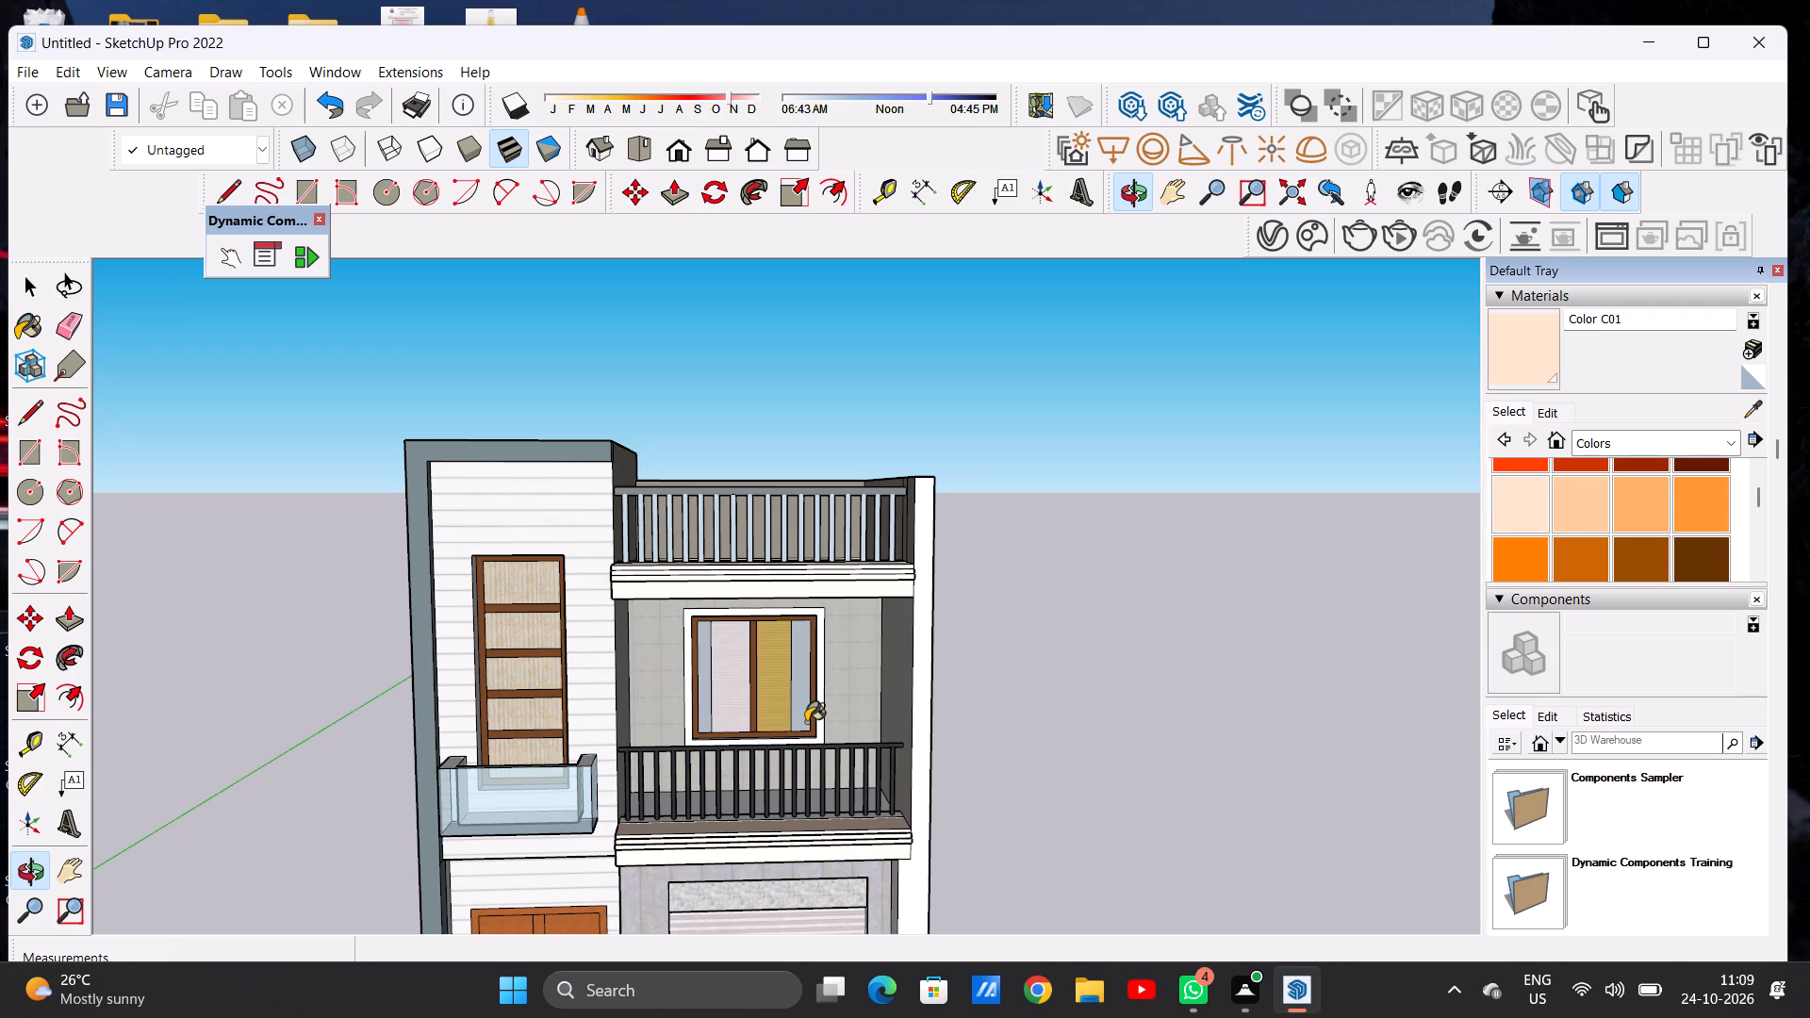
scroll(711, 624, up, 6)
scroll(698, 589, down, 1)
scroll(698, 589, up, 3)
scroll(698, 589, down, 1)
scroll(692, 598, up, 1)
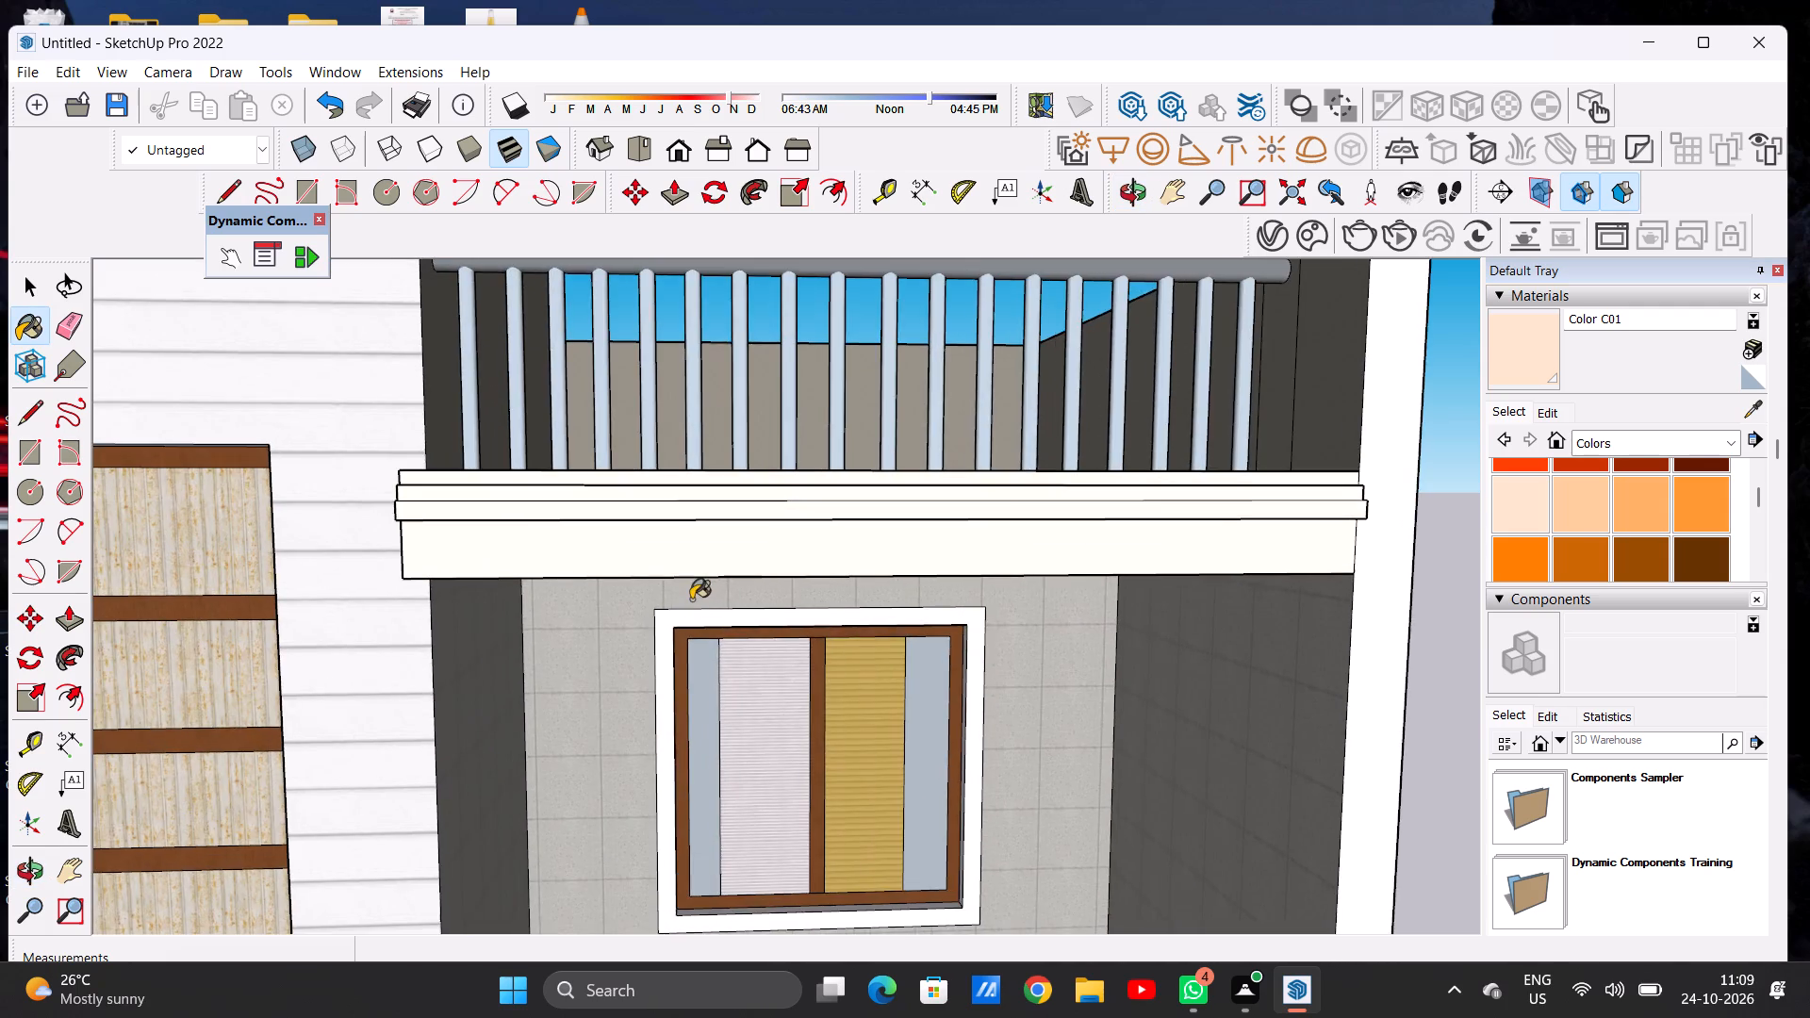
middle_drag(678, 585, 669, 376)
middle_drag(667, 360, 651, 614)
scroll(744, 522, down, 8)
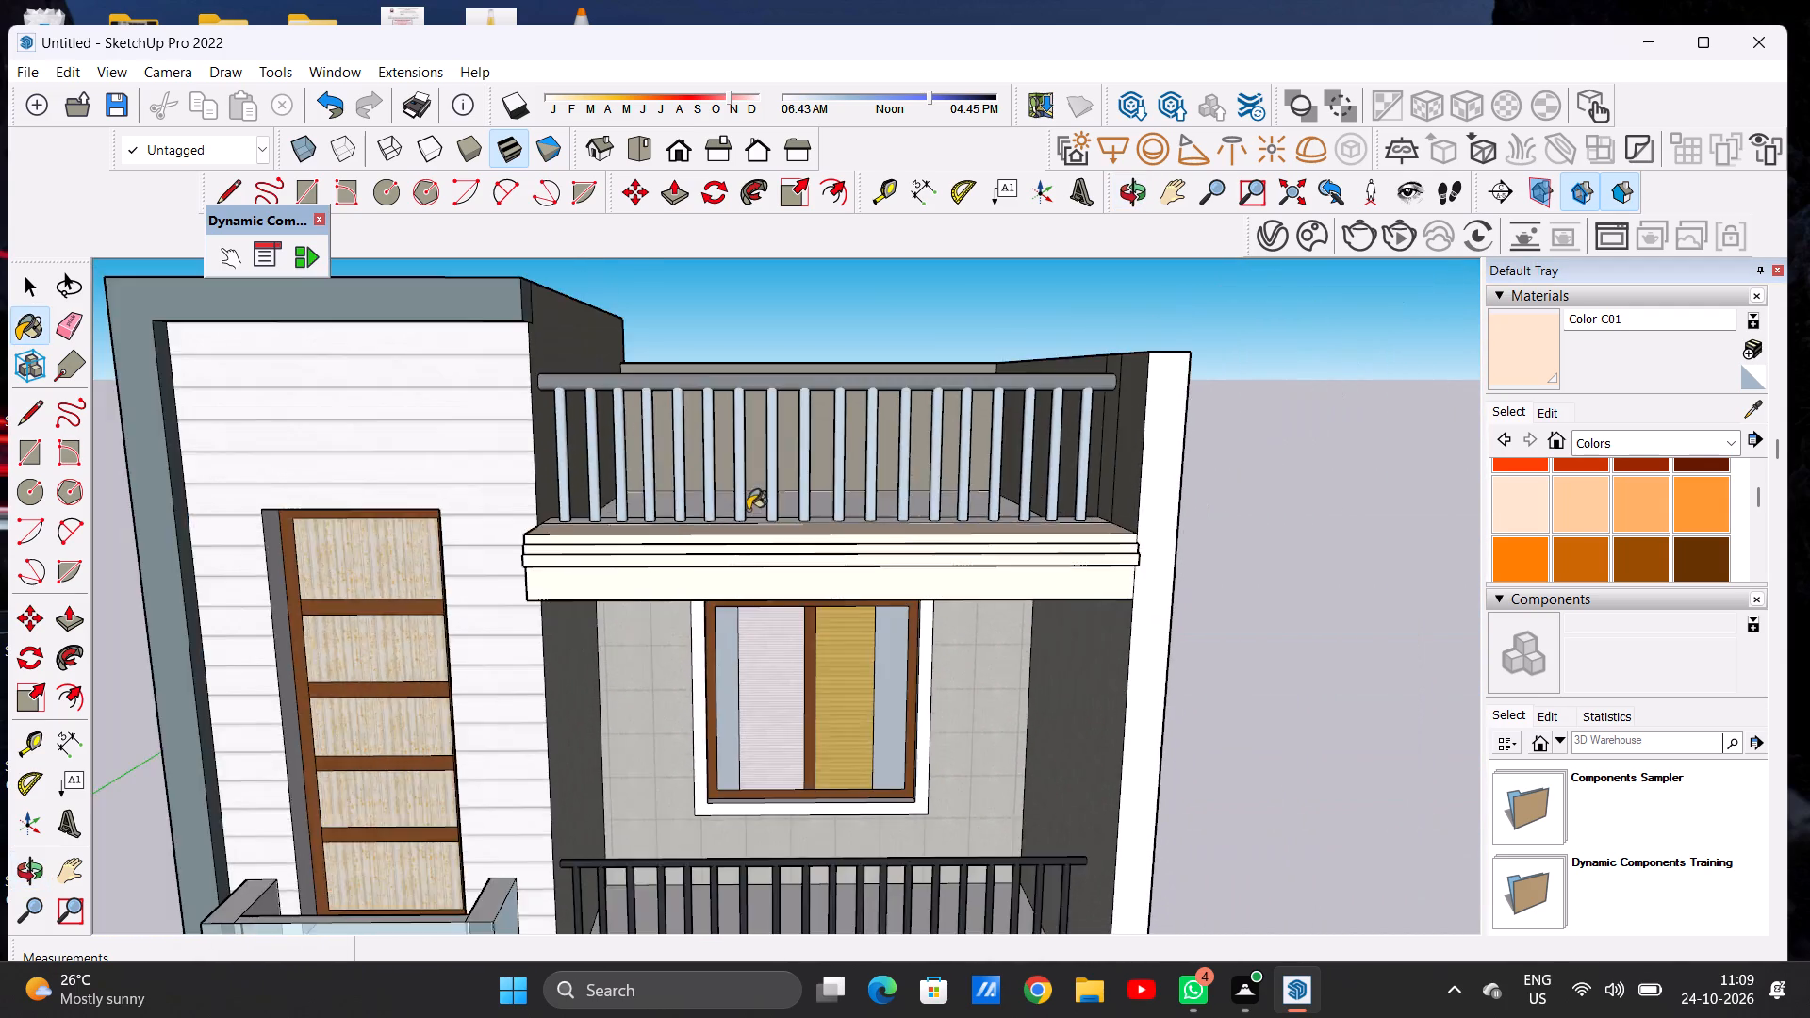
scroll(748, 510, down, 14)
scroll(745, 452, up, 1)
scroll(776, 668, up, 16)
Paint the two moulding end faces at the garage-side wall end of the first-floor balcony with Color C01 again.
middle_drag(806, 548, 679, 530)
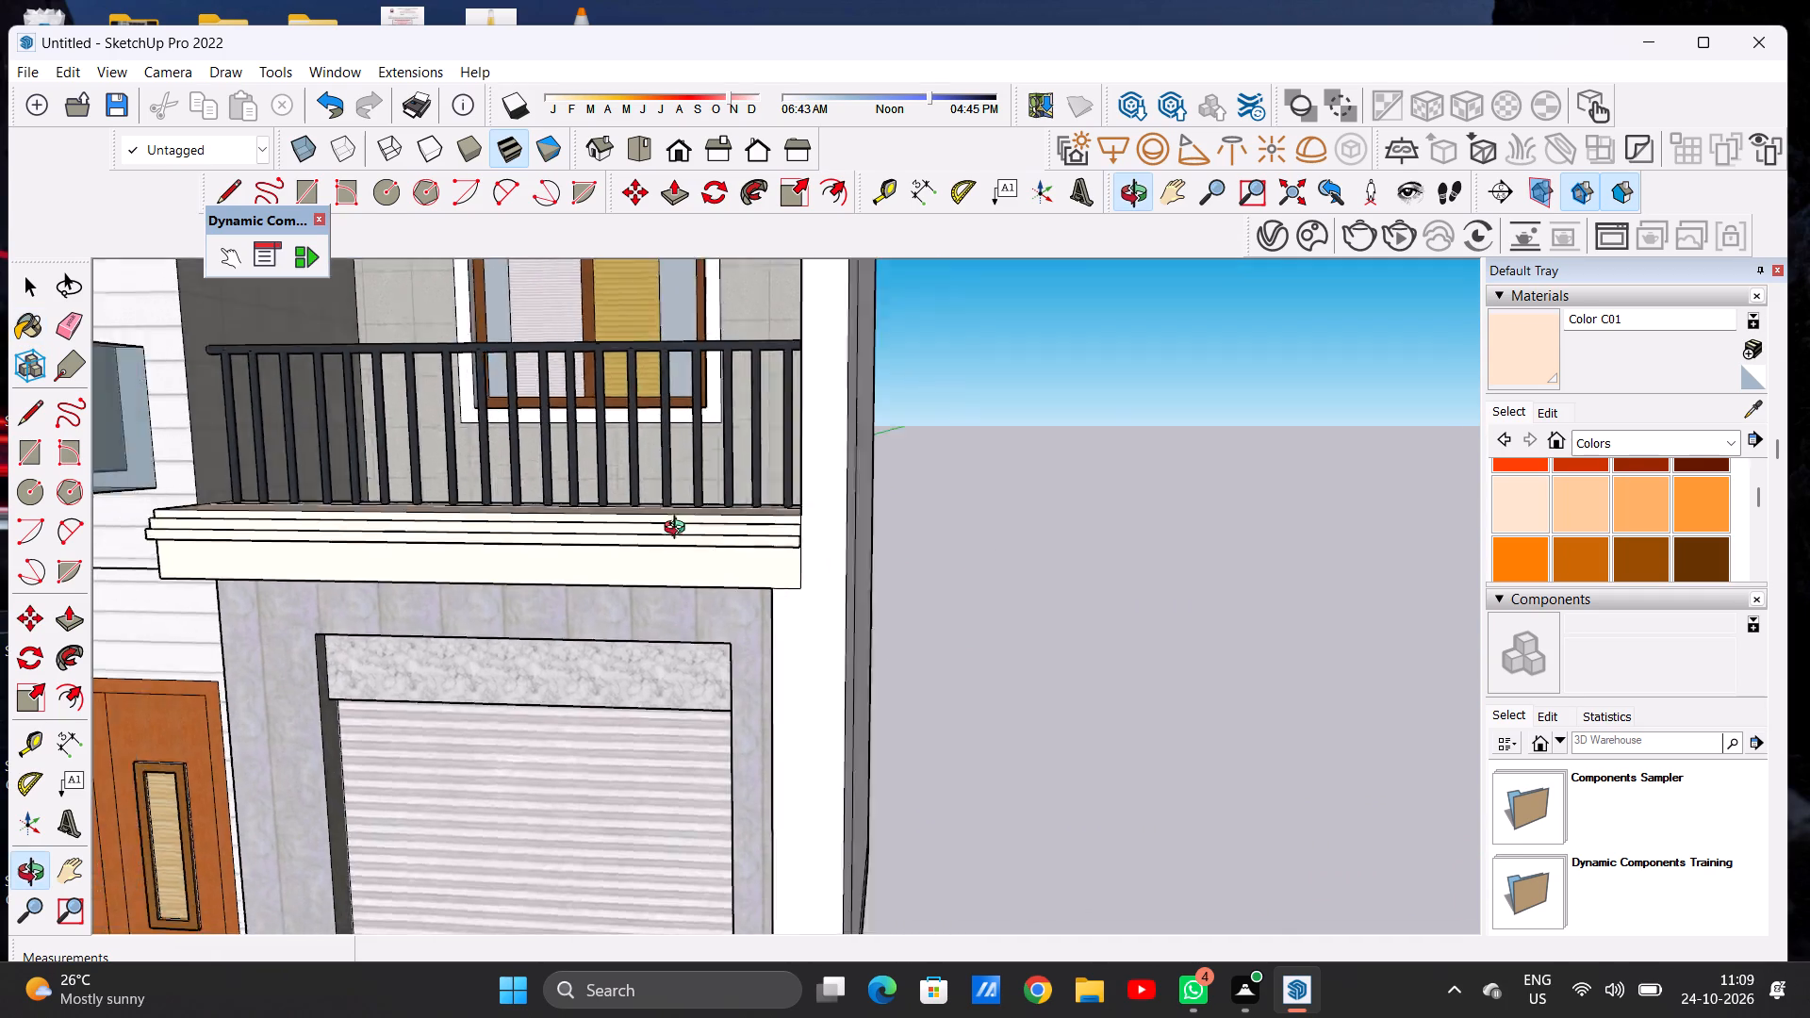
middle_drag(679, 530, 333, 530)
scroll(632, 524, up, 6)
scroll(732, 541, up, 17)
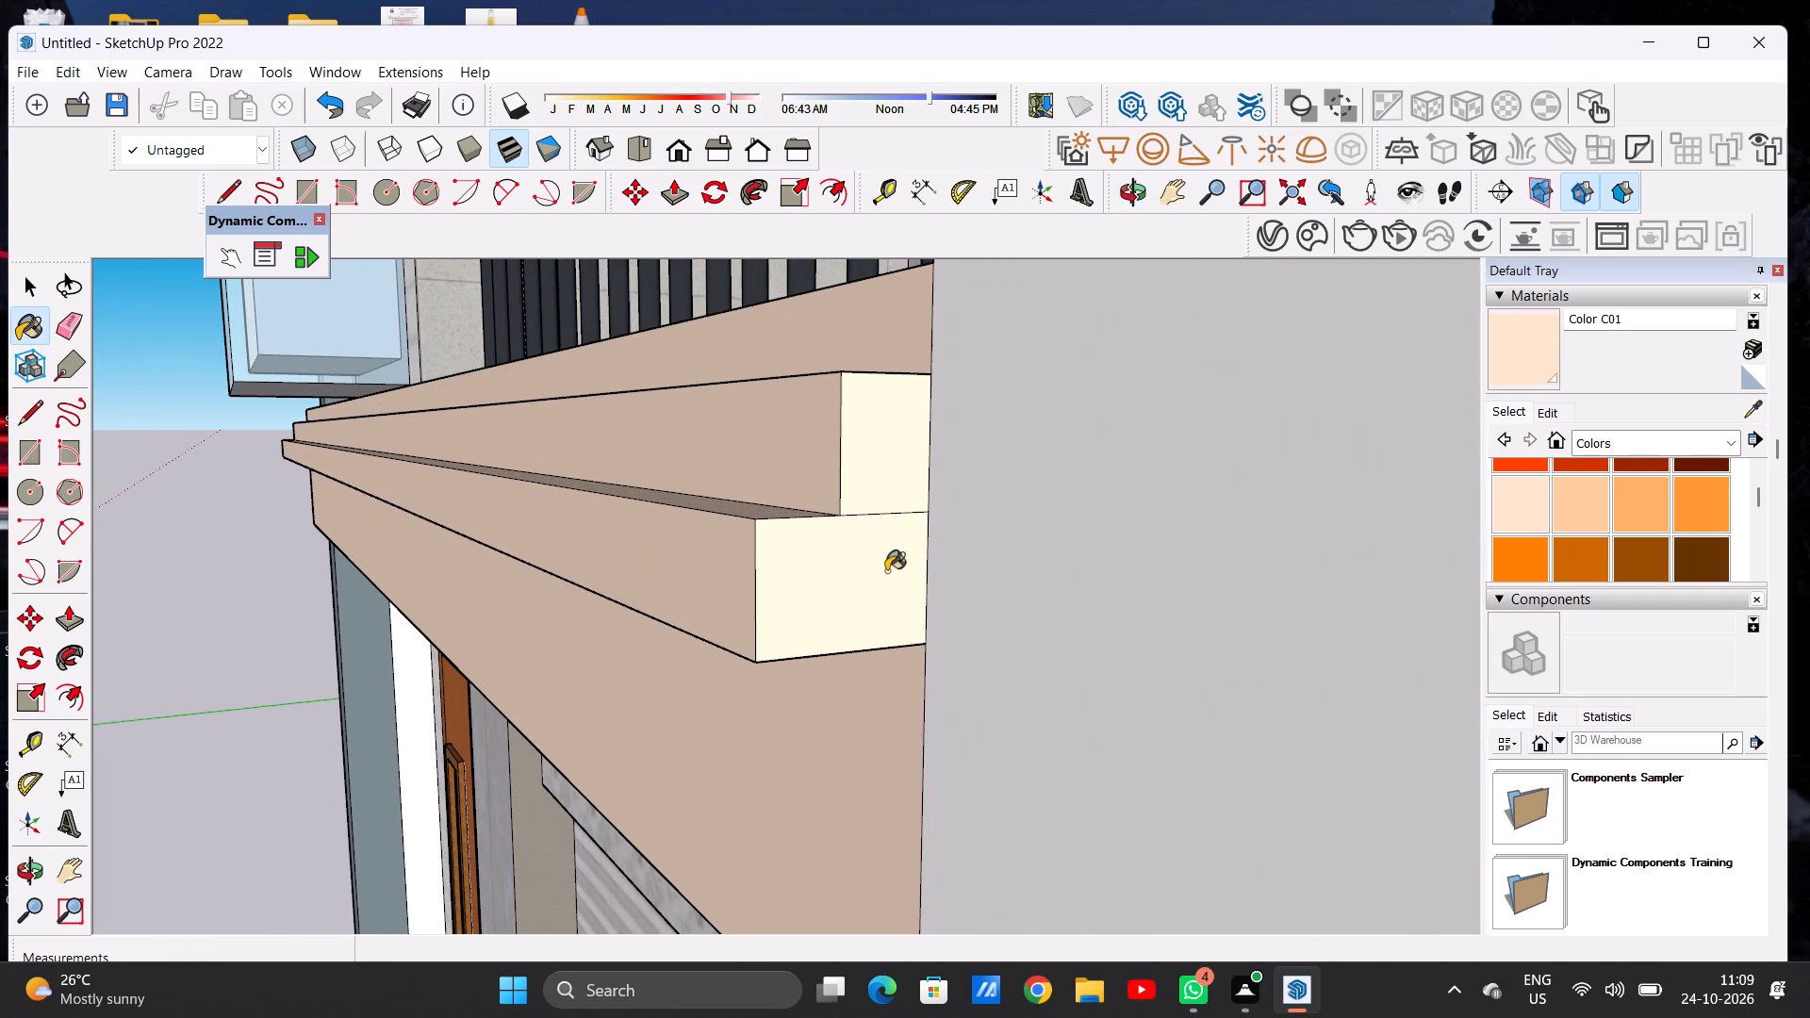
click(843, 581)
click(878, 485)
scroll(795, 564, down, 20)
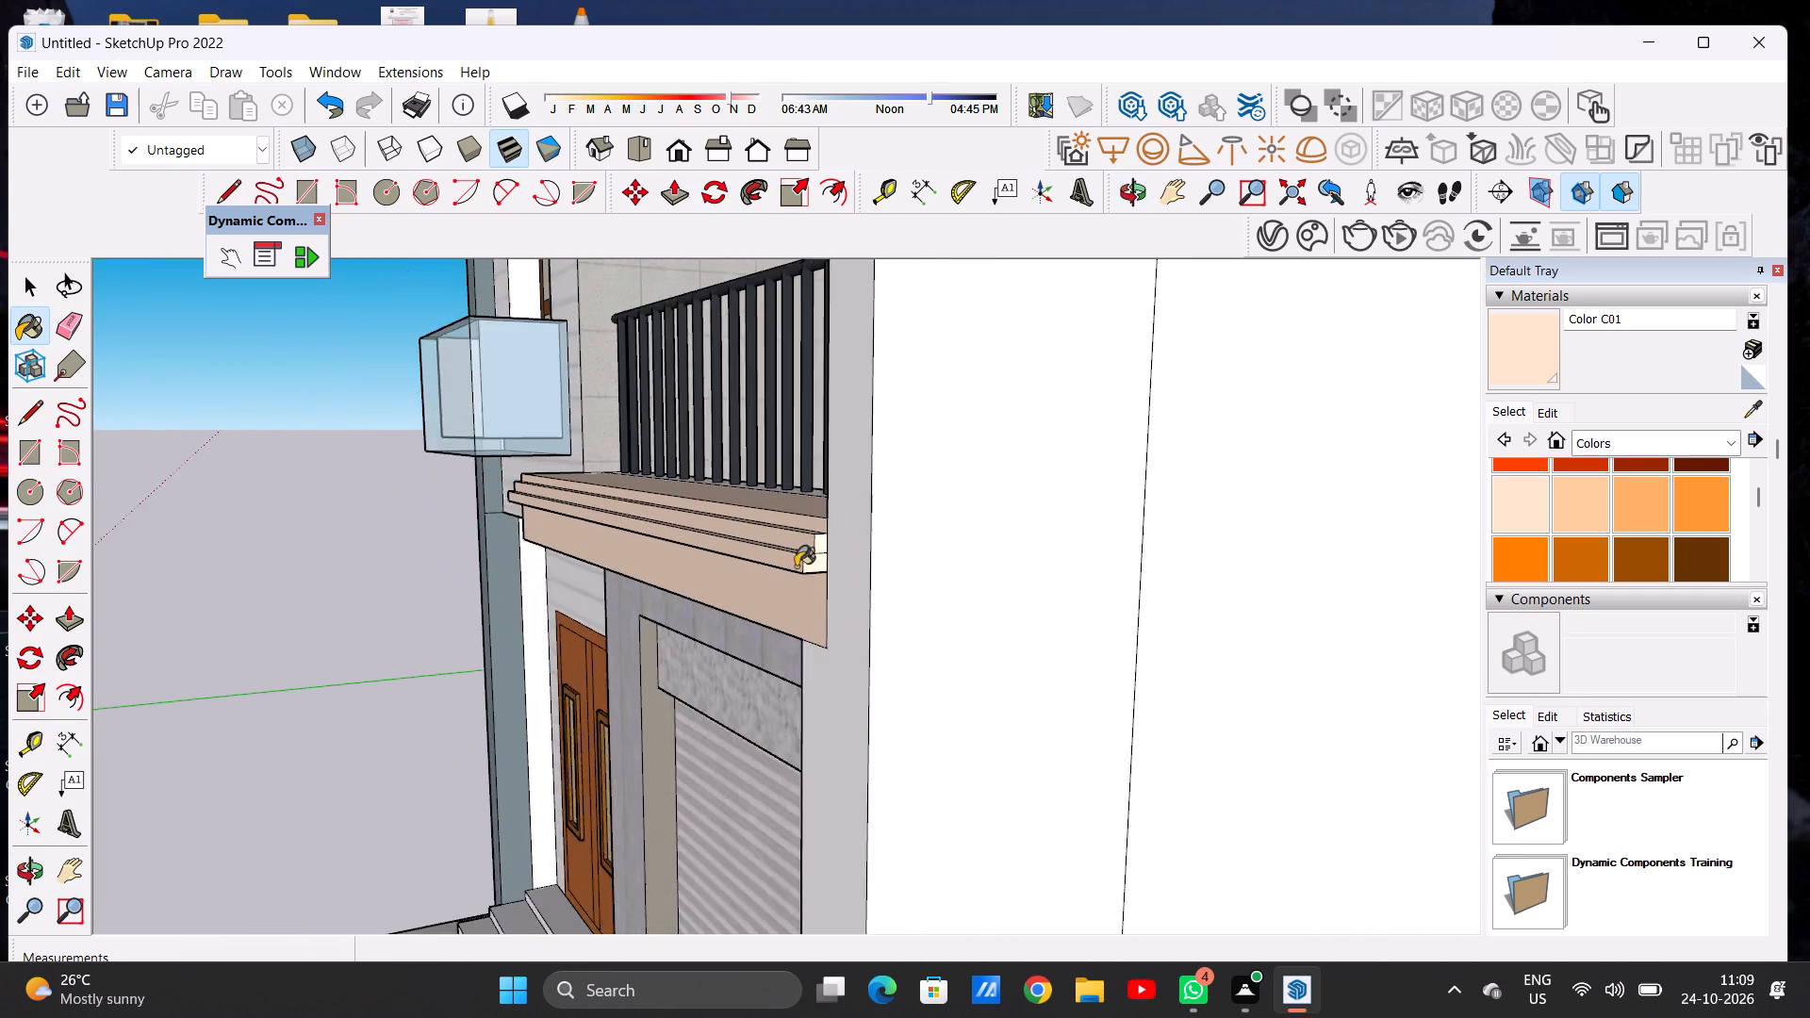
Examine the first-floor balcony mouldings and underside, and the whole facade, for surfaces still needing material.
scroll(796, 566, down, 8)
middle_drag(515, 582, 1022, 568)
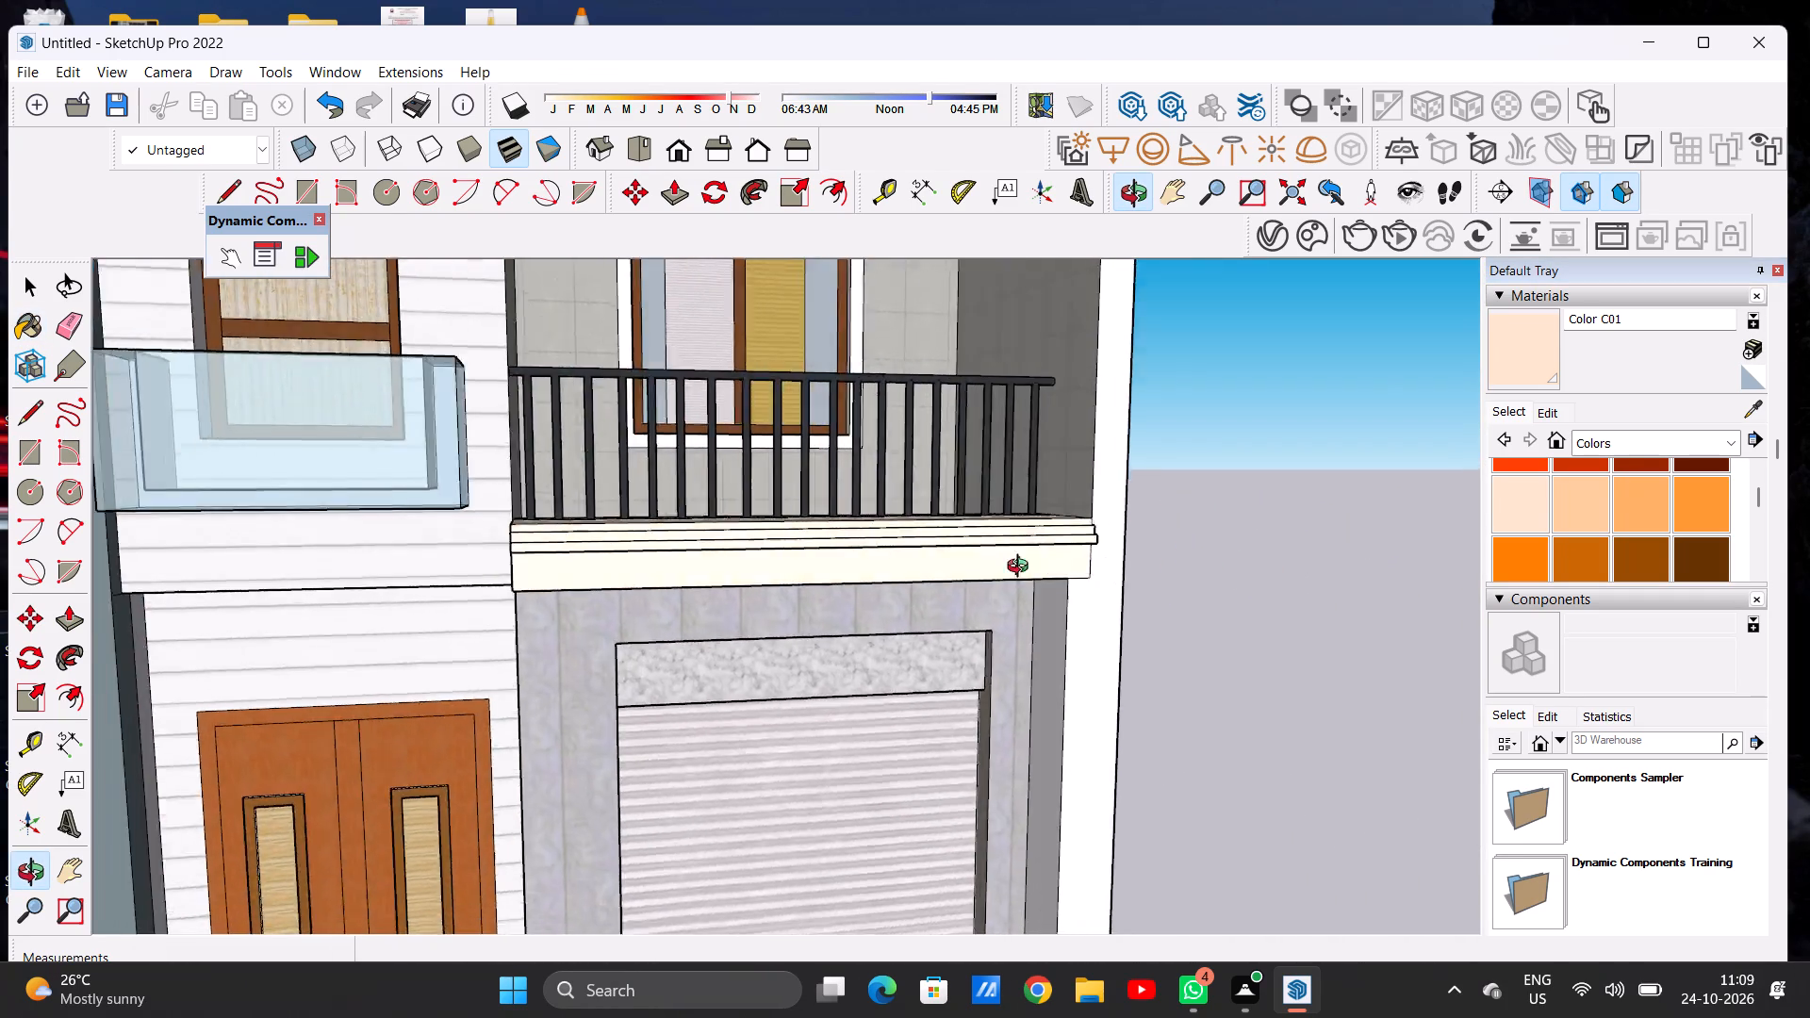
middle_drag(1022, 568, 870, 582)
scroll(915, 582, down, 13)
scroll(1010, 616, down, 1)
scroll(916, 622, up, 4)
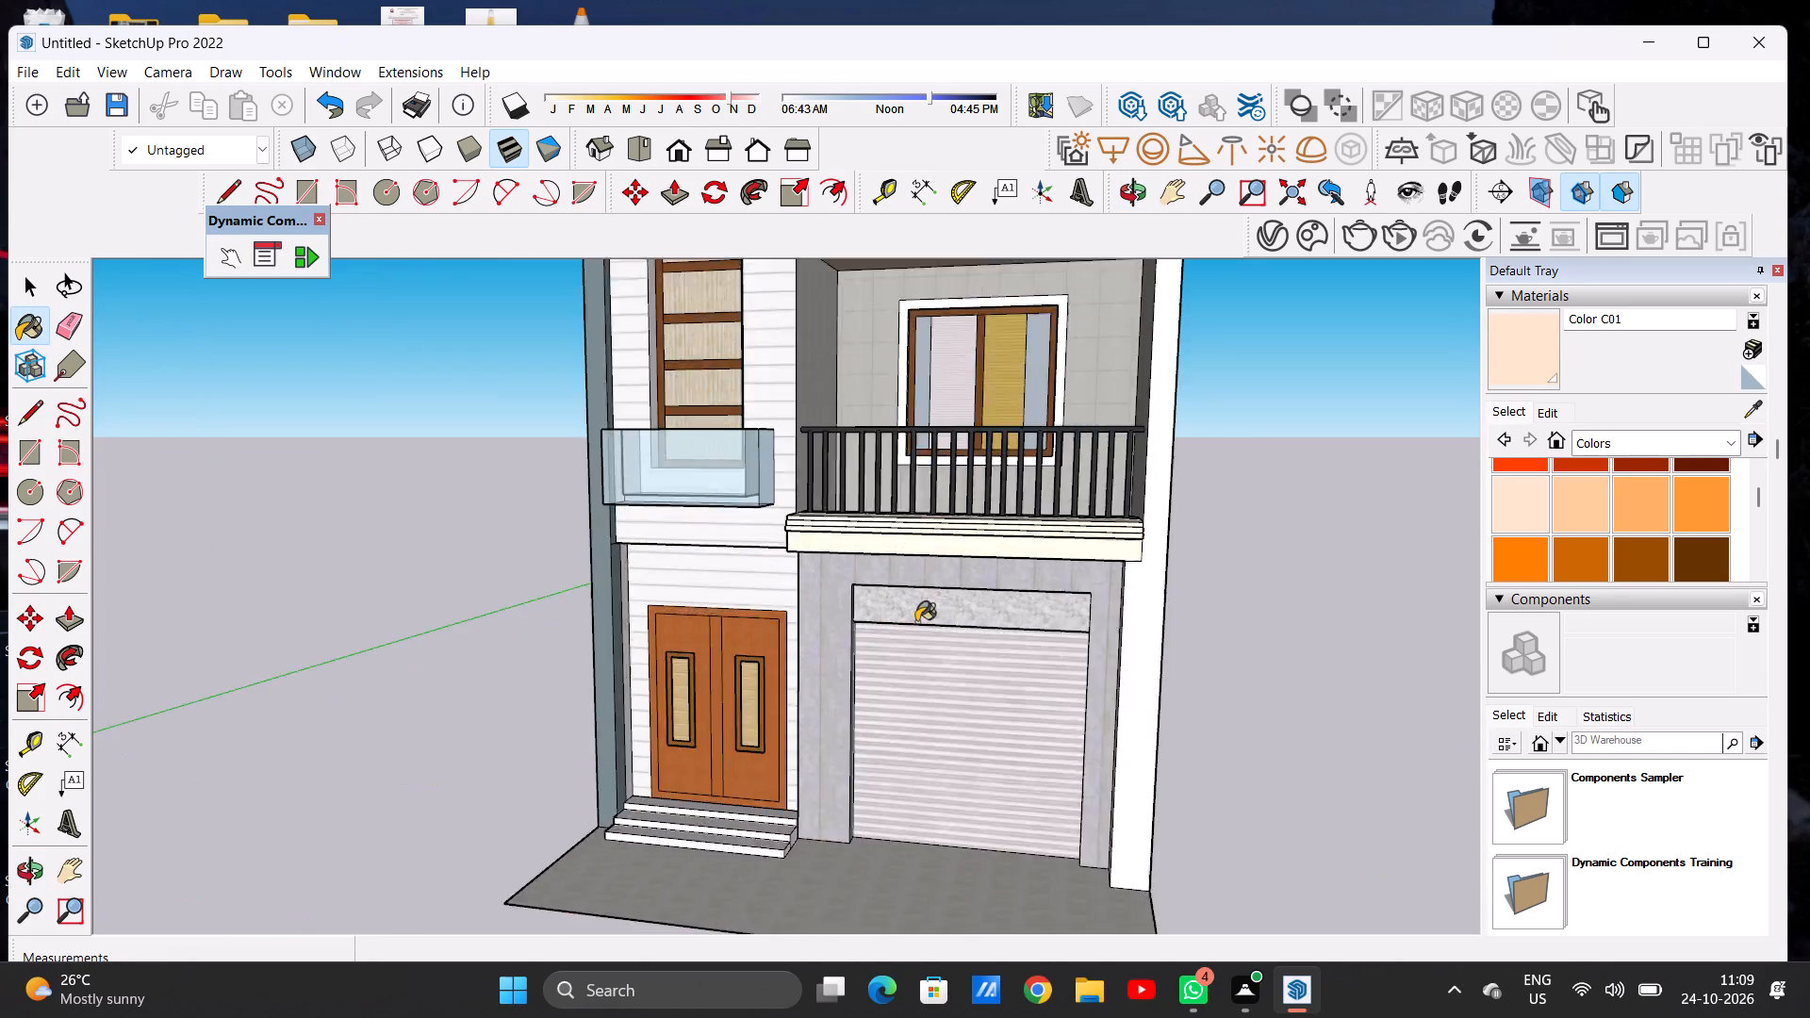
scroll(916, 622, up, 11)
middle_drag(981, 585, 1060, 330)
scroll(1060, 329, up, 1)
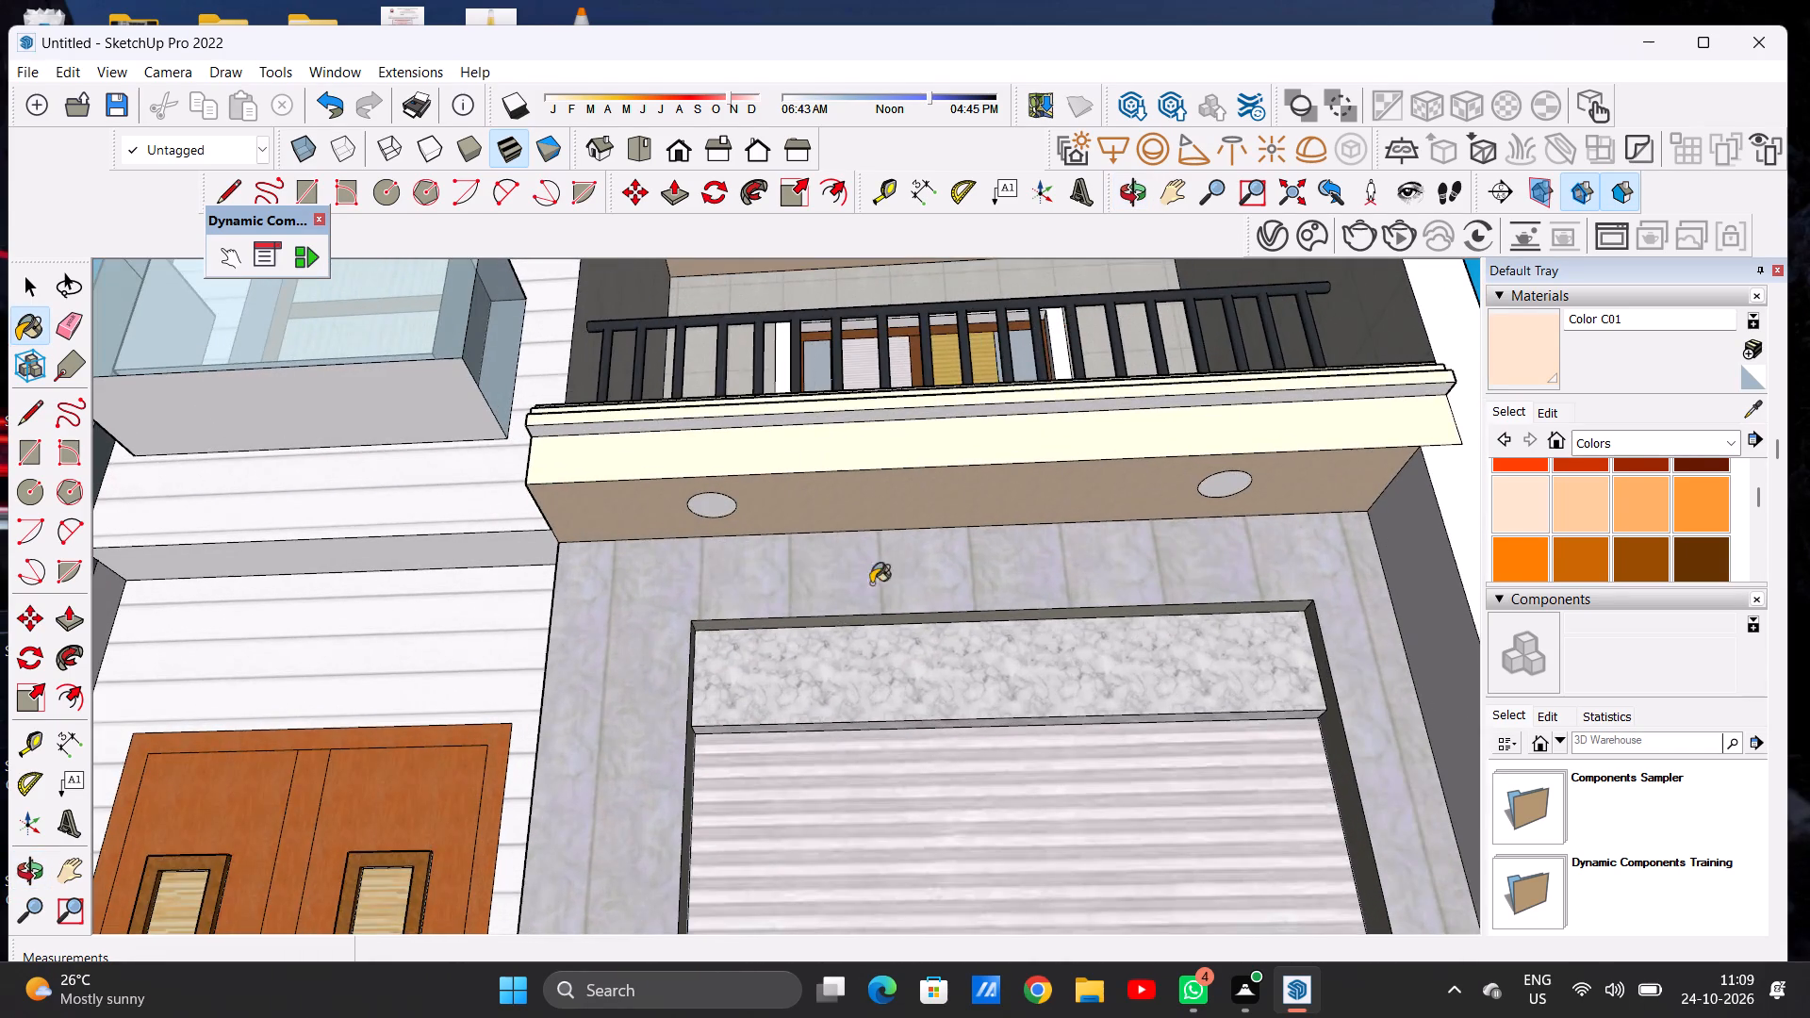
scroll(843, 617, down, 13)
middle_drag(752, 587, 762, 862)
scroll(770, 828, down, 5)
scroll(785, 717, up, 4)
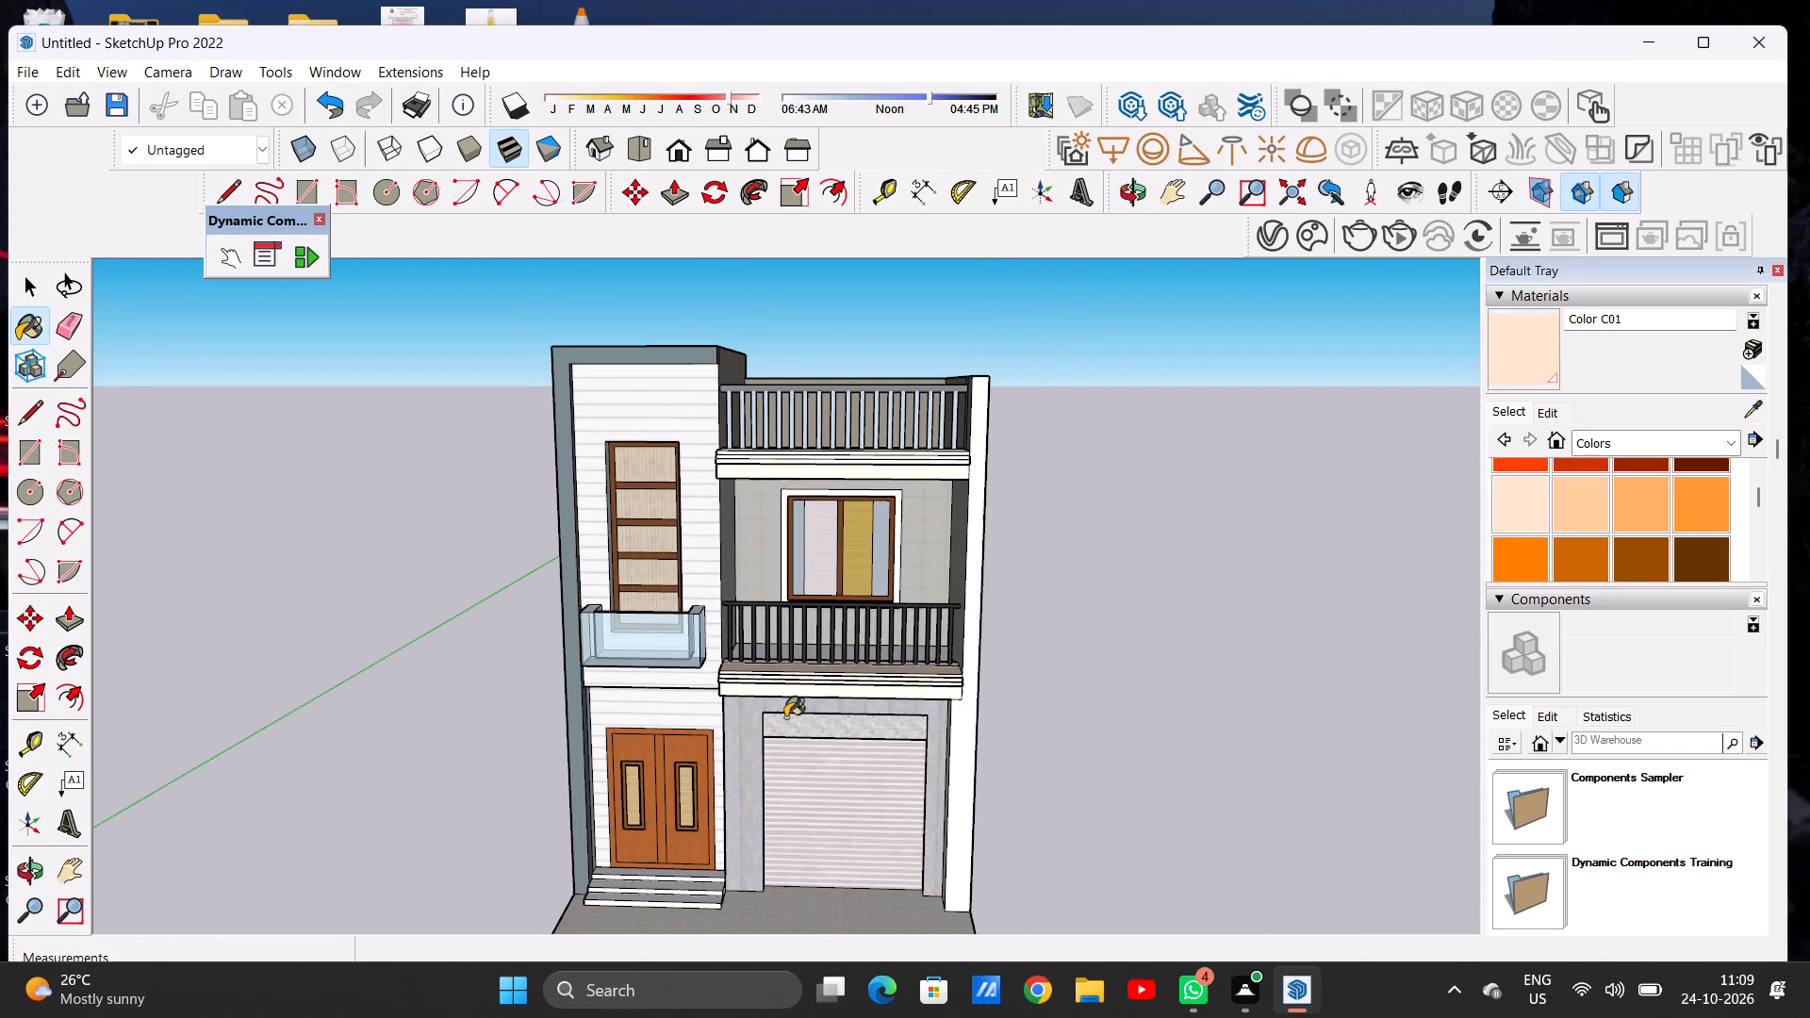
key(space)
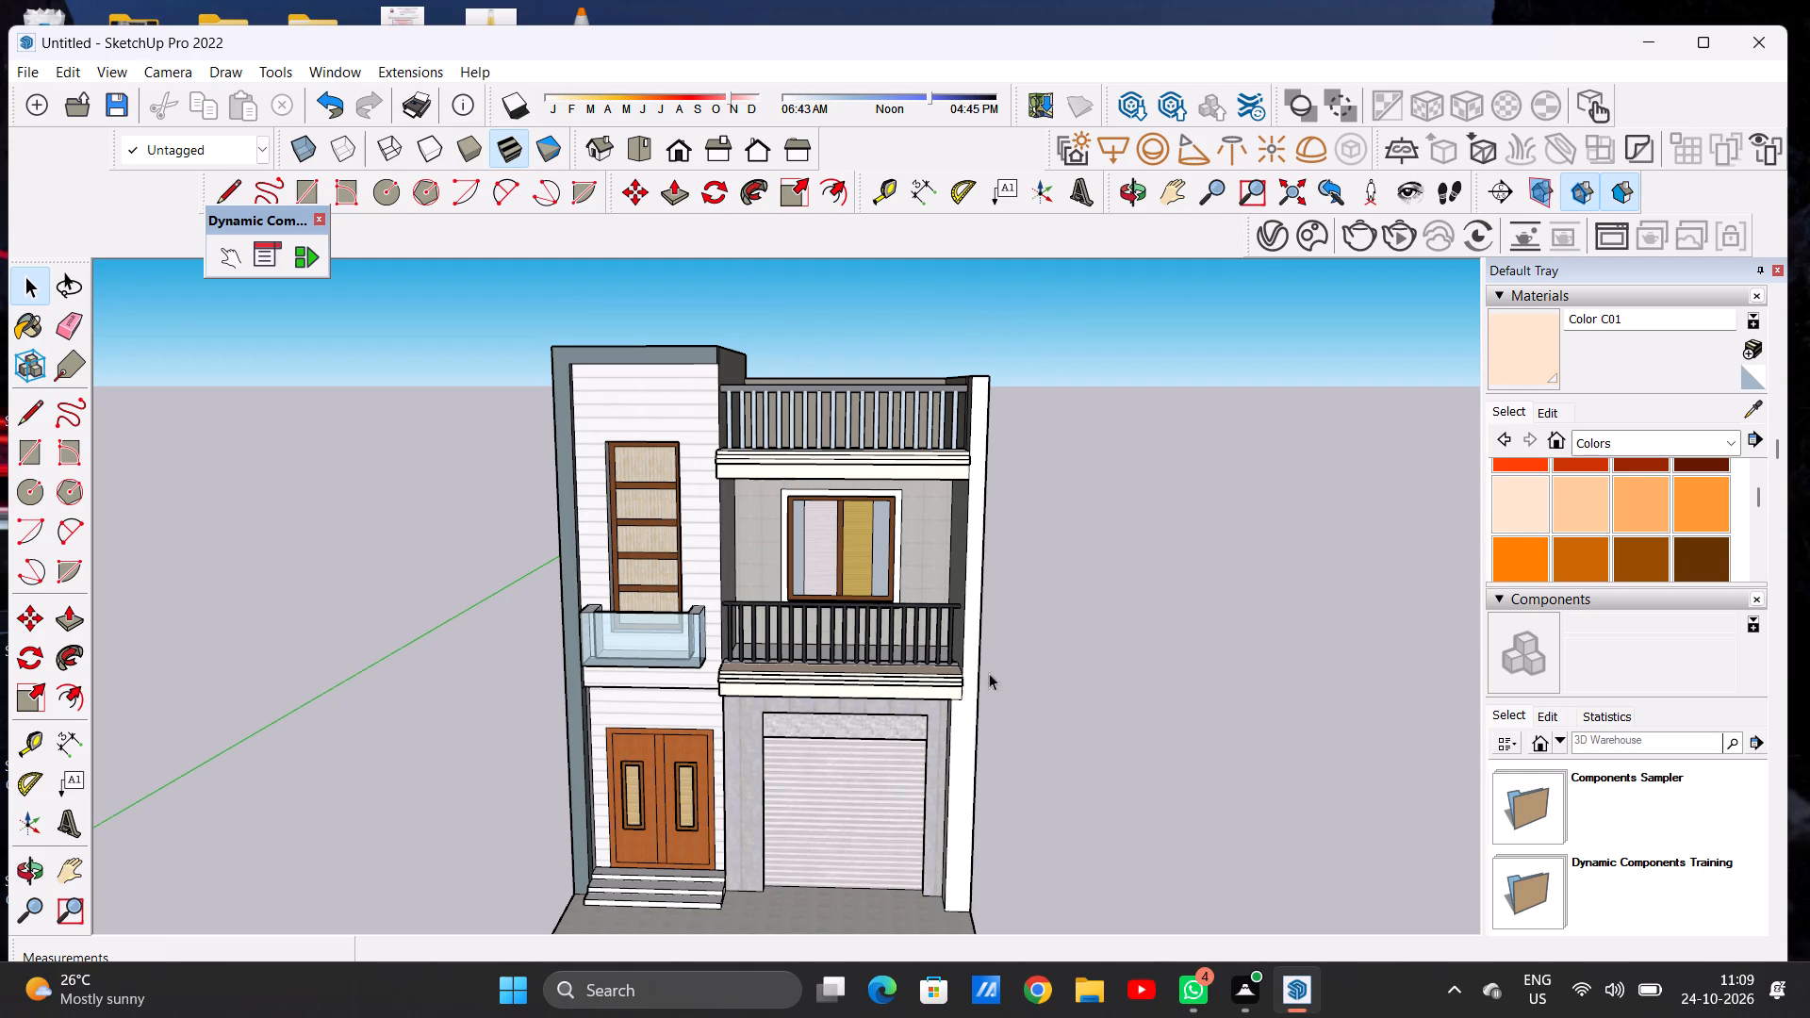
Paint the front face of the tall side wall beside the garage with Polished Concrete New from Asphalt and Concrete.
click(1589, 441)
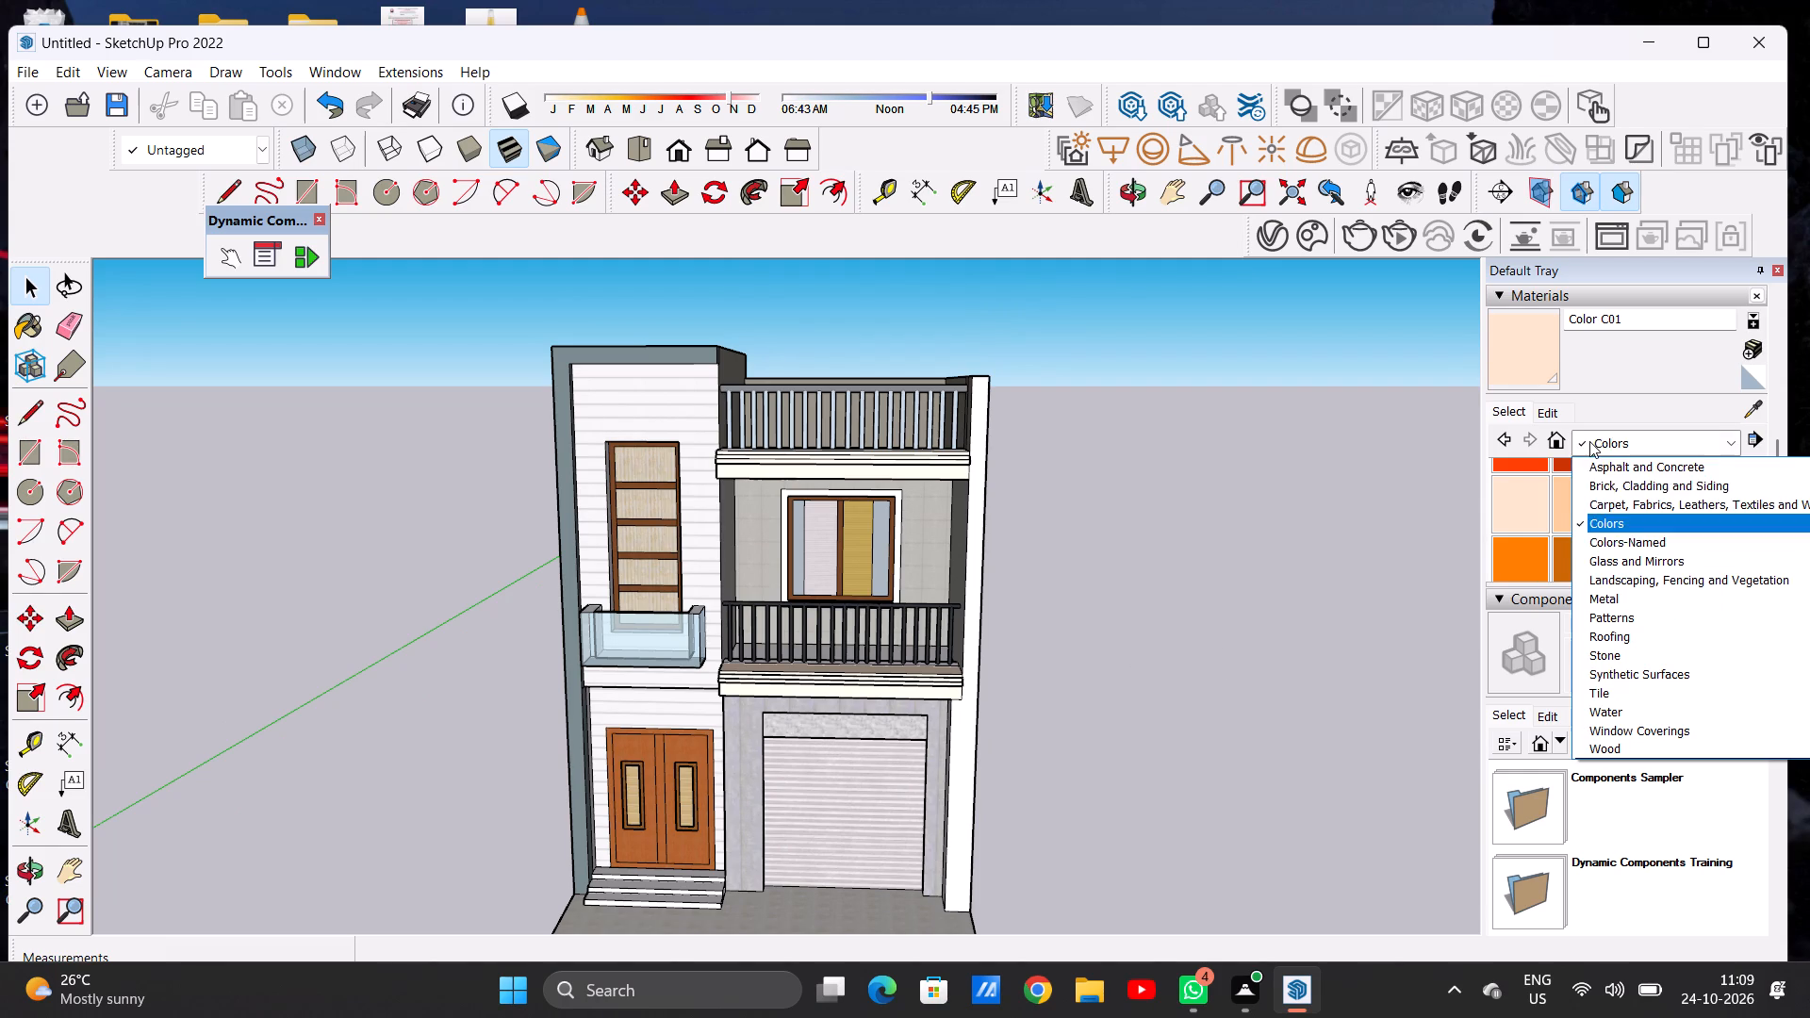
click(1641, 467)
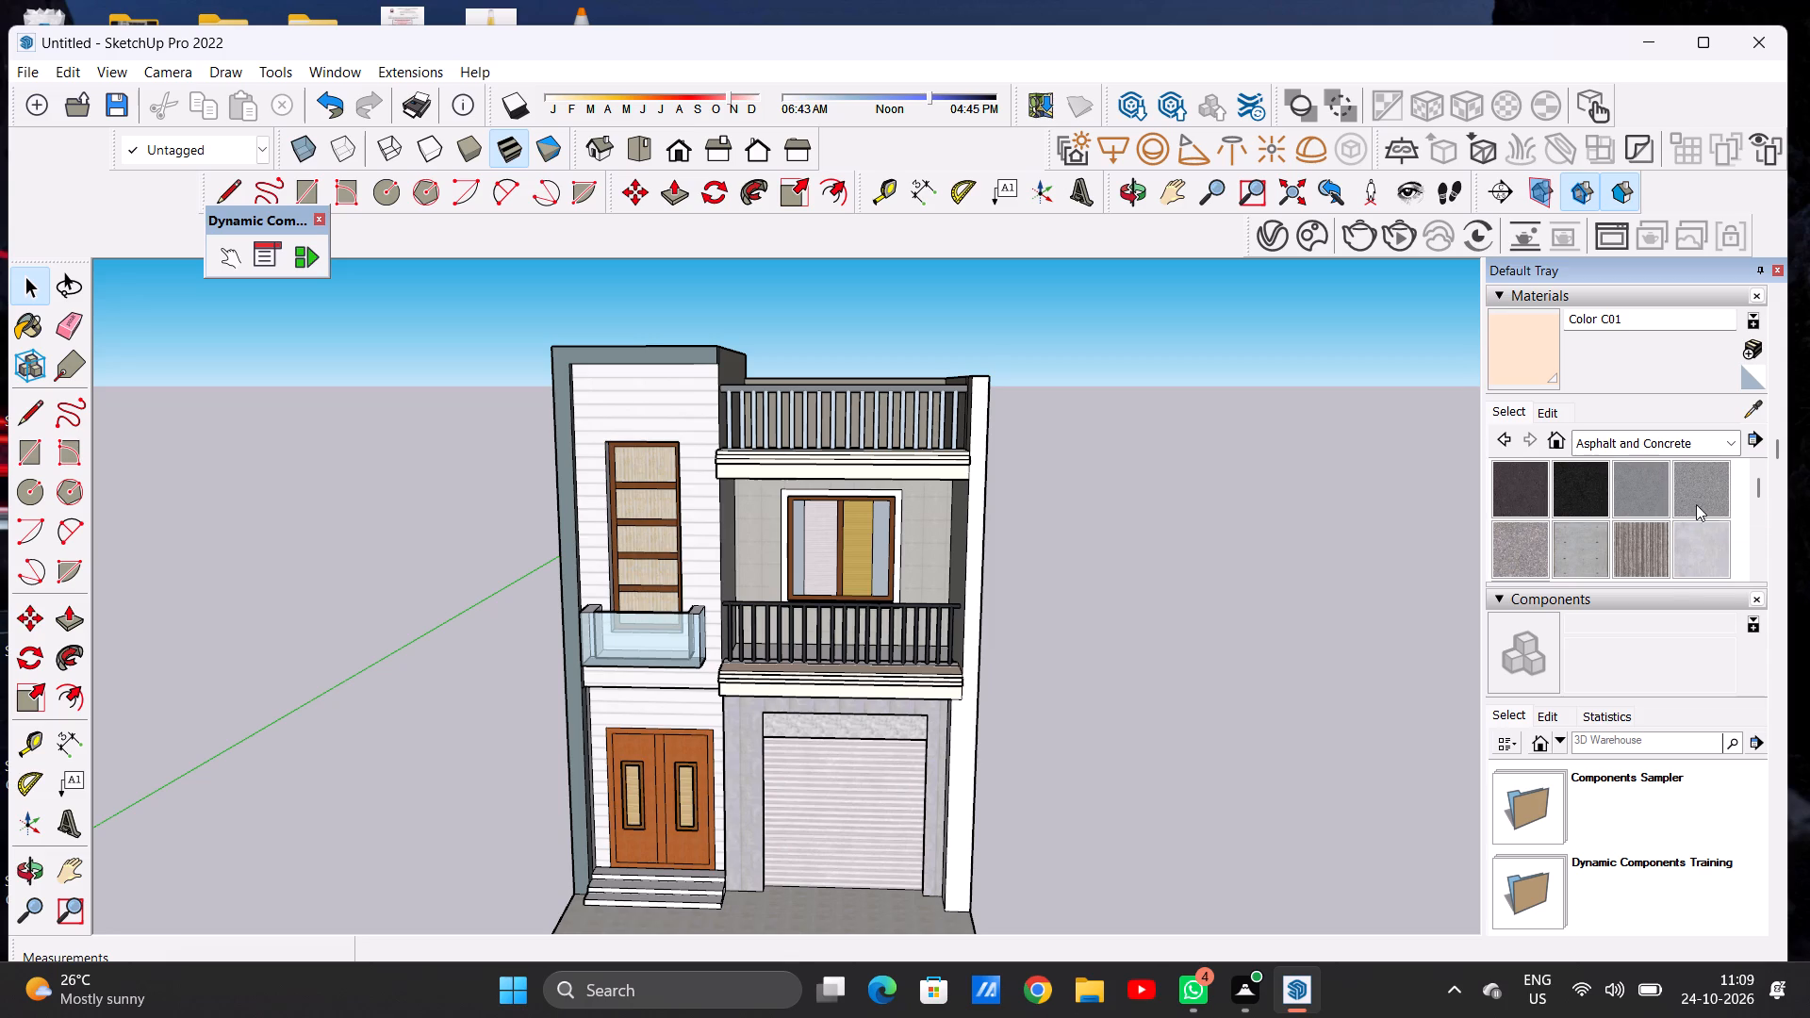
click(1696, 533)
scroll(973, 601, up, 7)
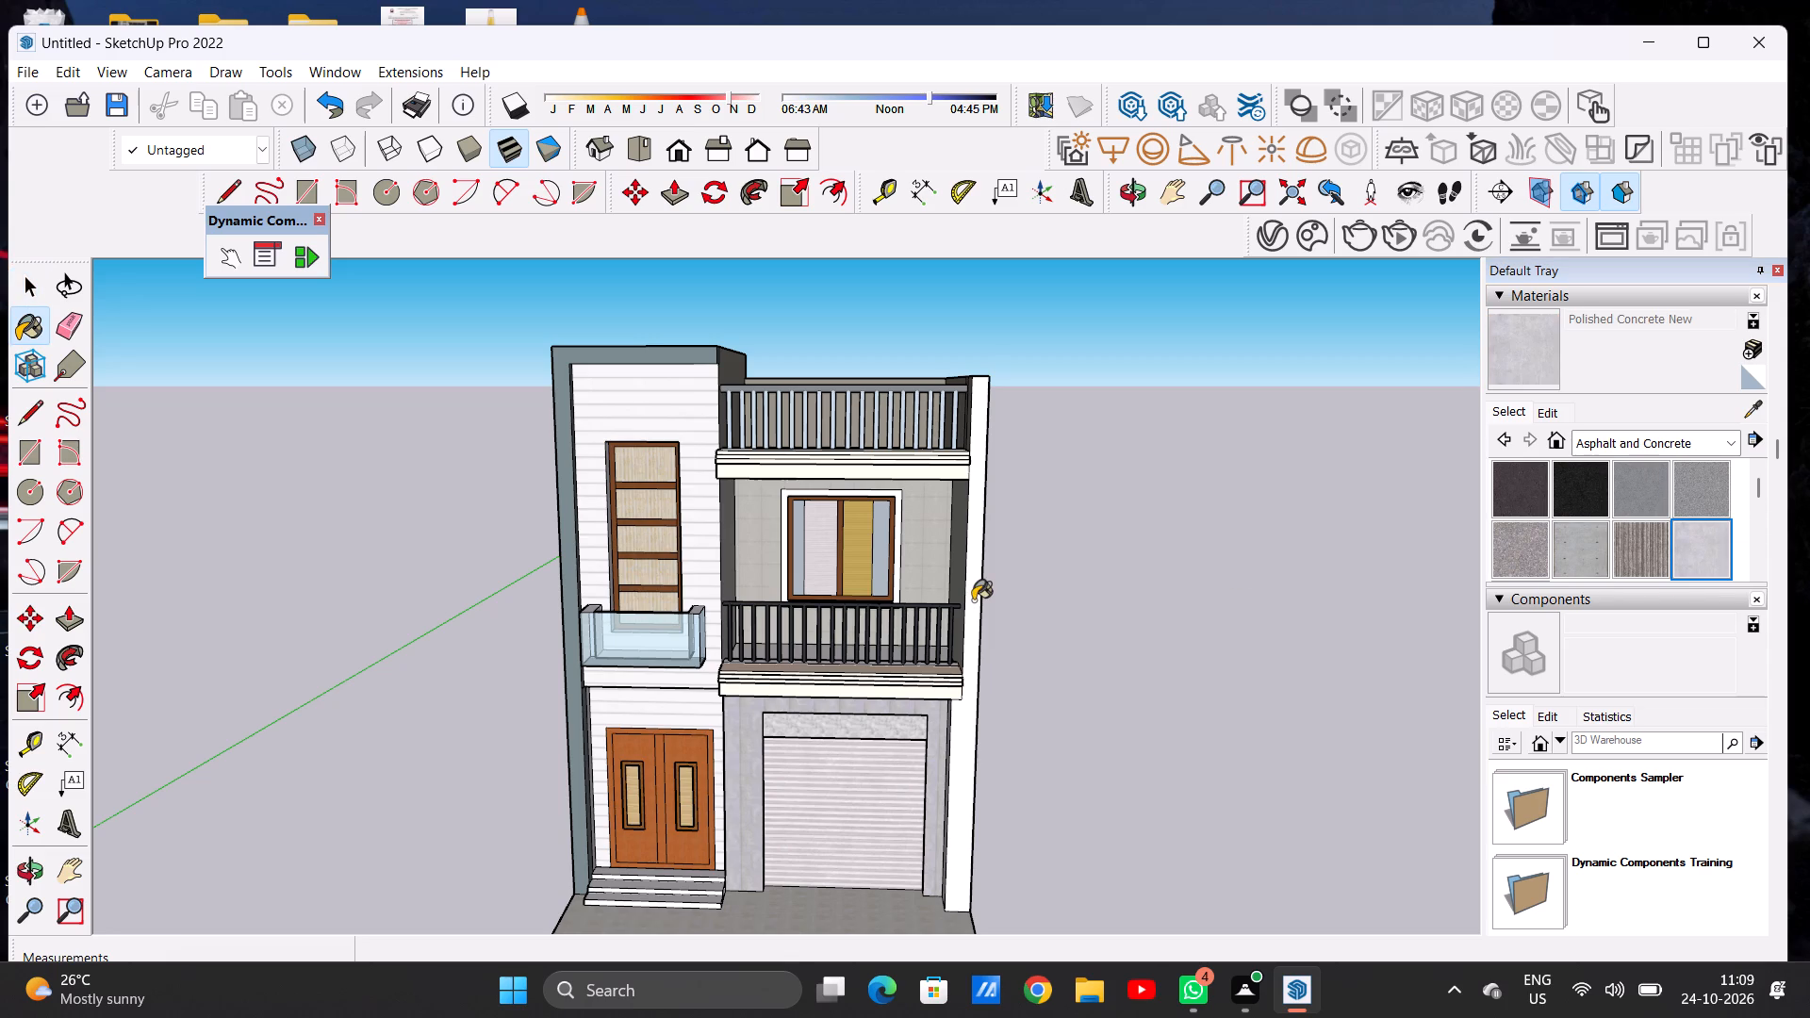
scroll(973, 600, up, 14)
scroll(973, 600, up, 7)
click(973, 600)
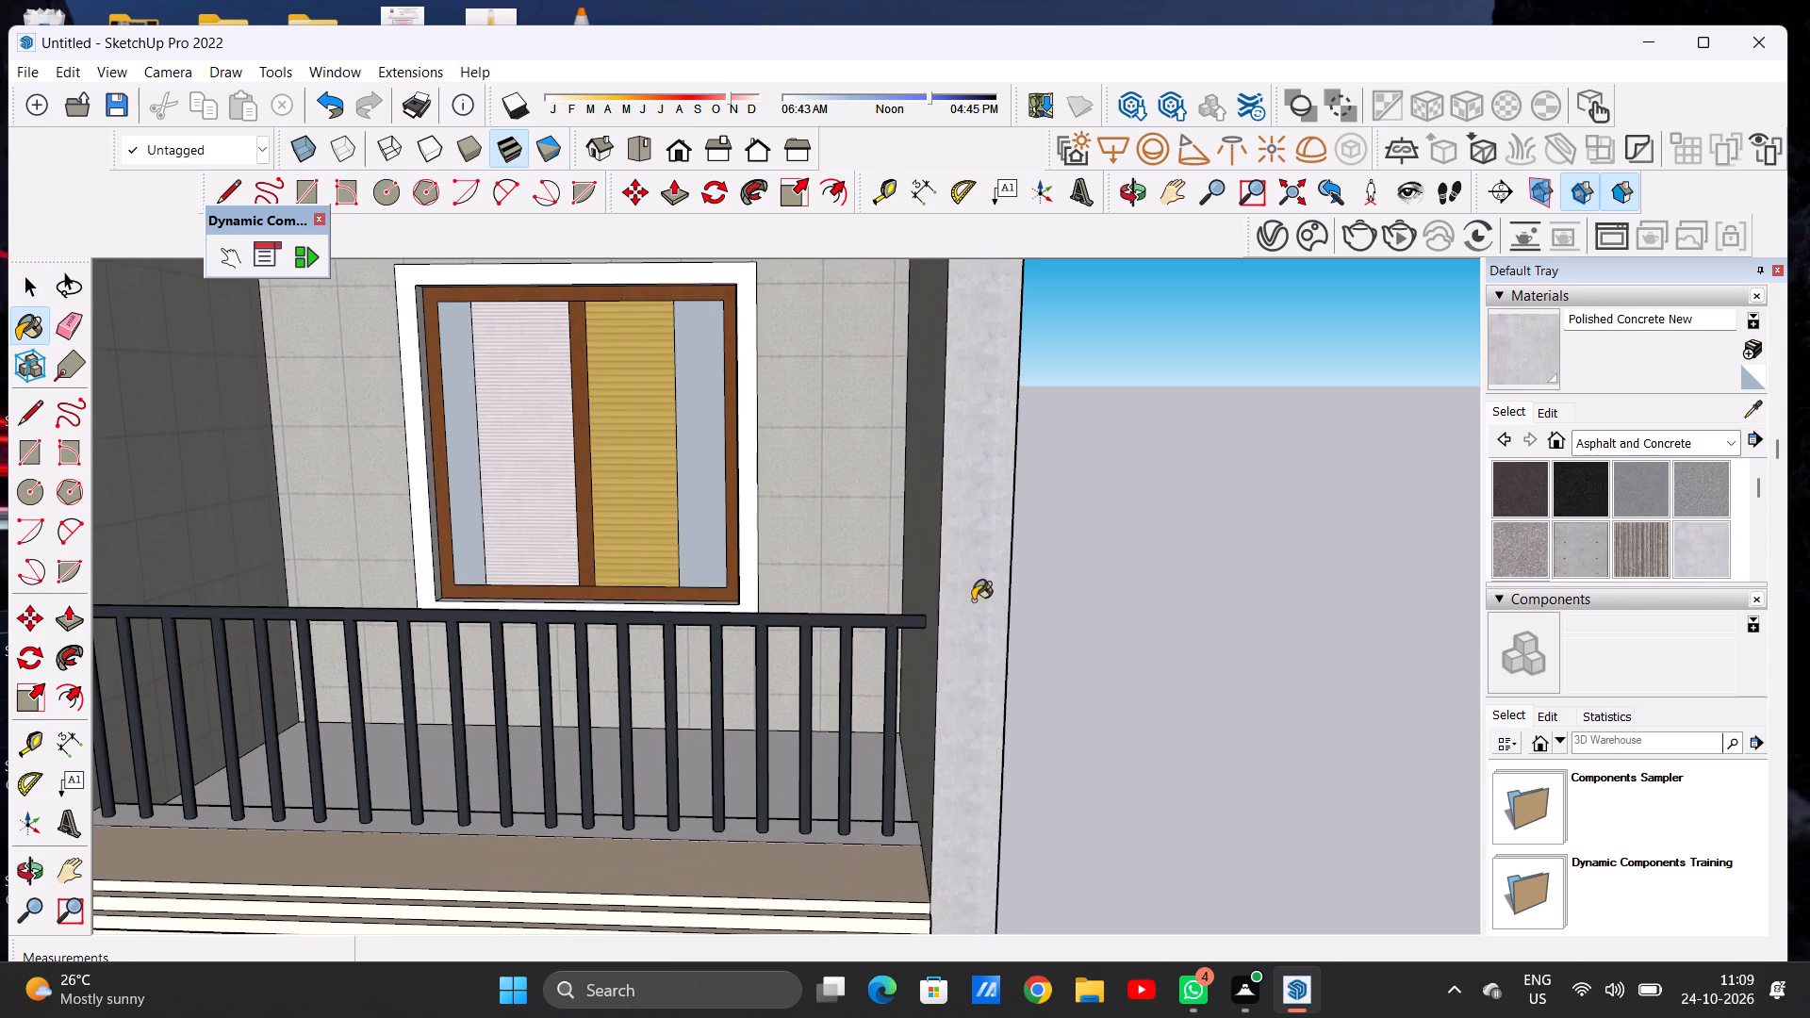
scroll(973, 600, down, 20)
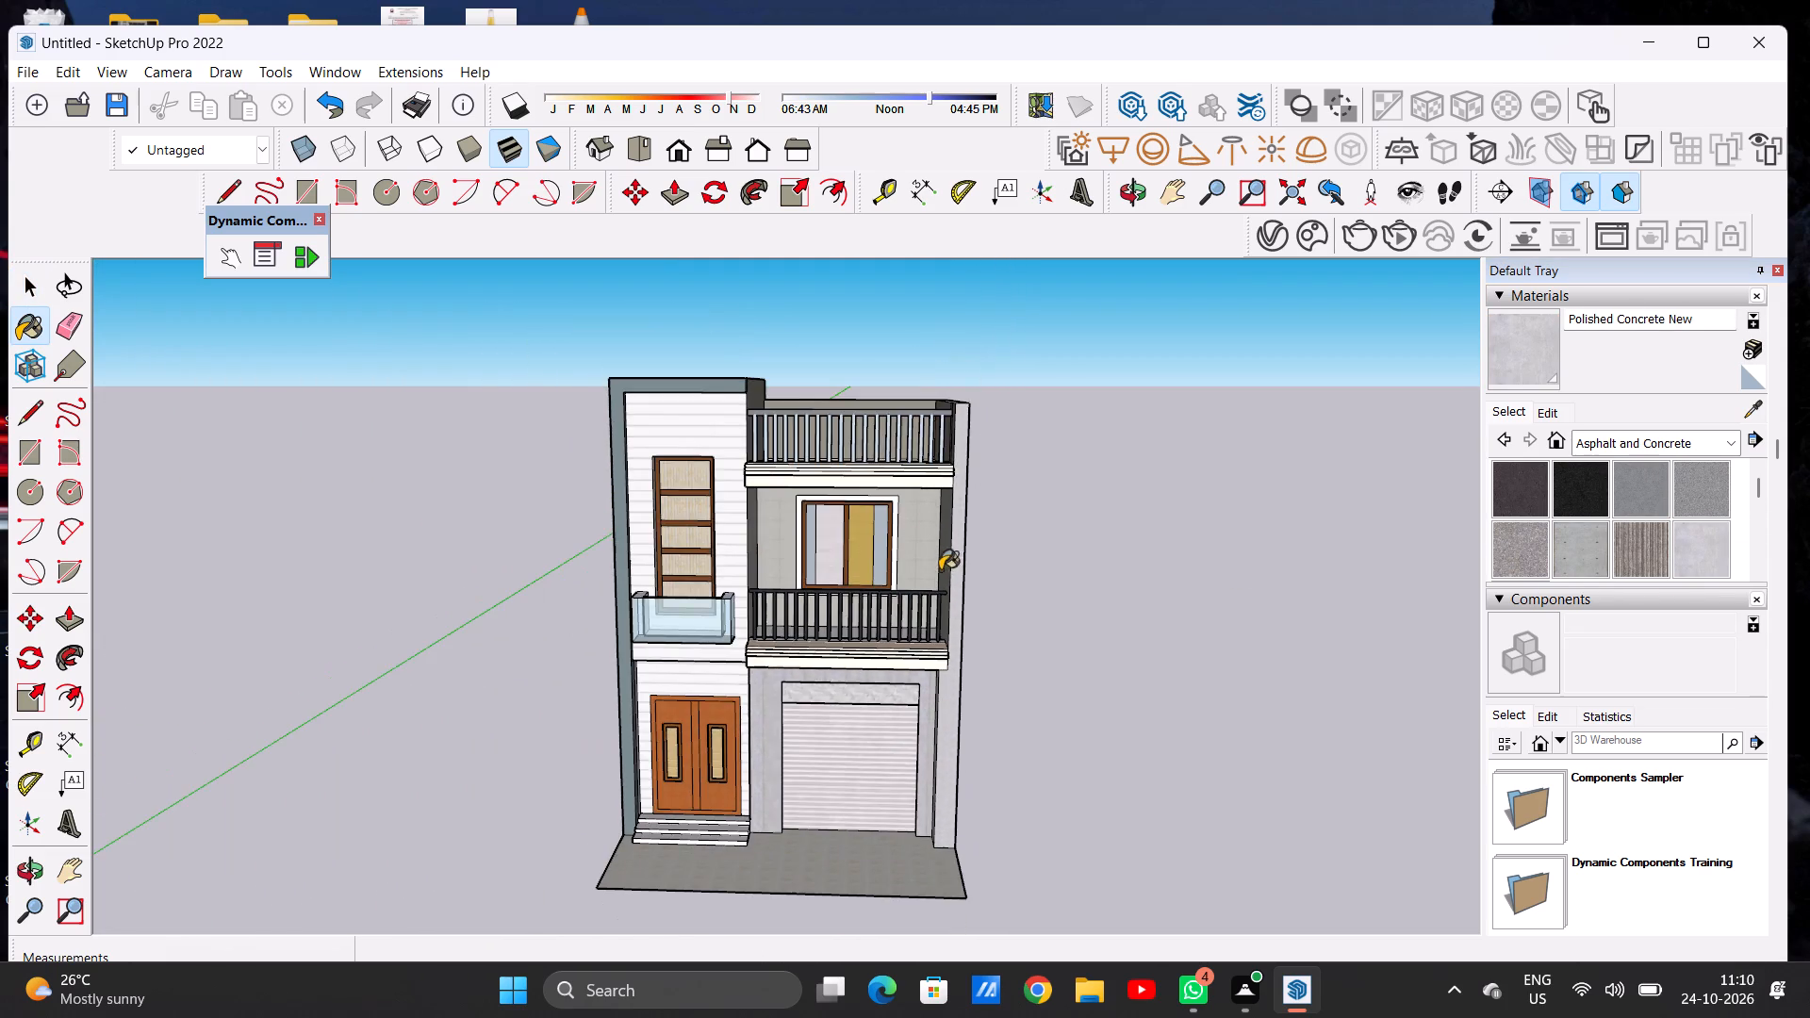
Paint the side wall's inner face beside the garage opening, below the first-floor balcony, with Polished Concrete New.
middle_drag(964, 633, 978, 563)
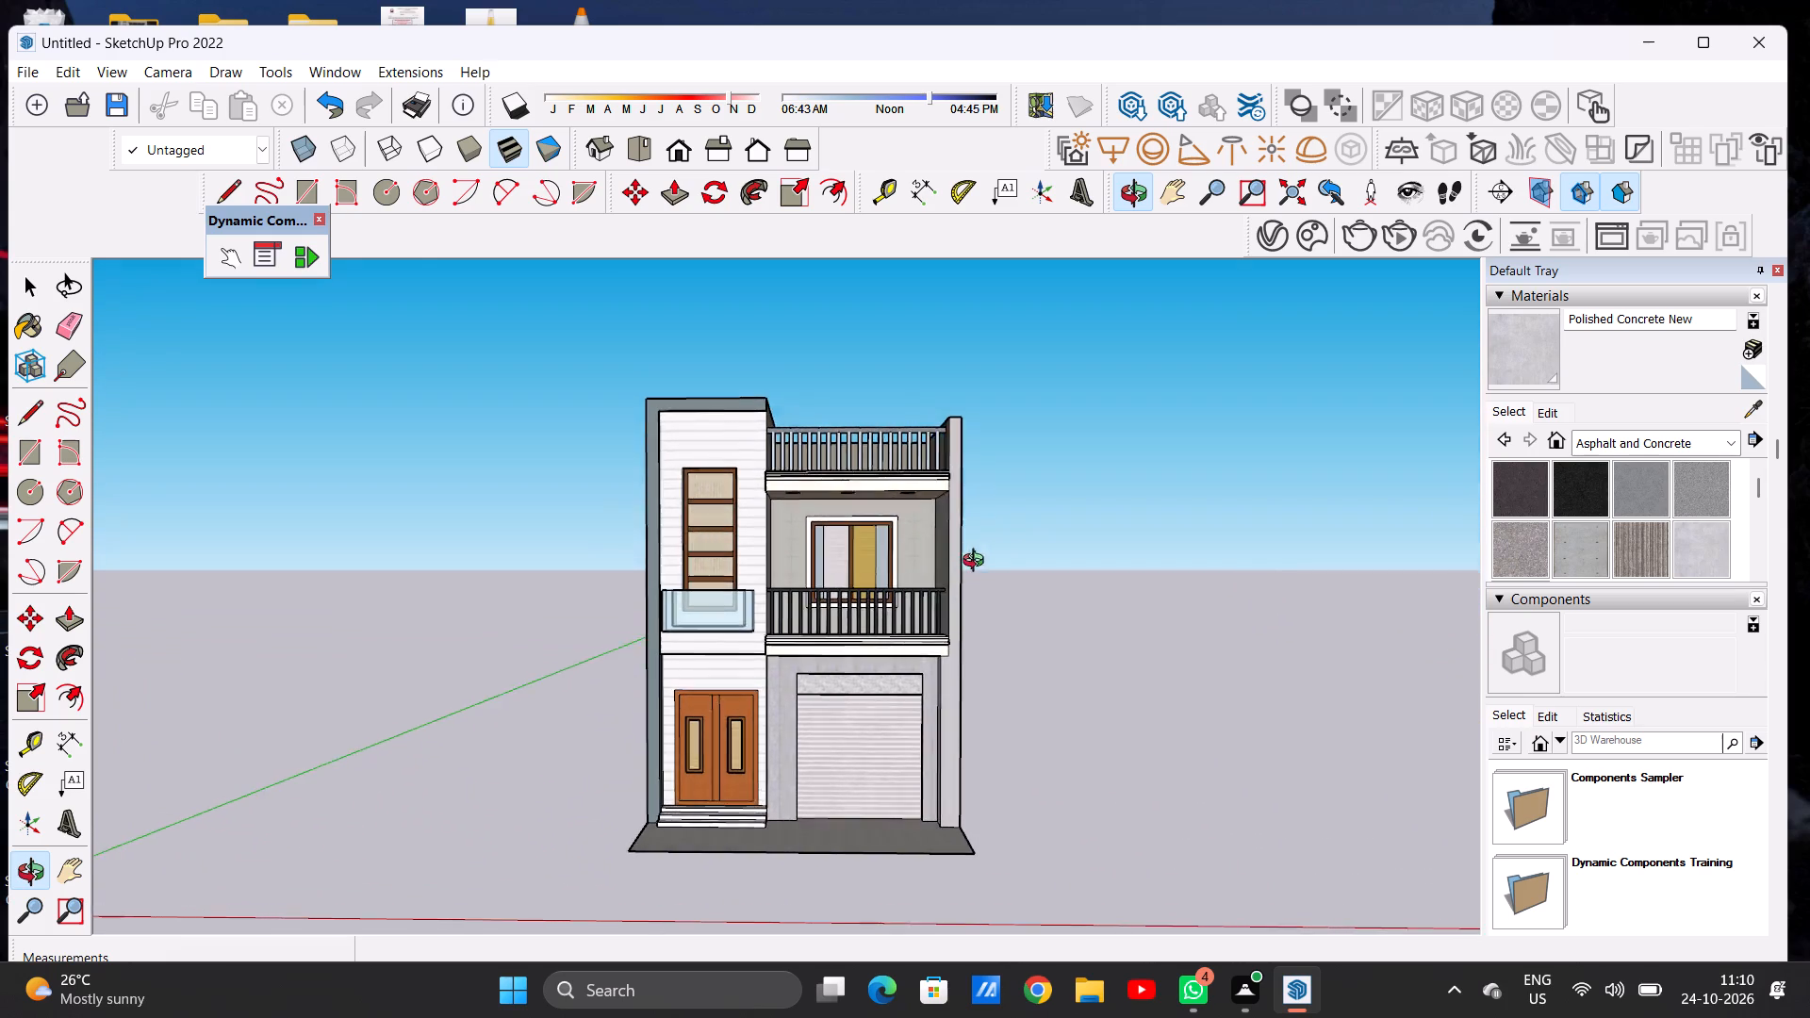
middle_drag(978, 563, 960, 586)
scroll(957, 645, up, 7)
scroll(947, 708, down, 1)
scroll(947, 709, up, 20)
scroll(947, 709, up, 1)
scroll(941, 729, down, 1)
scroll(941, 729, up, 1)
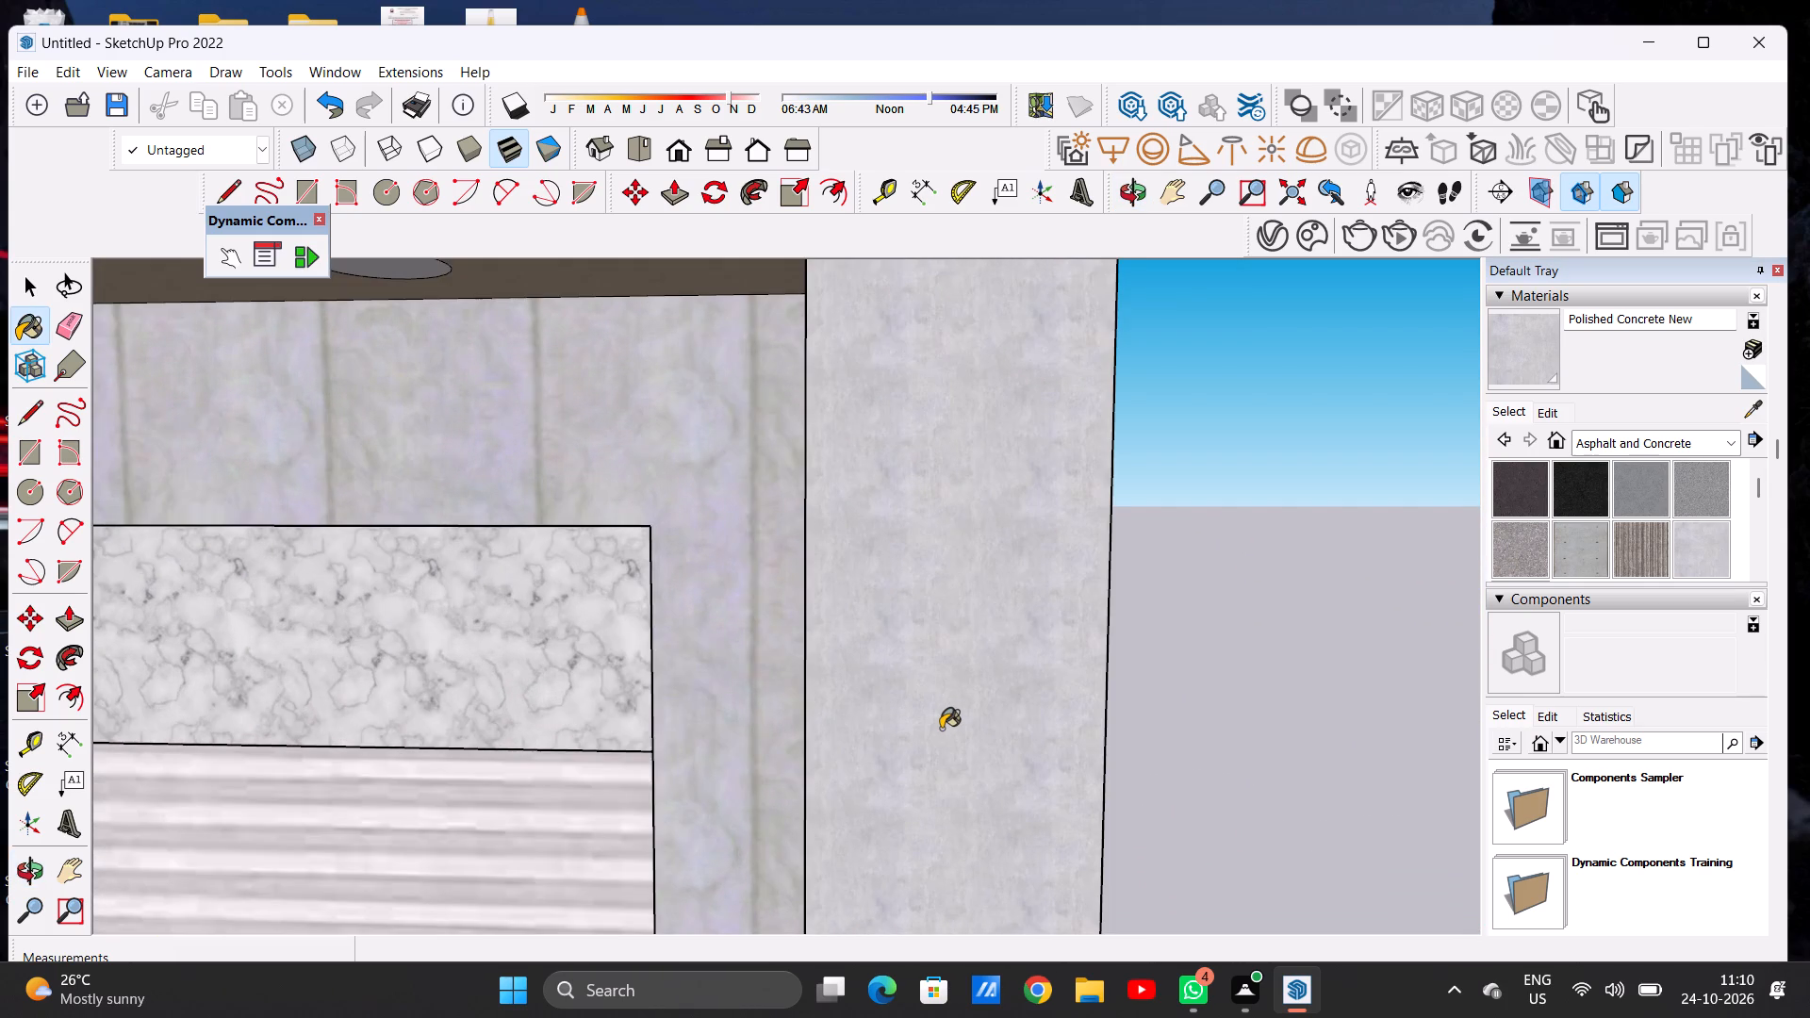
scroll(930, 714, down, 18)
middle_drag(916, 684, 1162, 682)
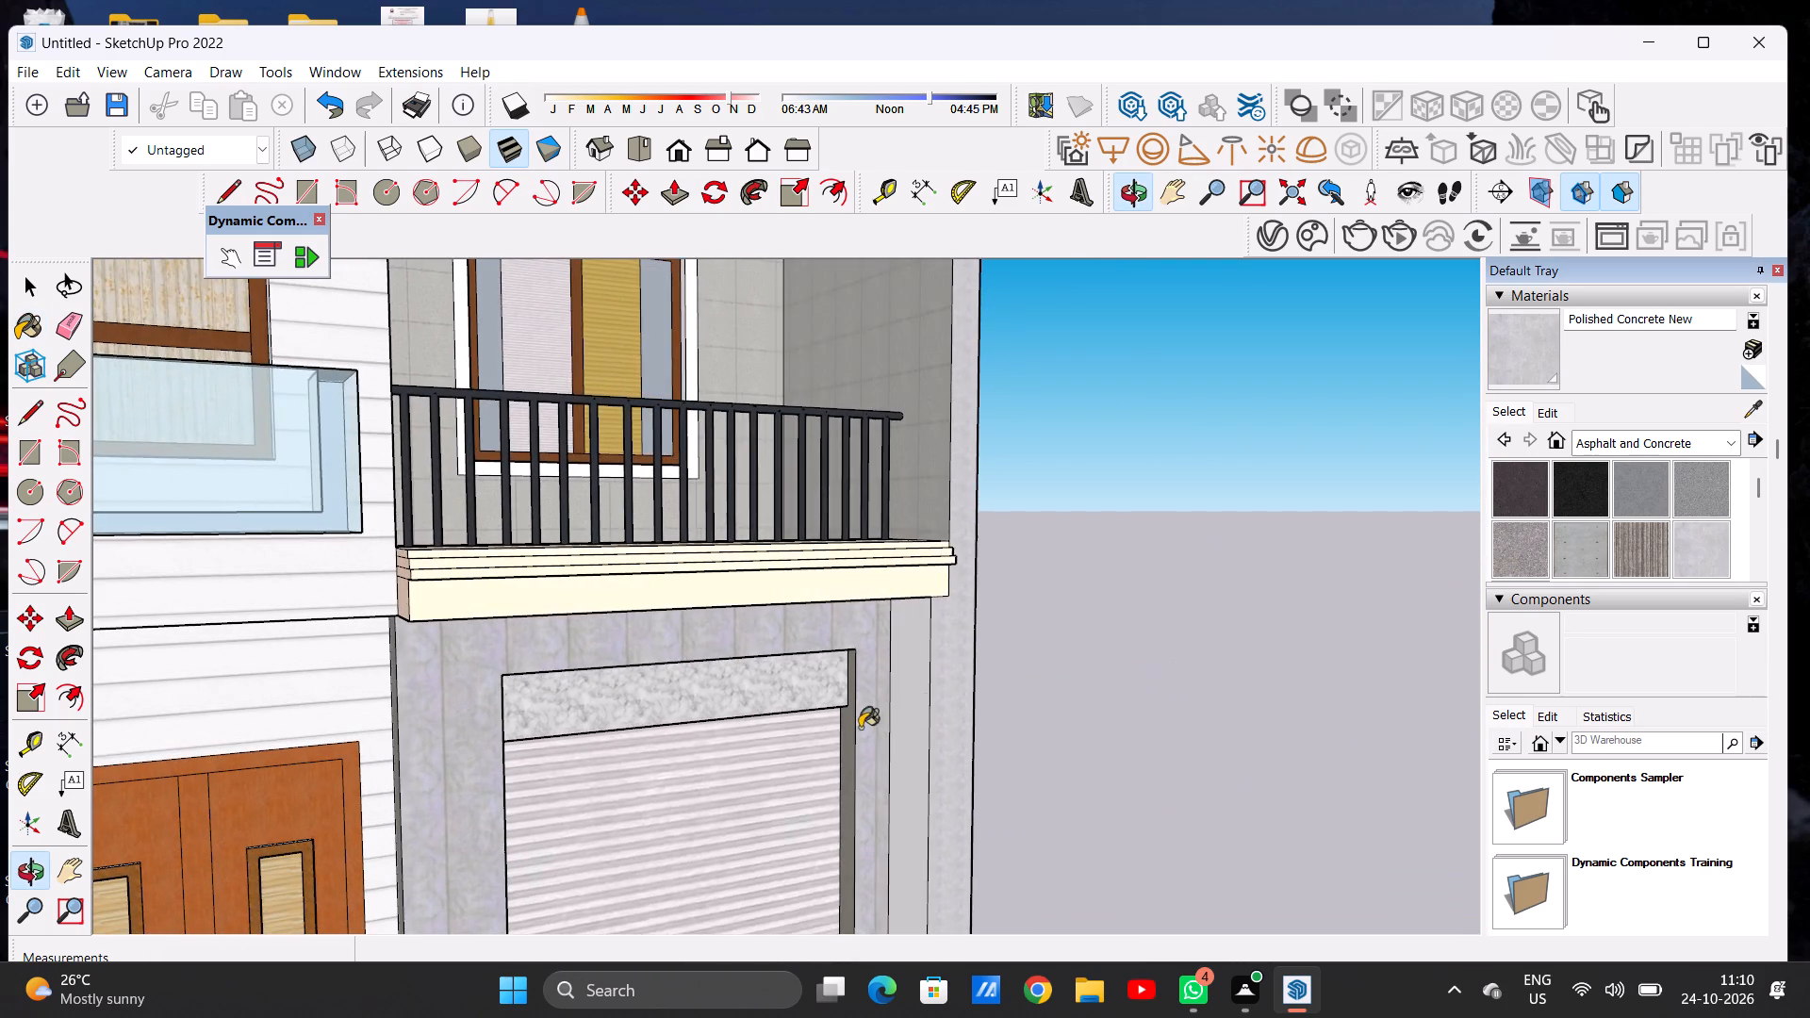
scroll(890, 711, up, 13)
click(948, 650)
scroll(944, 655, down, 10)
scroll(850, 665, up, 1)
scroll(849, 665, down, 6)
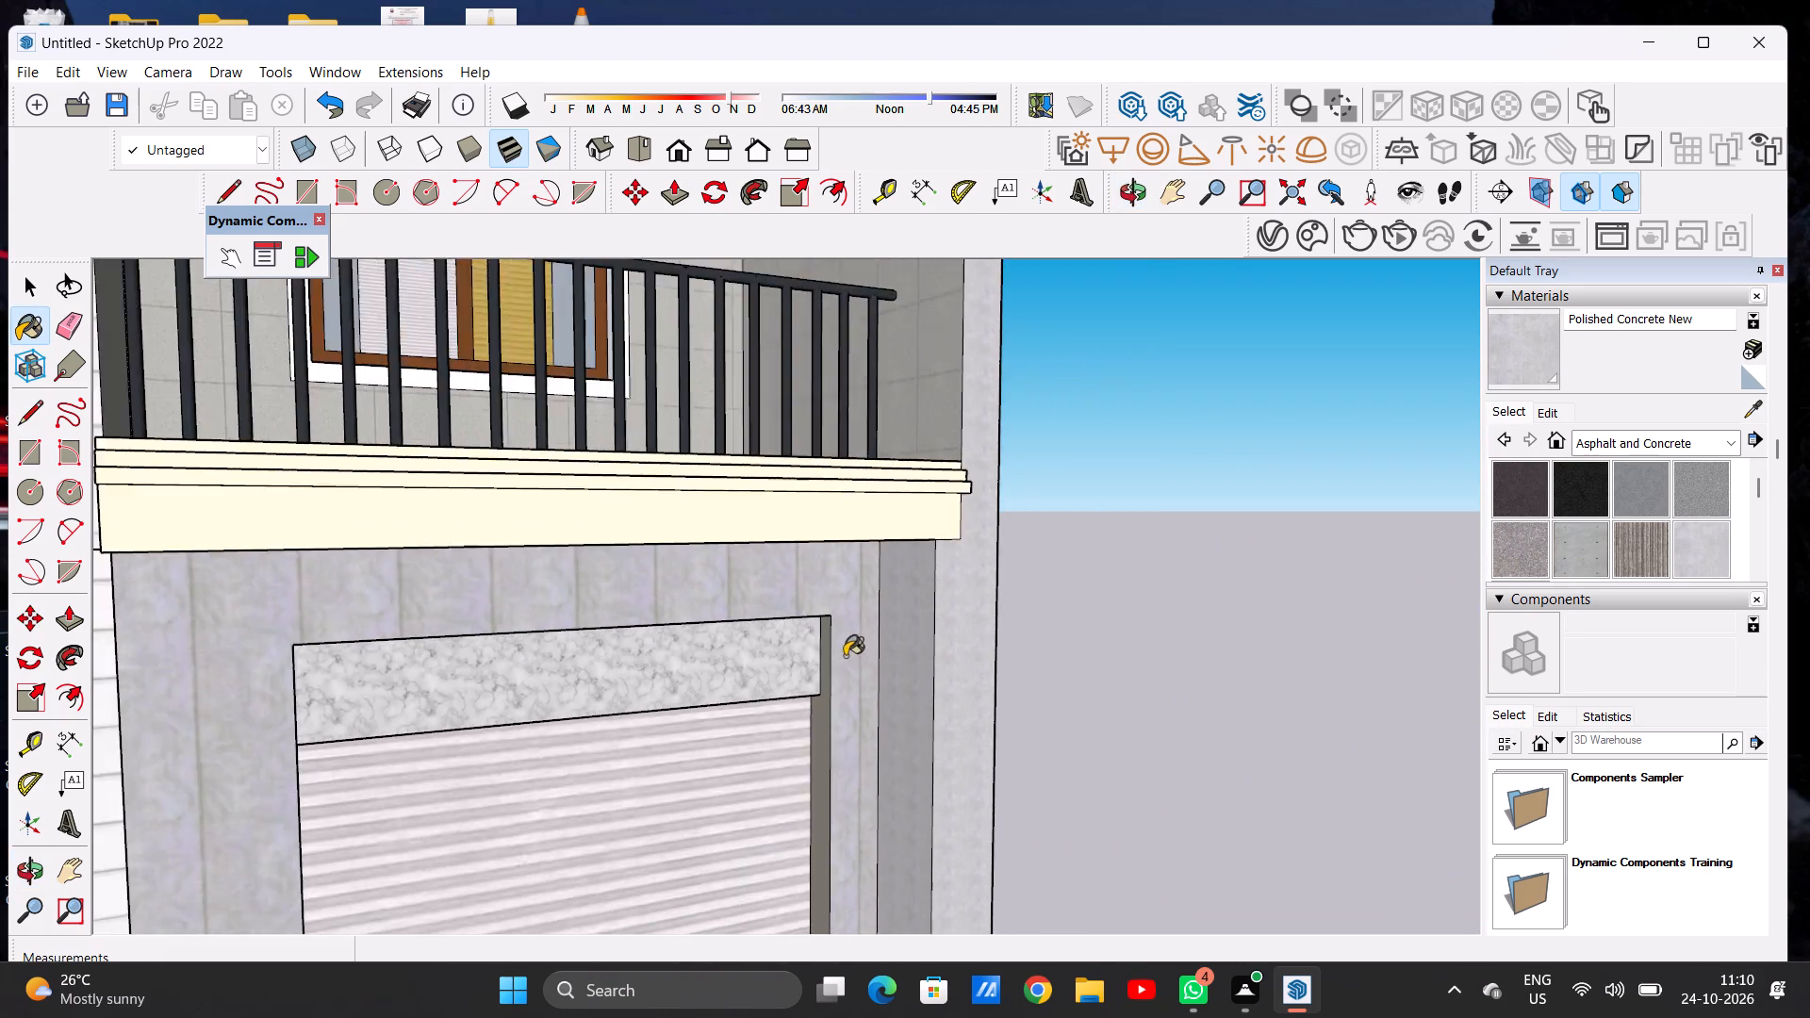
scroll(845, 656, down, 8)
Paint the narrow inner return face between the blue-grey tower frame and the siding above the entrance door with Polished Concrete New.
middle_drag(941, 688, 500, 689)
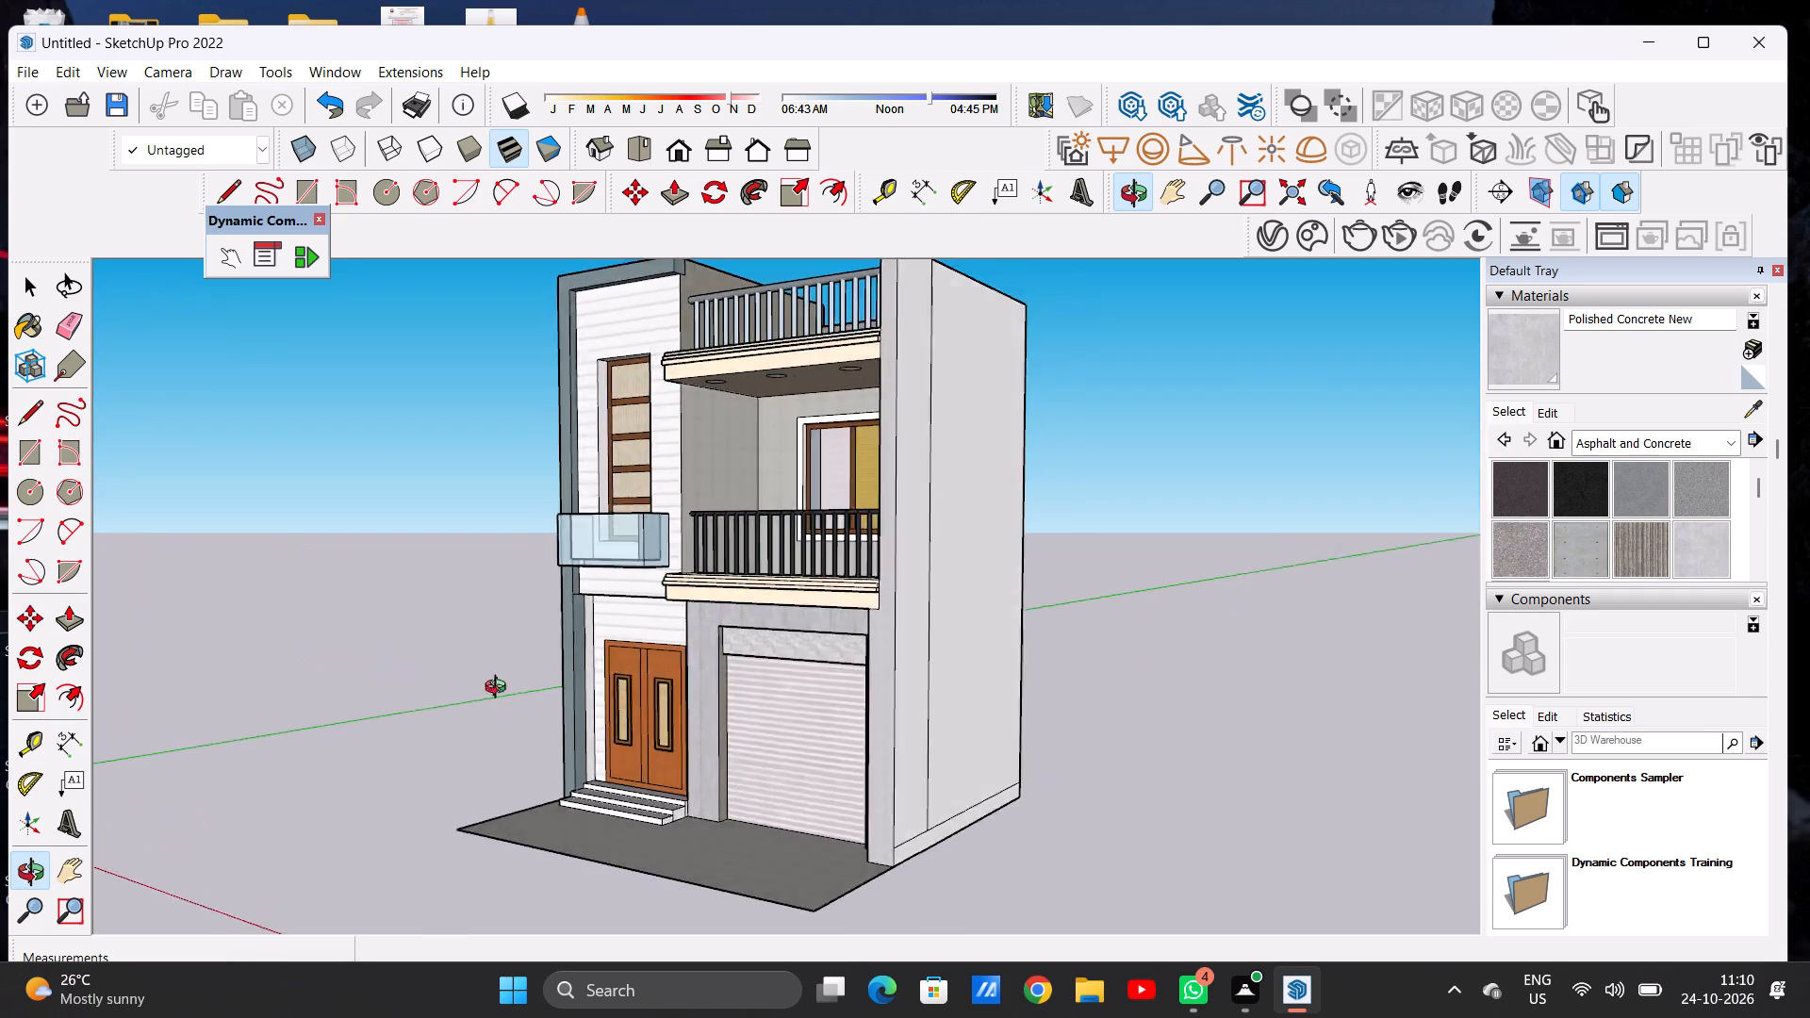
middle_drag(500, 689, 333, 667)
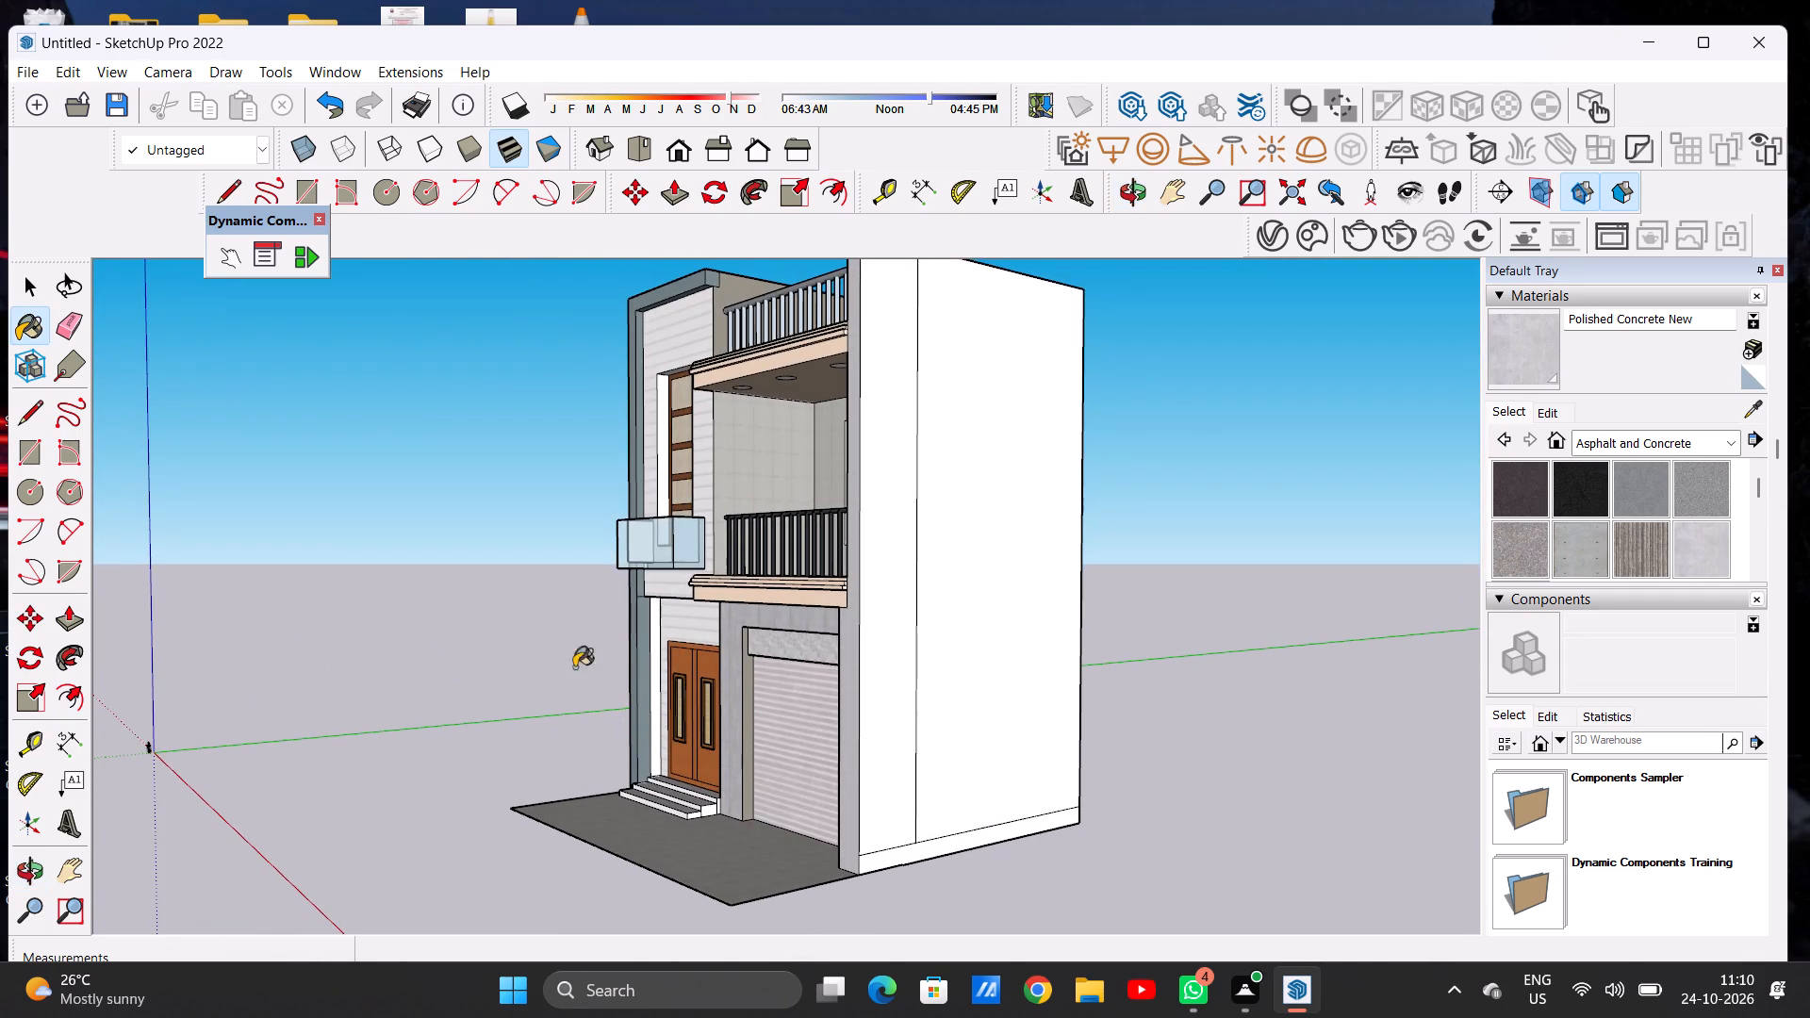
scroll(622, 657, up, 2)
scroll(623, 657, down, 1)
scroll(623, 657, up, 3)
scroll(675, 599, up, 15)
click(670, 593)
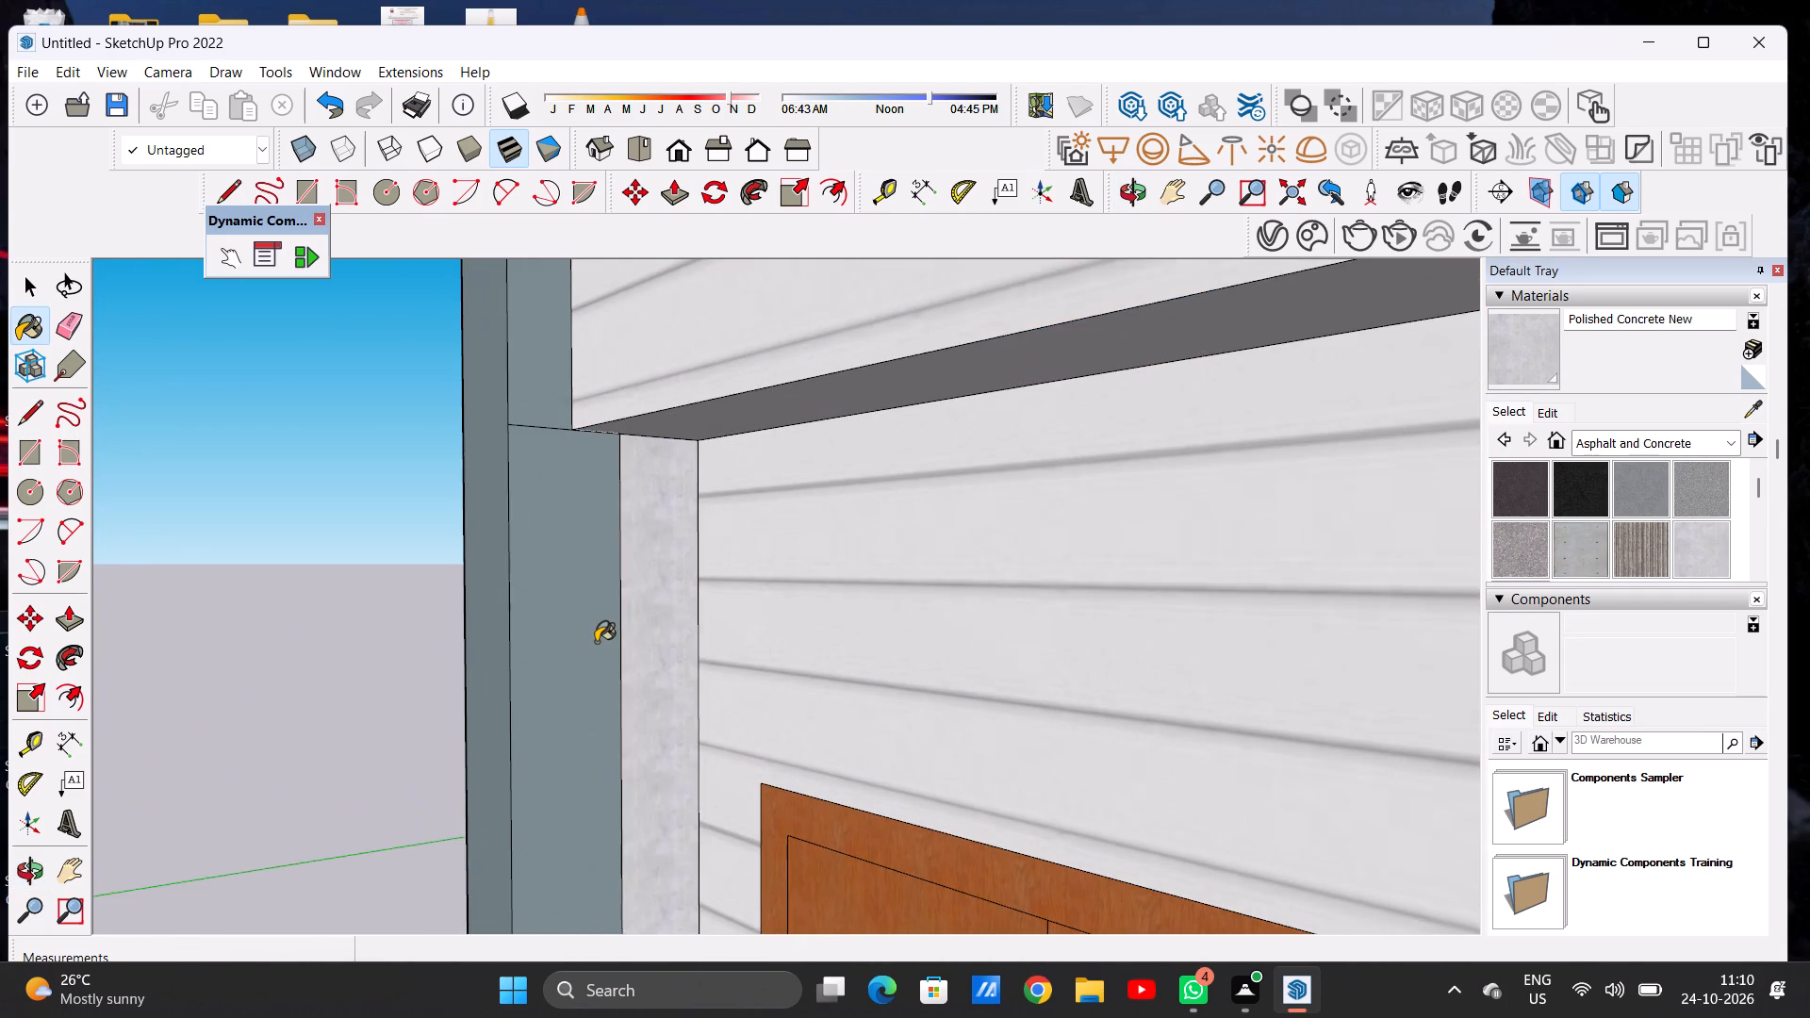
scroll(596, 642, down, 20)
scroll(596, 642, down, 1)
middle_drag(748, 647, 1329, 644)
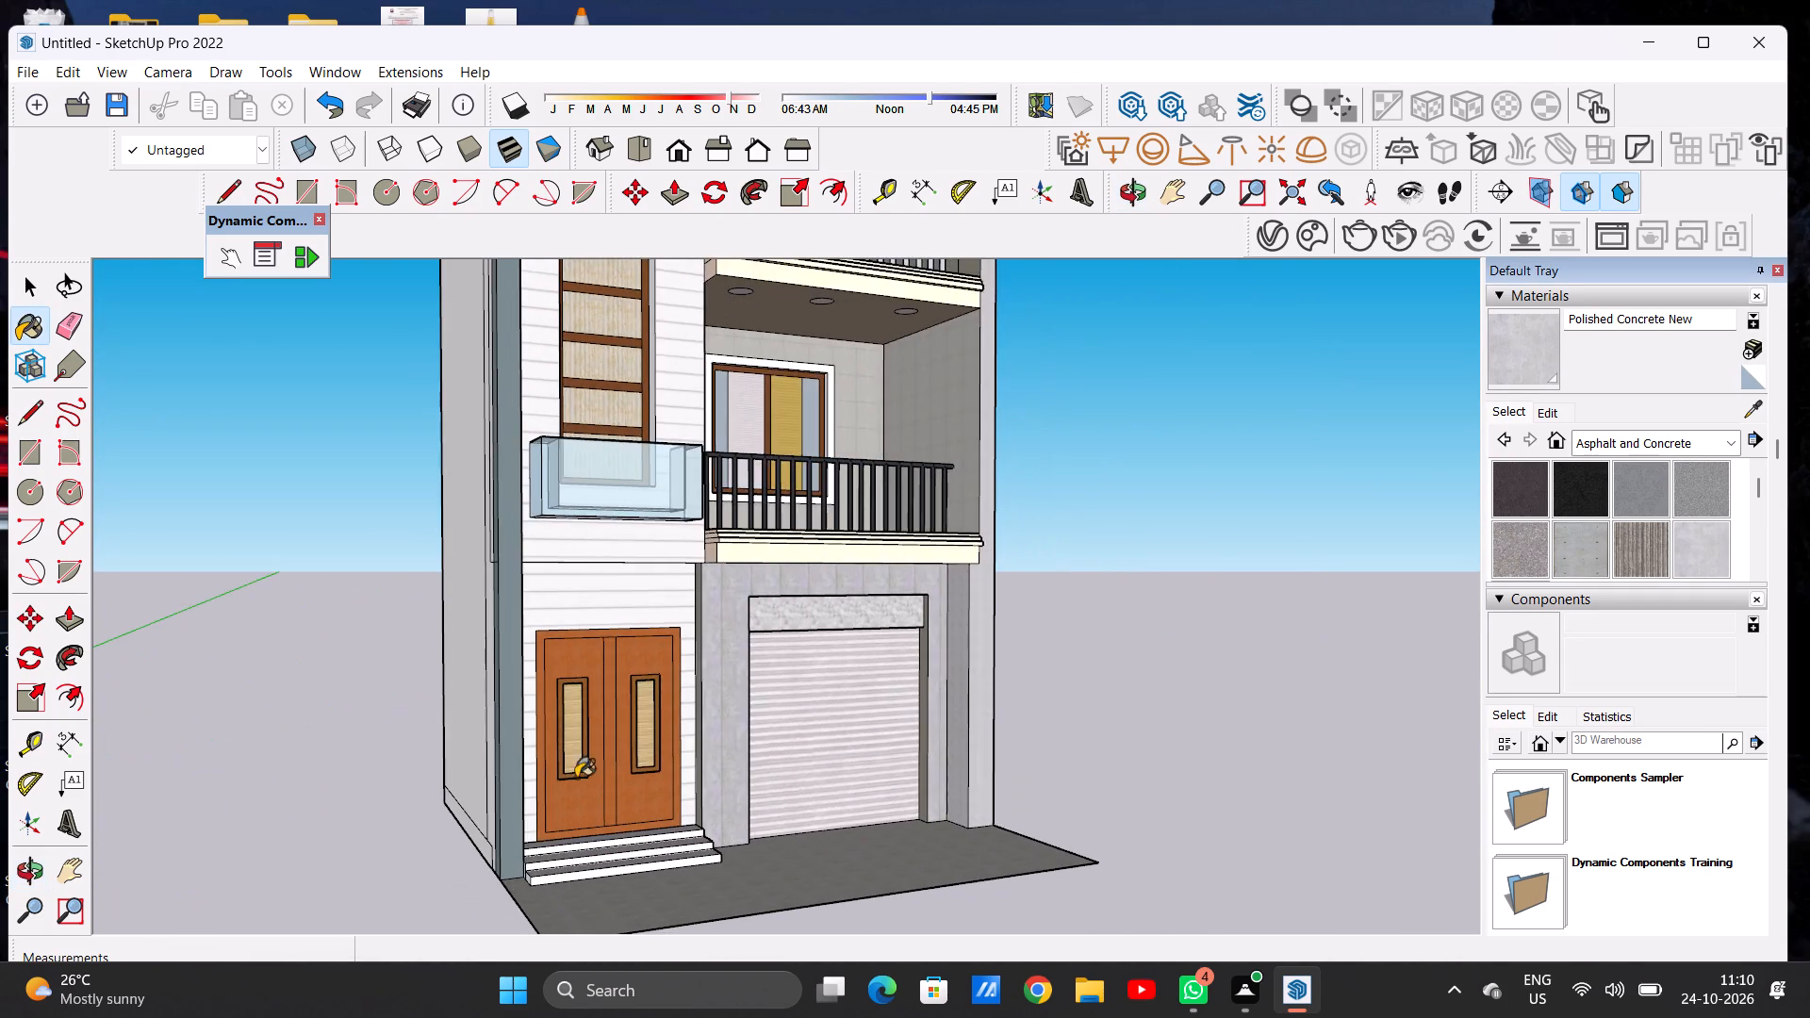
Paint the narrow return face between the entrance siding and the garage wall with Polished Concrete New.
scroll(499, 769, up, 6)
middle_drag(692, 705, 880, 724)
scroll(874, 658, up, 15)
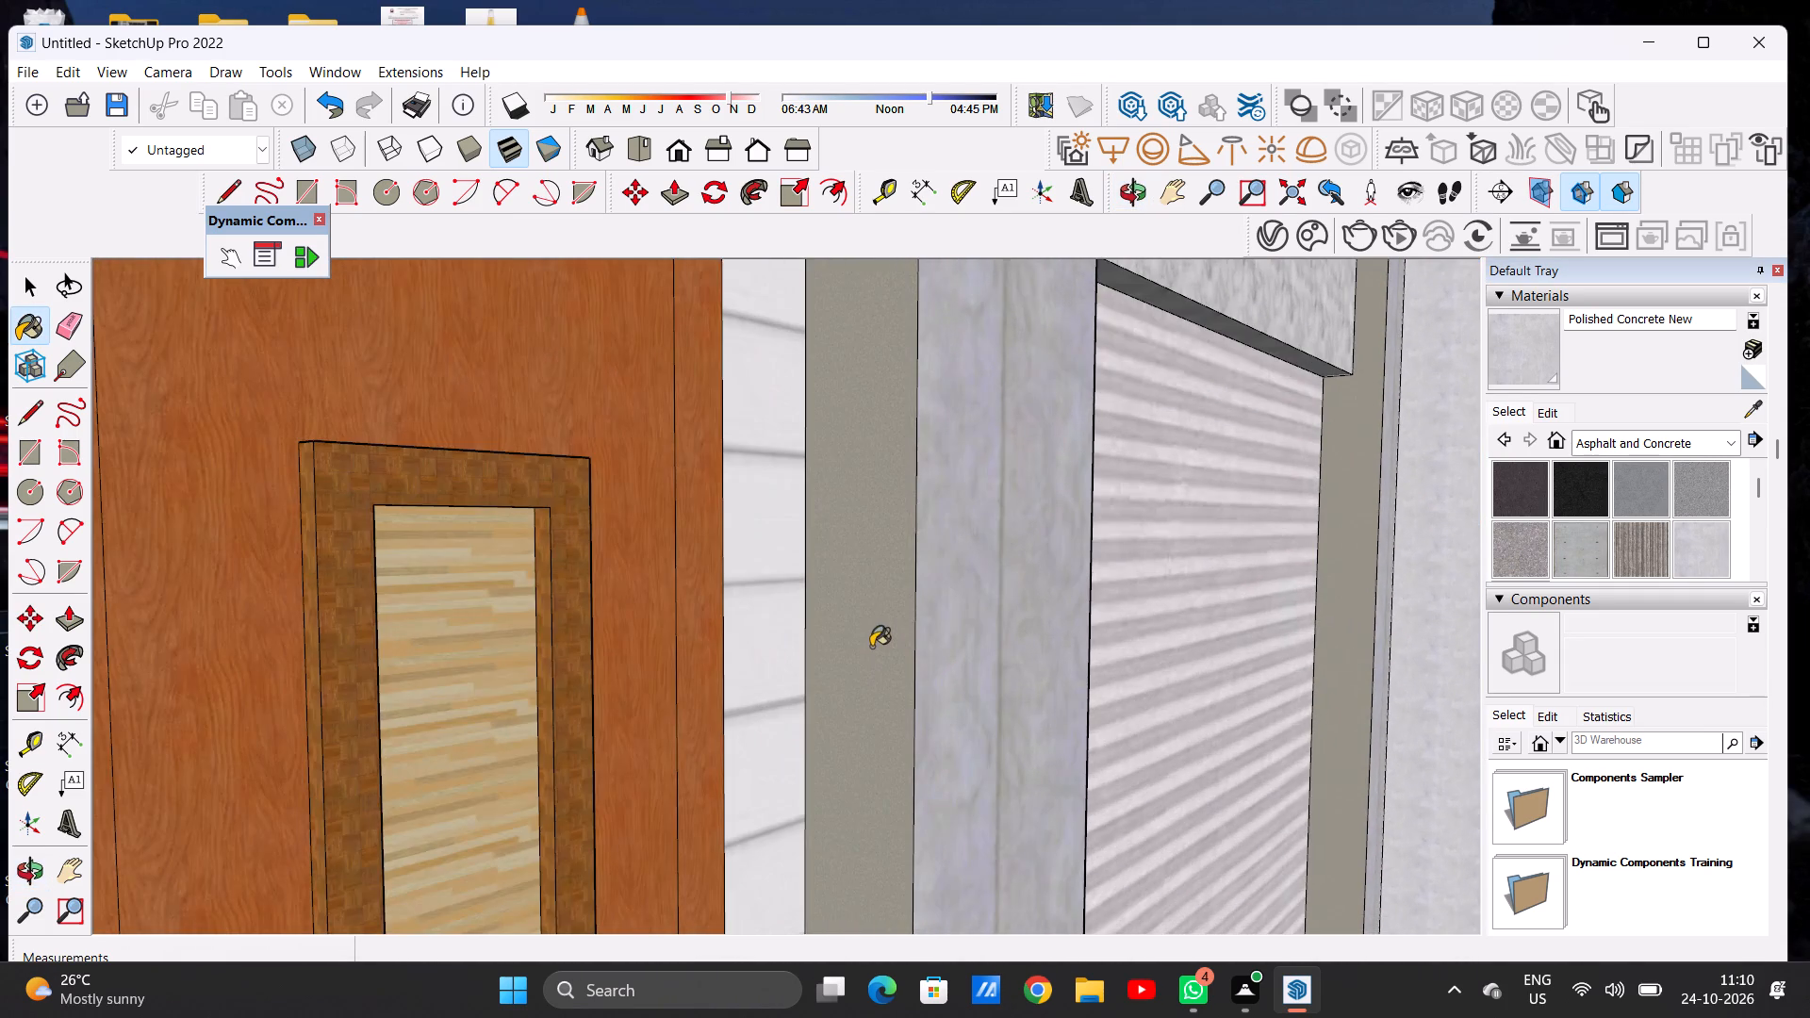
click(871, 647)
scroll(734, 665, down, 20)
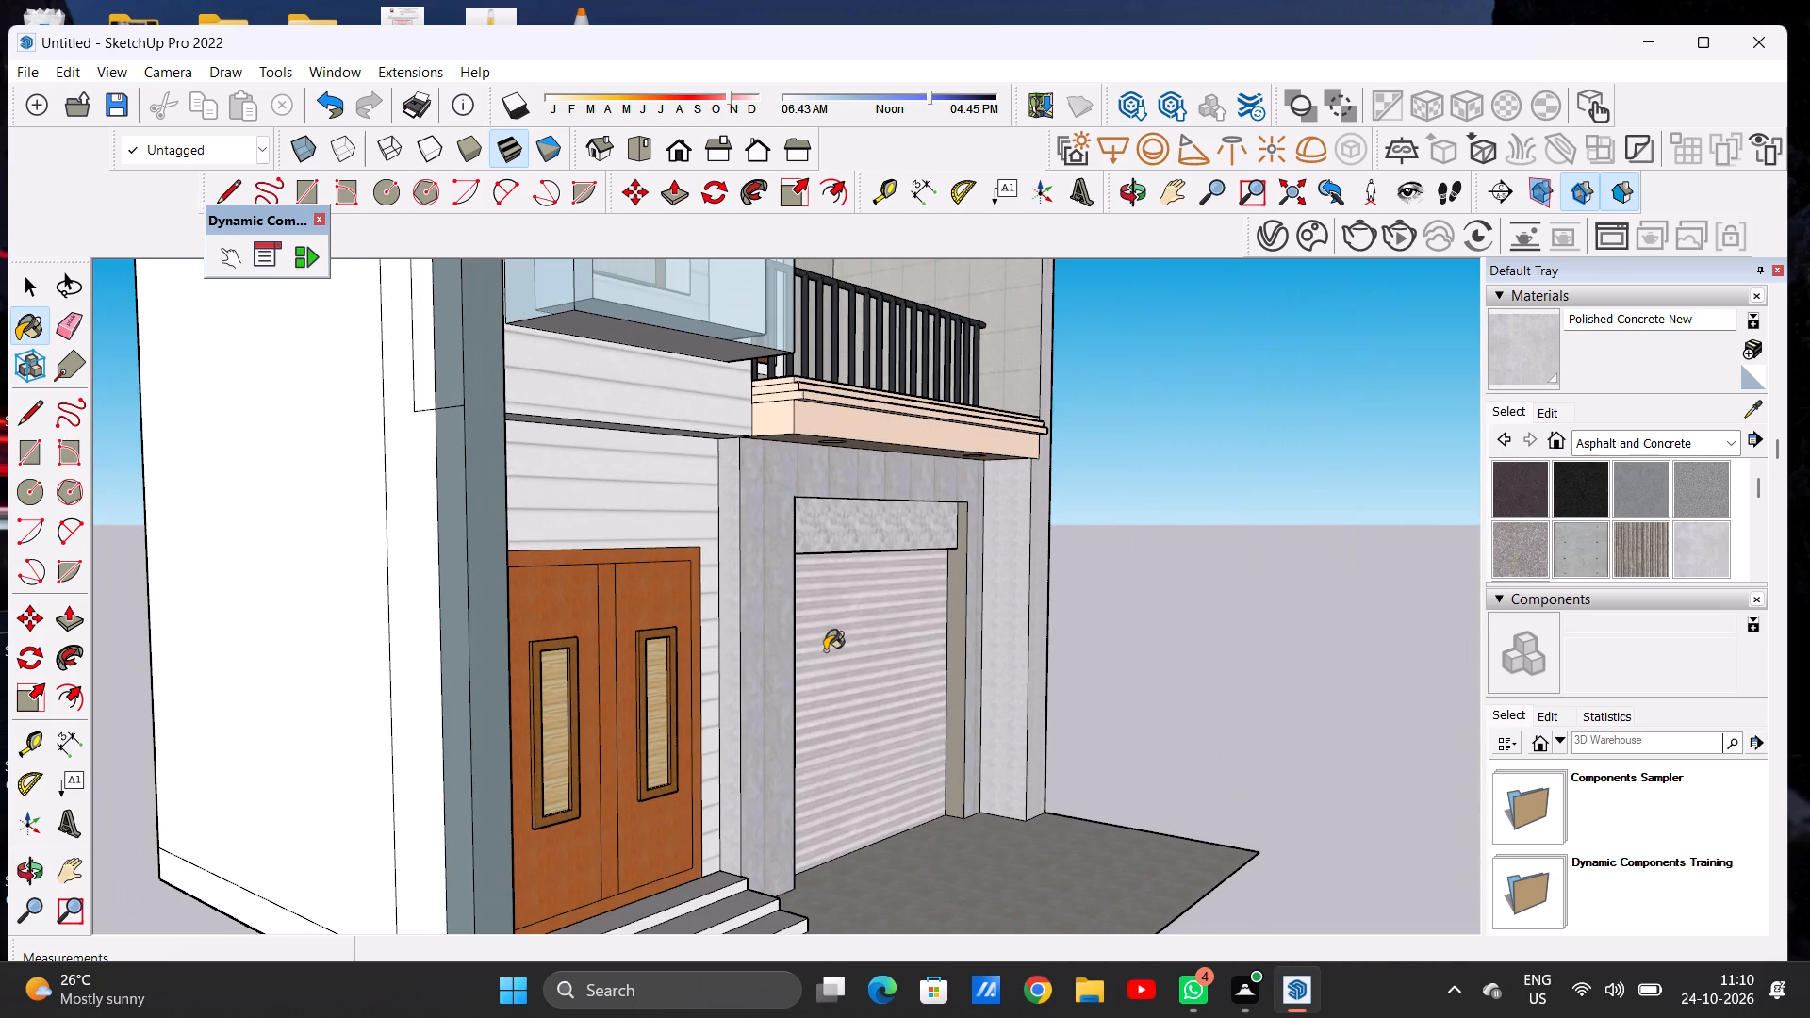
Examine the whole facade from the front and from above to check the applied materials.
middle_drag(947, 684, 546, 677)
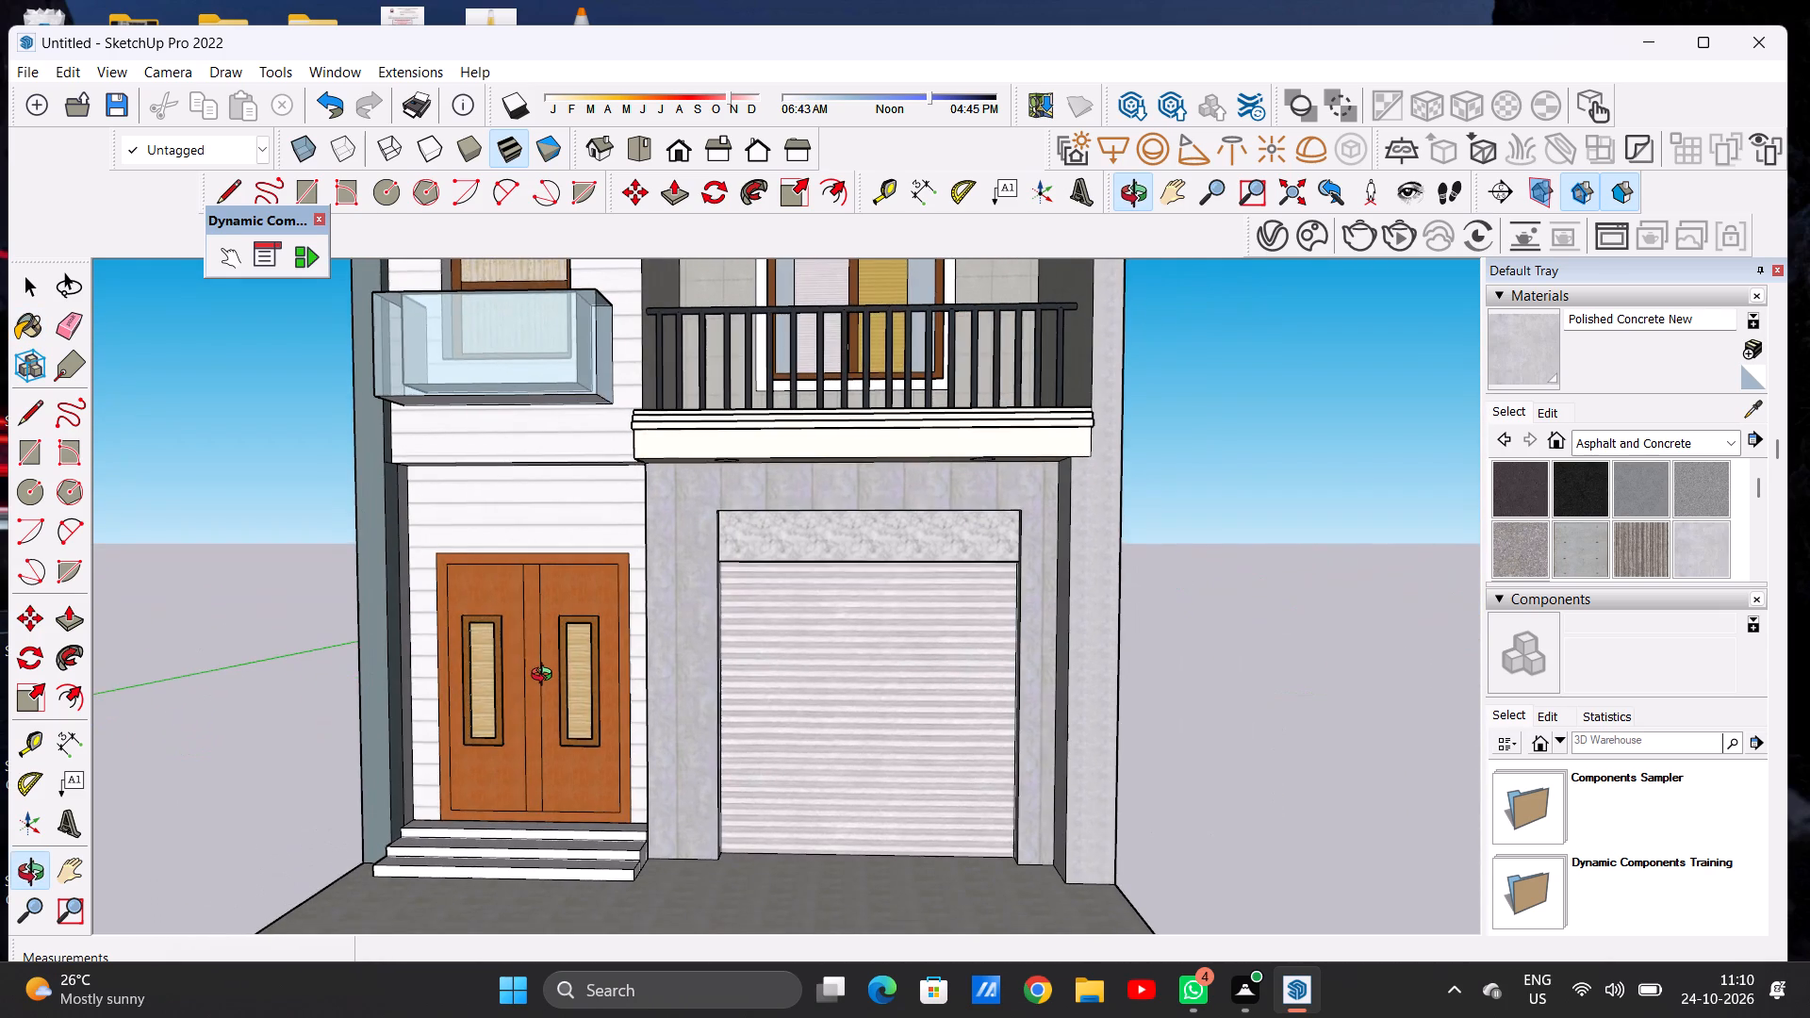
middle_drag(546, 677, 530, 672)
middle_drag(703, 683, 713, 677)
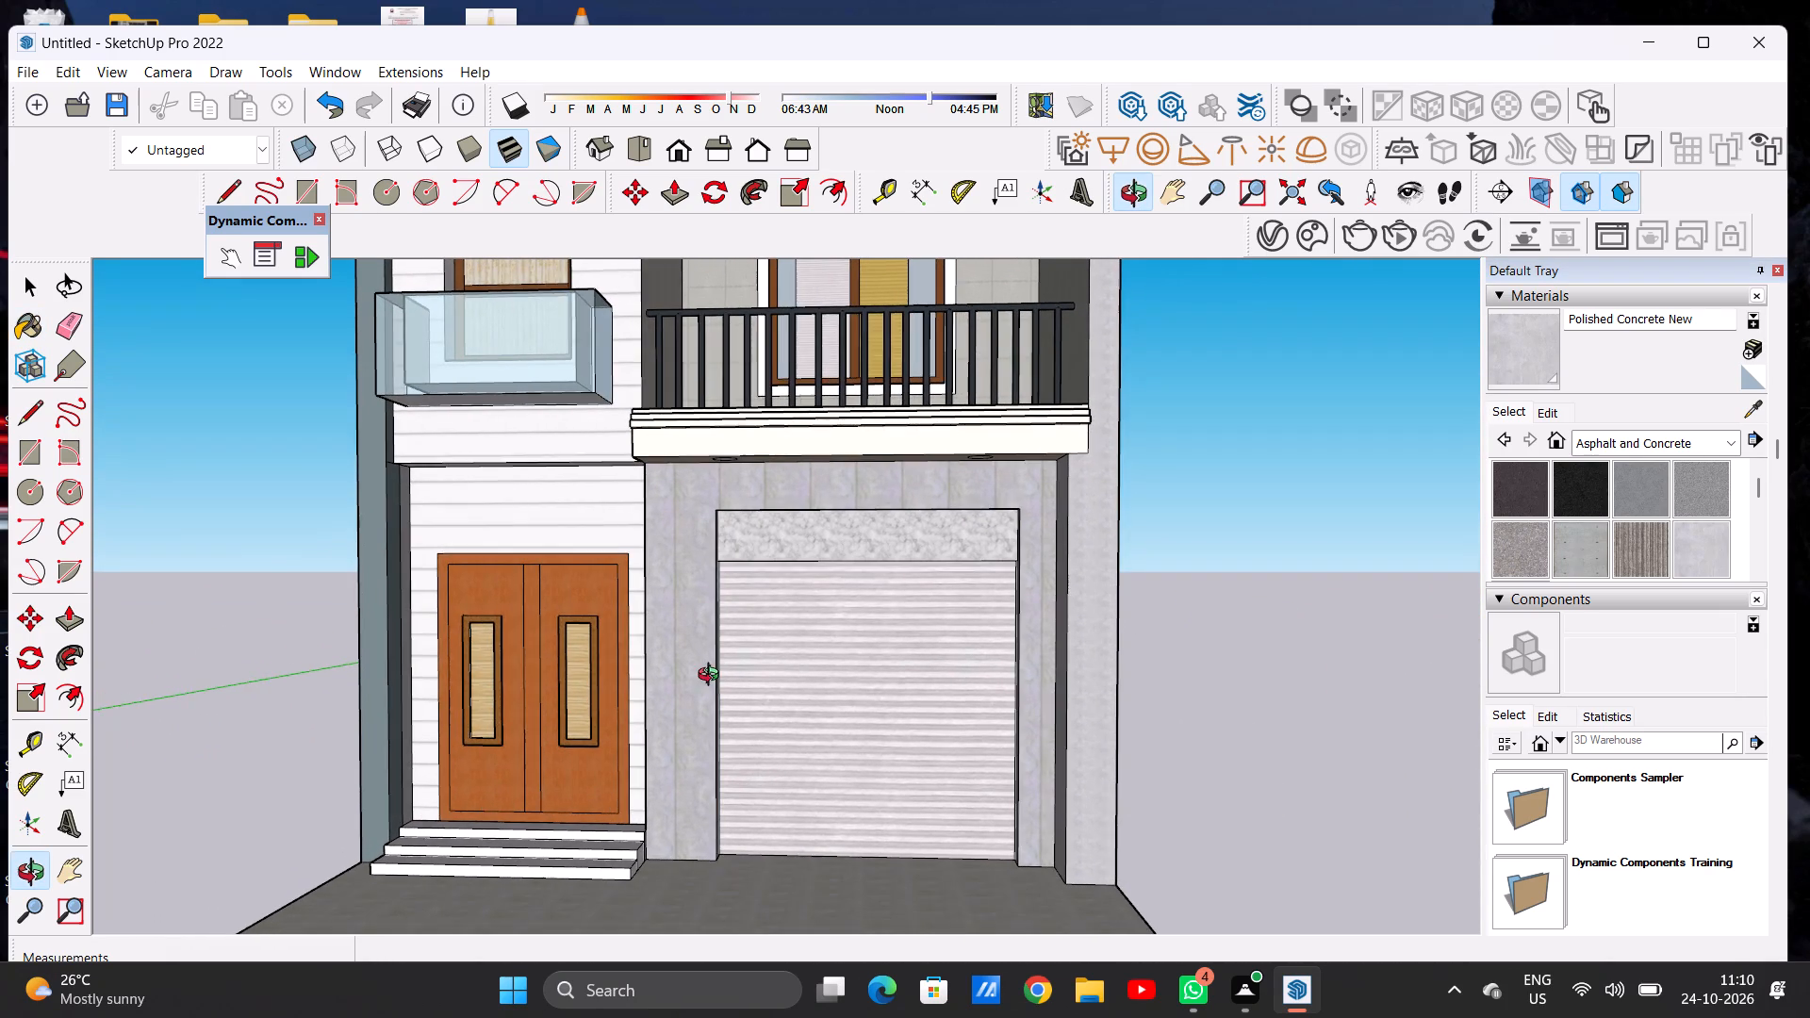
middle_drag(713, 677, 731, 685)
scroll(683, 725, down, 15)
scroll(734, 654, up, 7)
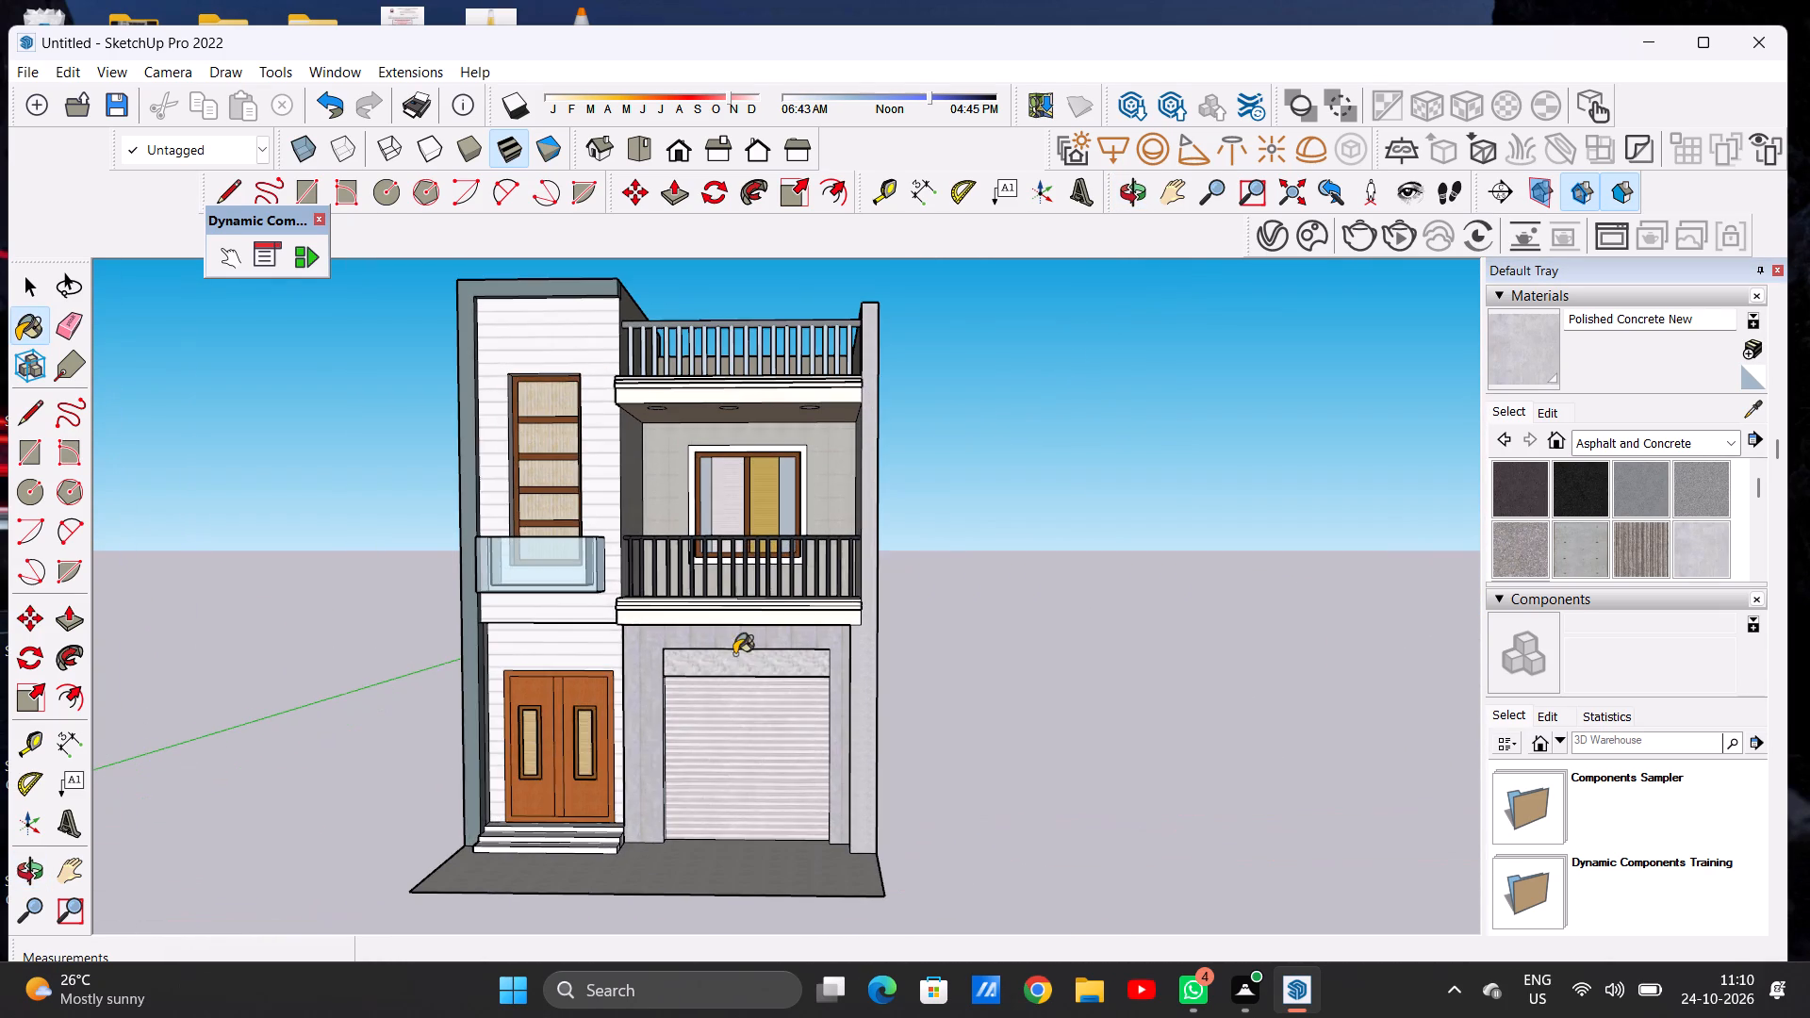
middle_drag(741, 644, 758, 700)
middle_click(758, 700)
scroll(769, 653, down, 7)
scroll(783, 671, up, 2)
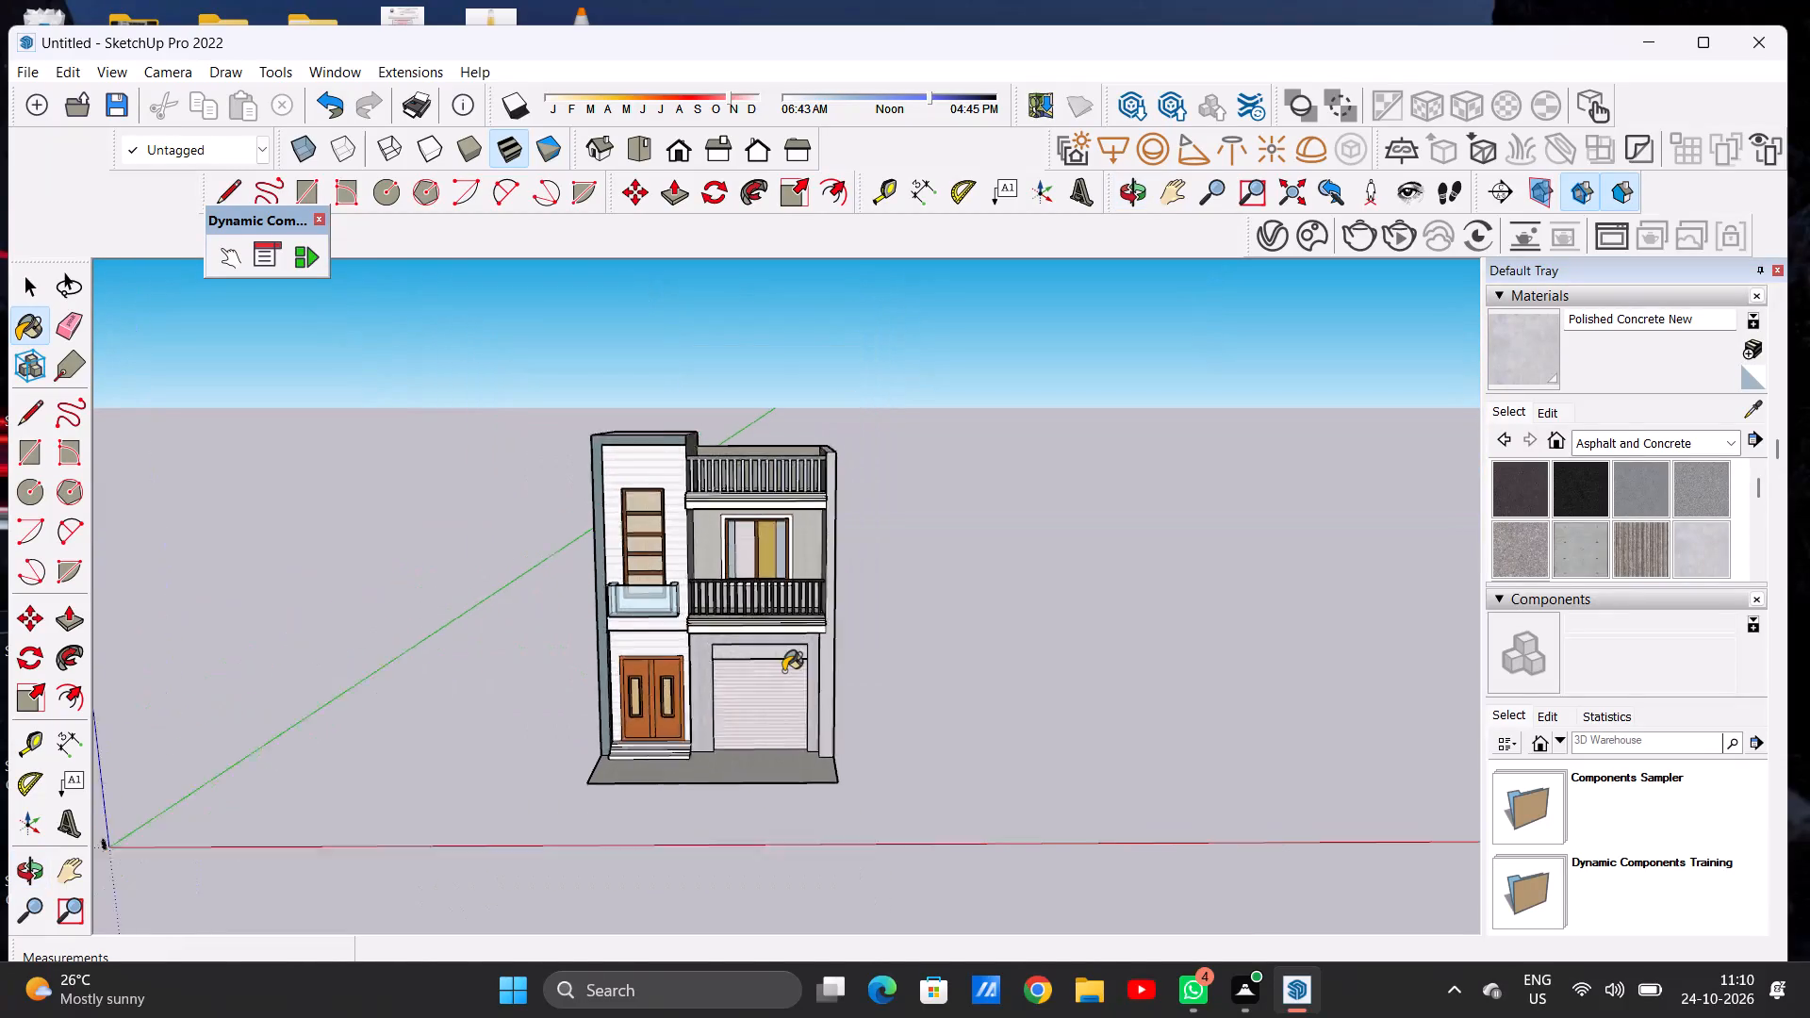
scroll(783, 671, up, 3)
key(space)
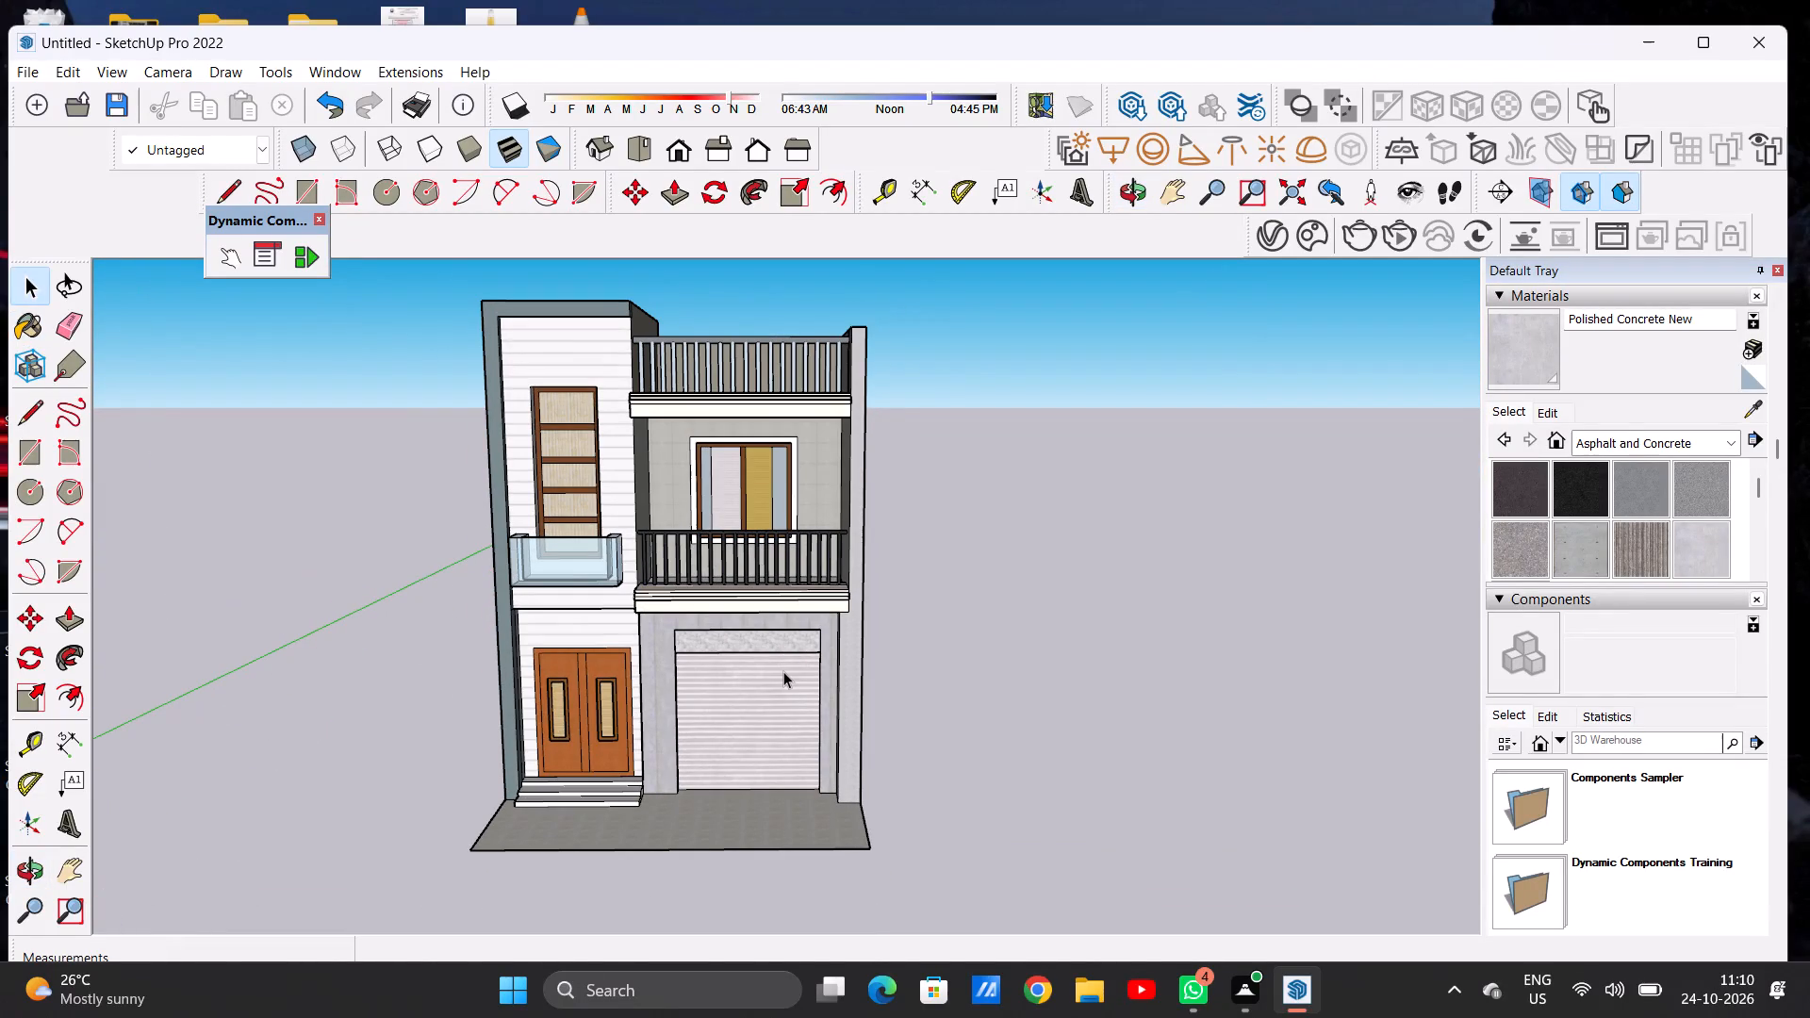
scroll(690, 564, down, 4)
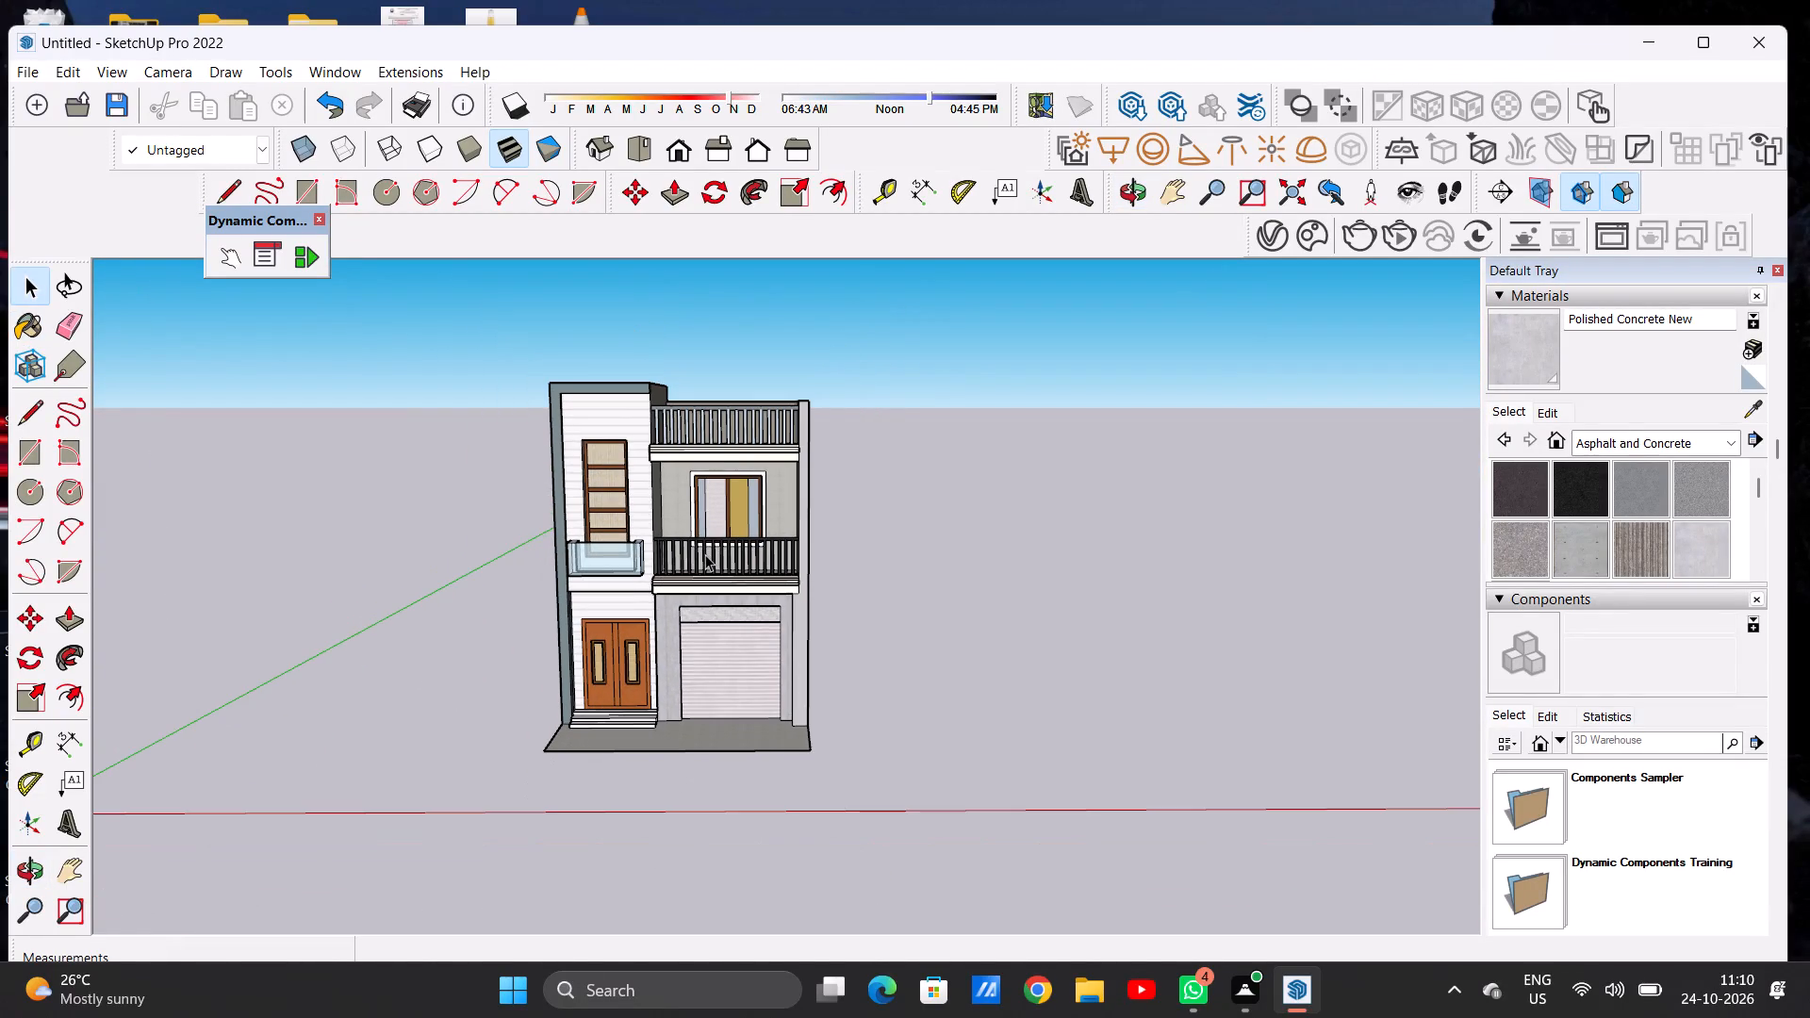
scroll(705, 554, down, 6)
middle_drag(697, 641, 660, 835)
middle_drag(663, 833, 671, 831)
scroll(695, 698, up, 7)
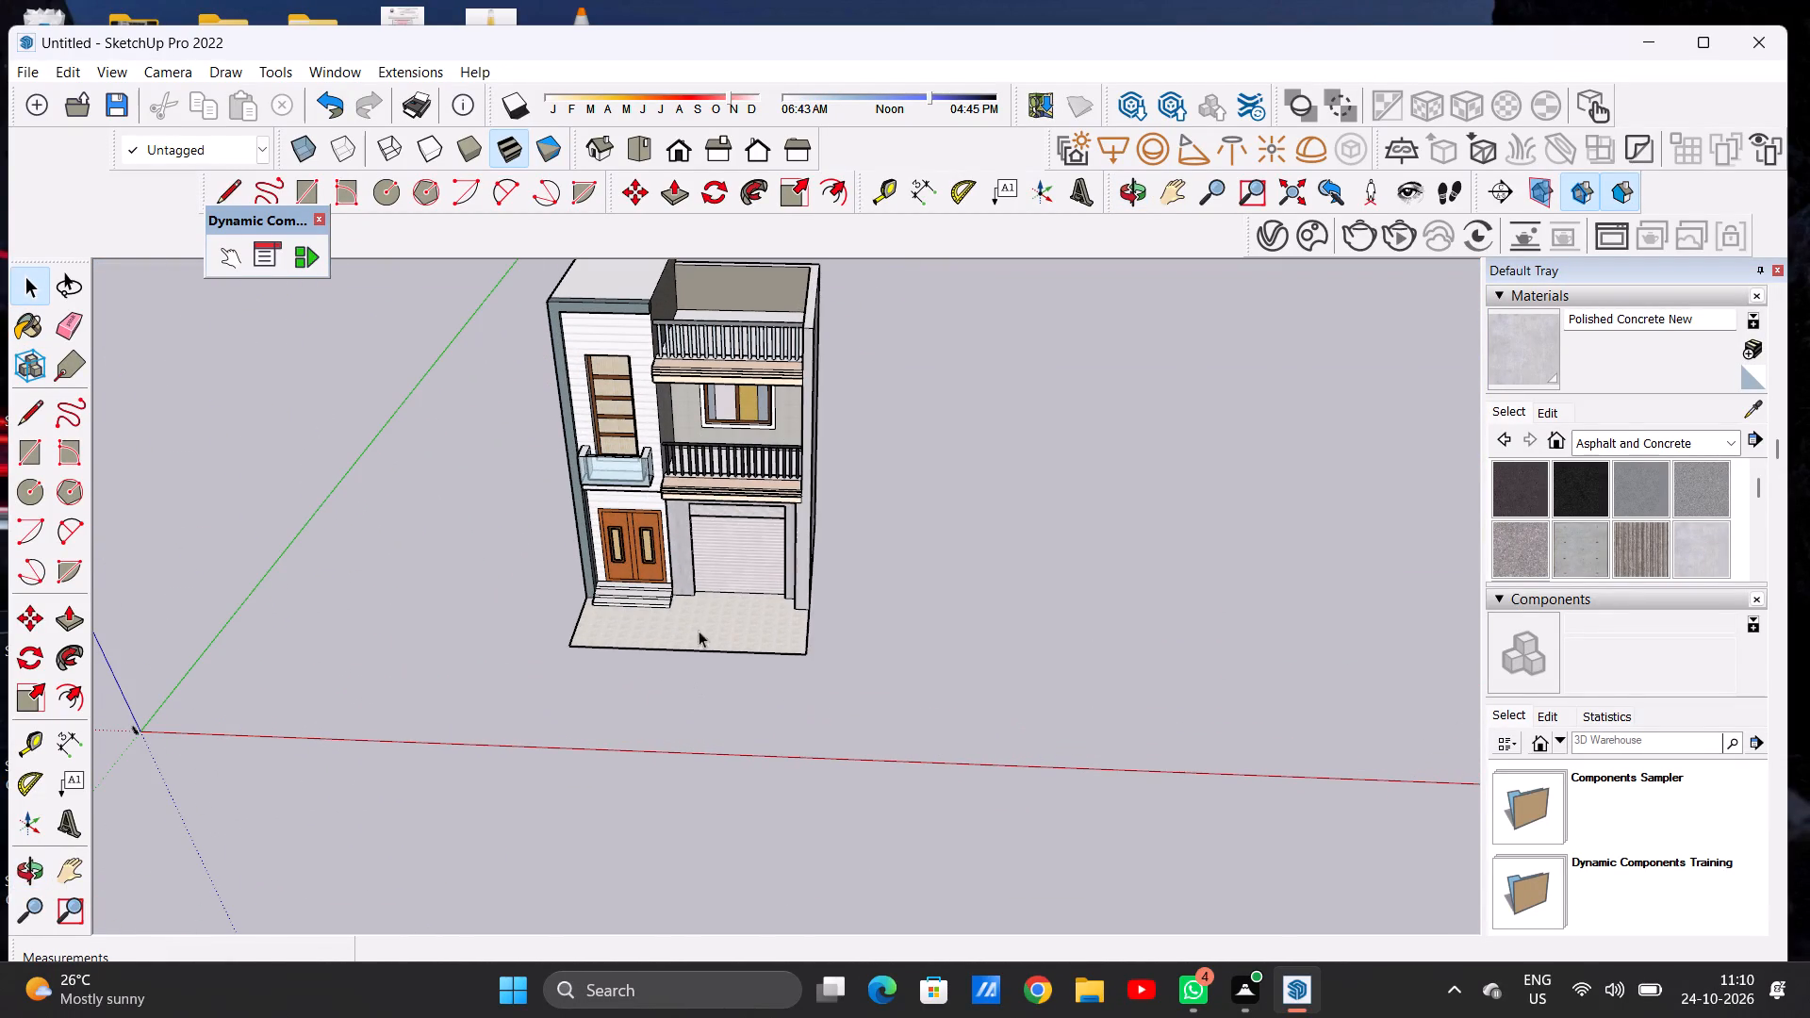
scroll(711, 639, down, 4)
scroll(748, 736, down, 3)
middle_drag(755, 747, 754, 517)
scroll(737, 572, up, 10)
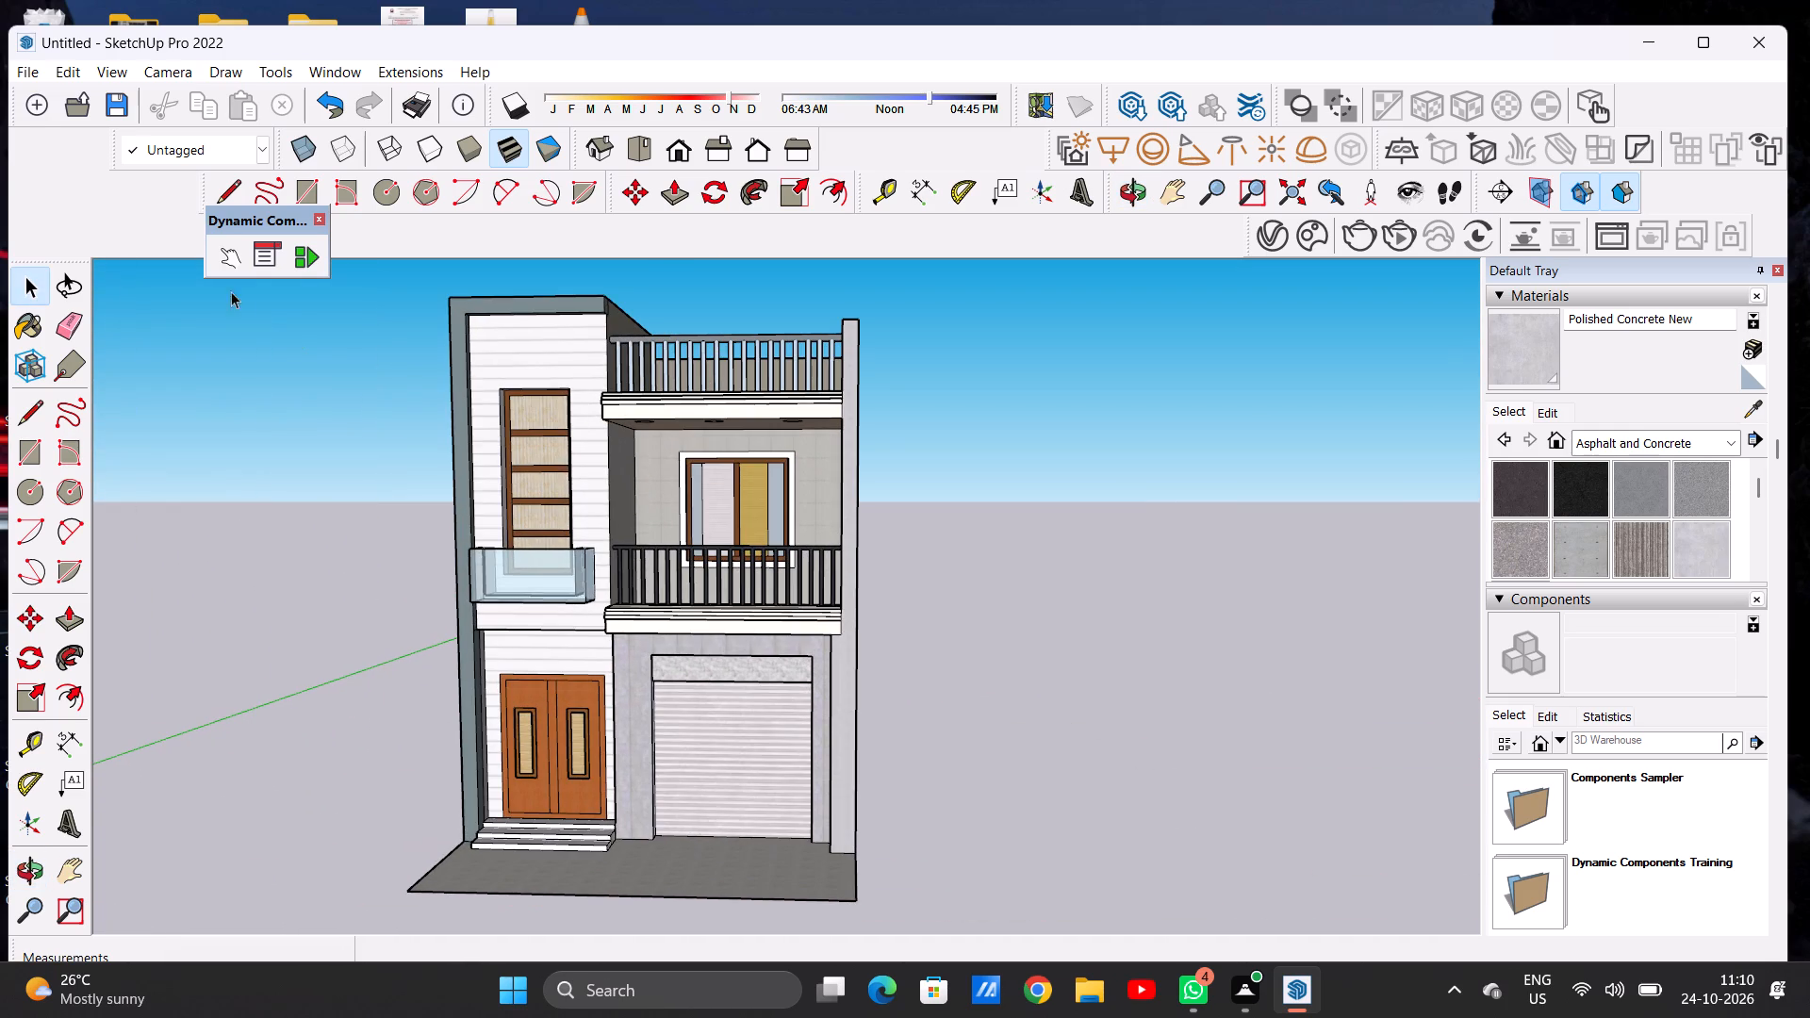
Import the potted plant model chau+cay from the Downloads folder.
click(33, 67)
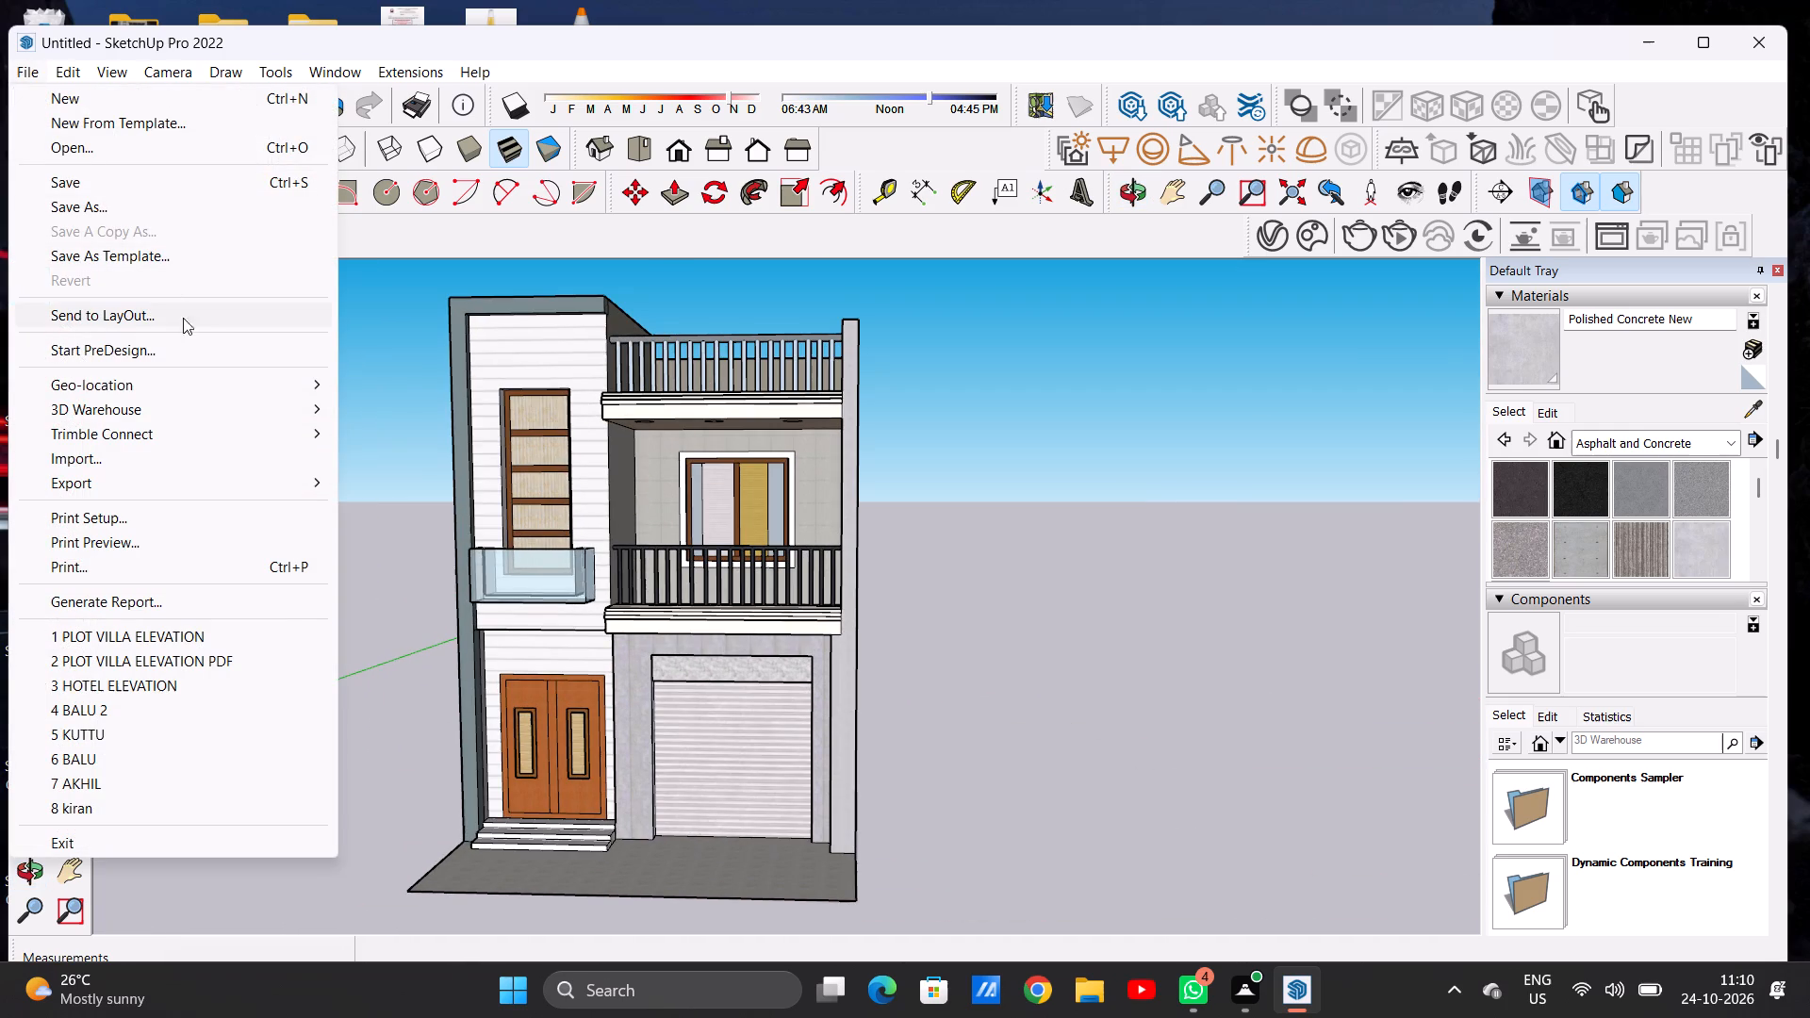
click(235, 461)
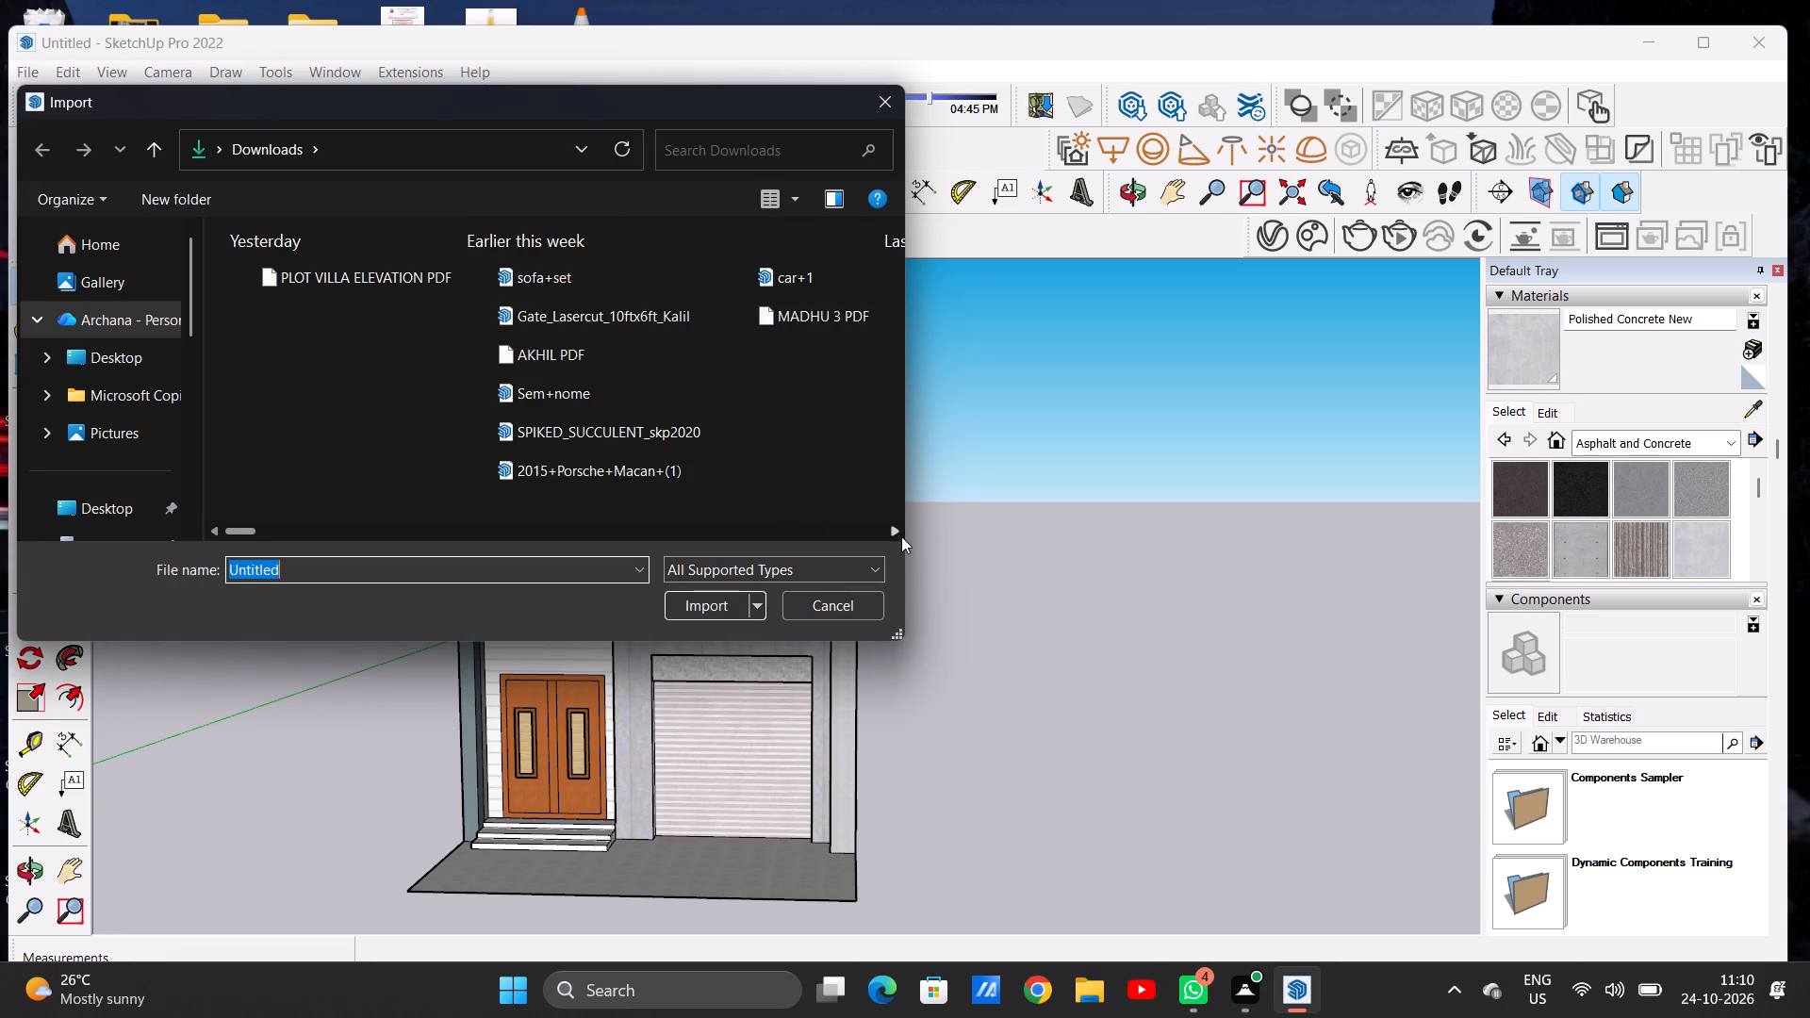
click(890, 530)
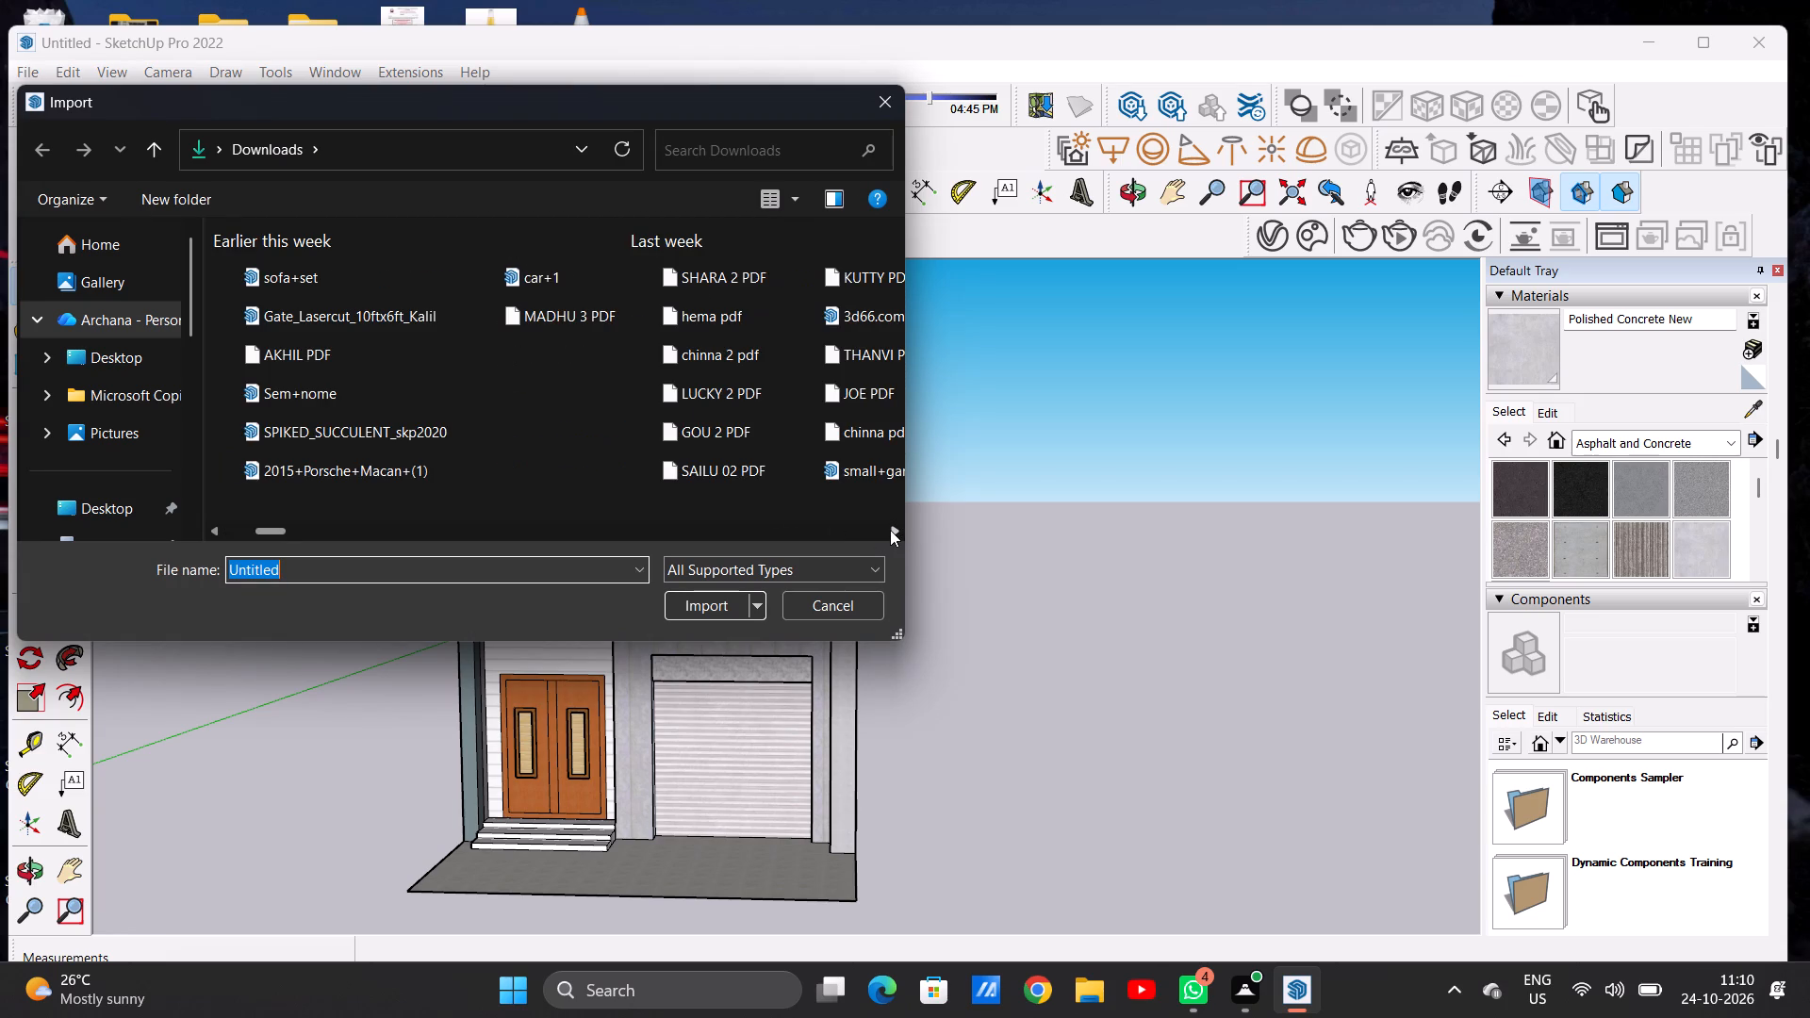
click(890, 530)
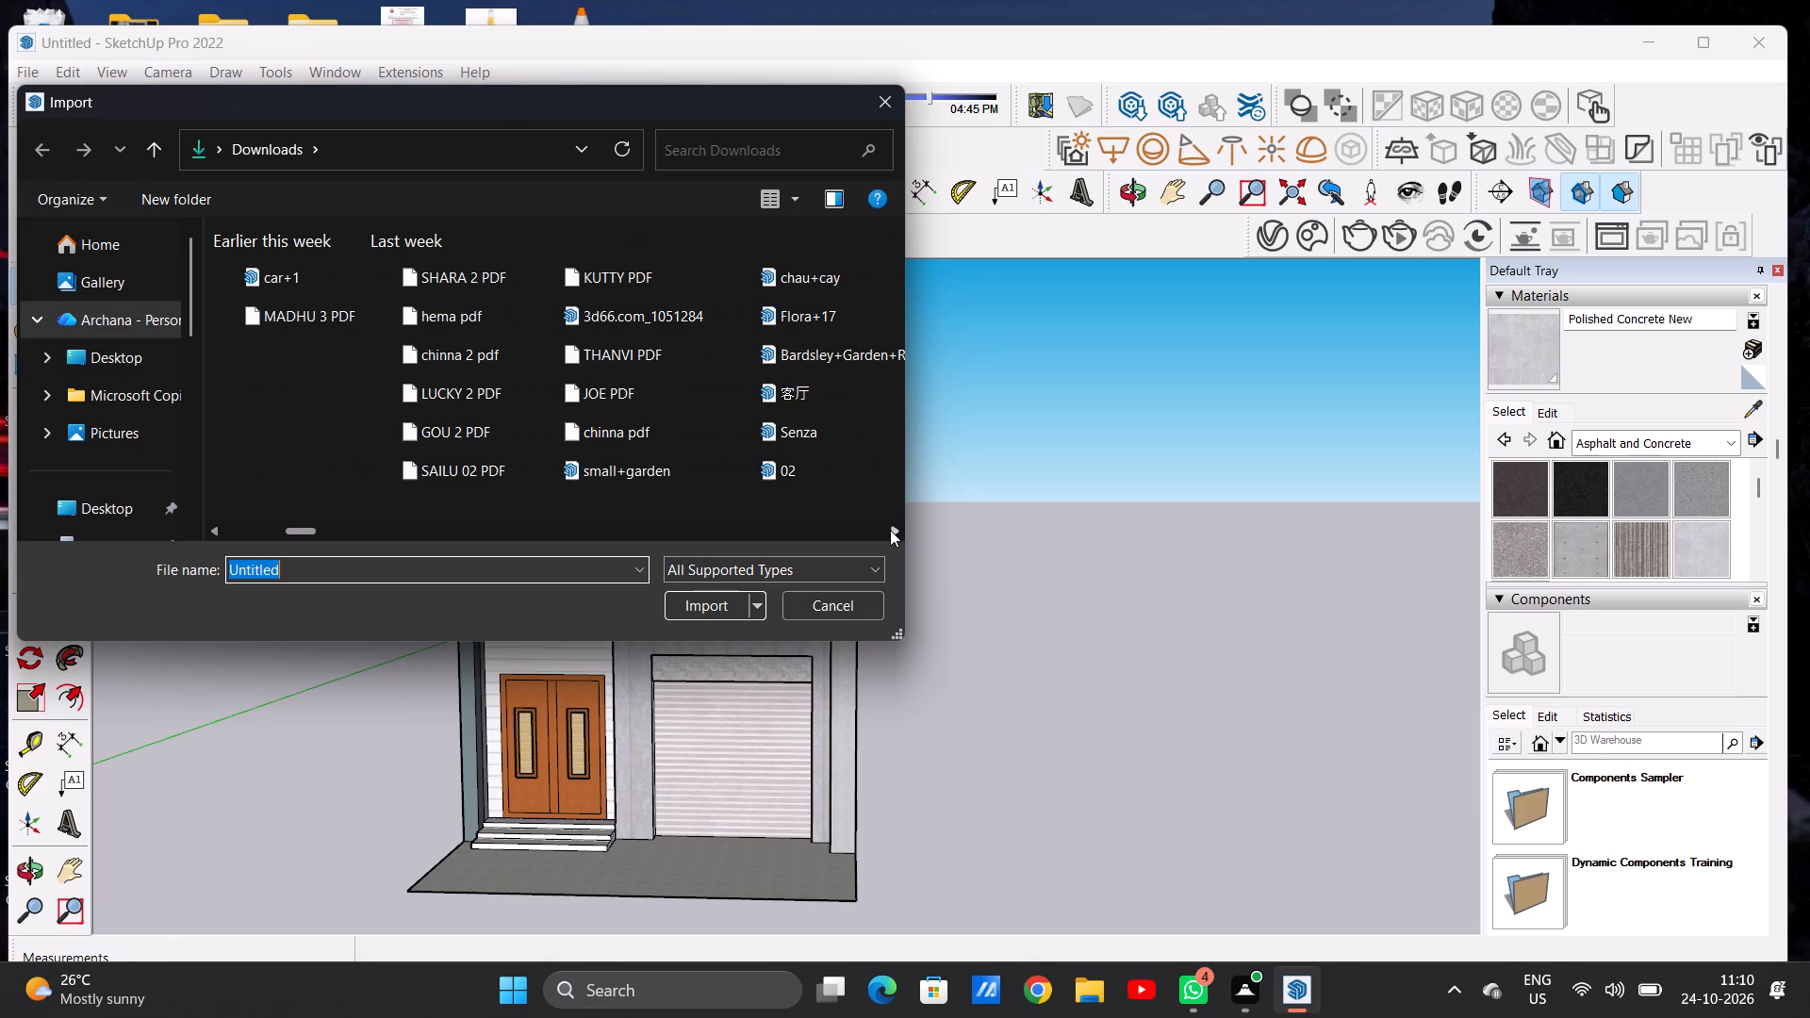
double_click(822, 283)
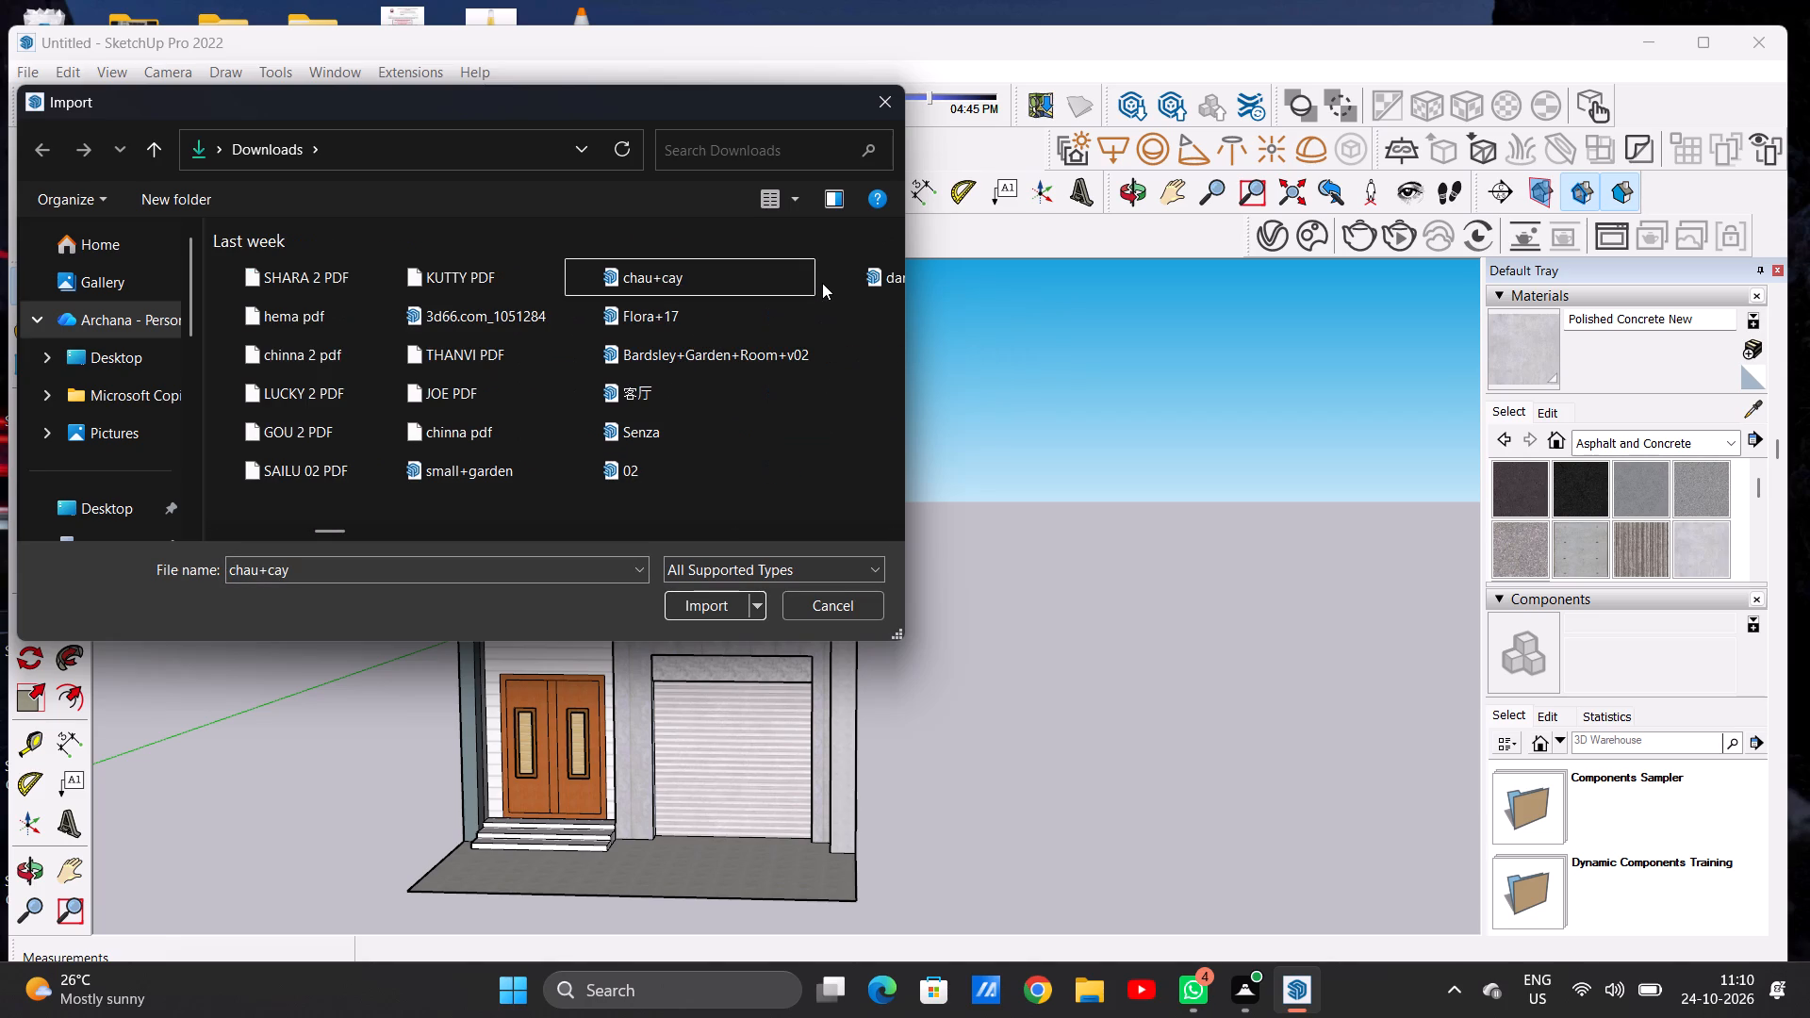
double_click(805, 286)
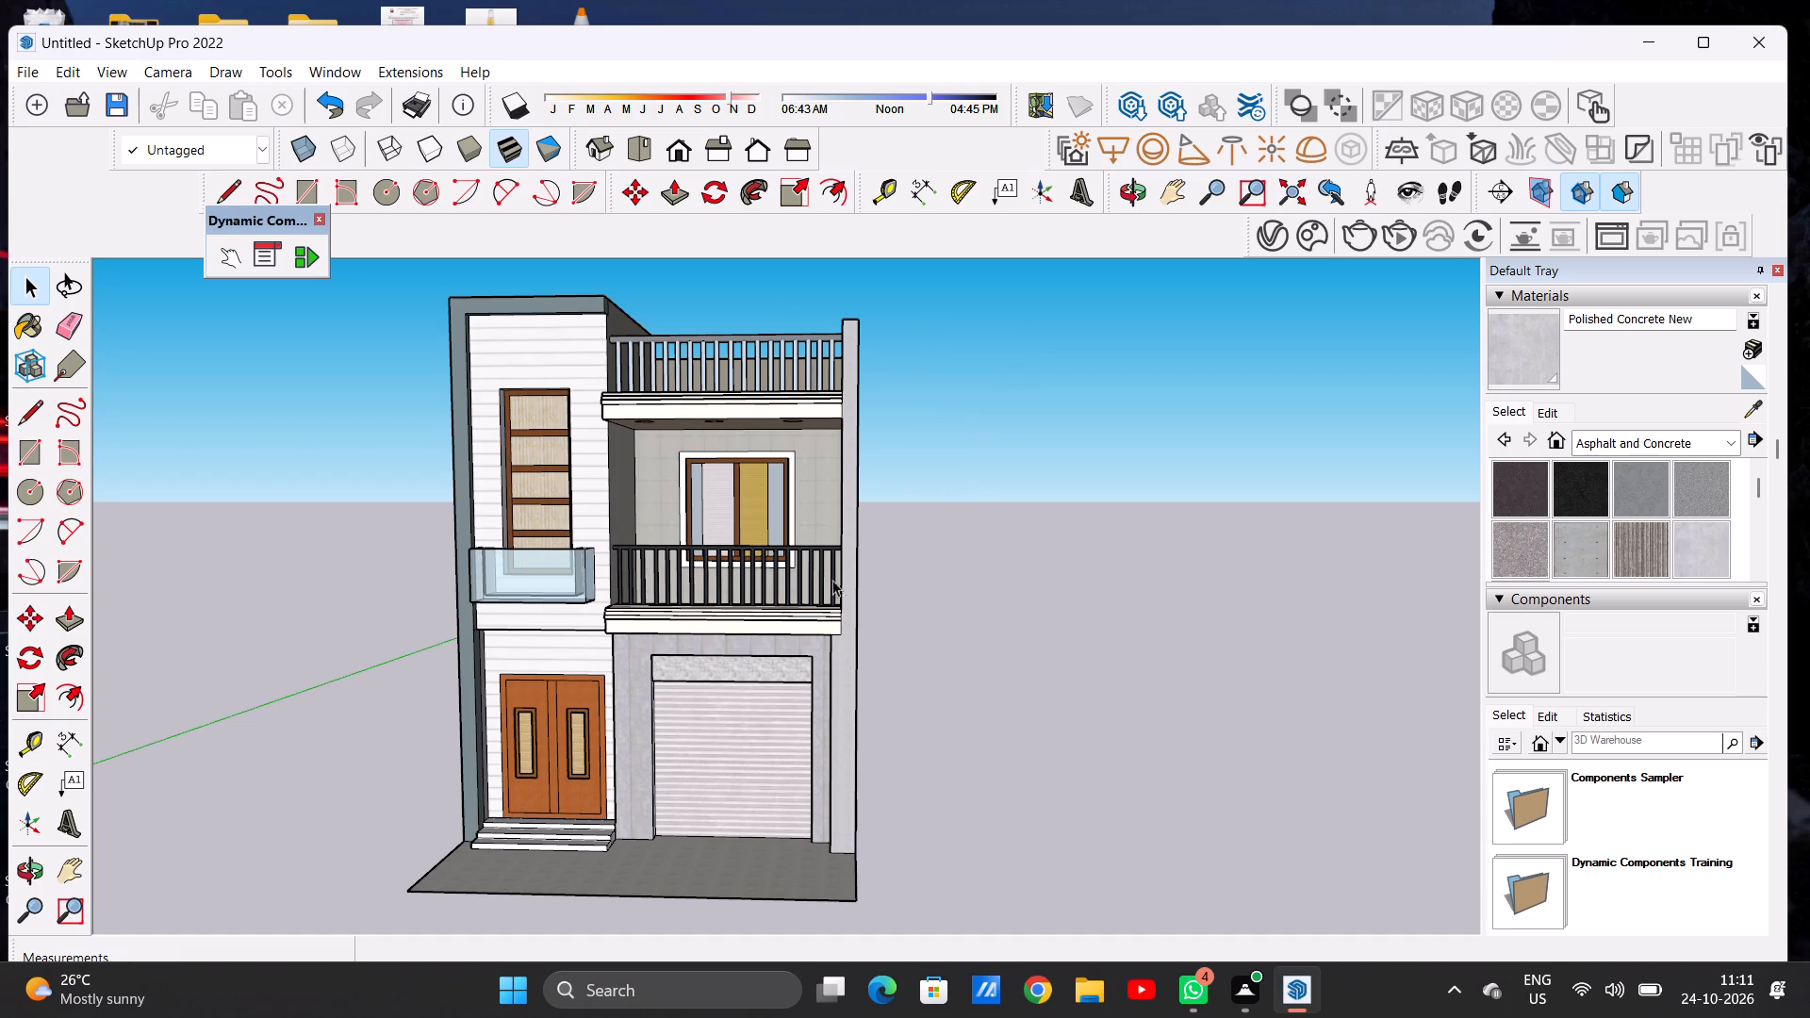
scroll(798, 574, down, 5)
scroll(650, 543, down, 5)
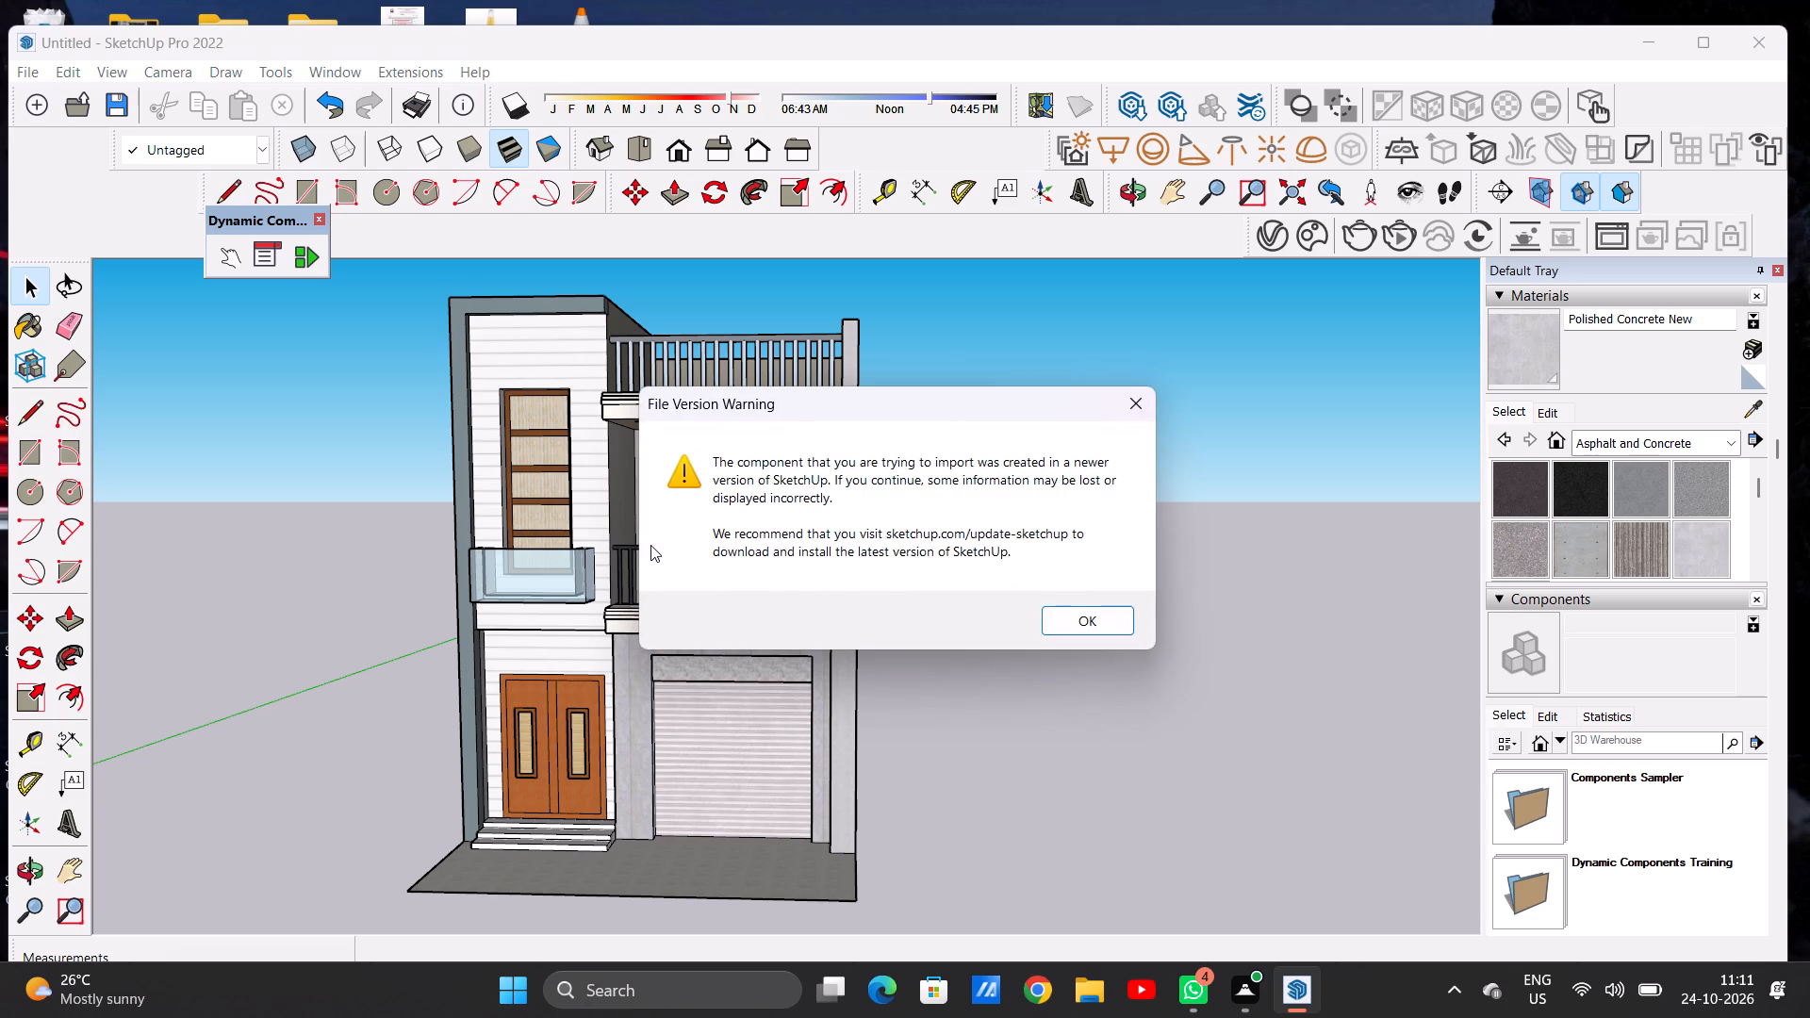
click(1064, 622)
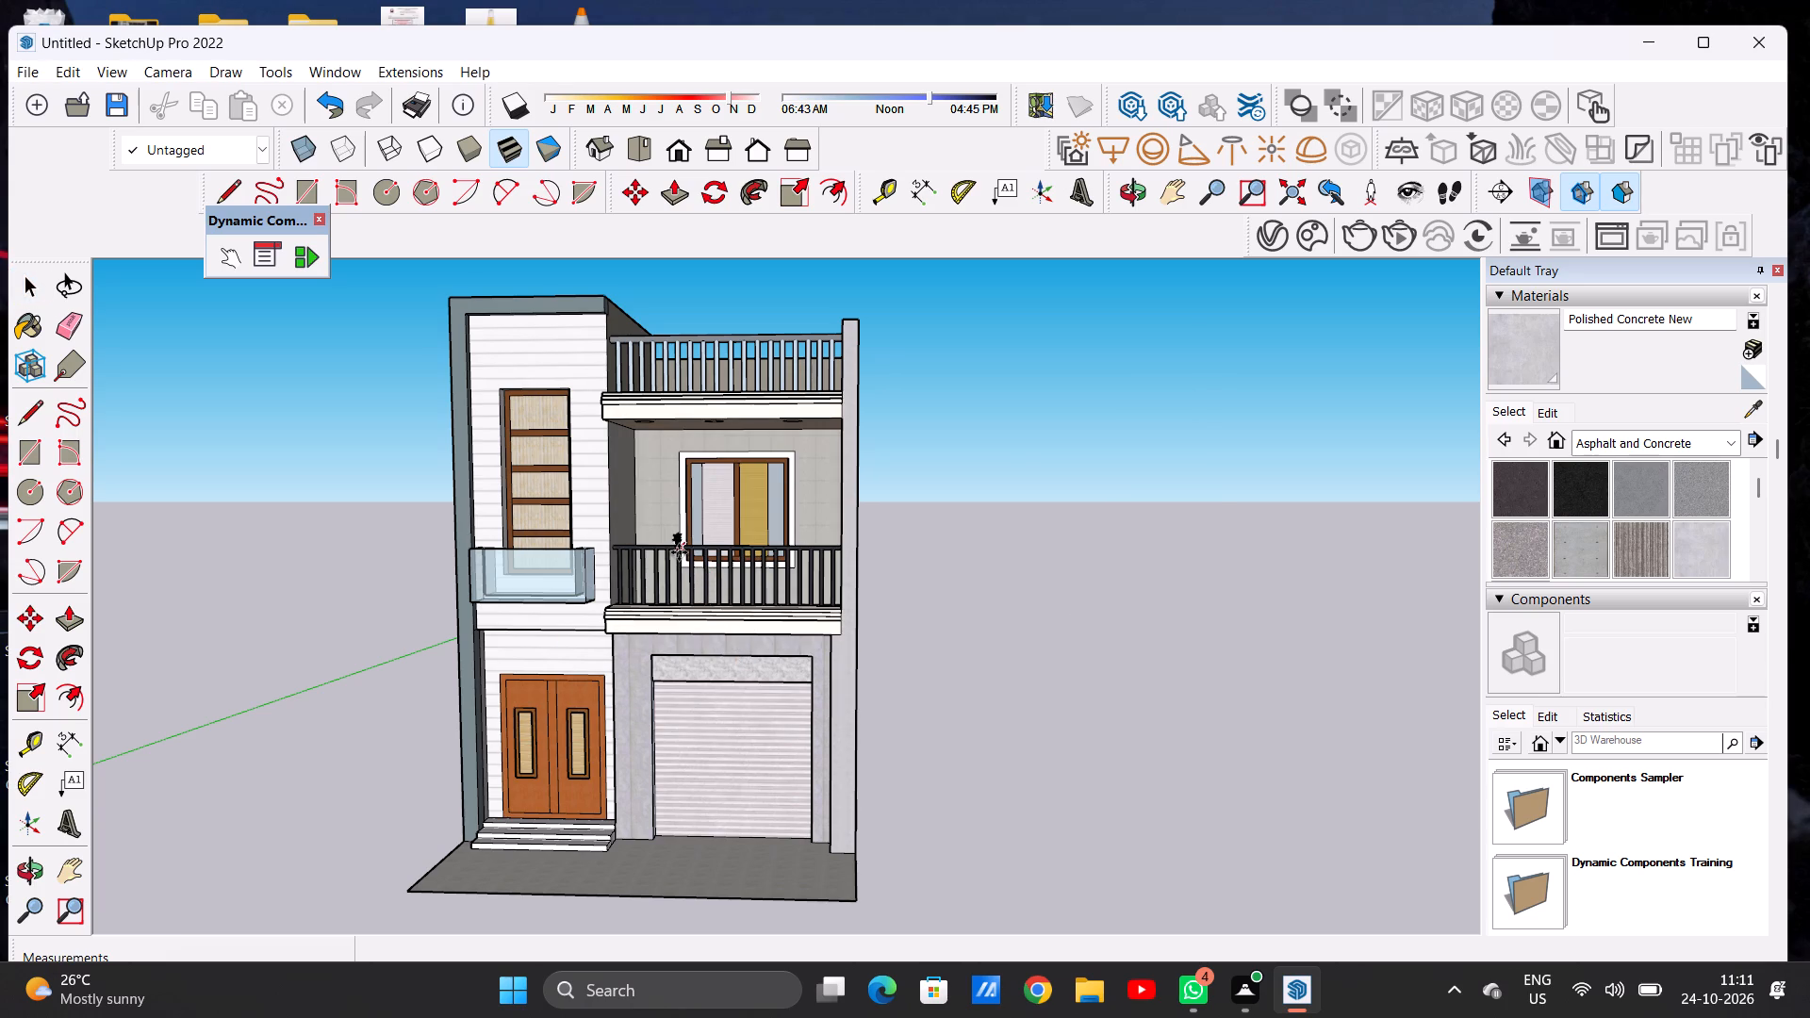
Place the potted plant at the back of the first-floor balcony, between the window and the tall side wall.
scroll(679, 552, up, 16)
scroll(670, 559, down, 1)
scroll(670, 559, up, 2)
scroll(670, 559, down, 7)
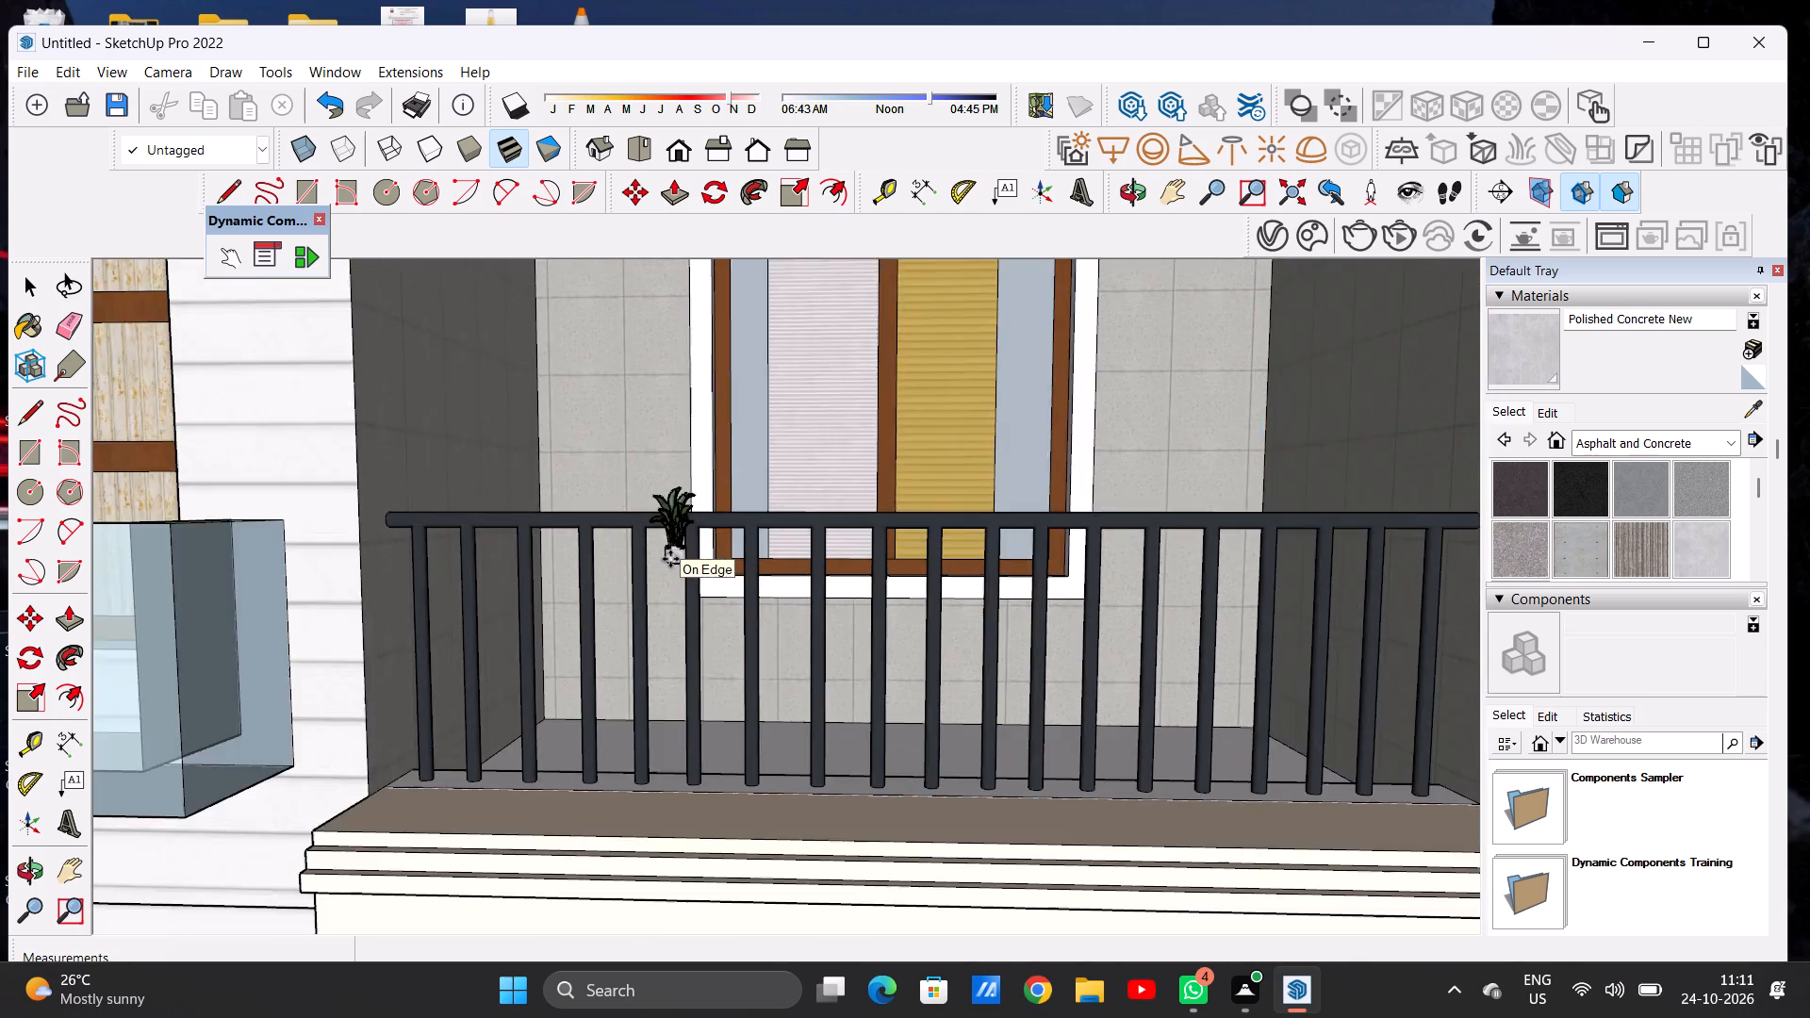
scroll(670, 559, down, 5)
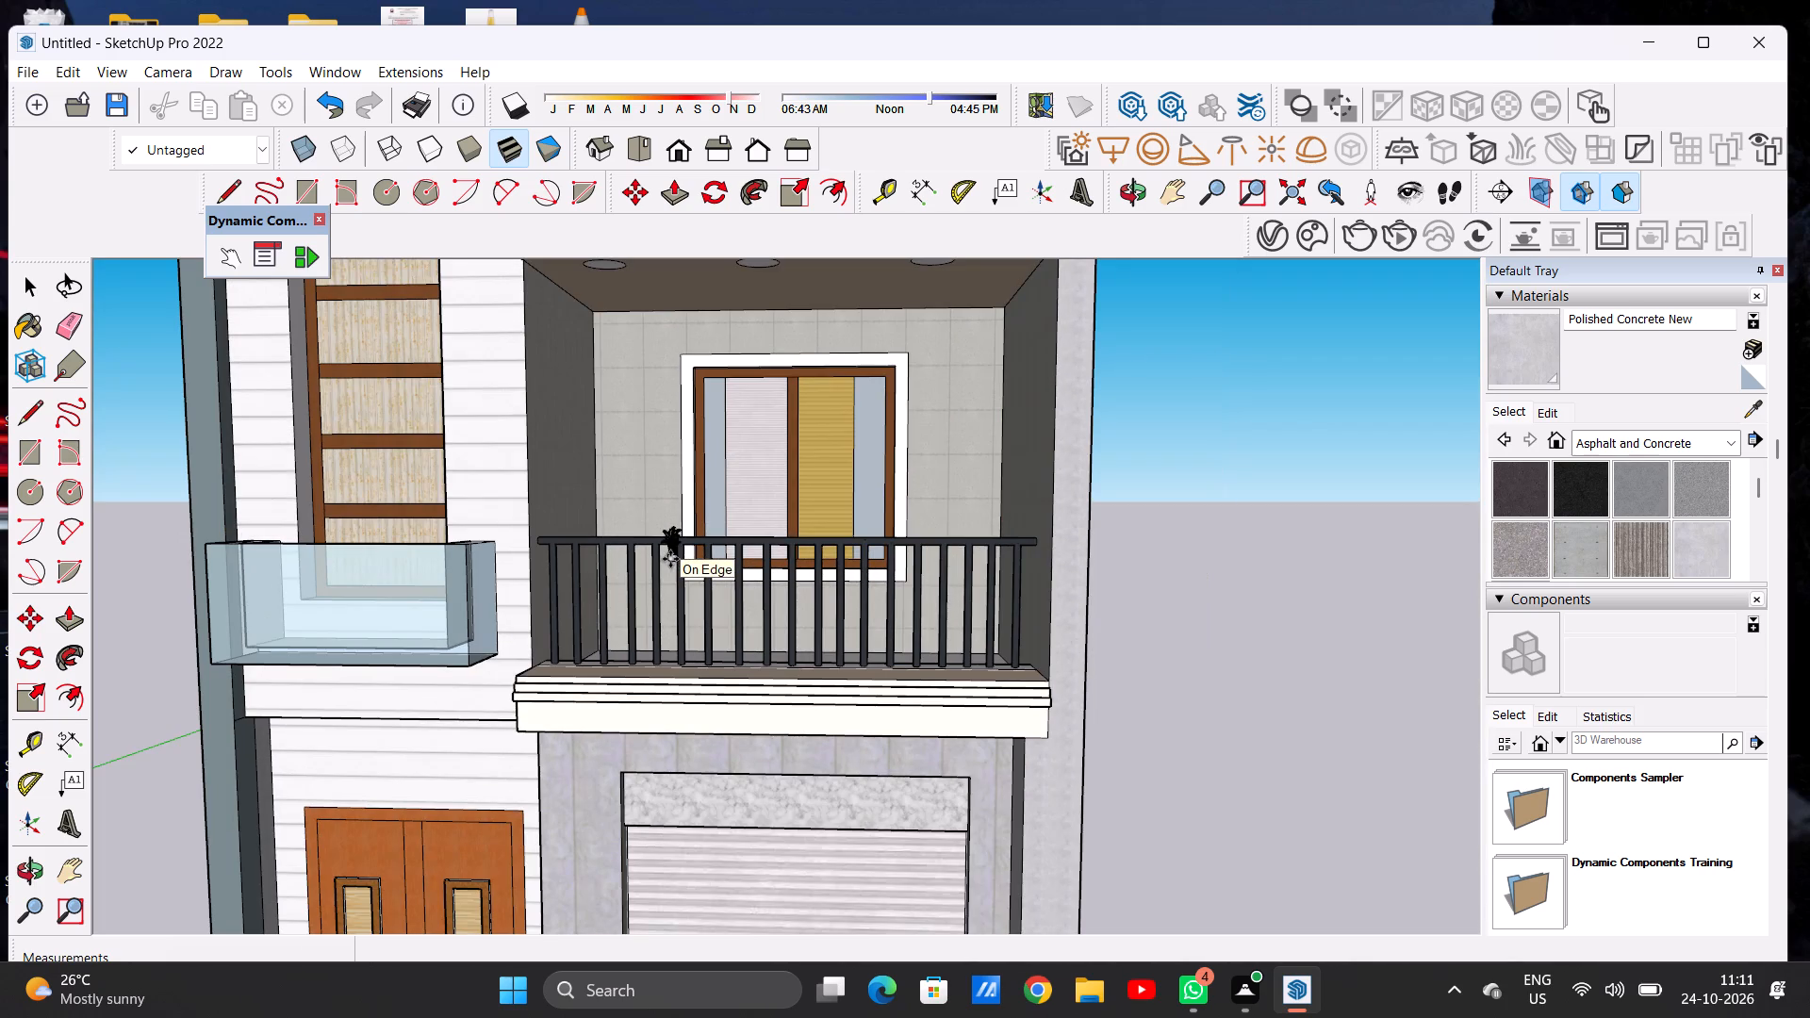
scroll(683, 552, down, 6)
scroll(793, 566, up, 7)
scroll(868, 580, up, 6)
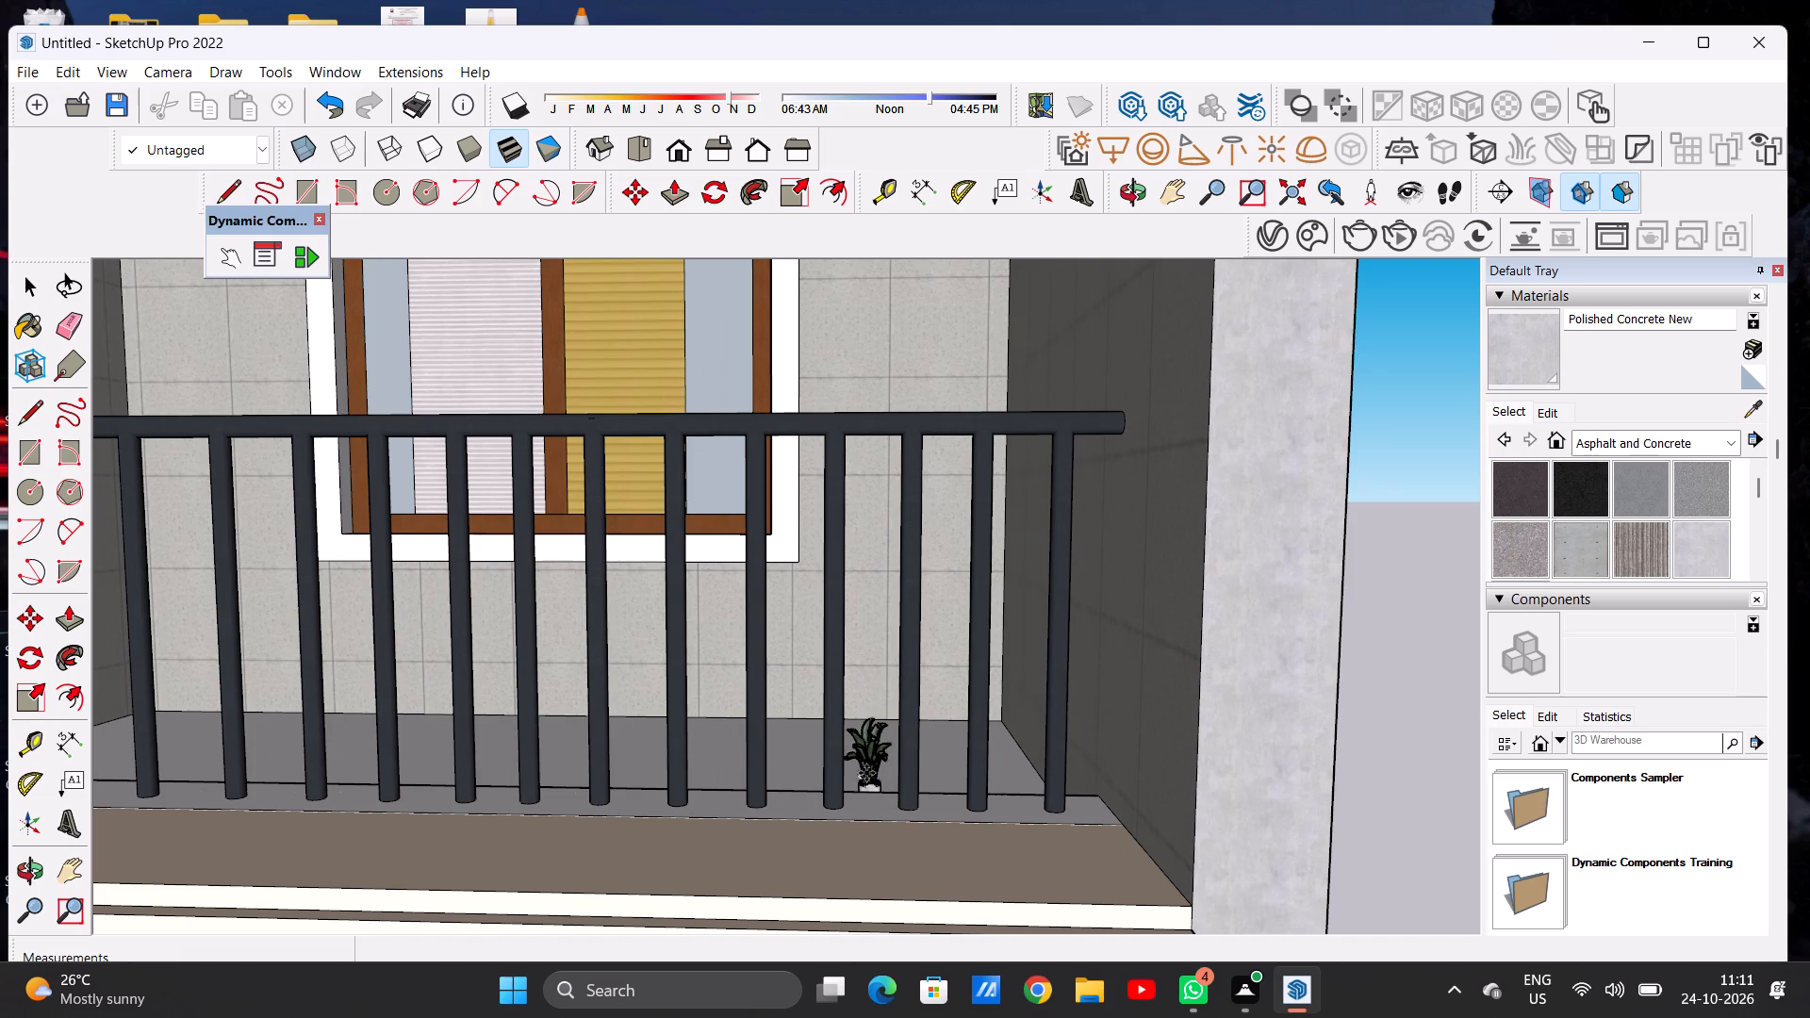
click(859, 686)
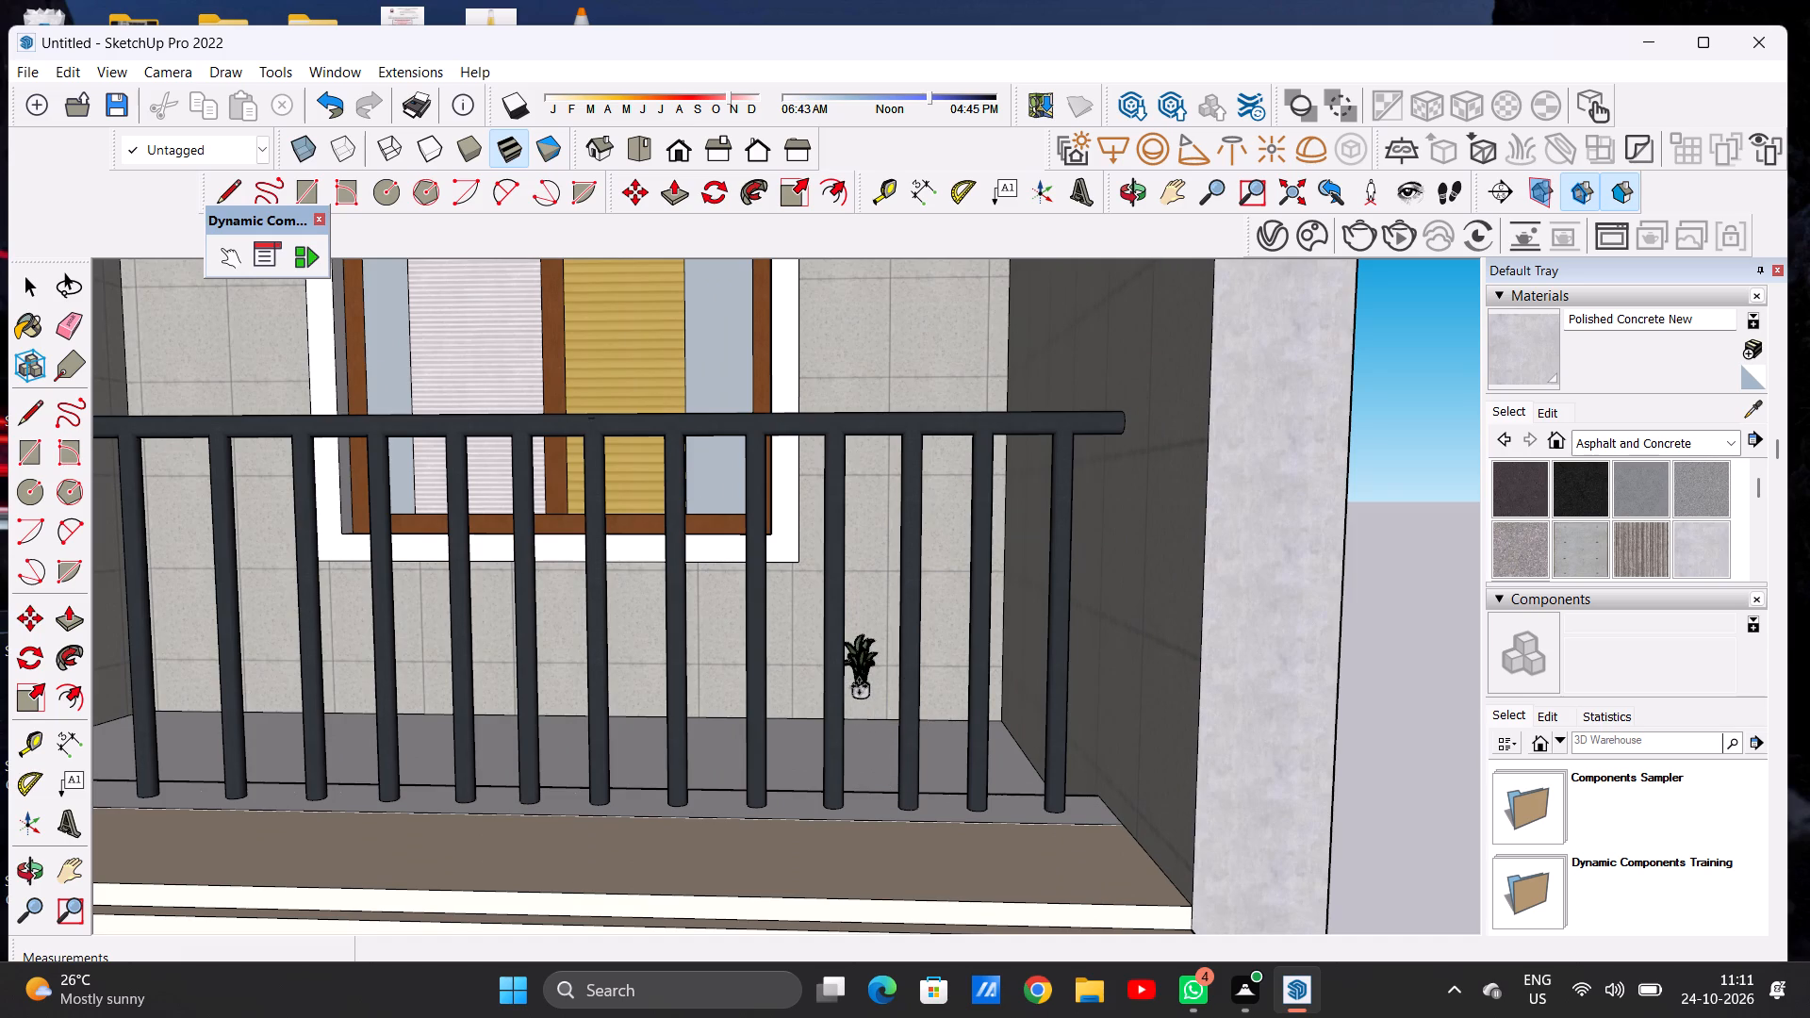
key(space)
Enlarge the balcony plant by about 3.12 along the blue axis, 3.72 along green and 3.23 along red.
scroll(859, 672, down, 7)
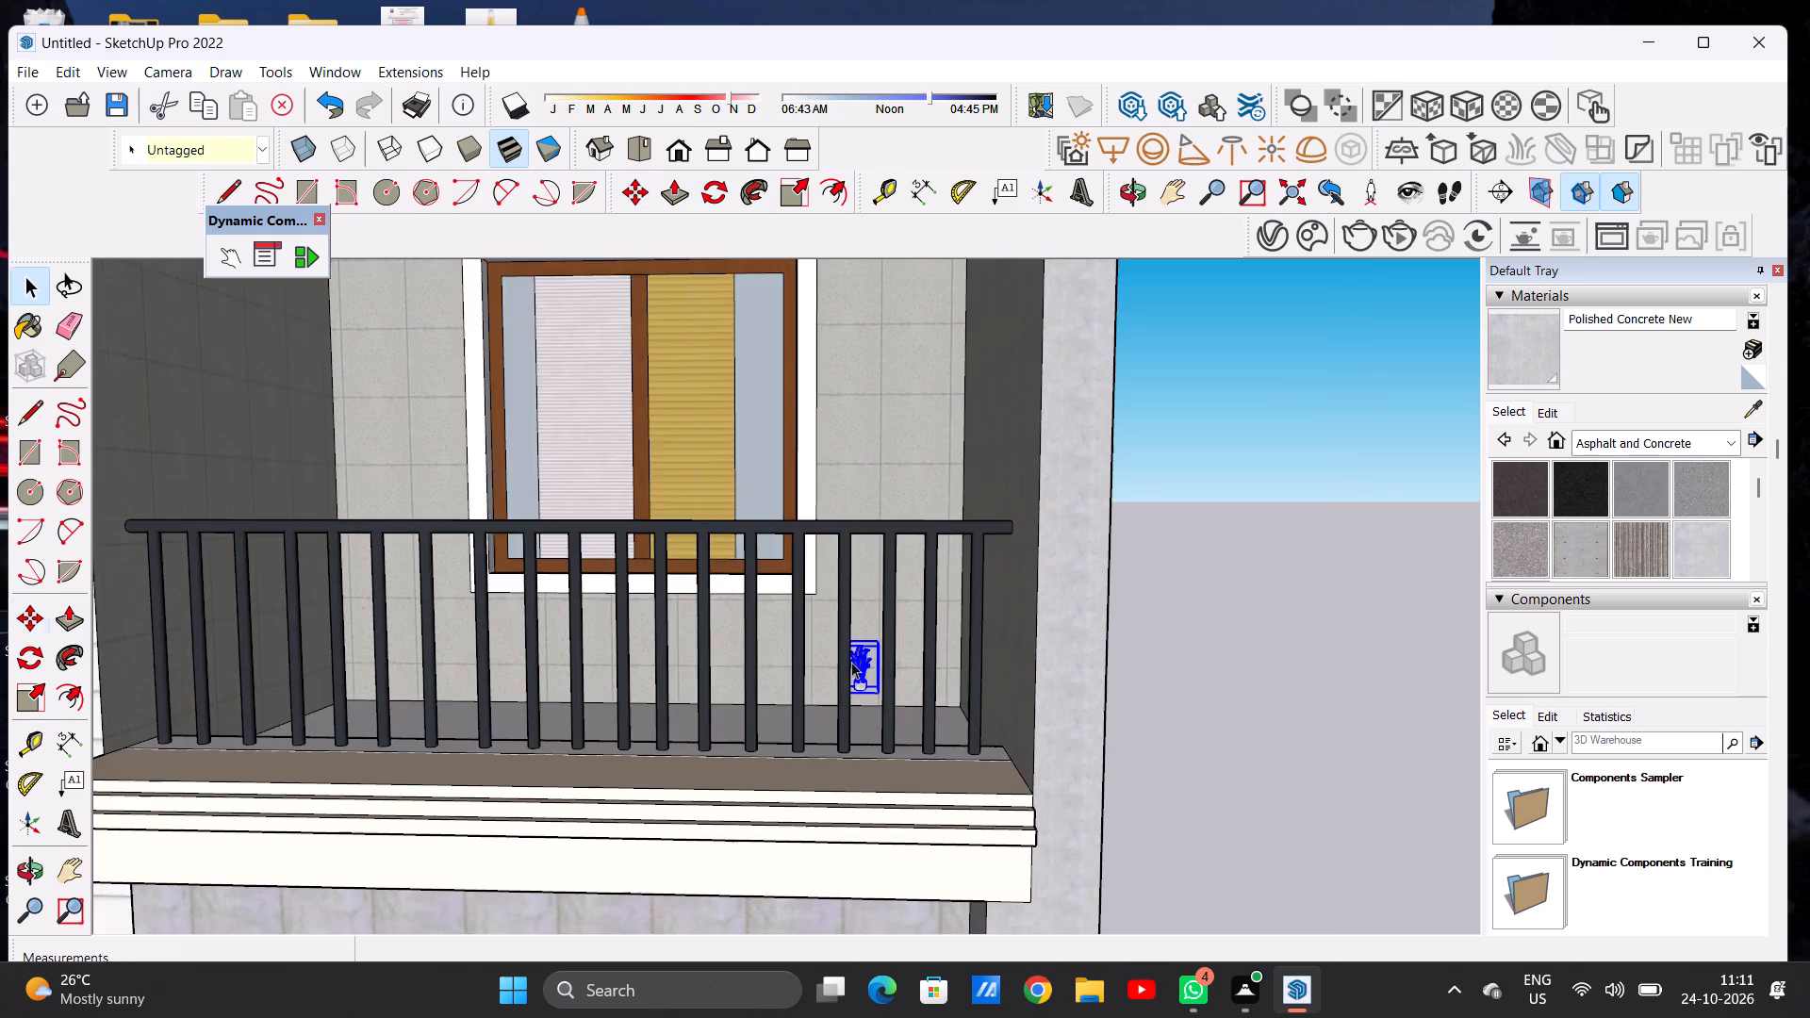
scroll(851, 662, down, 11)
middle_drag(822, 672, 827, 862)
middle_click(823, 866)
middle_click(816, 871)
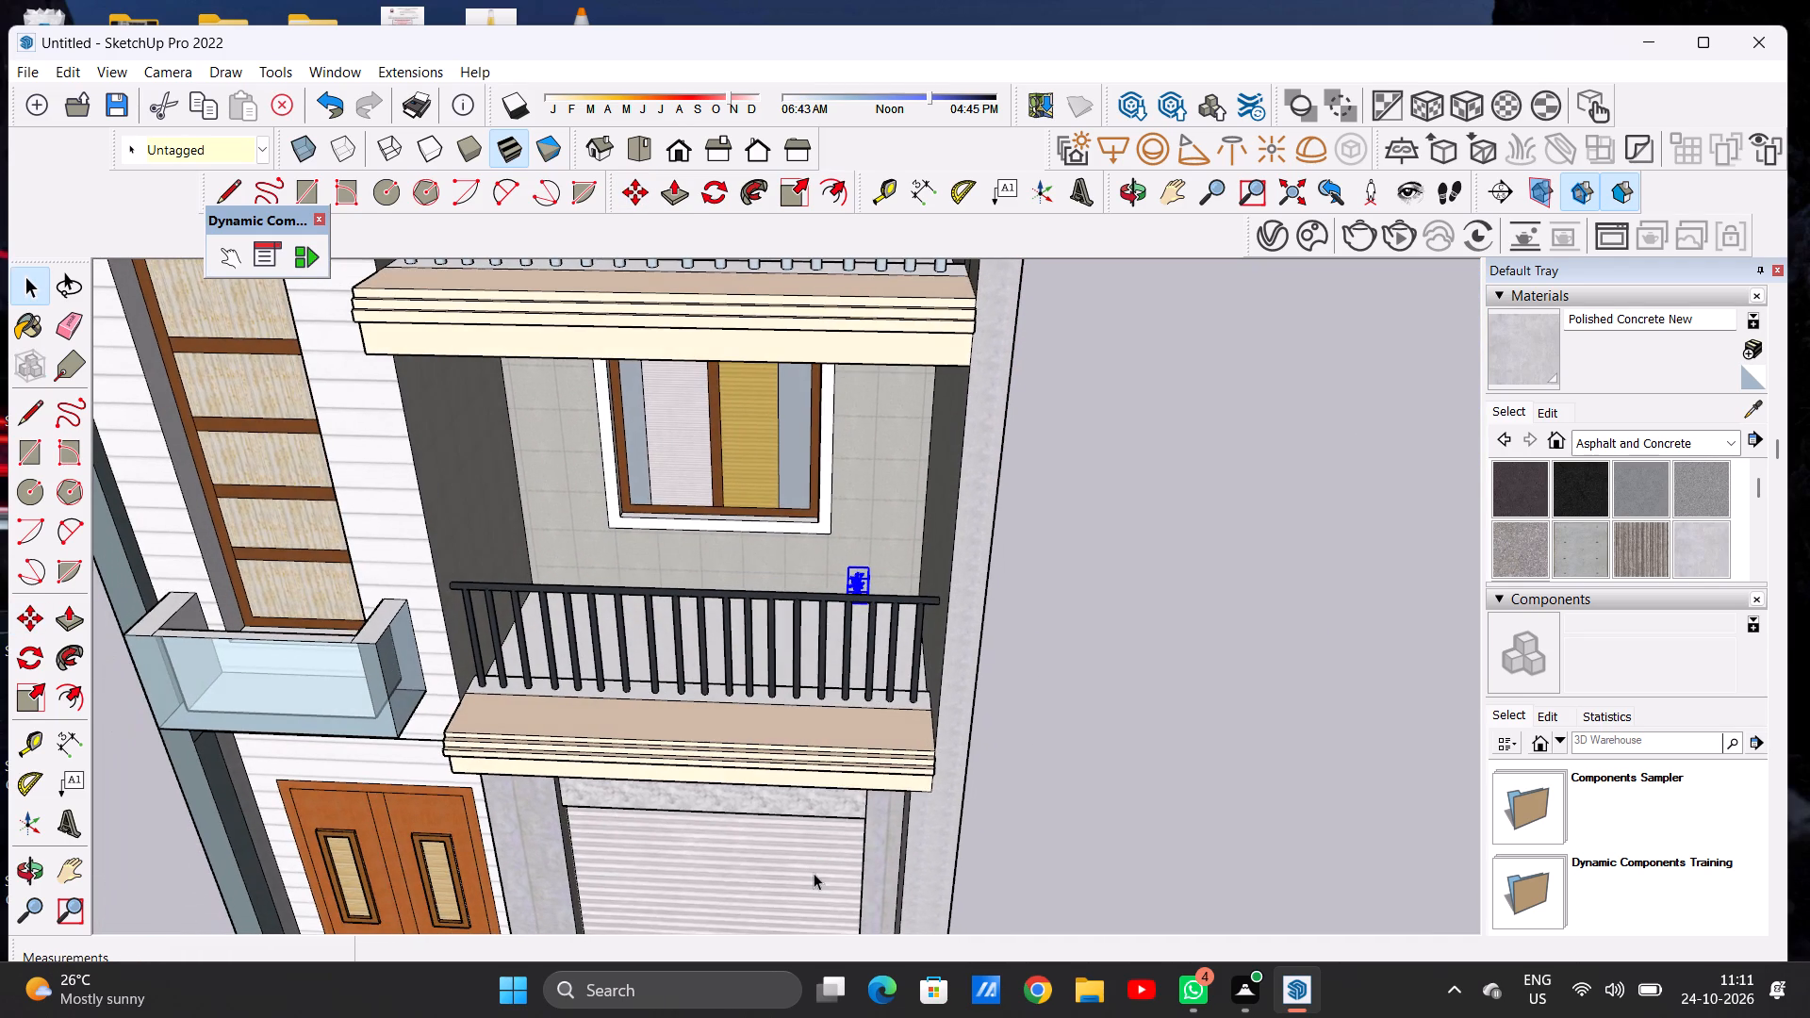
scroll(855, 567, up, 7)
middle_drag(791, 593, 995, 591)
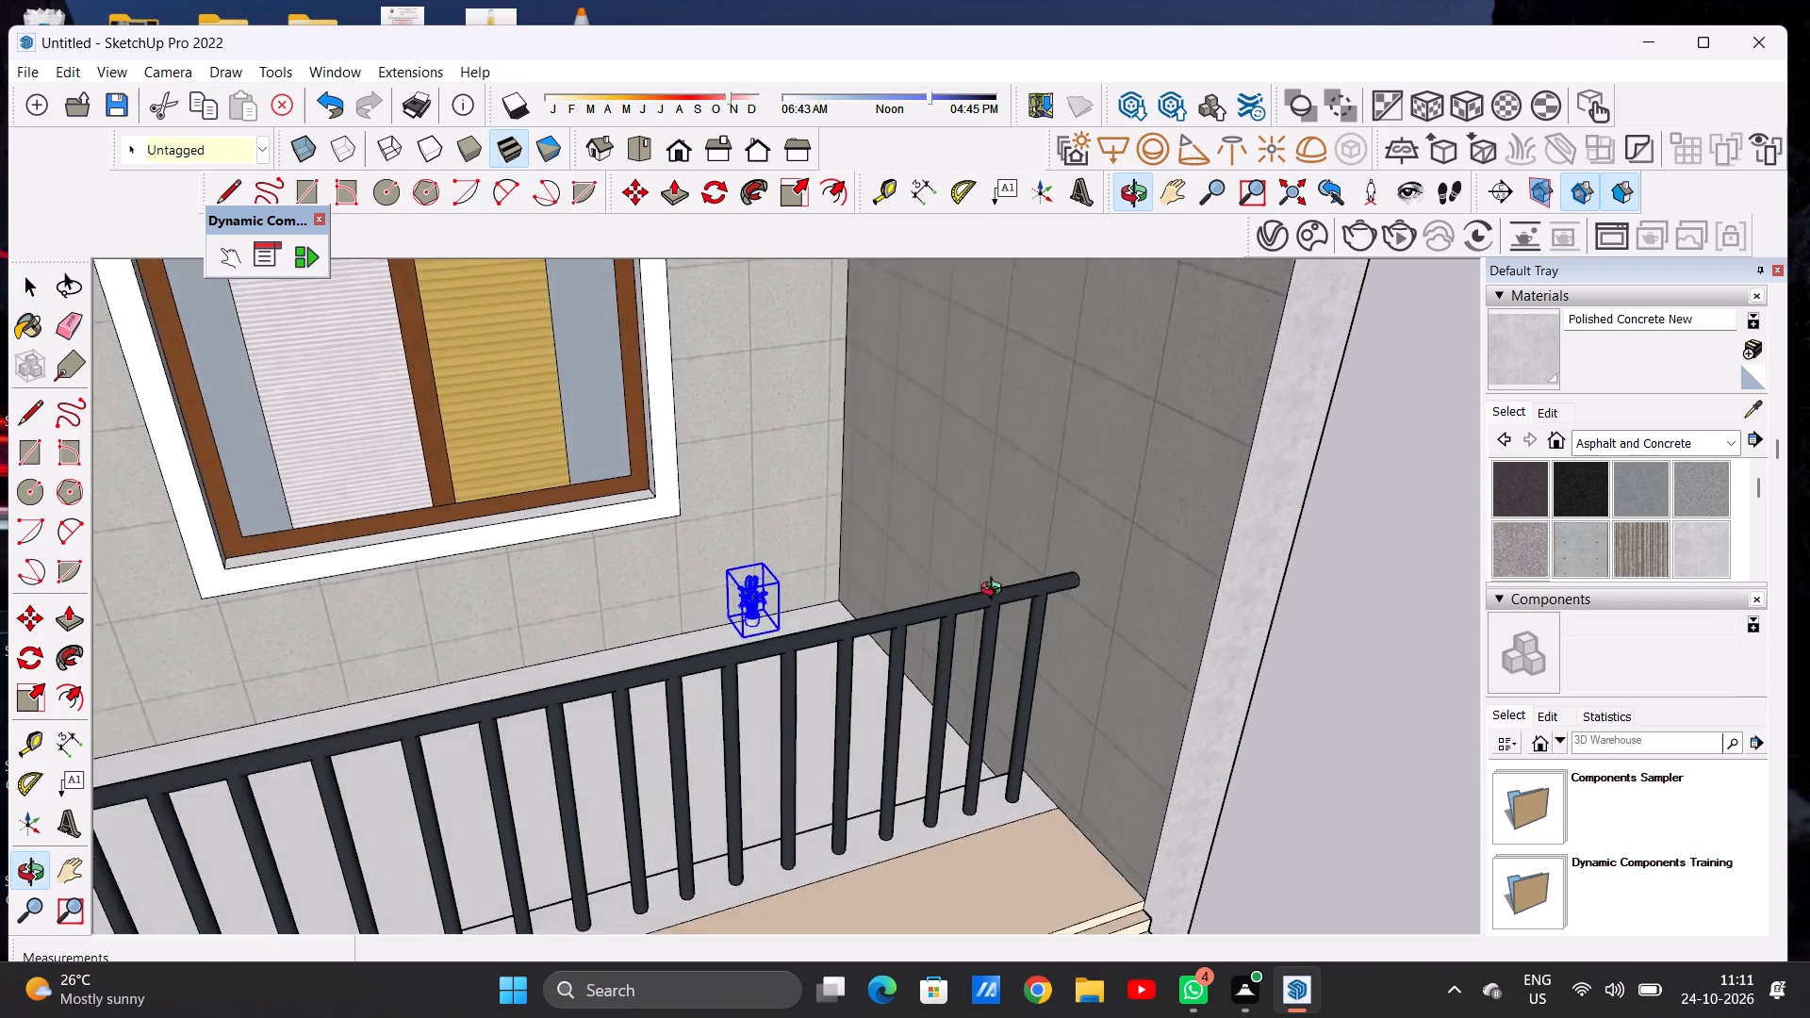
middle_drag(995, 591, 1150, 595)
scroll(749, 590, up, 3)
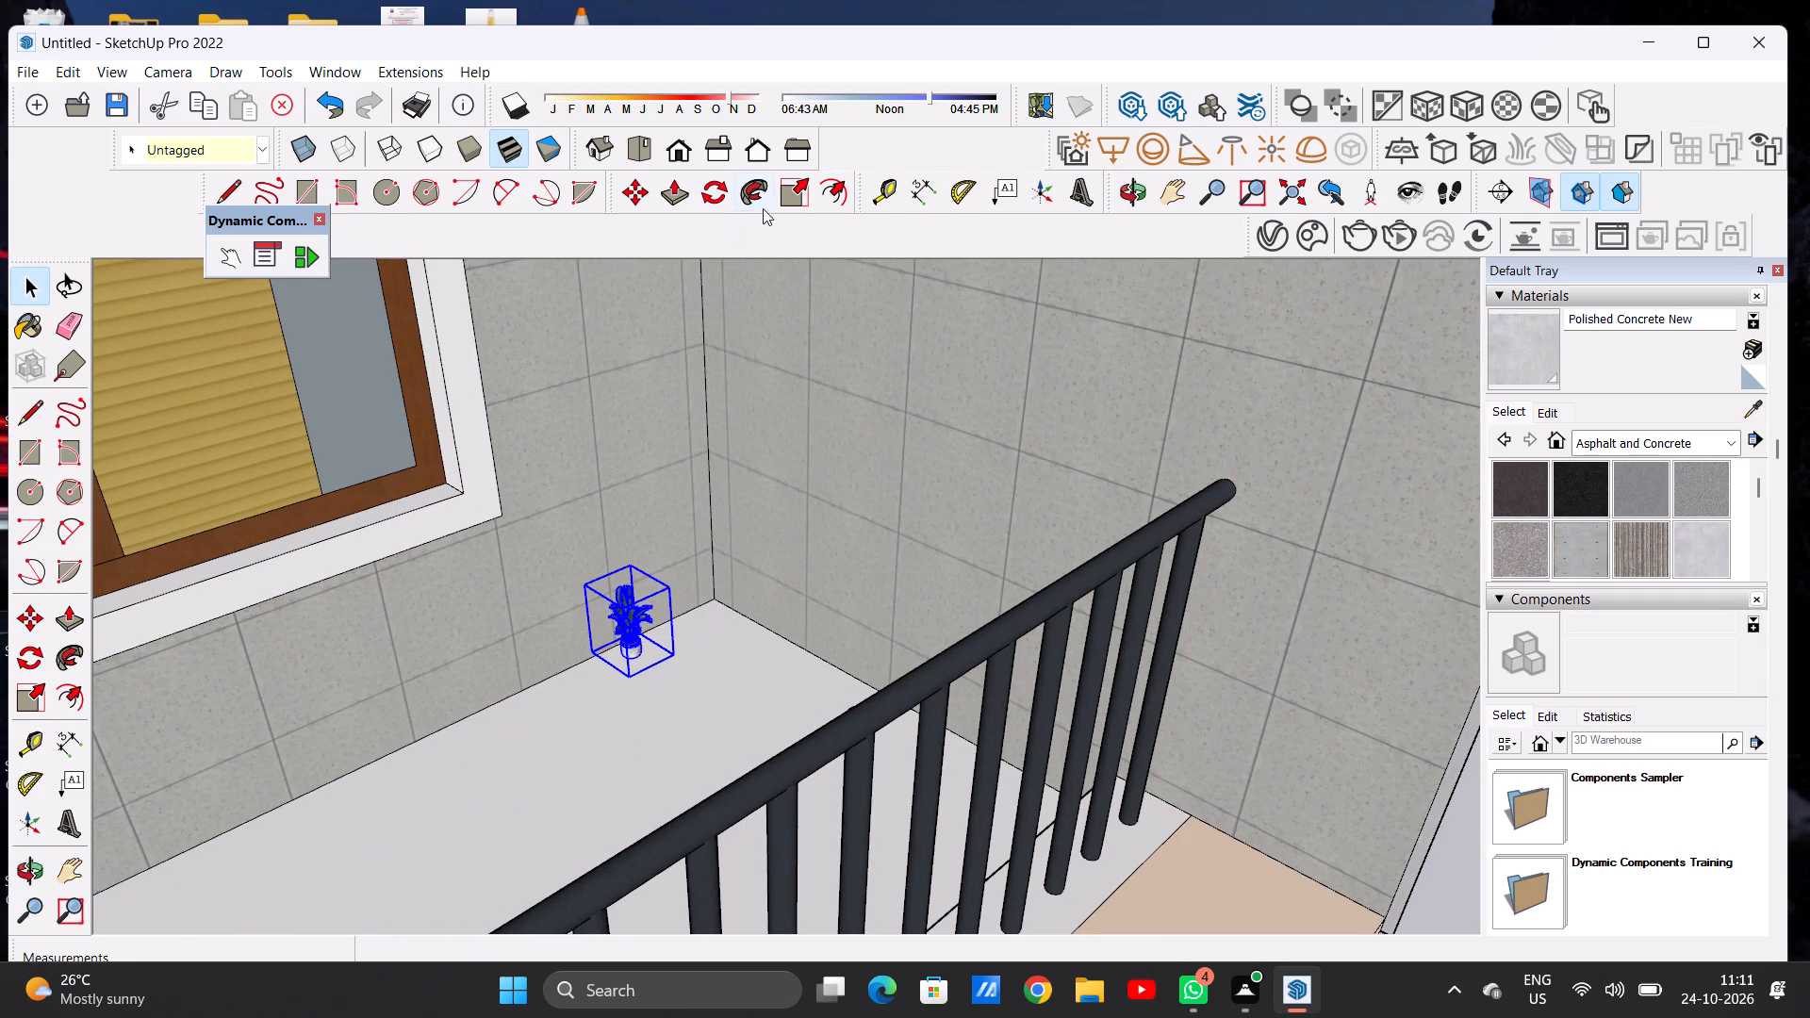
click(782, 189)
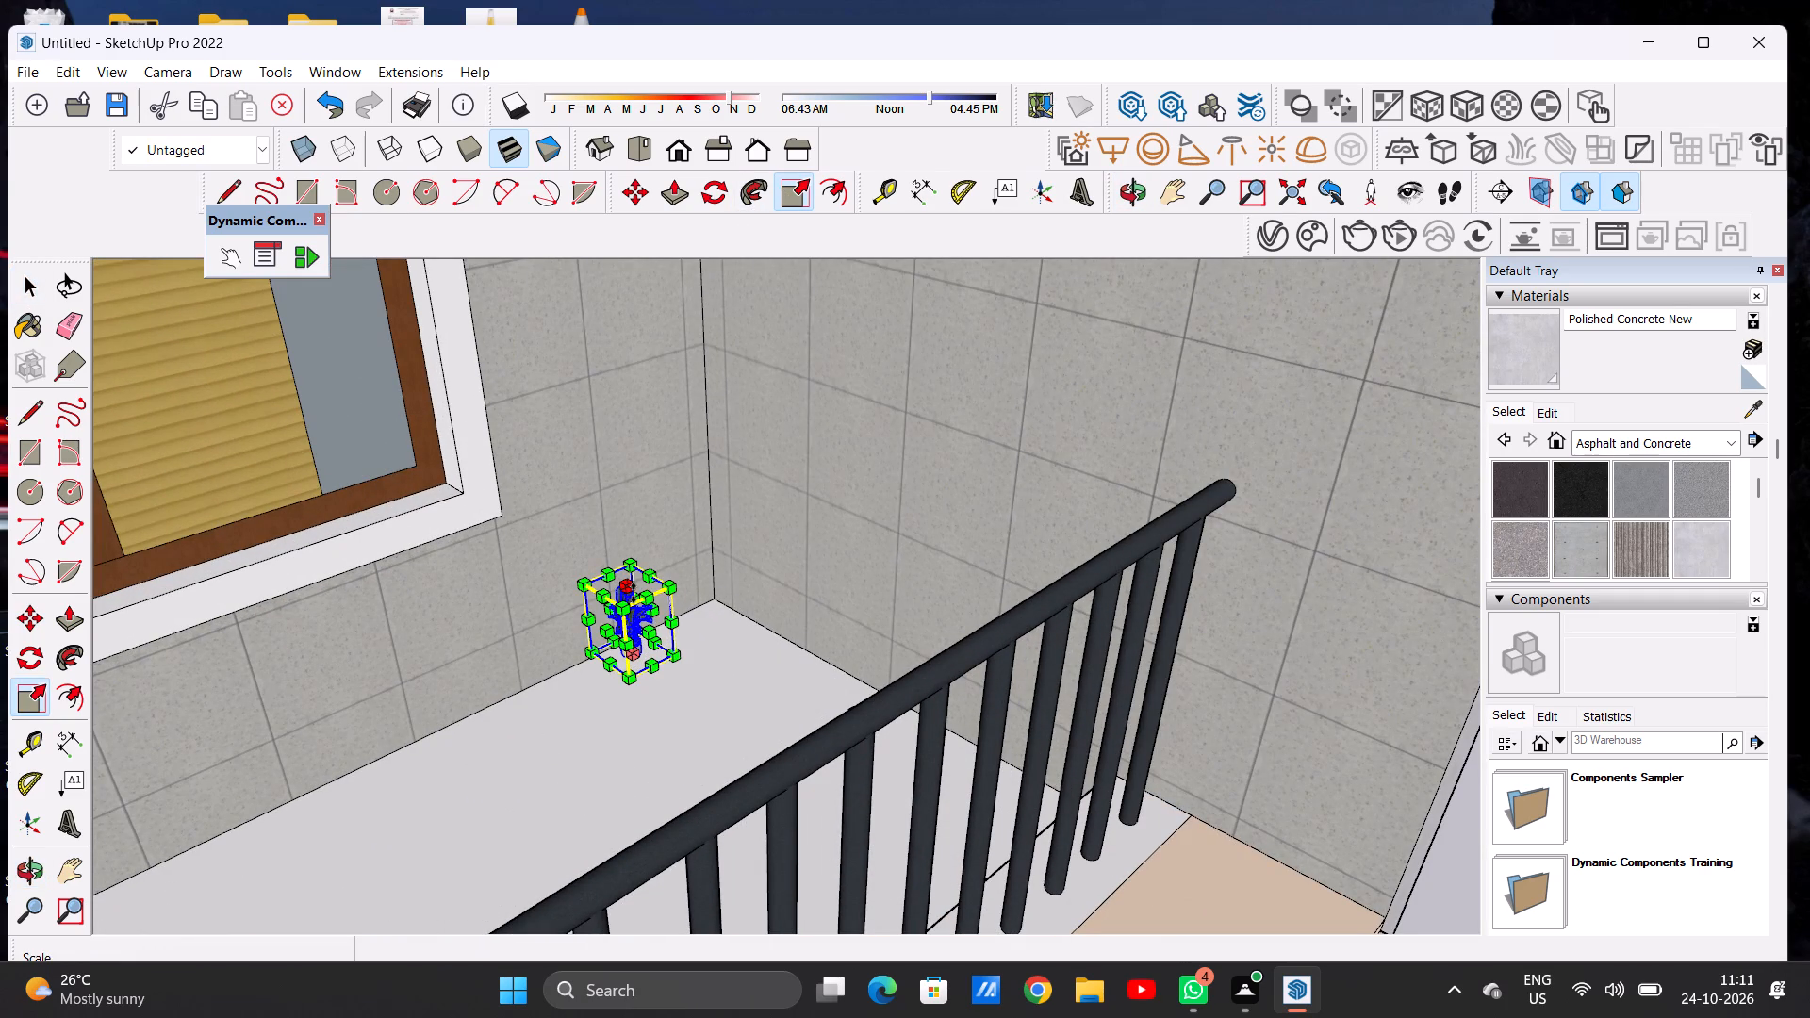
click(633, 593)
click(636, 423)
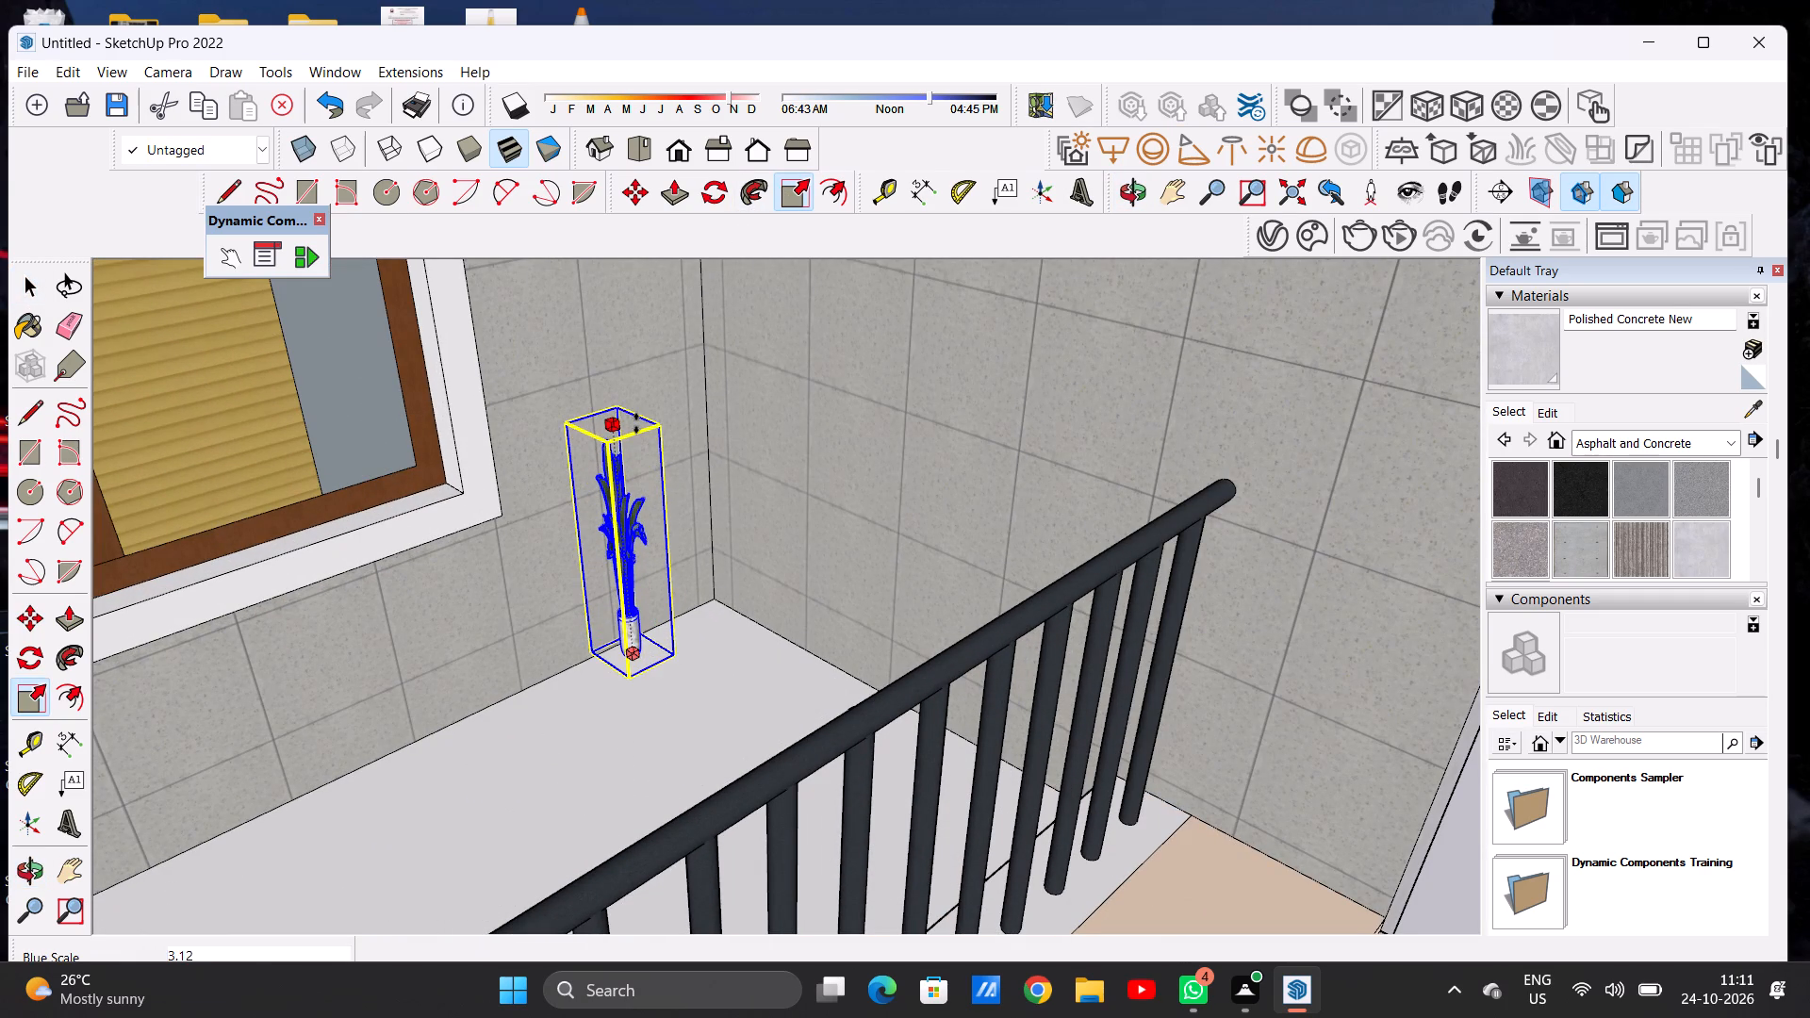
click(647, 560)
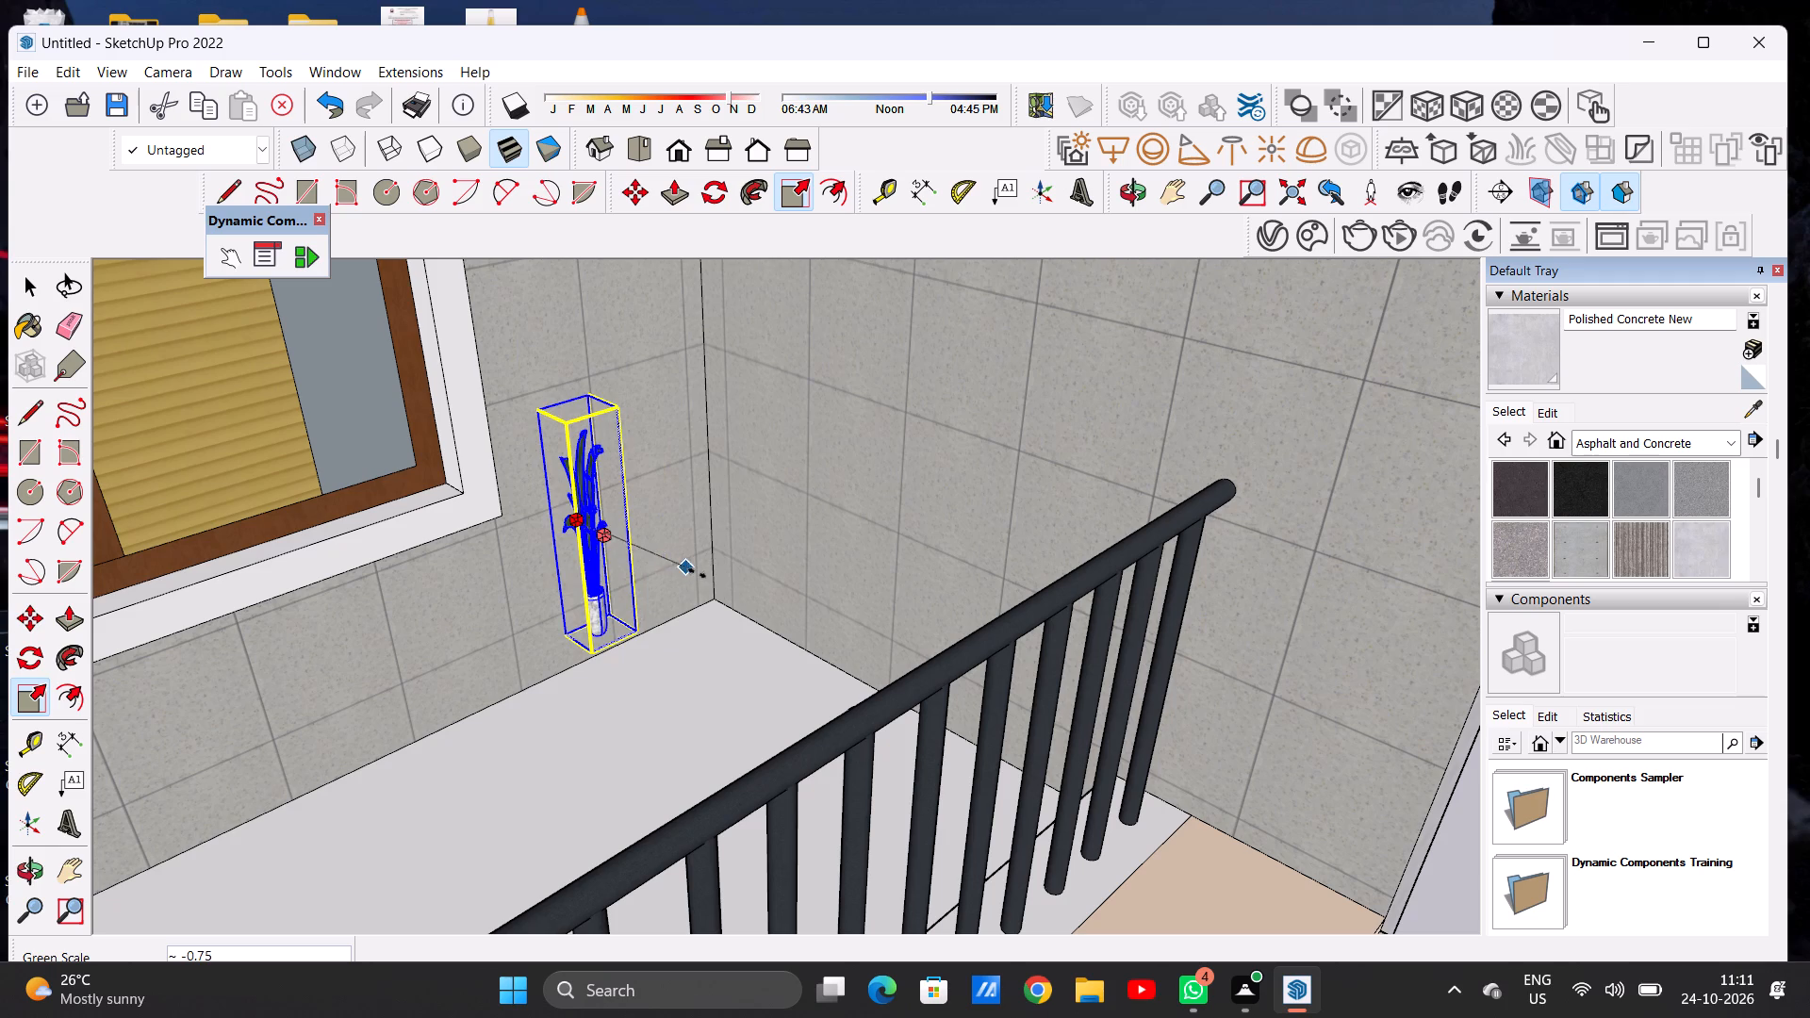
click(768, 614)
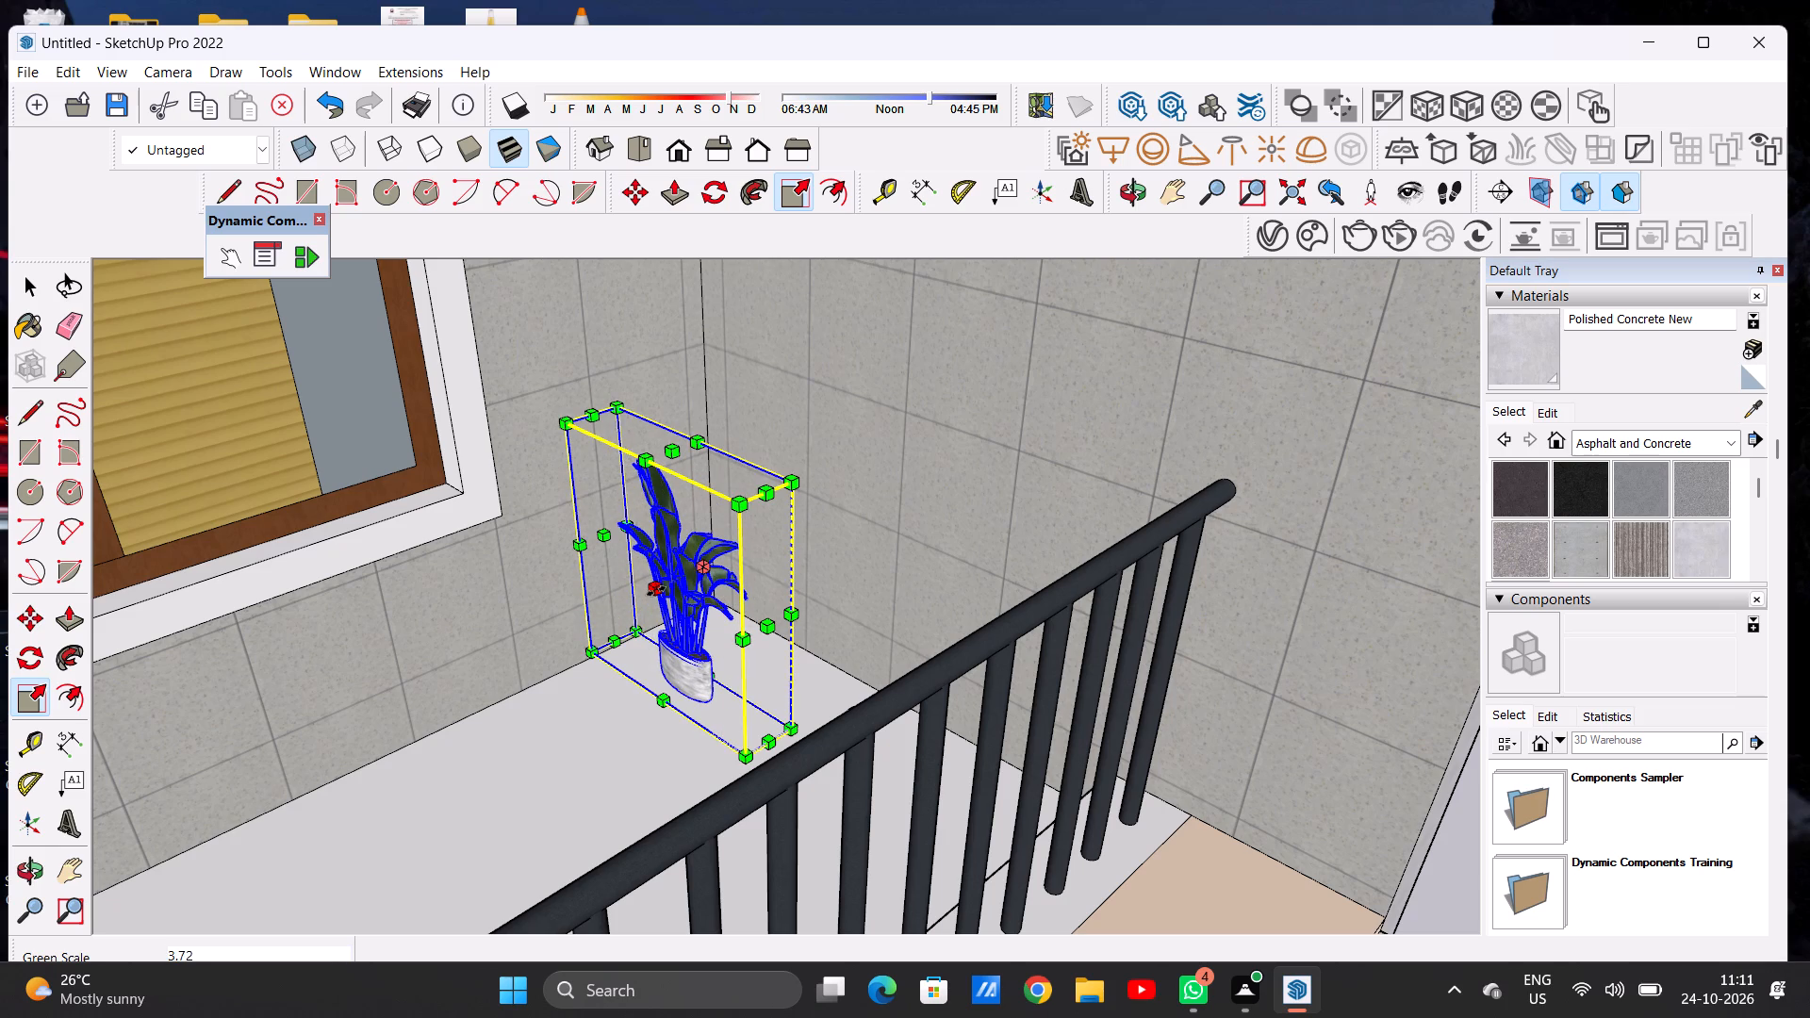
click(656, 591)
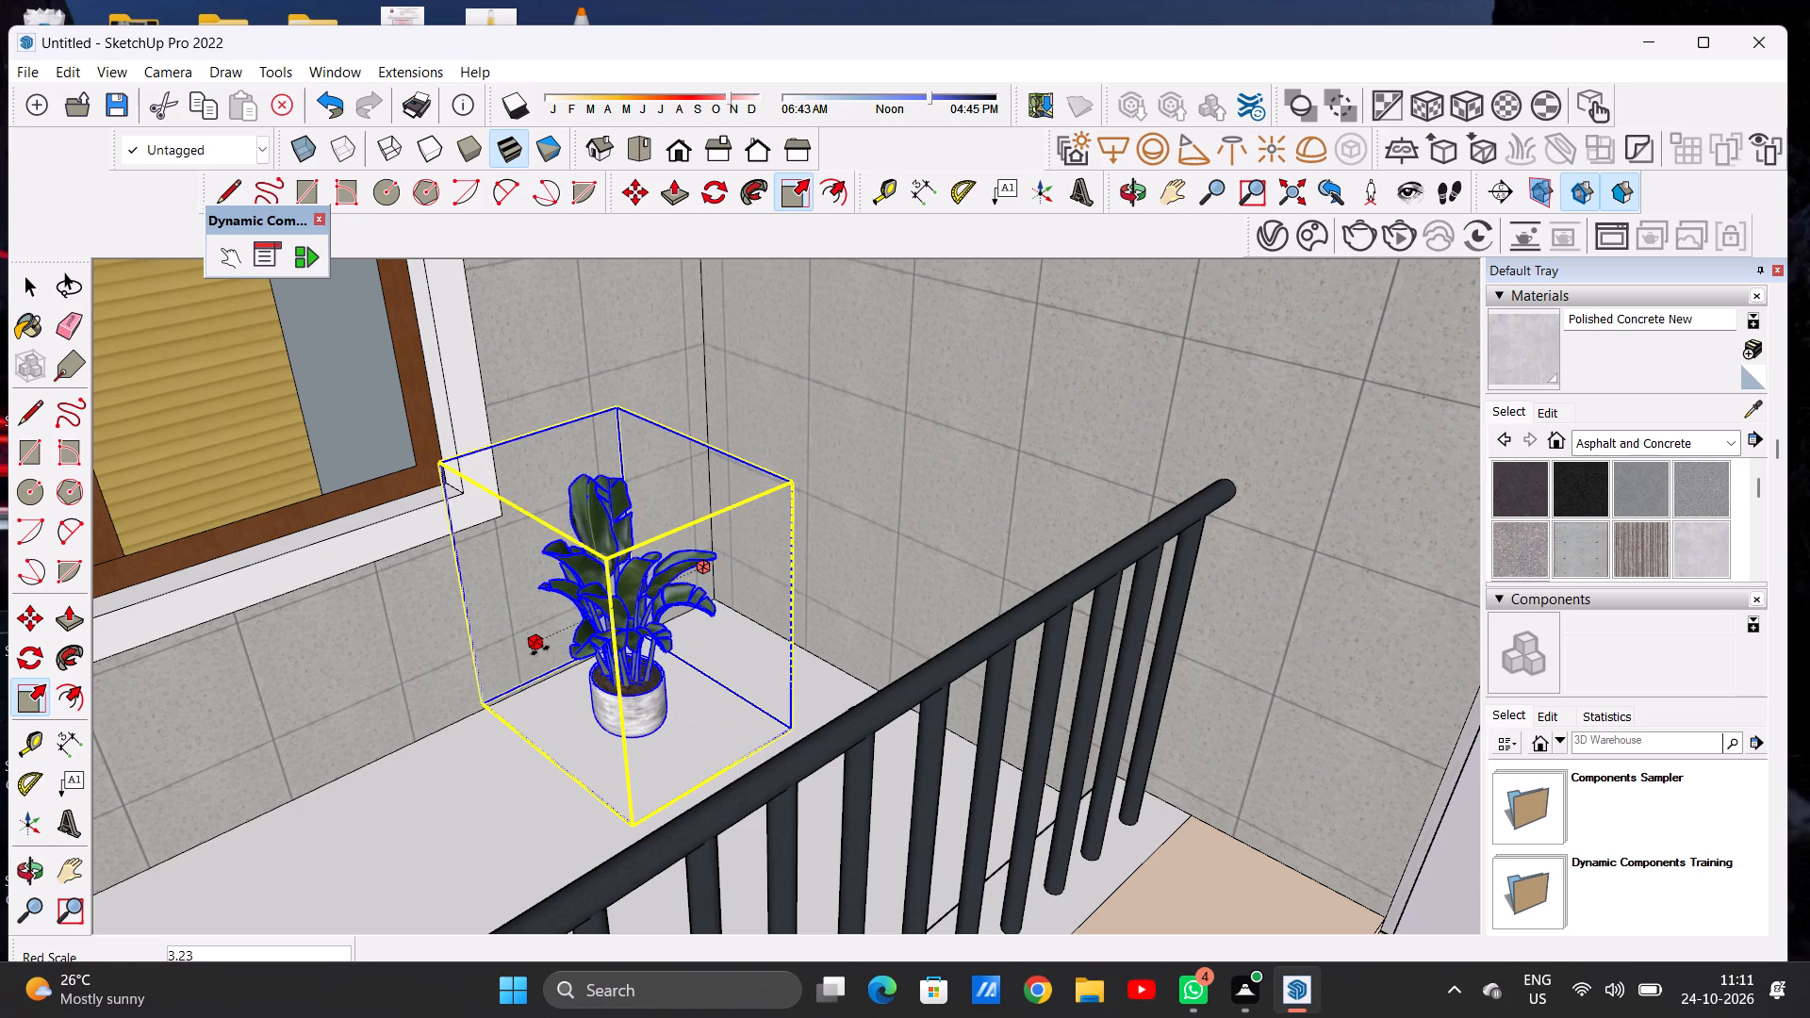
click(540, 650)
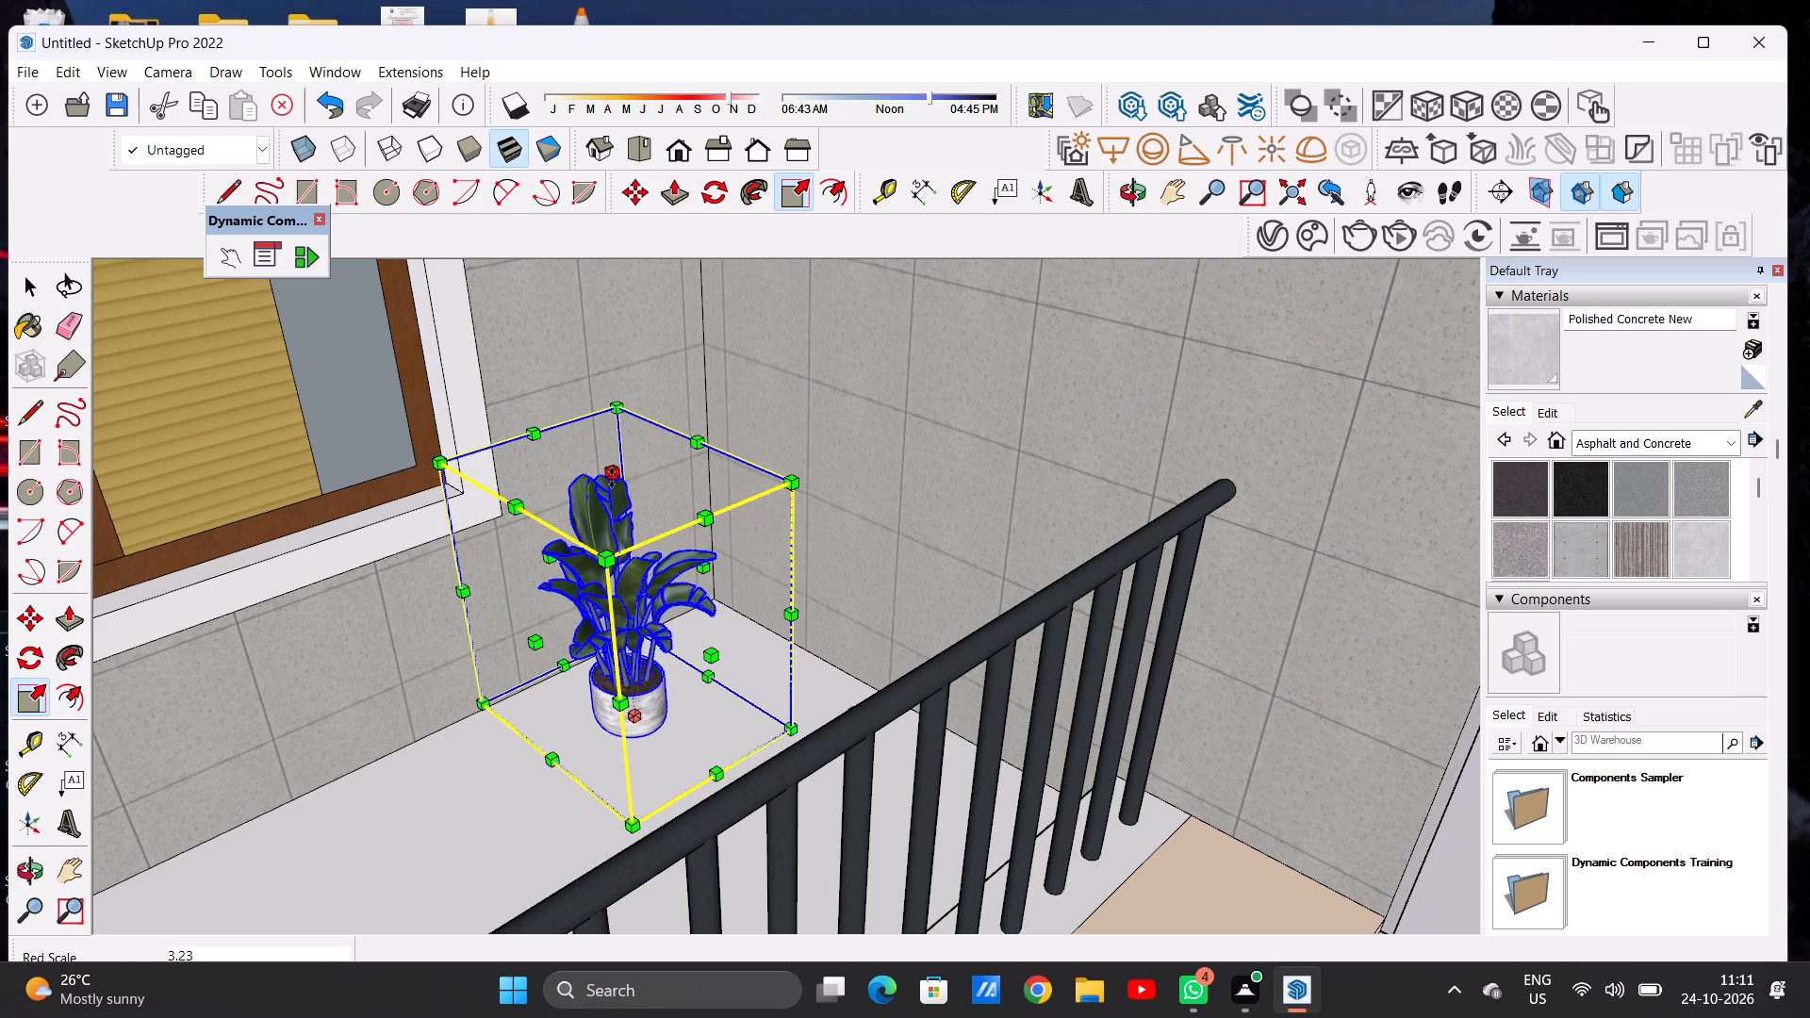
Scale the balcony plant further, by about 1.50 in height and 1.11 along the green axis.
click(612, 478)
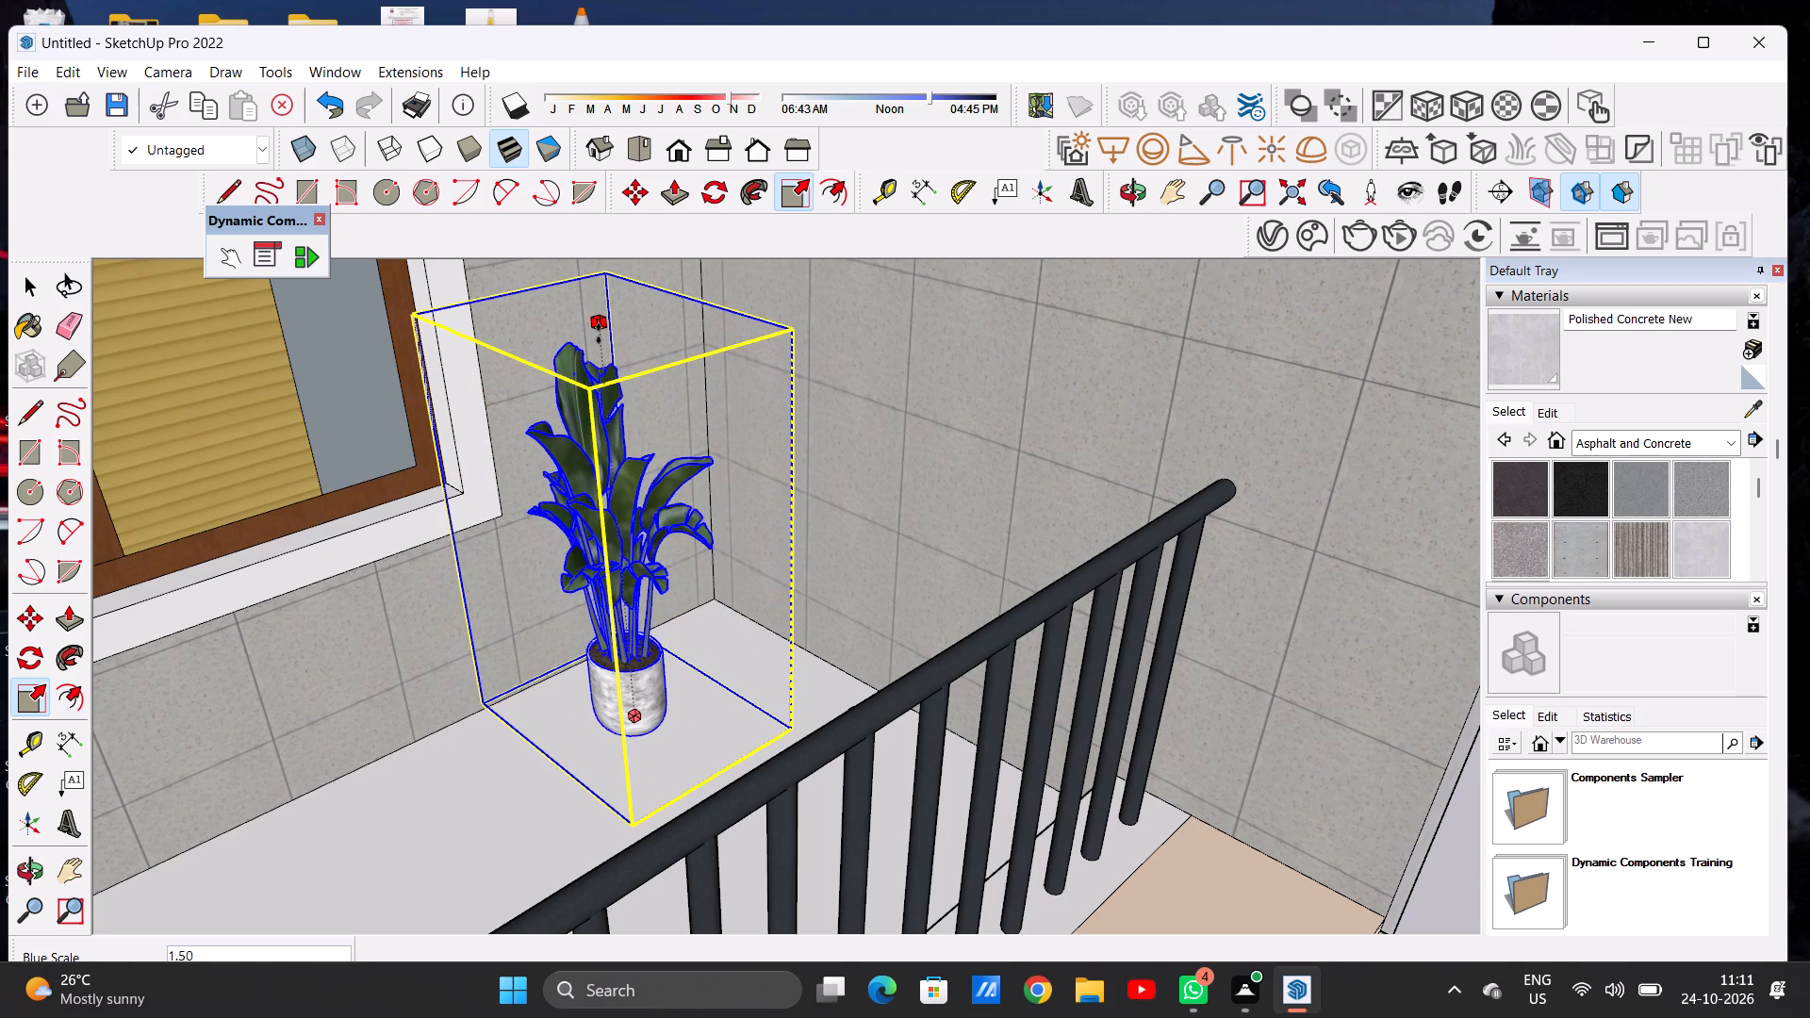
click(599, 334)
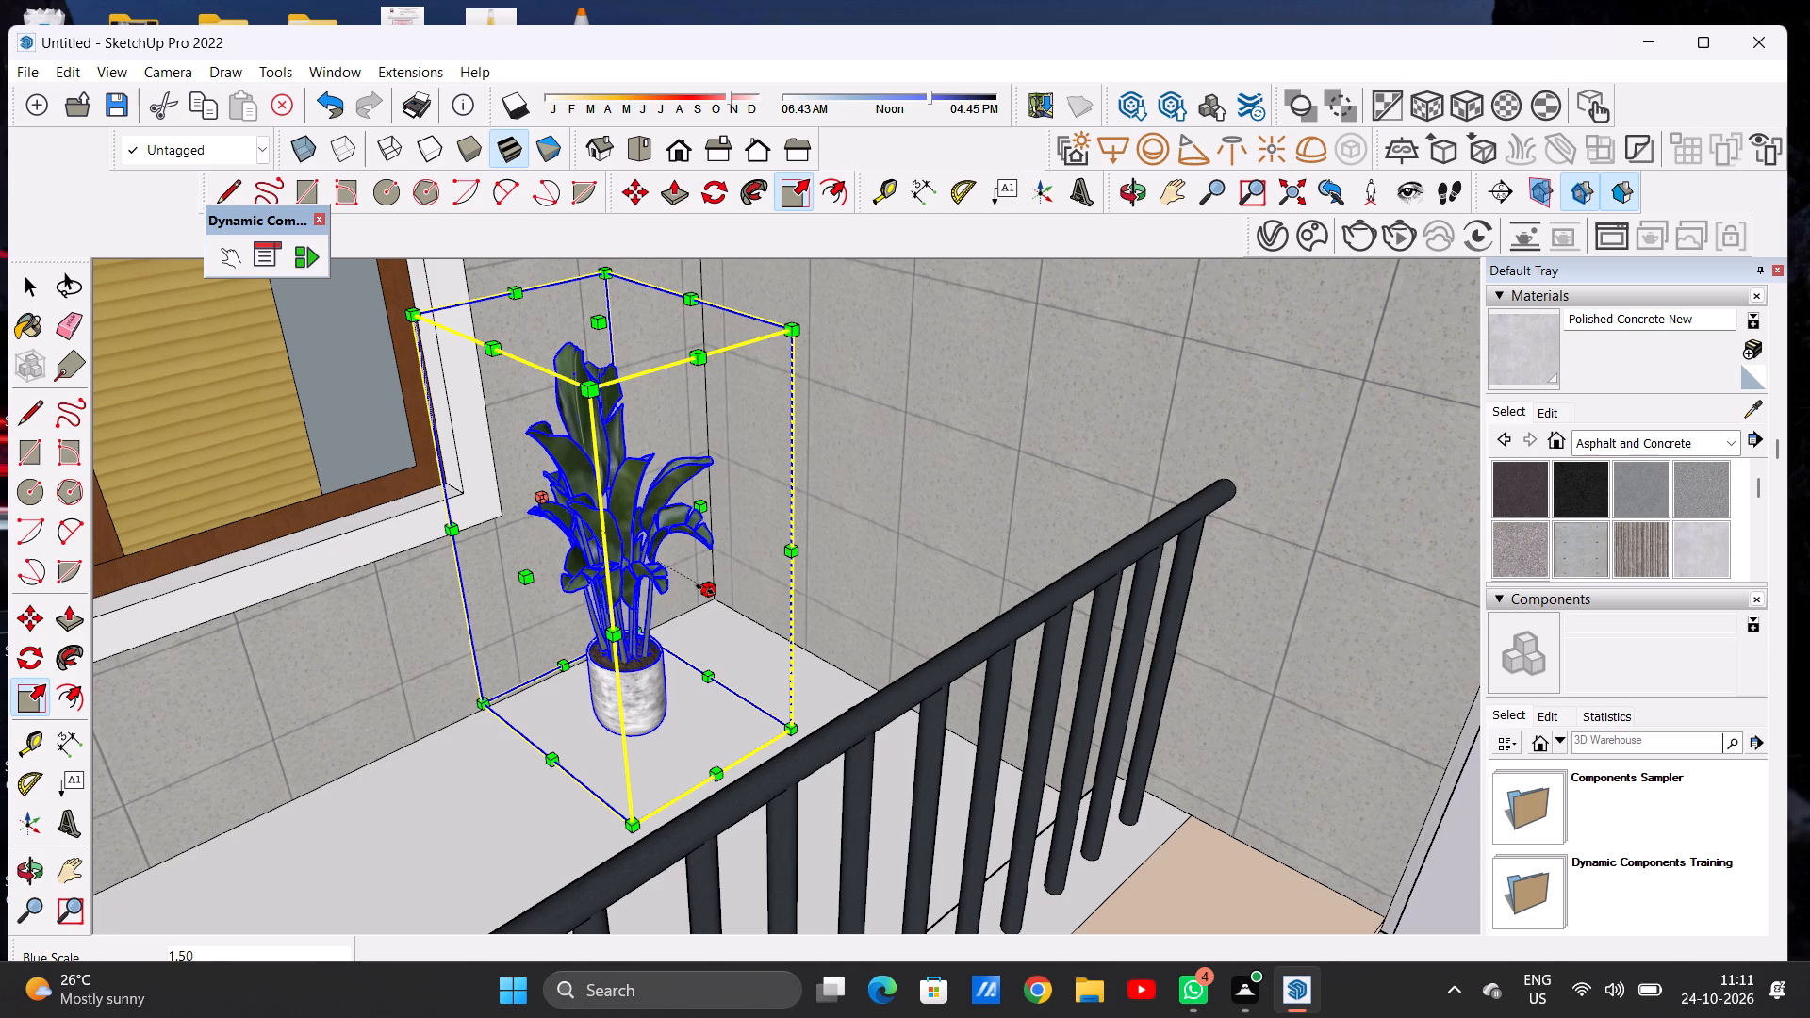
click(705, 589)
click(731, 600)
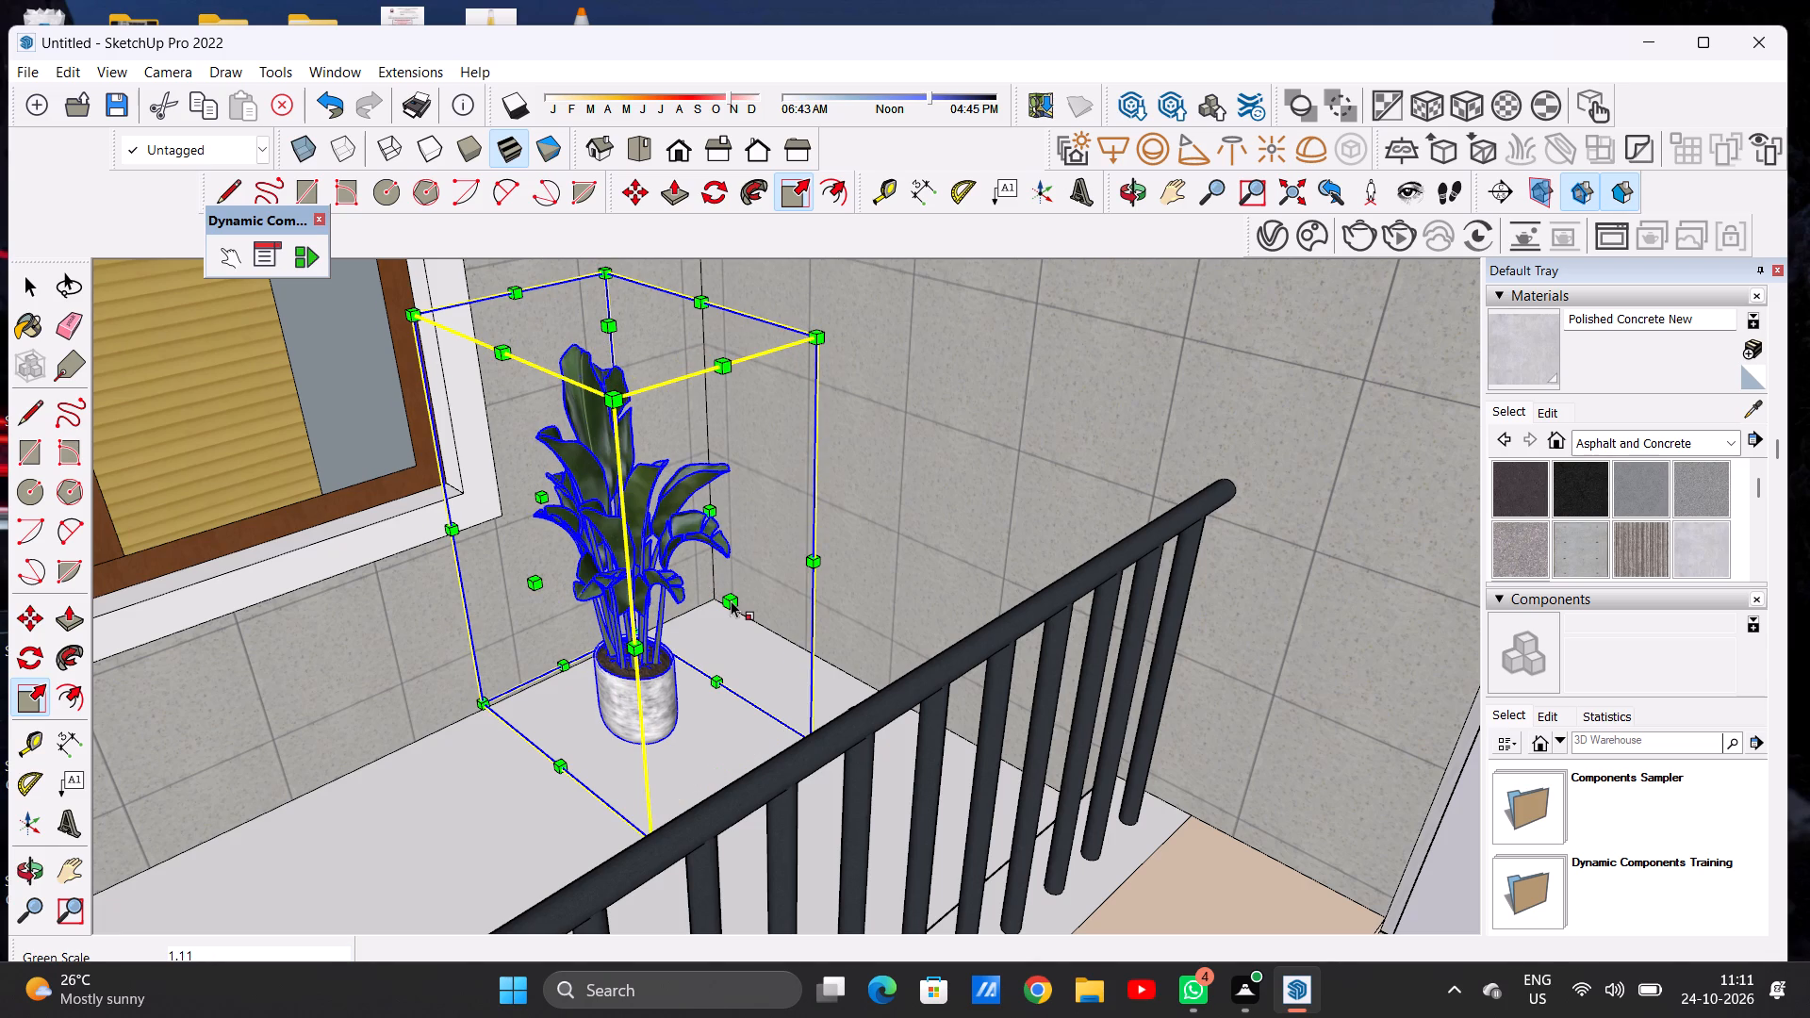
Move the potted plant about 26' 7 11/16" to the front corner of the first-floor balcony, beside the railing and tall side wall.
key(space)
scroll(616, 643, down, 11)
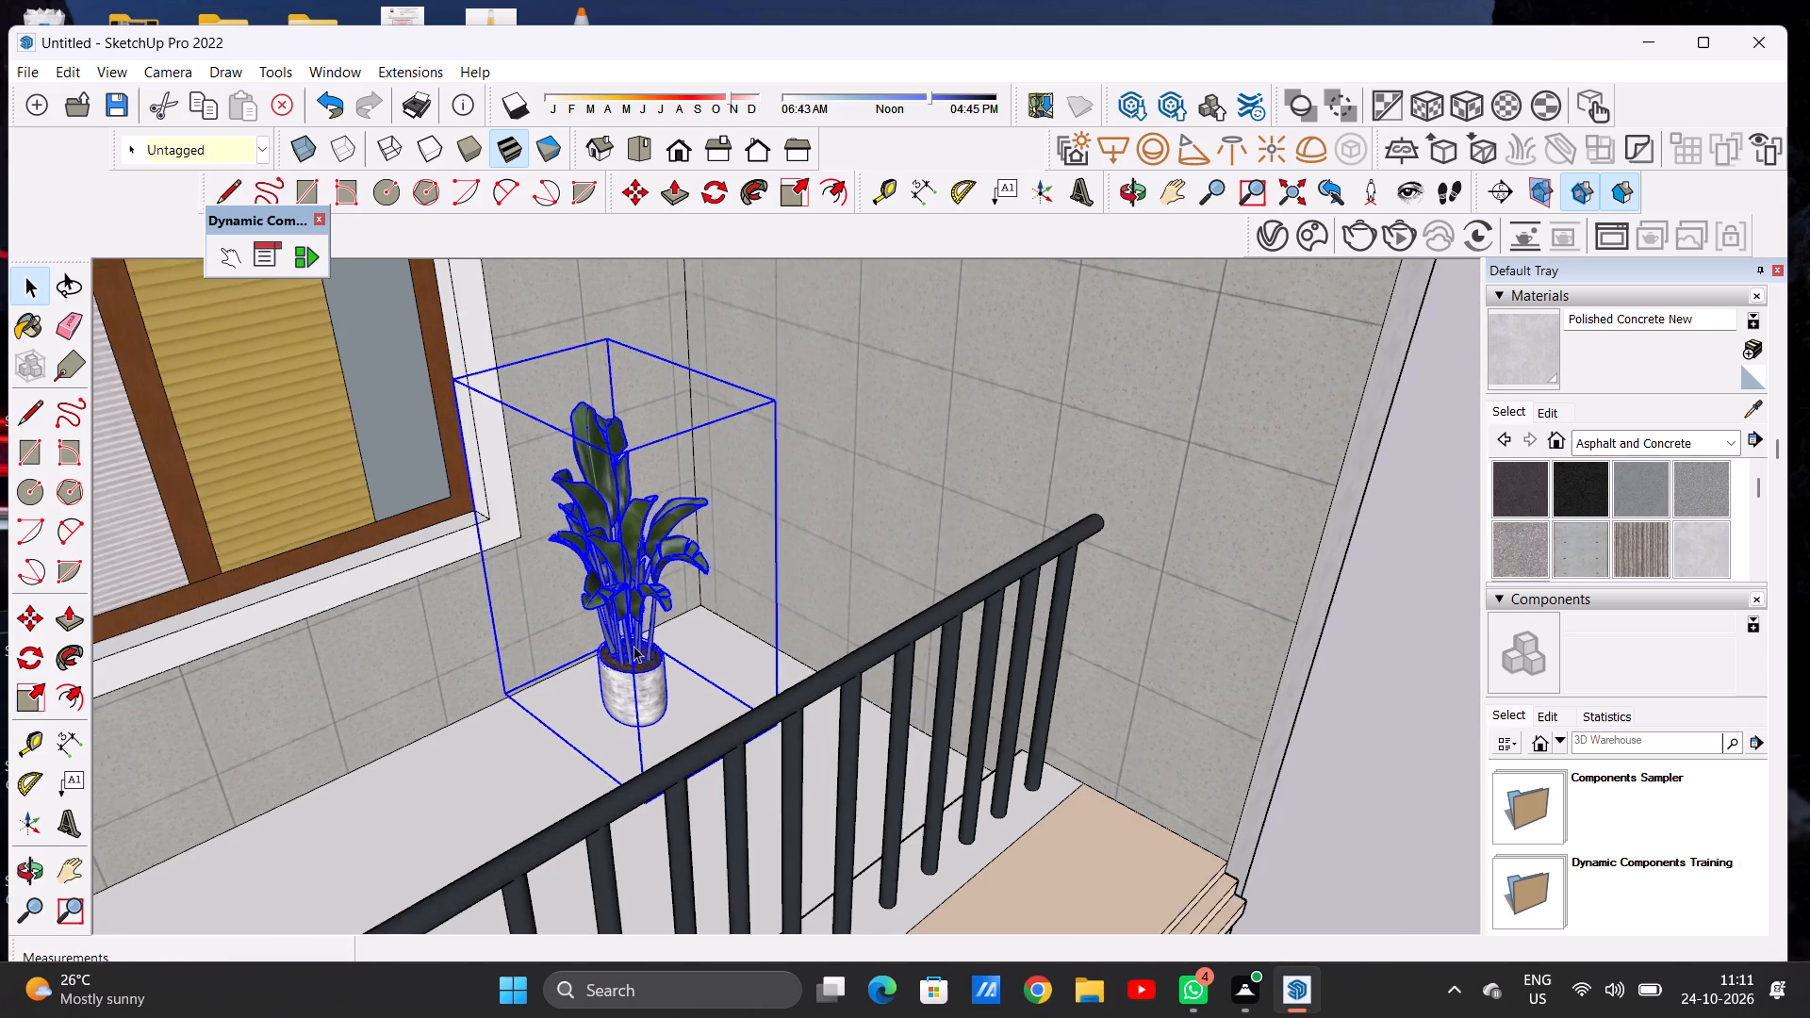
scroll(633, 646, down, 12)
scroll(690, 634, up, 1)
scroll(690, 634, down, 3)
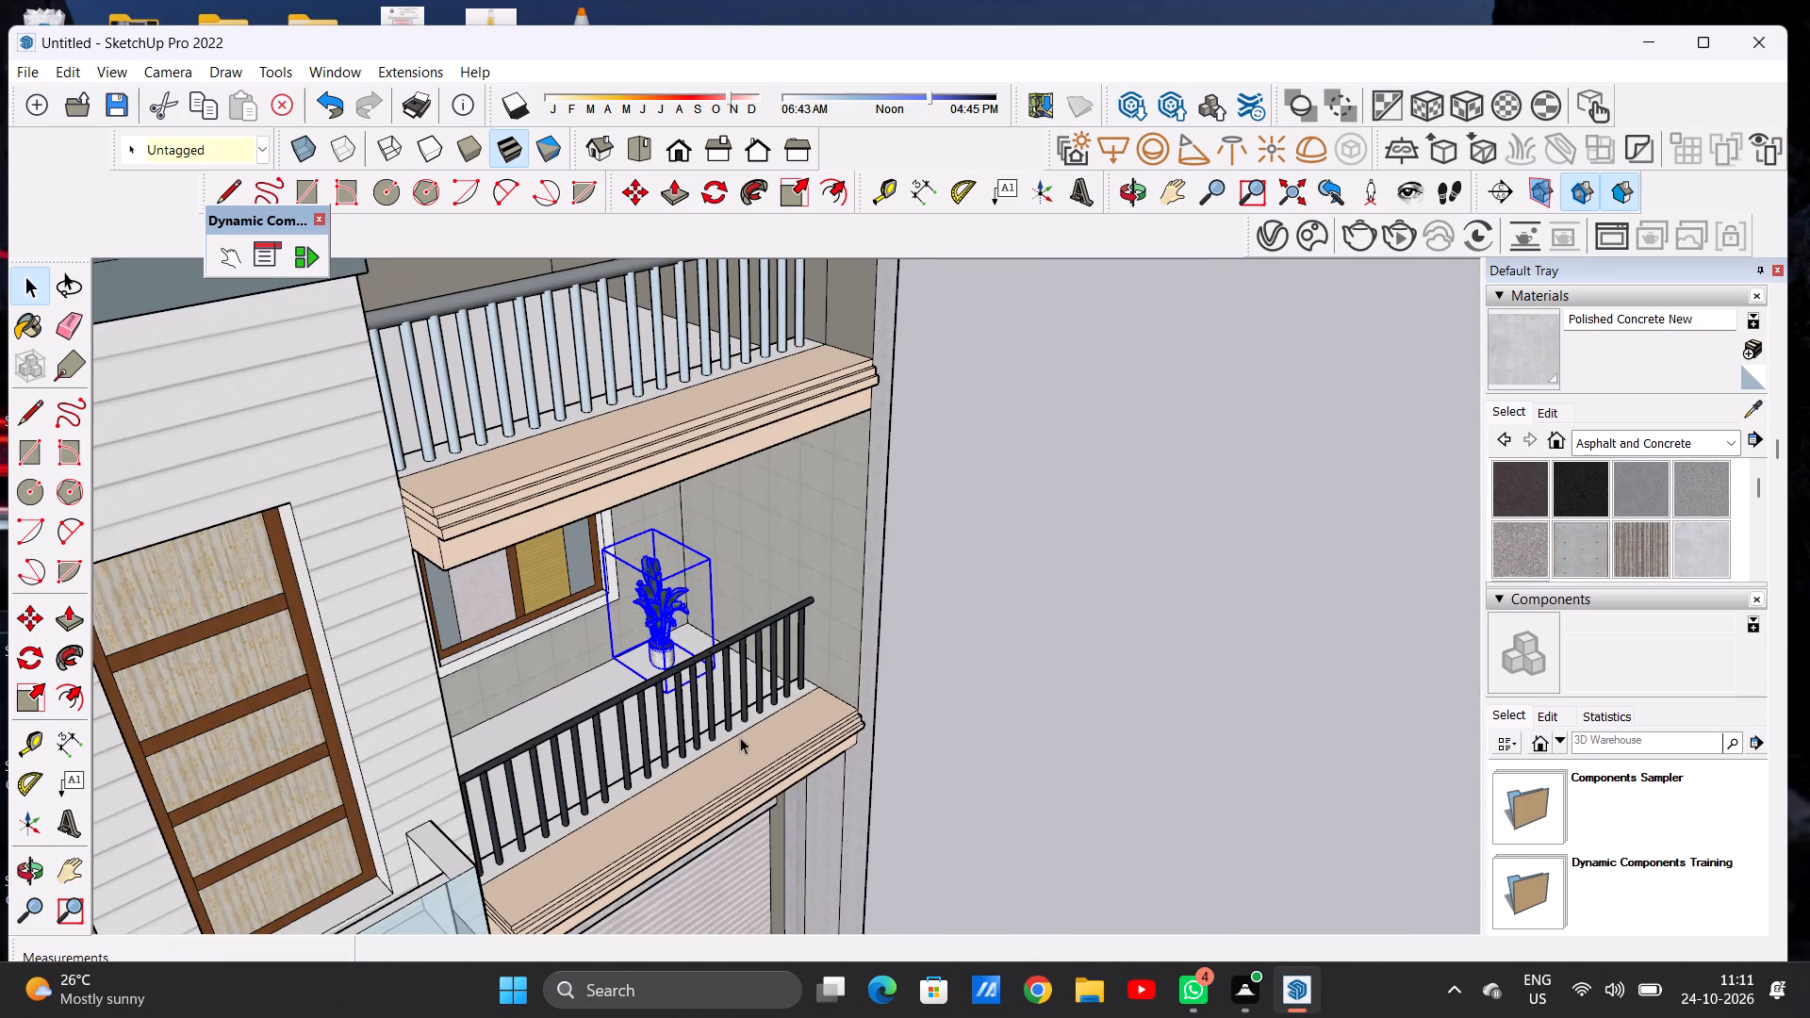
scroll(699, 732, up, 6)
key(m)
scroll(655, 691, up, 5)
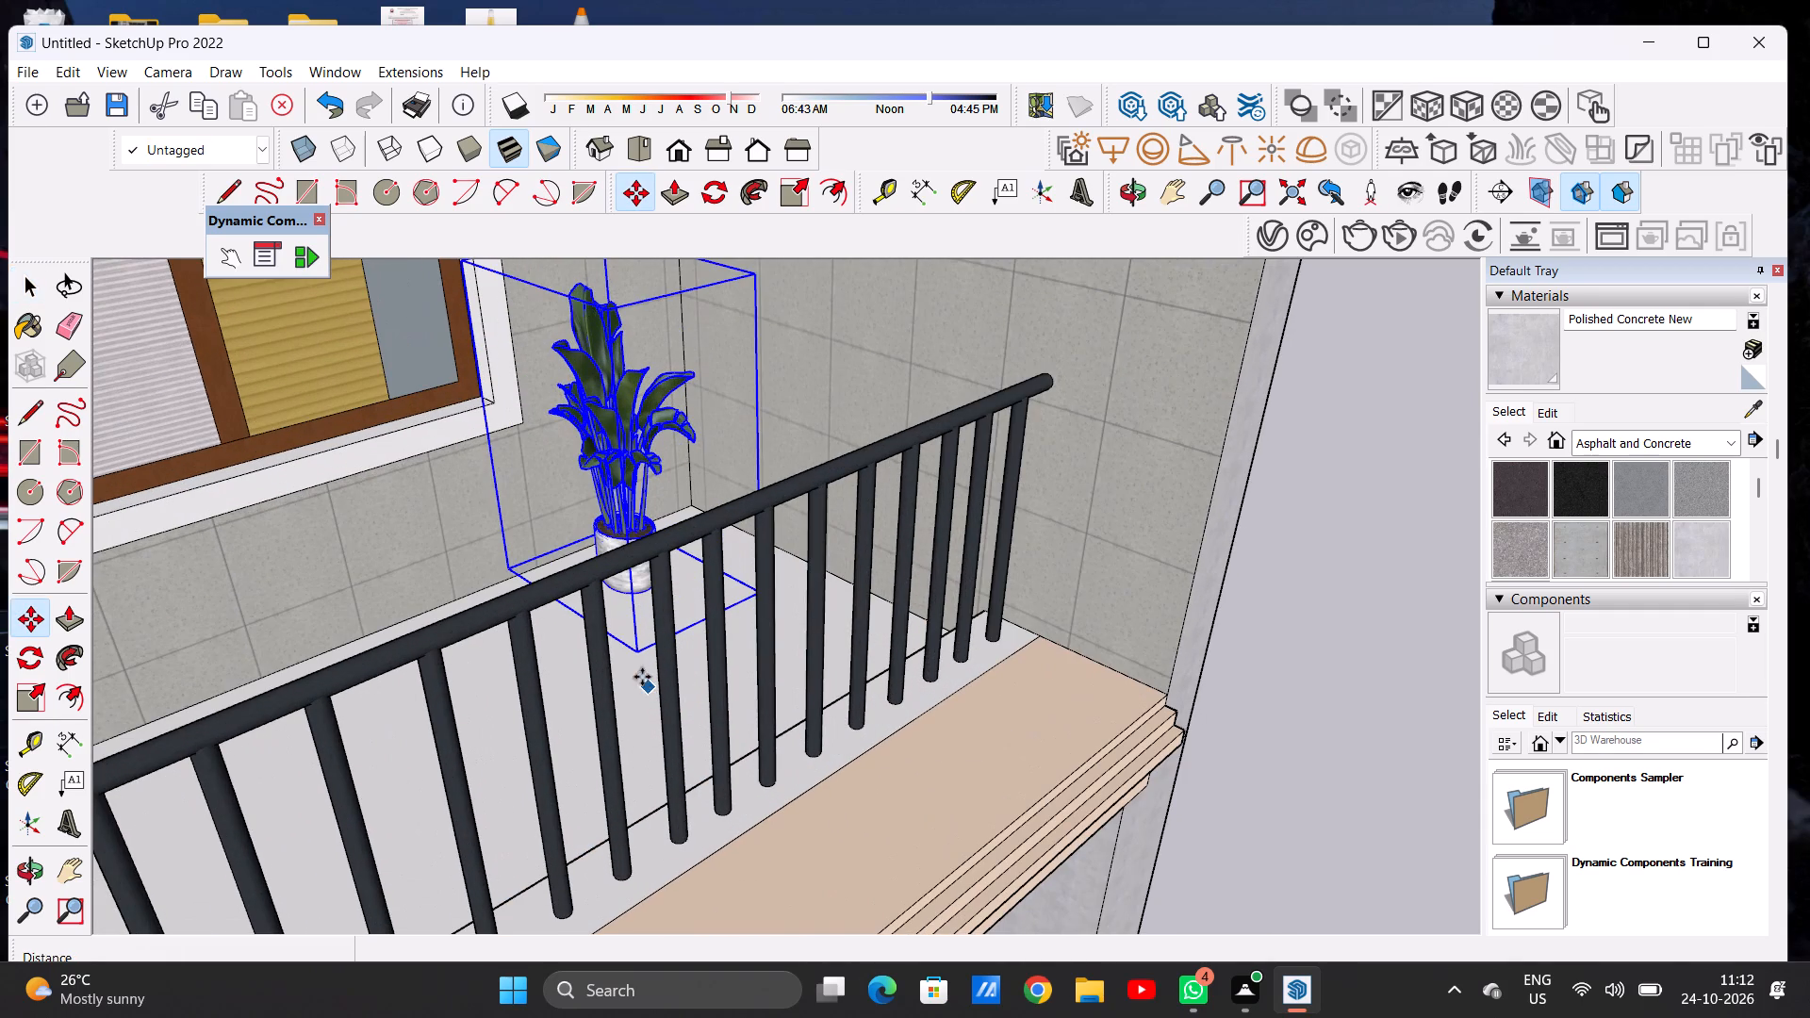
click(643, 658)
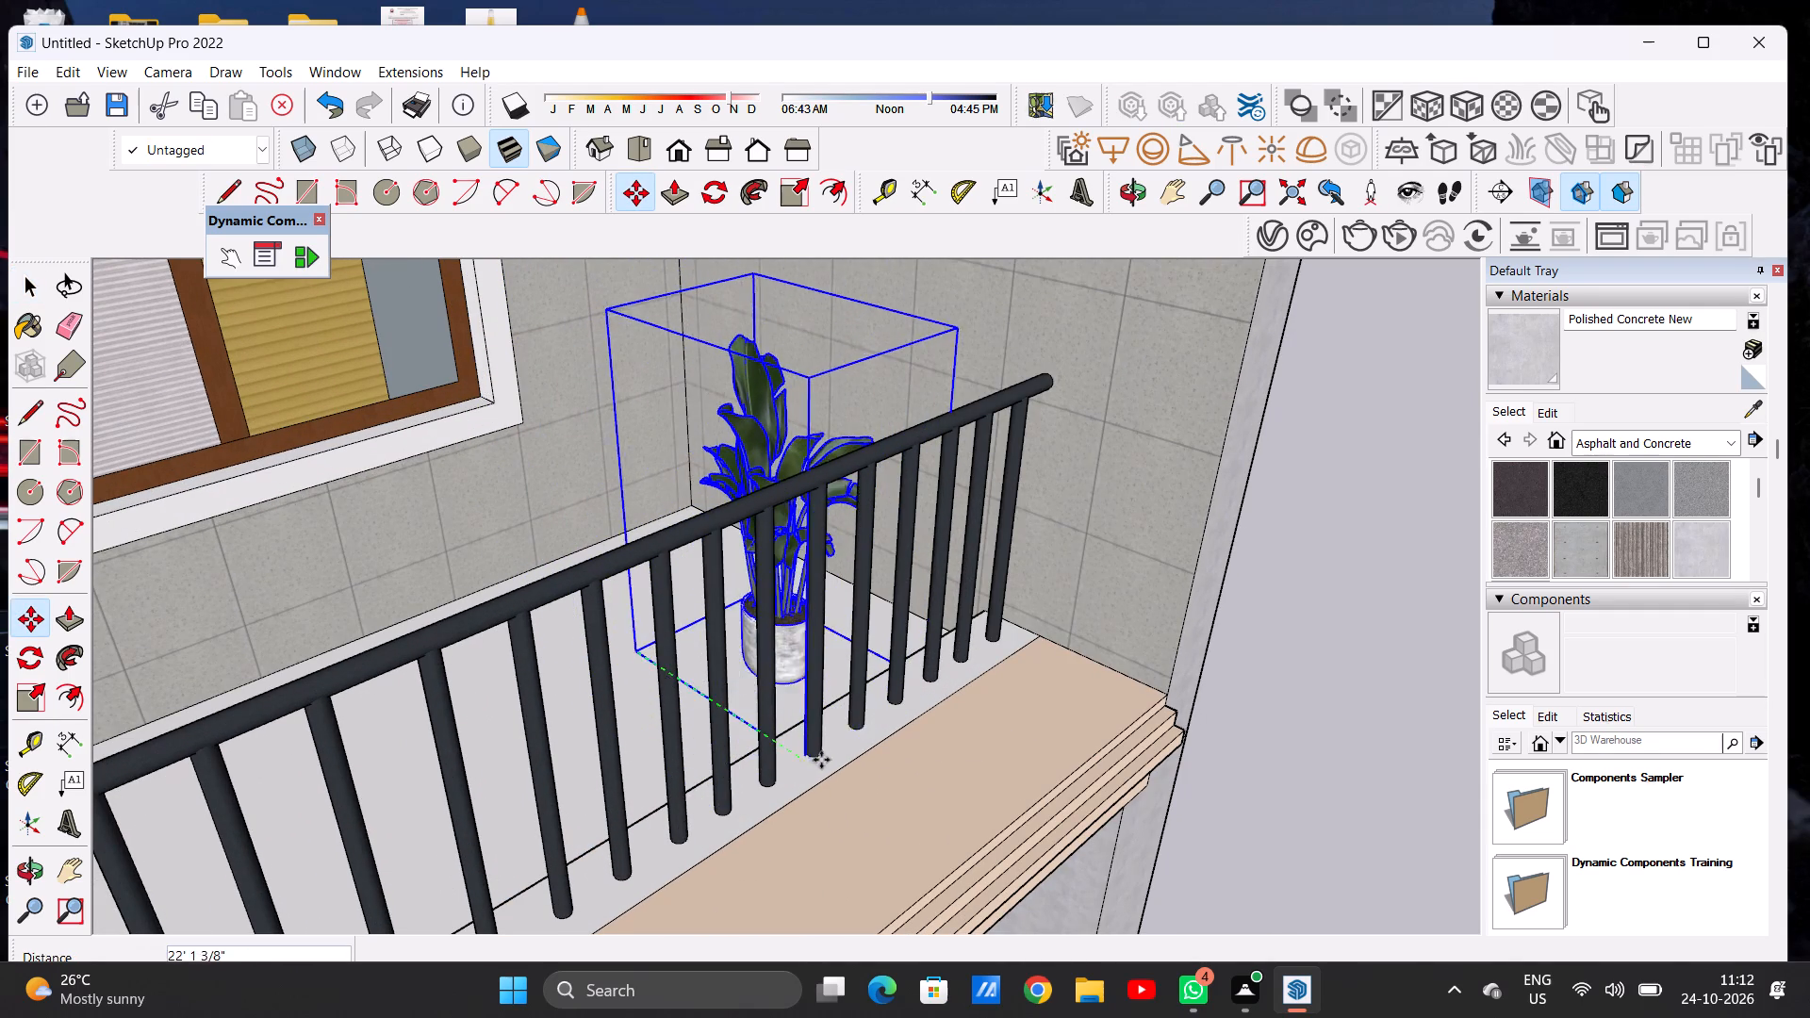
click(919, 707)
key(space)
scroll(815, 692, down, 4)
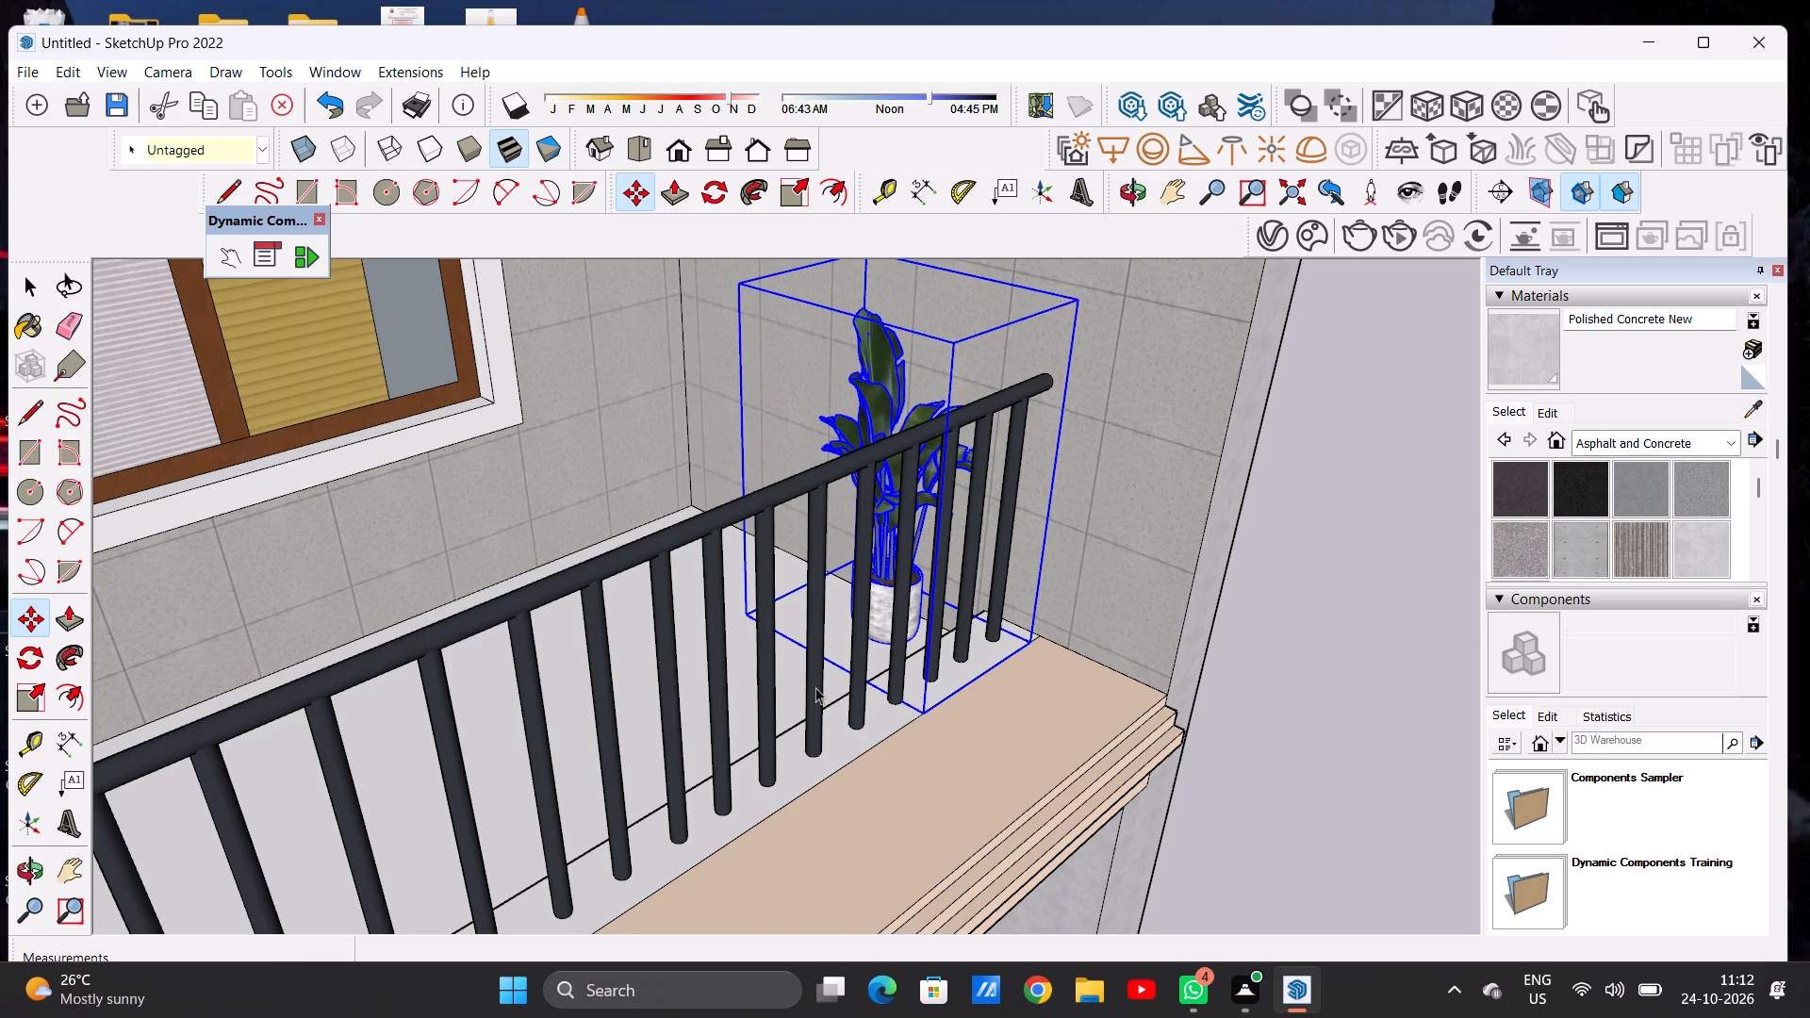
scroll(815, 687, down, 12)
click(1176, 659)
Scale the balcony plant to about 1.50 of its height along the blue axis.
scroll(889, 602, up, 5)
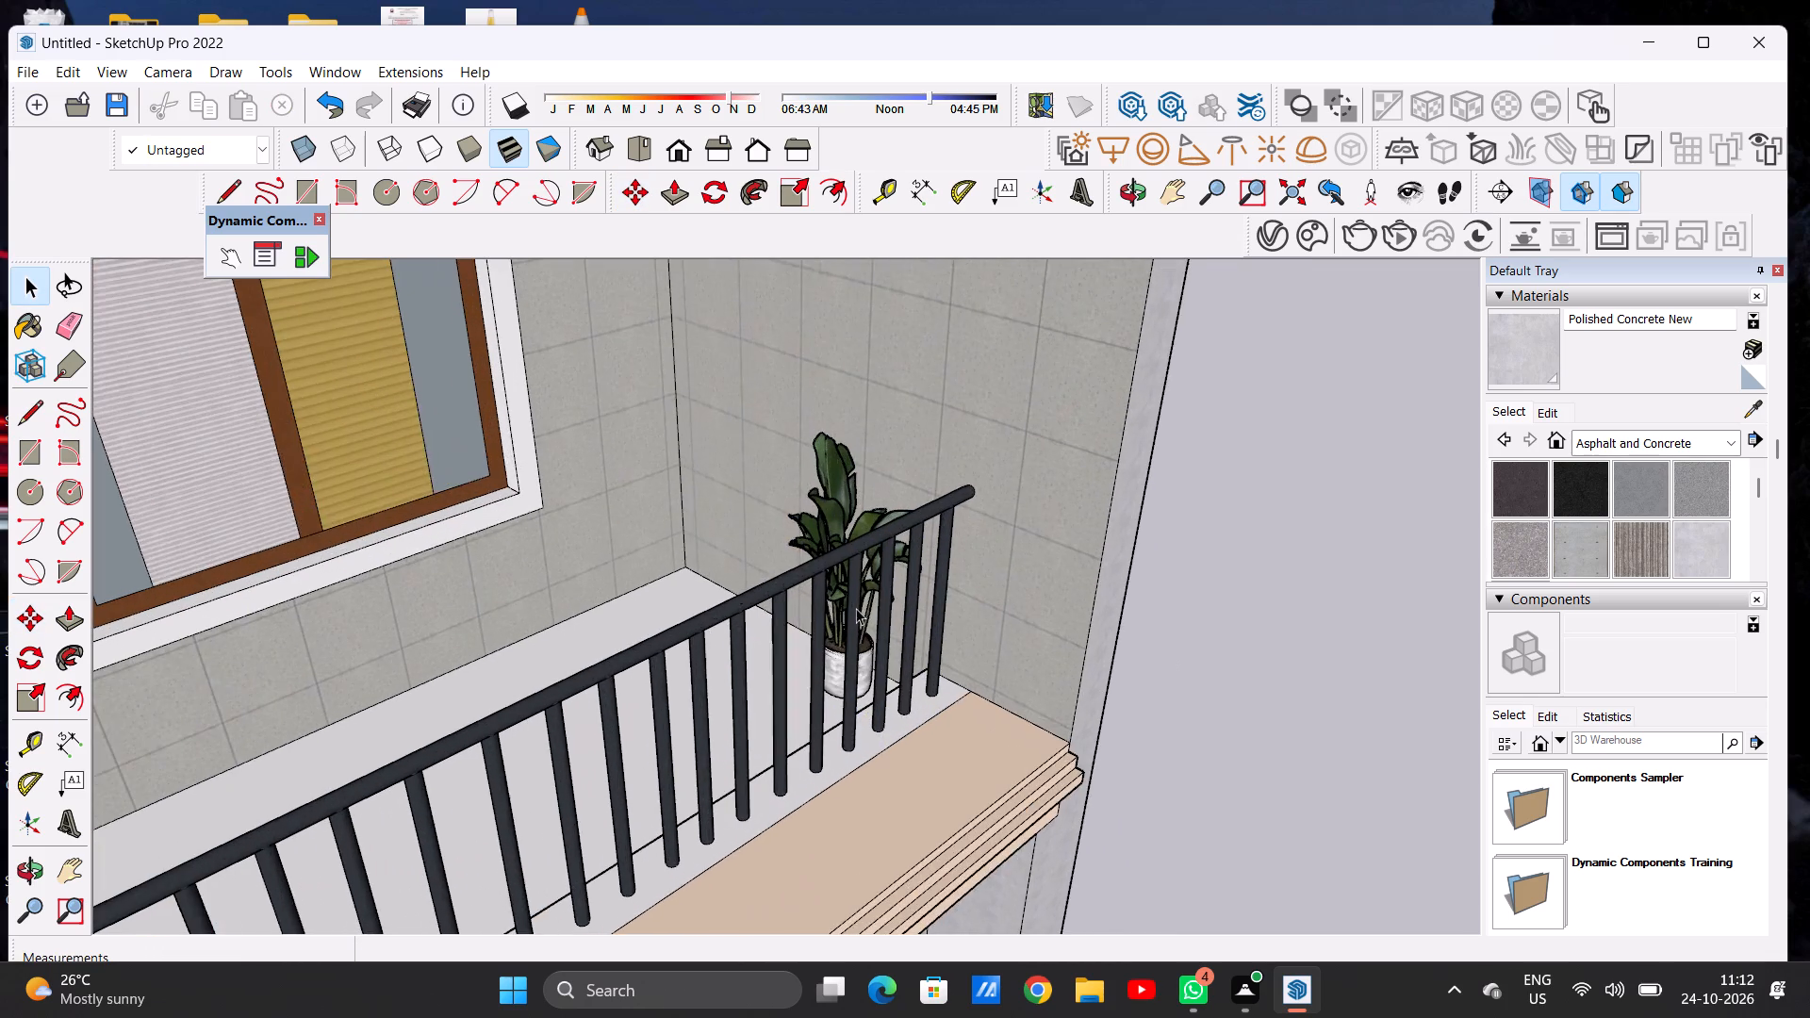
middle_drag(877, 656, 533, 501)
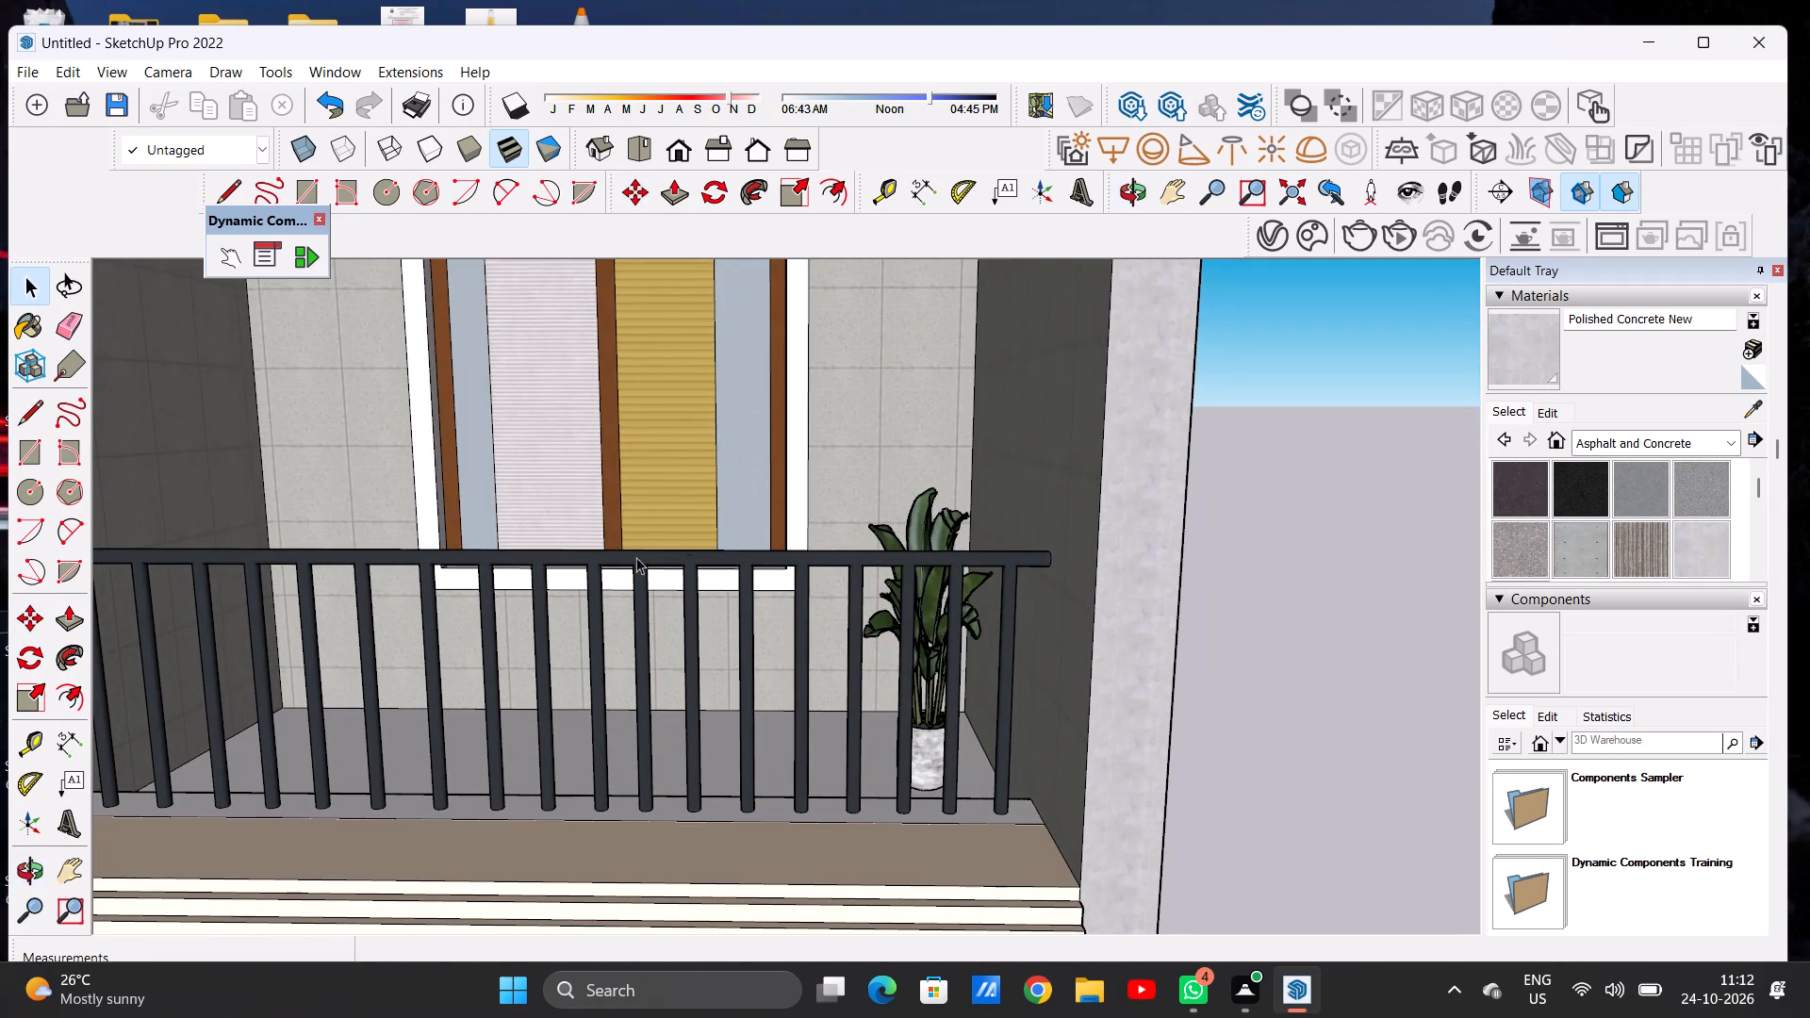
scroll(942, 701, down, 5)
scroll(935, 668, up, 6)
middle_drag(964, 671, 964, 672)
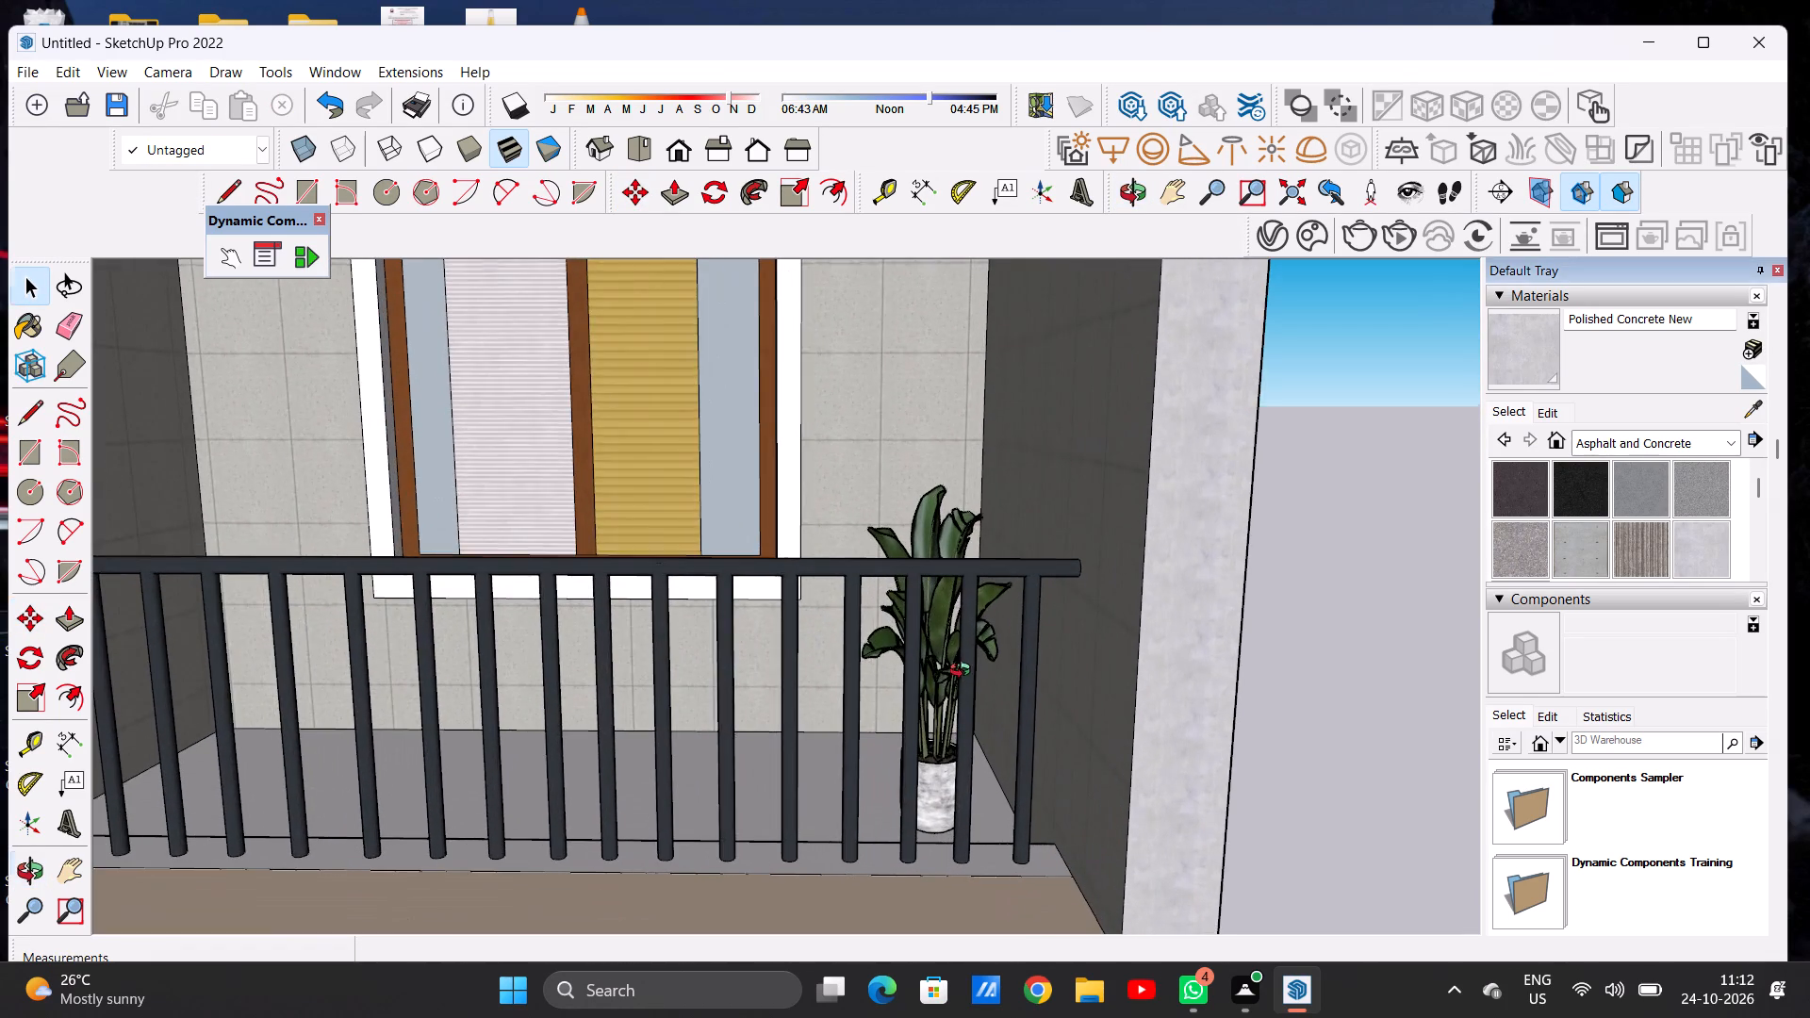
middle_drag(964, 672, 987, 910)
scroll(924, 558, up, 7)
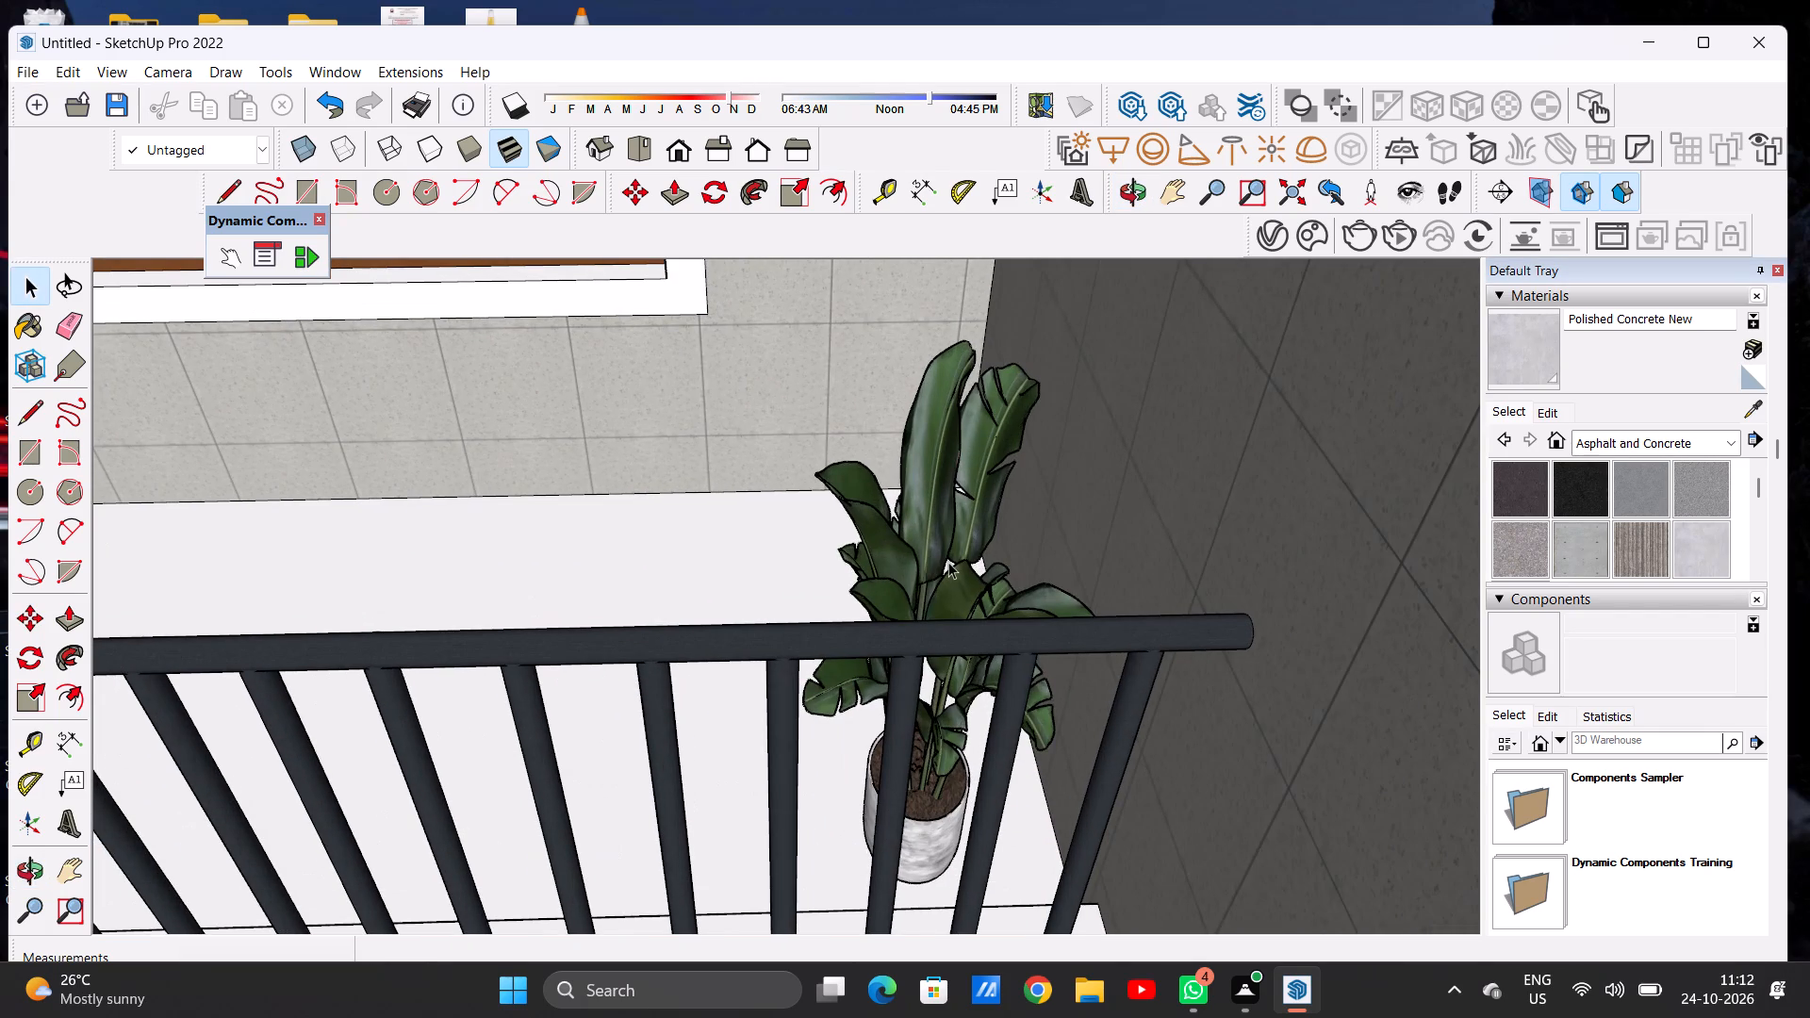
click(948, 562)
scroll(909, 626, down, 11)
middle_drag(936, 743, 939, 684)
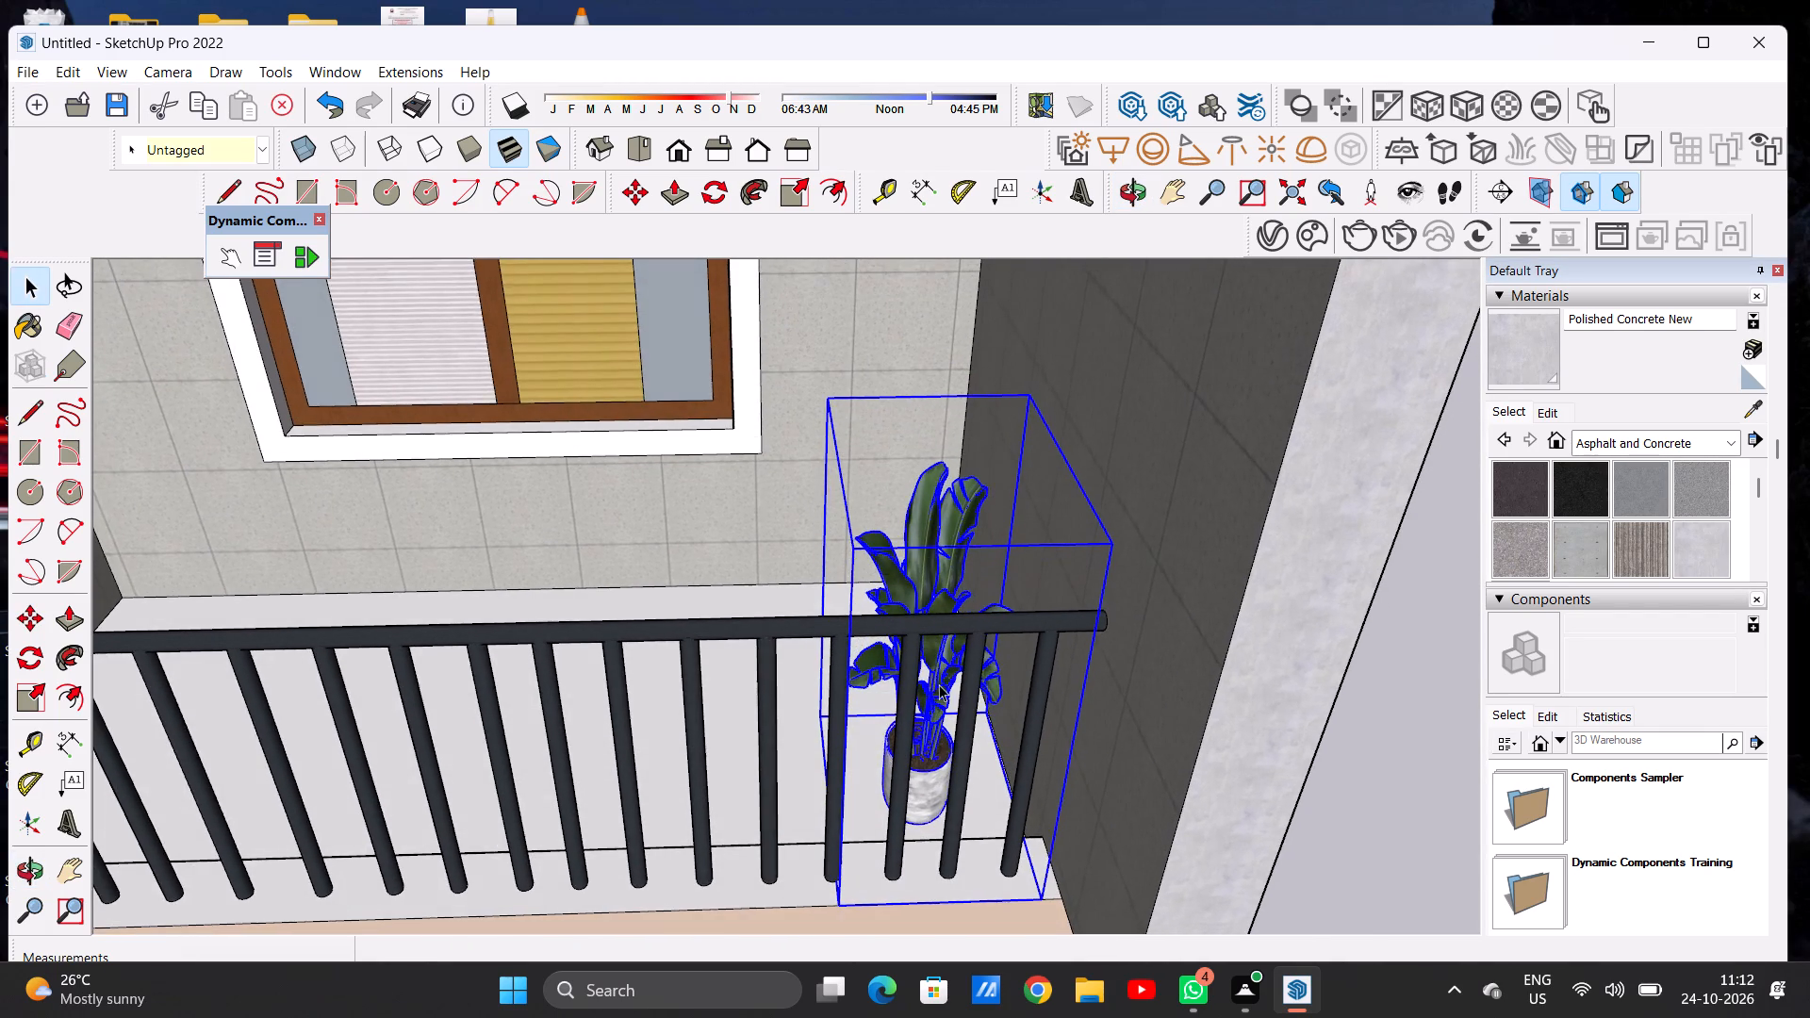
scroll(914, 705, down, 11)
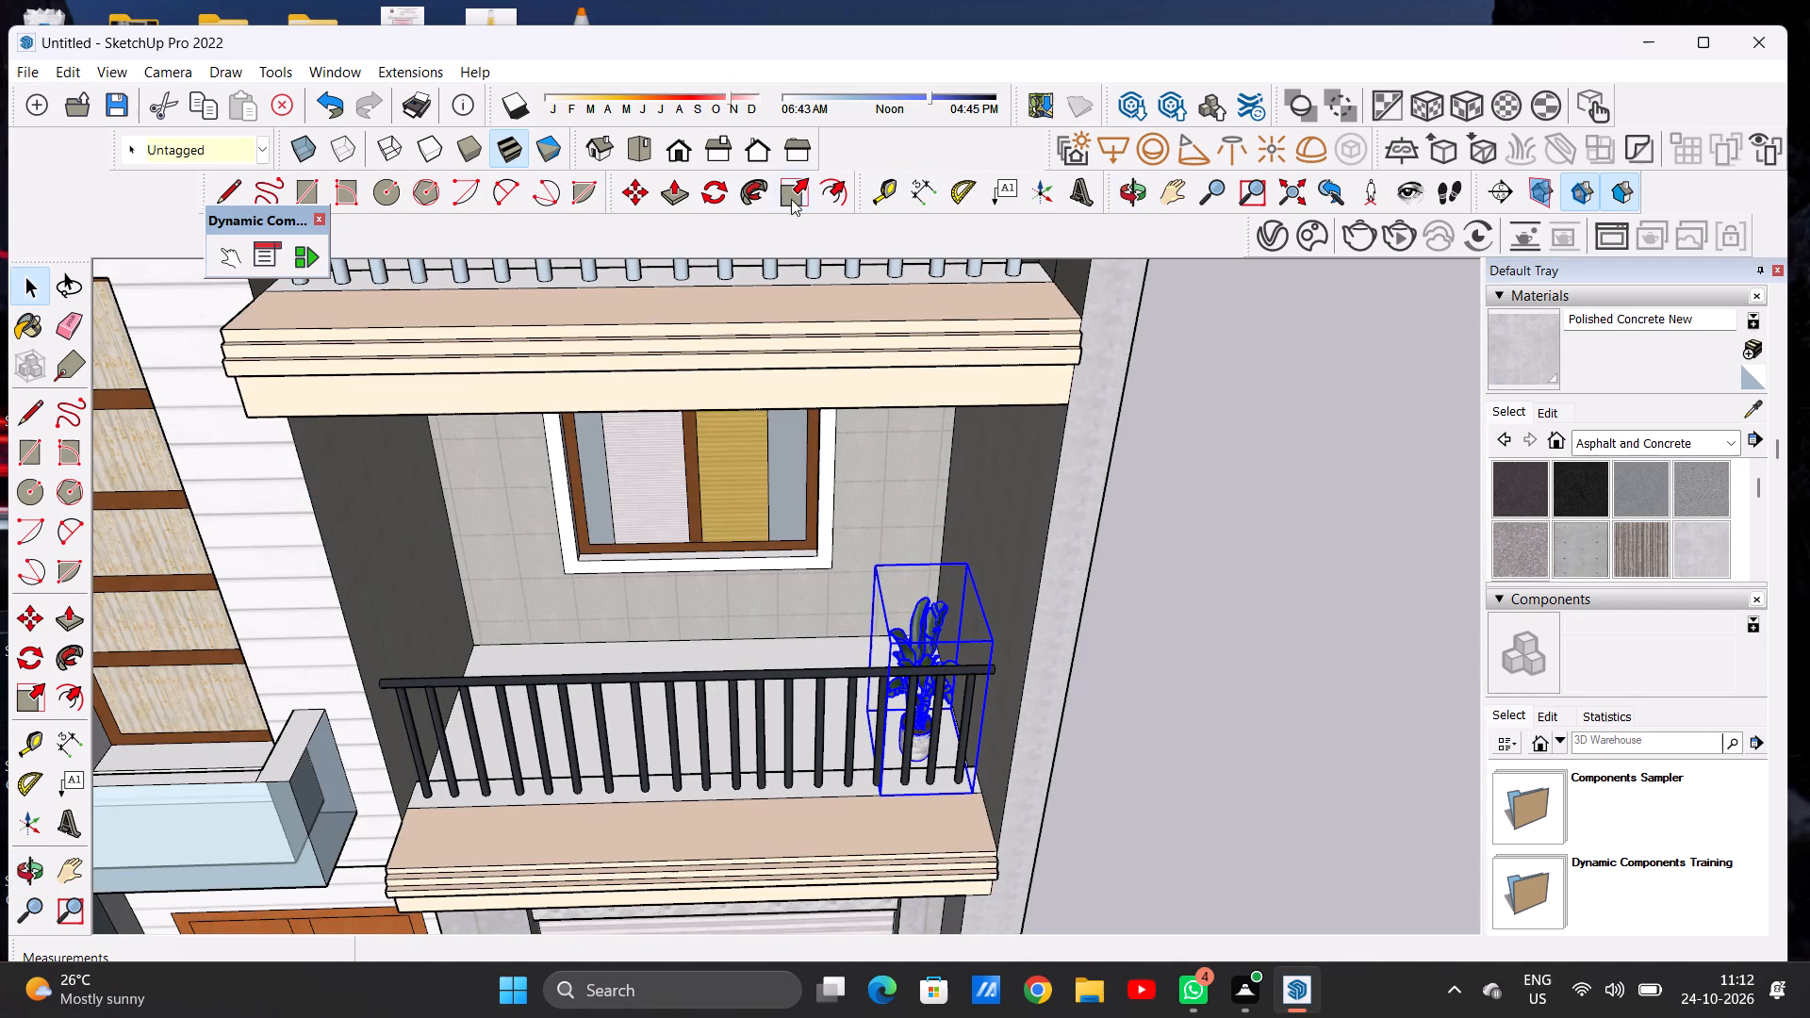
click(780, 201)
scroll(962, 583, up, 4)
scroll(960, 584, down, 1)
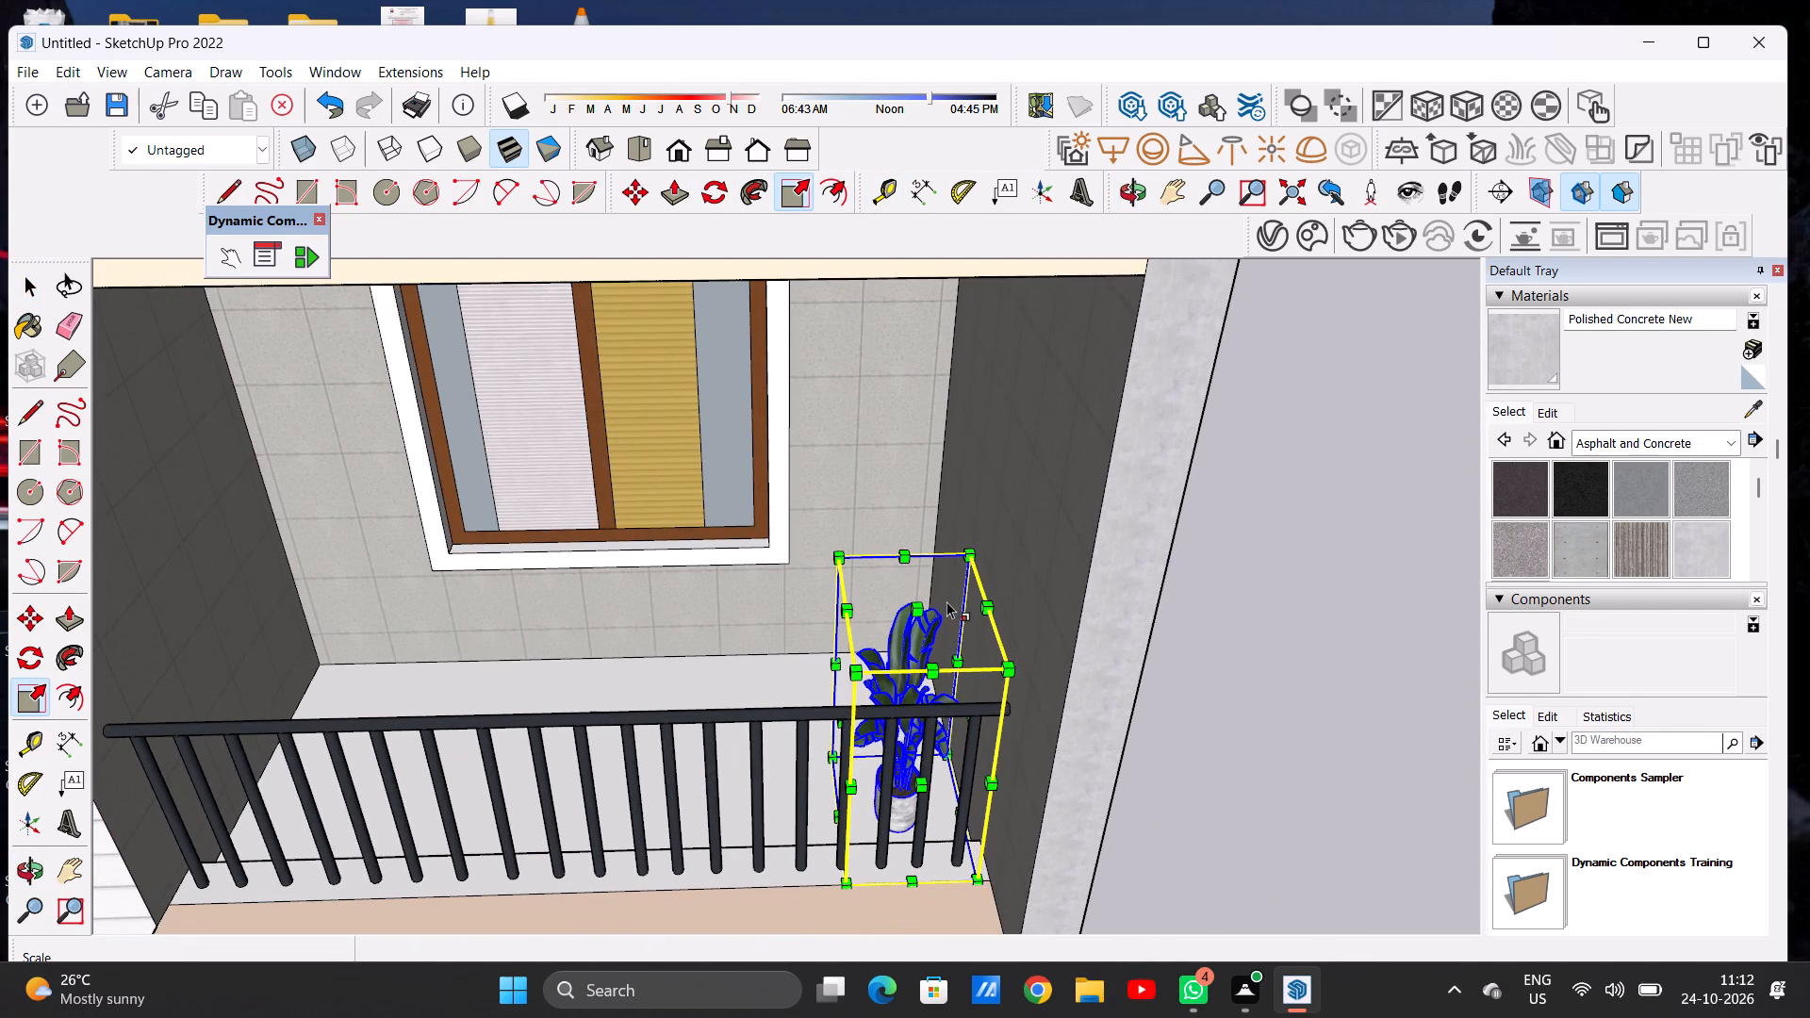
click(922, 616)
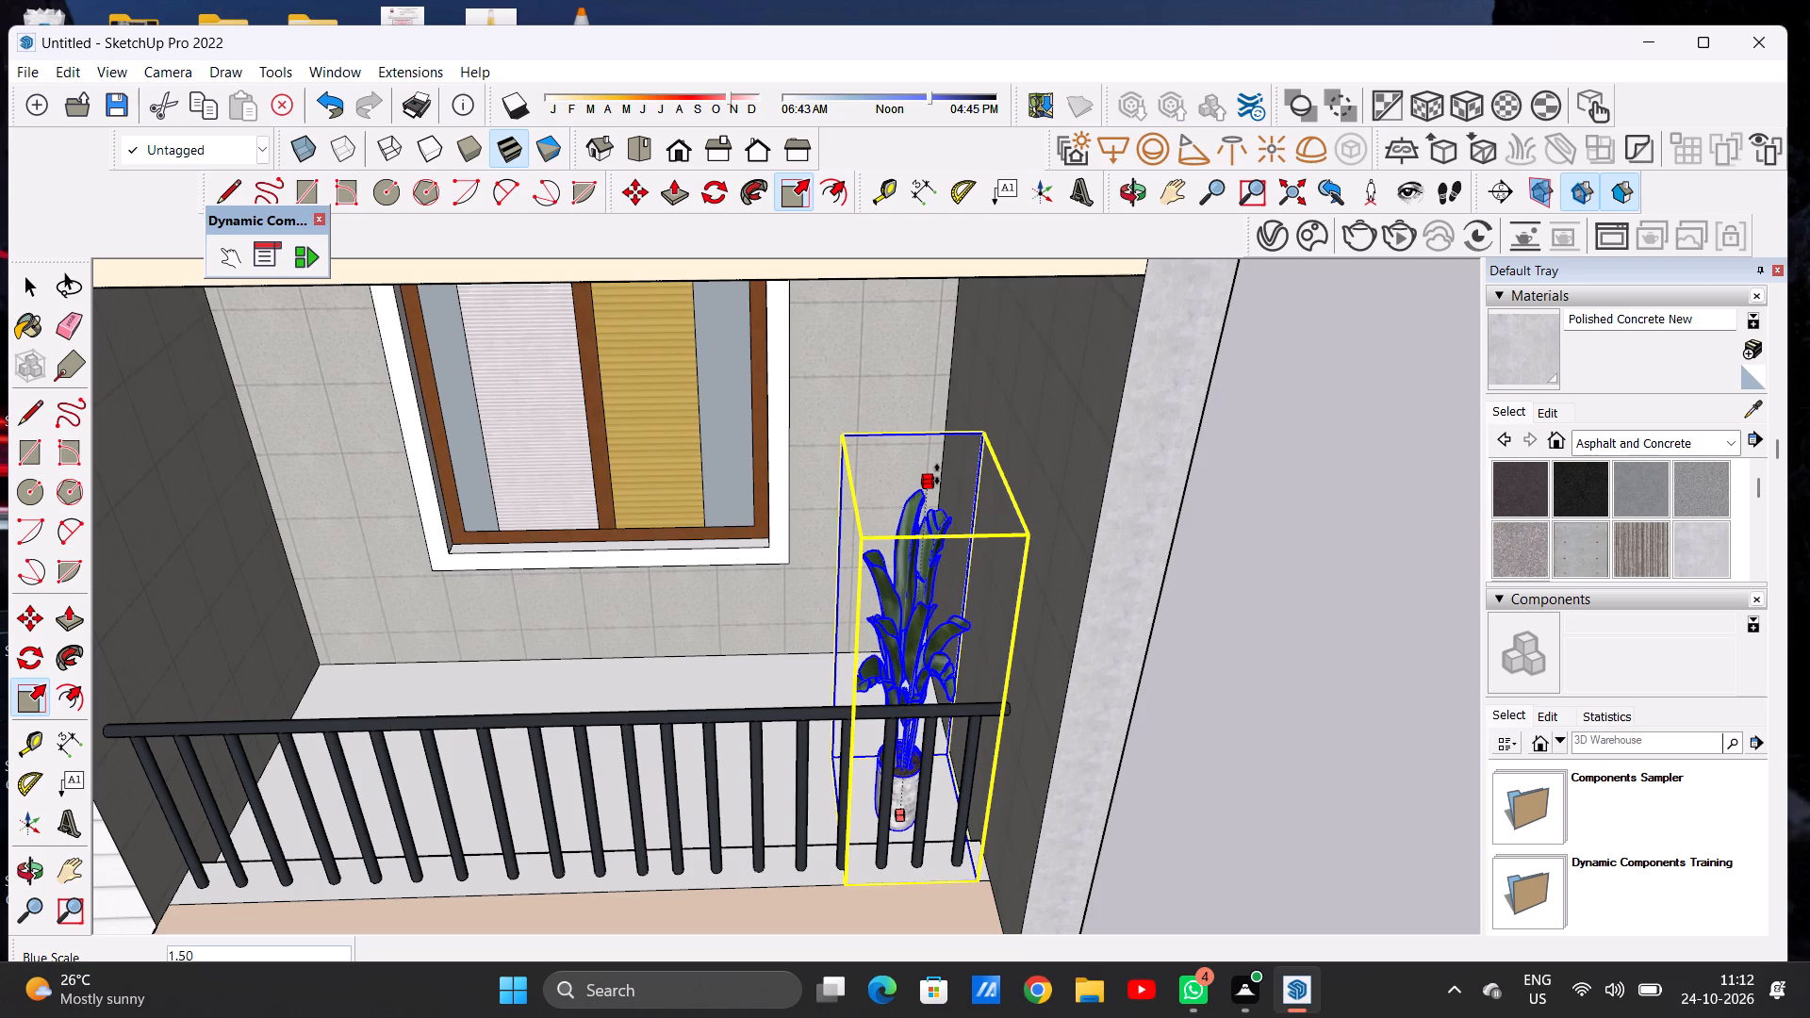
click(937, 477)
key(space)
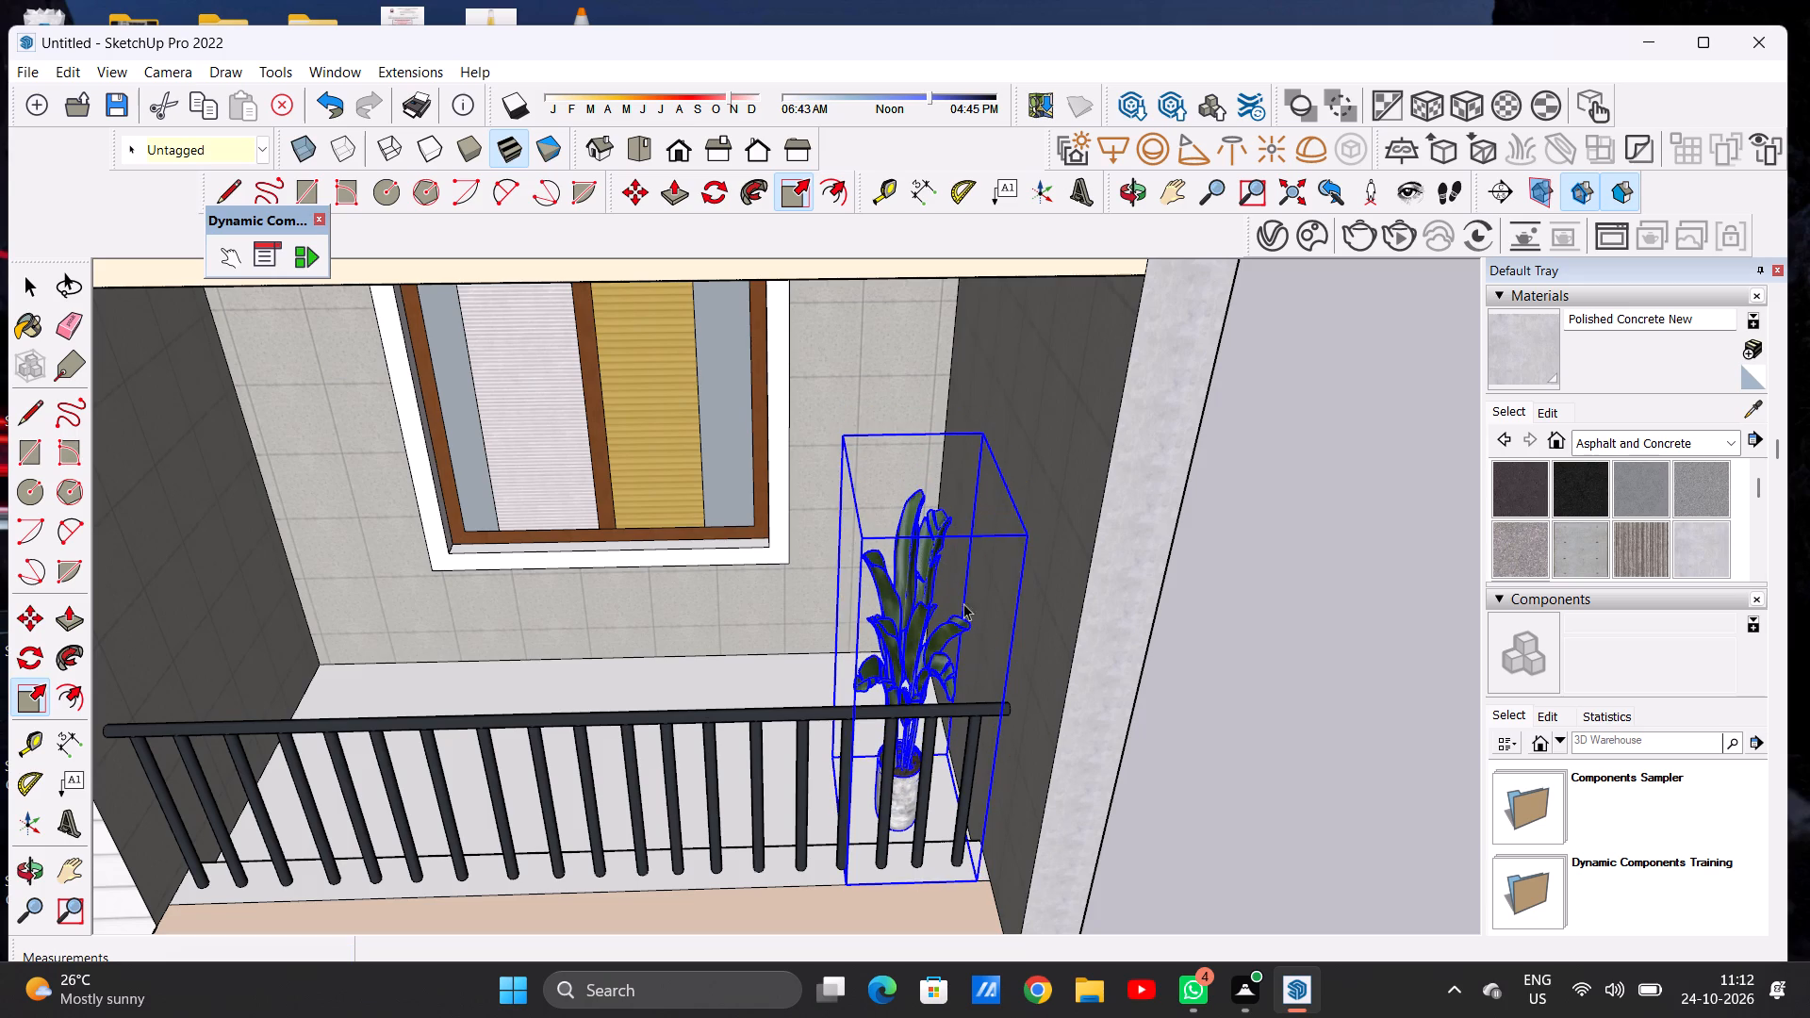
click(1309, 698)
Widen the balcony plant along the red axis by a factor of about 1.66.
scroll(910, 622, down, 10)
scroll(905, 764, down, 1)
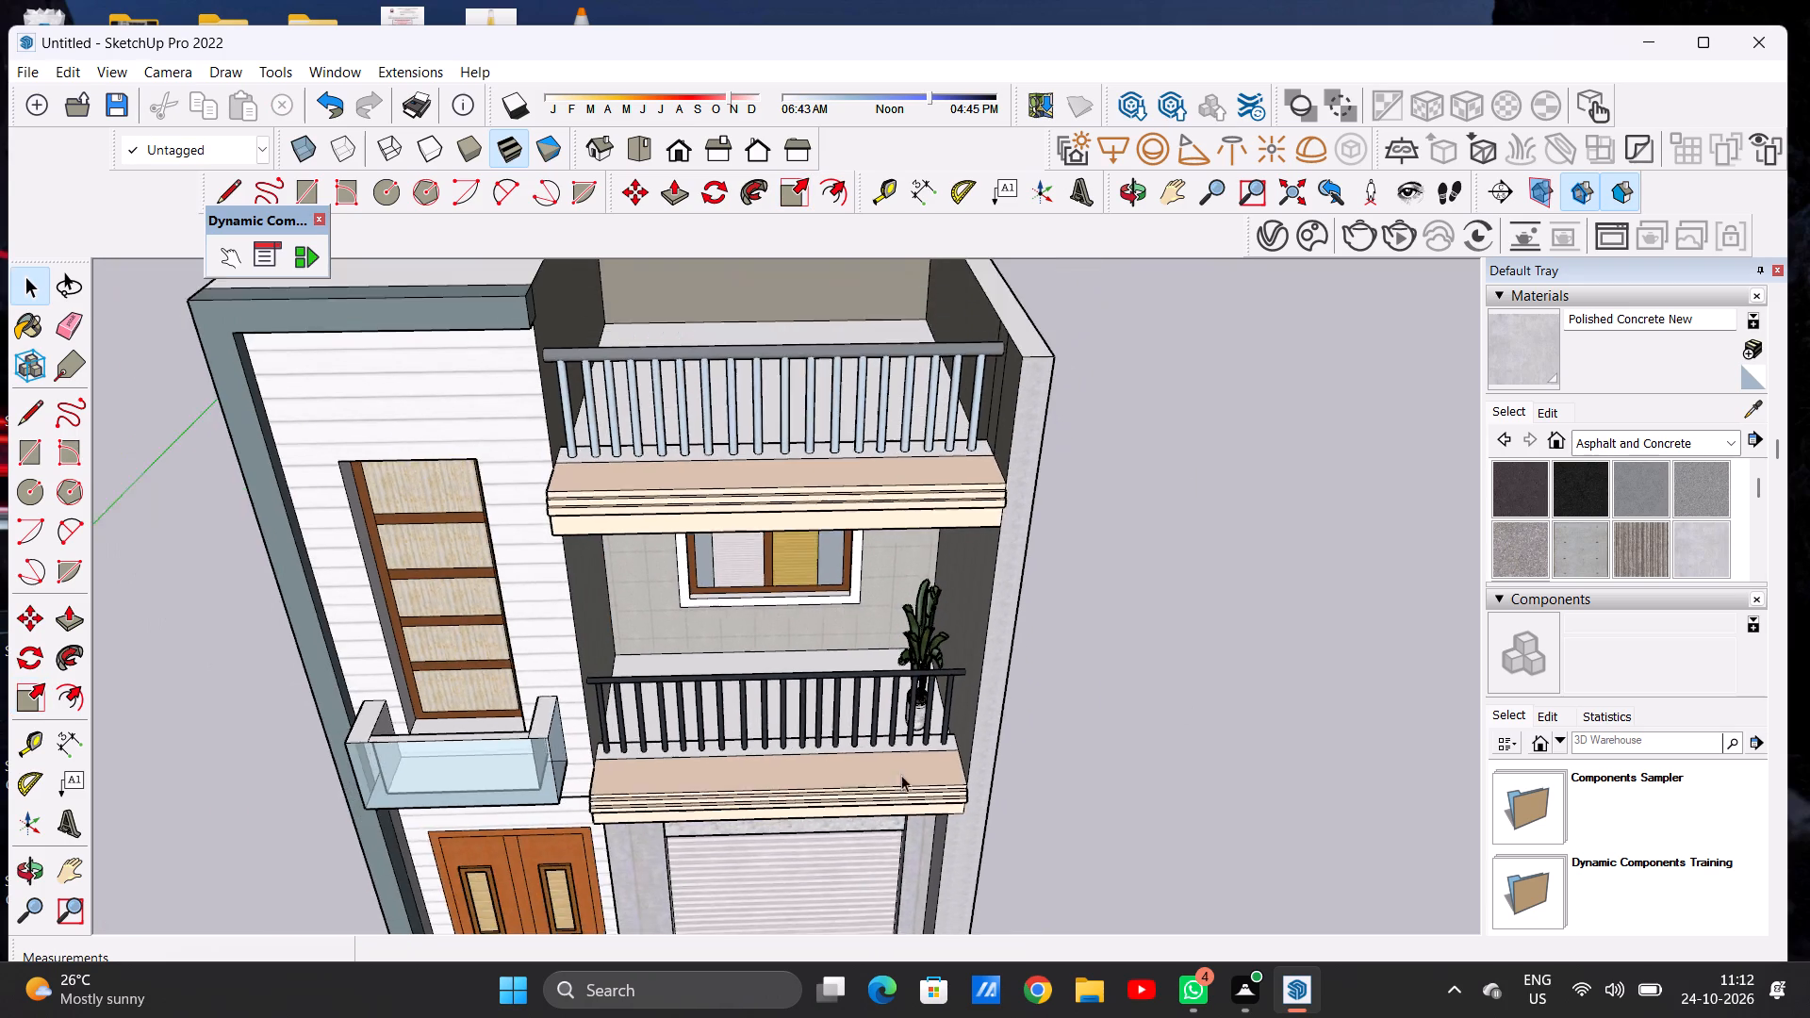
middle_drag(897, 774, 891, 588)
scroll(999, 671, down, 8)
scroll(969, 724, up, 7)
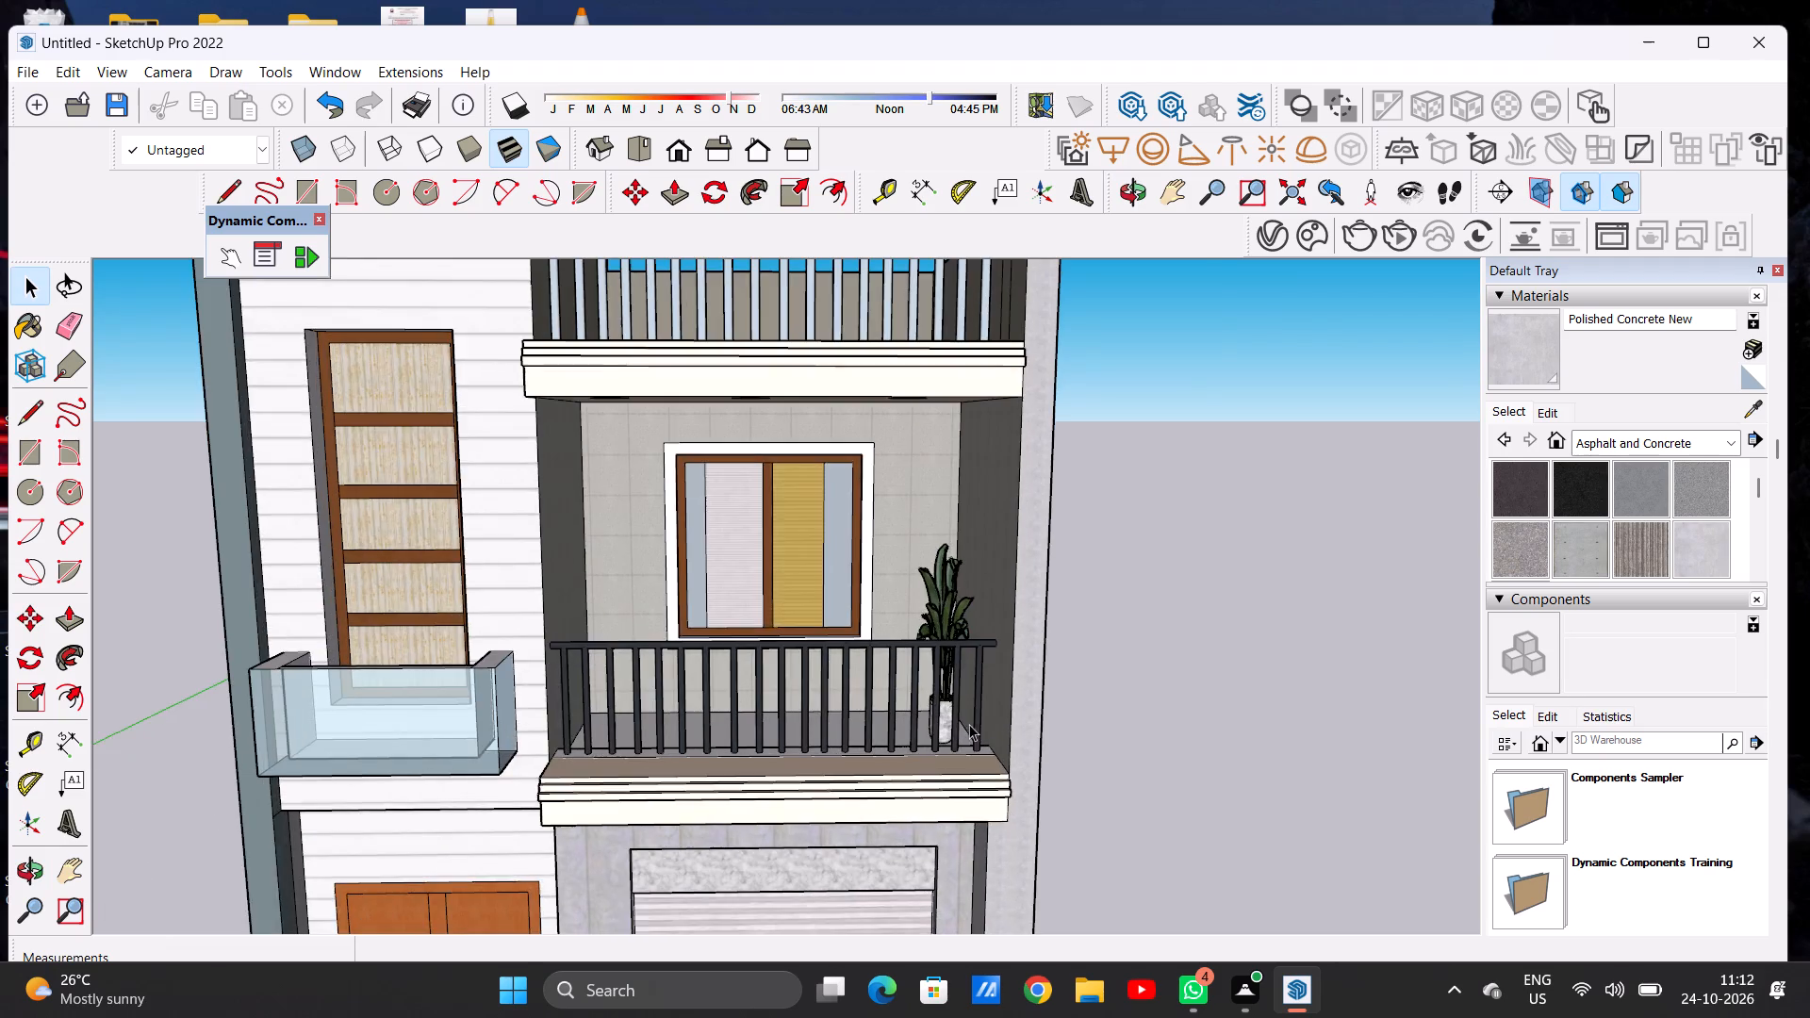
scroll(969, 724, up, 8)
middle_drag(914, 698, 1050, 868)
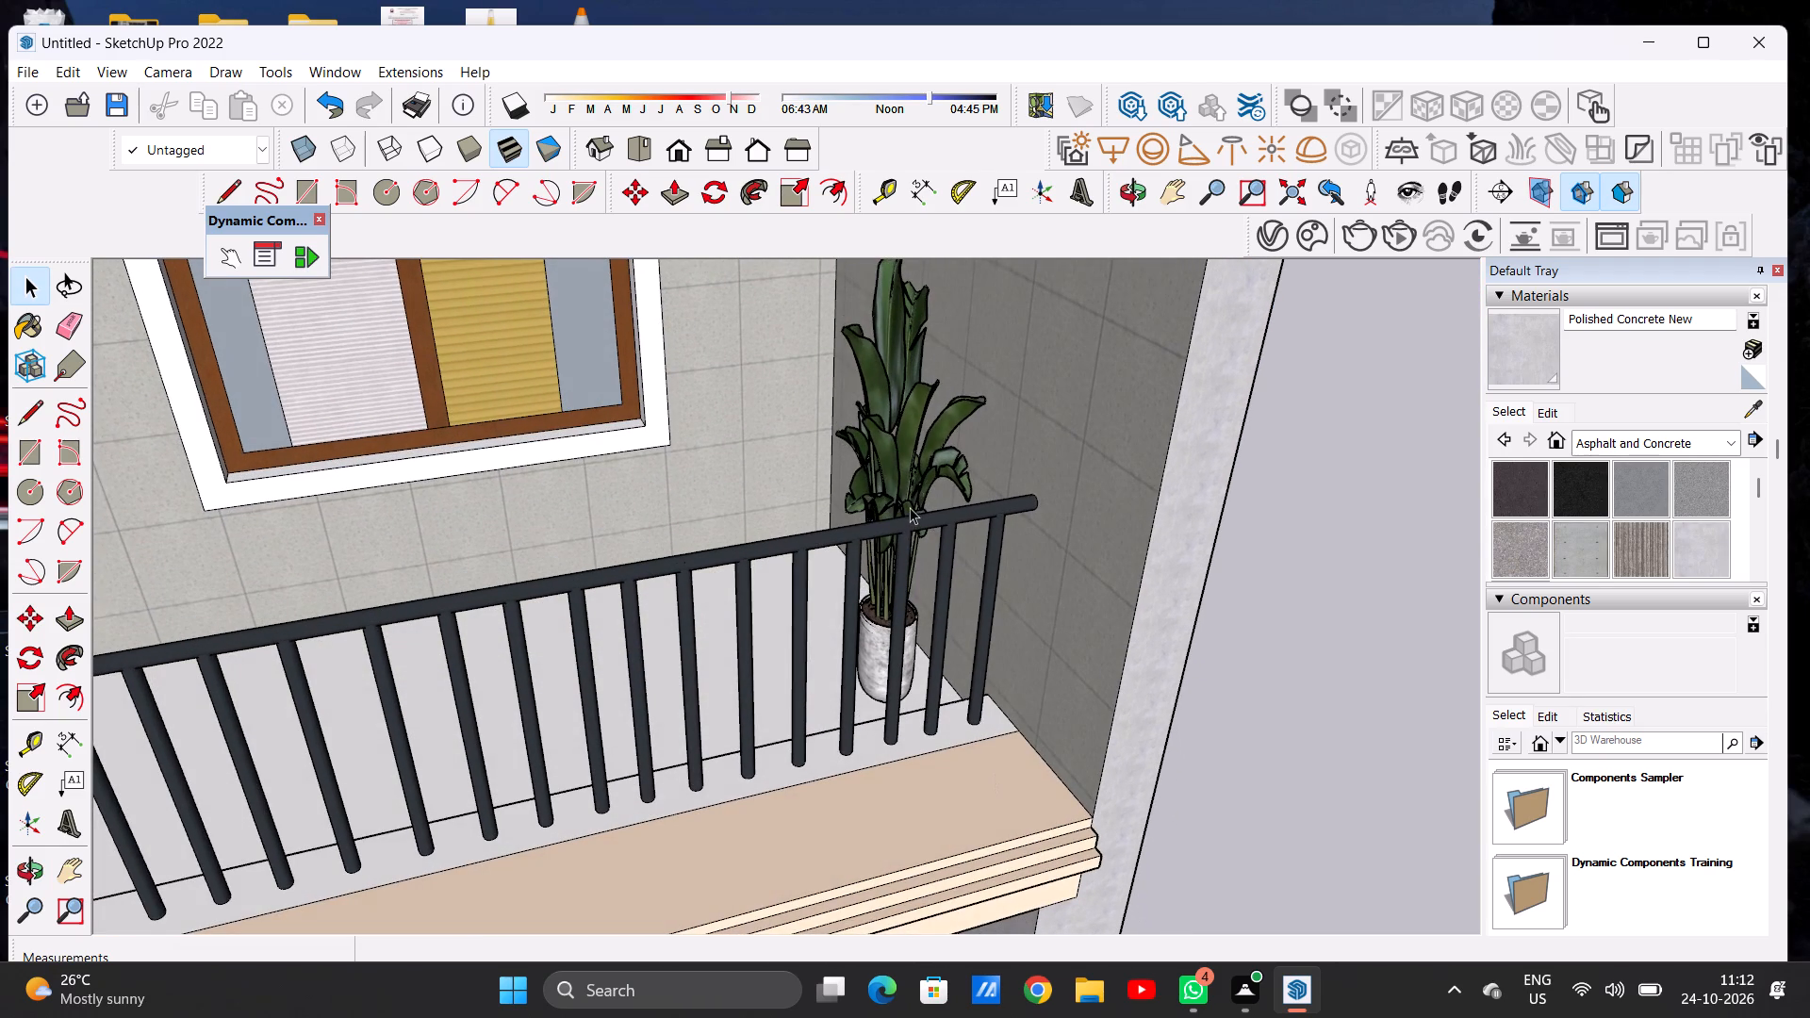
click(910, 507)
click(784, 196)
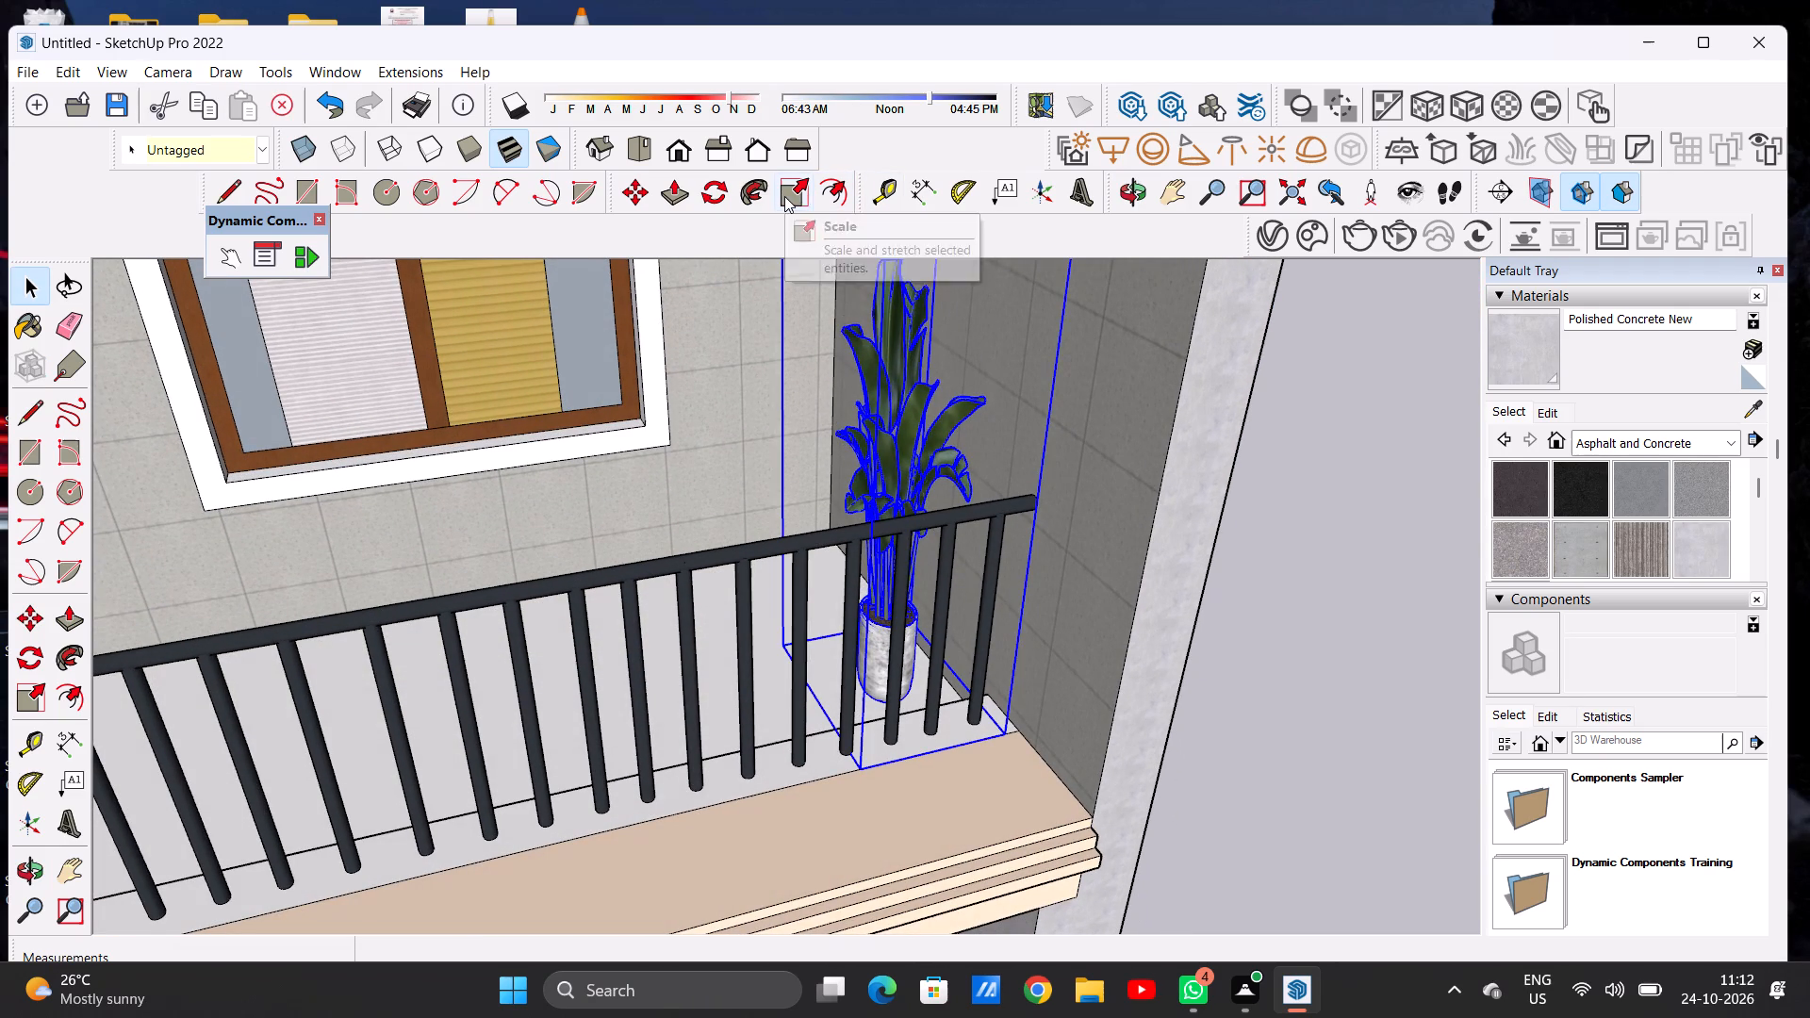
click(826, 489)
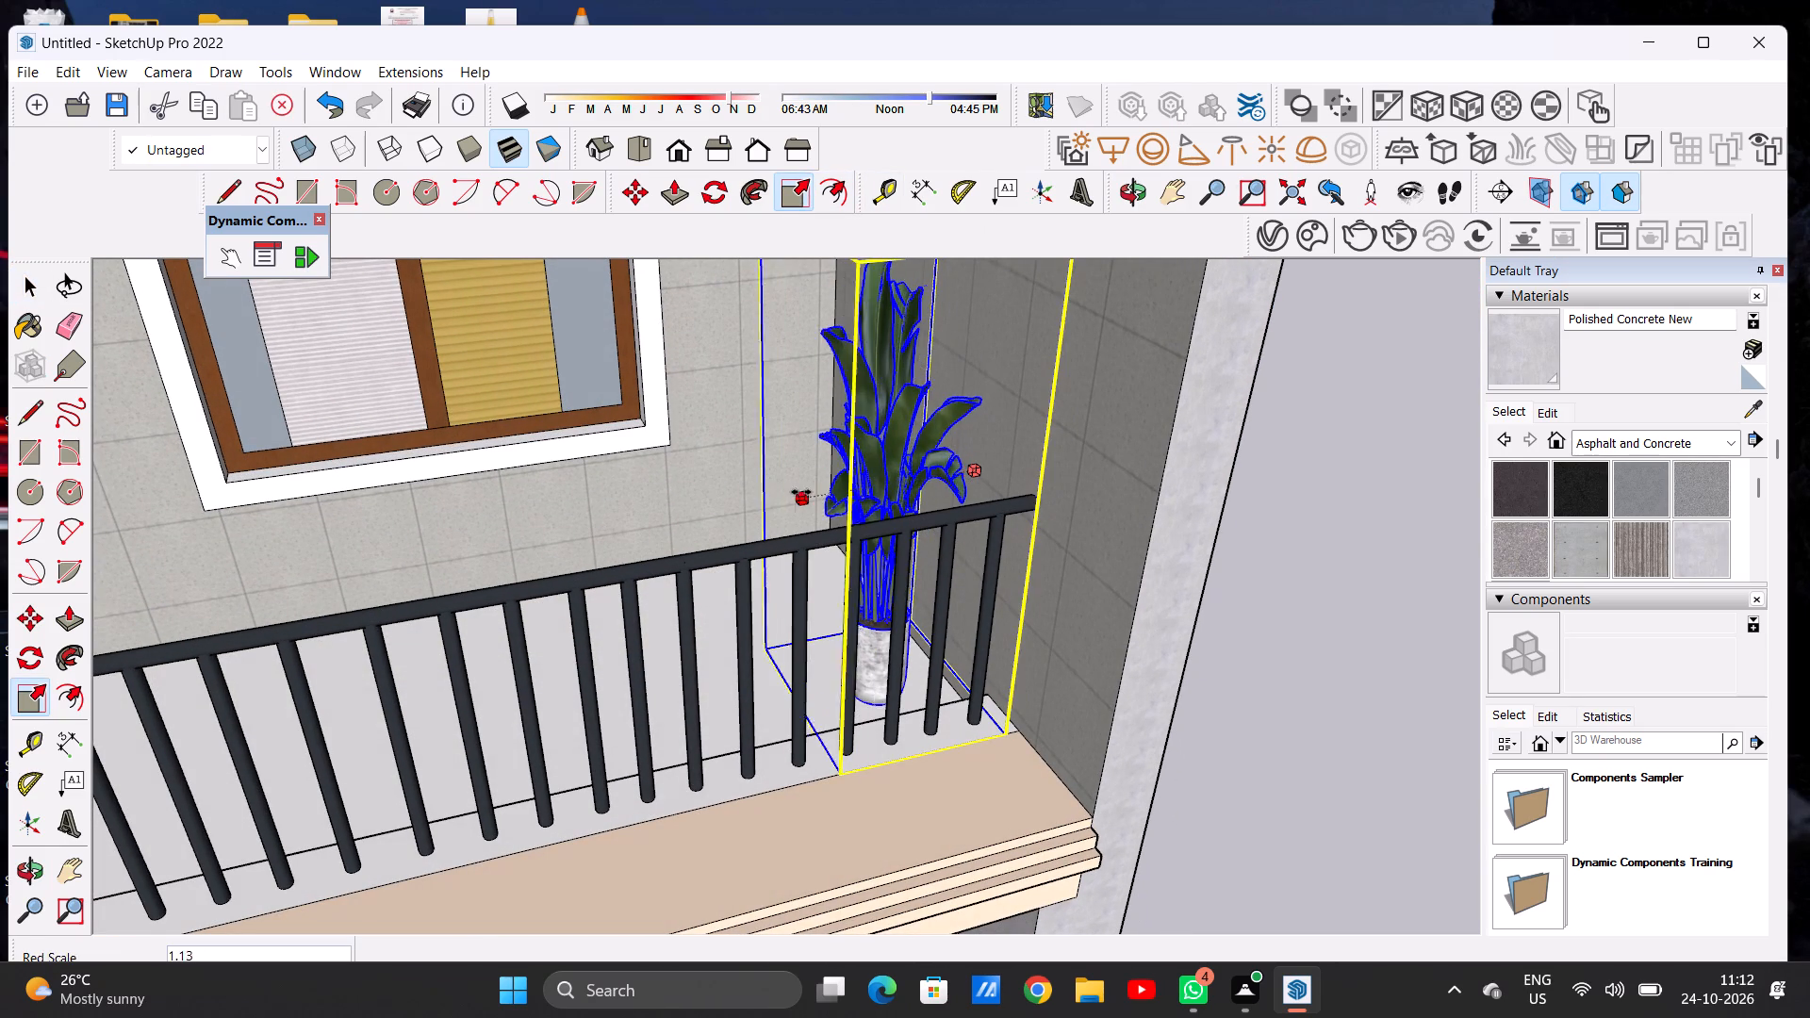
click(714, 498)
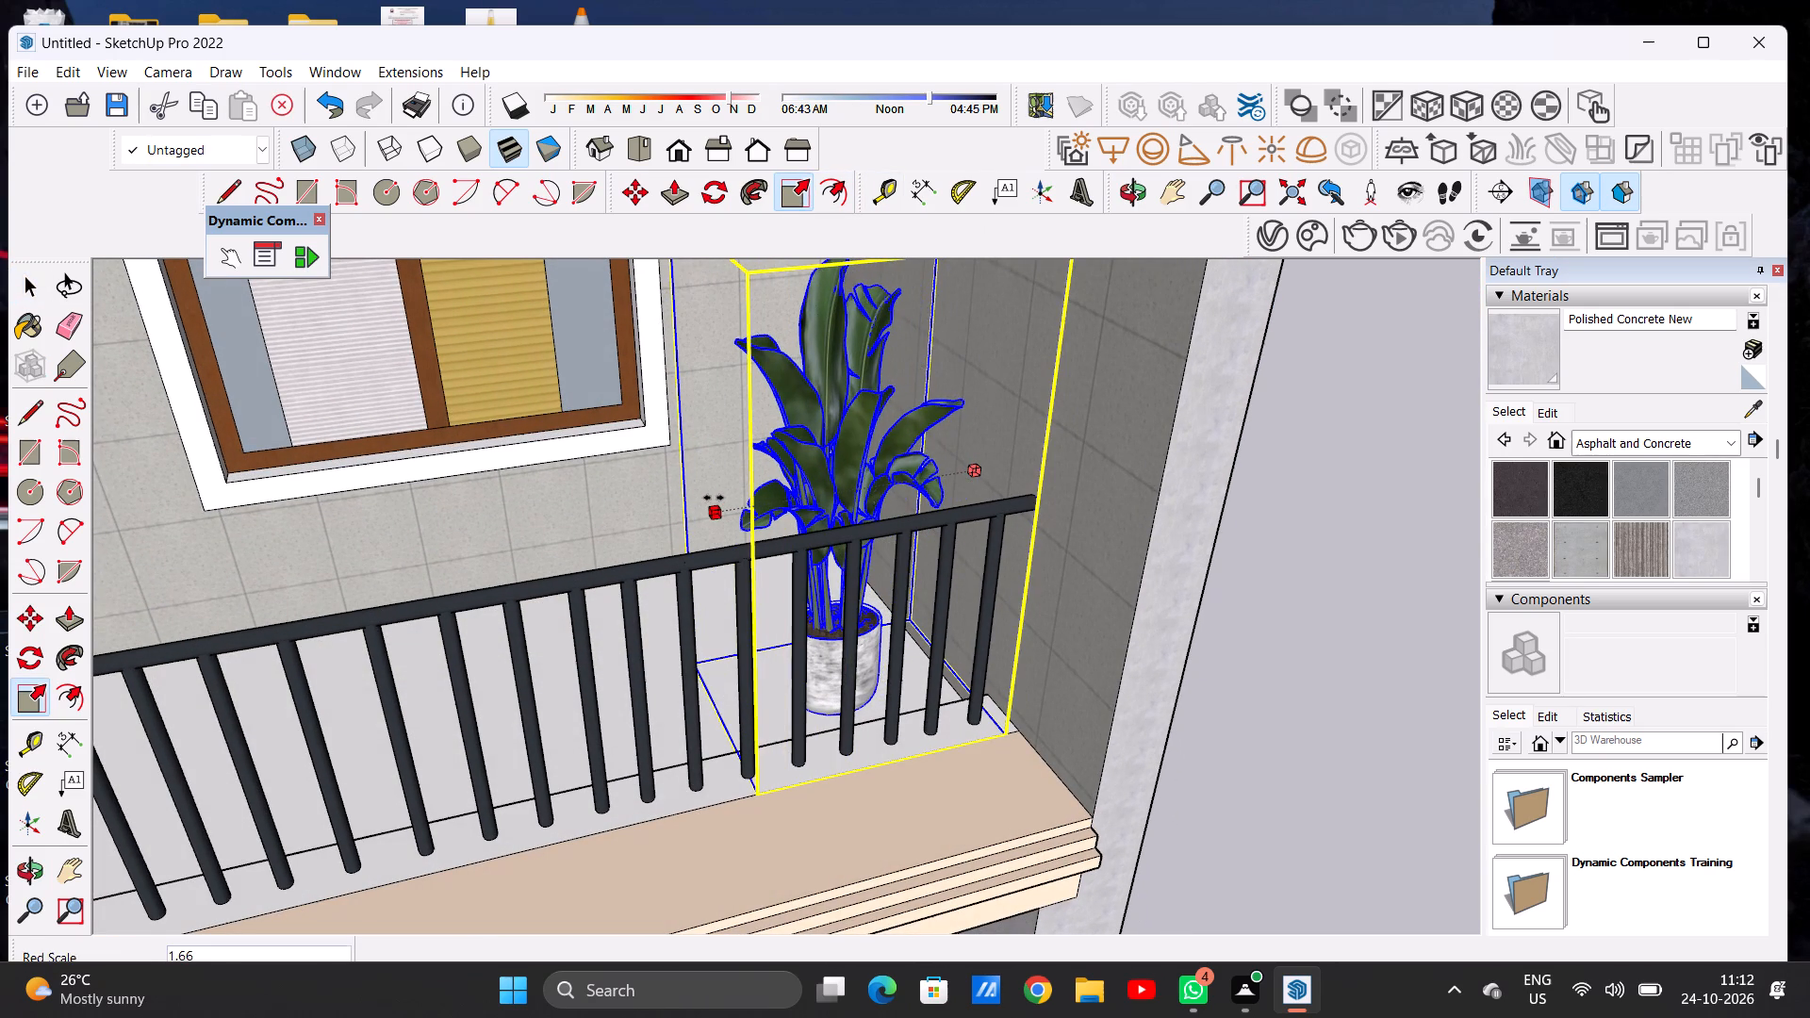
key(space)
scroll(733, 497, down, 14)
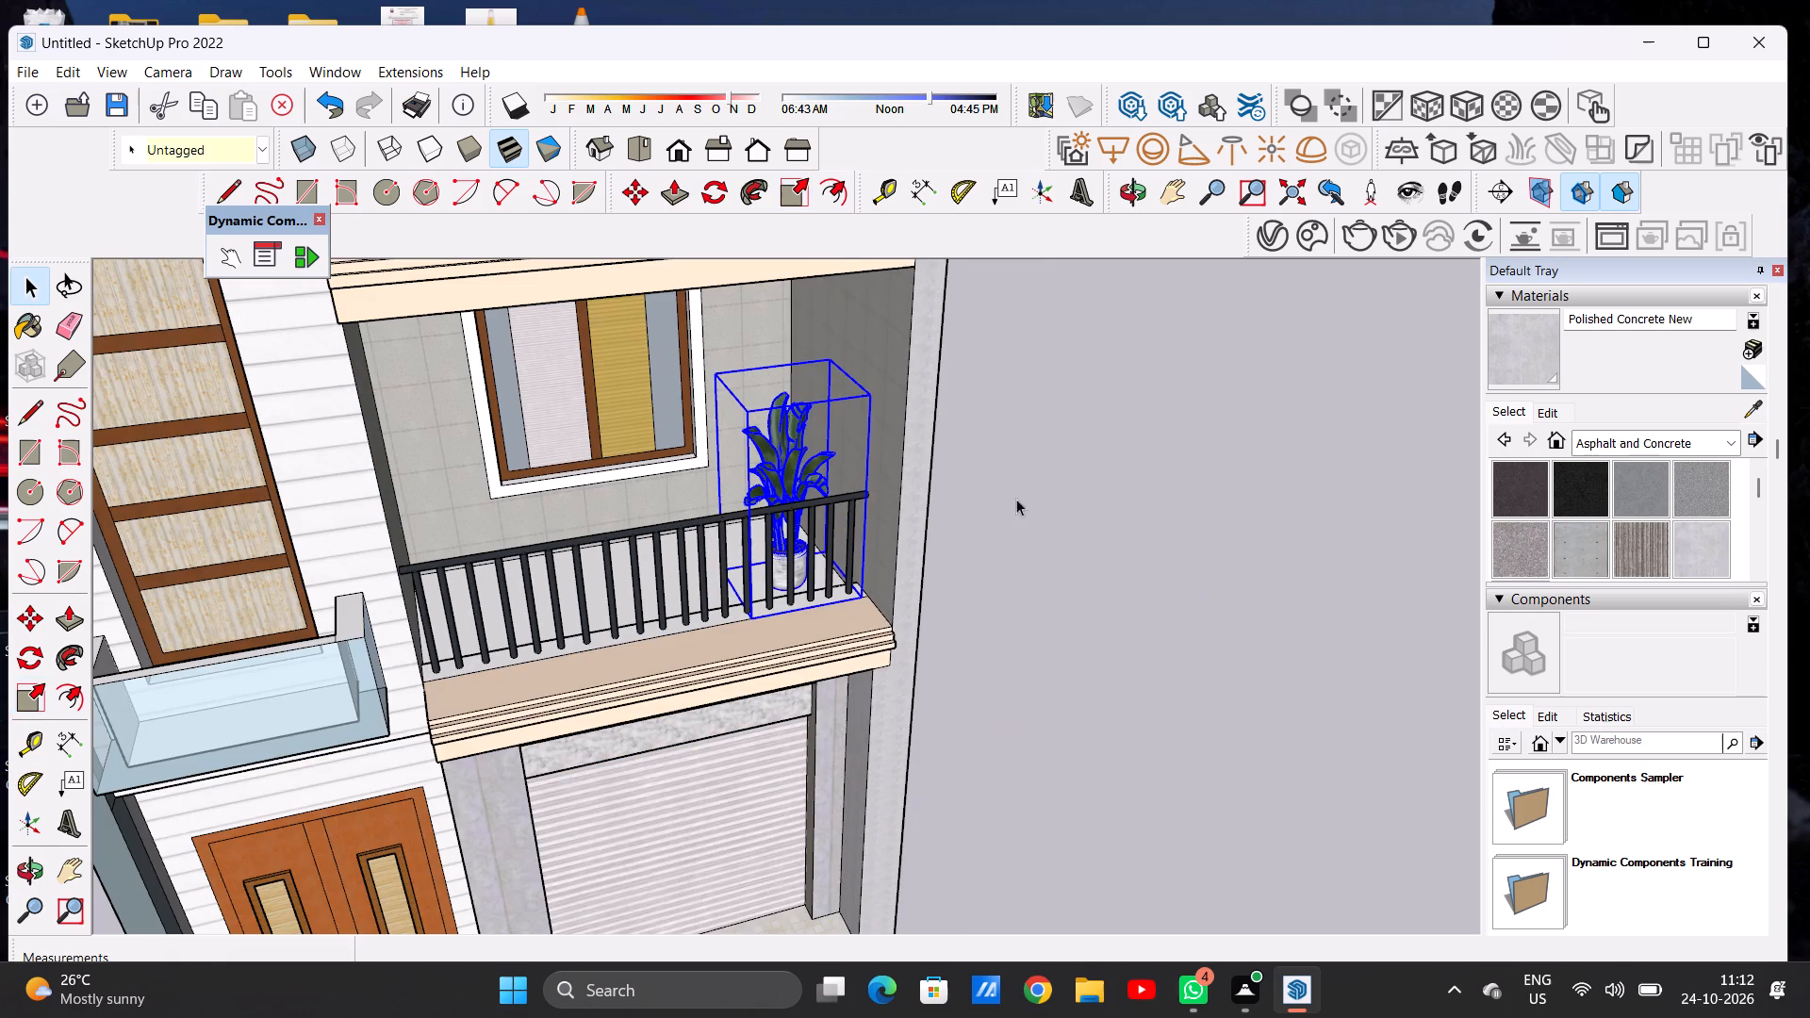
click(1164, 501)
Examine the enlarged plant against the facade and check how its pot sits relative to the balcony floor and railing.
scroll(1011, 546, down, 6)
middle_drag(934, 645, 699, 442)
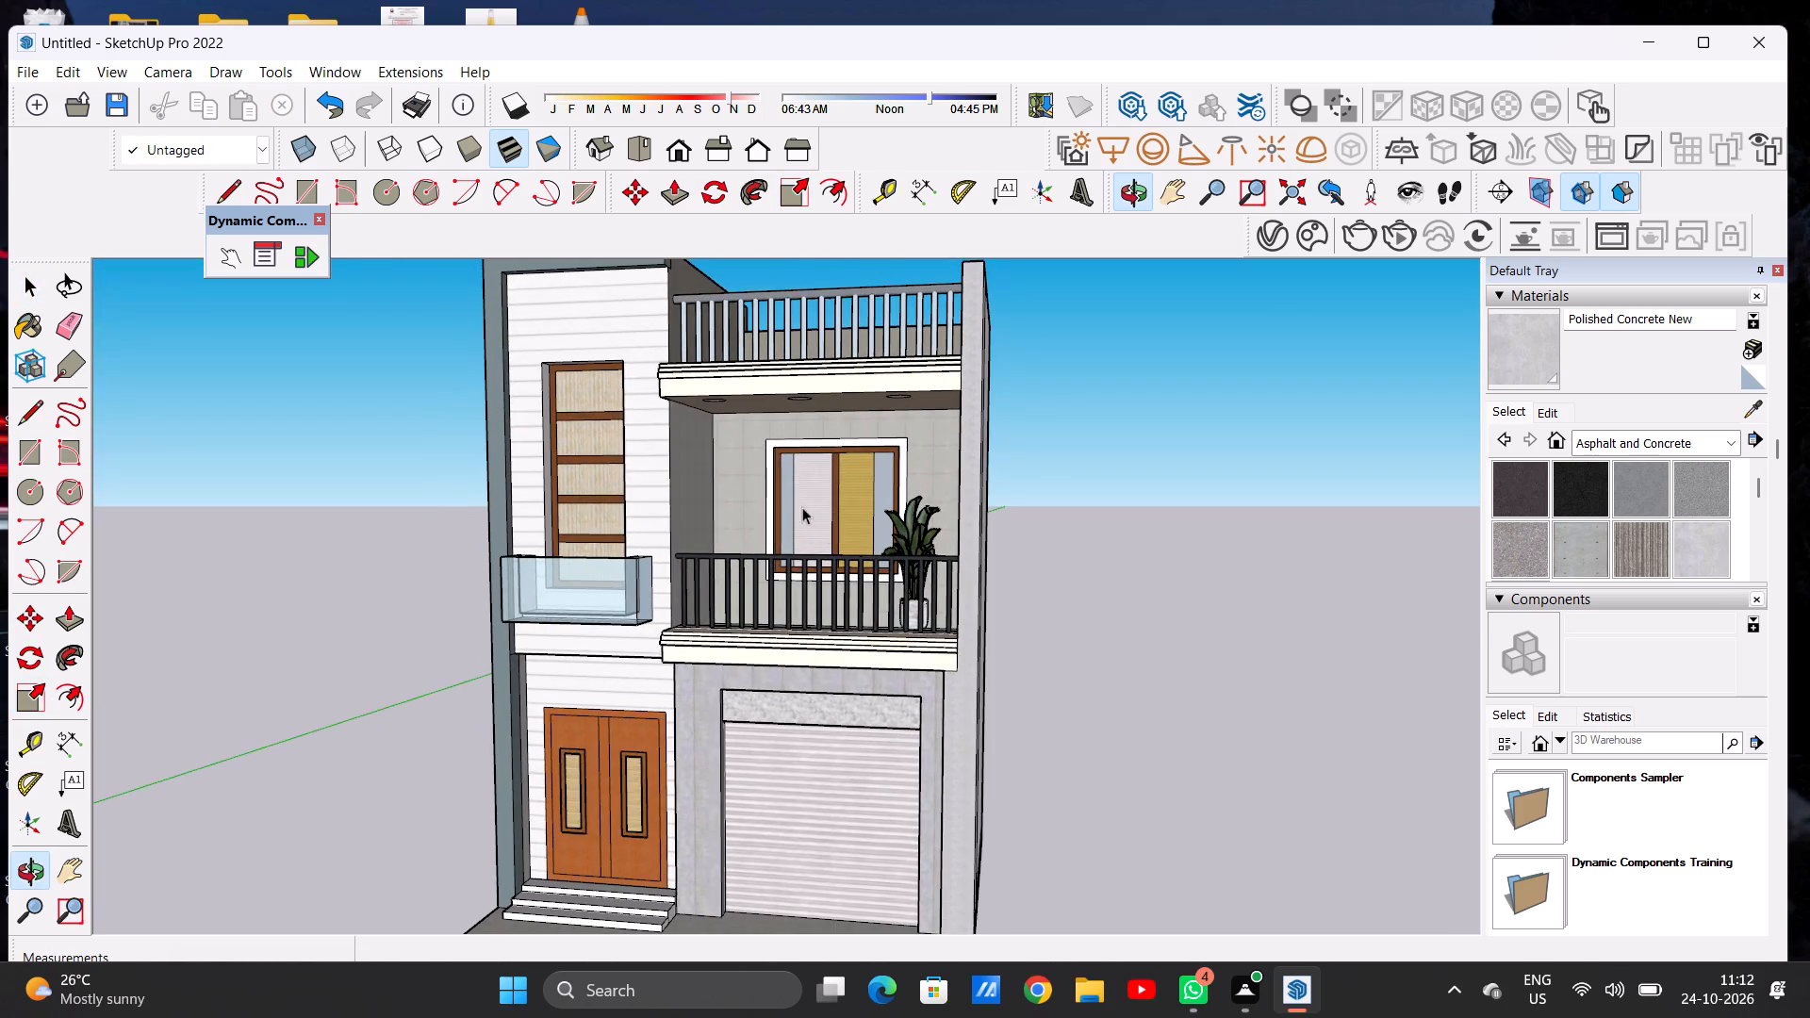
scroll(882, 566, up, 11)
scroll(915, 644, up, 8)
scroll(979, 694, down, 2)
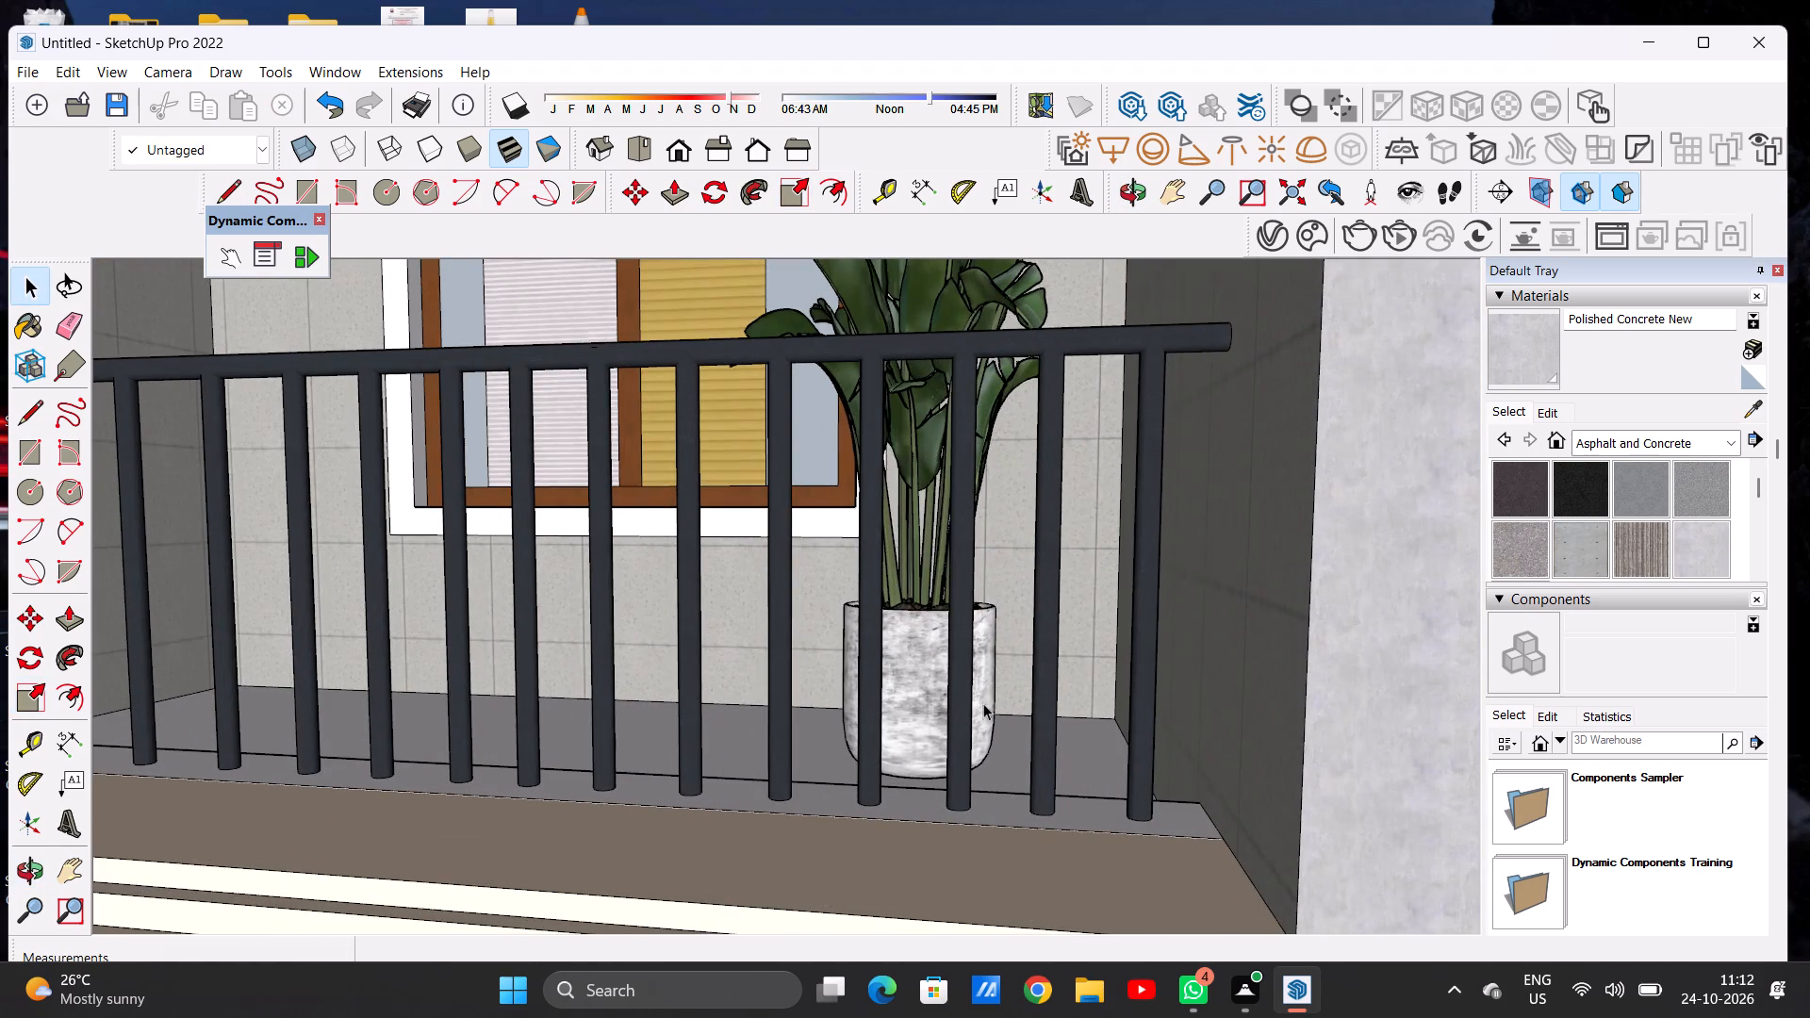
scroll(983, 703, down, 4)
middle_drag(943, 704, 841, 667)
middle_drag(841, 667, 1277, 796)
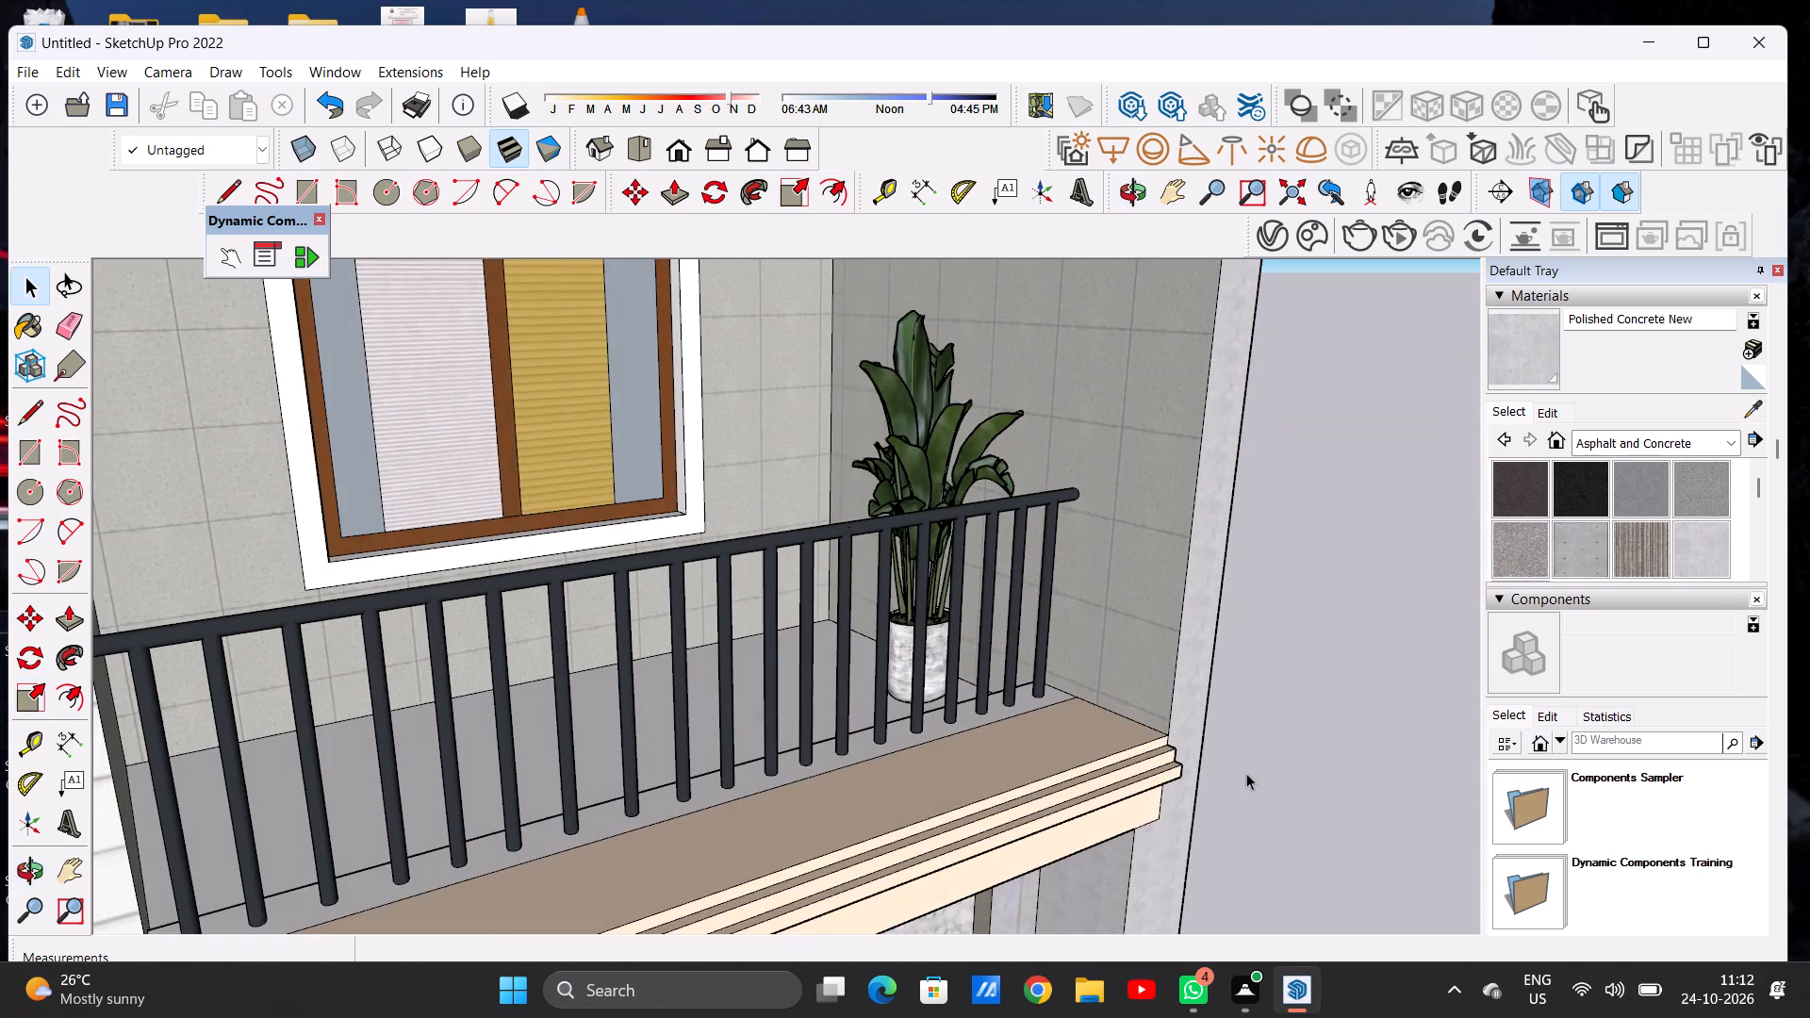
middle_drag(782, 412, 1025, 577)
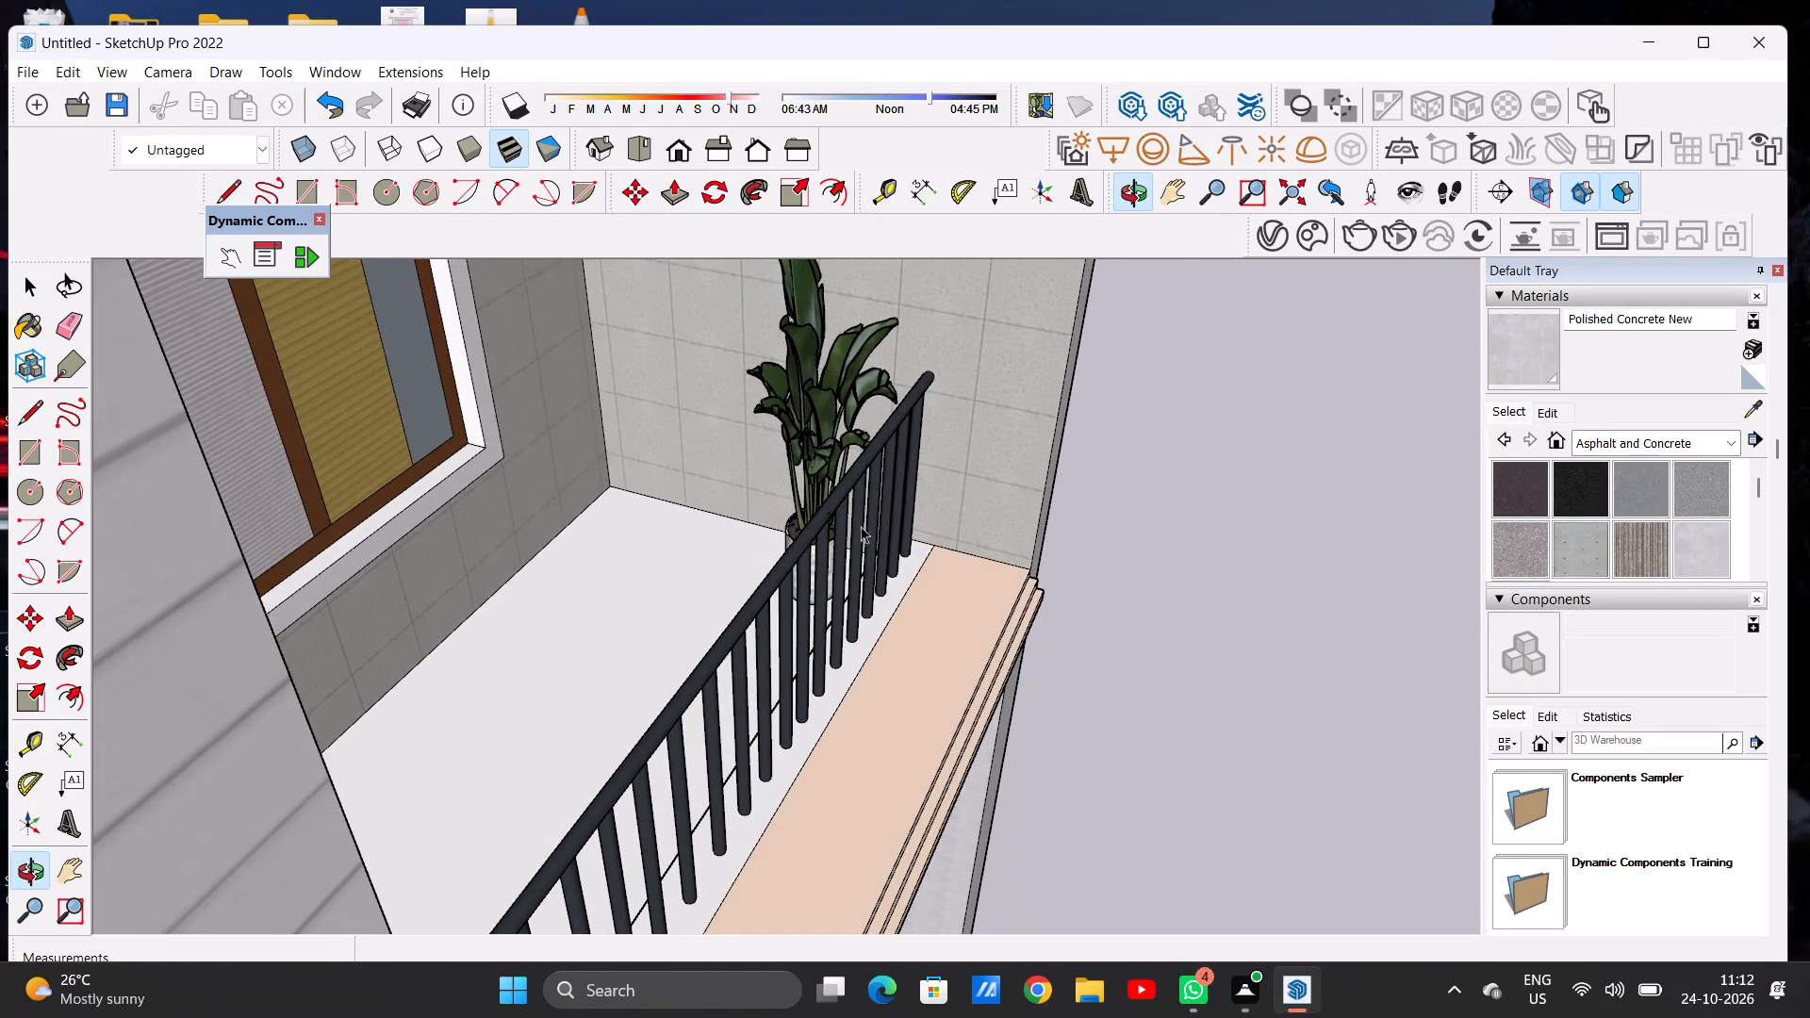
scroll(776, 534, up, 14)
middle_drag(773, 636, 815, 500)
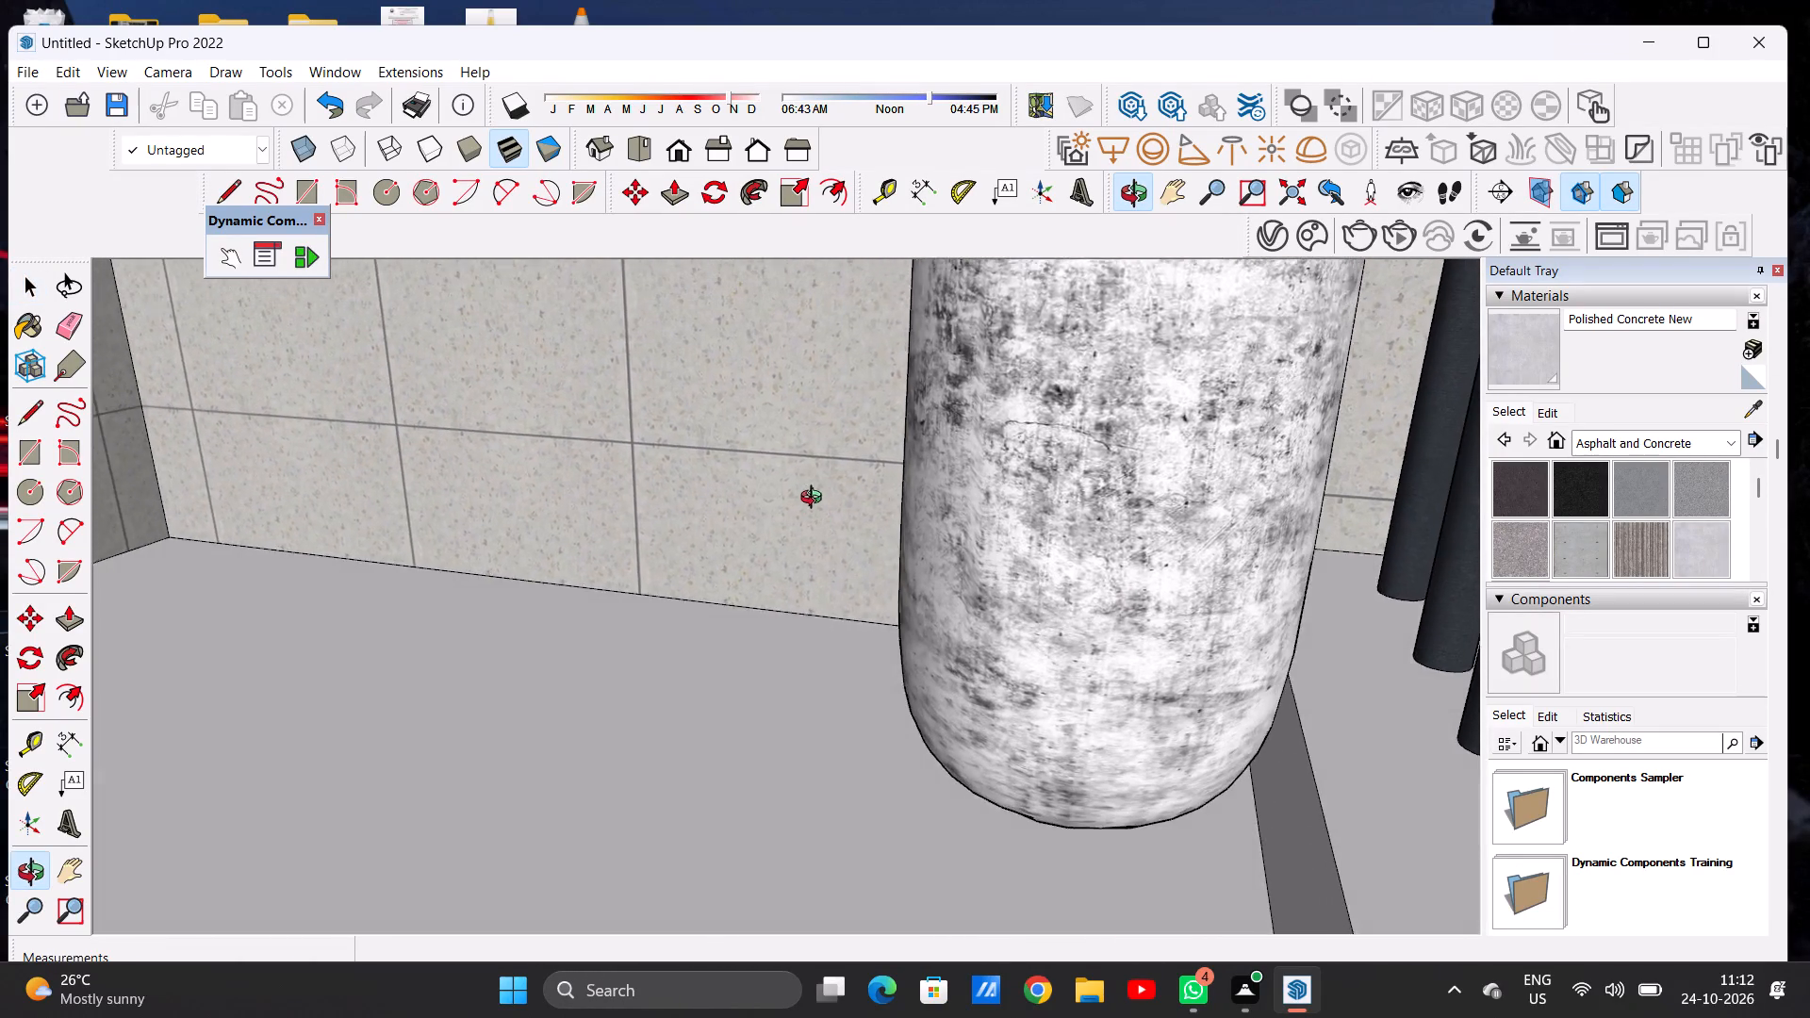
middle_drag(815, 500, 798, 461)
Move the potted plant about 7' 5 1/2" across the balcony, away from the railing and the tall side wall.
click(989, 598)
scroll(853, 604, down, 4)
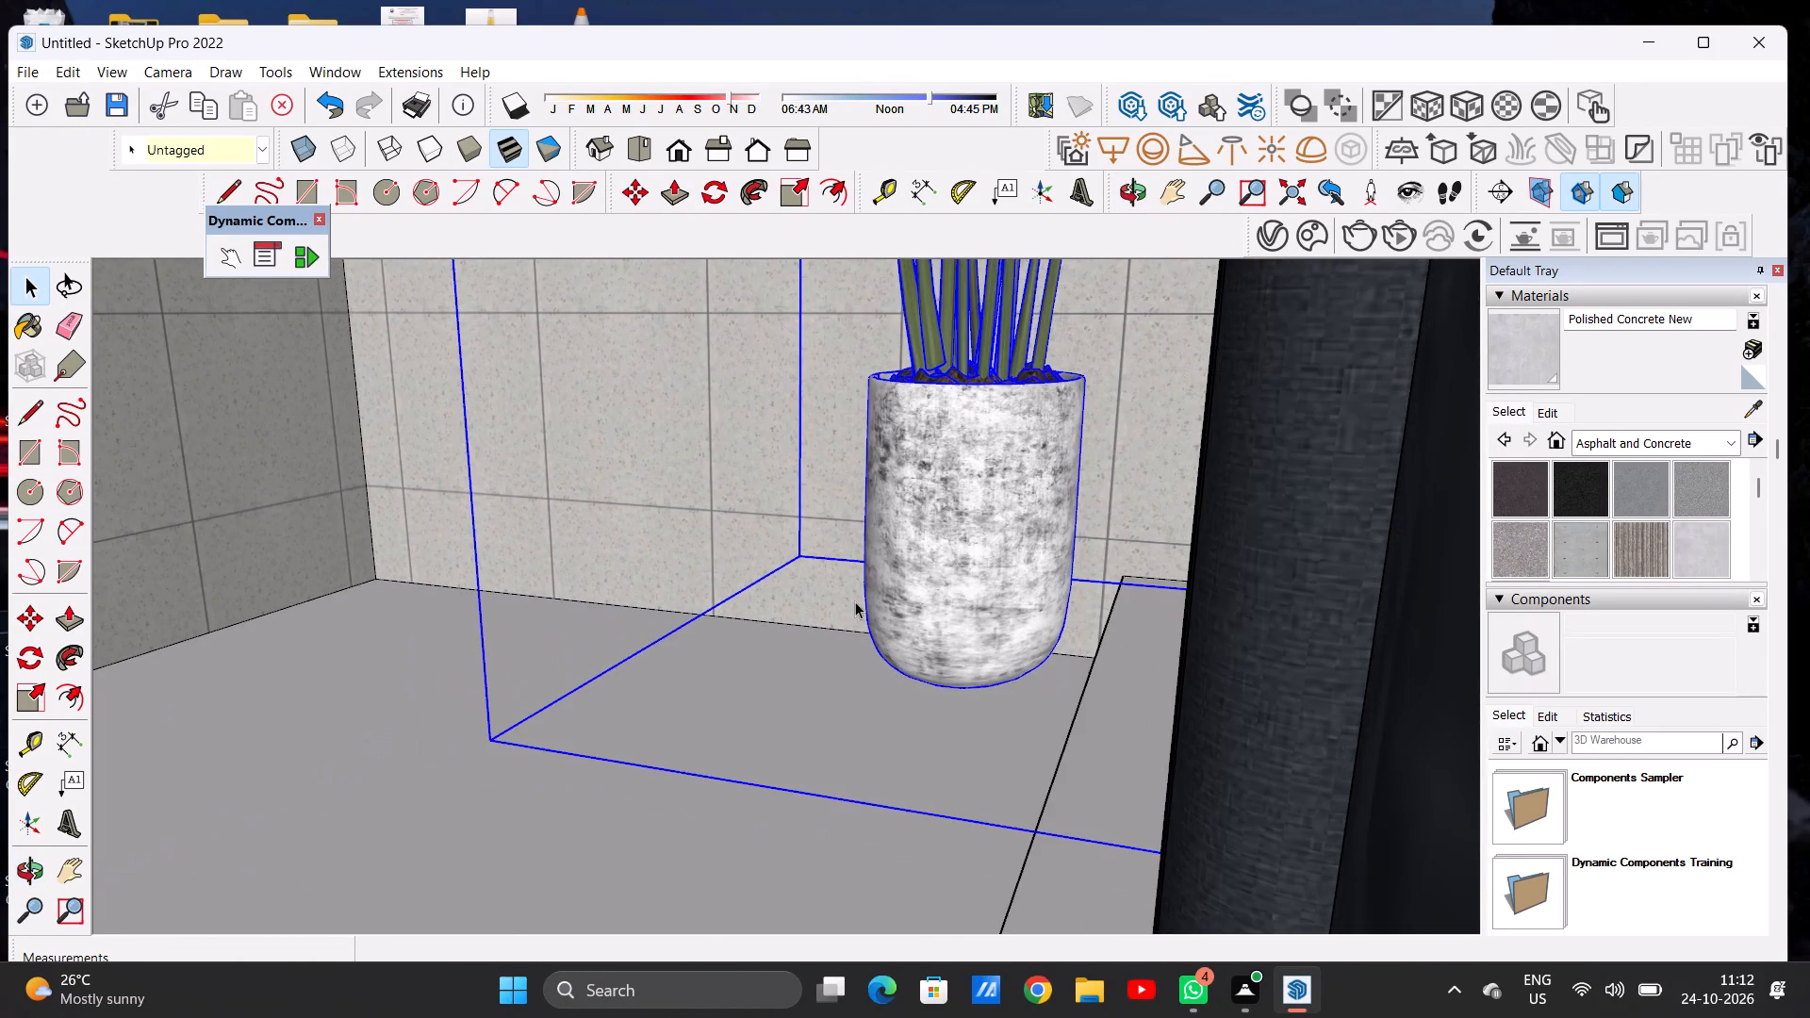
scroll(858, 605, down, 10)
scroll(948, 638, down, 4)
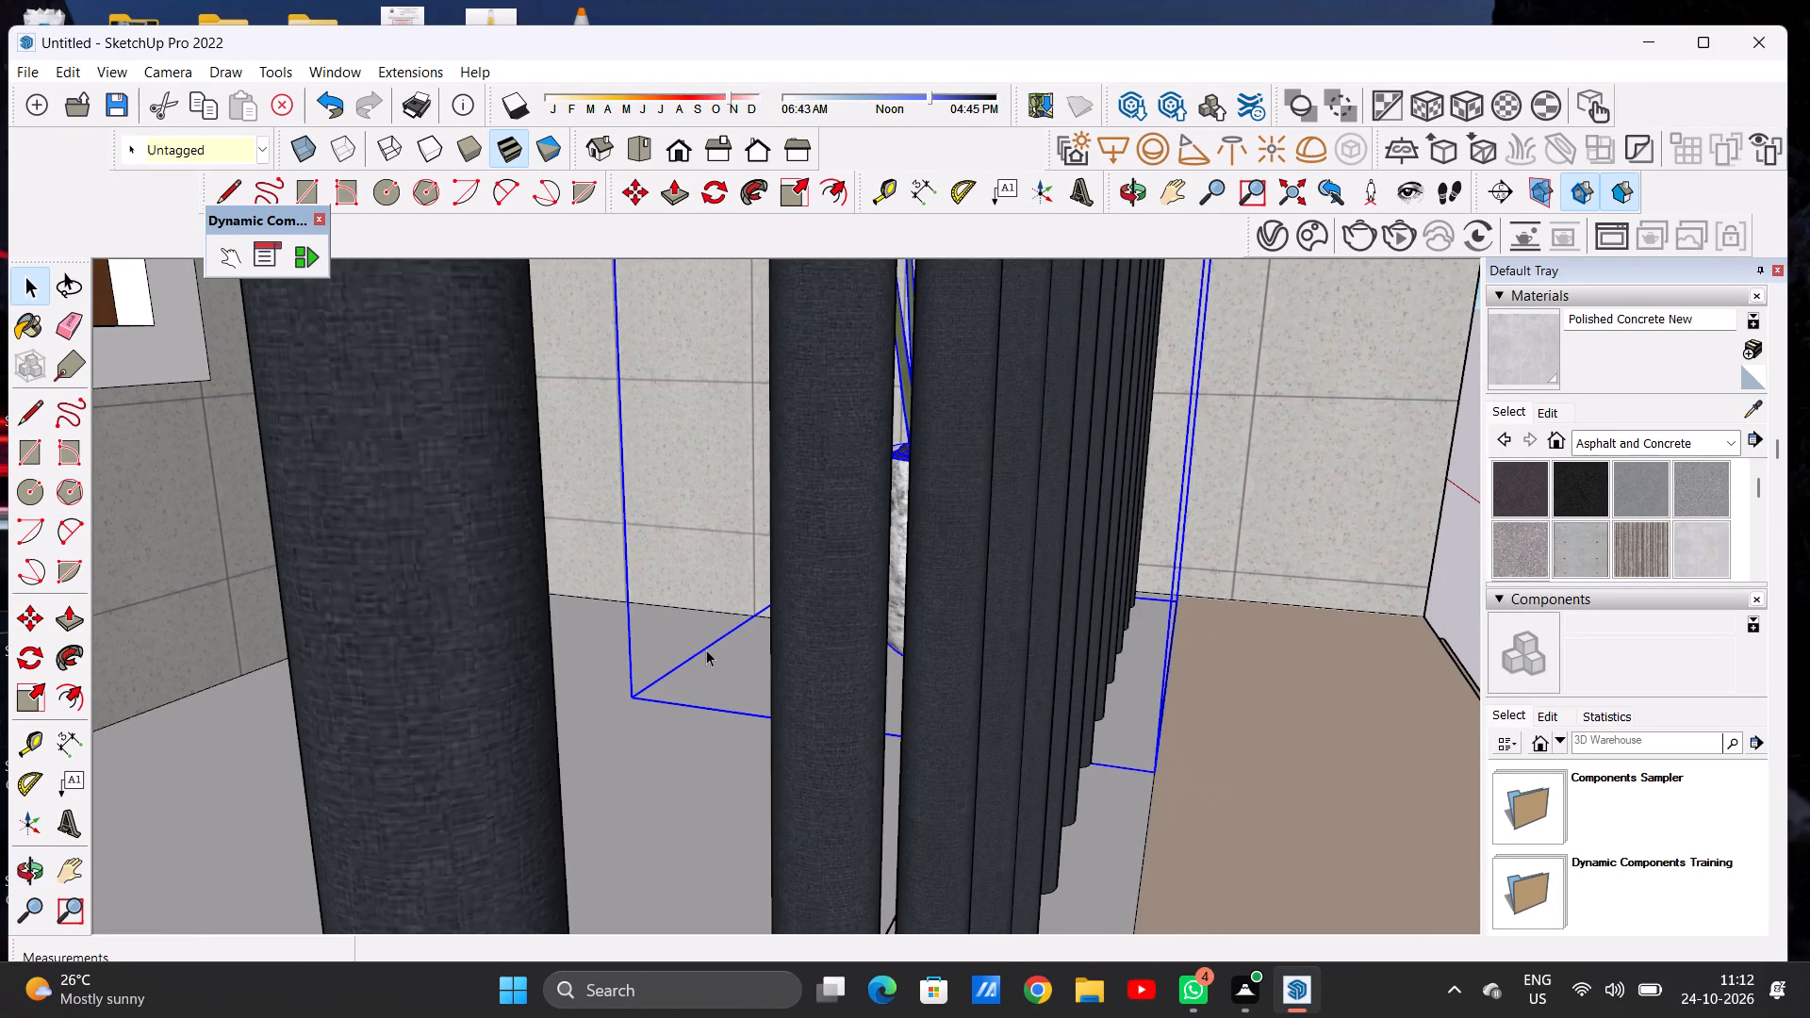
scroll(706, 583, down, 15)
scroll(802, 386, down, 1)
scroll(800, 386, up, 5)
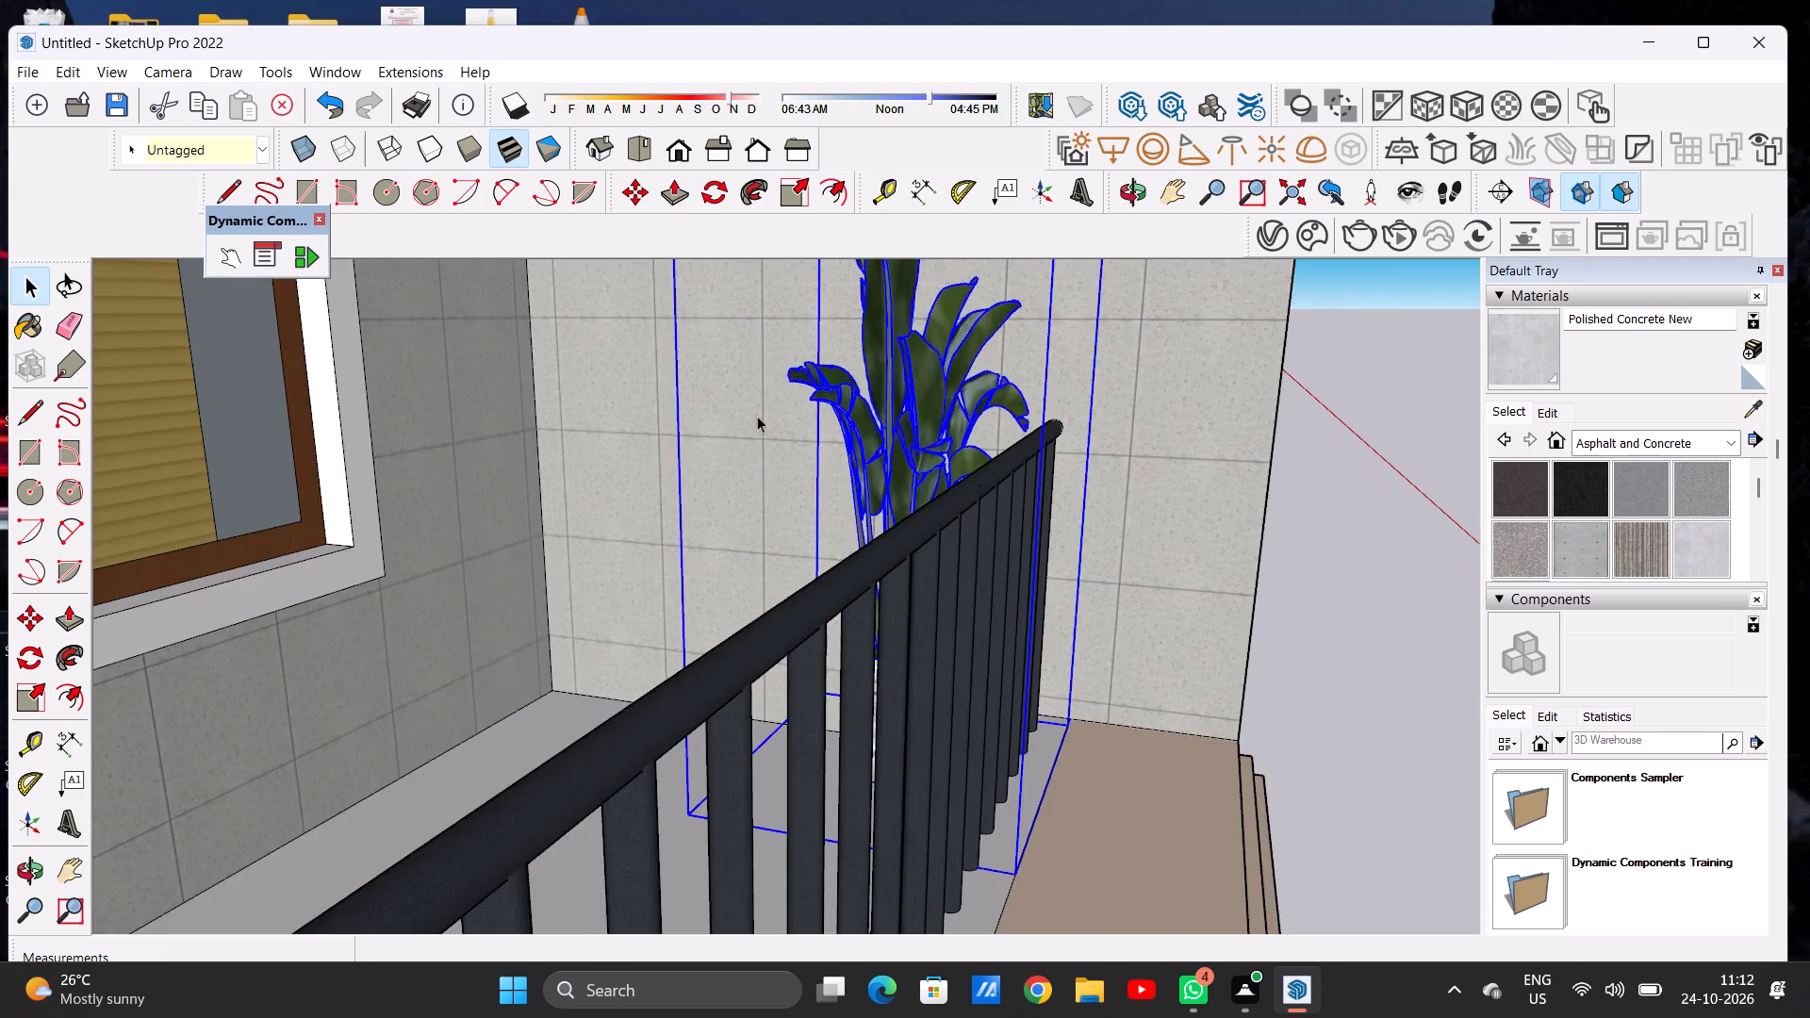
middle_drag(731, 484, 904, 513)
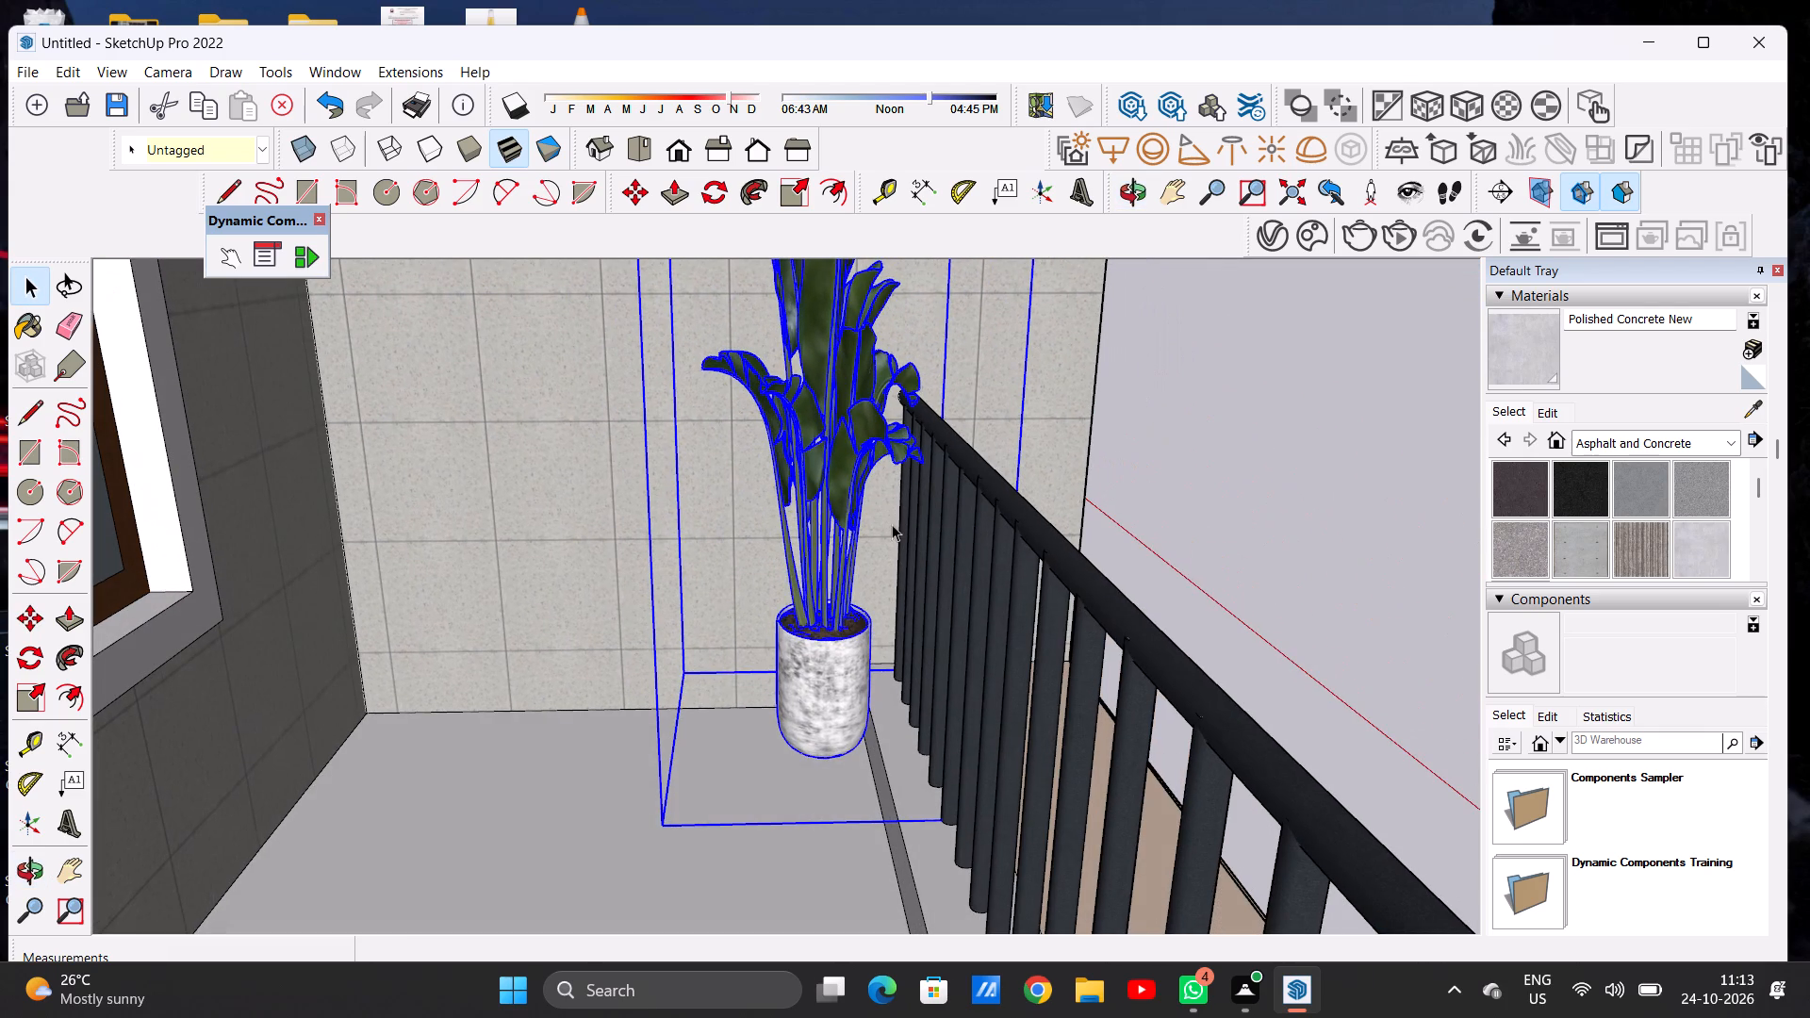
key(m)
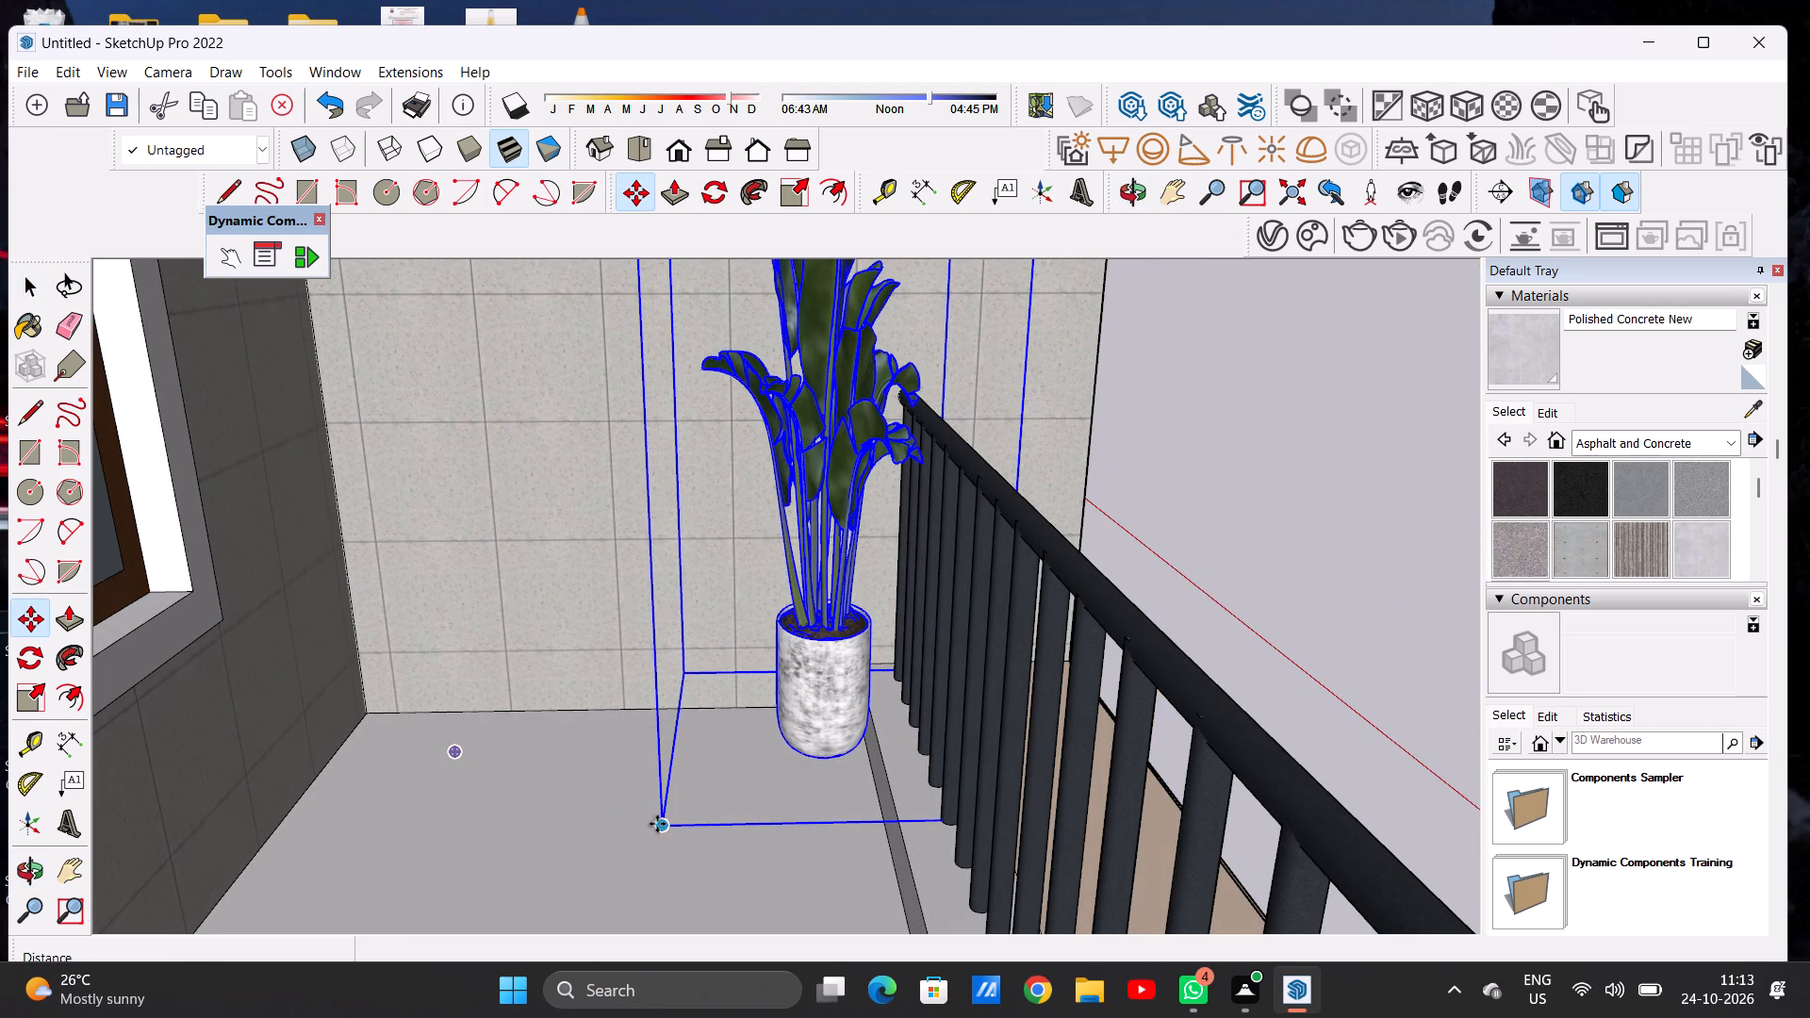
click(658, 824)
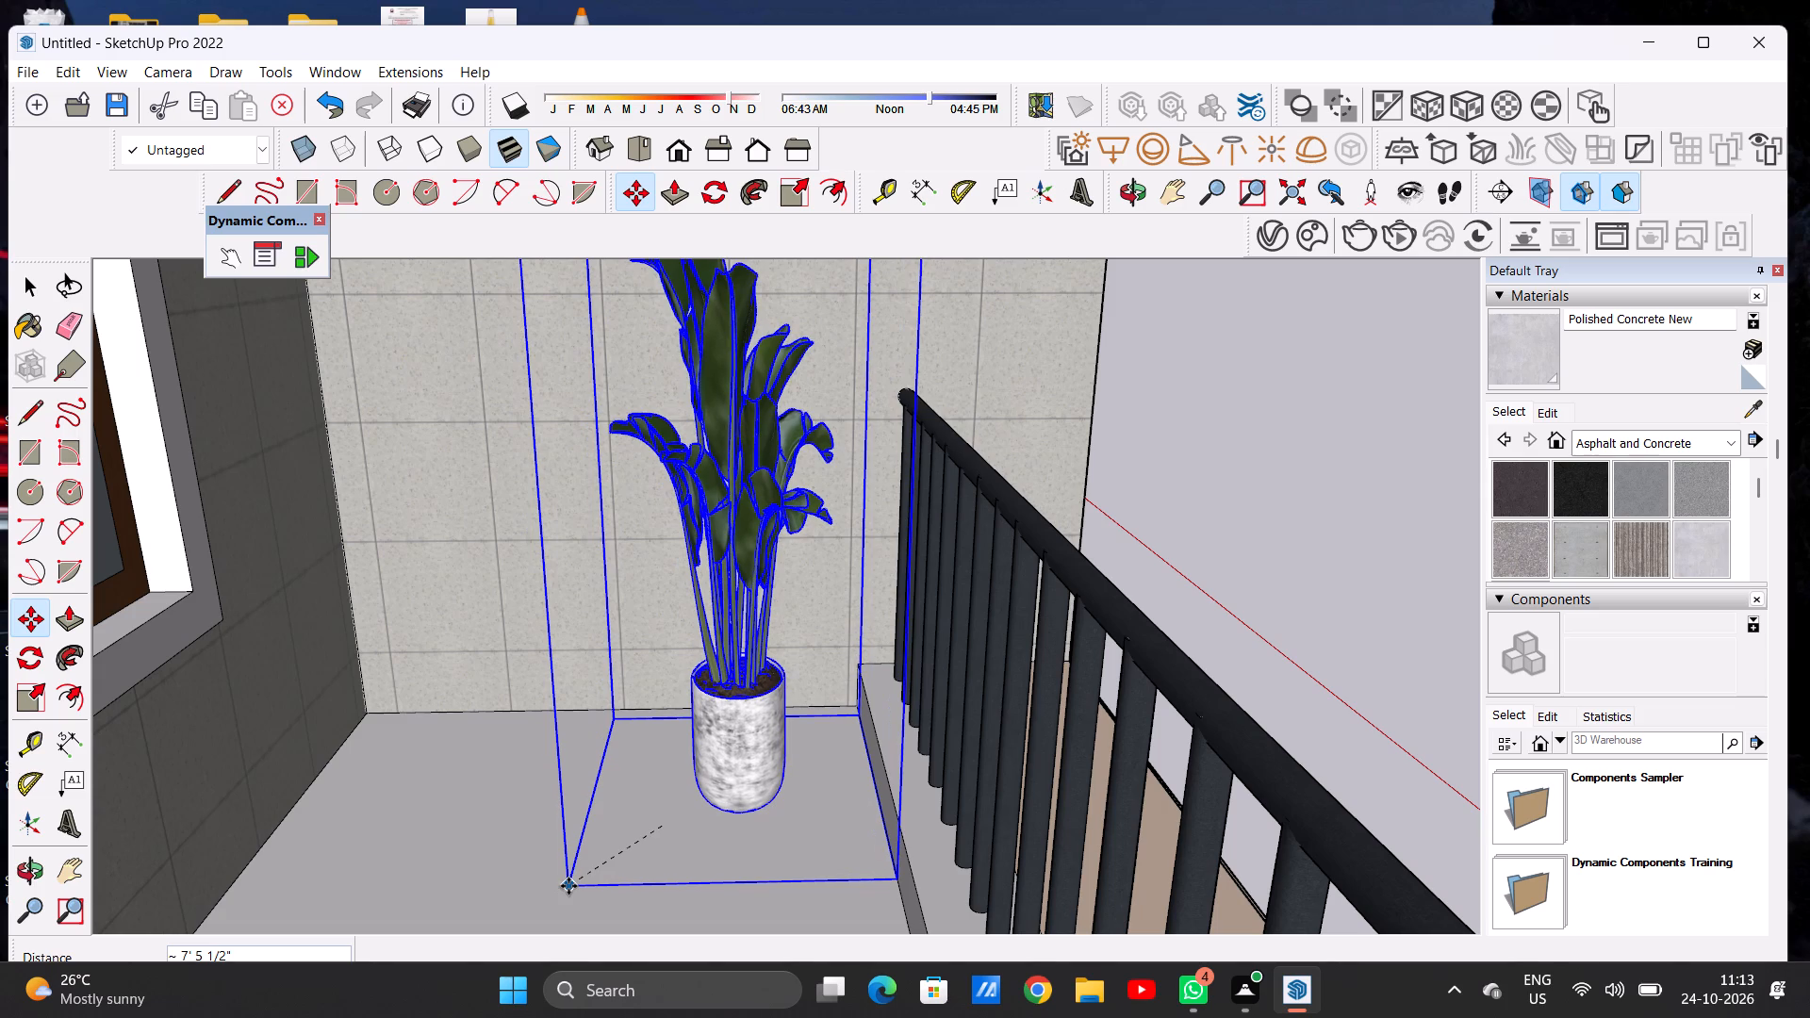
click(568, 886)
click(890, 891)
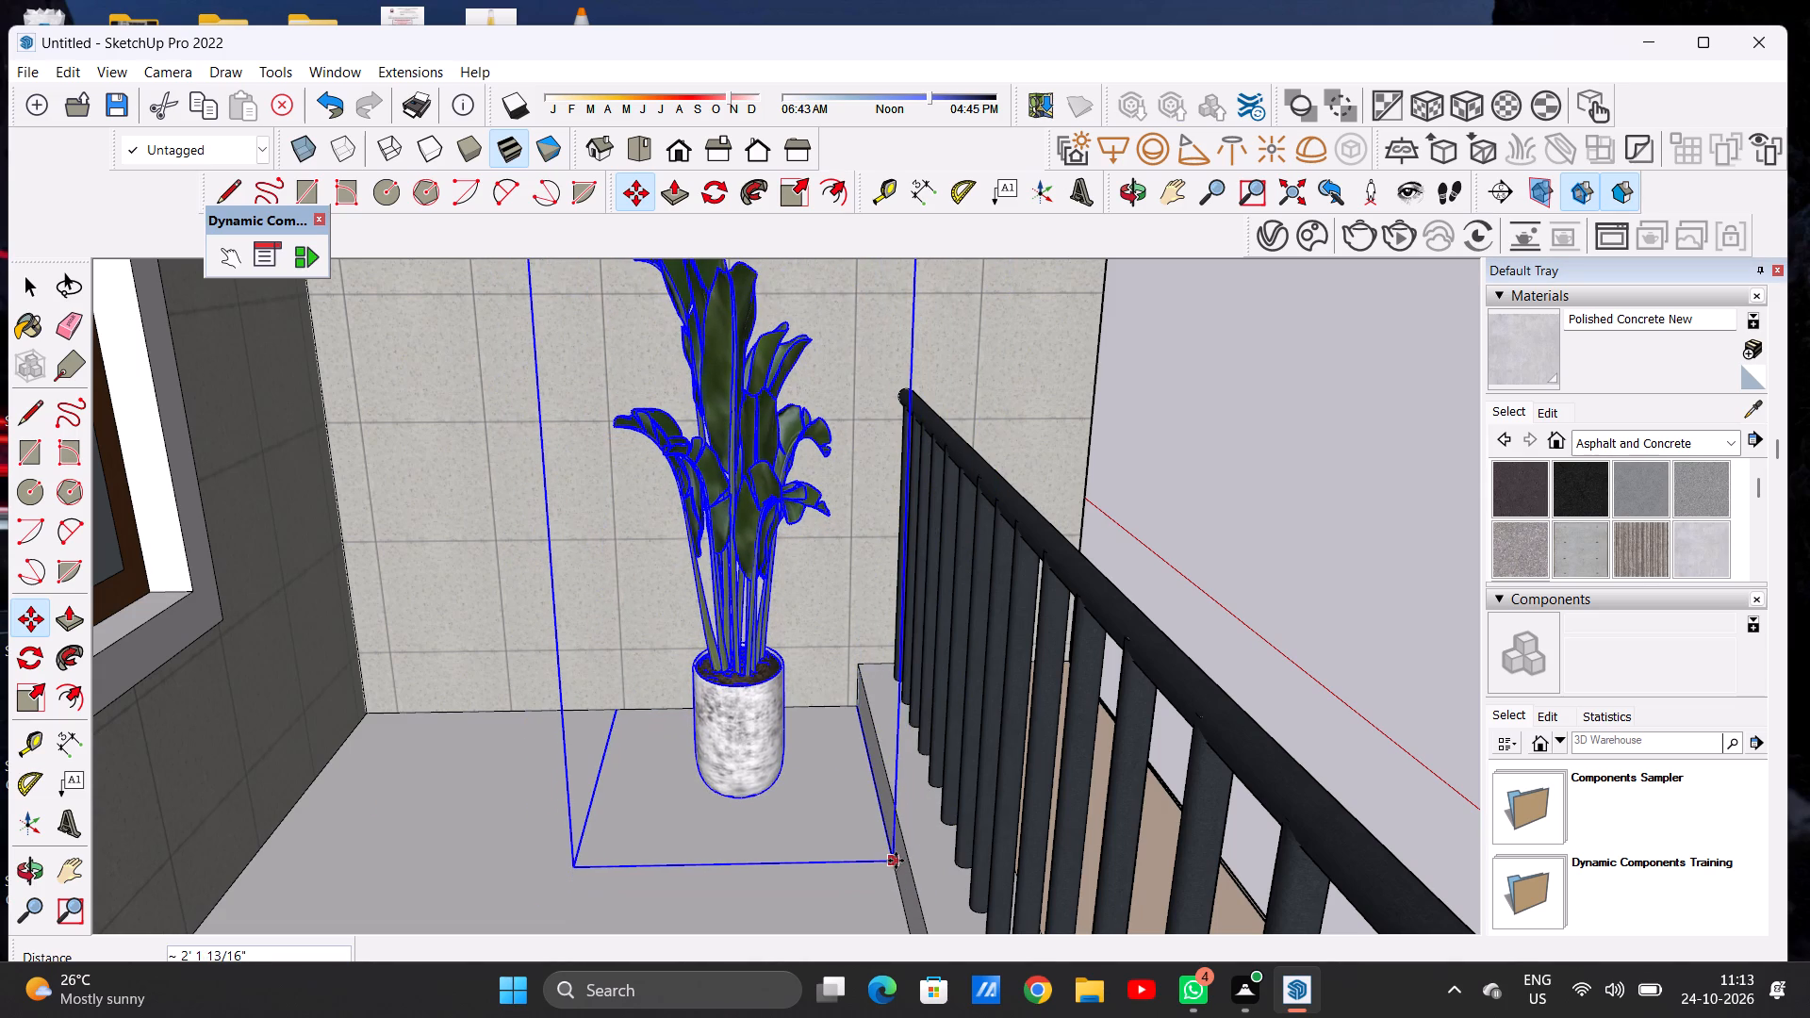
click(900, 867)
key(space)
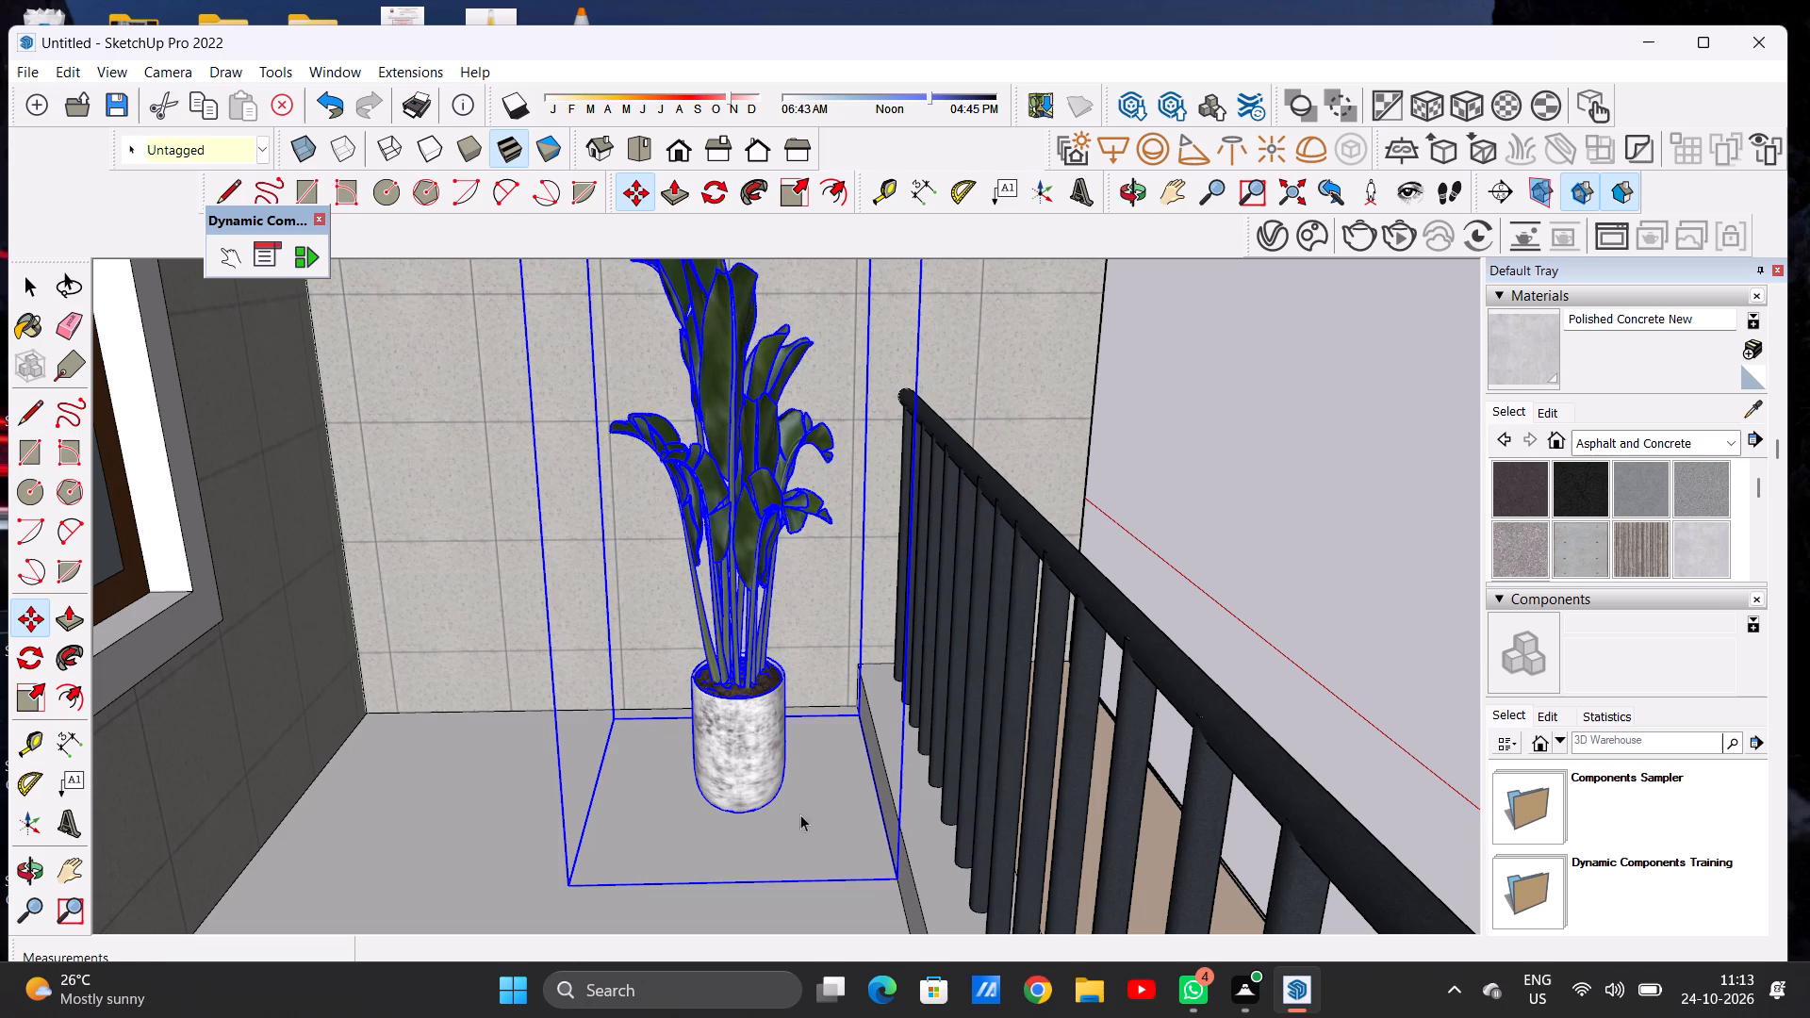
scroll(783, 780, down, 8)
scroll(708, 723, down, 6)
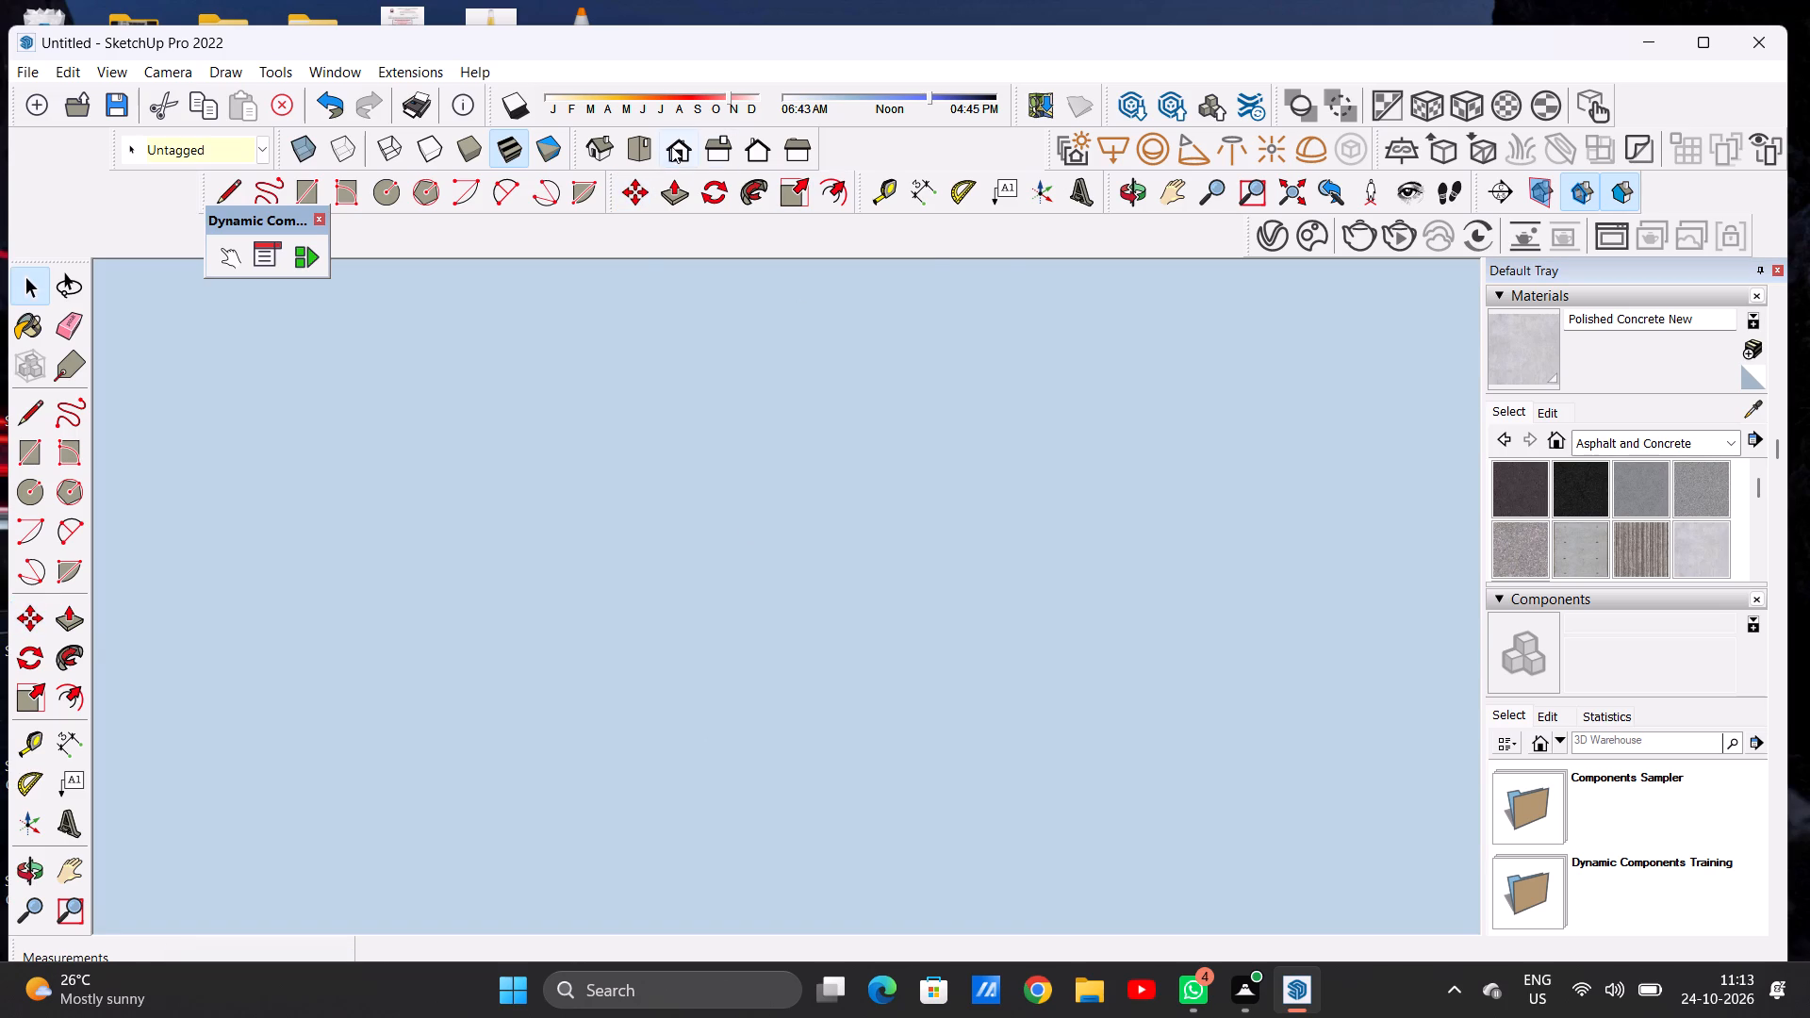
Examine the whole facade from the front and at an angle to check the plant's placement on the first-floor balcony.
click(671, 146)
scroll(703, 490, down, 12)
click(1223, 530)
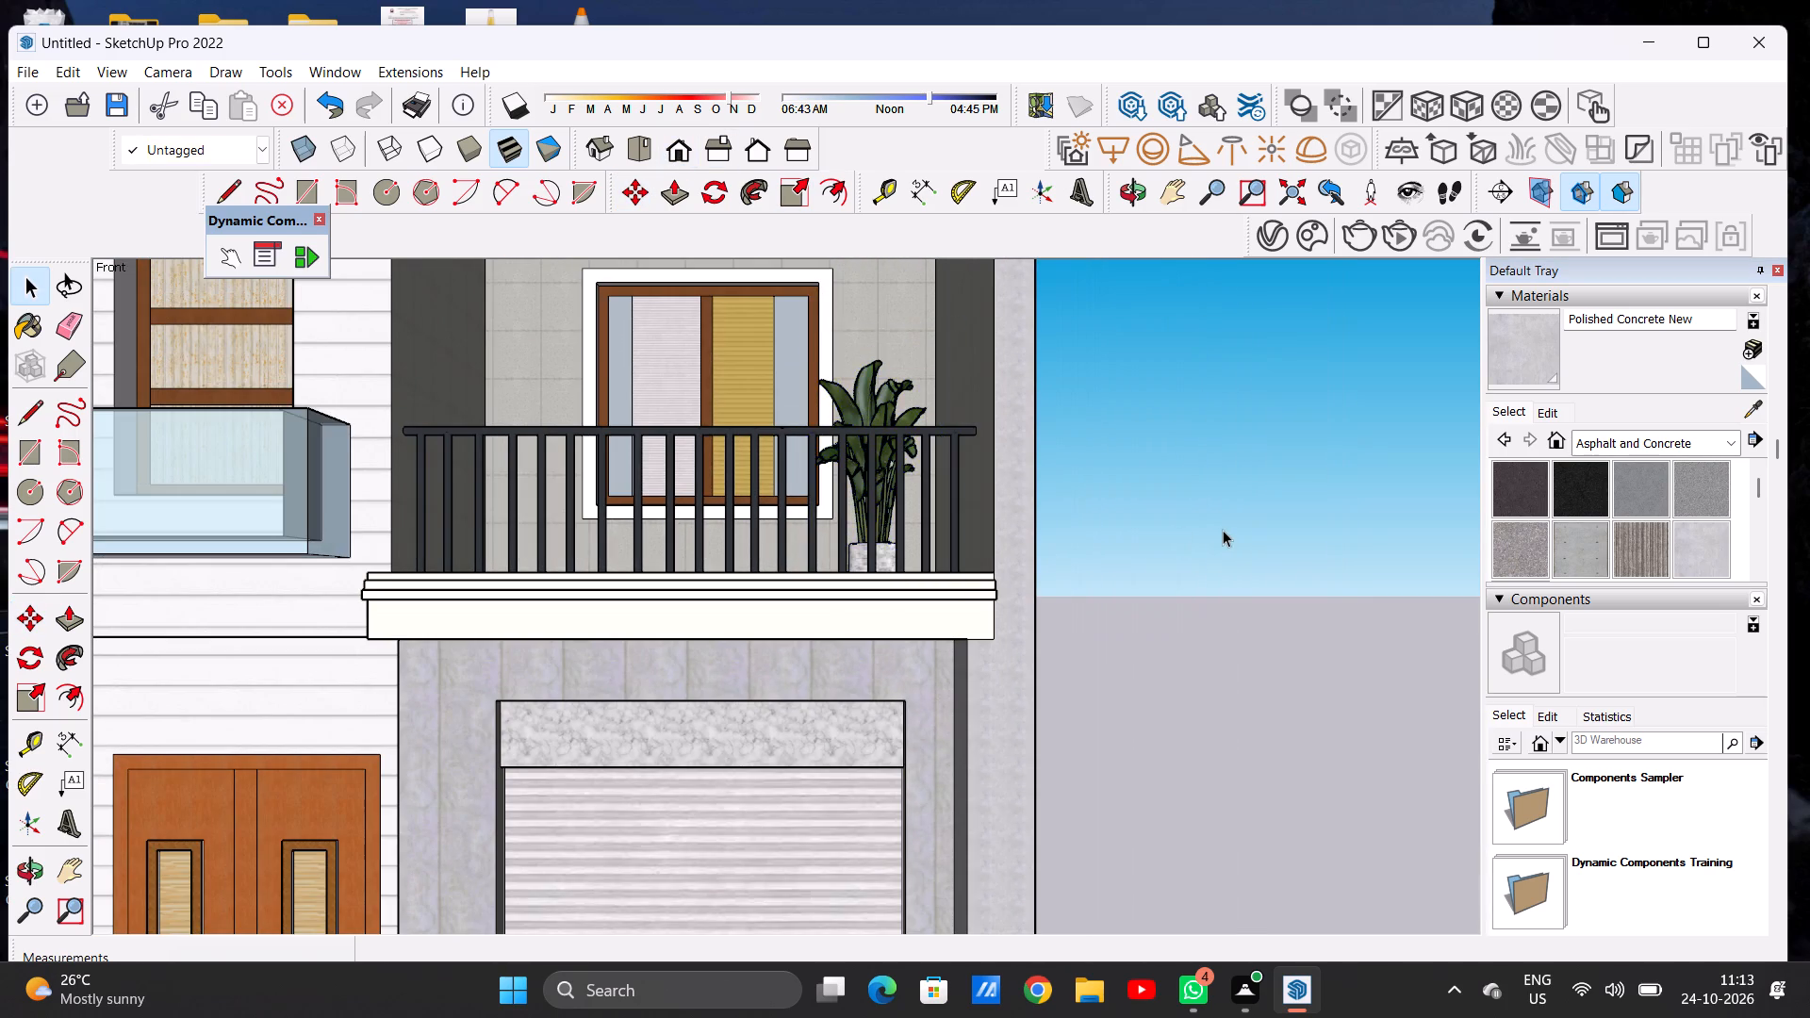
scroll(1025, 599, down, 5)
middle_drag(902, 565, 700, 644)
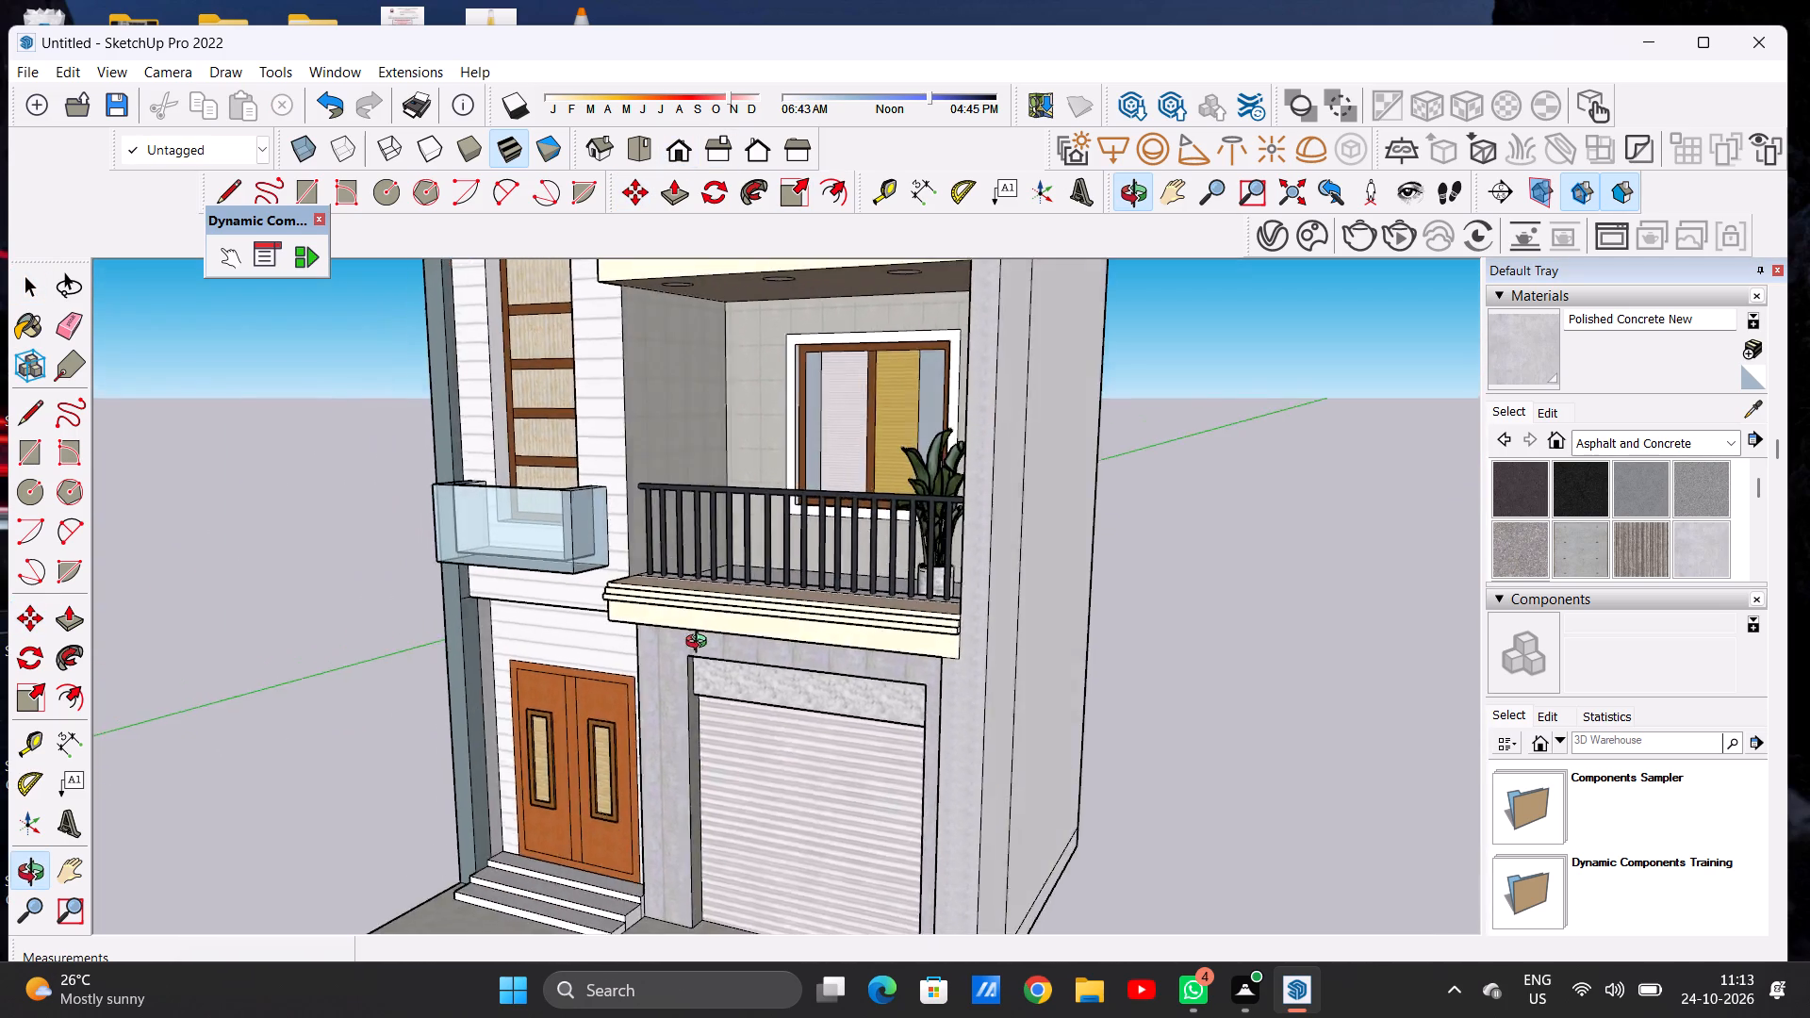
middle_drag(700, 644, 1154, 705)
middle_drag(1146, 702, 897, 615)
middle_drag(897, 614, 897, 590)
scroll(926, 613, down, 7)
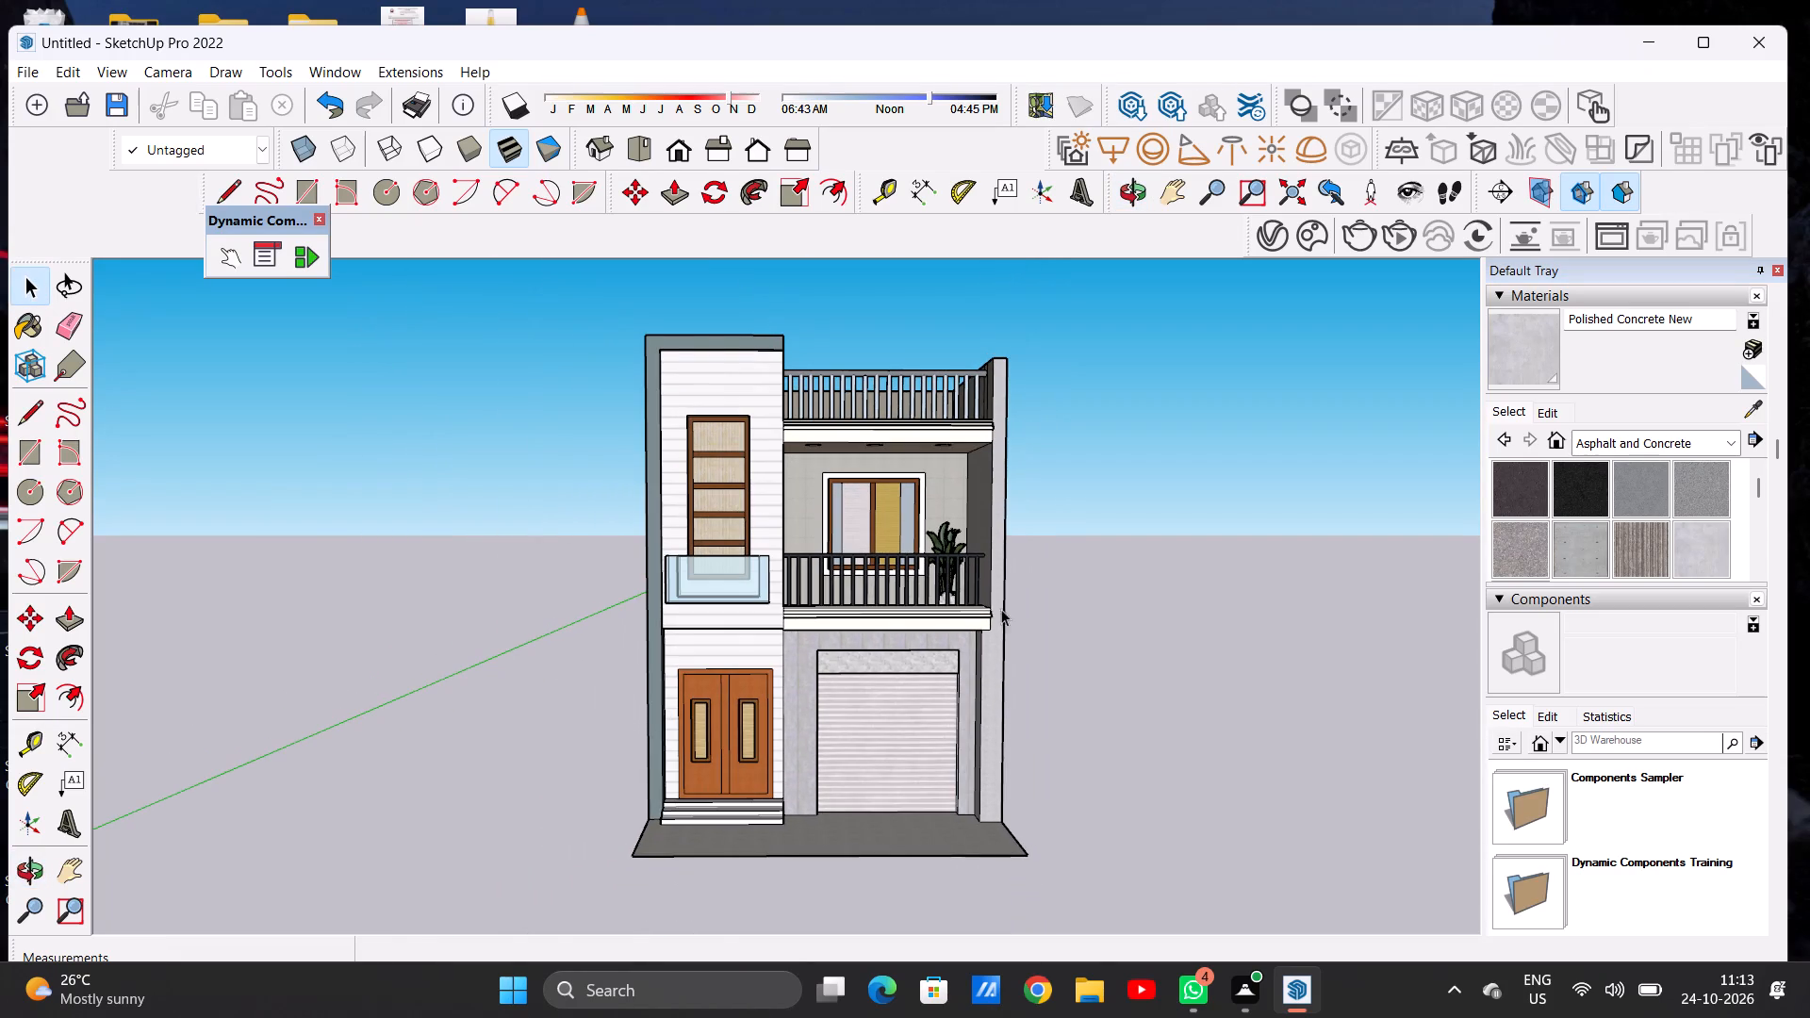
Copy the balcony plant about 100' 4 5/8" down onto the ground-level paving, beside the shutter near the side pillar.
scroll(969, 576, up, 7)
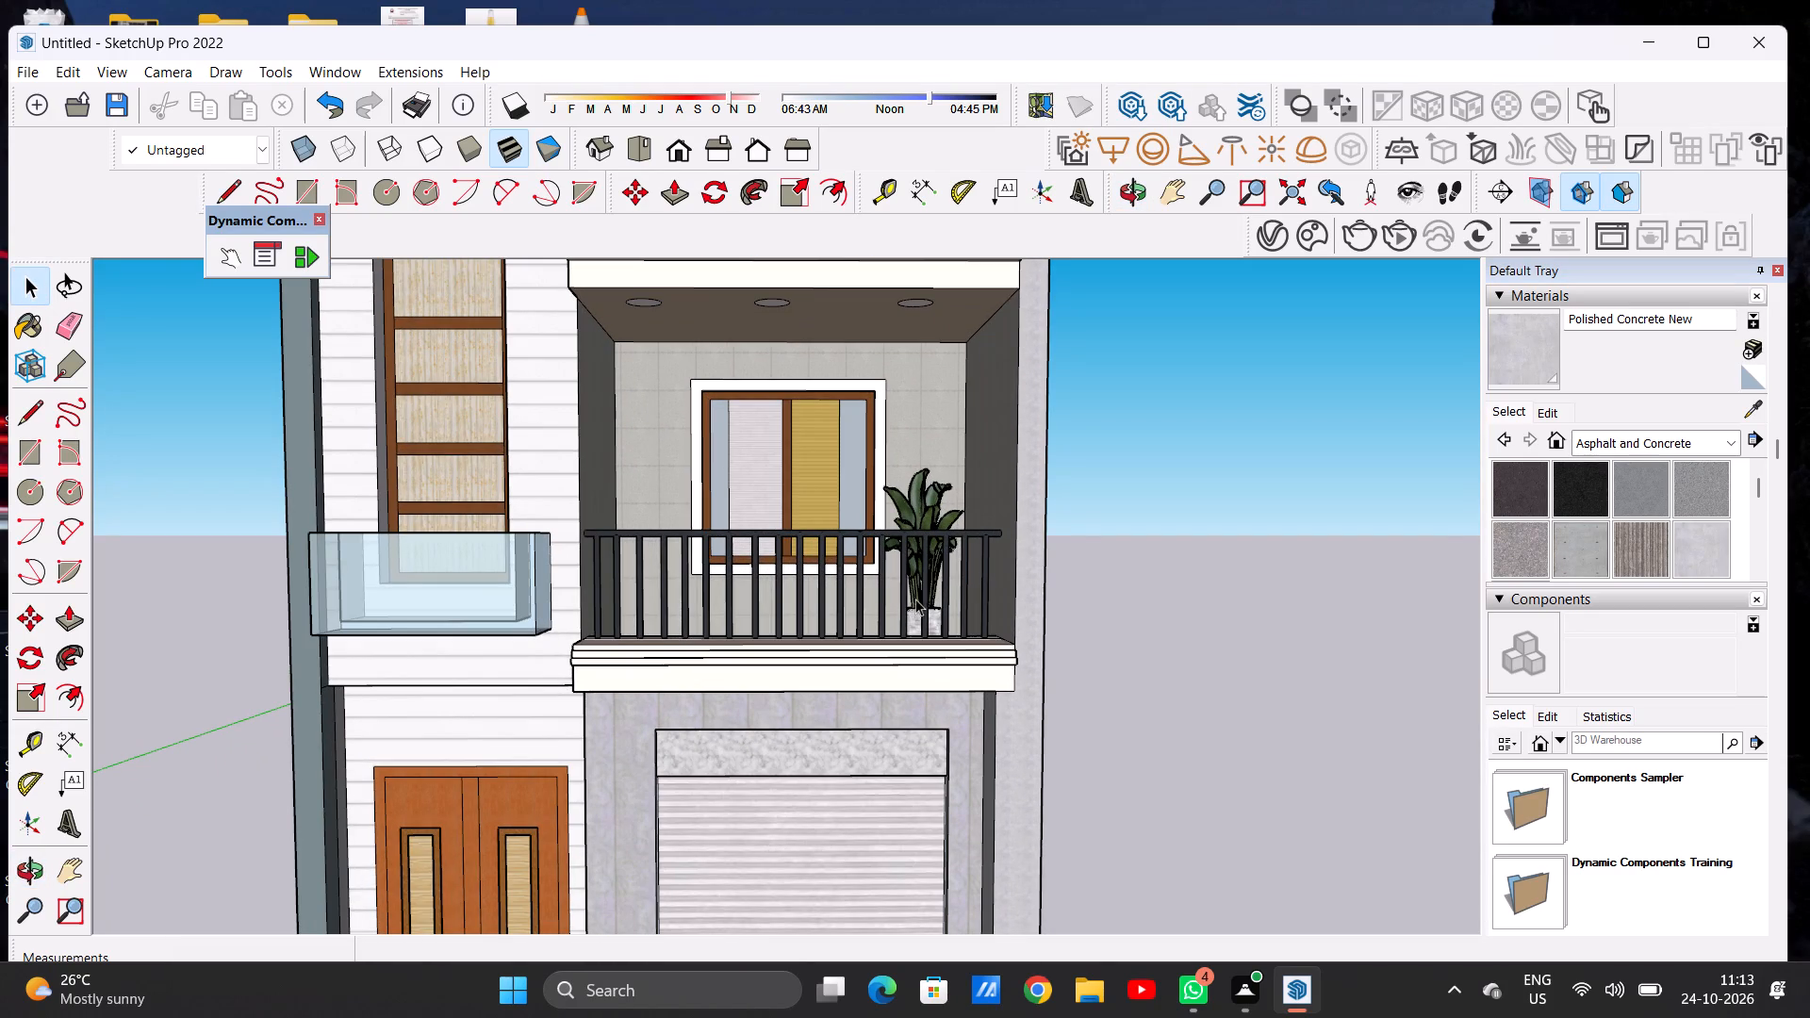
scroll(937, 588, up, 1)
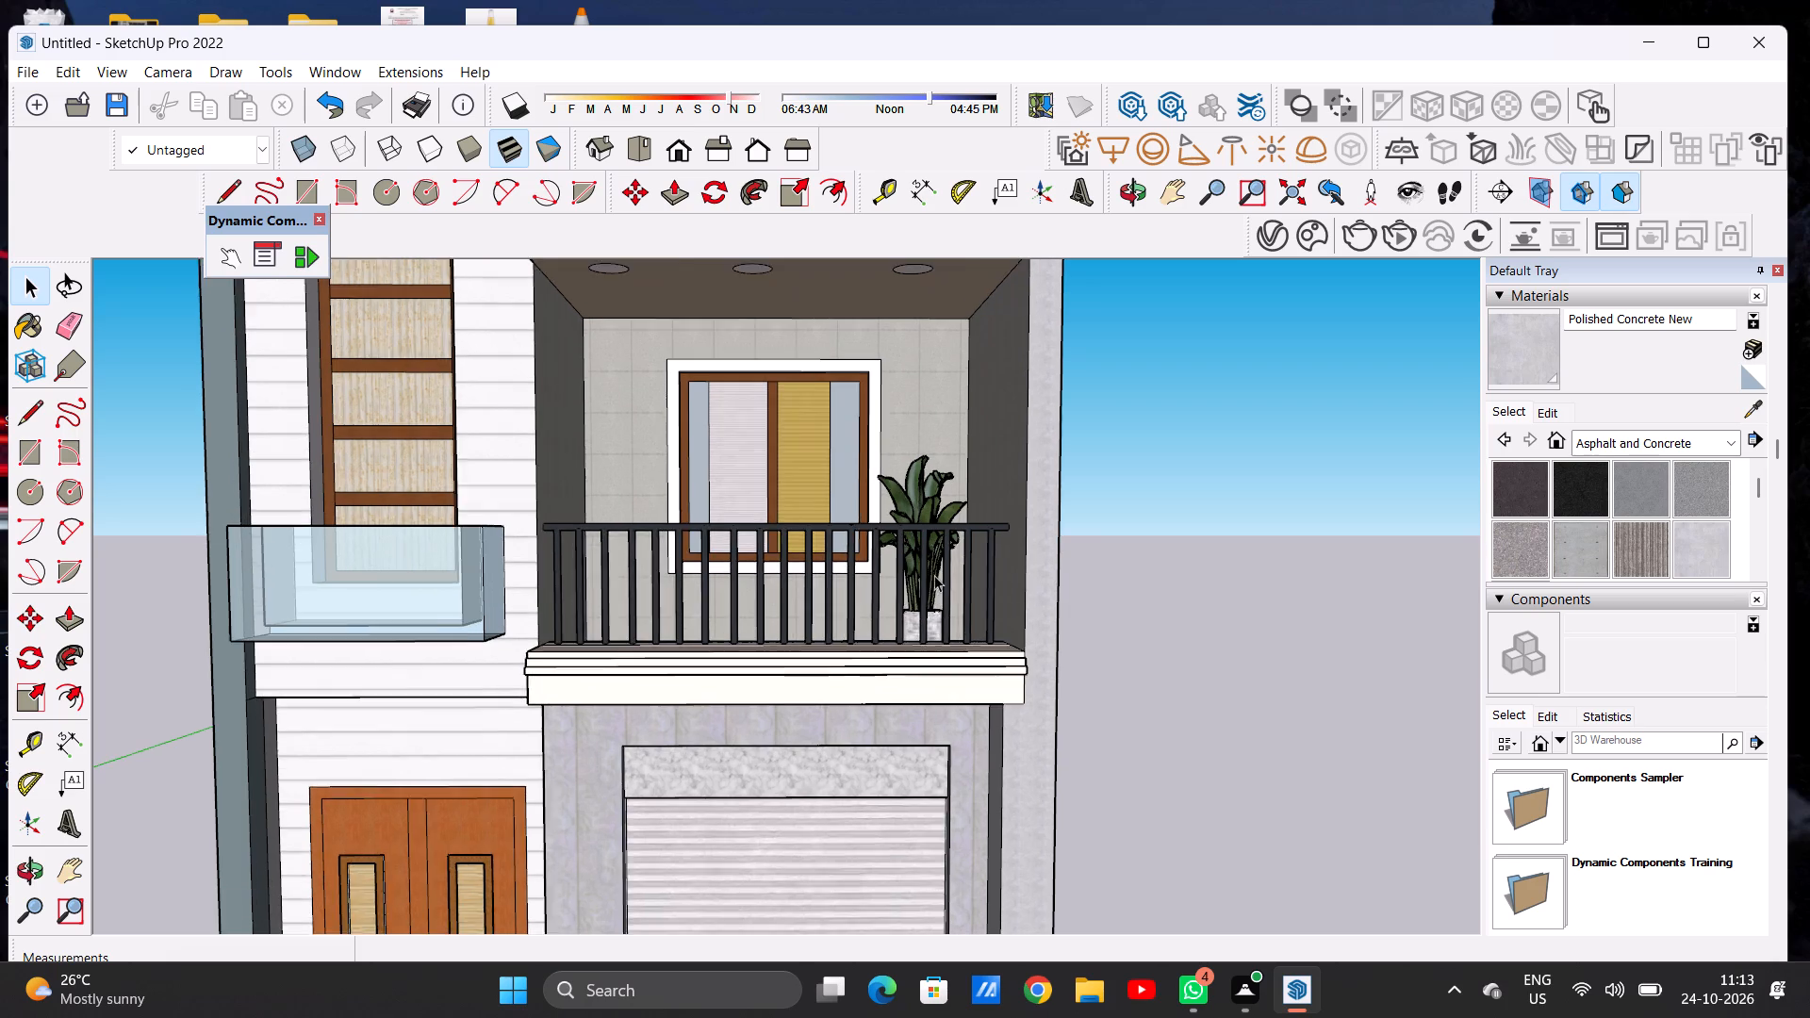
scroll(934, 575, up, 1)
scroll(964, 536, down, 12)
scroll(943, 525, up, 5)
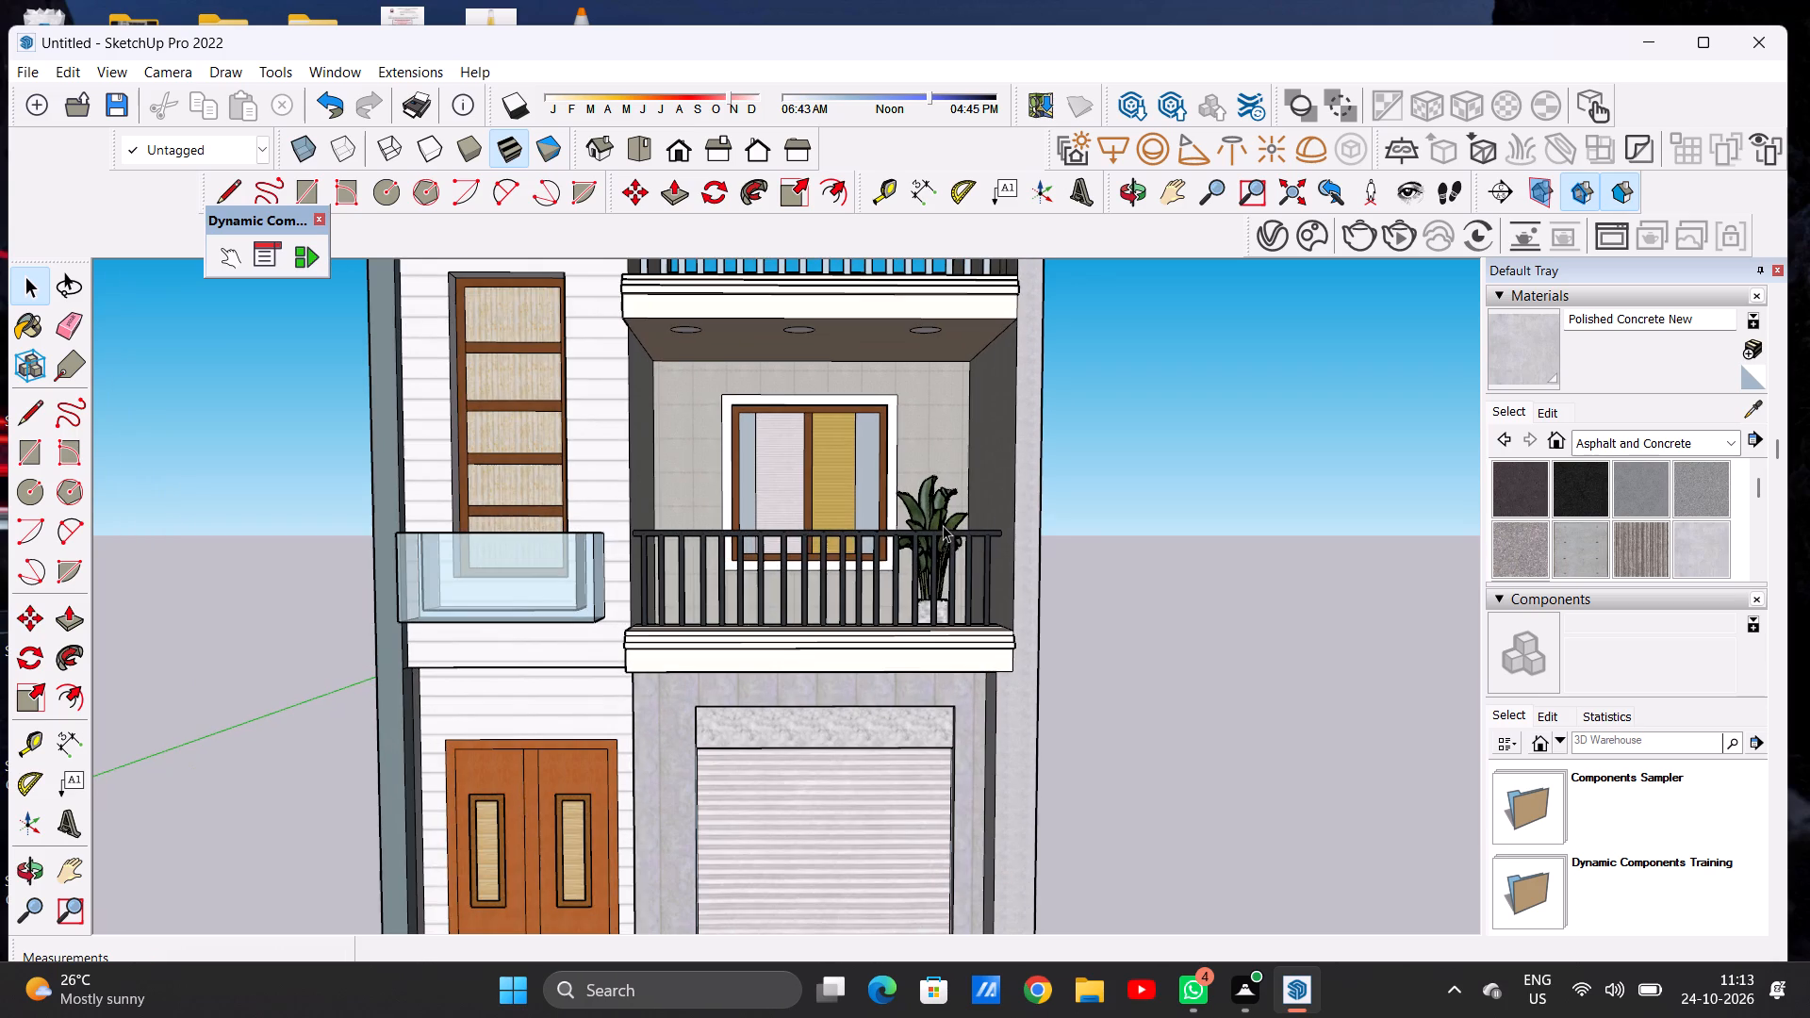
click(949, 524)
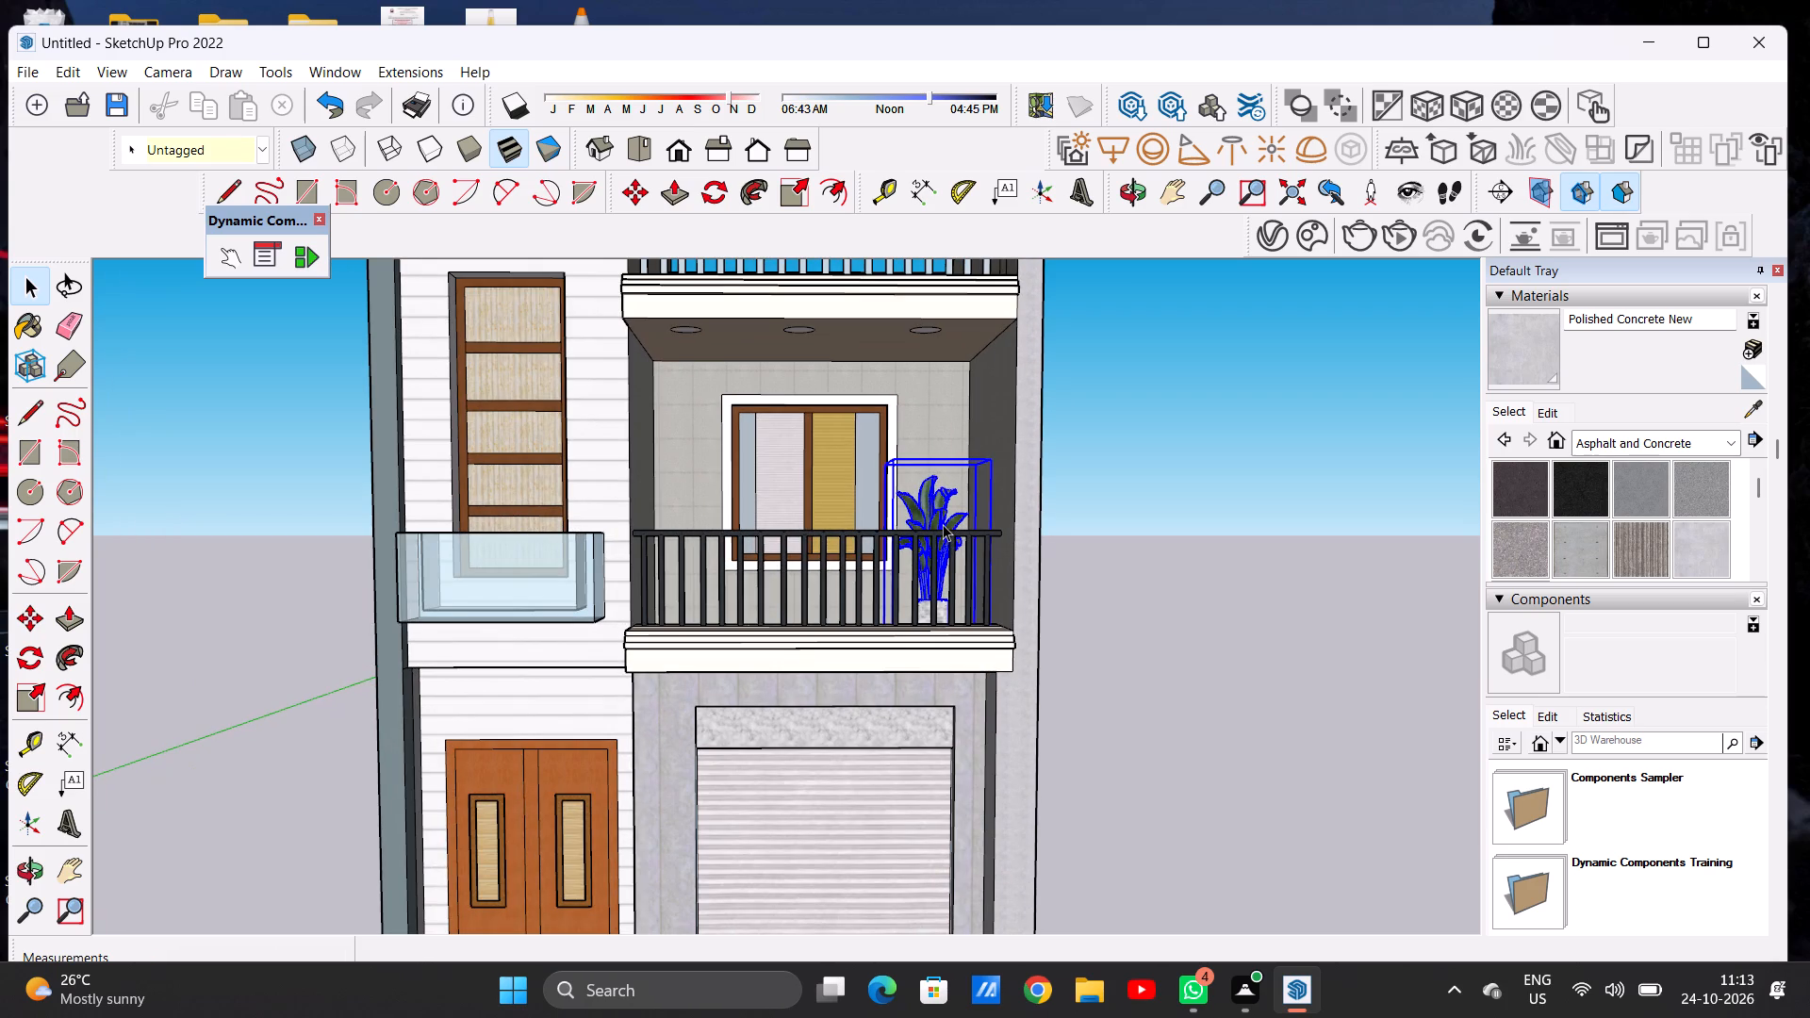
key(m)
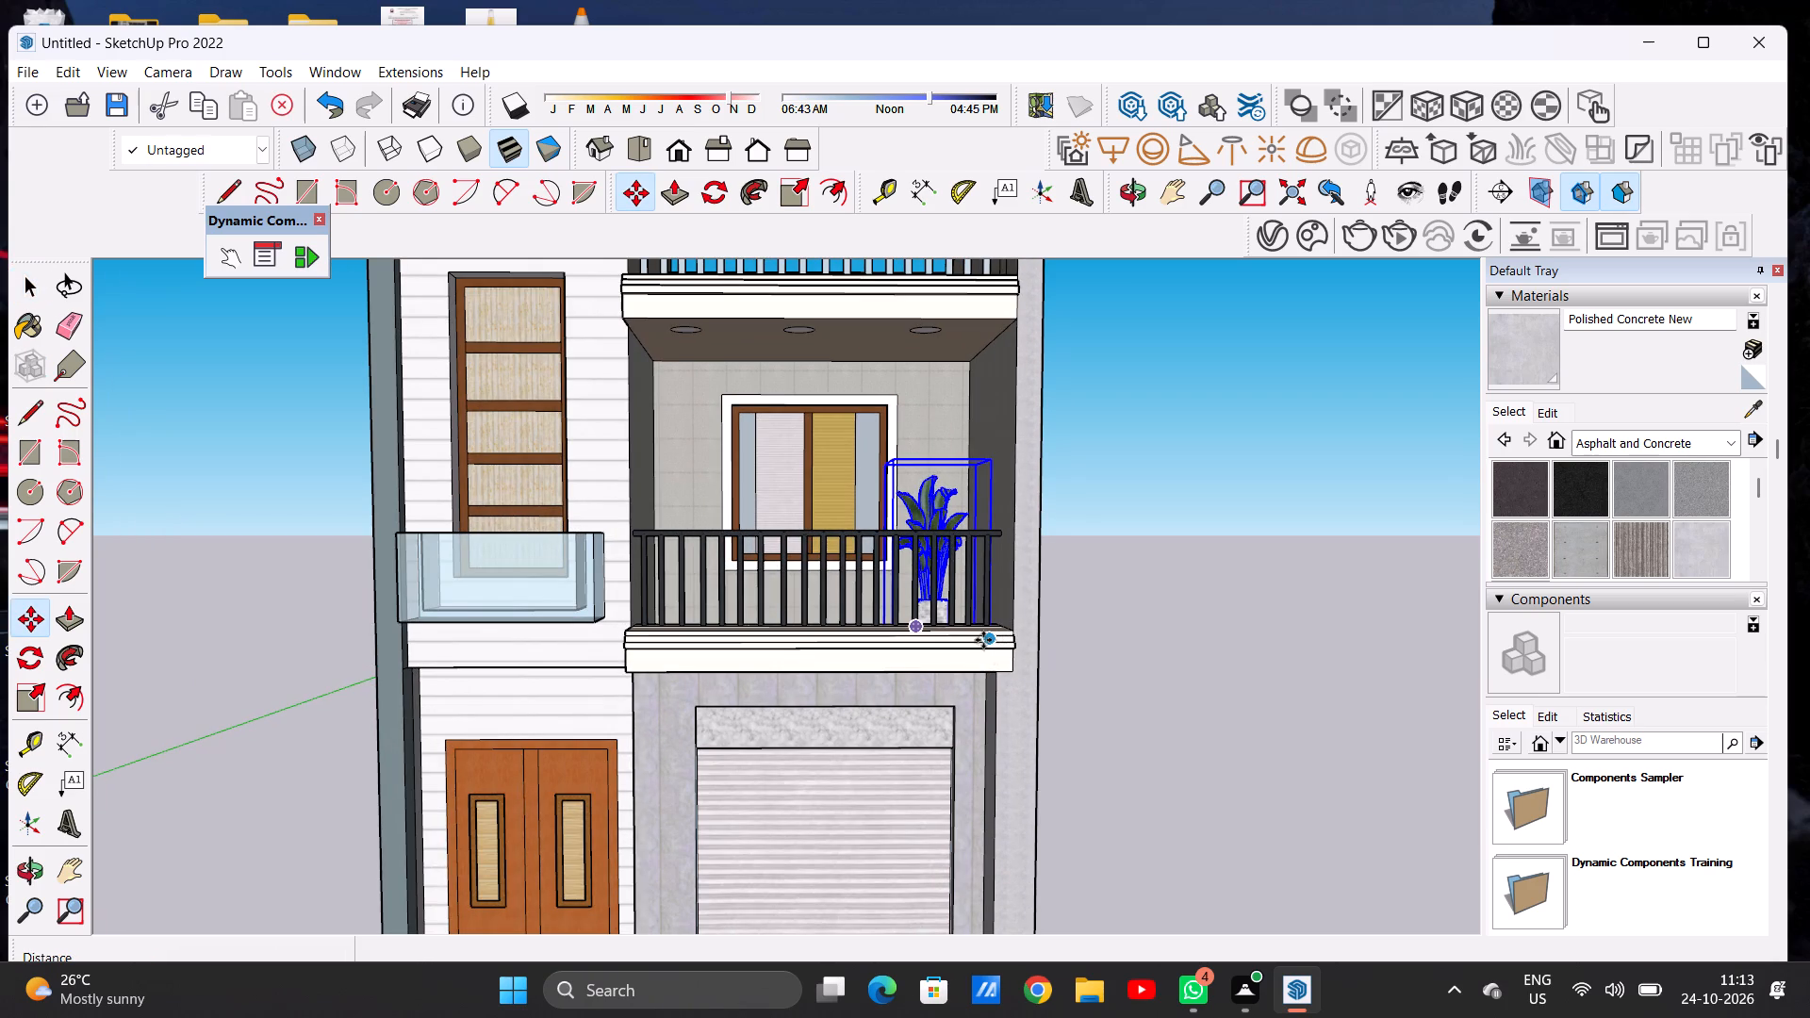
click(987, 640)
scroll(974, 618, down, 3)
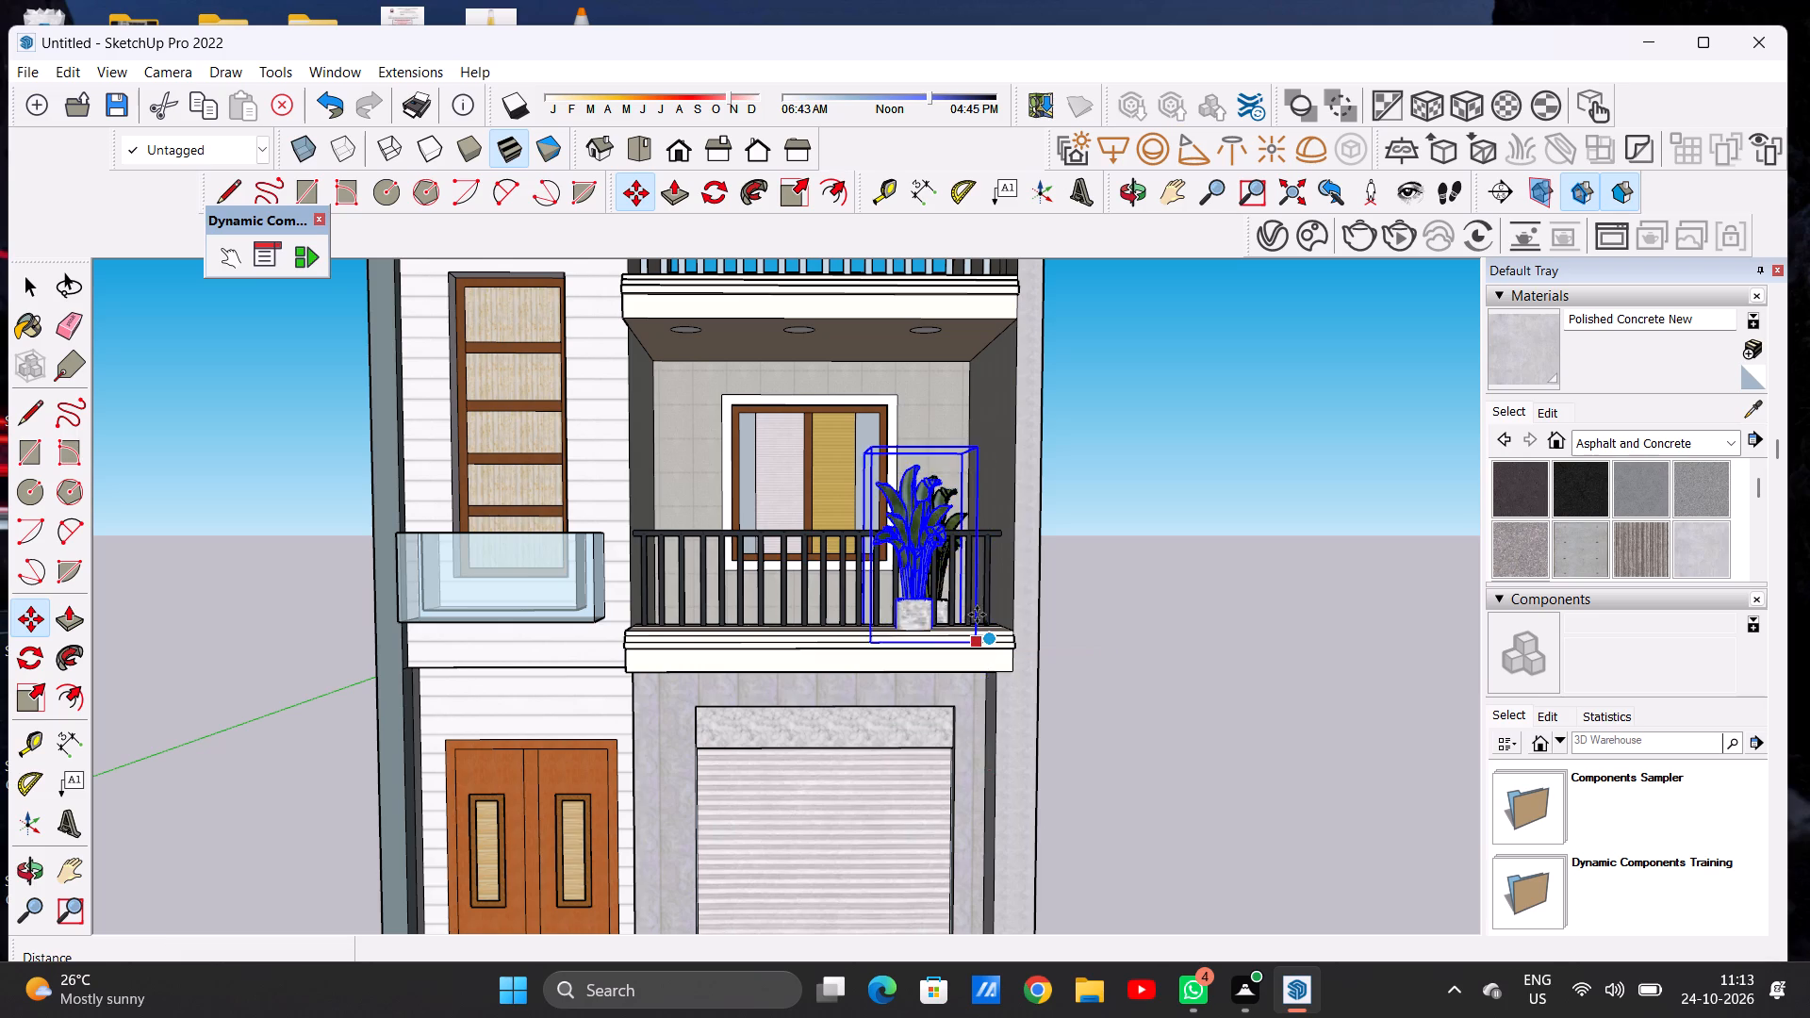
scroll(977, 615, down, 16)
scroll(994, 752, up, 12)
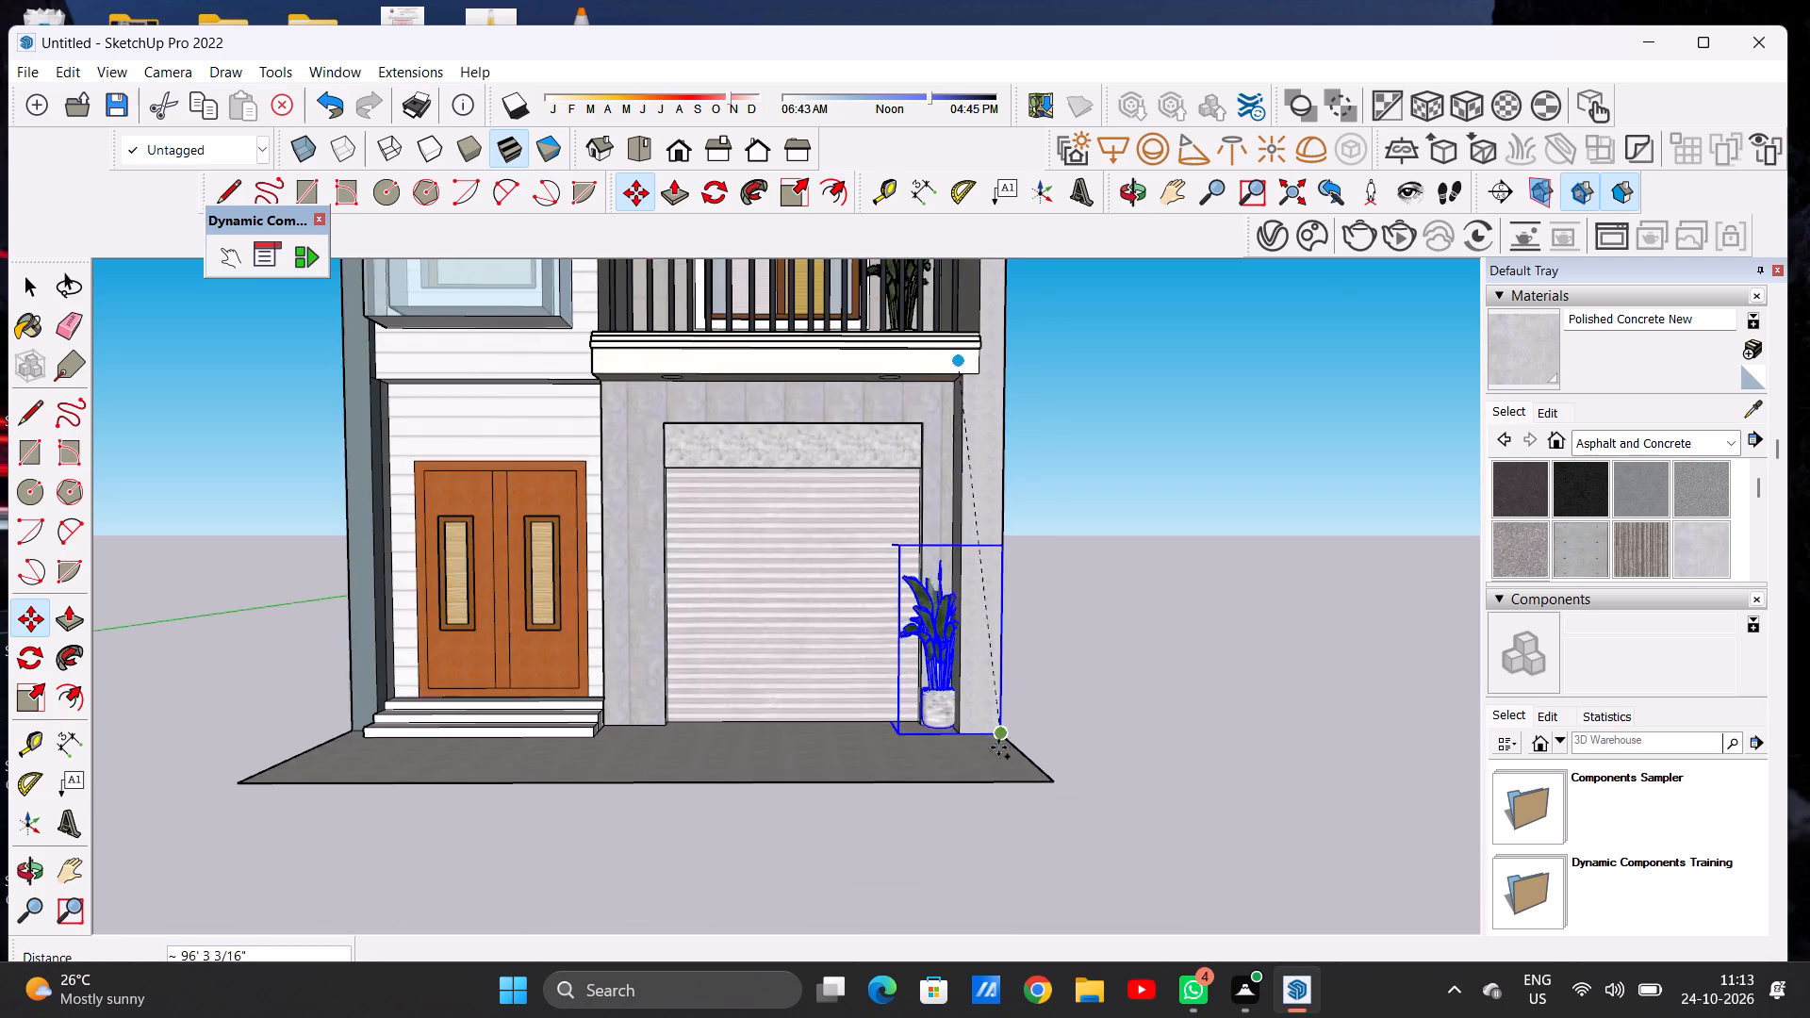
scroll(994, 745, up, 7)
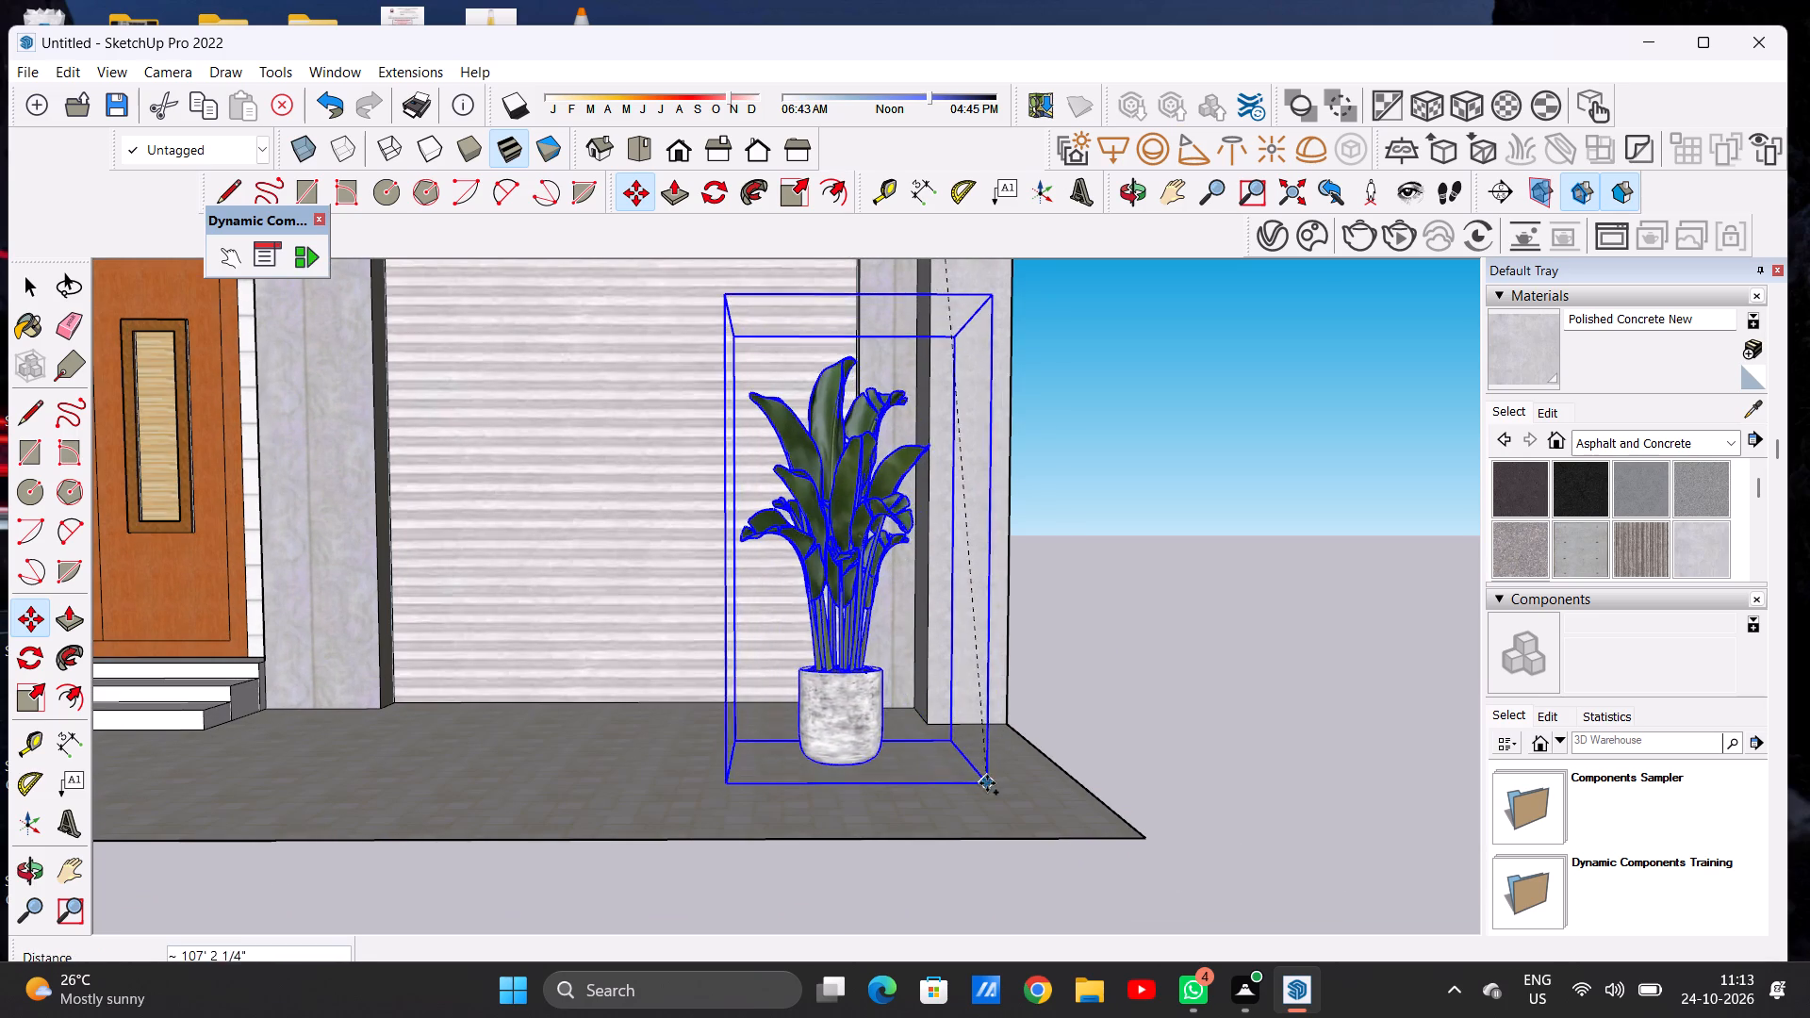
click(992, 749)
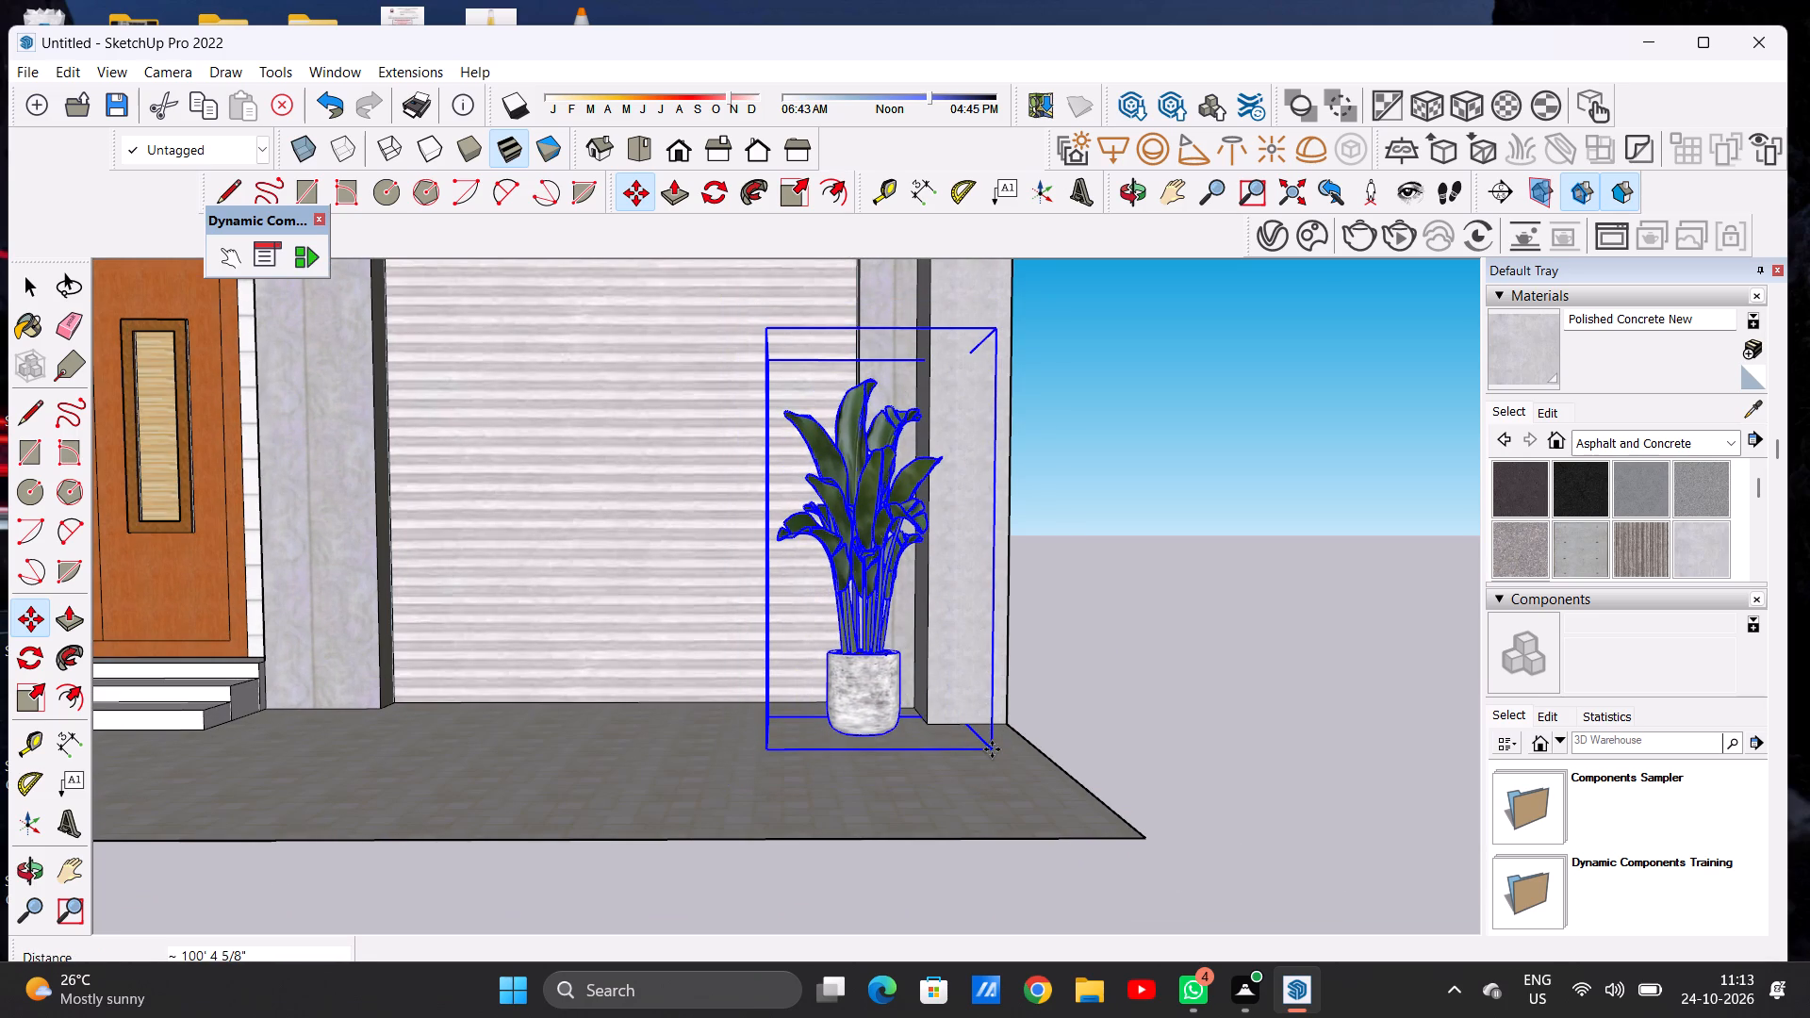
key(space)
click(1094, 654)
Move the ground-level plant about 2' 7 13/16" away from the garage shutter, in front of the side pillar.
scroll(981, 711, down, 8)
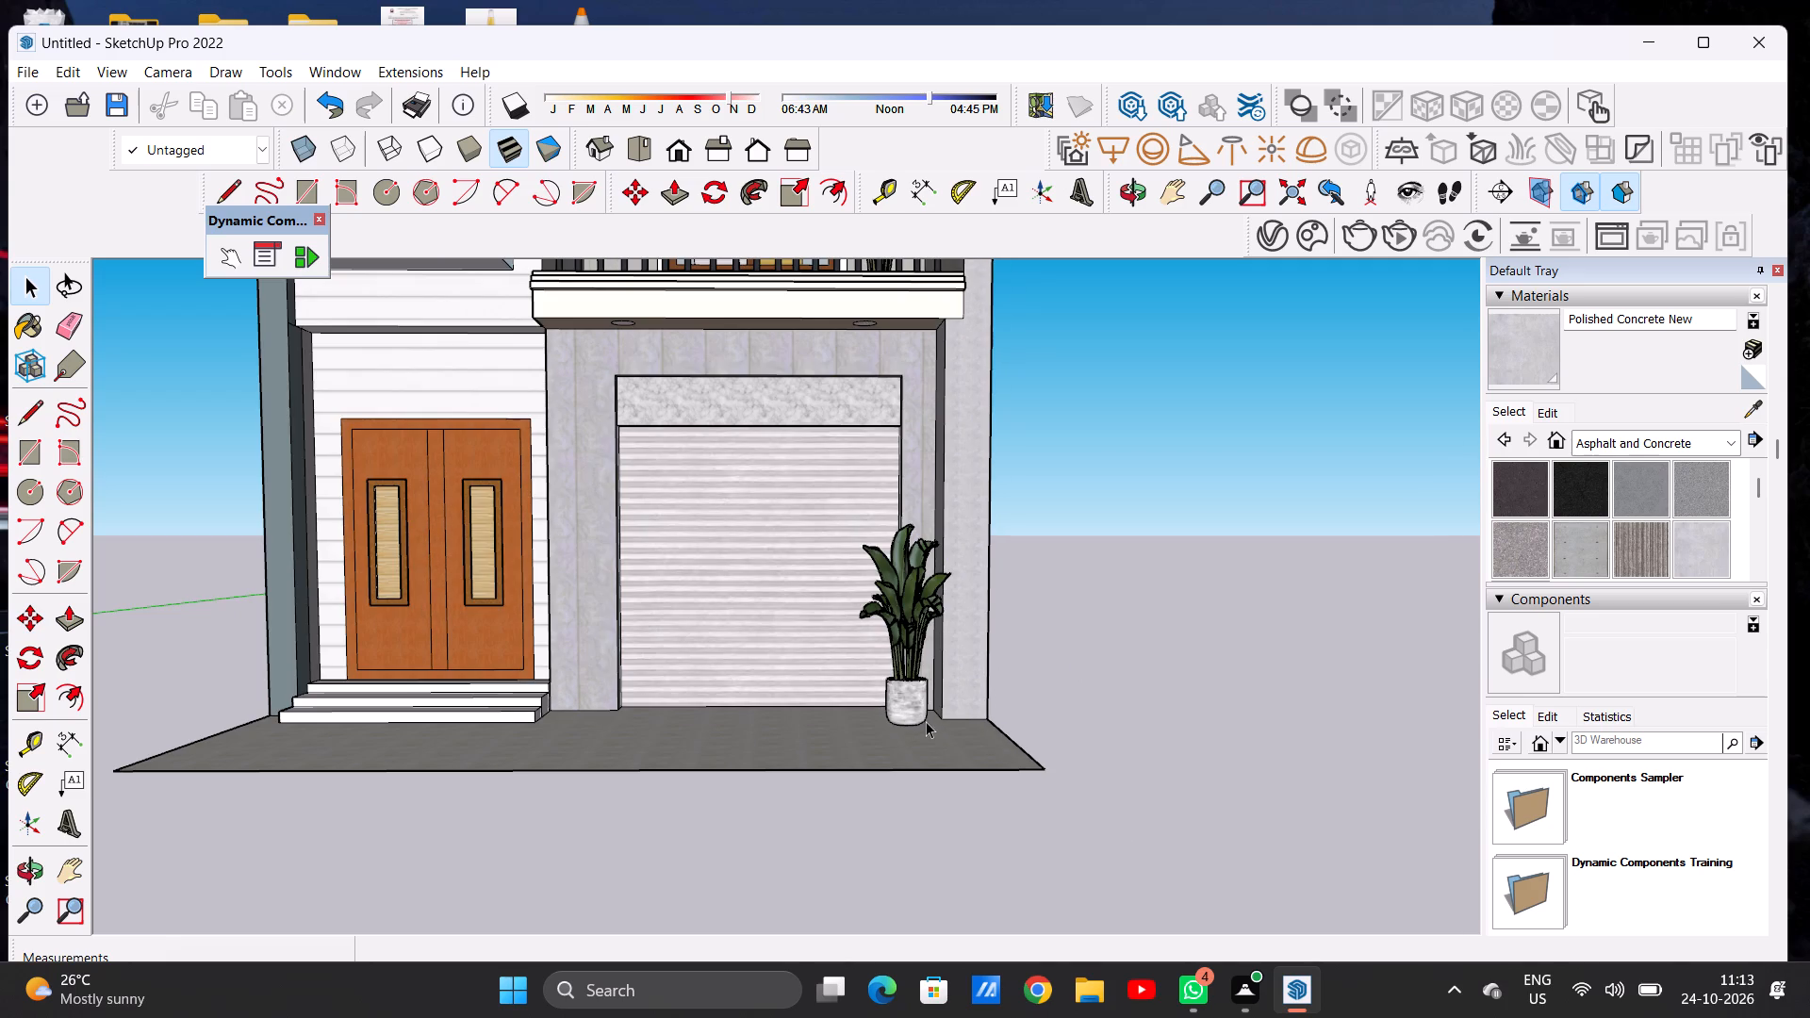
middle_drag(934, 729, 620, 607)
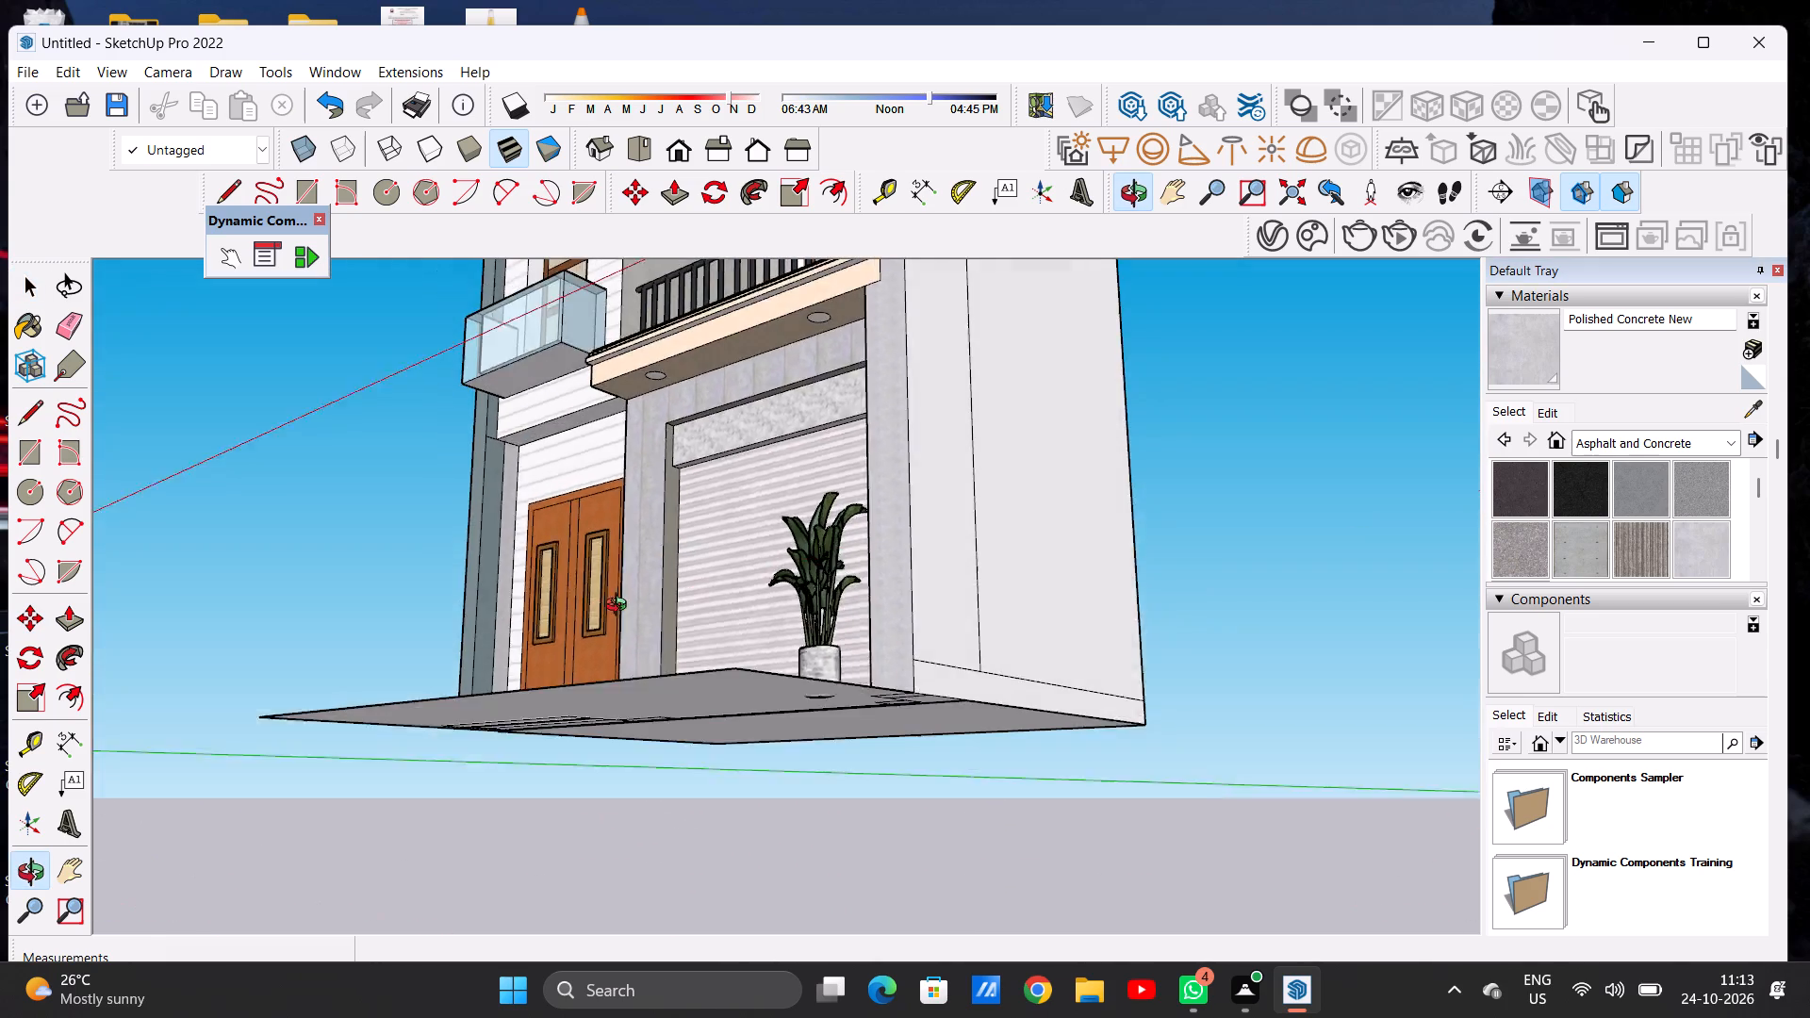
middle_drag(620, 607, 946, 772)
scroll(910, 780, down, 4)
scroll(930, 740, up, 4)
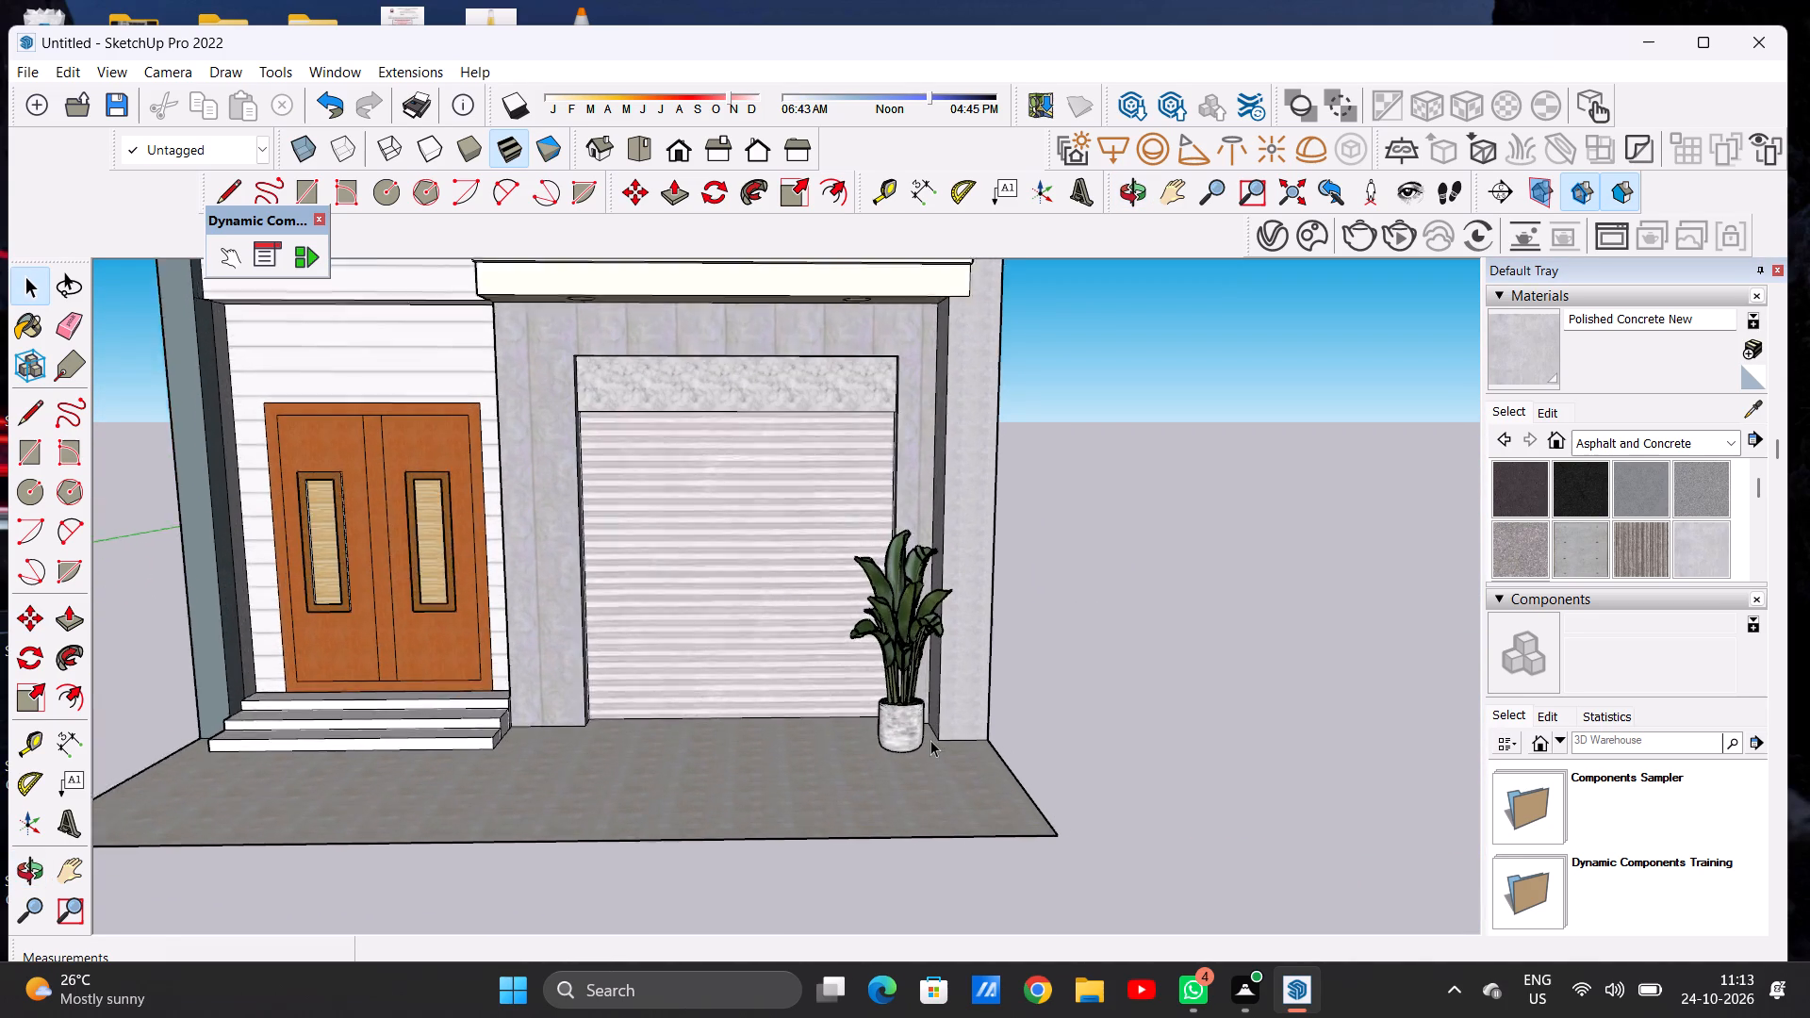
scroll(930, 740, up, 2)
middle_drag(943, 749, 922, 725)
middle_drag(903, 718, 932, 728)
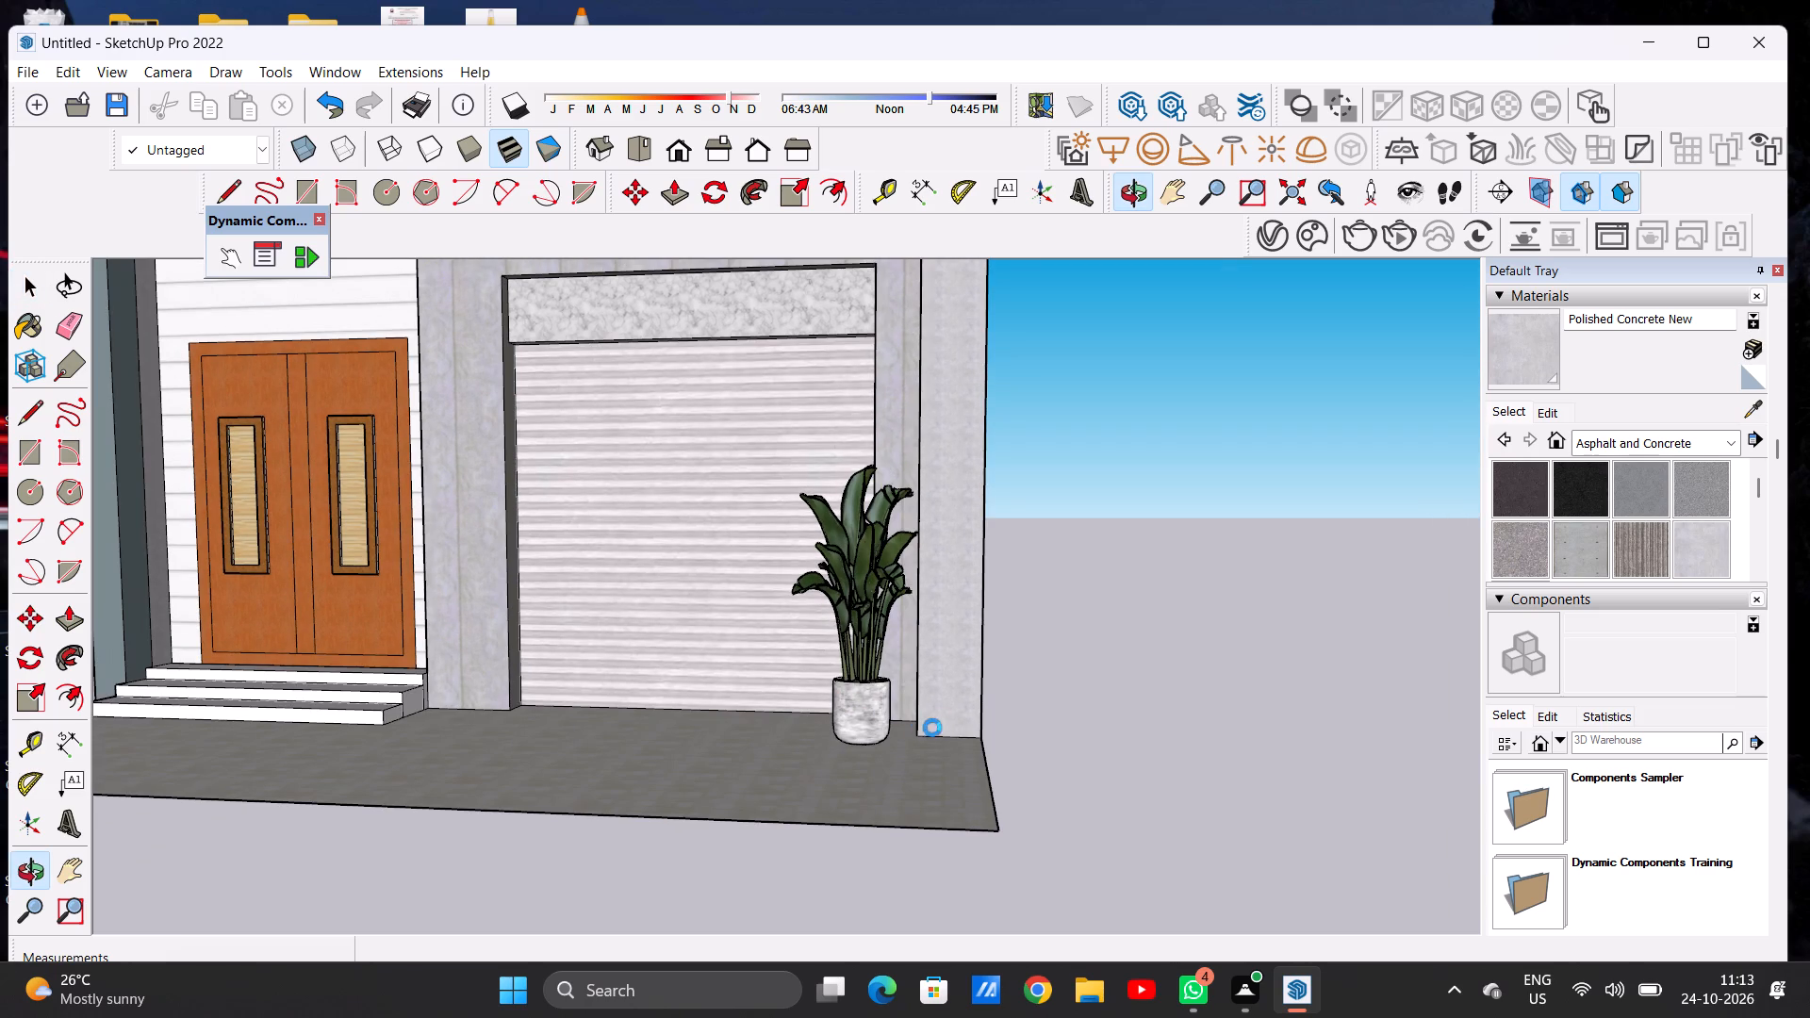
middle_drag(932, 728, 943, 740)
scroll(908, 738, up, 4)
click(908, 738)
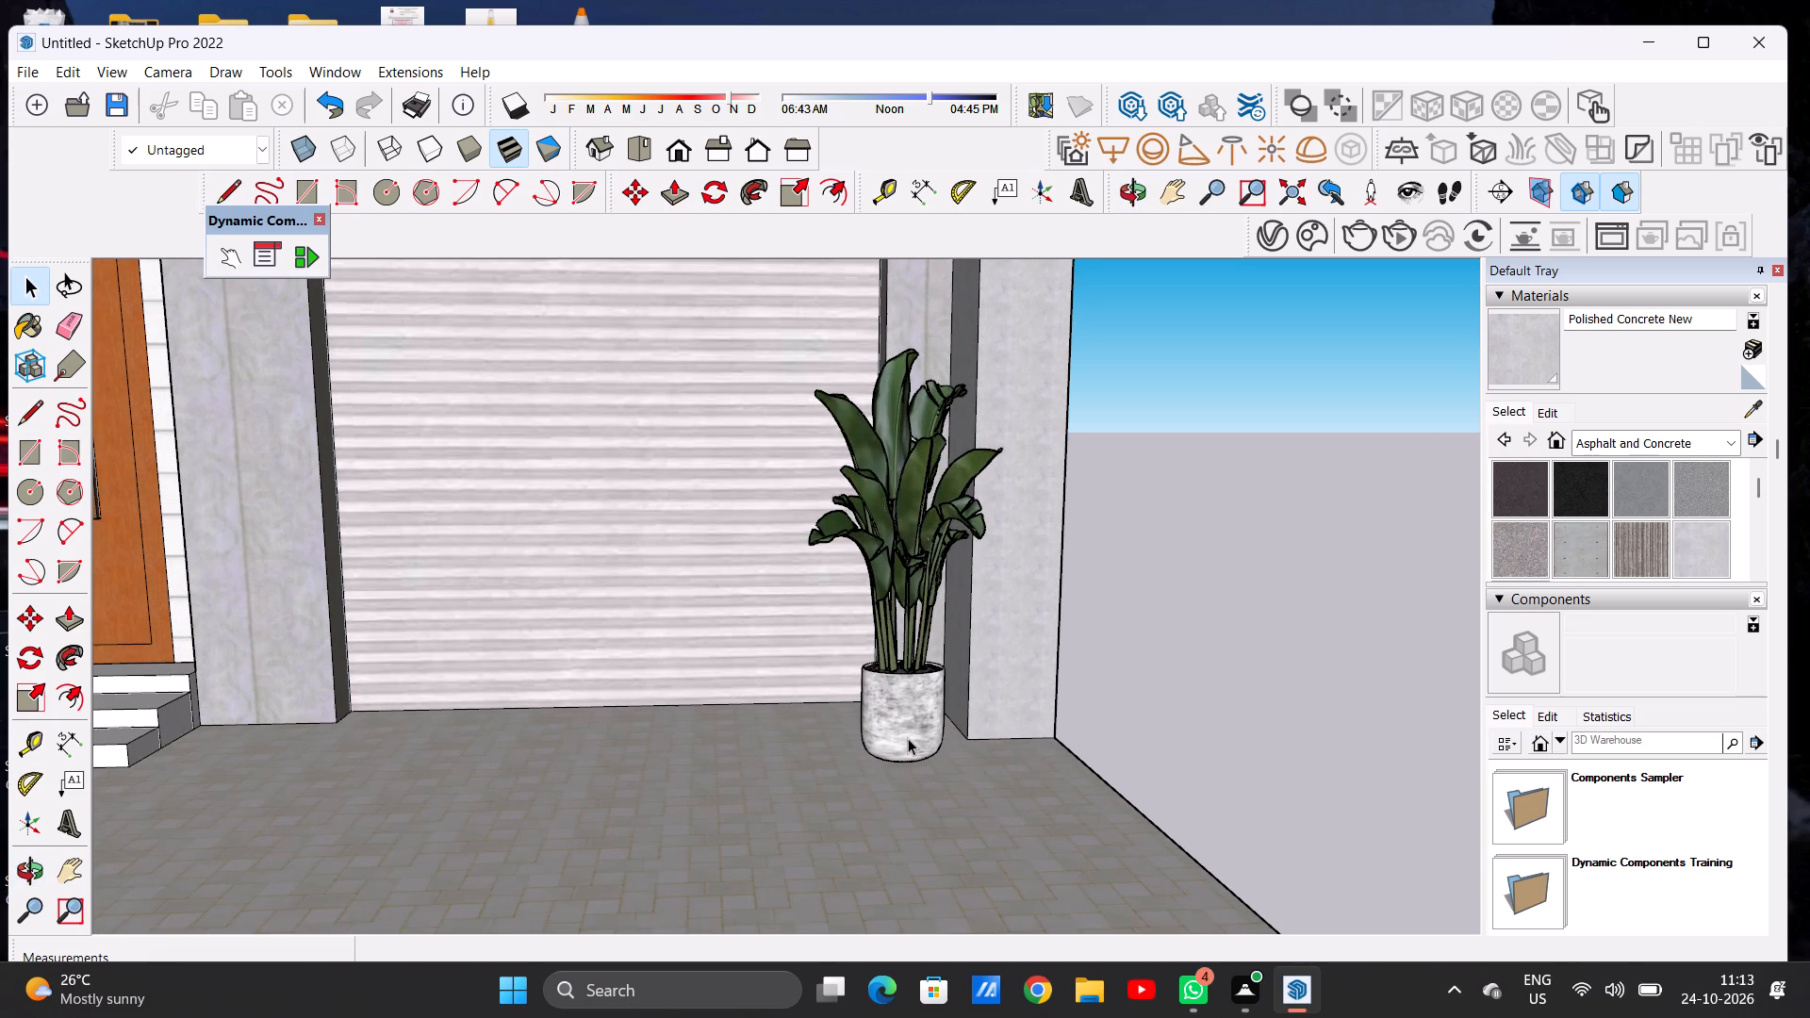
key(m)
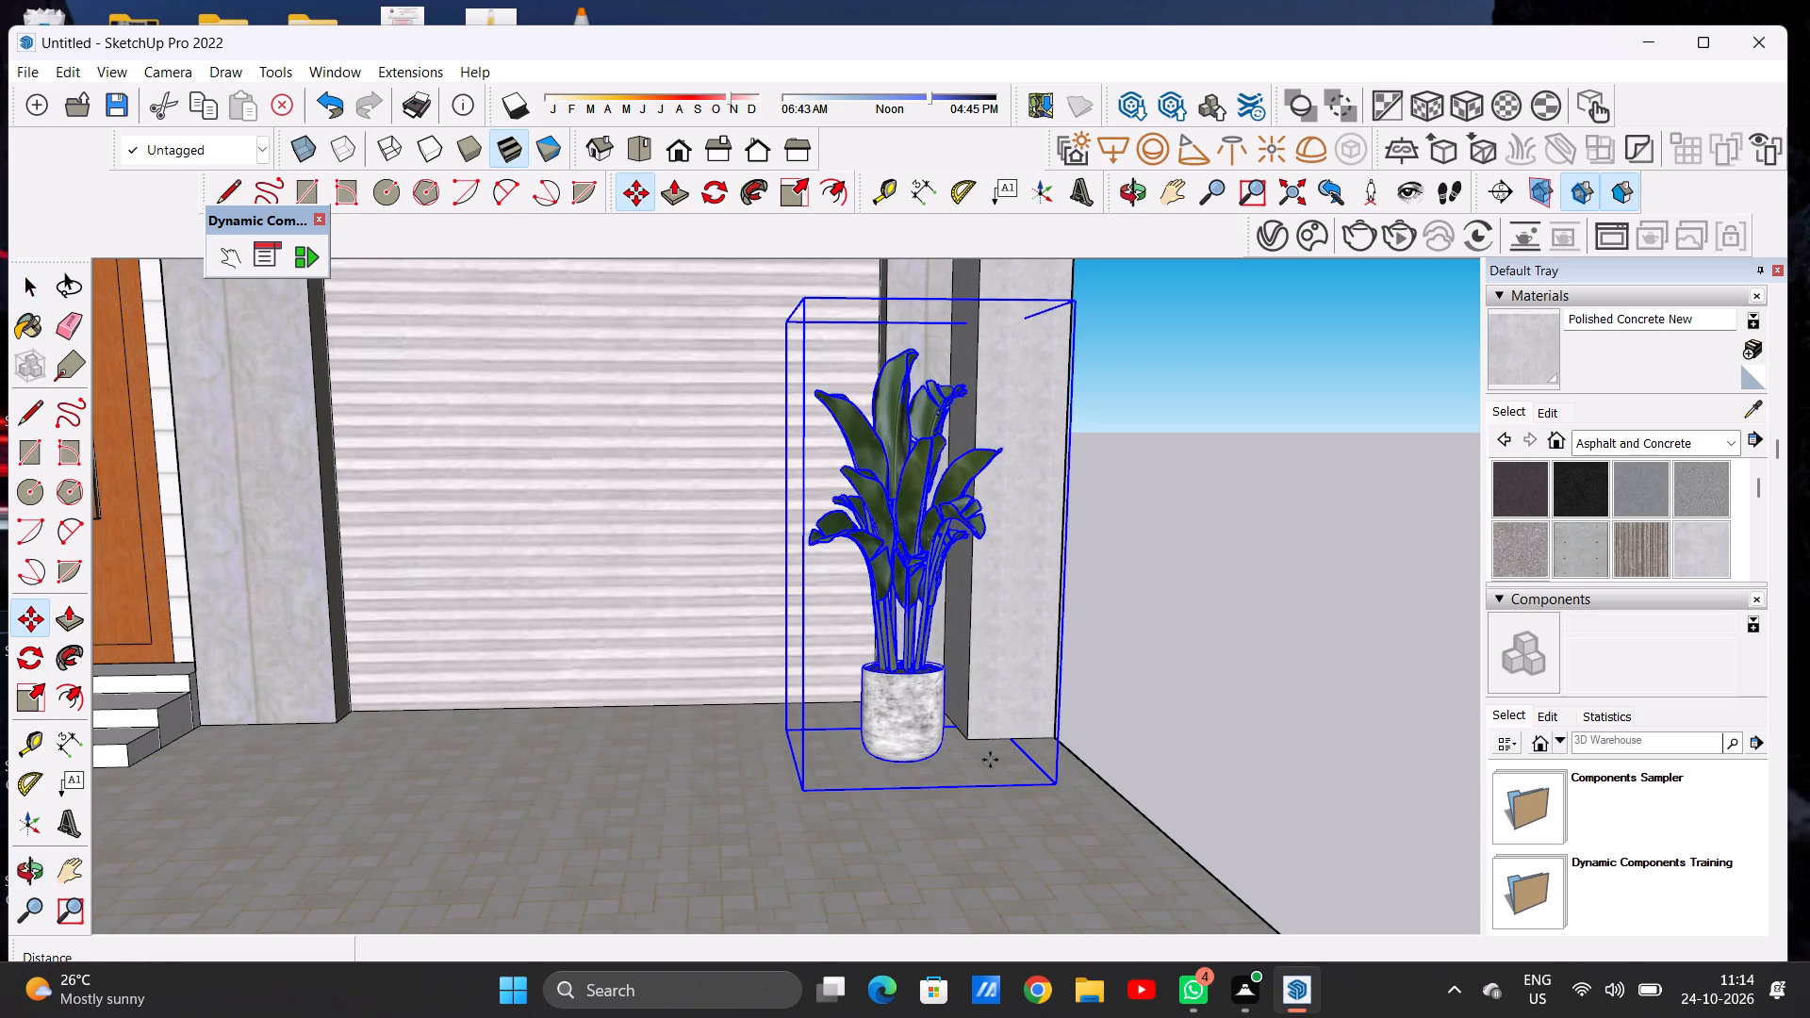
click(1062, 789)
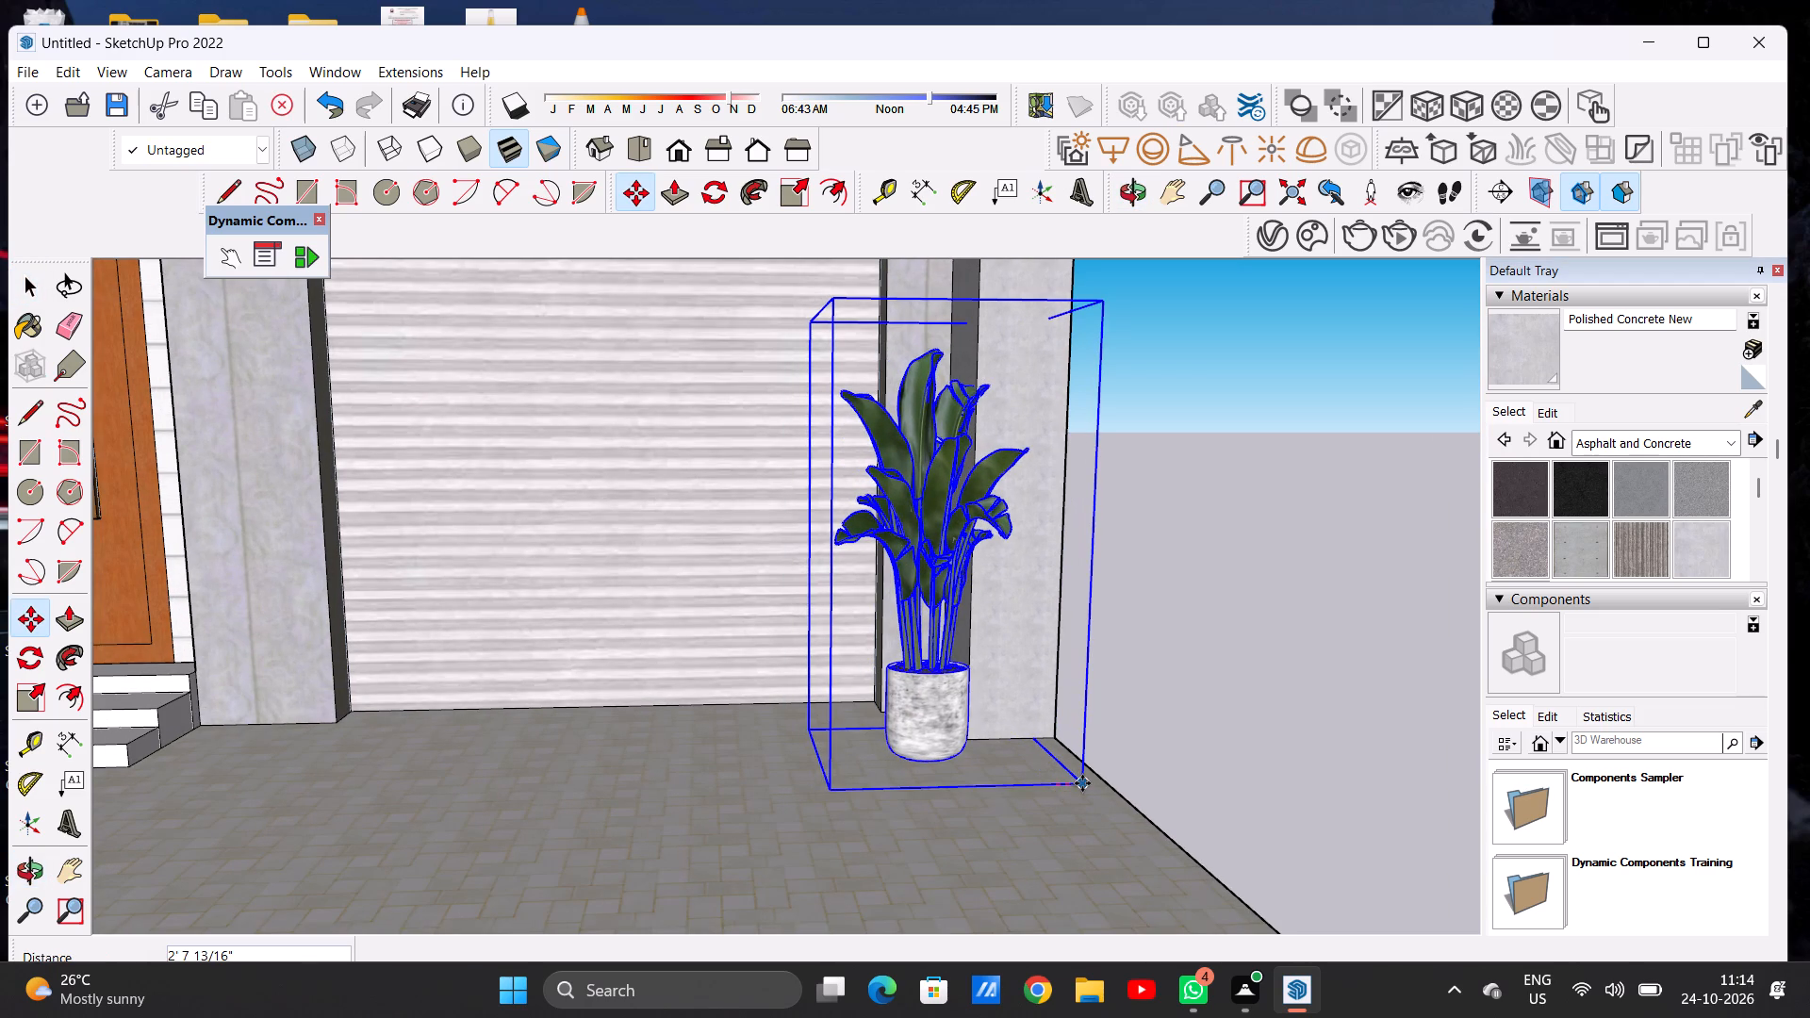
click(1081, 784)
key(space)
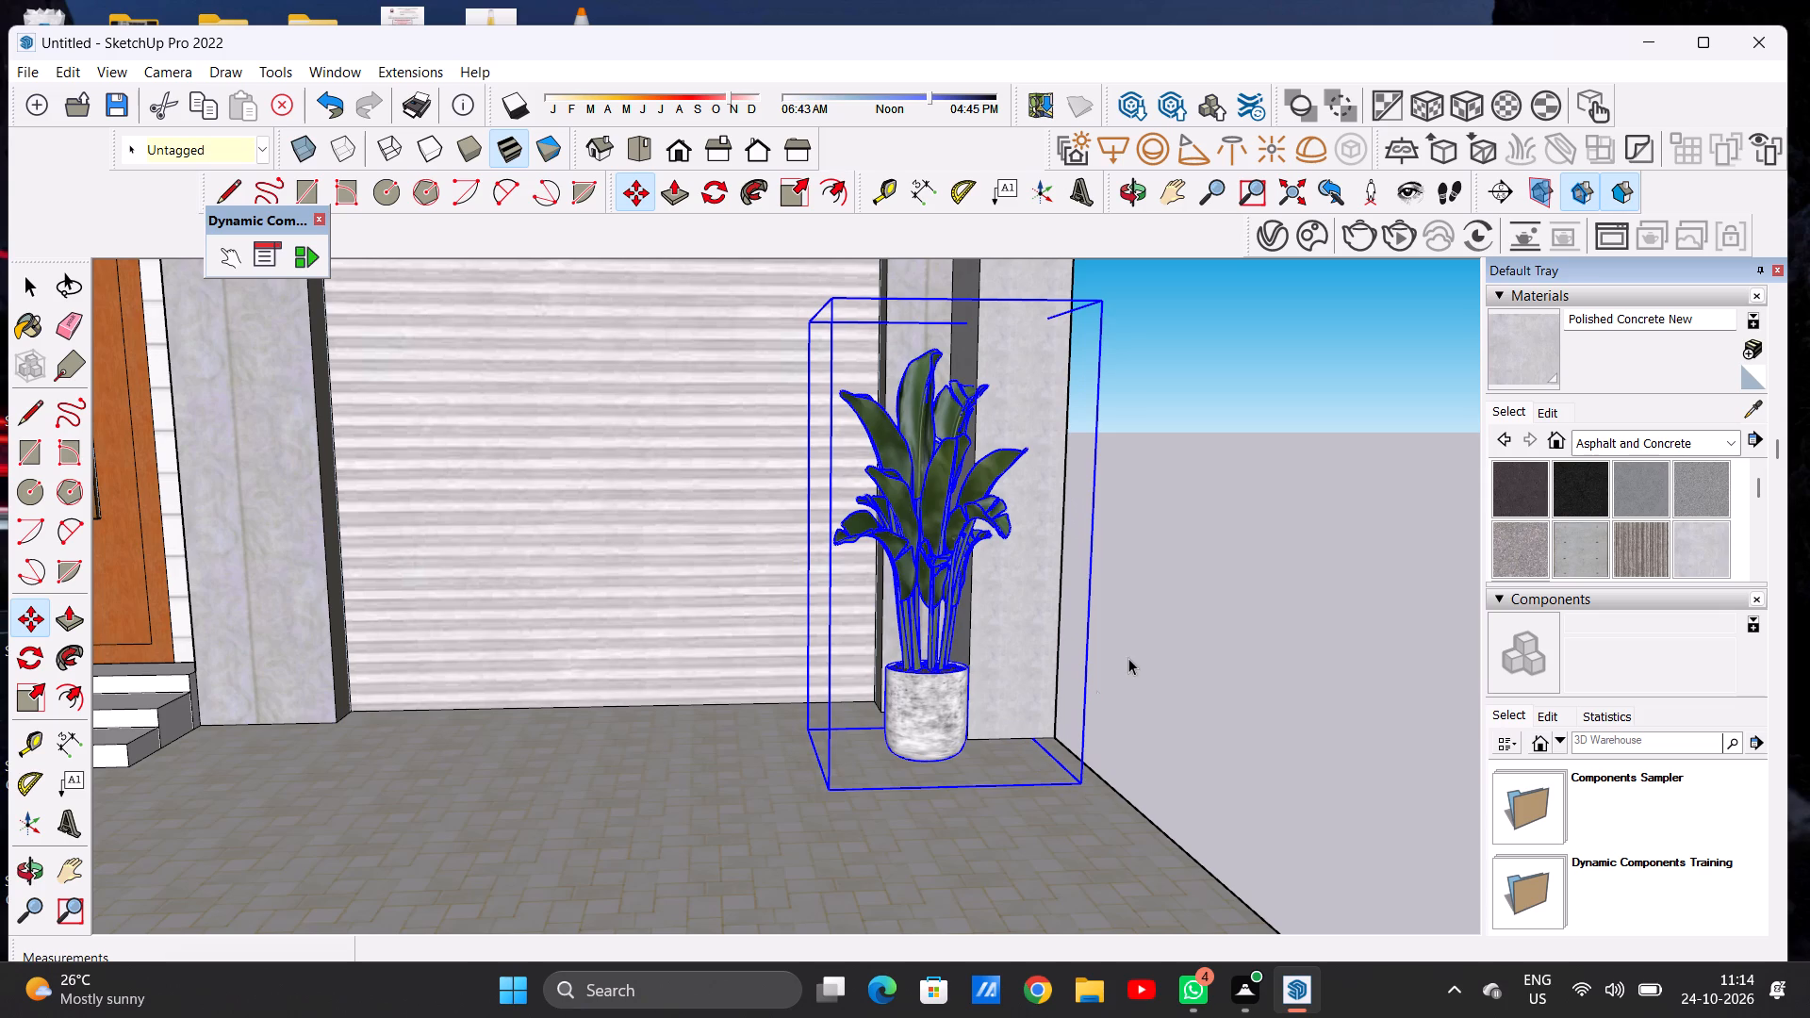
click(1134, 658)
Scale the ground-level plant to about 0.76 of its height along the blue axis.
scroll(925, 720, down, 6)
scroll(829, 766, down, 8)
middle_drag(901, 779, 859, 754)
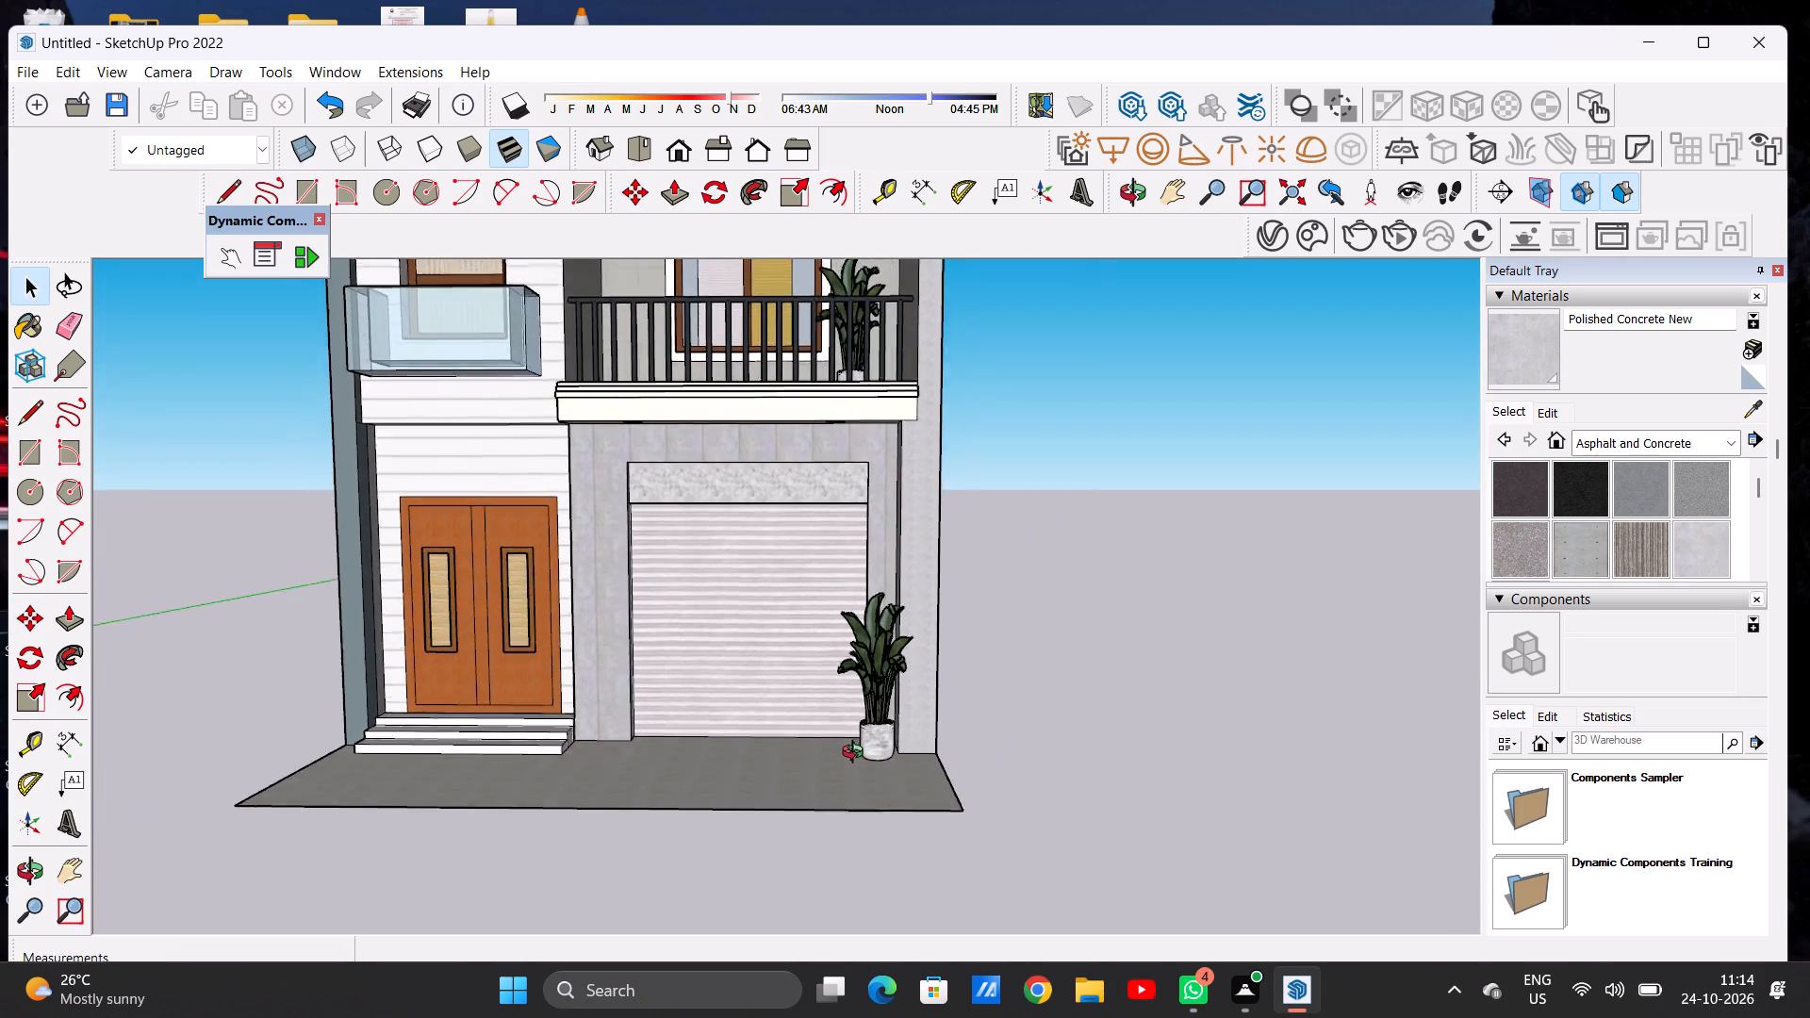
middle_click(857, 754)
middle_drag(857, 753, 875, 758)
scroll(946, 734, down, 5)
scroll(819, 550, up, 6)
click(829, 537)
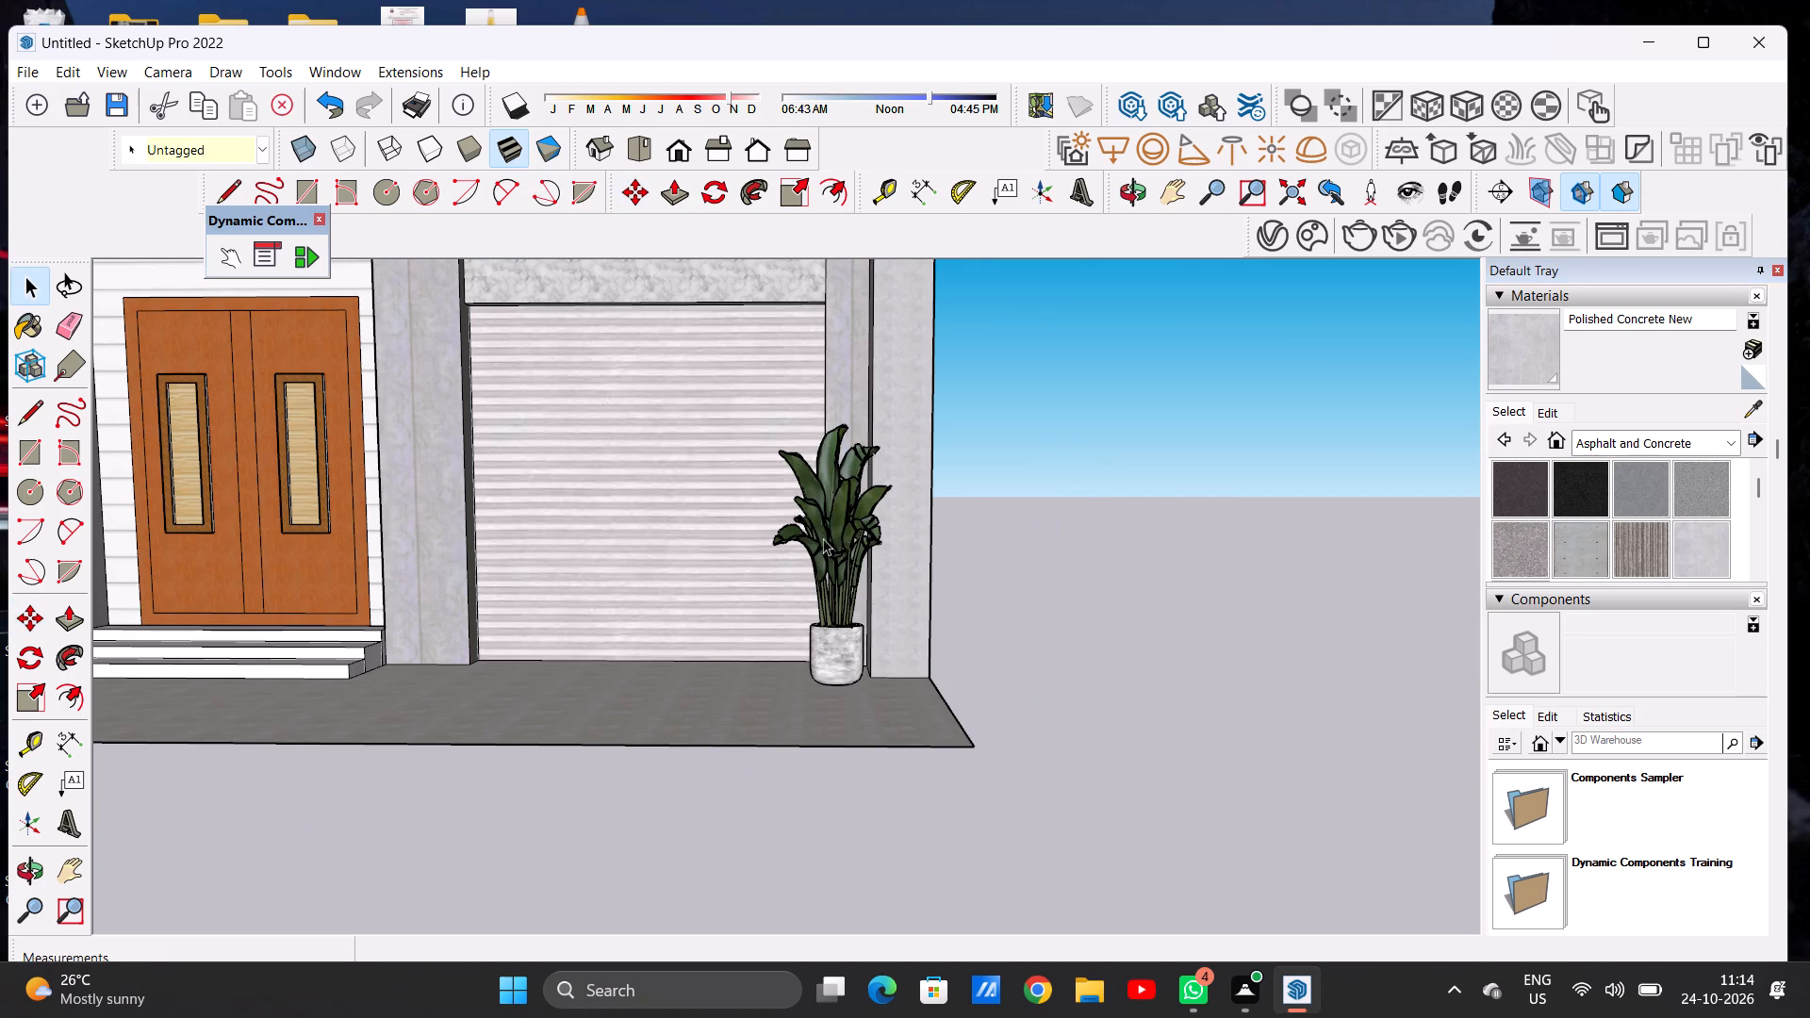
click(796, 209)
middle_drag(856, 412, 858, 581)
click(843, 501)
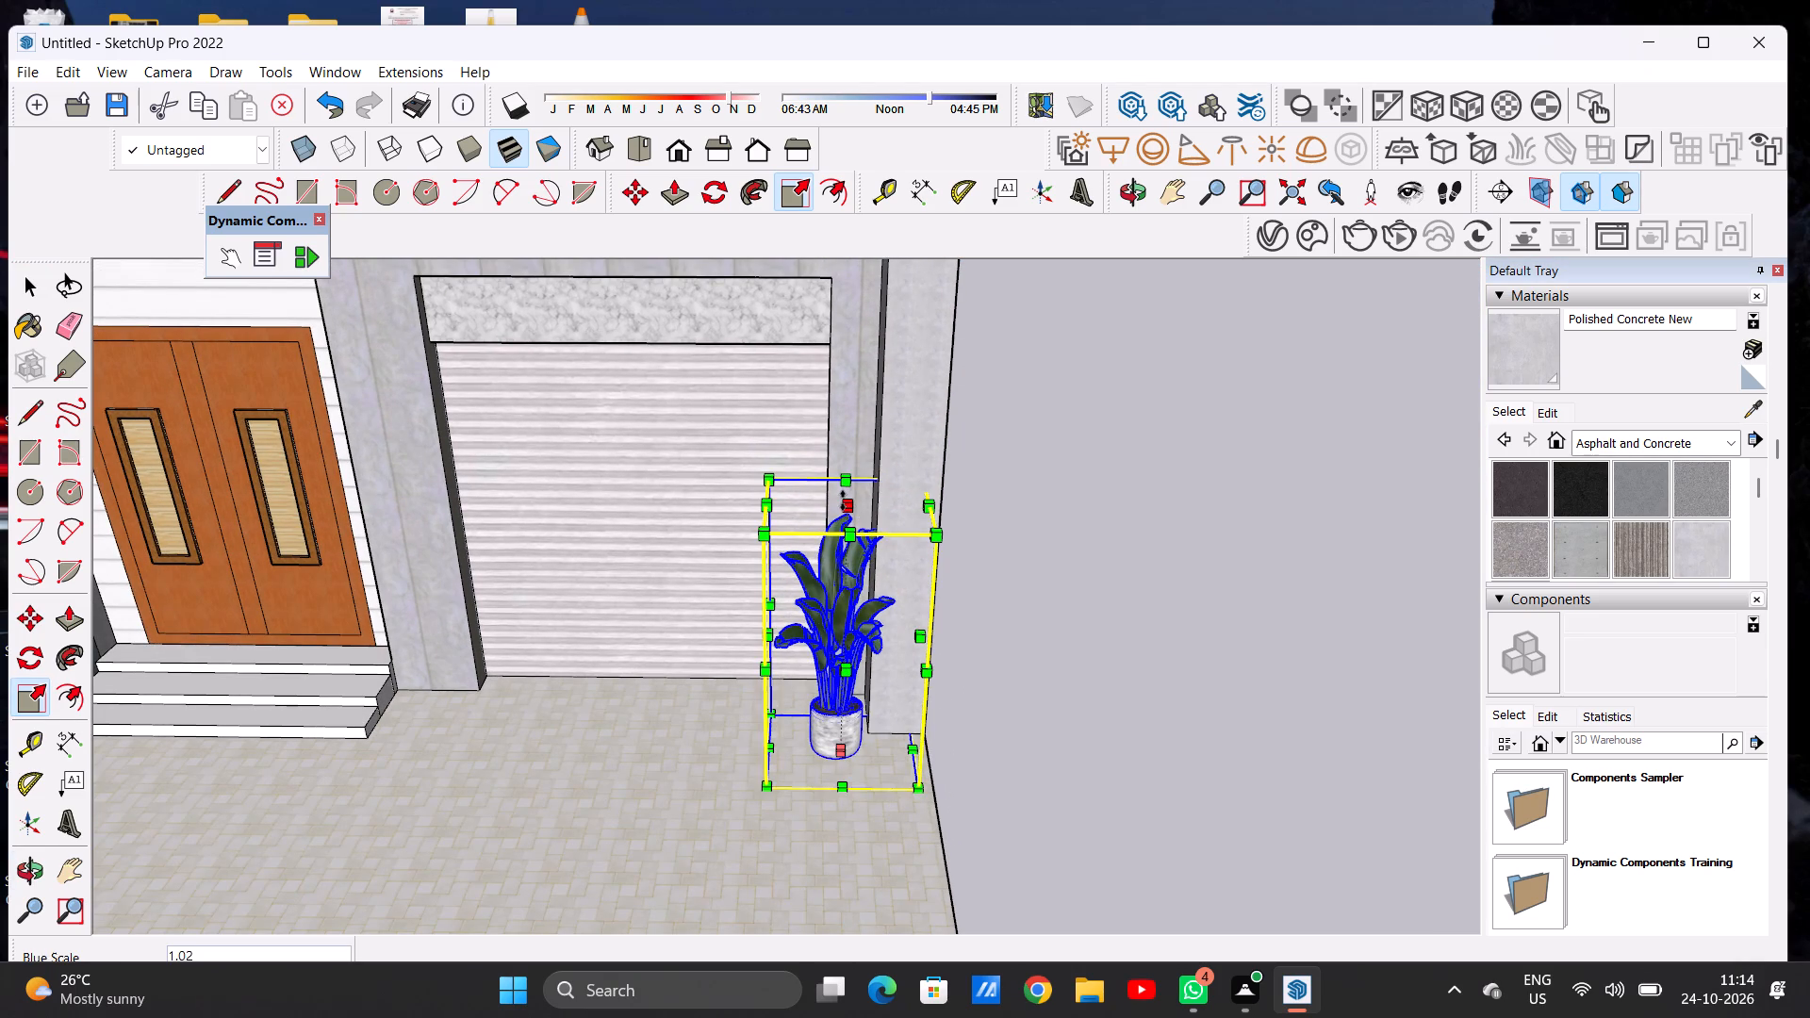
click(848, 571)
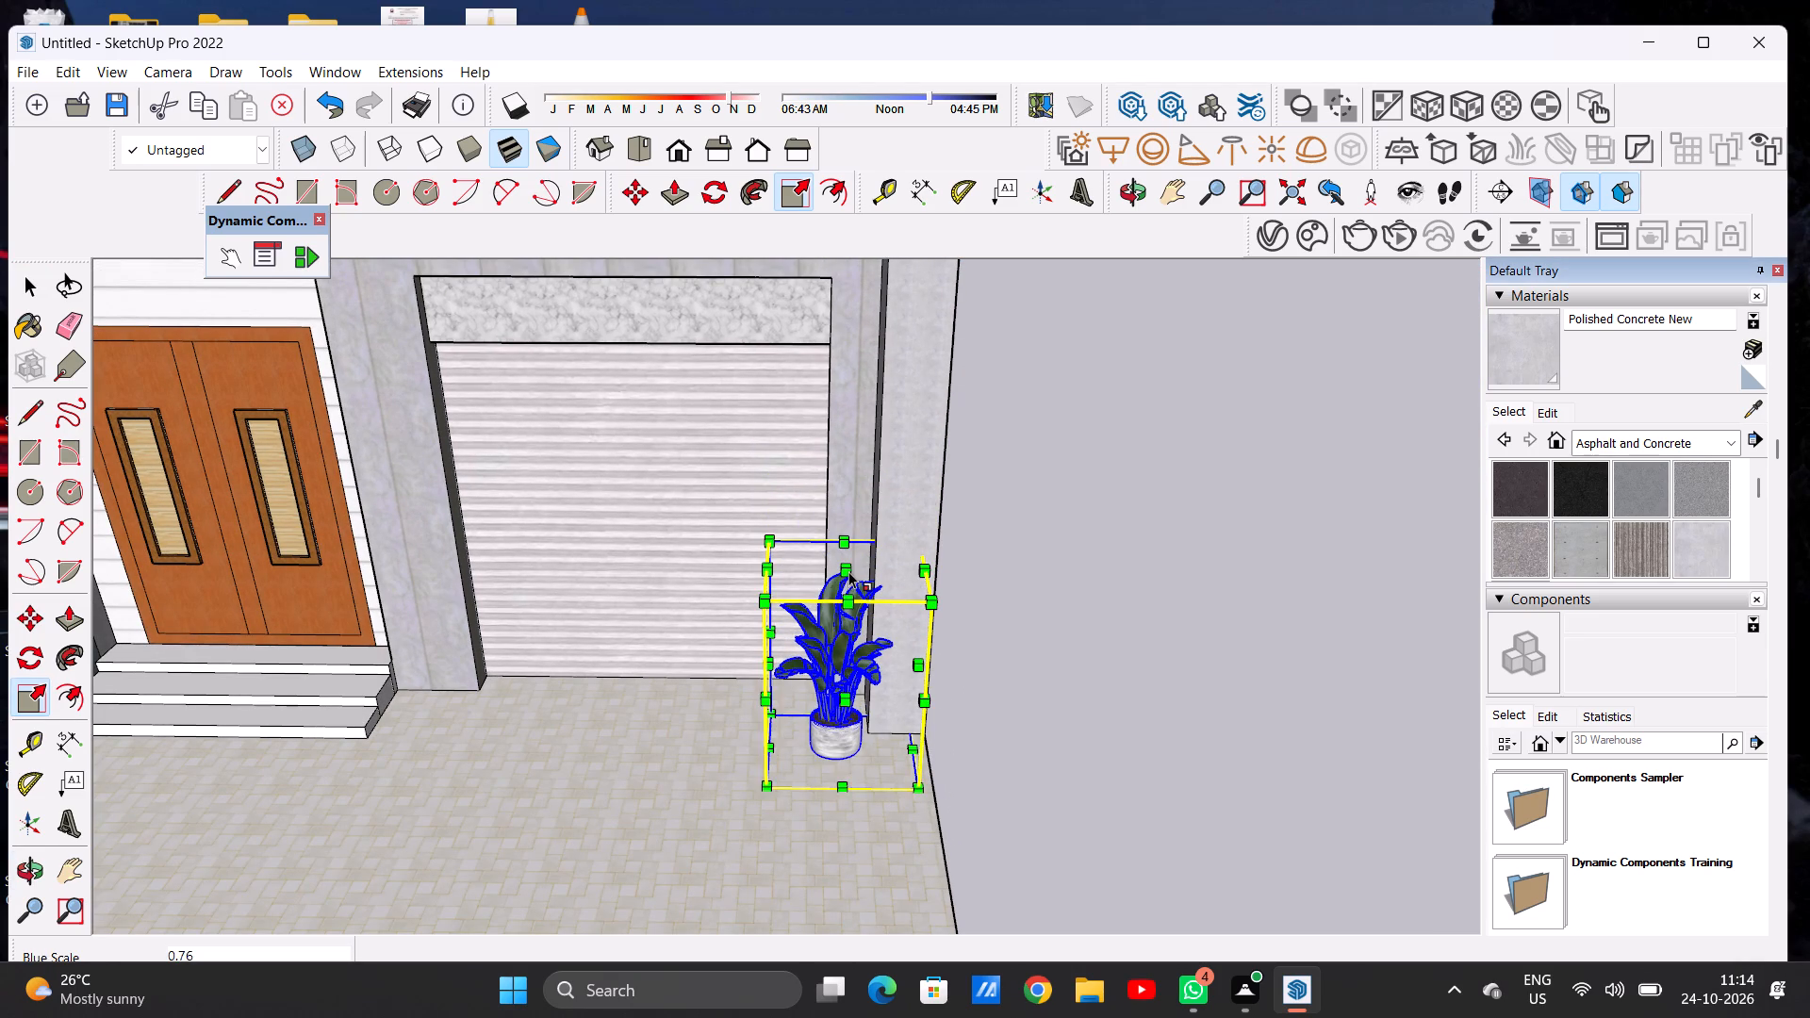
key(space)
click(1047, 554)
Examine the shortened ground-level plant against the garage shutter, entrance steps and paving from the front and at an angle.
scroll(930, 558, down, 7)
middle_drag(885, 682, 913, 488)
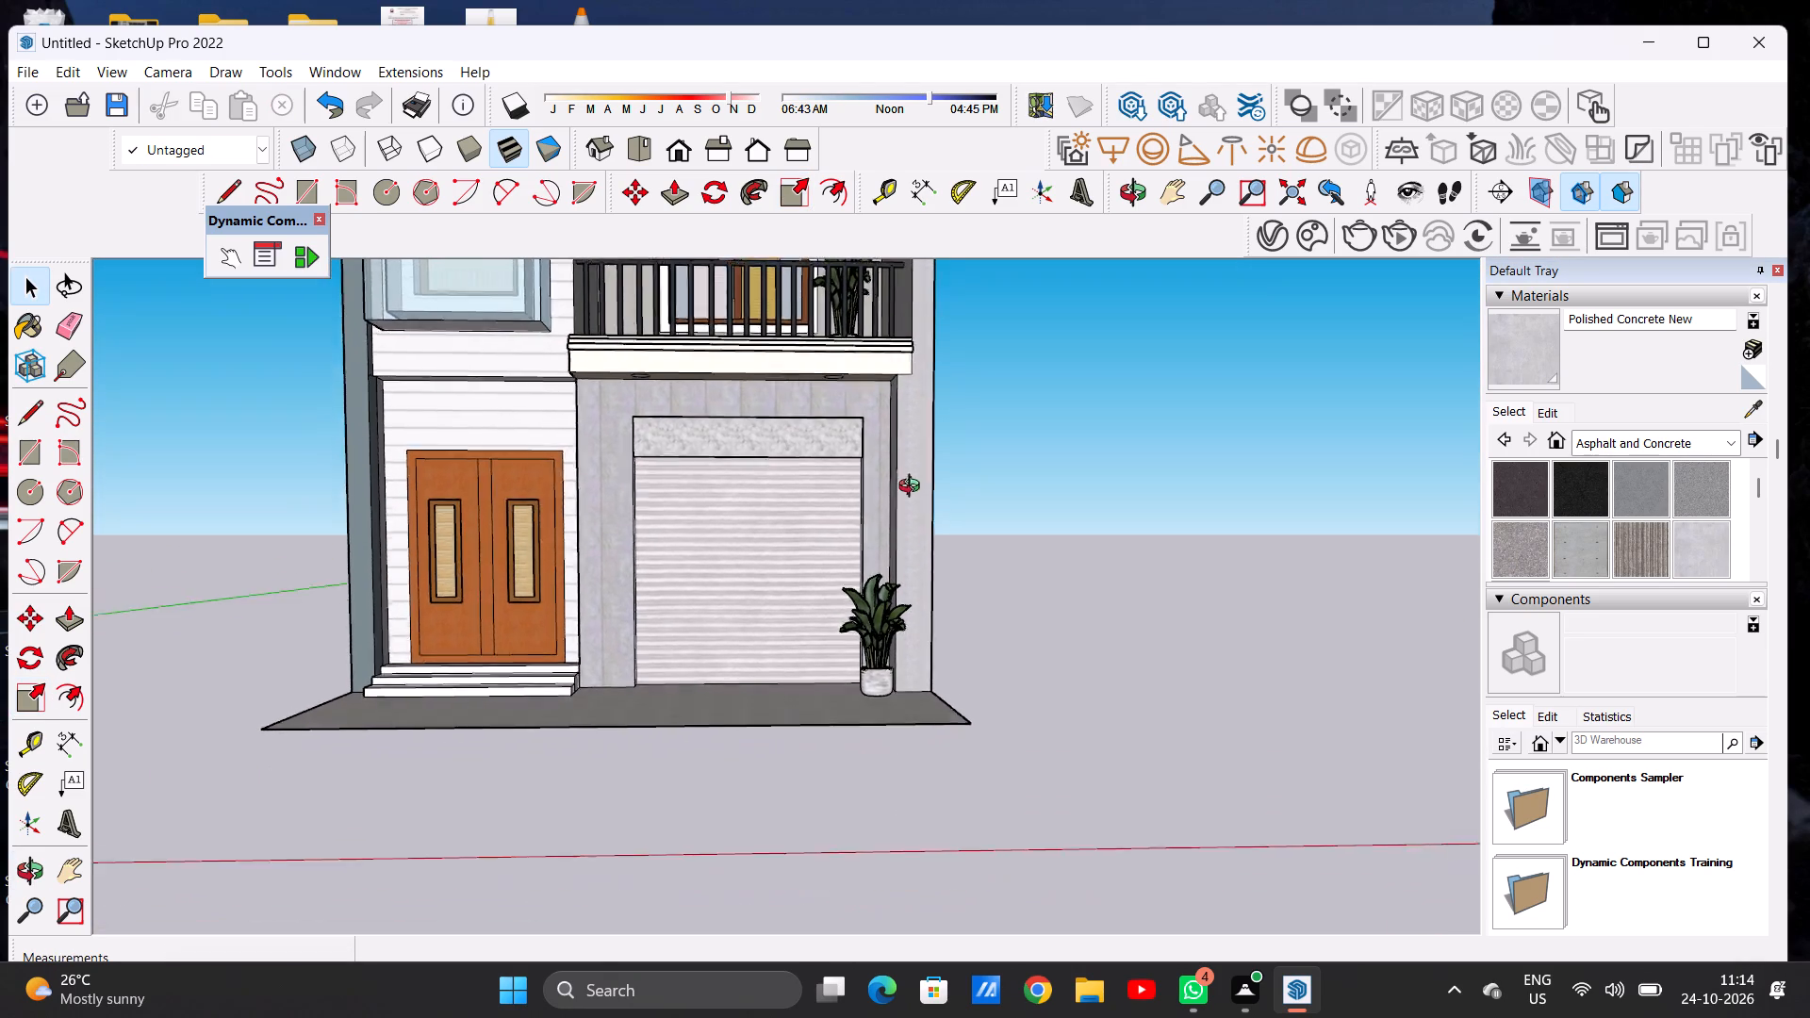
middle_drag(913, 488, 912, 481)
scroll(836, 677, down, 4)
scroll(686, 685, up, 6)
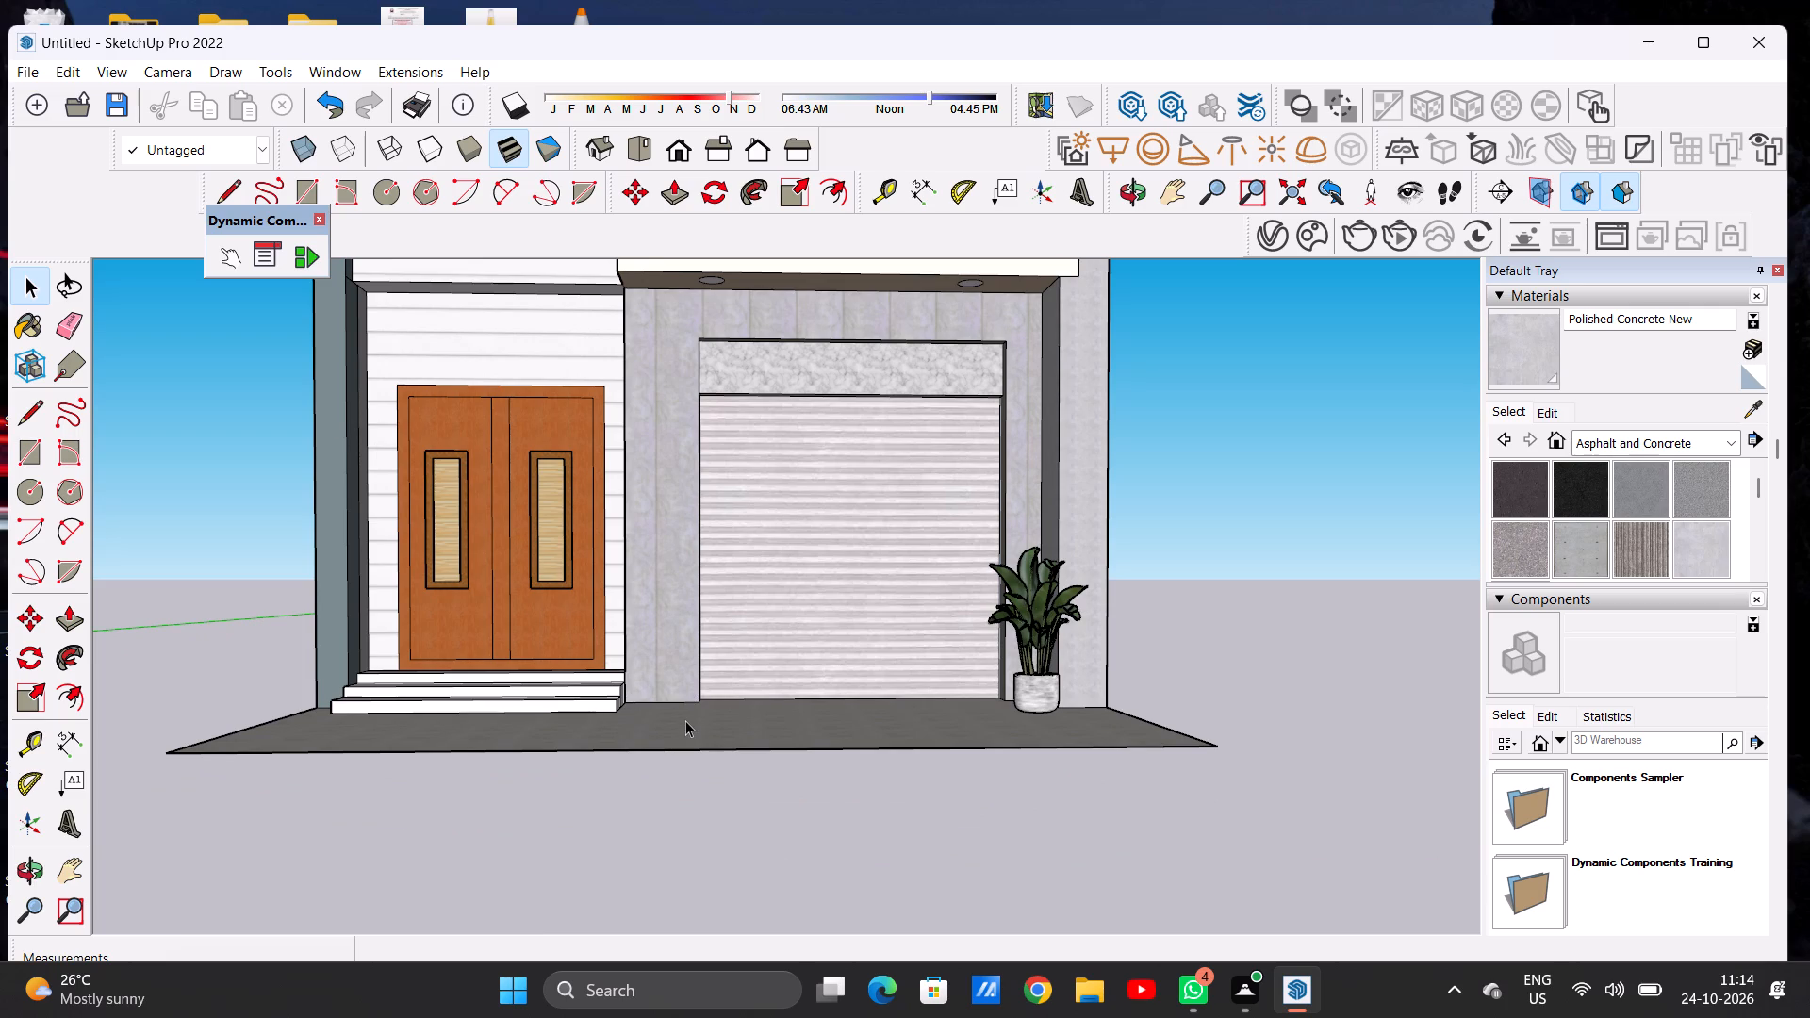
scroll(672, 673, down, 6)
middle_drag(652, 695, 646, 747)
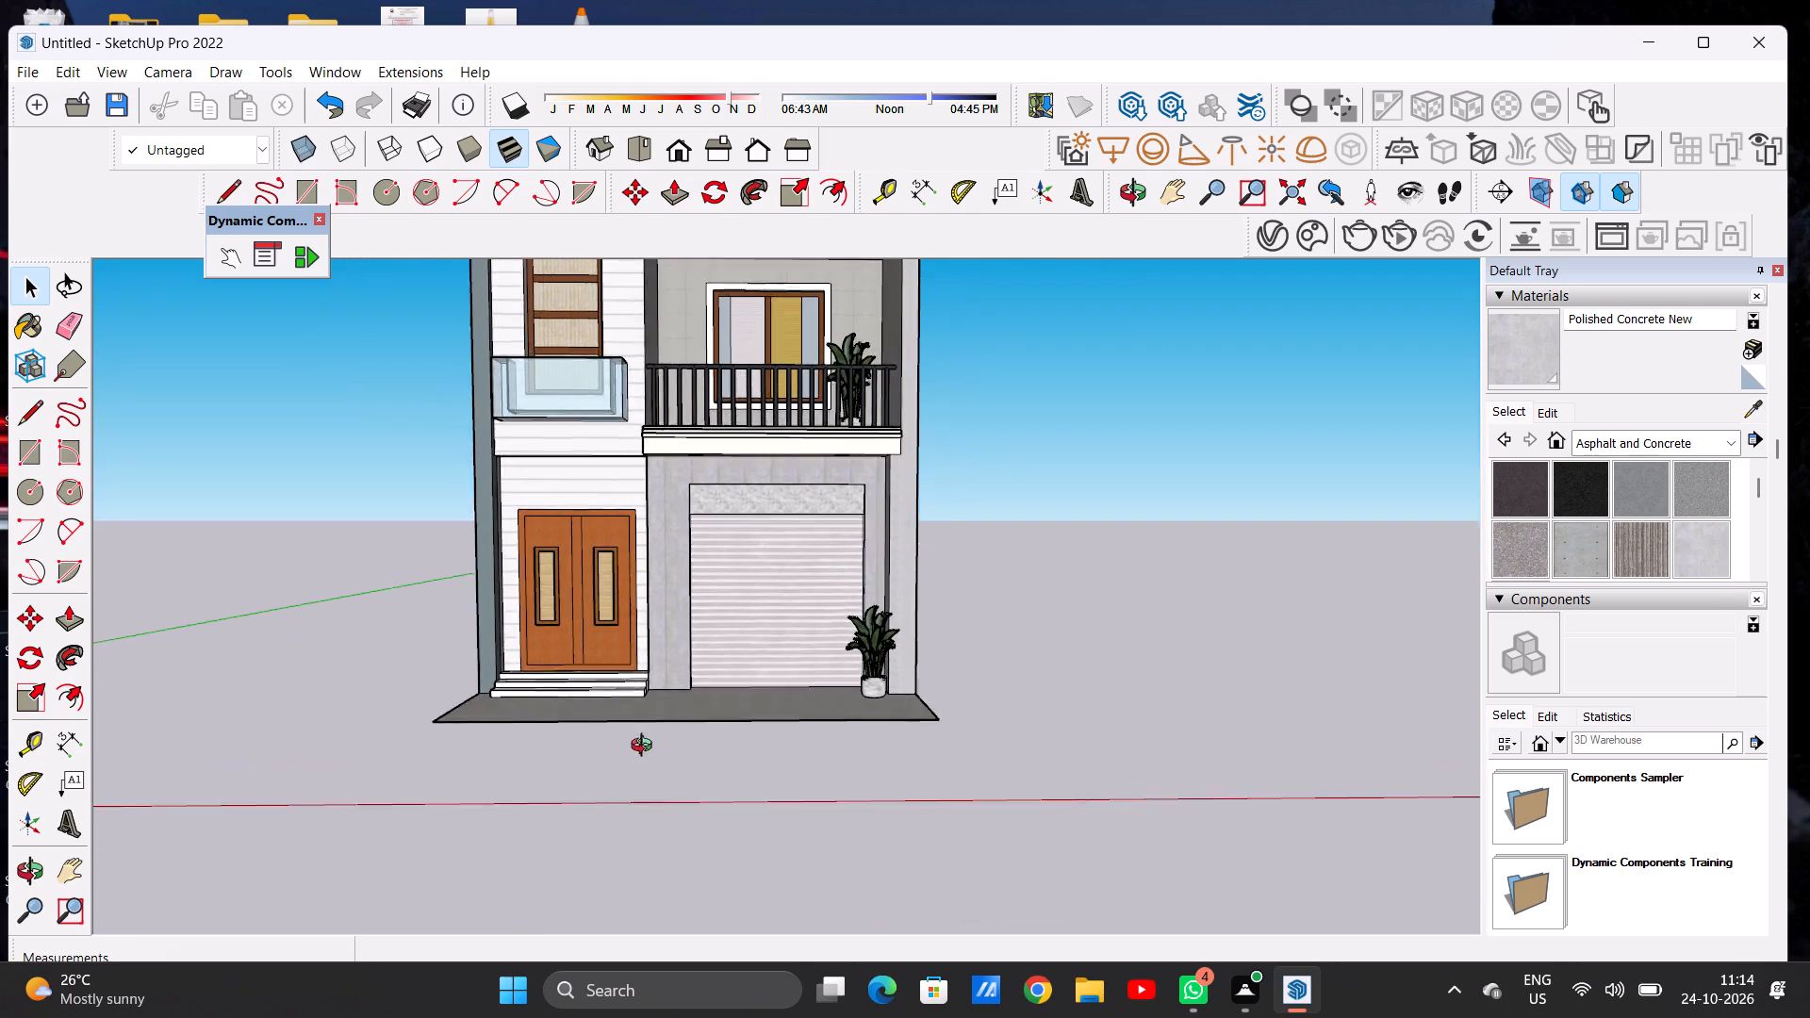
middle_drag(646, 747, 619, 842)
scroll(485, 680, up, 6)
middle_drag(730, 677, 927, 680)
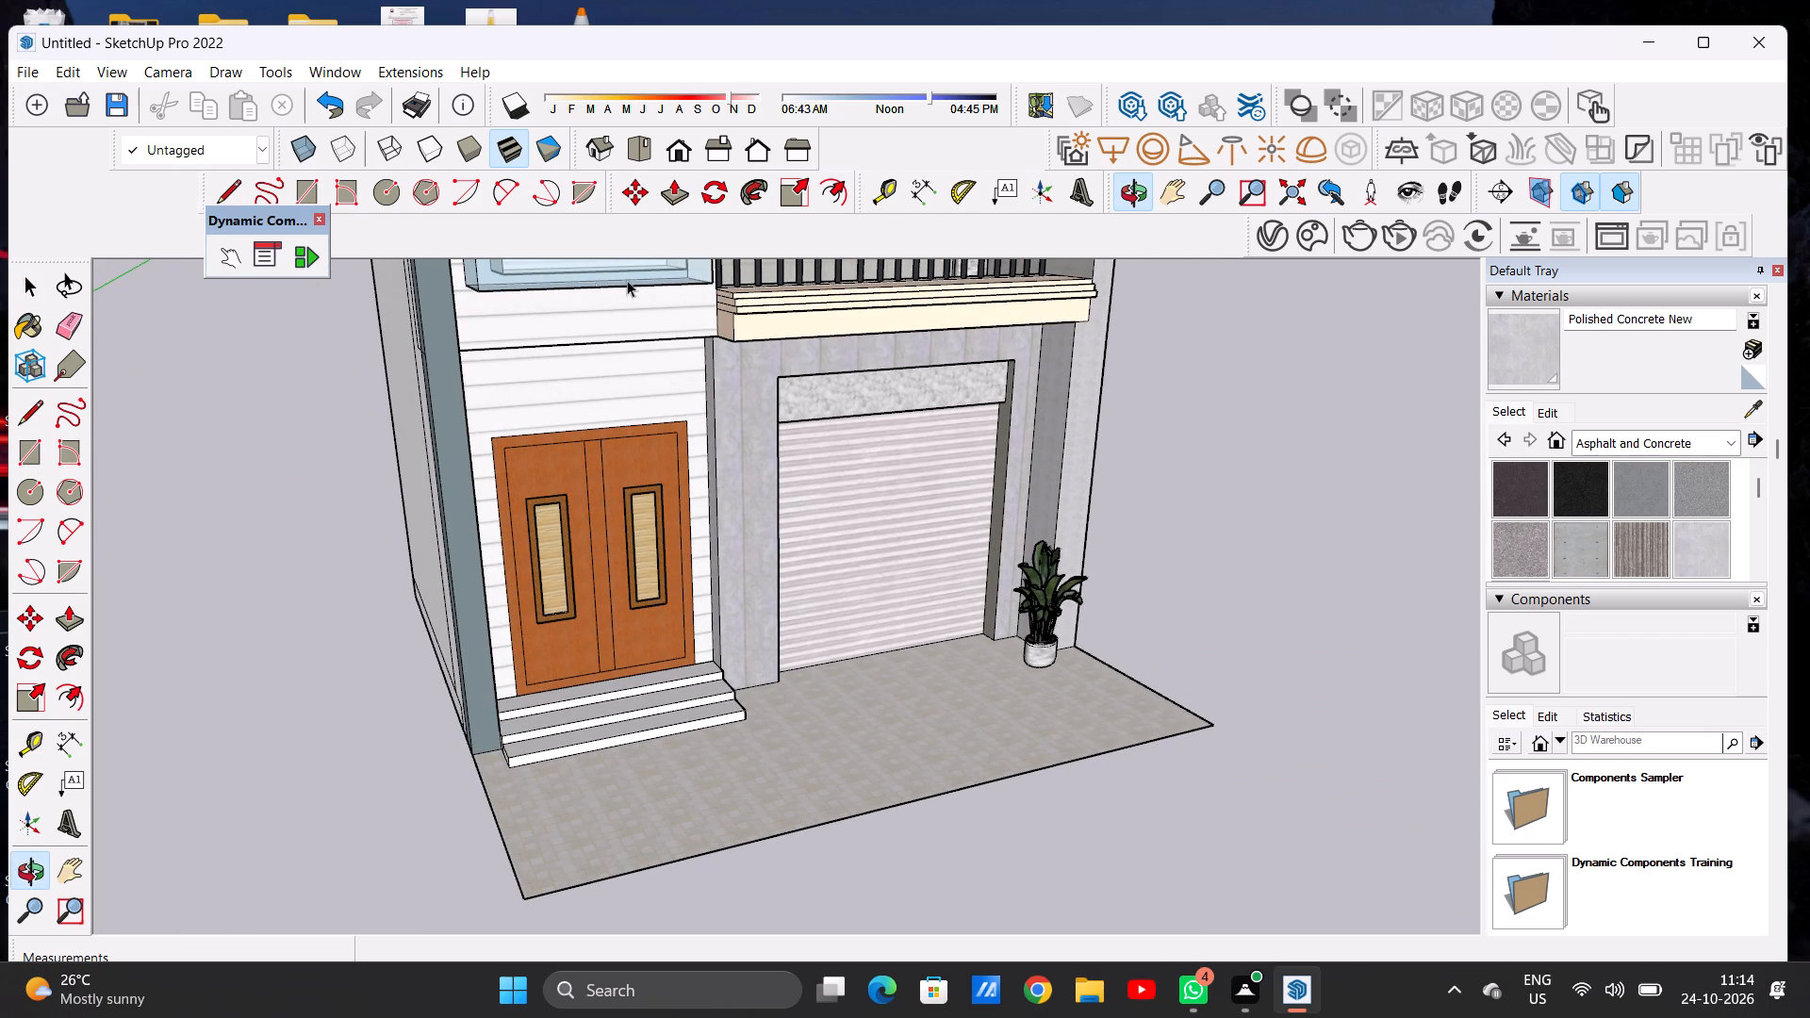
Import the Flora+17 model from the Downloads folder.
click(27, 74)
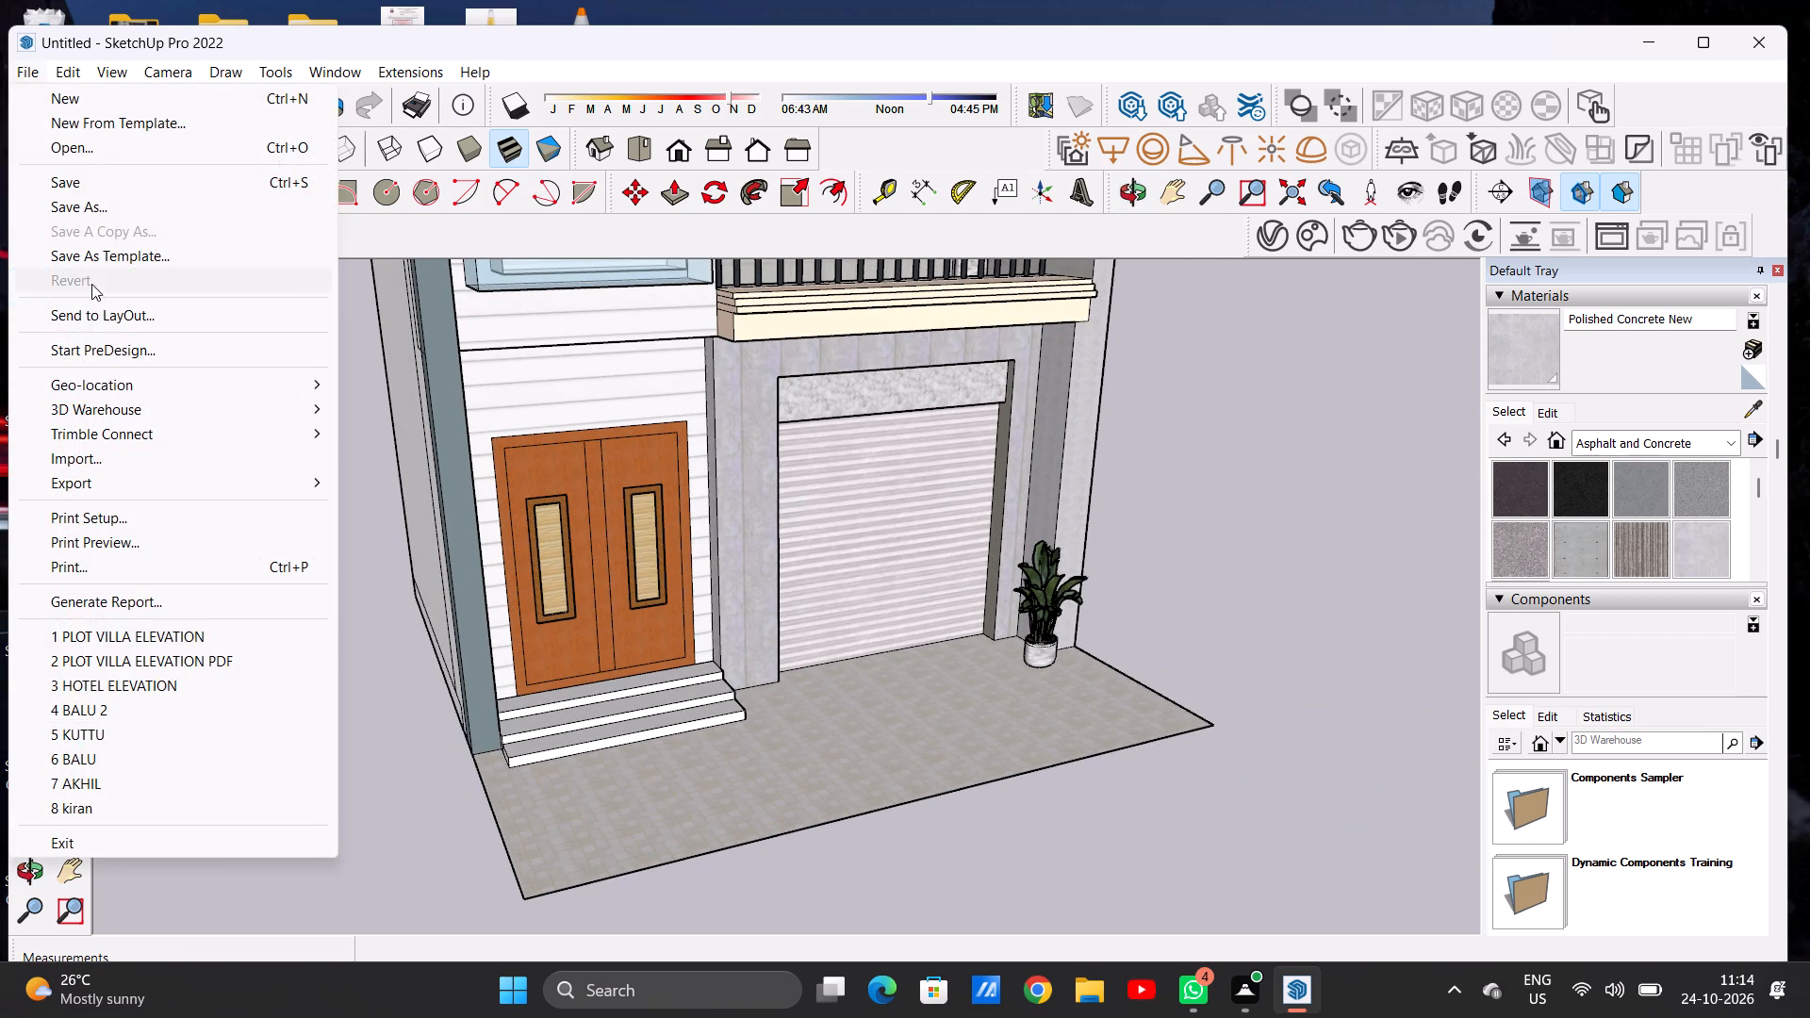
click(159, 464)
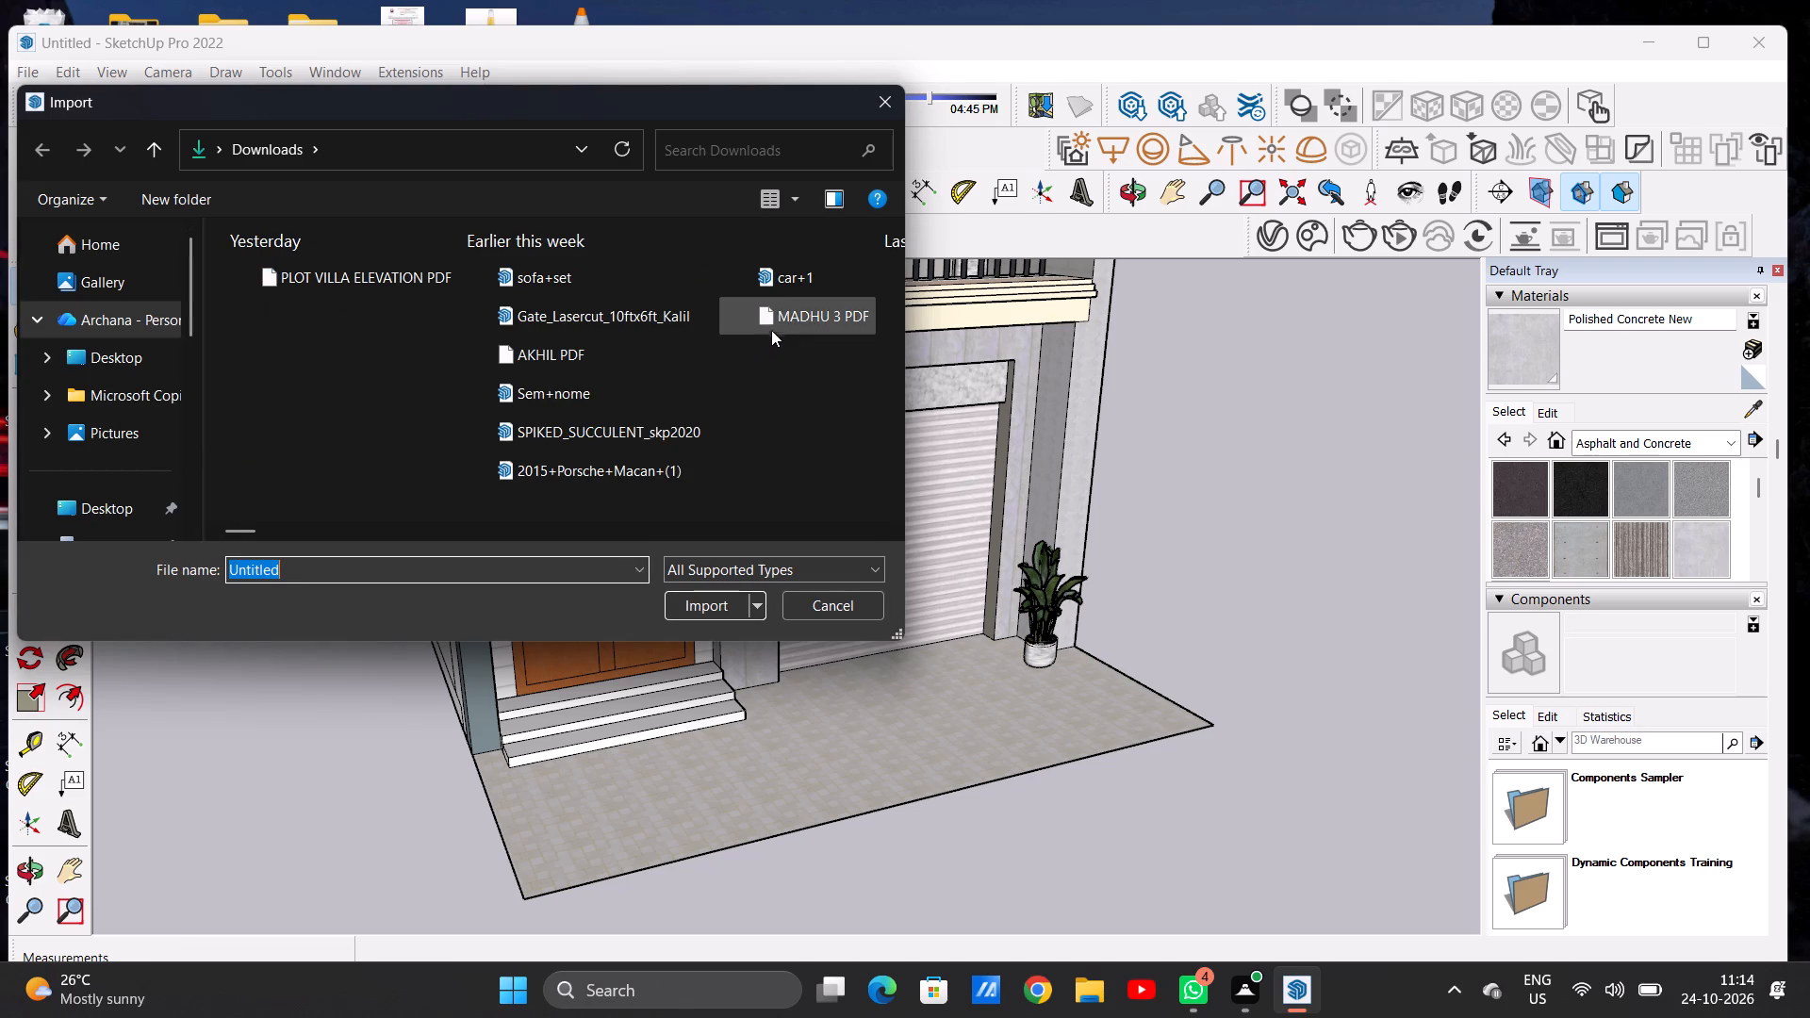
click(888, 525)
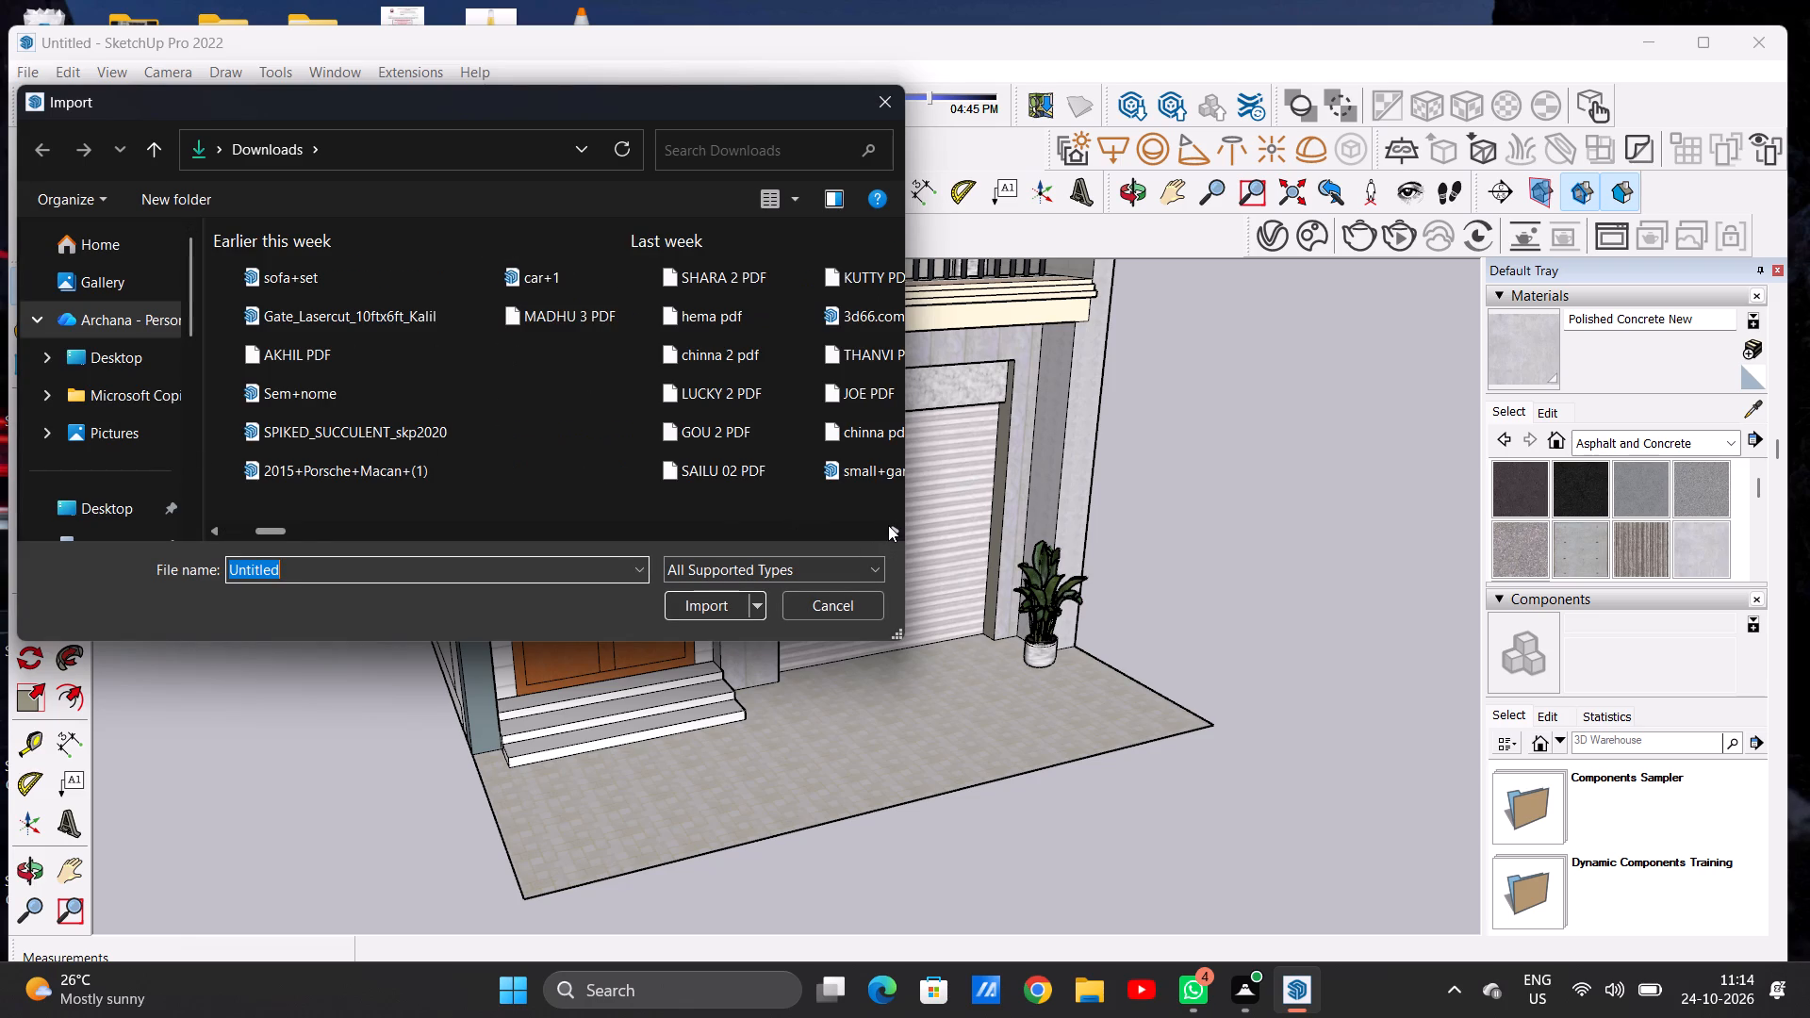
click(888, 525)
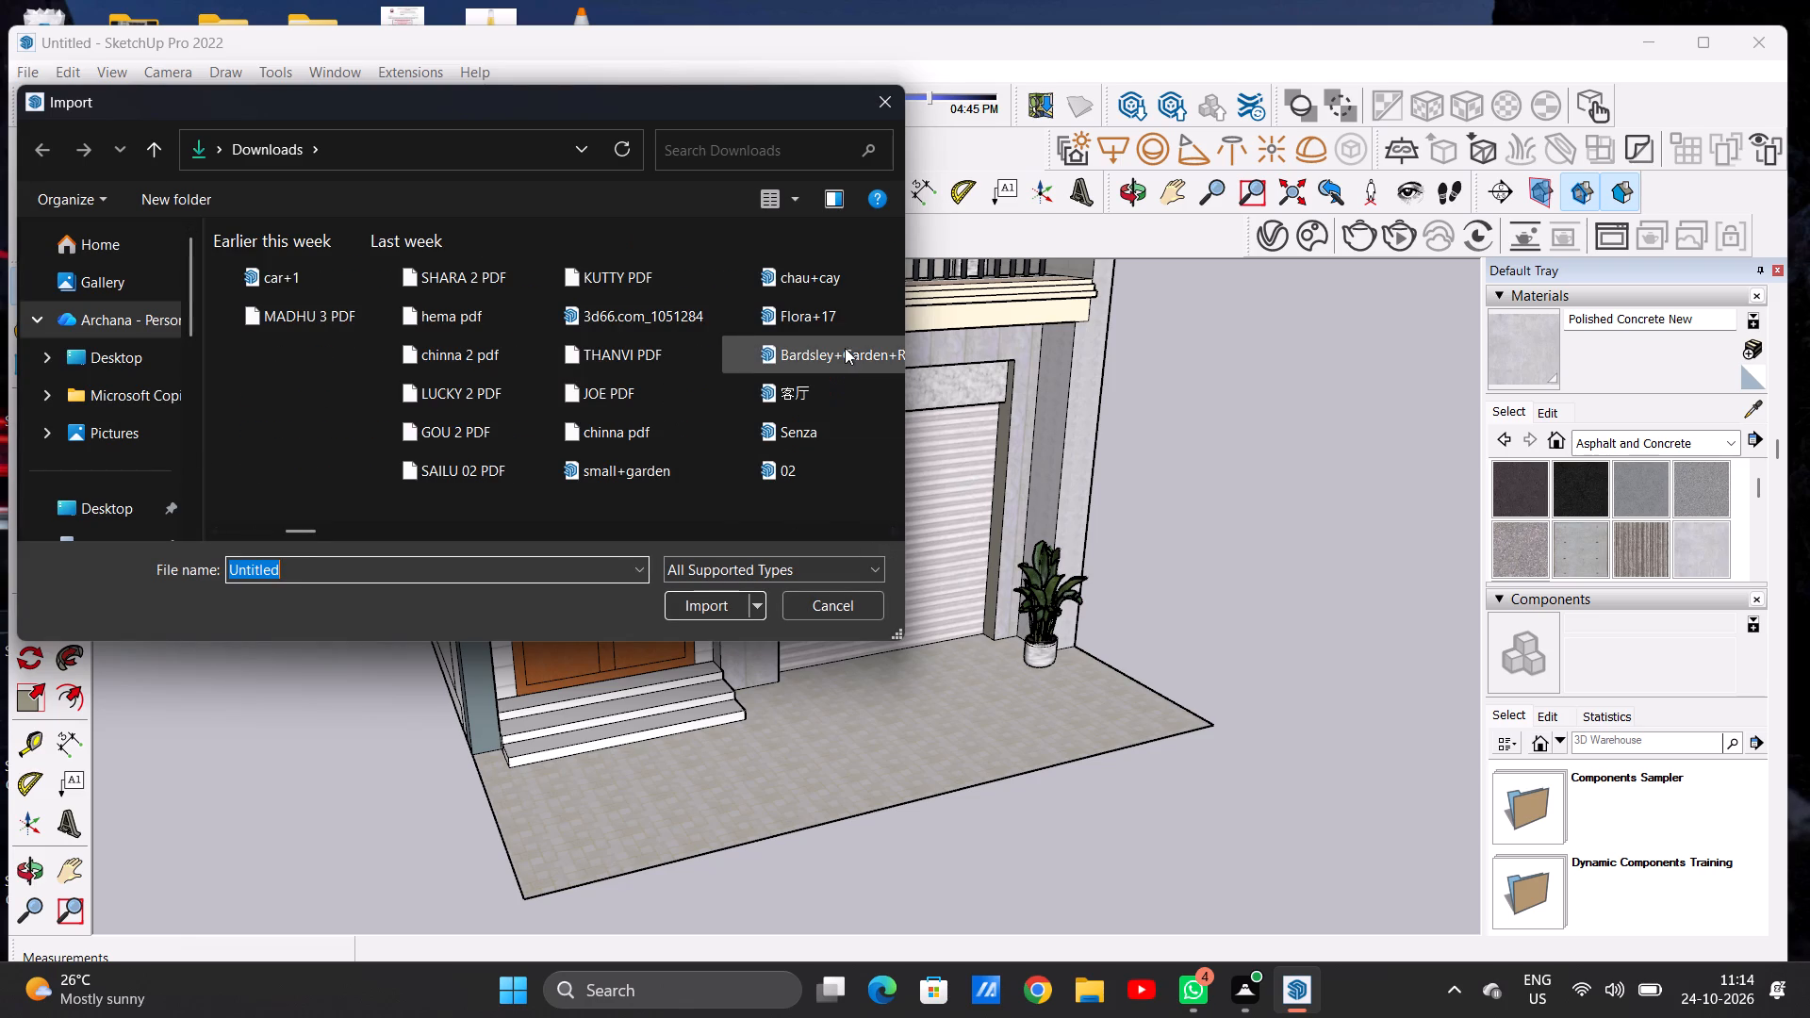
double_click(838, 323)
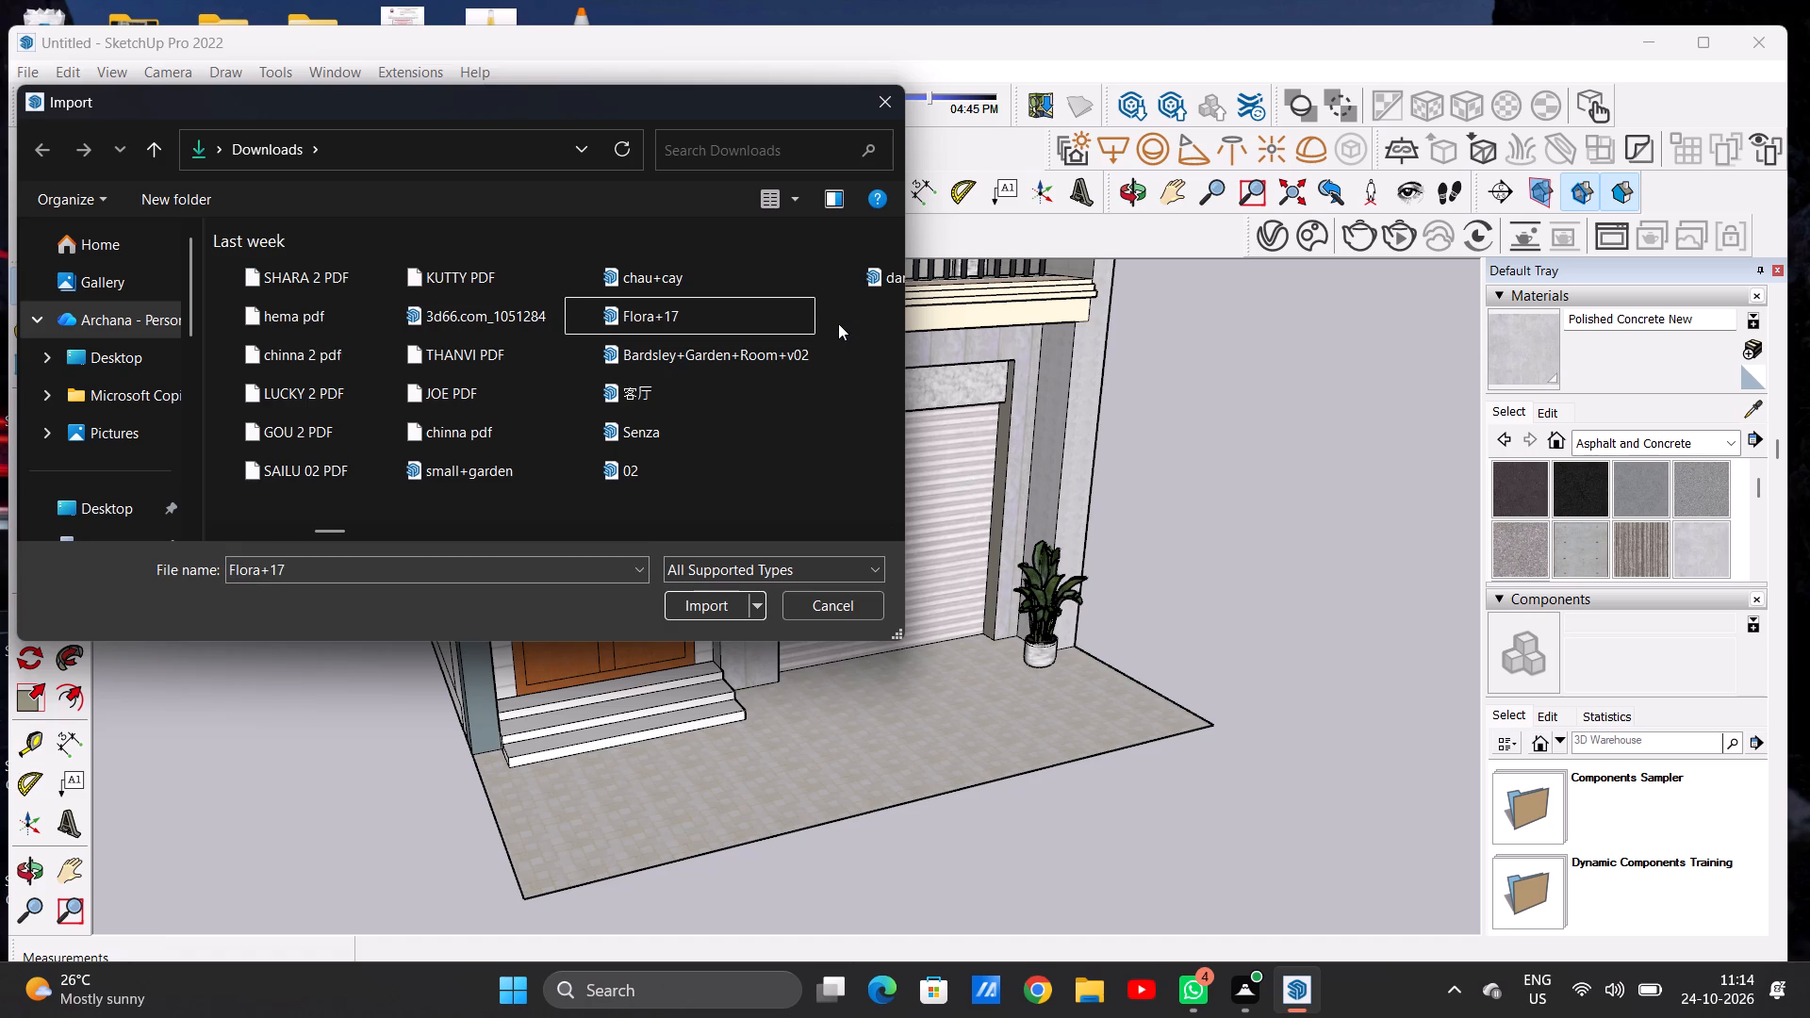
double_click(800, 308)
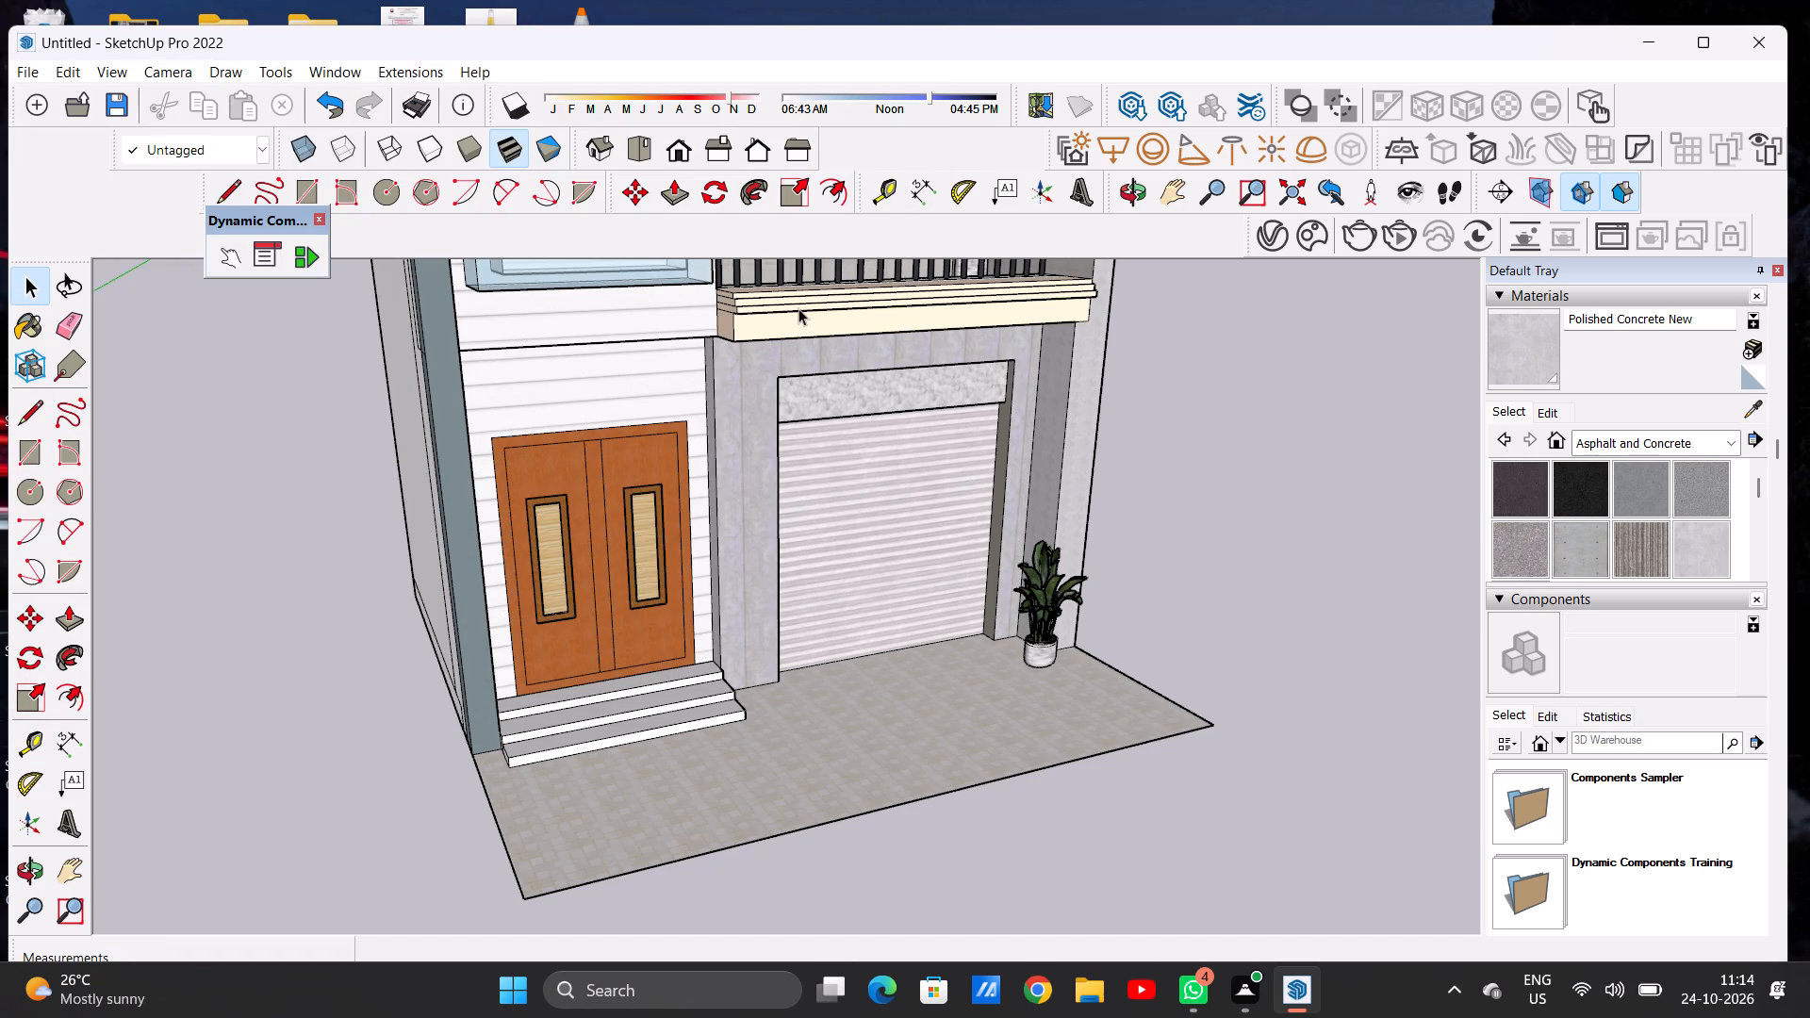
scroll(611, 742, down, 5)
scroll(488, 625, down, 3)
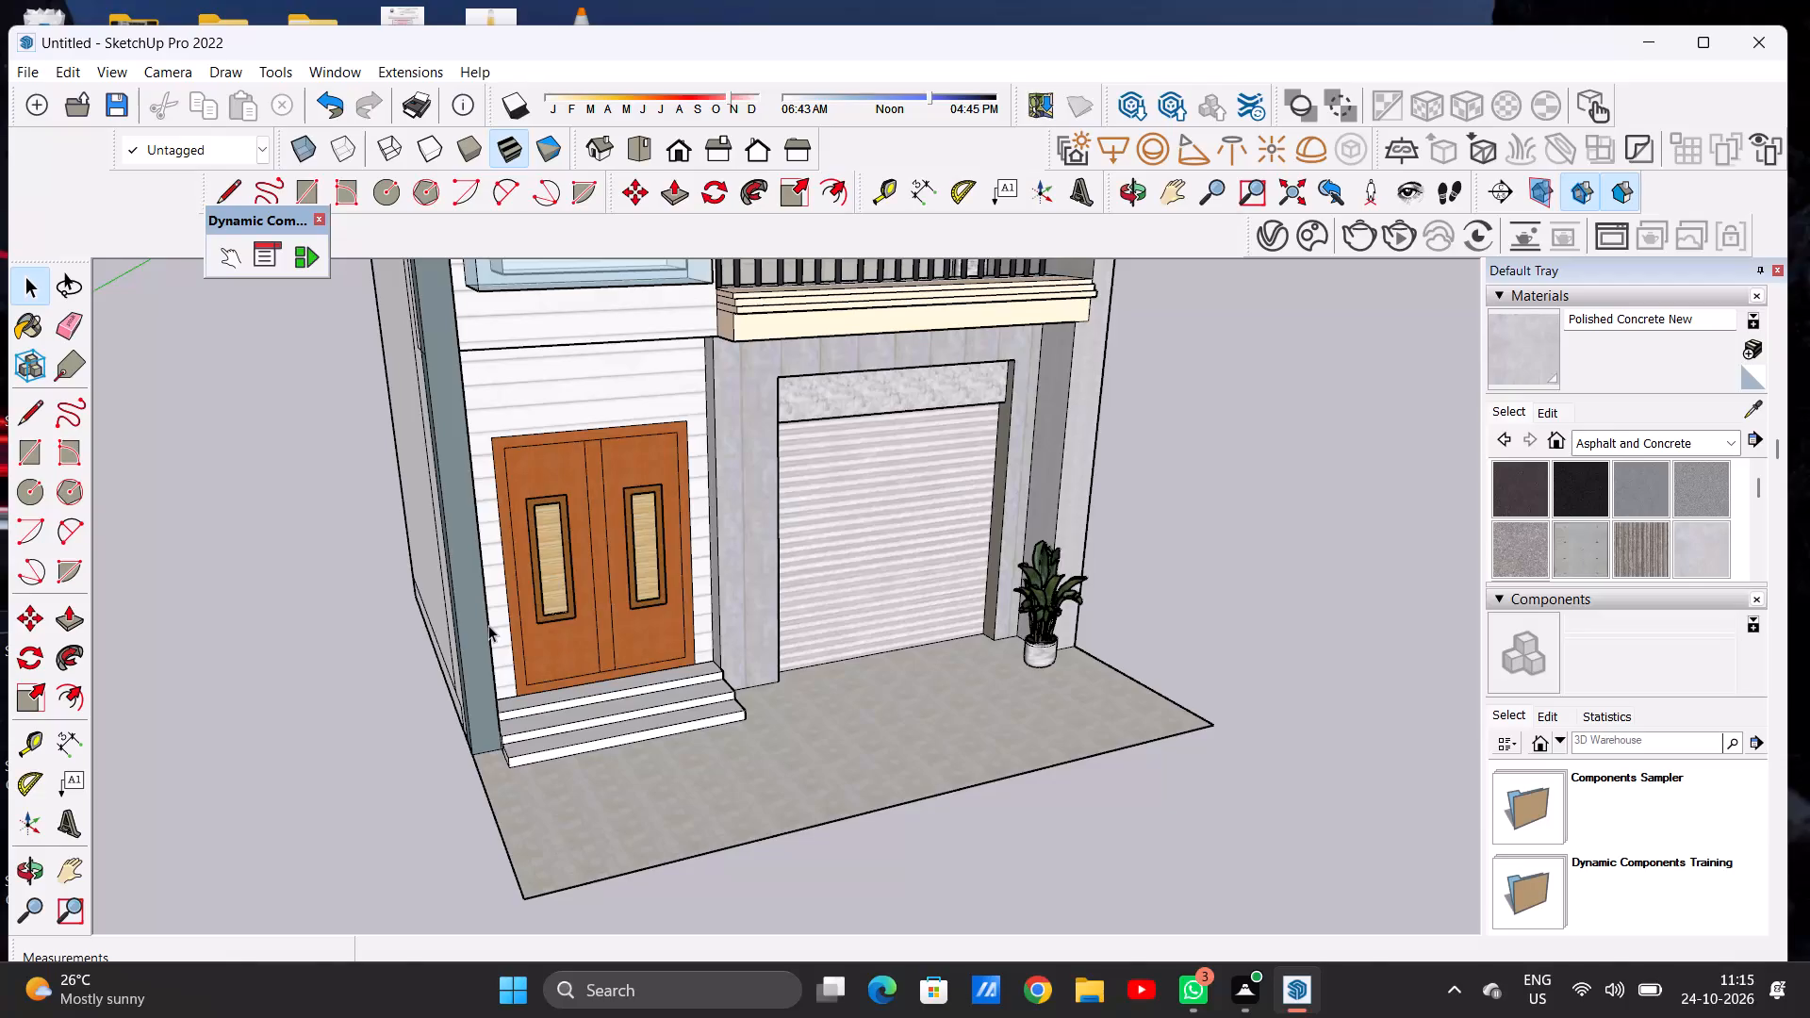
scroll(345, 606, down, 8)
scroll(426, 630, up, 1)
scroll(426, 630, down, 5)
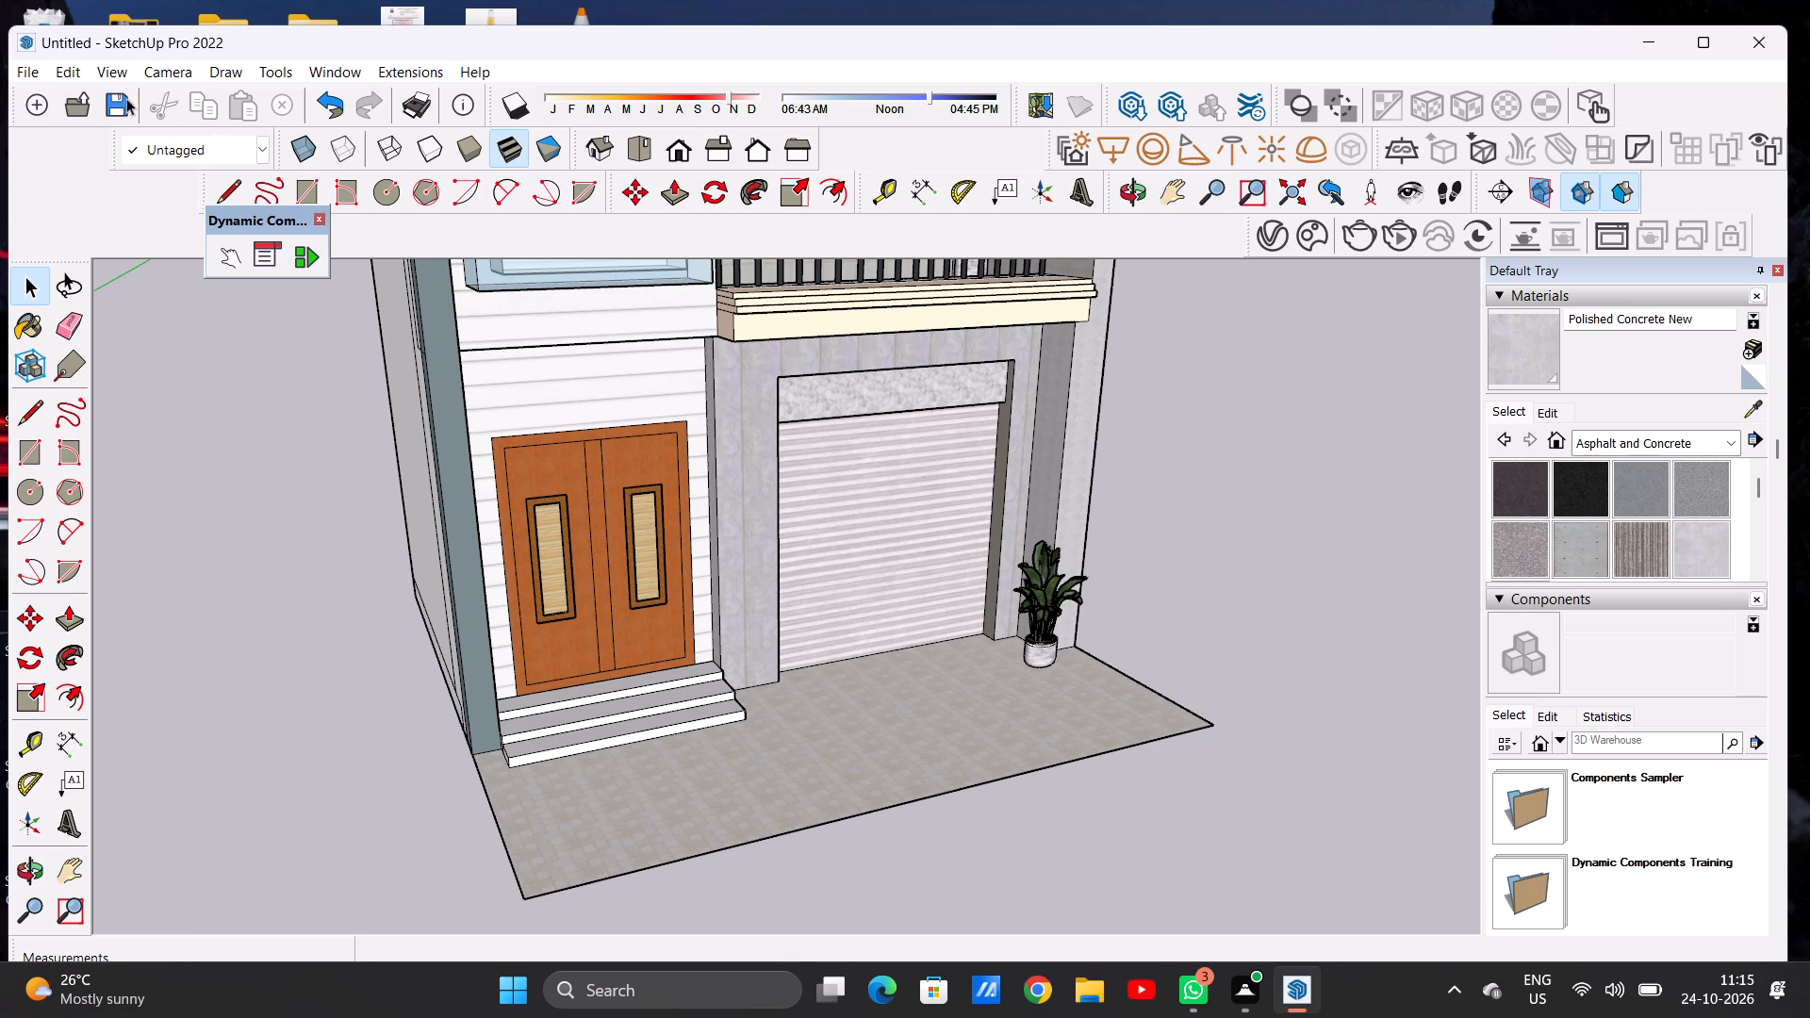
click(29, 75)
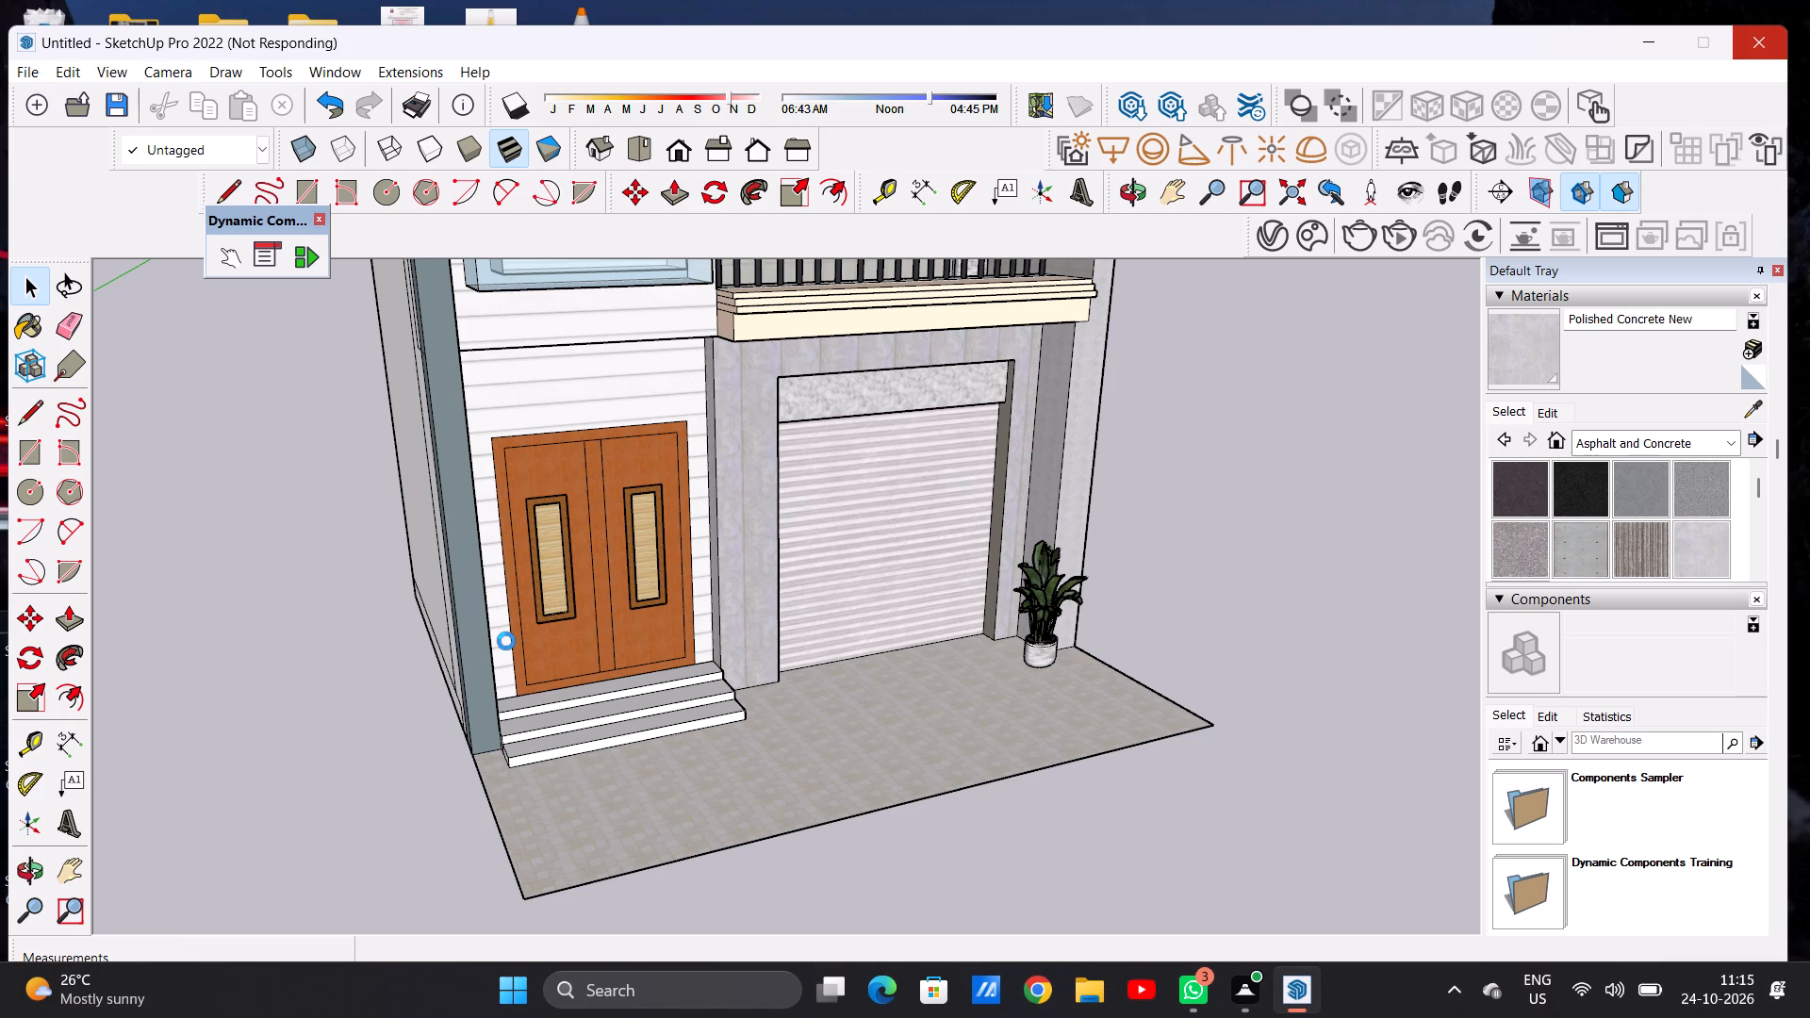
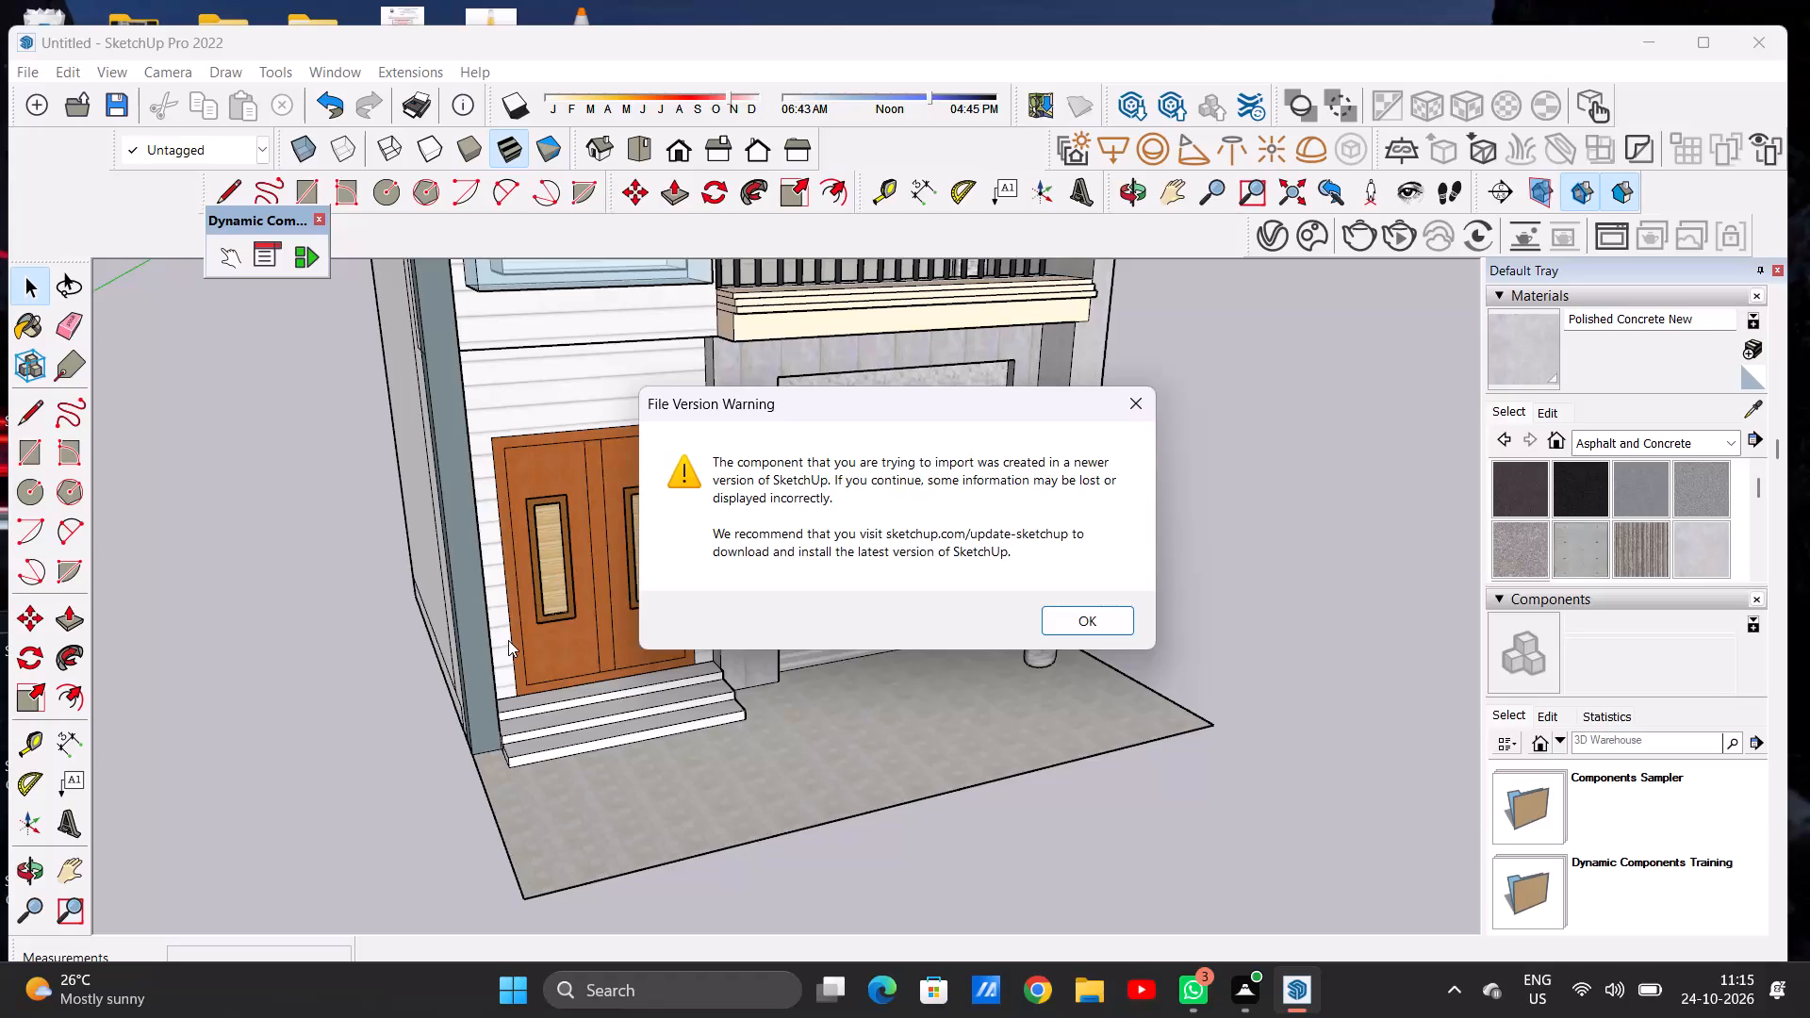
Place the imported Flora+17 plant on the open ground beside the paving, near the entrance steps.
click(1059, 621)
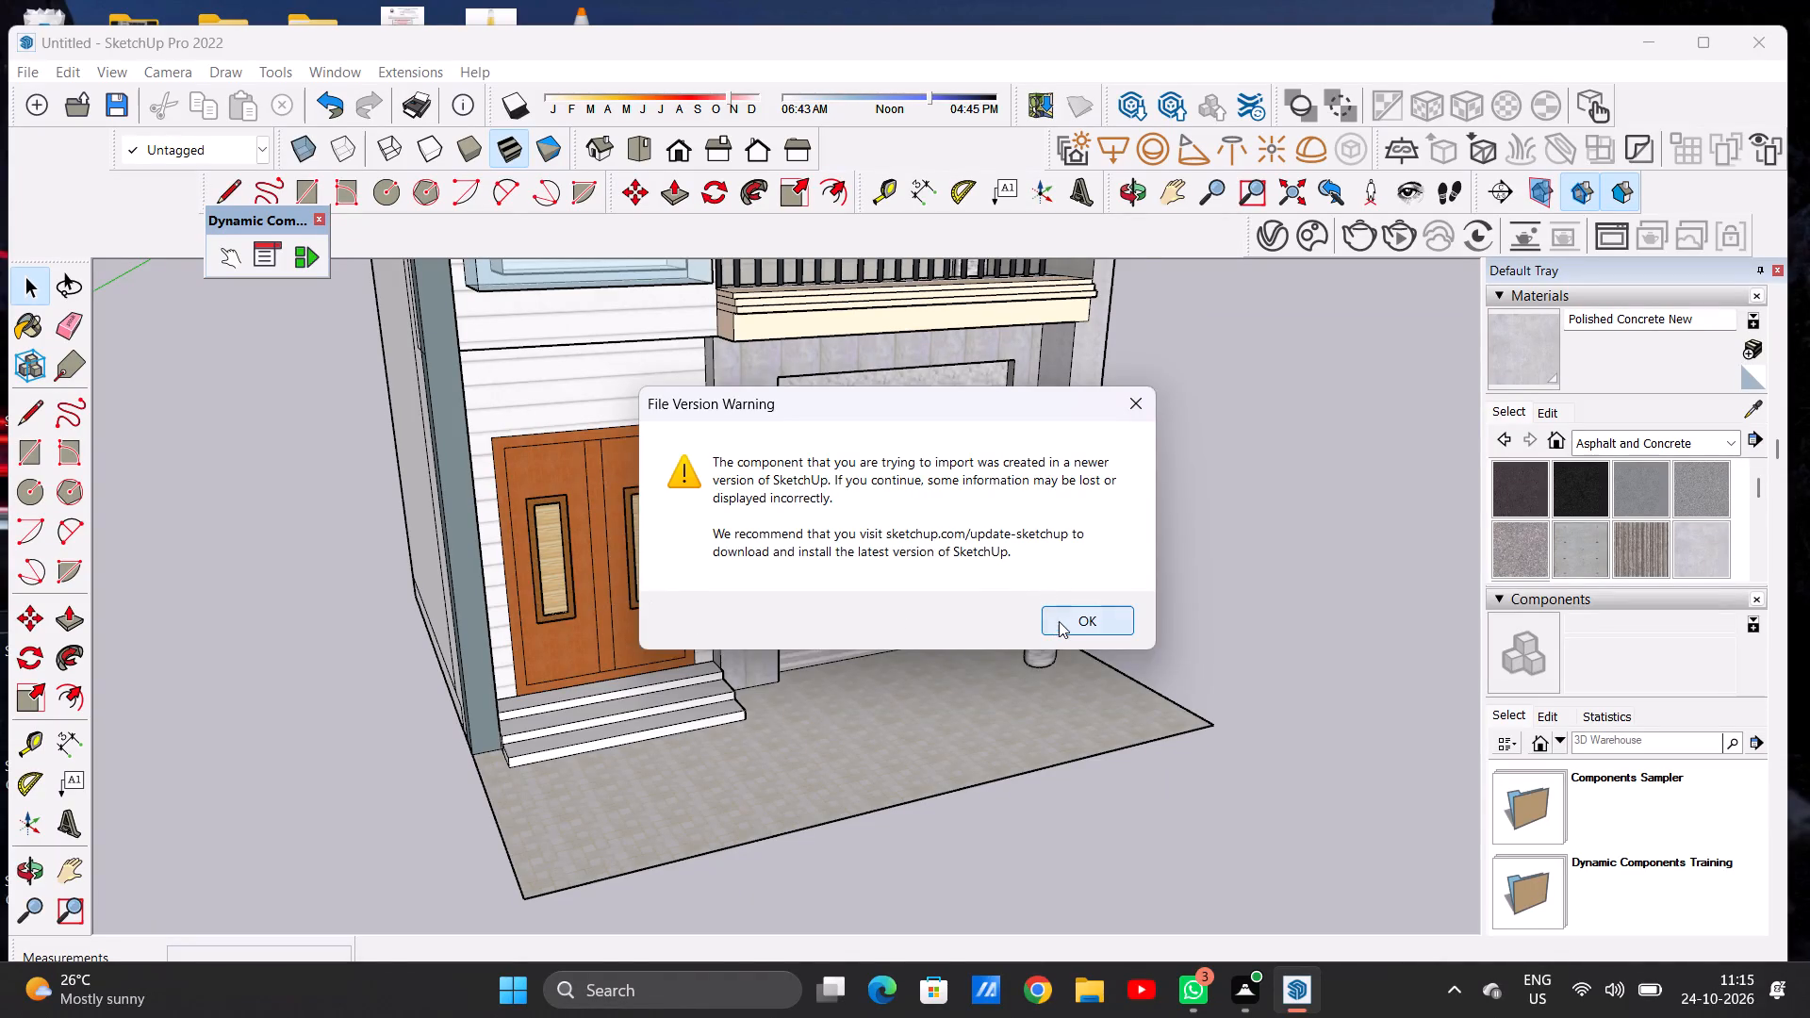
scroll(594, 809, down, 13)
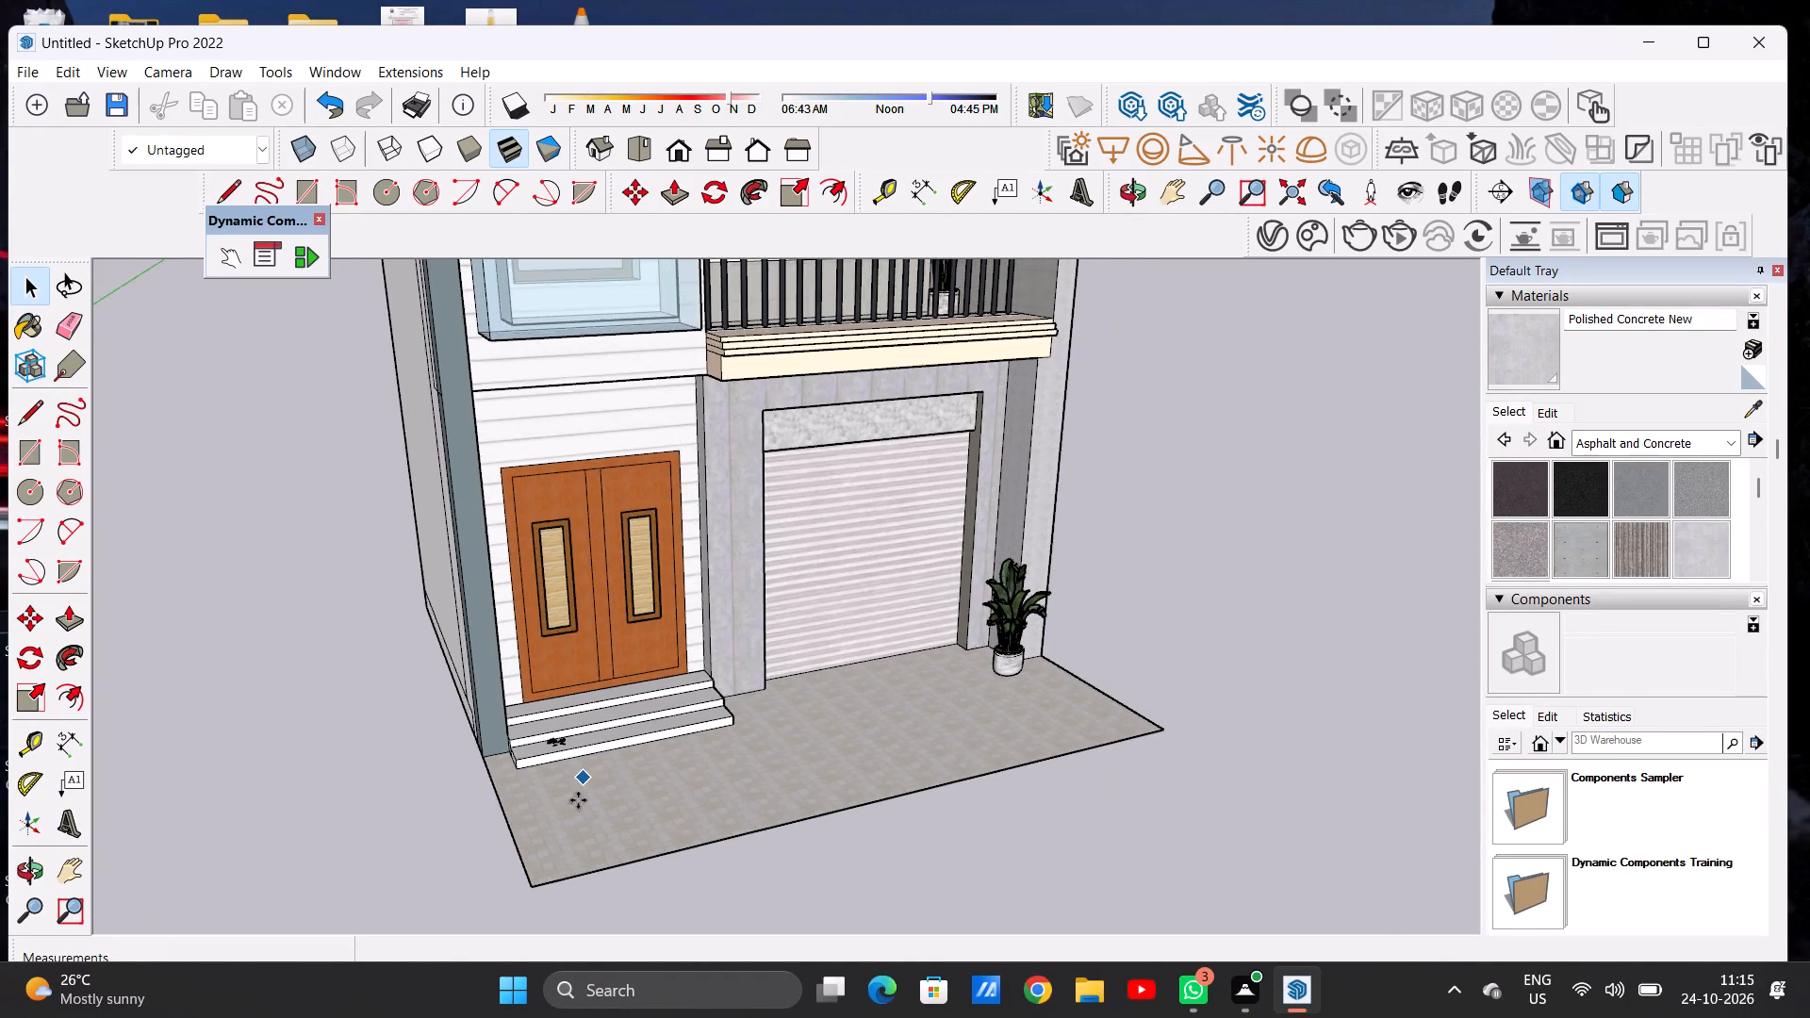
scroll(578, 800, down, 1)
scroll(530, 791, up, 8)
scroll(530, 798, down, 1)
scroll(530, 798, up, 6)
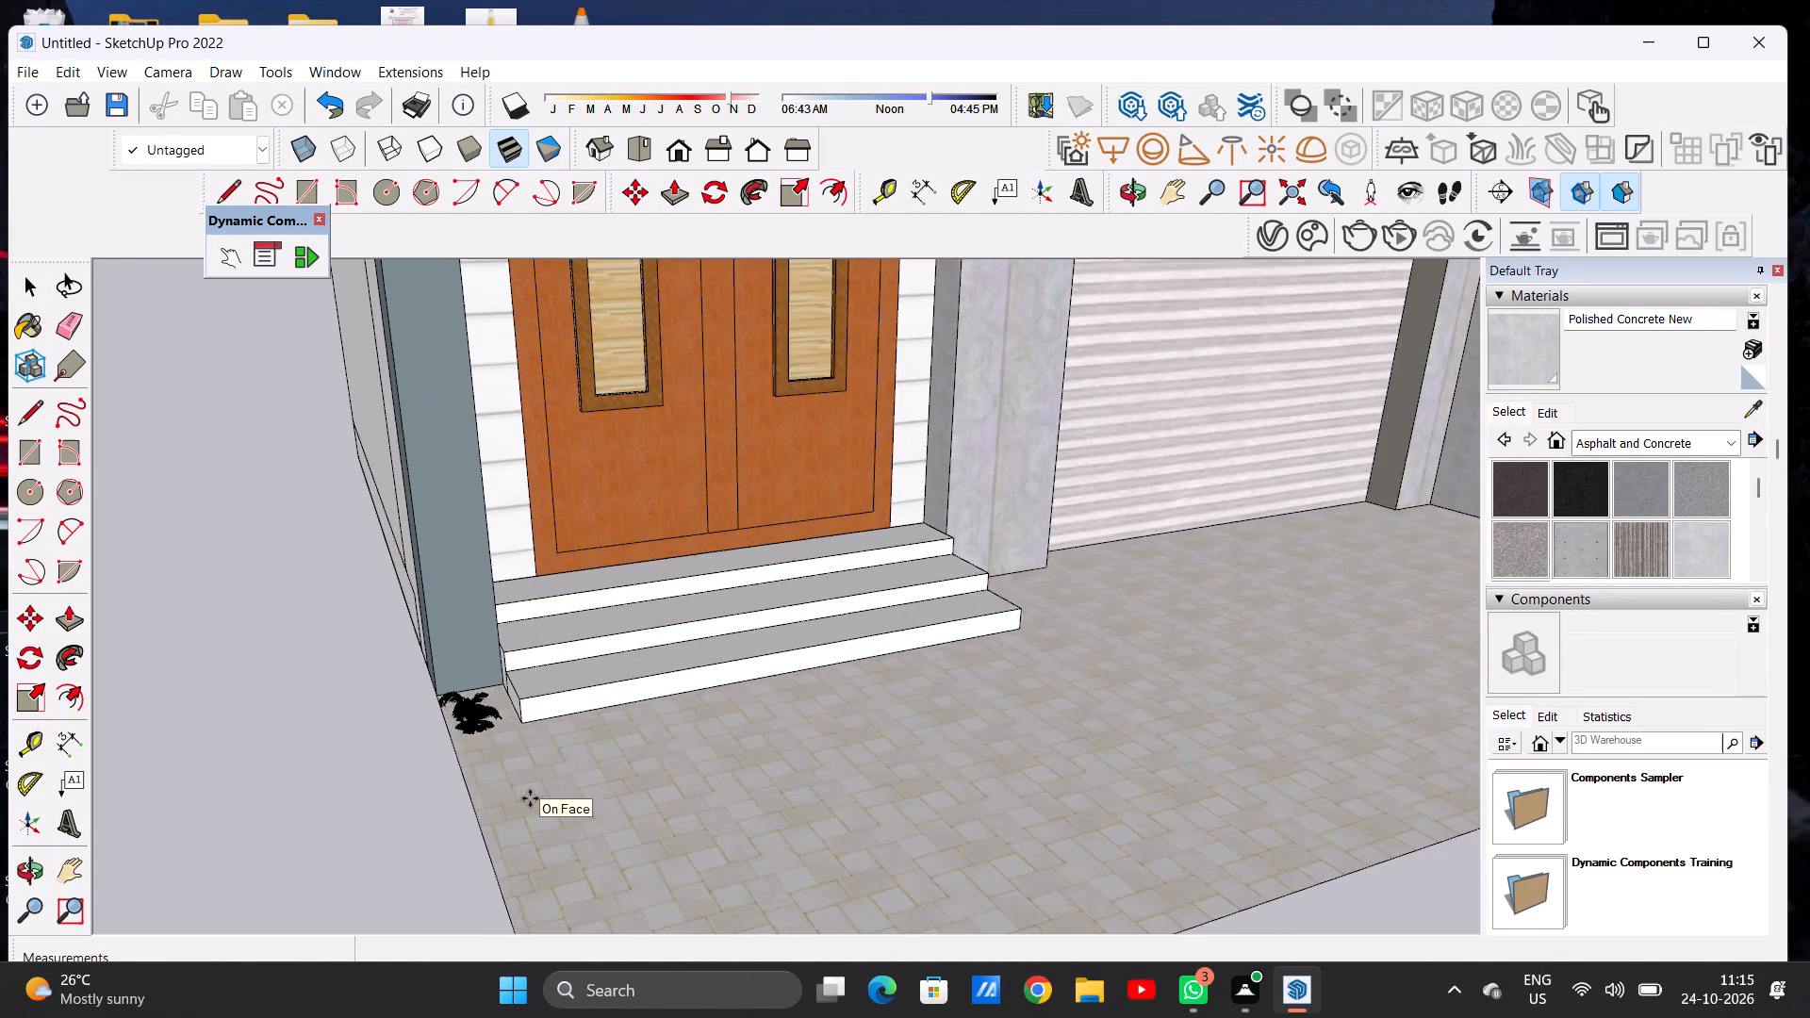
scroll(519, 783, up, 6)
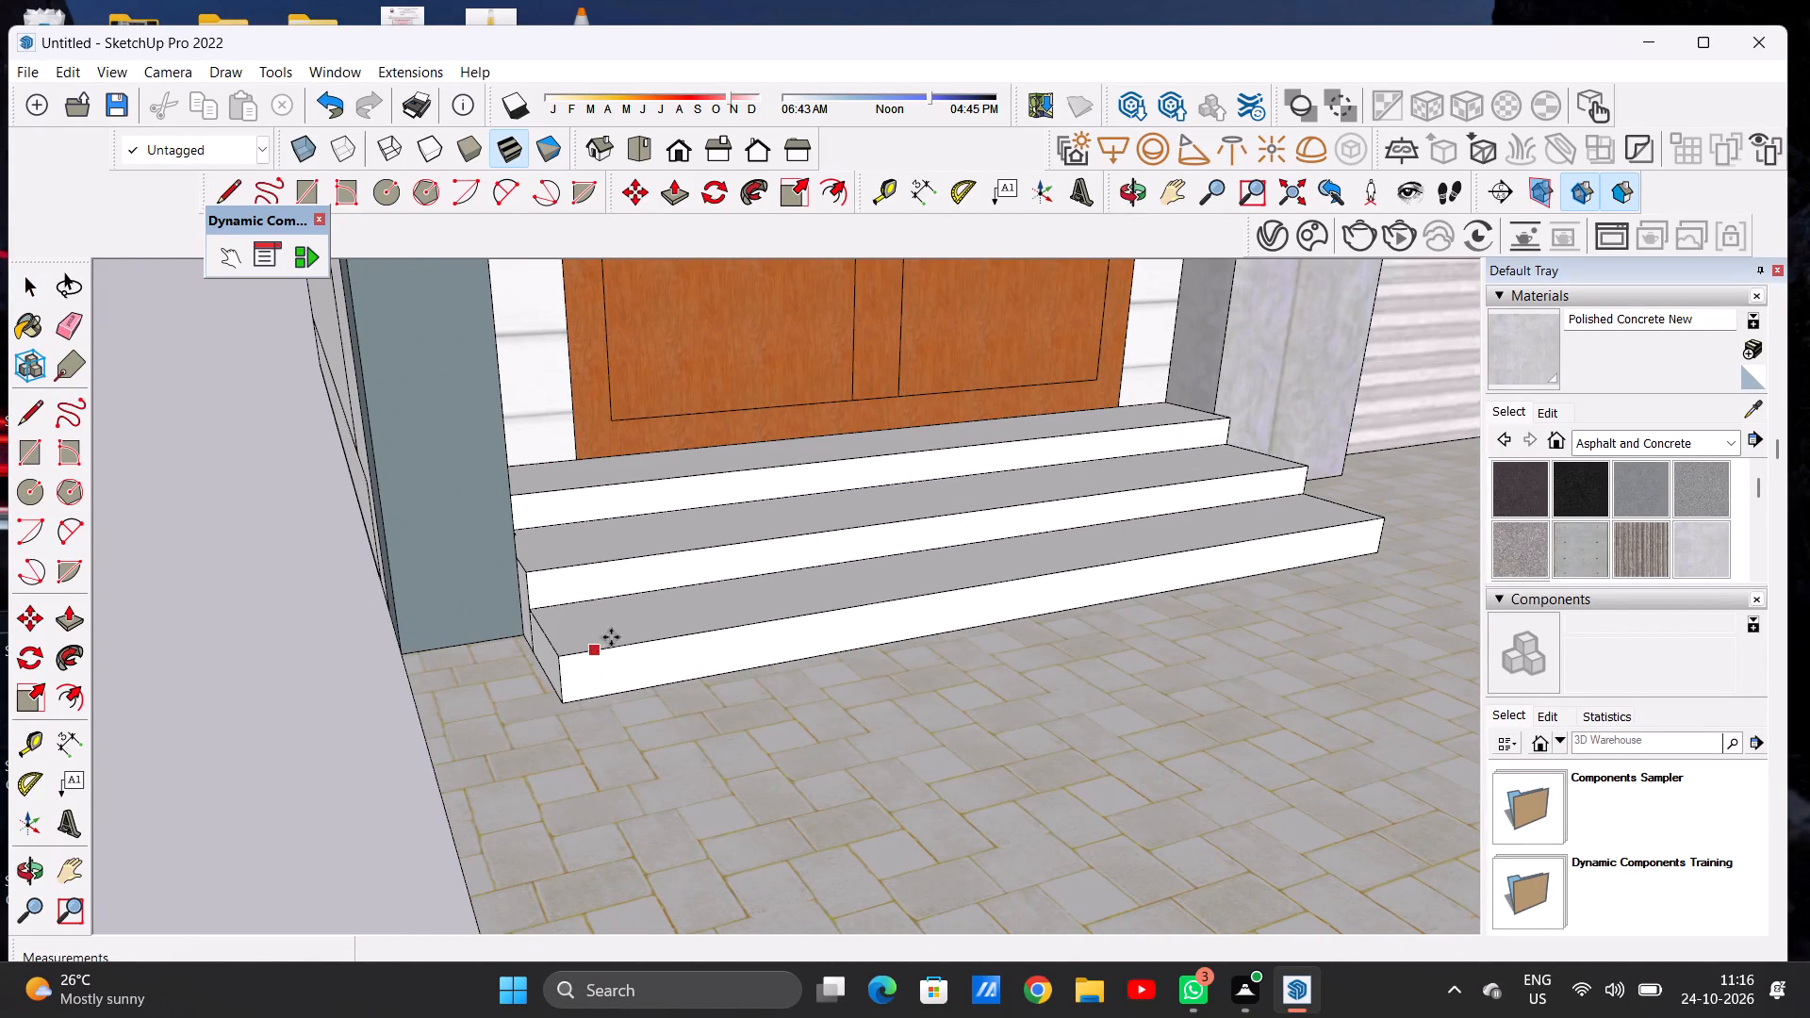
scroll(878, 714, down, 3)
scroll(878, 714, up, 1)
scroll(878, 710, down, 16)
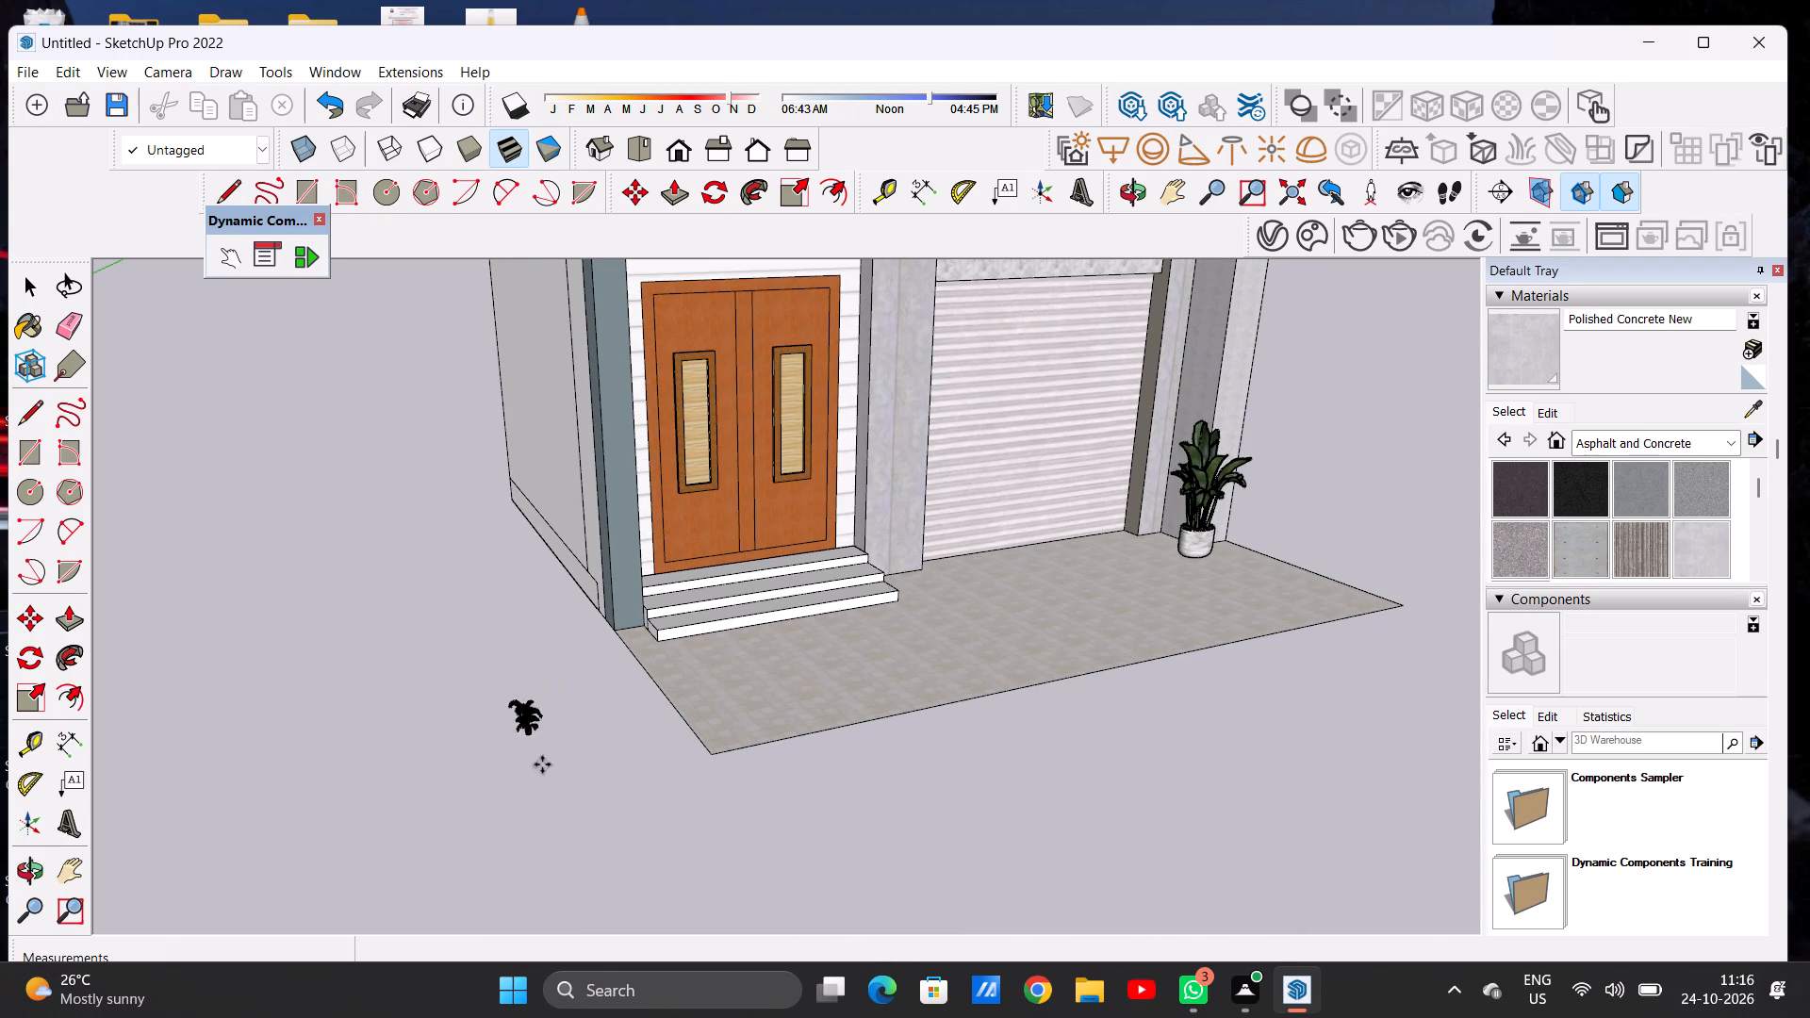
click(539, 703)
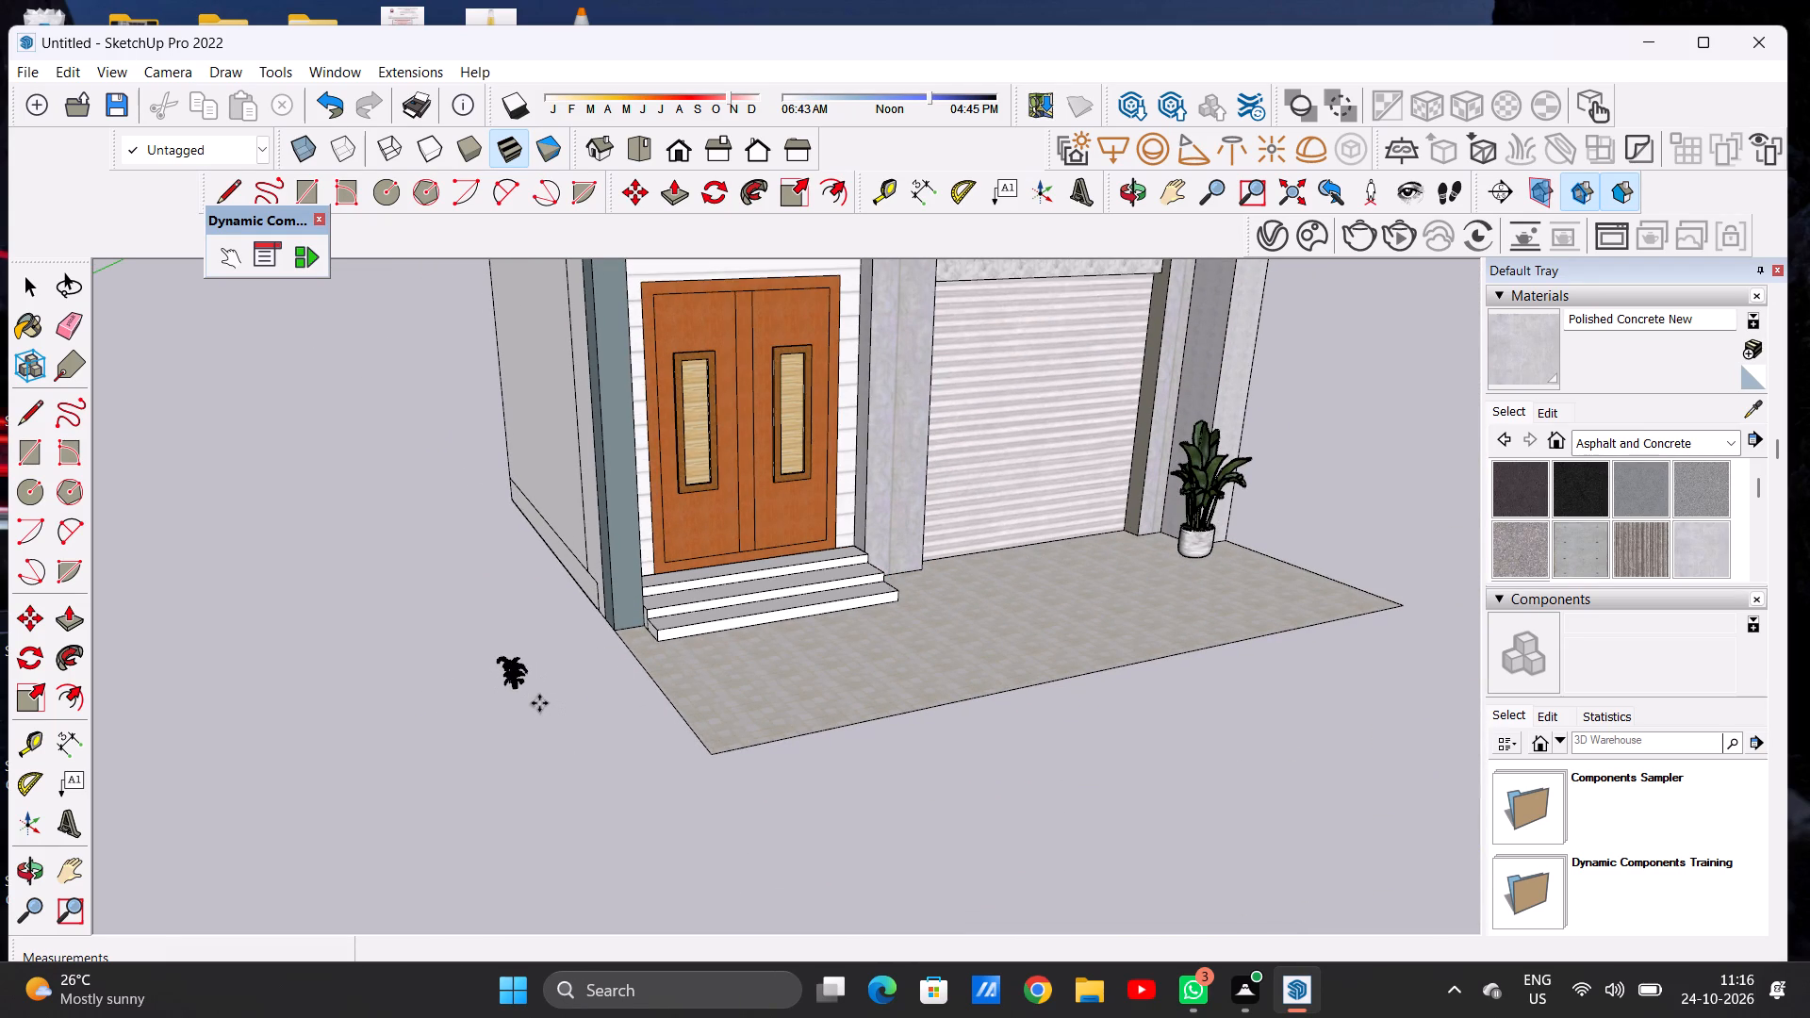
key(space)
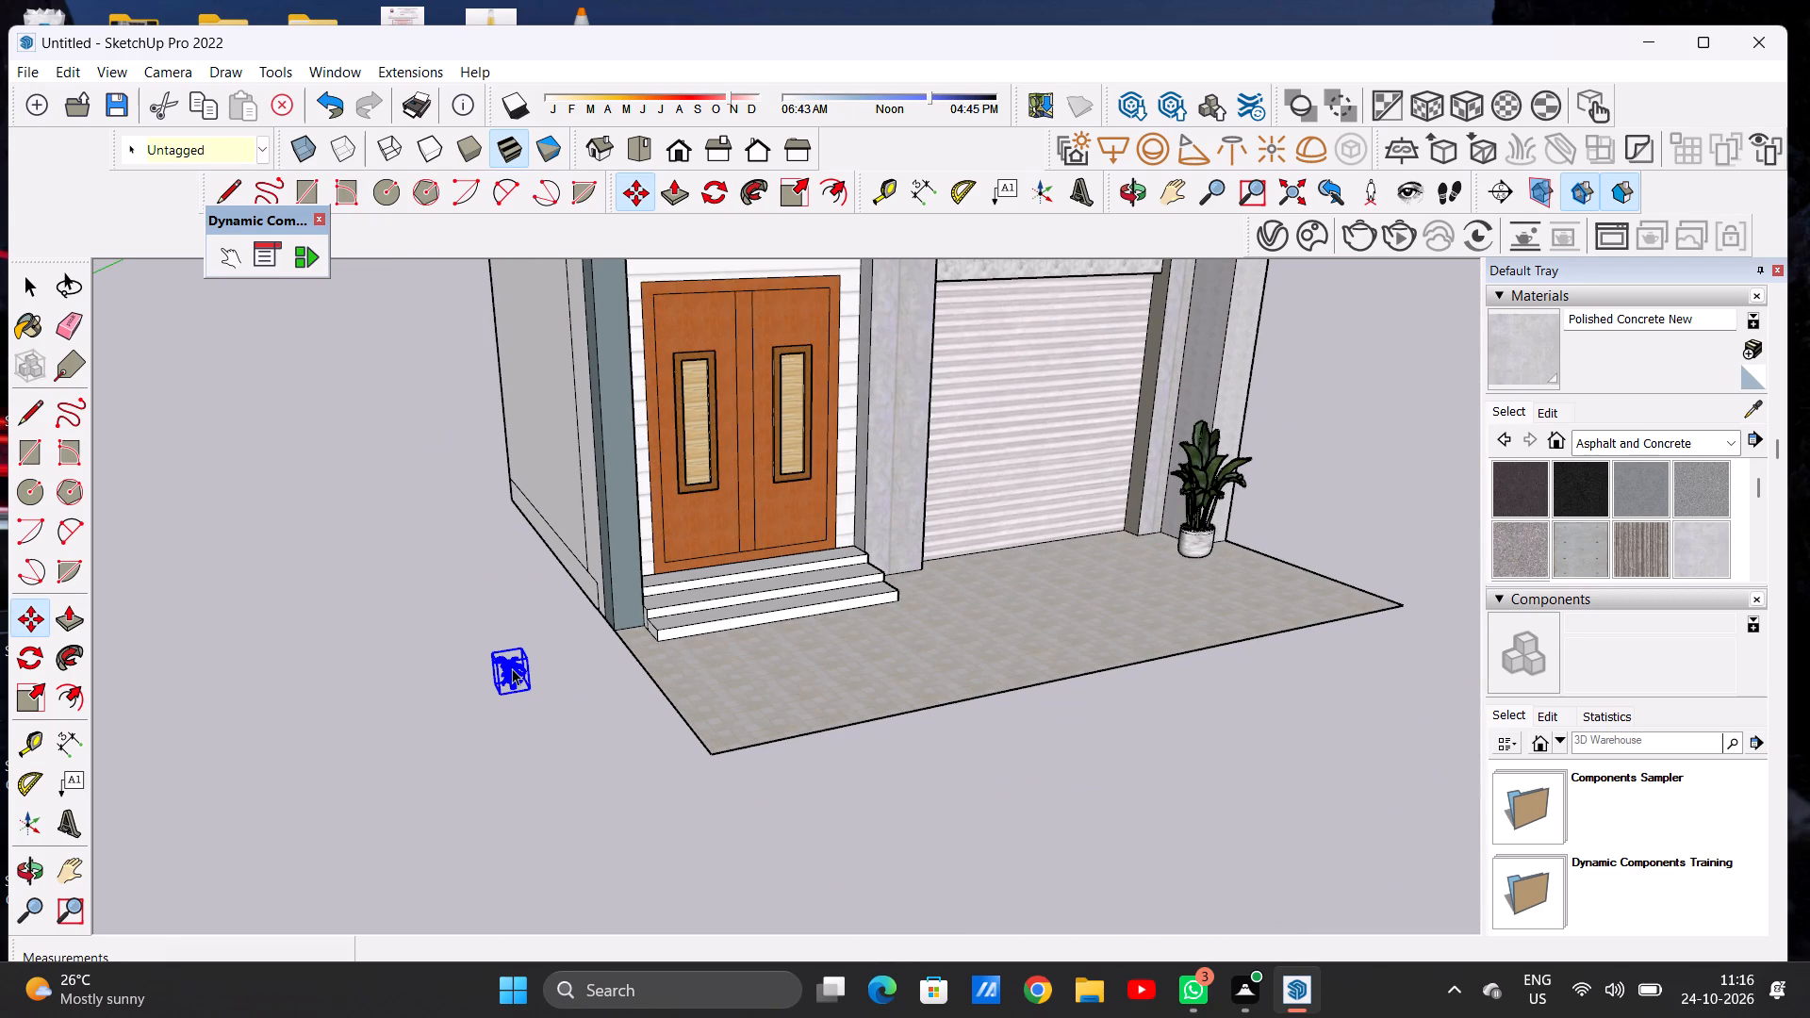
Scale the new plant's height to 2.00 along the blue axis.
scroll(512, 668, up, 20)
scroll(512, 668, up, 9)
scroll(517, 672, up, 12)
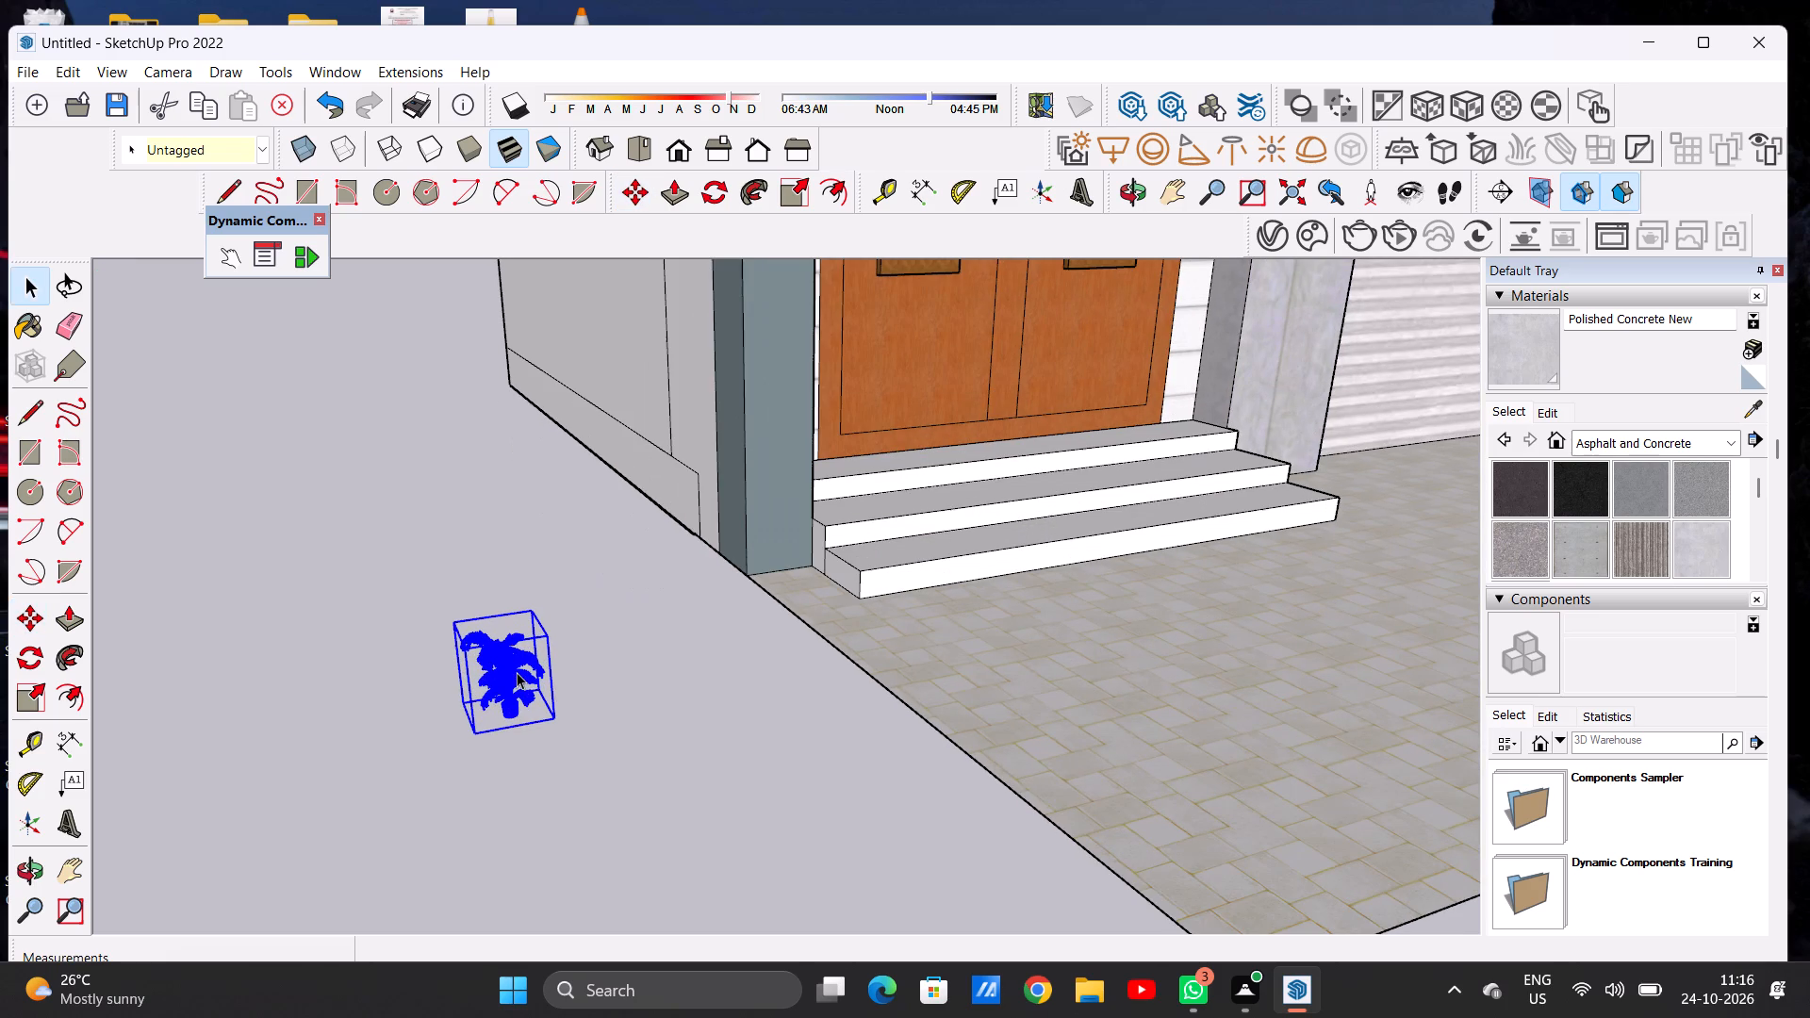
scroll(517, 672, down, 4)
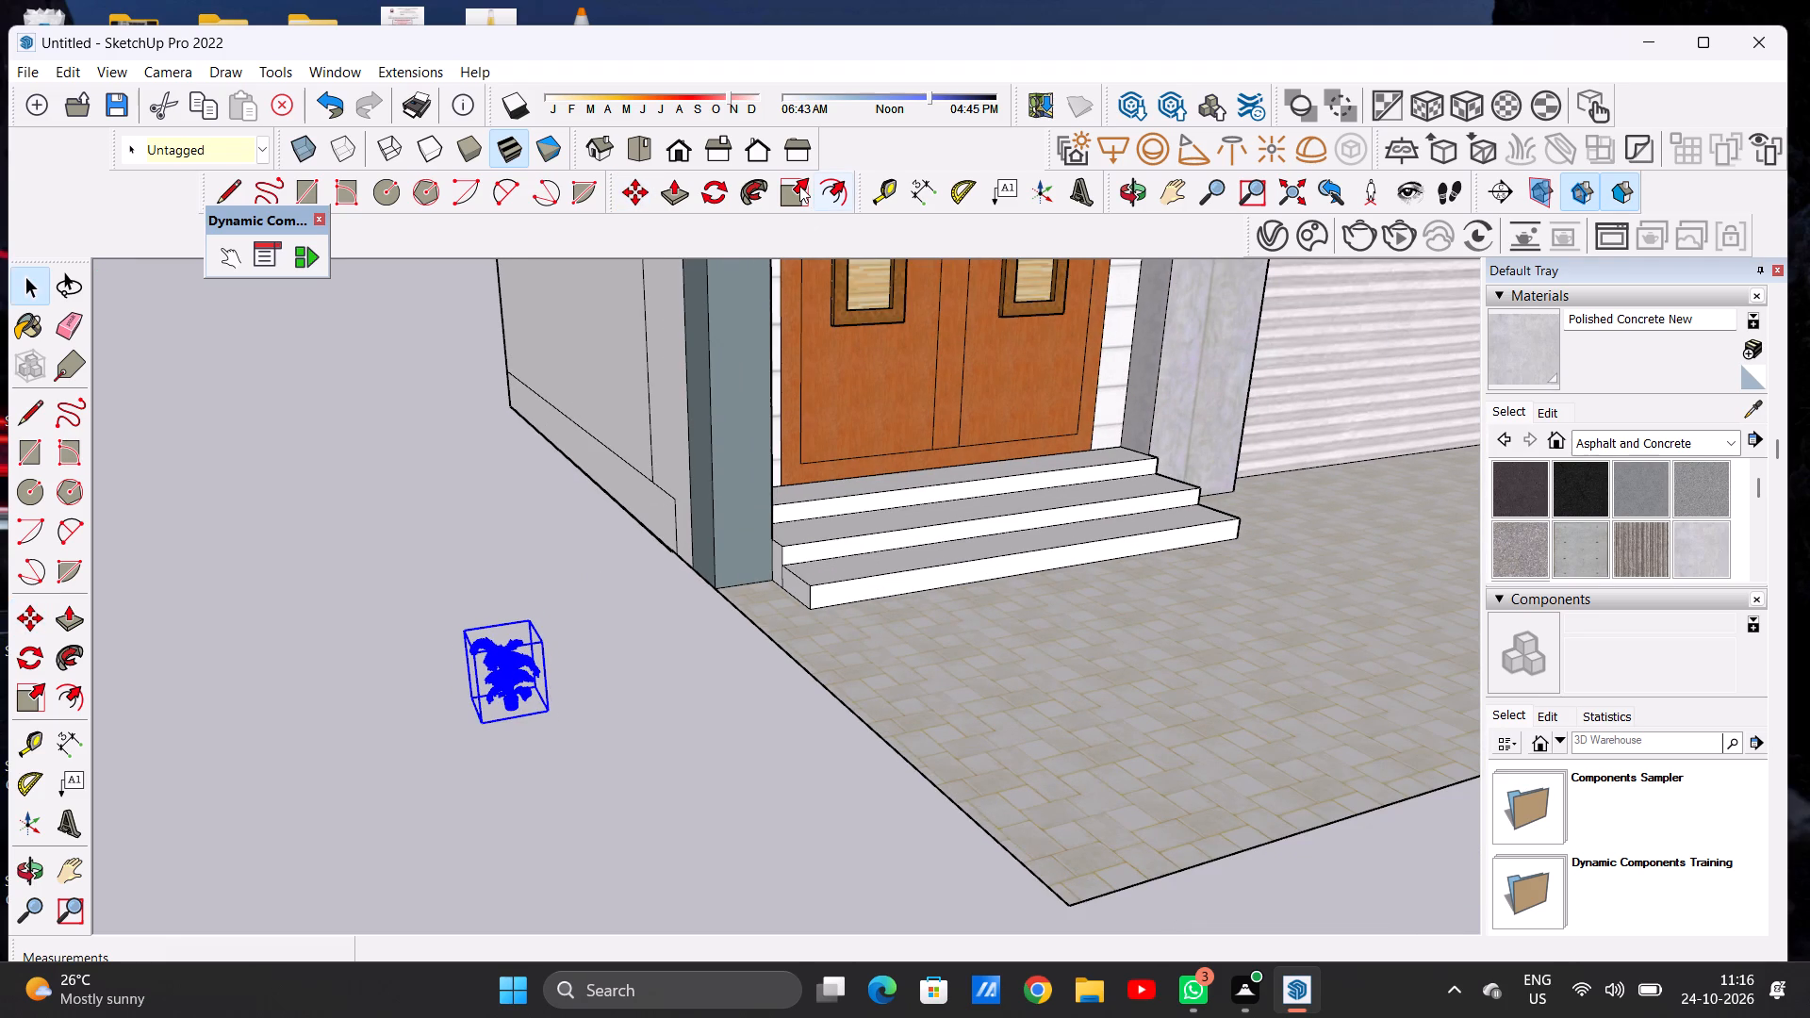
click(799, 186)
scroll(498, 584, up, 7)
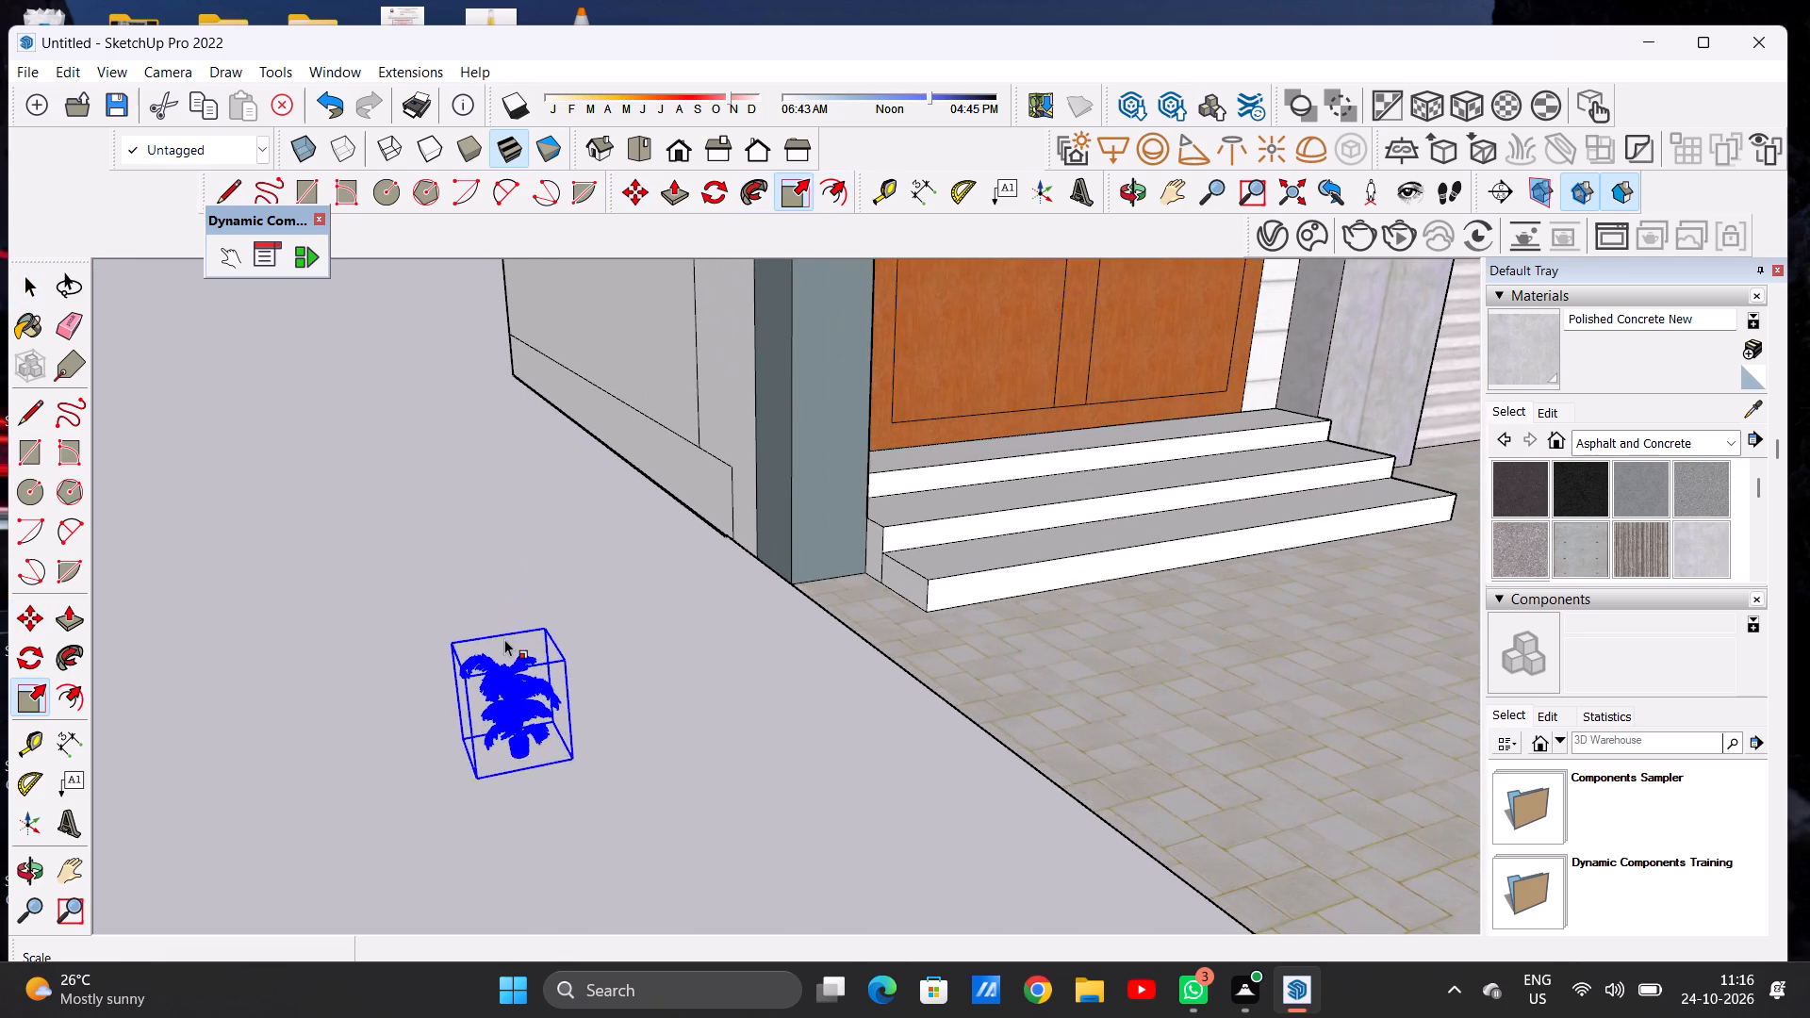
scroll(504, 639, up, 1)
click(508, 649)
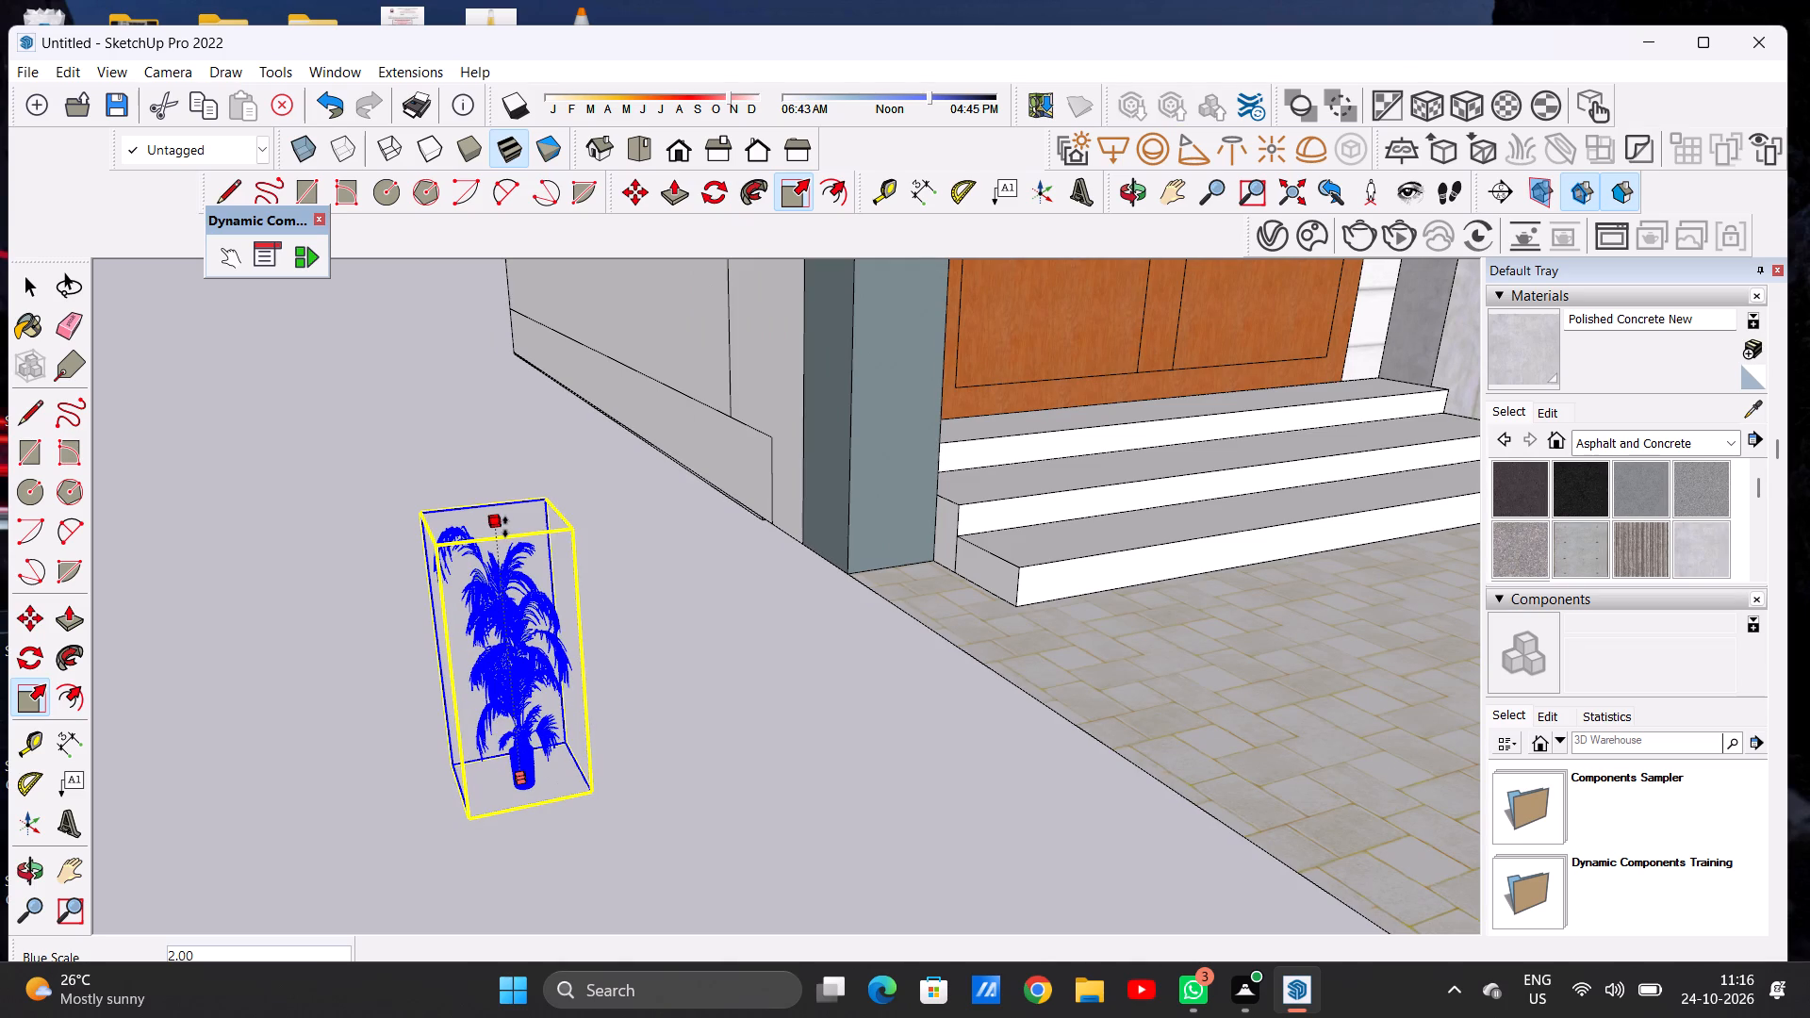
click(505, 527)
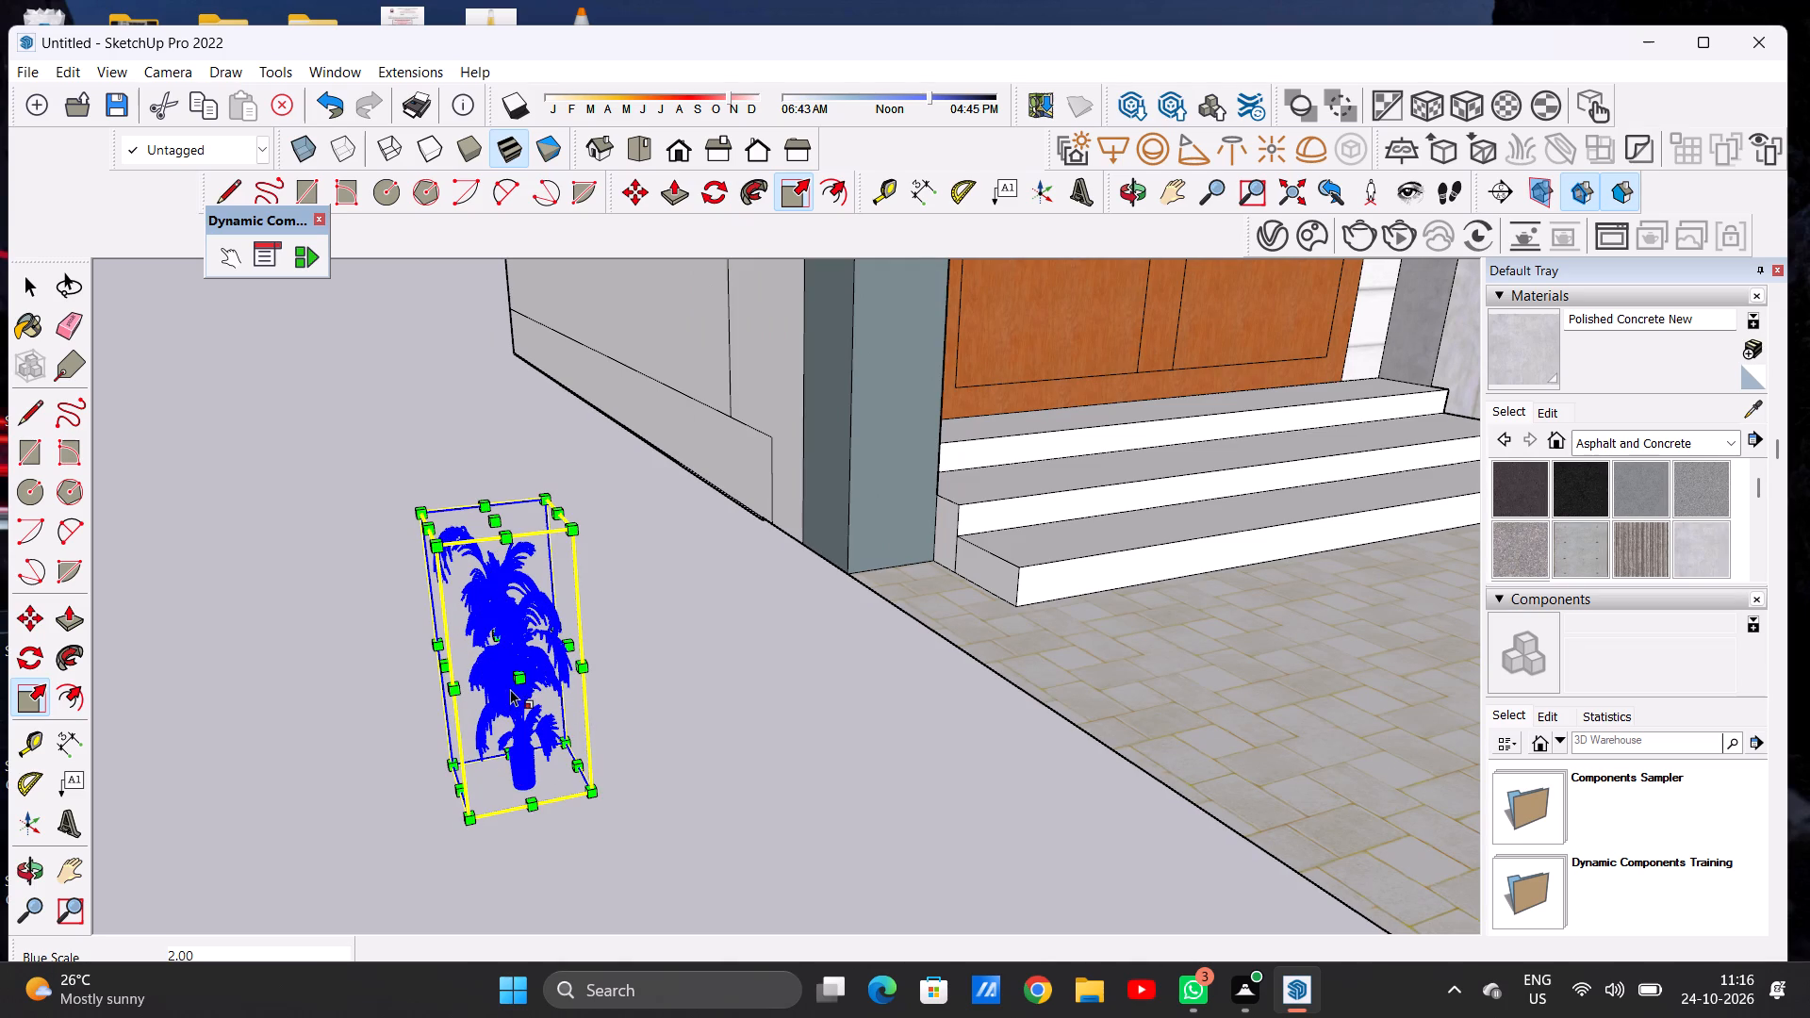
Scale the new plant's depth to 2.00 along the green axis.
click(517, 679)
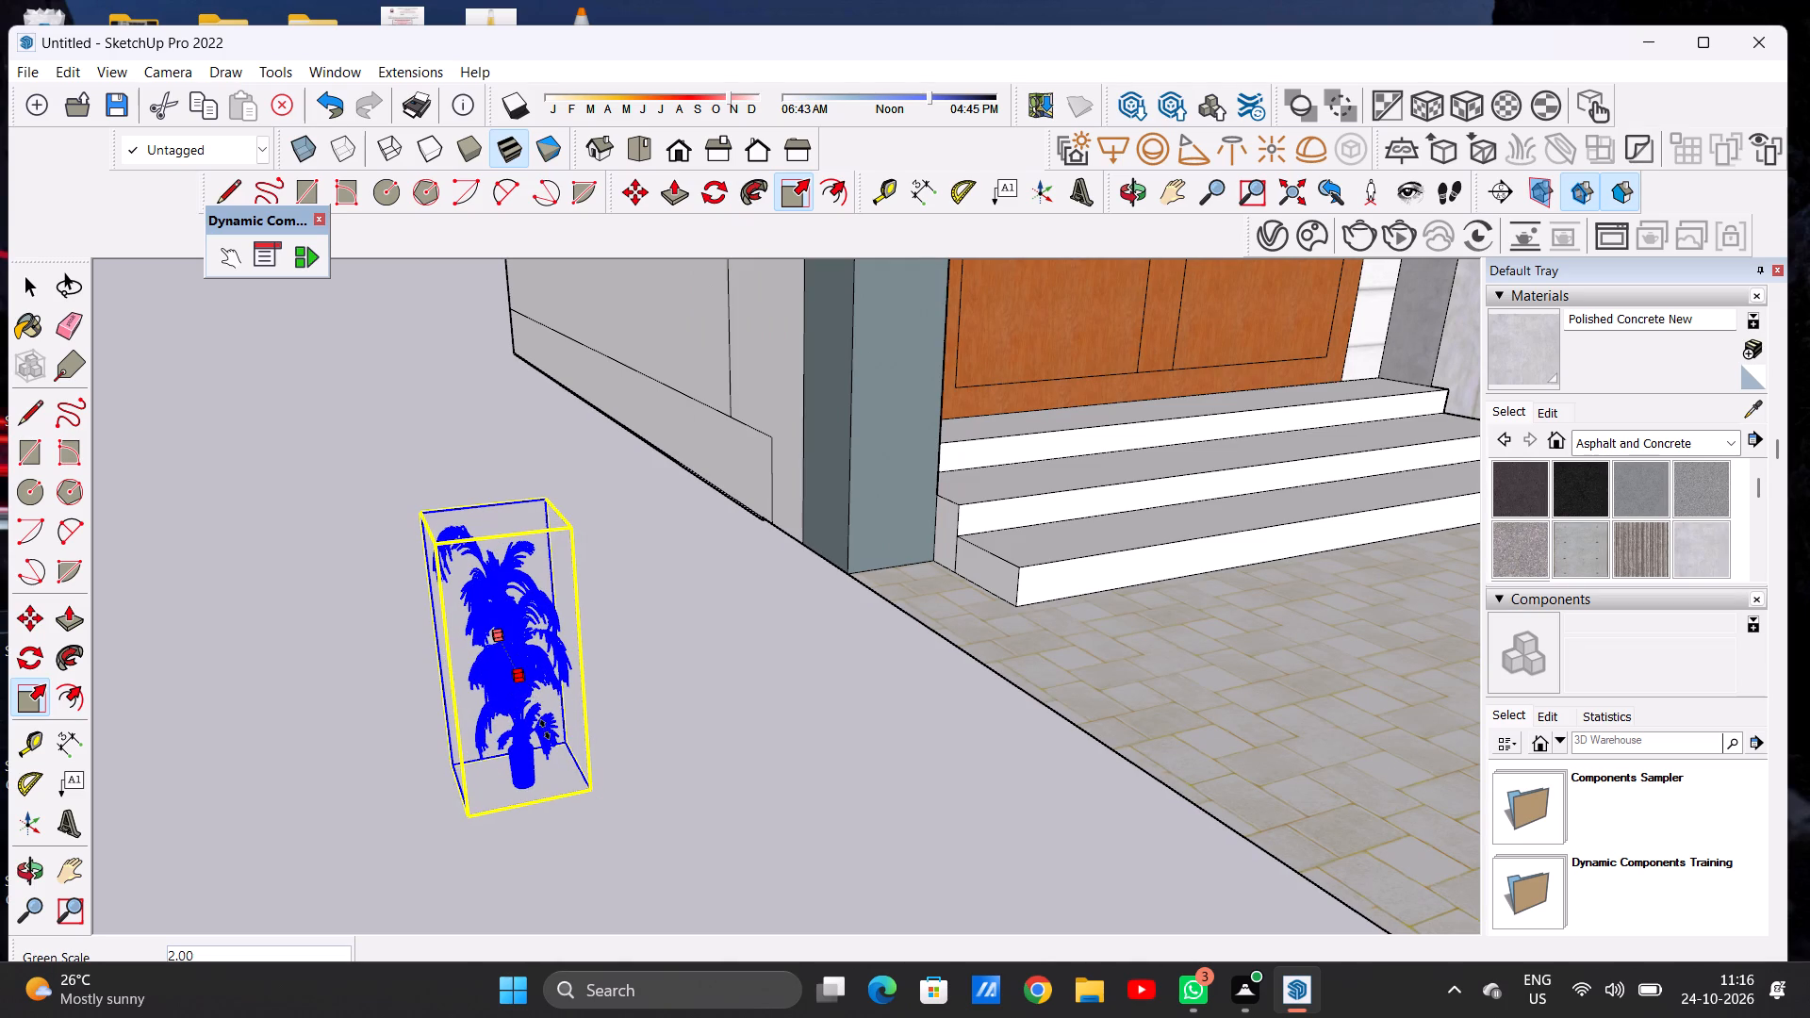
click(543, 728)
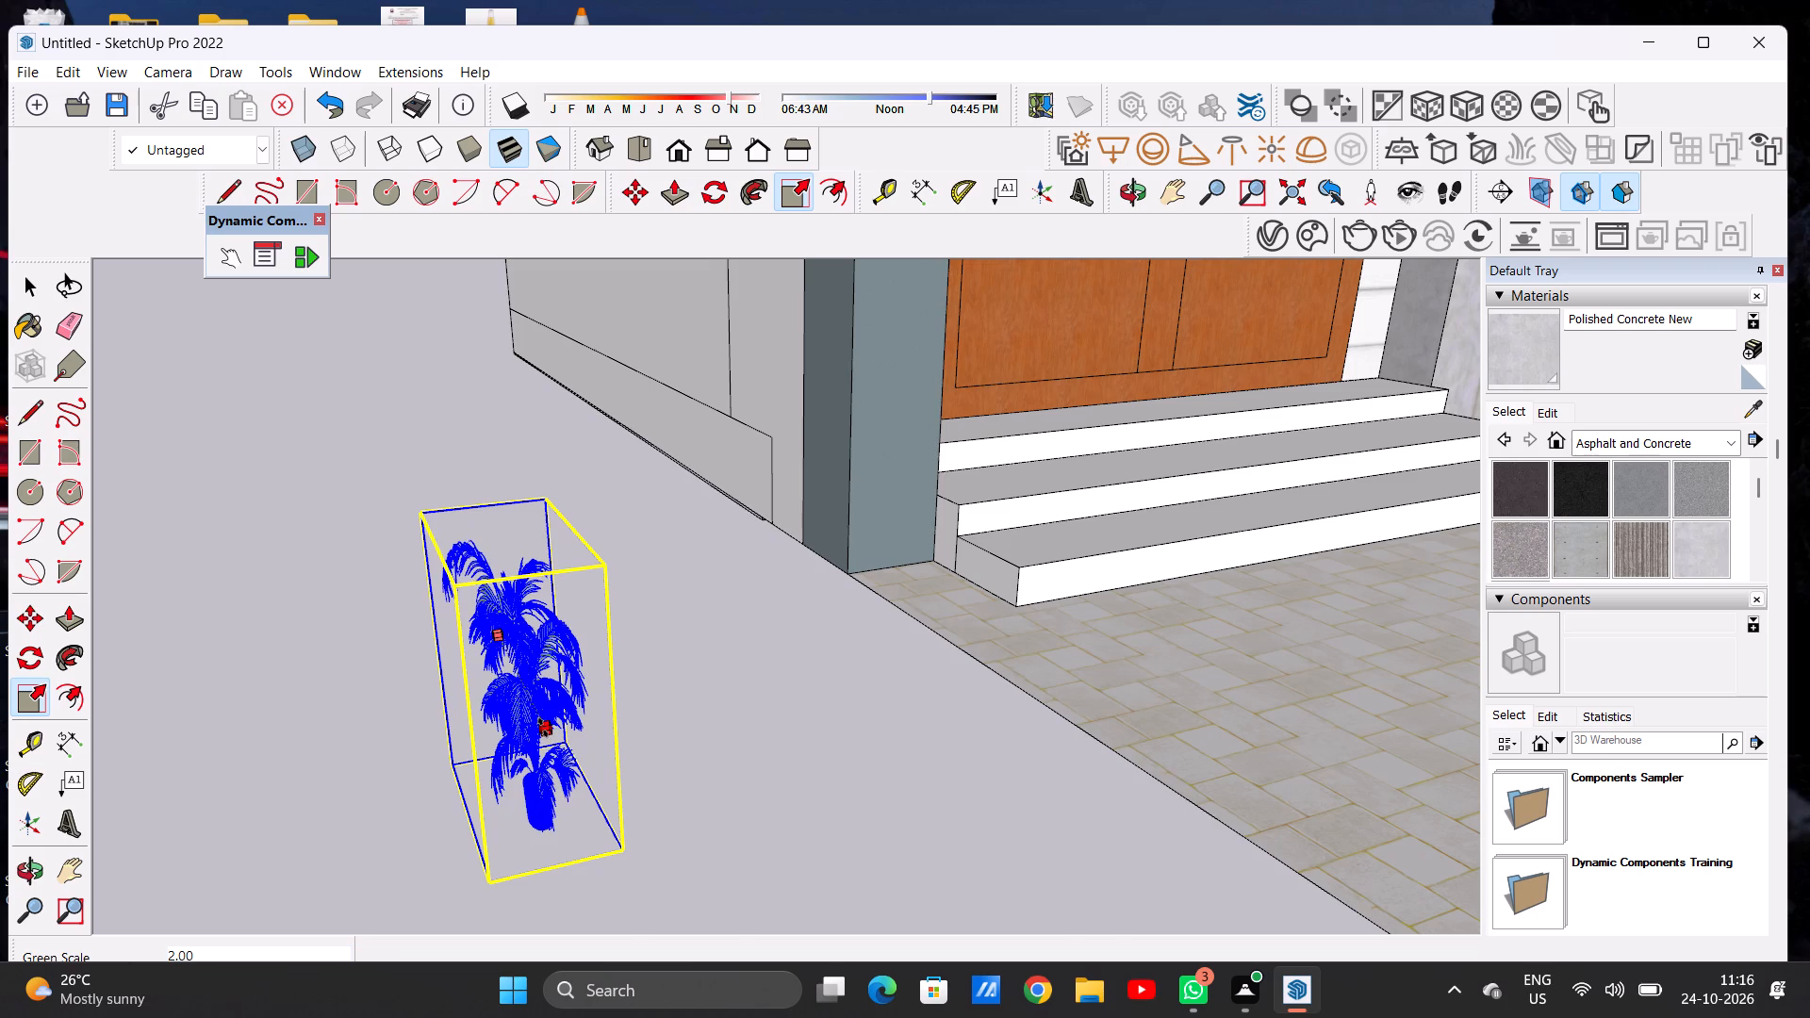
key(space)
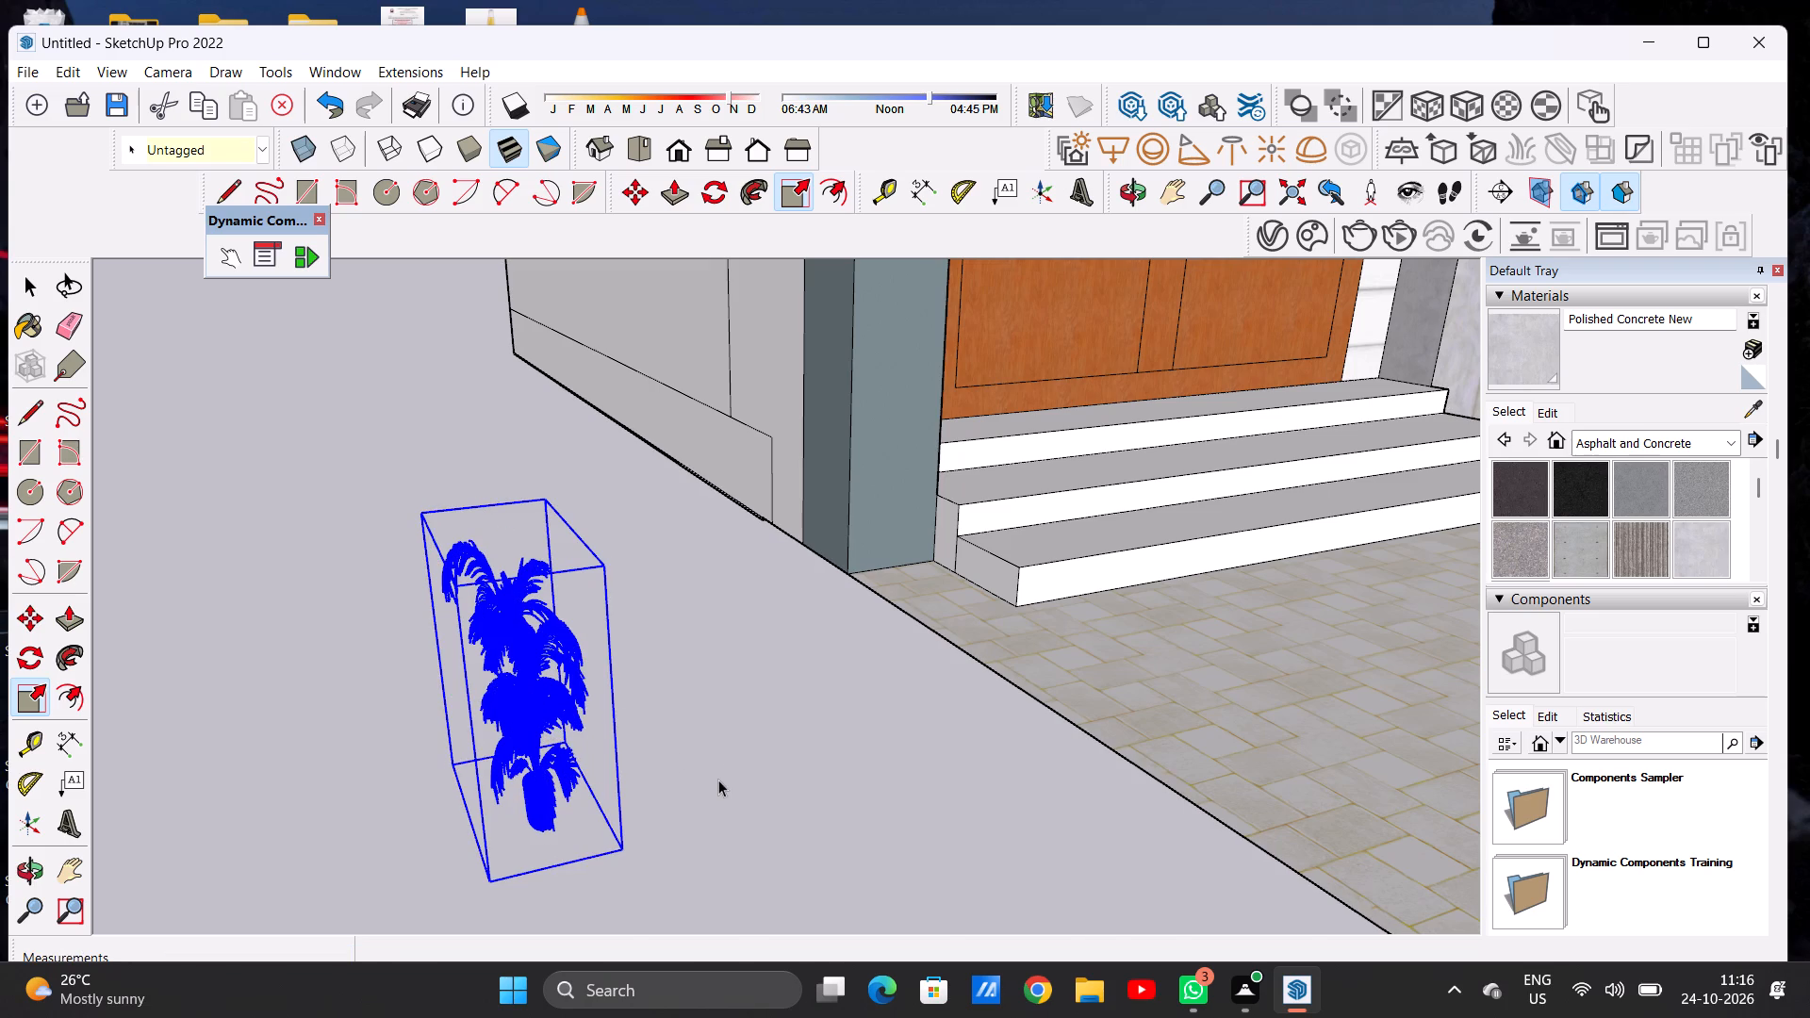
Move the new plant about 27' 8 3/4" onto the paving corner between the blue-grey pillar and the entrance steps.
key(m)
click(620, 848)
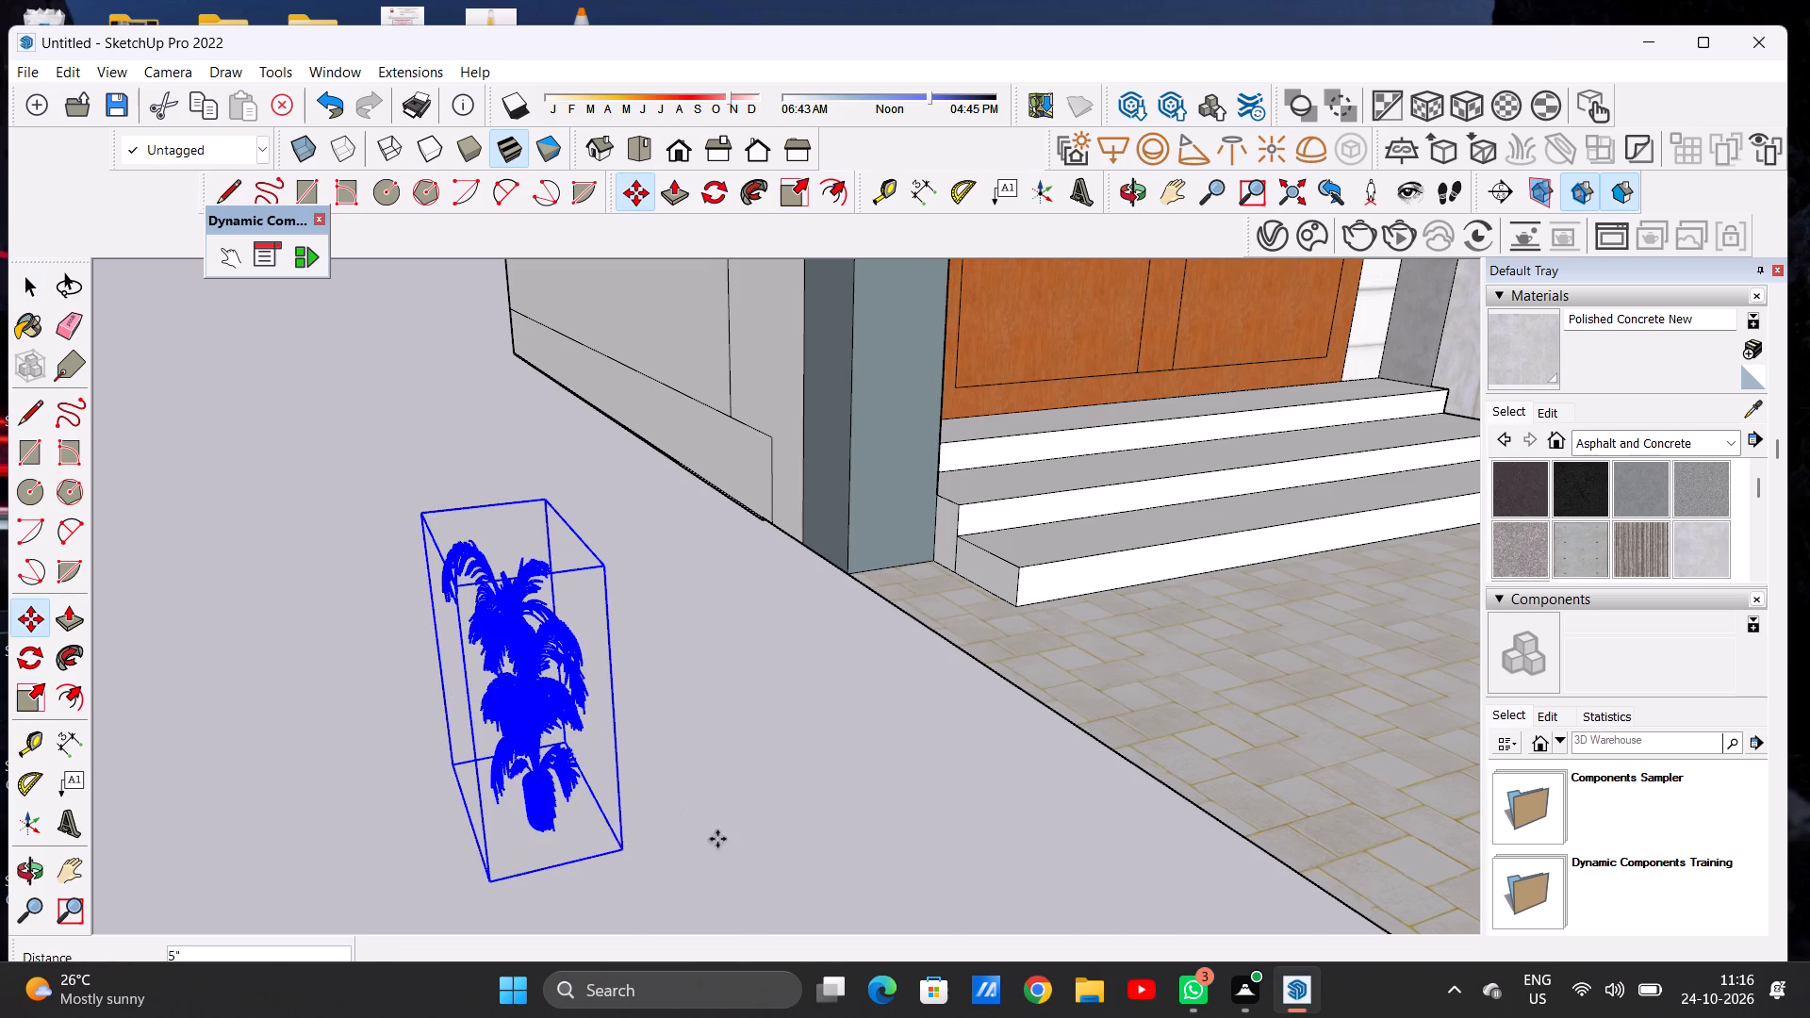
click(1022, 617)
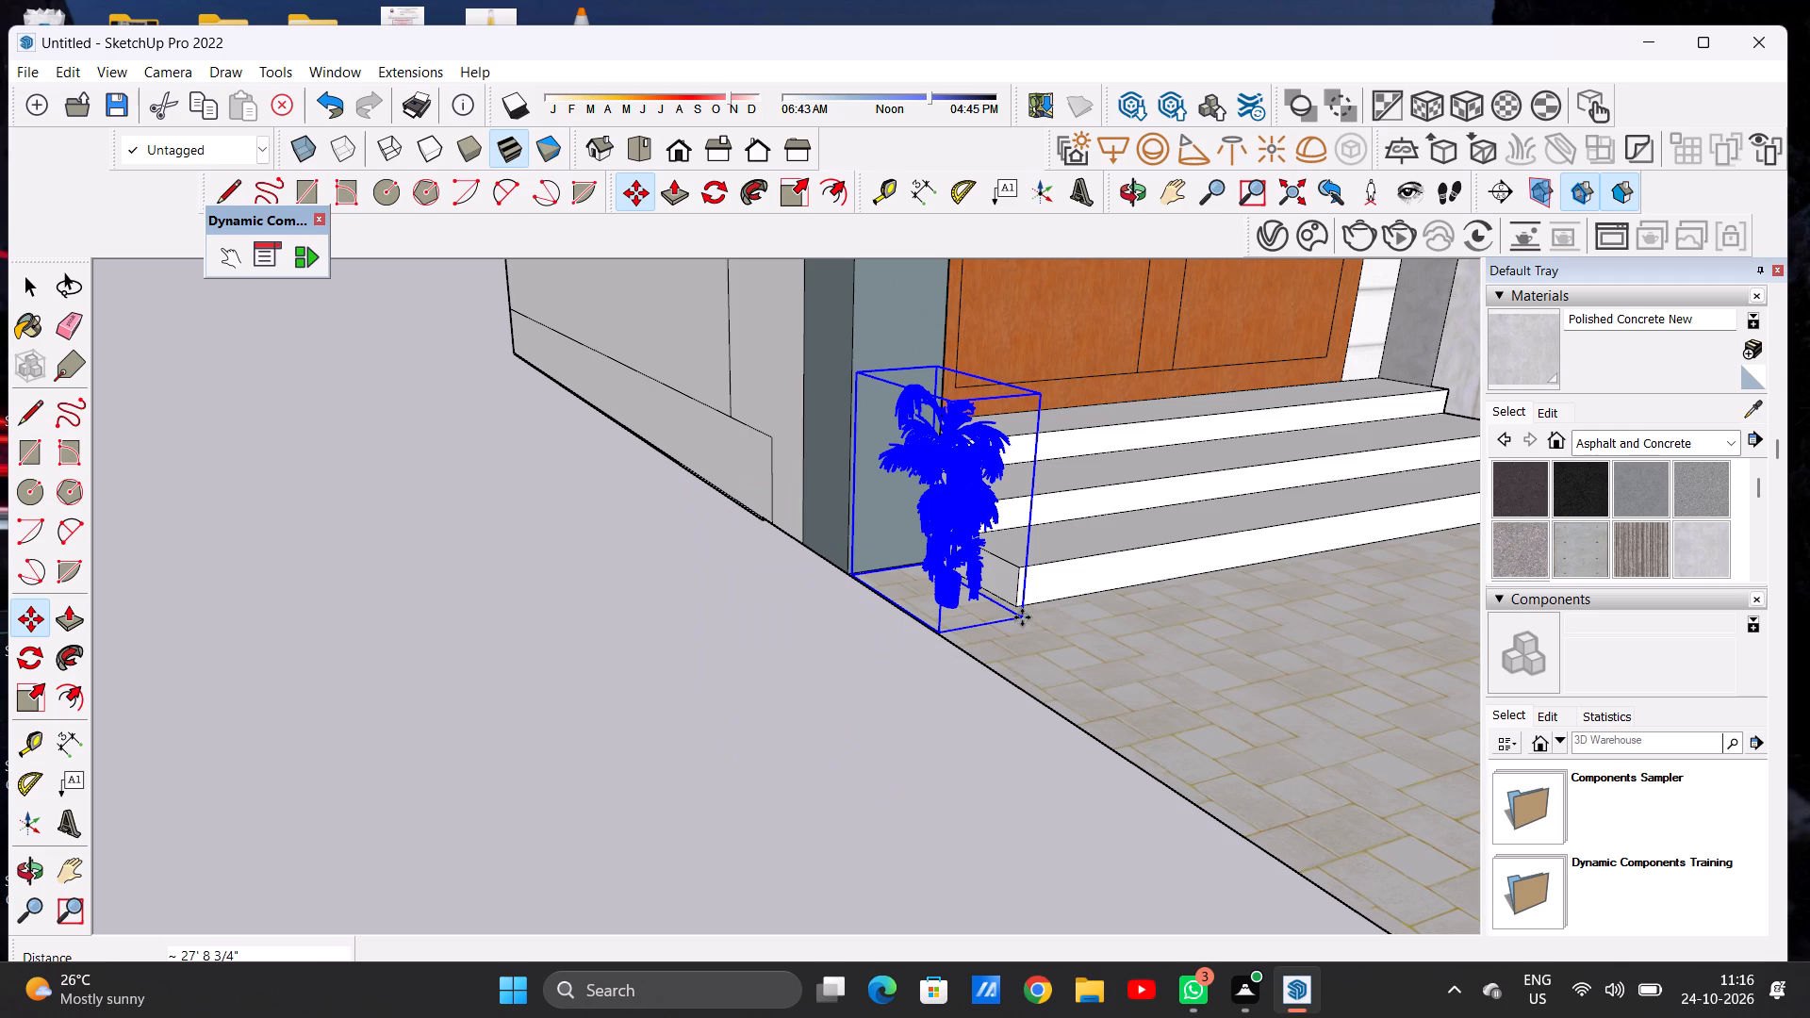
key(space)
click(803, 745)
Move the new plant about 10' 10 1/16" from the paving onto the middle entrance step, beside the pillar.
scroll(704, 723, down, 14)
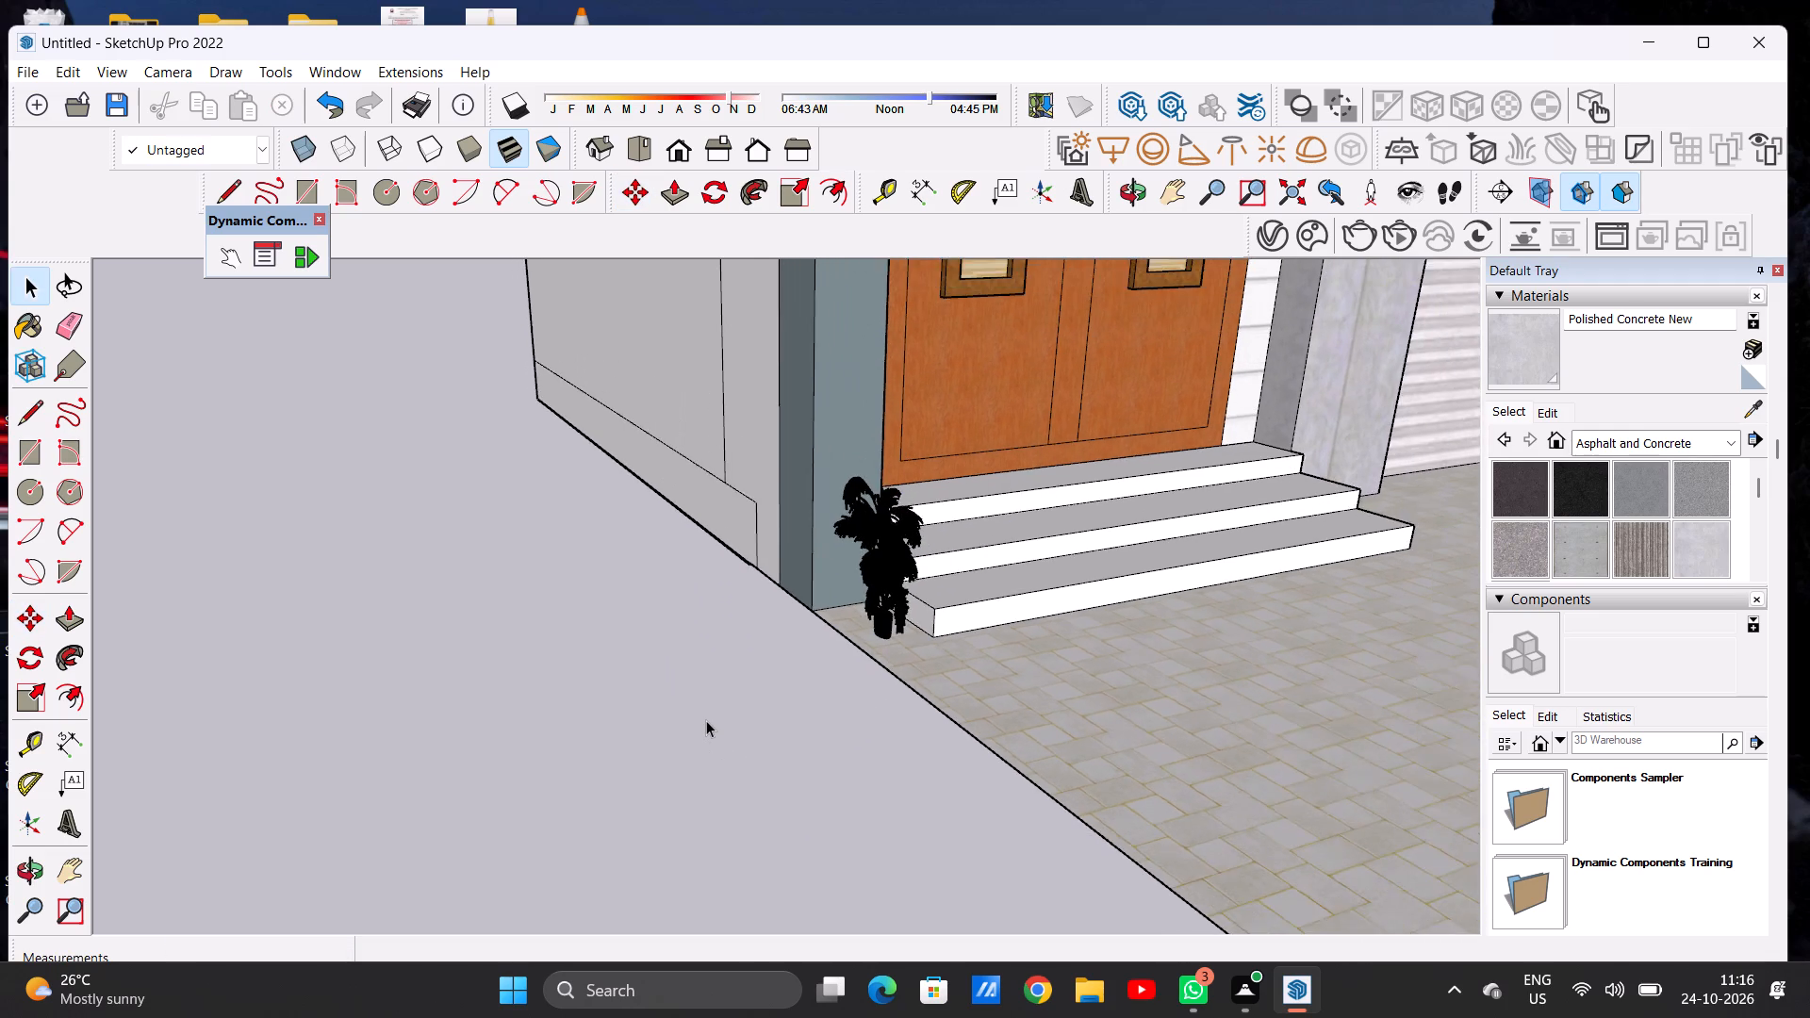
scroll(743, 703, down, 4)
middle_drag(1075, 678, 620, 626)
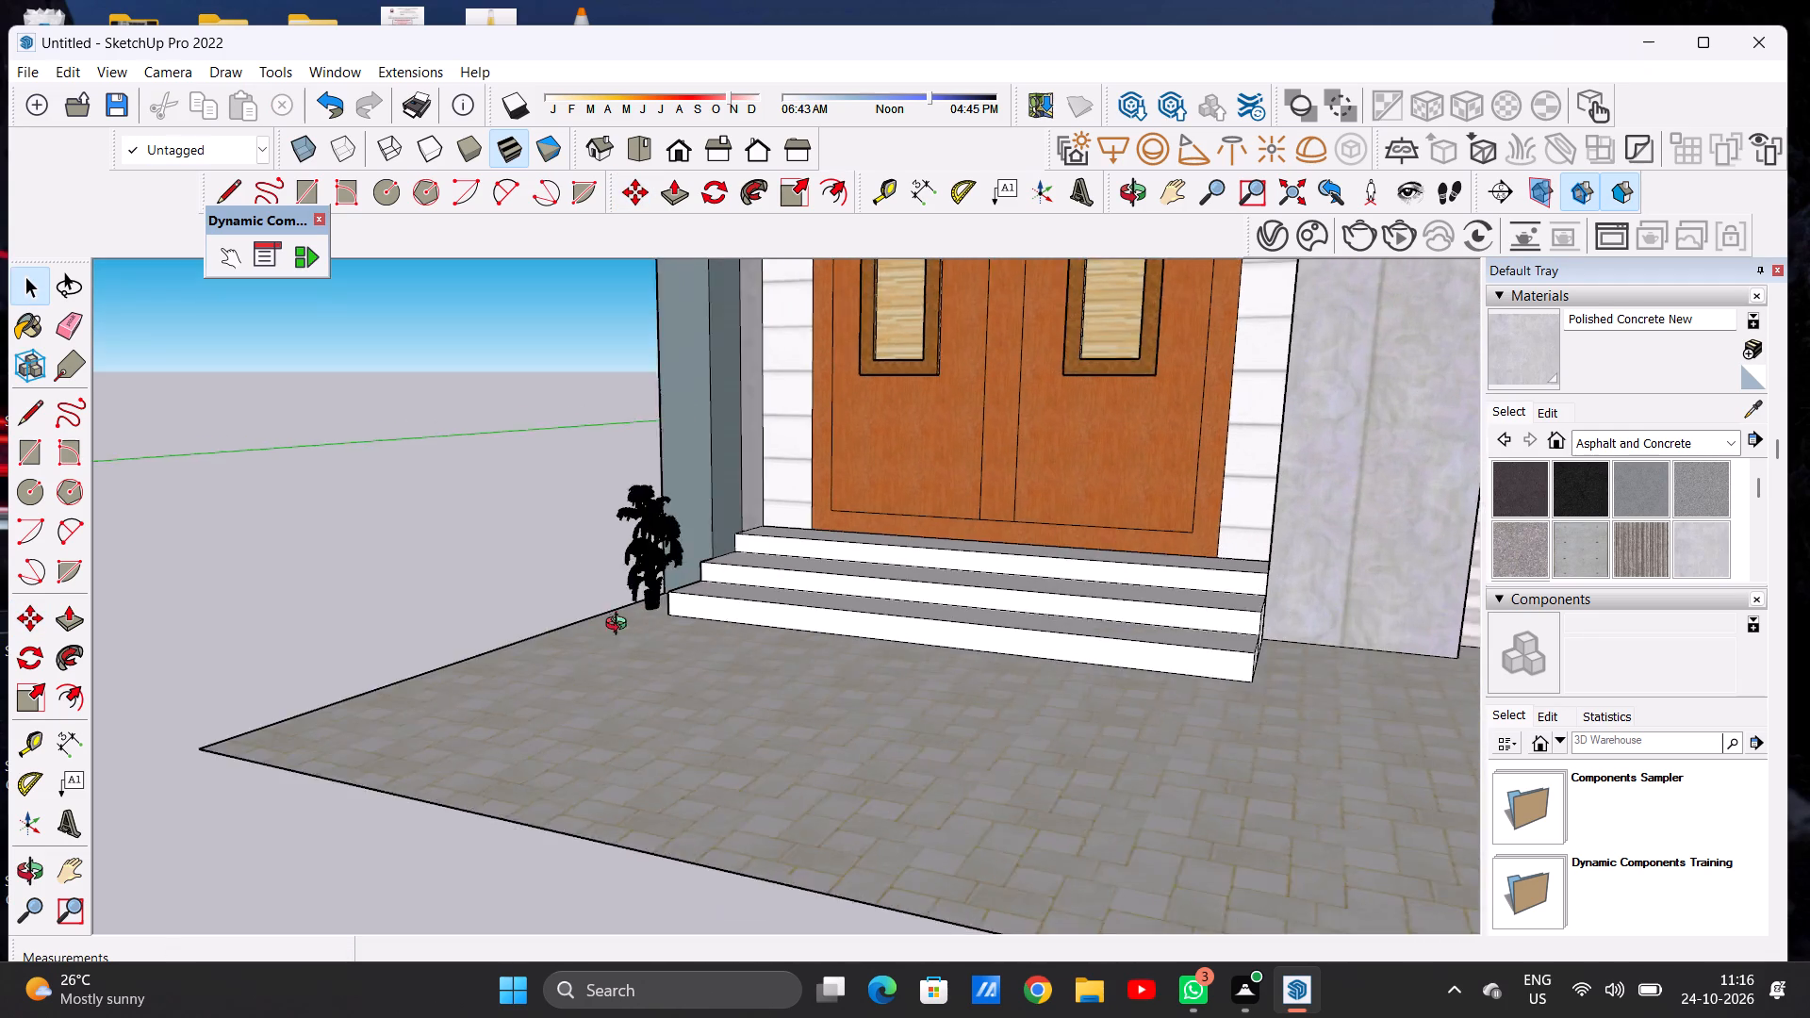
middle_drag(620, 626, 678, 722)
scroll(662, 627, up, 7)
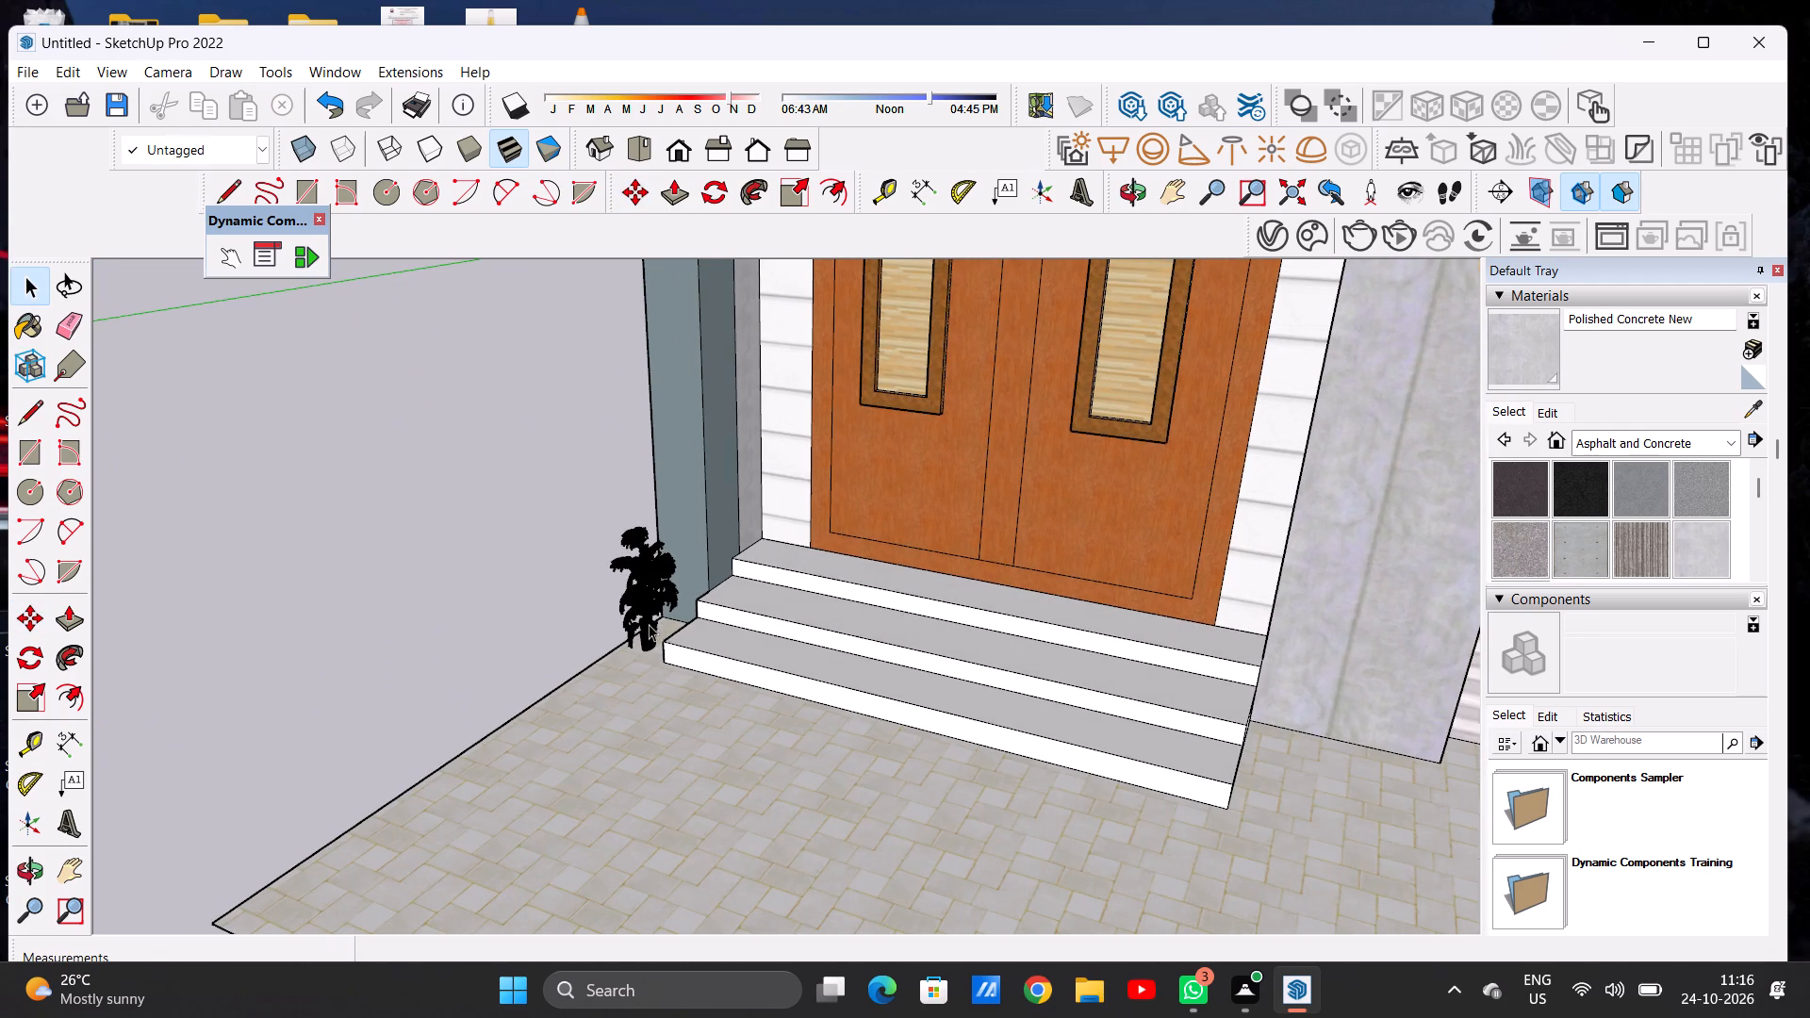
scroll(629, 643, up, 10)
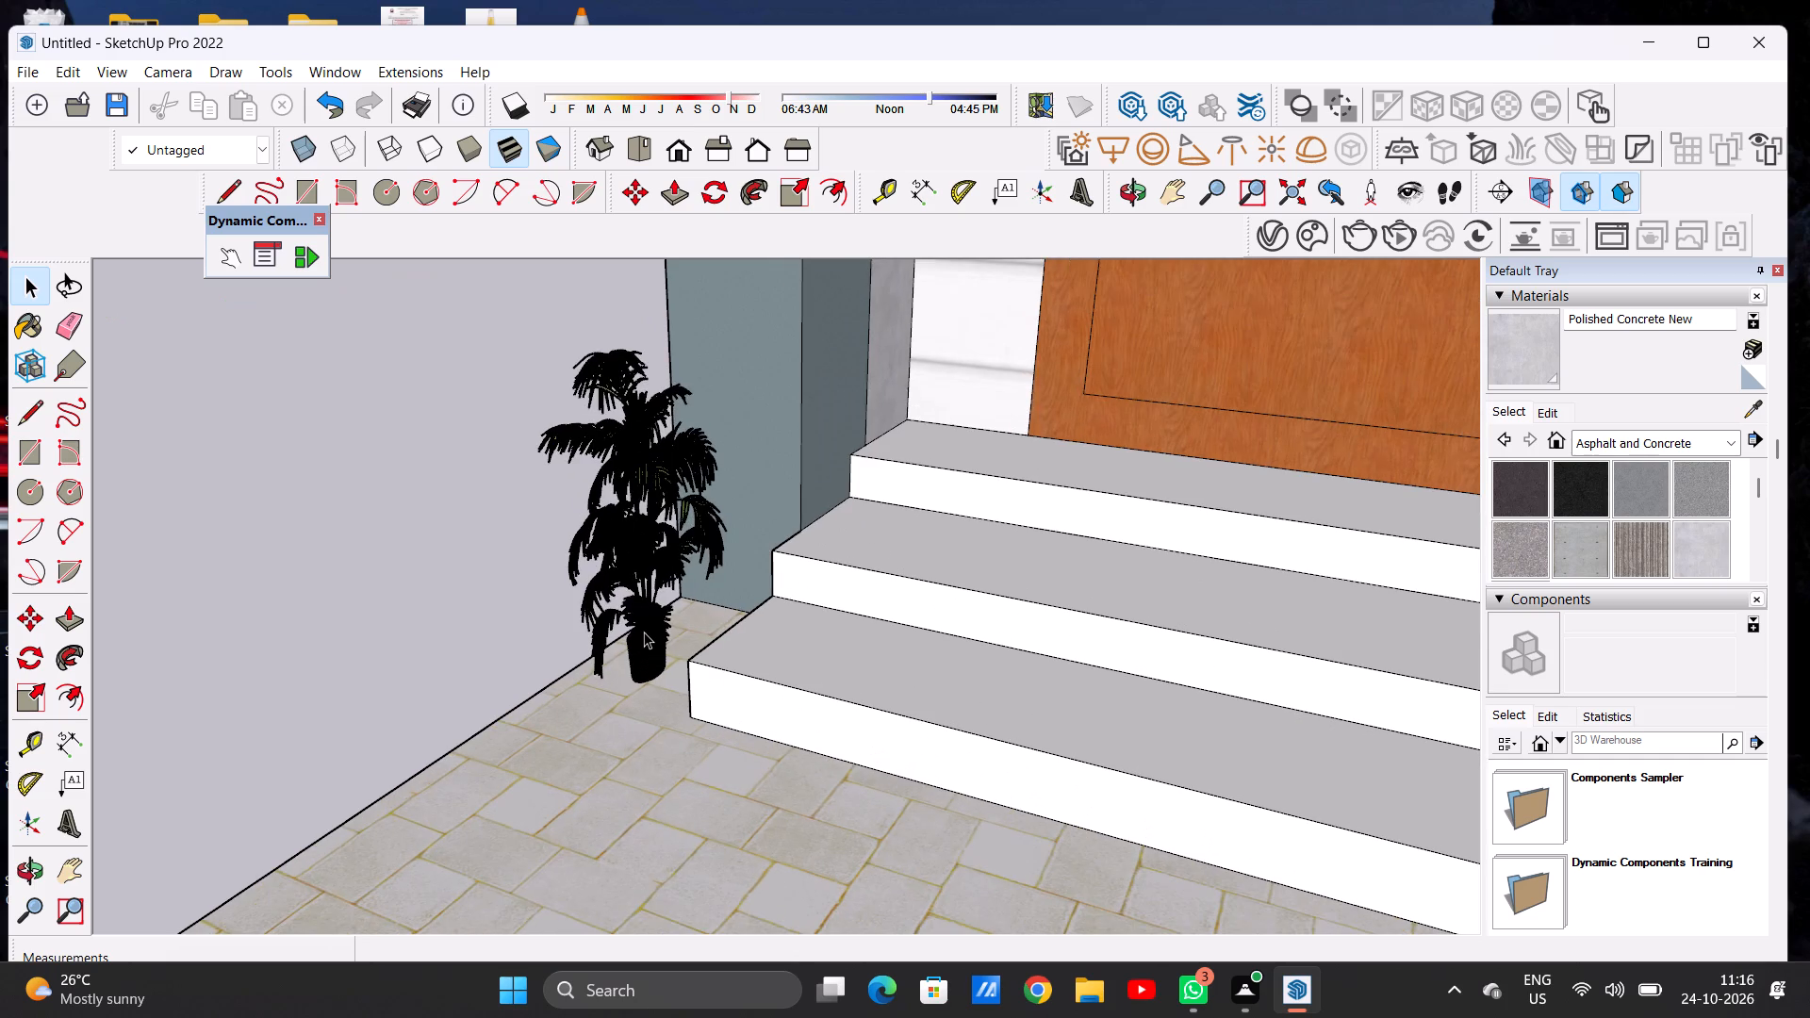
scroll(637, 642, up, 2)
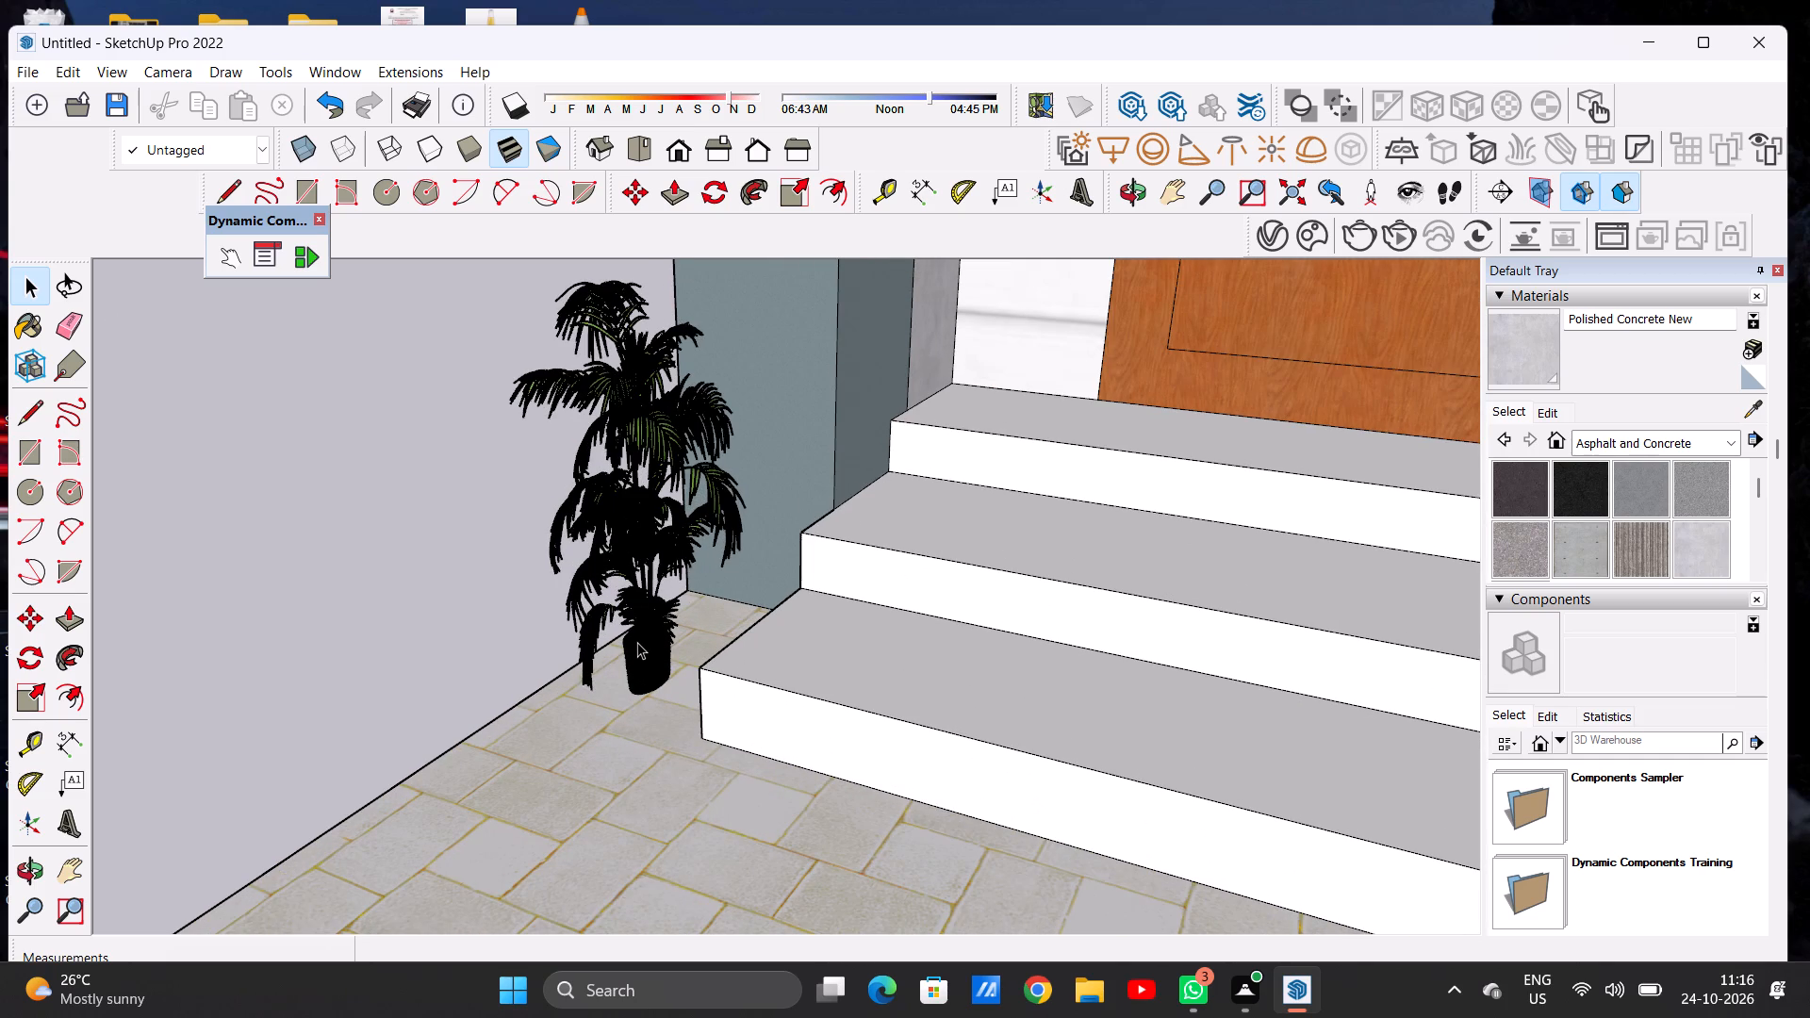
click(640, 662)
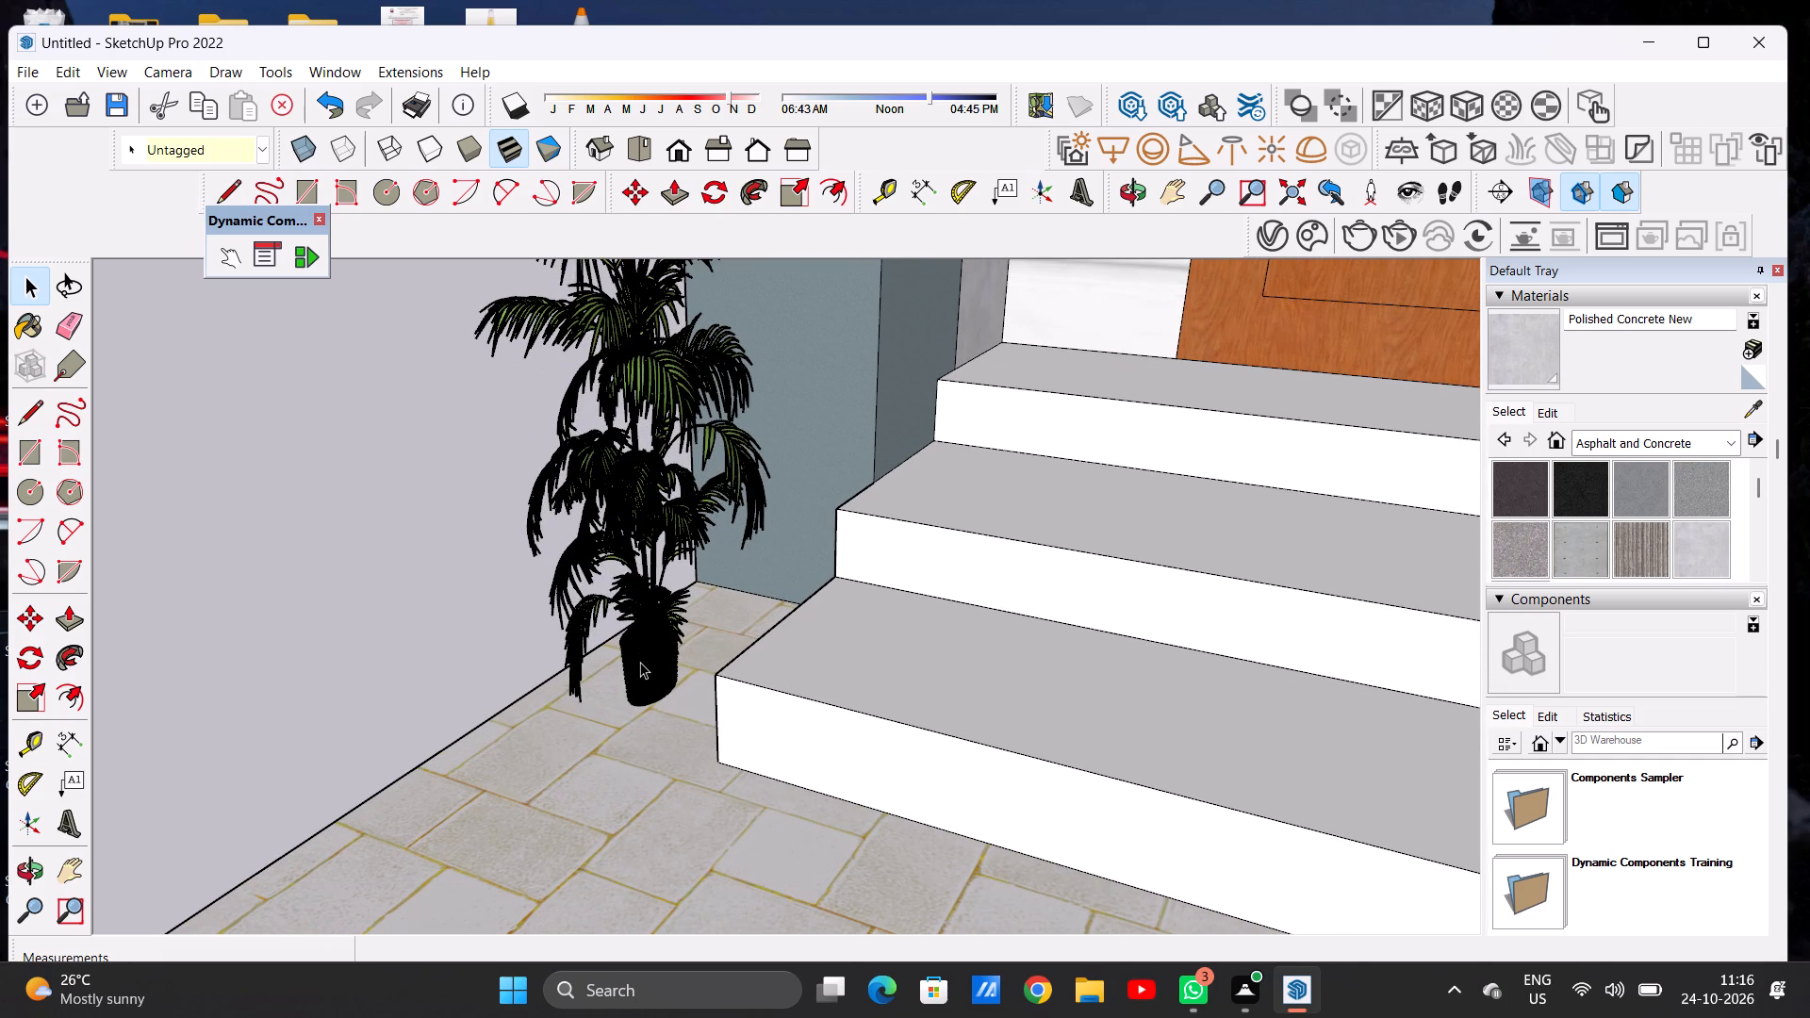
key(m)
click(665, 787)
scroll(665, 787, up, 1)
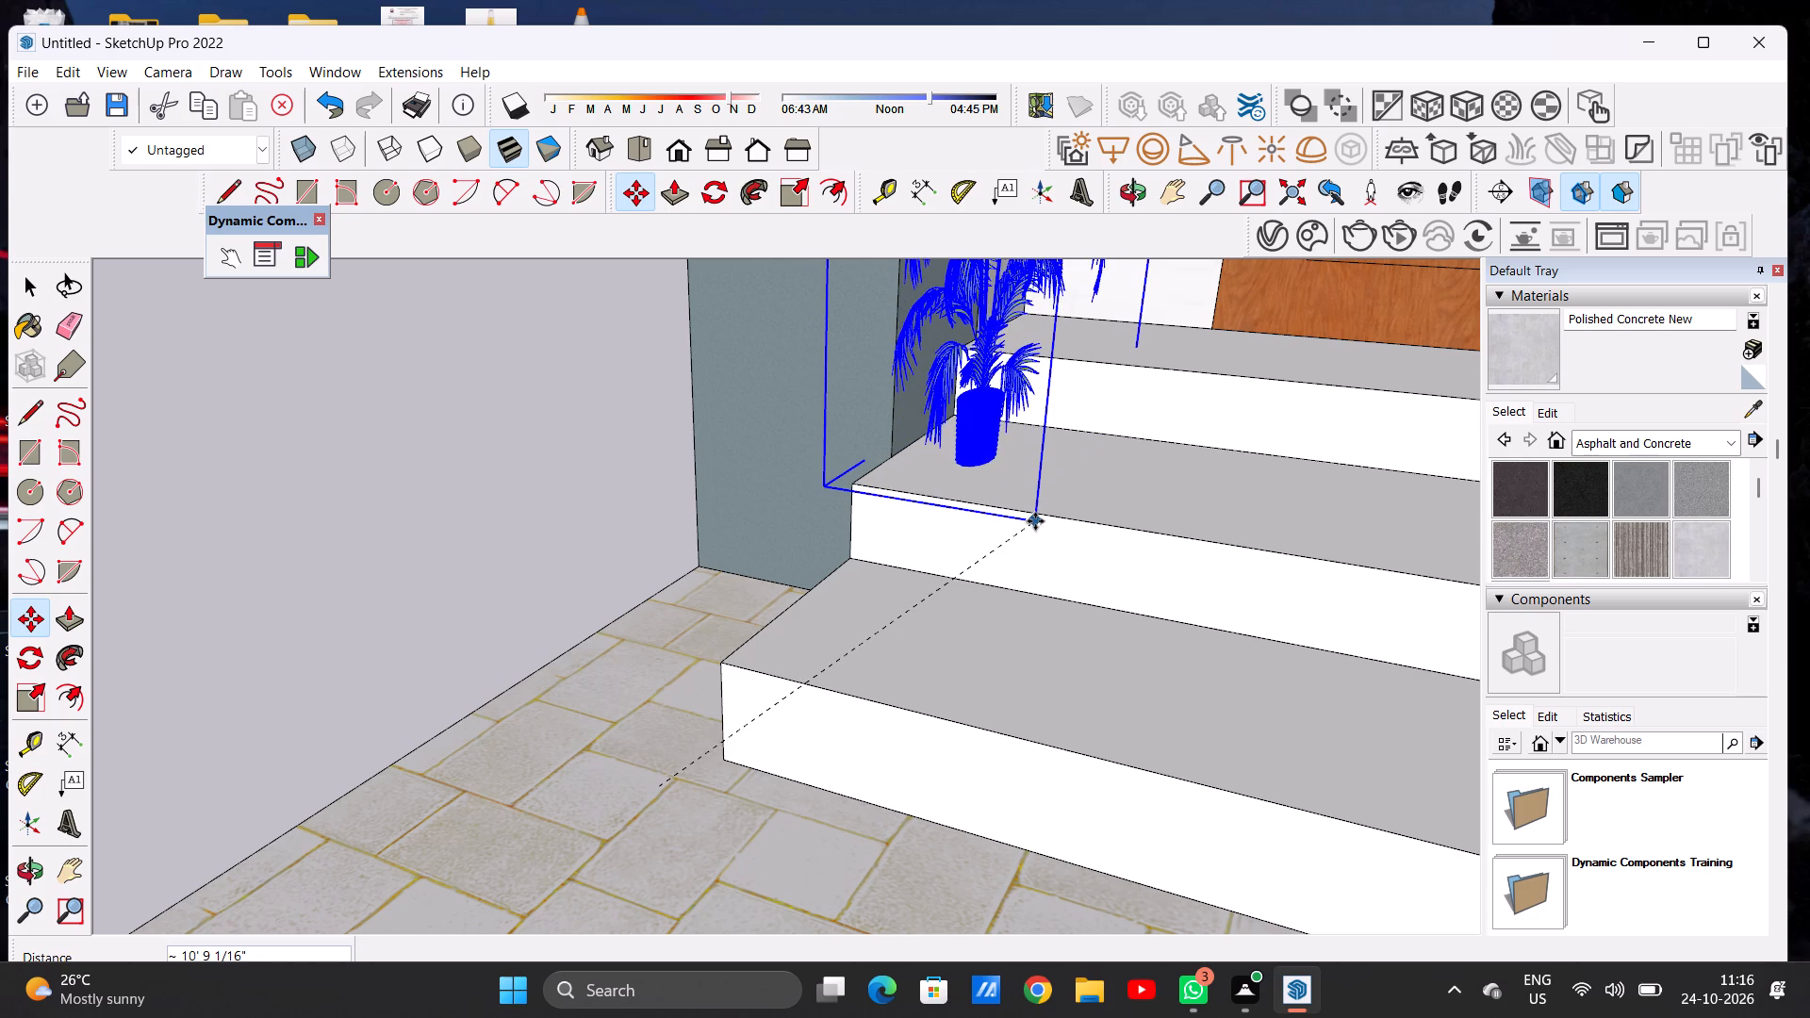
click(1035, 518)
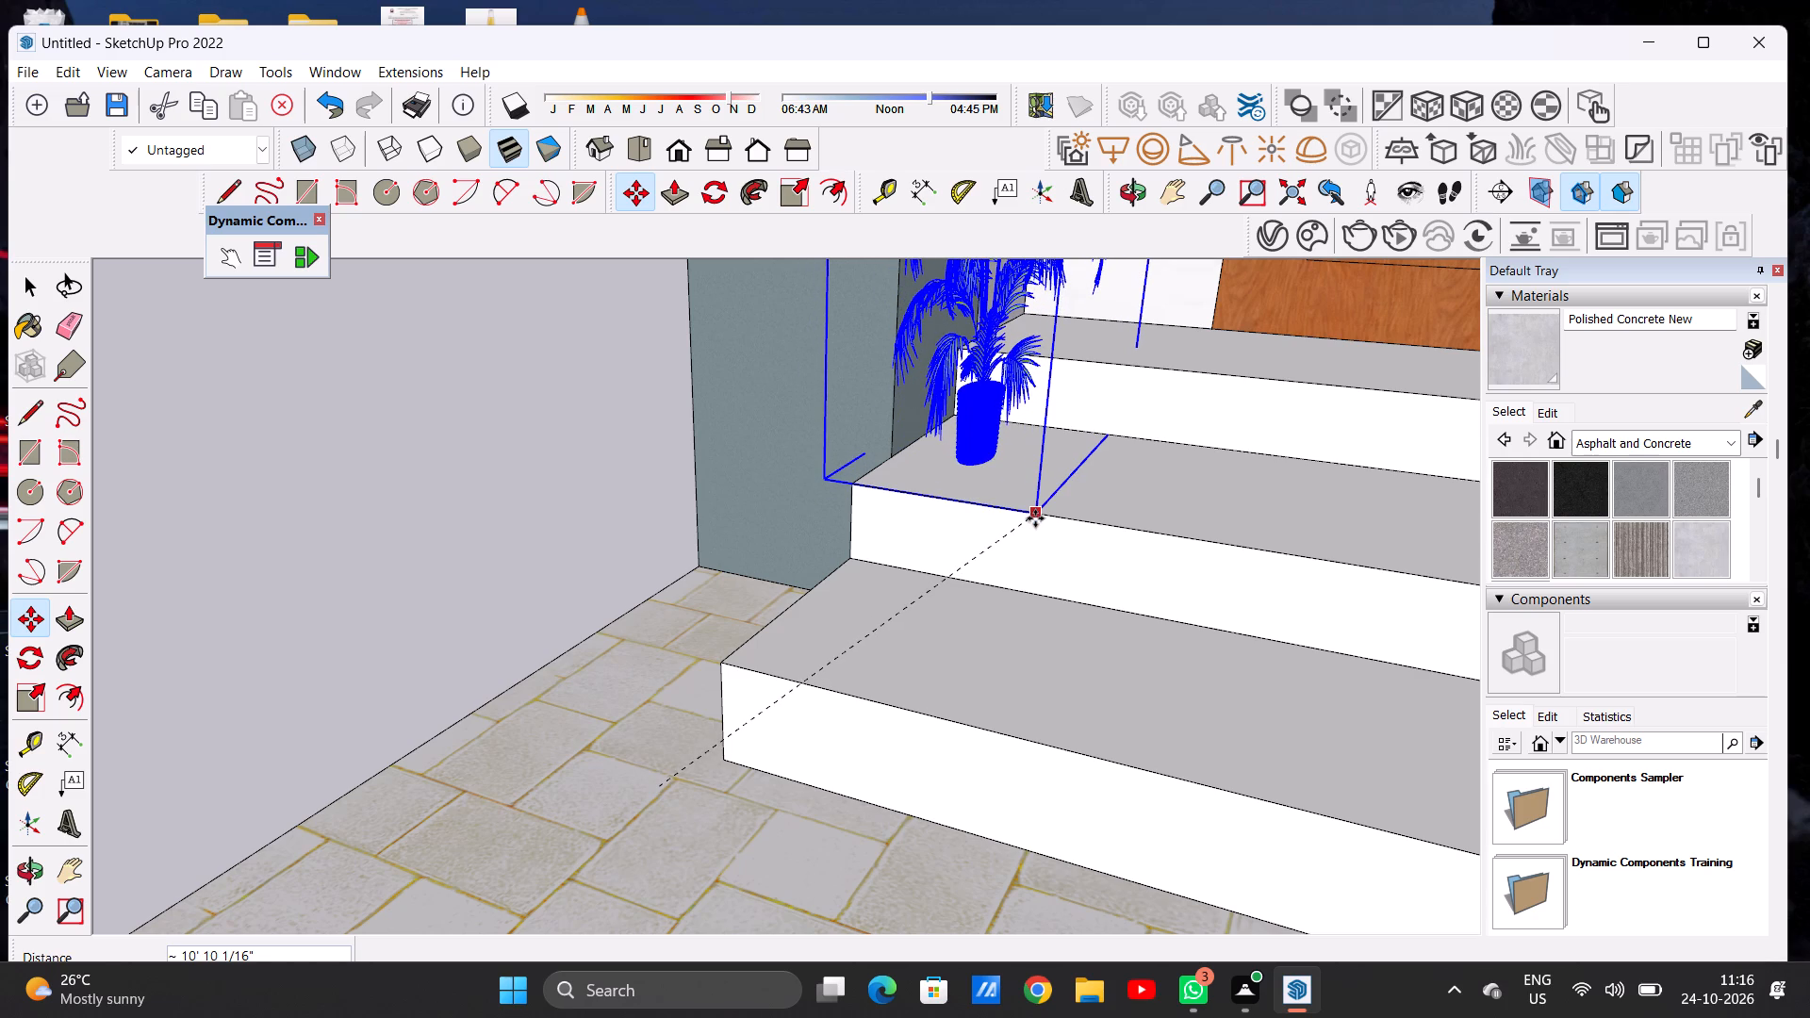
key(space)
click(571, 496)
Examine the plant on the entrance steps against the front door and the whole facade.
scroll(601, 635, down, 5)
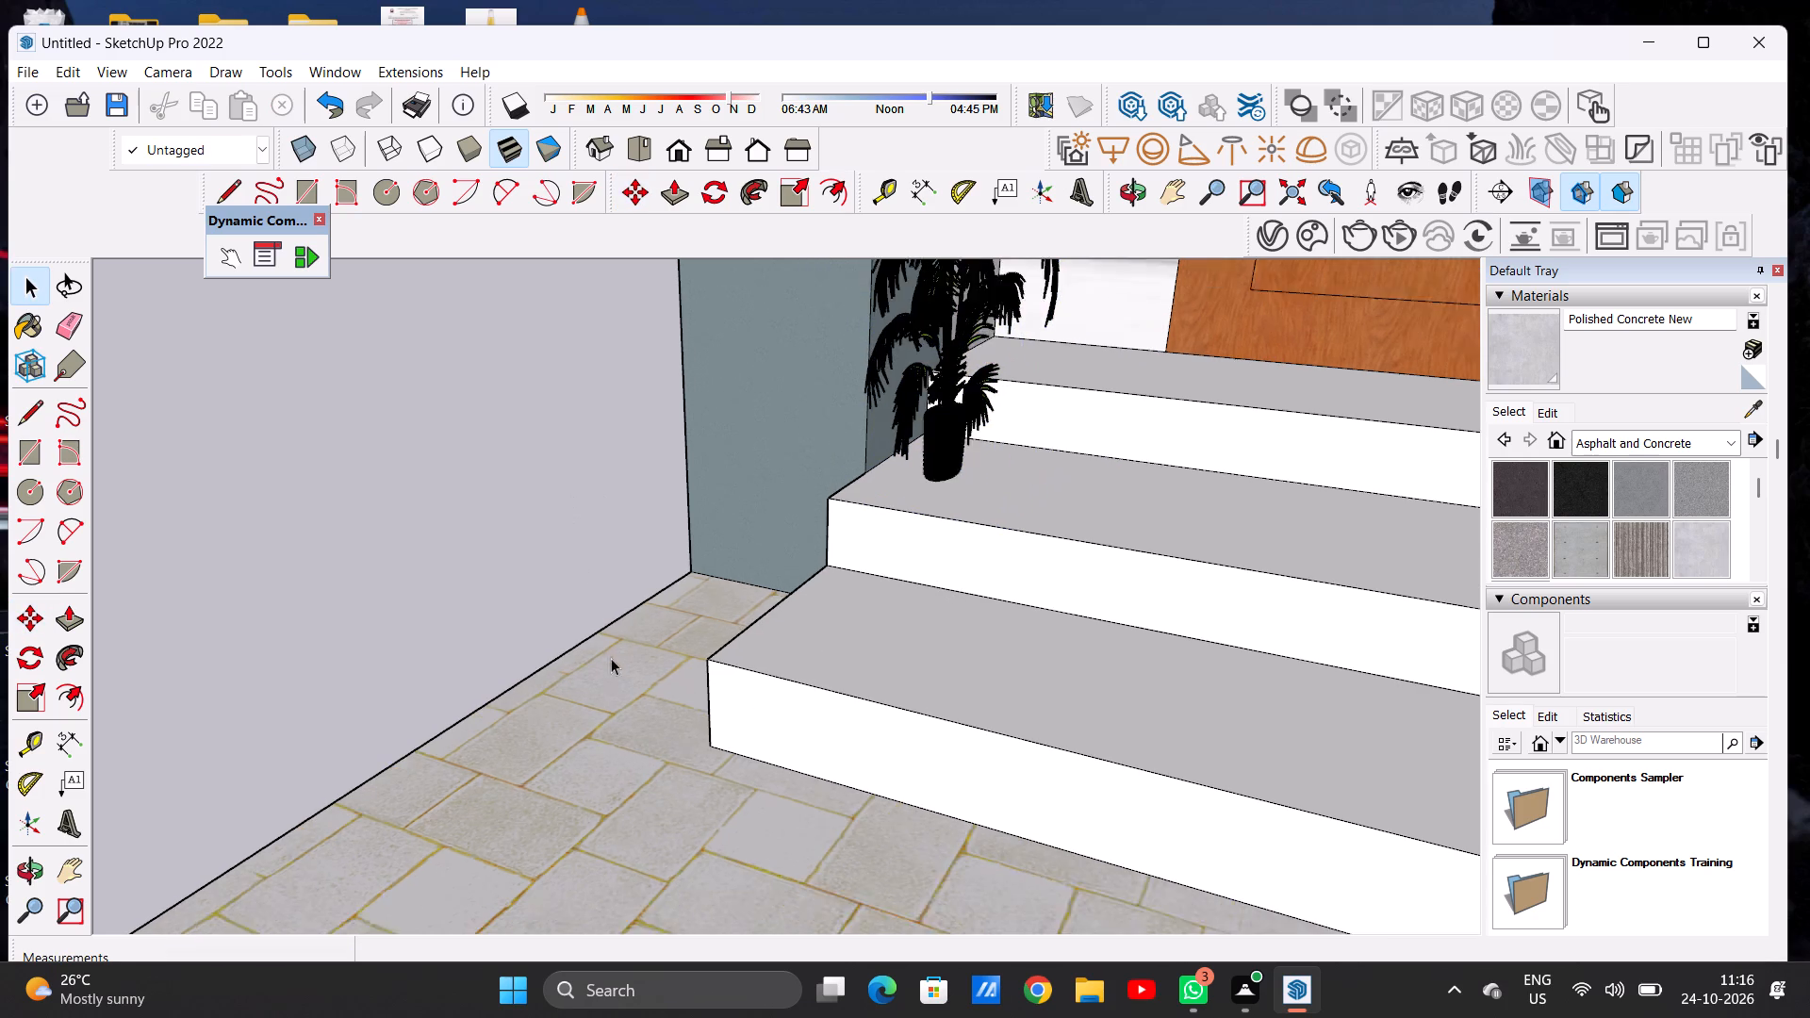
scroll(650, 688, down, 13)
scroll(841, 716, down, 2)
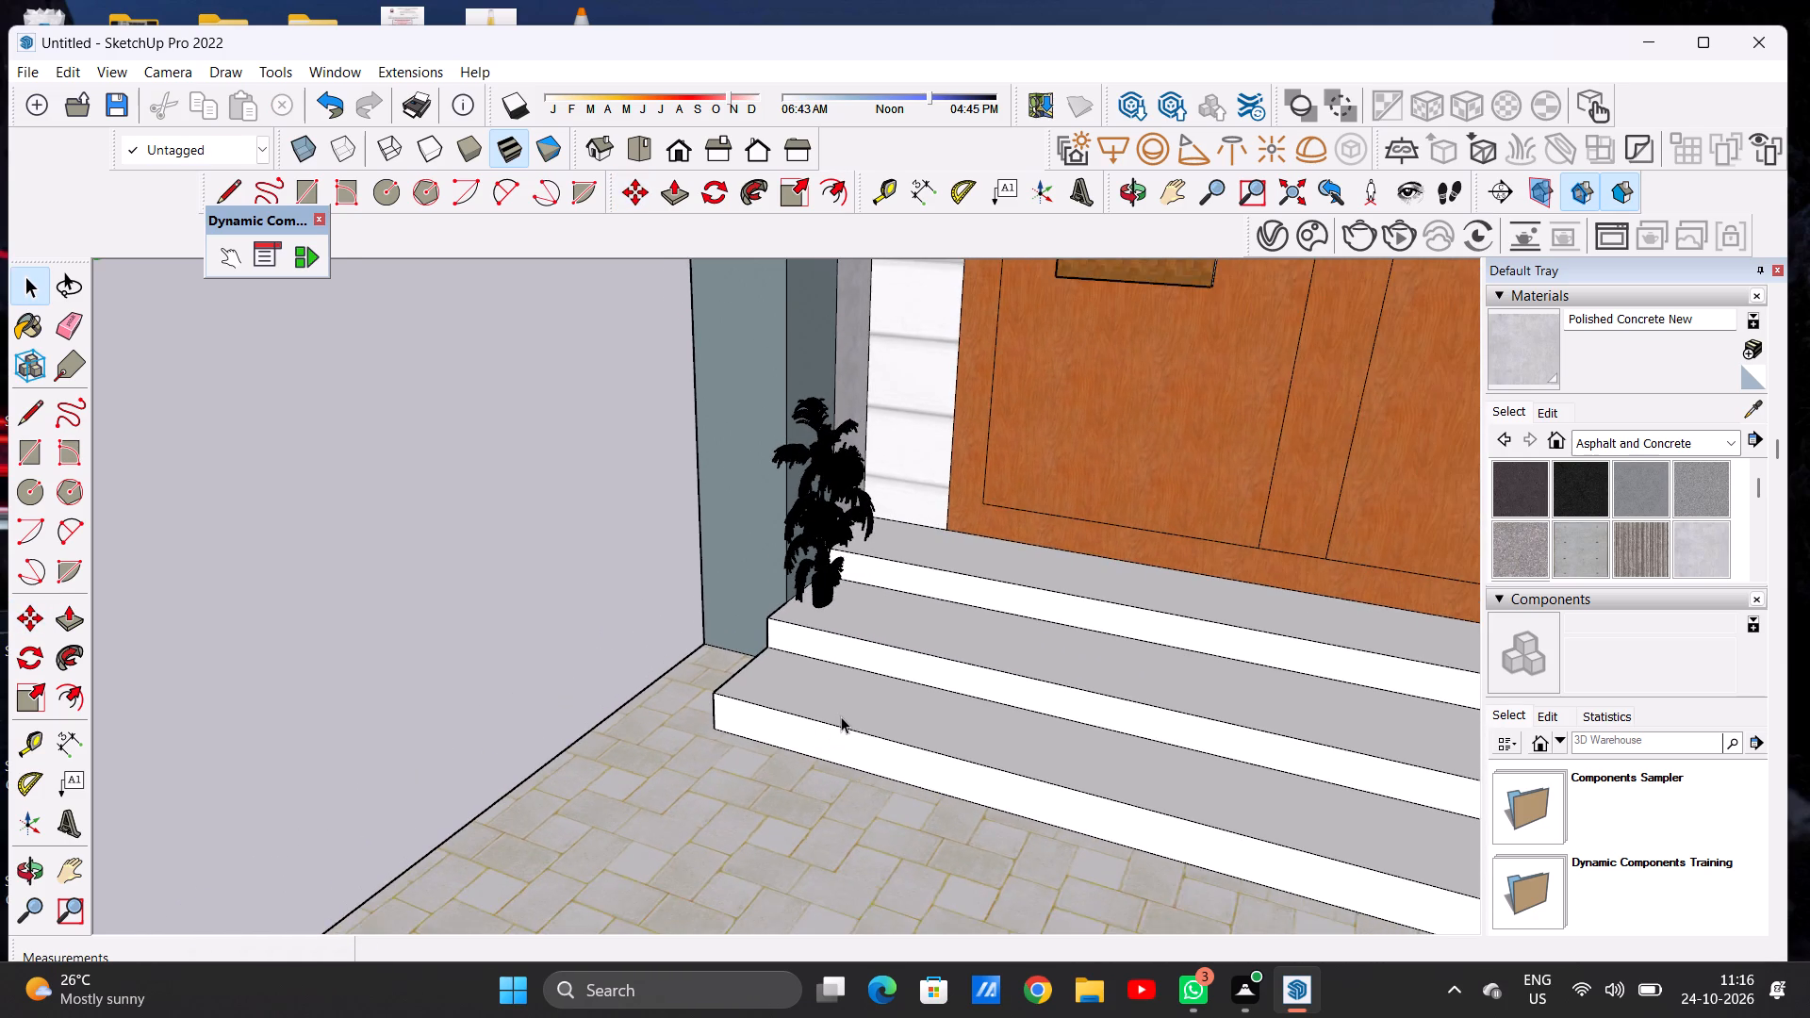
scroll(841, 716, down, 15)
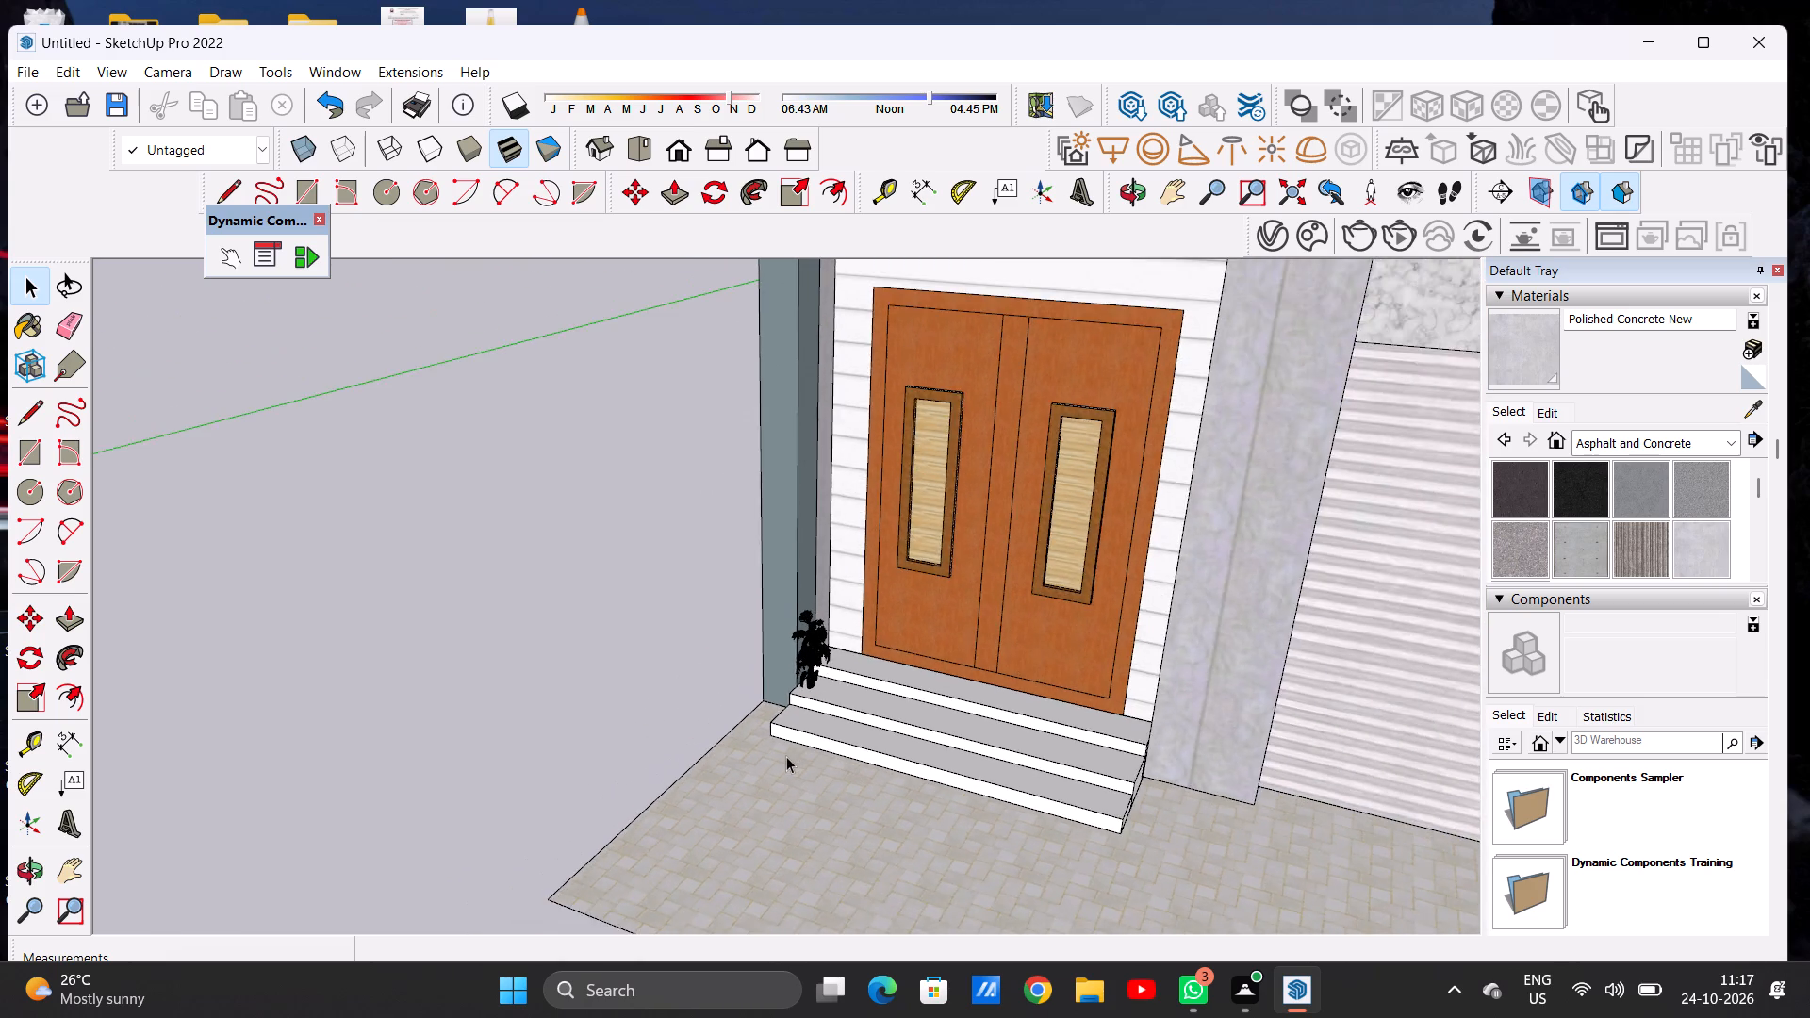
scroll(786, 756, down, 16)
middle_drag(829, 737, 952, 704)
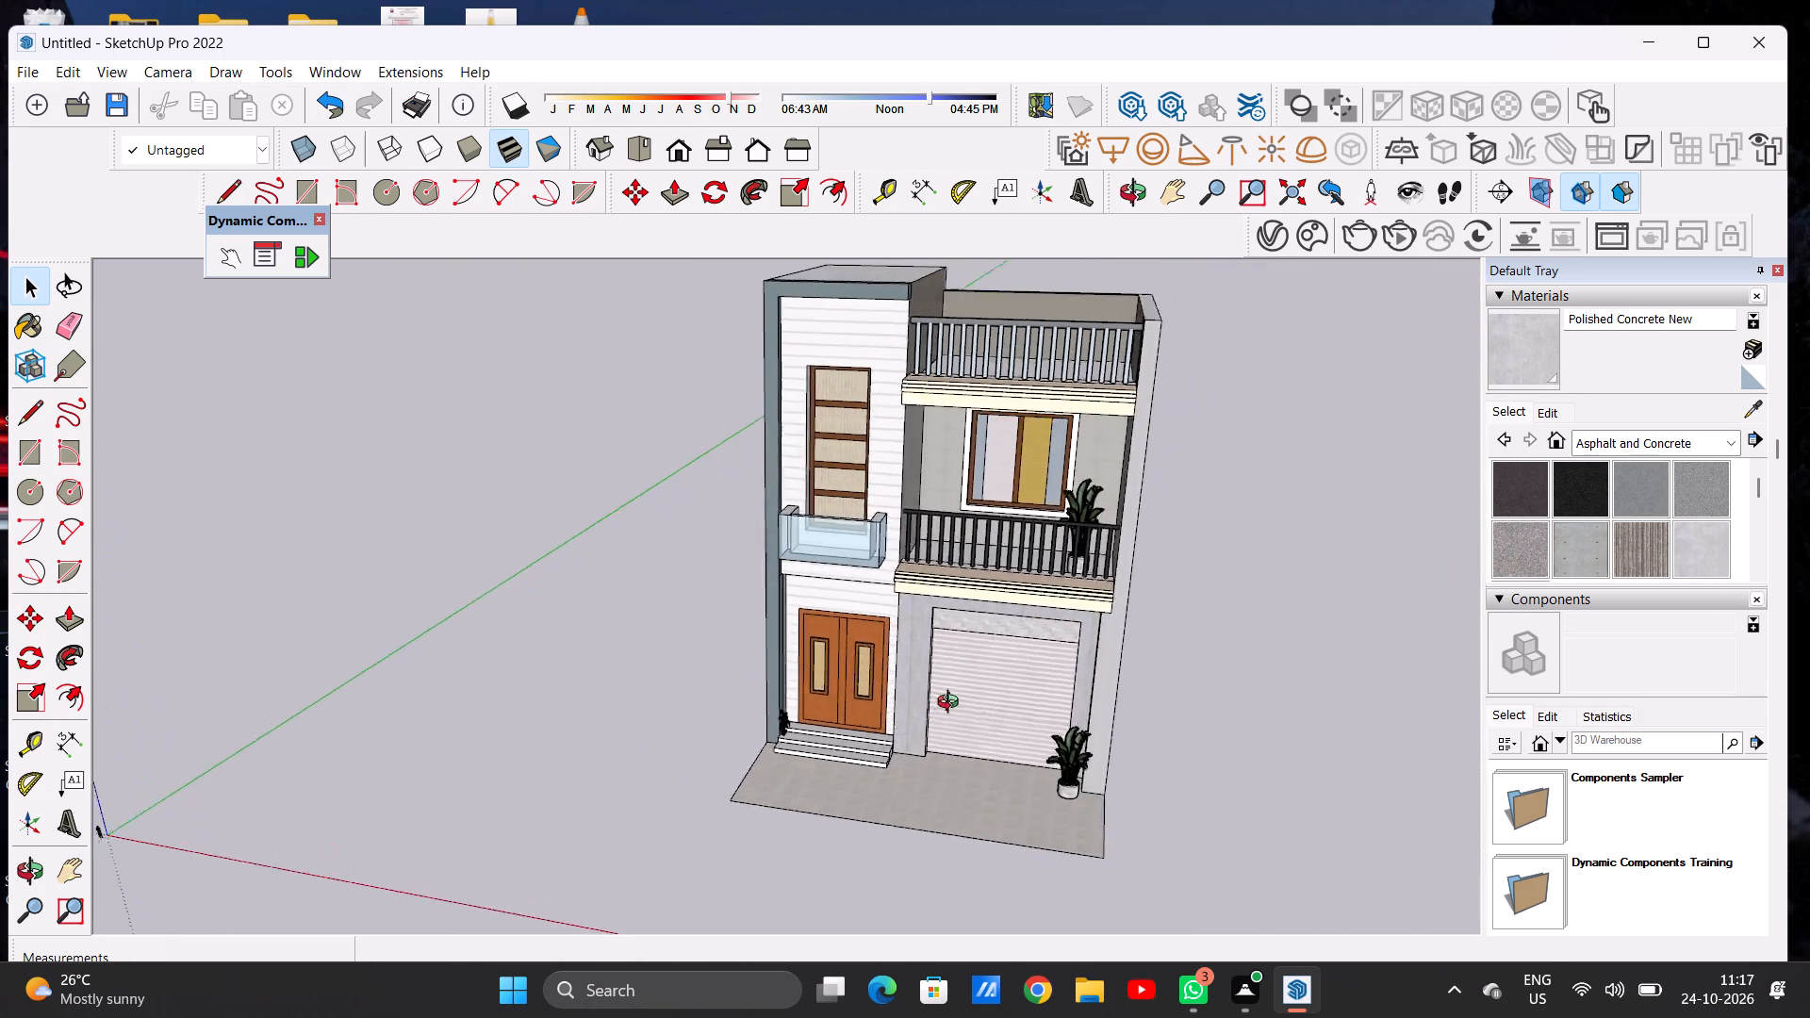
middle_drag(952, 704, 996, 660)
Scale the entrance-step plant's height to about 1.6 along the blue axis.
scroll(804, 731, up, 2)
scroll(801, 746, down, 1)
scroll(801, 748, up, 7)
scroll(799, 742, down, 1)
scroll(799, 742, up, 9)
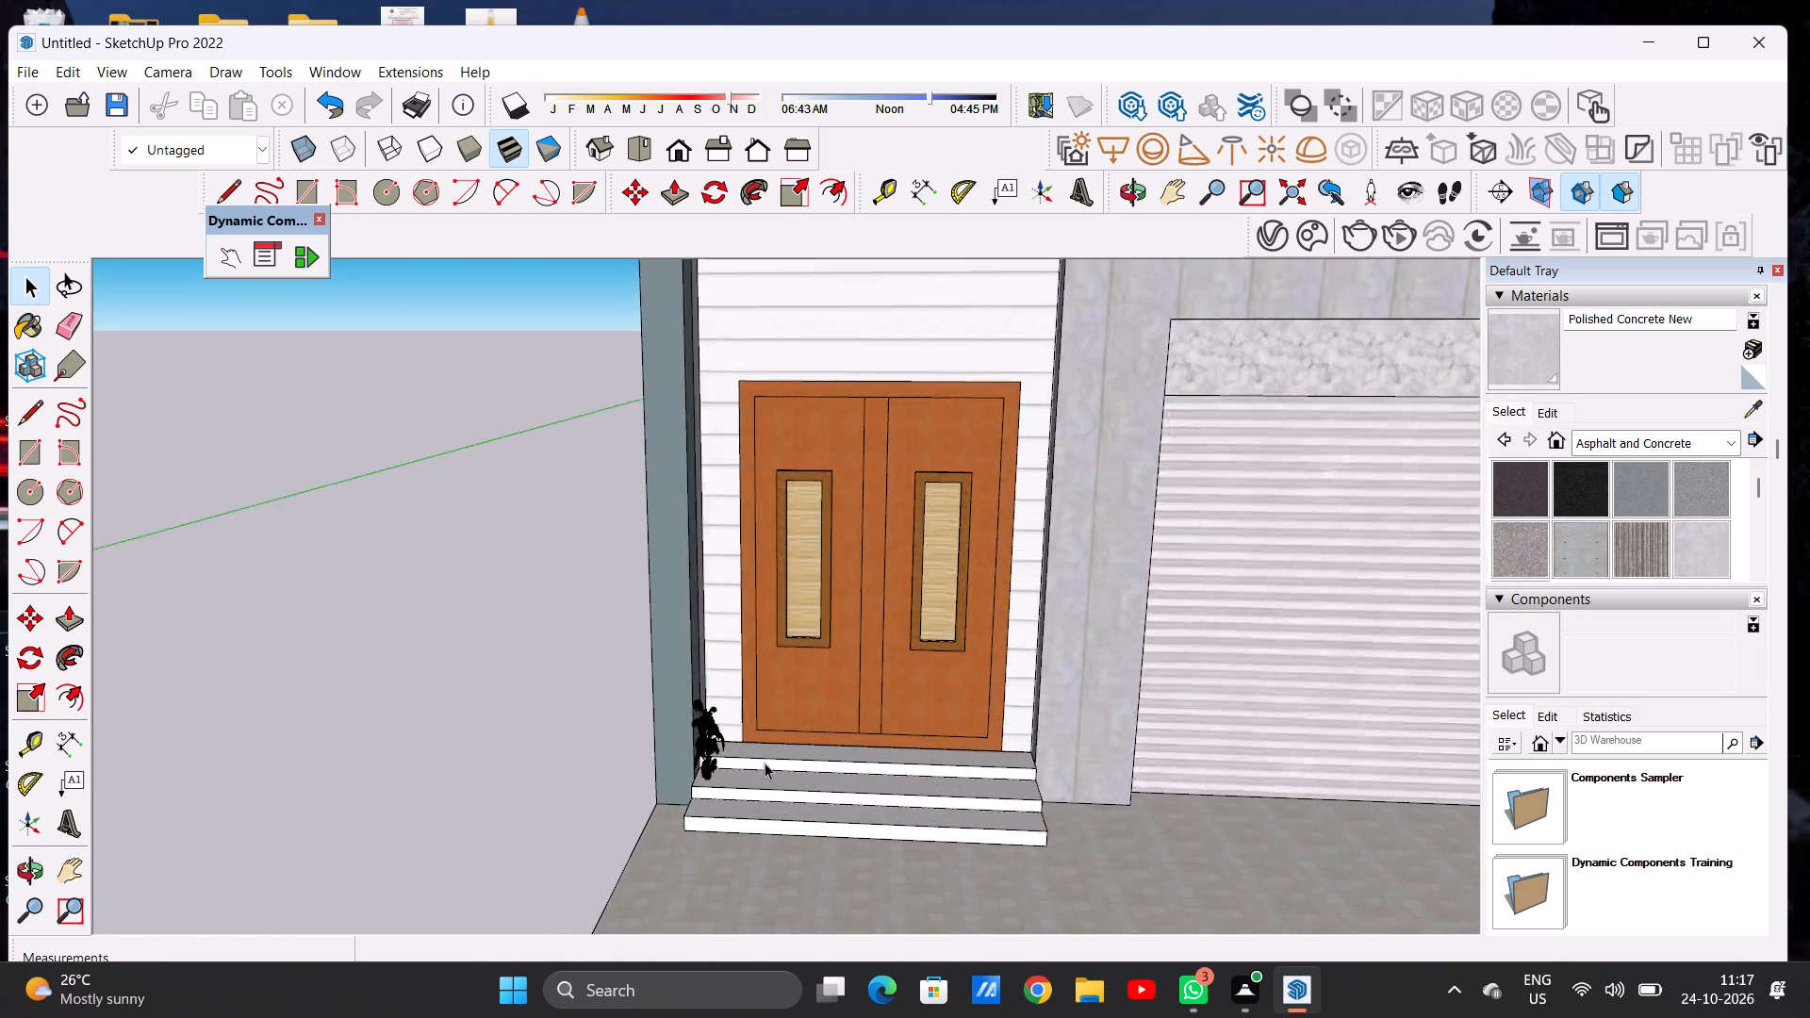
scroll(765, 763, up, 14)
click(675, 741)
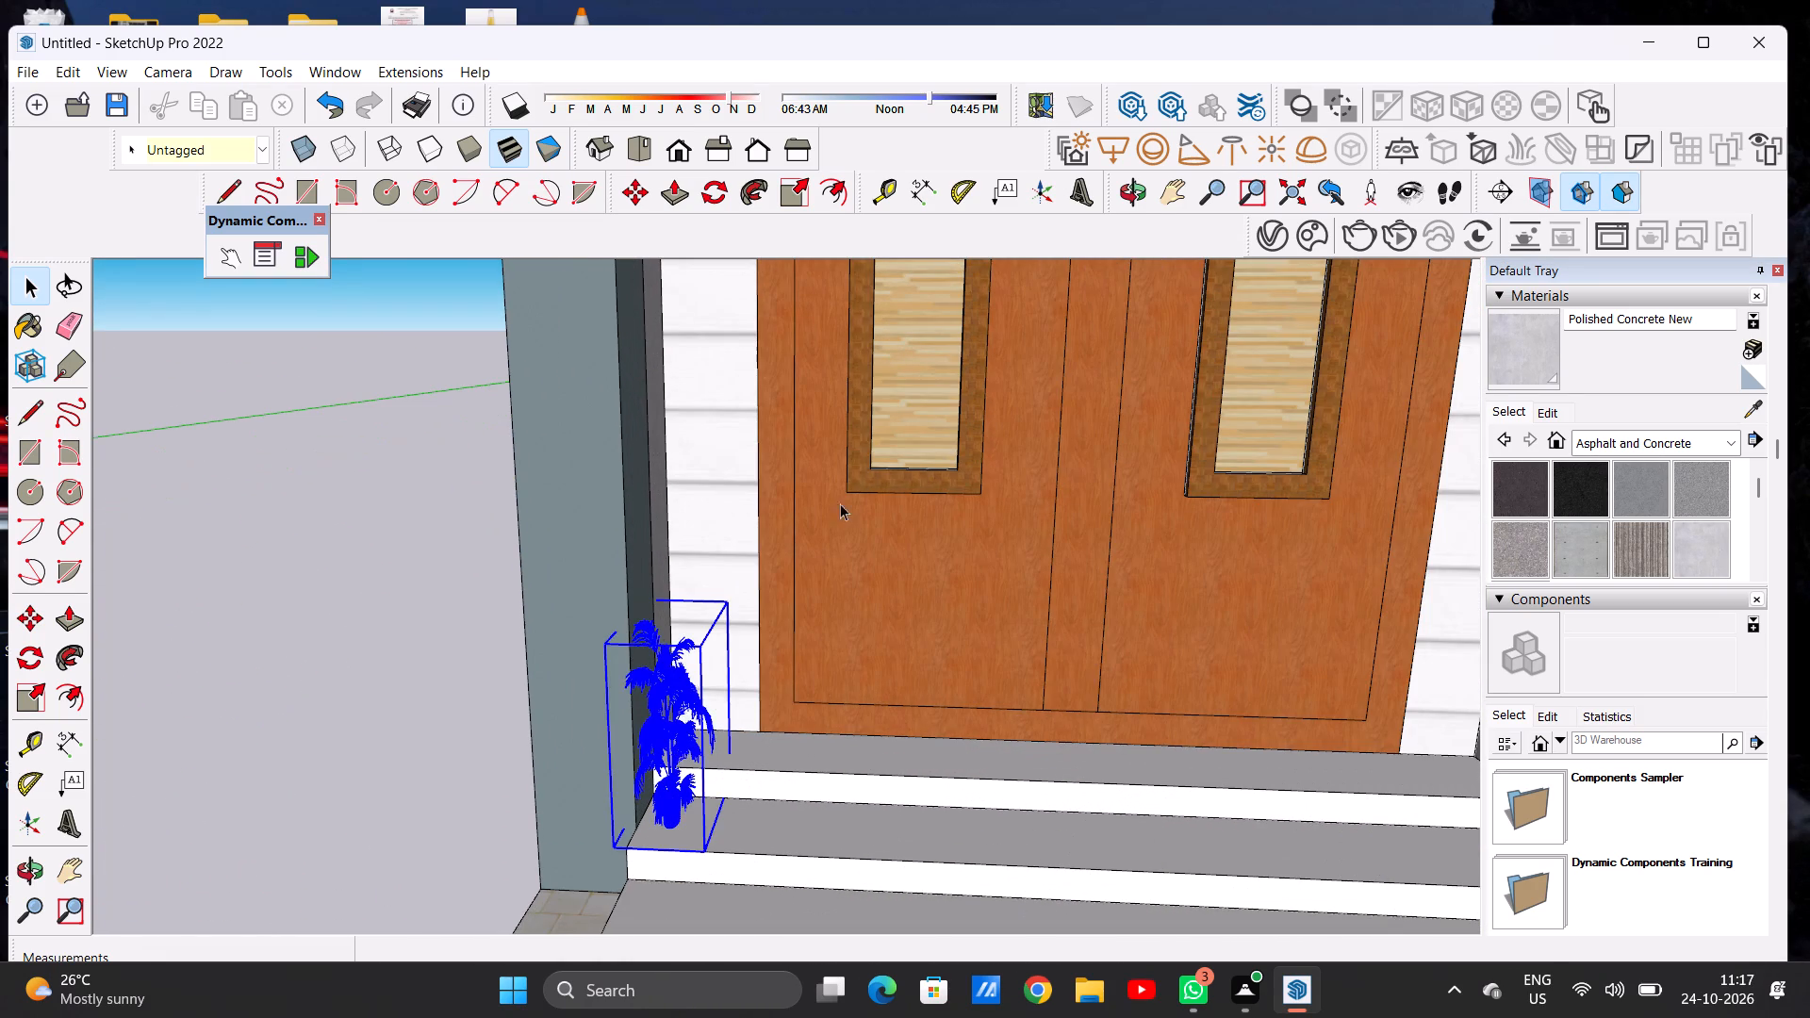
click(797, 198)
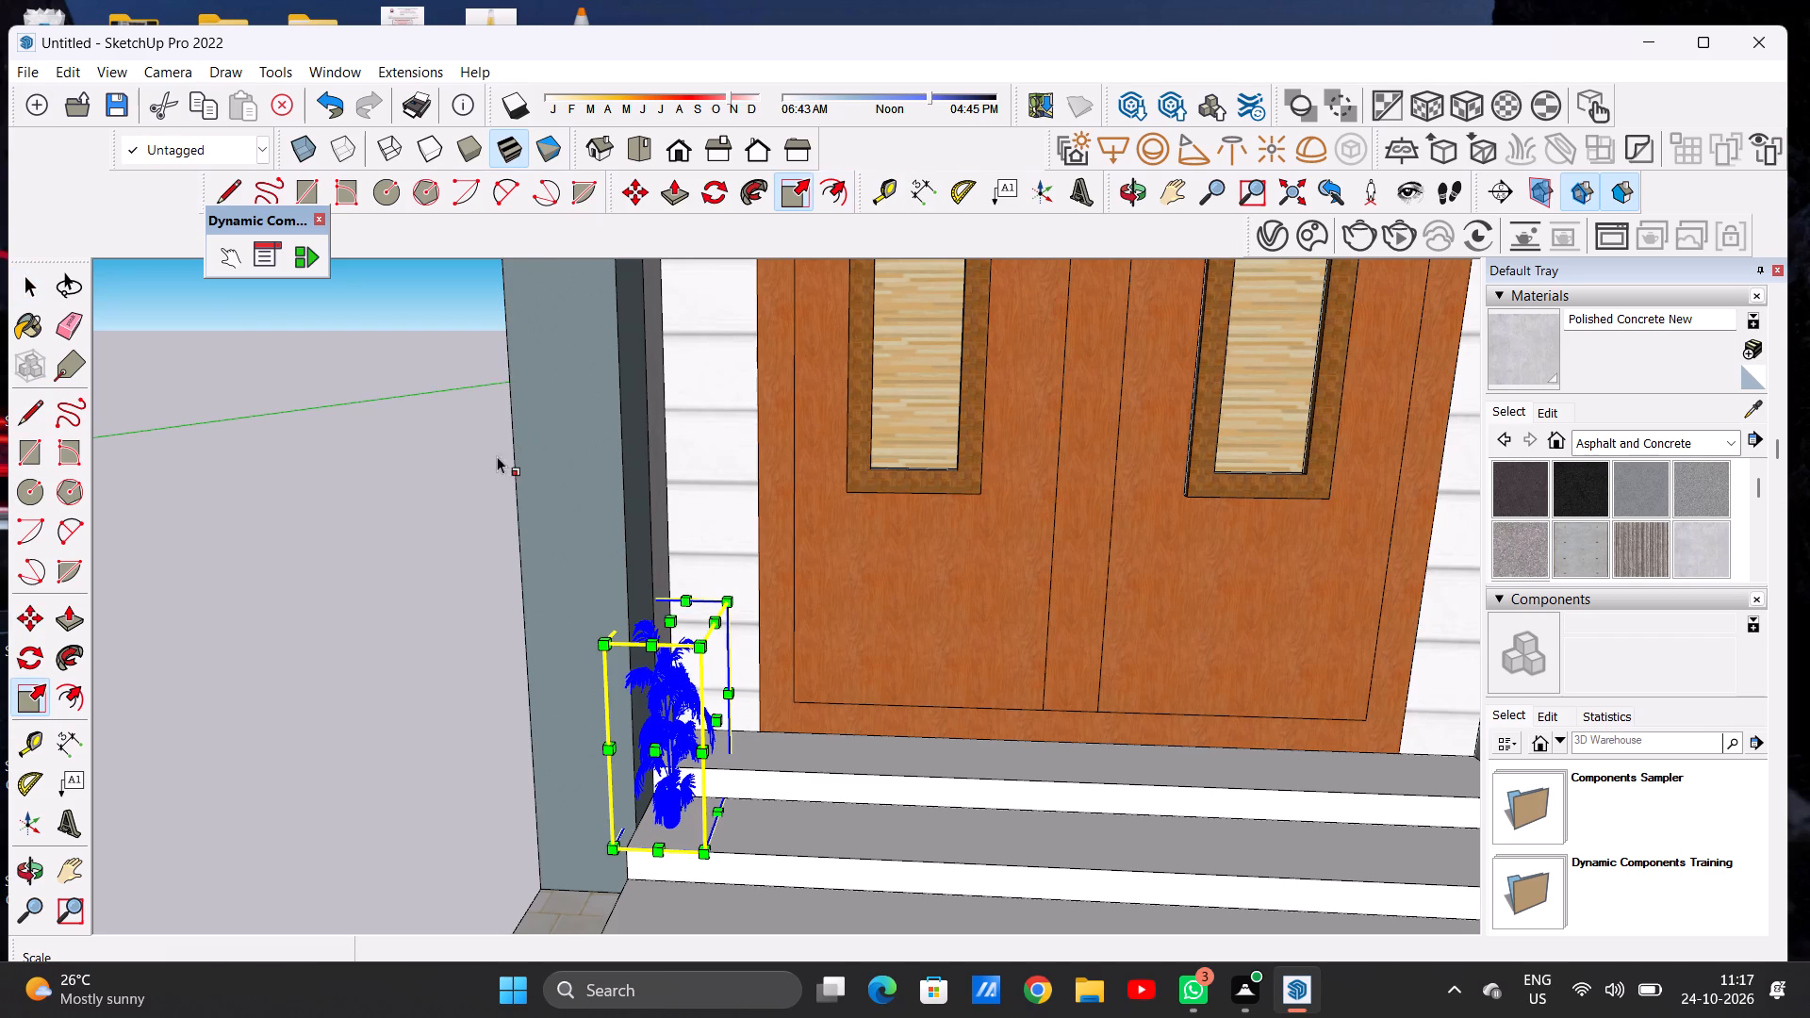
click(669, 615)
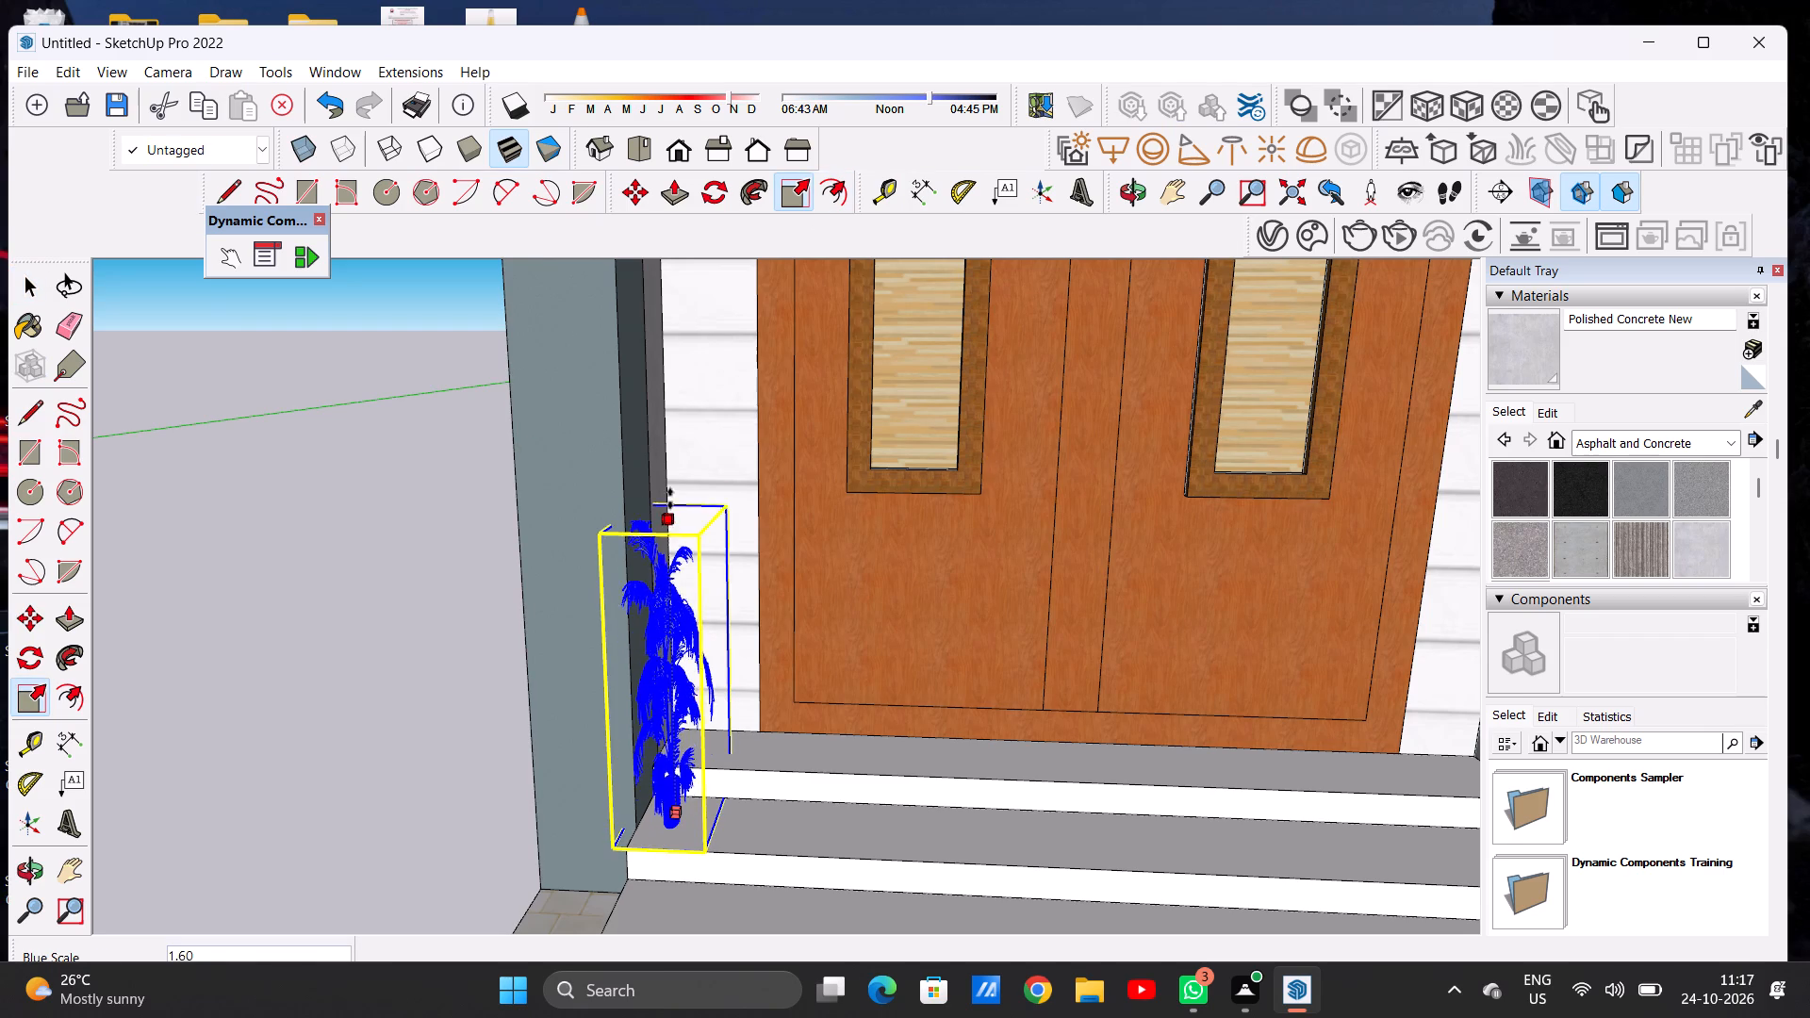
click(669, 501)
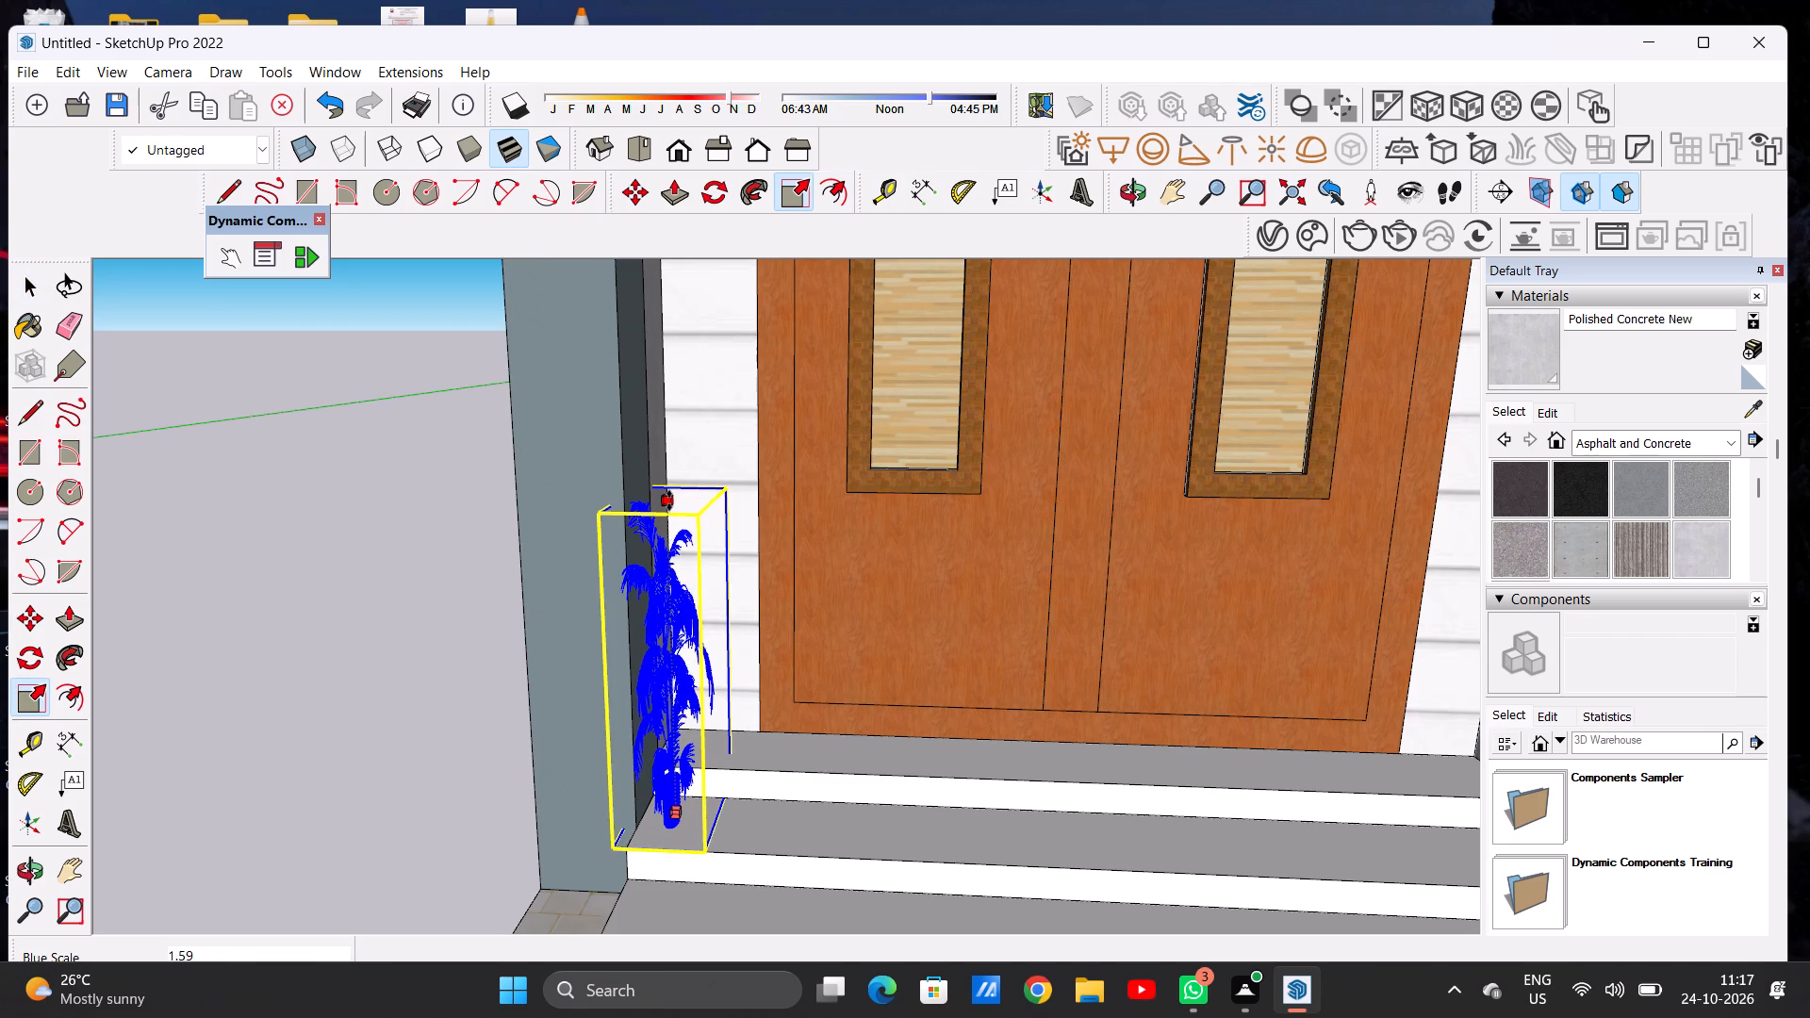
Scale the entrance-step plant's width to about 1.29 along the red axis.
click(721, 665)
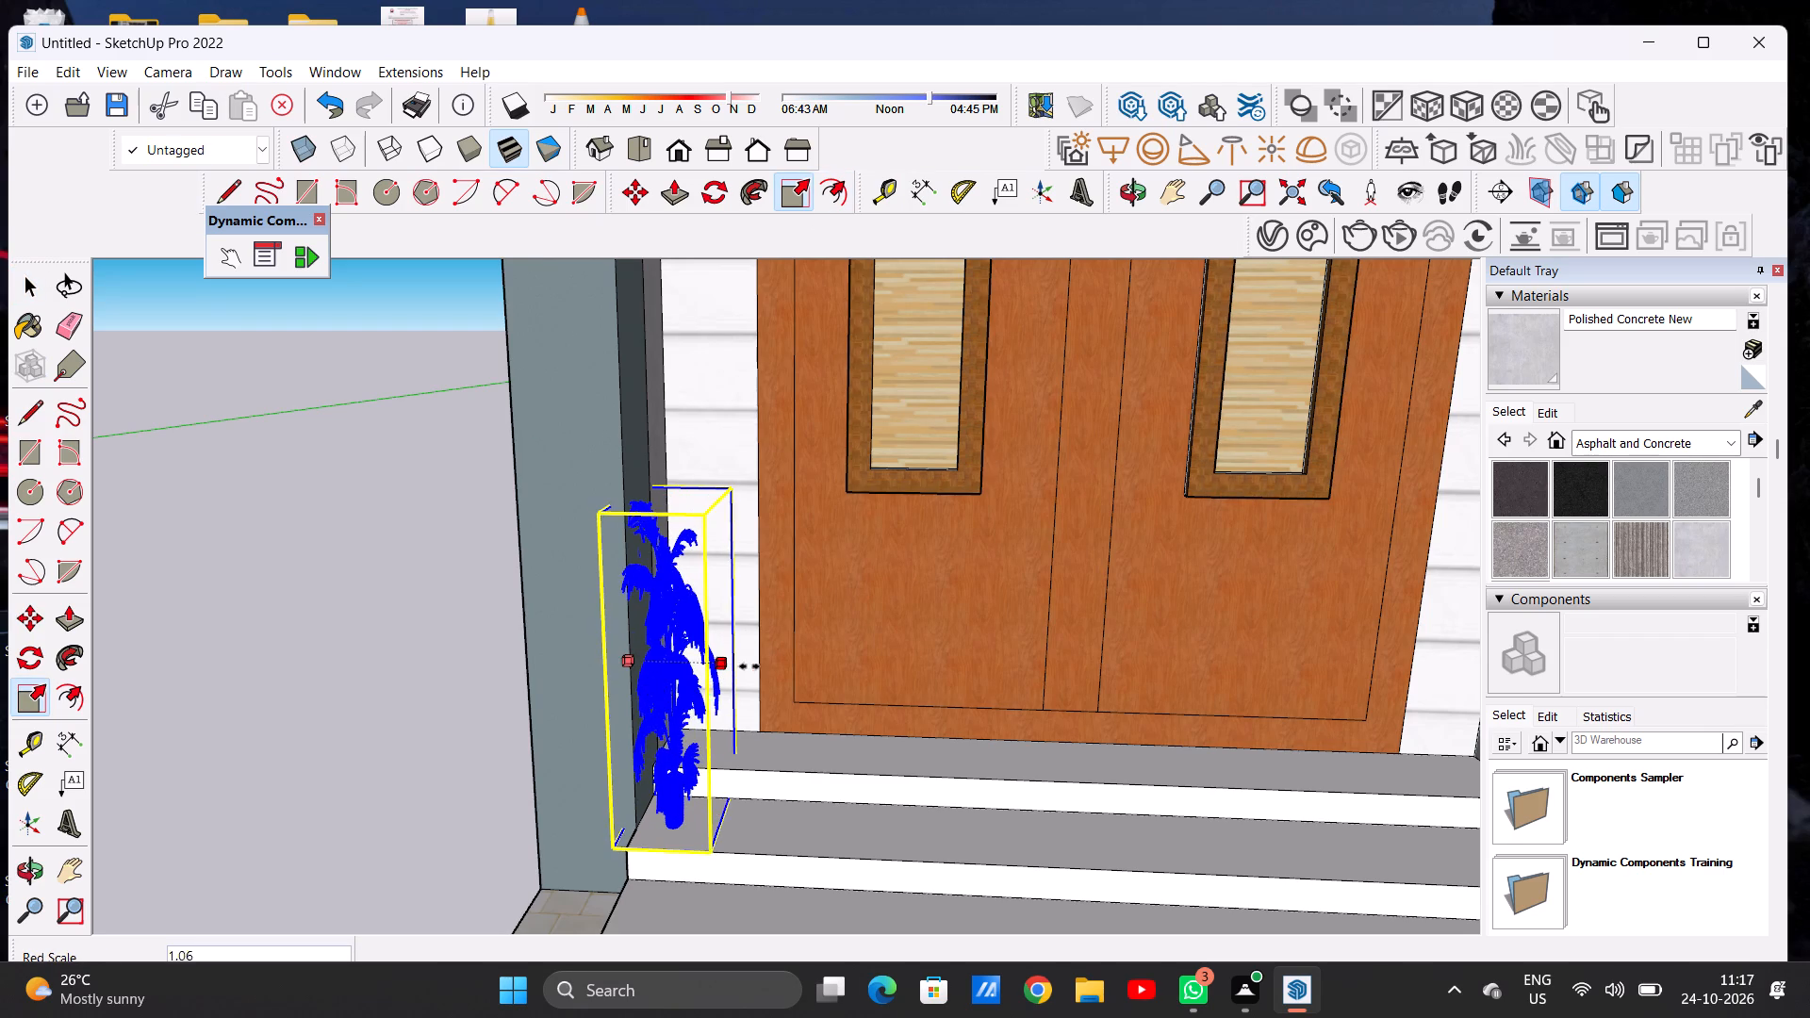
click(763, 667)
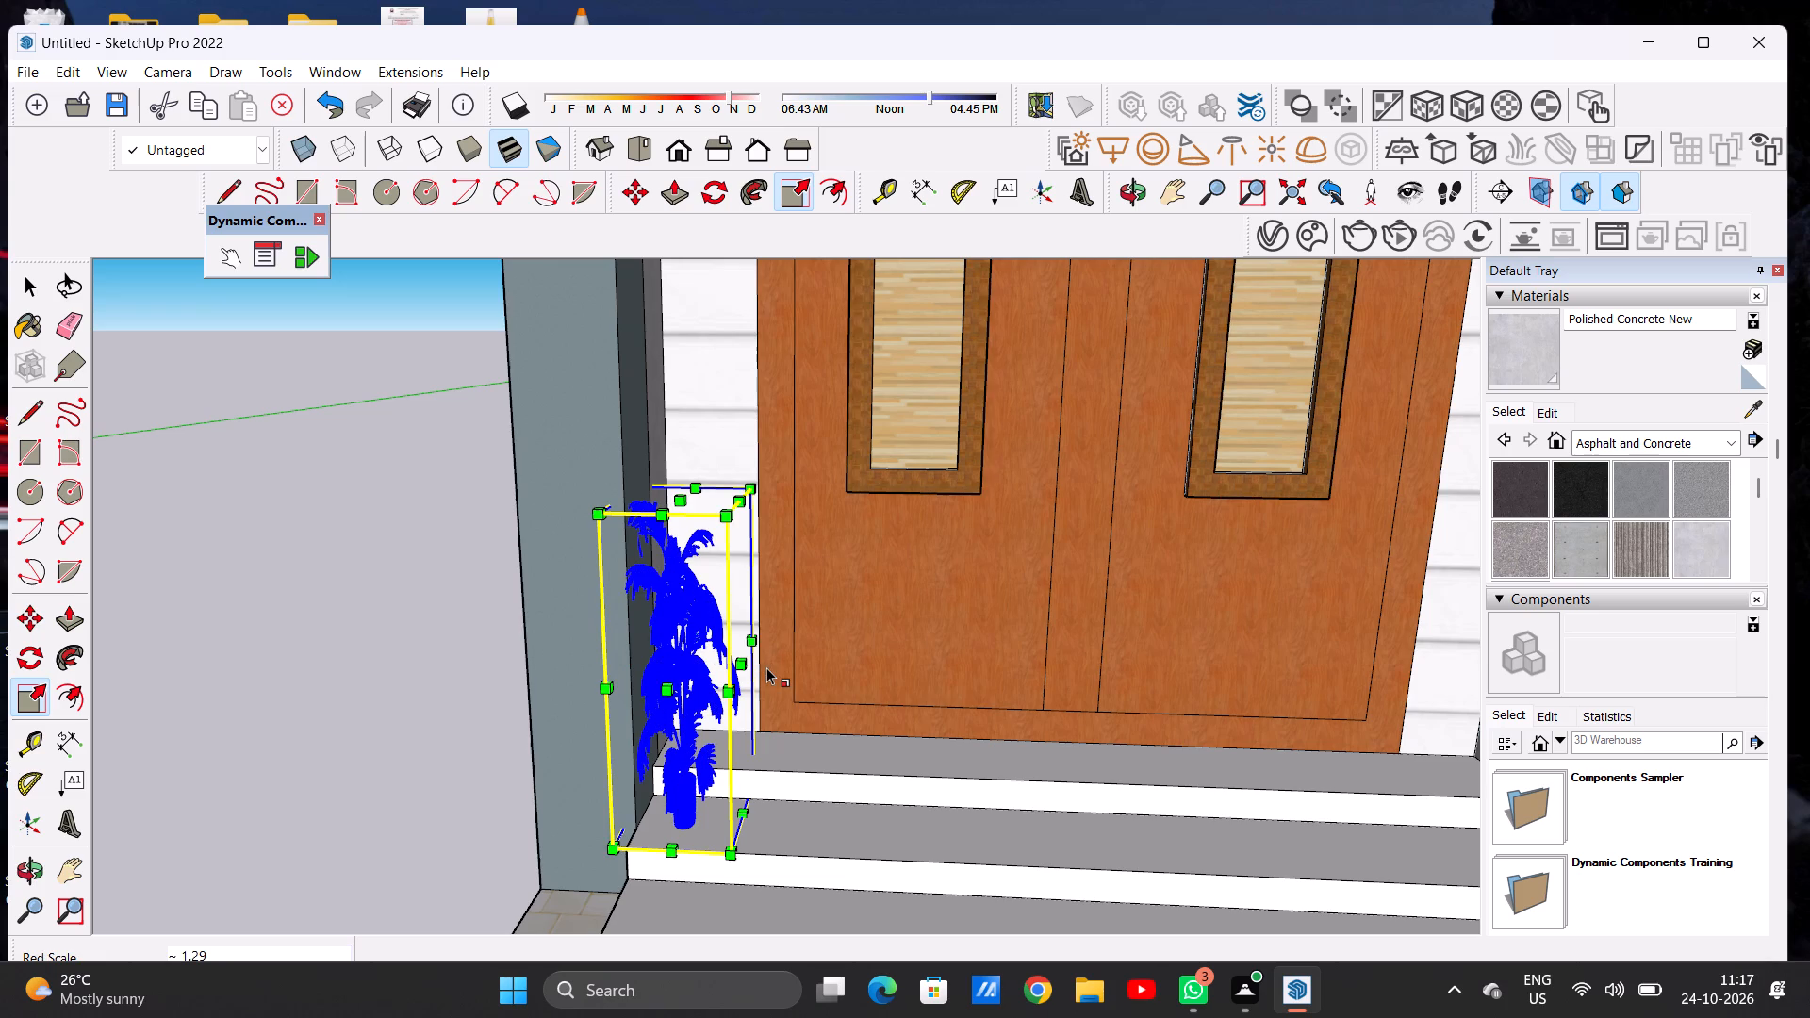
key(space)
scroll(708, 649, down, 4)
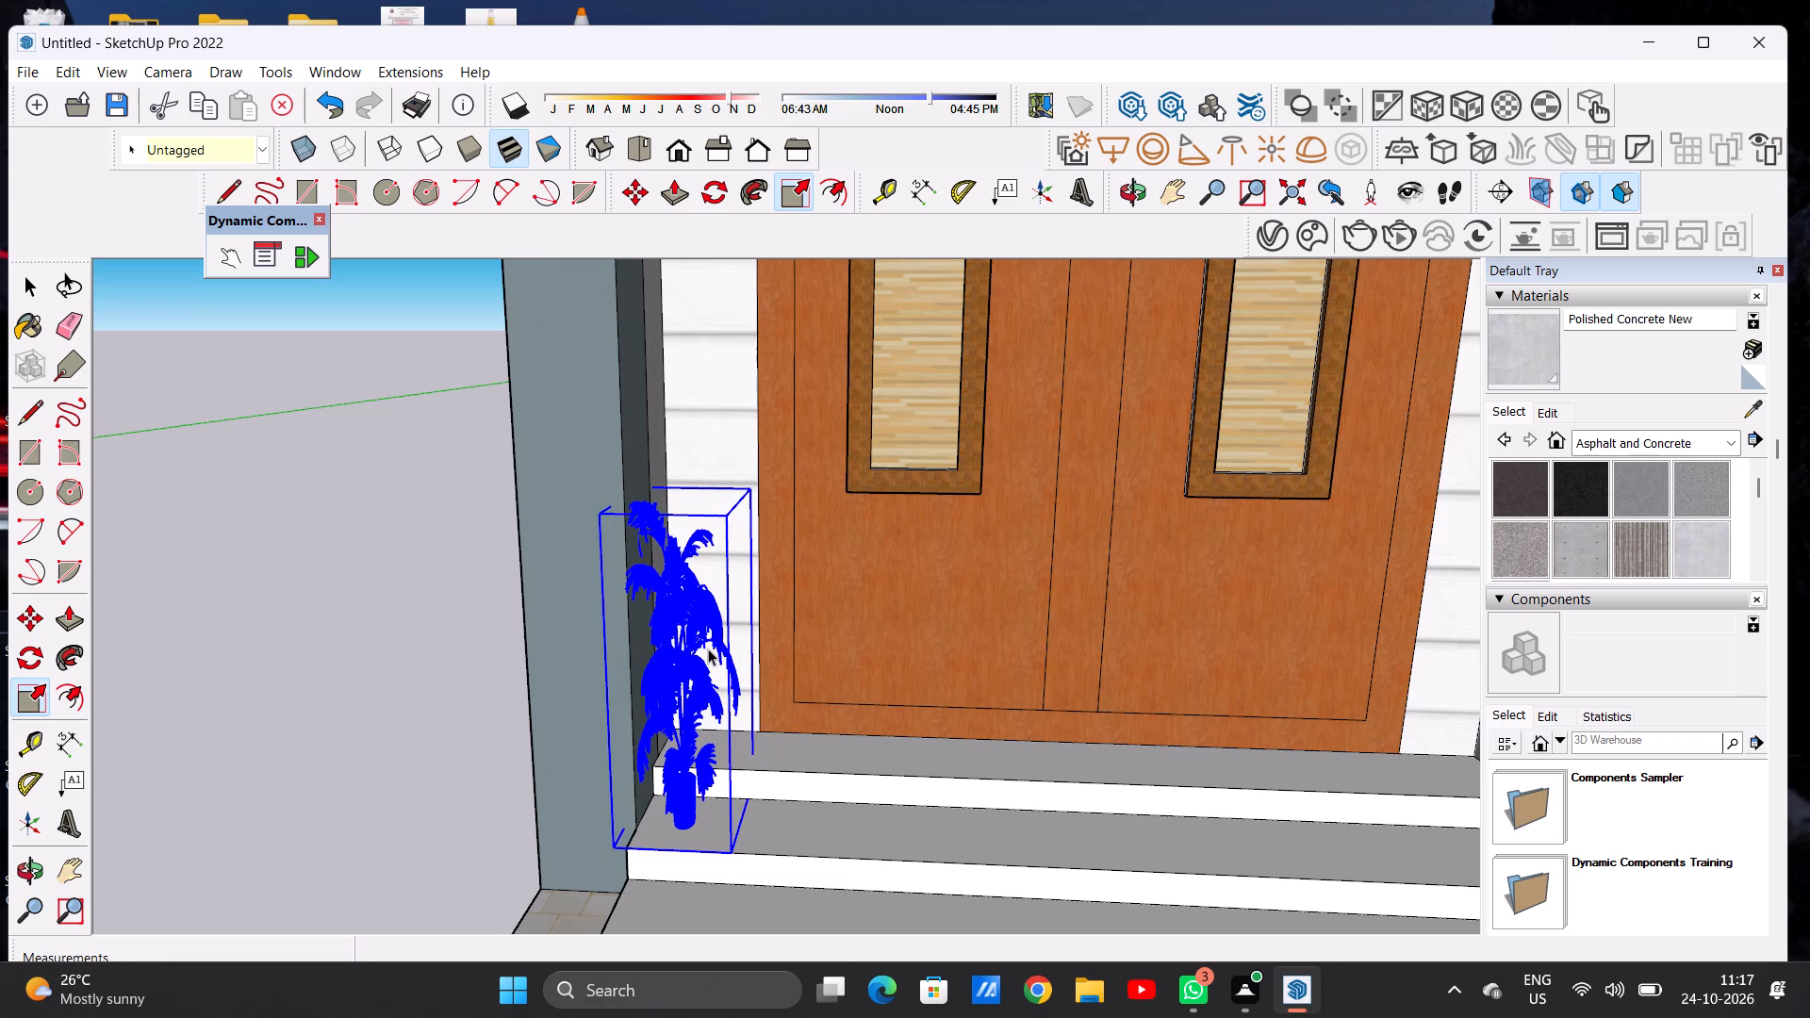
scroll(708, 649, down, 17)
click(559, 668)
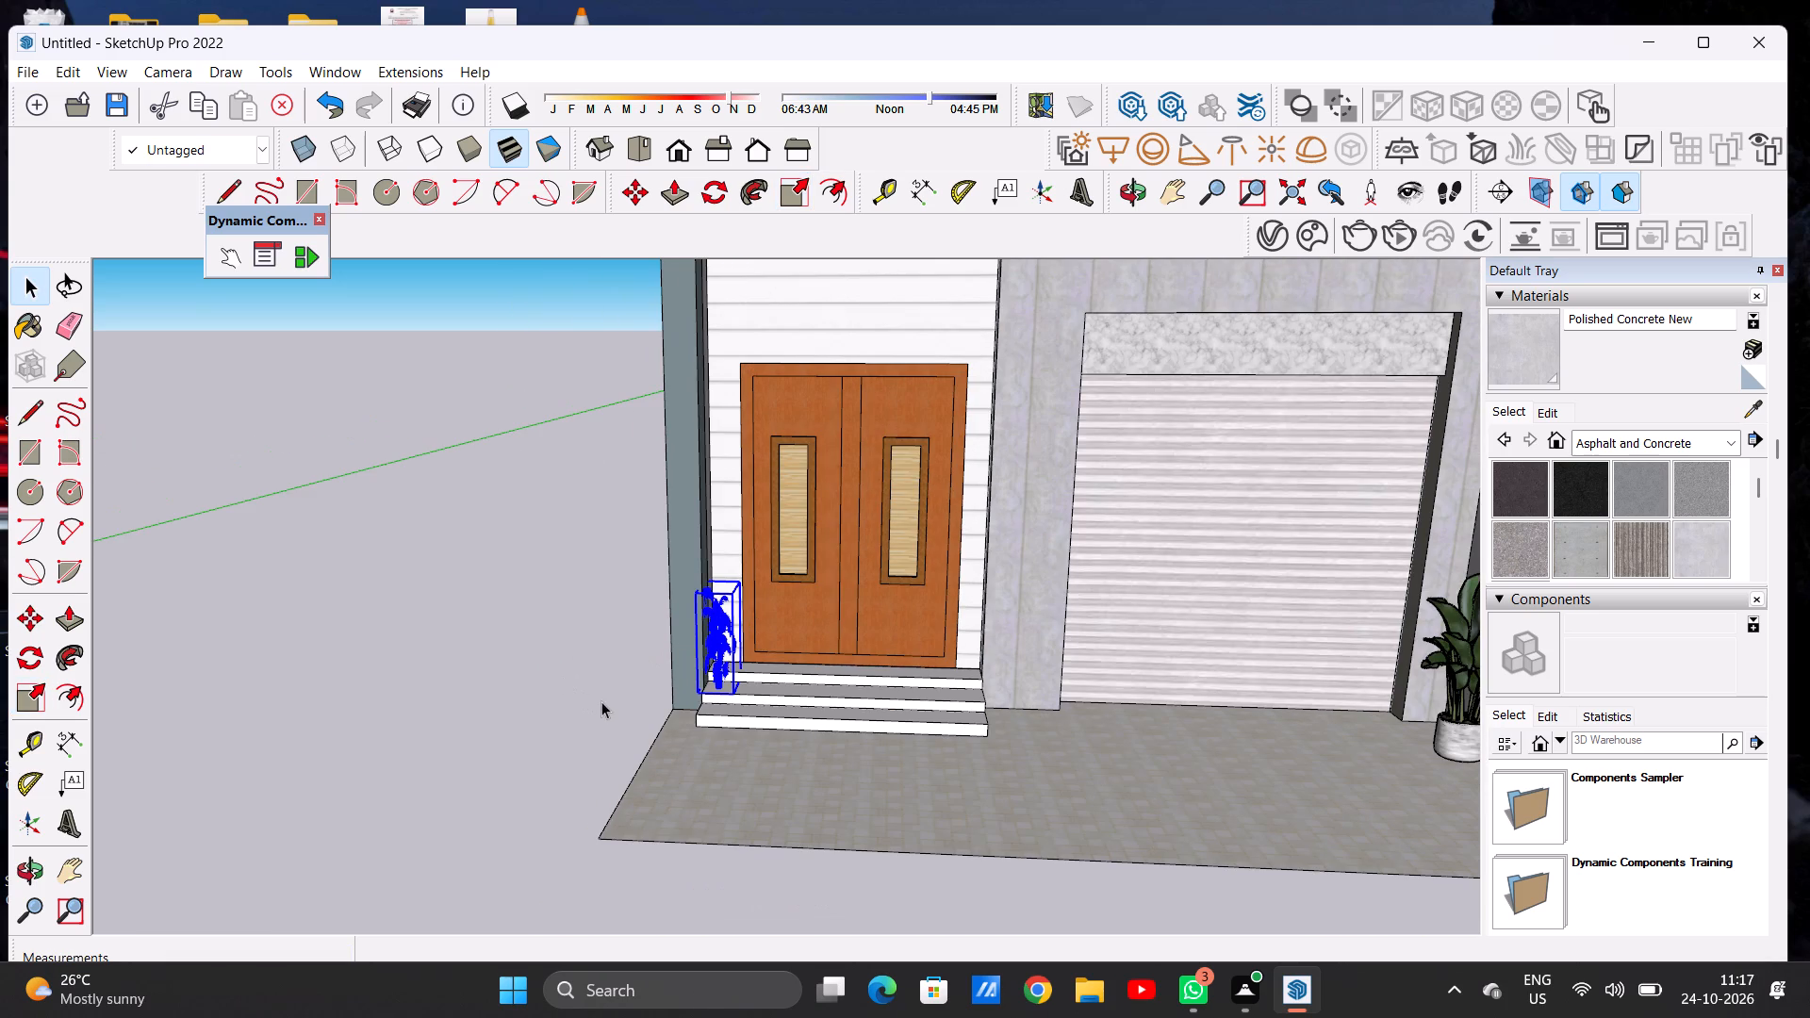
Widen the entrance-step plant again by a factor of about 1.61 along the red axis.
scroll(603, 704, down, 6)
scroll(718, 693, up, 11)
scroll(659, 660, up, 15)
click(657, 688)
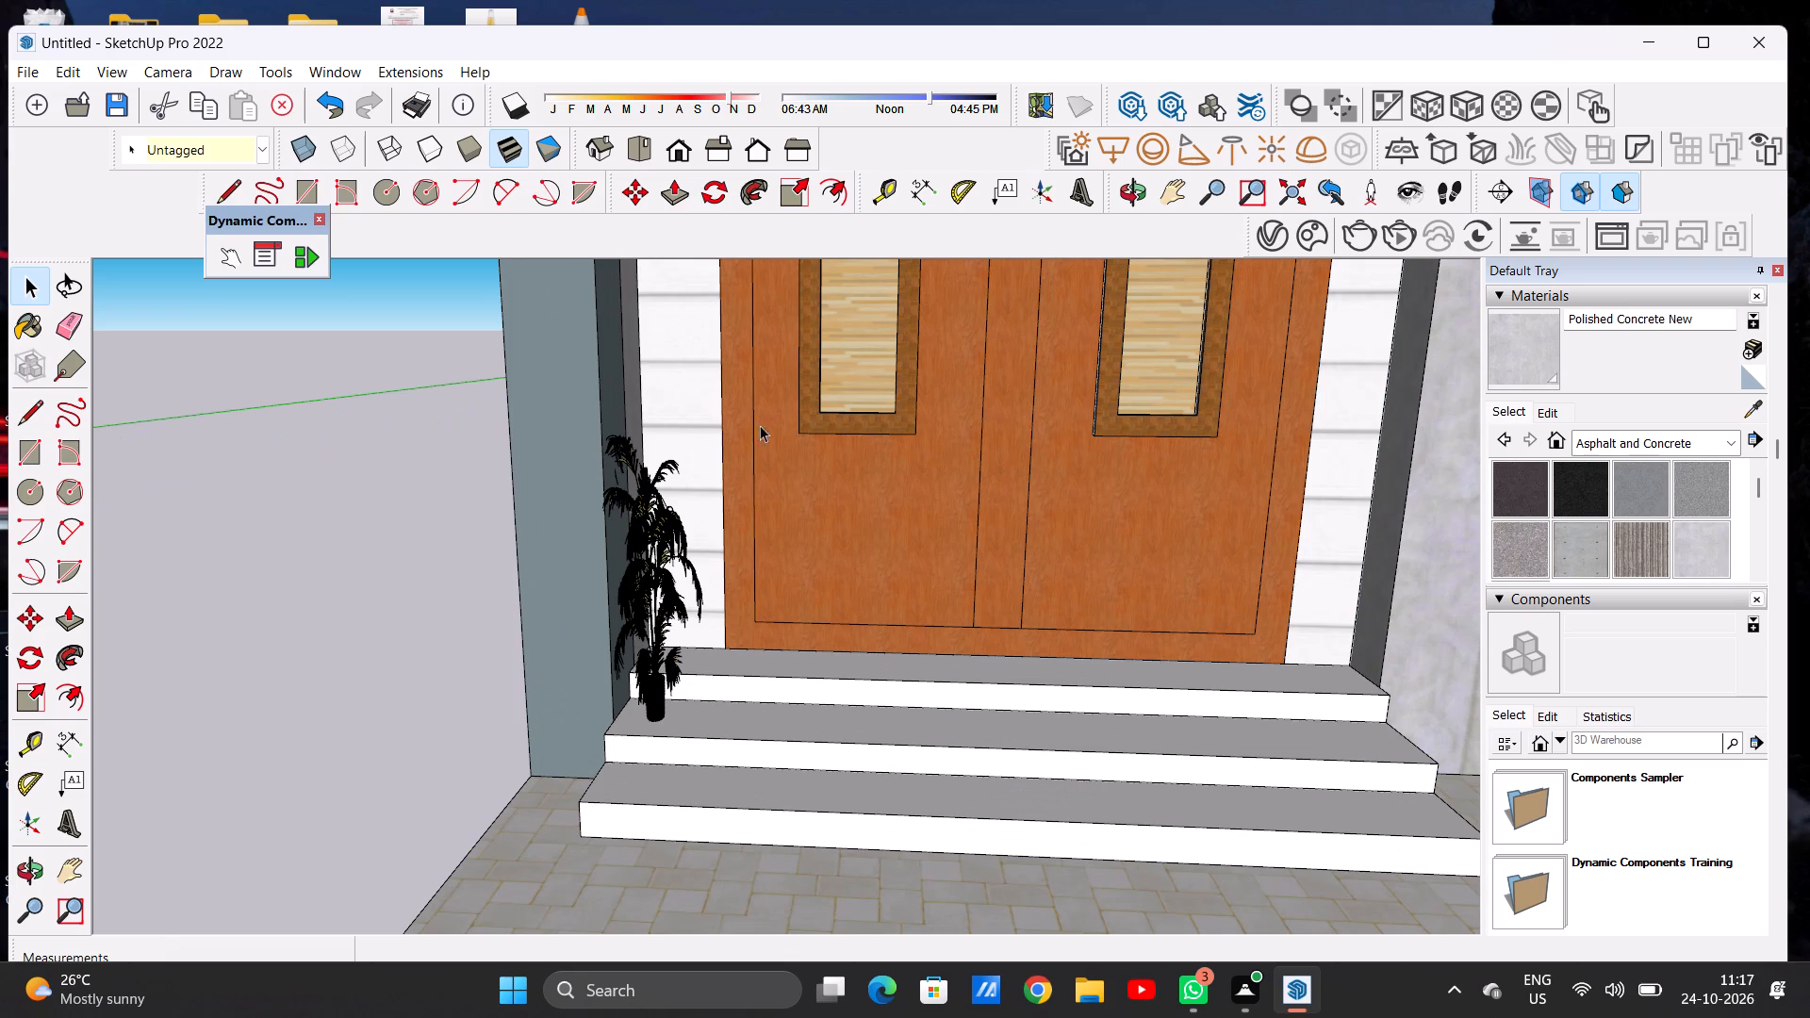
click(797, 193)
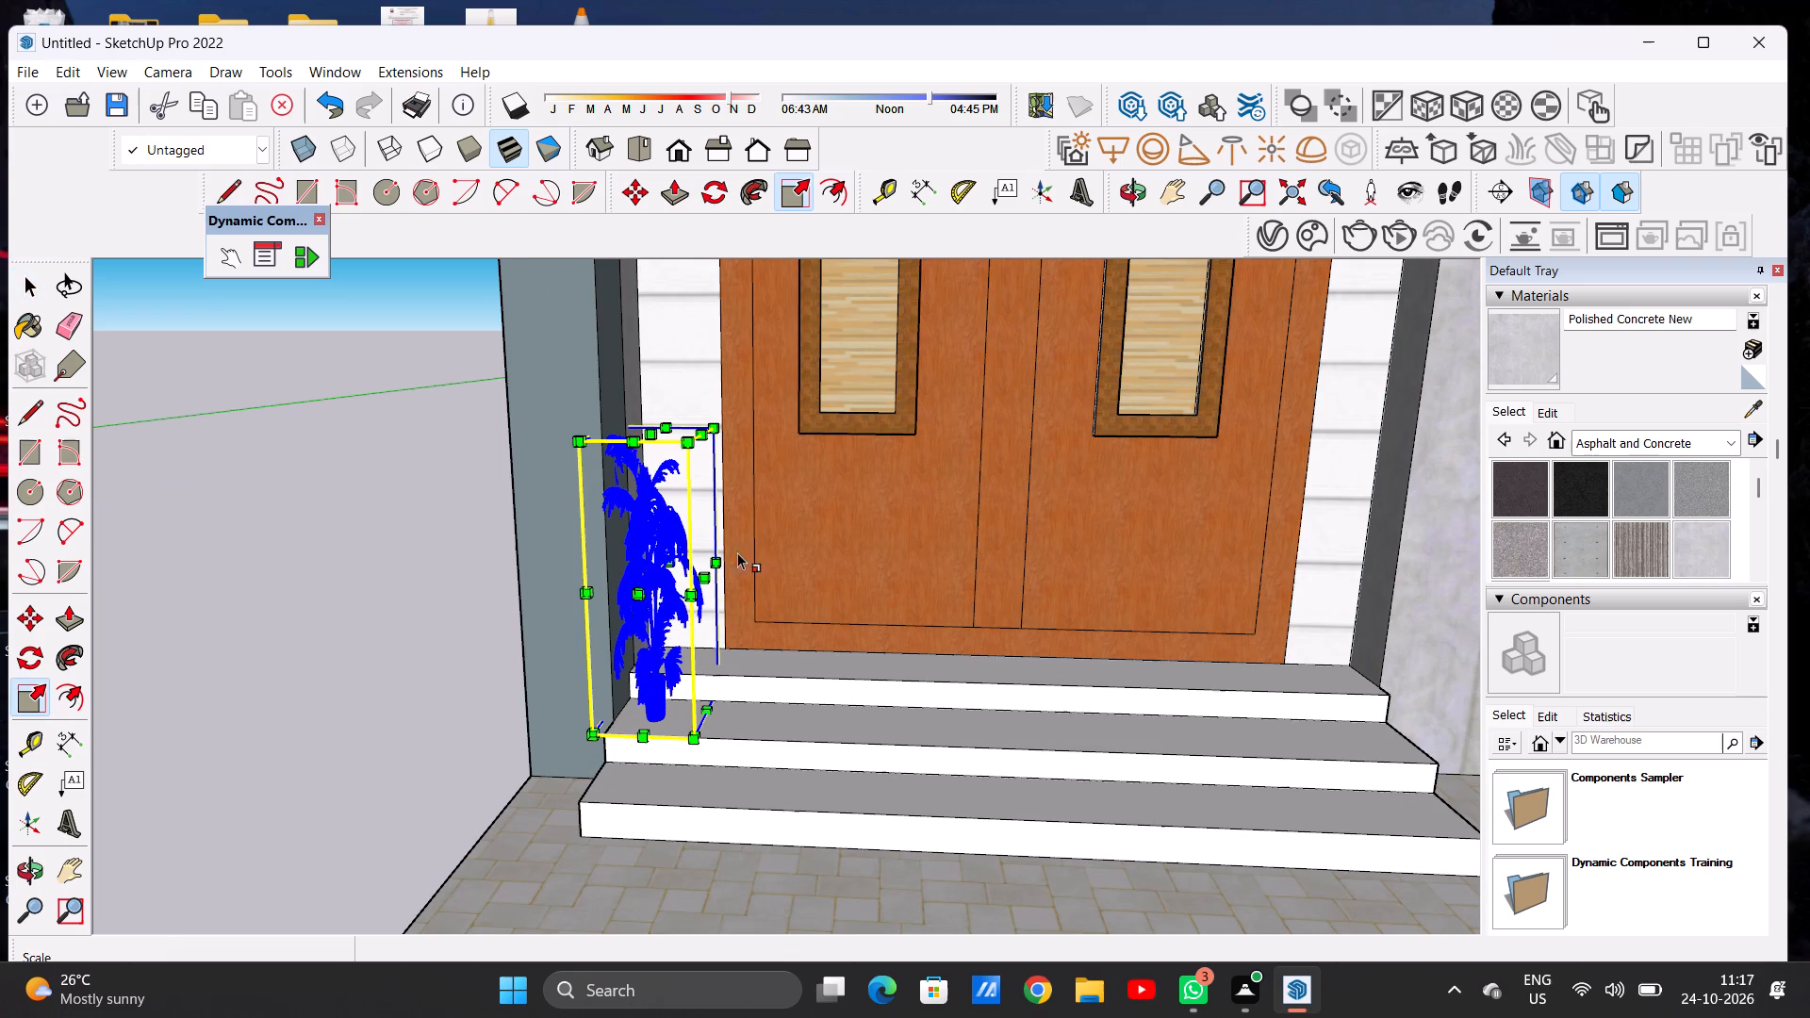
click(704, 580)
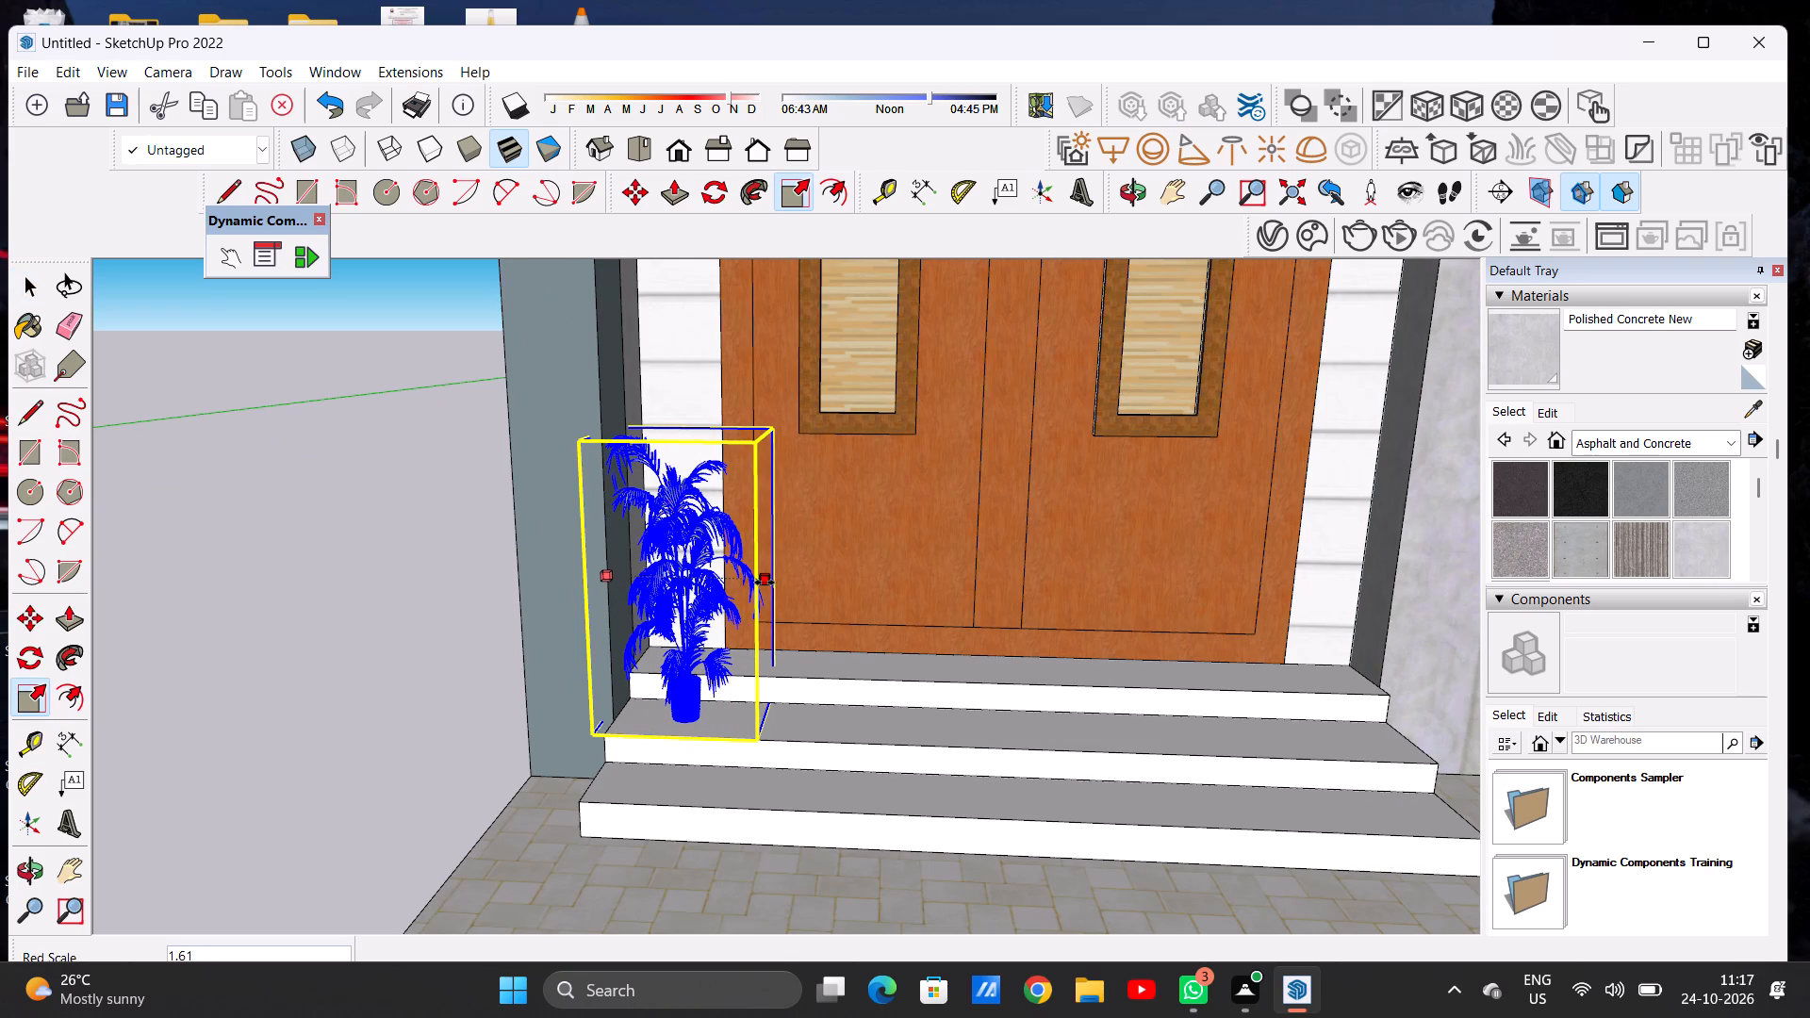
click(765, 583)
key(space)
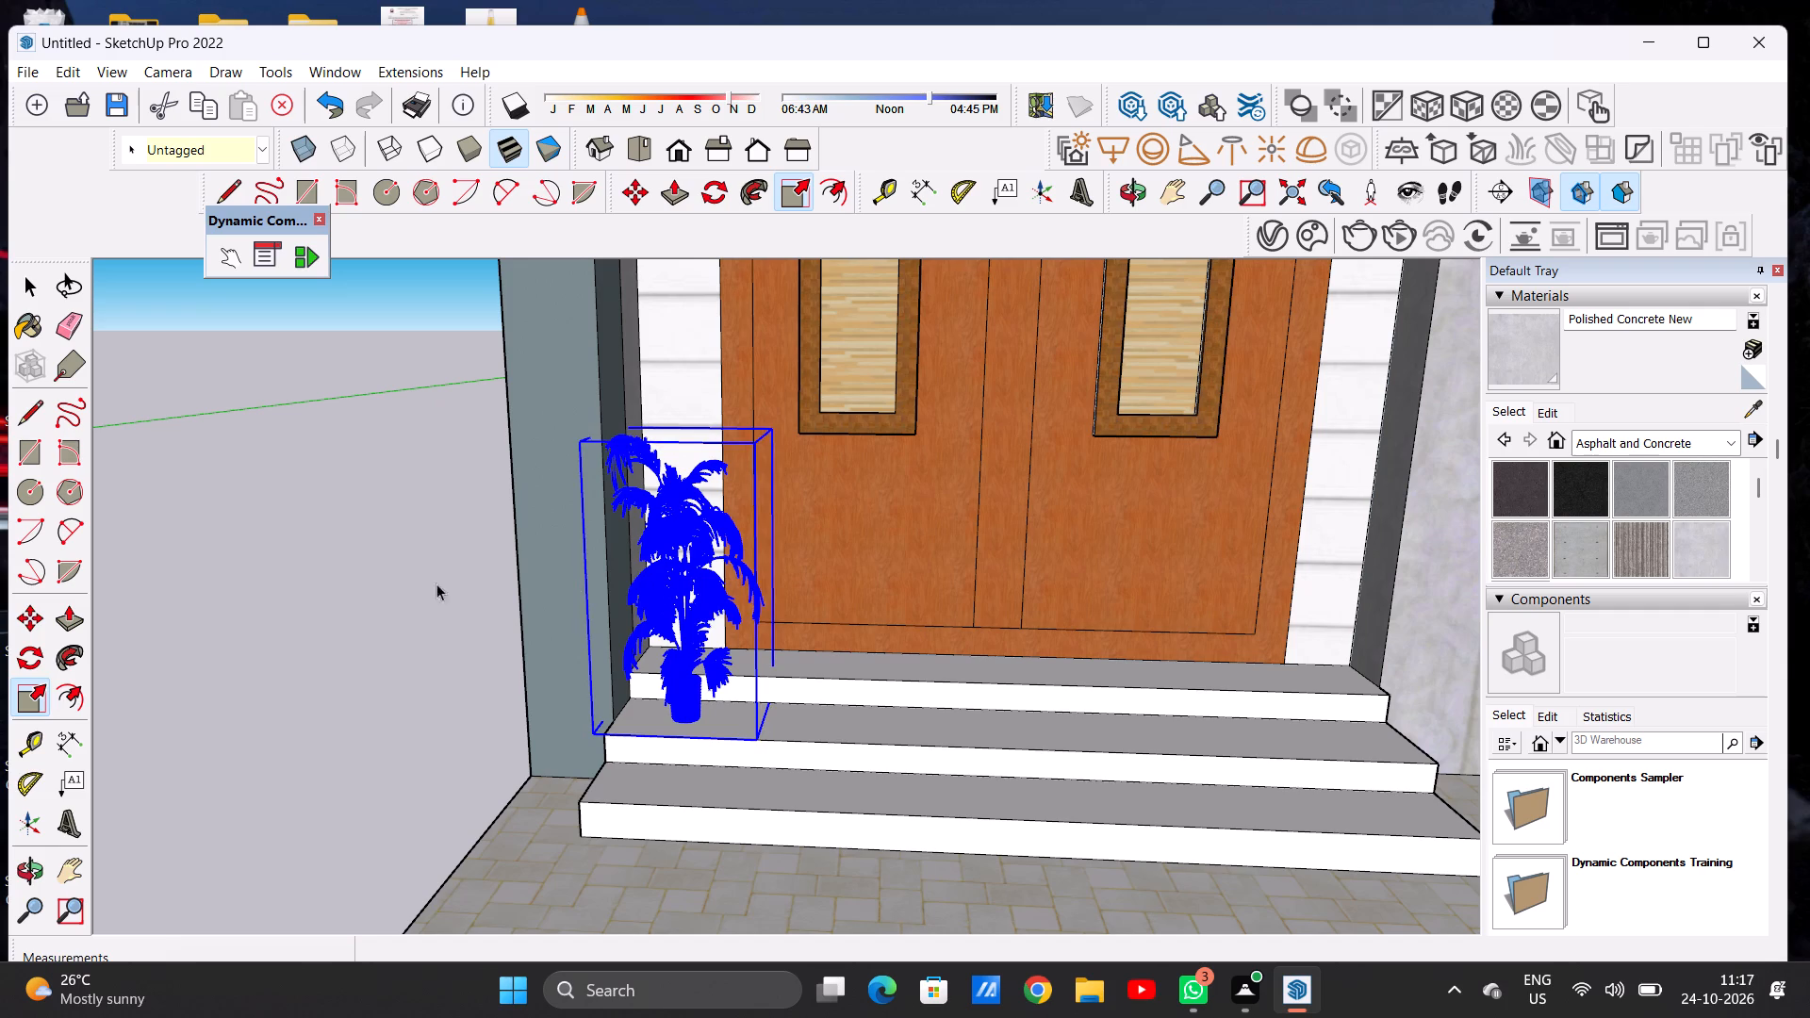
click(416, 594)
Examine the entrance-step plant against the front door, shutter and the large potted plant on the paving.
scroll(522, 613, down, 6)
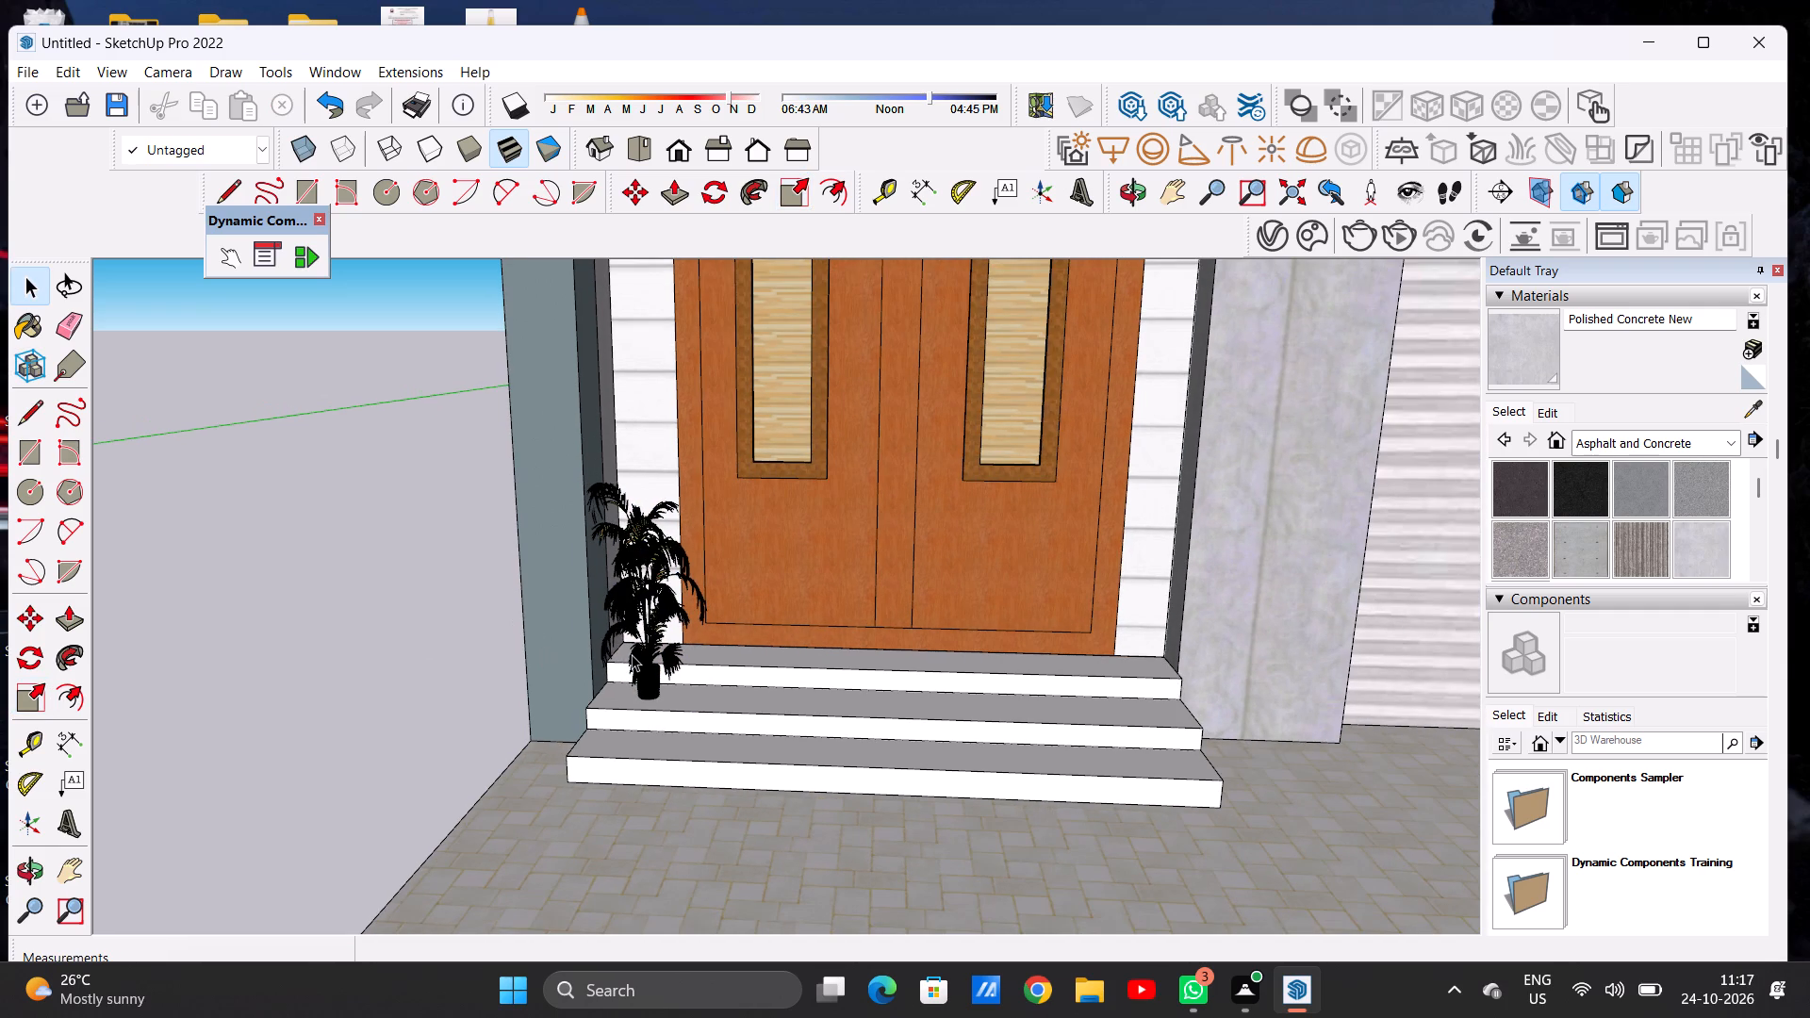
scroll(645, 649, down, 11)
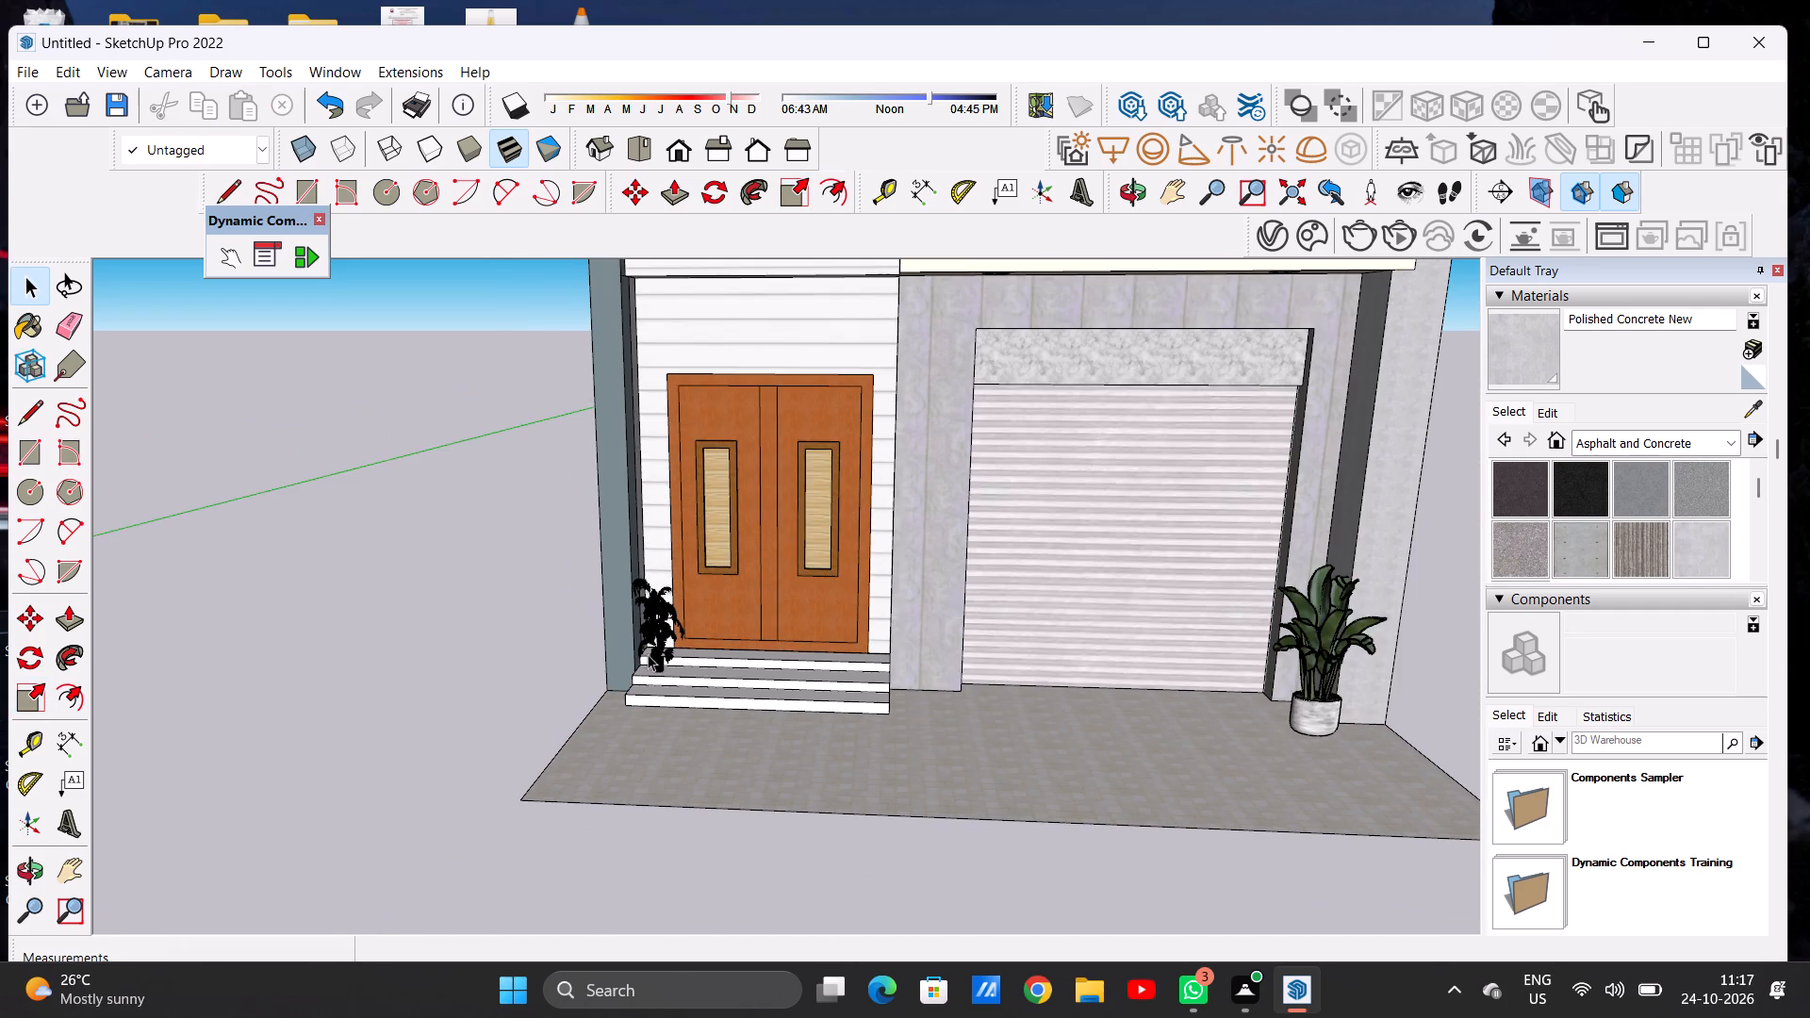
scroll(642, 660, down, 2)
scroll(640, 665, up, 1)
scroll(640, 665, down, 2)
scroll(1104, 716, up, 4)
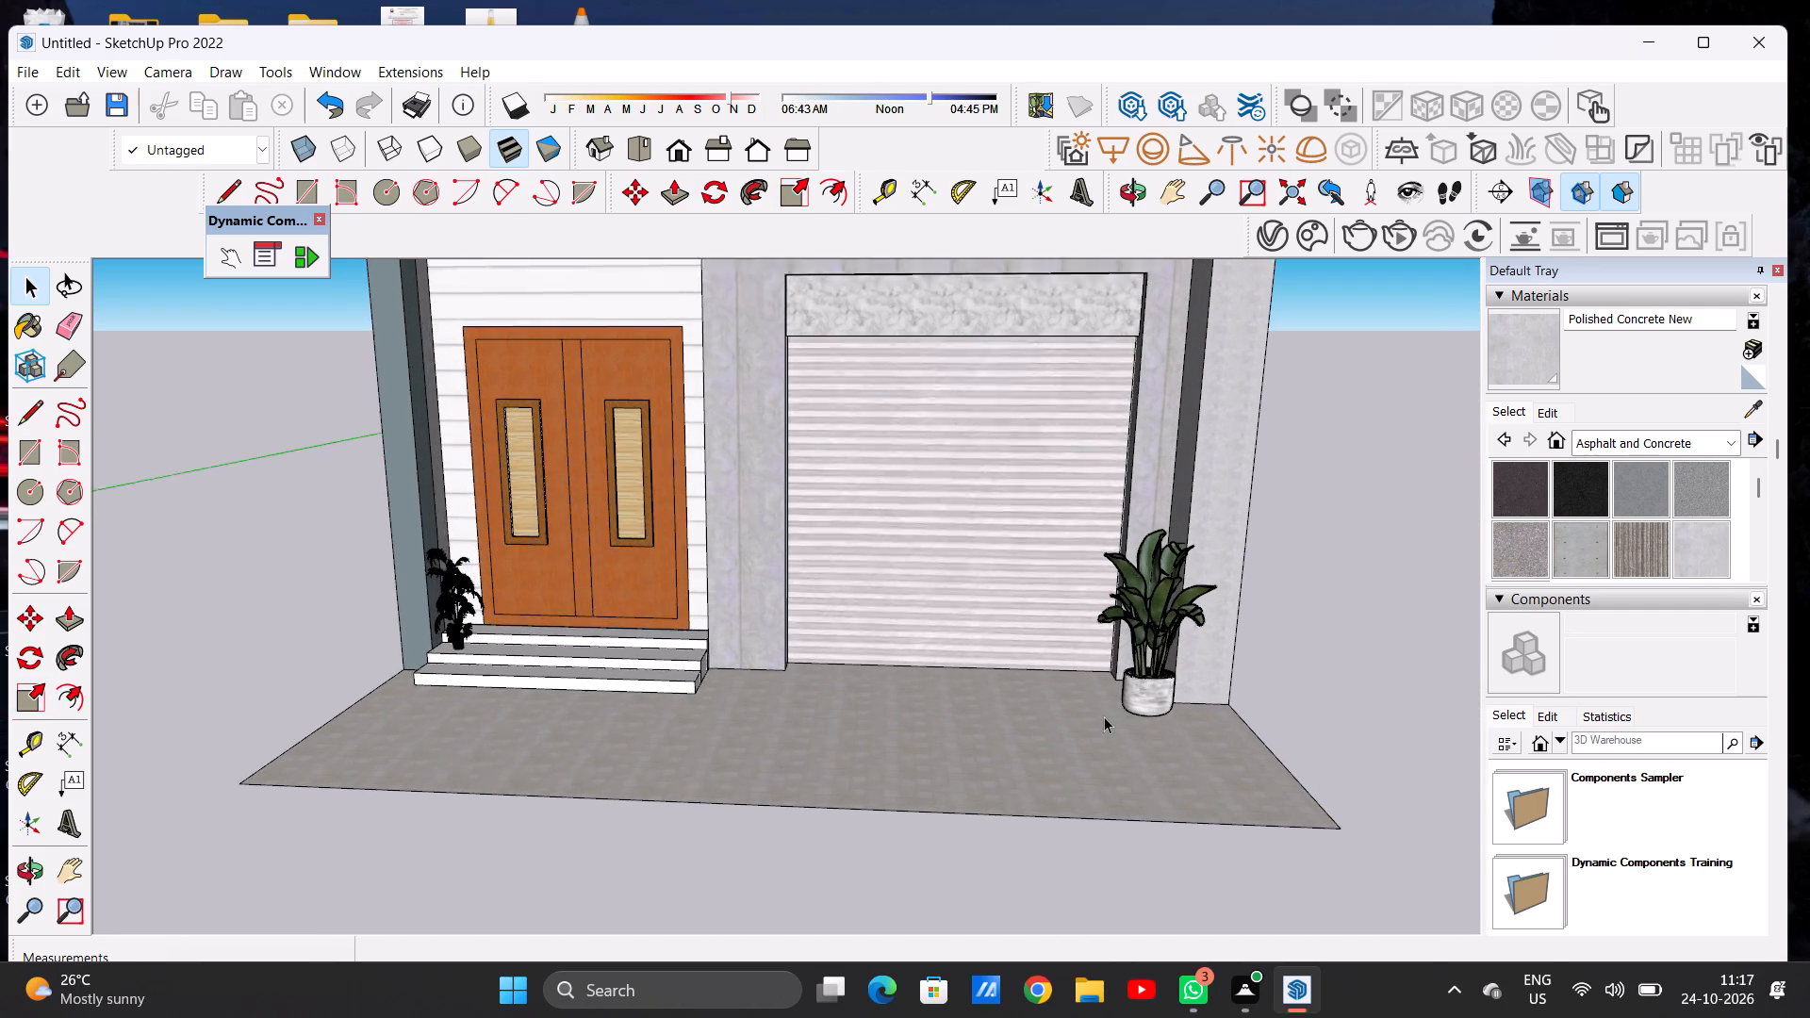
scroll(1104, 716, up, 1)
click(1151, 698)
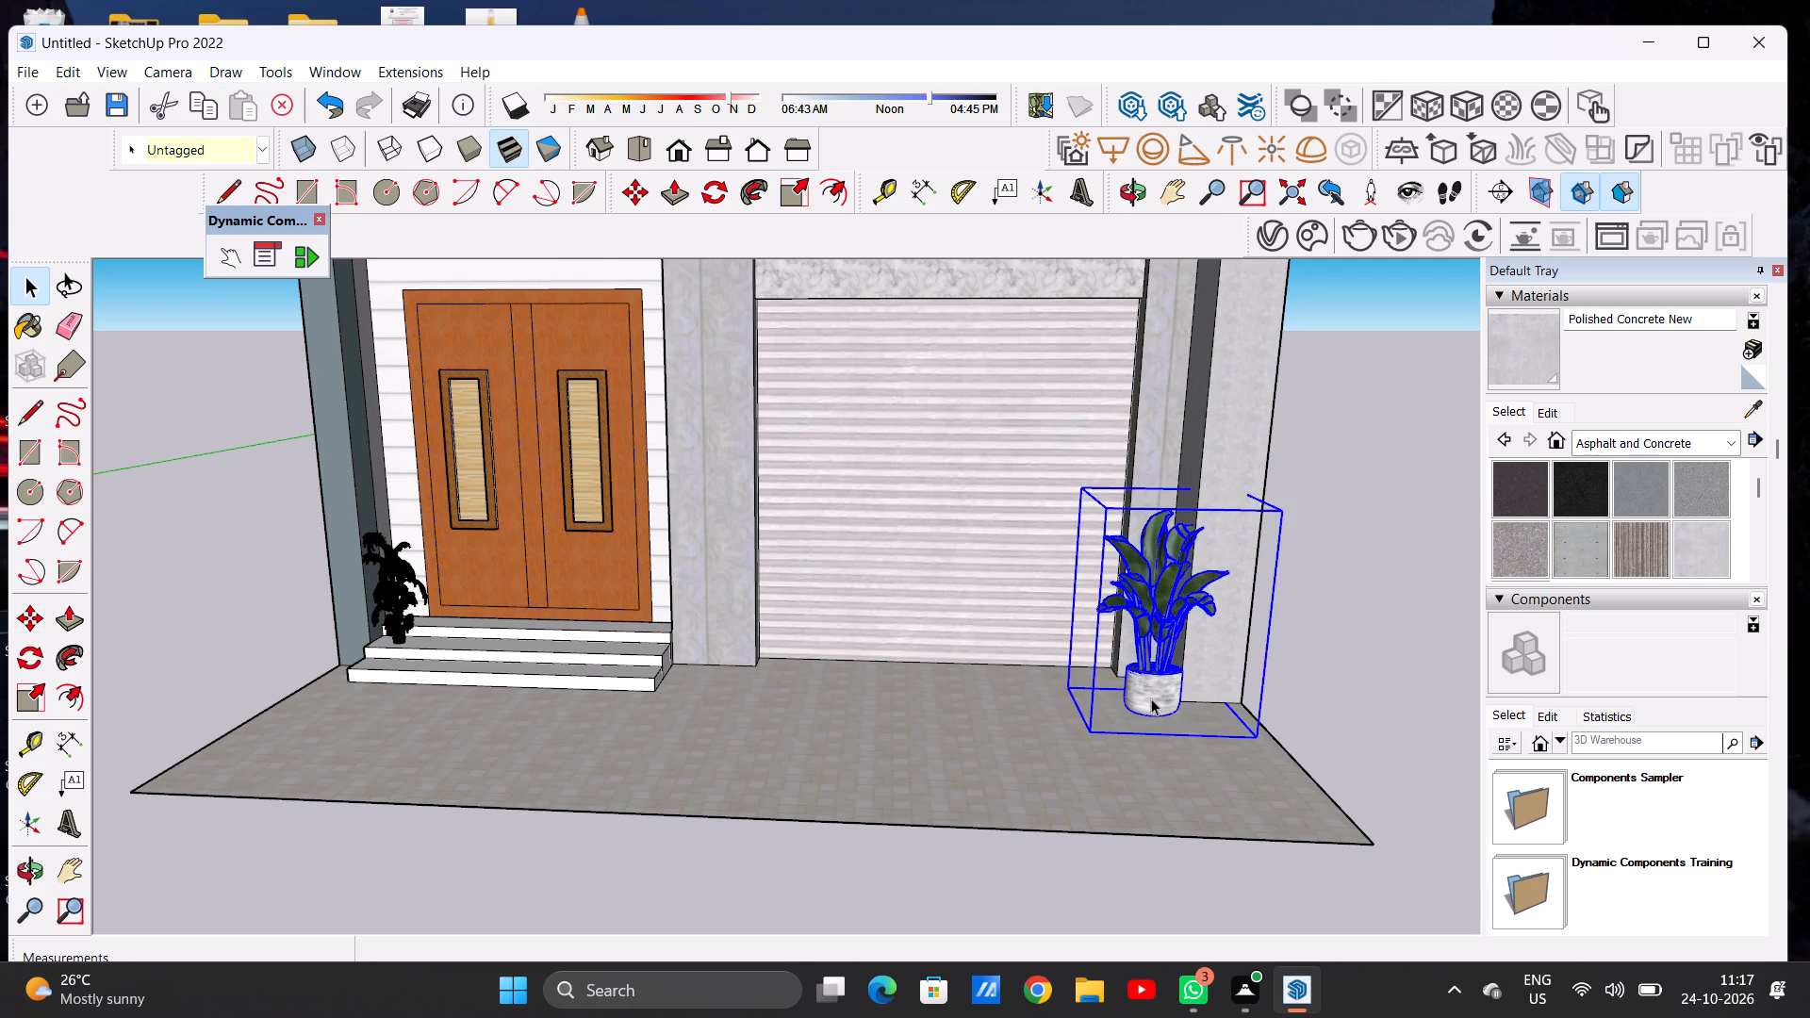
key(space)
click(1330, 623)
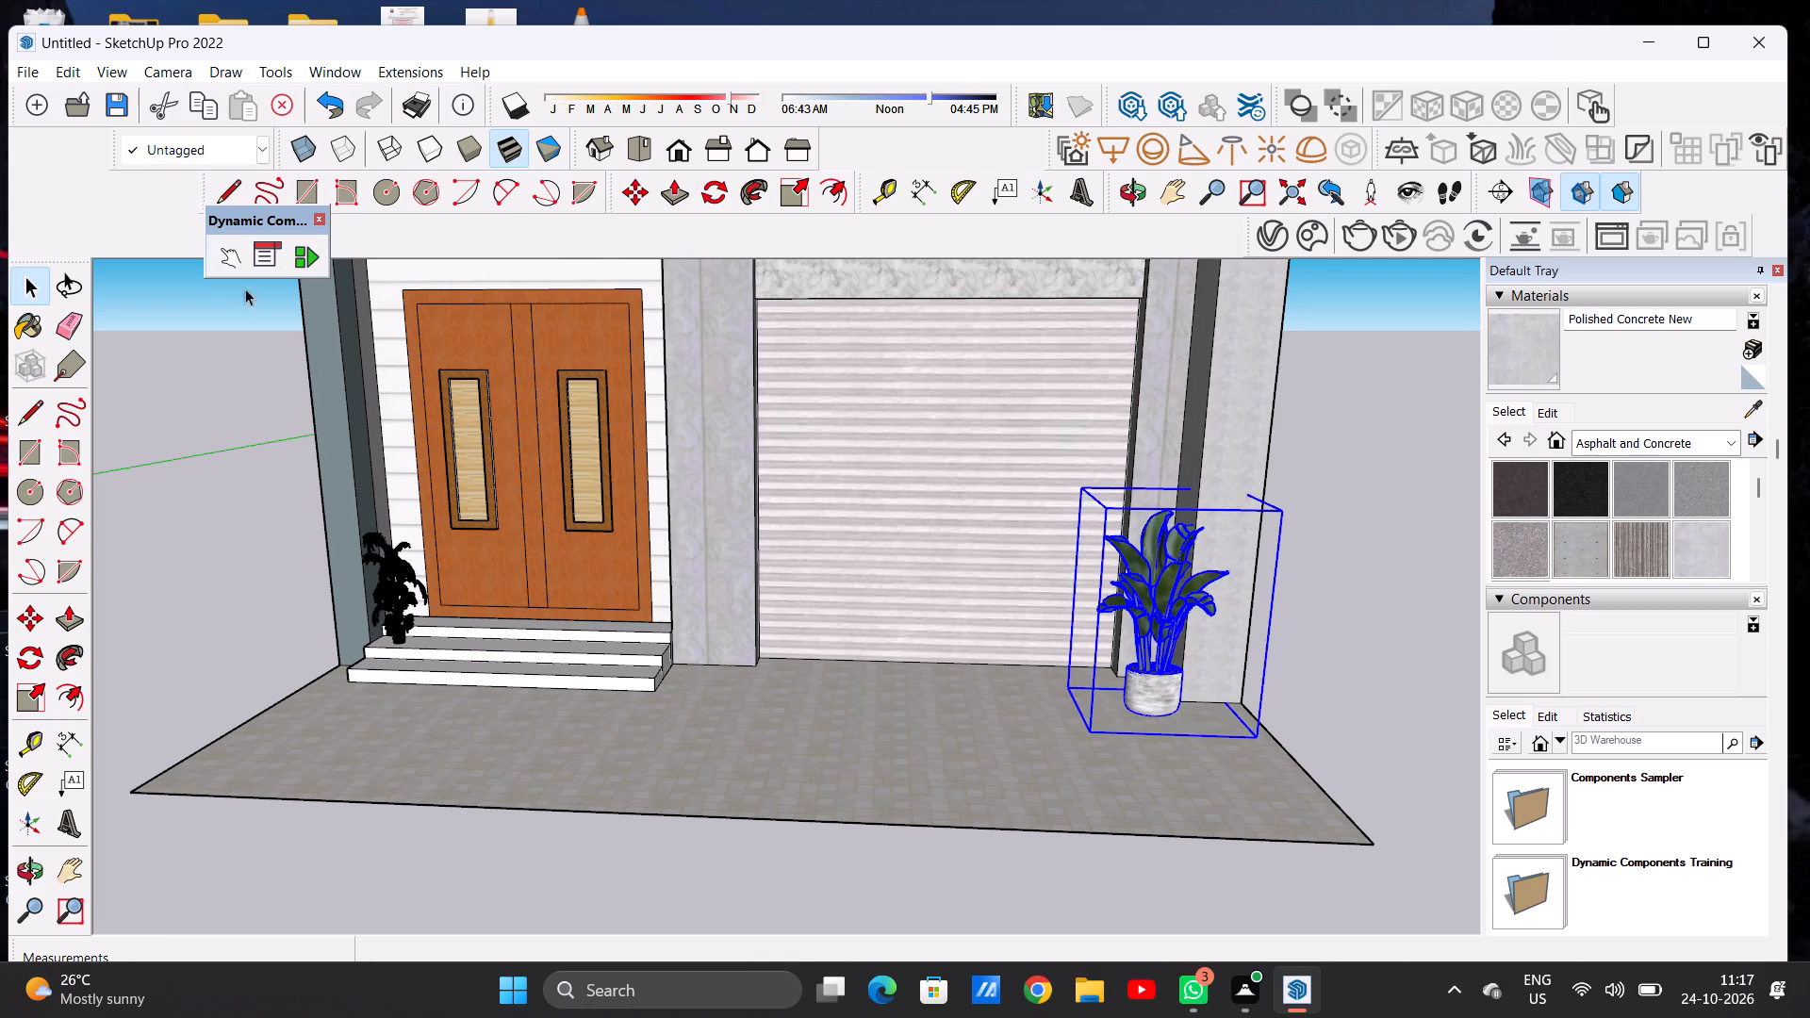
Import the Sem+nome plant model and place it on the paving beside the entrance steps.
click(31, 72)
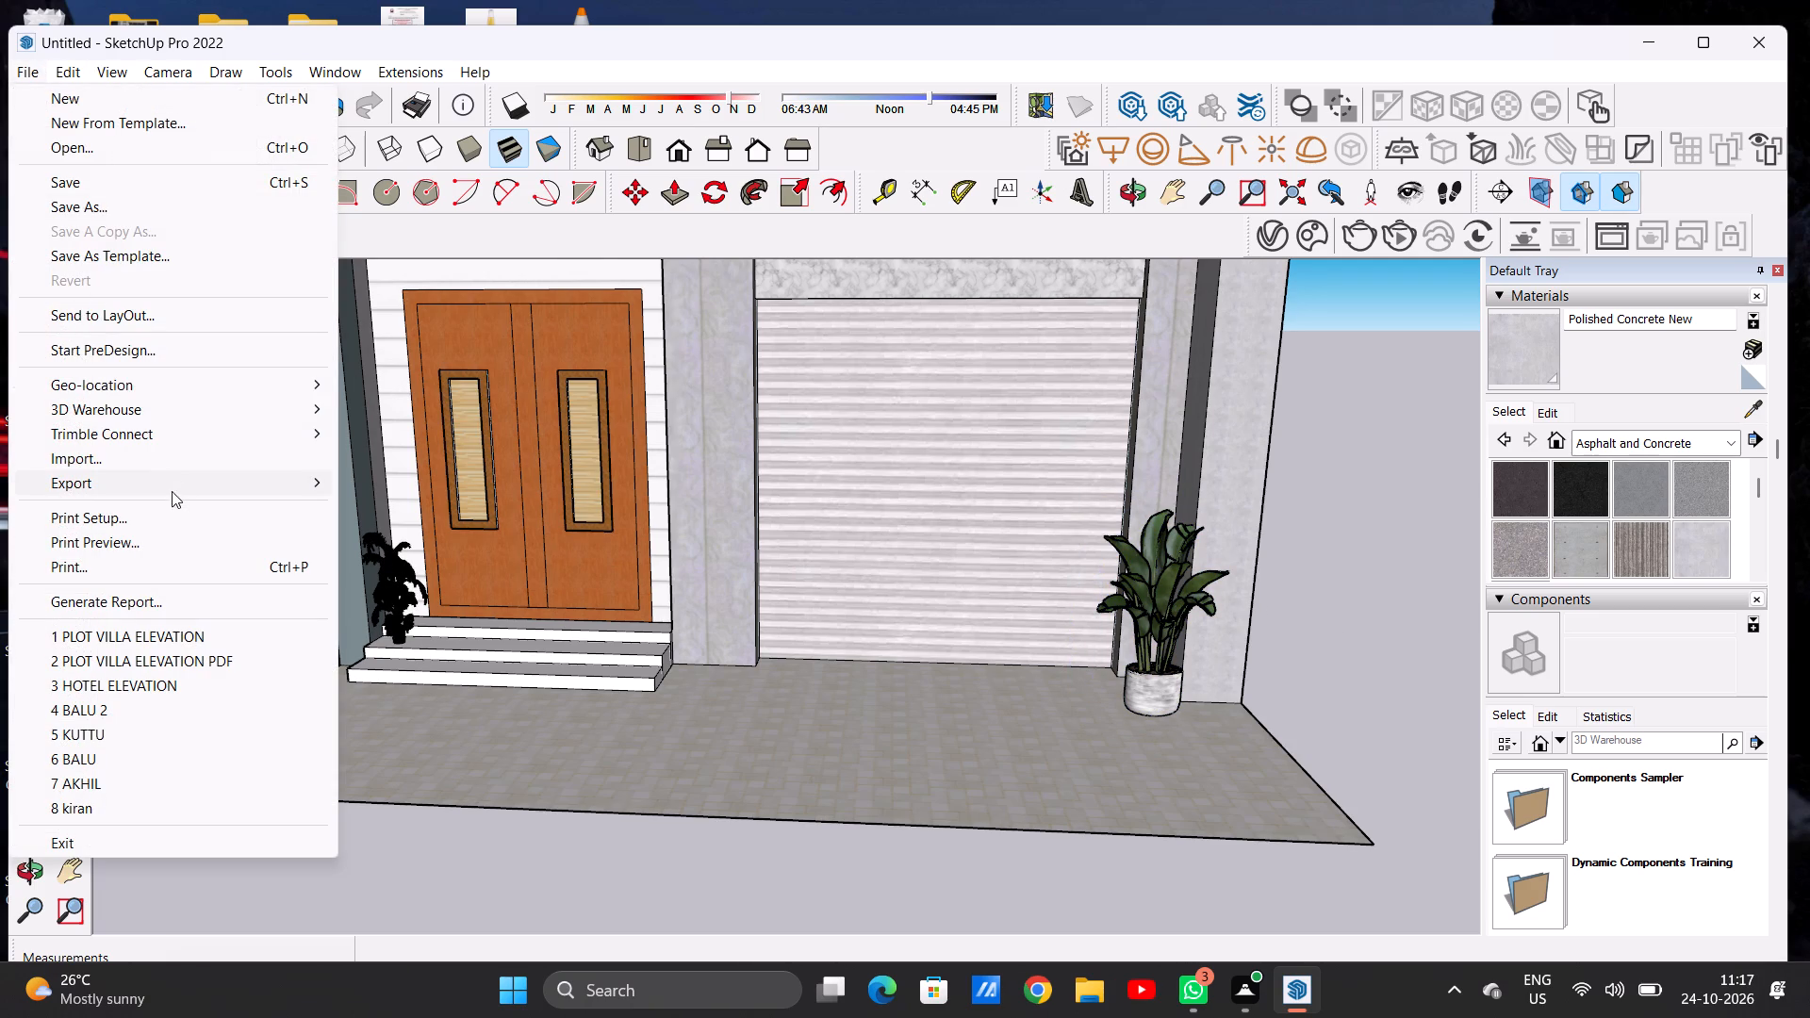
click(183, 458)
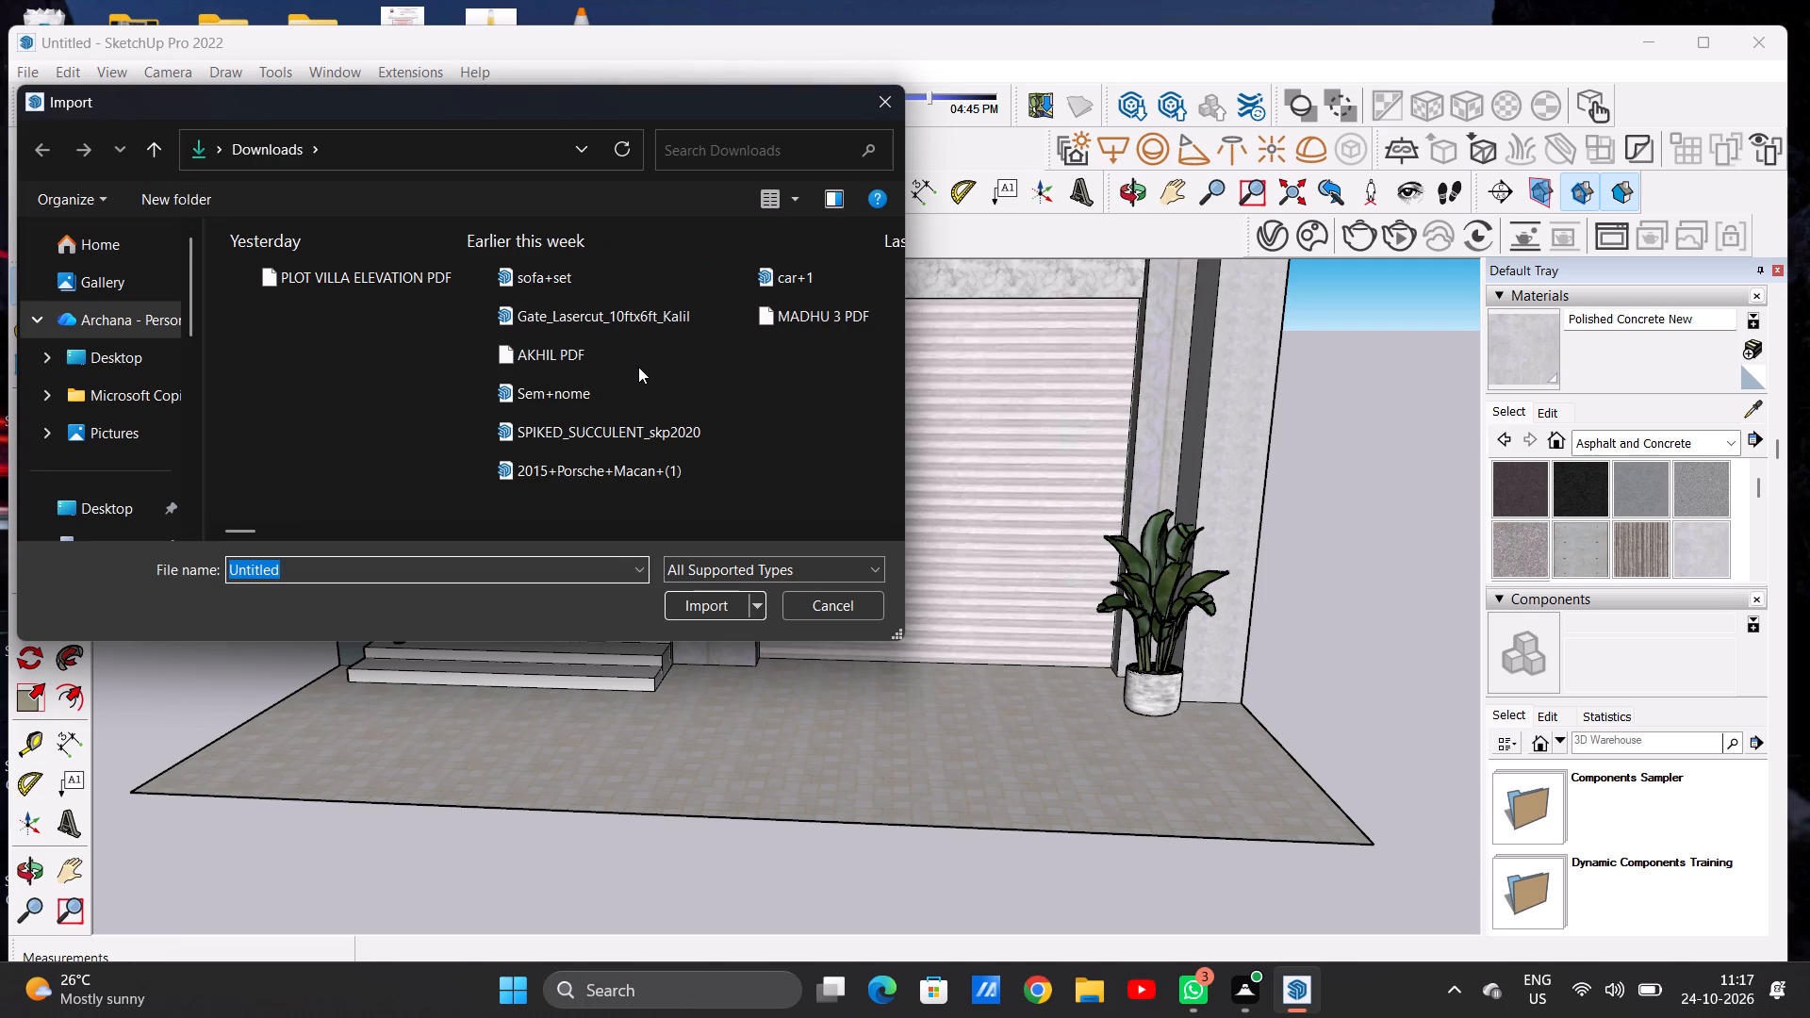
double_click(635, 387)
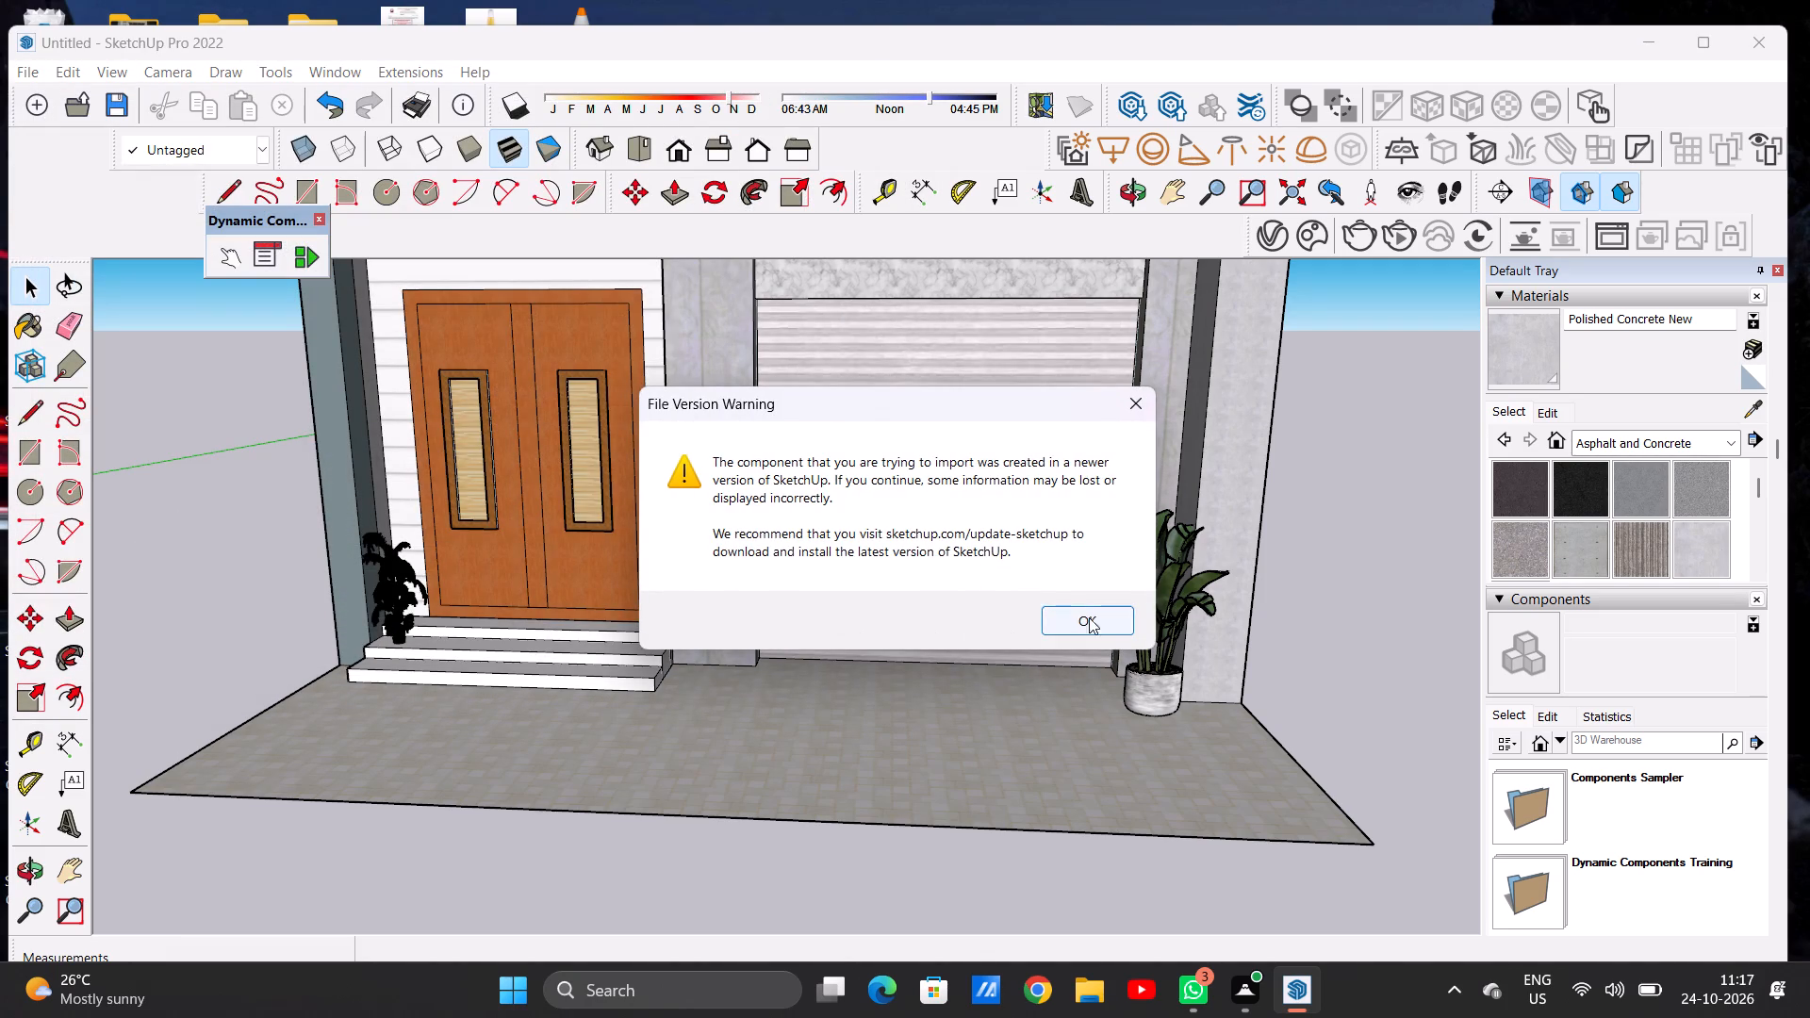
click(1072, 623)
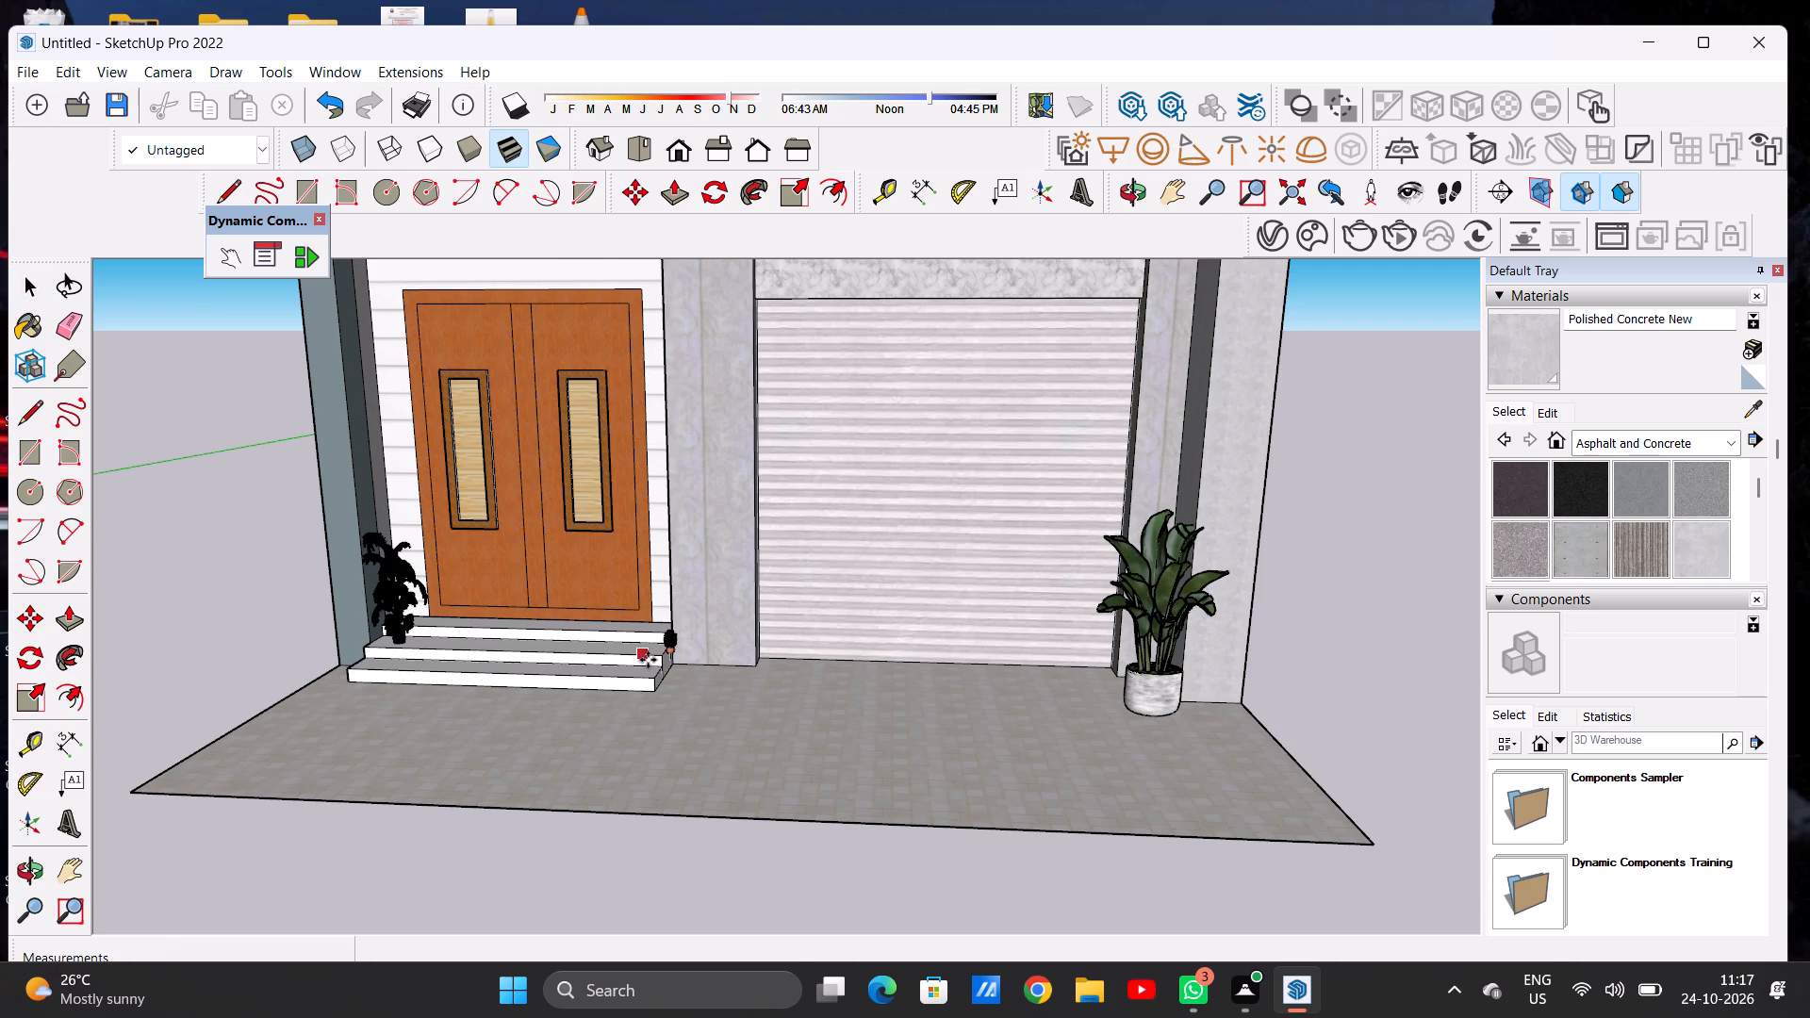
scroll(701, 686, up, 13)
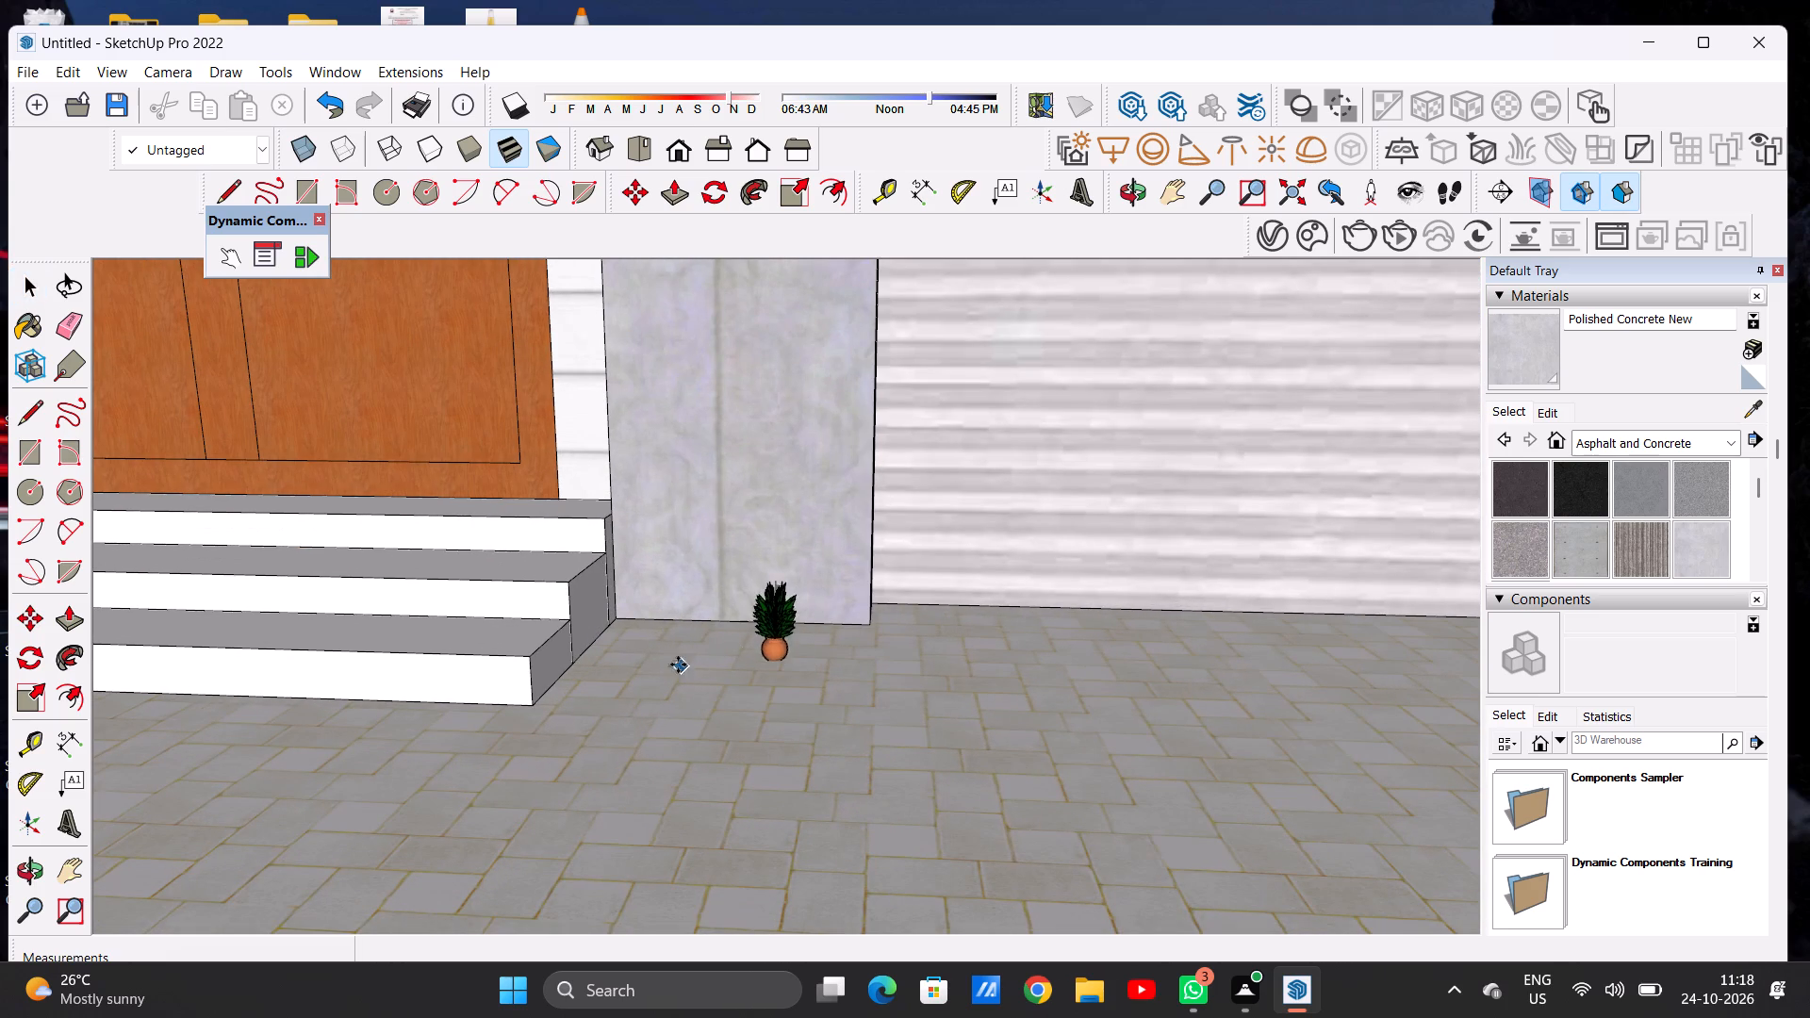
click(624, 662)
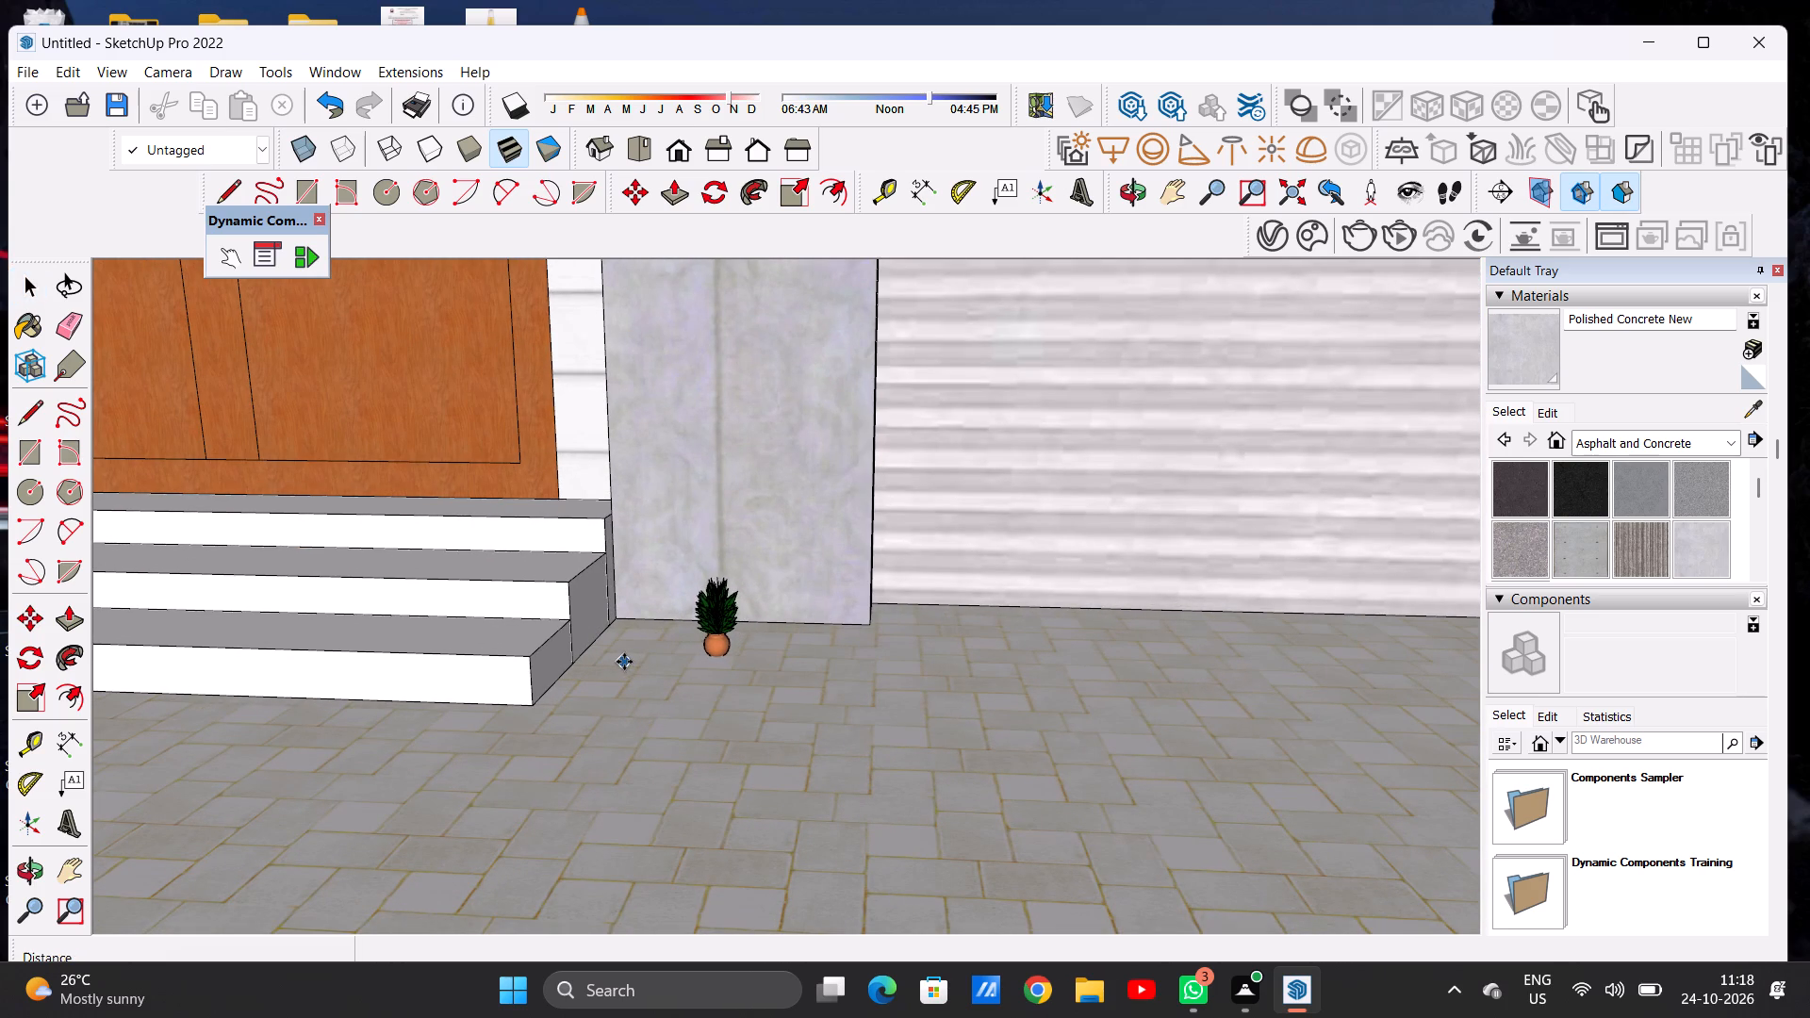
Scale the terracotta-potted plant to 2.00 in height along blue and about 1.39 in width along red.
click(790, 199)
scroll(694, 609, up, 8)
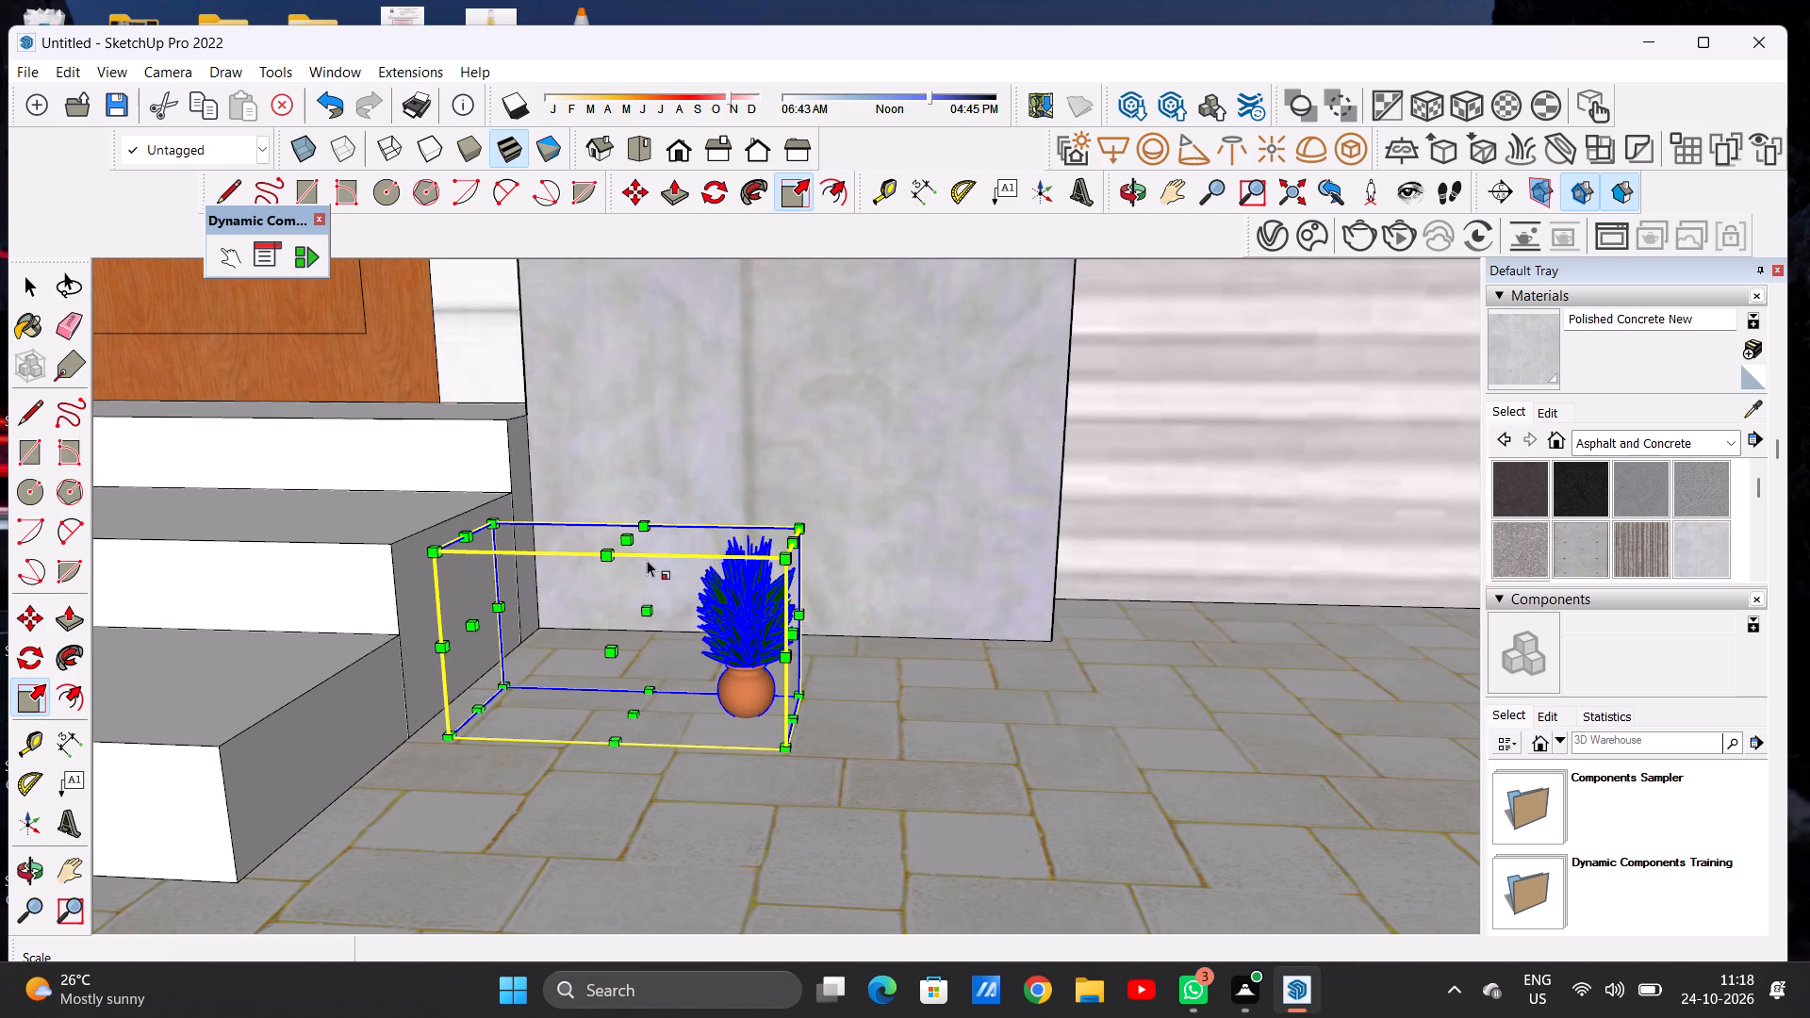
click(628, 543)
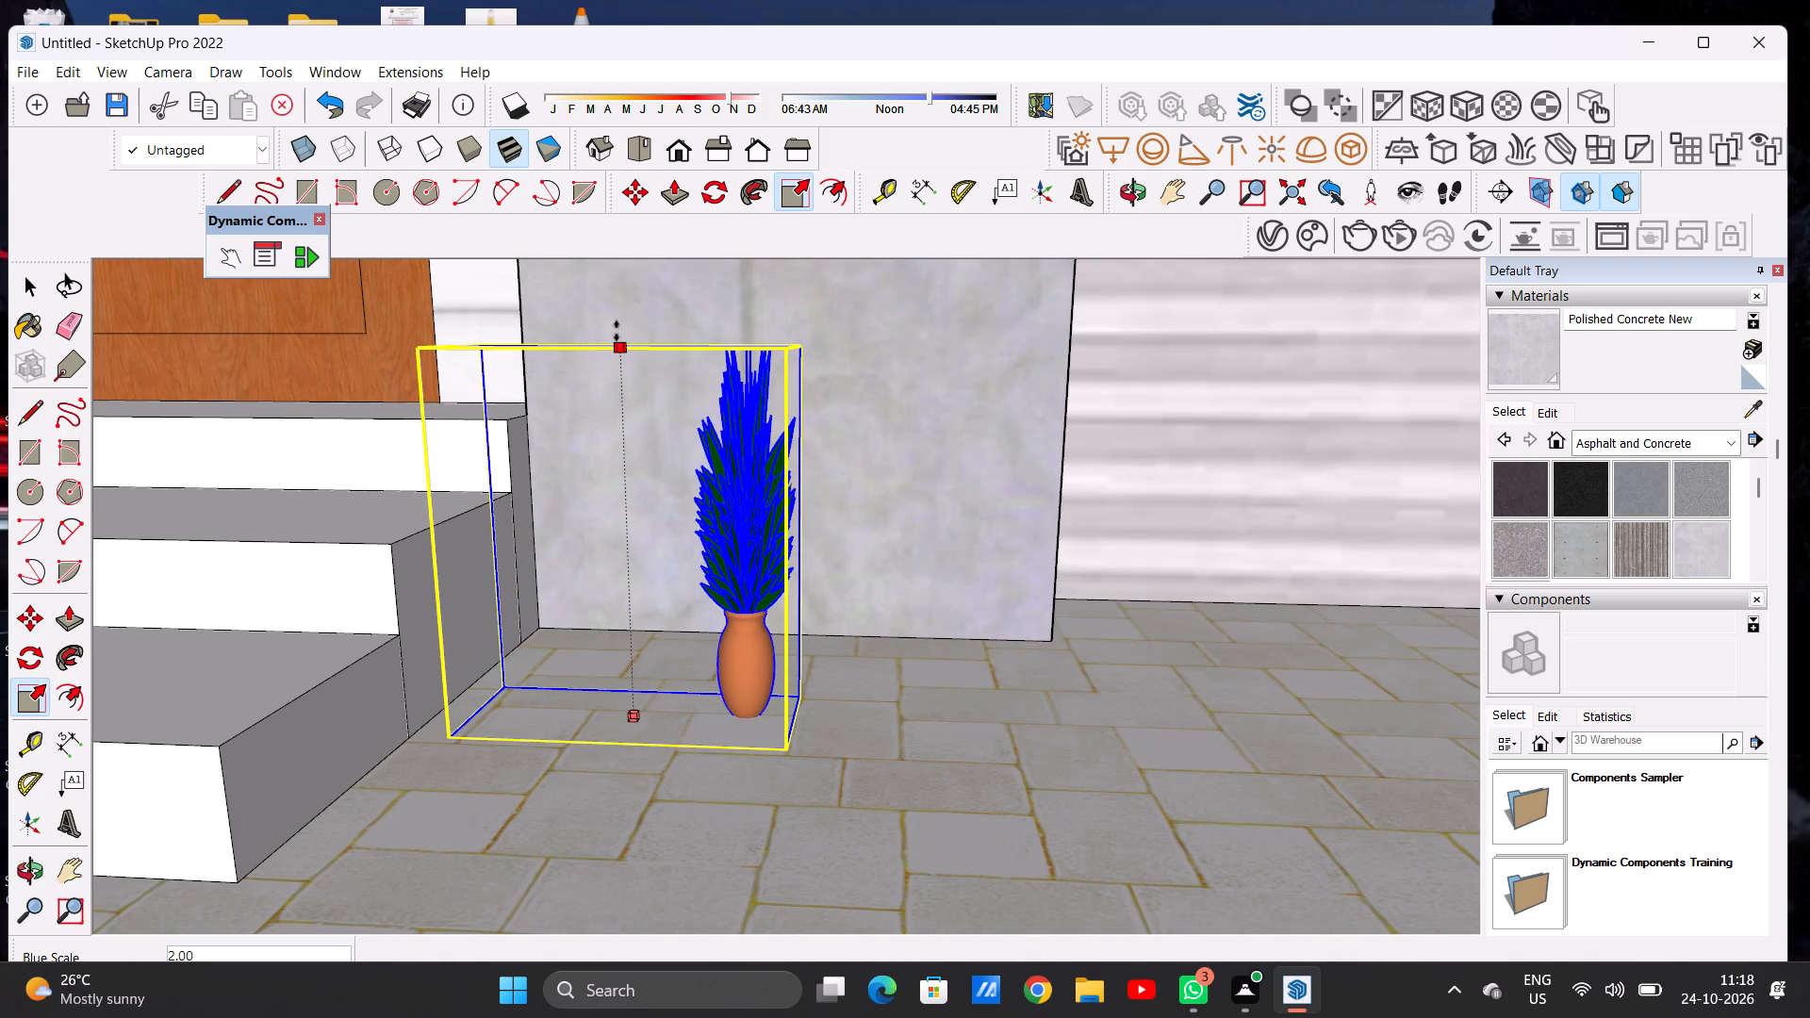
click(617, 331)
click(800, 548)
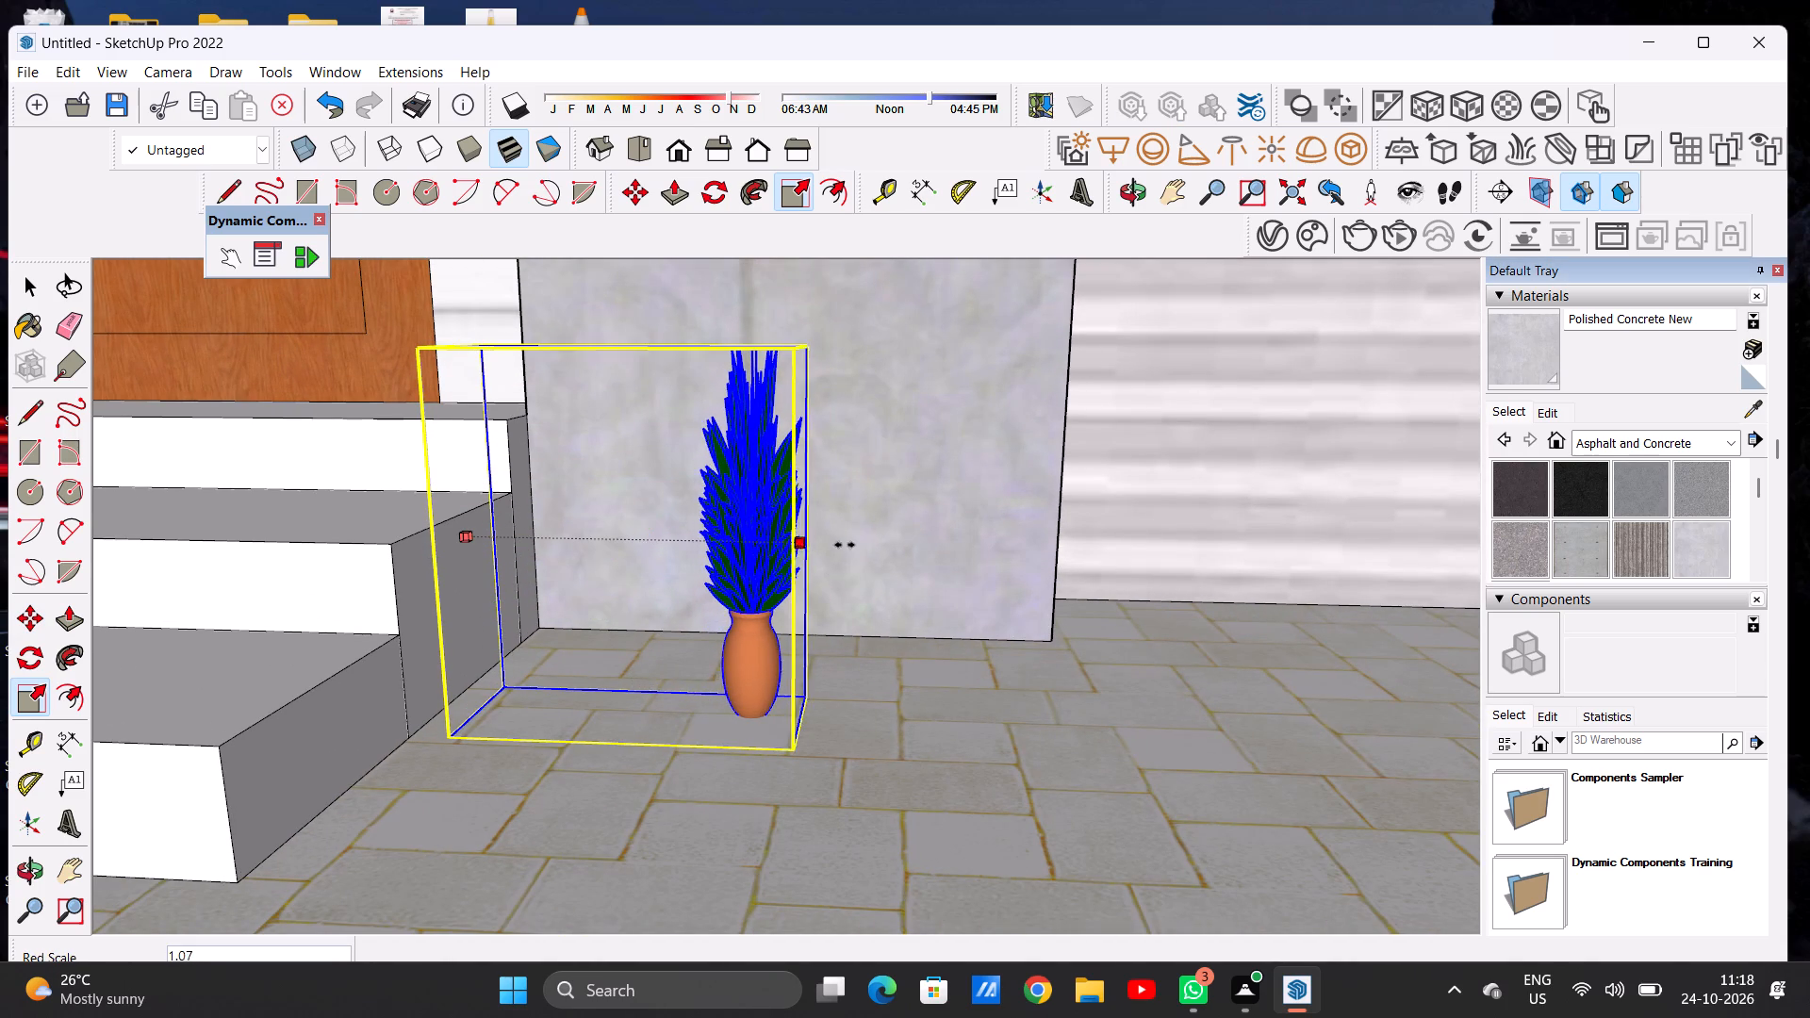
click(926, 541)
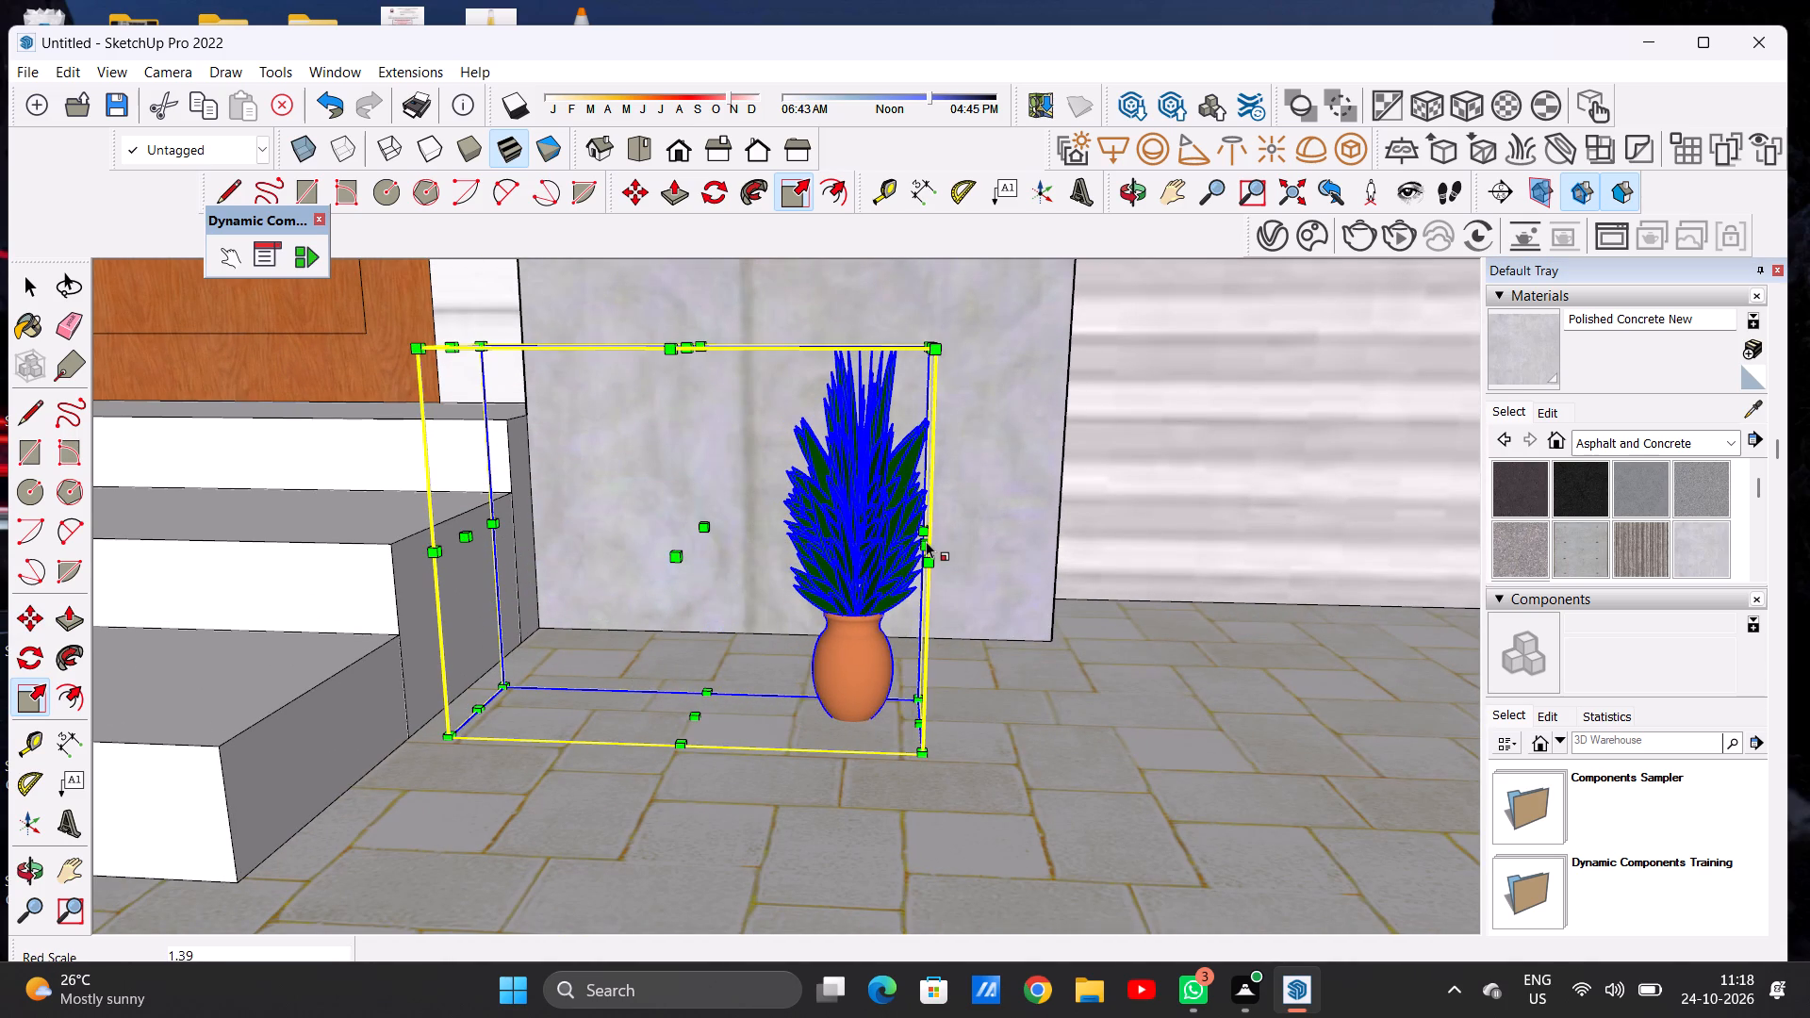
key(space)
Enlarge the terracotta-potted plant again, by about 2.00 along the blue axis and 1.32 along the red axis.
scroll(827, 618, down, 16)
scroll(849, 561, up, 2)
scroll(849, 555, down, 1)
scroll(849, 554, up, 3)
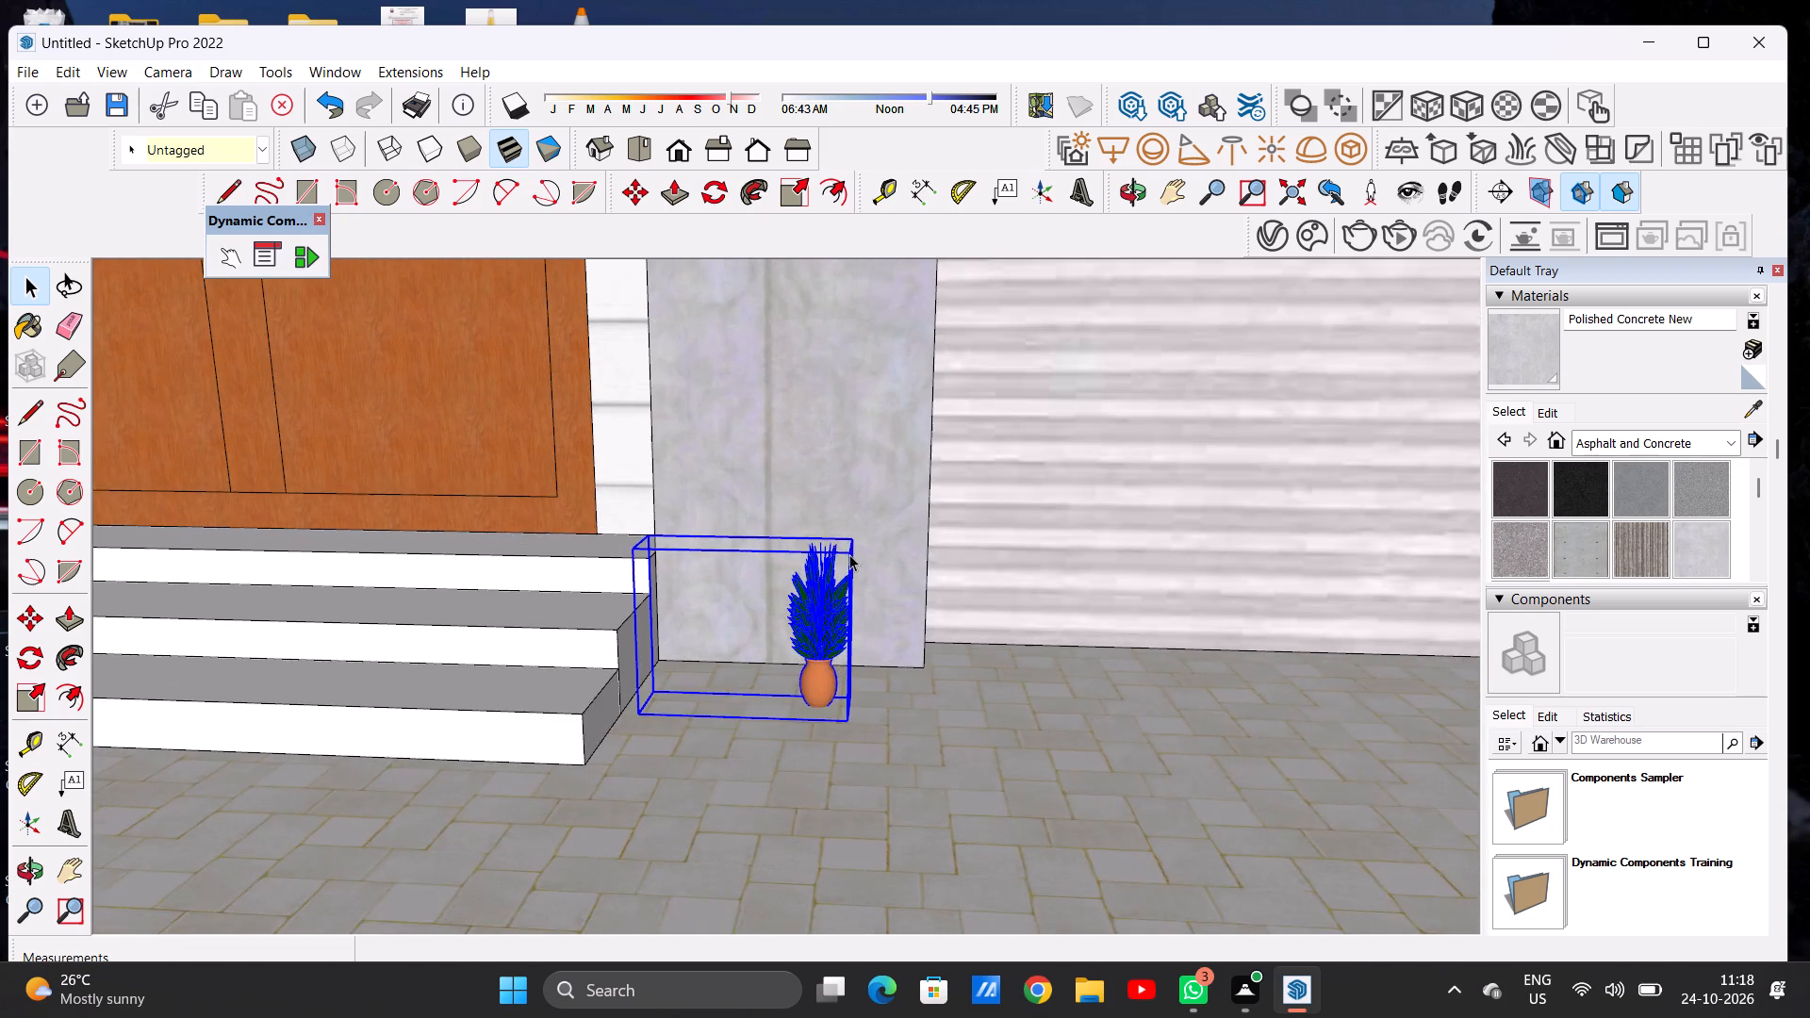
scroll(829, 575, up, 4)
middle_drag(789, 534, 787, 626)
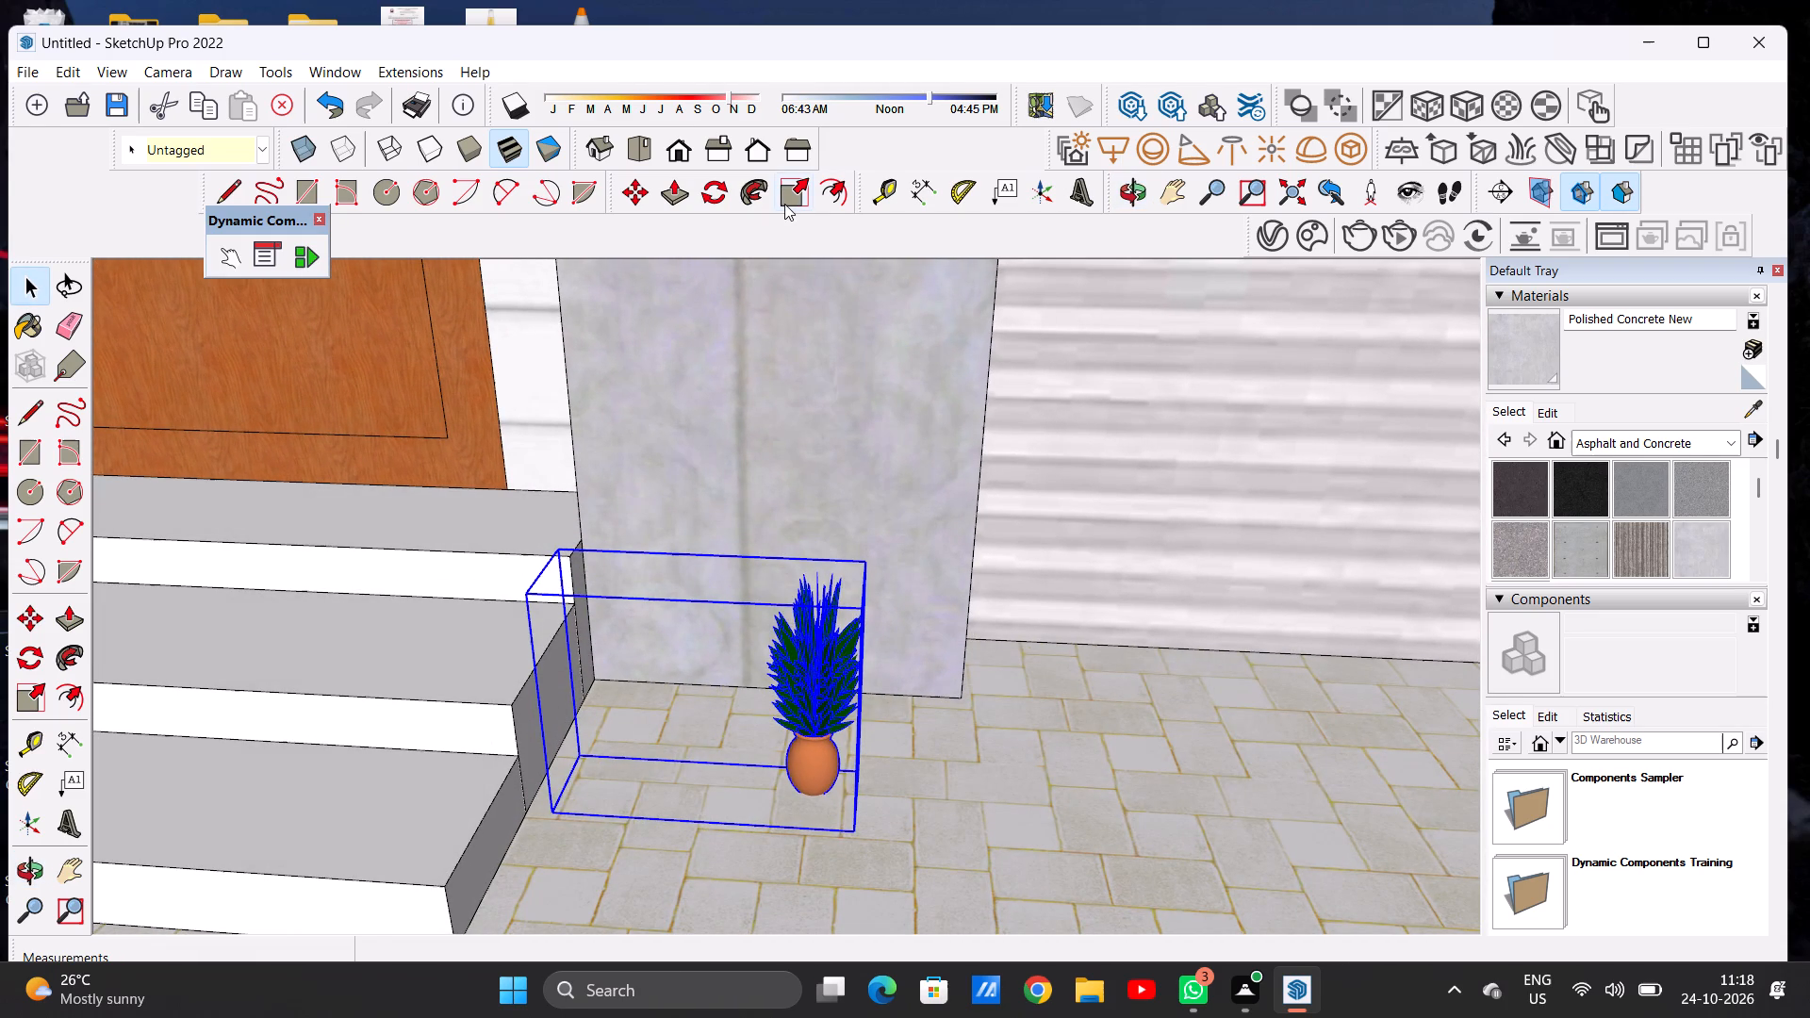
click(784, 204)
click(700, 569)
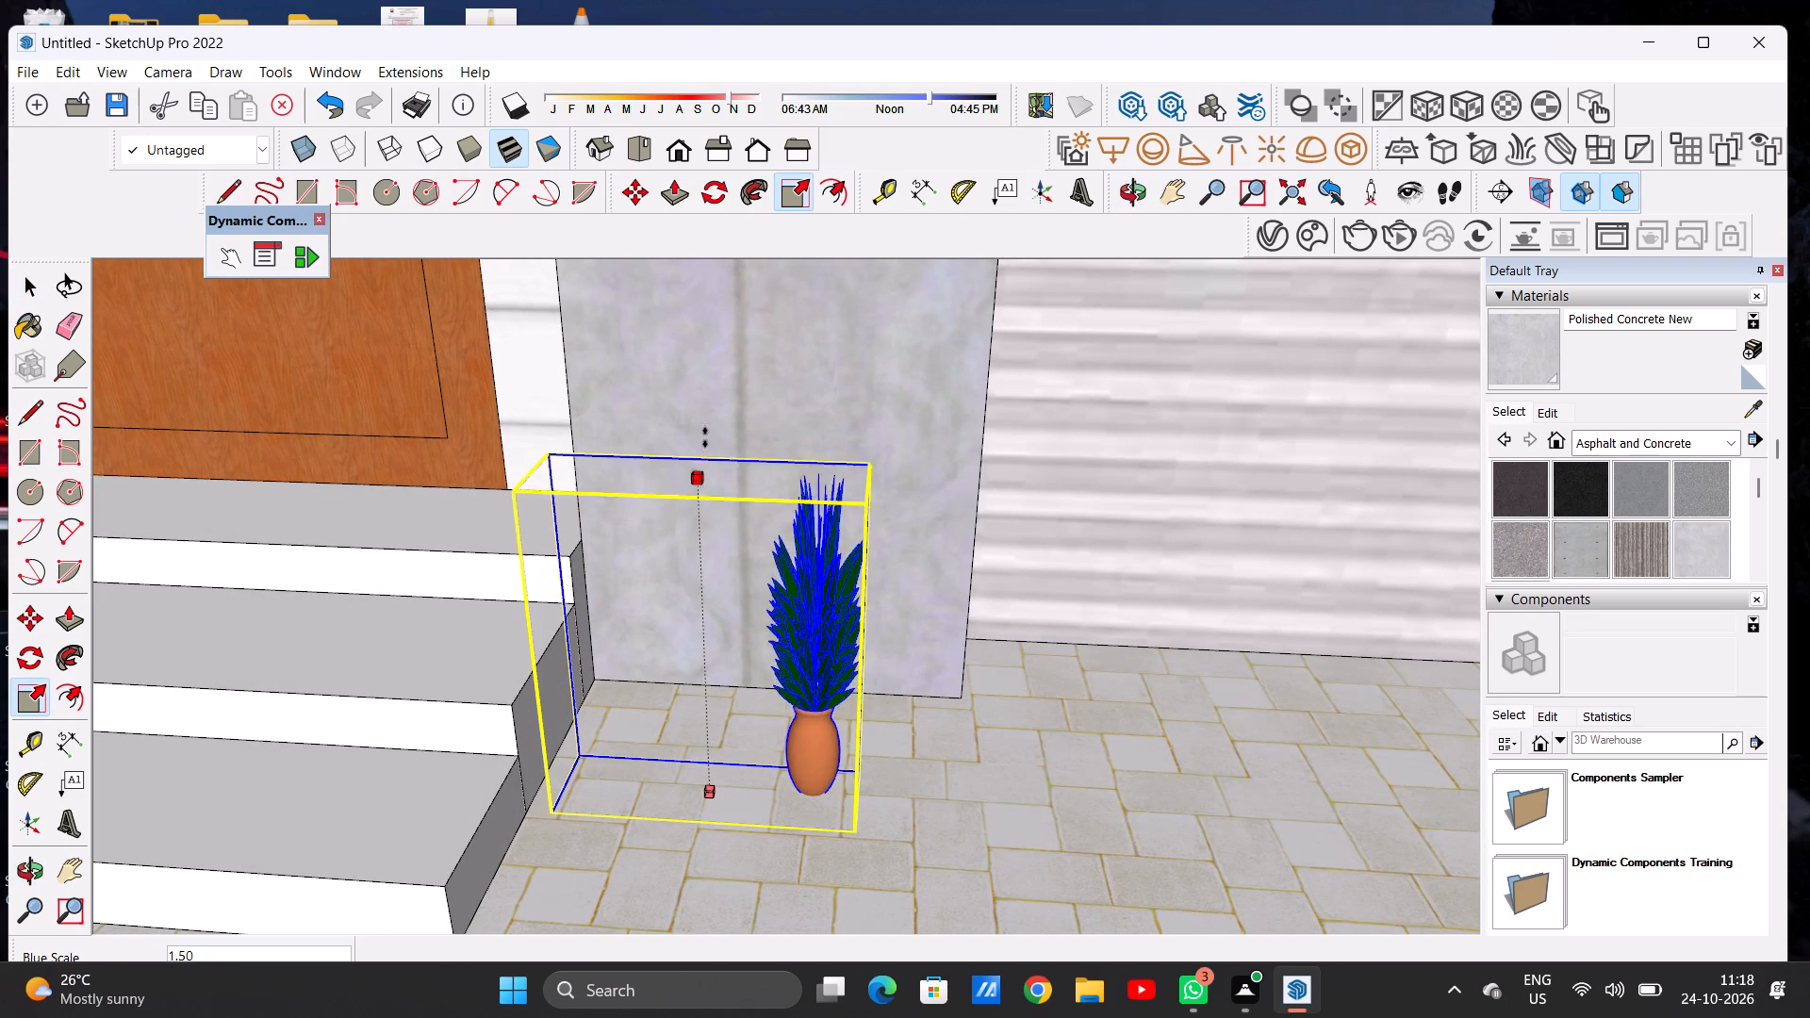
click(701, 328)
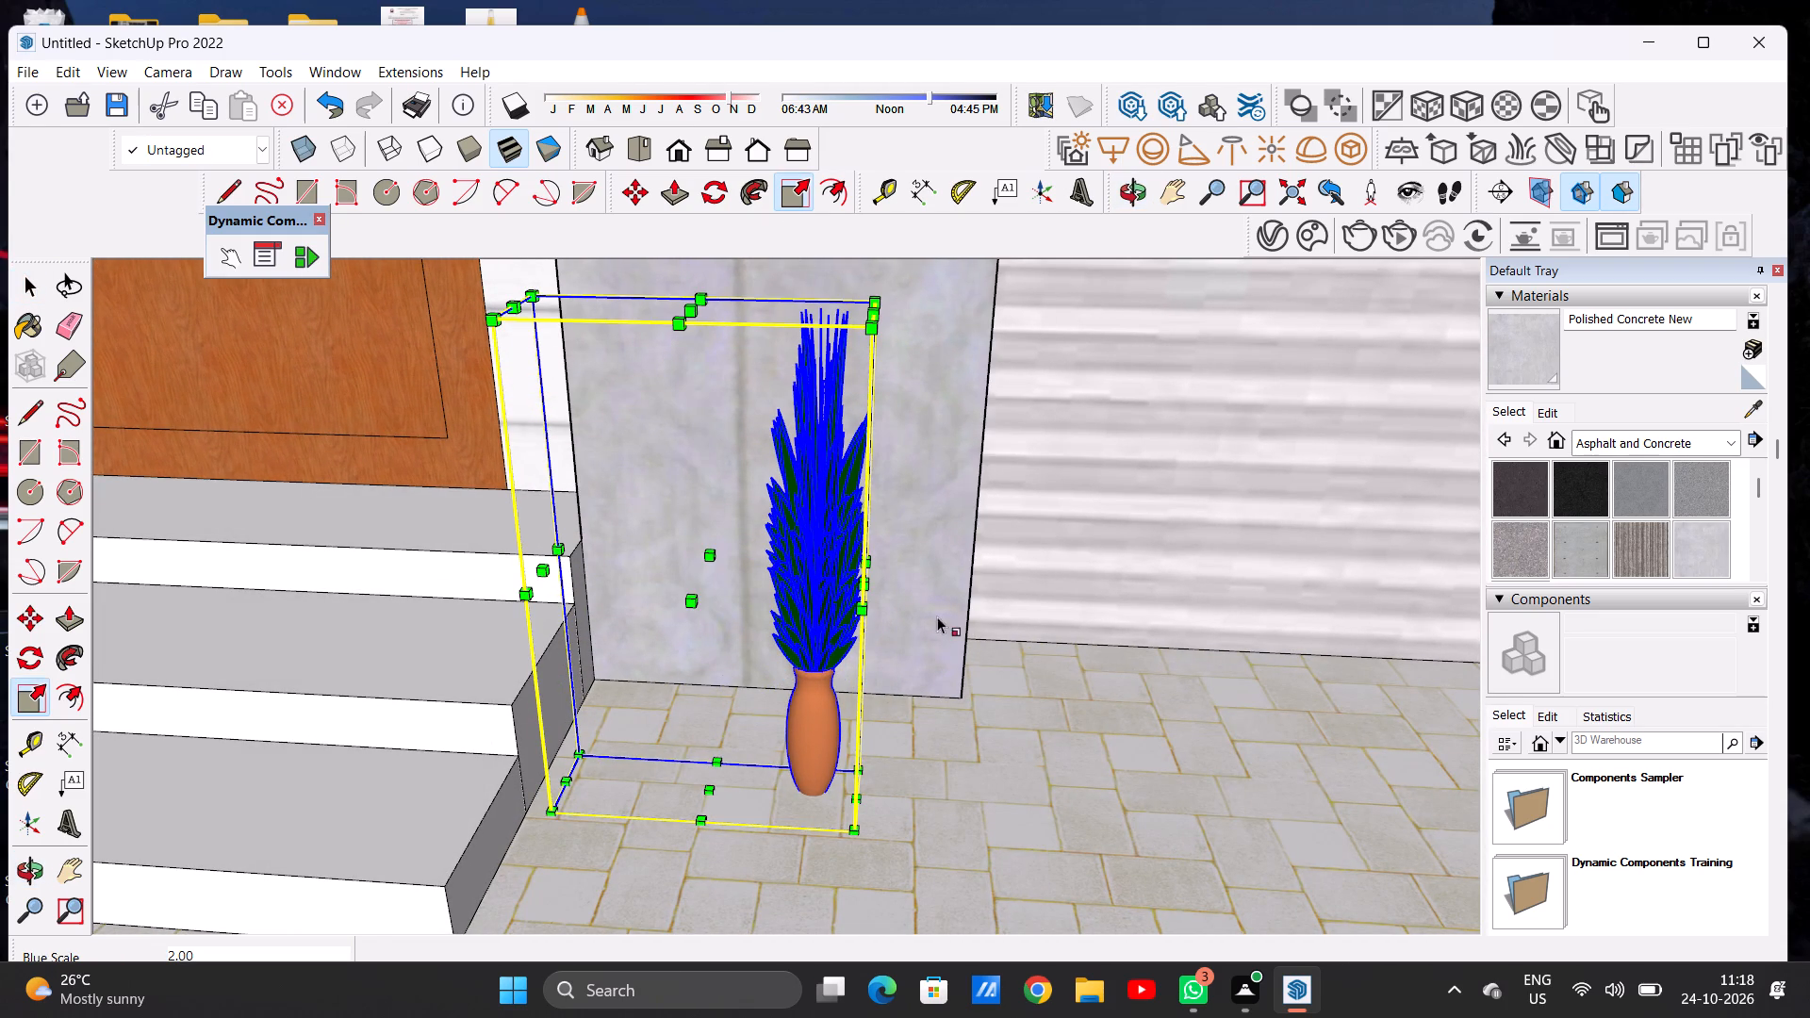
click(873, 587)
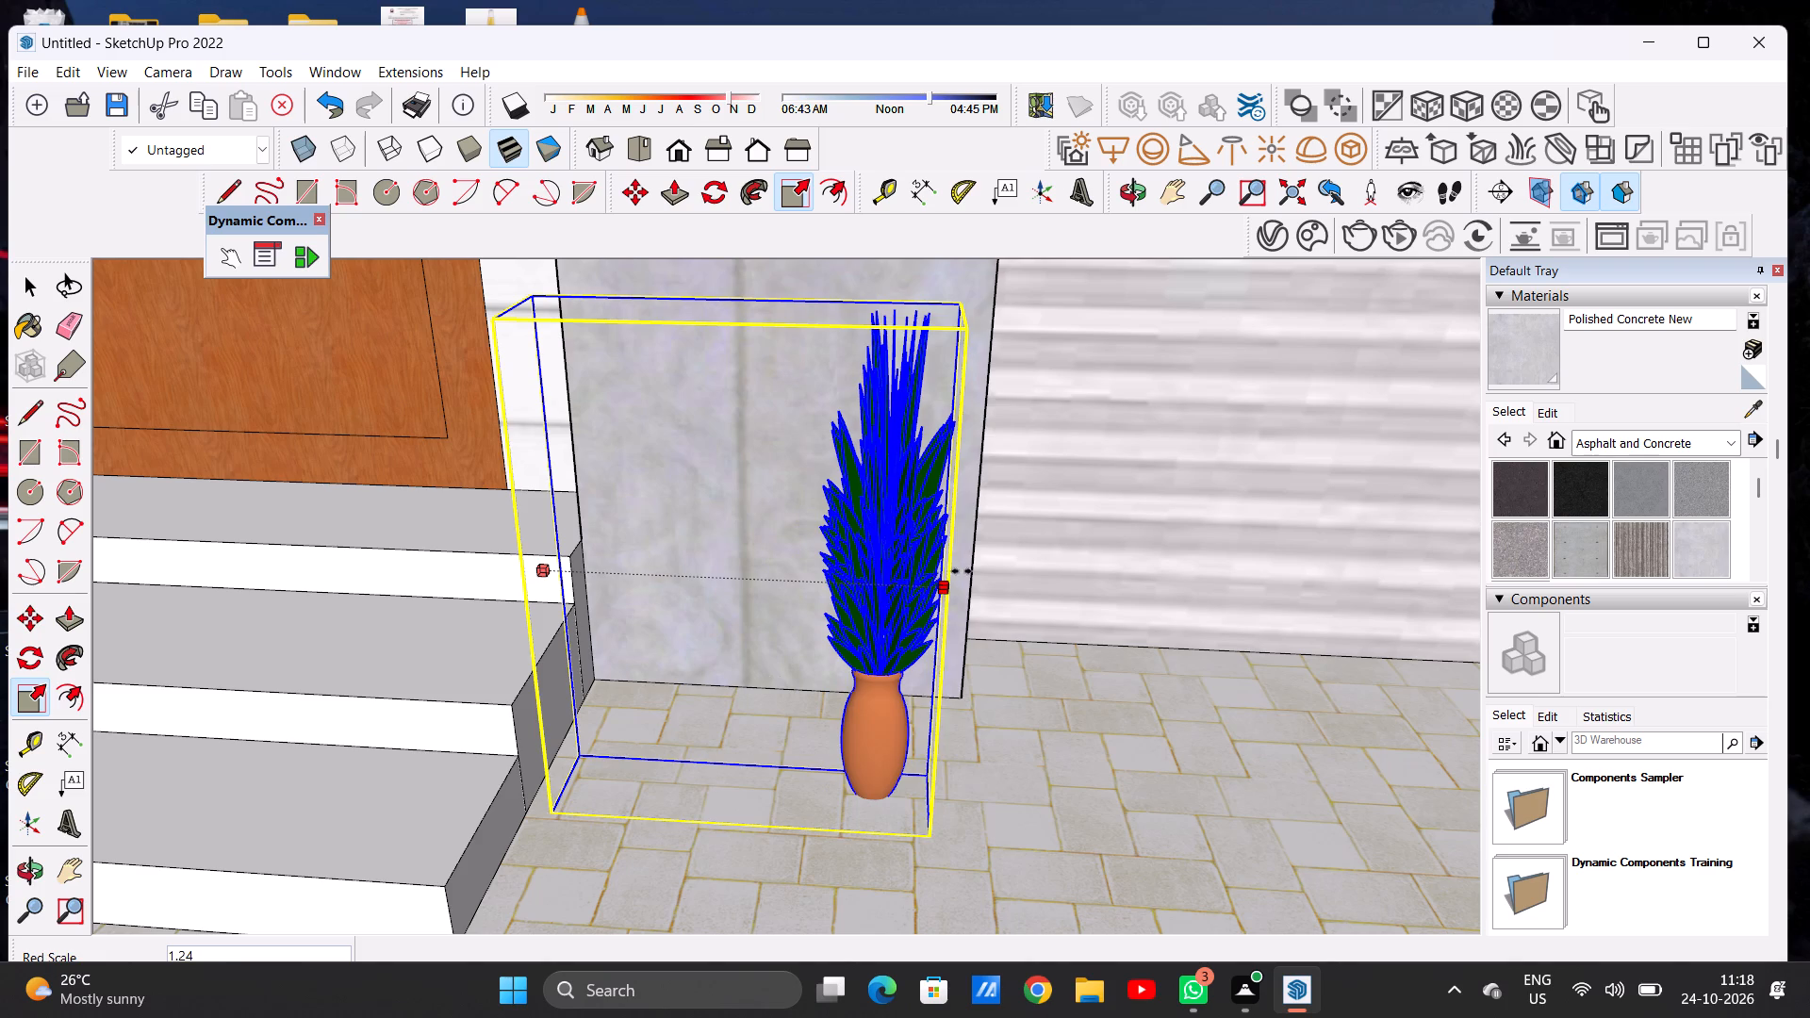
click(972, 571)
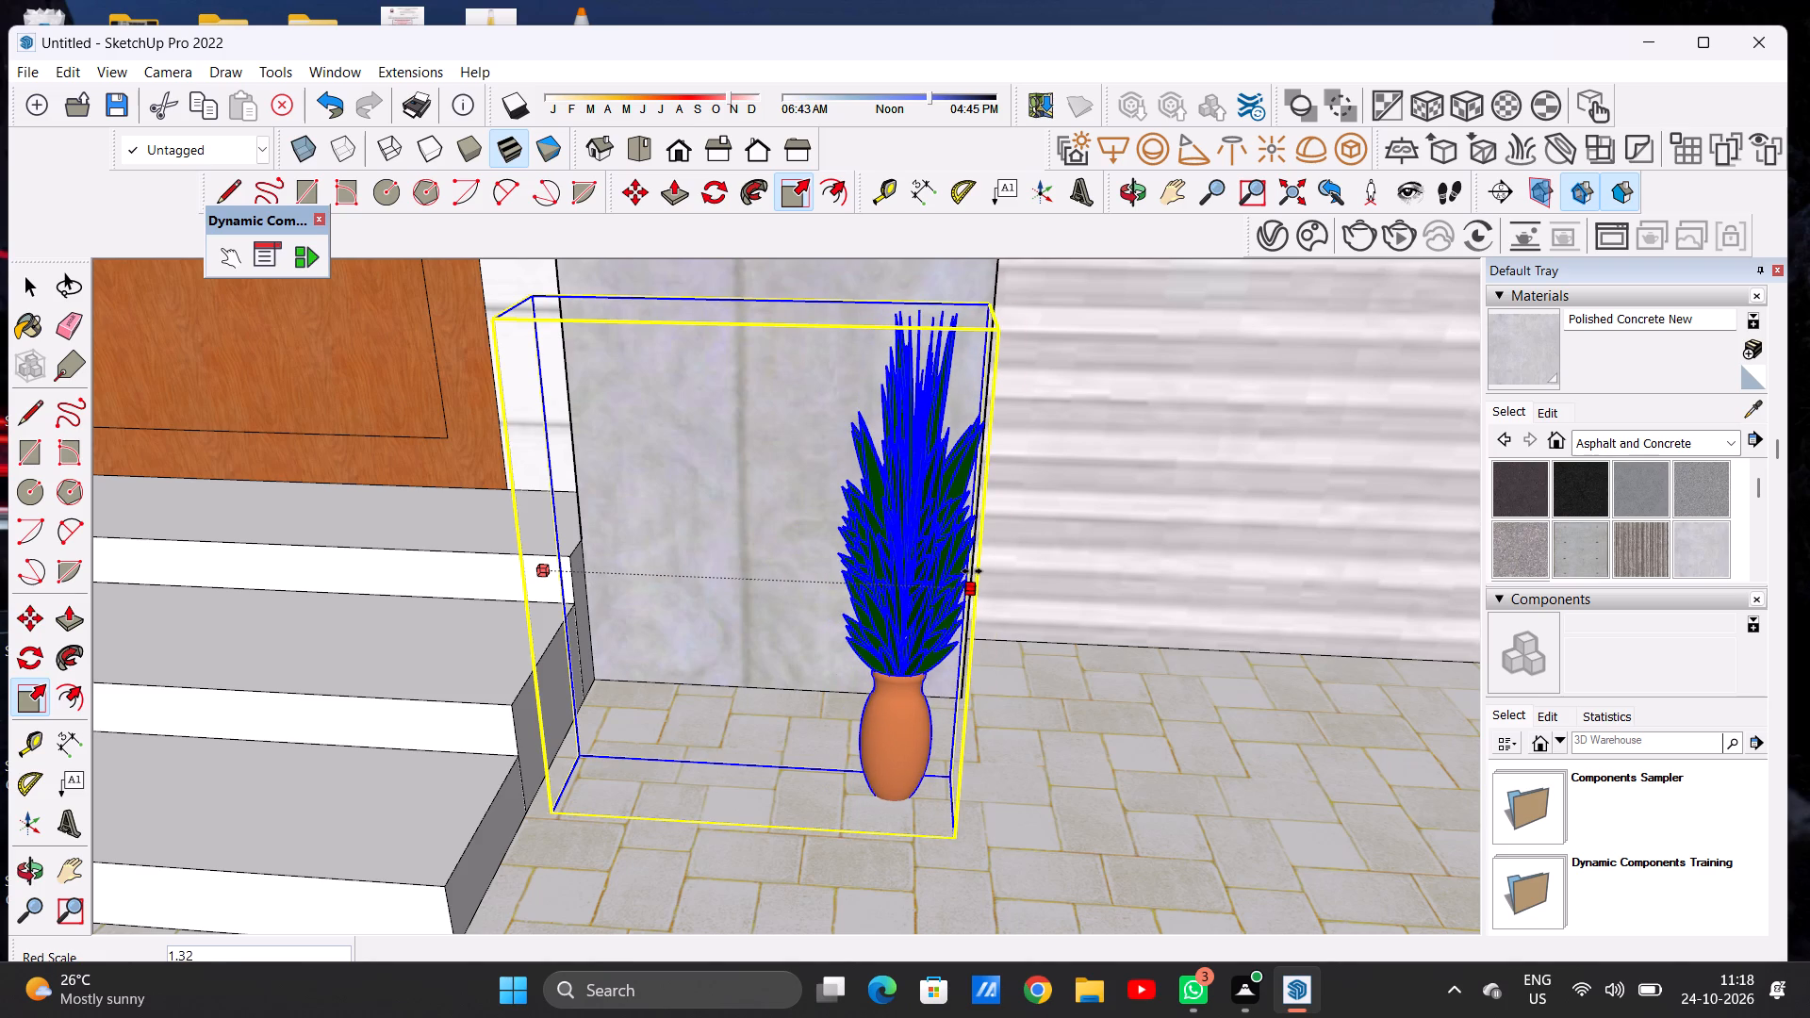
key(space)
Move the terracotta-potted plant about 5' 3 15/16" along the red axis towards the entrance steps, in front of the concrete wall.
scroll(869, 698, down, 4)
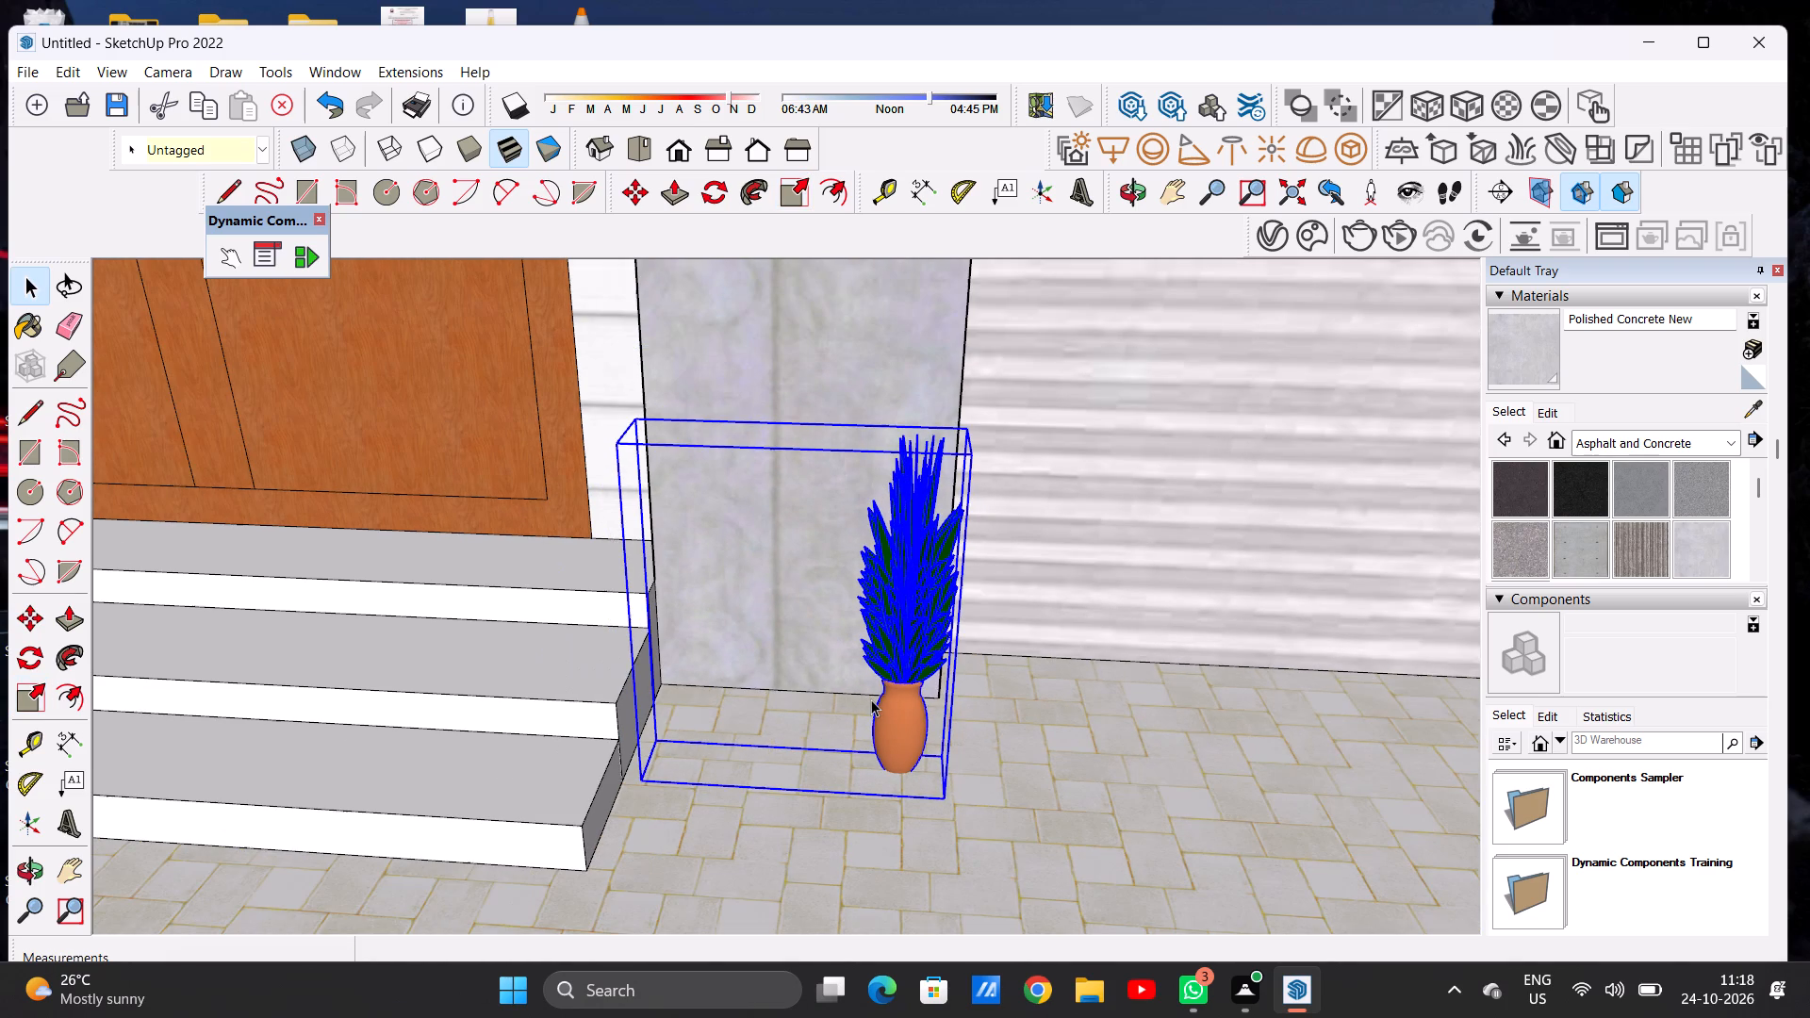
key(m)
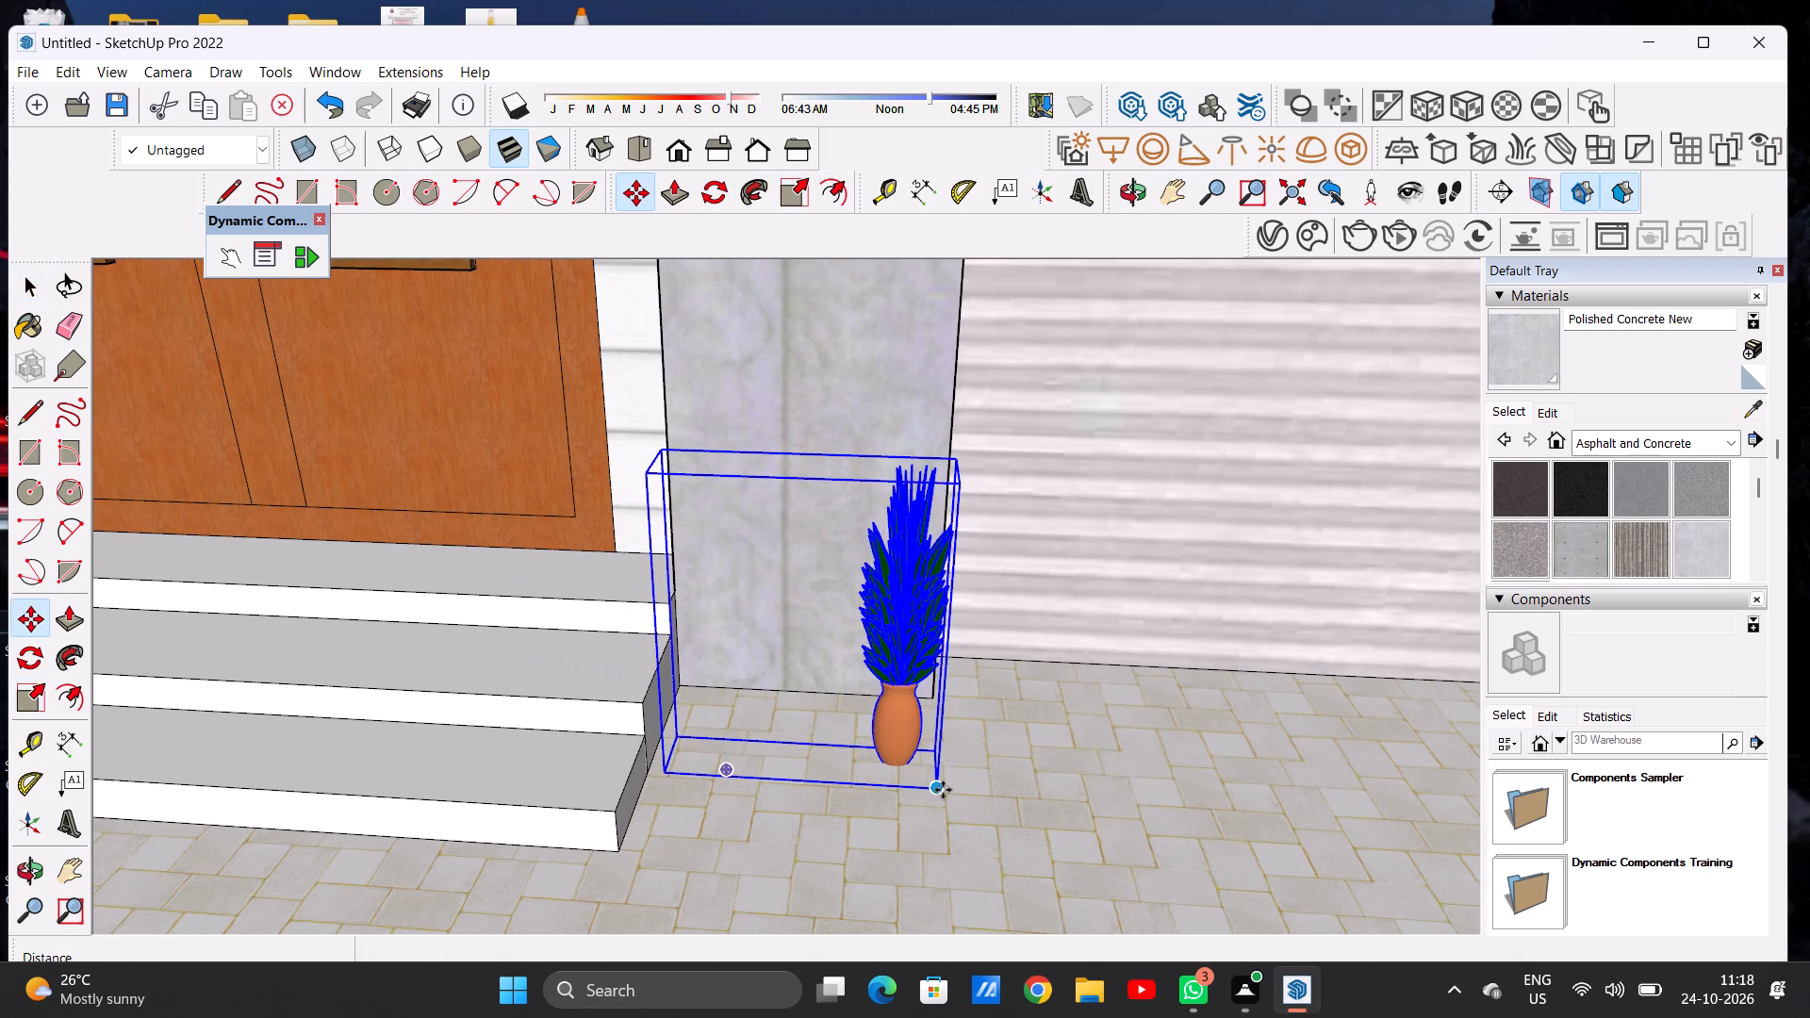
click(943, 790)
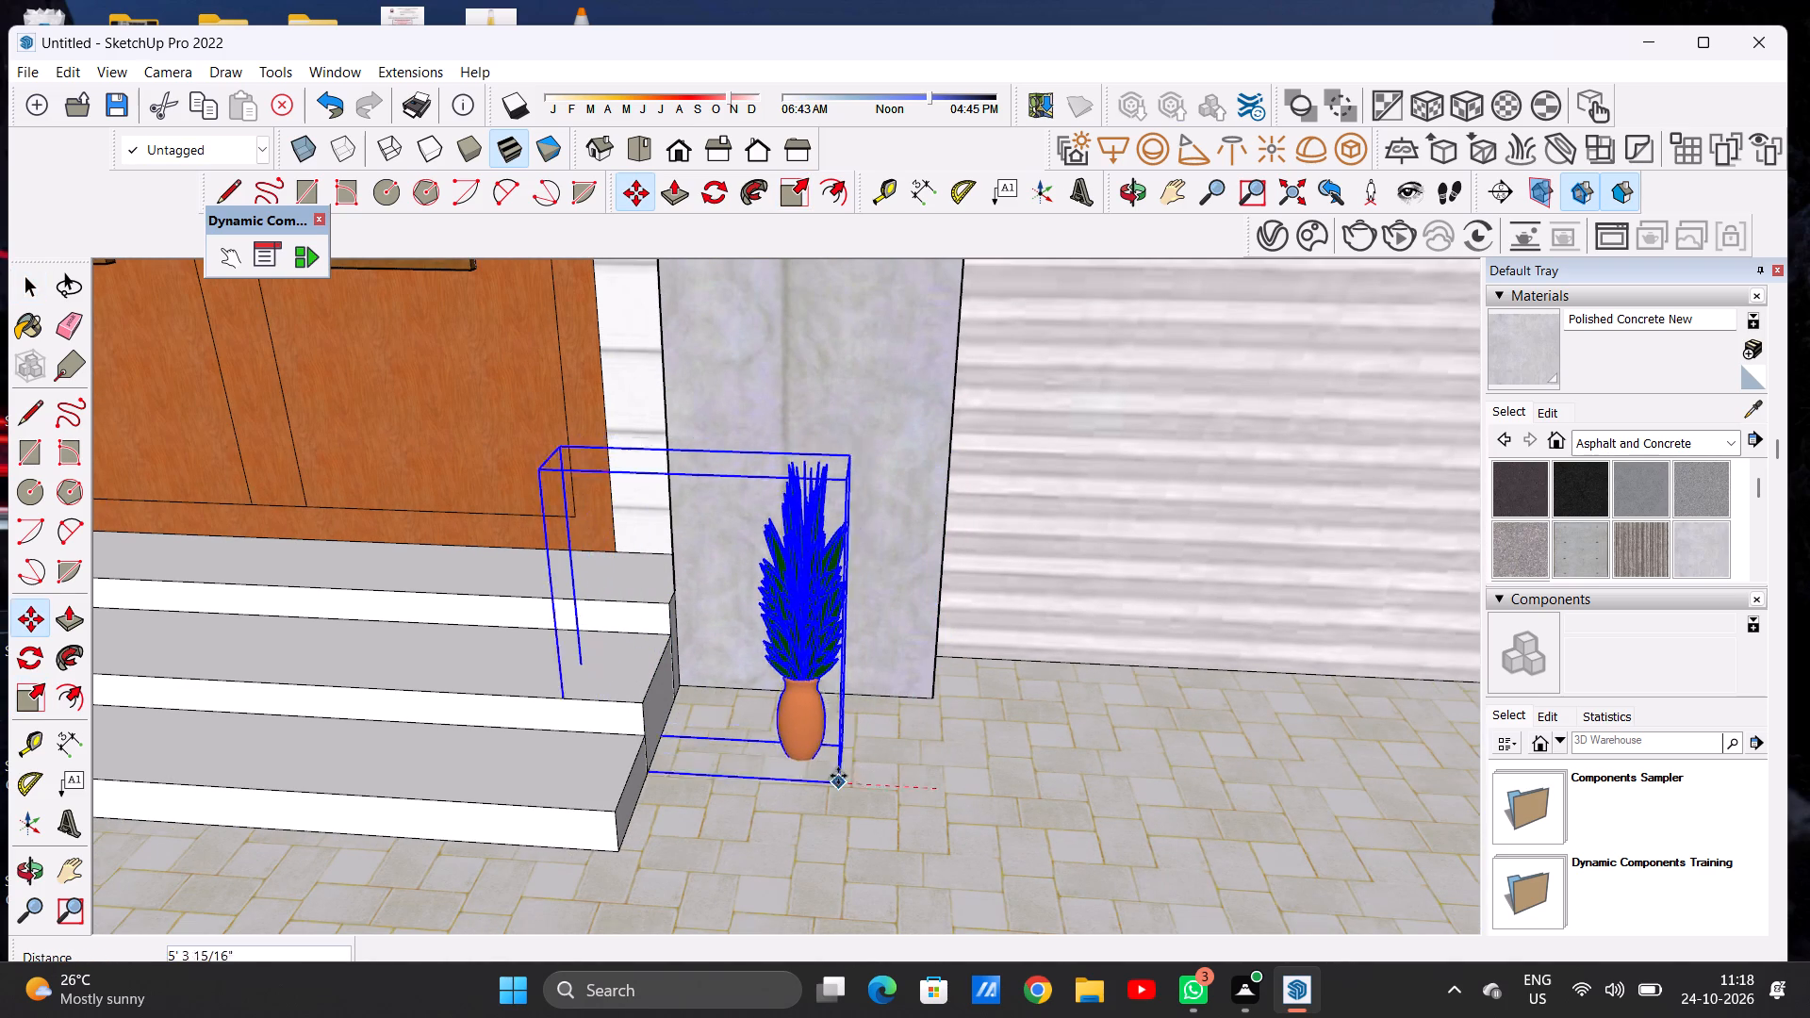
click(838, 790)
key(space)
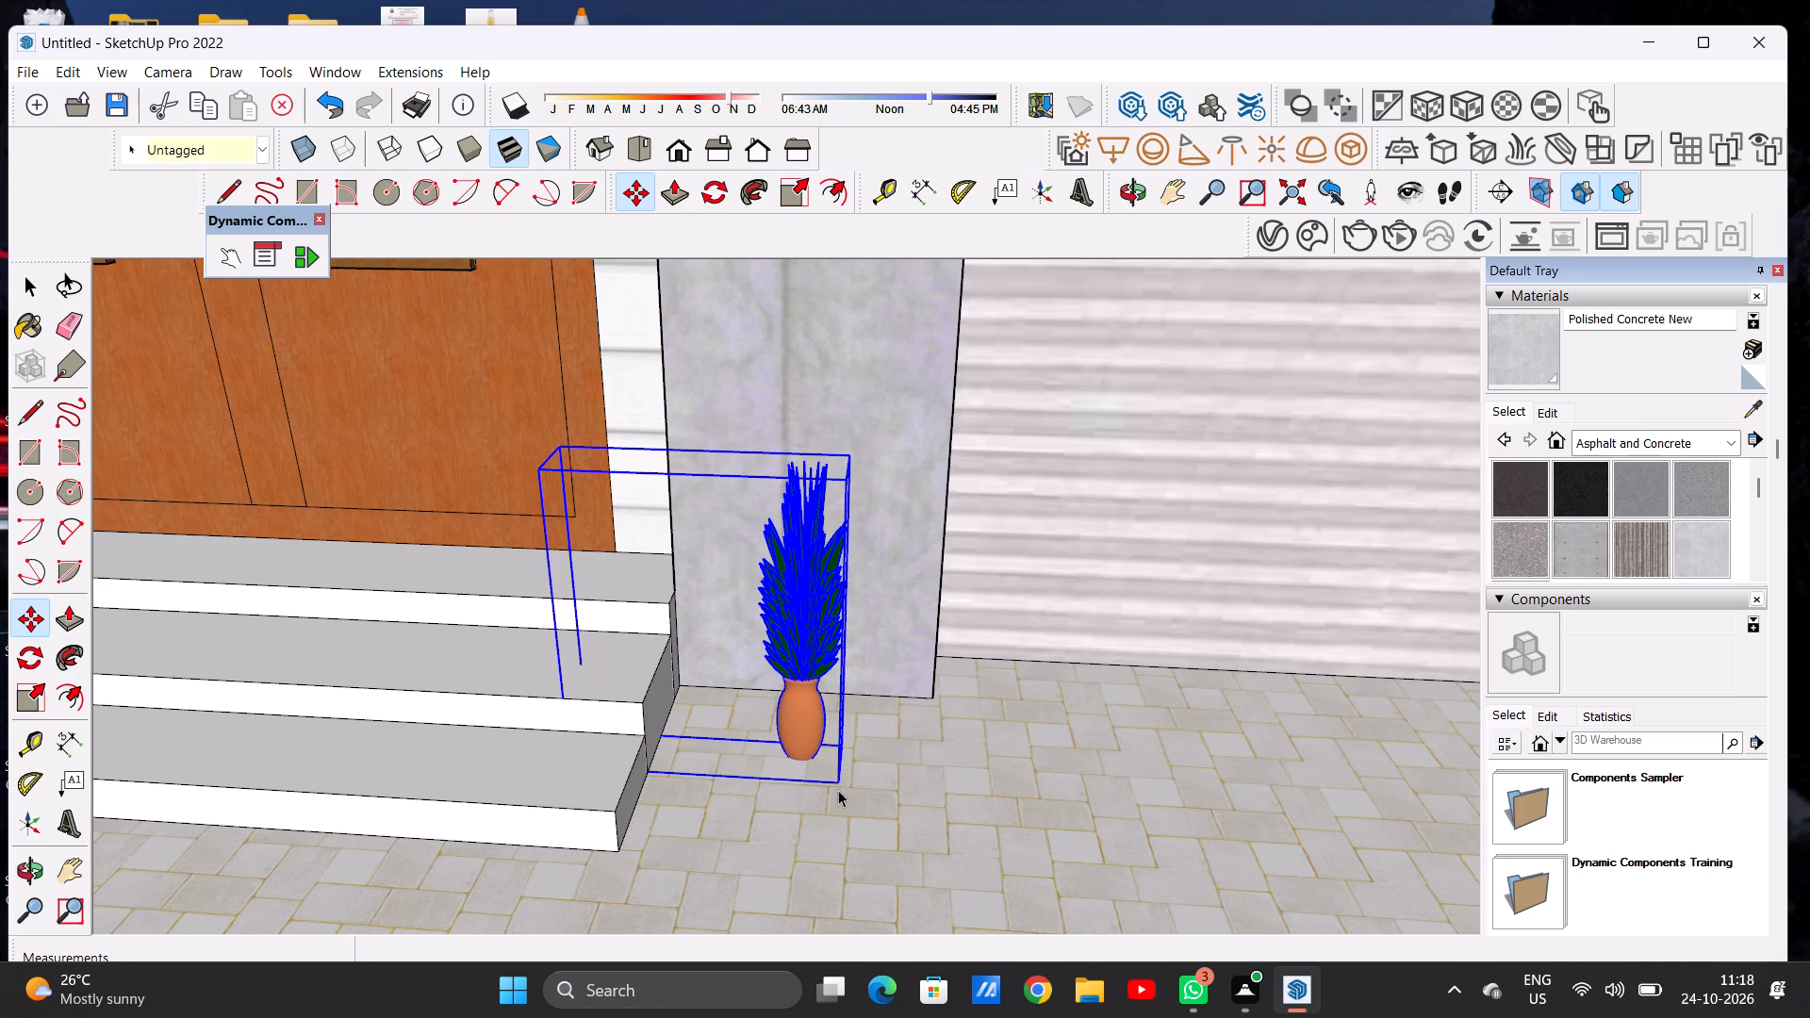
Scale the terracotta-potted plant by about 2.90 along the green axis.
click(787, 208)
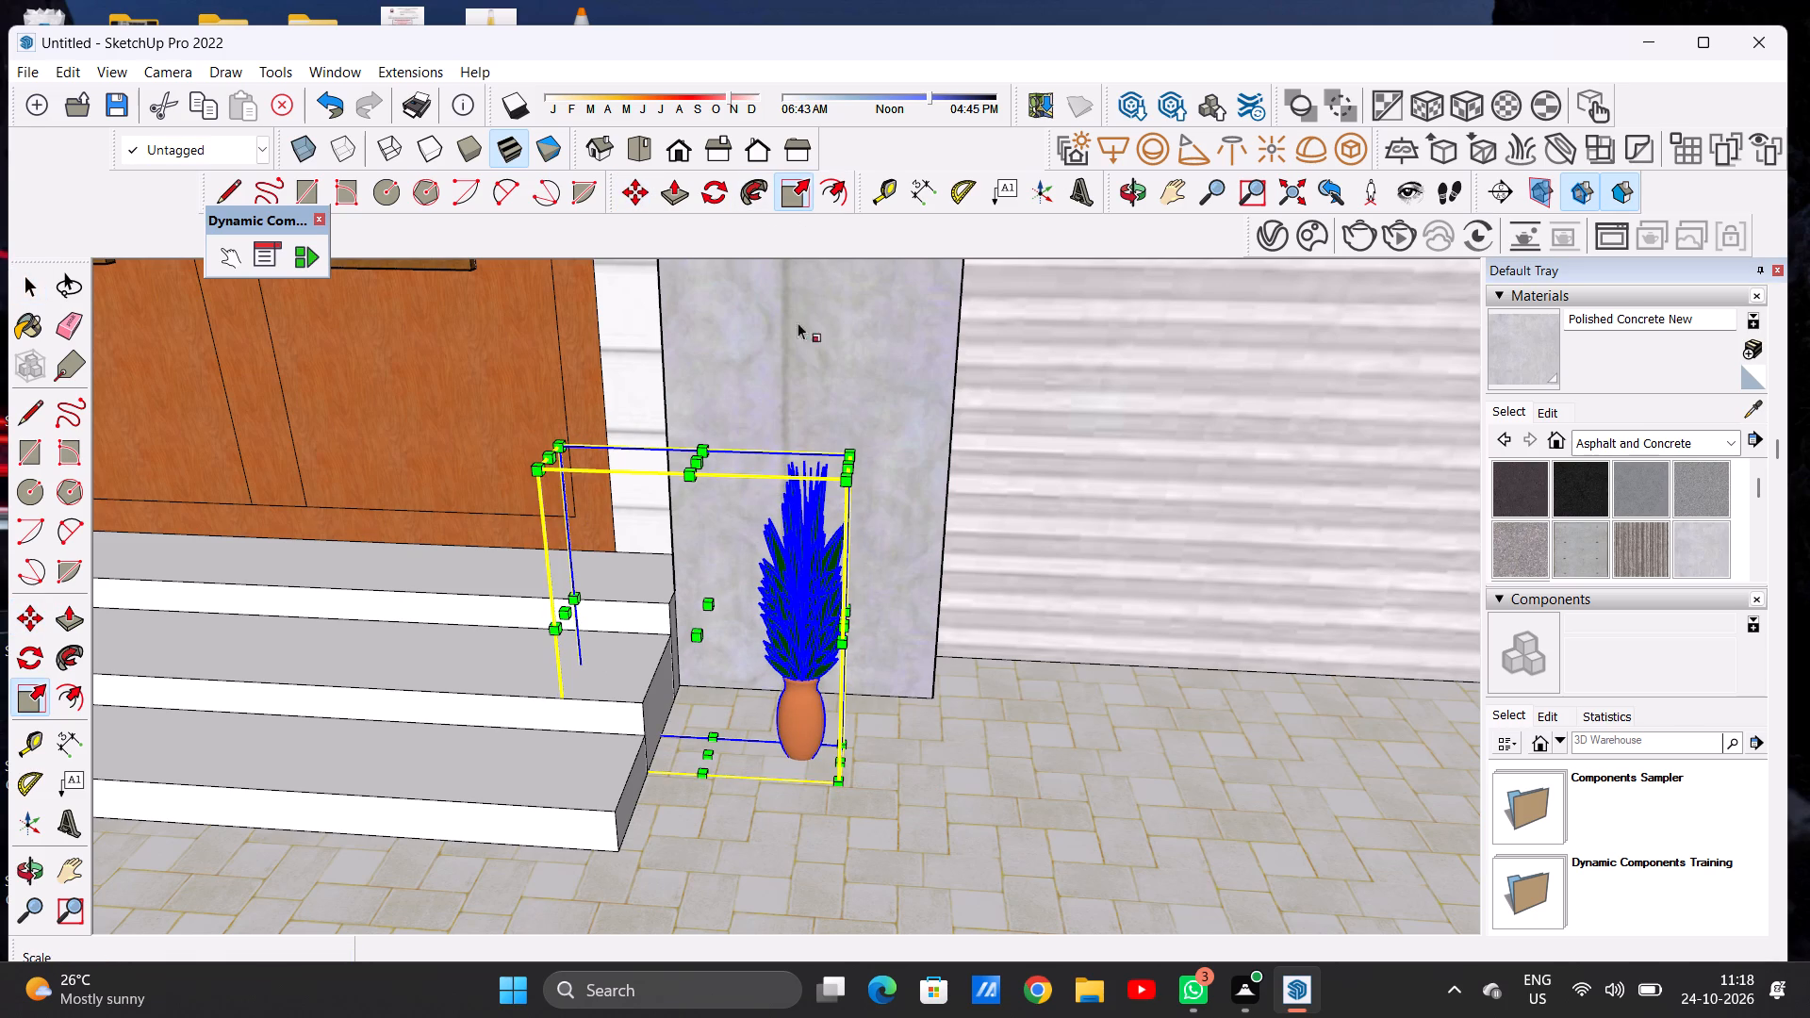
click(699, 643)
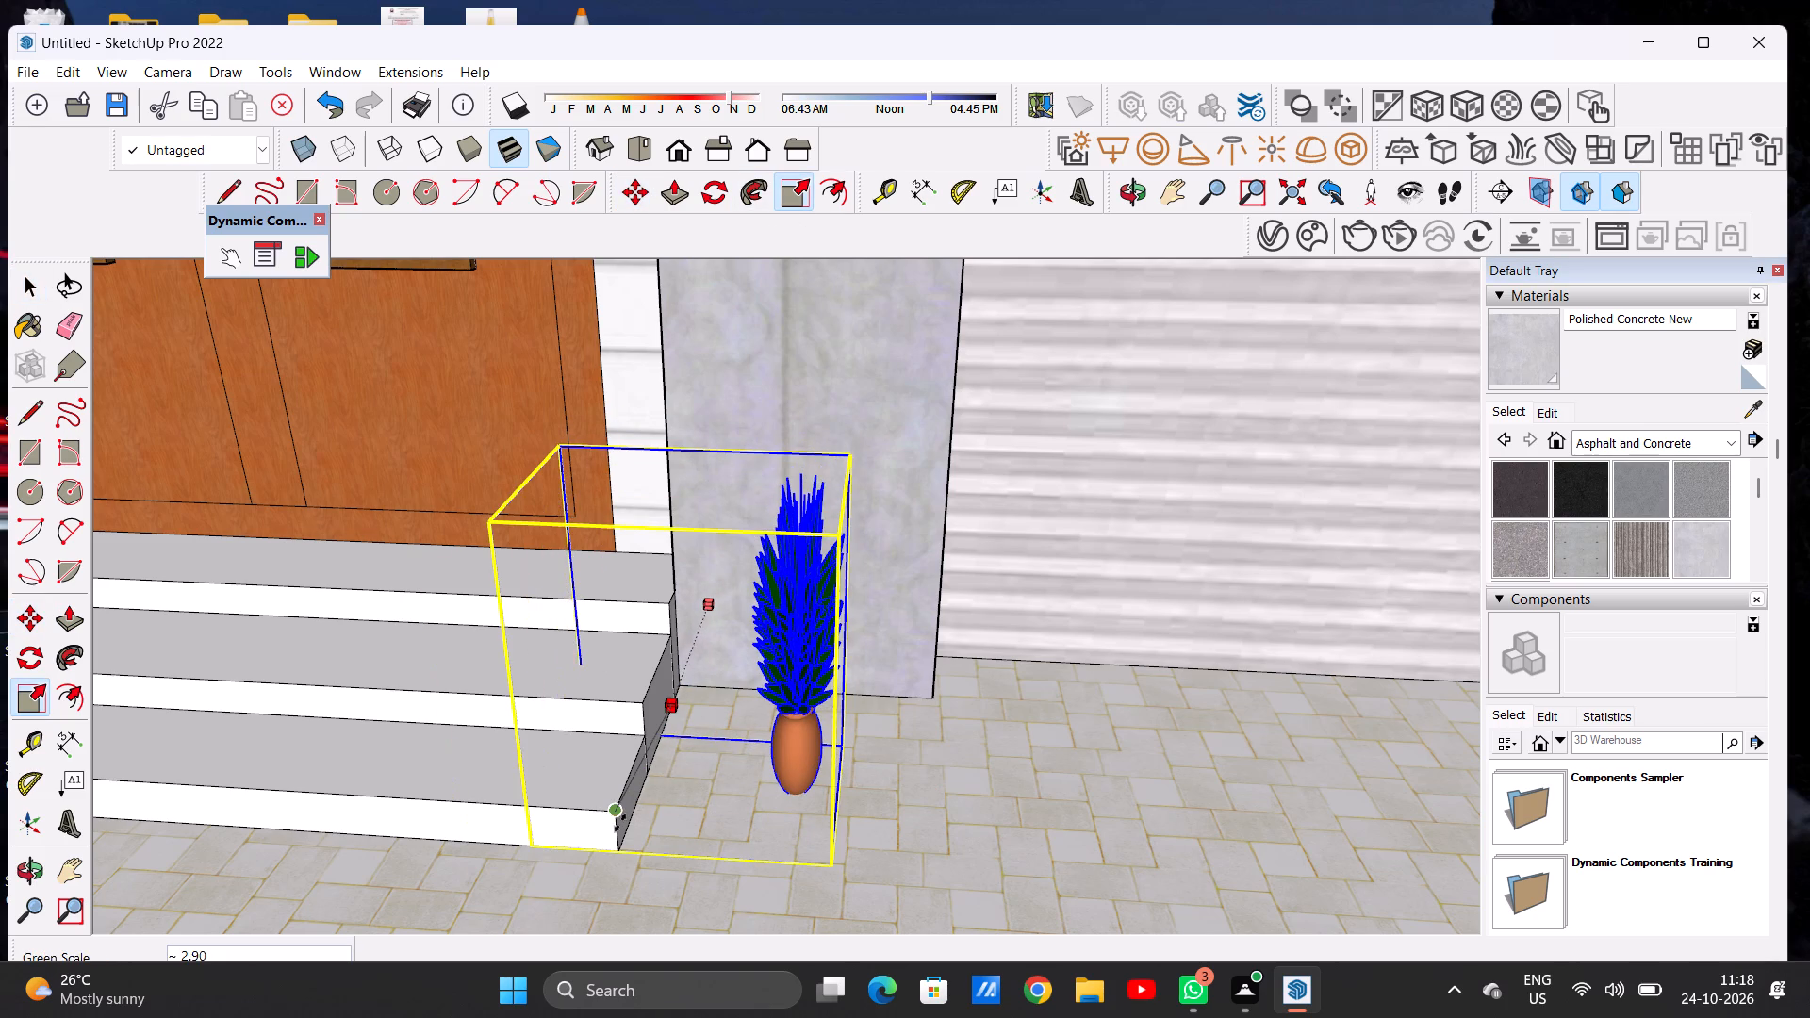
click(620, 823)
key(space)
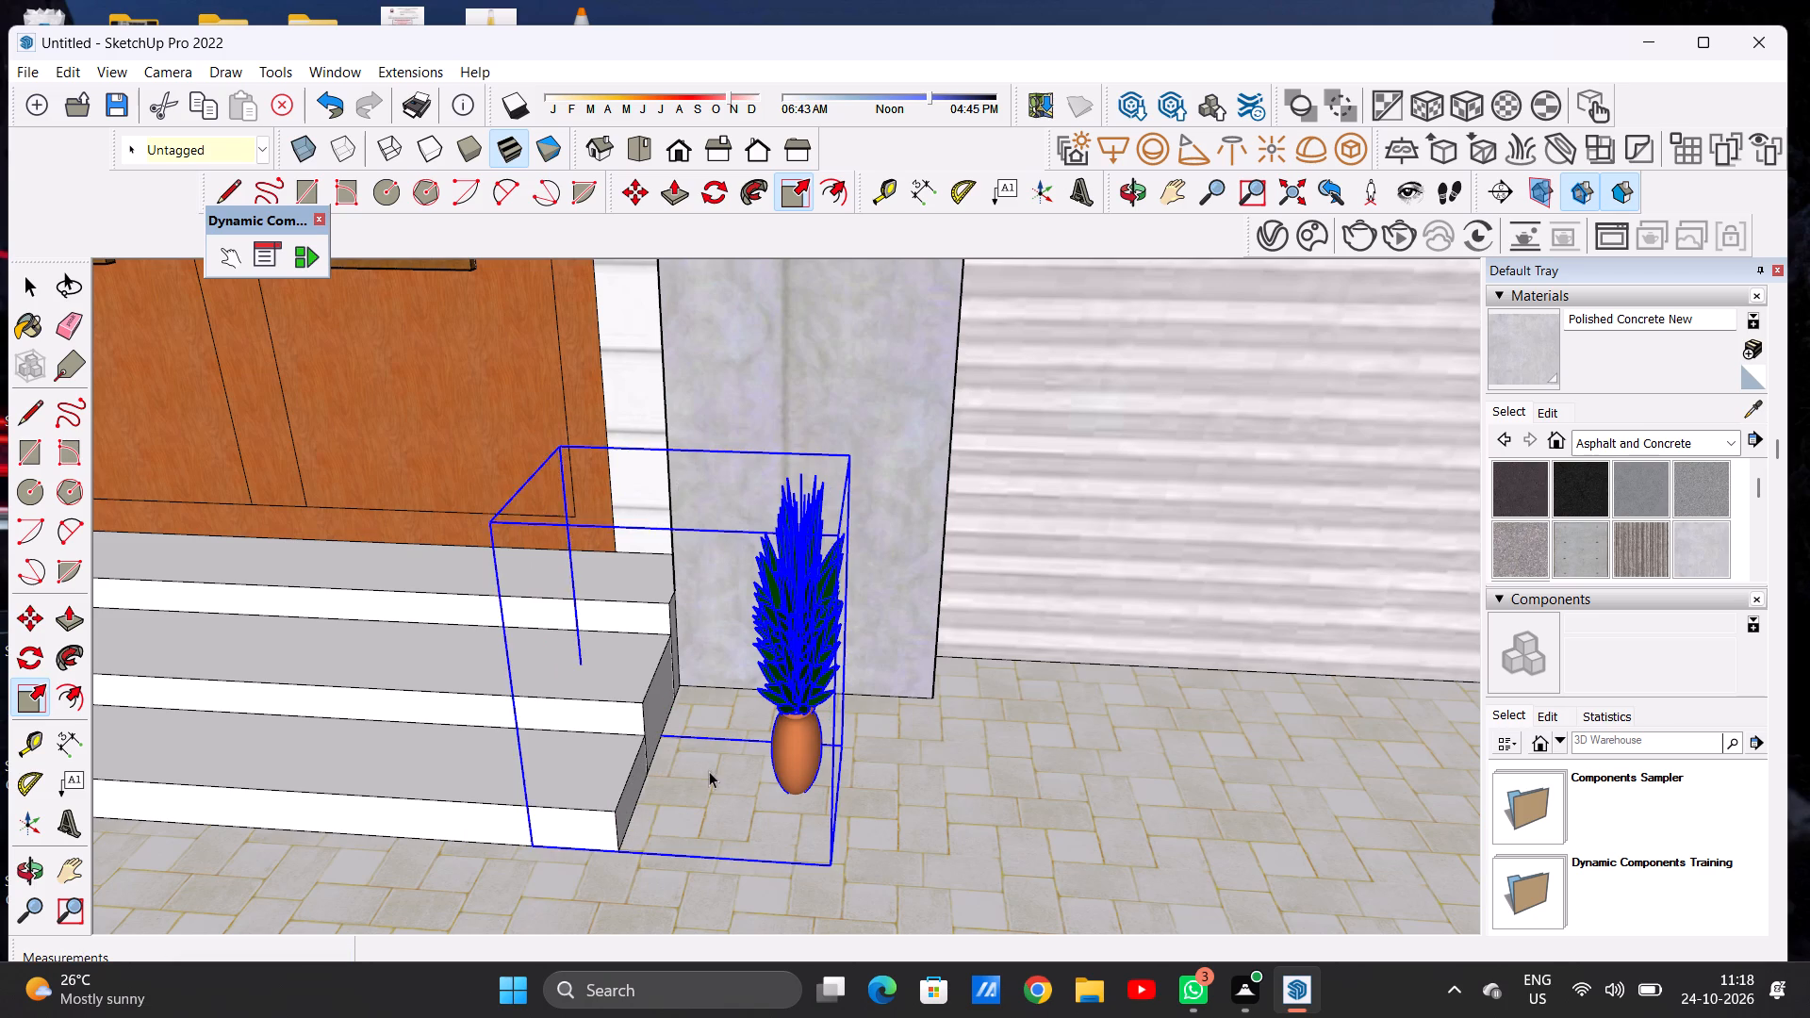
scroll(714, 772, down, 20)
scroll(714, 772, down, 6)
click(470, 714)
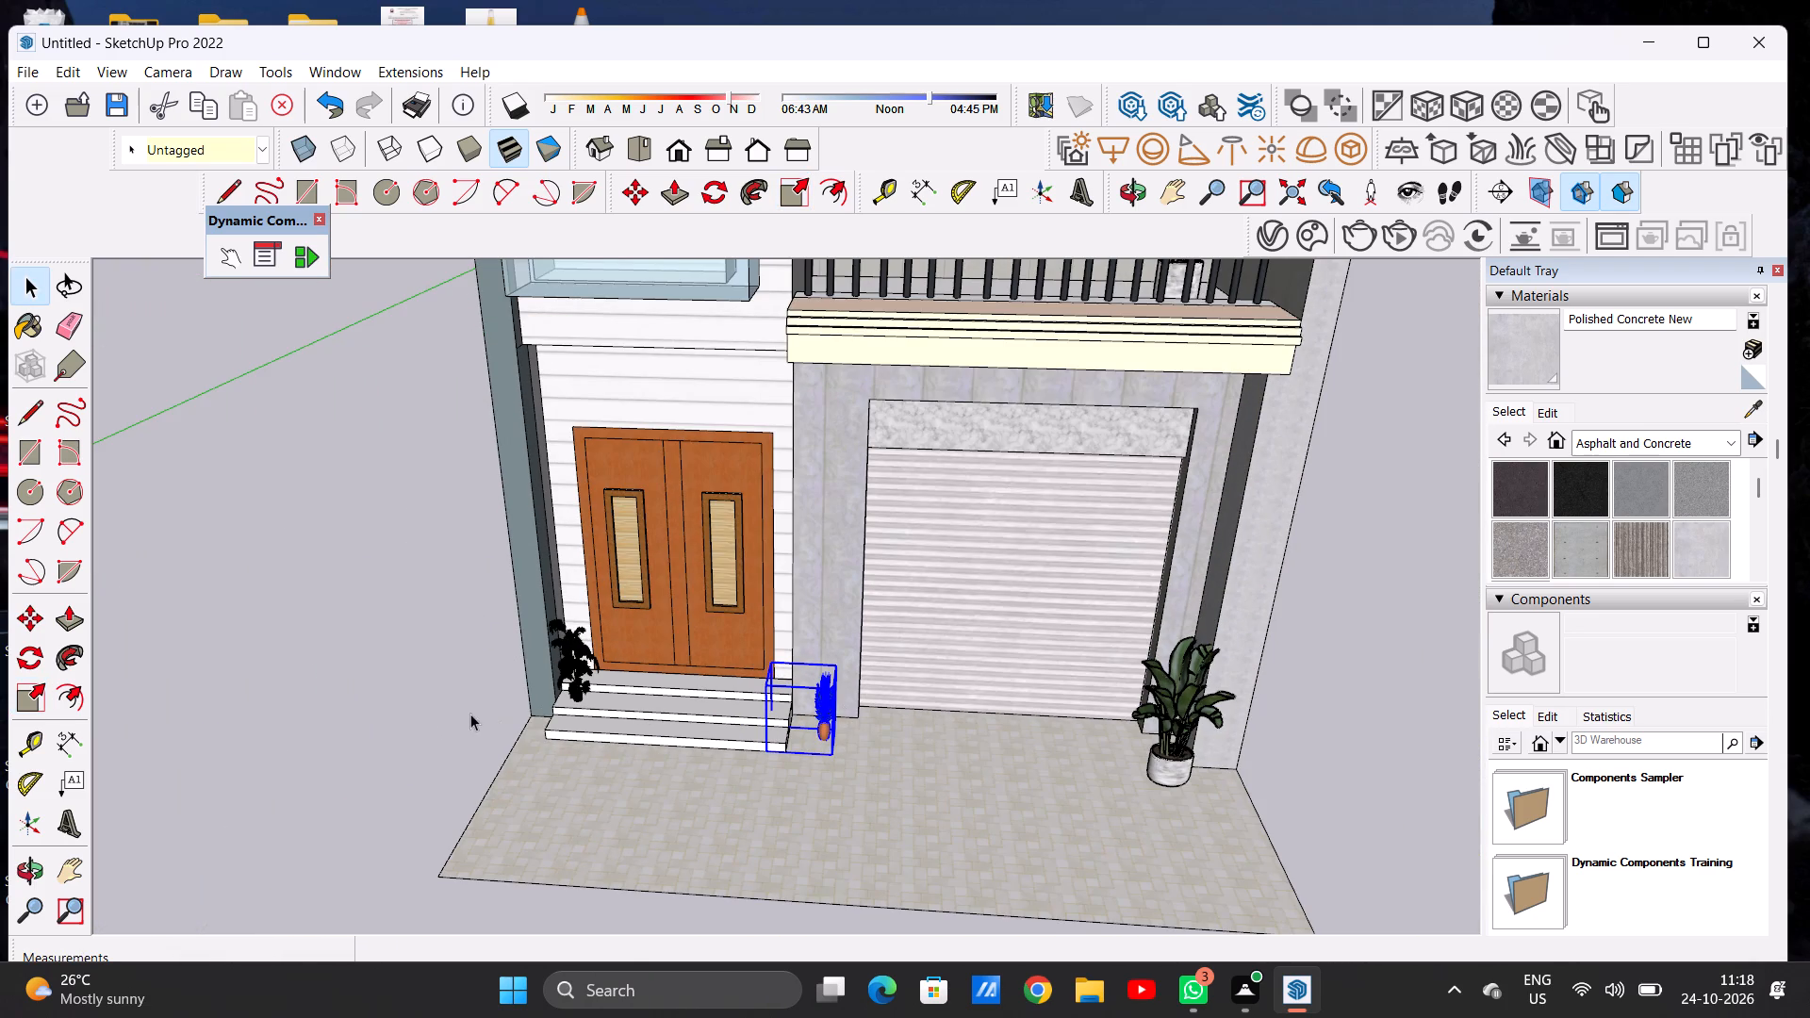
Move the terracotta-potted plant about 3' 11 7/8" back towards the concrete wall beside the entrance steps.
scroll(825, 730, up, 4)
middle_drag(832, 731, 833, 542)
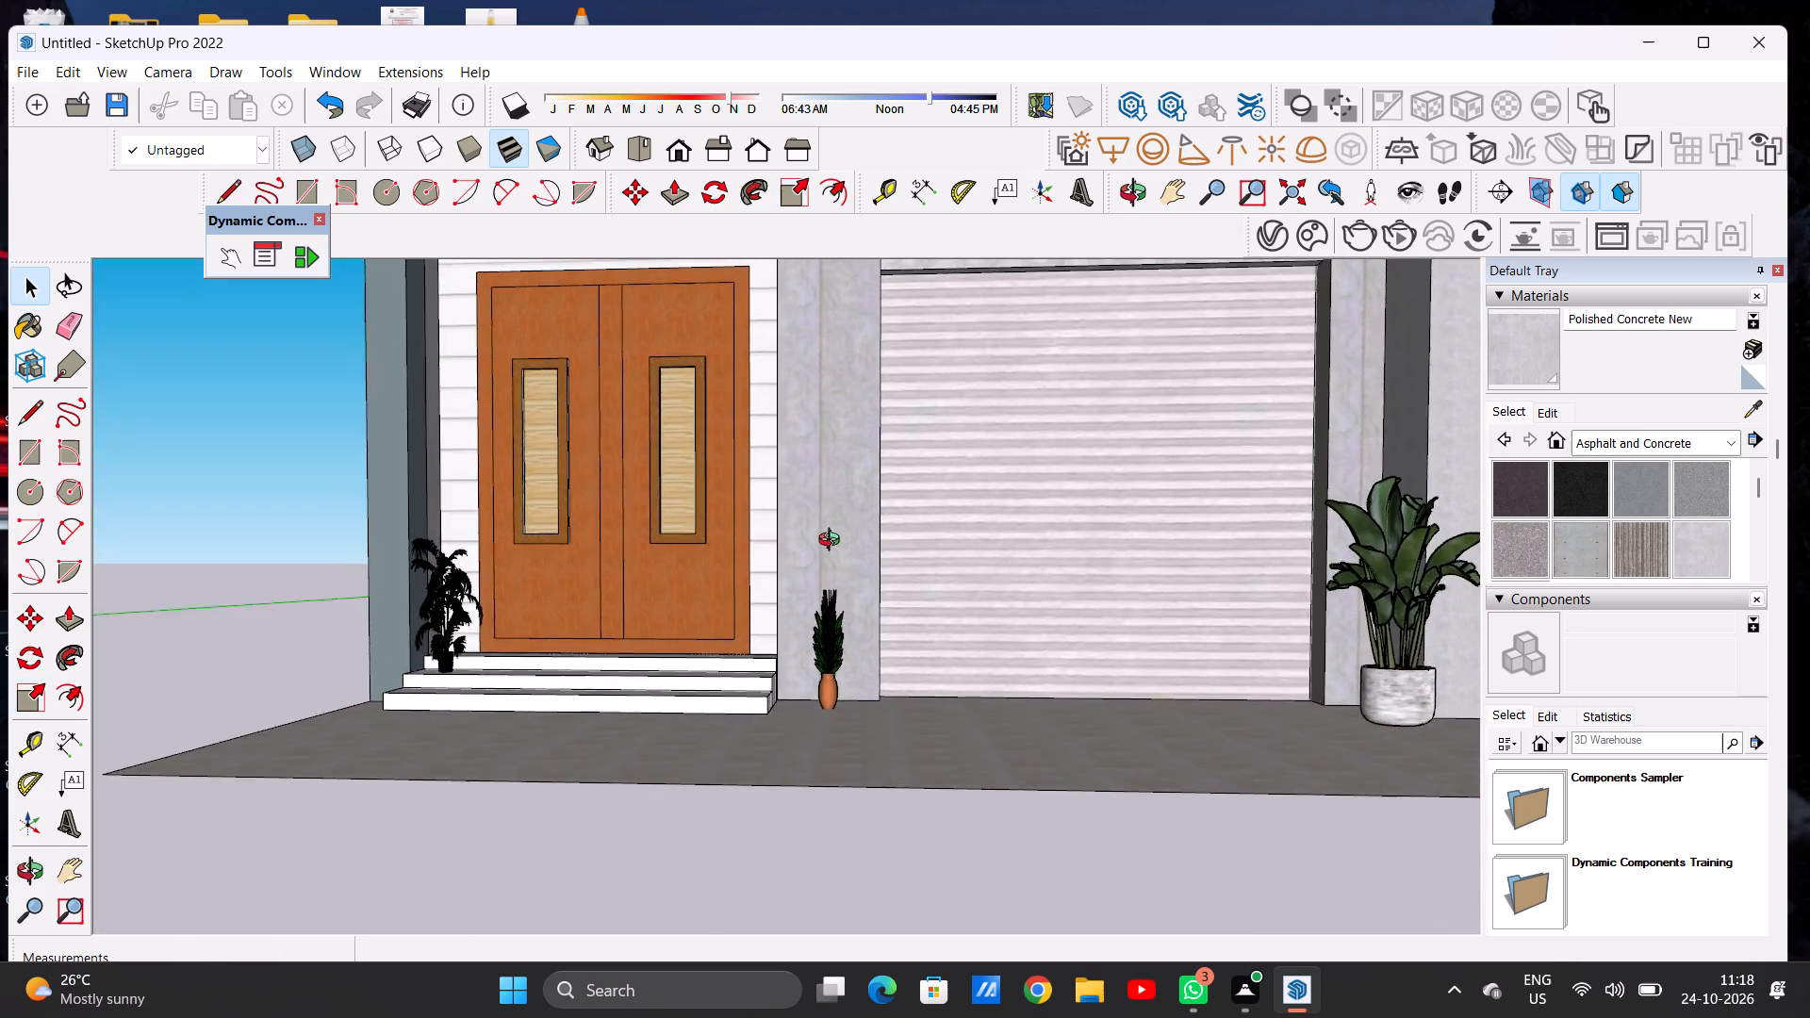
middle_drag(833, 542, 676, 619)
scroll(805, 665, up, 7)
scroll(770, 747, up, 7)
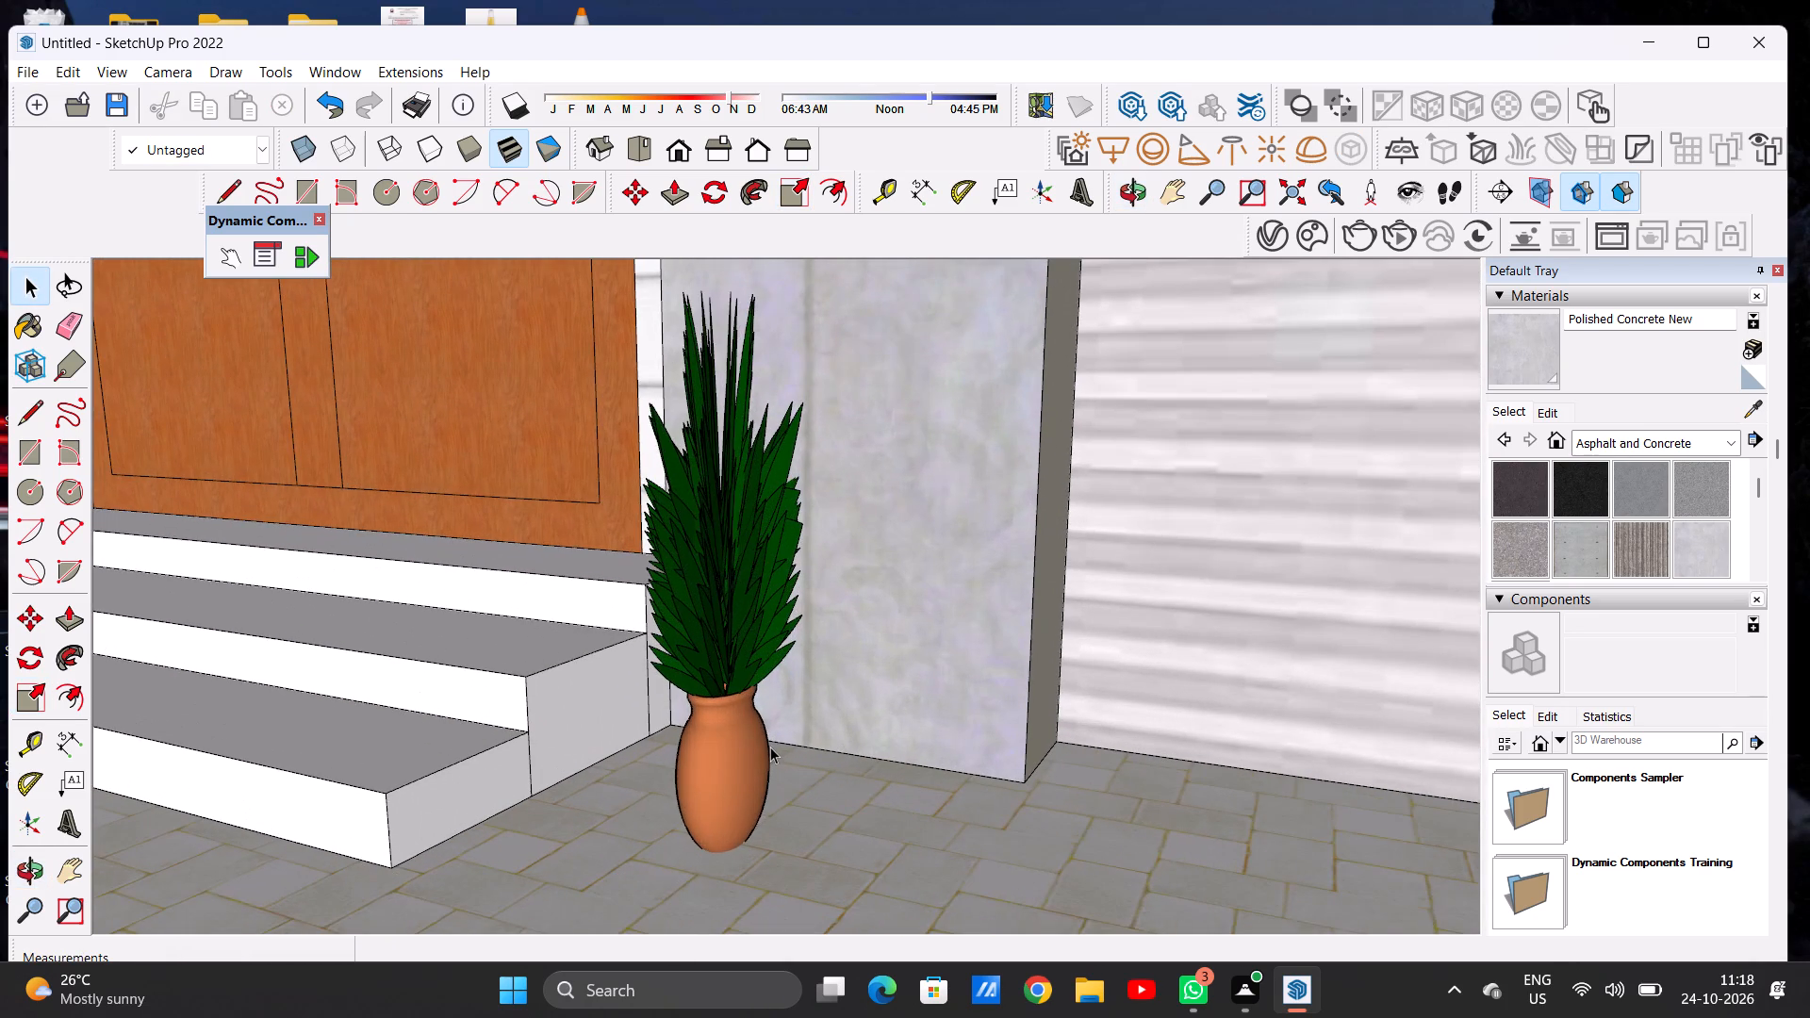
scroll(774, 746, down, 20)
scroll(774, 746, down, 3)
scroll(818, 727, up, 1)
scroll(818, 727, down, 3)
scroll(818, 727, up, 1)
scroll(818, 727, down, 3)
middle_drag(840, 738, 720, 721)
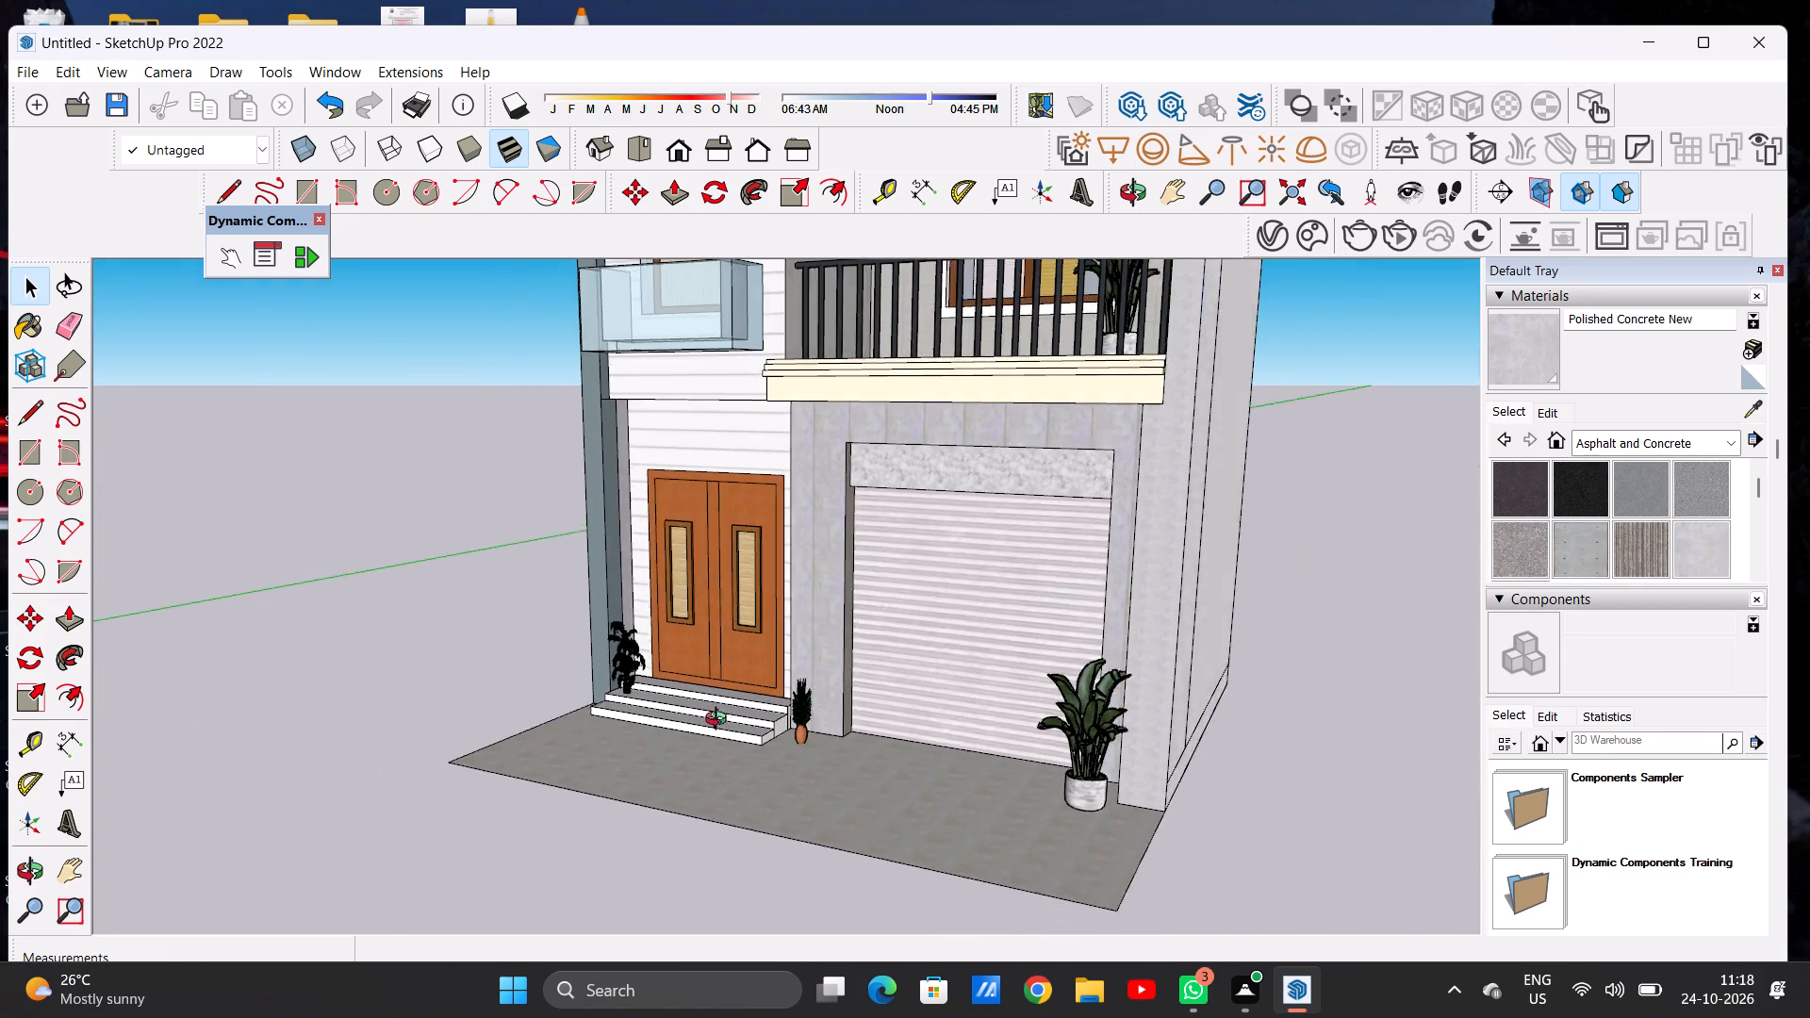
middle_drag(720, 721, 606, 749)
scroll(765, 749, up, 6)
scroll(765, 749, down, 1)
scroll(847, 745, up, 5)
click(825, 731)
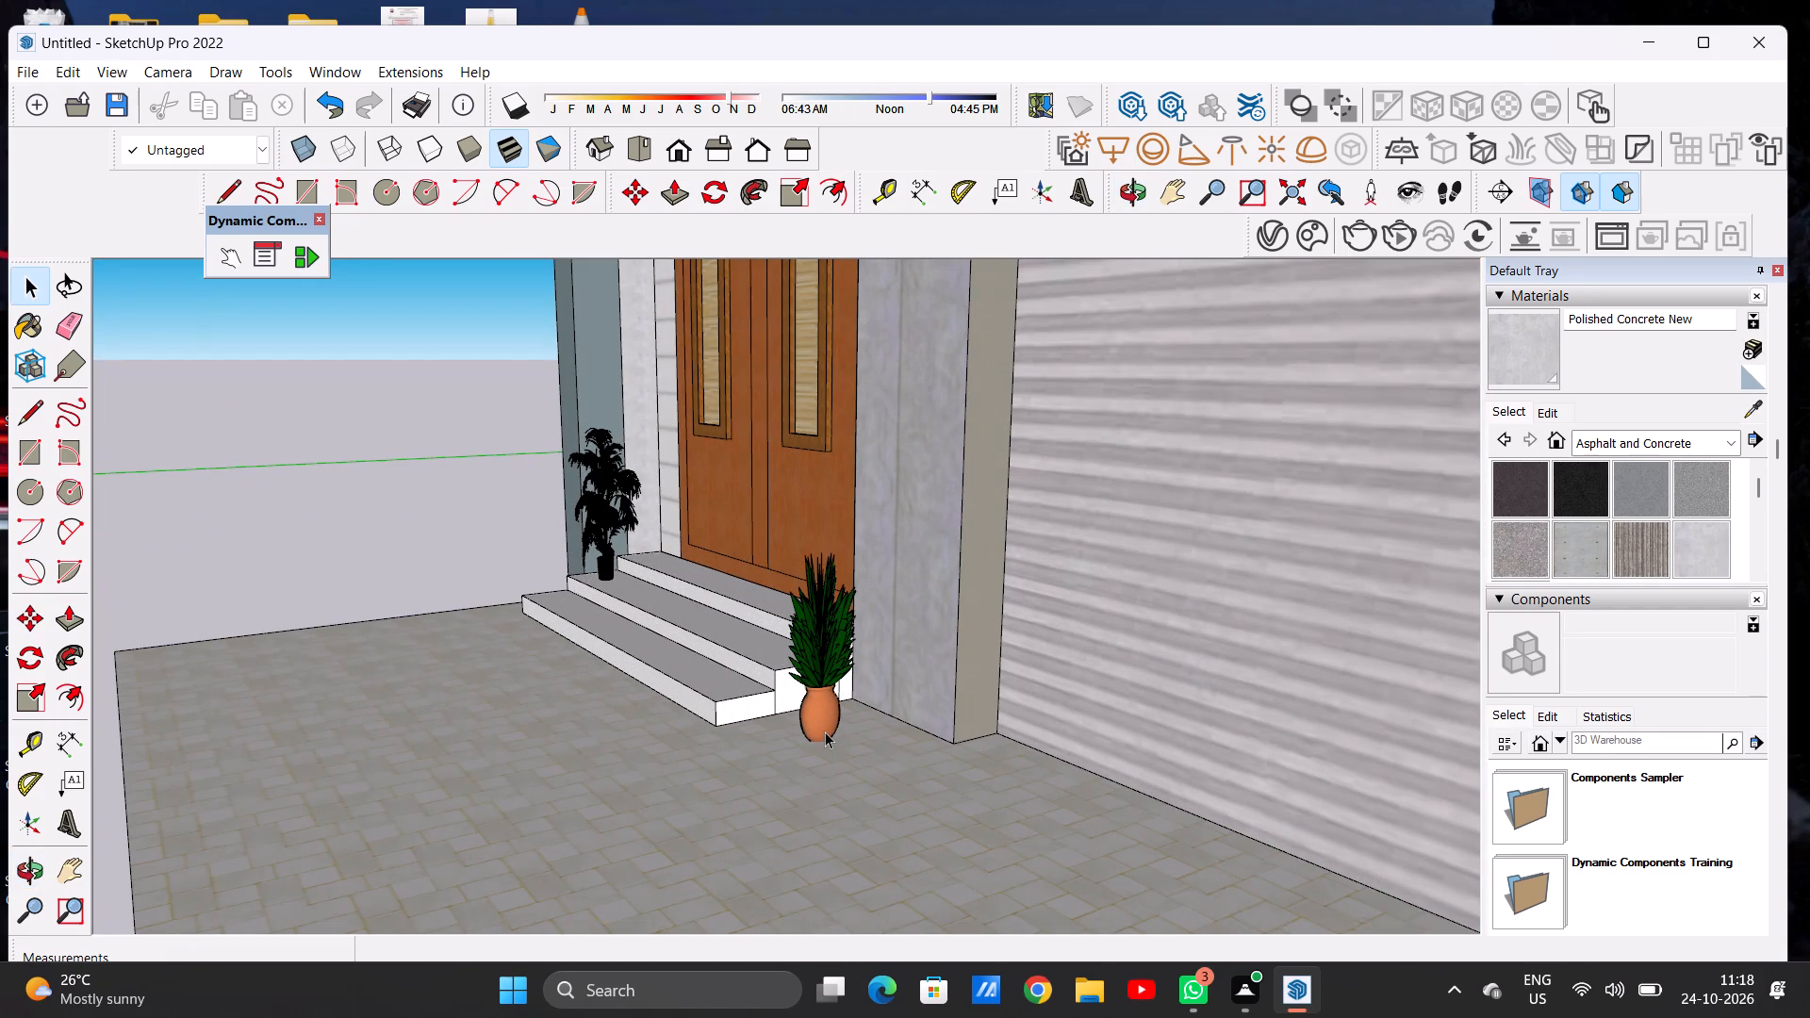
key(m)
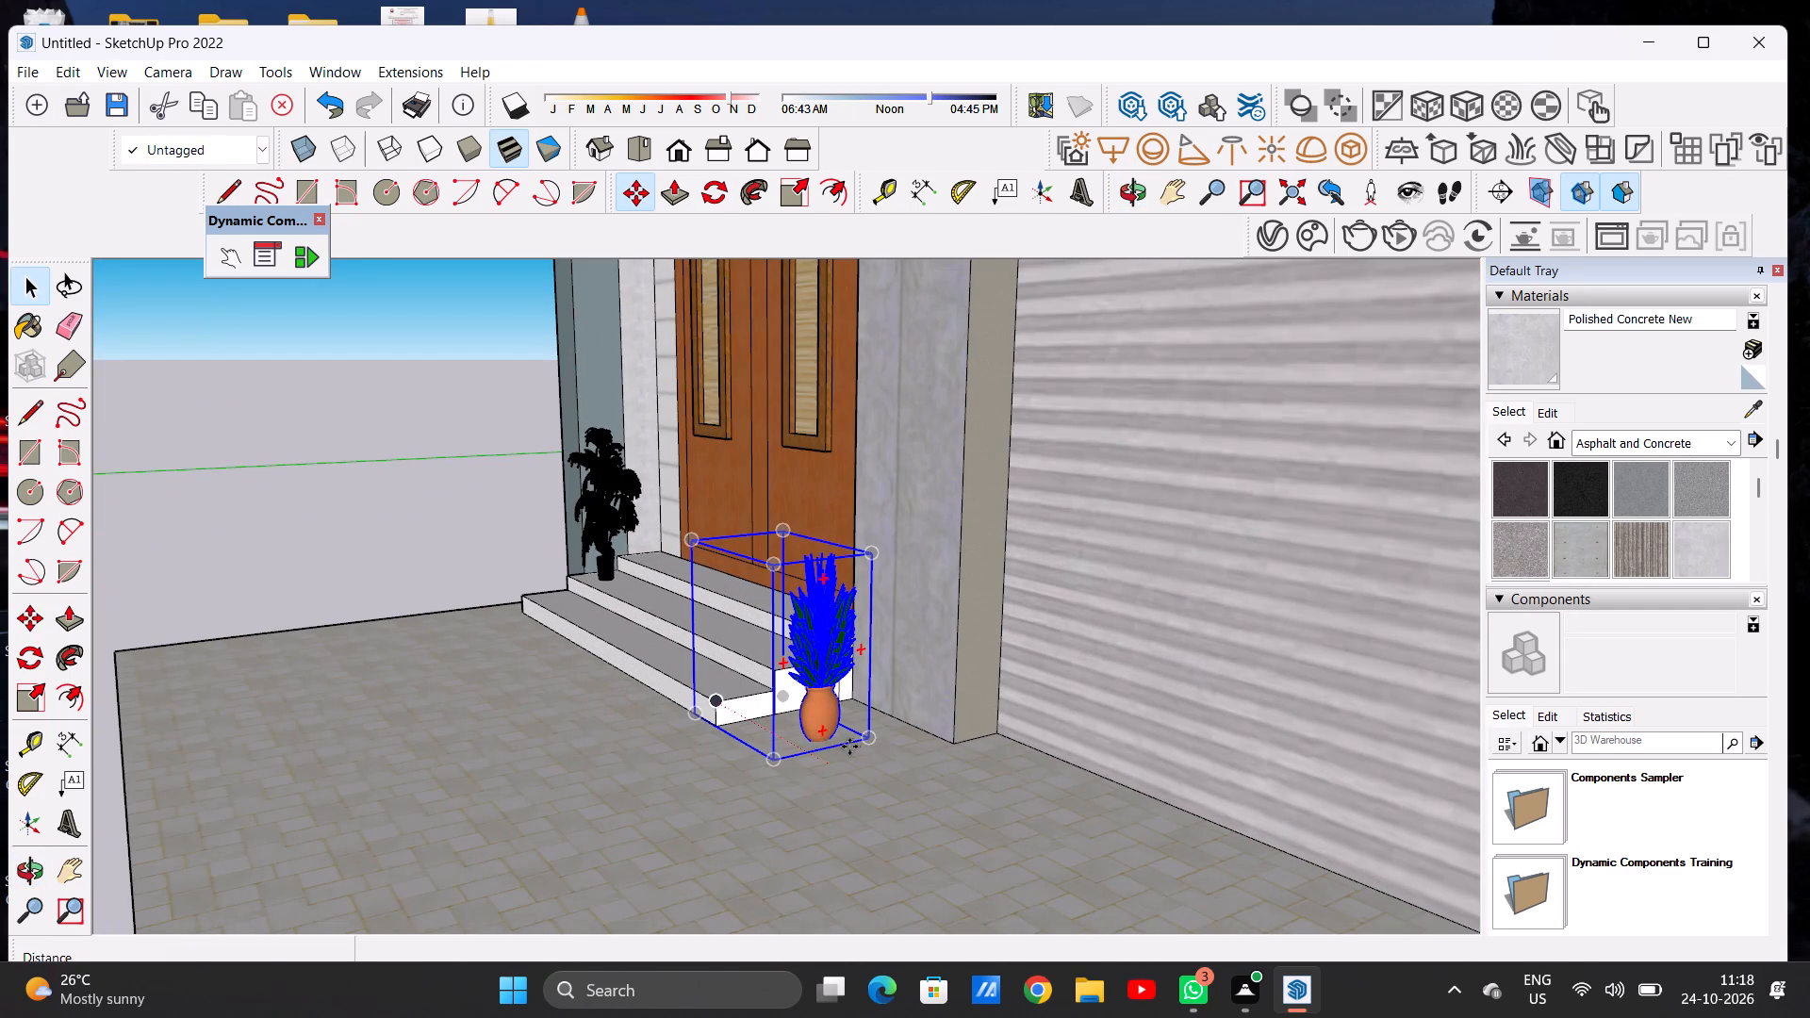
click(869, 734)
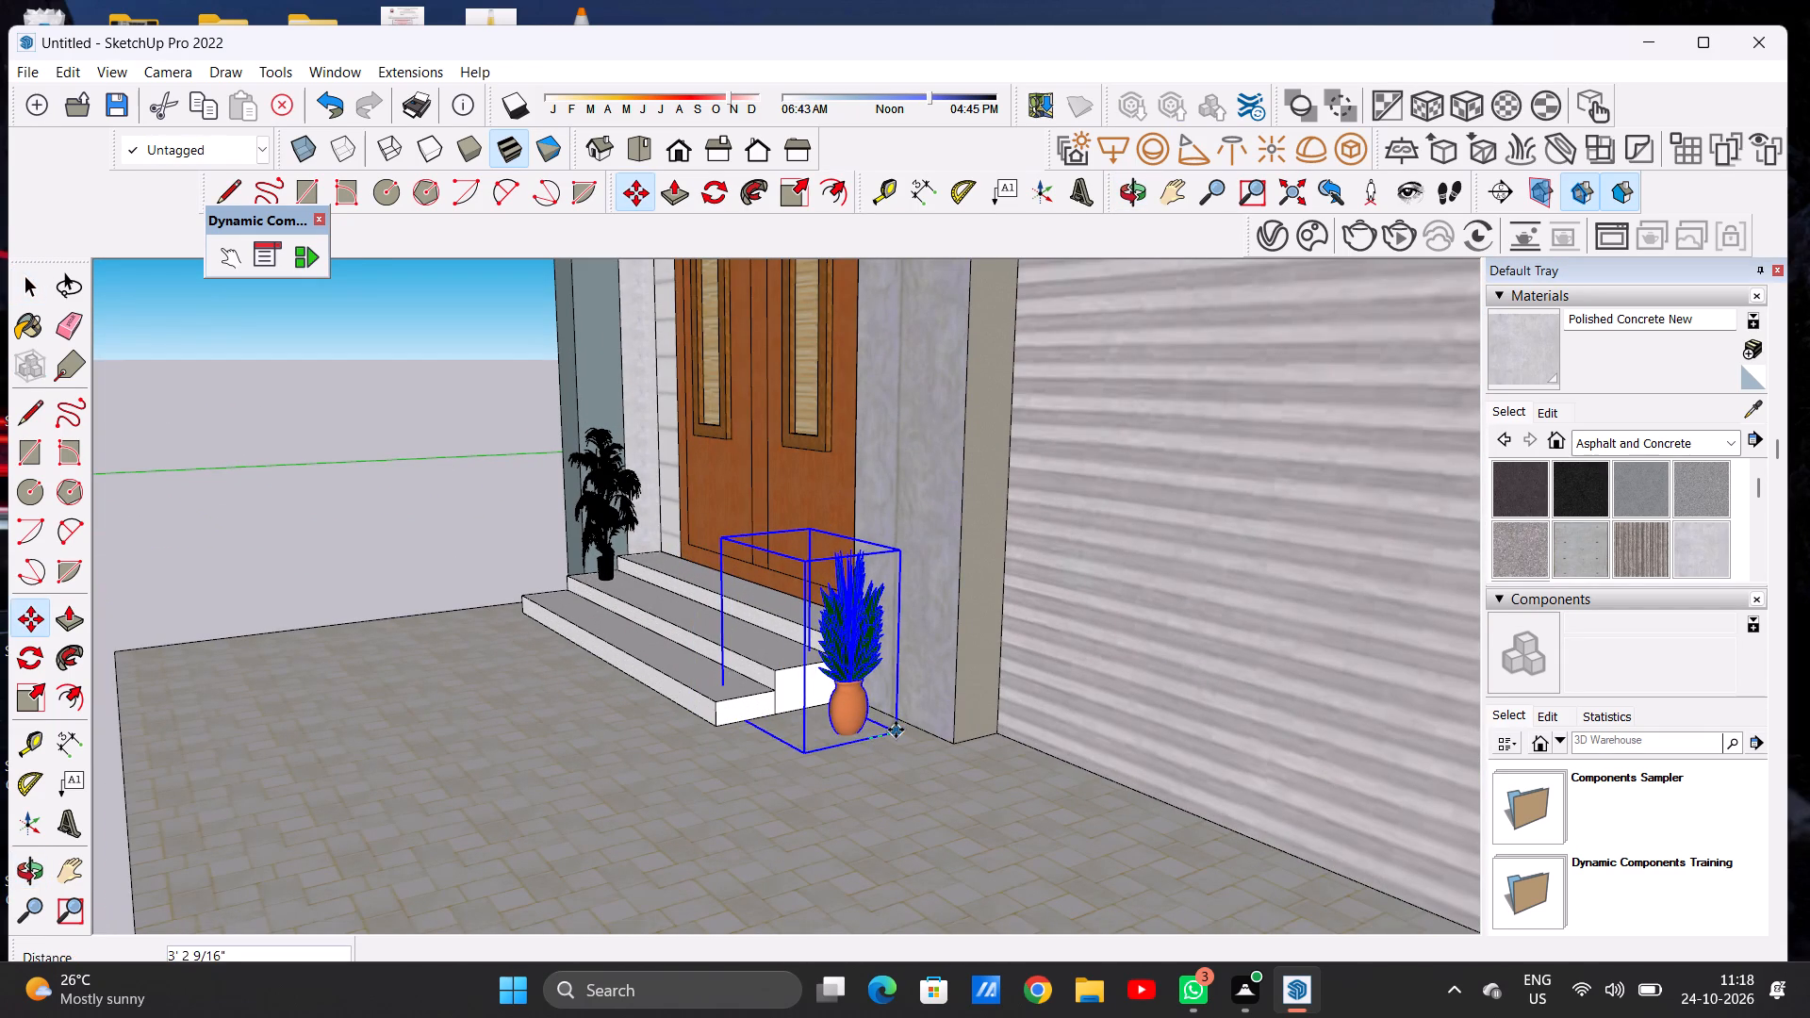
click(903, 732)
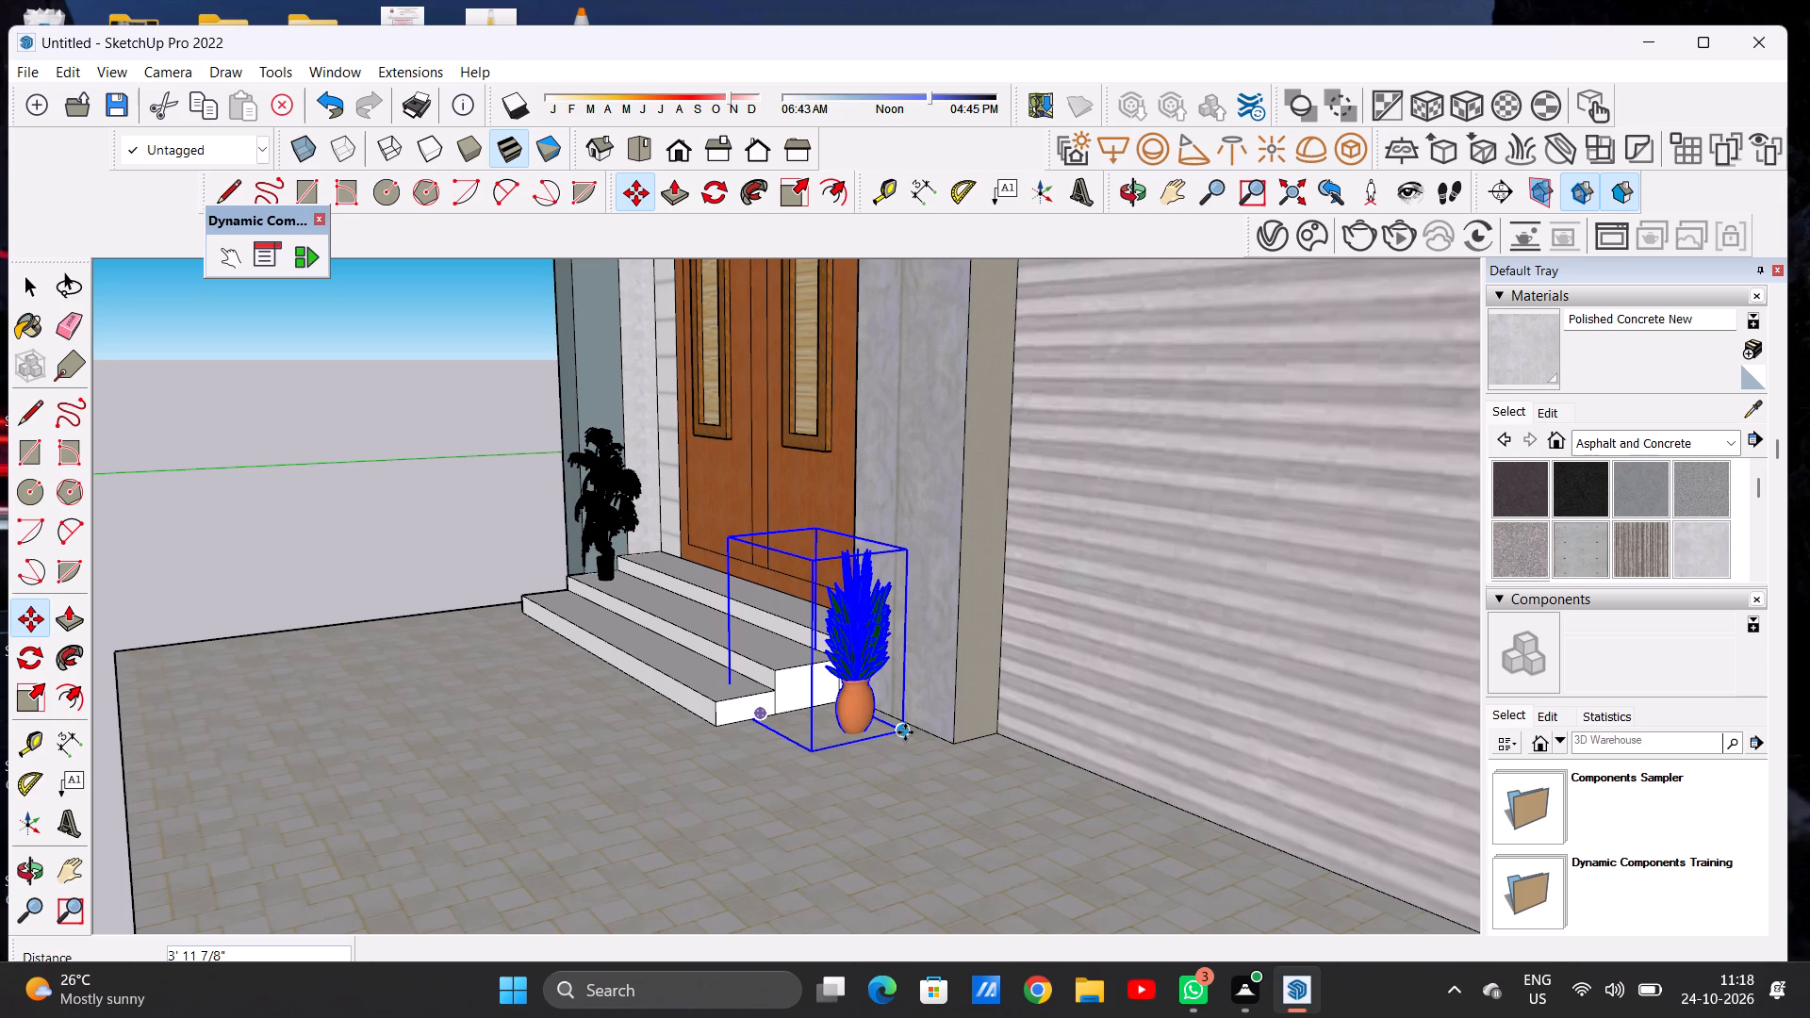
key(space)
Enlarge the terracotta-potted plant by about 1.75 along blue, 1.67 along red and 2.00 along the green axis.
click(797, 196)
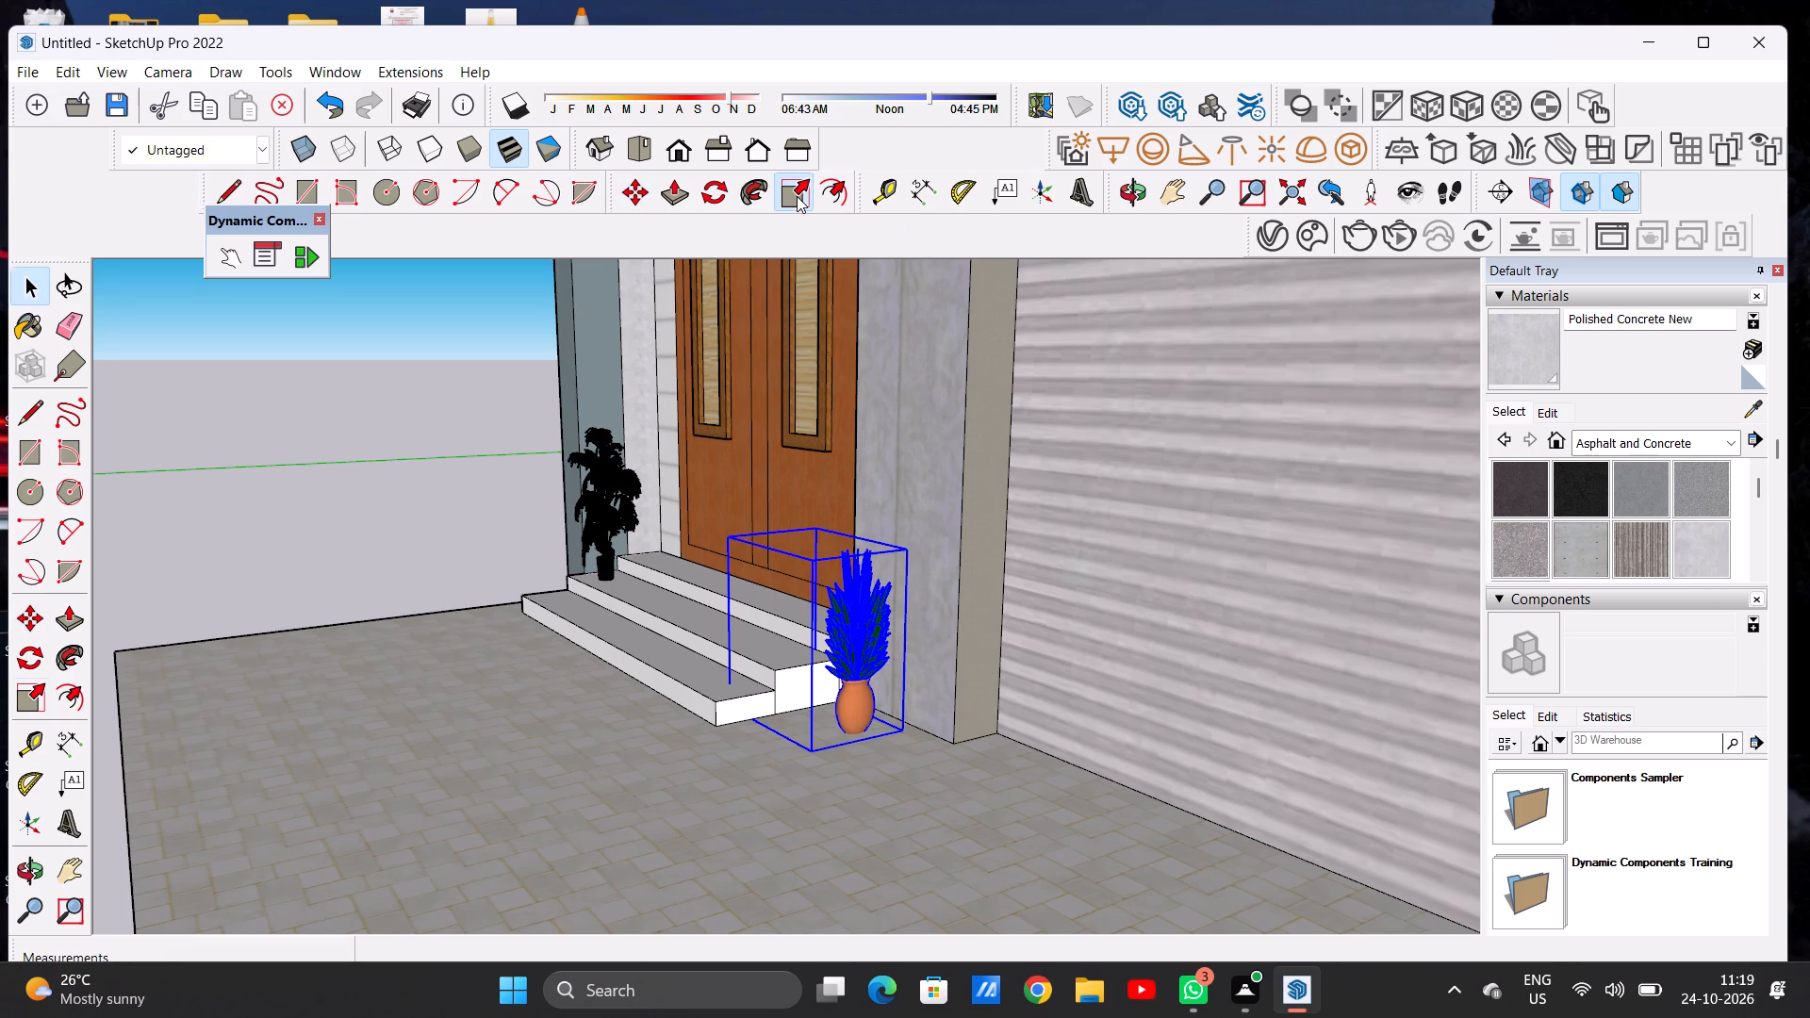
click(817, 542)
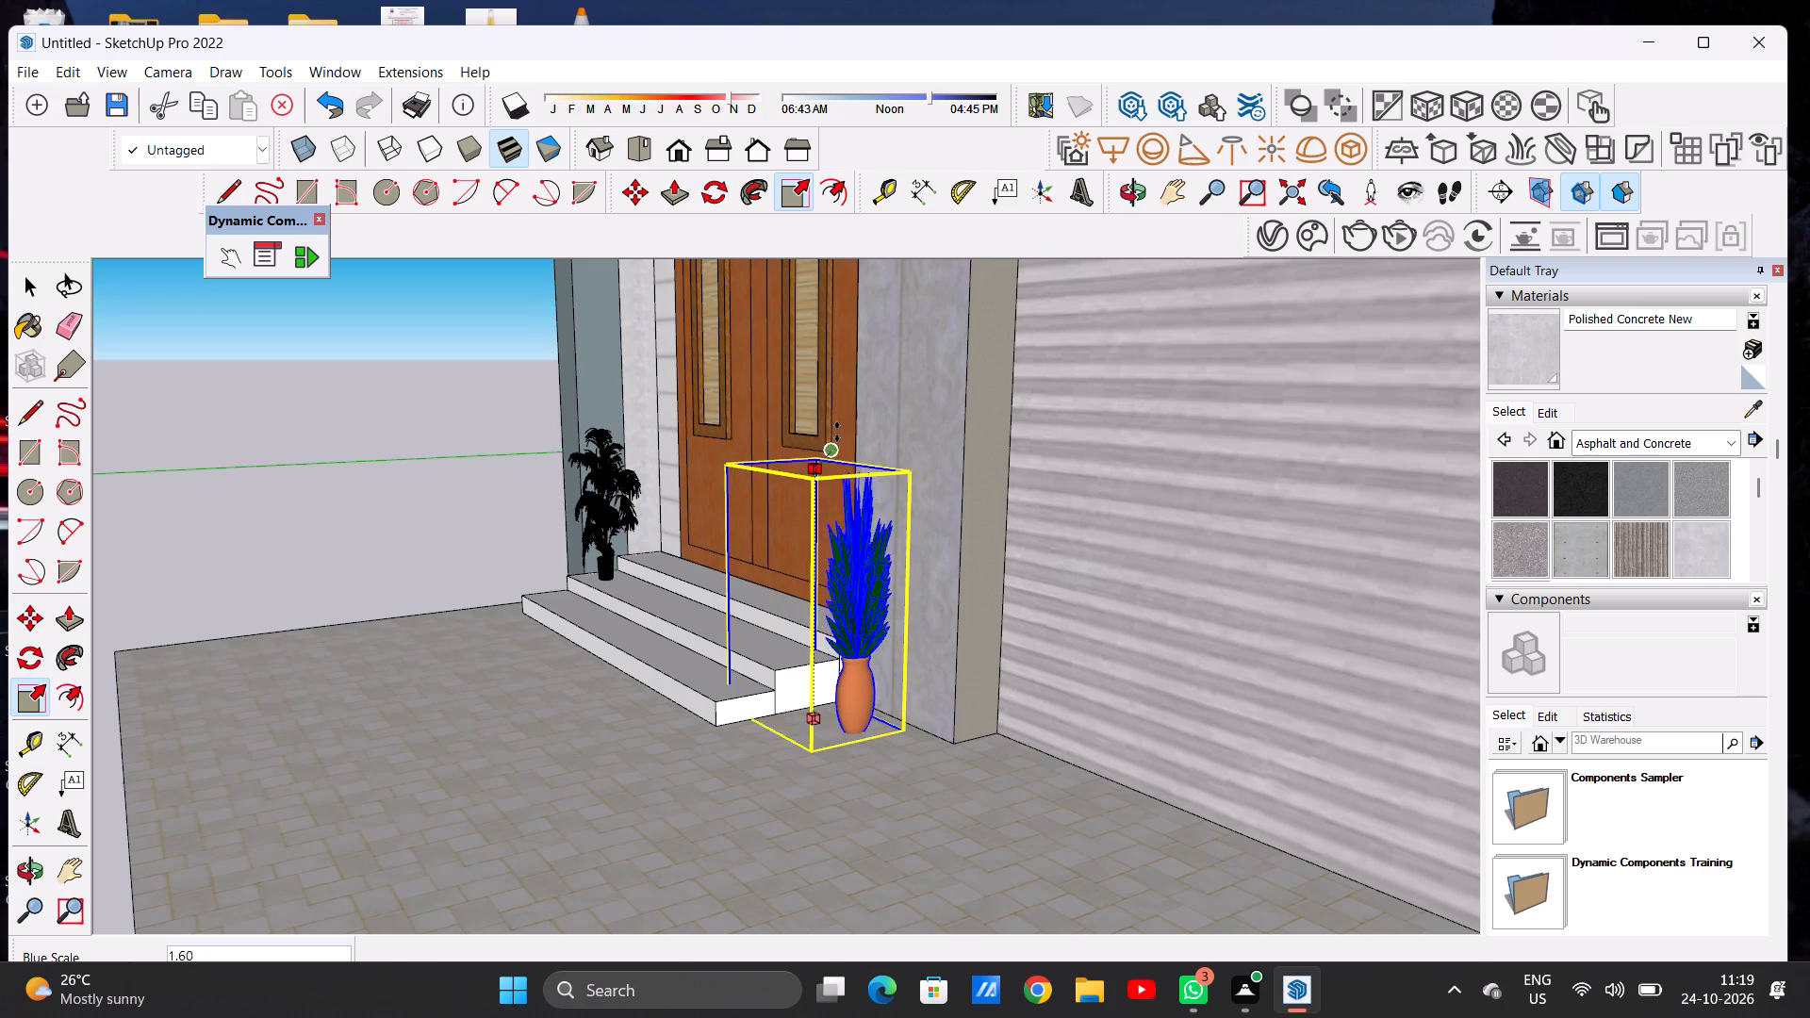
click(835, 402)
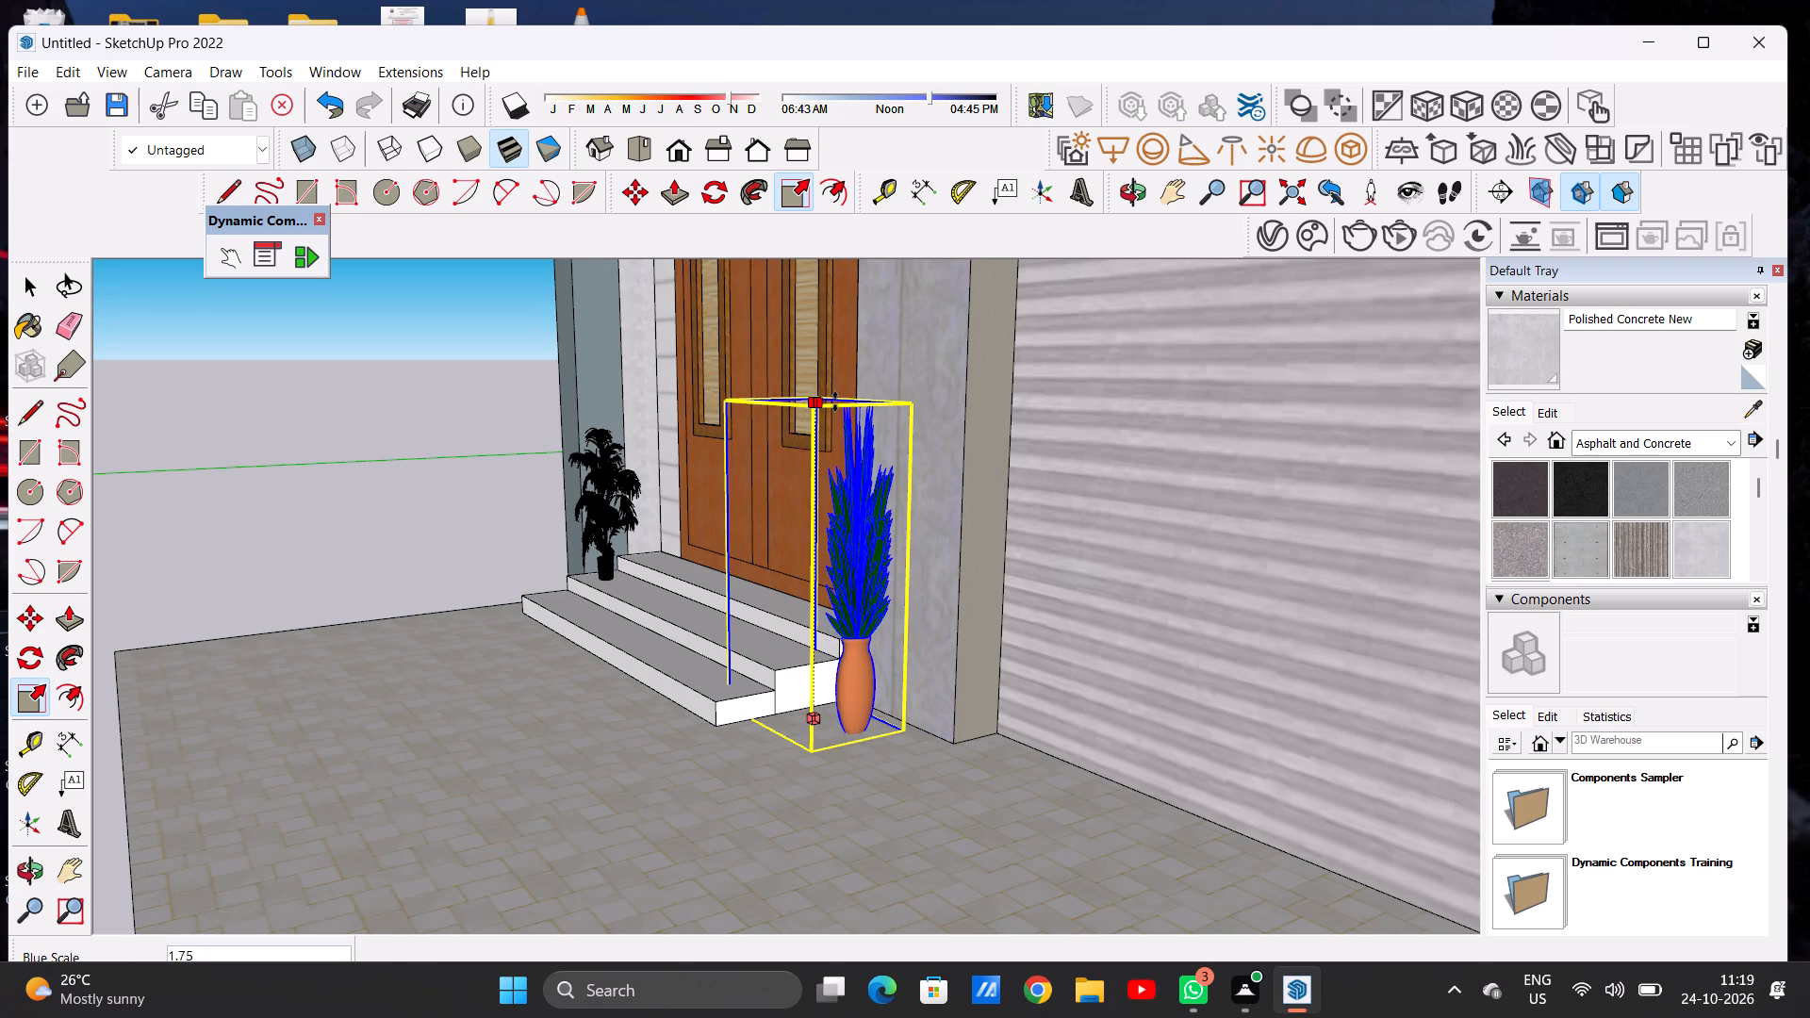
click(859, 579)
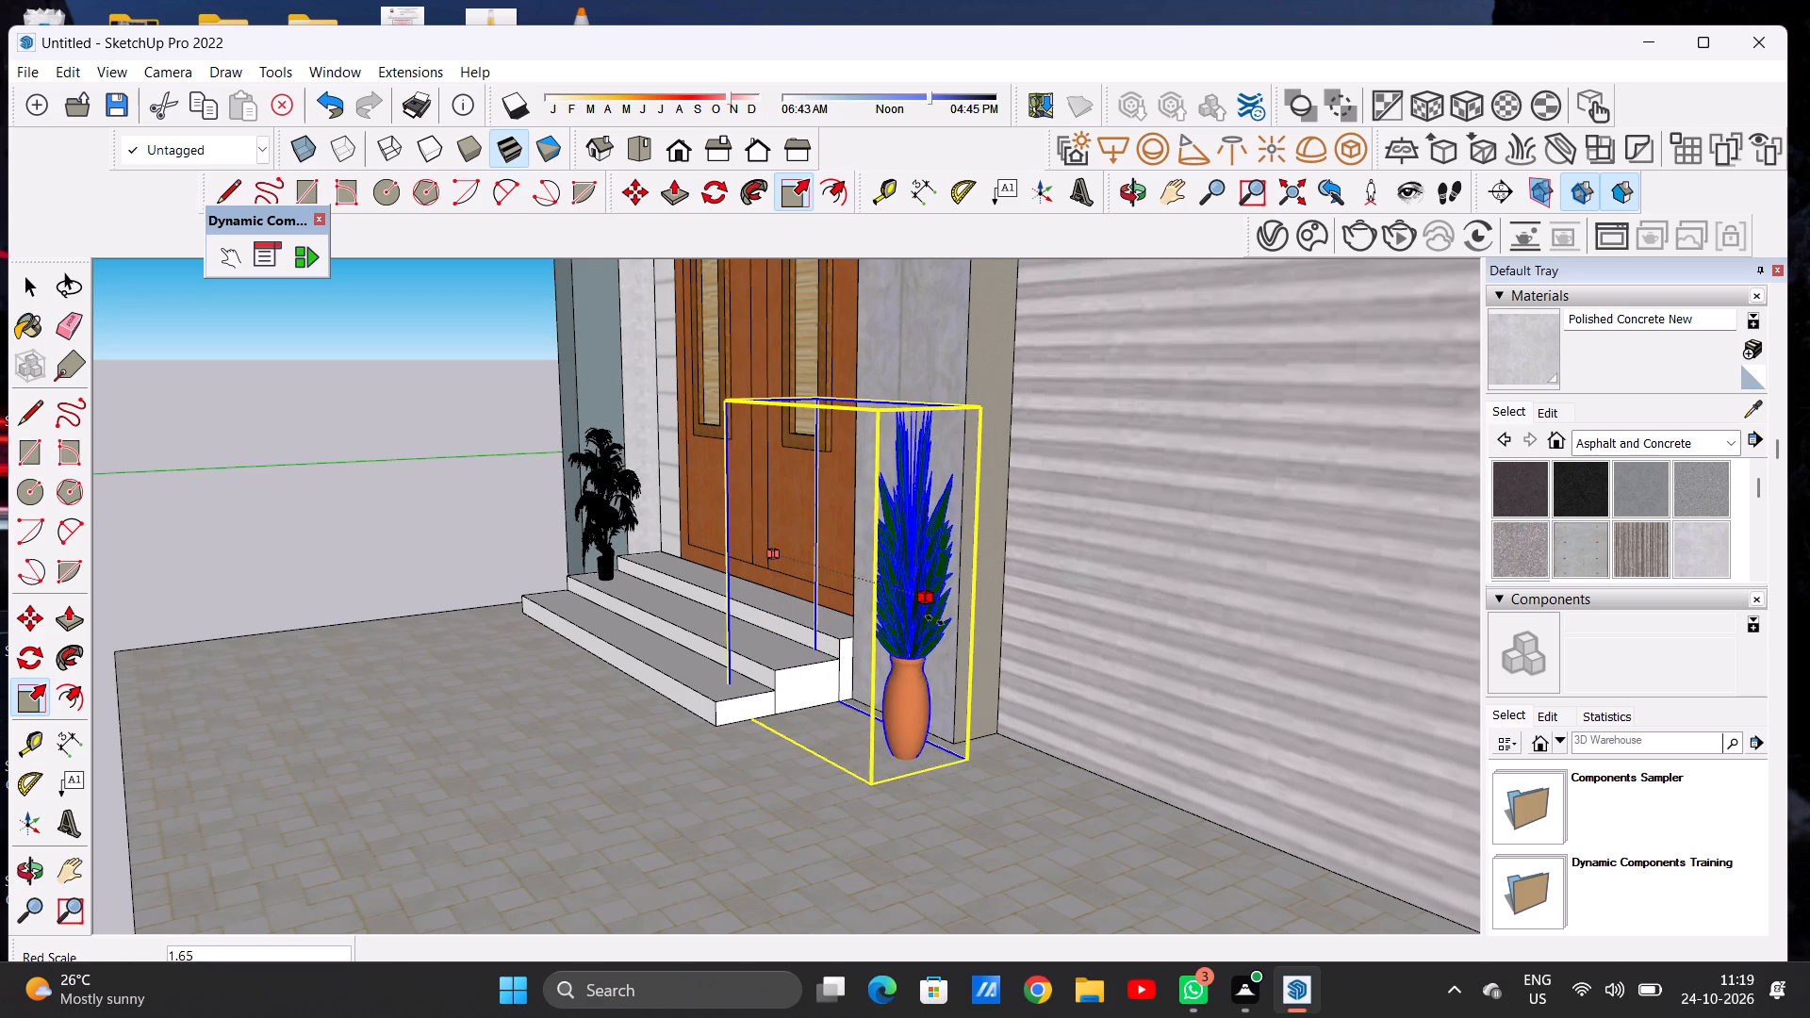
click(932, 616)
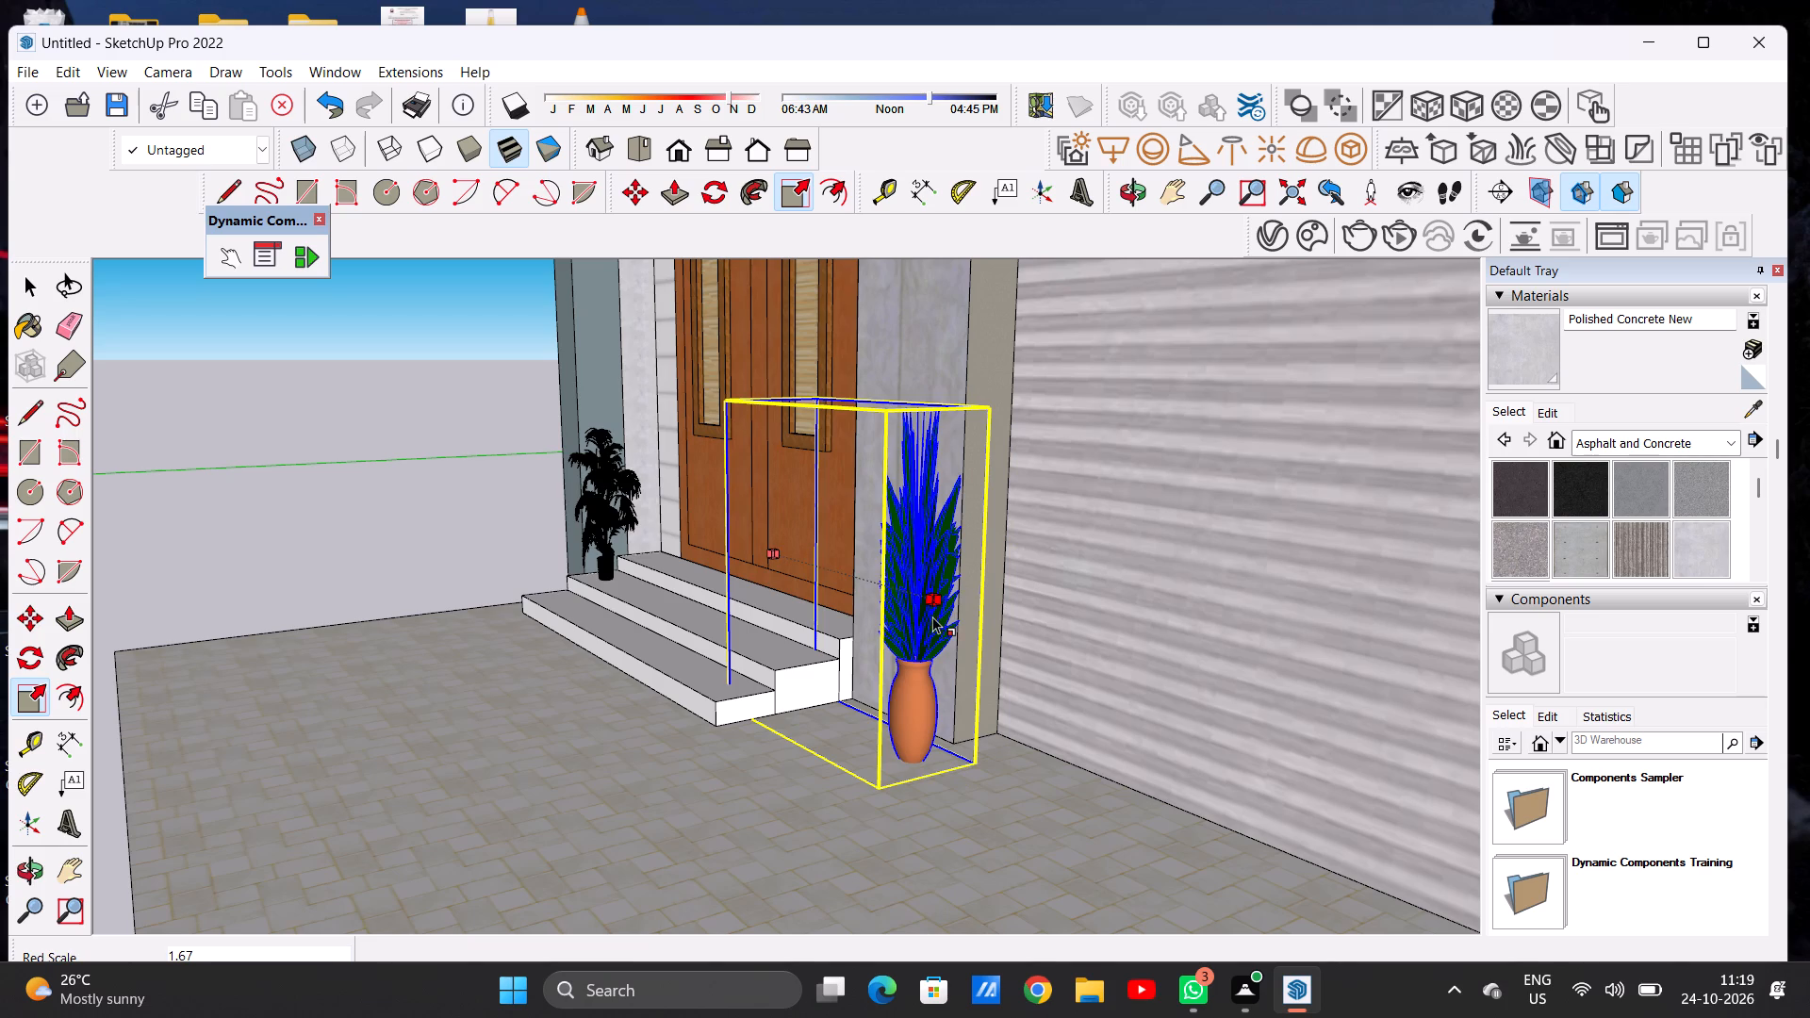
click(798, 586)
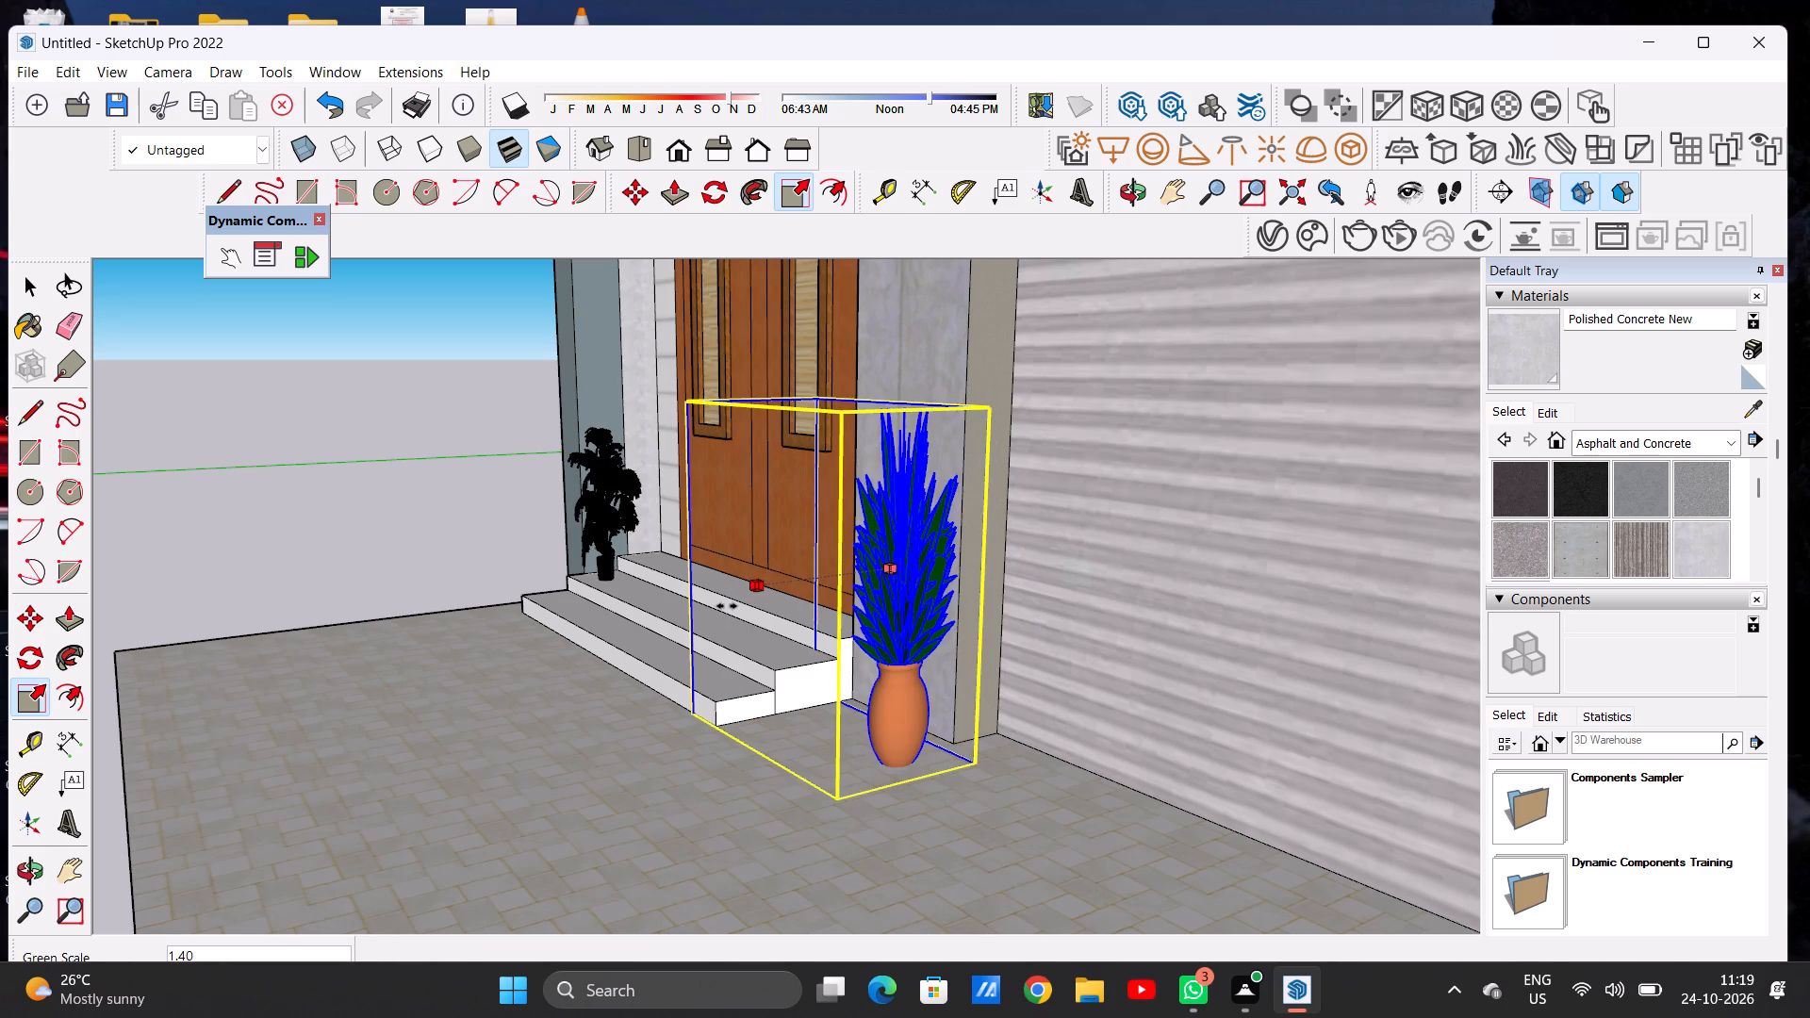
click(690, 615)
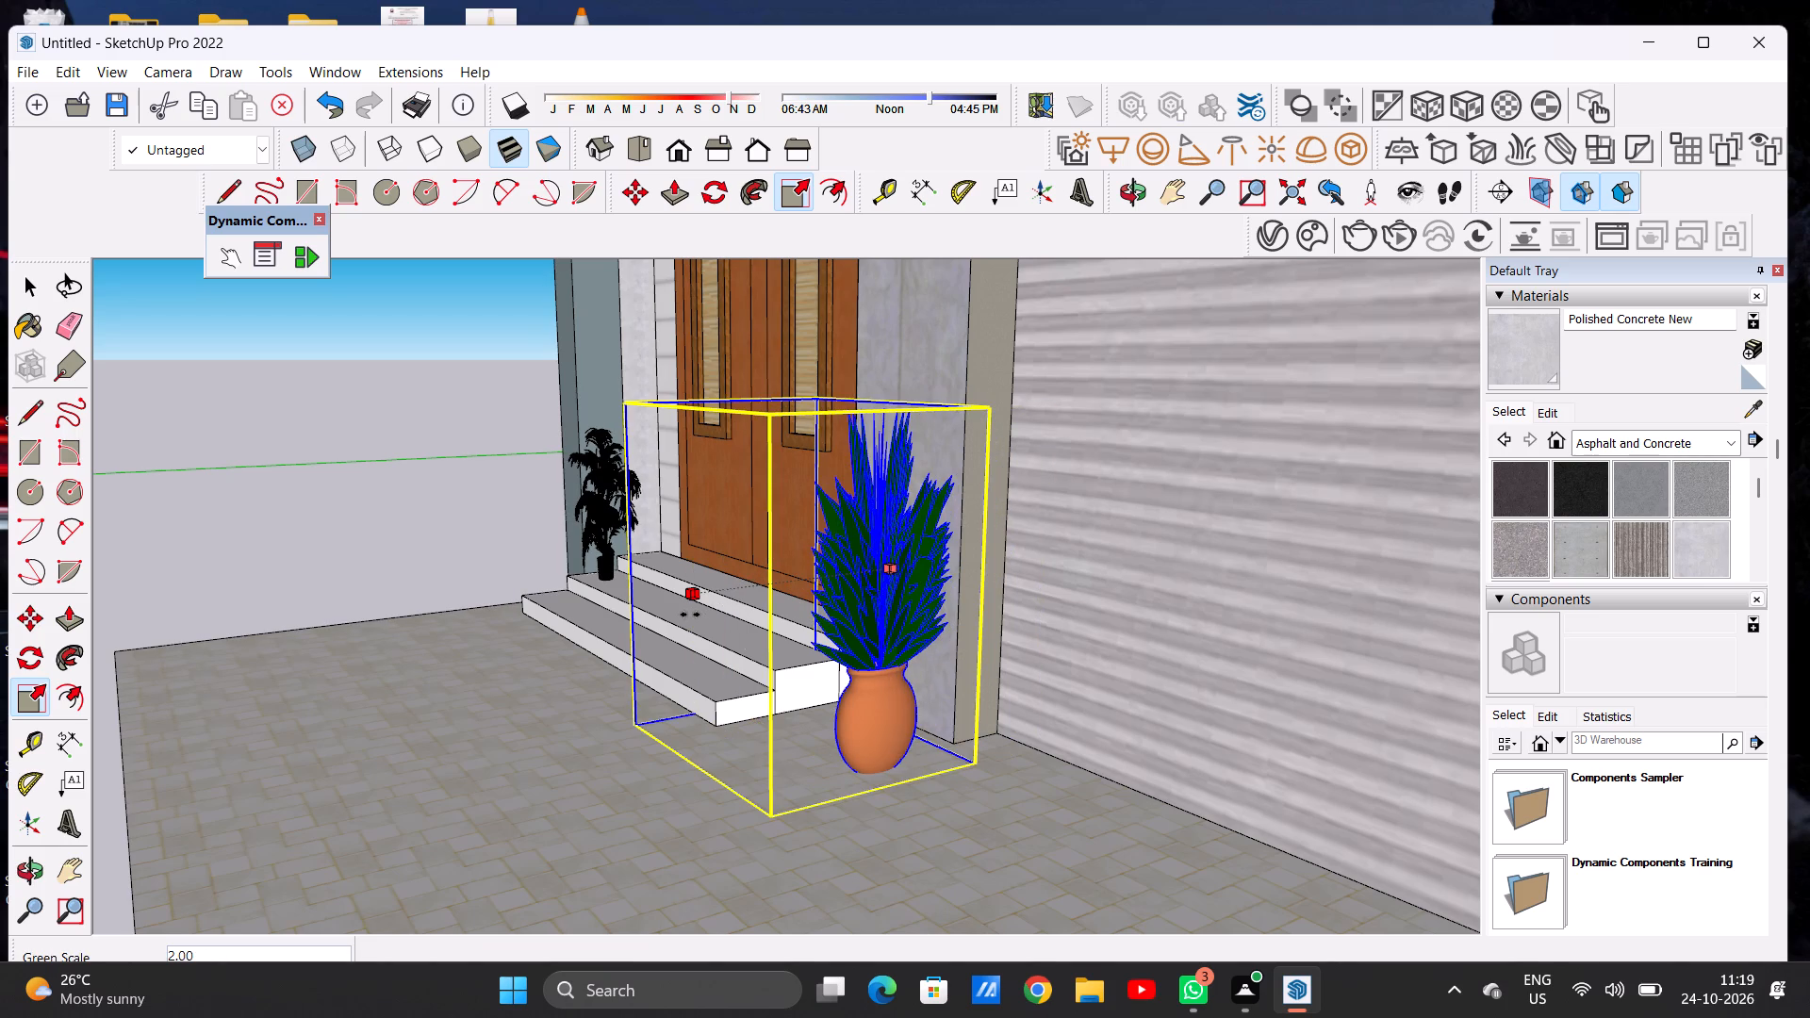
key(space)
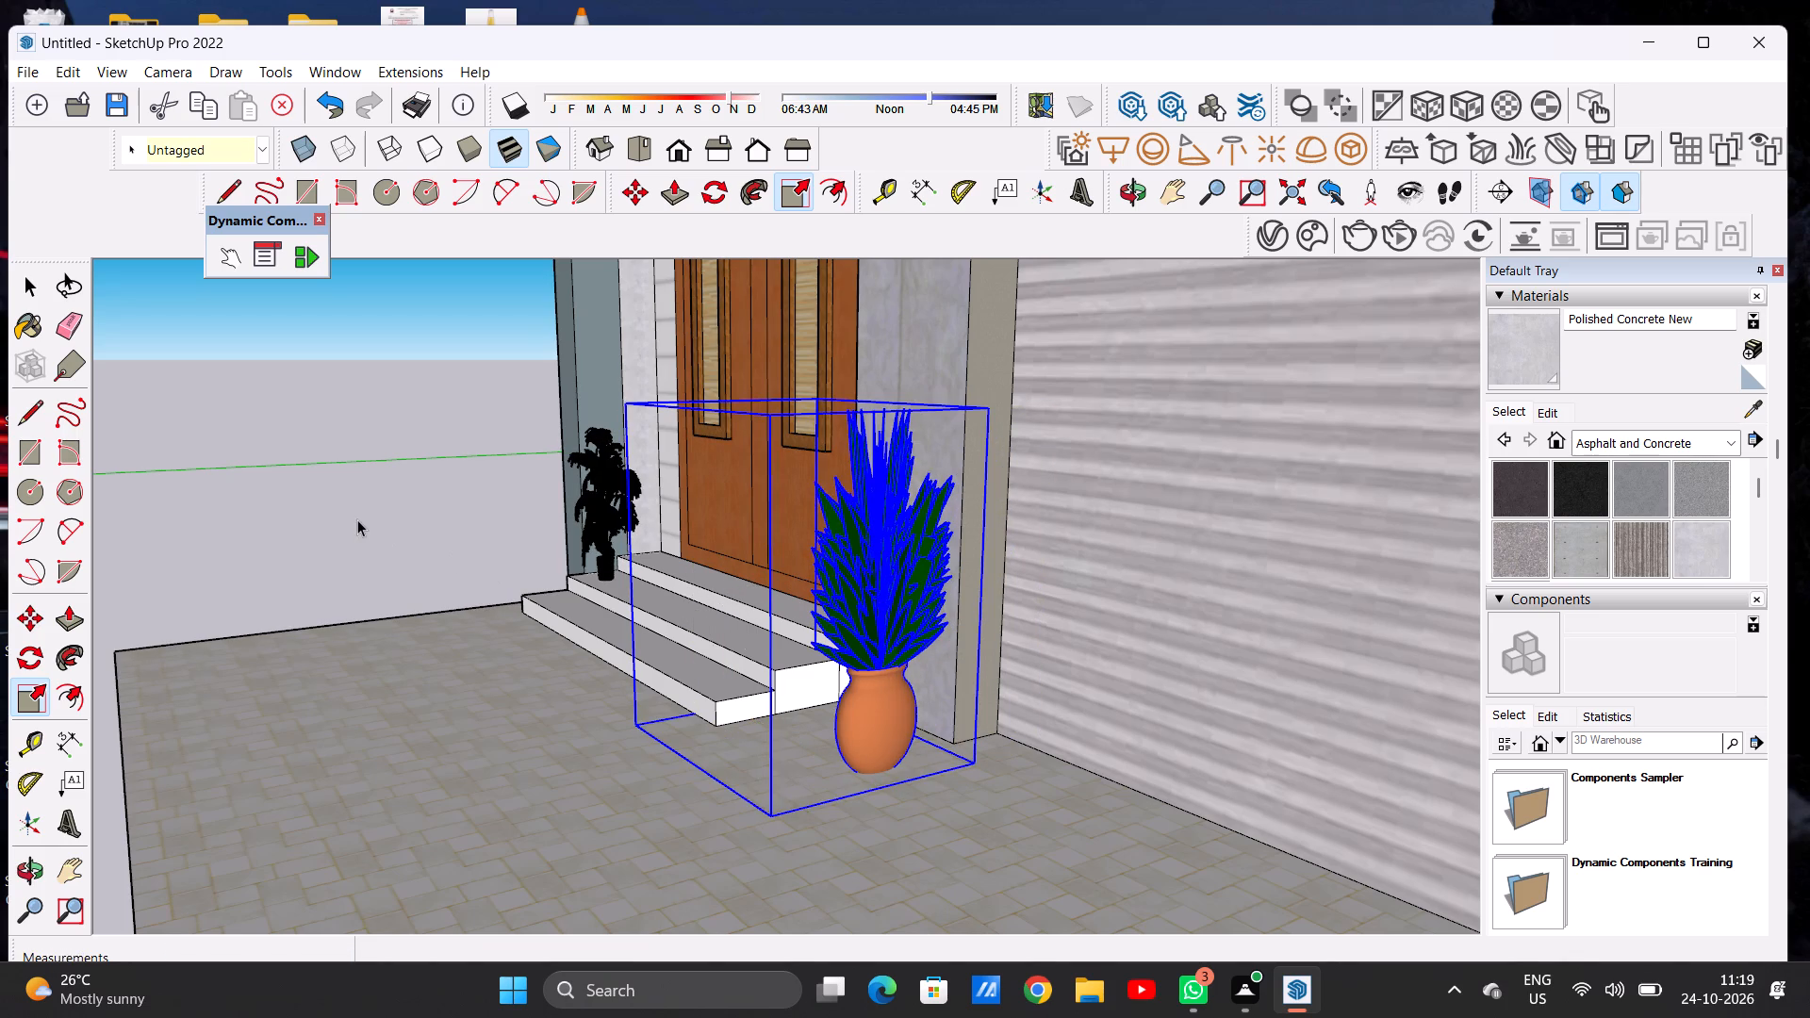
click(357, 519)
Move the terracotta-potted plant about 7' 9 7/8" along the red axis towards the entrance steps, in front of the concrete wall.
scroll(632, 649, down, 3)
scroll(666, 633, up, 1)
scroll(677, 627, down, 2)
scroll(819, 644, down, 1)
scroll(809, 691, up, 6)
middle_drag(824, 698, 704, 709)
middle_drag(711, 717, 1086, 723)
scroll(1153, 677, down, 20)
scroll(1064, 669, up, 1)
scroll(1064, 669, down, 16)
middle_drag(683, 702, 831, 663)
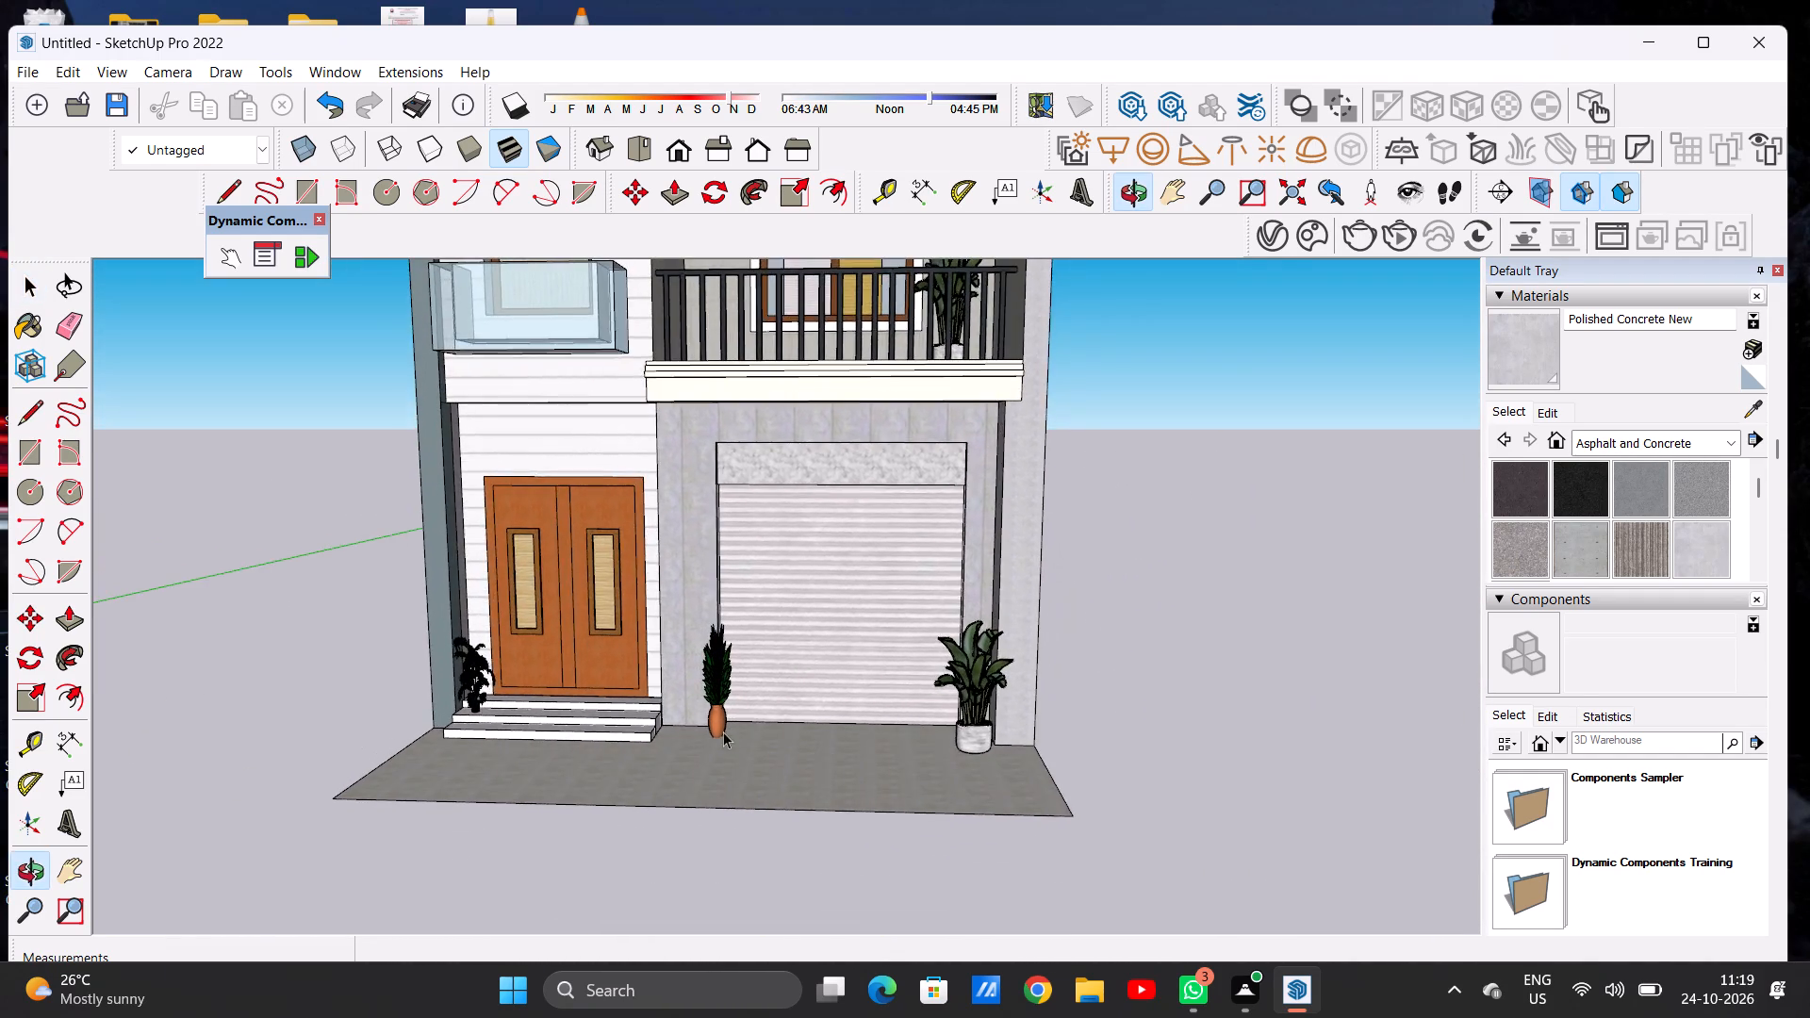
scroll(723, 731, up, 3)
scroll(725, 728, down, 1)
scroll(725, 728, up, 8)
click(716, 721)
key(m)
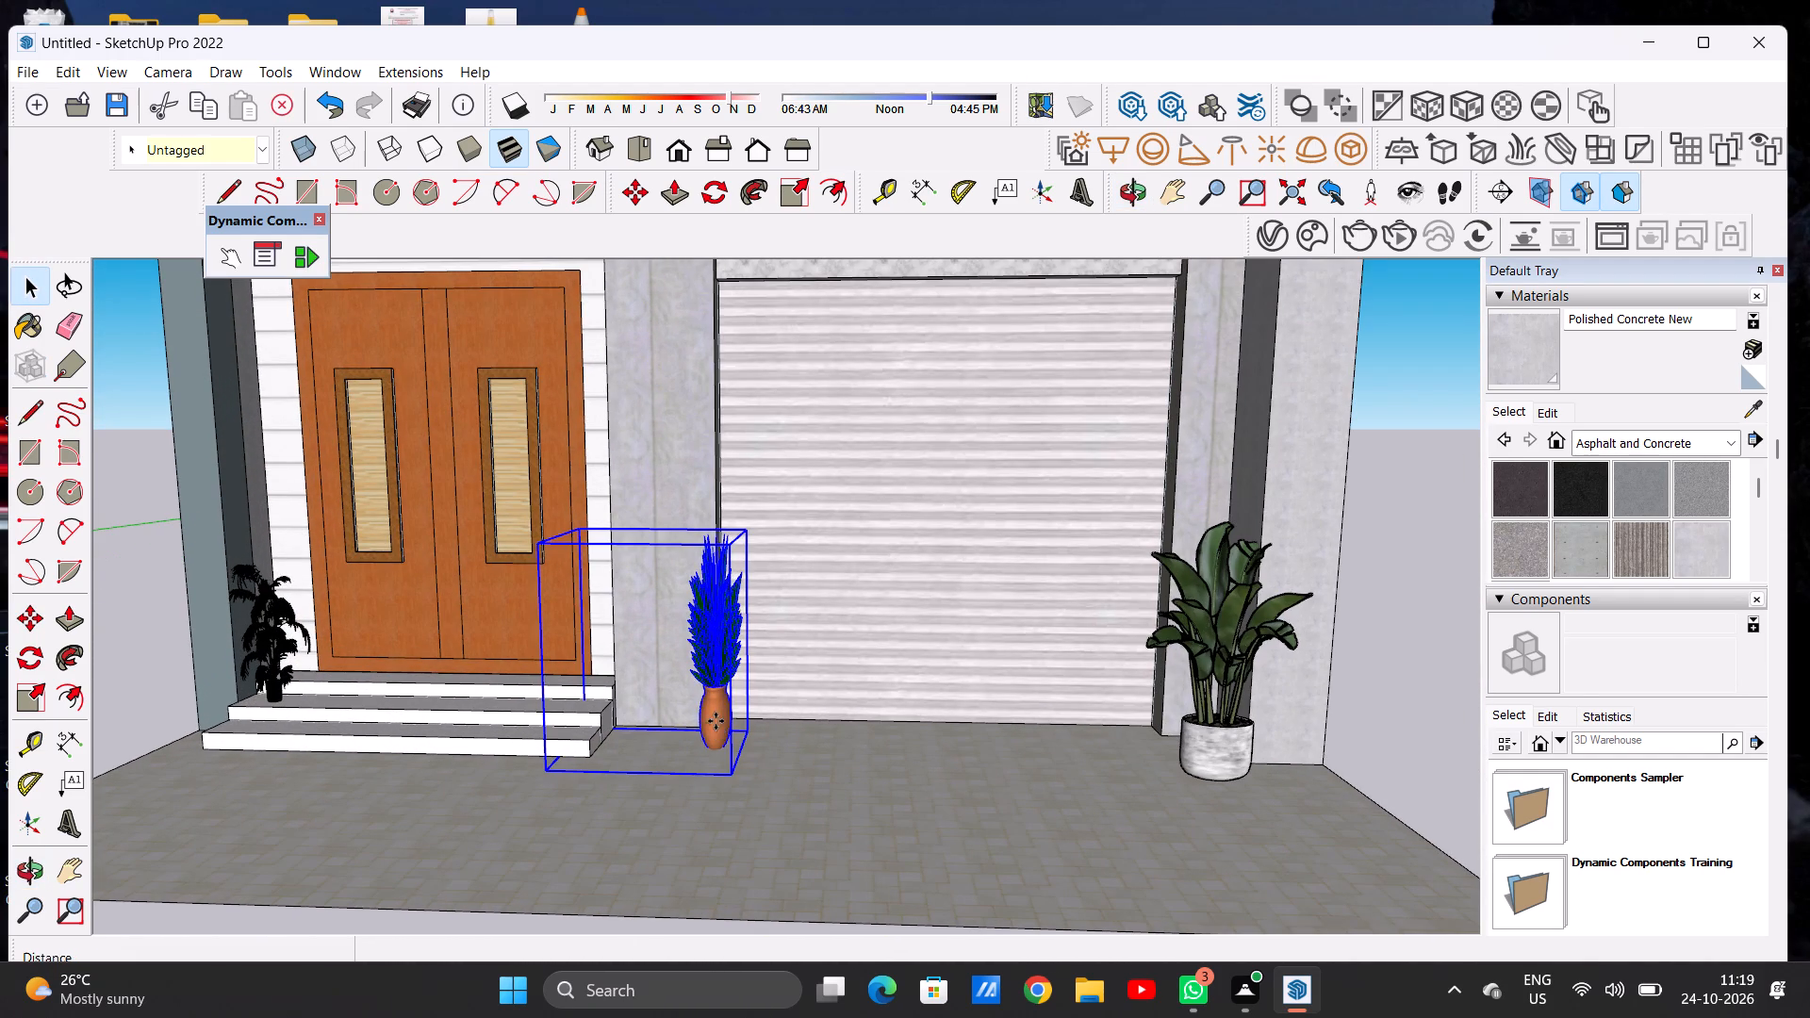
click(729, 775)
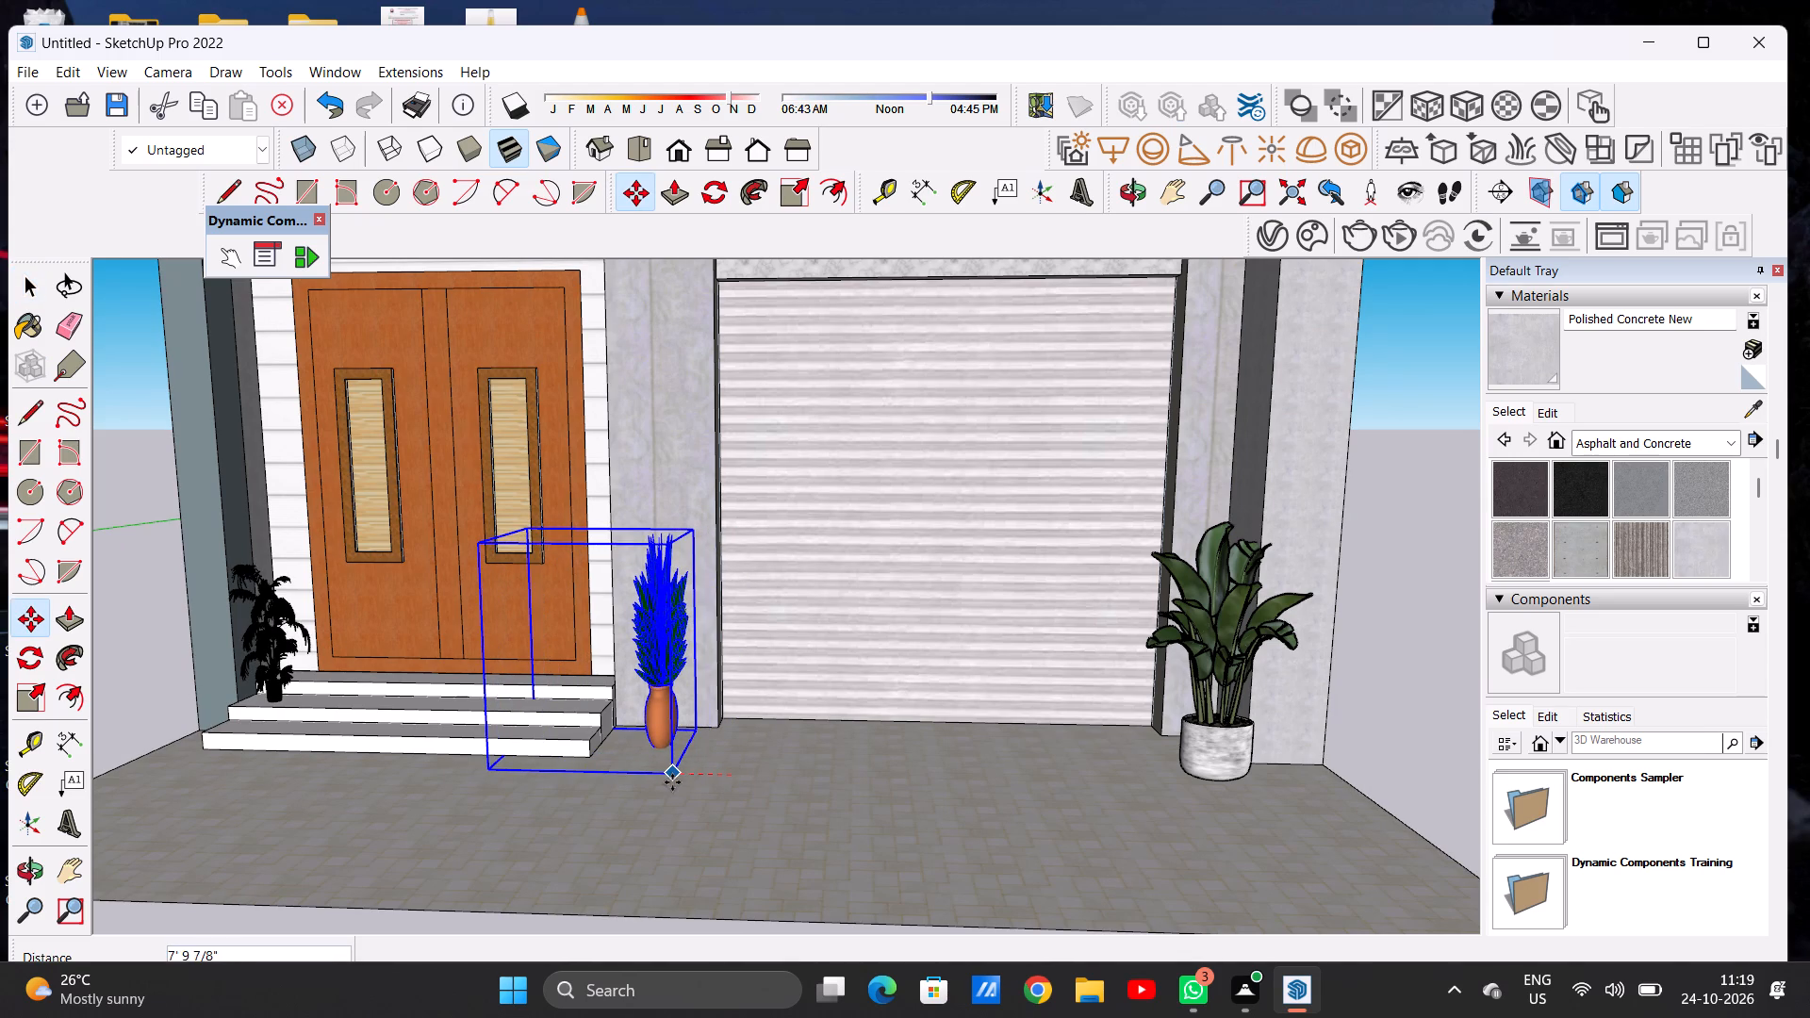
click(672, 782)
key(space)
scroll(885, 750, down, 12)
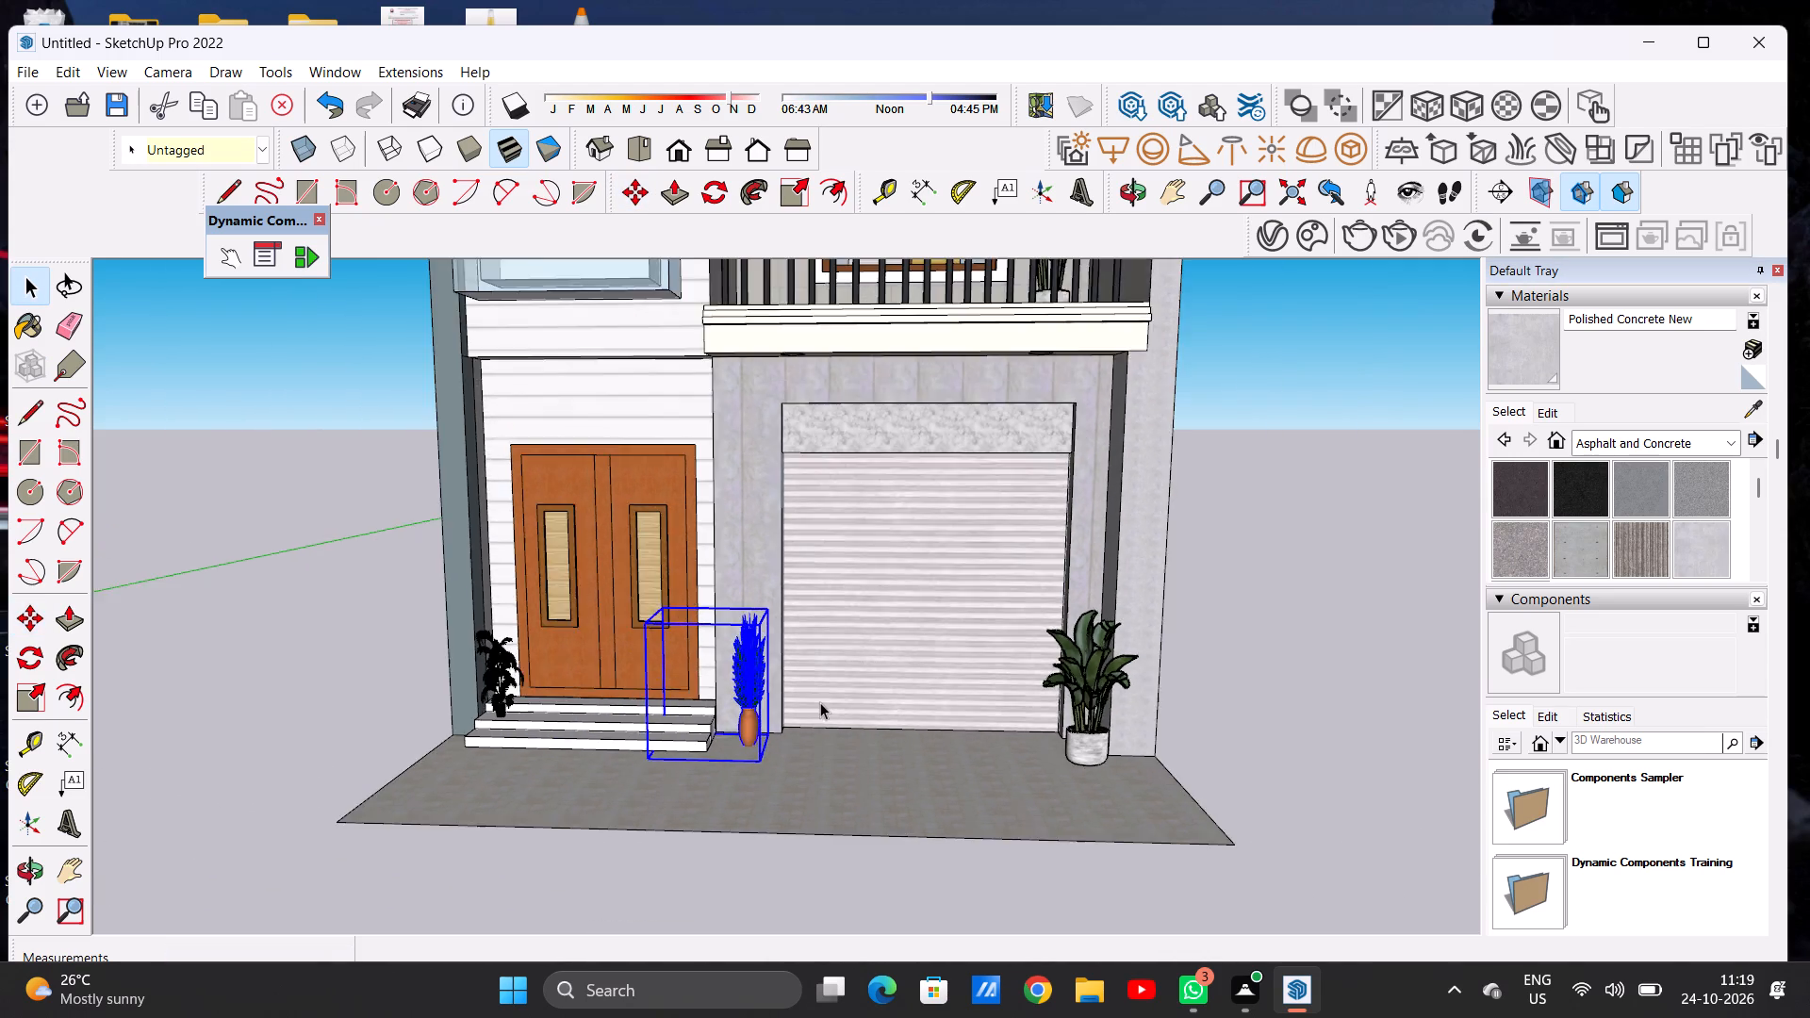
scroll(820, 702, down, 4)
click(1129, 668)
Examine the whole house from the front and side to check the plants' placement and proportions.
scroll(903, 744, down, 7)
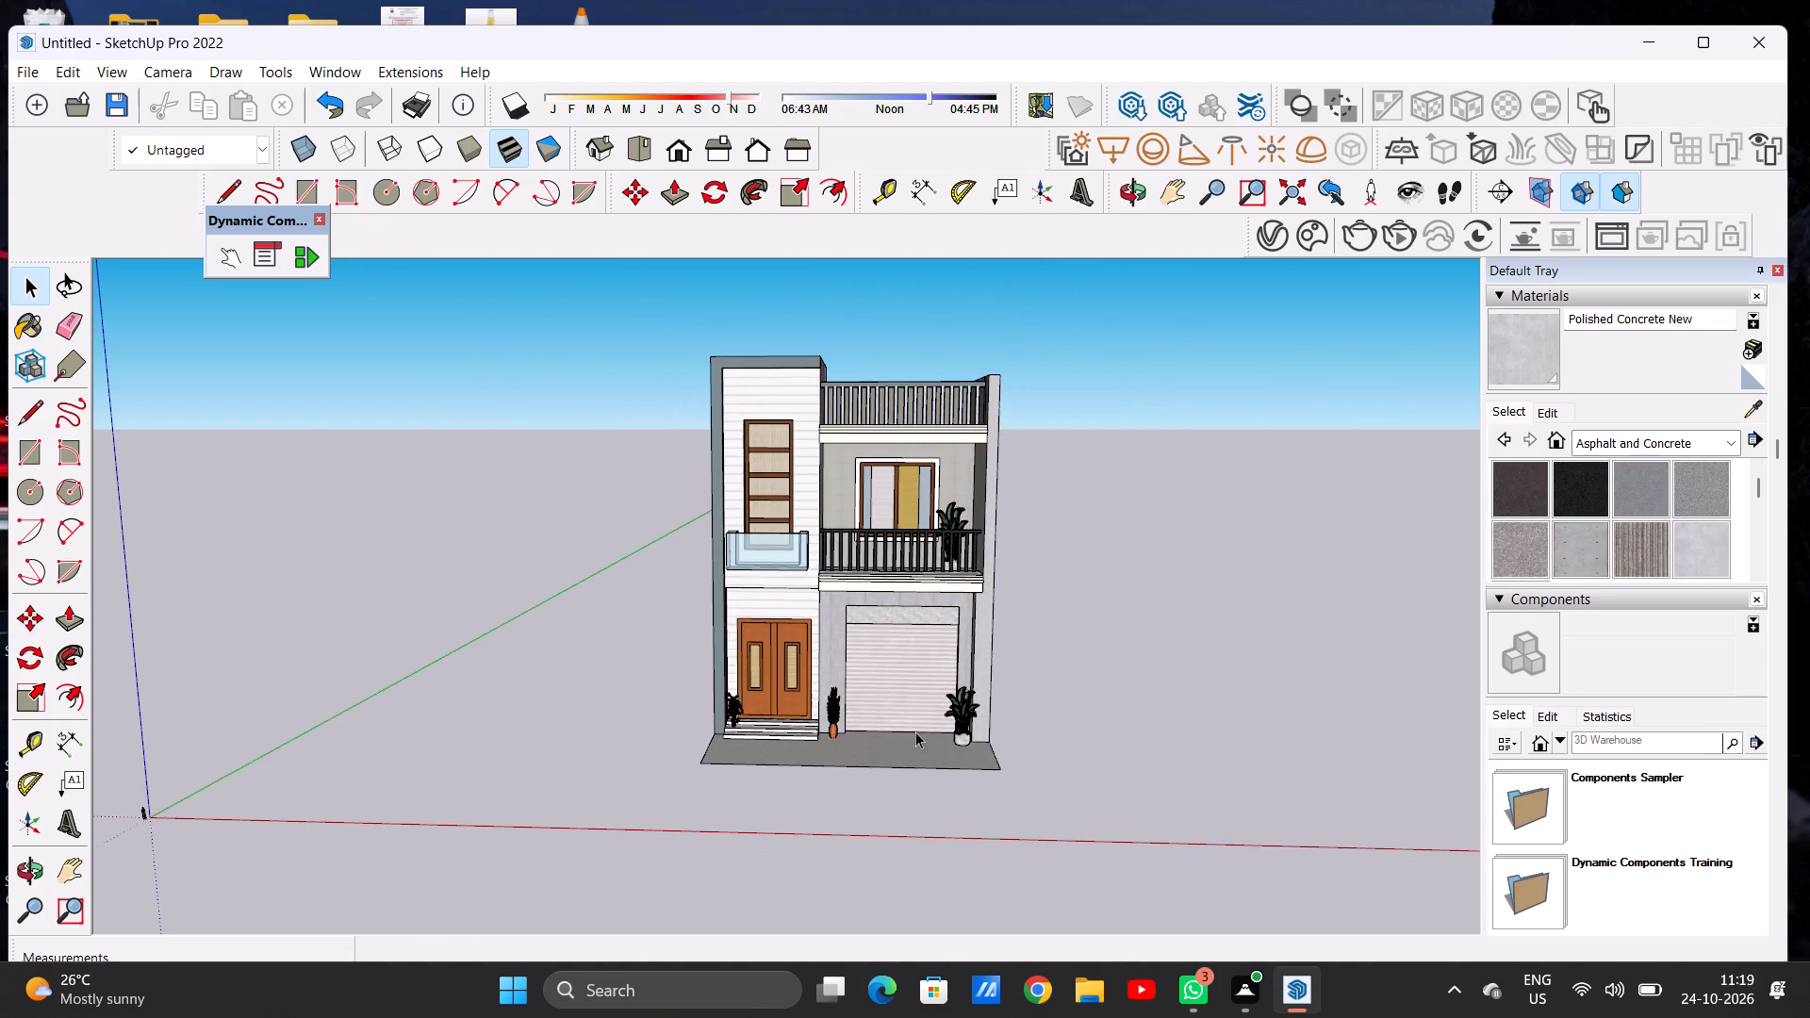
middle_drag(912, 729, 475, 813)
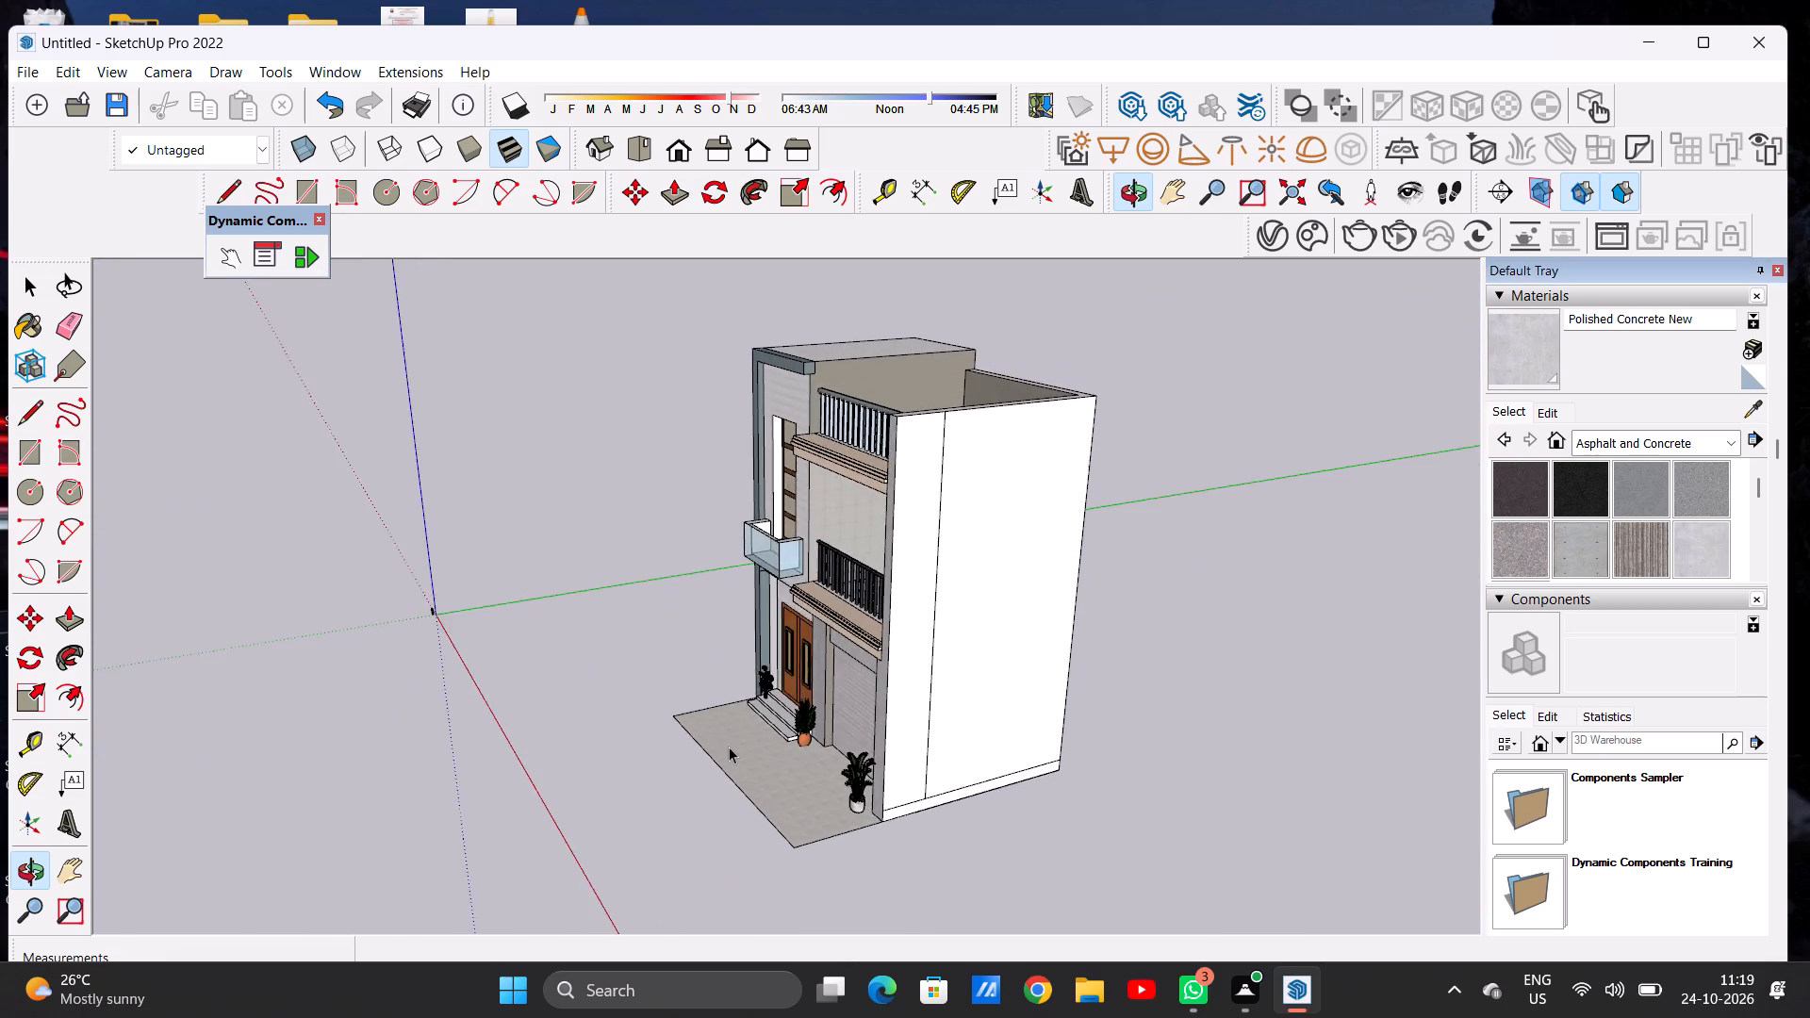
scroll(729, 747, up, 13)
middle_drag(762, 755, 1228, 694)
middle_drag(1288, 685, 1297, 678)
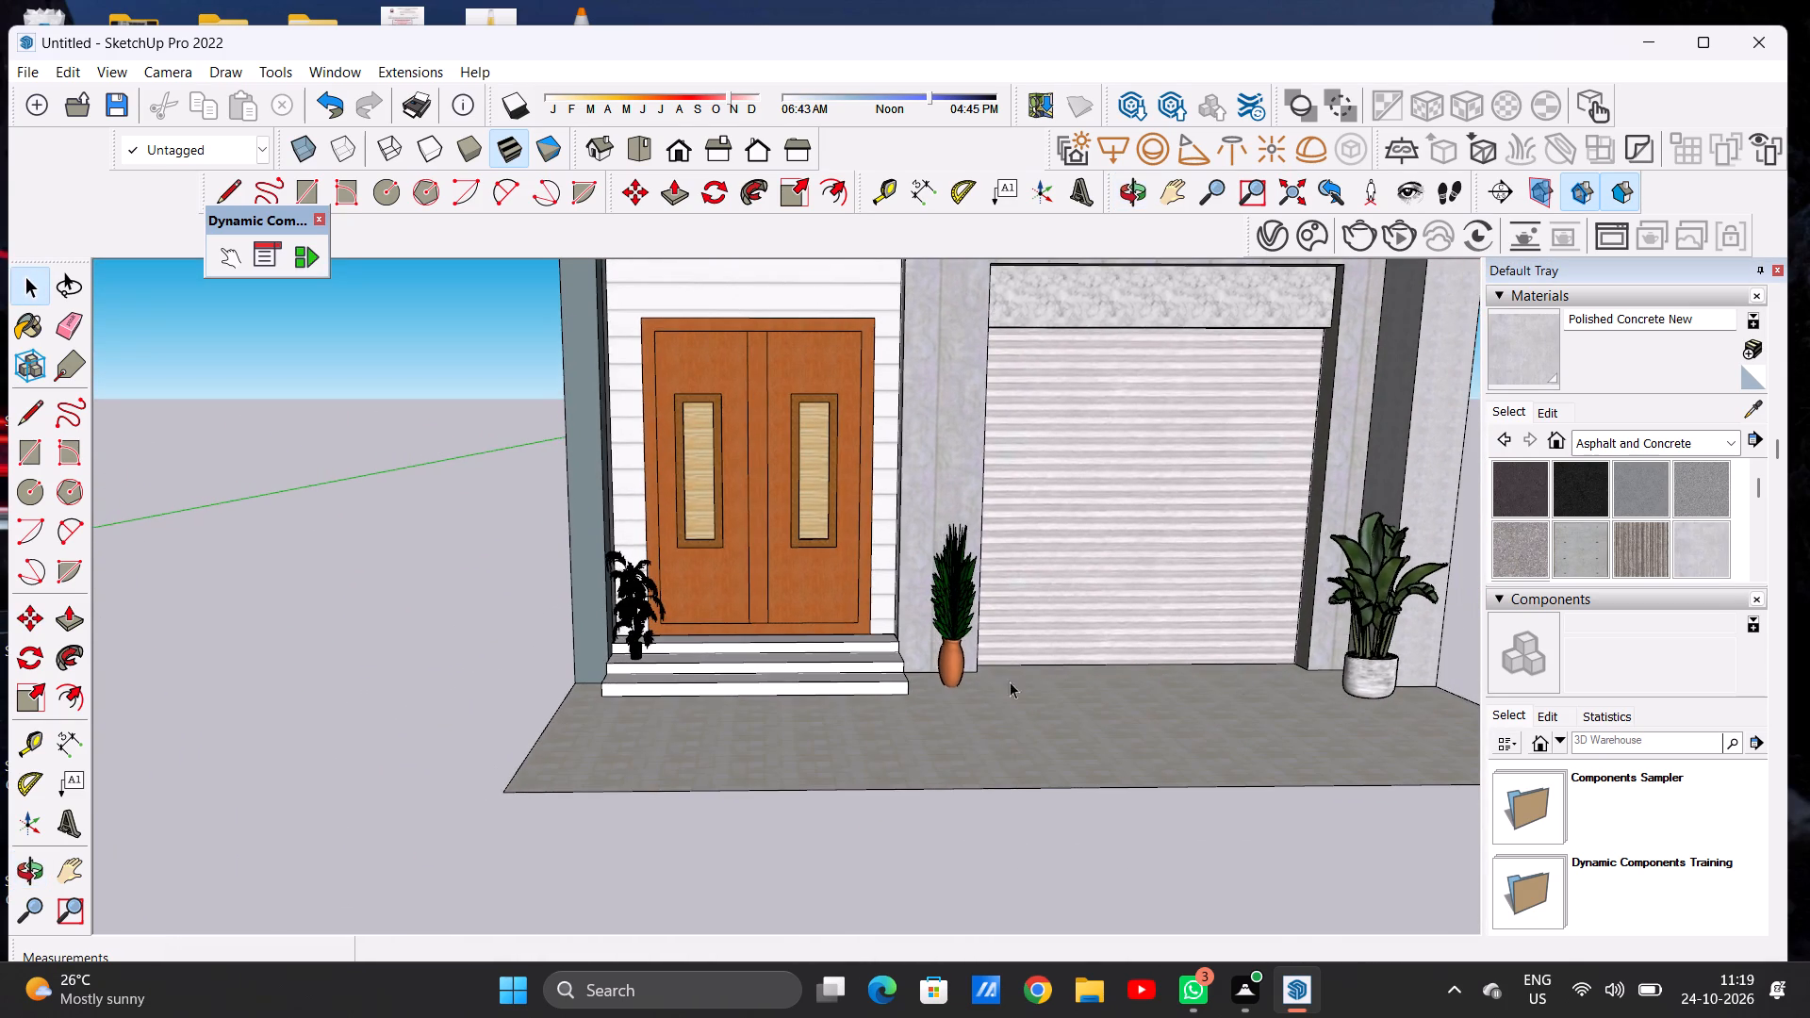
scroll(811, 699, down, 6)
scroll(763, 719, down, 17)
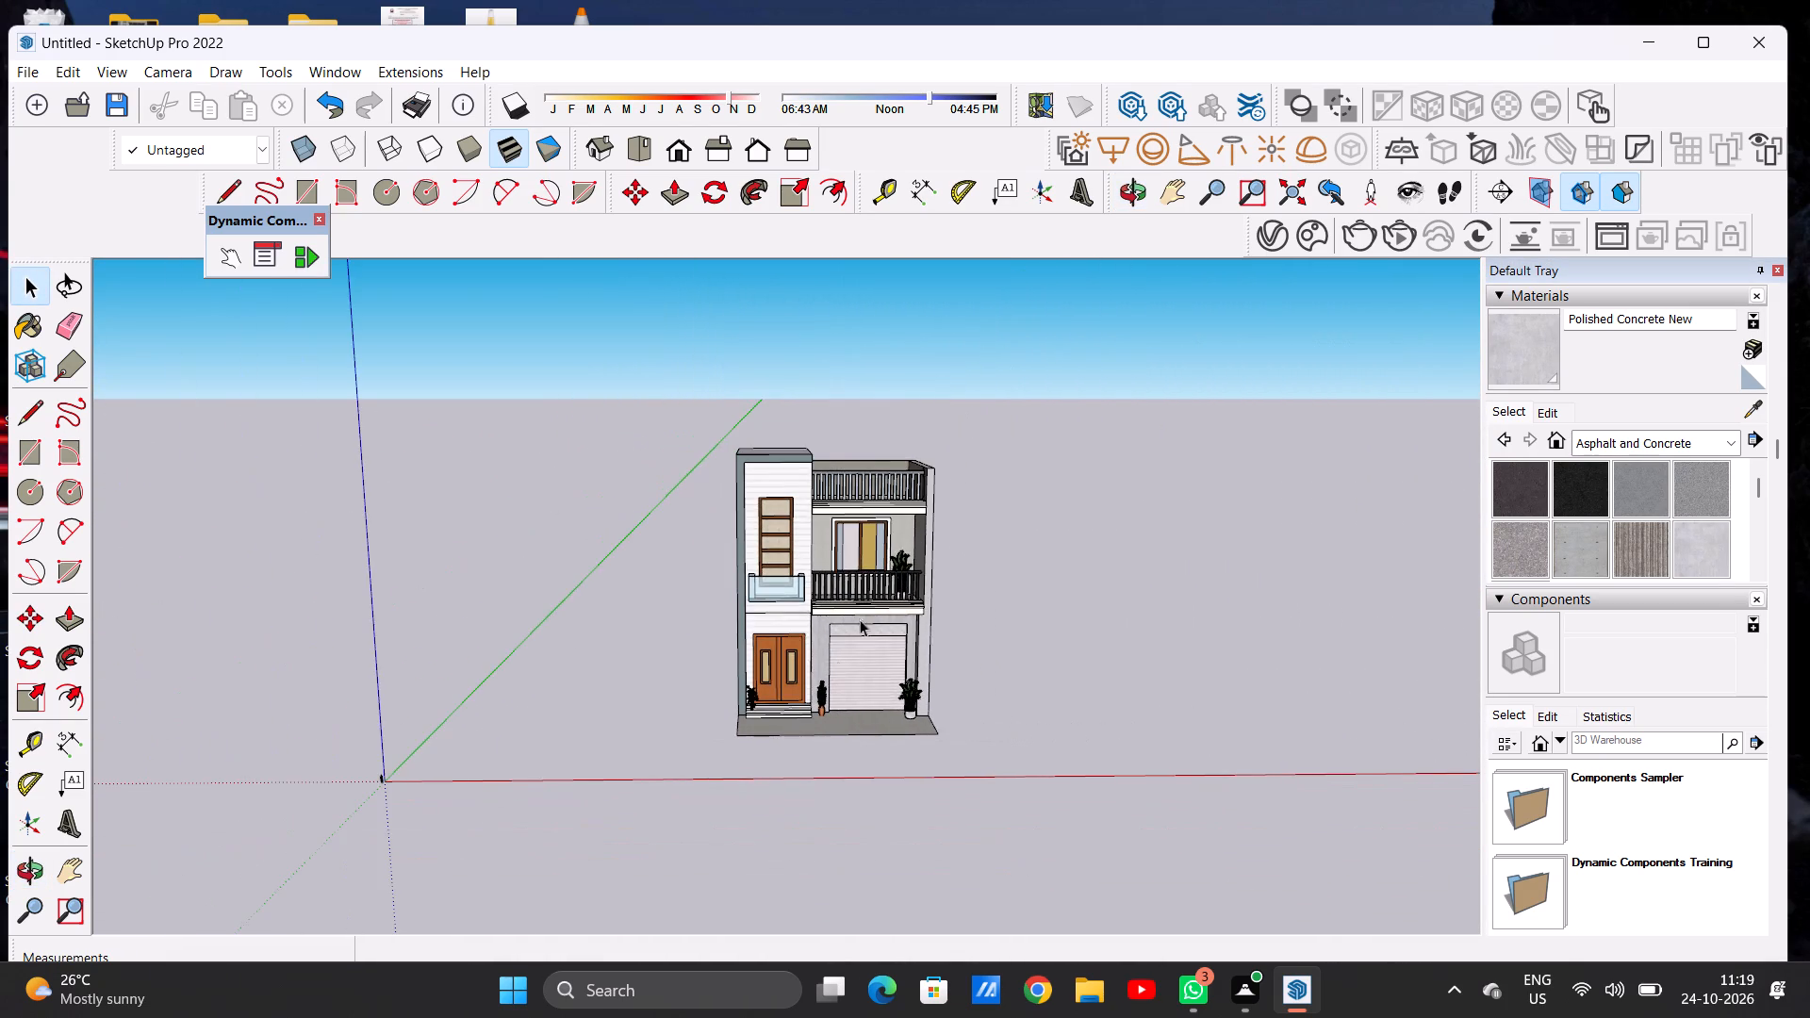
scroll(867, 555, up, 6)
middle_drag(883, 774, 814, 695)
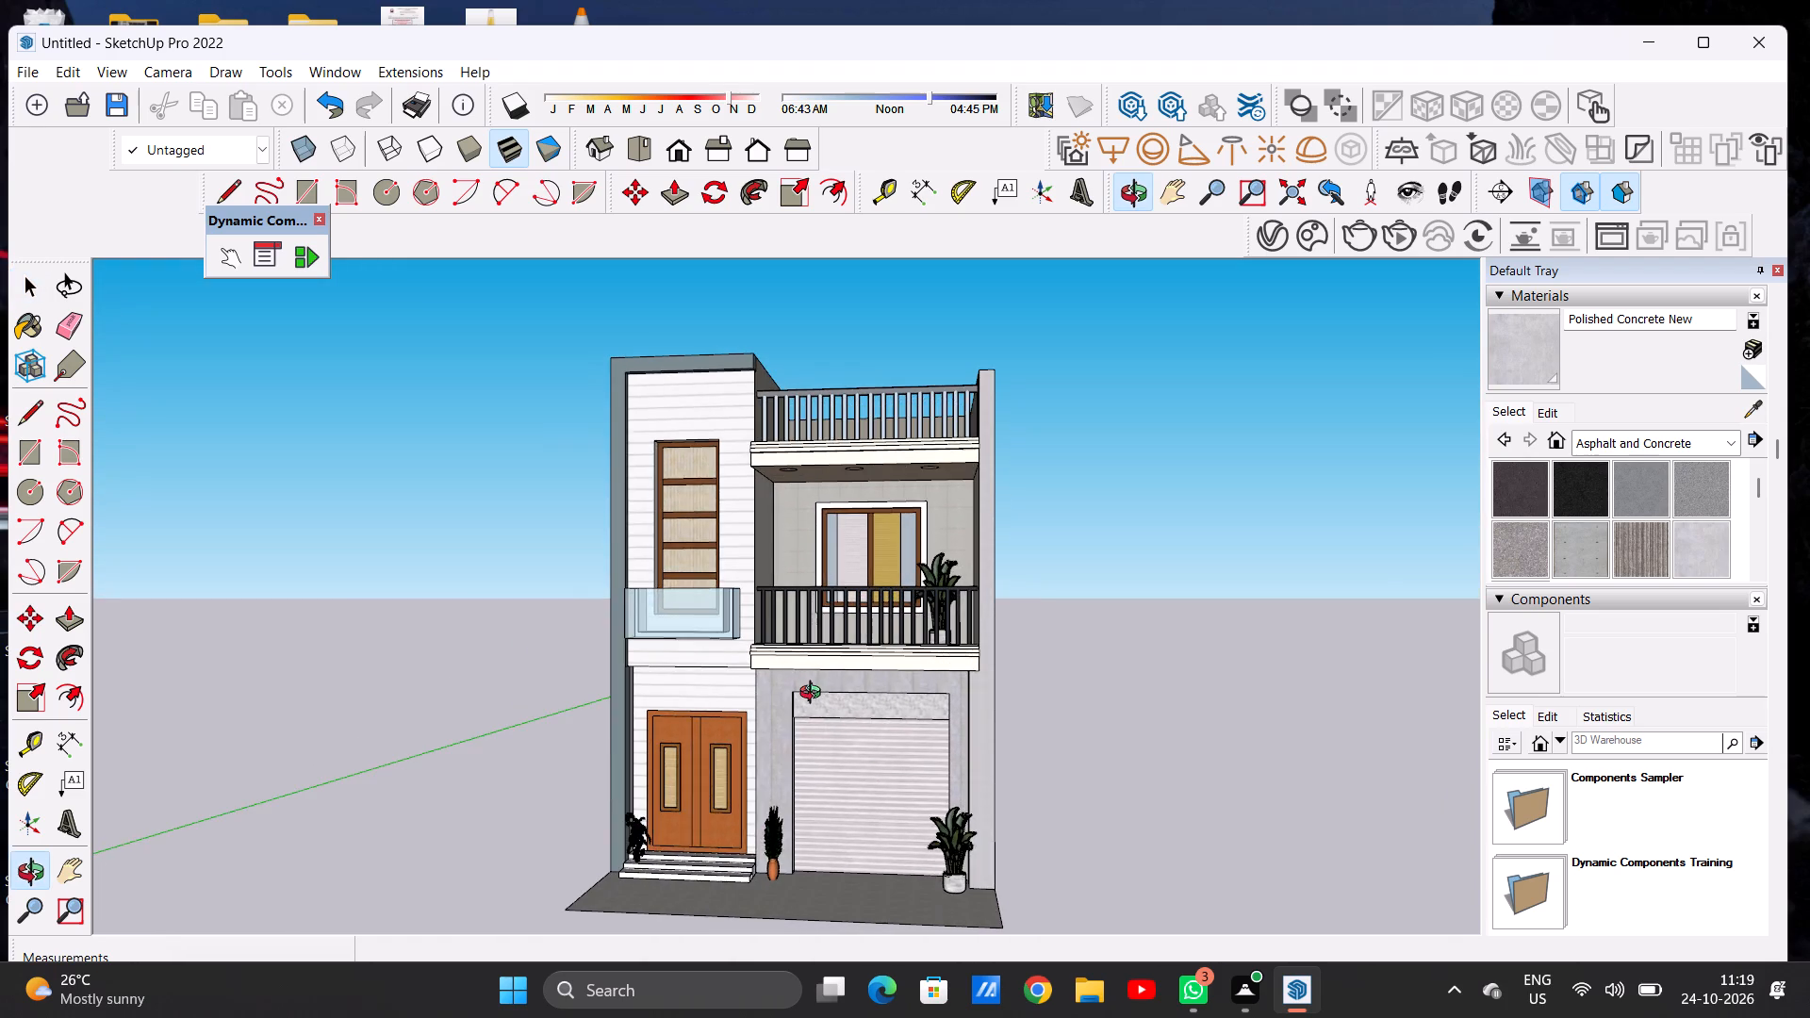
middle_drag(814, 695, 860, 705)
scroll(860, 705, up, 1)
scroll(895, 747, down, 5)
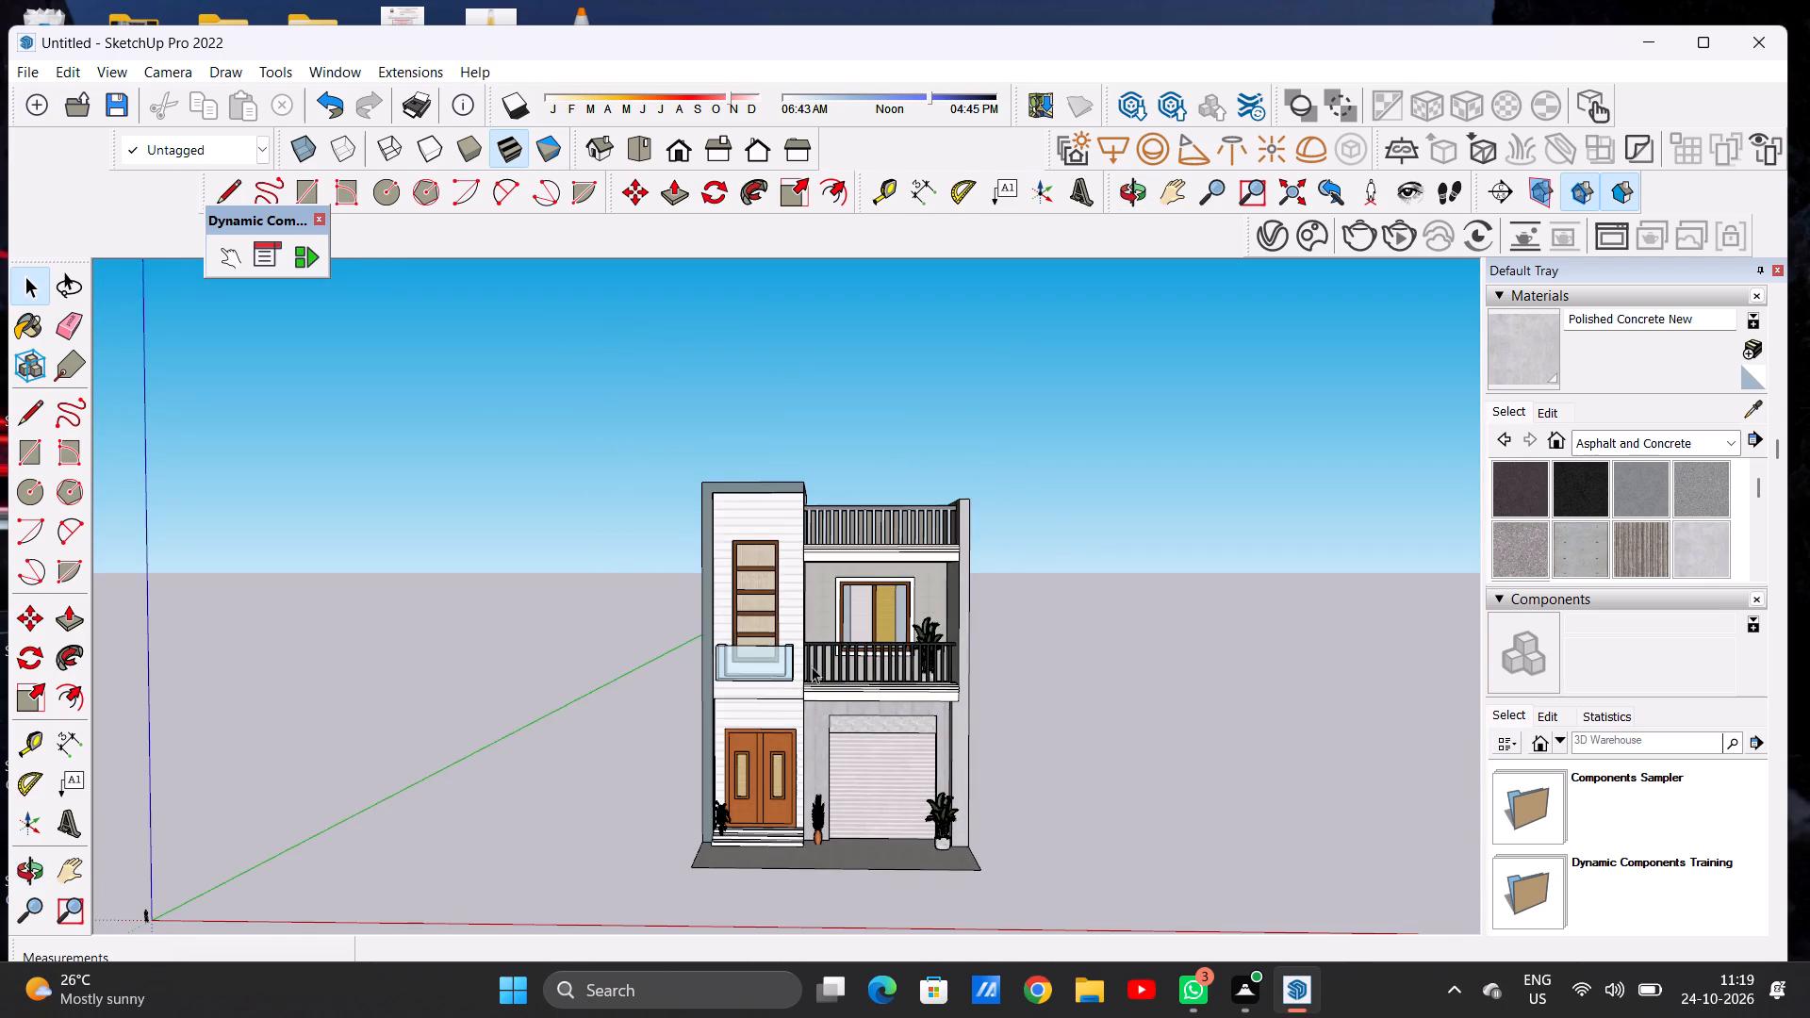
Copy the potted palm from the entrance steps up onto the glass balcony's floor, about 102' 9 5/8" away.
scroll(777, 668, up, 13)
middle_drag(717, 679, 524, 996)
scroll(714, 788, down, 6)
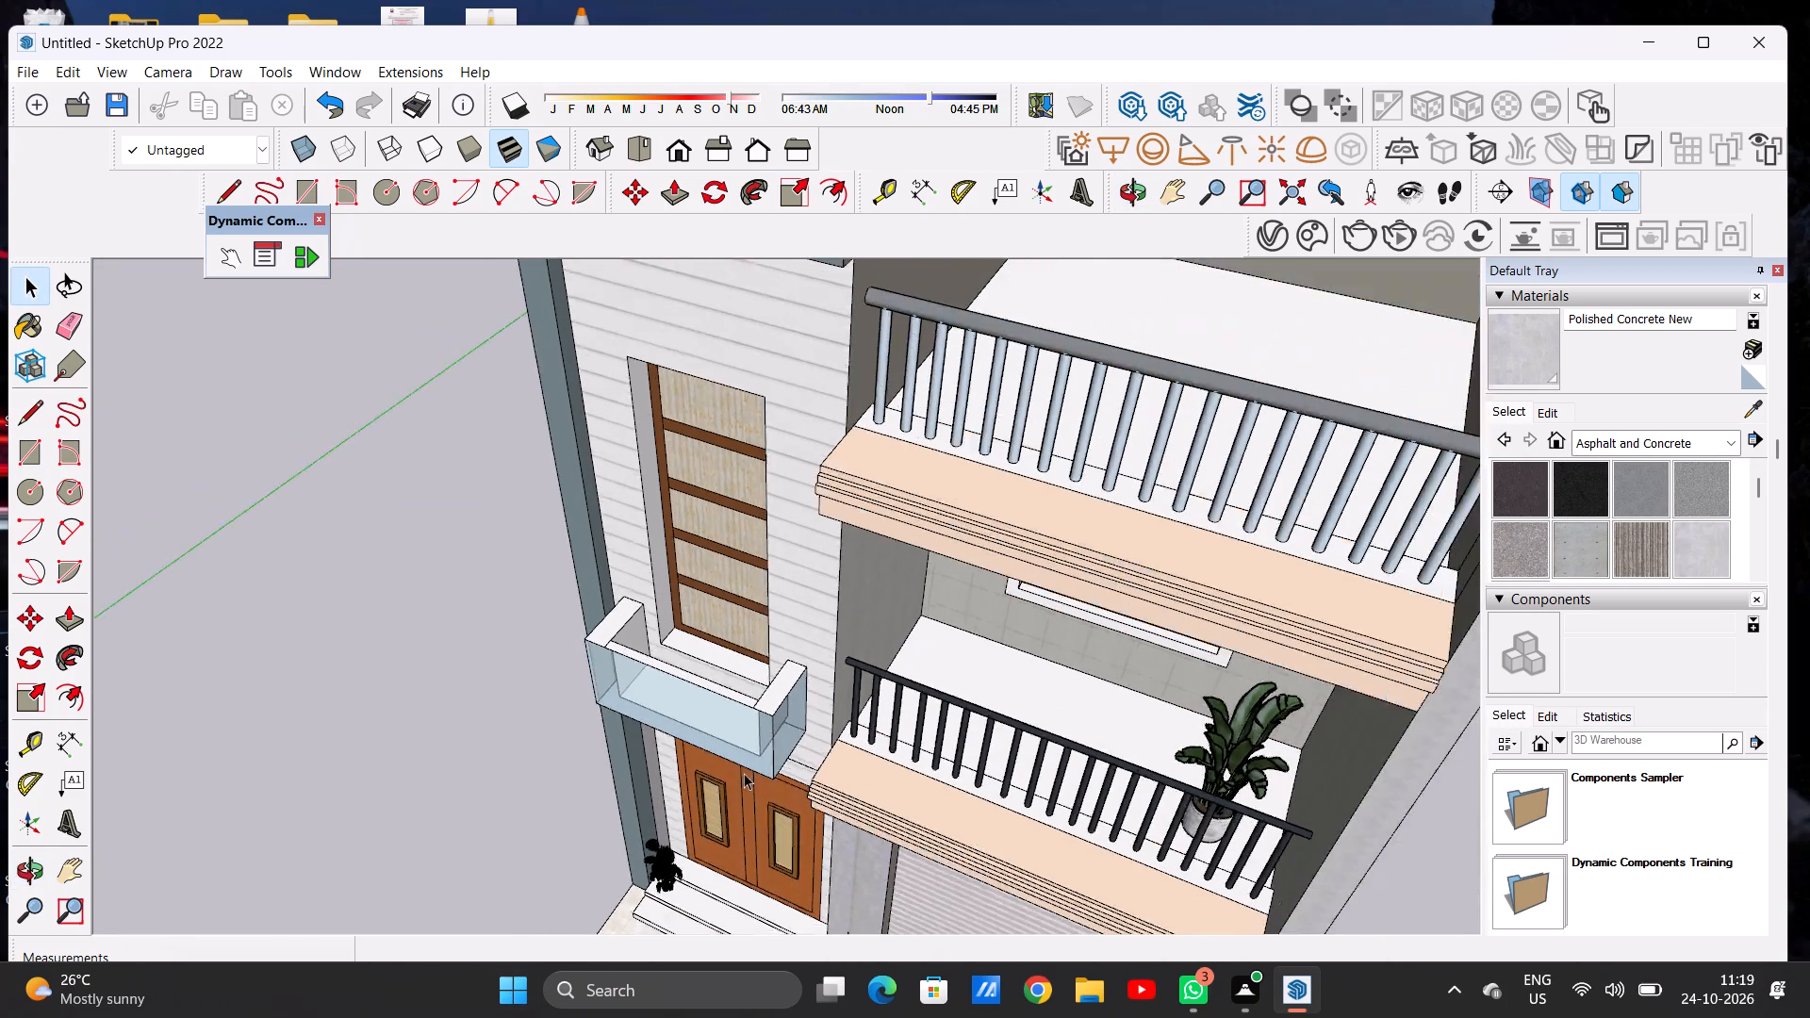
scroll(779, 736, down, 3)
scroll(724, 828, up, 12)
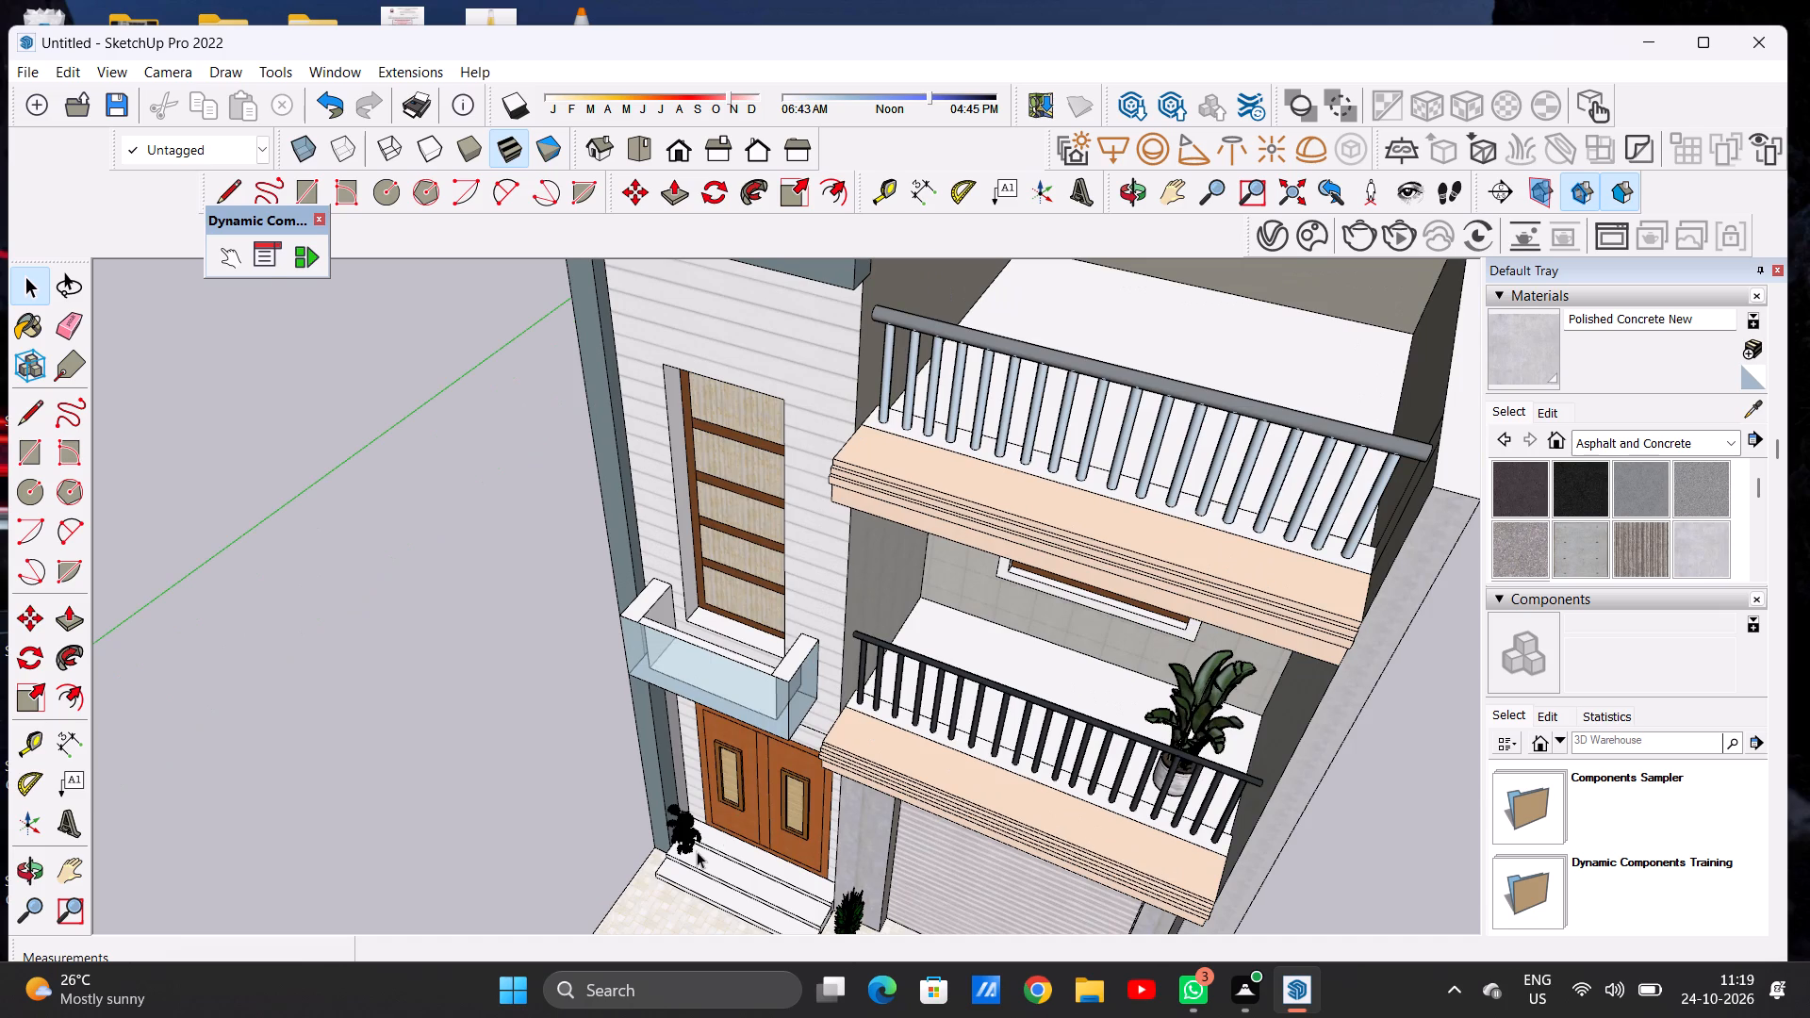
scroll(697, 851, up, 7)
click(683, 837)
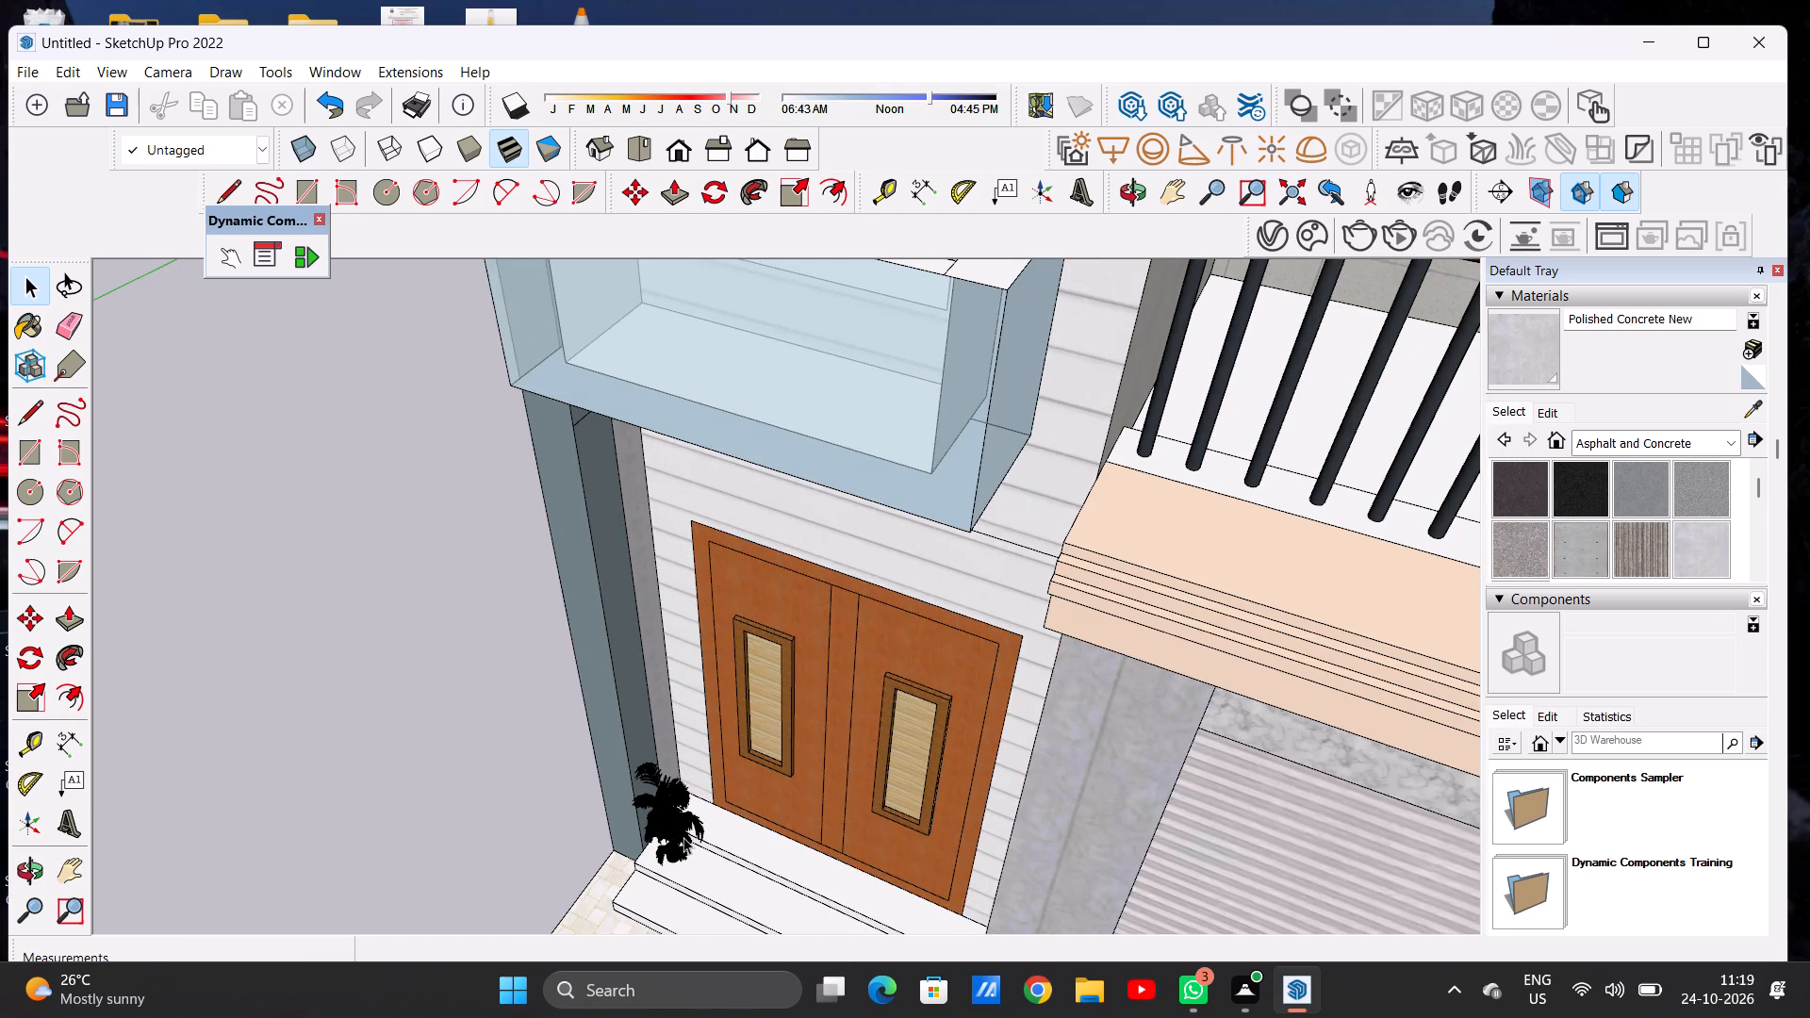
key(m)
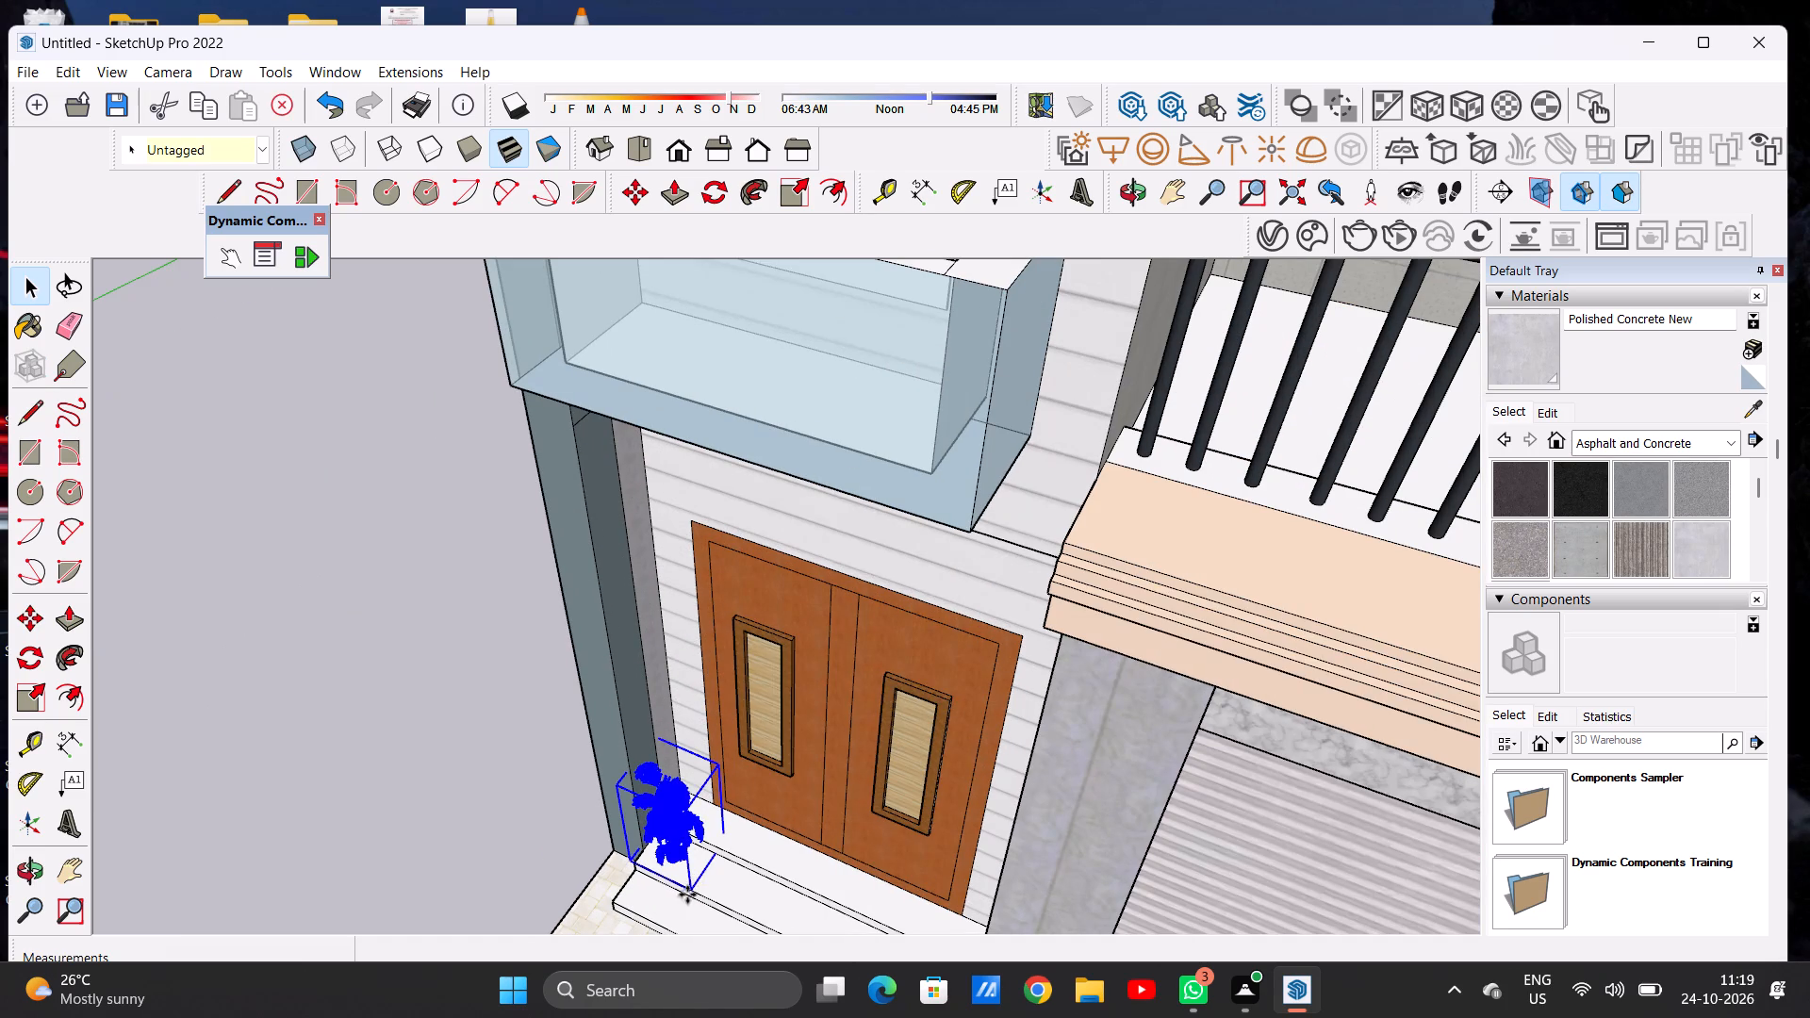
click(691, 887)
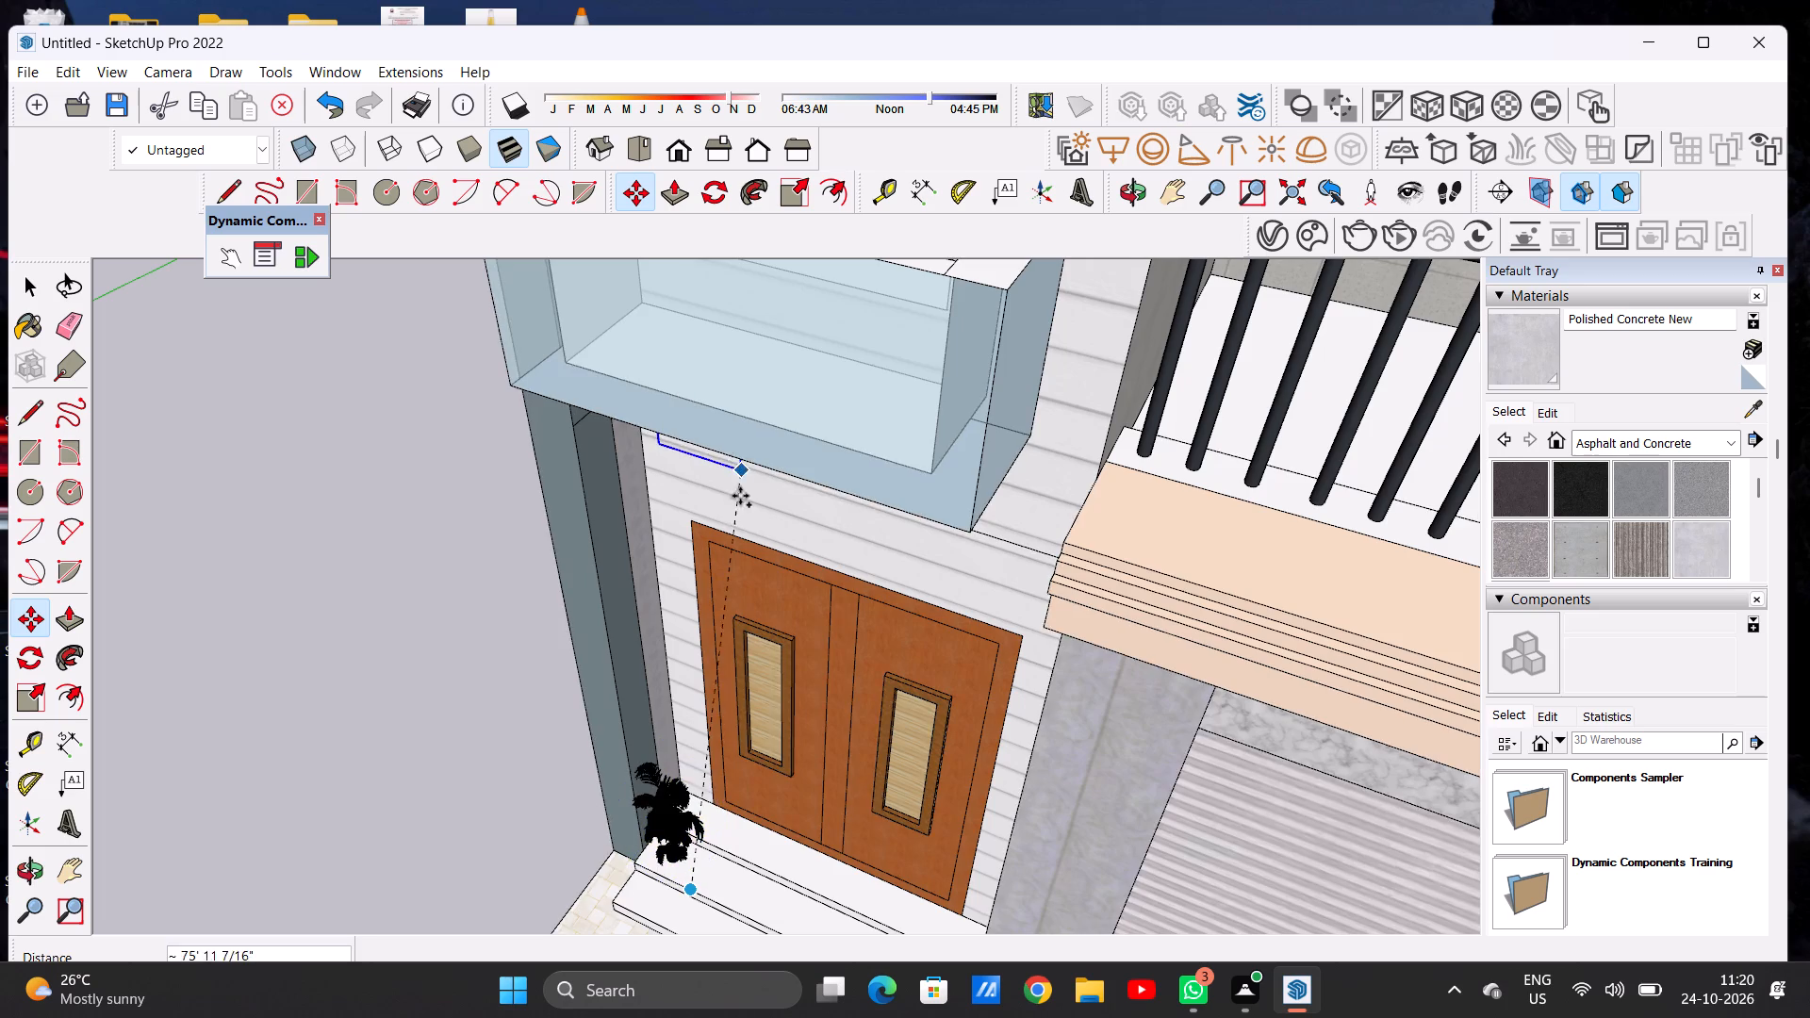
scroll(738, 512, down, 11)
scroll(750, 434, up, 3)
scroll(750, 434, down, 1)
scroll(750, 434, up, 1)
scroll(749, 435, down, 1)
scroll(748, 438, up, 10)
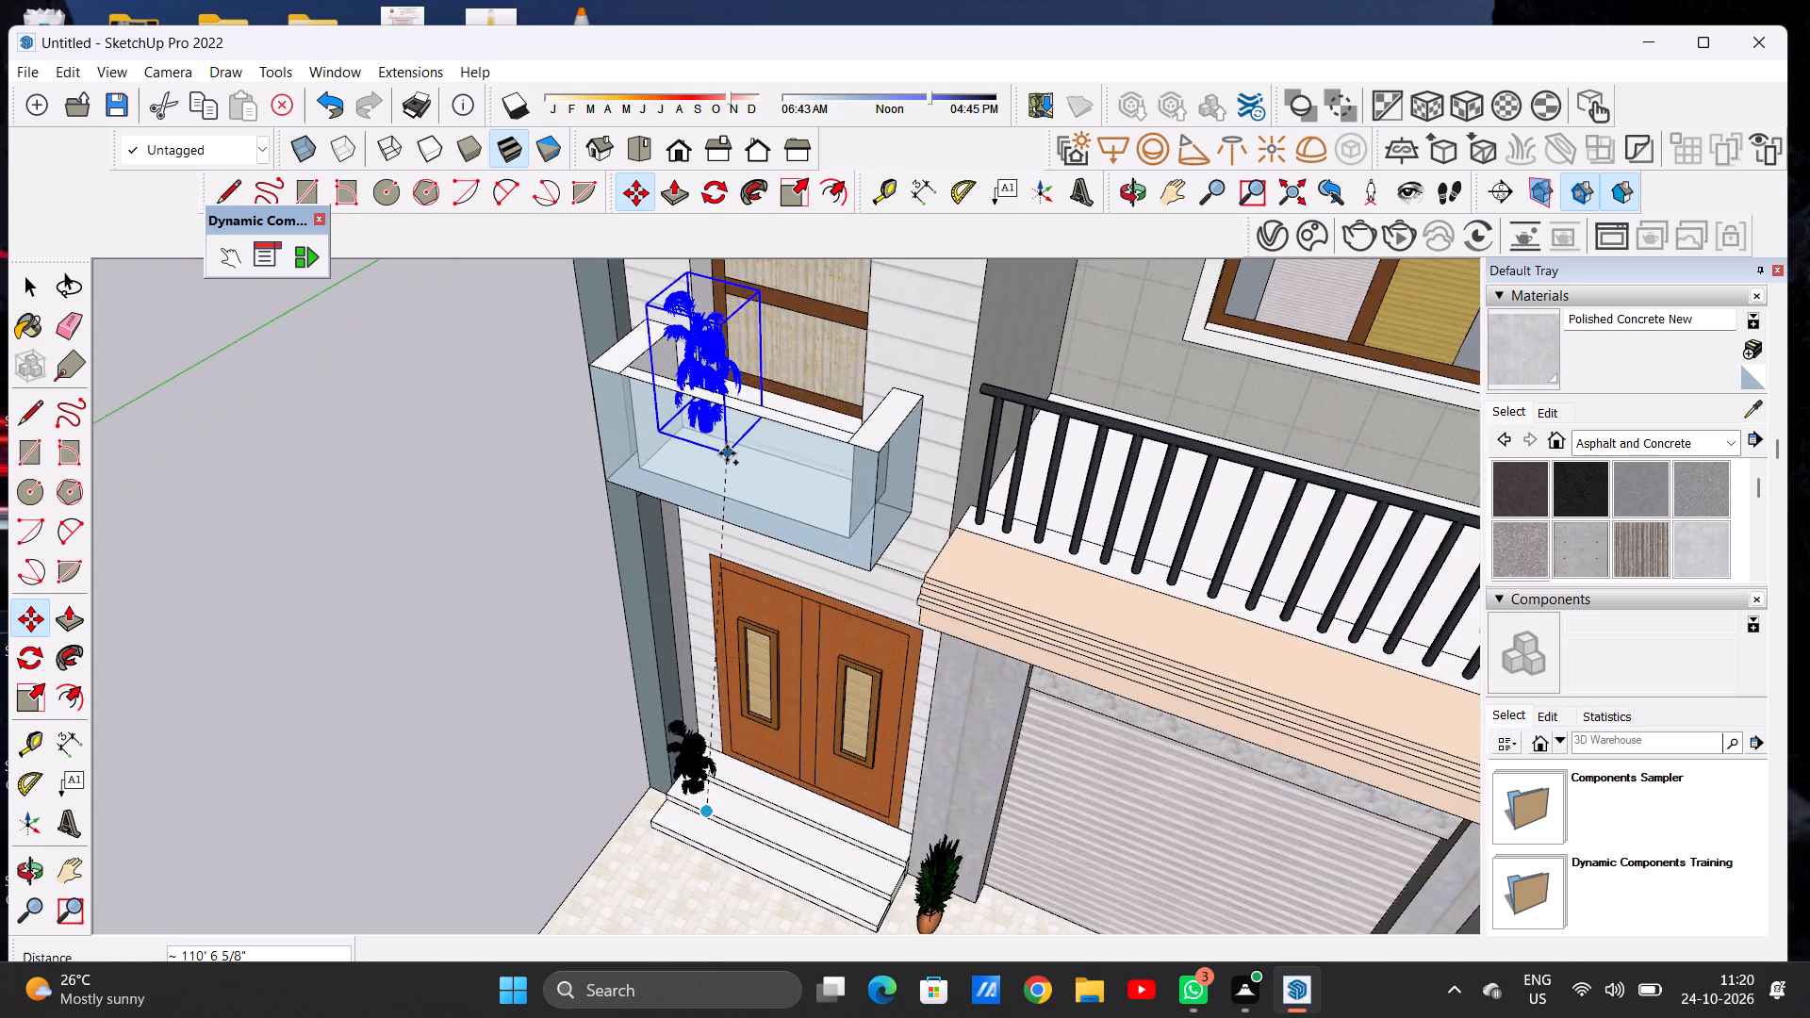
scroll(727, 453, up, 12)
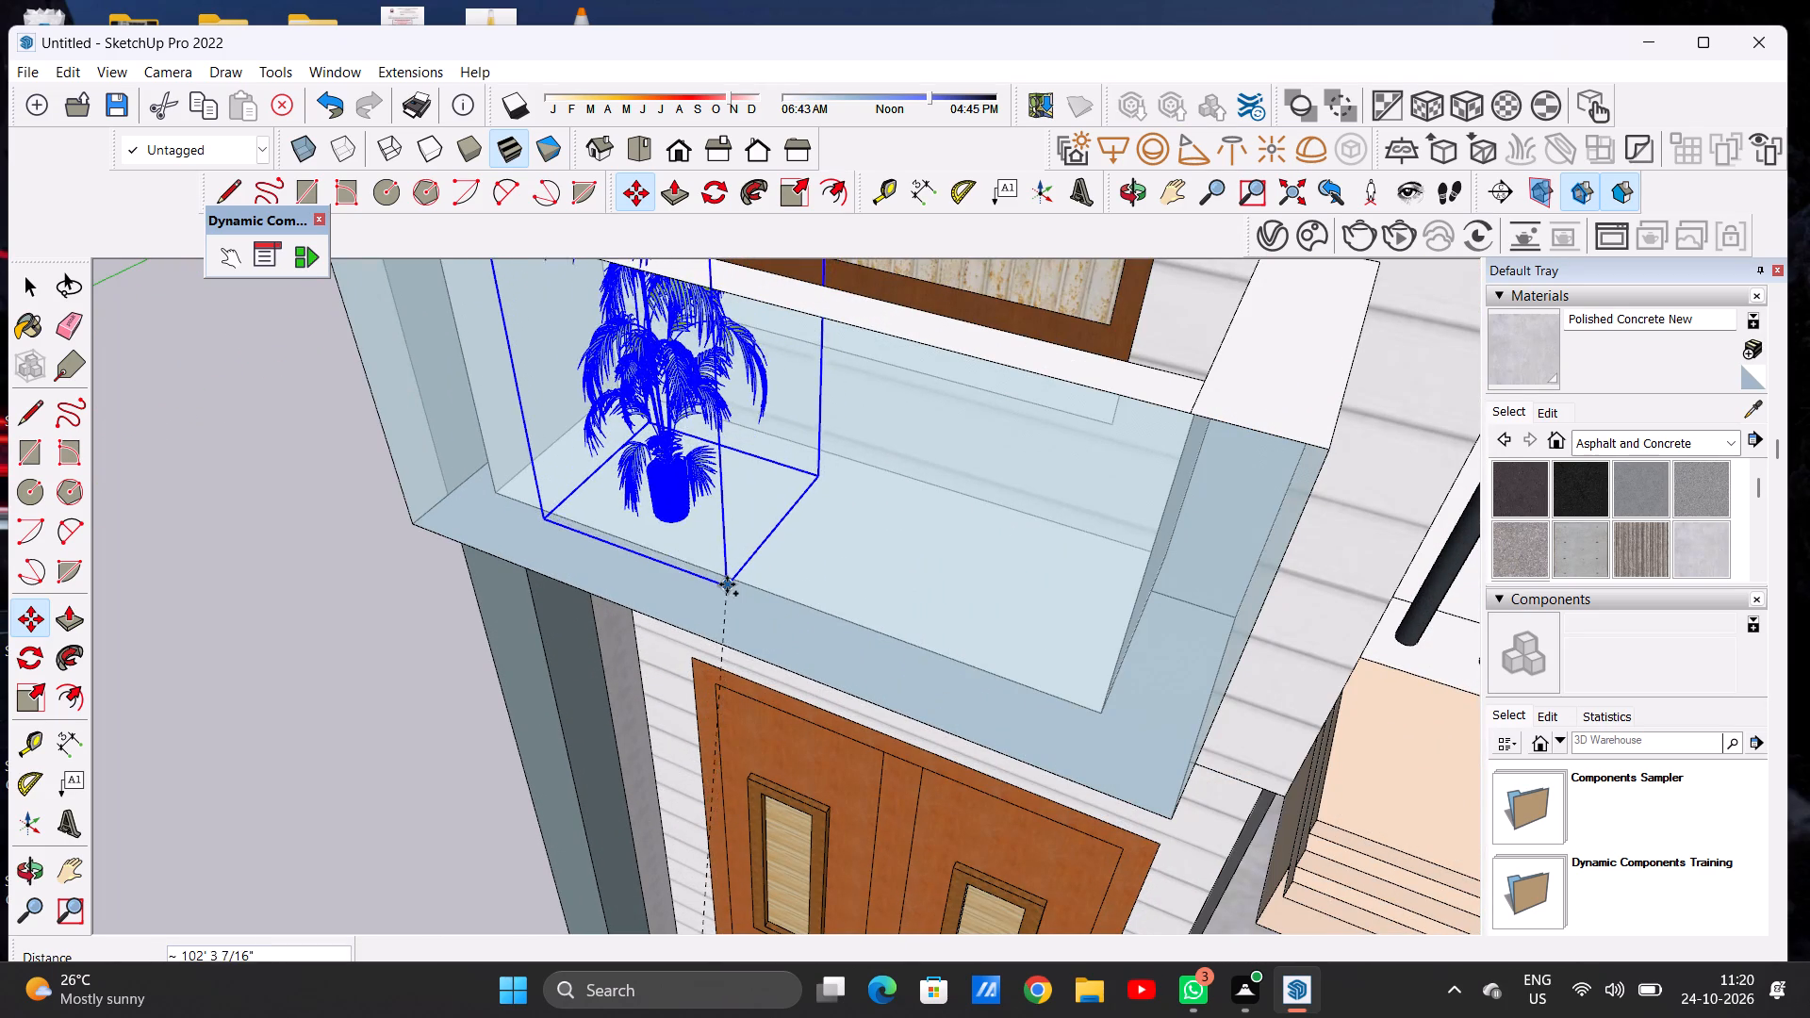
click(740, 583)
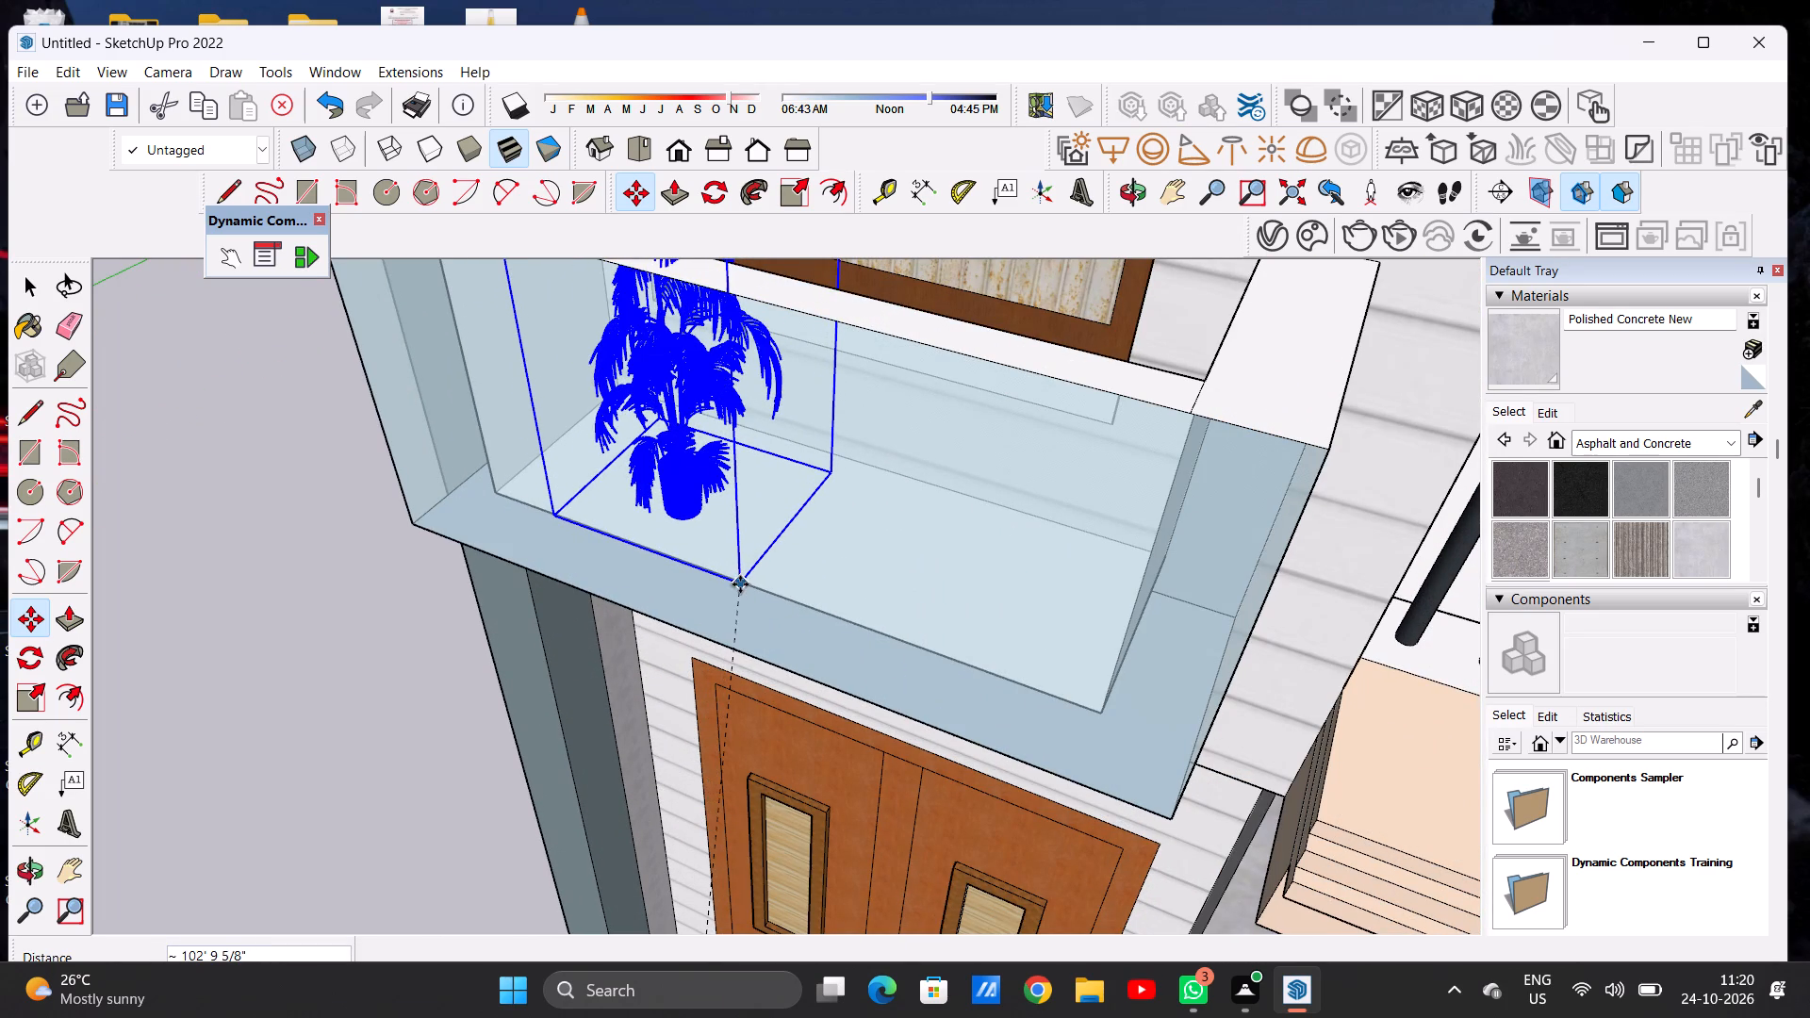
Shift the copied palm slightly on the glass balcony, keeping it near the outer corner by the grey pillar.
key(space)
click(378, 687)
scroll(665, 662, down, 1)
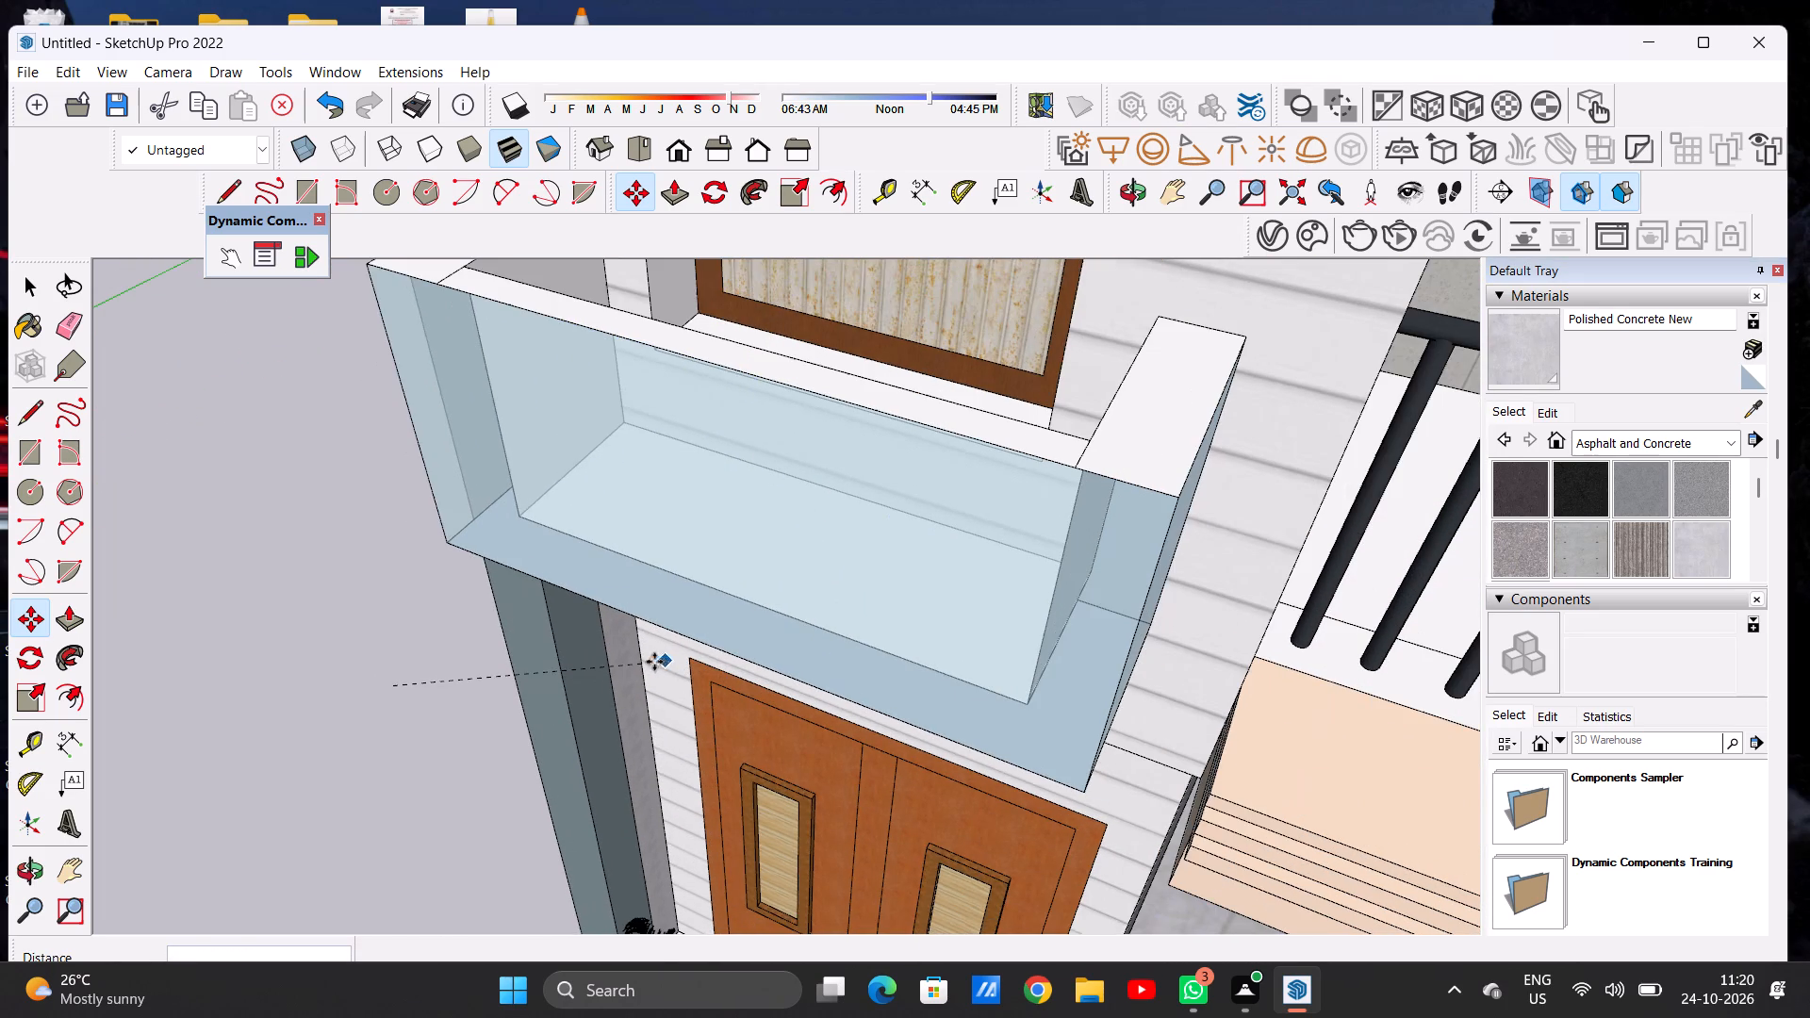
scroll(654, 662, down, 6)
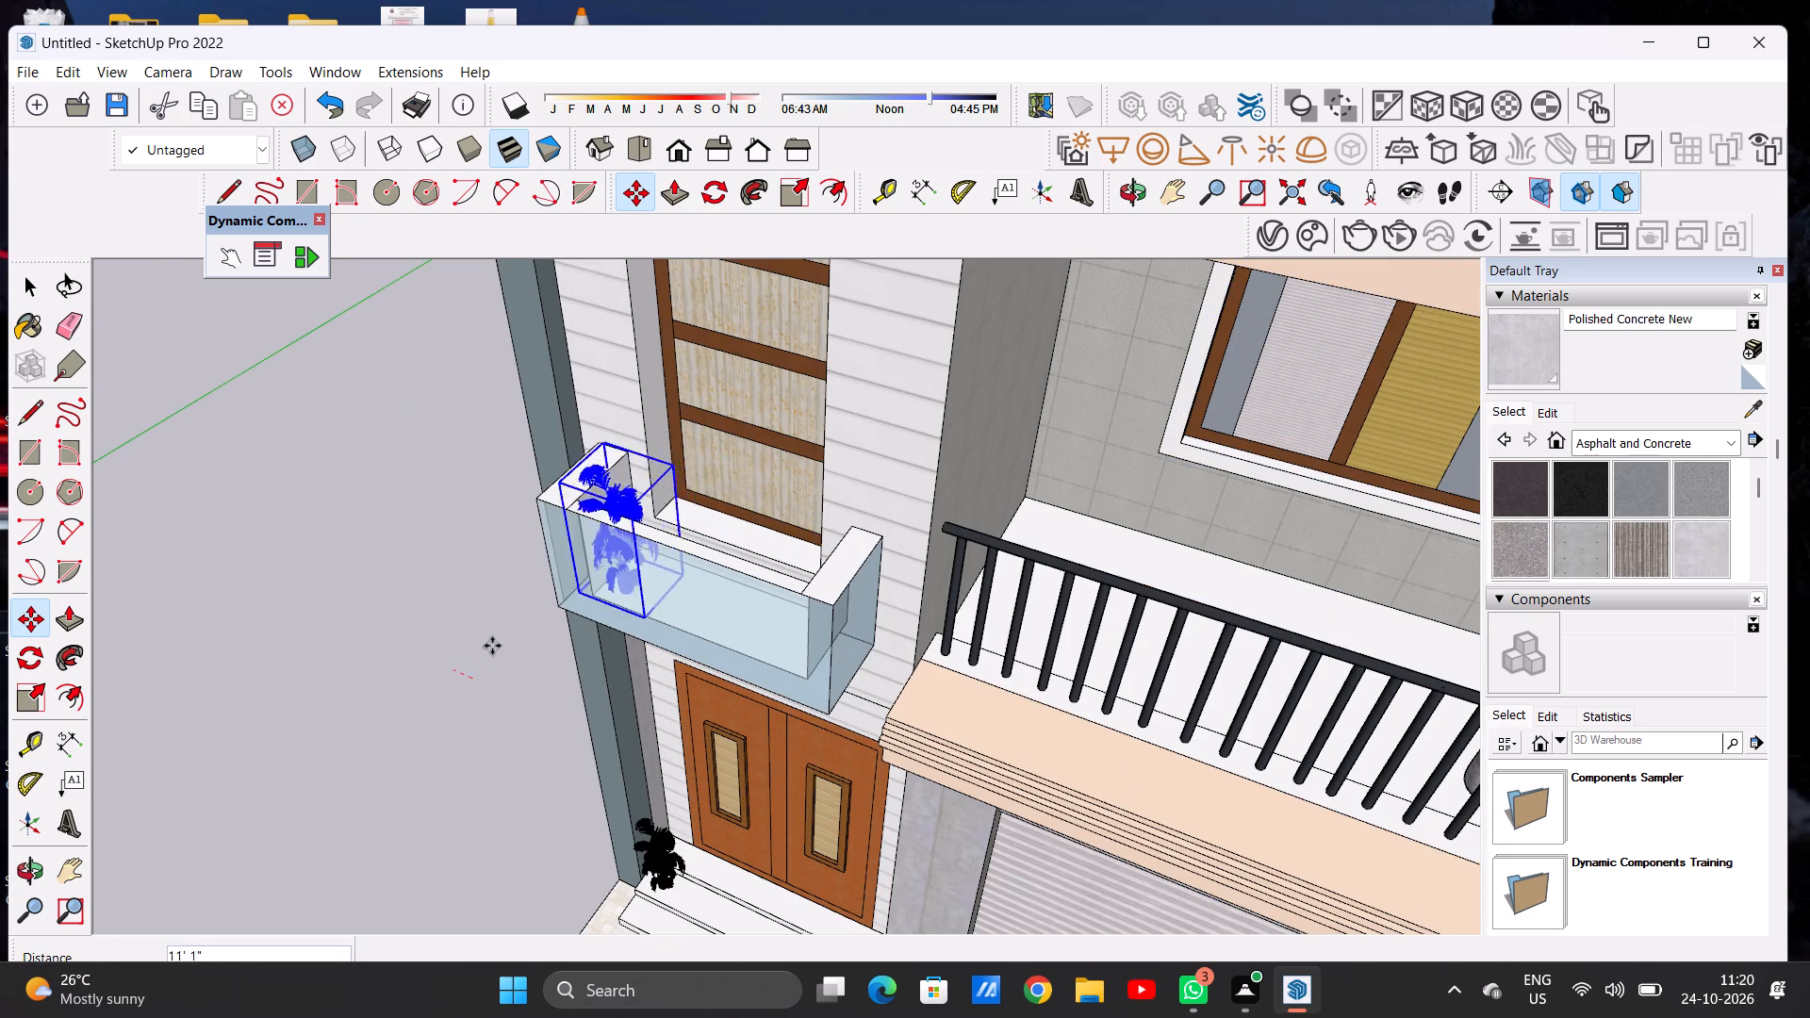
scroll(488, 648, up, 11)
scroll(462, 642, down, 11)
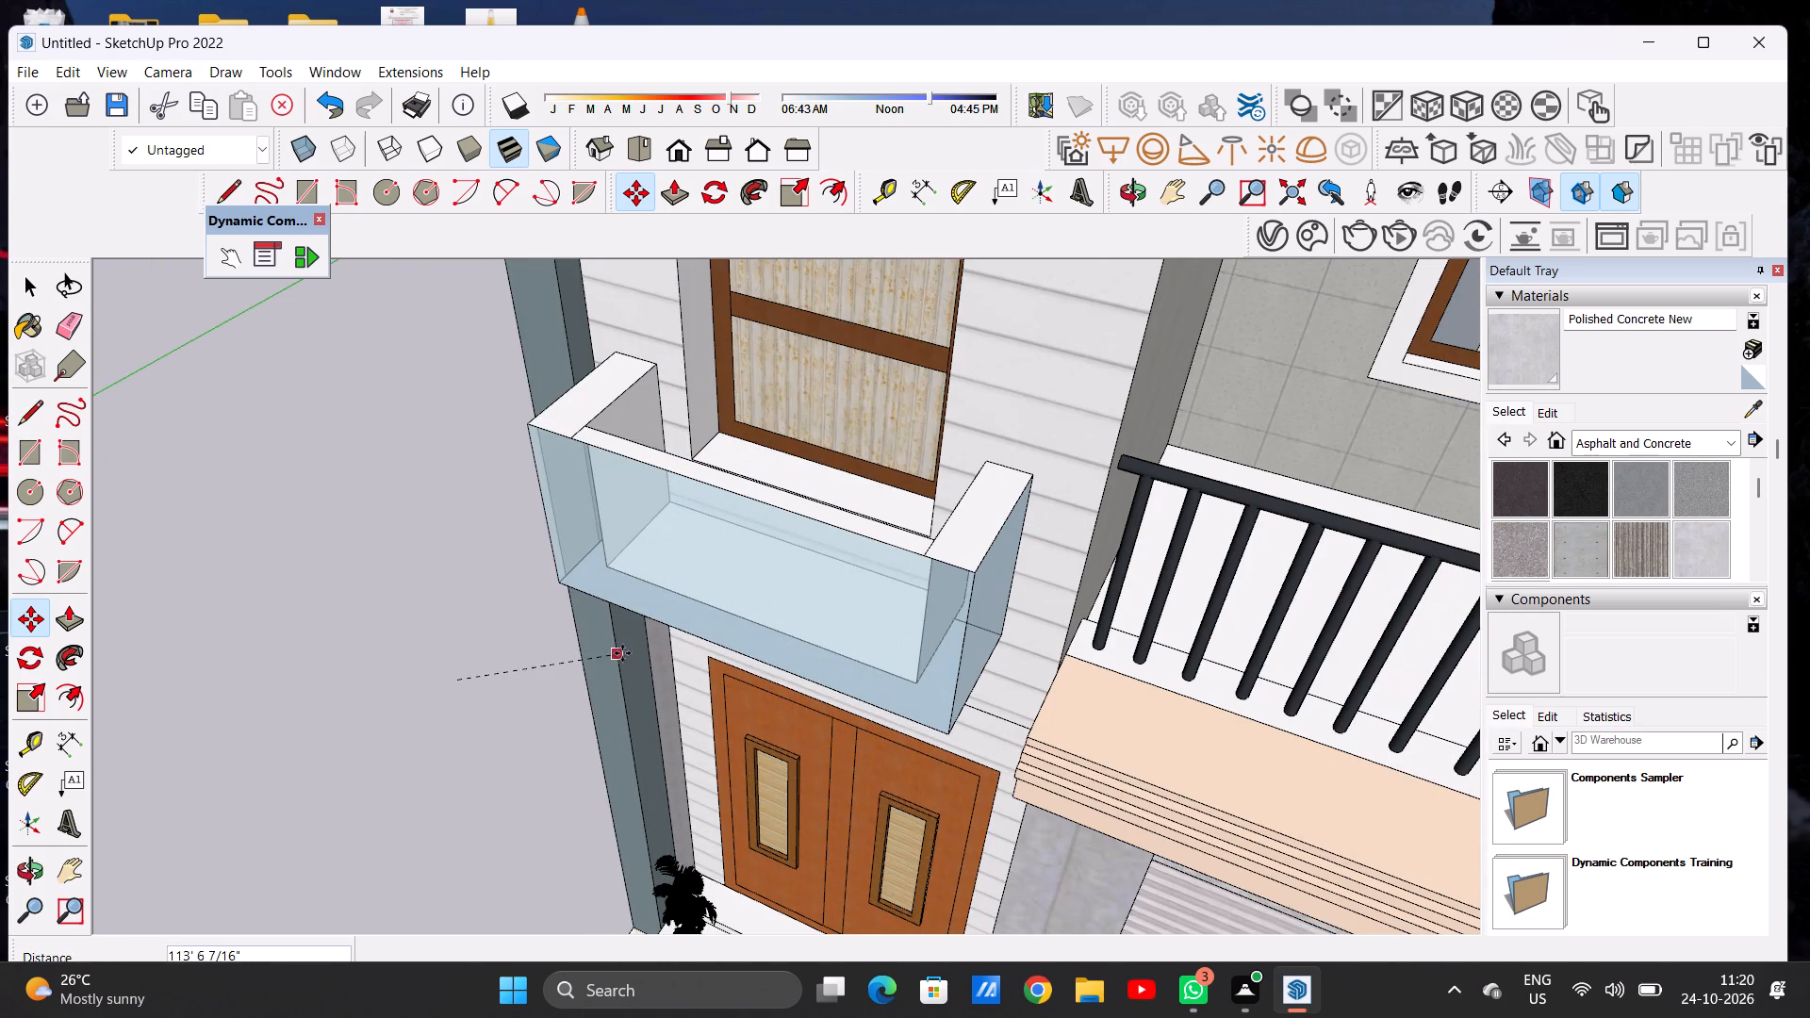
click(445, 686)
click(445, 686)
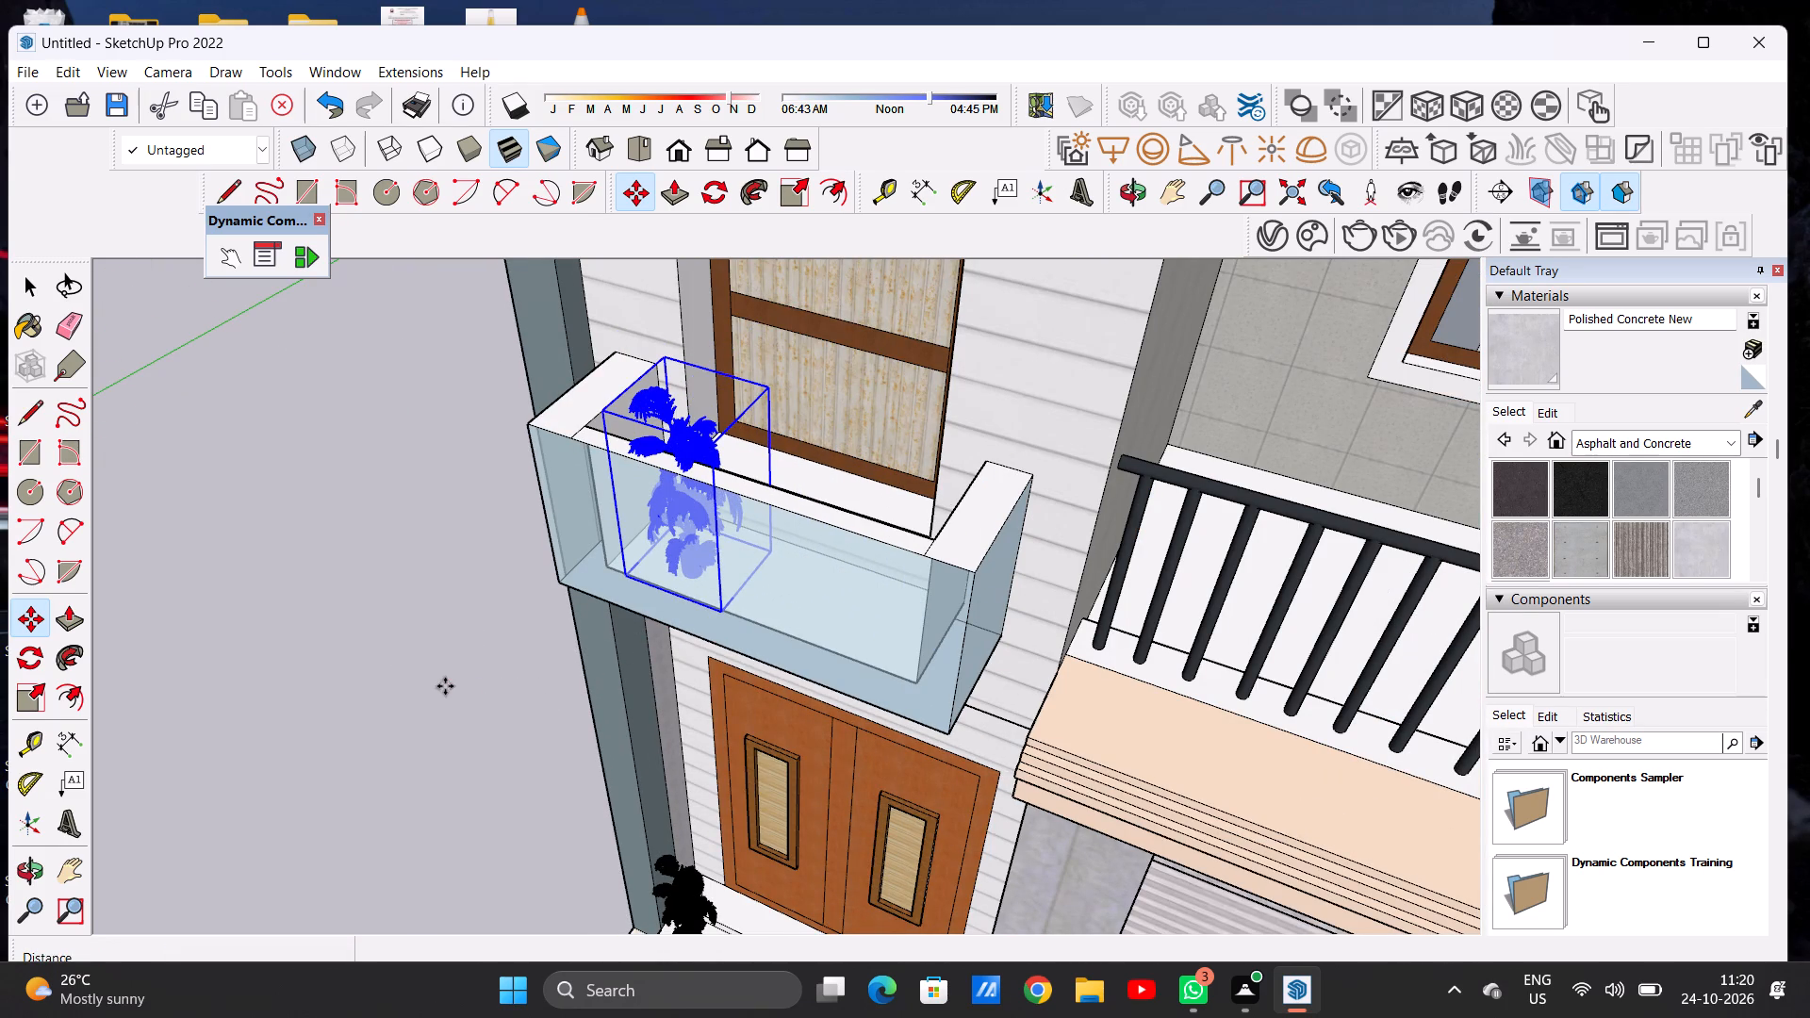
key(space)
Move the balcony palm a short distance inward, off the glass front and onto the balcony floor.
scroll(681, 573, up, 6)
middle_drag(872, 521, 863, 521)
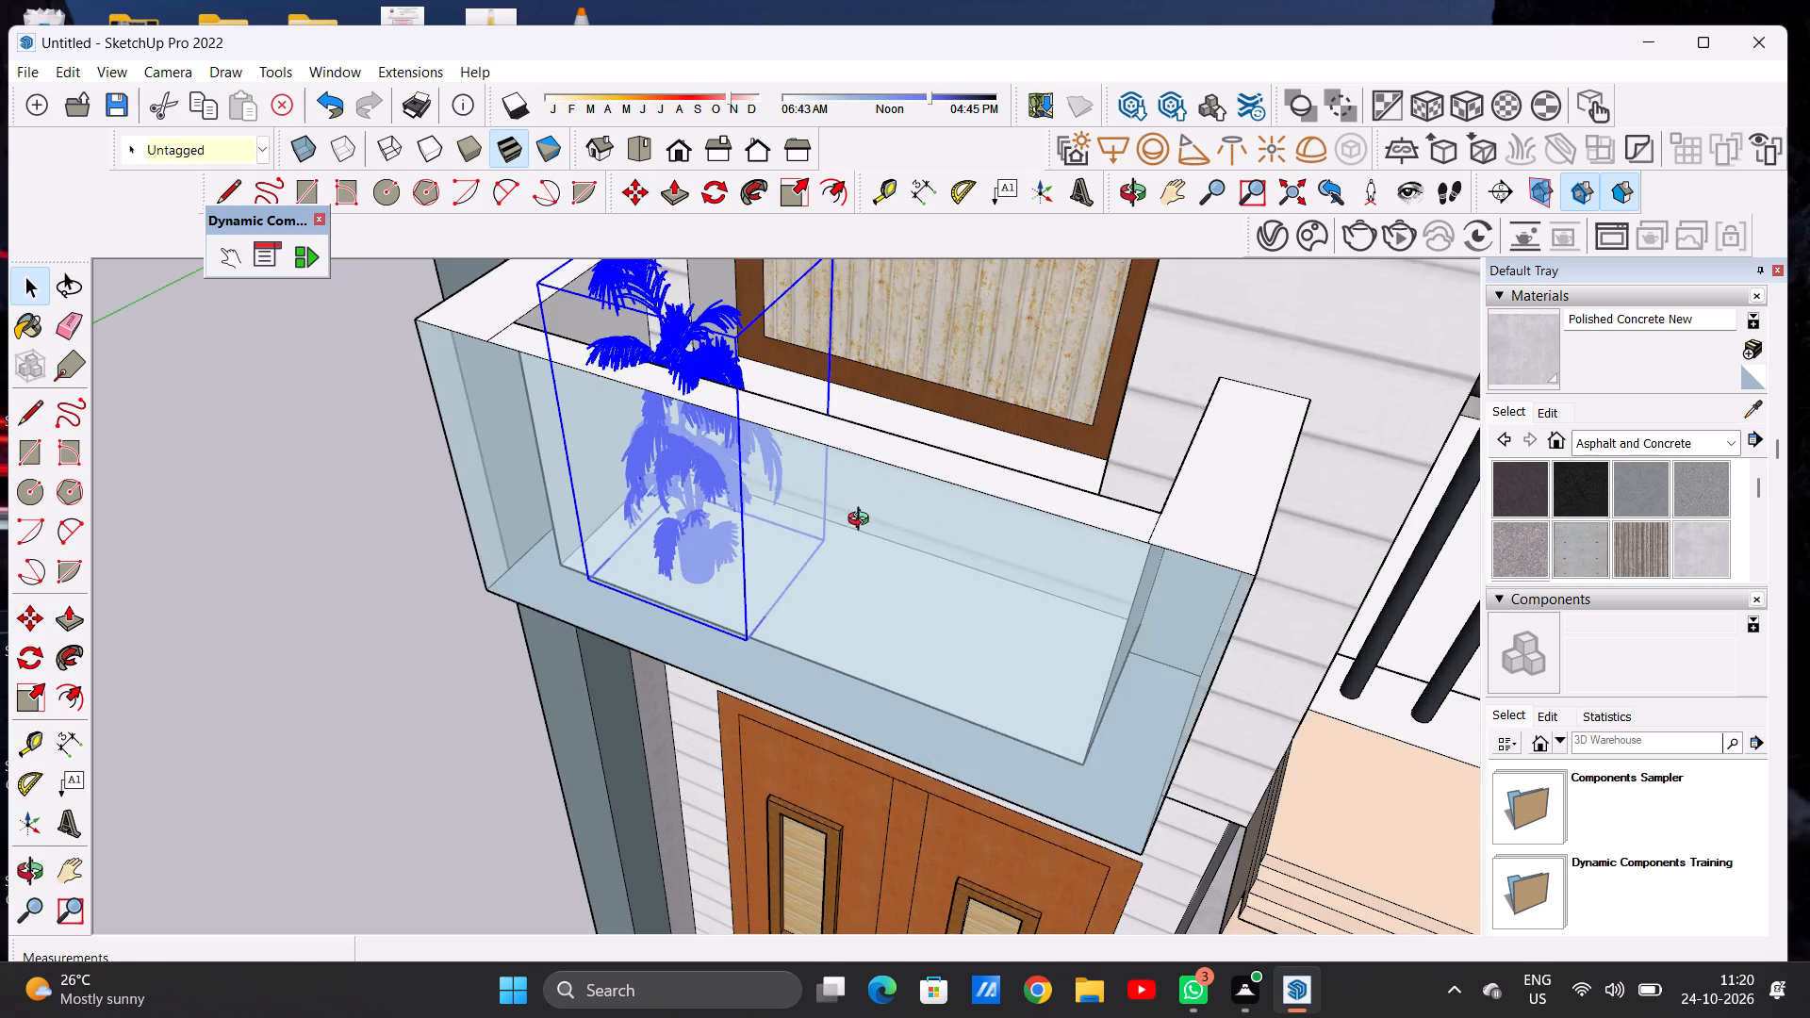
middle_drag(863, 521, 435, 517)
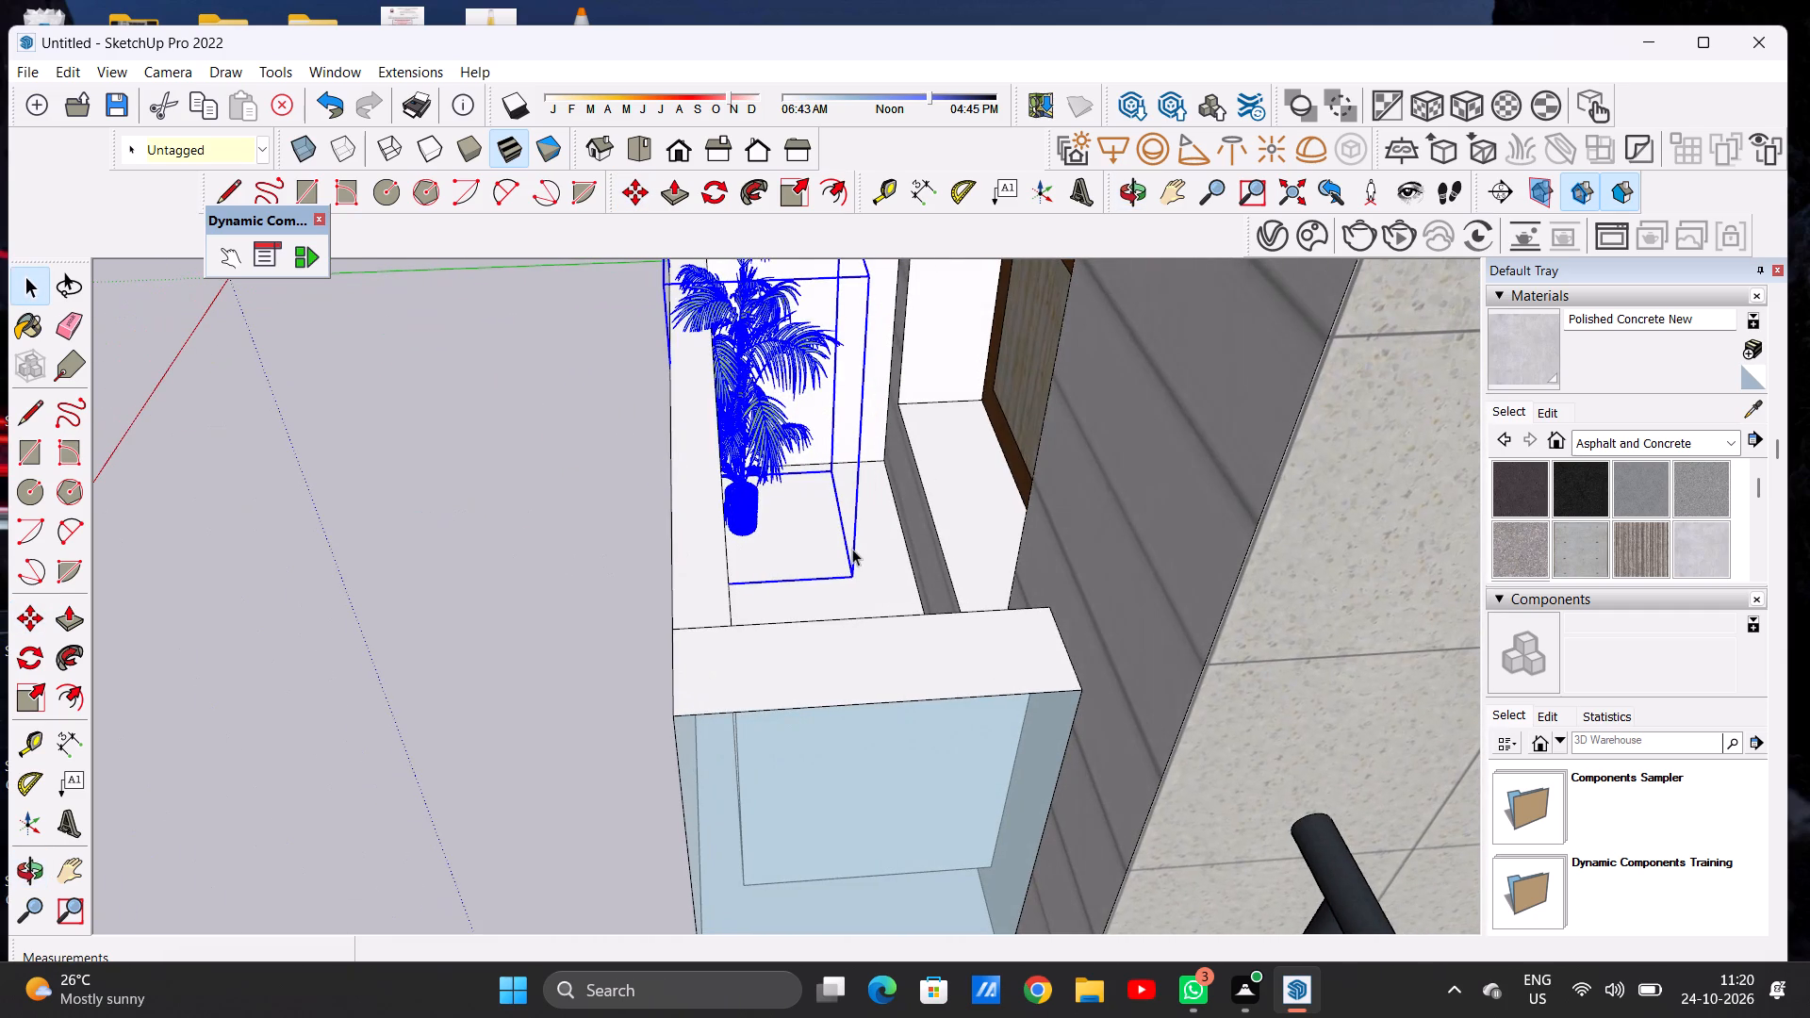
scroll(853, 549, up, 11)
key(m)
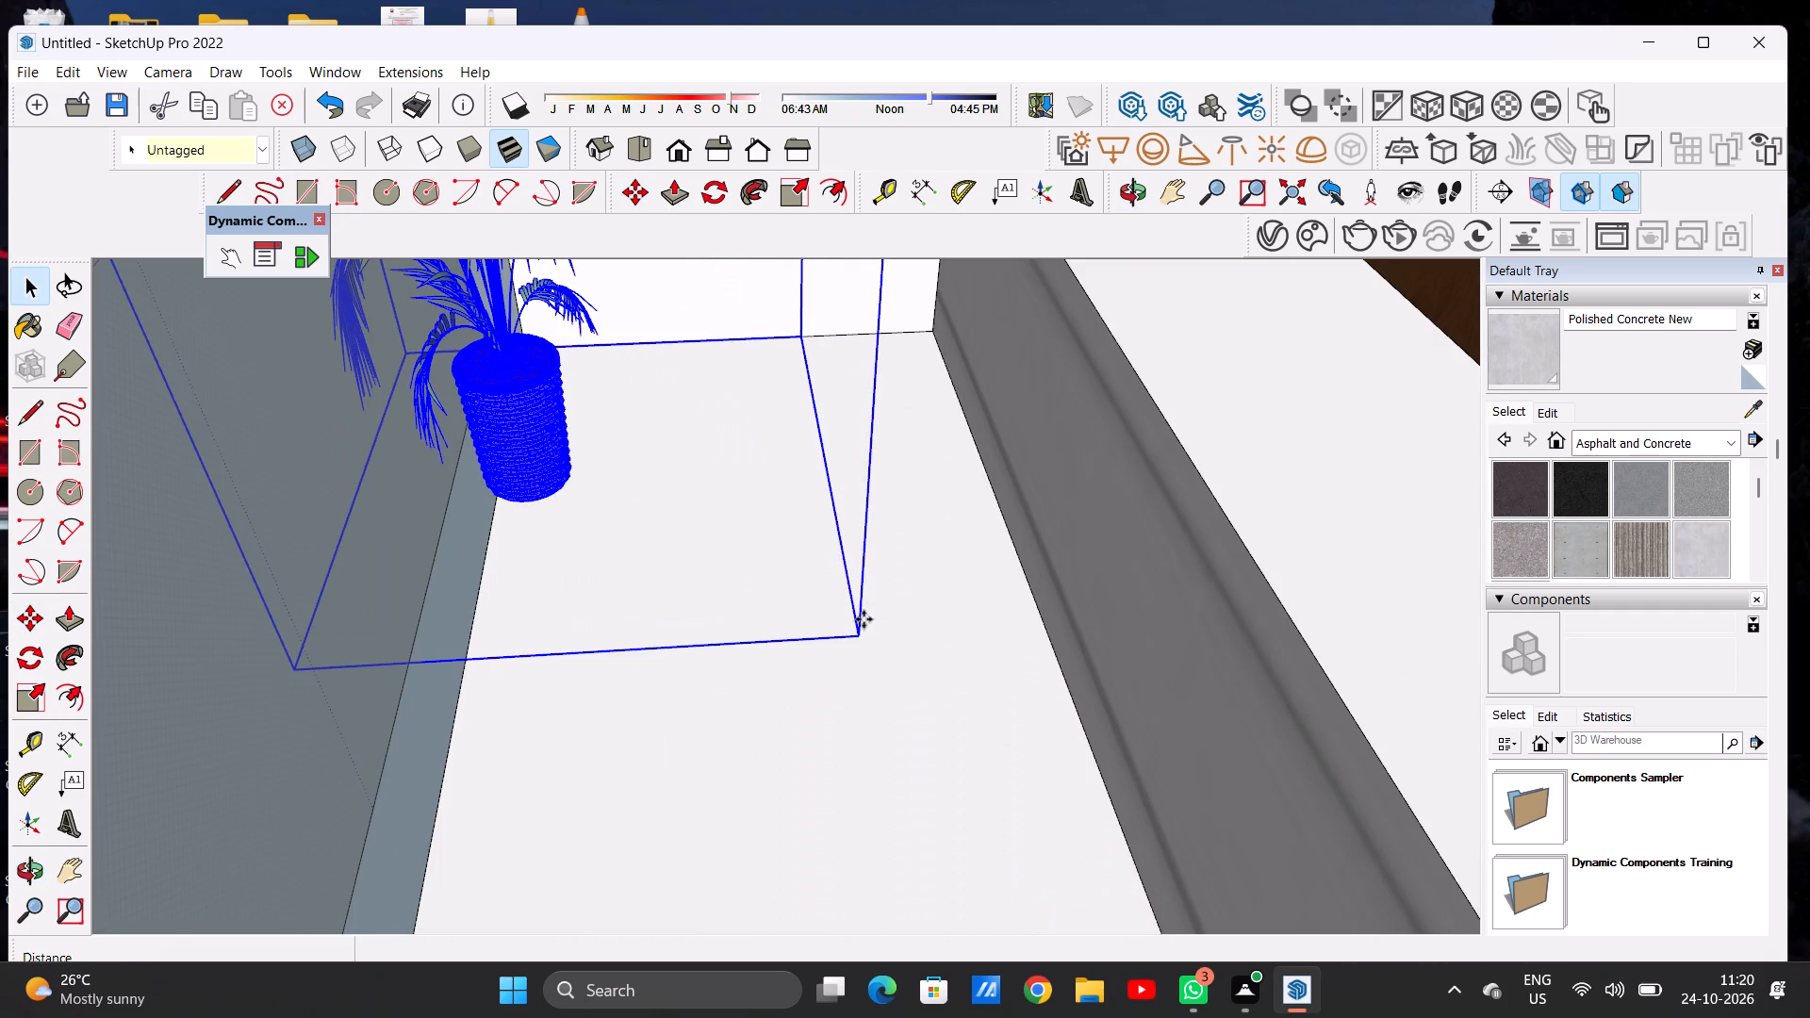
click(861, 638)
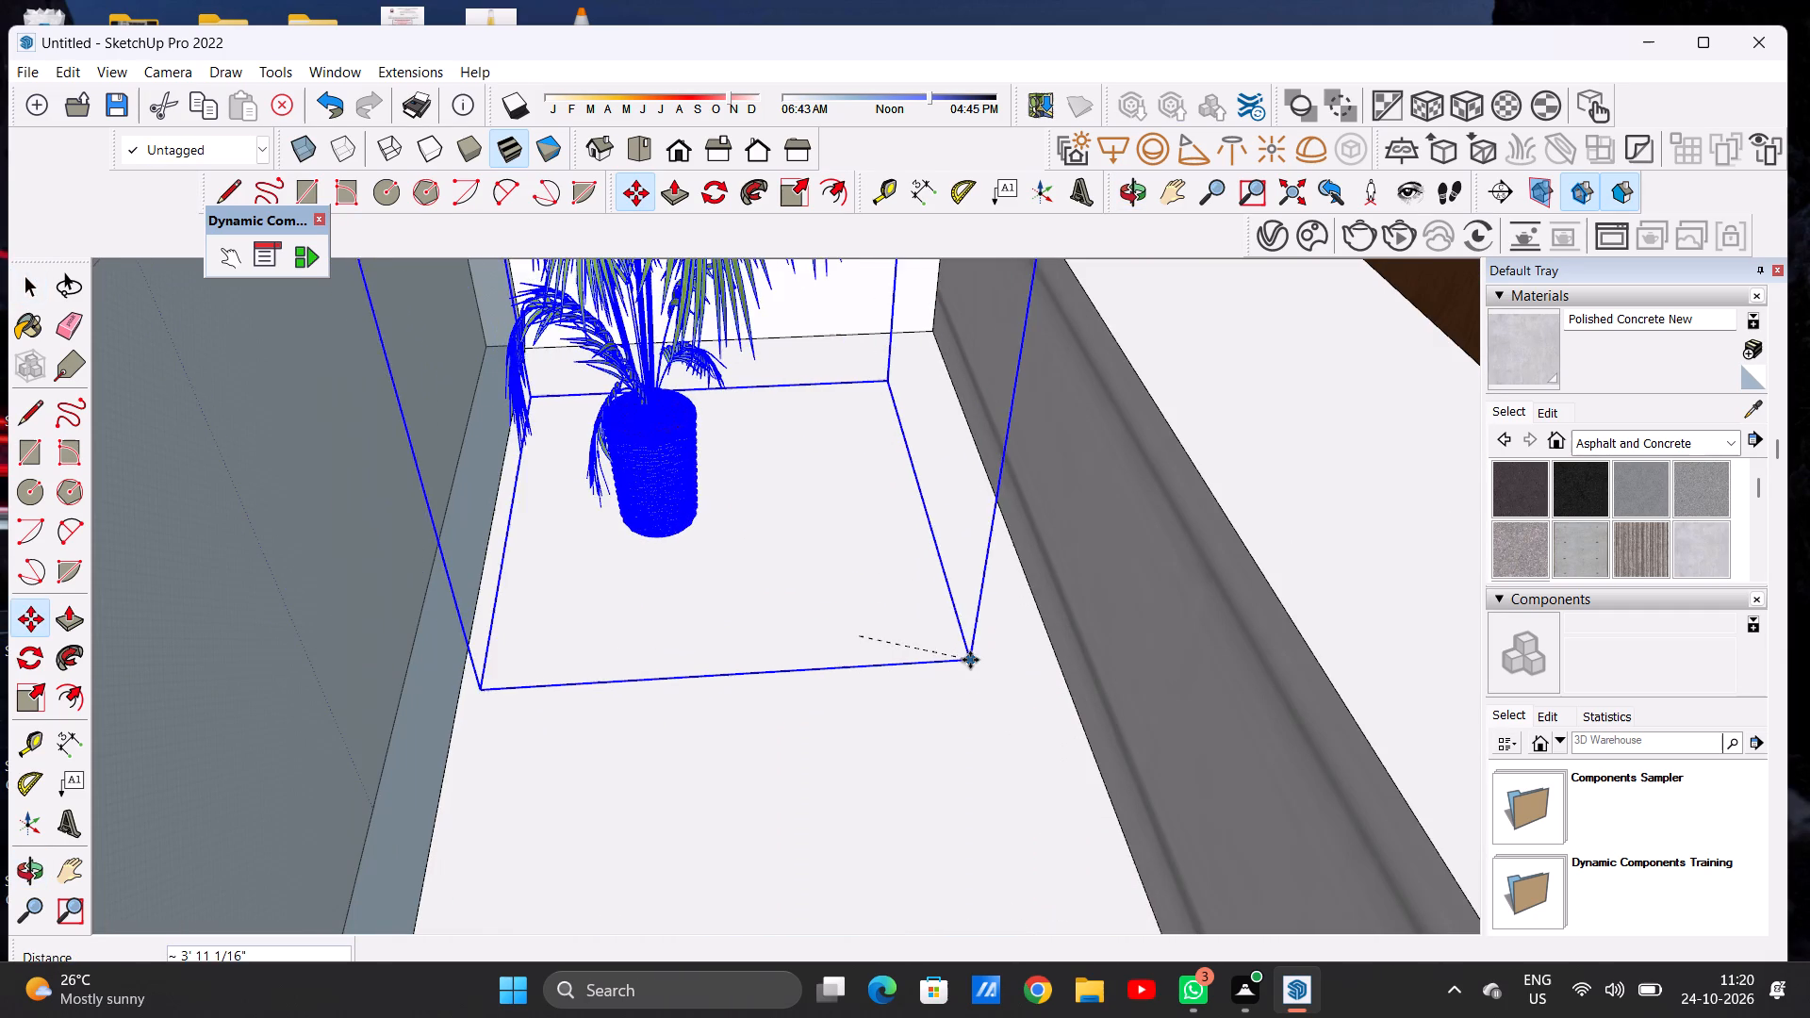
click(949, 660)
key(space)
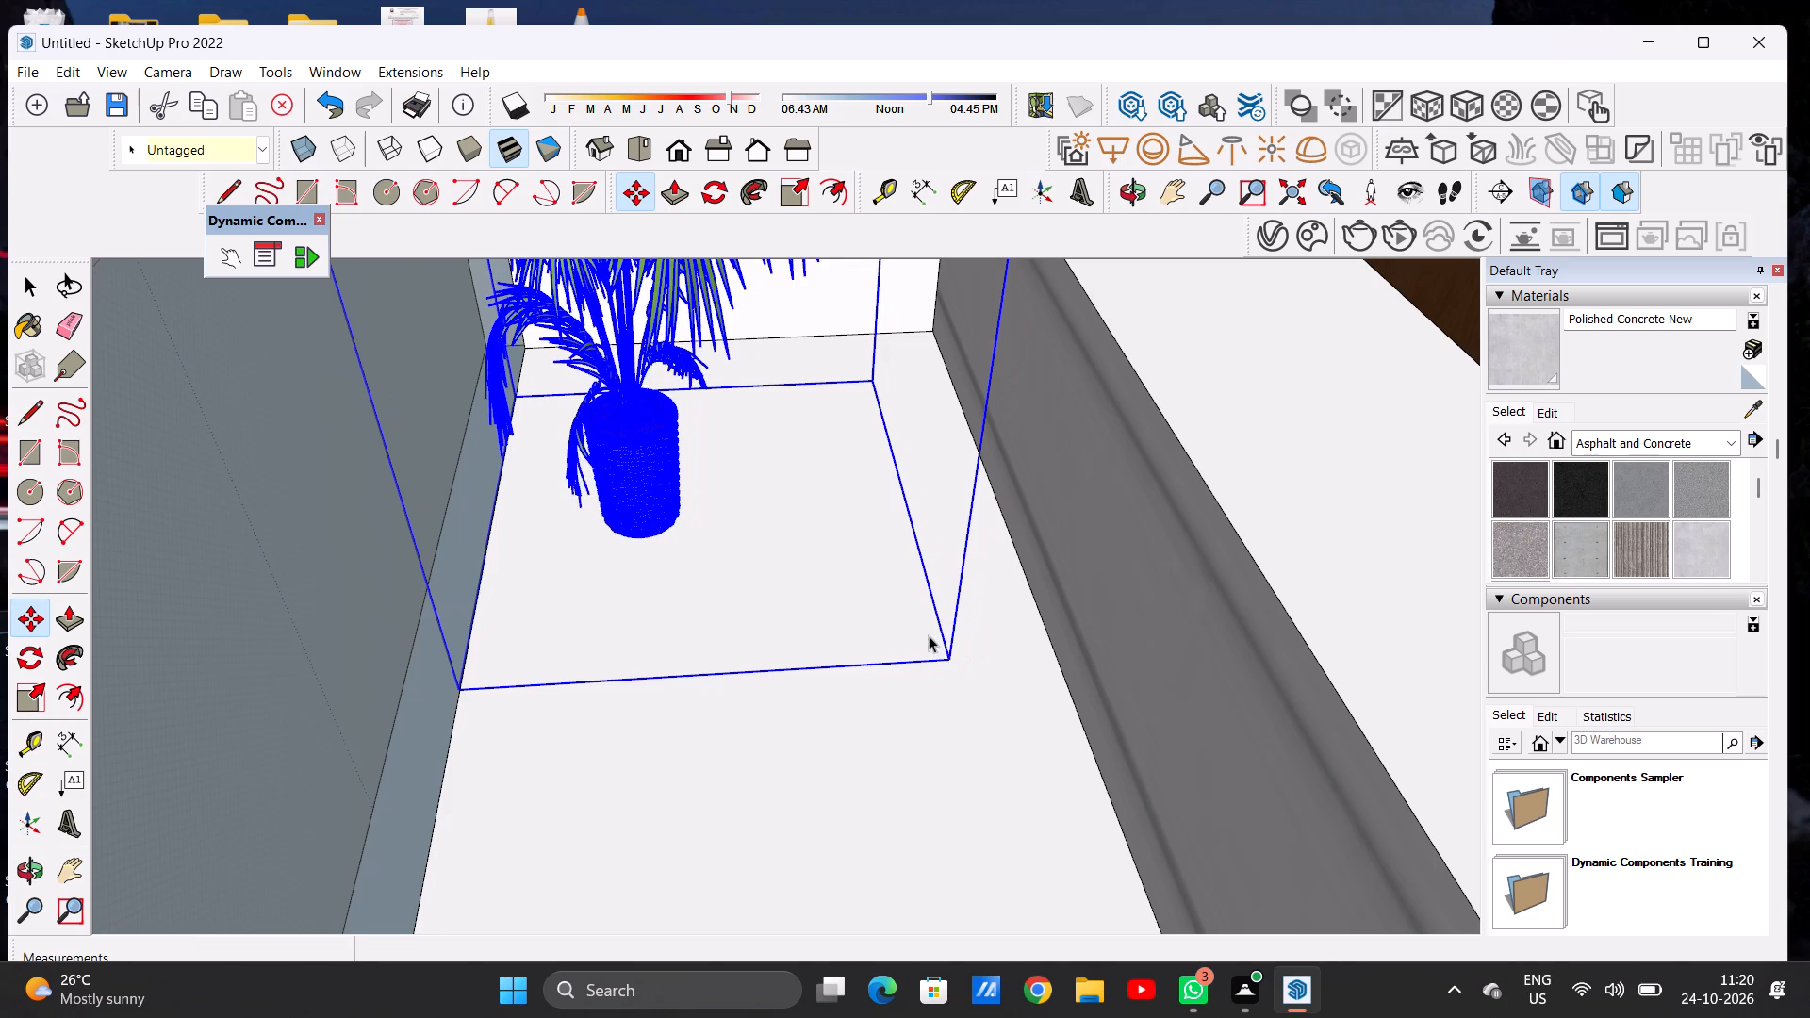
scroll(929, 635, down, 20)
scroll(929, 635, down, 15)
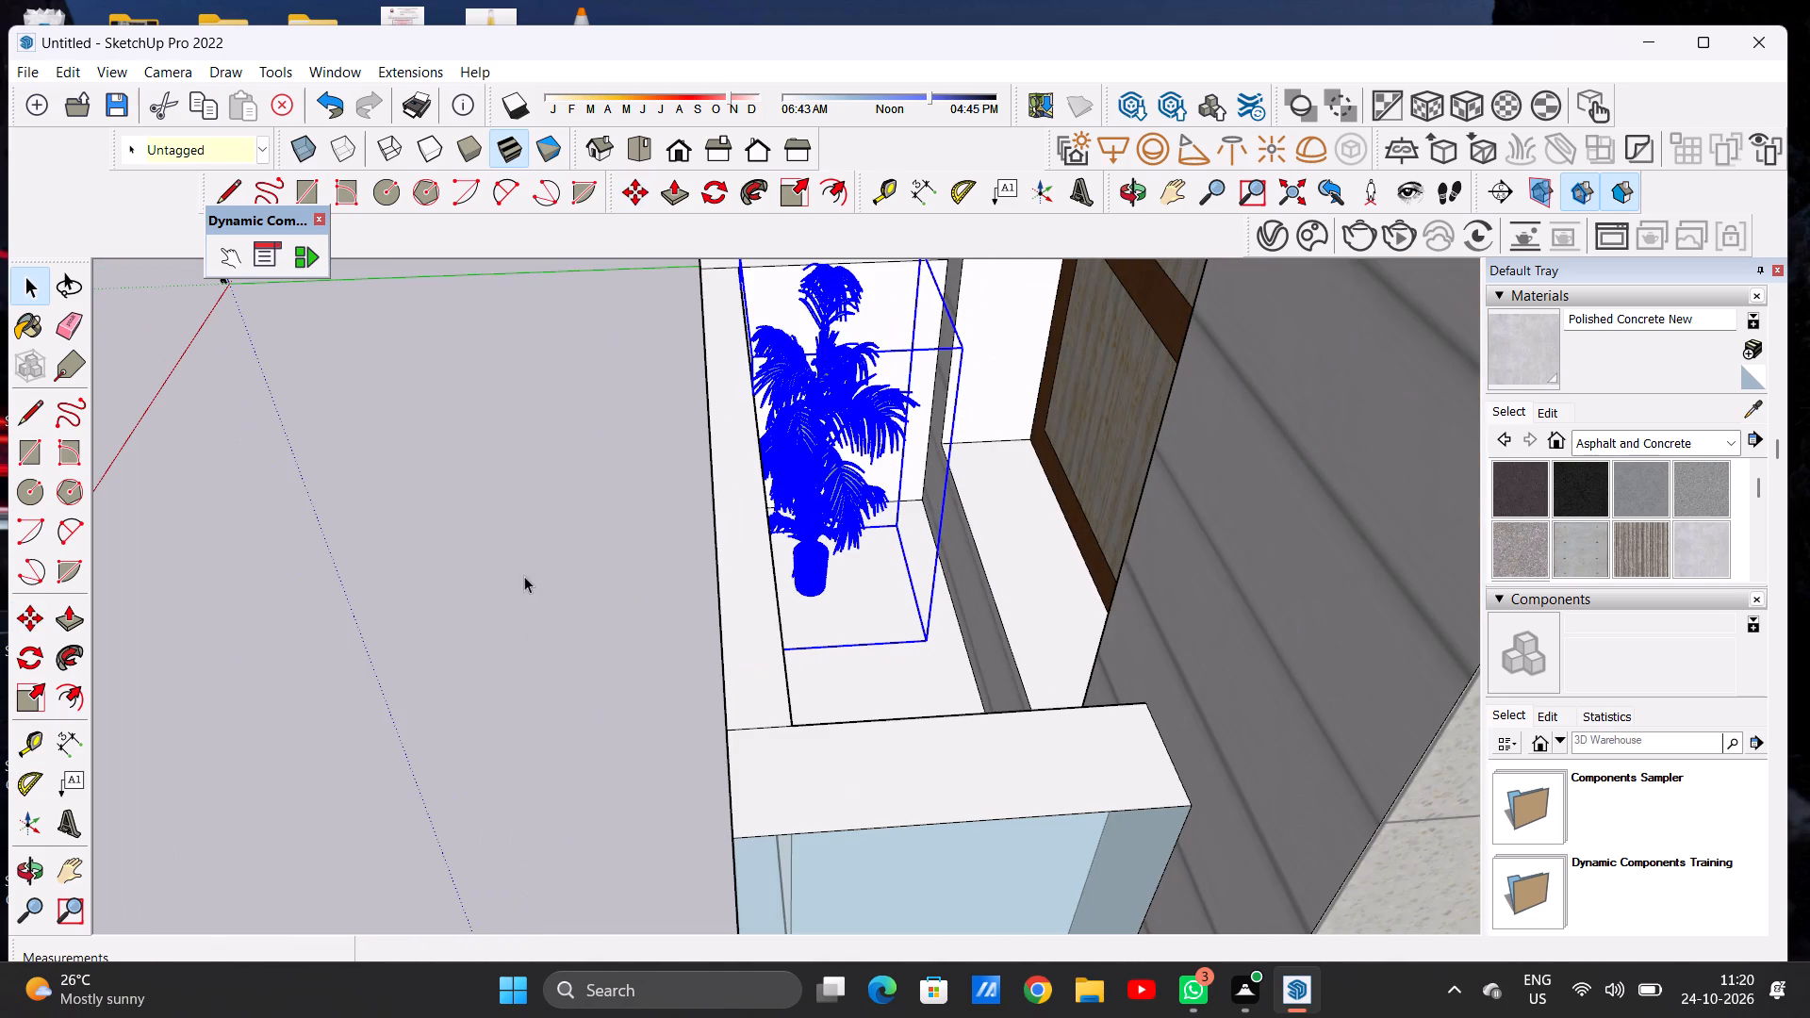
click(524, 577)
Examine the whole house from the front and an elevated corner view to check the balcony palm's size.
scroll(580, 656, down, 8)
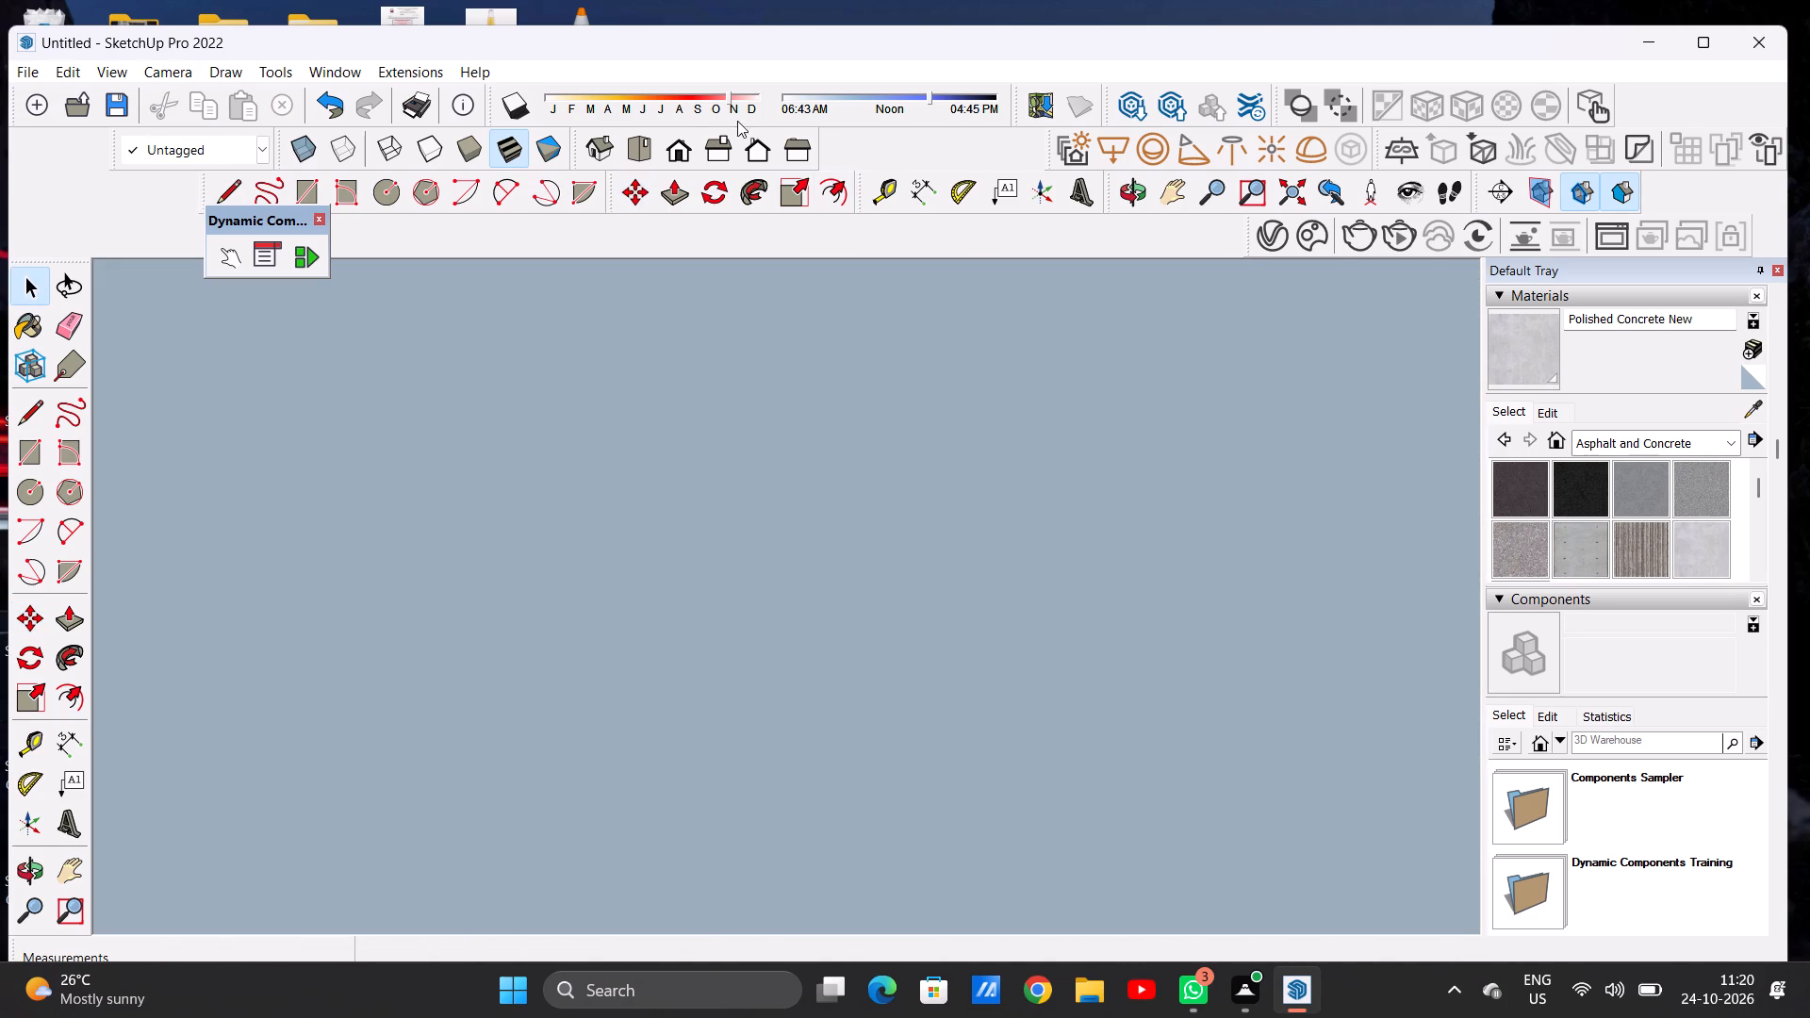
click(675, 153)
scroll(721, 465, down, 12)
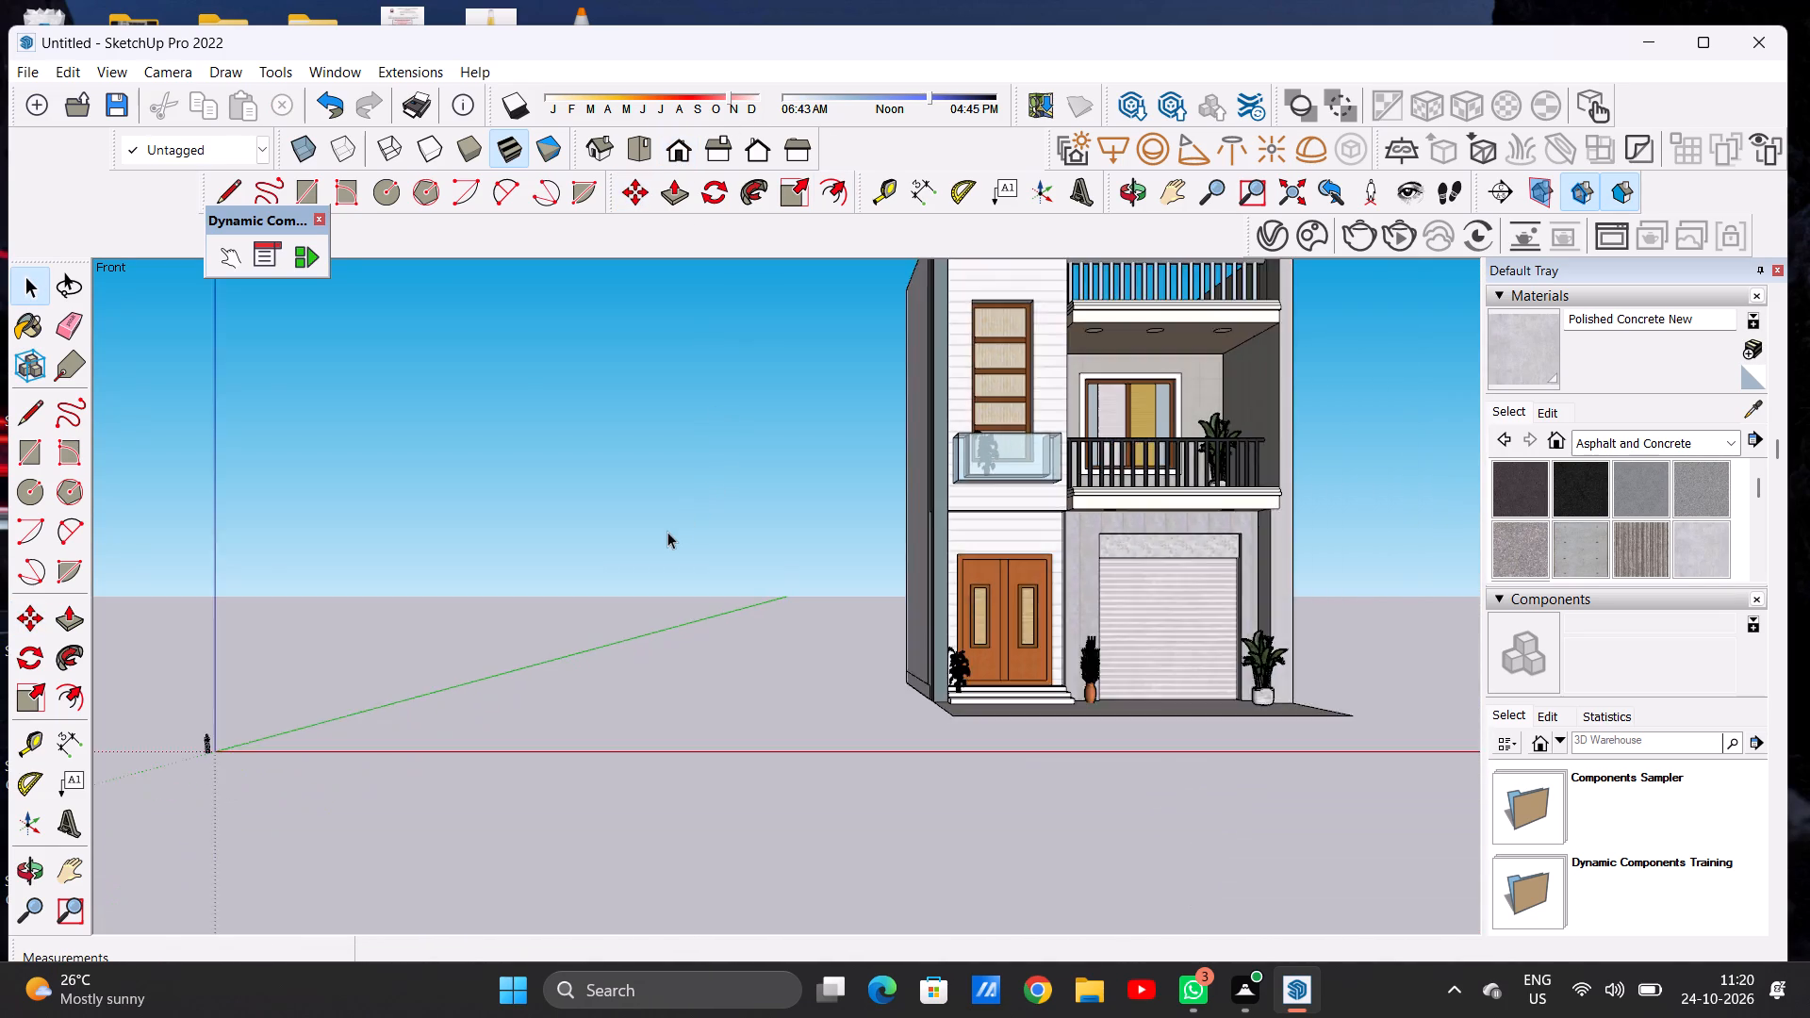
scroll(667, 532, down, 3)
middle_drag(940, 478, 608, 704)
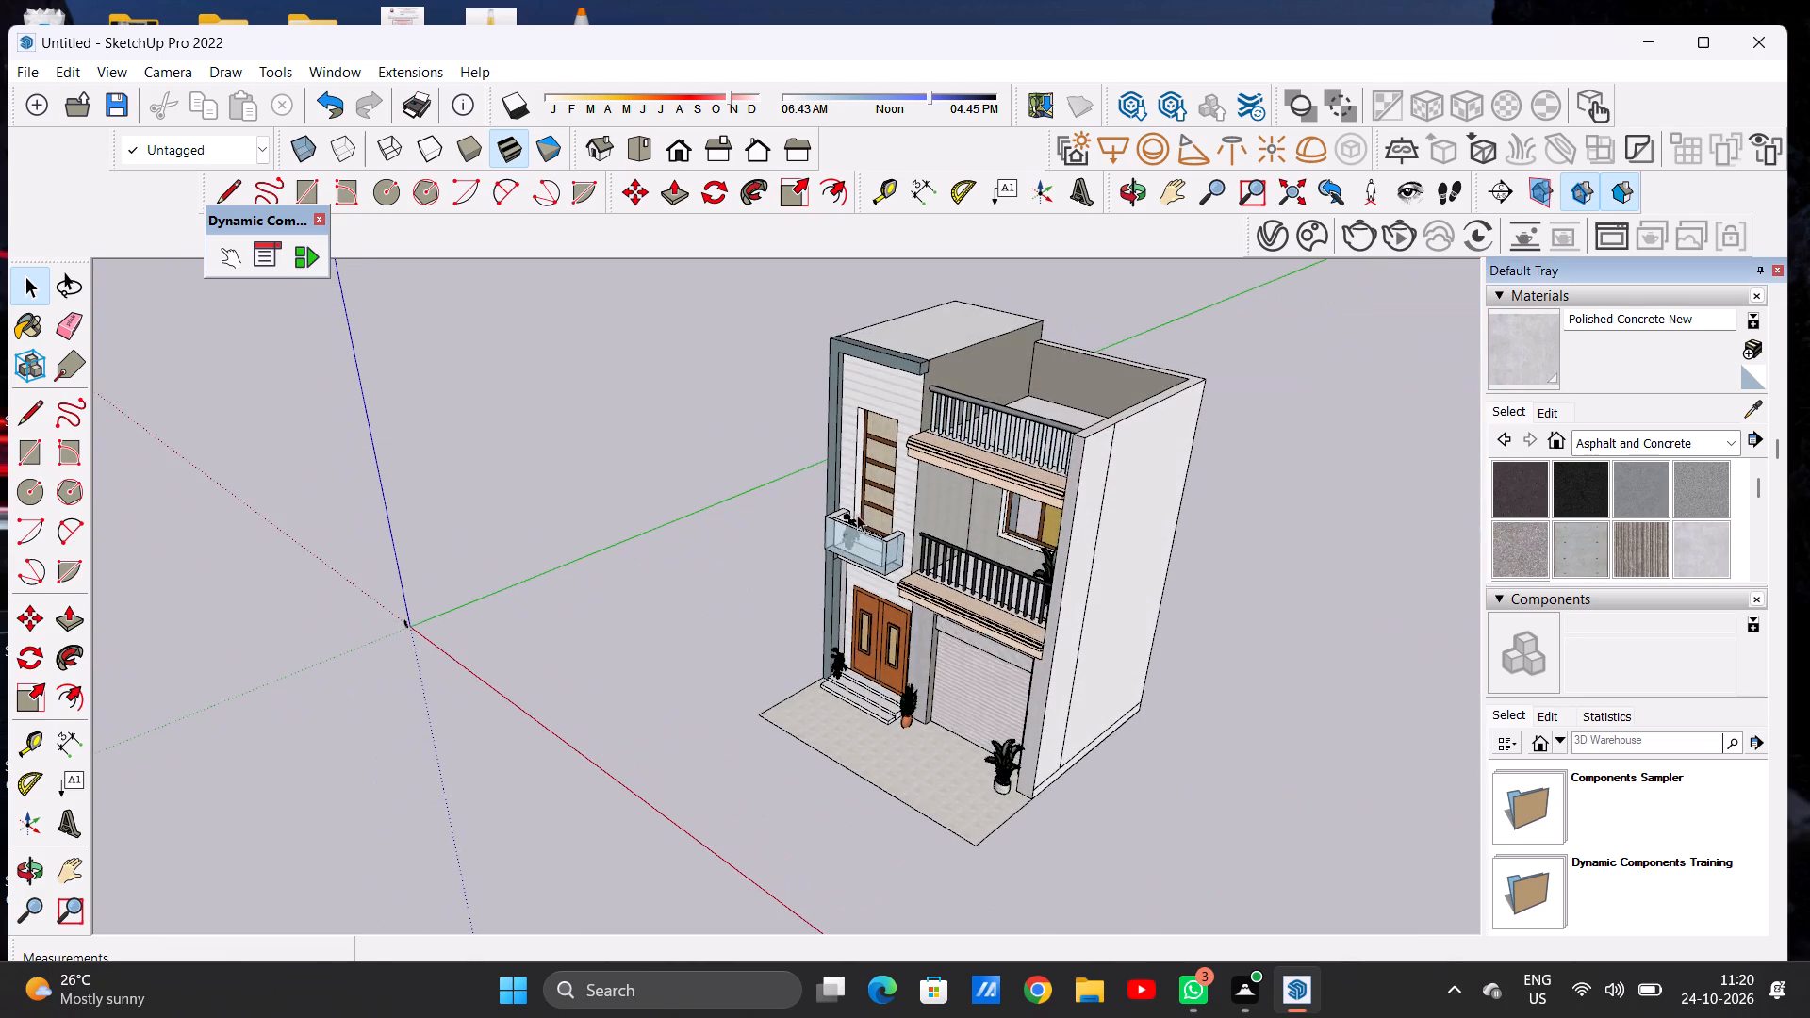
Scale the glass balcony's palm to 1.30 along the blue axis to make it taller.
scroll(864, 498, up, 20)
scroll(831, 543, down, 1)
scroll(839, 536, up, 14)
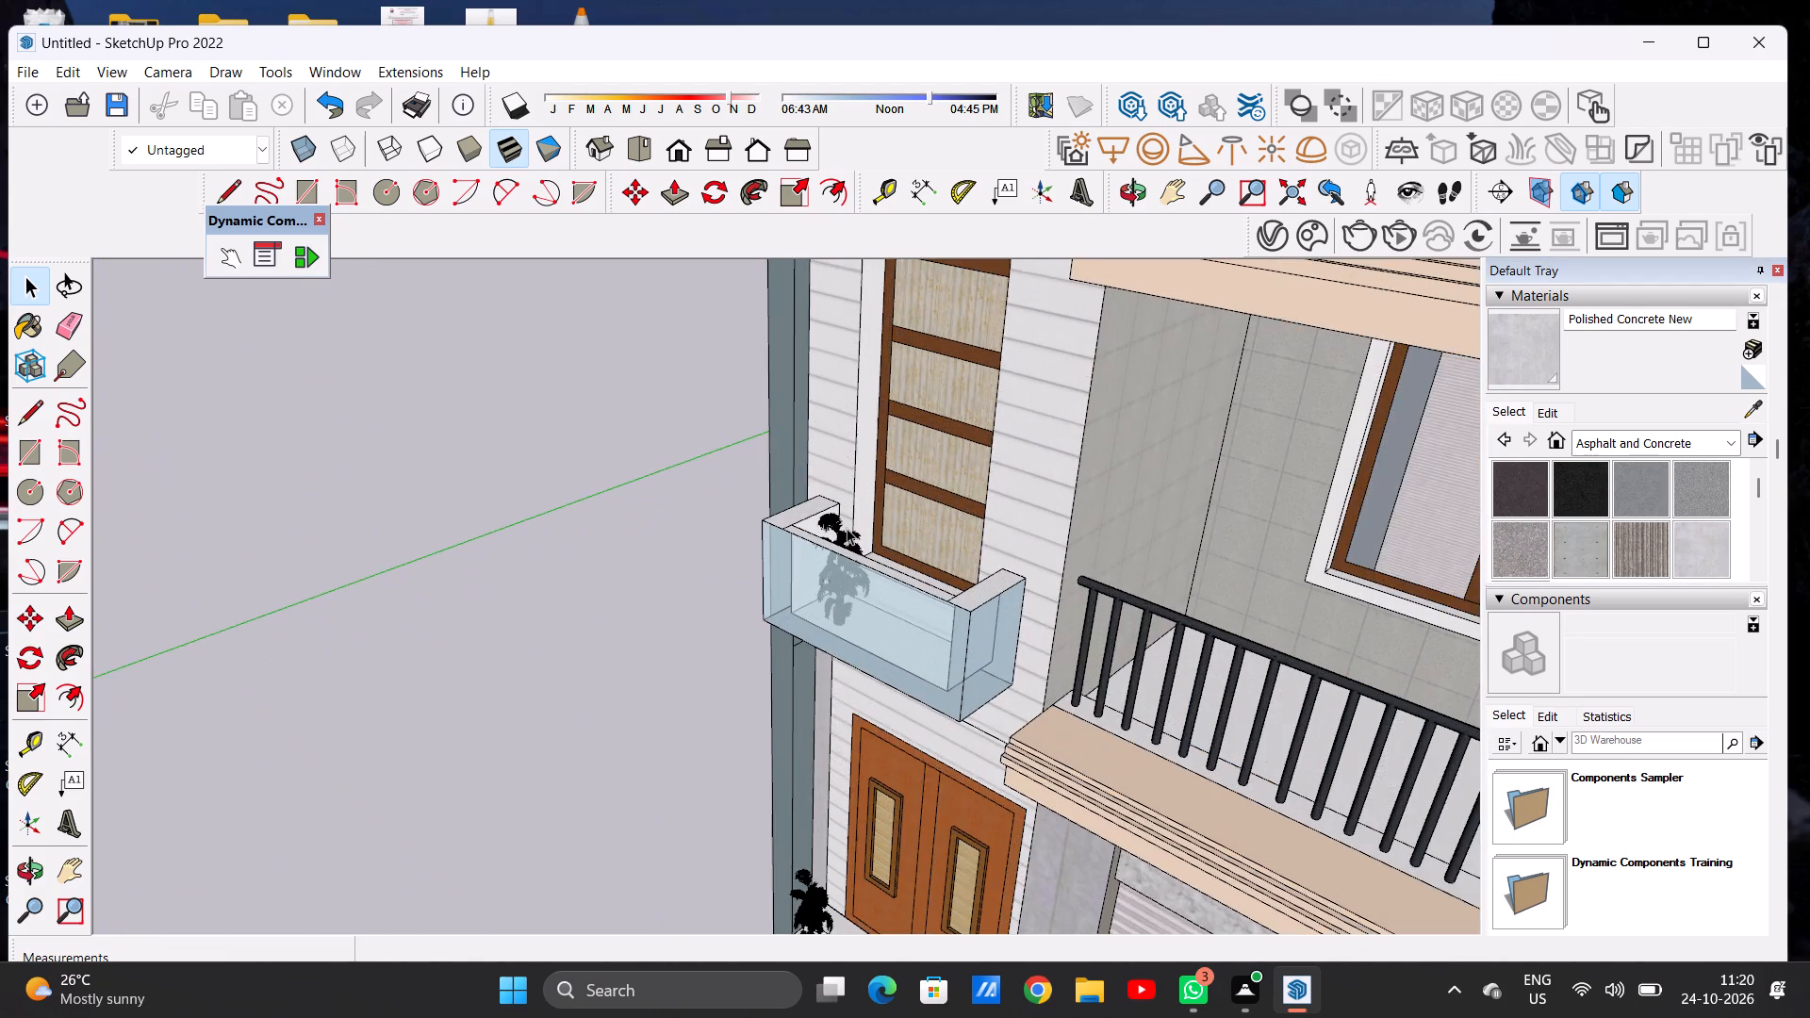
scroll(846, 526, up, 7)
click(845, 554)
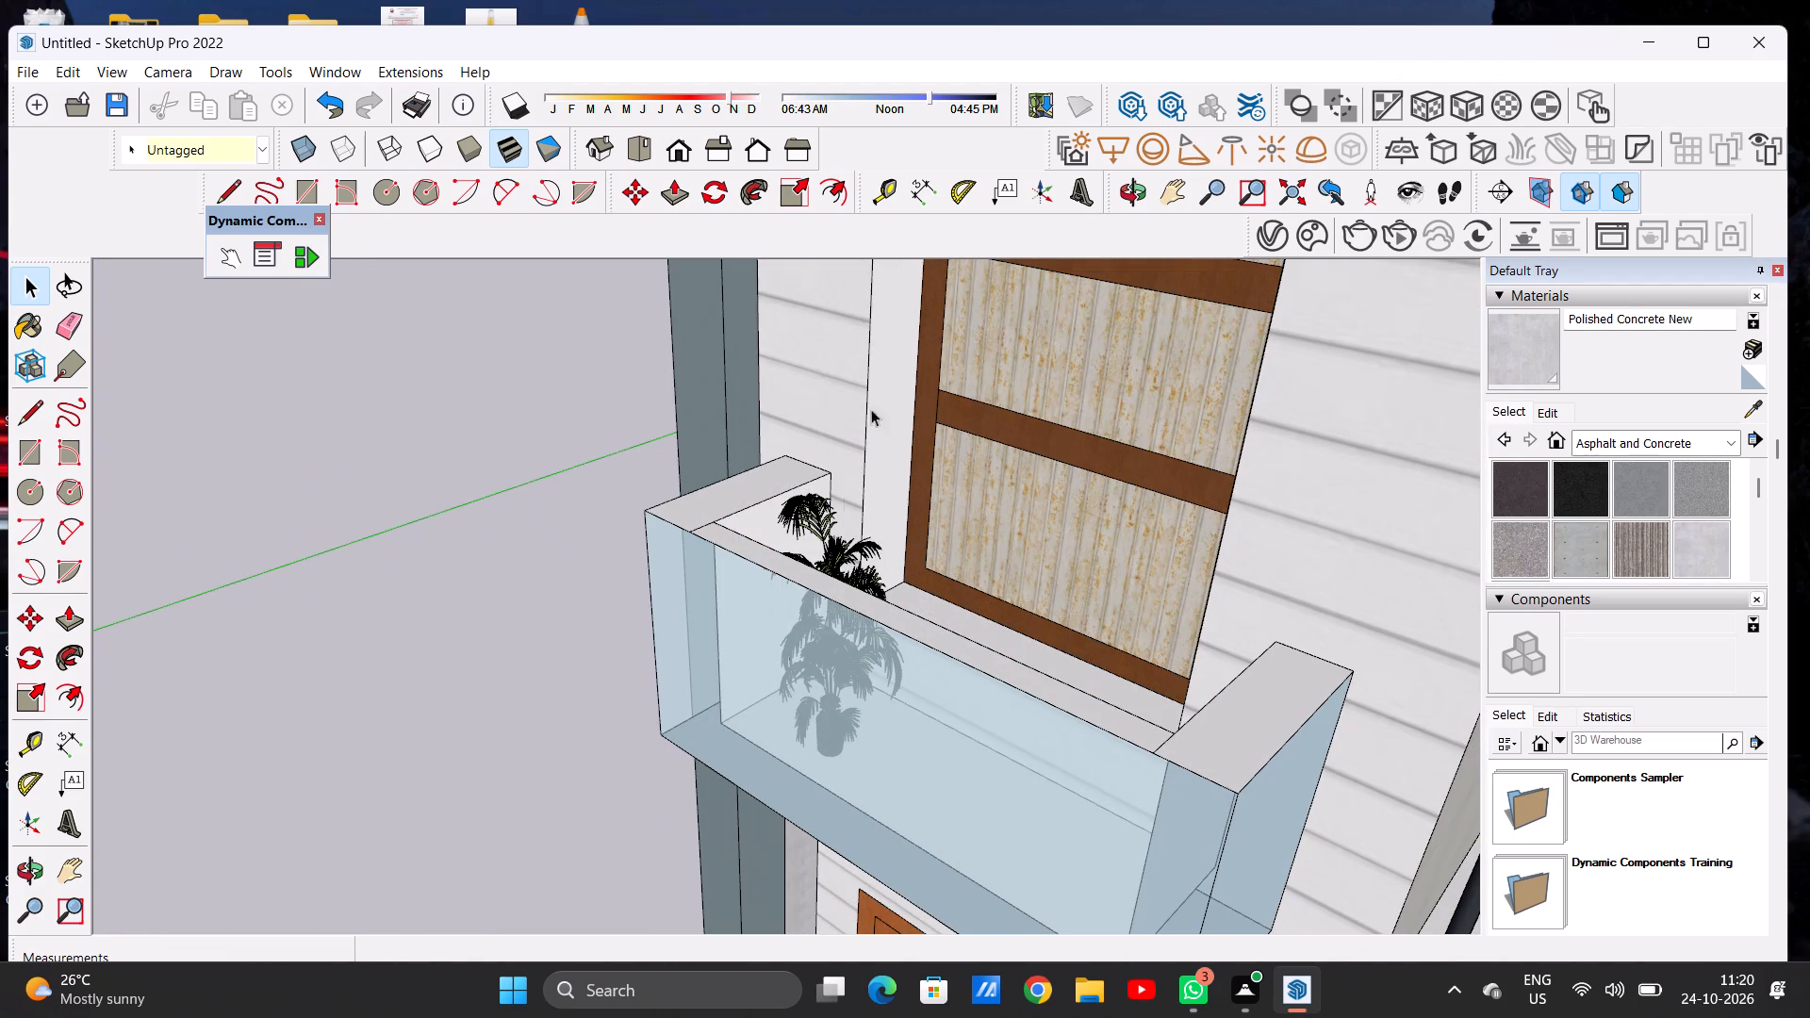
click(796, 196)
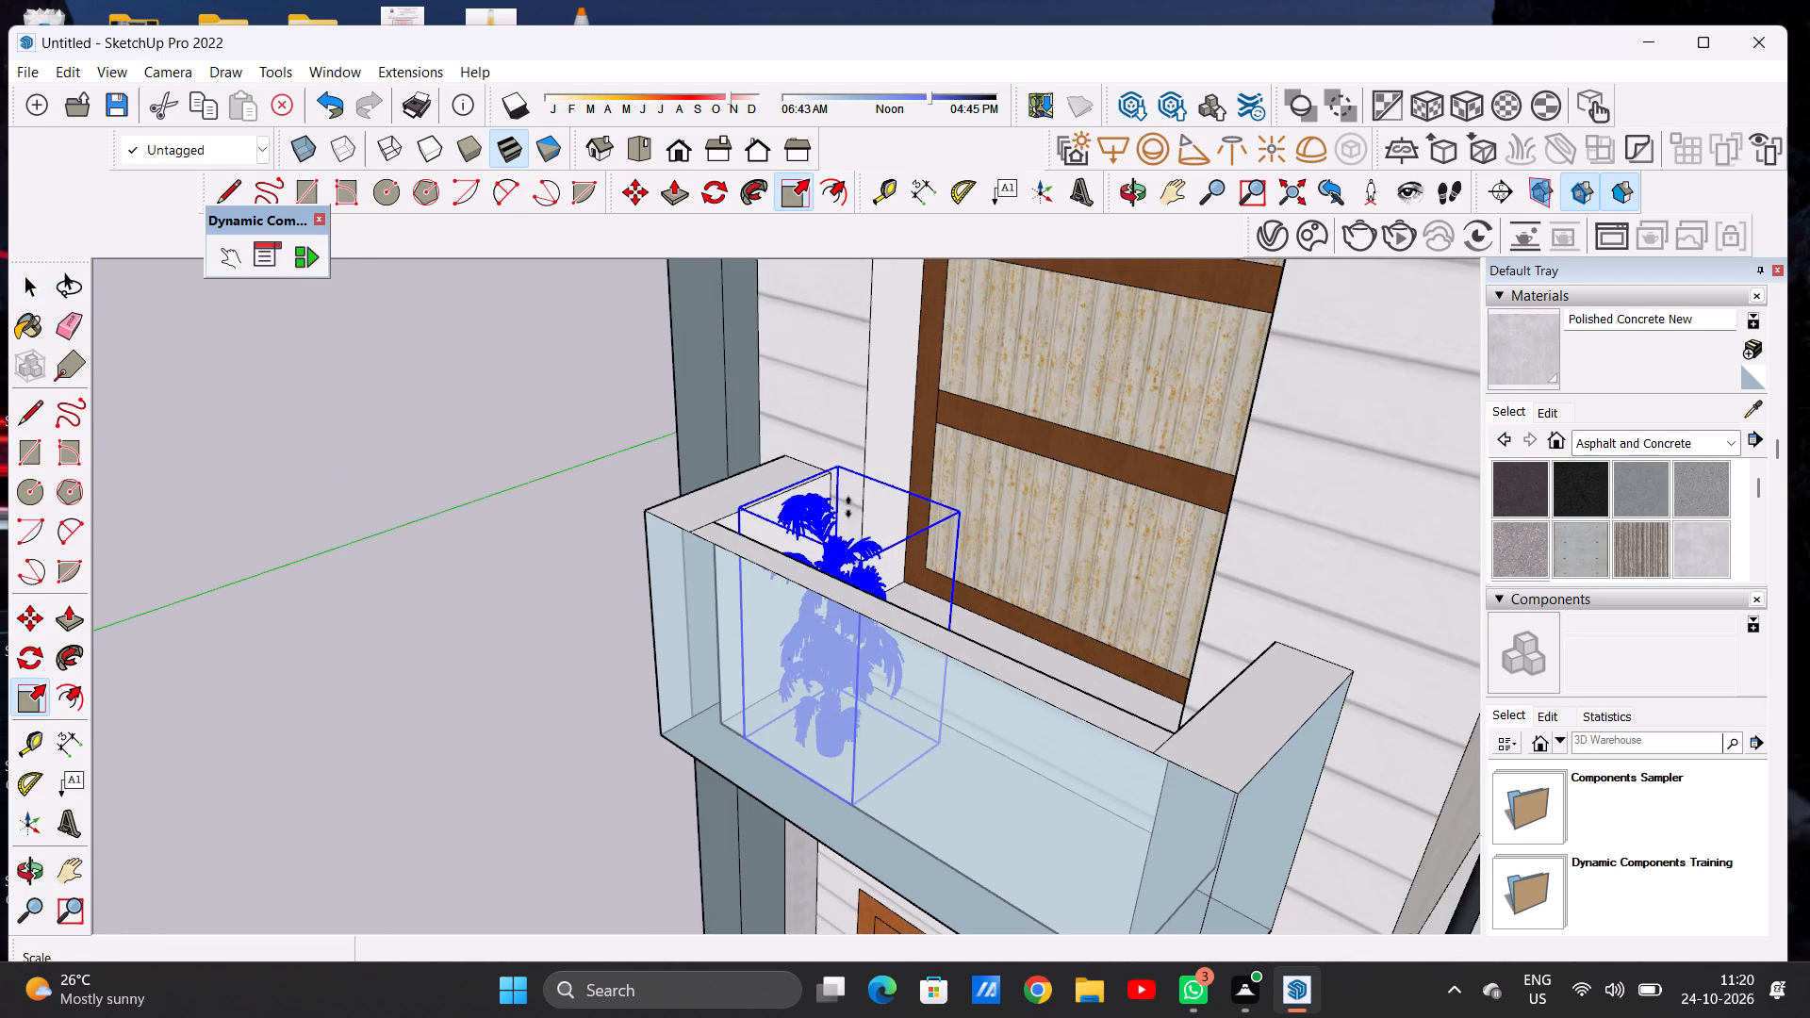
click(848, 507)
click(853, 427)
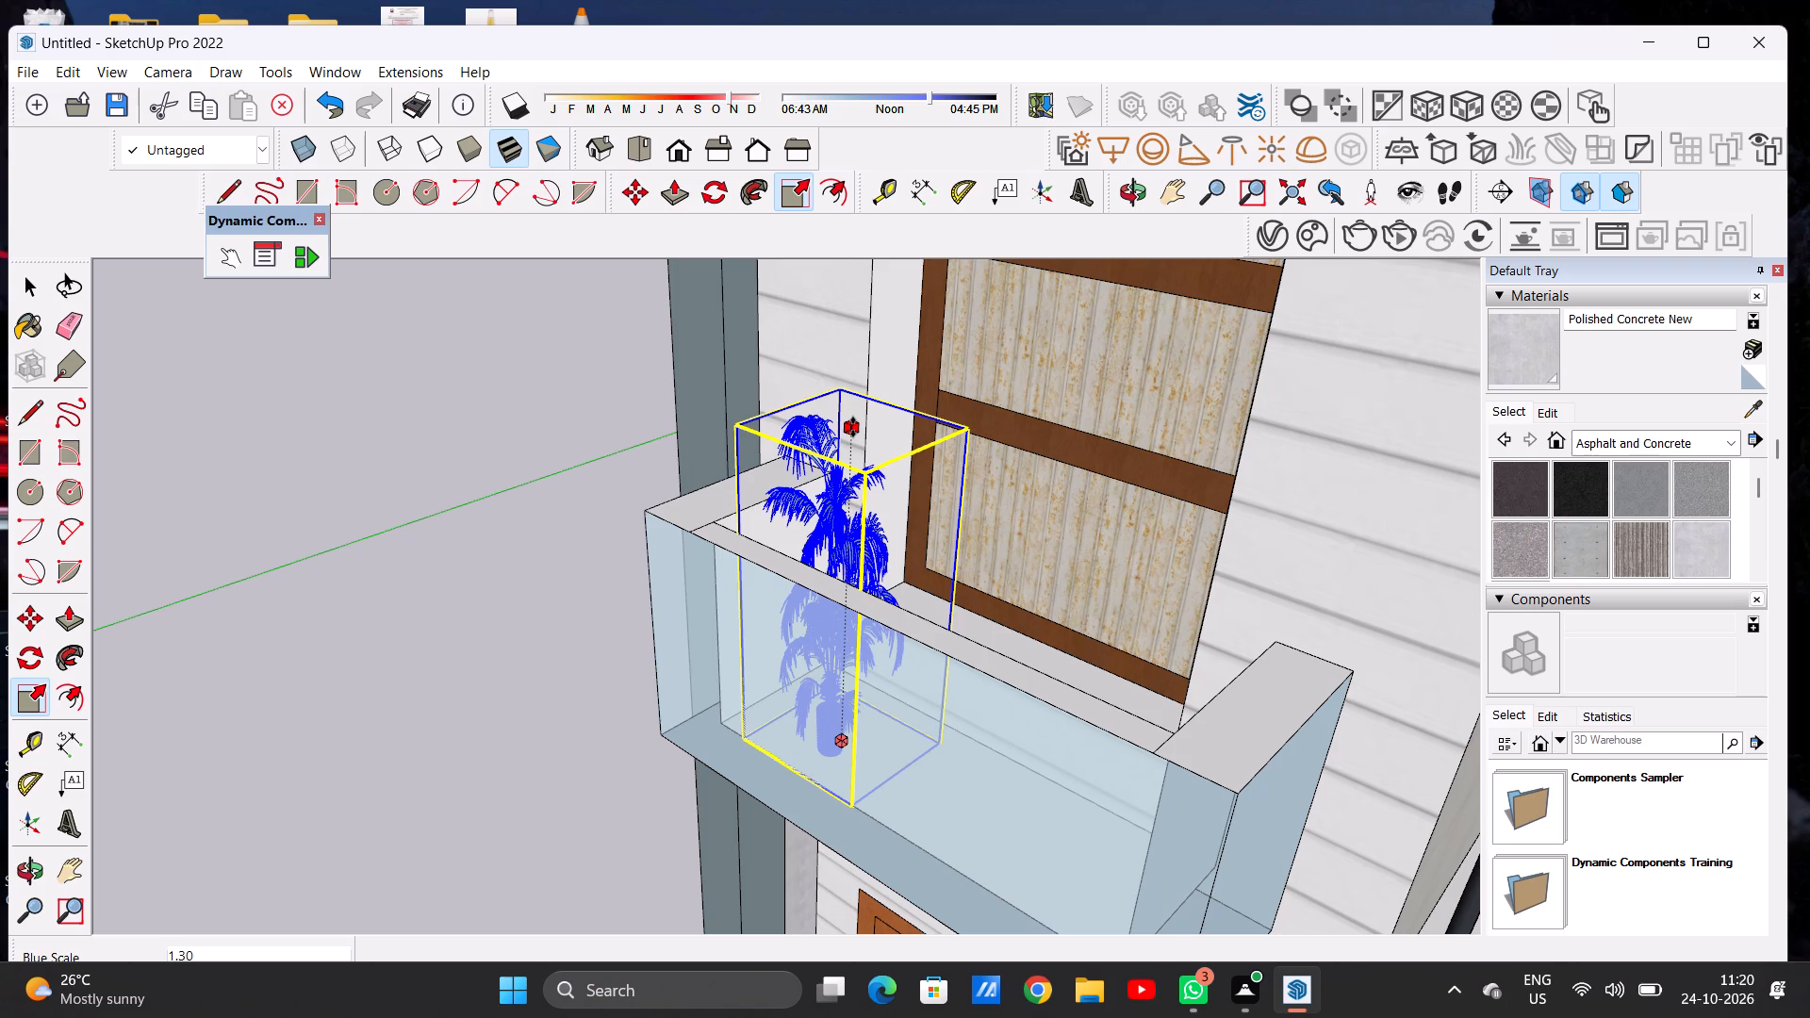
click(886, 575)
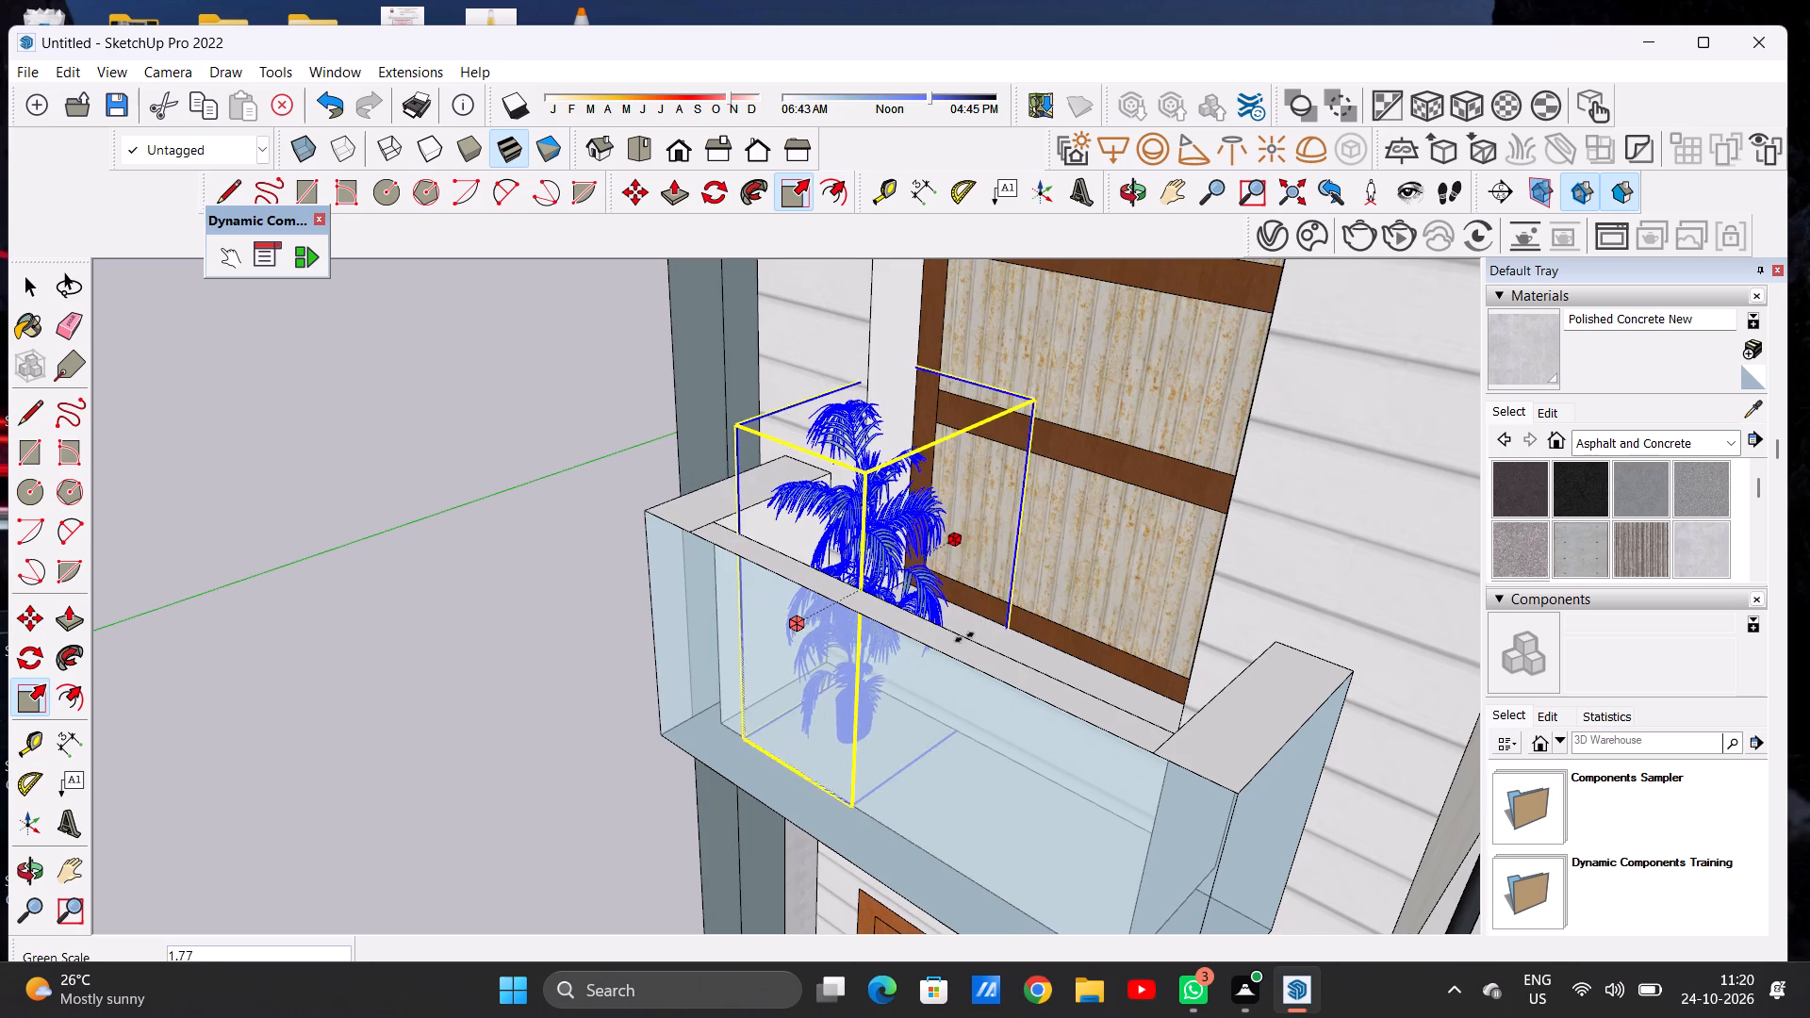
key(space)
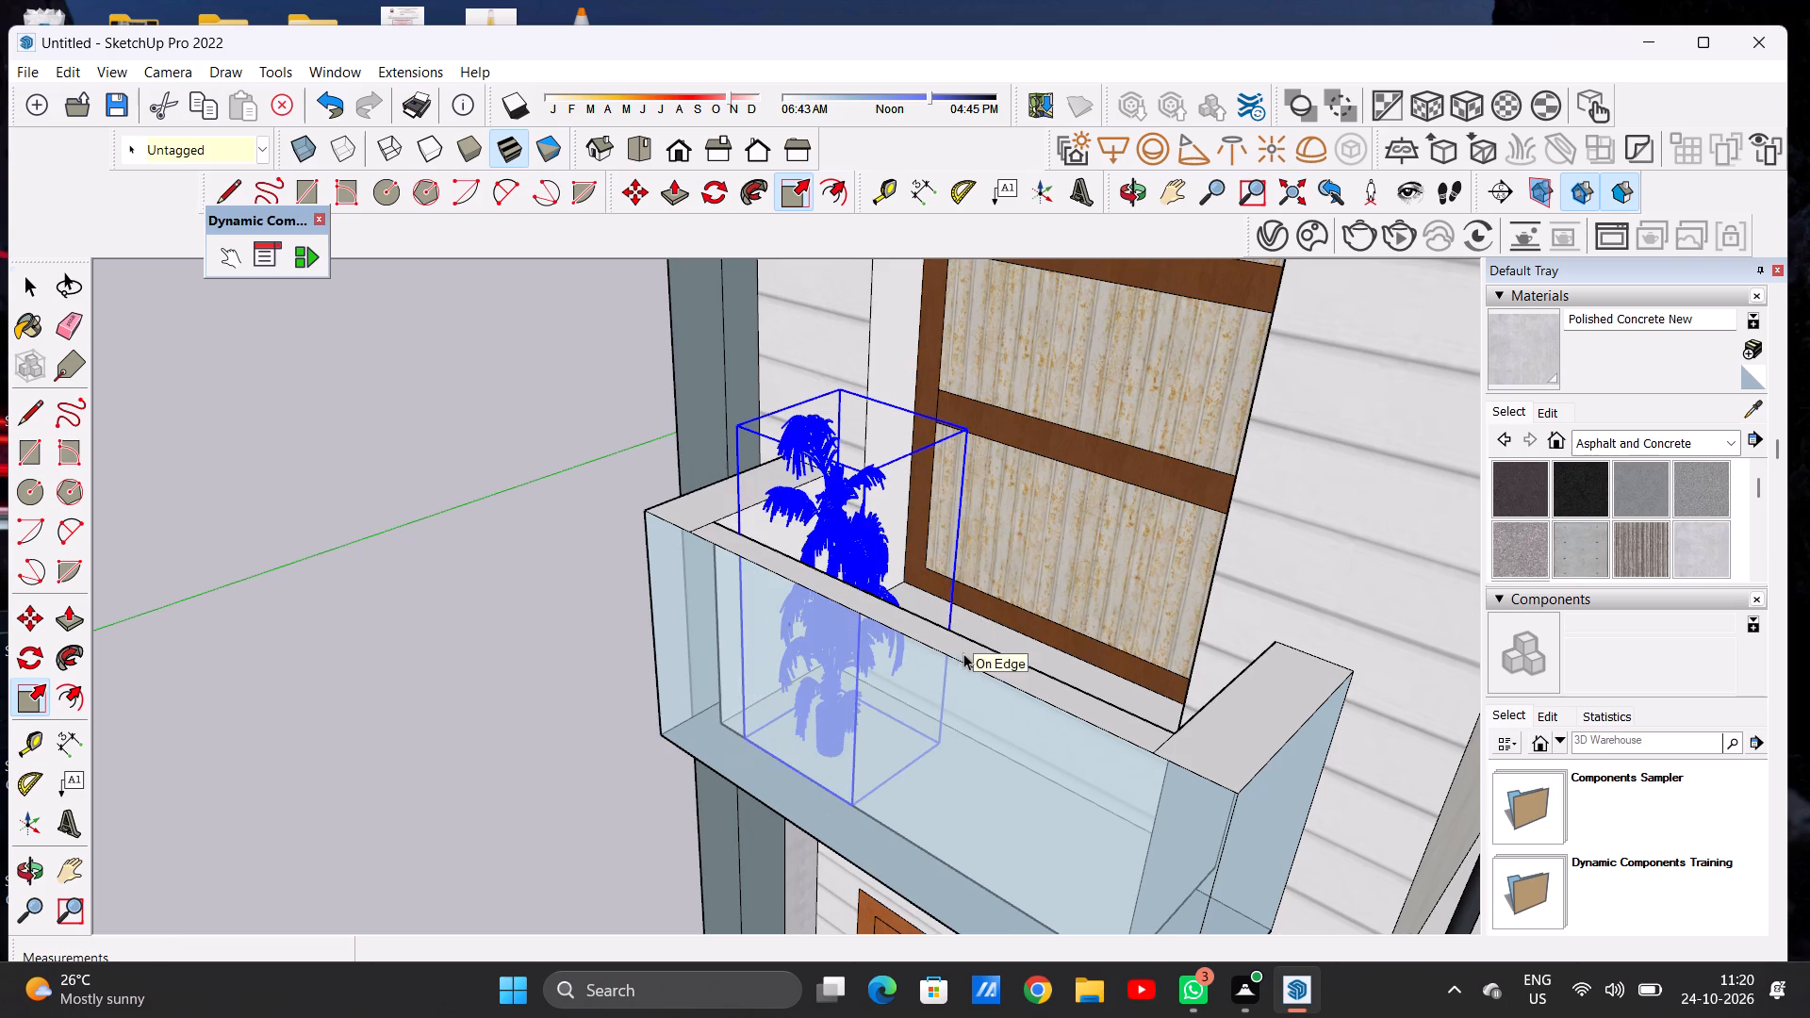
Widen the glass balcony's palm by about 1.36 along the red axis.
click(780, 187)
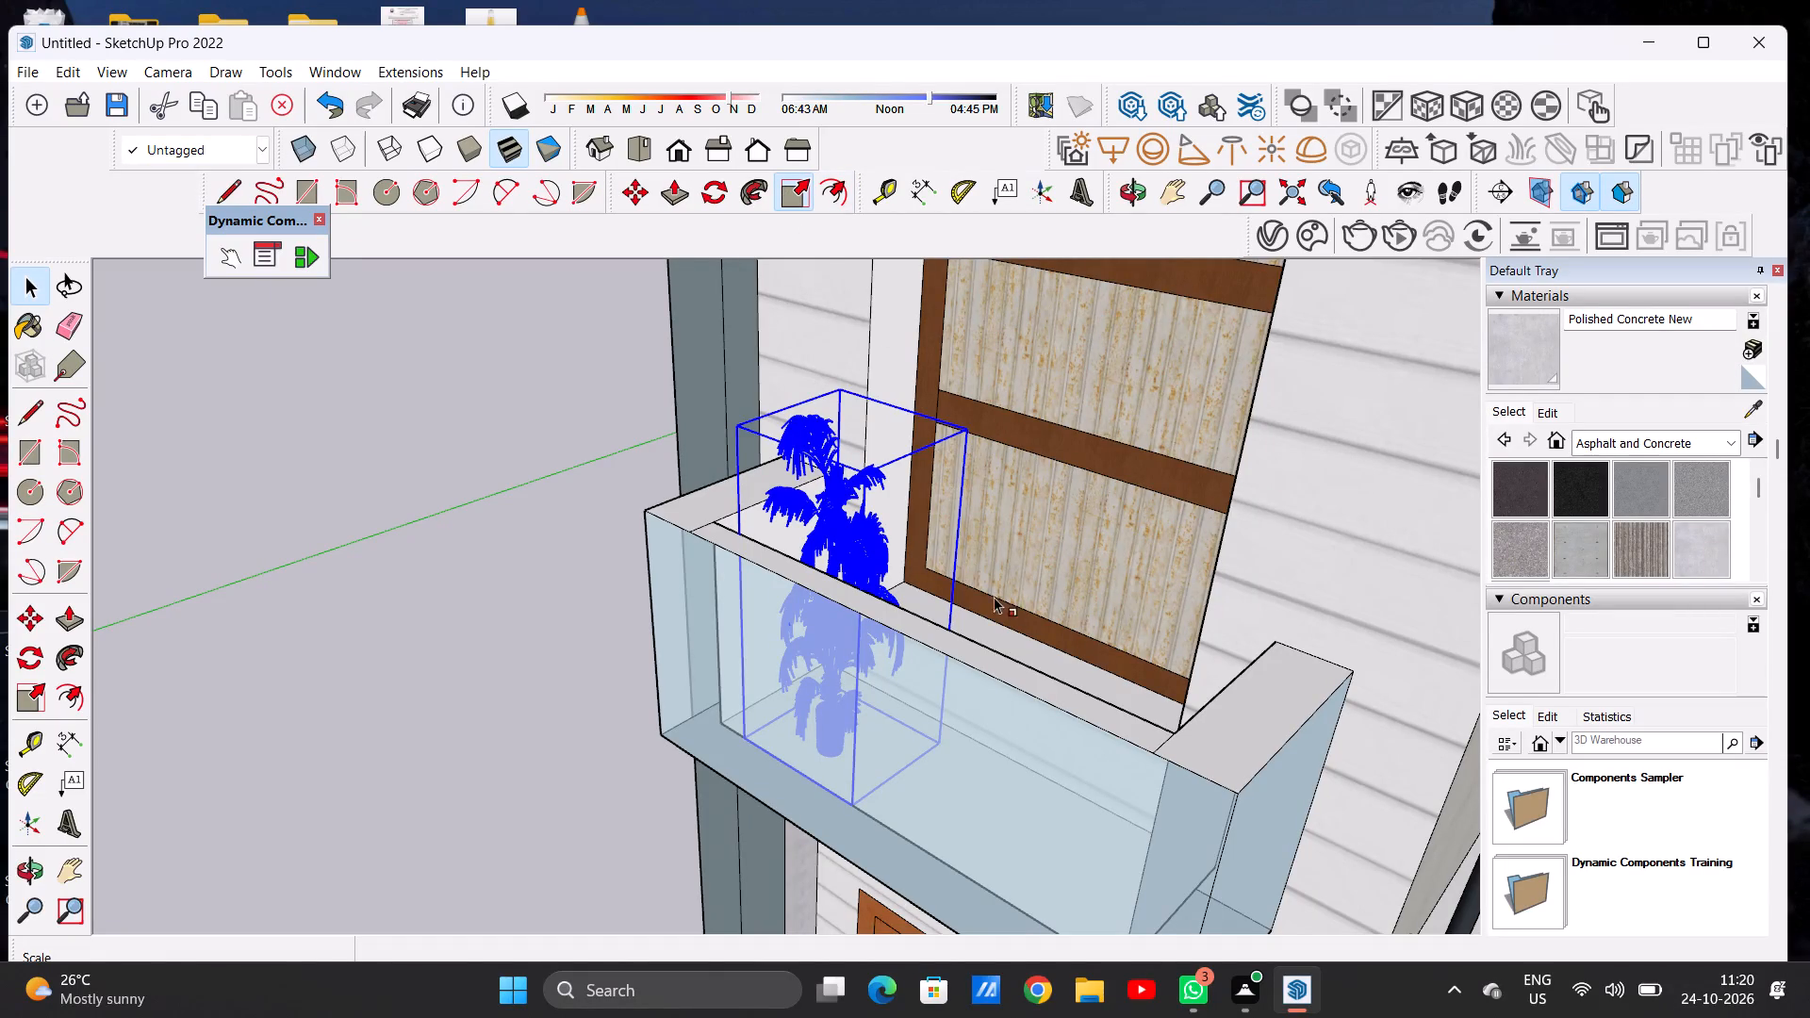
middle_drag(989, 609, 799, 619)
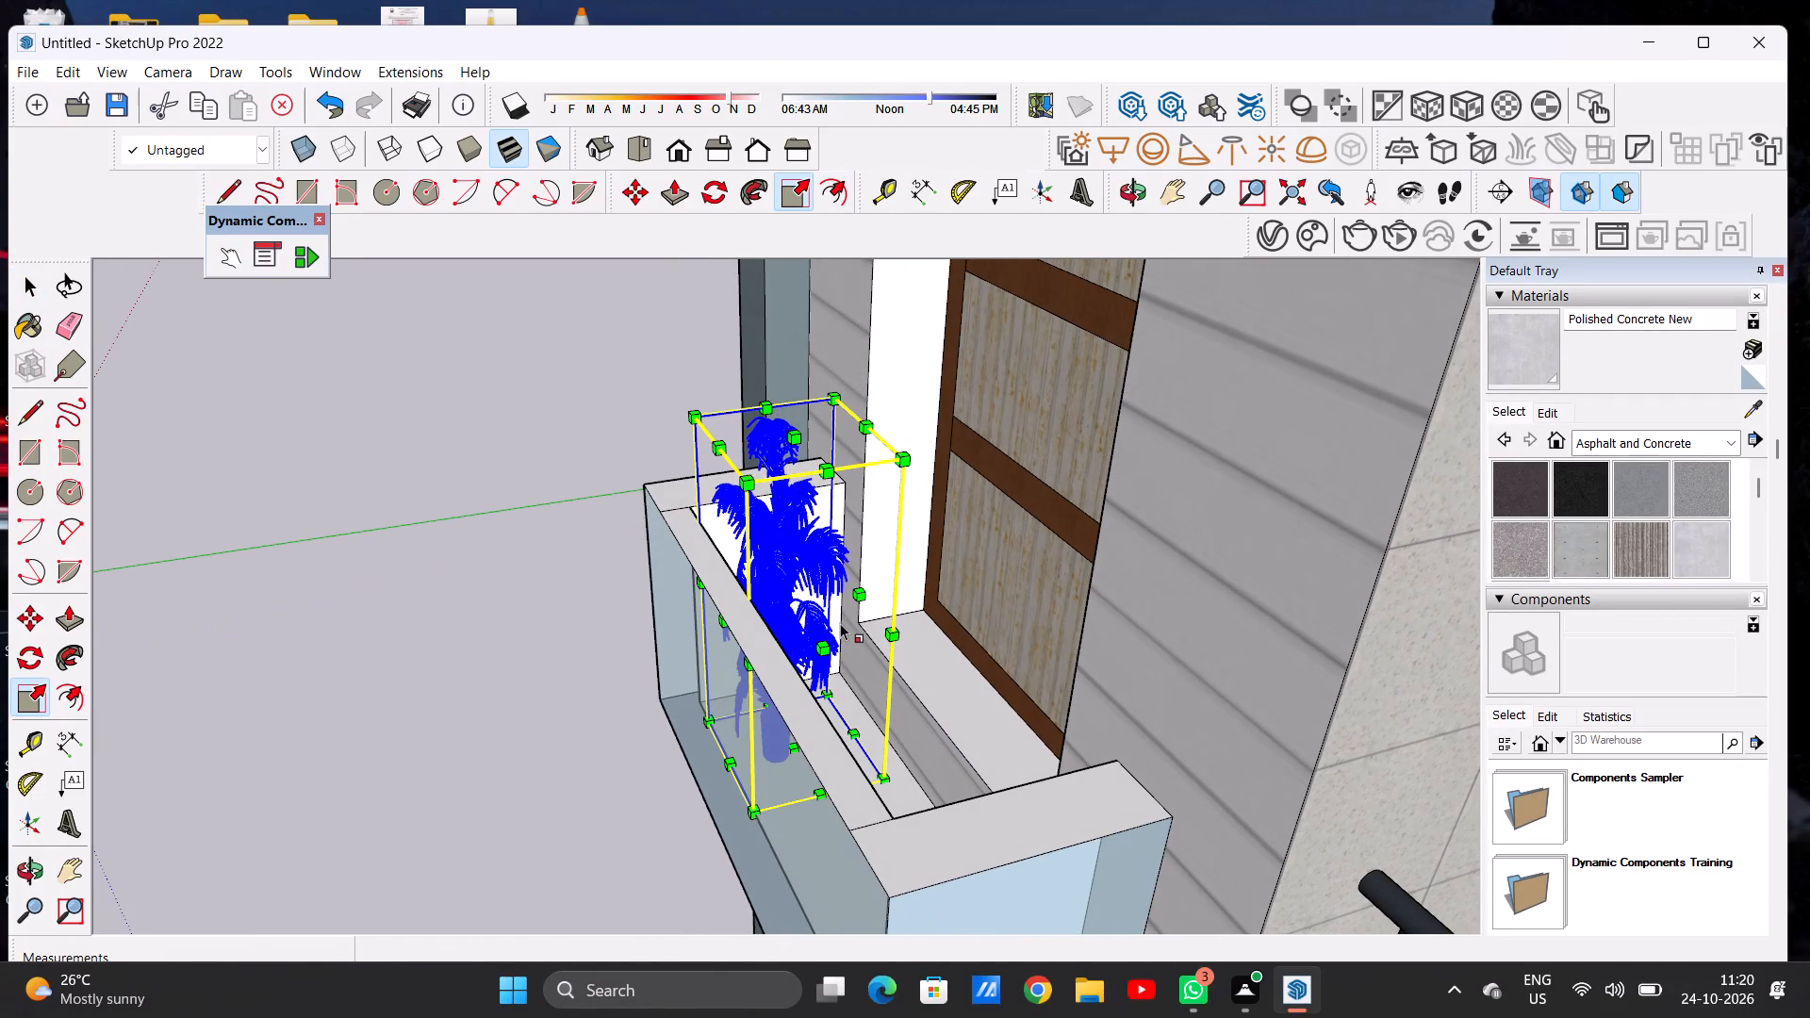
click(827, 647)
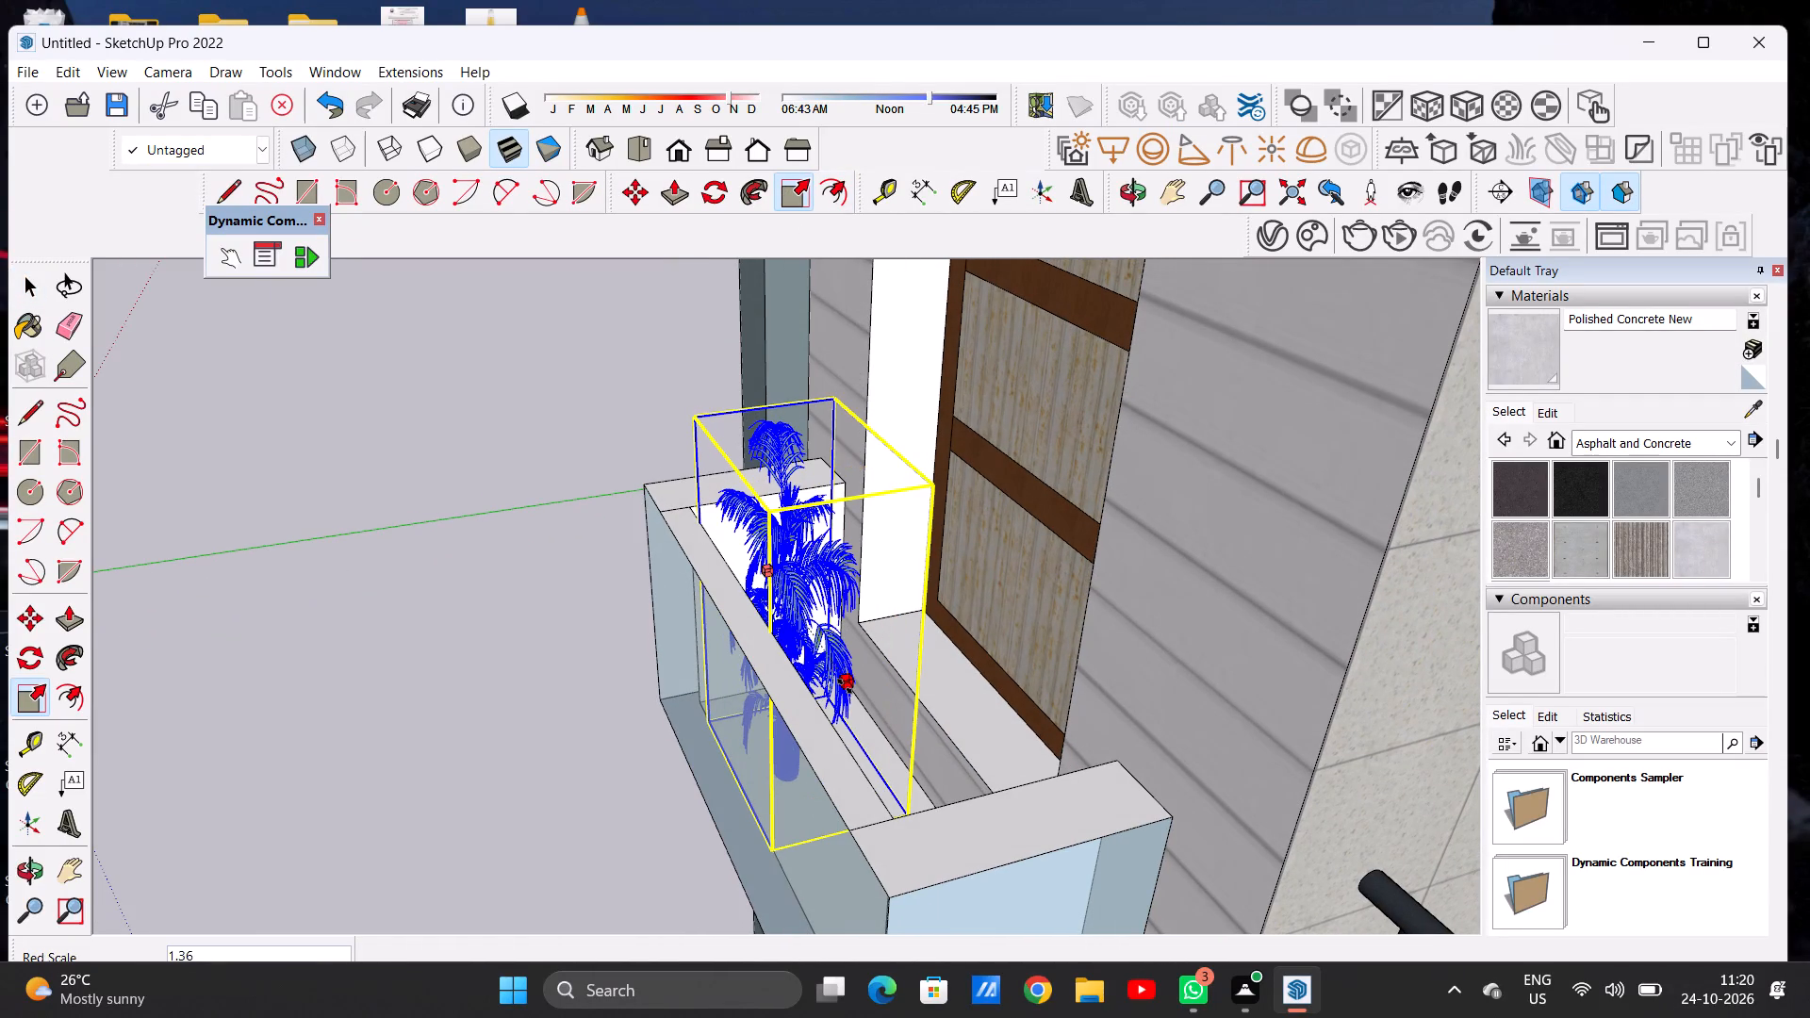
click(845, 686)
key(space)
click(530, 619)
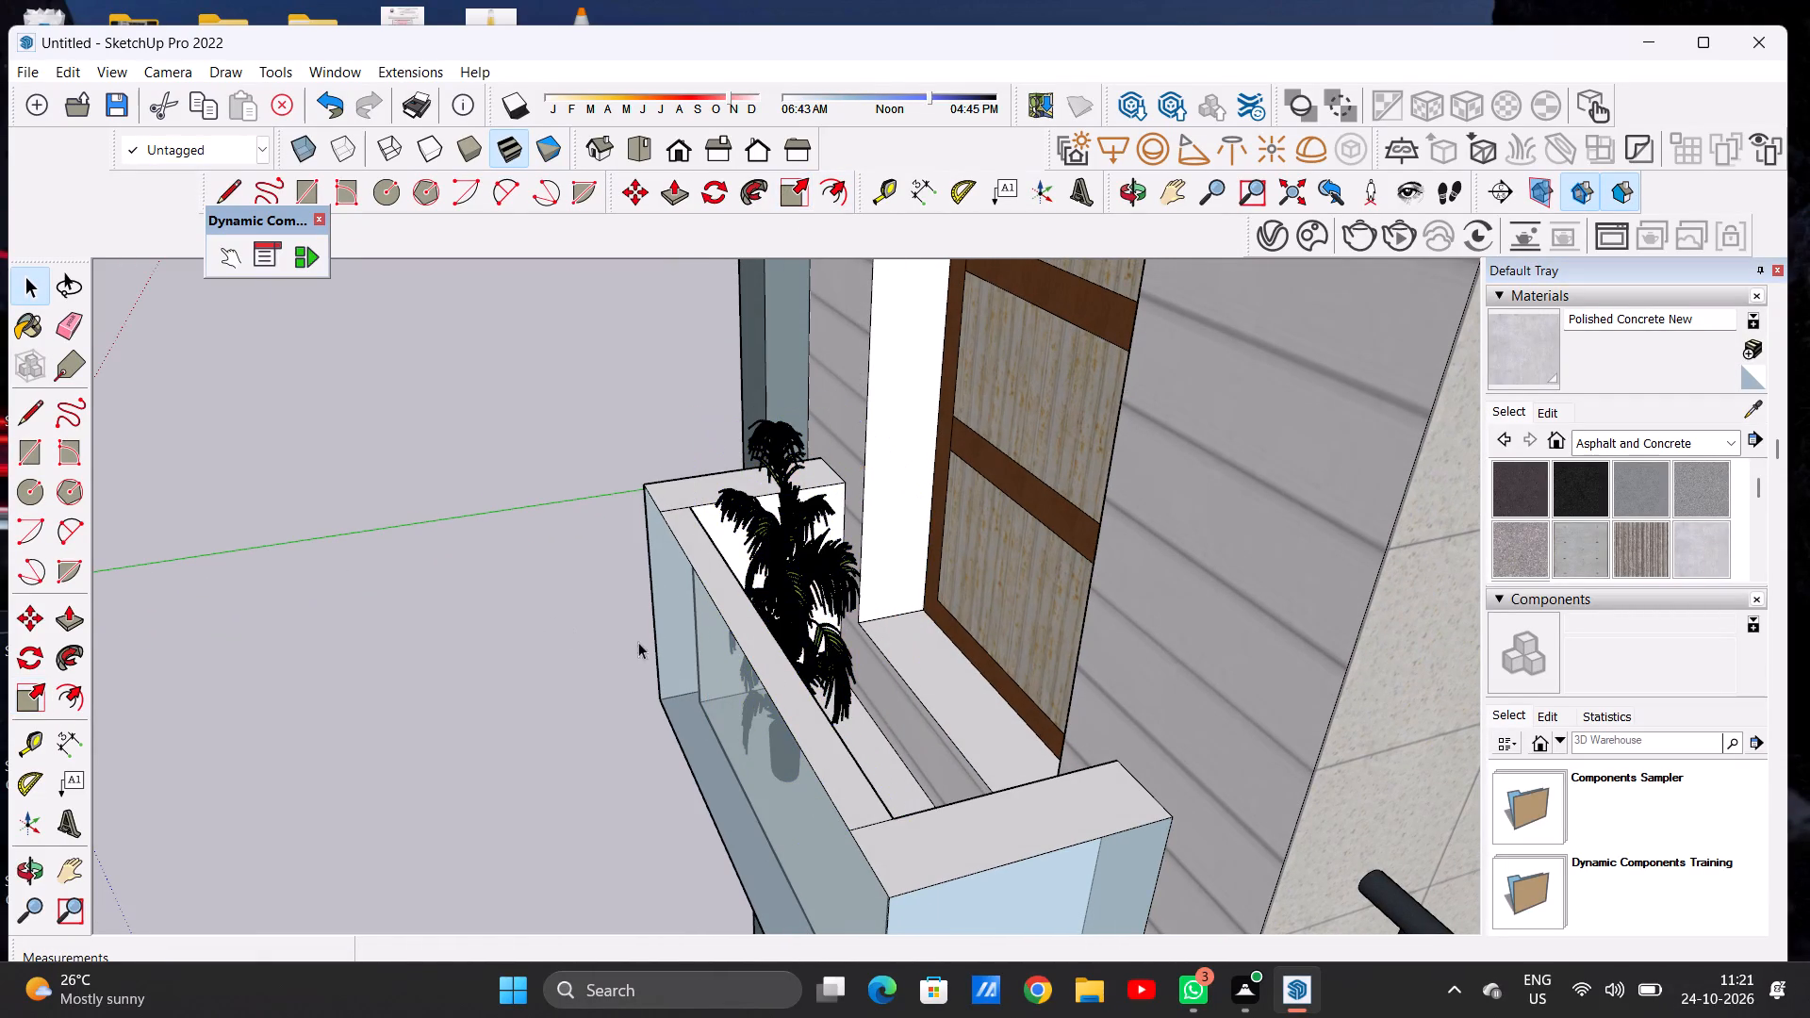
Copy the glass balcony's potted palm about 13' 3" along the balcony so two palms stand side by side behind the glass.
scroll(843, 629, down, 18)
middle_drag(709, 647, 871, 646)
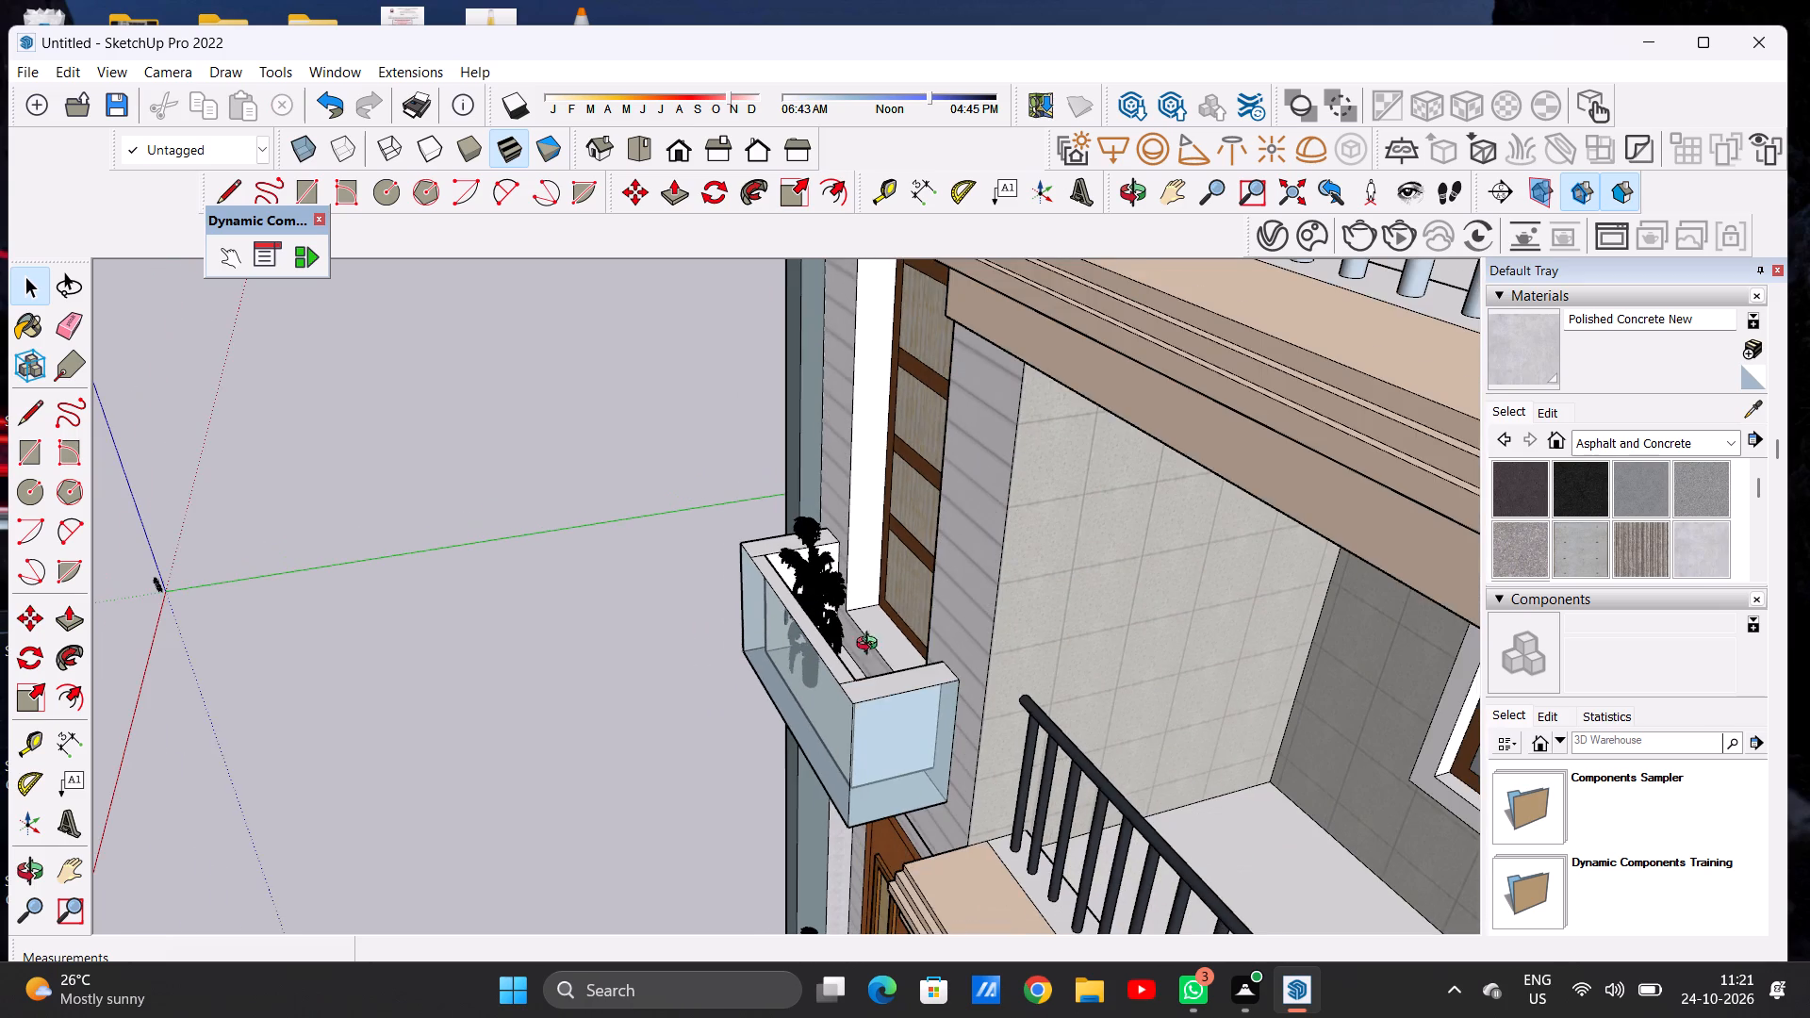
middle_drag(871, 646, 1282, 526)
scroll(799, 612, down, 5)
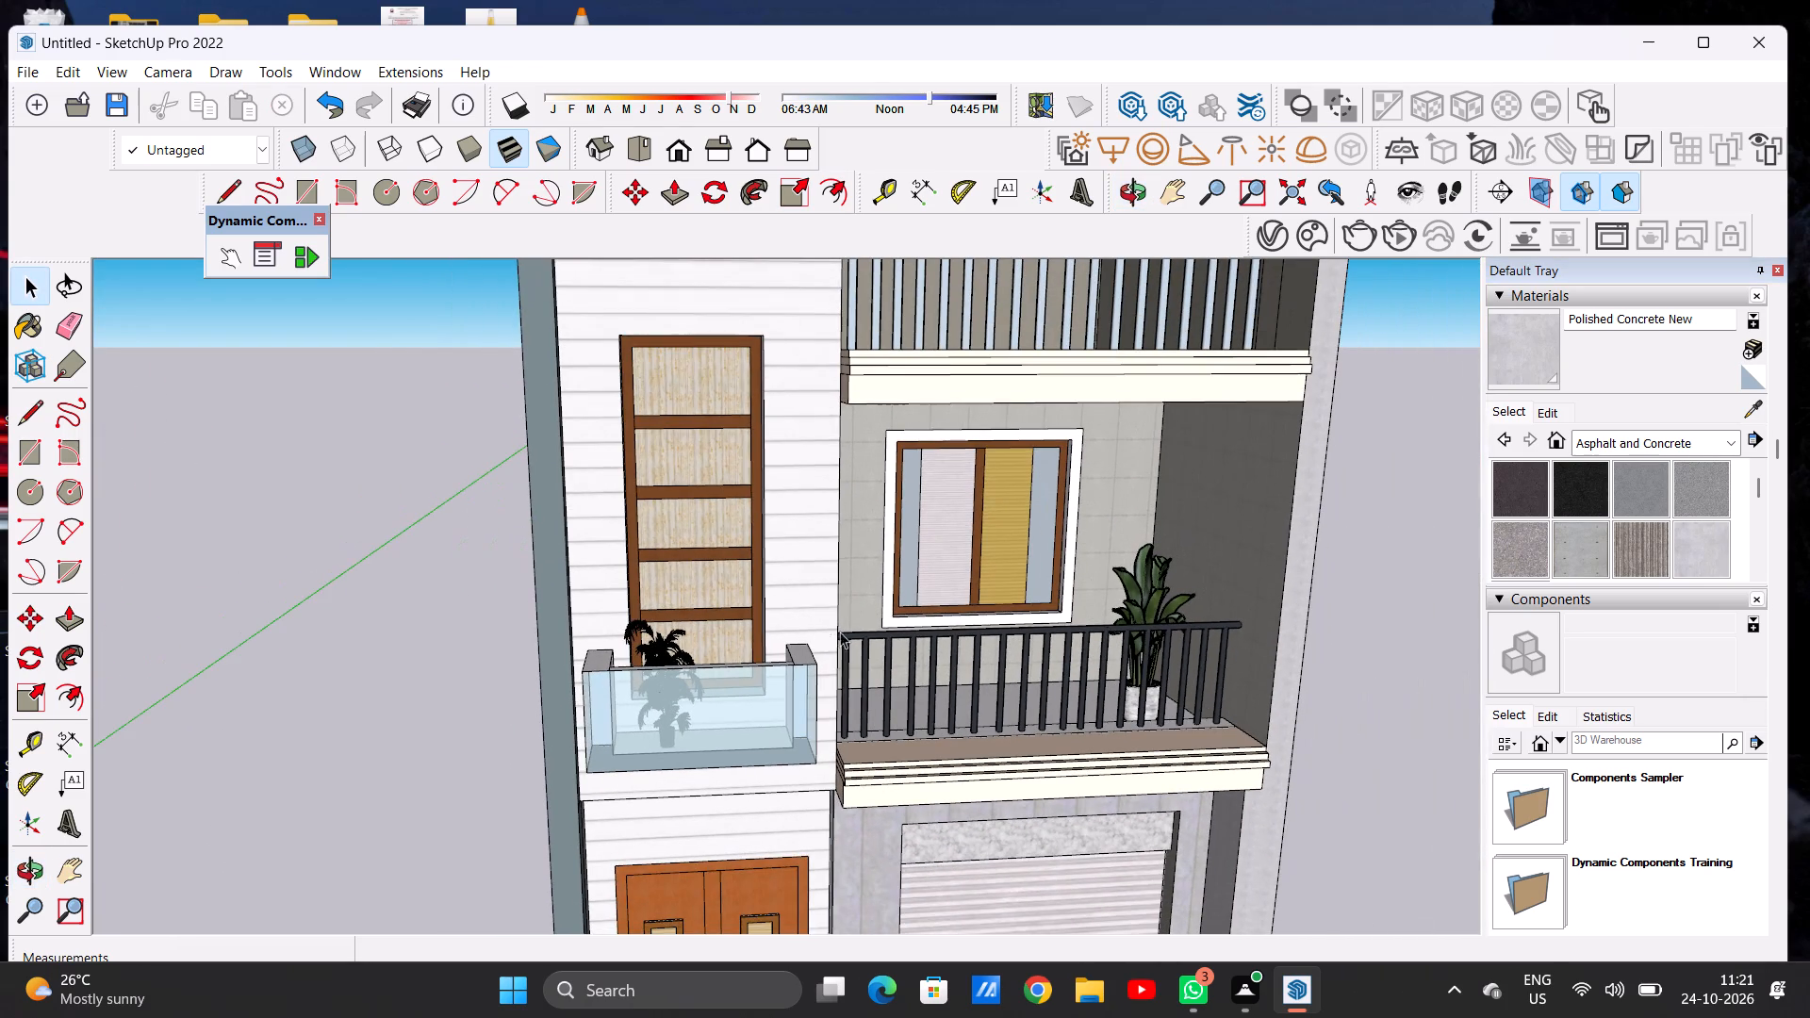
scroll(690, 646, up, 12)
click(663, 655)
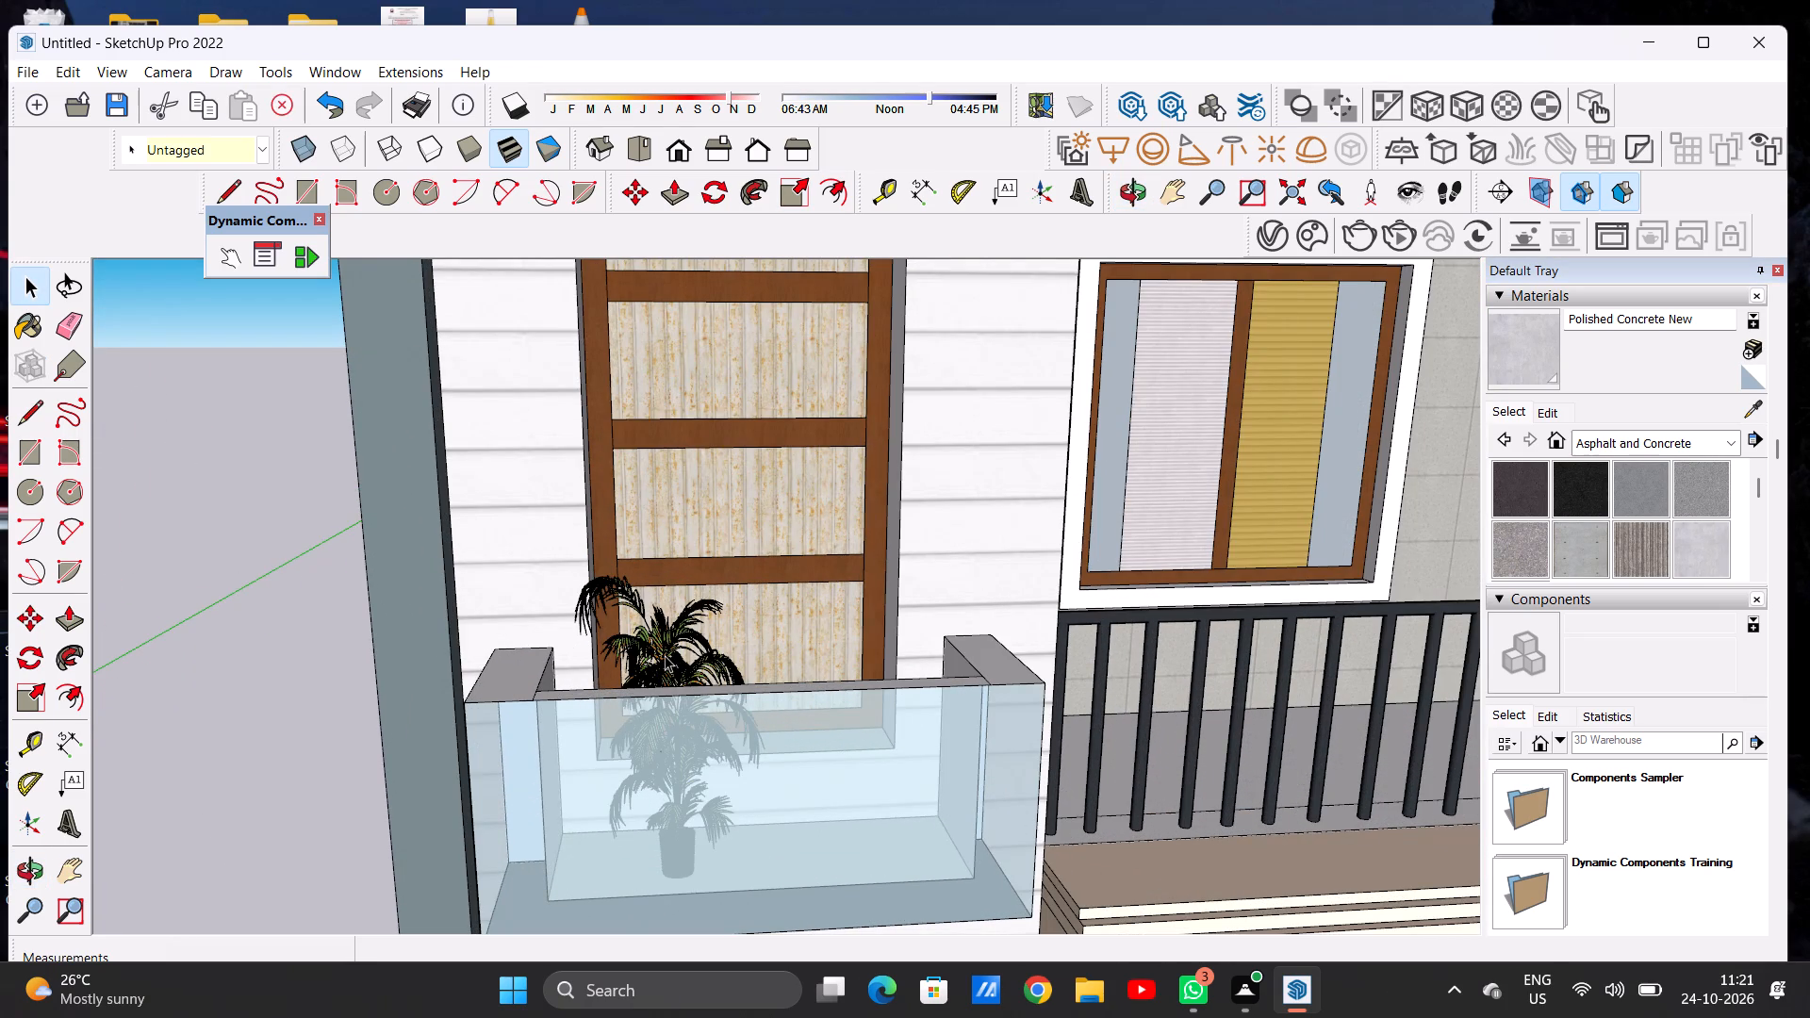
key(m)
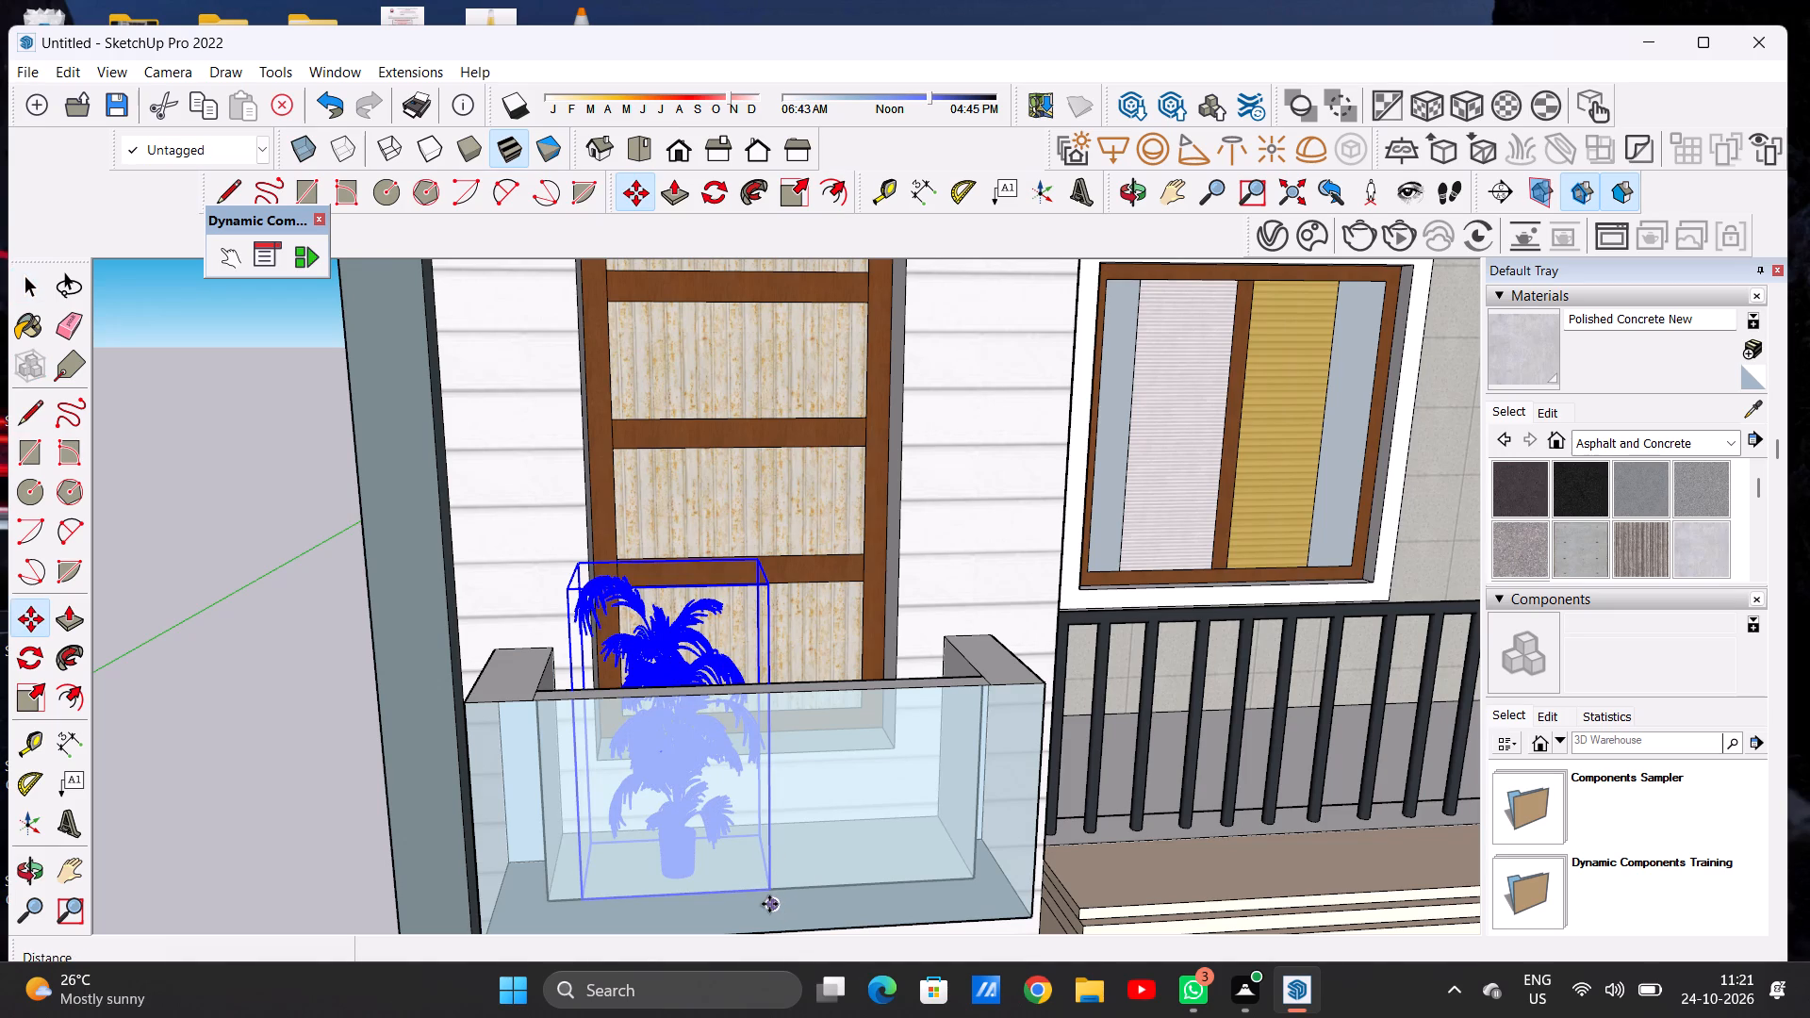
click(769, 904)
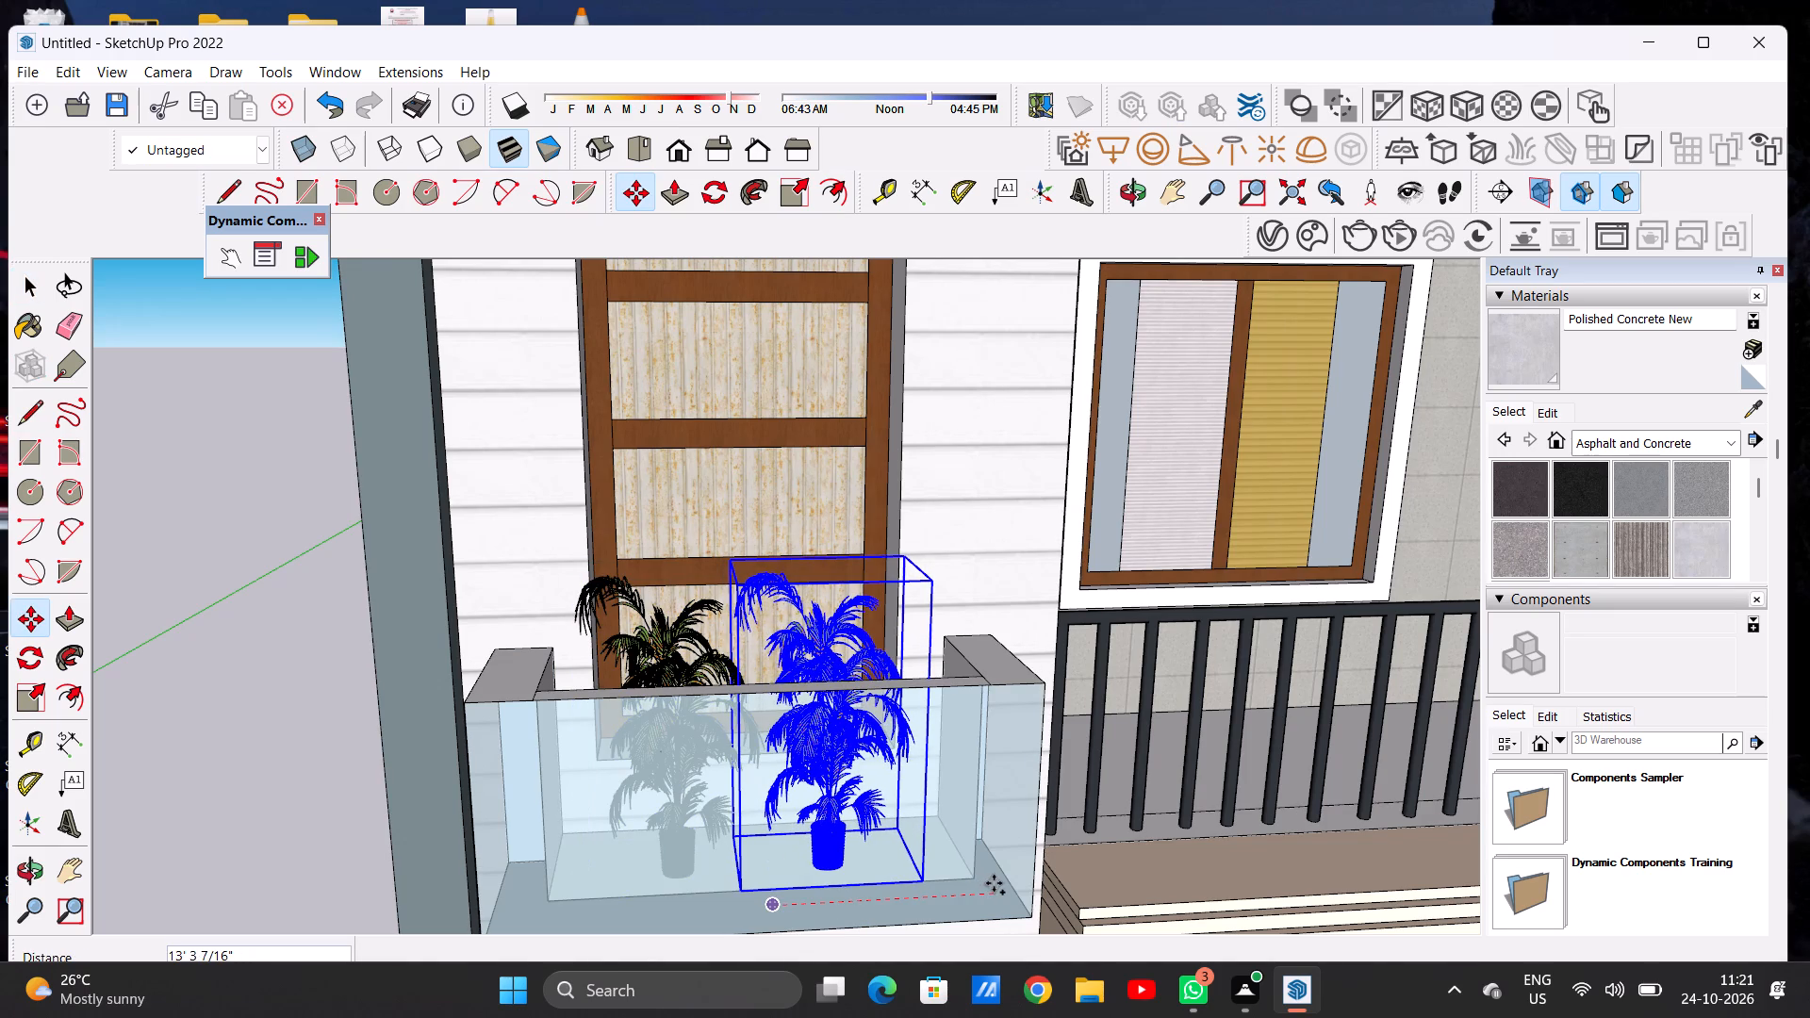
click(994, 884)
key(space)
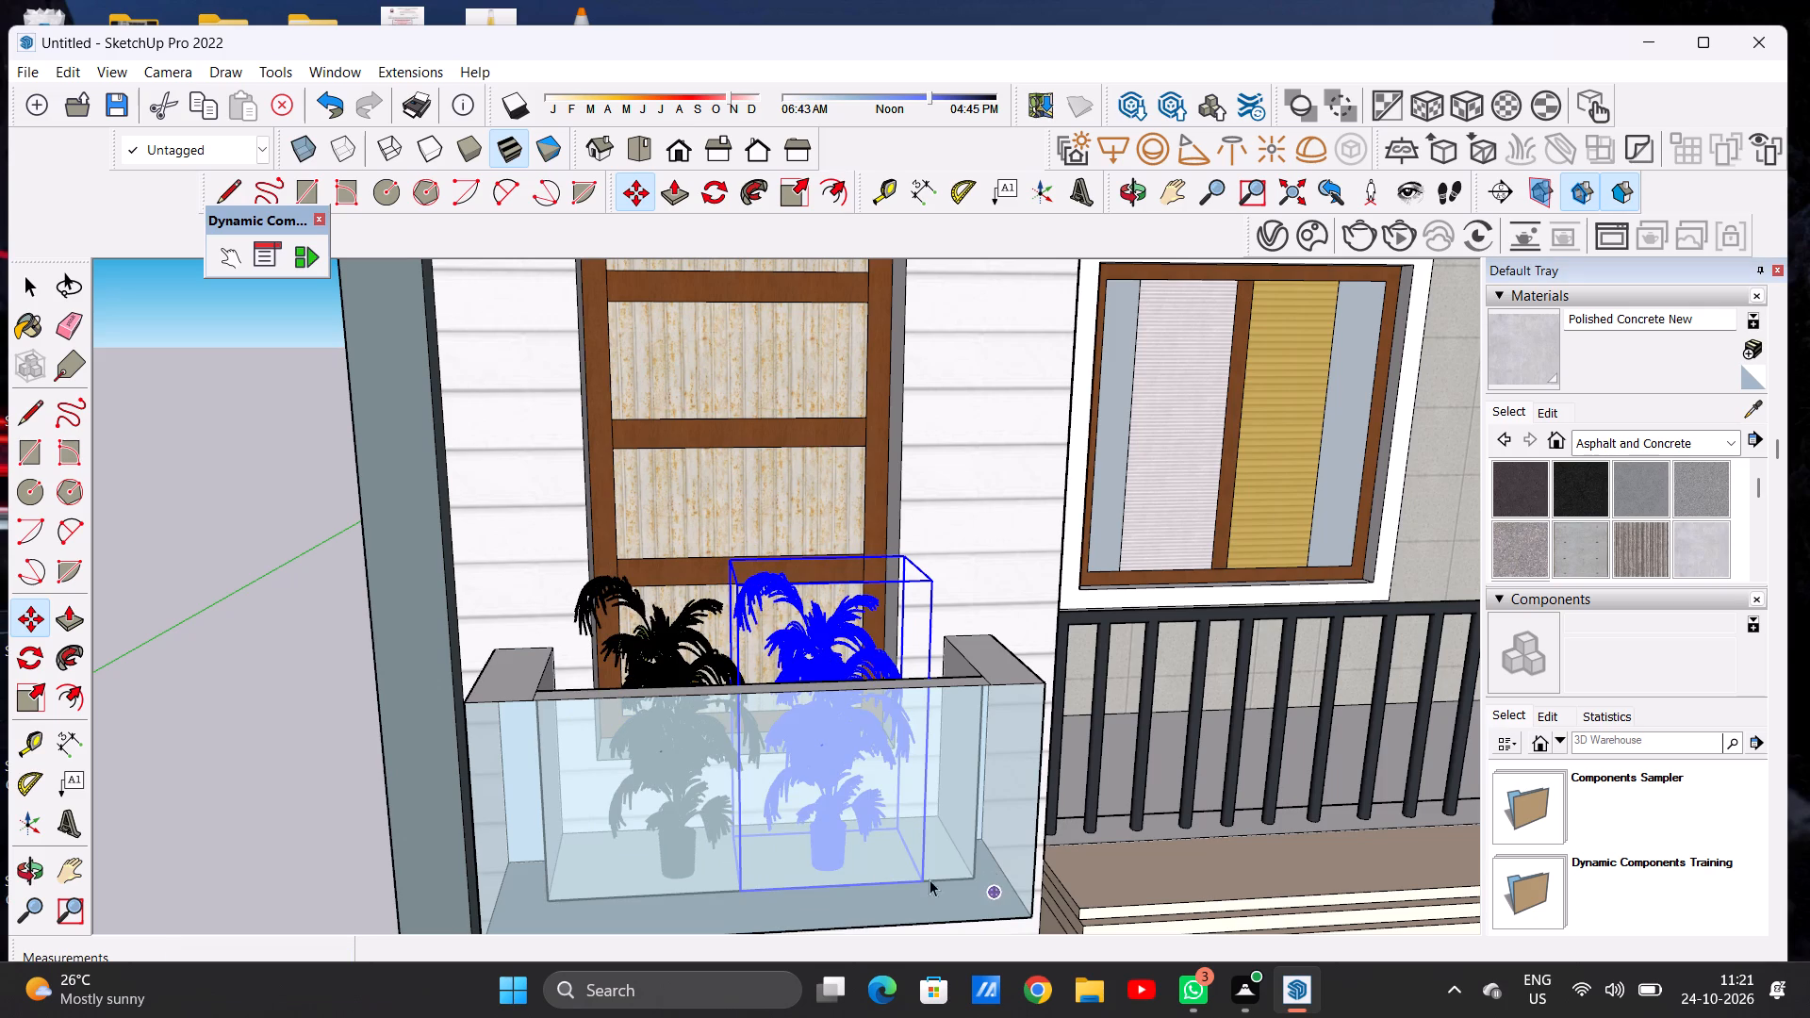
click(331, 772)
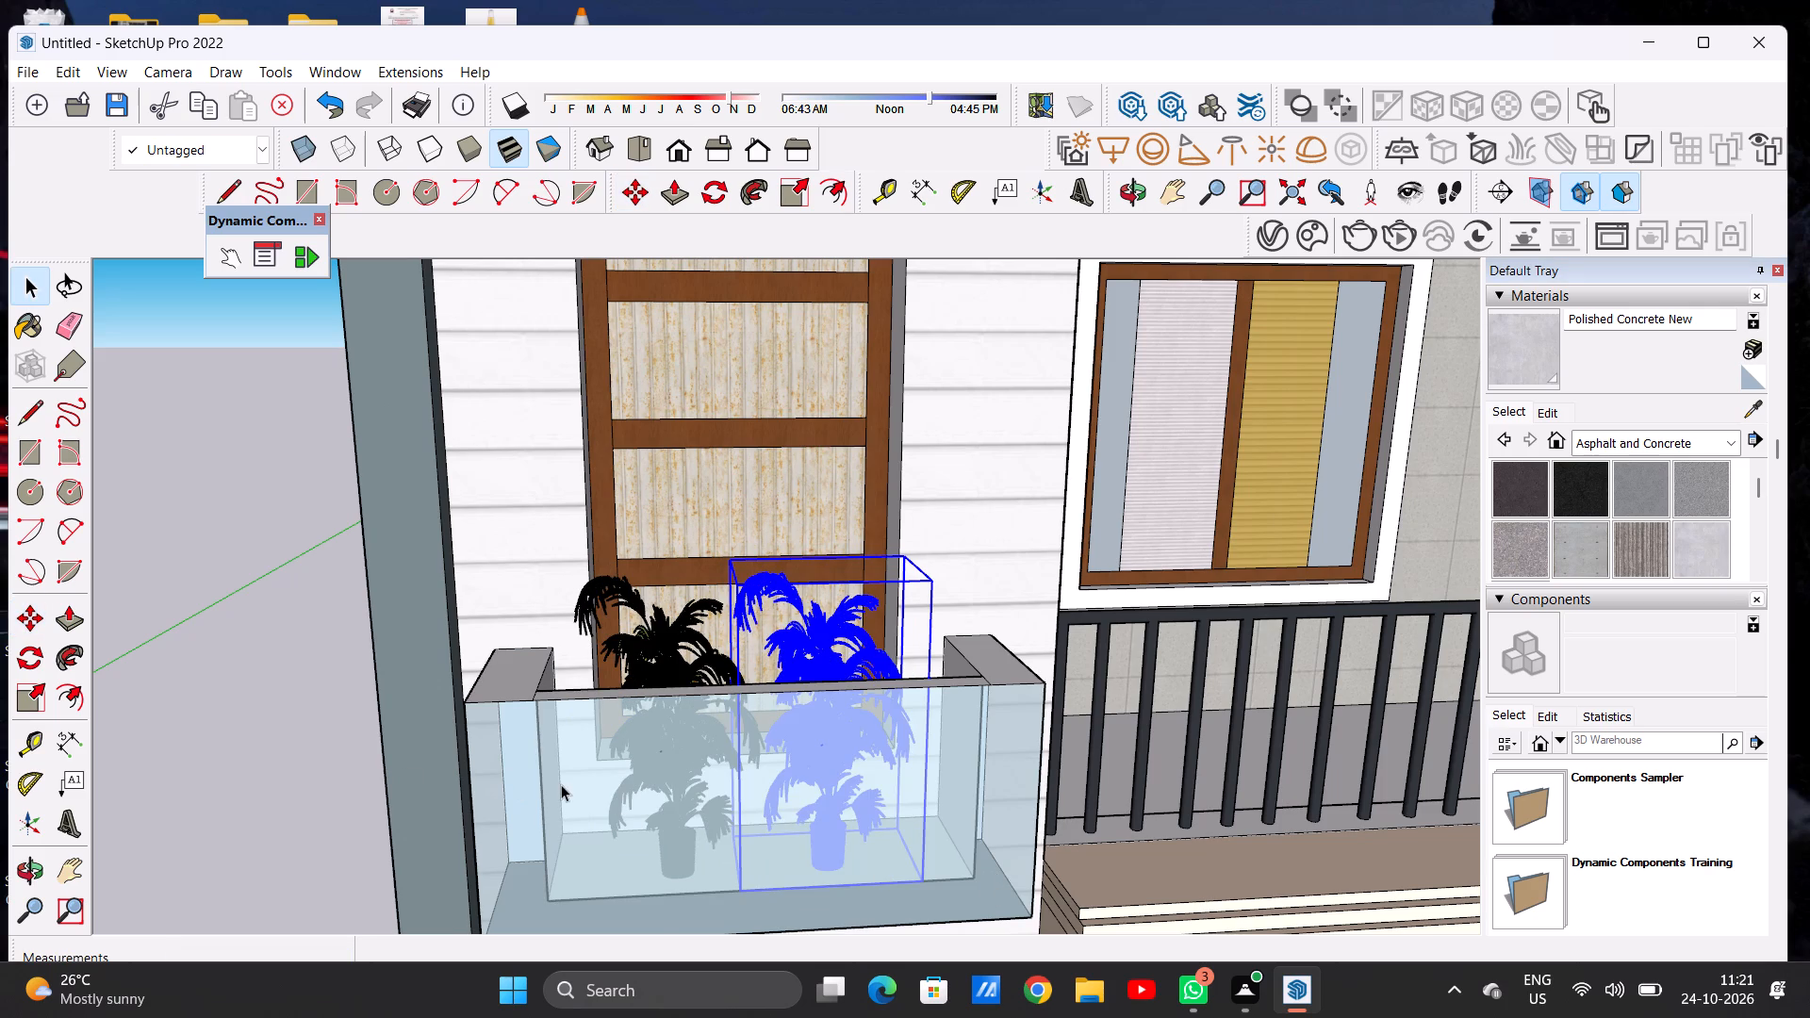
Examine the whole house from the front and an elevated view to check the pair of balcony palms.
scroll(561, 784, down, 20)
scroll(561, 784, down, 13)
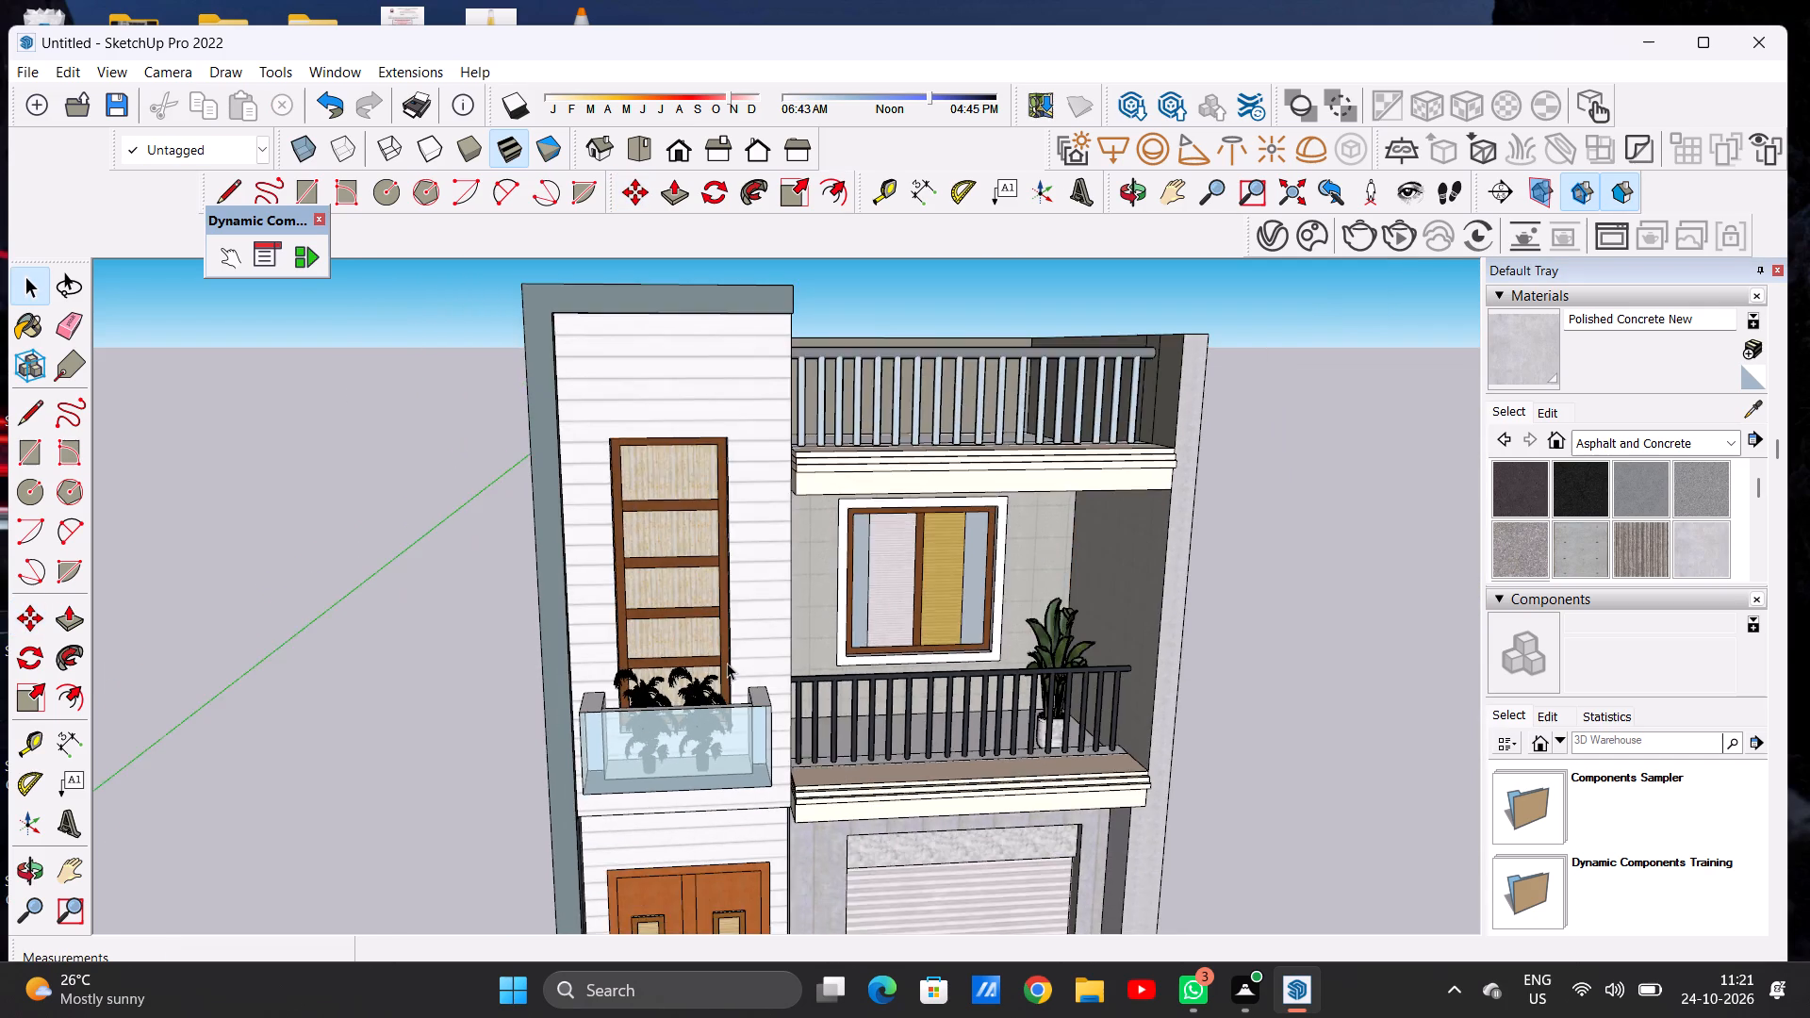
scroll(727, 663, down, 12)
scroll(824, 788, up, 6)
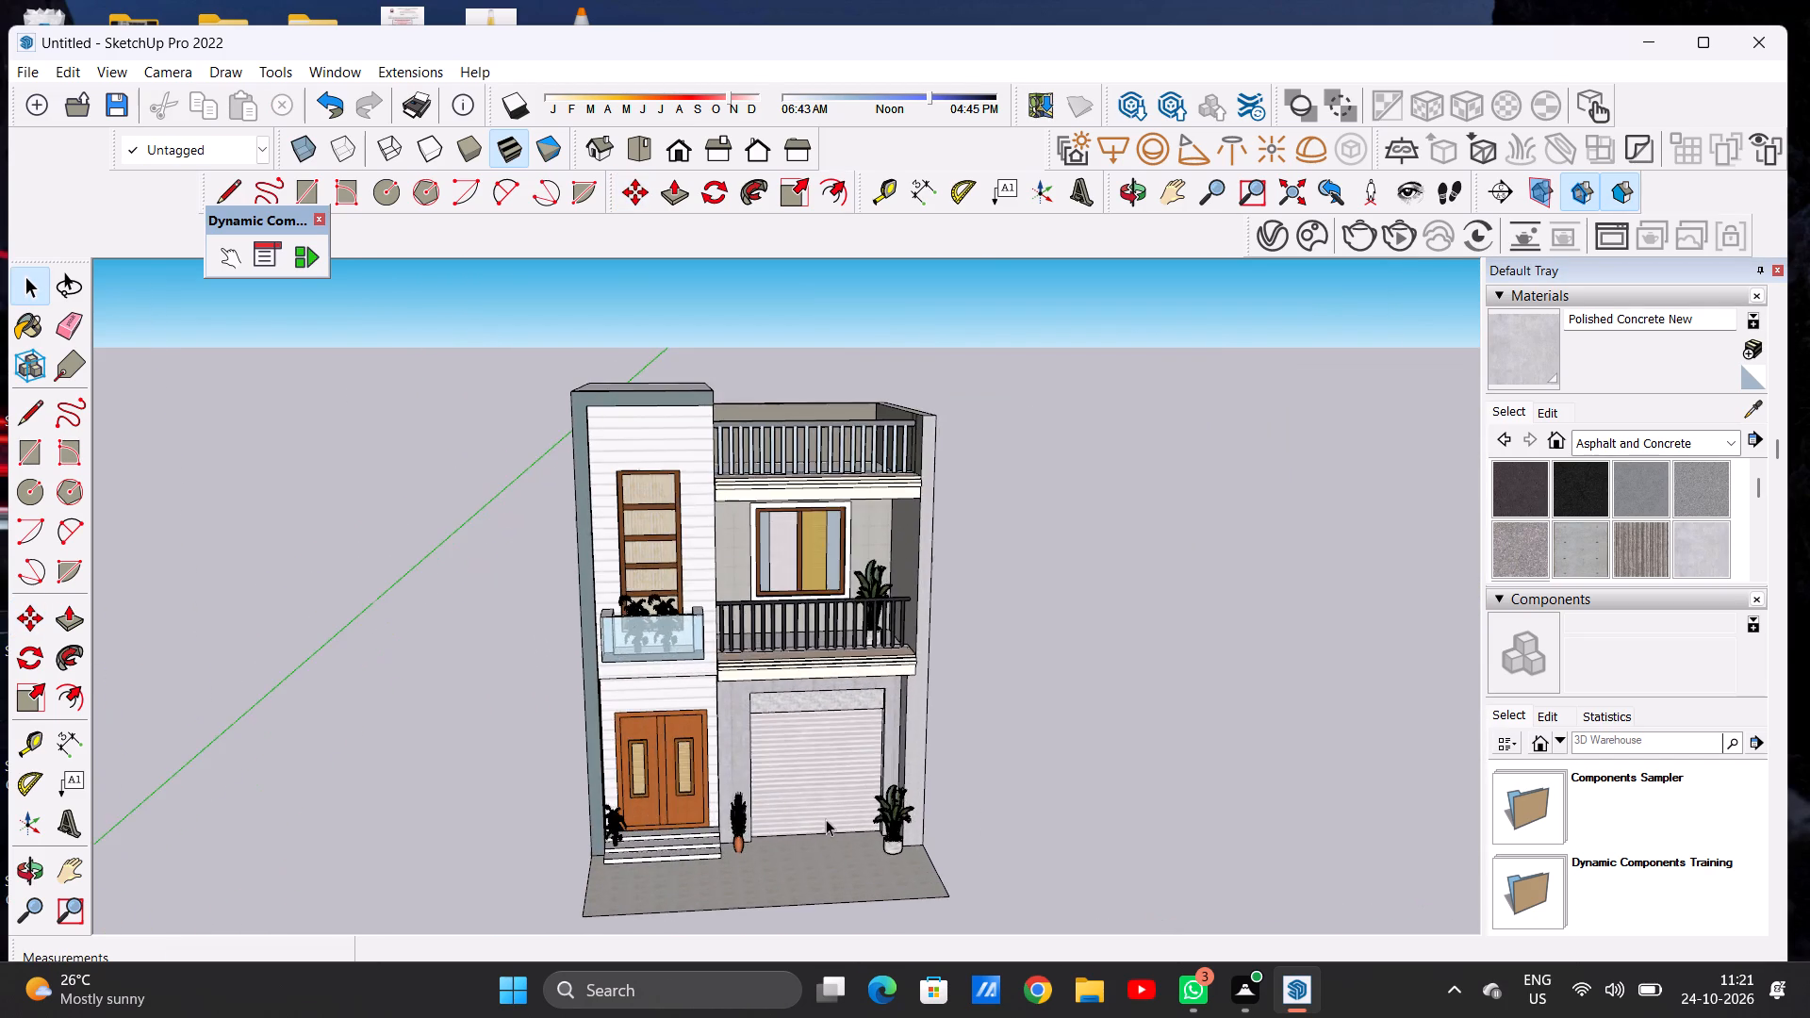
middle_drag(825, 824, 706, 861)
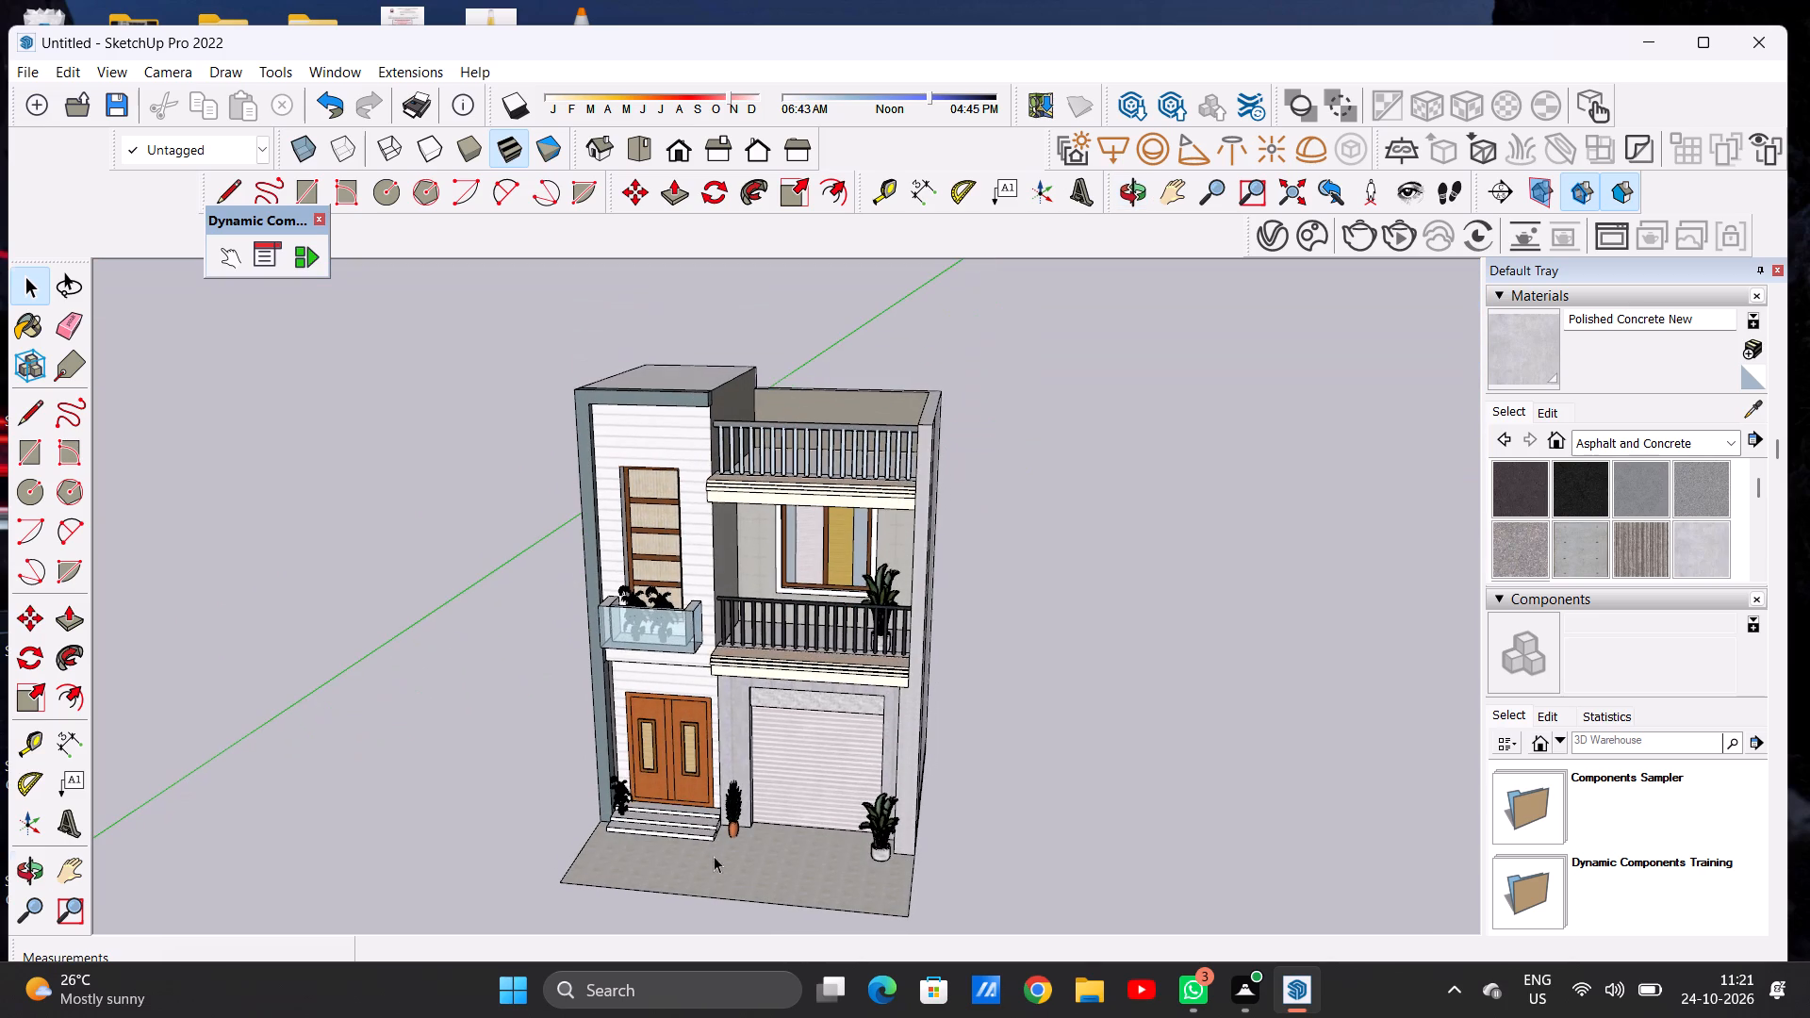
scroll(847, 652, down, 5)
scroll(847, 753, up, 4)
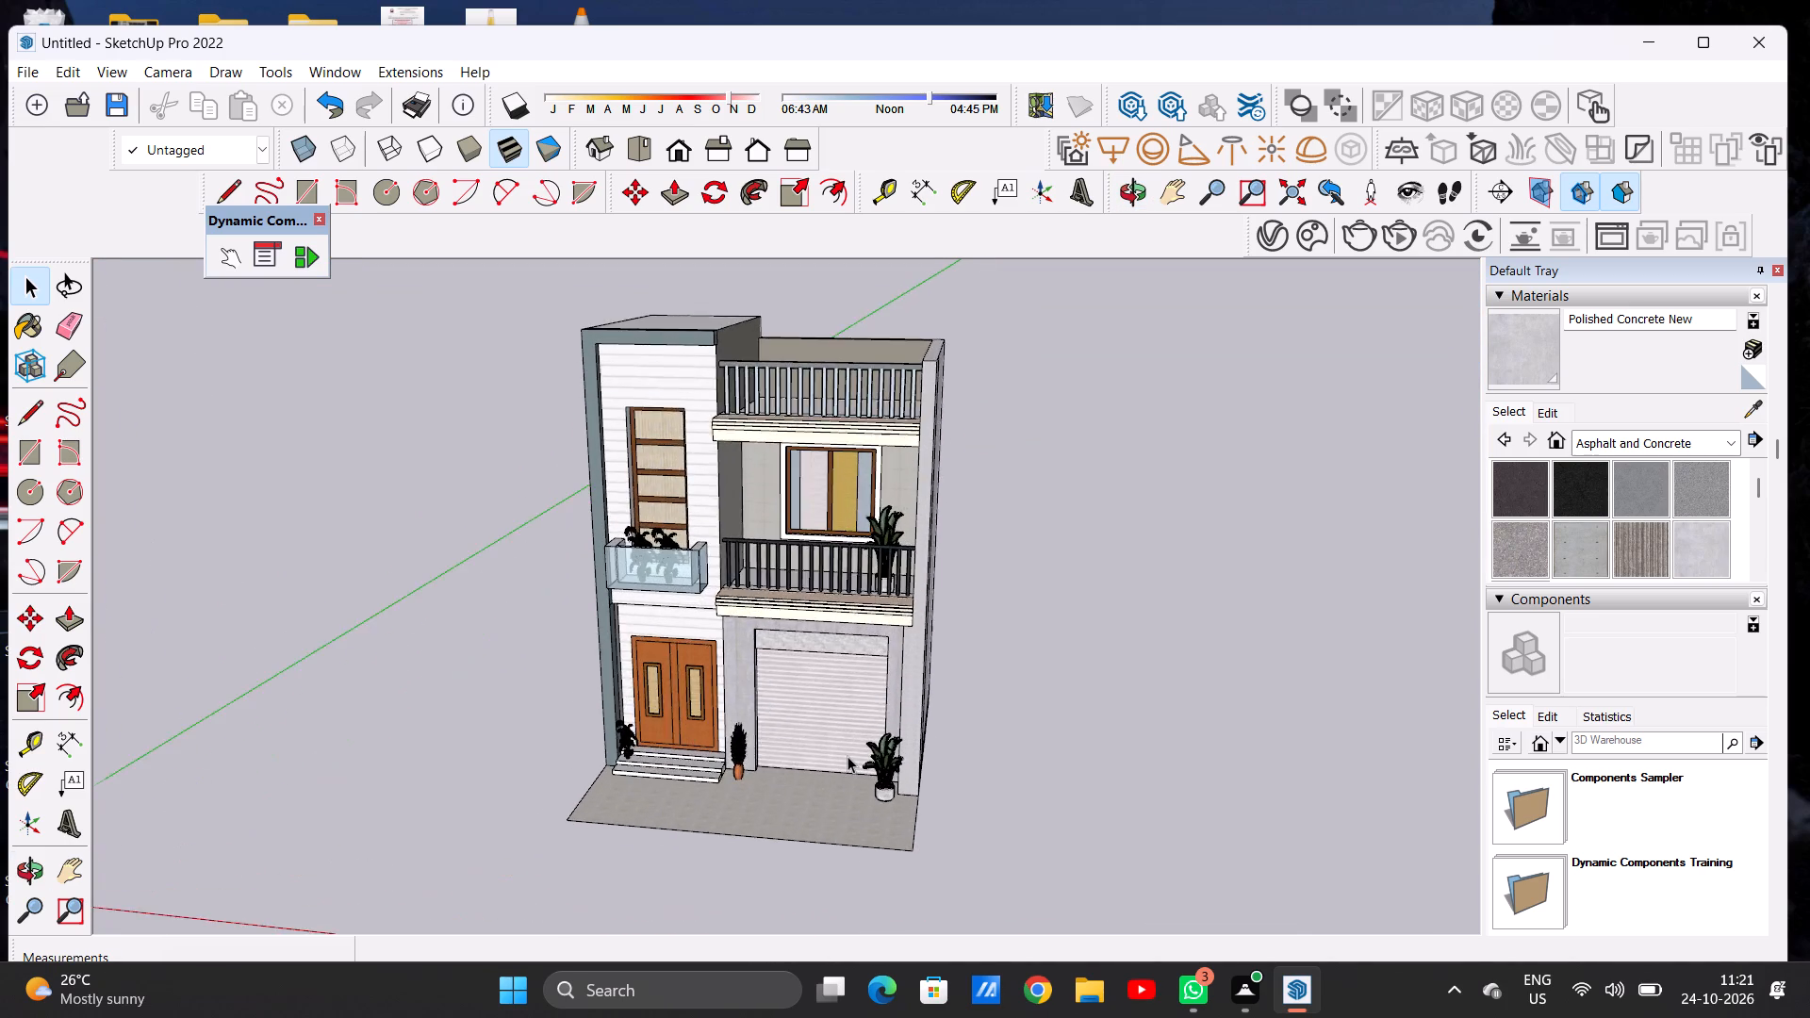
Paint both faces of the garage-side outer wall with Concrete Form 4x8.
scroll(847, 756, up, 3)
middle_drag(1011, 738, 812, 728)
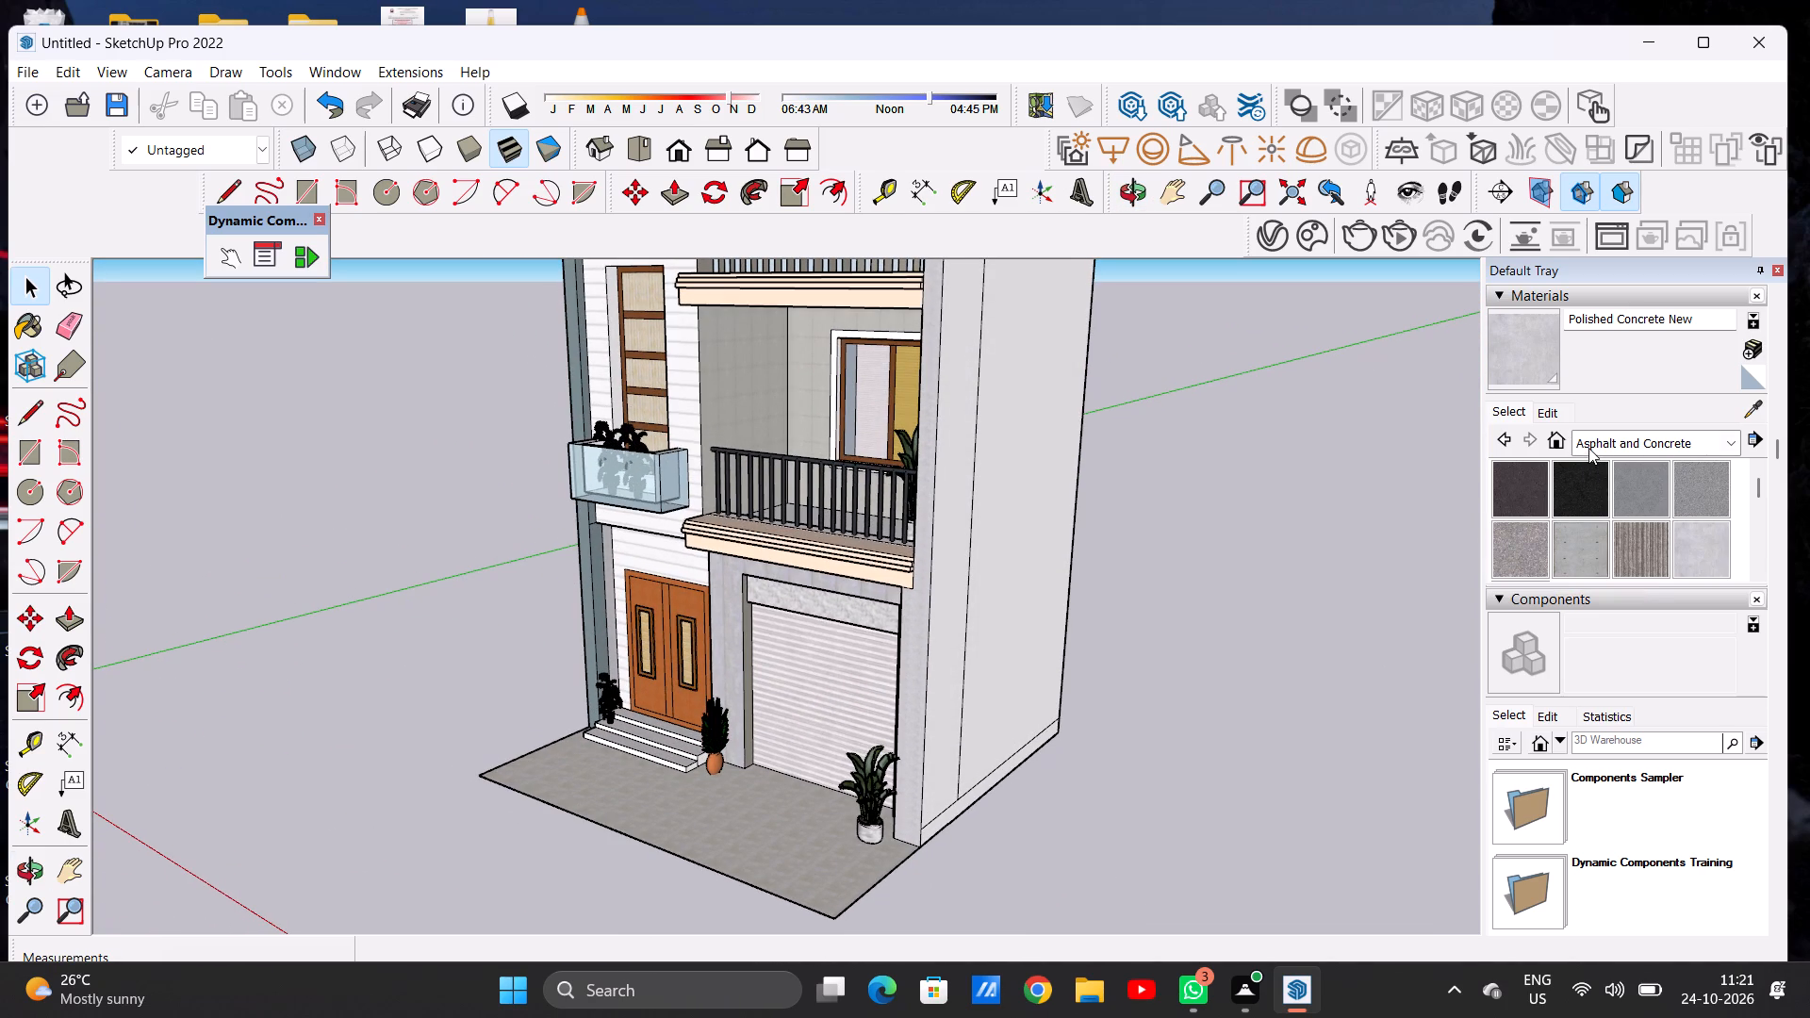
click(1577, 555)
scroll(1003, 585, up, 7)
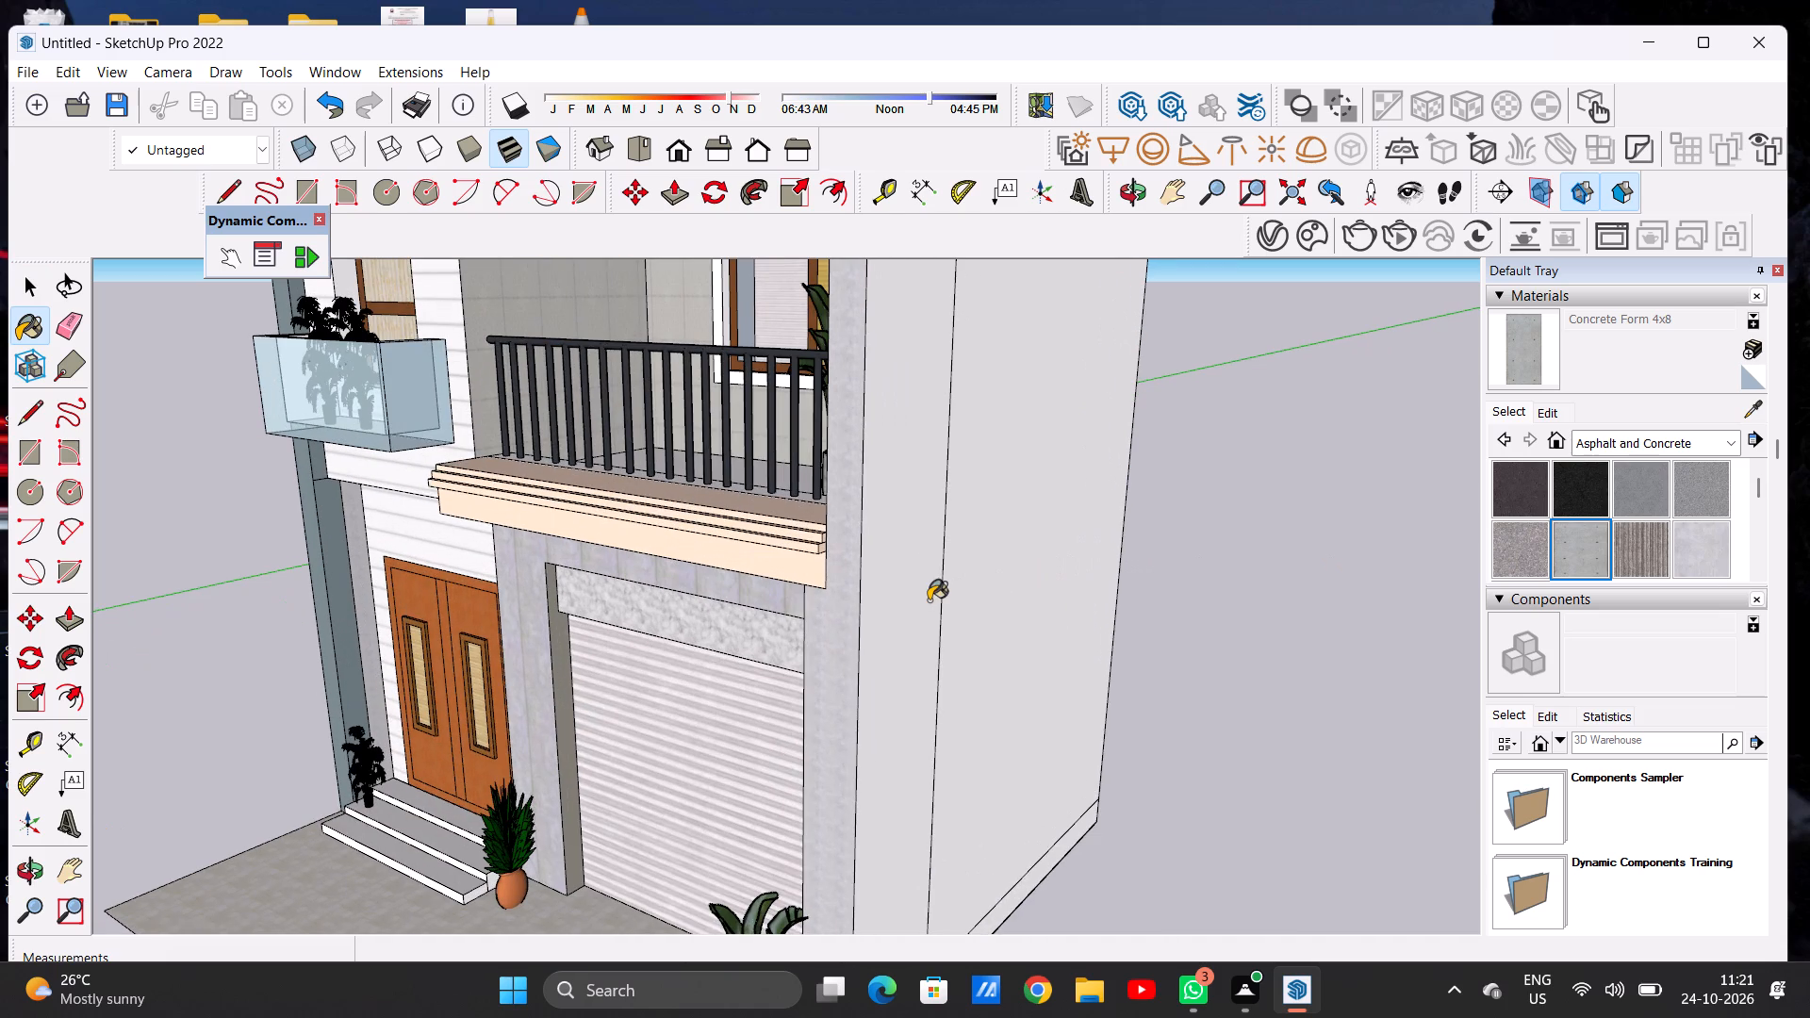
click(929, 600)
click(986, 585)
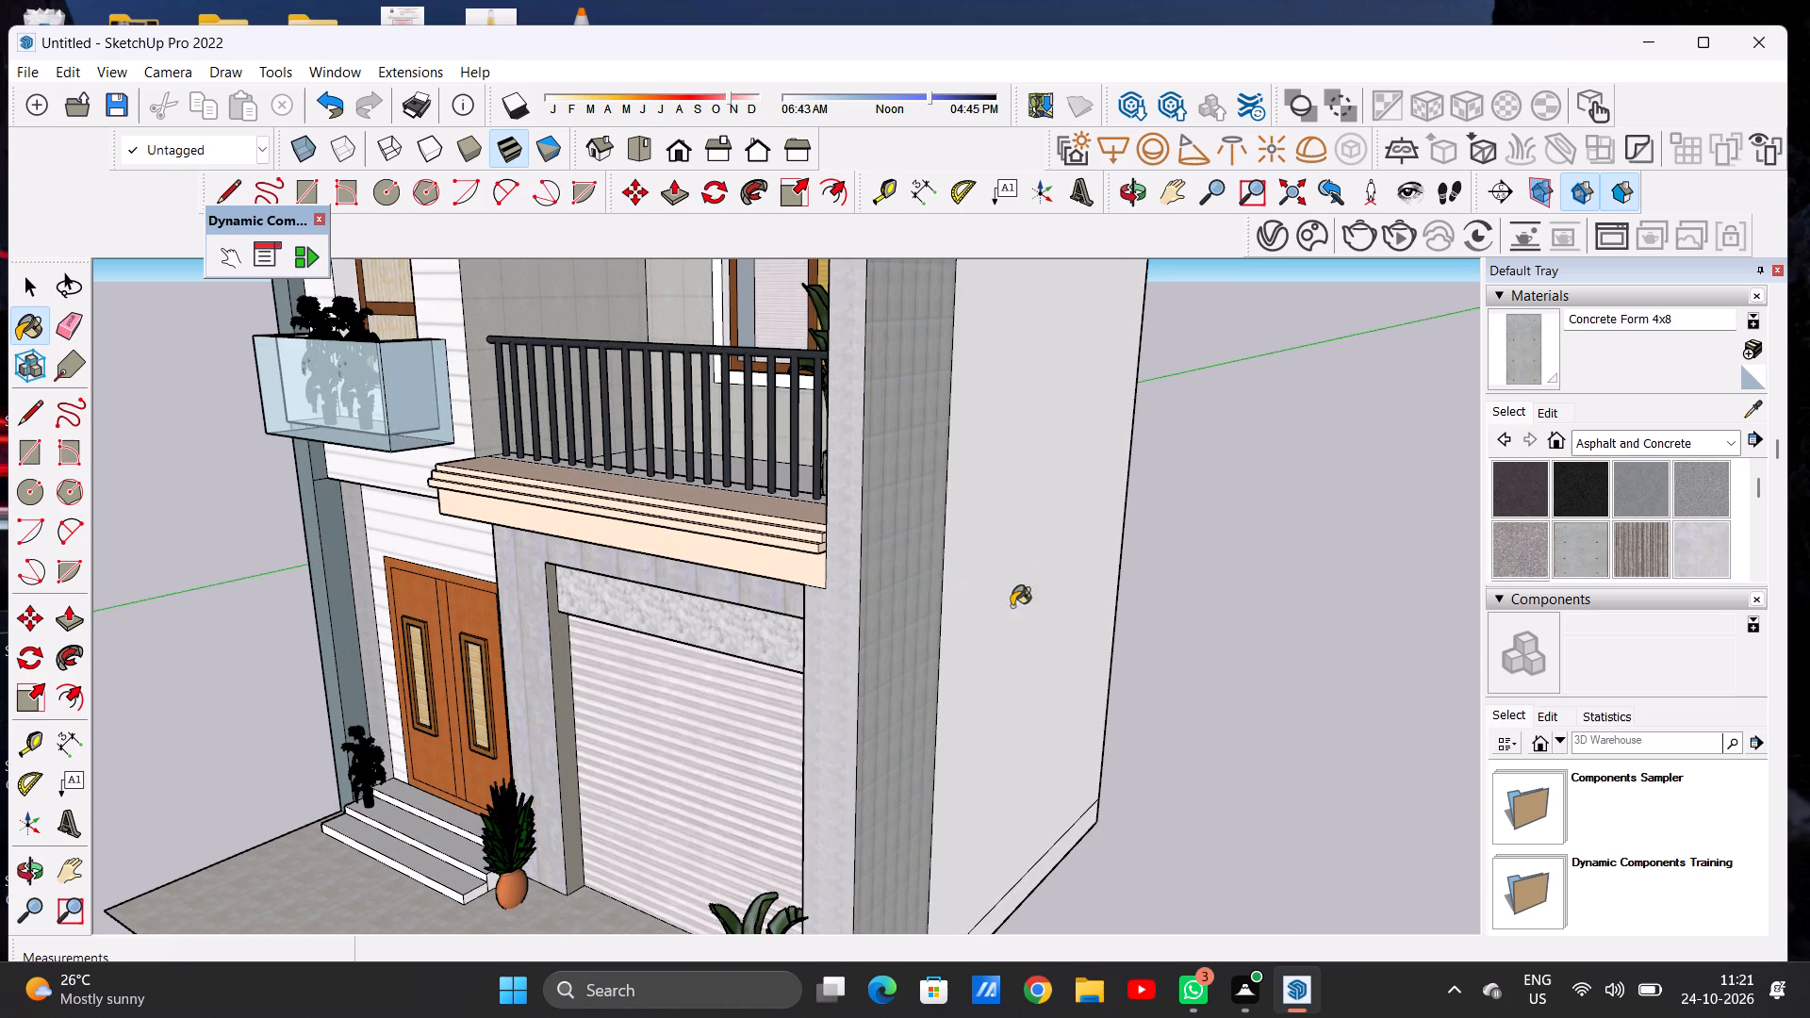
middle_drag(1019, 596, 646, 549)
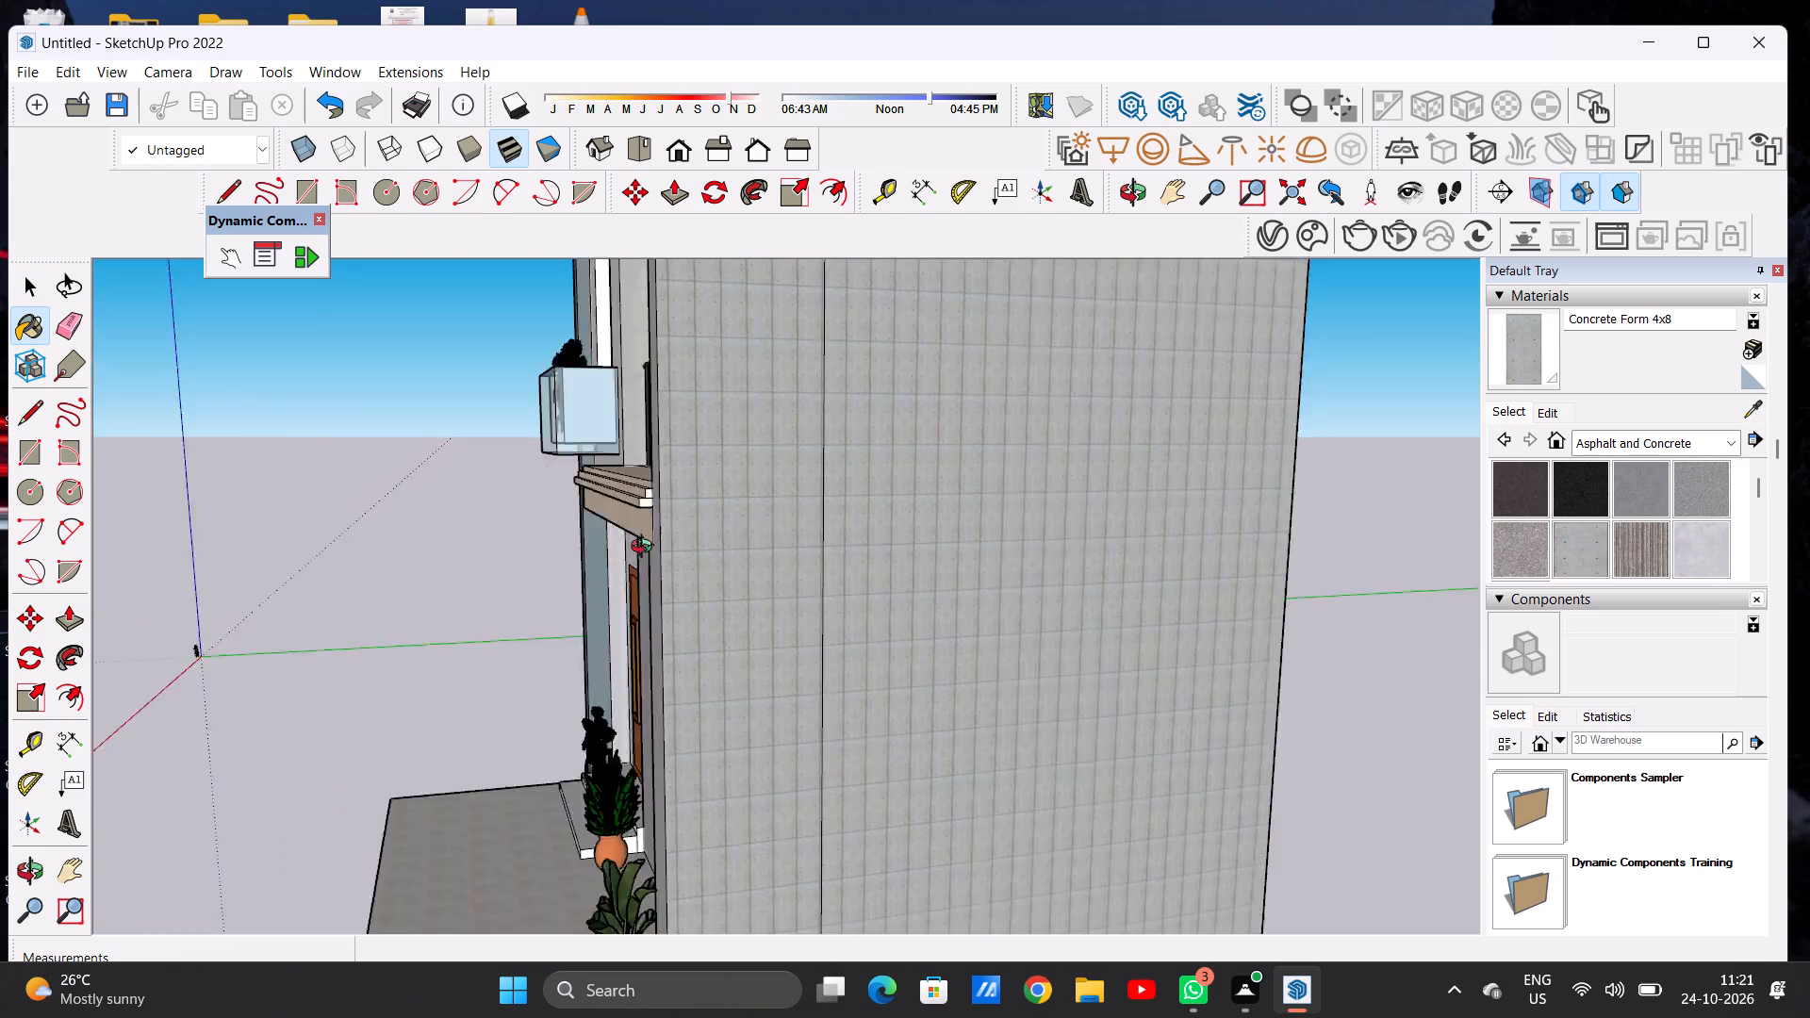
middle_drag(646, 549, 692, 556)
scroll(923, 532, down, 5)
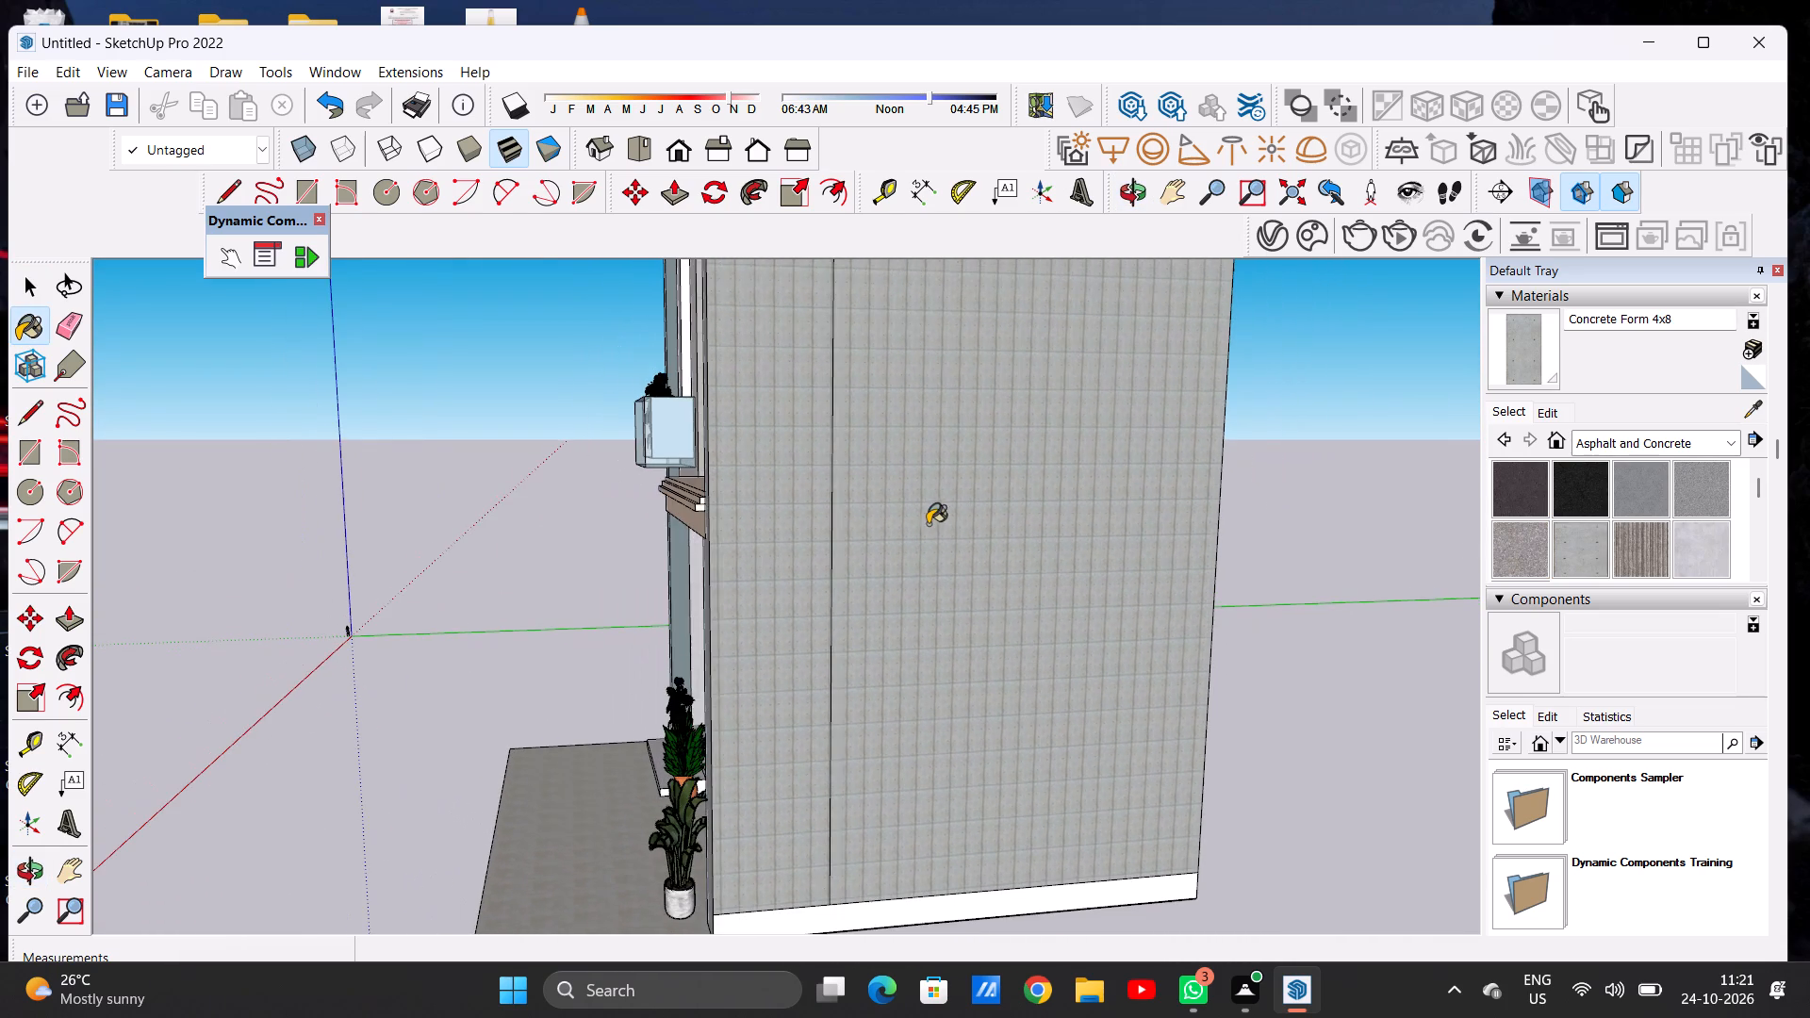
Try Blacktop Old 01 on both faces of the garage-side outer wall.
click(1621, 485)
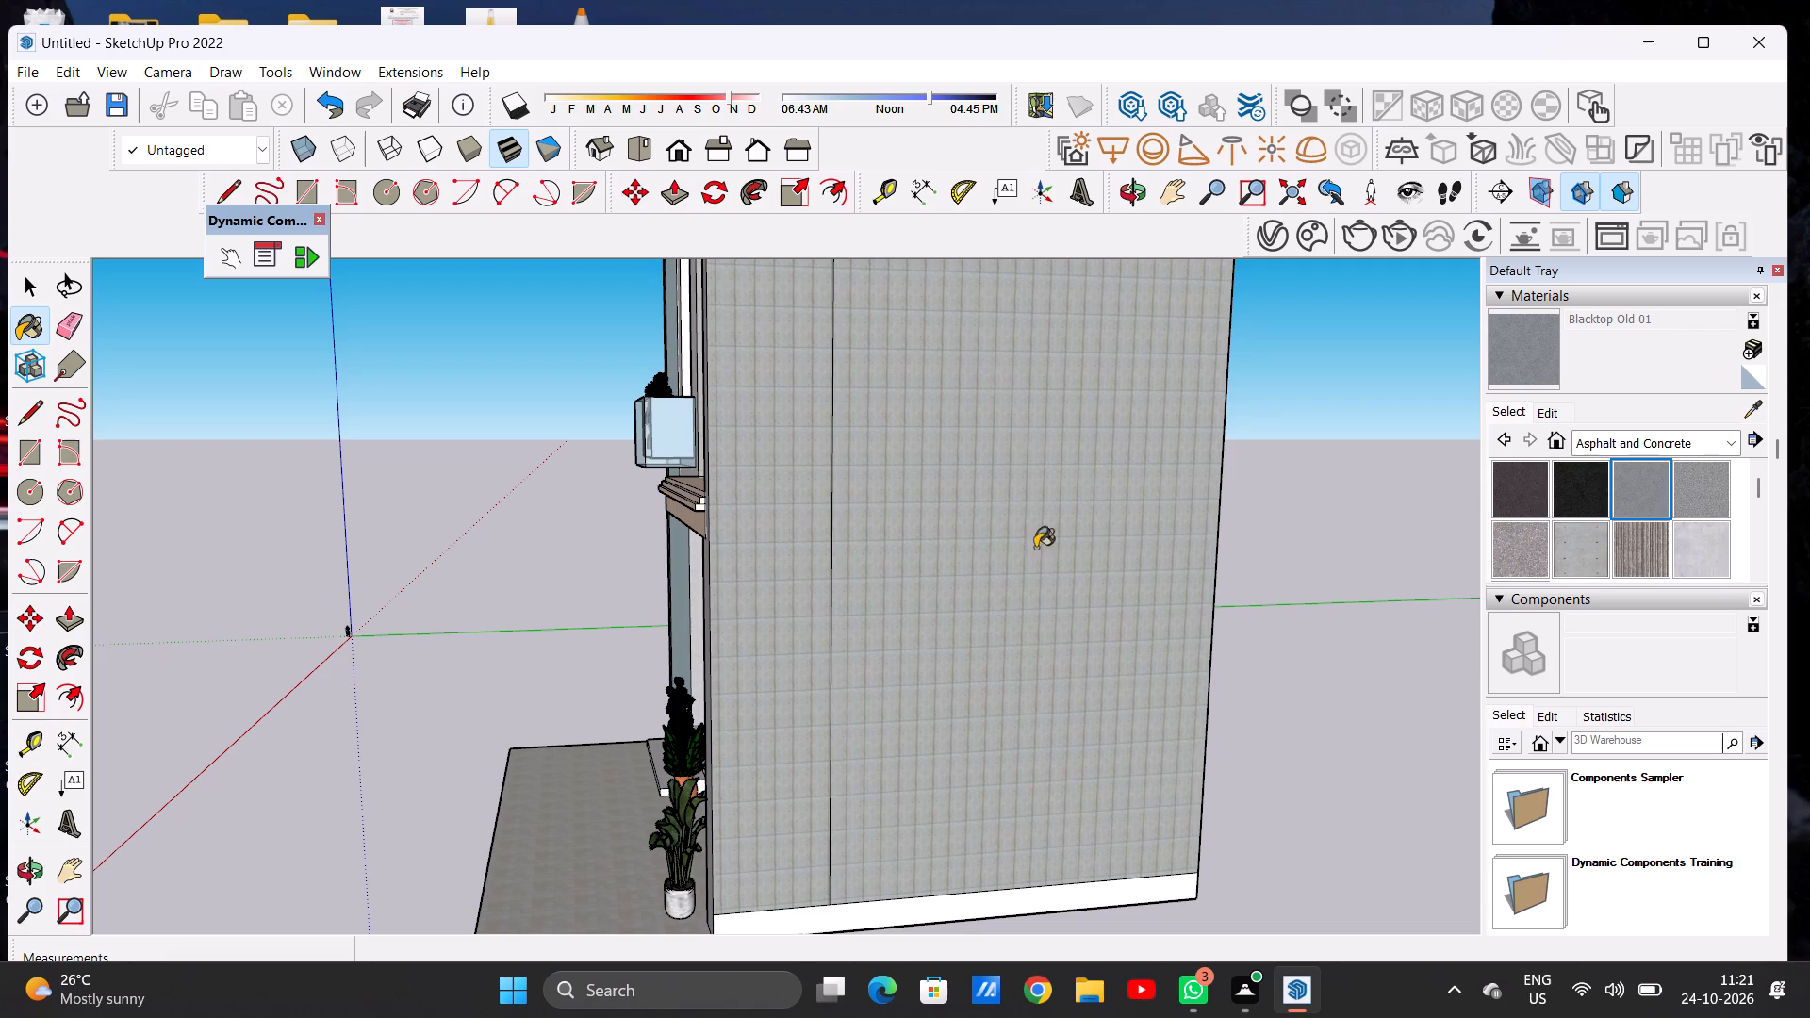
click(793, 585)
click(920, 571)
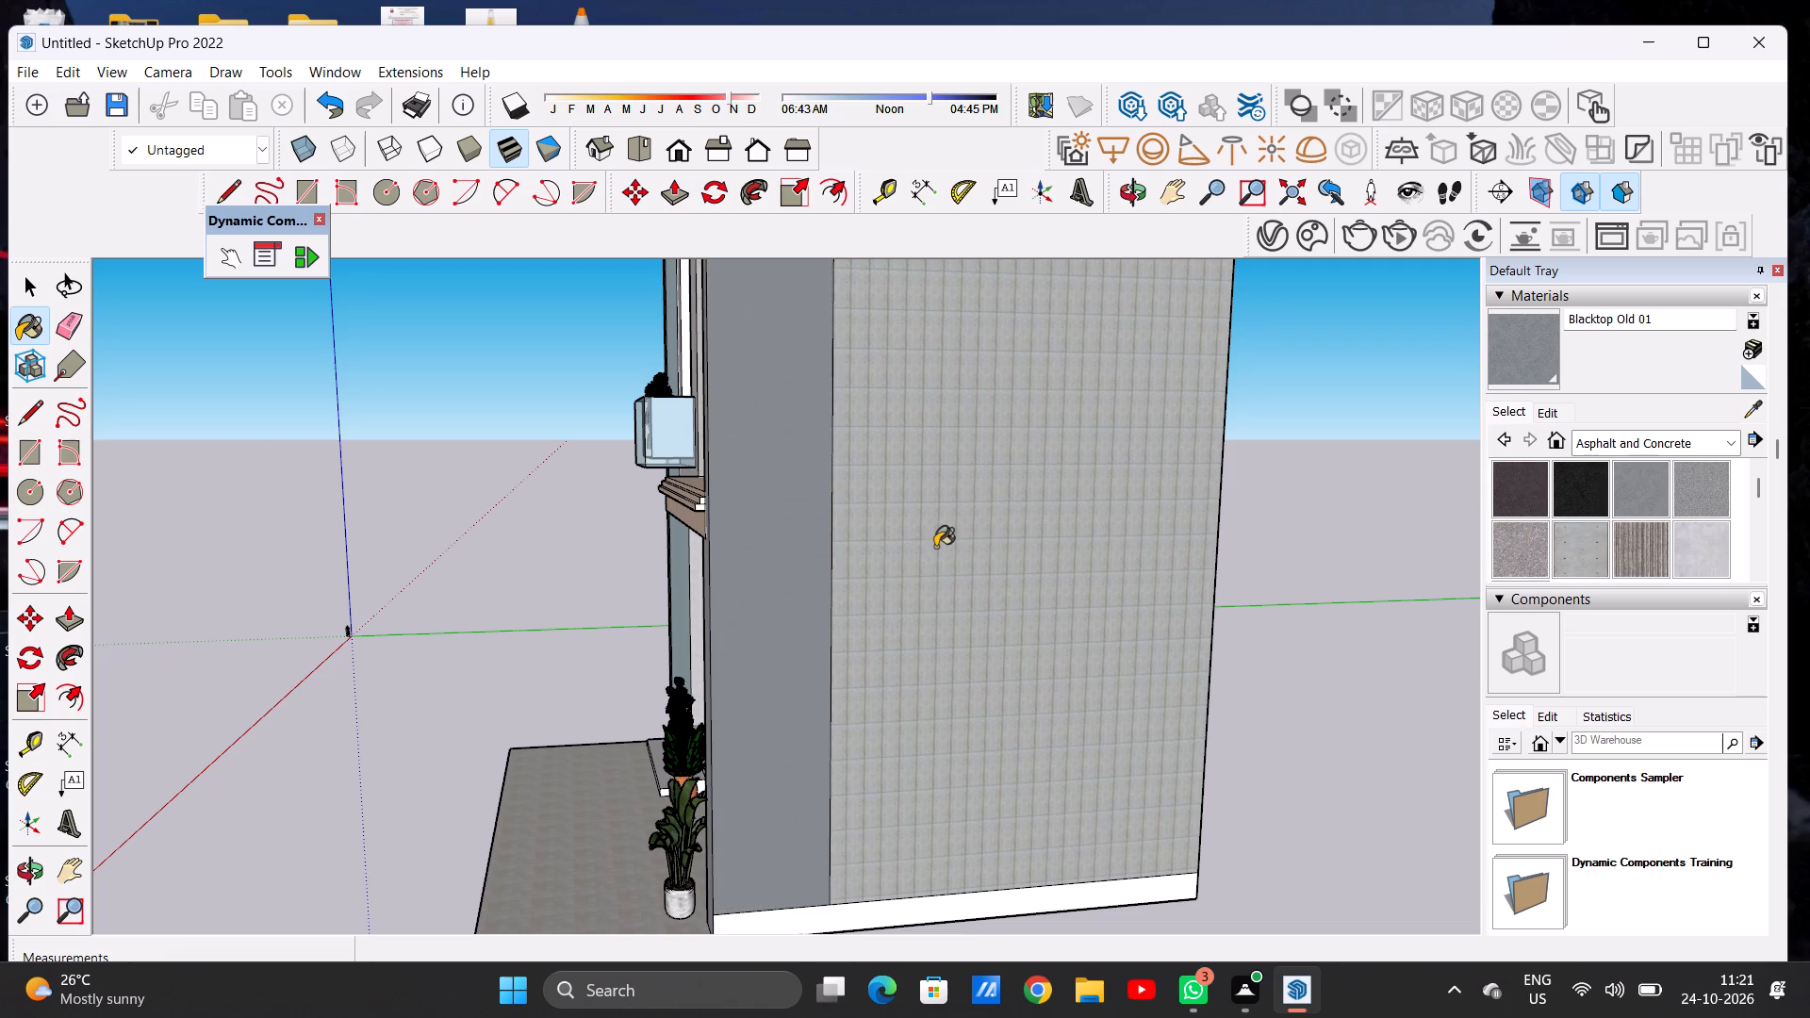
Paint both faces of the garage-side outer wall and its base strip with Polished Concrete New.
click(1595, 544)
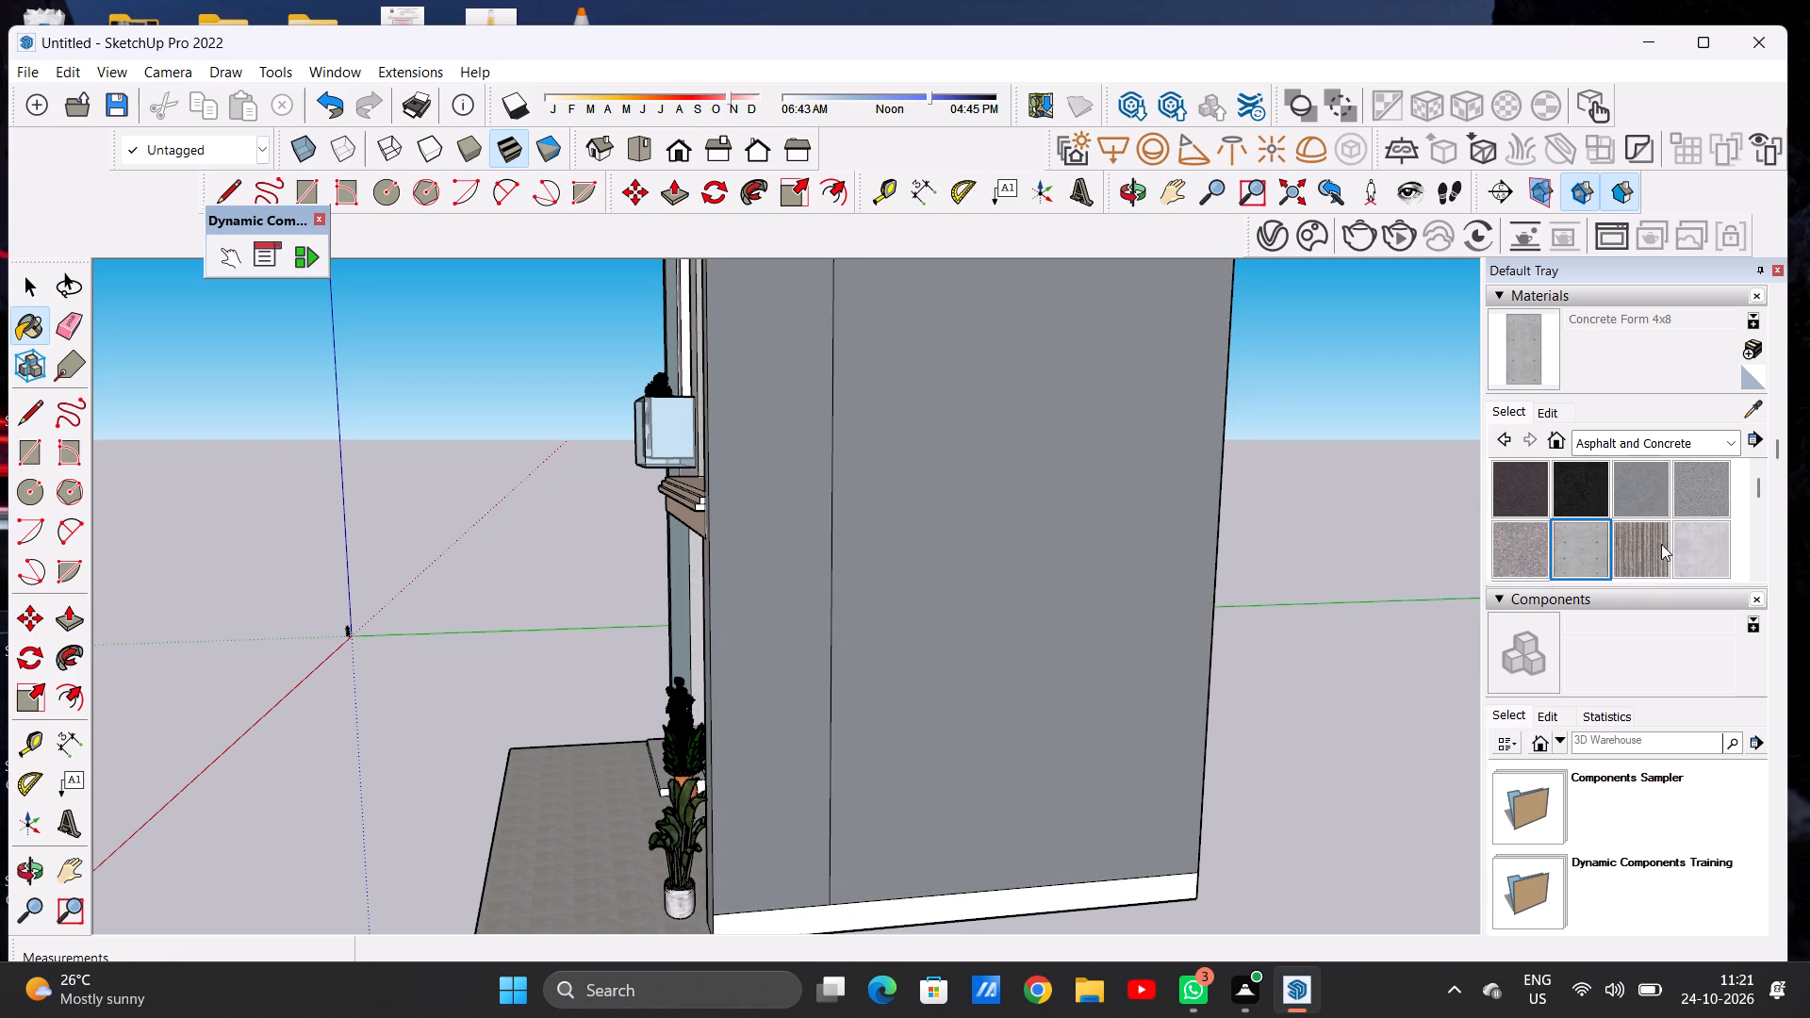
click(1684, 539)
click(790, 619)
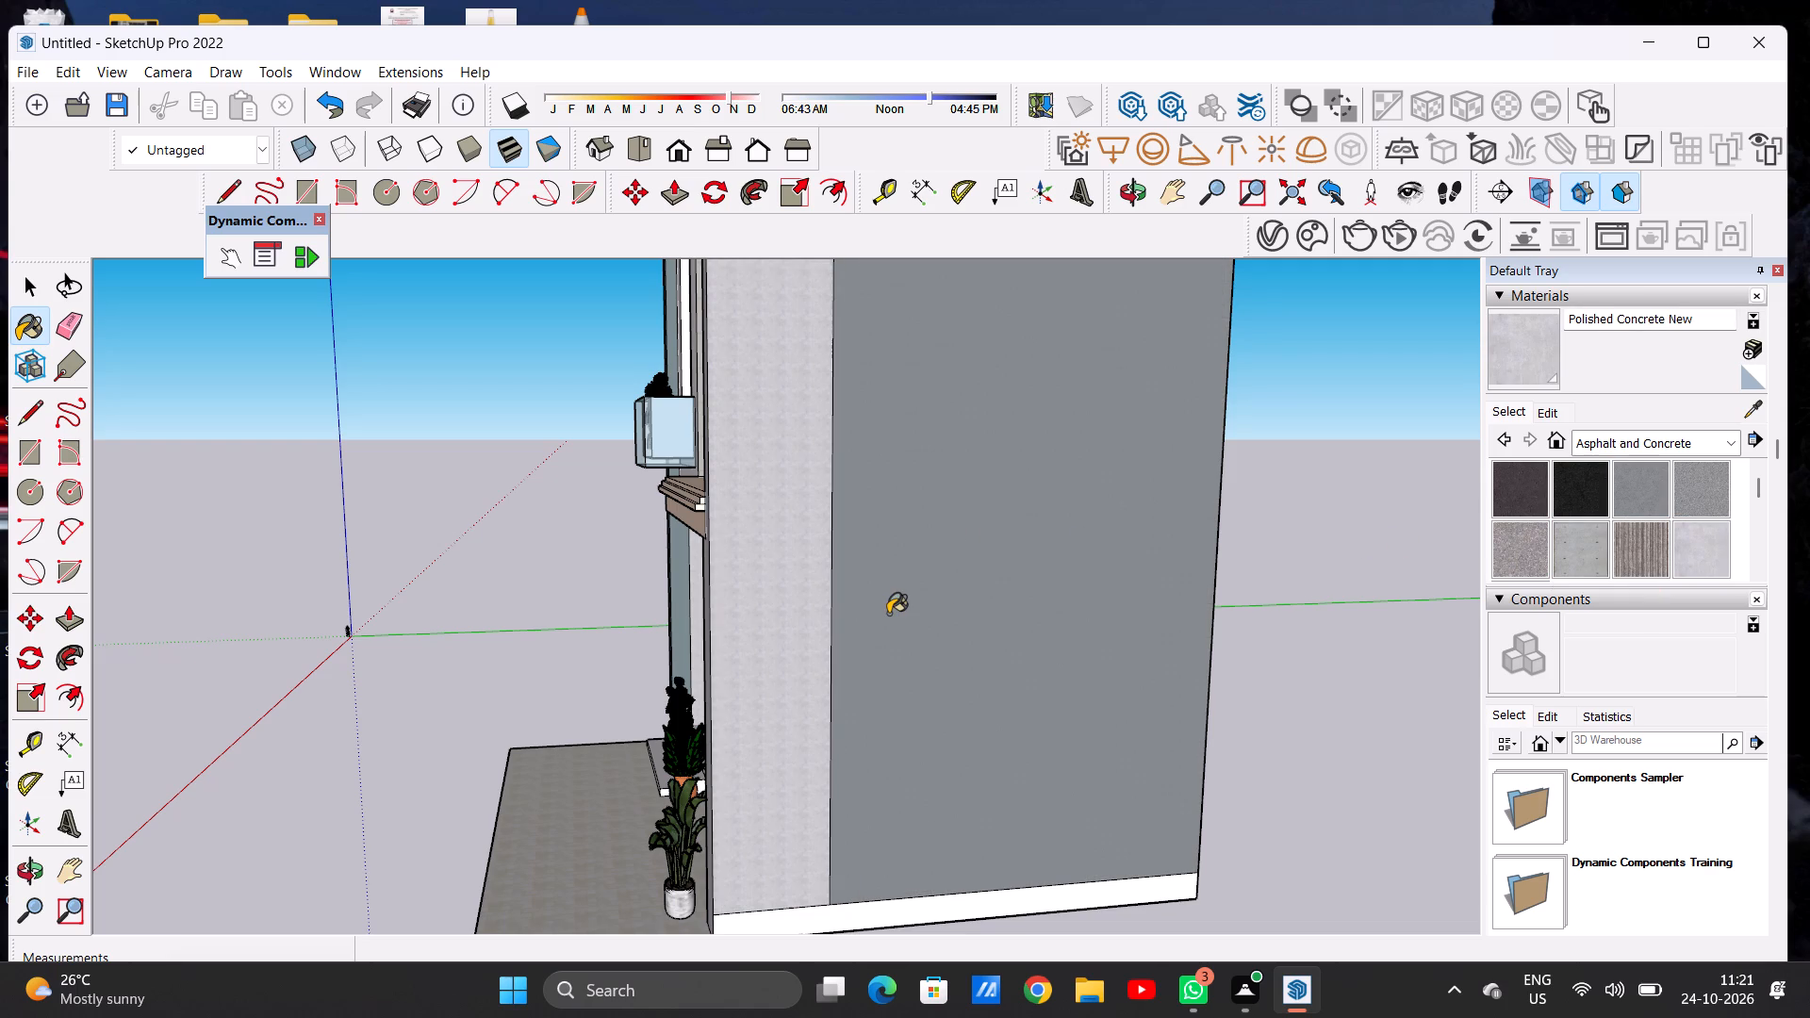
click(888, 614)
scroll(930, 531, down, 5)
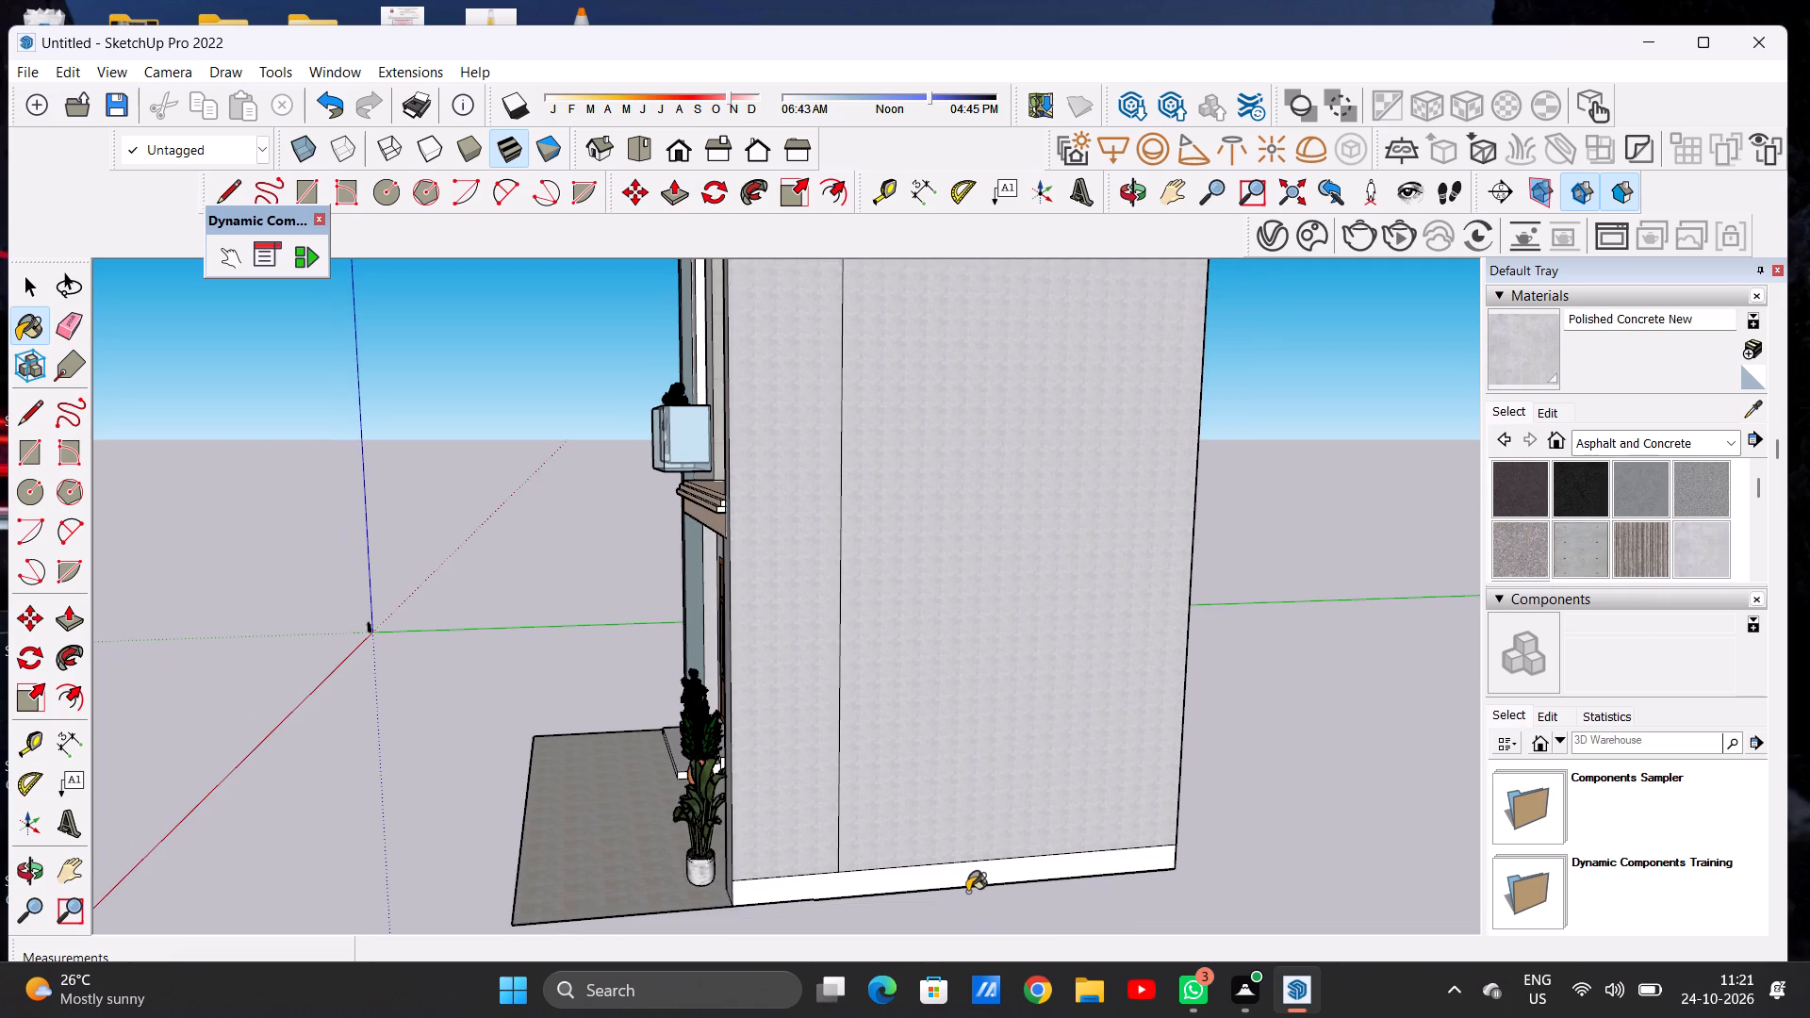
scroll(967, 892, up, 14)
click(953, 813)
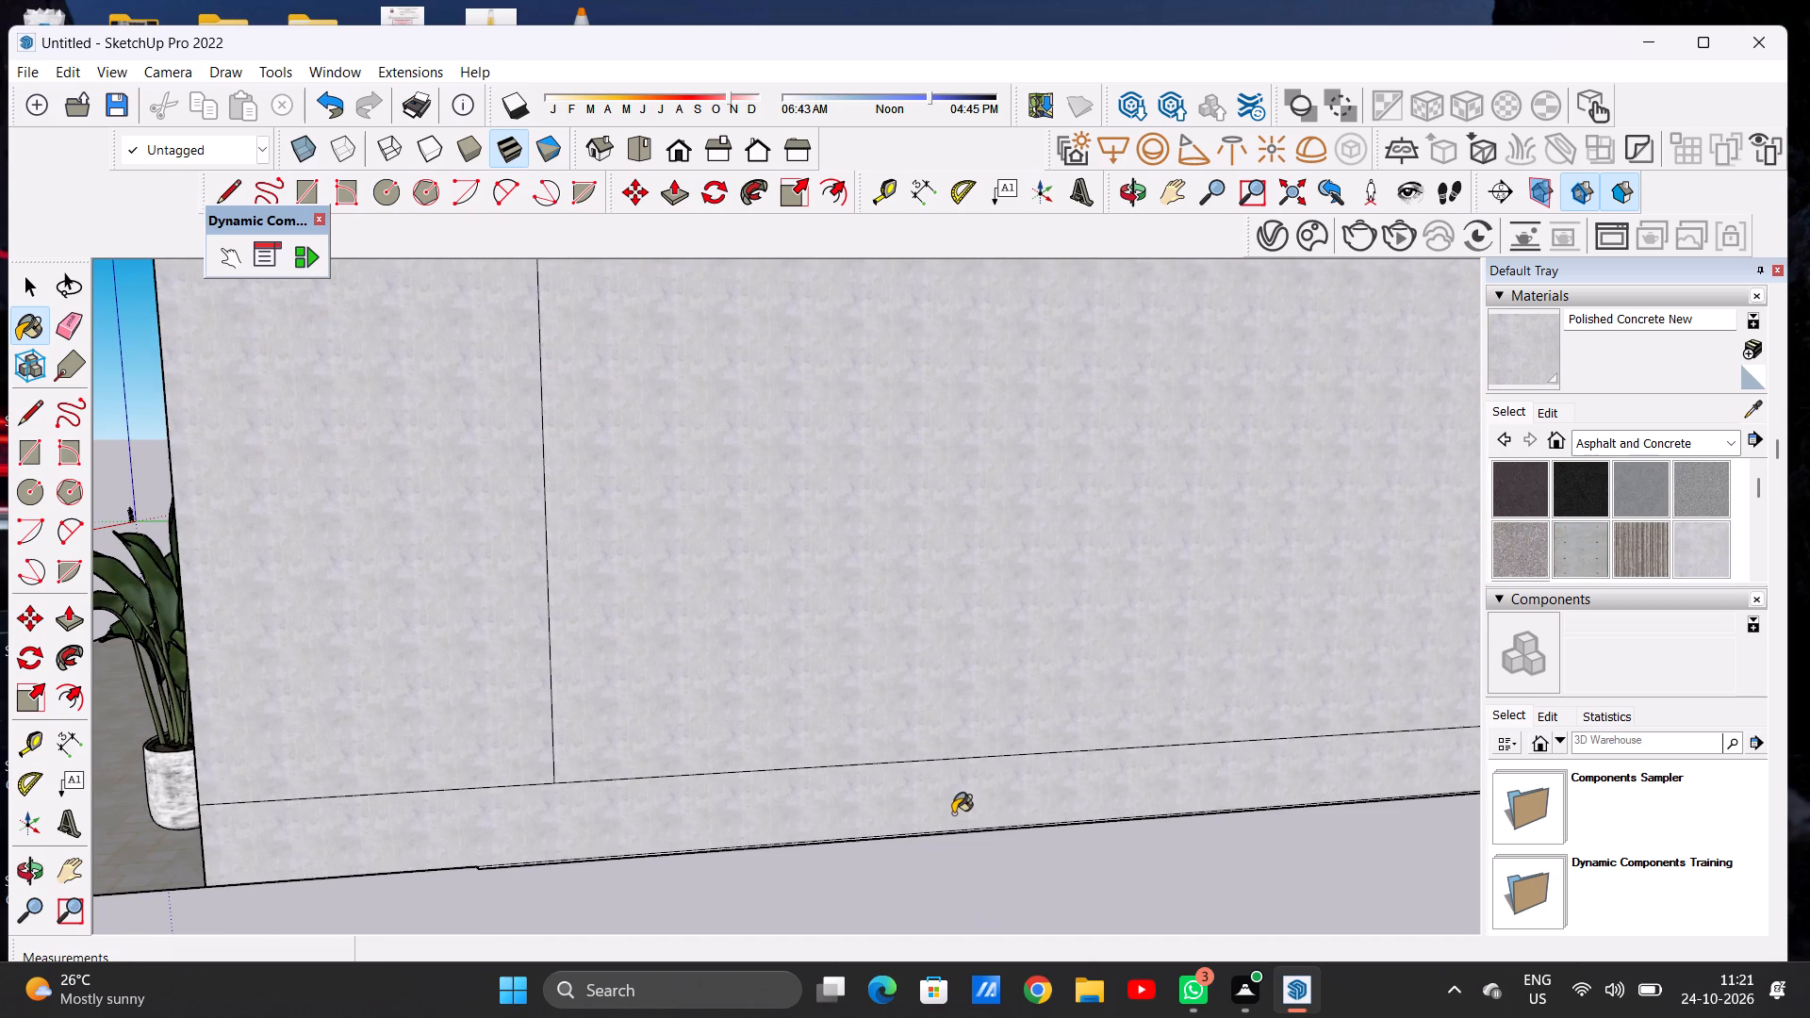
Paint the house's rear wall and its base strip with Polished Concrete New.
scroll(942, 817, down, 9)
scroll(866, 827, down, 20)
scroll(866, 827, down, 8)
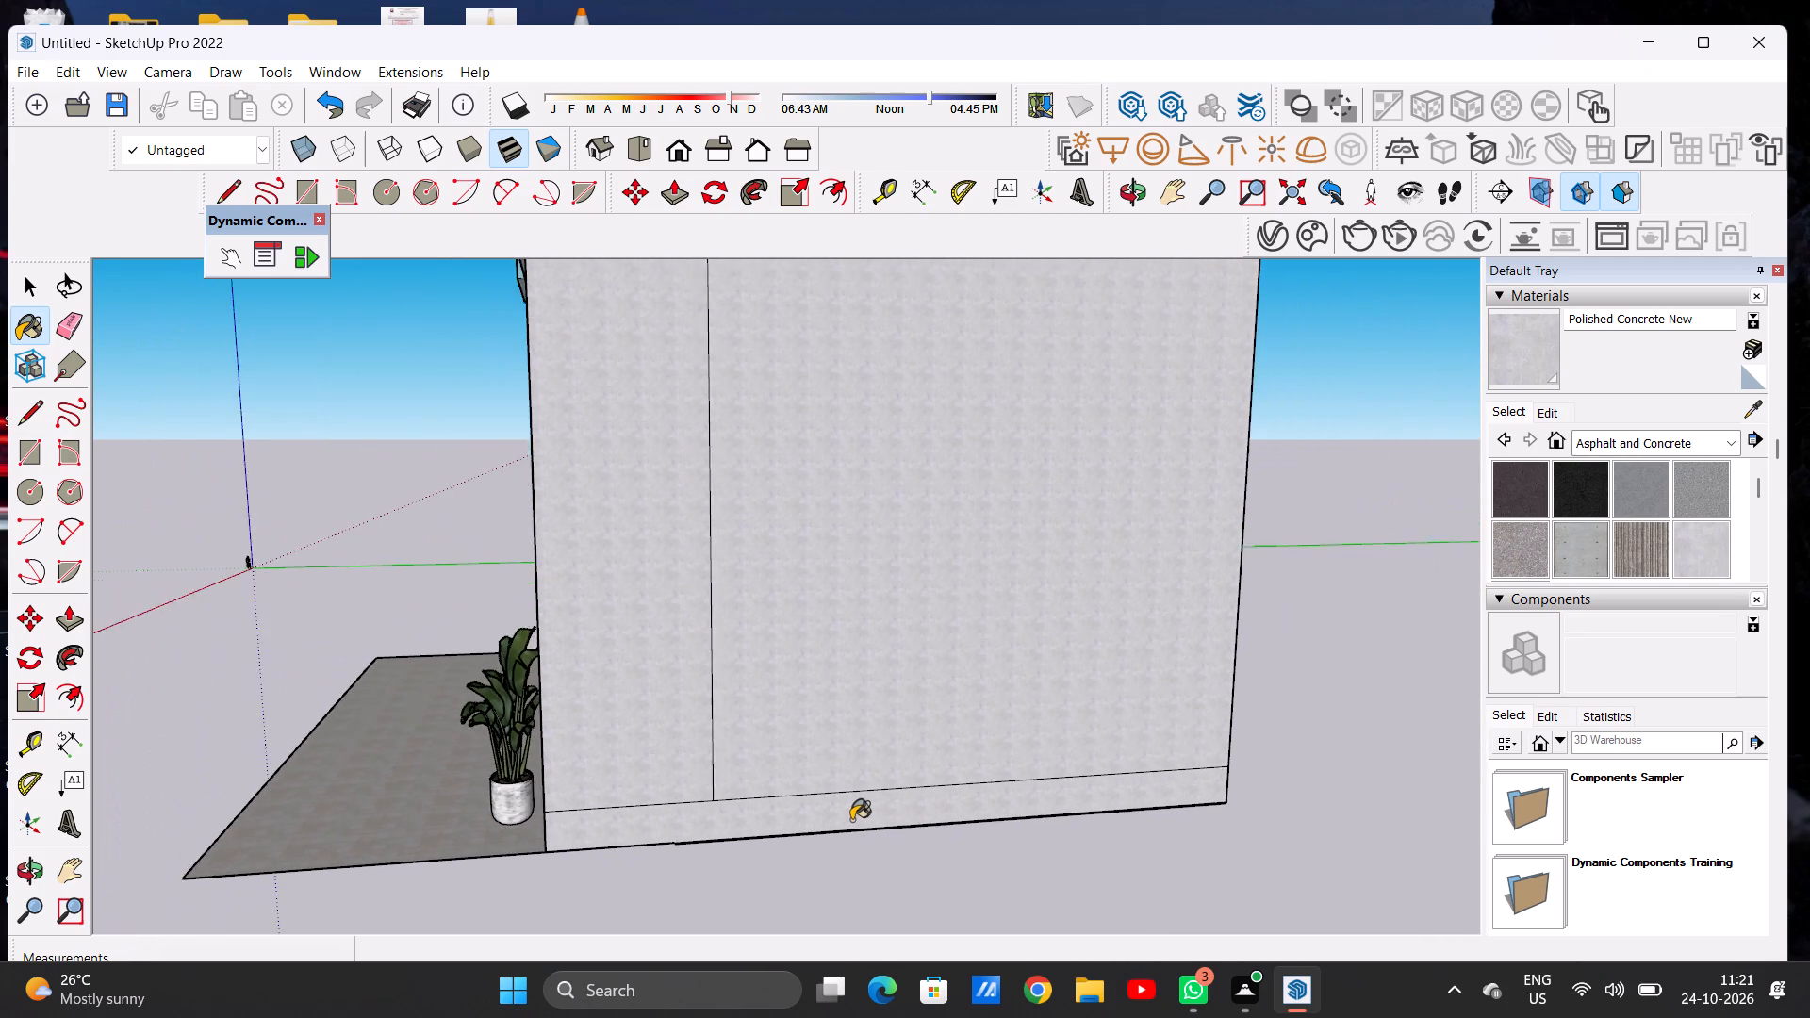
scroll(851, 820, down, 20)
middle_drag(1129, 566, 1090, 552)
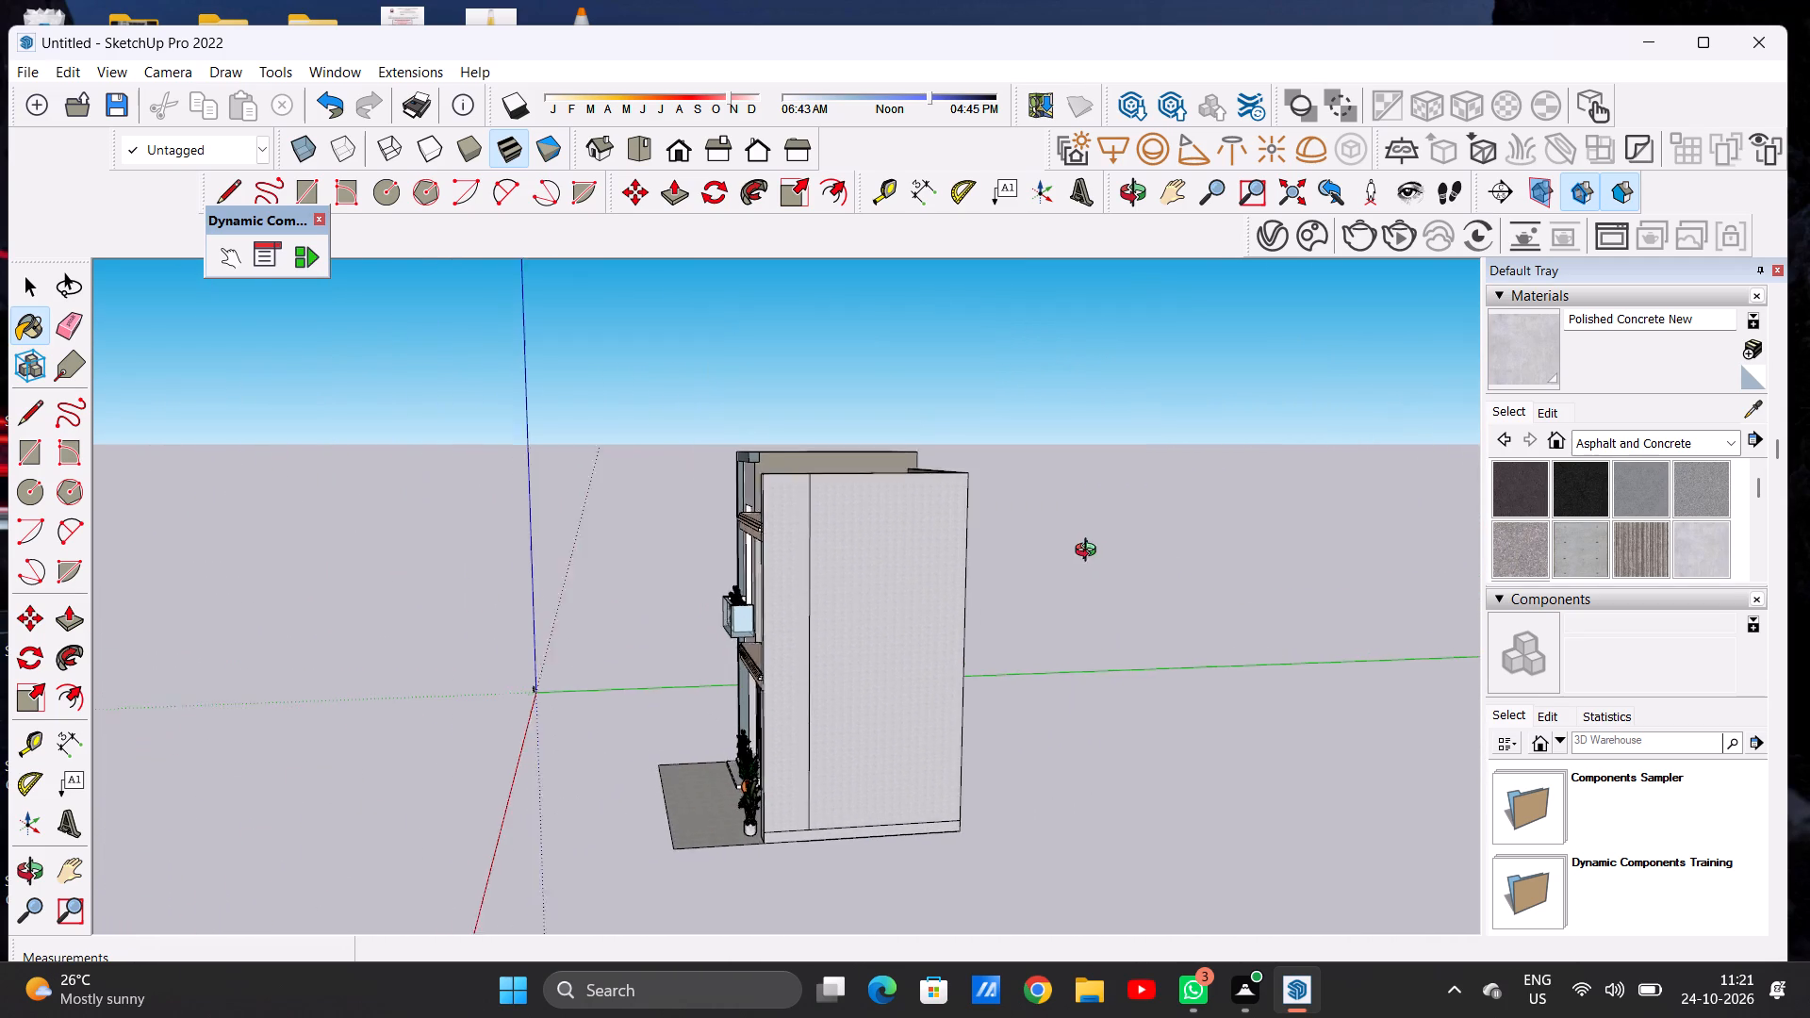
middle_drag(1090, 552, 648, 685)
scroll(882, 658, up, 6)
click(868, 651)
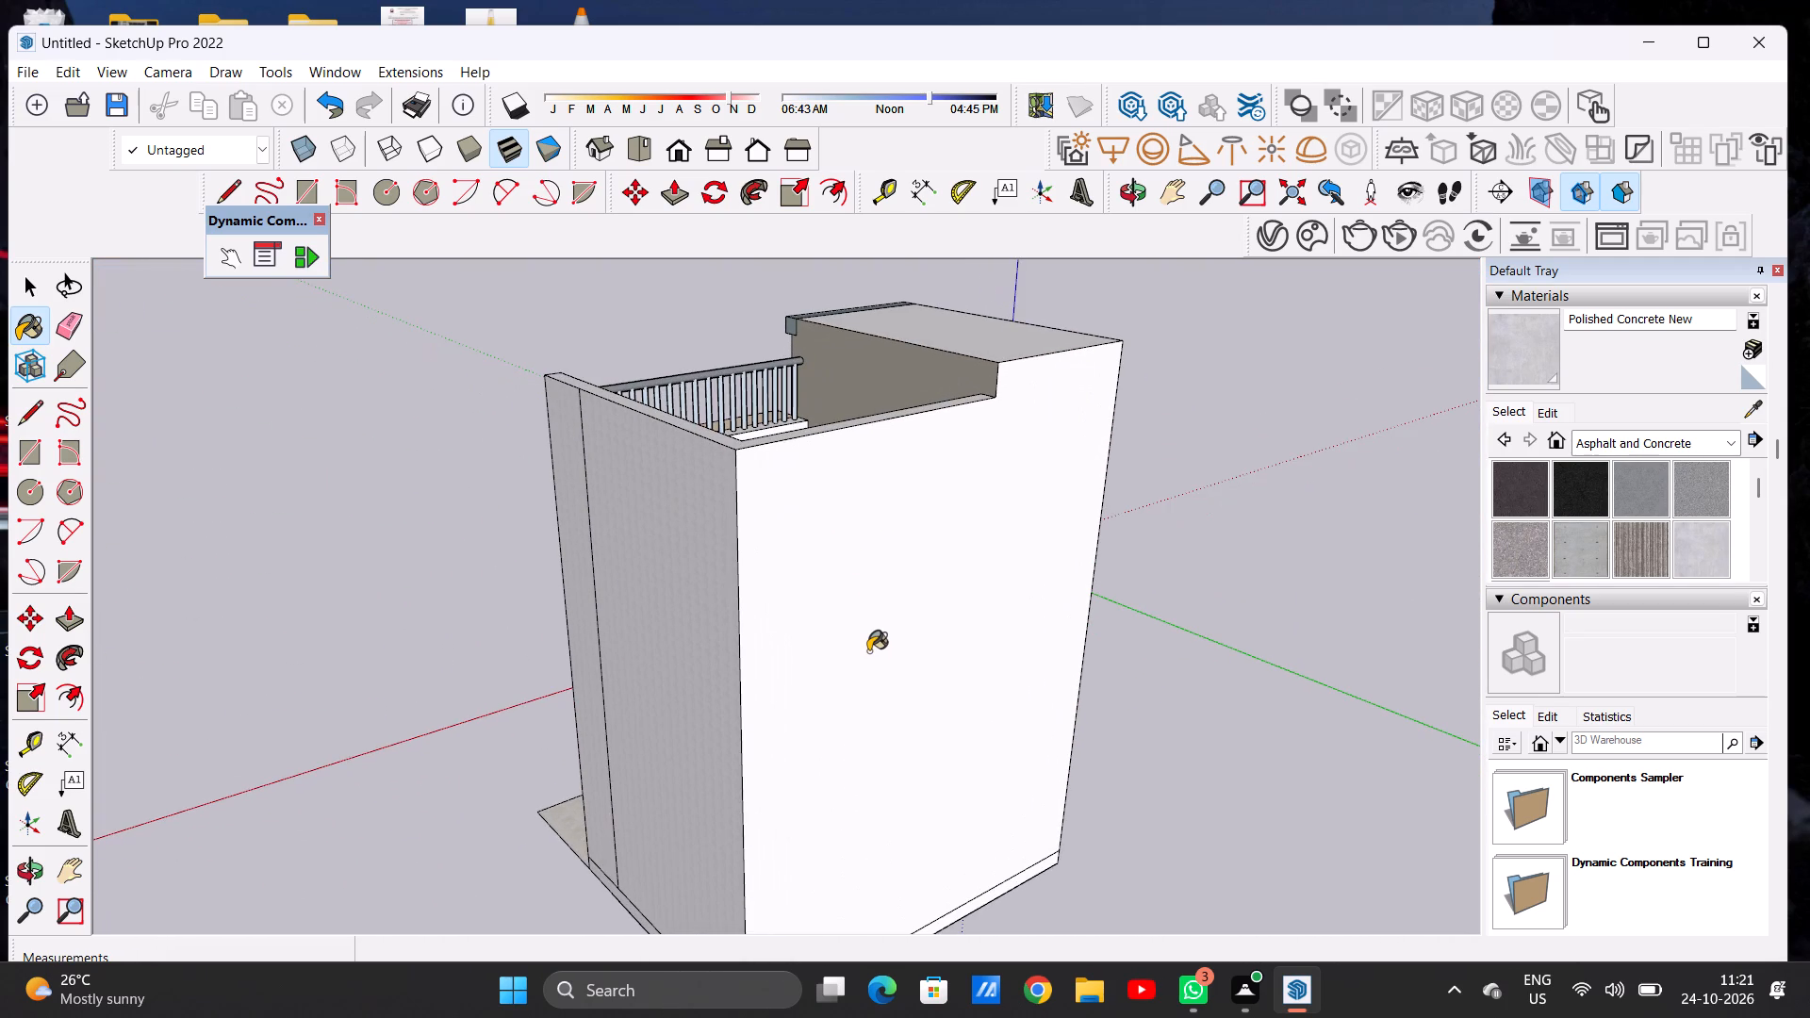
scroll(836, 647, down, 9)
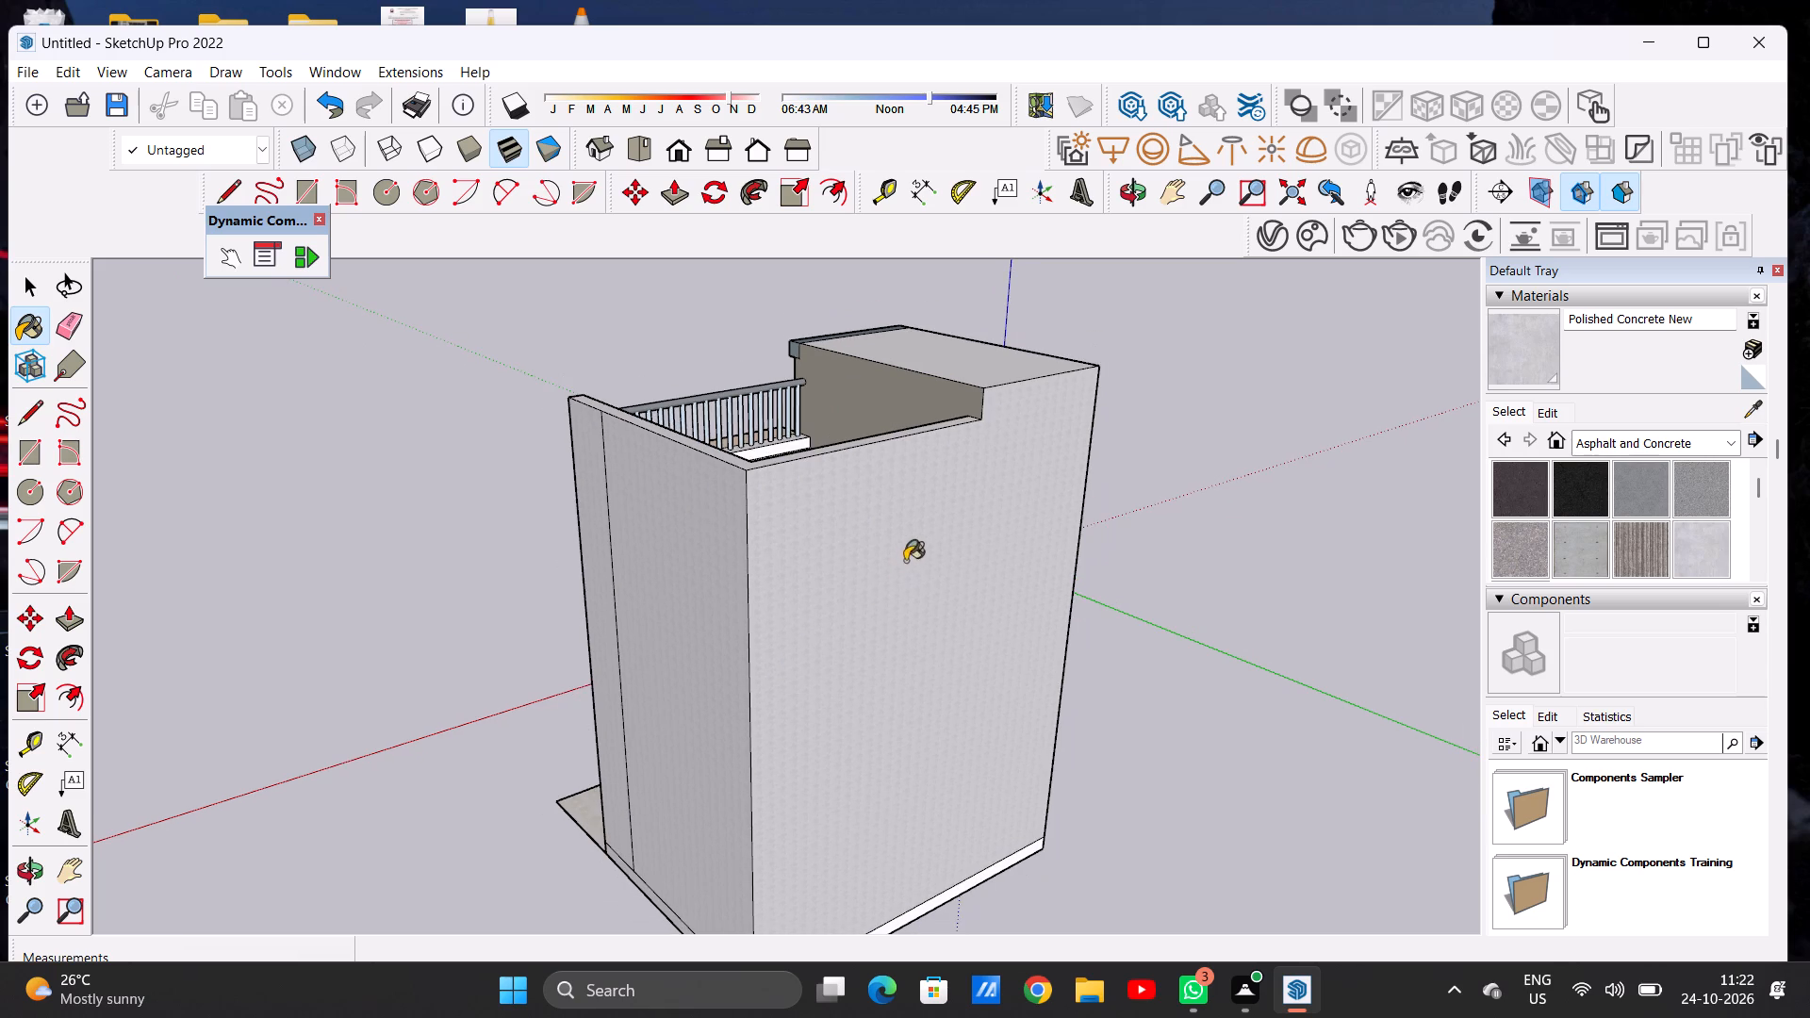
scroll(827, 917, up, 9)
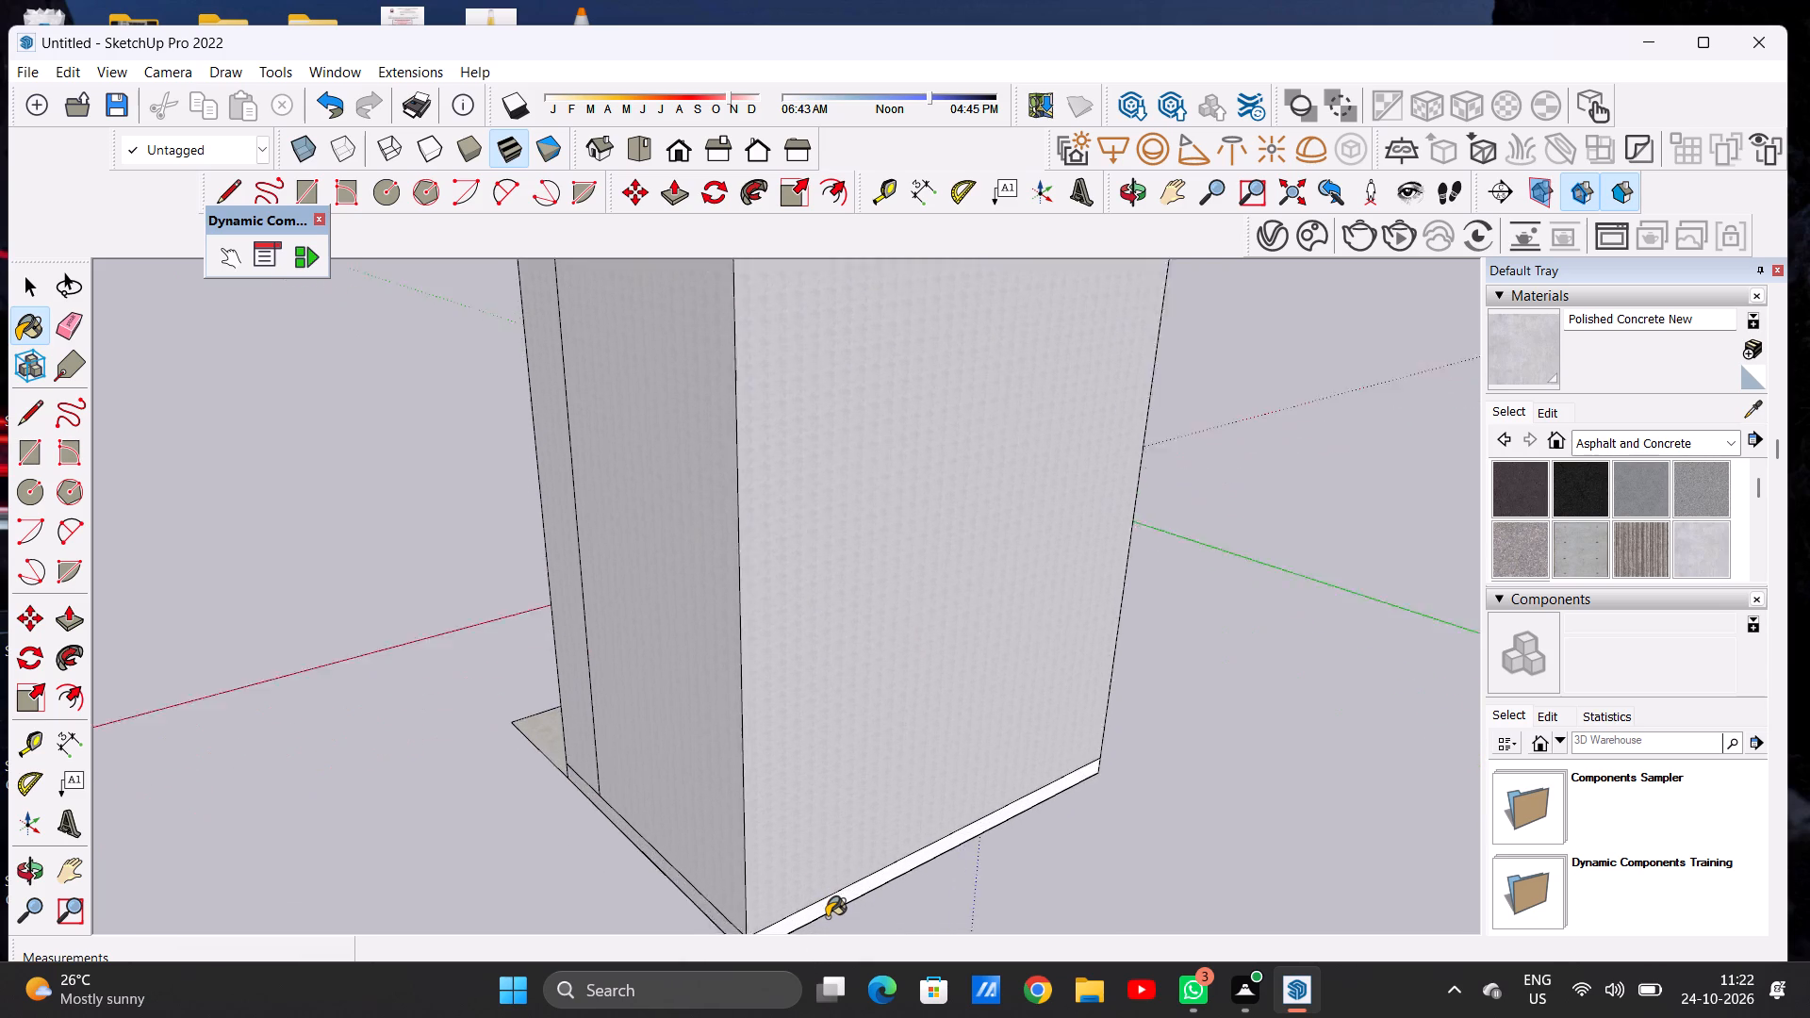
scroll(827, 917, up, 12)
click(832, 894)
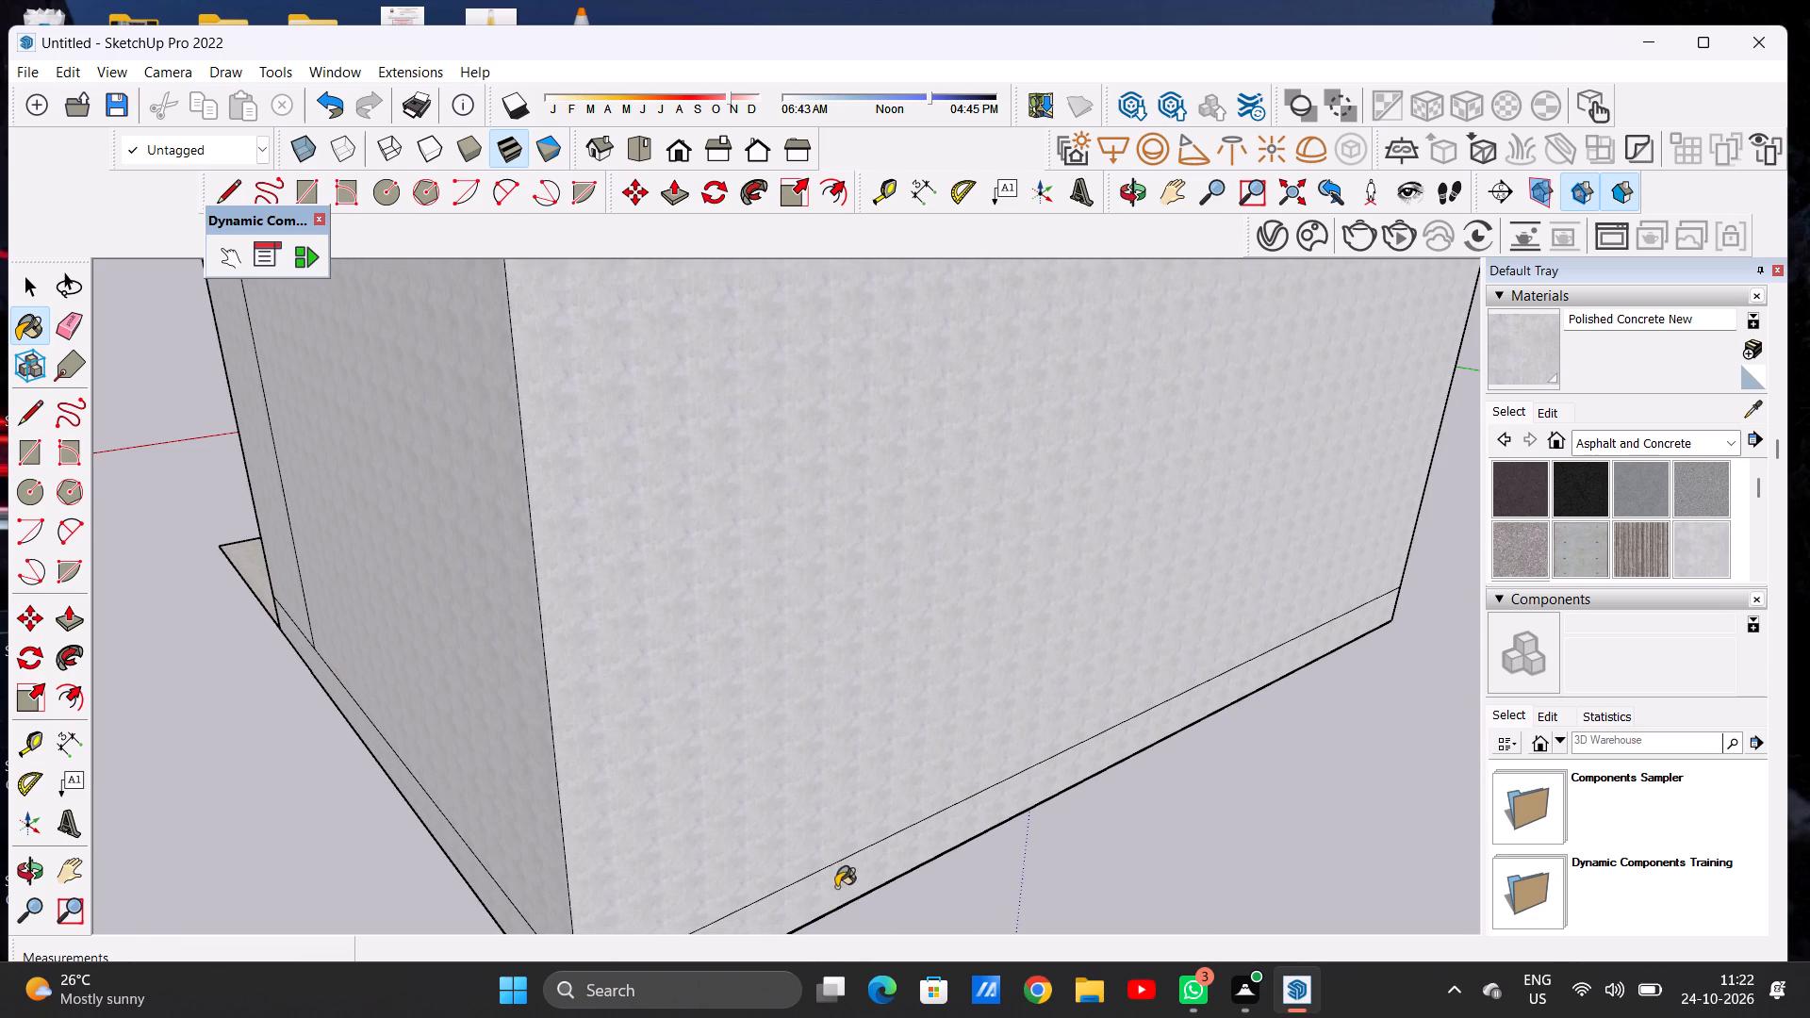
Paint the entrance-side outer wall, including the narrow vertical faces beside the grey front frame, with Polished Concrete New.
scroll(807, 886, down, 18)
scroll(761, 818, down, 5)
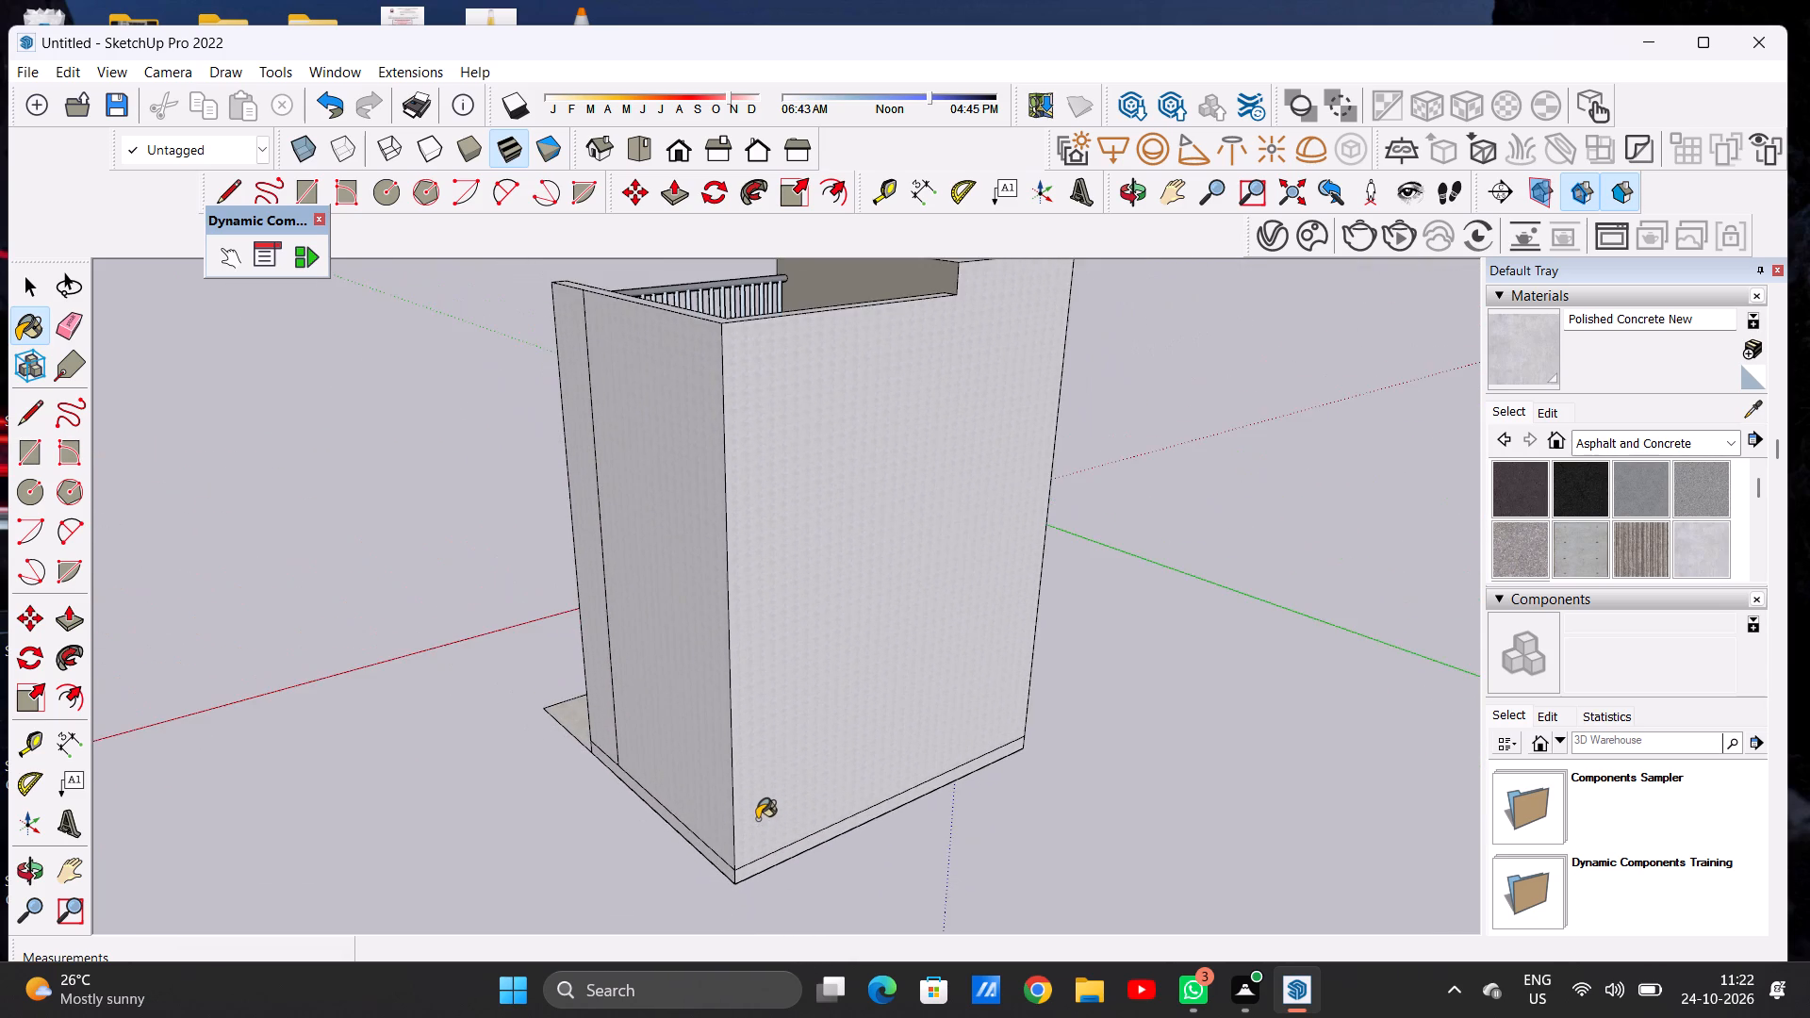
scroll(757, 819, down, 5)
middle_drag(1143, 731, 656, 749)
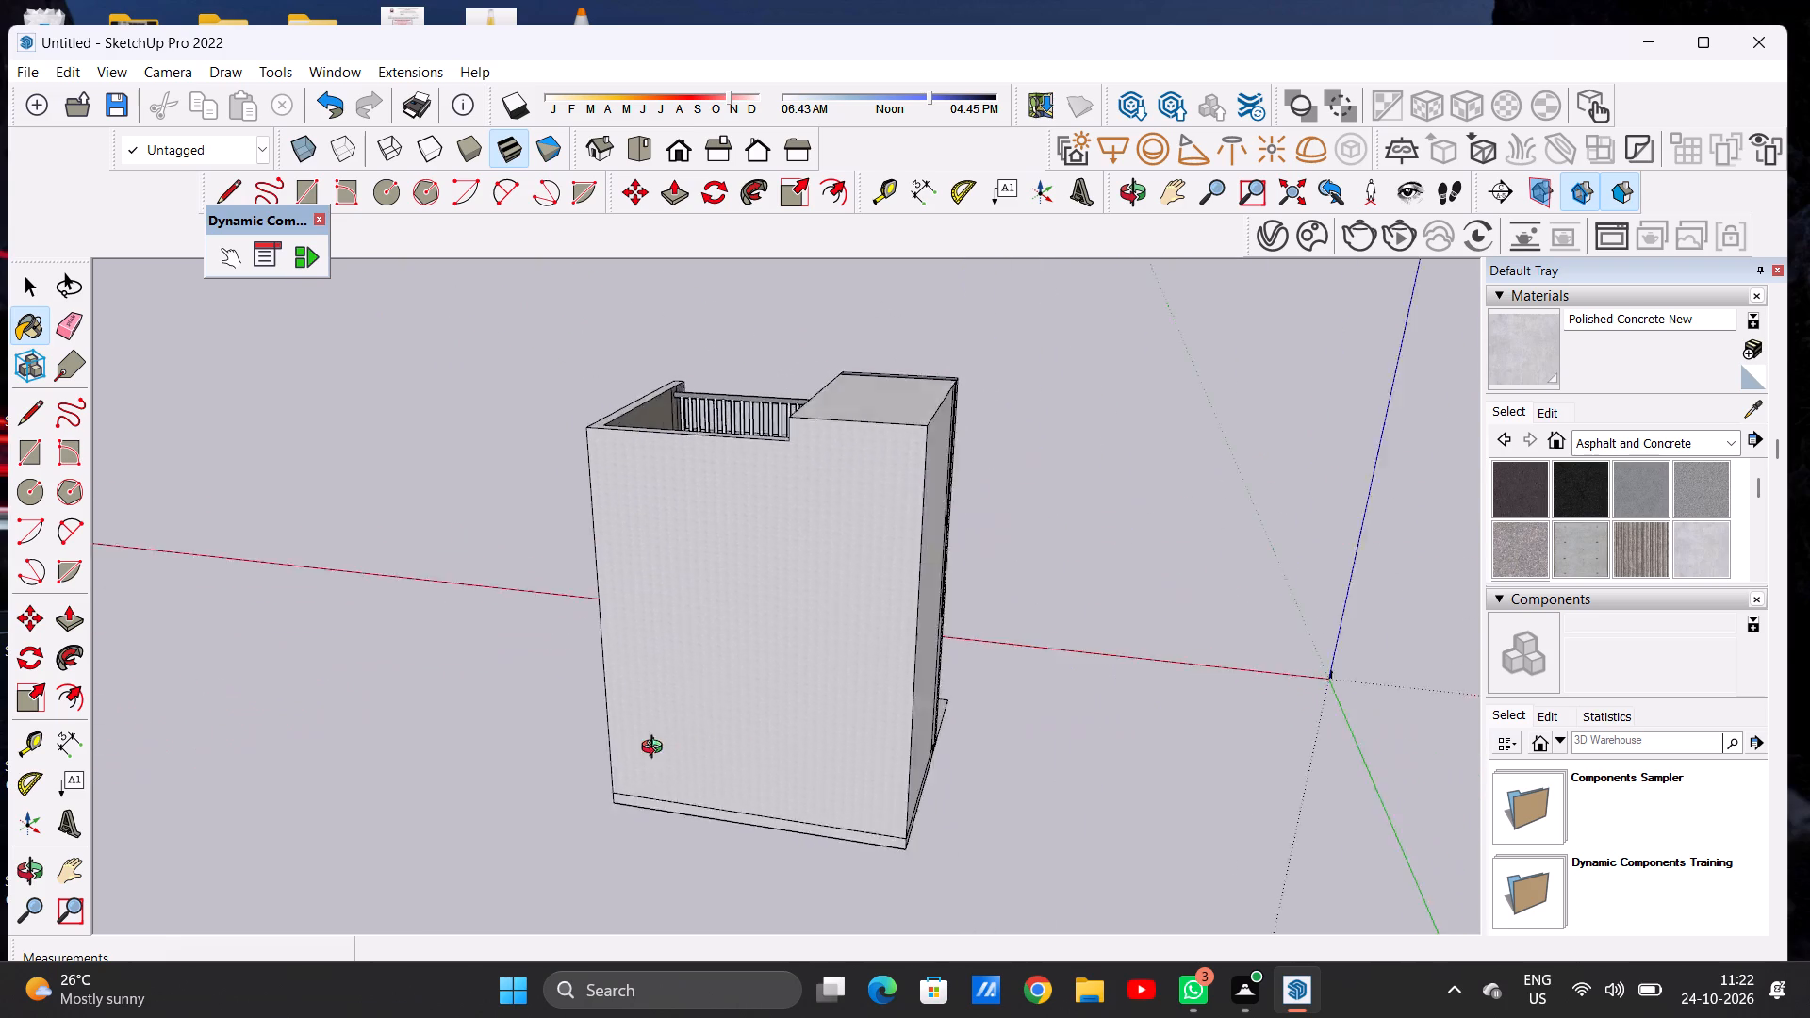
middle_drag(656, 749, 527, 775)
scroll(1016, 668, up, 2)
scroll(909, 683, down, 1)
scroll(894, 685, up, 11)
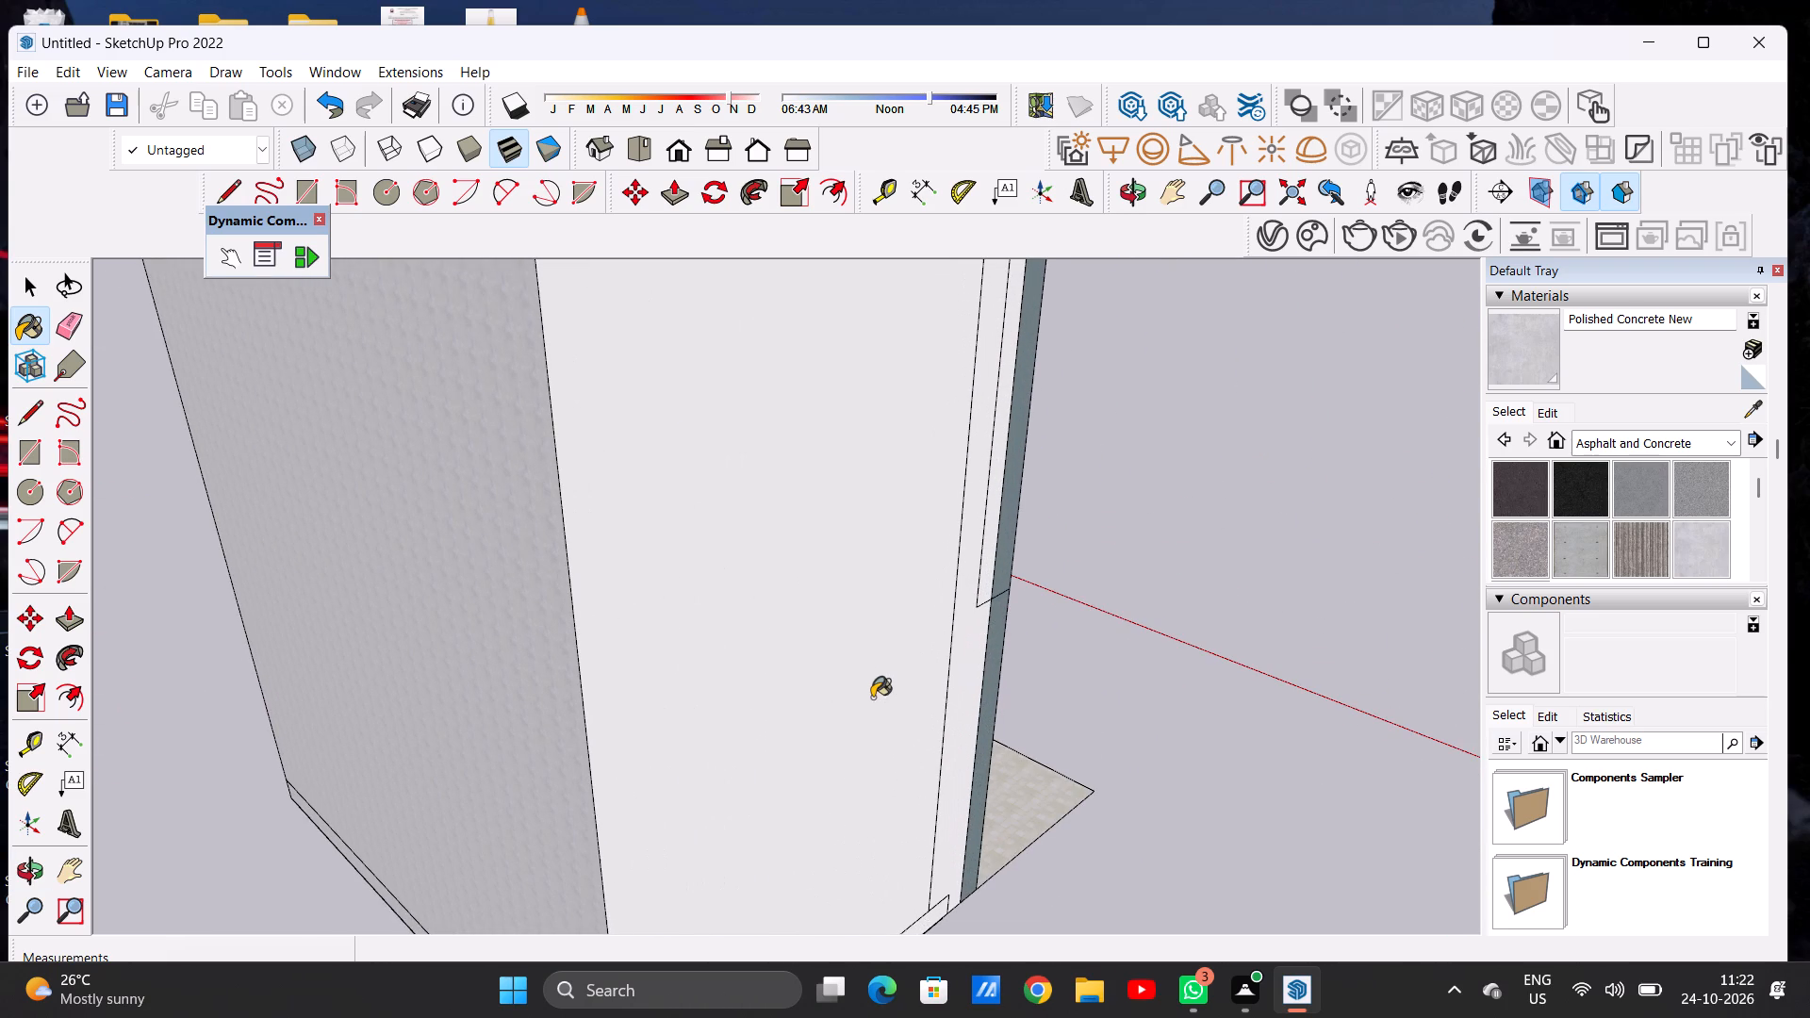
click(872, 698)
click(963, 686)
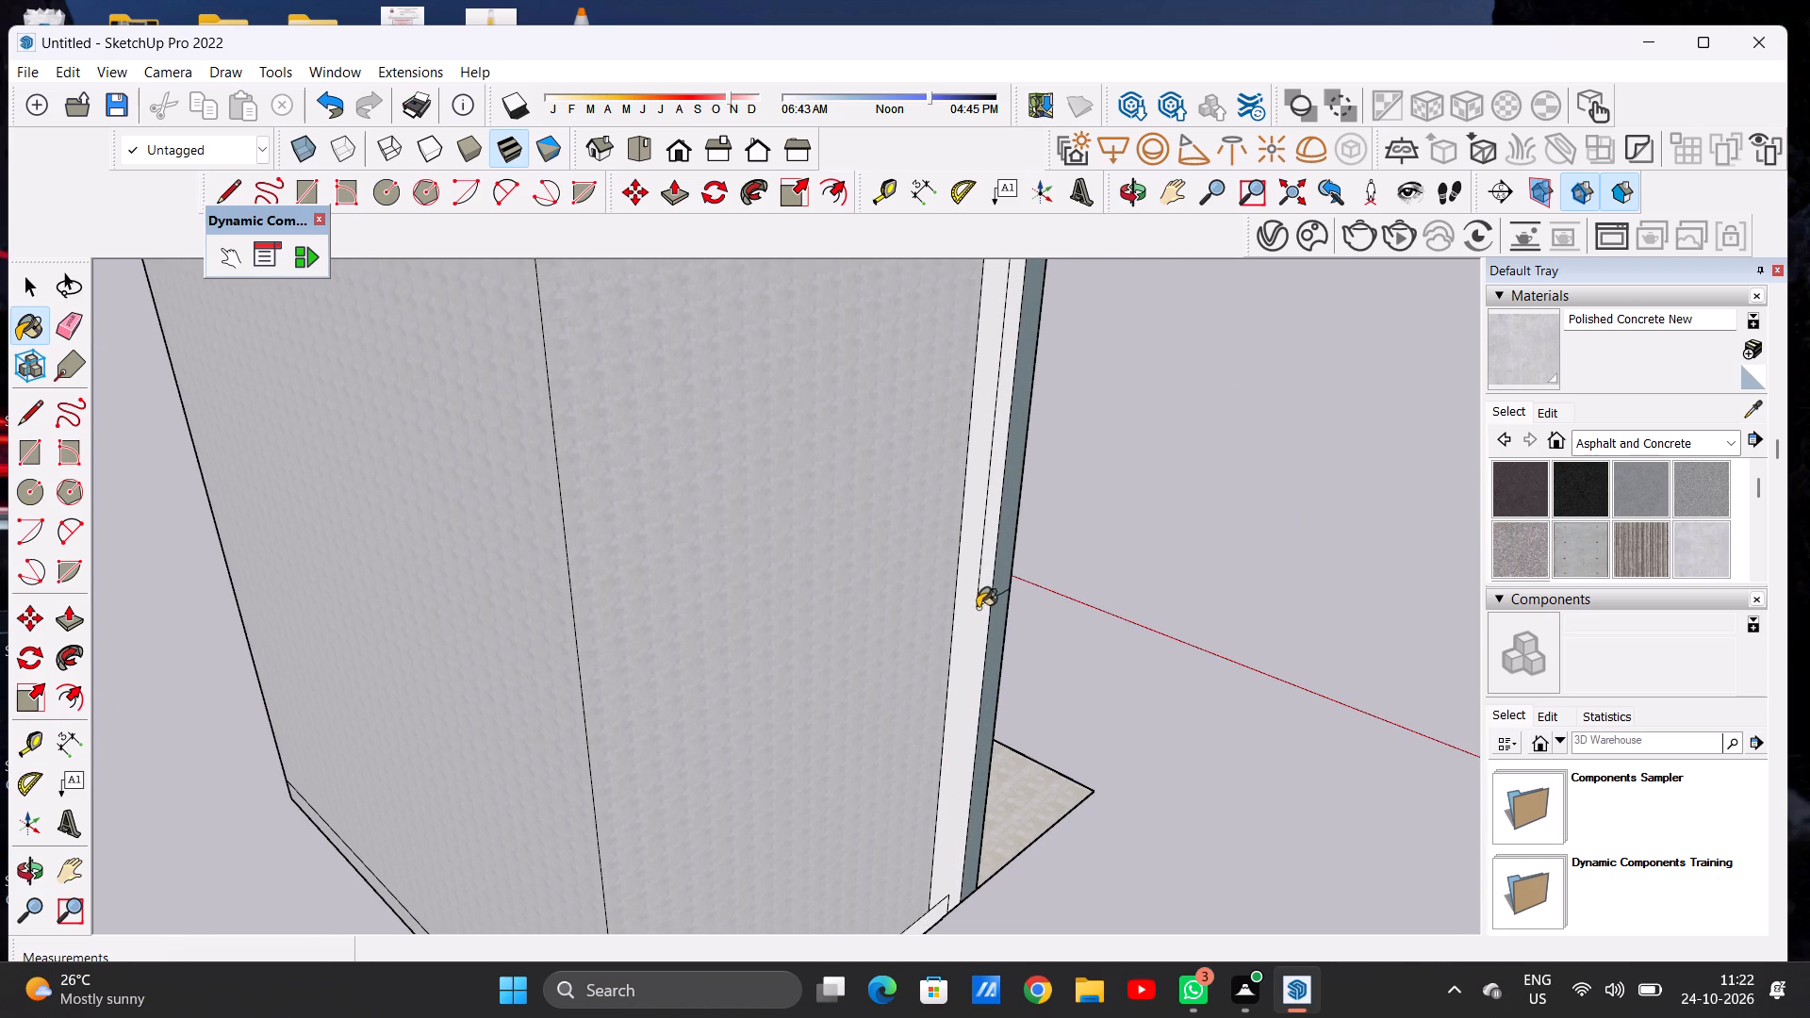
click(987, 583)
Paint the base strip of the entrance-side outer wall with Polished Concrete New.
scroll(875, 583, down, 7)
scroll(947, 545, down, 1)
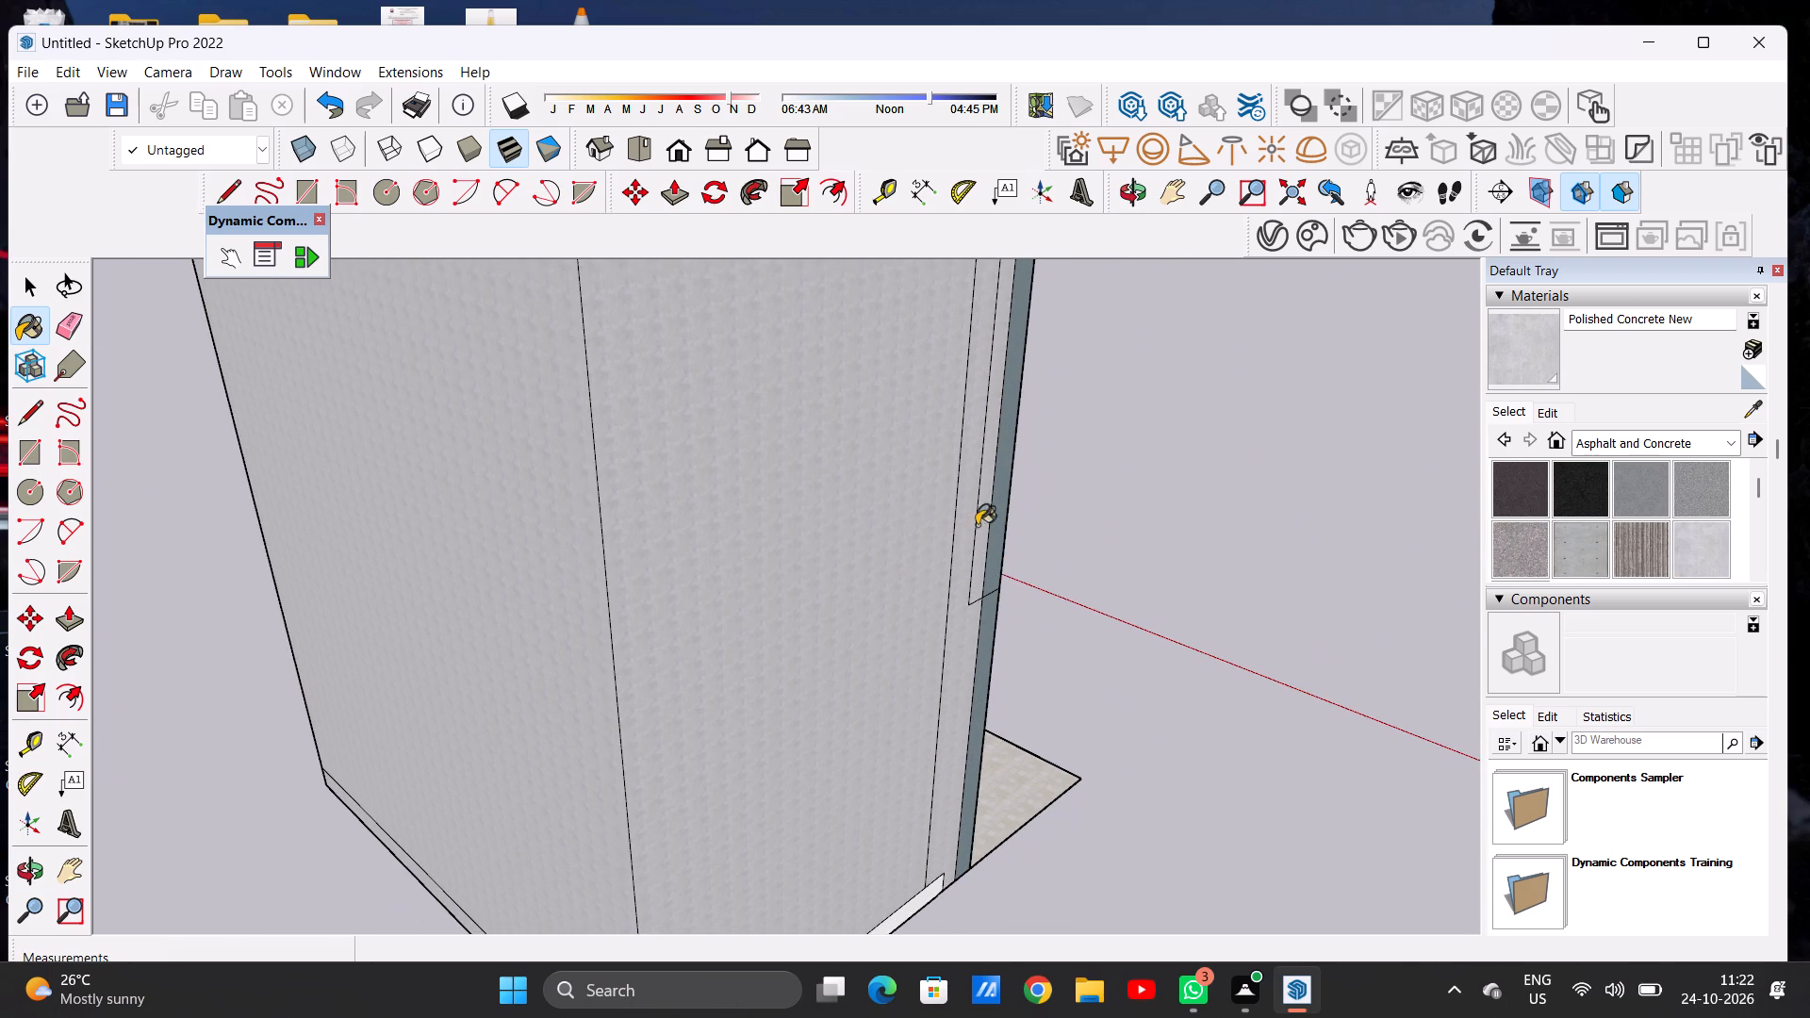
scroll(968, 512, down, 7)
scroll(924, 838, down, 1)
scroll(924, 838, up, 18)
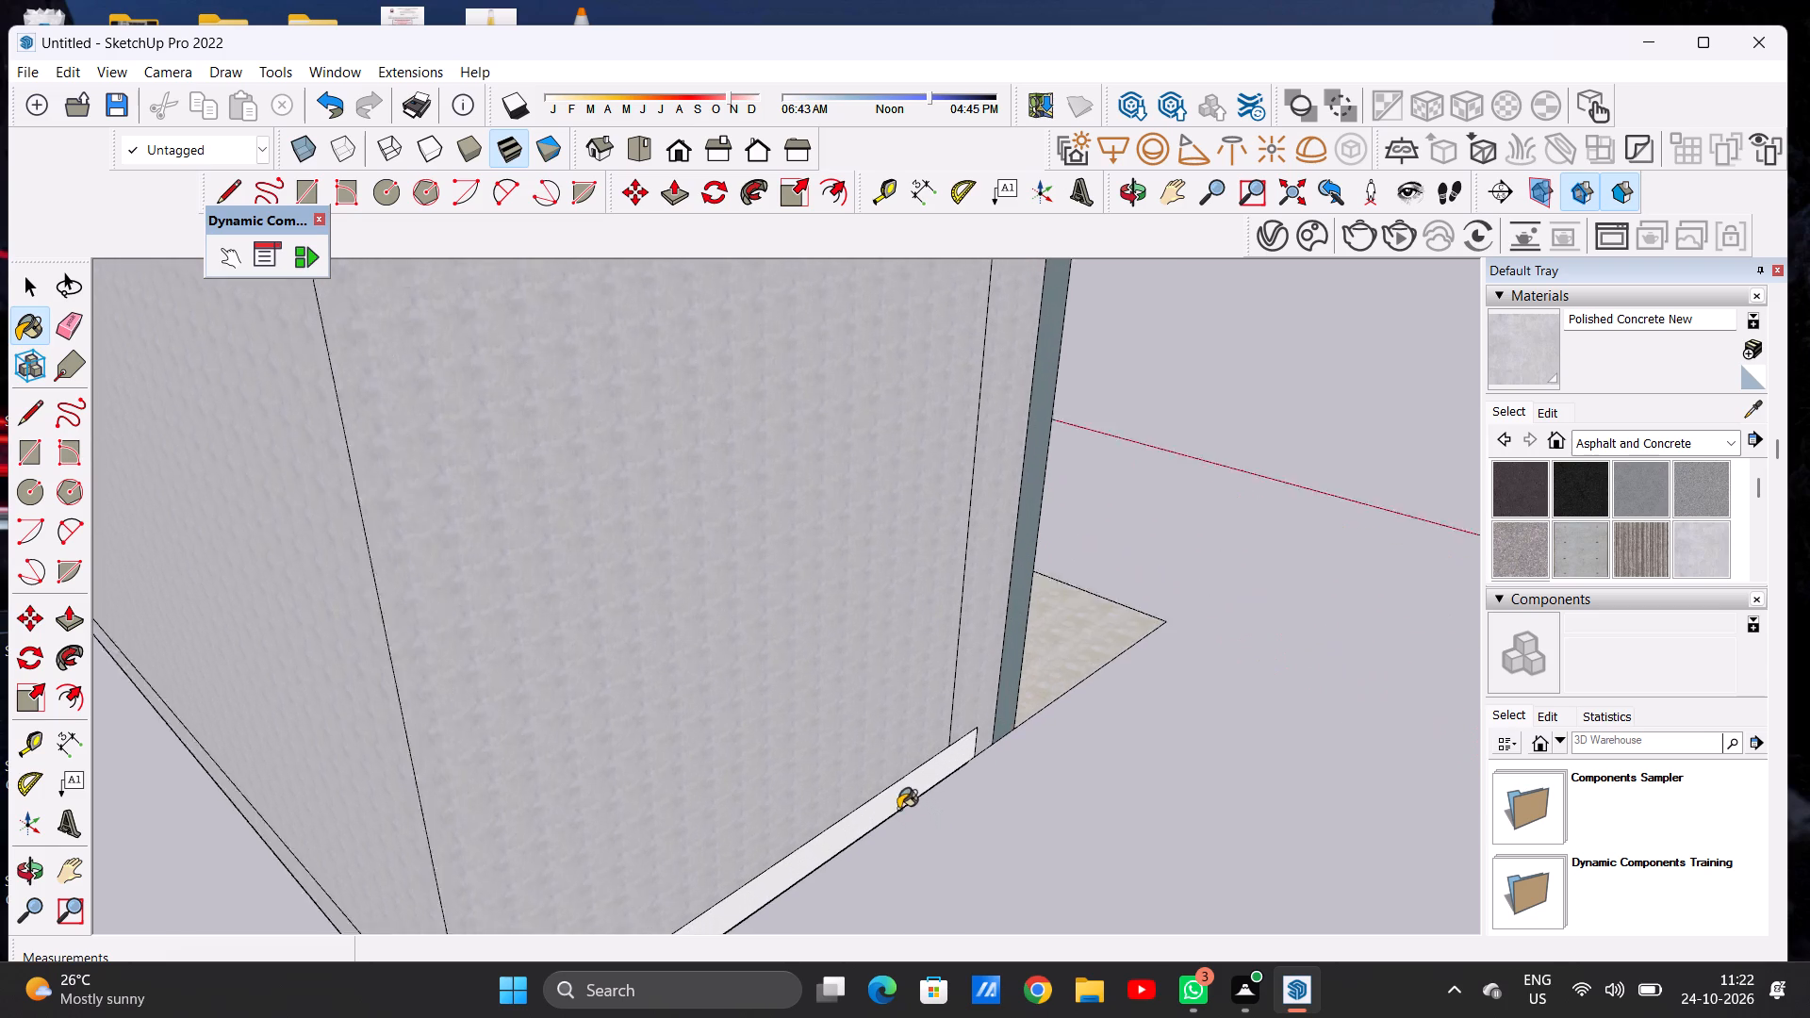
scroll(898, 809, up, 4)
click(885, 785)
scroll(885, 785, down, 17)
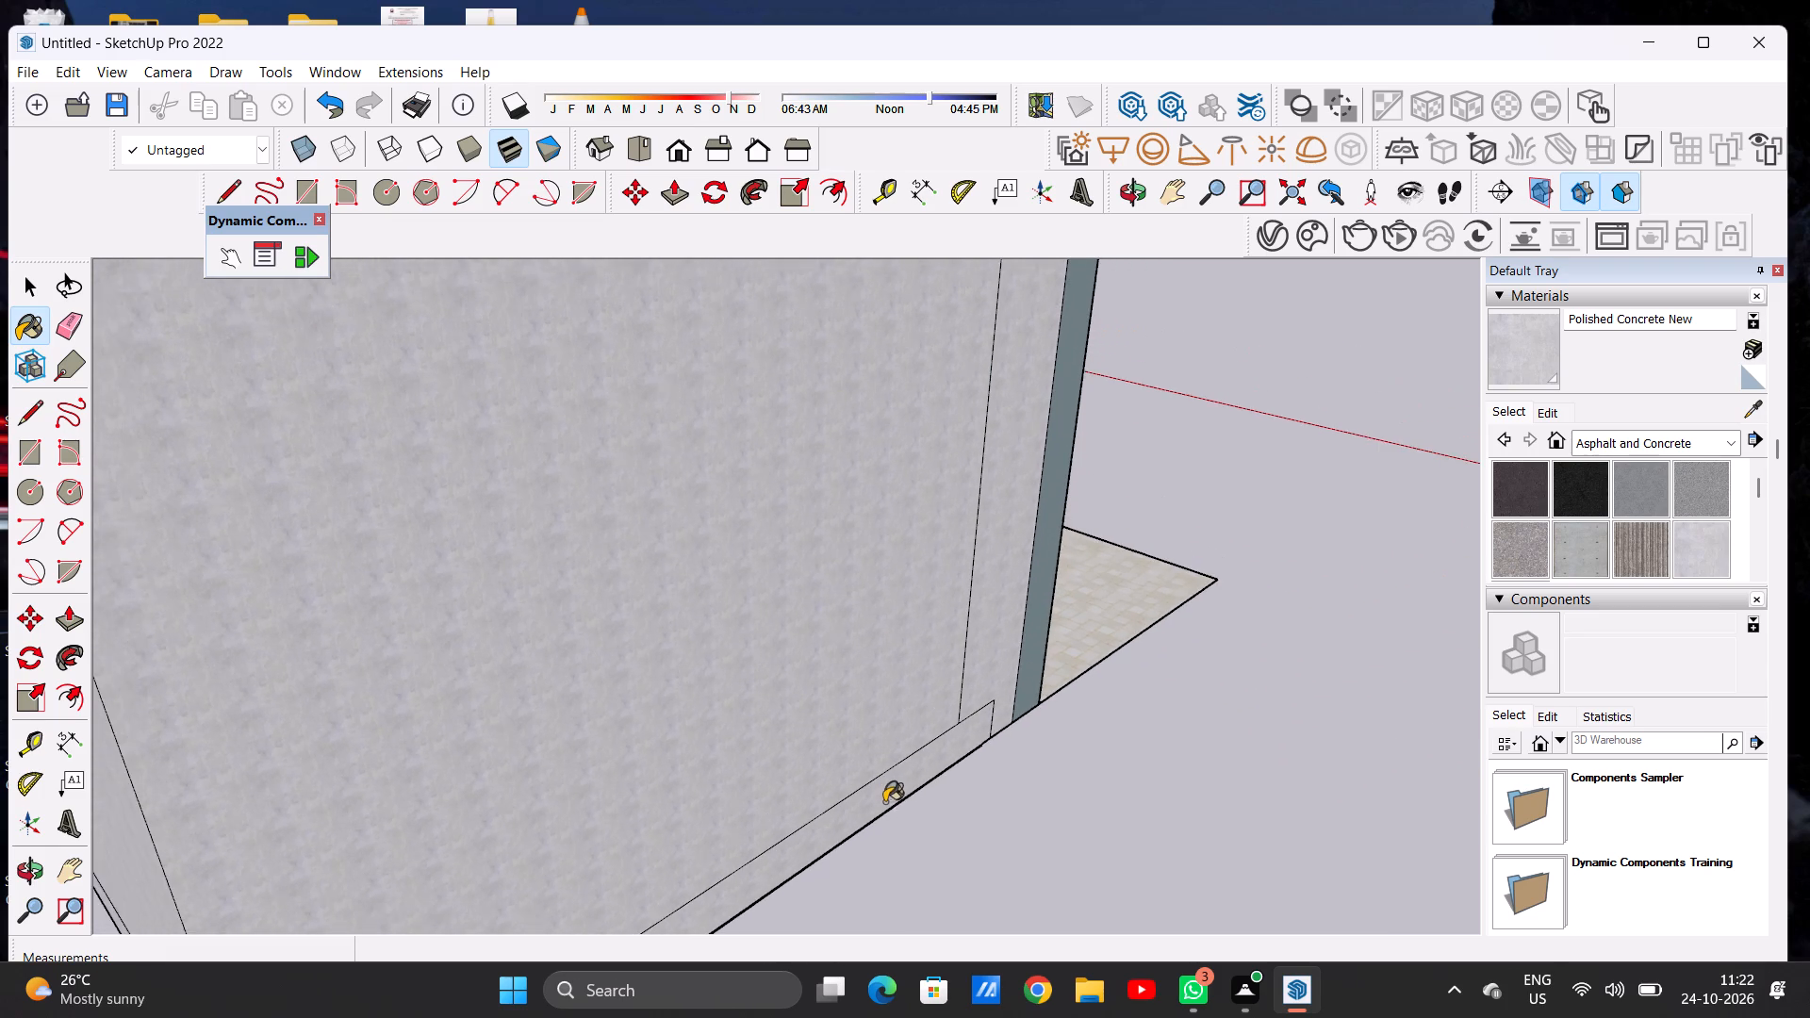
Paint the flat roof of the taller entrance-side block with Polished Concrete New.
scroll(888, 808, down, 17)
scroll(907, 829, down, 12)
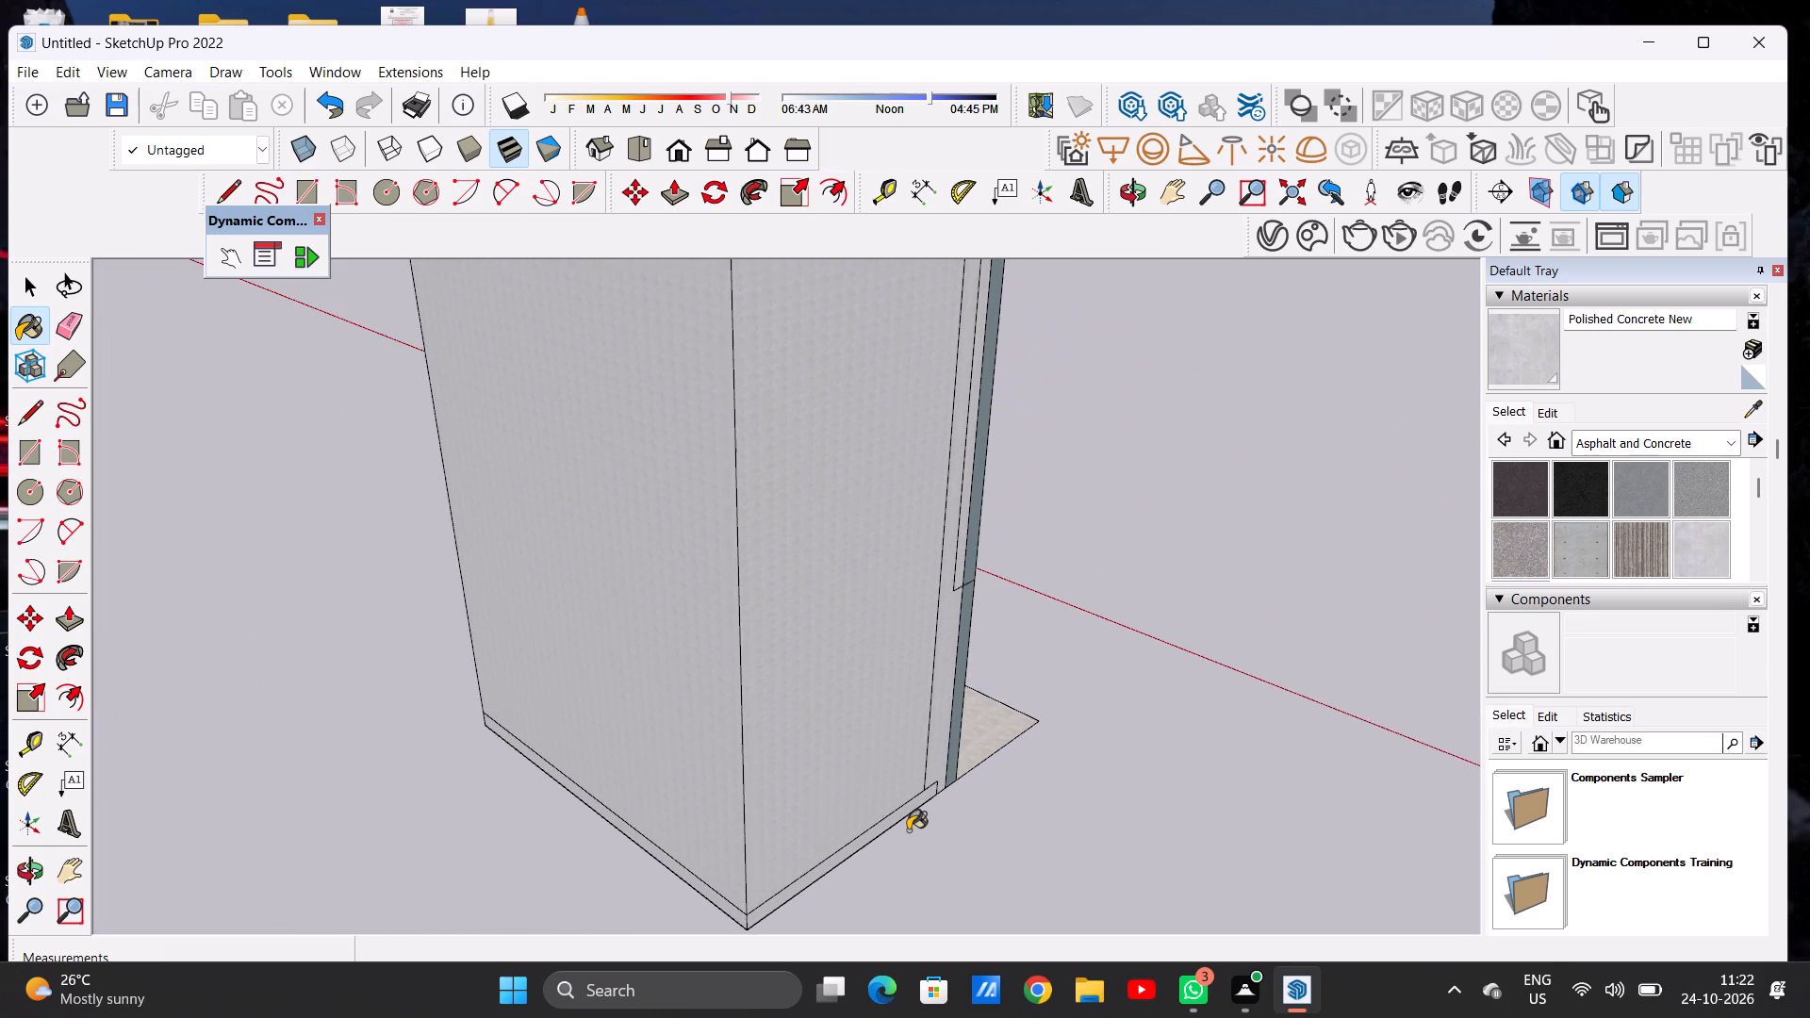
scroll(908, 834, down, 9)
scroll(832, 517, up, 6)
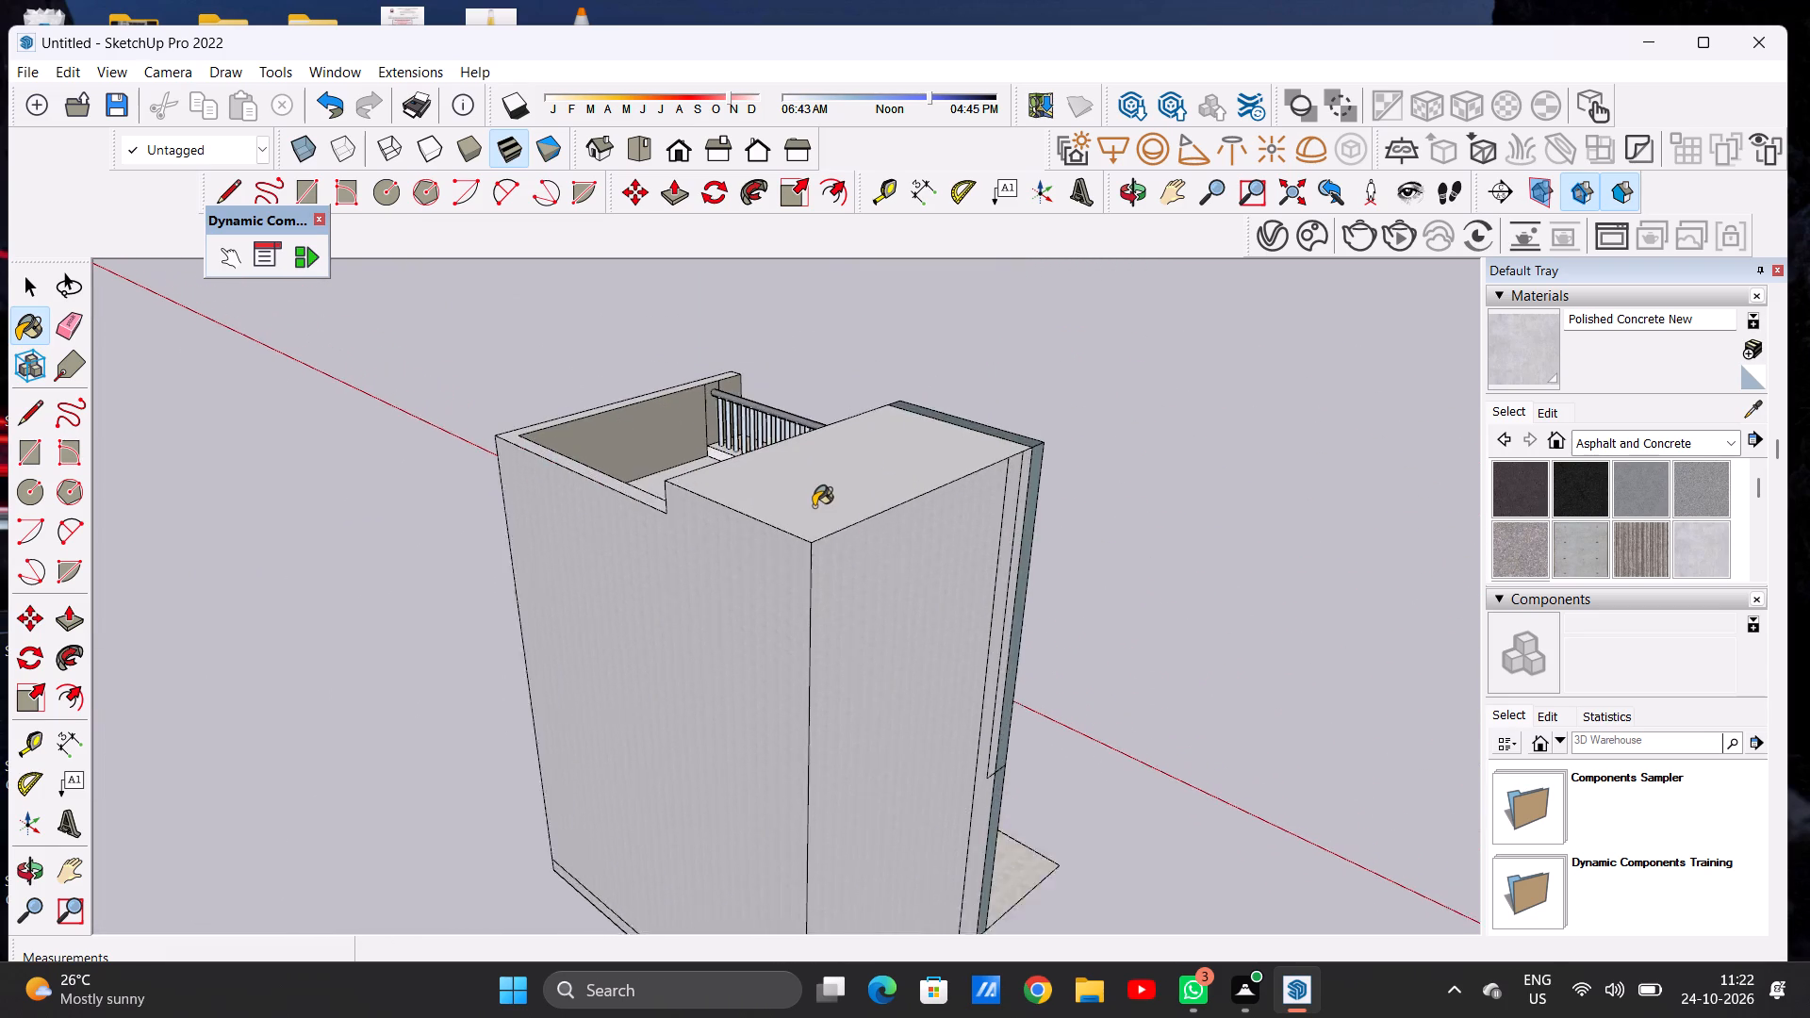
scroll(814, 505, up, 6)
middle_drag(789, 490, 767, 658)
scroll(767, 661, up, 6)
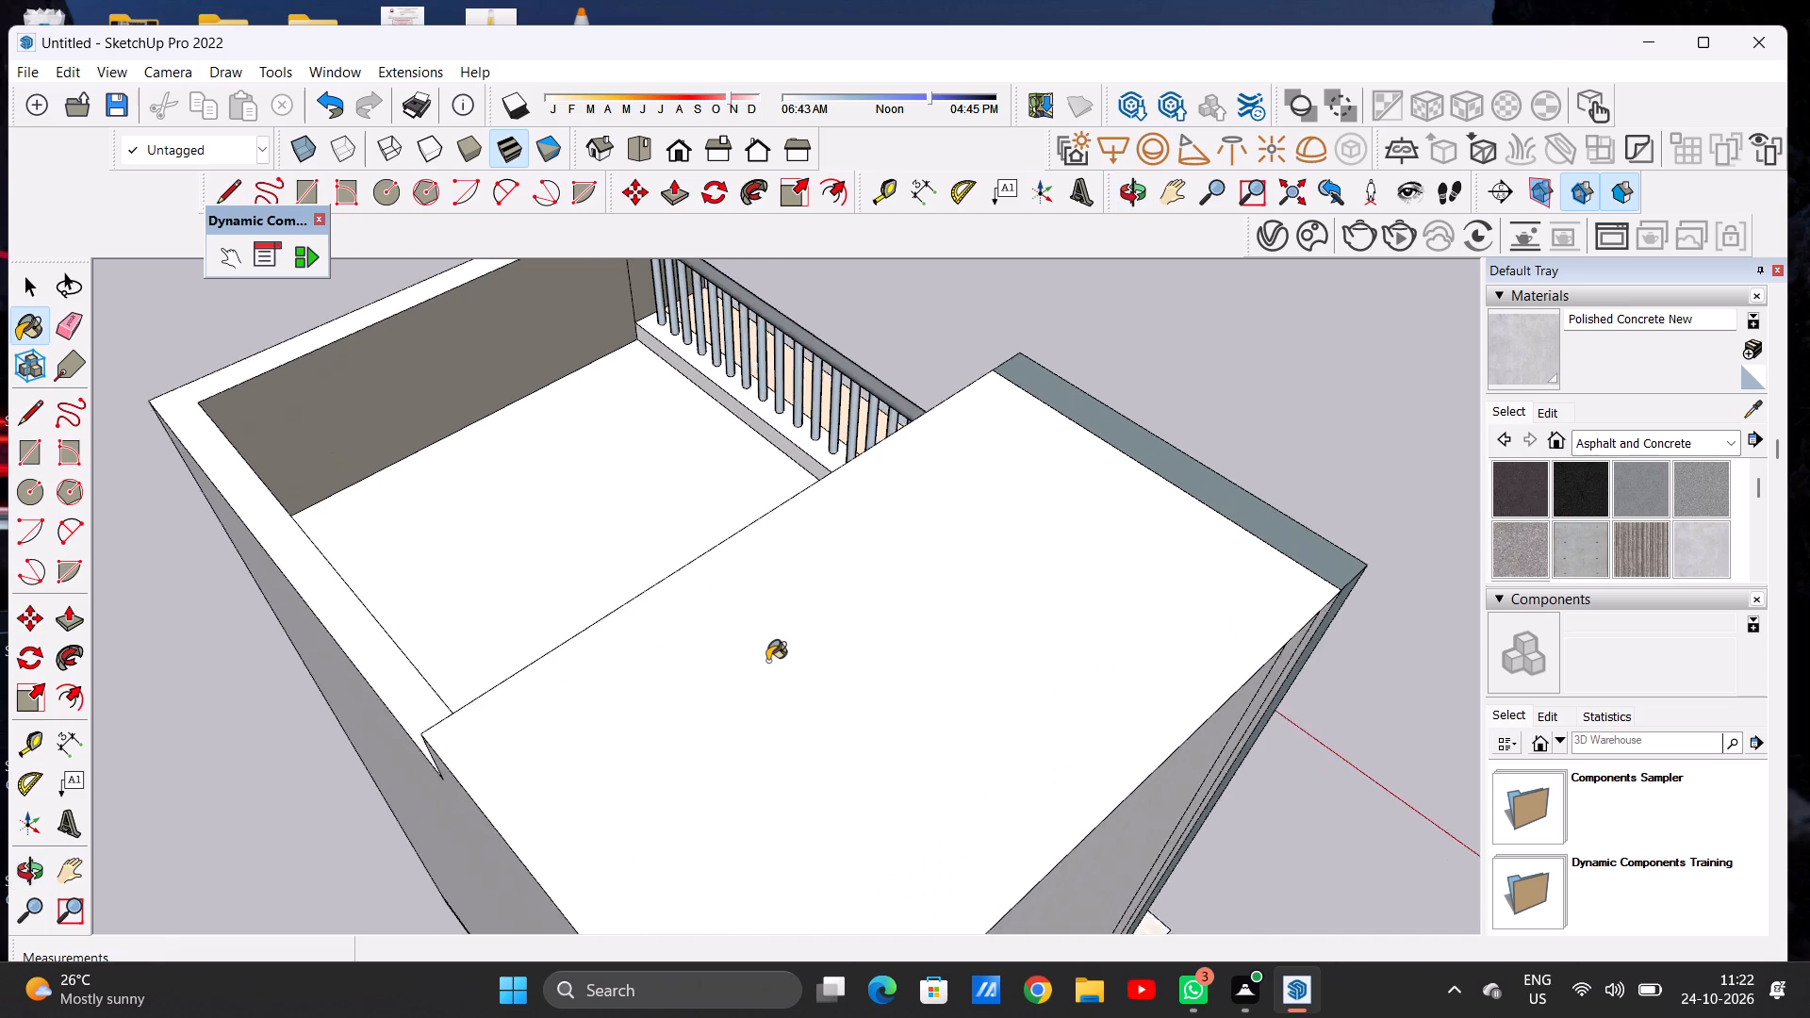
click(767, 661)
scroll(767, 661, down, 8)
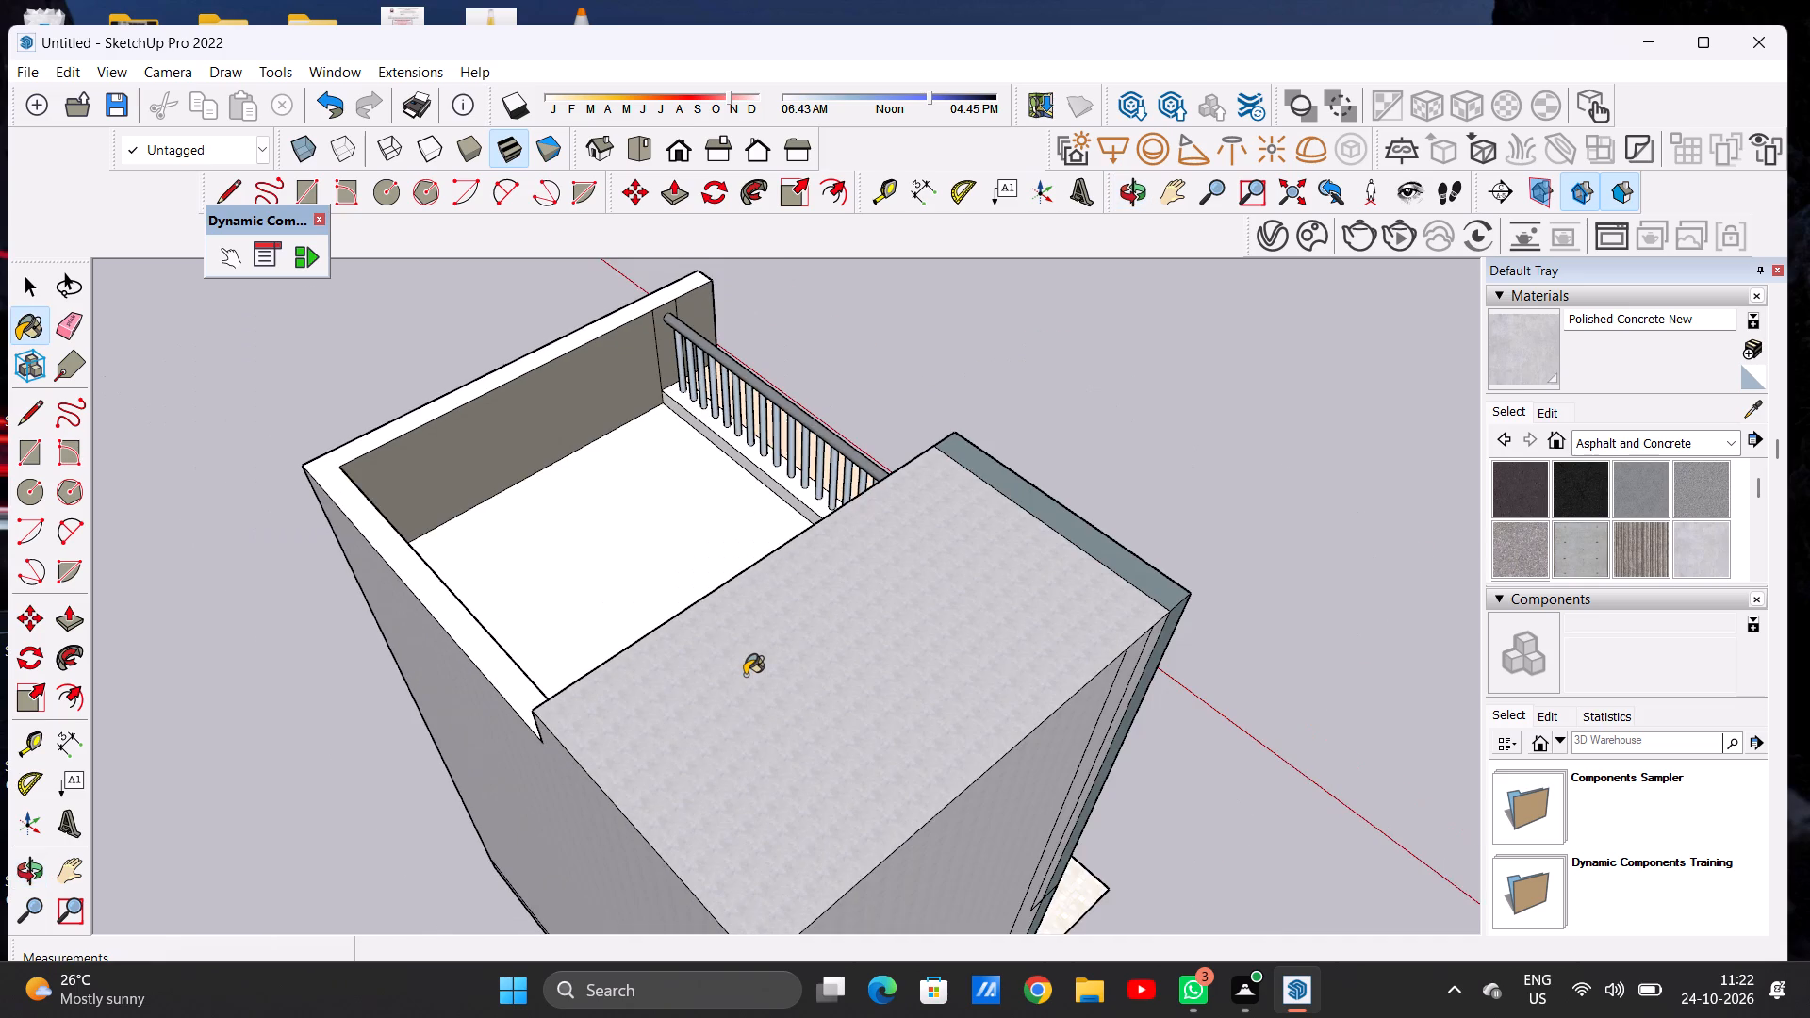
scroll(745, 675, down, 3)
key(space)
Examine the finished house from the front and the garage side, checking facade materials, balconies, plants and paving.
scroll(746, 674, down, 18)
middle_drag(1118, 632, 788, 606)
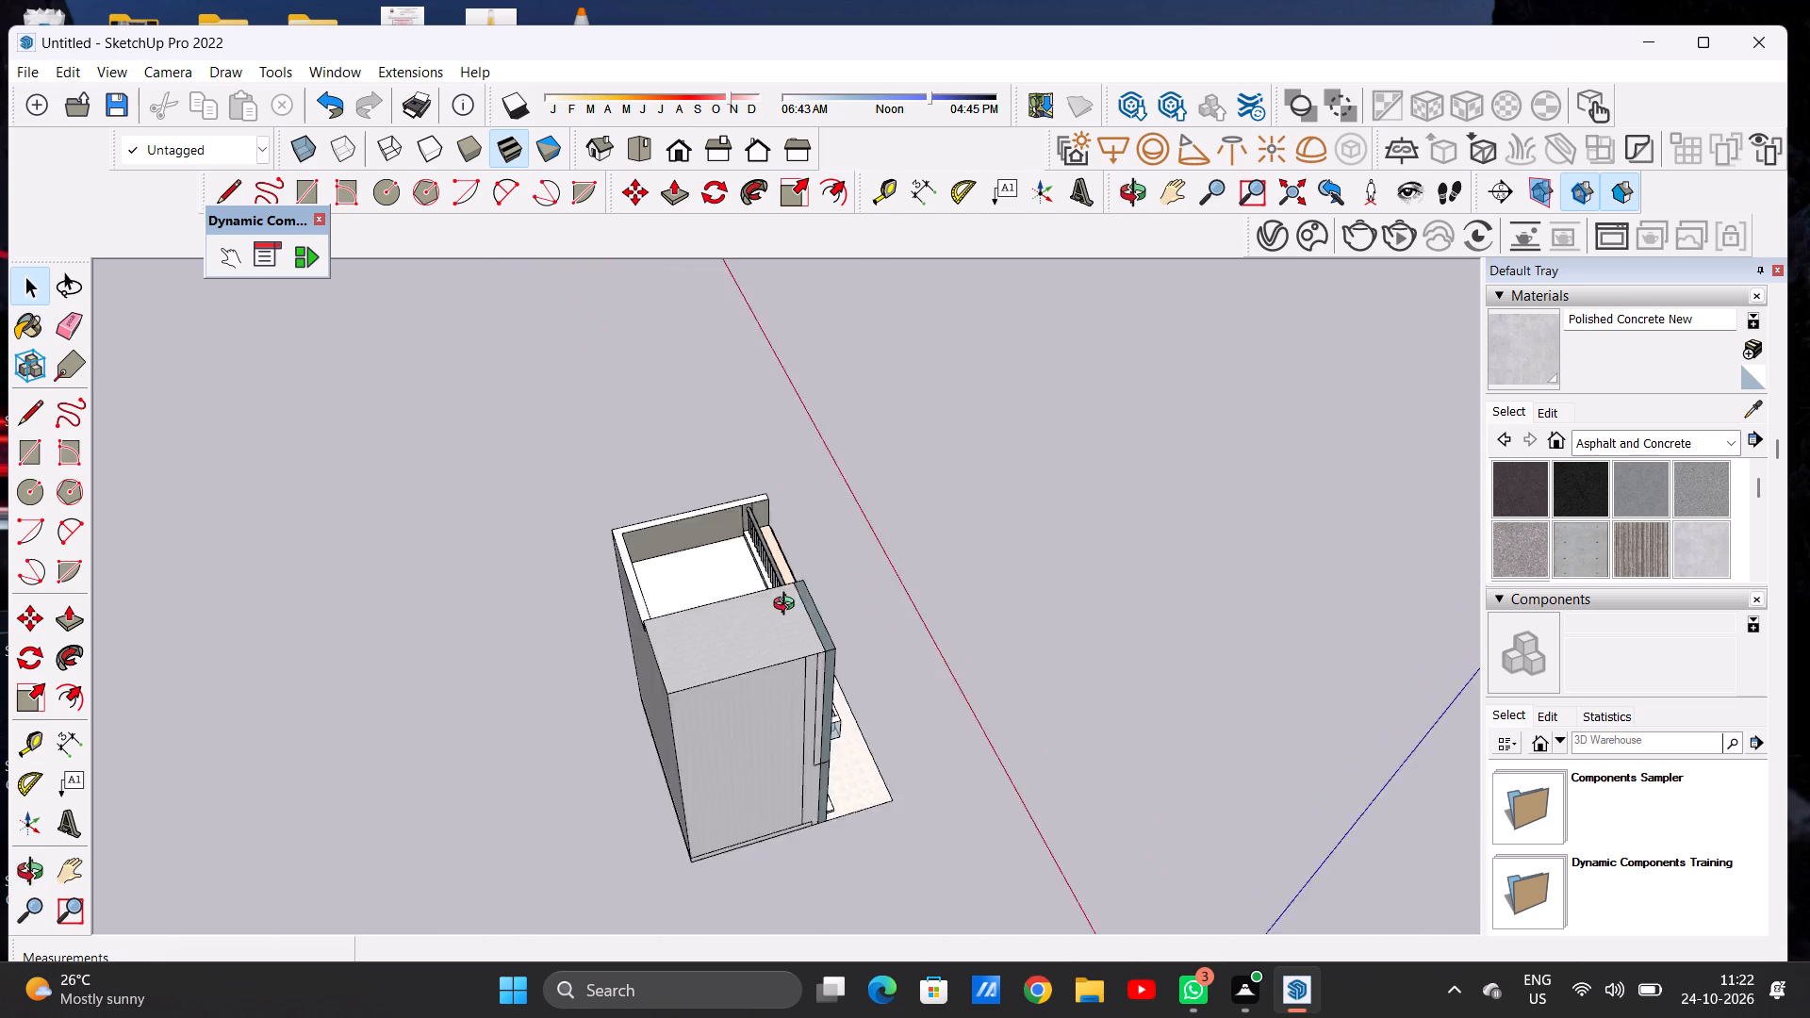
middle_drag(788, 606, 350, 535)
middle_drag(914, 665, 619, 581)
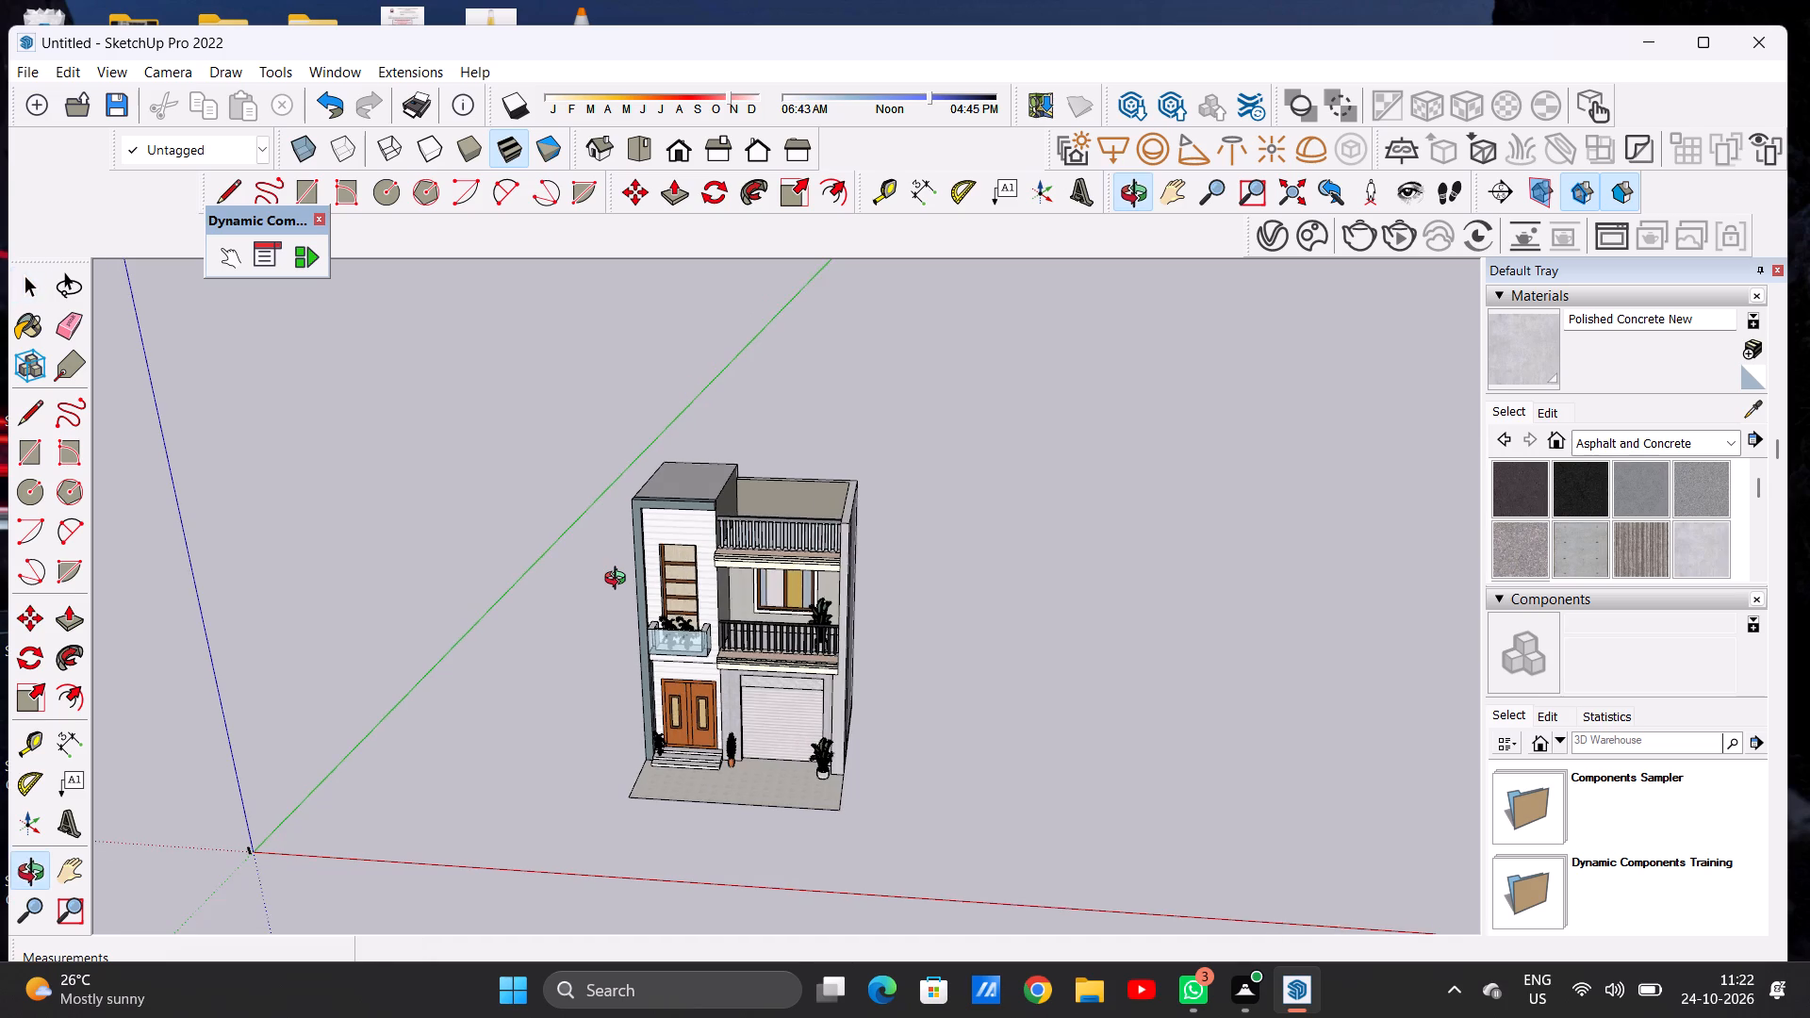
middle_drag(619, 581, 631, 530)
scroll(754, 824, up, 2)
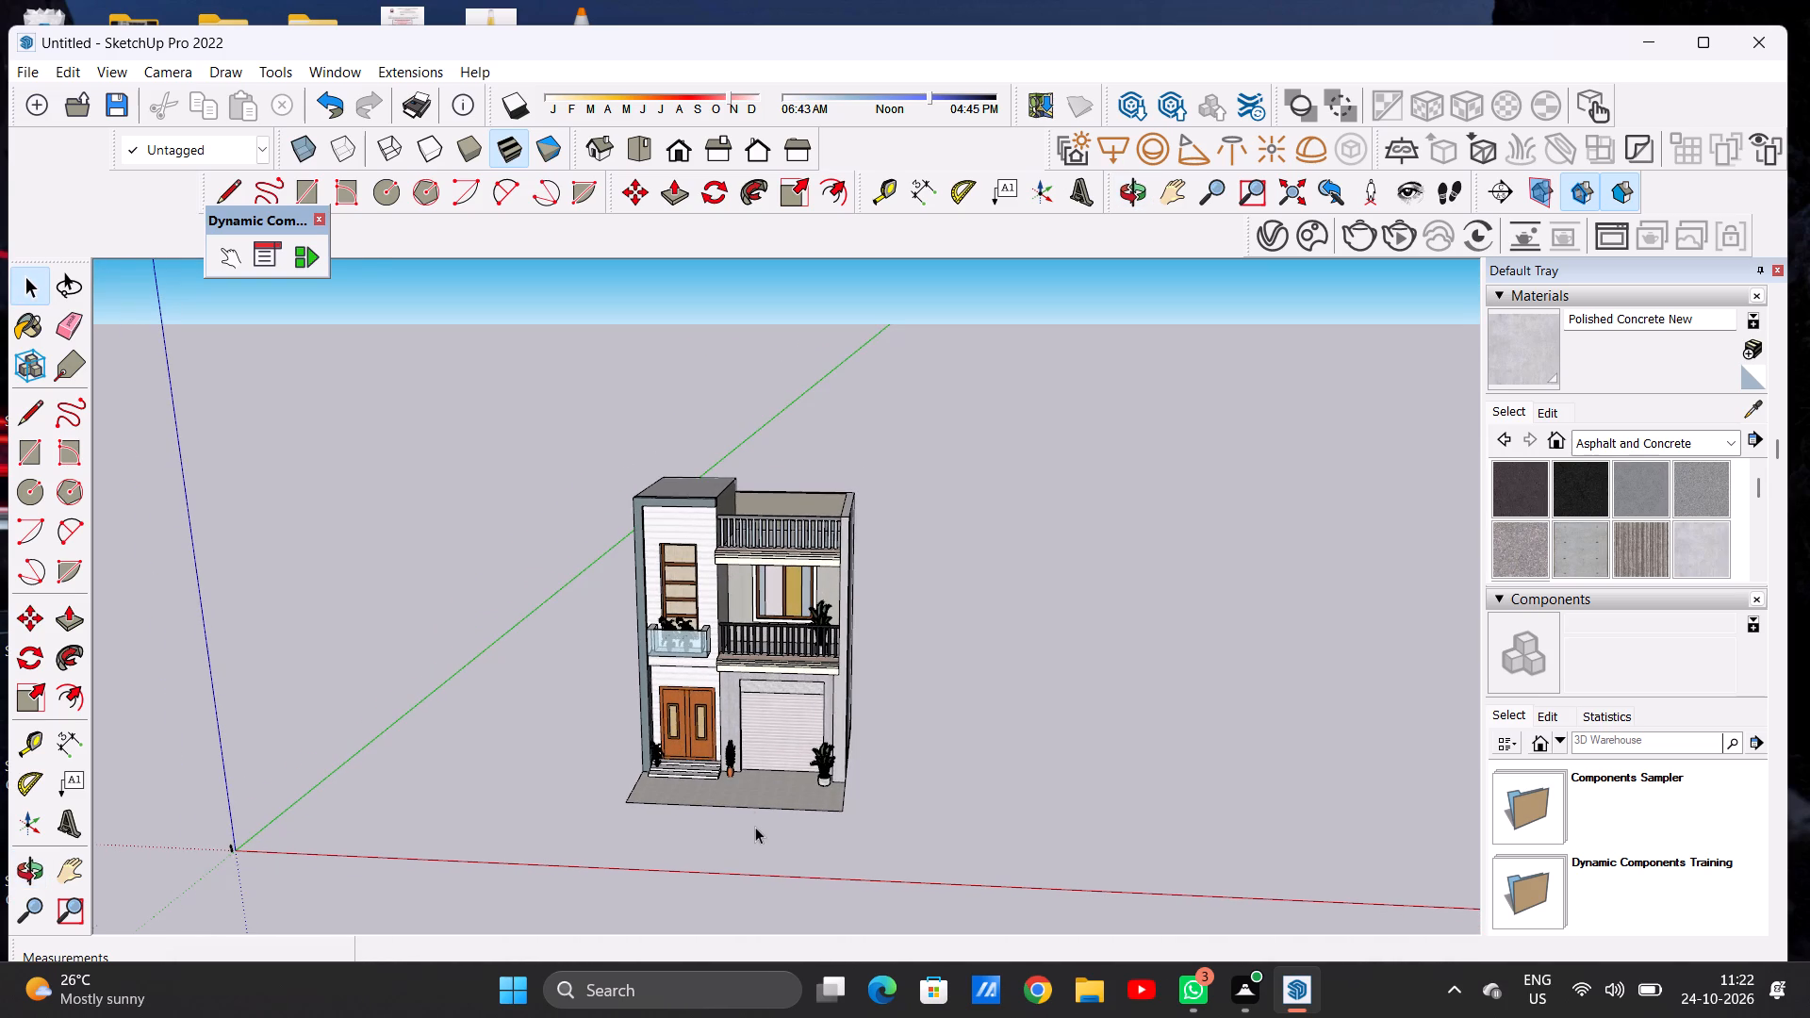
scroll(755, 827, up, 5)
scroll(759, 846, down, 2)
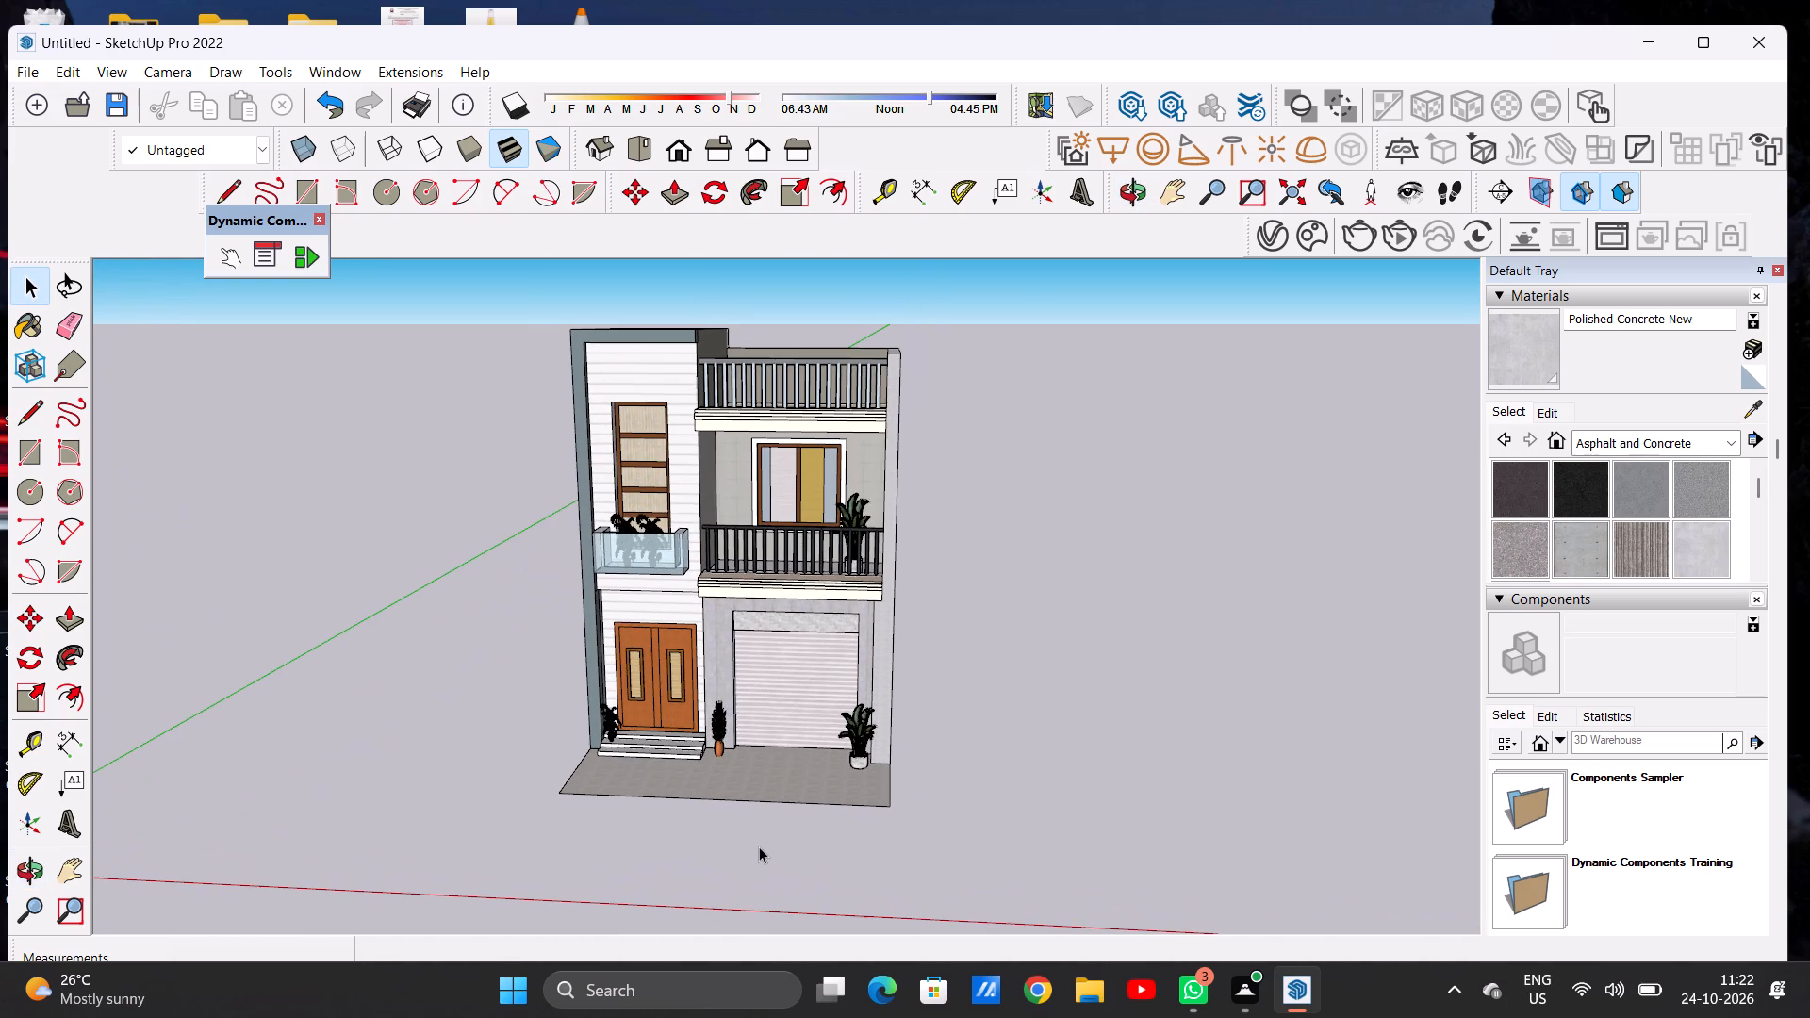
scroll(759, 846, down, 1)
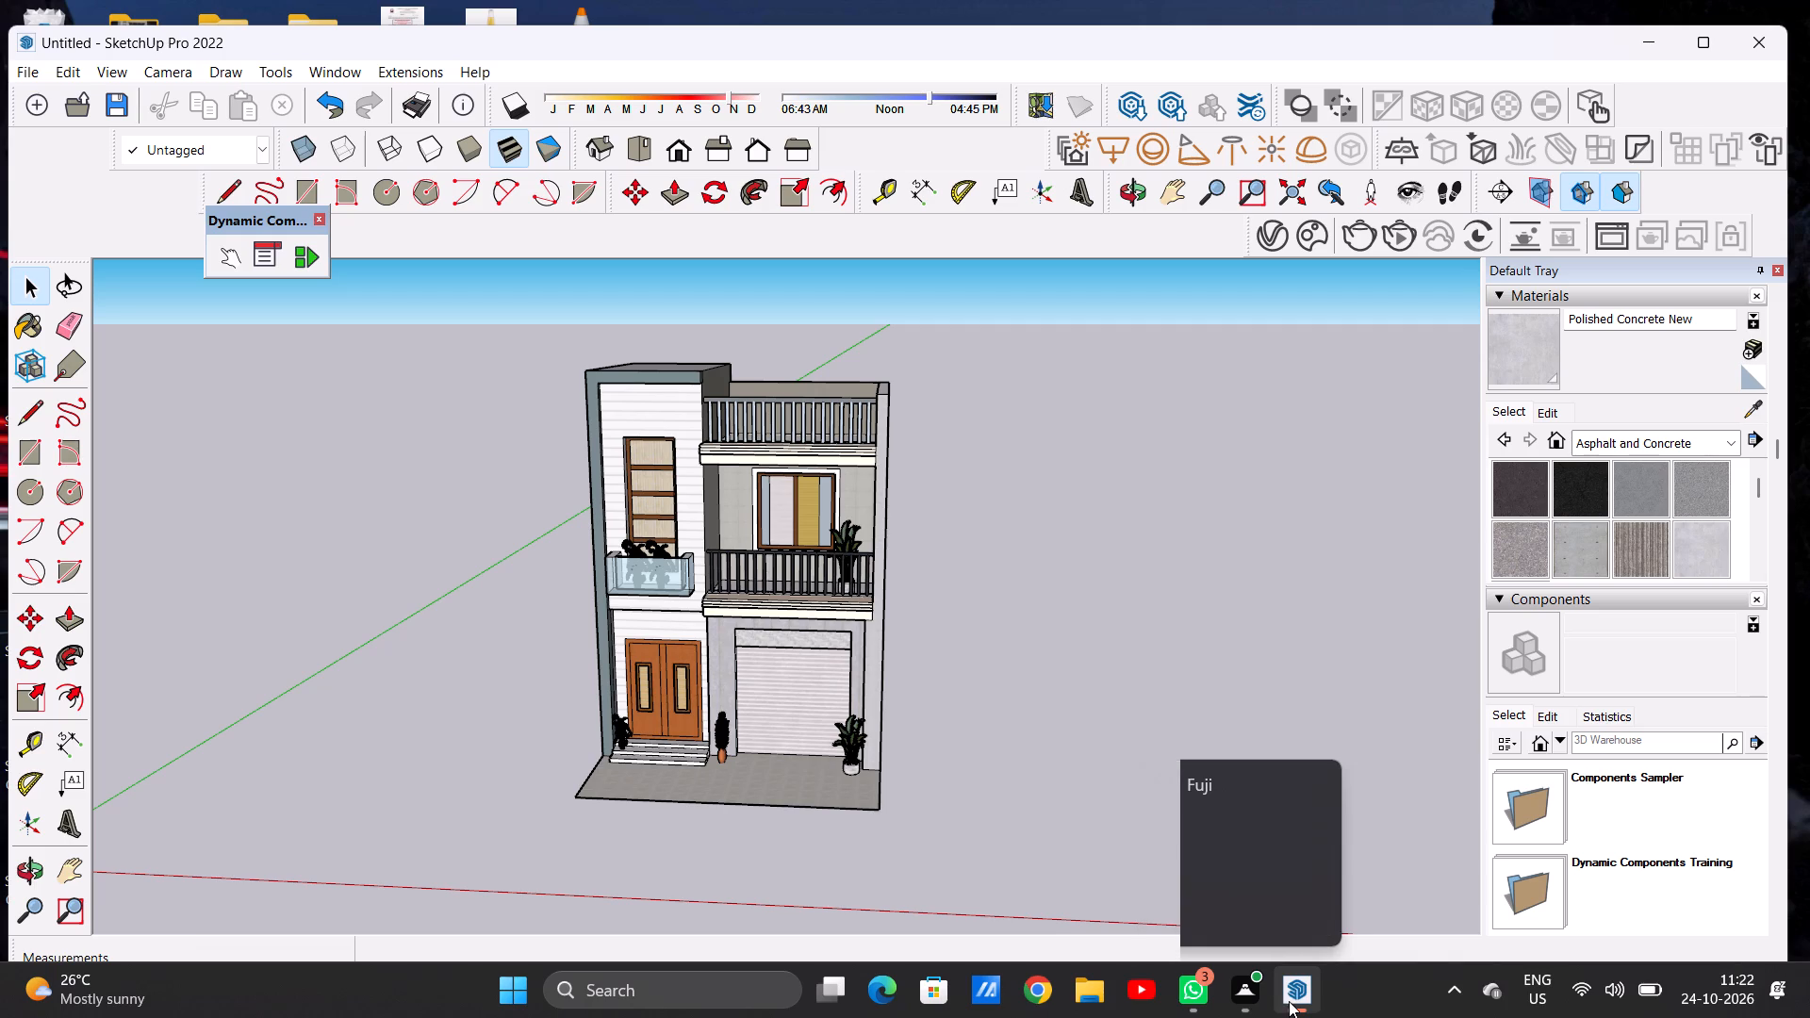
click(1286, 904)
scroll(858, 816, up, 6)
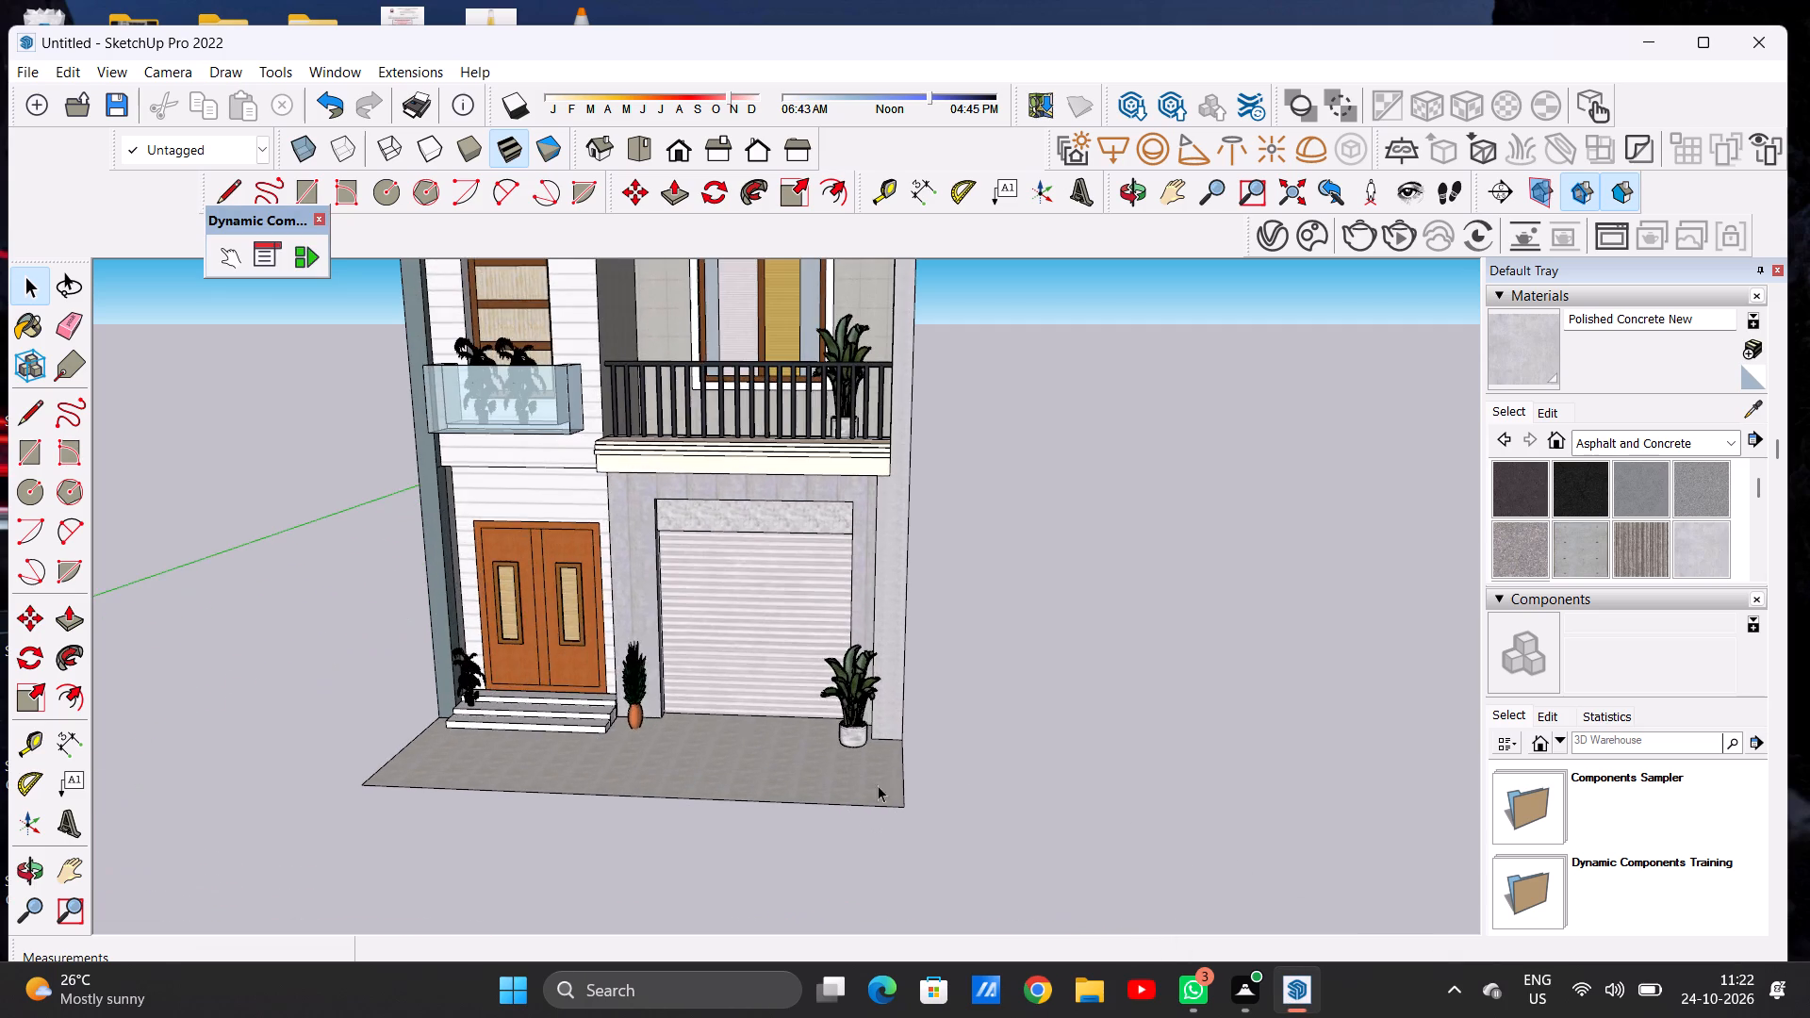
middle_drag(1098, 740, 958, 715)
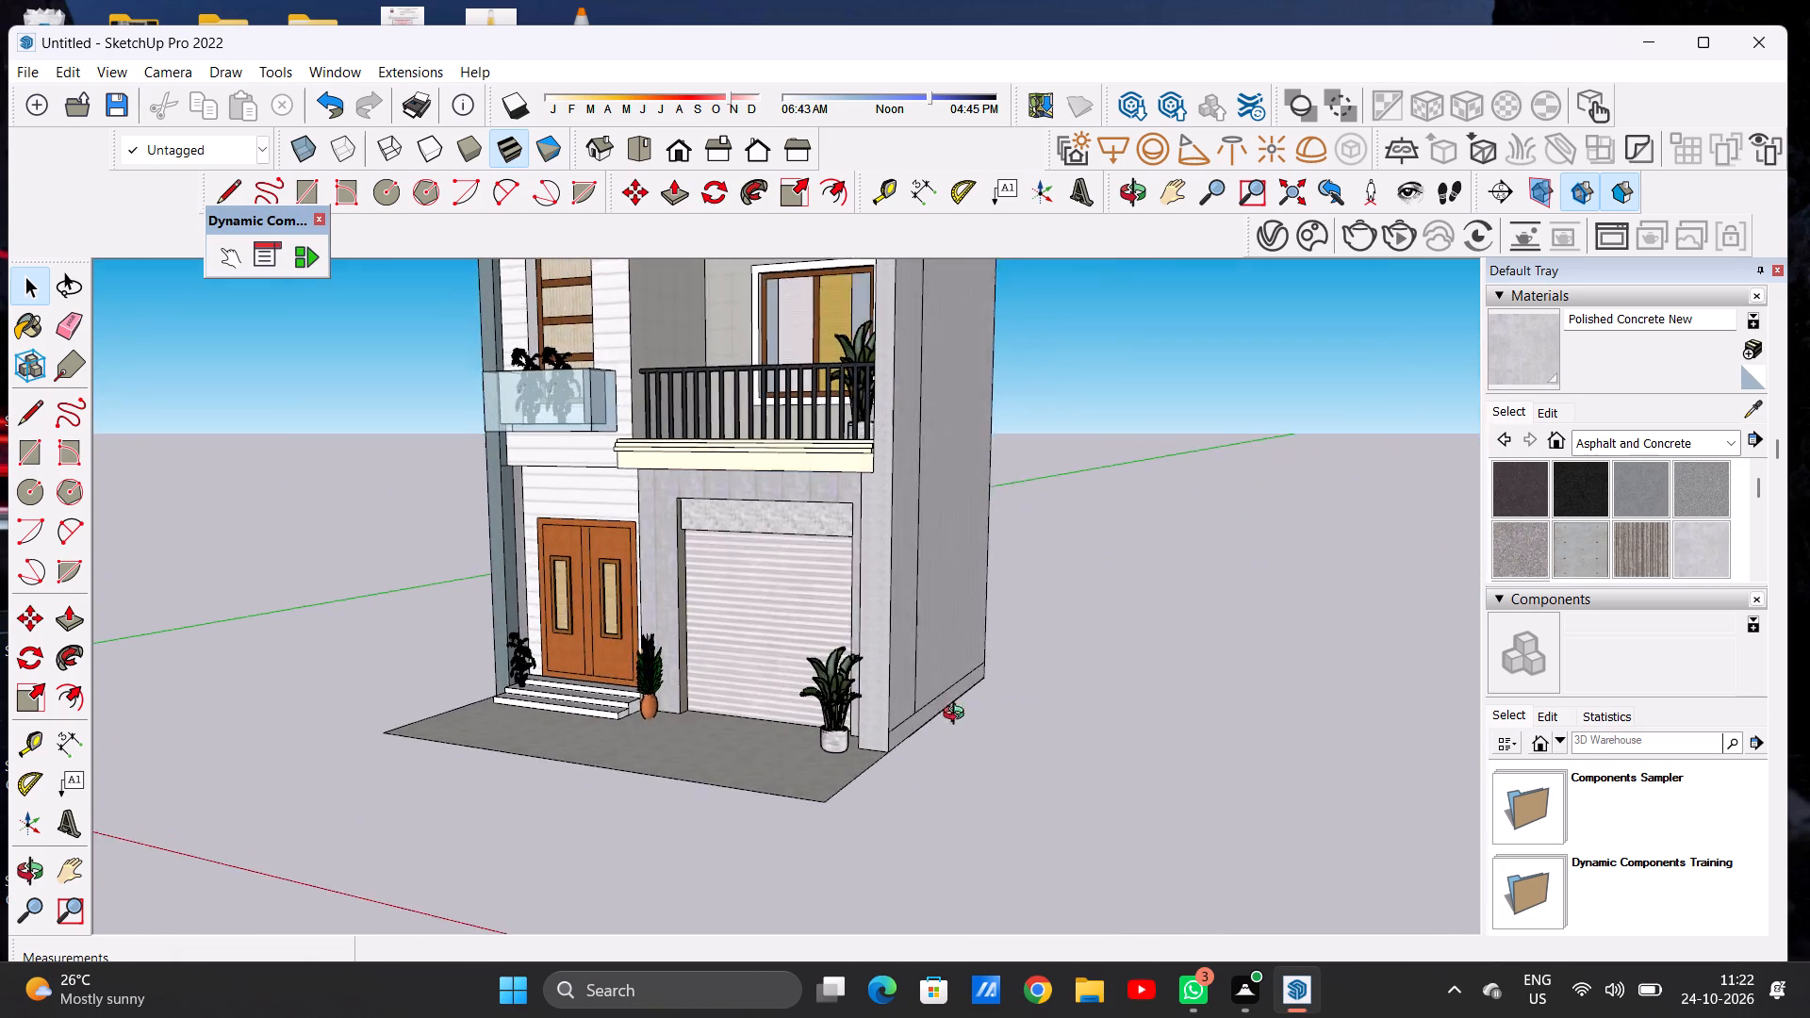
middle_drag(958, 715, 982, 741)
scroll(1077, 787, down, 8)
scroll(902, 552, up, 1)
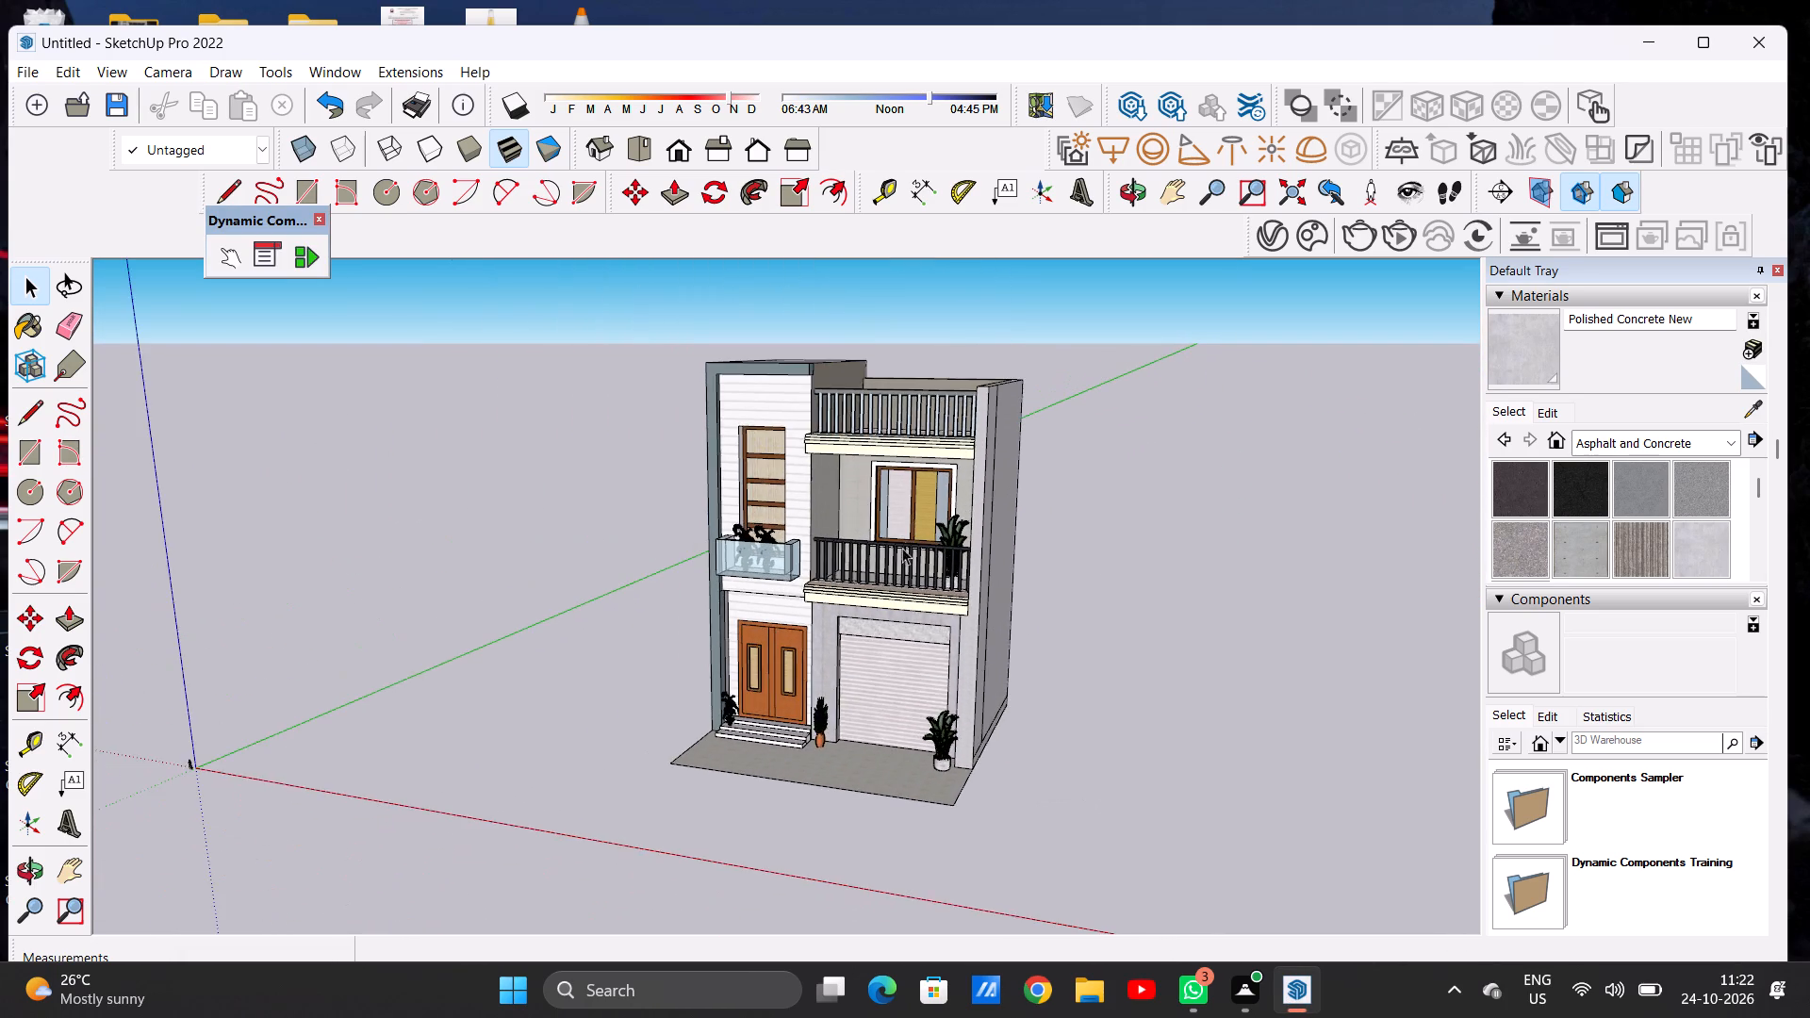
scroll(902, 548, up, 5)
middle_drag(926, 545, 1053, 566)
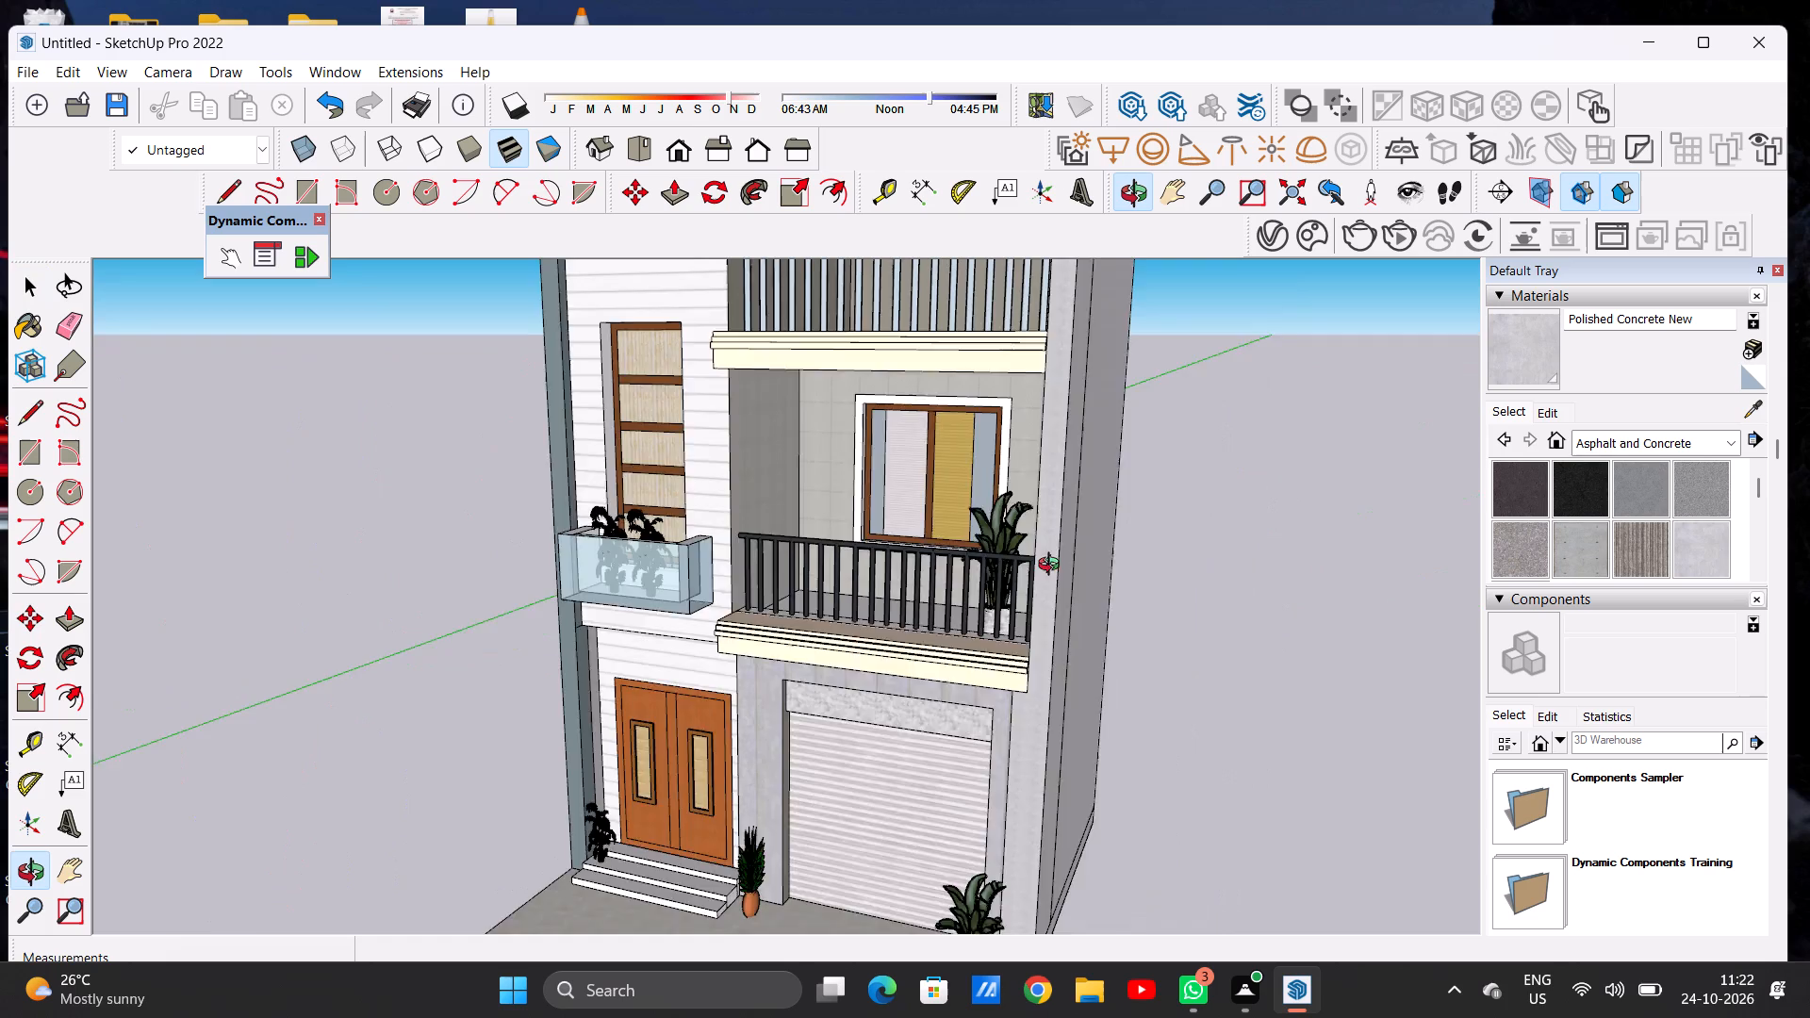
middle_drag(1053, 566, 909, 582)
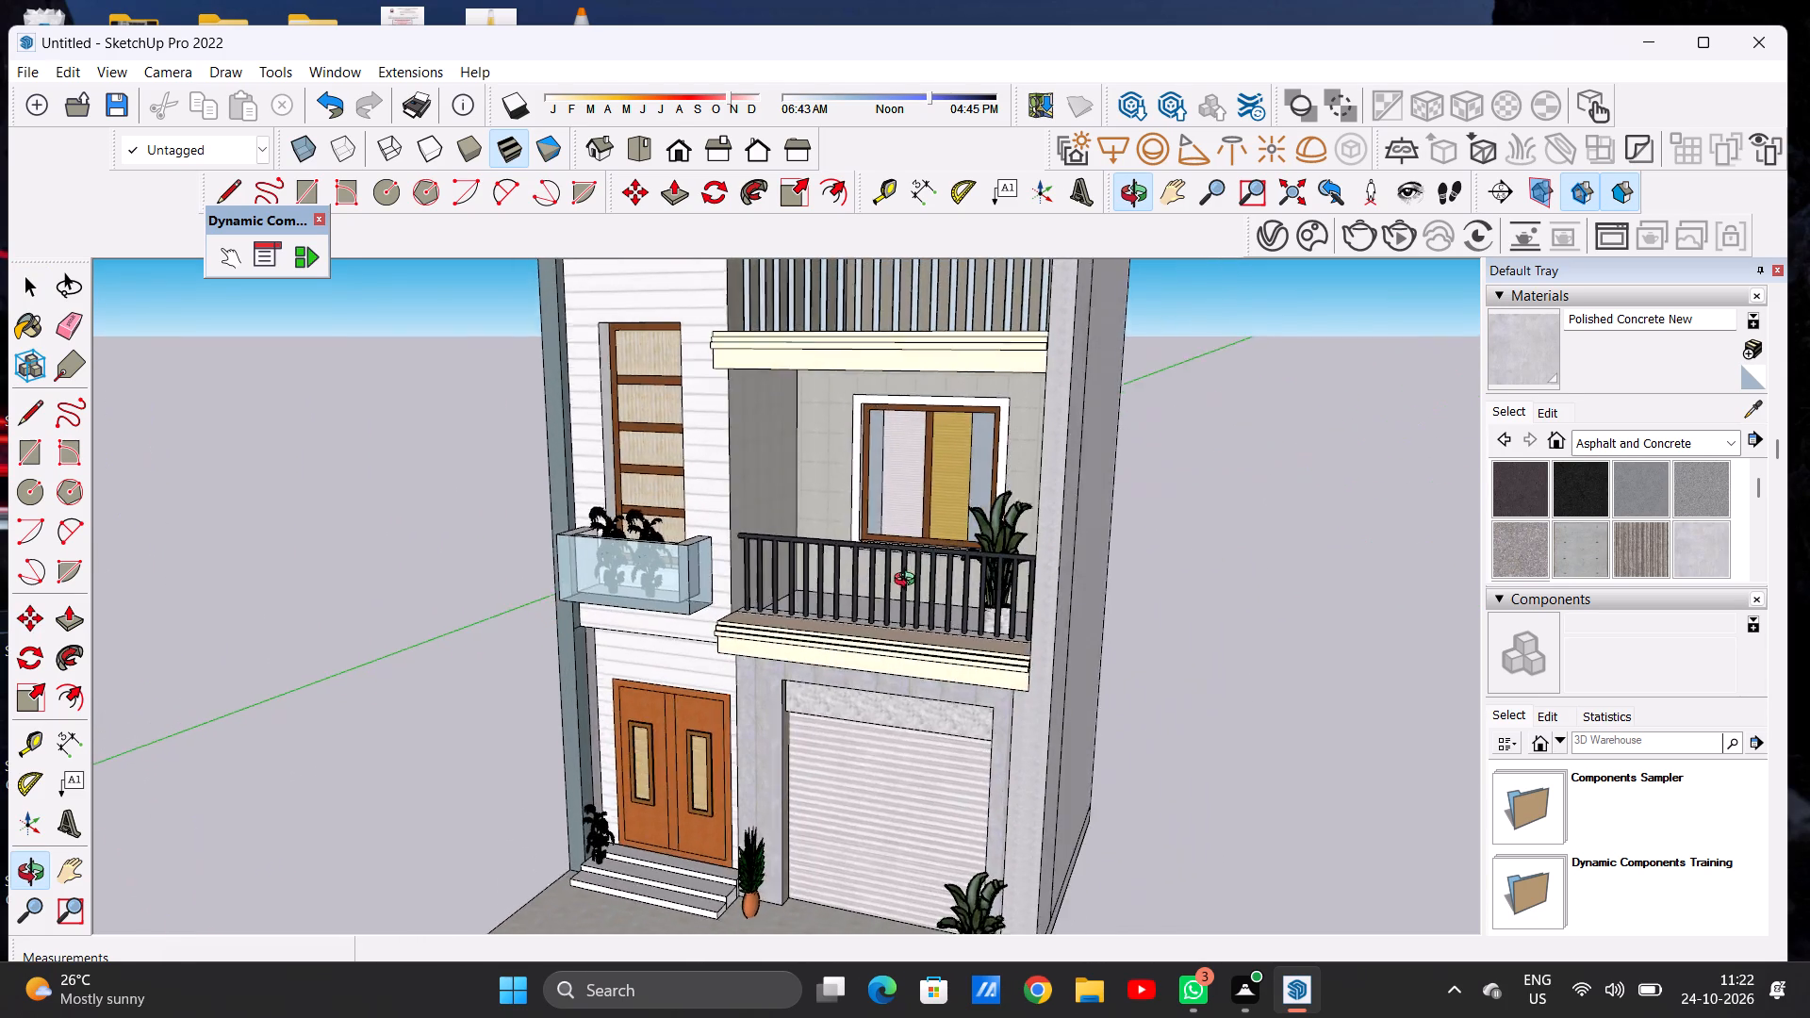
middle_drag(909, 582, 938, 578)
scroll(938, 578, up, 1)
scroll(954, 567, down, 13)
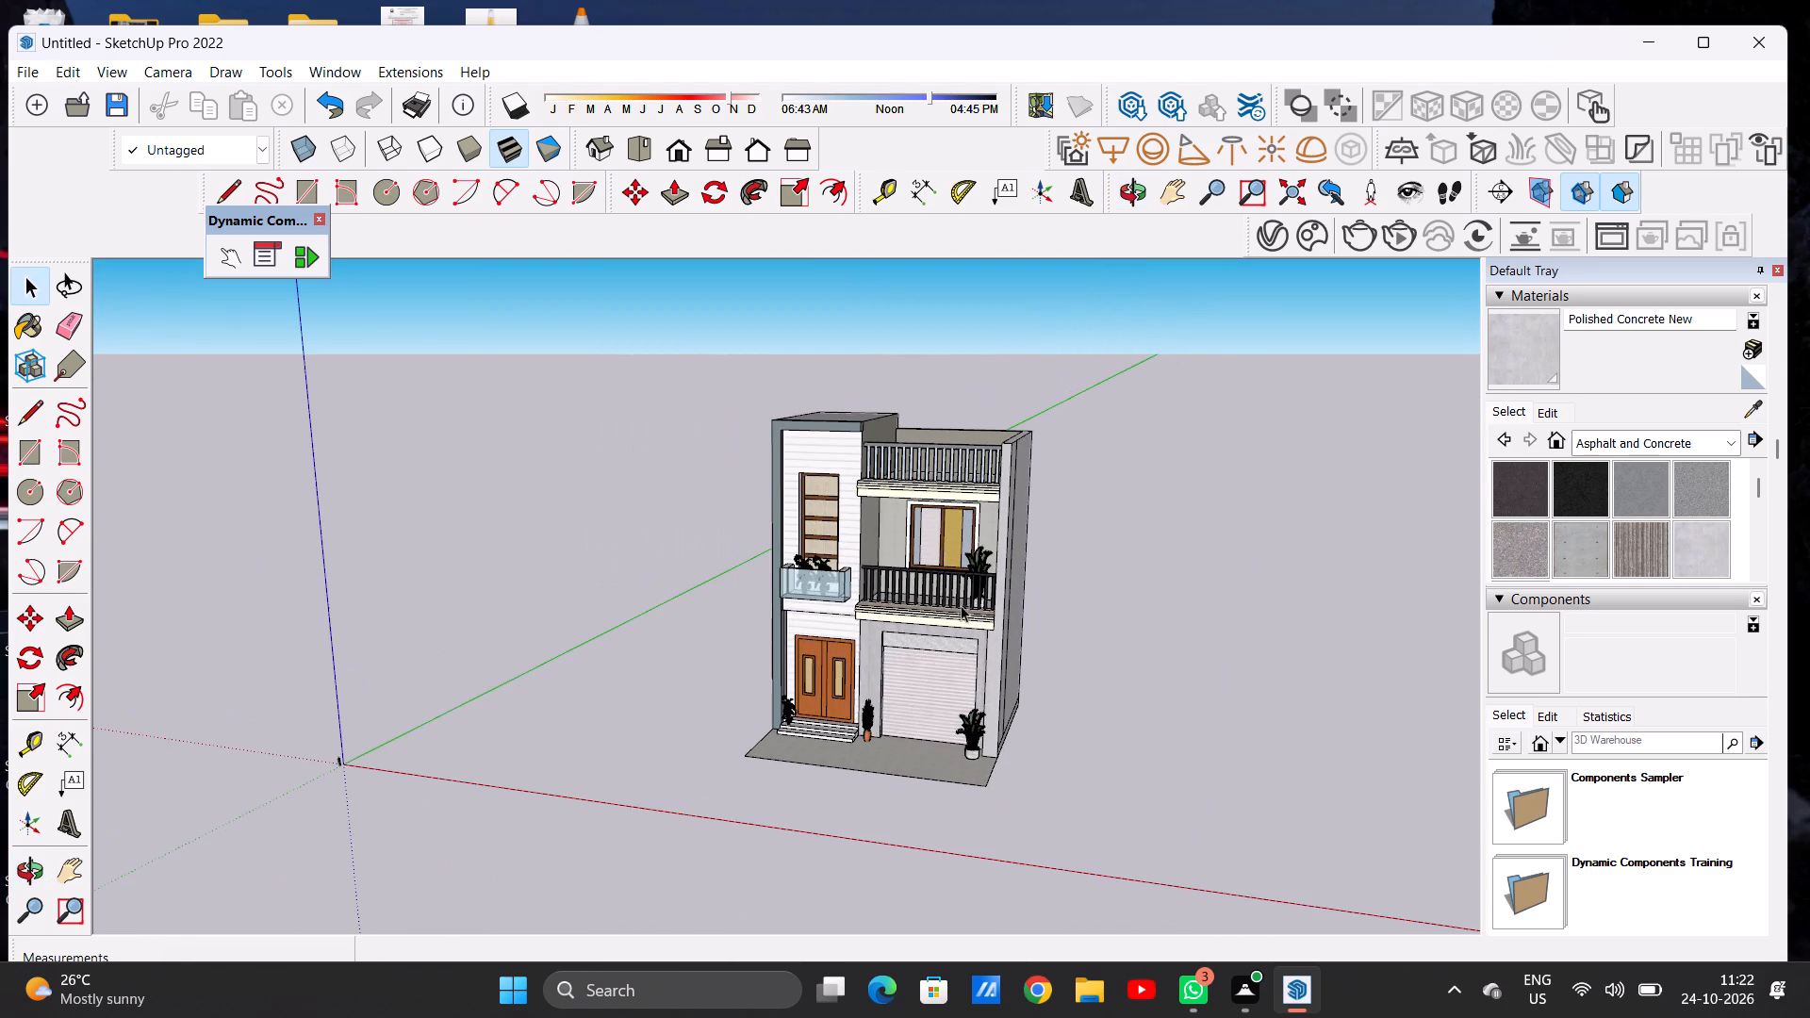
scroll(918, 706, up, 4)
scroll(918, 707, down, 2)
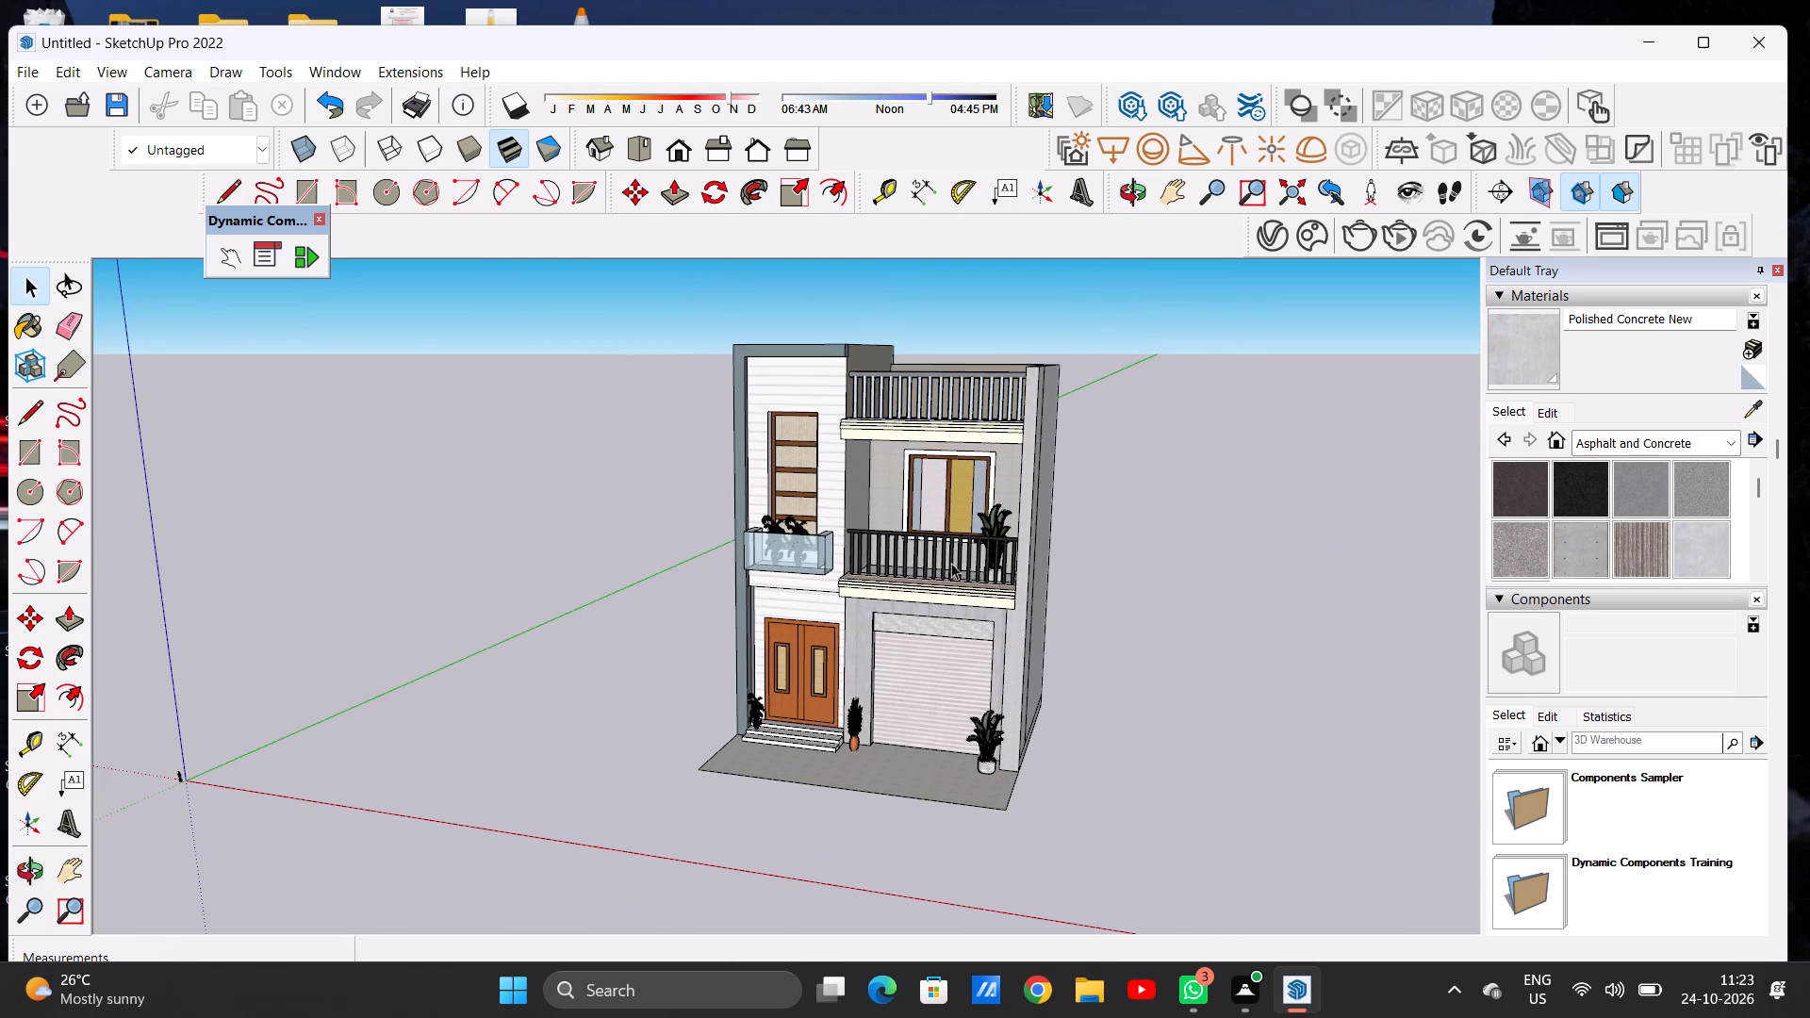
scroll(1022, 399, up, 3)
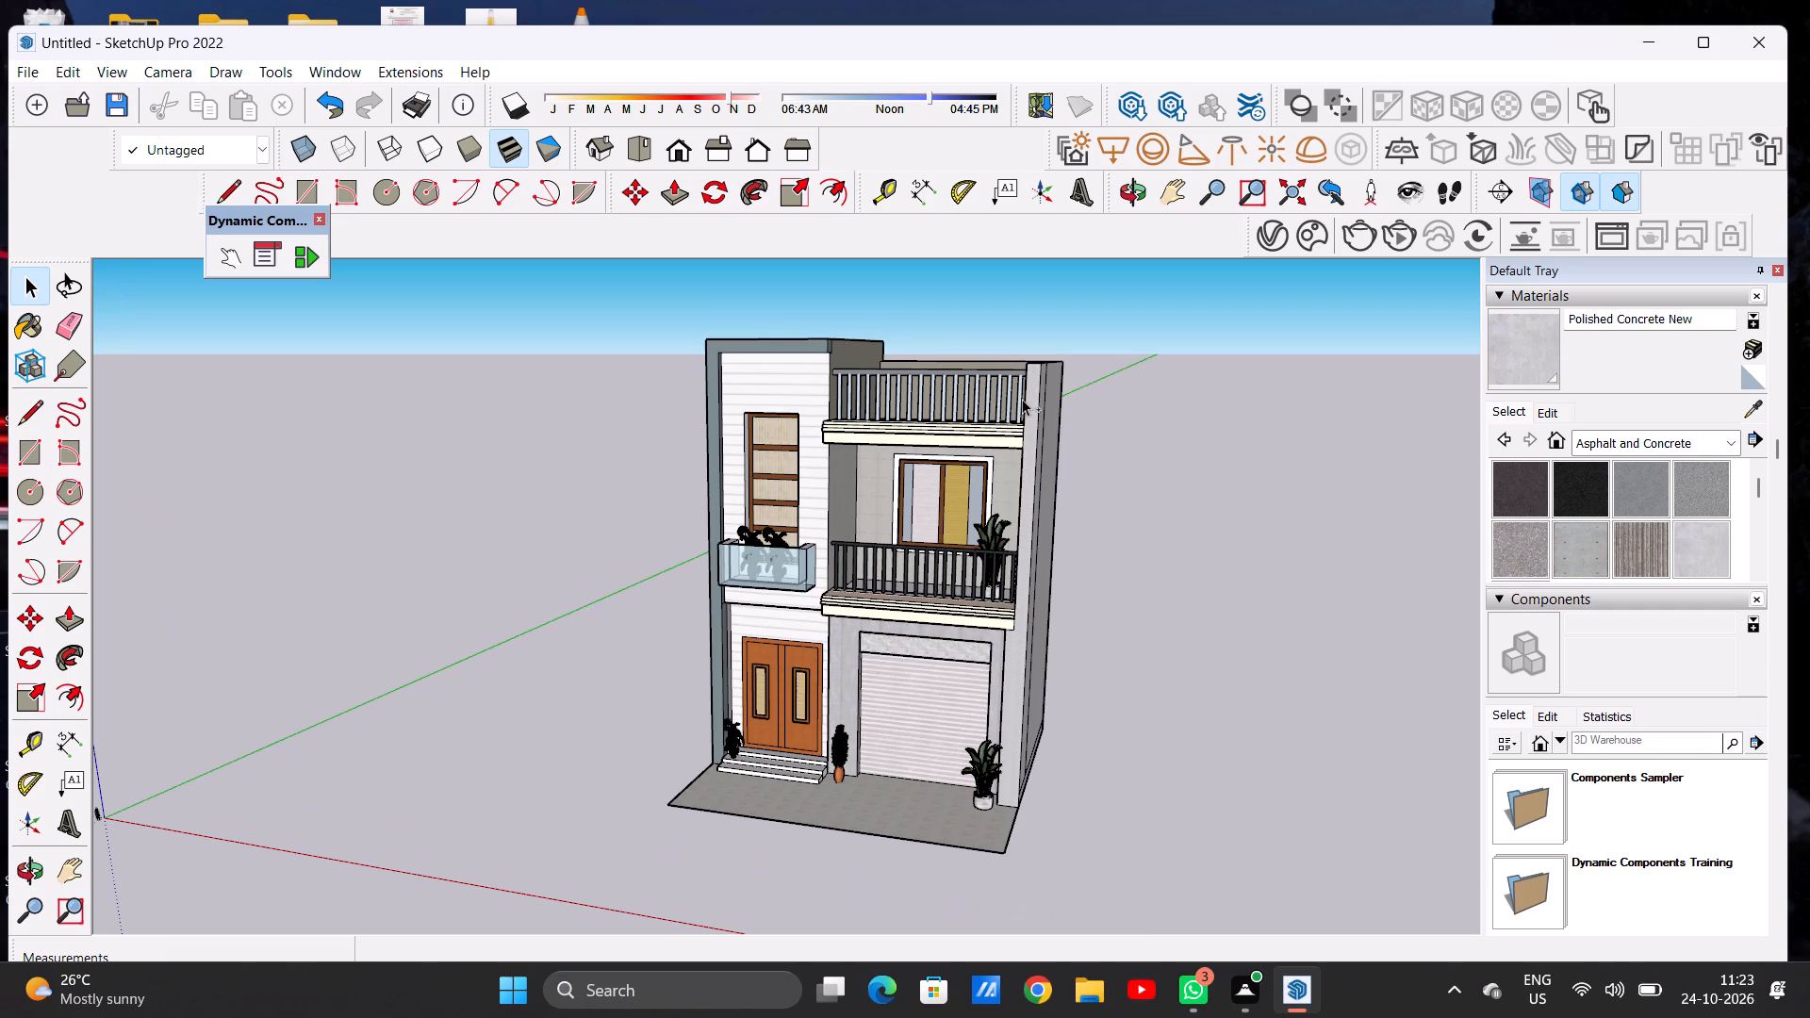
Save the model in the Documents folder as a SketchUp file named BUJJI.
key(ctrl+s)
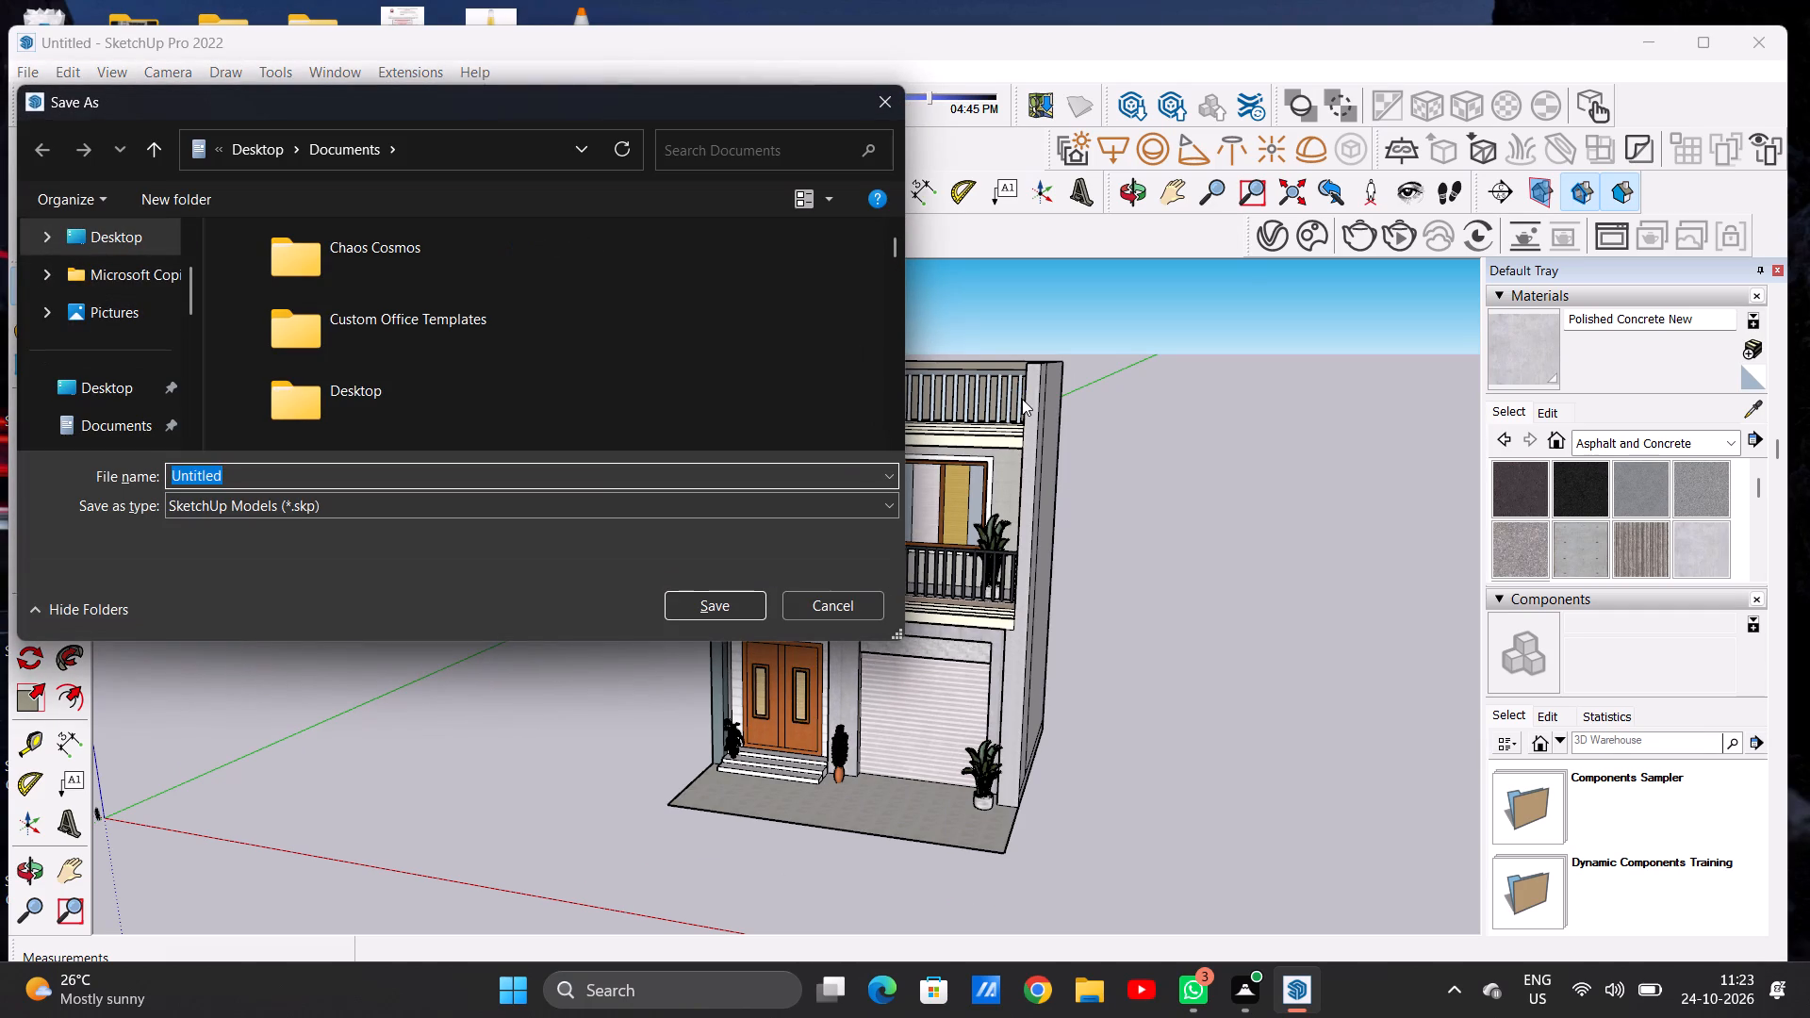
key(BackSpace)
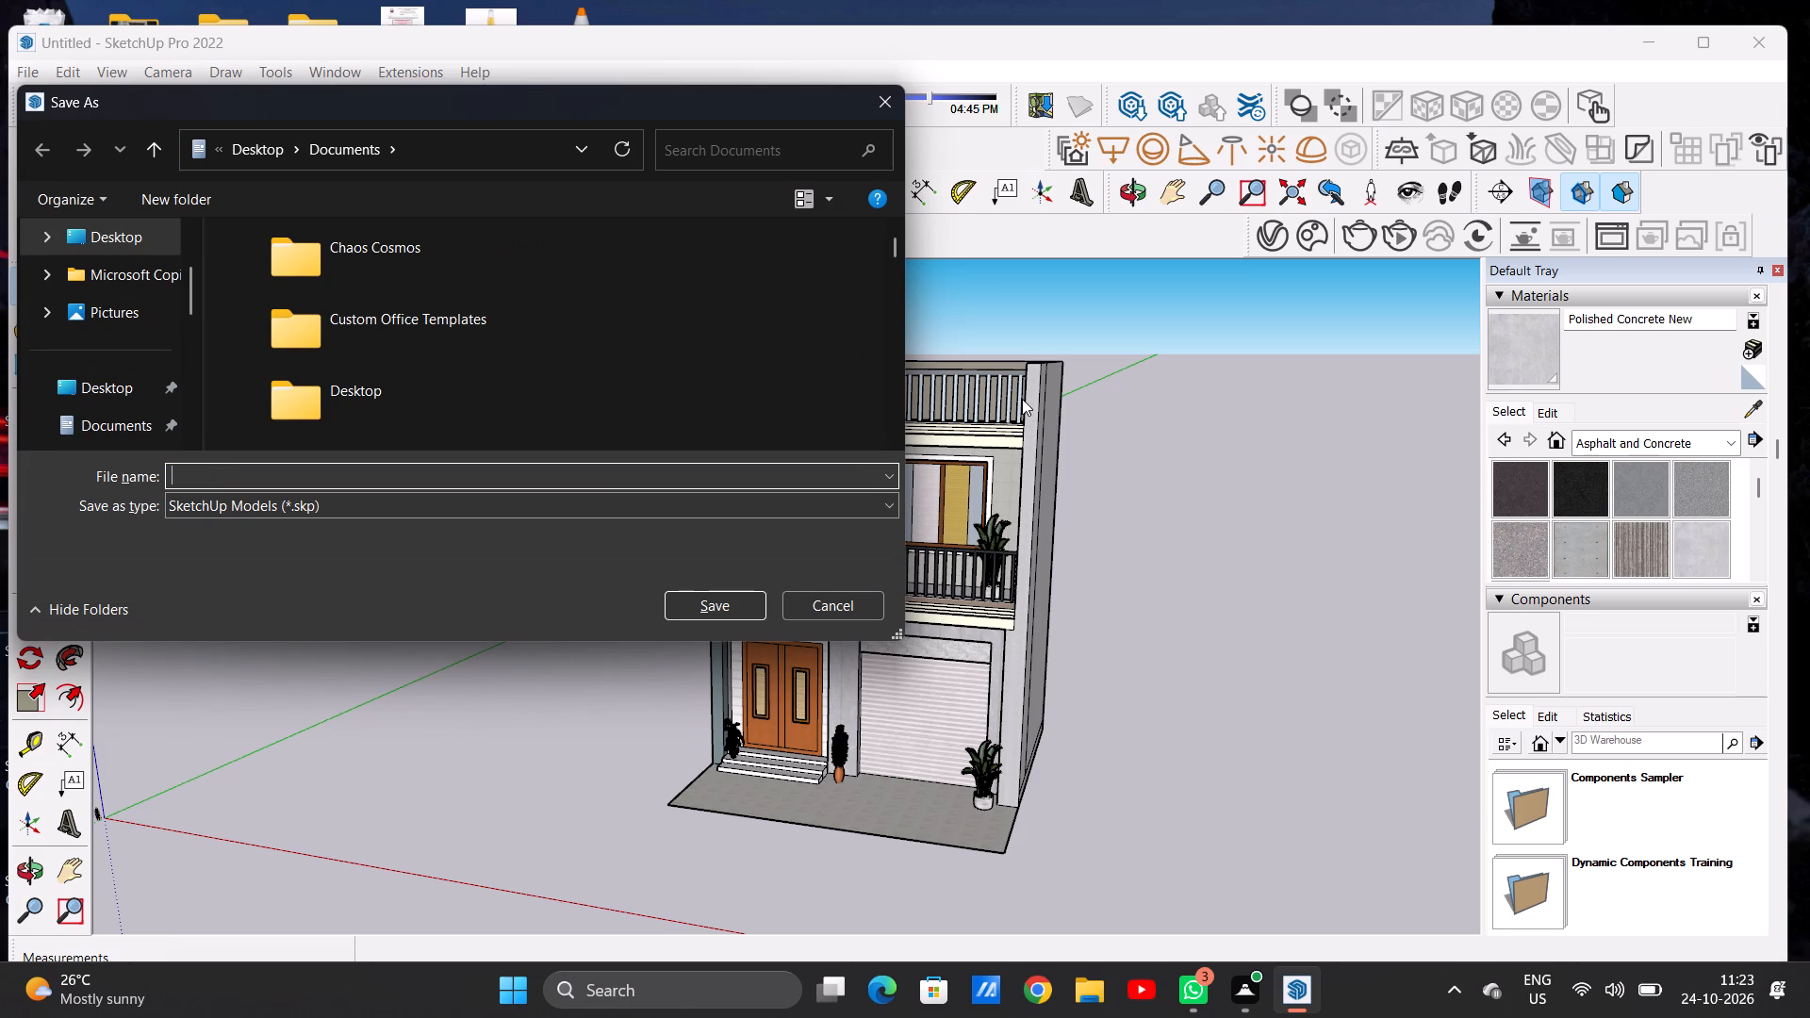
key(l)
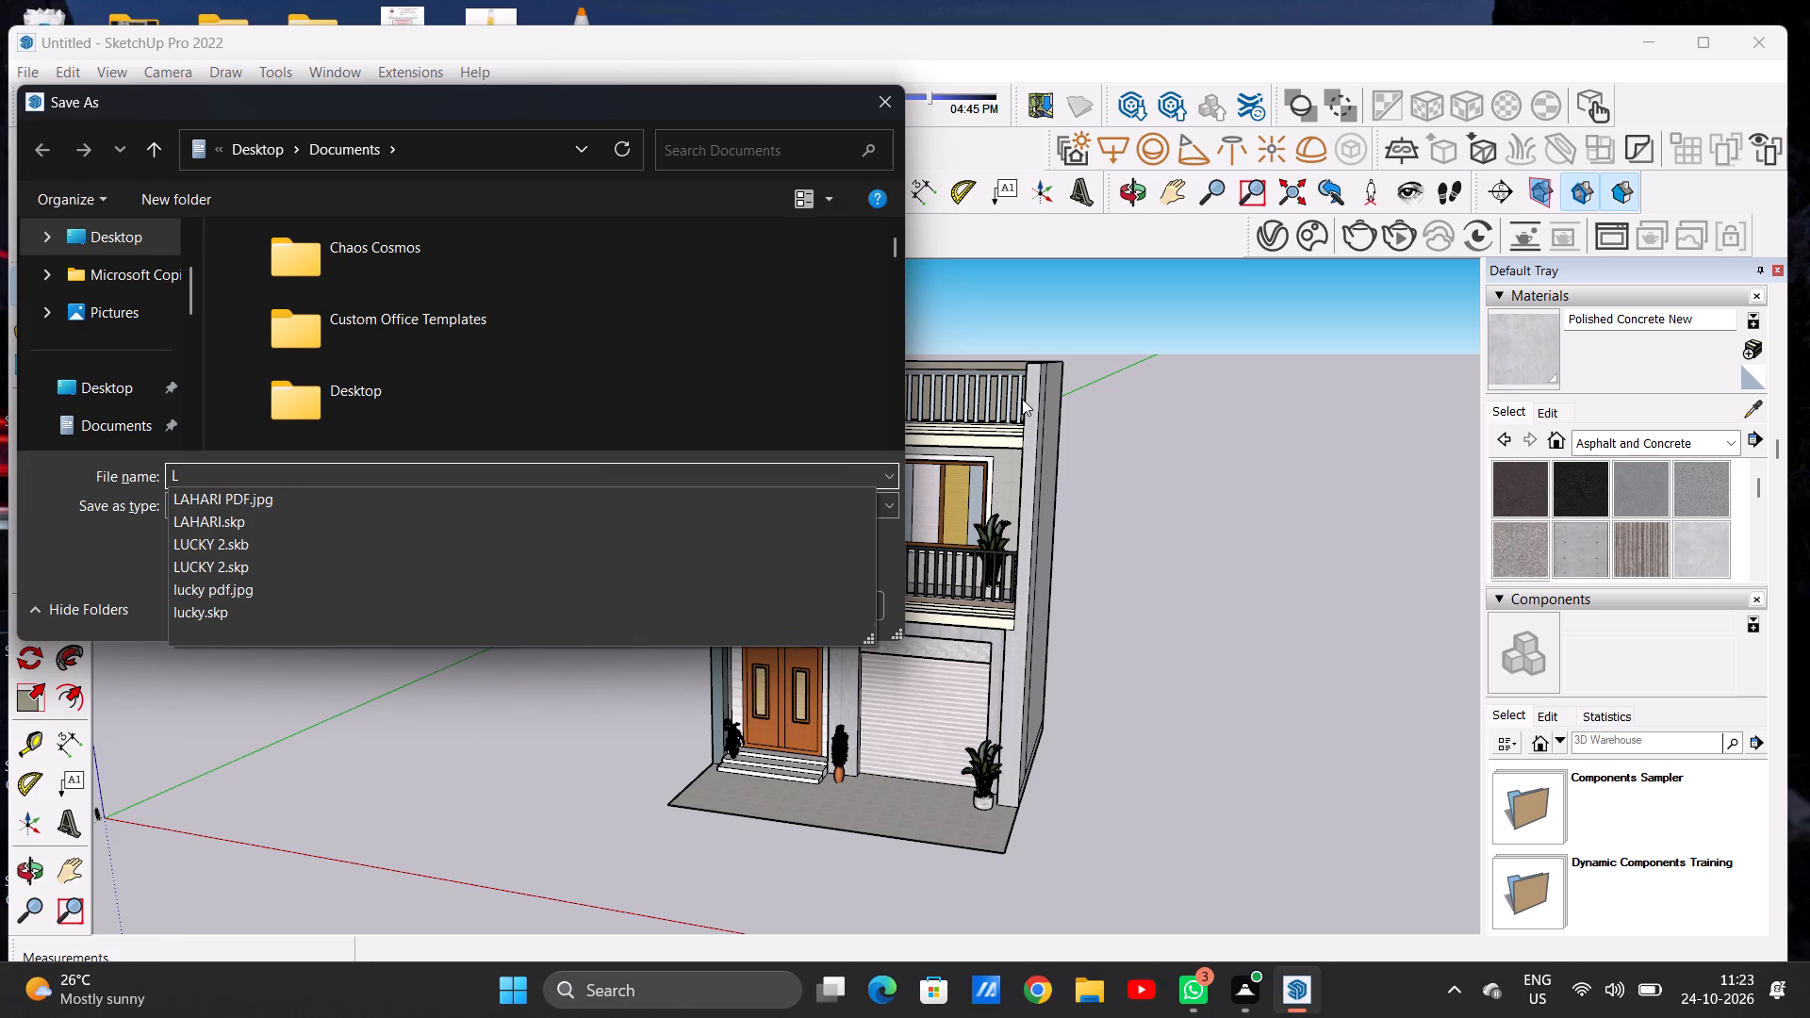
key(BackSpace)
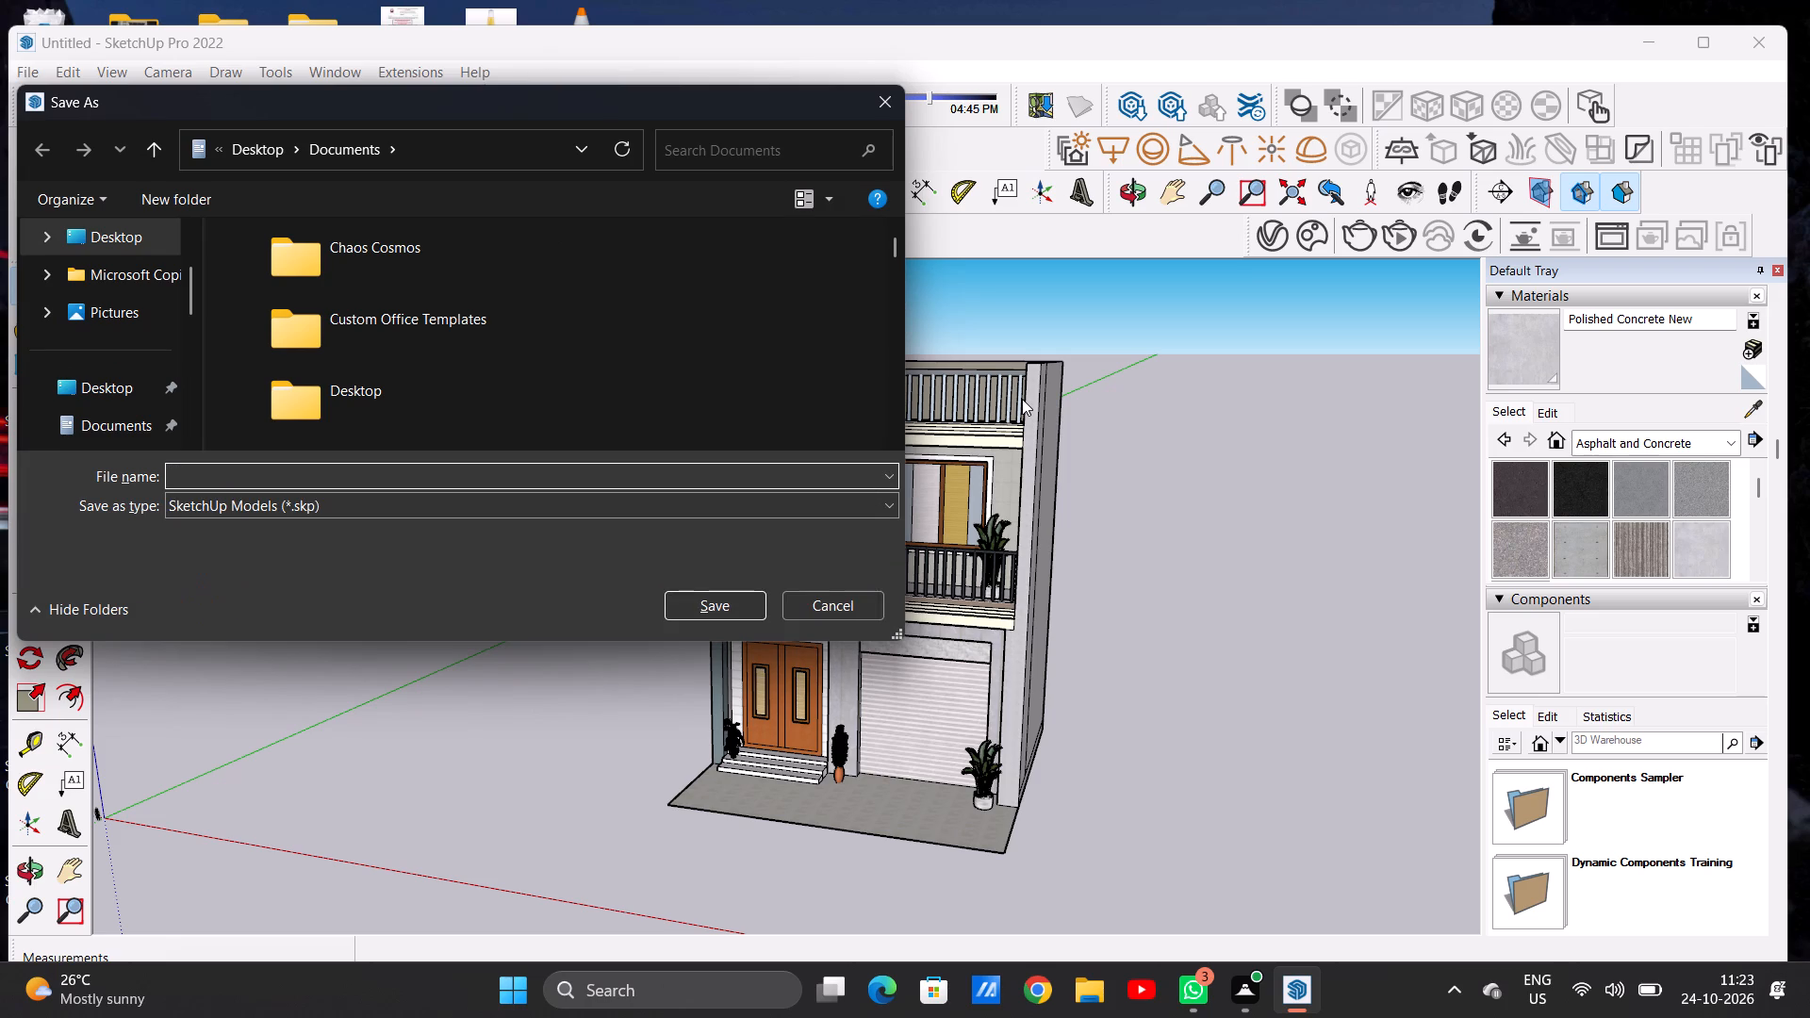
text(BUJJI)
click(688, 608)
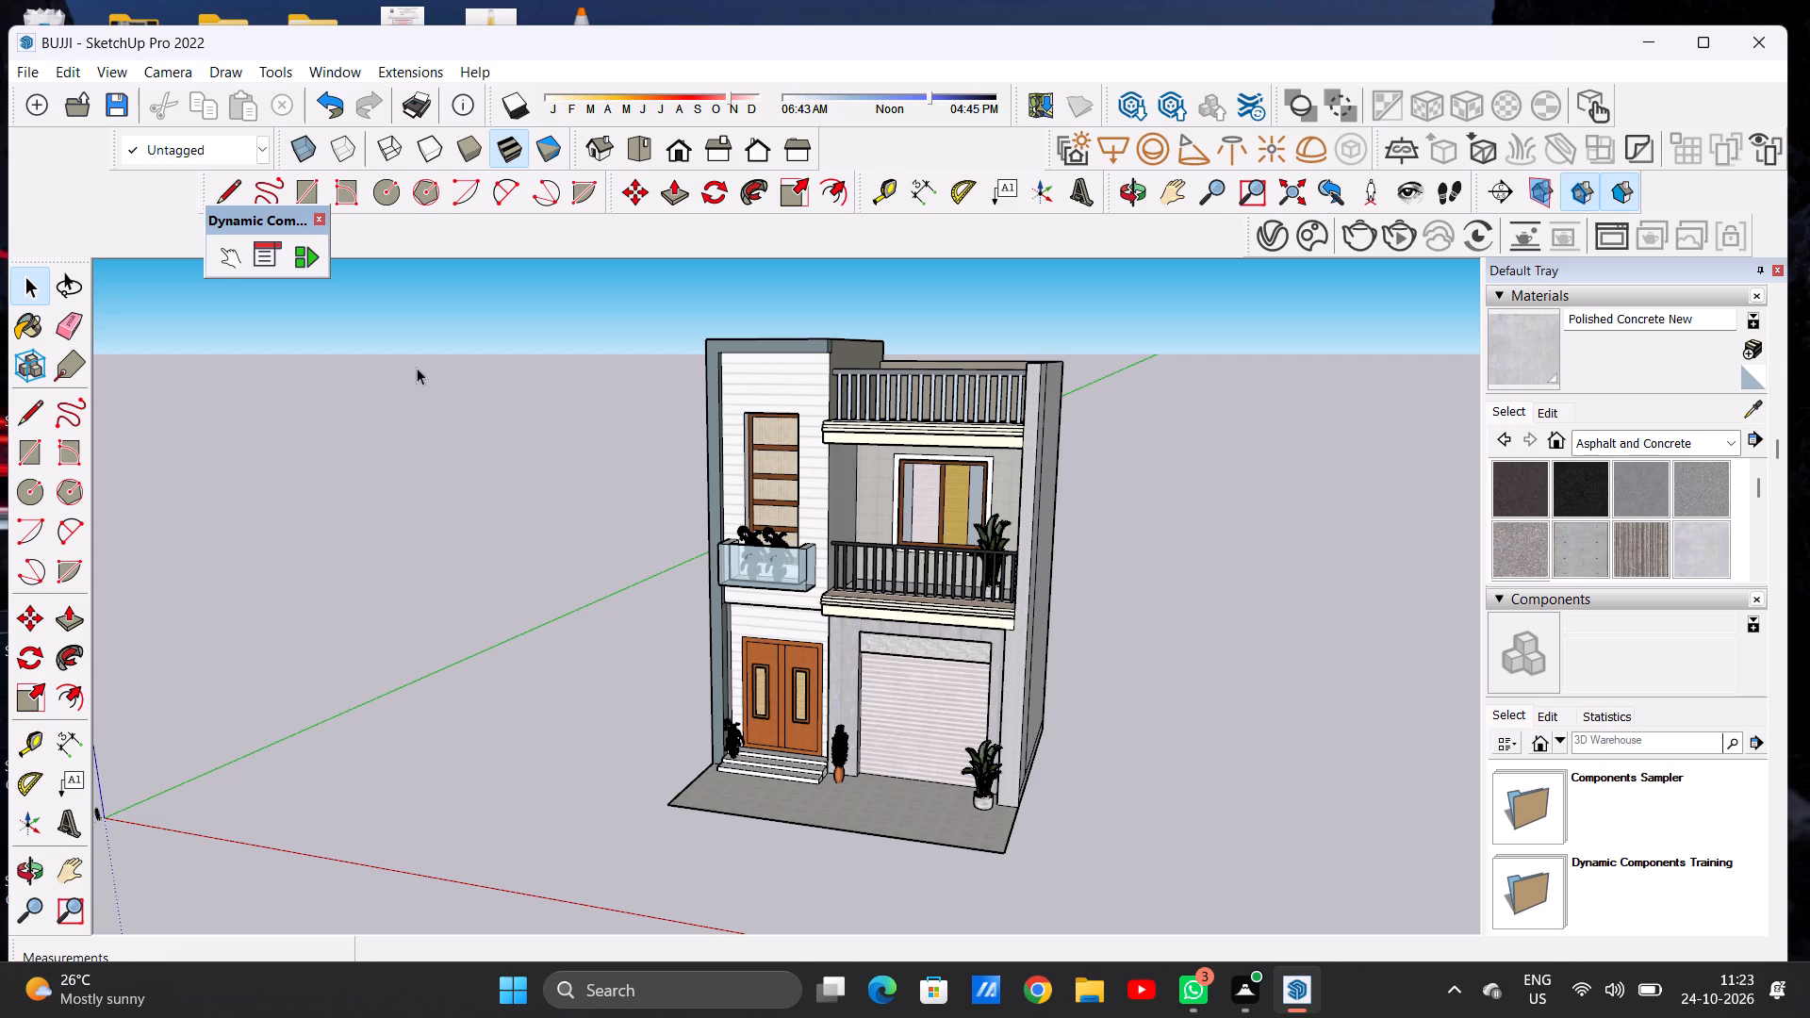
Export the current front view as a 2D JPEG image named BUJJI PDF in the Downloads folder.
click(22, 65)
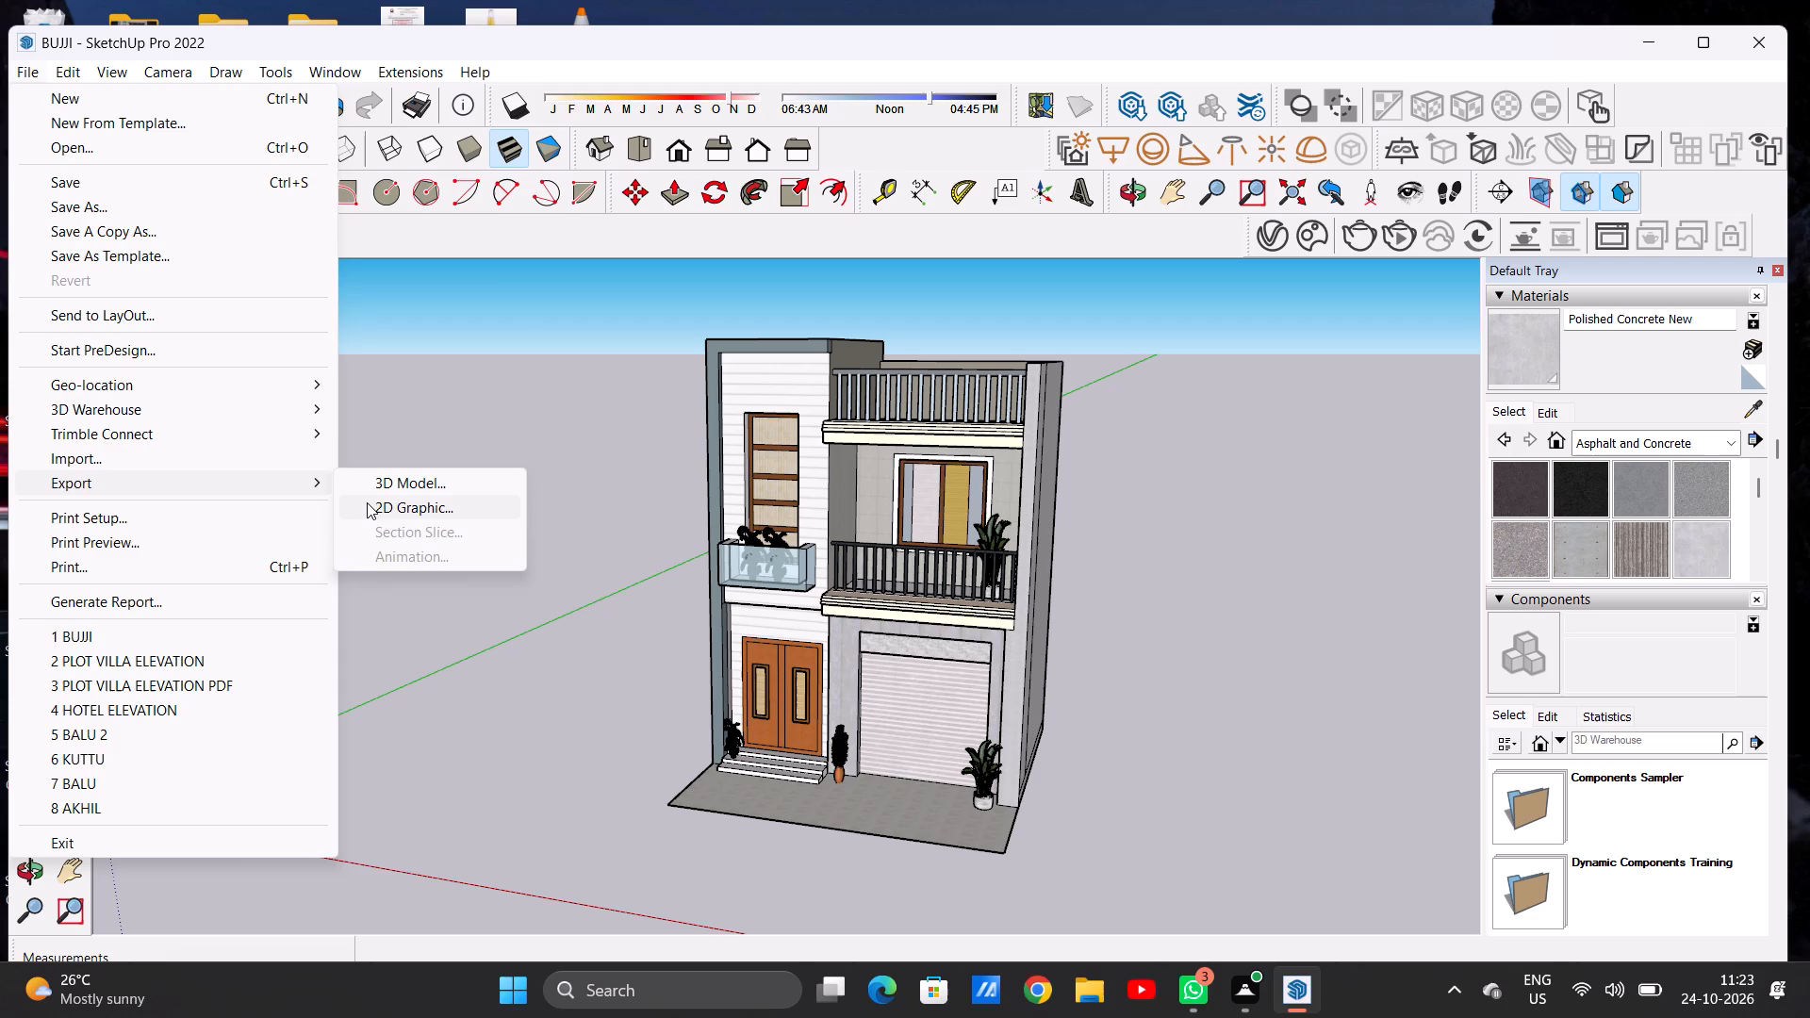
click(368, 503)
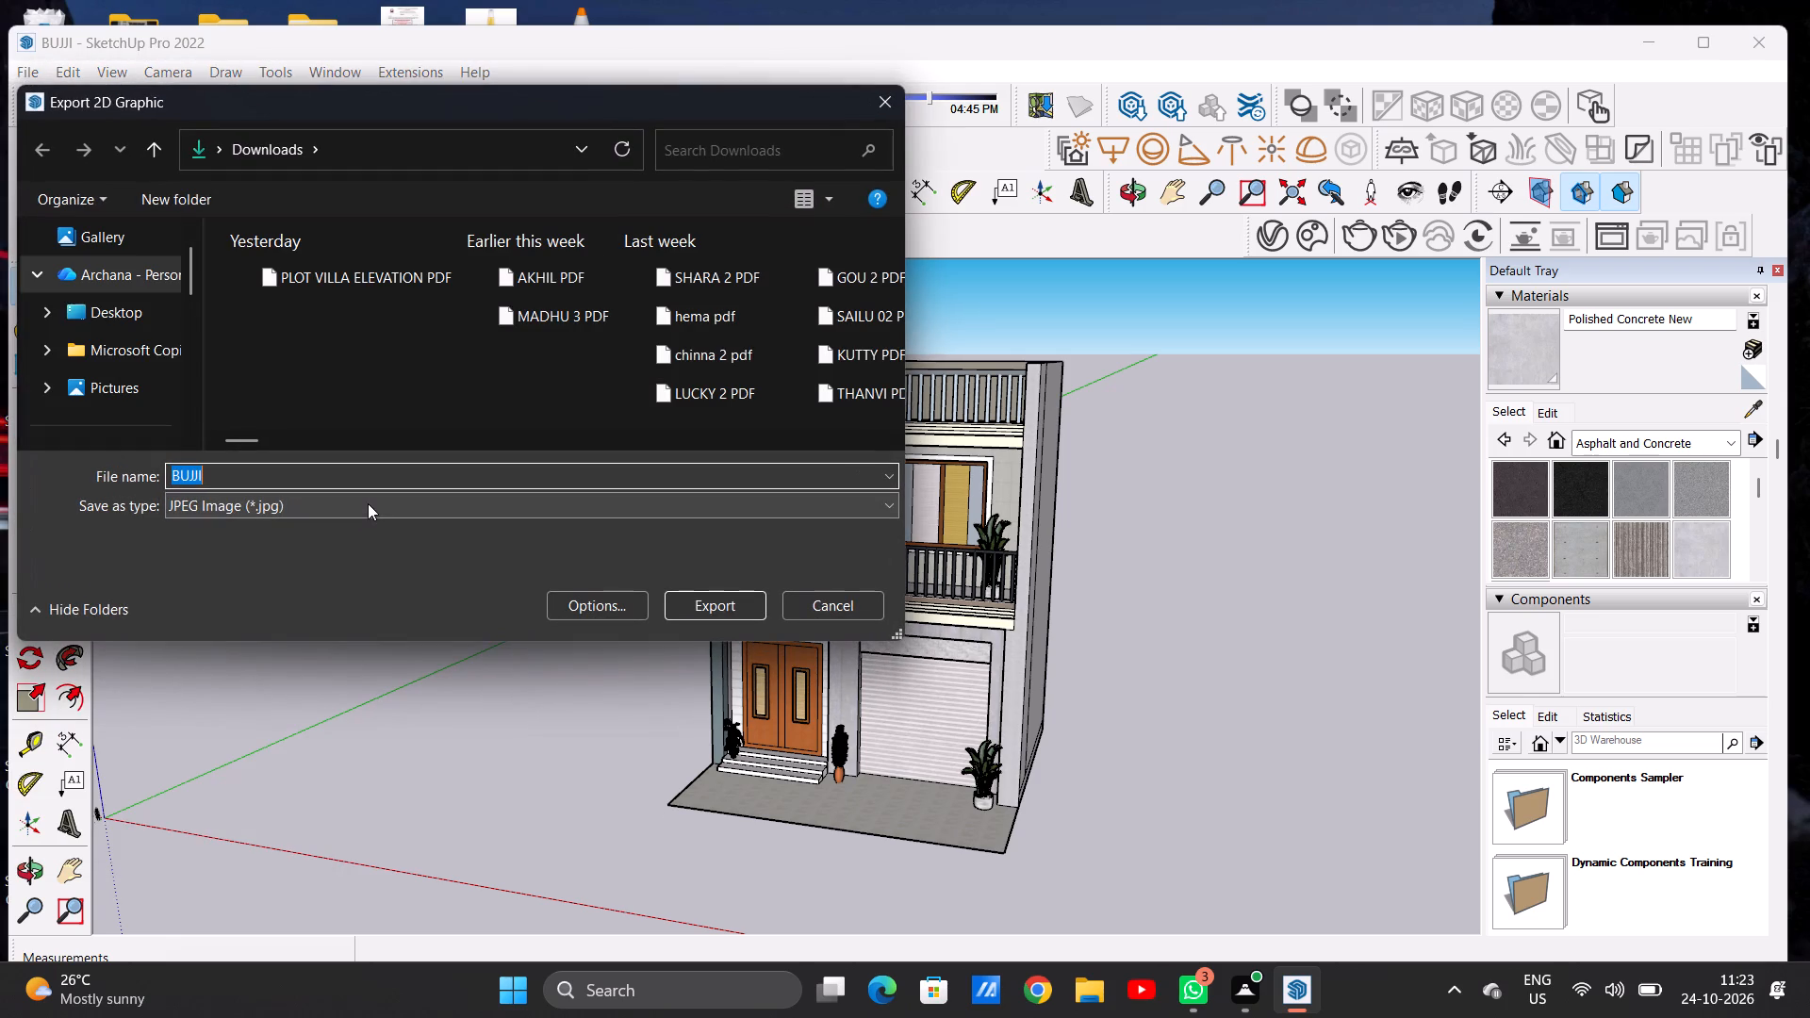
click(391, 471)
key(space)
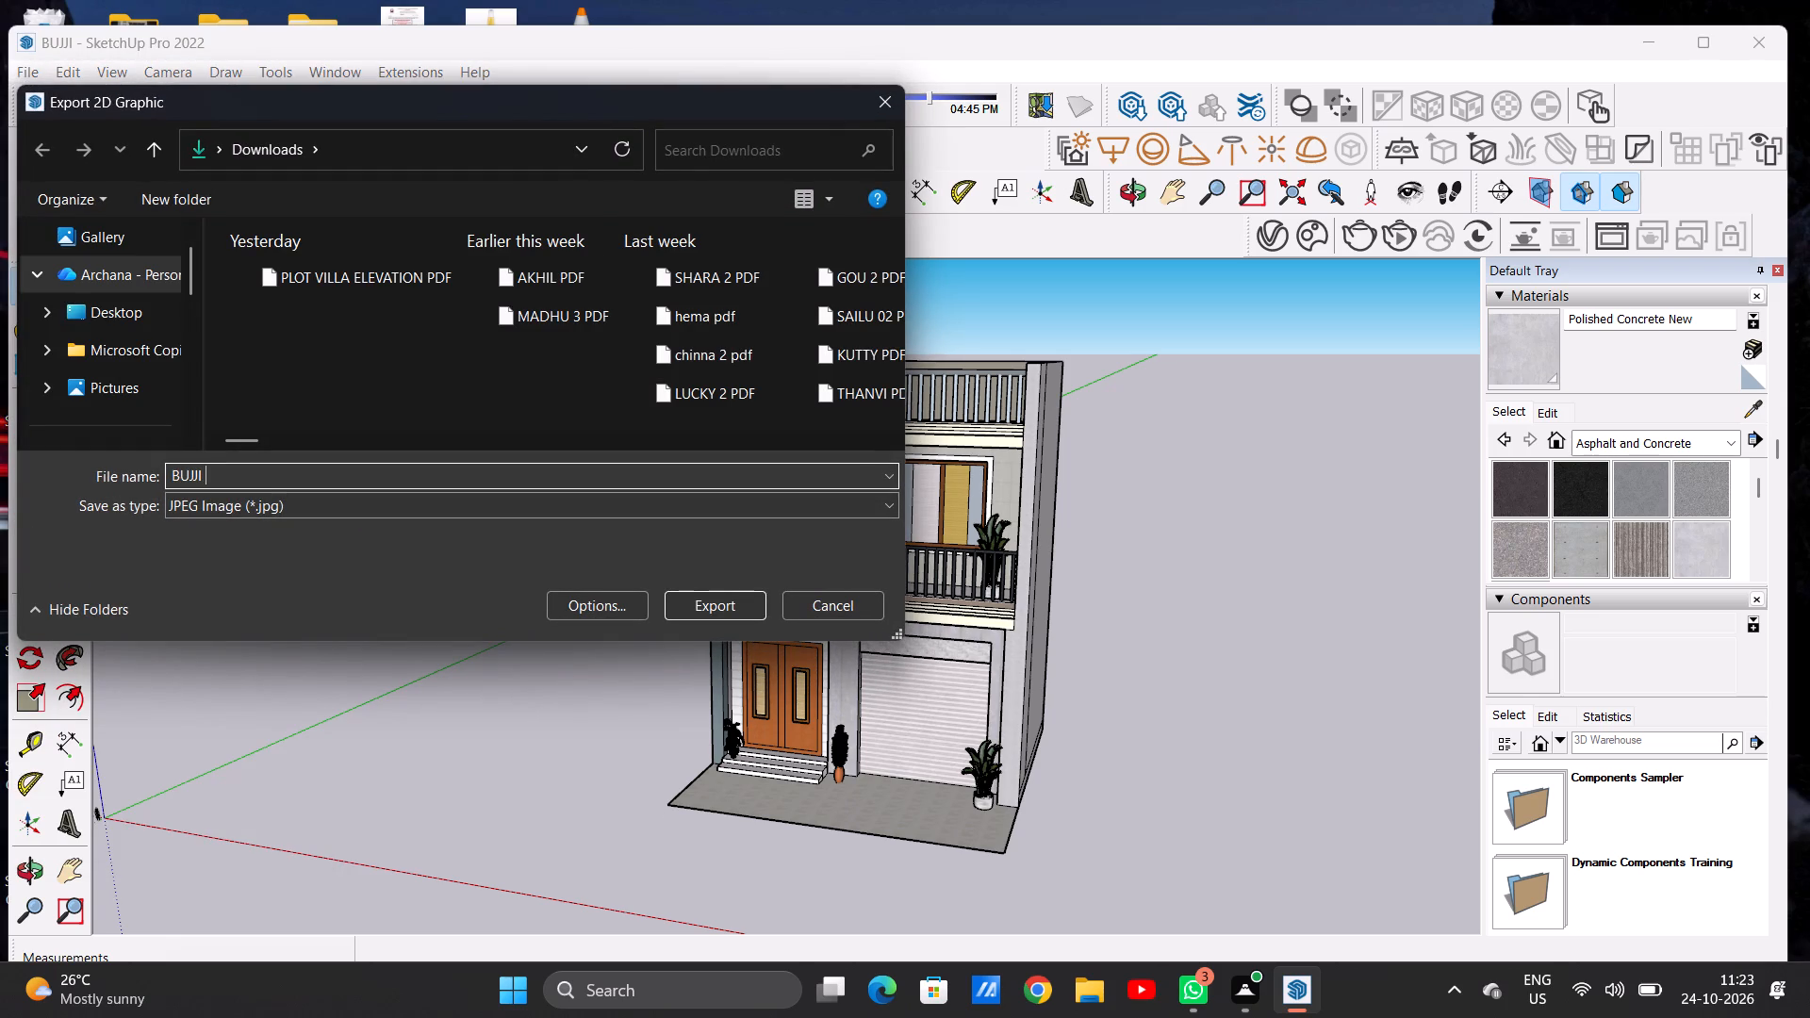
text(PDF)
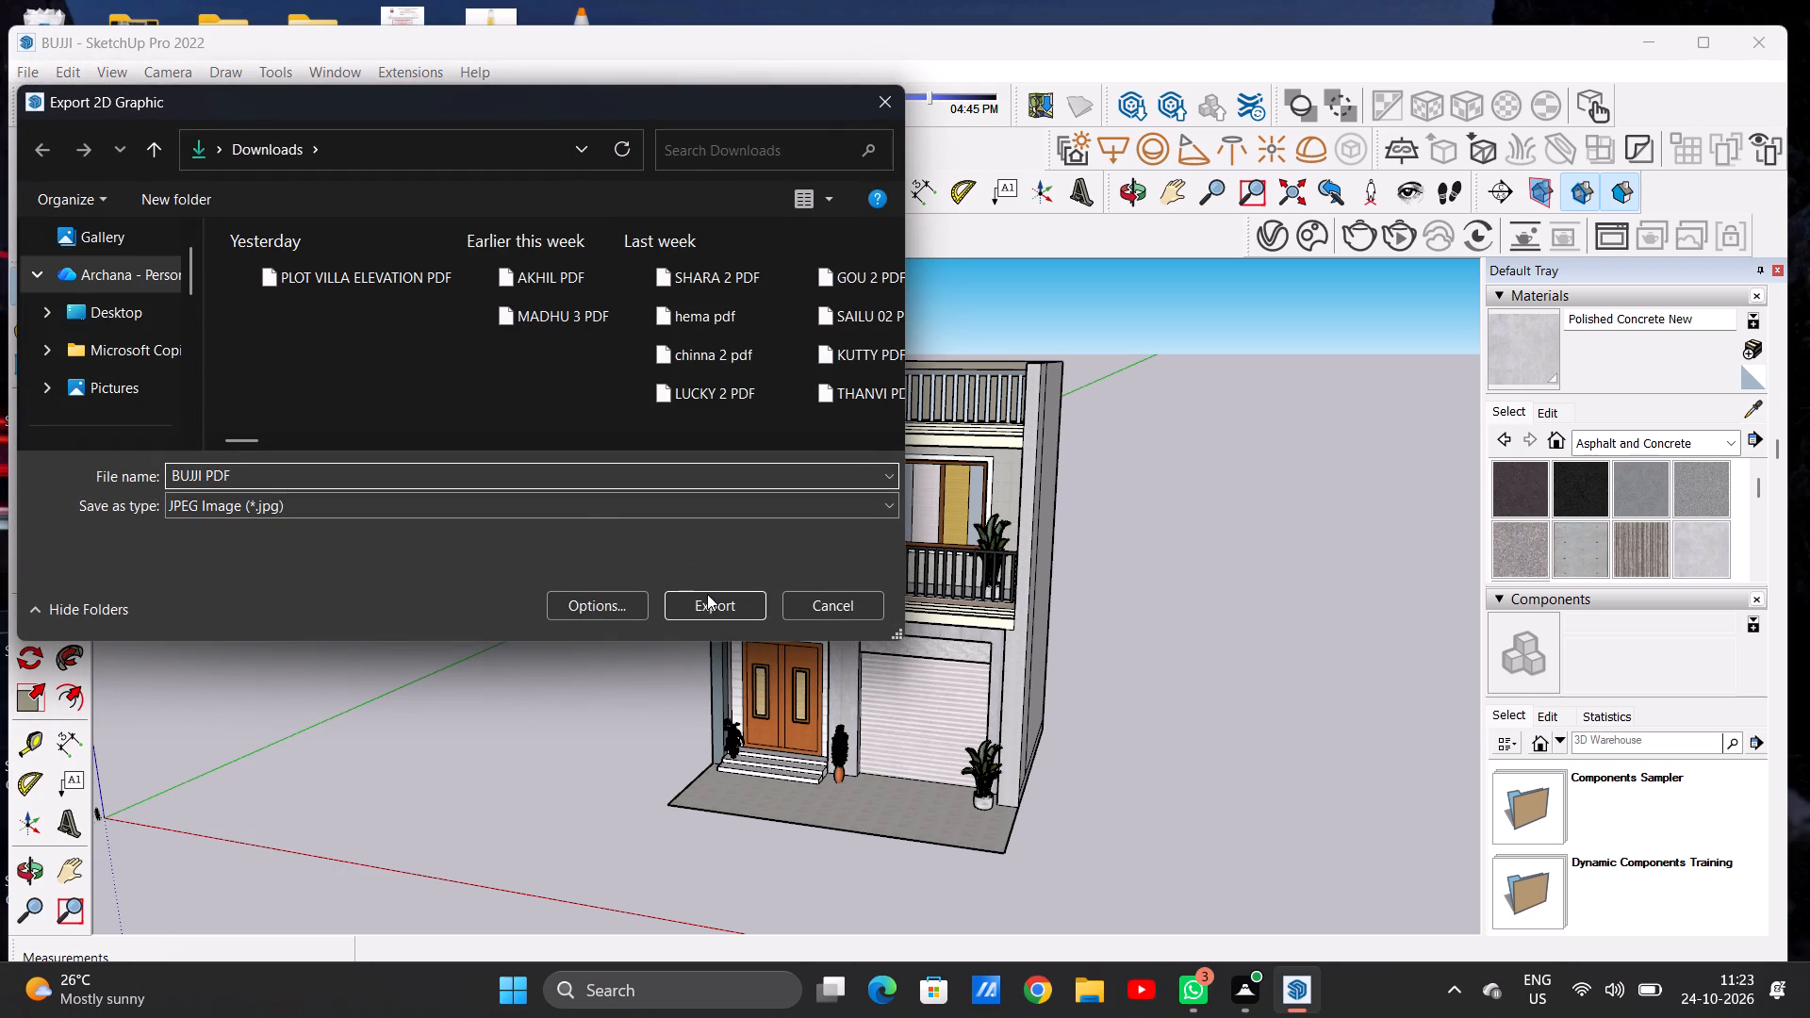
click(708, 596)
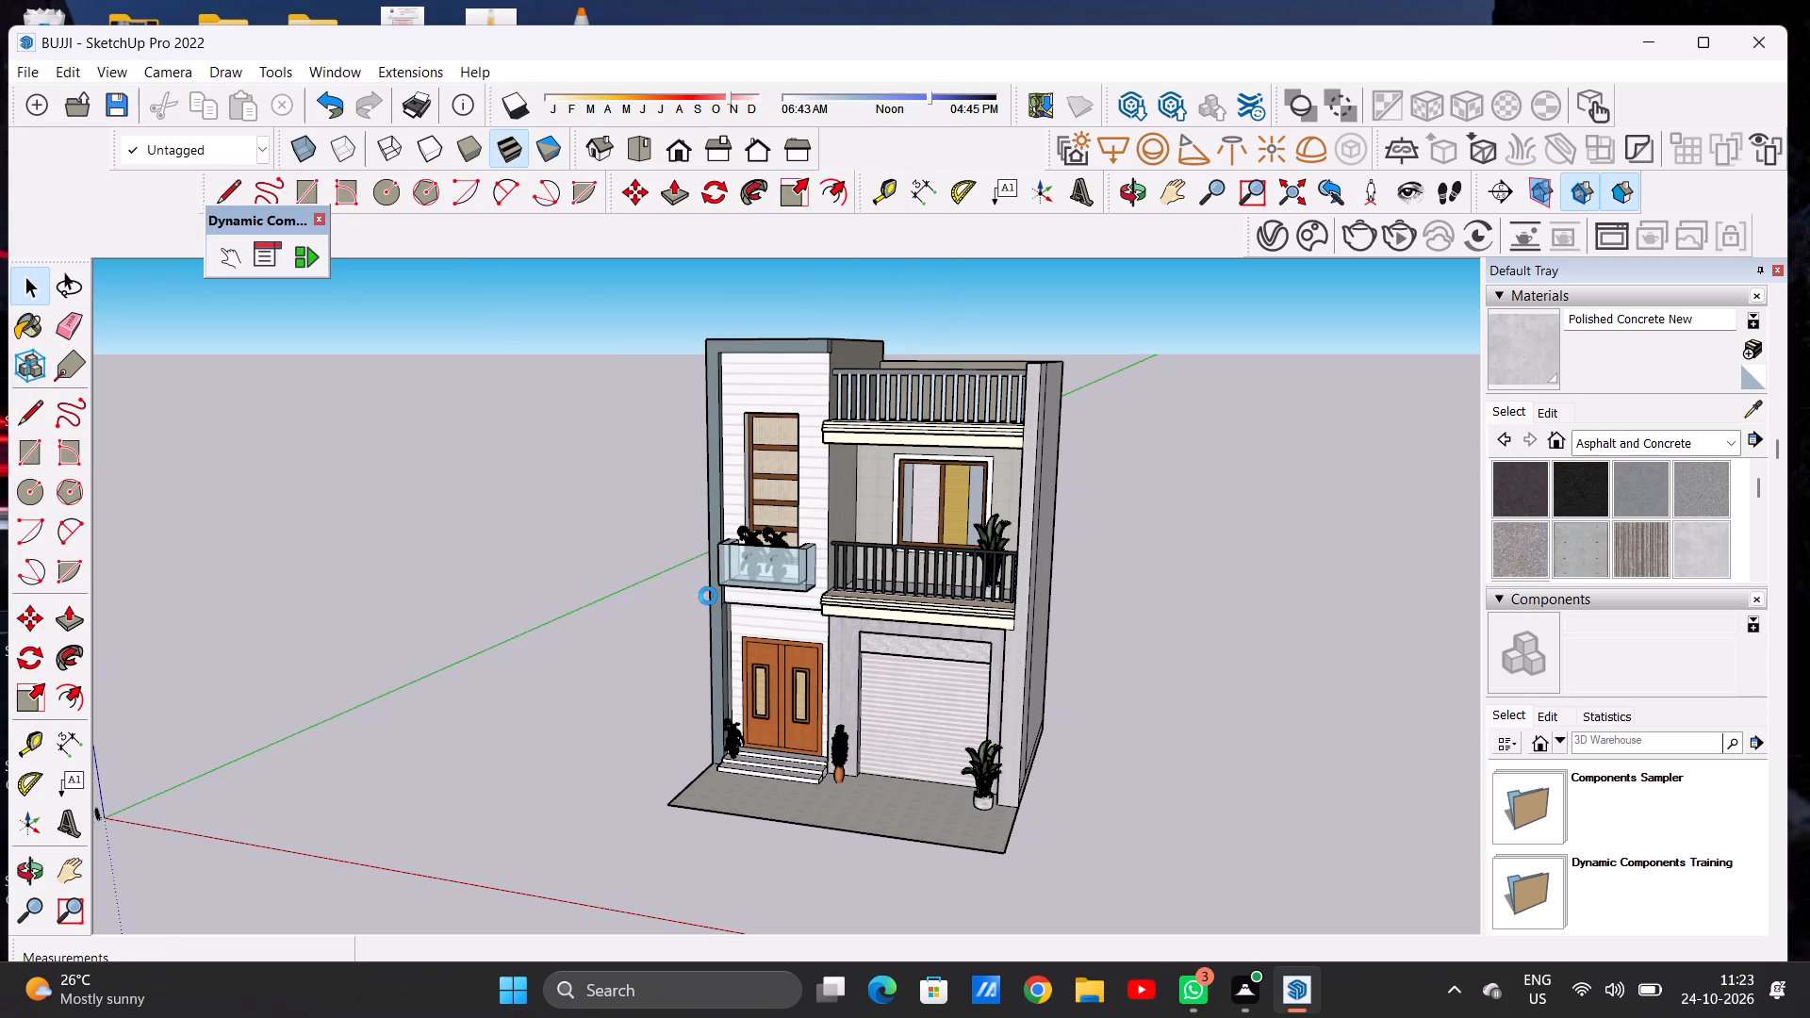